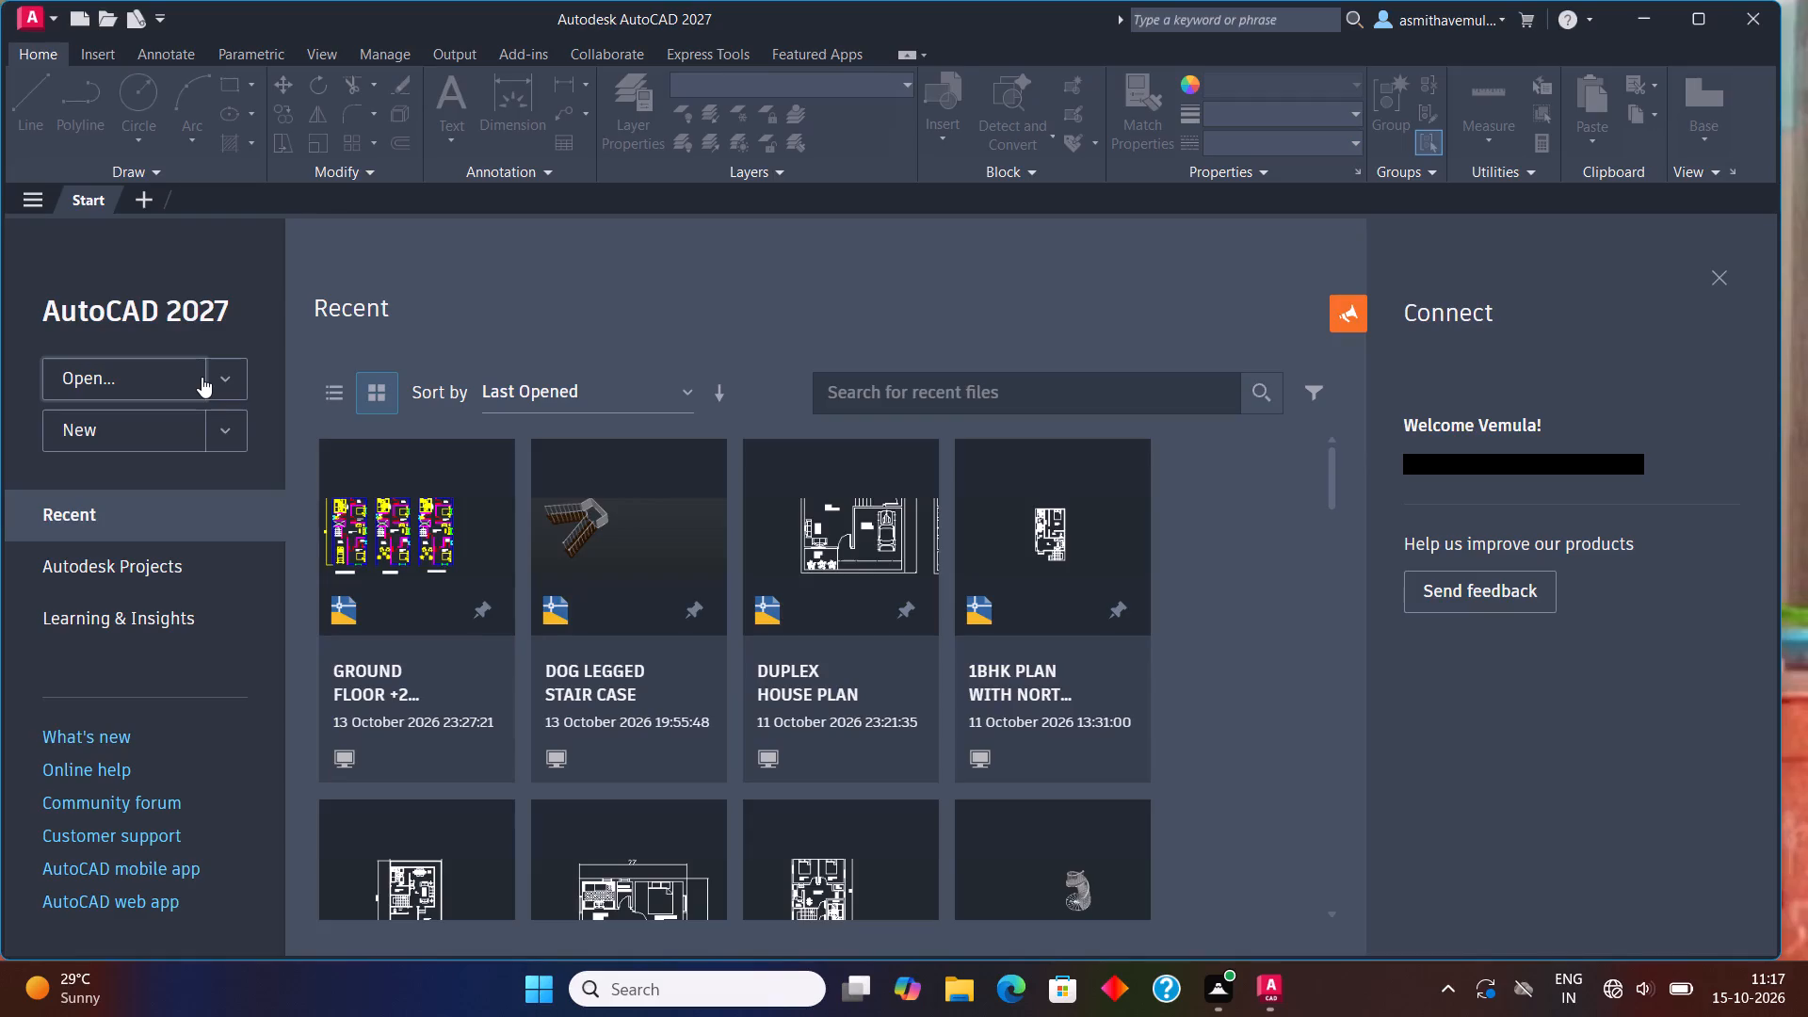
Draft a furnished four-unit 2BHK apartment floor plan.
Create a new blank drawing.
click(89, 431)
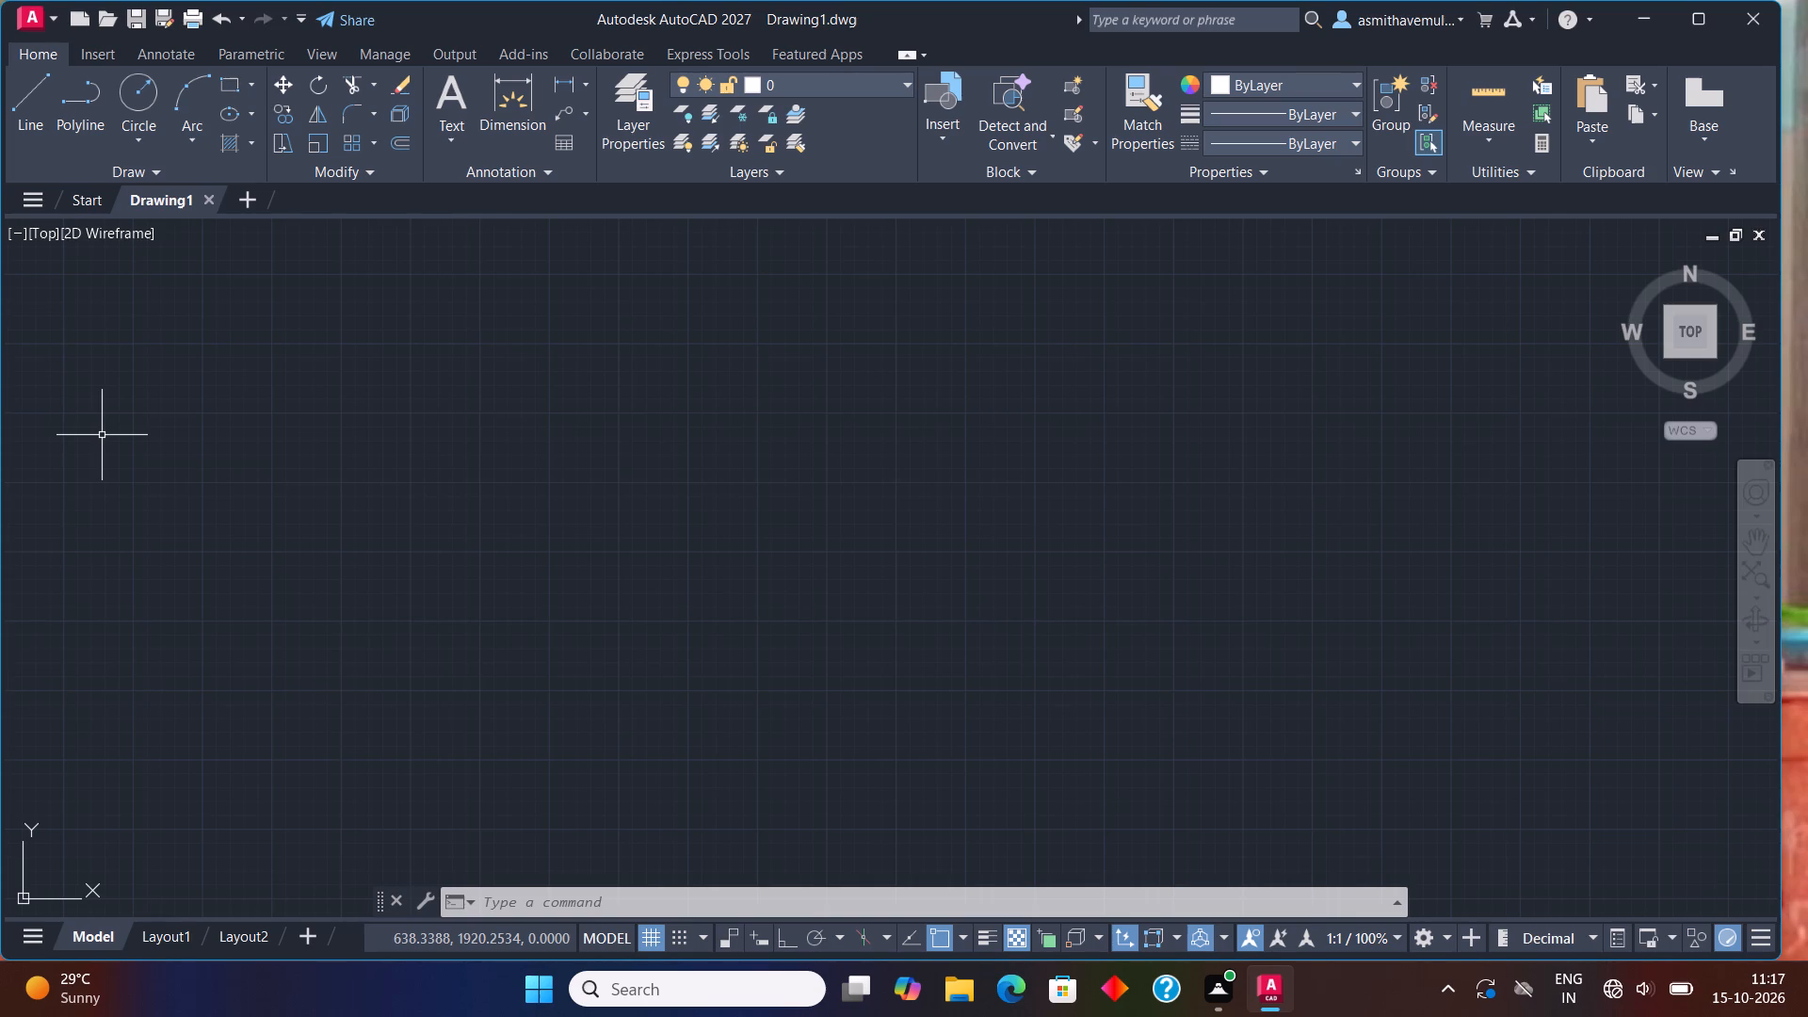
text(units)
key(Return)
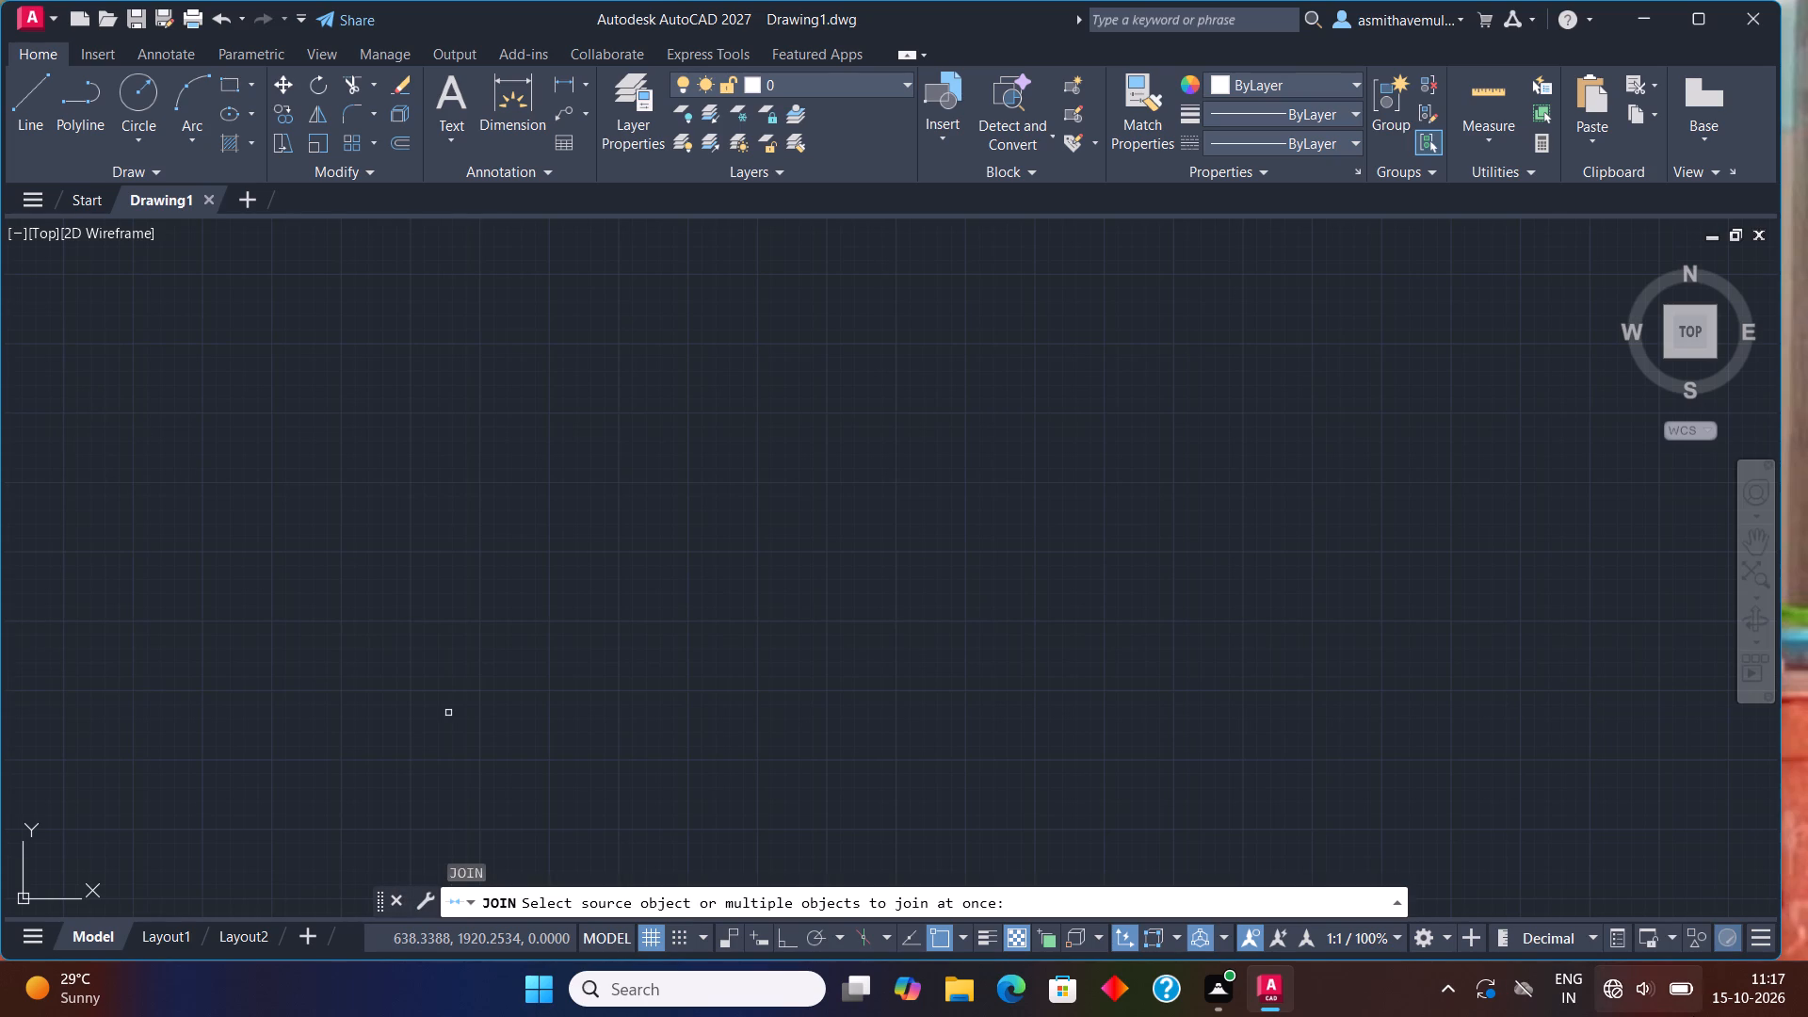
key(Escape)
Configure the drawing units to Engineering length type, 0'-0.0" precision and an insertion scale in inches.
key(u)
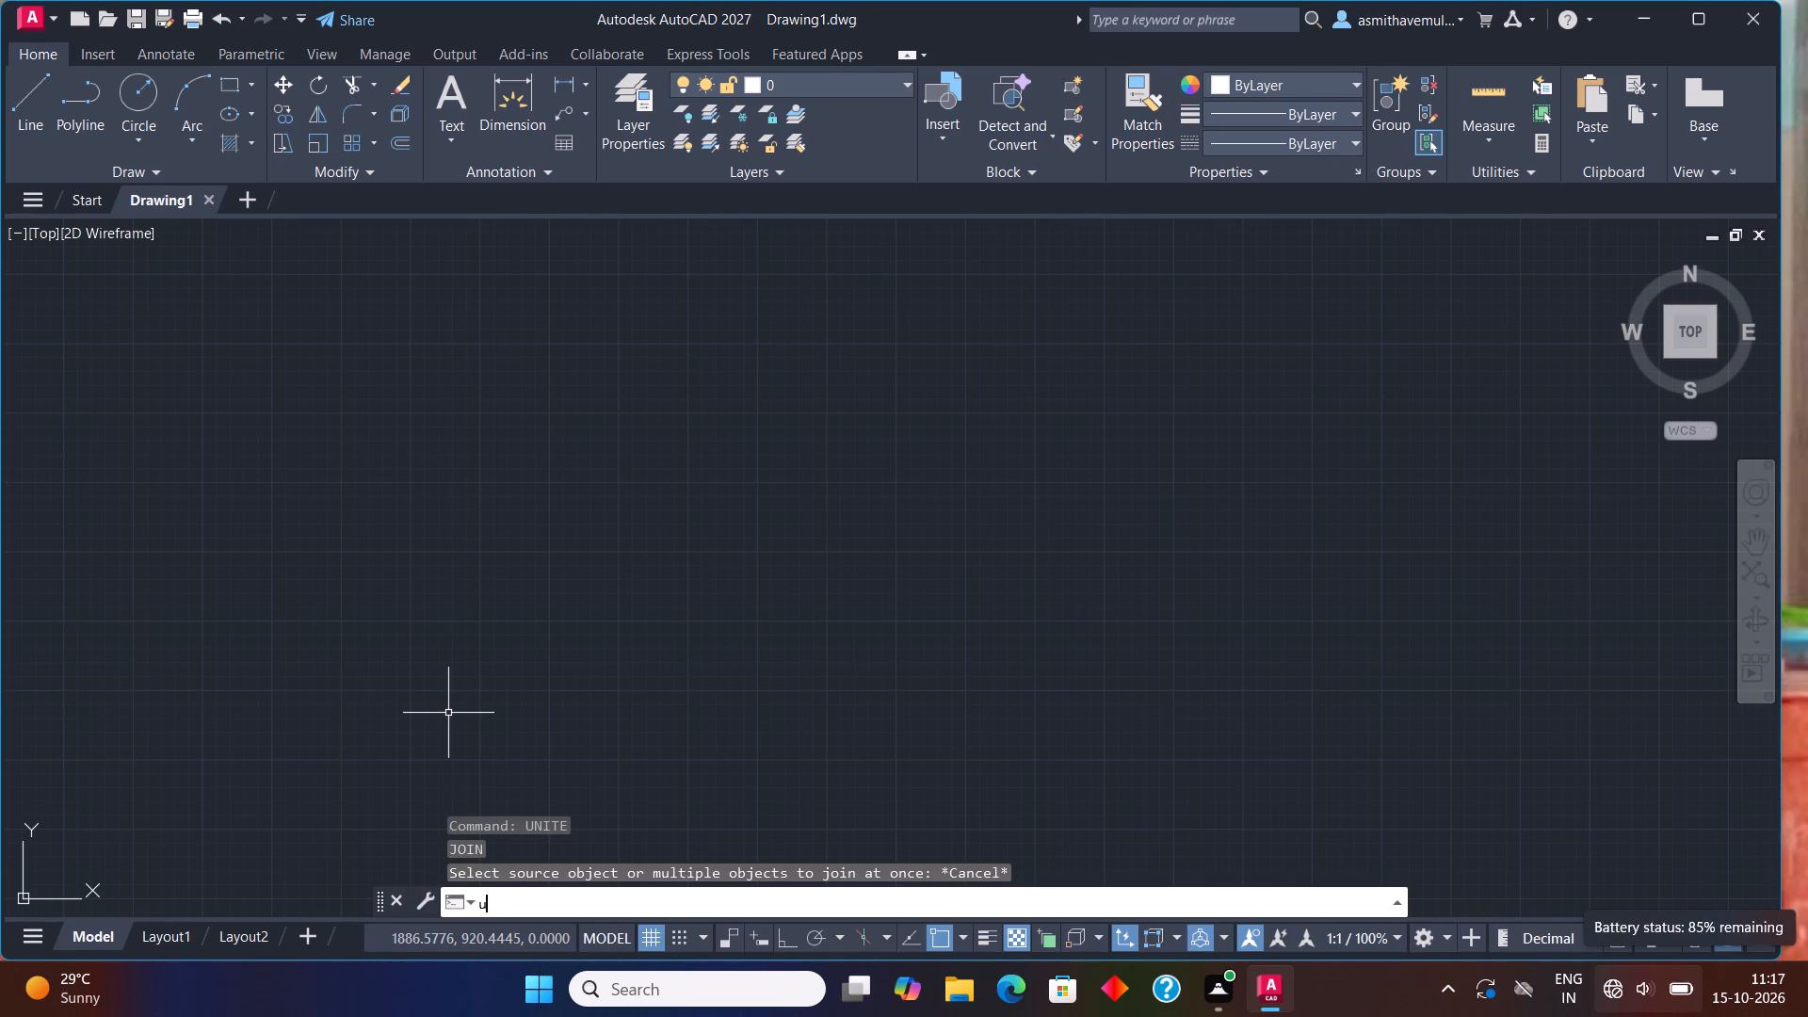
key(n)
key(i)
key(t)
key(s)
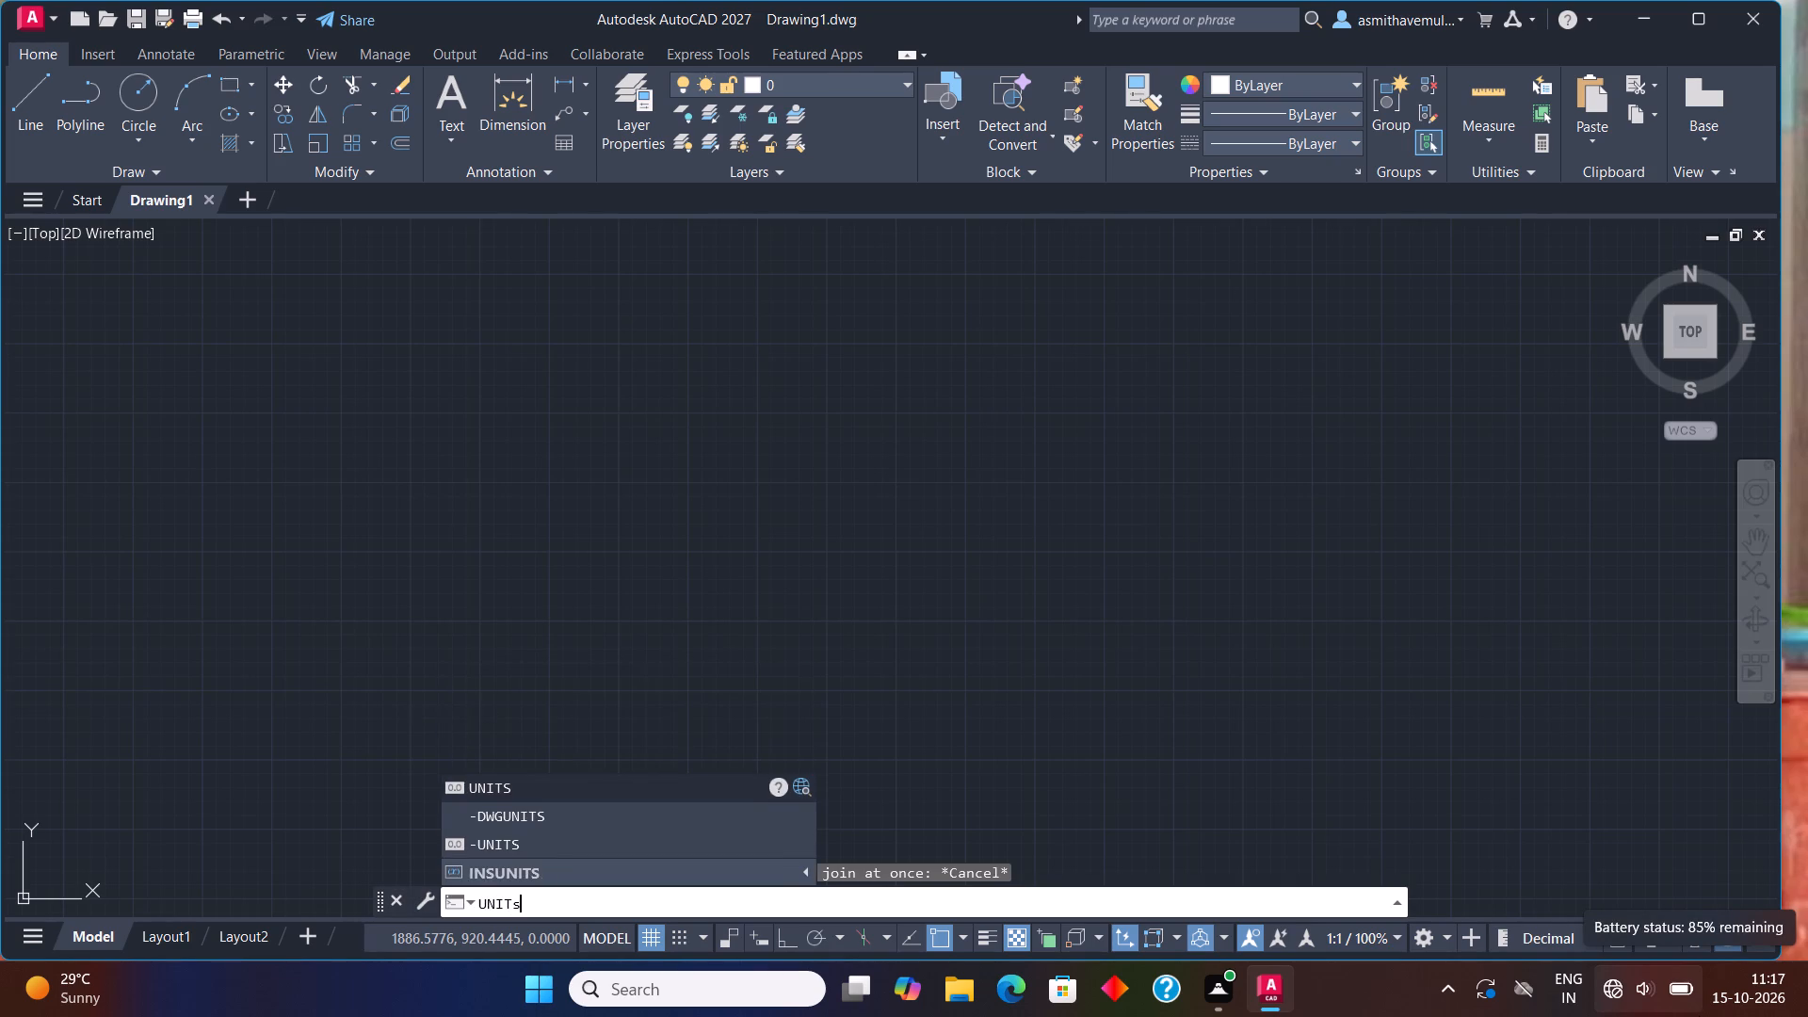
key(shift+Return)
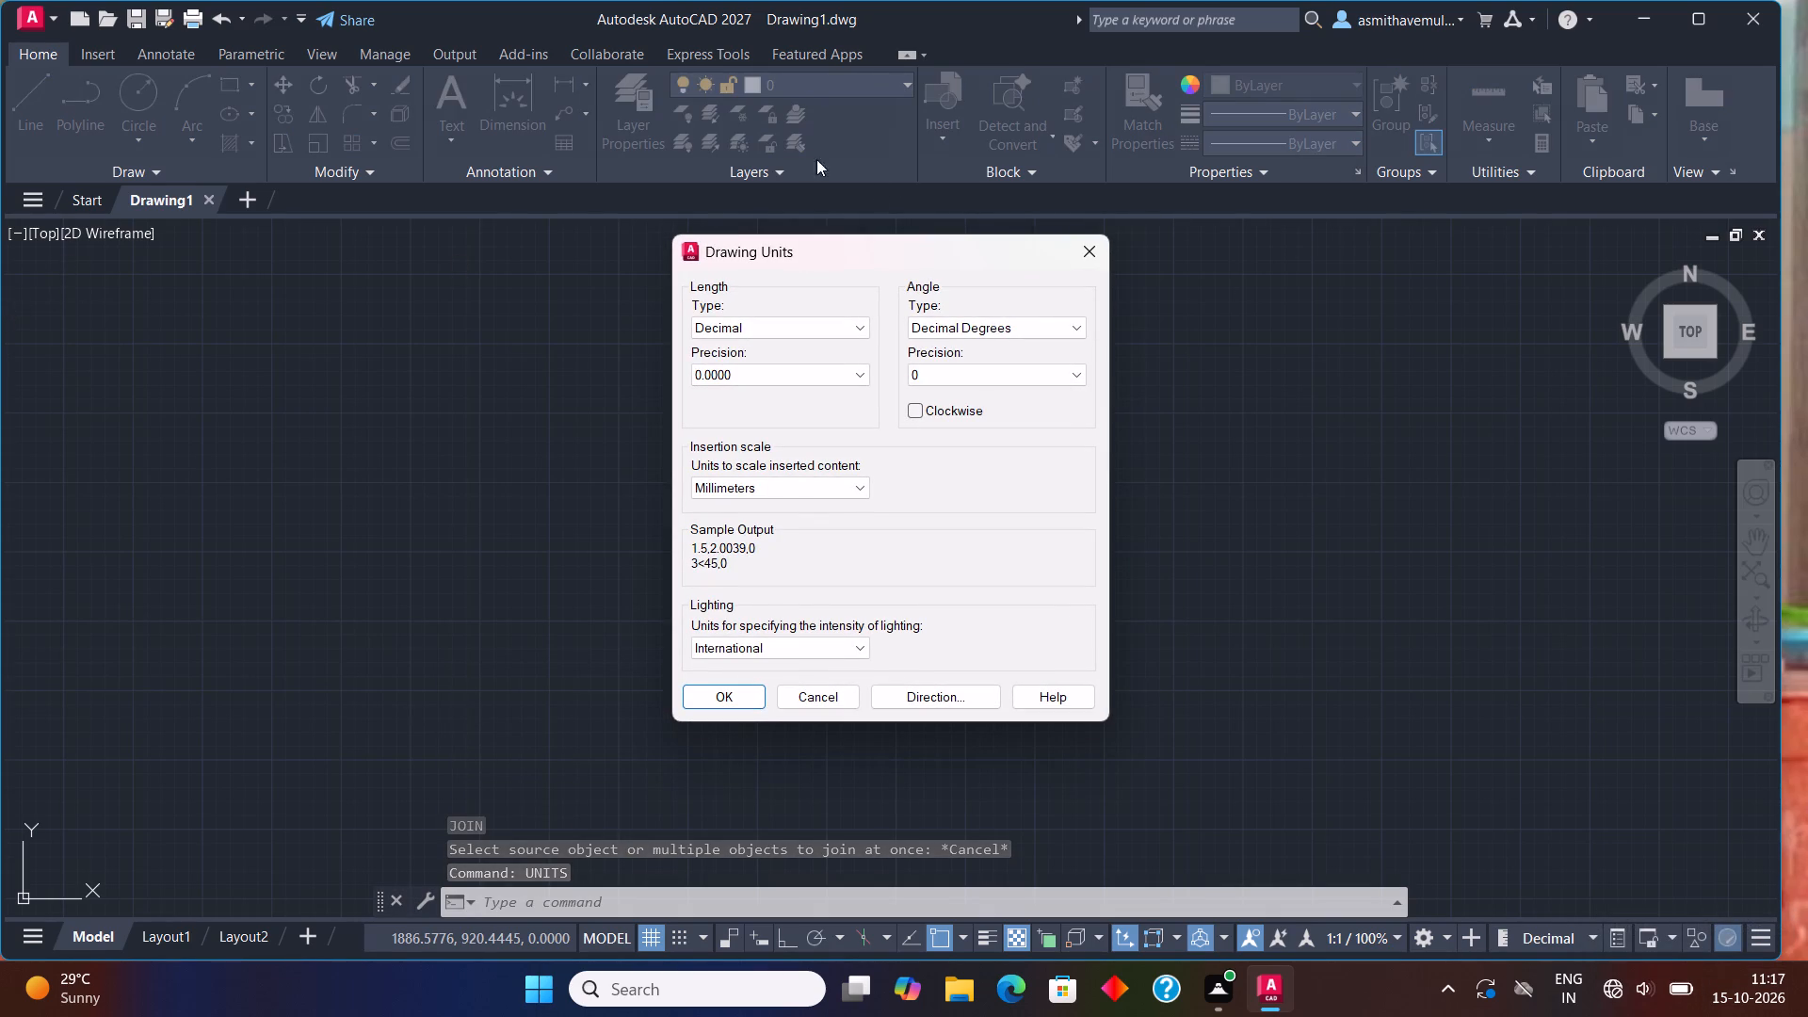
click(861, 332)
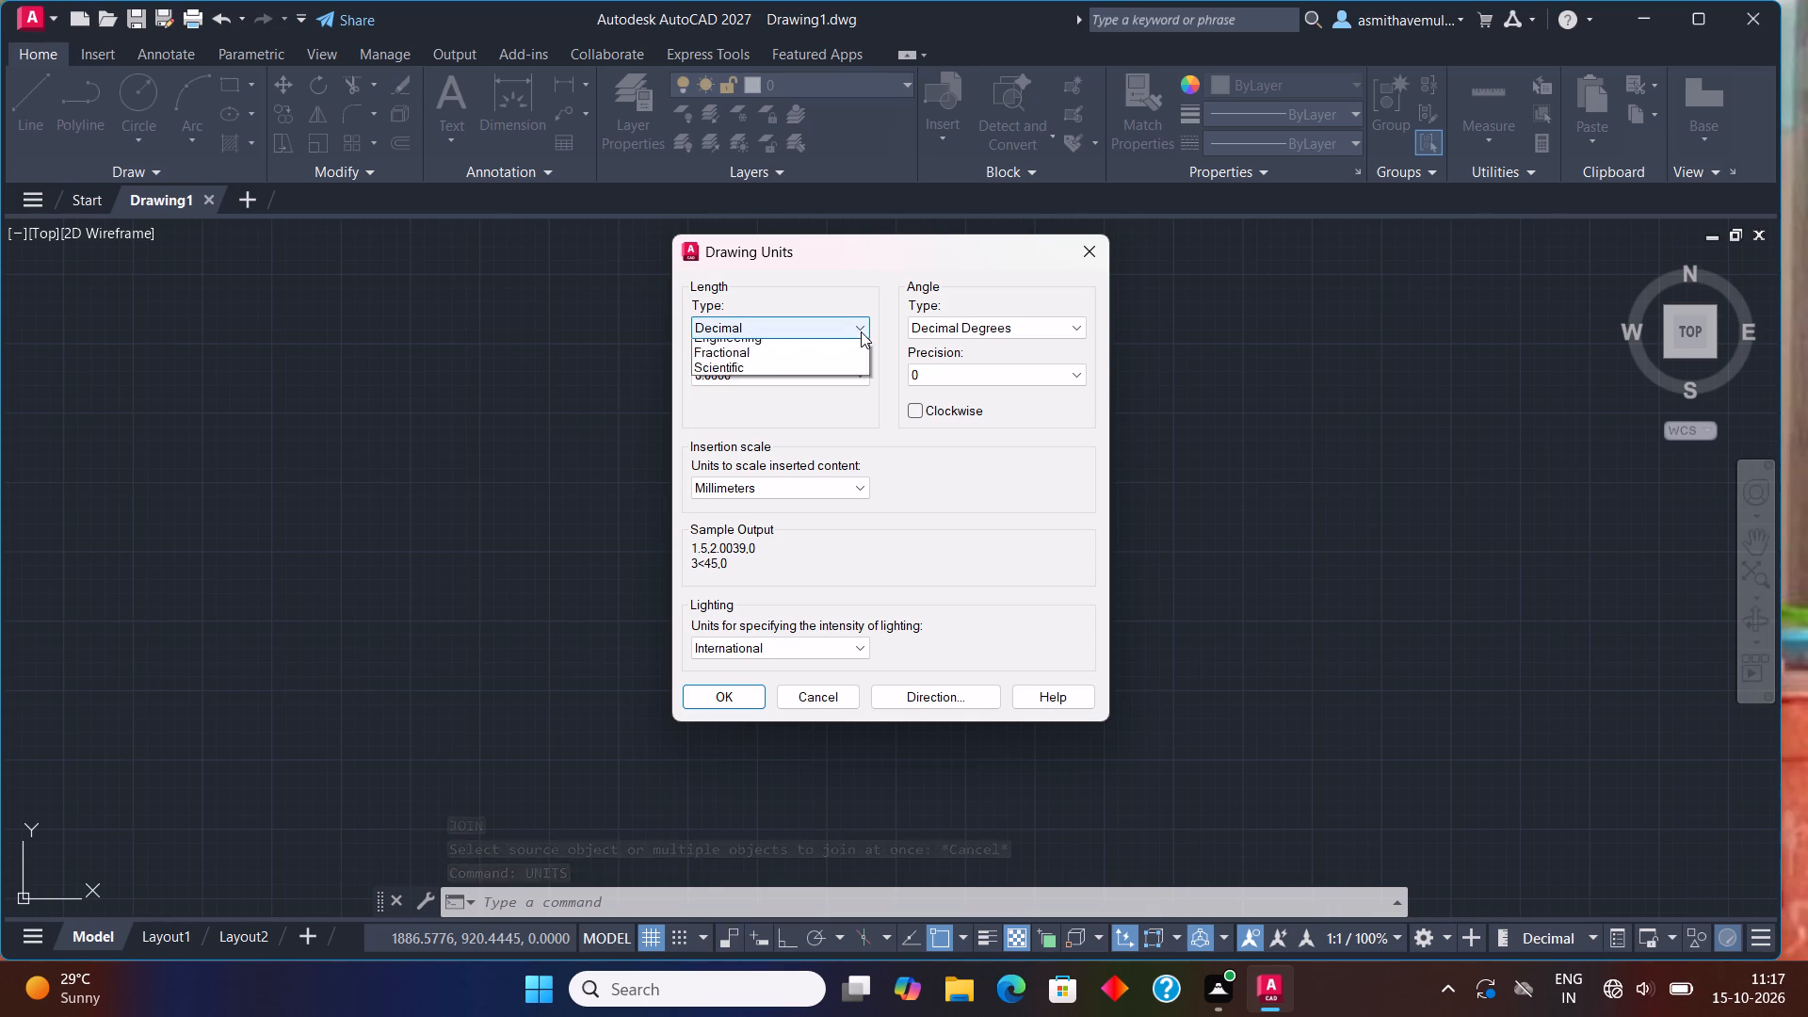
click(858, 379)
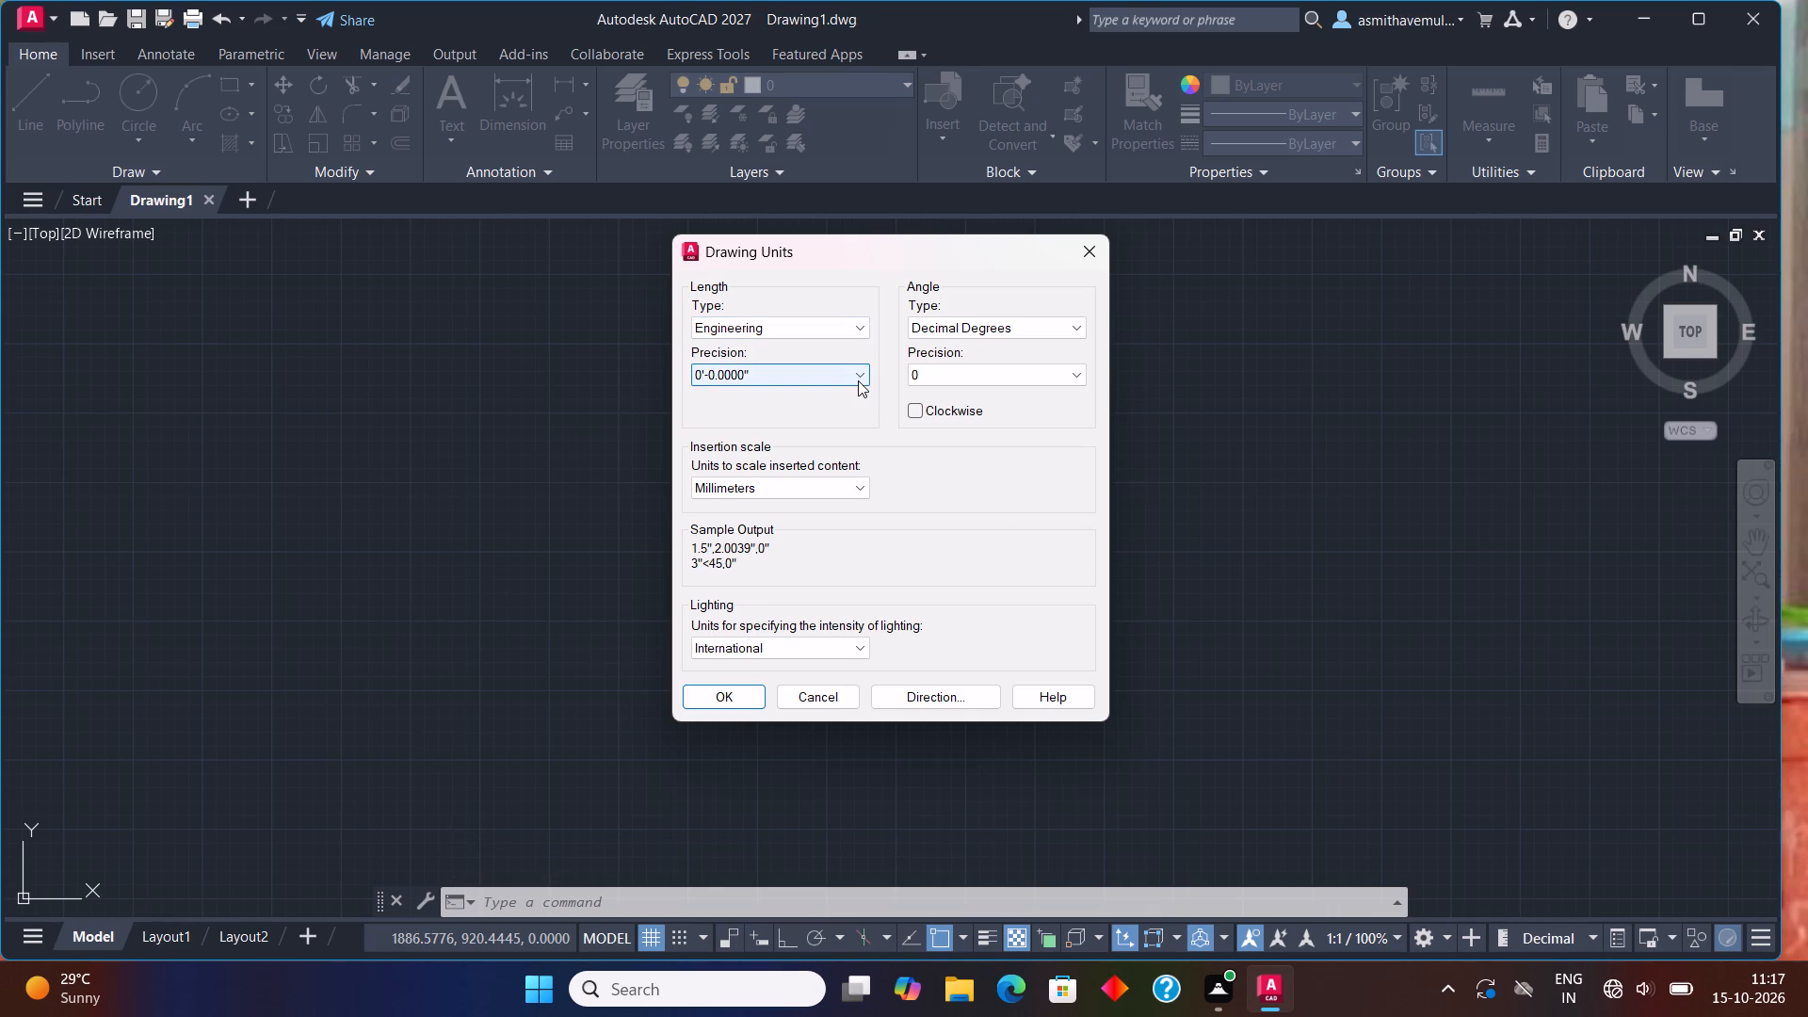
click(858, 377)
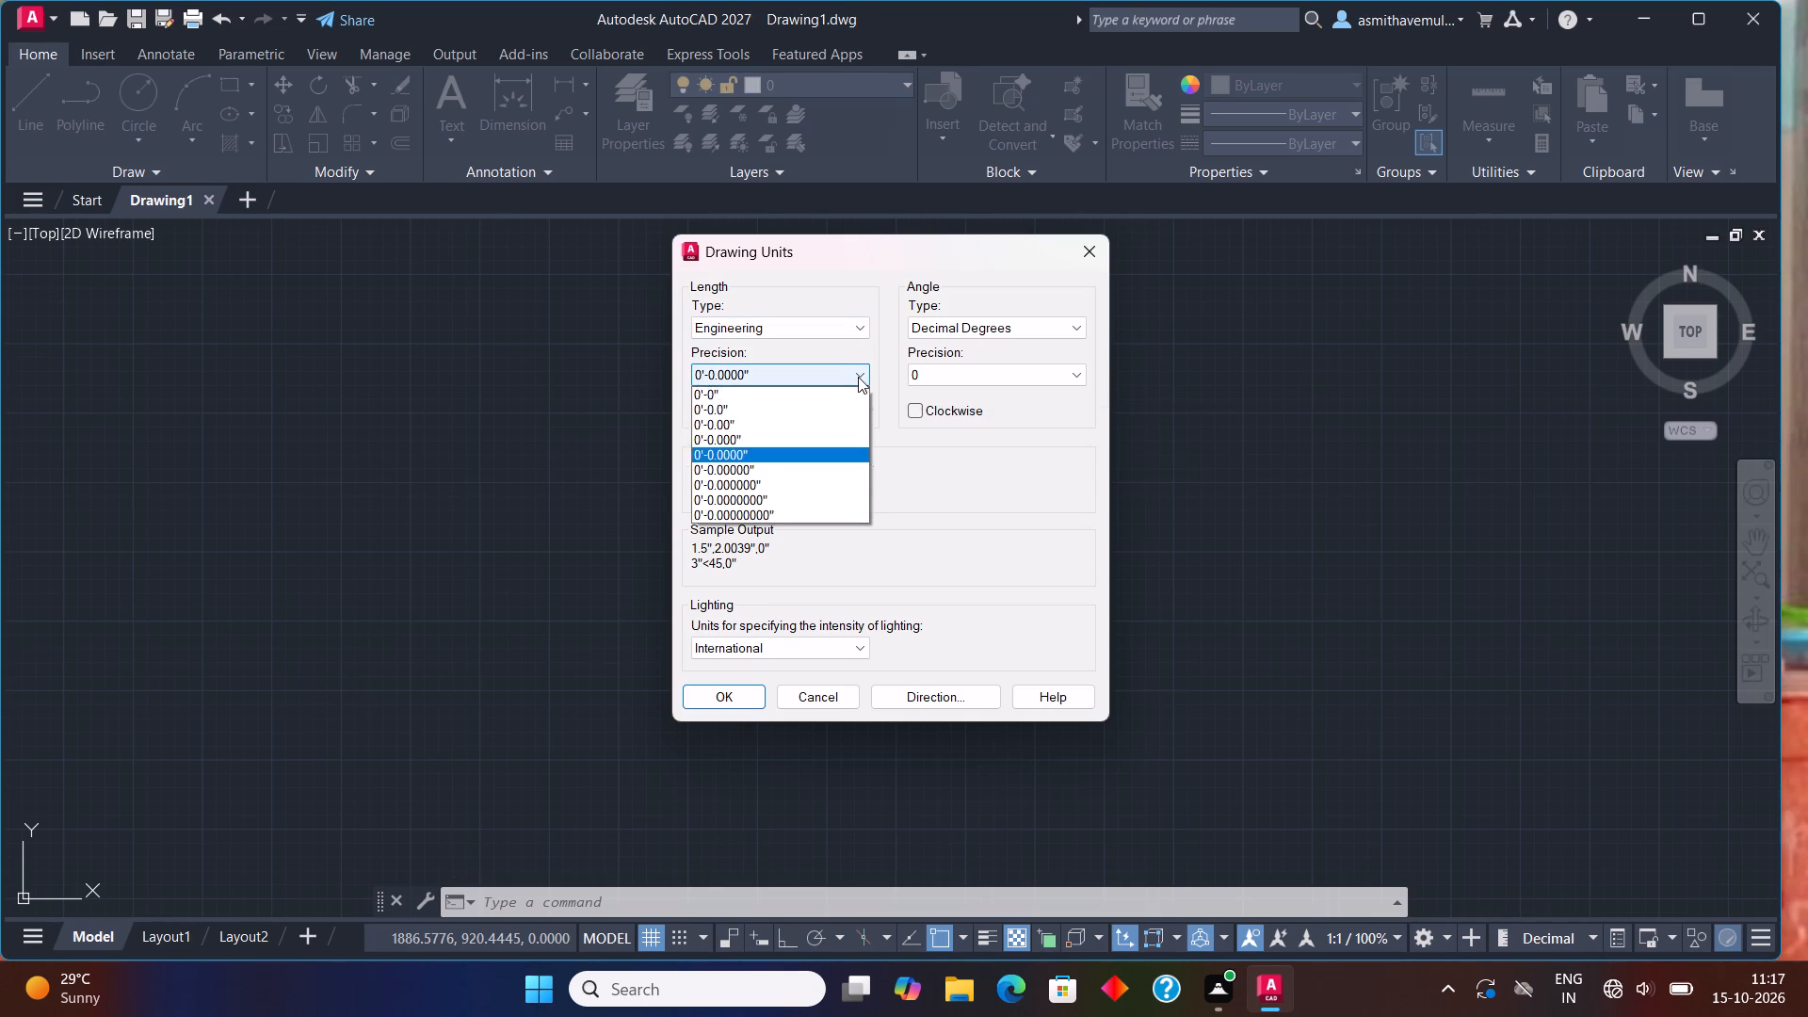
click(847, 416)
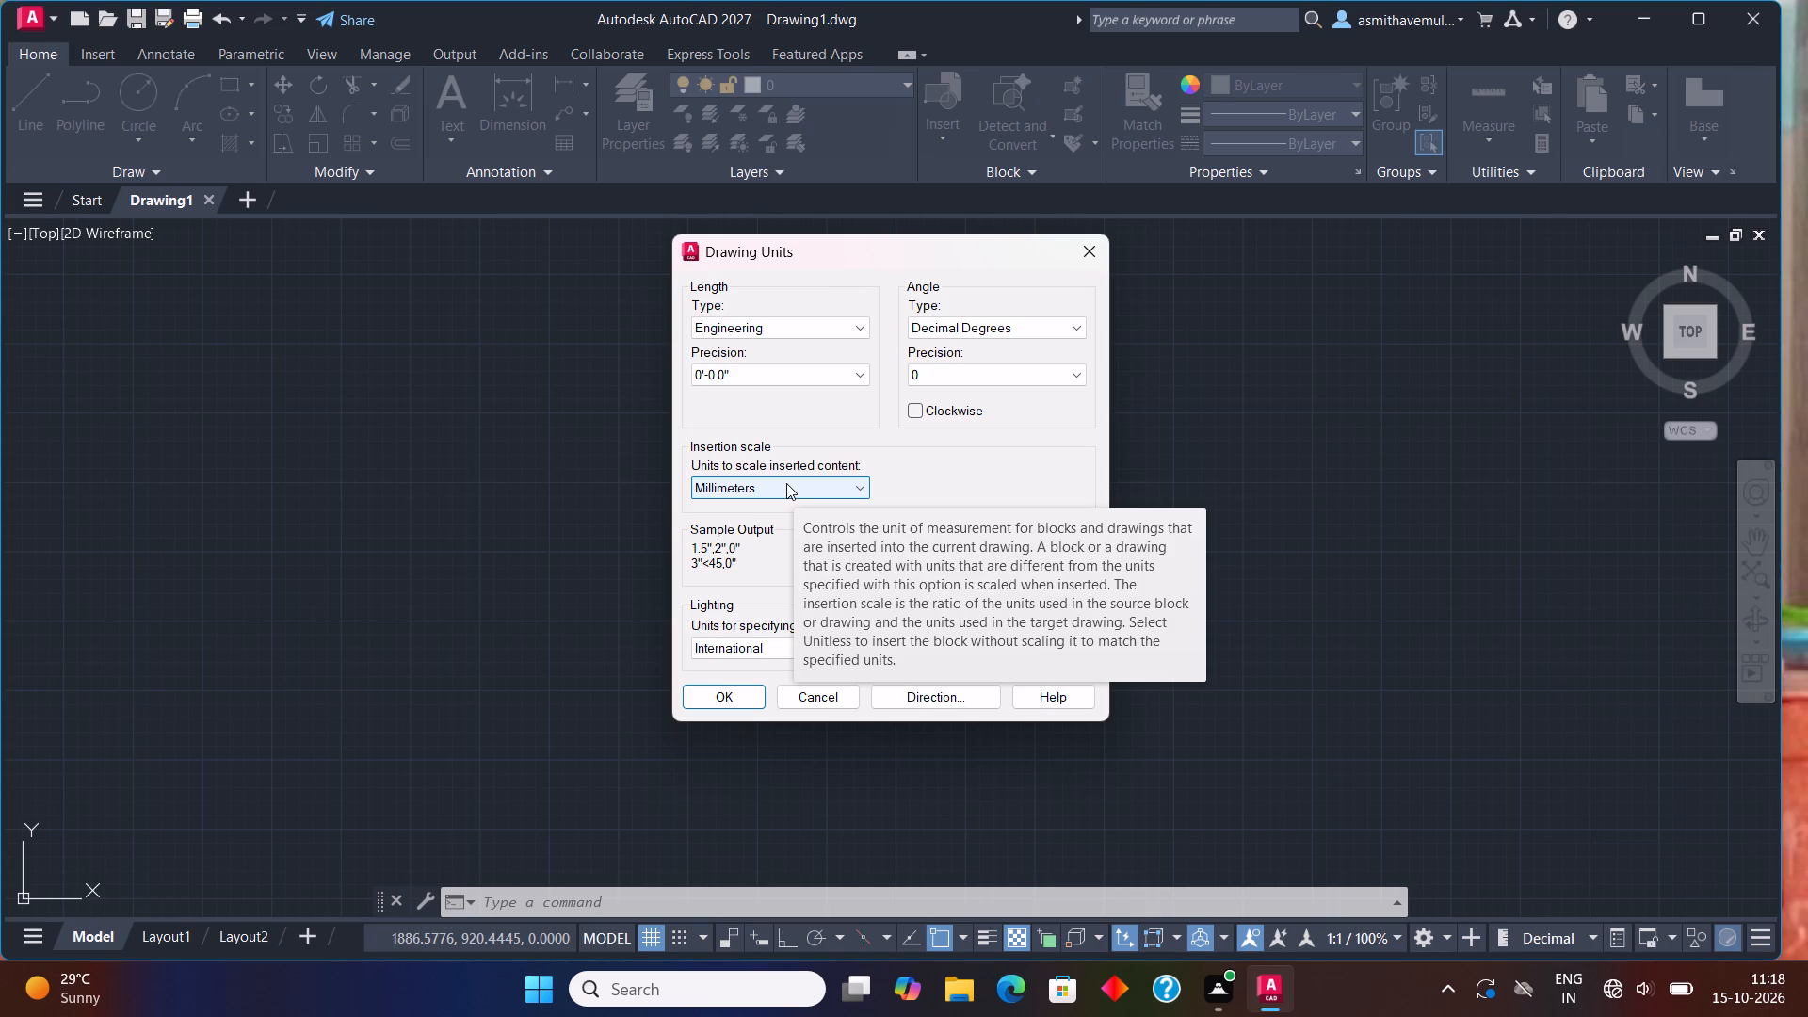
click(782, 487)
click(786, 526)
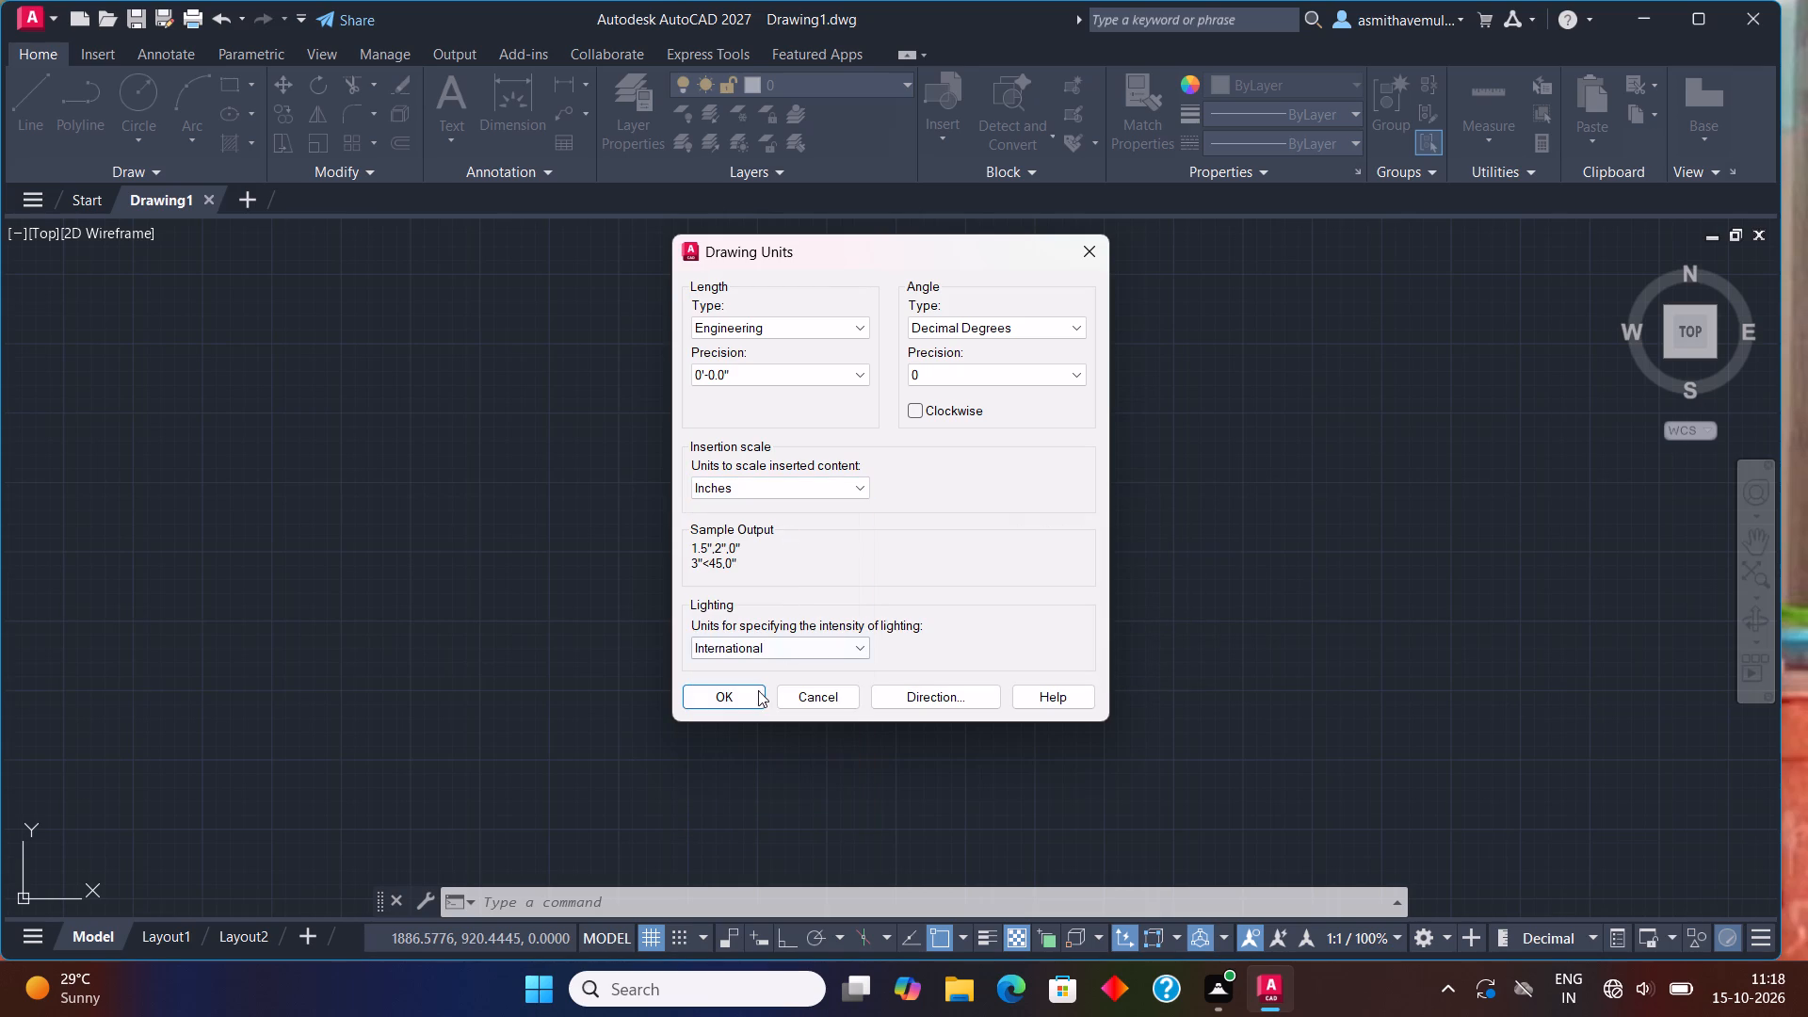
click(741, 699)
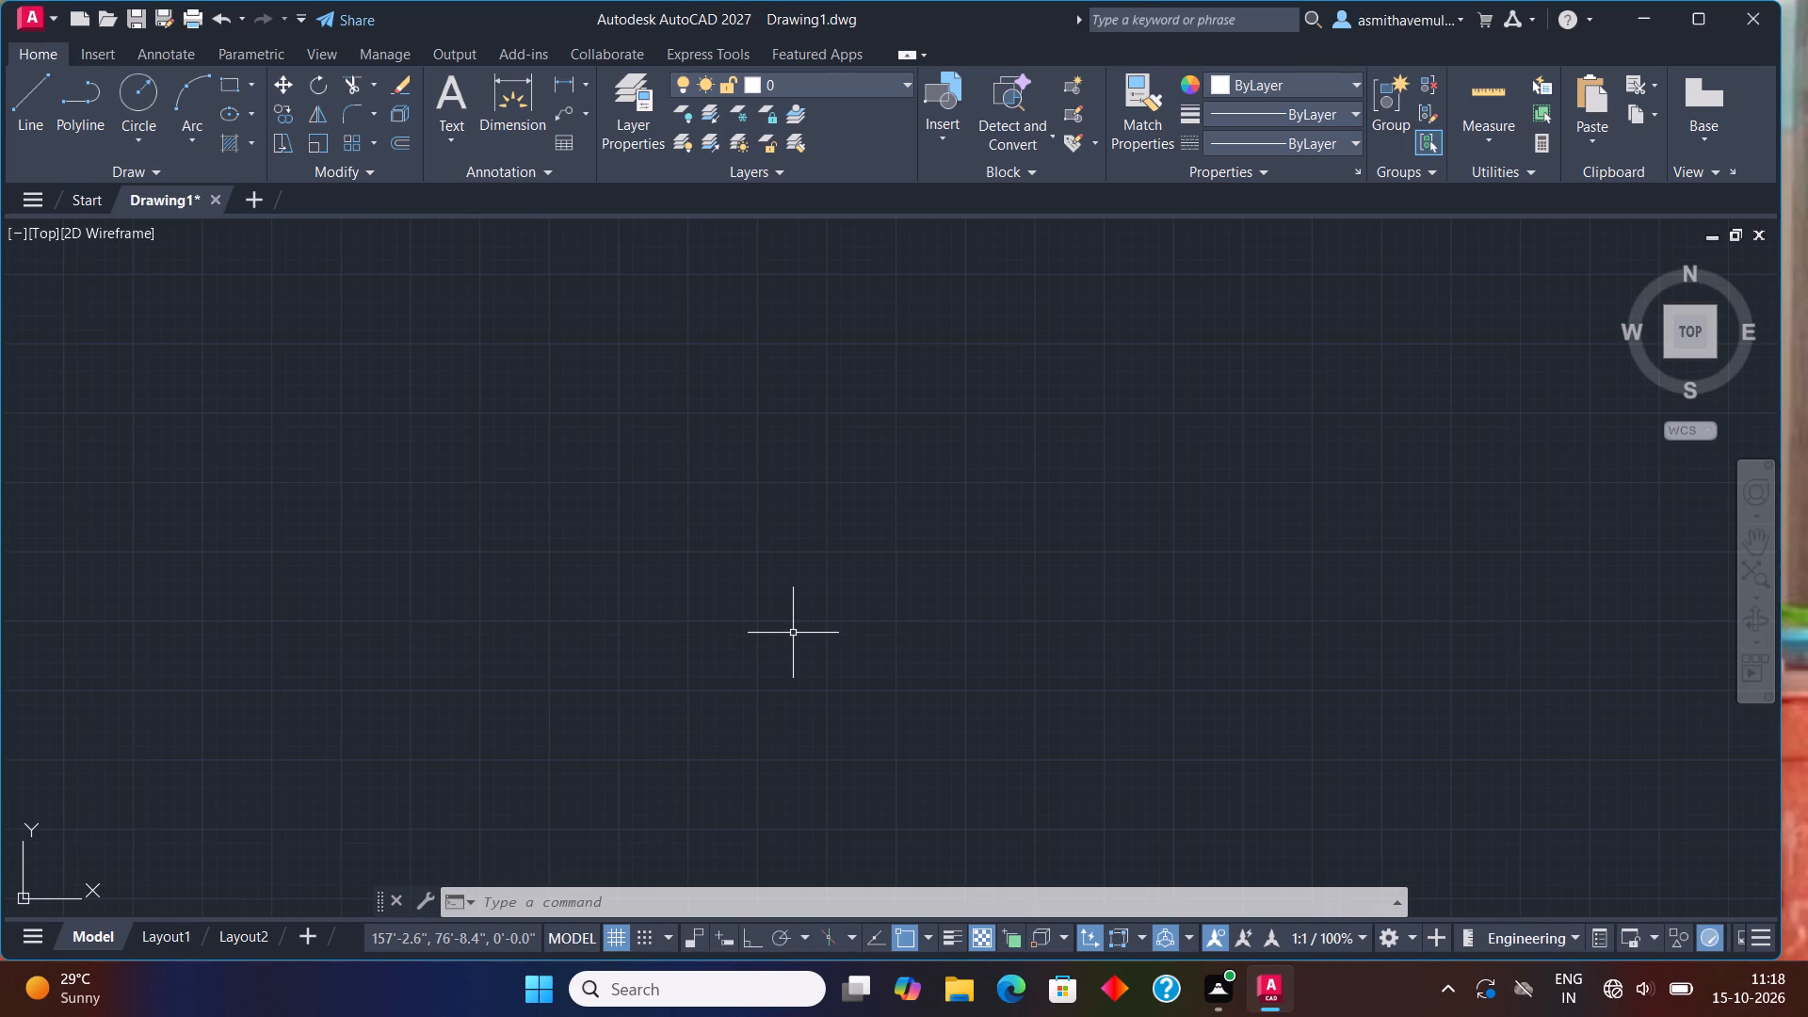
Modify the ISO-25 dimension style's linear primary units to Engineering format with 0'-0.0" precision.
key(d)
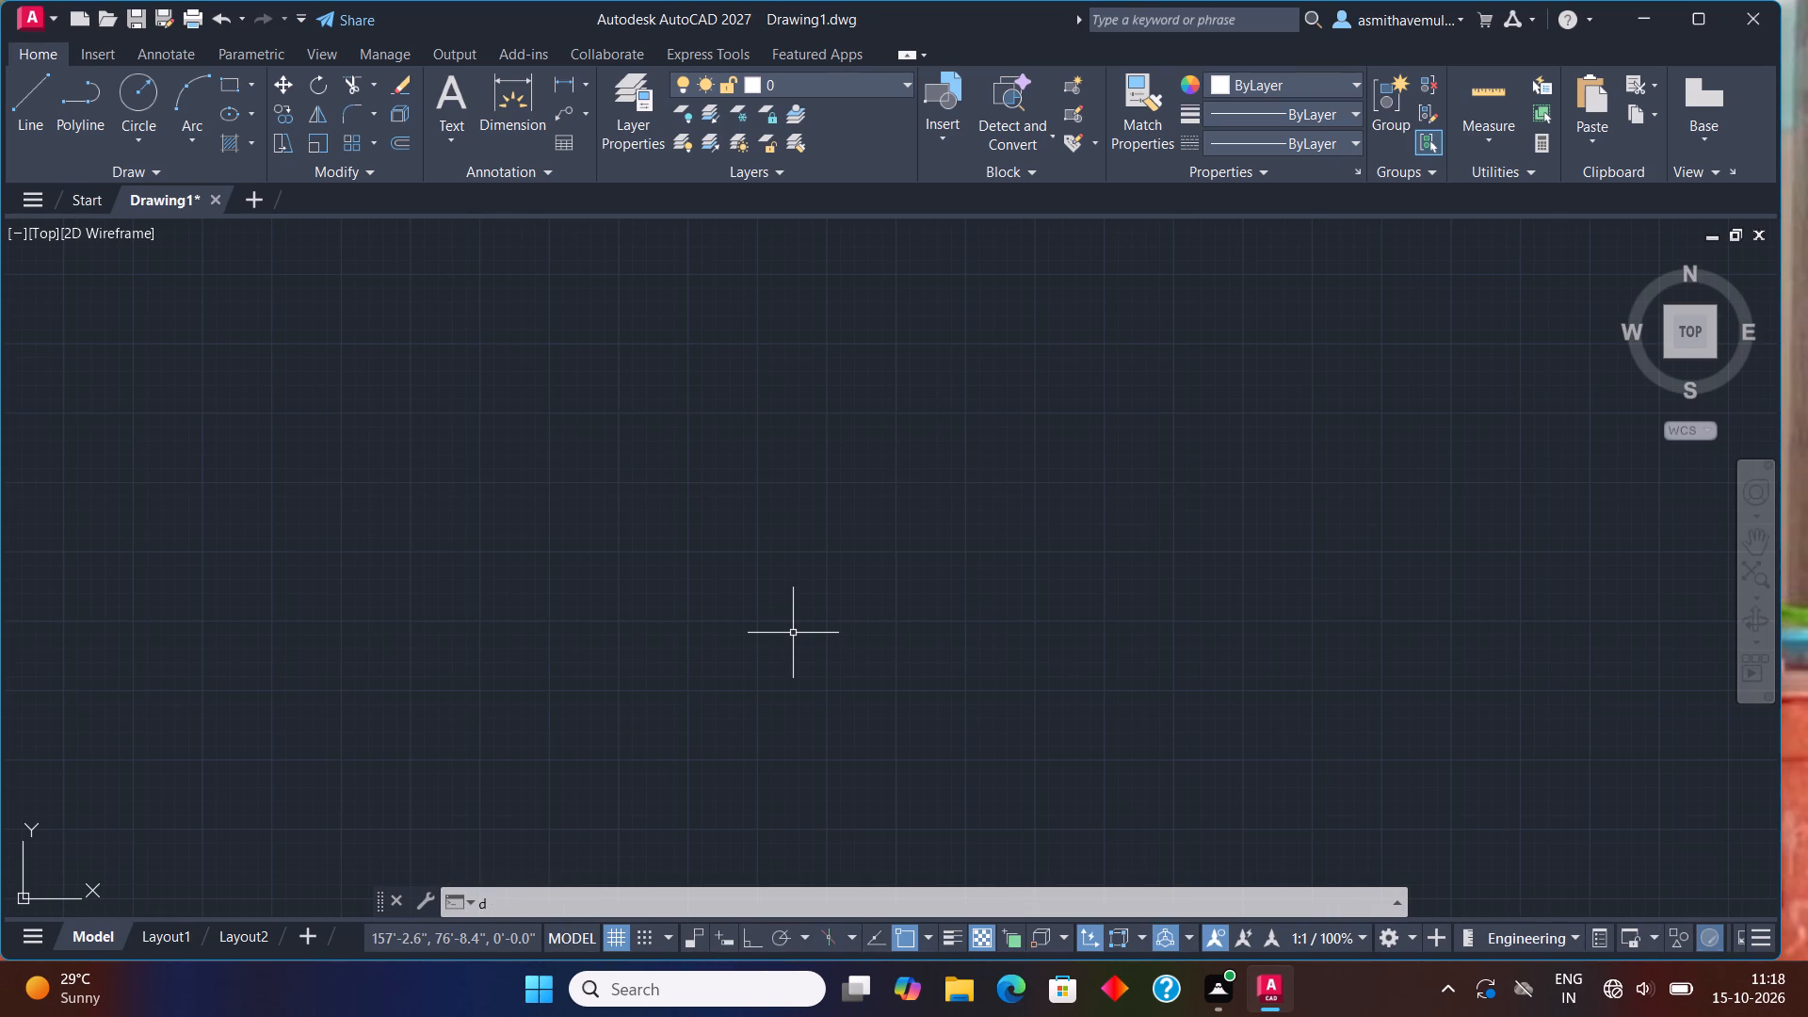
key(Return)
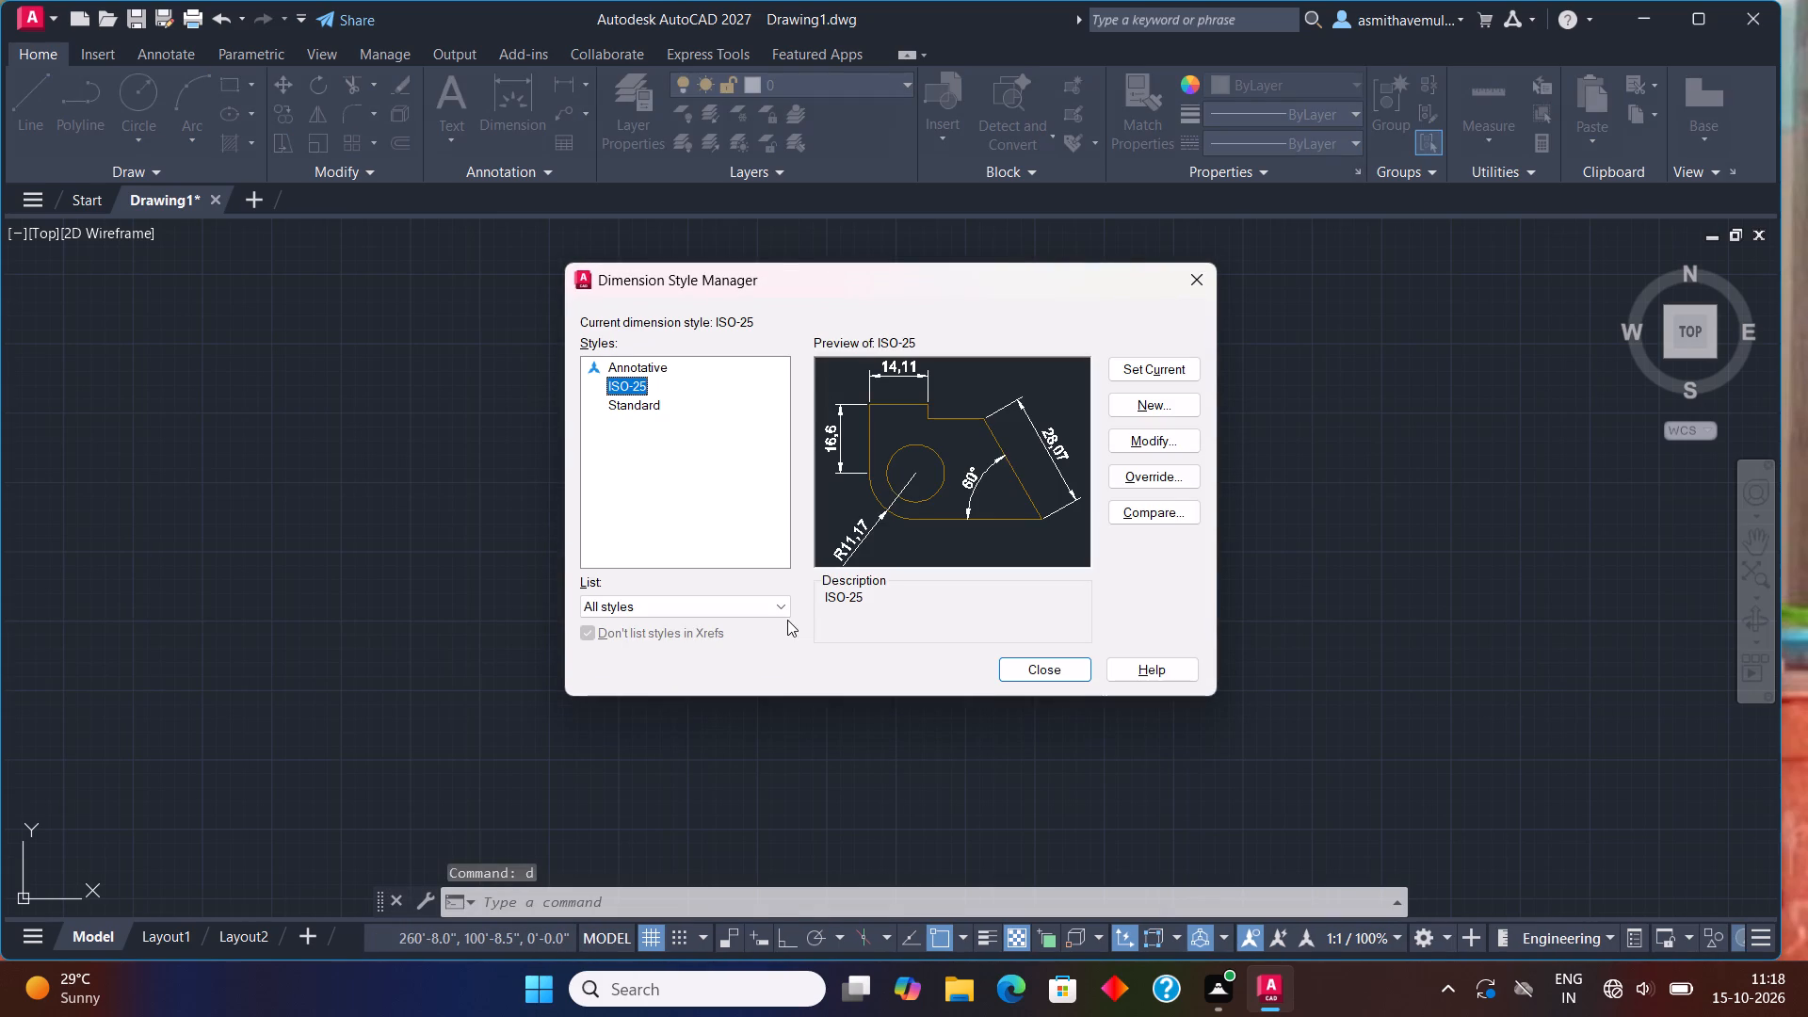
click(1158, 438)
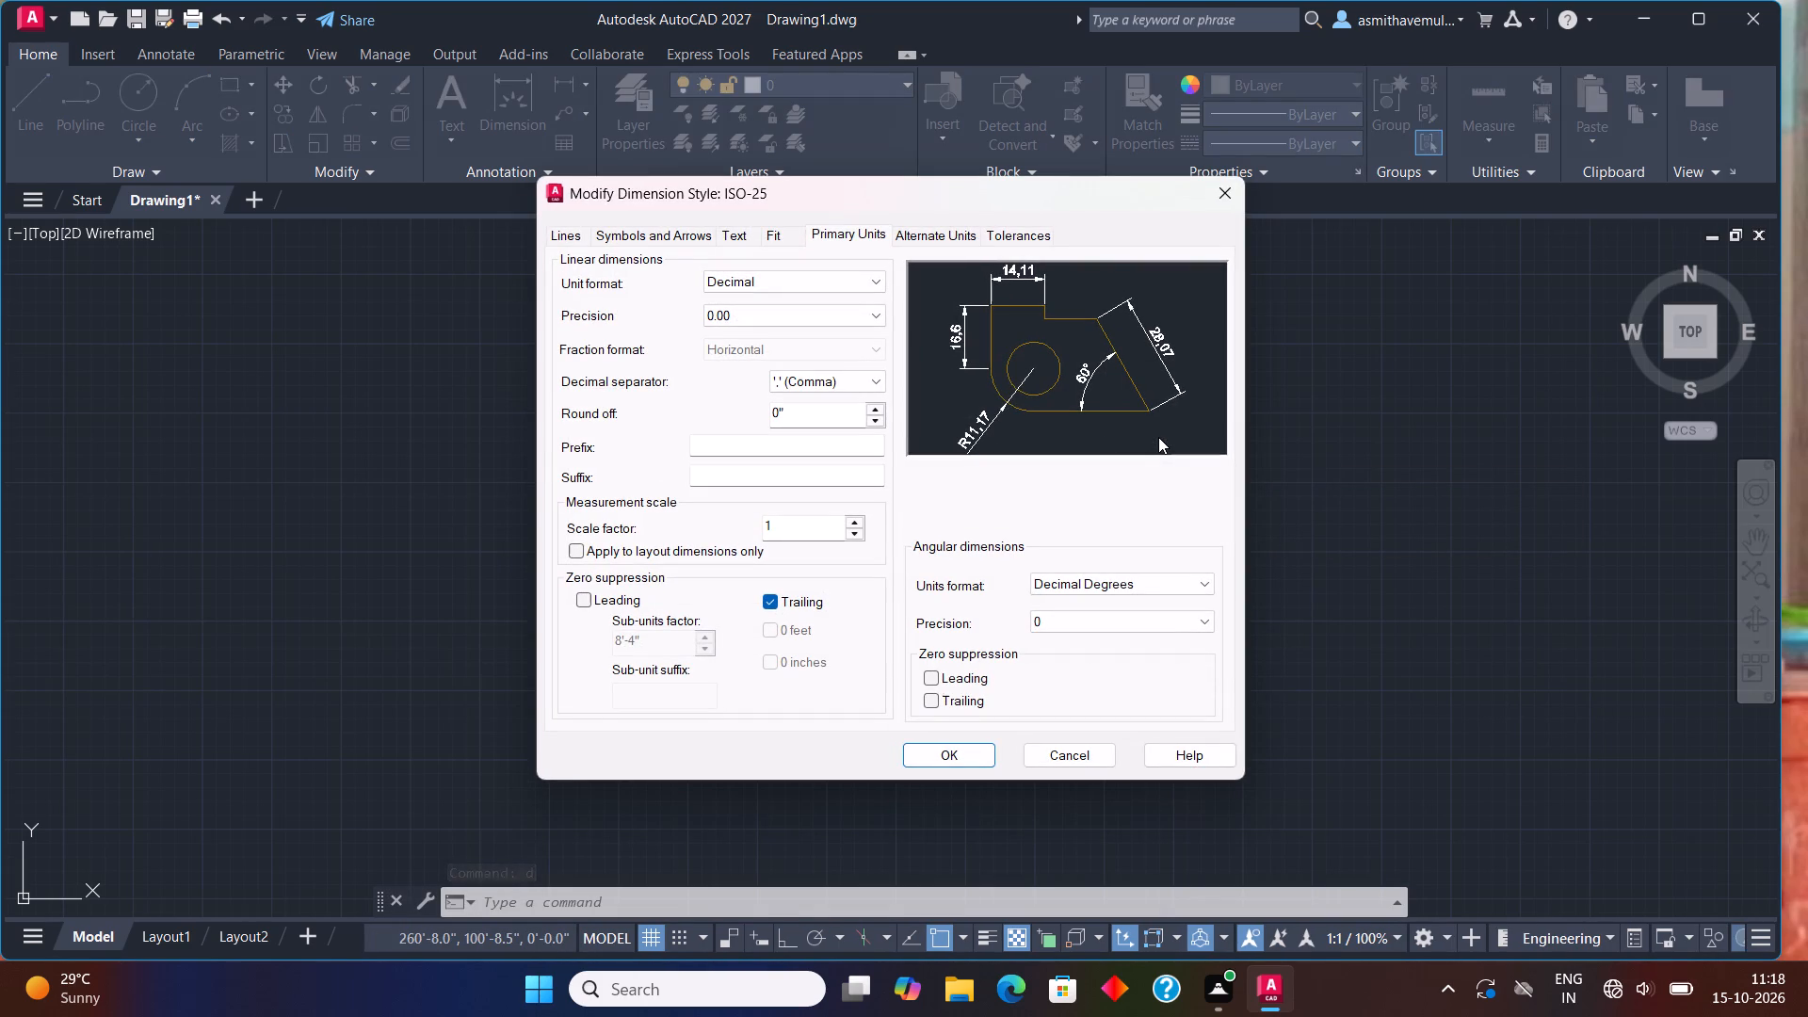
click(852, 279)
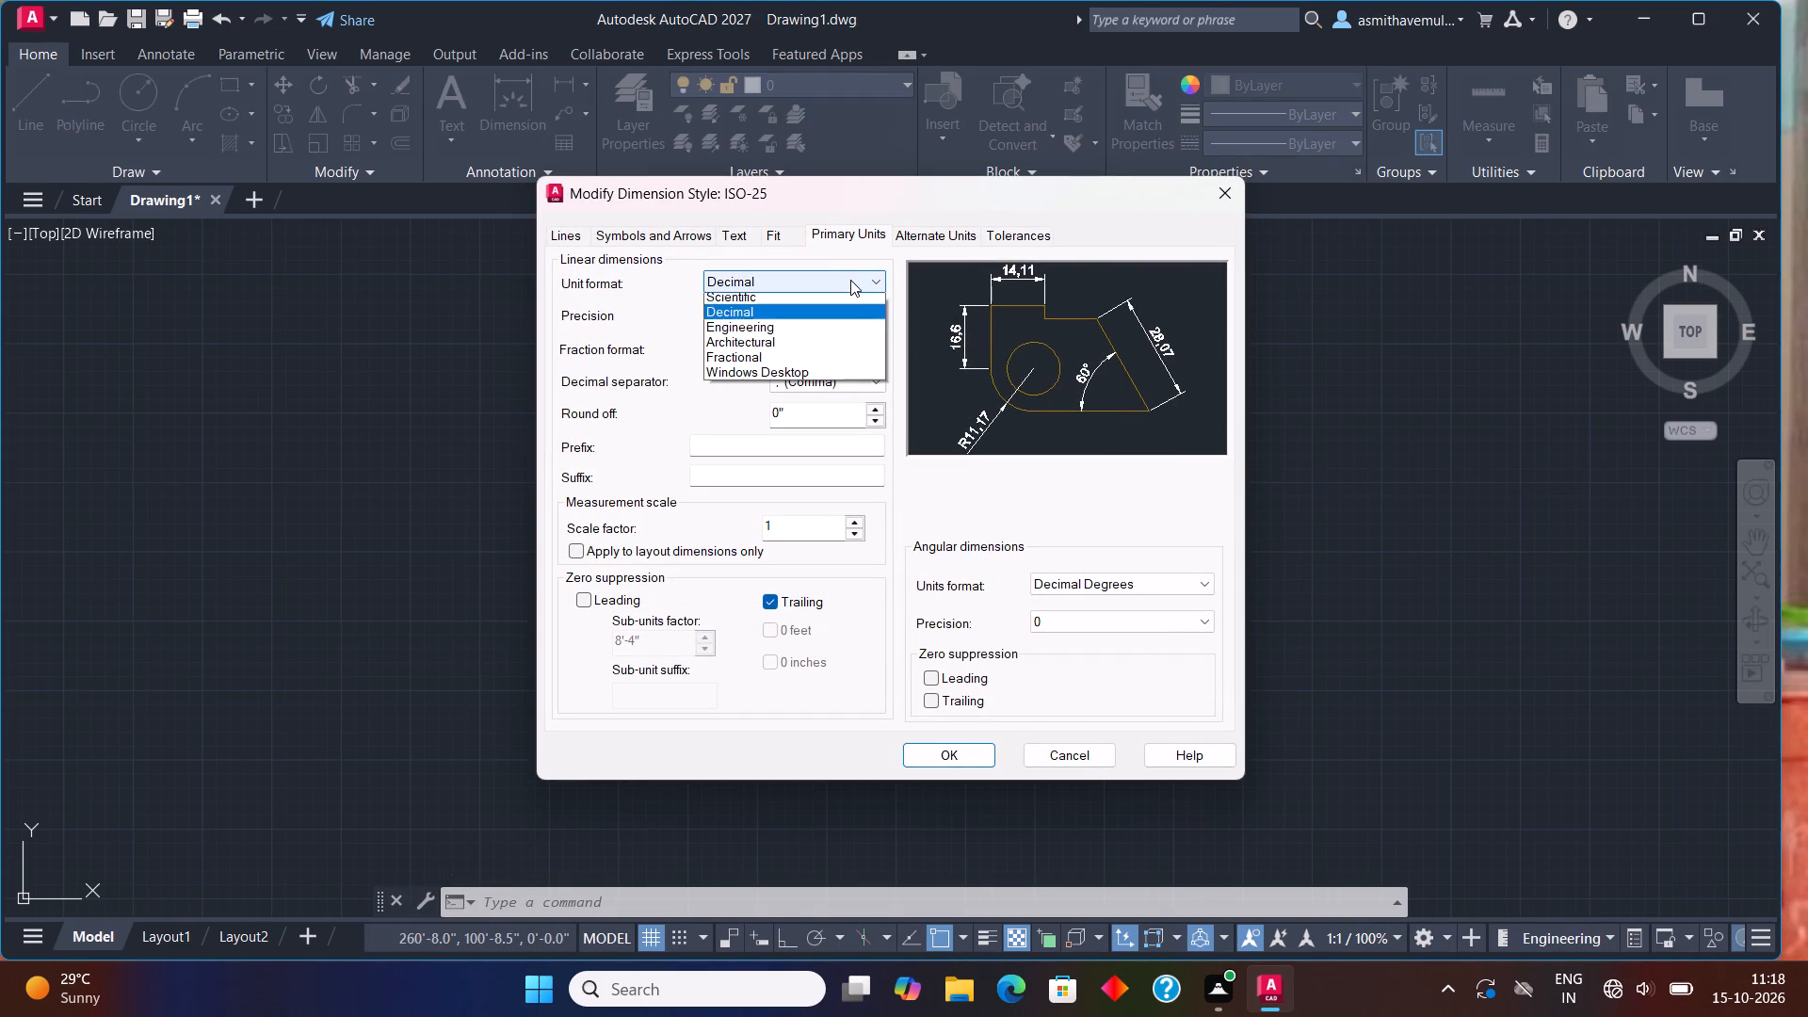
click(836, 331)
click(835, 319)
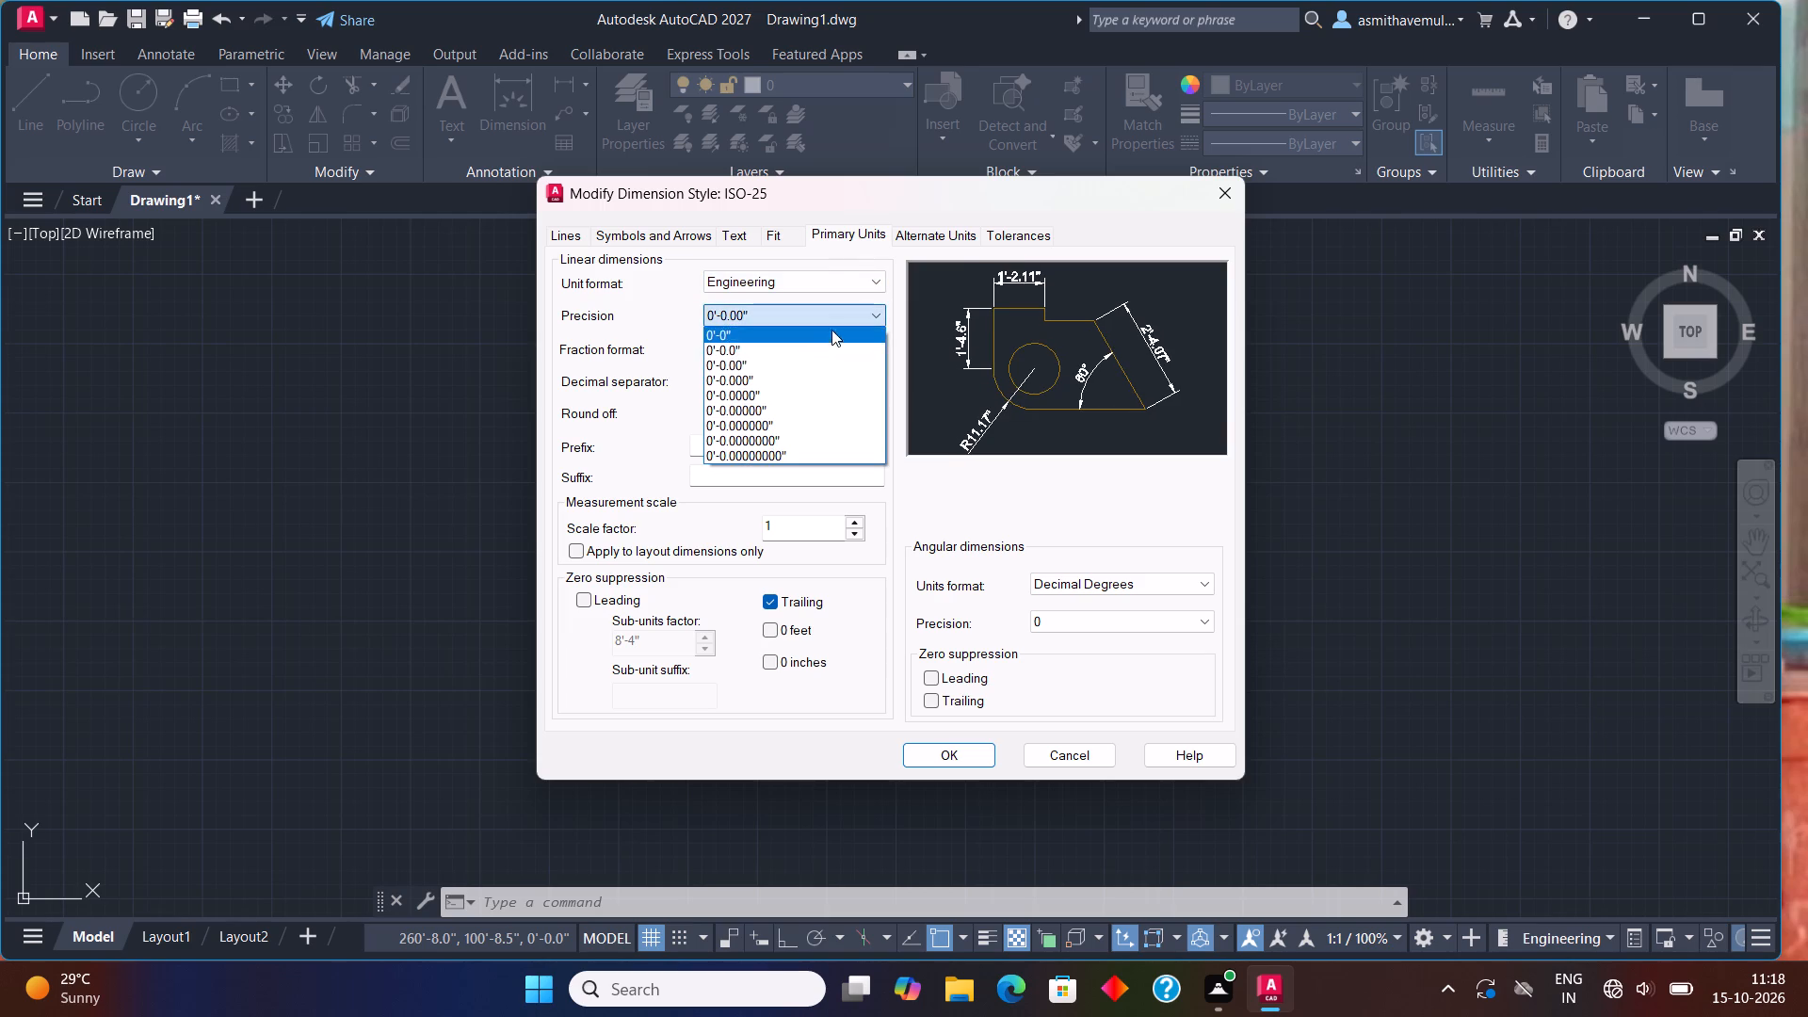
click(823, 347)
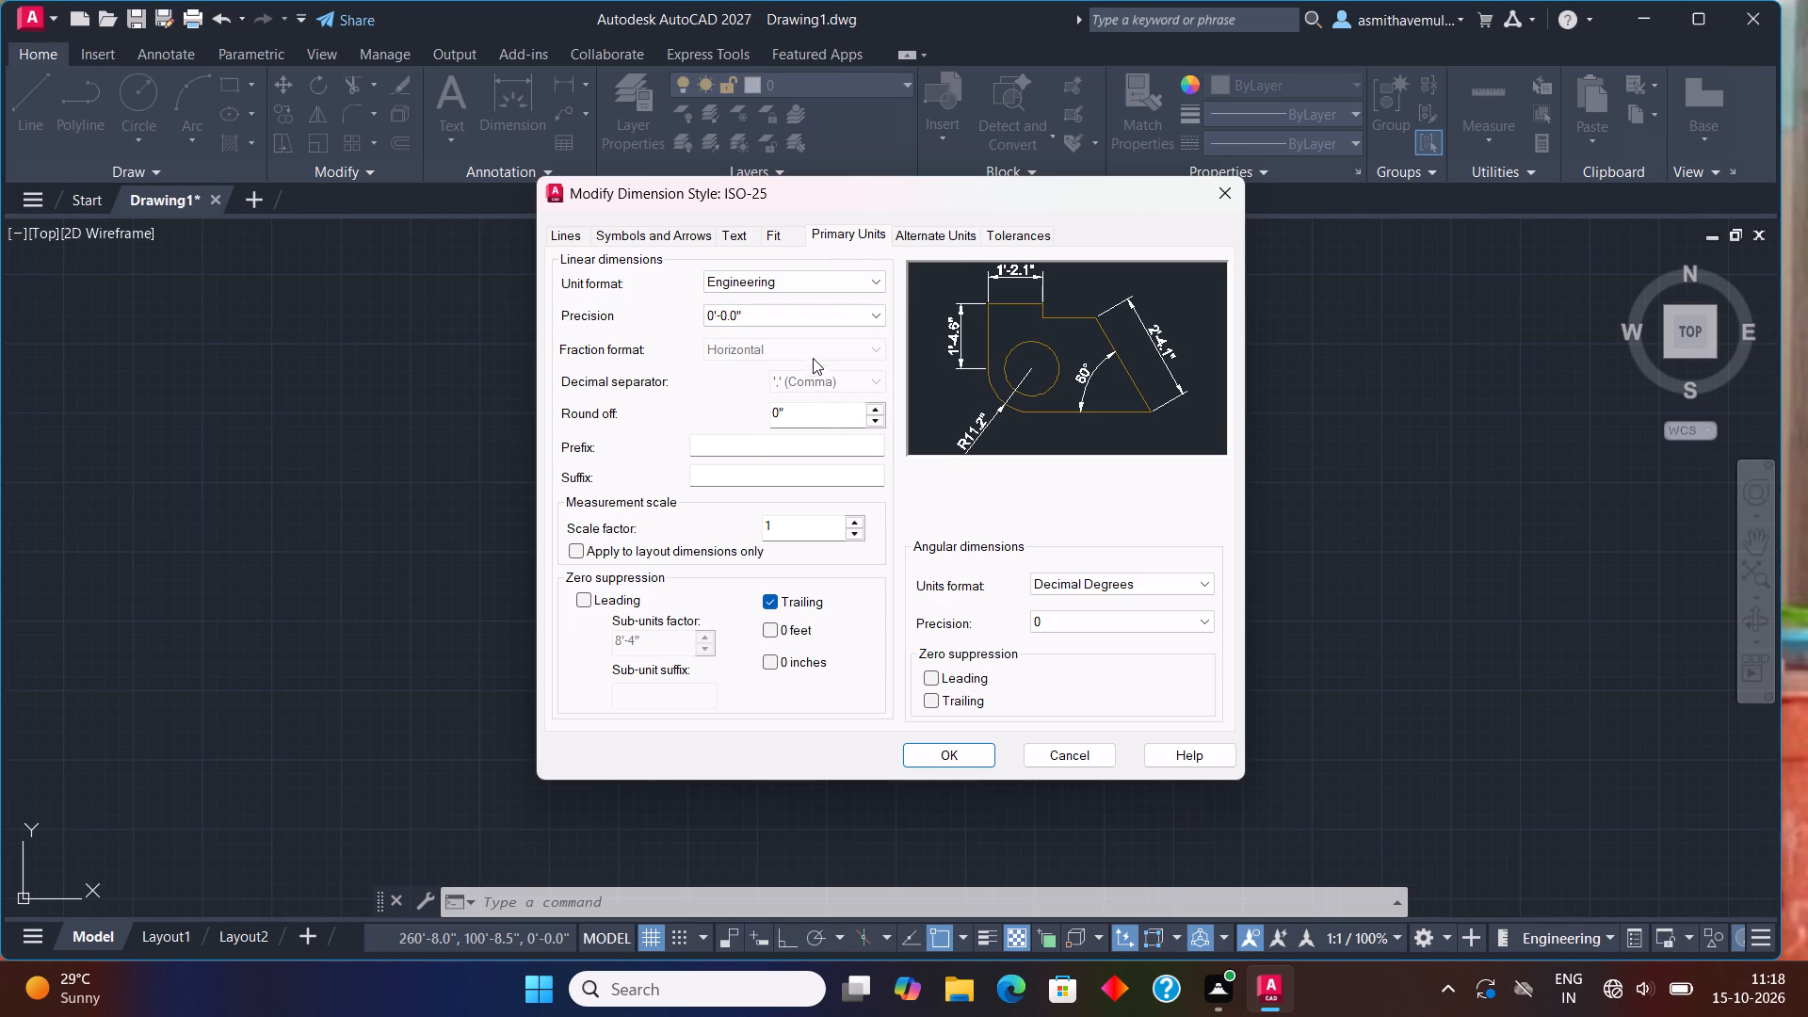
Set the ISO-25 dimension style's text height to 1' and apply the style changes.
click(740, 239)
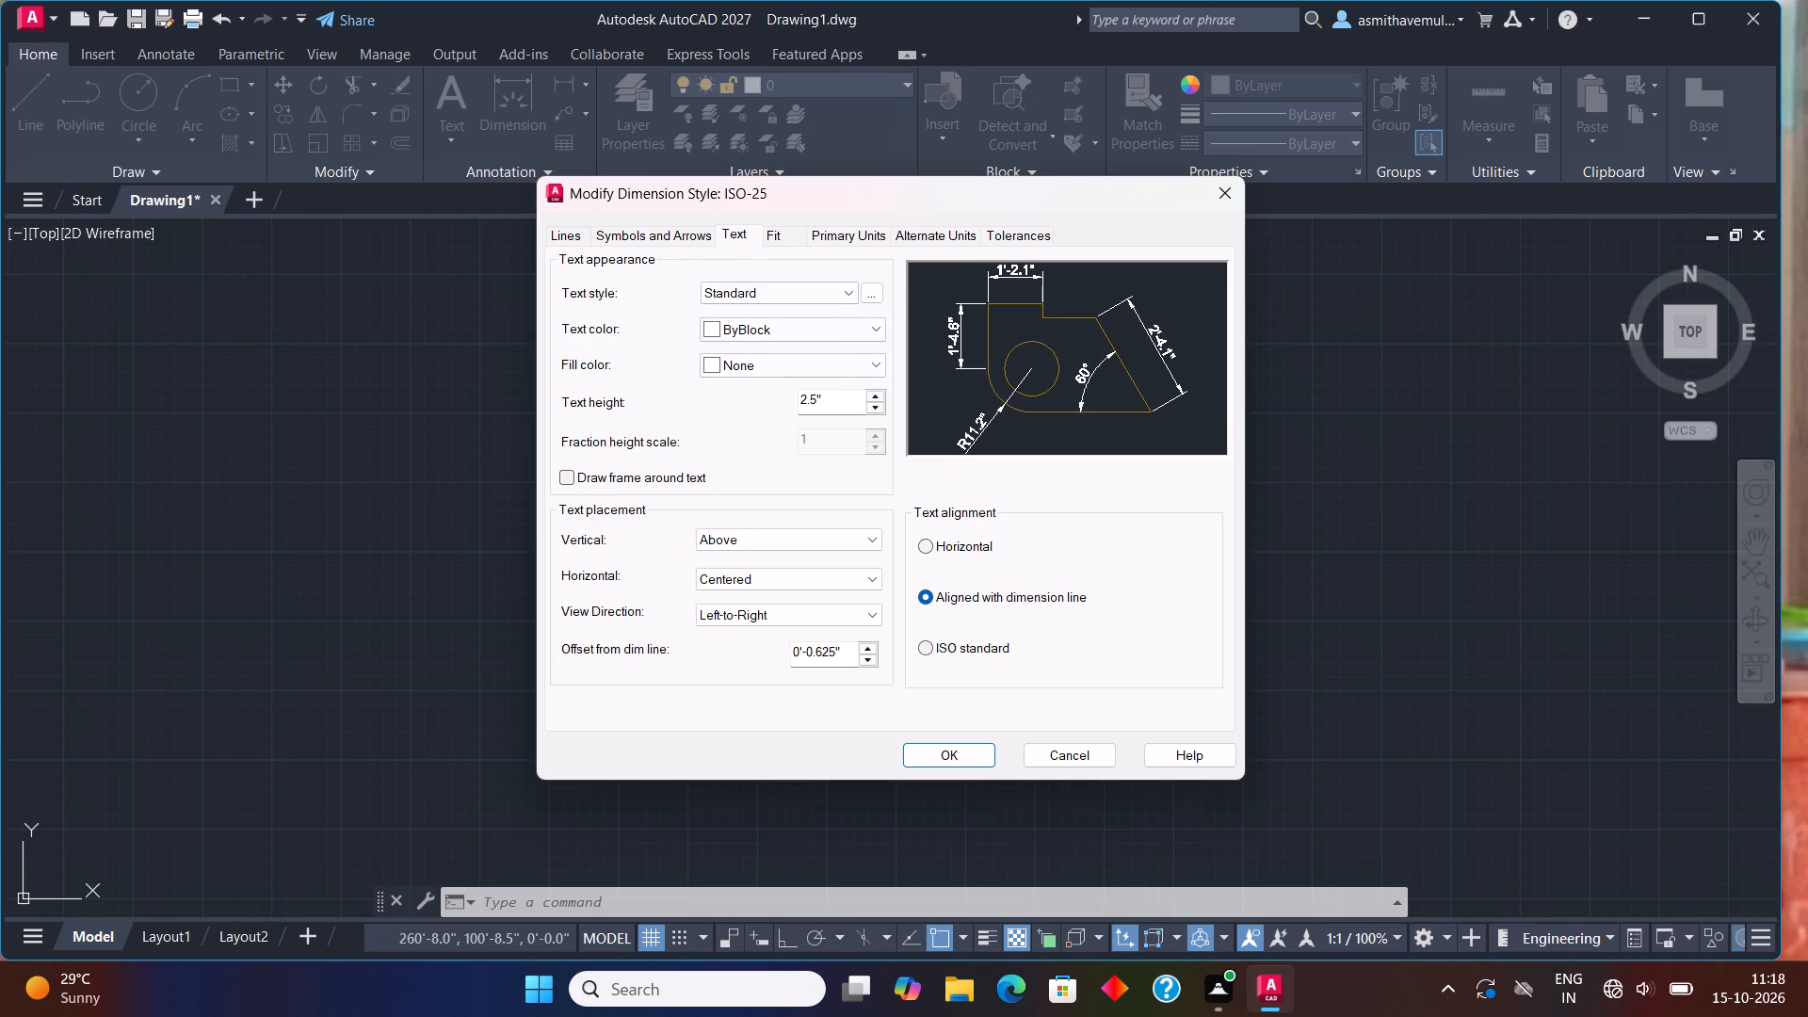
click(829, 396)
key(BackSpace)
key(BackSpace)
key(BackSpace)
key(BackSpace)
key(BackSpace)
key(BackSpace)
key(BackSpace)
key(BackSpace)
key(BackSpace)
key(BackSpace)
key(BackSpace)
key(BackSpace)
key(BackSpace)
key(BackSpace)
key(BackSpace)
key(BackSpace)
key(BackSpace)
key(BackSpace)
key(BackSpace)
key(BackSpace)
key(1)
key(apostrophe)
click(930, 759)
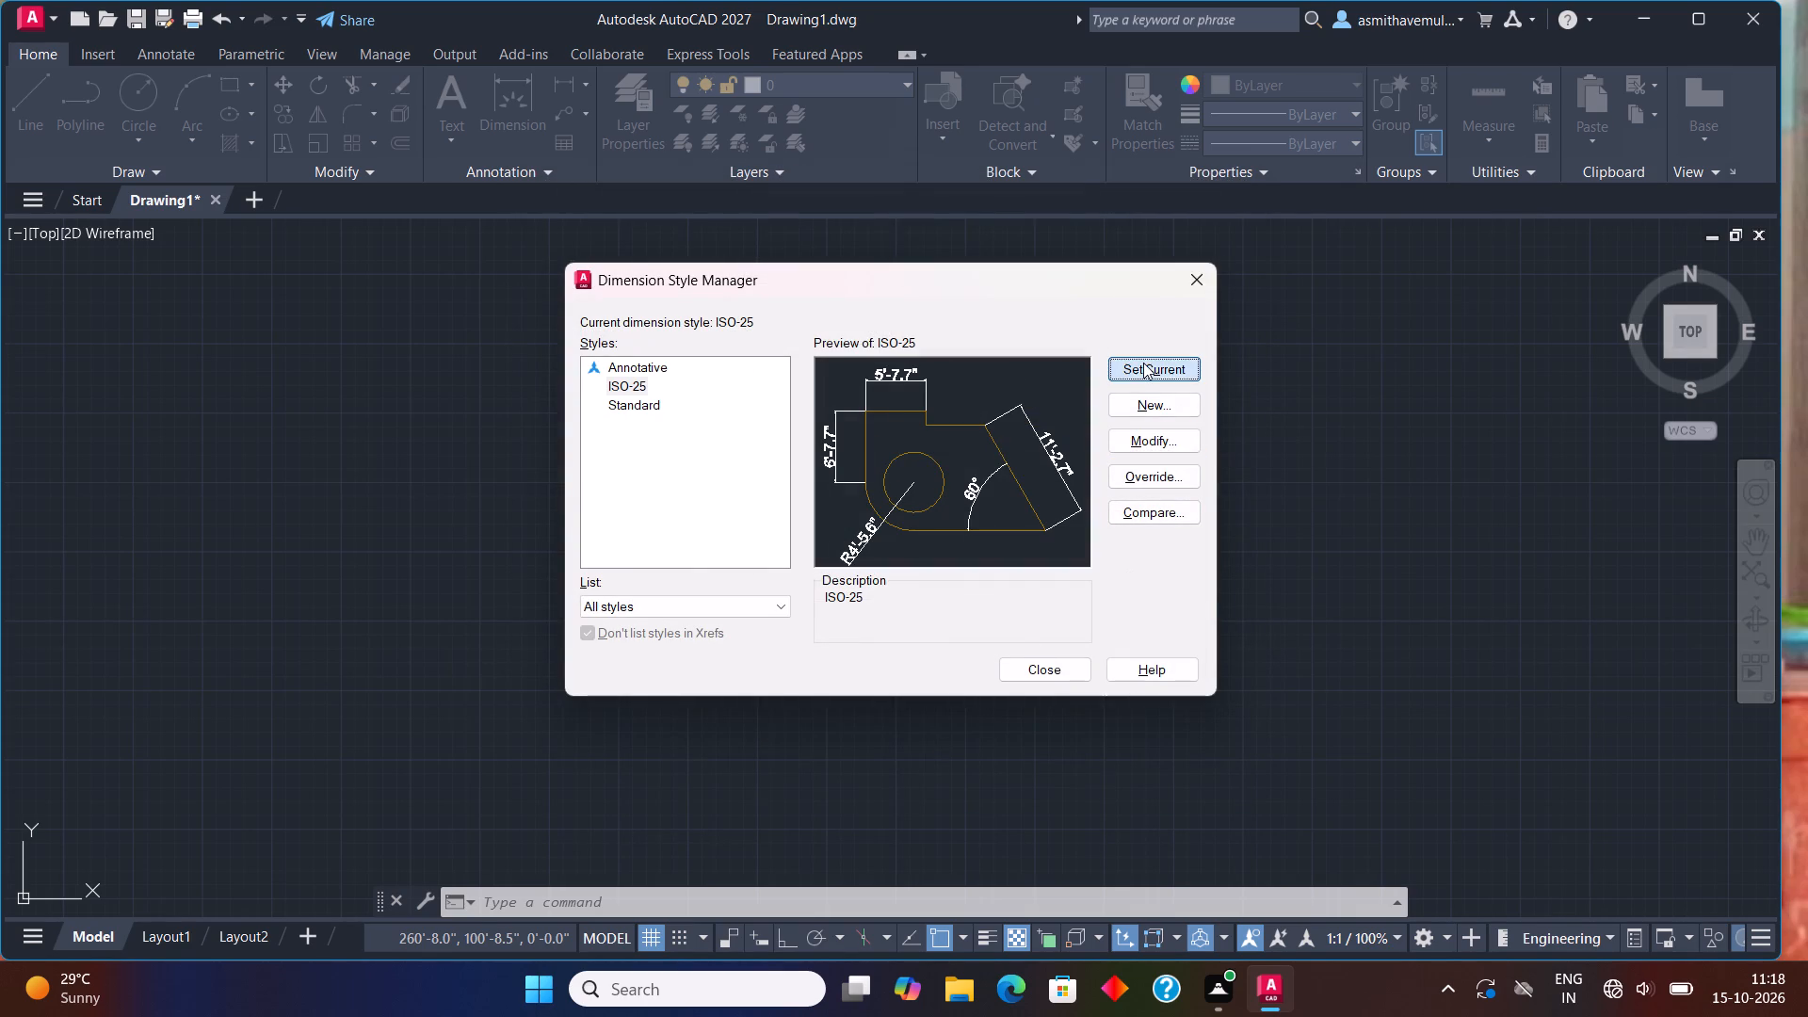
Make the modified ISO-25 style the current dimension style and close the Dimension Style Manager.
triple_click(1143, 363)
double_click(1143, 363)
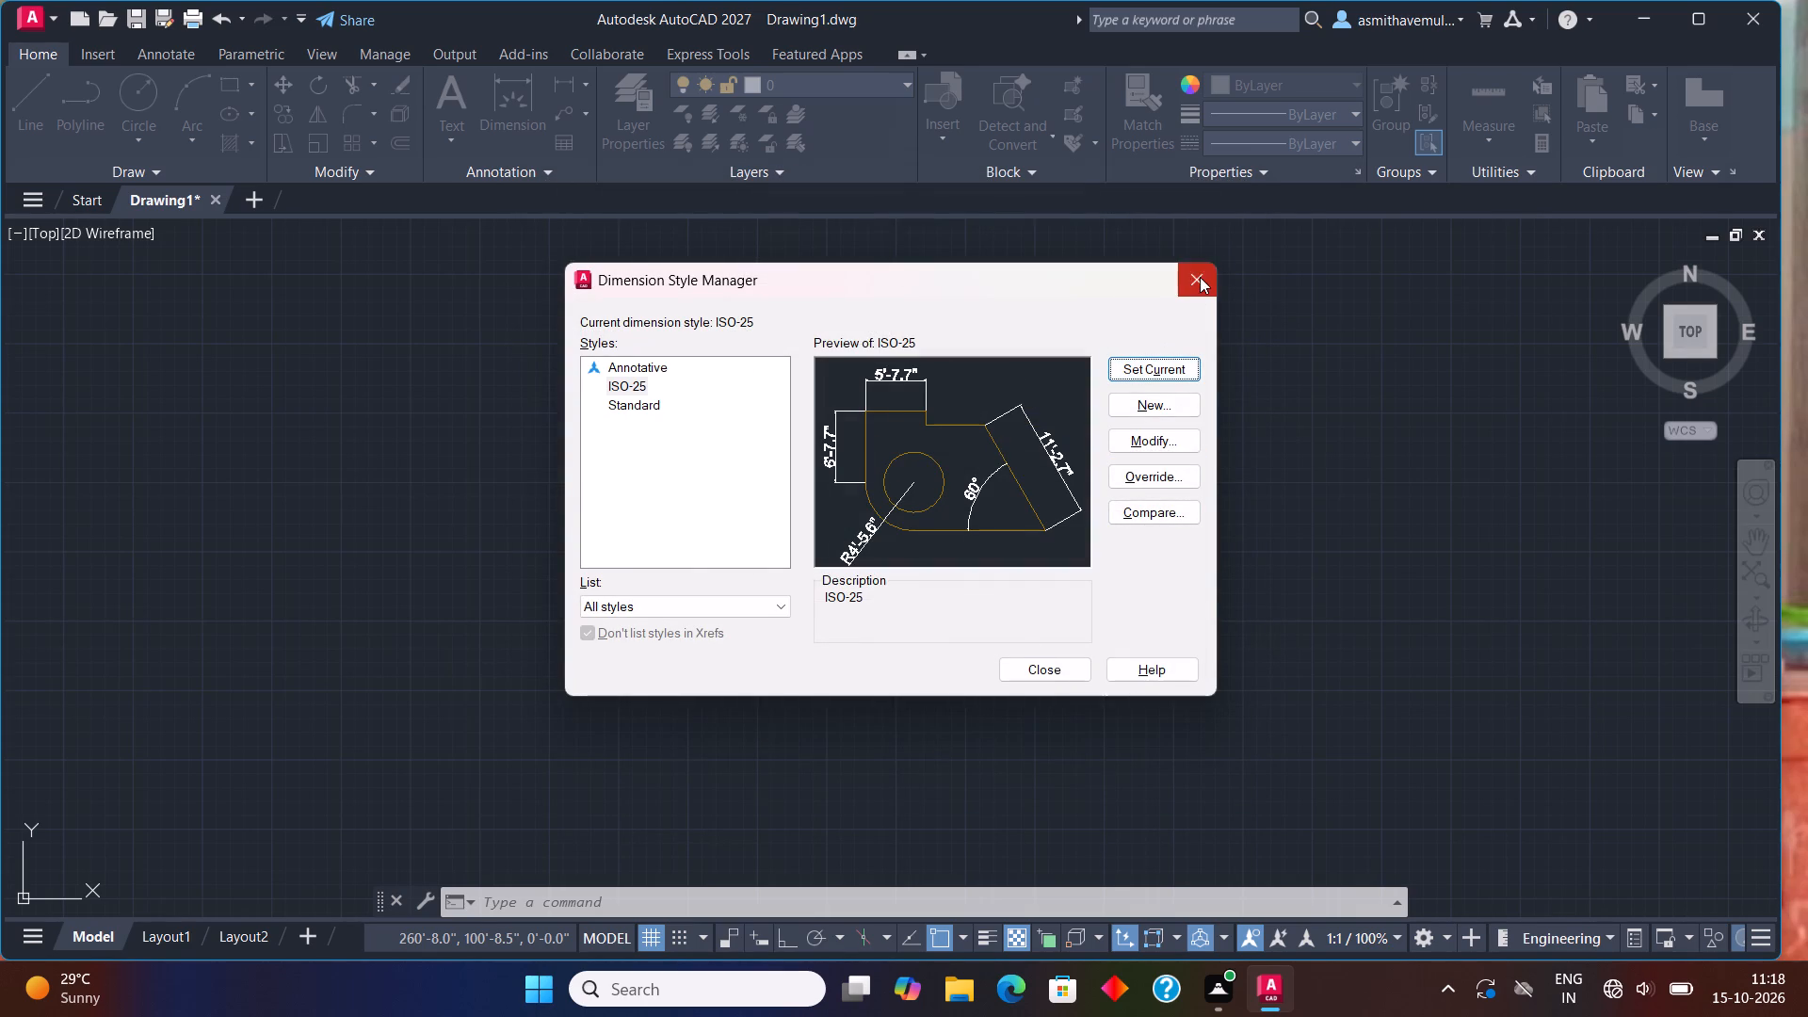
click(1200, 277)
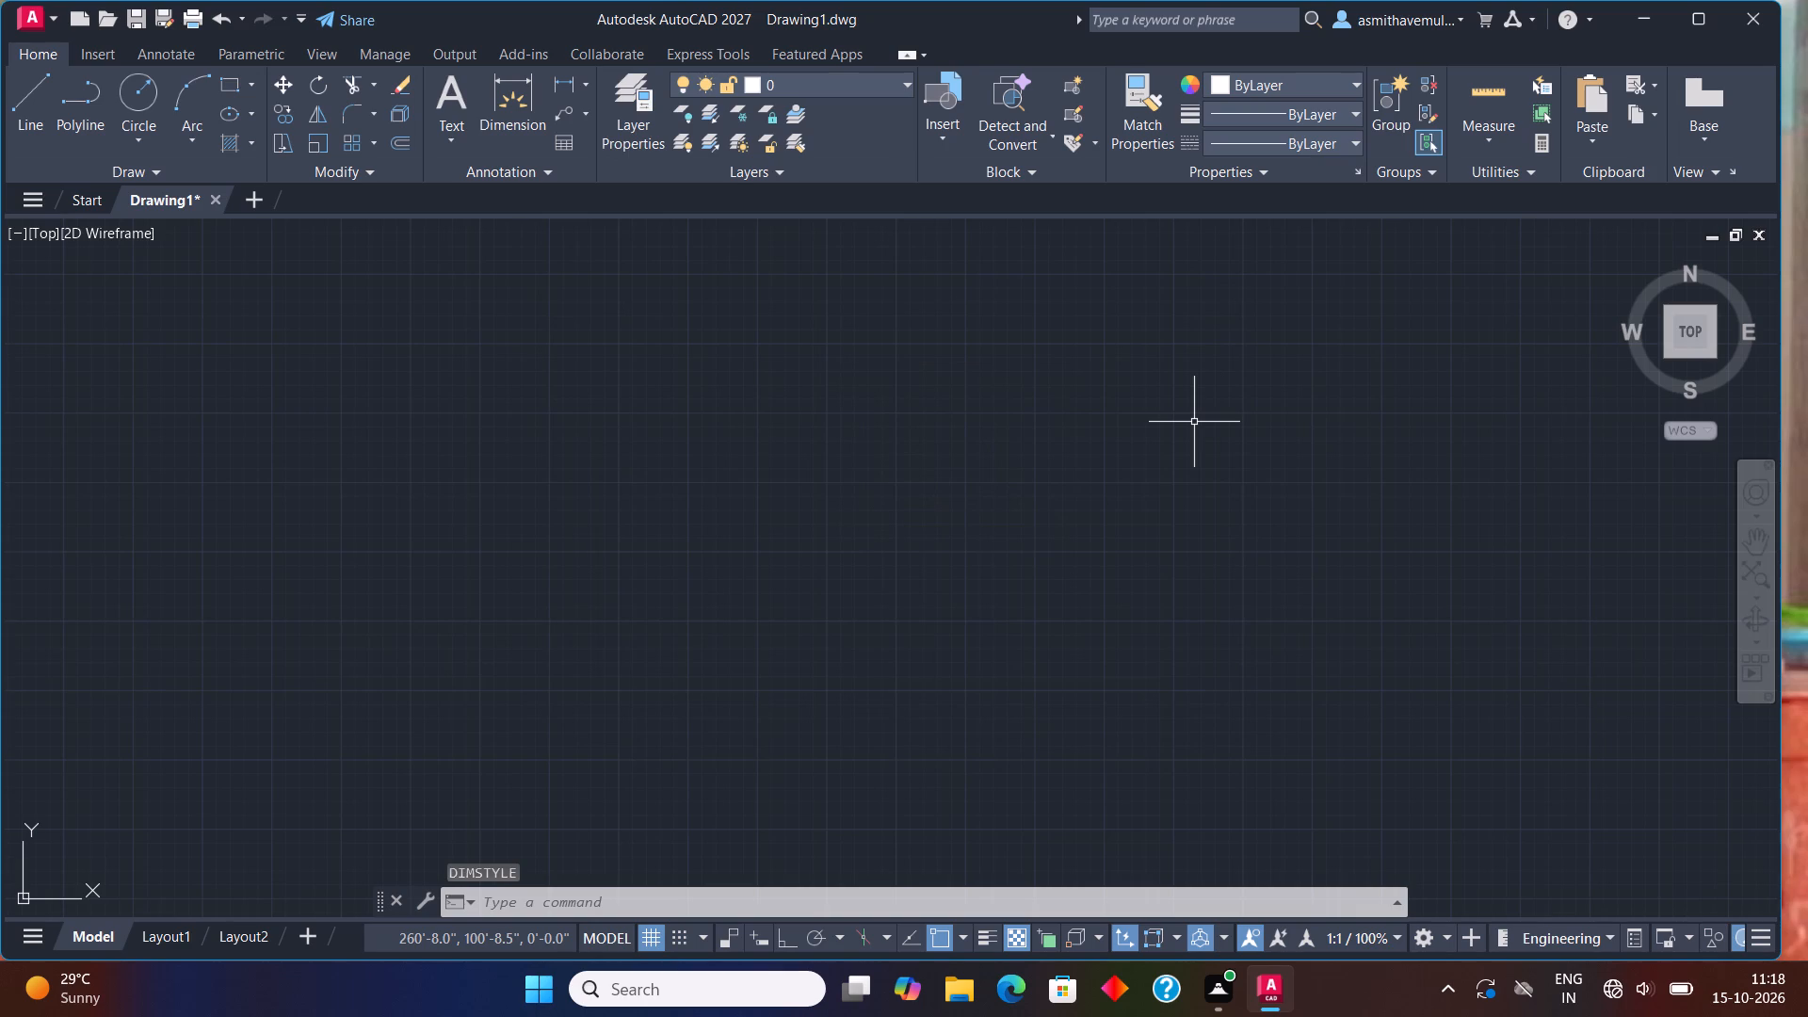
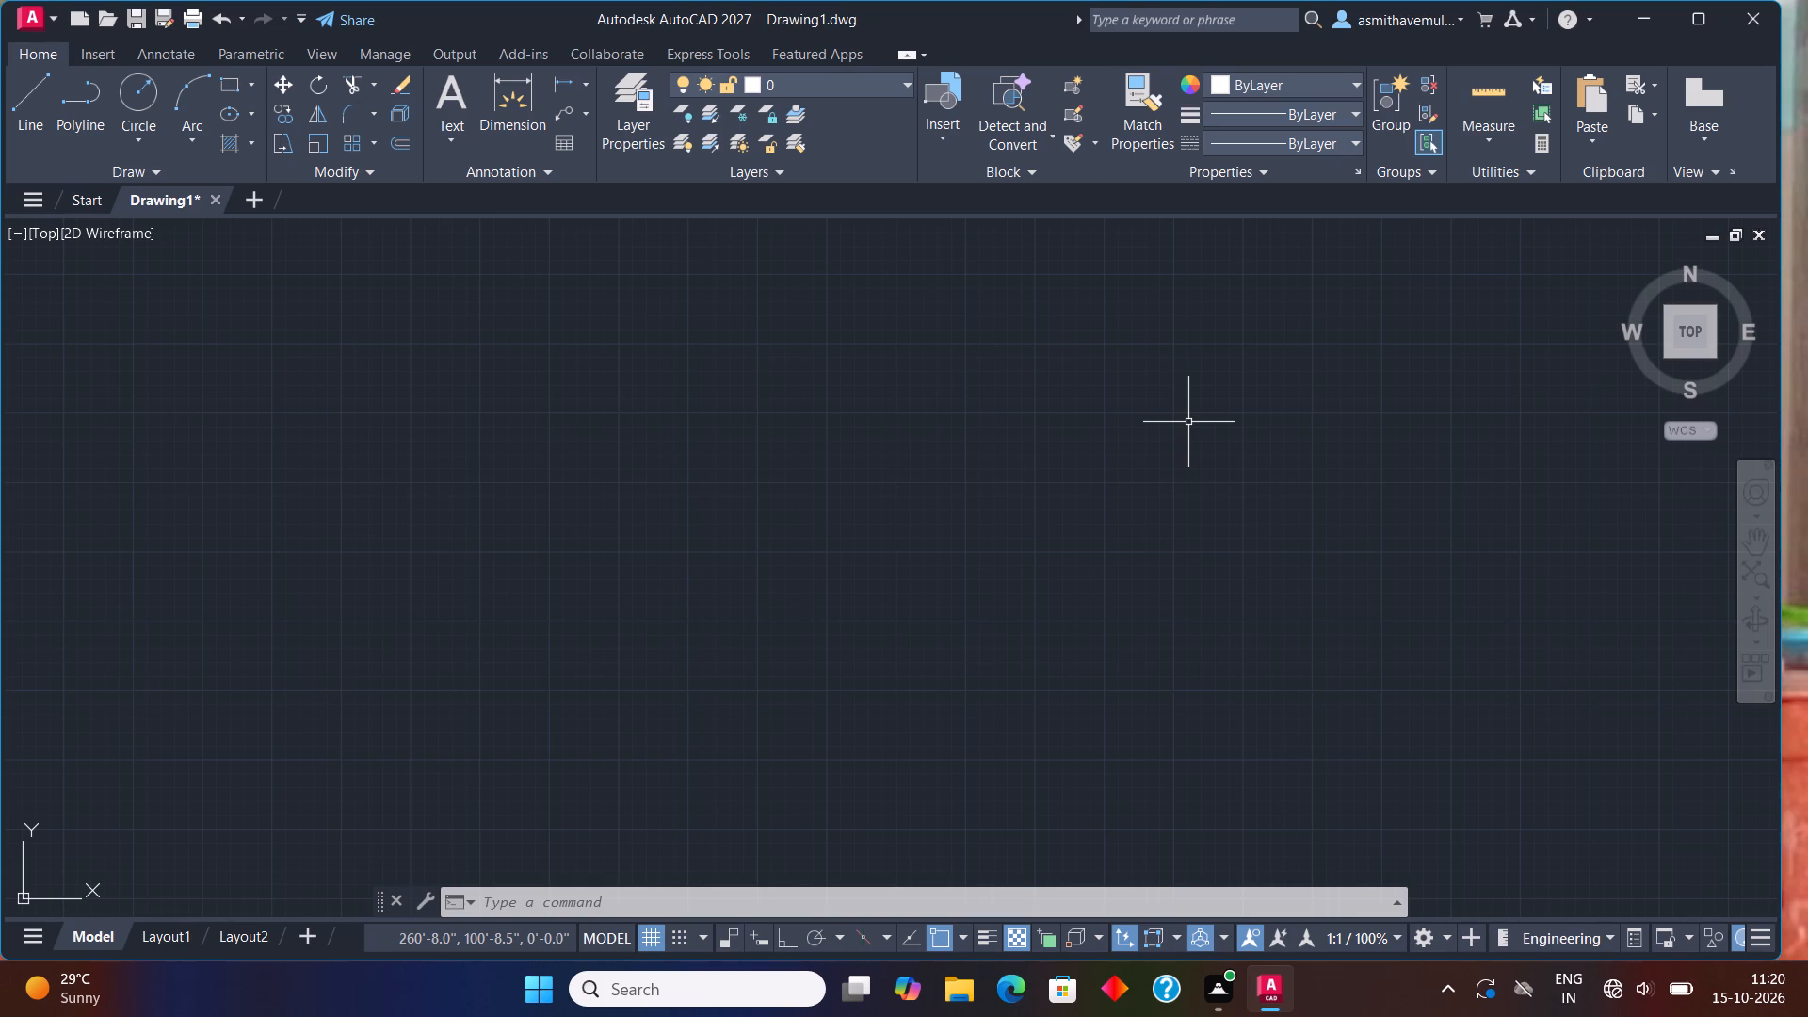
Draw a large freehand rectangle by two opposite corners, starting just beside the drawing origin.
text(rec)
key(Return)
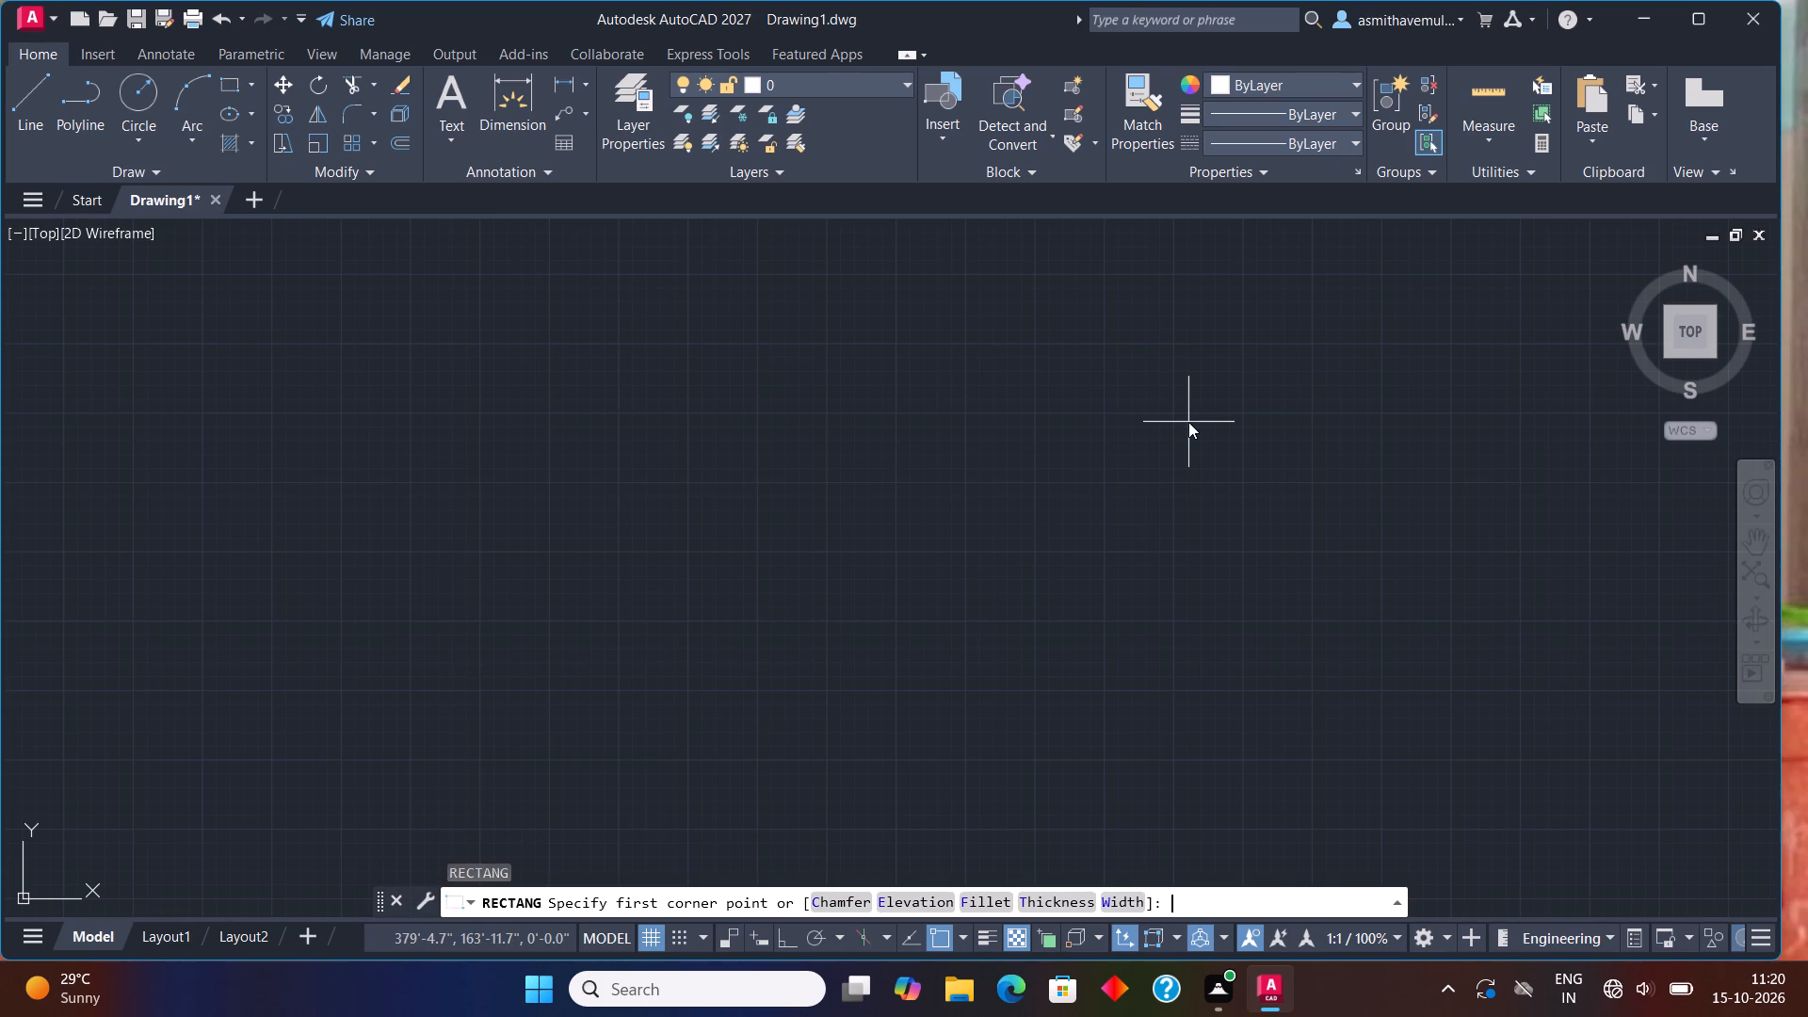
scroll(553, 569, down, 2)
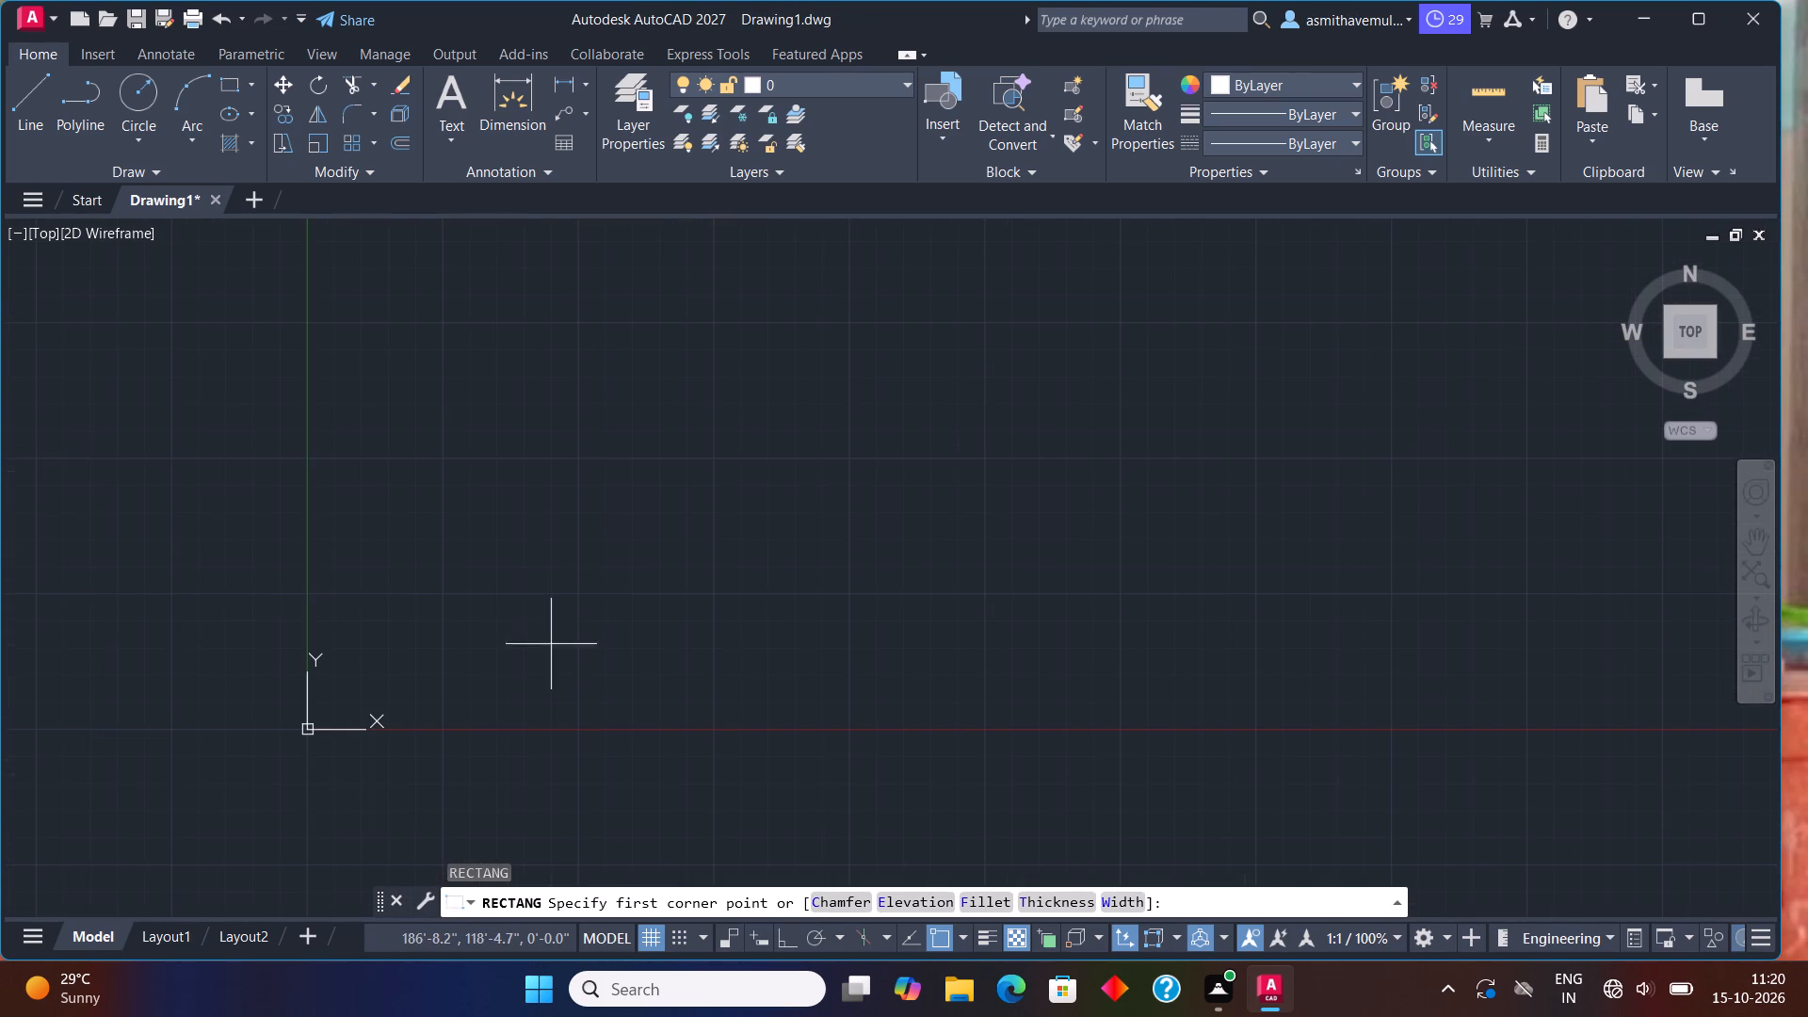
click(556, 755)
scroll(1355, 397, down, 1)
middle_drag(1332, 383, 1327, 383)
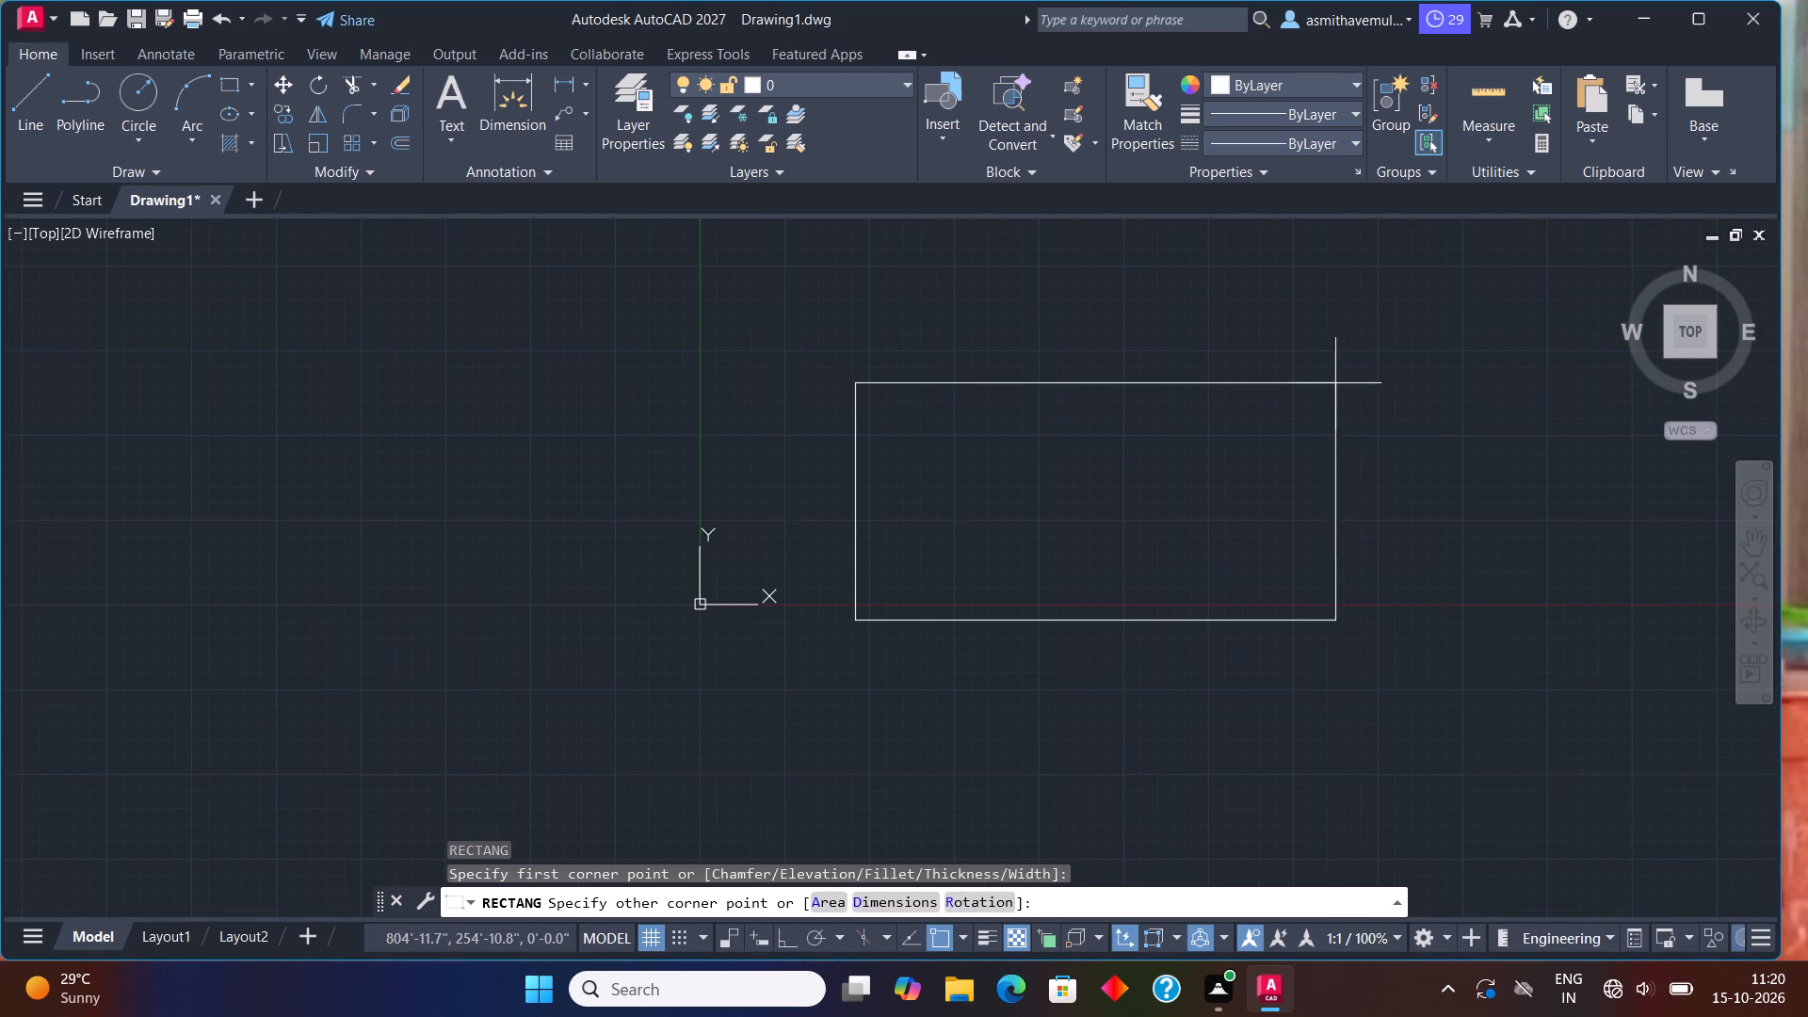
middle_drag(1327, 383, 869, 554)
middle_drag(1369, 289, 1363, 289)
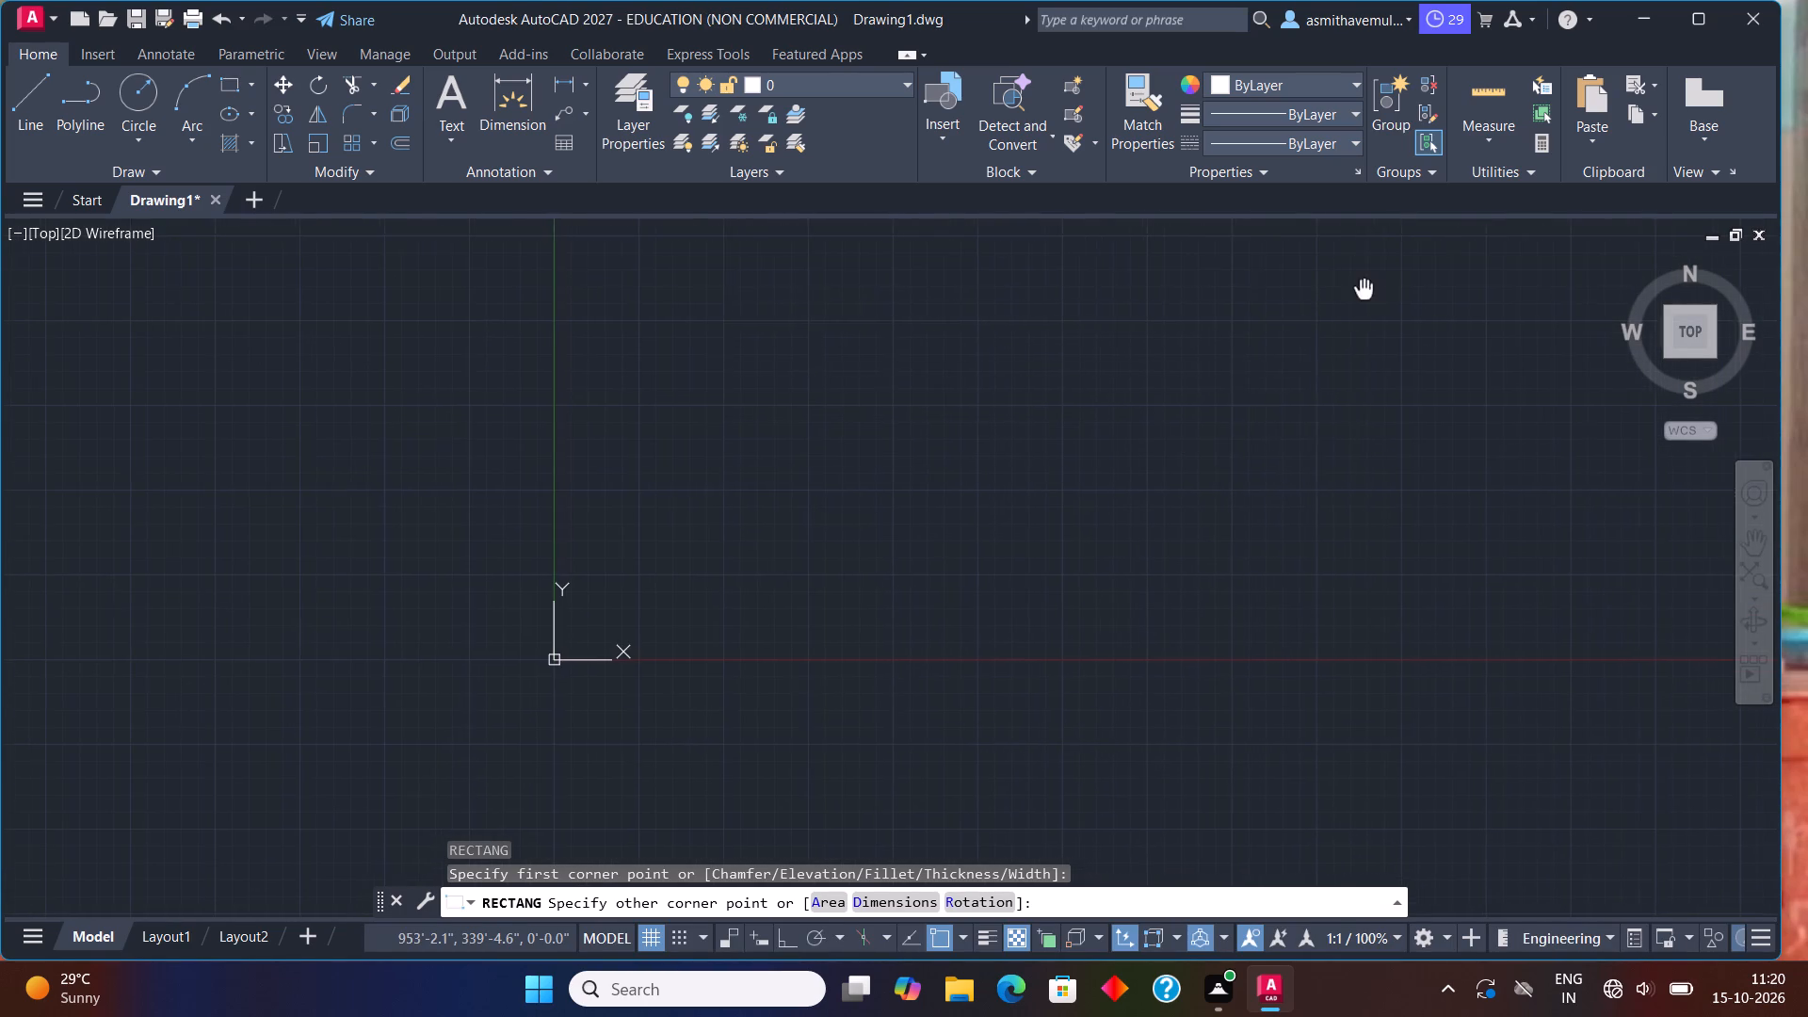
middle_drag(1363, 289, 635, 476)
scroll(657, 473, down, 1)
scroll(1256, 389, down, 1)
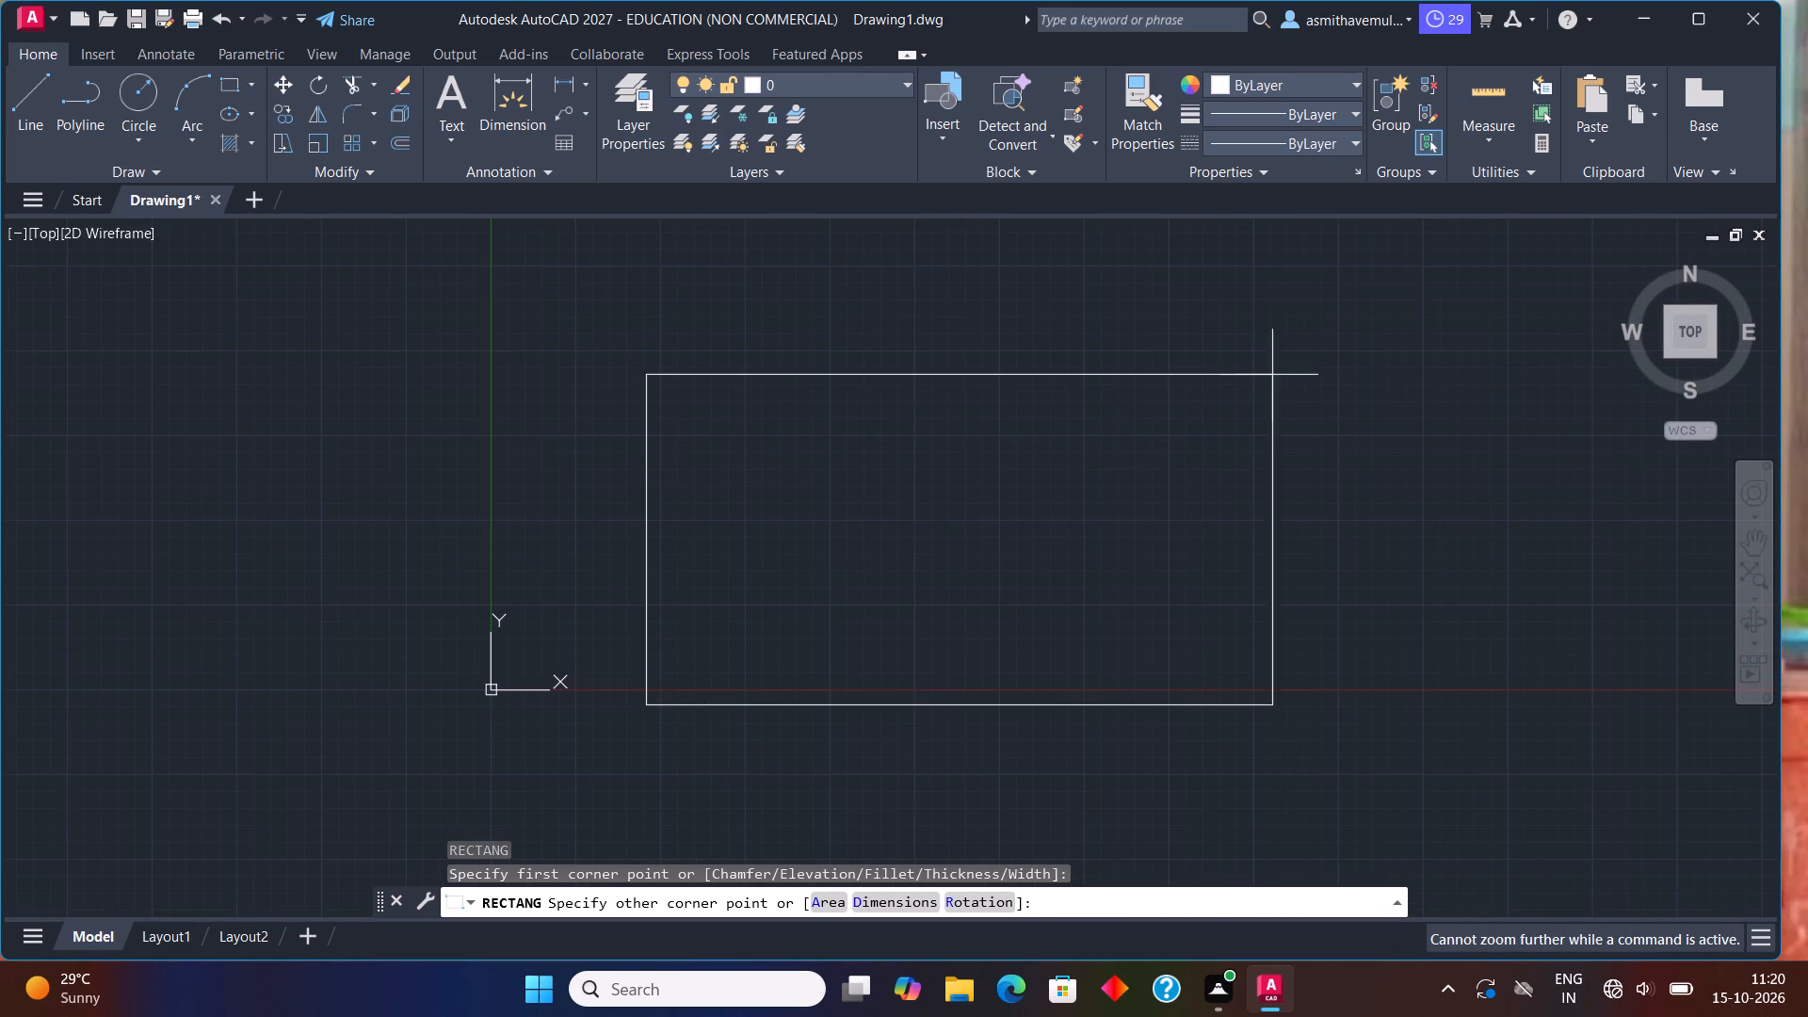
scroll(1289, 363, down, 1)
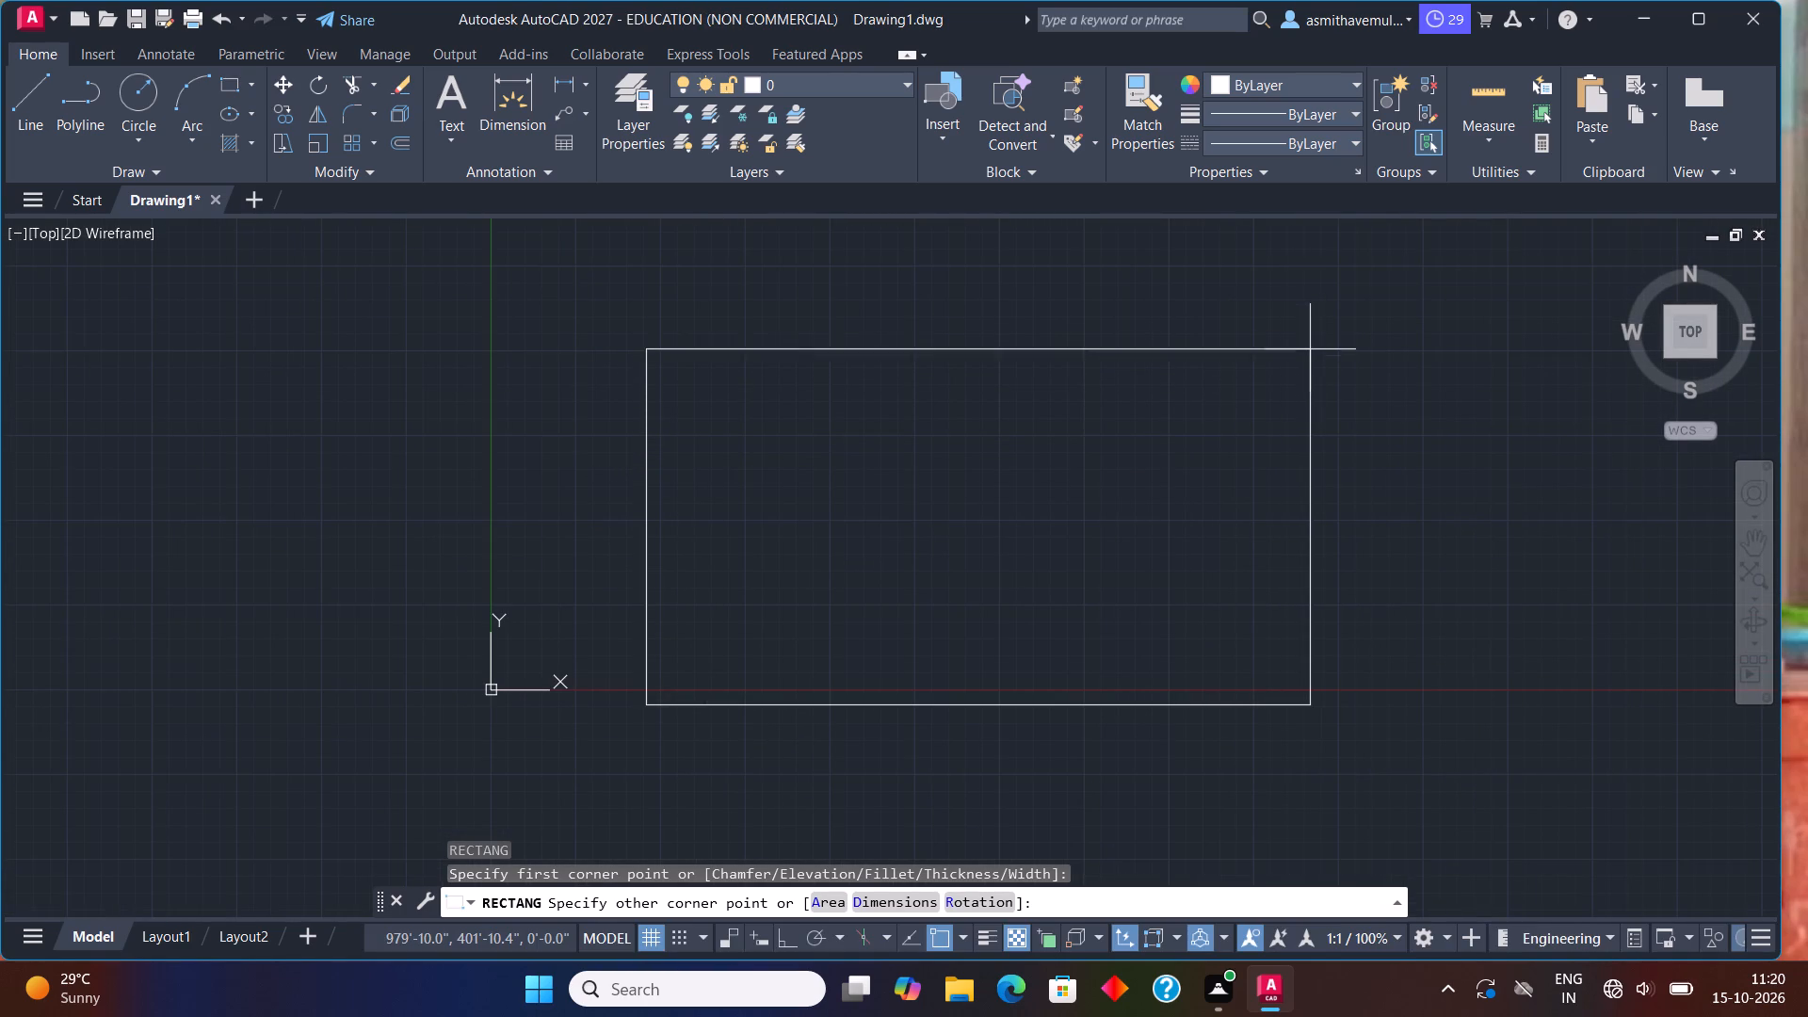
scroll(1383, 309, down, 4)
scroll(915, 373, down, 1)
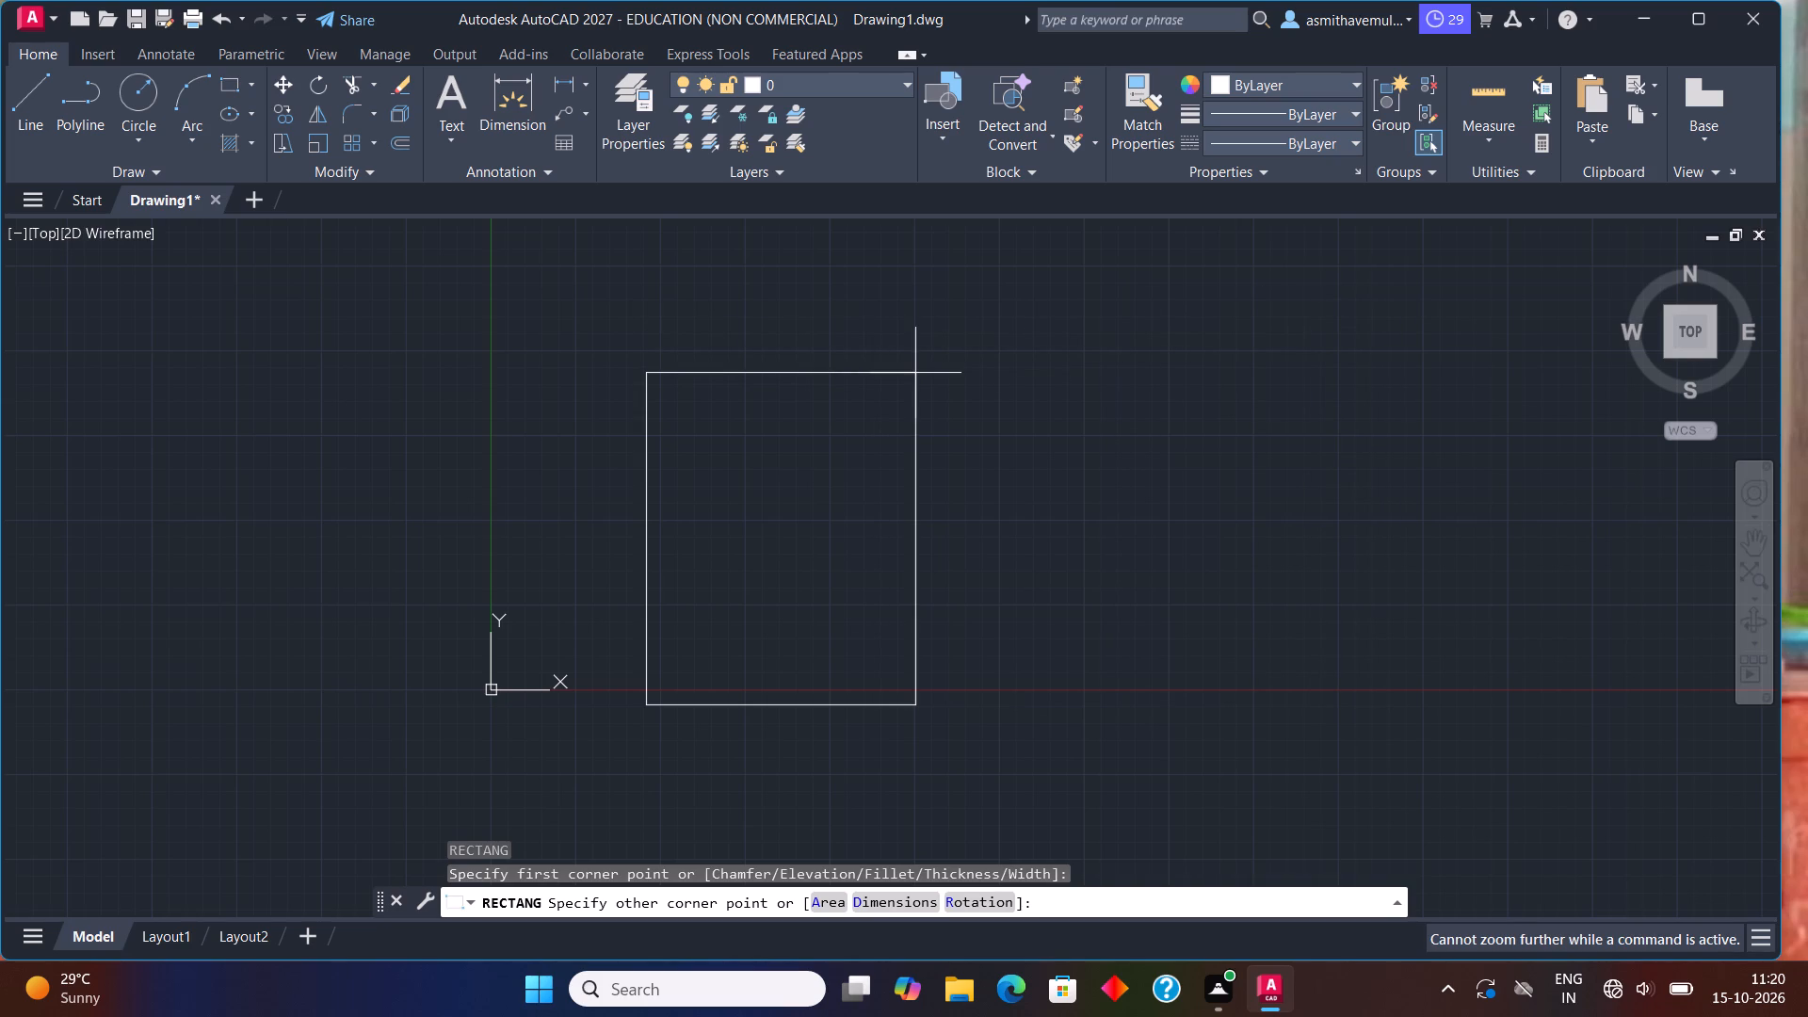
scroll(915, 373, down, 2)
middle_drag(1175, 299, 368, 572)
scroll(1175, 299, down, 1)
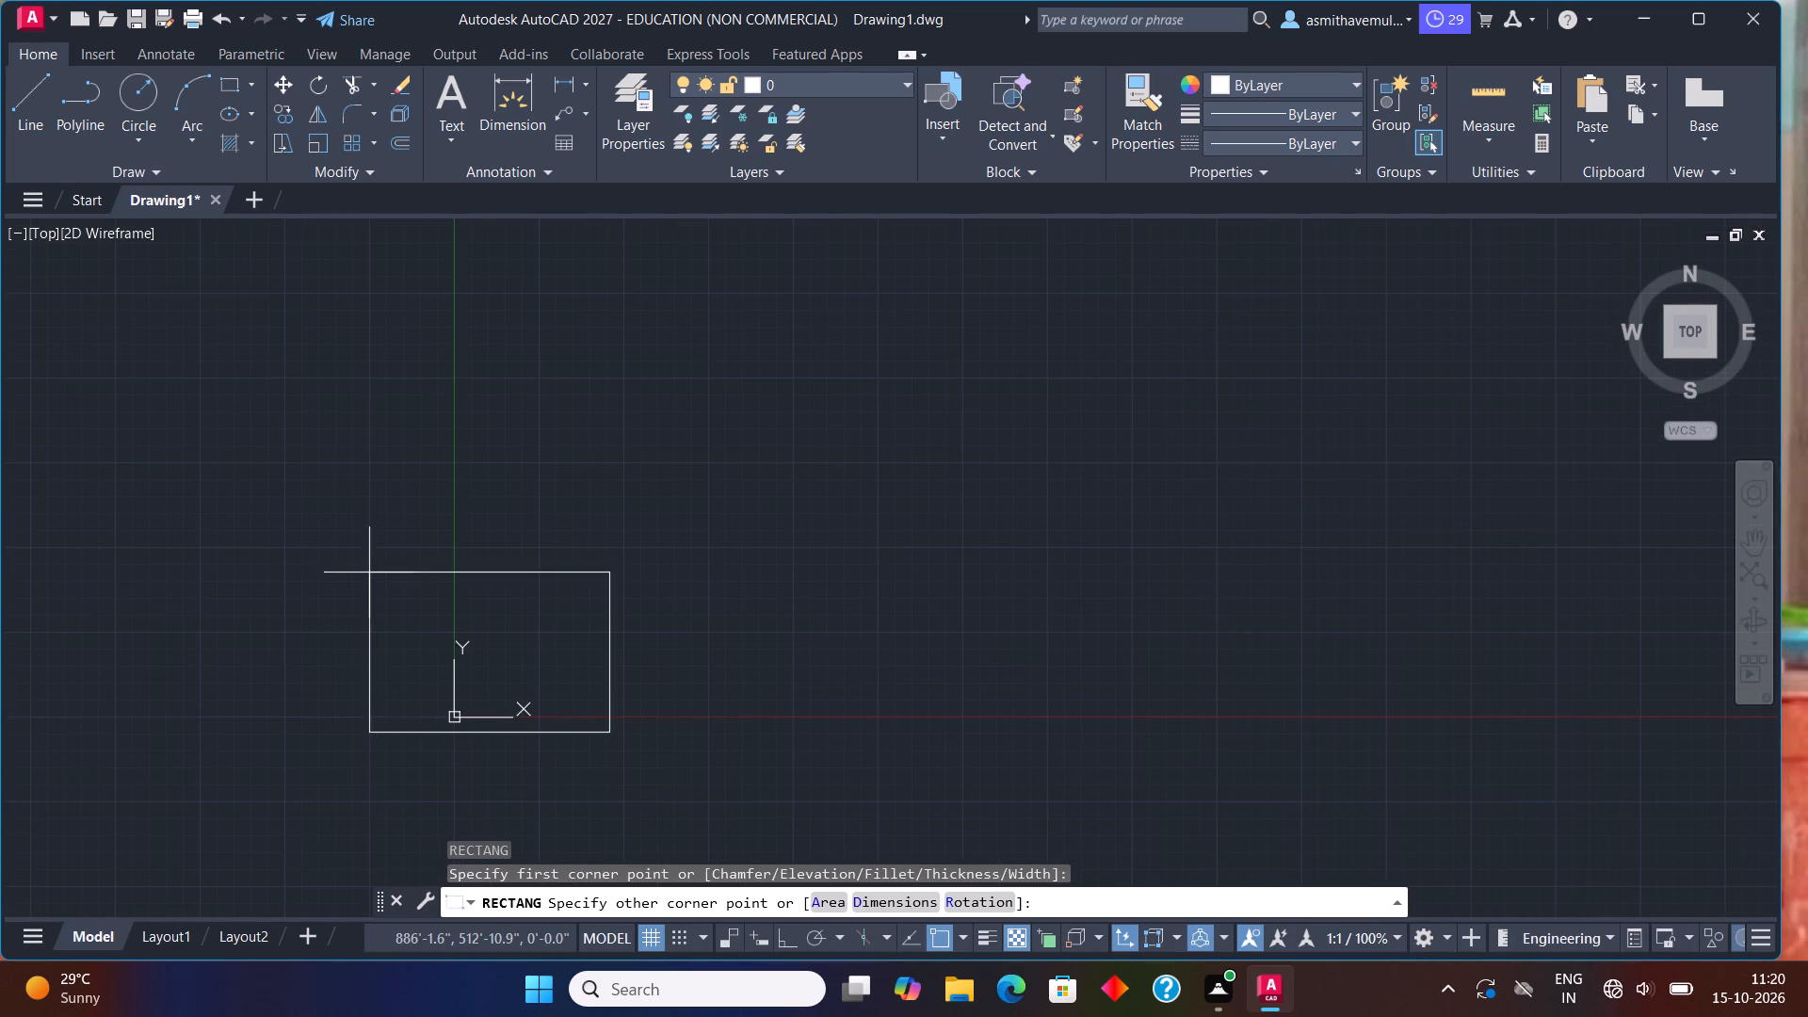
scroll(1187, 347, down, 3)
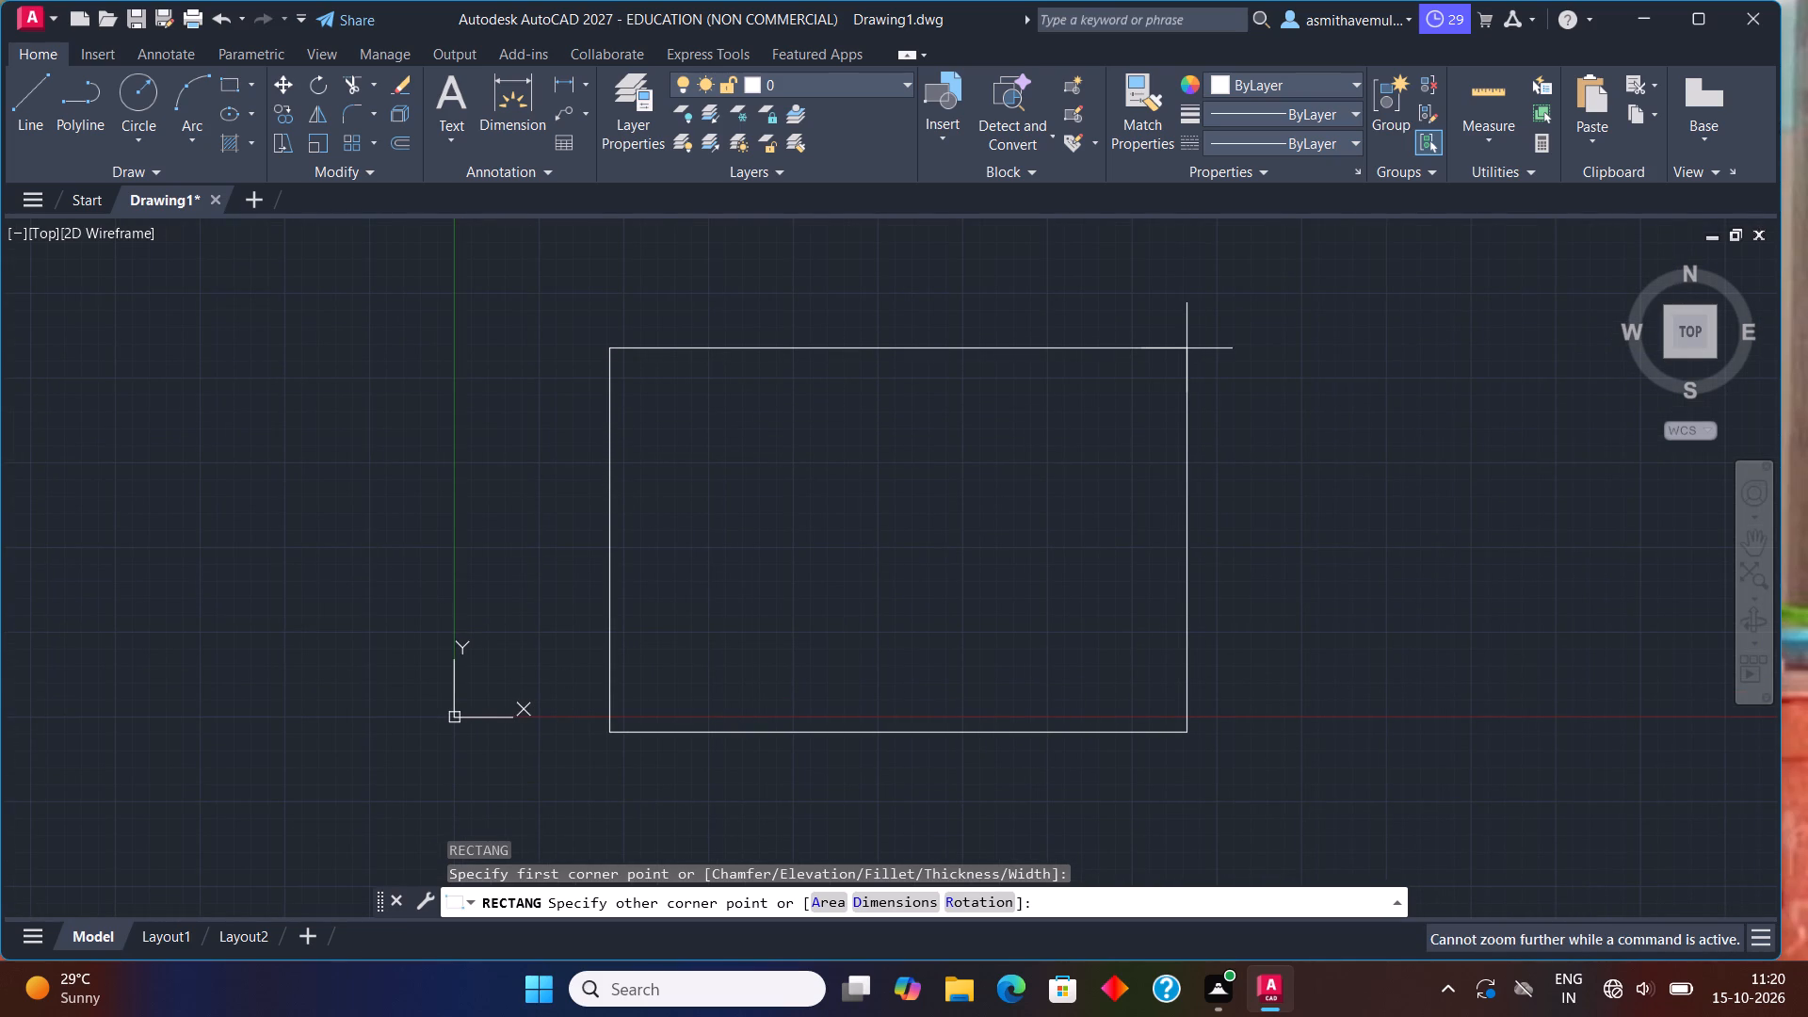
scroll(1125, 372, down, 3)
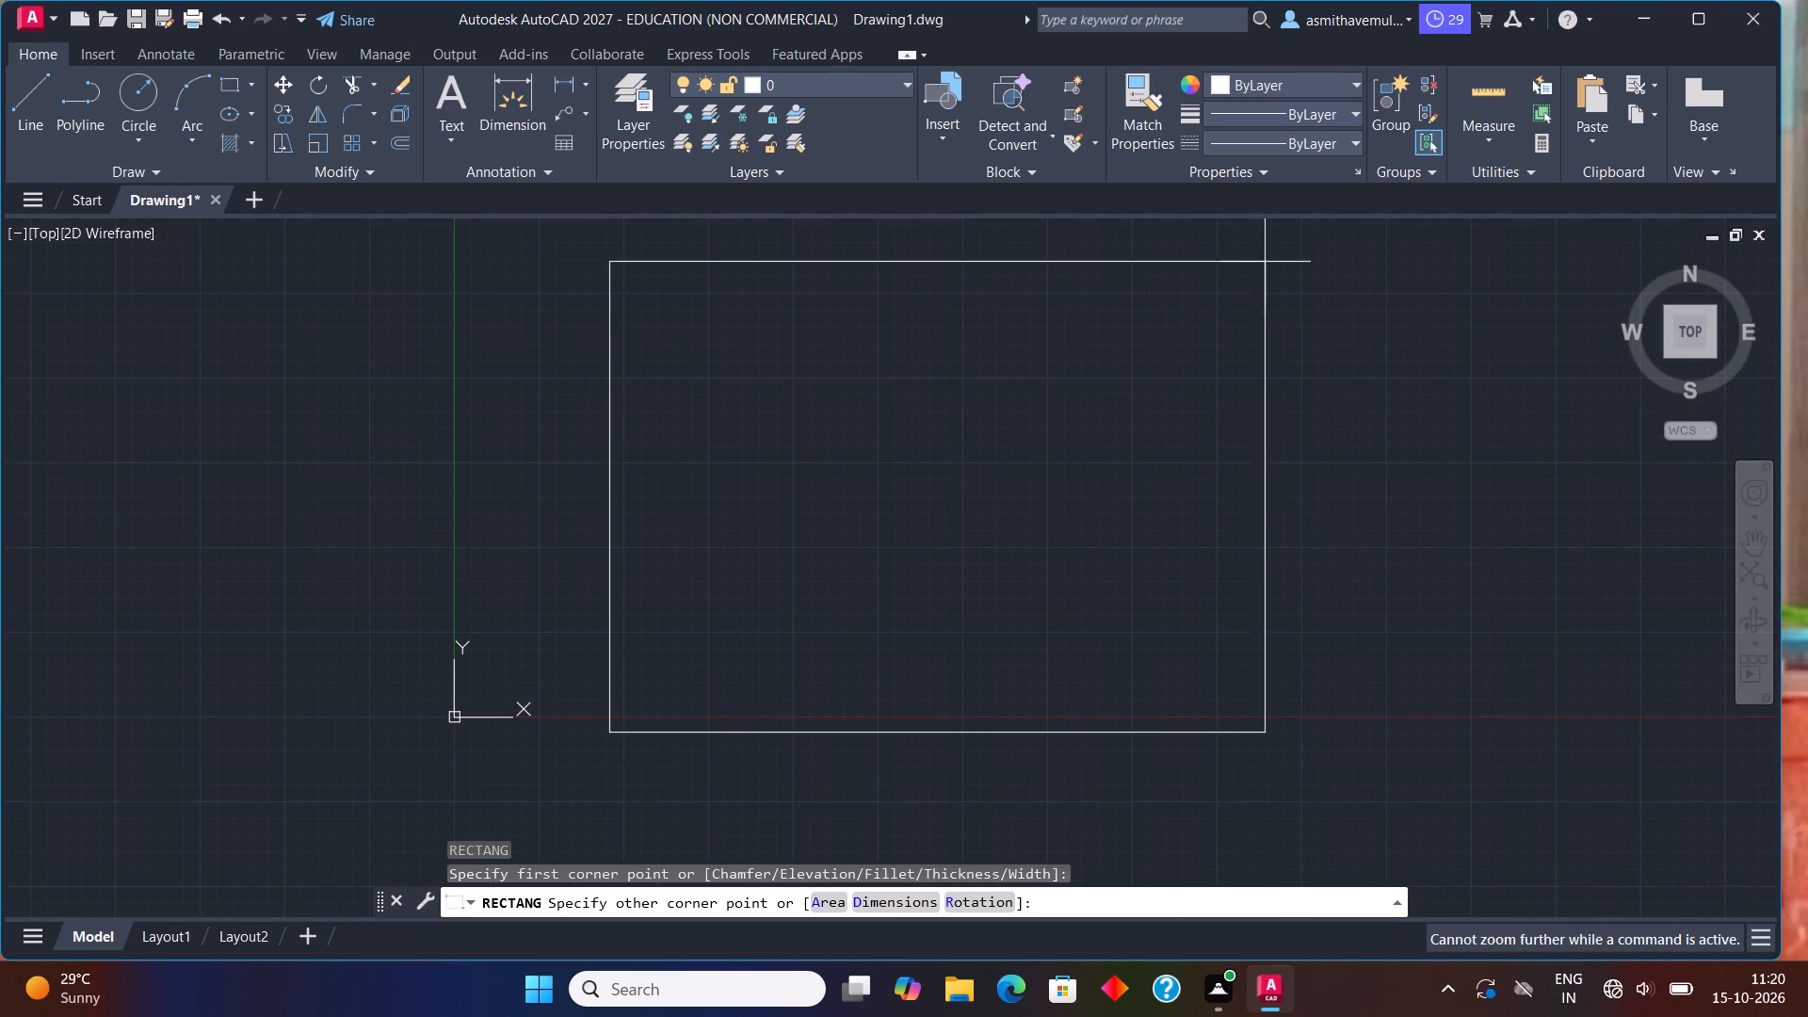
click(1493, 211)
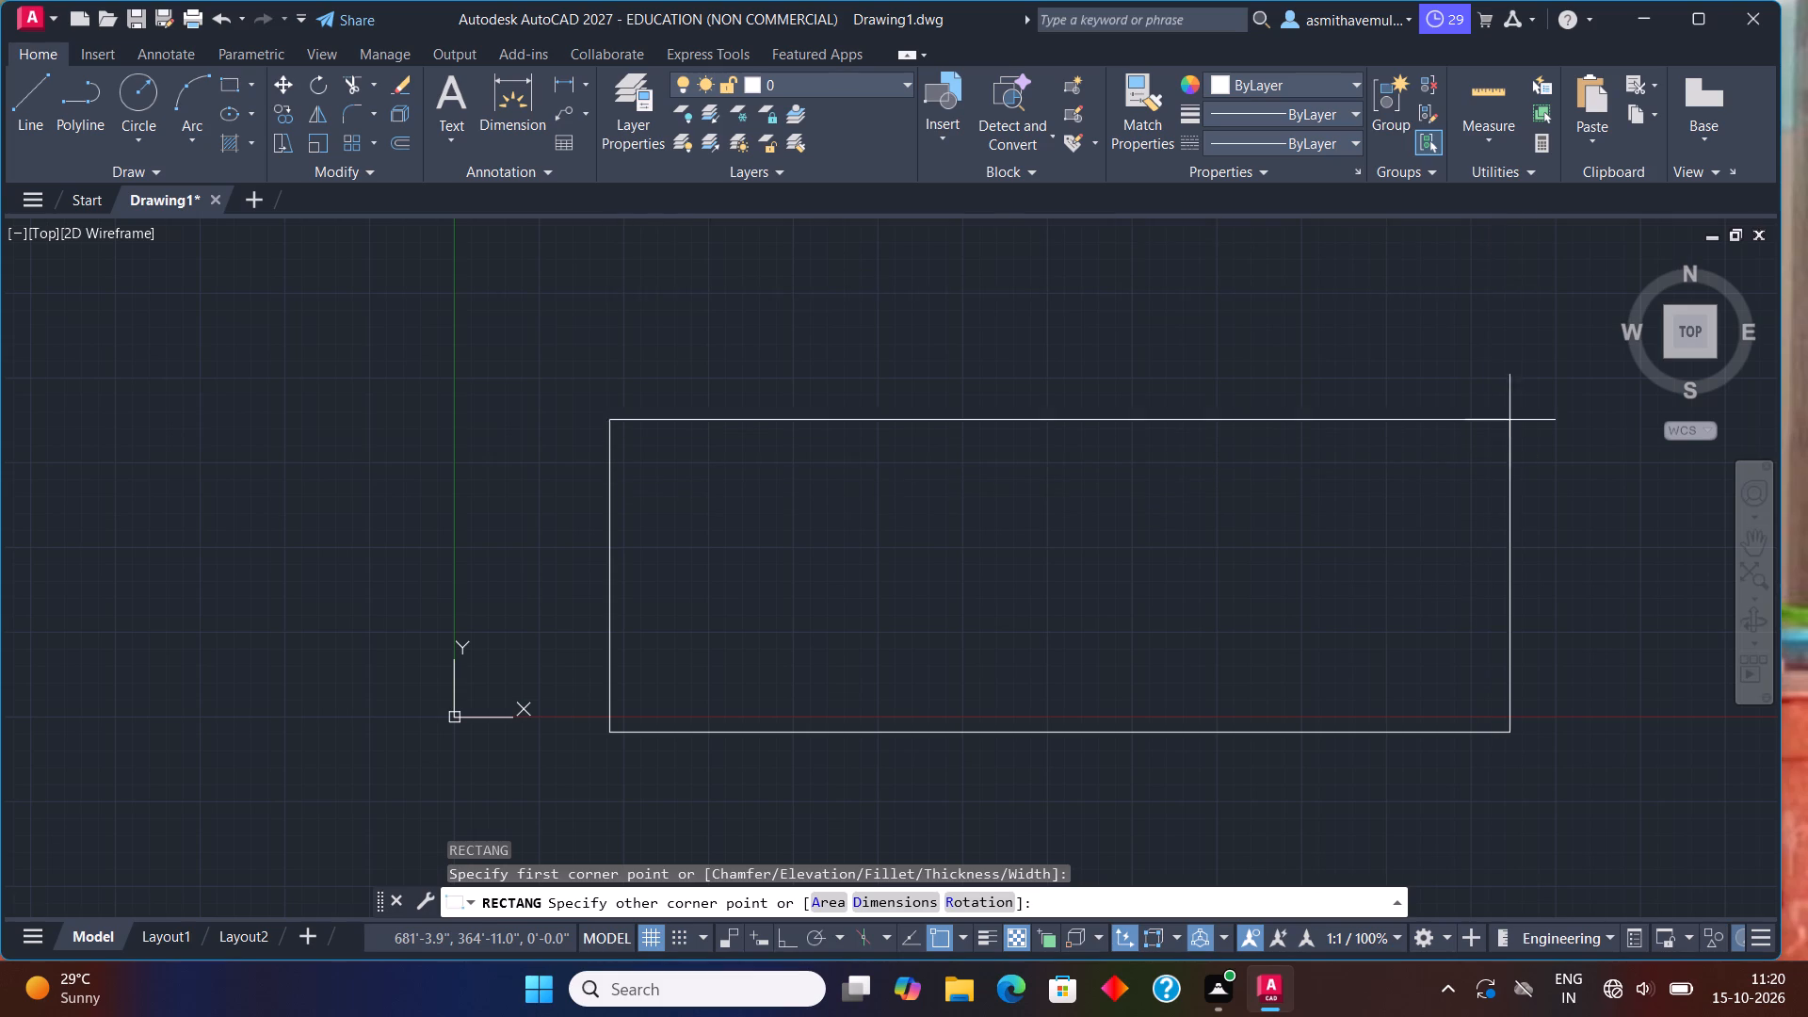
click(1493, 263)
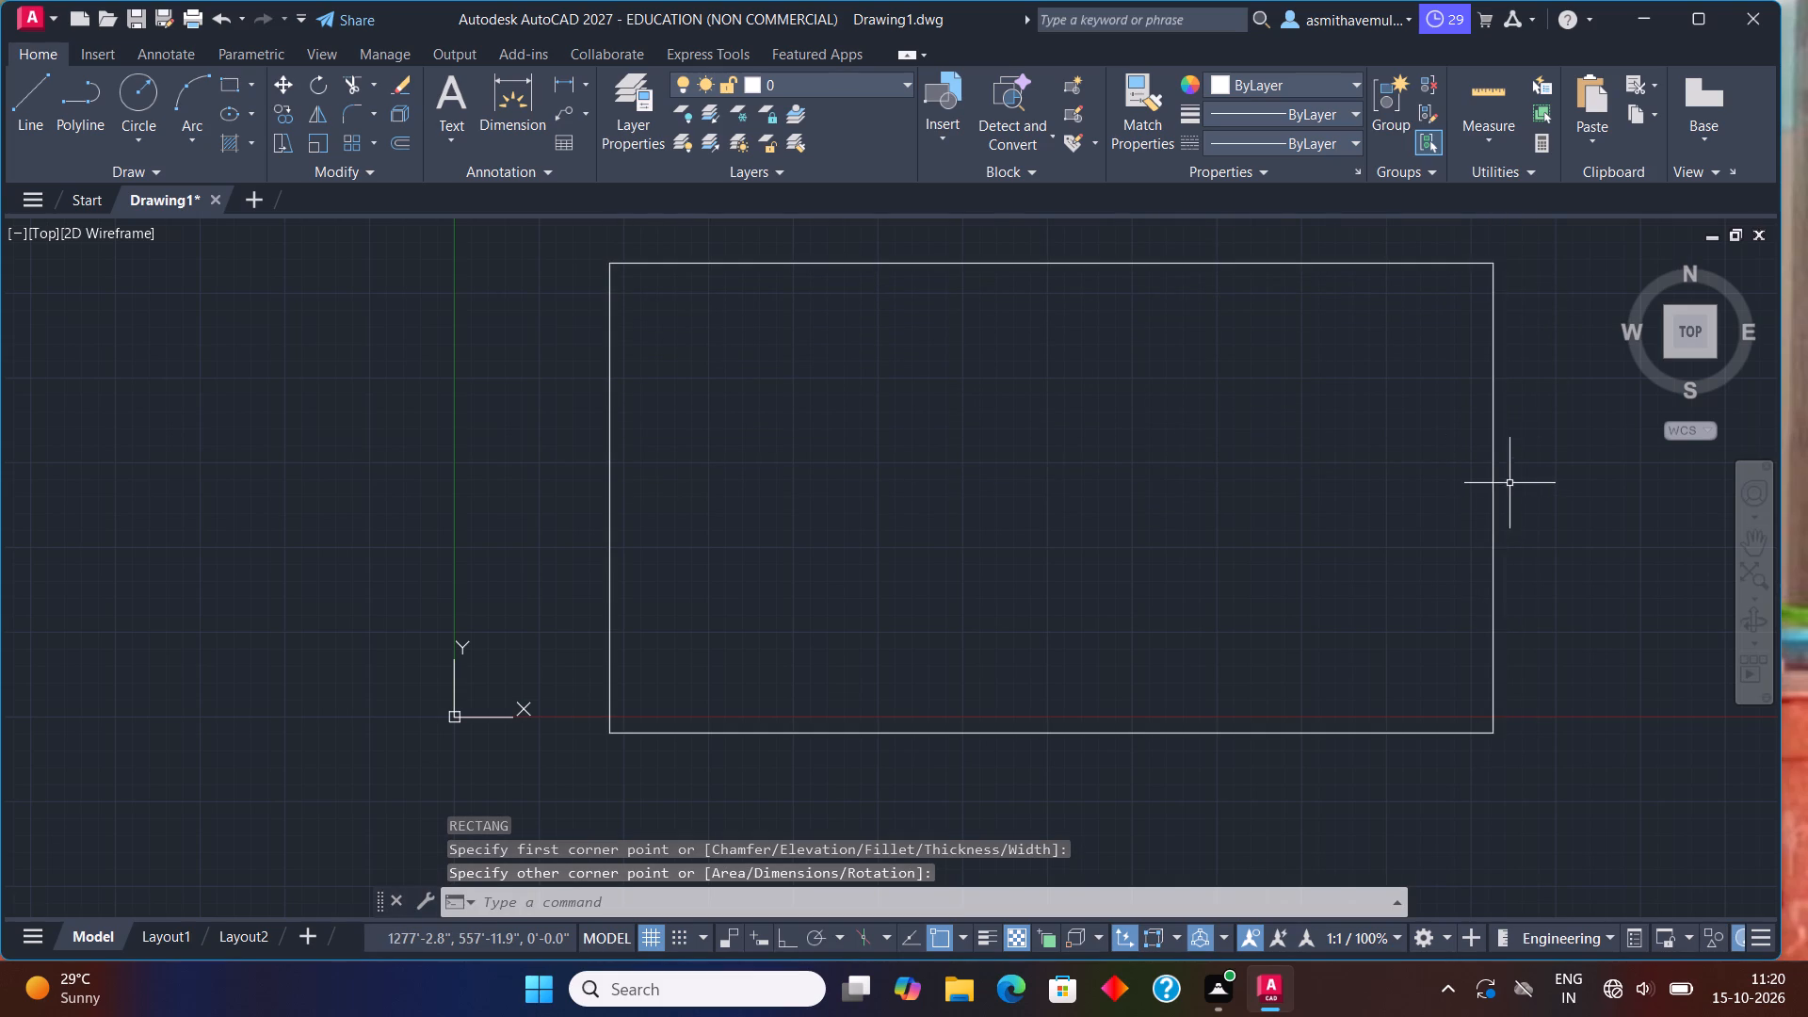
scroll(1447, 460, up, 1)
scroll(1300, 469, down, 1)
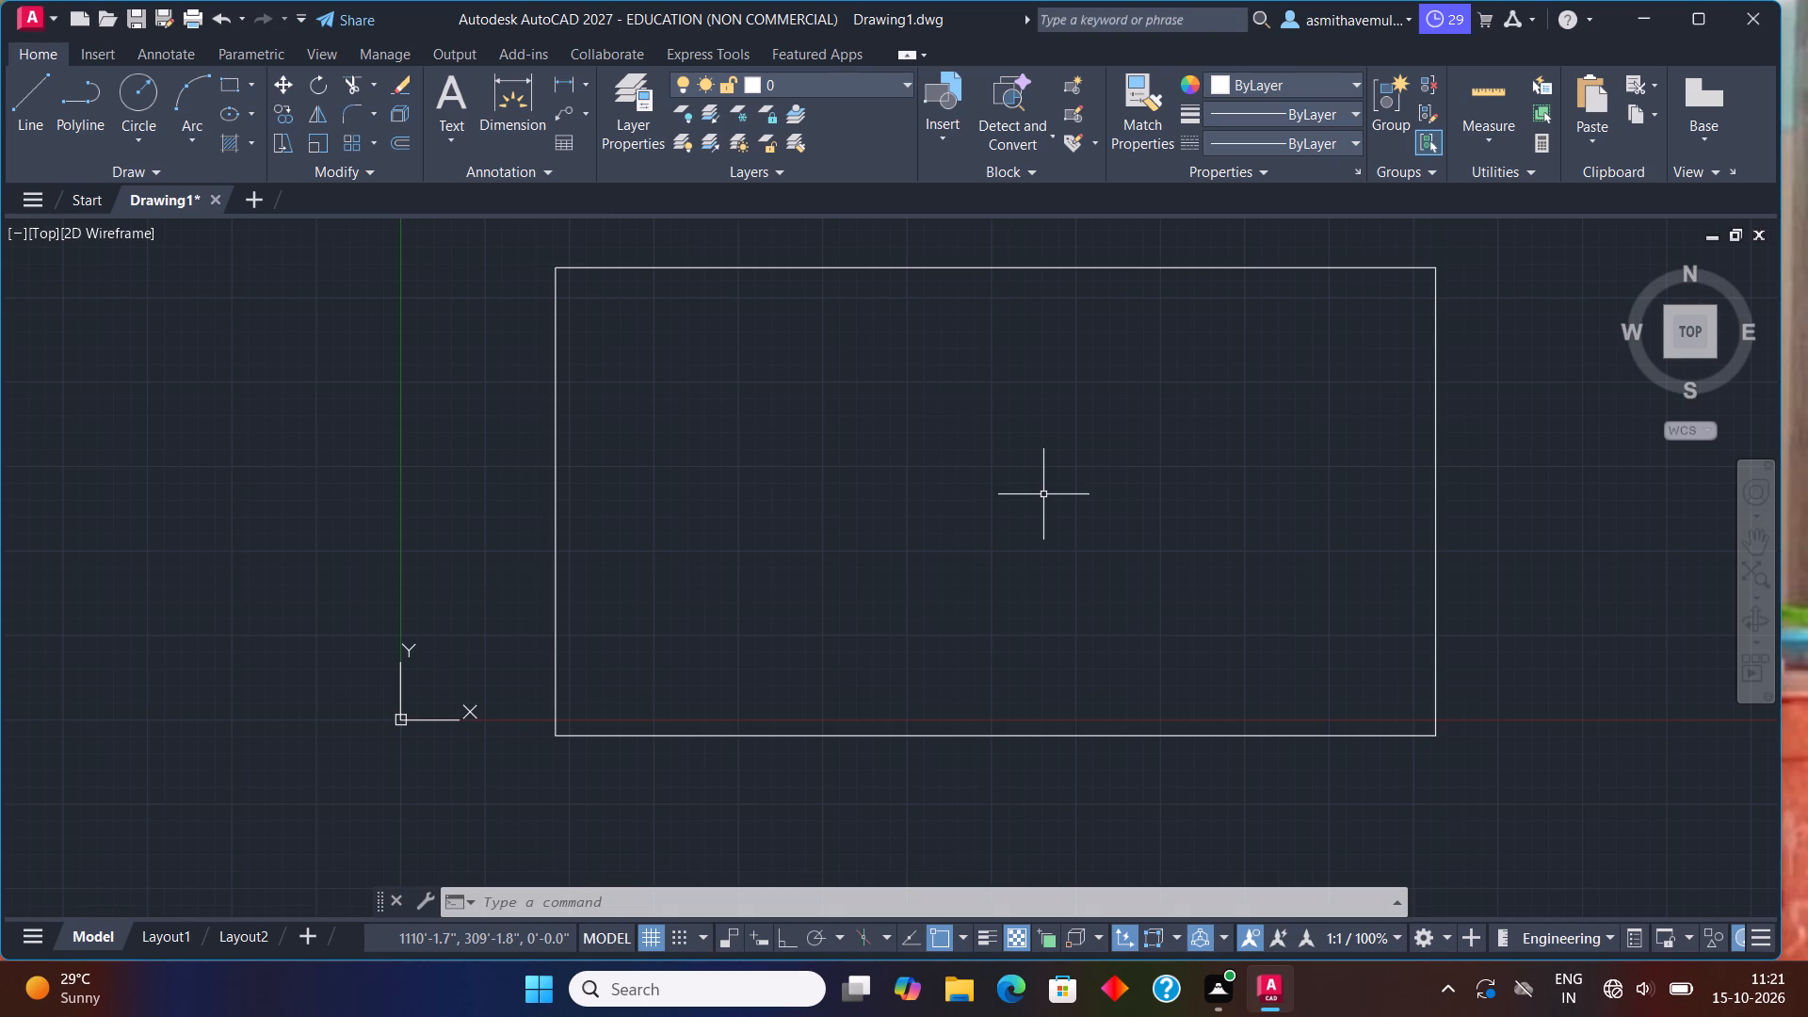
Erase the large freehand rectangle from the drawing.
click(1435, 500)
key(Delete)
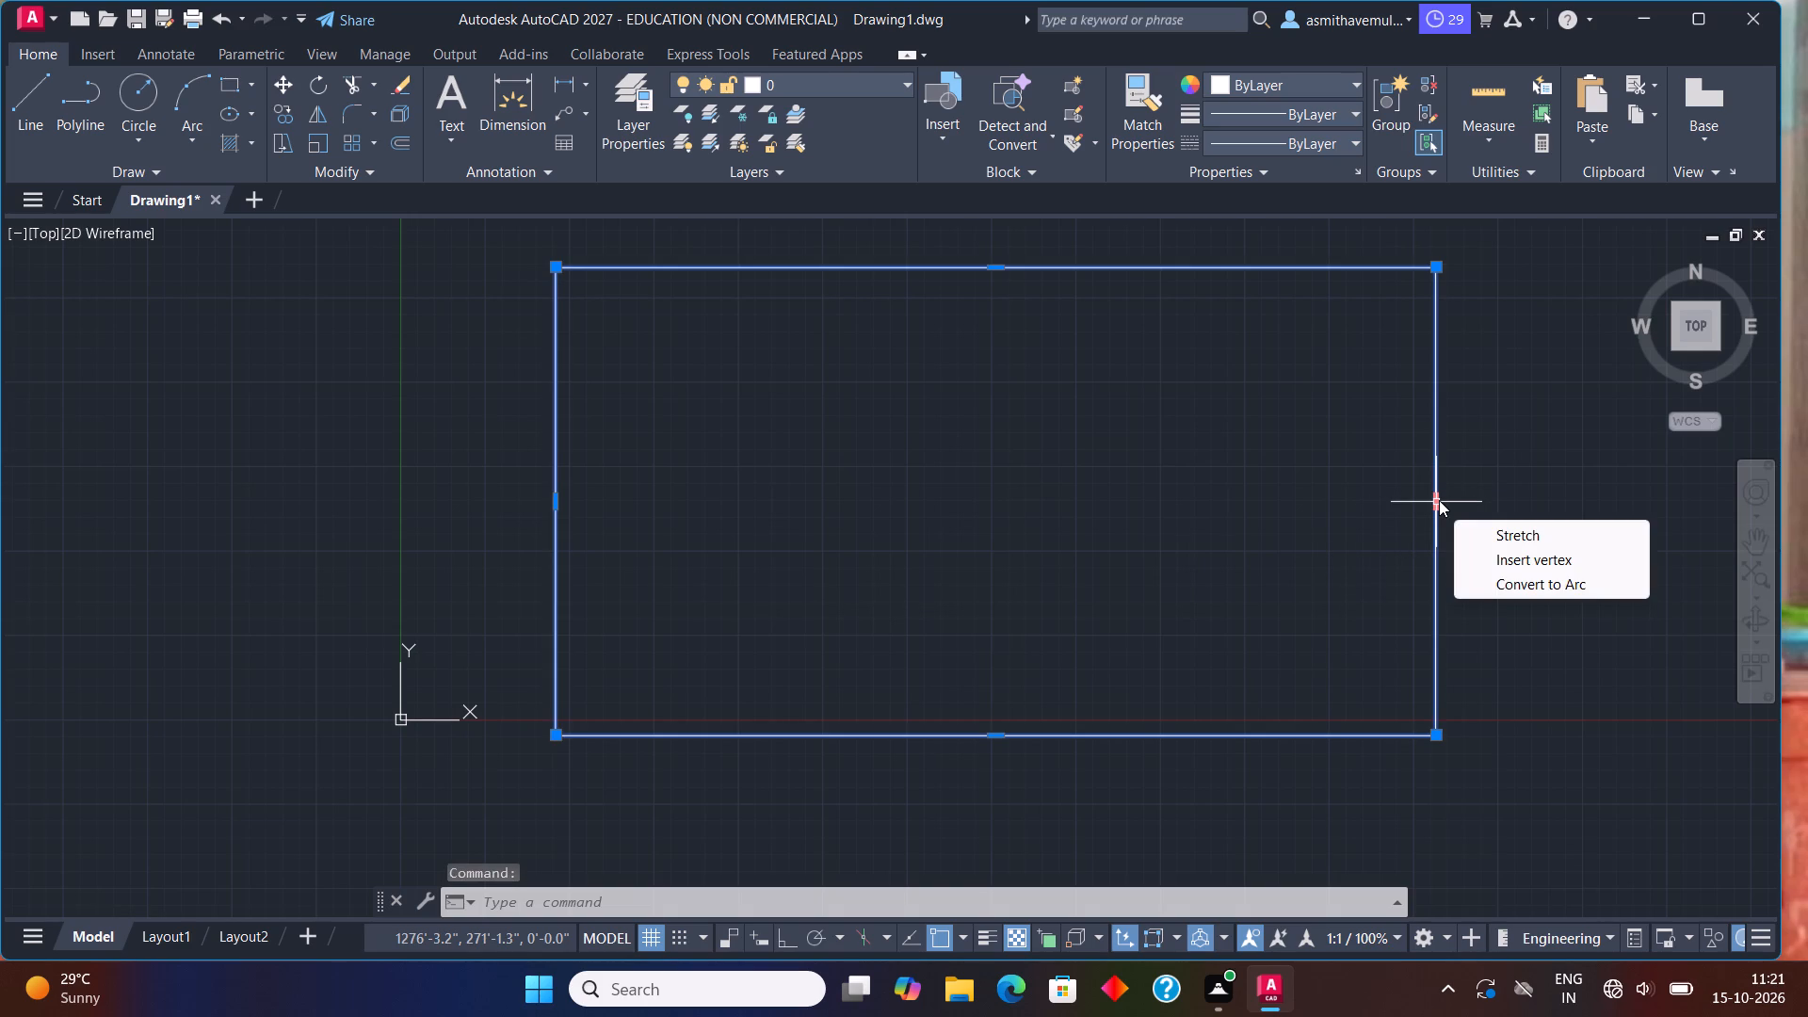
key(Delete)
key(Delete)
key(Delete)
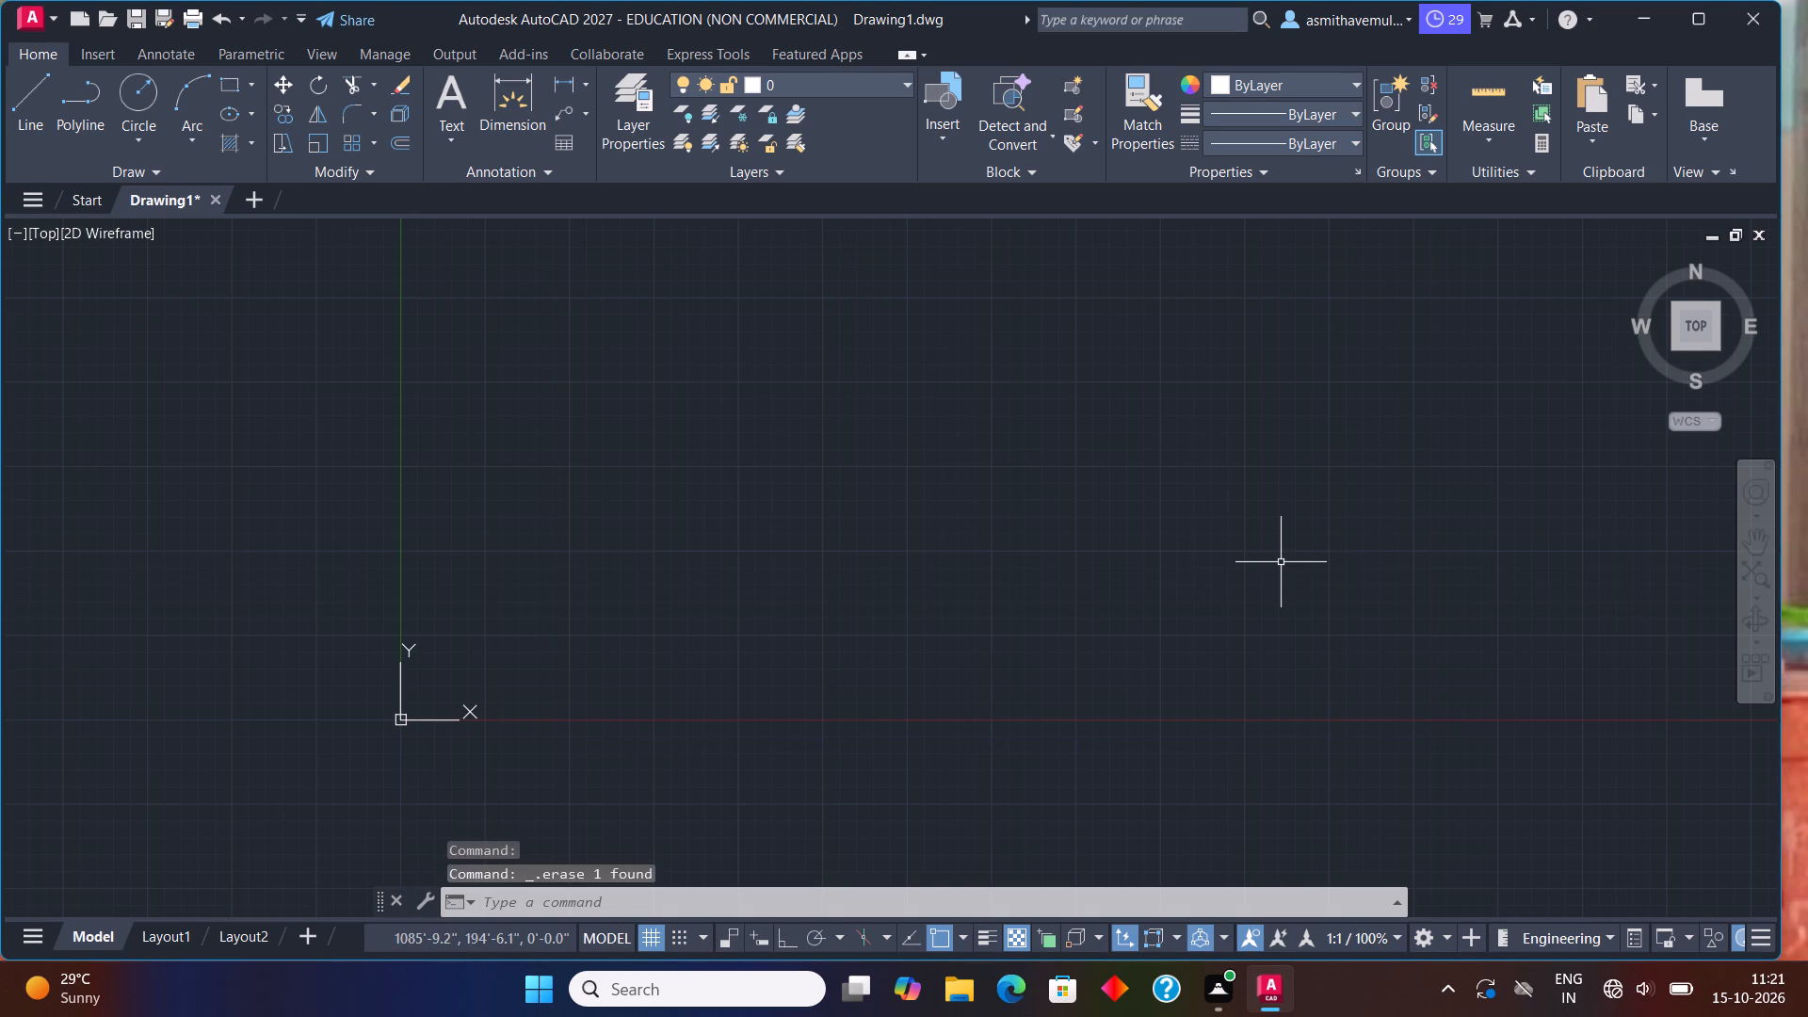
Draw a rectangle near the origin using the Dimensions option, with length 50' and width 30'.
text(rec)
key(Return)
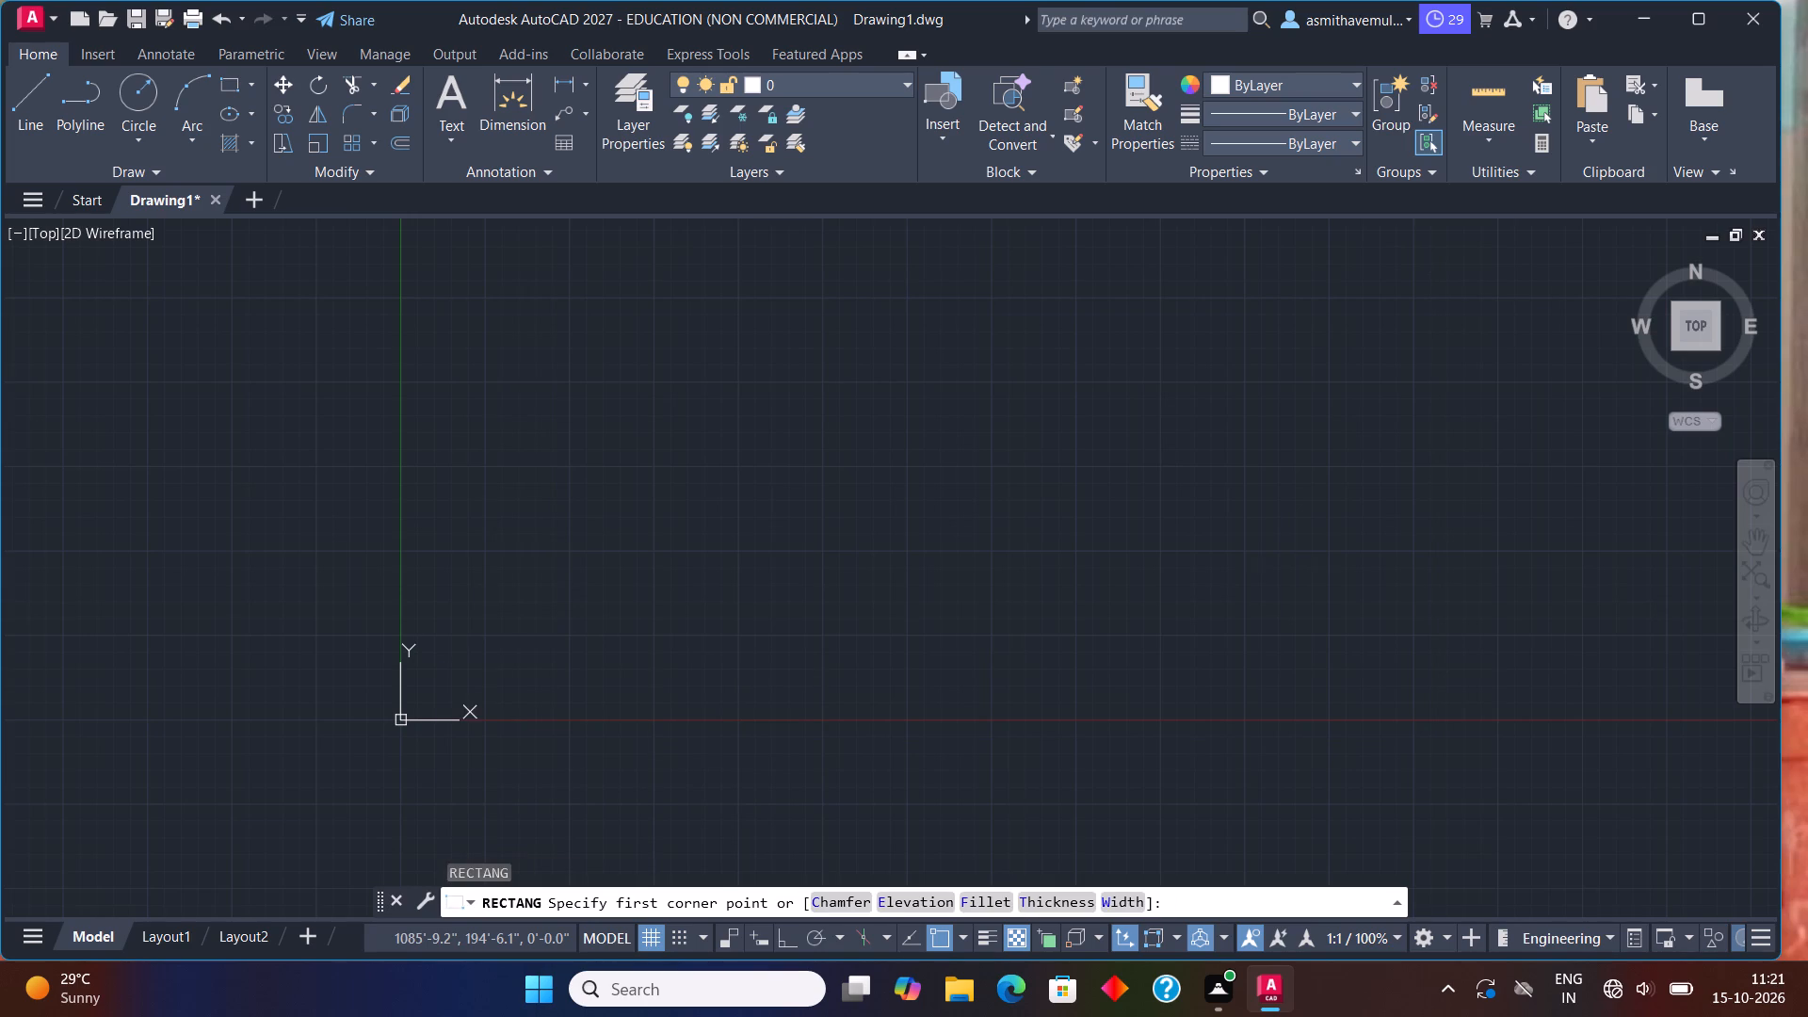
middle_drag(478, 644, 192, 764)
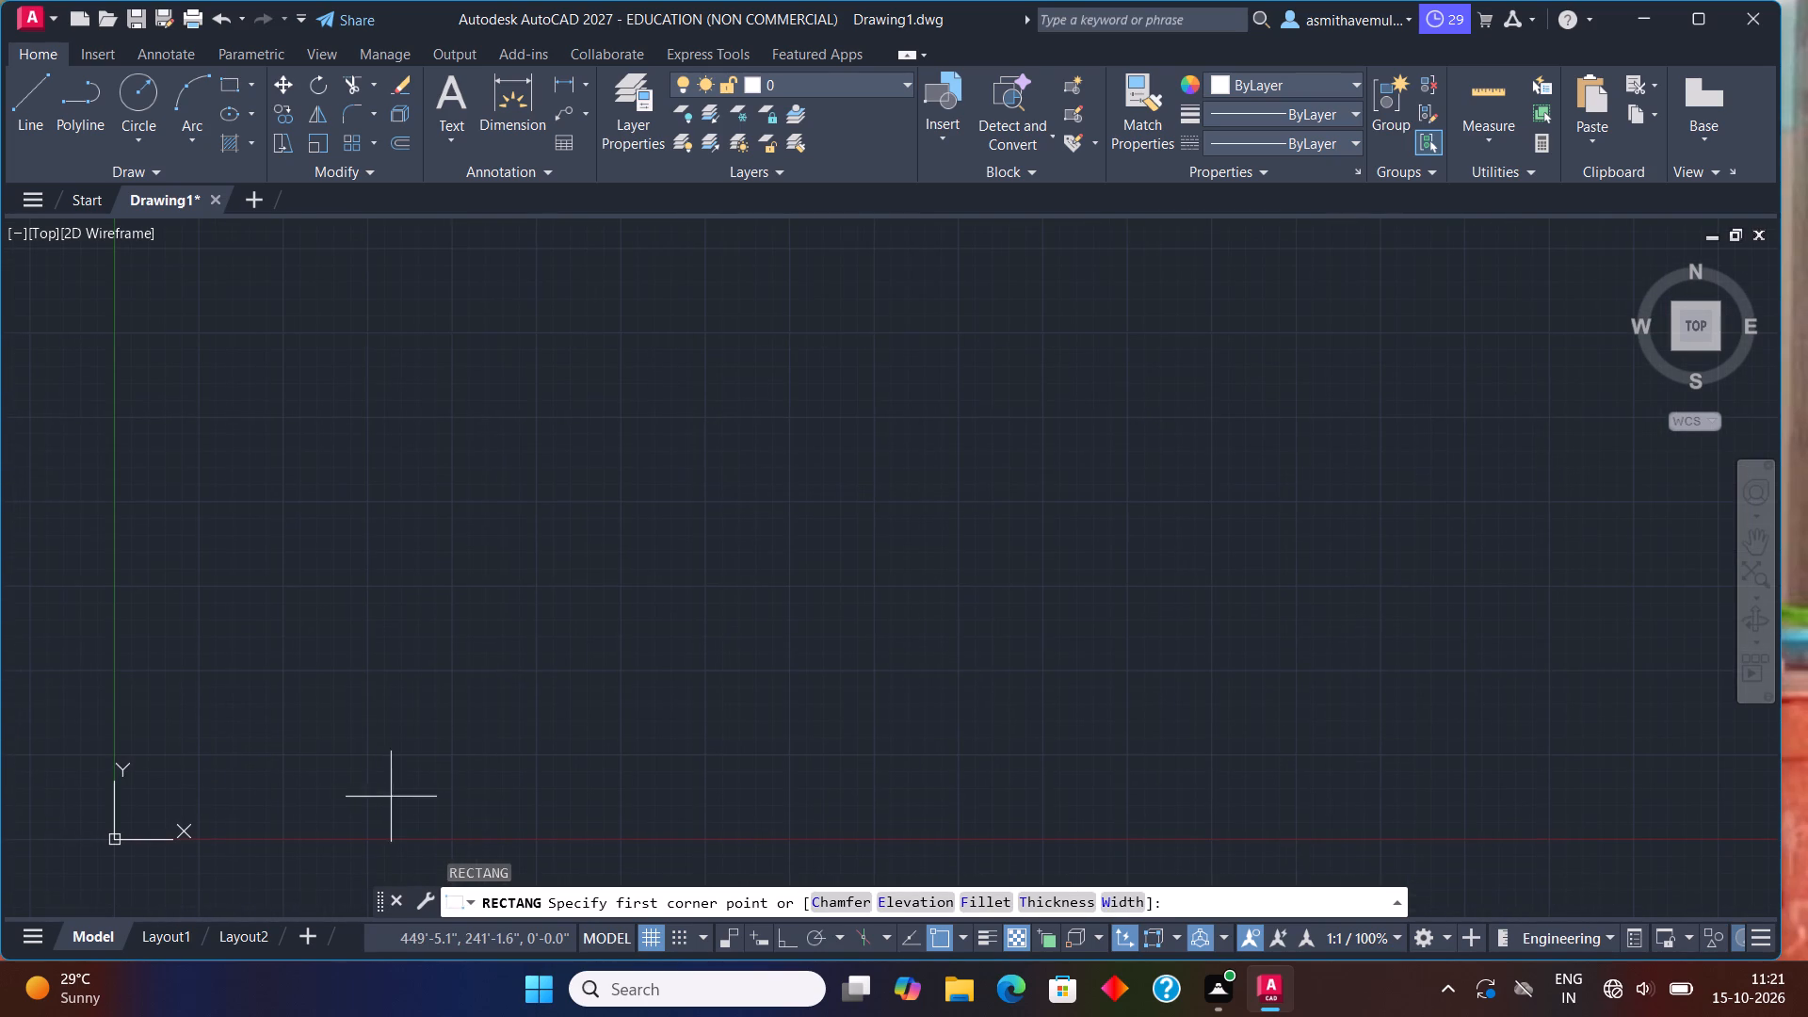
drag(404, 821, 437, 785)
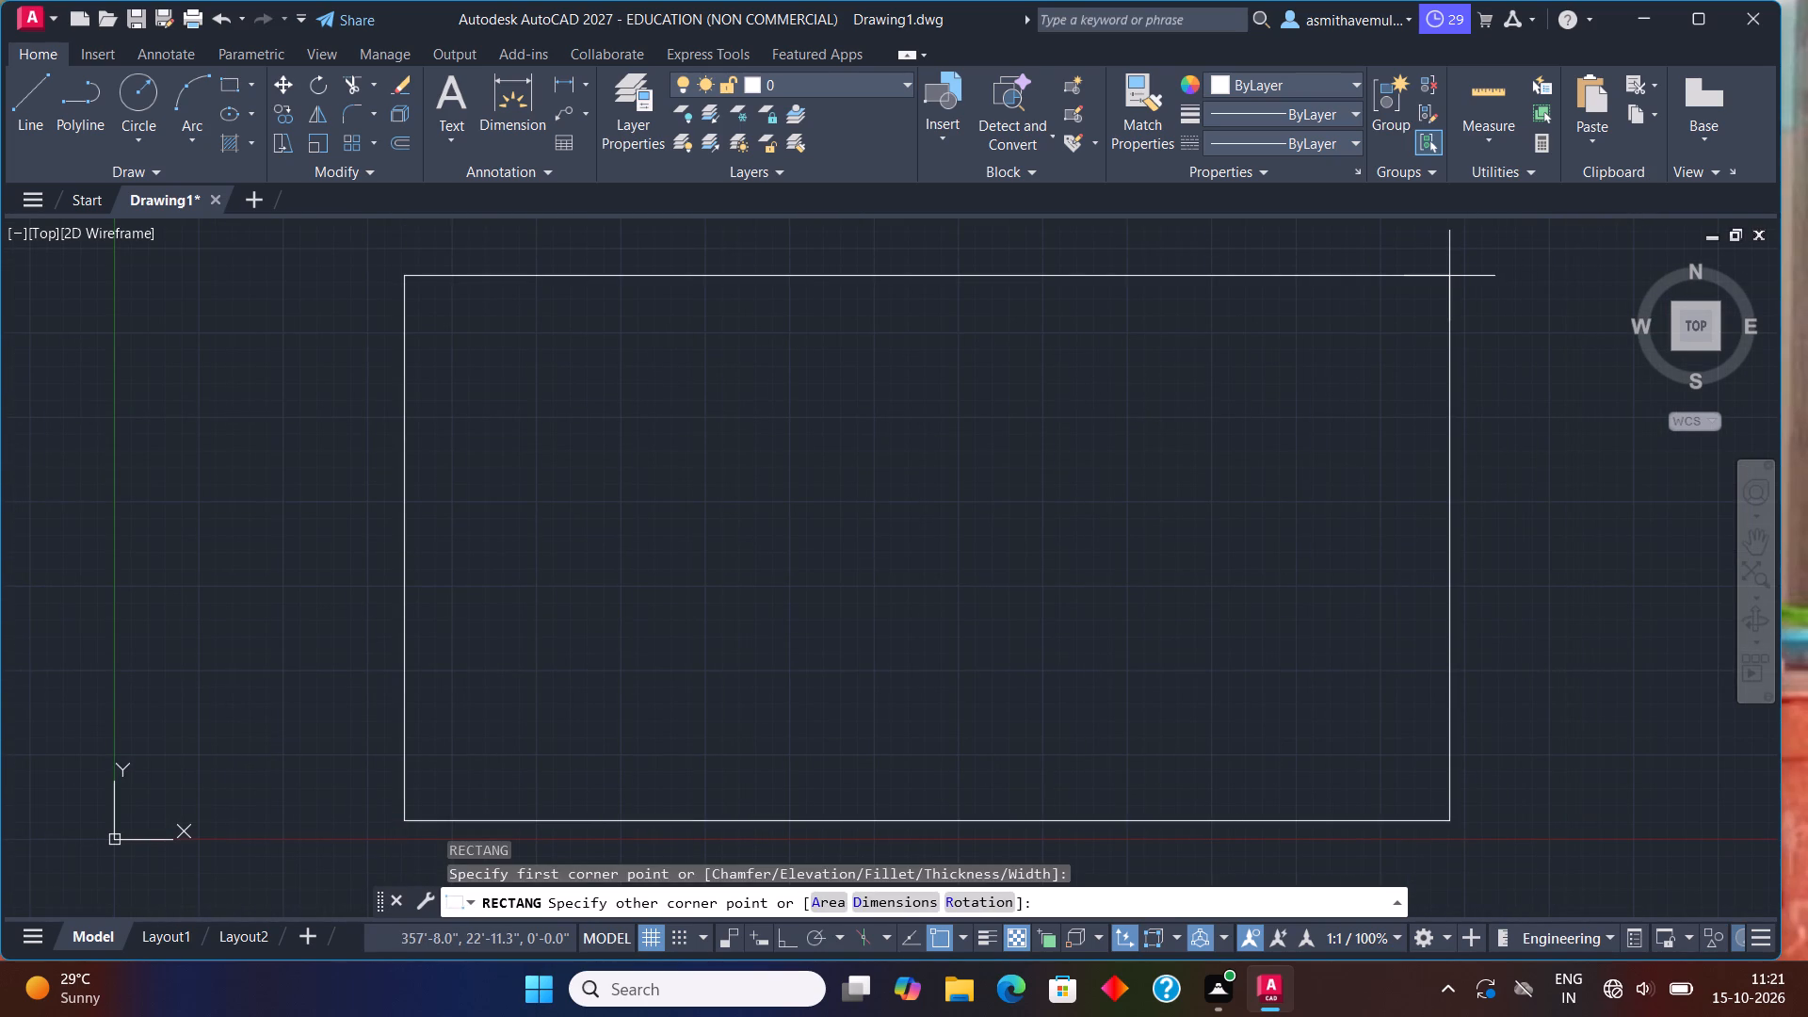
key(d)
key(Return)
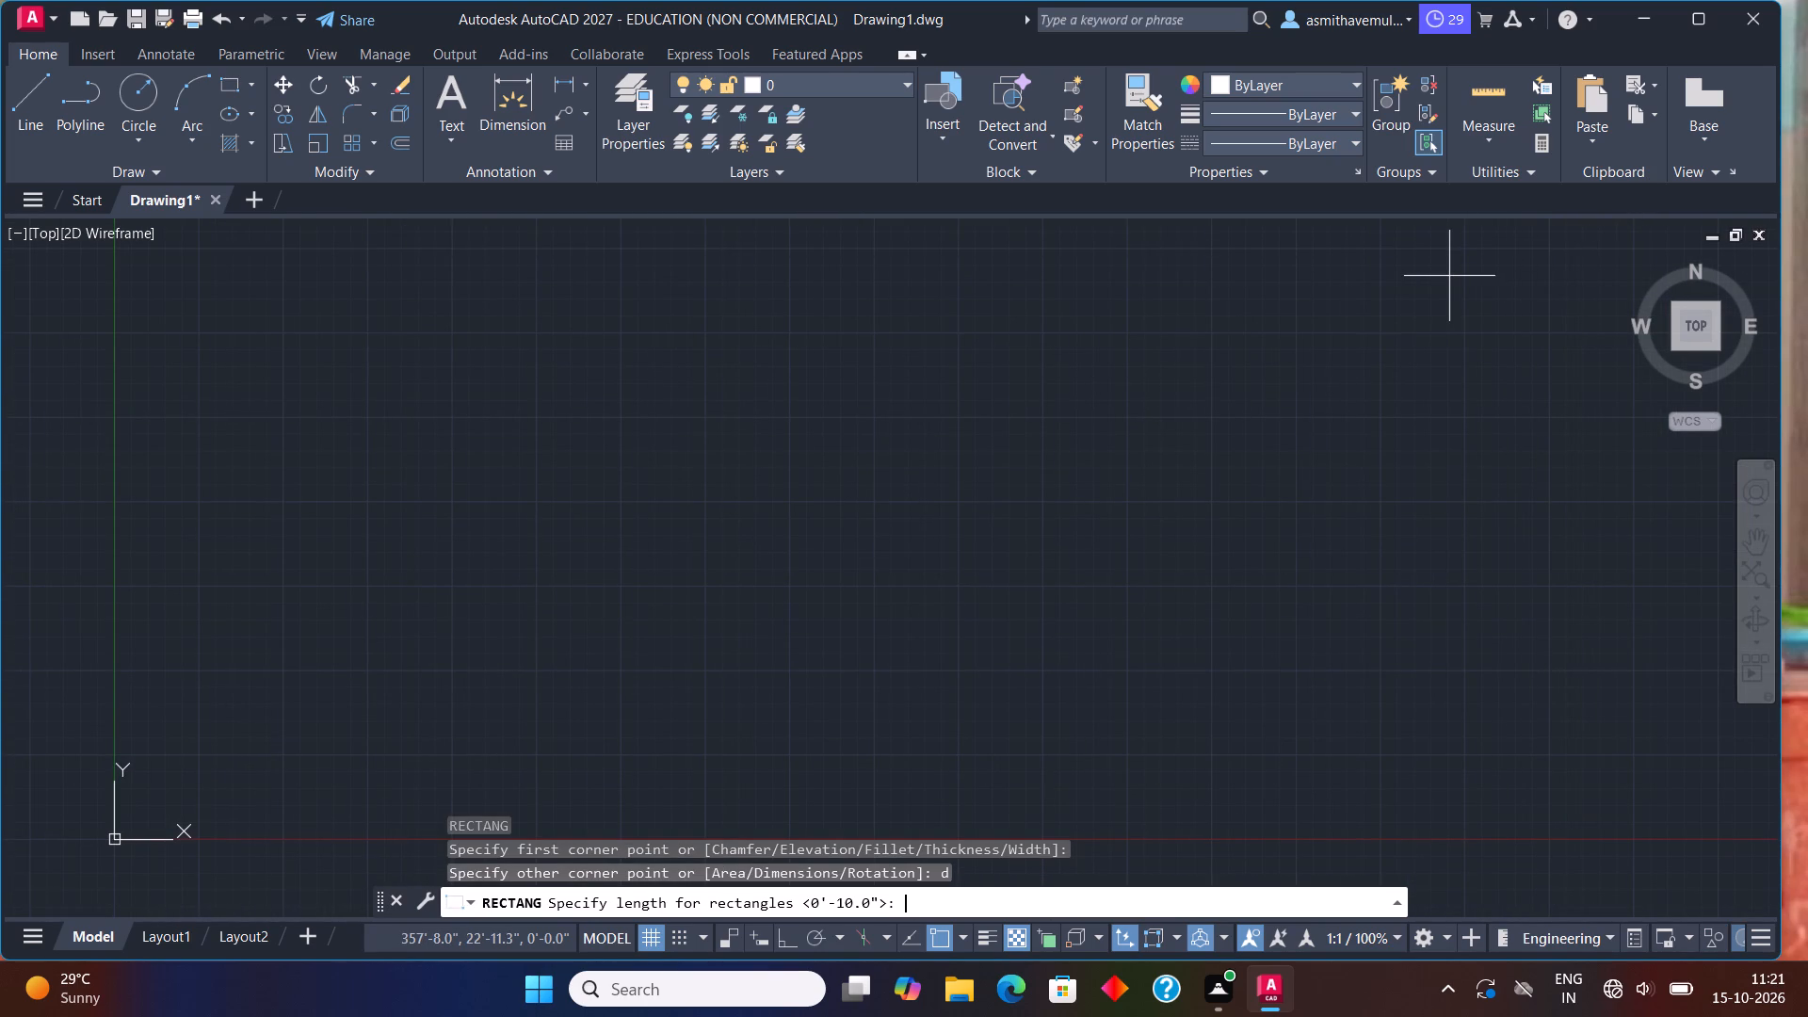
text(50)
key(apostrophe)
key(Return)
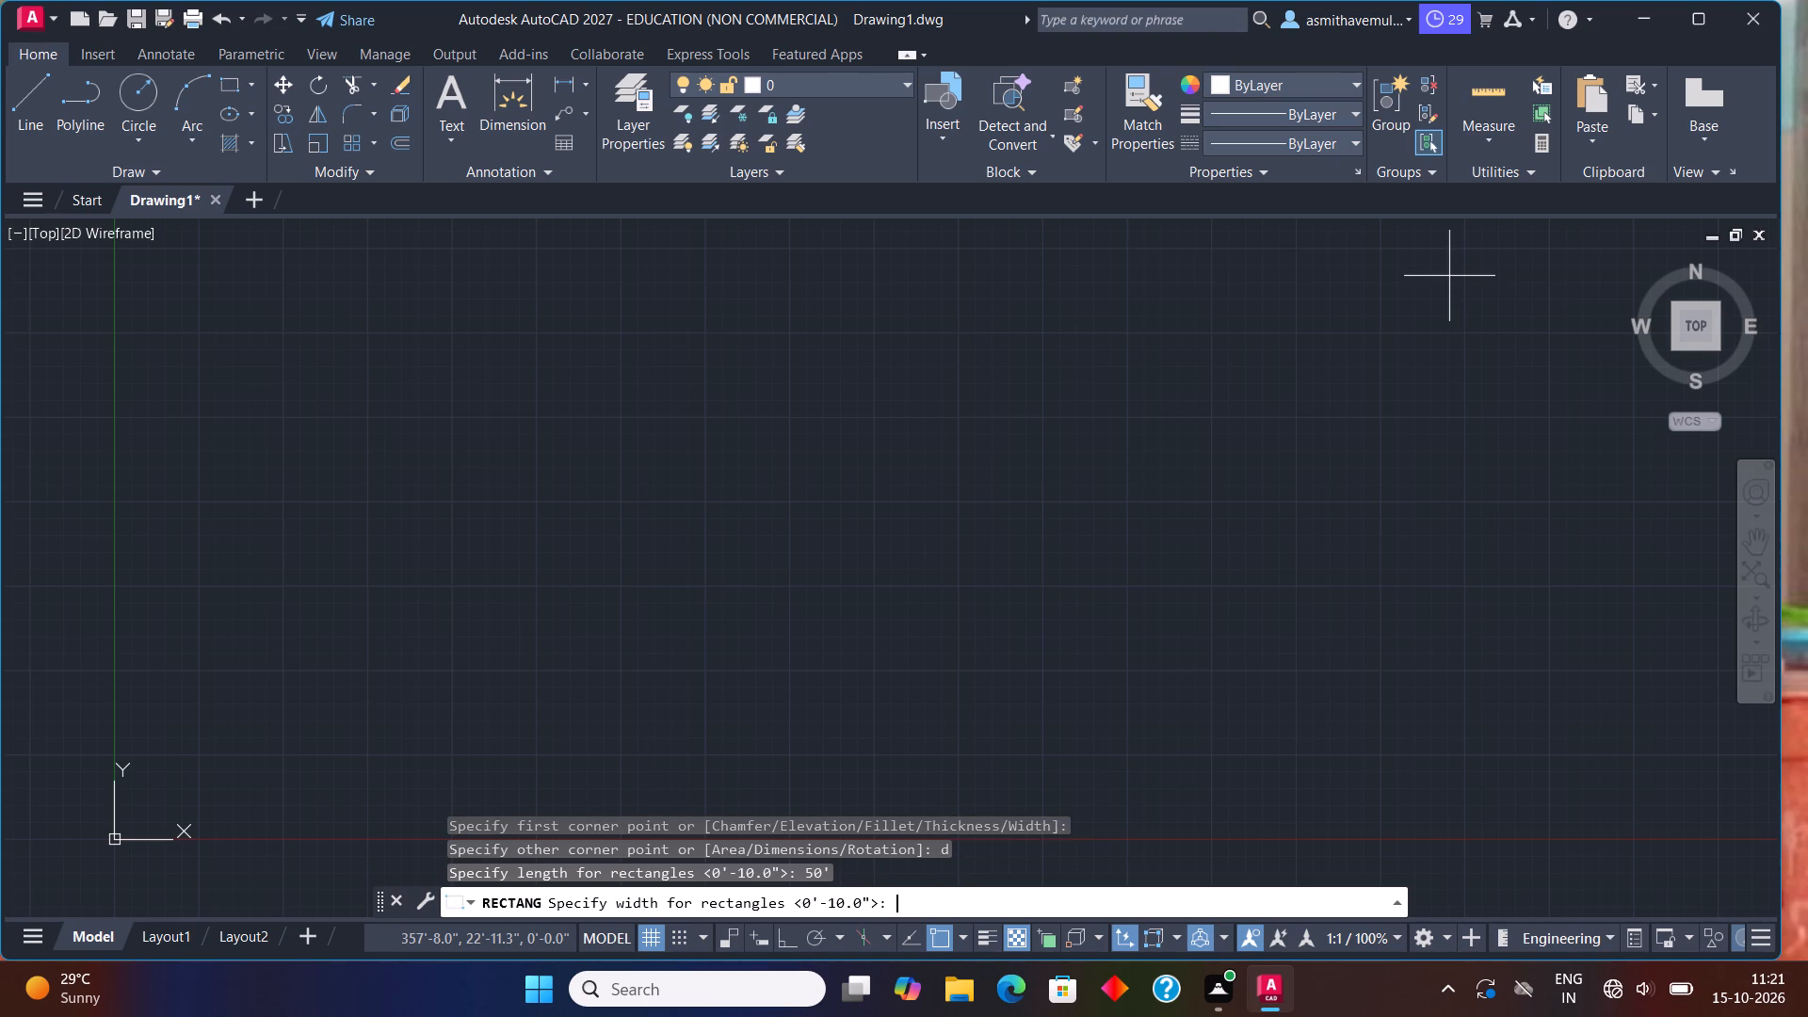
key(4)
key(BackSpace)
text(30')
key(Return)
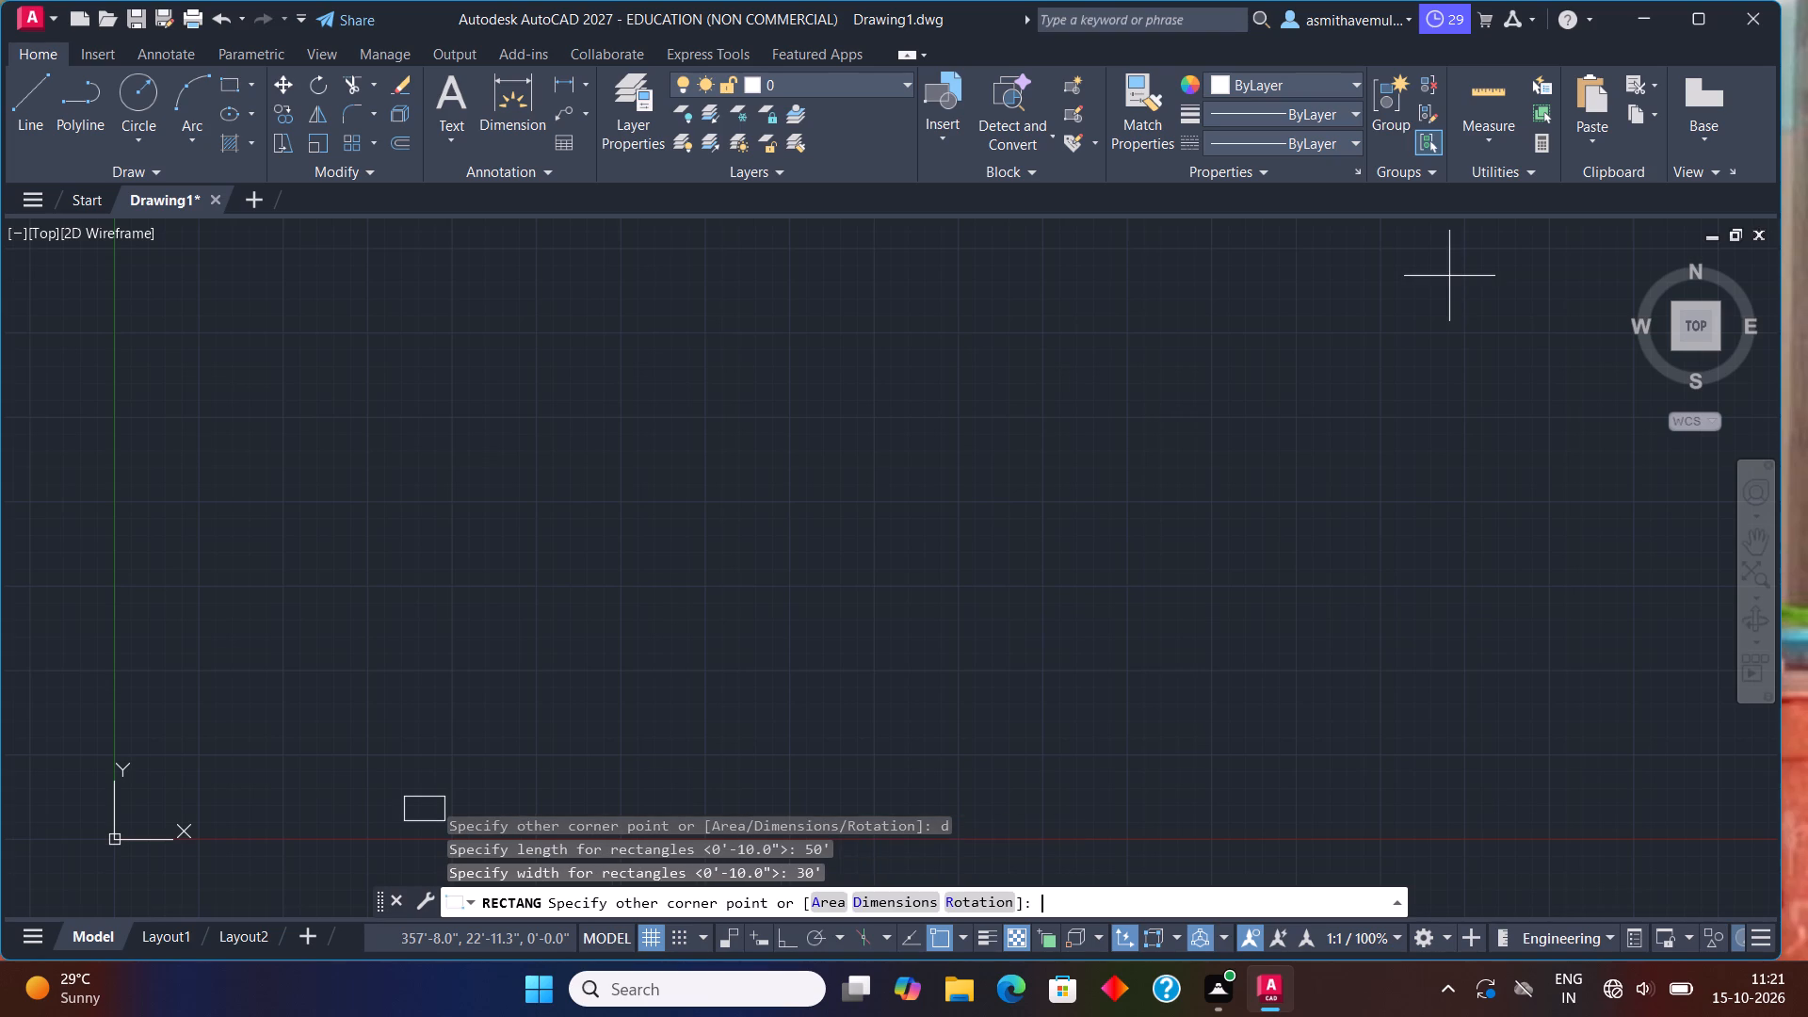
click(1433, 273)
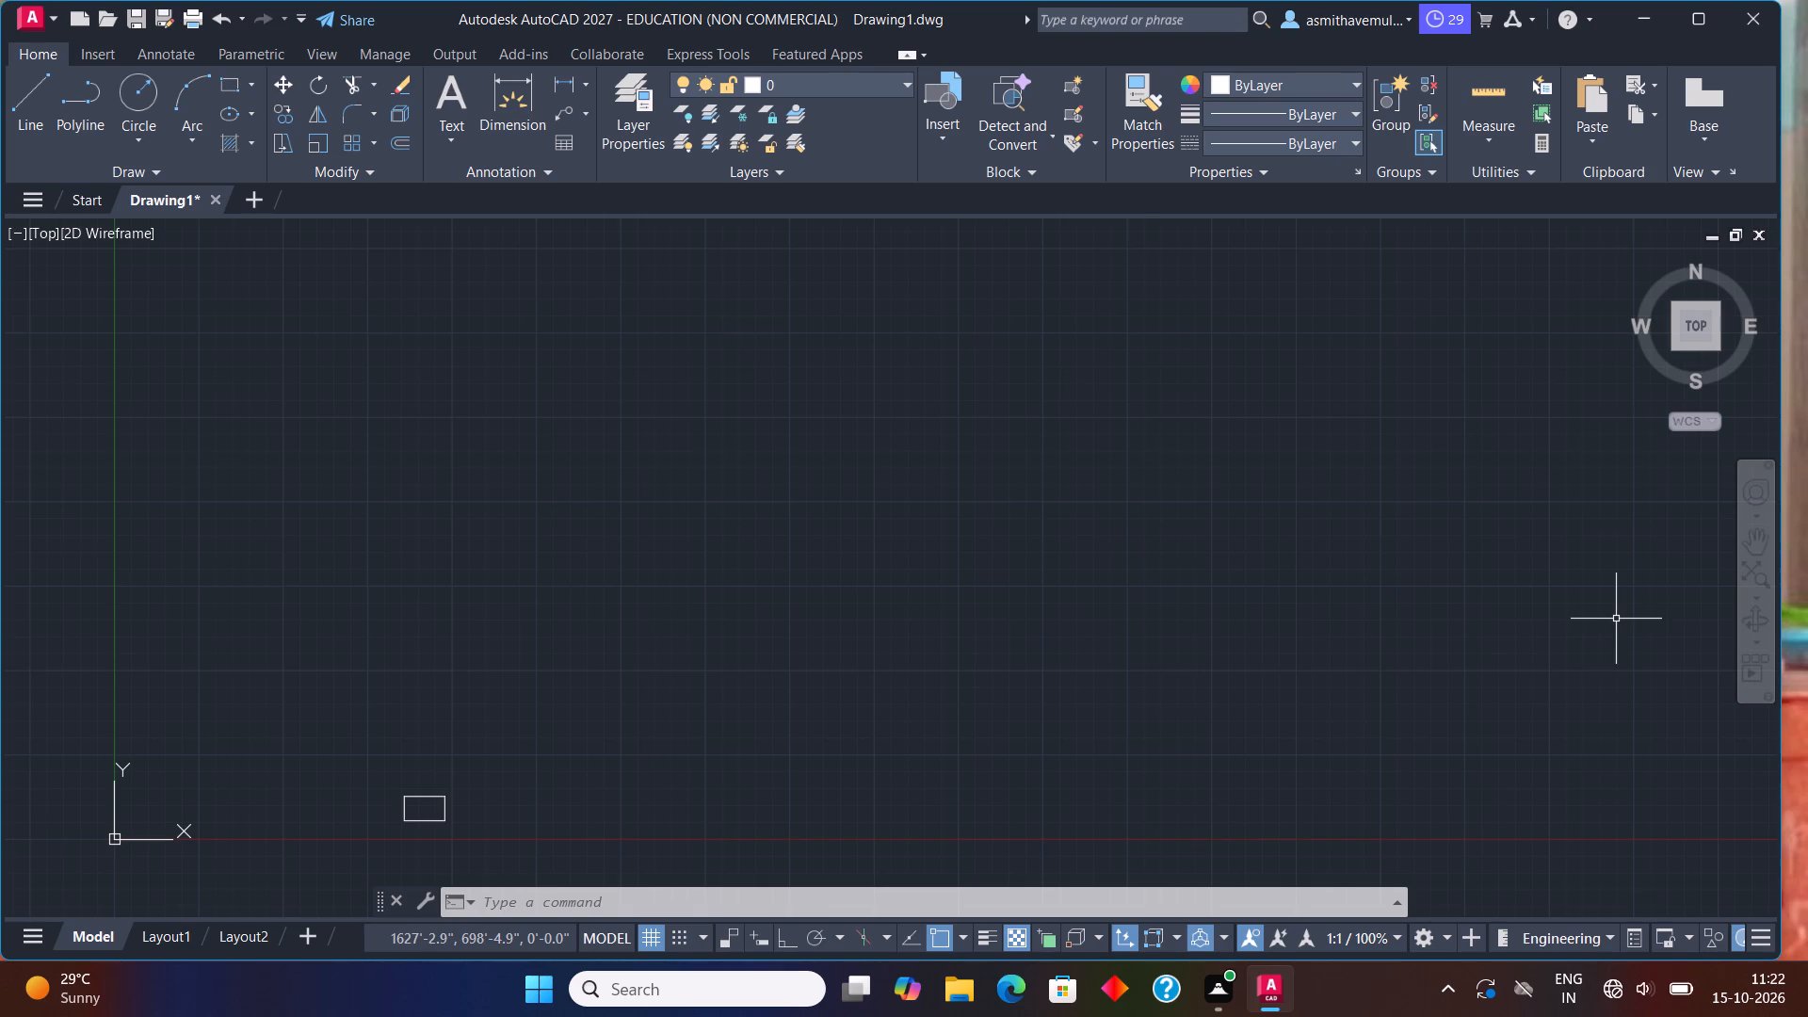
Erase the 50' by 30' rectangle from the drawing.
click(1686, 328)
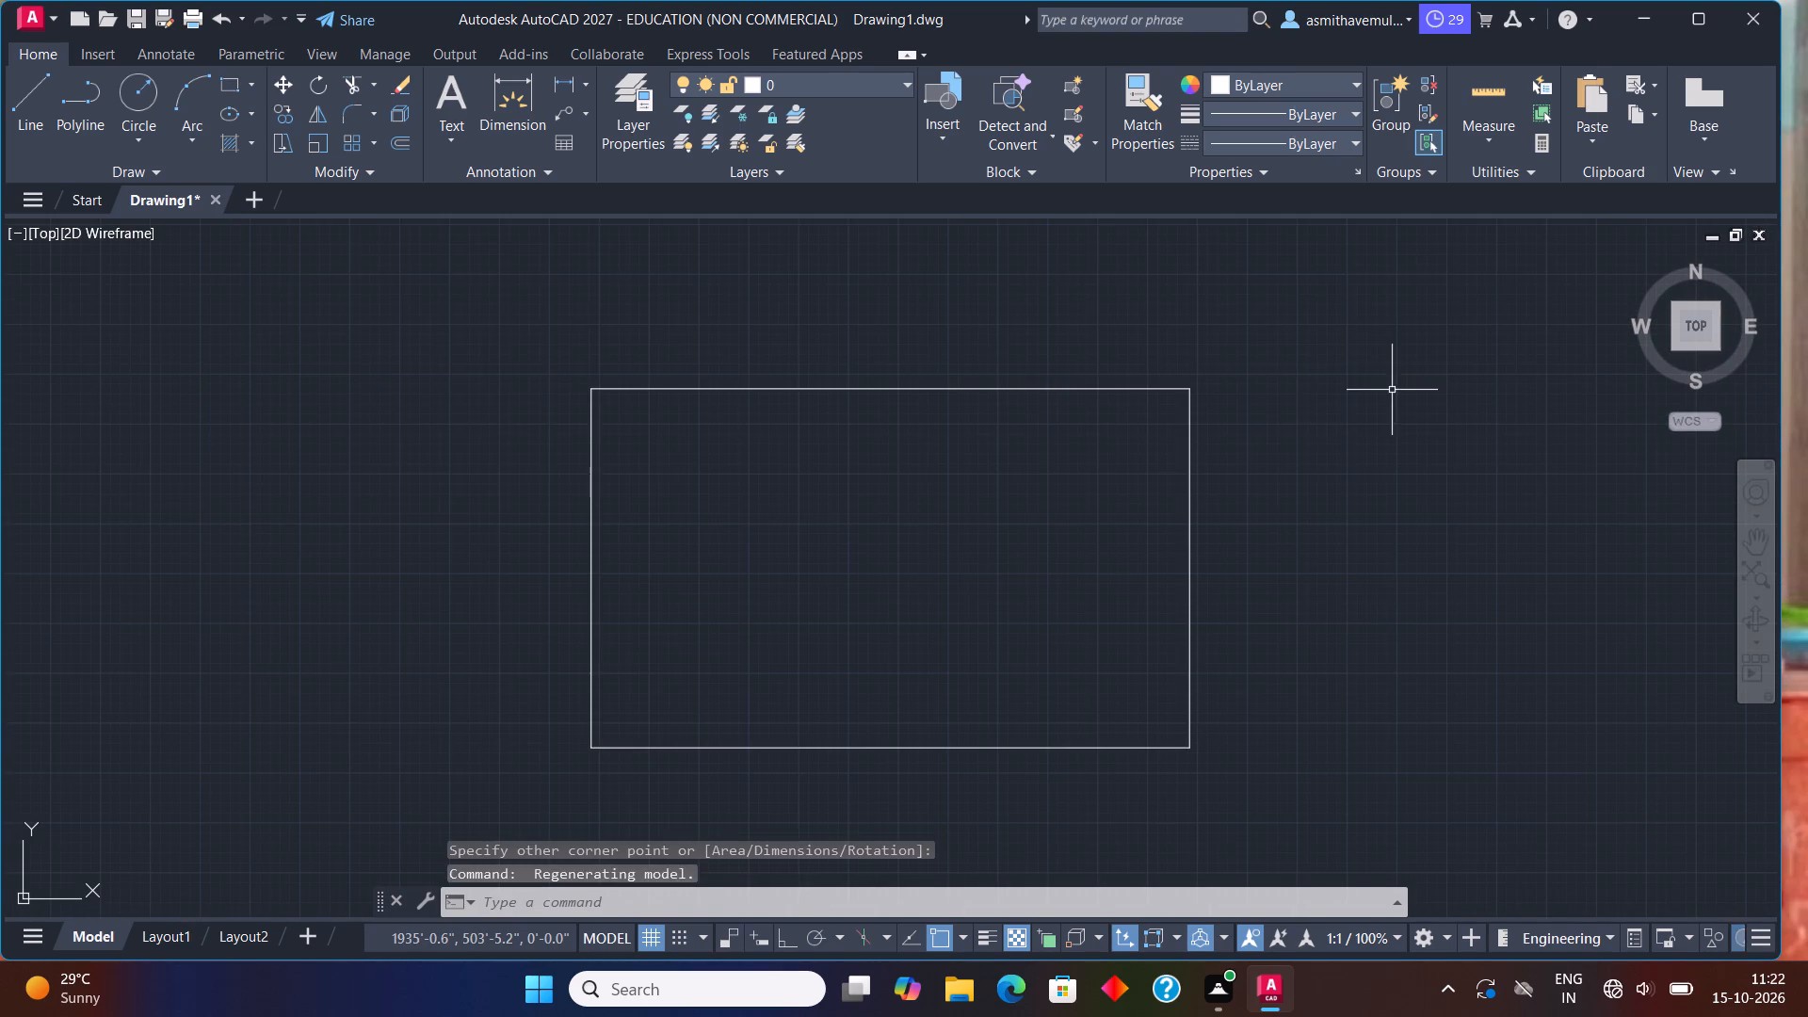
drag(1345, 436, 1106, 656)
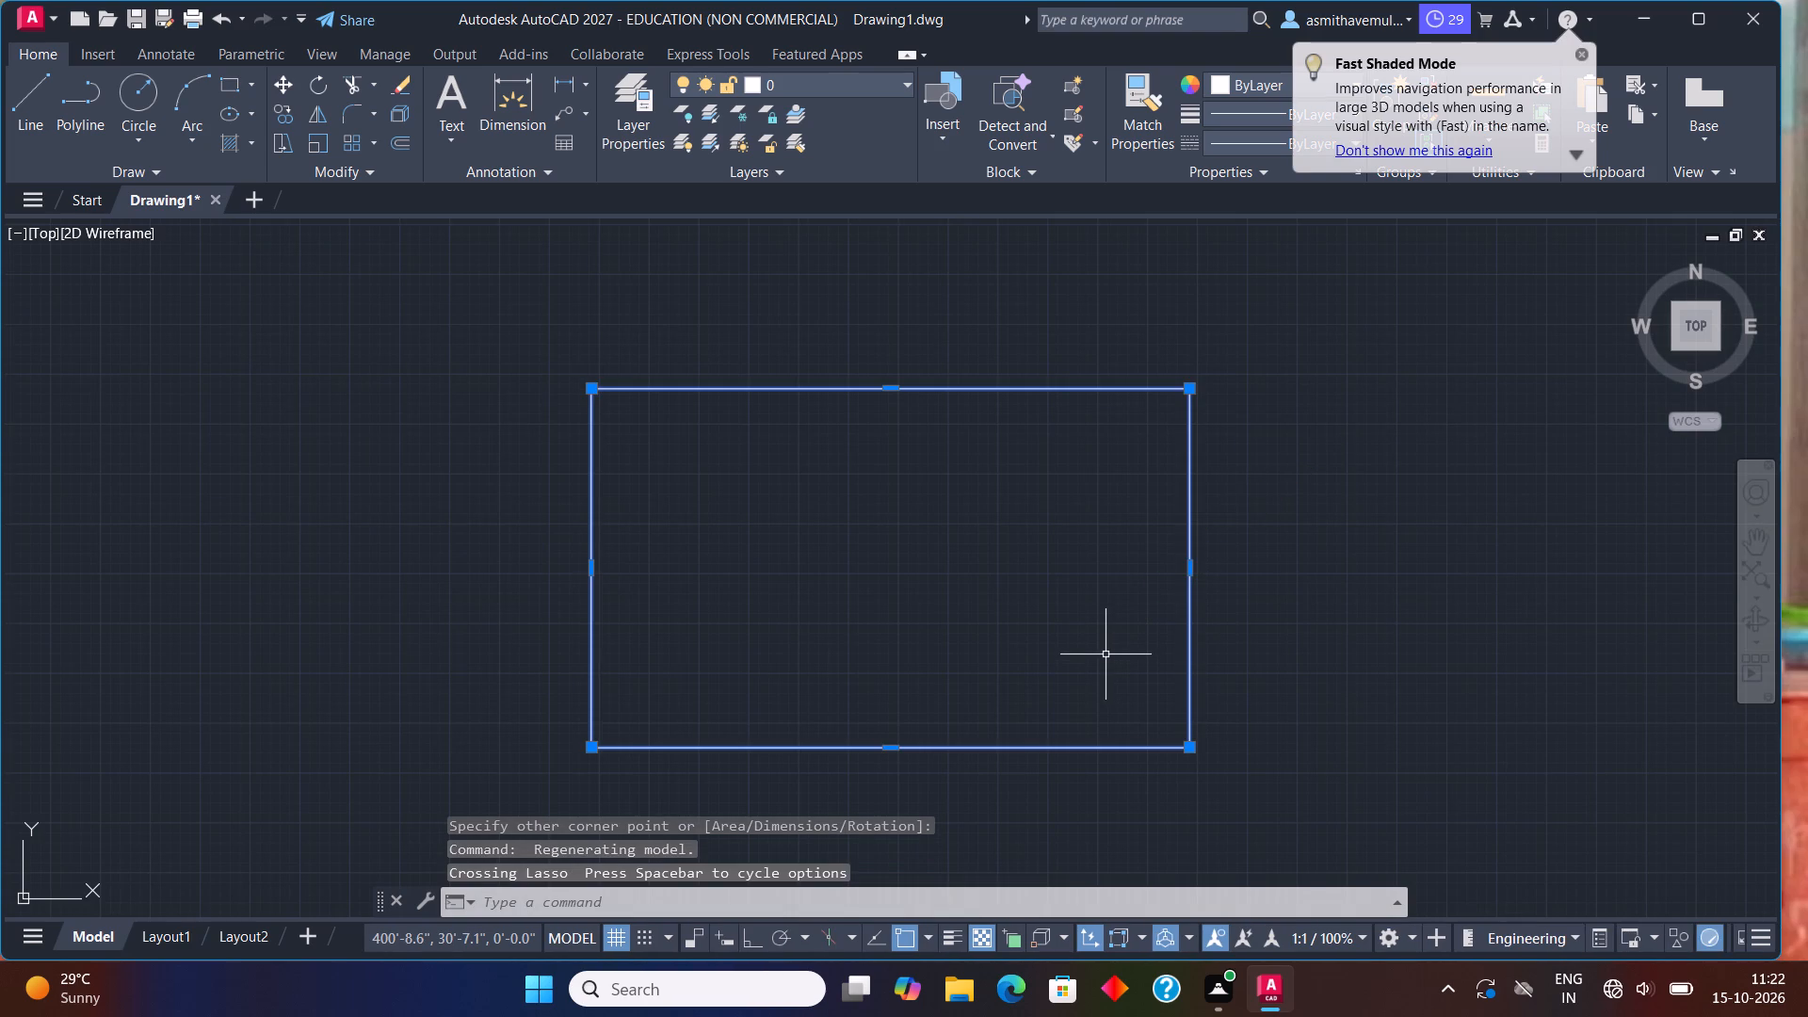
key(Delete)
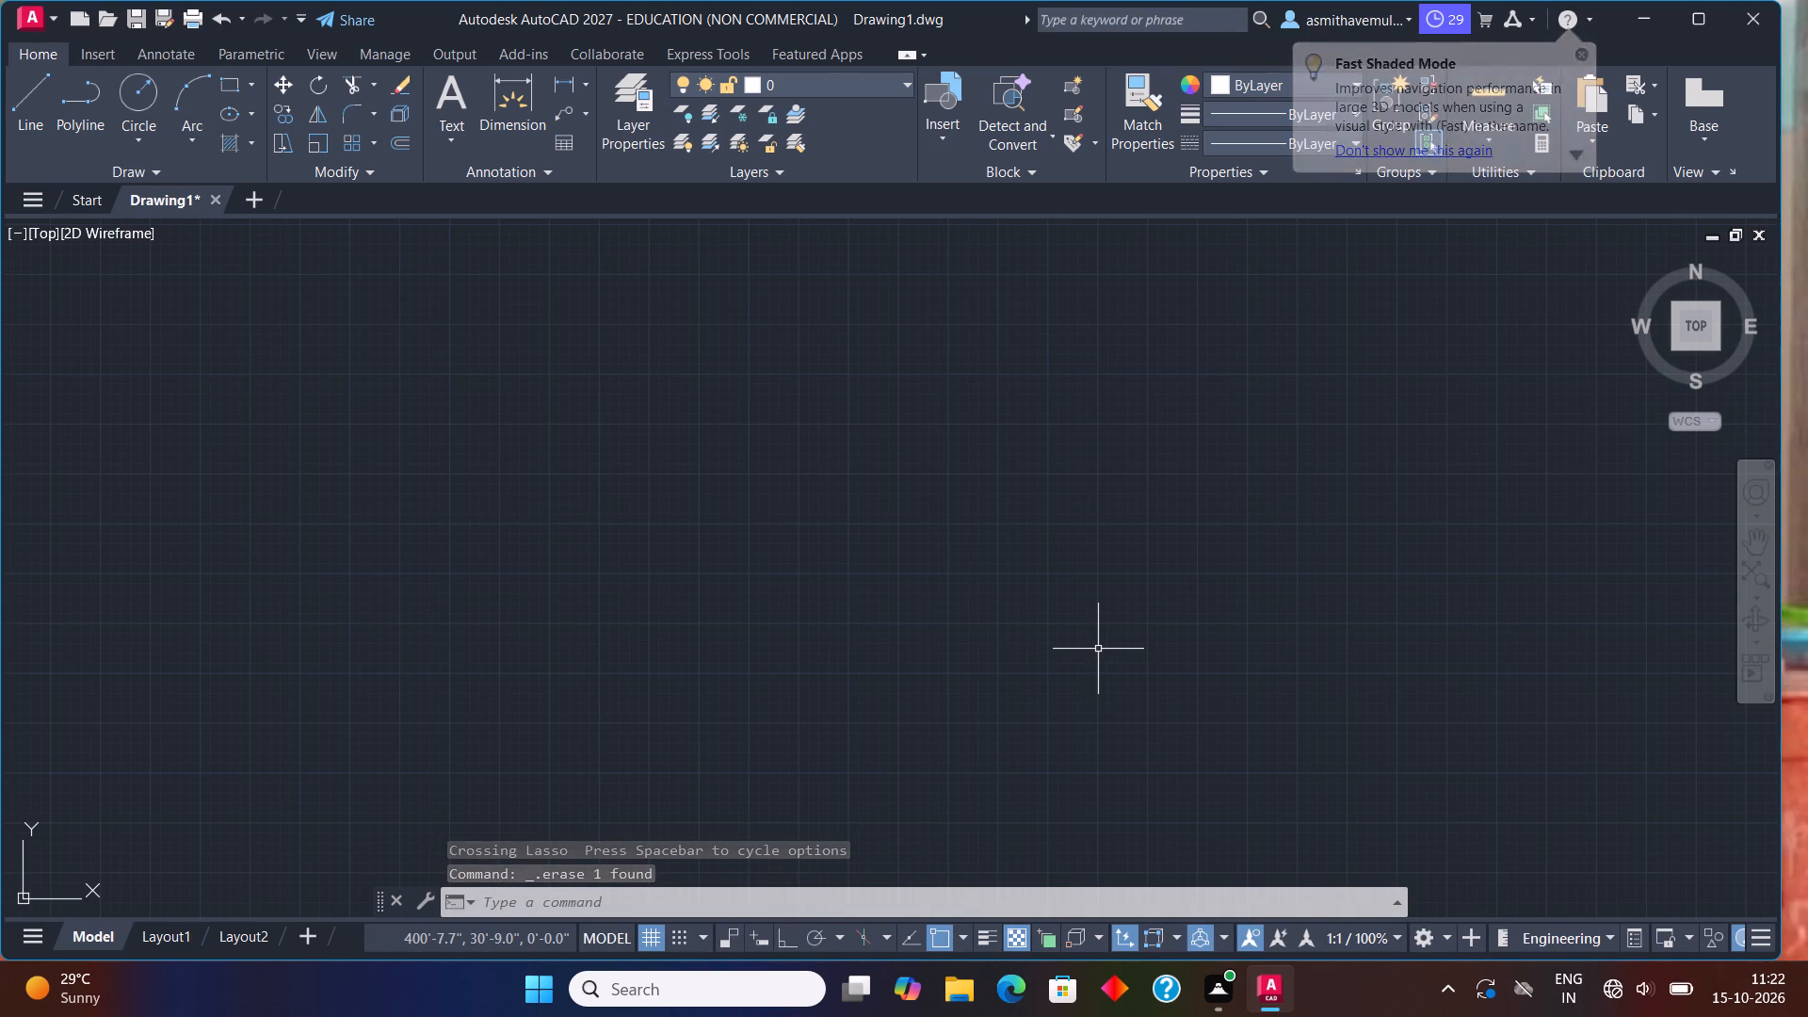
Draw a new rectangle using the Dimensions option, with length 50' and width 60'.
text(rec)
key(Return)
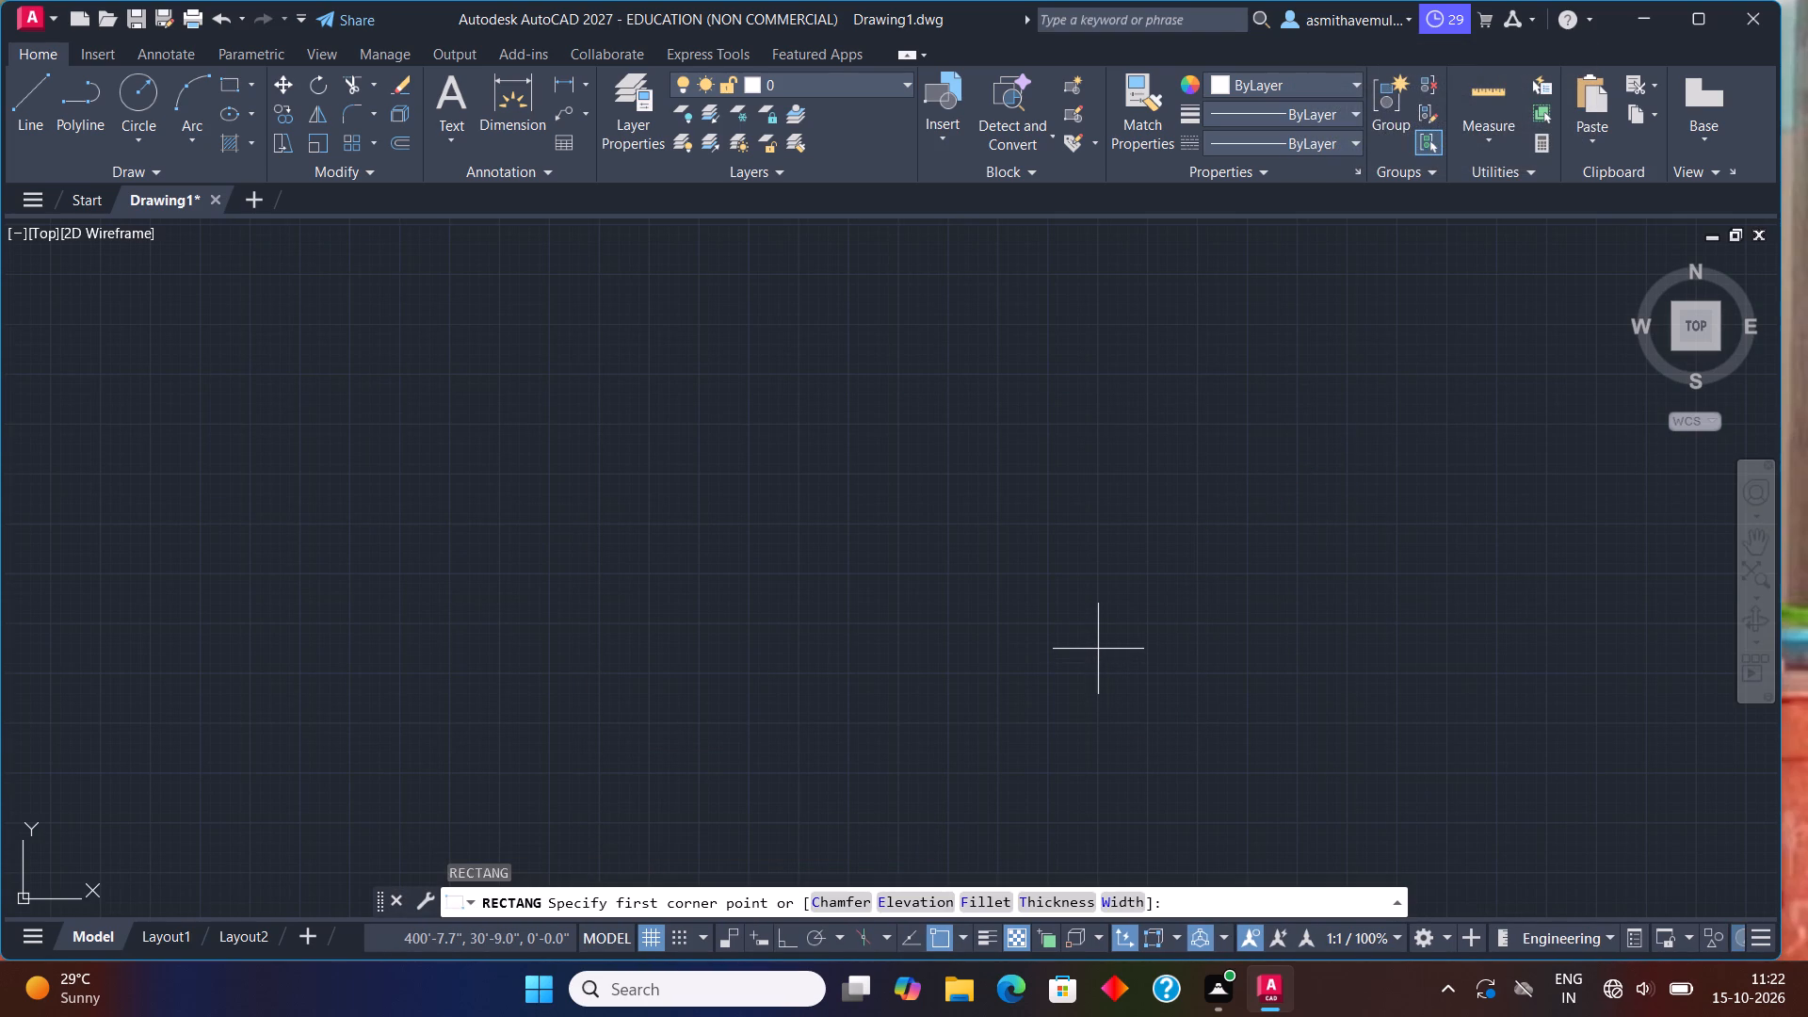
drag(492, 840, 601, 768)
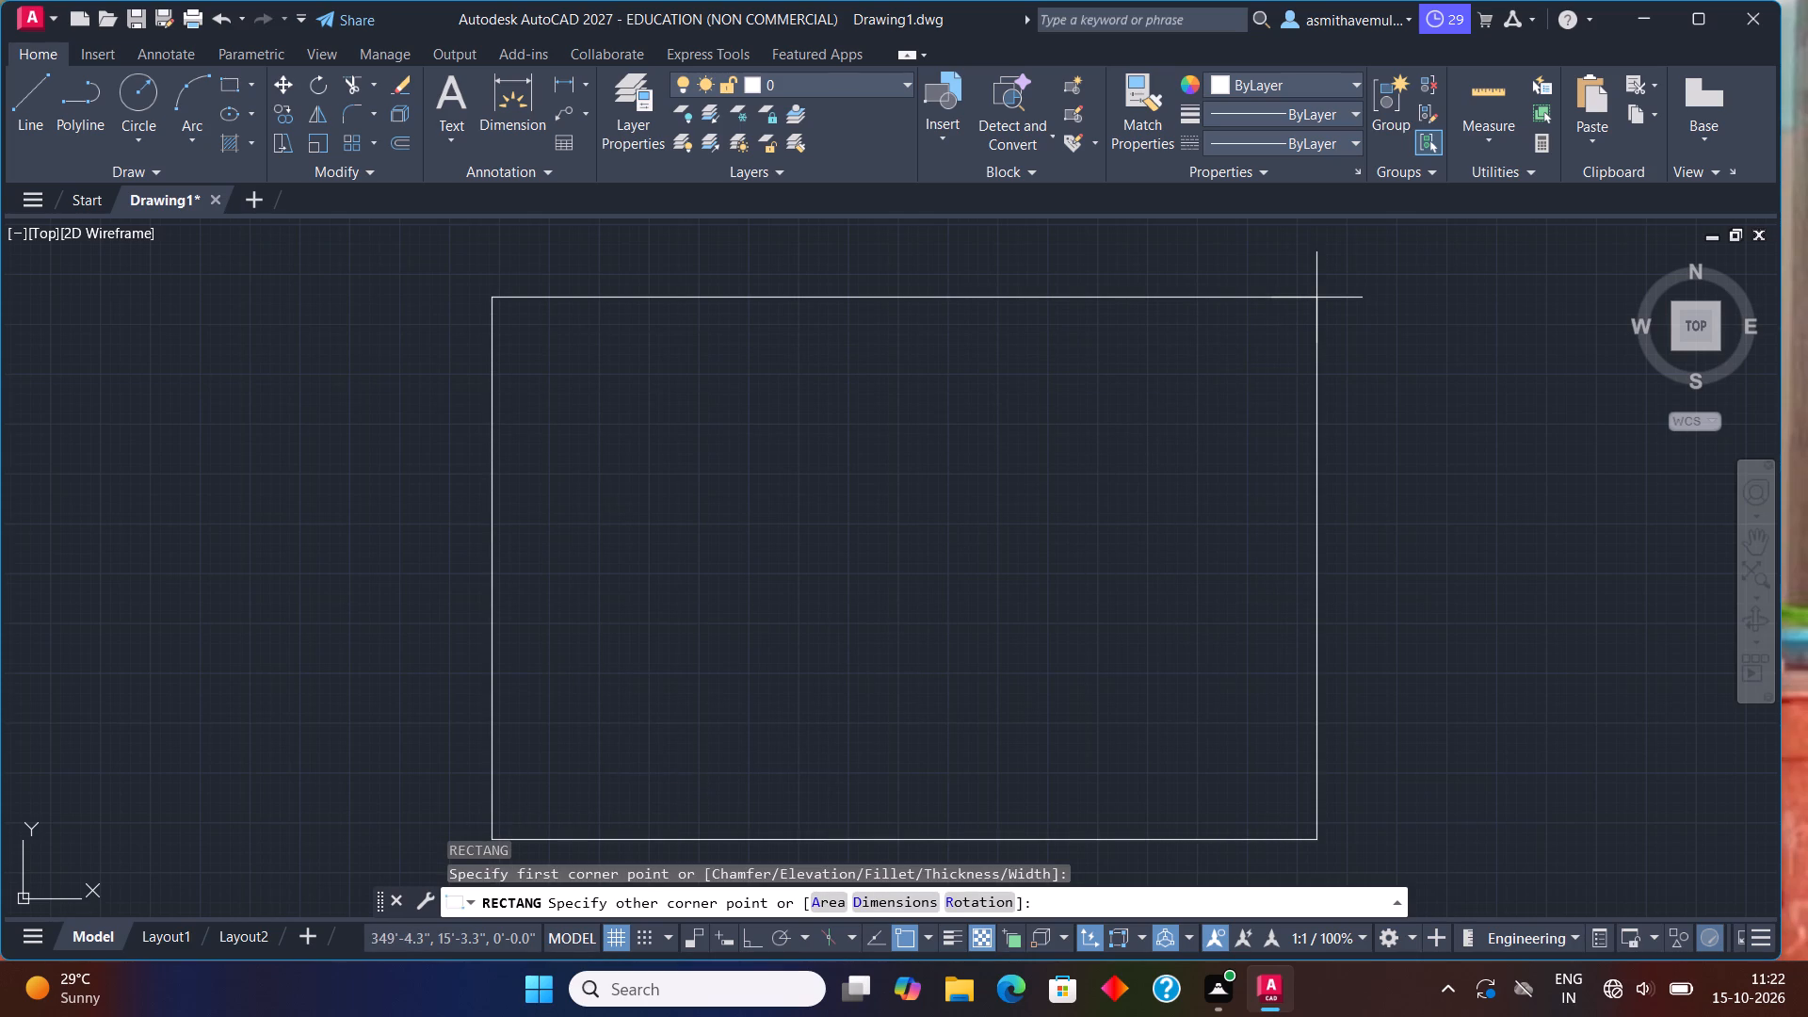
key(d)
key(Return)
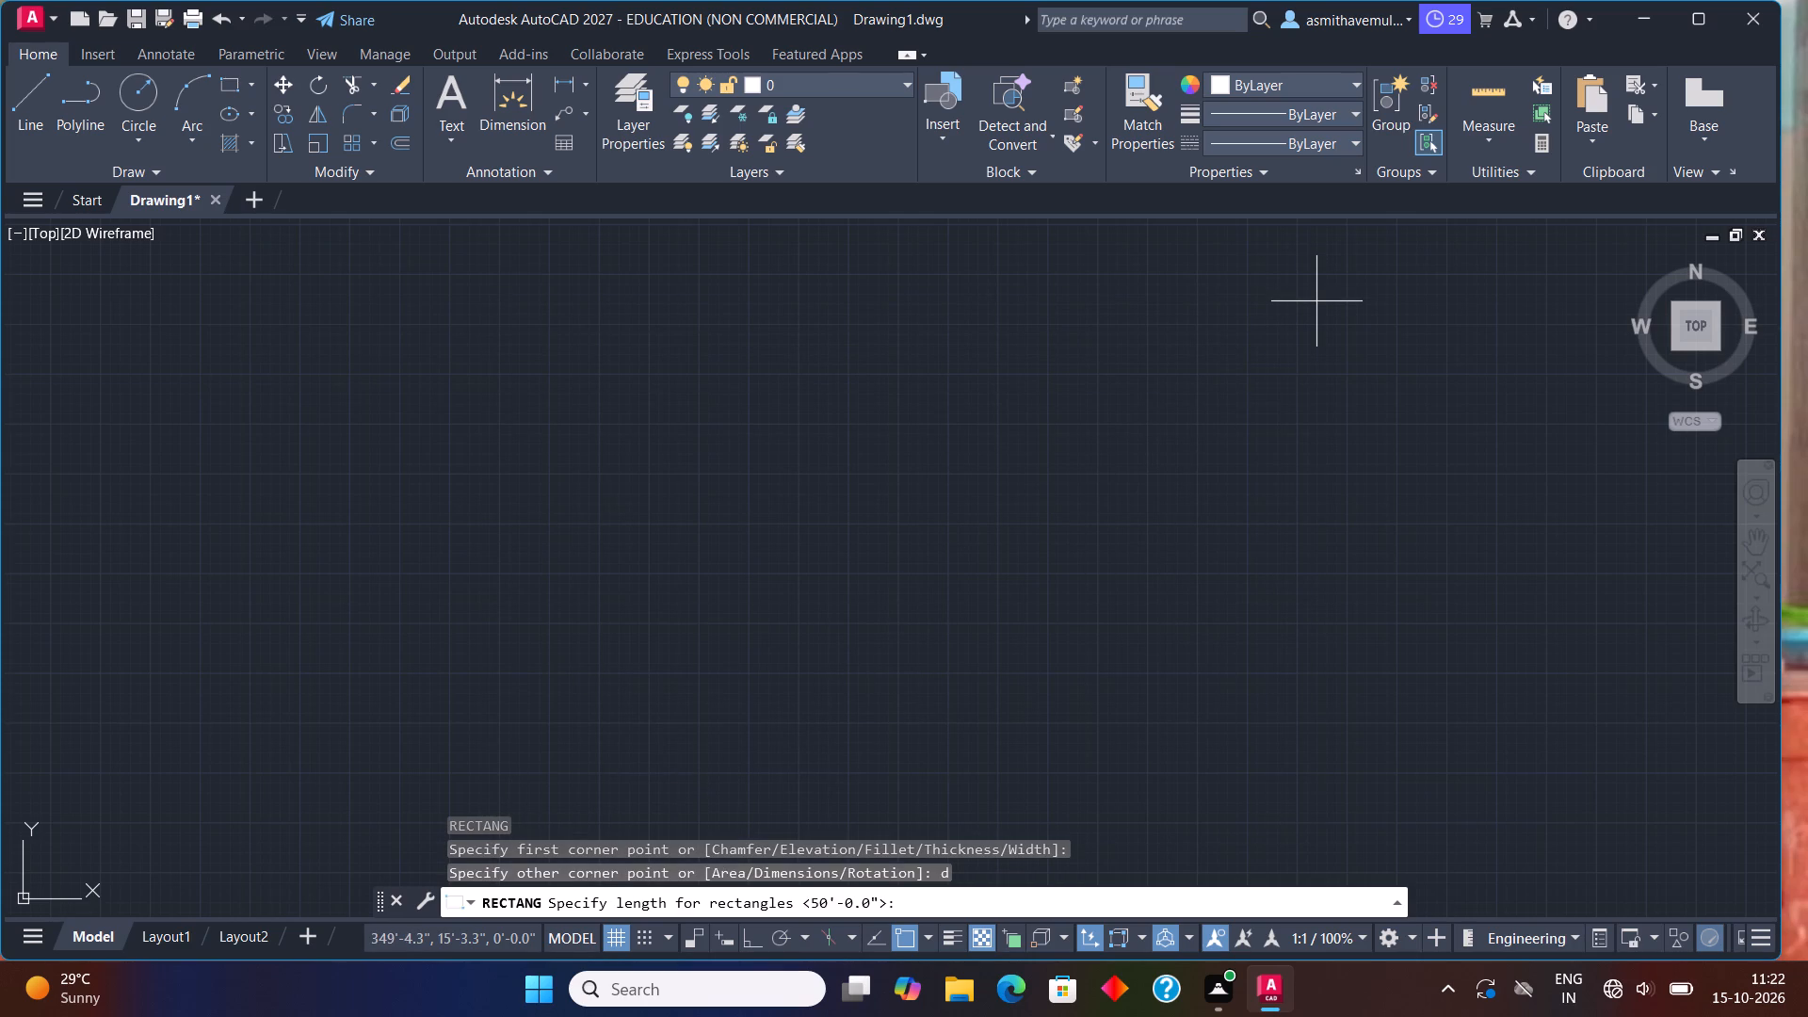
text(50')
key(Return)
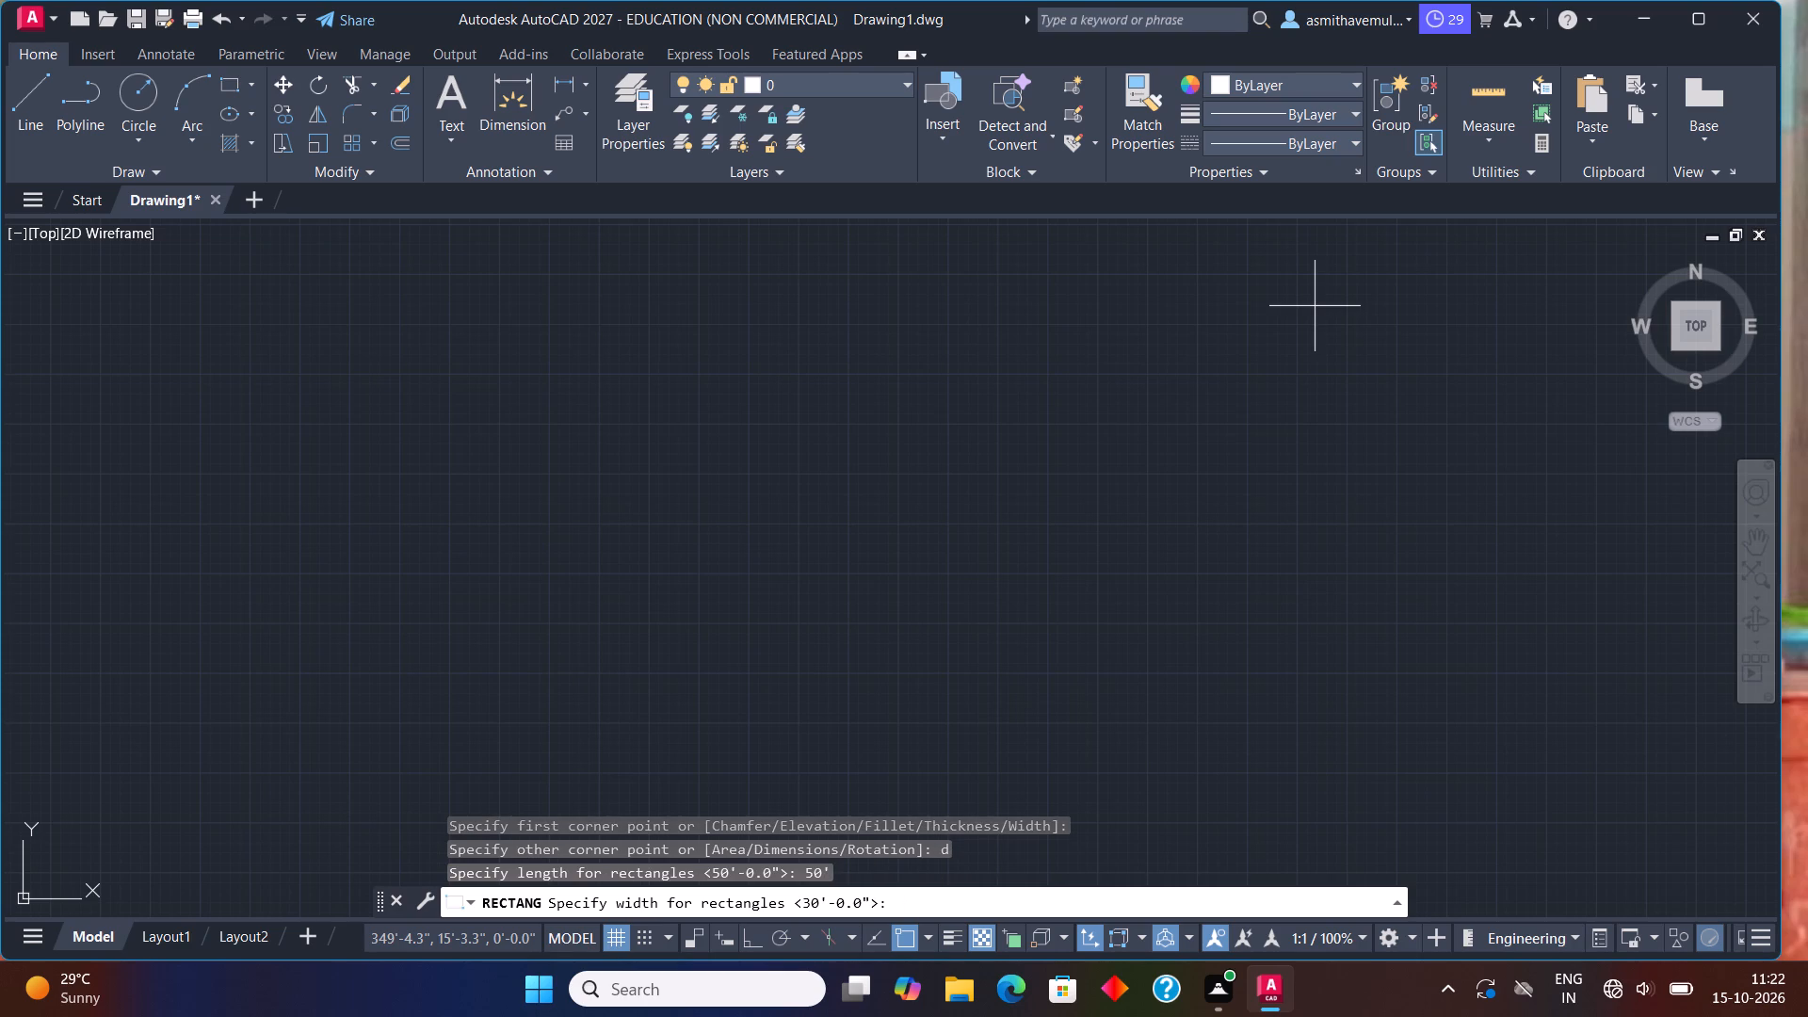
key(6)
text(0')
key(Return)
click(1277, 318)
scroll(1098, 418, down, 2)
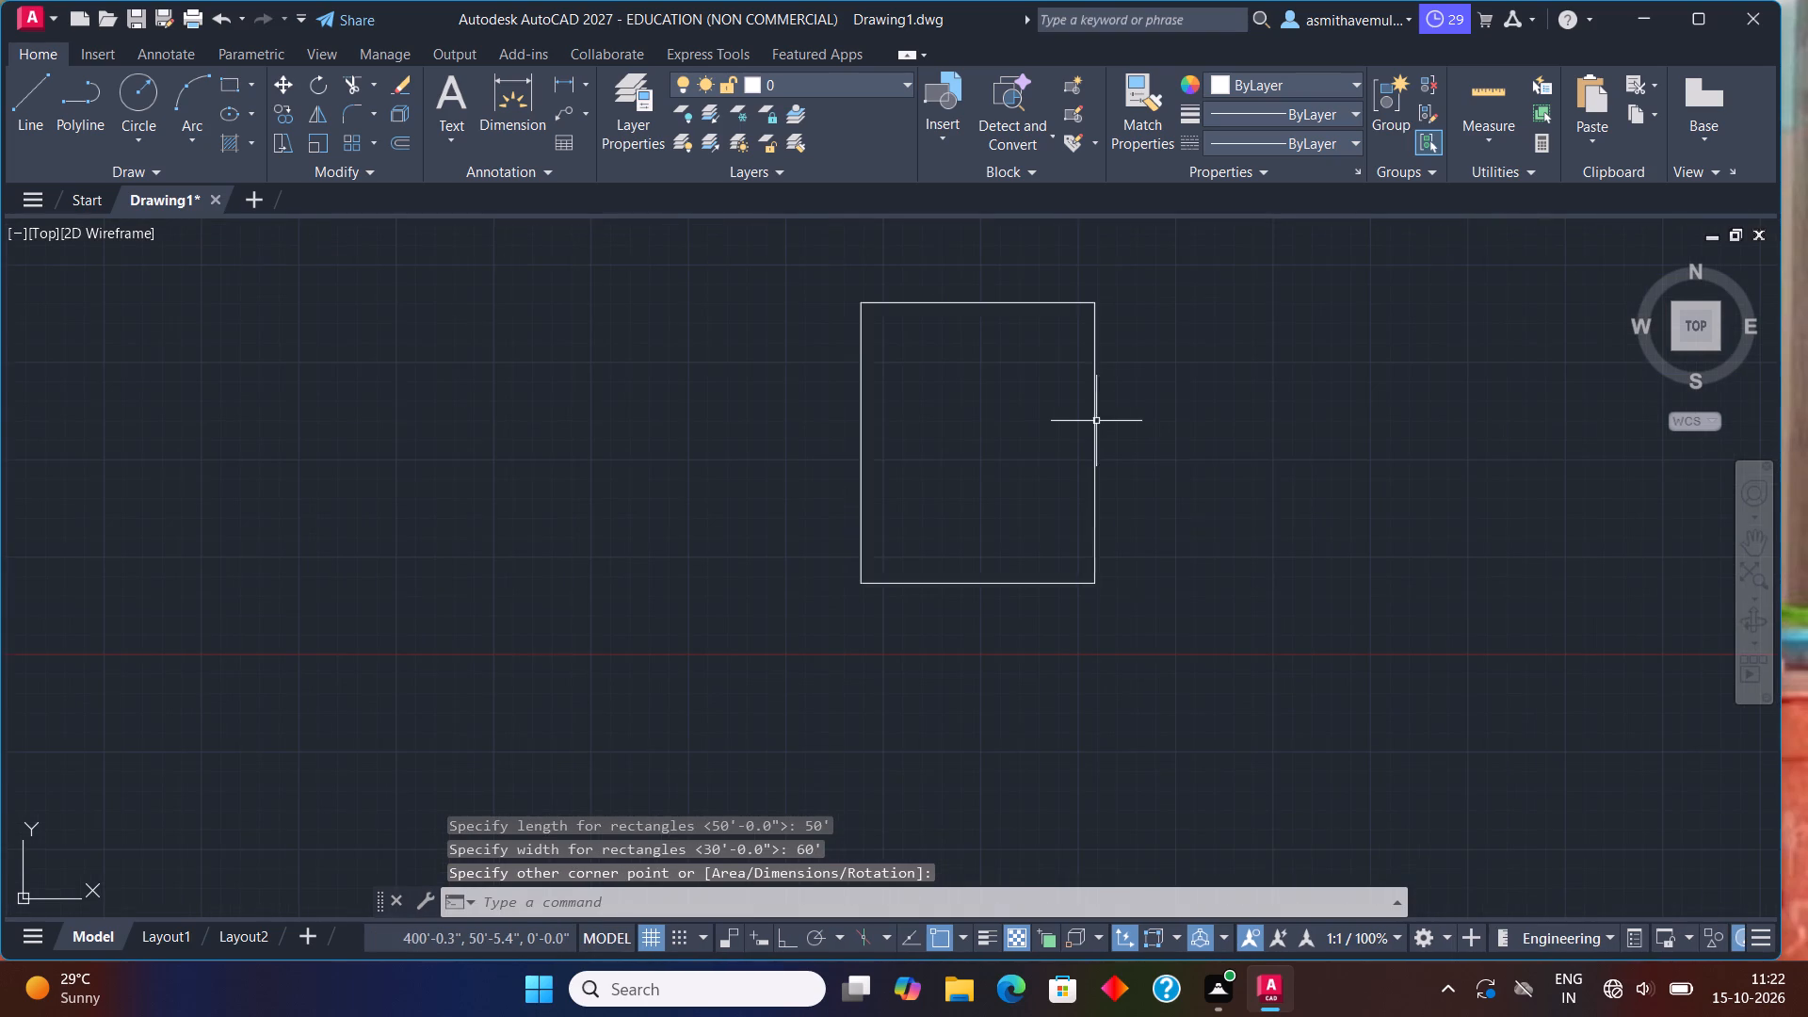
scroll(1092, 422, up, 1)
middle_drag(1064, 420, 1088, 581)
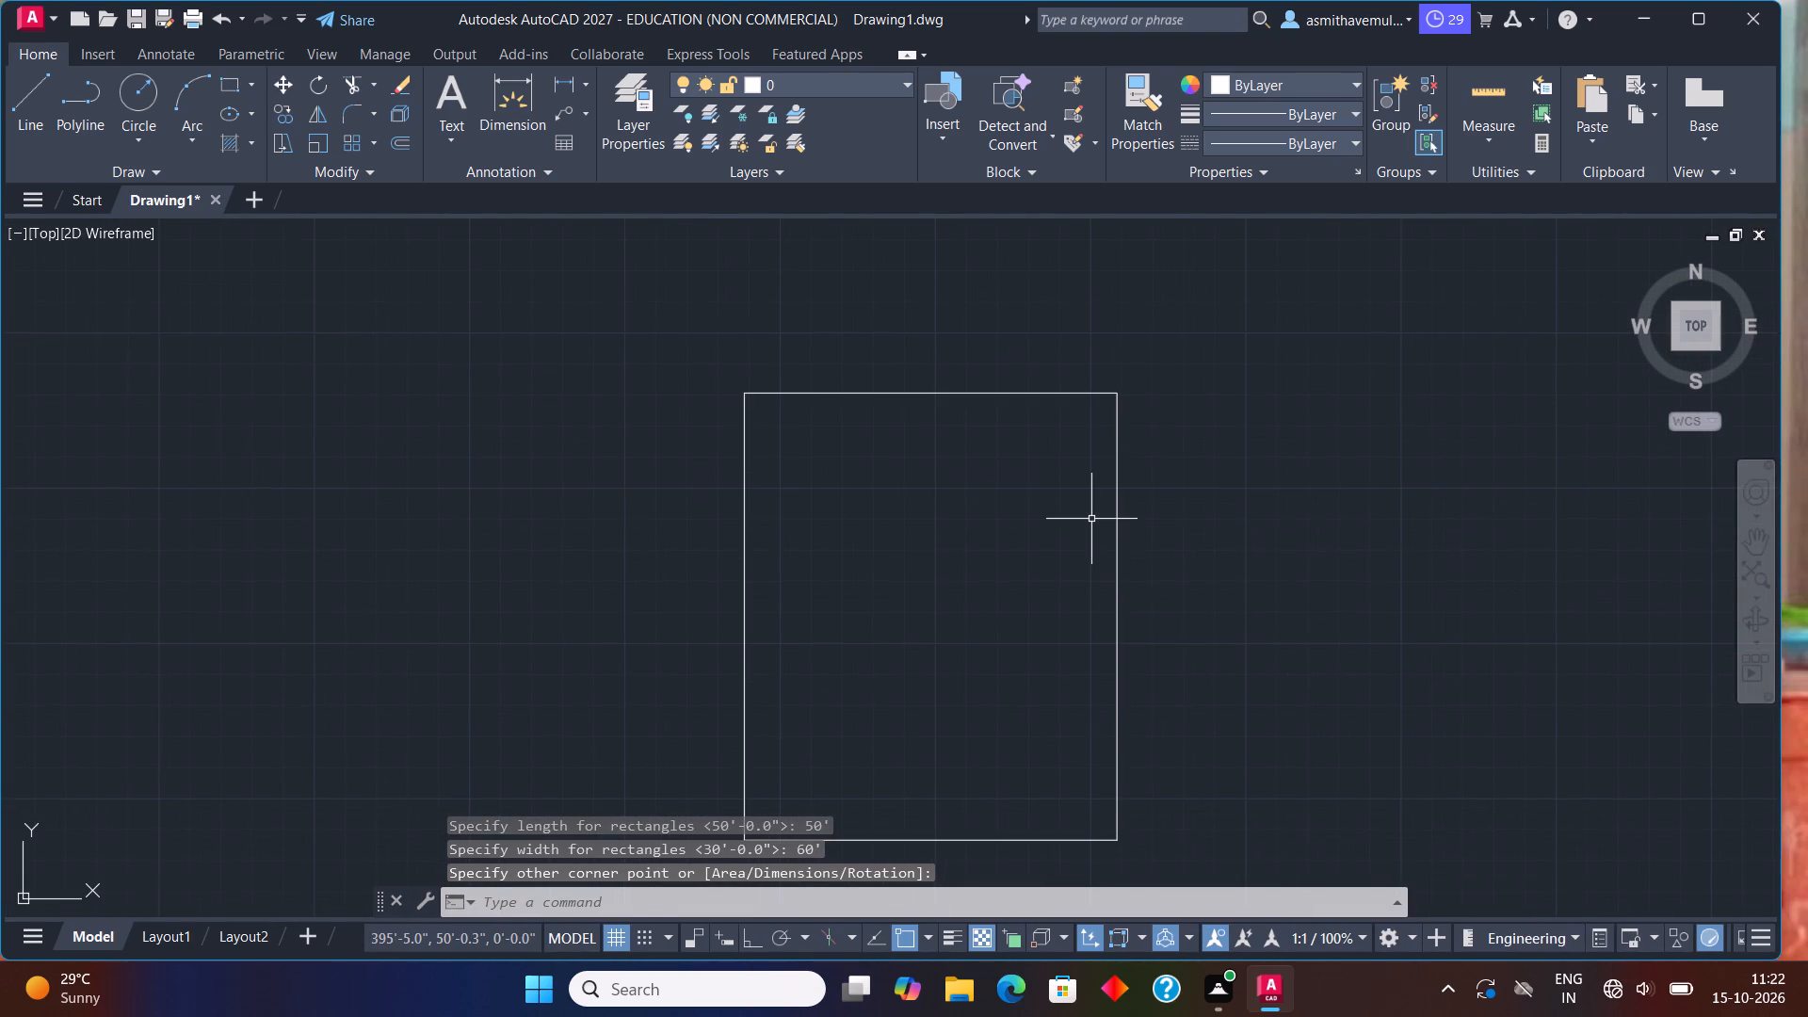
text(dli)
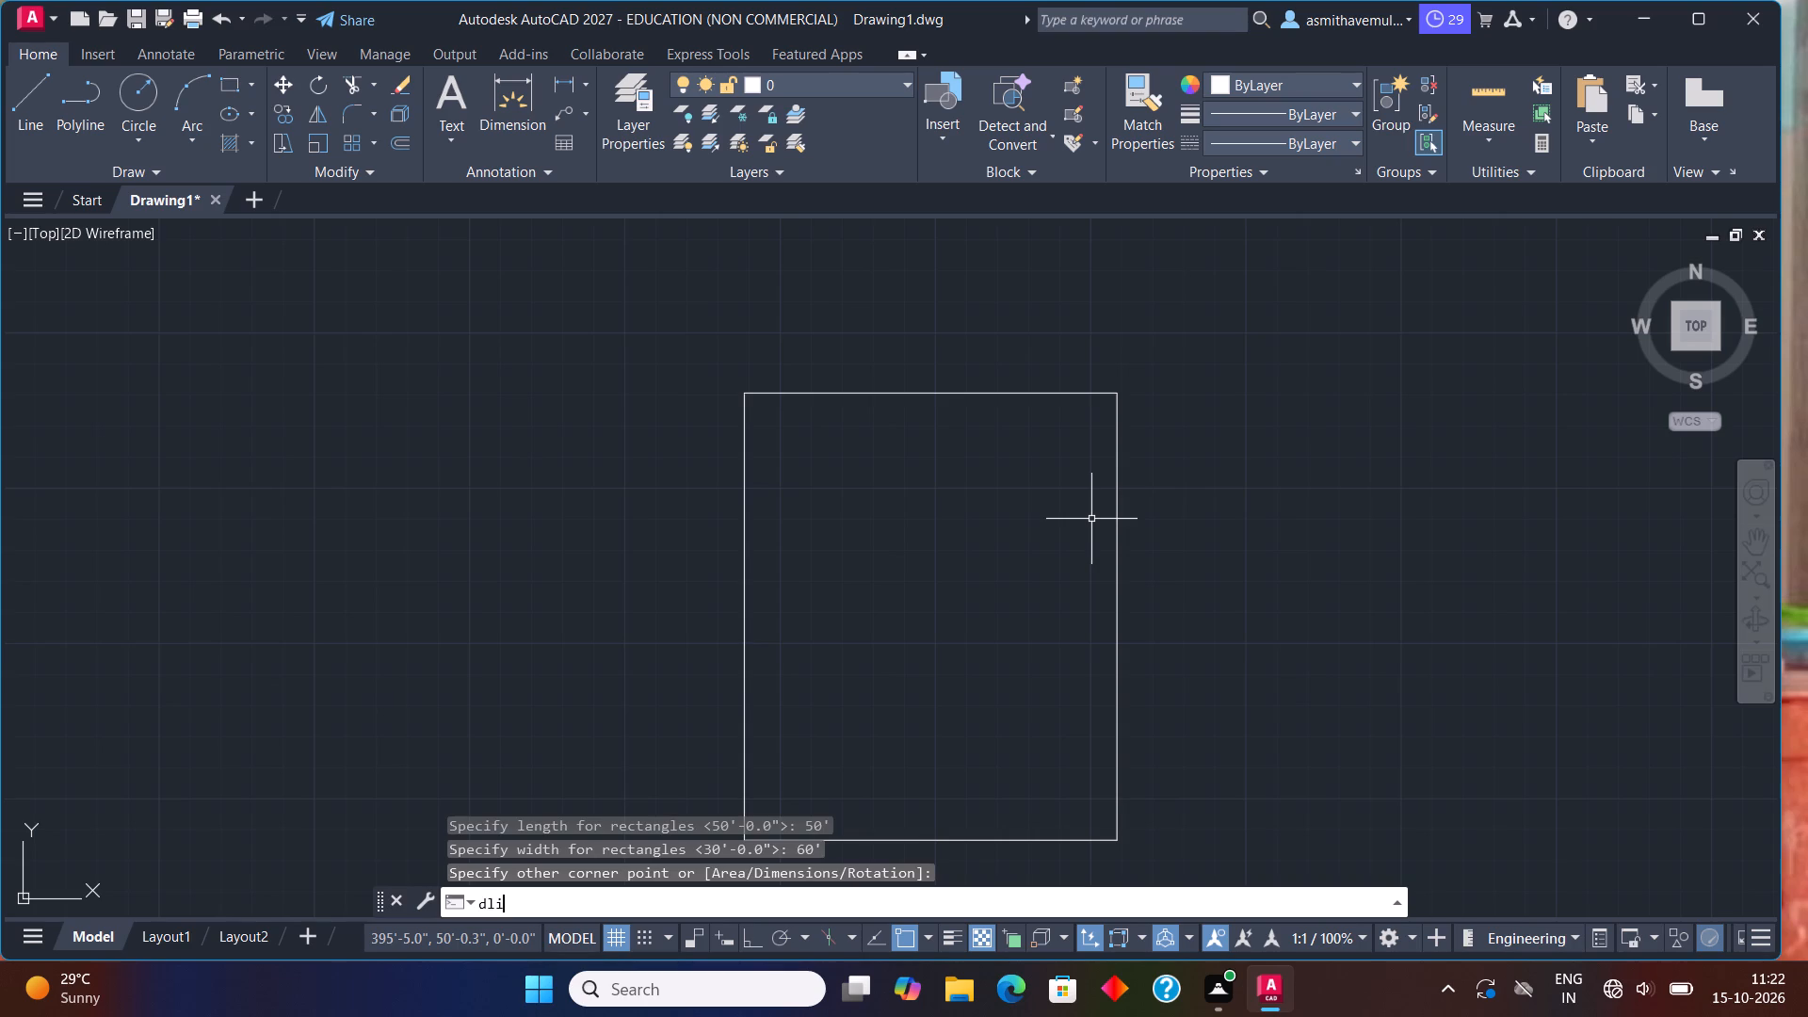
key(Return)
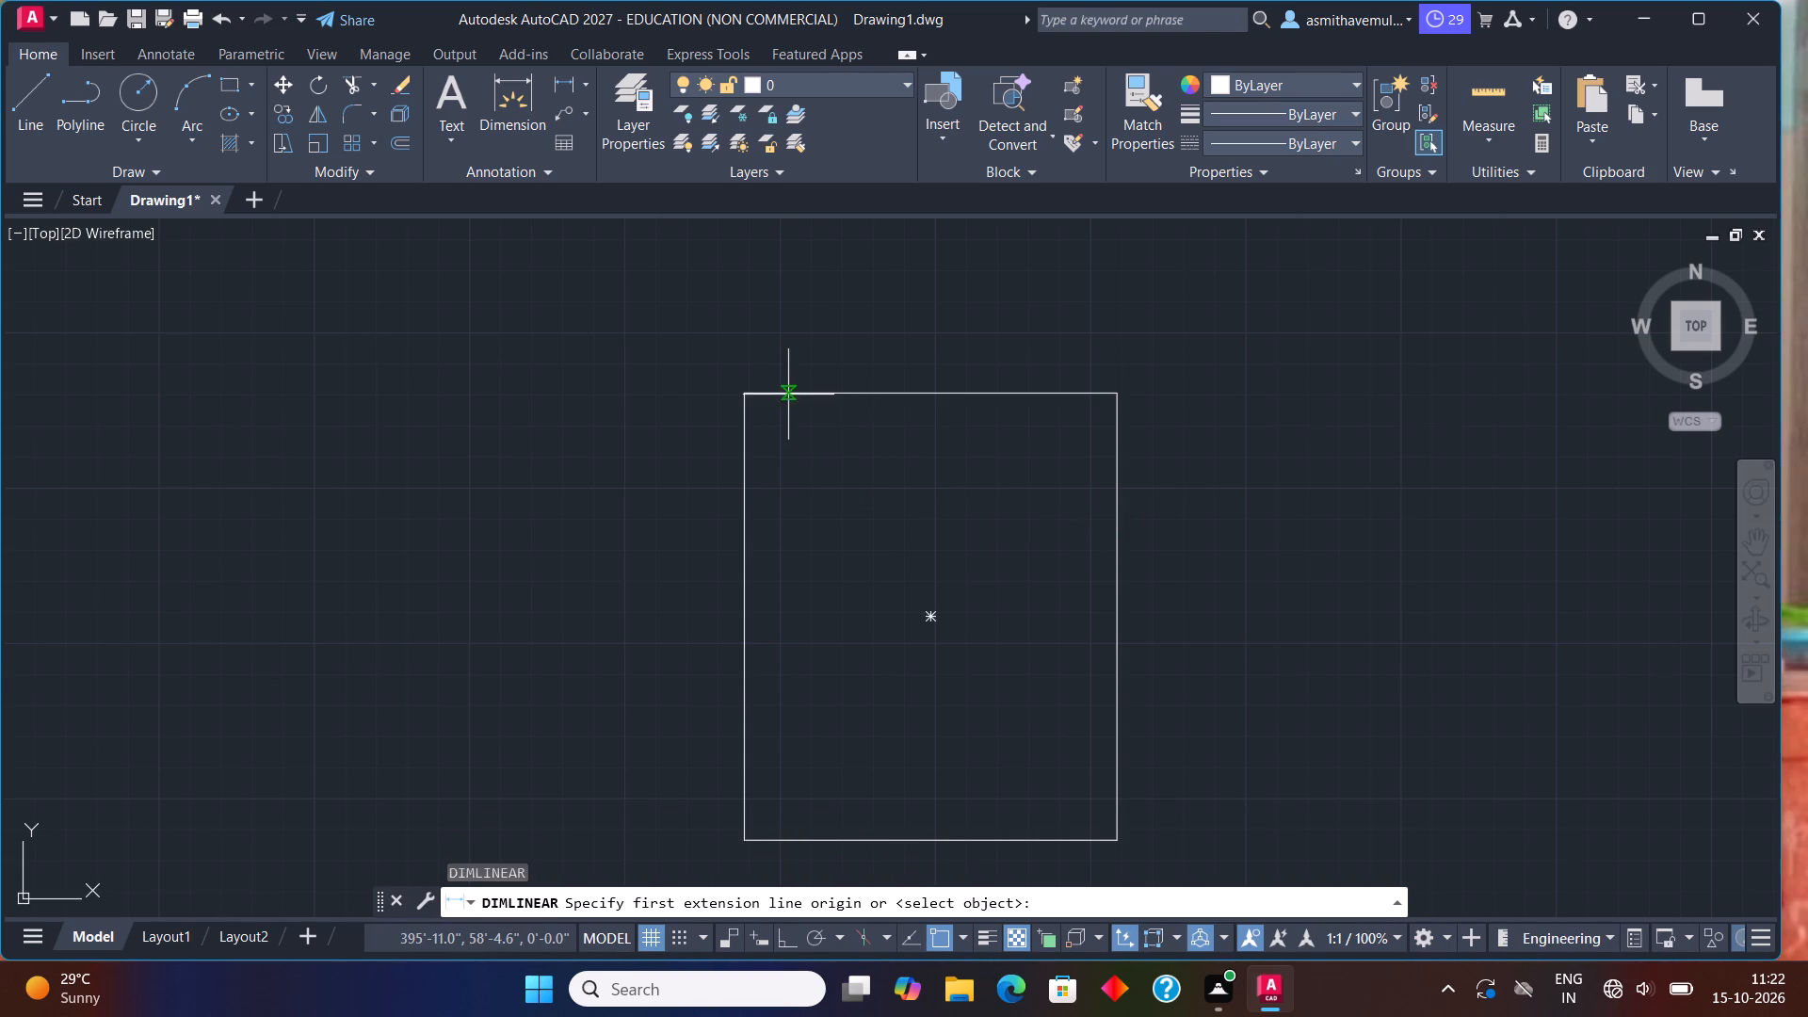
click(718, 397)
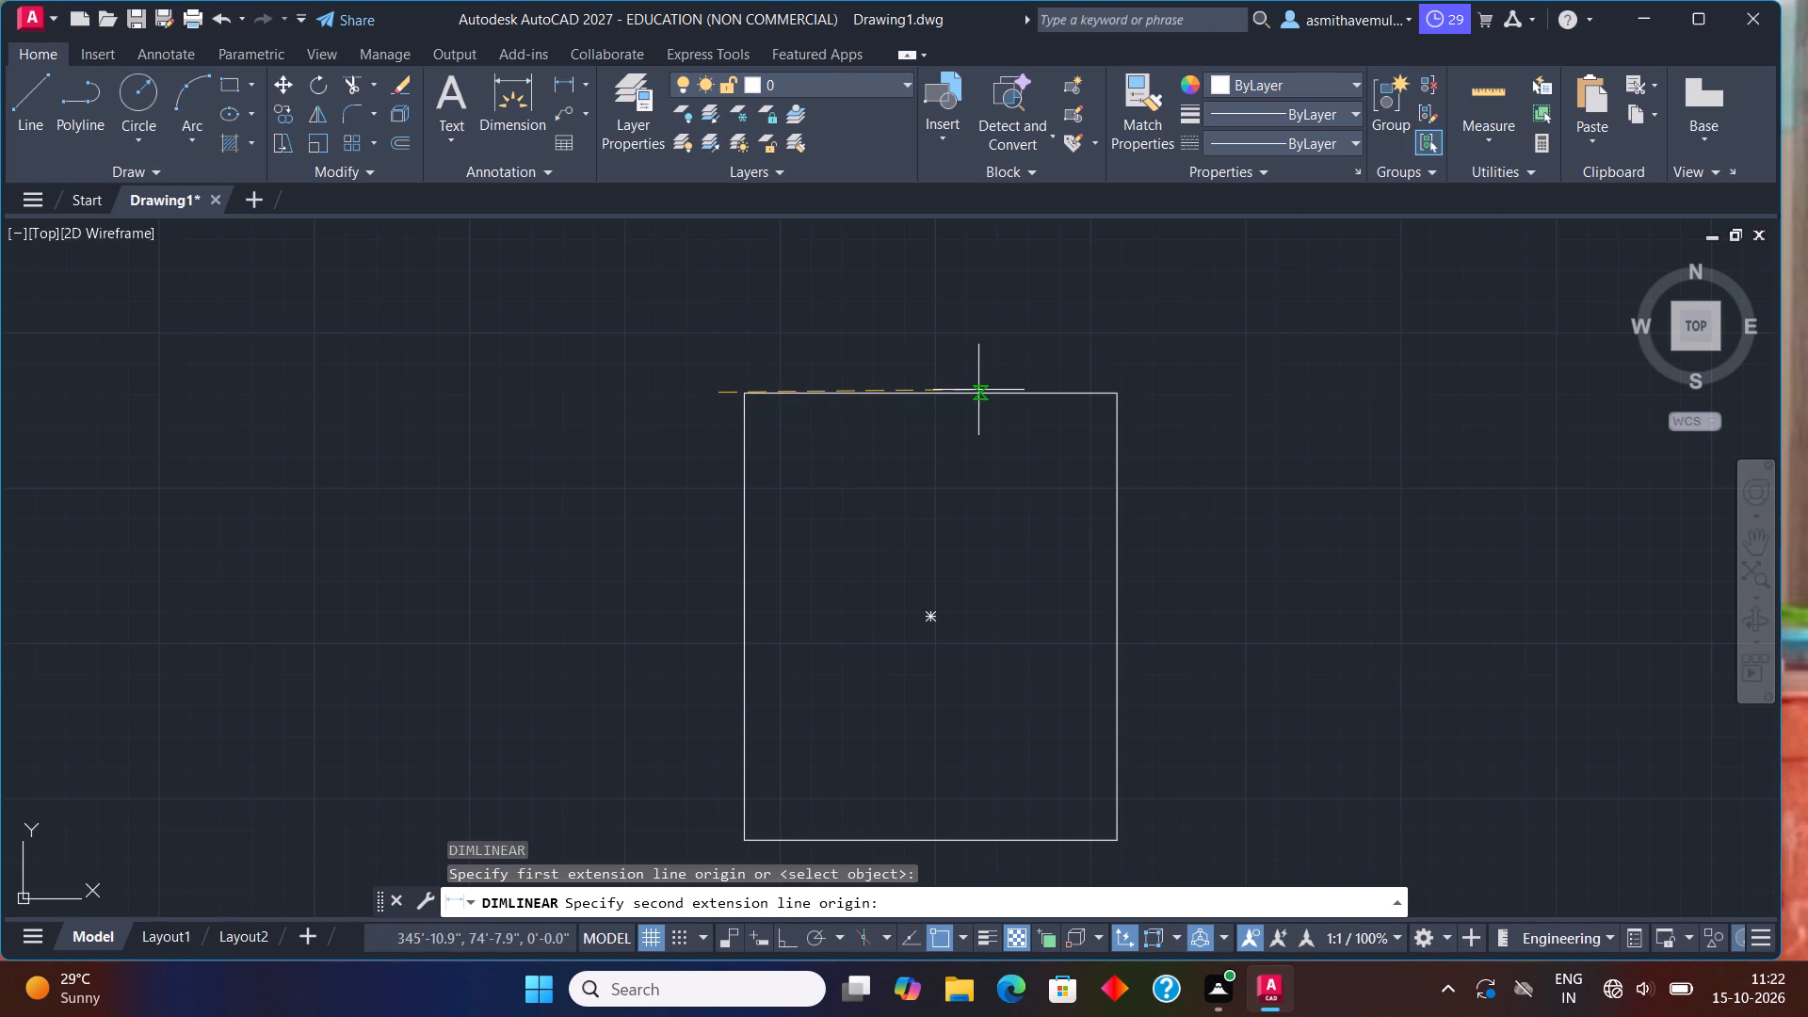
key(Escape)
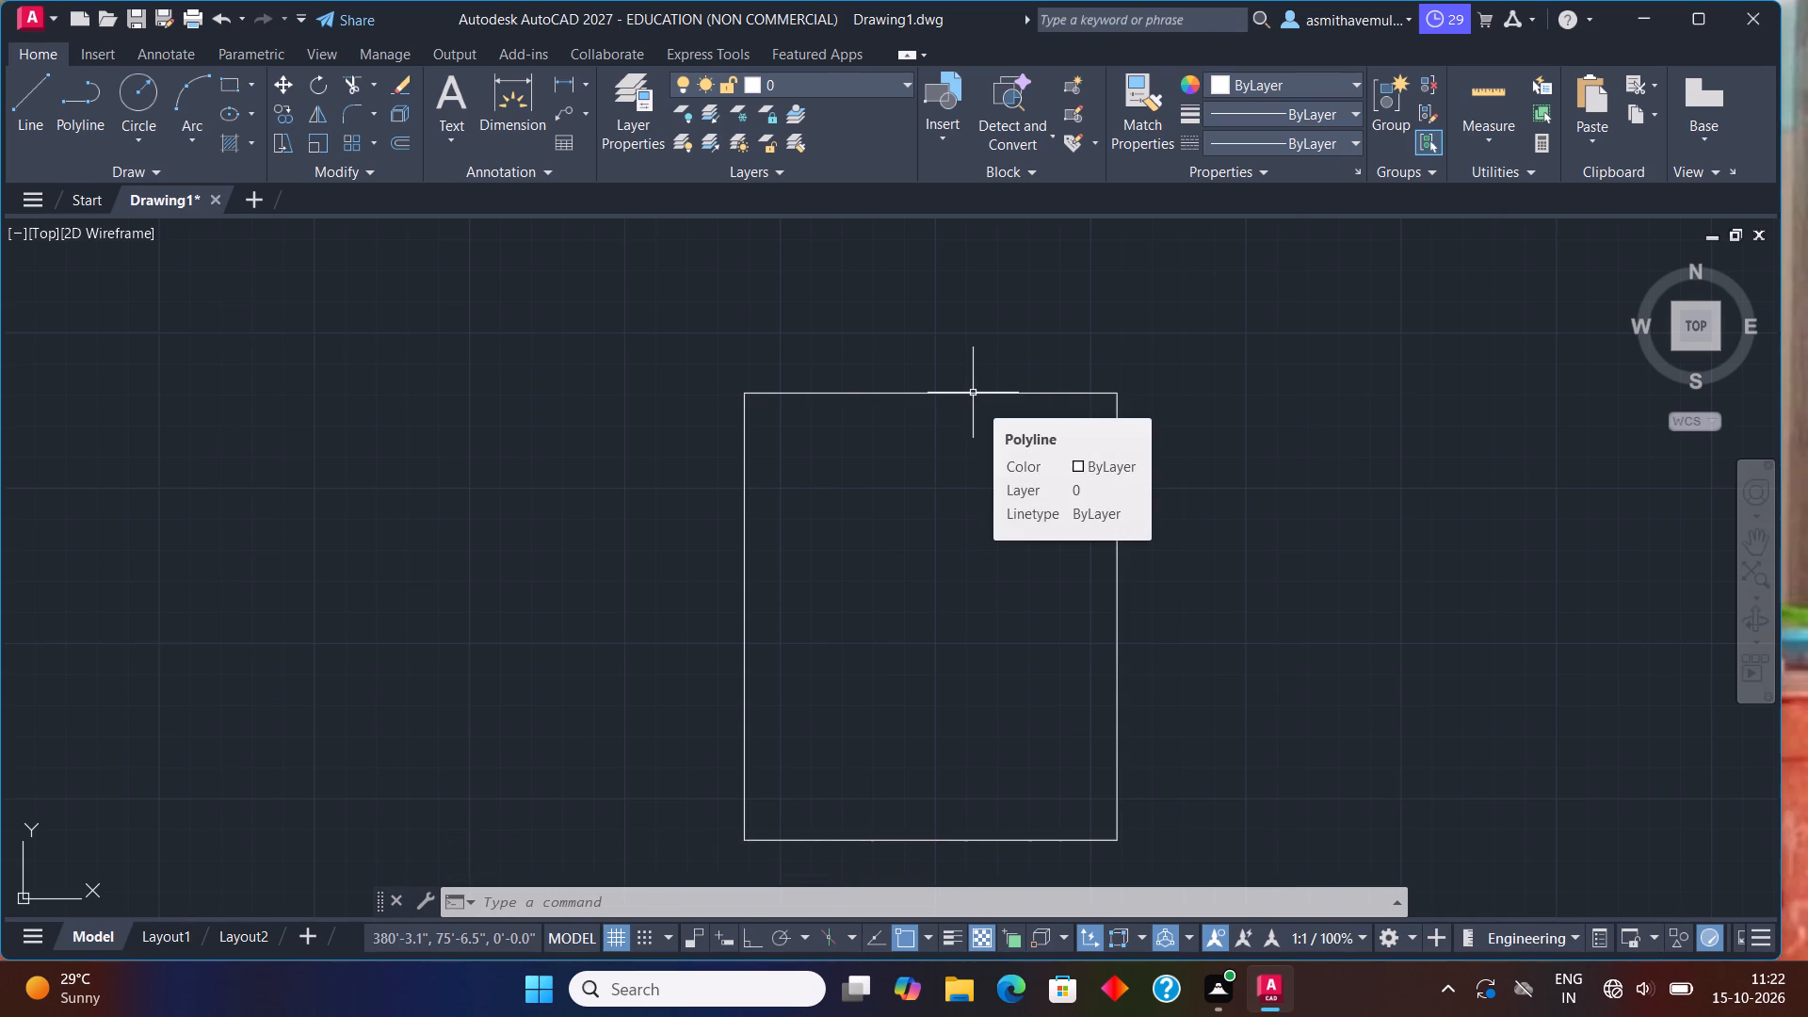
Preview a linear dimension between the two upper corners of the rectangle, above its top edge, without placing it.
text(dli)
key(Return)
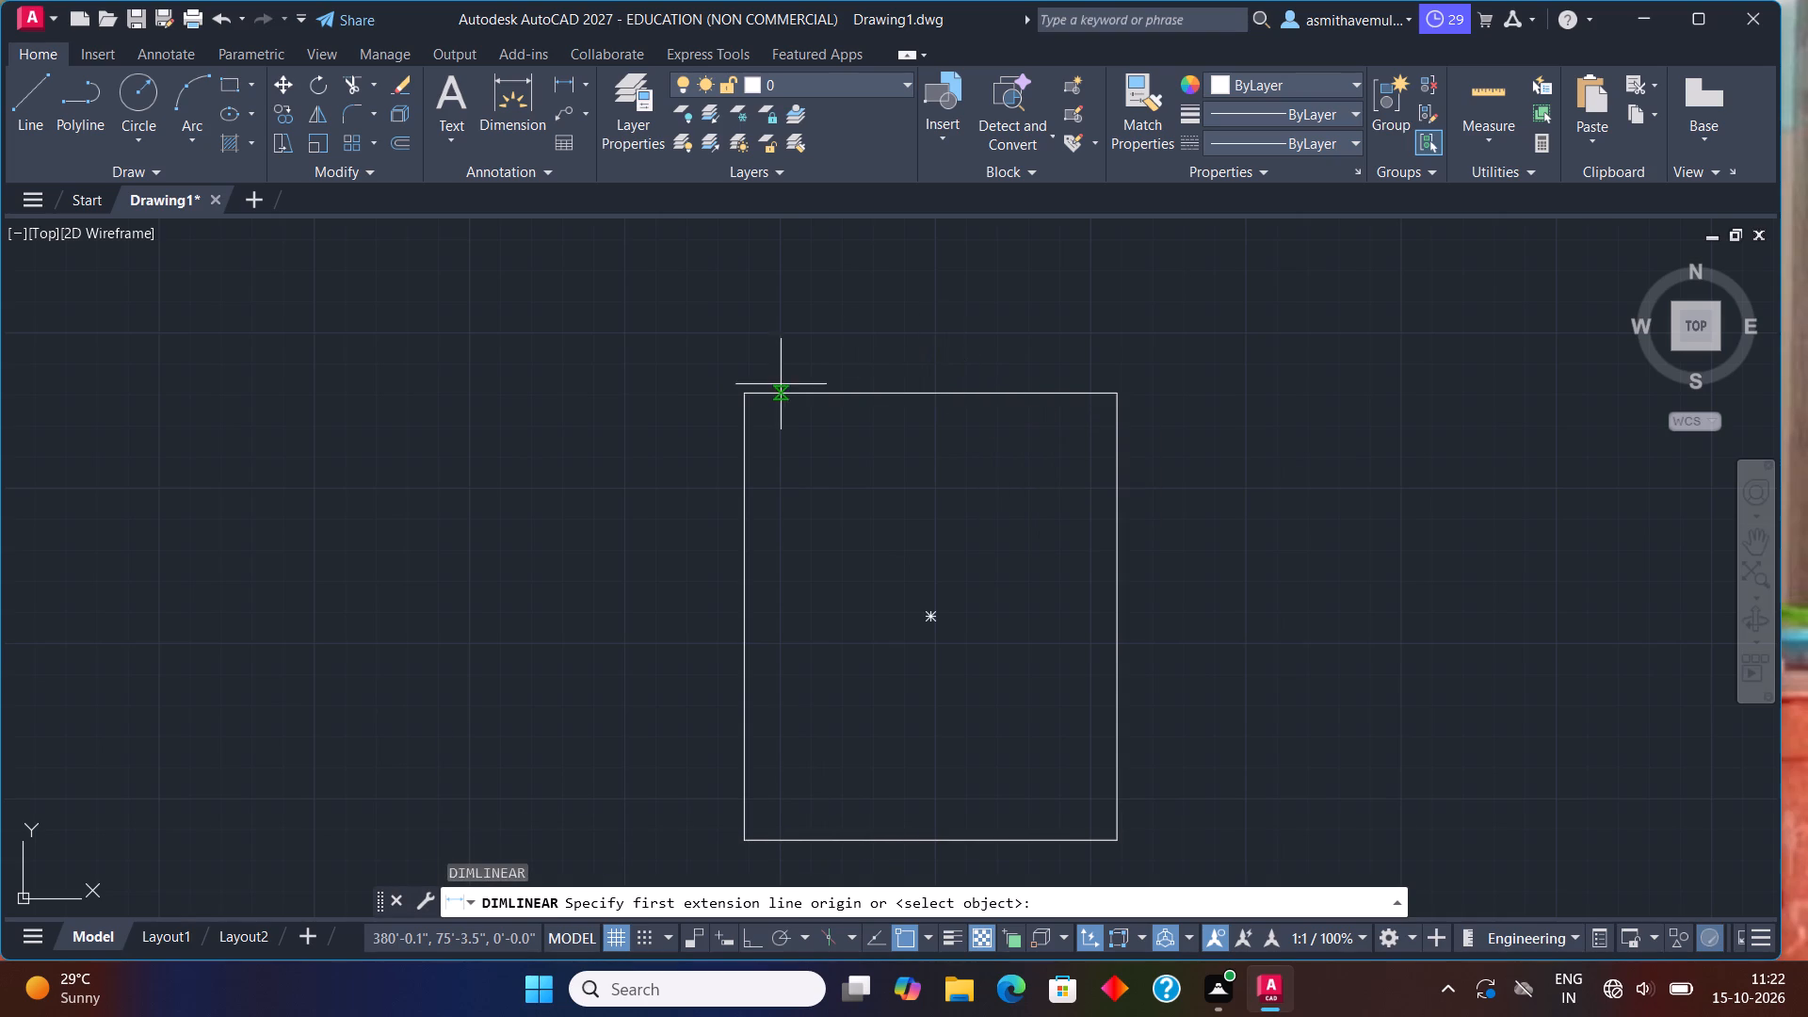
click(743, 396)
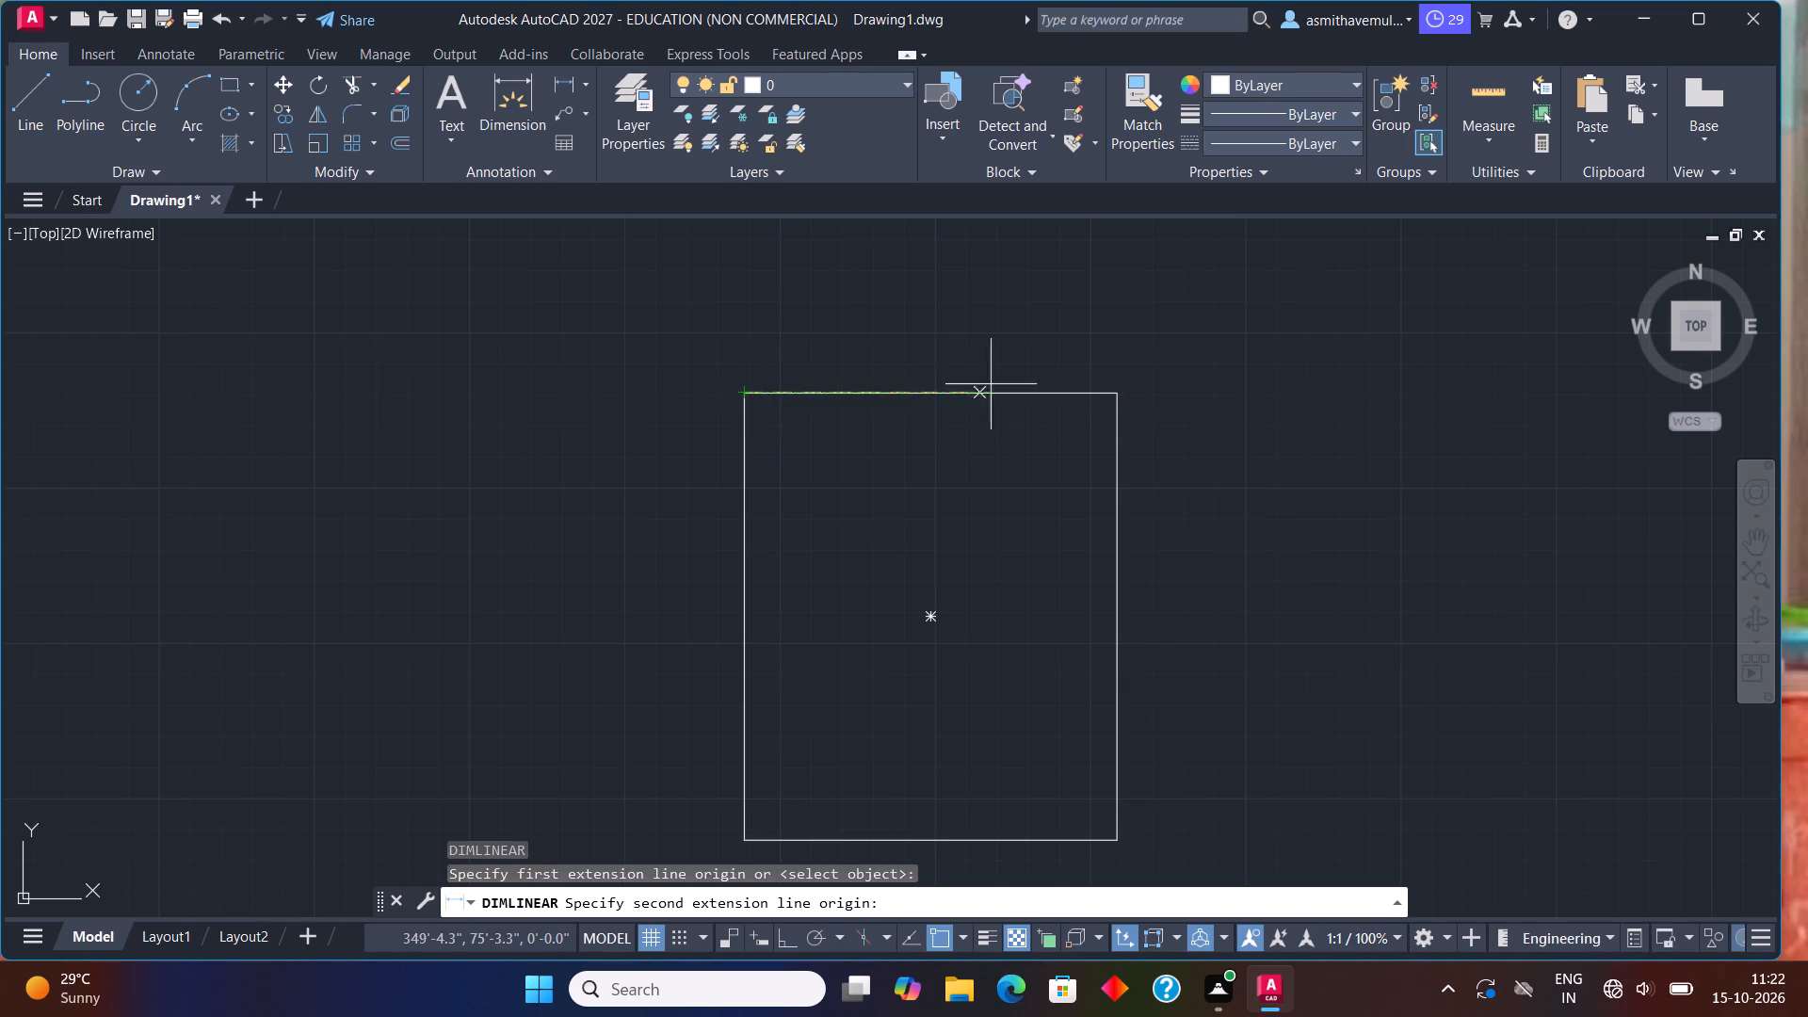
click(1119, 390)
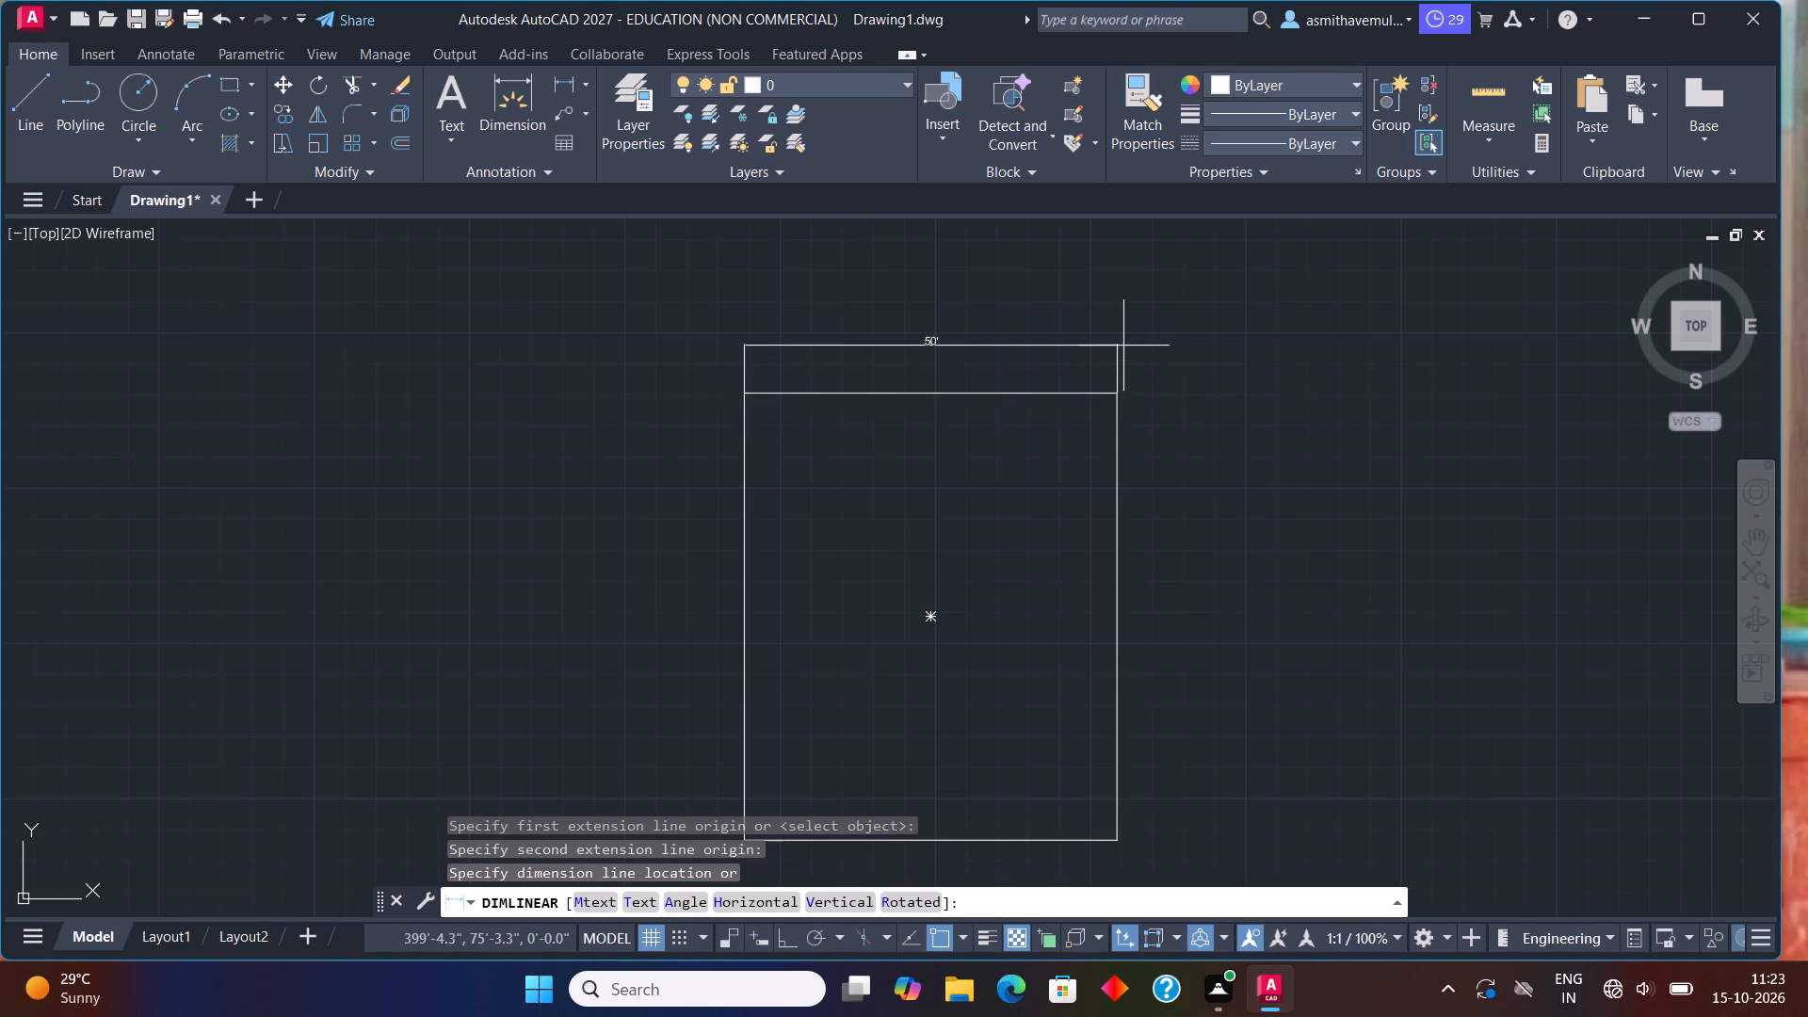
key(Escape)
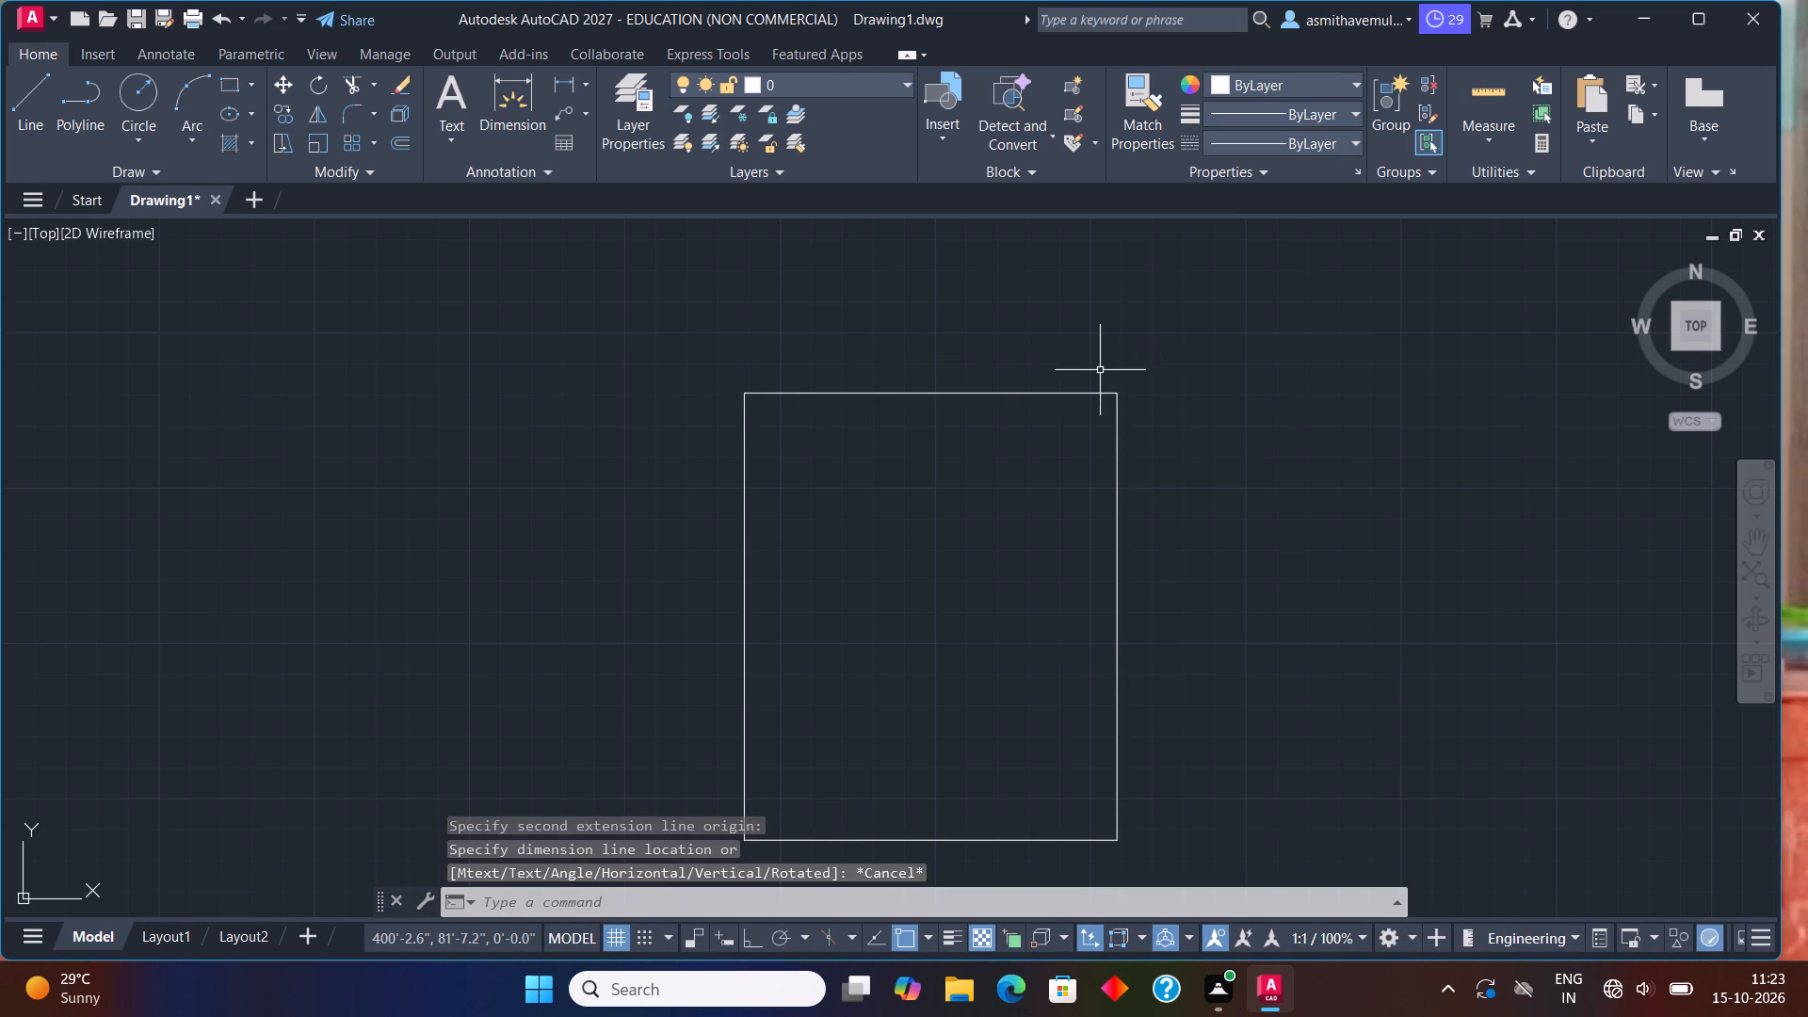
Preview a vertical linear dimension along the rectangle's right edge, from upper to lower corner, without placing it.
scroll(977, 429, up, 1)
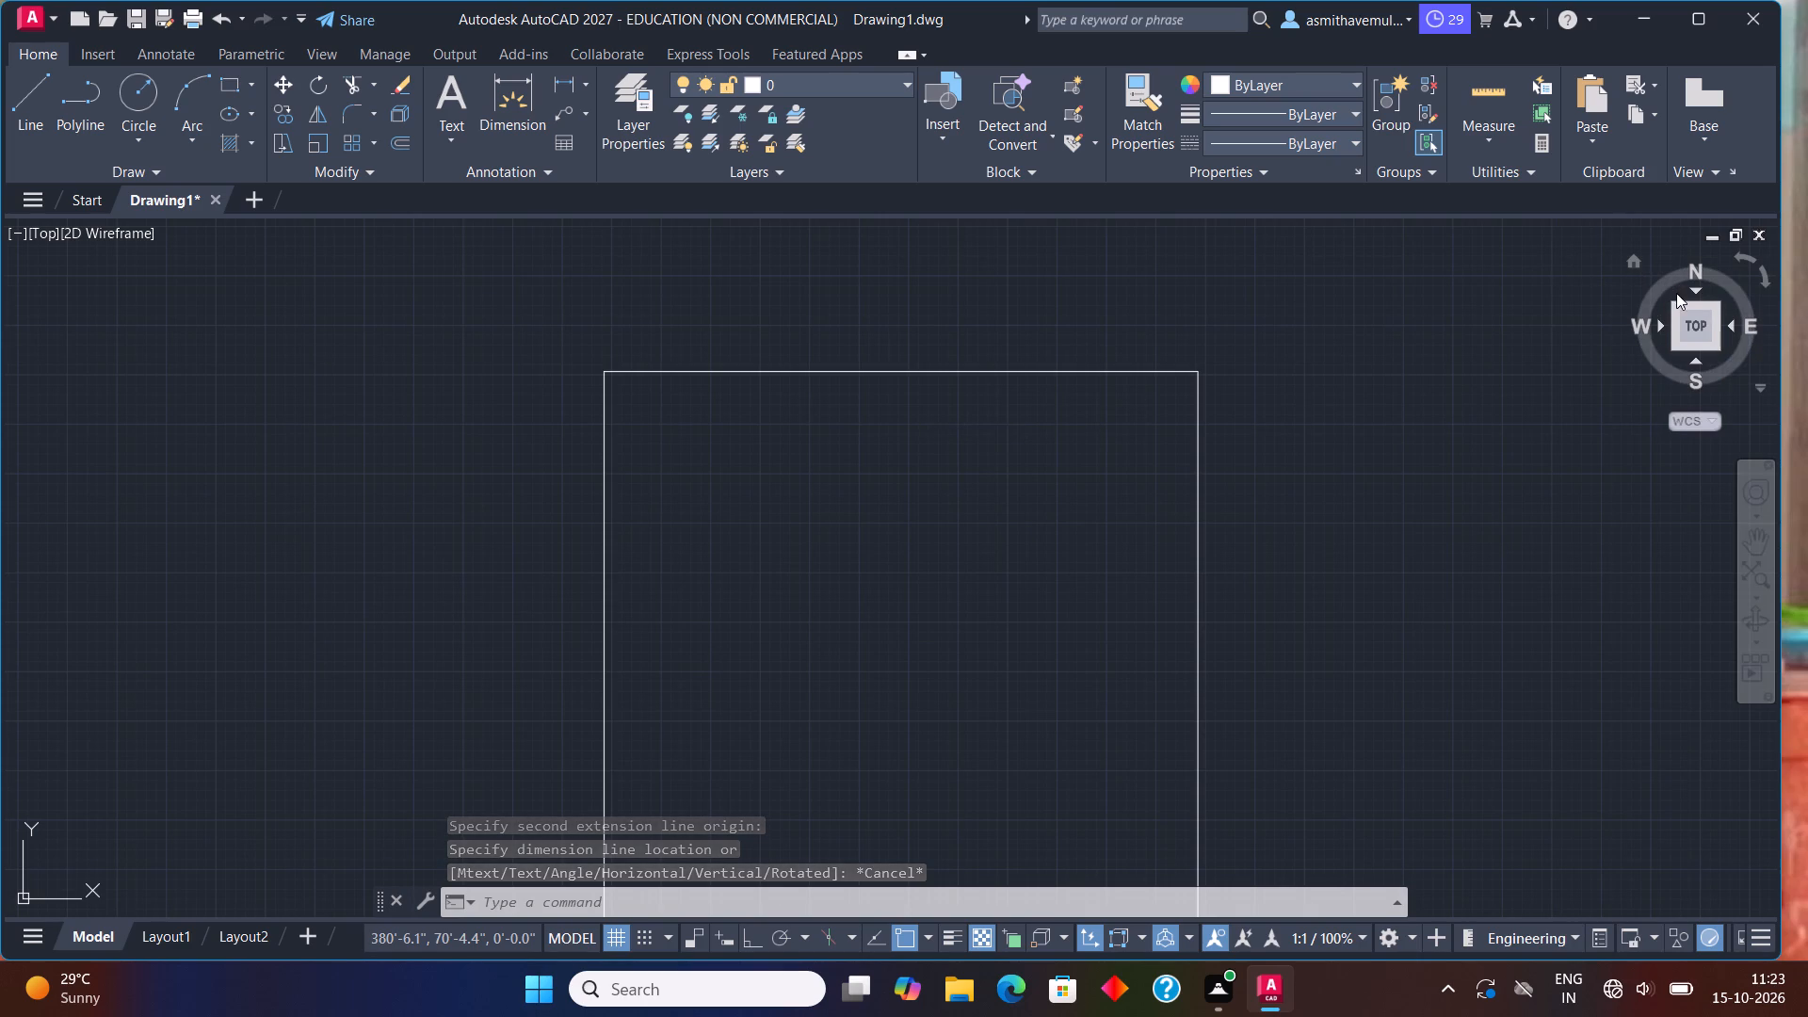
click(1692, 315)
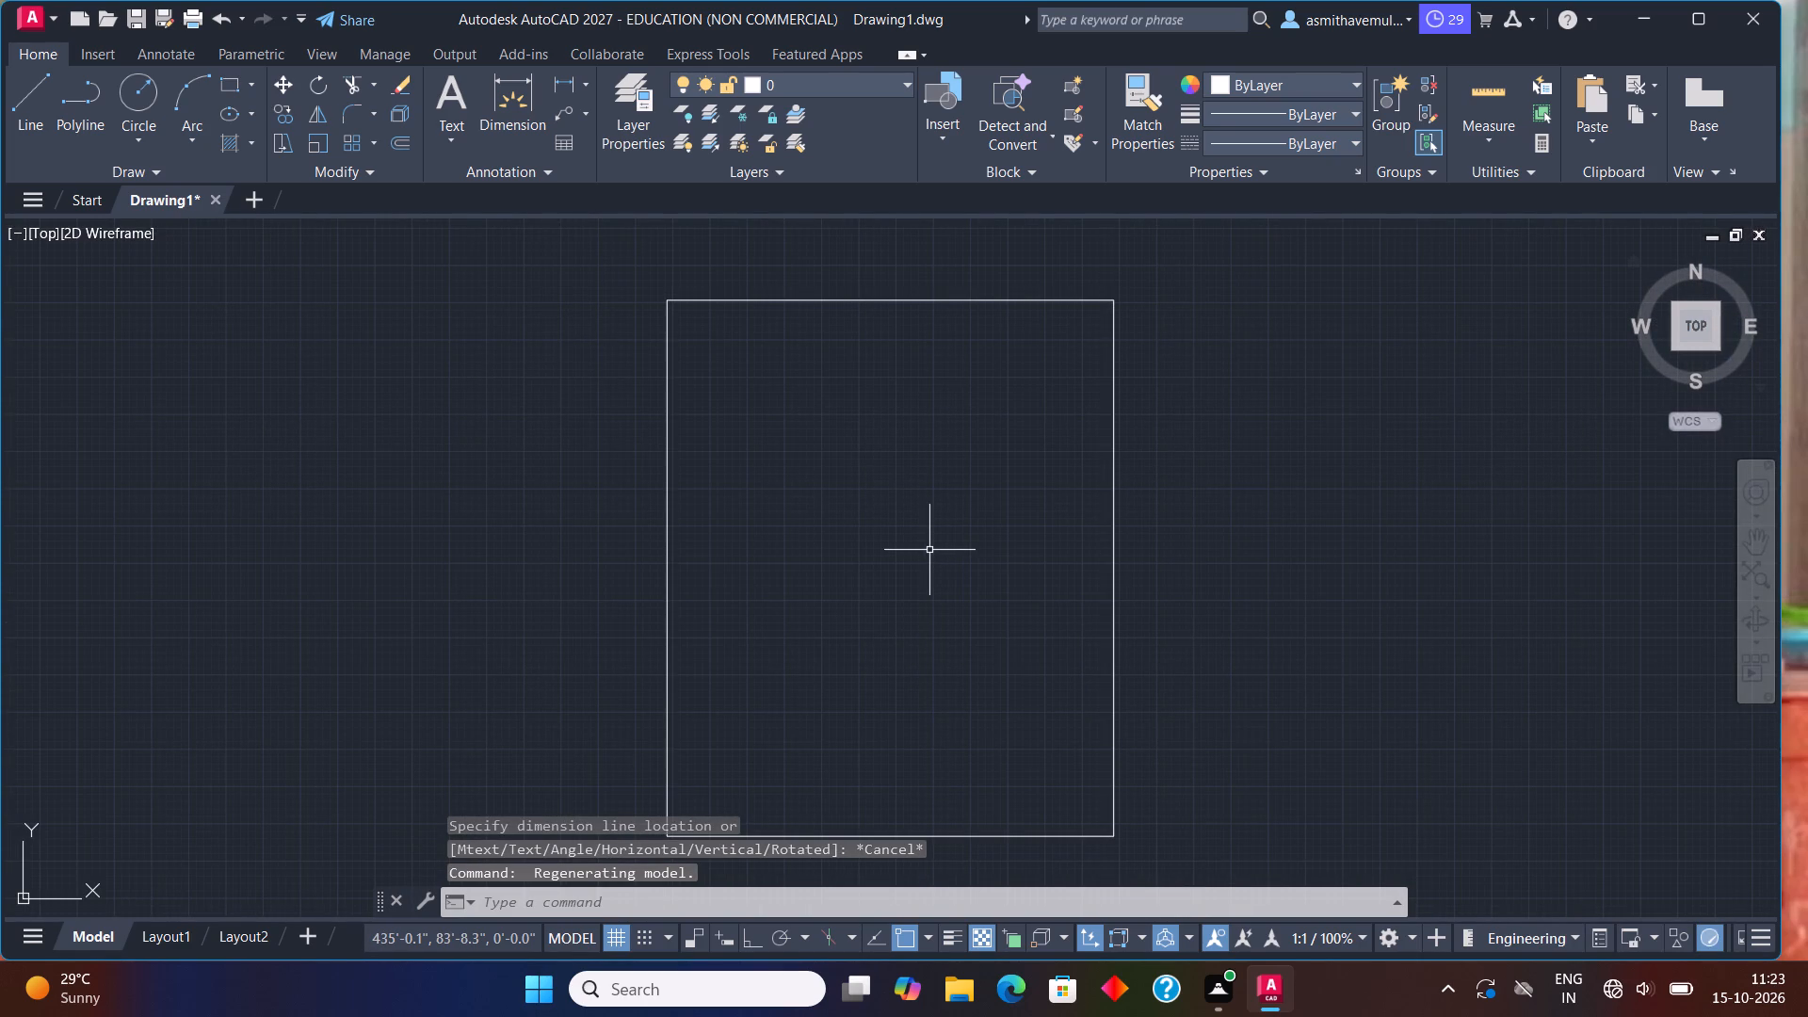
text(dli)
key(Return)
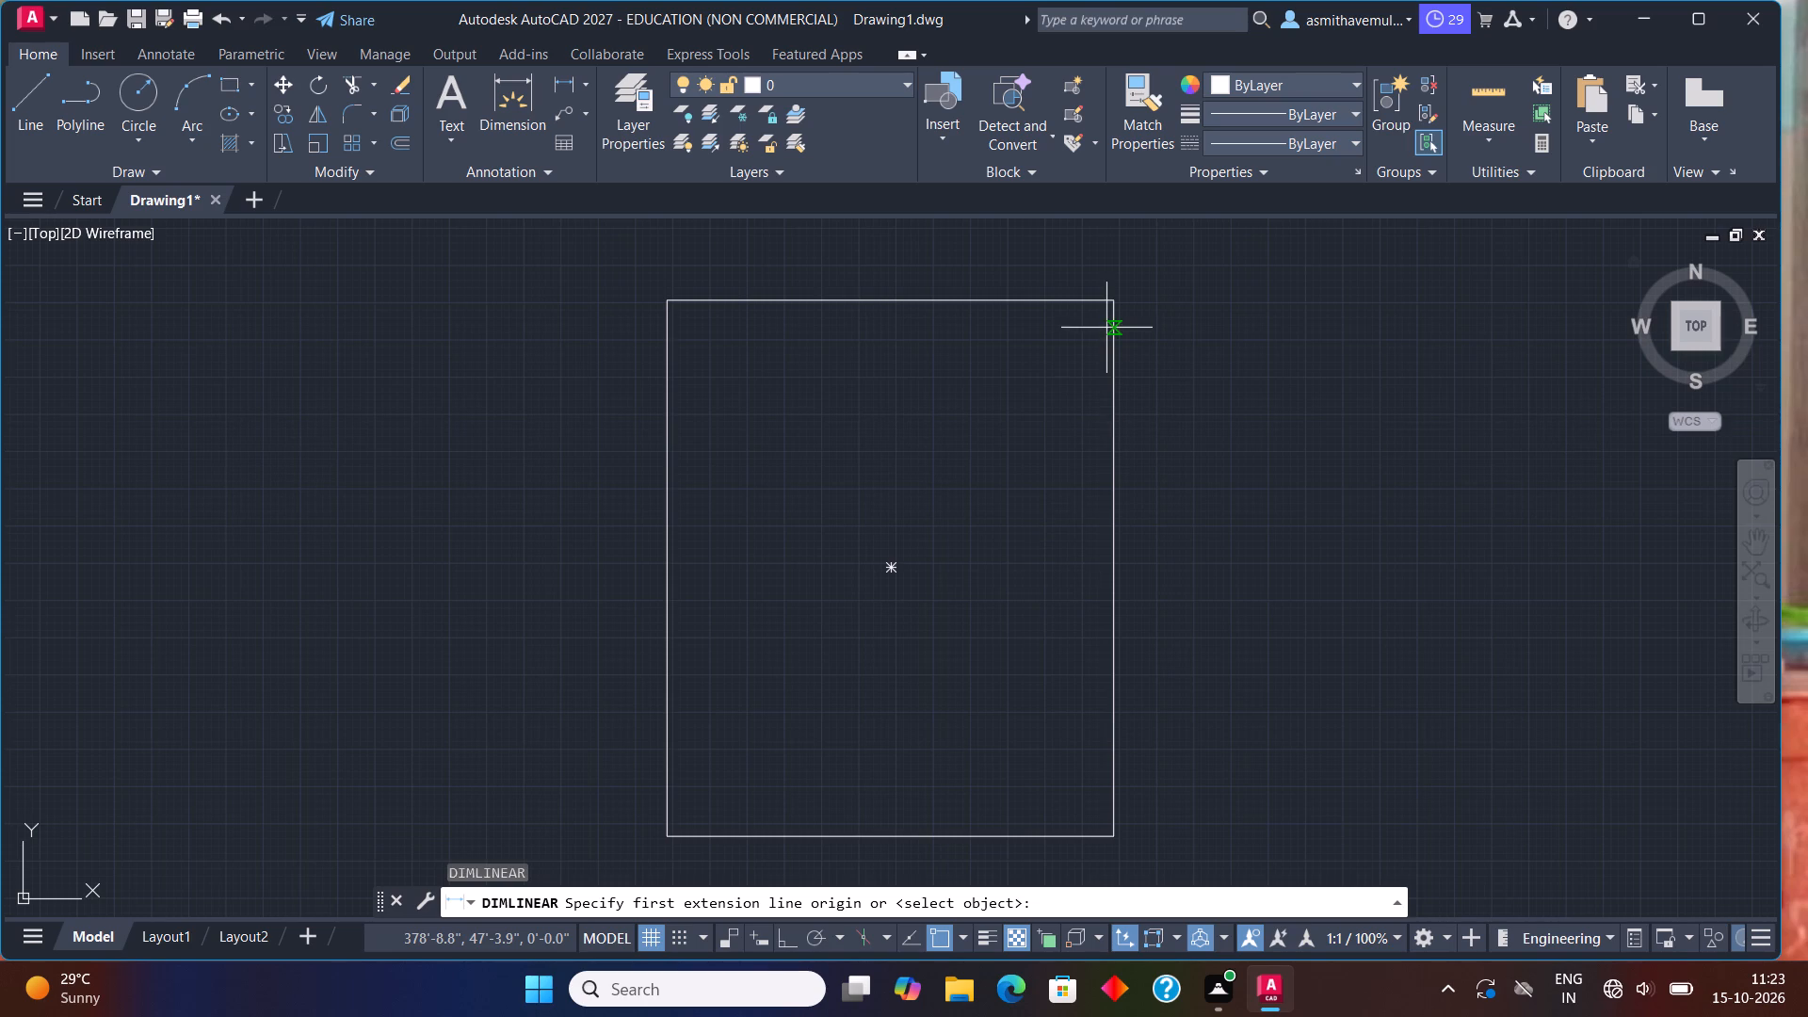
click(1108, 300)
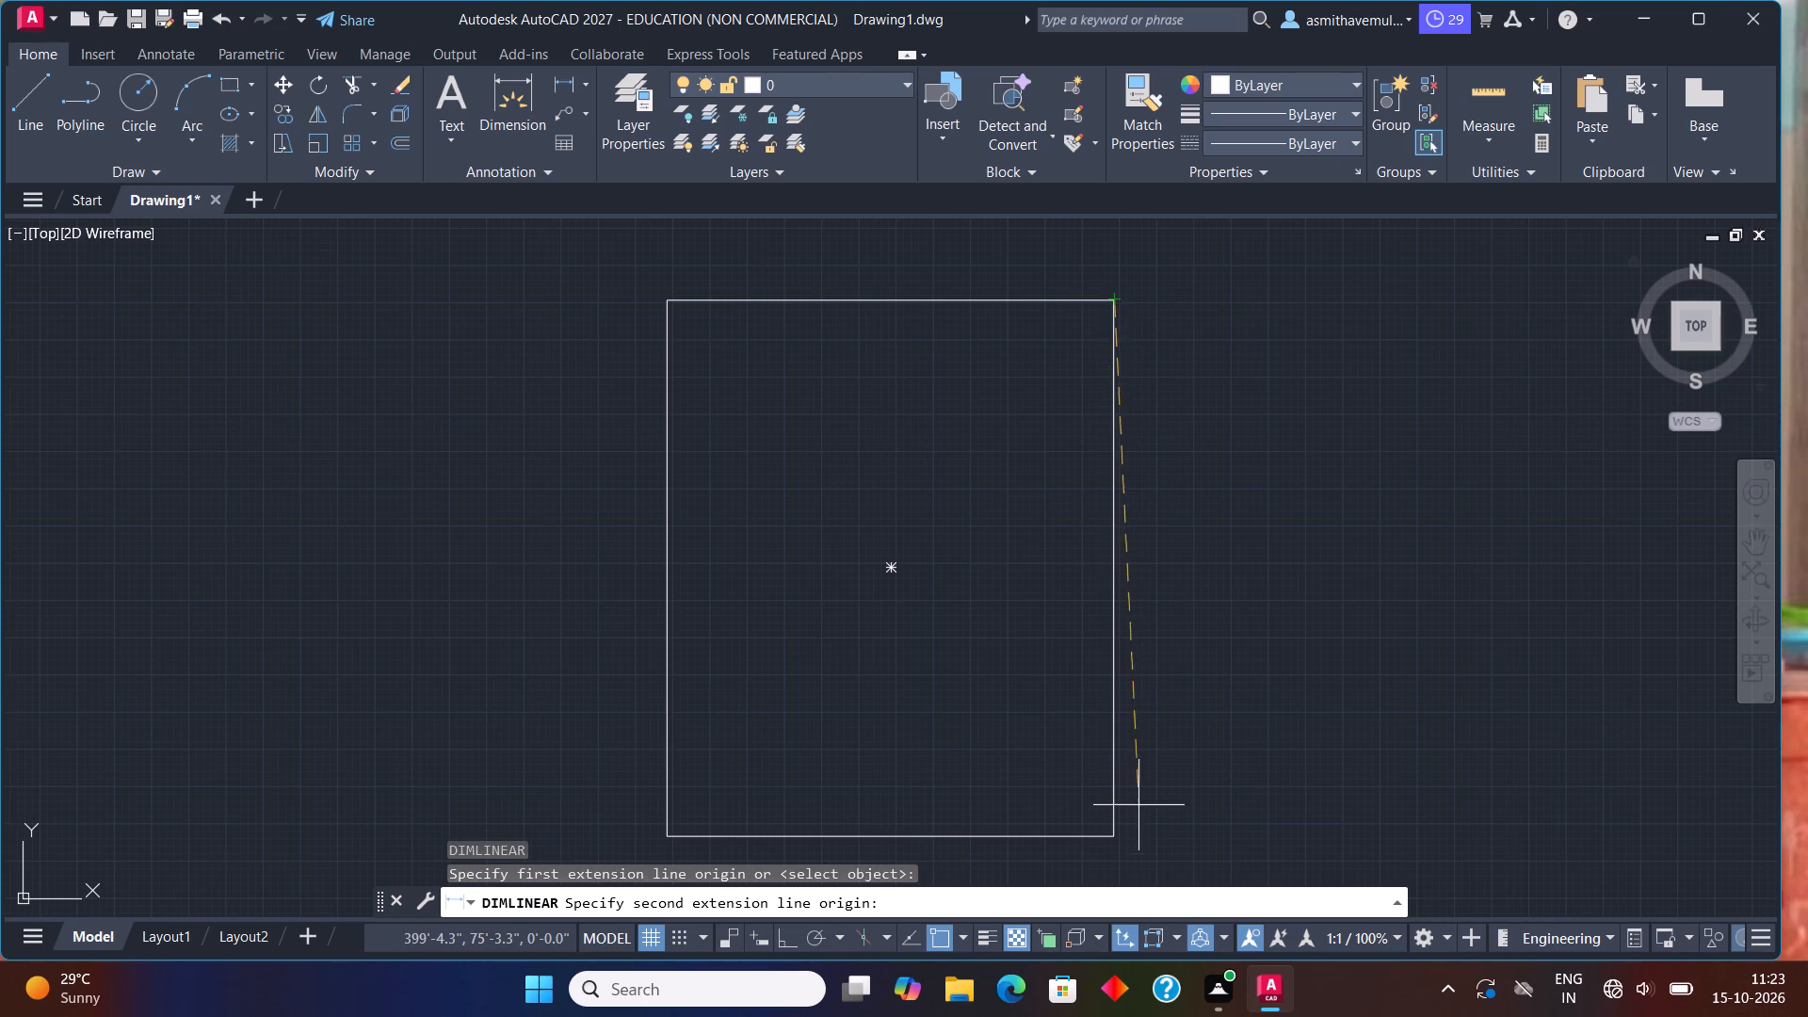
click(1115, 837)
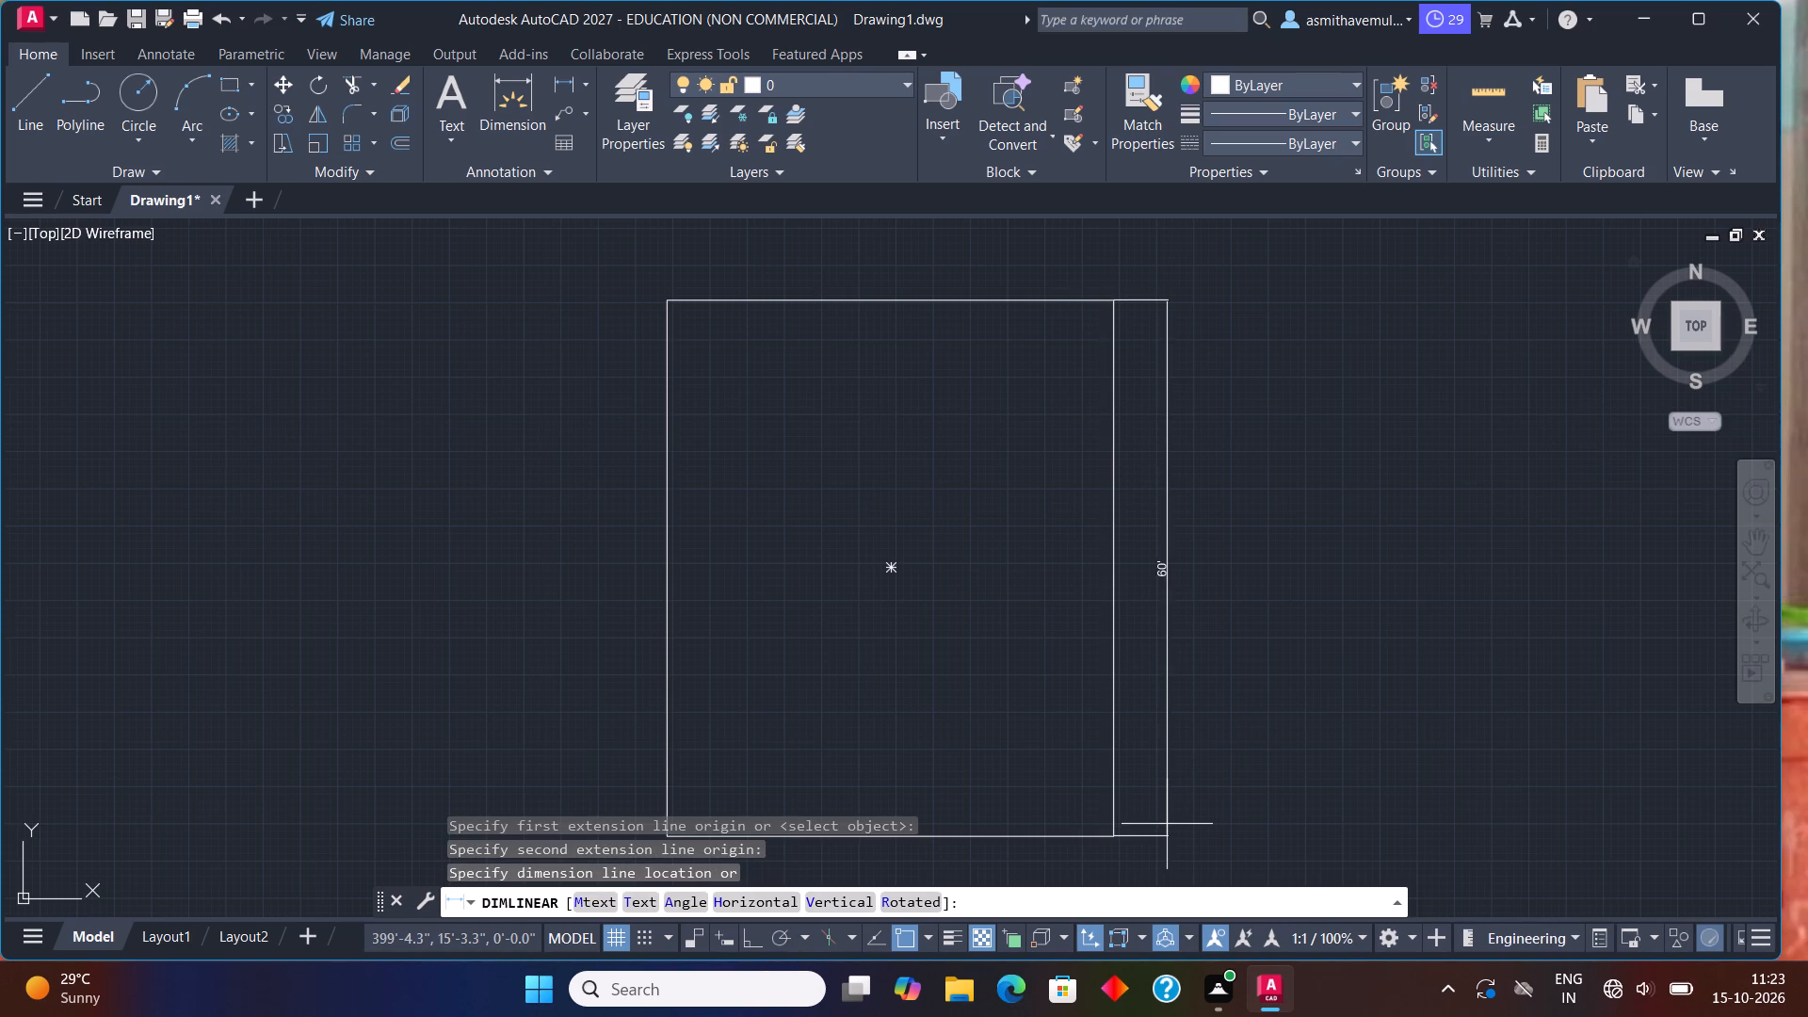
key(Escape)
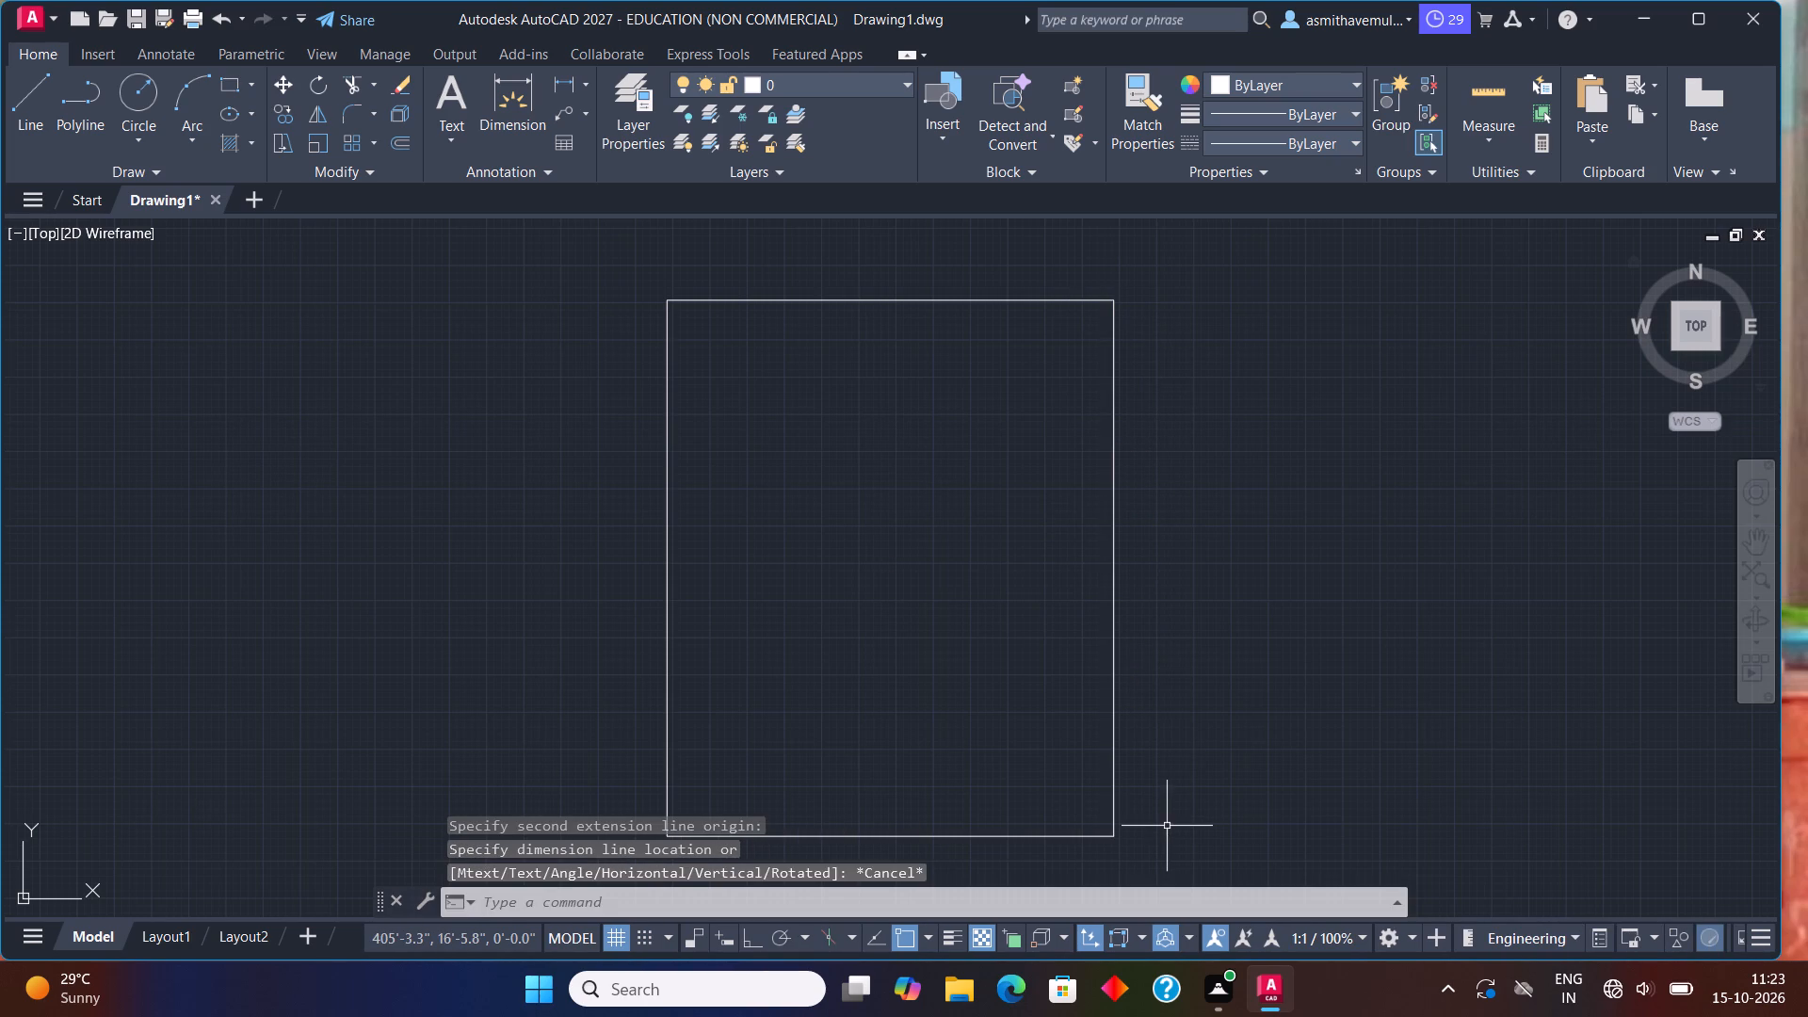
Review the text and primary unit settings of the ISO-25 dimension style, accept them and set the style current.
key(d)
key(Return)
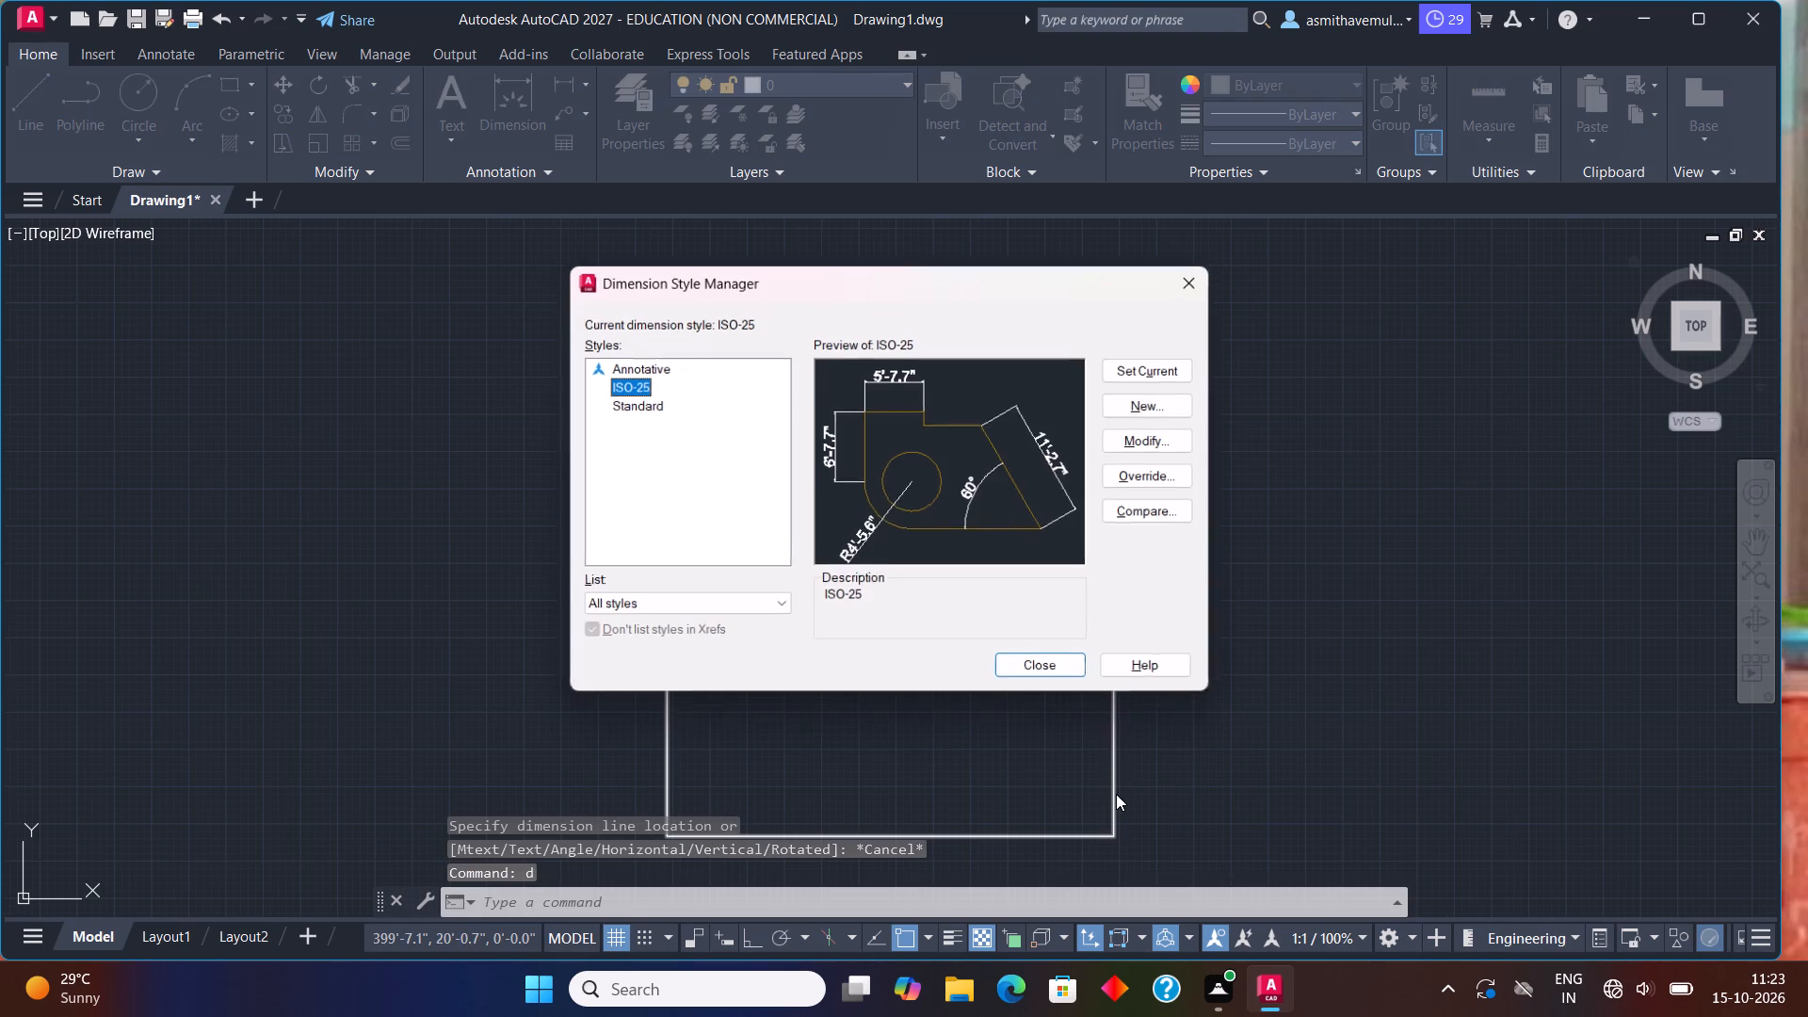
click(1174, 444)
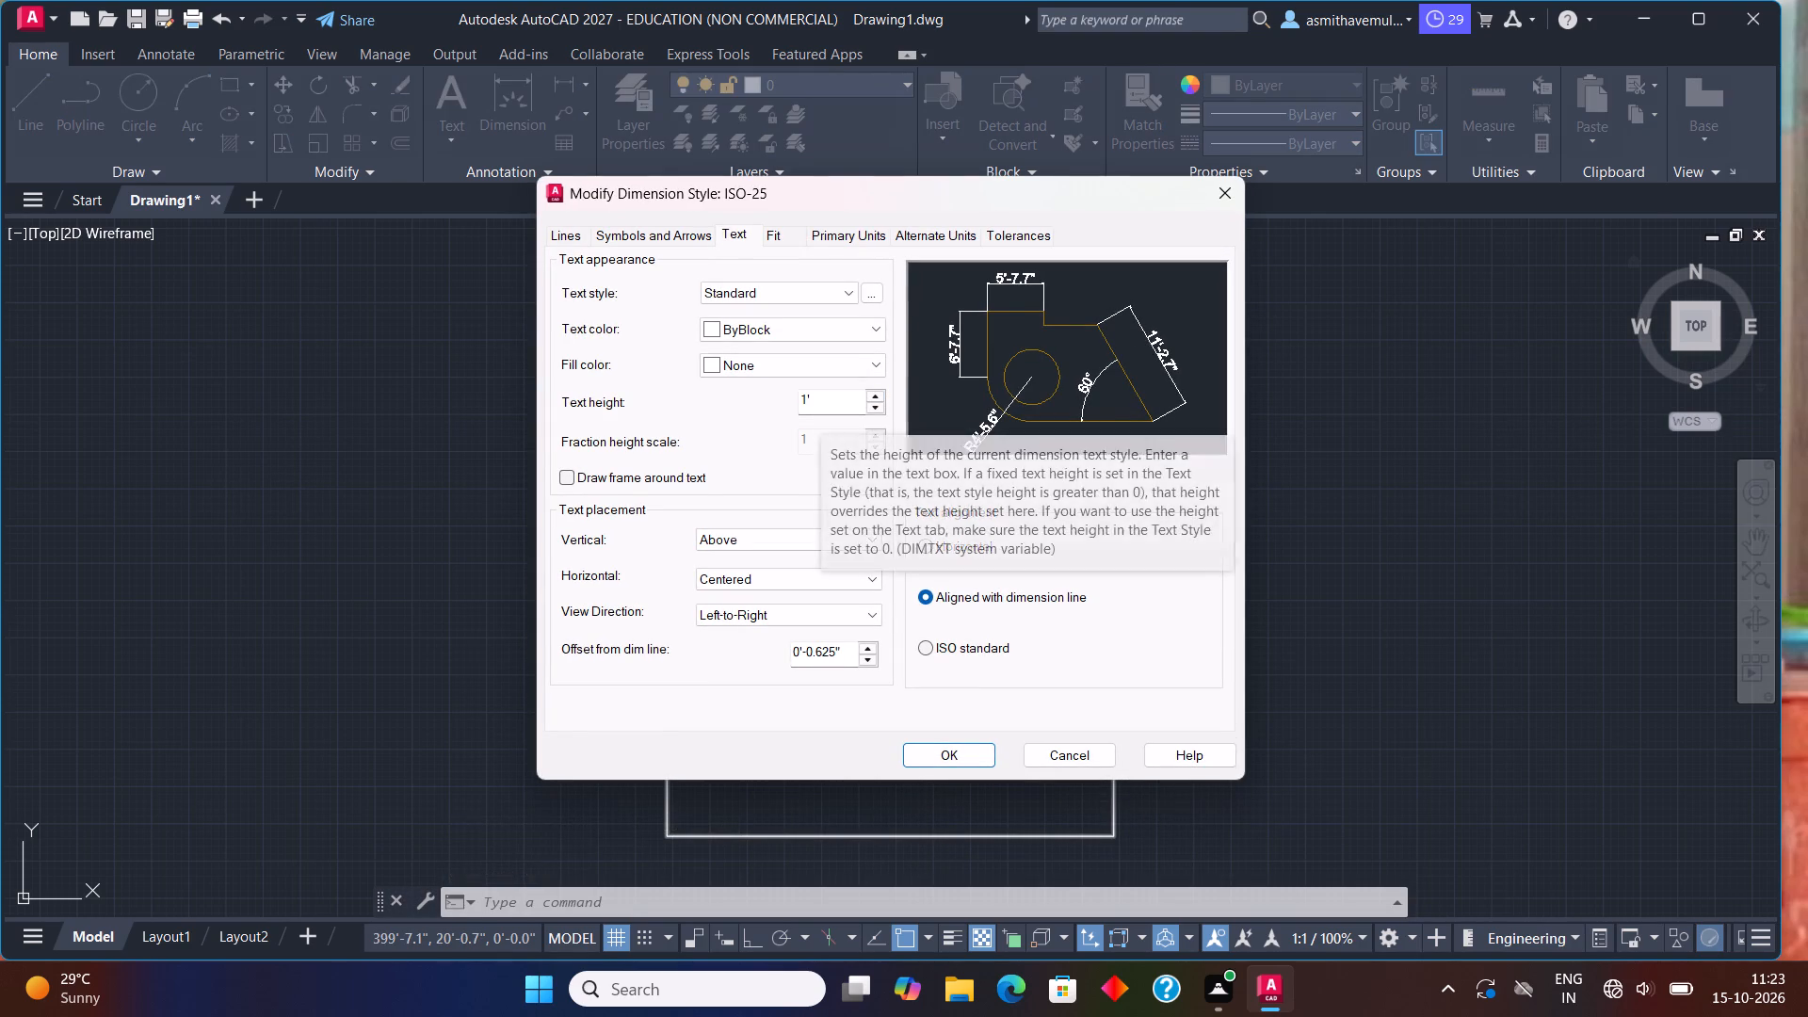
click(829, 235)
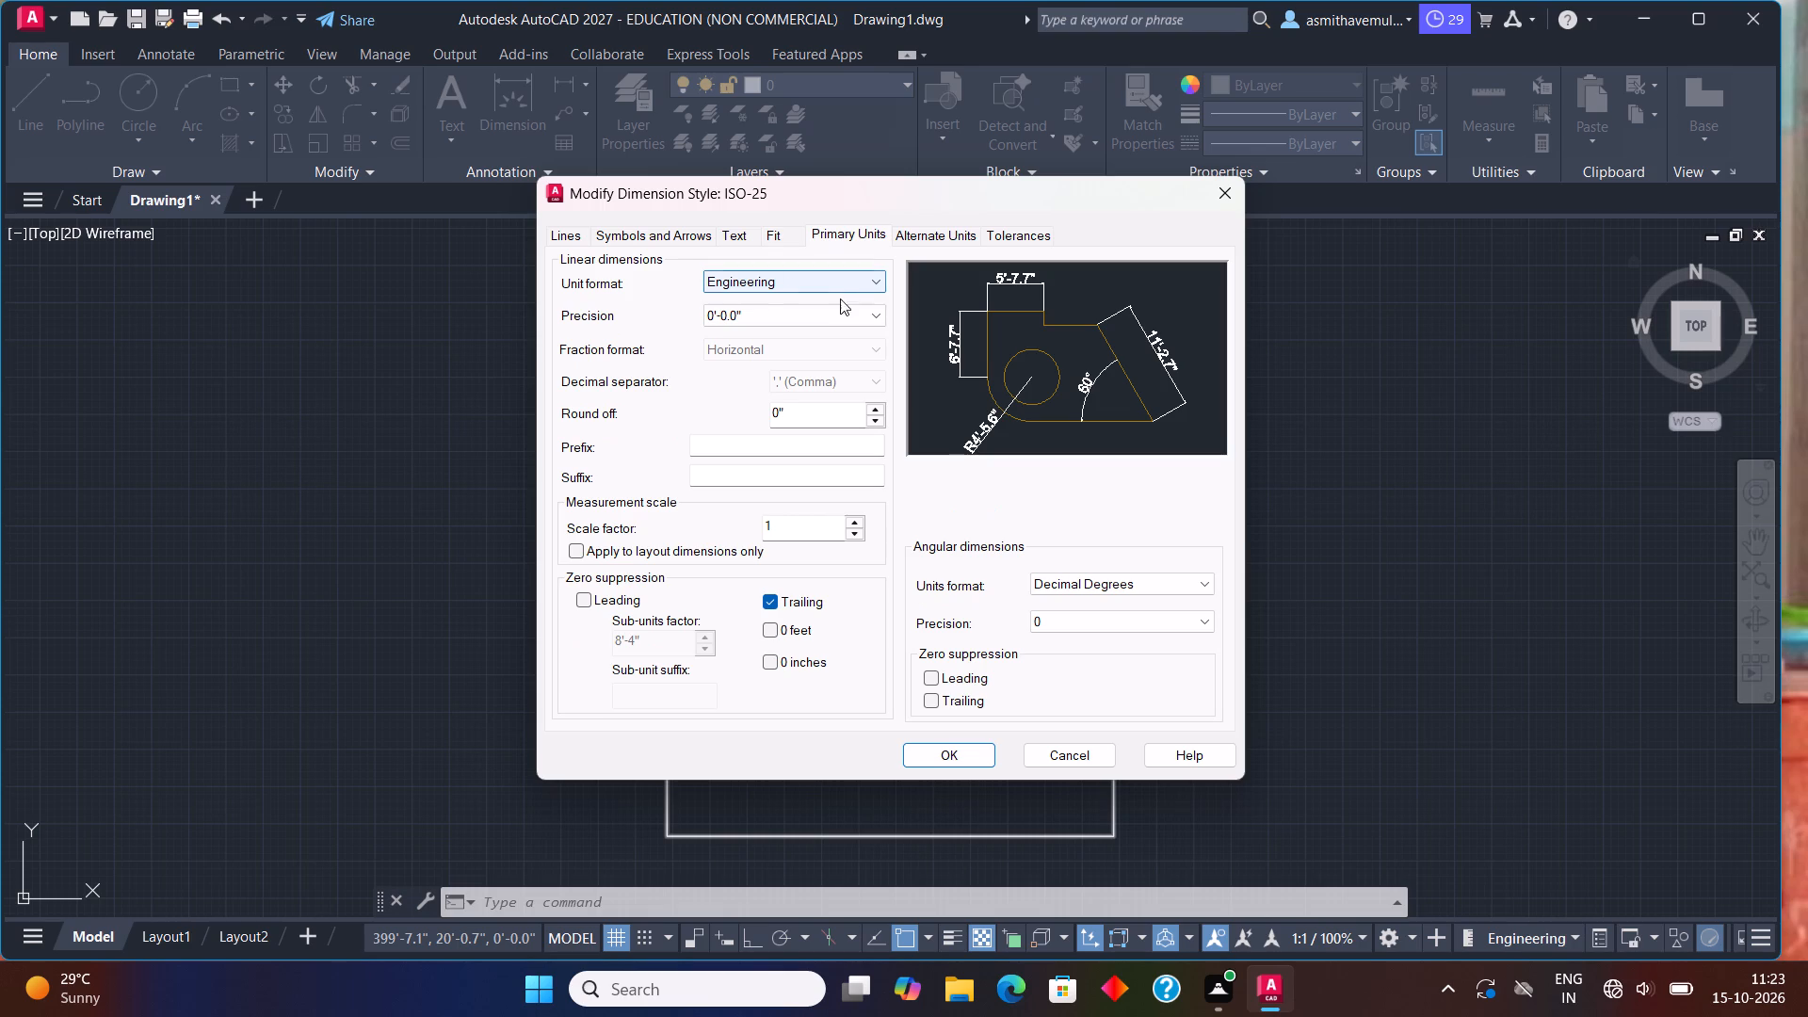
click(960, 754)
click(1139, 368)
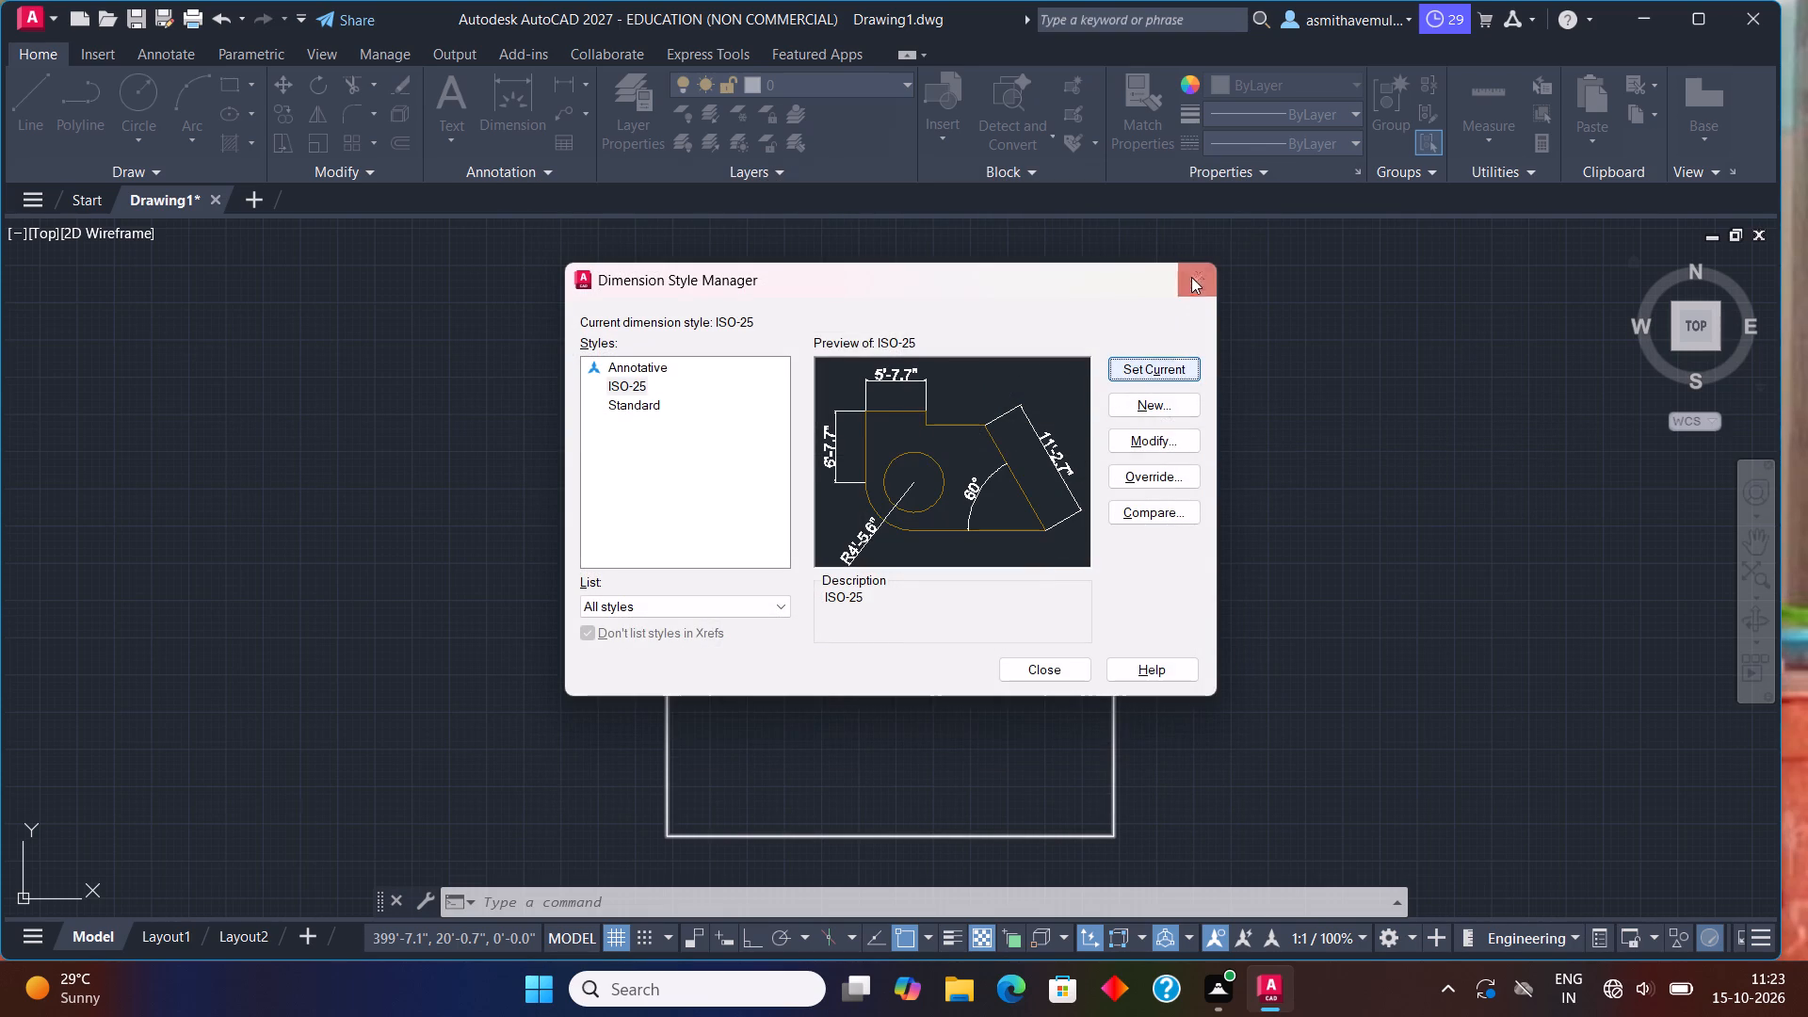
click(1194, 268)
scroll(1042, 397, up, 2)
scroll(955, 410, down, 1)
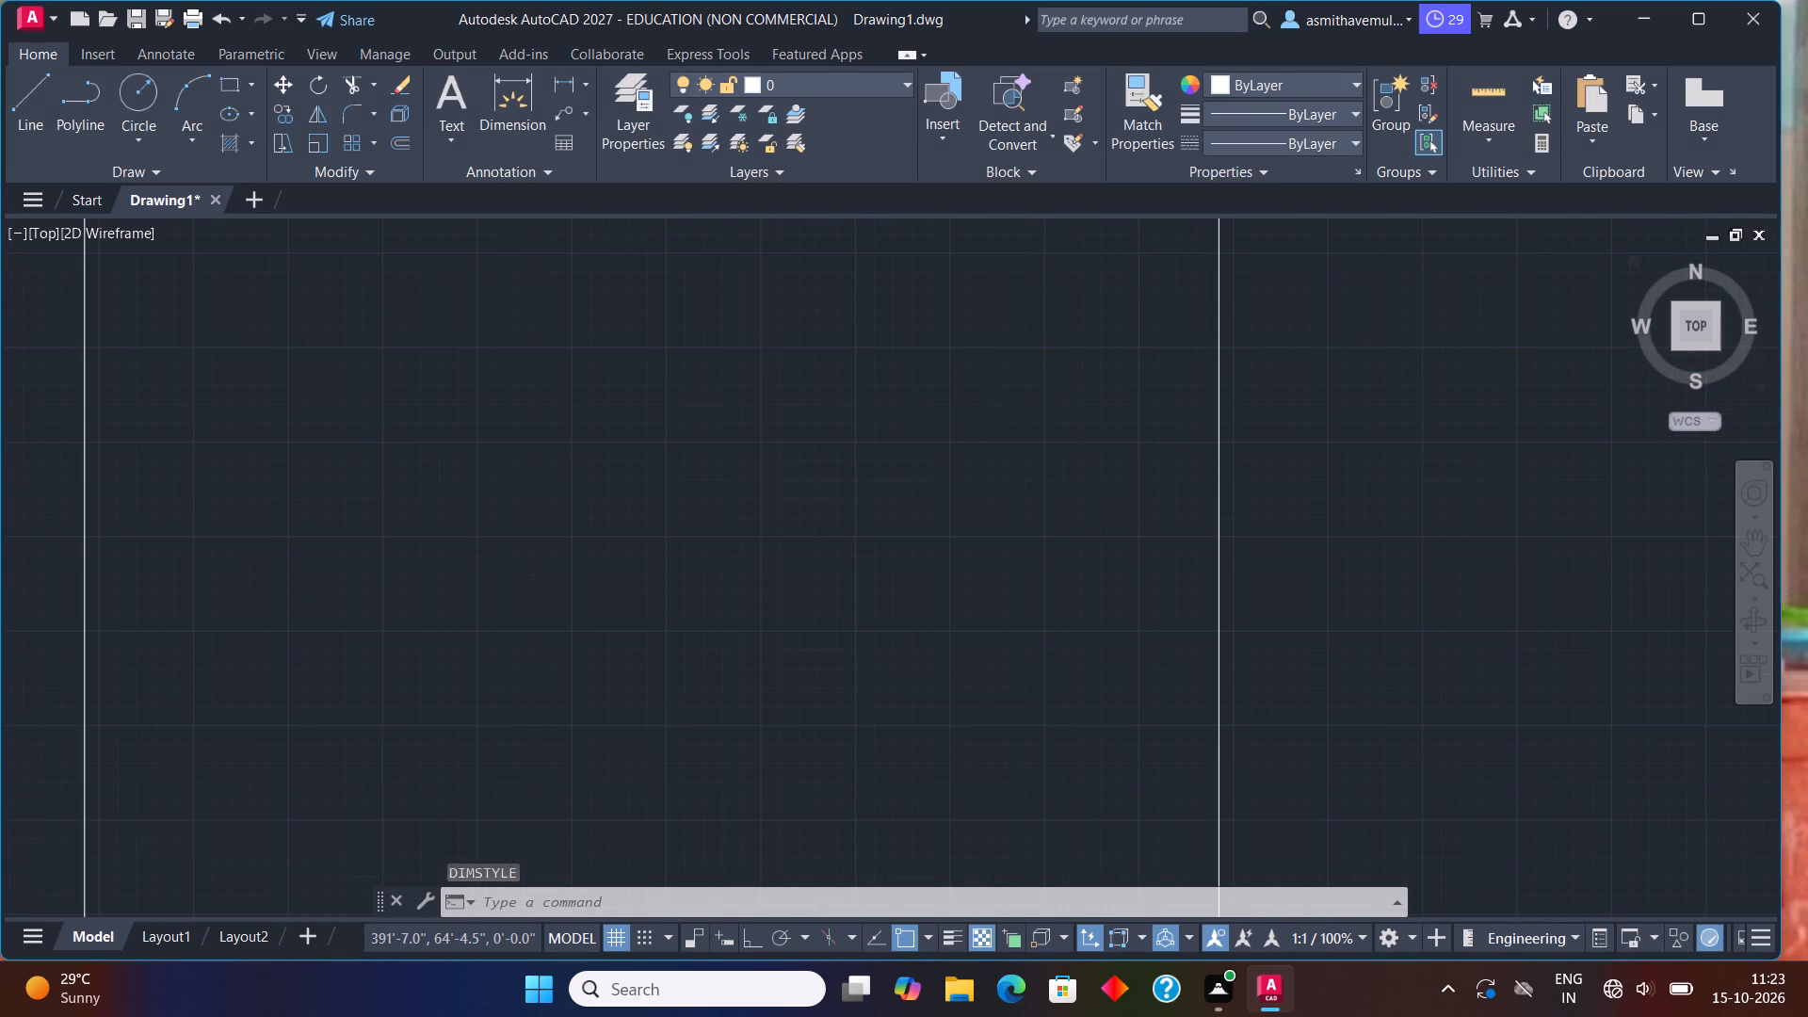
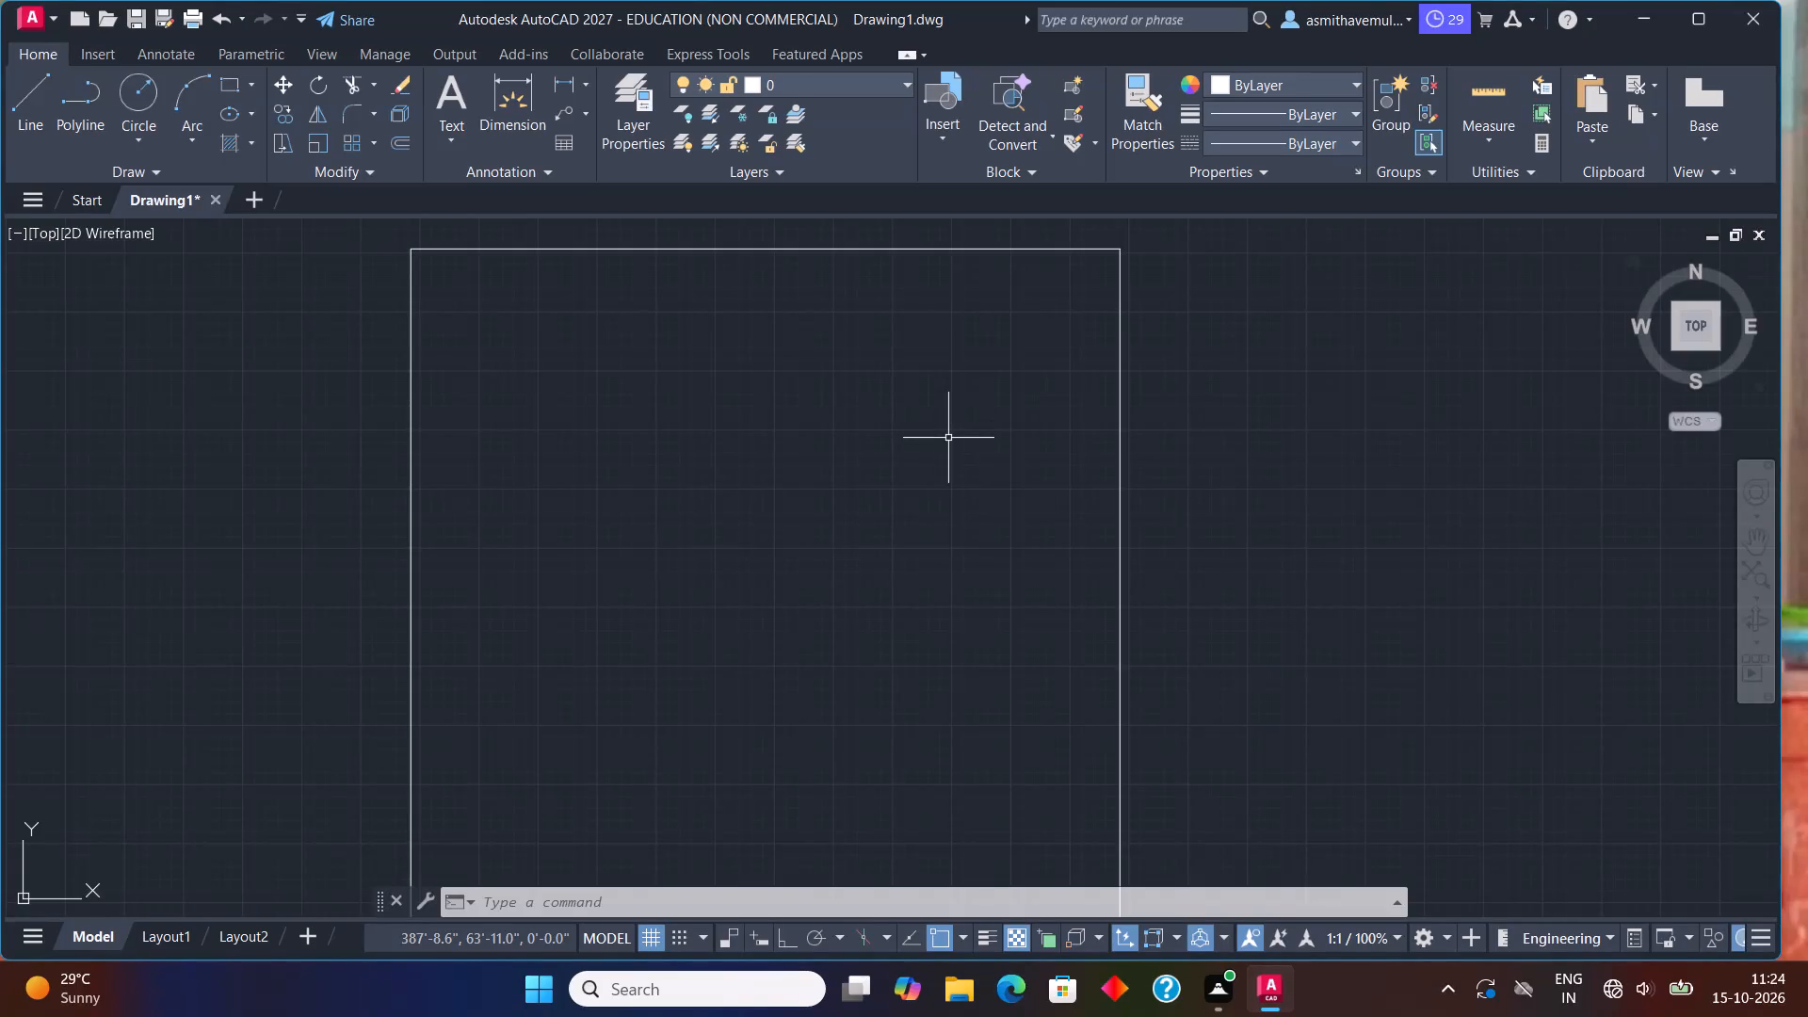
Offset the 50' by 60' rectangle 9" inward to form the outer wall thickness.
key(o)
key(Return)
text(9")
key(Return)
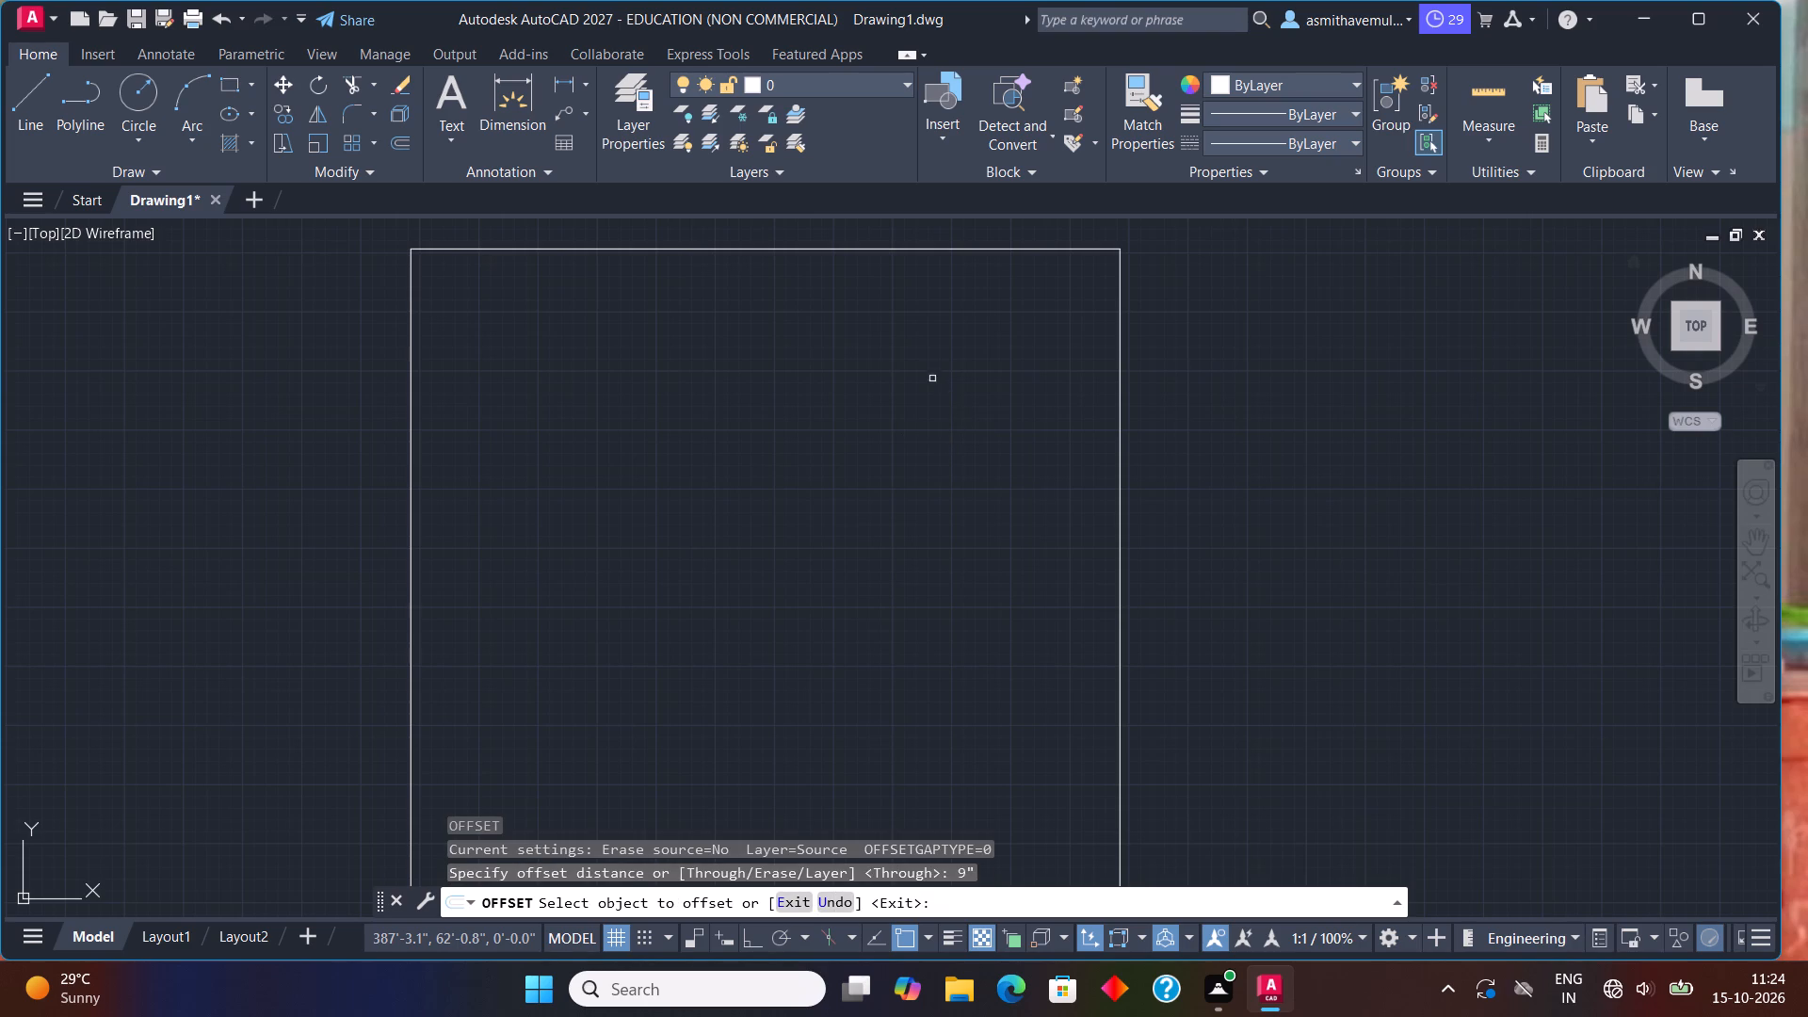
click(959, 248)
click(954, 299)
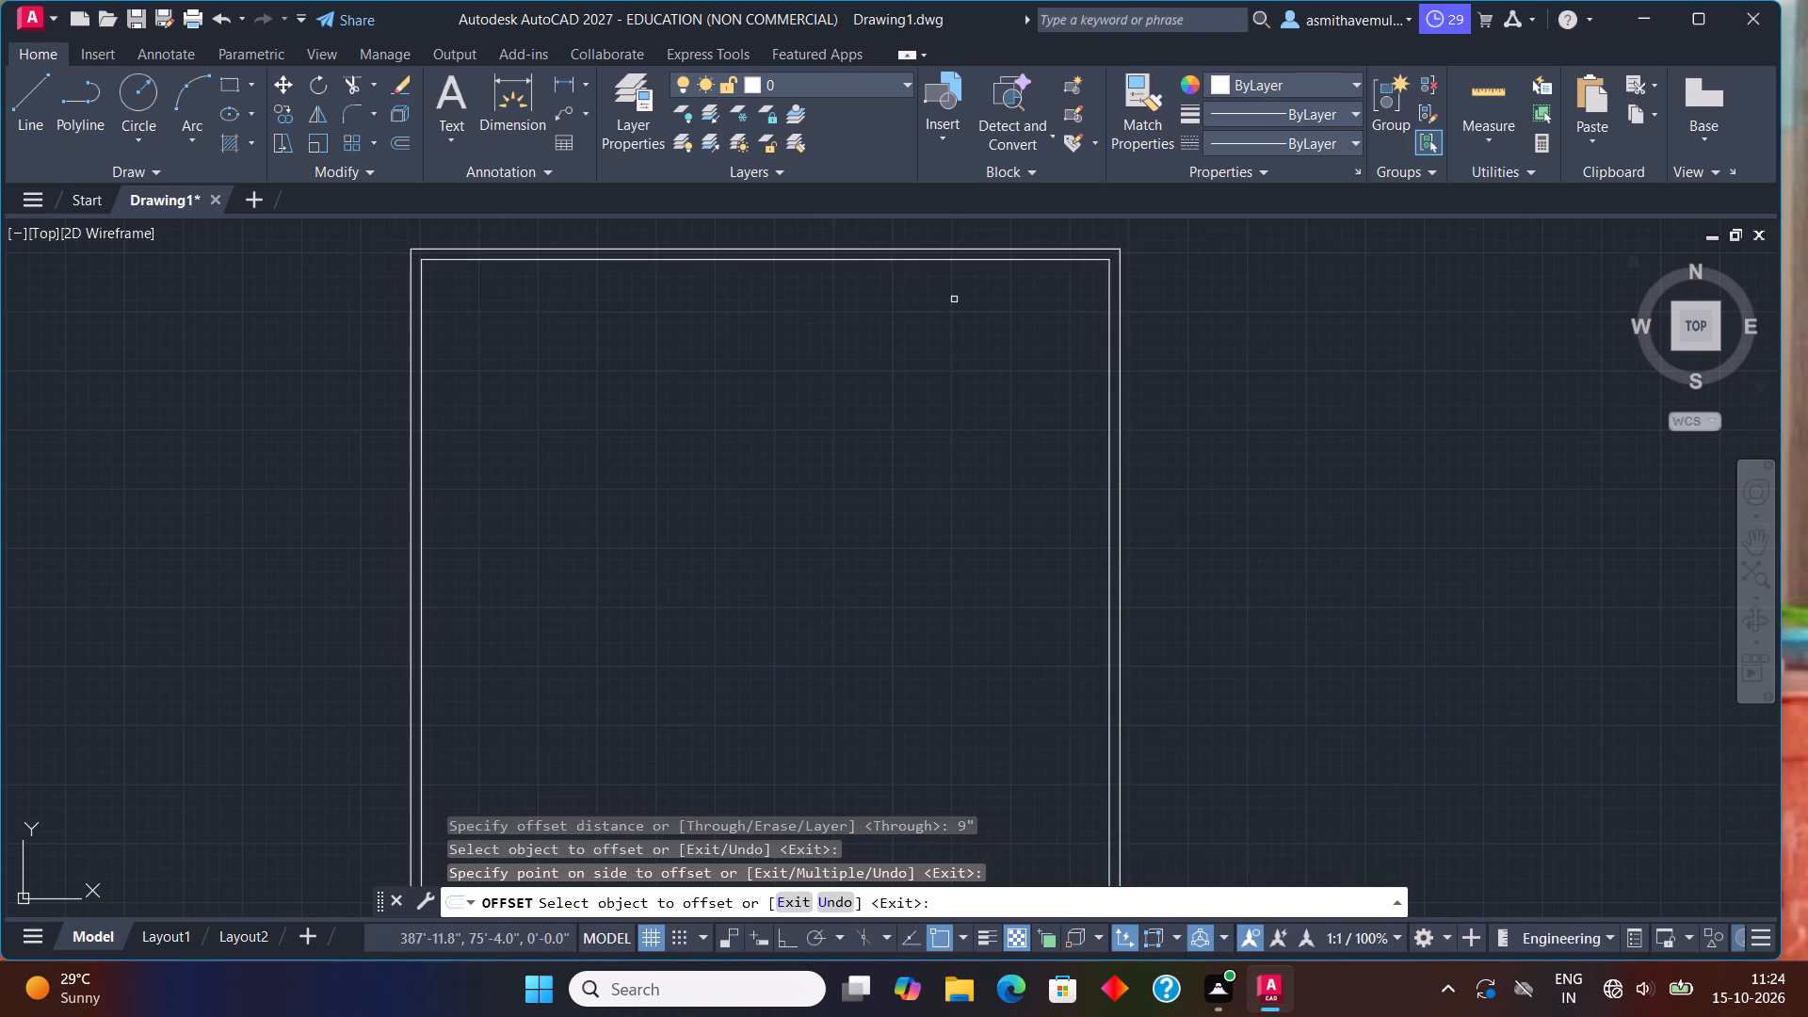
key(Escape)
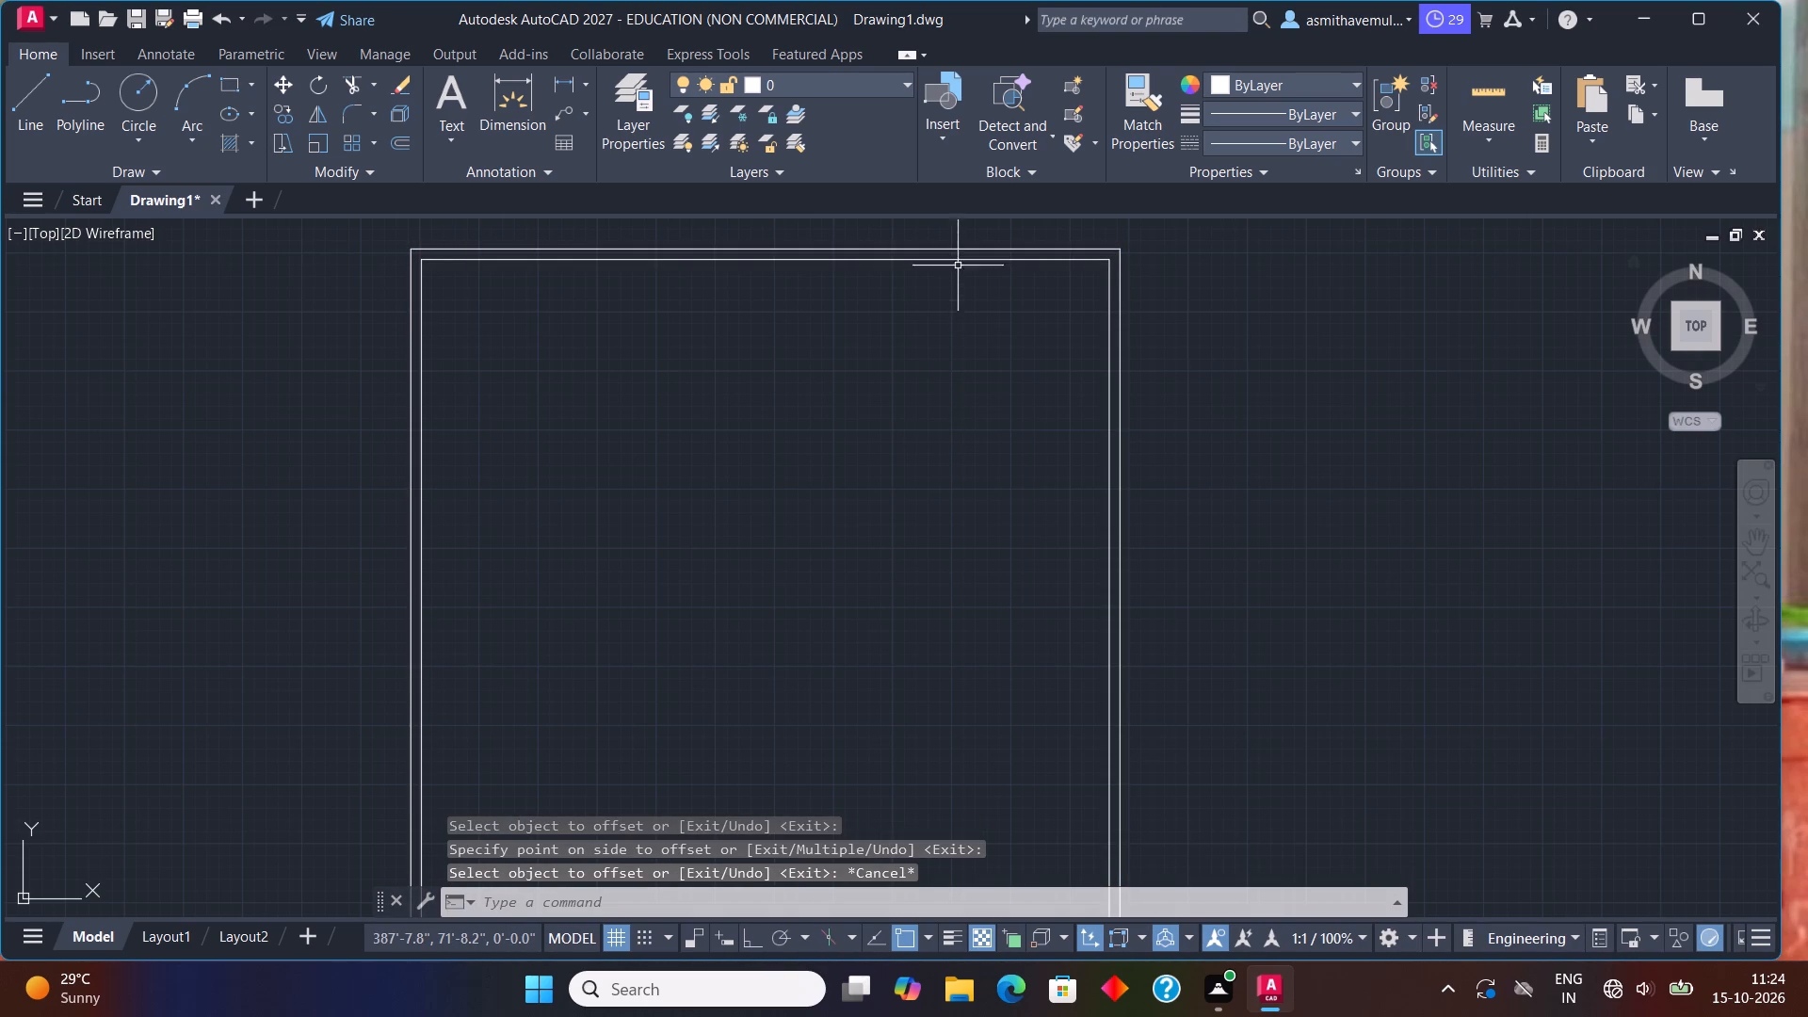
Explode the inner offset rectangle into separate lines and check that its top edge selects on its own.
click(960, 259)
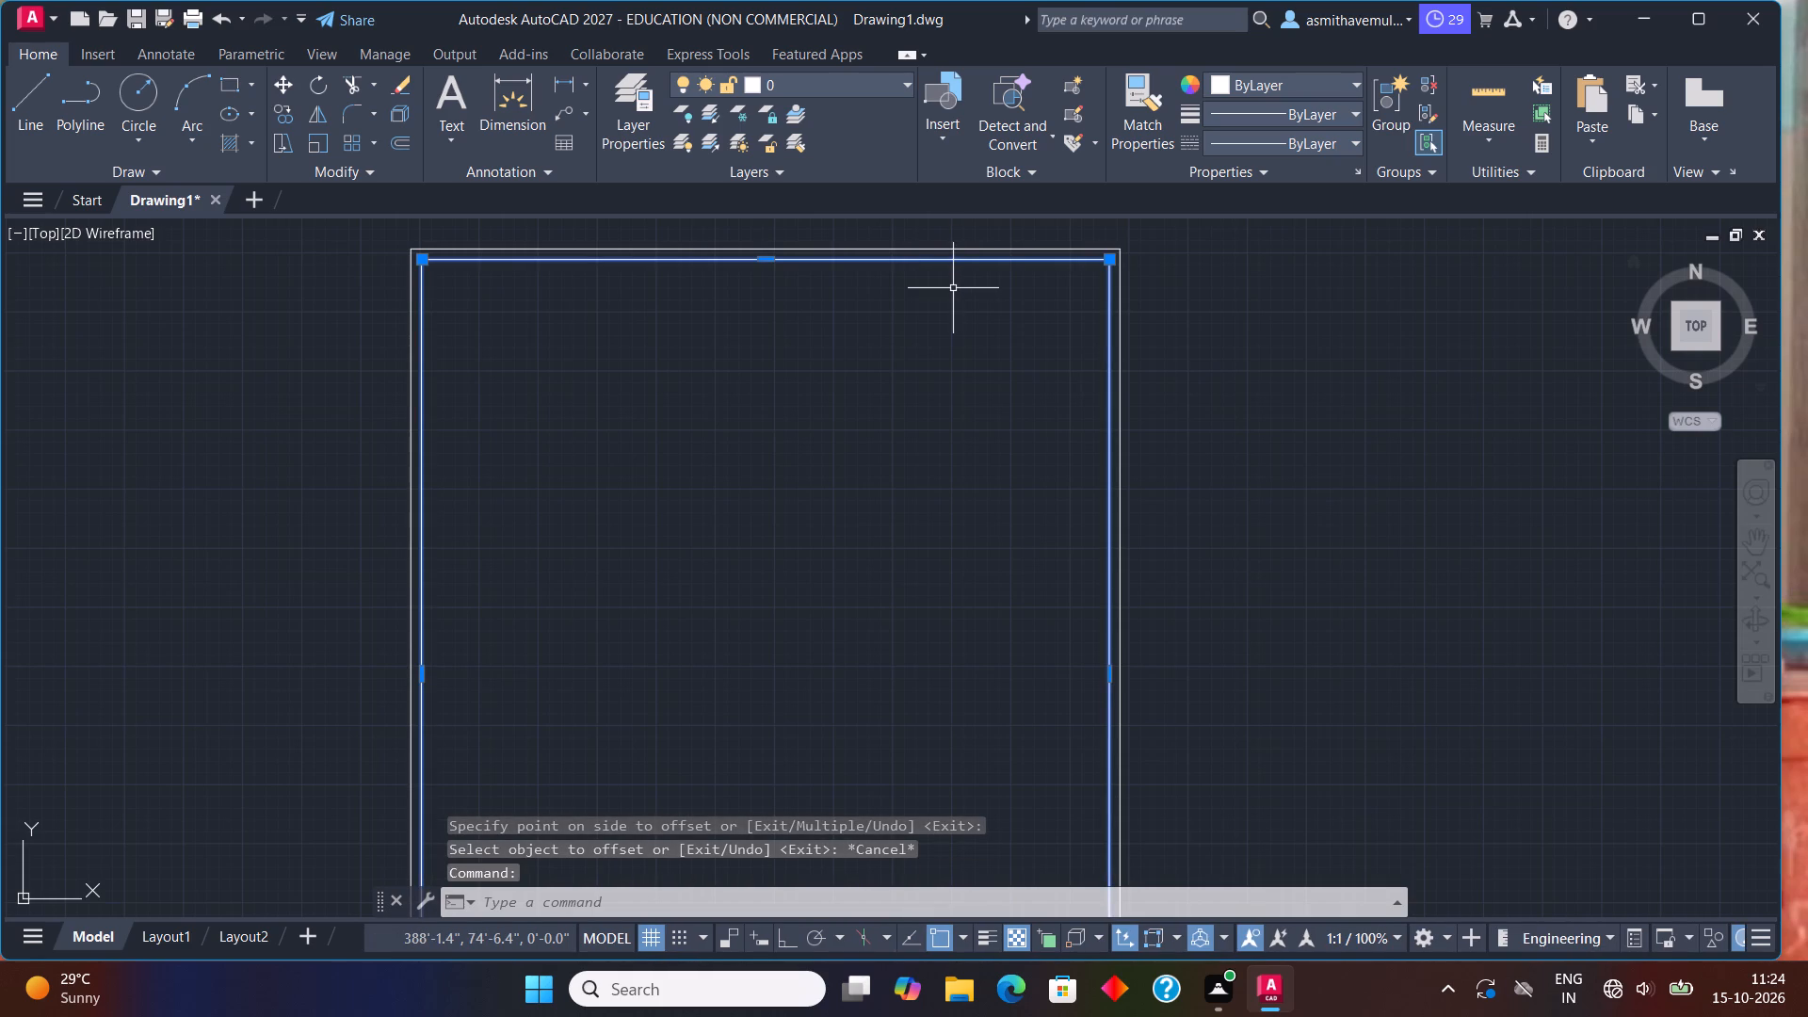
key(x)
key(Return)
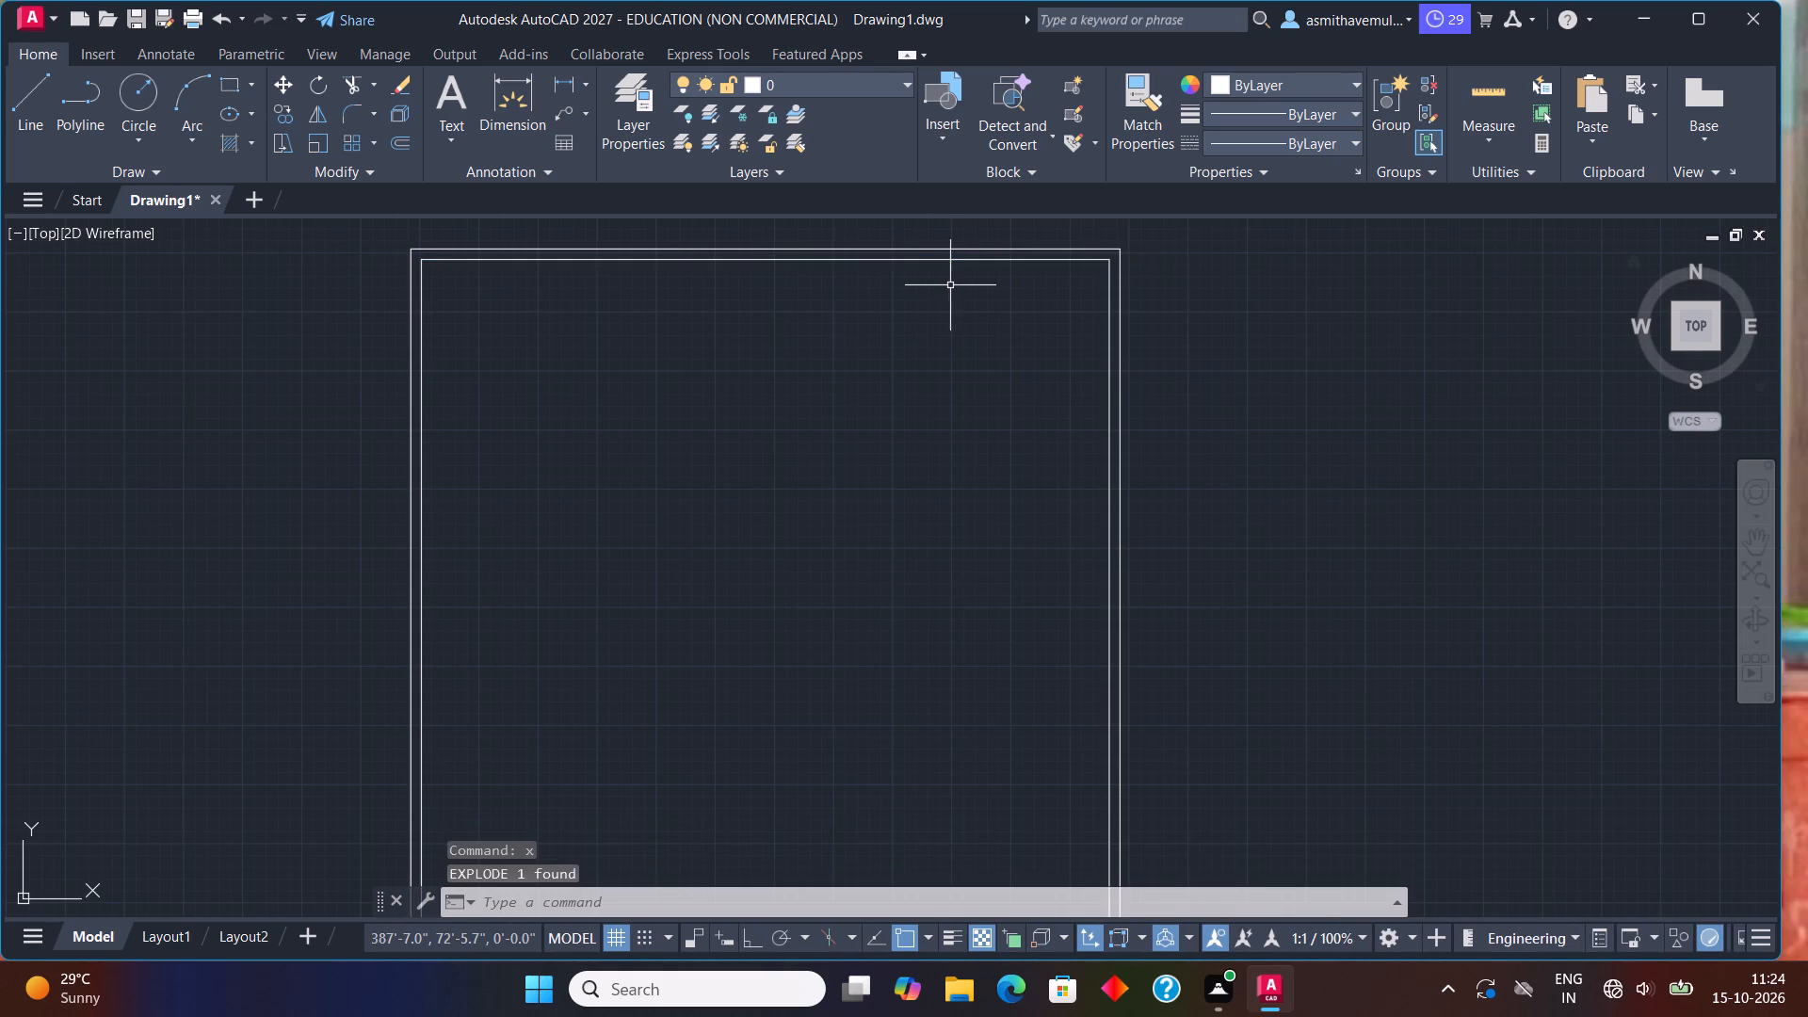
click(945, 259)
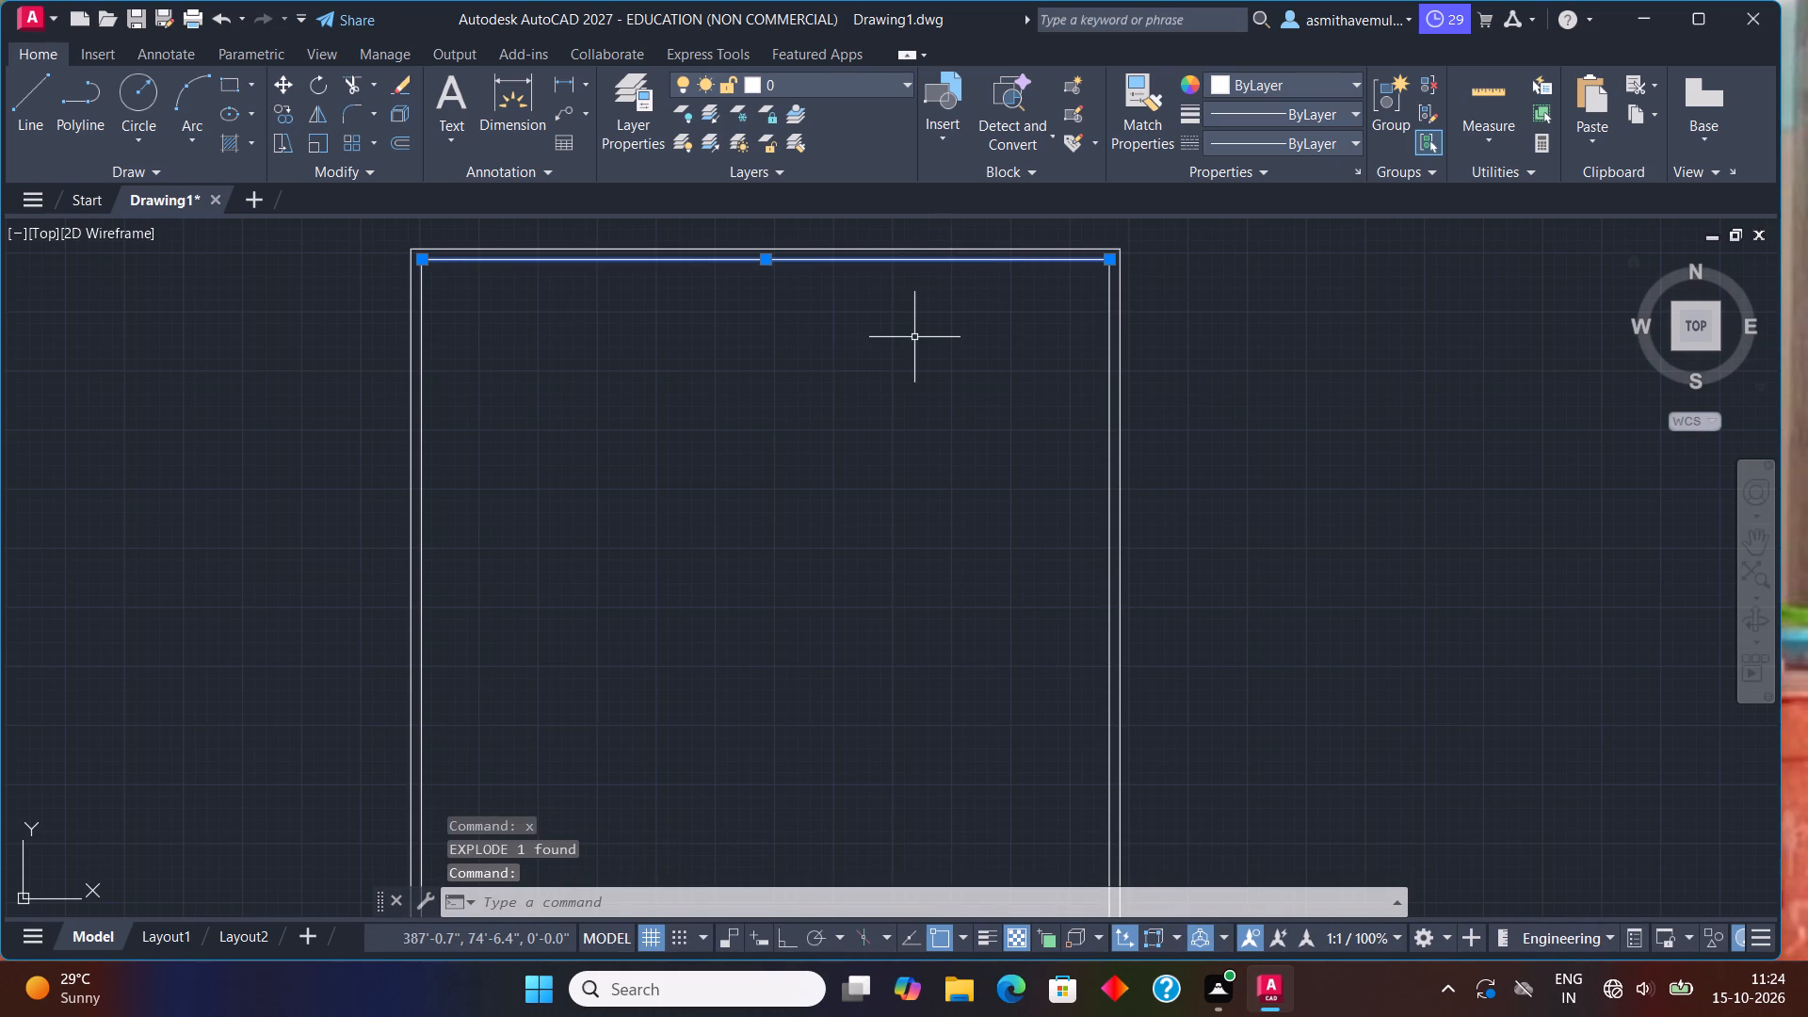
key(Escape)
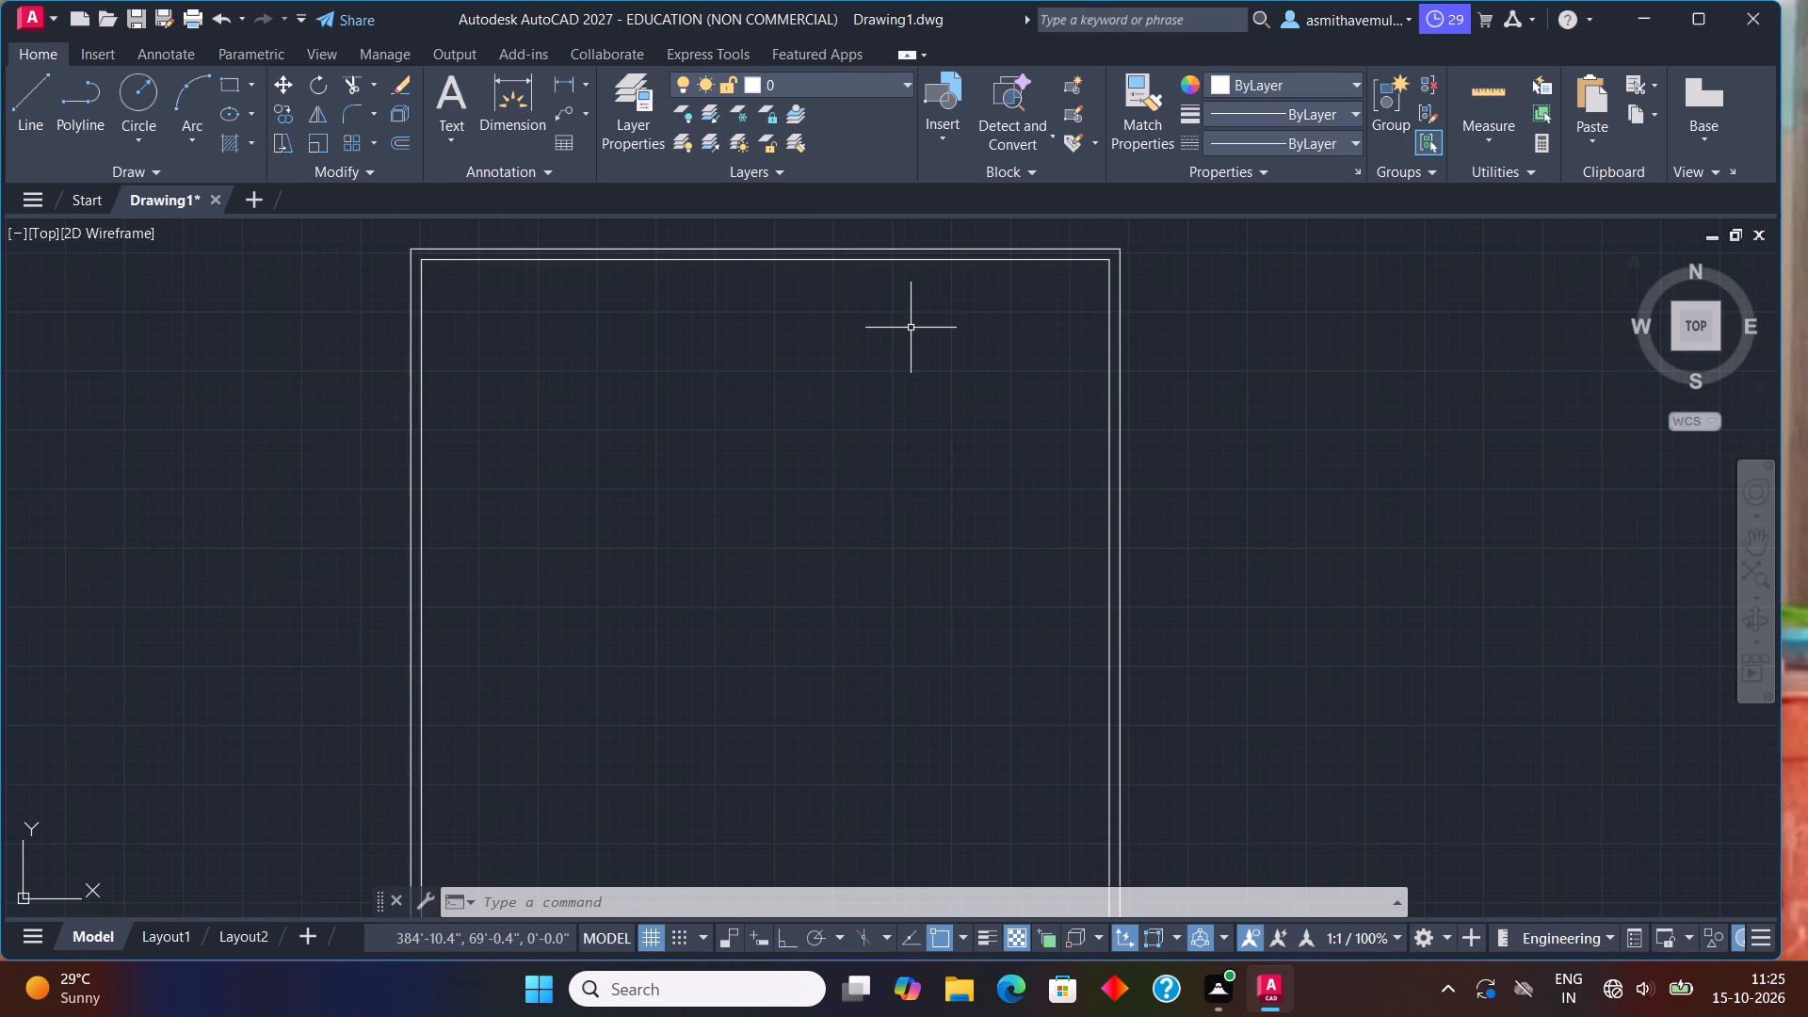
Offset the inner rectangle's left edge 12' toward the inside to mark the first room's width.
middle_drag(747, 345, 813, 444)
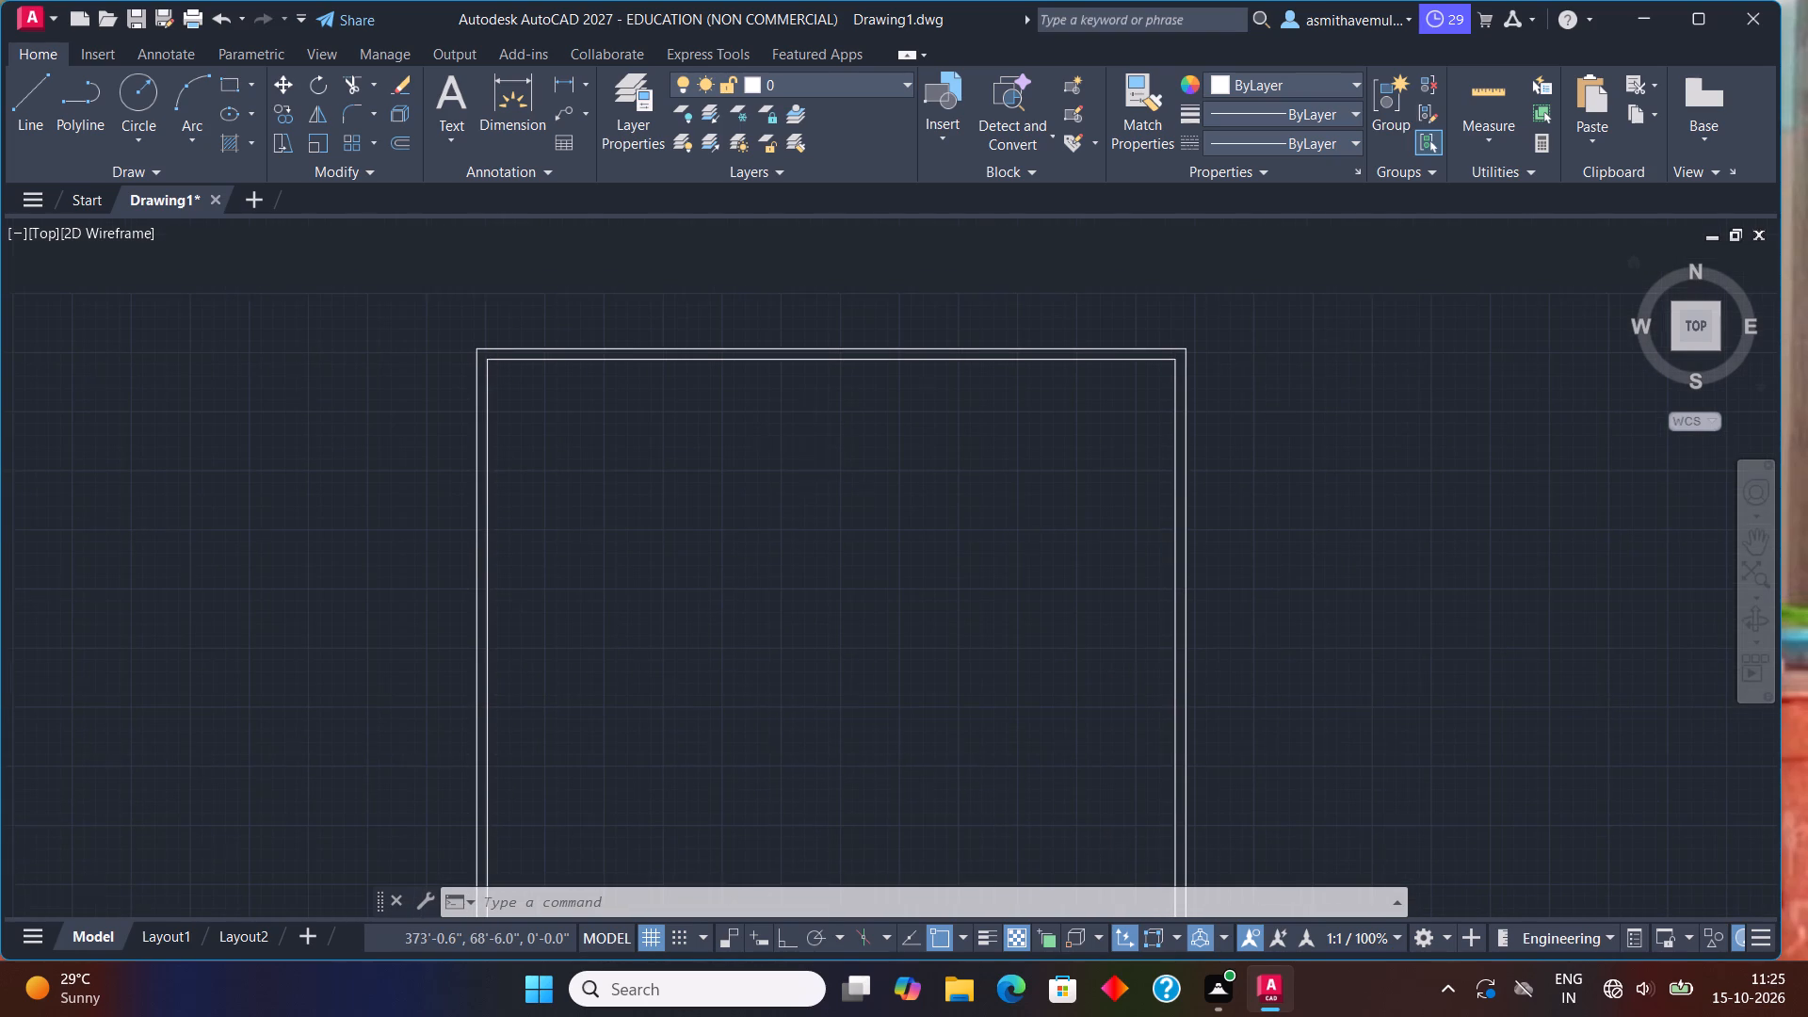
key(o)
key(Return)
text(12')
key(Return)
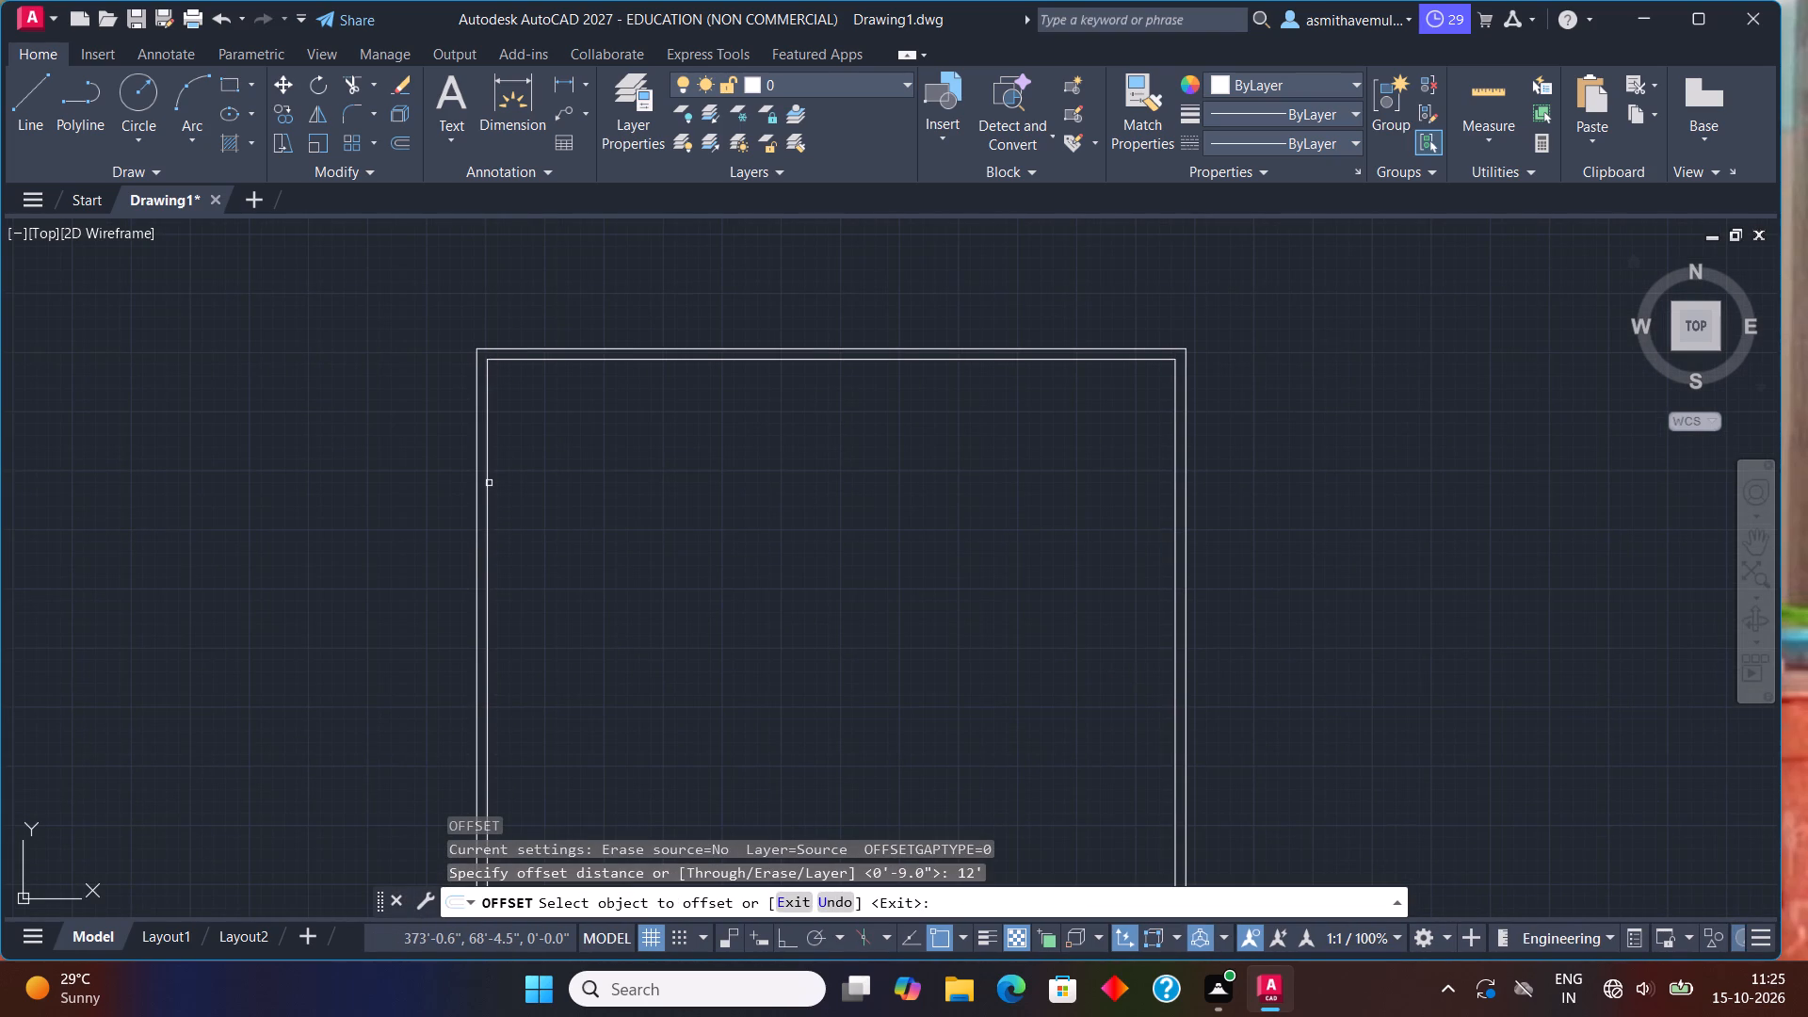
drag(490, 483, 504, 479)
click(617, 476)
key(Escape)
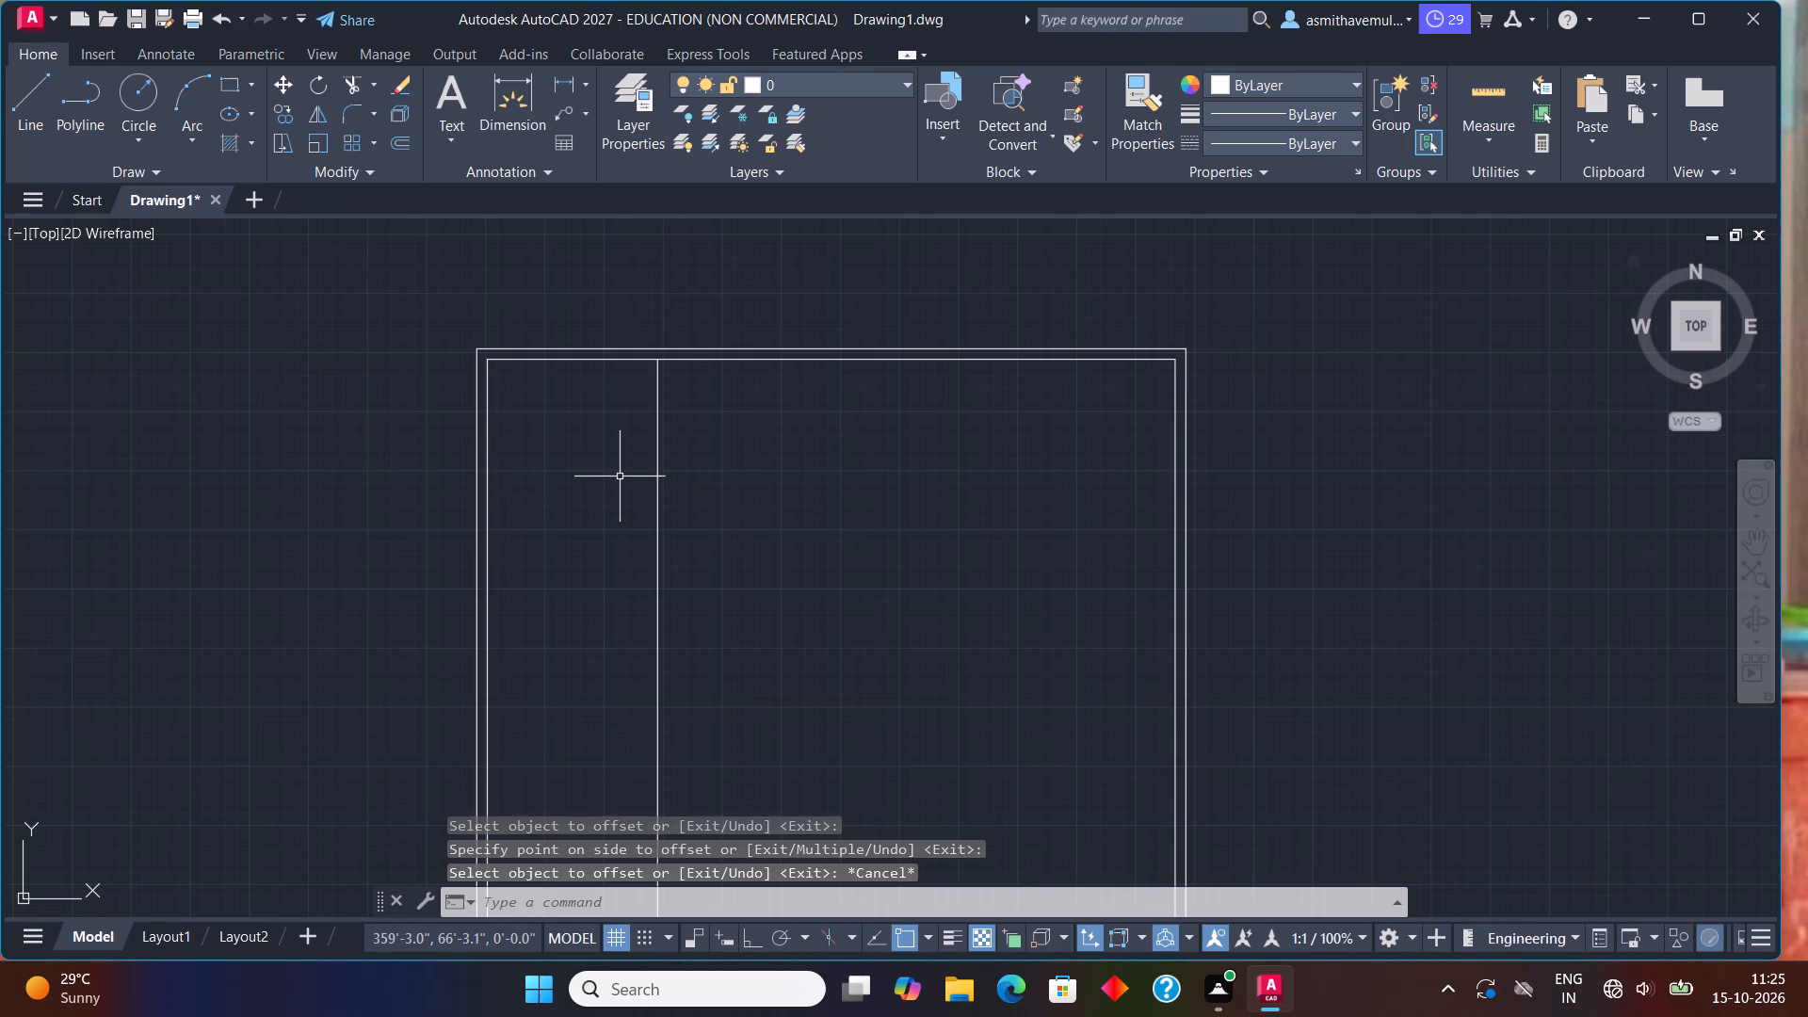
Offset the new vertical line 6" to the right to form the first partition wall.
key(o)
key(Return)
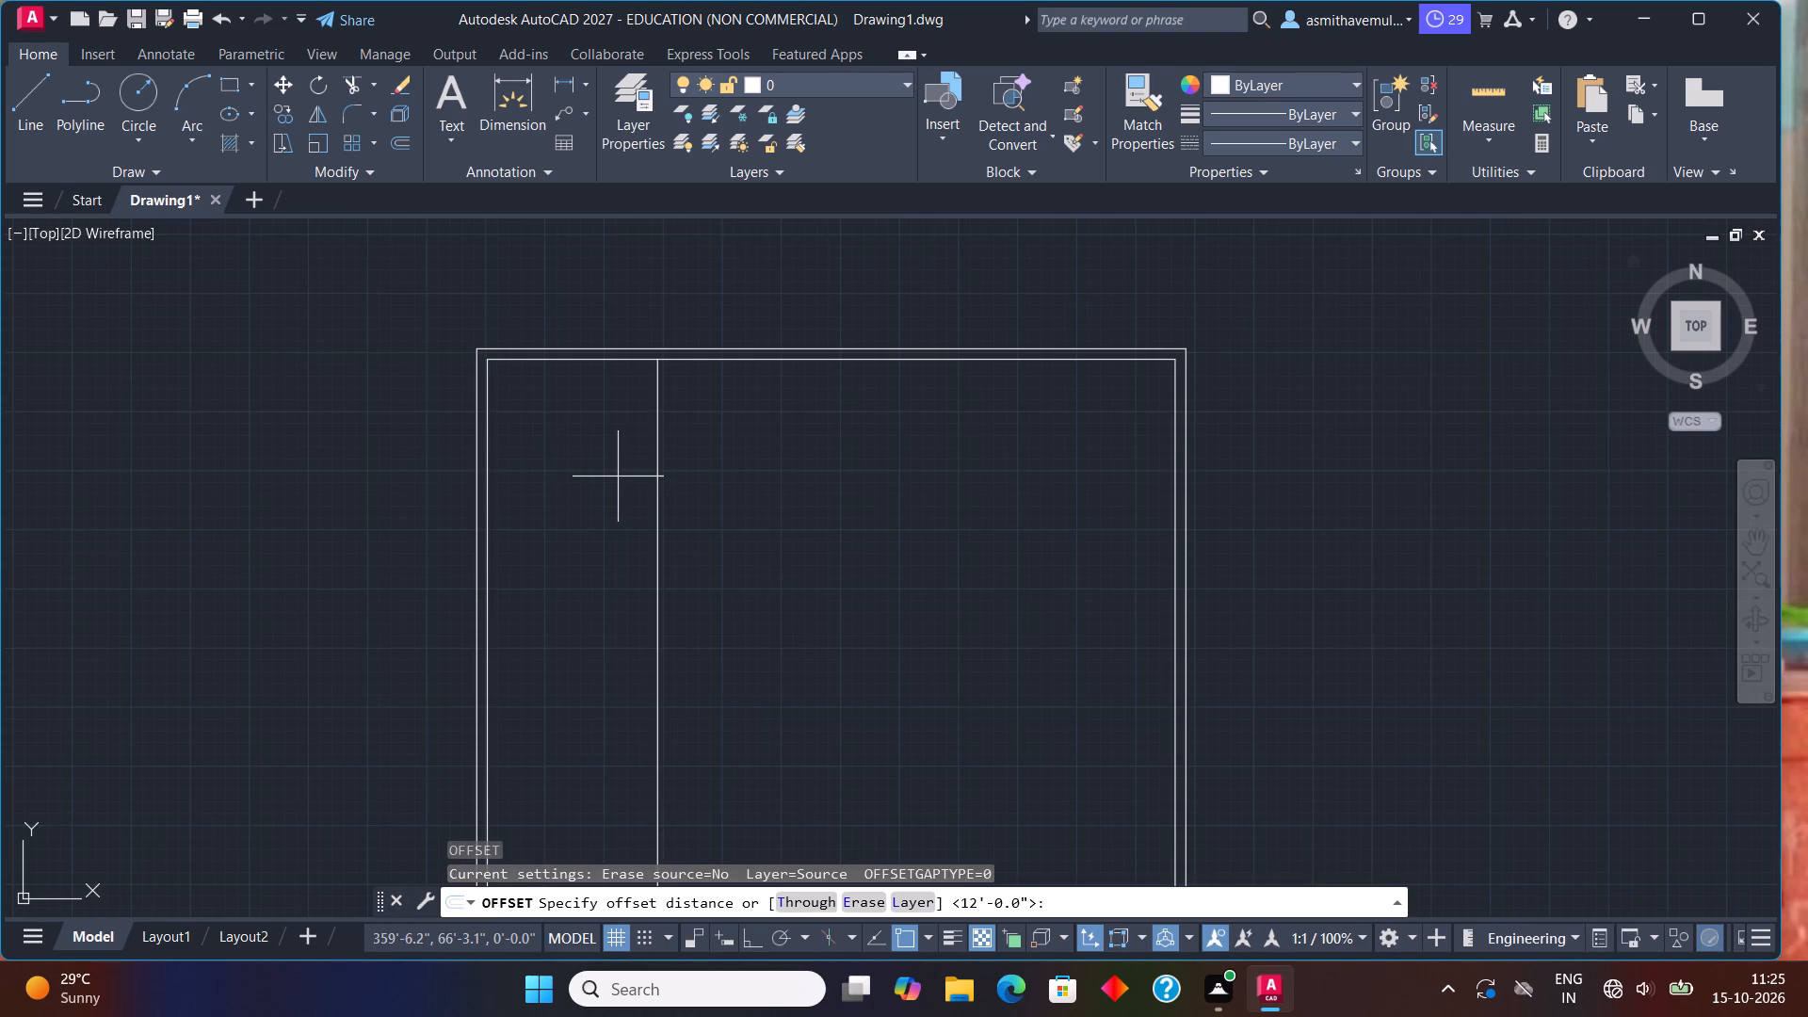
key(6)
key(shift+quotedbl)
key(Return)
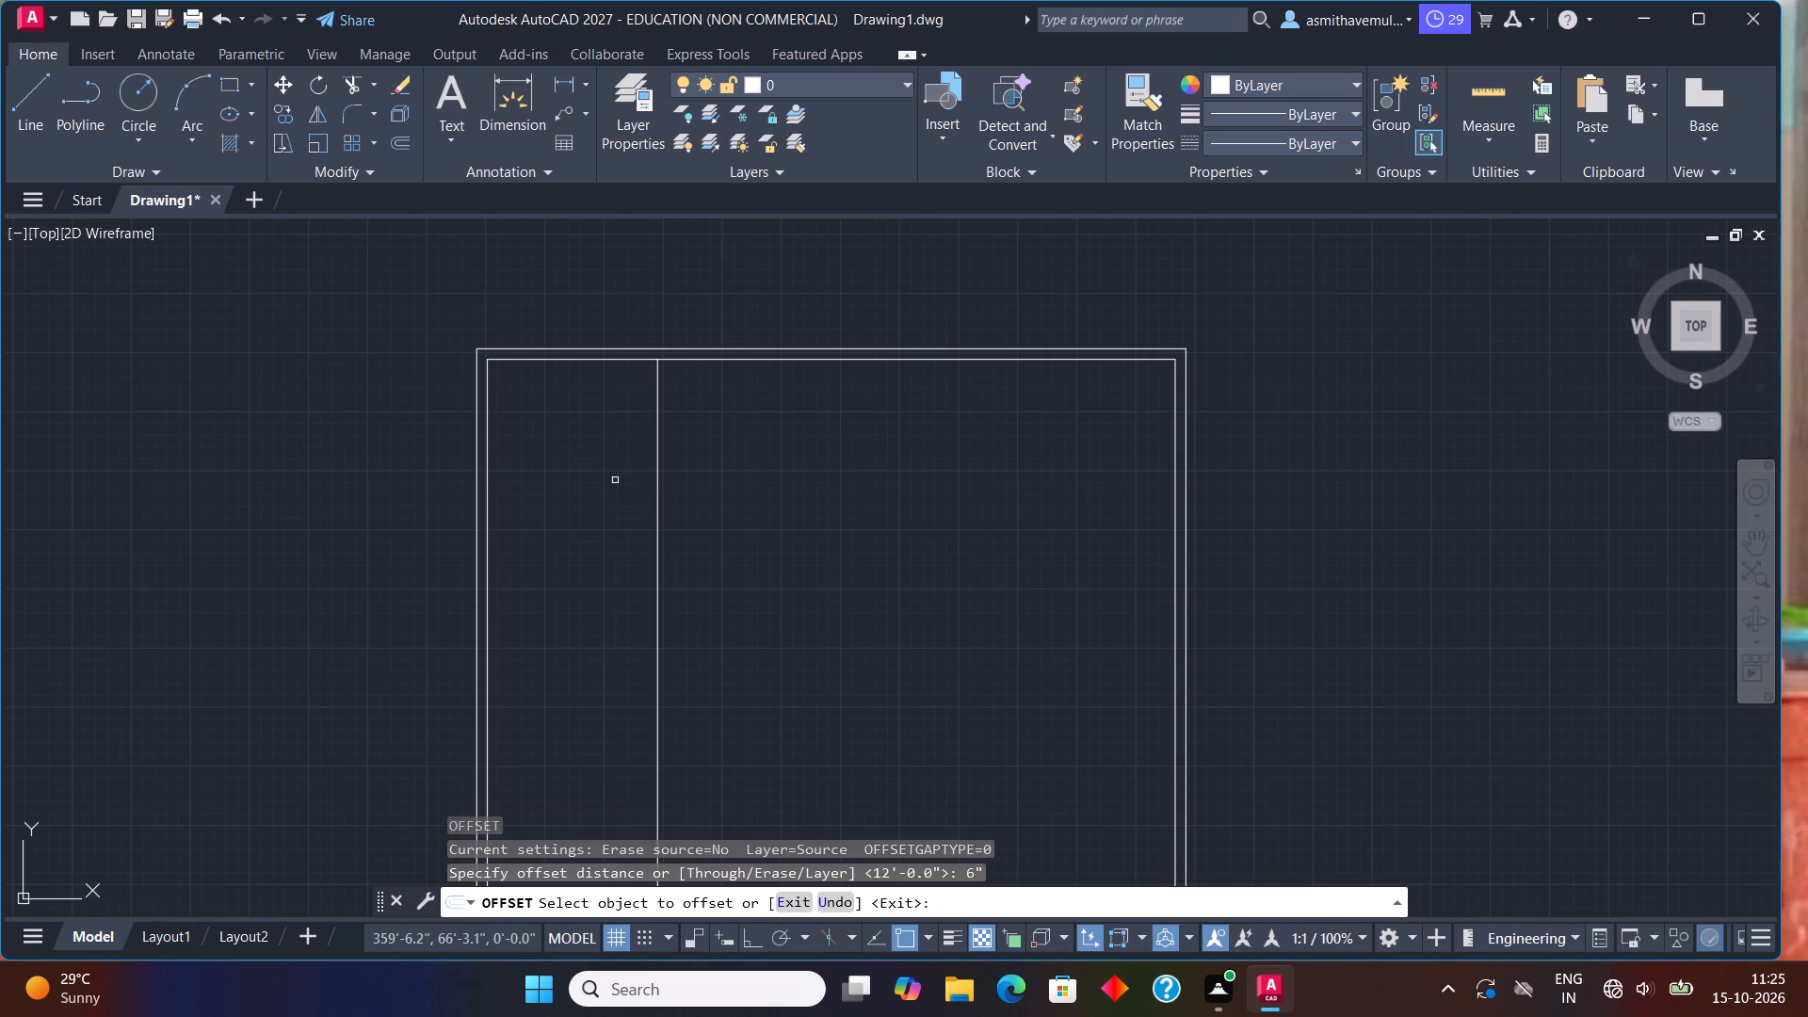
scroll(703, 443, up, 1)
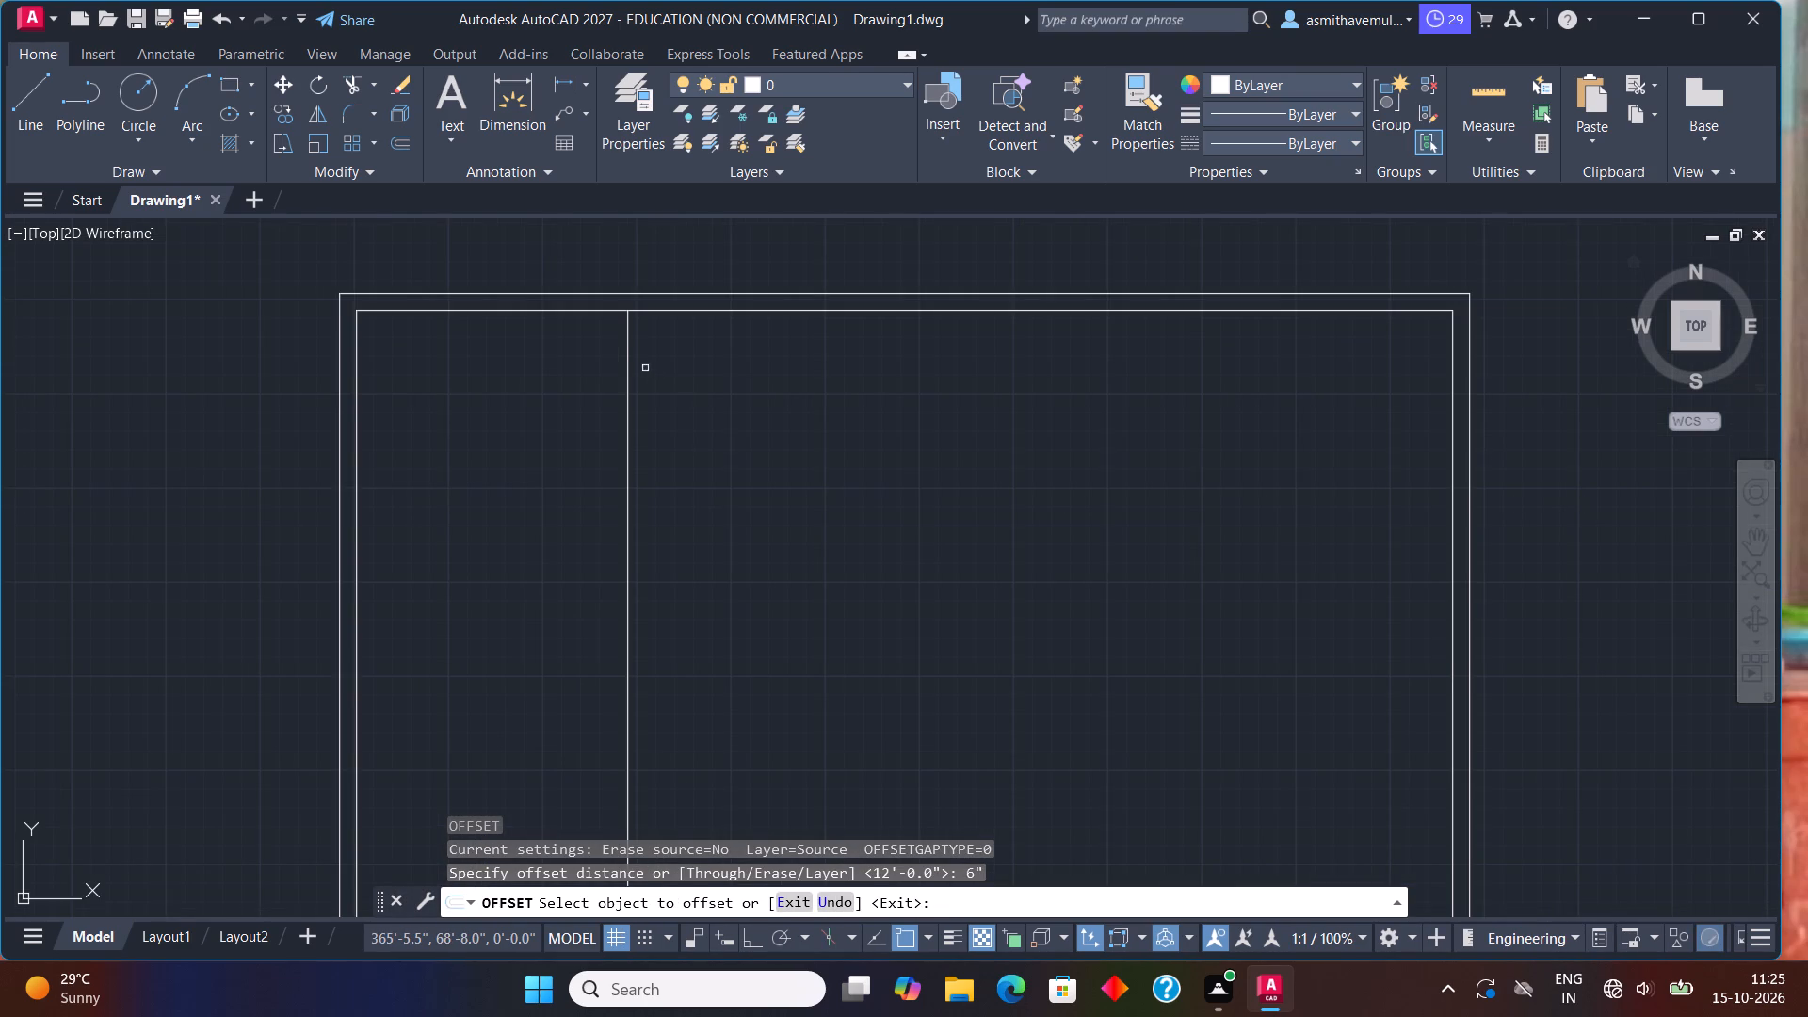
drag(627, 342, 638, 343)
click(687, 358)
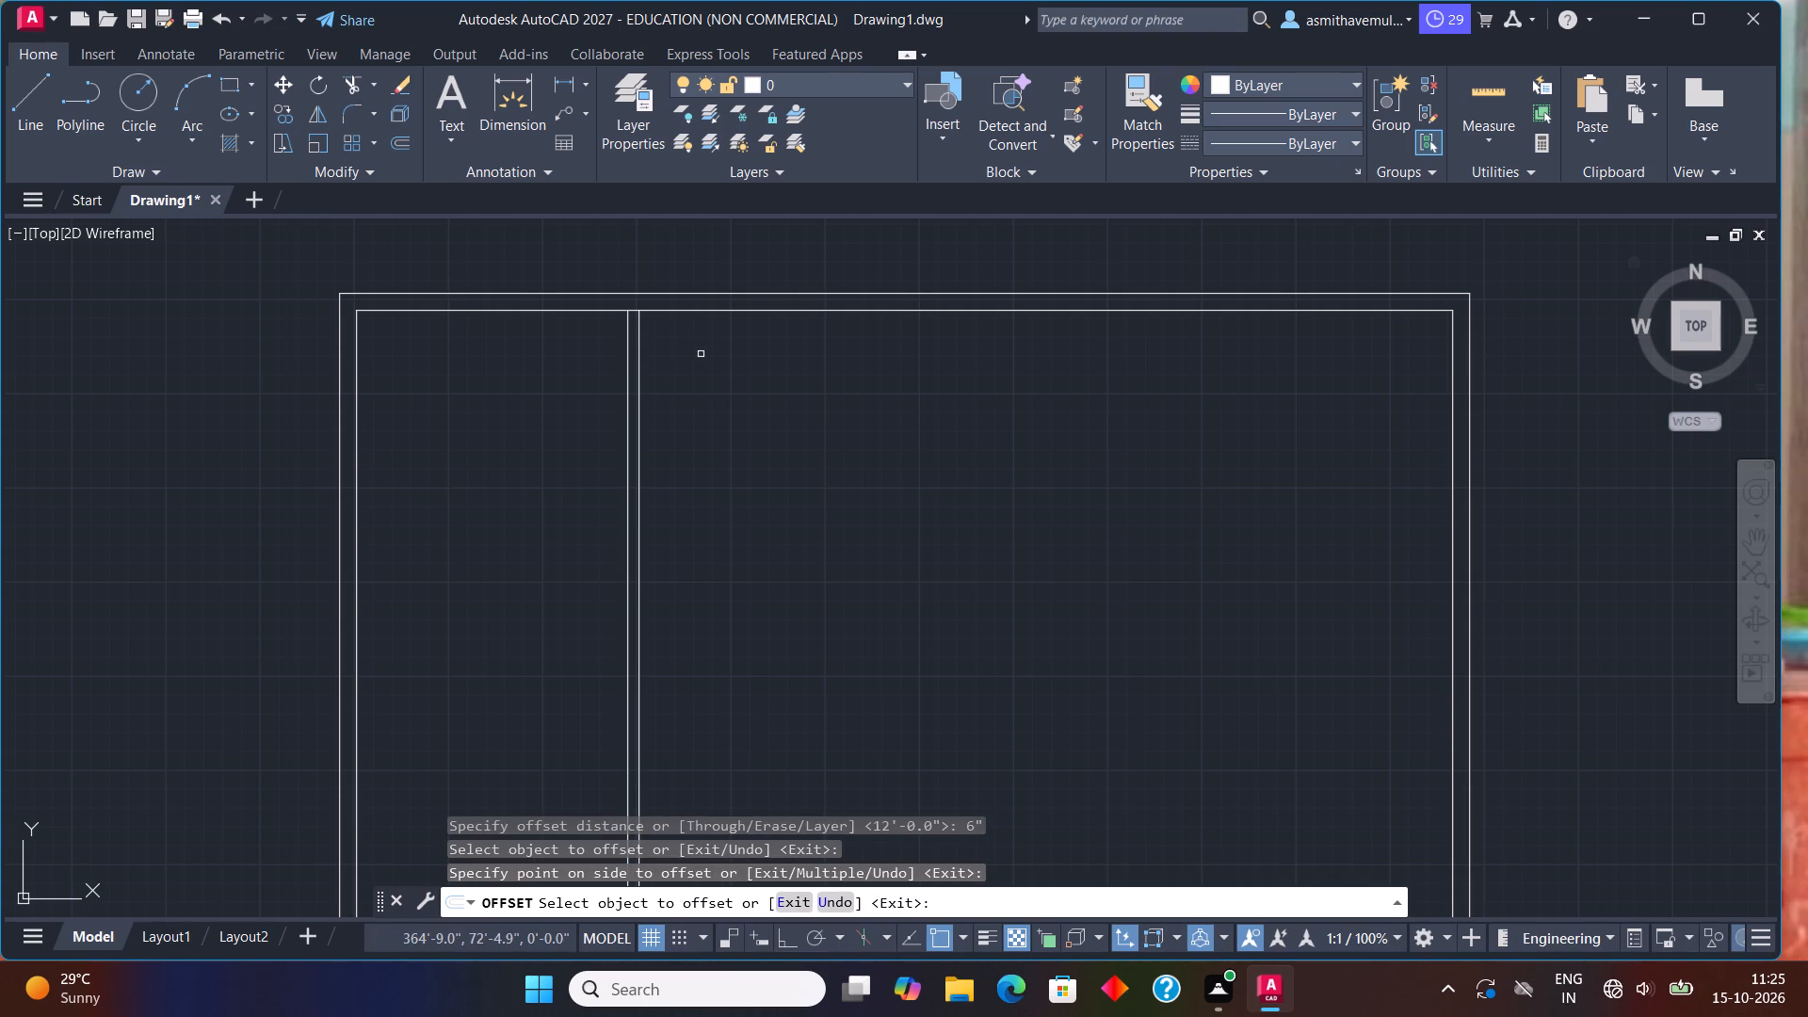
key(Escape)
Offset the first partition wall's right face 12' to the right to mark the second room's width.
key(o)
key(Return)
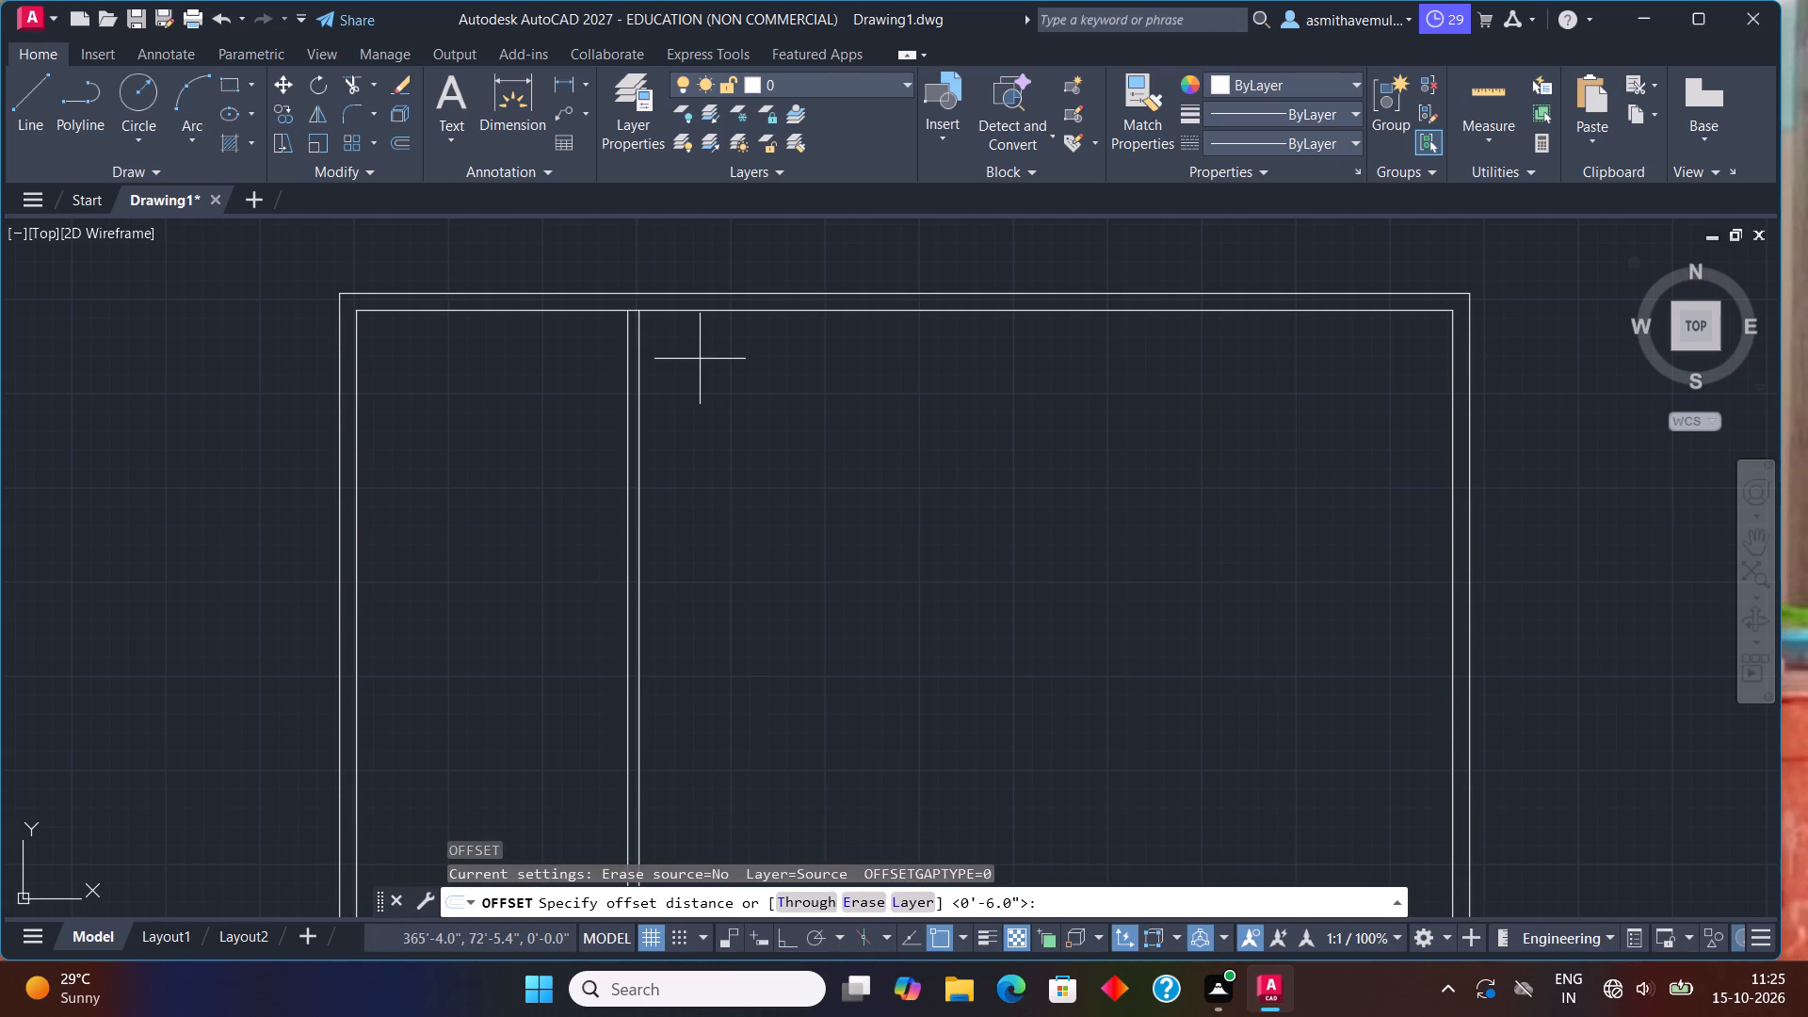
text(12')
key(Return)
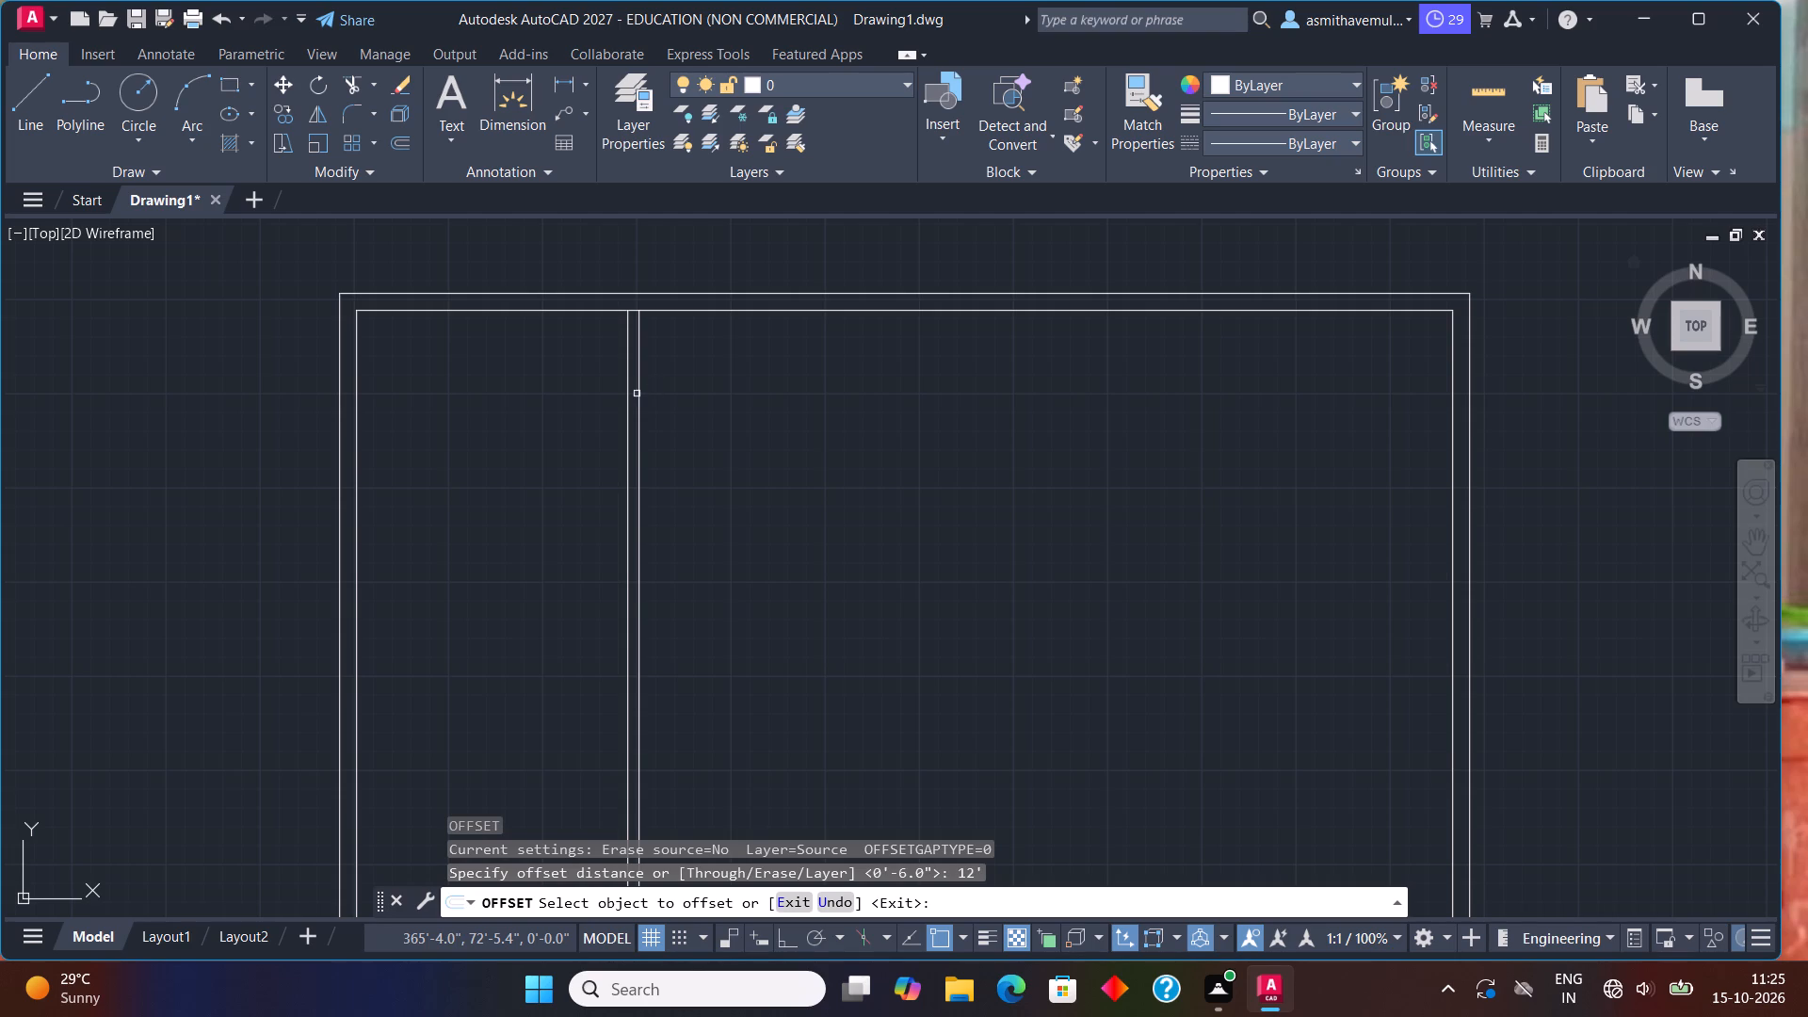
click(636, 394)
click(740, 377)
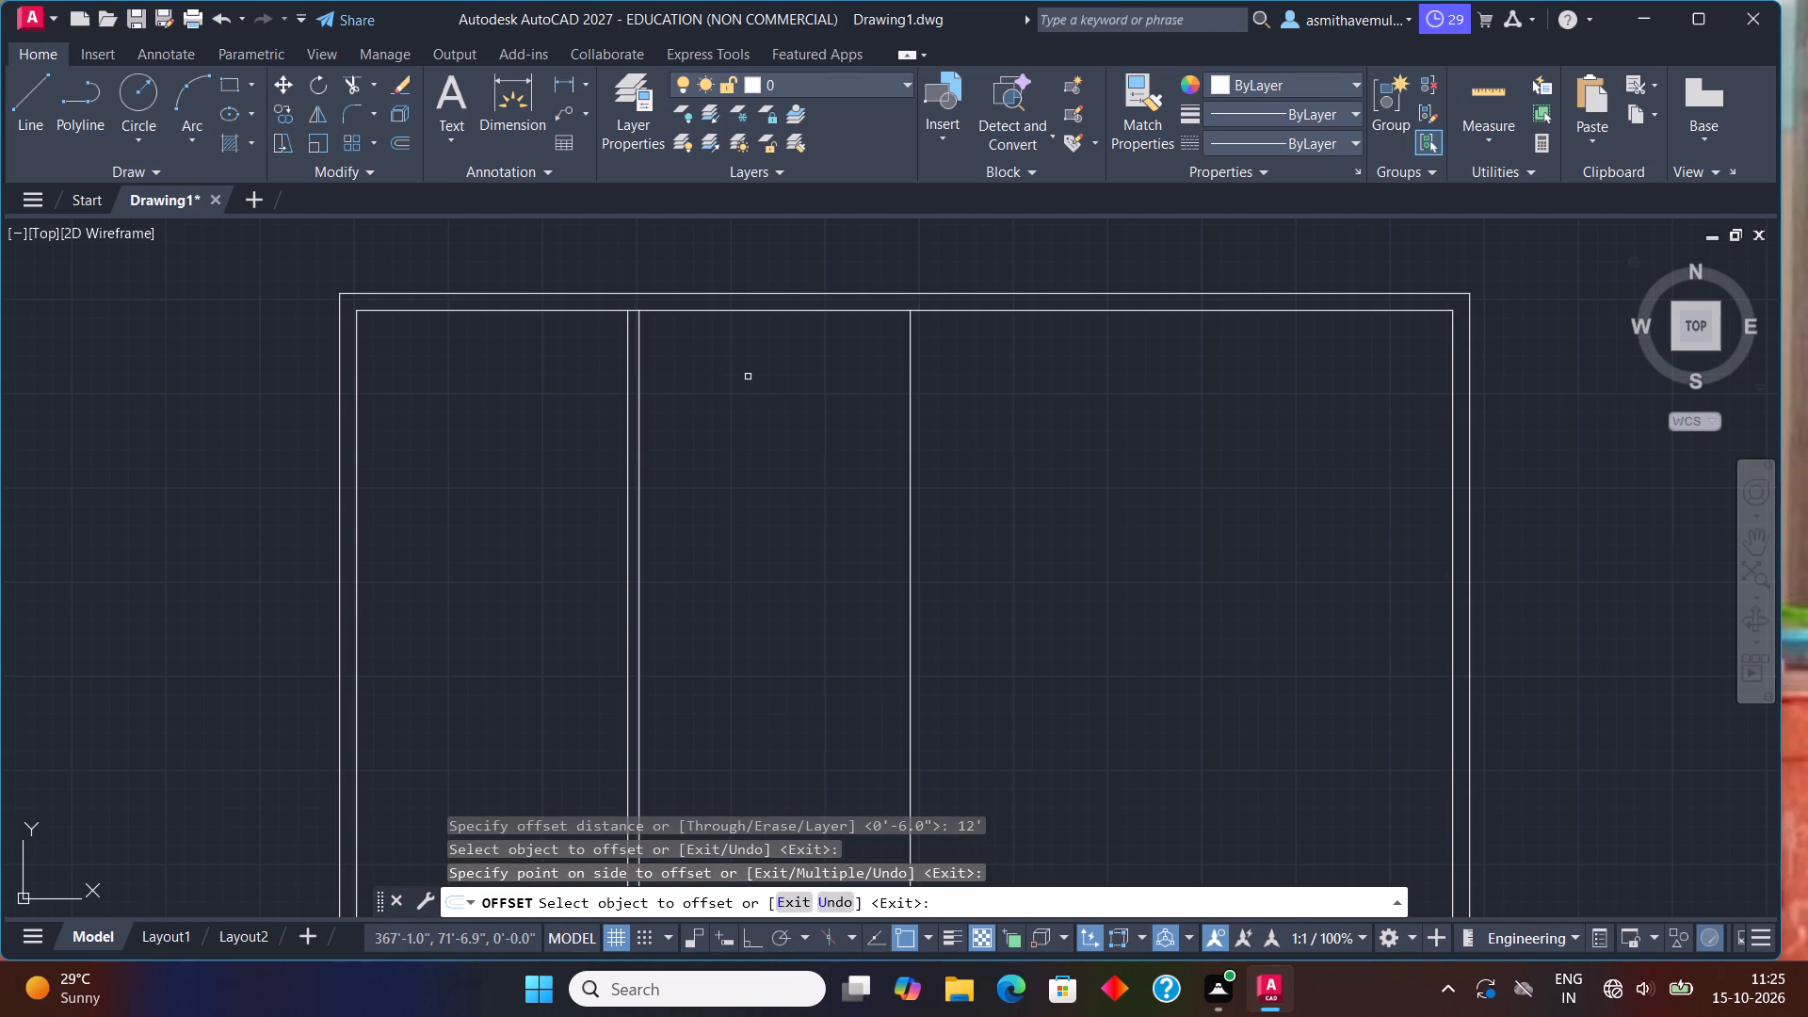
key(Escape)
Offset the second room's right-hand line 6" to the right to form the second partition wall.
key(o)
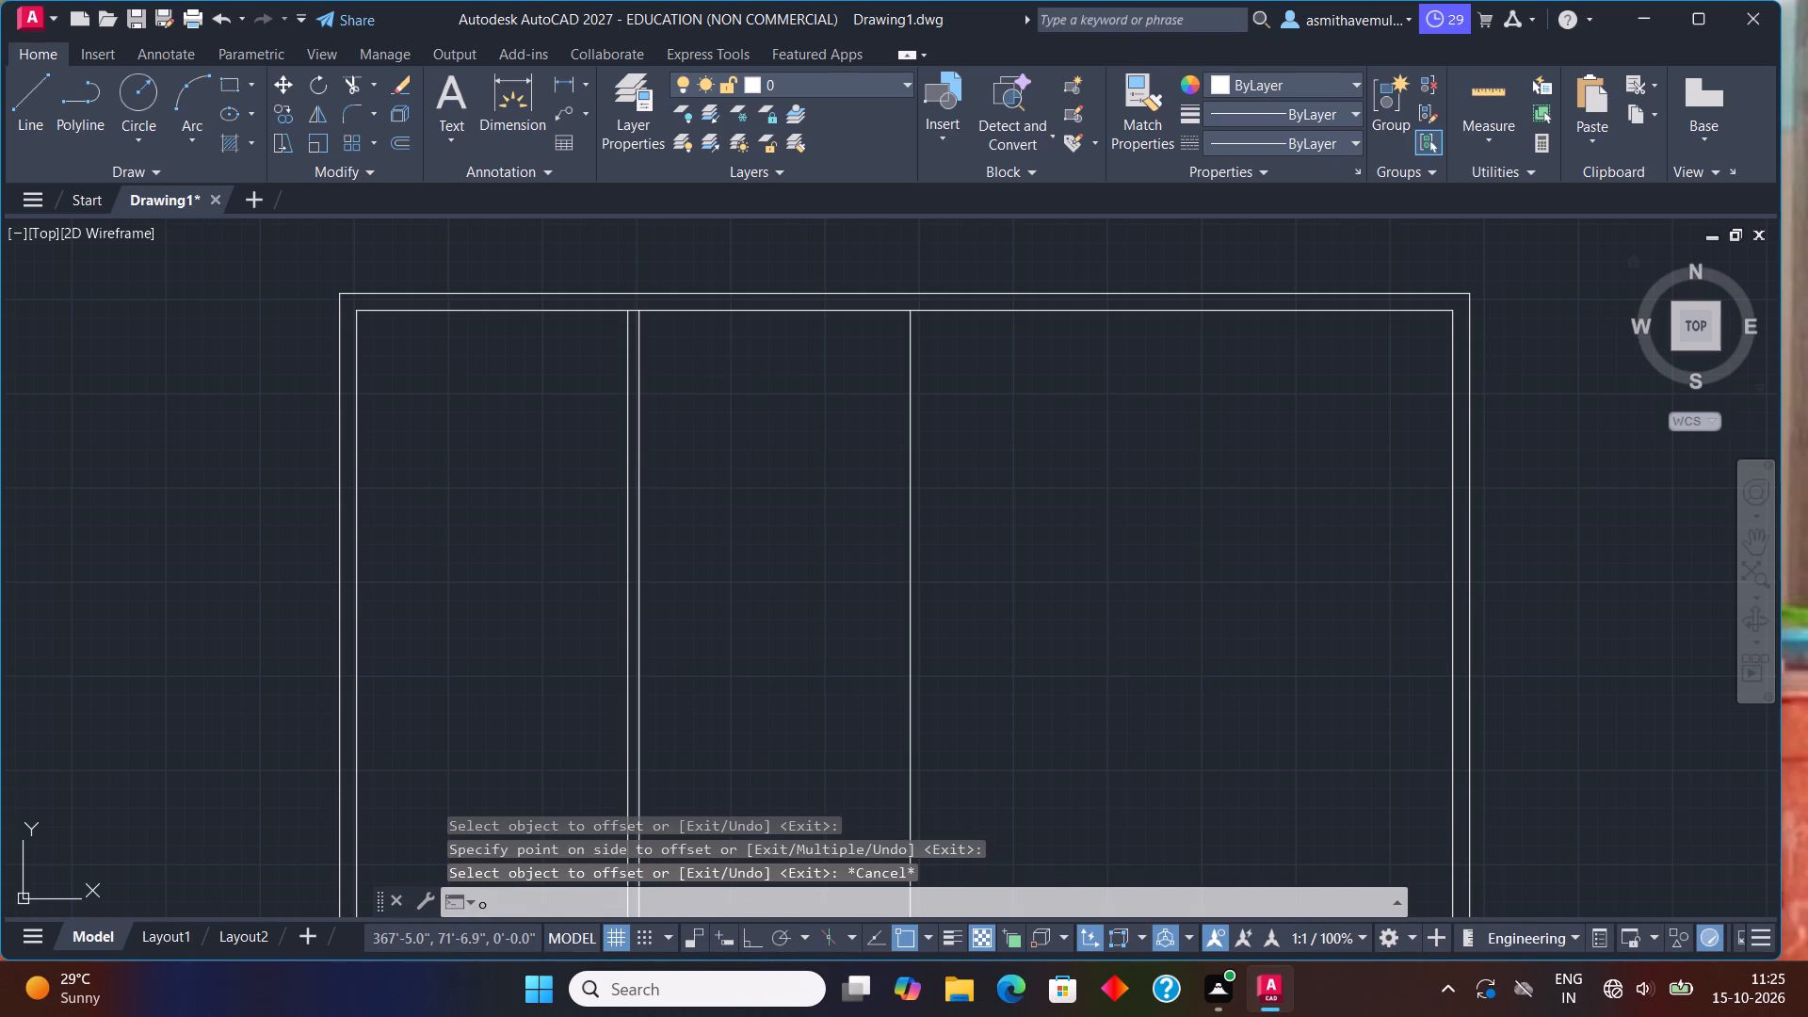
key(Return)
key(6)
key(shift+quotedbl)
key(Return)
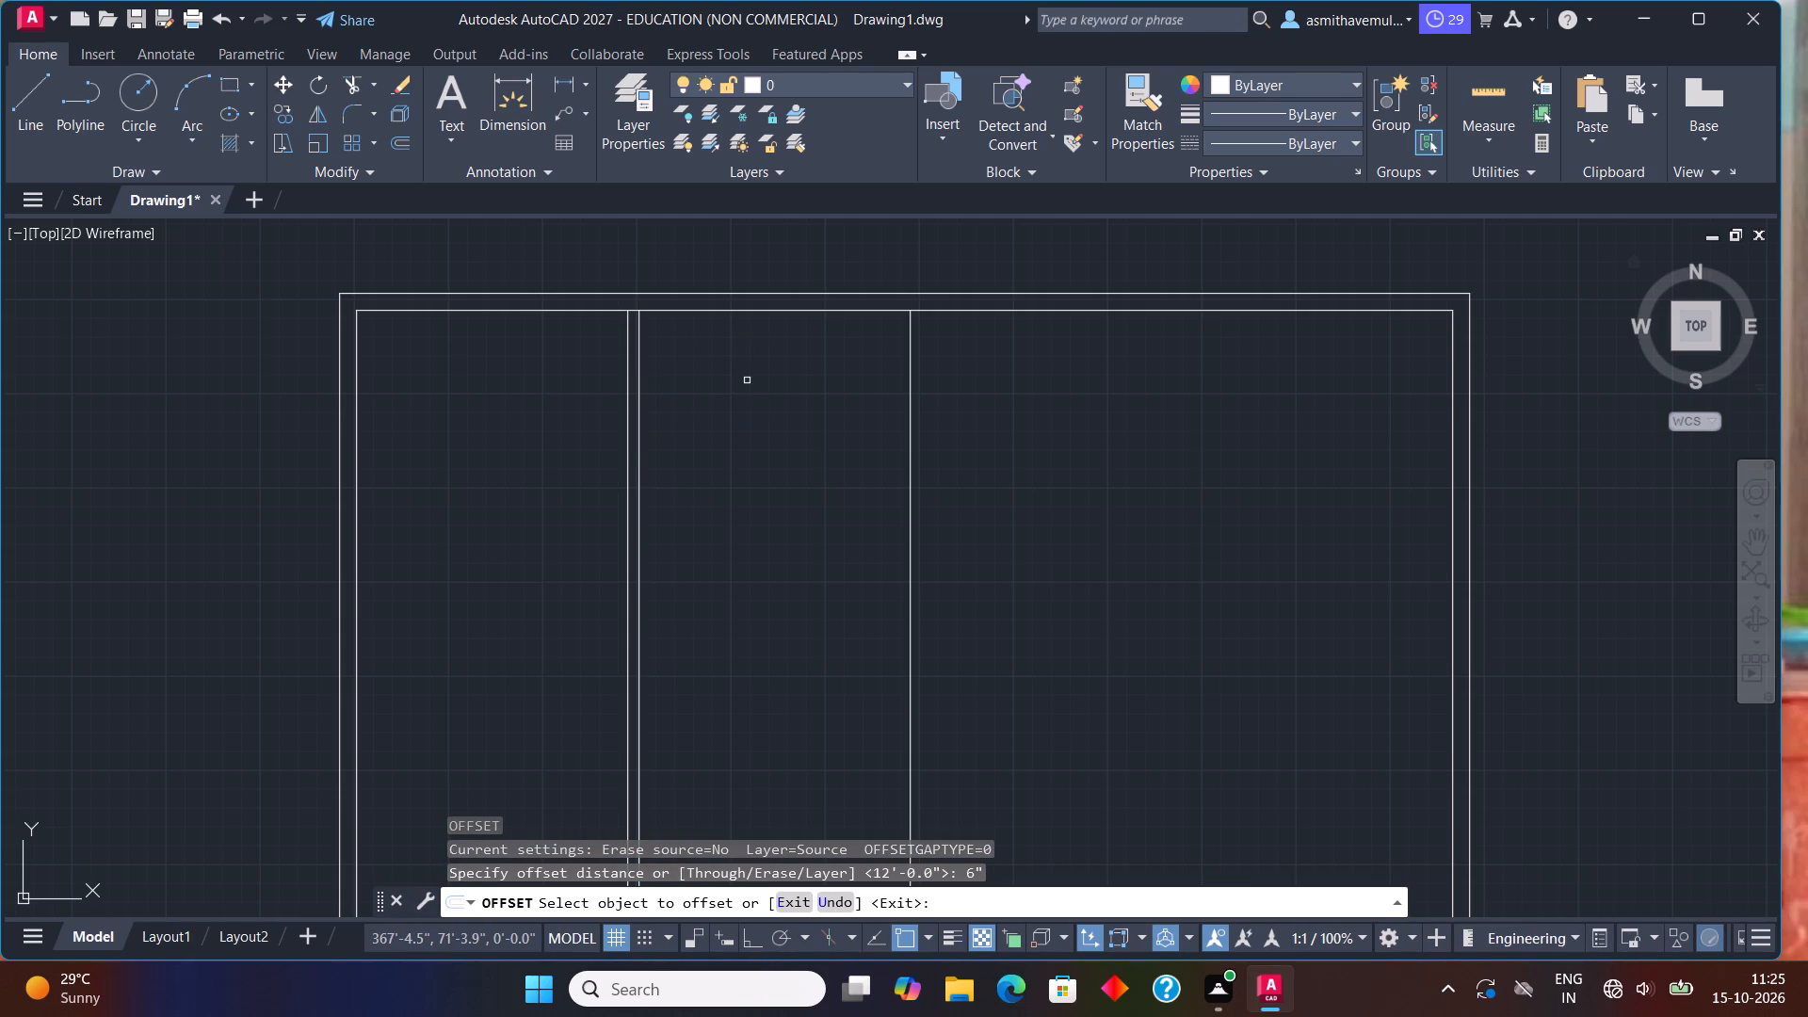
click(909, 446)
click(1055, 476)
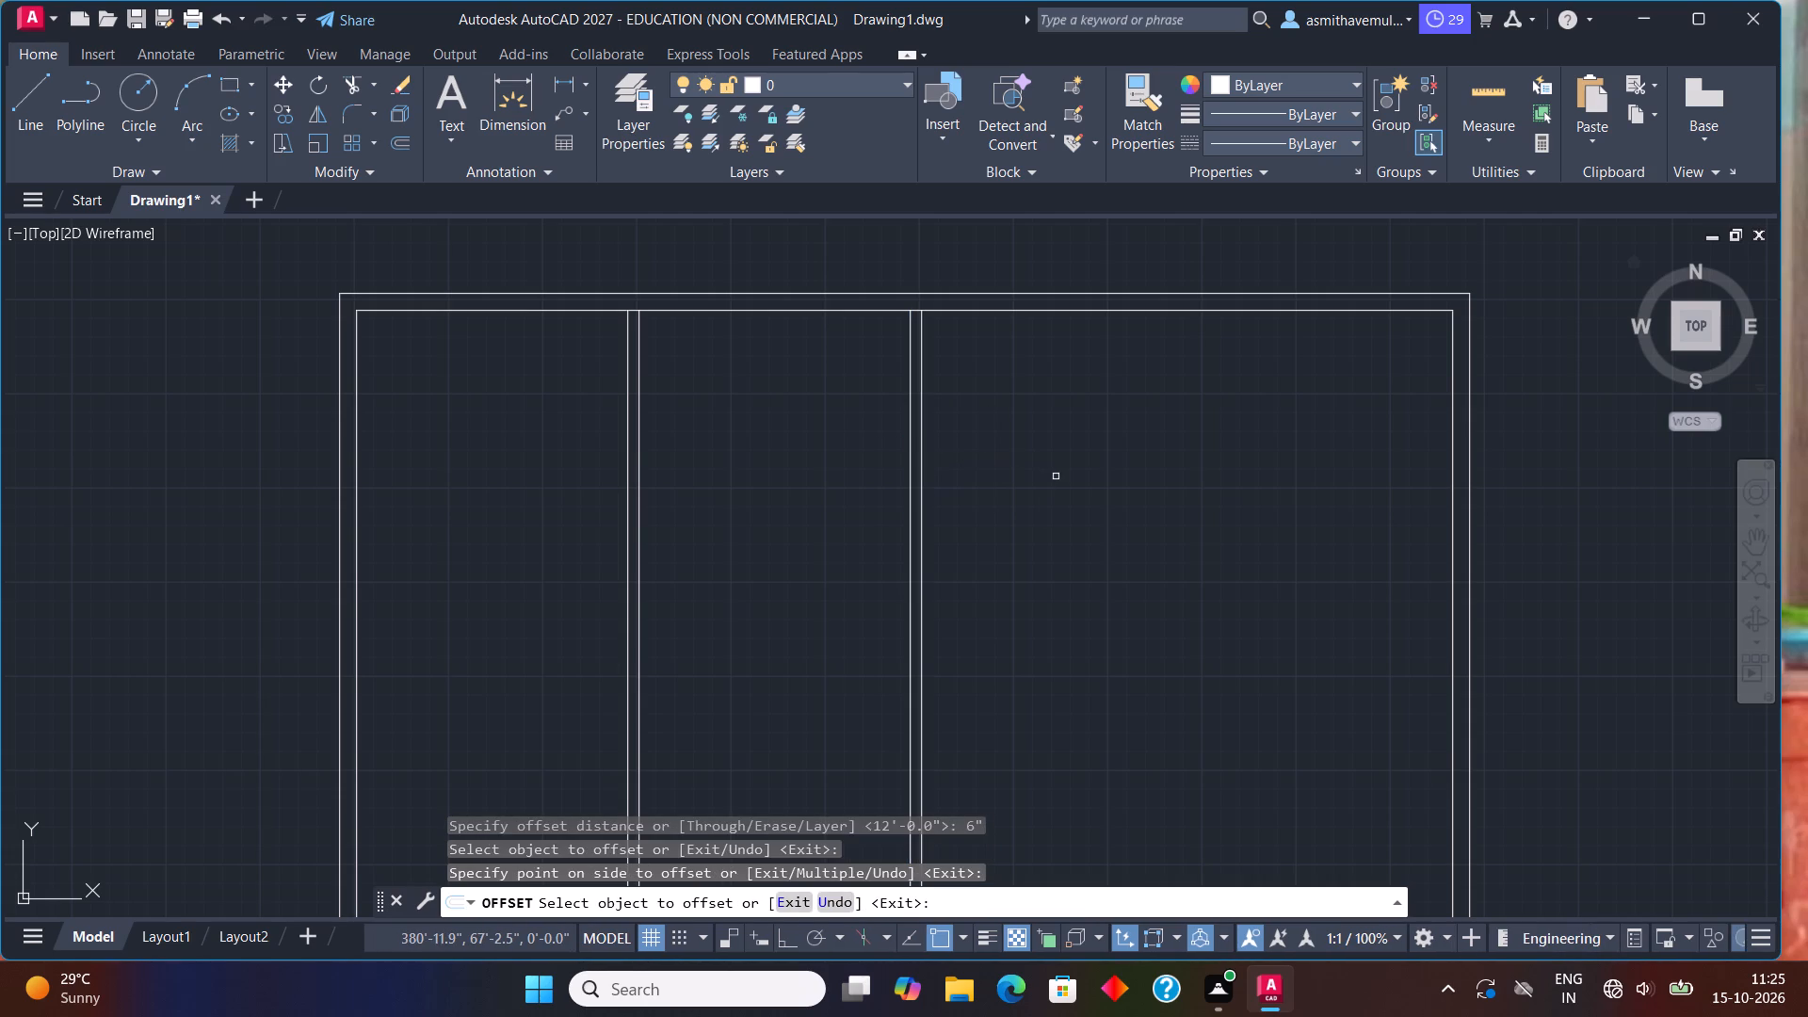
key(Escape)
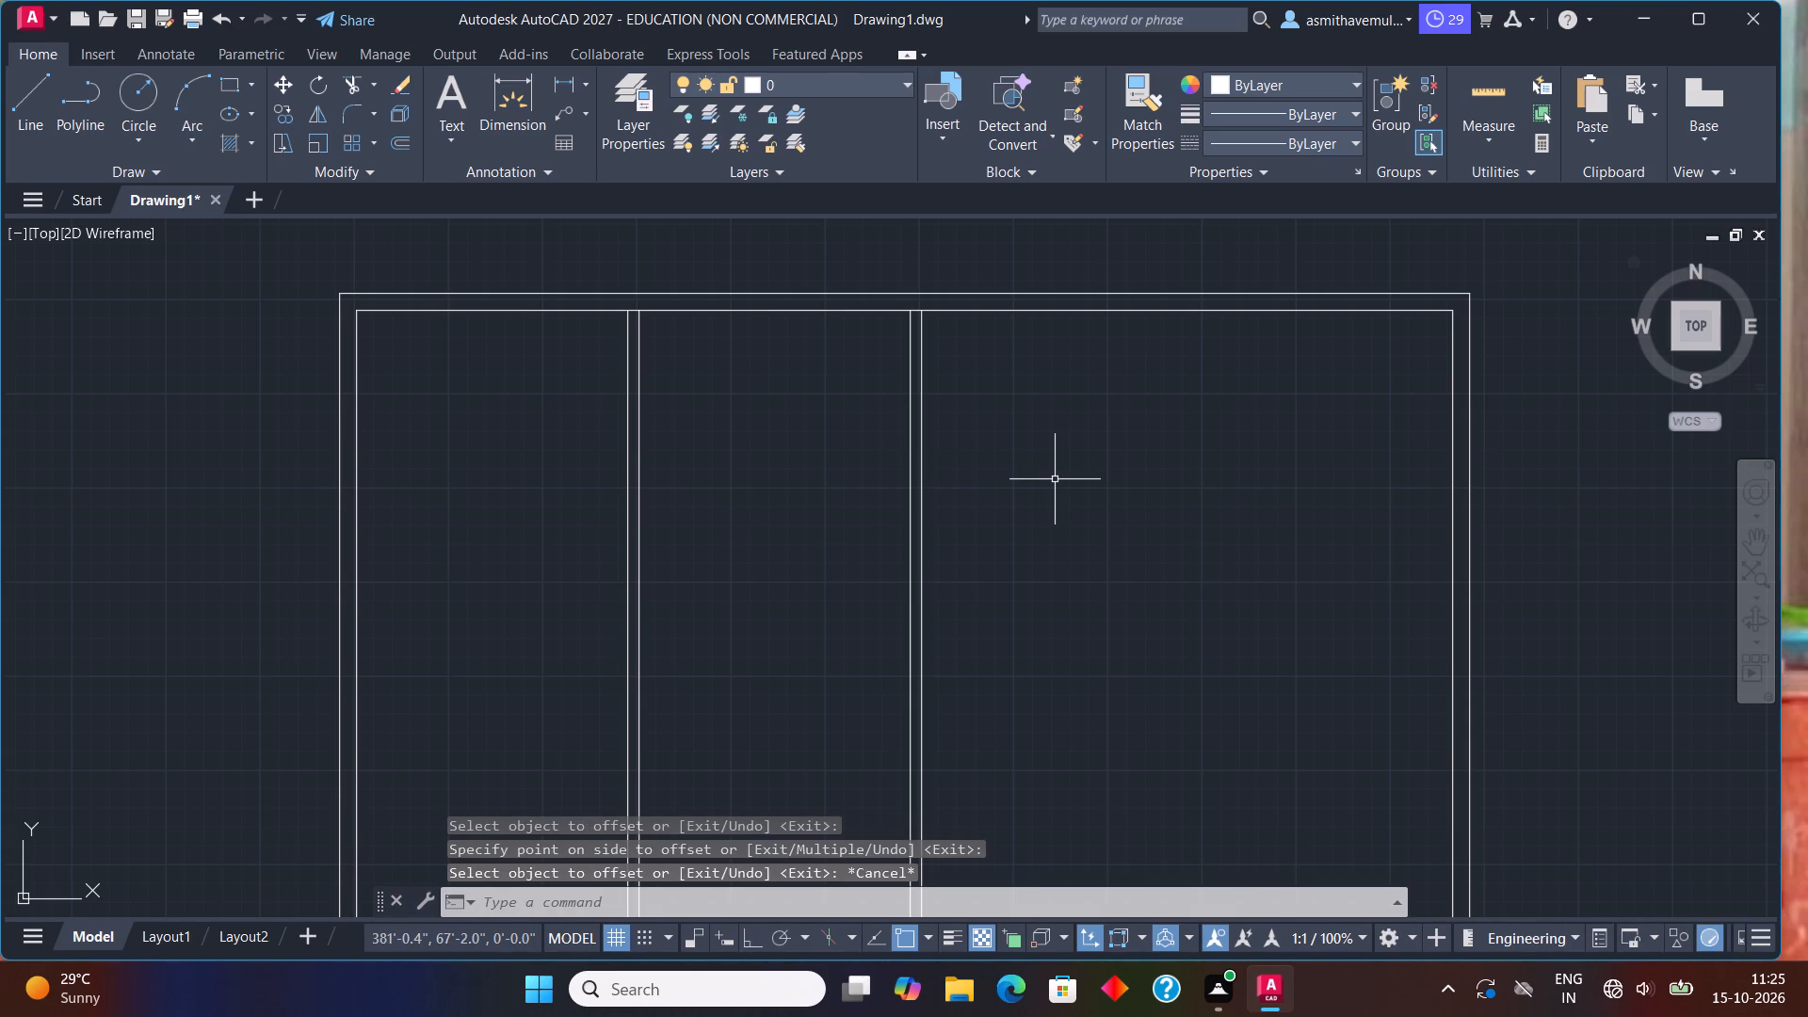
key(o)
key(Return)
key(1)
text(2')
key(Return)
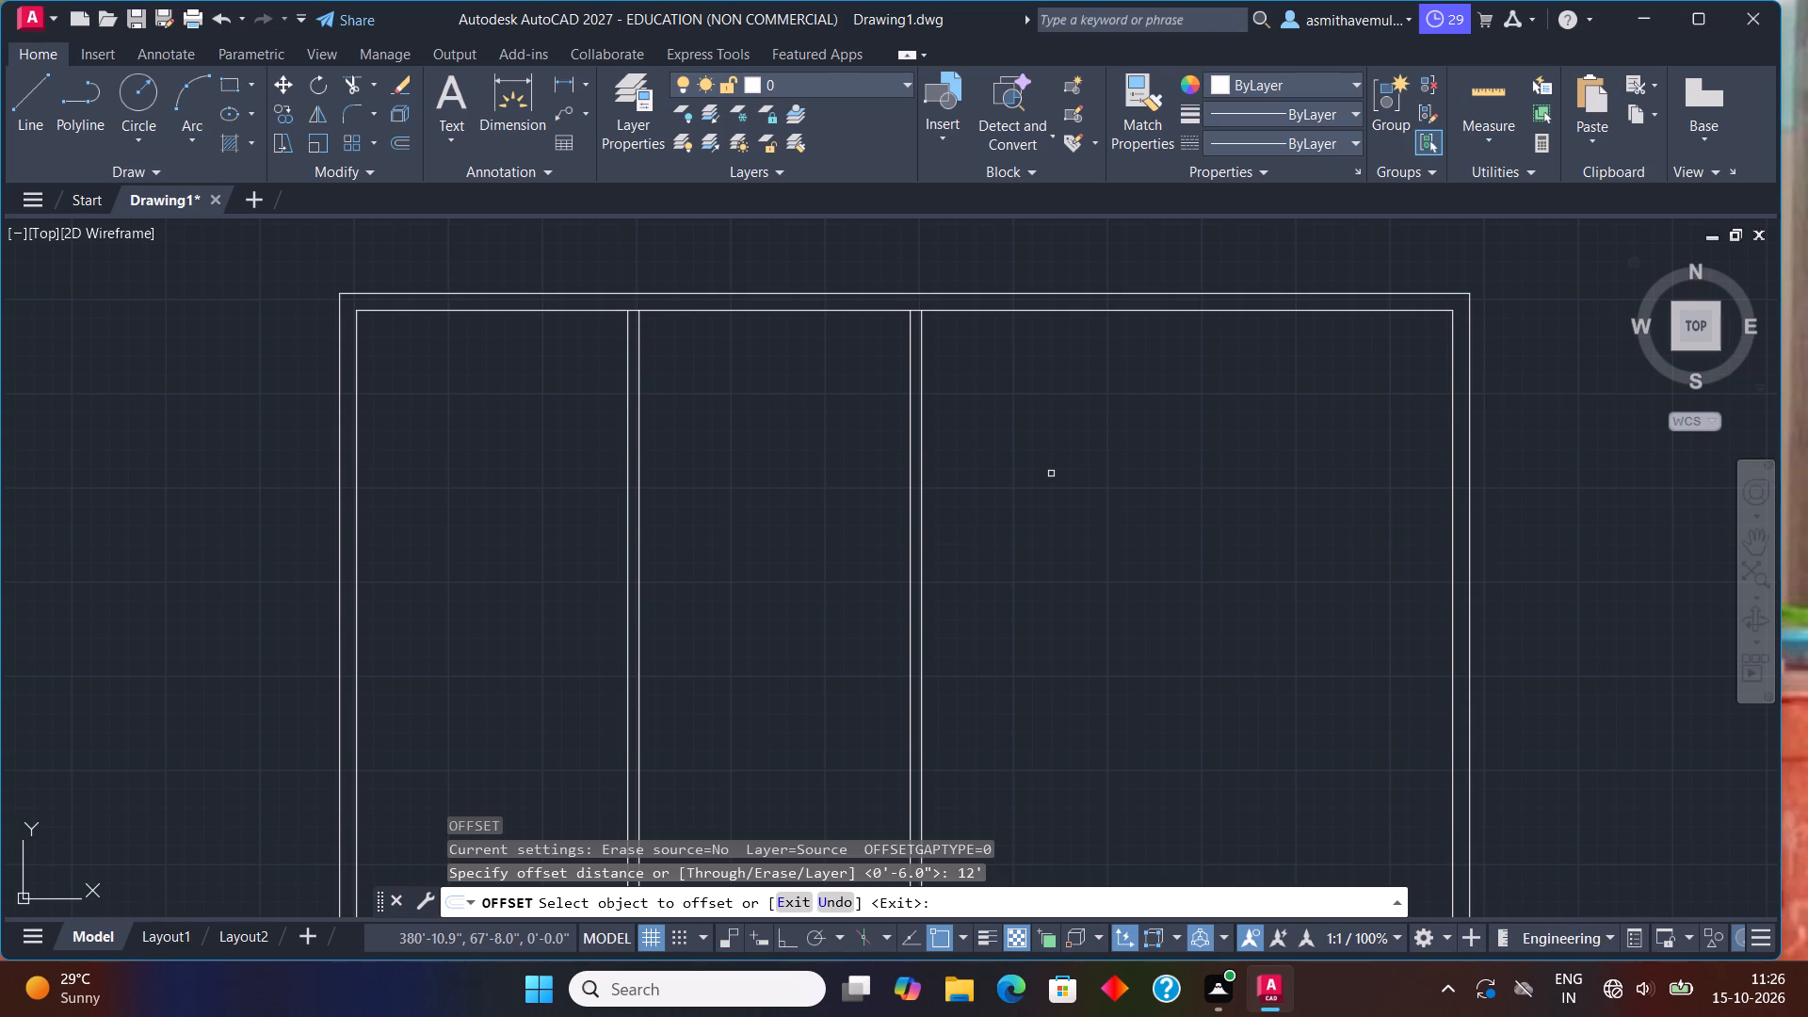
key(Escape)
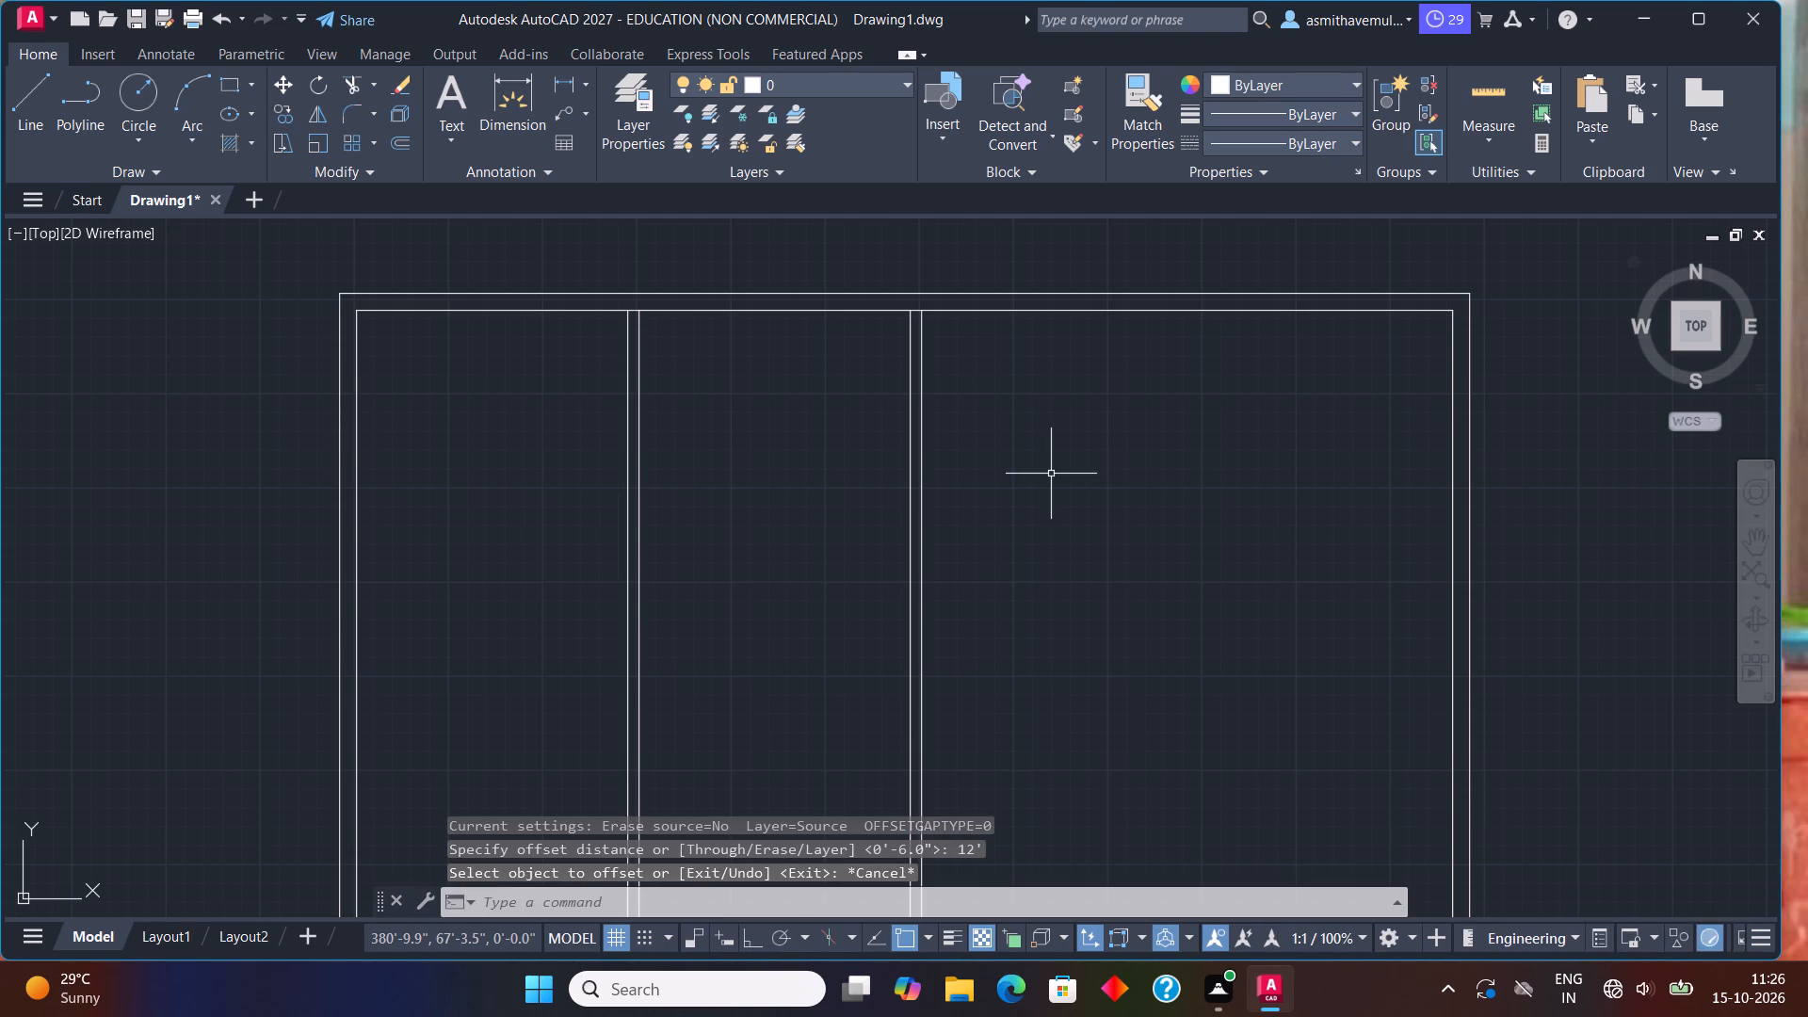
Offset the second partition wall's right face 12' to the right to mark the third room's width.
key(o)
key(Return)
text(12)
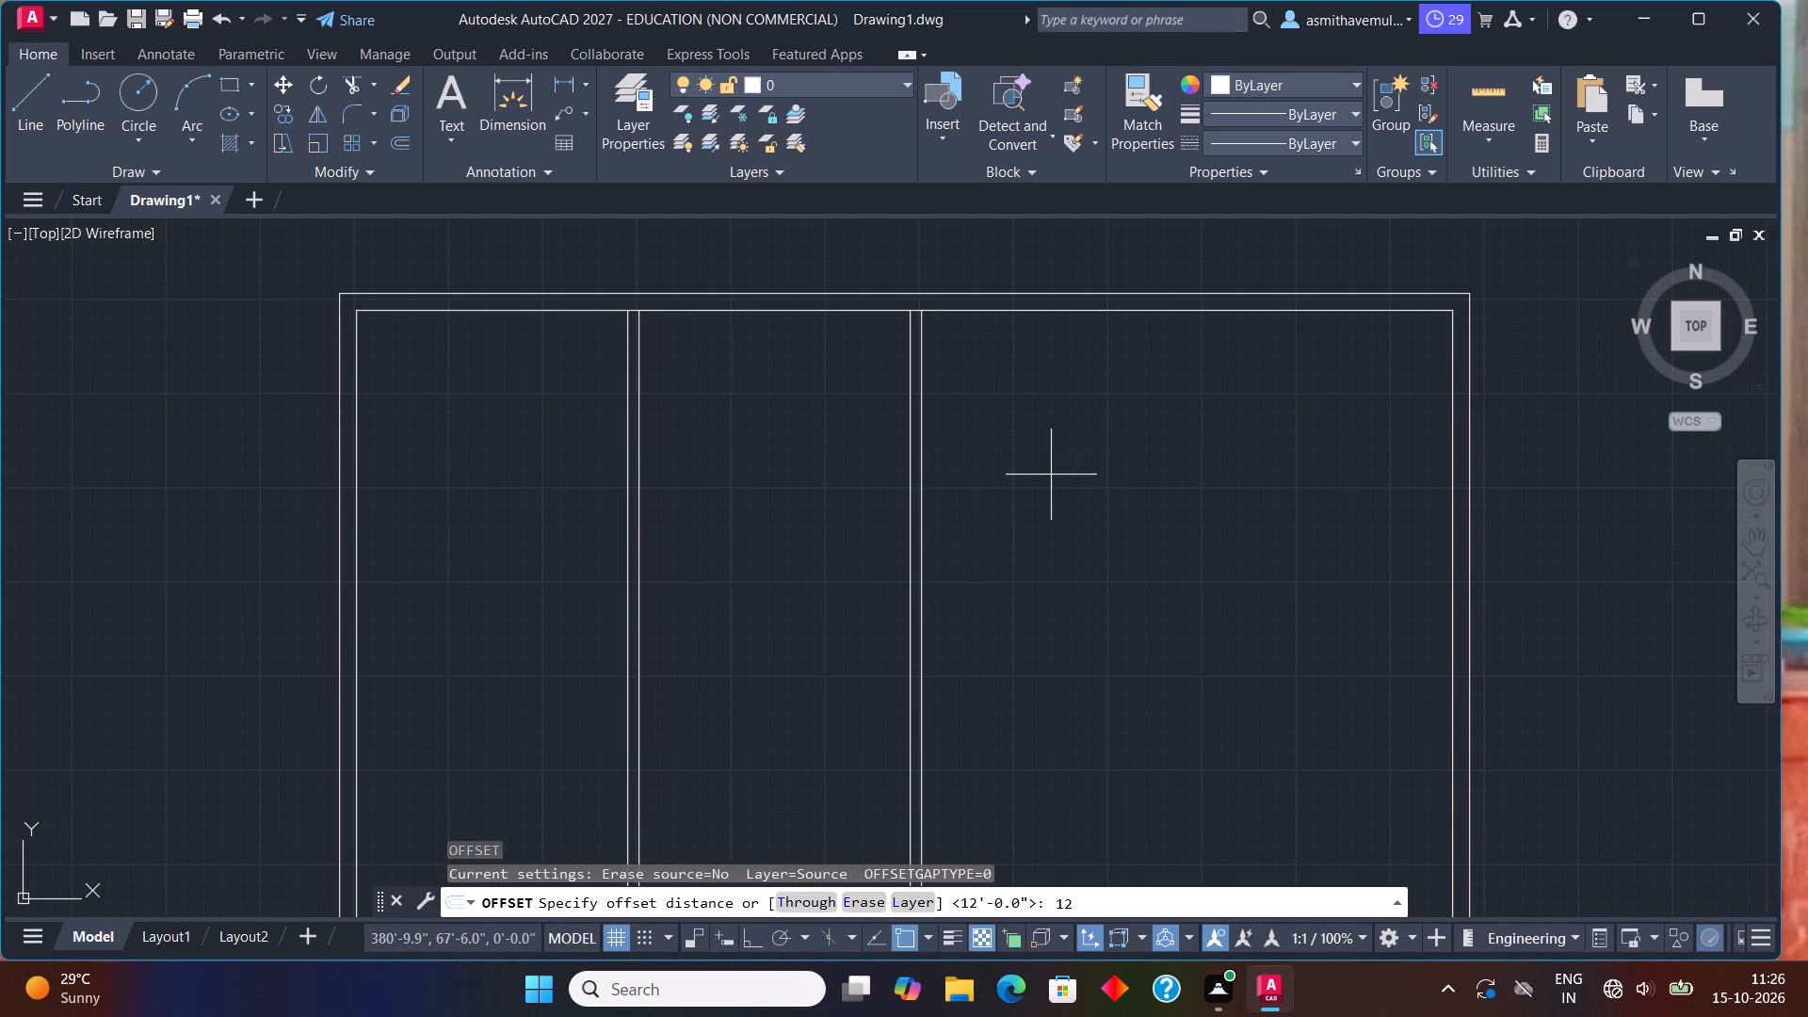
key(apostrophe)
key(Return)
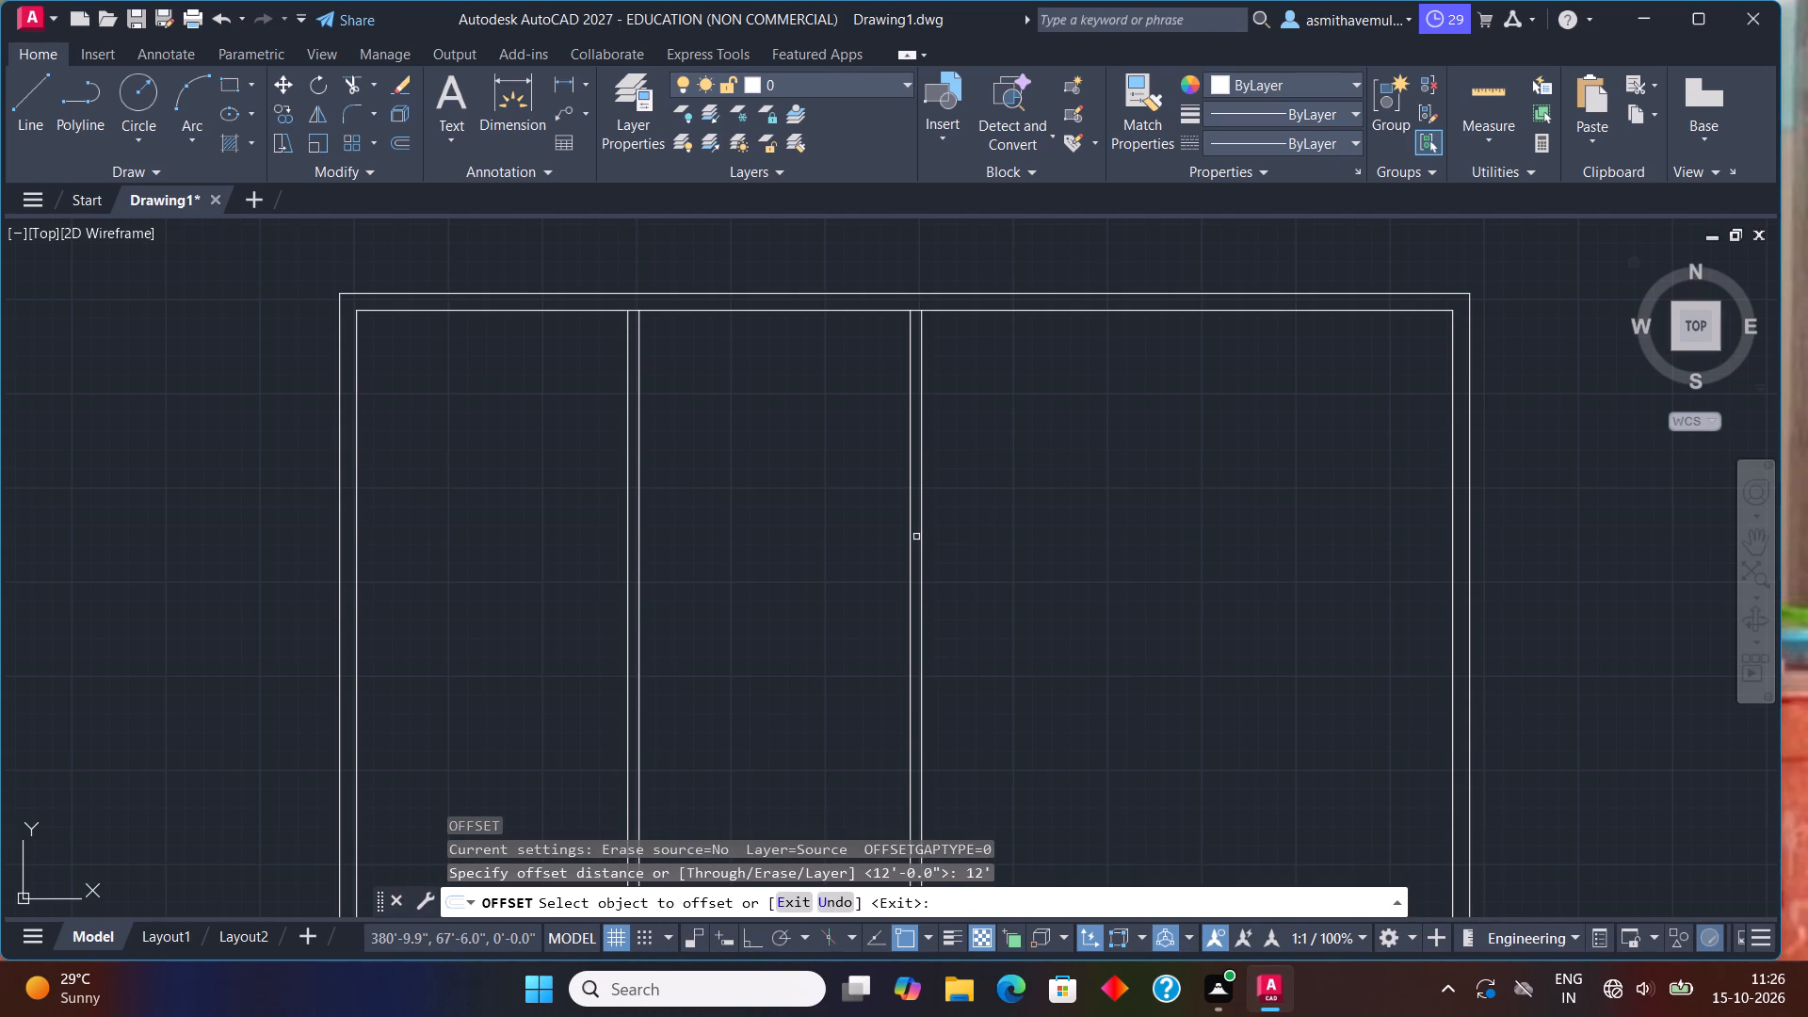
click(919, 536)
click(975, 536)
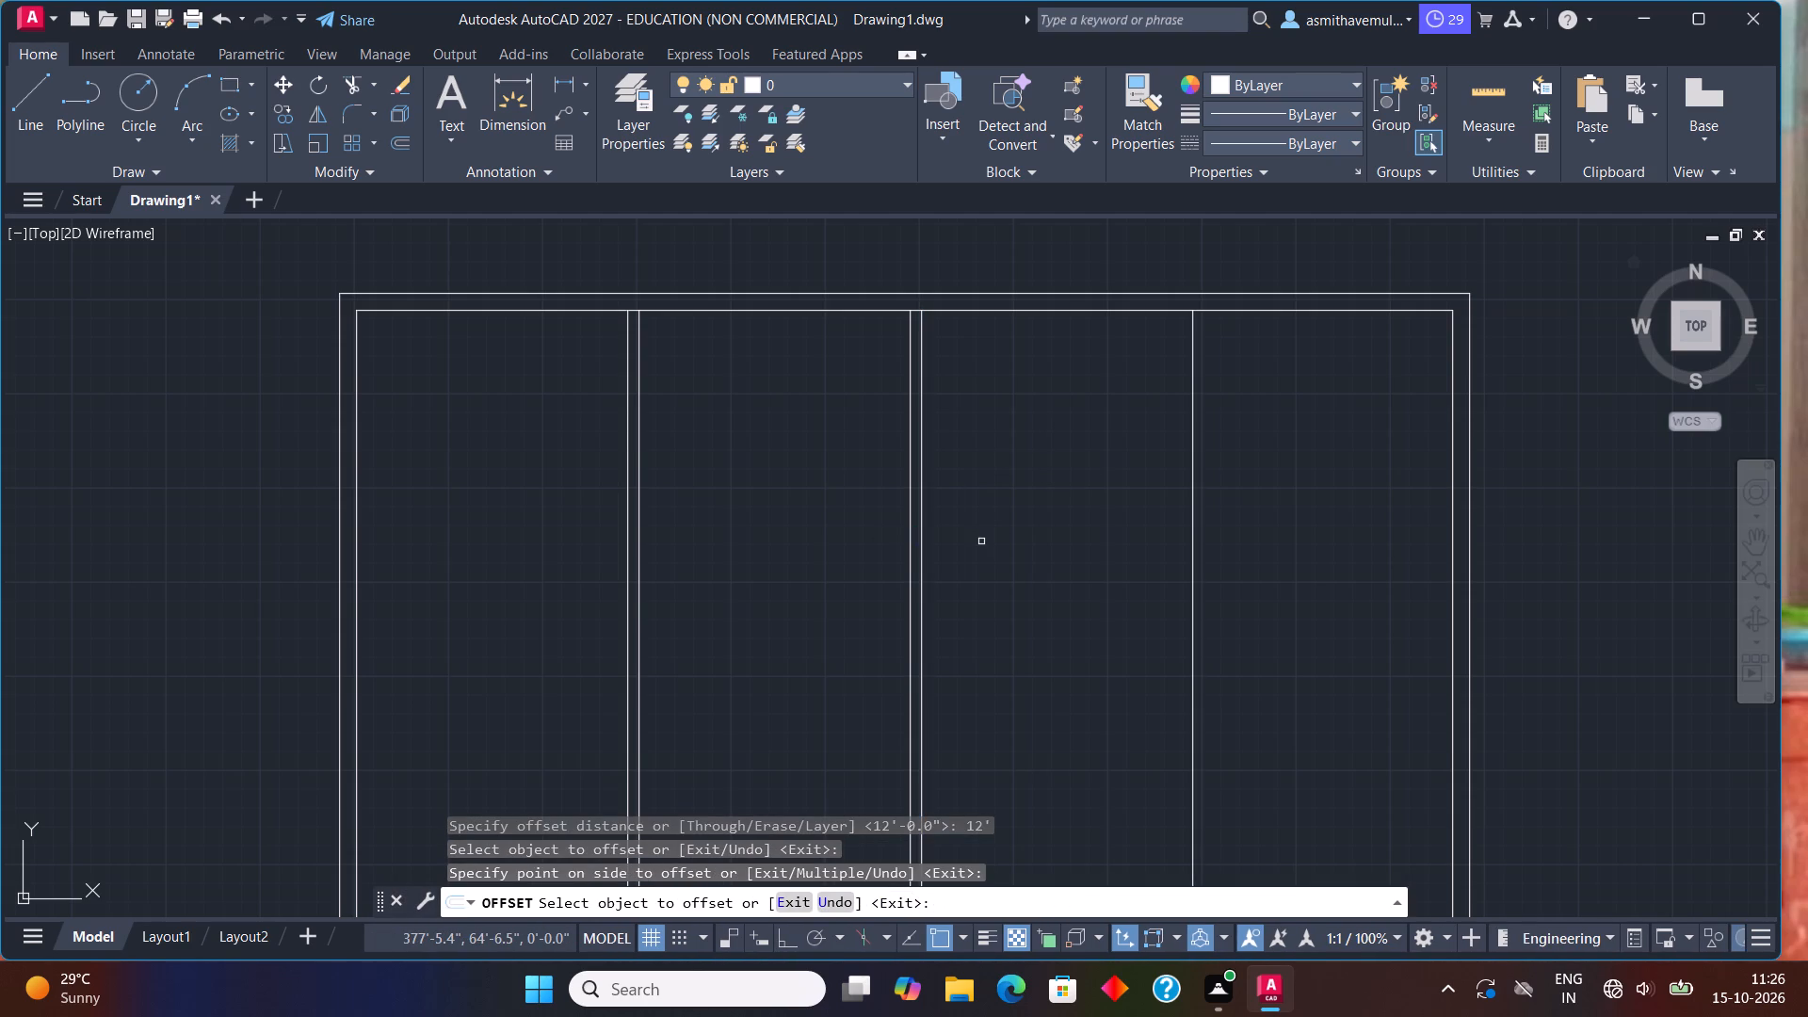
key(Escape)
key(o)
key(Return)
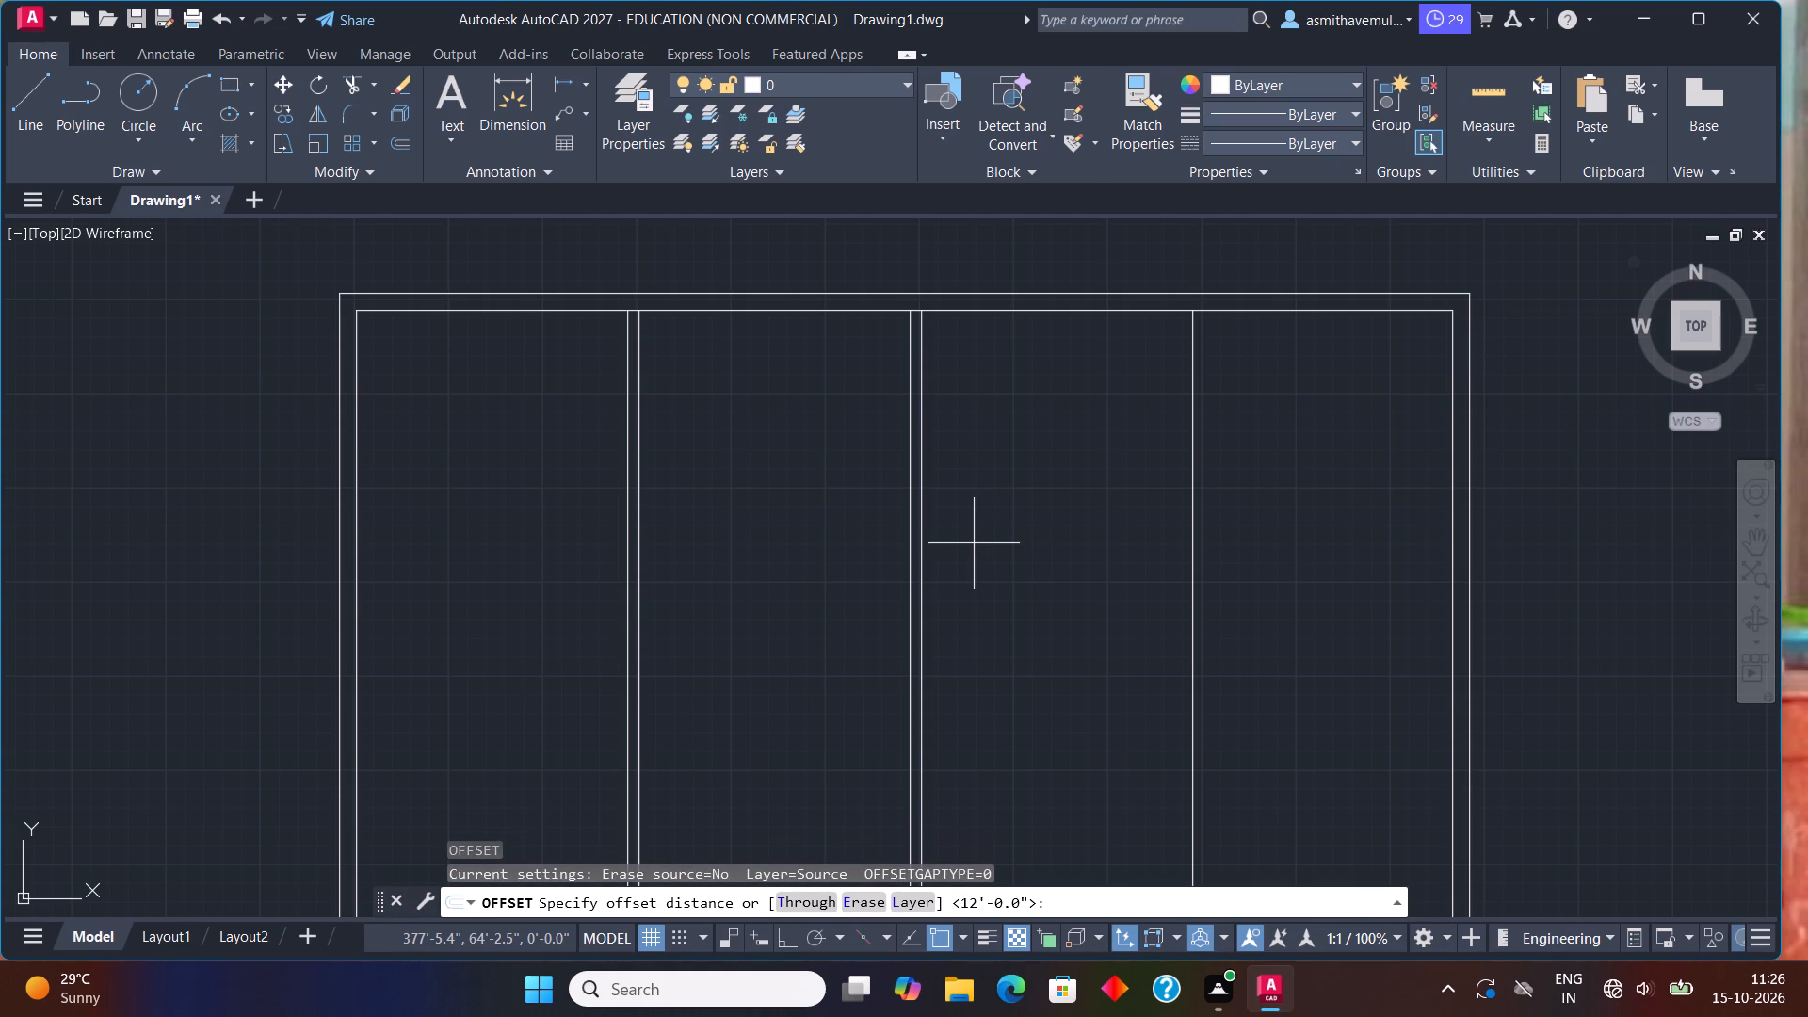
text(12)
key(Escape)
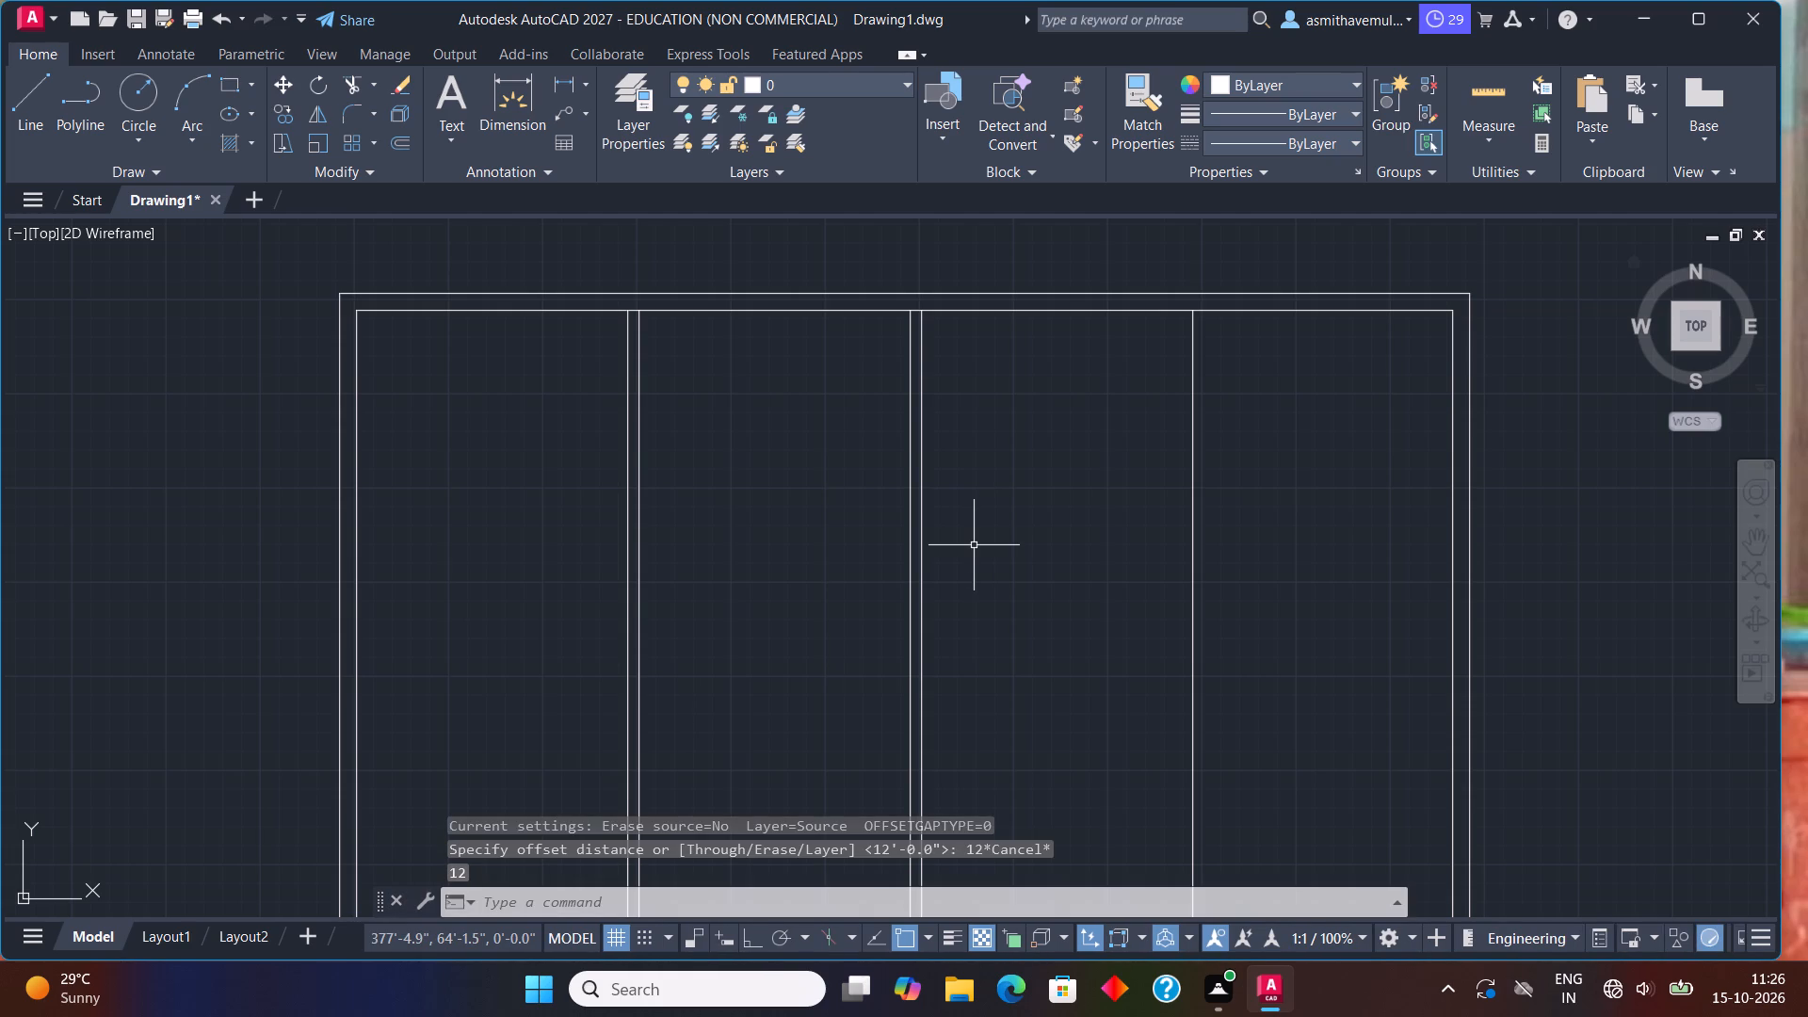
Offset the third room's right-hand line 6" to the right to form the third partition wall.
key(o)
key(Return)
key(6)
key(shift+quotedbl)
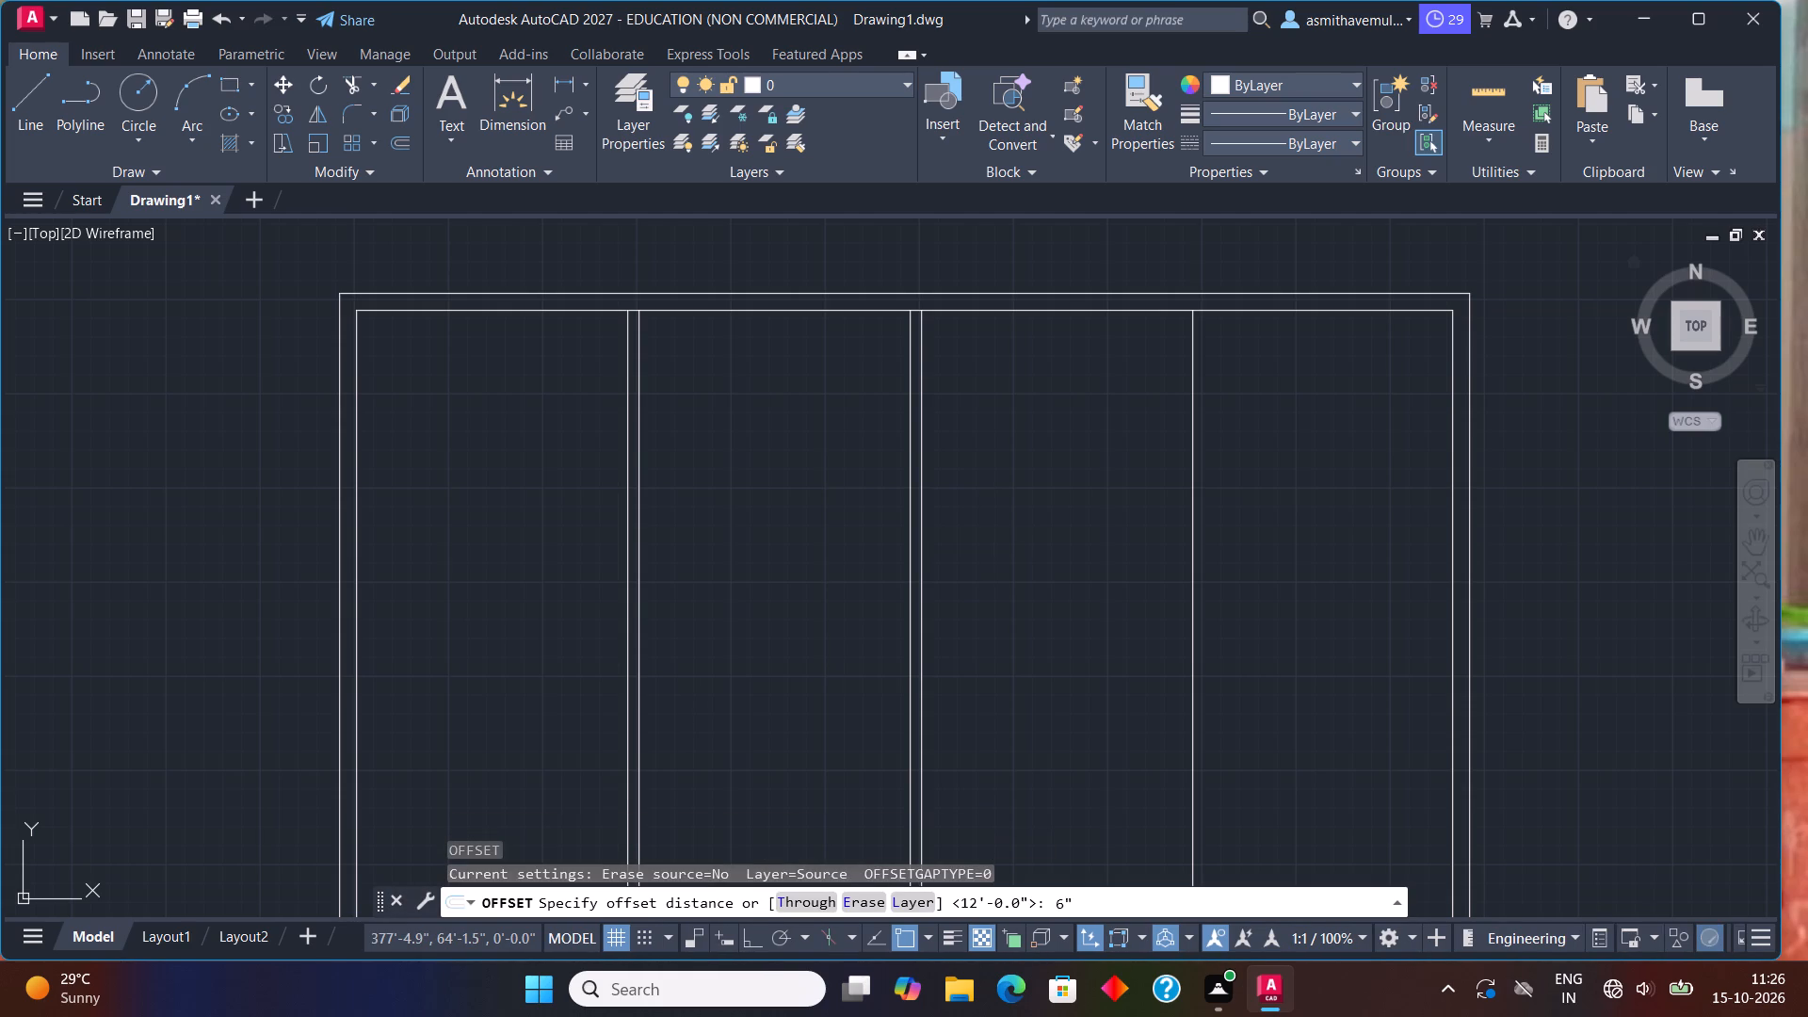
key(Return)
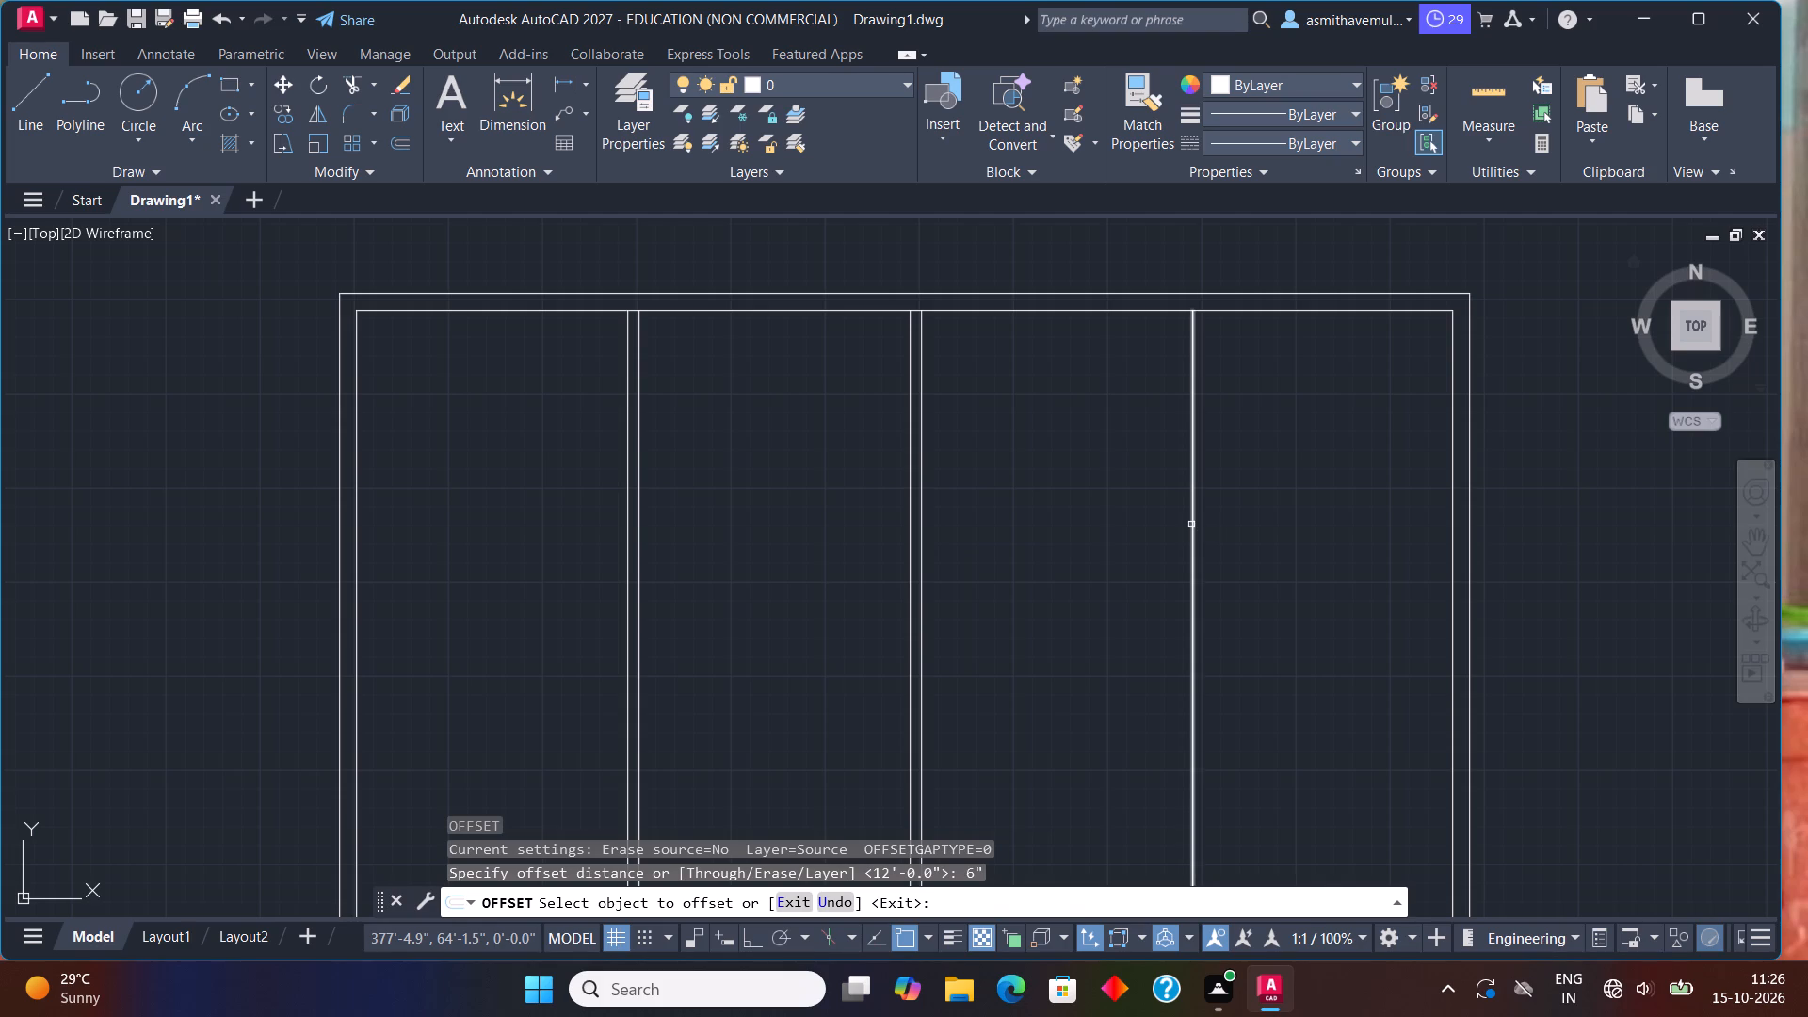
drag(1191, 523, 1208, 519)
click(1260, 498)
key(Escape)
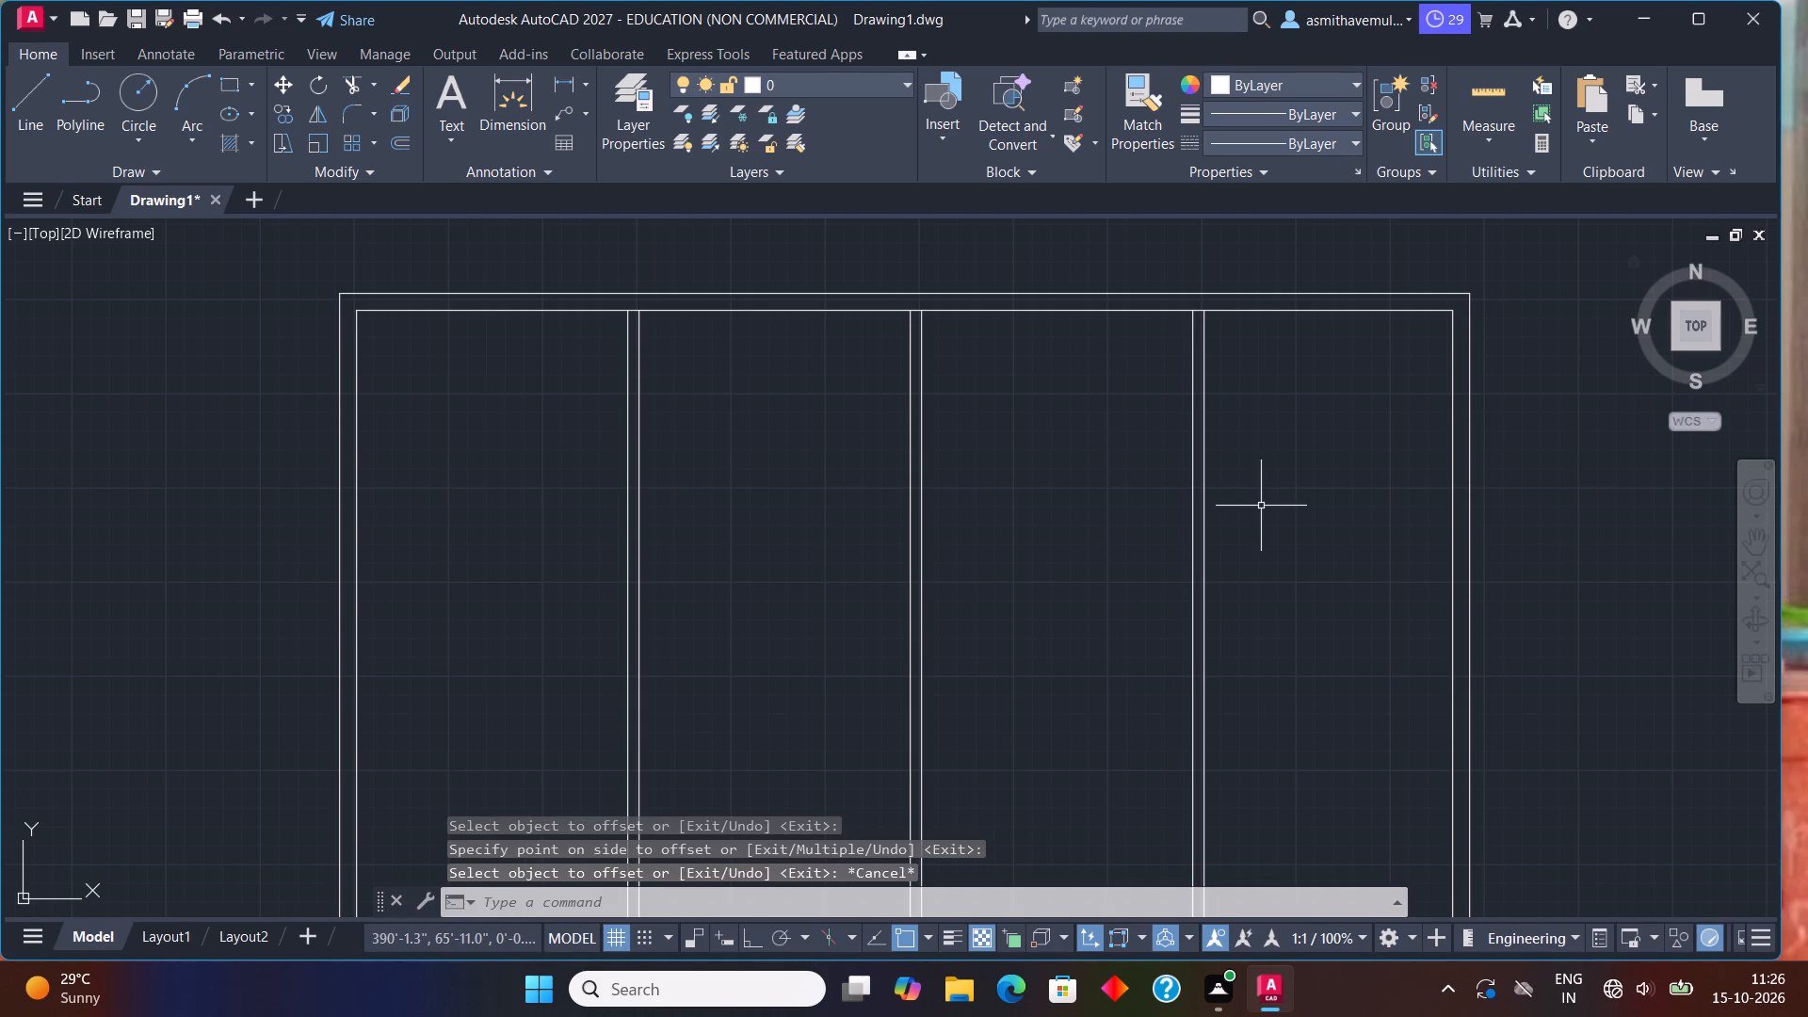
Preview a linear dimension from the third partition wall's right face to the outer wall's inner right face, without placing it.
key(d)
text(li)
key(Return)
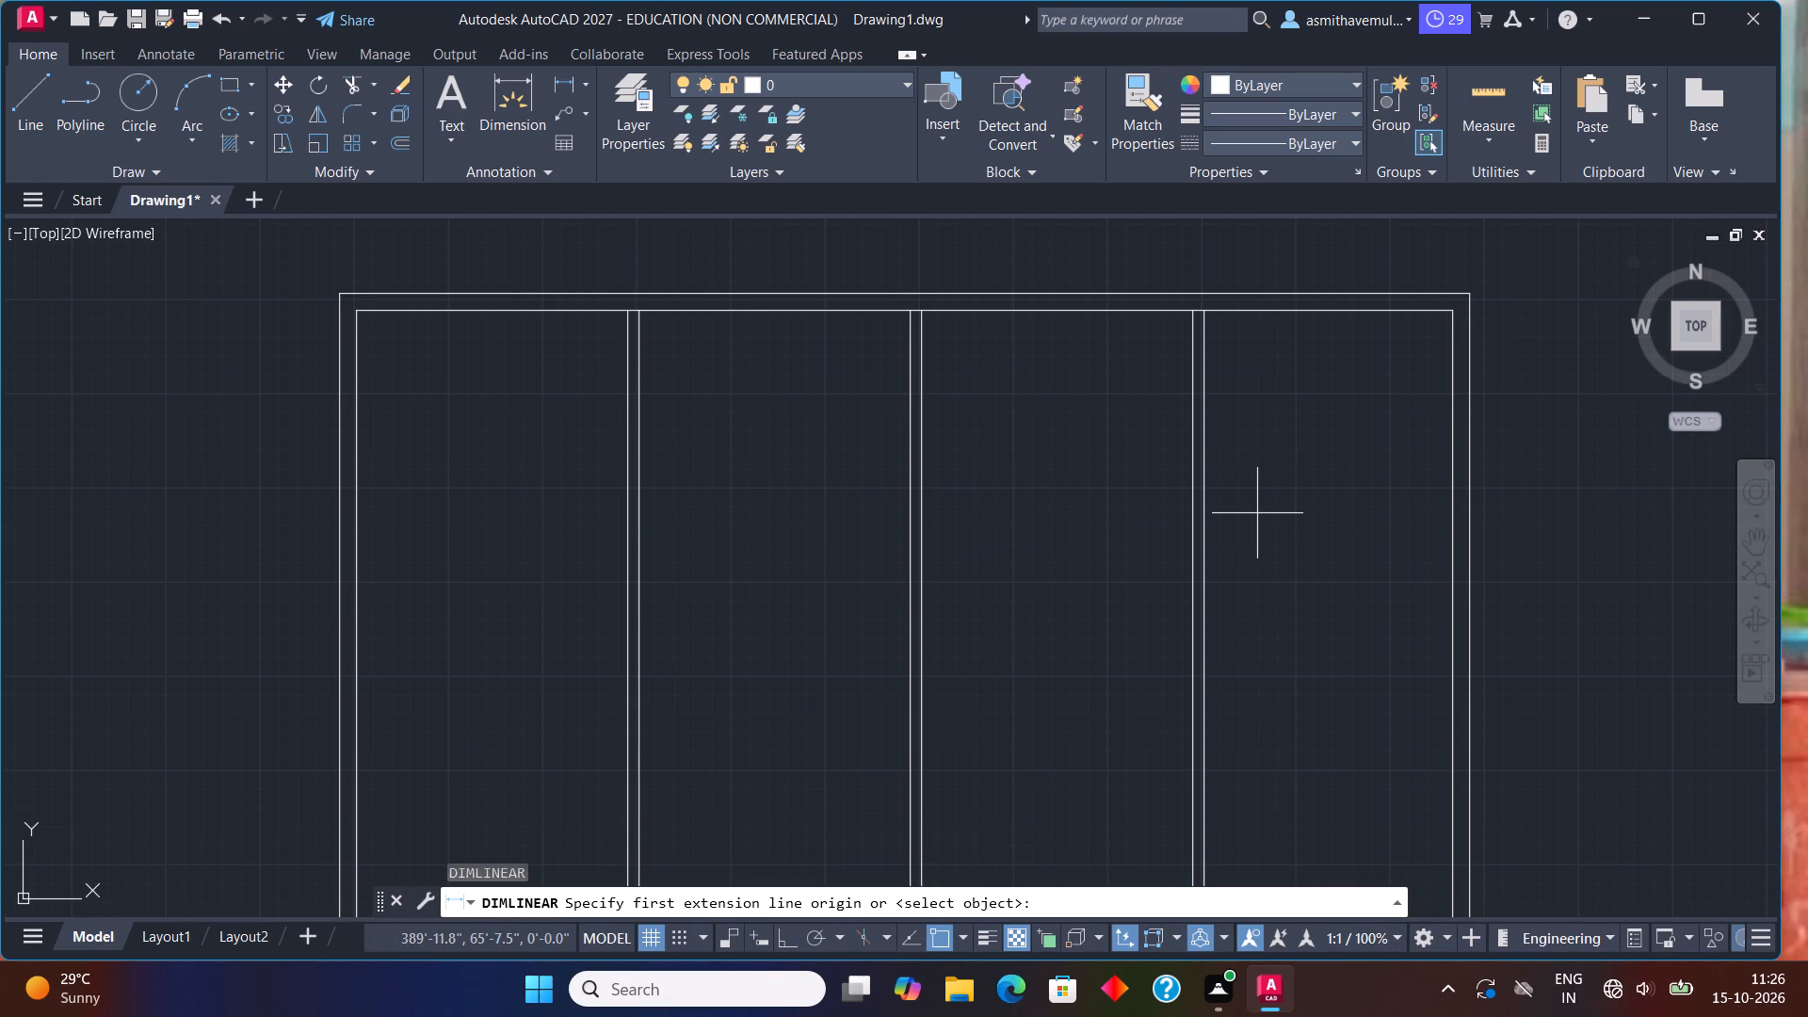
click(1208, 498)
click(1453, 493)
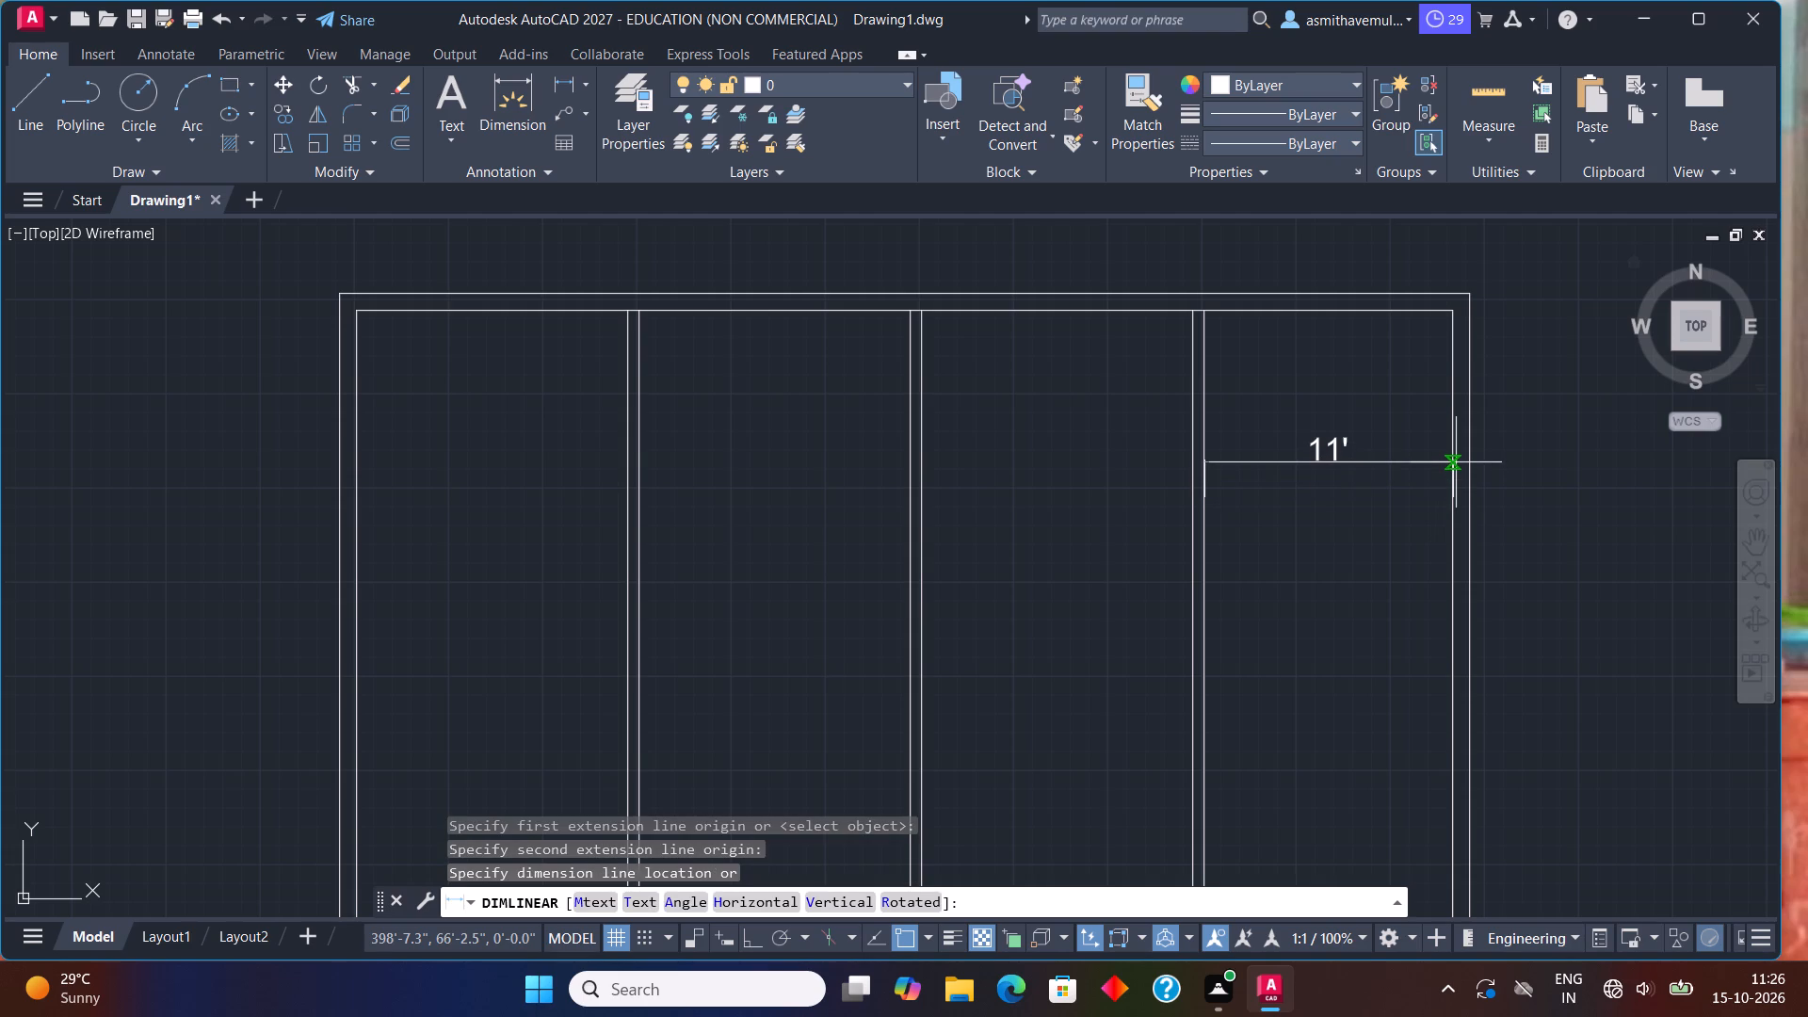
key(Escape)
scroll(1455, 462, up, 1)
scroll(1449, 462, down, 1)
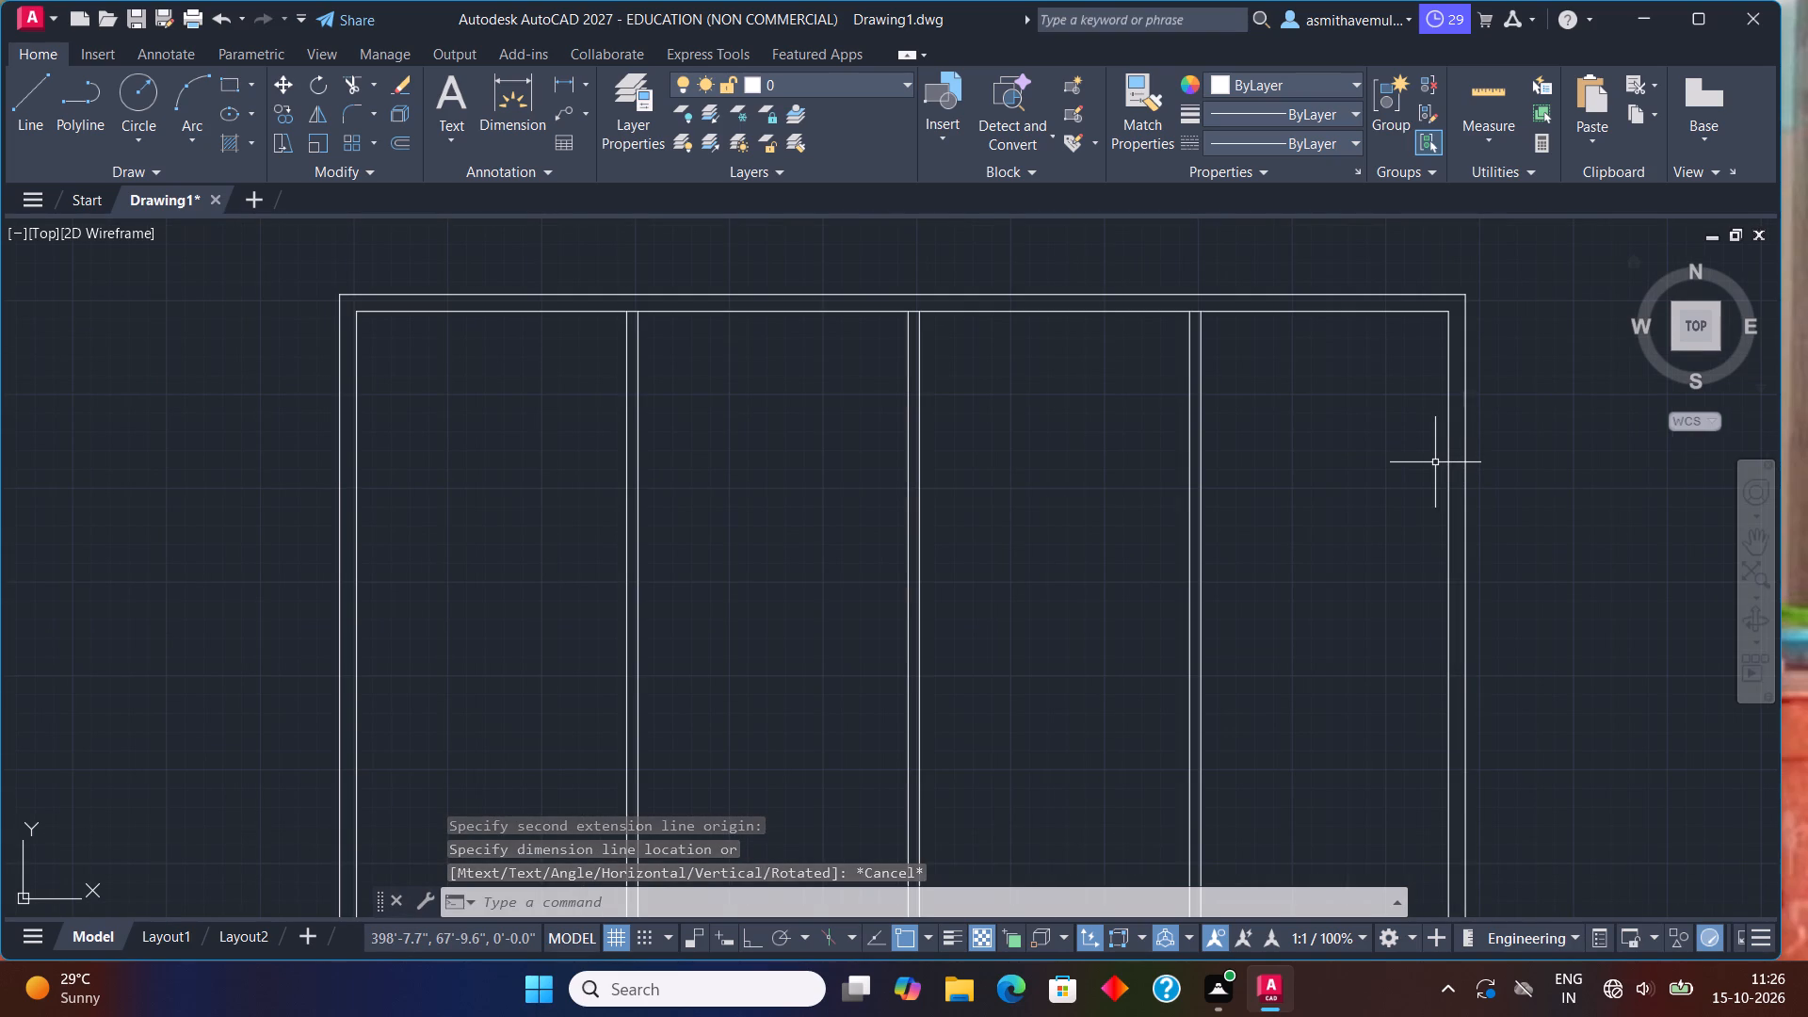
key(Escape)
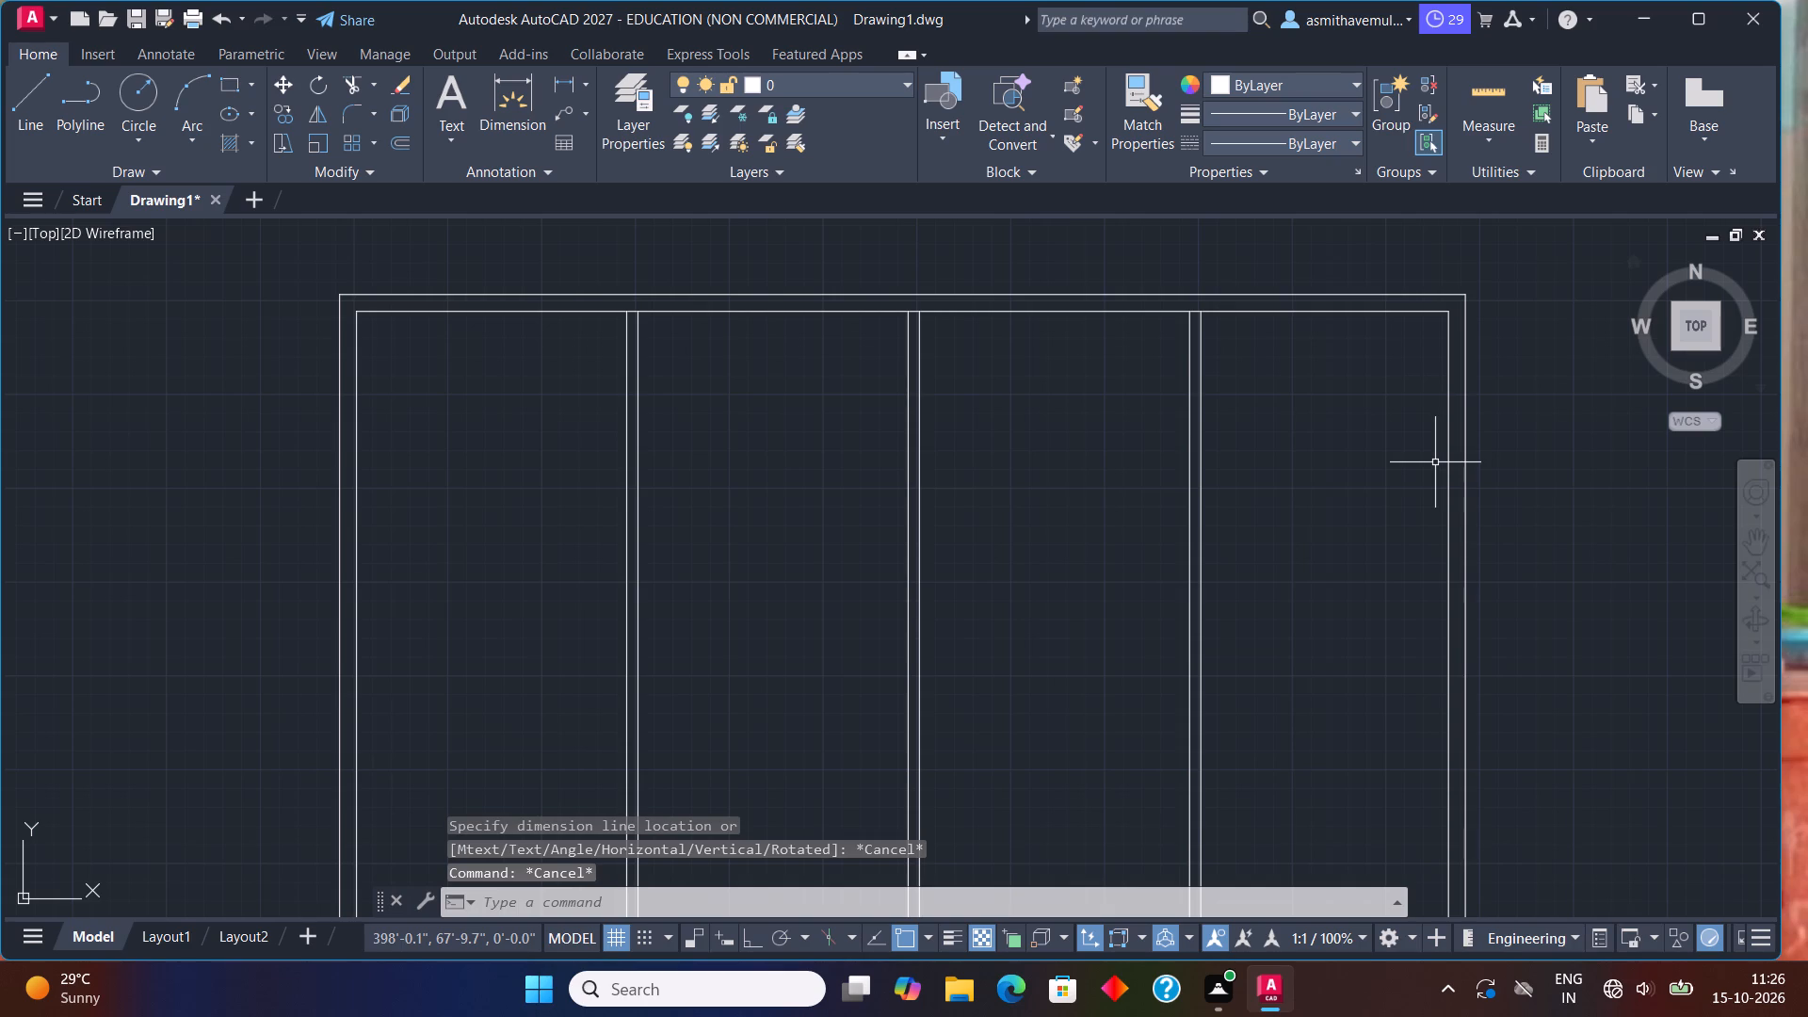
Start another Offset for the floor plan's wall lines.
key(o)
key(Return)
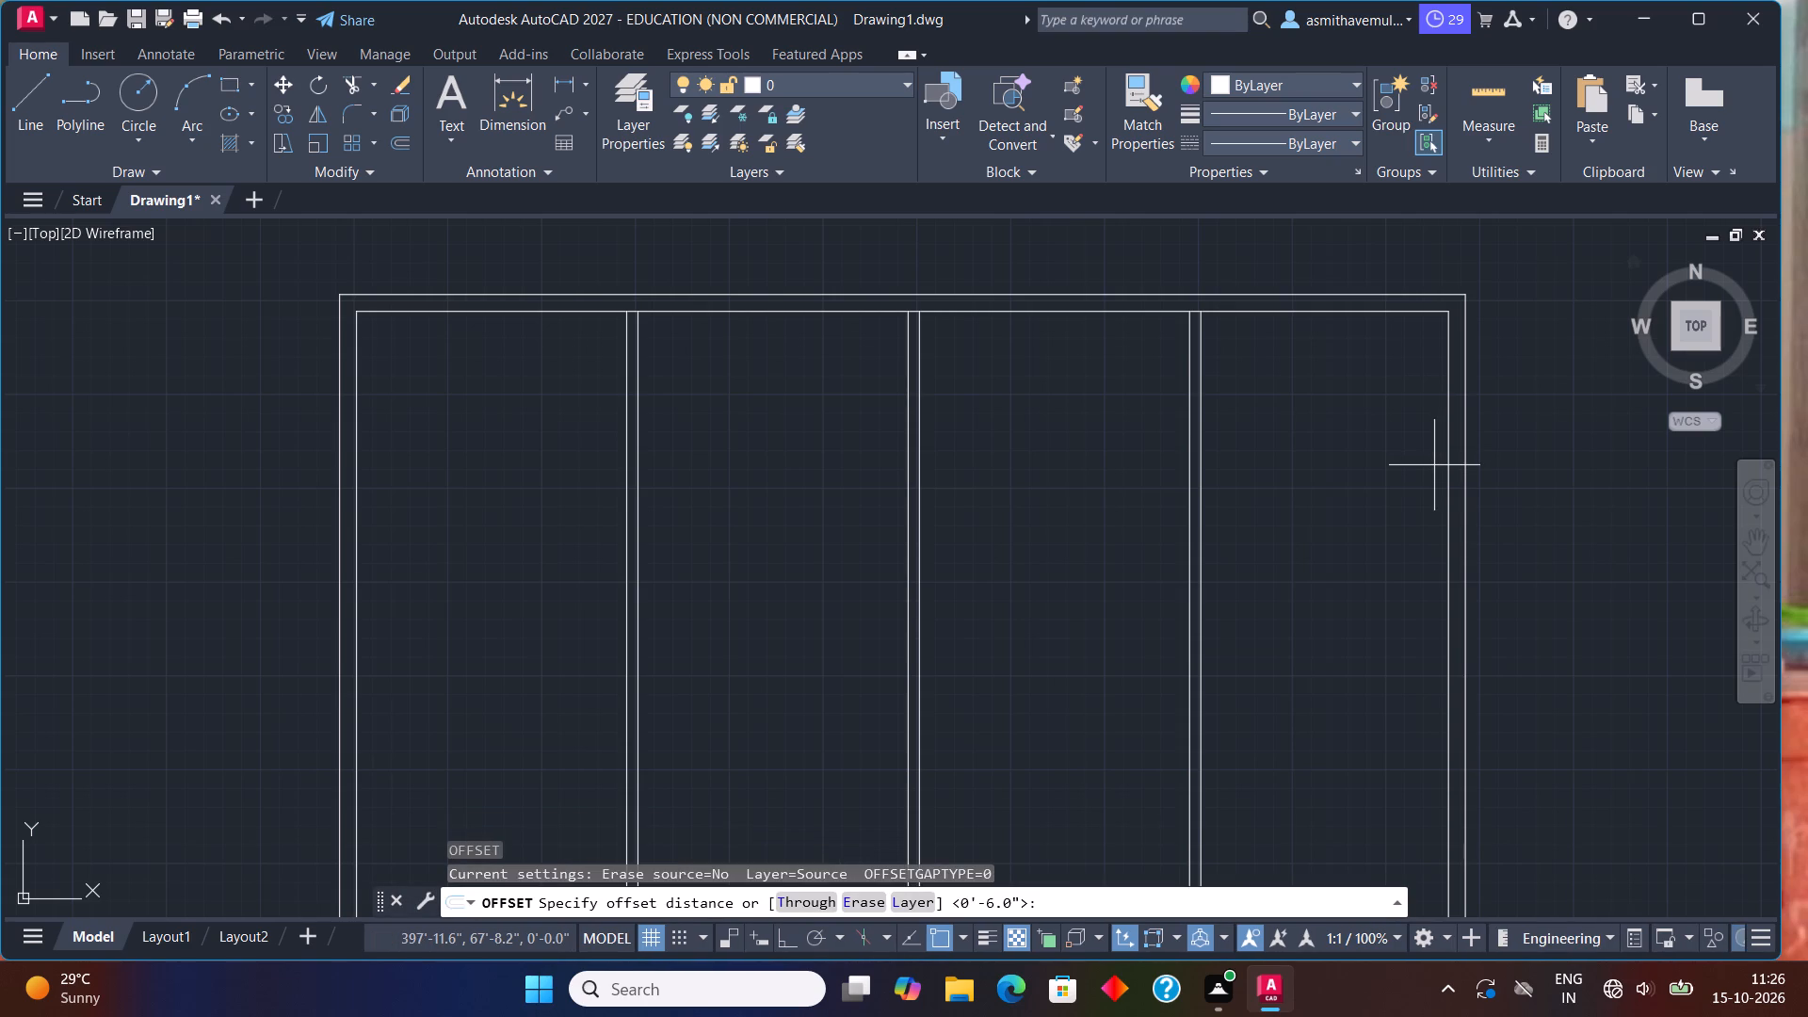
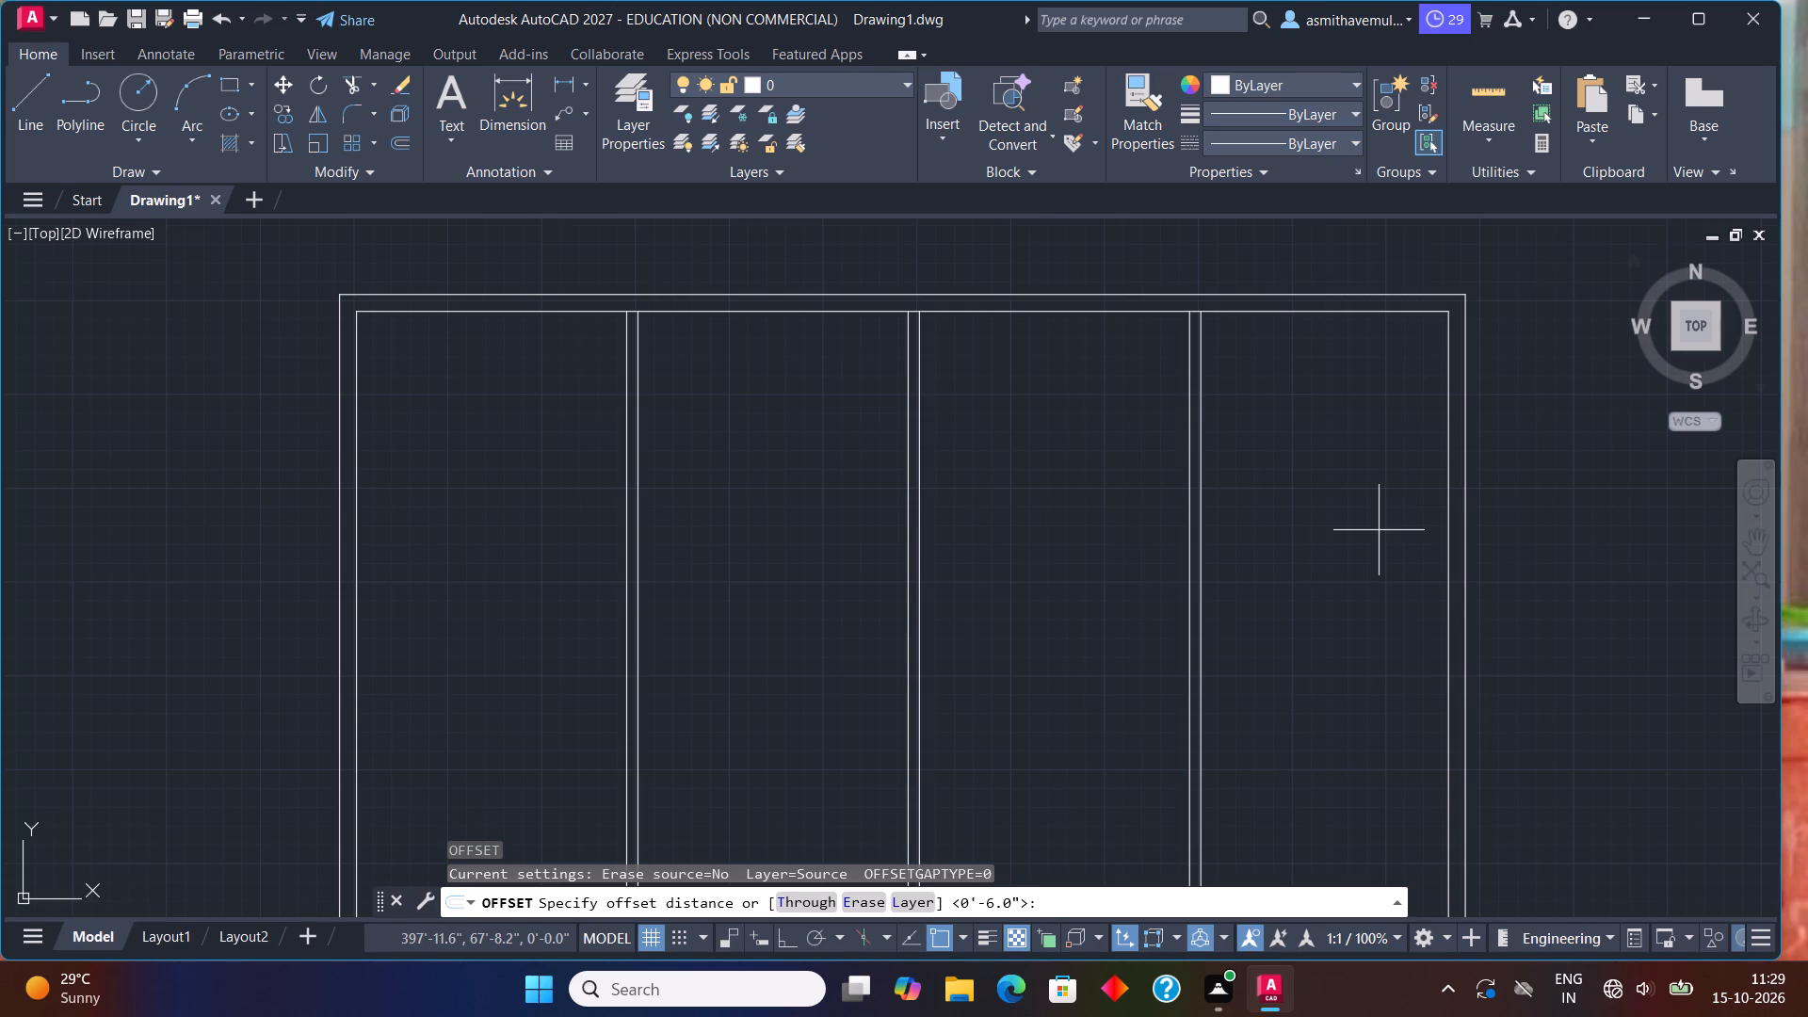
Offset the top outer wall's inner face 9' downward to mark the depth of the upper row of rooms.
key(o)
key(Return)
key(9)
key(apostrophe)
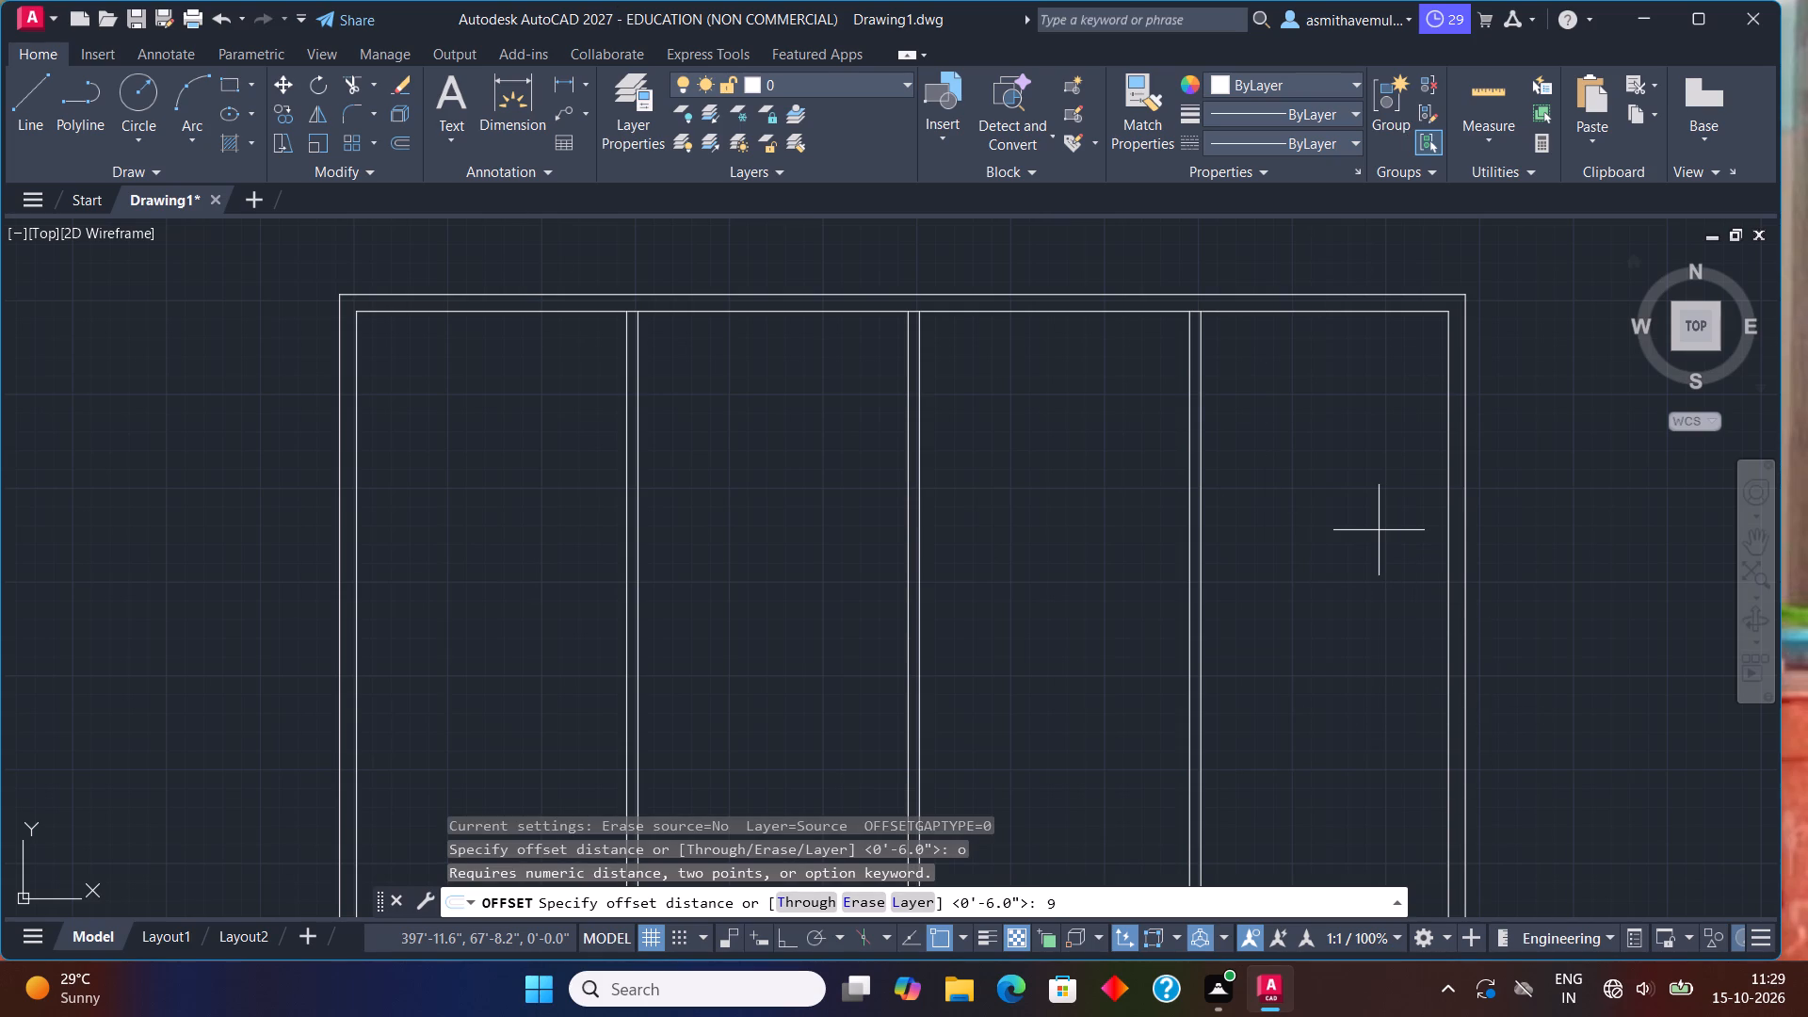
key(Return)
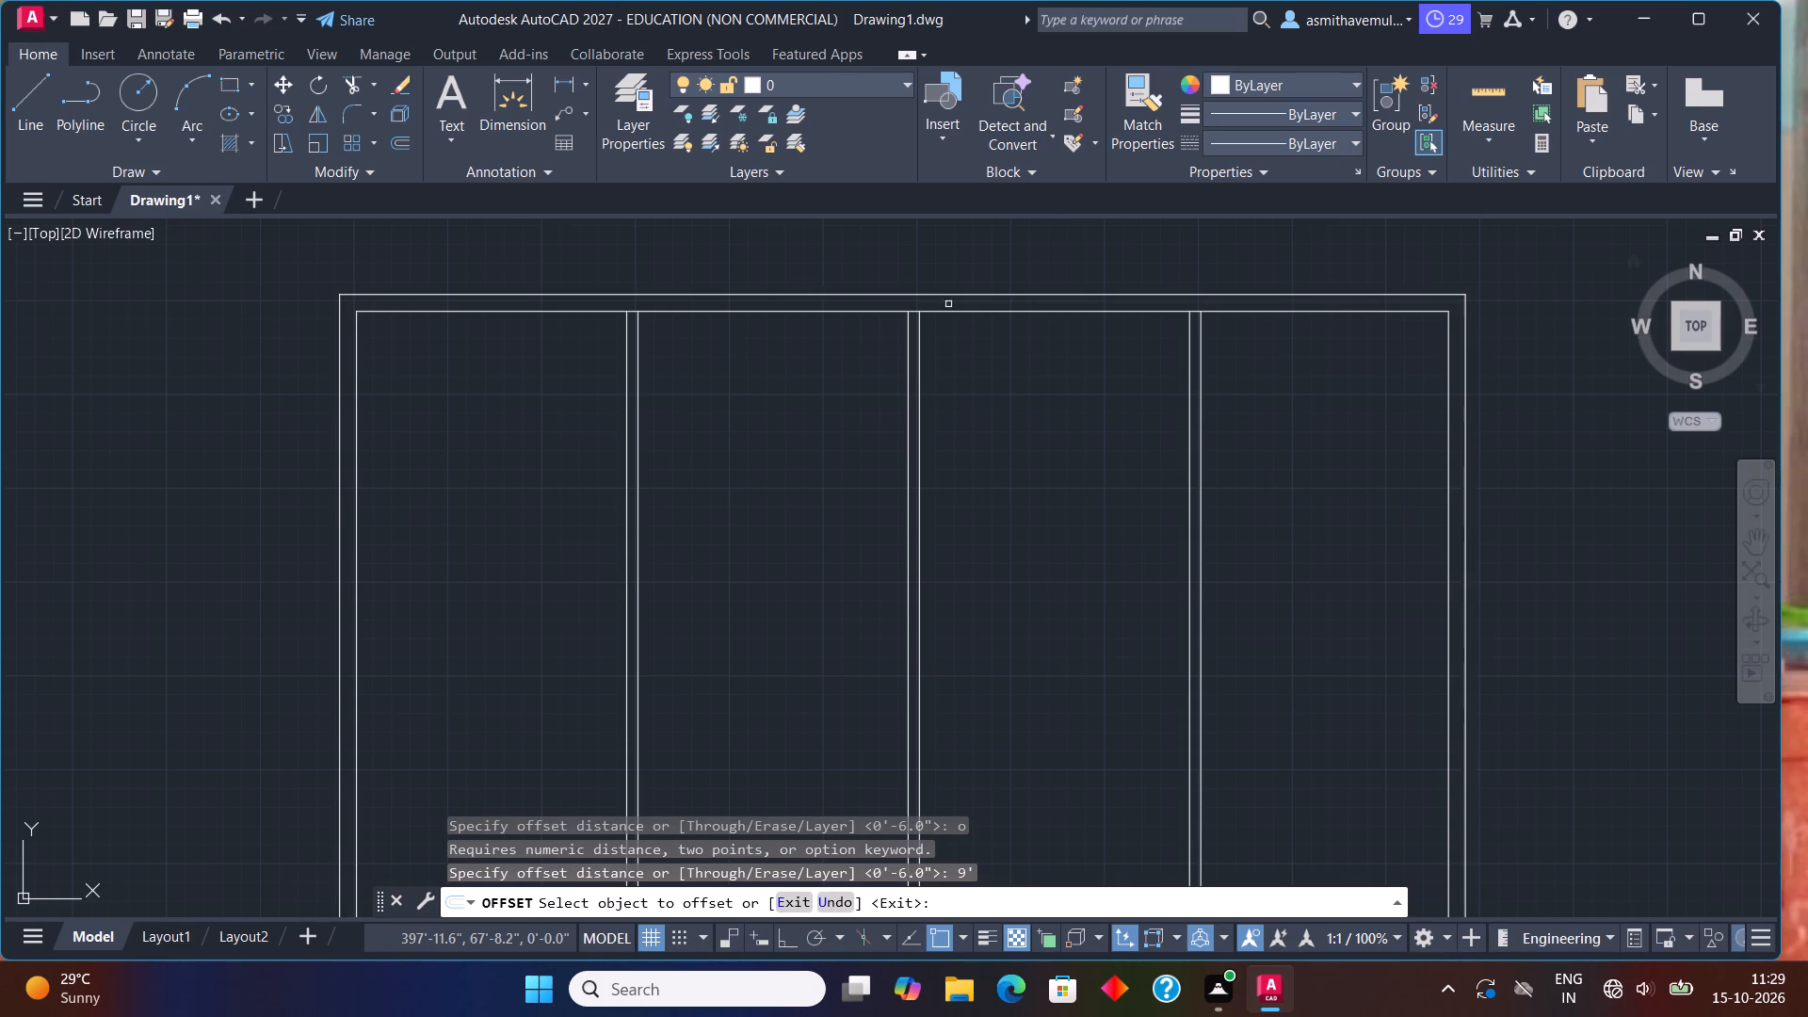
click(975, 313)
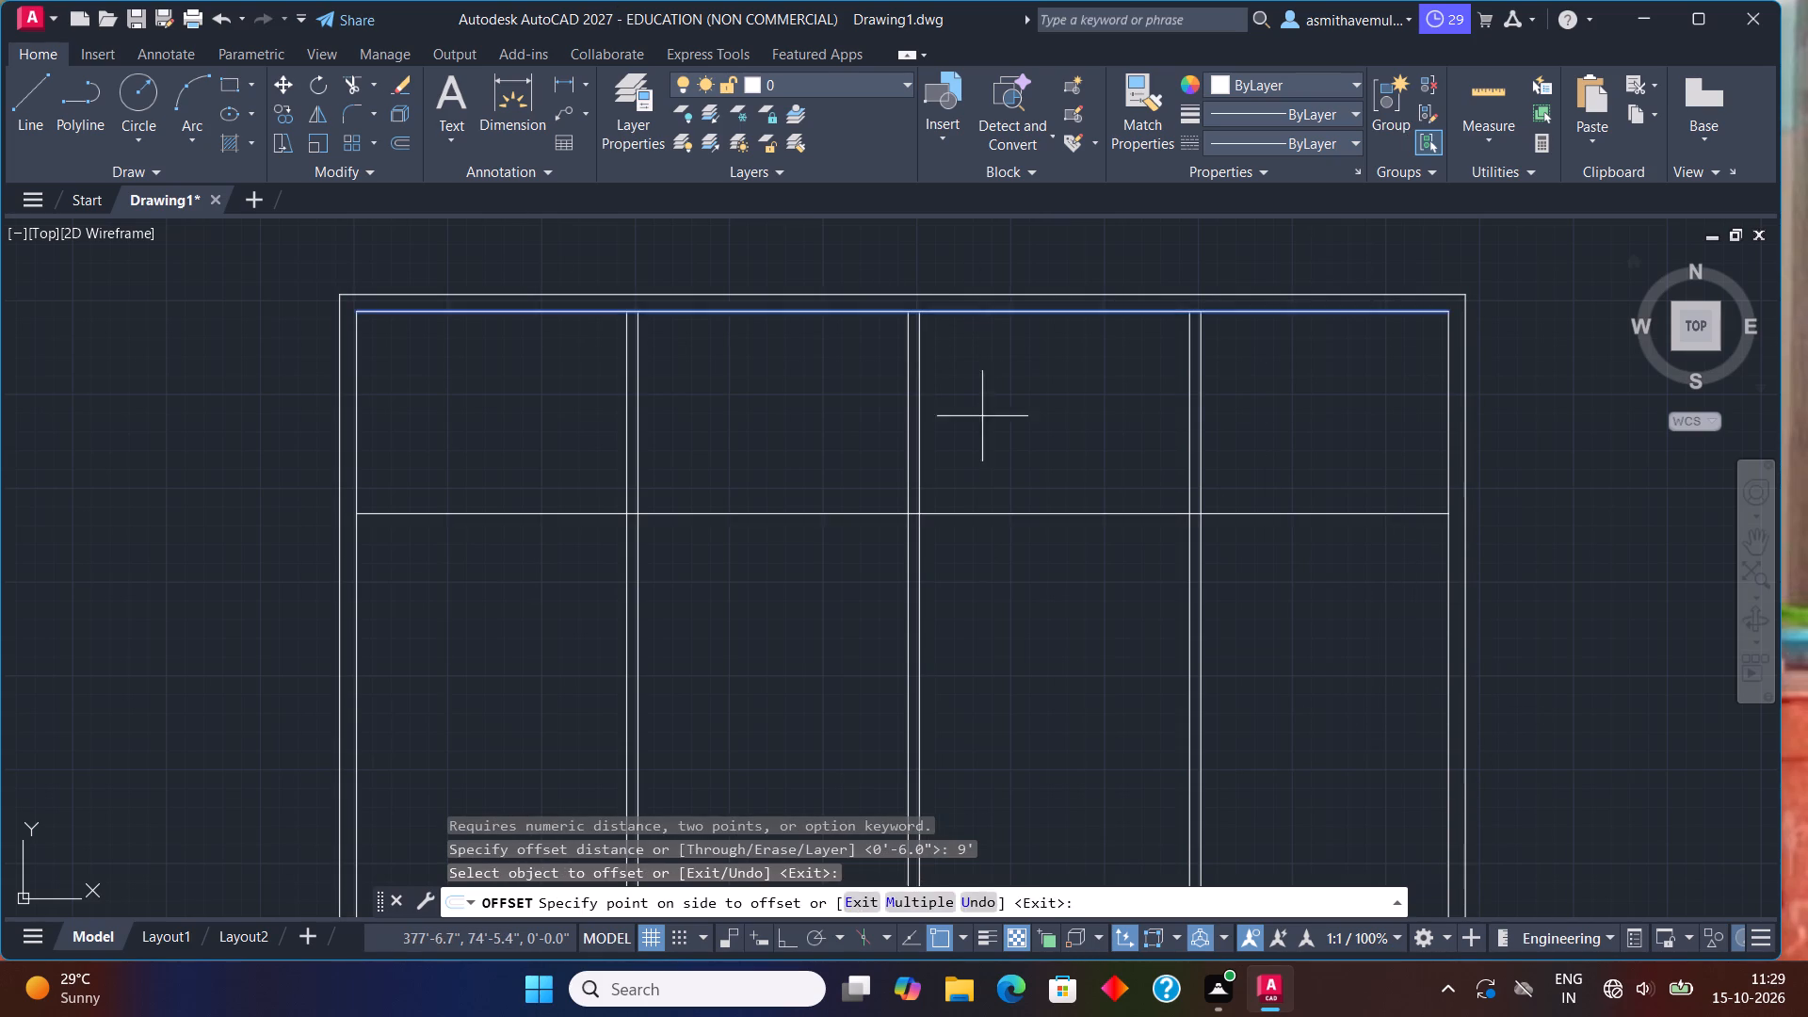
click(982, 428)
key(Escape)
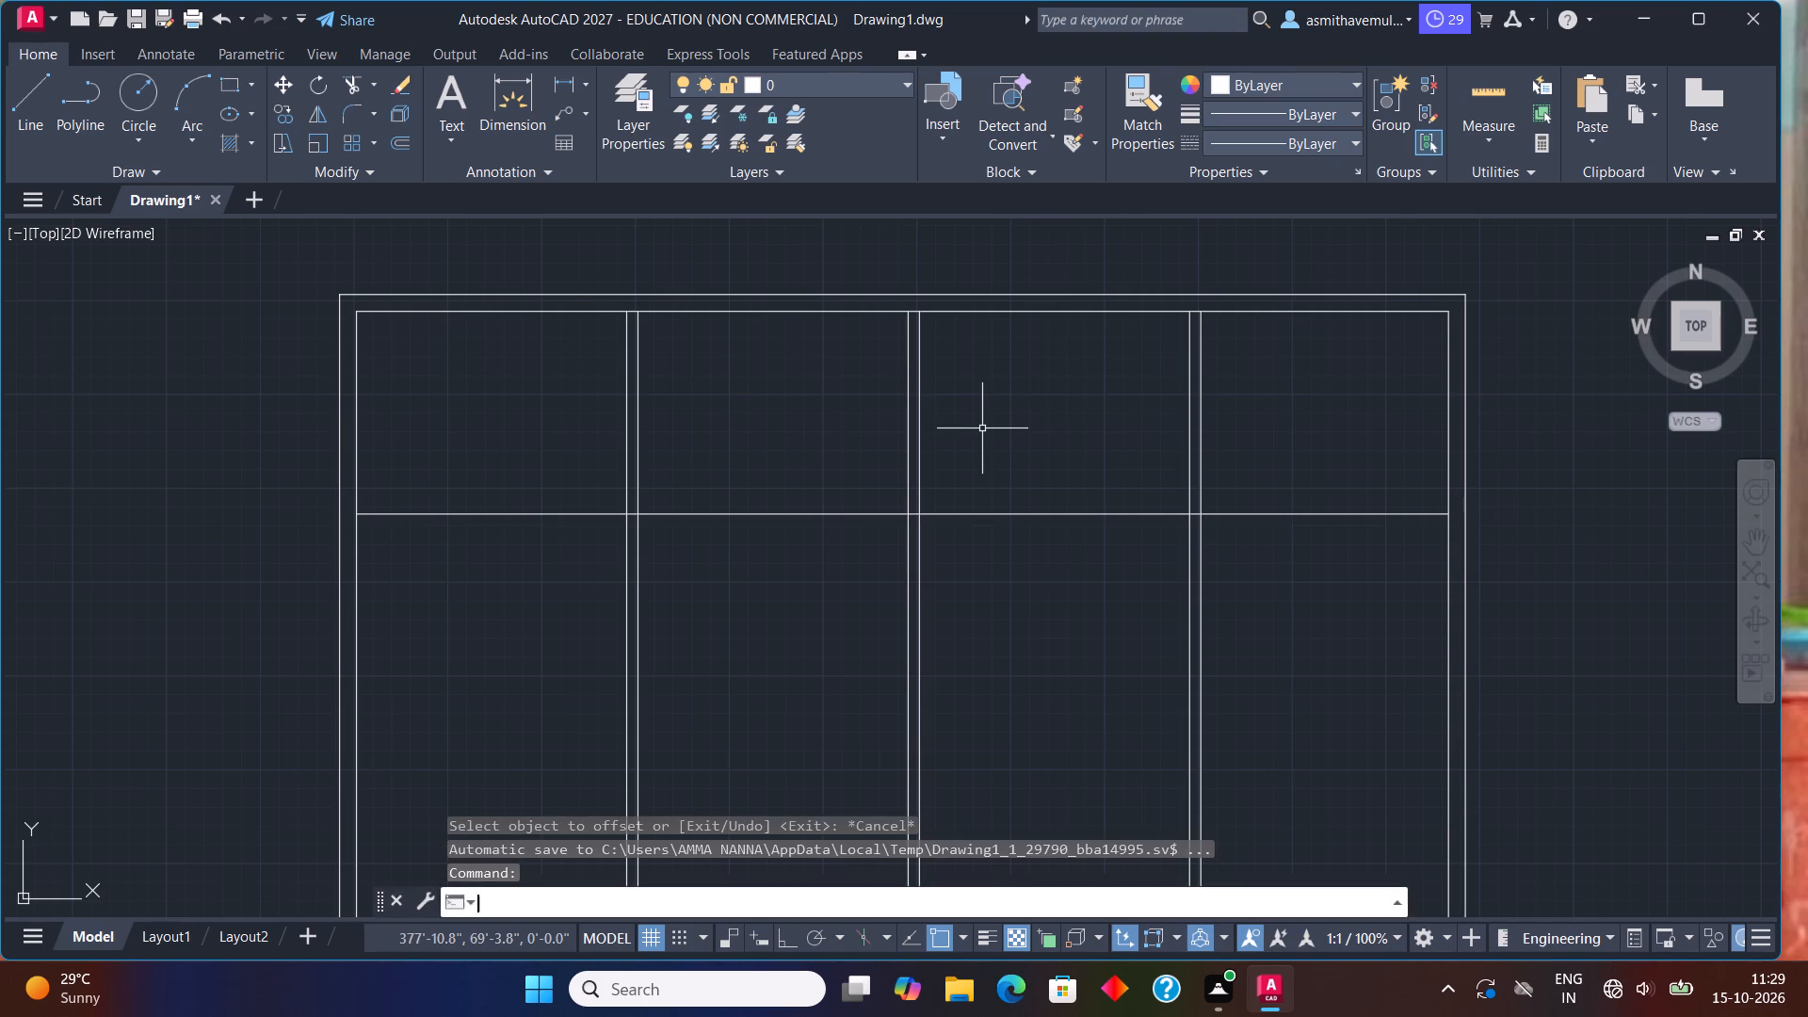
Offset the new horizontal line 6" downward to form the horizontal partition wall.
key(o)
key(Return)
key(6)
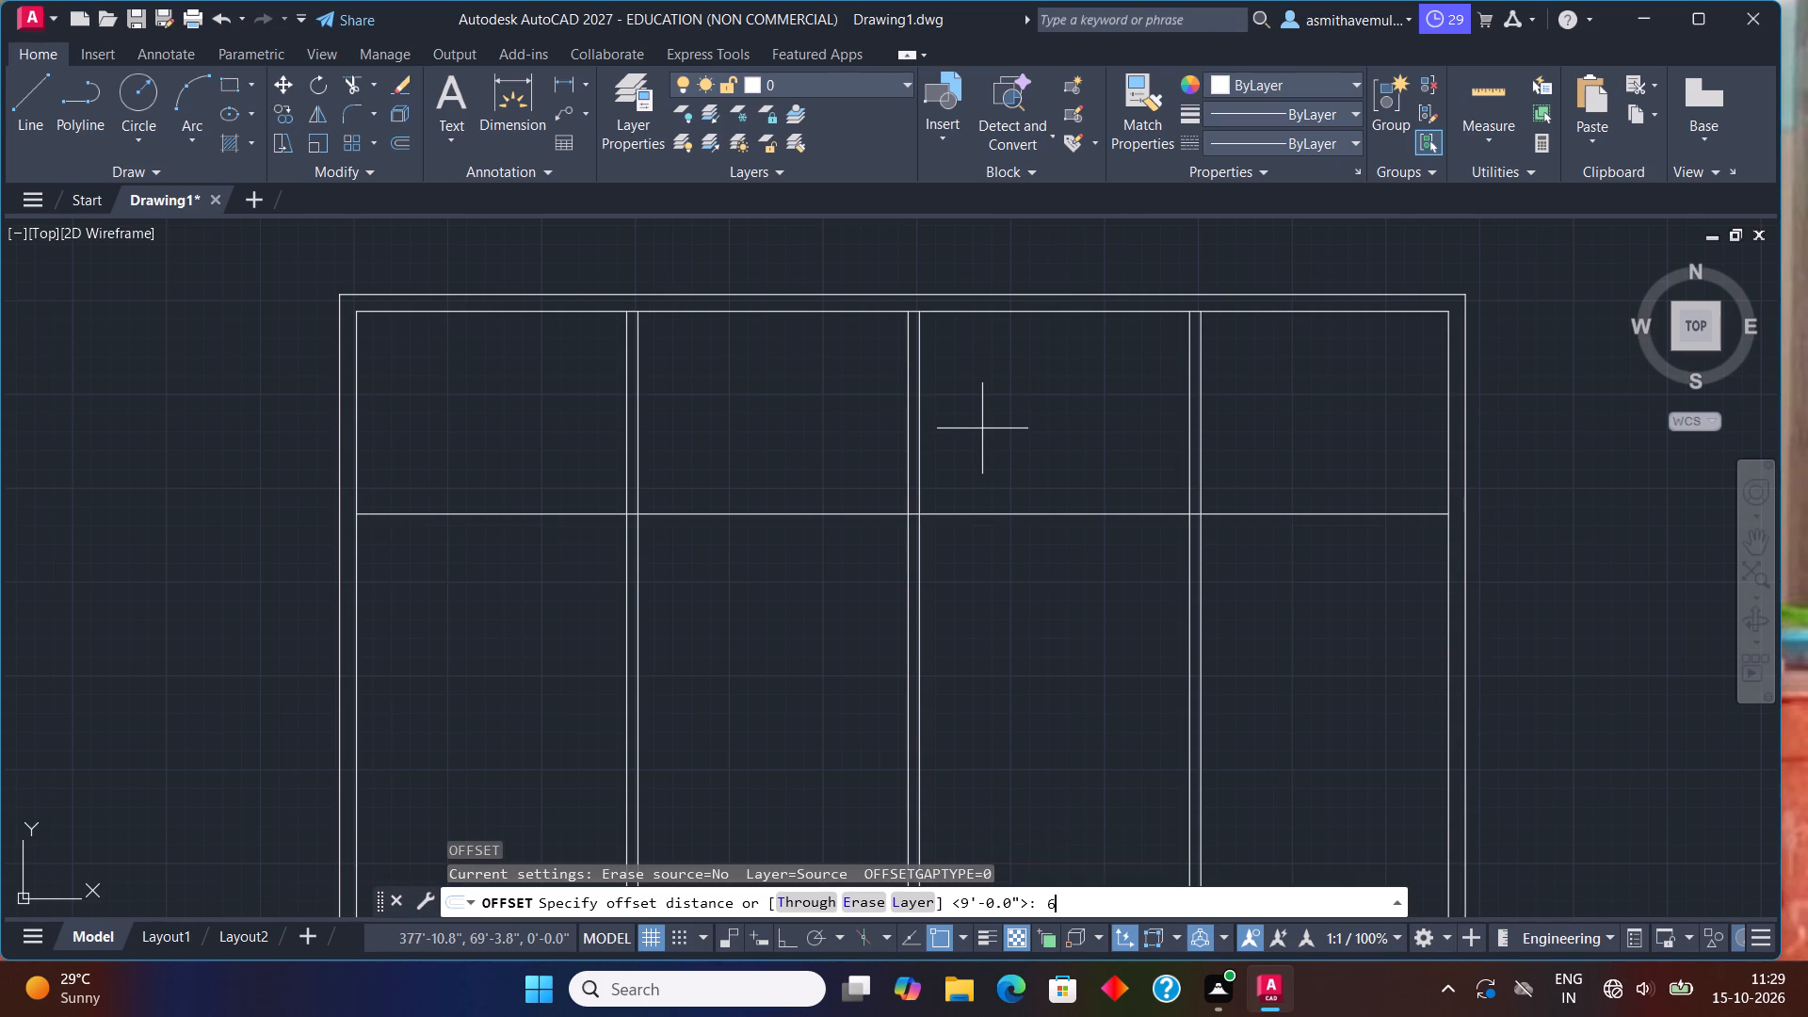
key(shift+quotedbl)
key(Return)
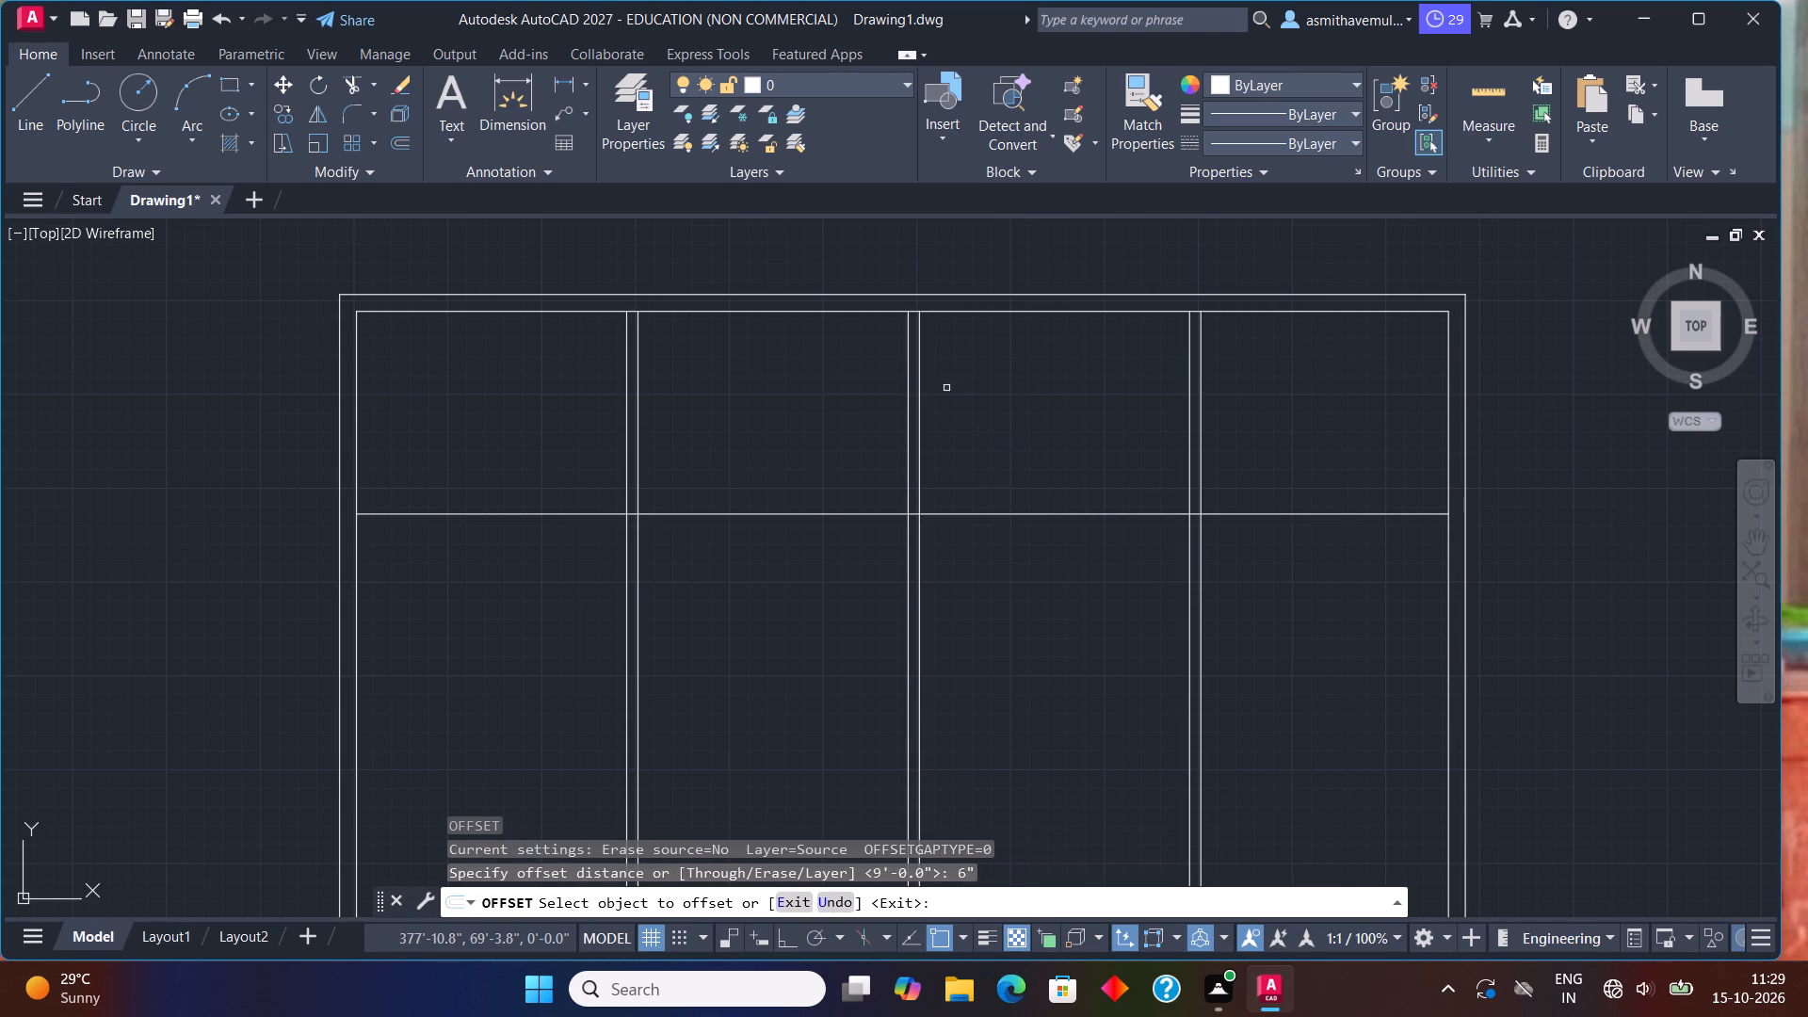
click(1018, 512)
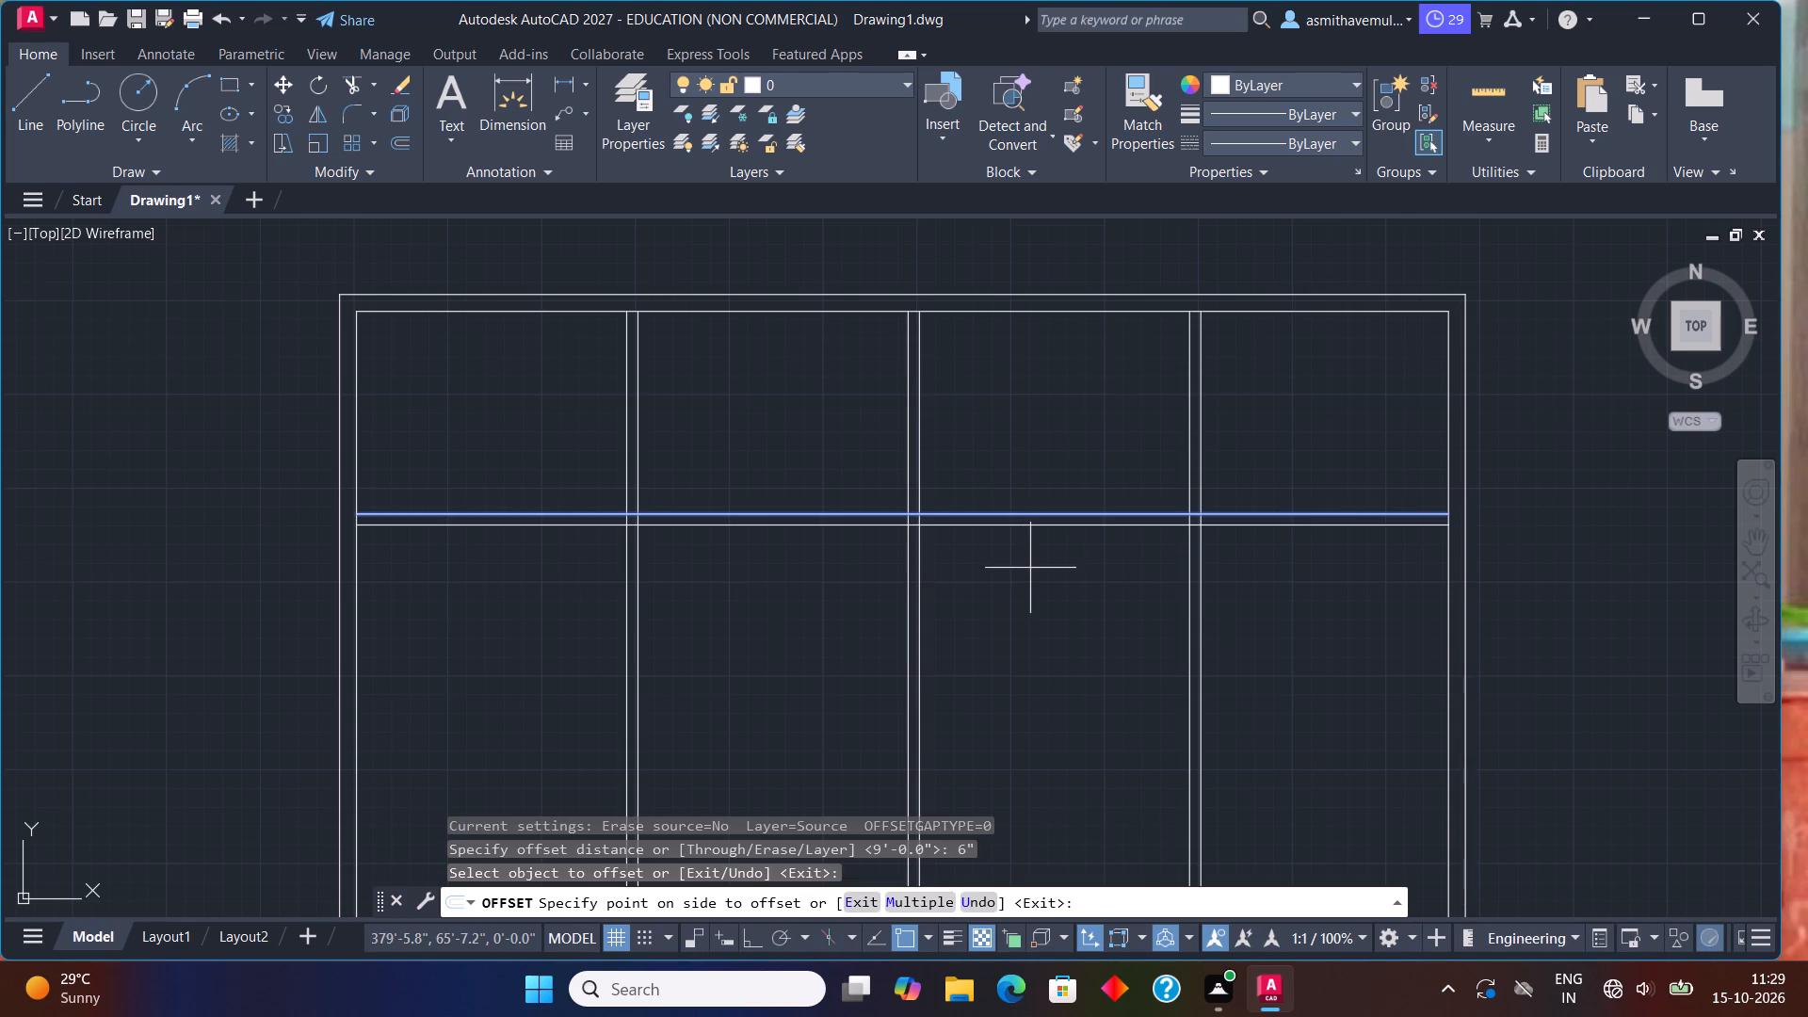
click(1030, 568)
middle_drag(1004, 573, 1006, 523)
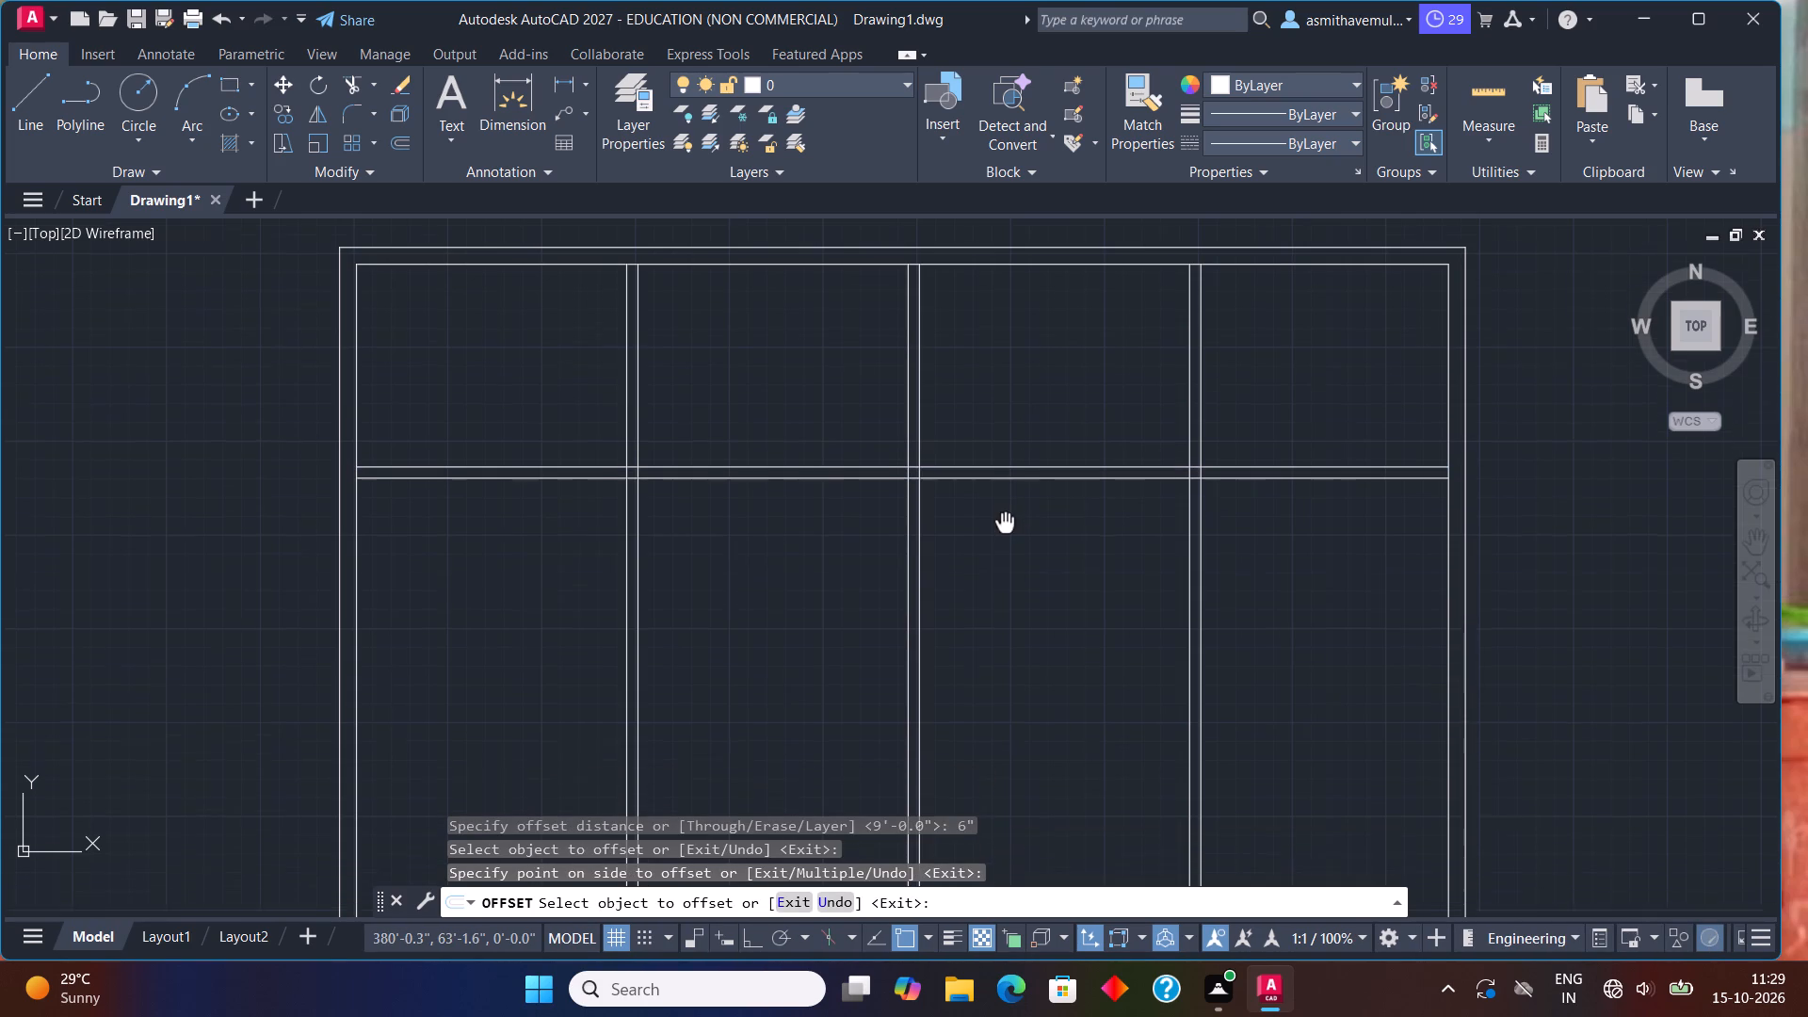
middle_drag(1006, 523, 1017, 470)
key(Escape)
Trim away the parts of the first and third vertical partitions that run below the horizontal partition.
text(trim)
key(Return)
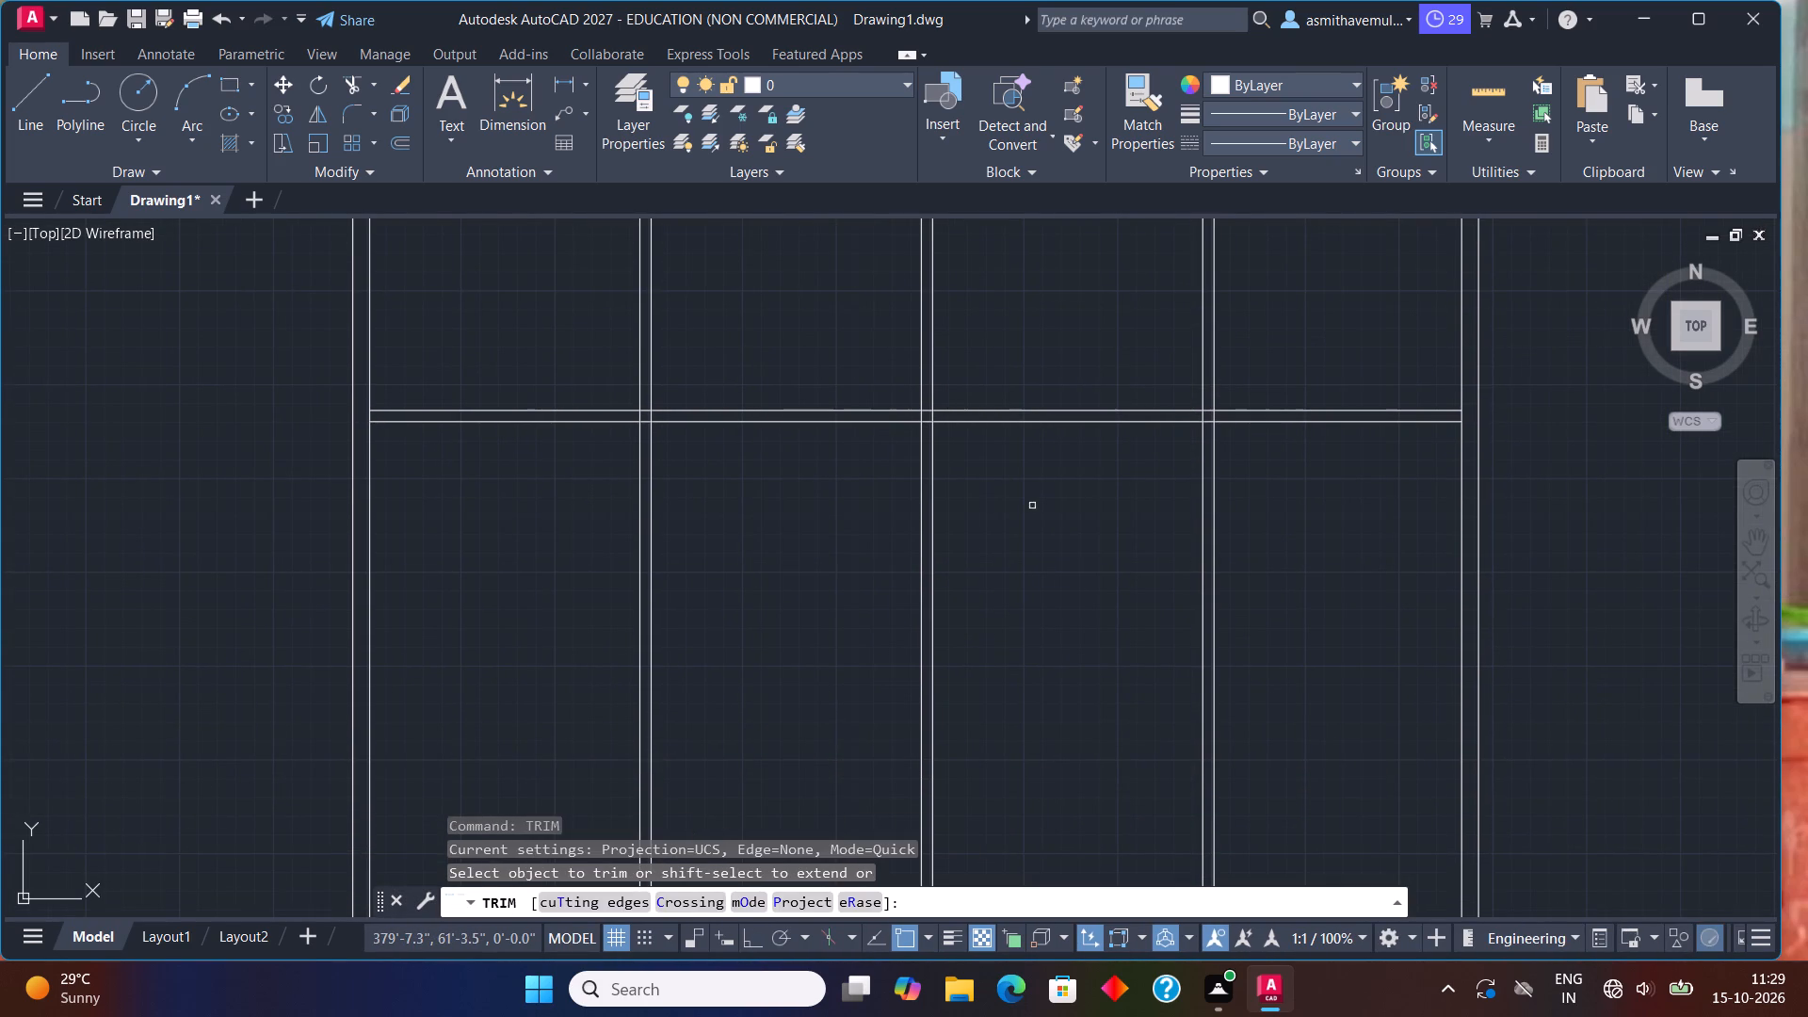
drag(798, 542, 585, 666)
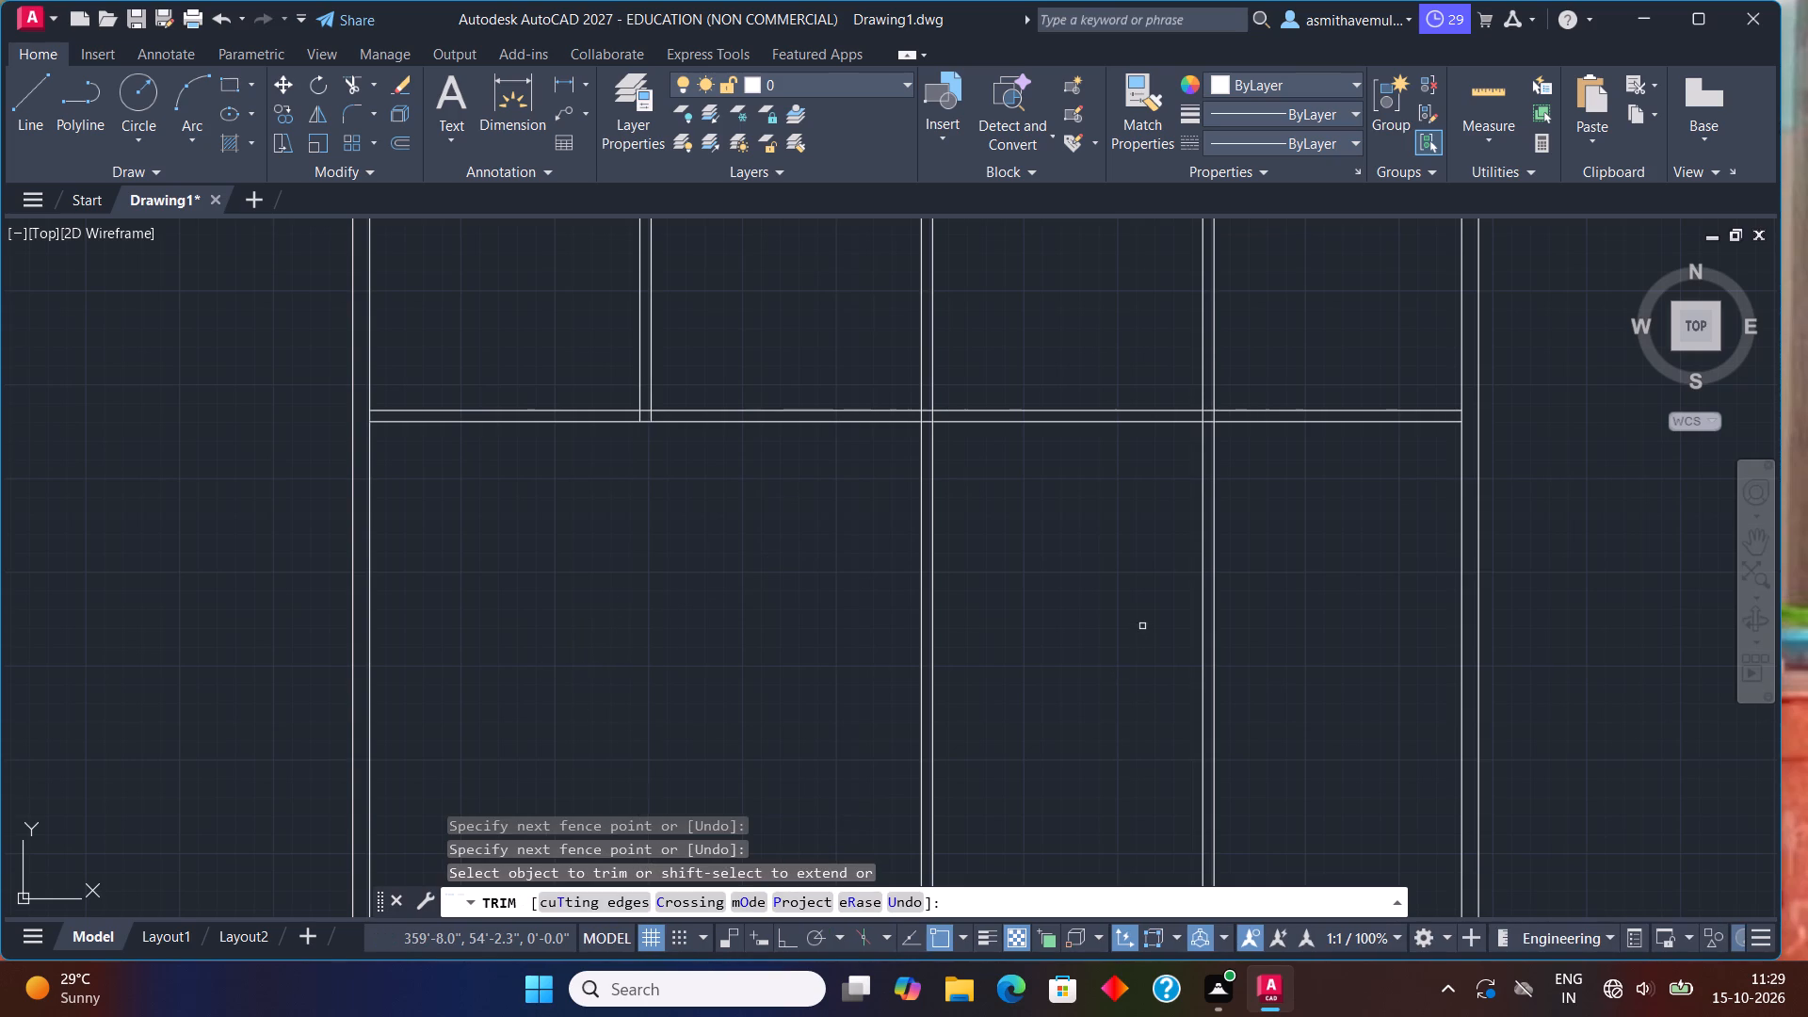
drag(1150, 623, 1259, 629)
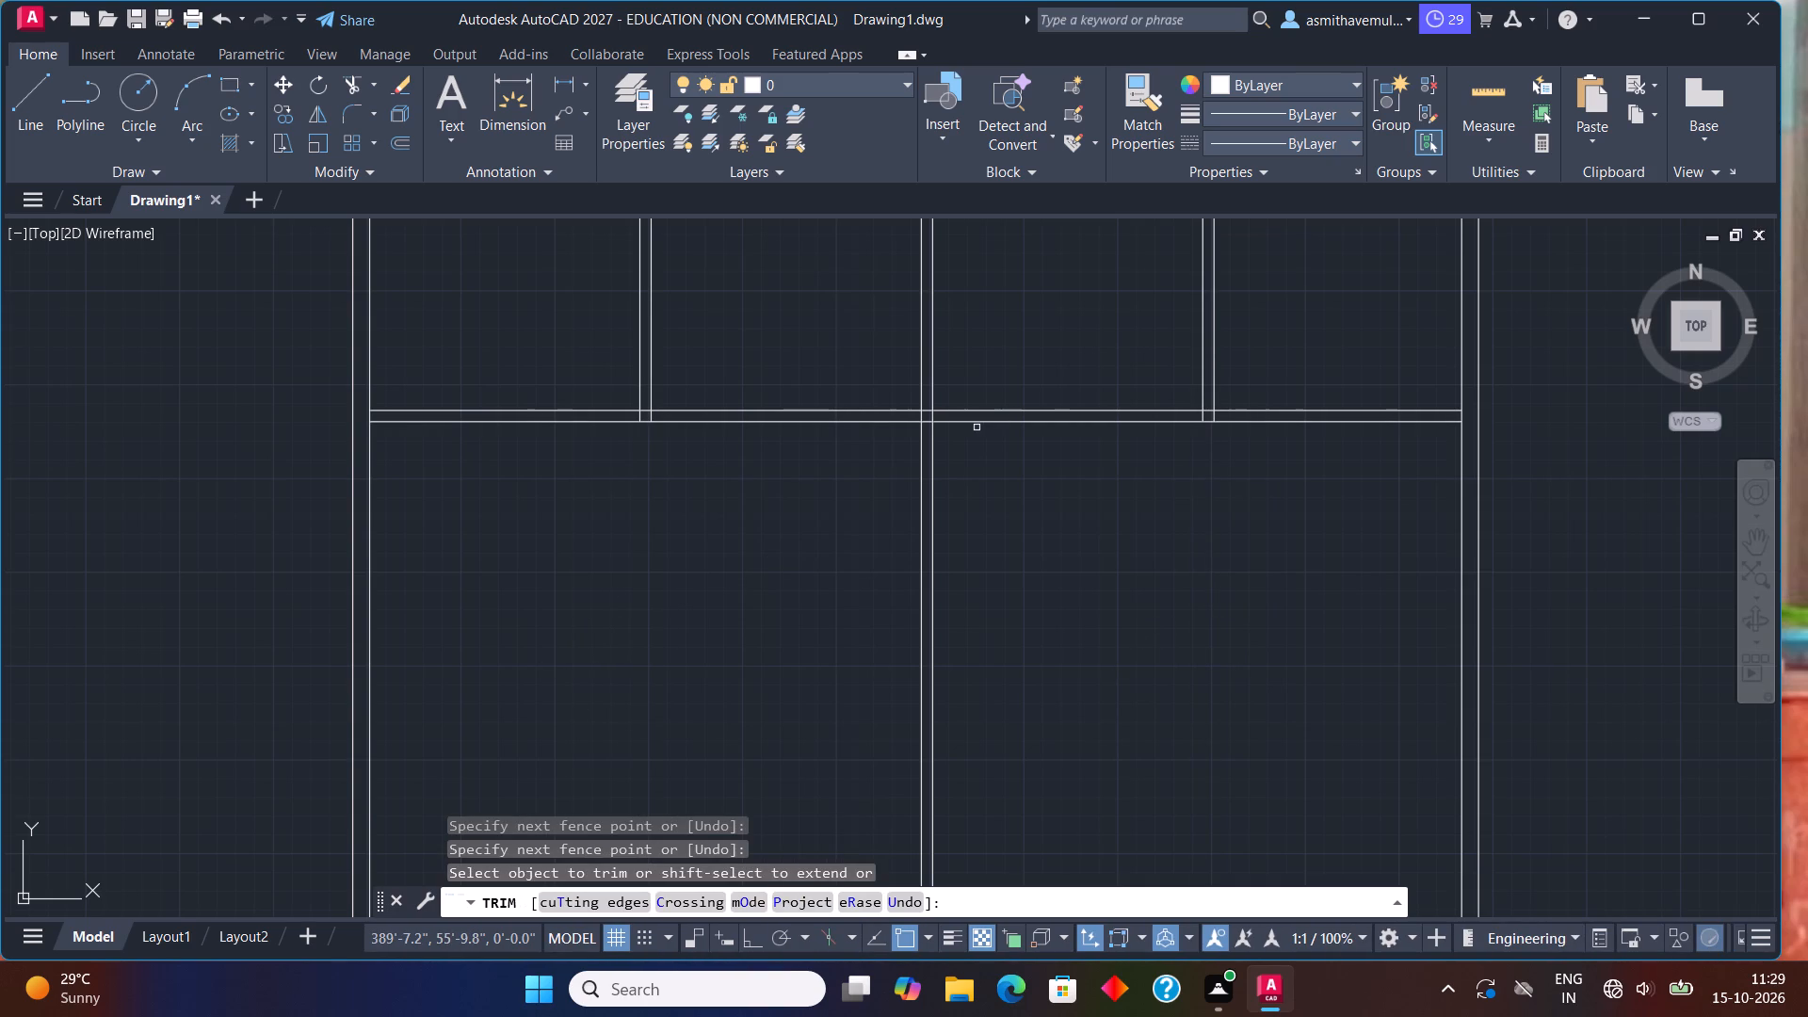
Trim the outer wall's inner face where the first vertical partition and the horizontal partition's left end meet it.
middle_drag(977, 428, 1062, 532)
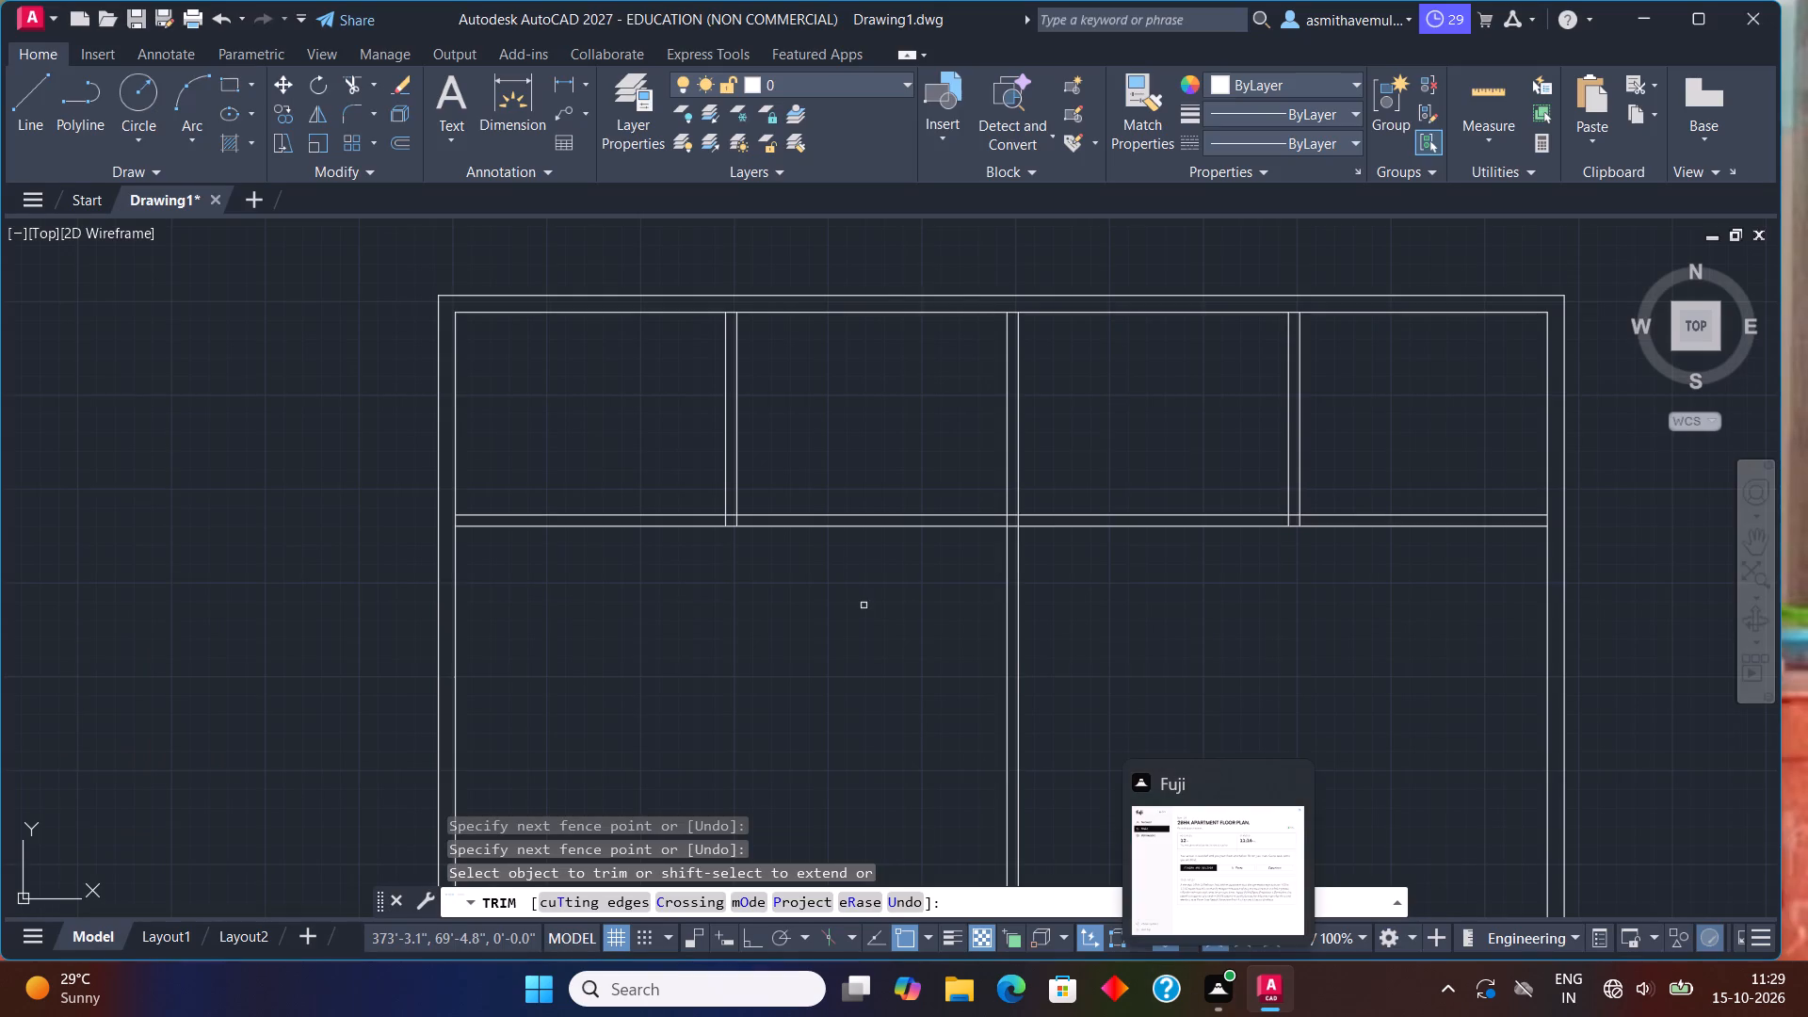
middle_drag(725, 360, 760, 538)
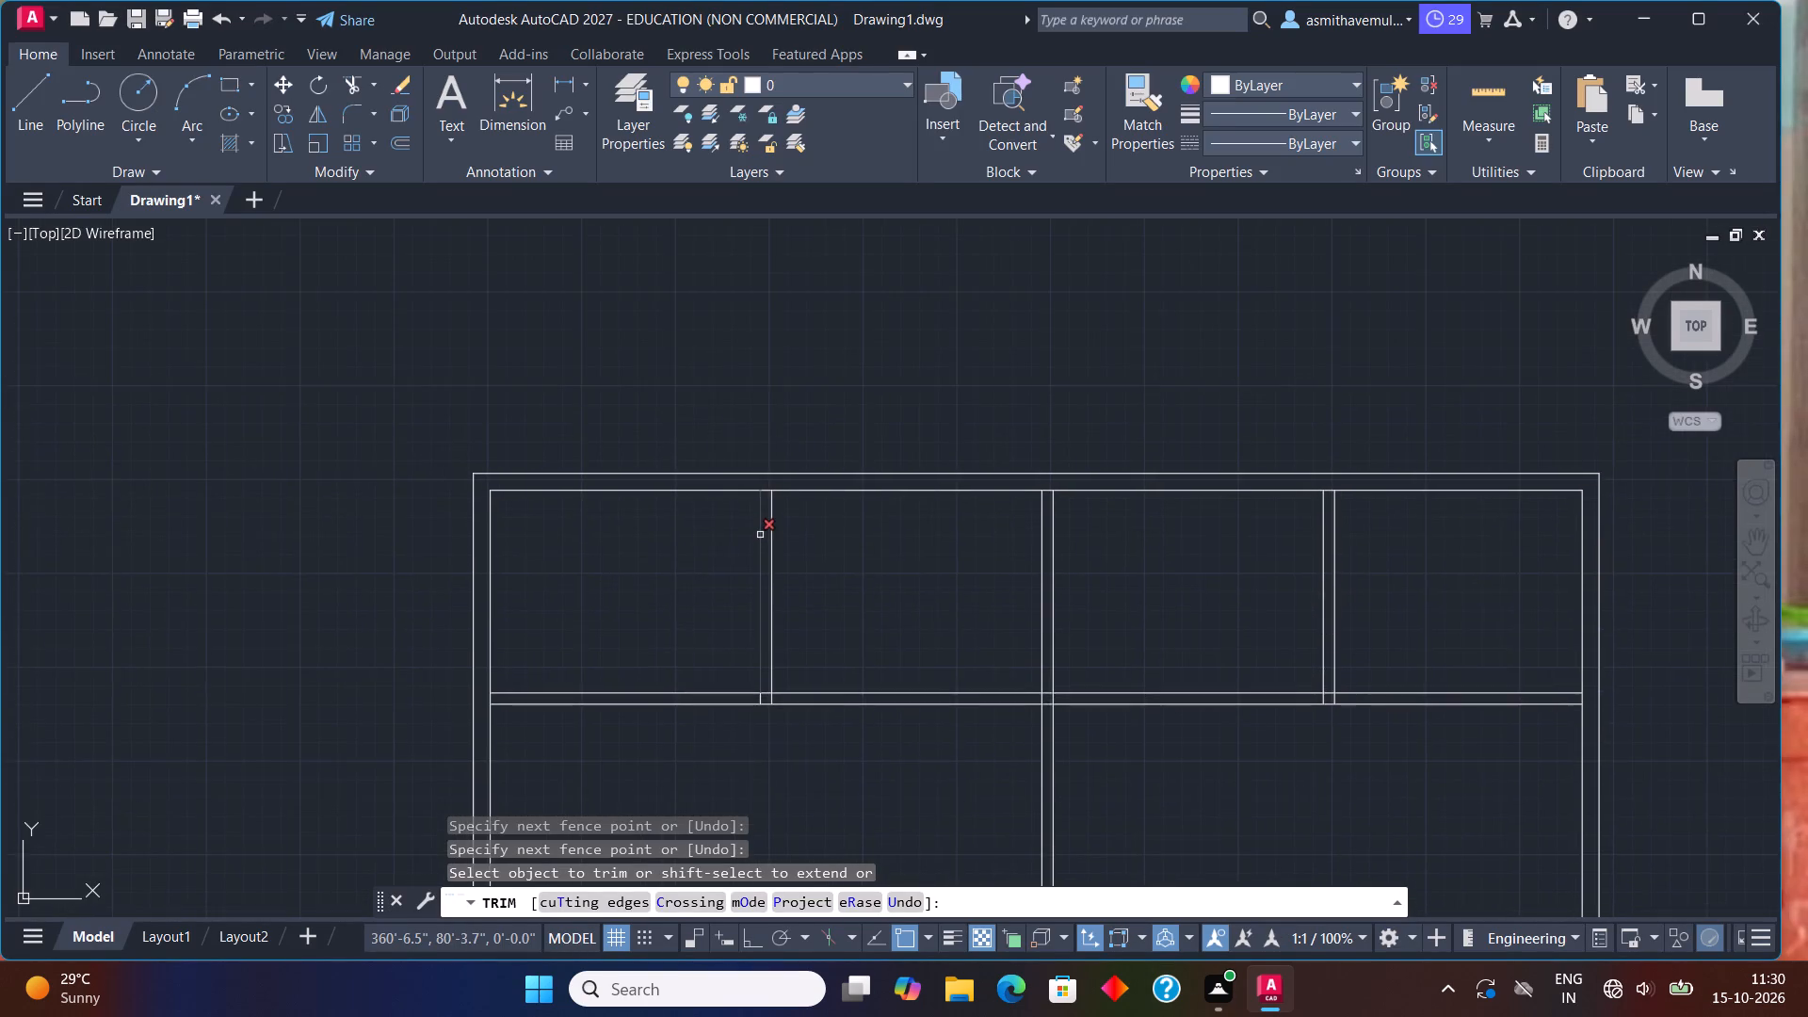
scroll(760, 535, up, 2)
click(771, 424)
scroll(813, 589, down, 1)
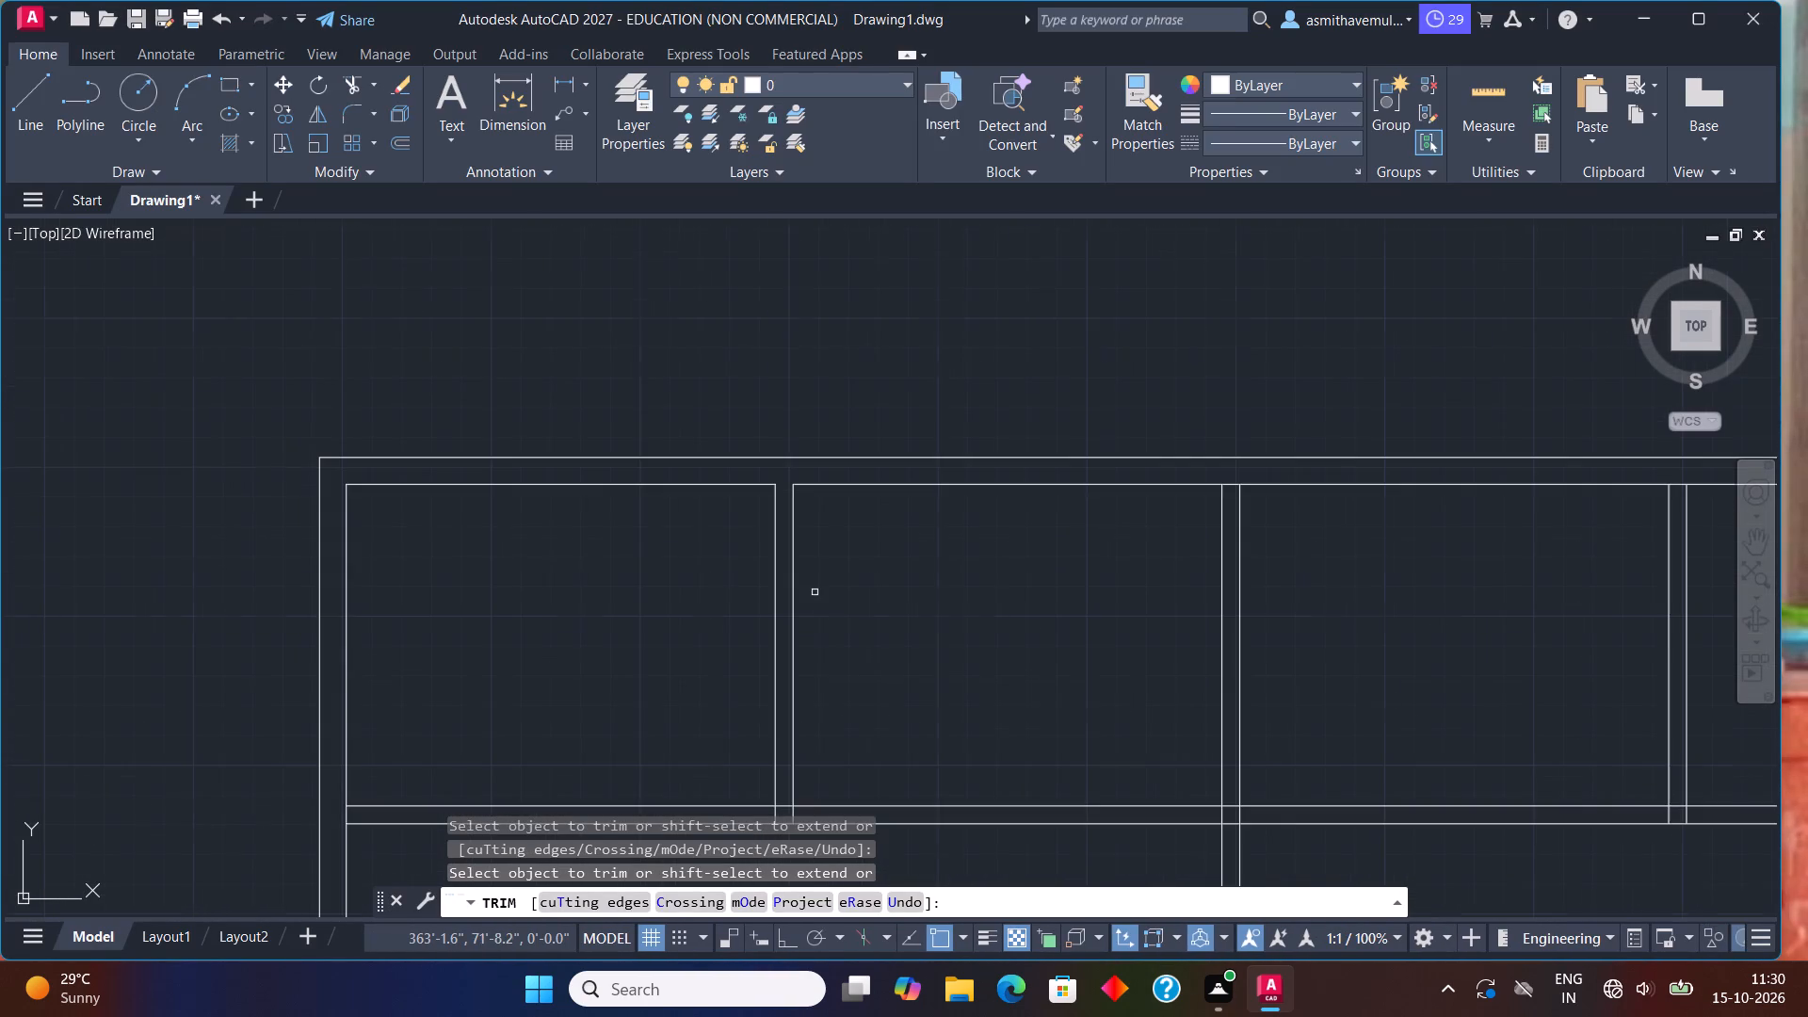
middle_drag(877, 647, 1073, 459)
scroll(579, 662, up, 1)
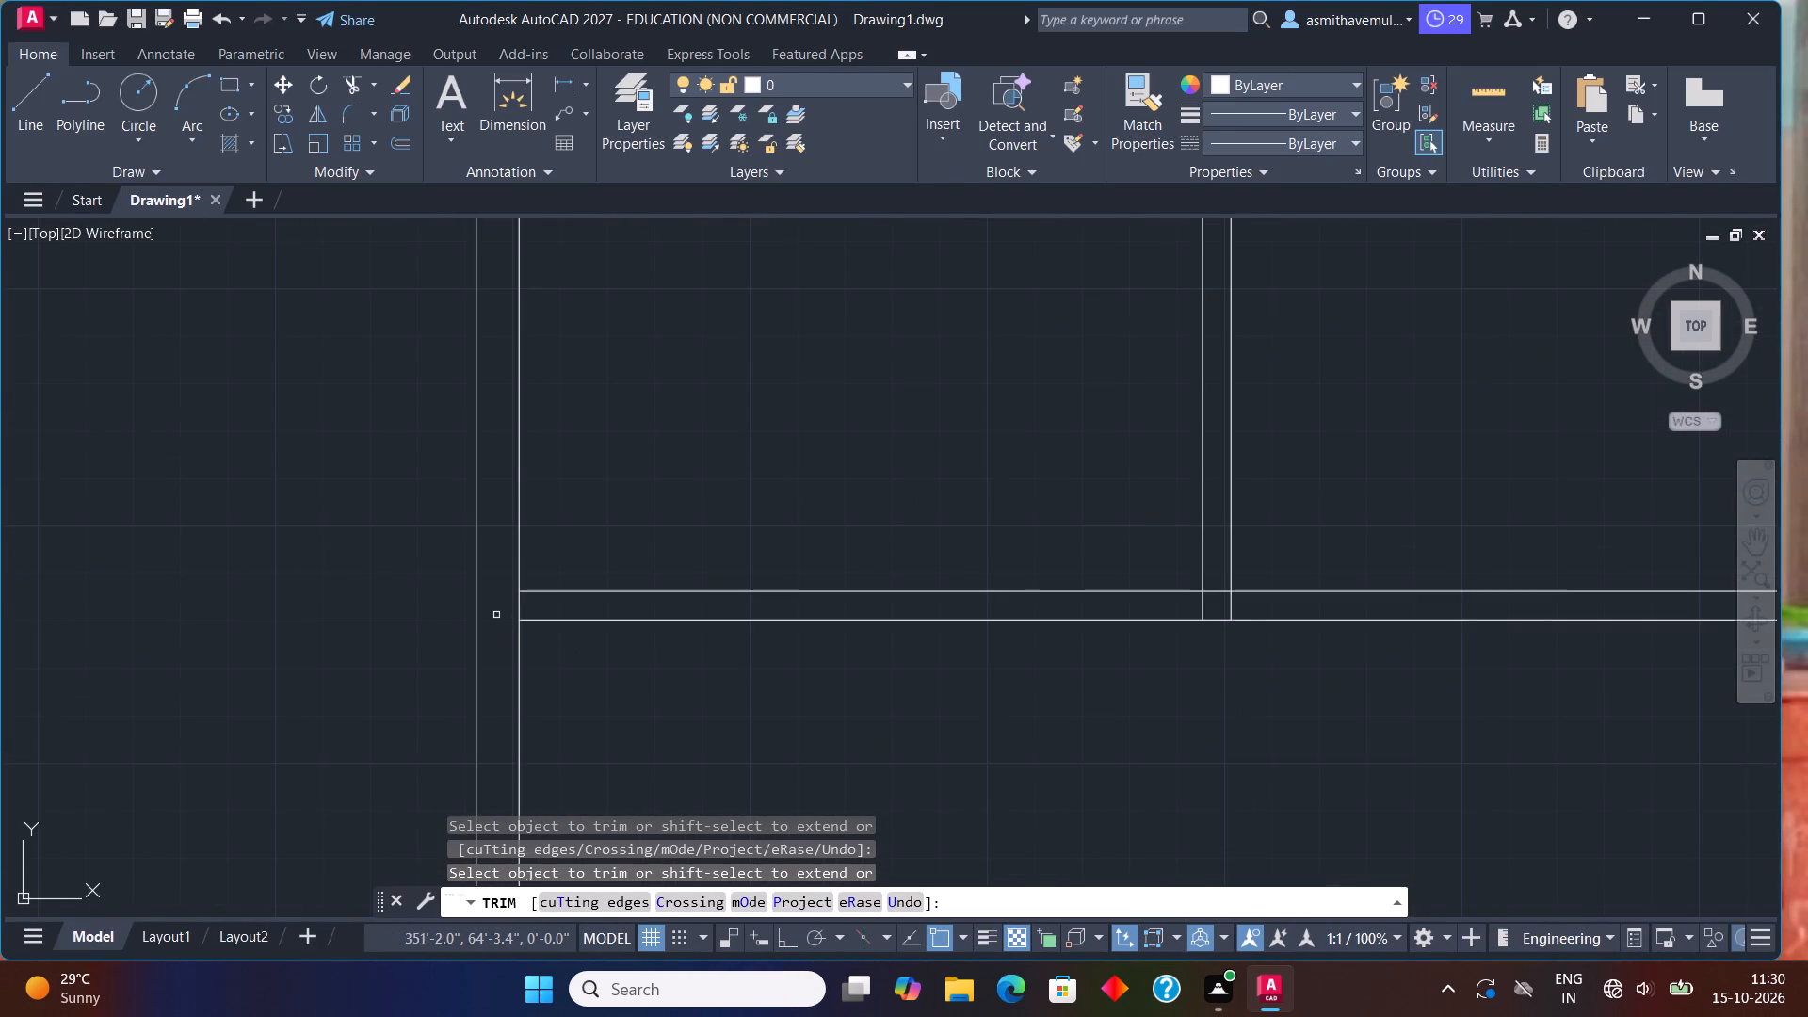
drag(501, 611, 531, 610)
Trim the overlapping line segments where the first vertical partition joins the horizontal partition.
scroll(1090, 613, down, 1)
middle_drag(1264, 757, 1263, 757)
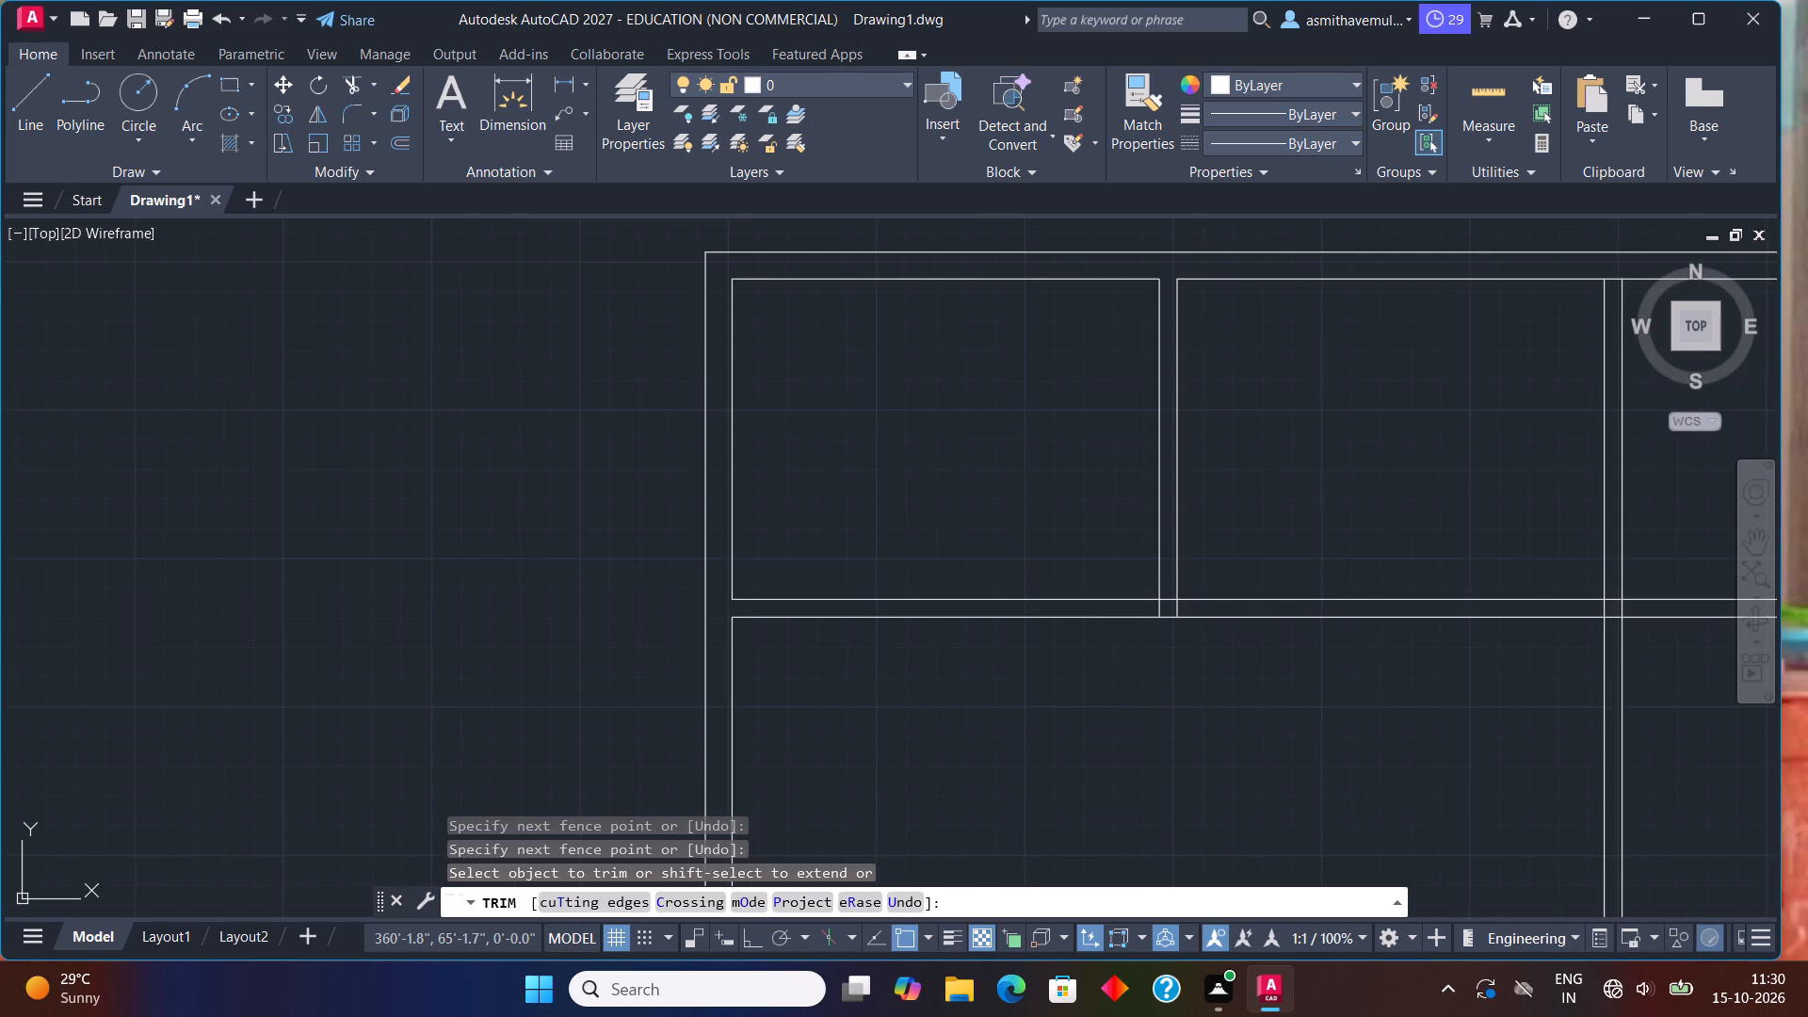
middle_drag(1263, 757, 997, 723)
scroll(953, 629, up, 1)
scroll(879, 577, up, 1)
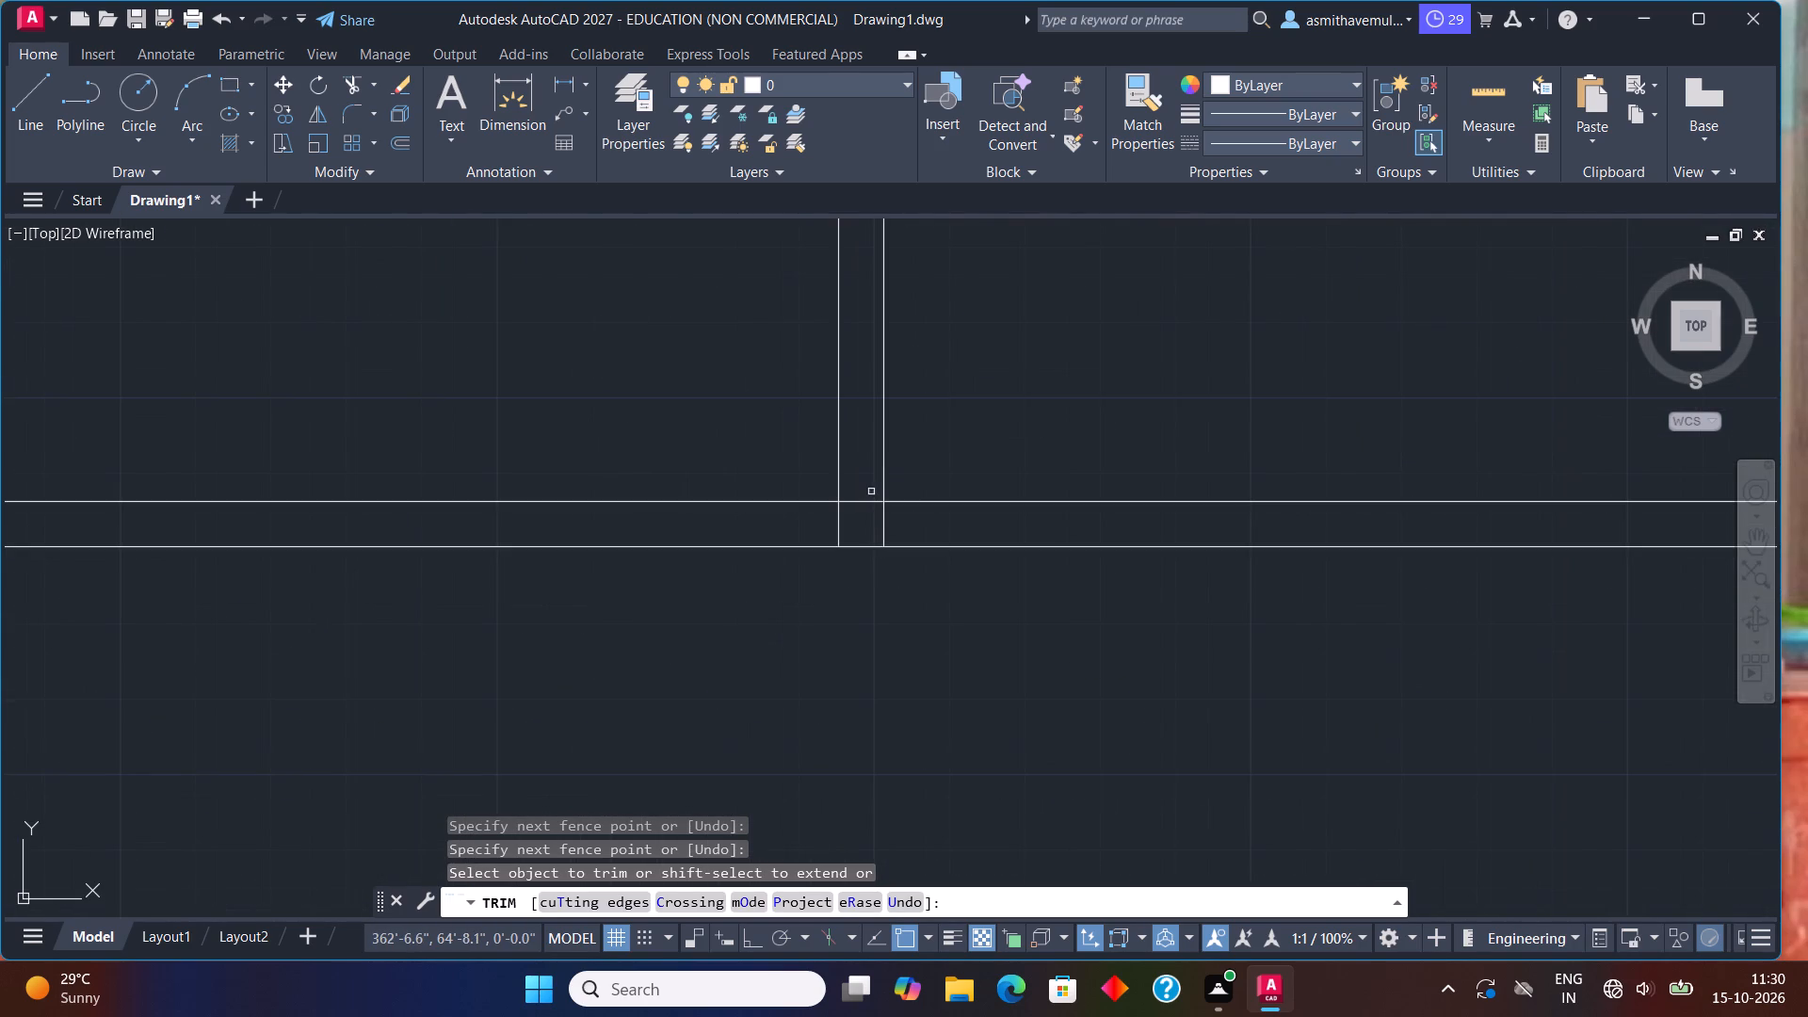
drag(869, 489, 896, 536)
drag(830, 533, 871, 521)
Trim the top outer wall's inner face between the lines of the second and third vertical partitions.
scroll(1109, 488, down, 2)
scroll(1438, 478, down, 2)
middle_drag(1439, 478, 683, 621)
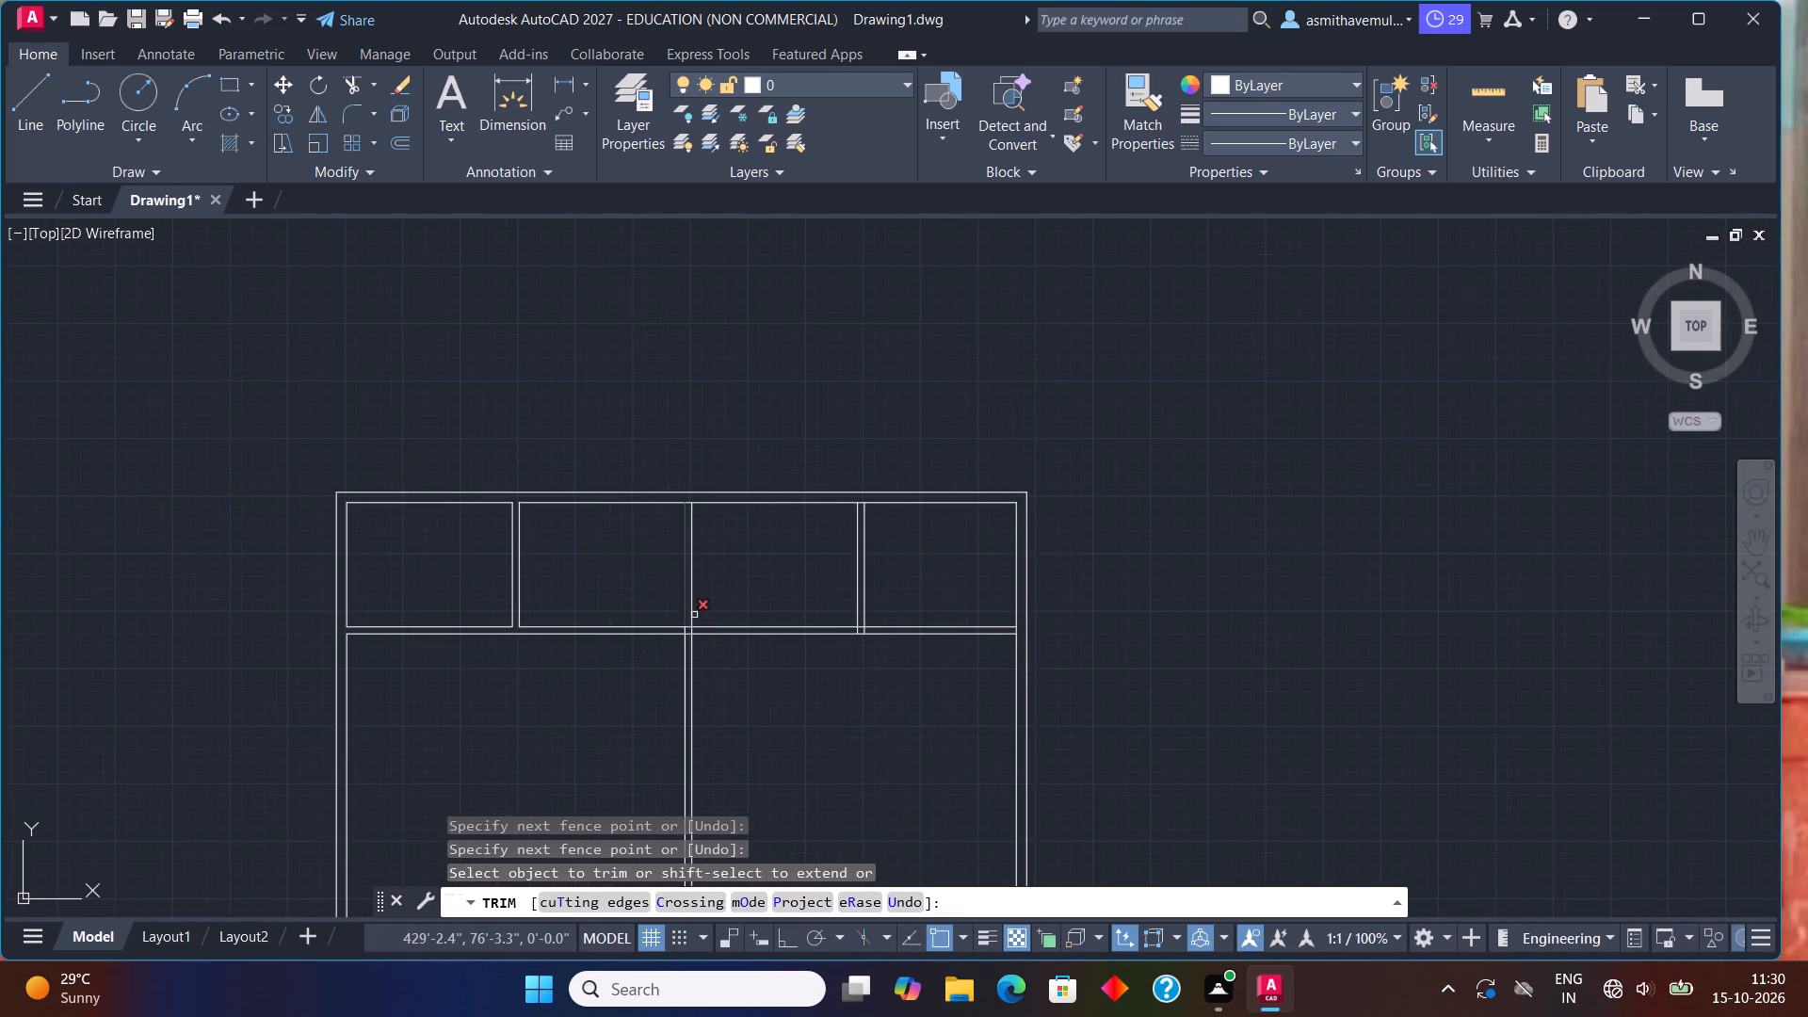
scroll(735, 595, up, 2)
scroll(654, 473, up, 1)
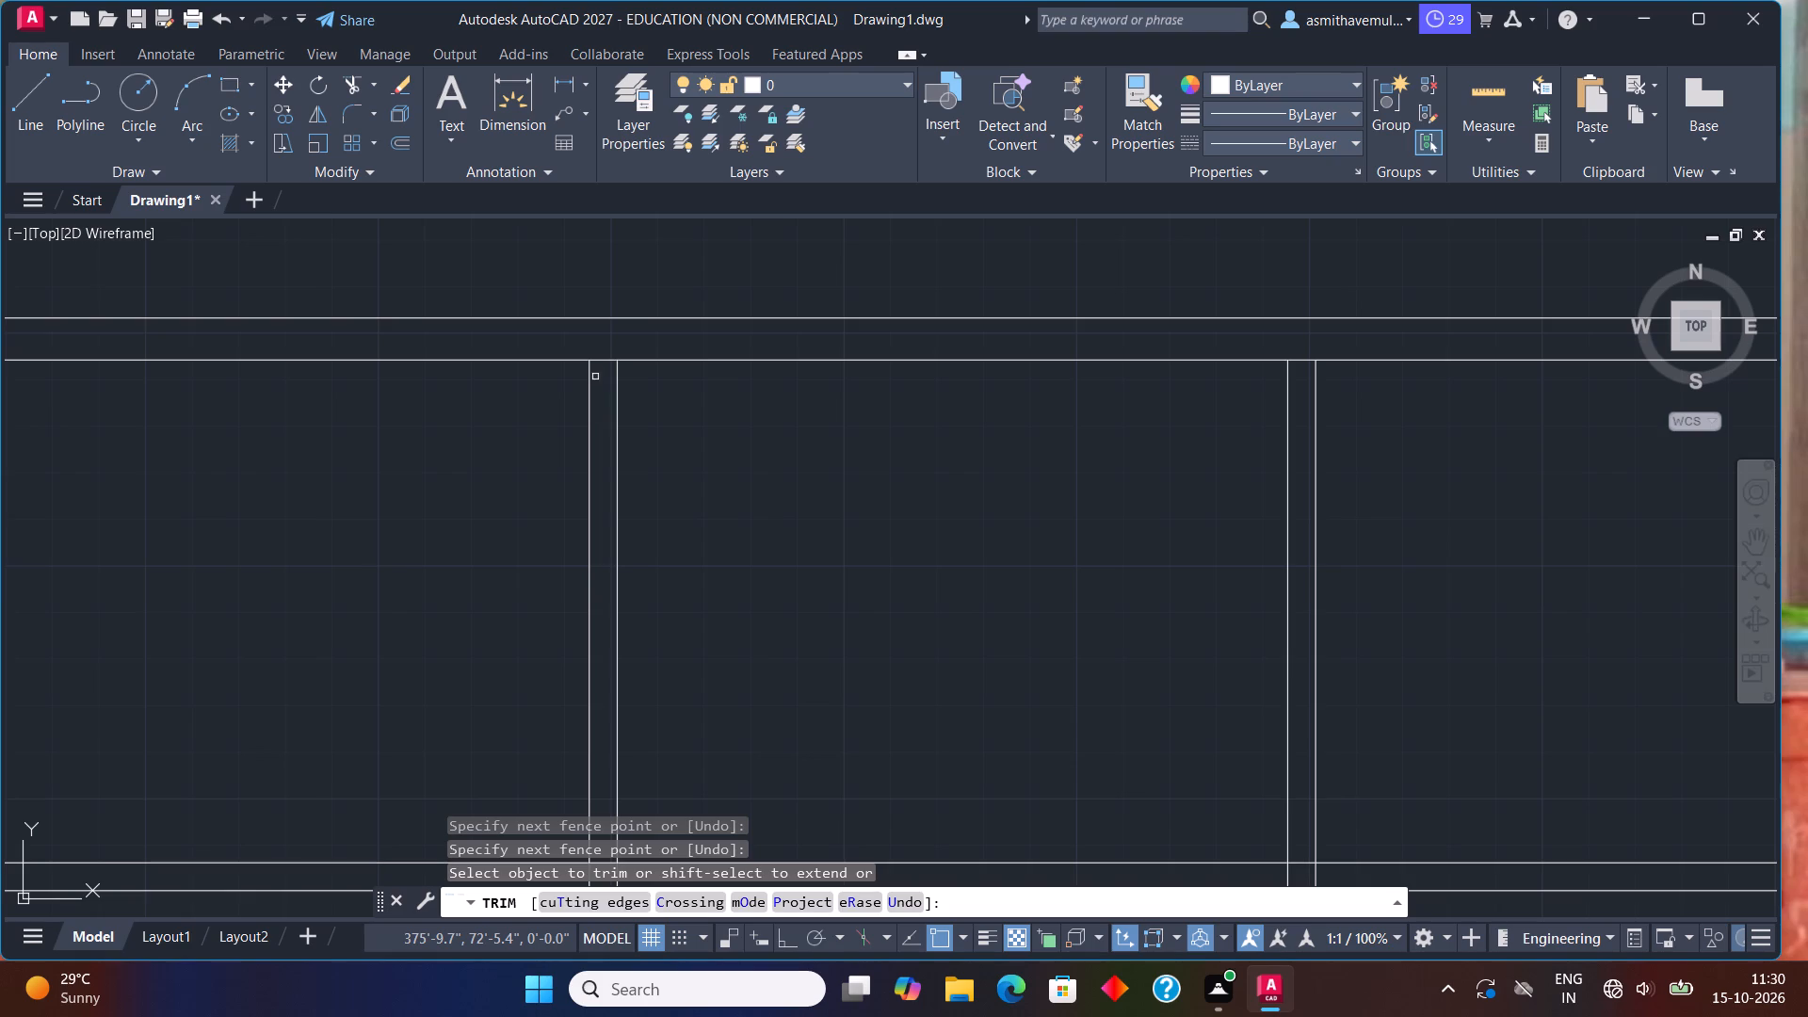
click(602, 360)
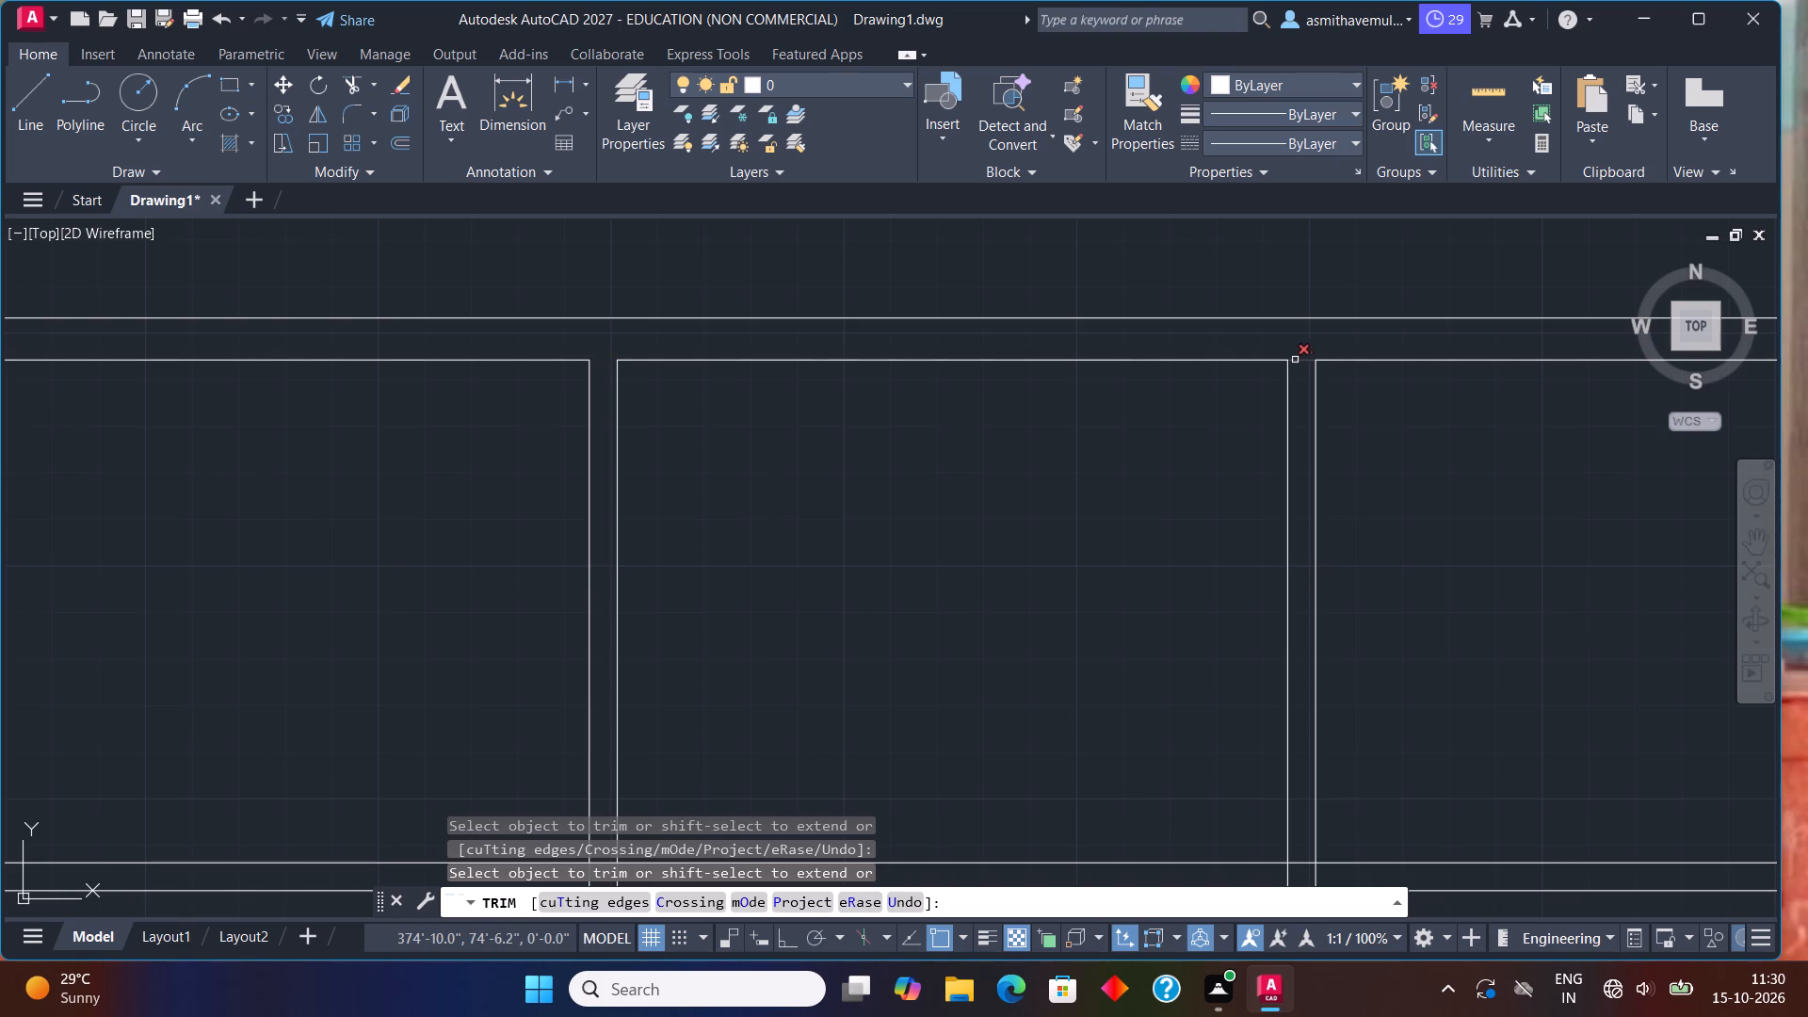
click(1304, 362)
Trim all the line segments inside the crossing of the second vertical partition and the horizontal partition.
scroll(1126, 484, down, 1)
middle_drag(1090, 573, 1170, 448)
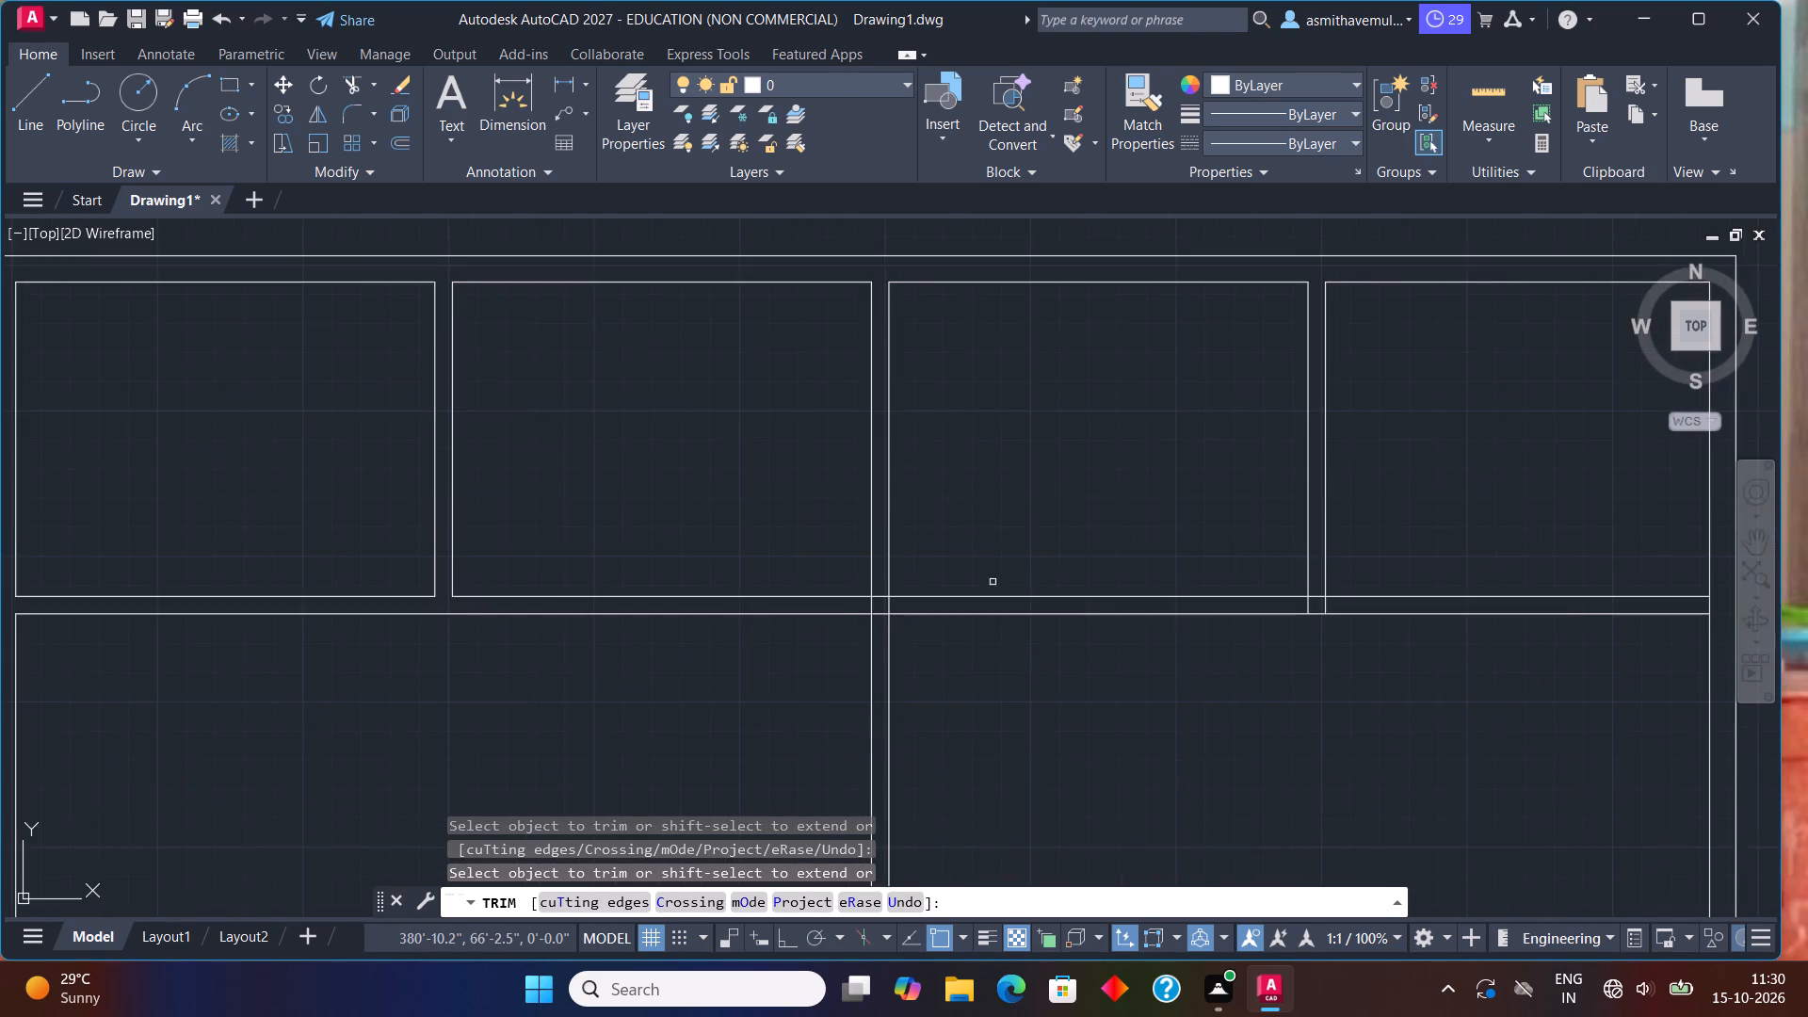
scroll(890, 644, up, 2)
drag(869, 541, 914, 579)
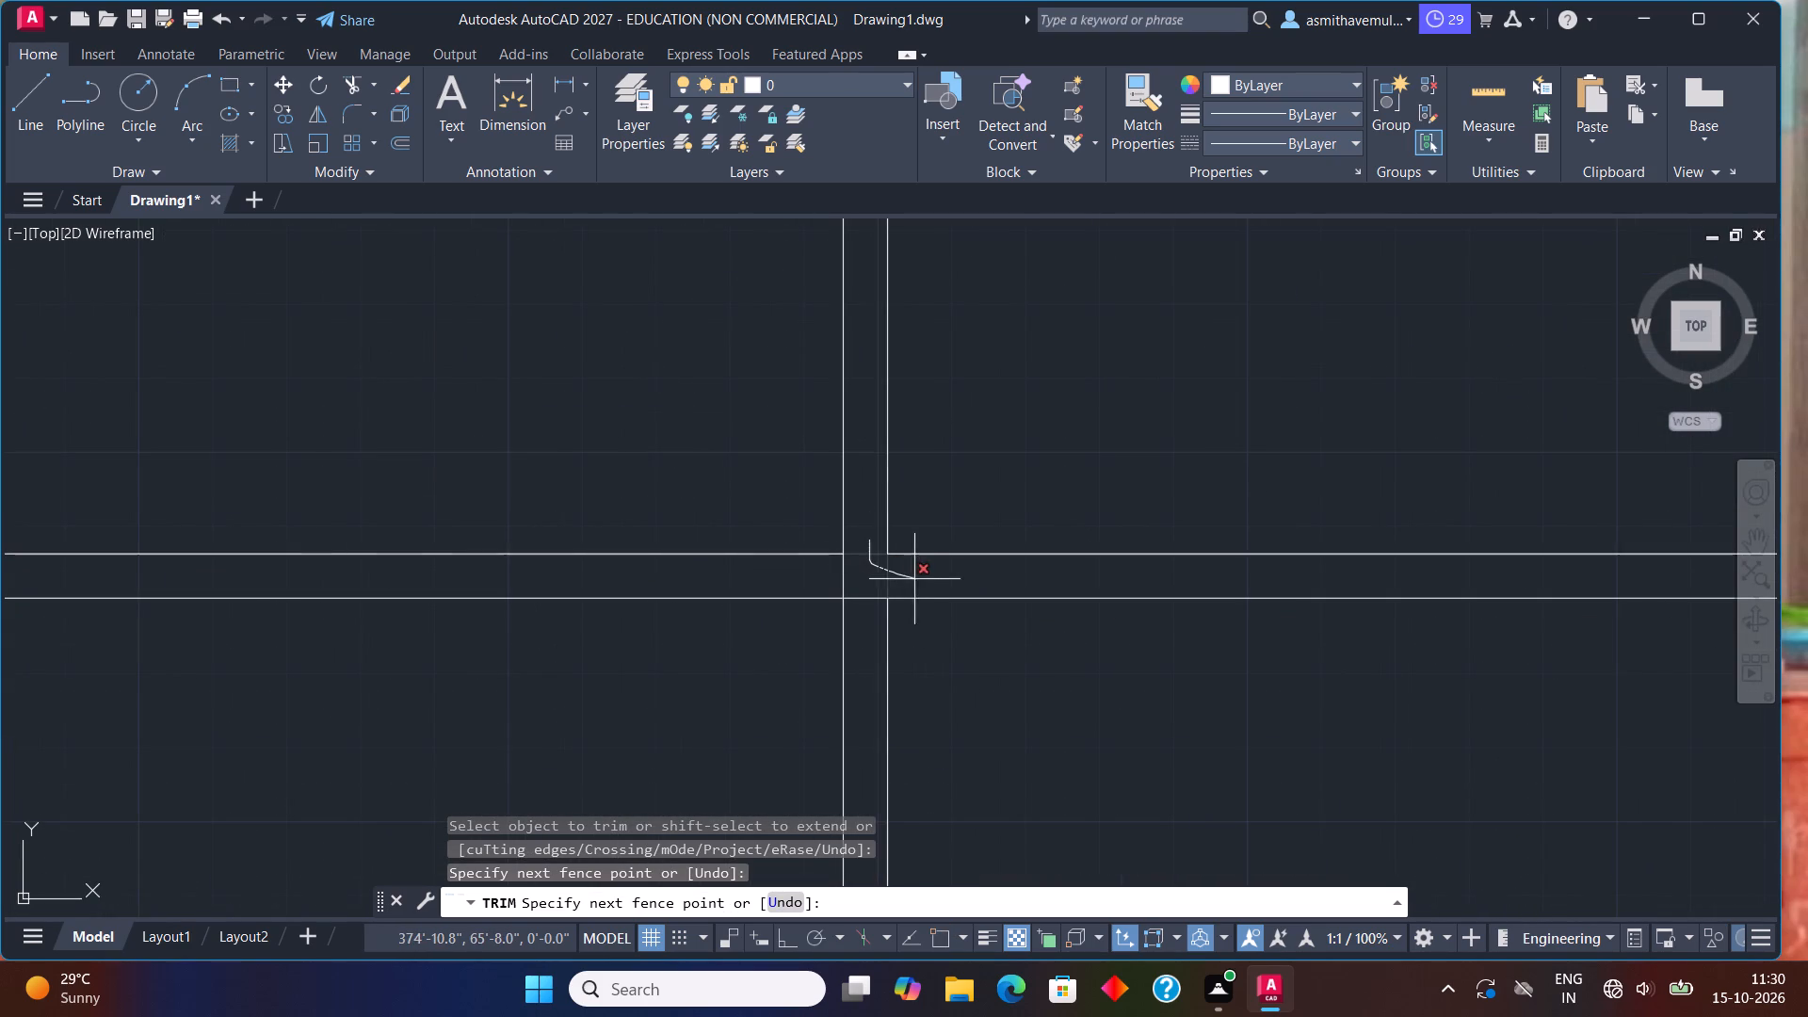
drag(914, 579, 856, 600)
drag(856, 600, 863, 615)
Trim the overlapping segments where the horizontal partition meets the third vertical partition and the right outer wall.
scroll(1072, 619, down, 4)
middle_drag(1256, 668, 751, 600)
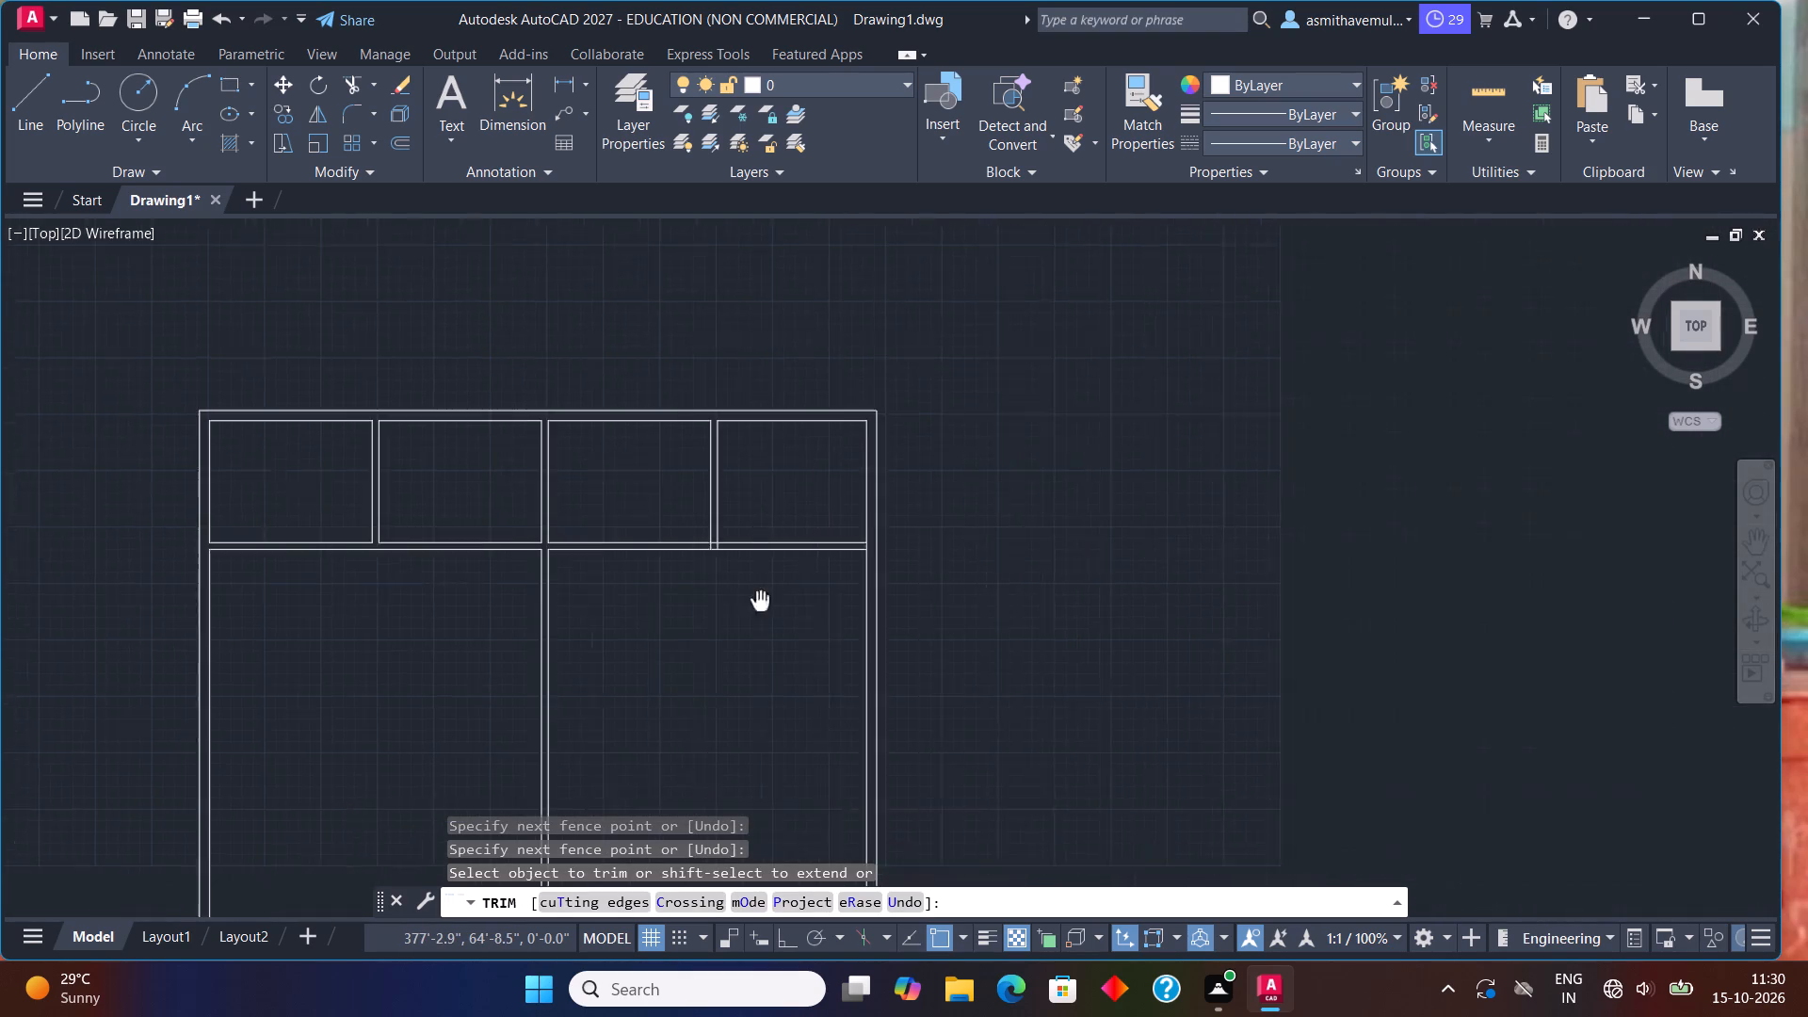
middle_drag(751, 600, 746, 600)
scroll(738, 529, up, 3)
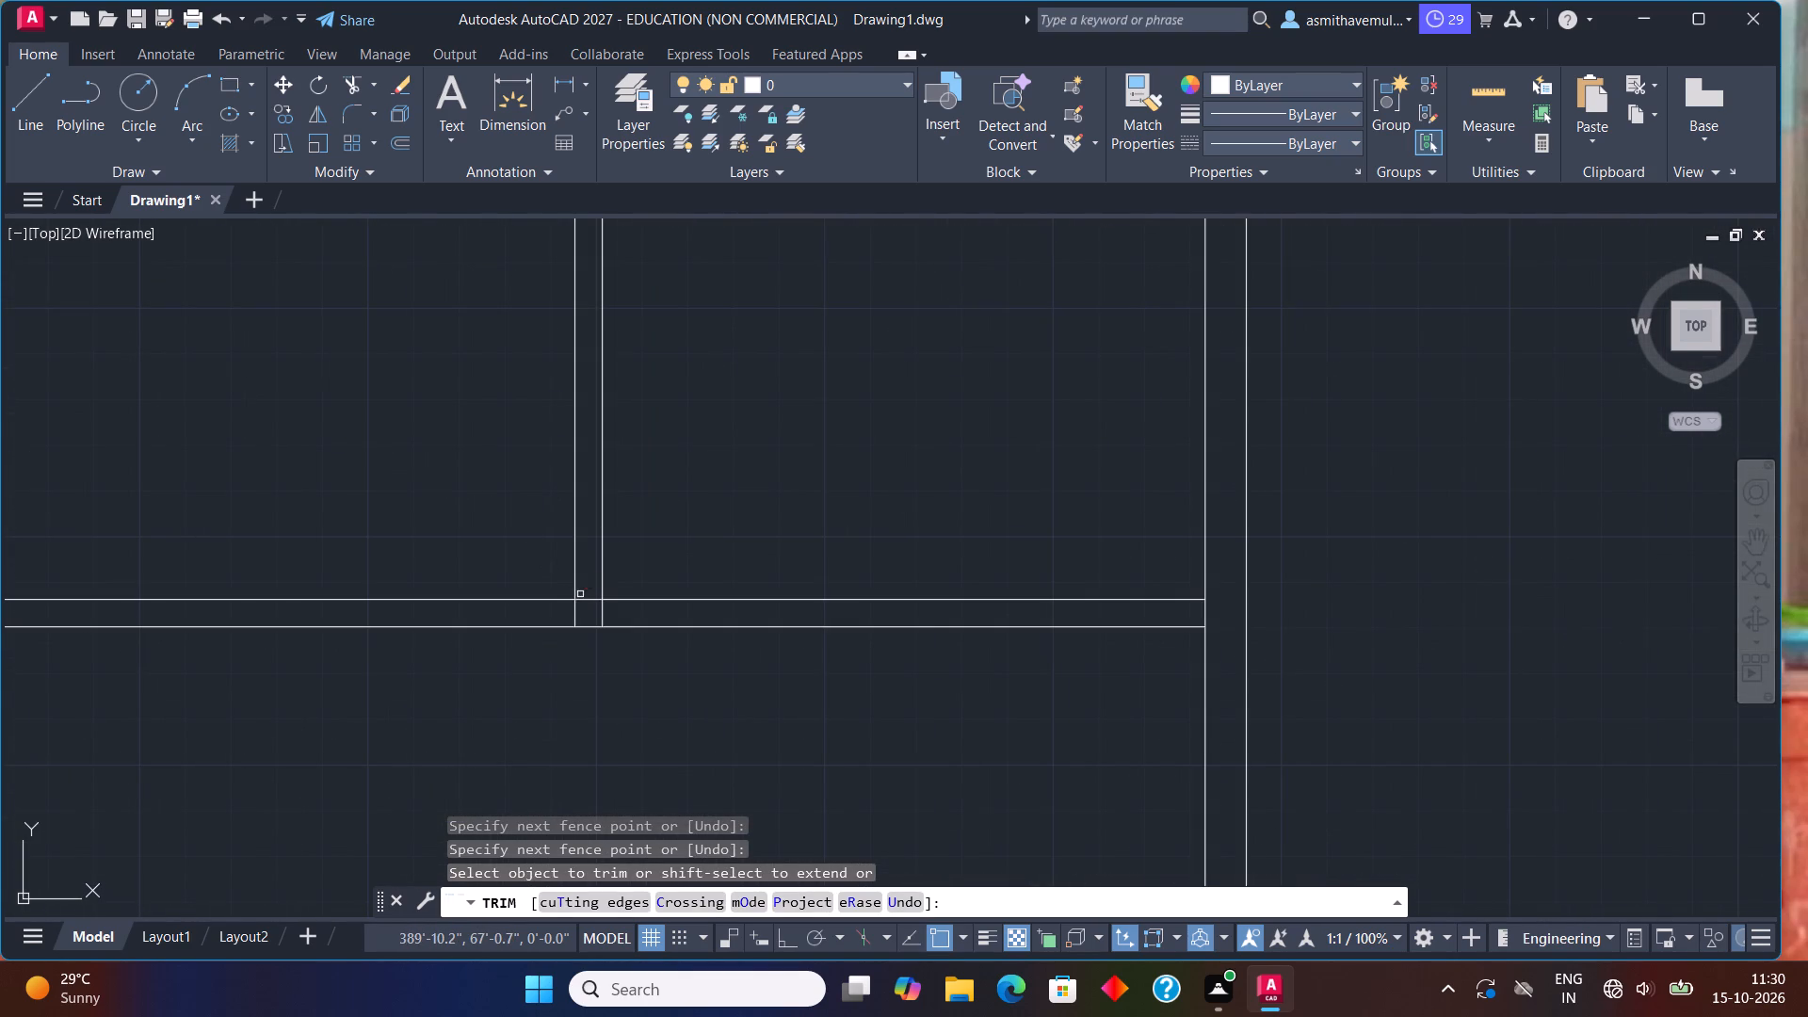
click(585, 601)
click(604, 609)
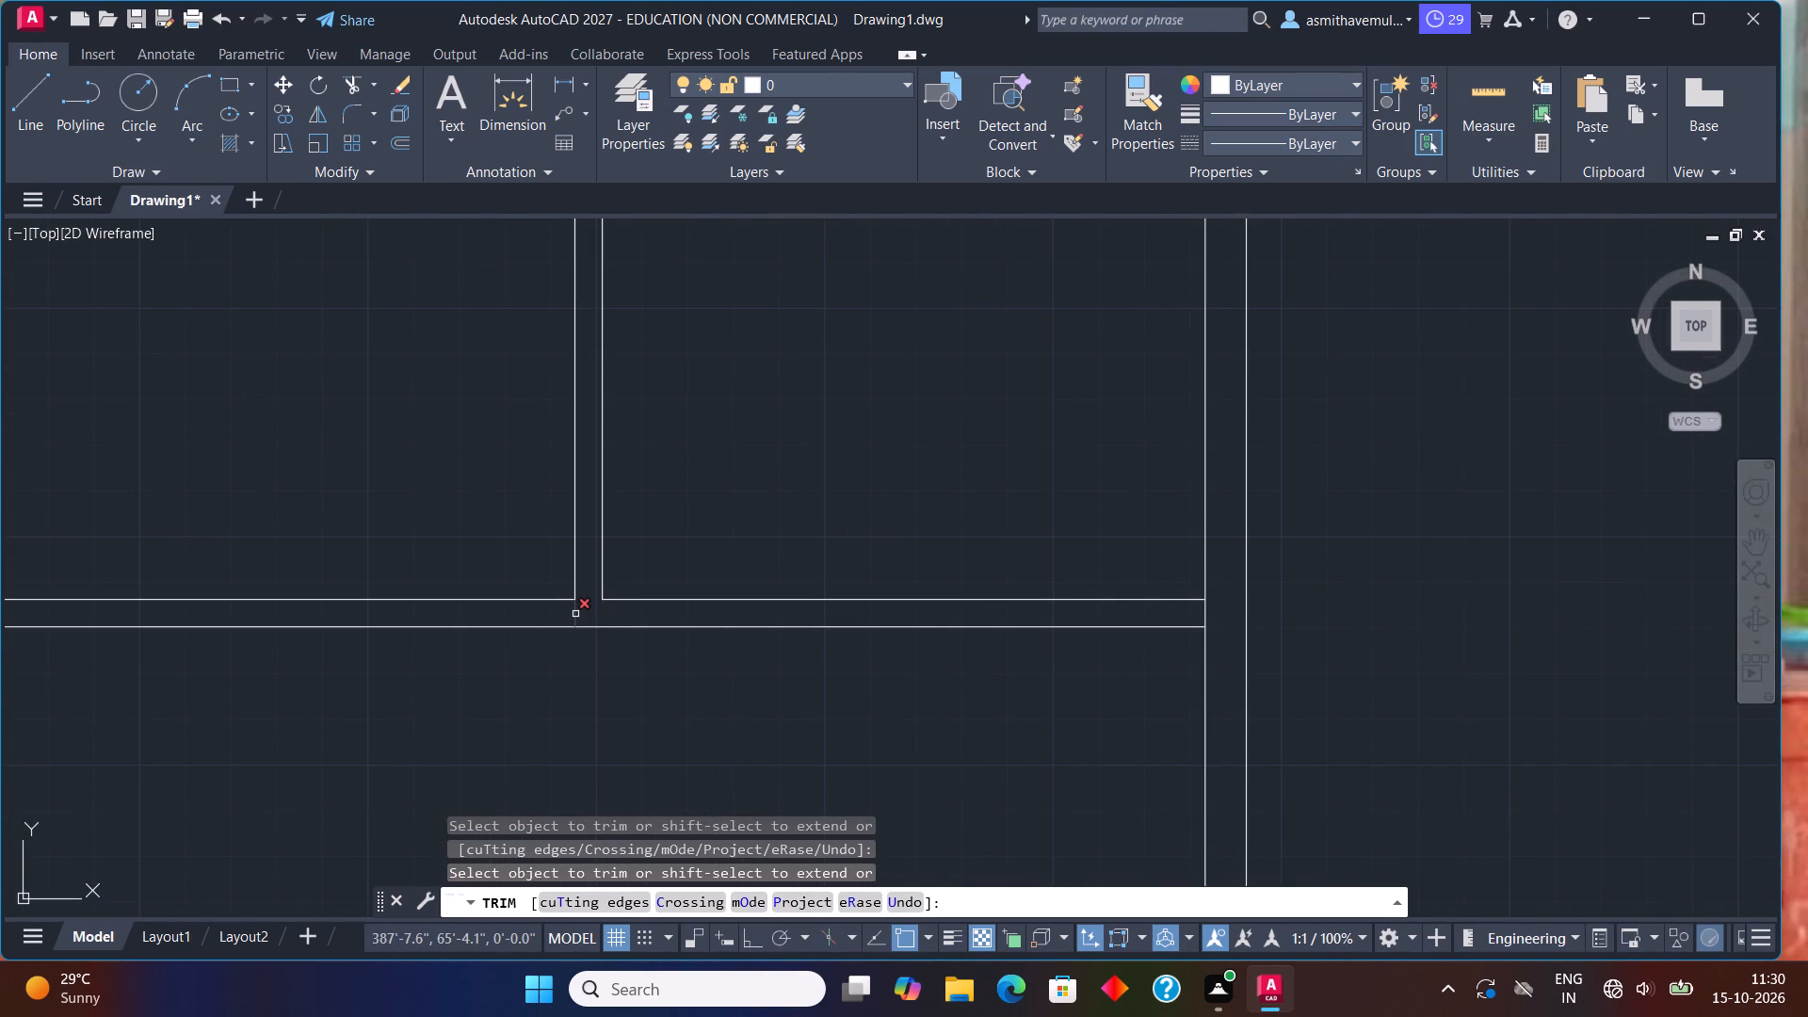
click(575, 614)
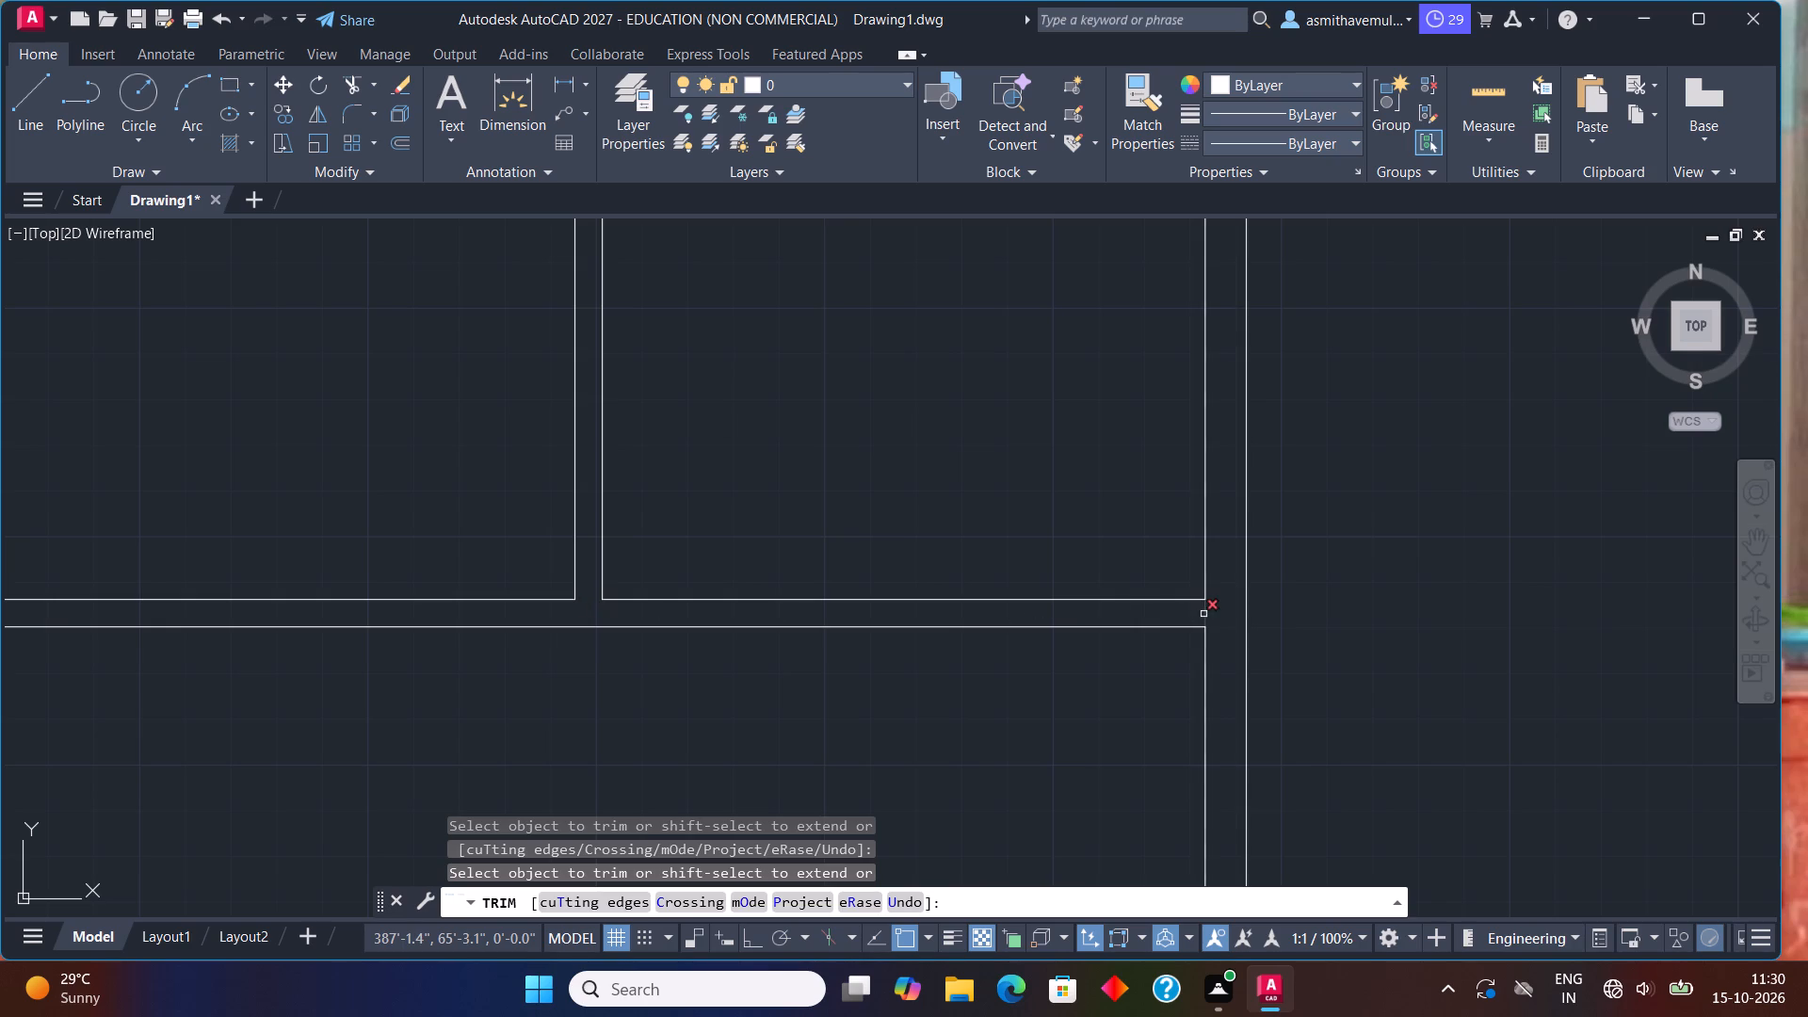
click(1203, 614)
scroll(1240, 613, down, 2)
middle_drag(1022, 667, 1057, 658)
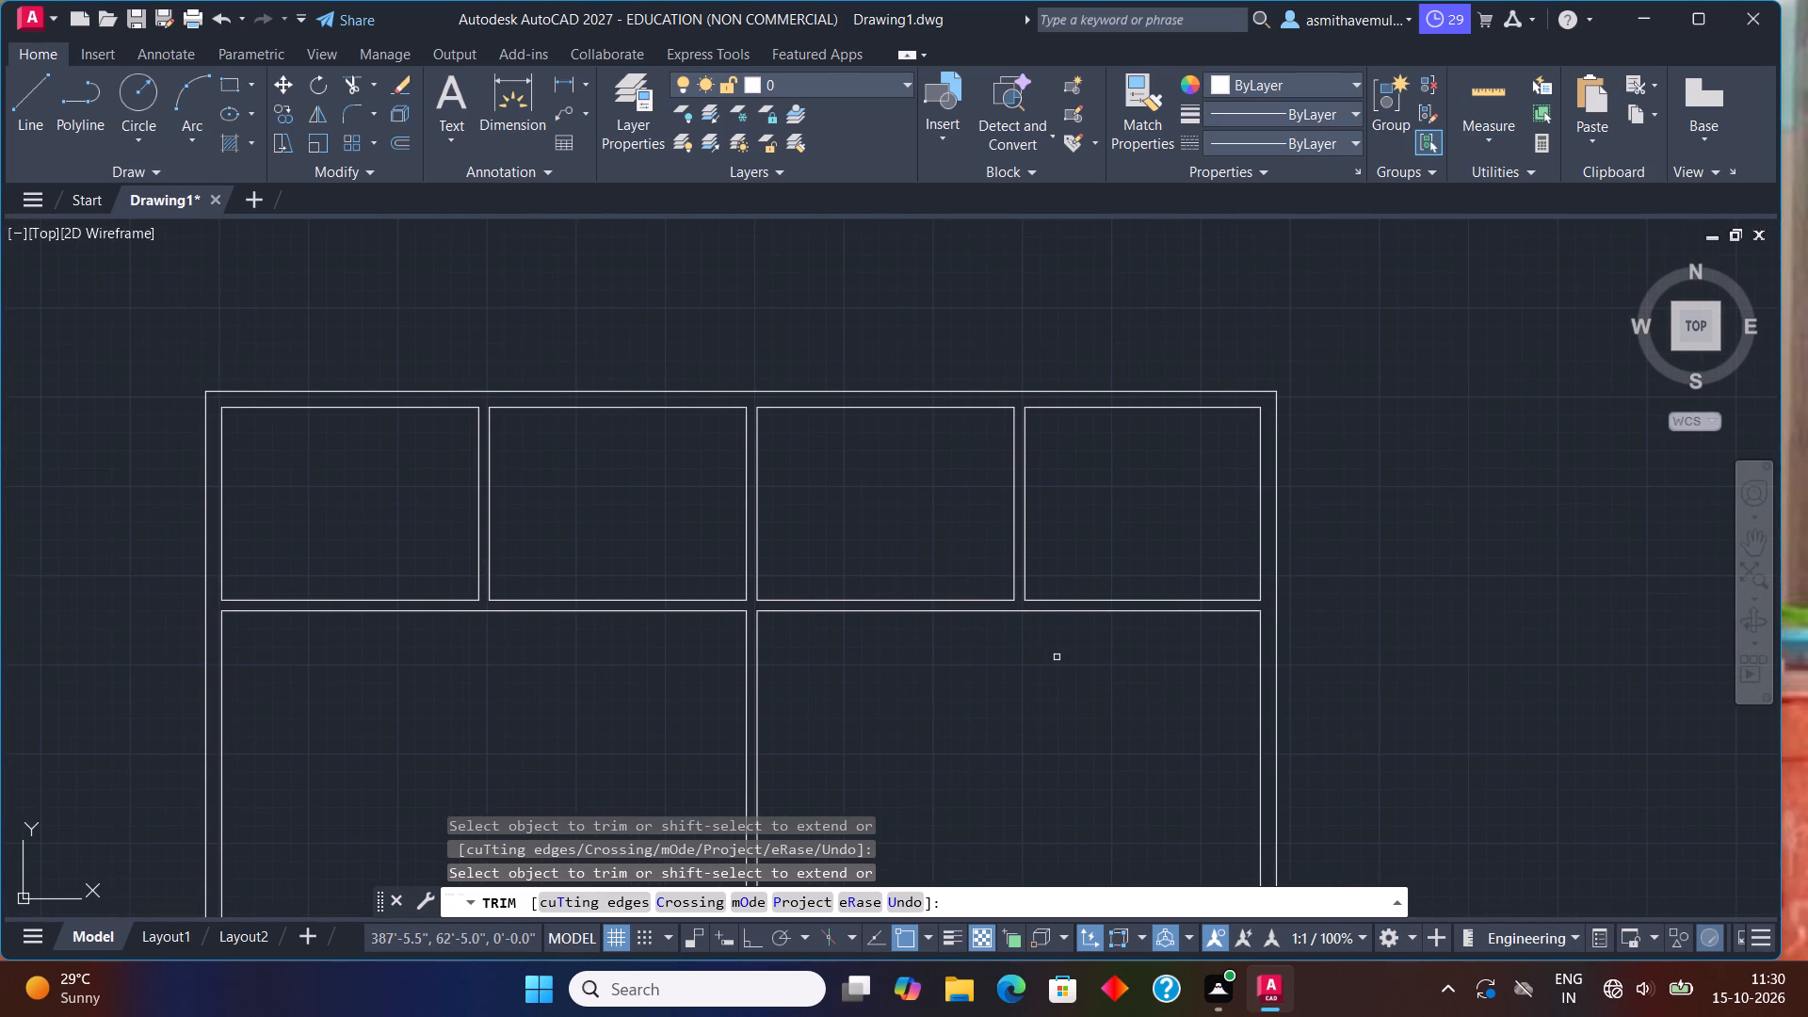
key(Escape)
Offset the horizontal partition's lower face 4' downward across the large left-hand space below the upper rooms.
middle_drag(1068, 716, 1132, 695)
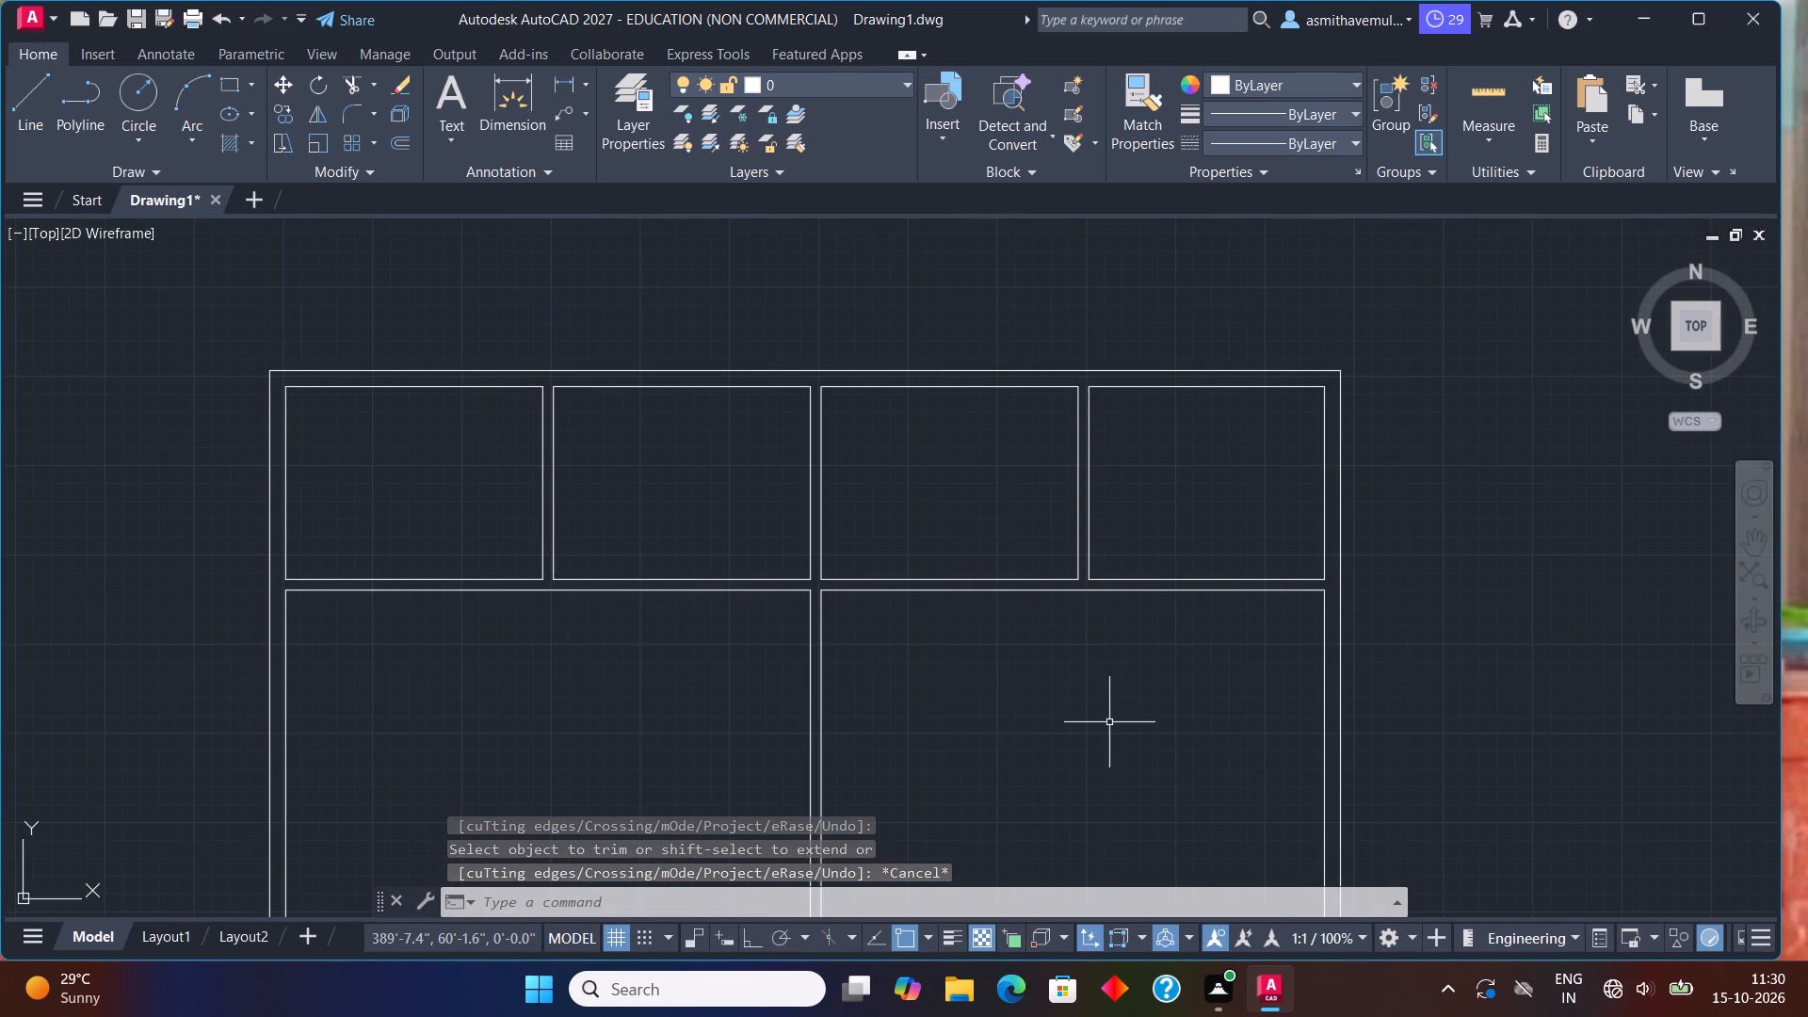
middle_drag(671, 678, 822, 558)
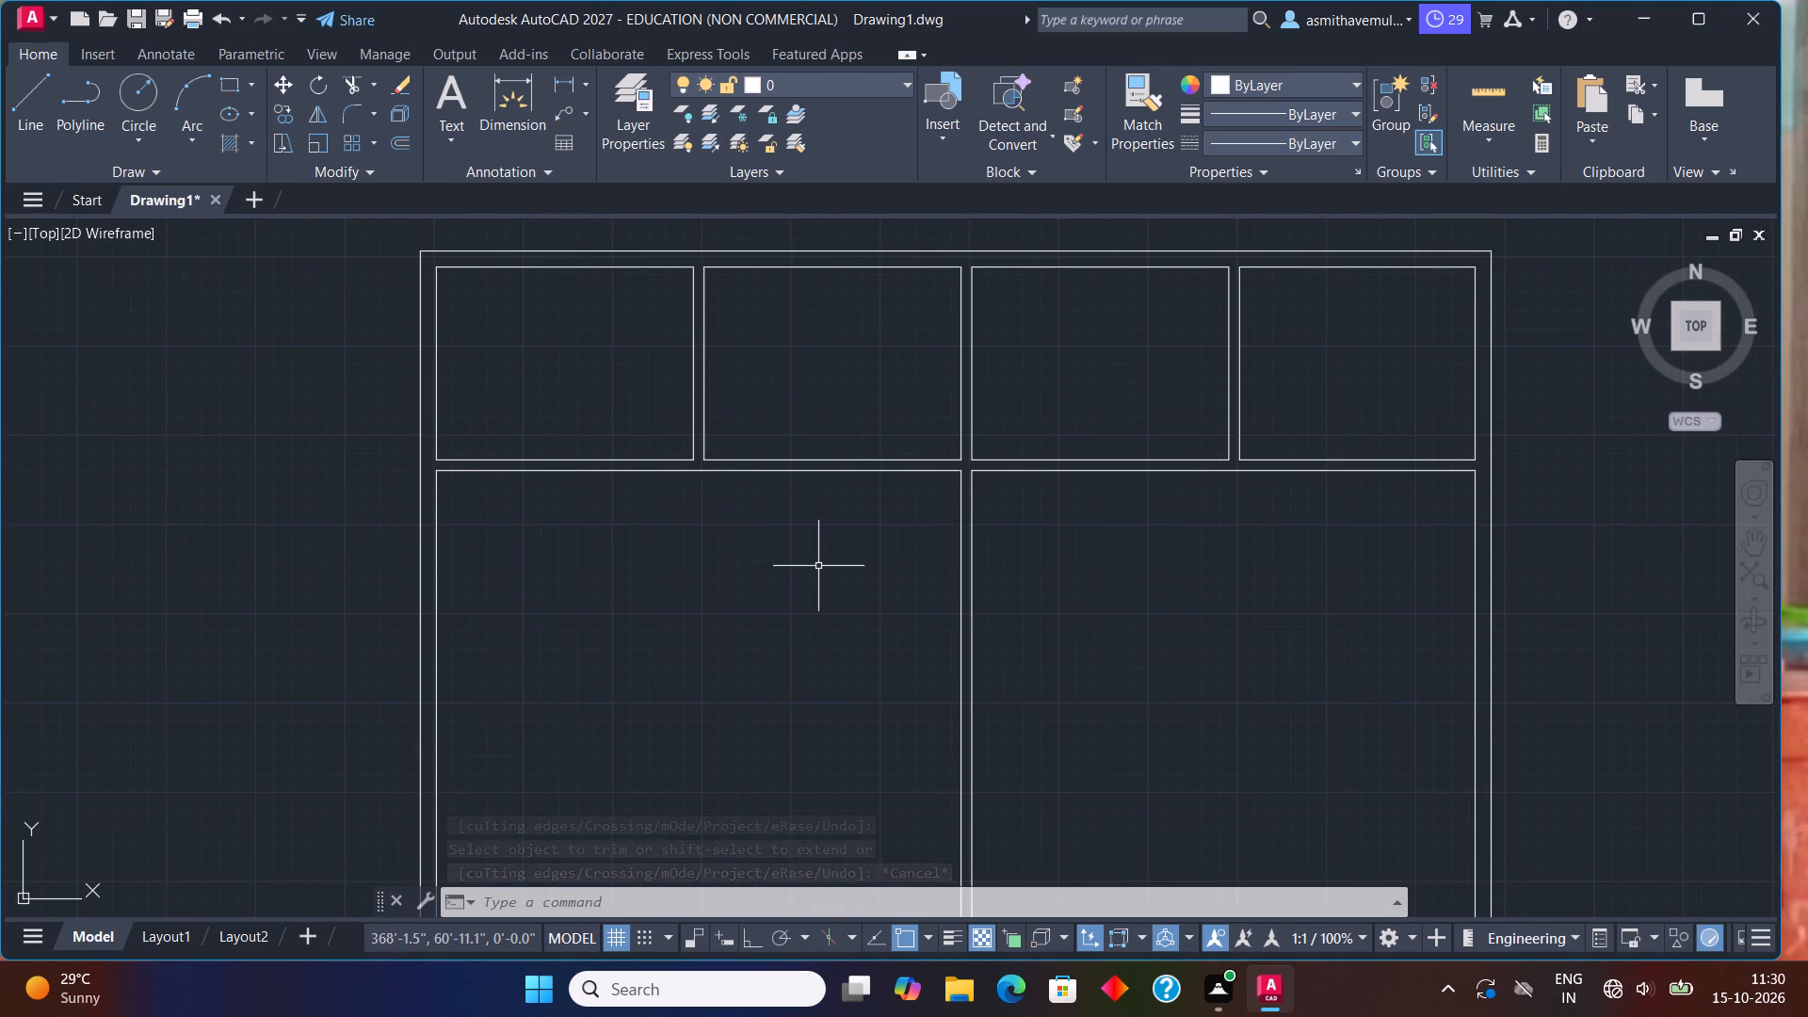
key(o)
key(Return)
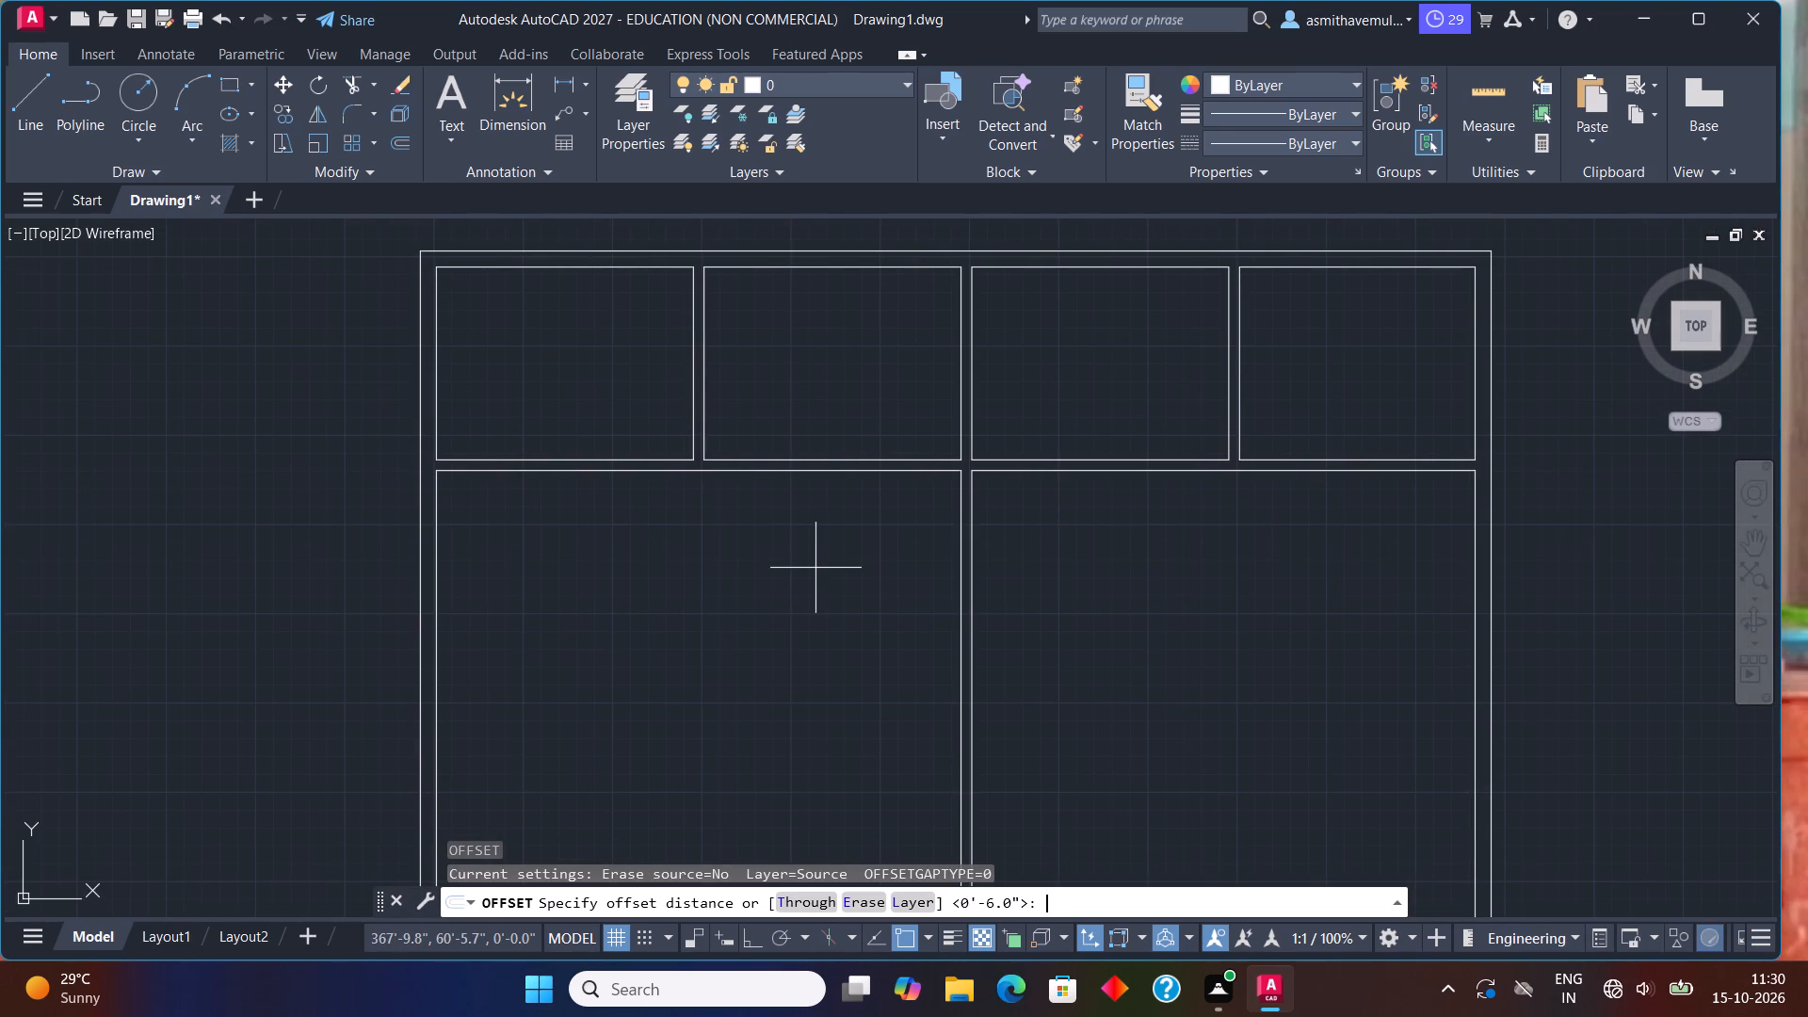
key(4)
key(apostrophe)
key(Return)
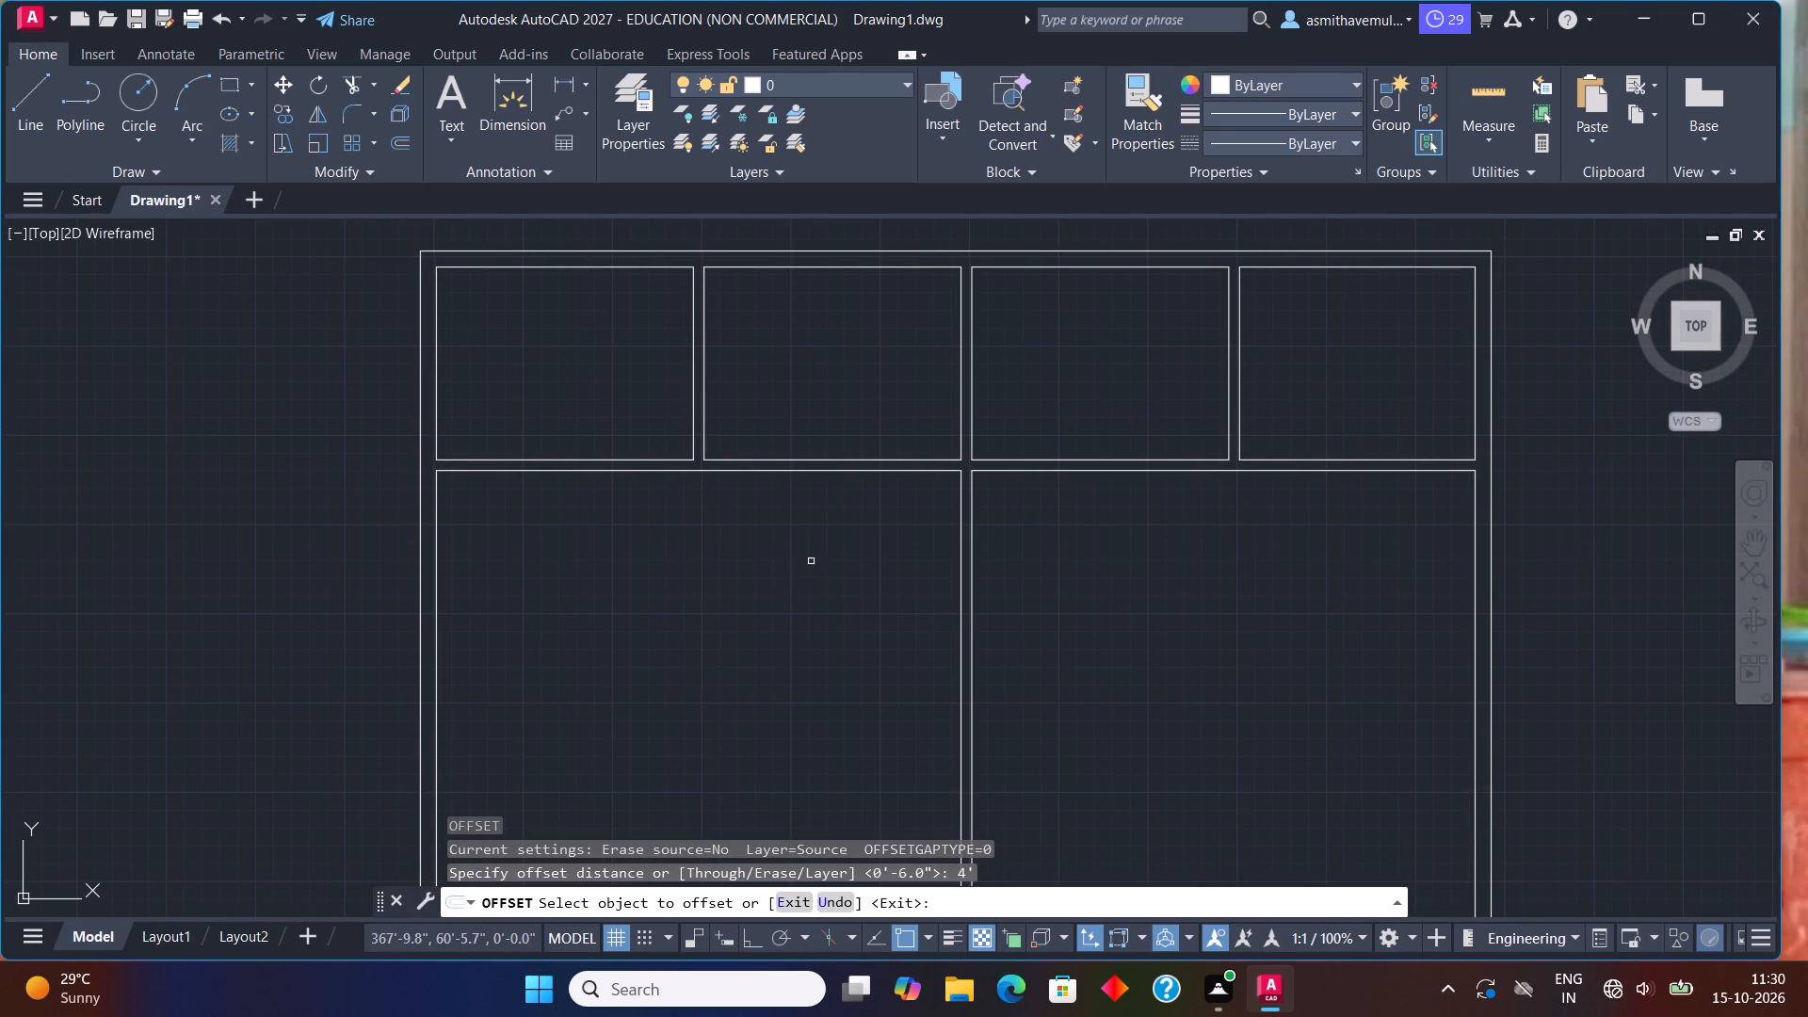
click(564, 472)
click(540, 562)
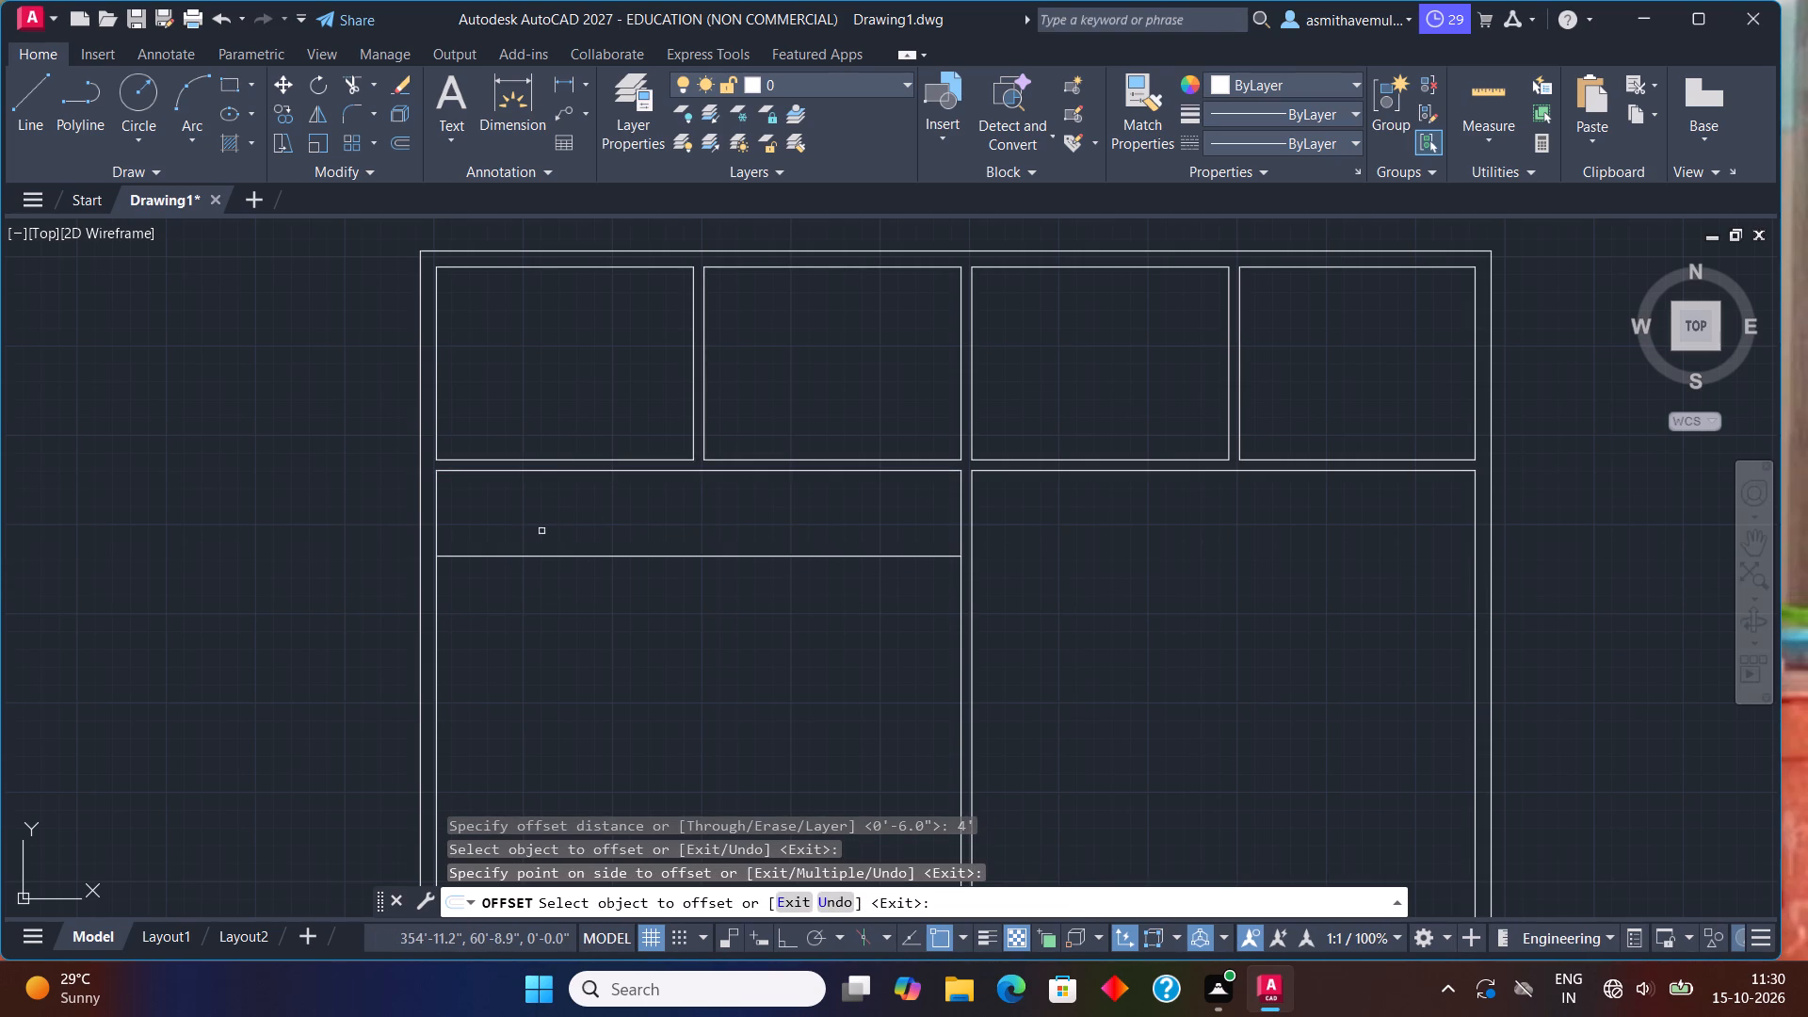
scroll(540, 518, up, 1)
key(Escape)
Offset the new line below the upper-left rooms 6" downward to form the second face of a horizontal partition.
key(o)
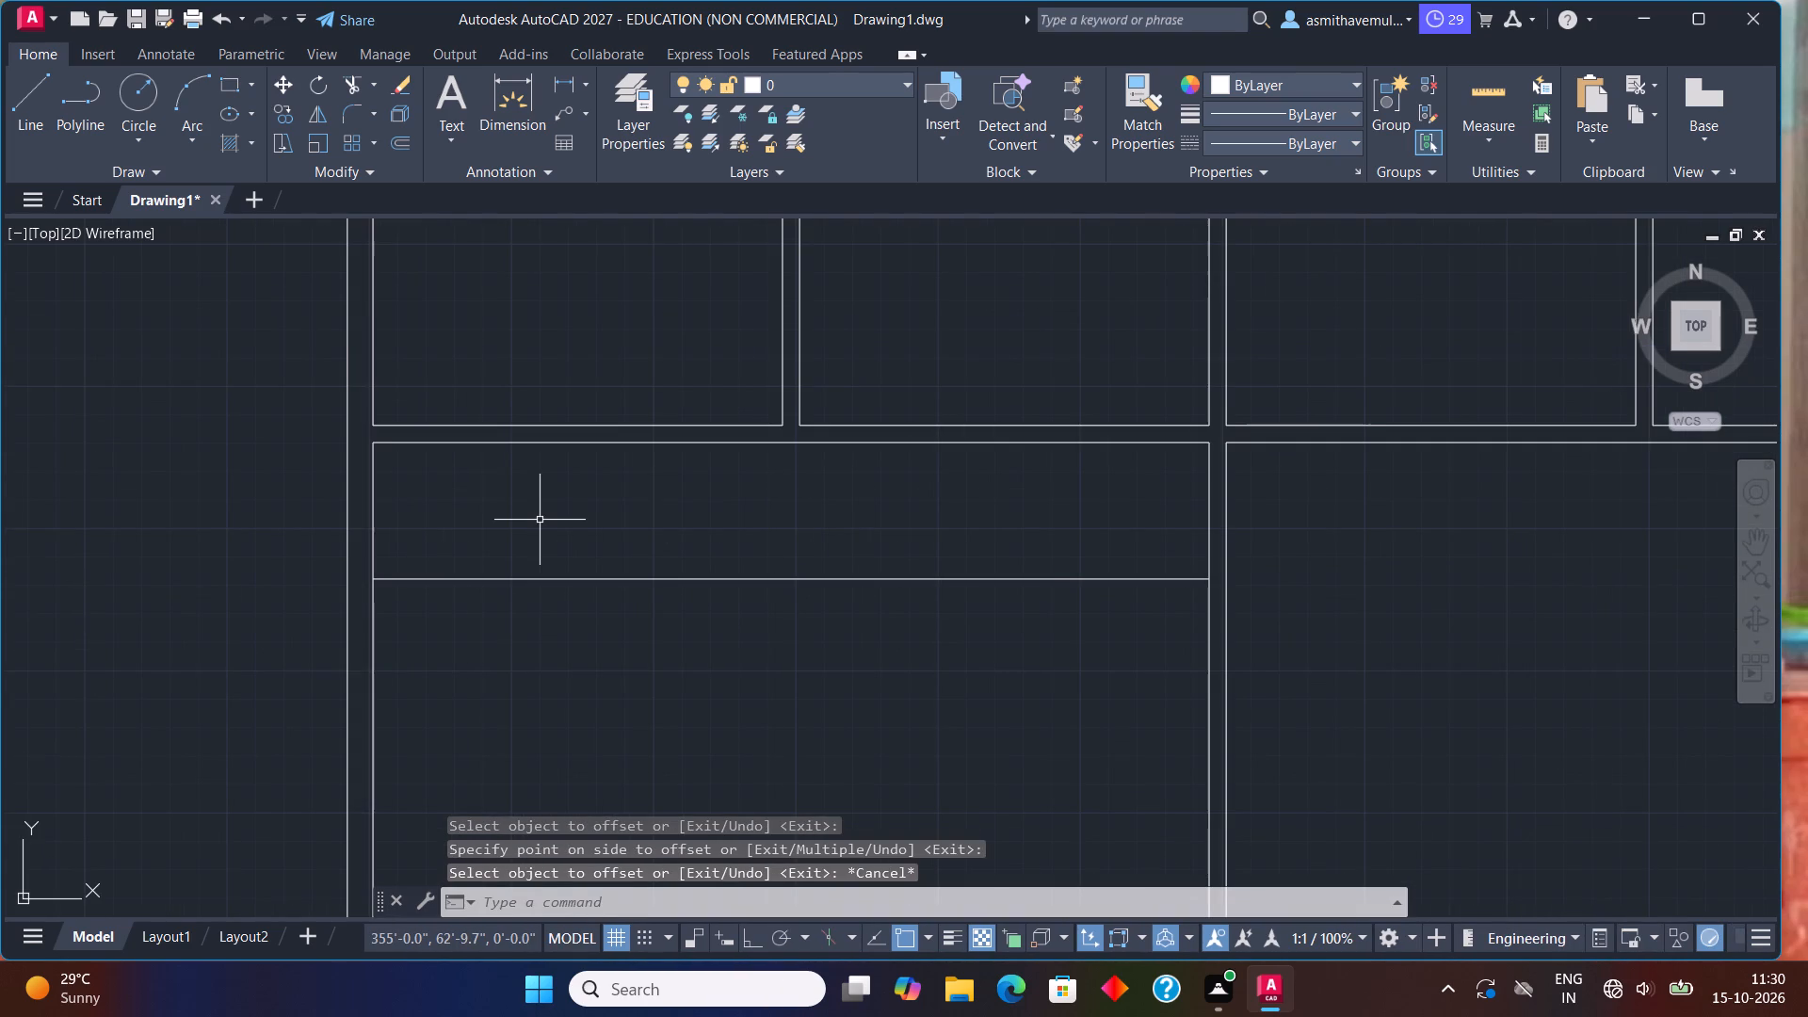
key(Return)
text(6")
key(Return)
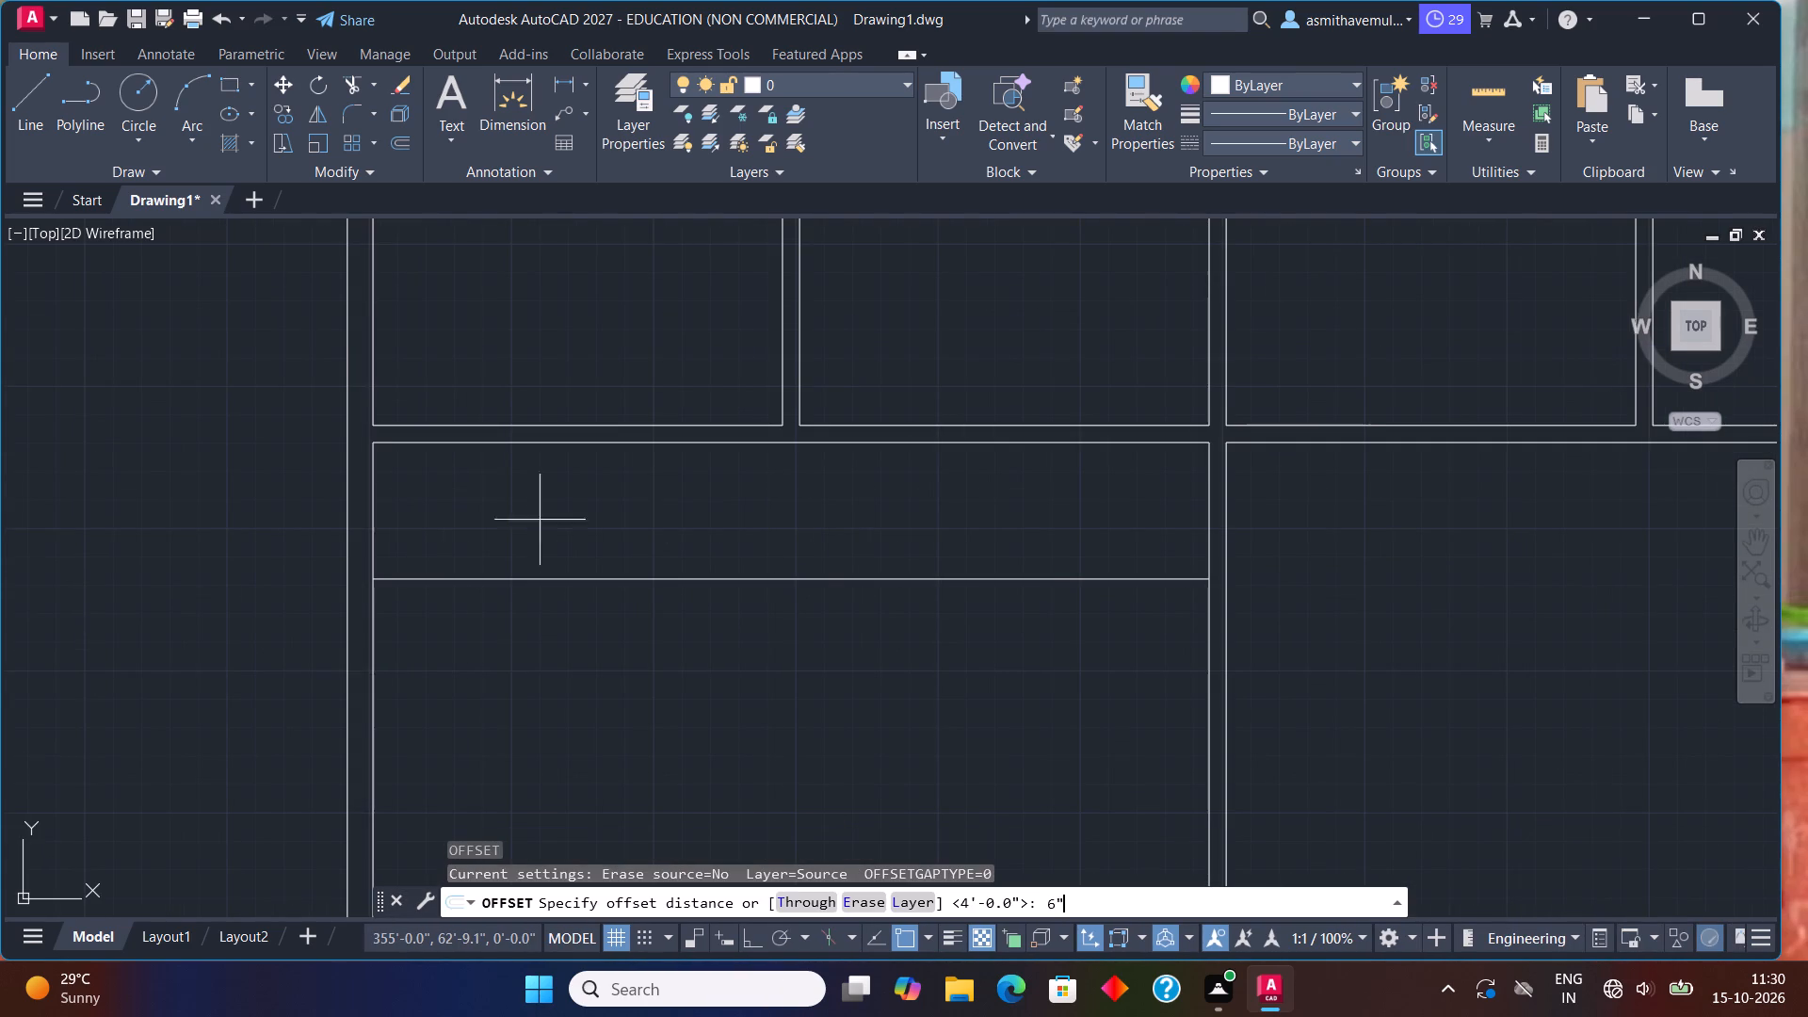
click(552, 578)
click(544, 626)
key(Escape)
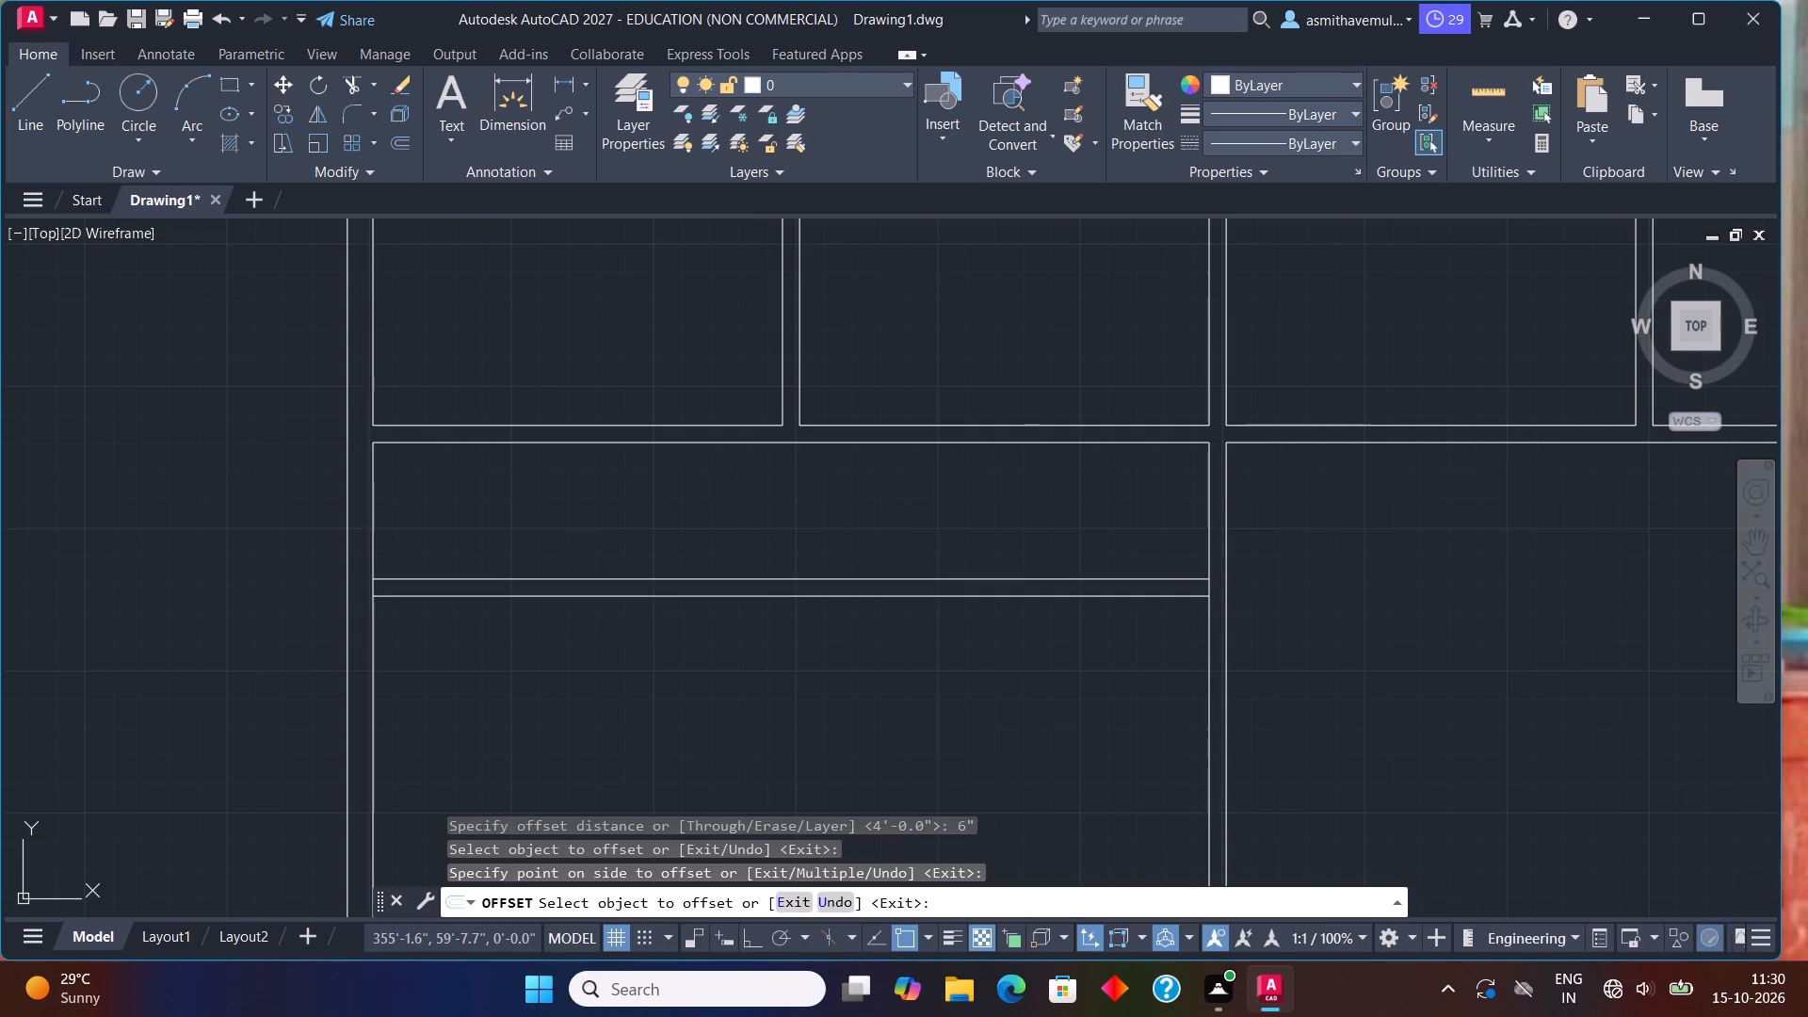
Offset the left outer wall's inner face 6'4" to the right, into the space below the upper rooms.
key(o)
key(Return)
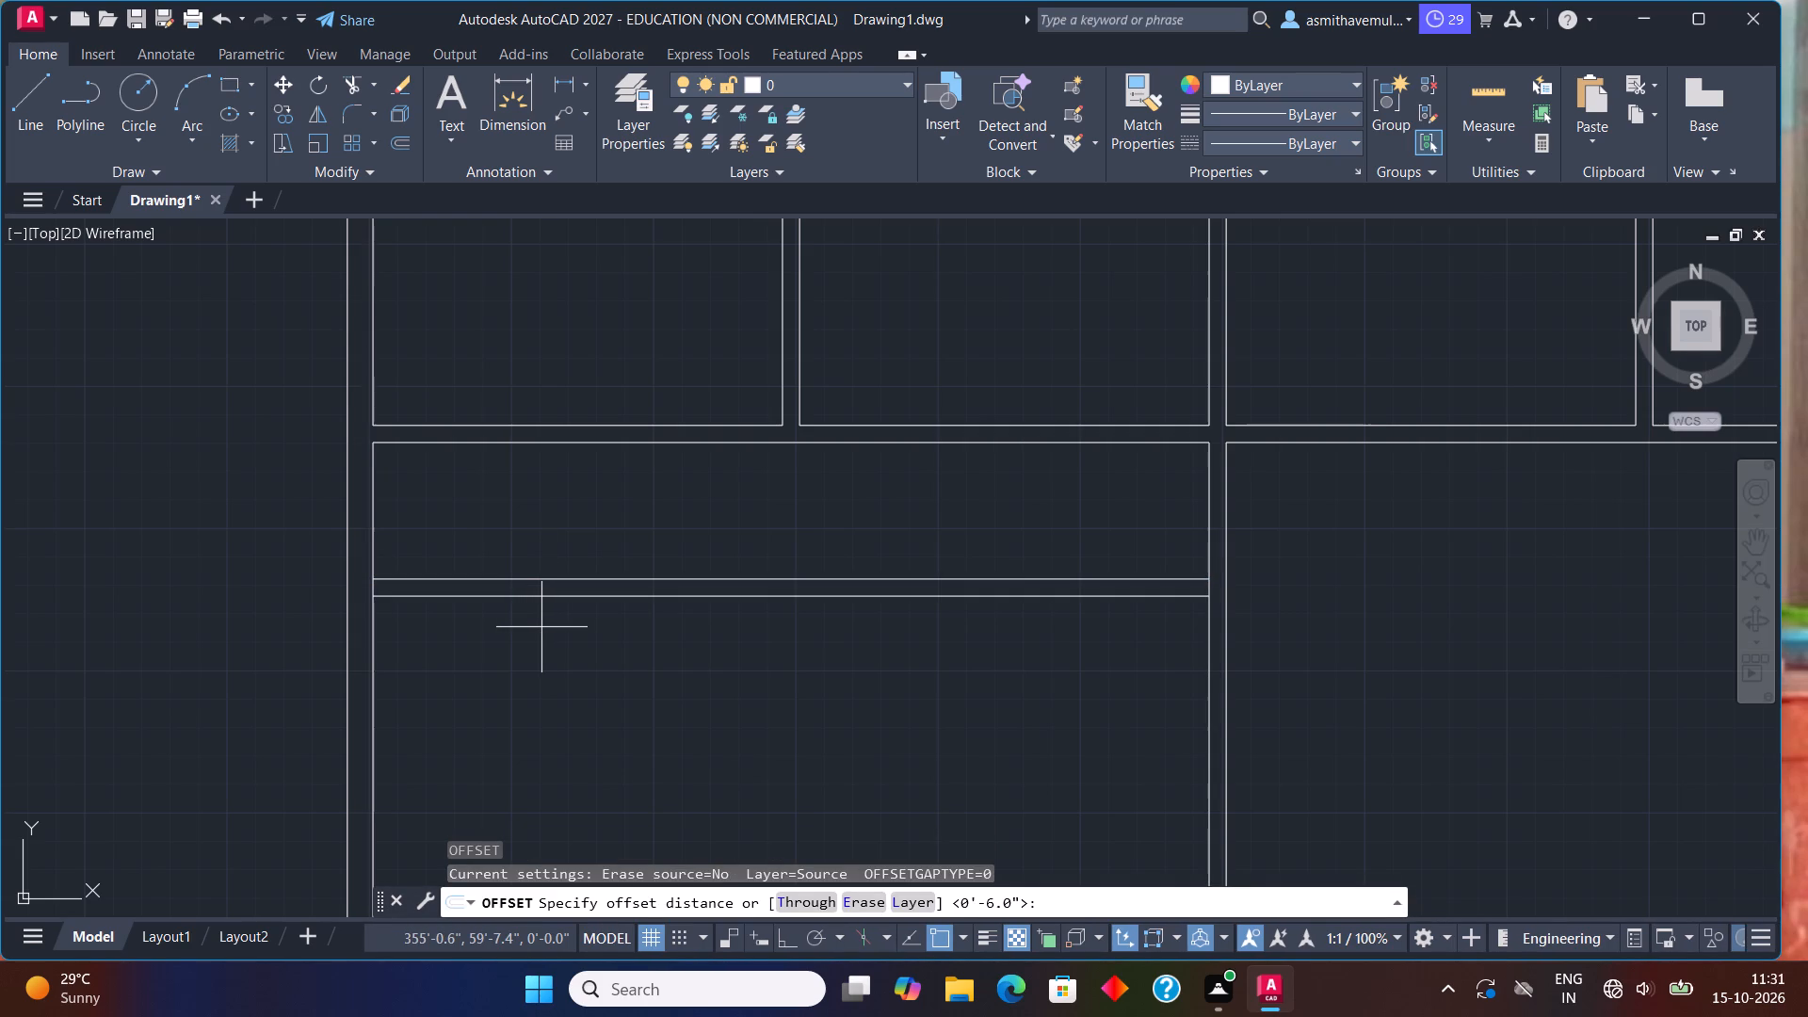
text(6'4")
key(Return)
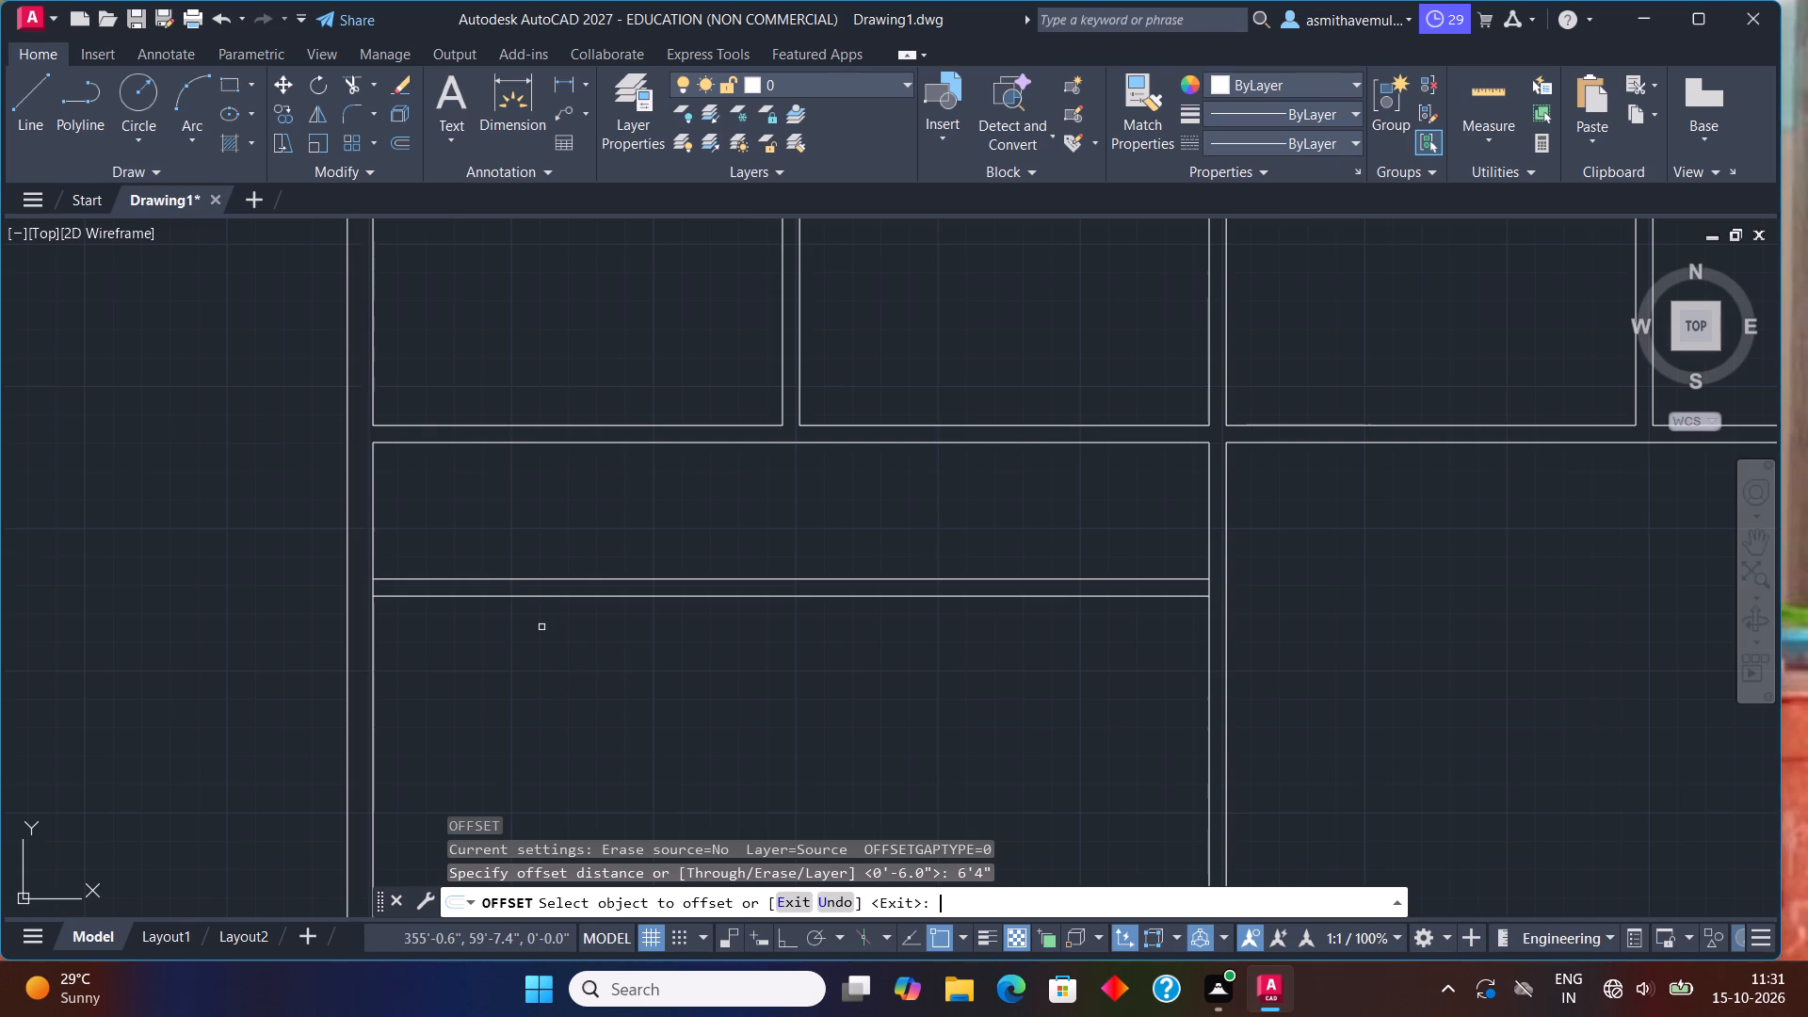
click(375, 541)
click(575, 505)
key(Escape)
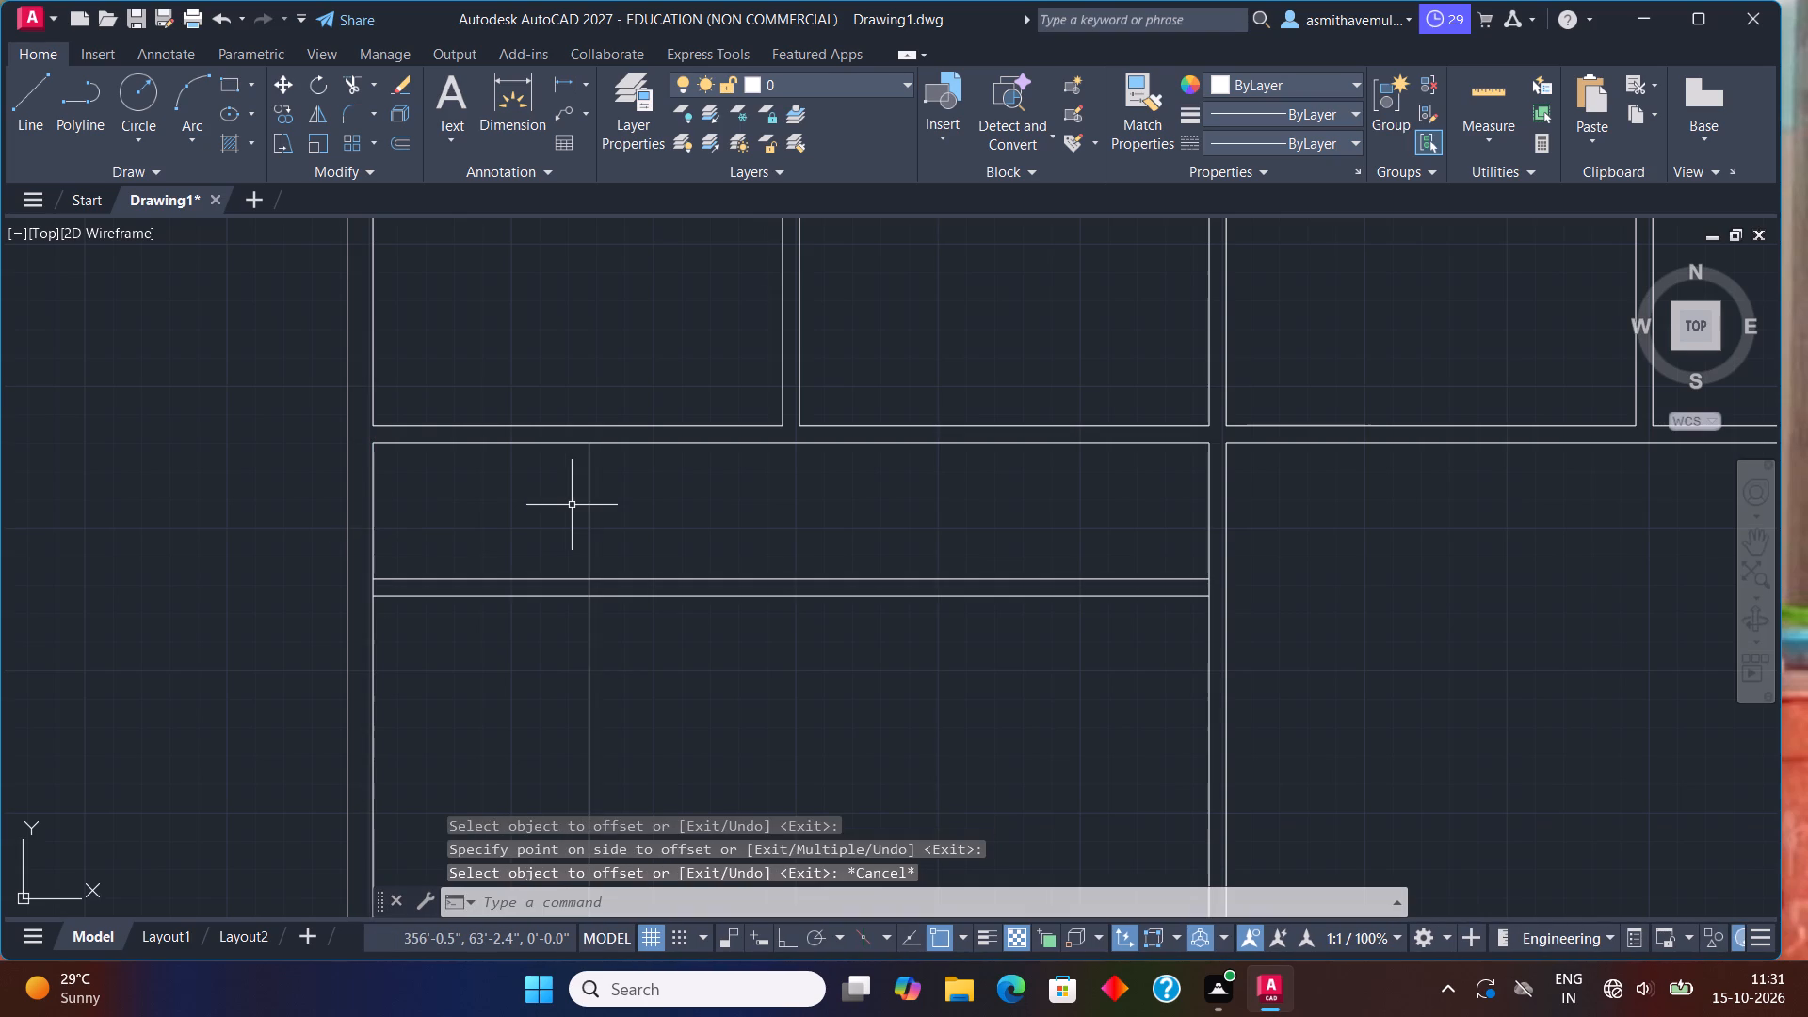
Offset the new vertical line 6" to the right to give the short vertical partition its thickness.
key(o)
key(Return)
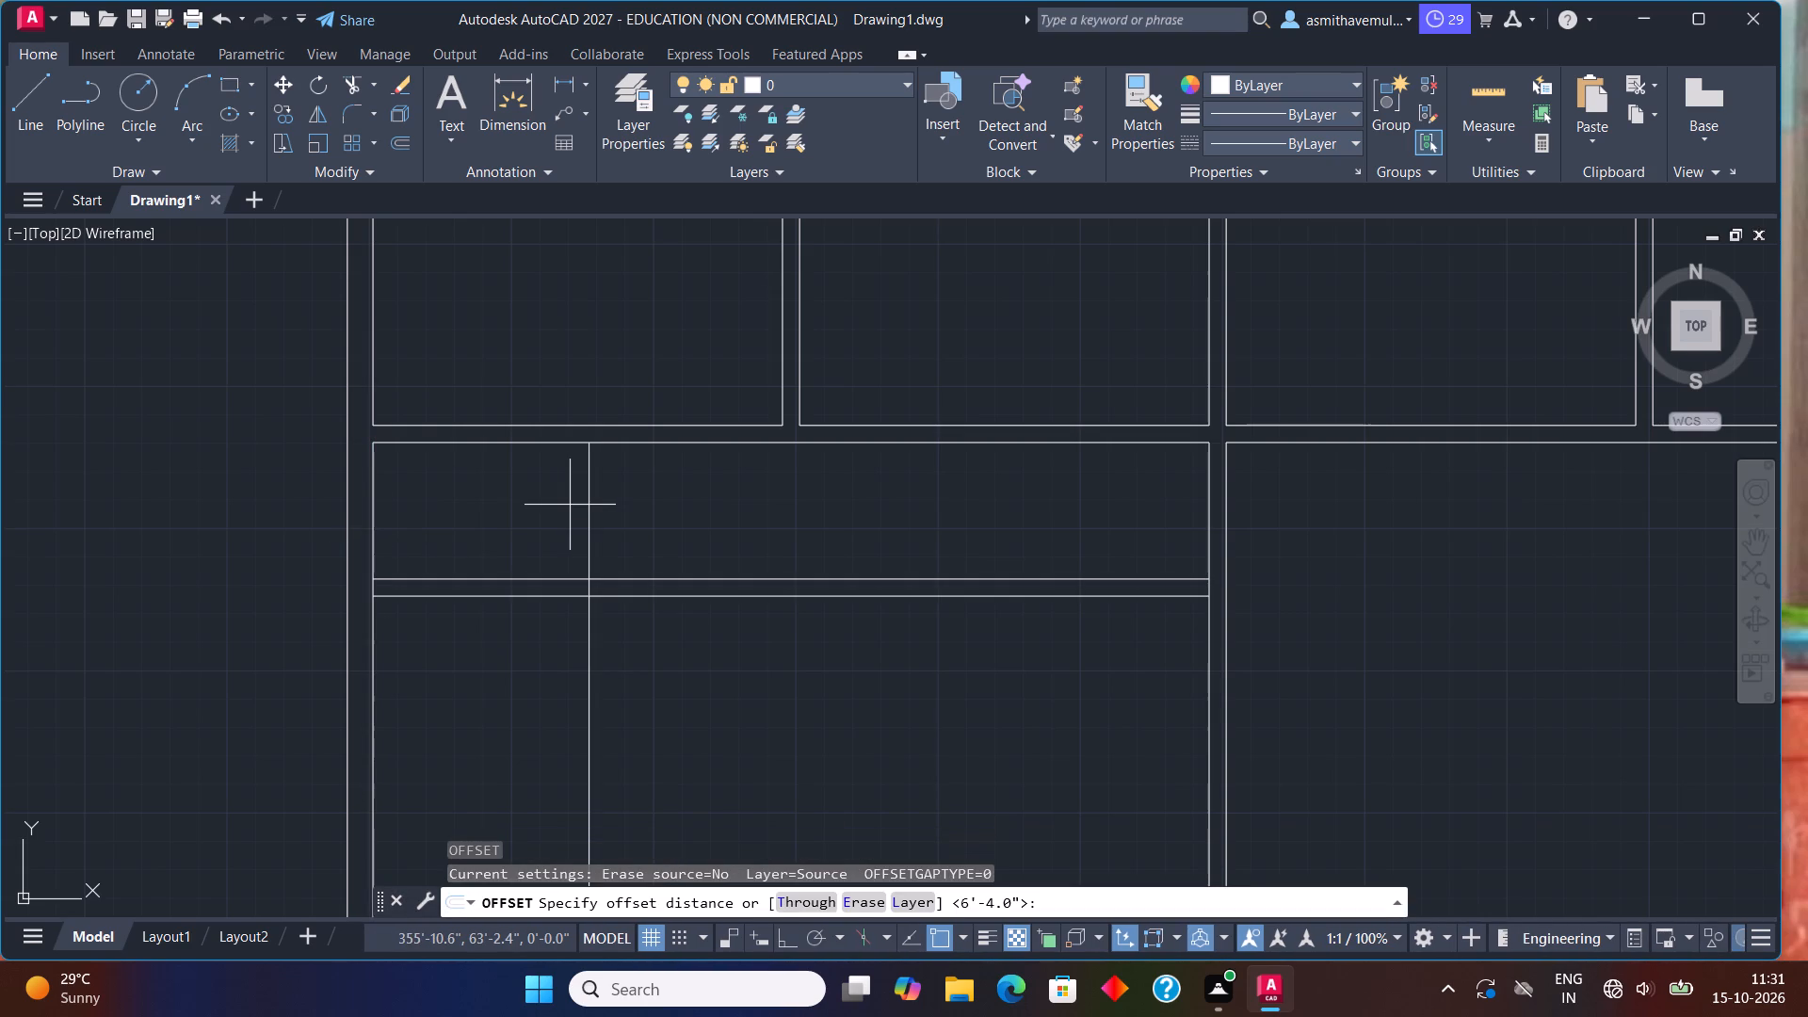
text(6")
key(Return)
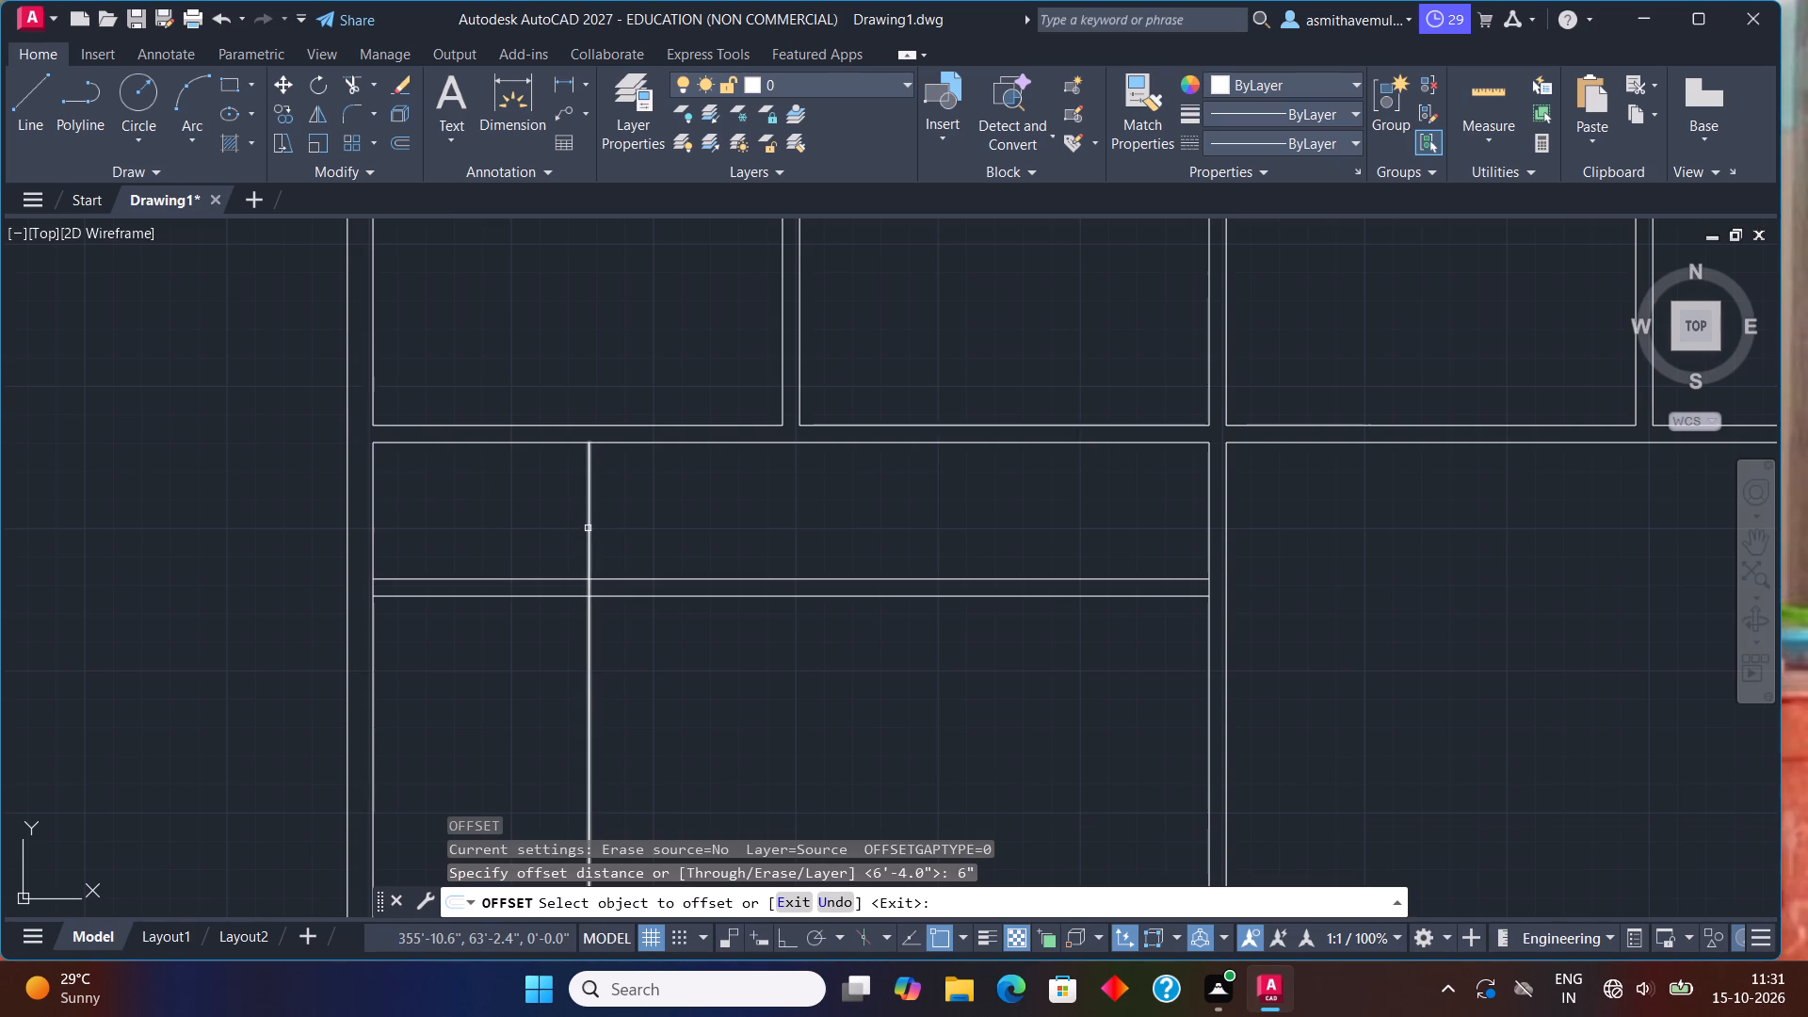
drag(588, 528, 606, 528)
click(621, 528)
key(Escape)
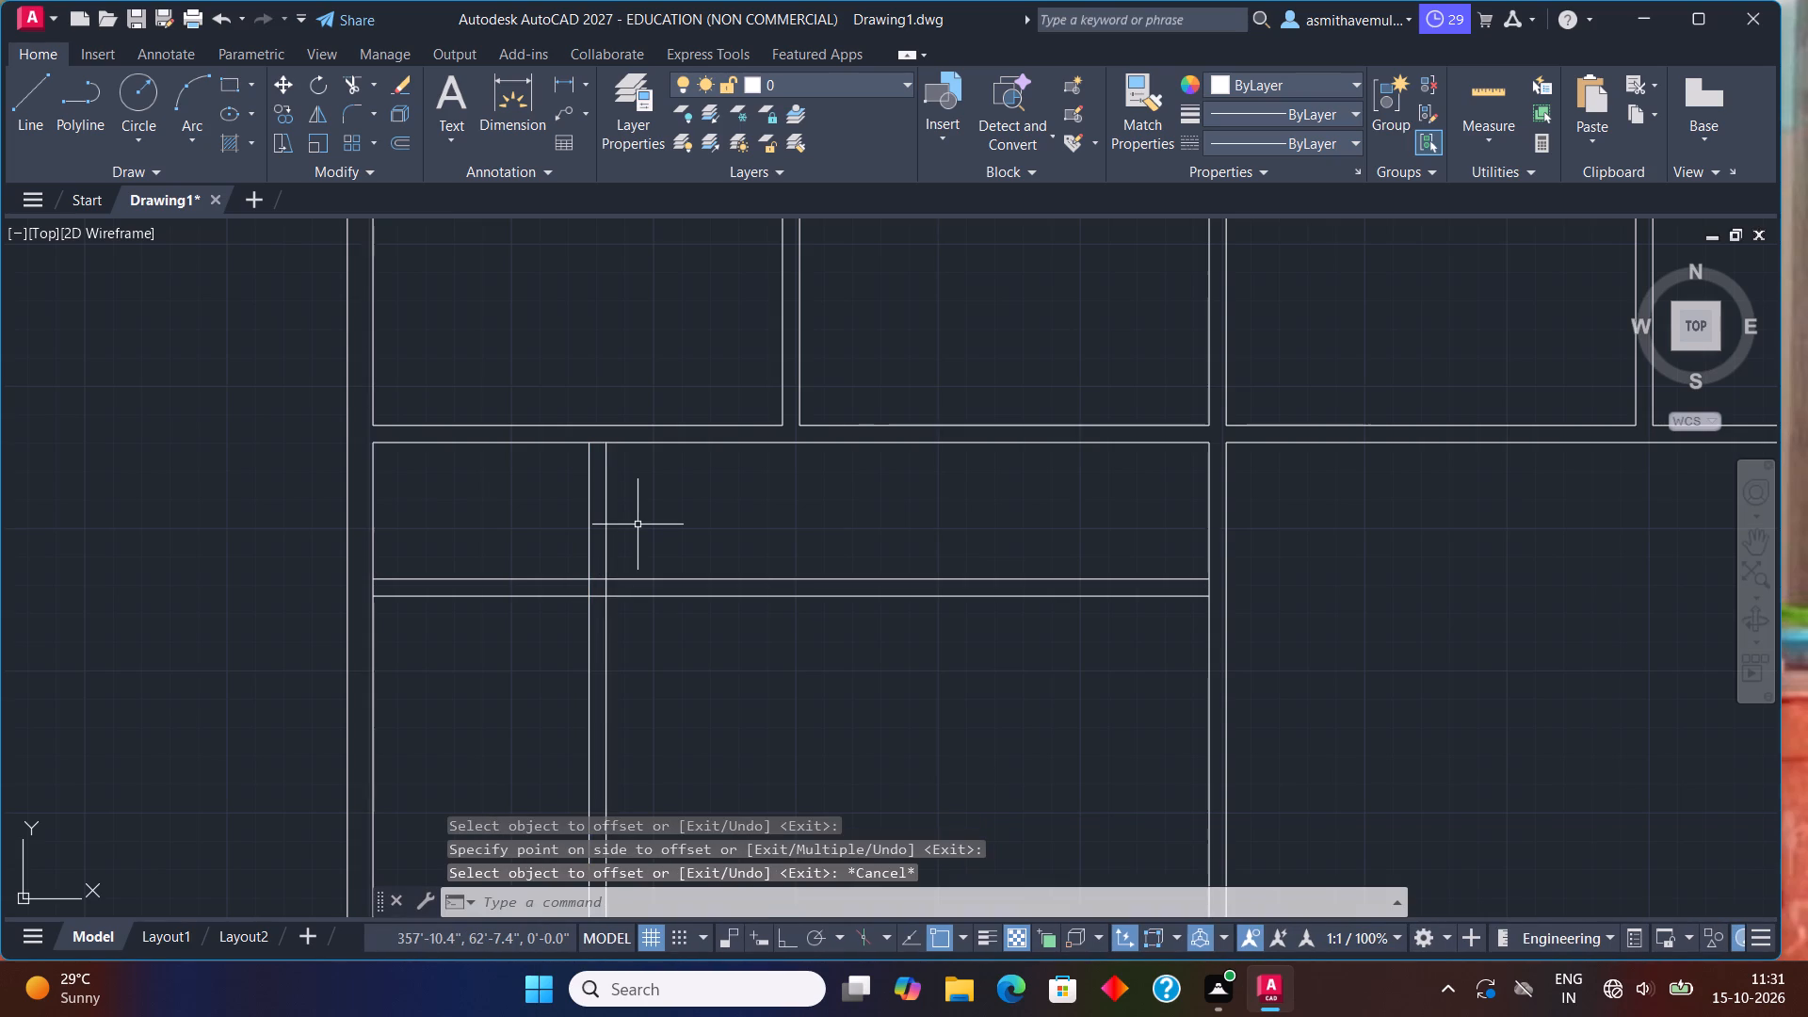
Trim the new horizontal partition lines right of the vertical pair and the vertical lines below it, leaving a small corner room.
text(tr)
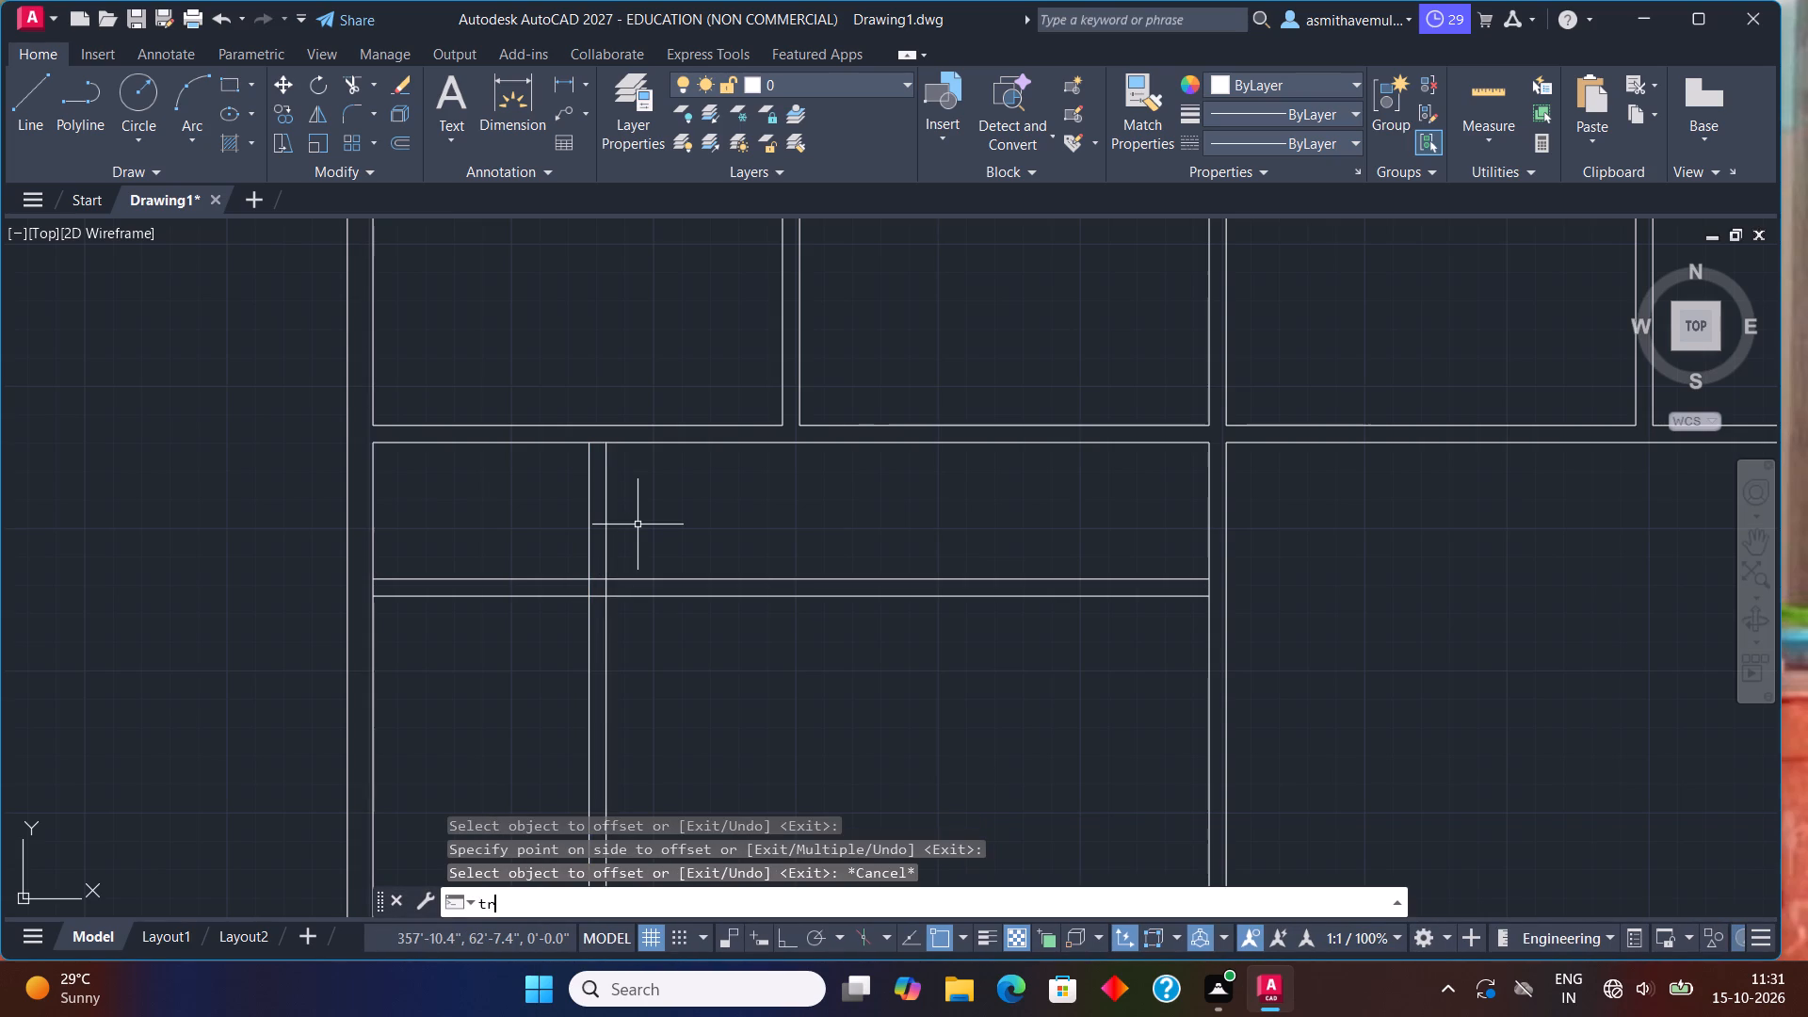
text(im)
key(Return)
drag(673, 518, 674, 617)
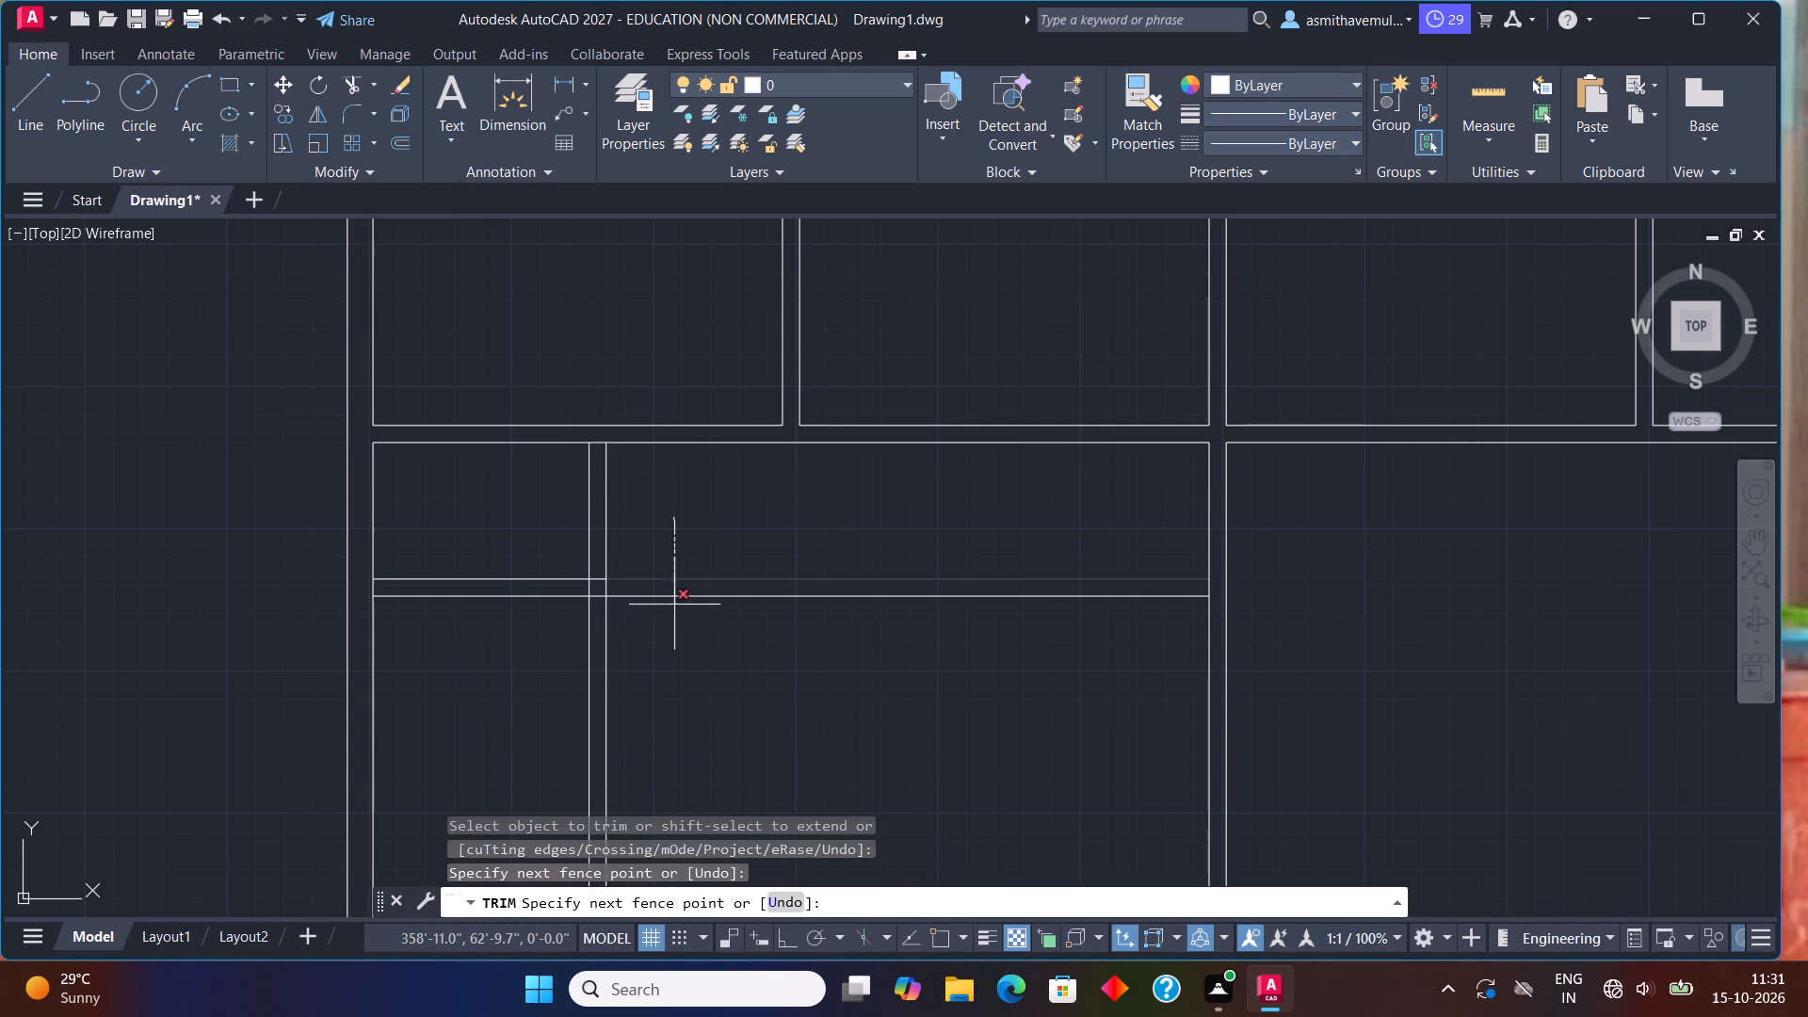
drag(674, 617, 595, 717)
click(586, 643)
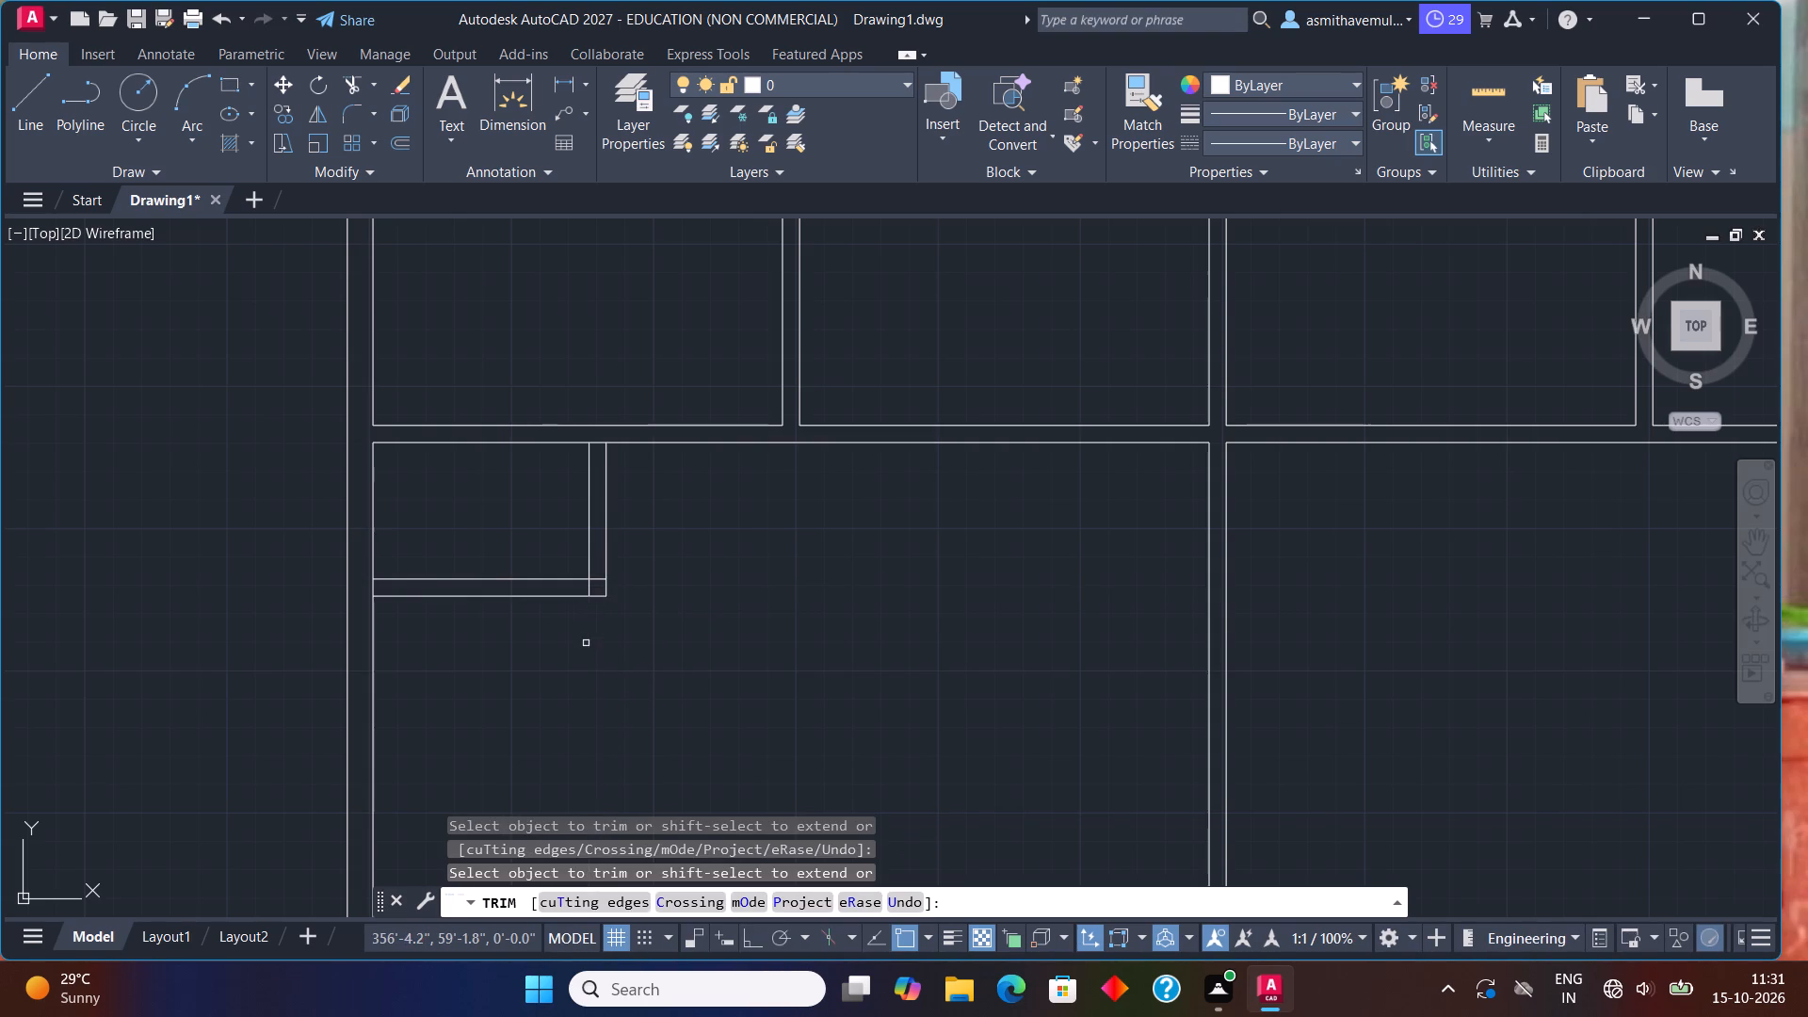
Trim the overlapping segments at the small room's wall junctions with the left outer wall, its lower corner and the upper partition.
scroll(384, 574, up, 1)
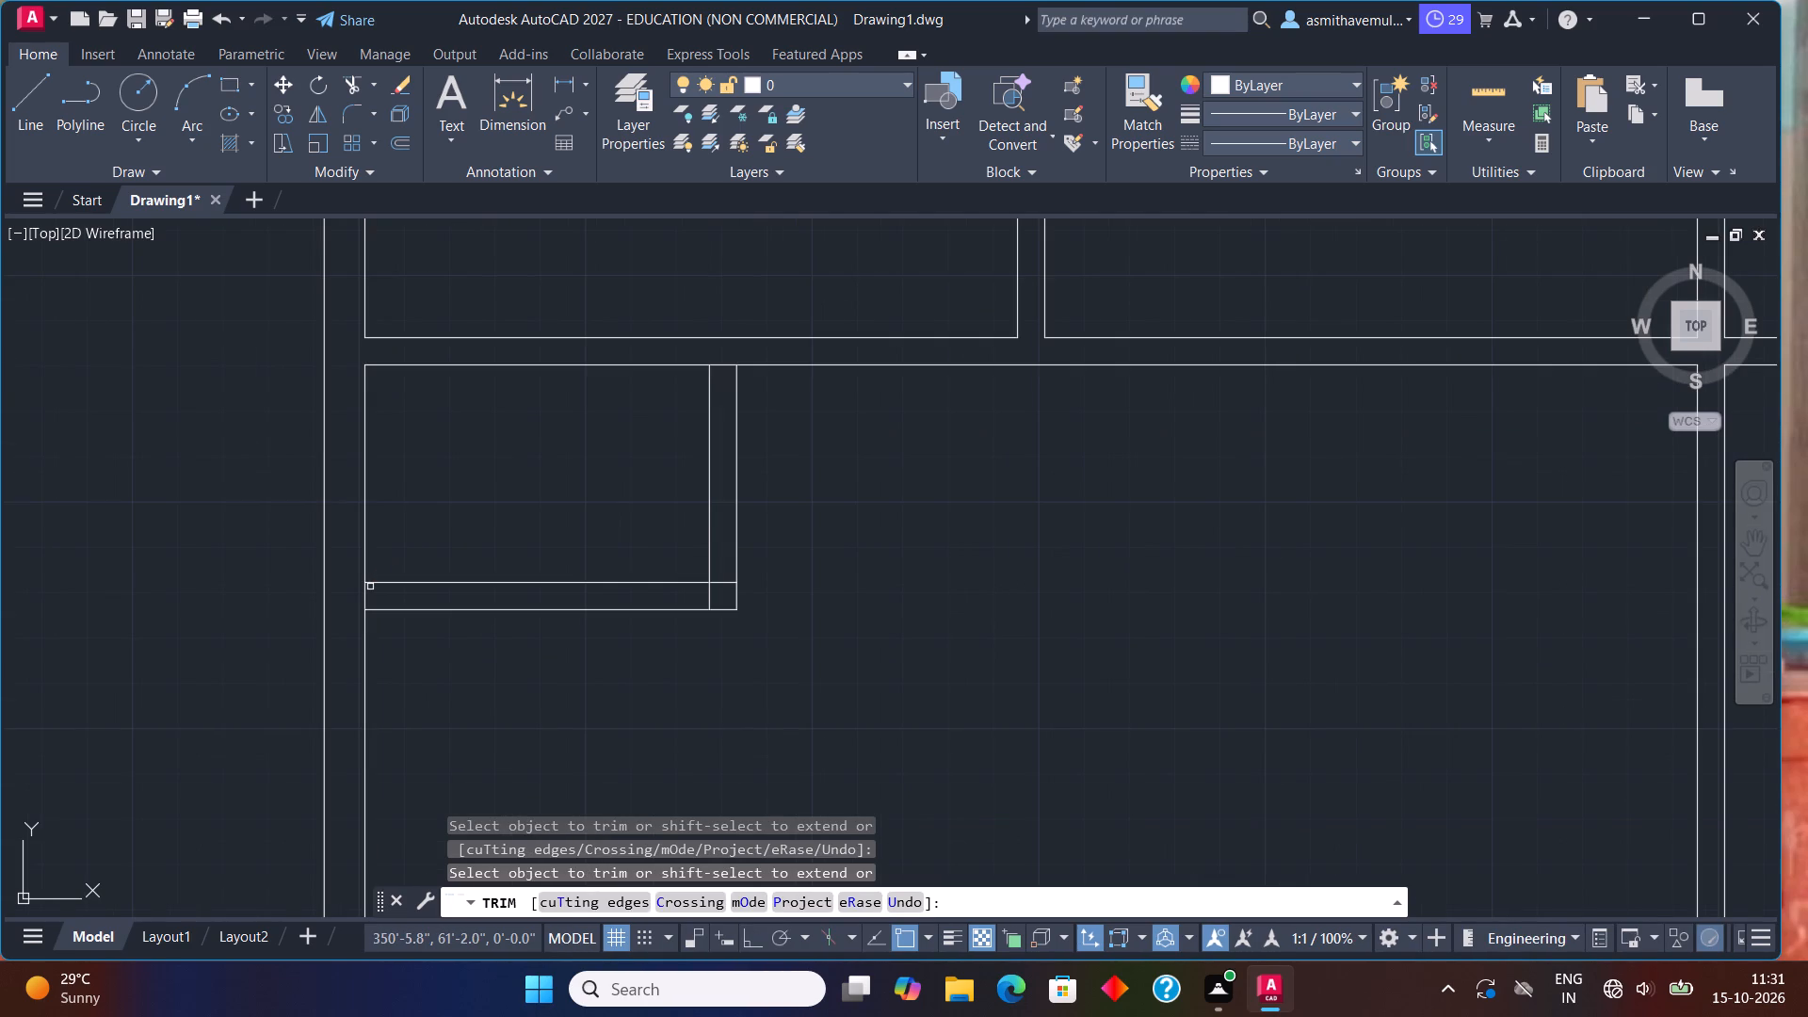
scroll(366, 590, up, 1)
drag(353, 605, 423, 589)
click(912, 595)
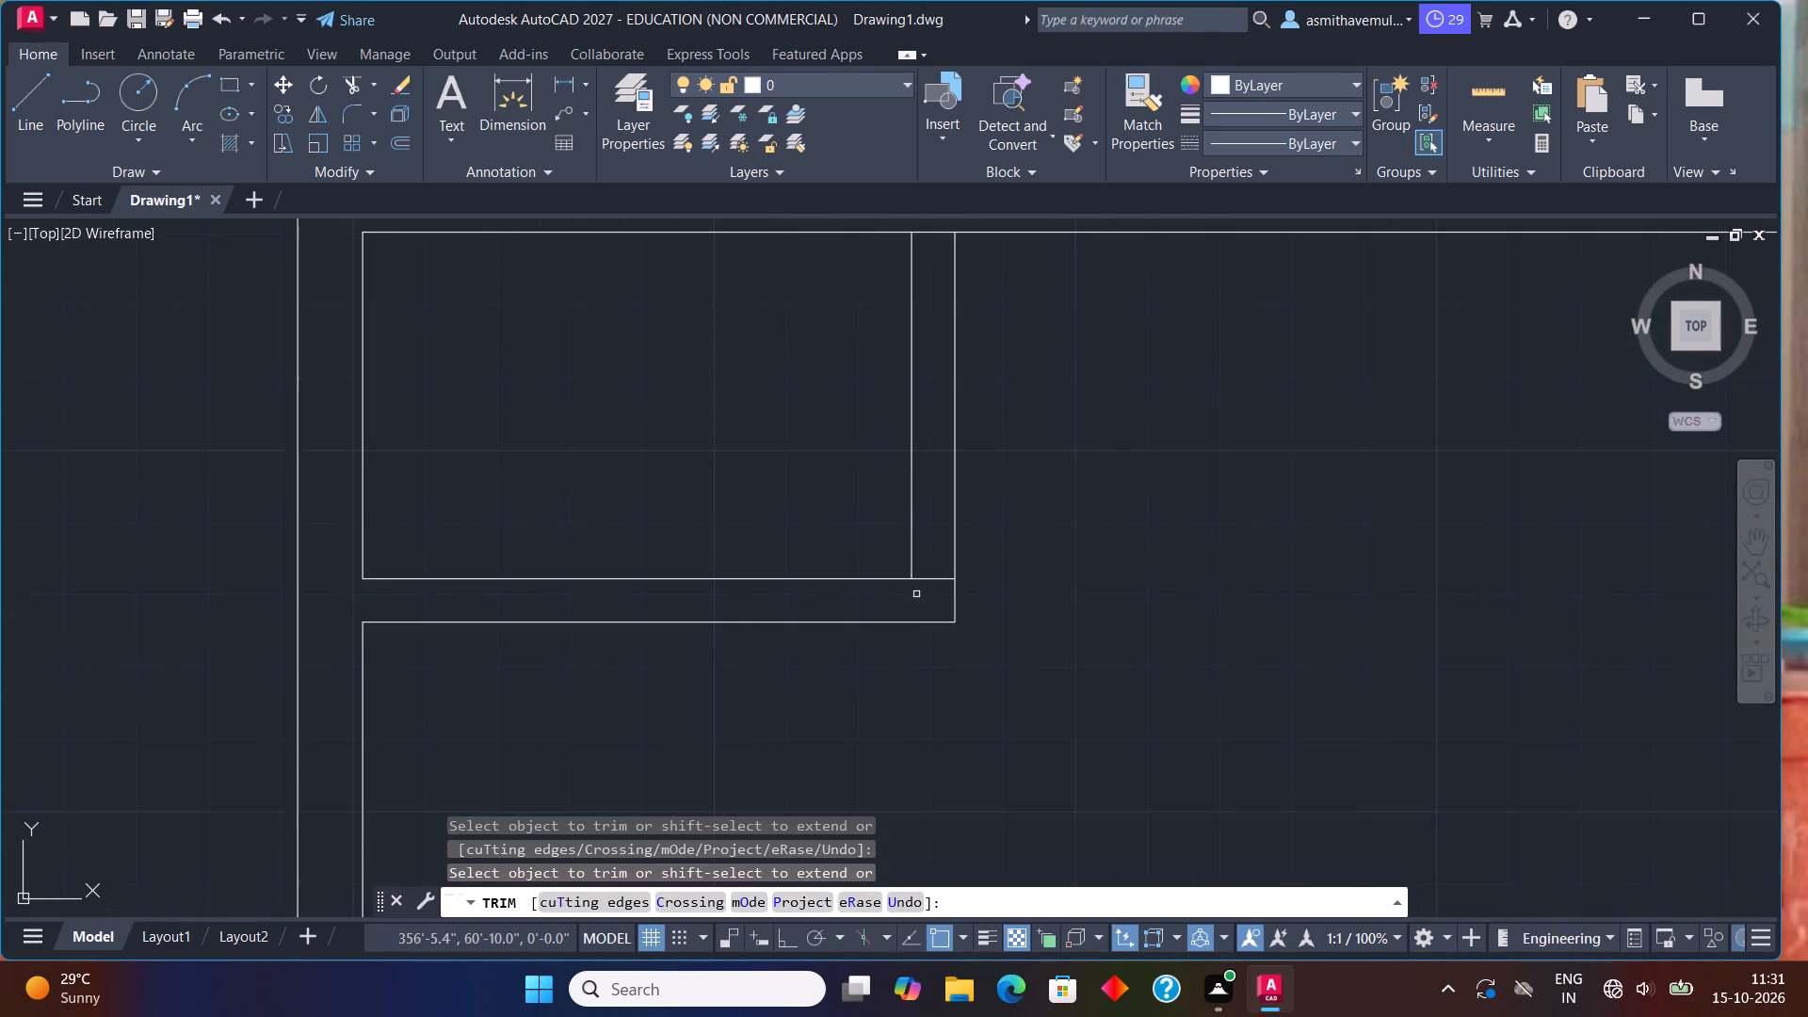
click(928, 579)
middle_drag(974, 440, 993, 529)
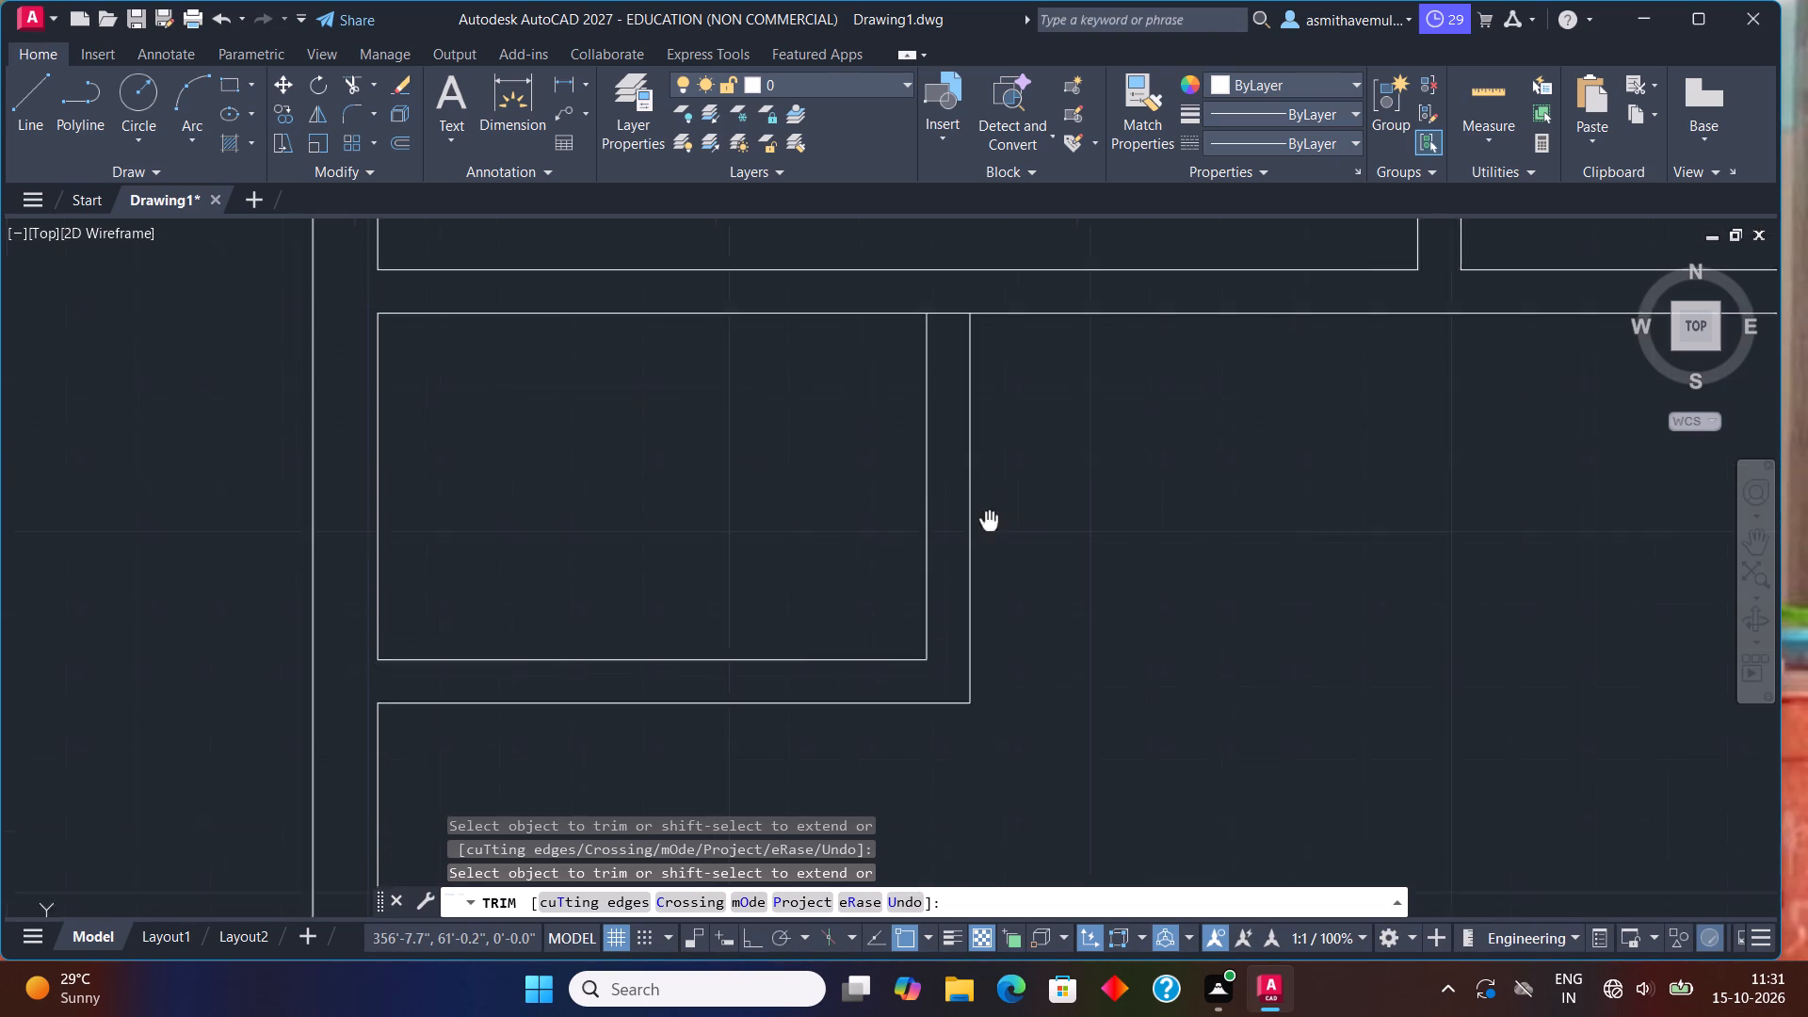
middle_drag(993, 529, 1025, 611)
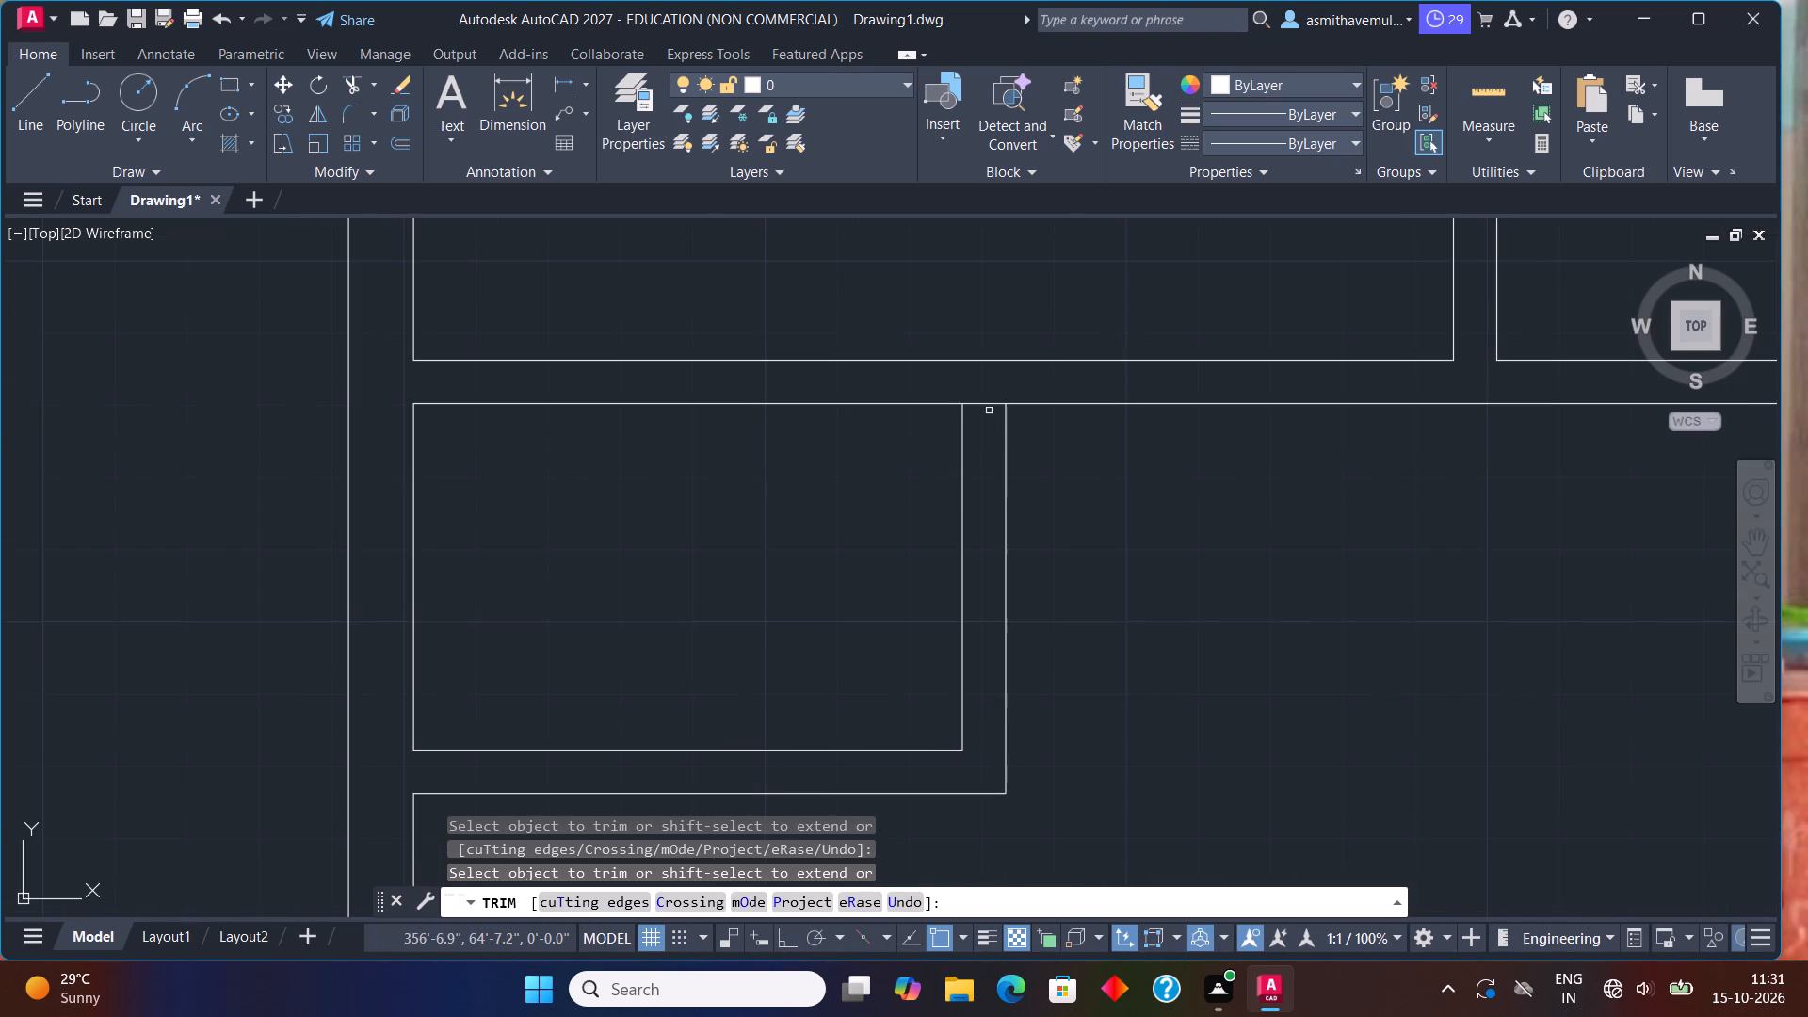
click(989, 403)
scroll(1154, 573, down, 1)
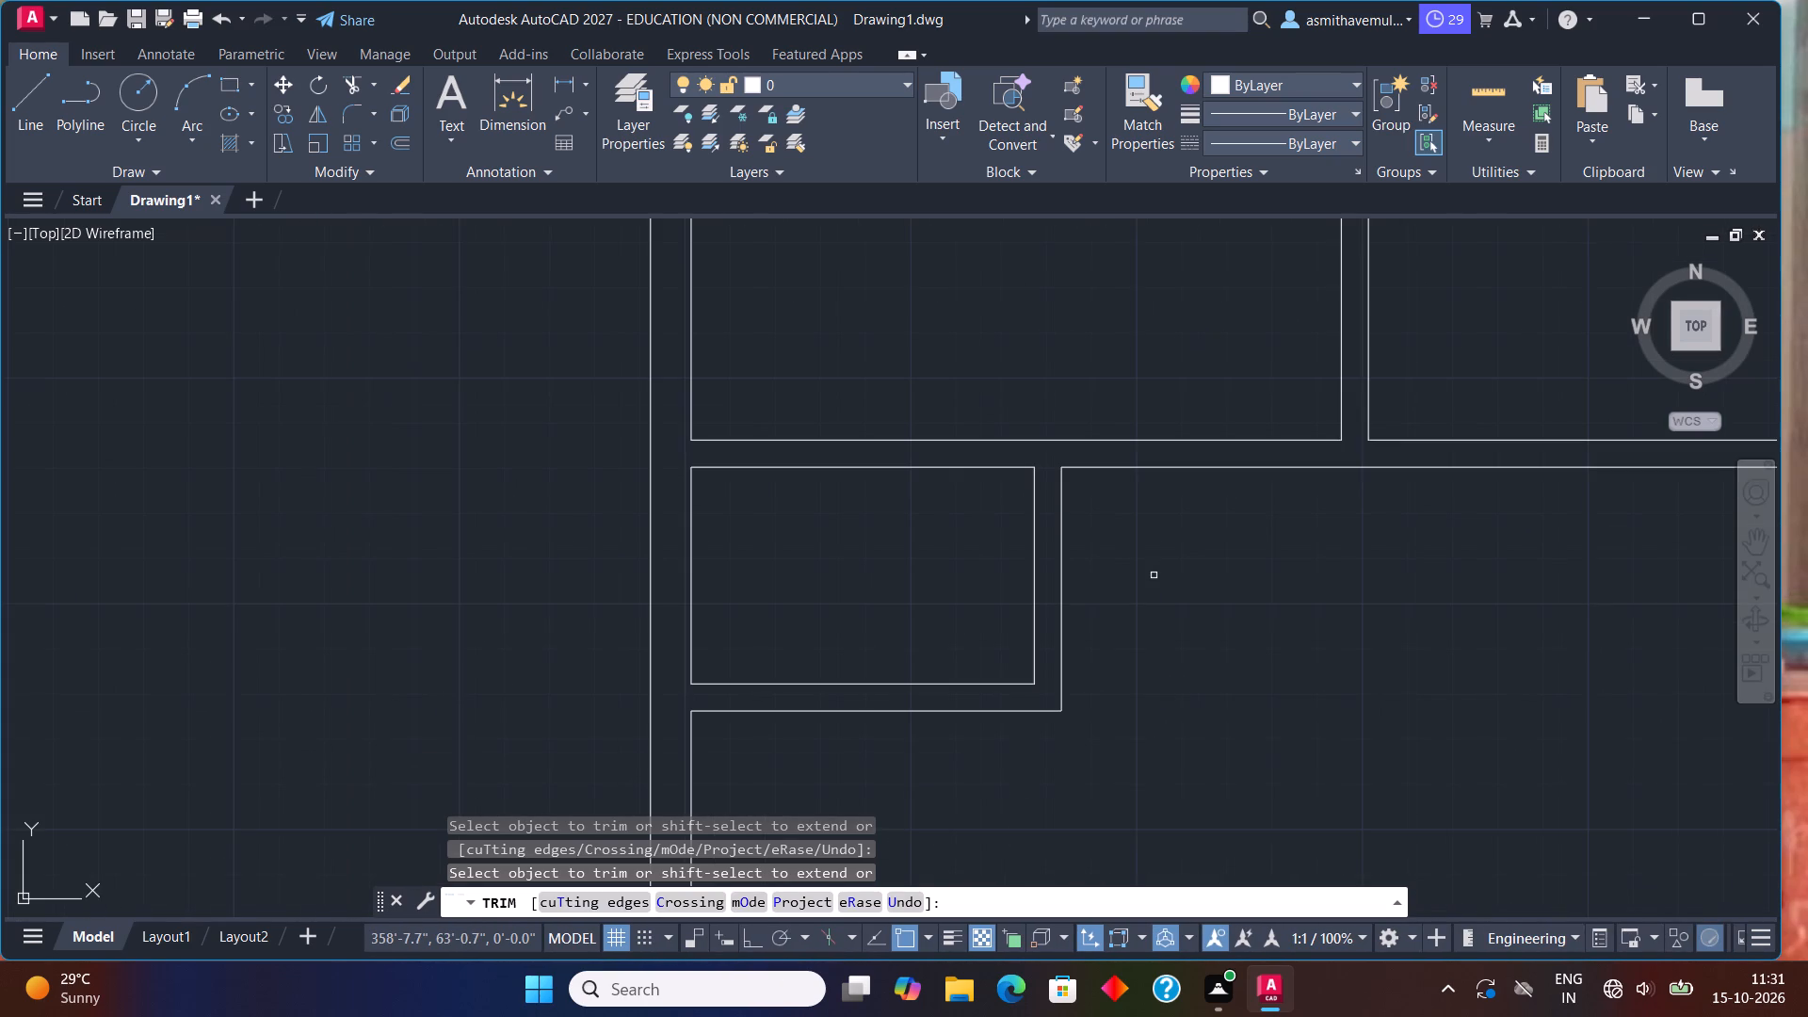
key(Escape)
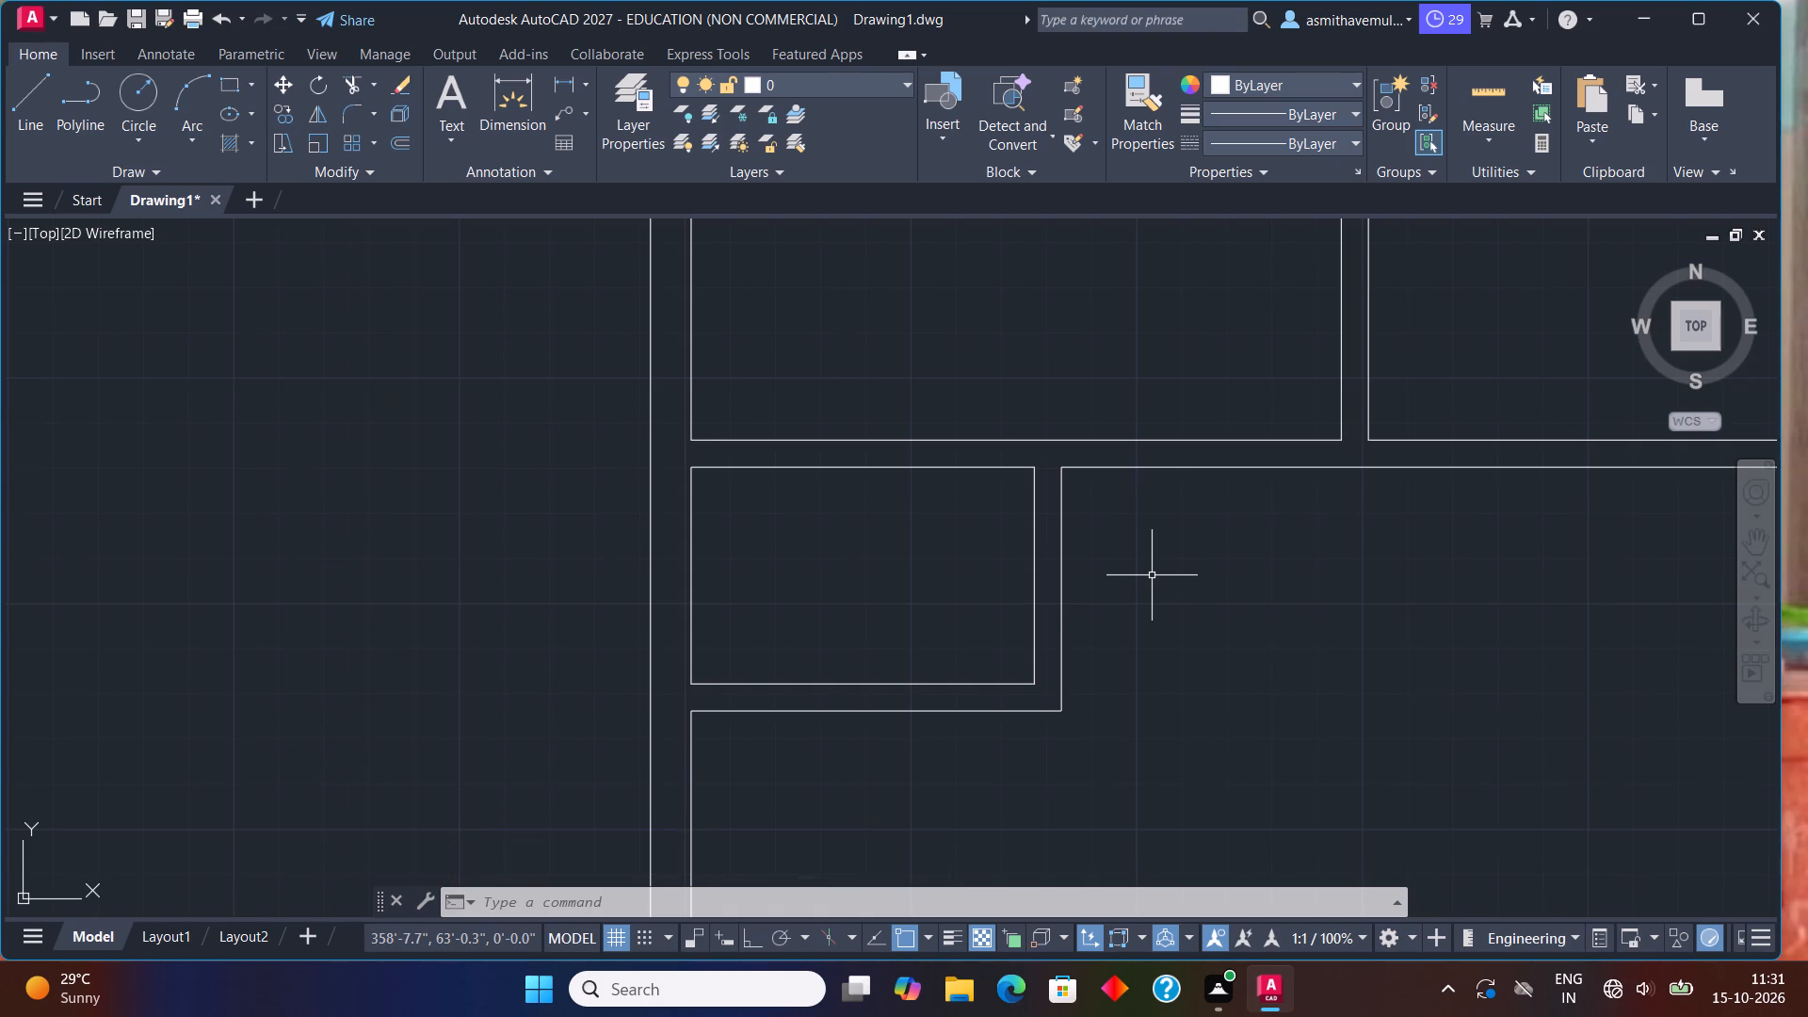
Offset the upper partition's lower face 9' downward, in the left space beside the small room.
scroll(1155, 577, down, 2)
middle_drag(1202, 773, 960, 450)
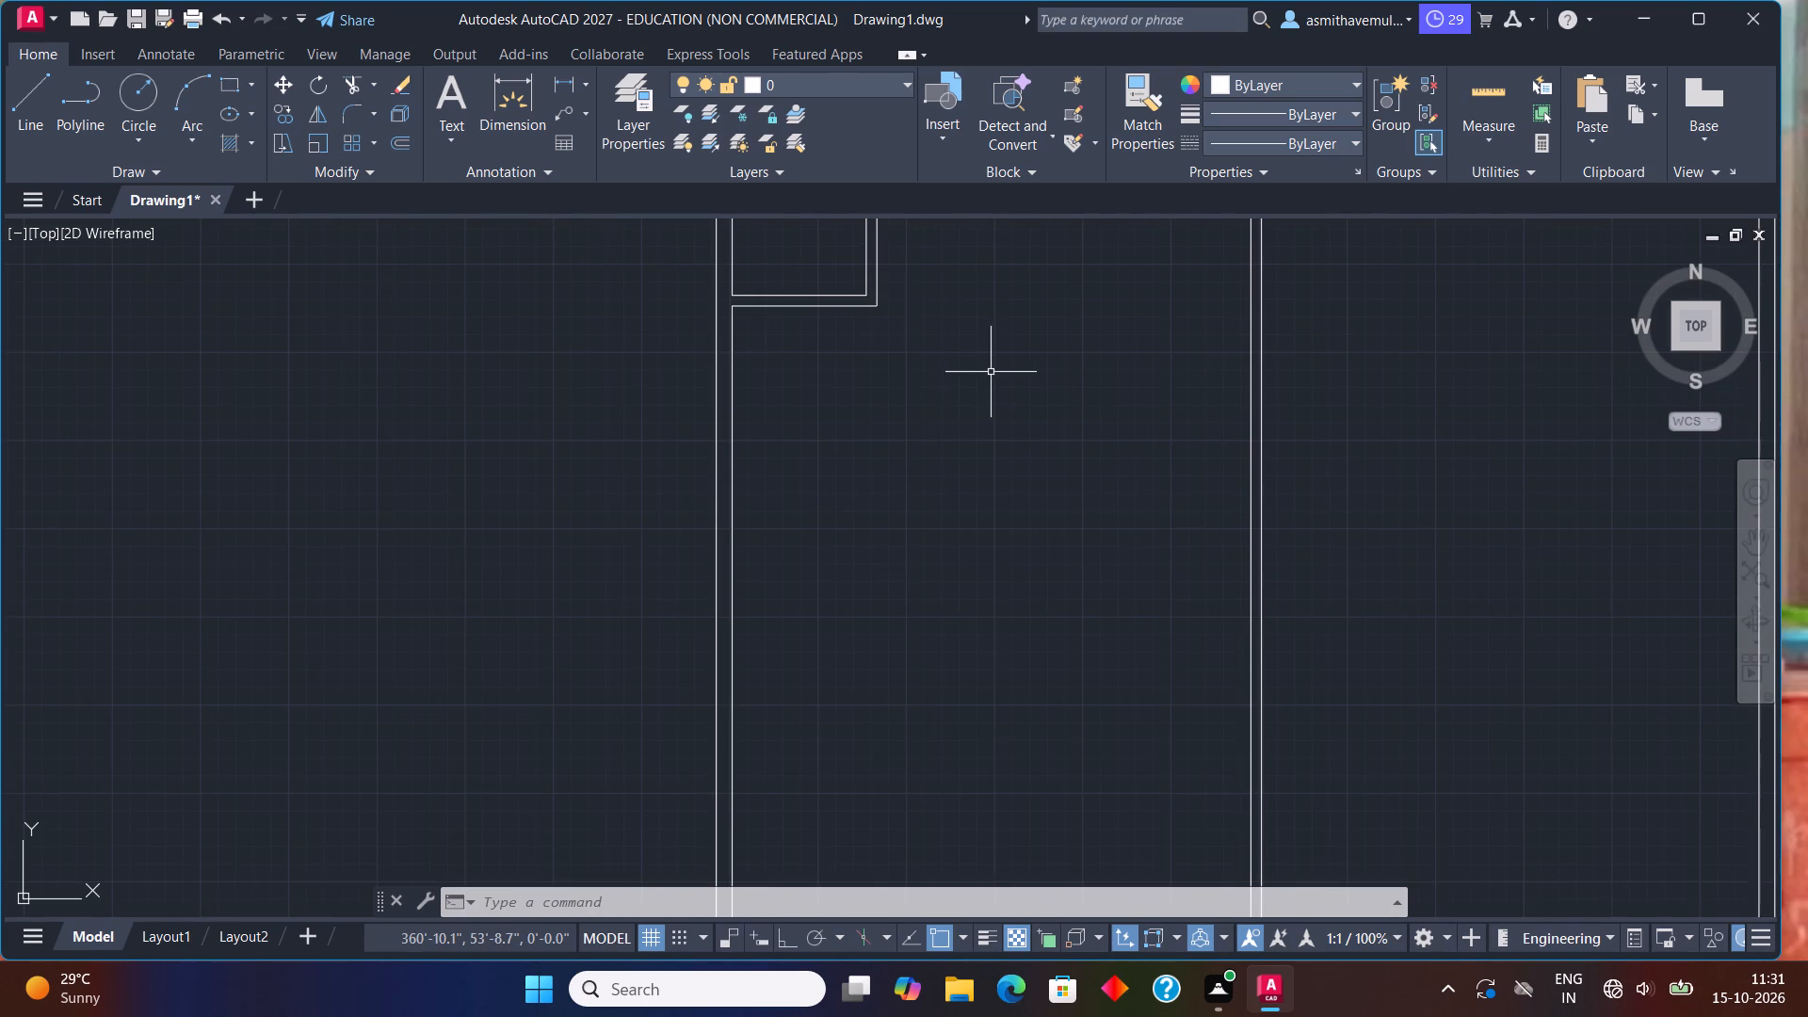
middle_drag(993, 367, 847, 654)
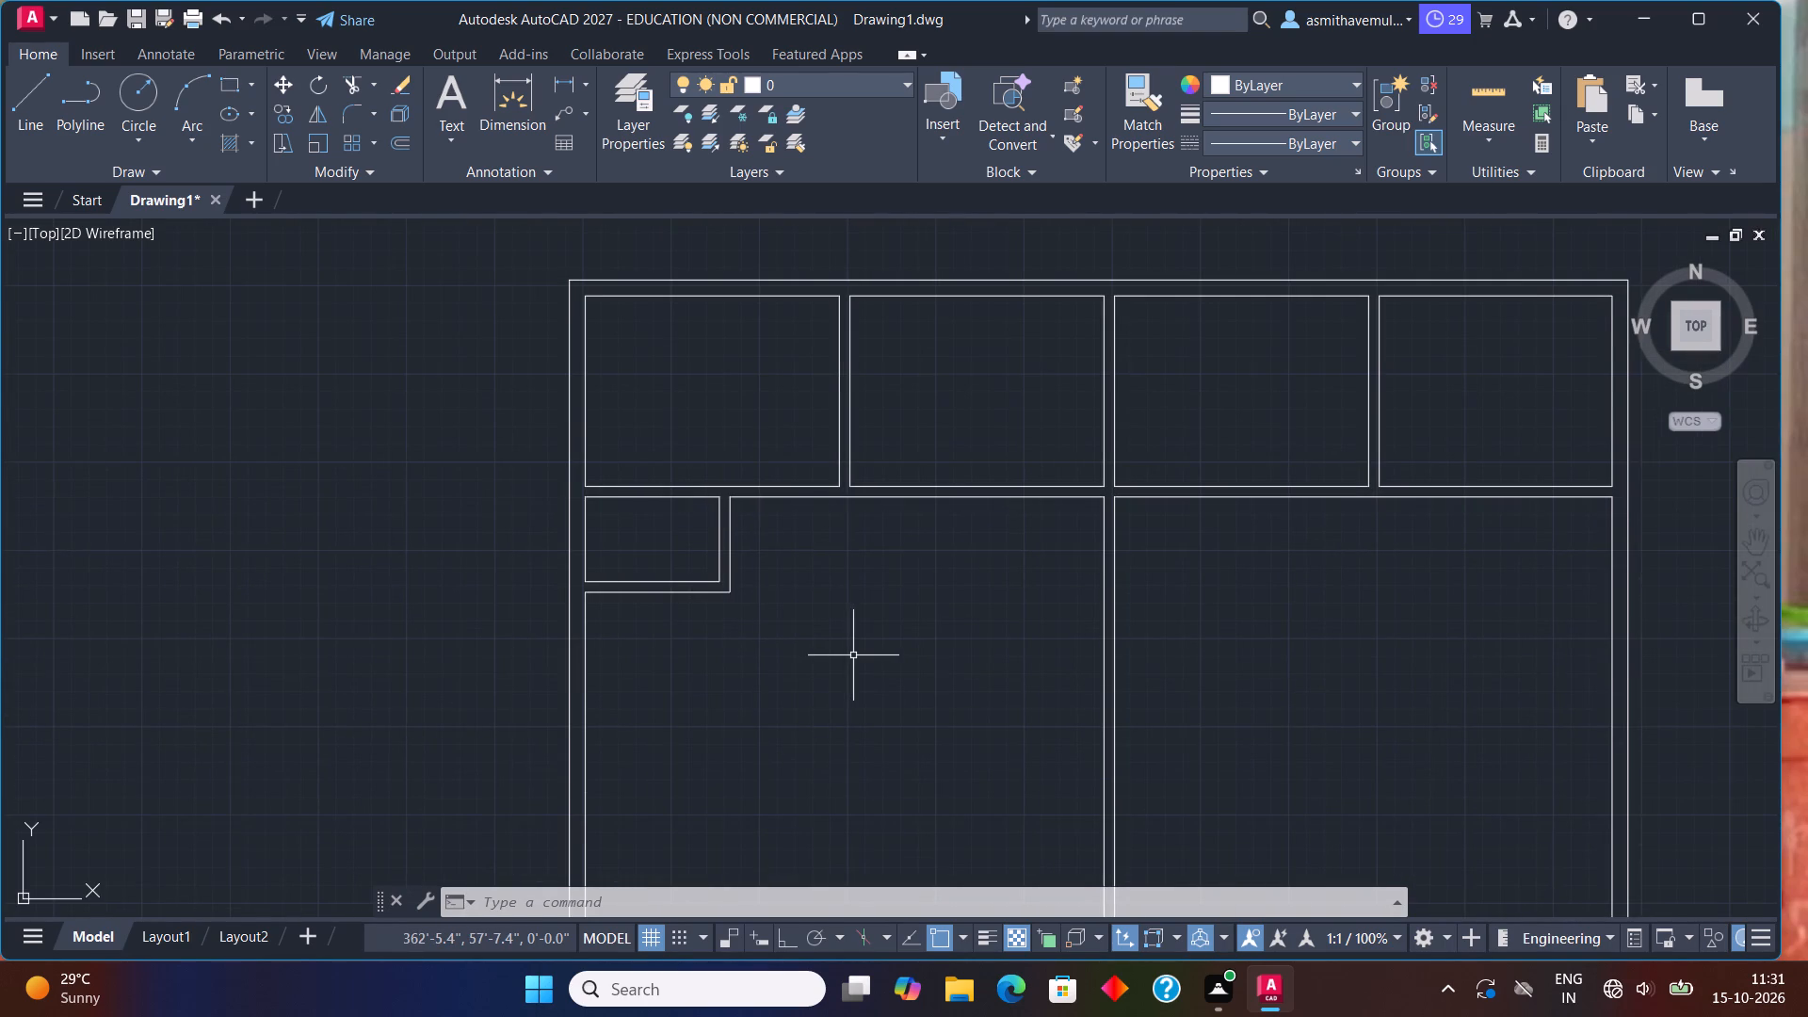
middle_drag(939, 688, 874, 718)
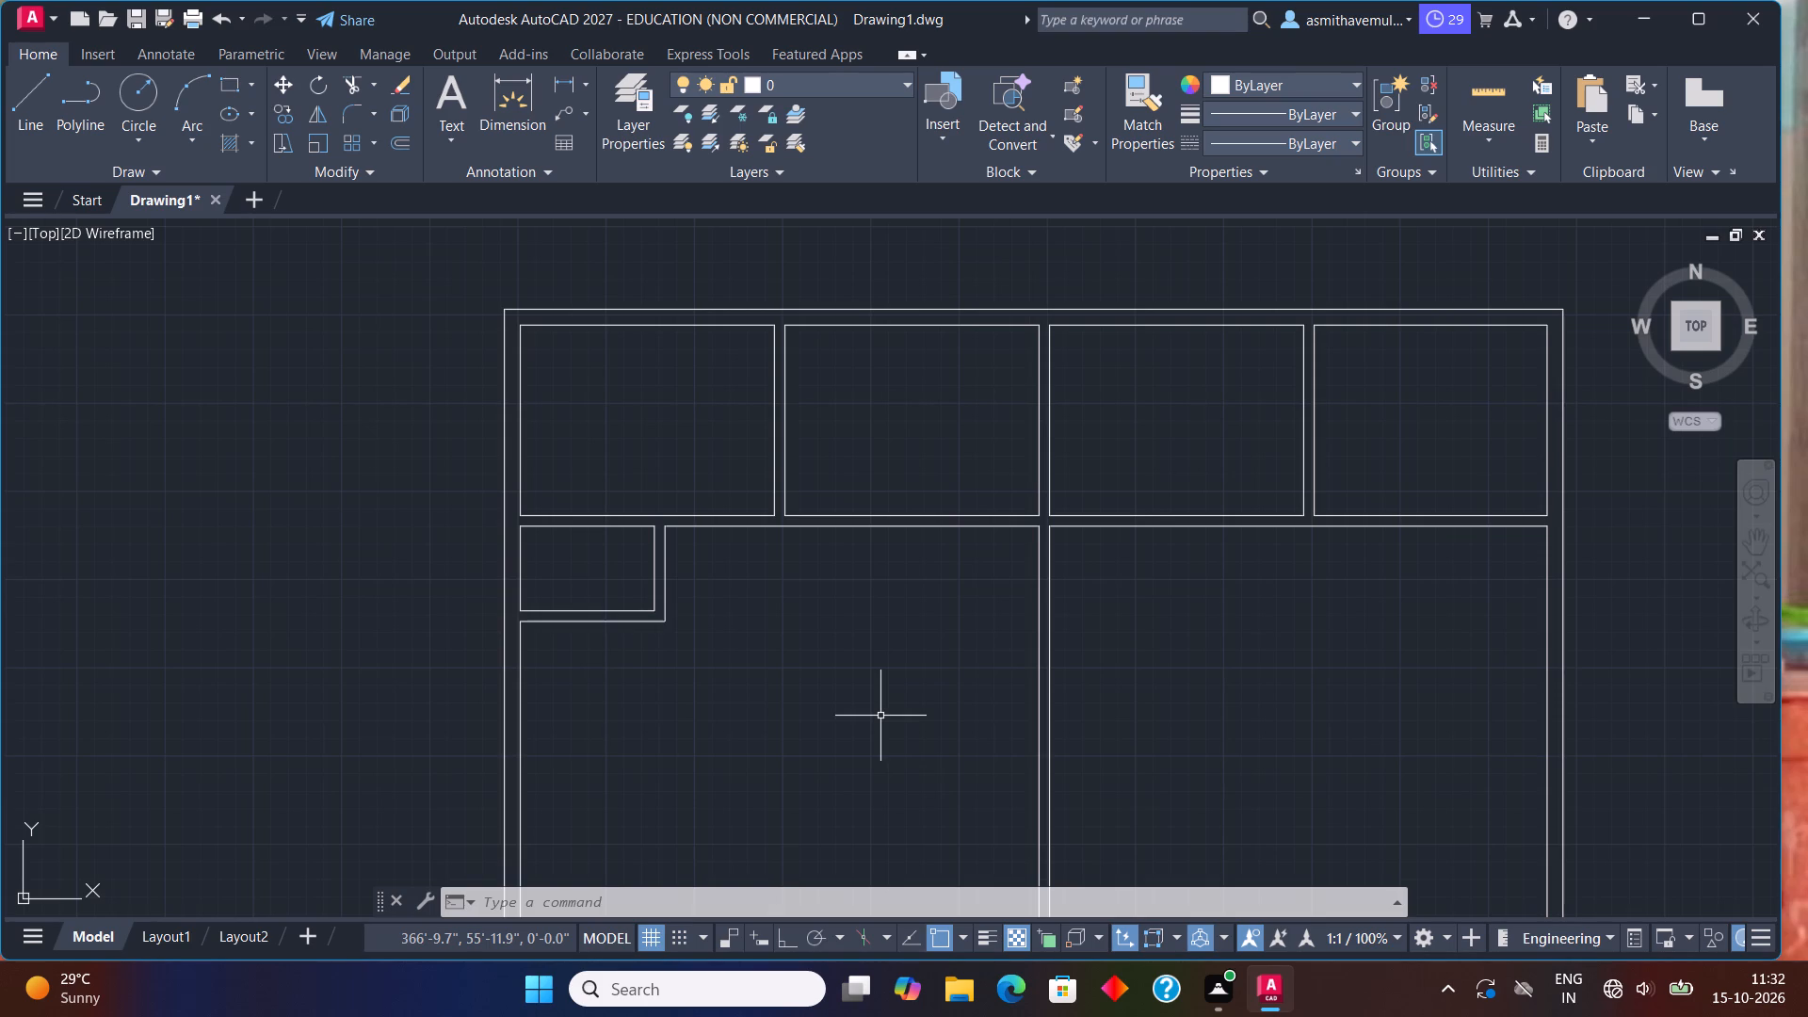
key(o)
key(Return)
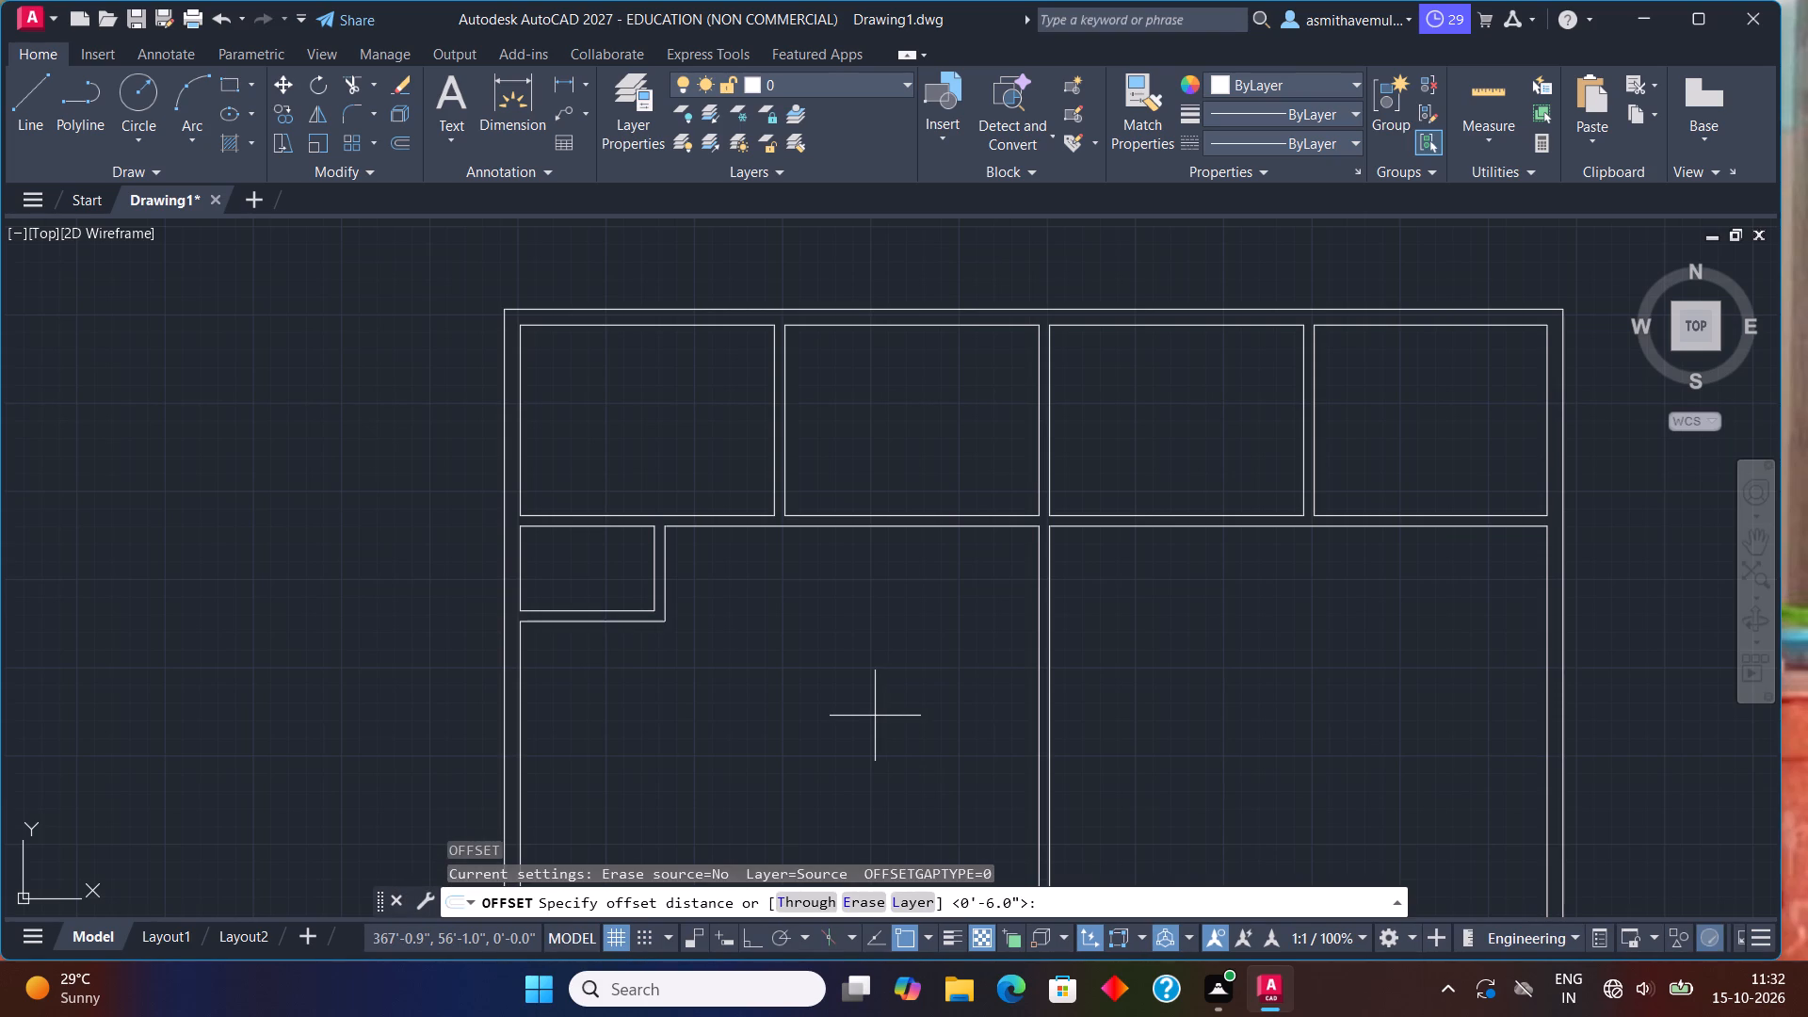
text(9')
key(Return)
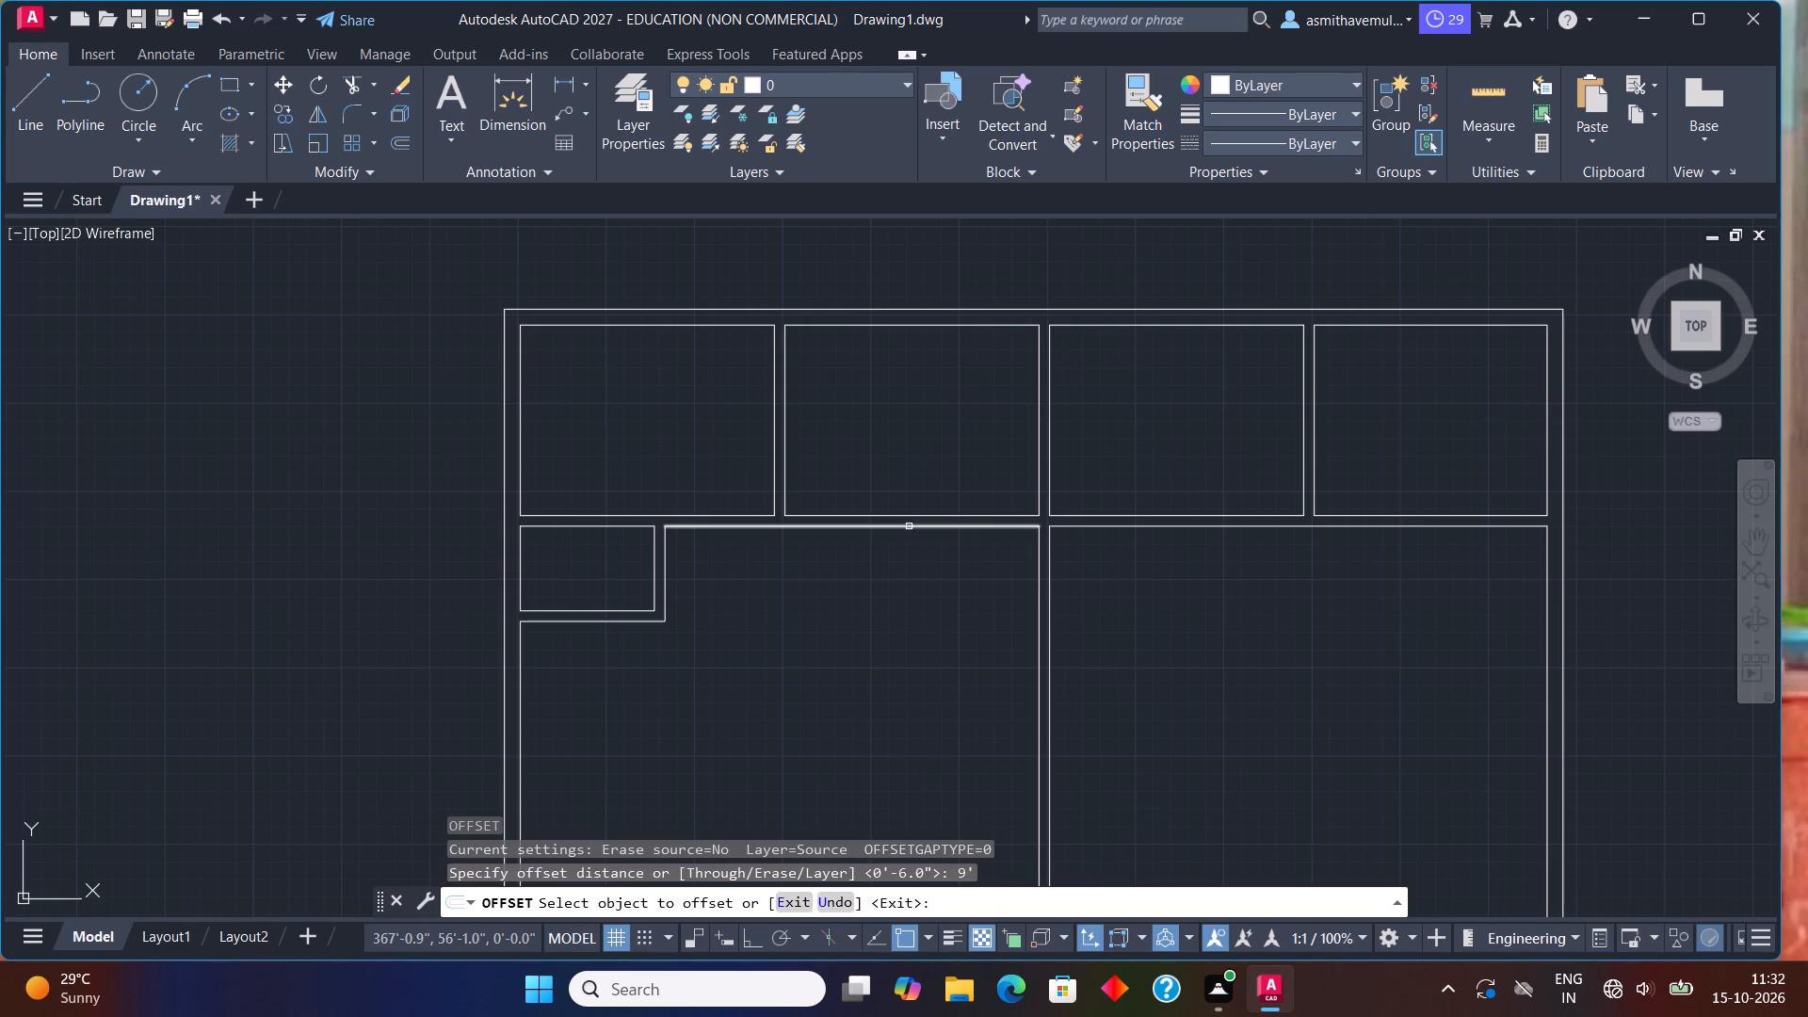
click(909, 526)
click(884, 687)
key(Escape)
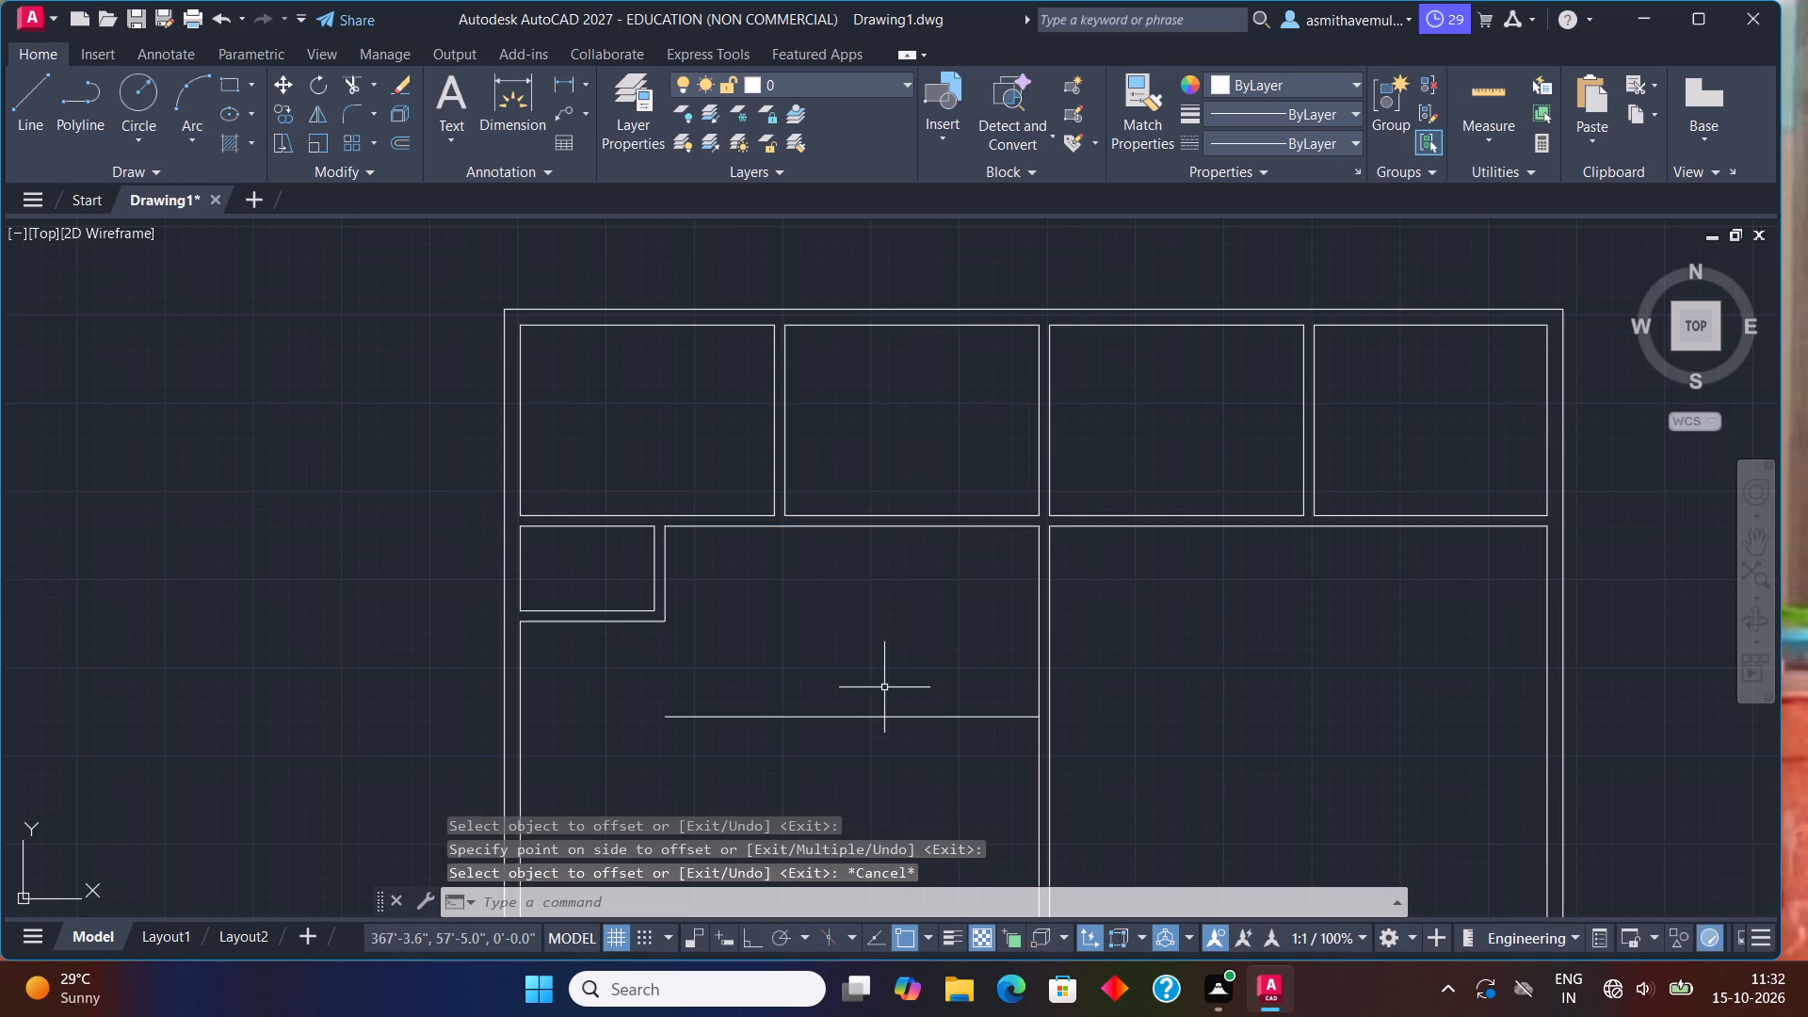
Offset the new horizontal line 6" downward to form the partition's lower face.
key(o)
key(Return)
key(6)
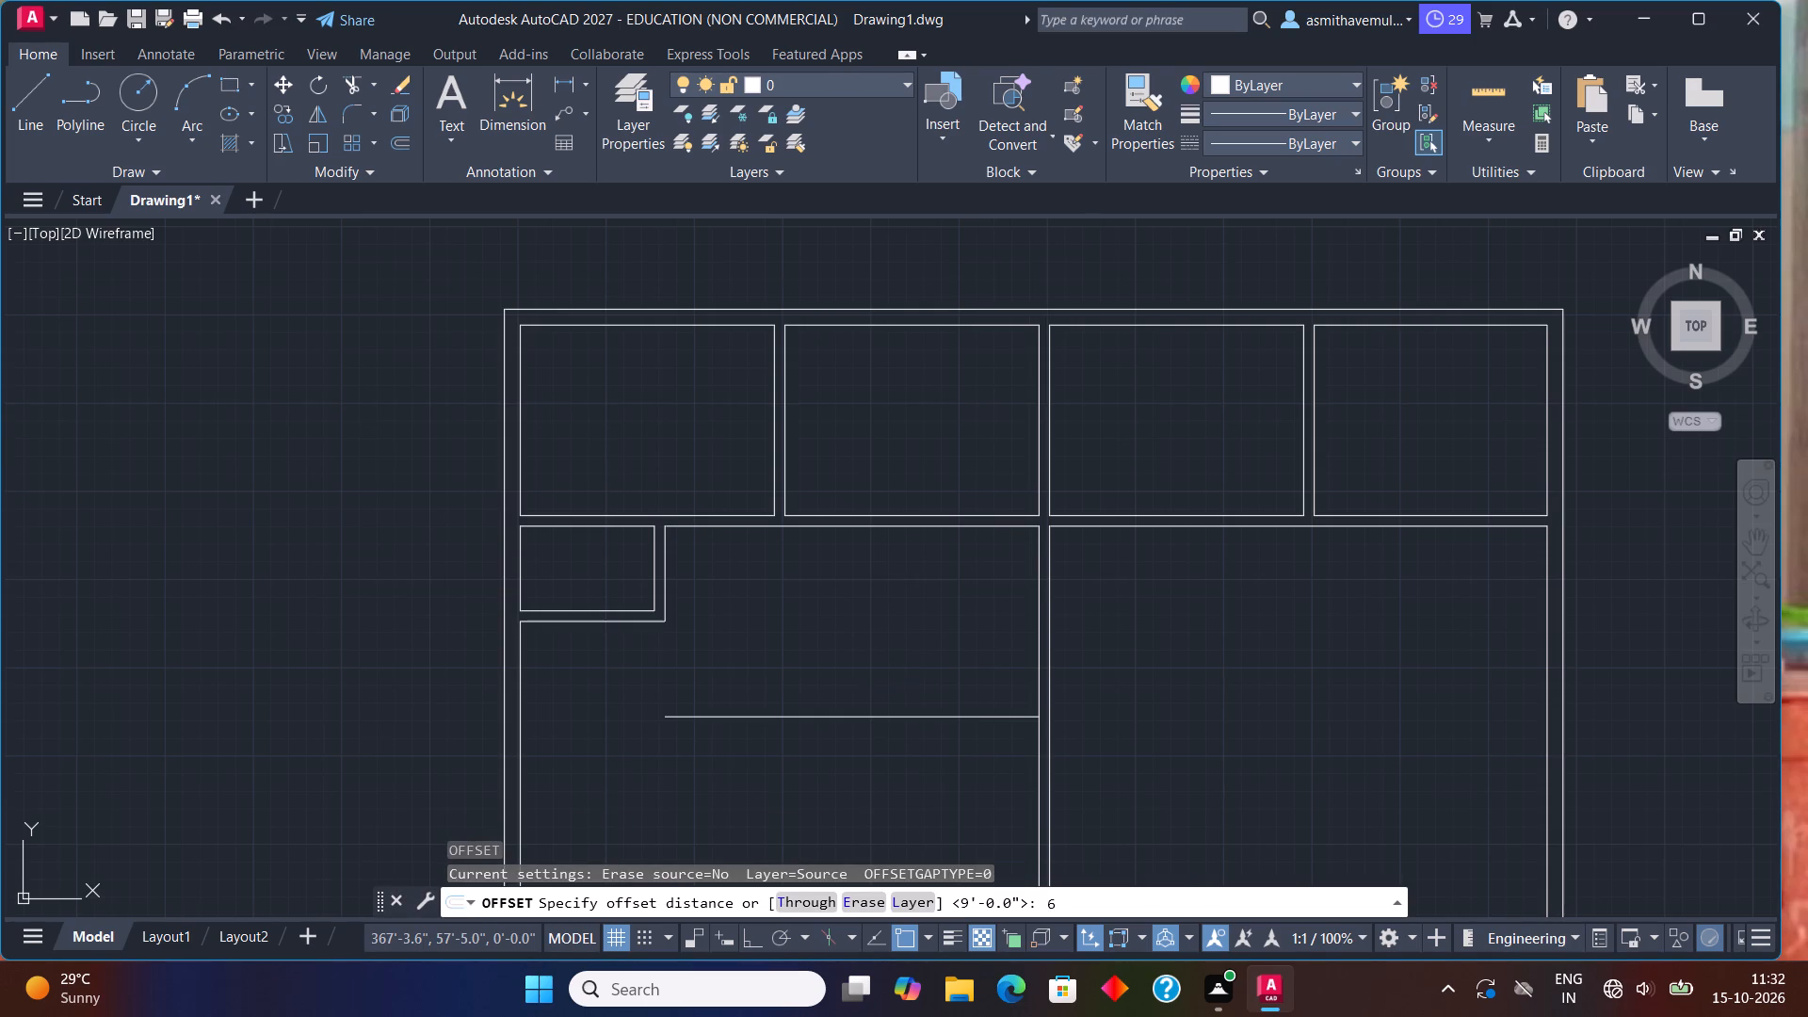
key(shift+quotedbl)
key(Return)
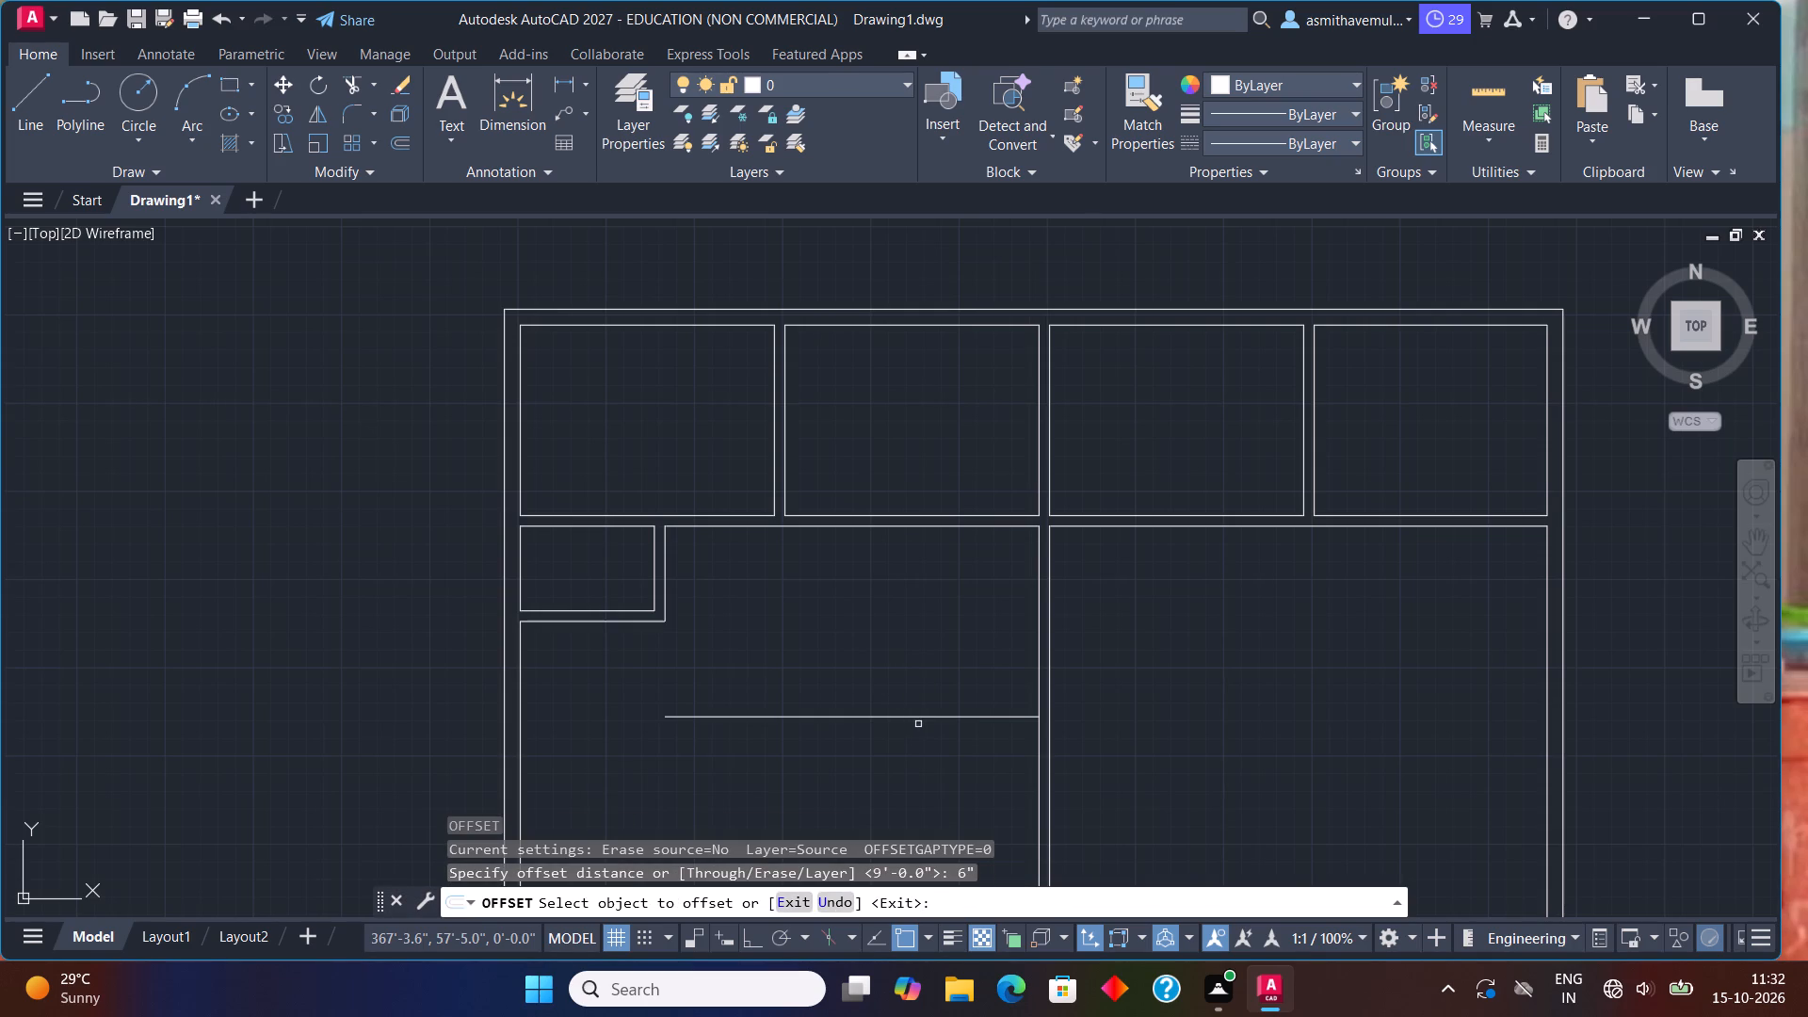
click(918, 716)
click(920, 782)
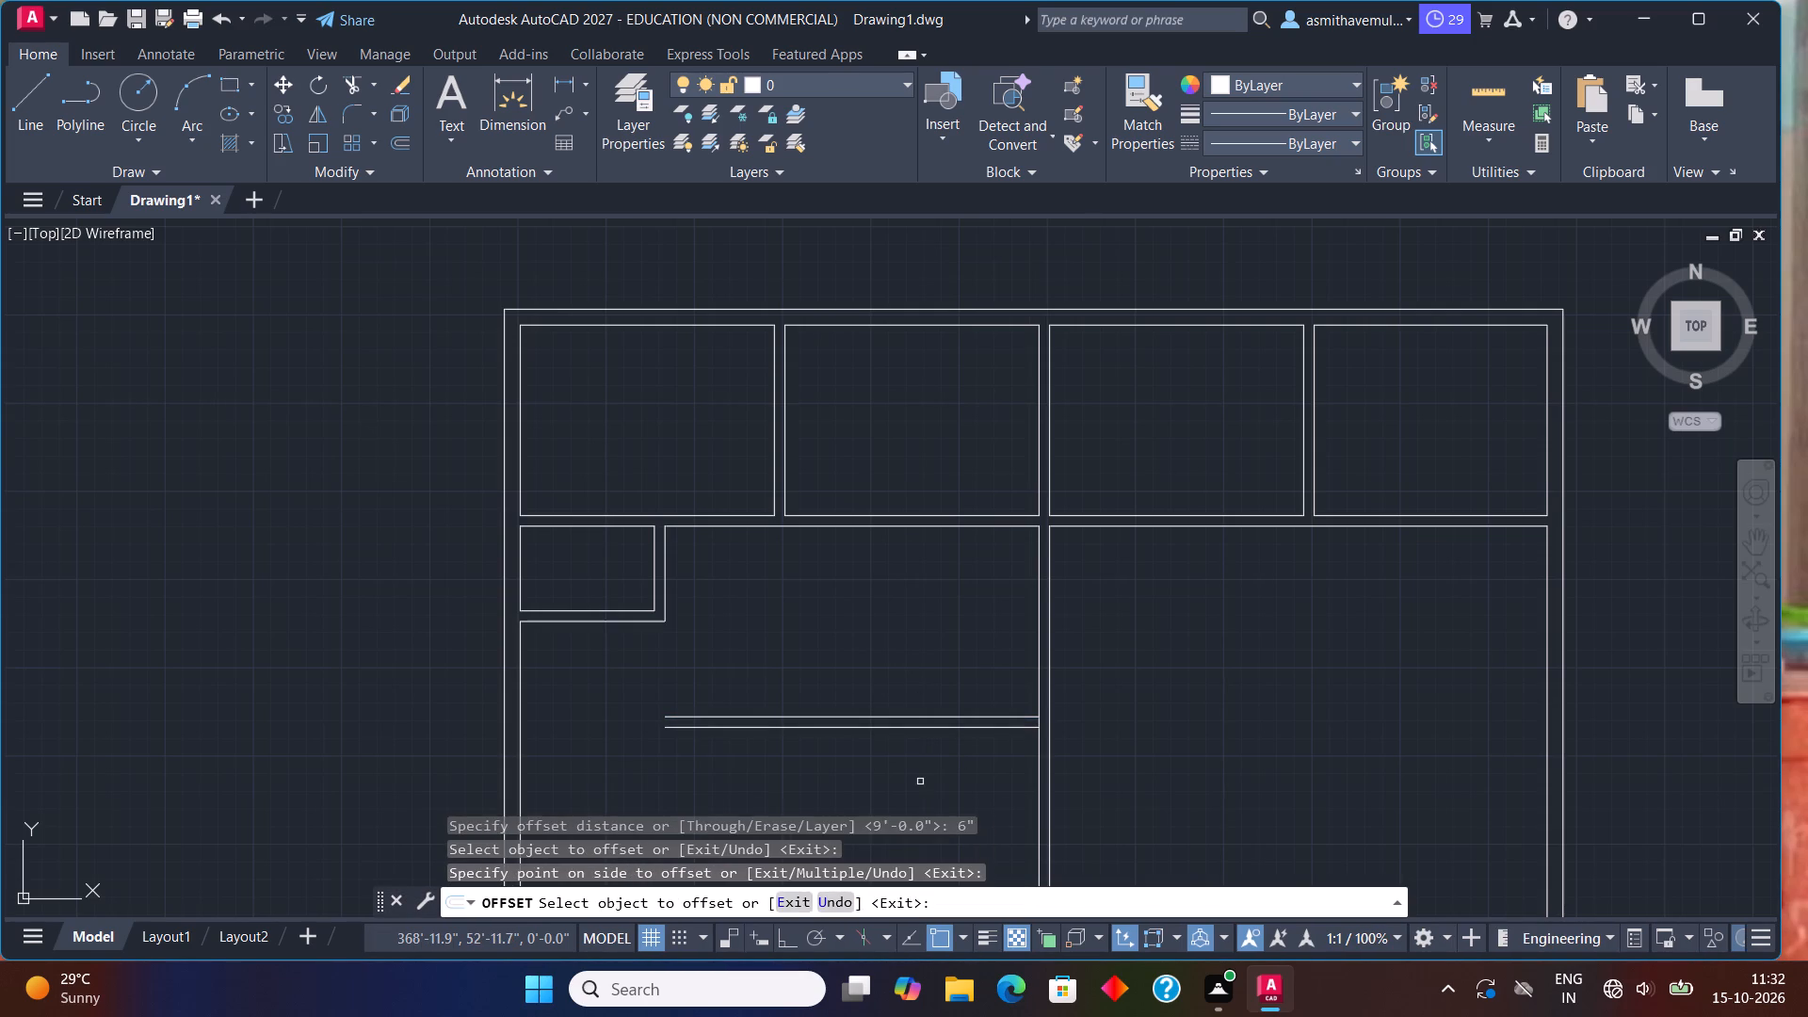
key(Escape)
Extend both faces of the new horizontal partition to the left outer wall's inner face.
text(ex)
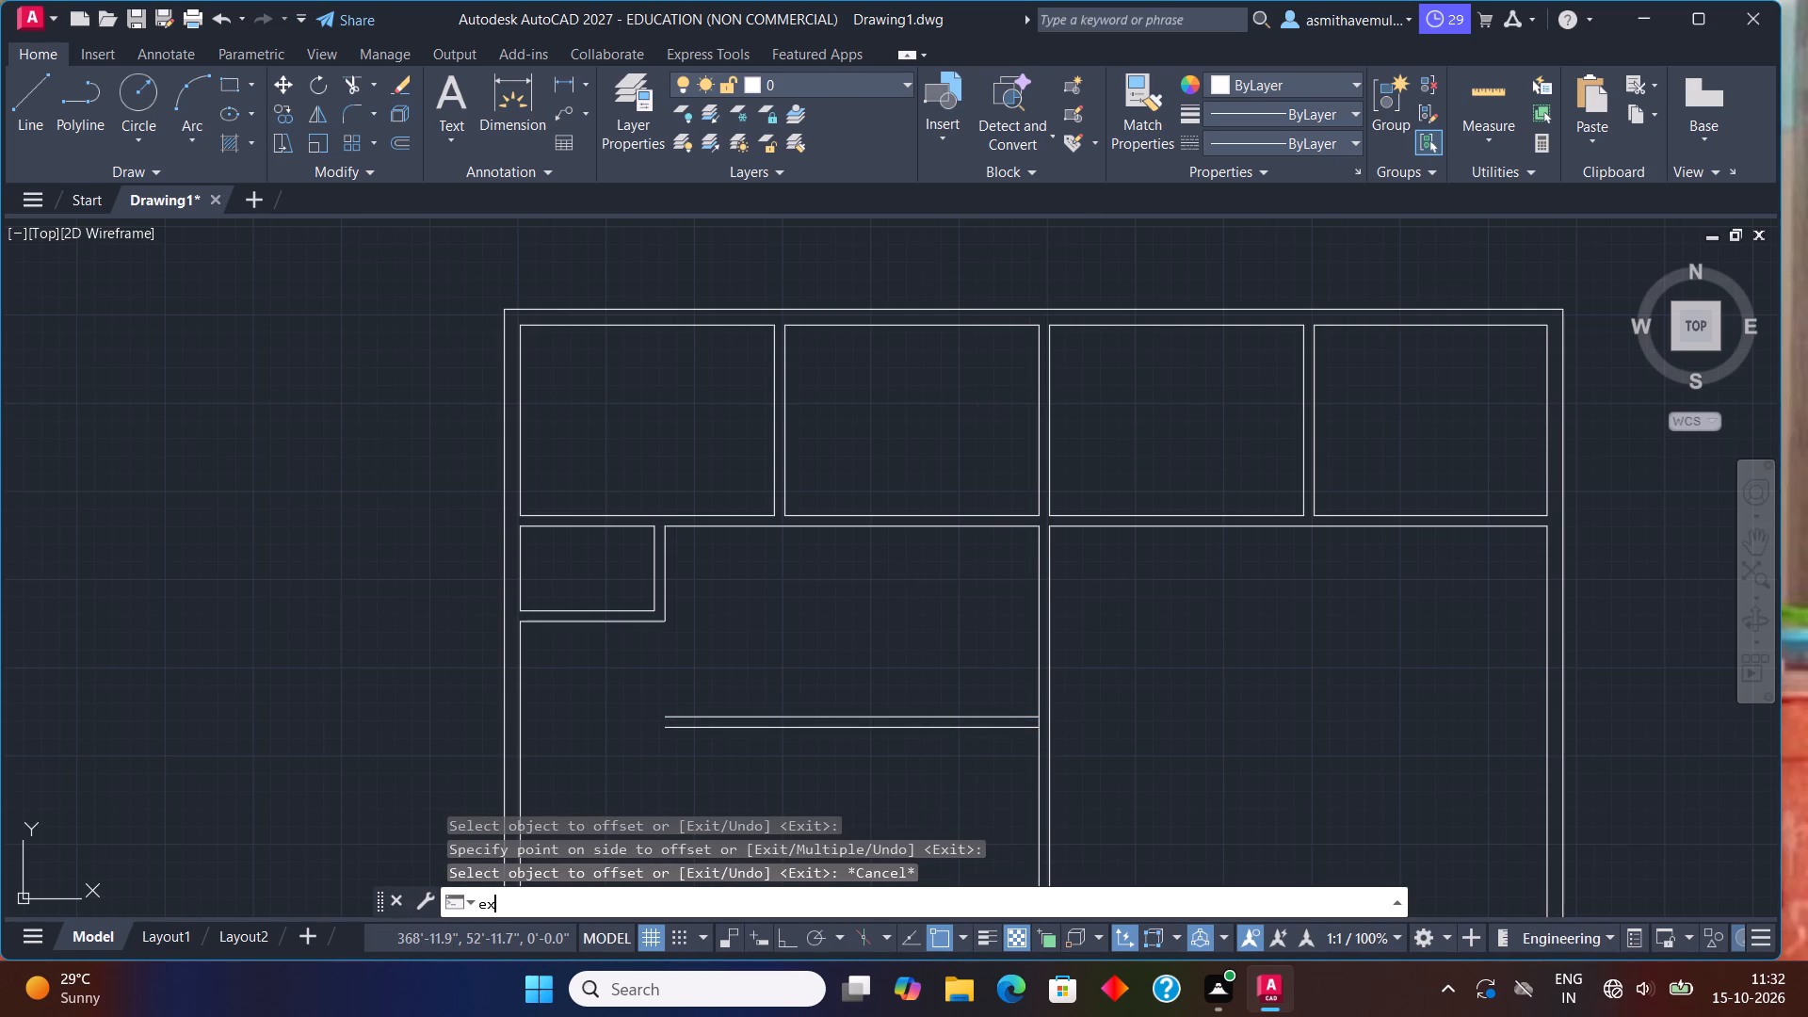
text(tend)
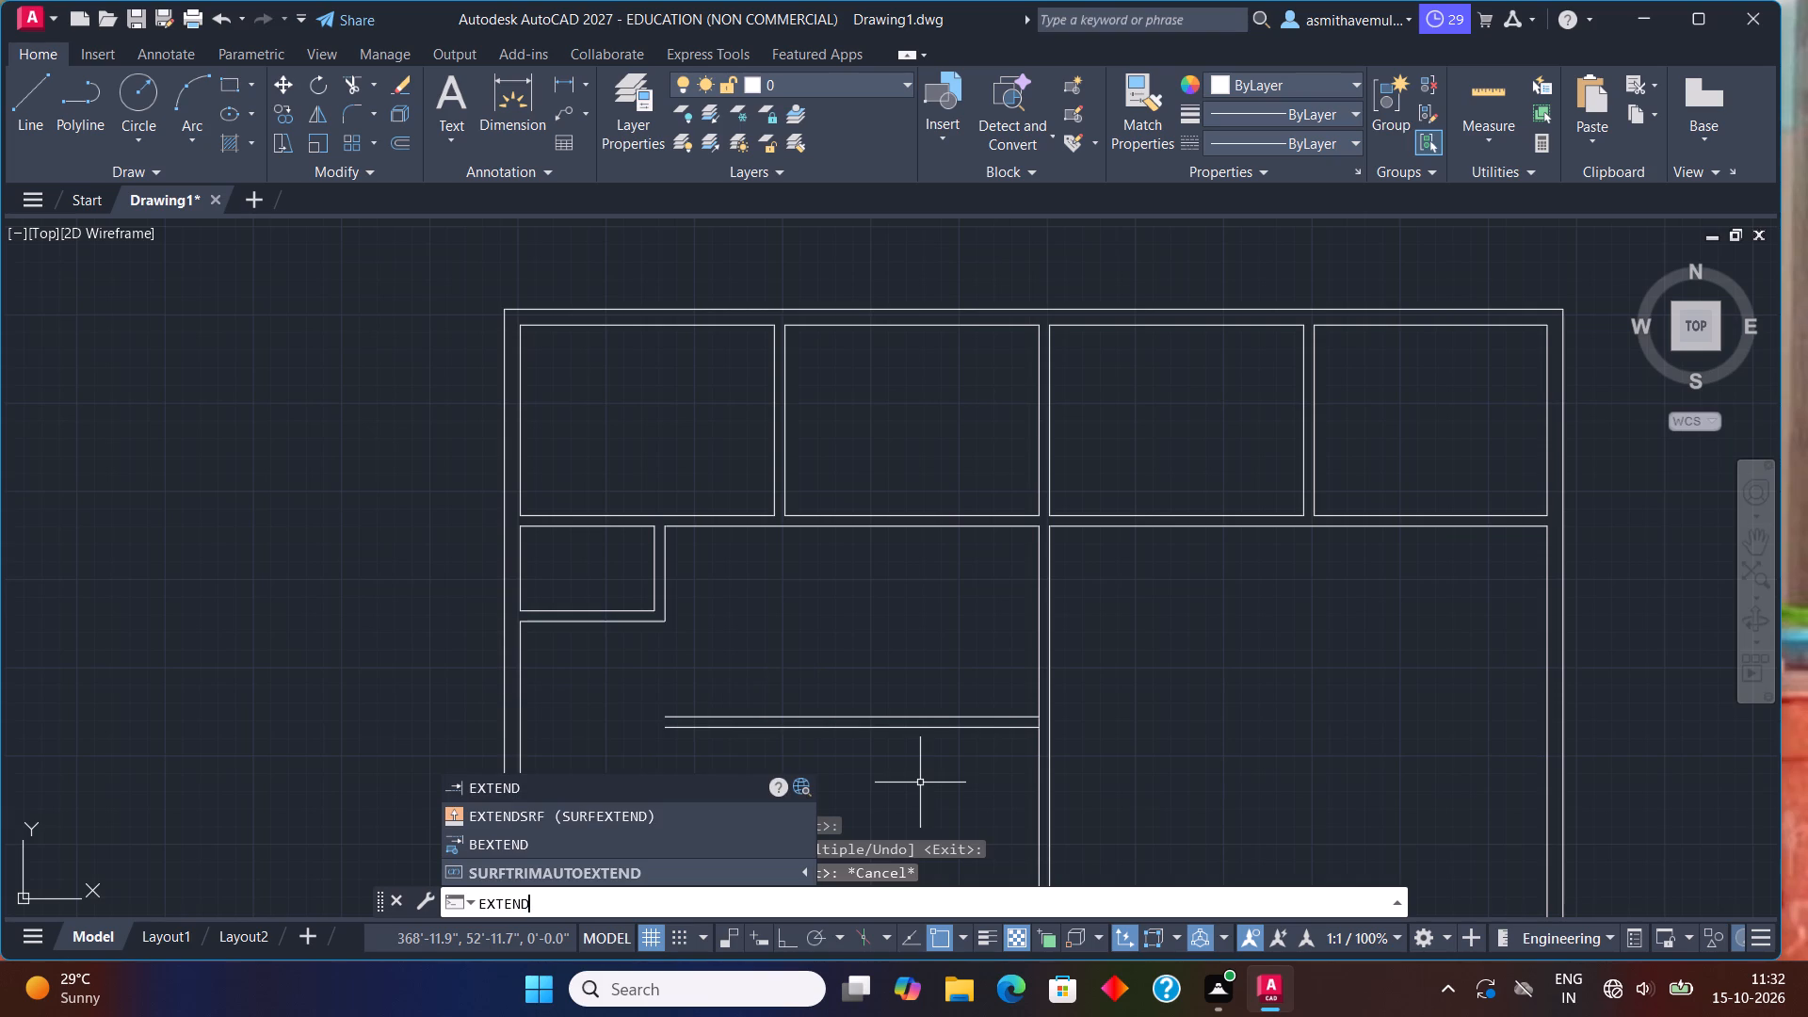
key(Return)
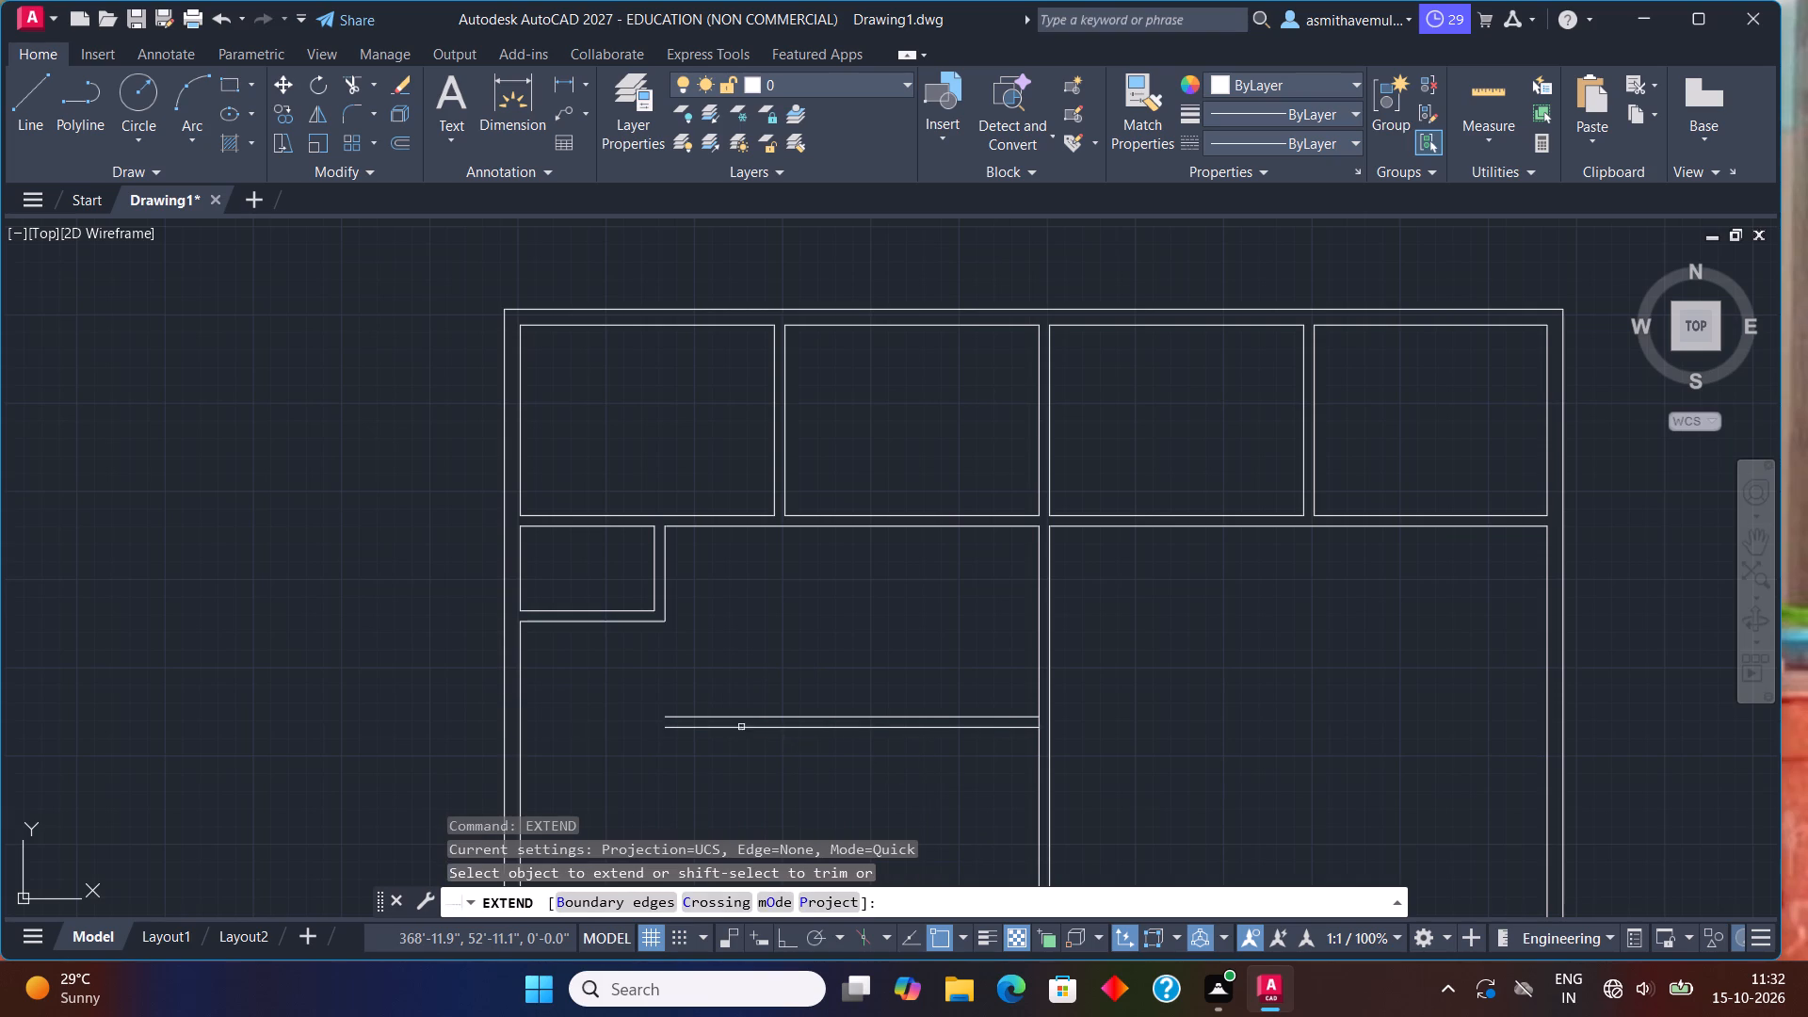
click(715, 725)
click(711, 719)
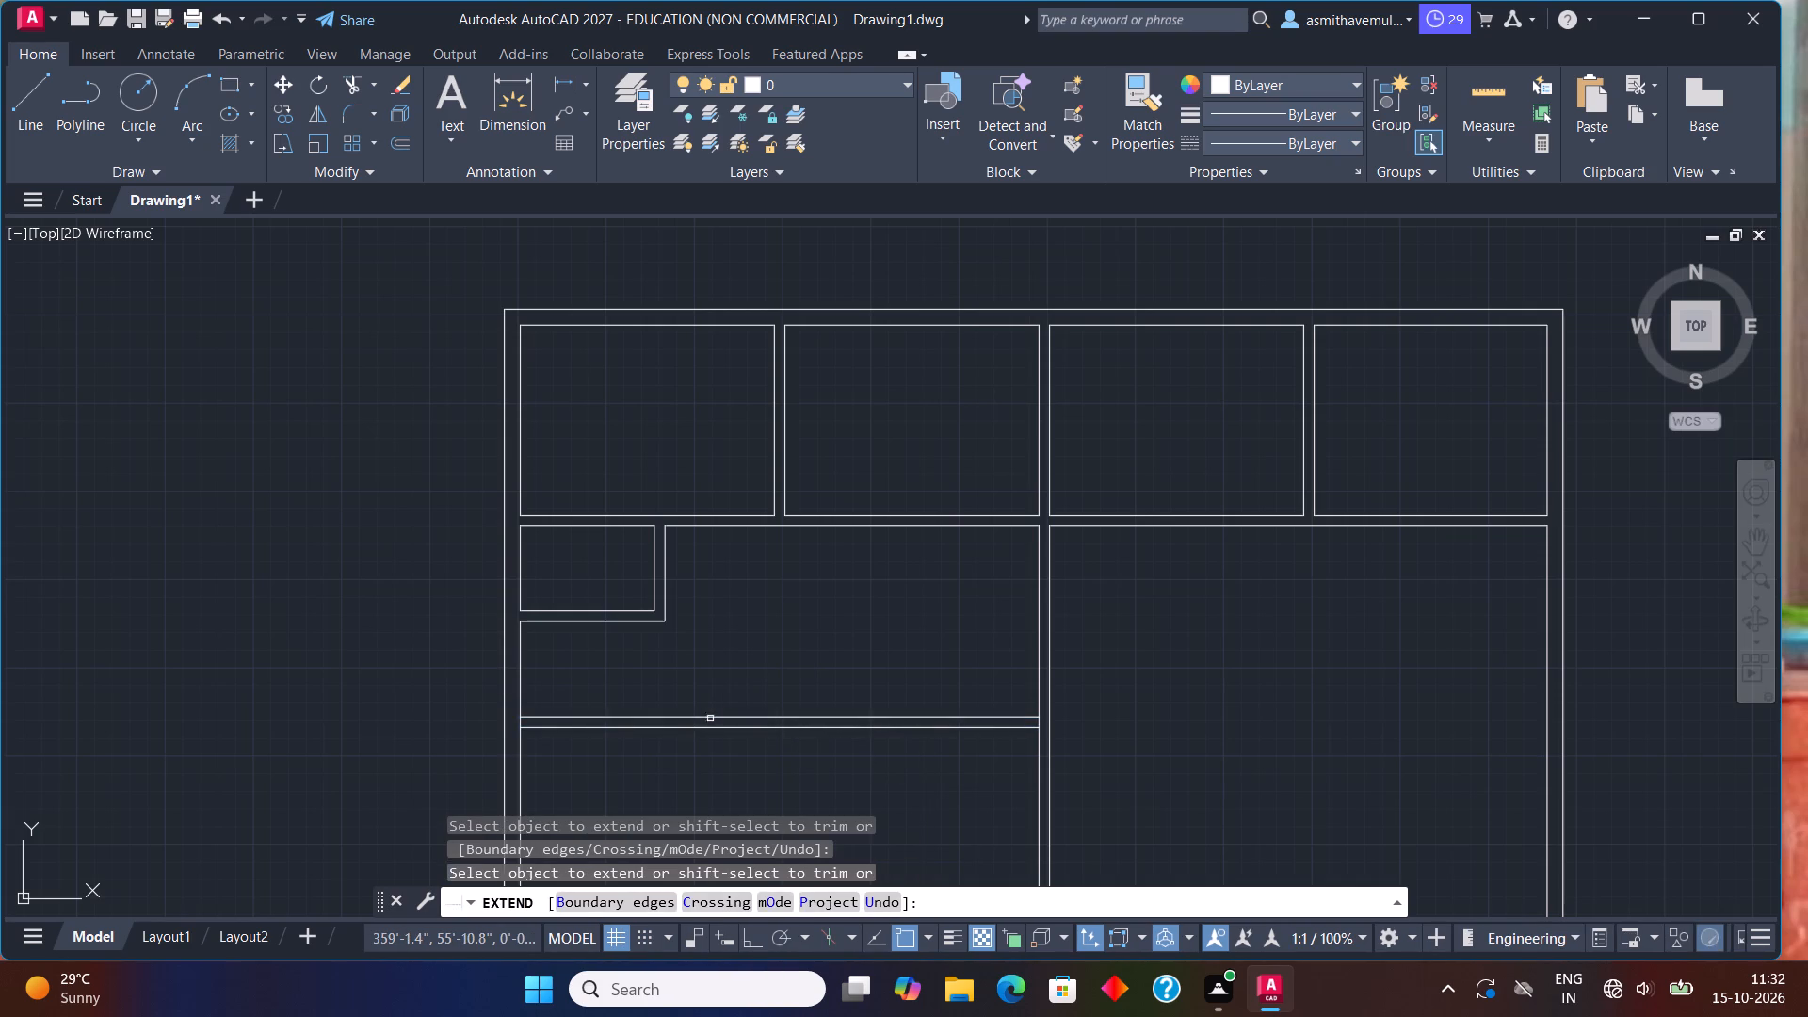
key(Escape)
Measure the vertical gap between the small room's lower wall and the horizontal partition below it with a linear dimension.
middle_drag(728, 685, 892, 618)
scroll(848, 633, up, 2)
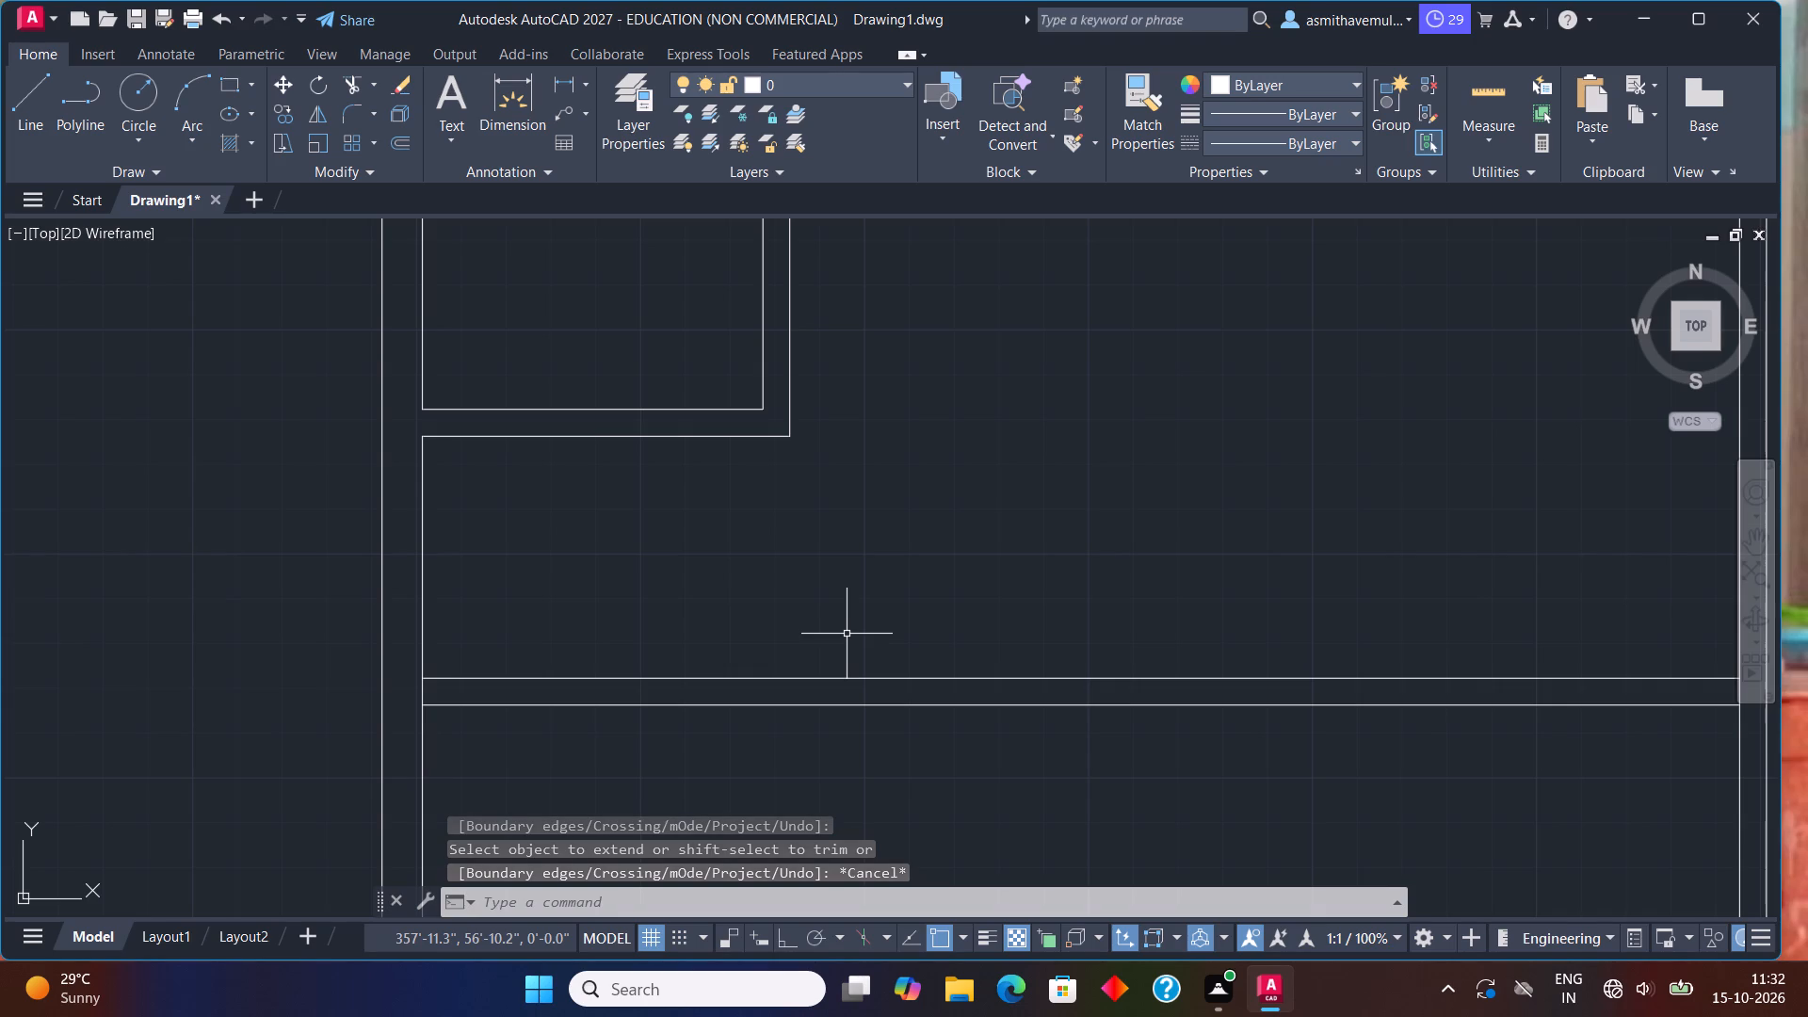
text(dli)
key(Return)
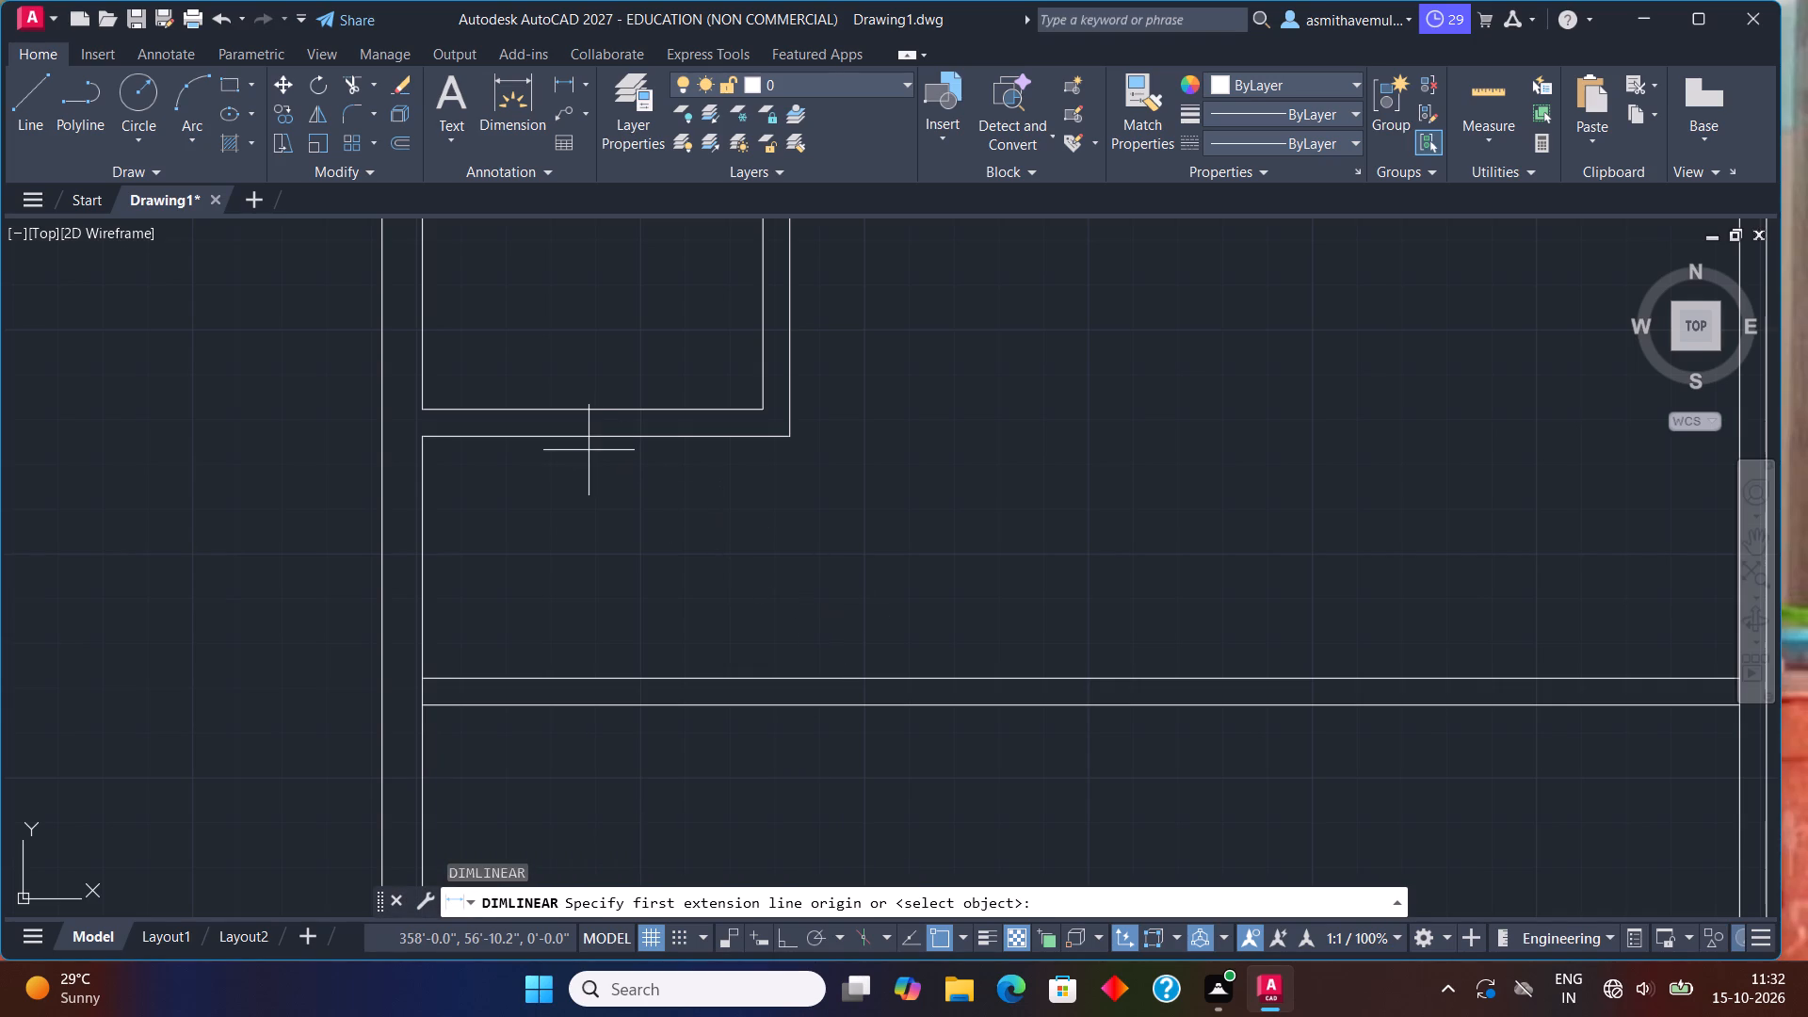
click(587, 438)
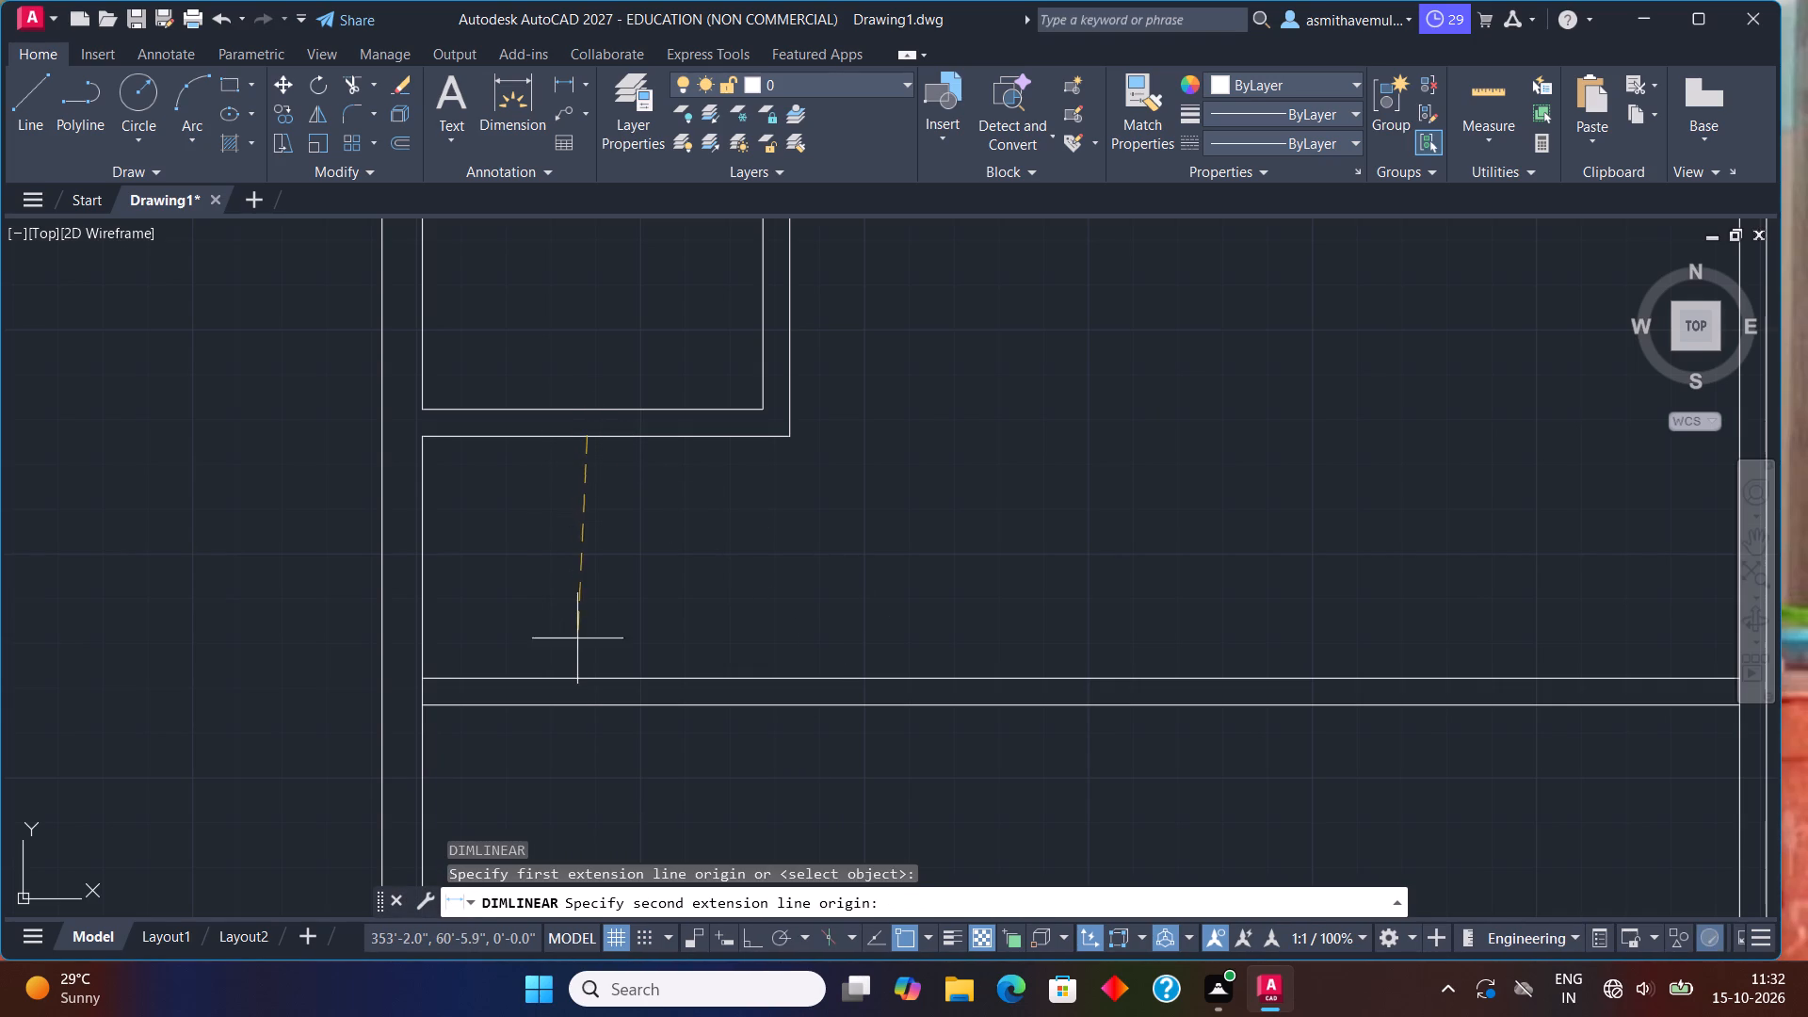
click(585, 676)
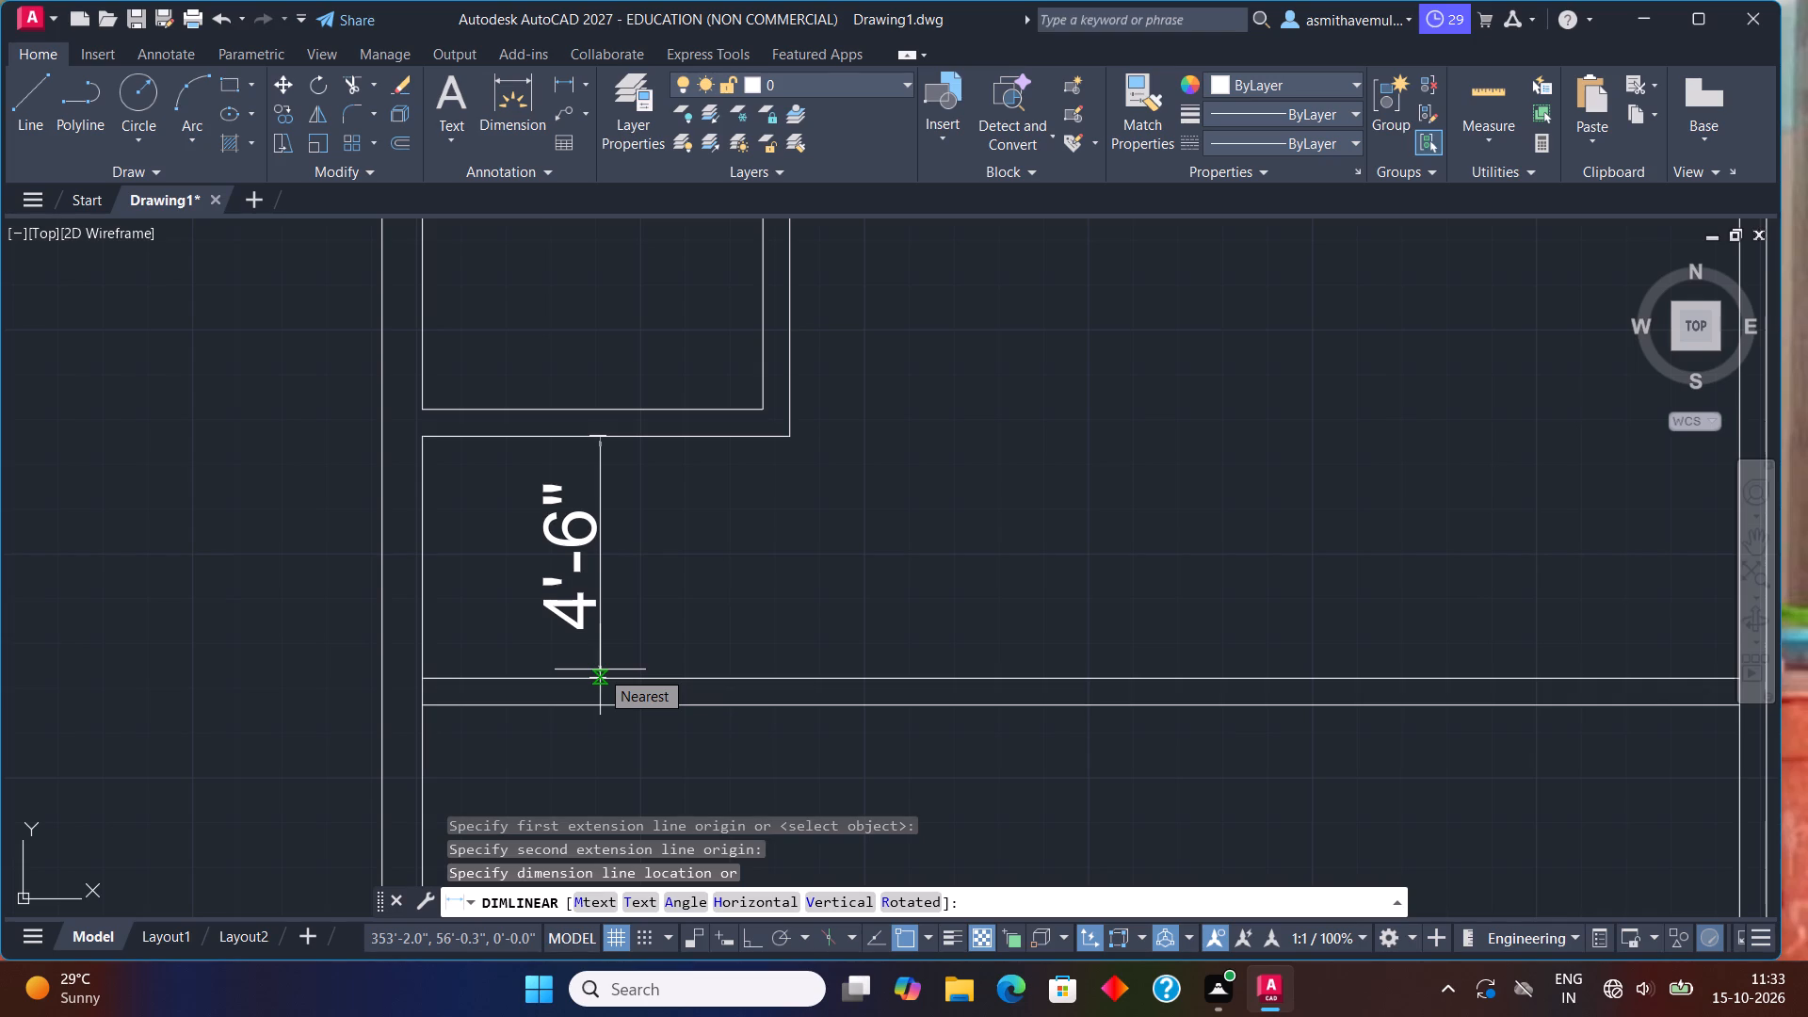
key(Escape)
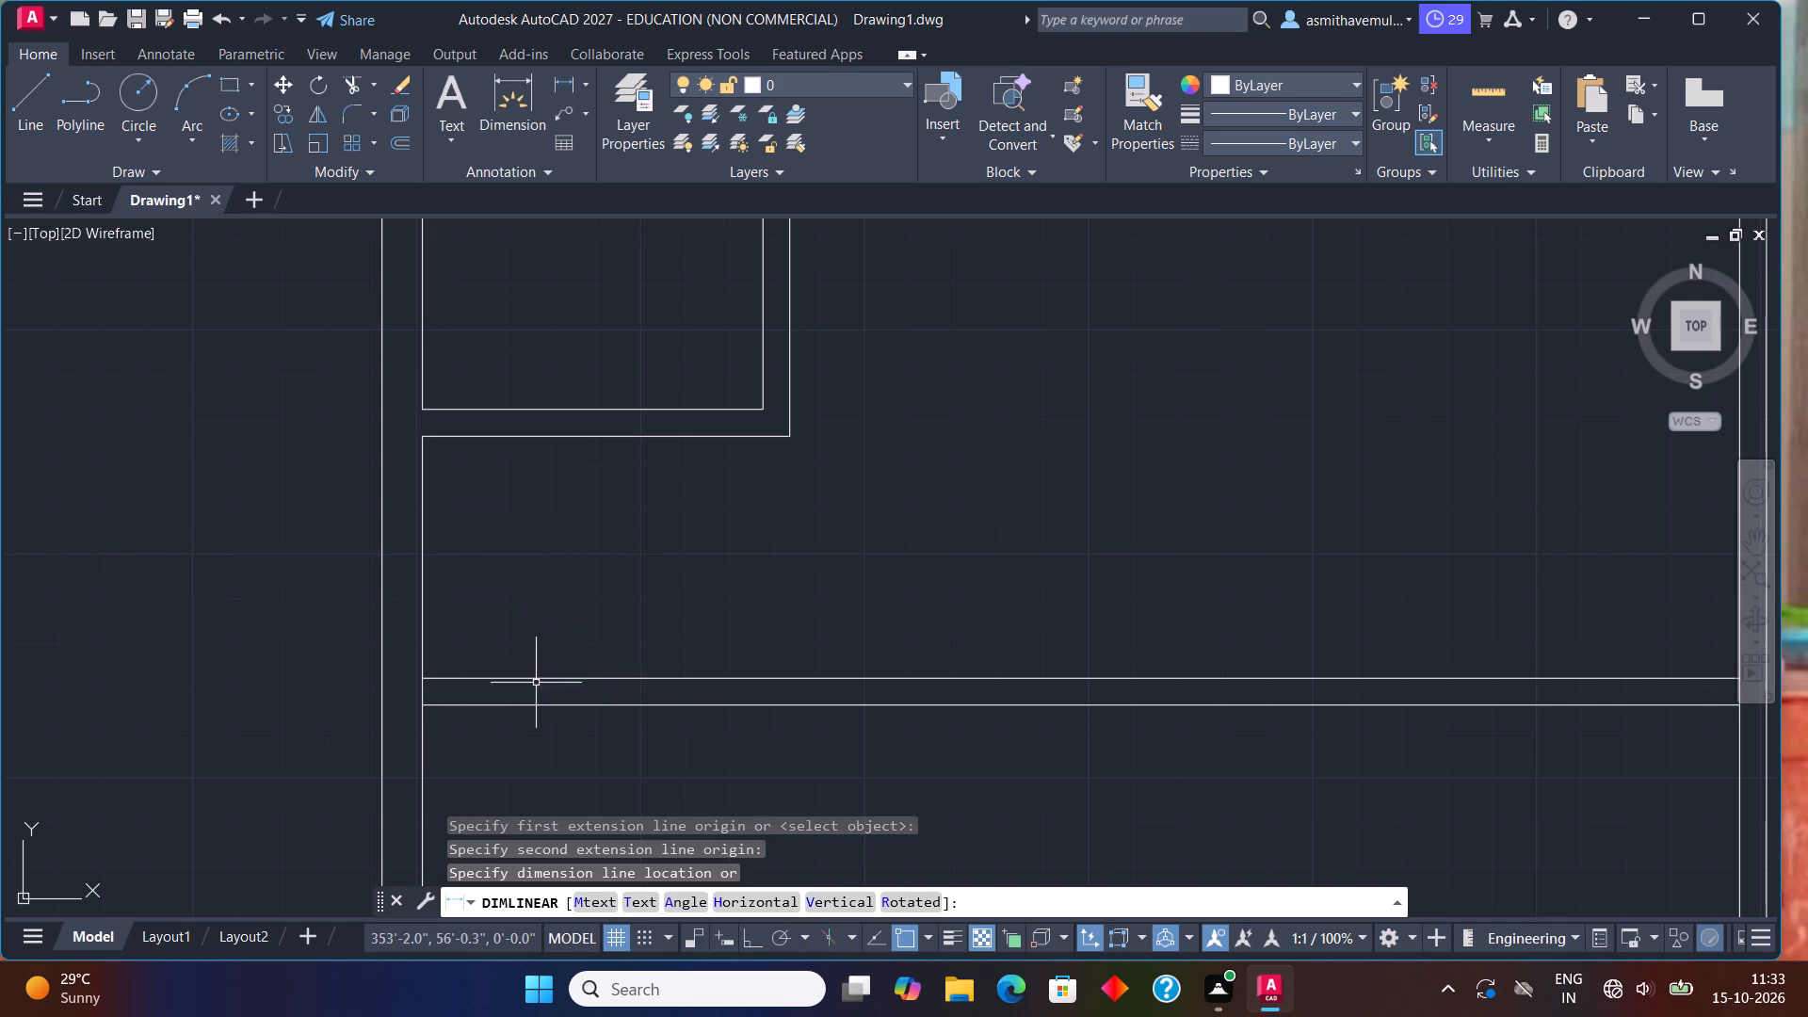
Delete both faces of the horizontal partition below the small room.
middle_drag(820, 533, 935, 379)
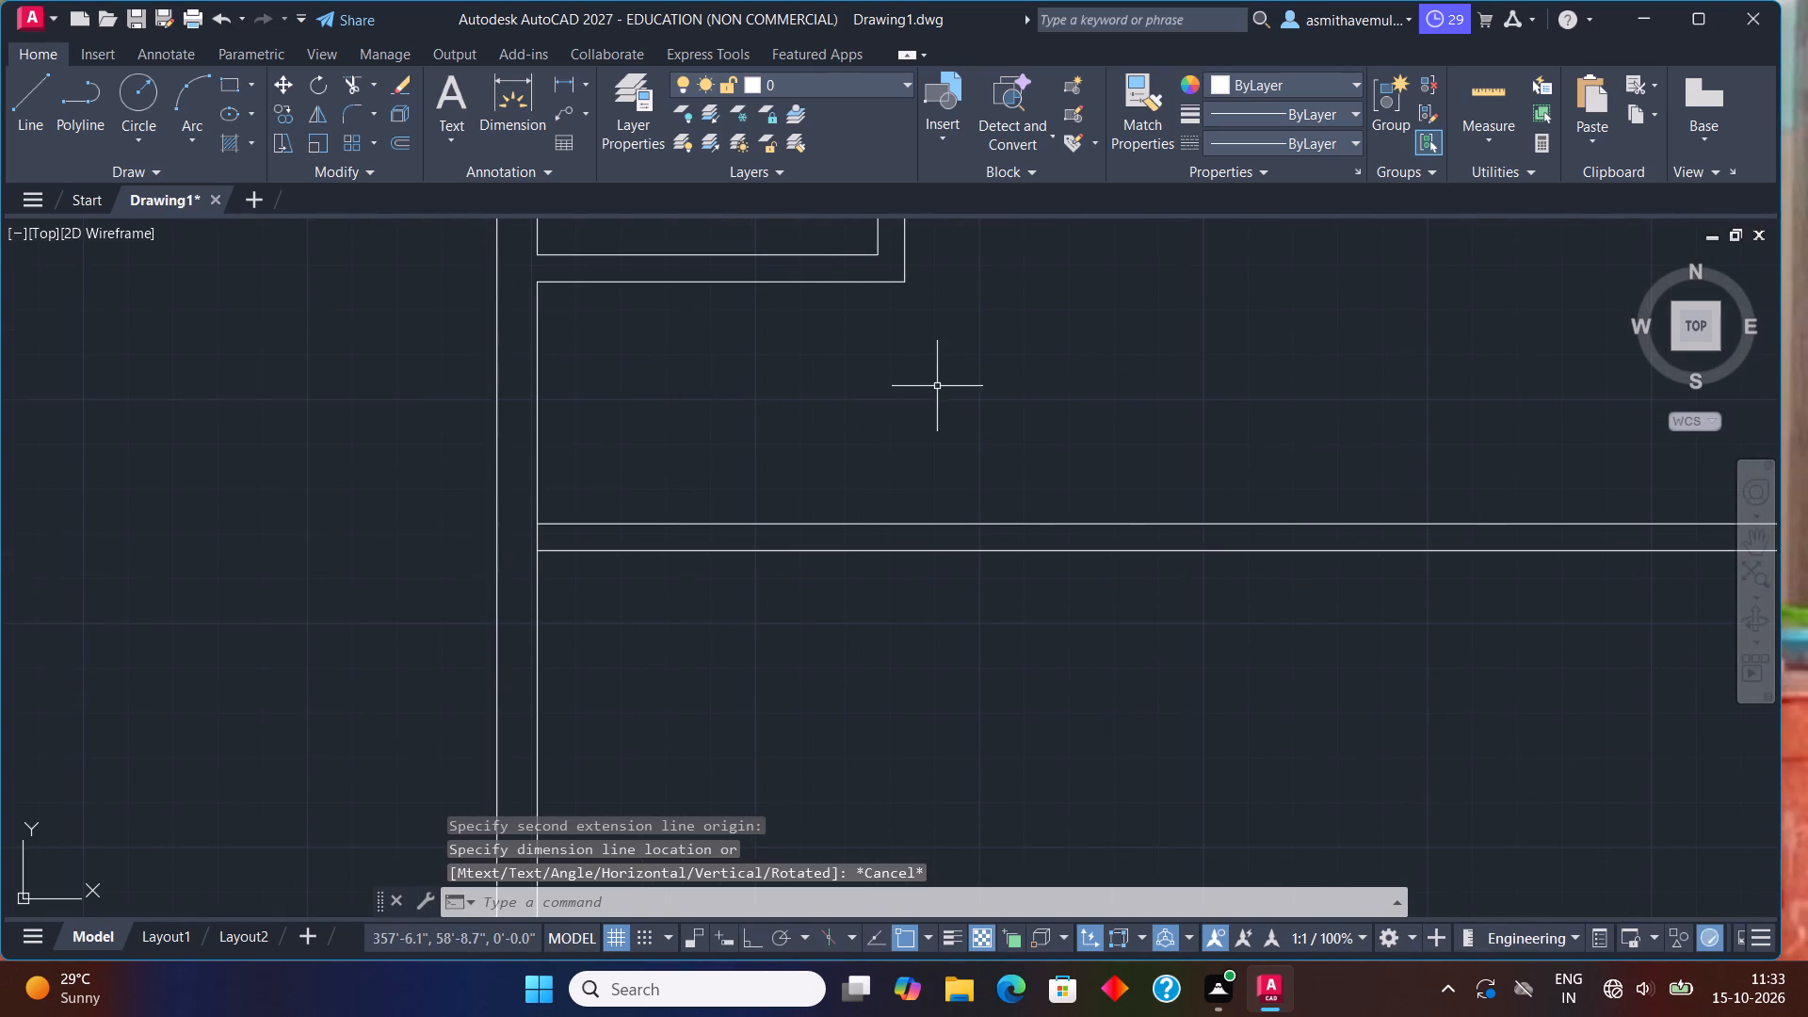
drag(932, 398, 891, 706)
key(Delete)
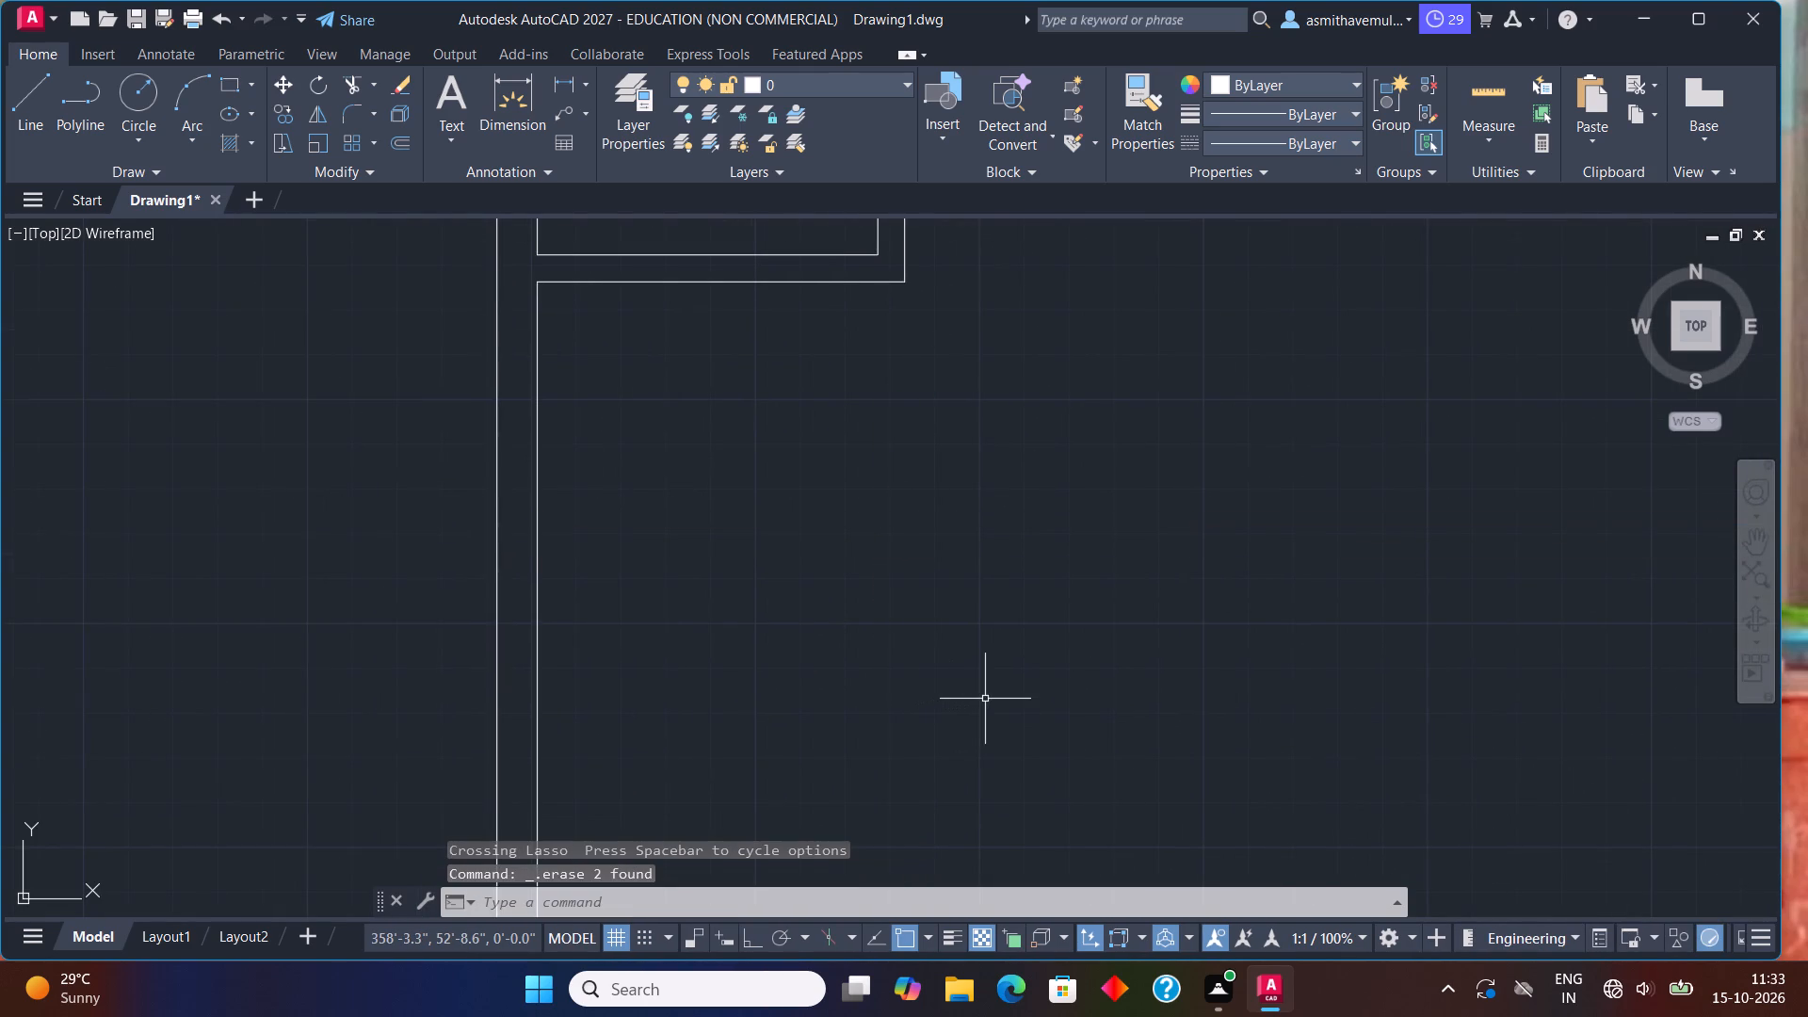
Offset the lower face of the small room's bottom wall 6' downward.
key(o)
key(Return)
text(6')
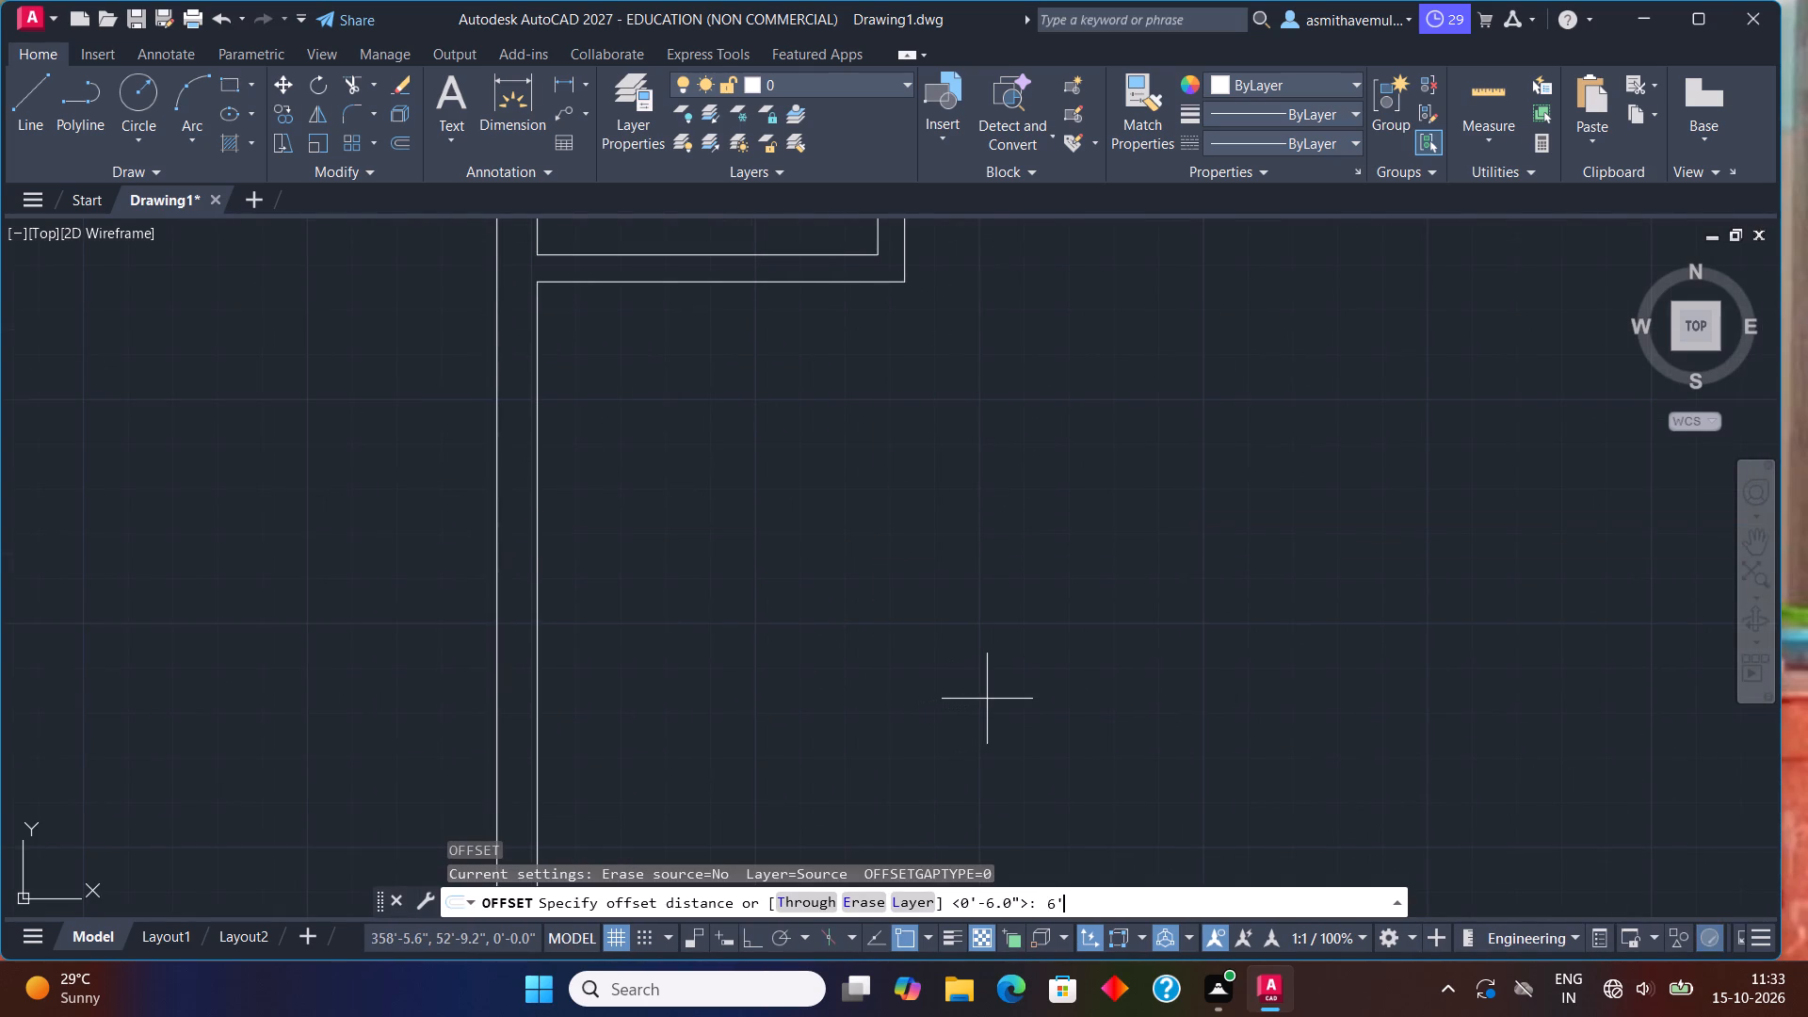
key(Return)
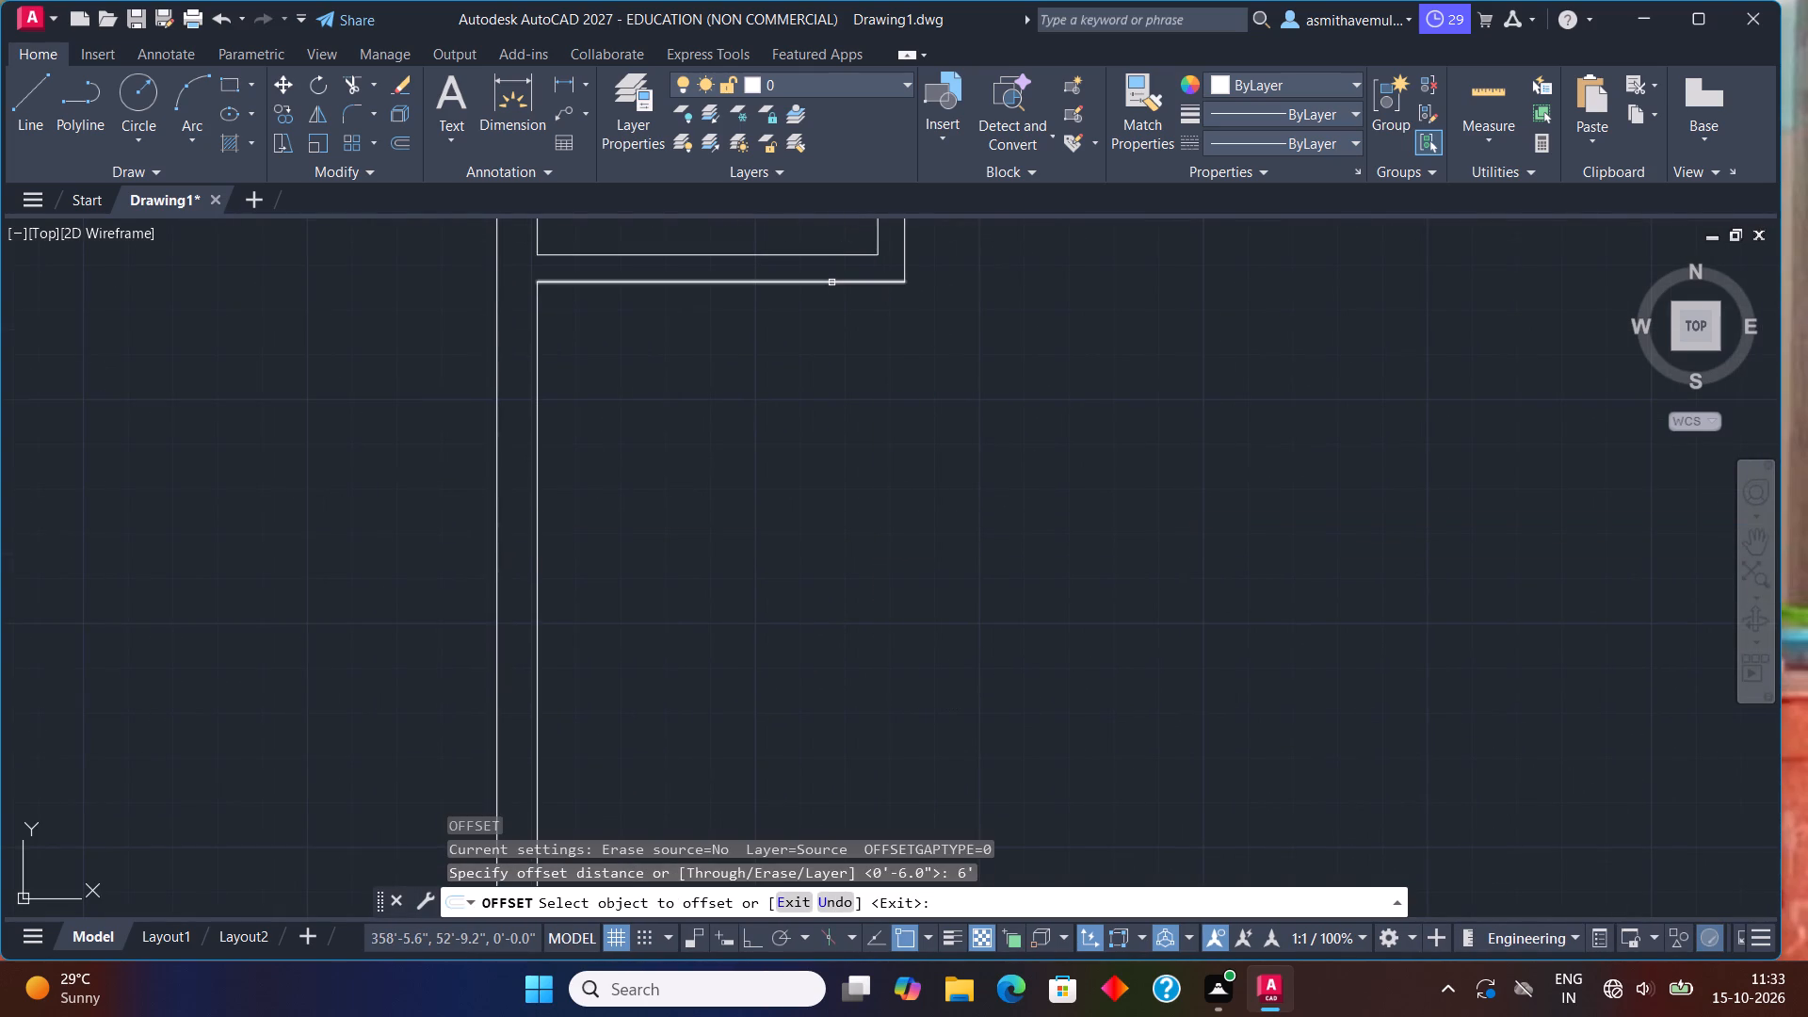
click(831, 281)
click(824, 379)
key(Escape)
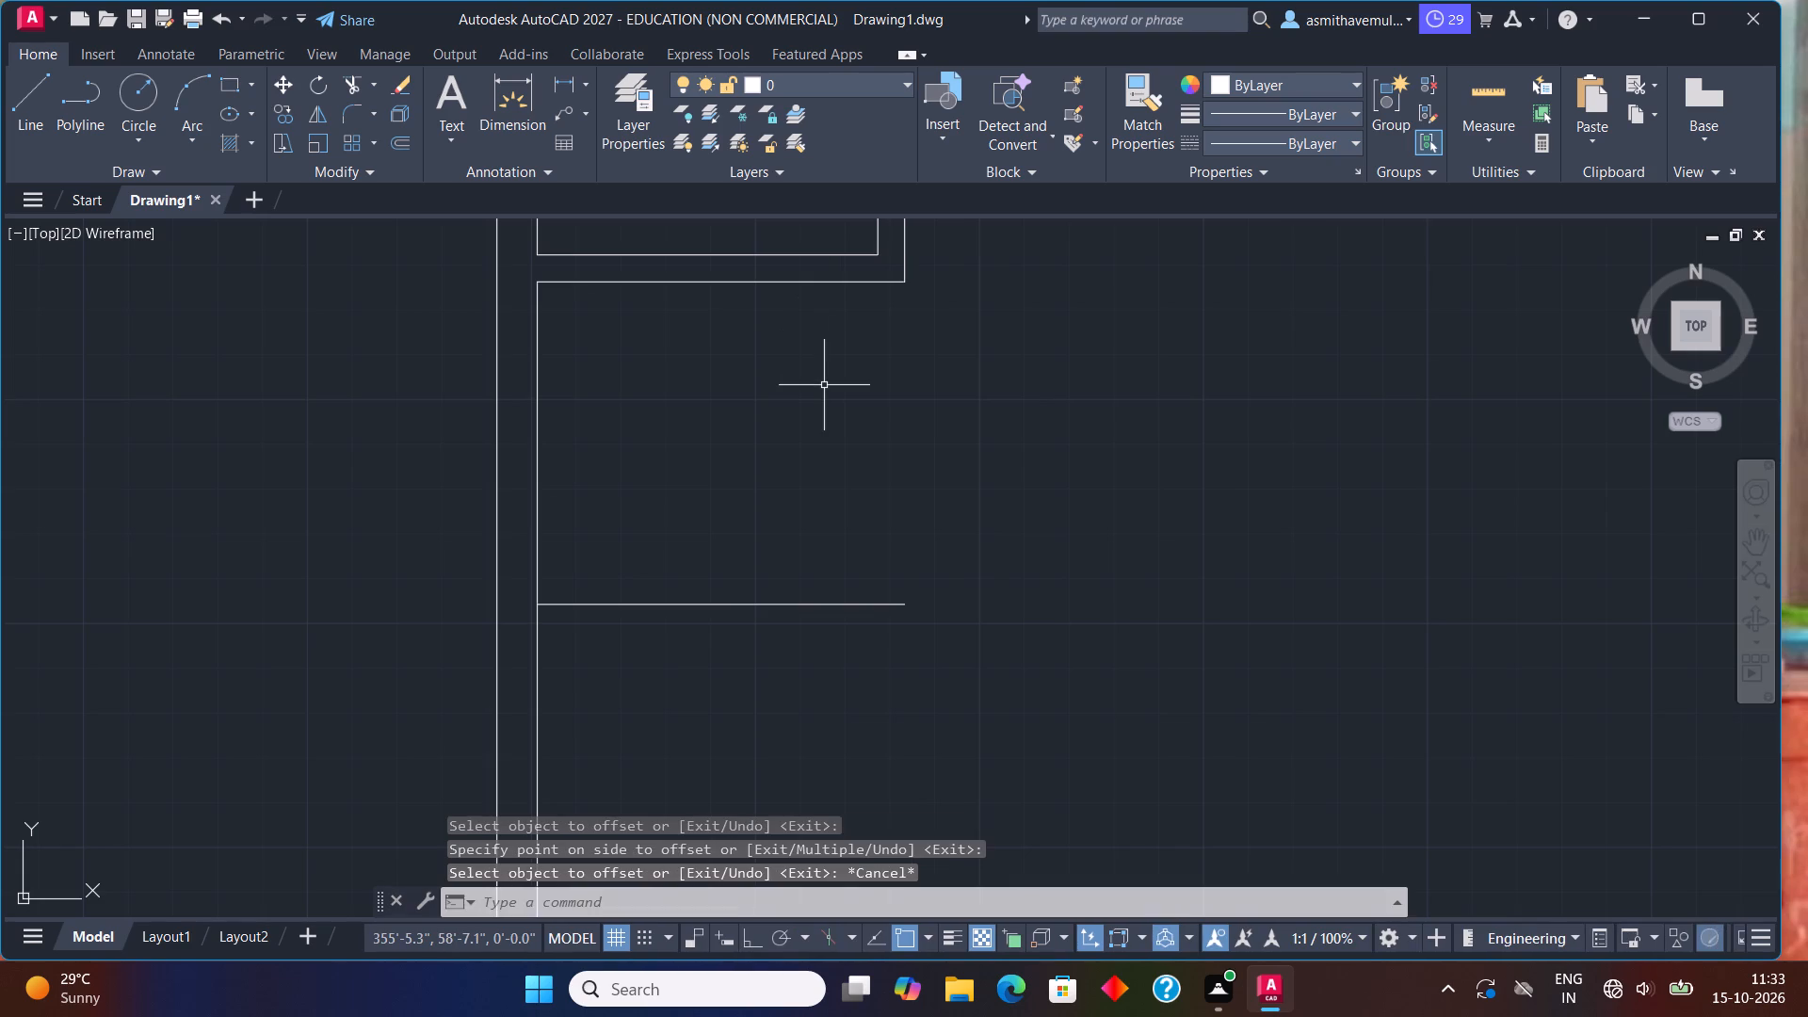
Offset the new horizontal line 6" downward to form the partition's lower face.
key(o)
key(Return)
text(6")
key(Return)
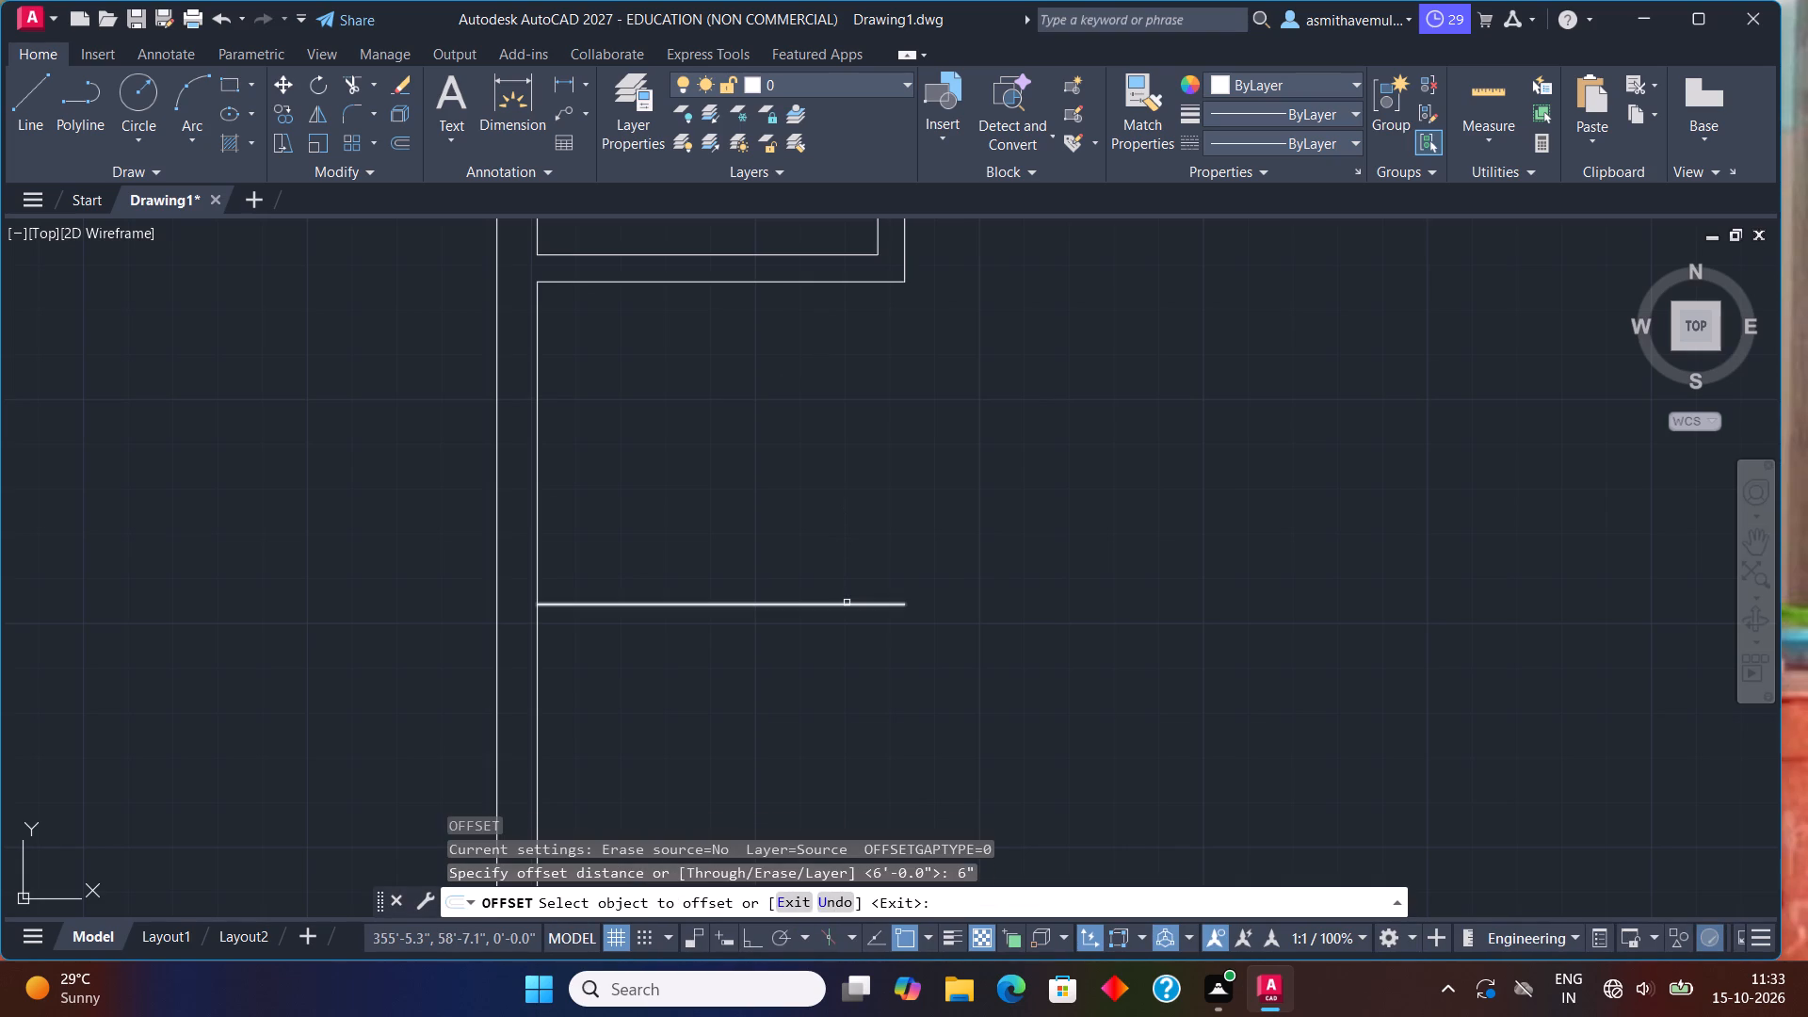
click(847, 603)
click(849, 718)
key(Escape)
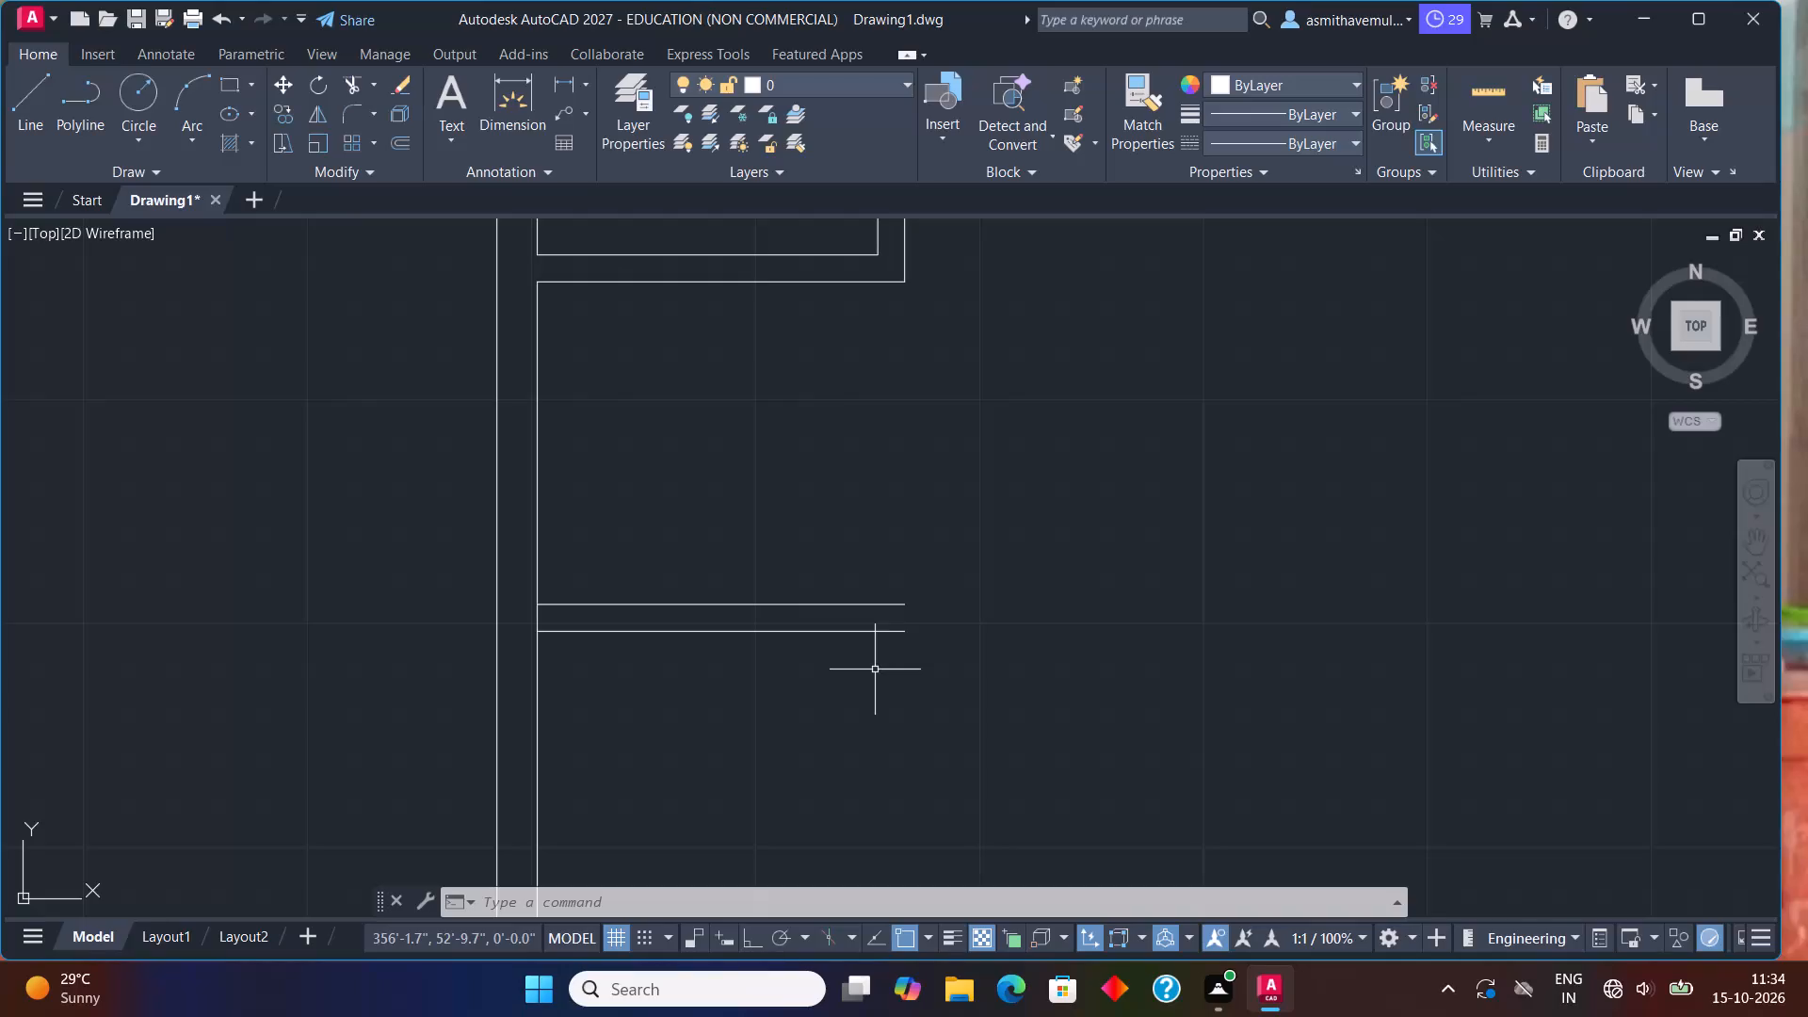
Extend both faces of the new horizontal partition to the near face of the central vertical partition.
text(exte)
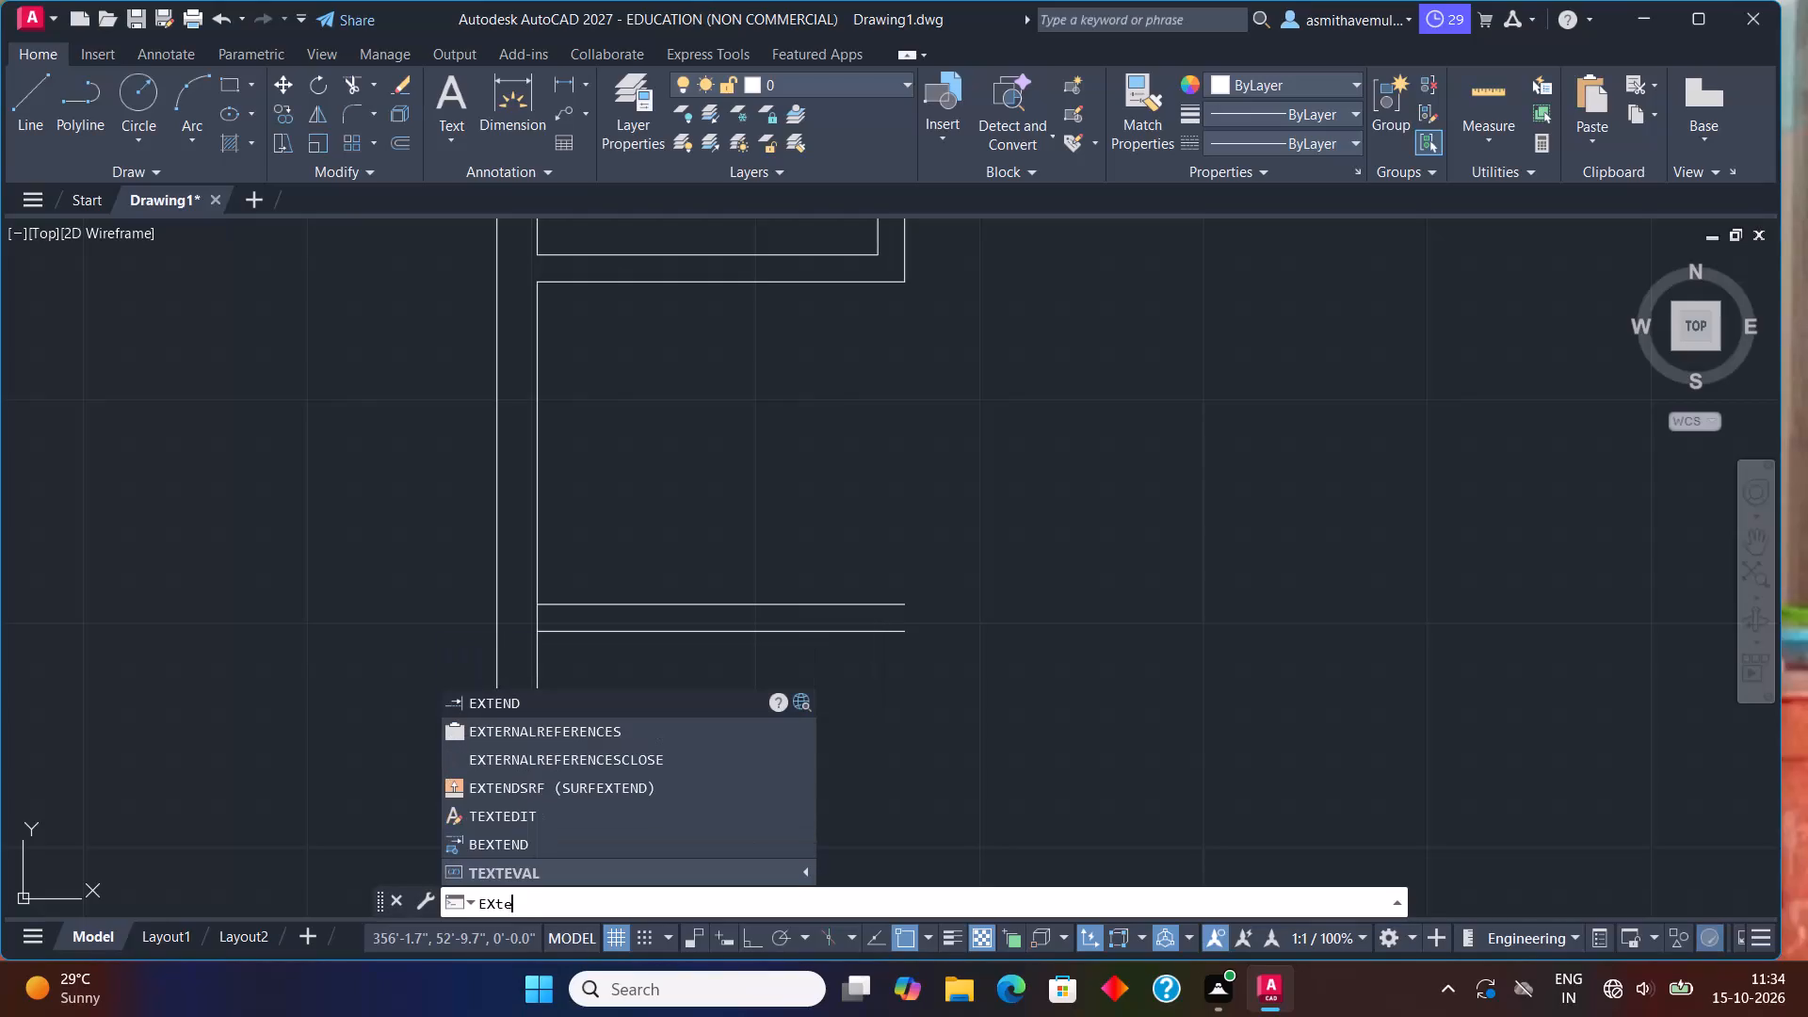
text(nd)
key(Return)
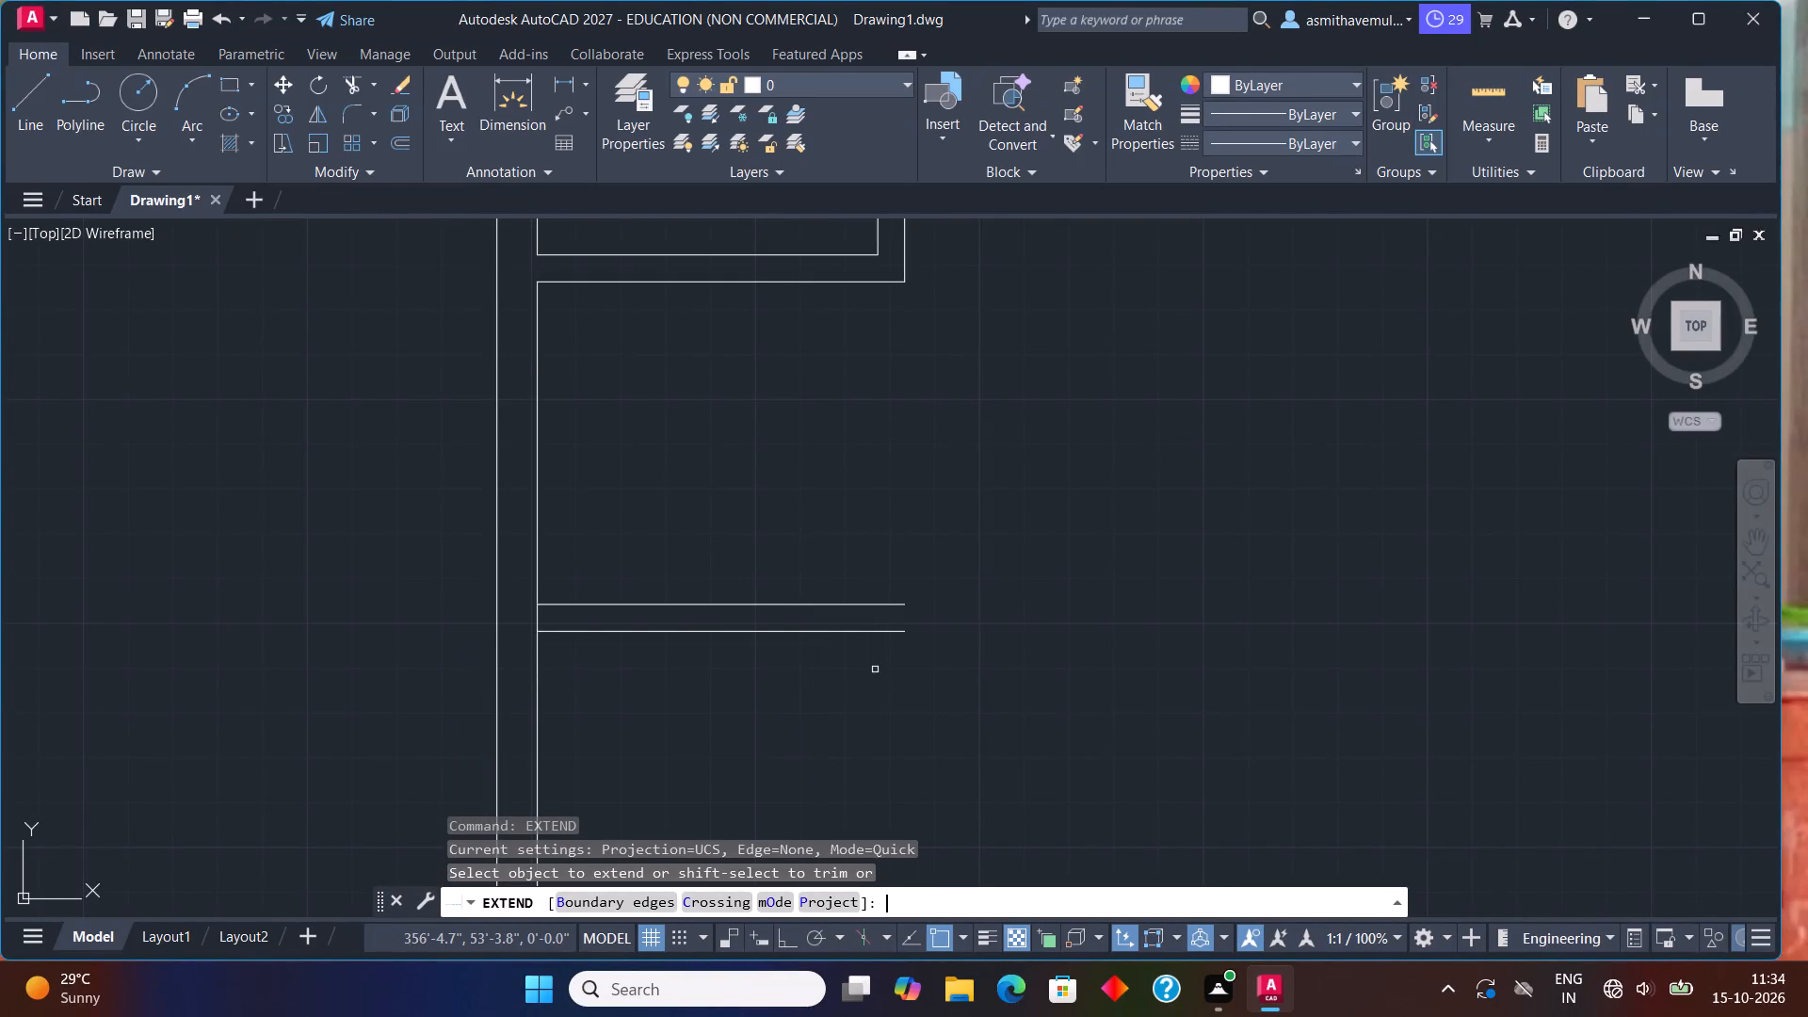
scroll(956, 590, down, 1)
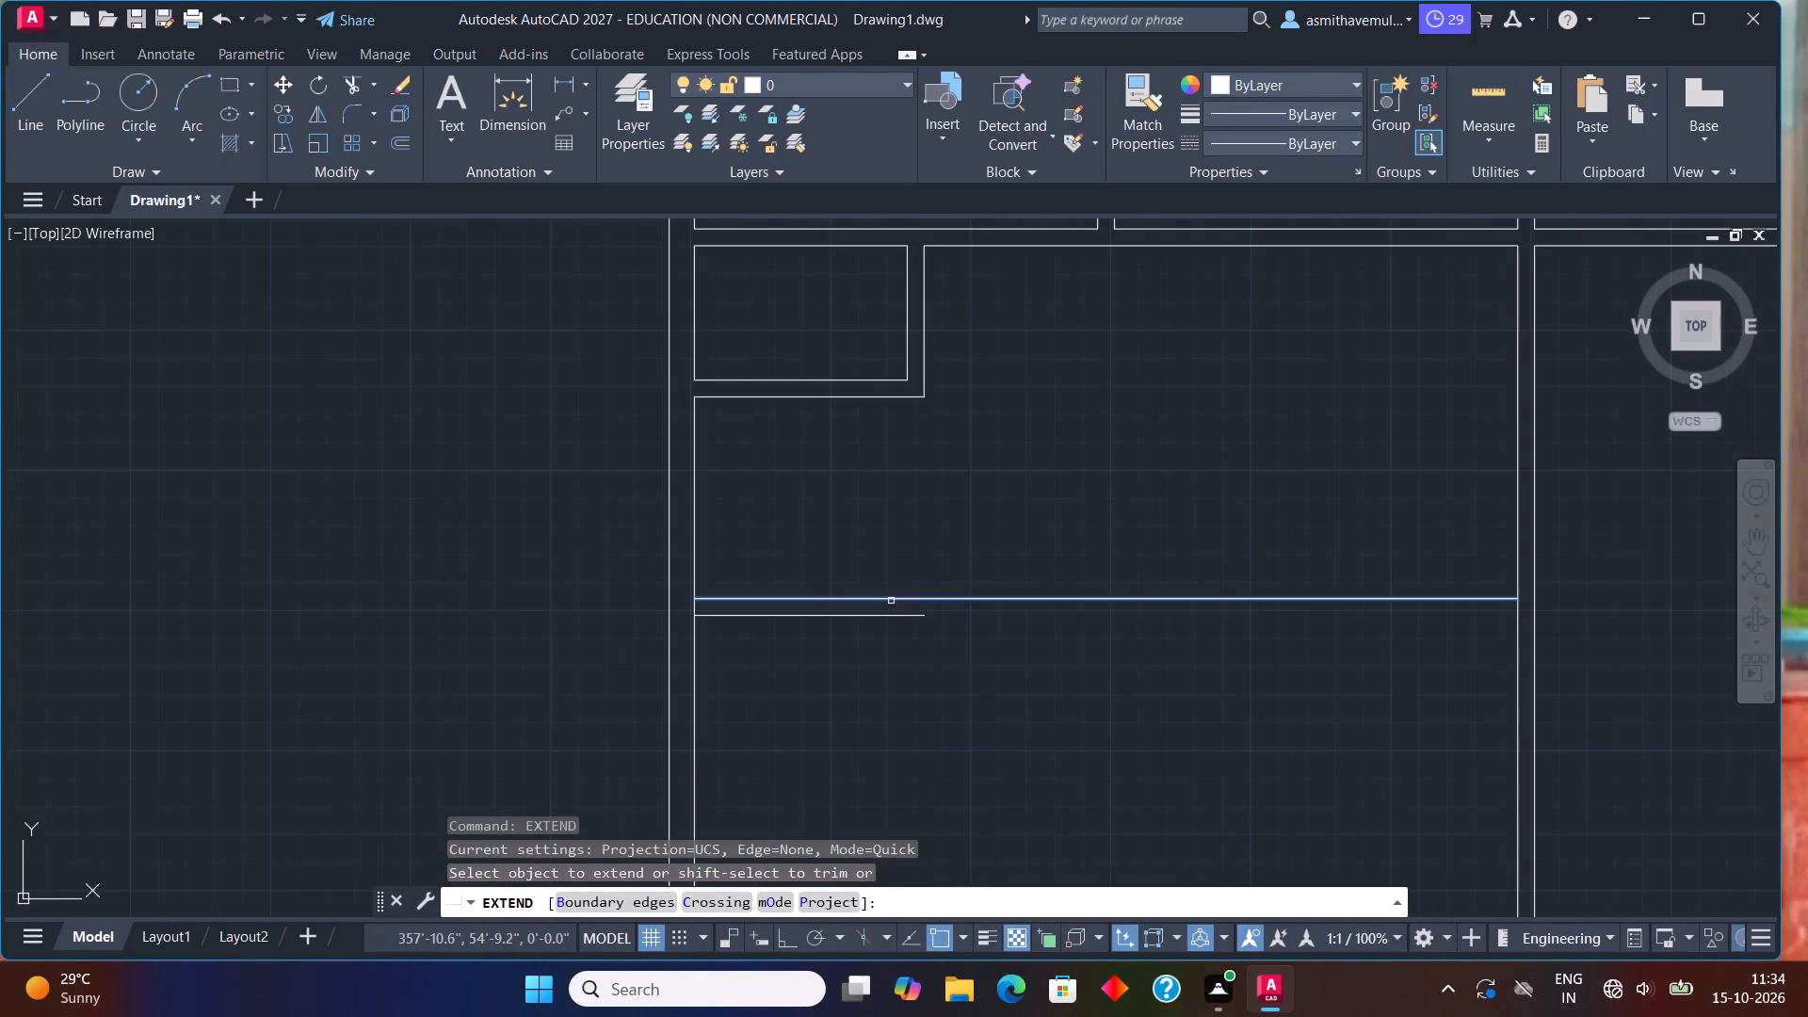
click(889, 600)
click(888, 613)
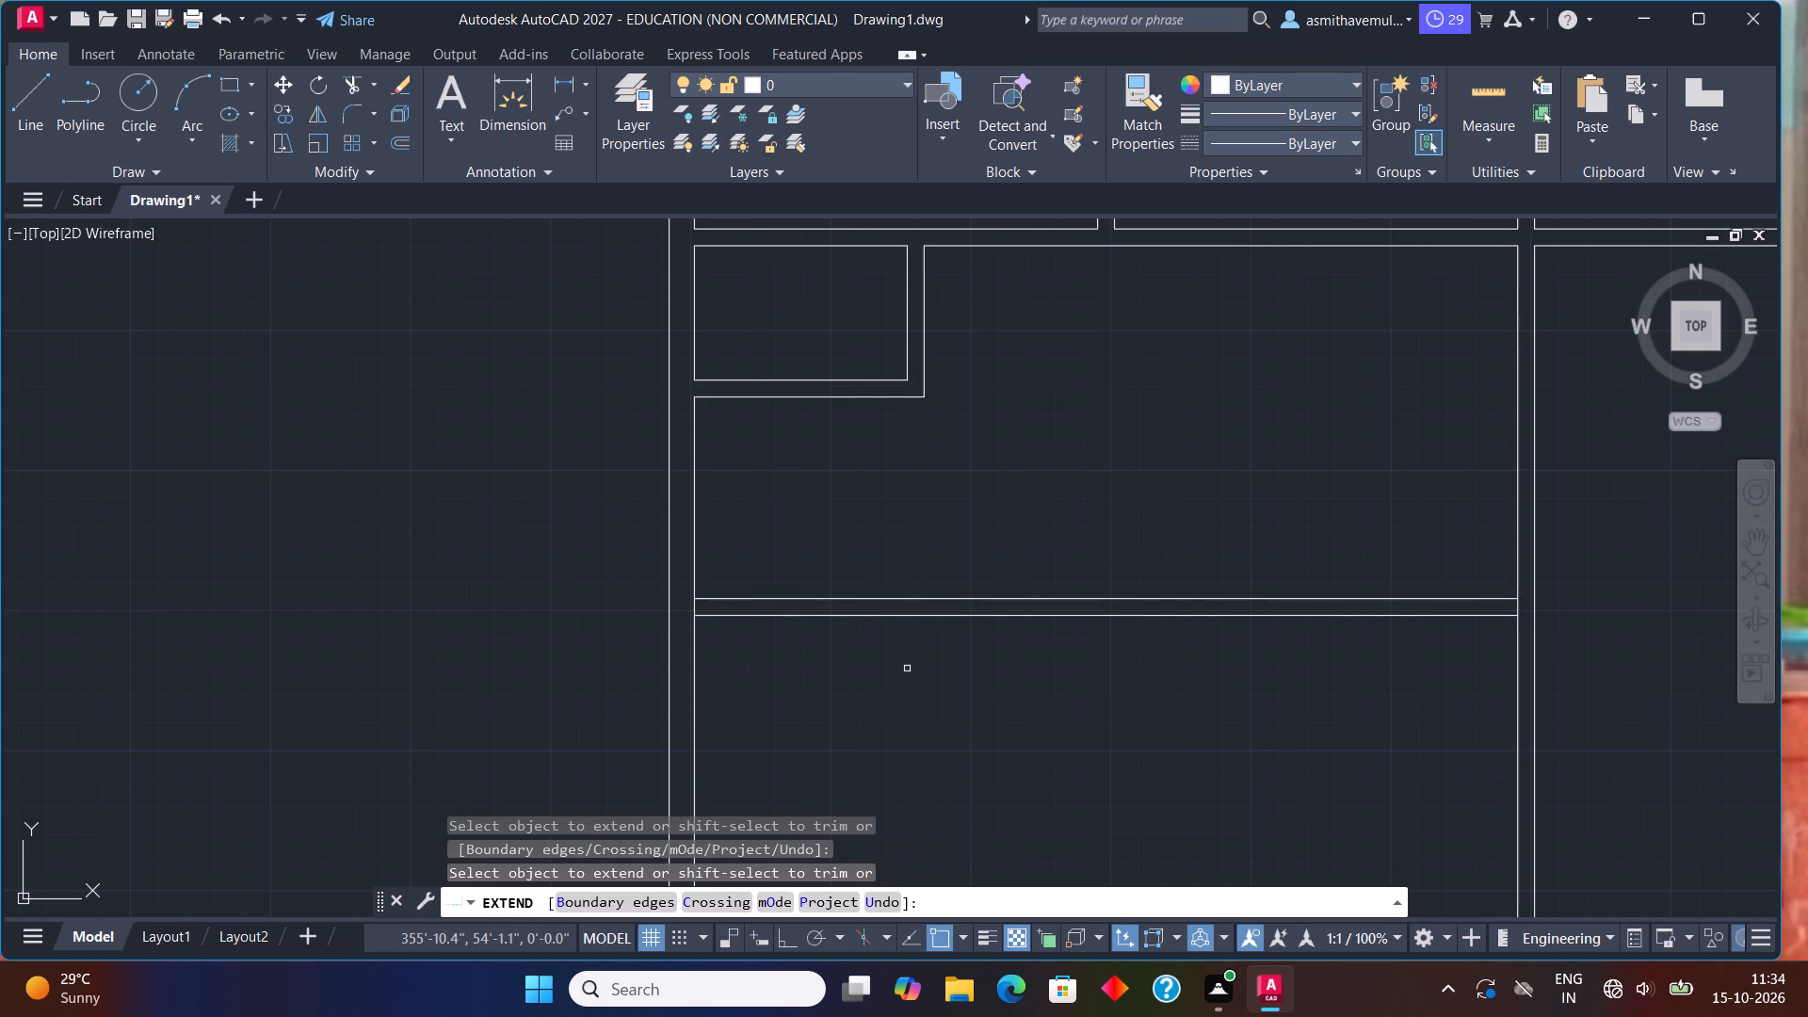
key(Escape)
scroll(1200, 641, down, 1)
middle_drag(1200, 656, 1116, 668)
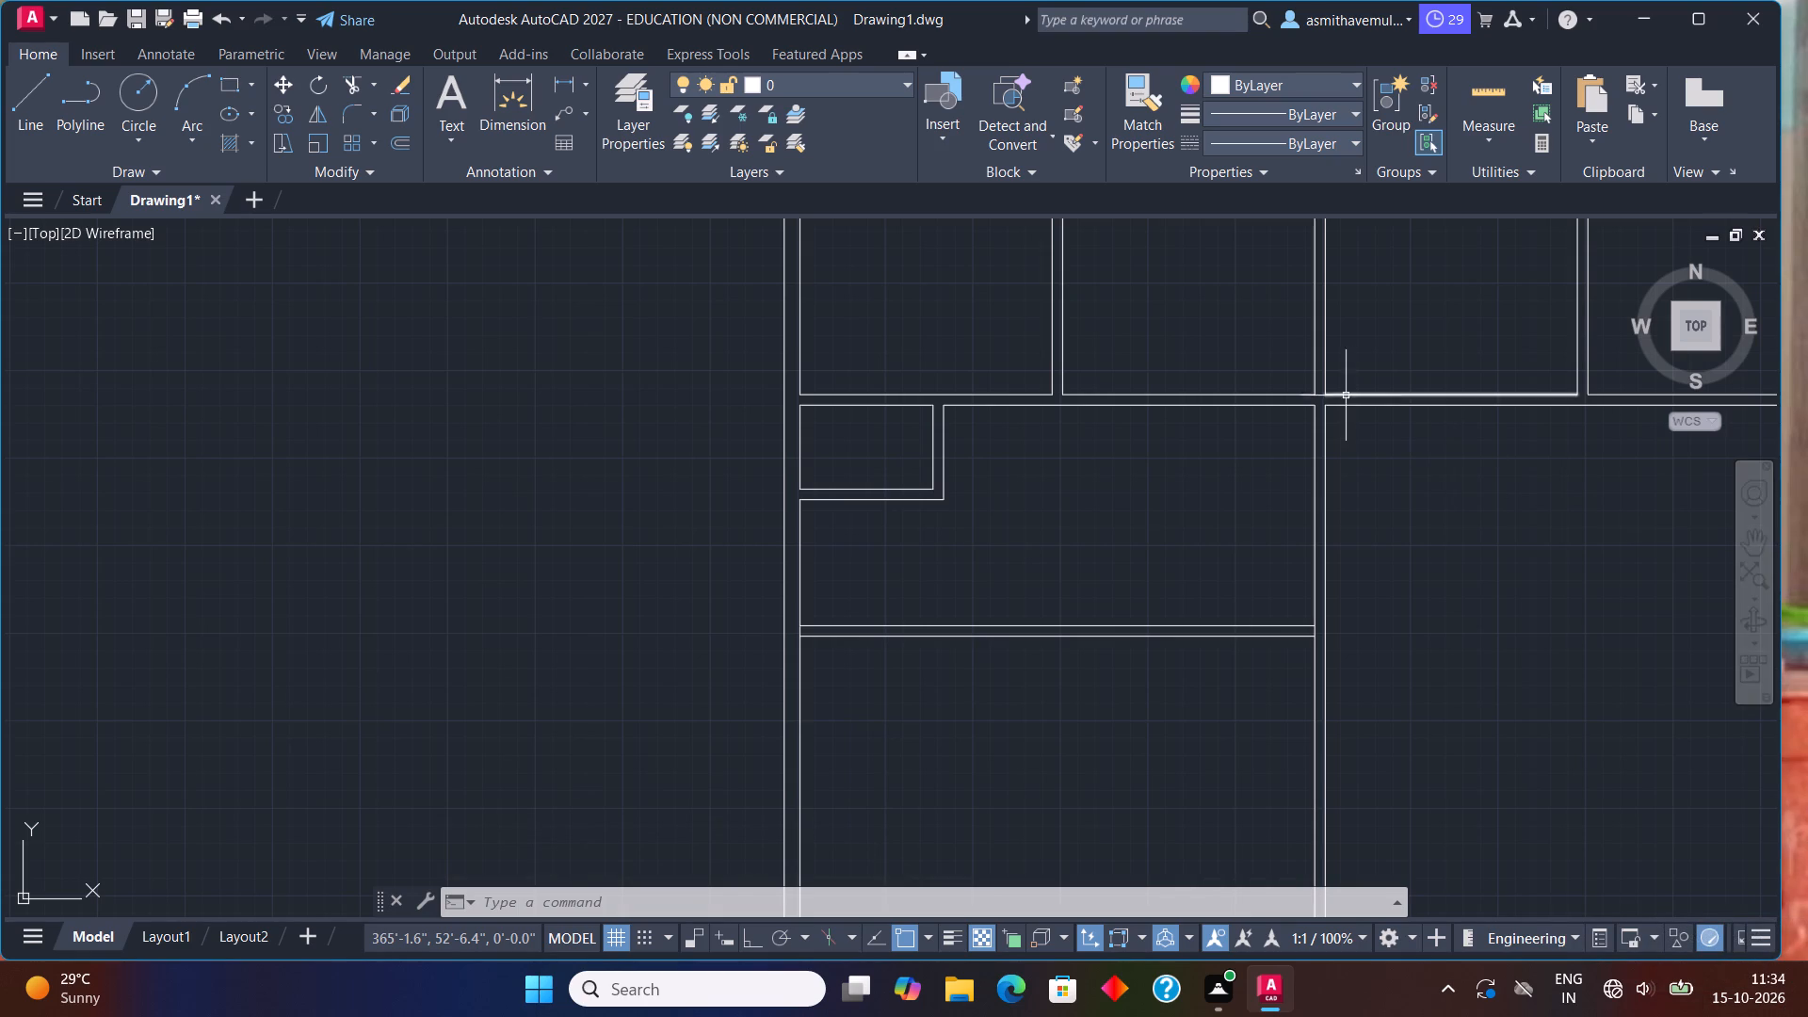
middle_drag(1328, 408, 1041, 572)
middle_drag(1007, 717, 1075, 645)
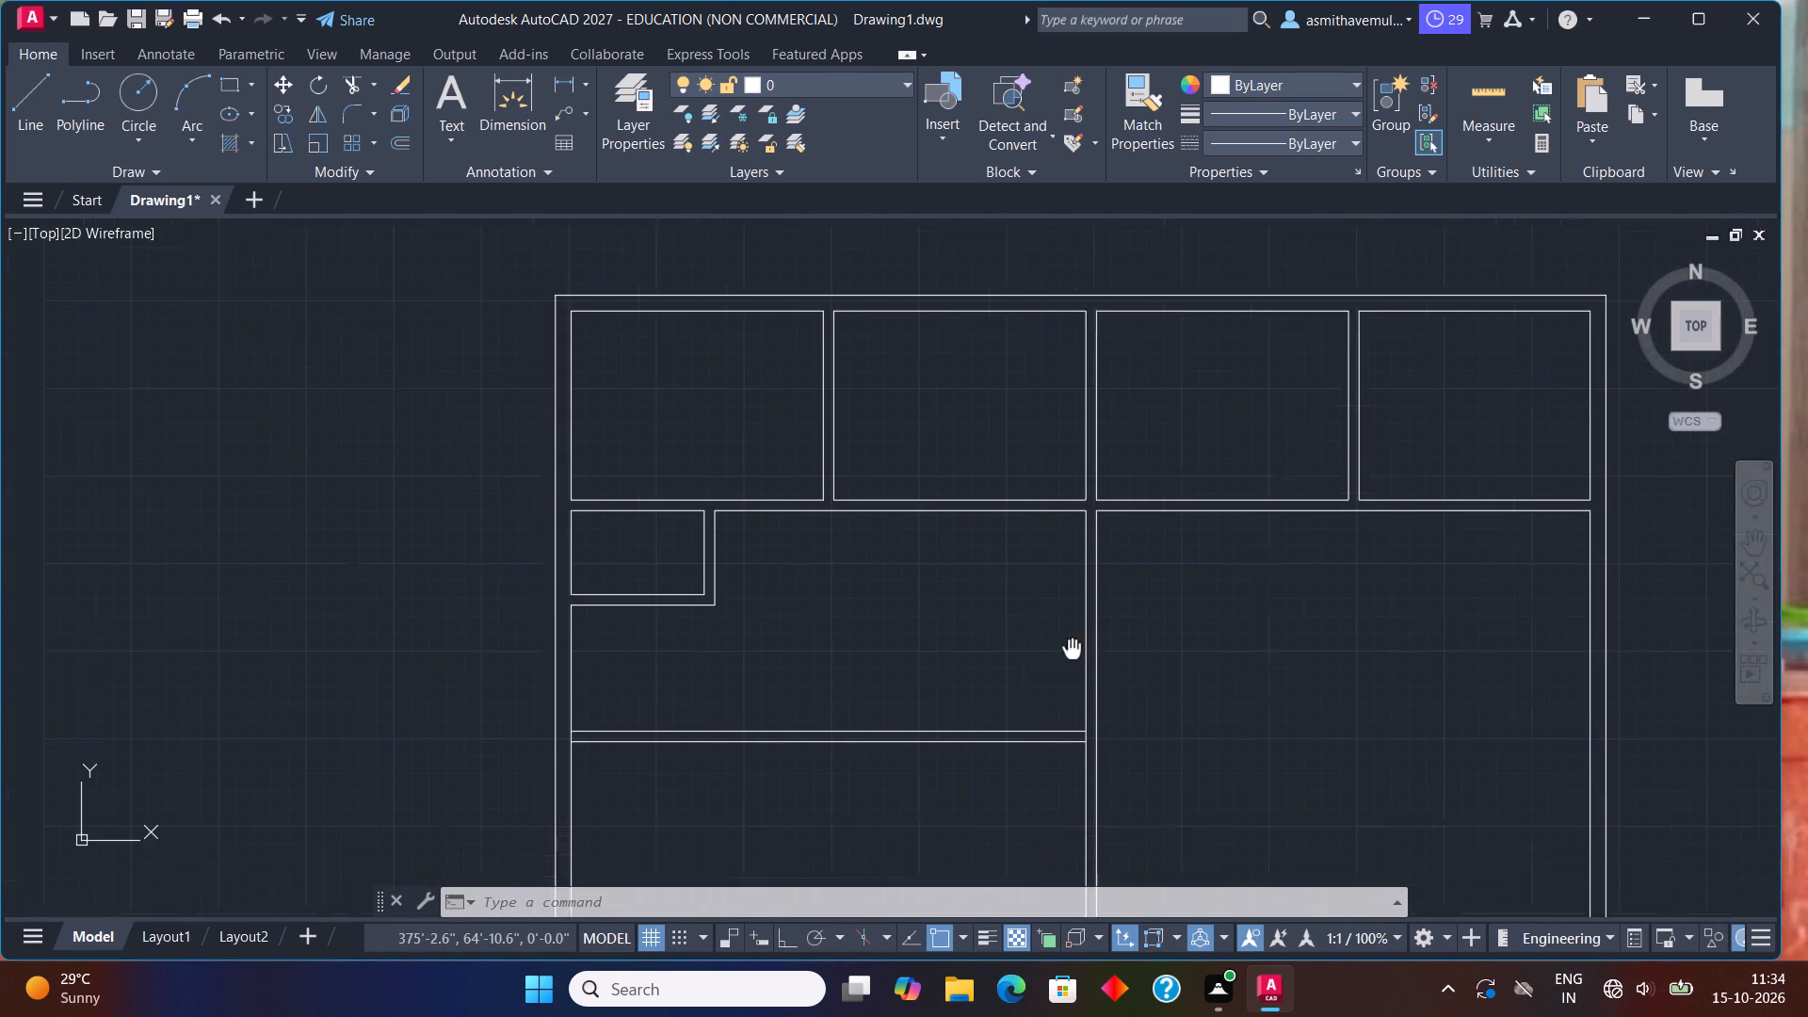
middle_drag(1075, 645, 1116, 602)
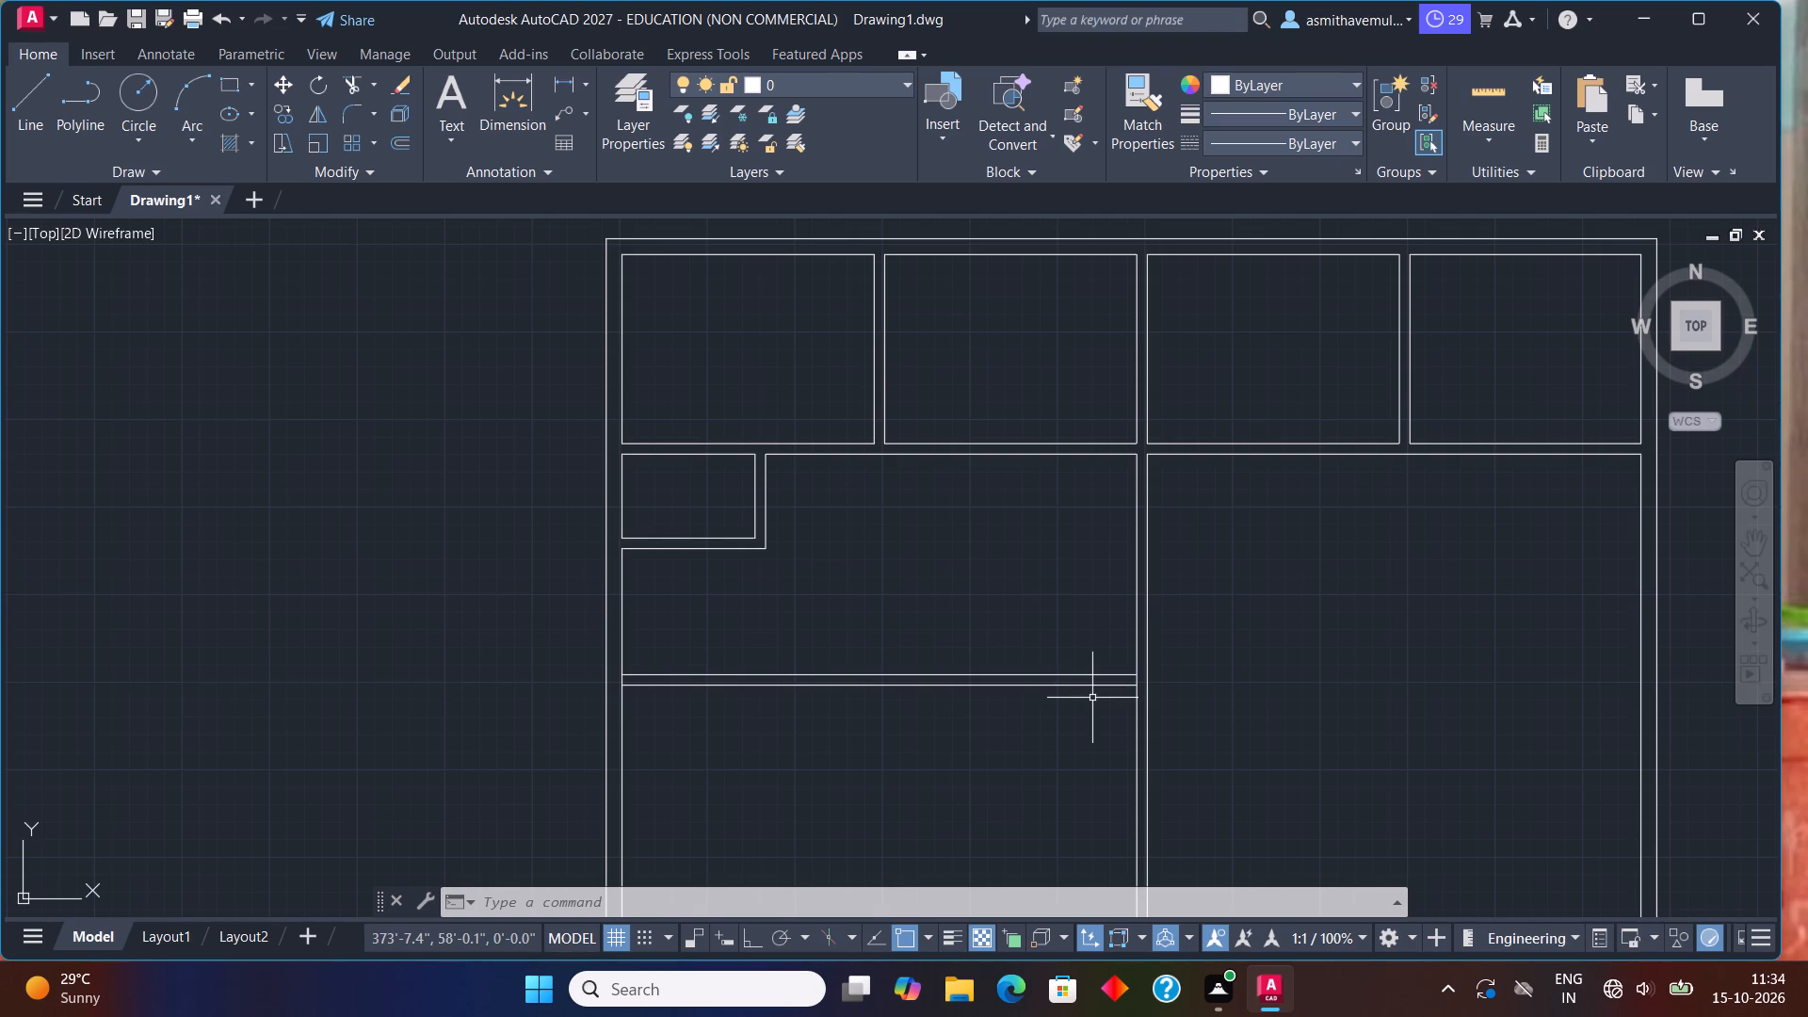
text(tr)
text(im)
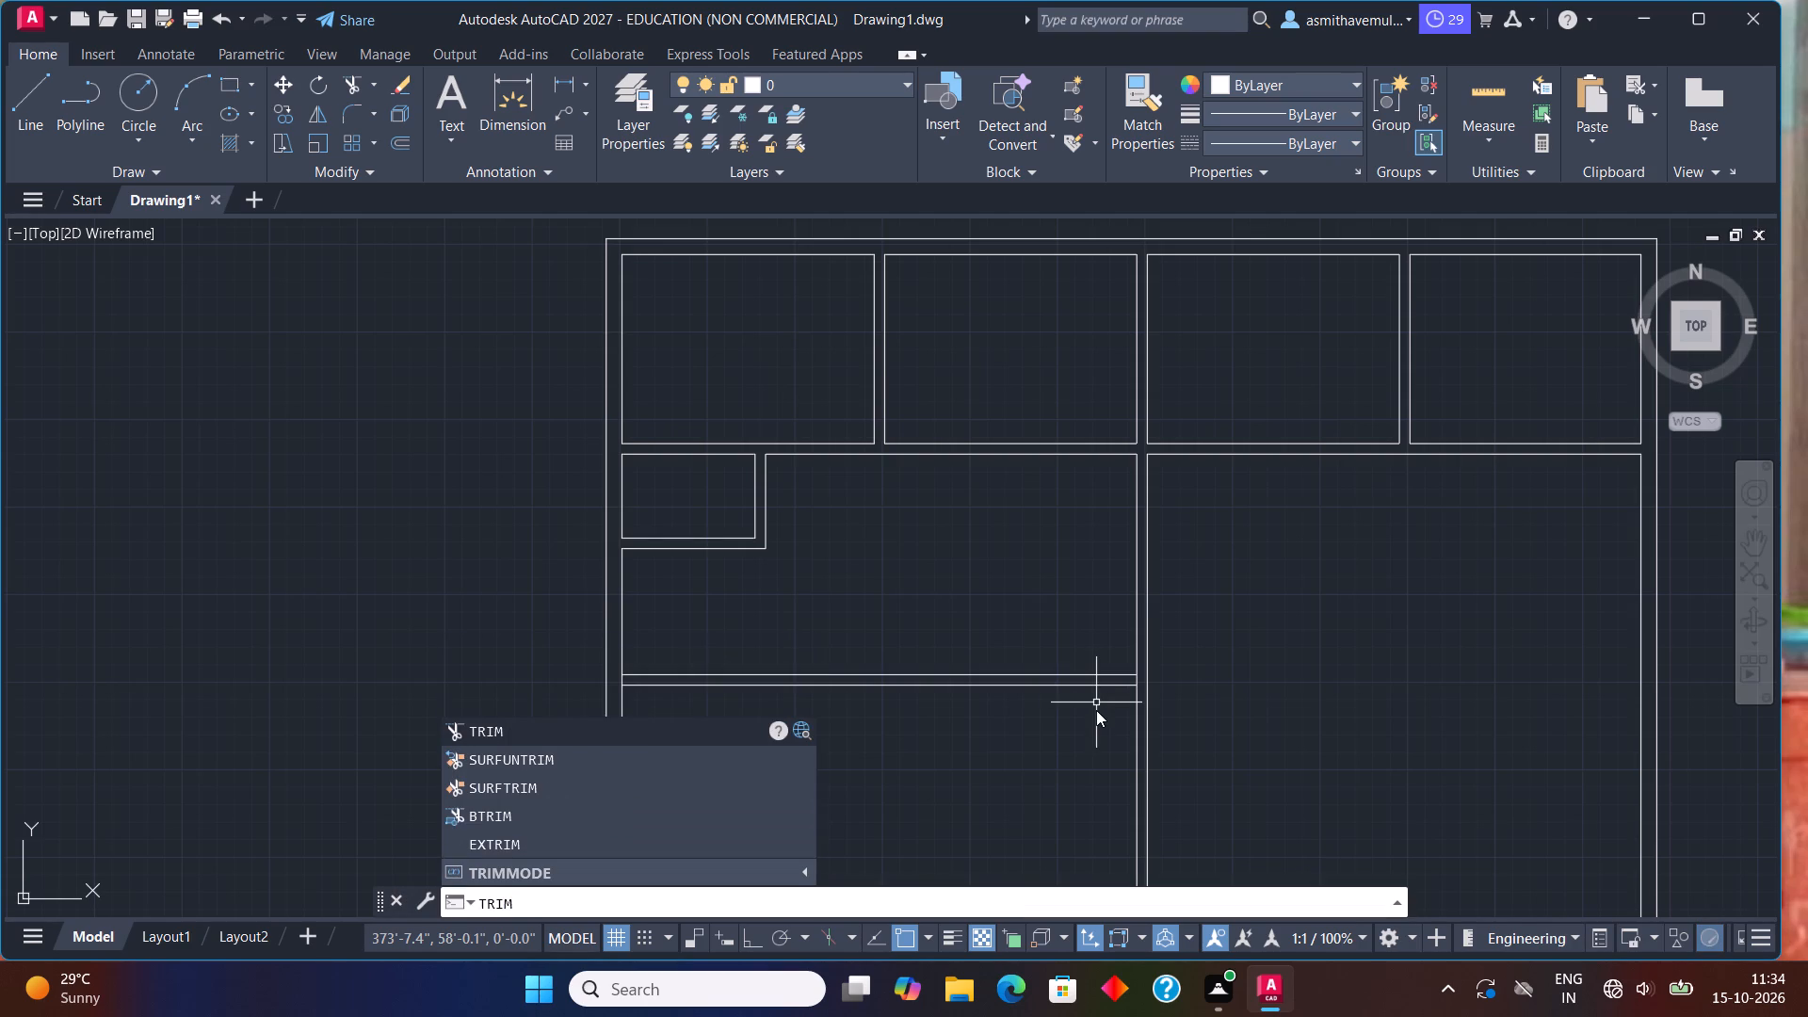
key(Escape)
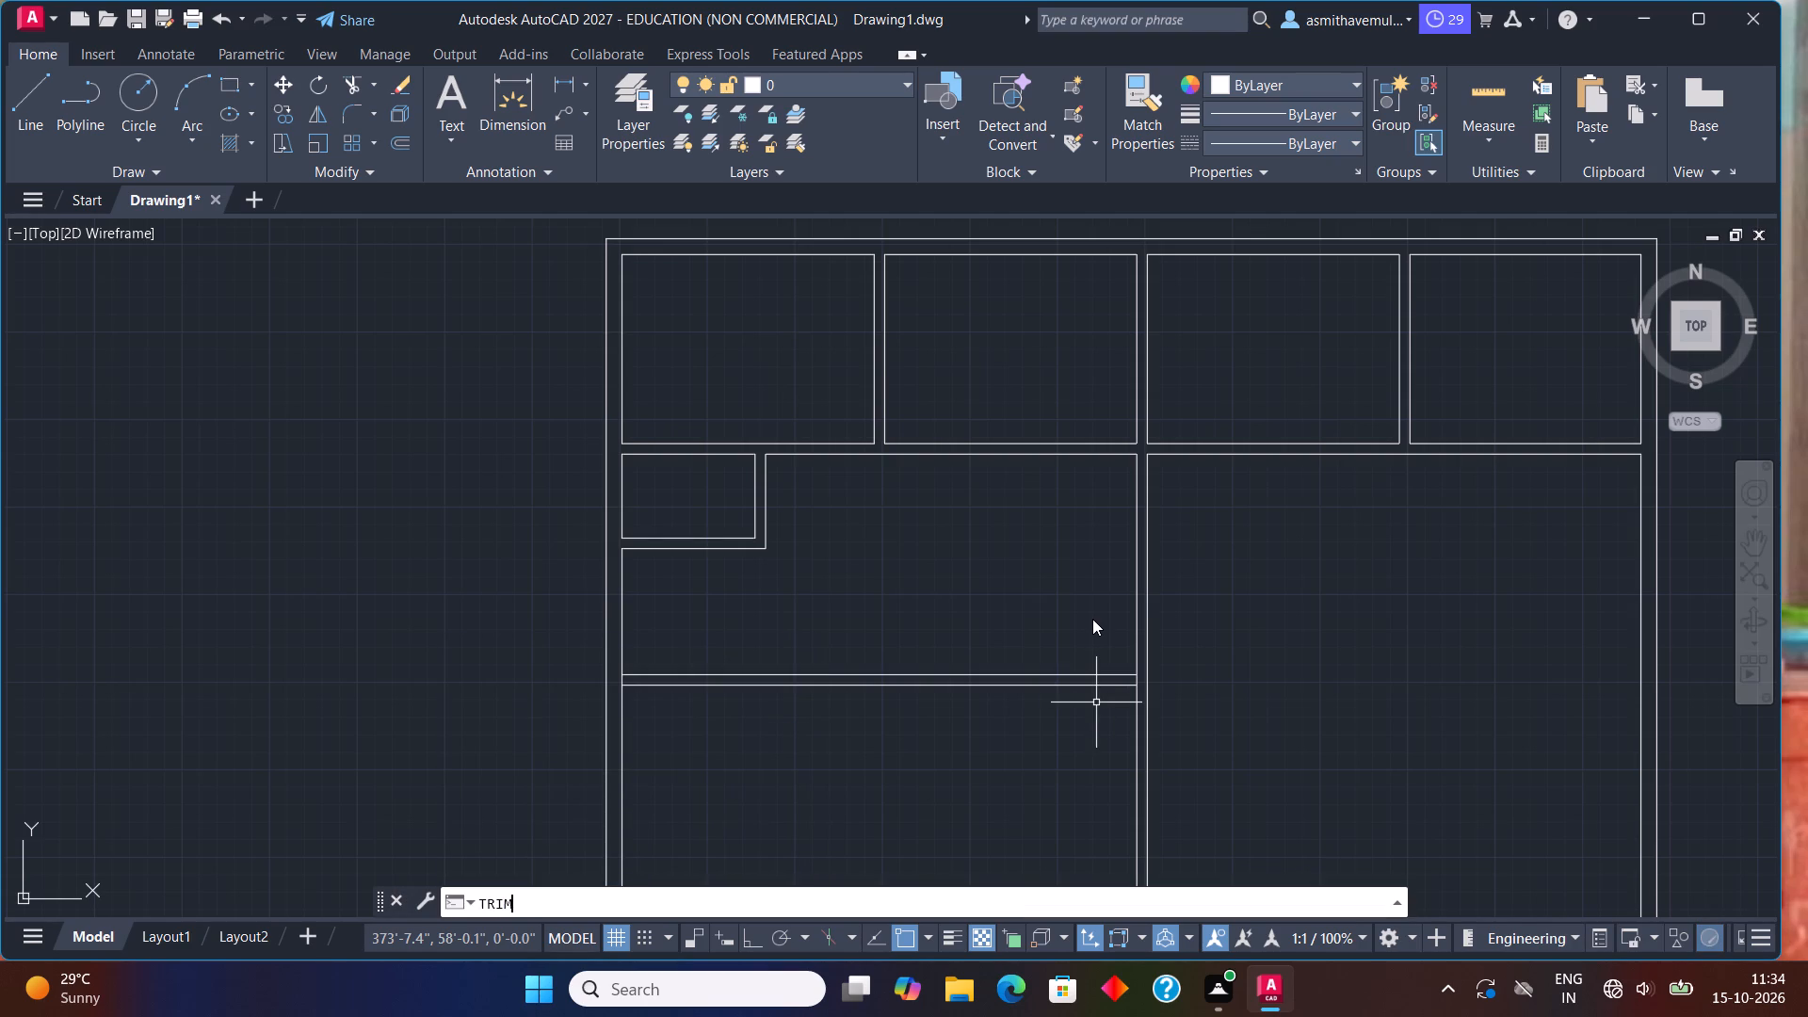
Extend both faces of the horizontal partition across the central partition to the right outer wall's inner face.
text(extend)
key(Return)
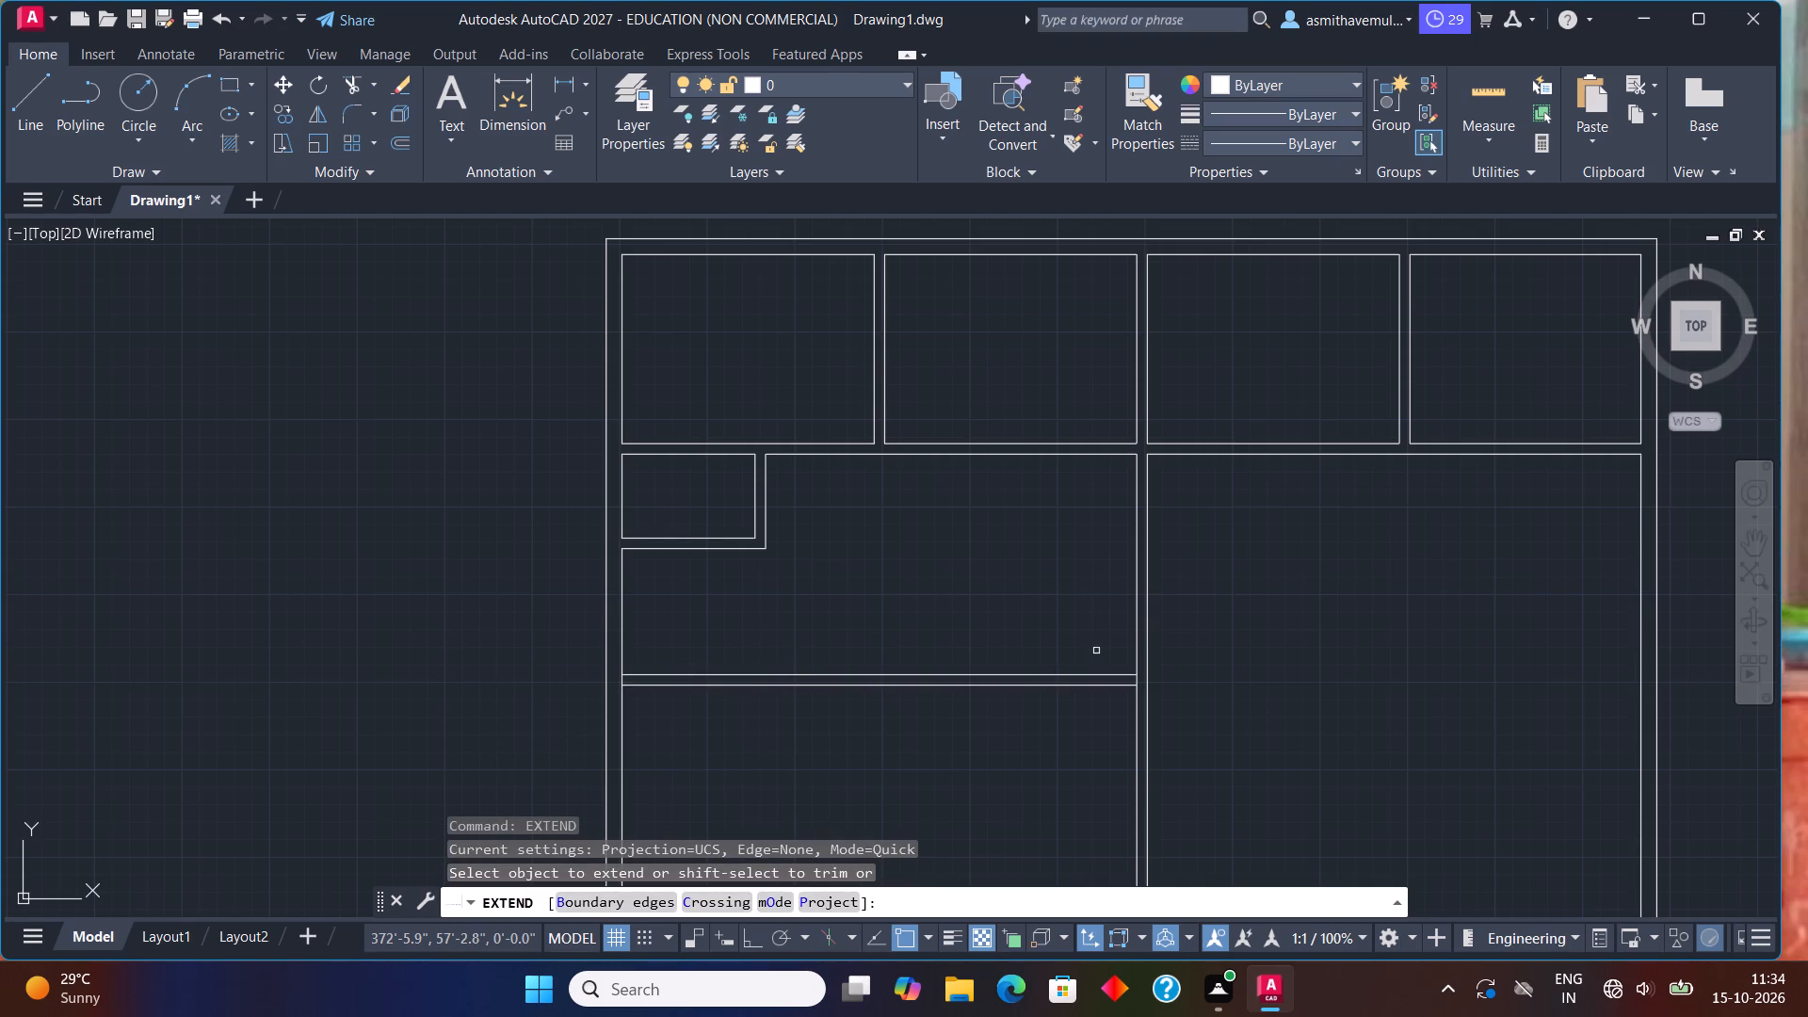
click(1118, 671)
click(1125, 674)
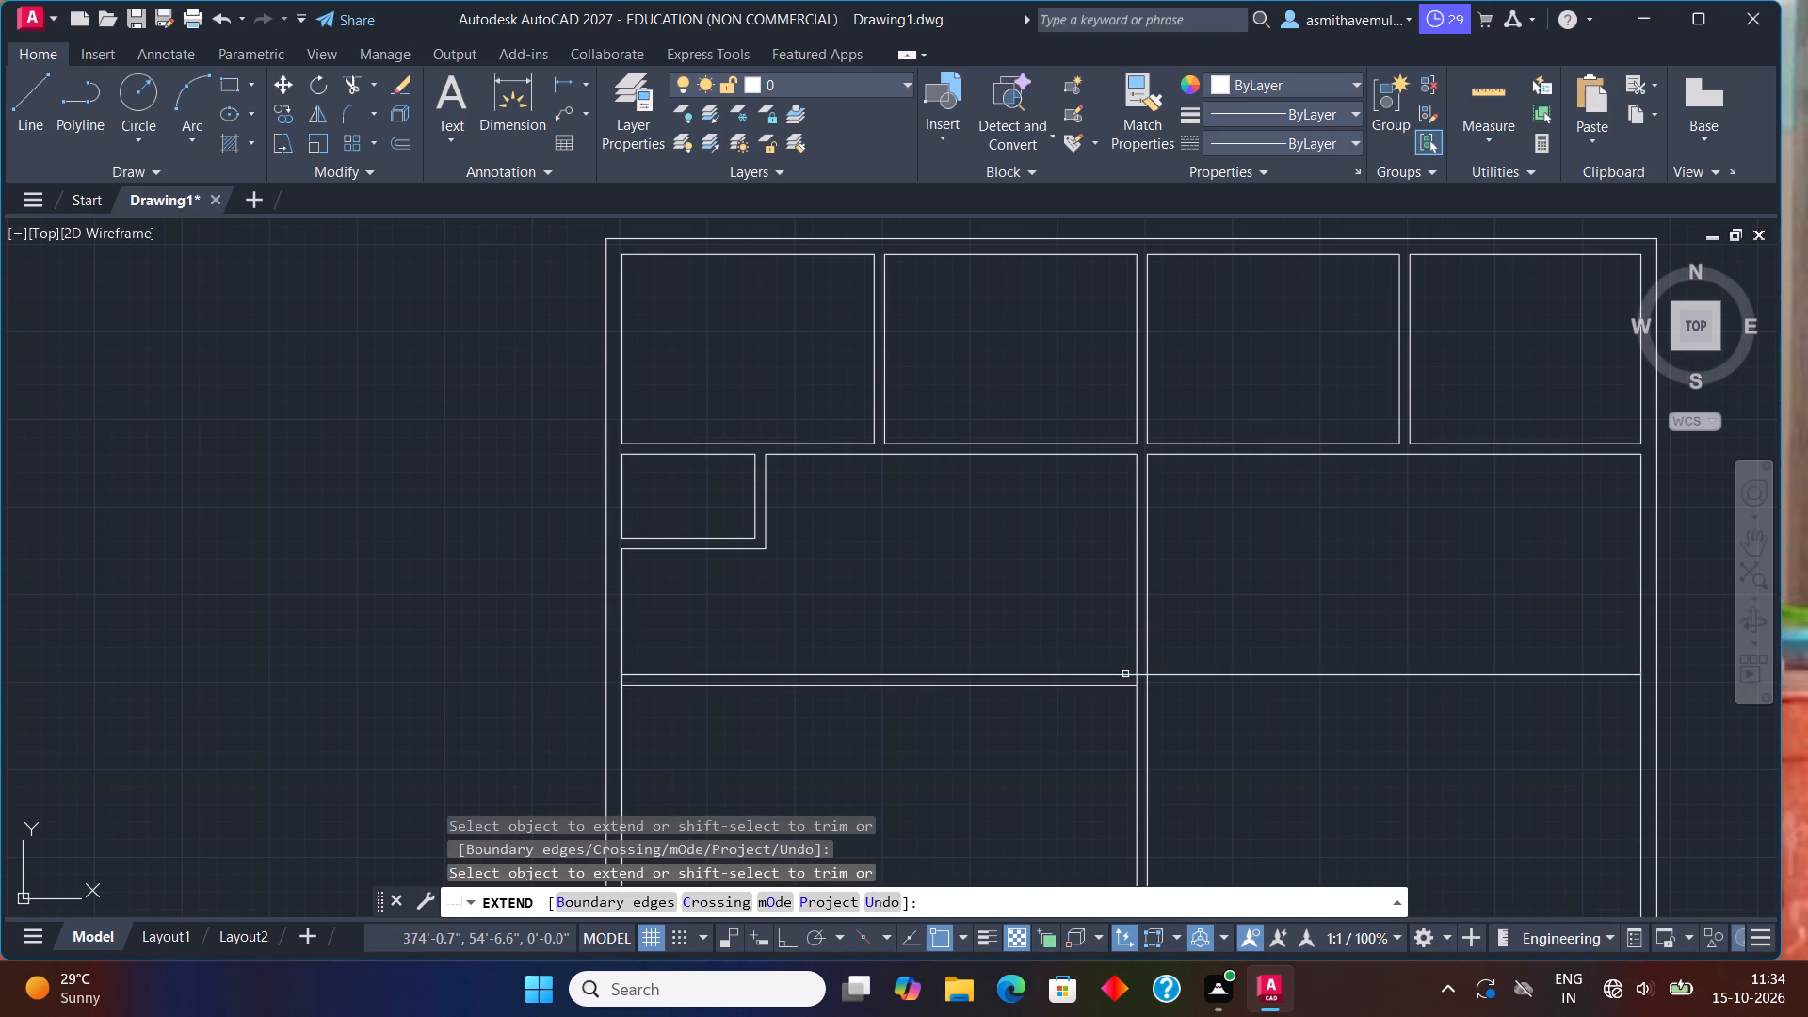
double_click(1120, 684)
click(1122, 685)
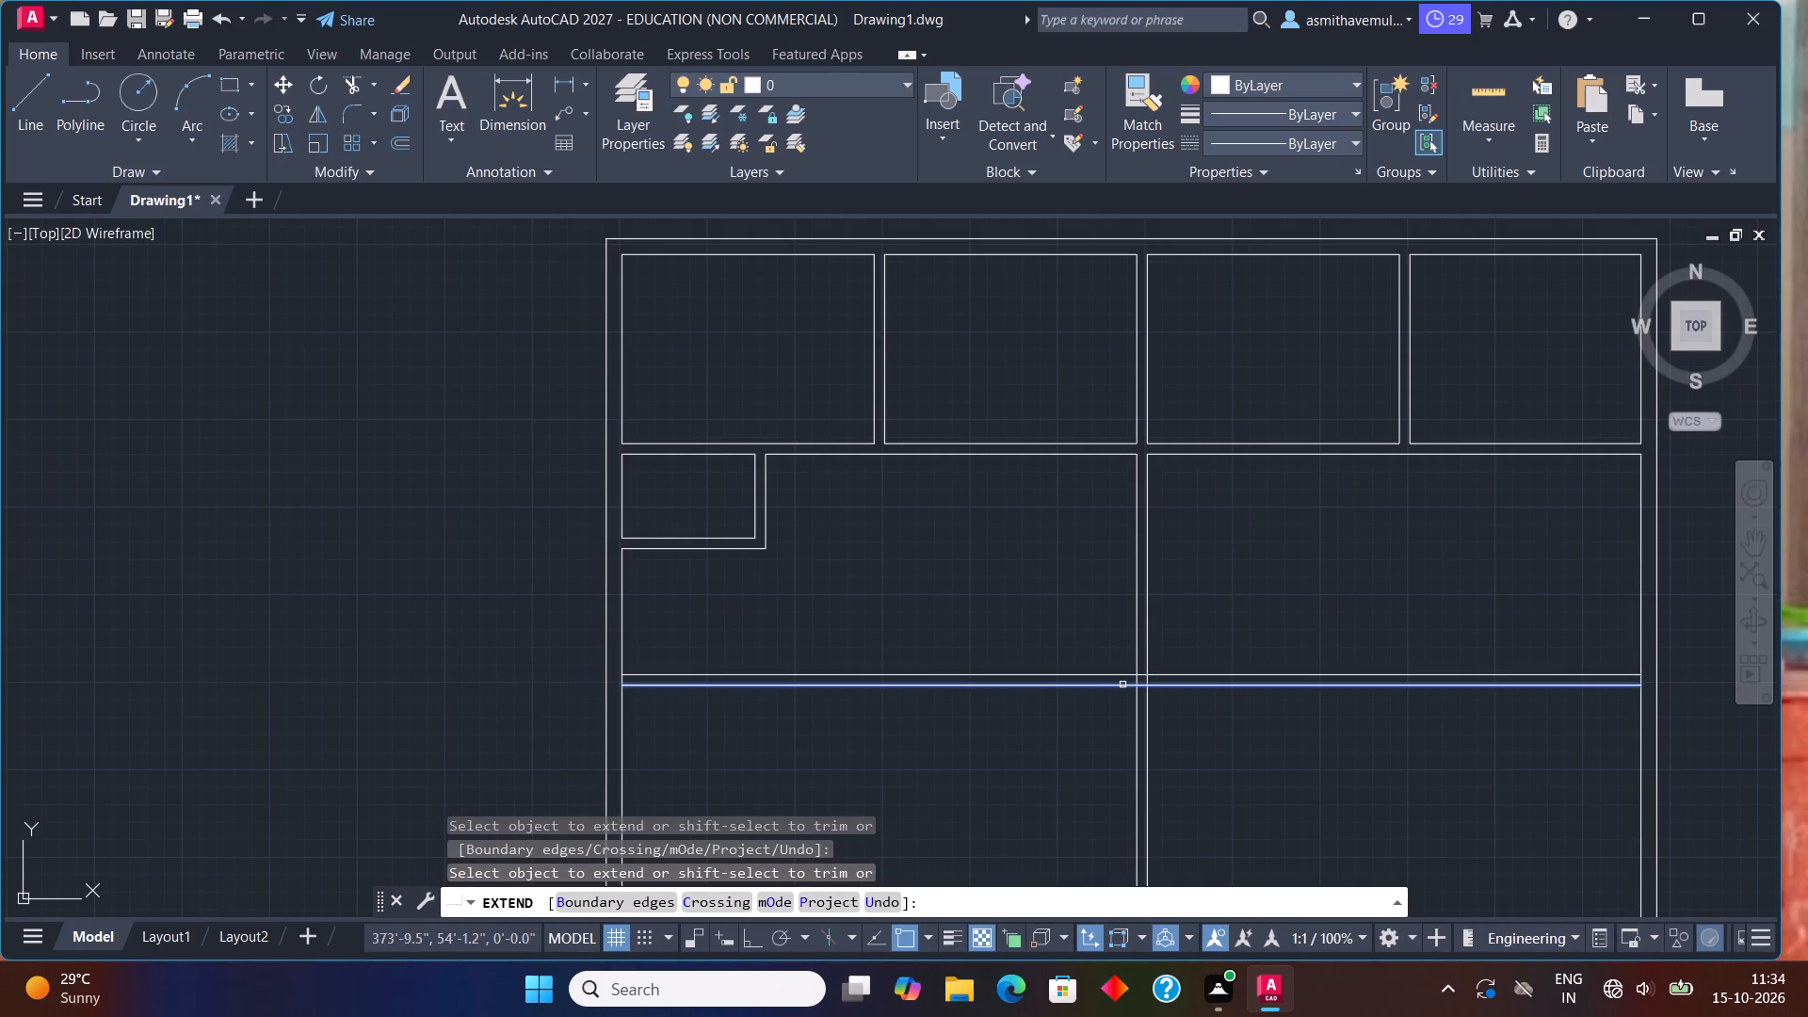
key(Escape)
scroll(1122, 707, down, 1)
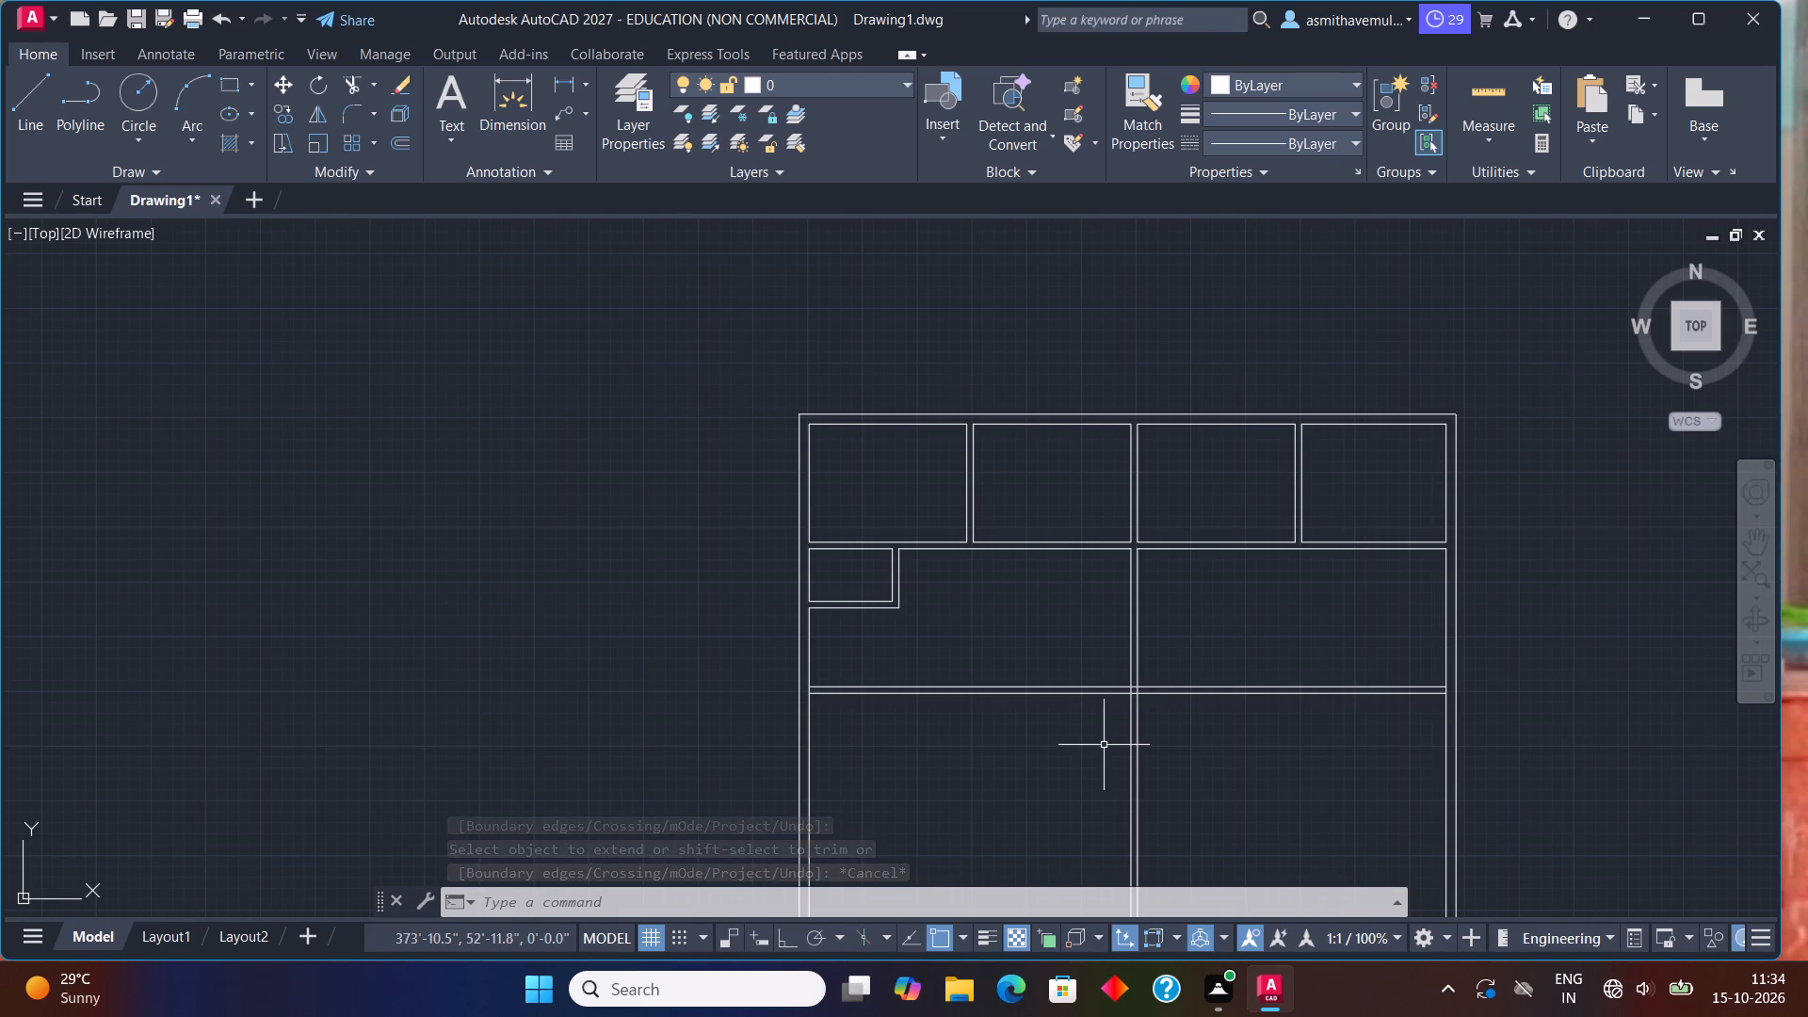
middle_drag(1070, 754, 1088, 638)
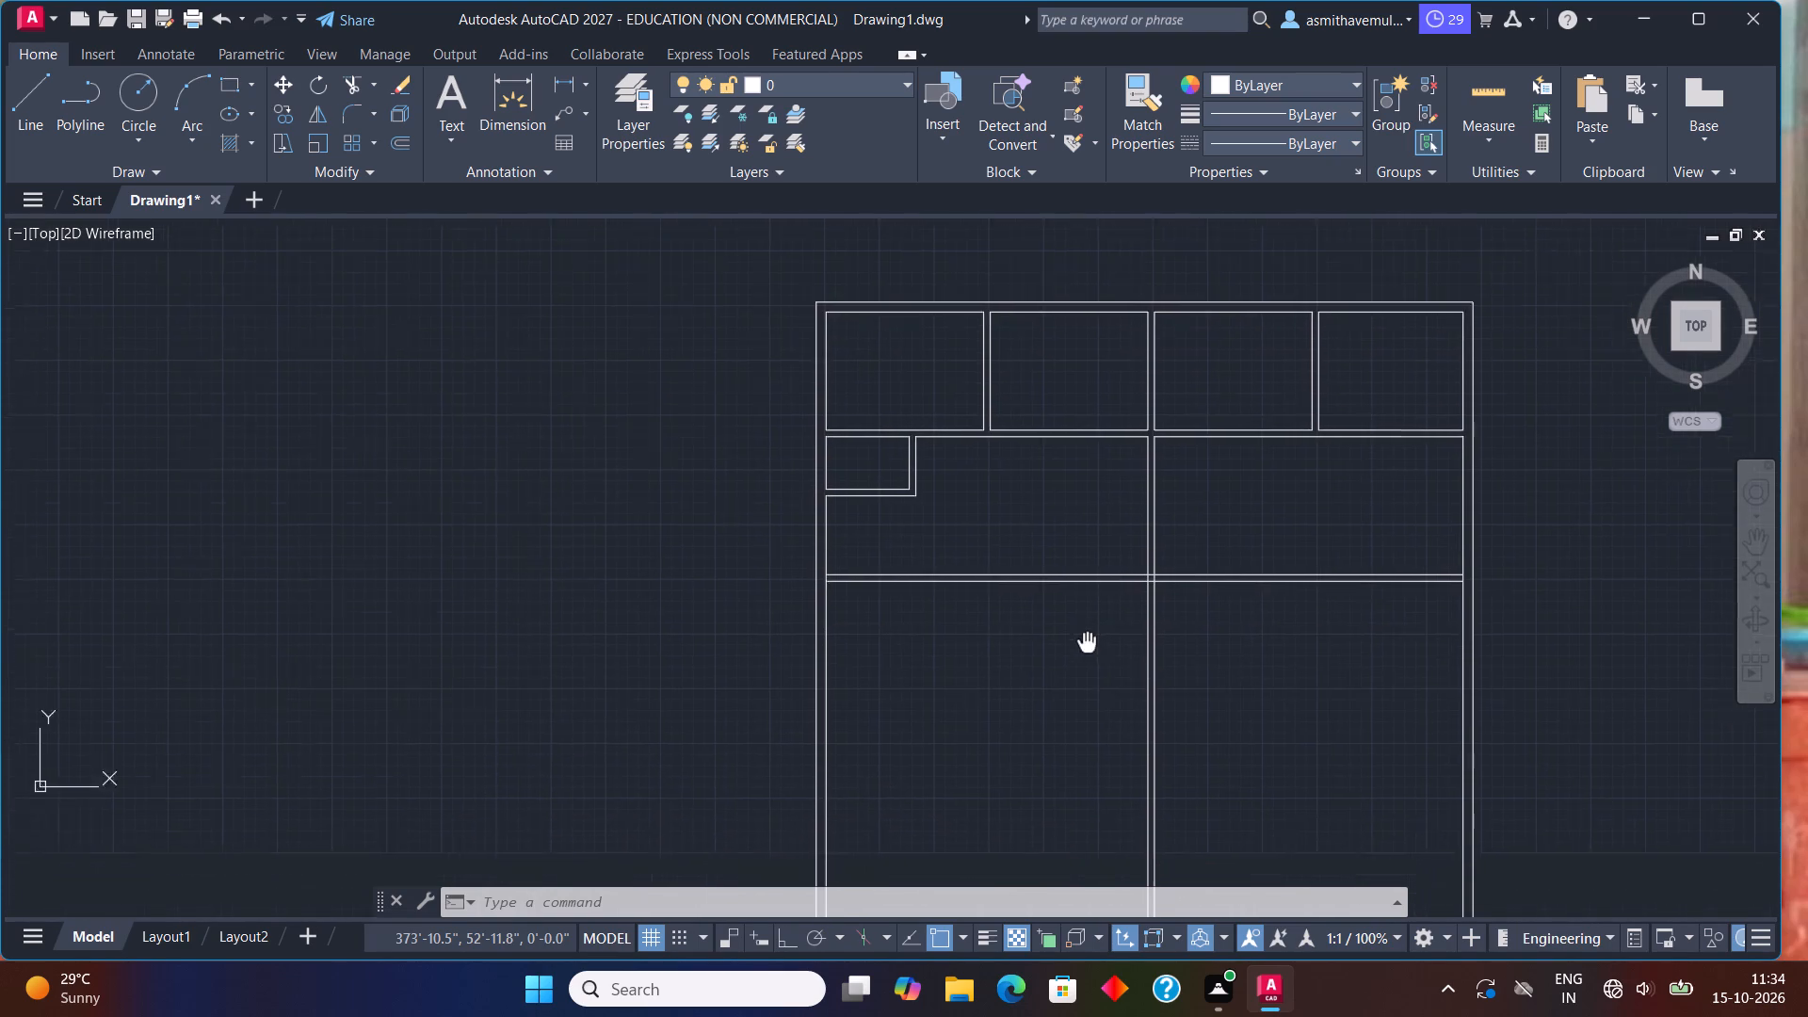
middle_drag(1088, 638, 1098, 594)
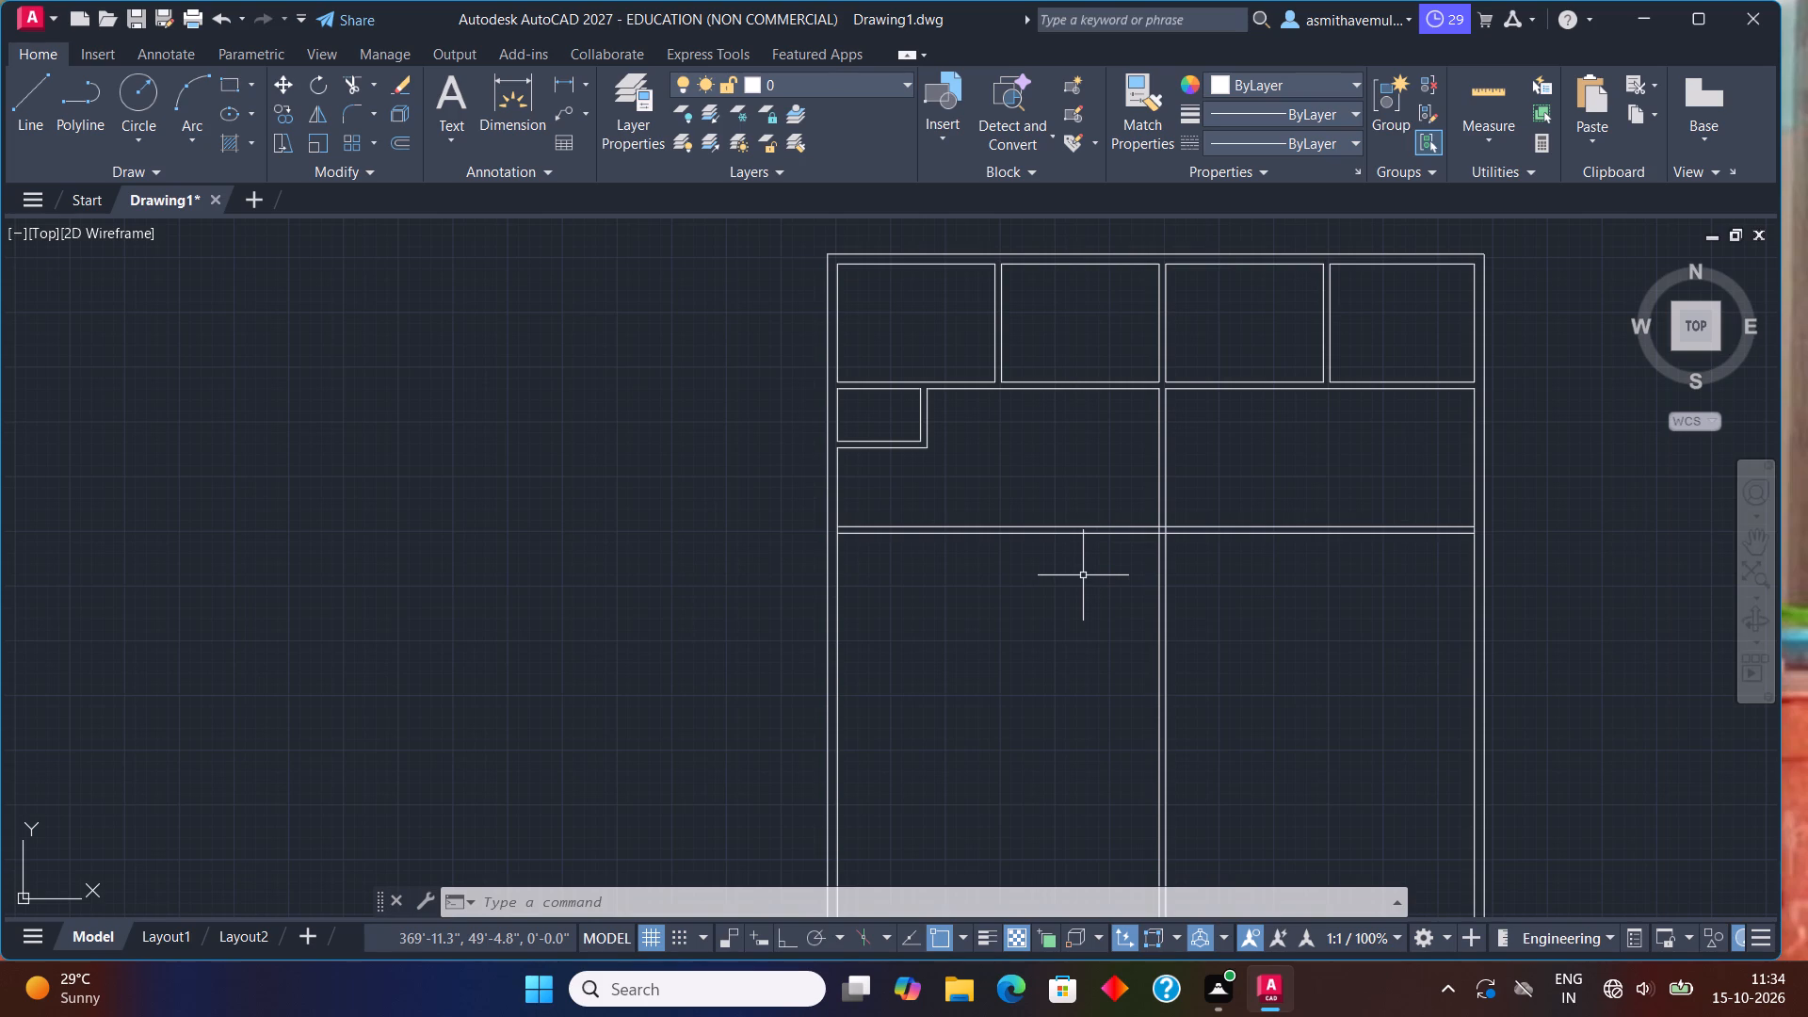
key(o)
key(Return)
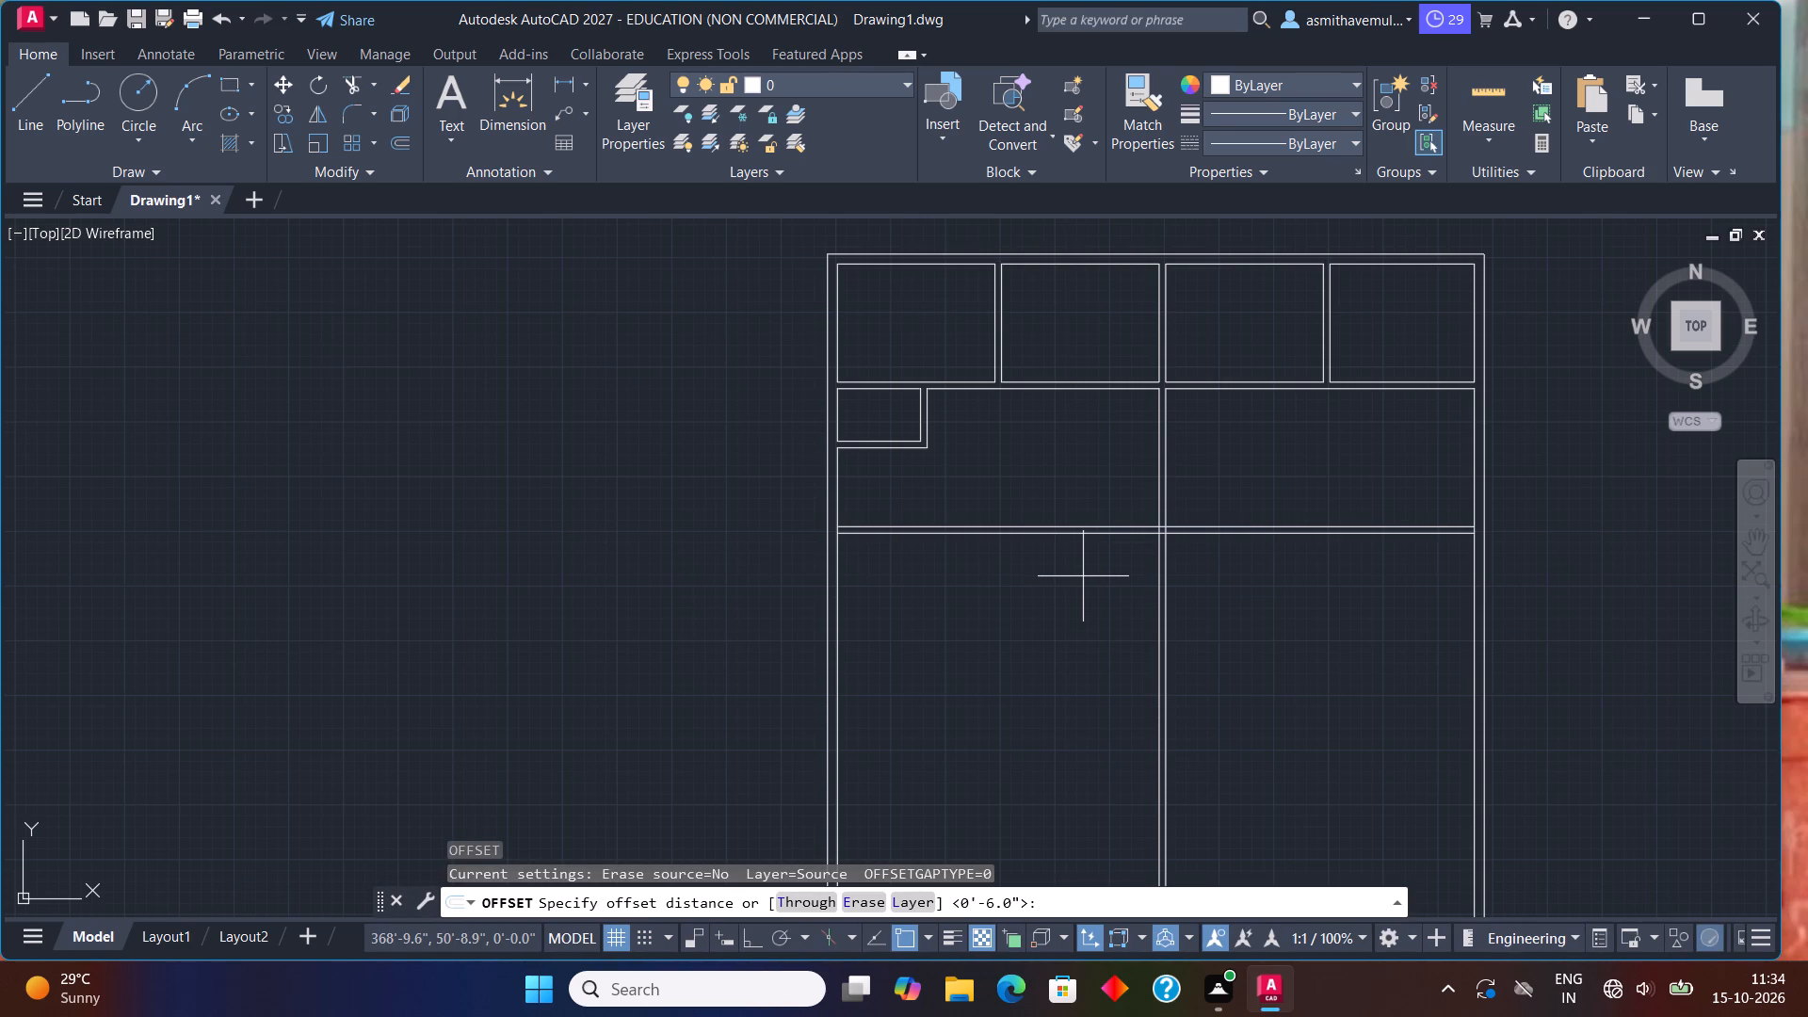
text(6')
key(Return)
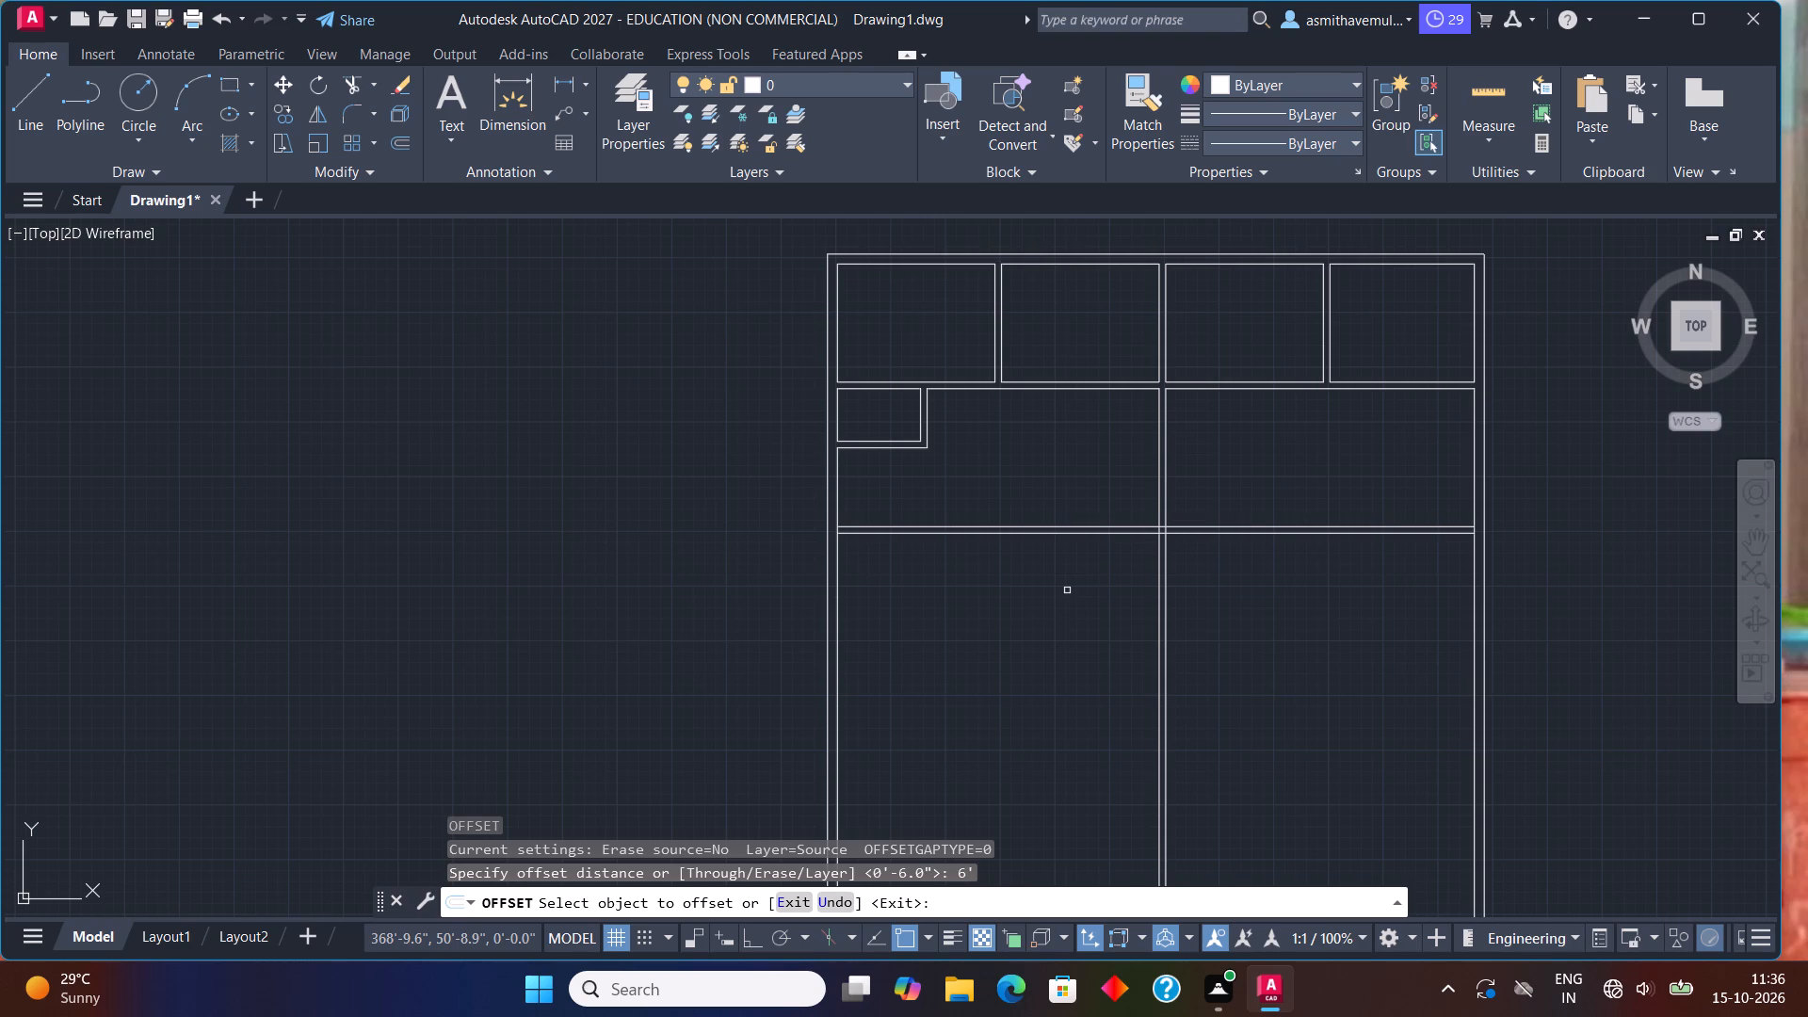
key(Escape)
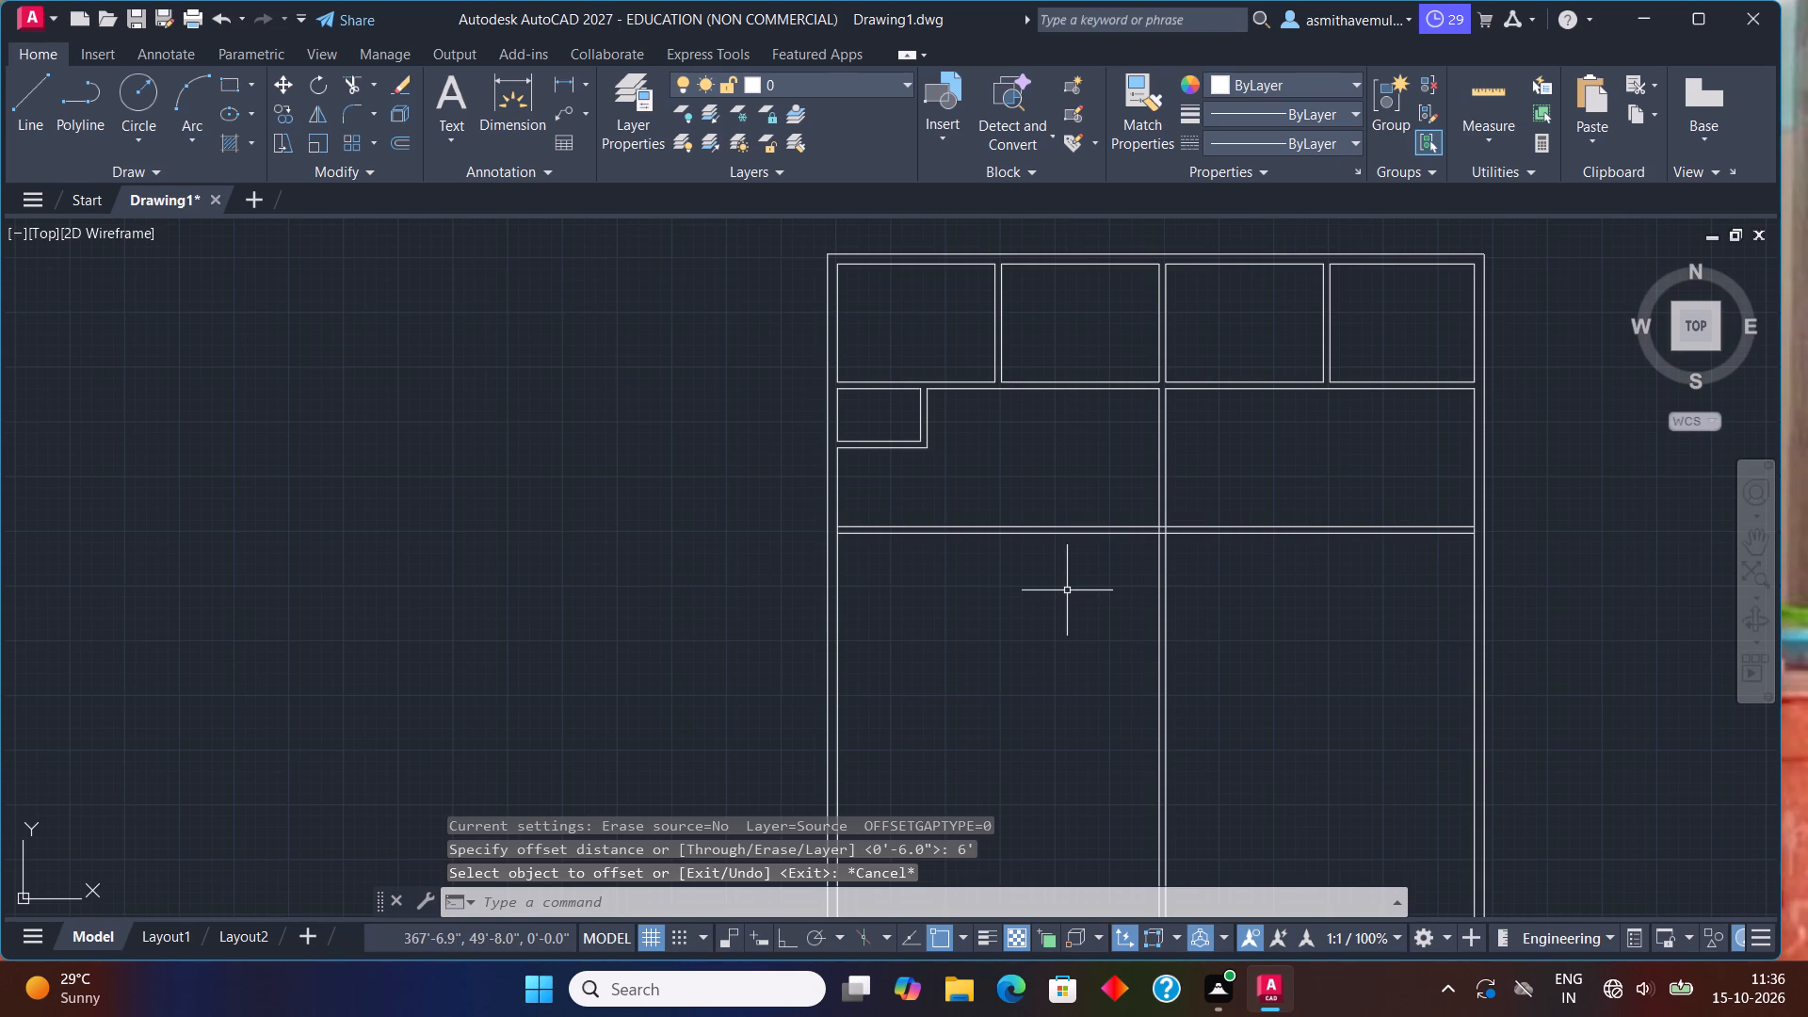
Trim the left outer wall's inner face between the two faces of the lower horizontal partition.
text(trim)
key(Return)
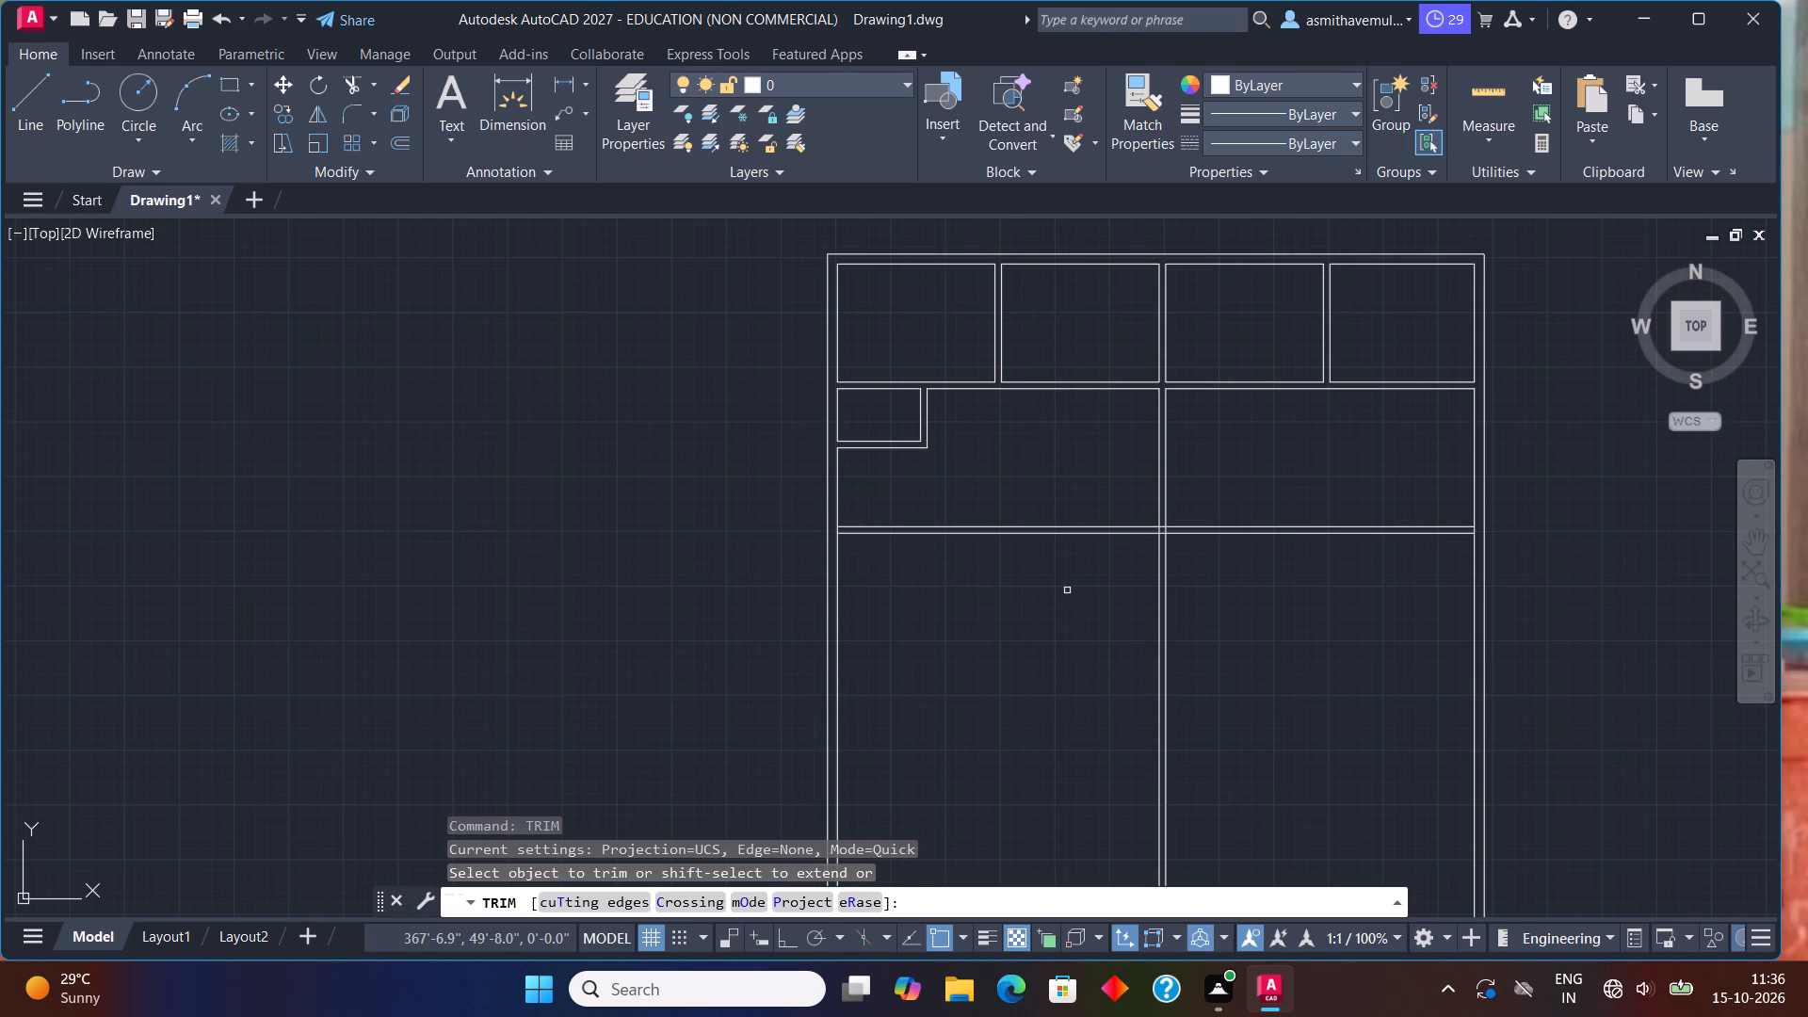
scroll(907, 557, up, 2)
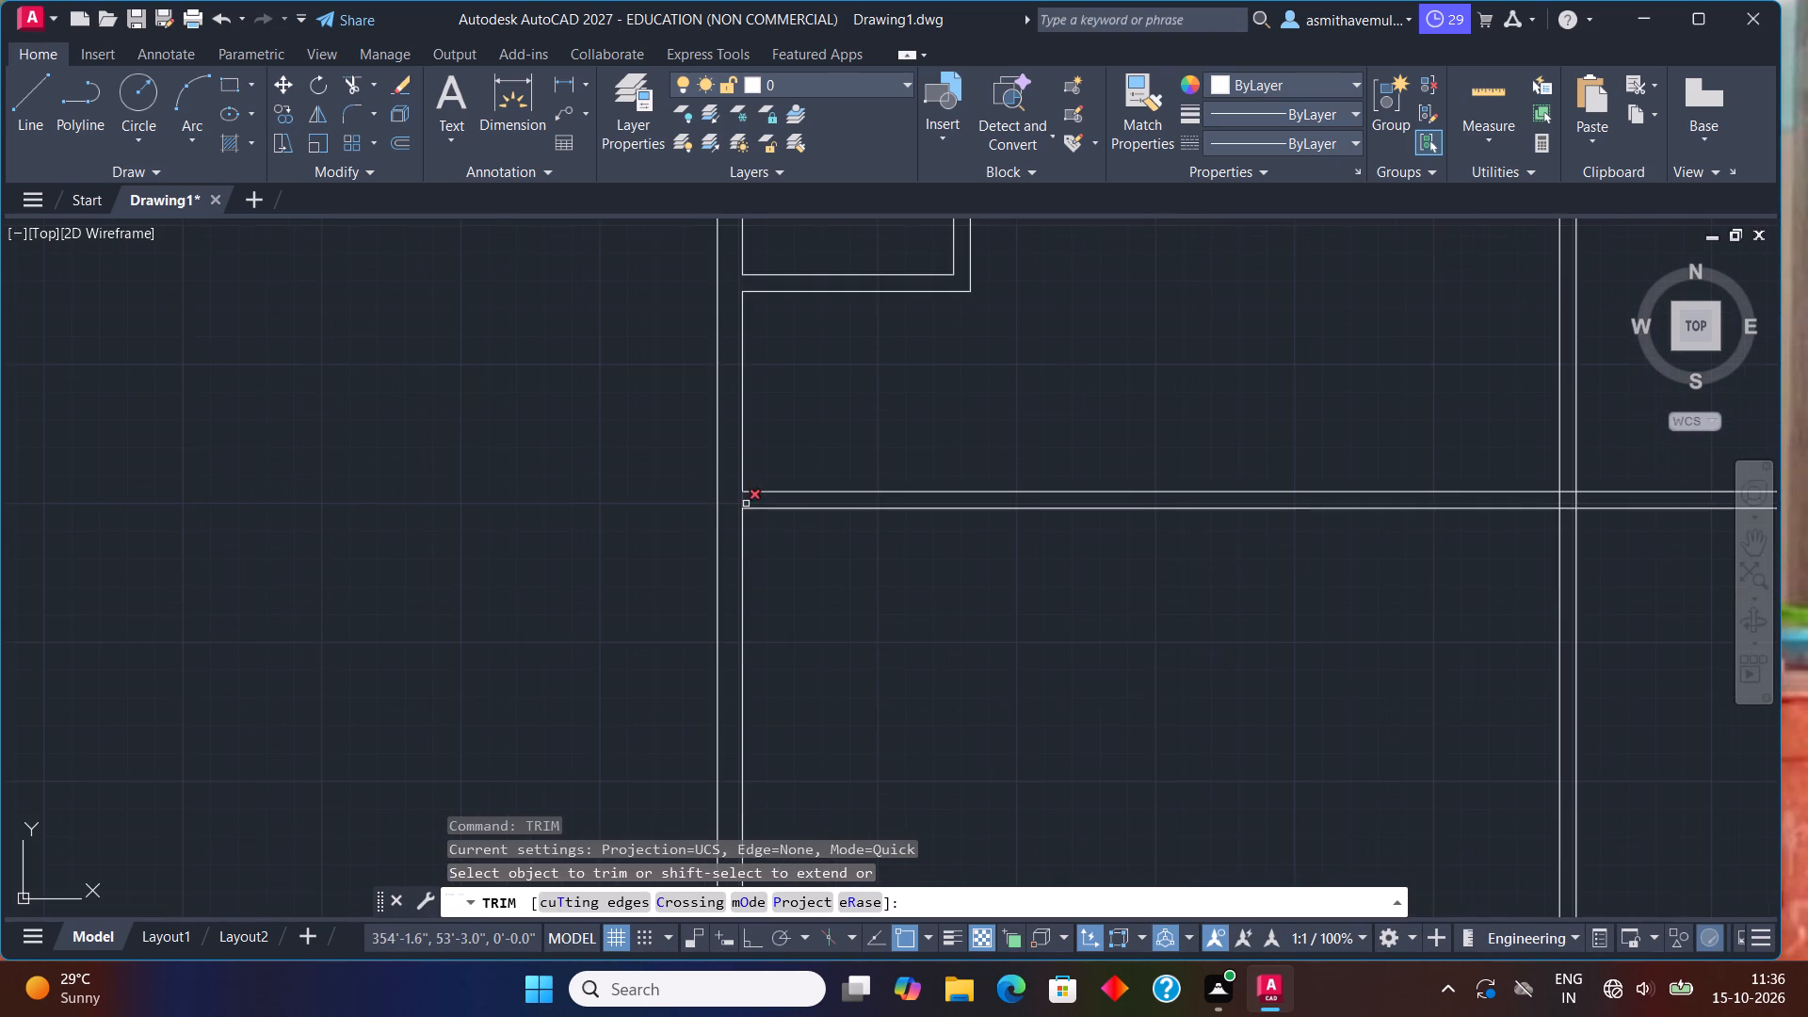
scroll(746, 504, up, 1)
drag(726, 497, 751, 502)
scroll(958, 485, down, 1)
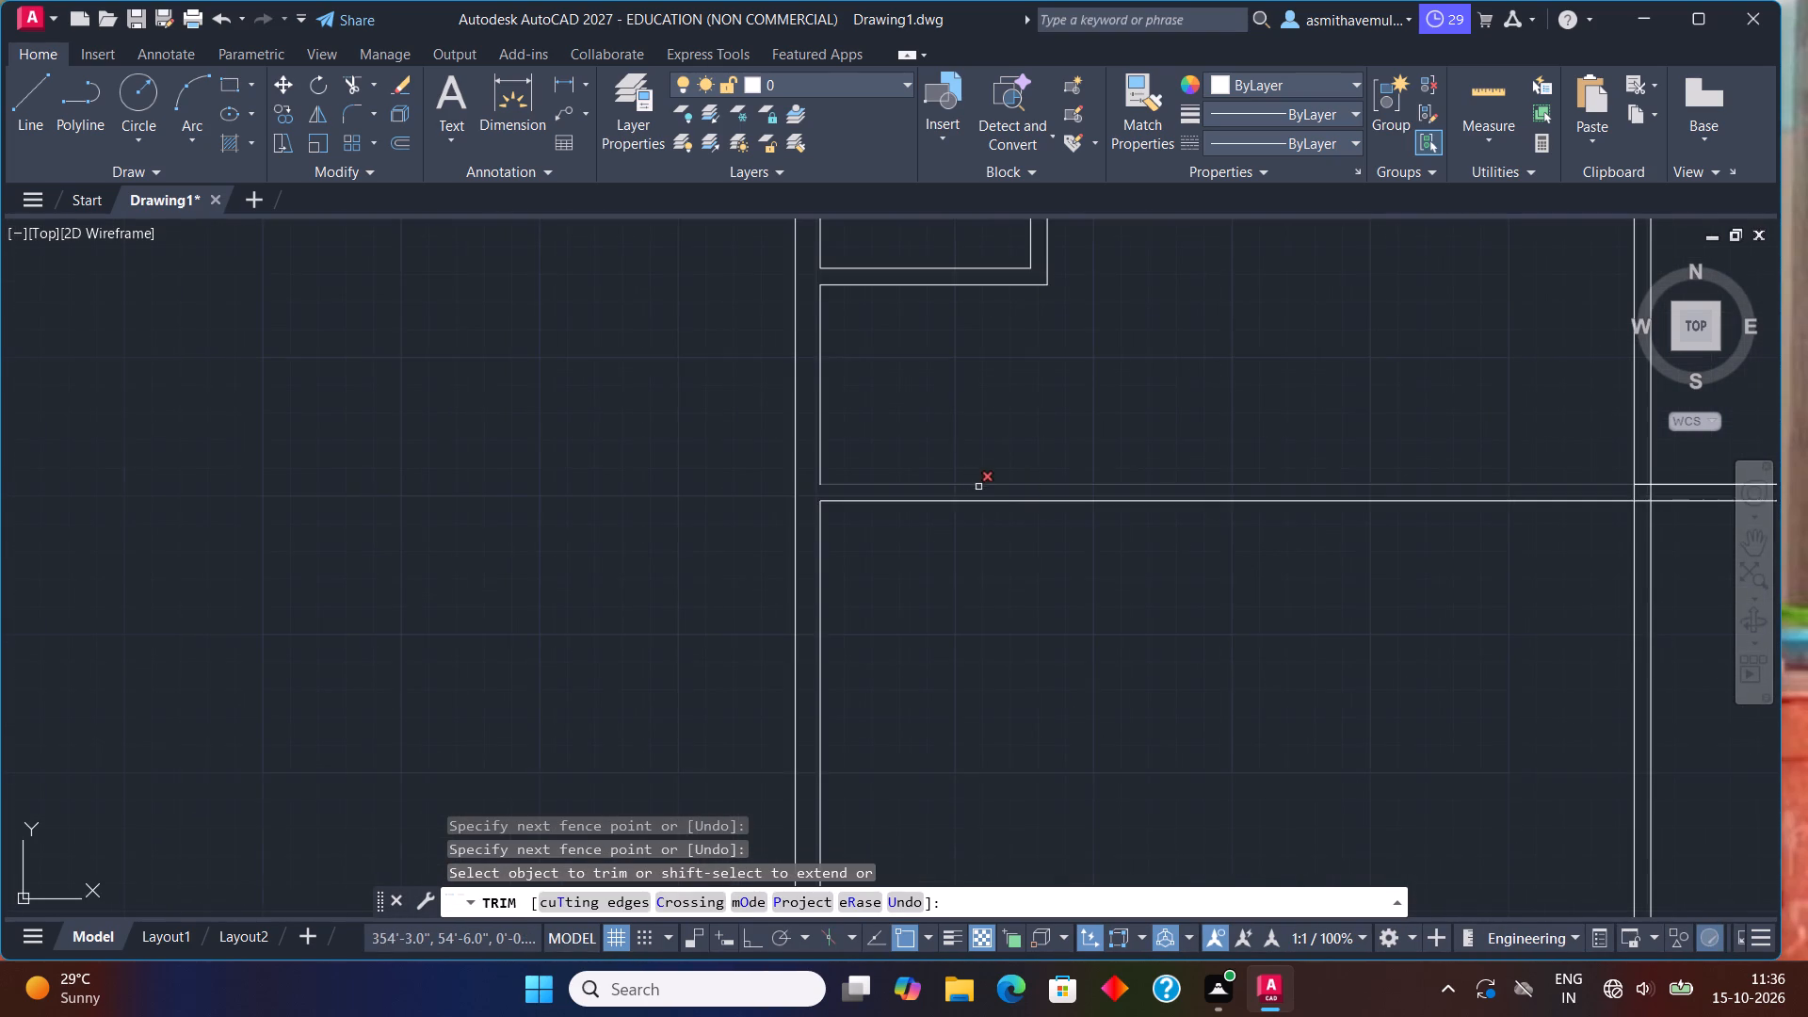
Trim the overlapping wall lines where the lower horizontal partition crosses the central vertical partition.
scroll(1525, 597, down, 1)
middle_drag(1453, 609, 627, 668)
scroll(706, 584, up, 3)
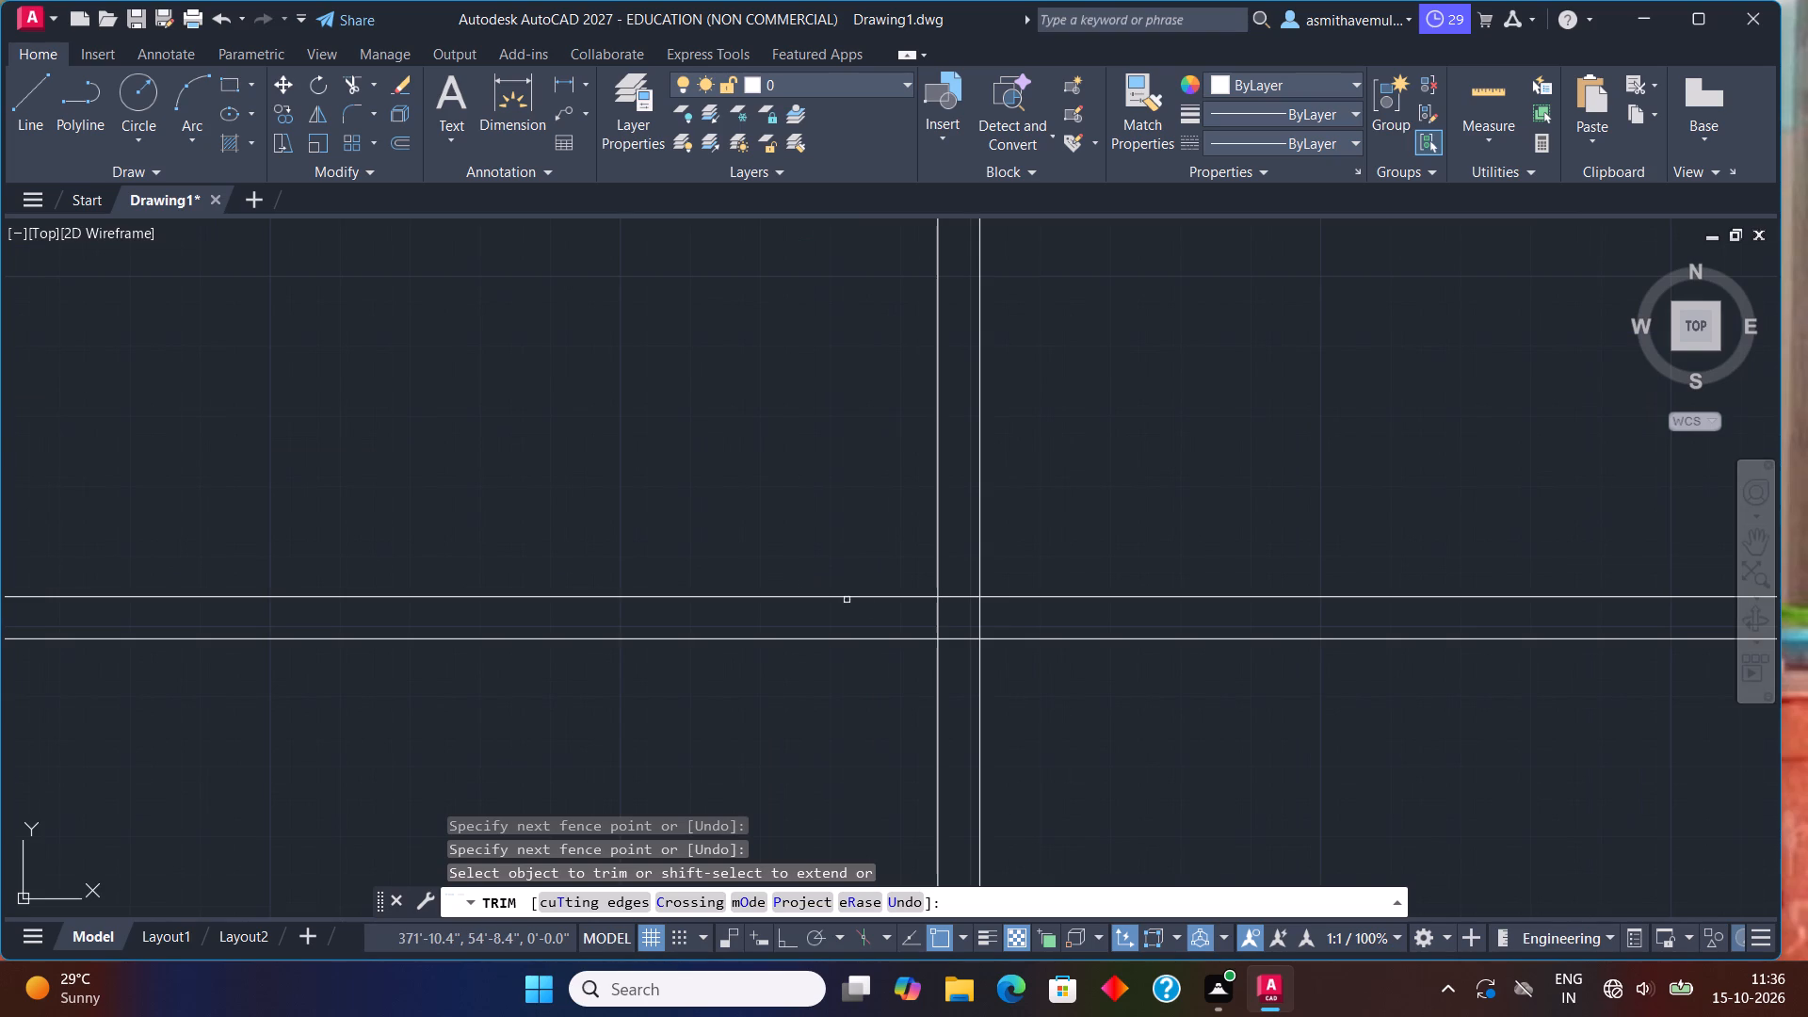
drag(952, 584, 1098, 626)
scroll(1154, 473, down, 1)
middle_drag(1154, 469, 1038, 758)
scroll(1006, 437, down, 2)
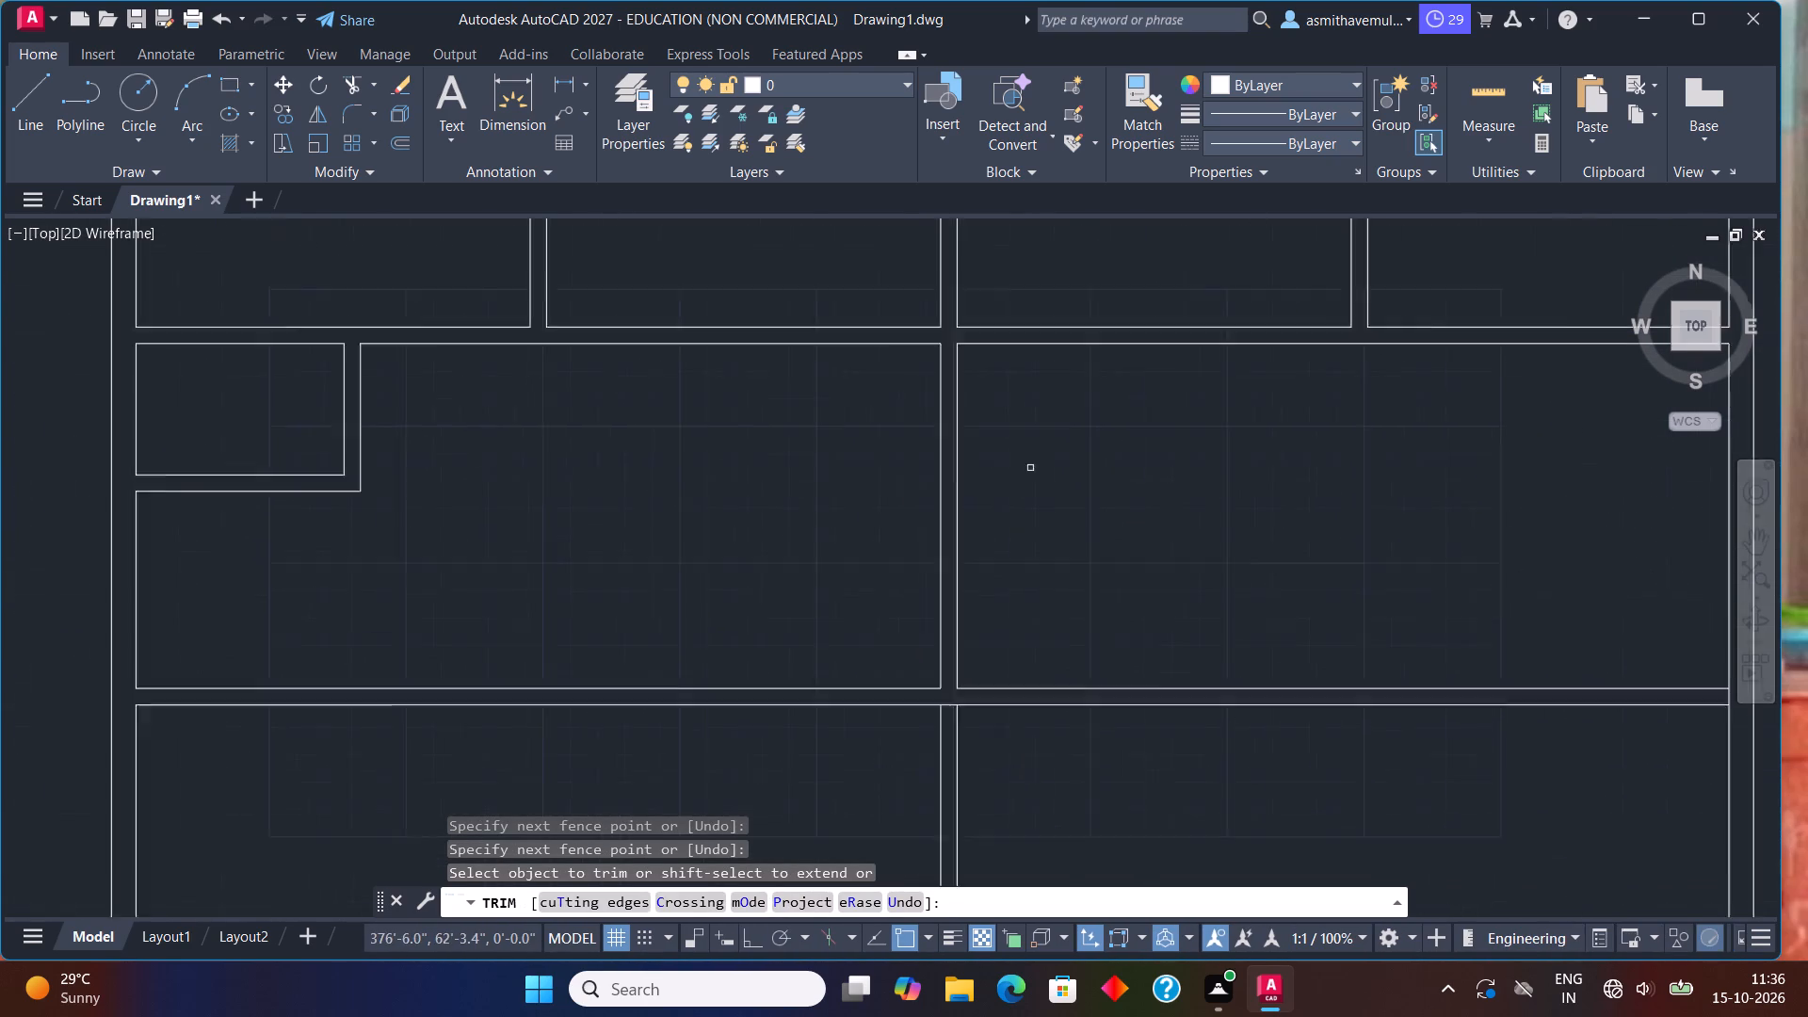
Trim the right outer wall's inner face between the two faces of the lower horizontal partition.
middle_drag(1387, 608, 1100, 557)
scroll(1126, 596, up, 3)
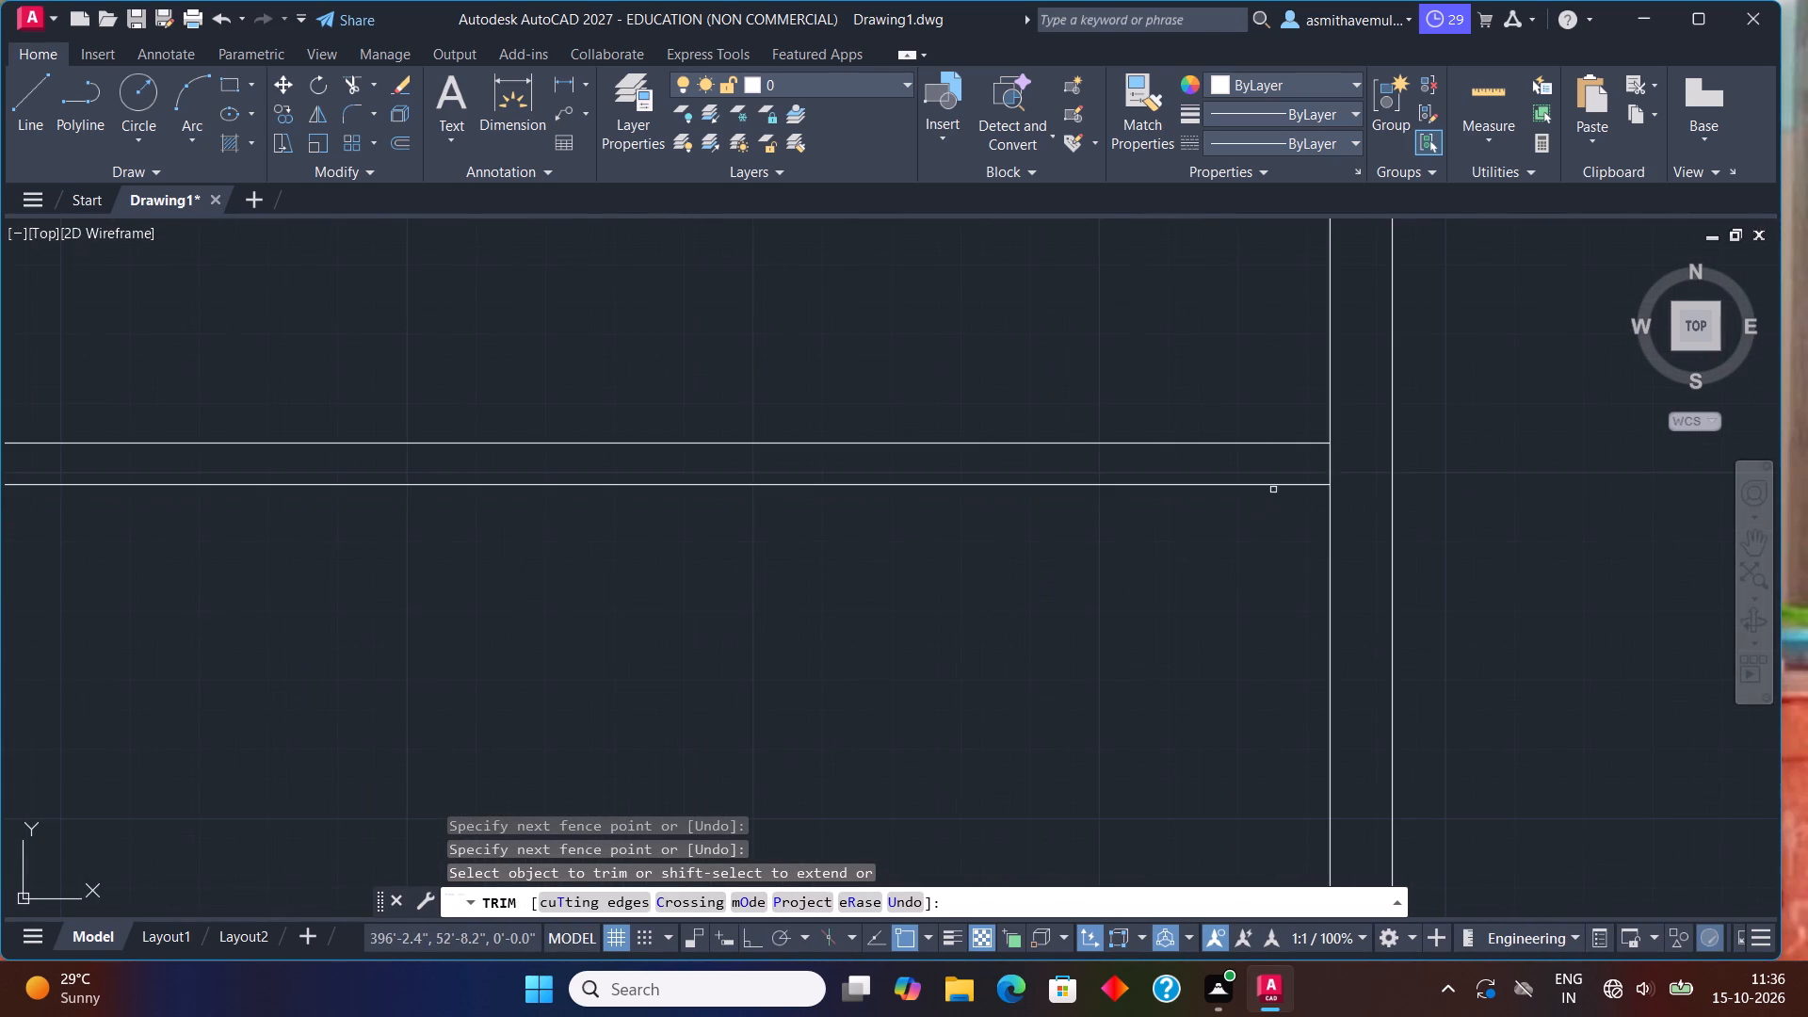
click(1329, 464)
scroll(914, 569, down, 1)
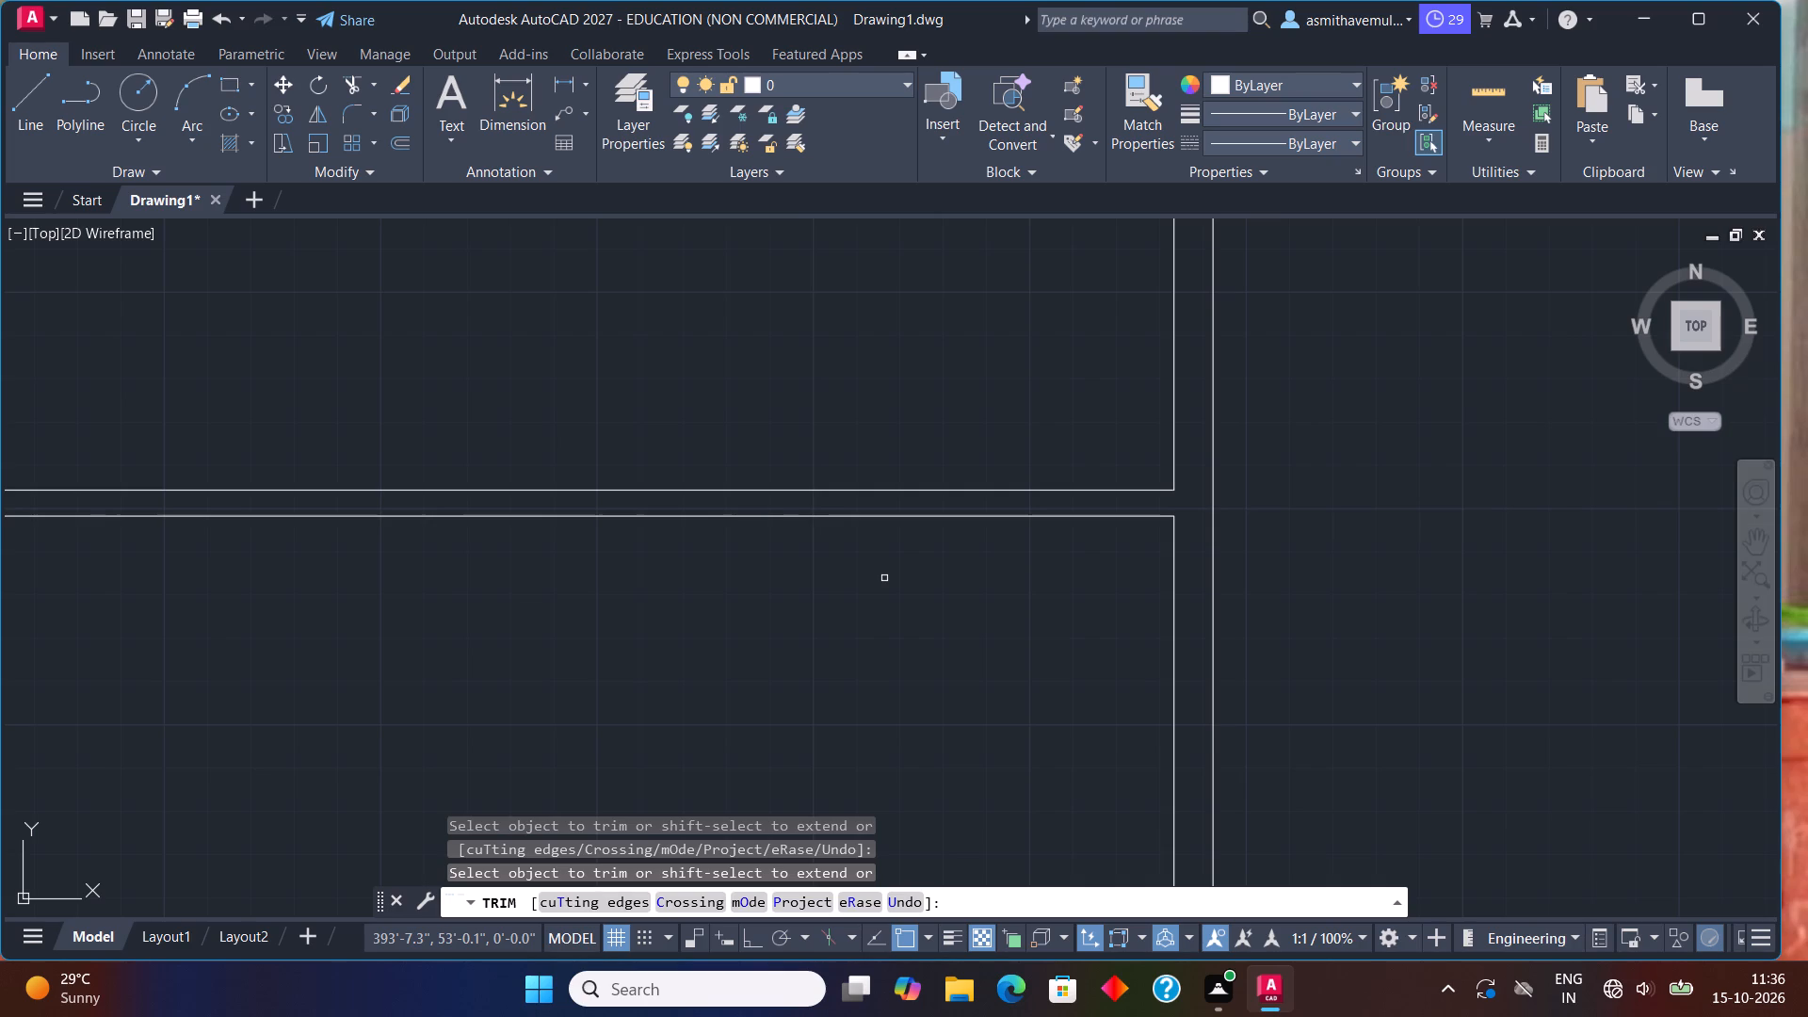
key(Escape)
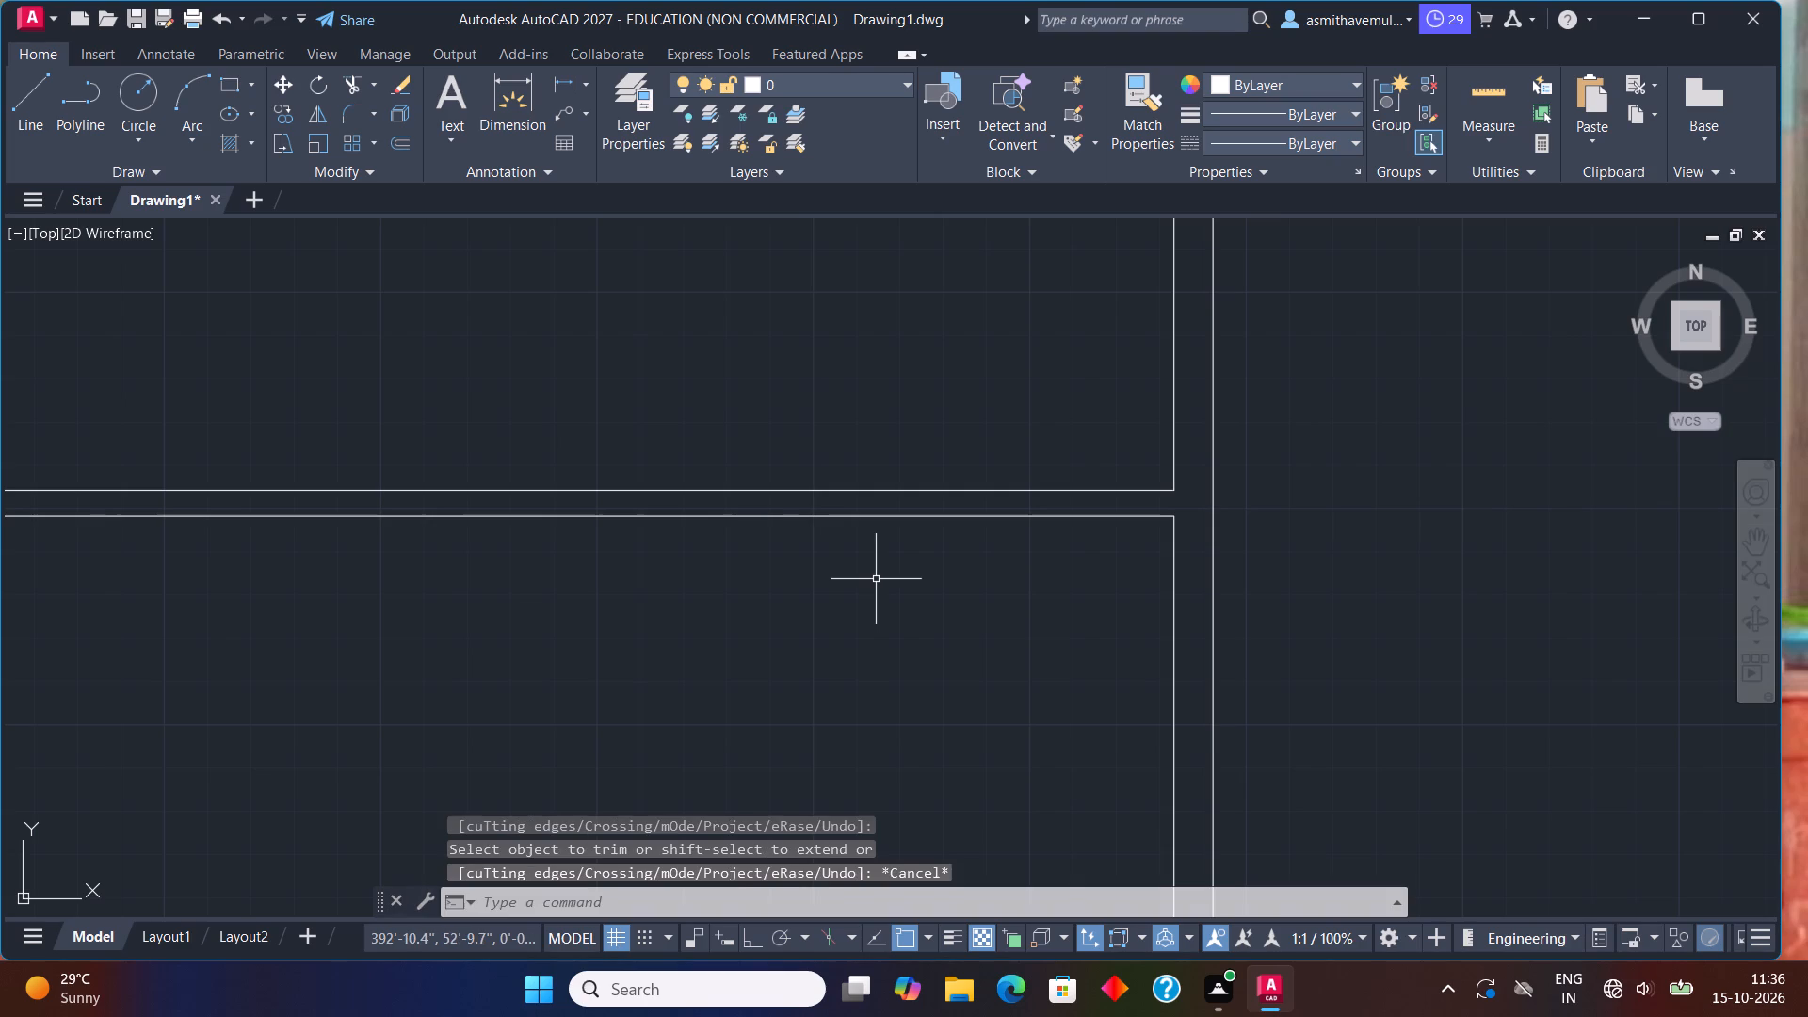
Measure the vertical gap between the small room's bottom wall and the horizontal partition with a linear dimension.
scroll(856, 582, down, 3)
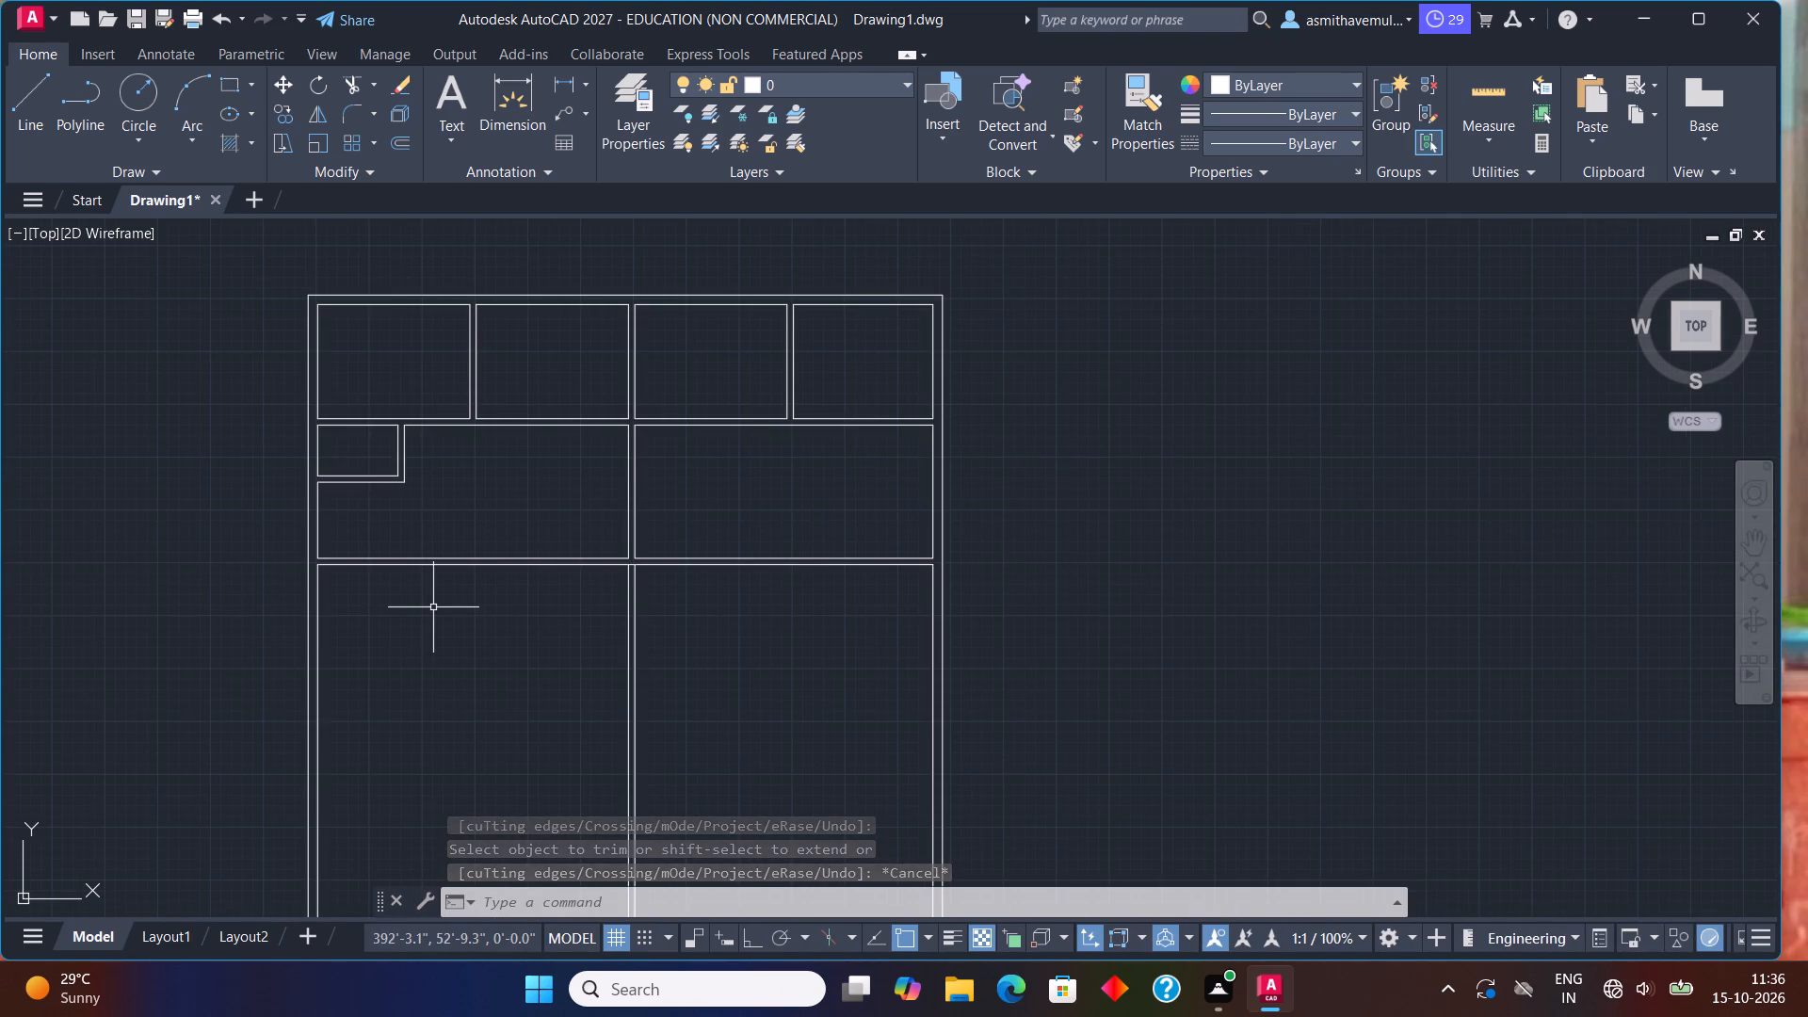
text(dli)
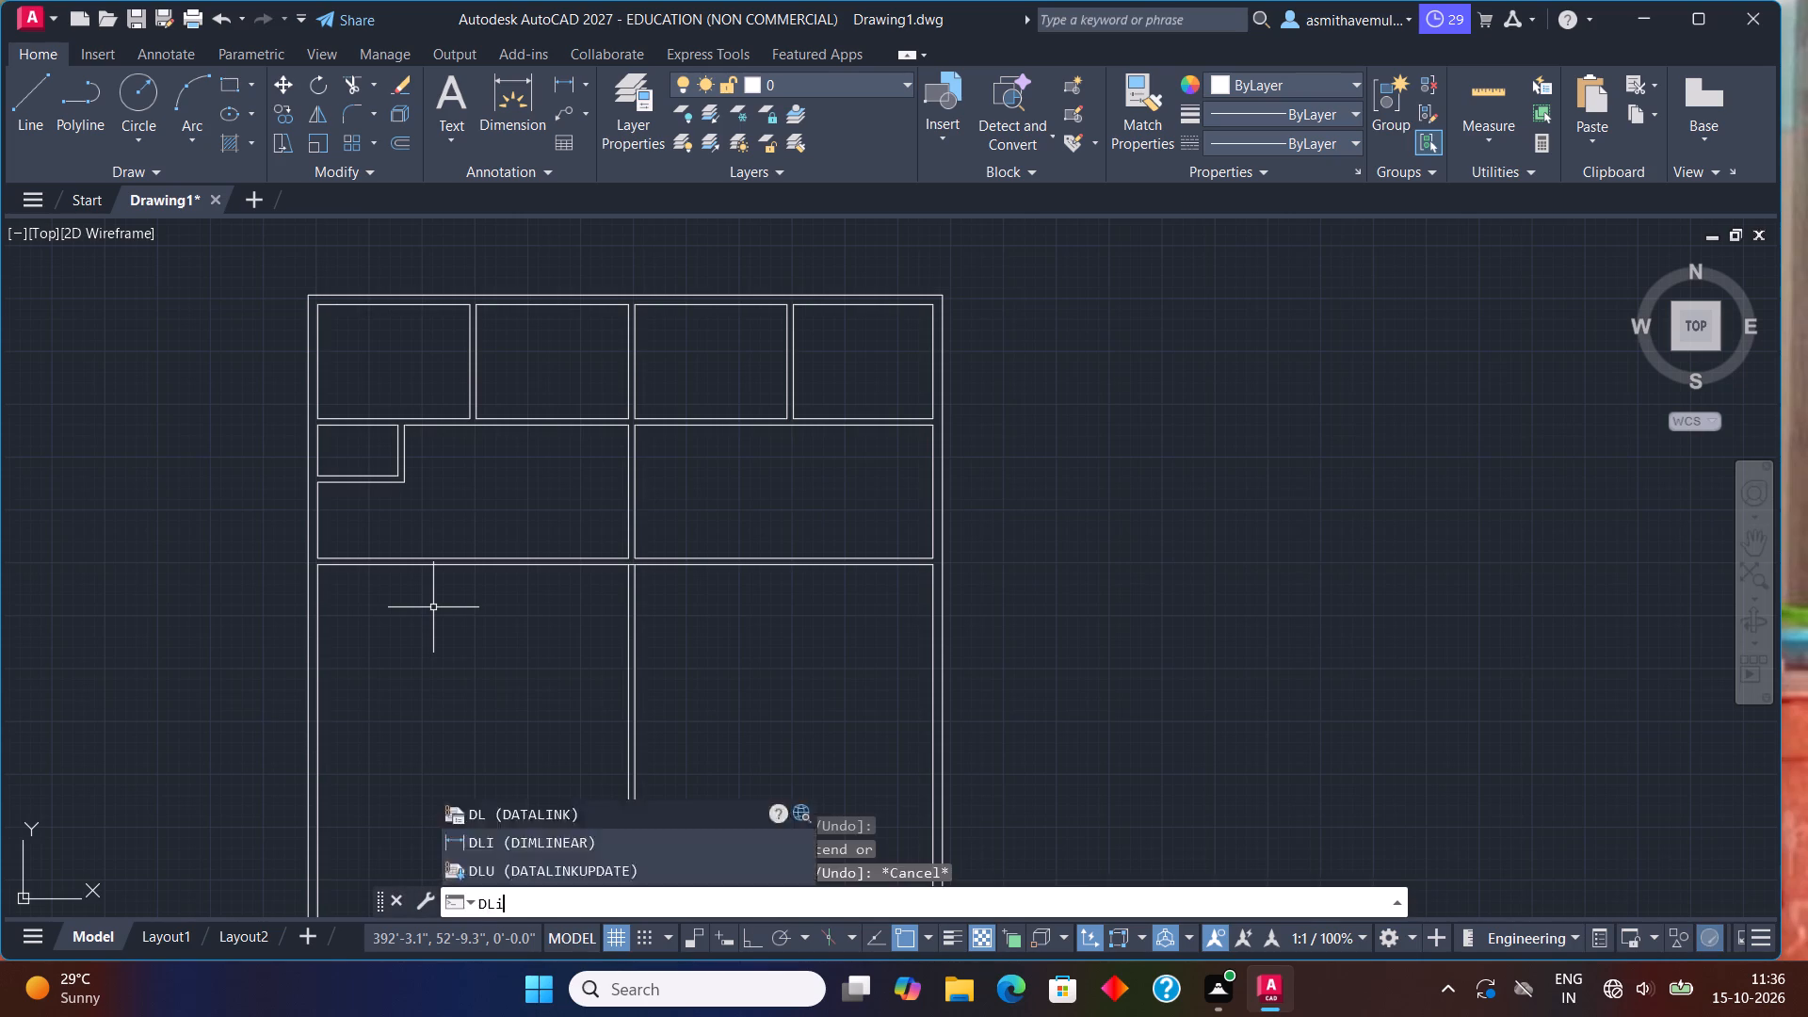
key(Return)
scroll(421, 592, up, 1)
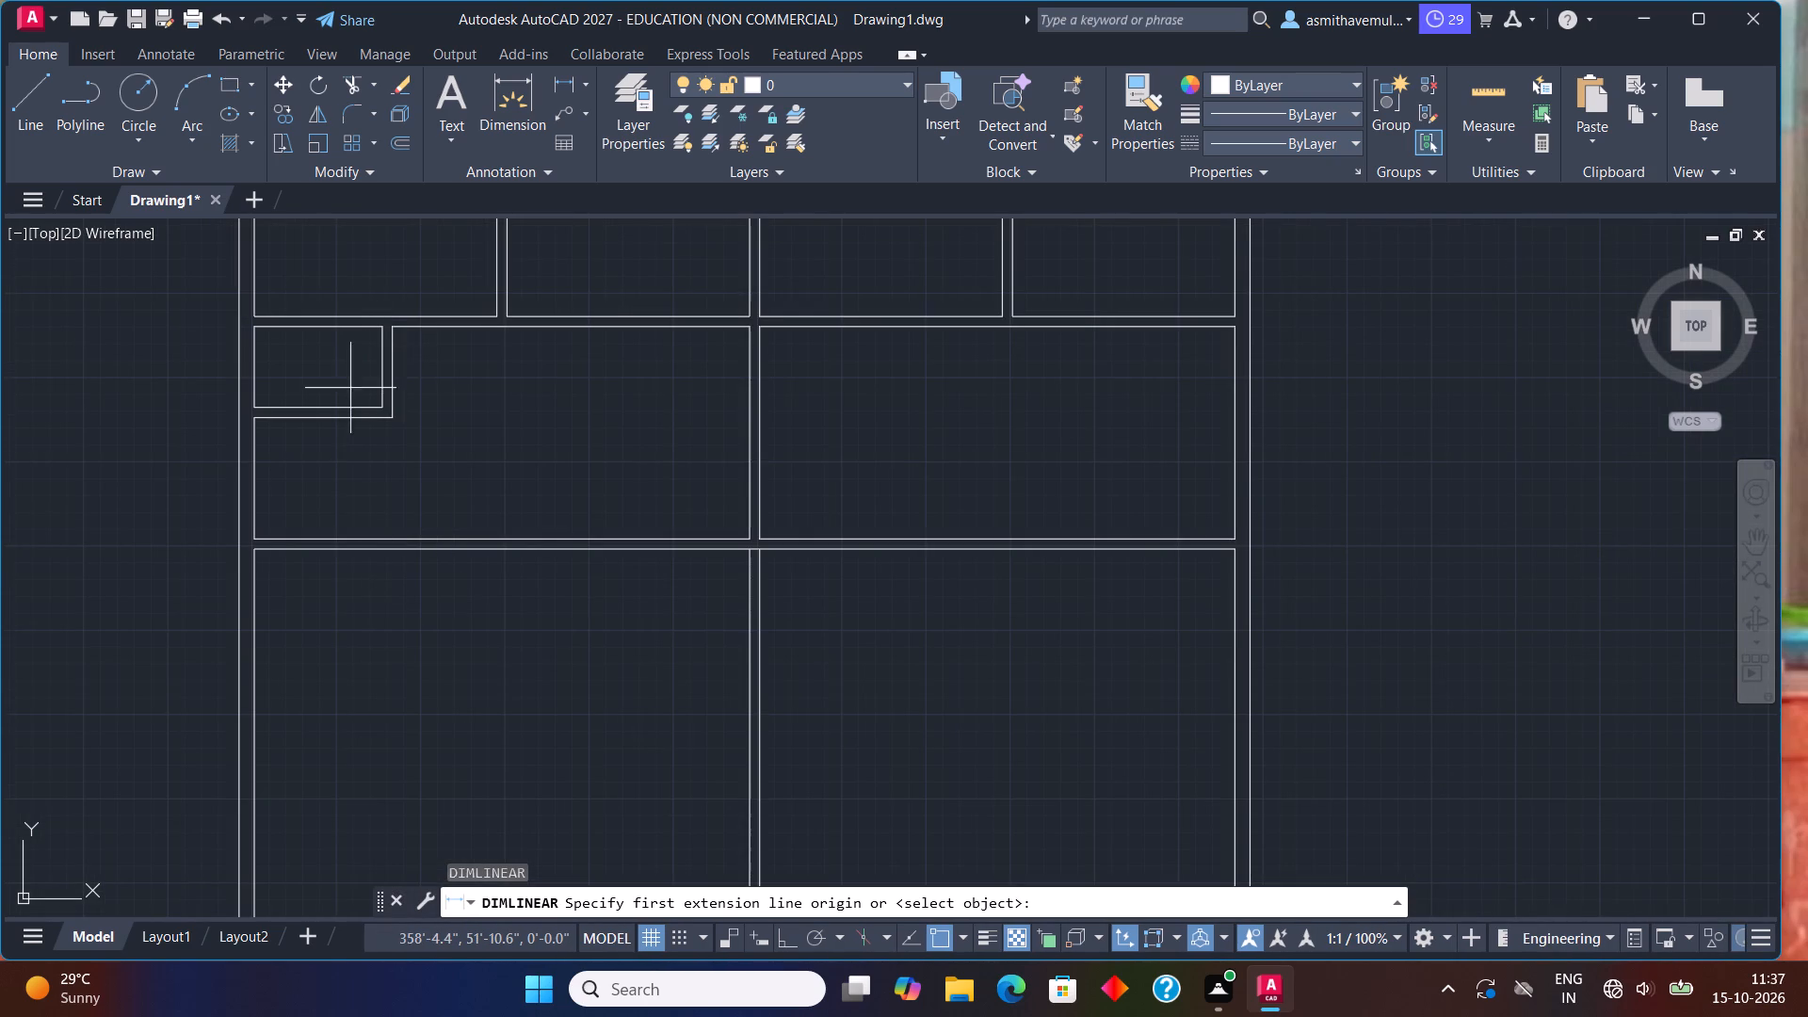
click(341, 419)
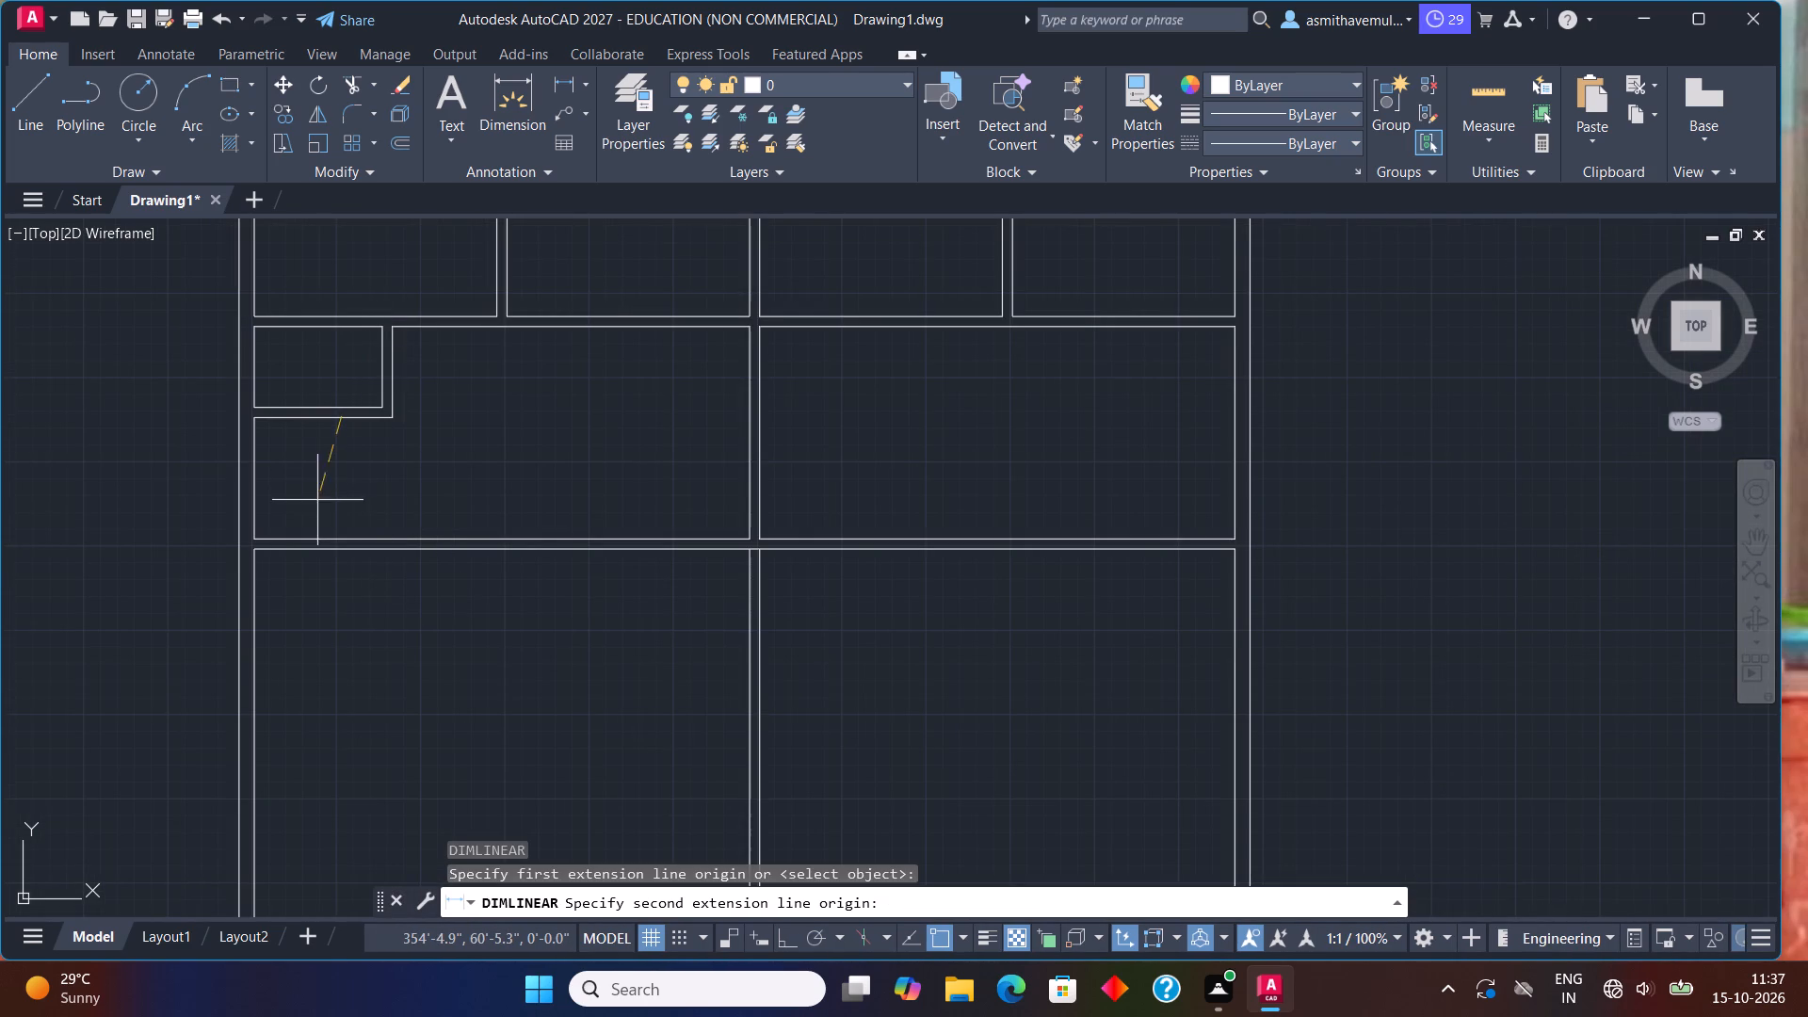
click(341, 539)
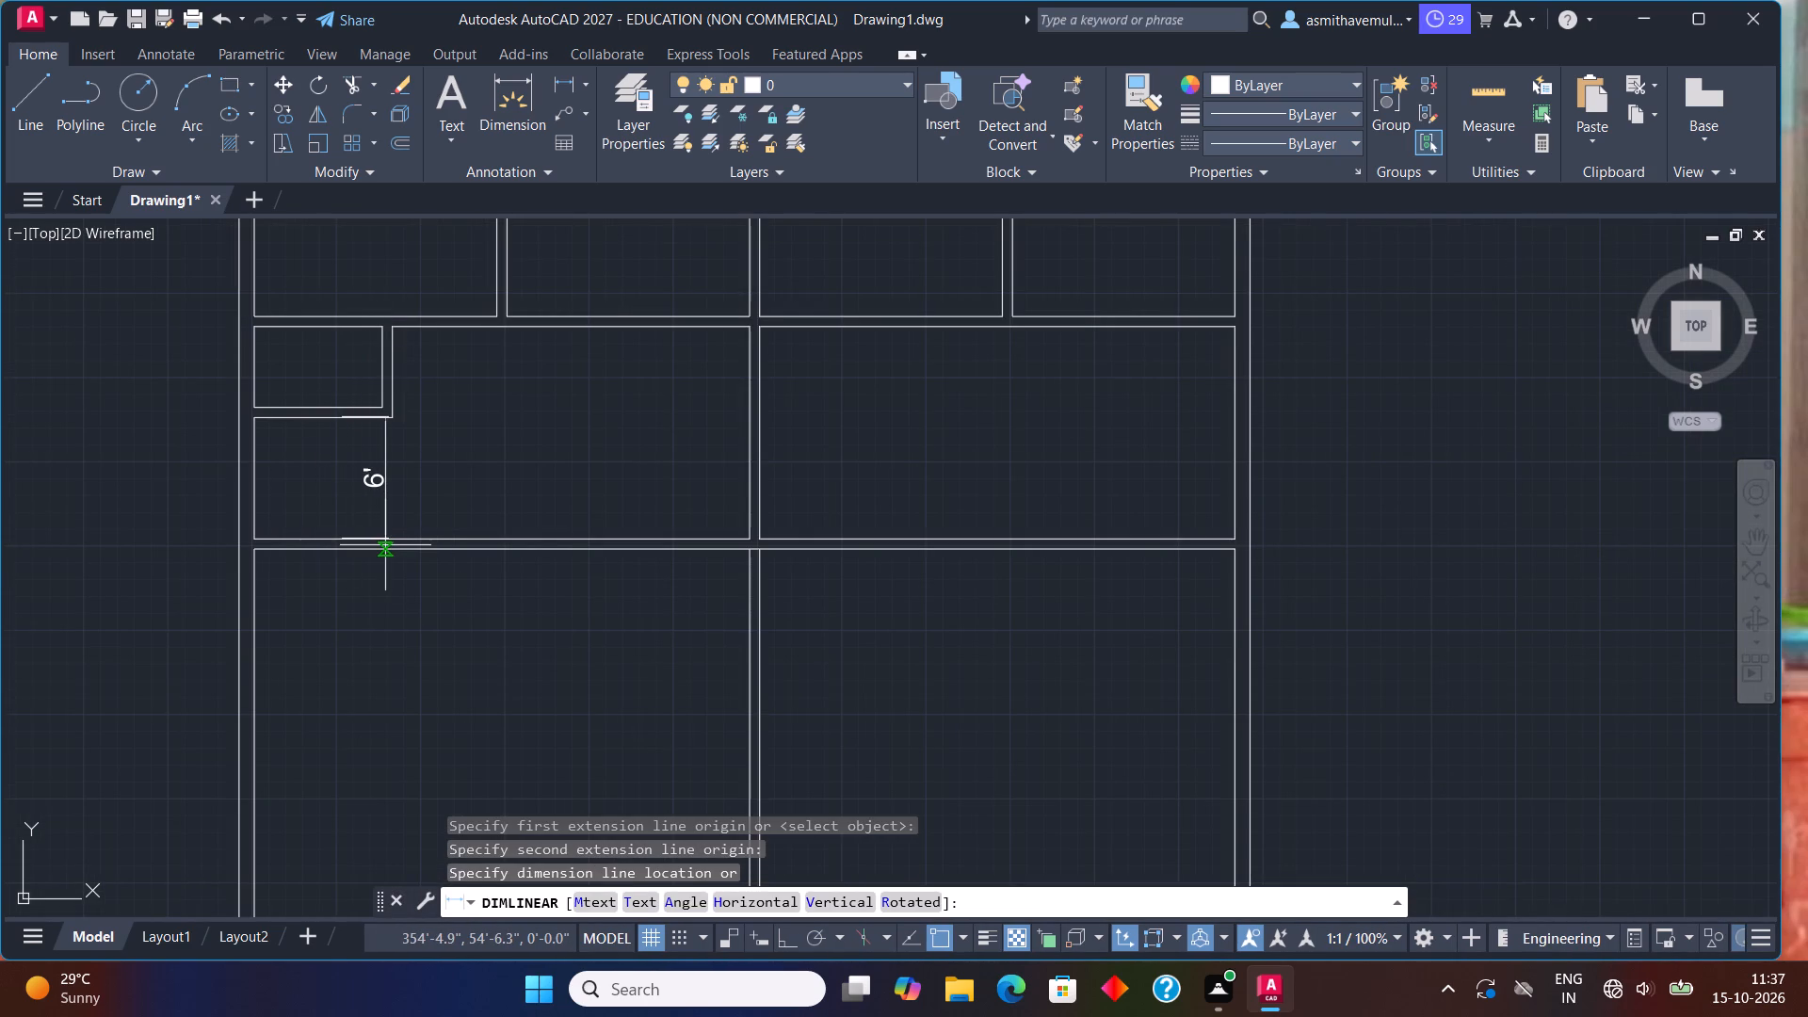
key(Escape)
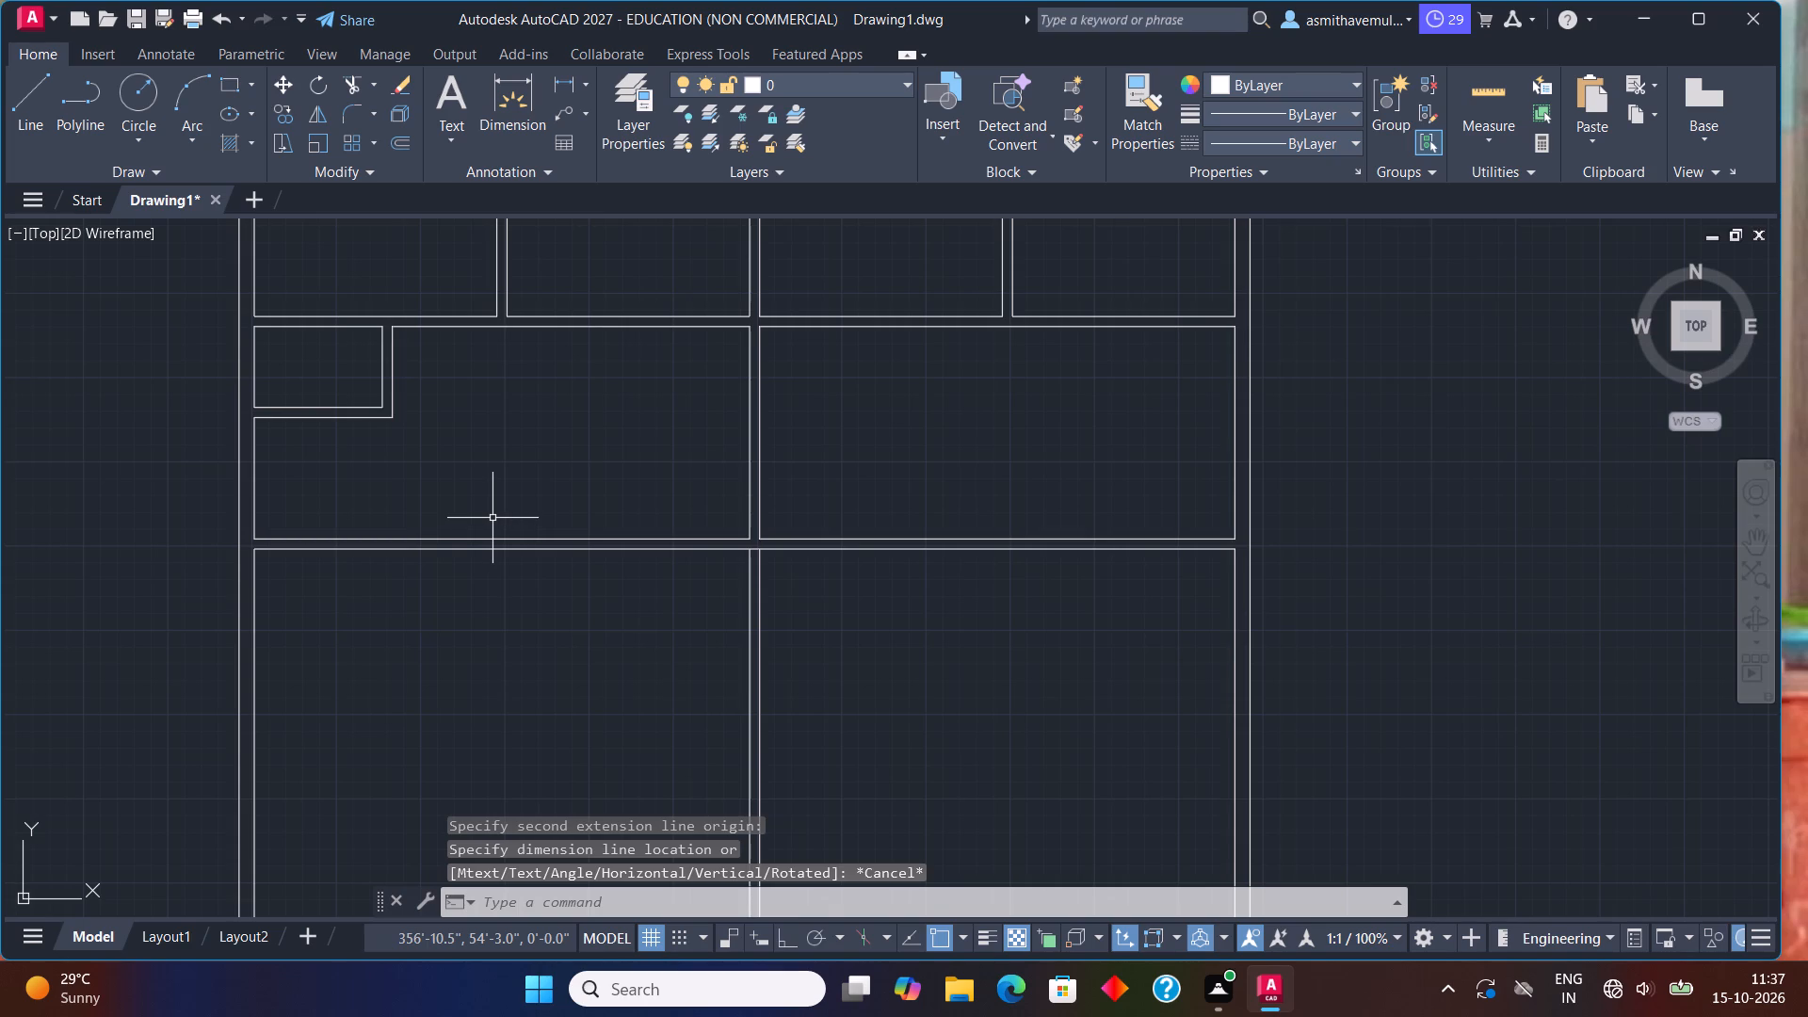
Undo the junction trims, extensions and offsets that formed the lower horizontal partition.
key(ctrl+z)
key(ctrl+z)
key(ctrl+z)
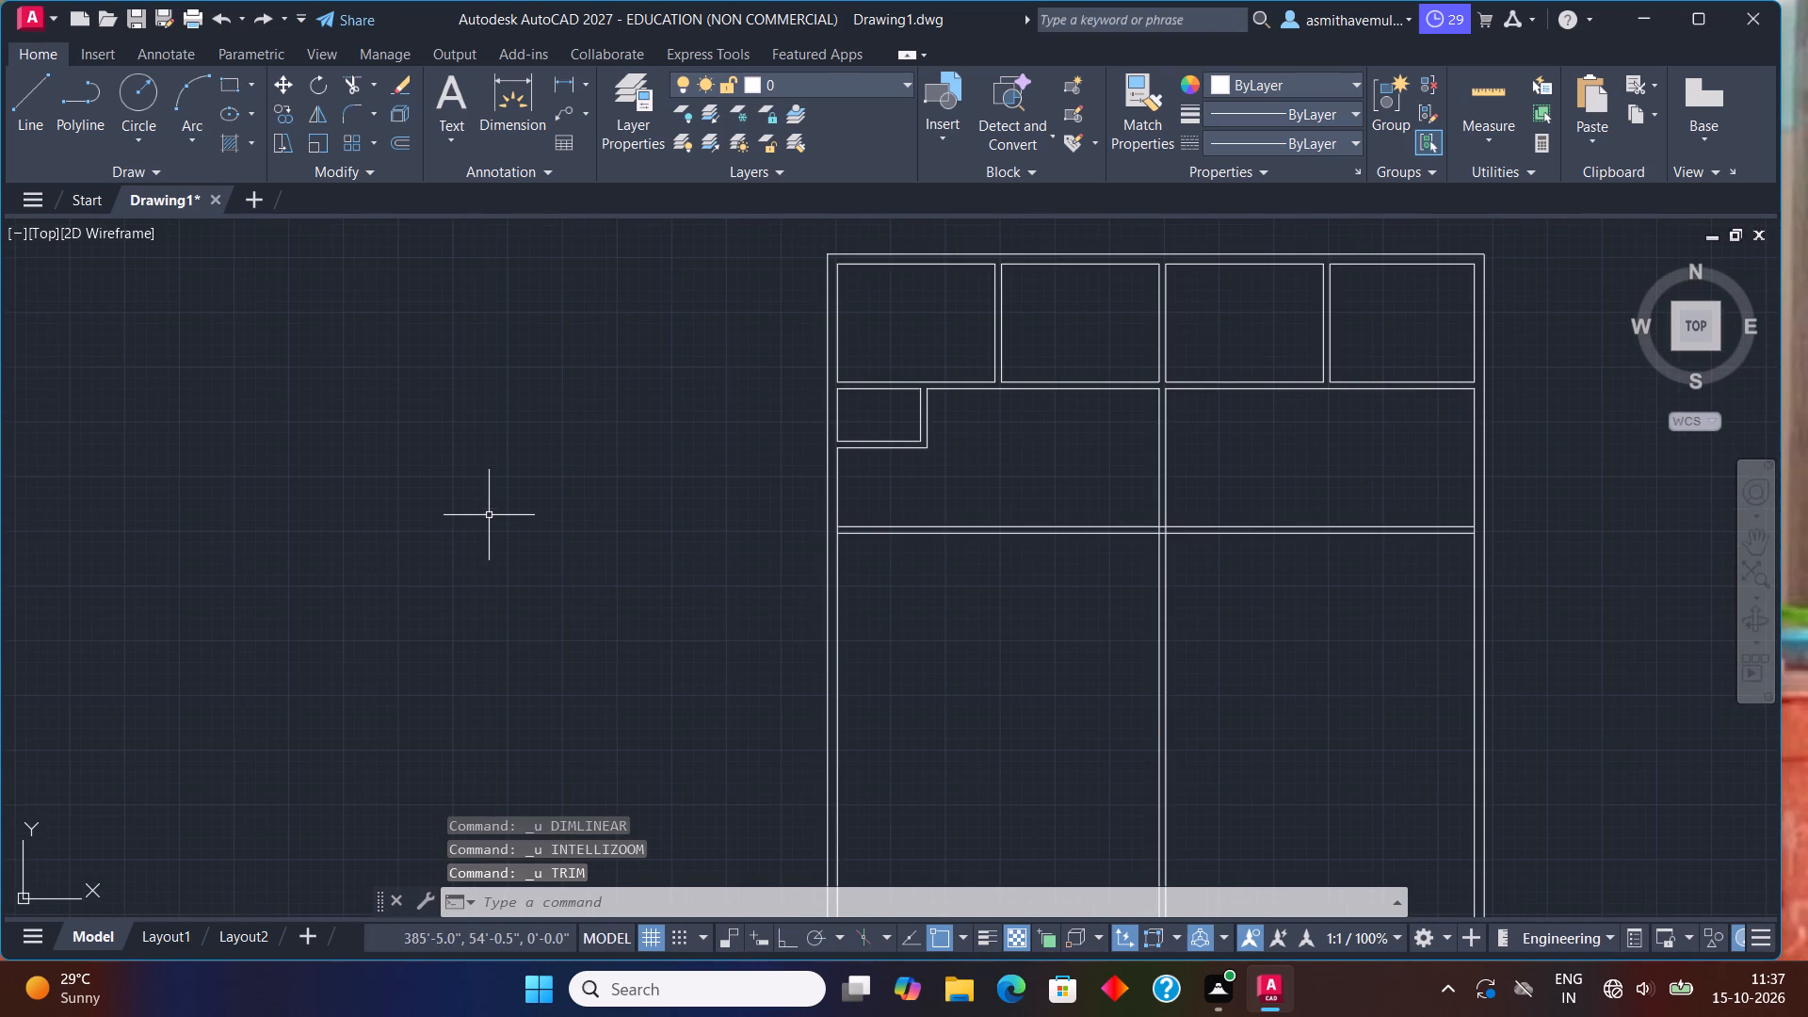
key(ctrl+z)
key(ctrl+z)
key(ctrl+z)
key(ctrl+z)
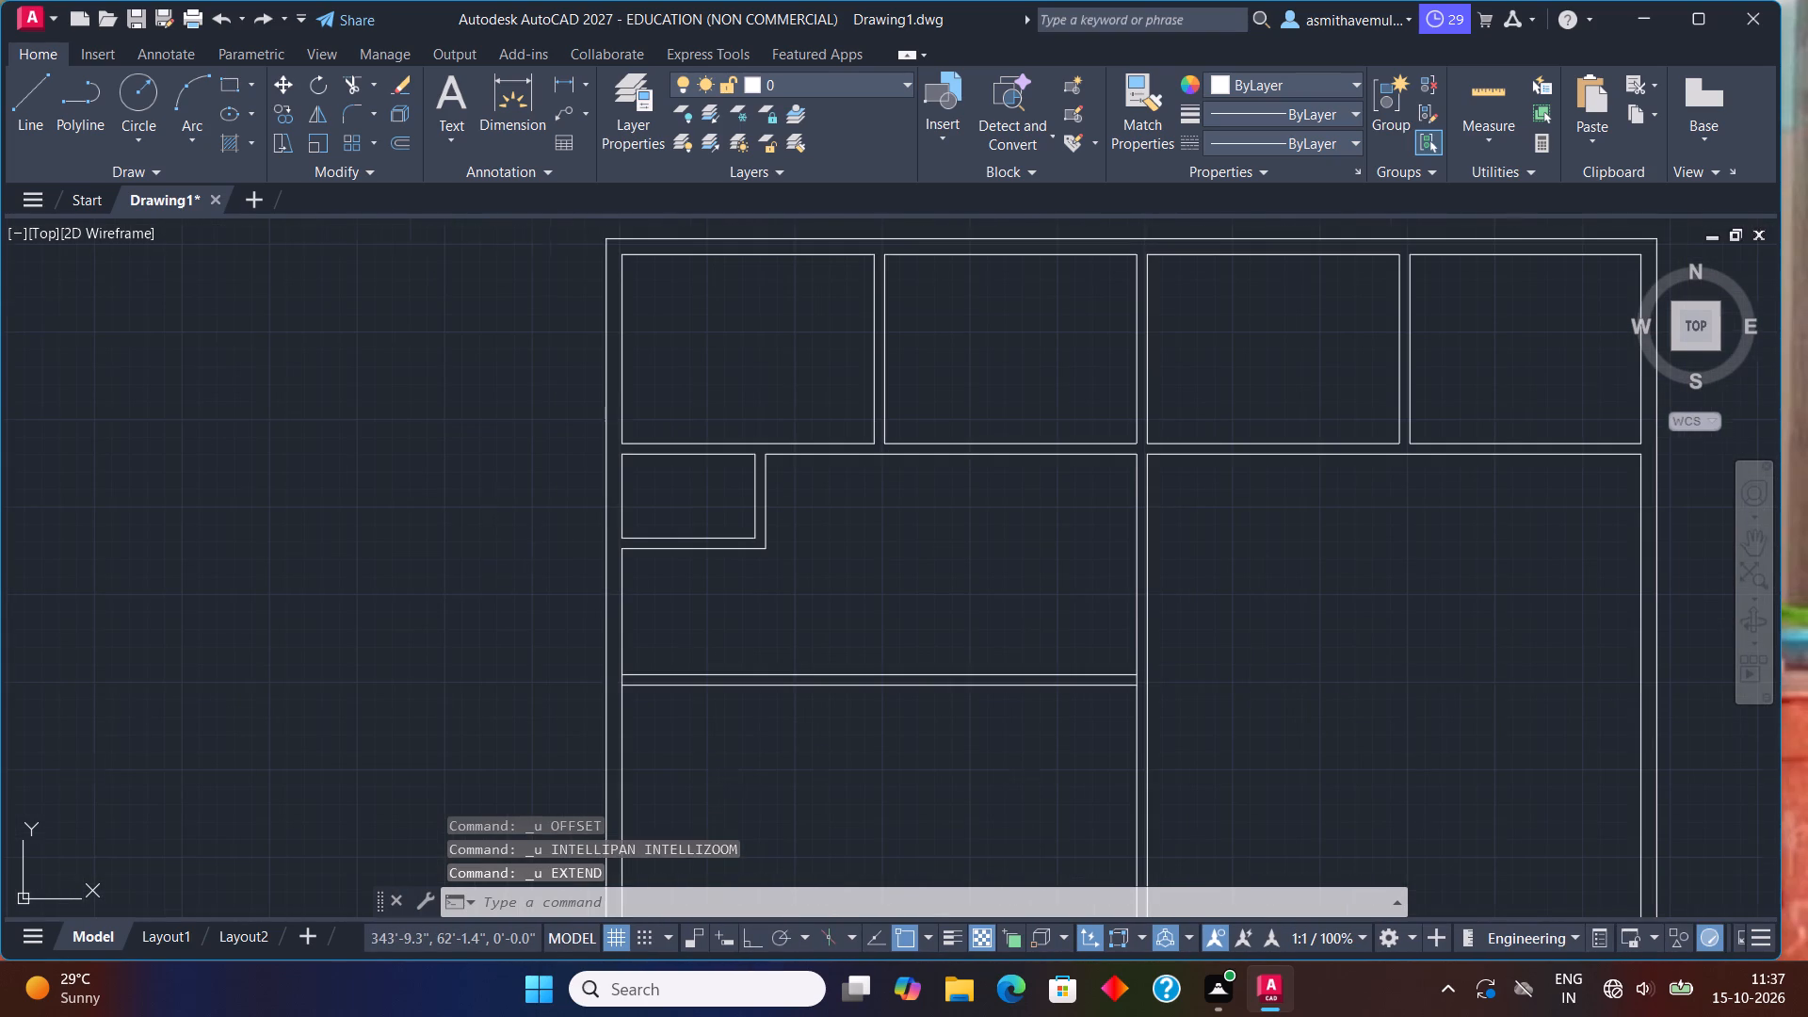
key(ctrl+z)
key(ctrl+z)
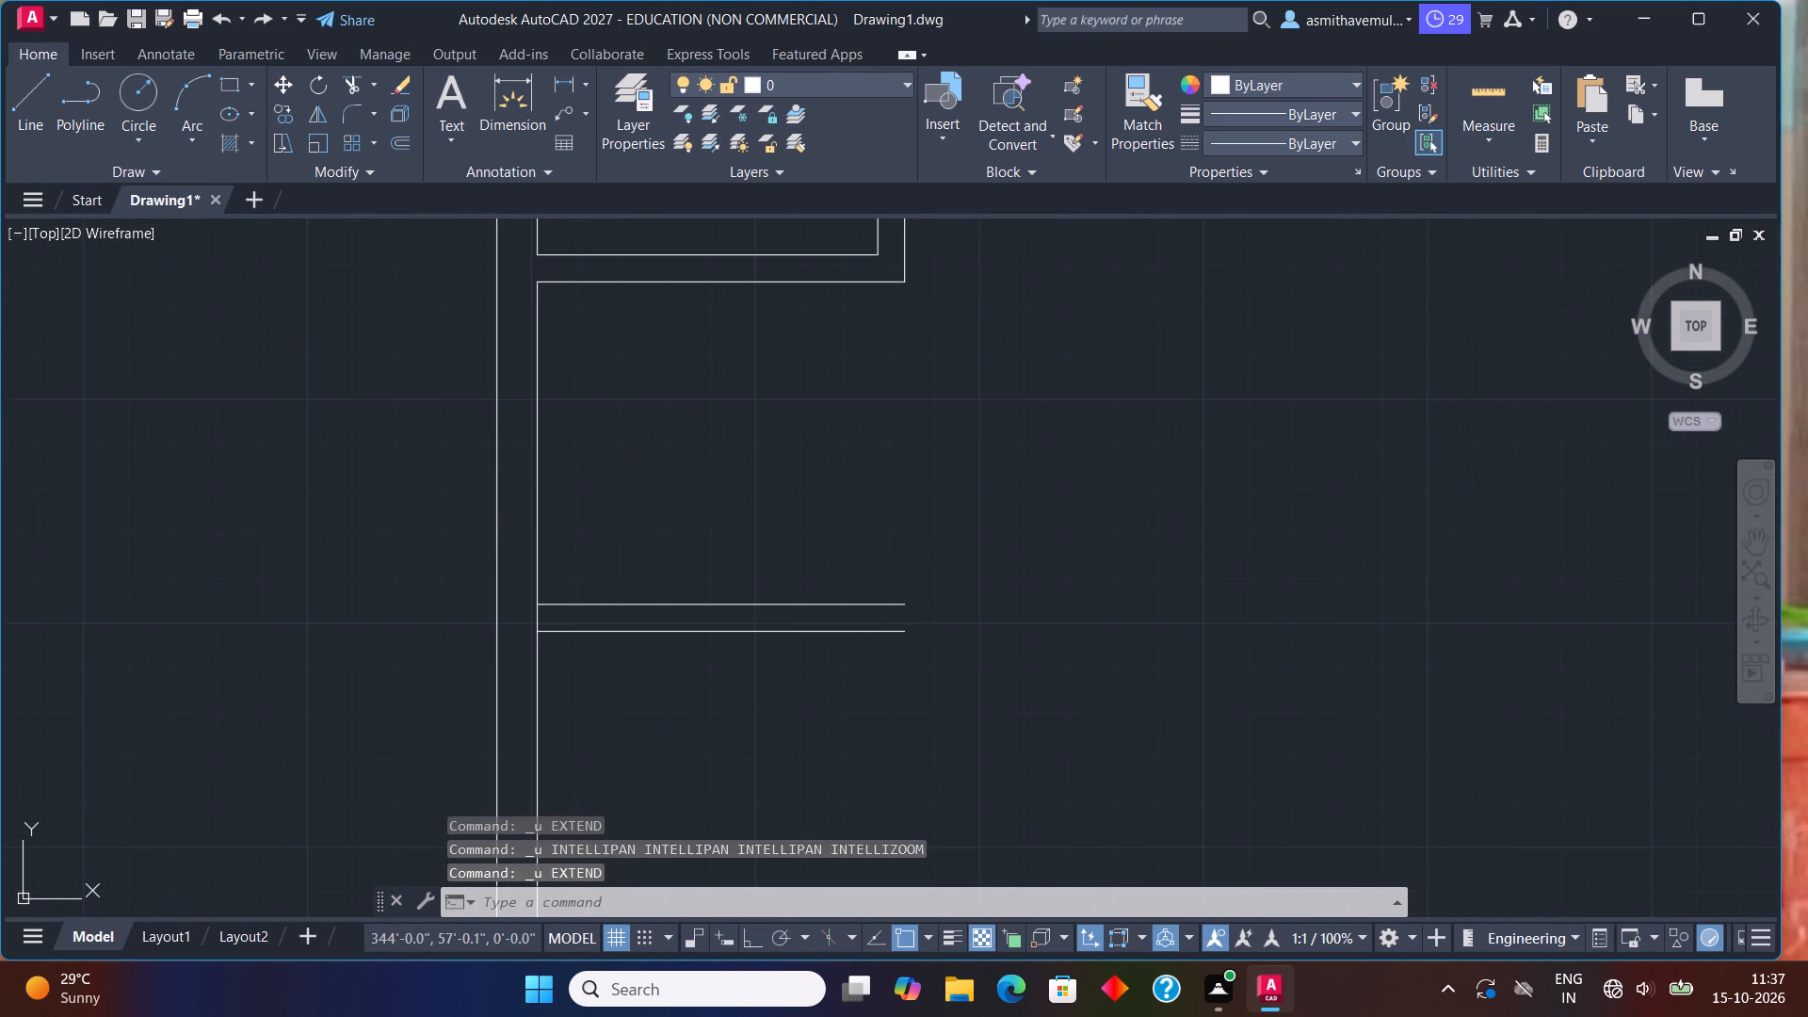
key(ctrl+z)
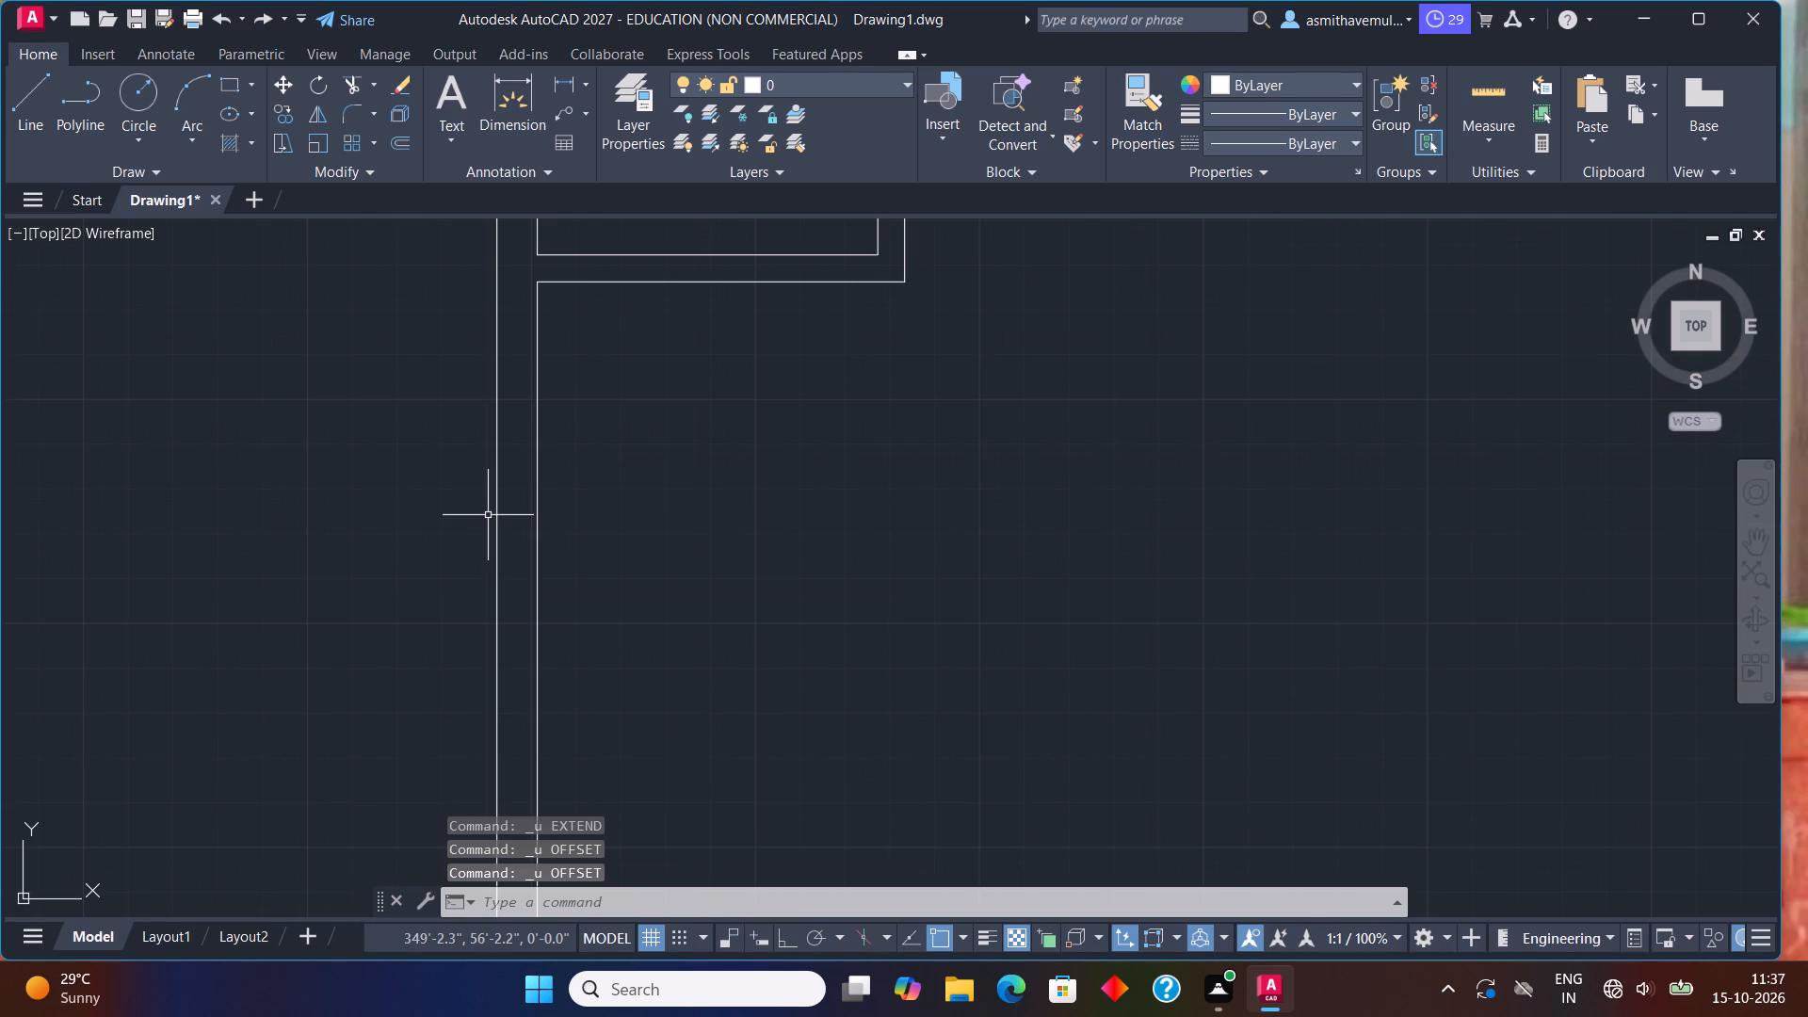
Offset the lower face of the small room's bottom wall 5' downward.
key(o)
key(Return)
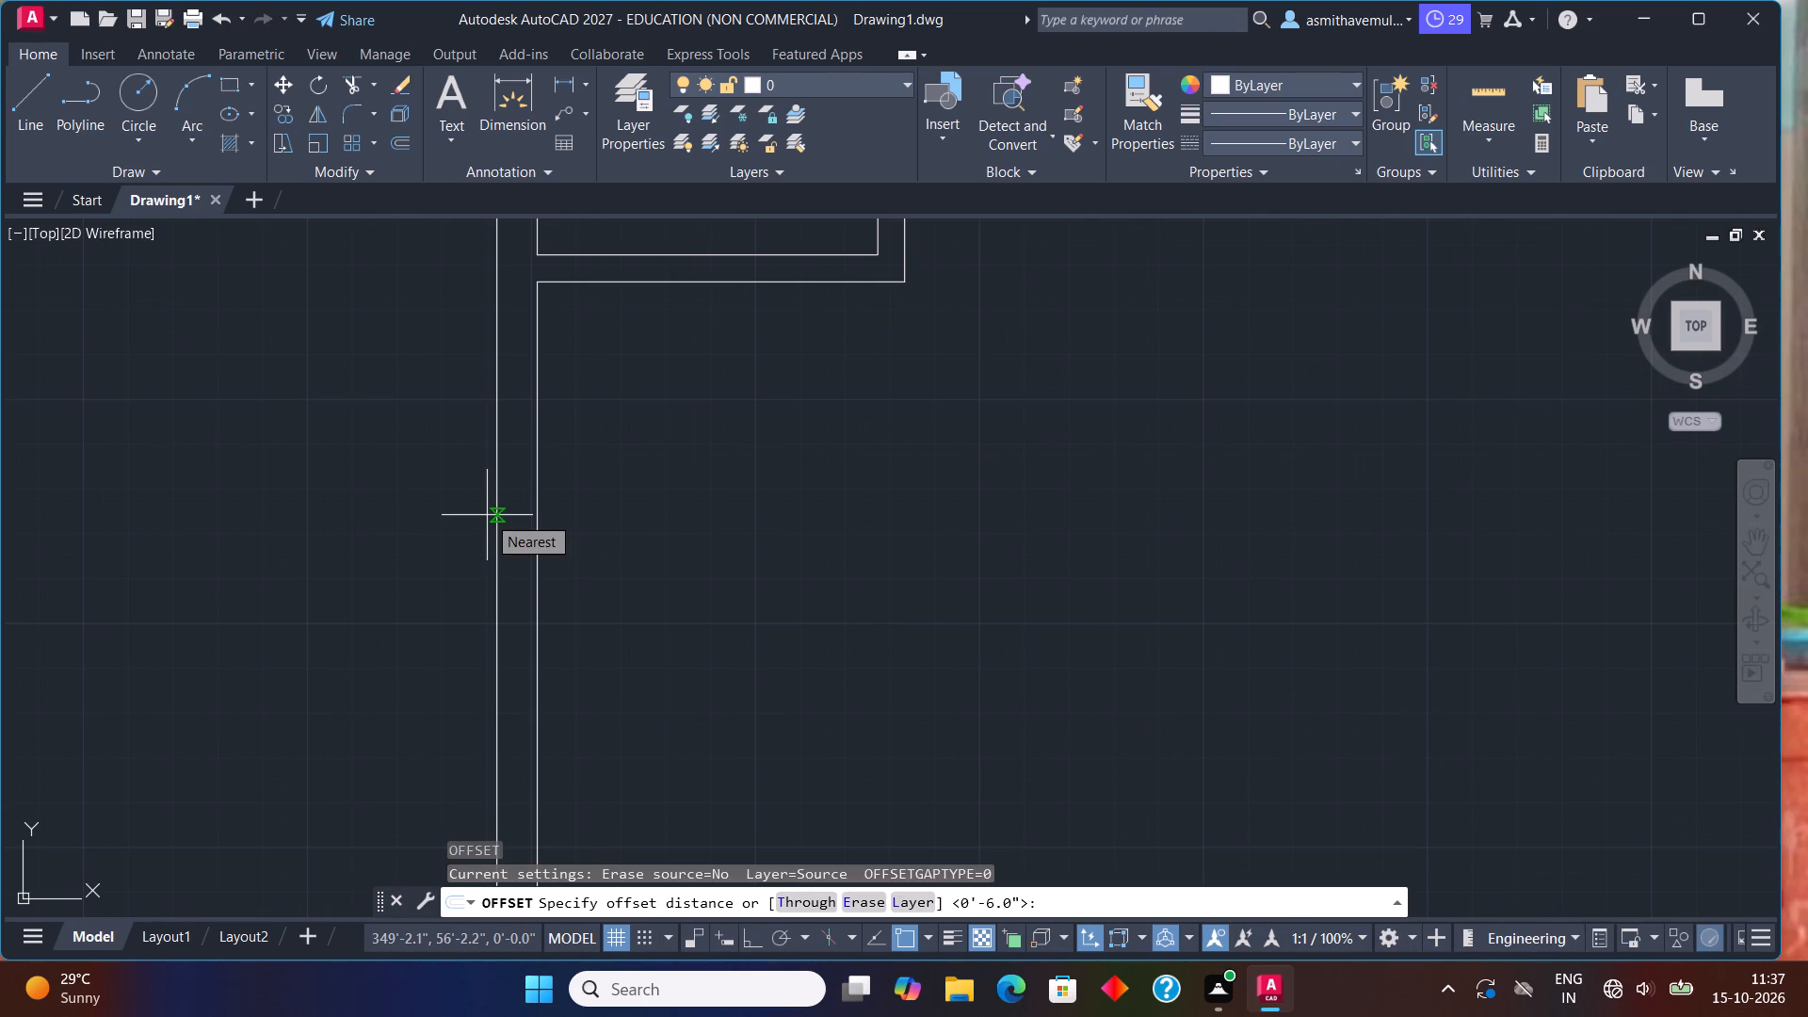
text(5')
key(Return)
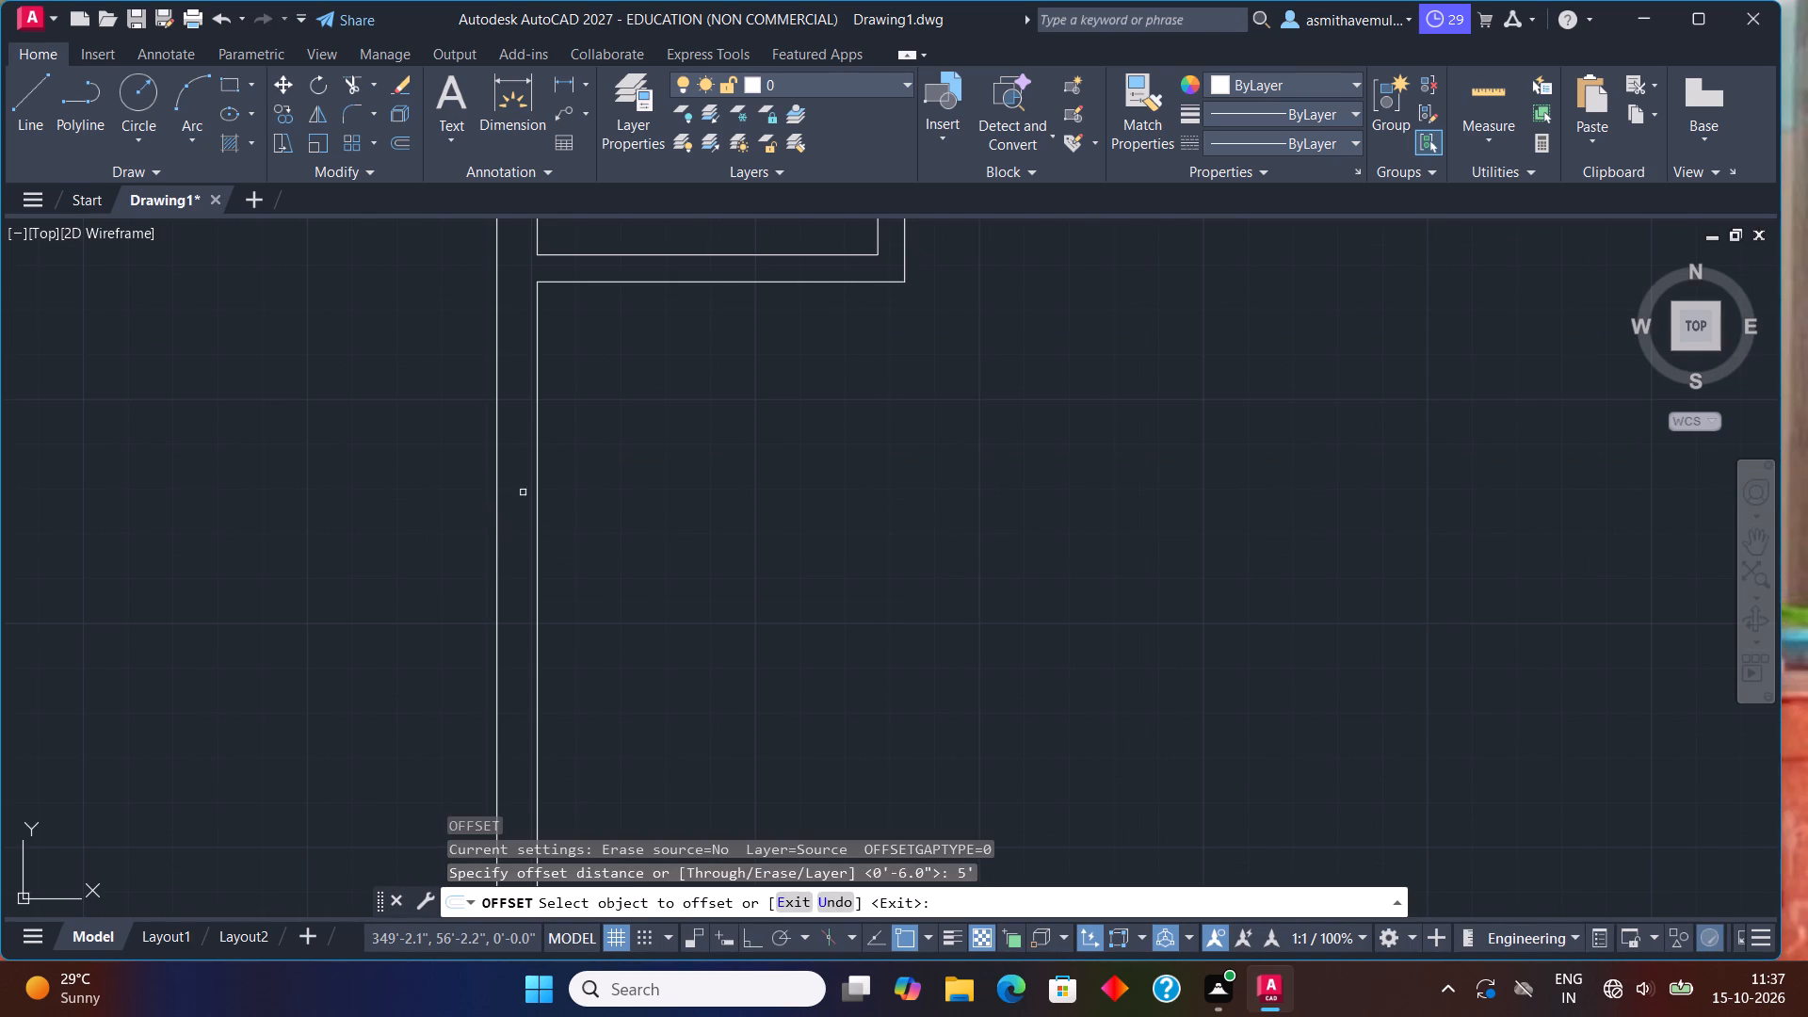
click(734, 284)
click(713, 404)
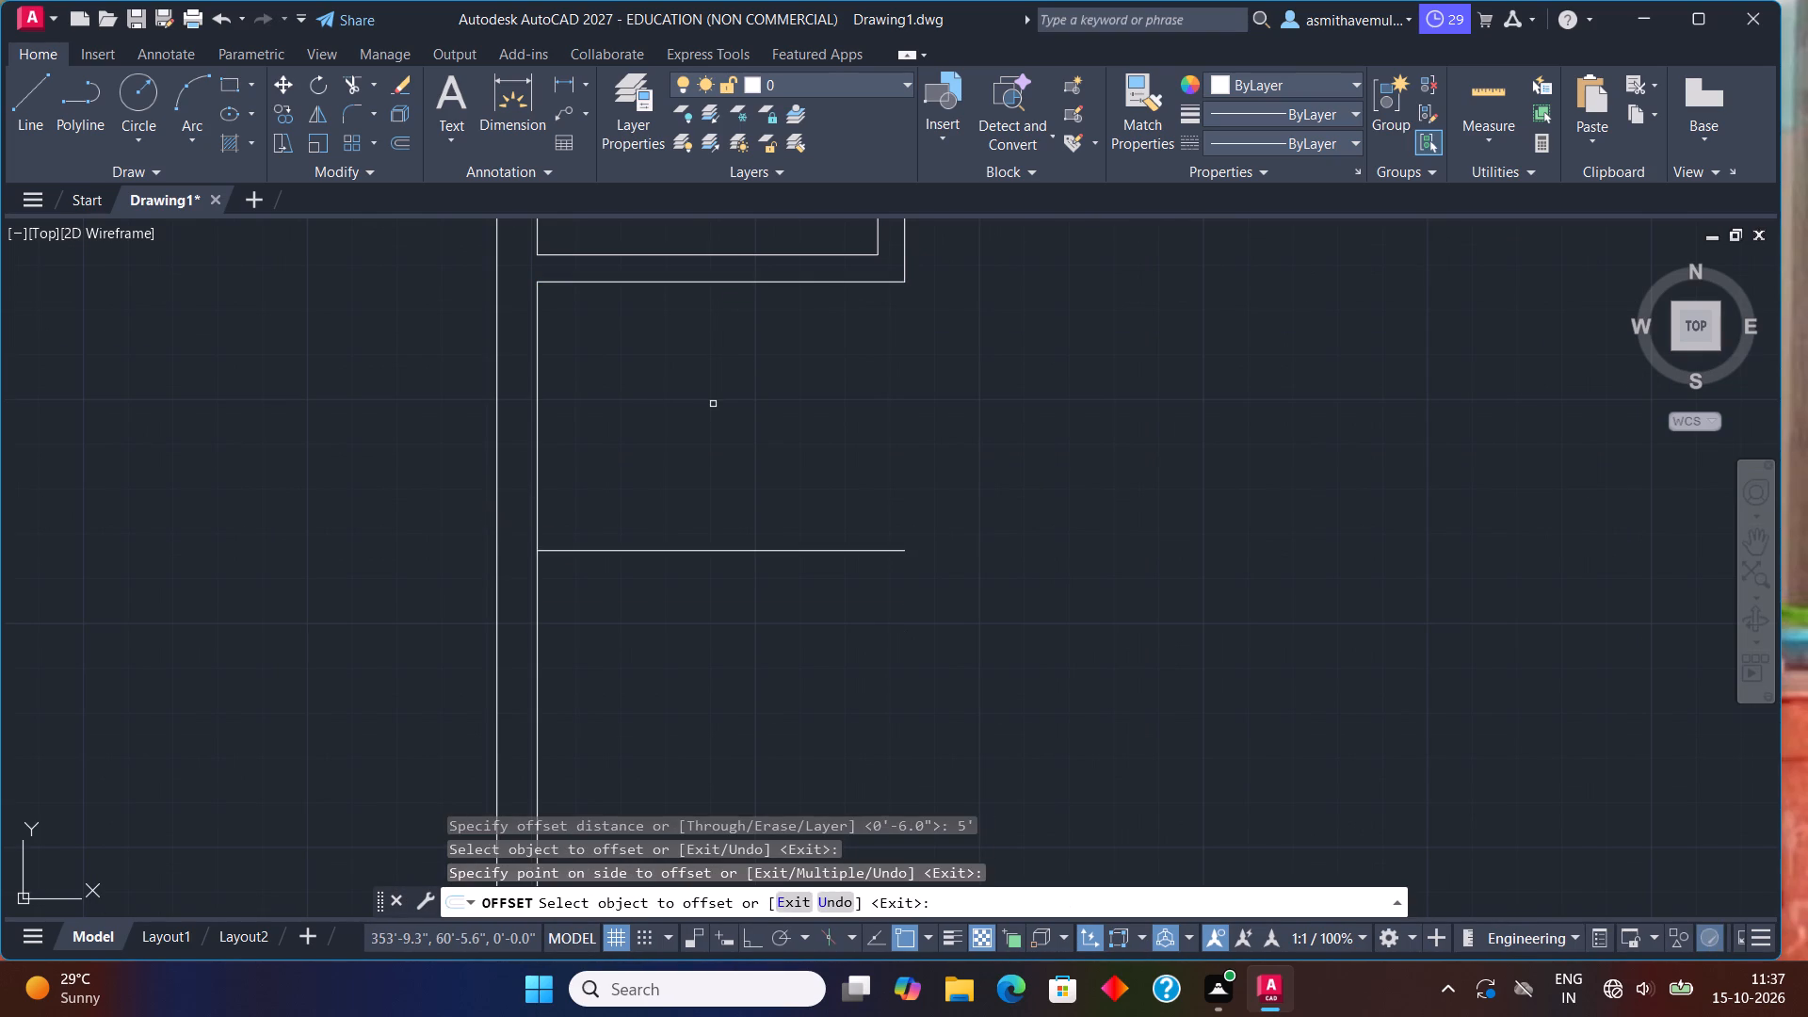
key(Escape)
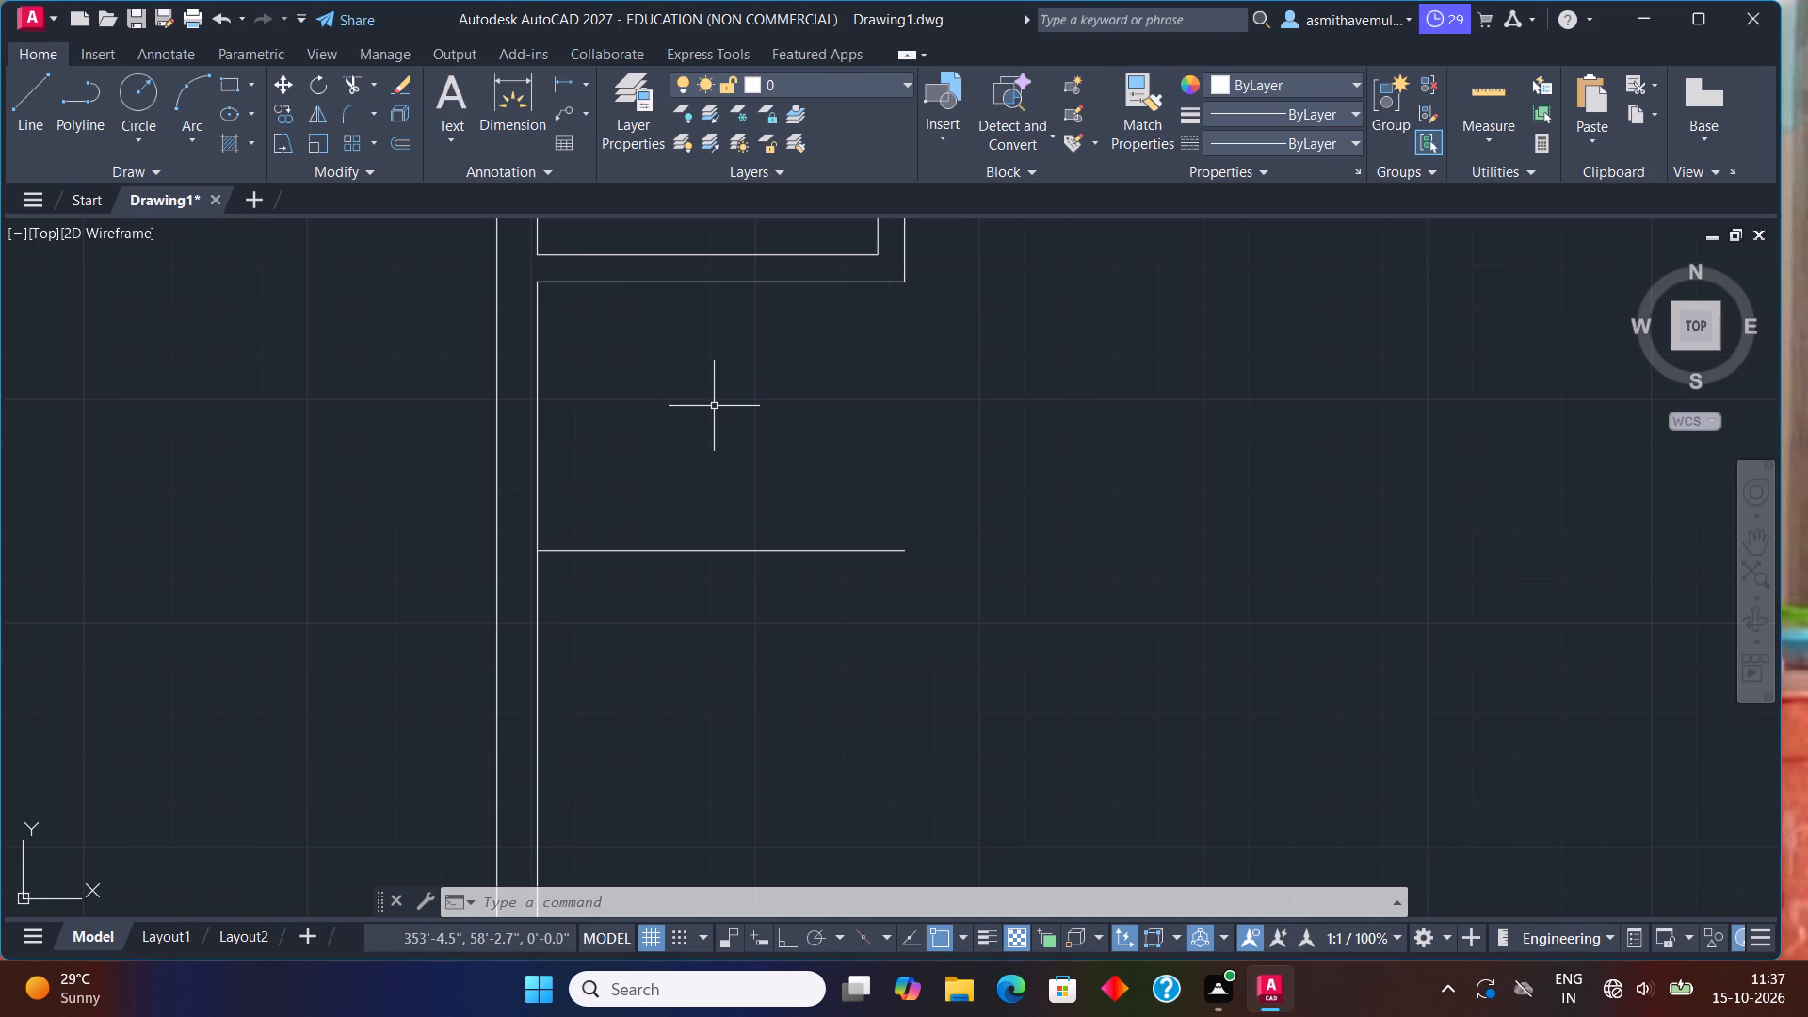
key(Escape)
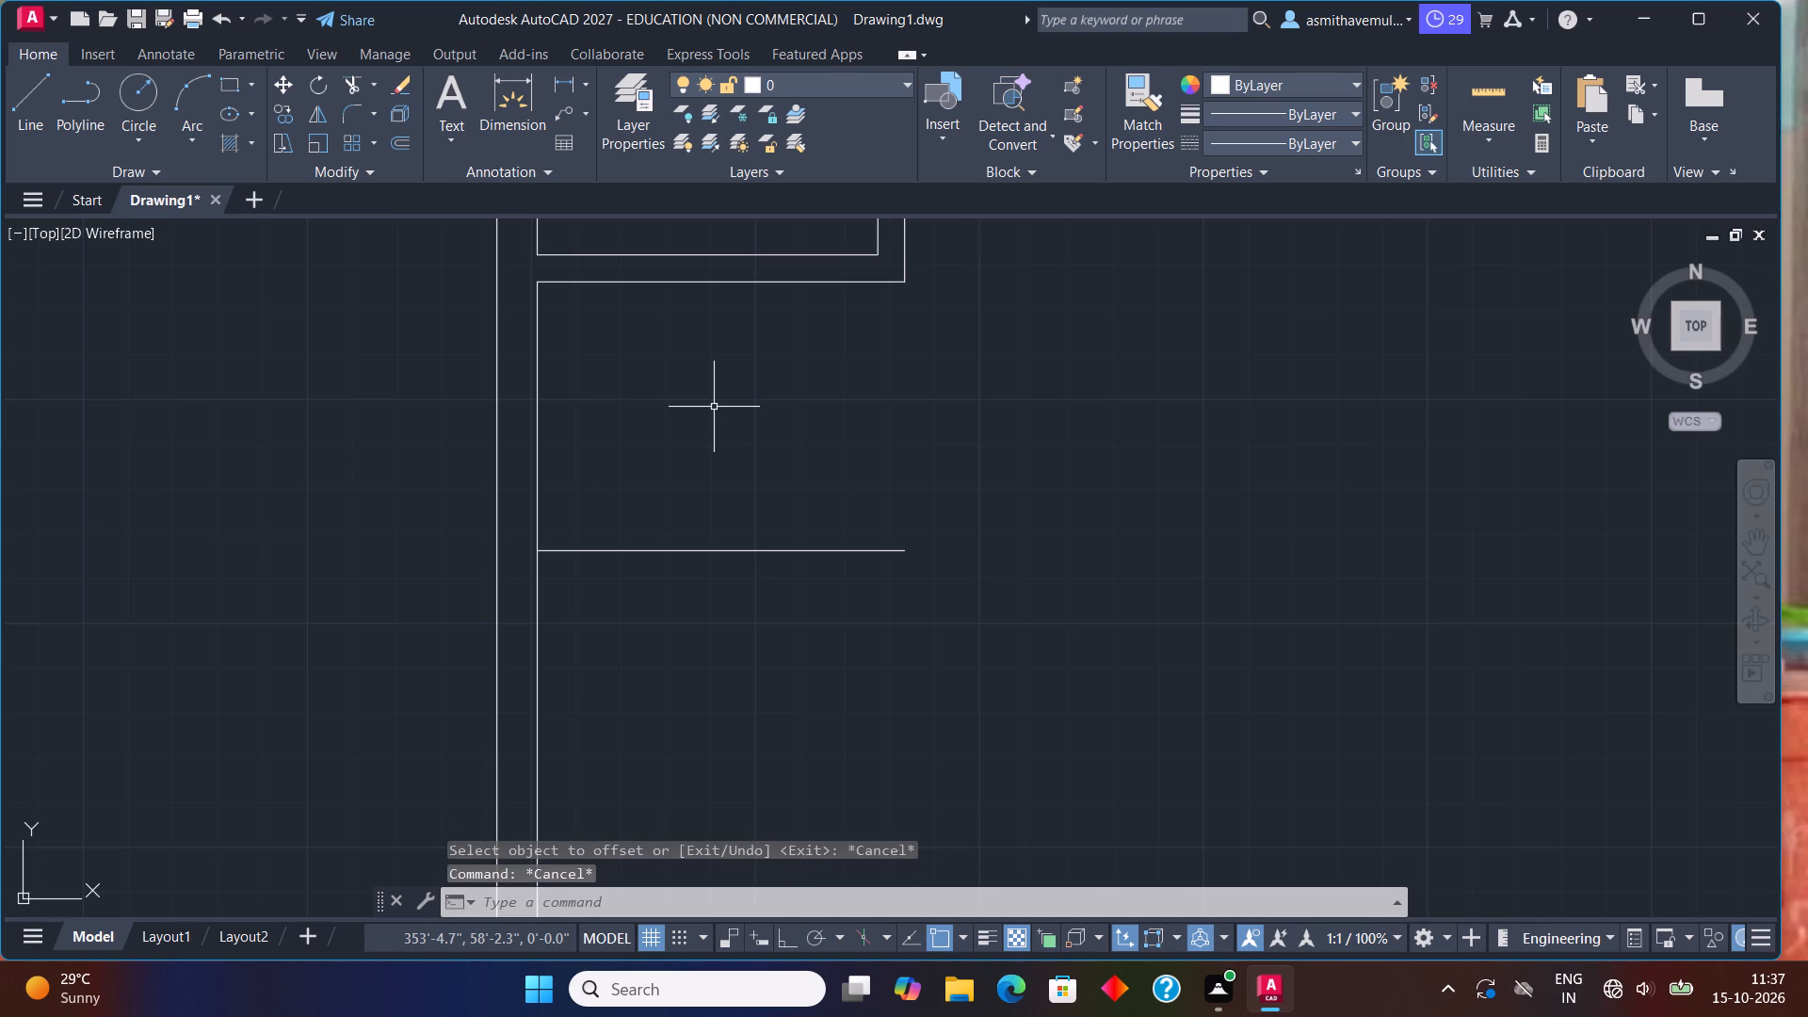
Extend the new horizontal line to the near face of the central vertical partition.
text(extend)
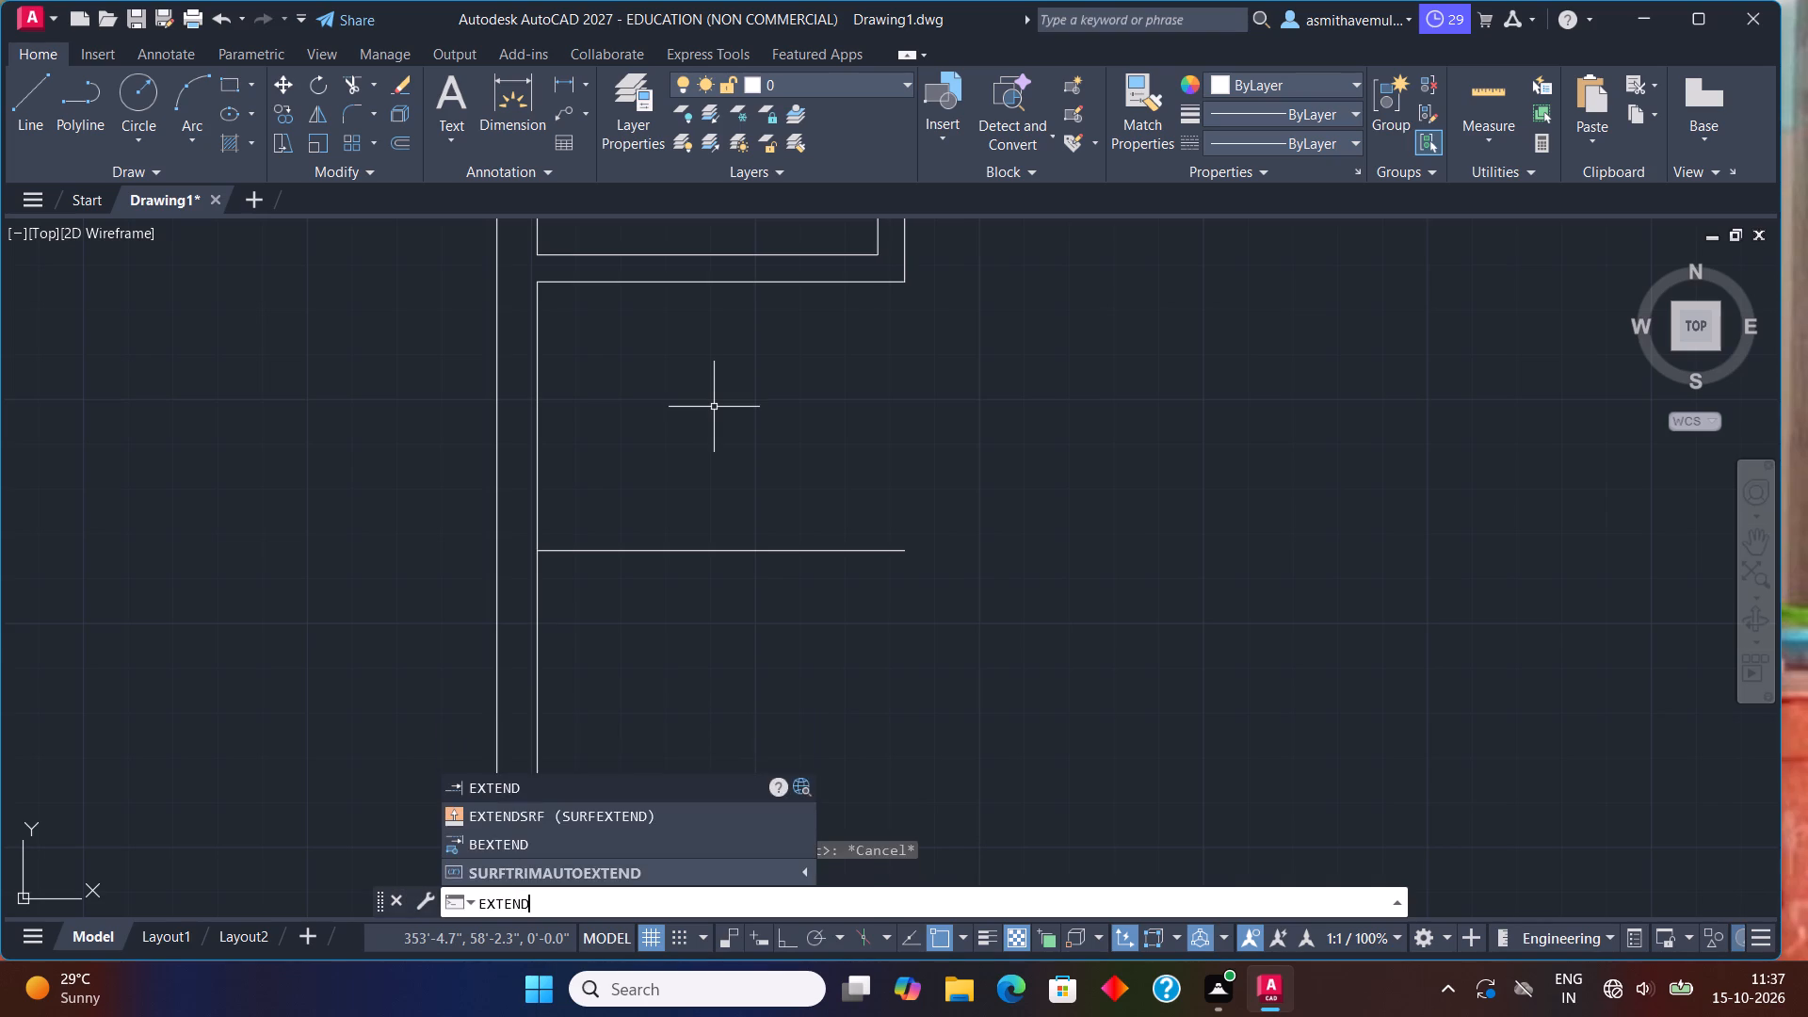
key(Return)
scroll(877, 634, down, 1)
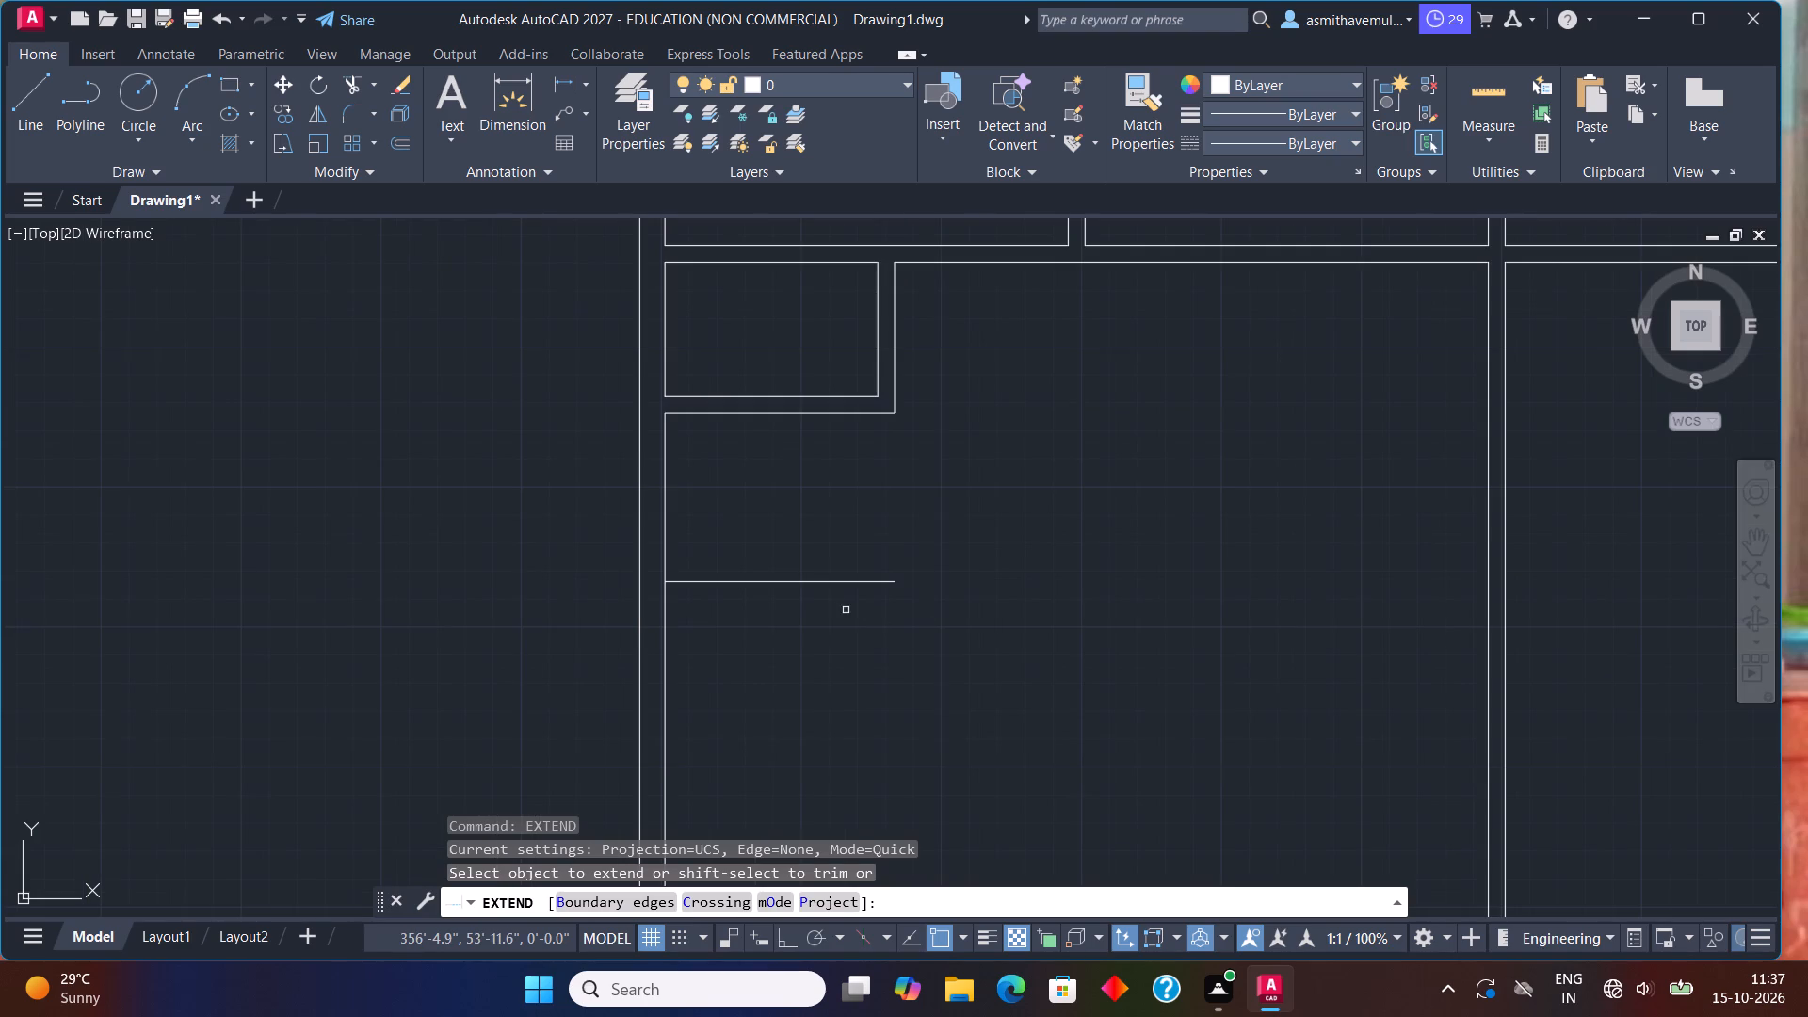
click(866, 579)
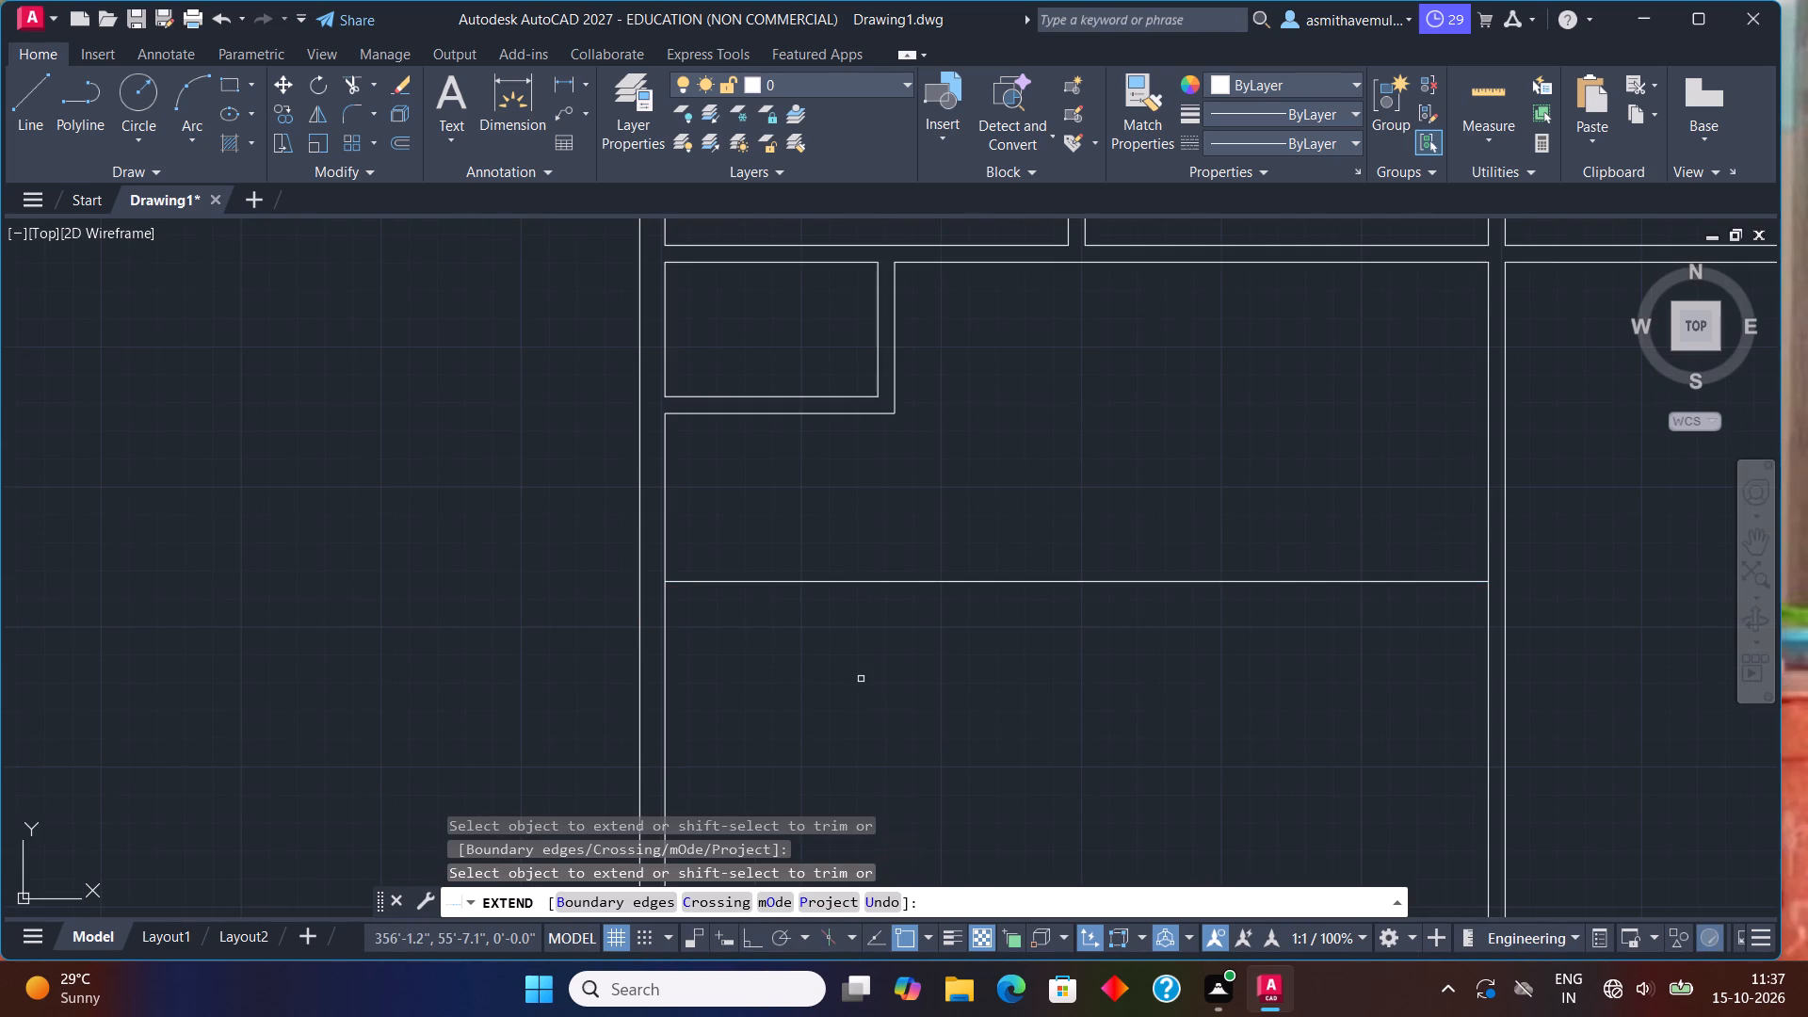
key(Escape)
Offset the extended horizontal line 6" downward to form the partition's lower face.
key(o)
key(Return)
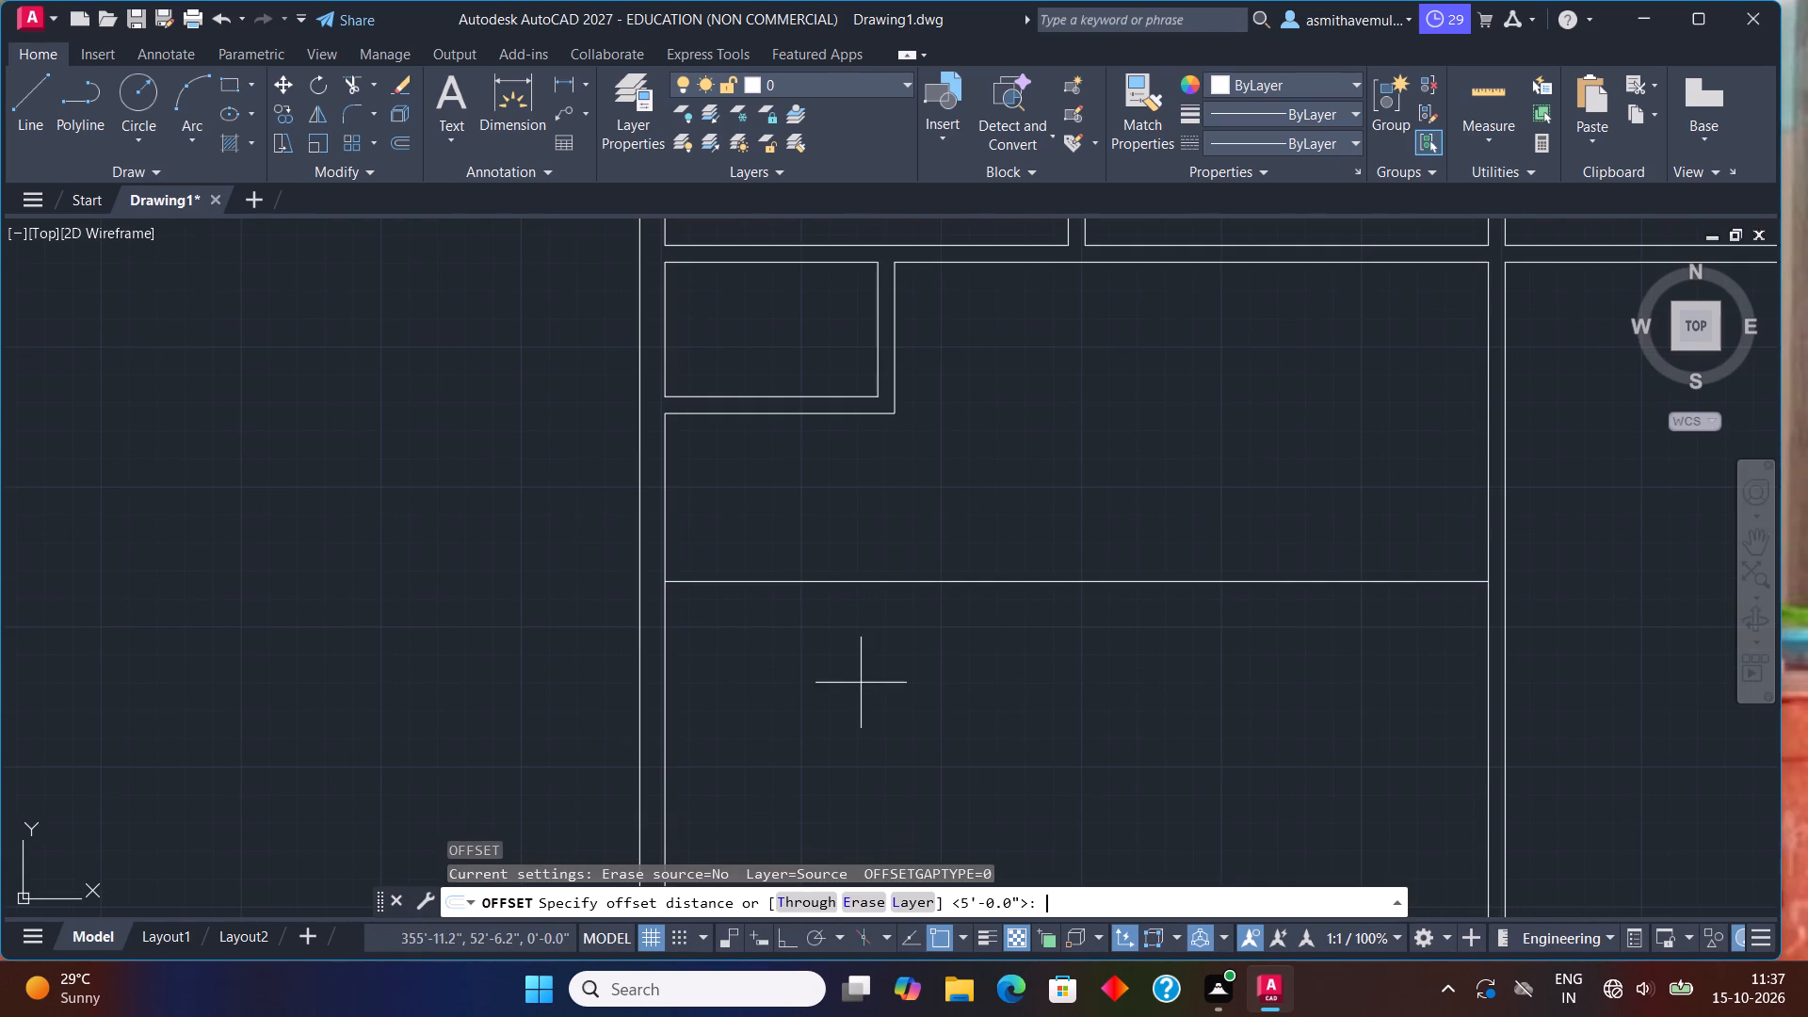
key(6)
key(shift+quotedbl)
key(Return)
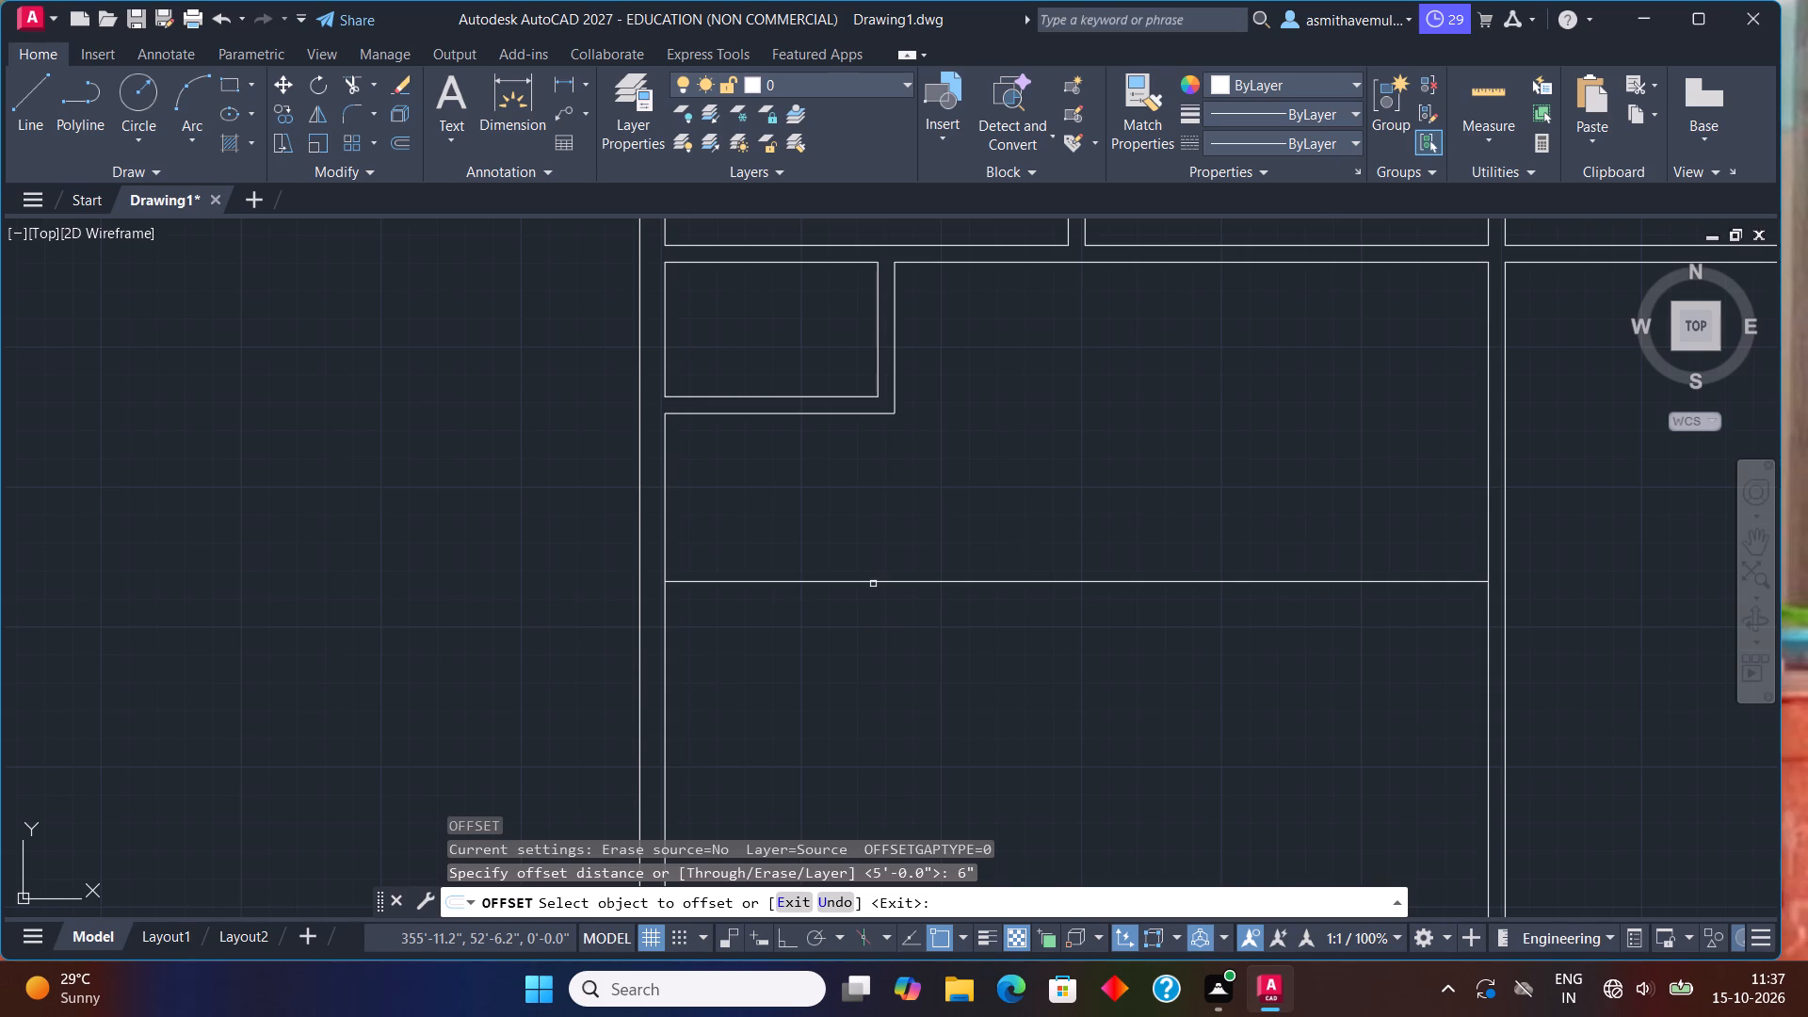
click(872, 584)
click(862, 652)
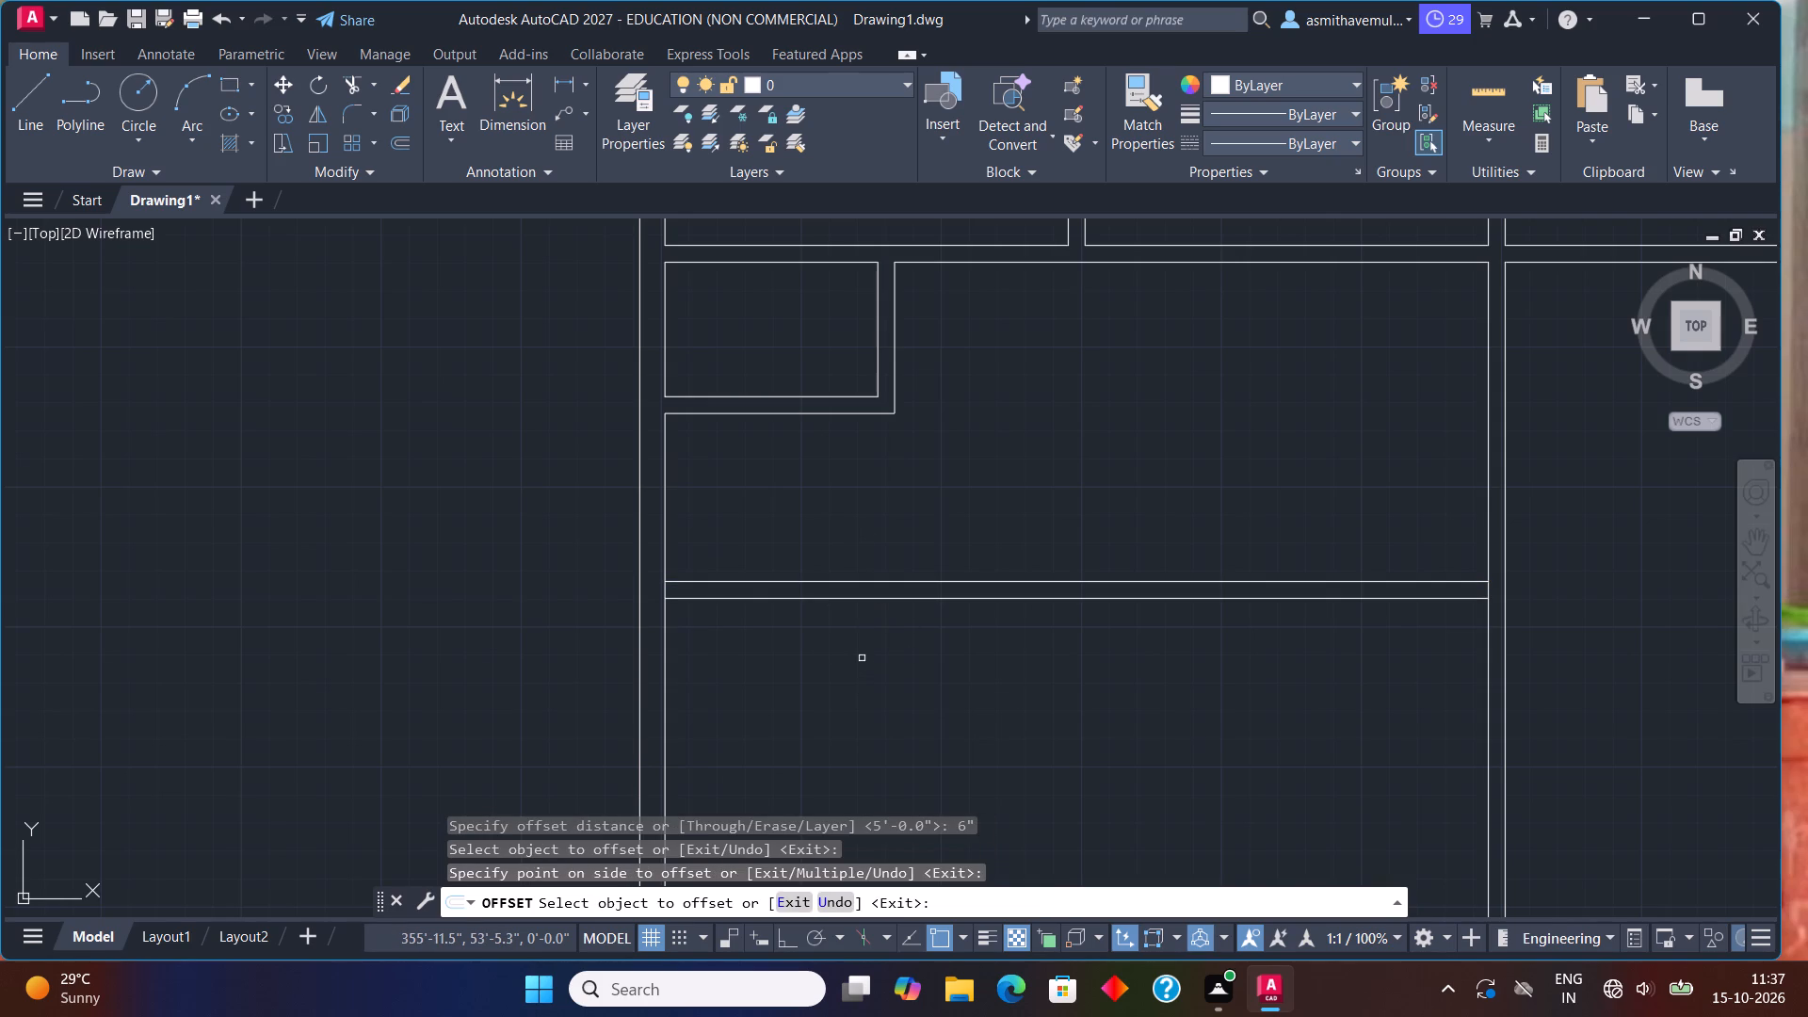
key(Escape)
Extend both faces of the horizontal partition across the central partition to the right outer wall's inner face.
text(extend)
key(Return)
scroll(880, 649, down, 1)
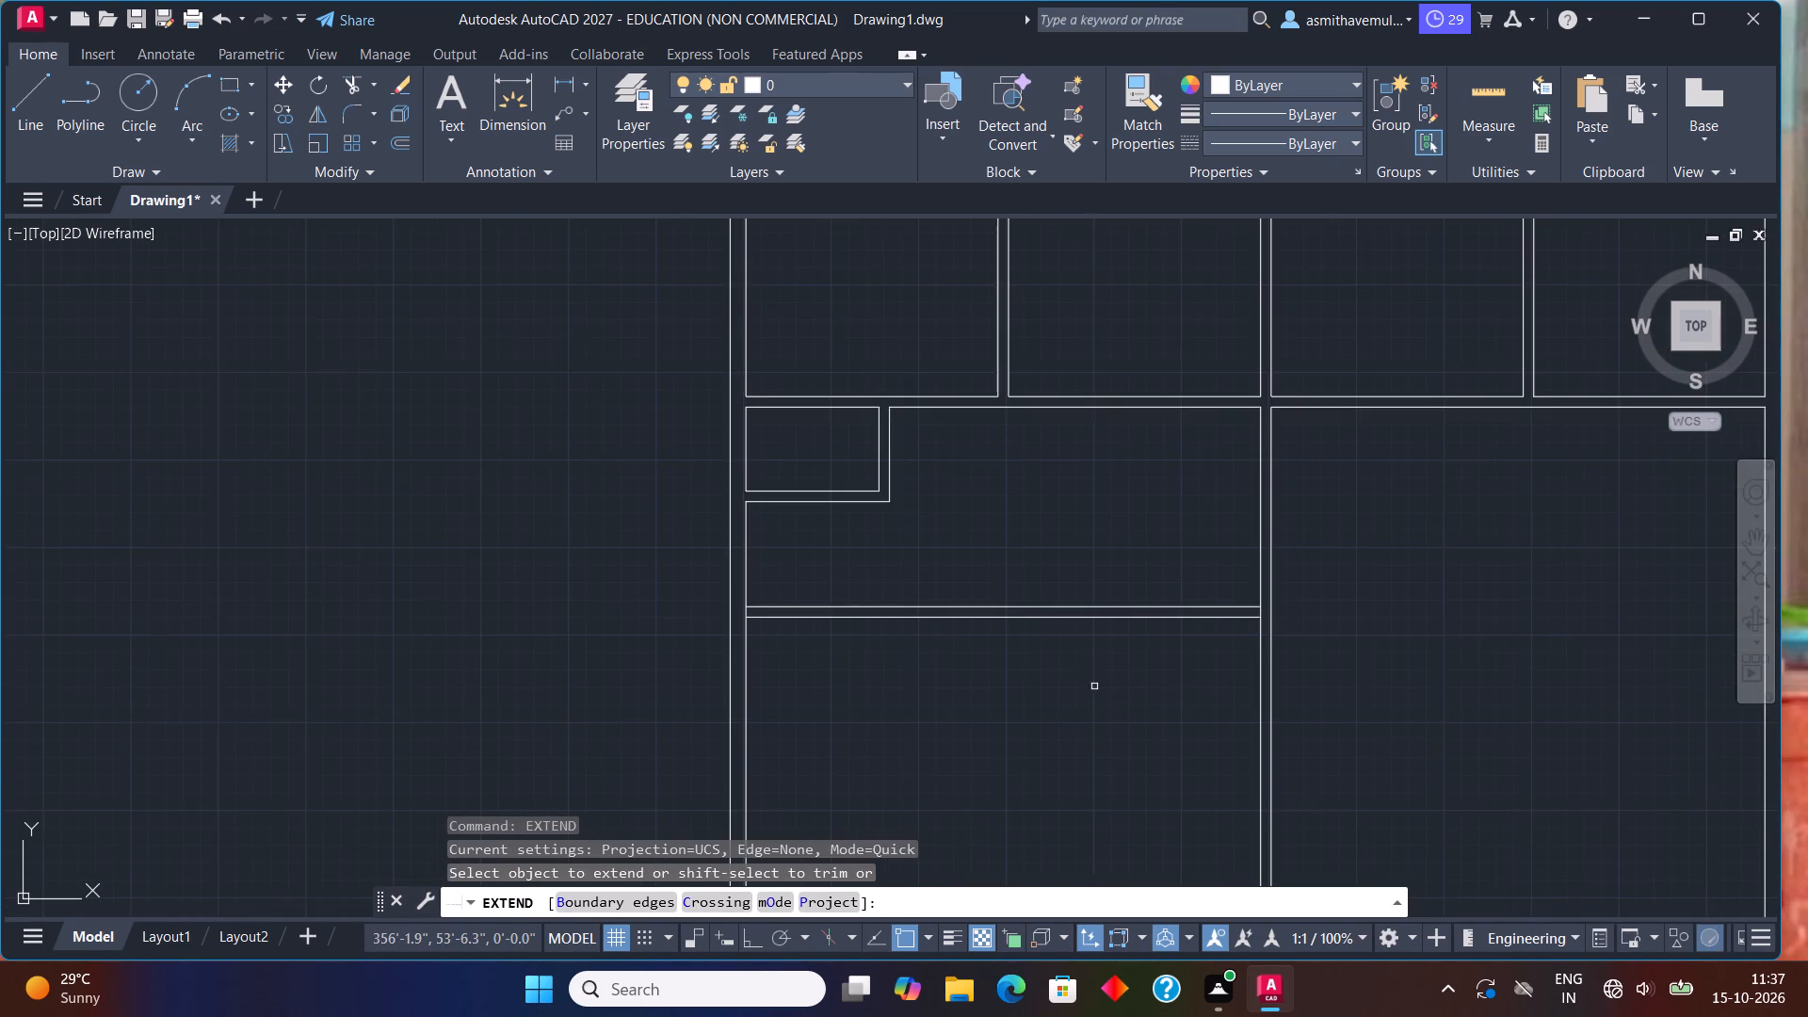
middle_drag(1085, 686, 629, 609)
click(789, 530)
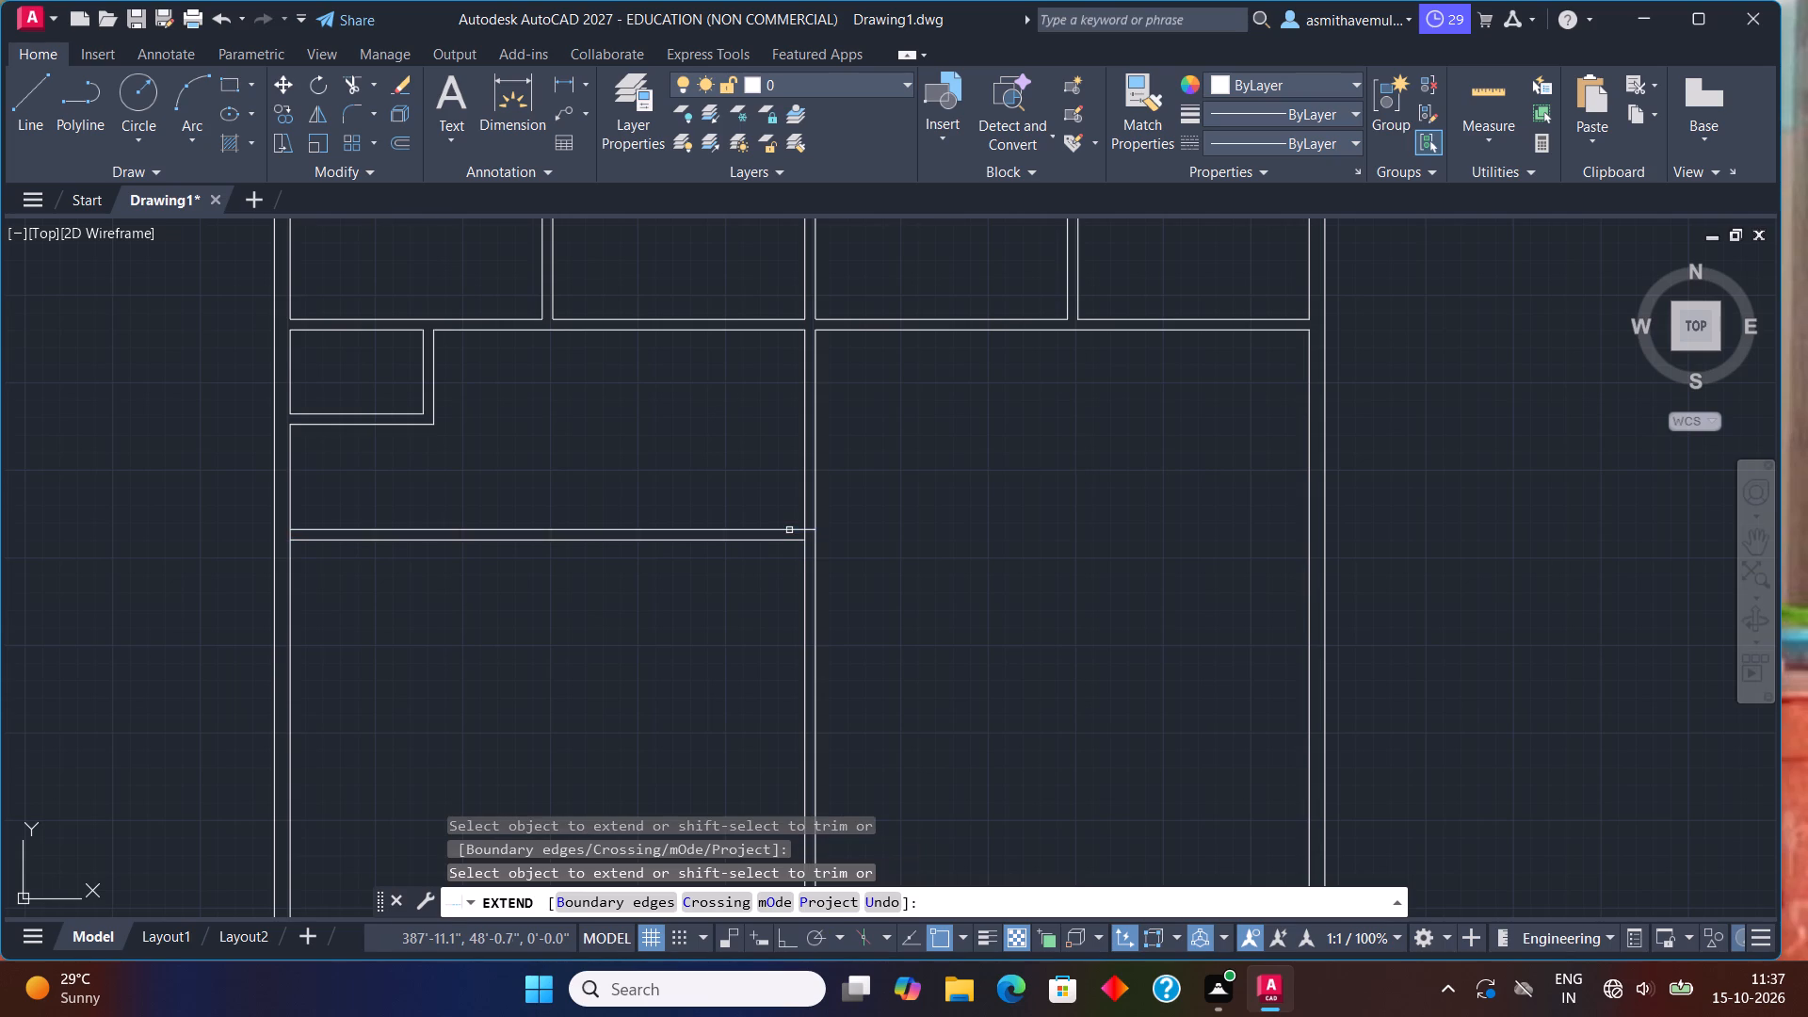
click(796, 528)
click(785, 546)
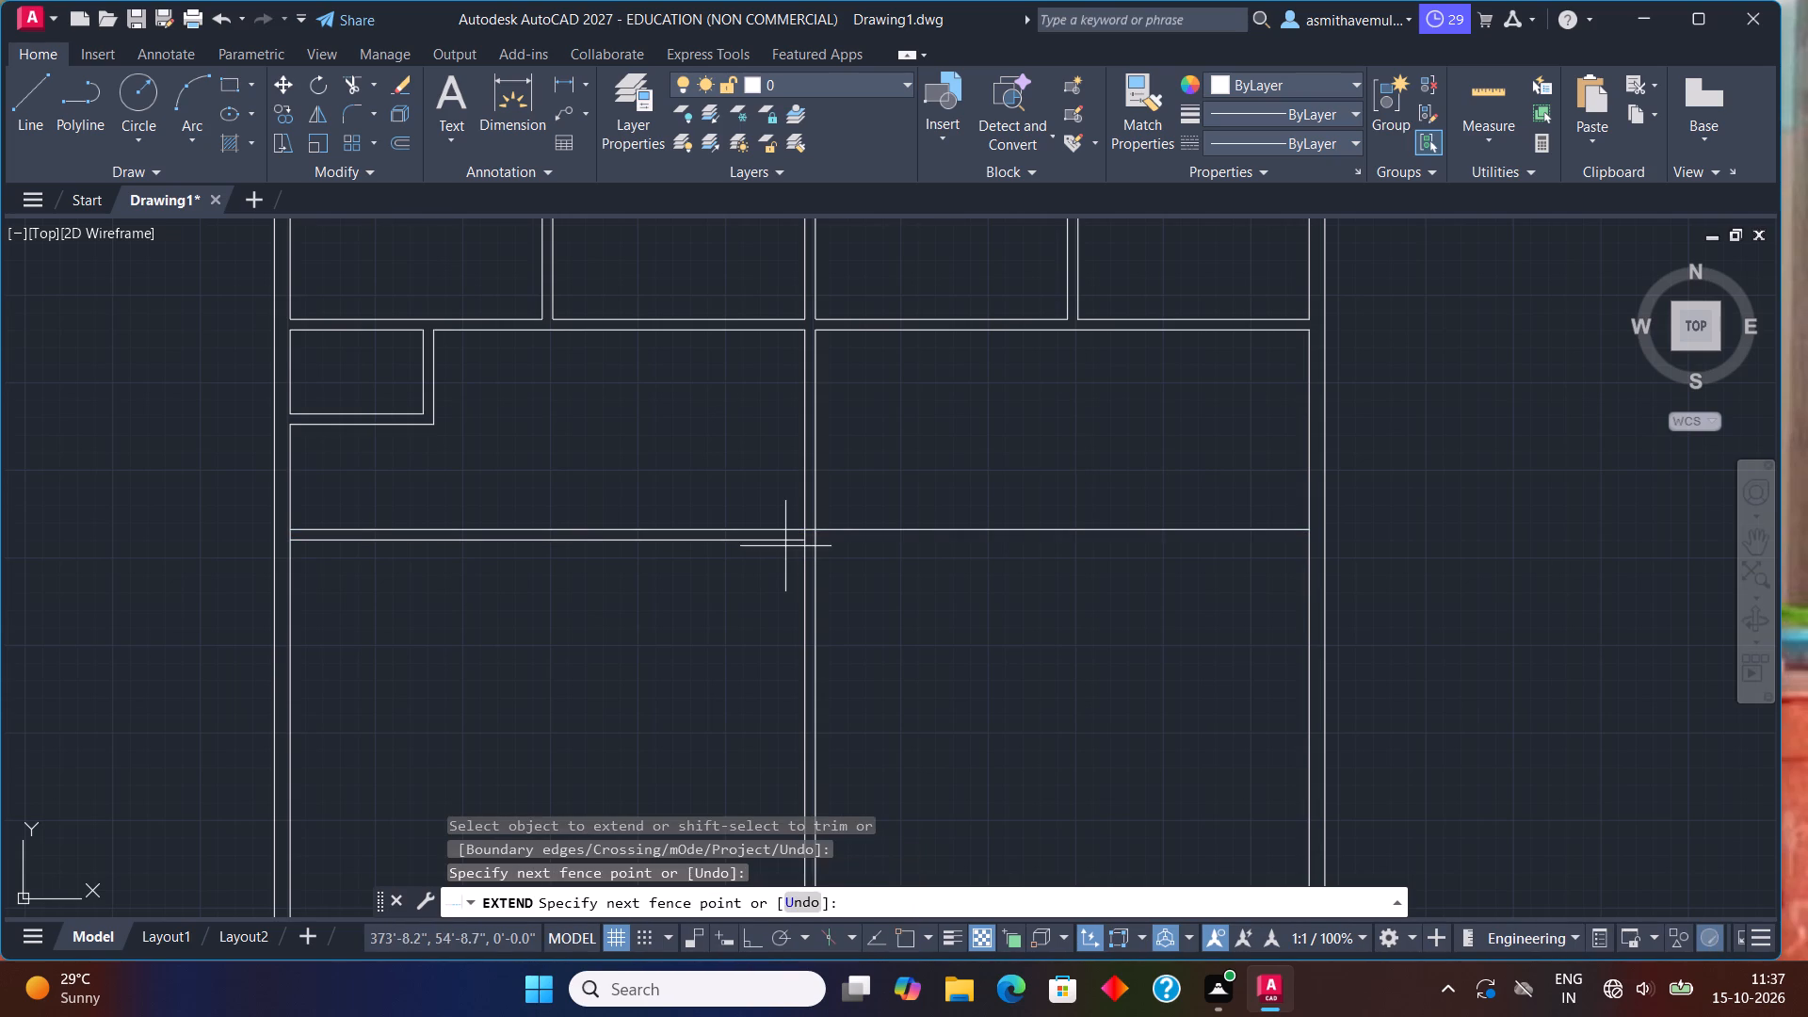
click(796, 539)
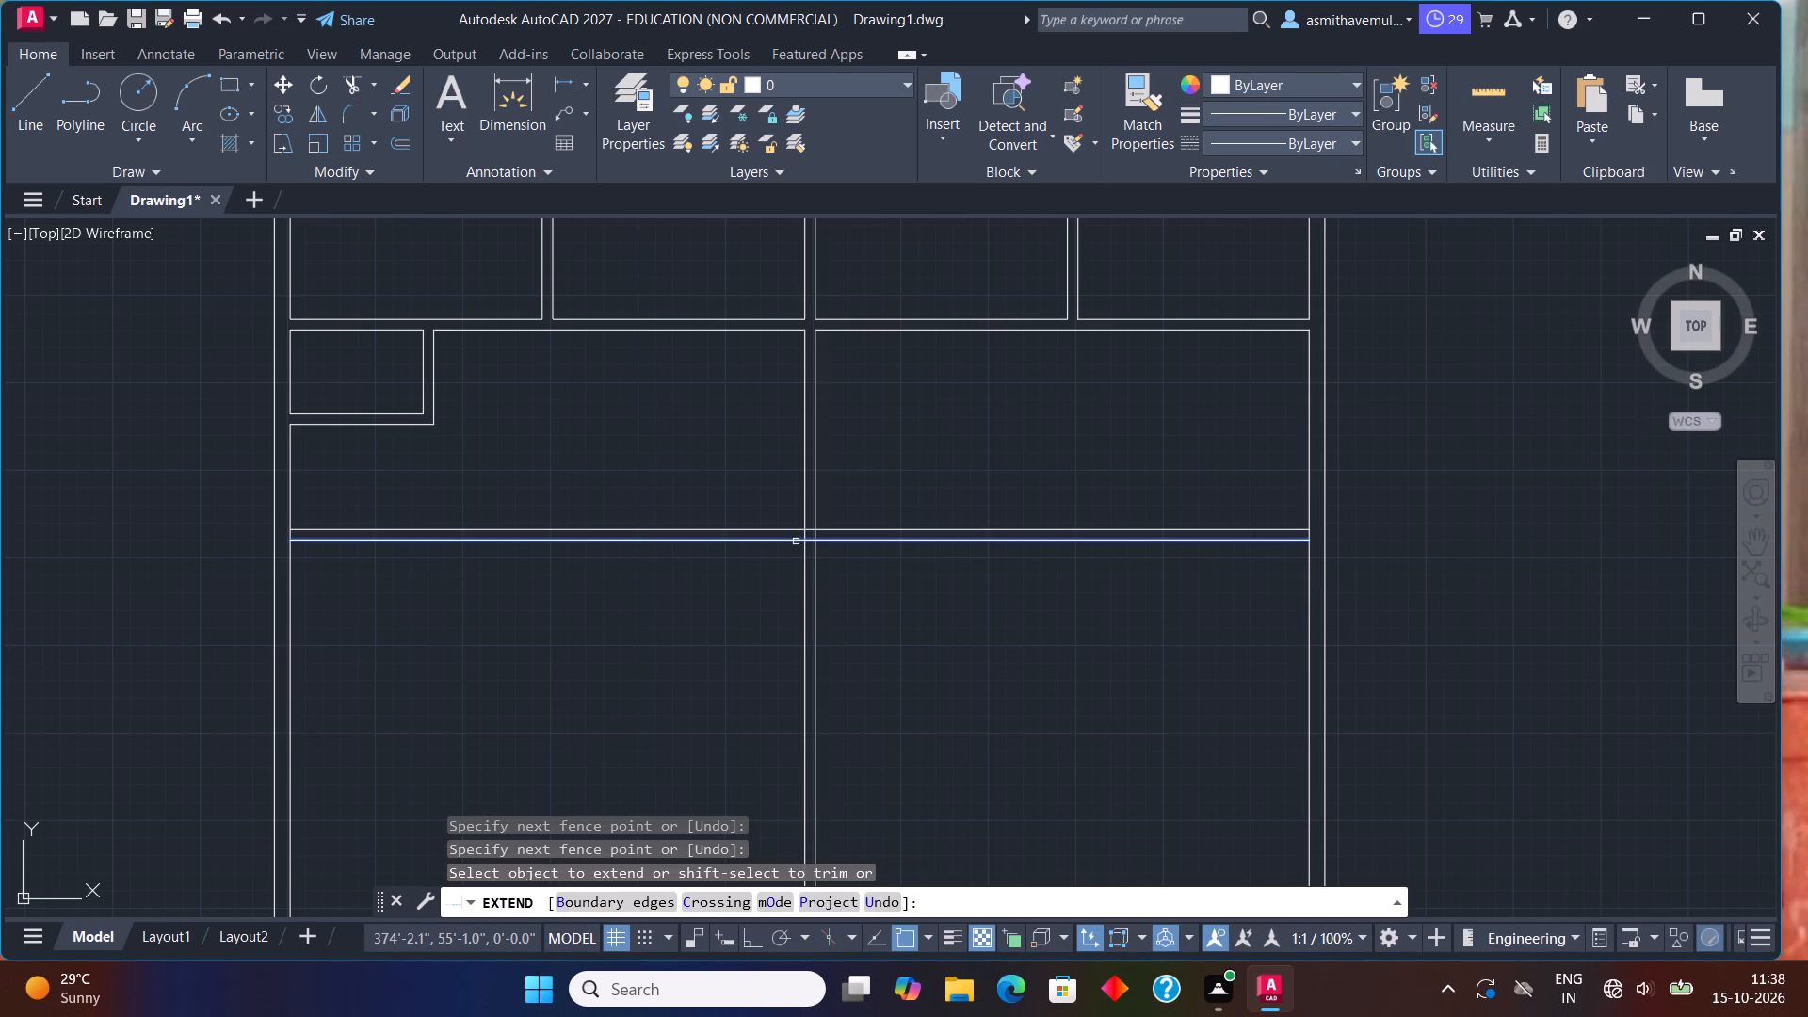
click(796, 541)
key(Escape)
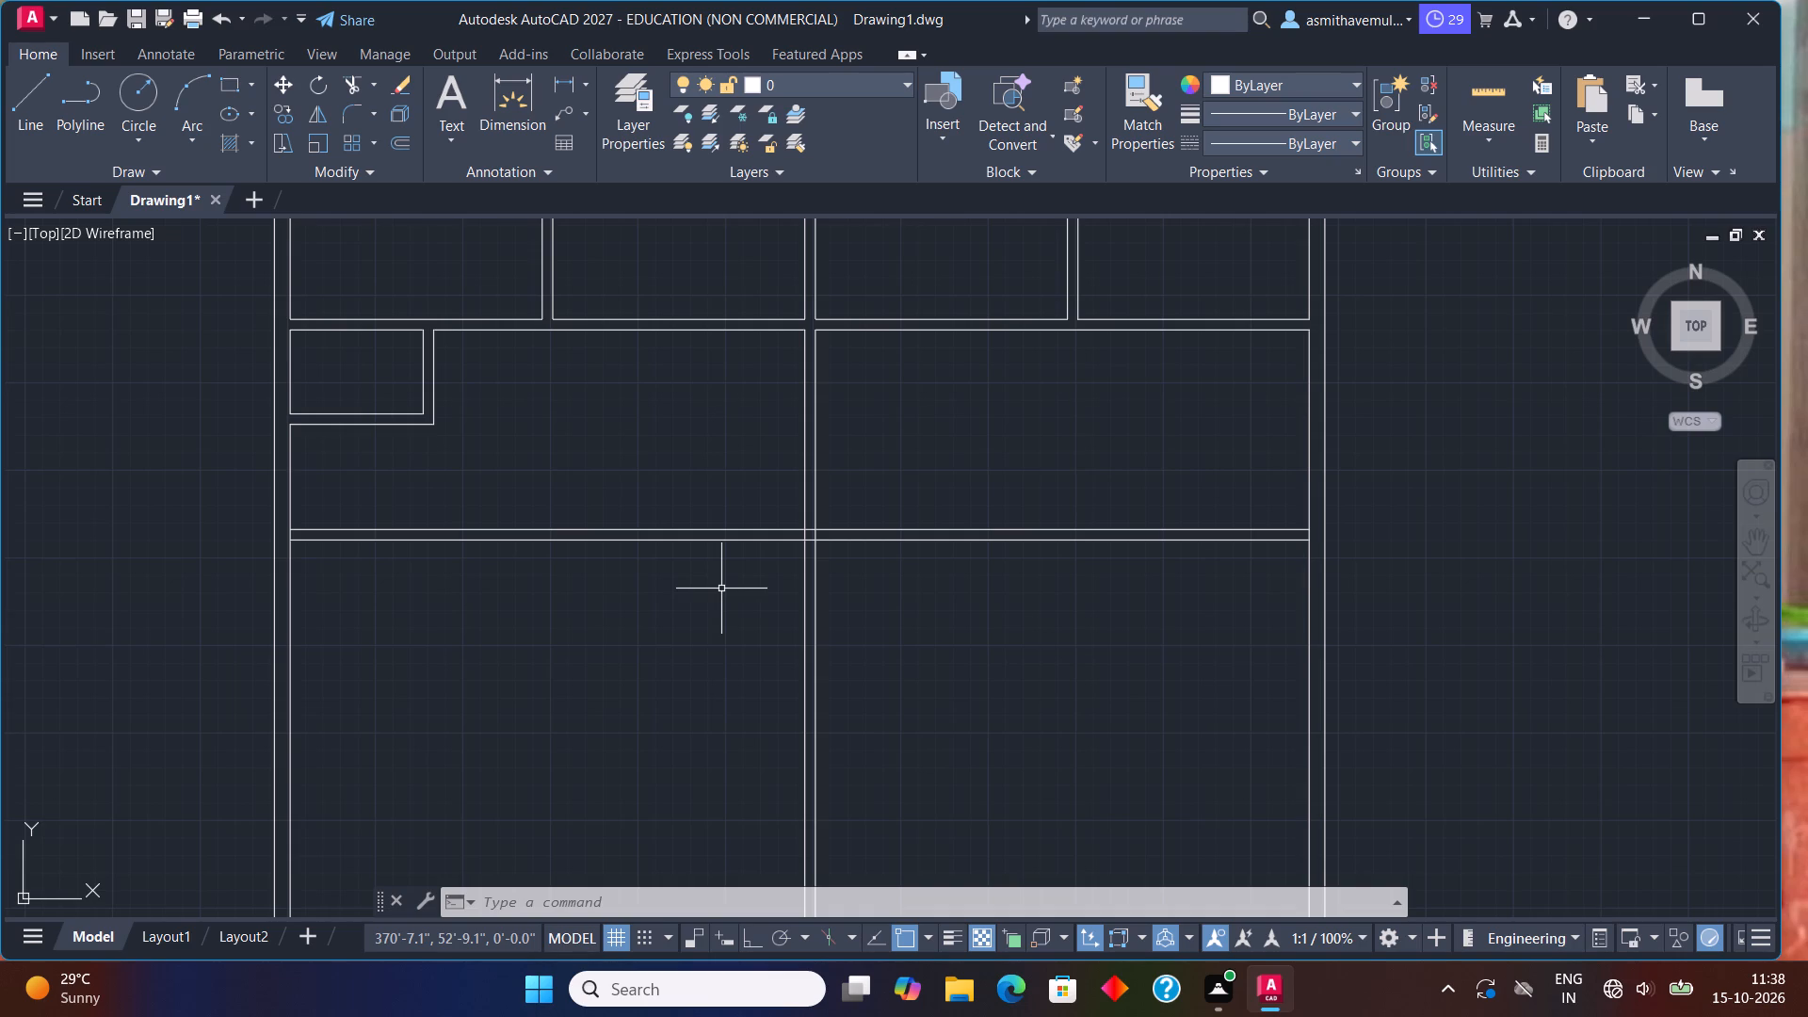
key(Escape)
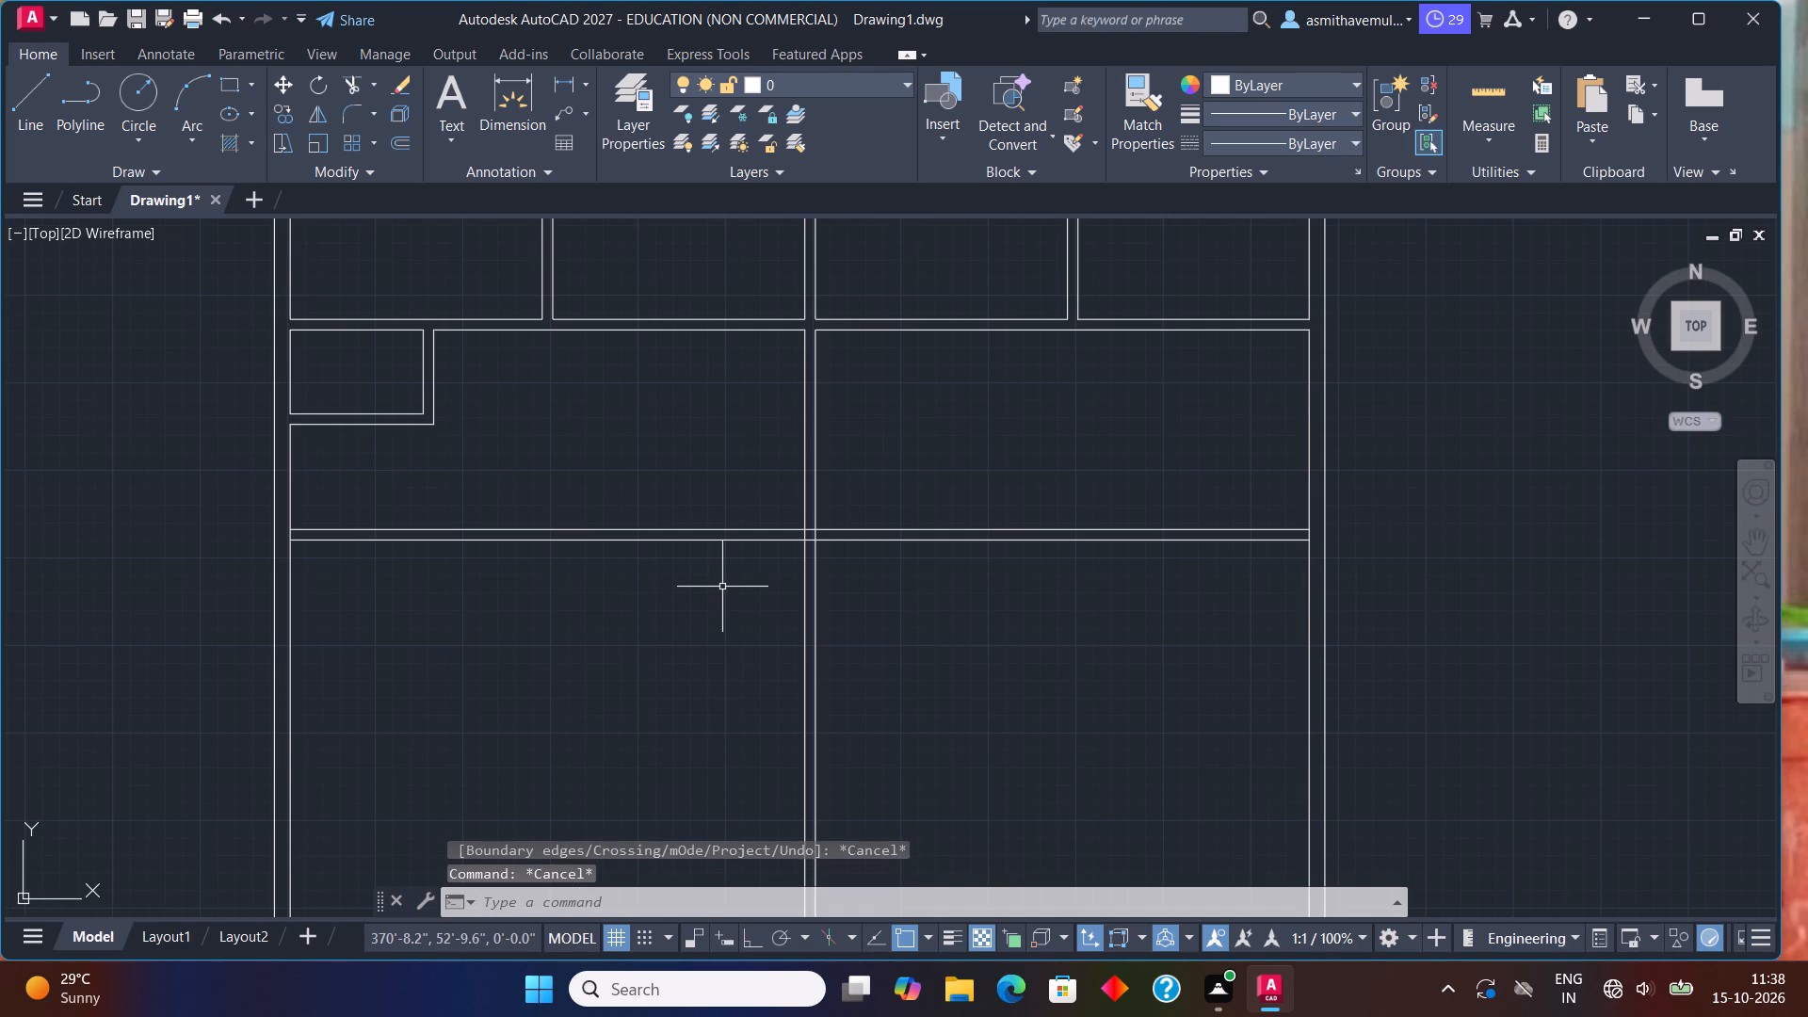
Offset the lower face of the full-width horizontal partition 5' downward.
key(Escape)
key(Escape)
key(Escape)
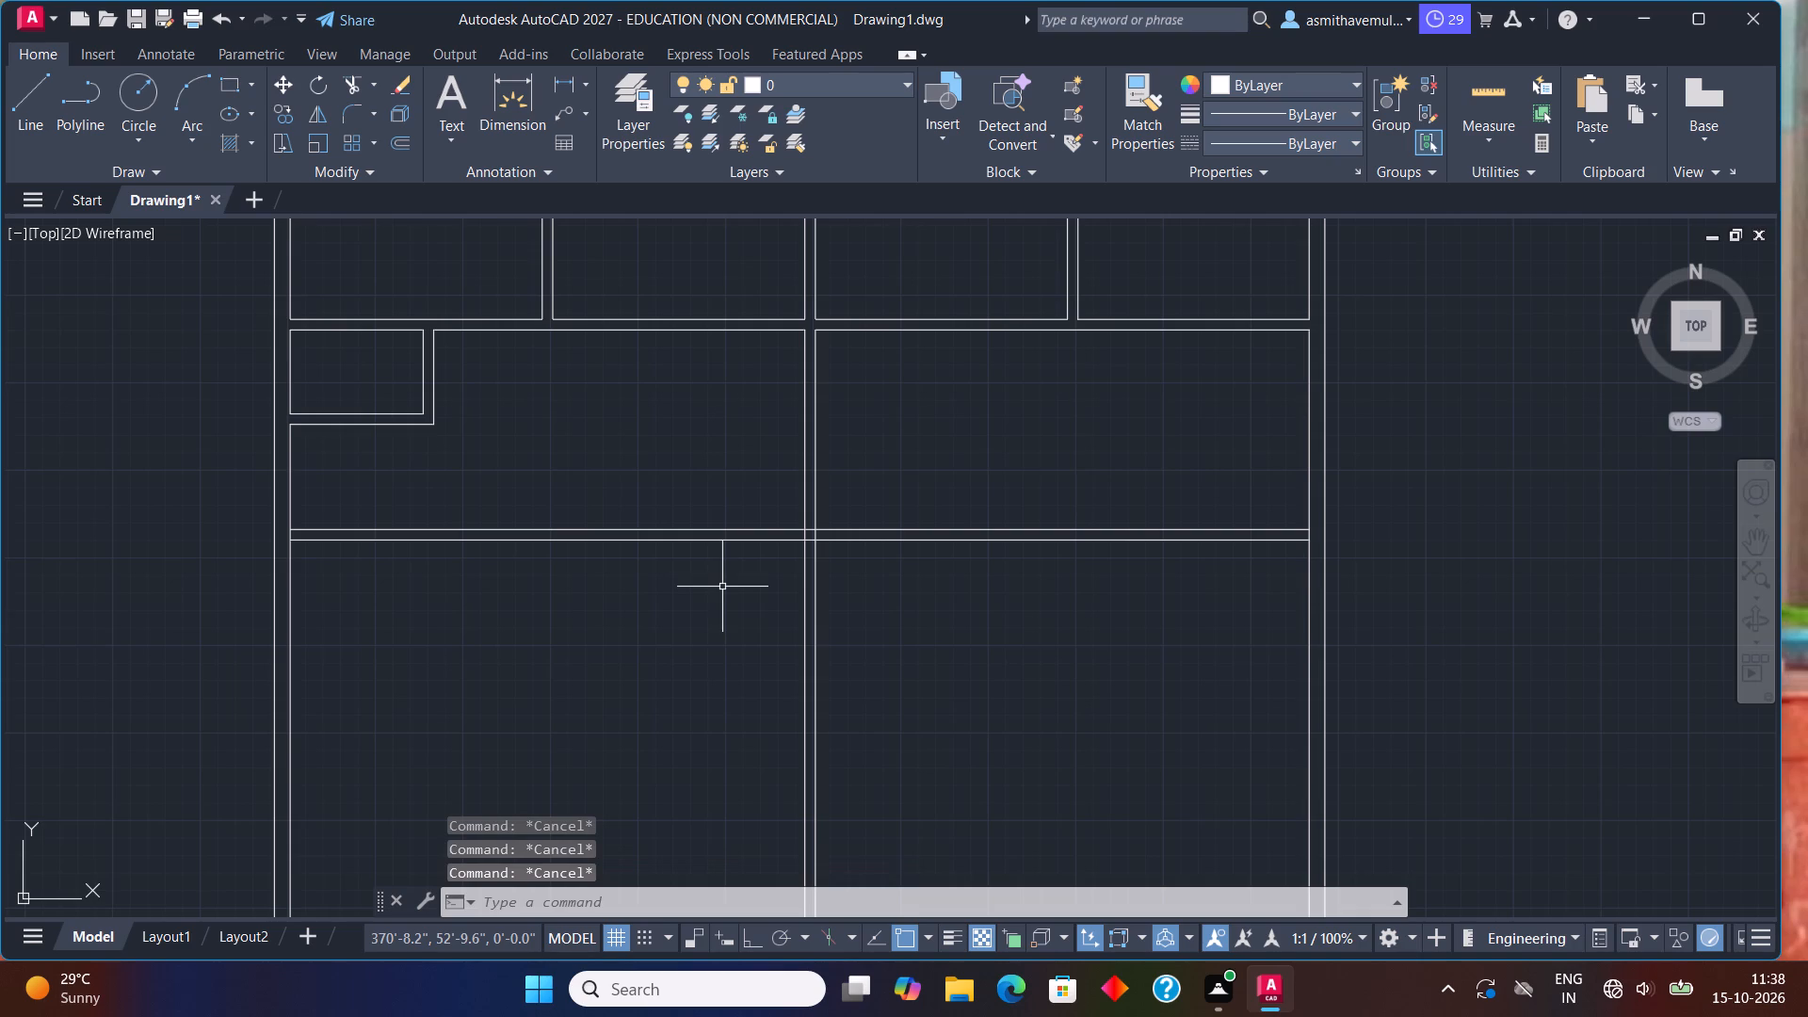
key(o)
key(Return)
key(5)
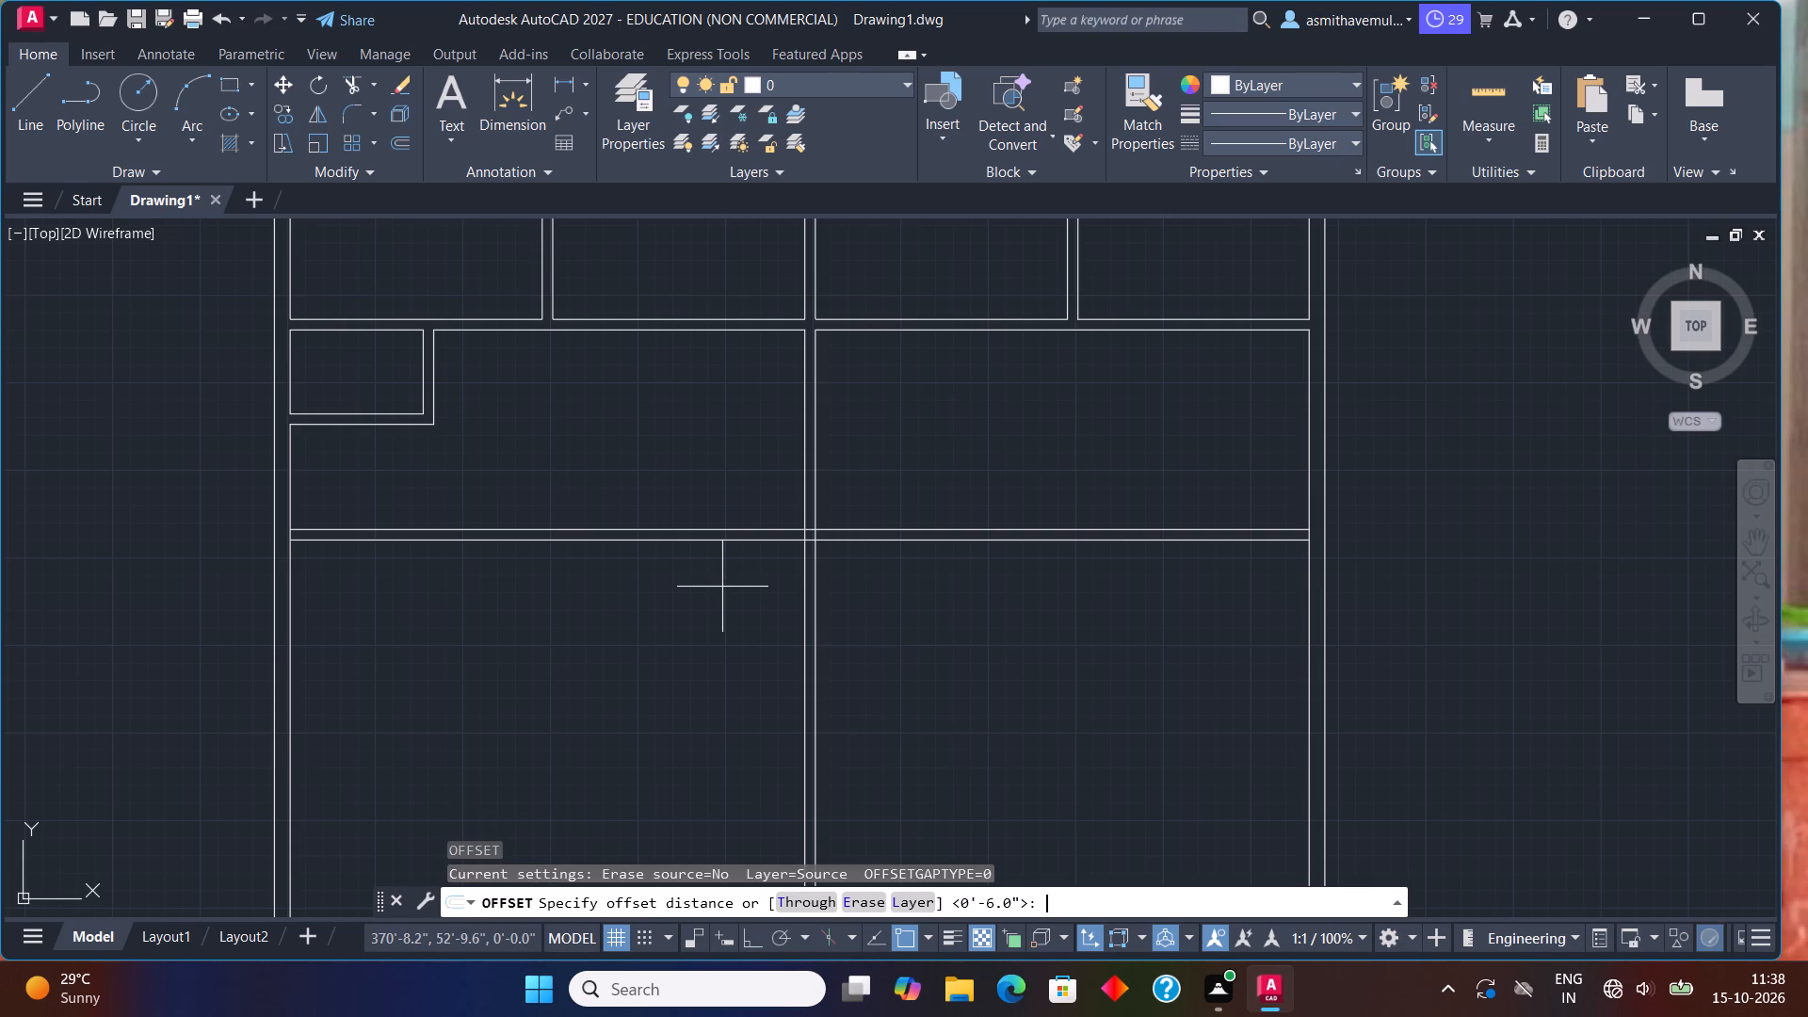
key(apostrophe)
key(Return)
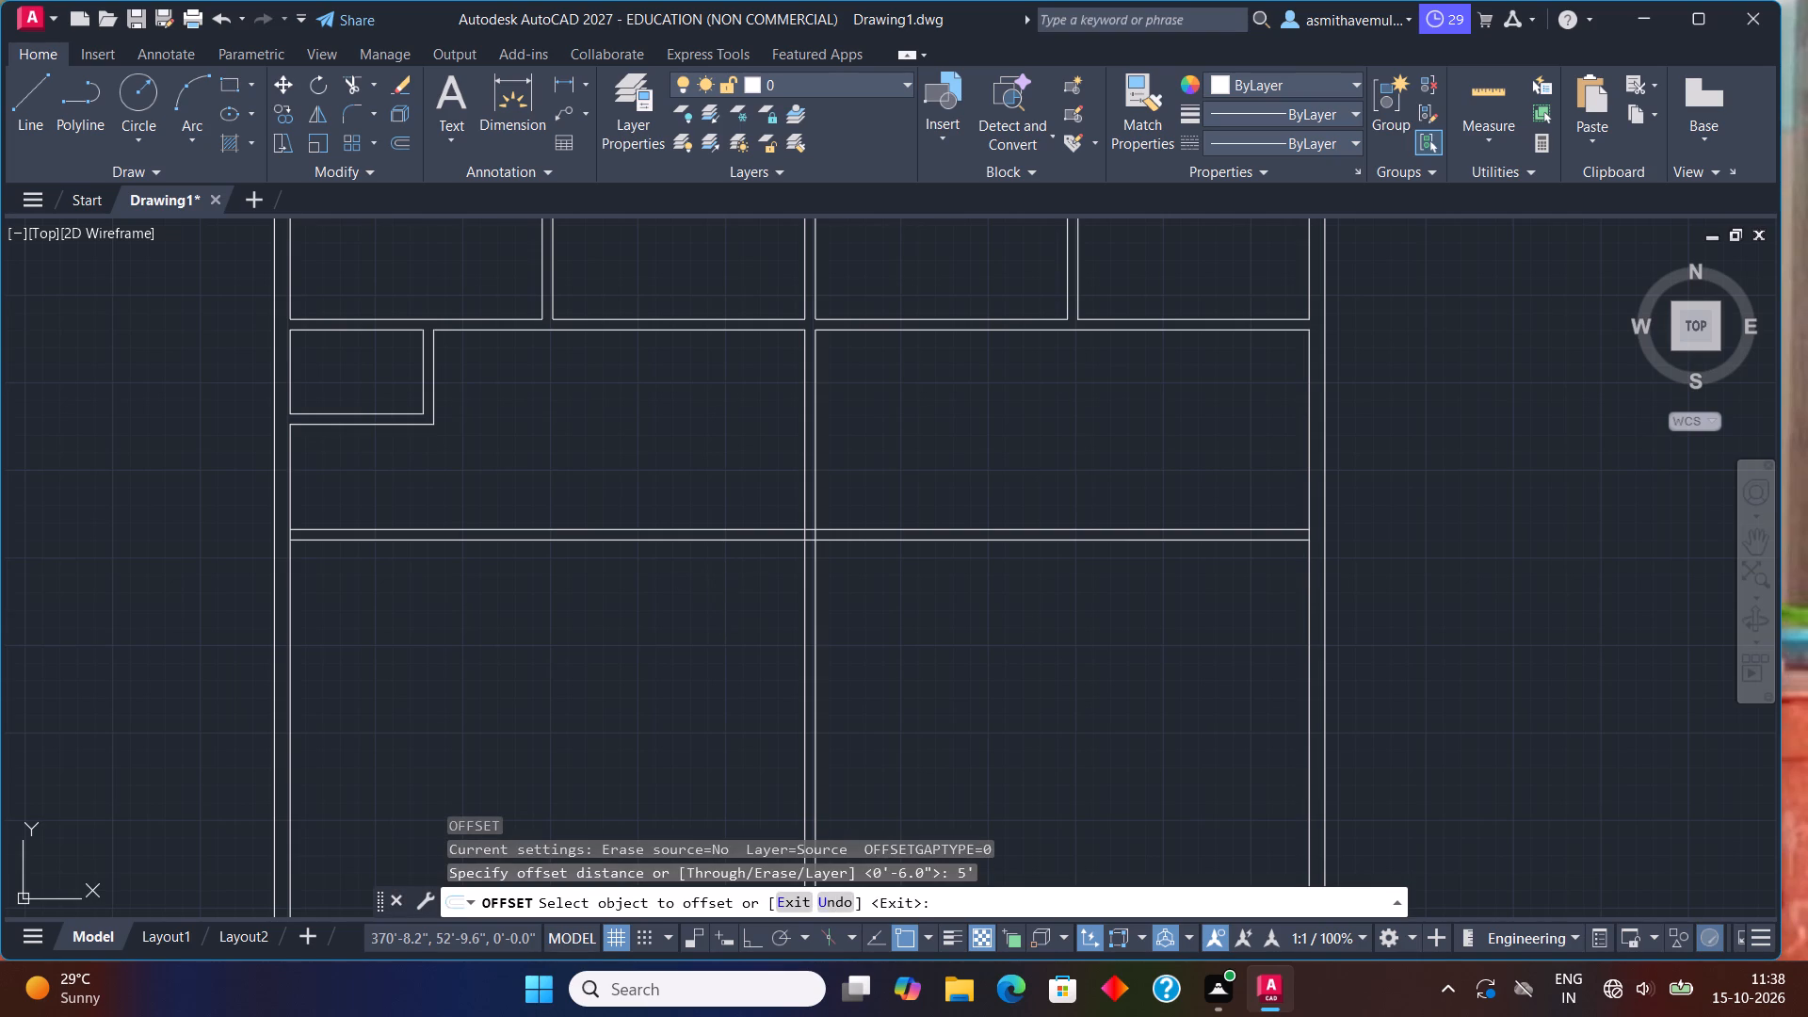
click(674, 541)
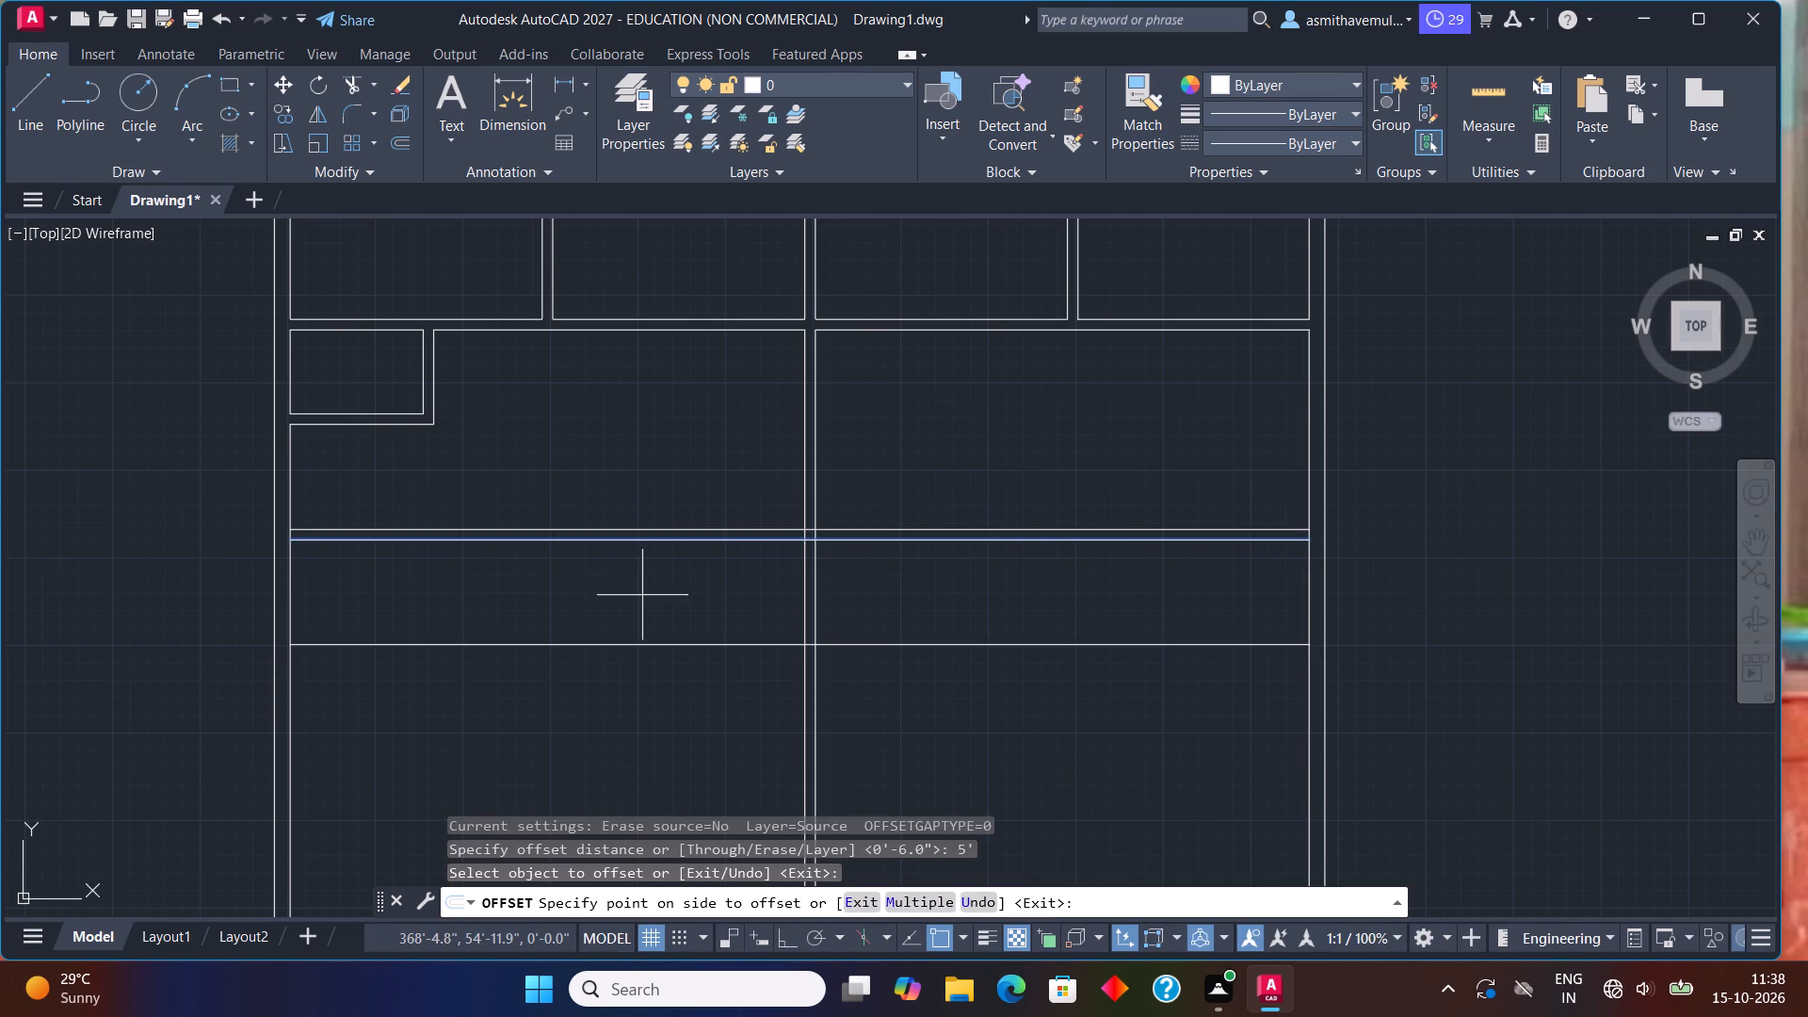
click(642, 595)
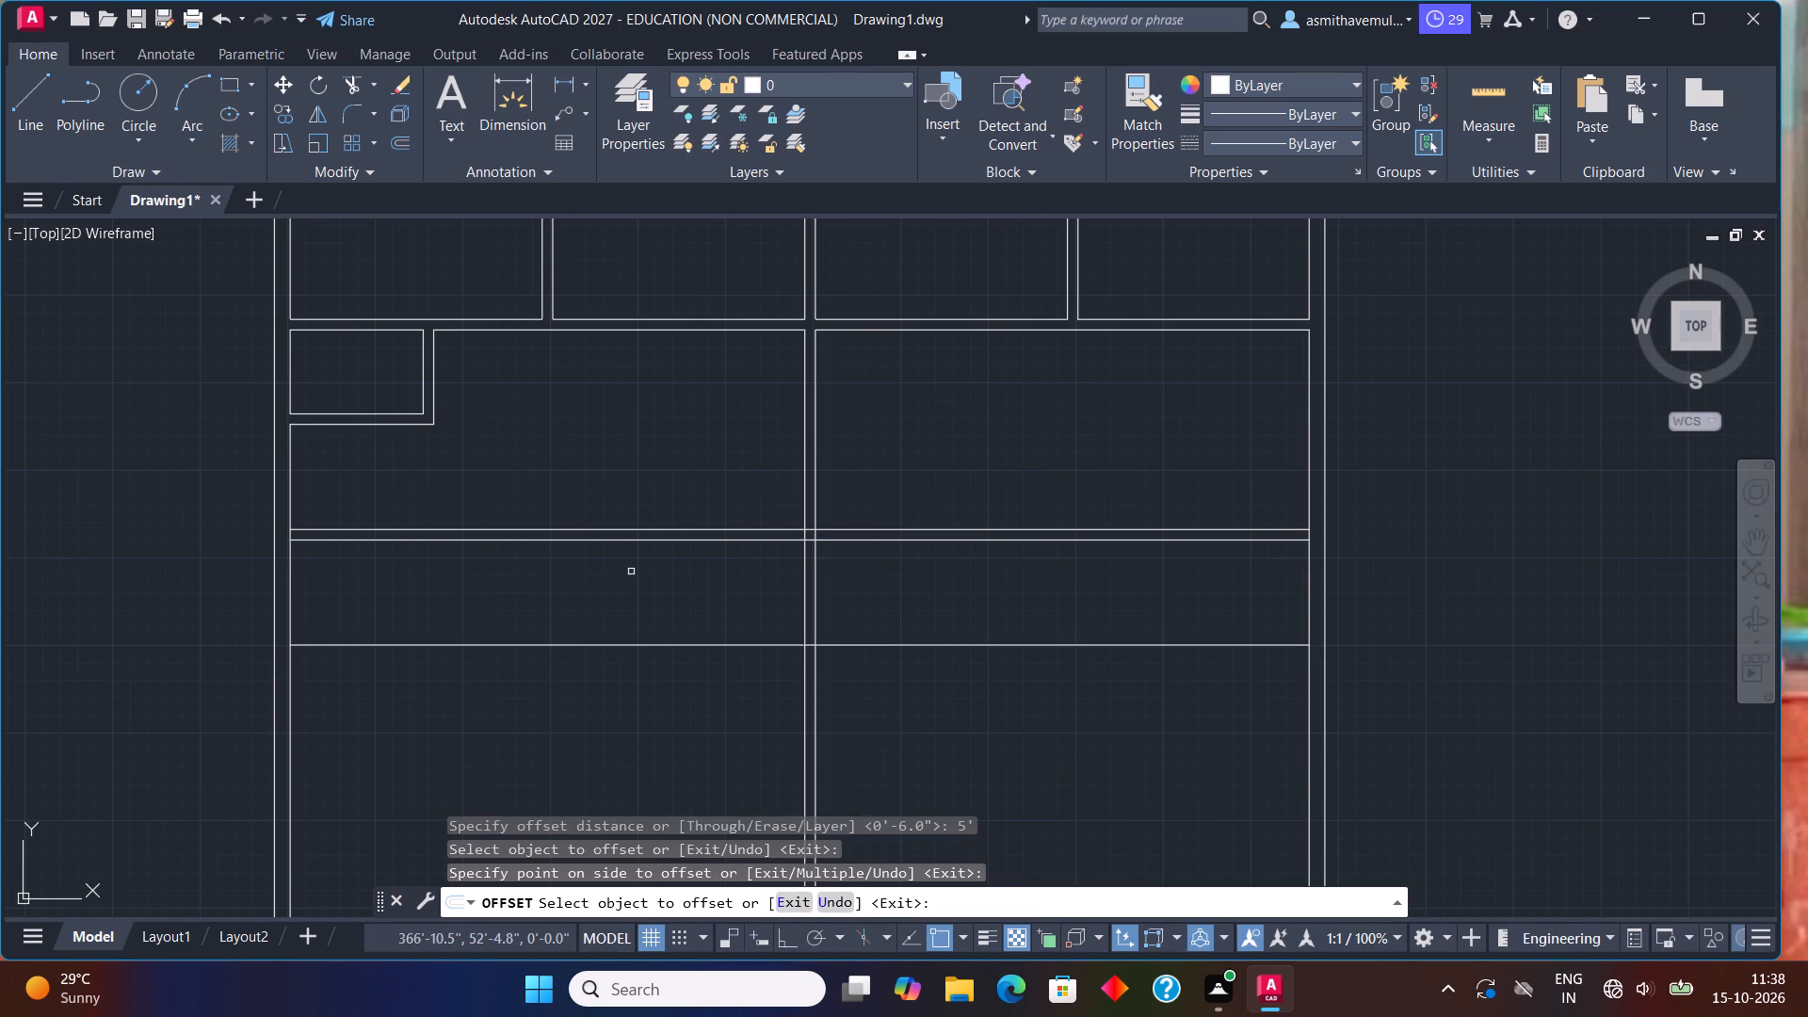
key(Escape)
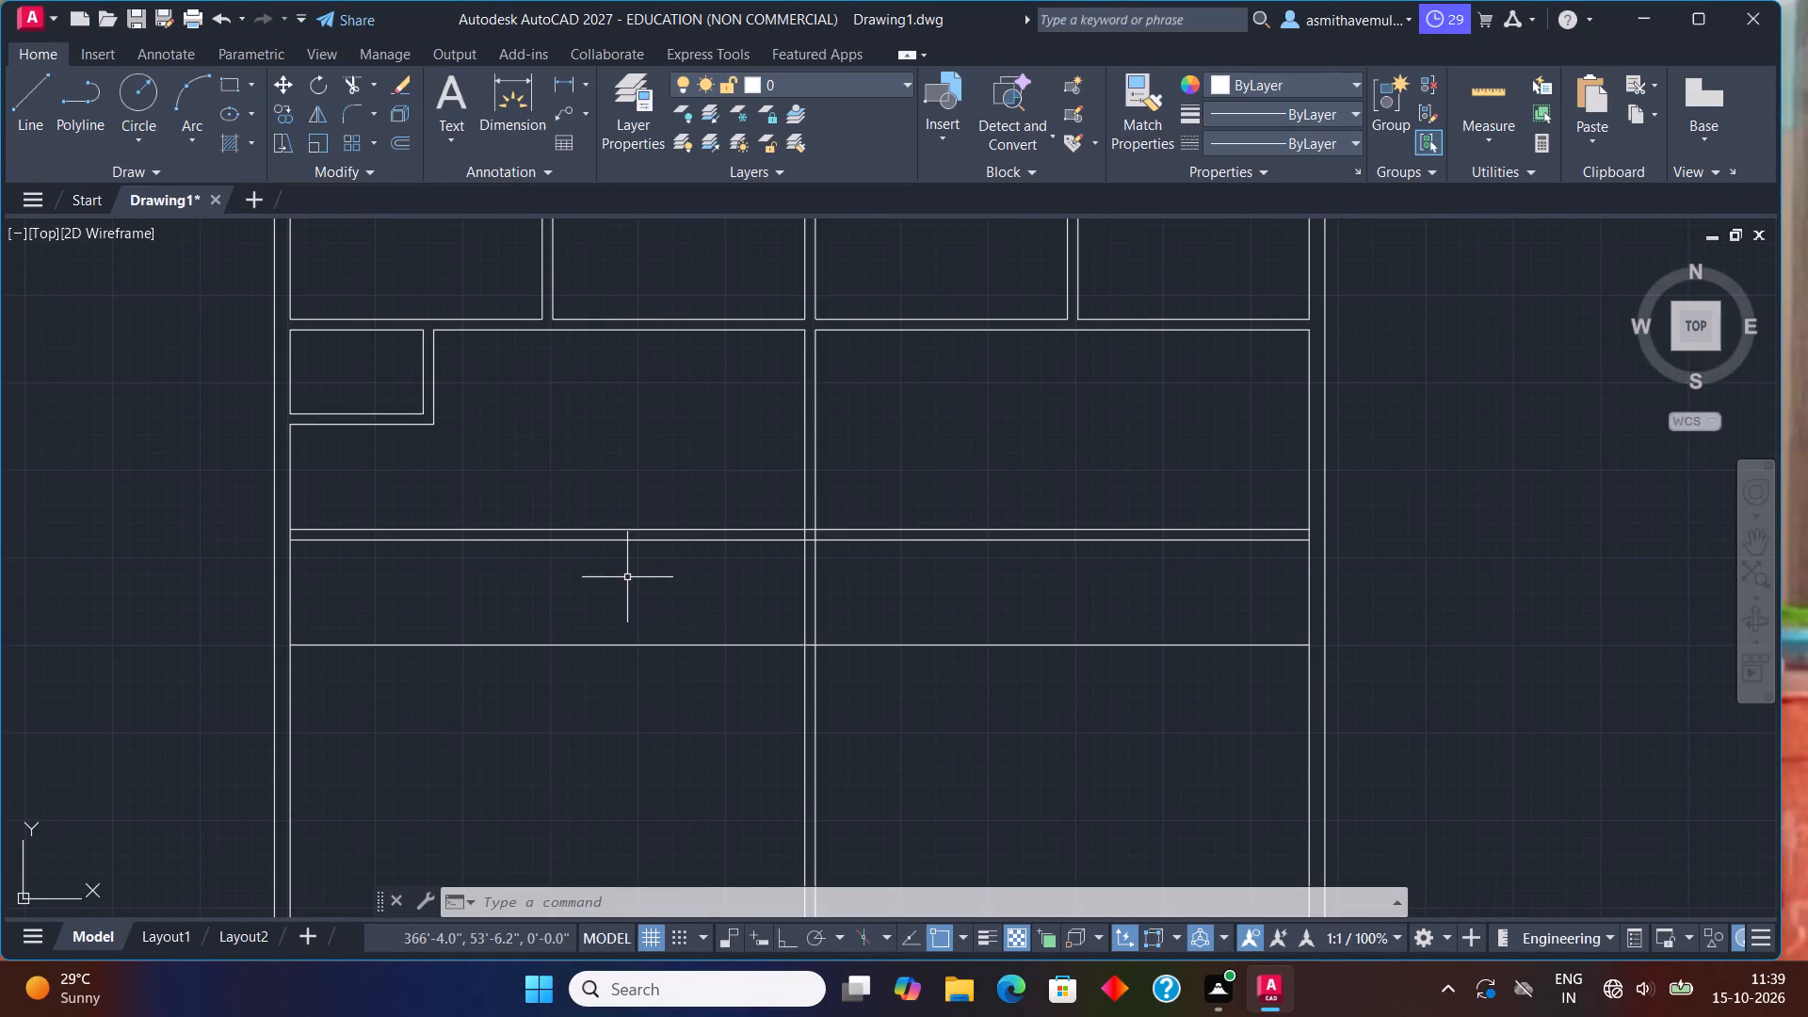
Offset the new horizontal line 6" downward to form the second full-width partition's lower face.
key(o)
key(Return)
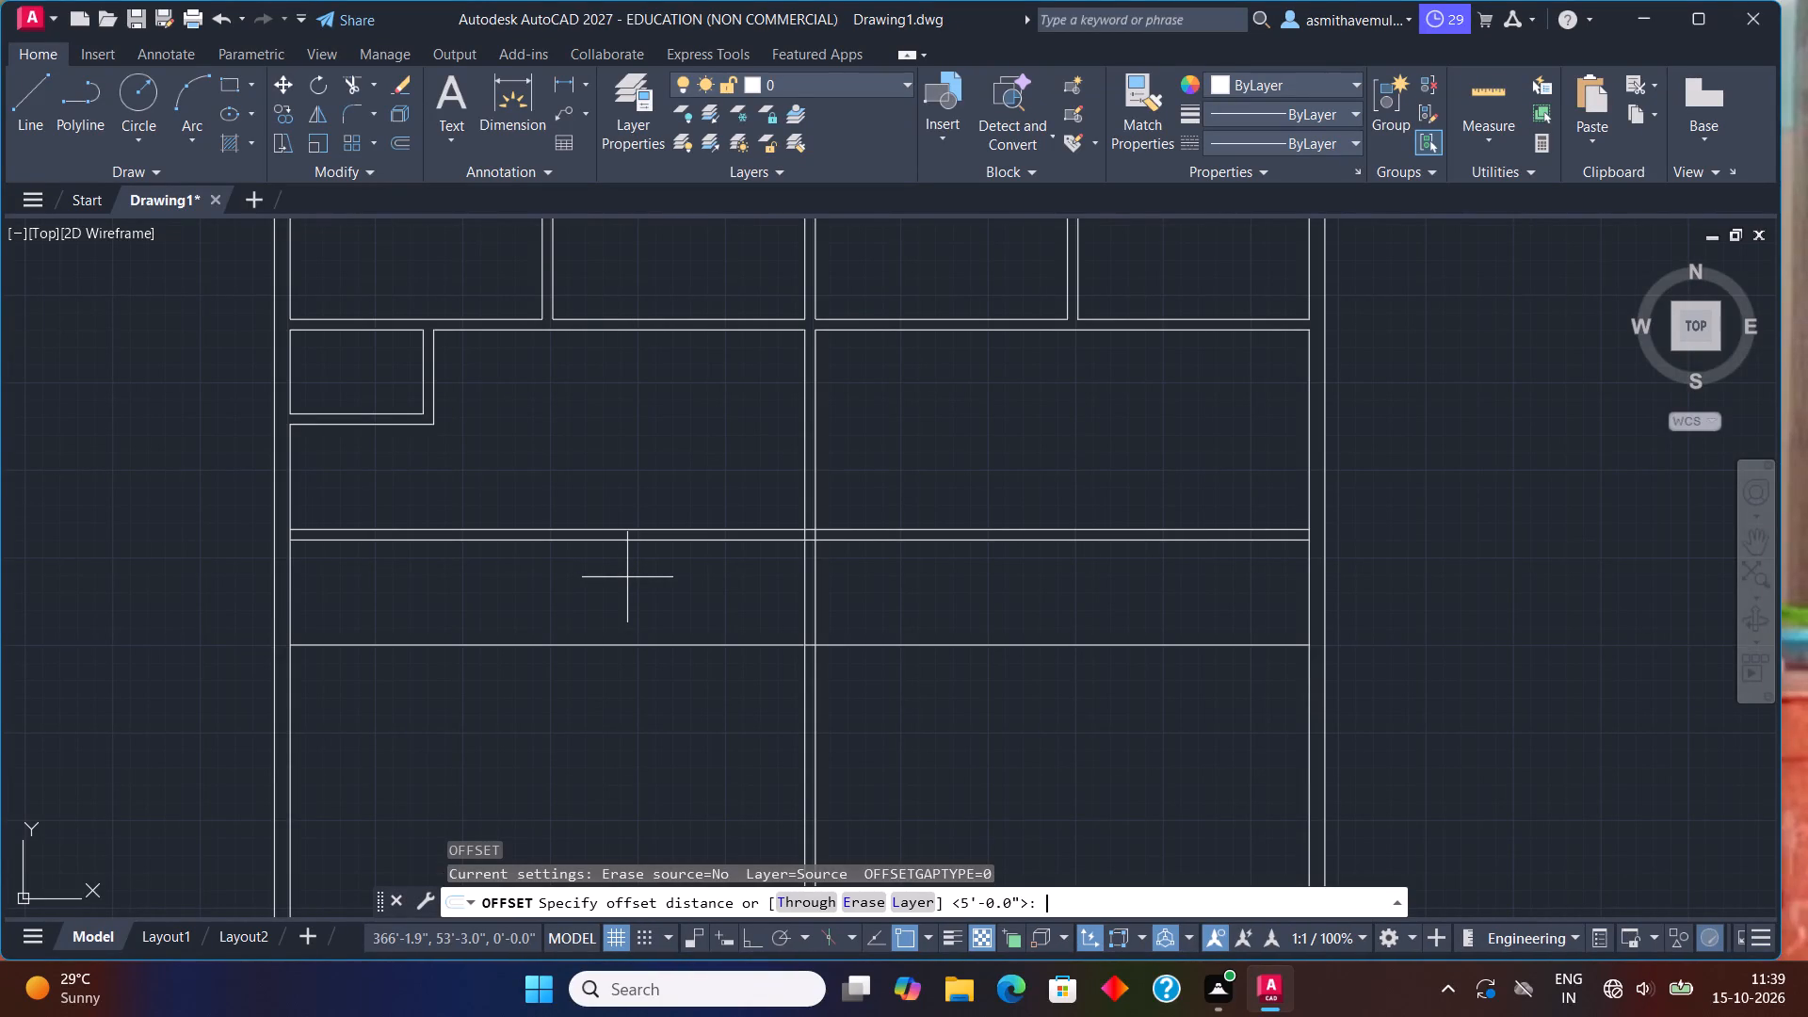
text(6")
key(Return)
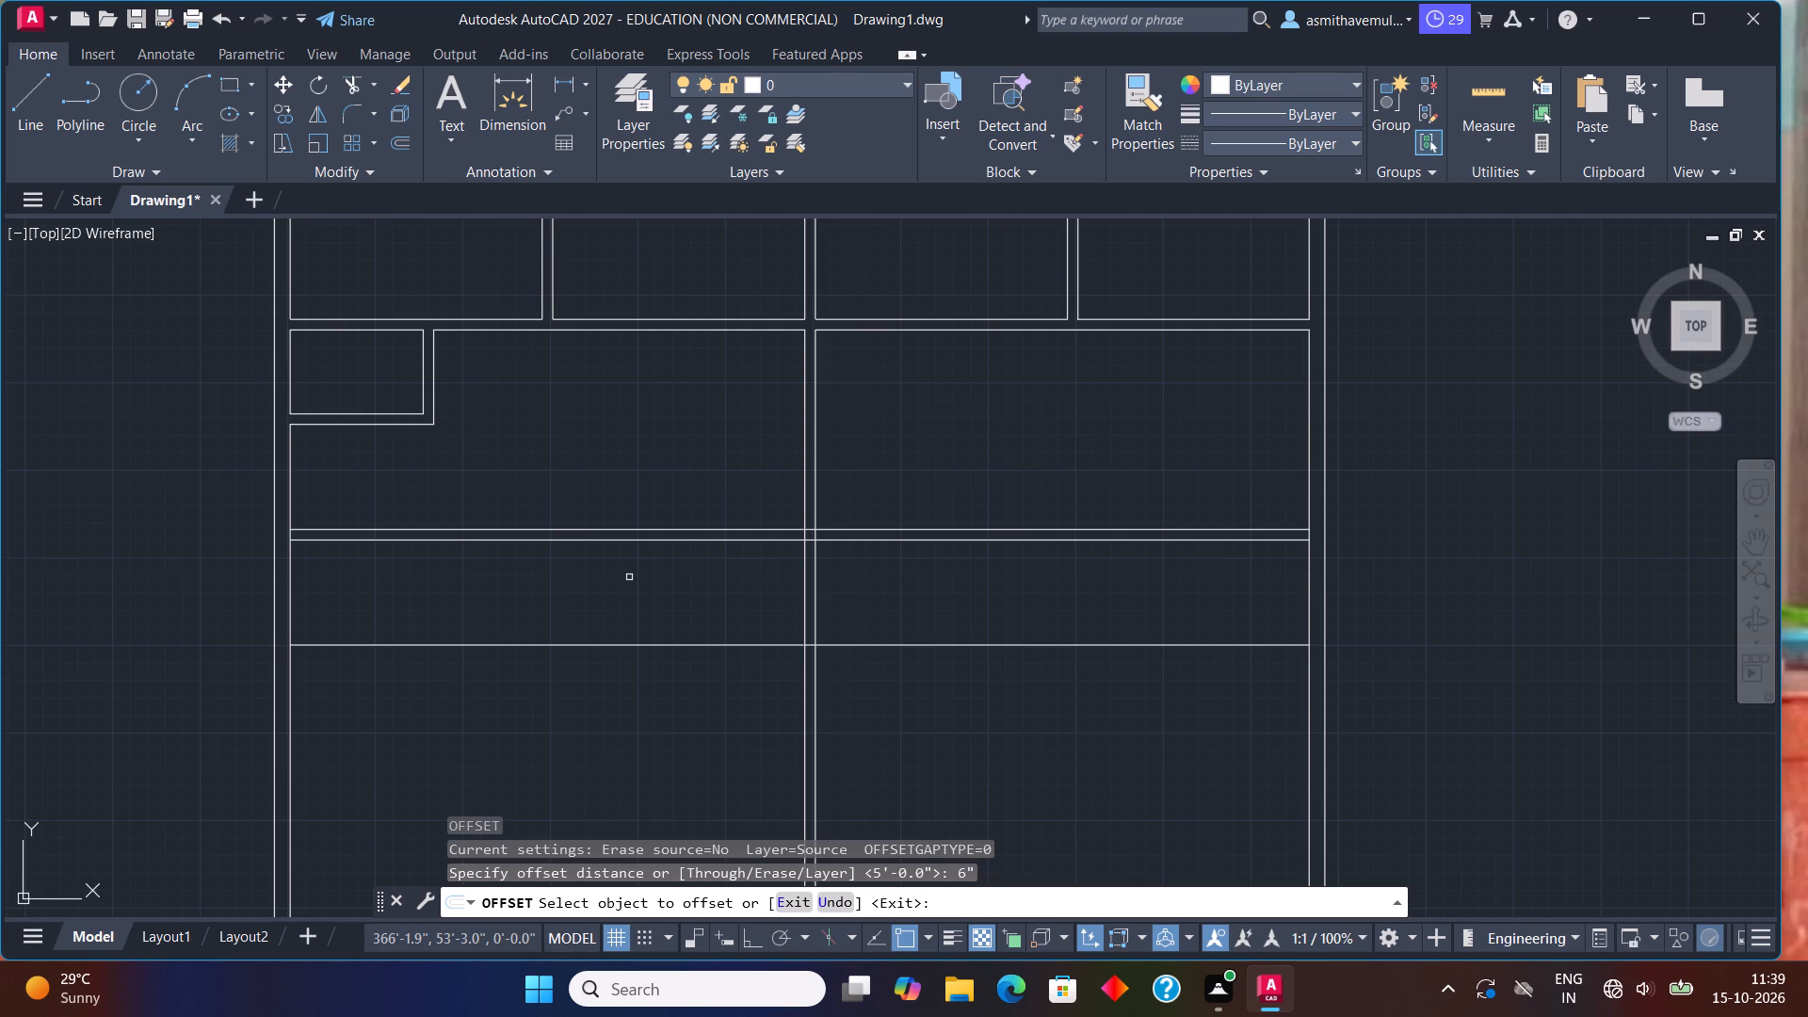
click(618, 642)
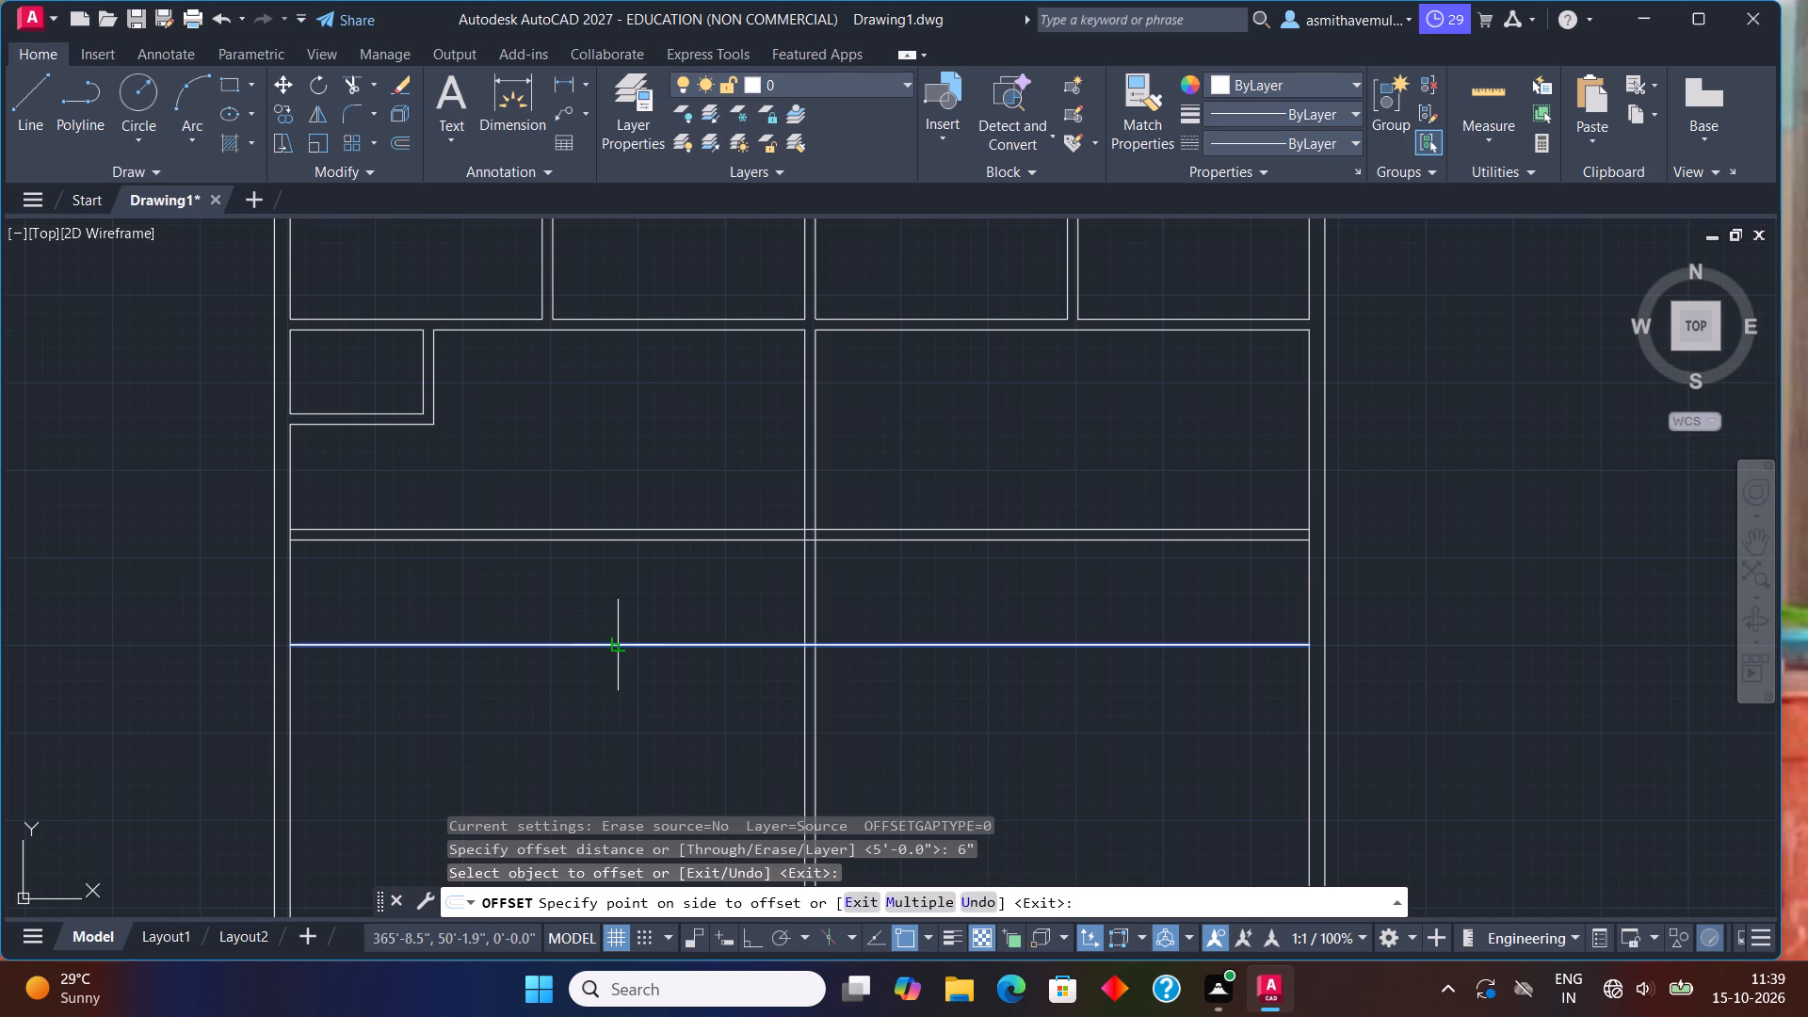
click(605, 687)
key(Escape)
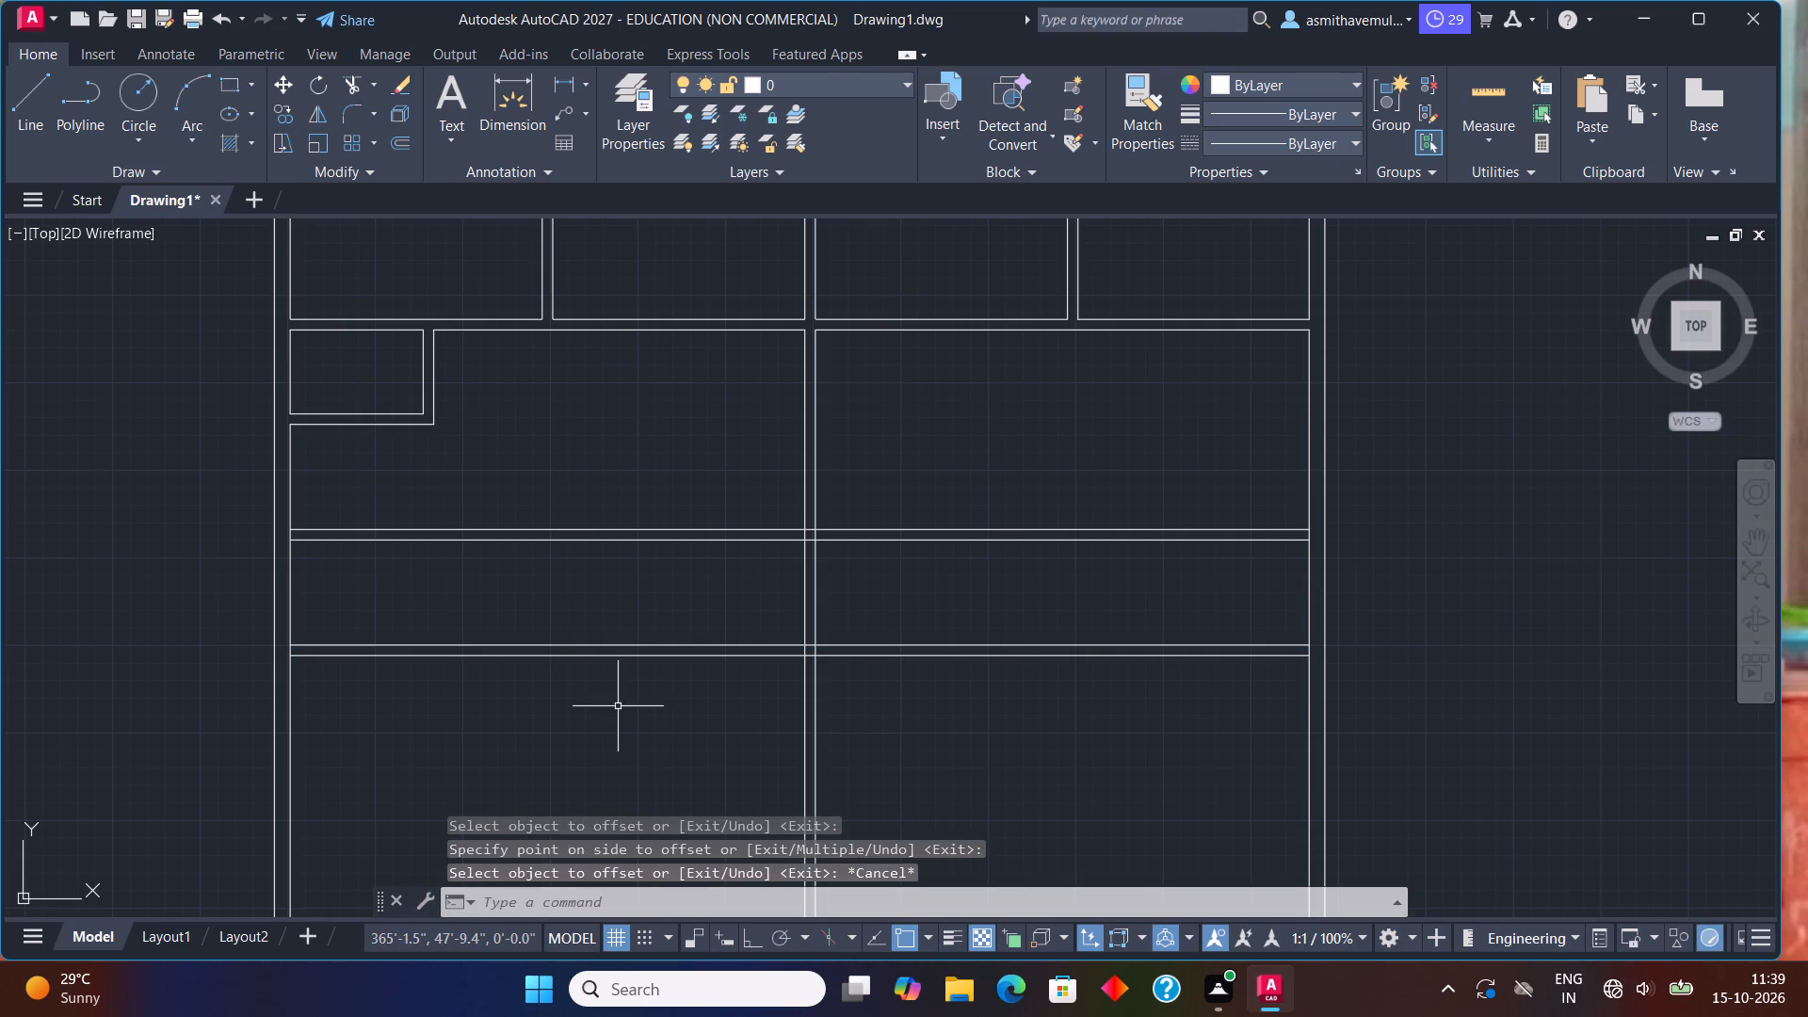
Offset the second full-width partition's lower face 4'7" downward.
middle_drag(615, 696, 585, 518)
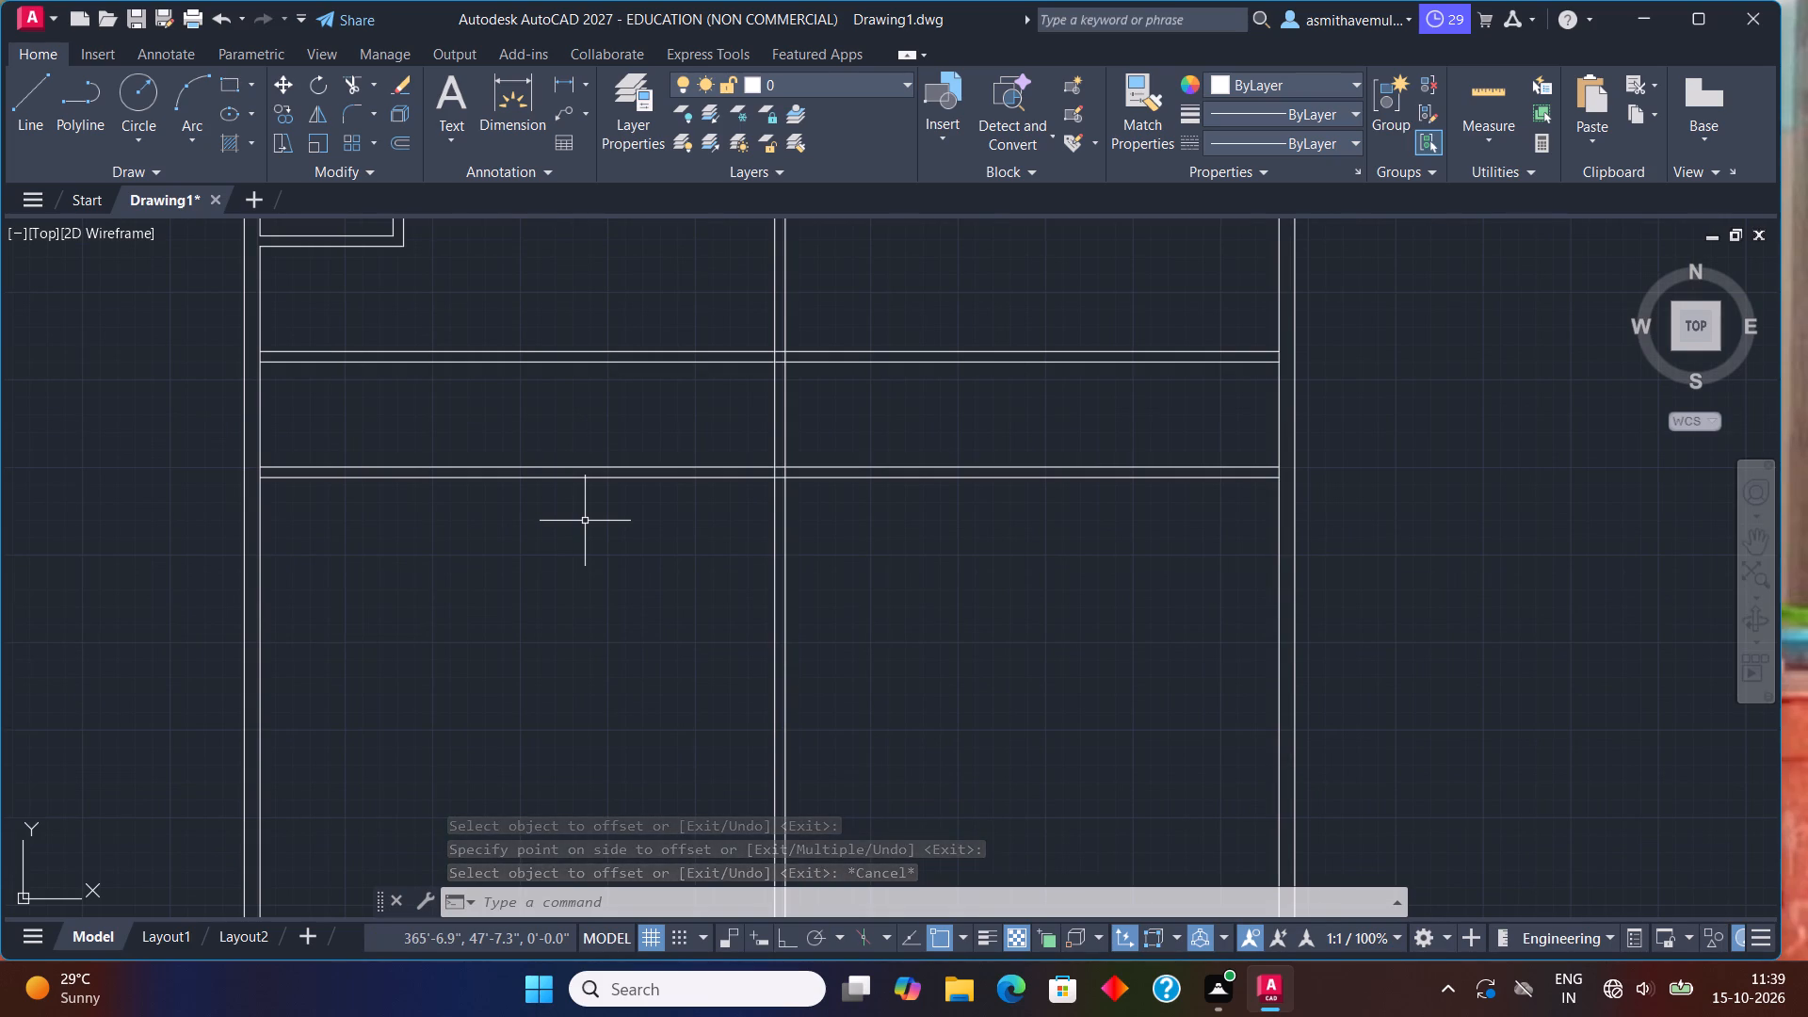
key(o)
key(Return)
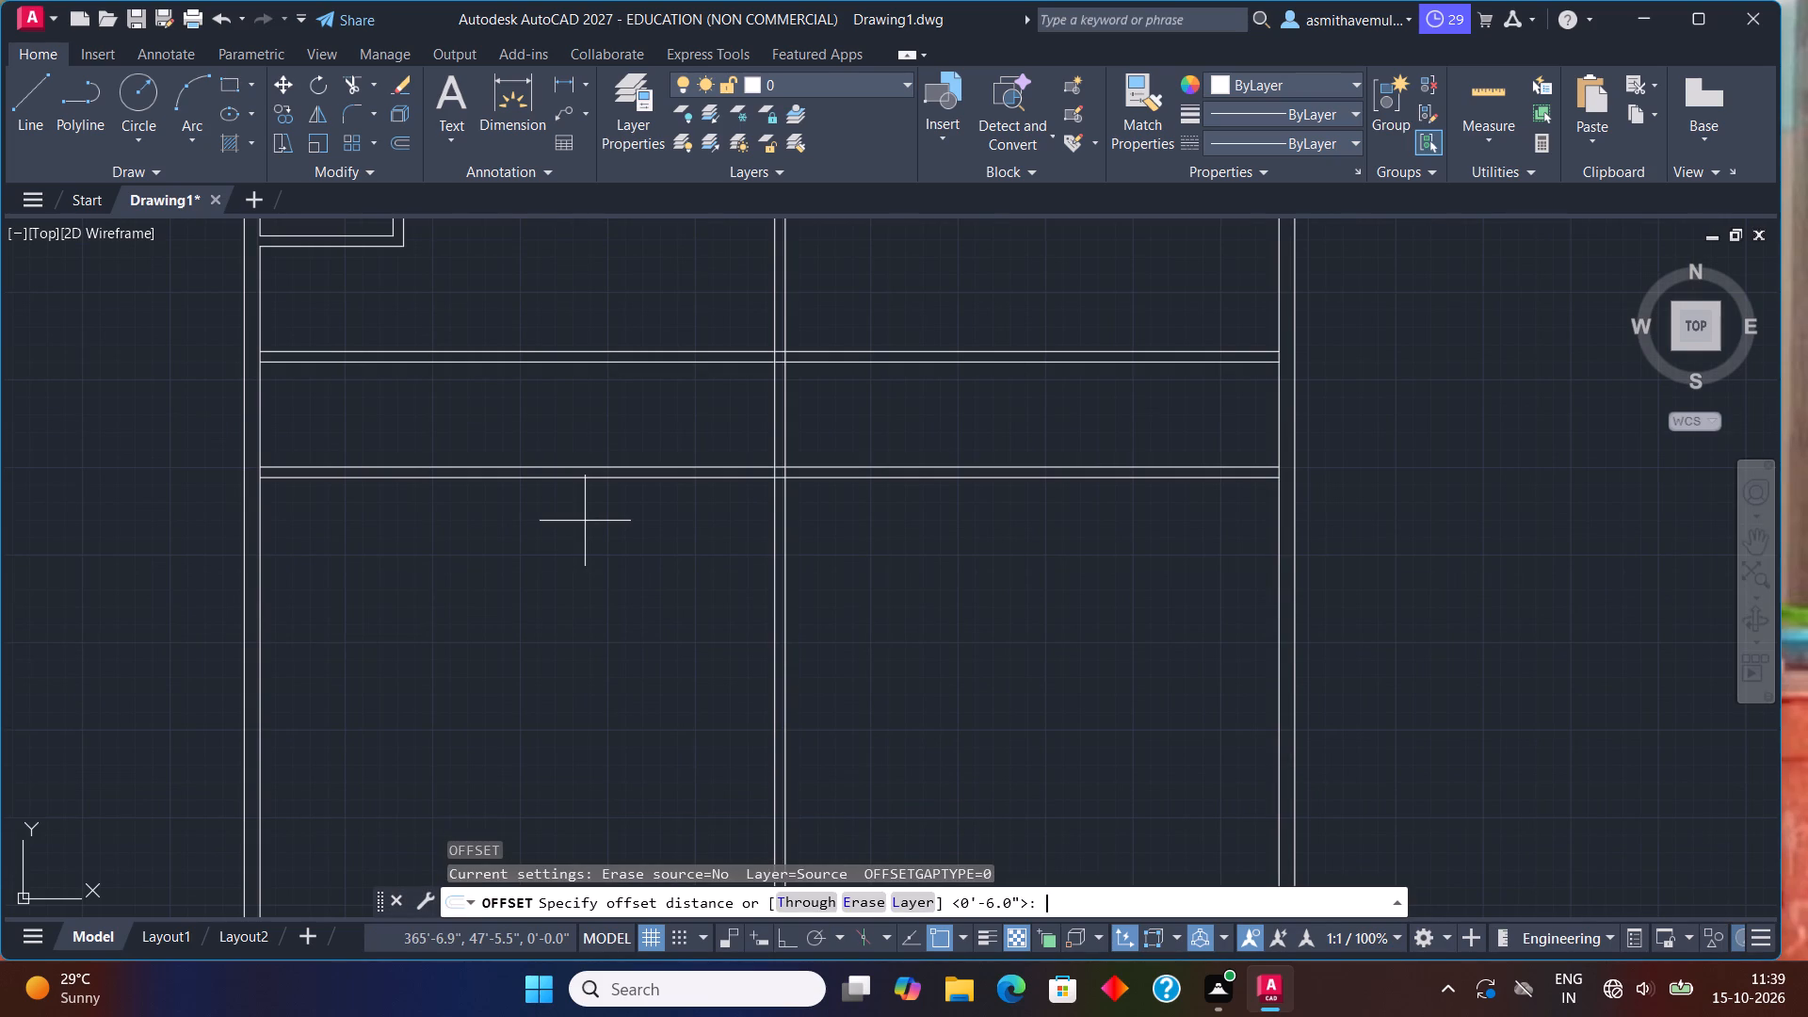
text(4')
text(7")
key(Return)
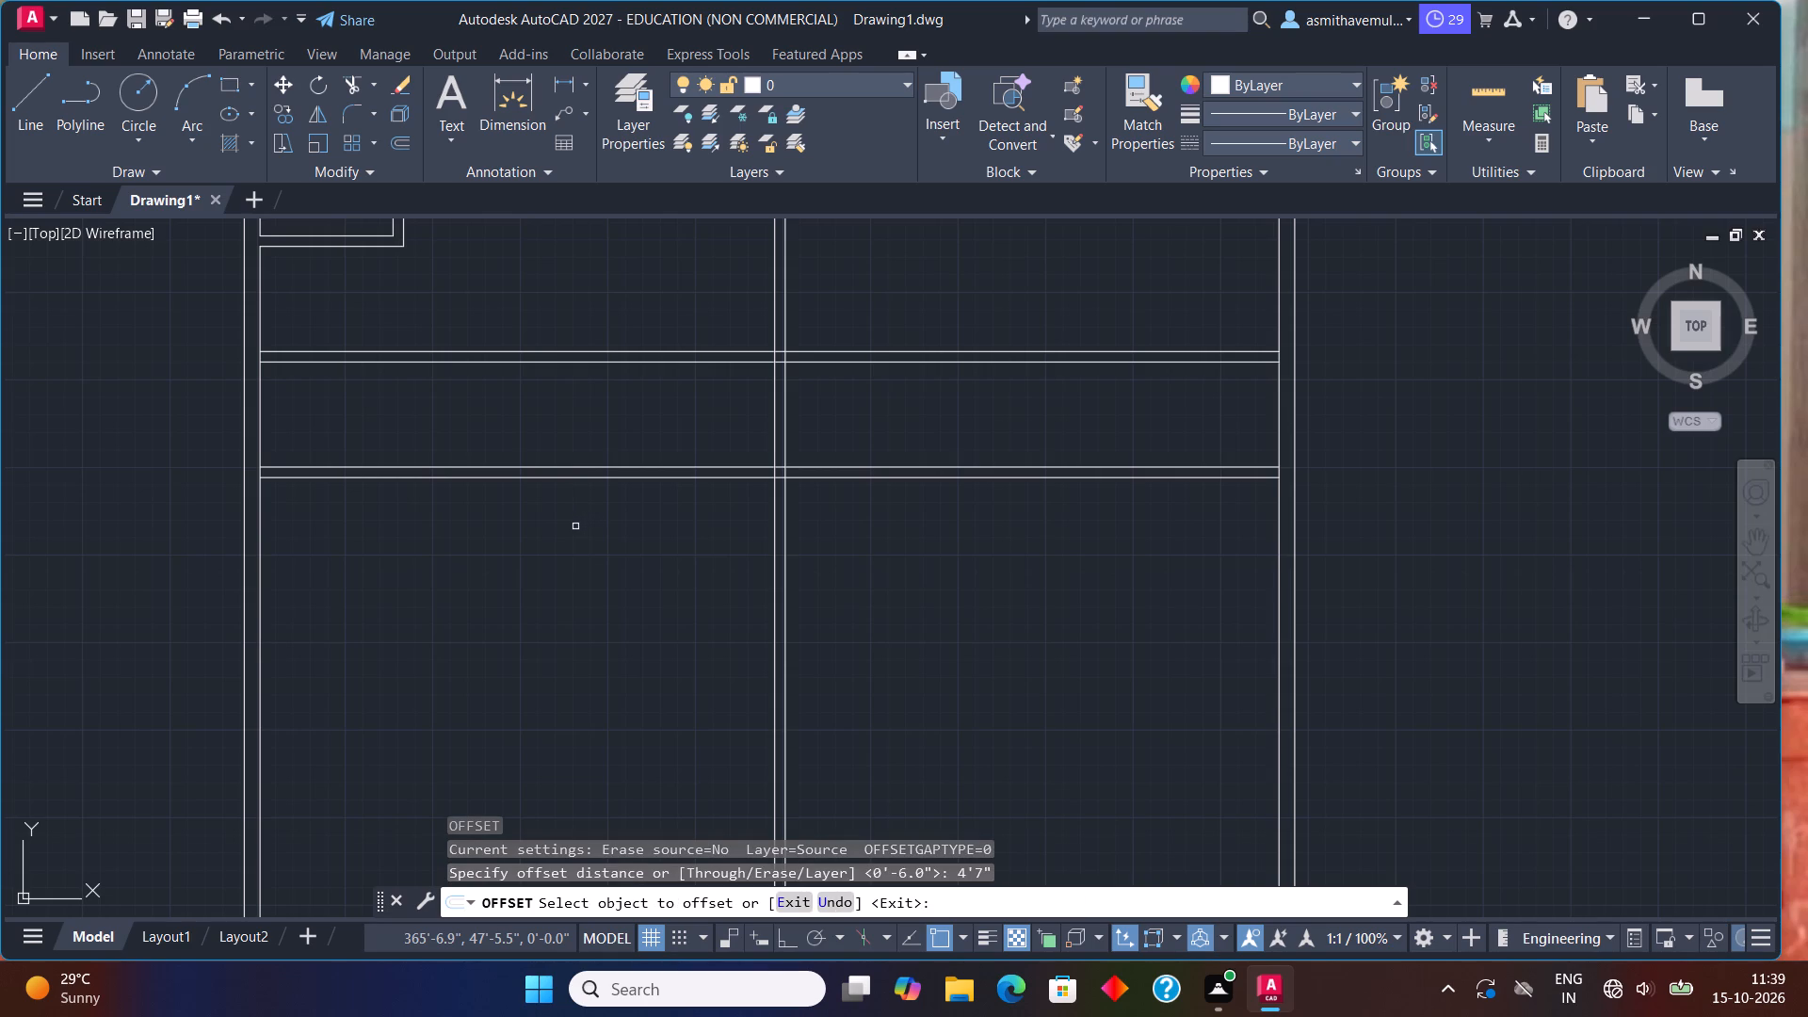
click(578, 476)
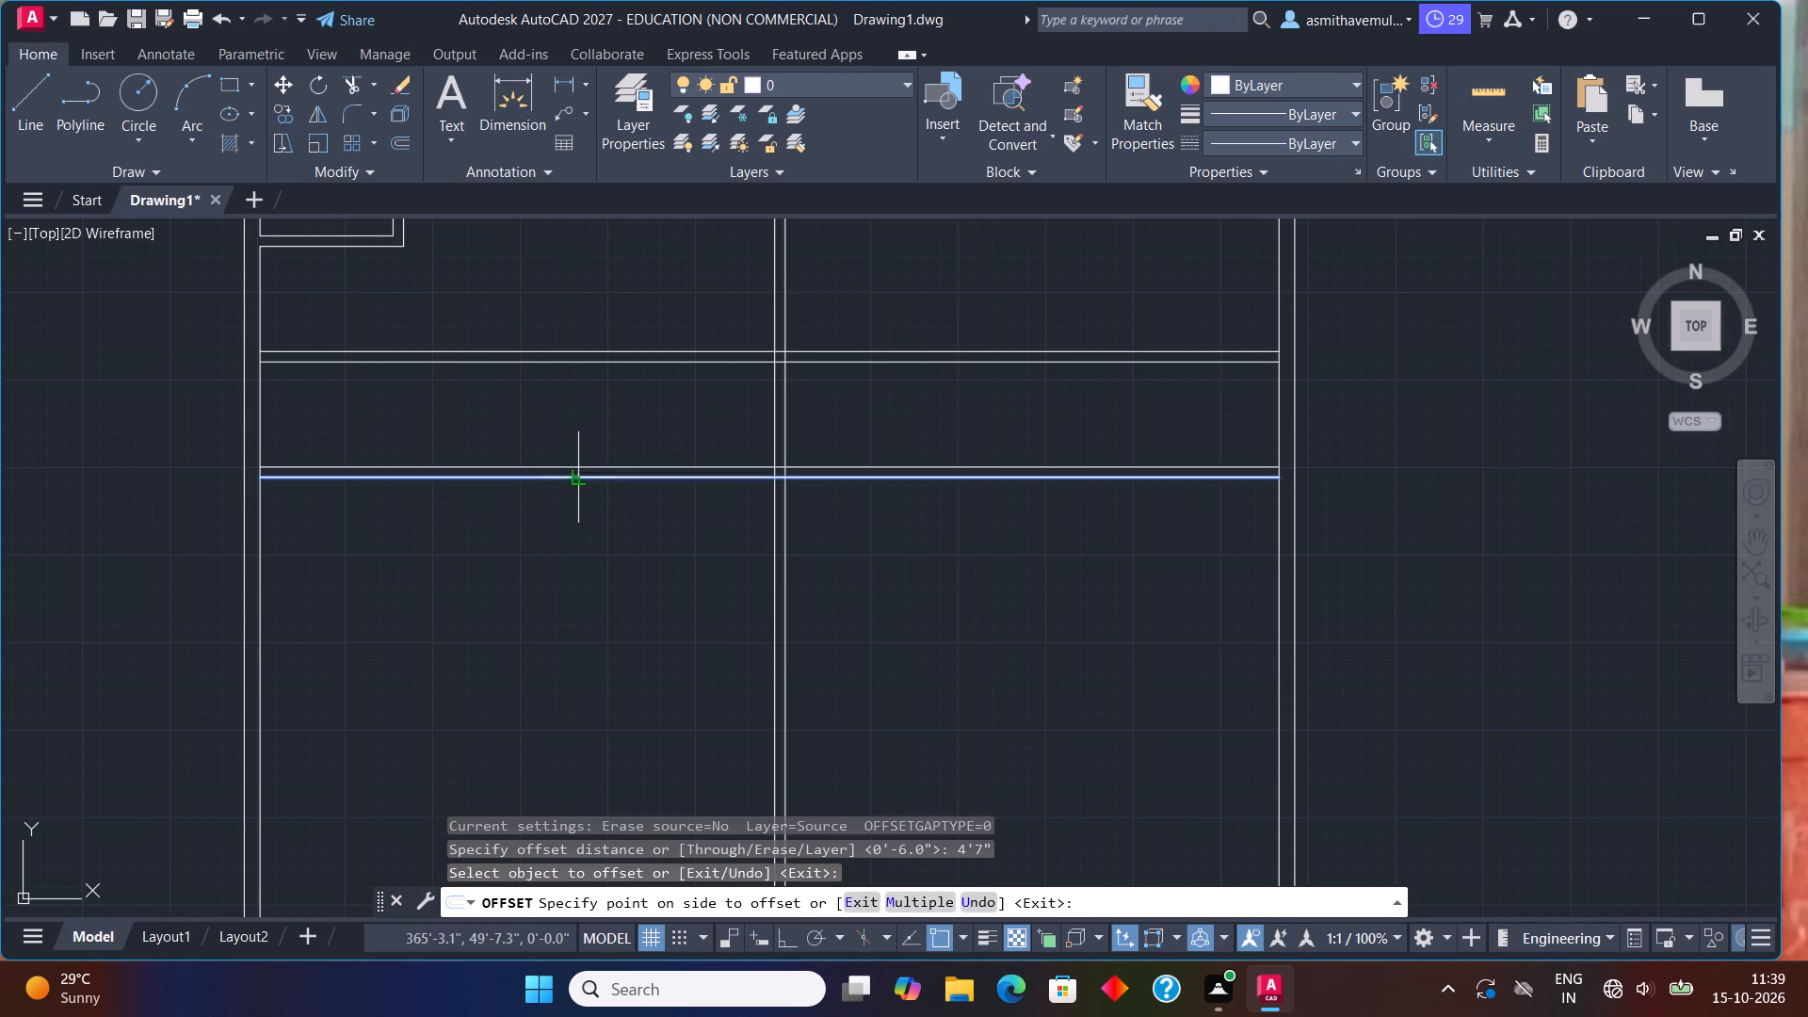
click(536, 584)
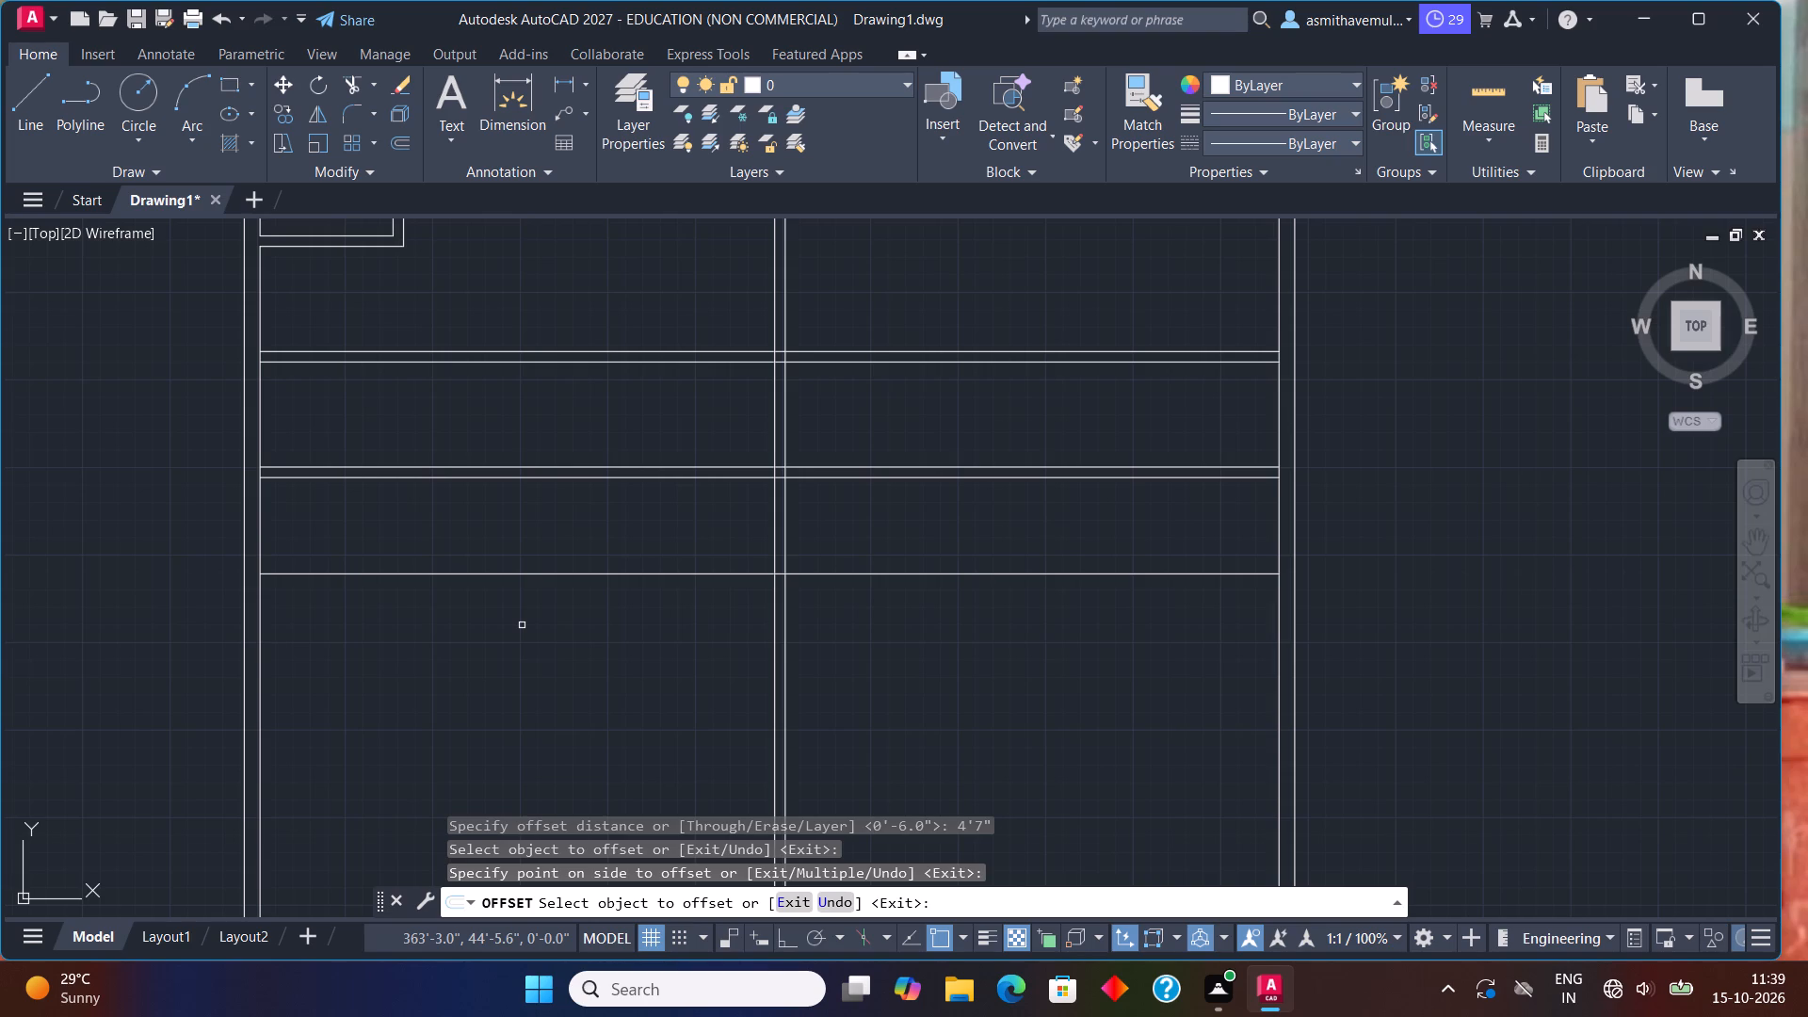
key(Escape)
Offset the new lowest horizontal line 6" downward to form the third full-width partition's lower face.
key(o)
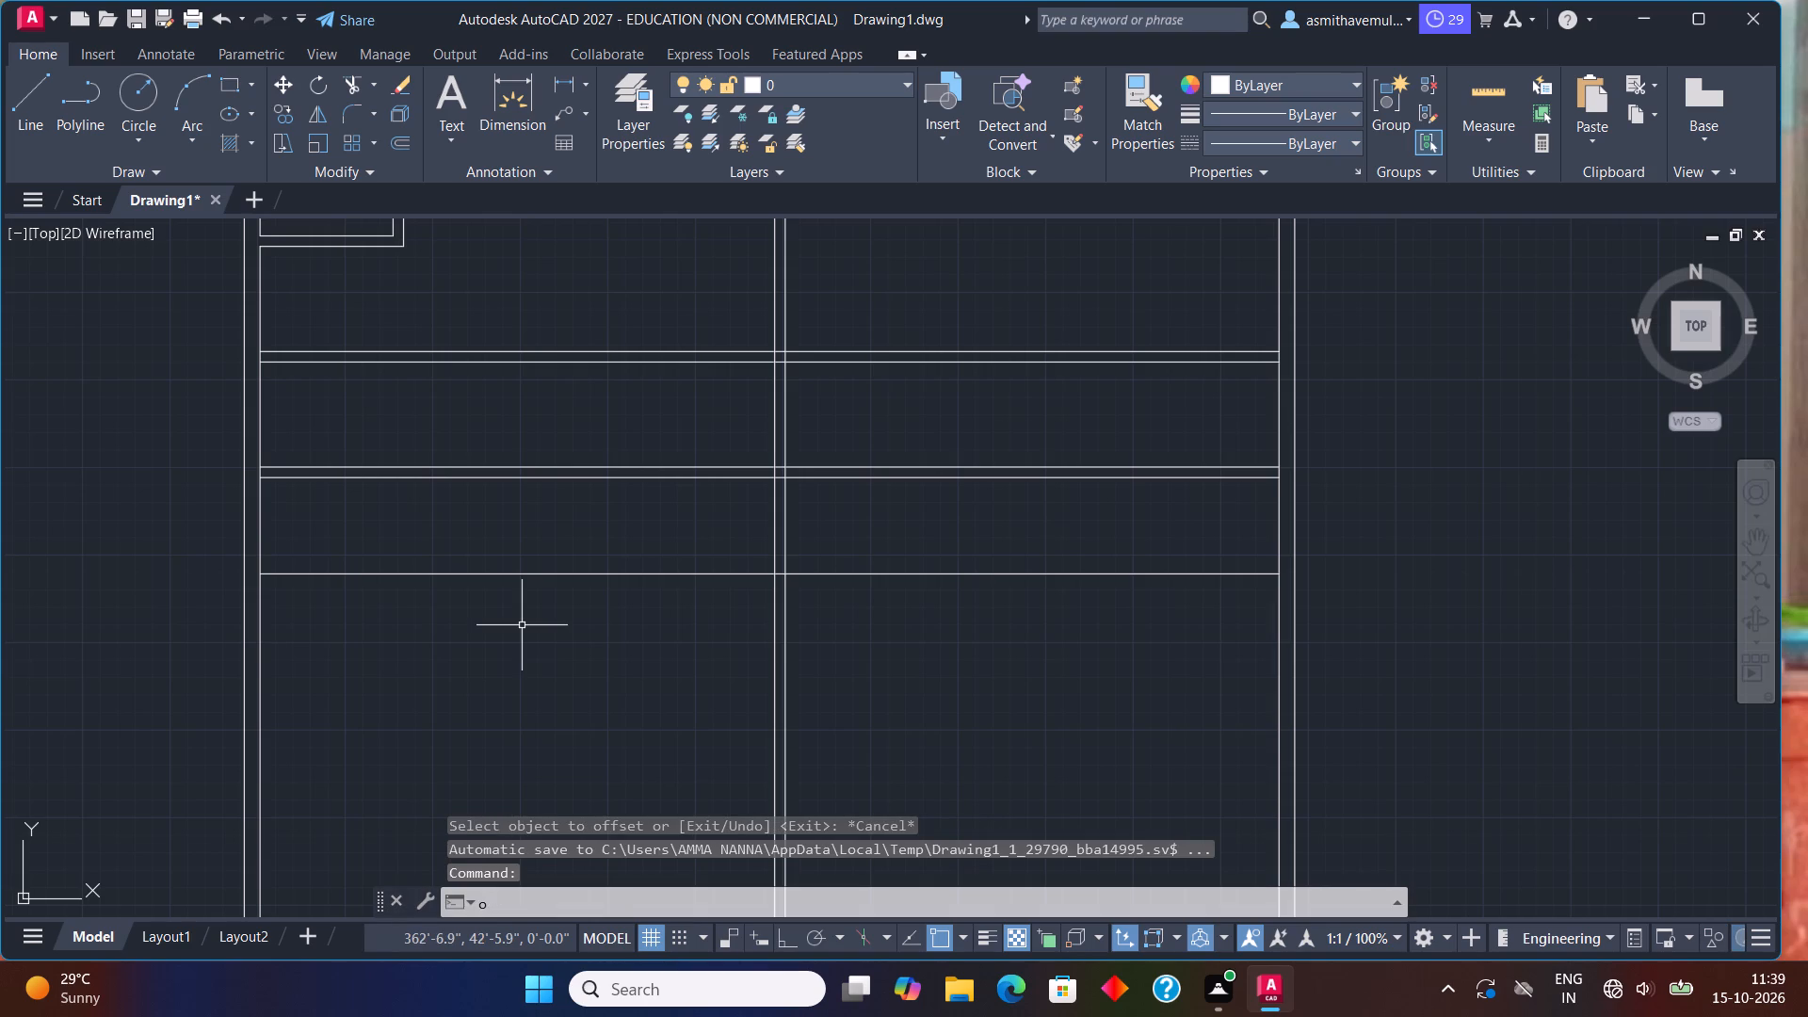
key(Return)
text(6")
key(Return)
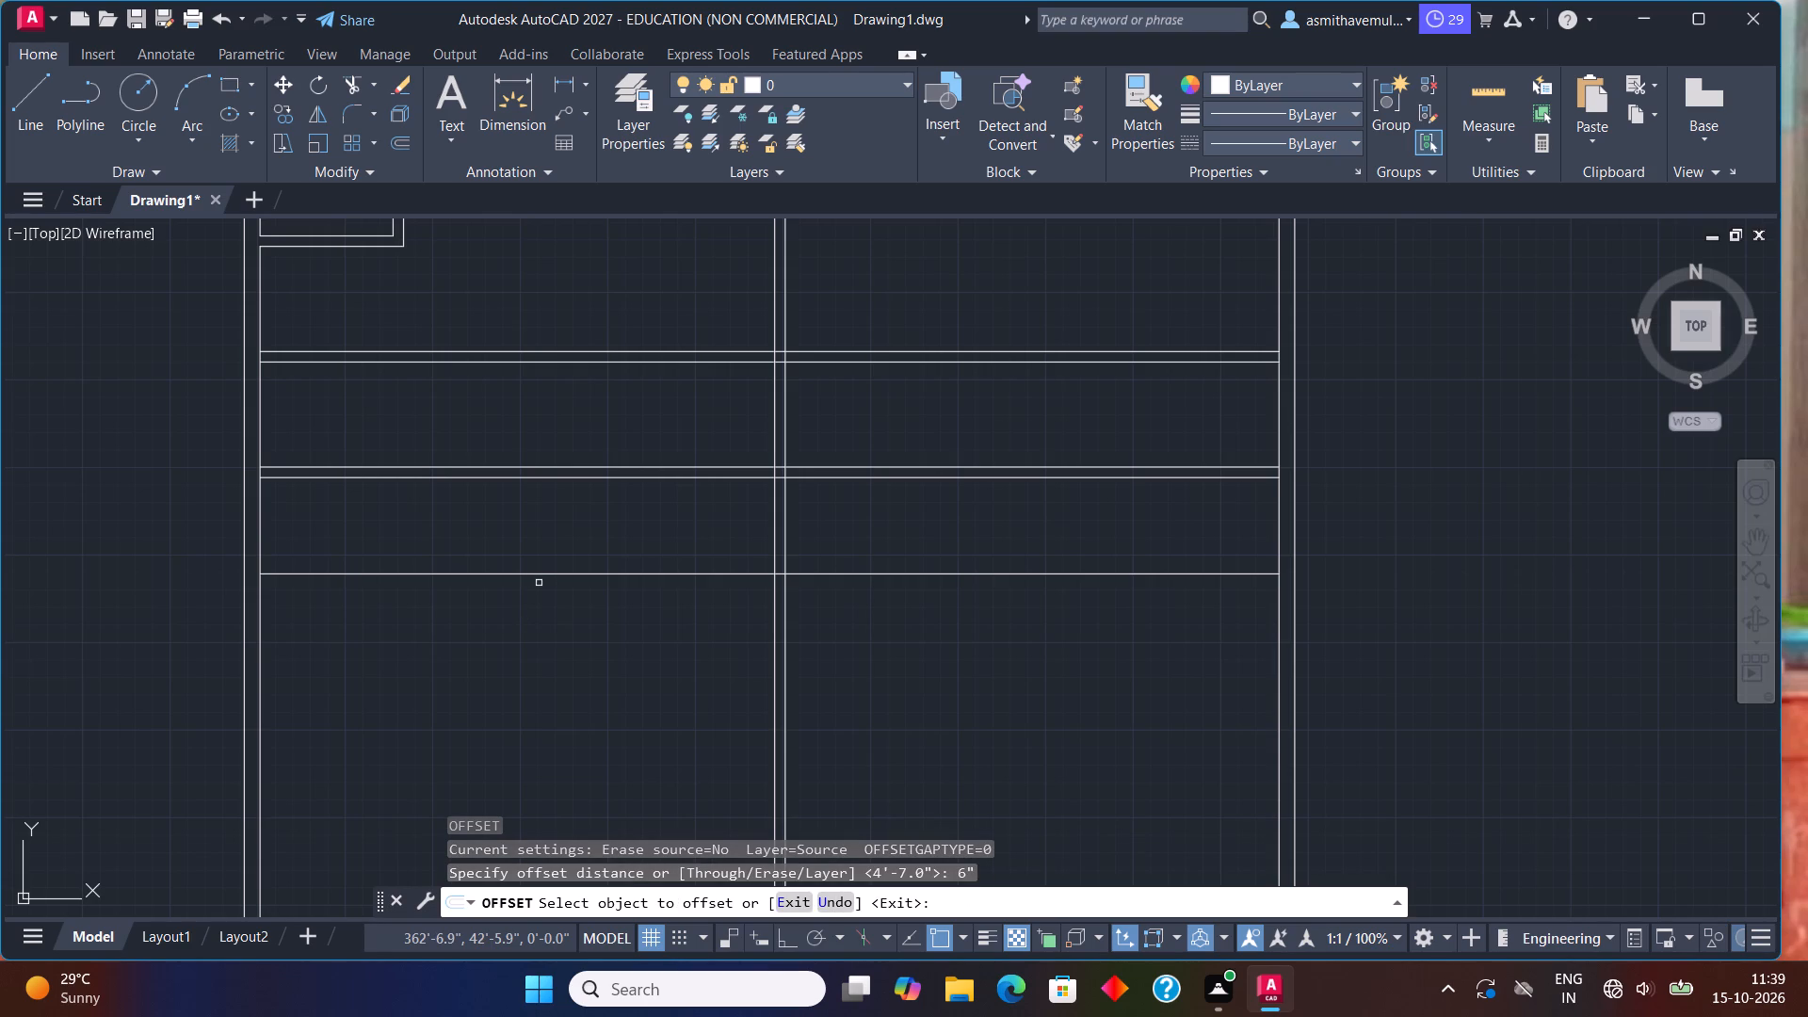
click(541, 574)
click(510, 643)
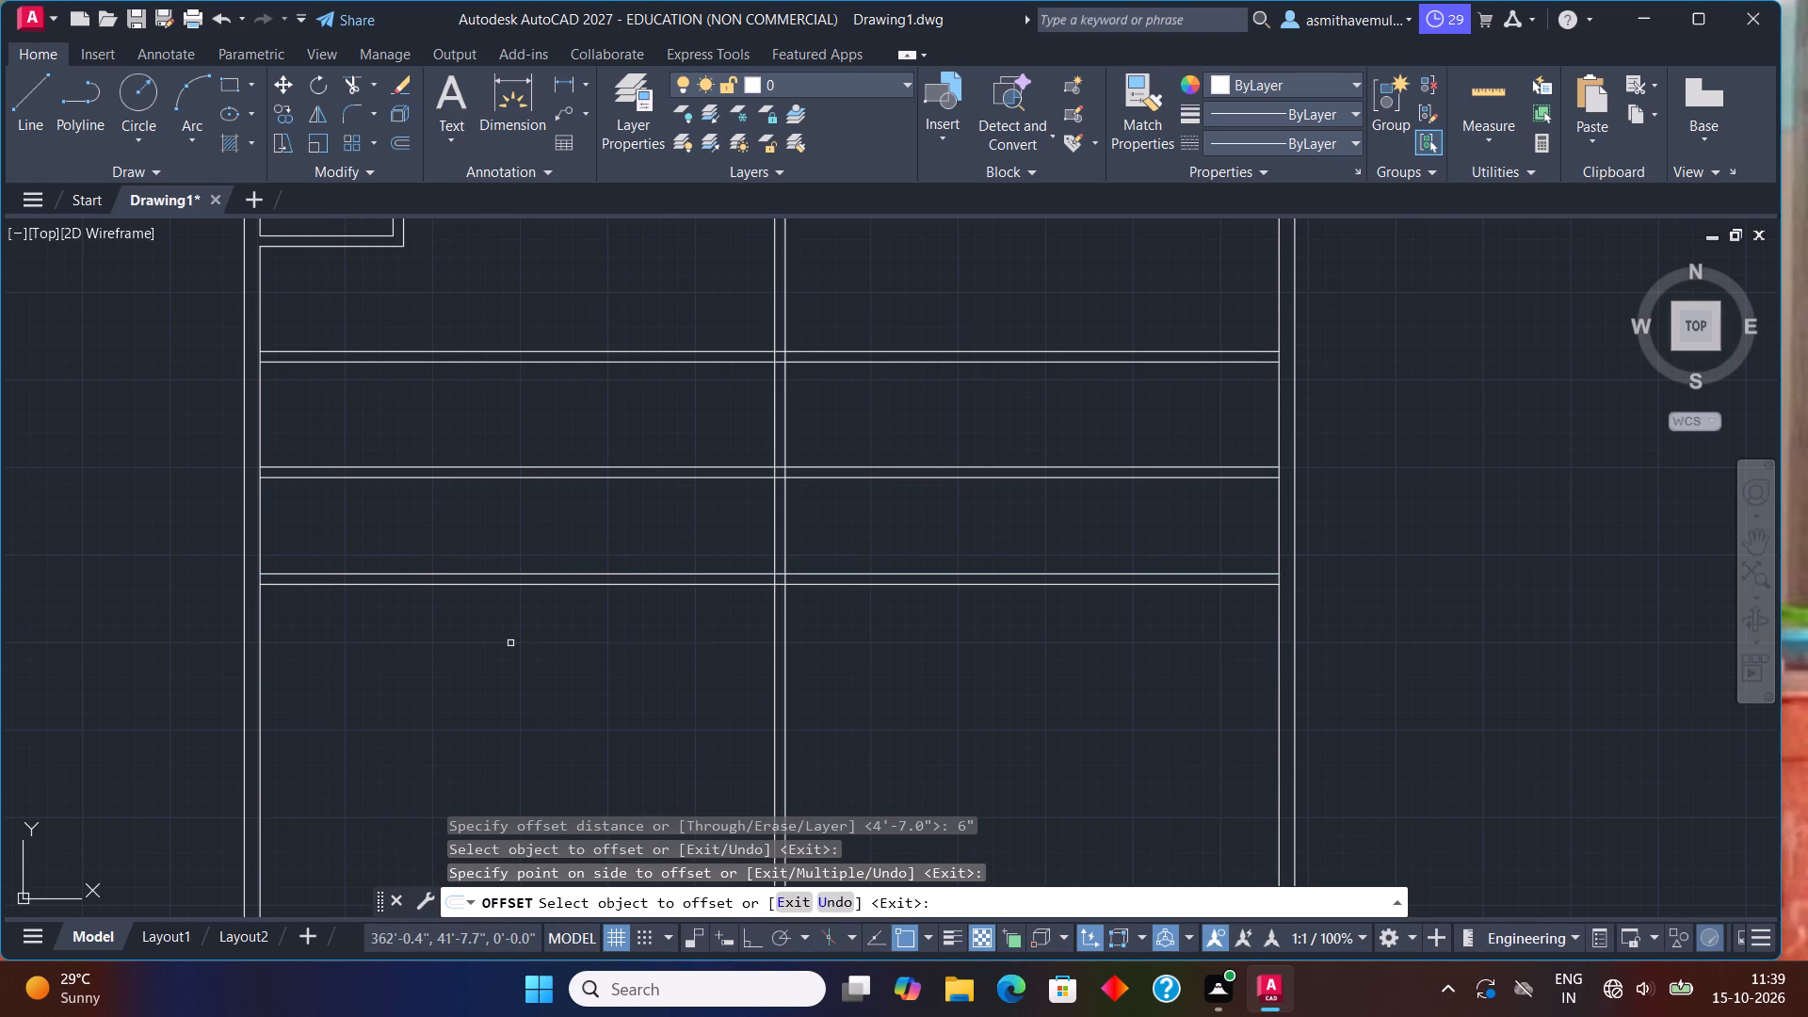
key(Escape)
Offset the third full-width partition's lower face 11' downward.
middle_drag(567, 663, 565, 607)
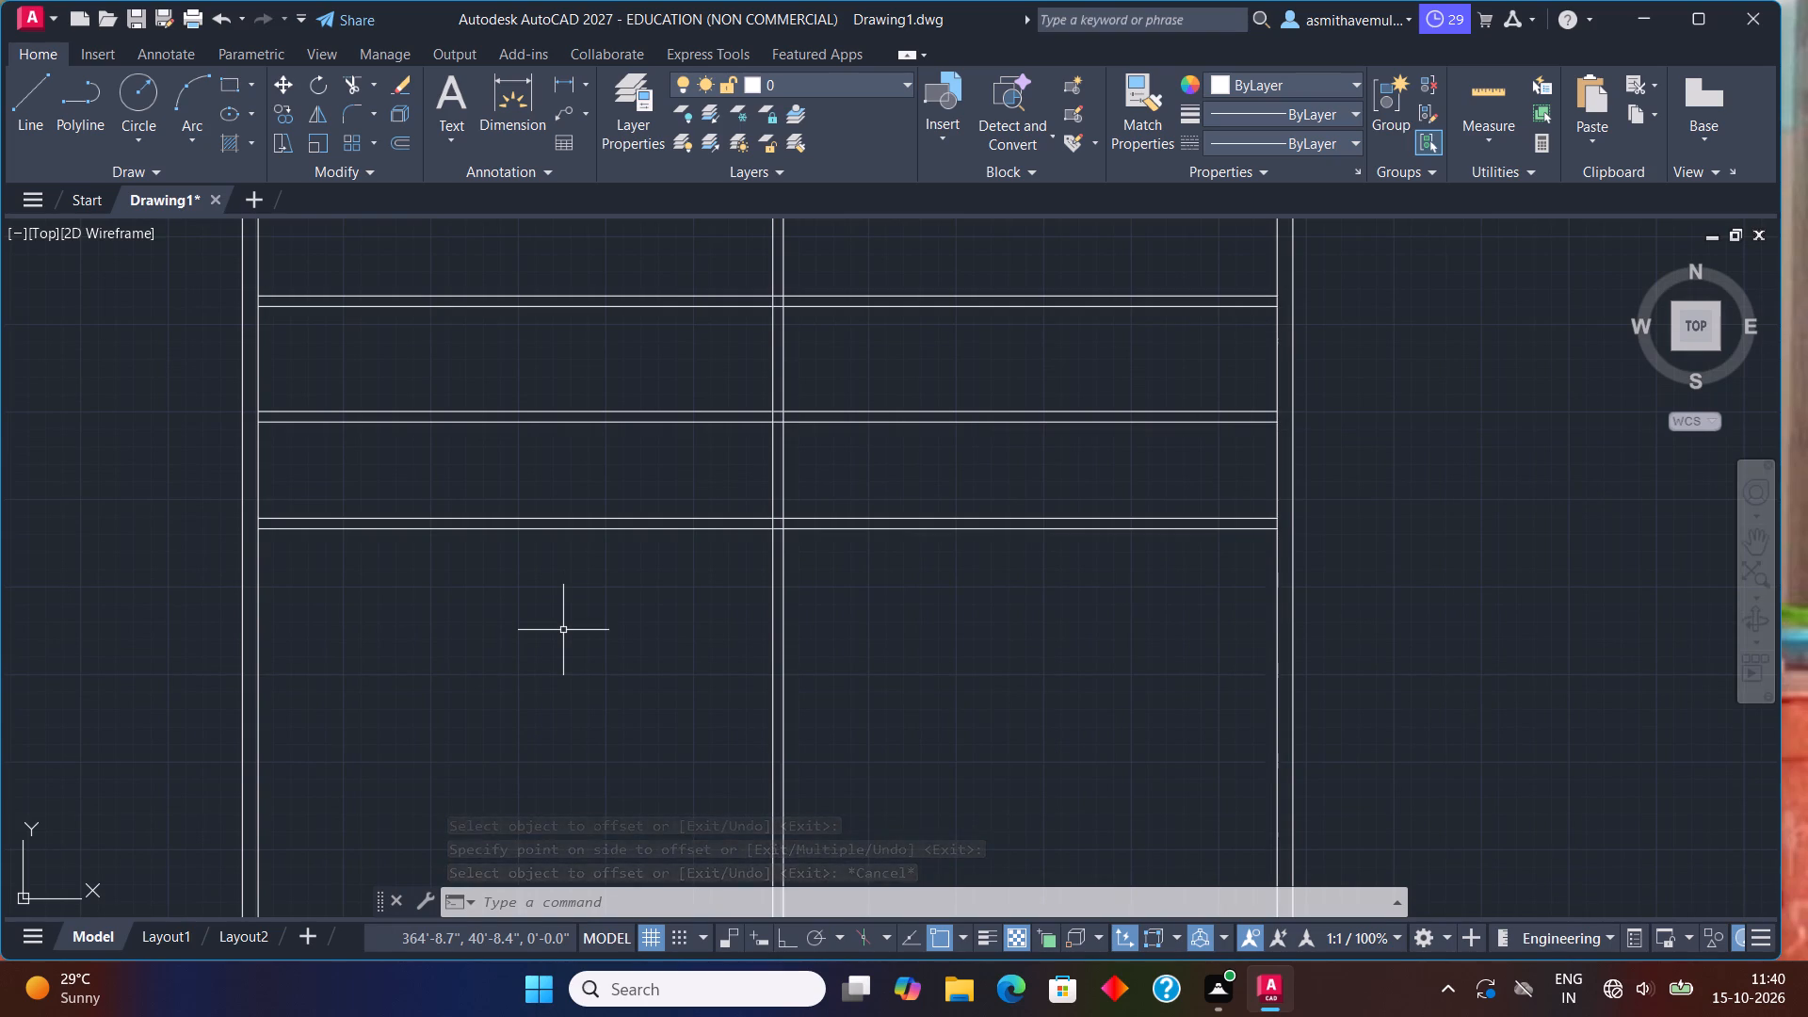
key(o)
key(Return)
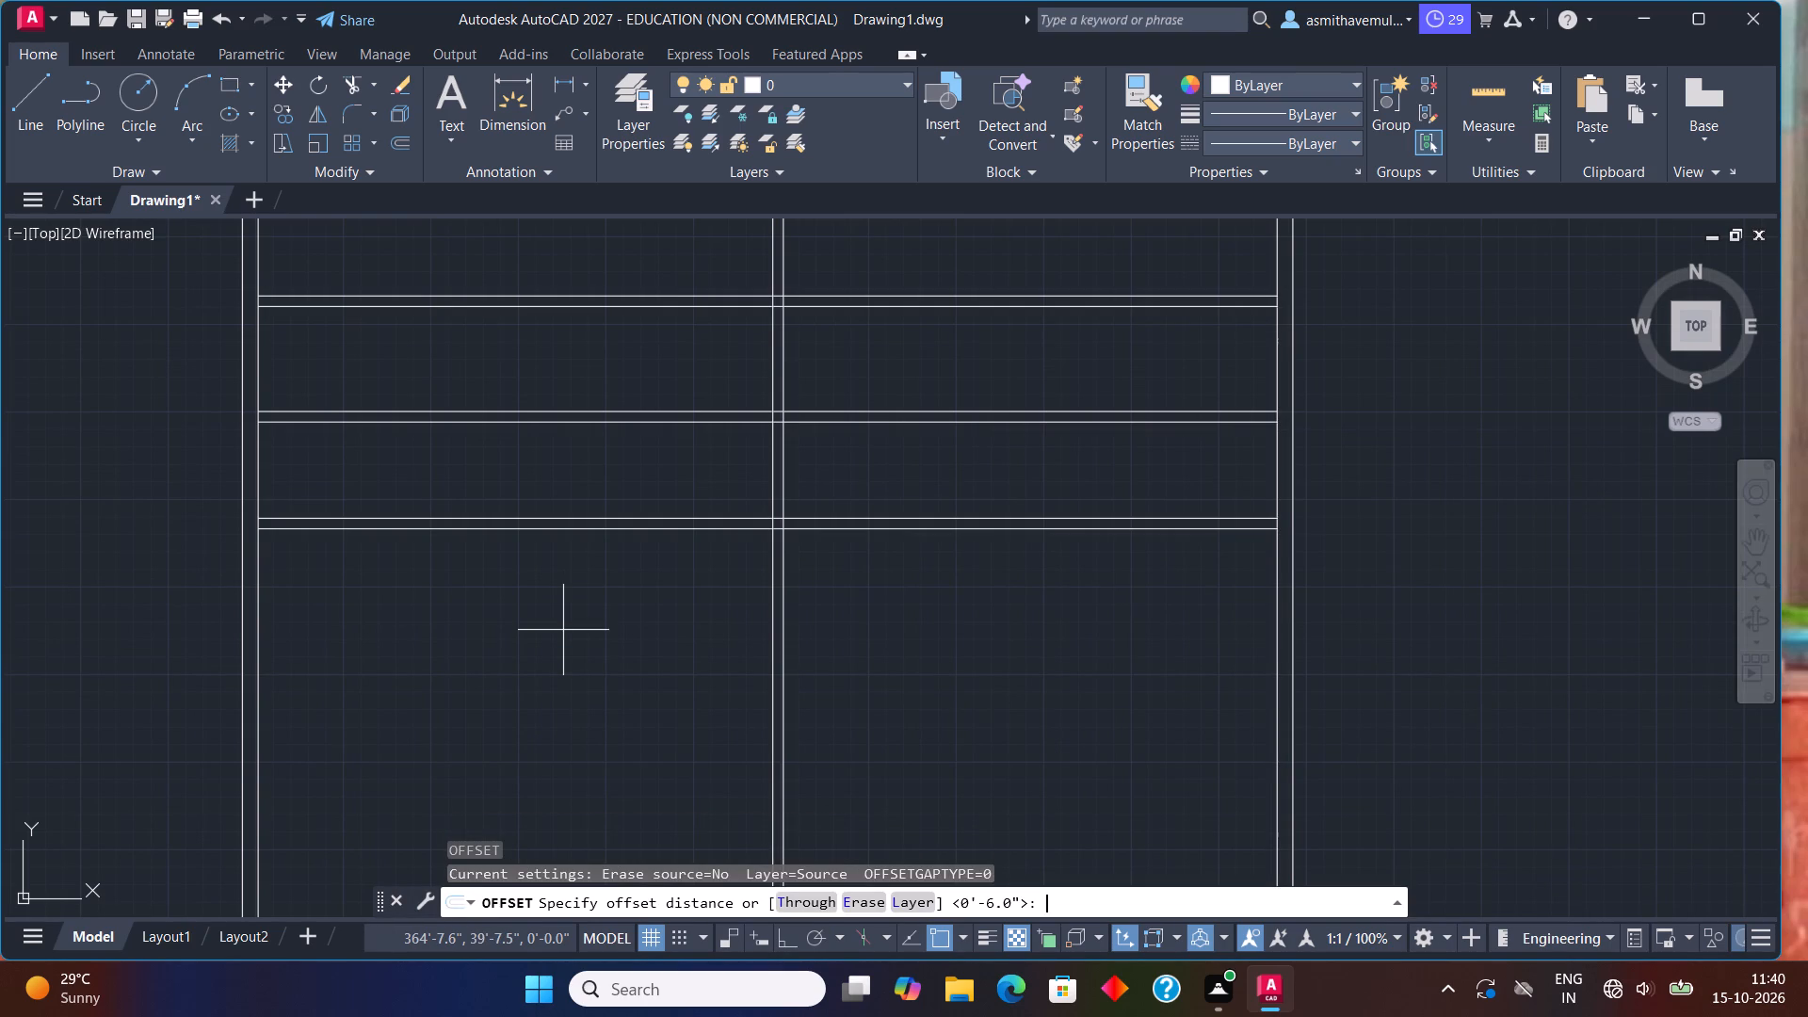
text(11')
key(Return)
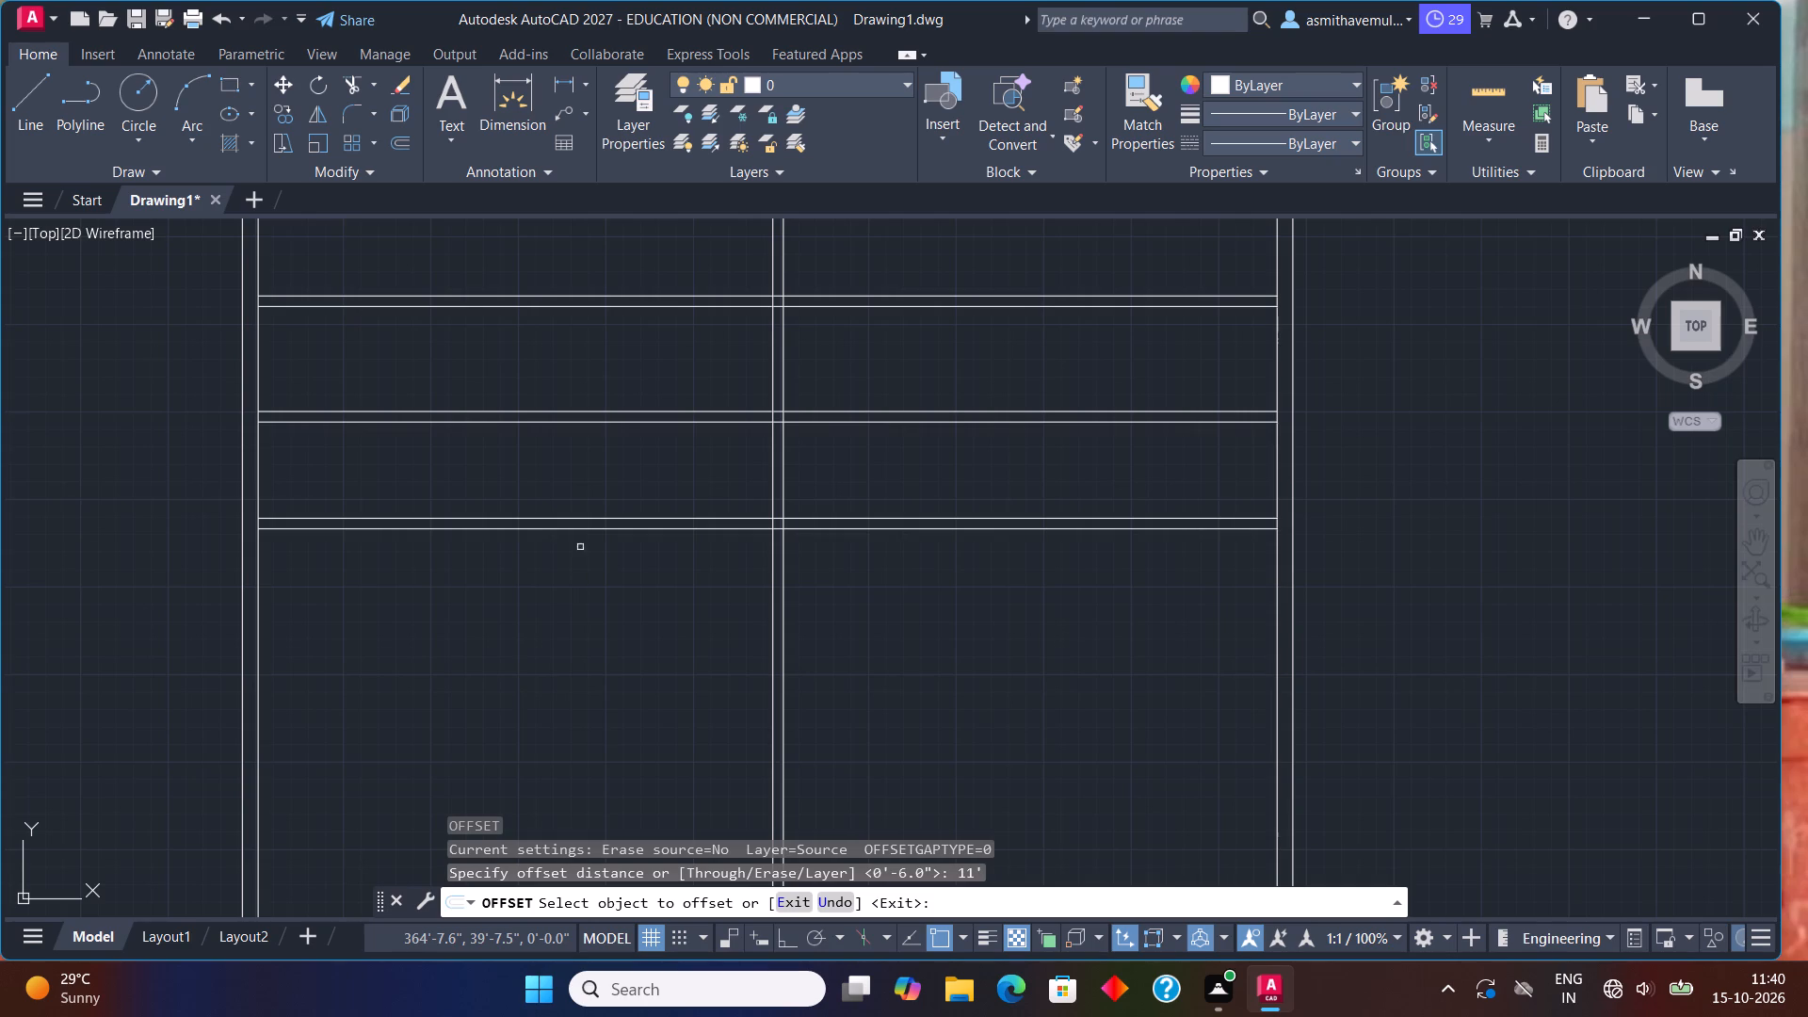
click(582, 529)
click(550, 632)
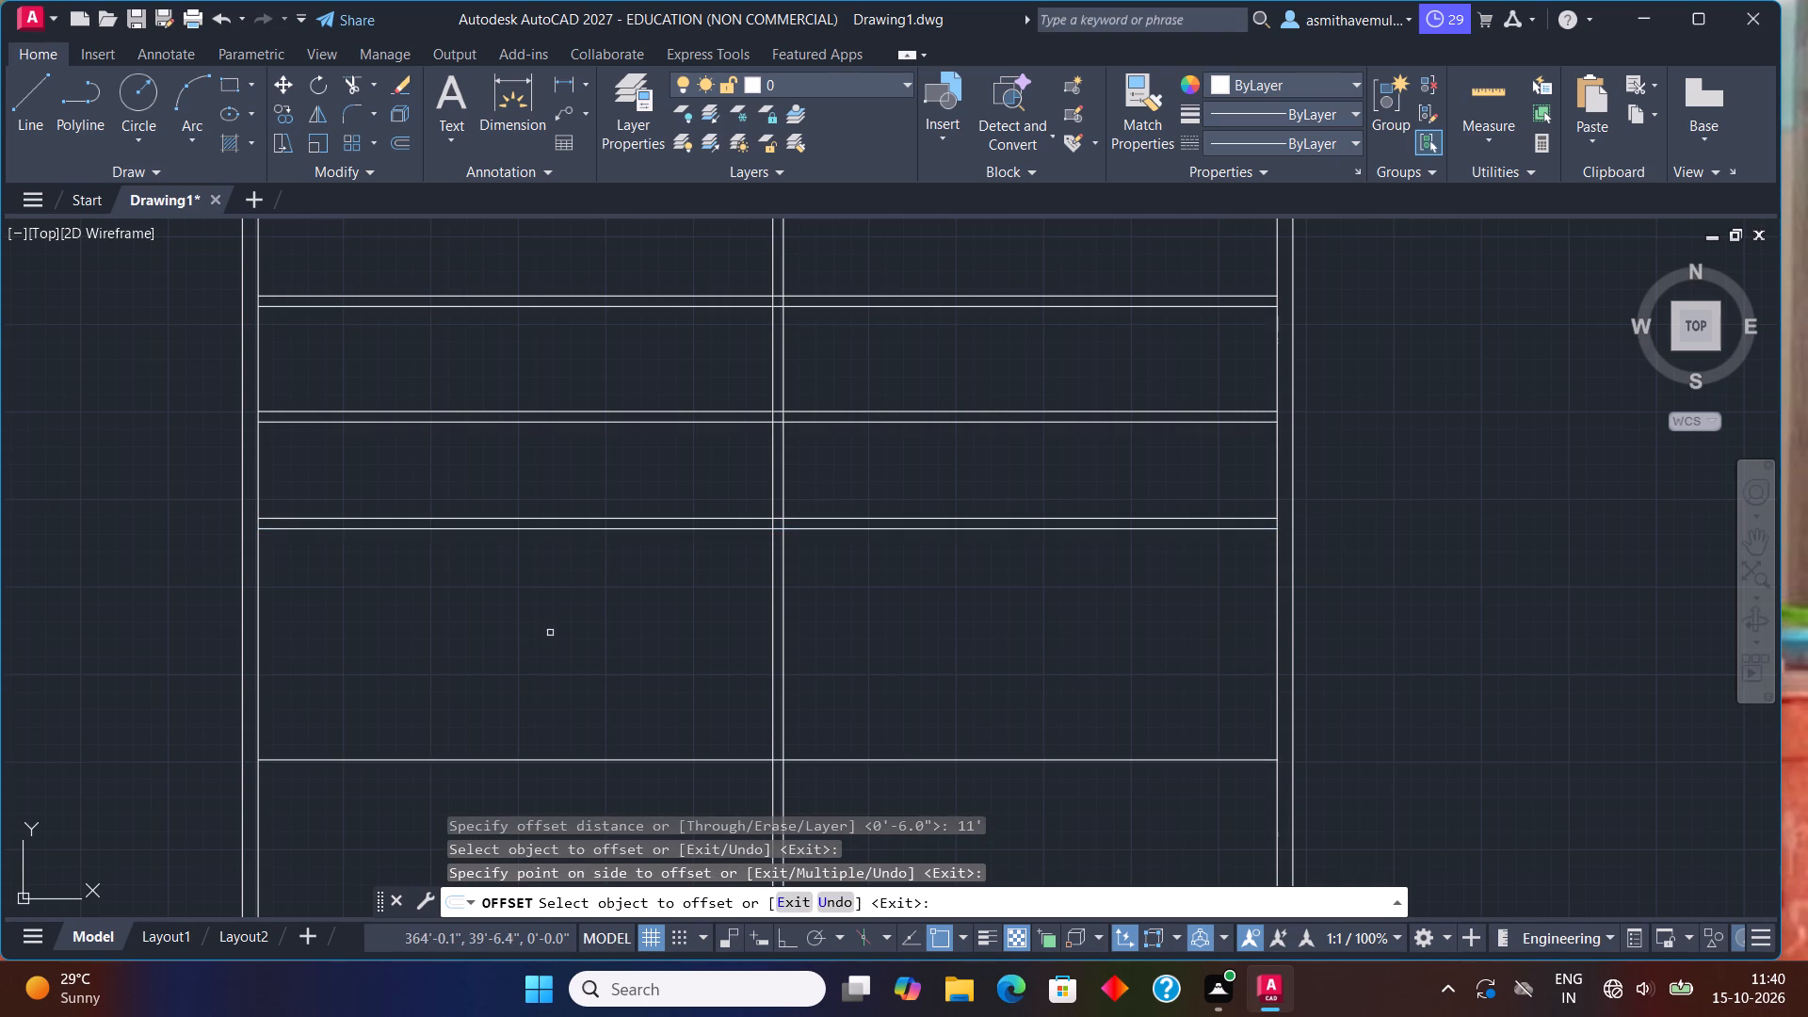
middle_drag(548, 632, 550, 497)
key(Escape)
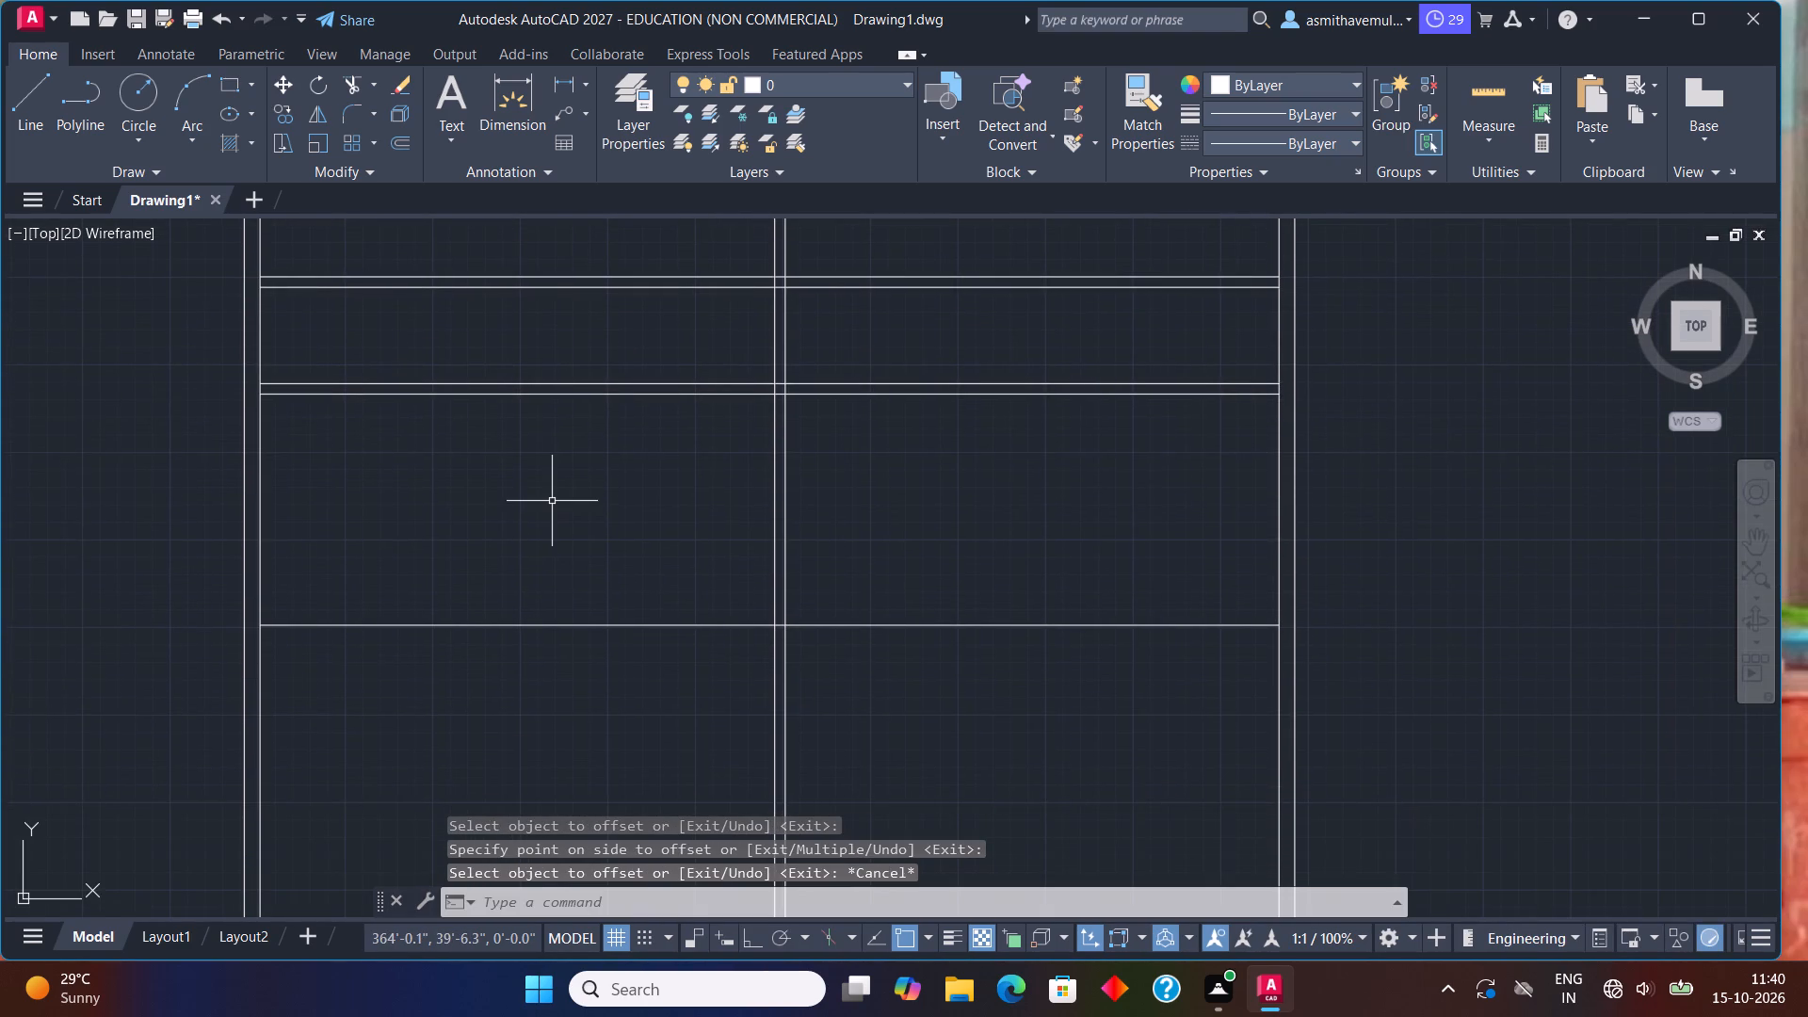
Offset the new horizontal line 9" downward to form the outer face of a bottom wall.
key(o)
key(Return)
key(9)
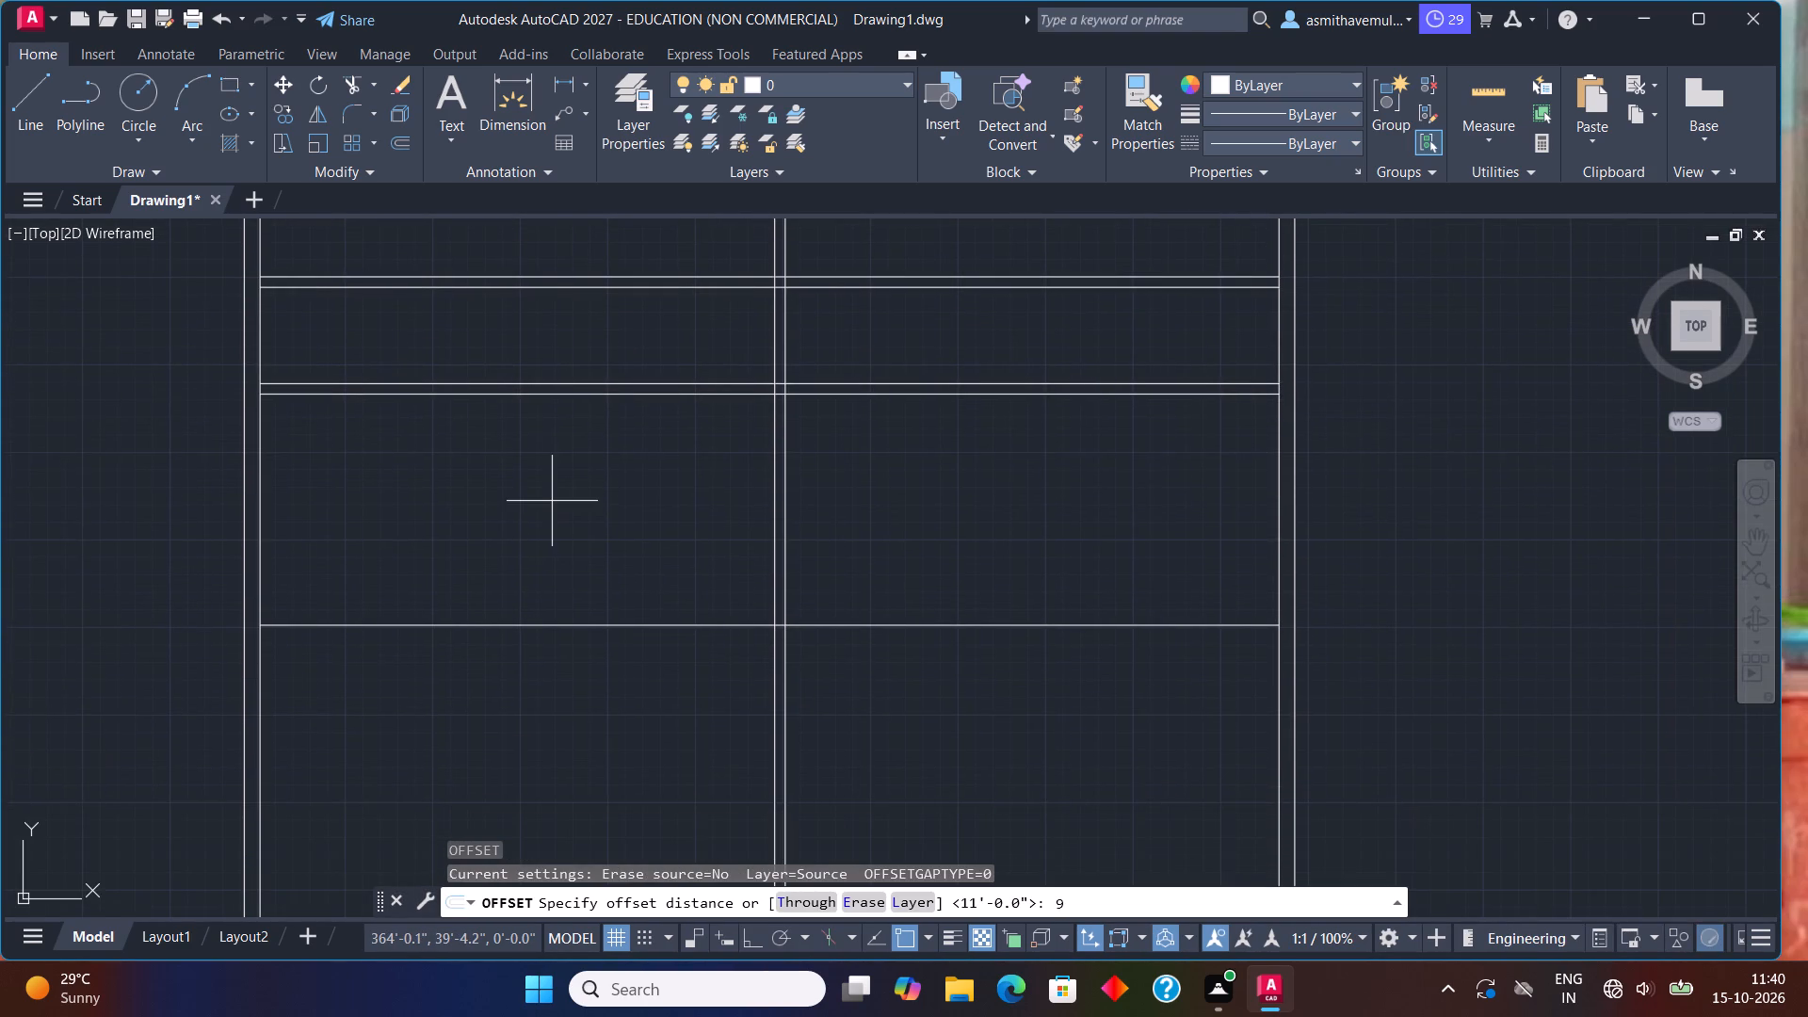
key(shift+quotedbl)
key(Return)
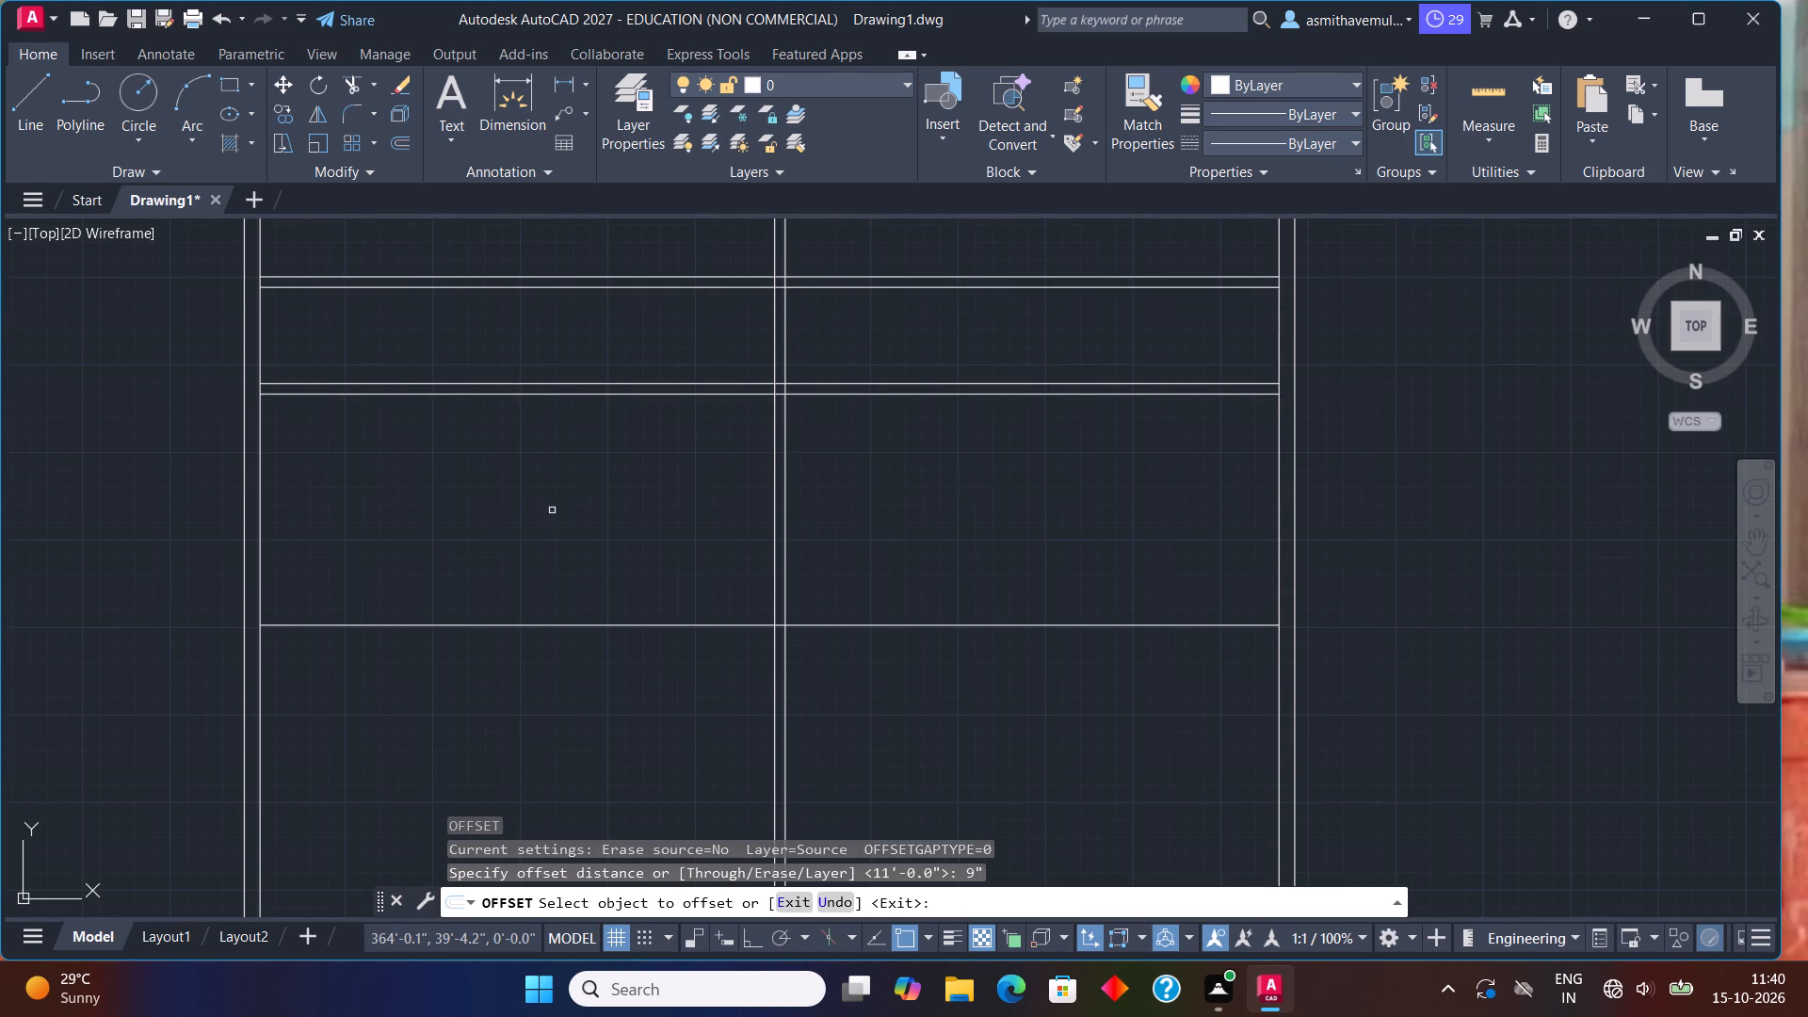
click(574, 622)
click(570, 680)
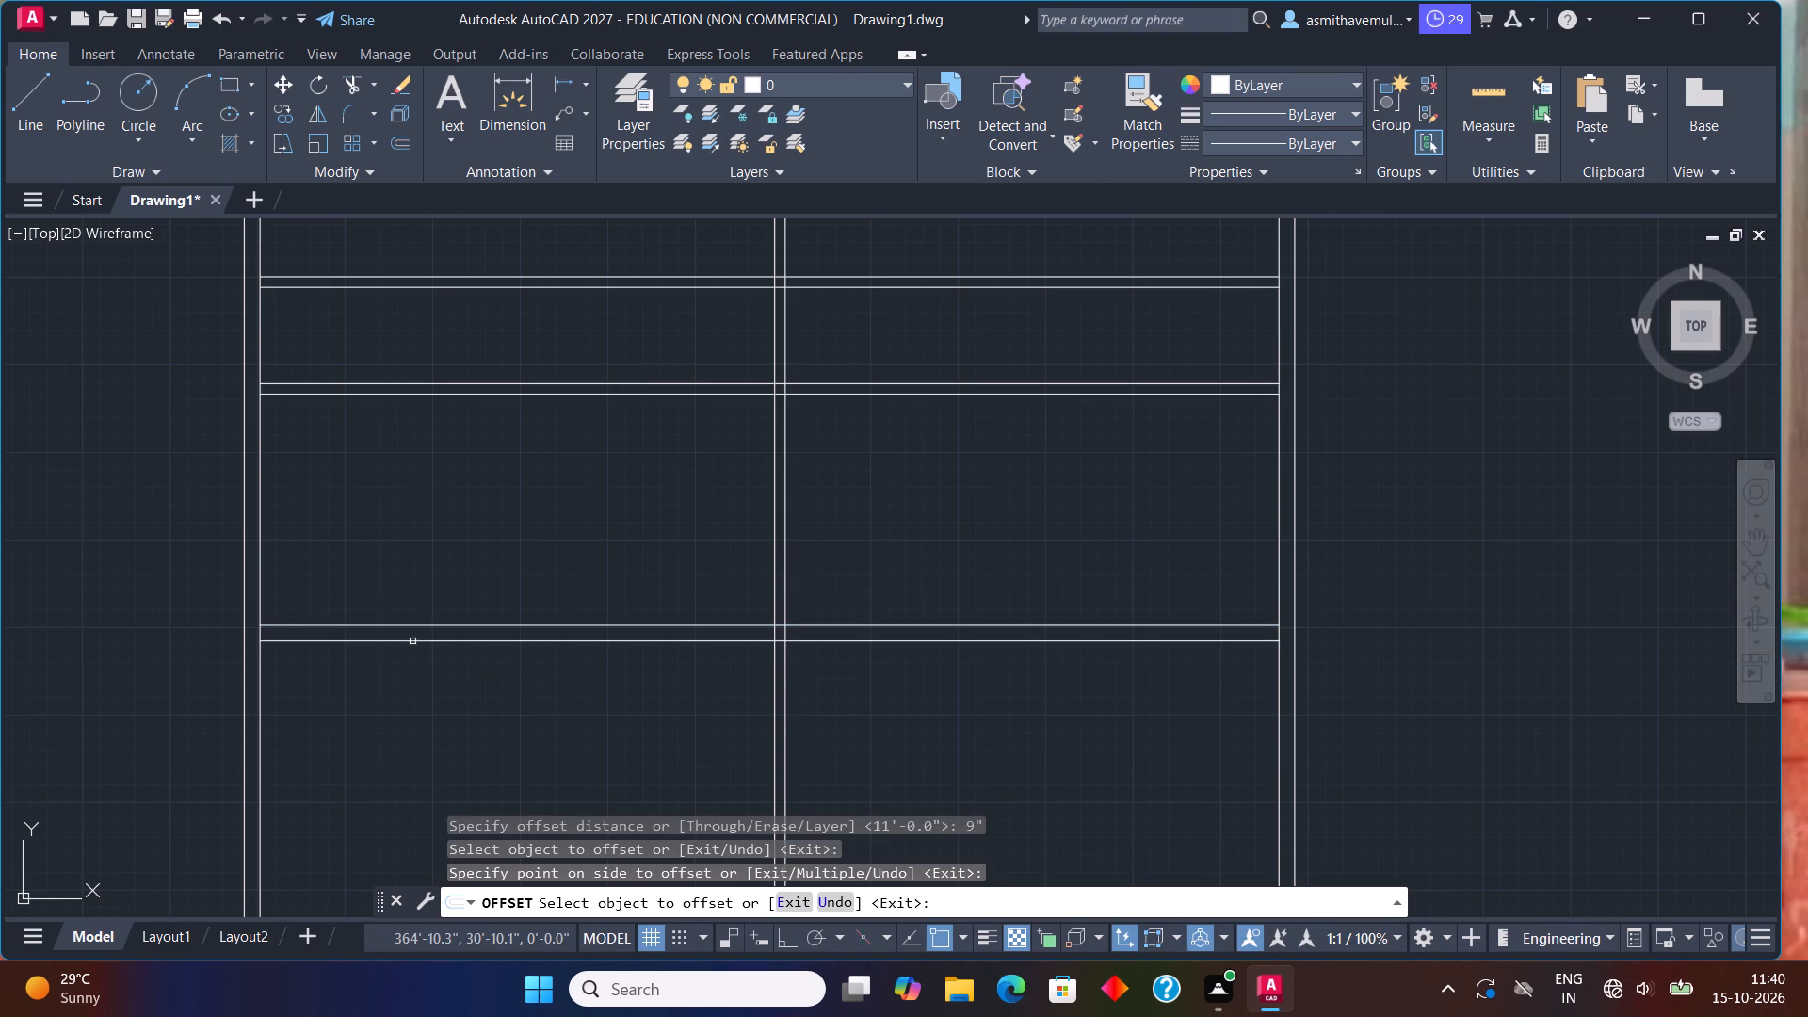
key(Escape)
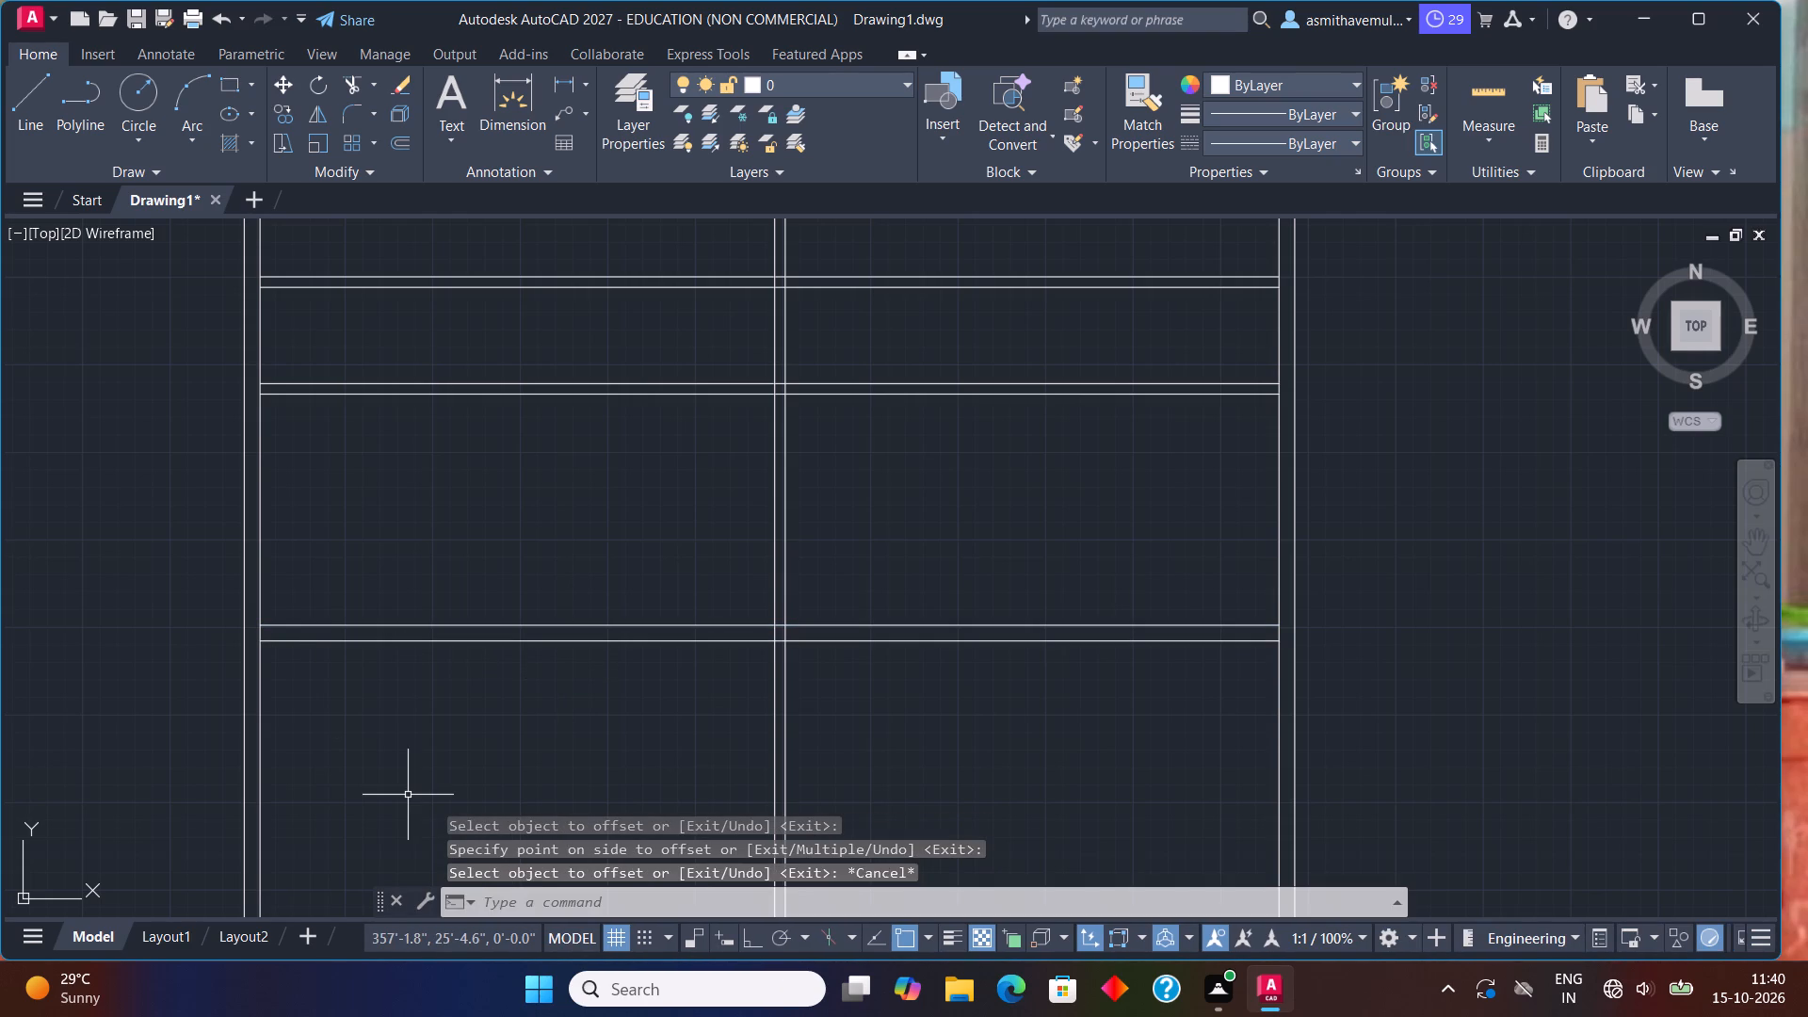
Extend both ends of the new wall's lower line to the outer faces of the left and right outer walls.
text(extend)
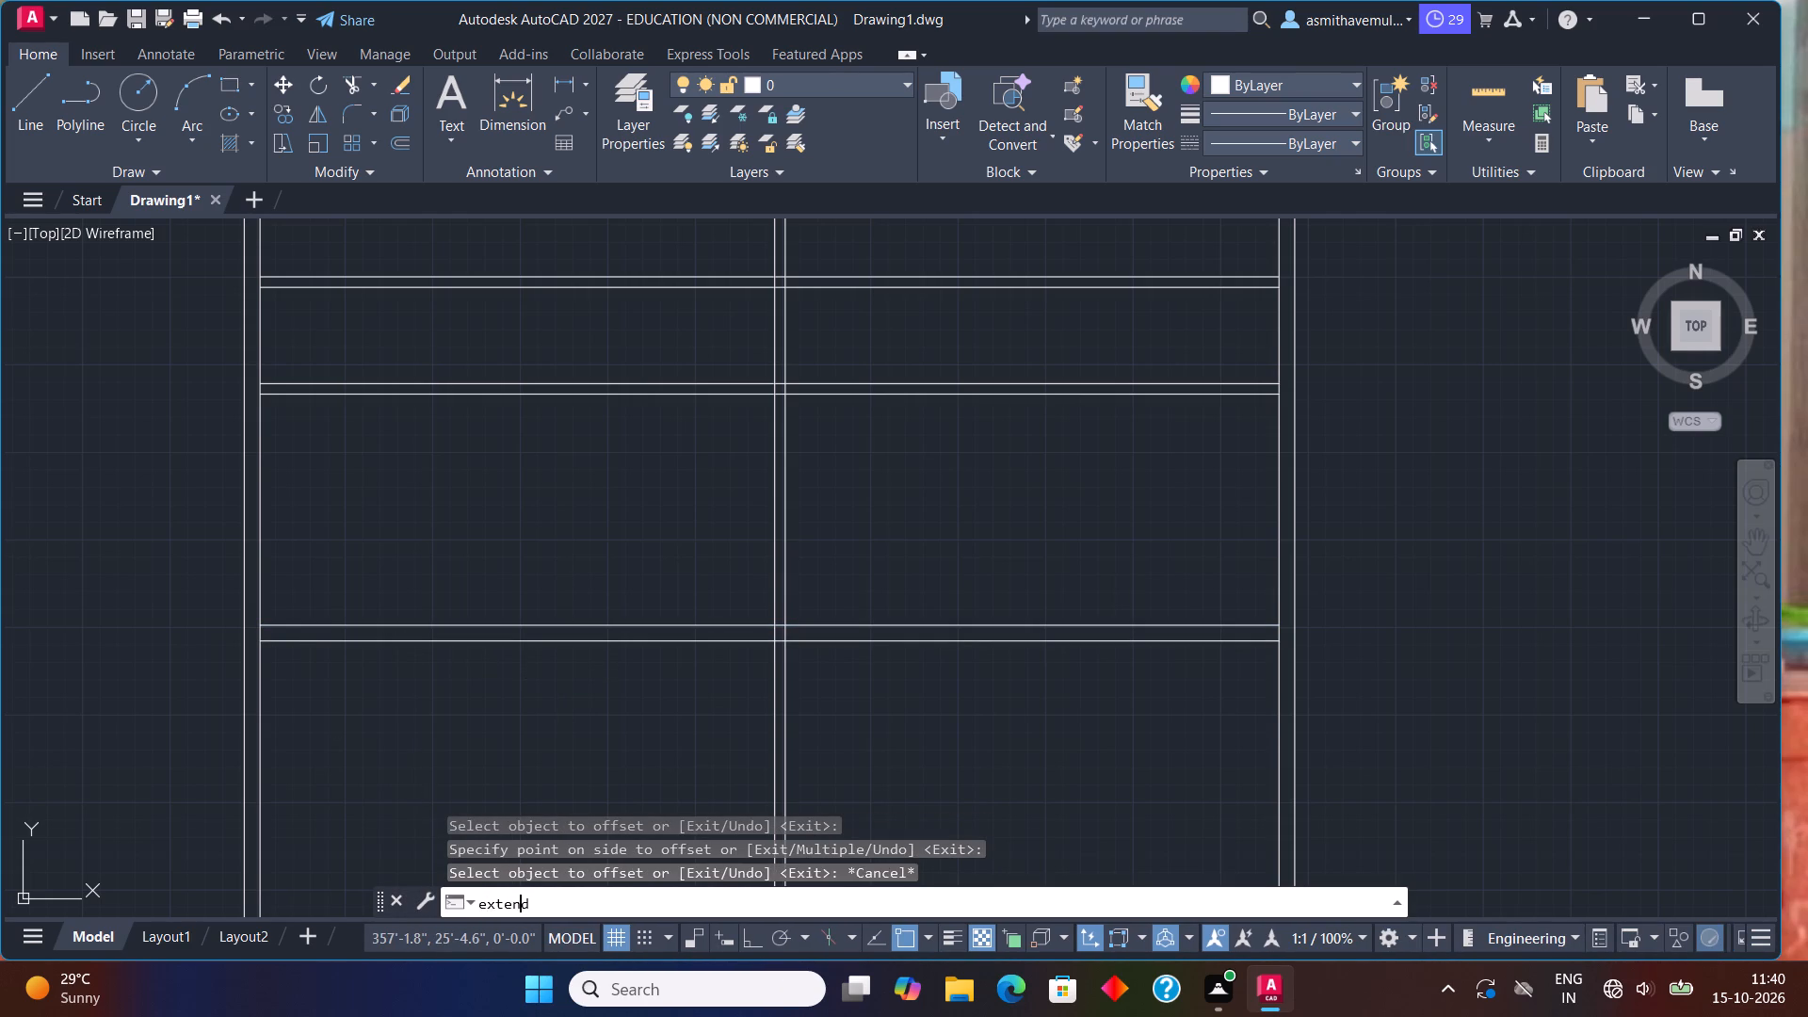
key(Return)
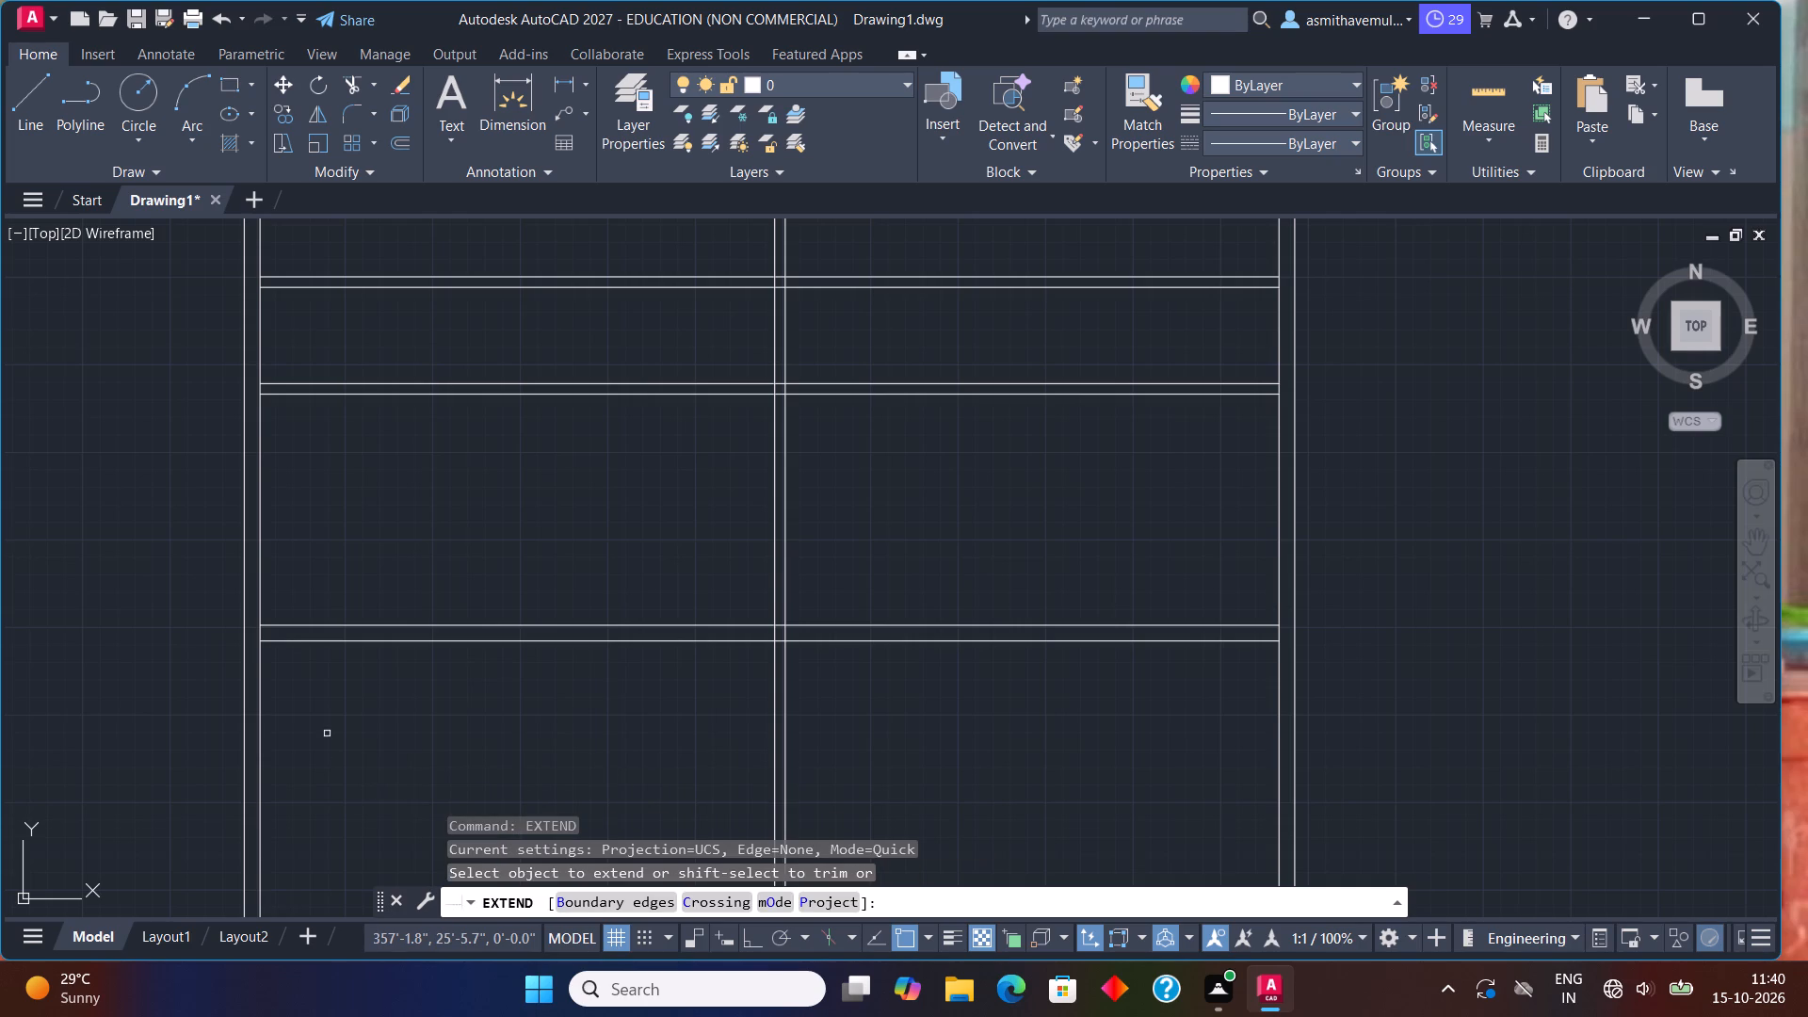
click(273, 641)
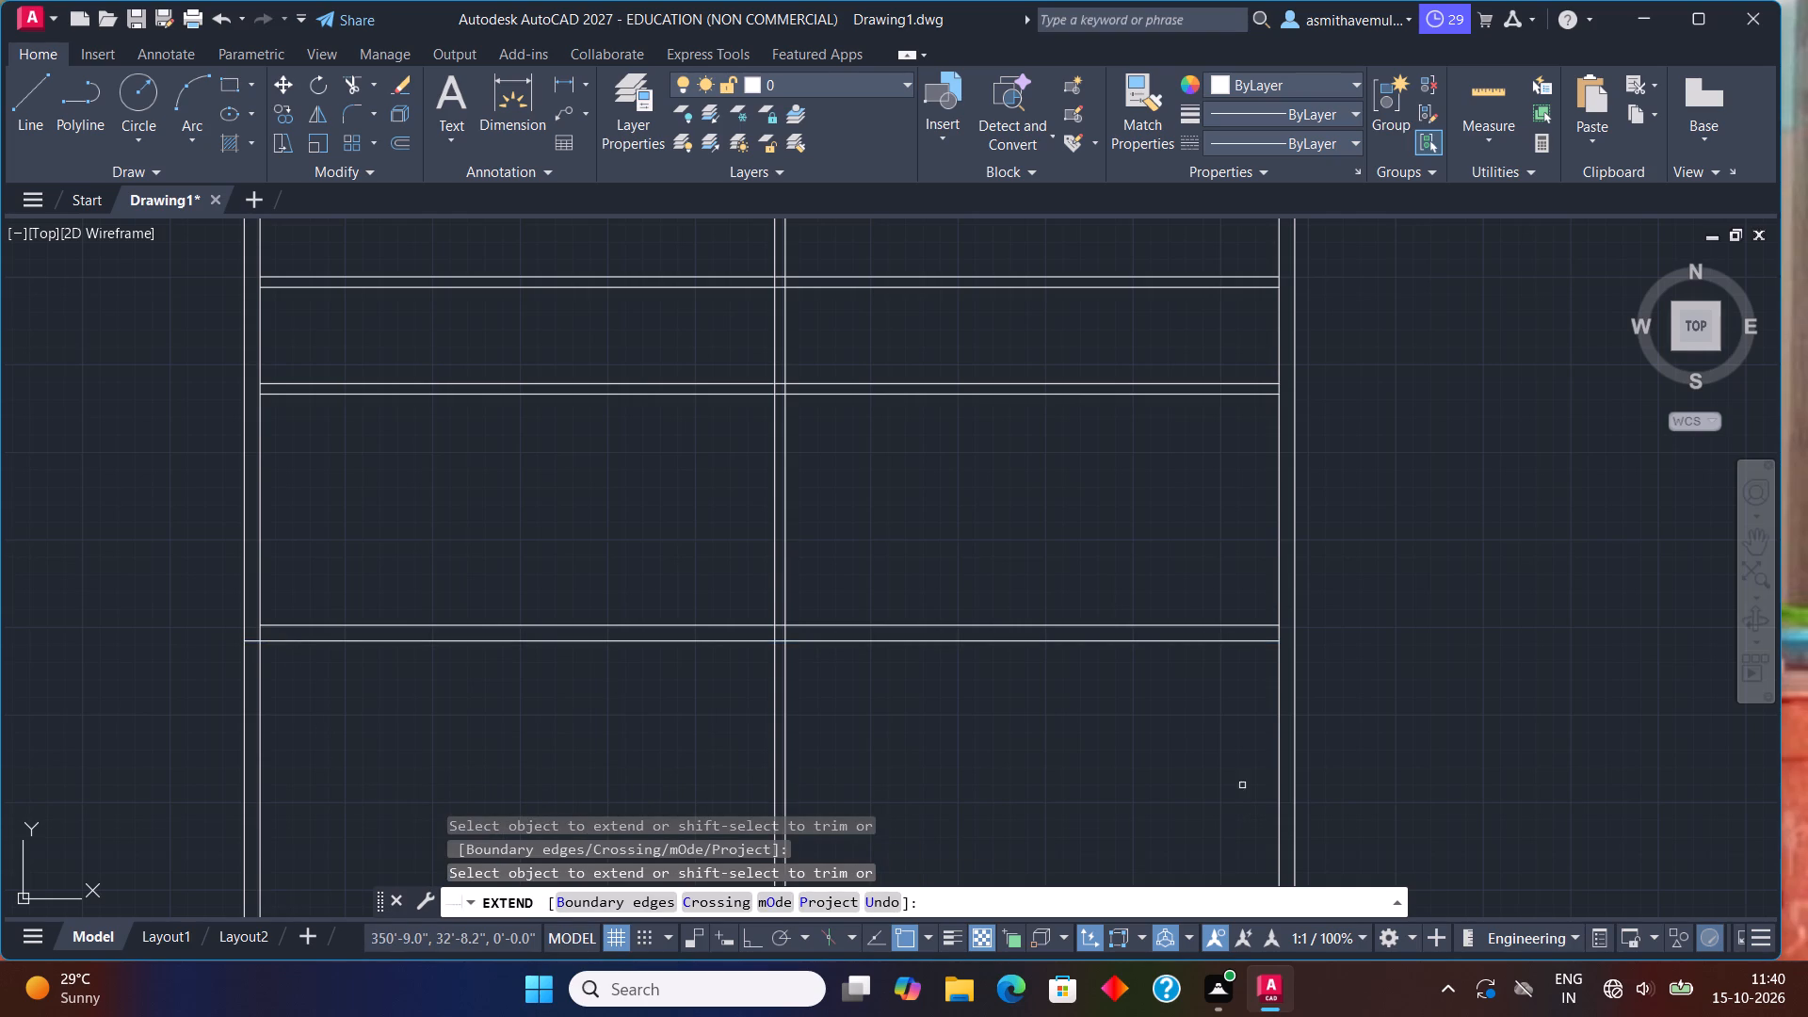
click(1267, 642)
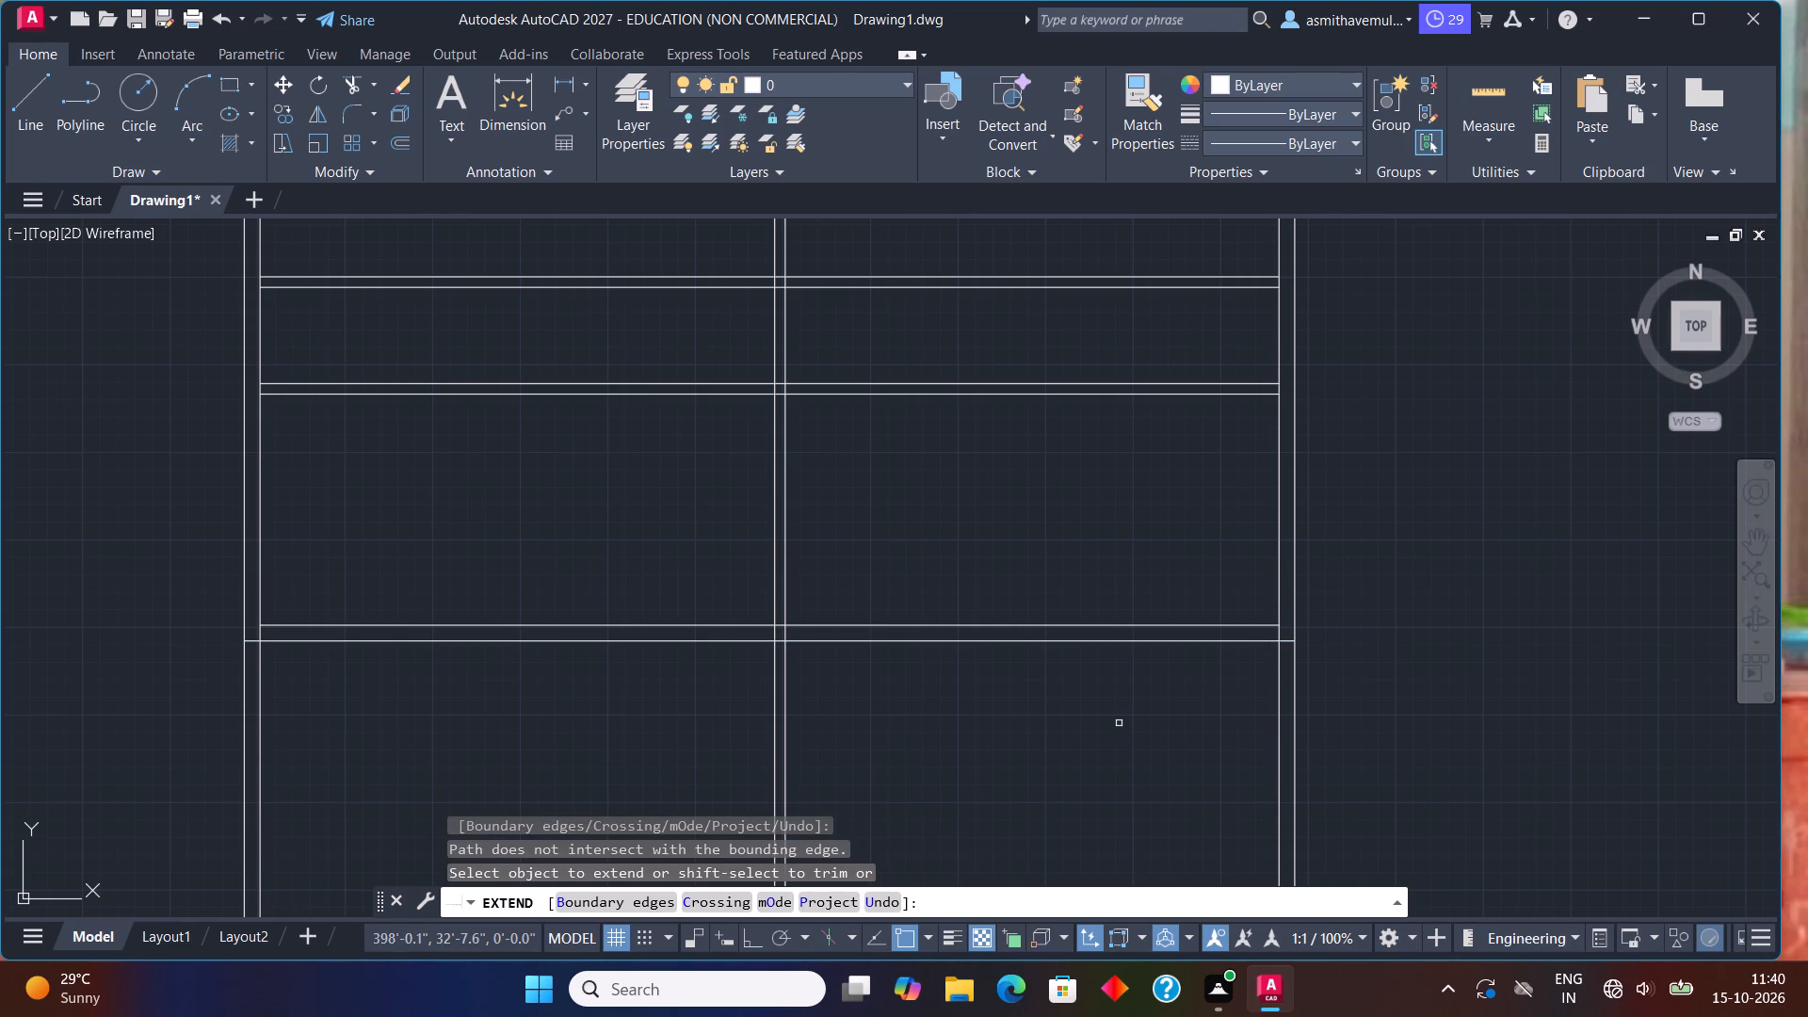
key(Escape)
Trim away the outer walls, middle partition and old bottom wall lines that remain below the new bottom wall.
key(t)
key(r)
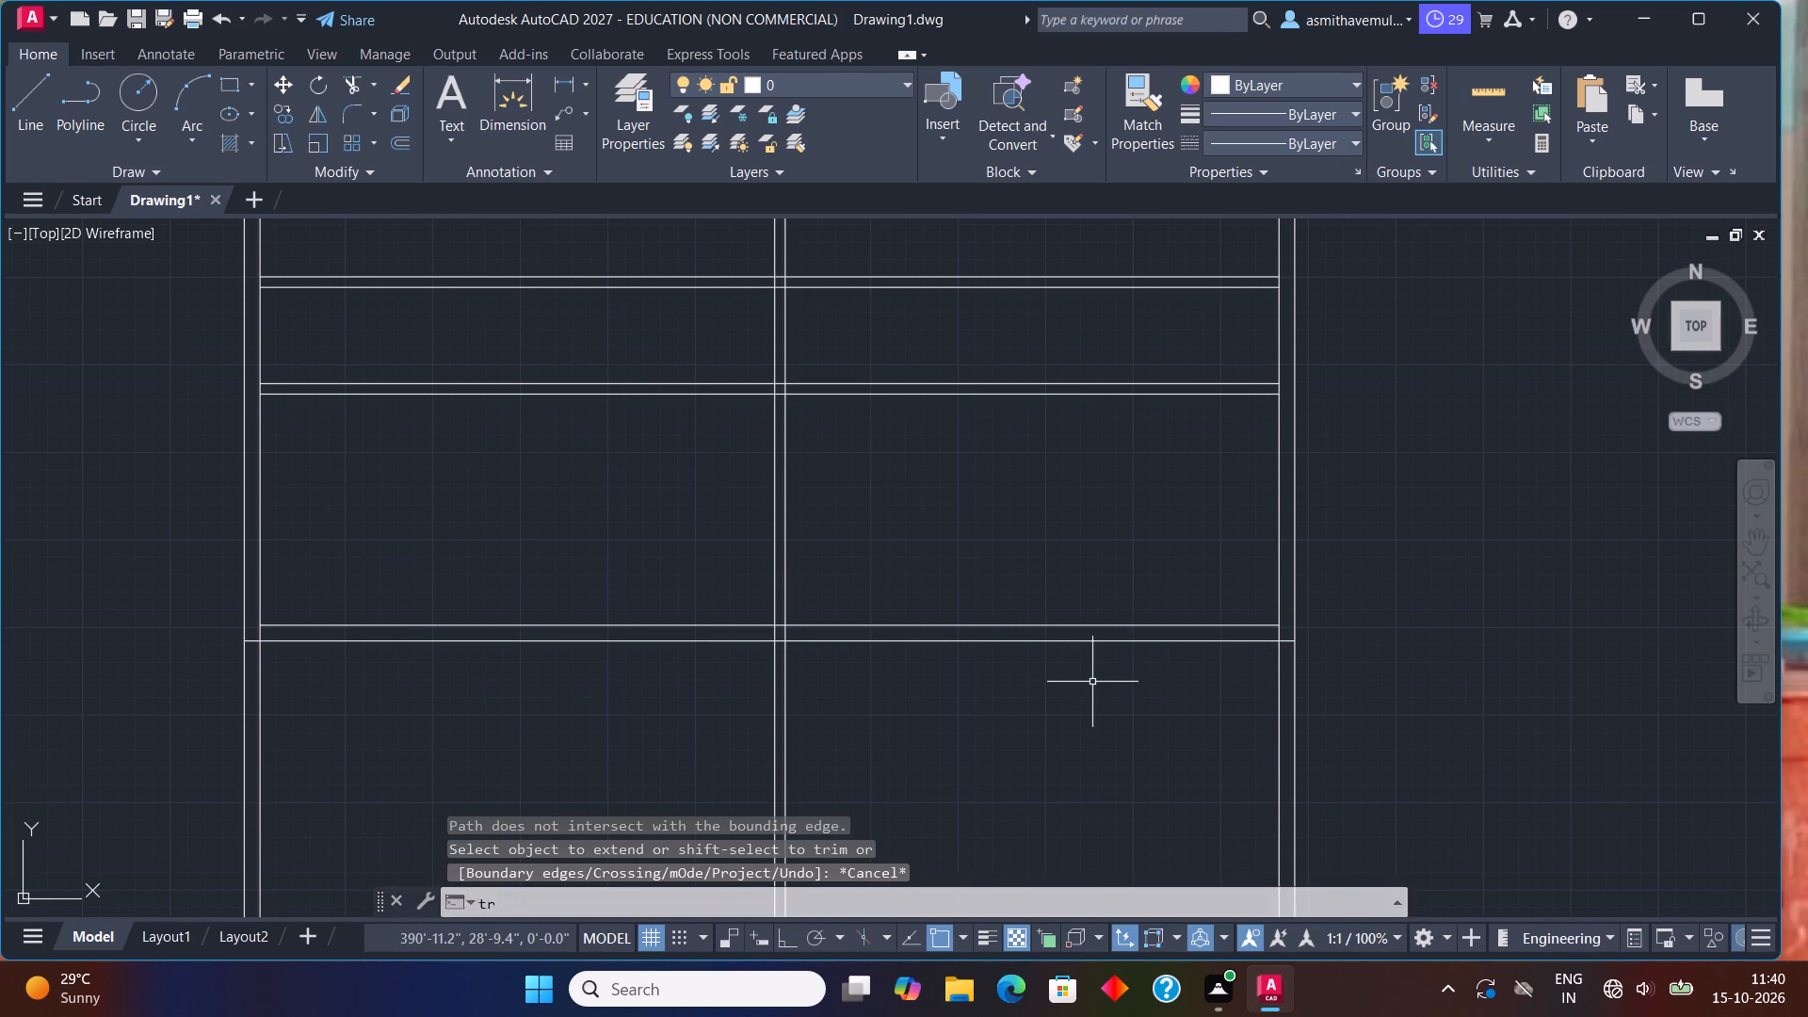
text(im)
key(Return)
drag(1098, 688, 1113, 690)
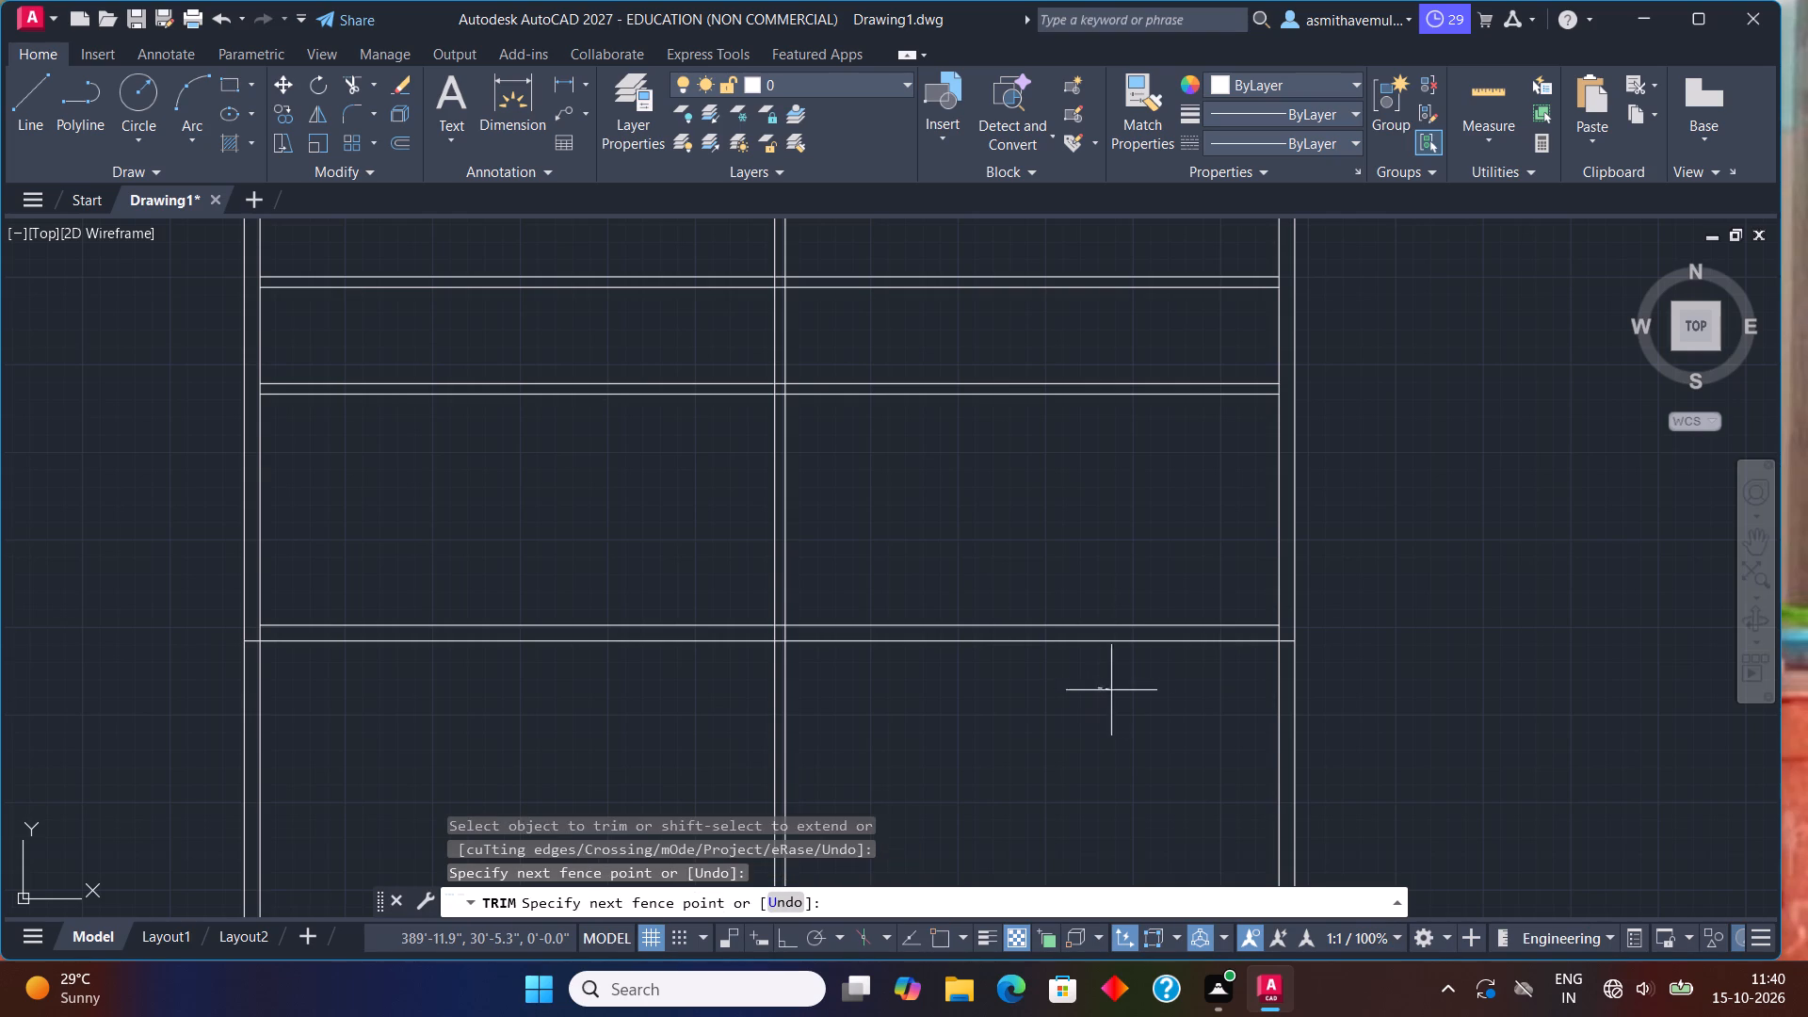
drag(1113, 690, 1413, 685)
scroll(1156, 748, down, 1)
middle_drag(961, 794, 1090, 643)
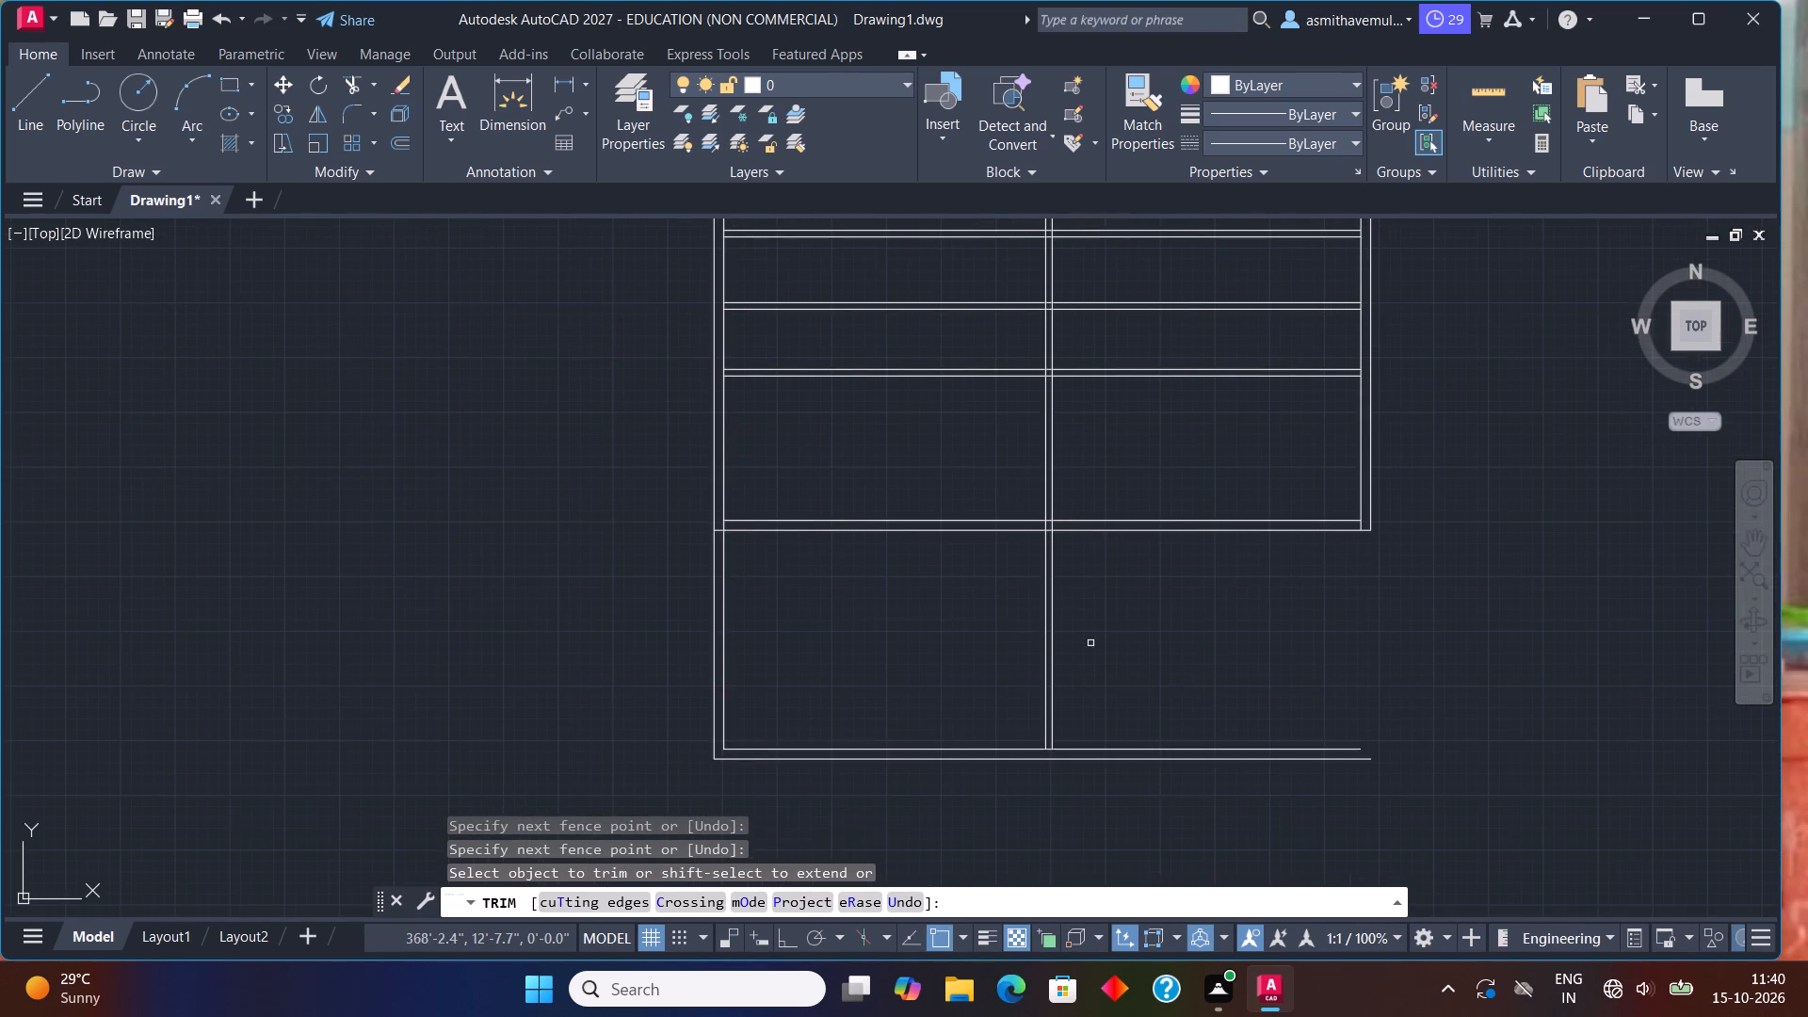
drag(1091, 643, 898, 796)
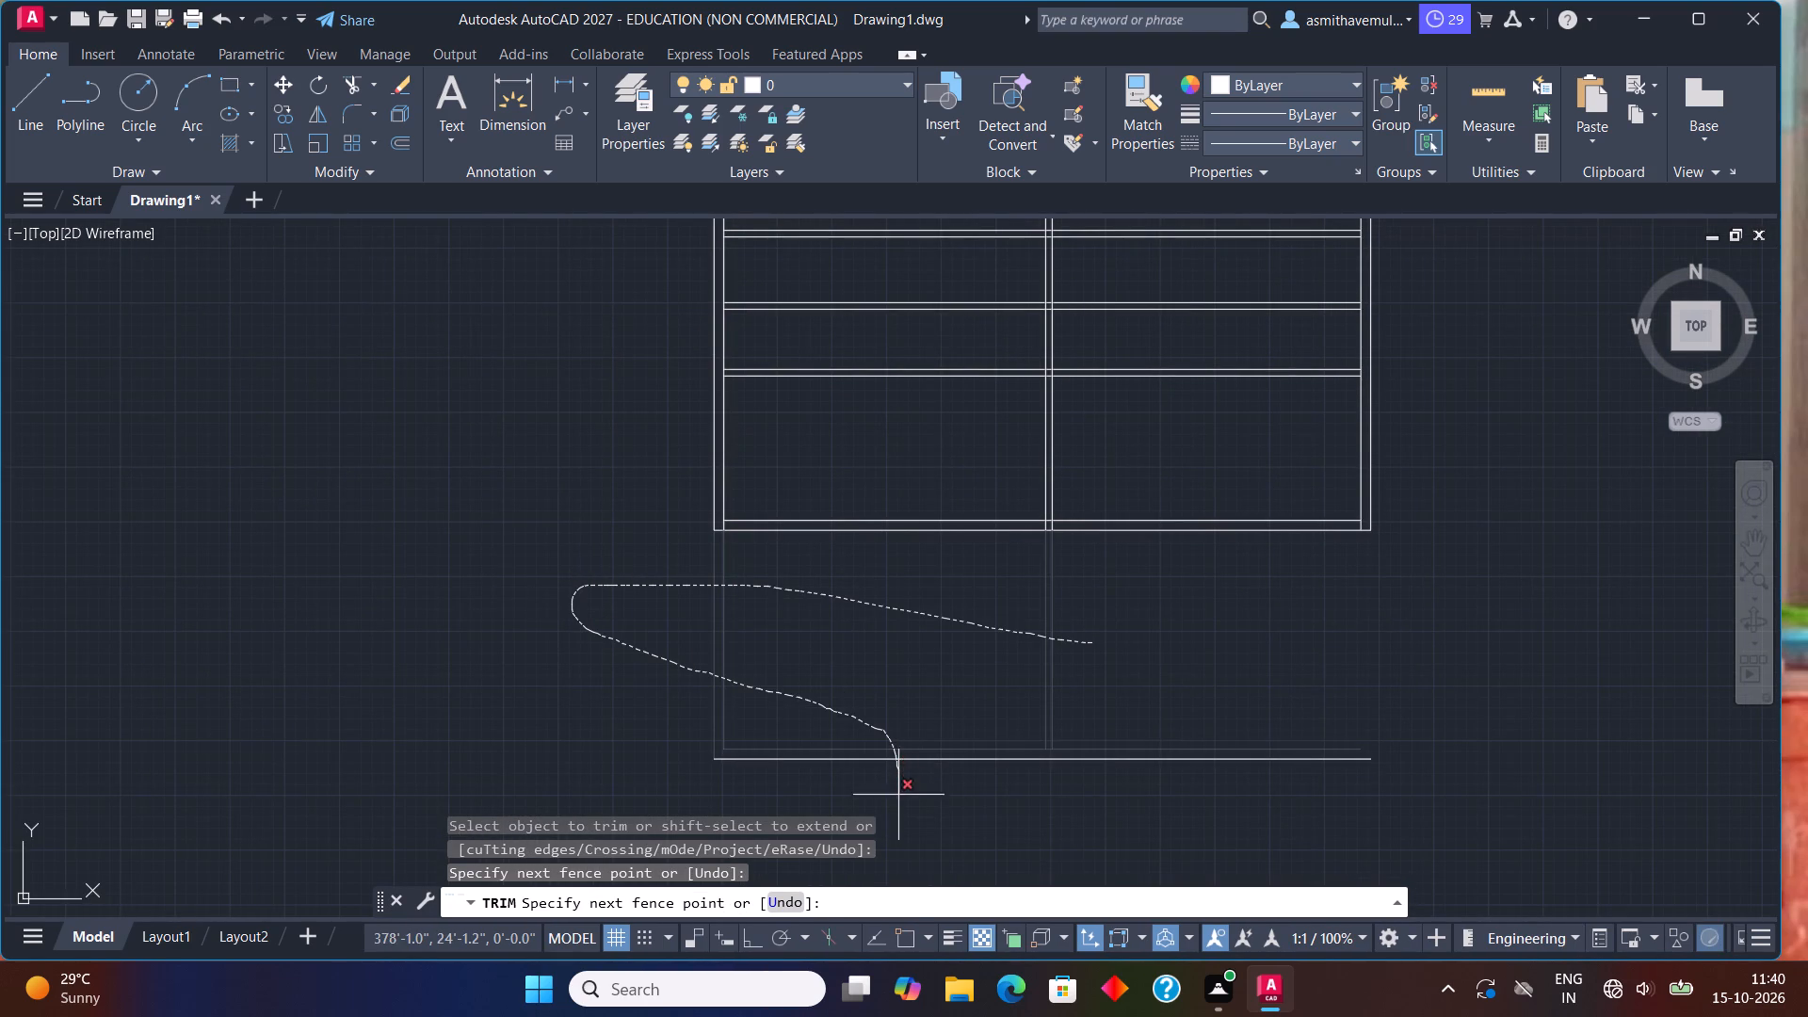
drag(898, 796, 898, 806)
key(Escape)
Insert both roundback sofas, Bed - Queen, Chair - Rocking and Lamp - Table from the Home - Space Planner blocks, right of the plan.
scroll(1020, 622, down, 1)
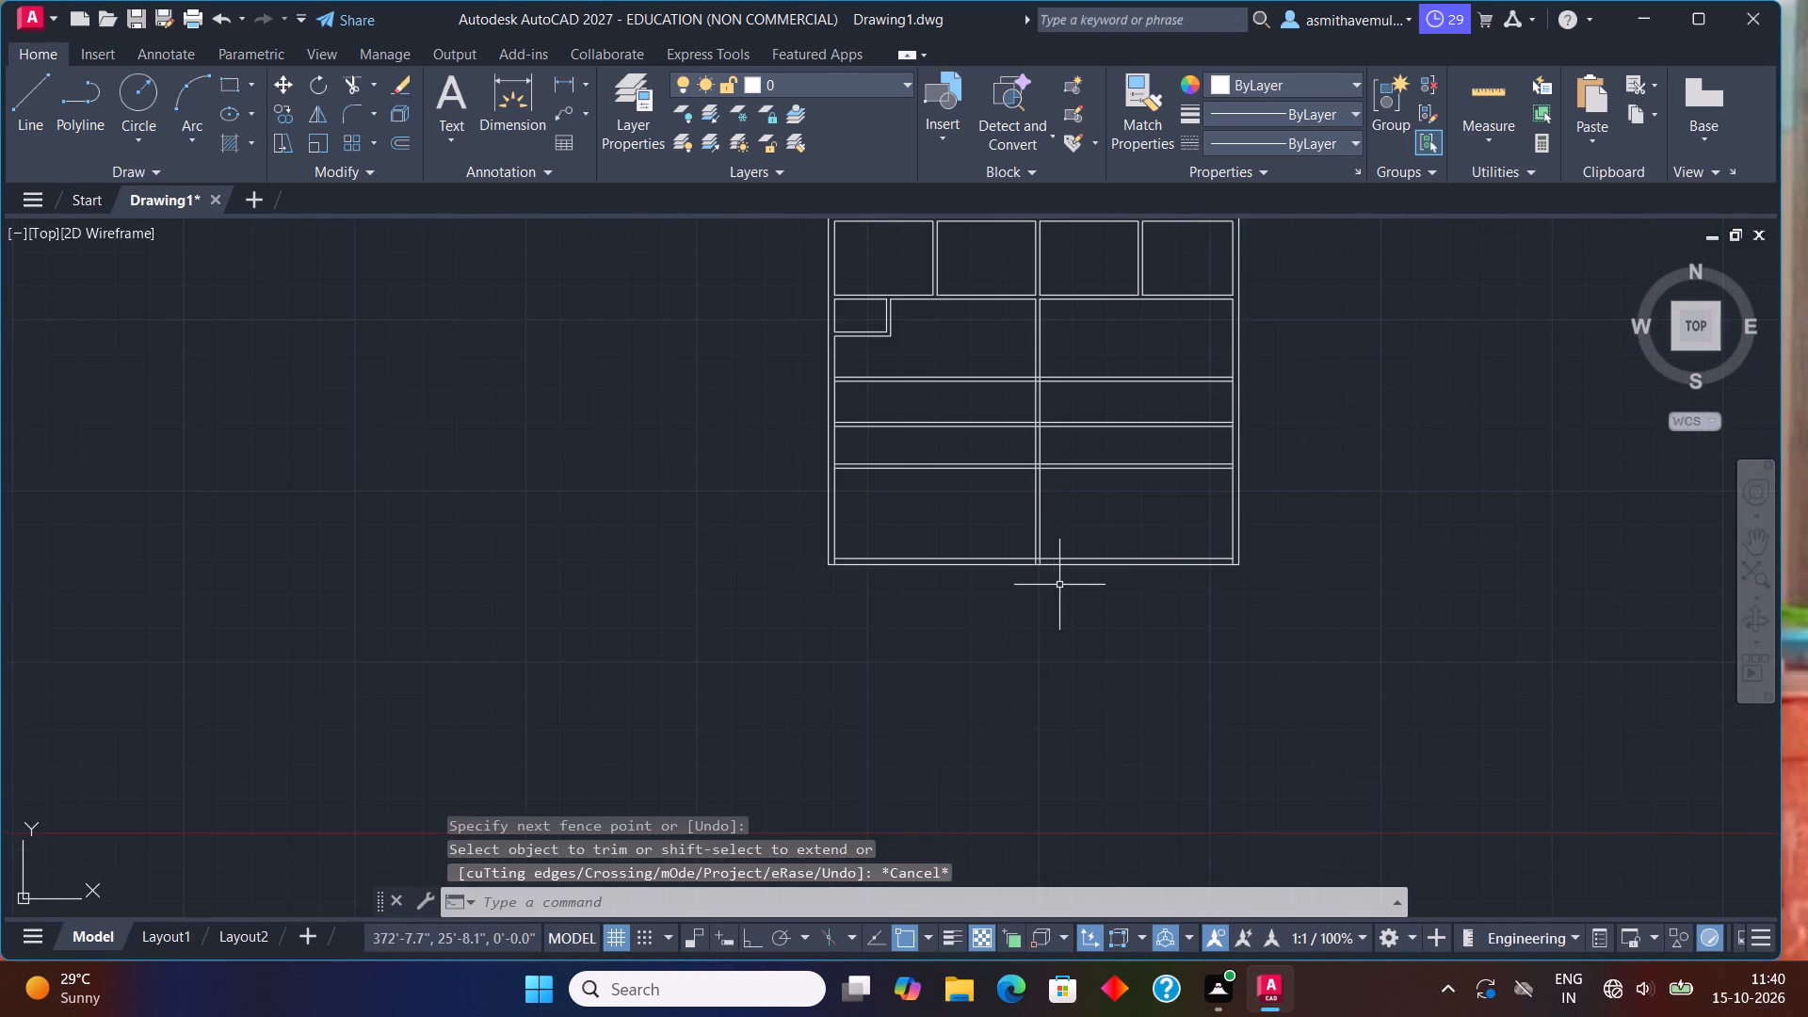
middle_drag(1062, 583, 991, 688)
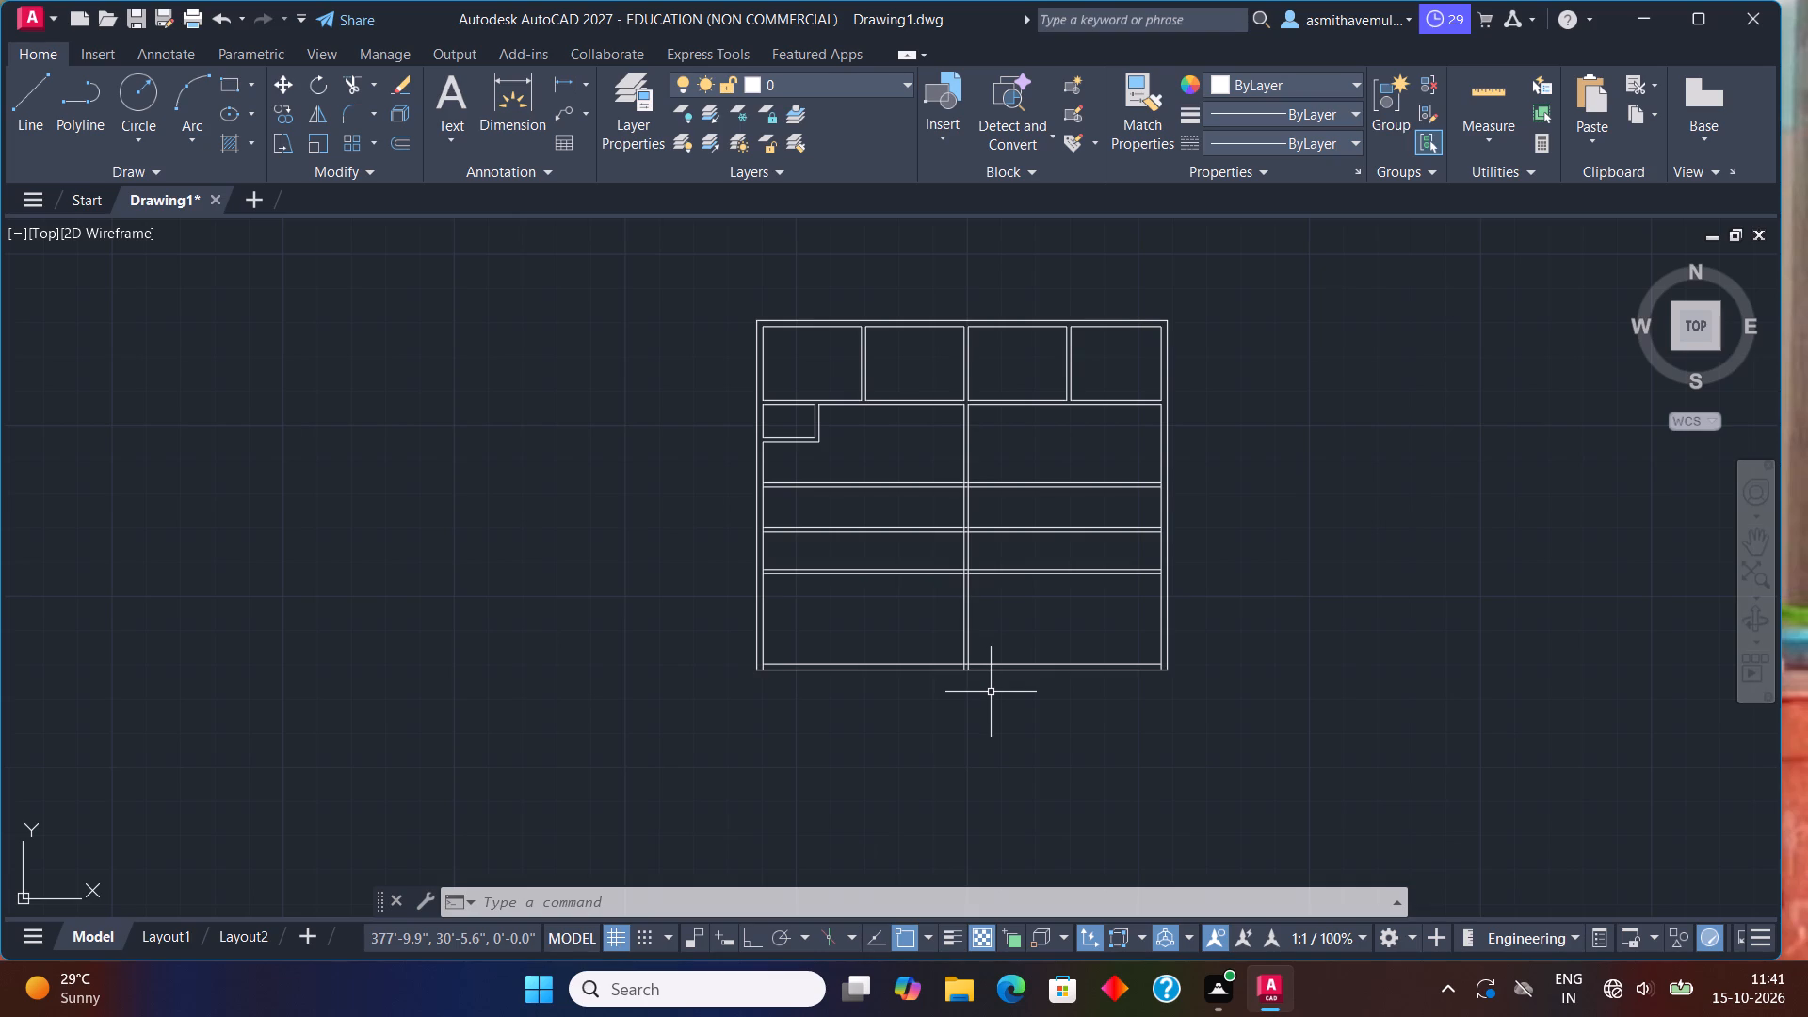
key(ctrl+2)
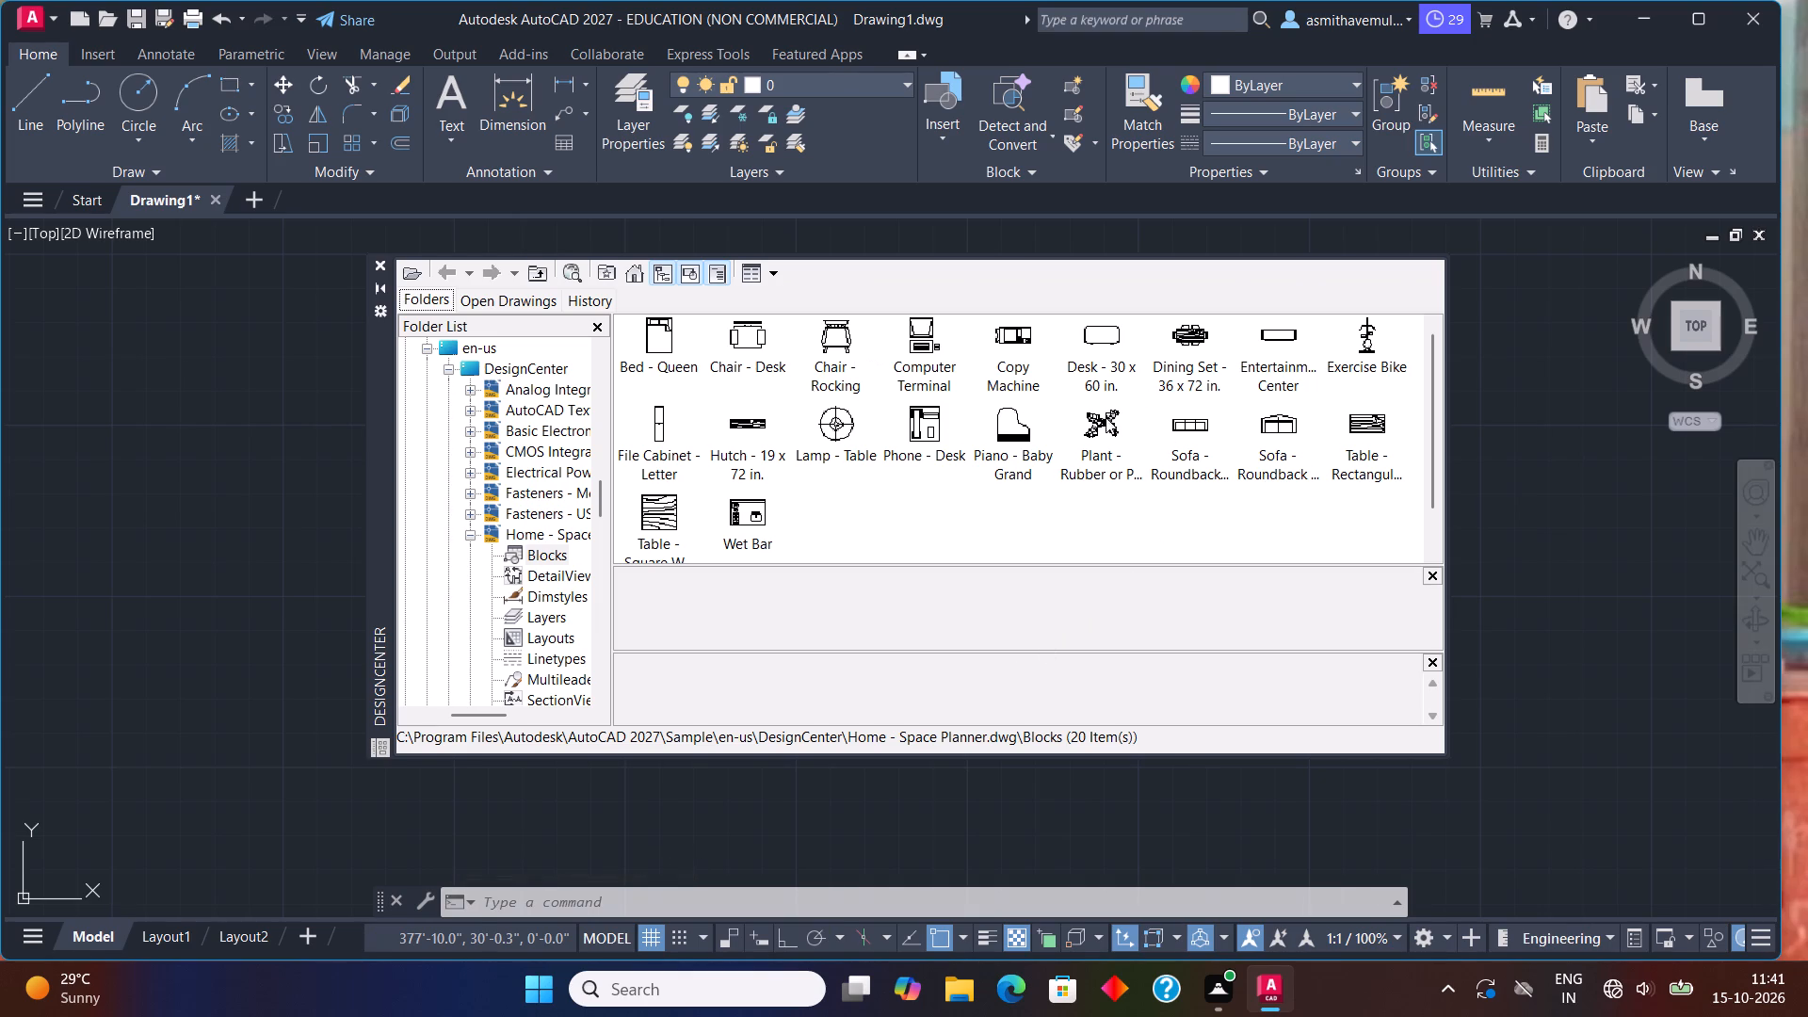
drag(1192, 434, 1494, 699)
drag(1276, 424, 1385, 489)
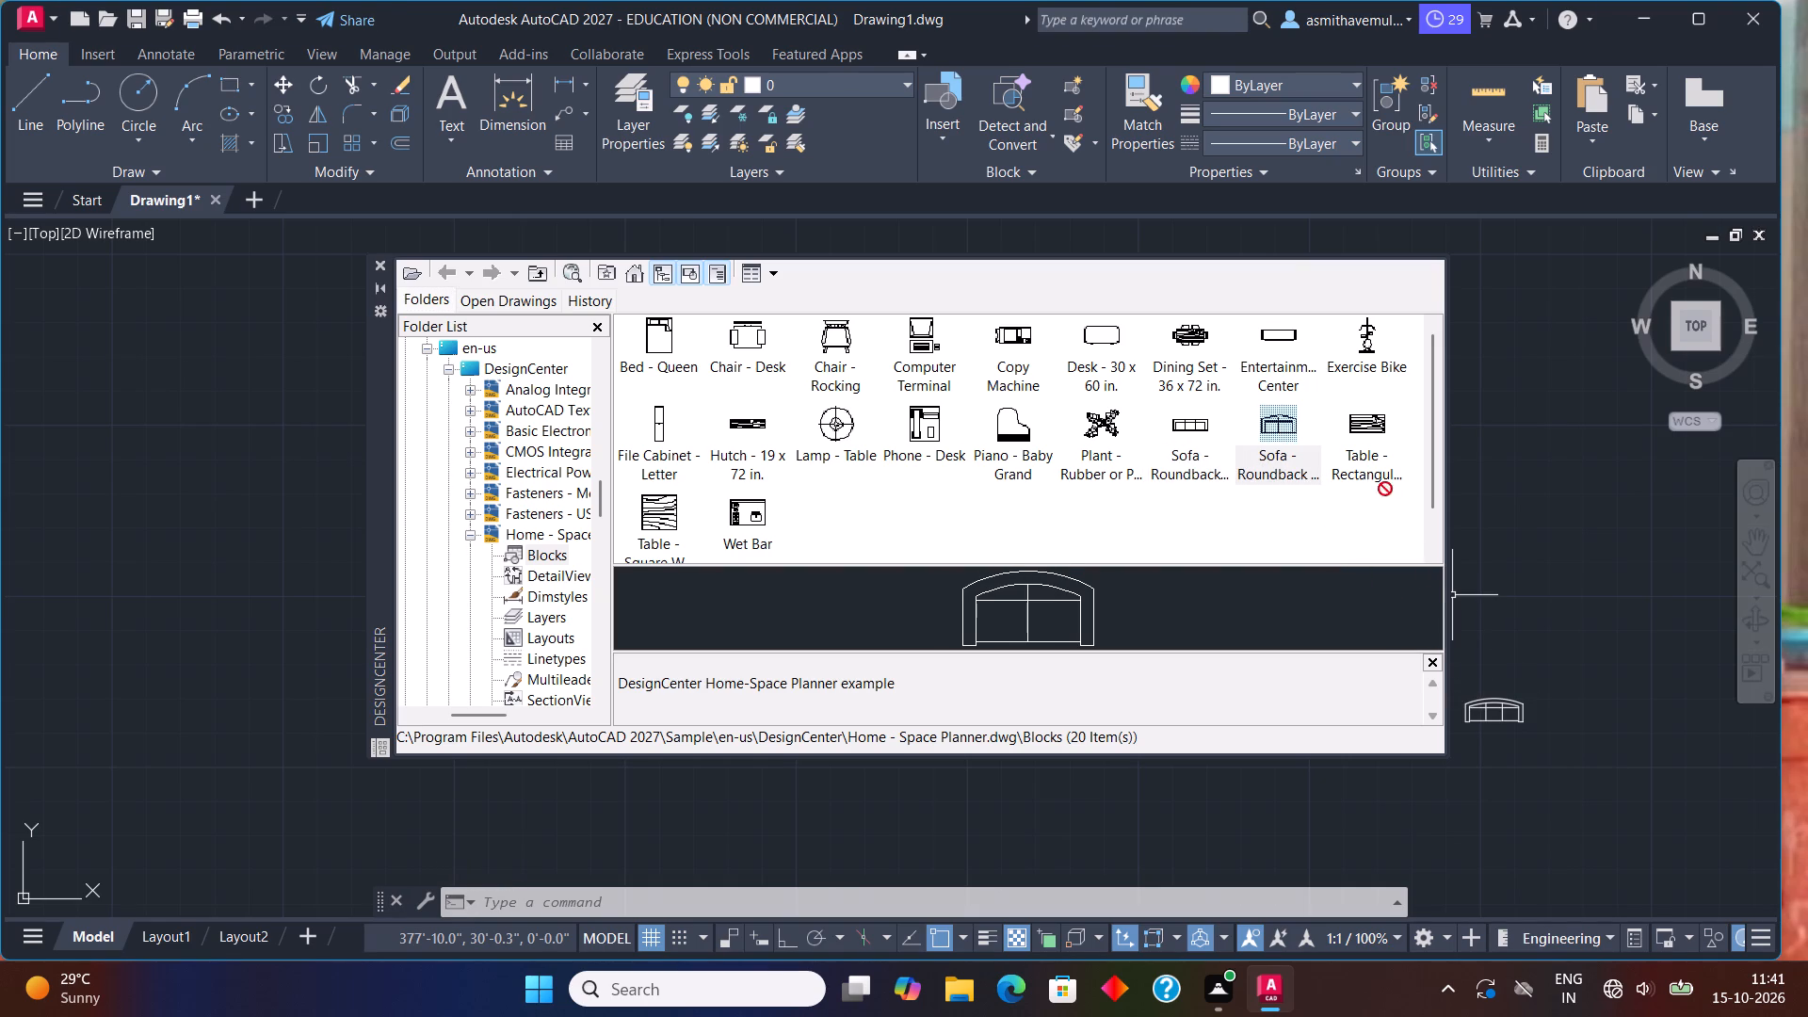
drag(1385, 489, 1507, 559)
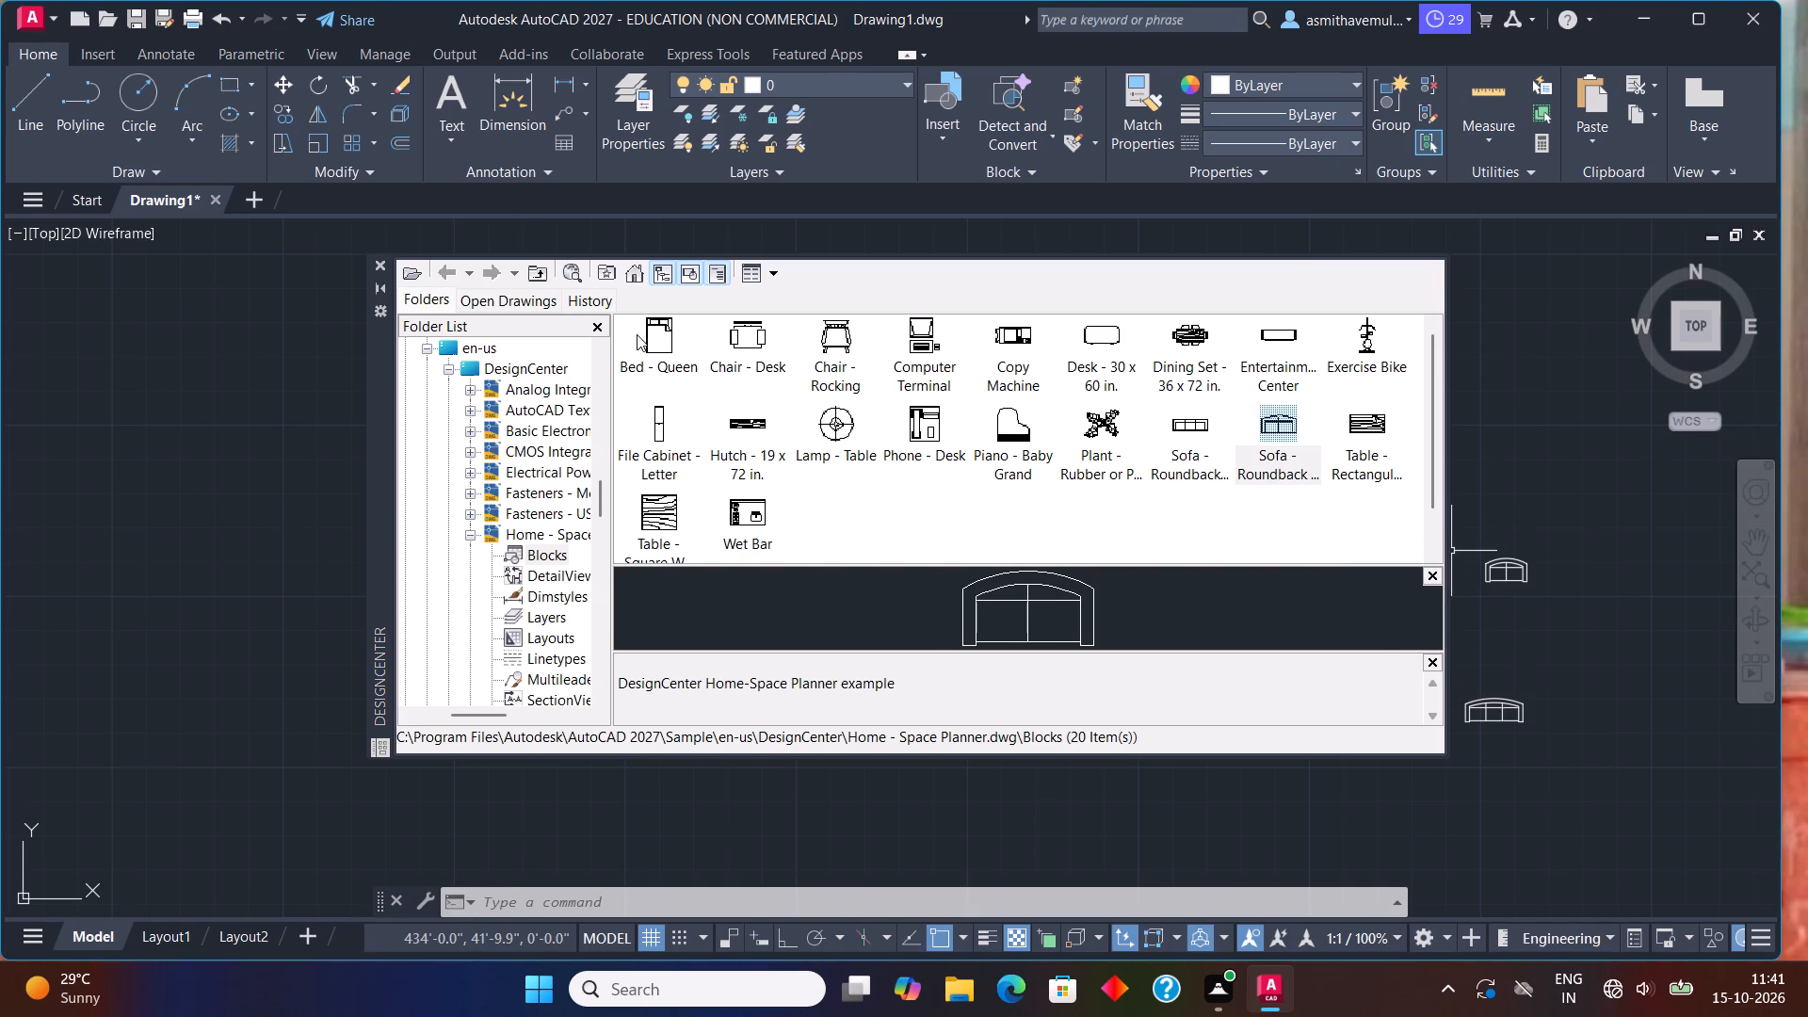
drag(648, 330, 1547, 637)
drag(823, 344, 1050, 391)
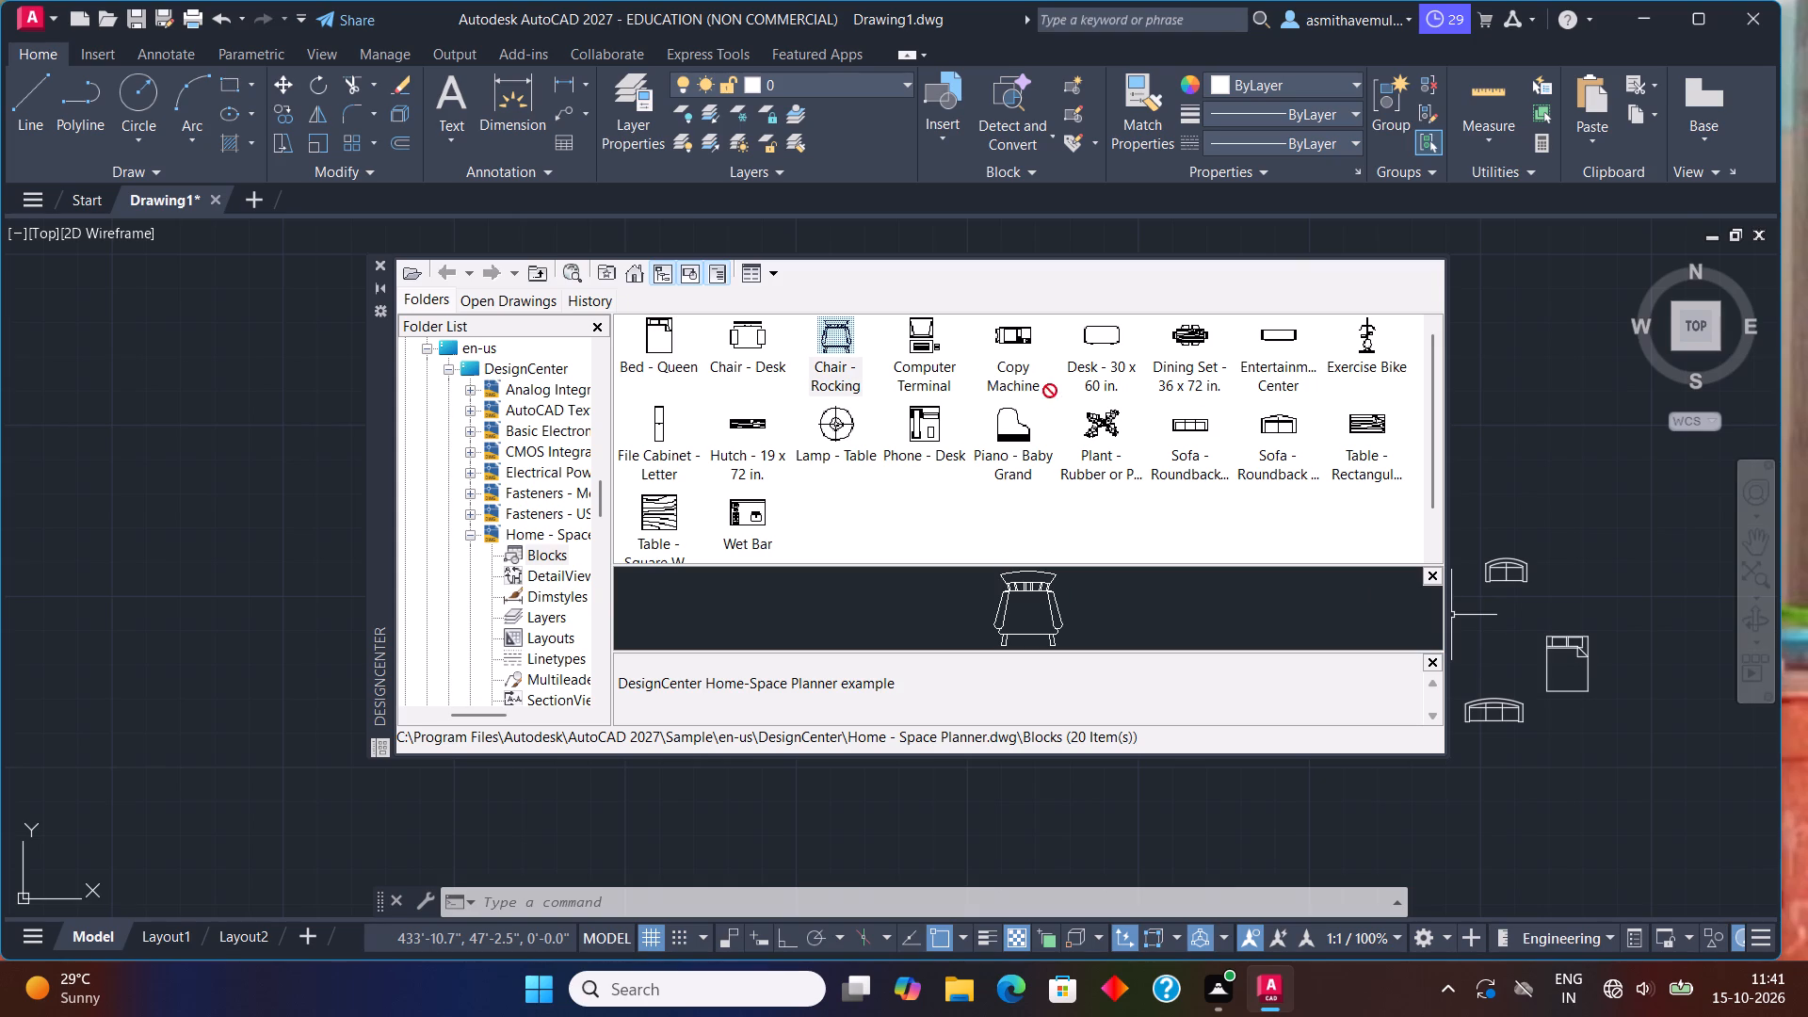
drag(1050, 391, 1487, 427)
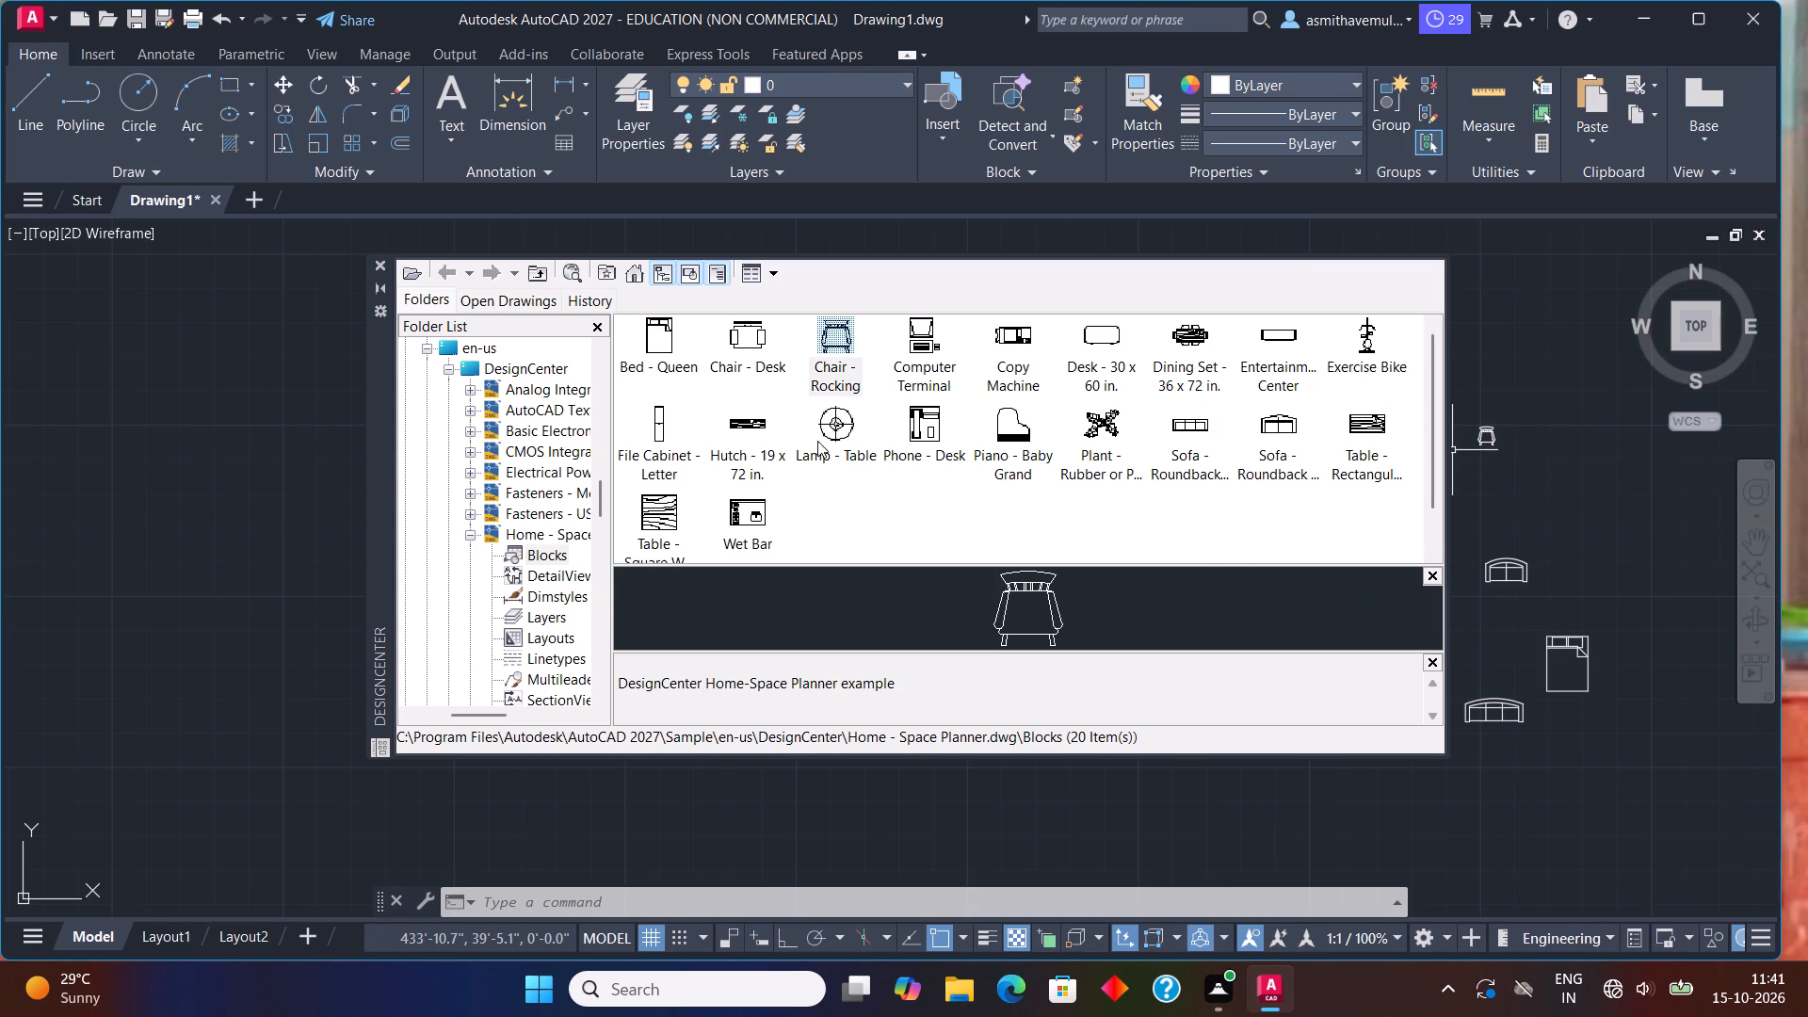
drag(850, 428, 1512, 761)
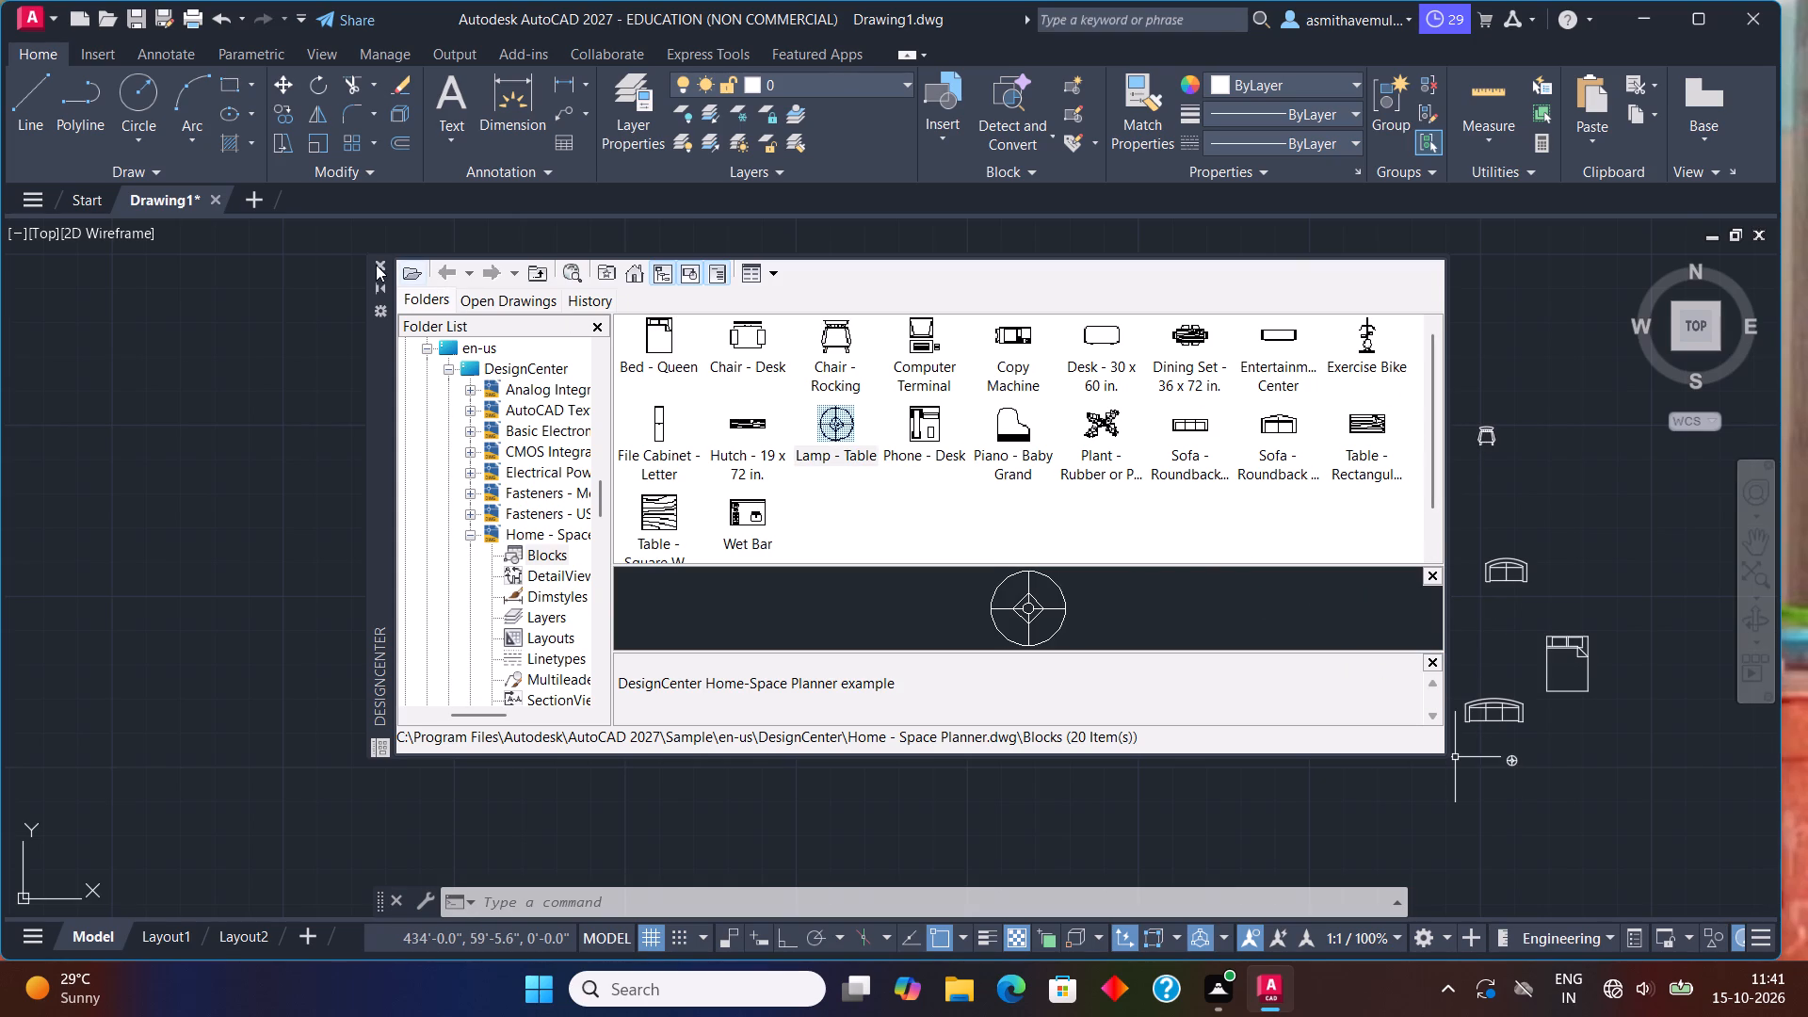
click(376, 263)
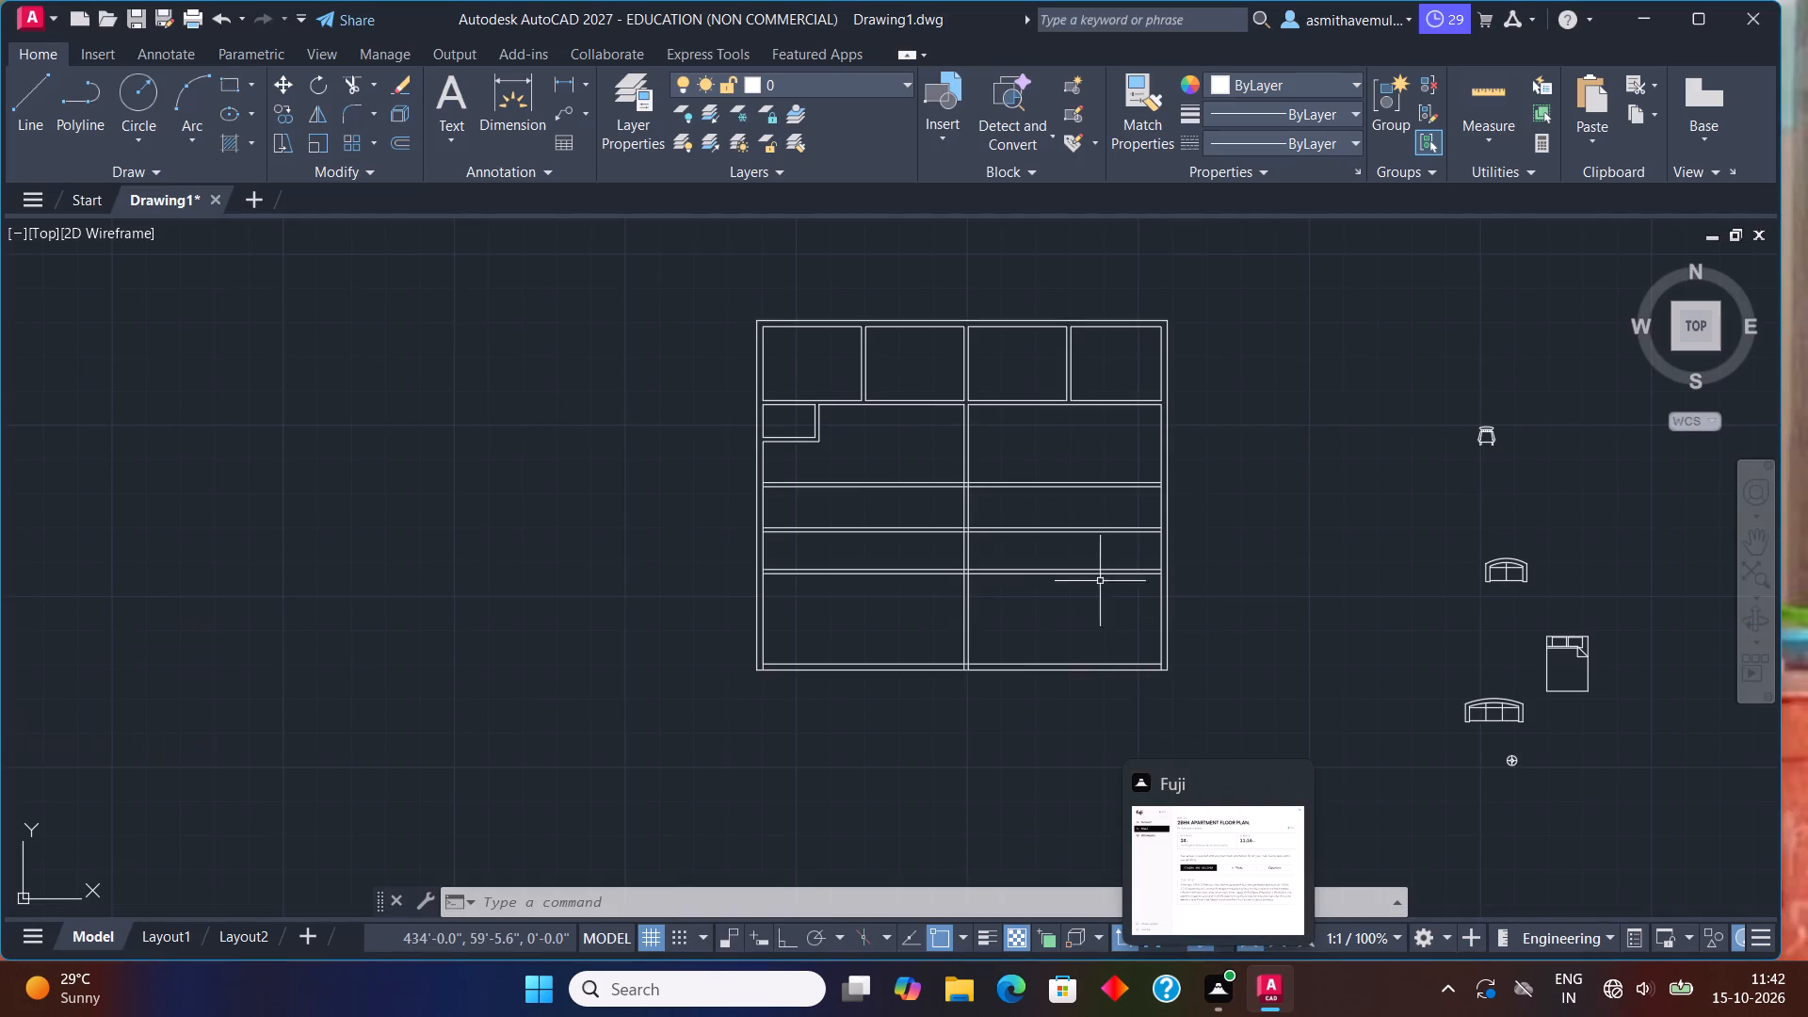
With Ortho on, draw a jamb line across the top outer wall, starting at offset @-3",0 from the top-left room's upper right corner.
middle_drag(1030, 523, 893, 547)
scroll(803, 394, up, 1)
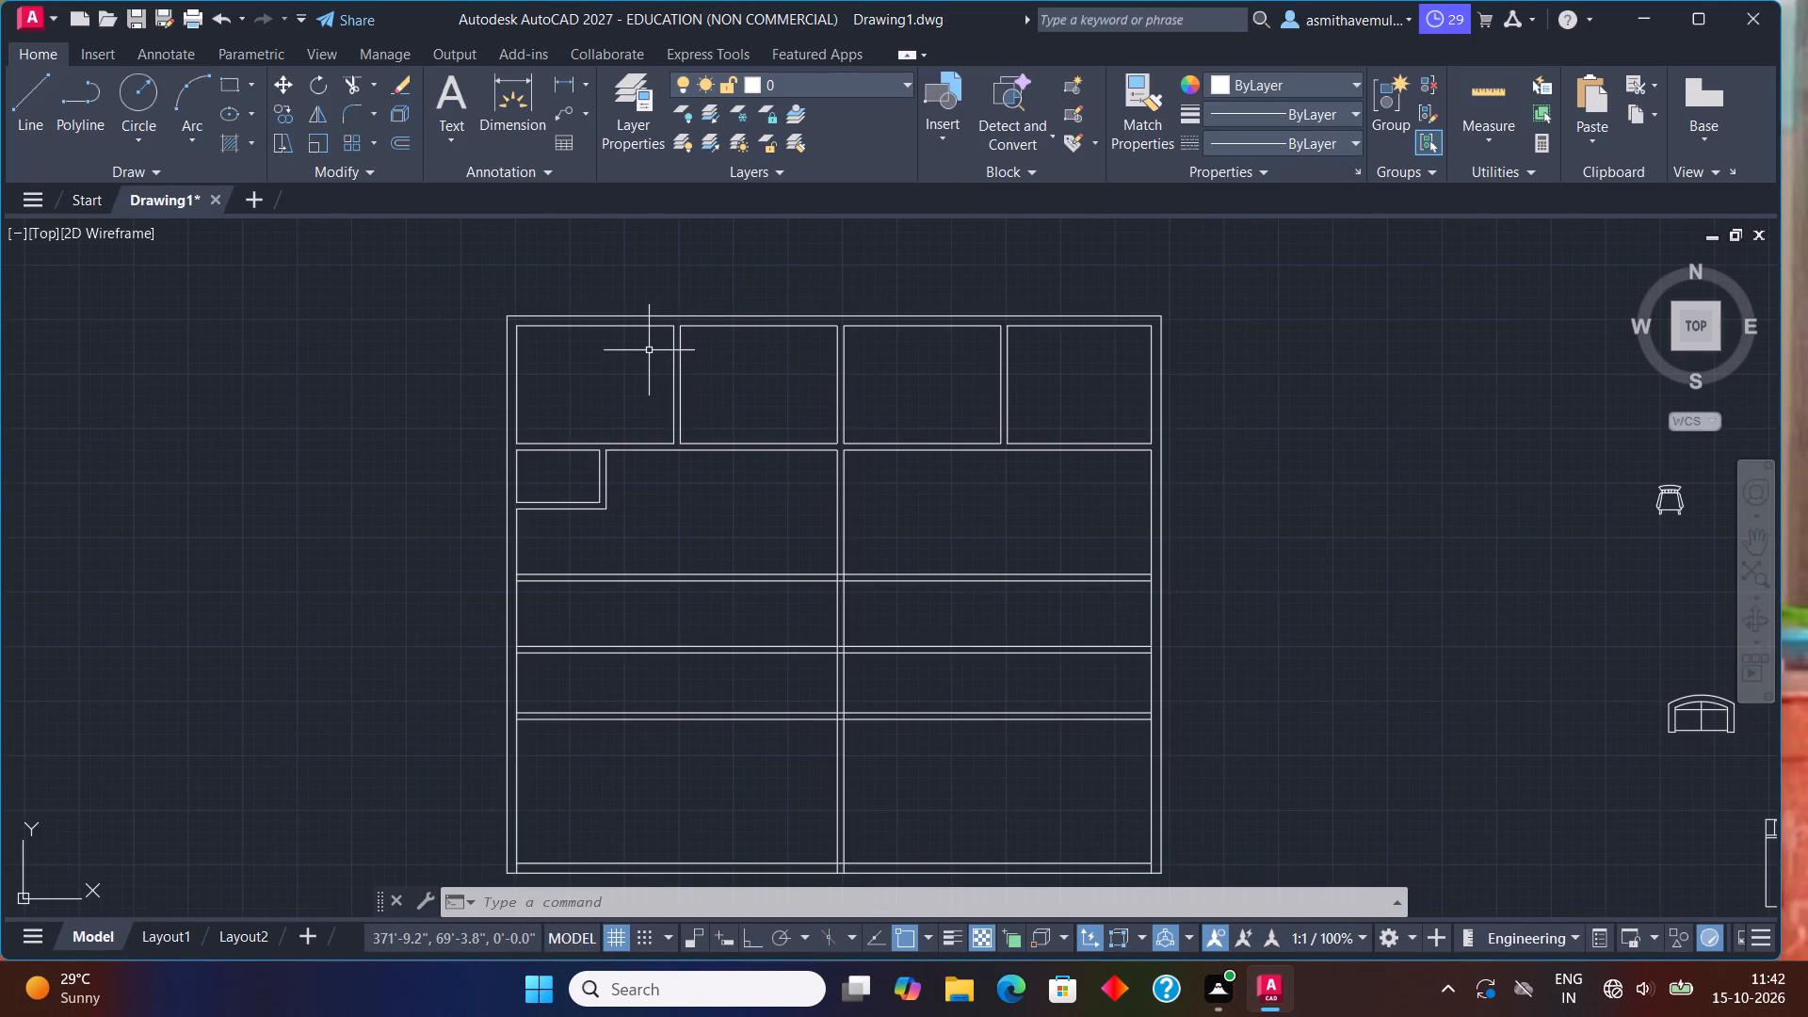
scroll(649, 348, up, 1)
middle_drag(647, 347, 650, 405)
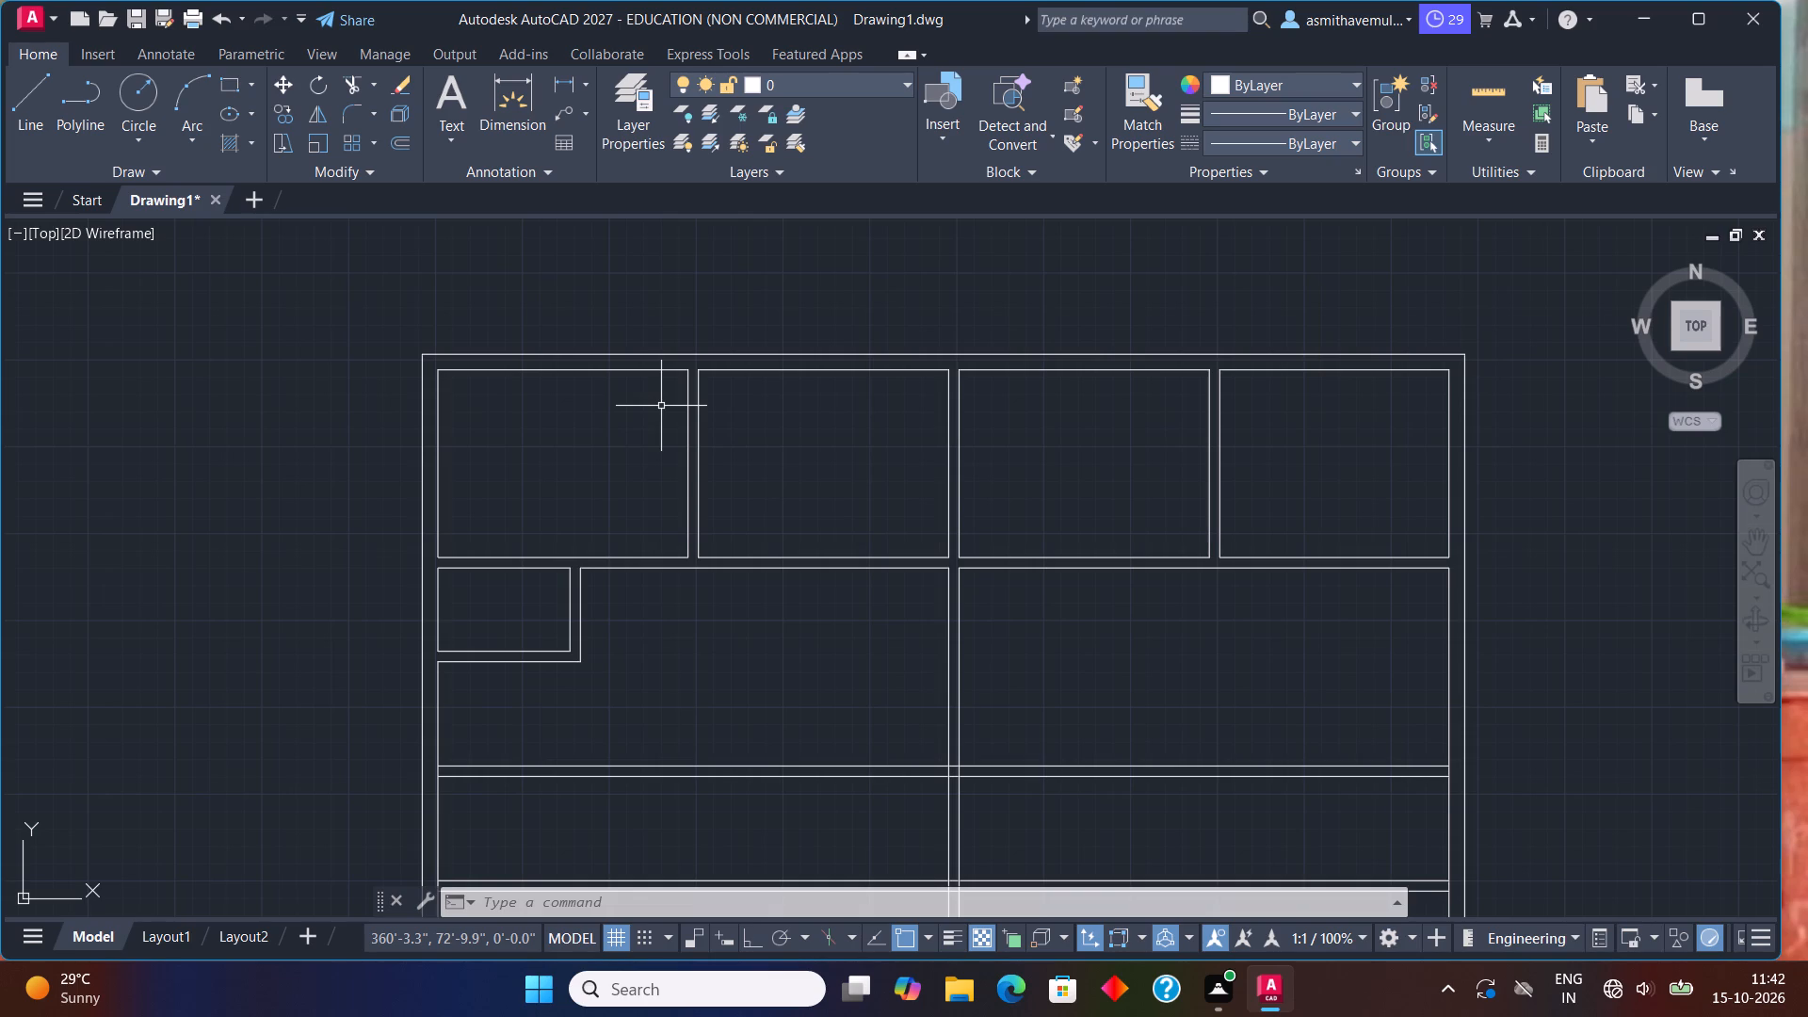
key(l)
key(Return)
key(g)
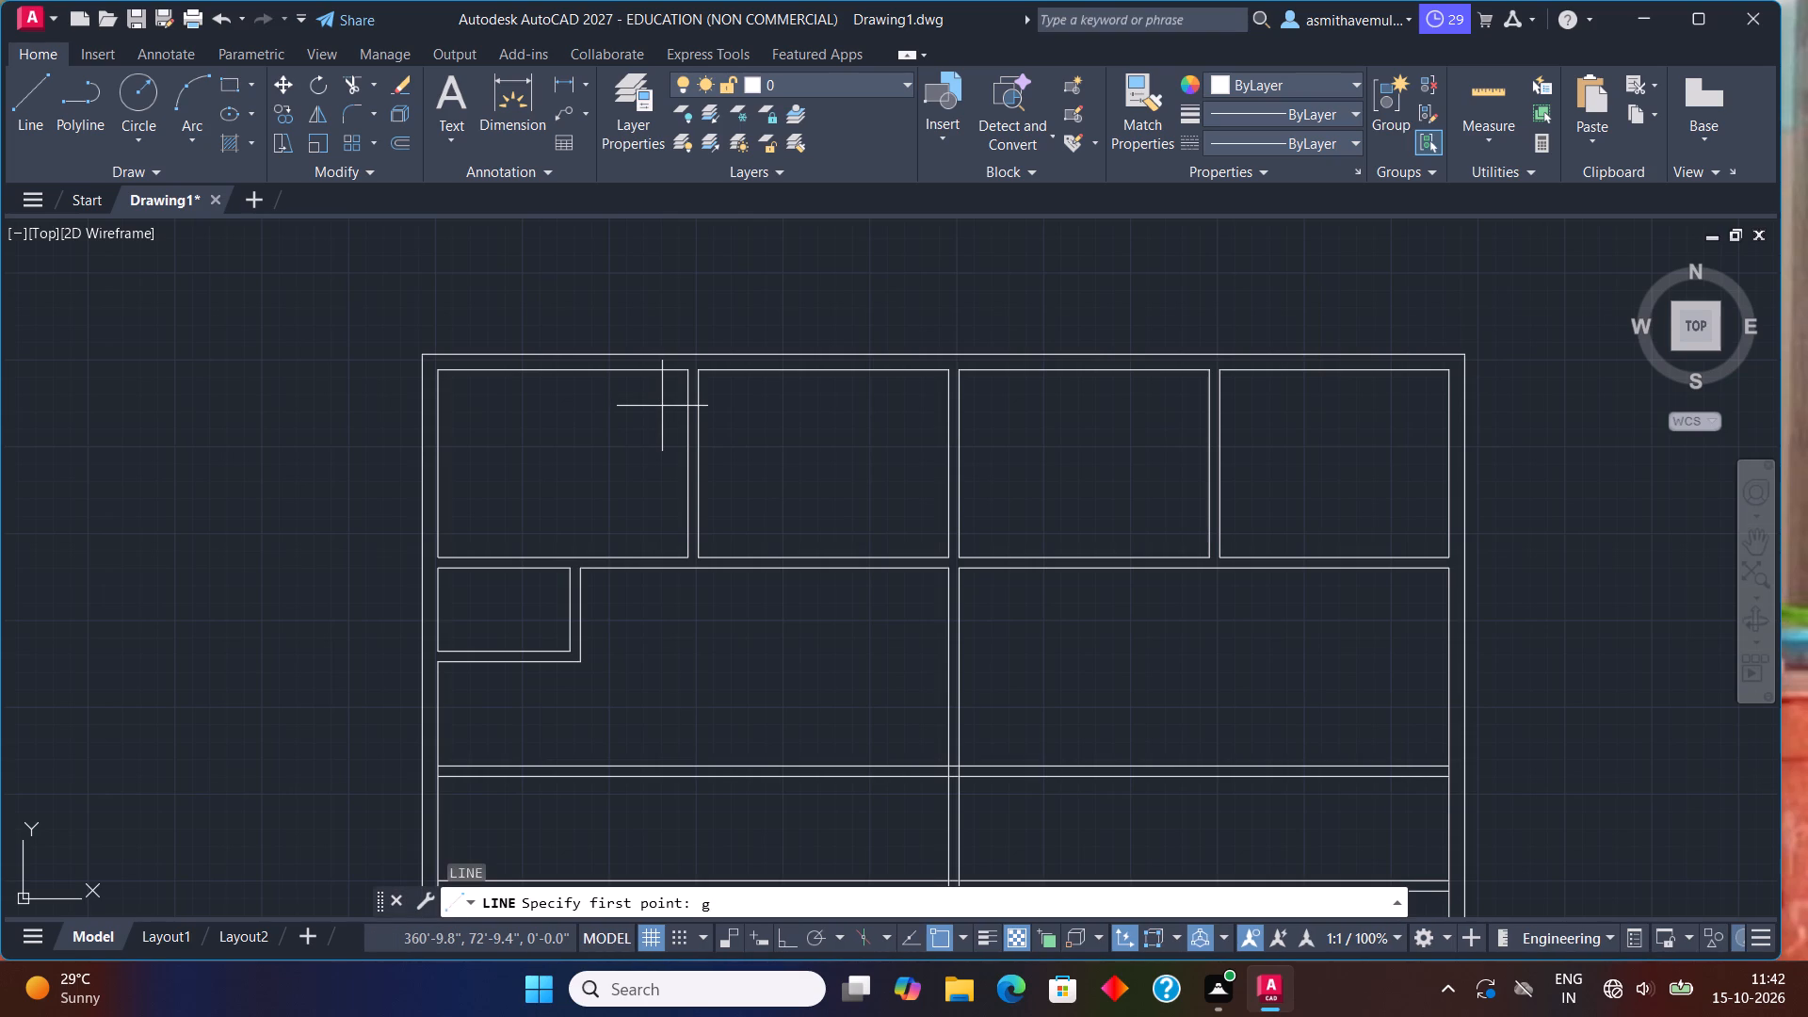
key(BackSpace)
text(from)
key(Return)
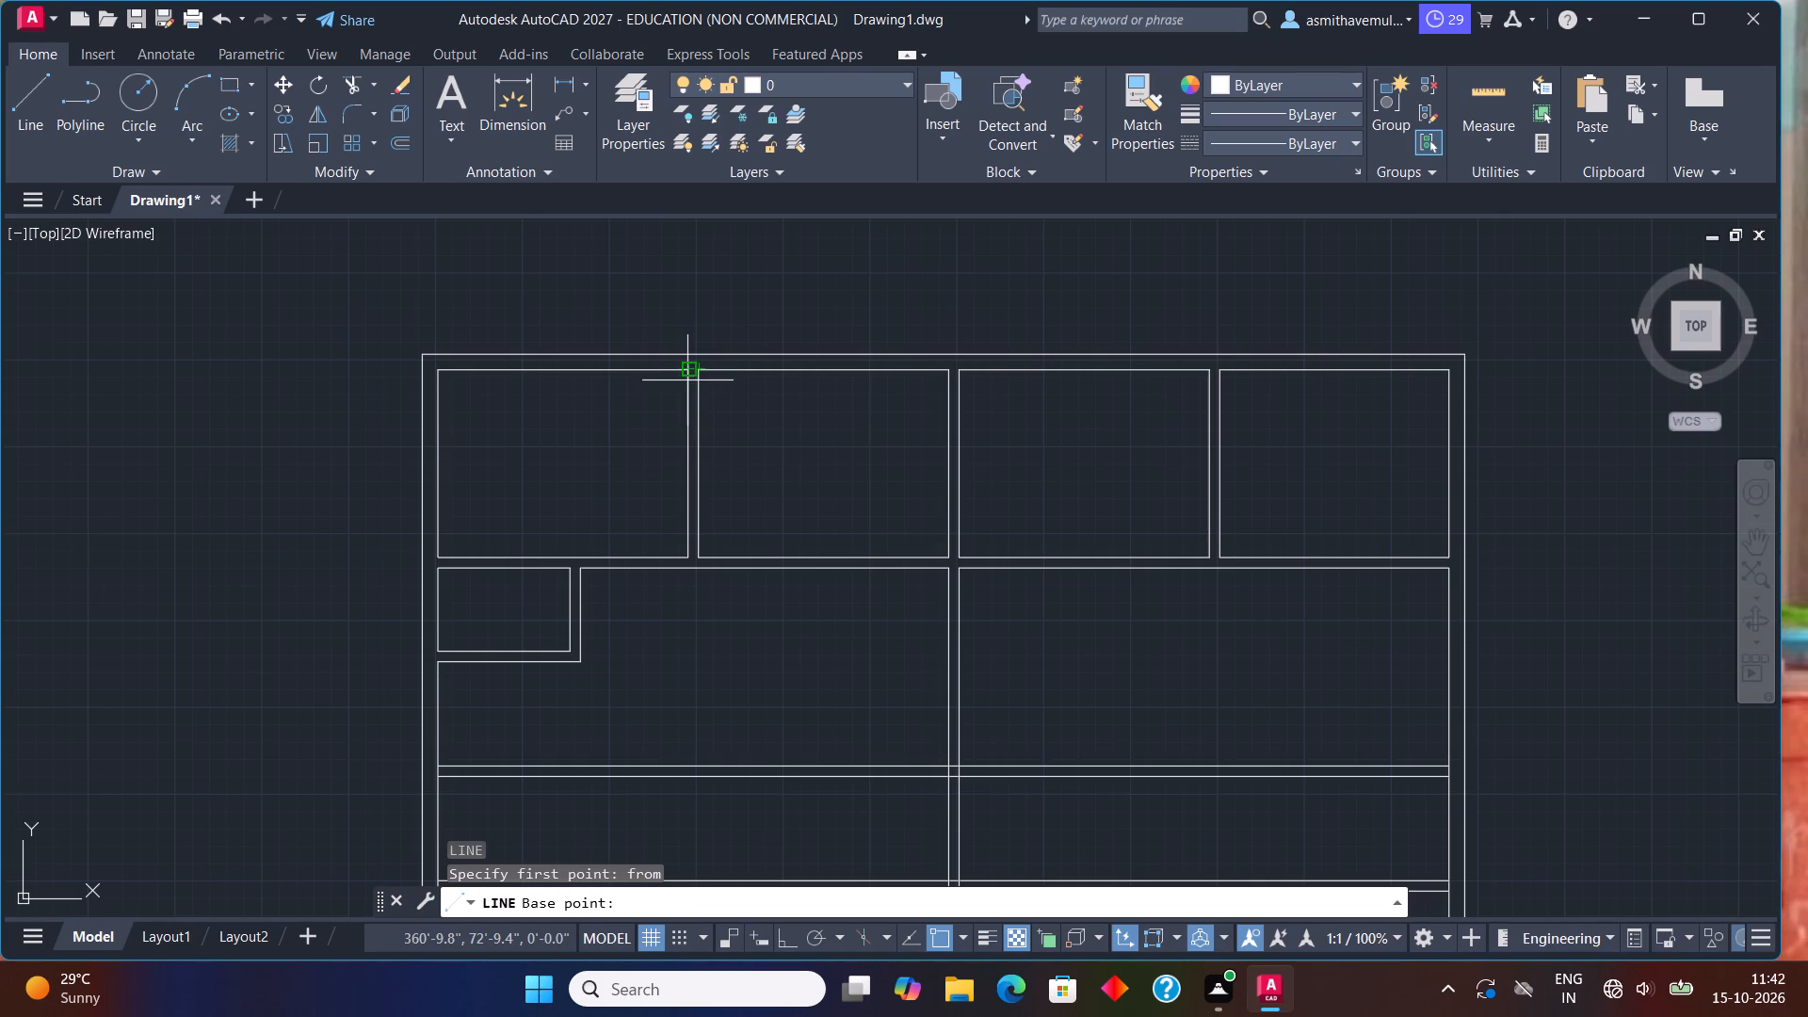
click(691, 376)
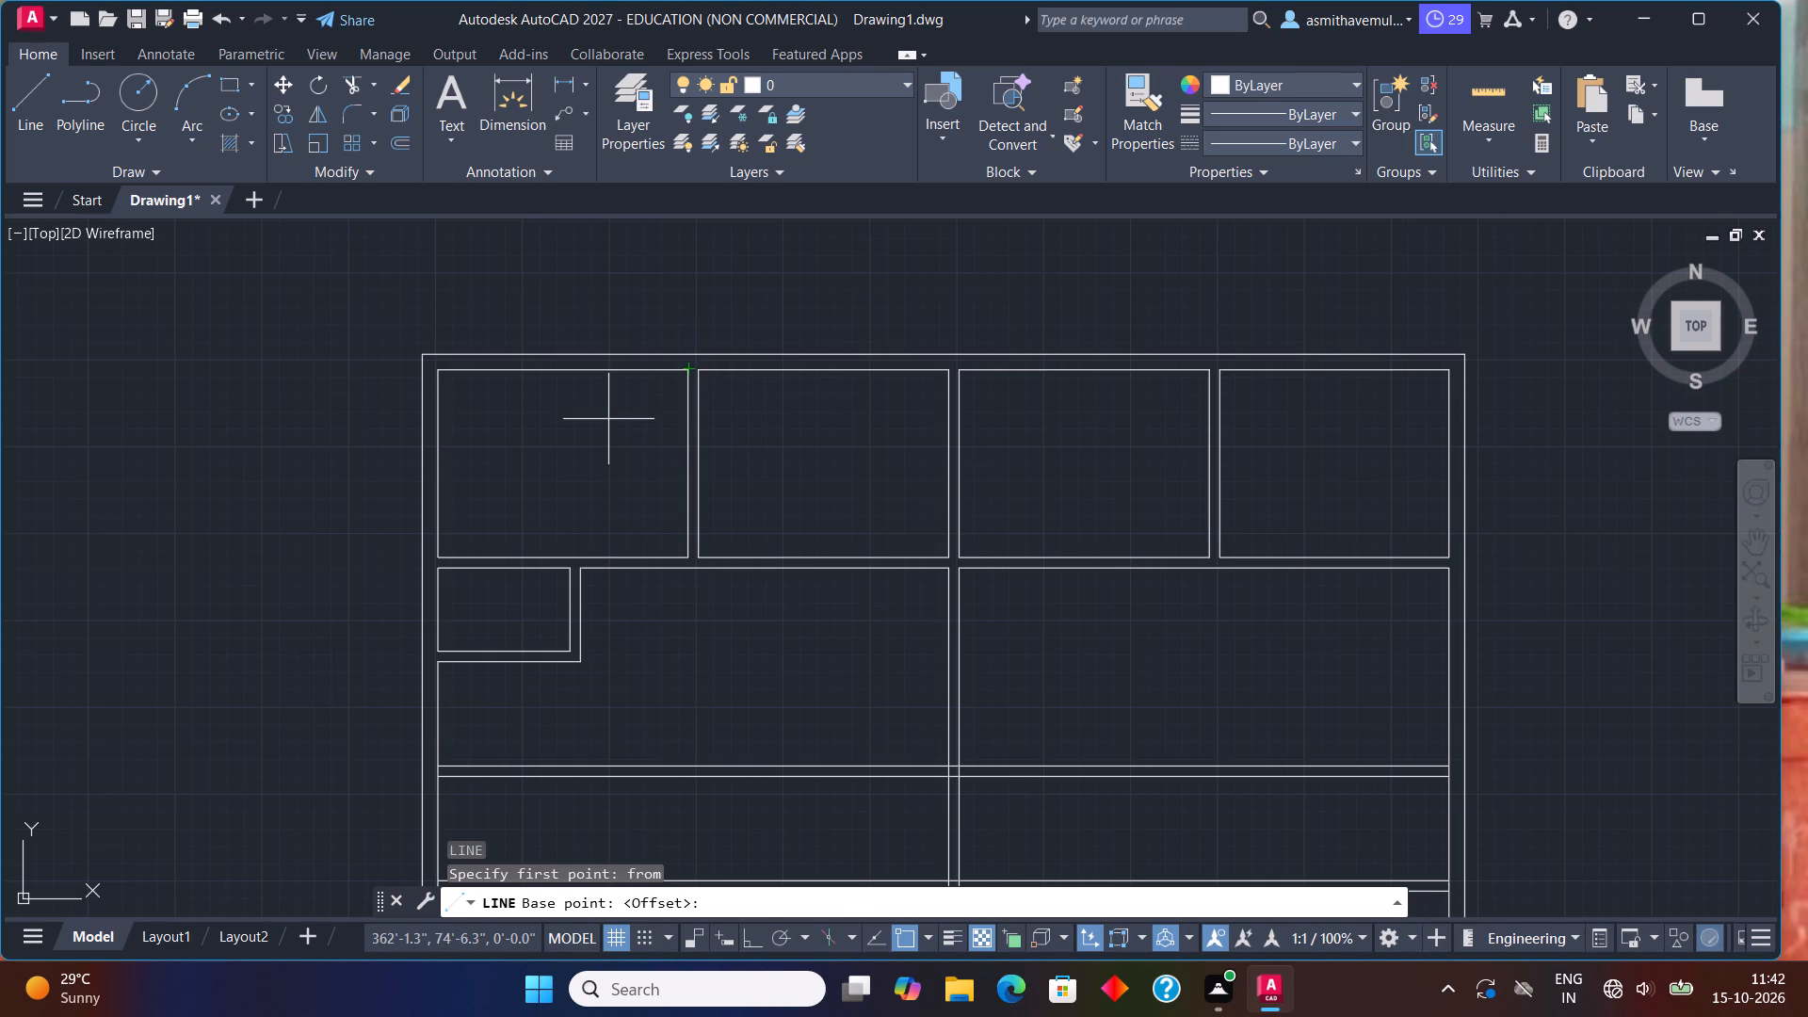
key(ctrl+2)
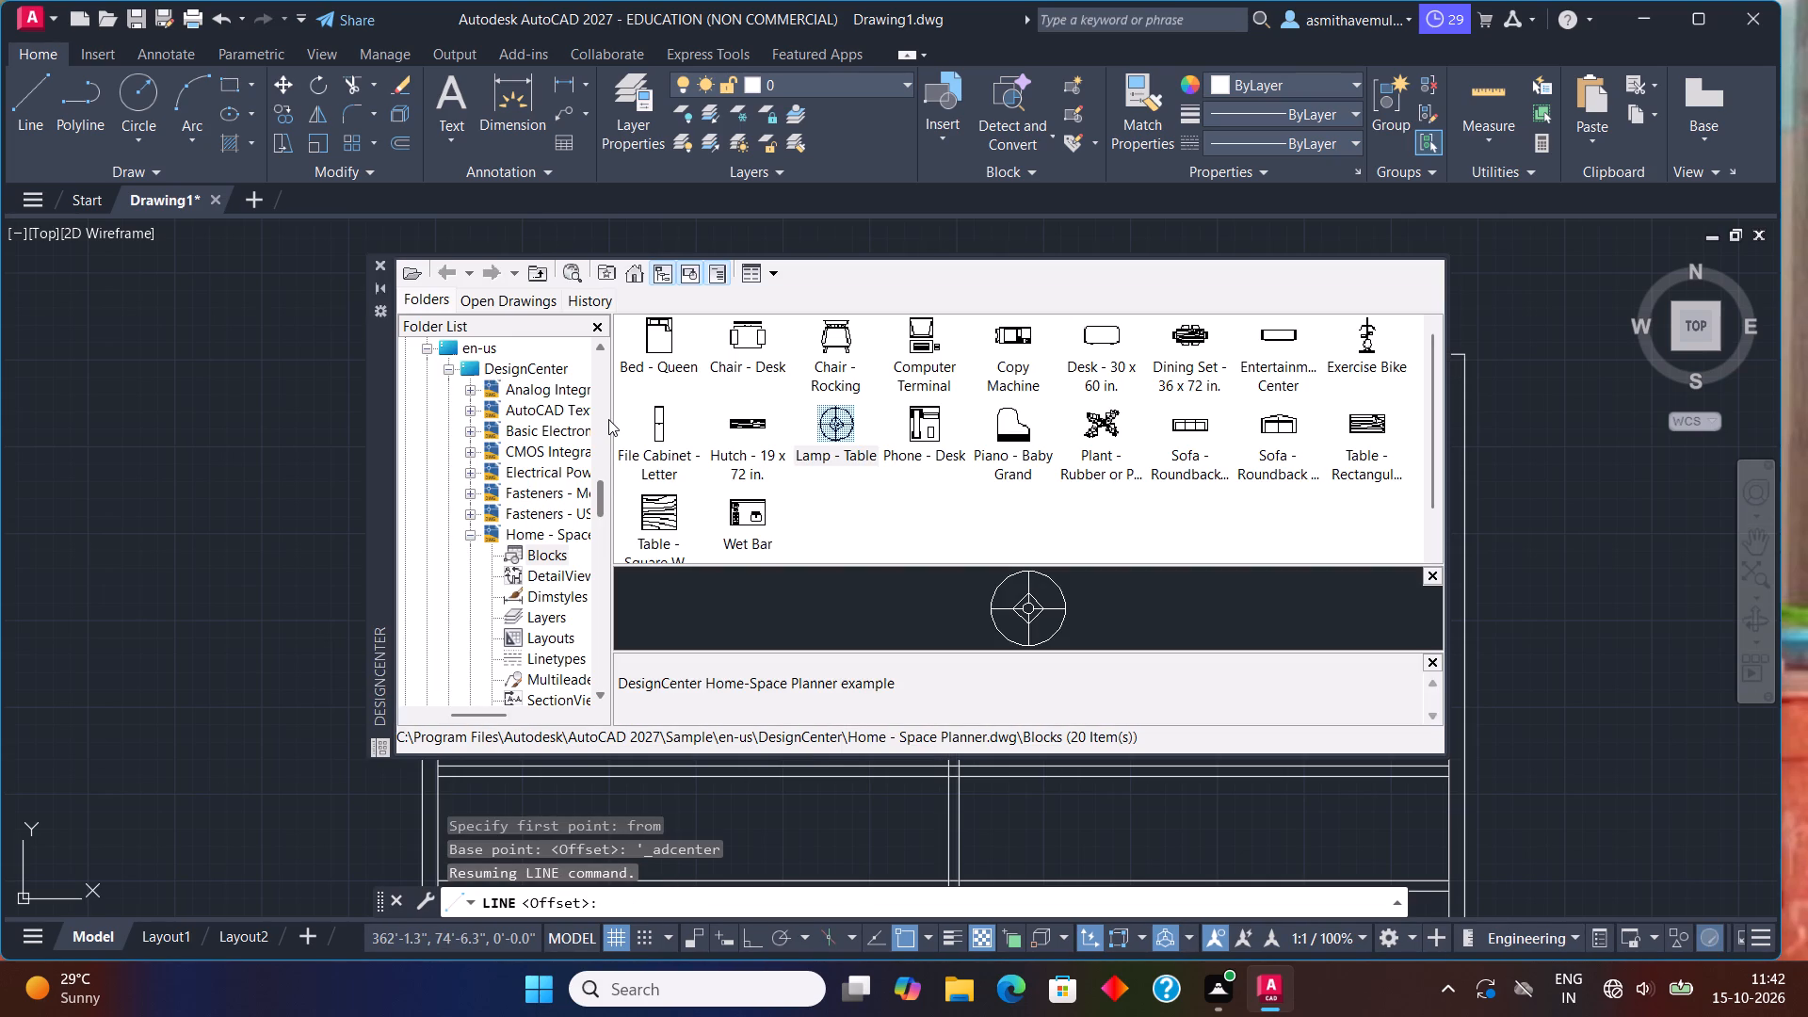
click(379, 265)
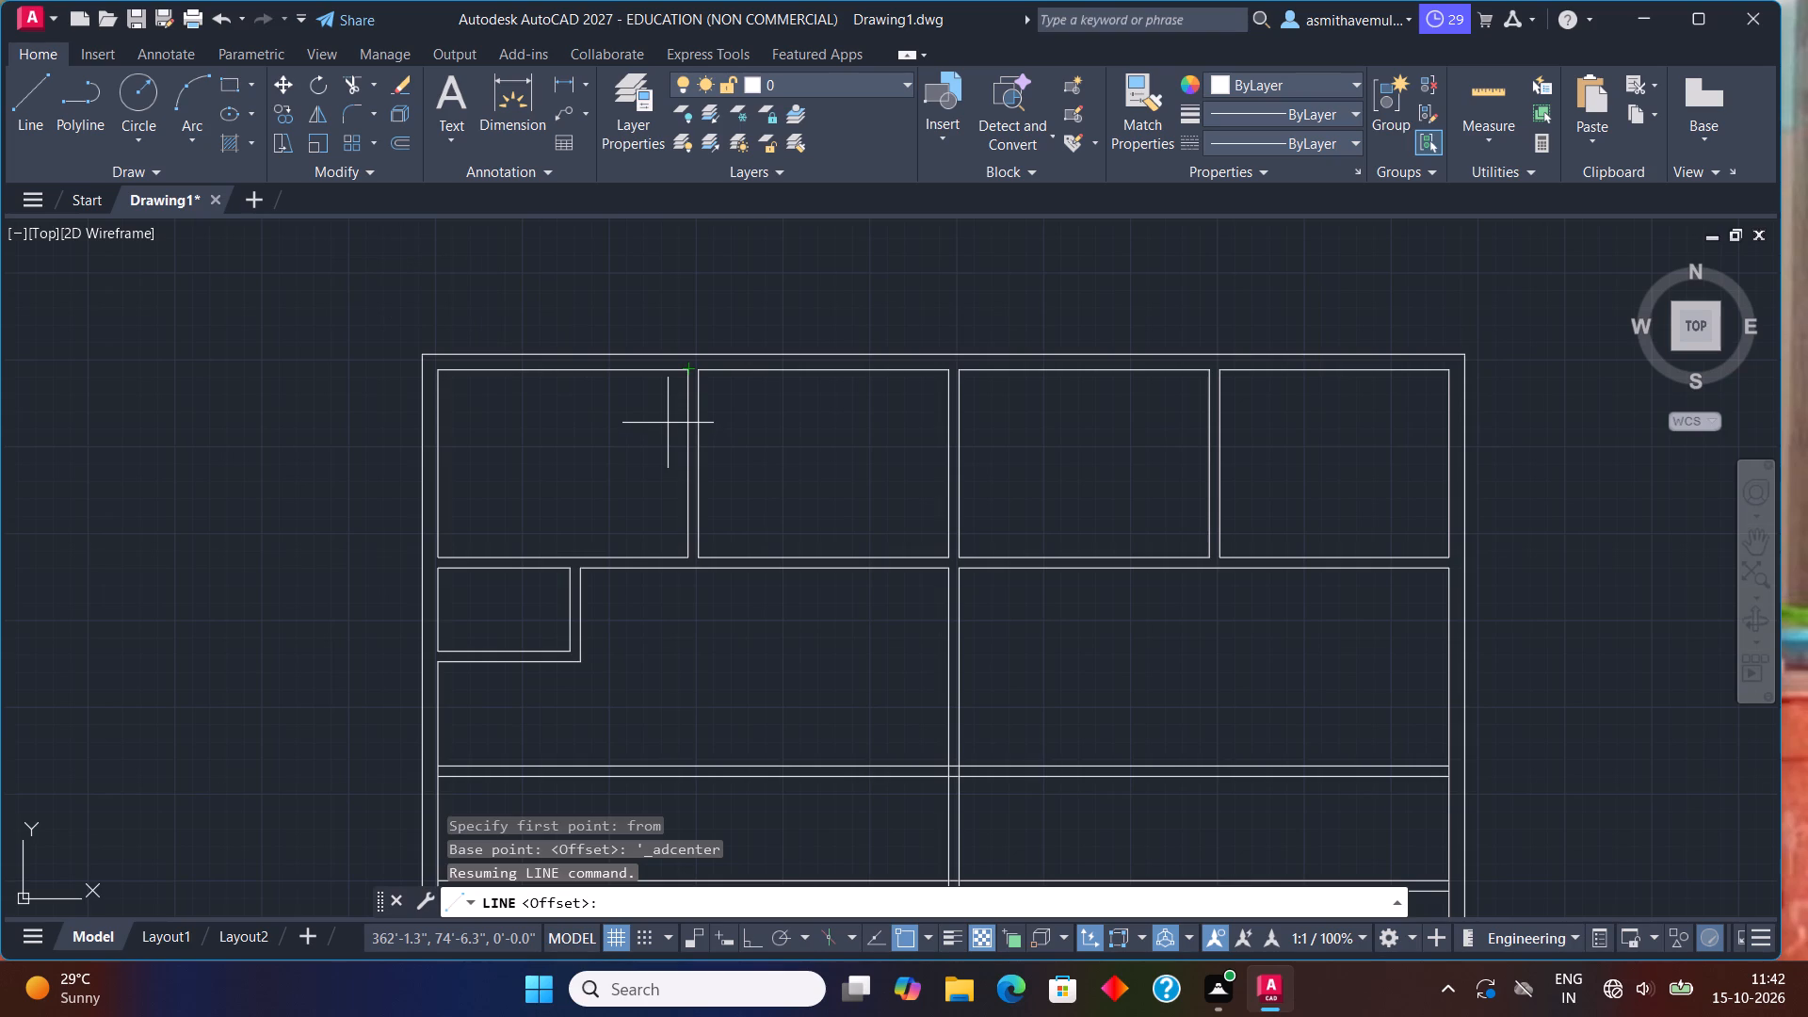
key(shift+at)
text(-3)
text(",0)
key(Return)
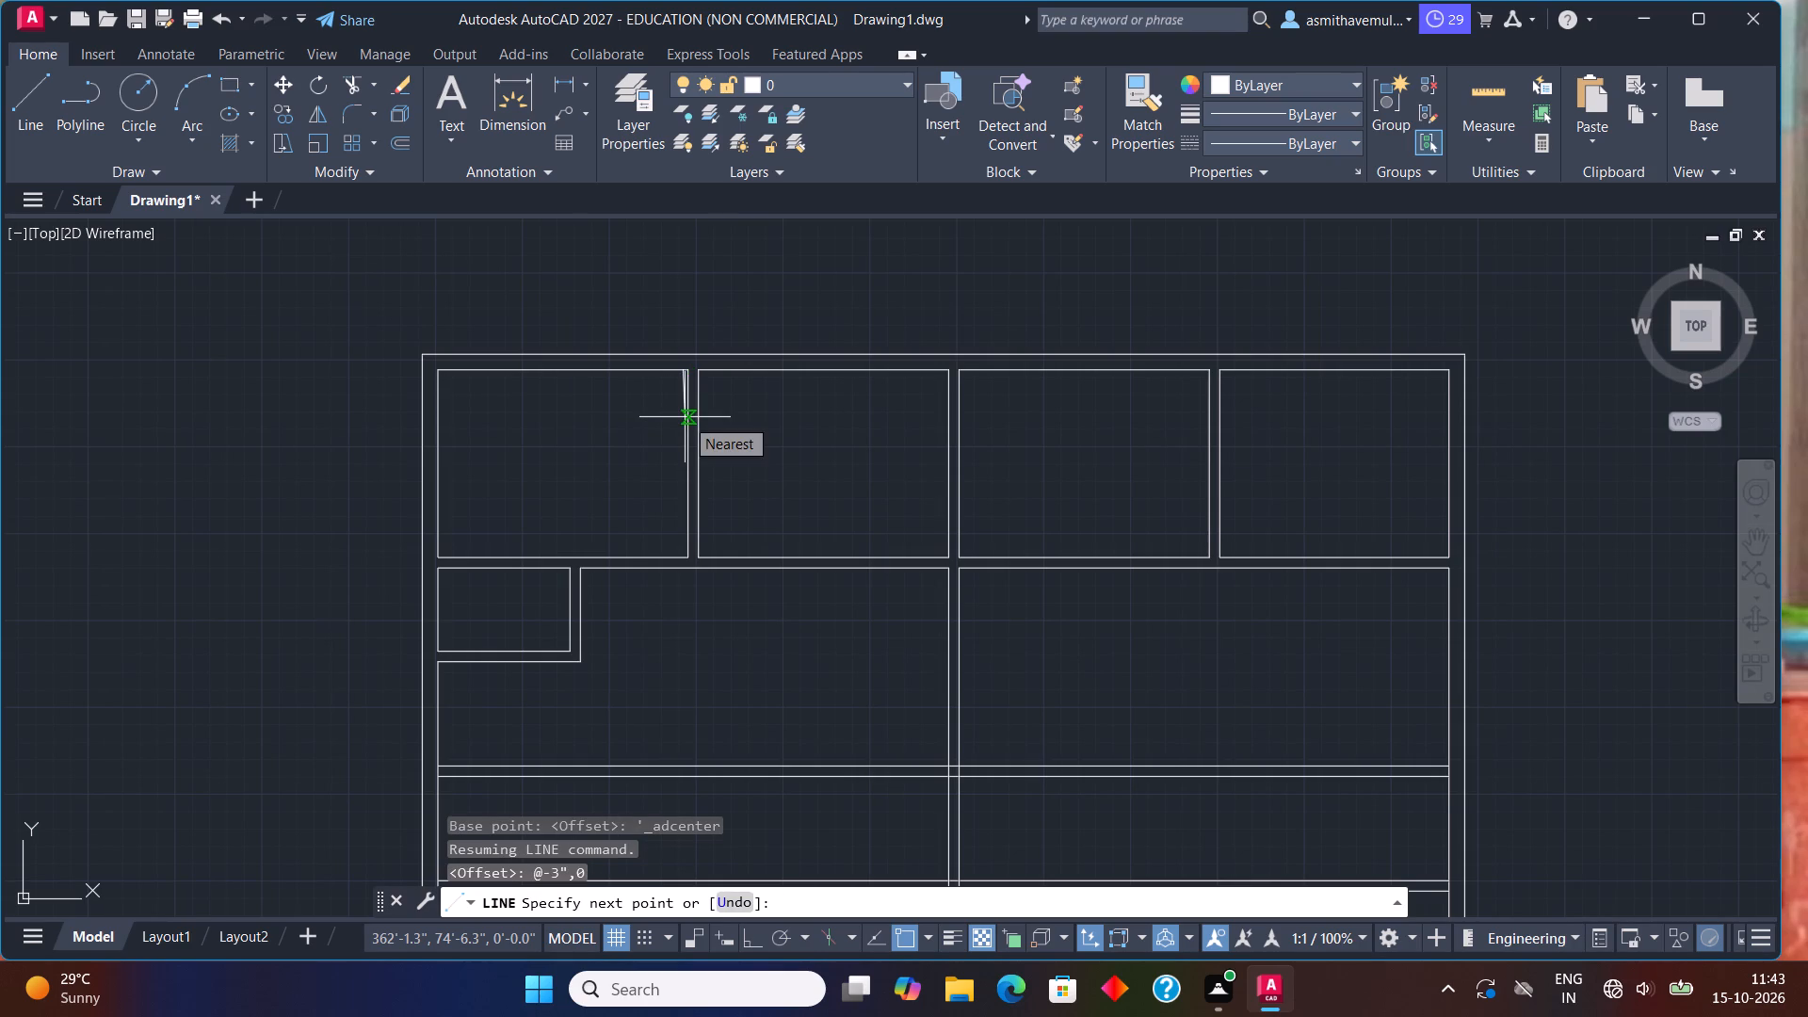
key(F8)
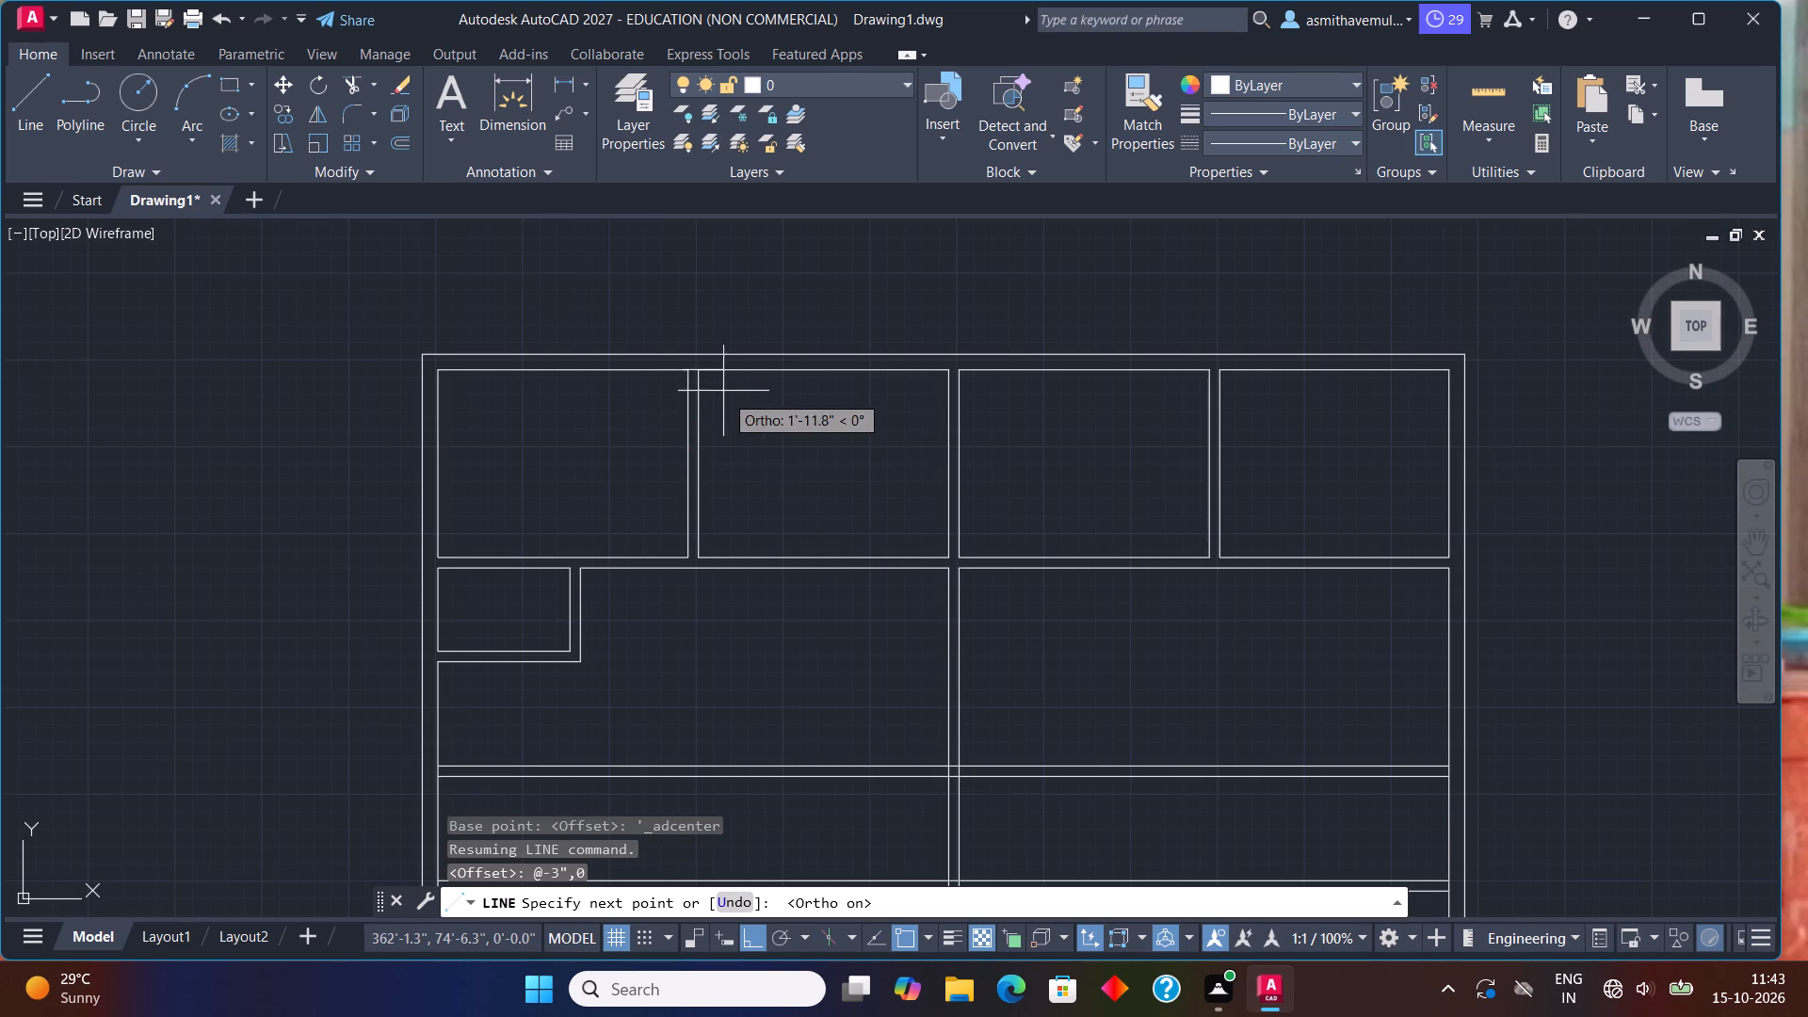
click(680, 351)
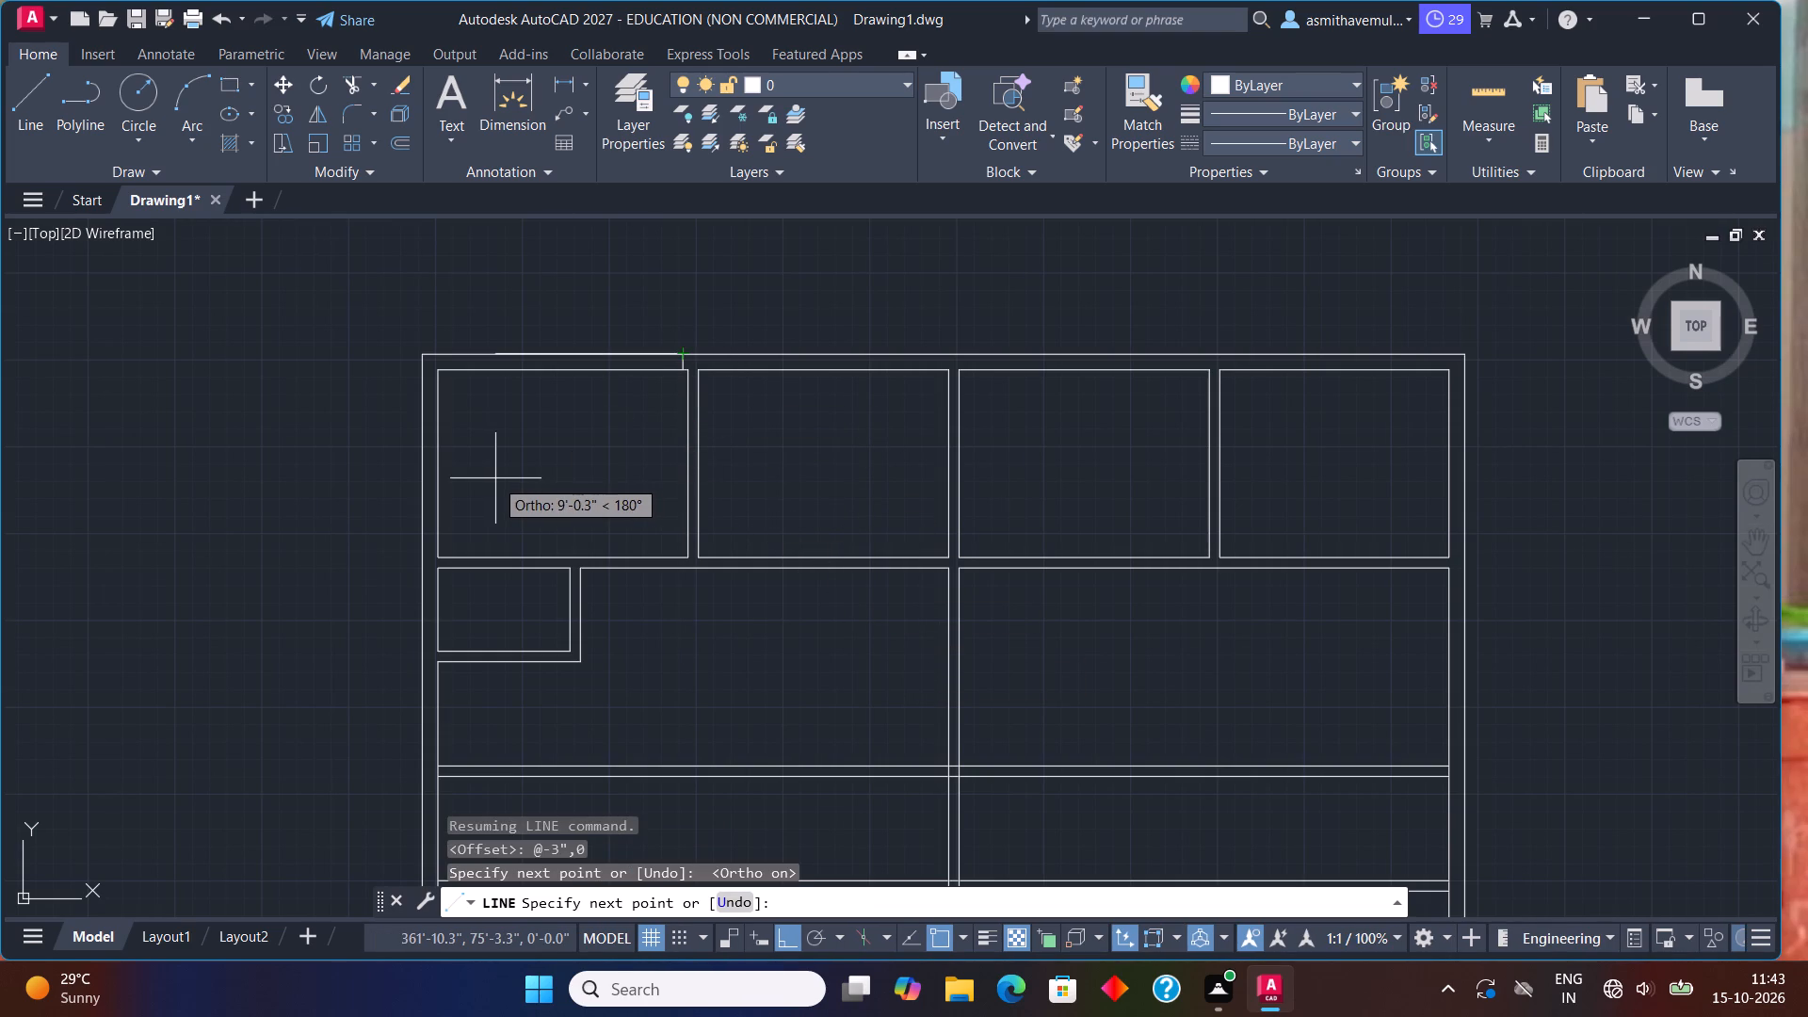
key(Escape)
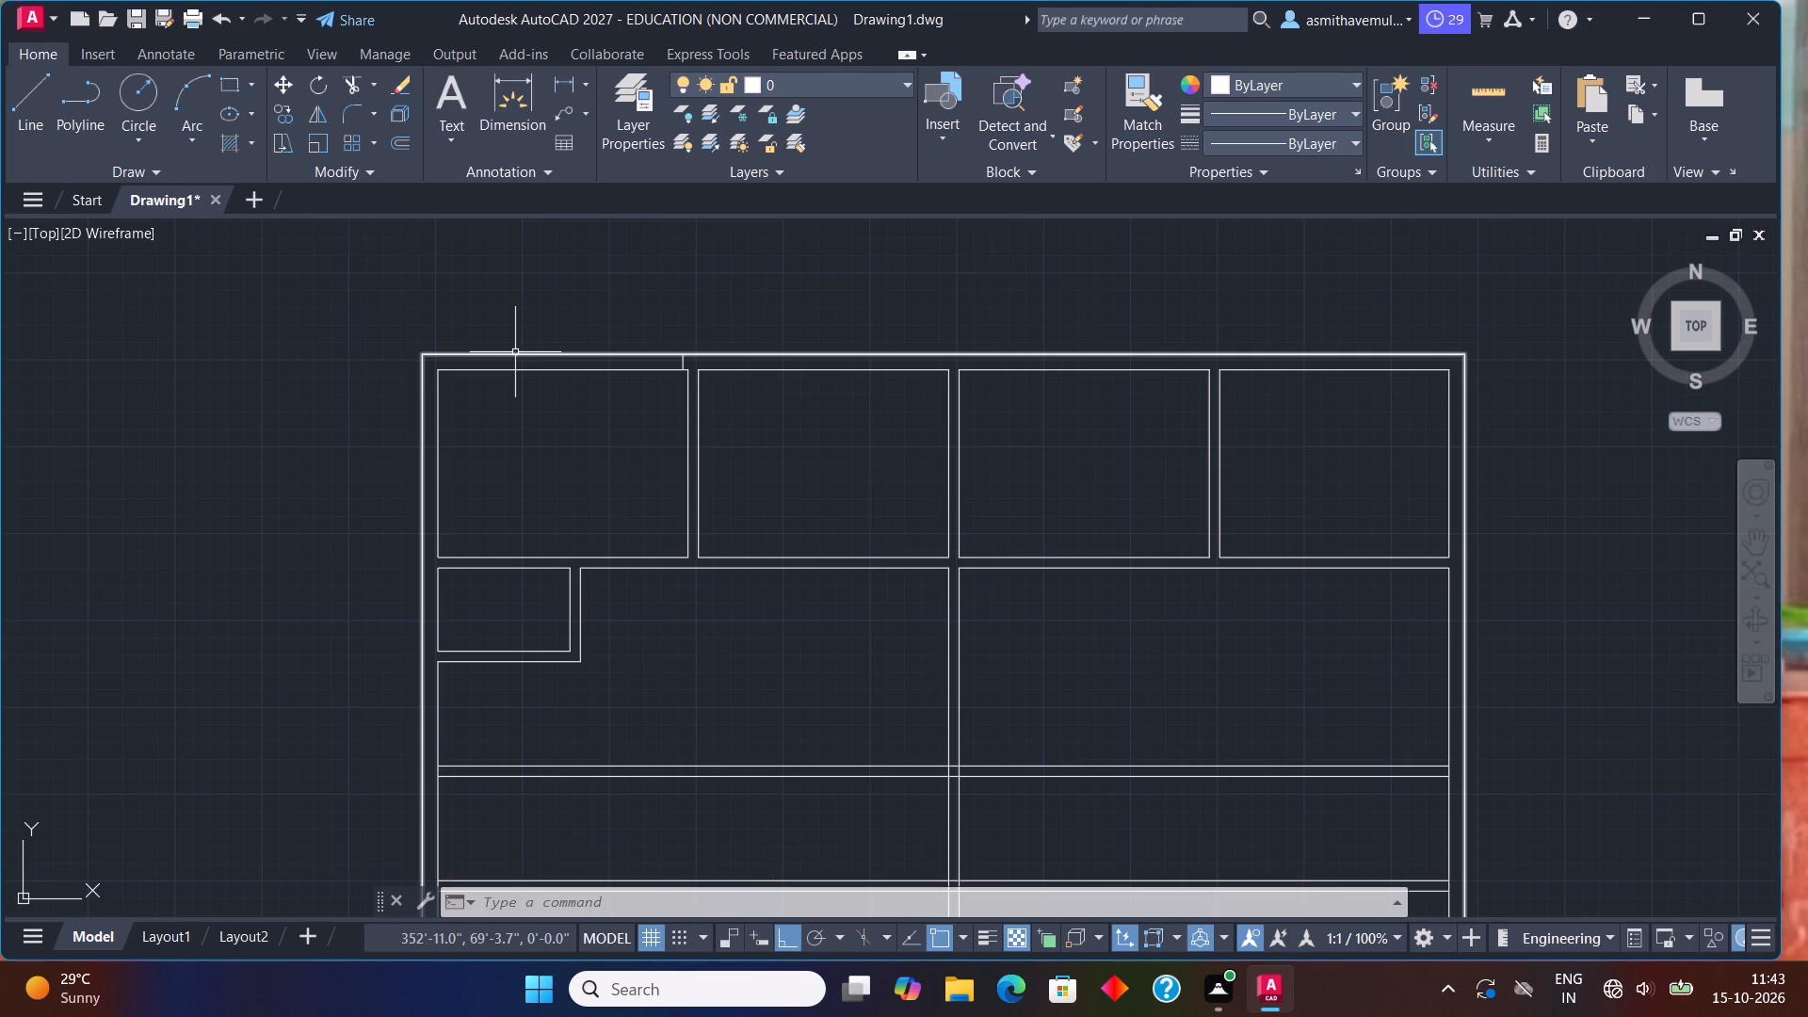
Offset the jamb line in the top outer wall 3' to the left to mark the opening's other side.
scroll(516, 351, up, 1)
scroll(640, 379, up, 1)
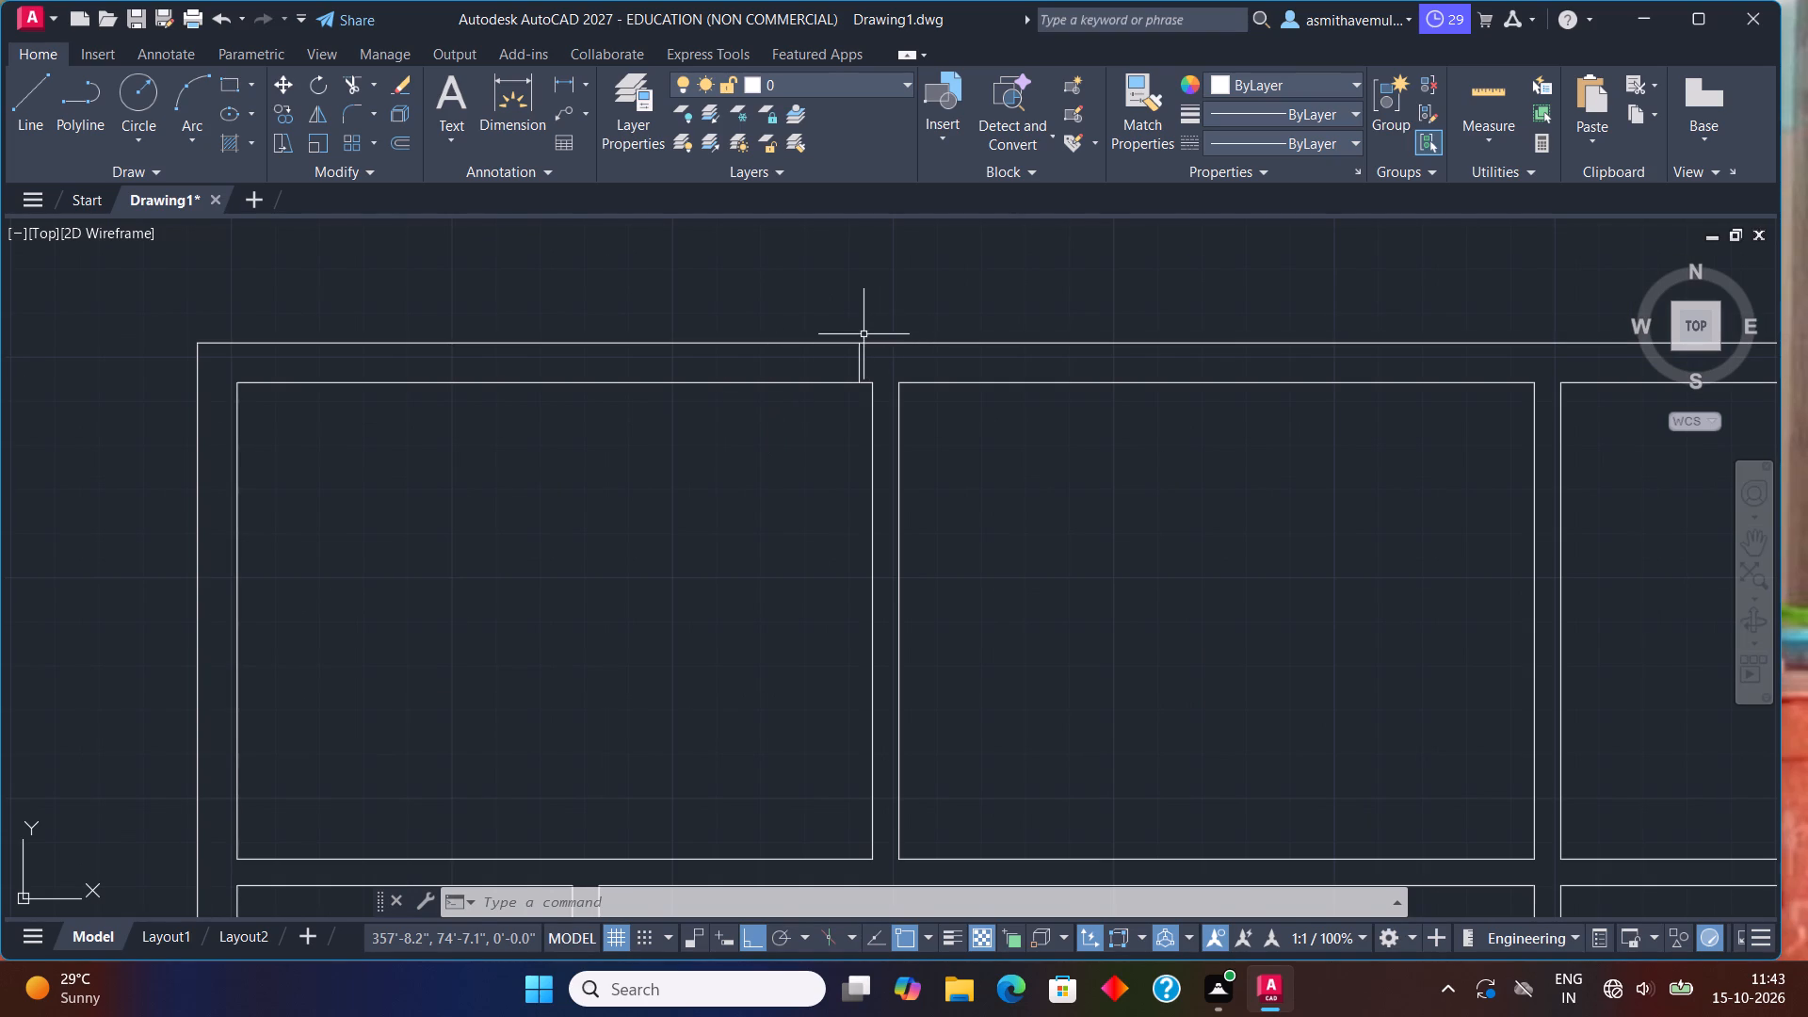
scroll(775, 372, up, 1)
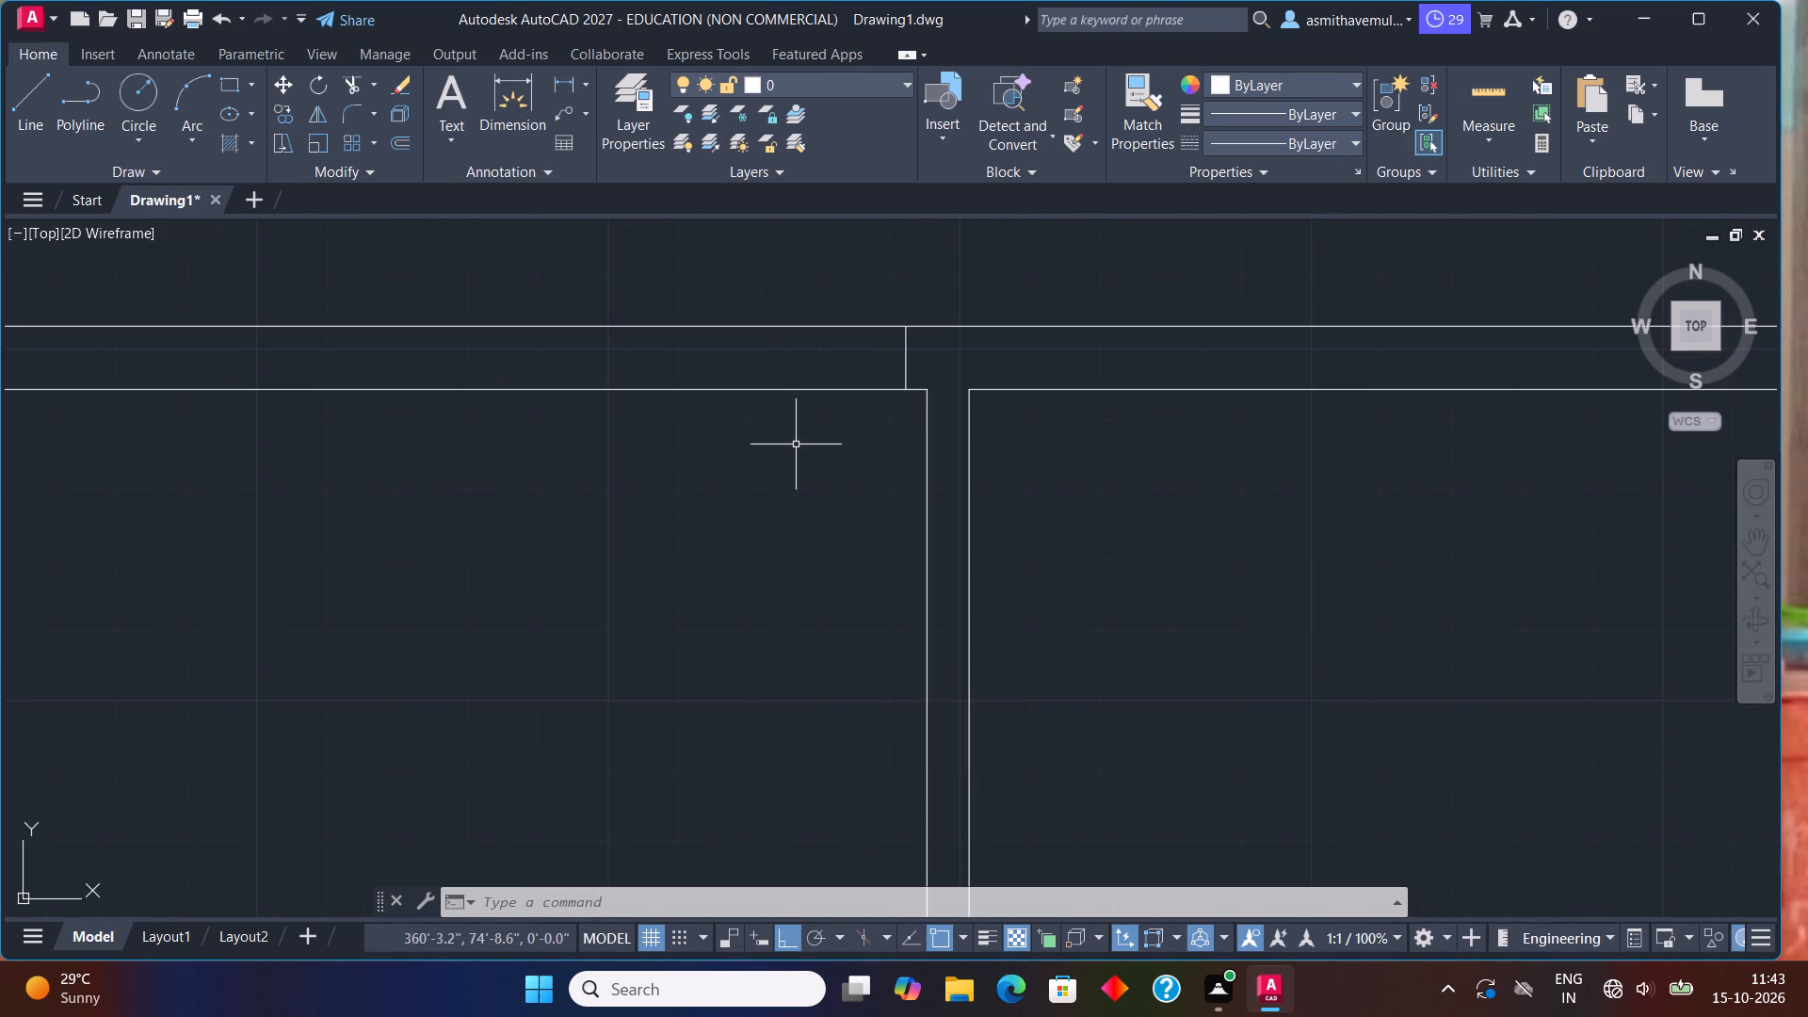
key(o)
key(Return)
text(3')
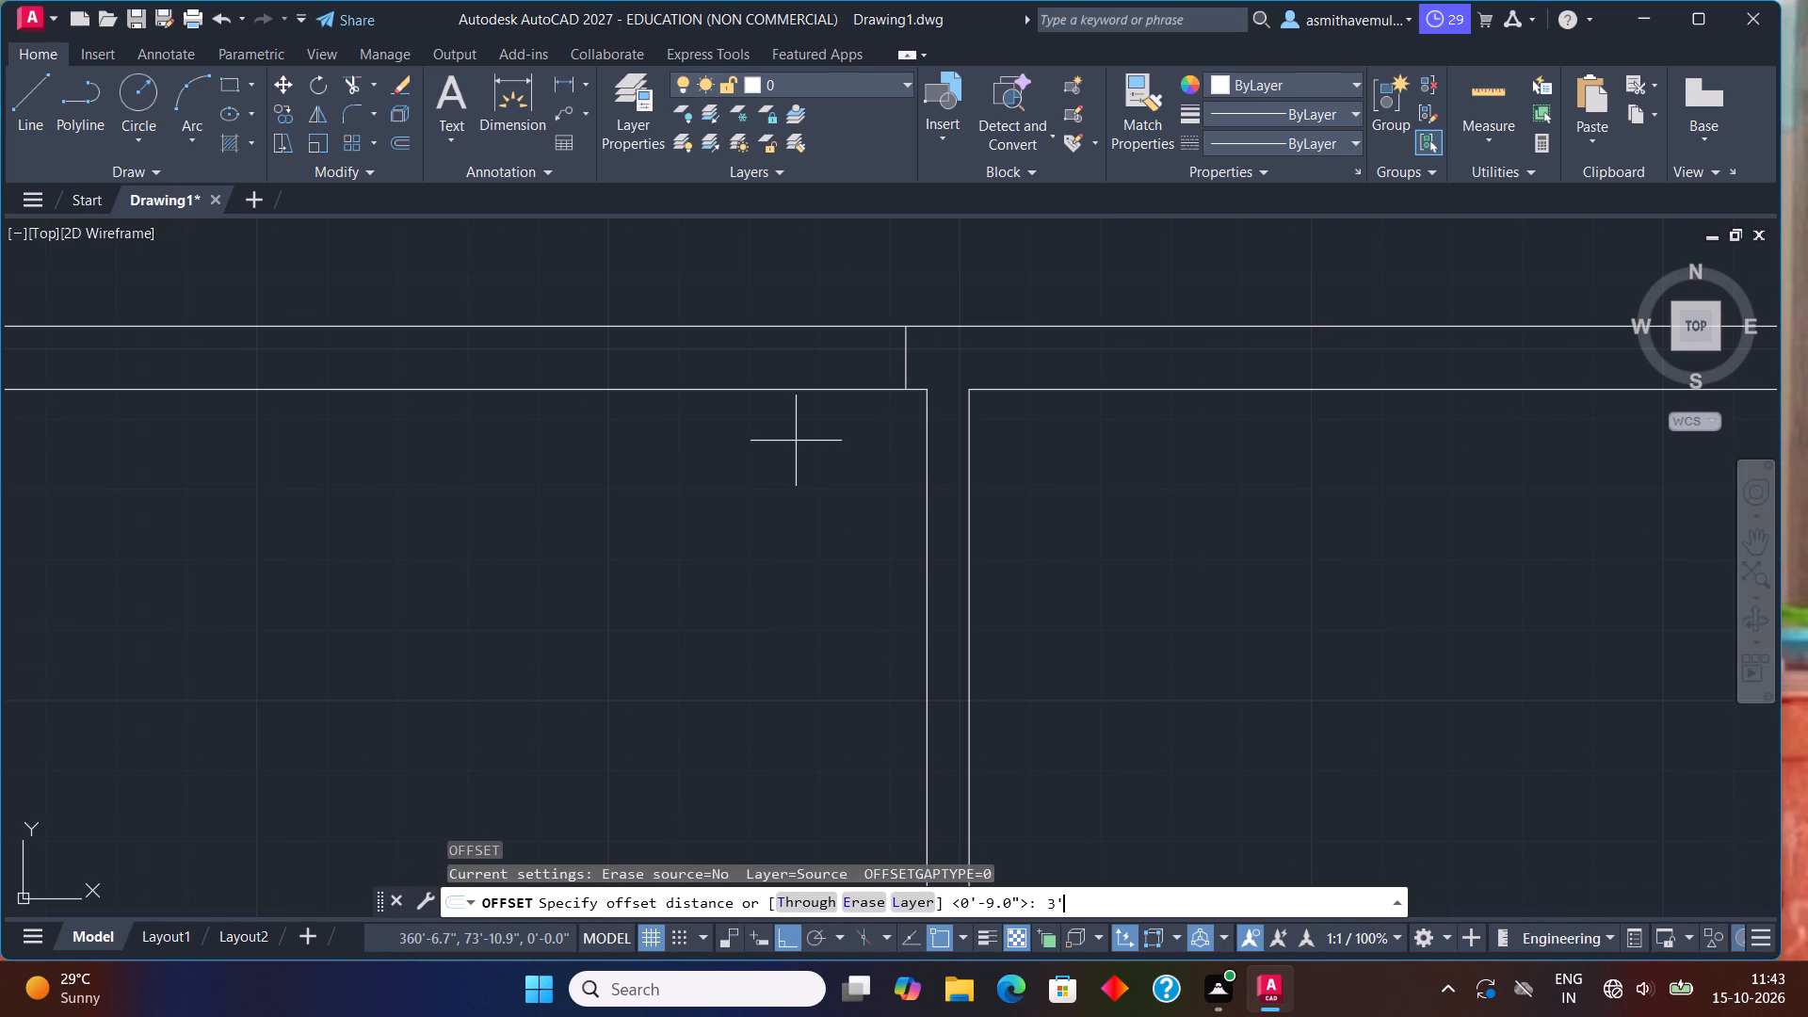
key(Return)
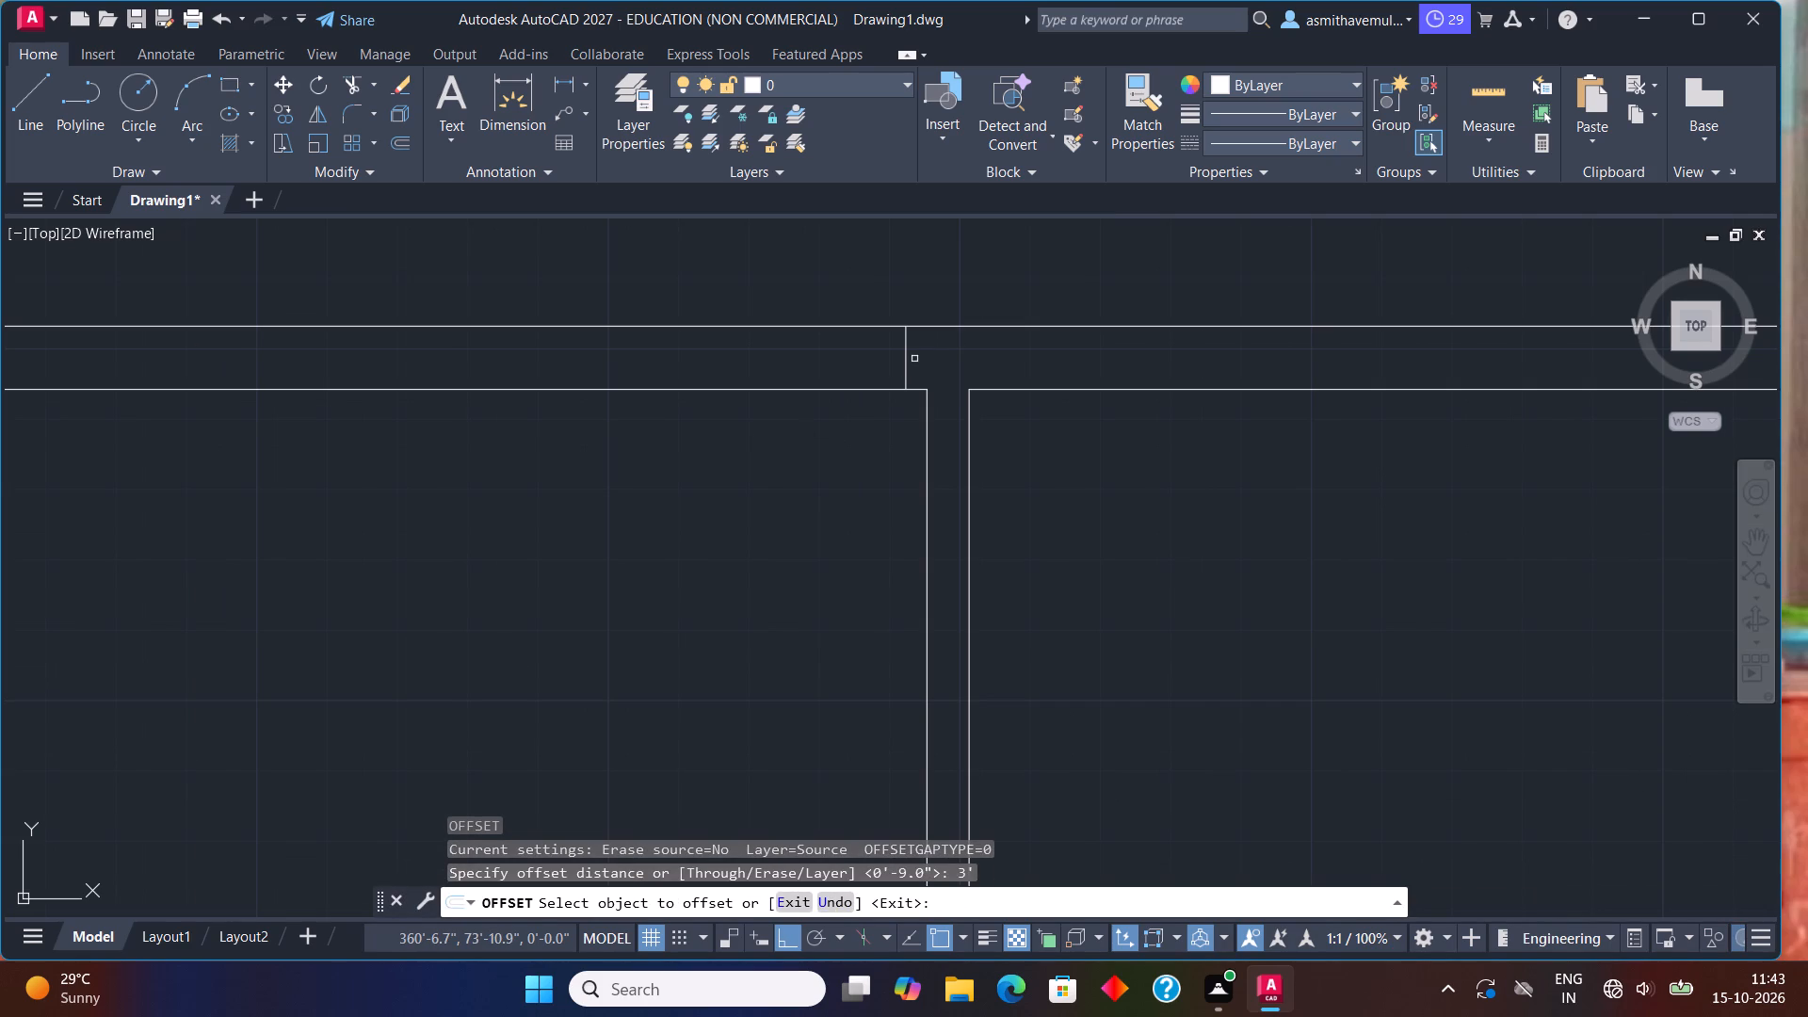
drag(909, 354, 900, 353)
click(752, 353)
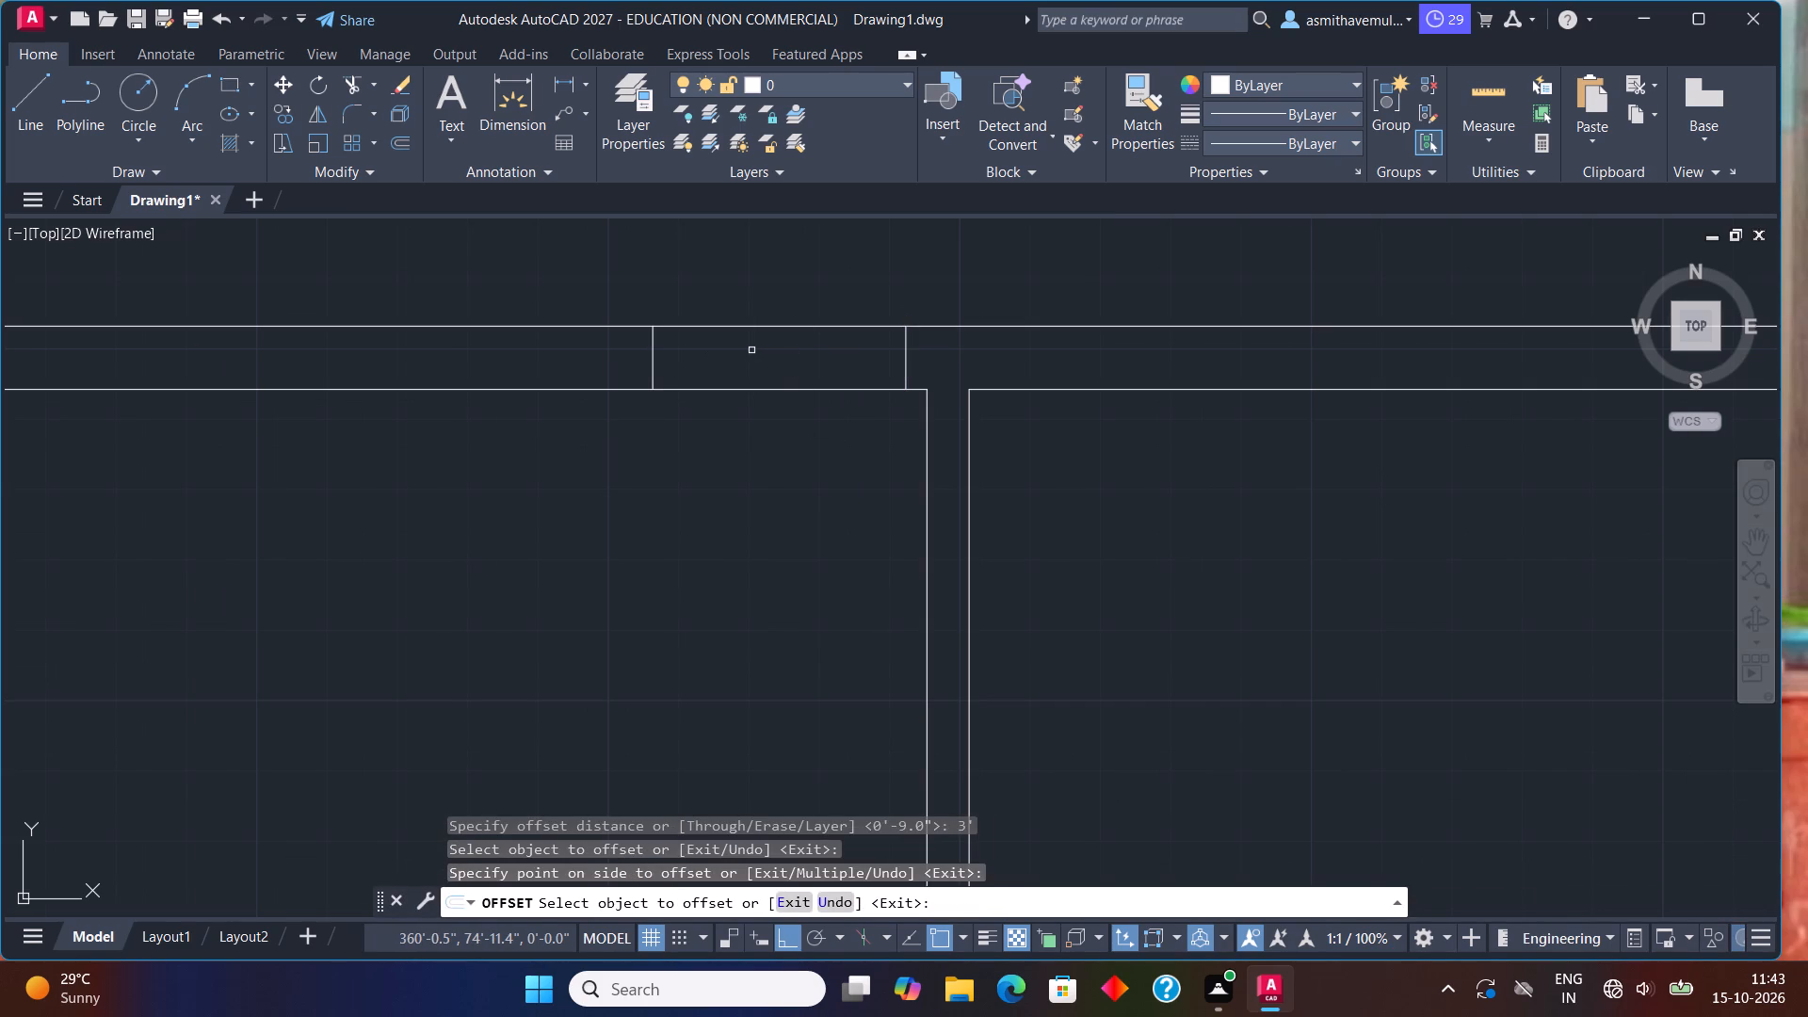
key(Escape)
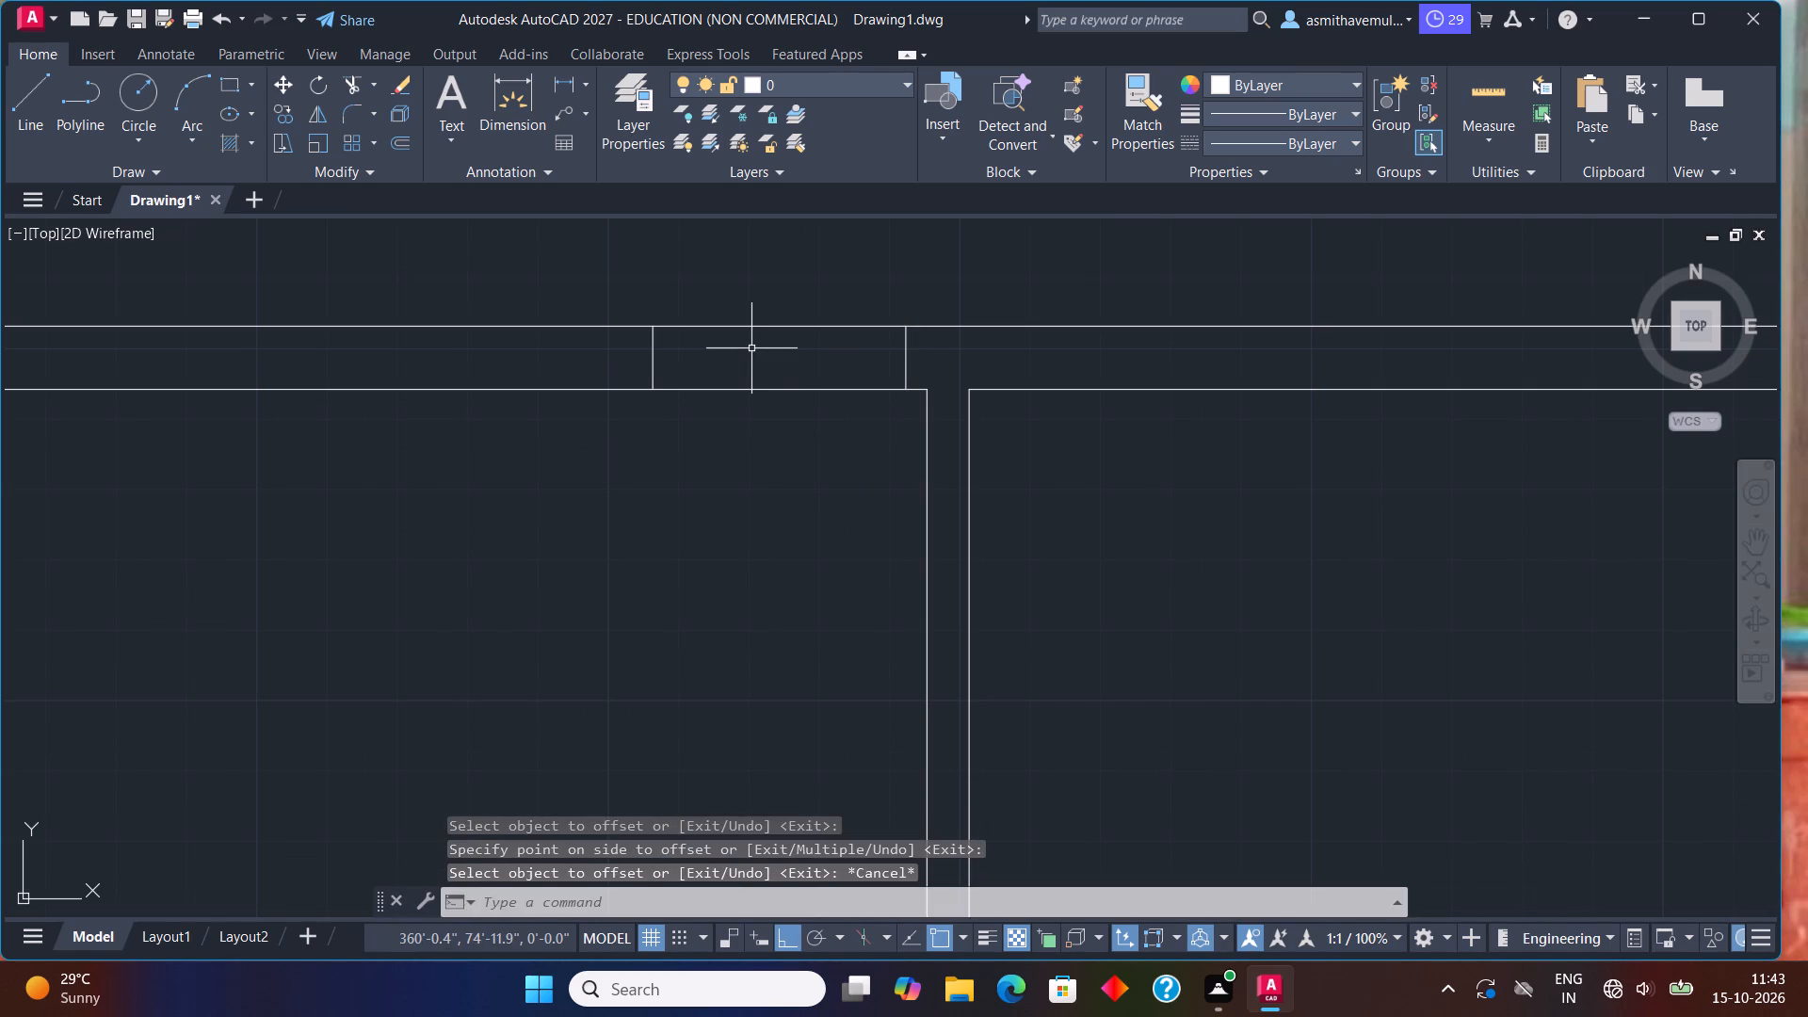
Trim both faces of the top outer wall between the two jamb lines to open the gap.
text(tr)
key(i)
key(m)
key(Return)
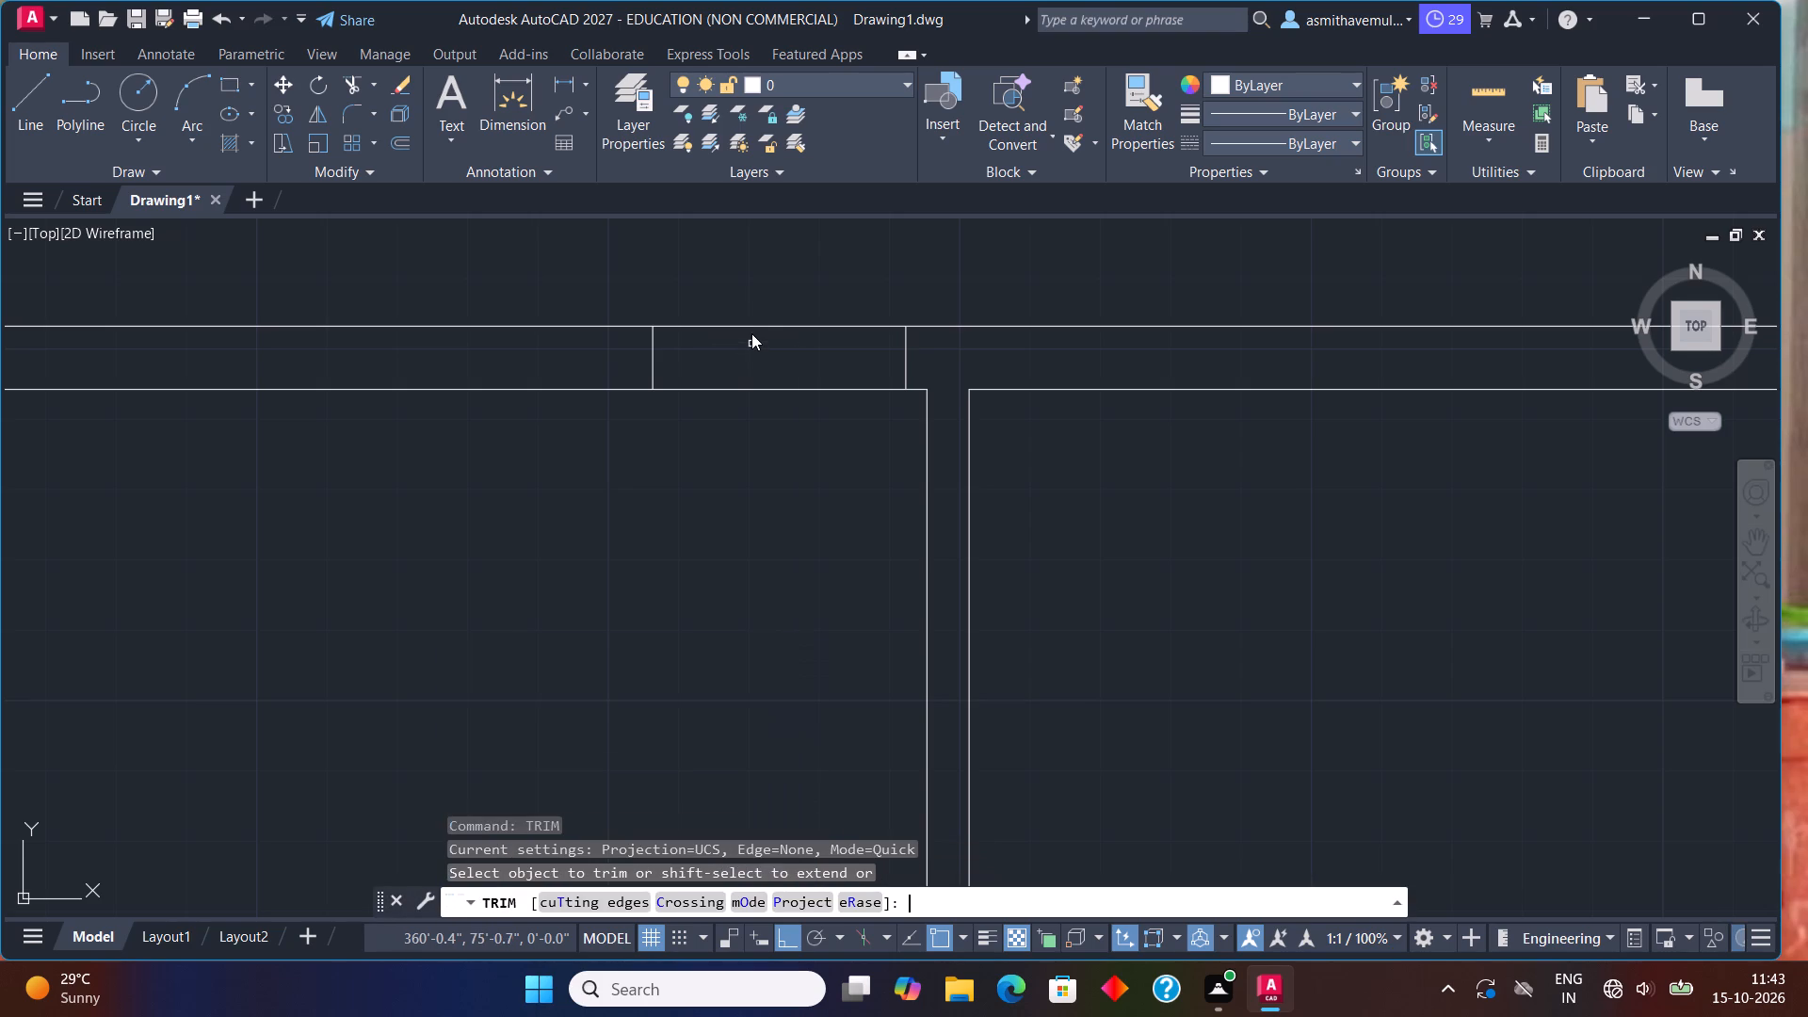
drag(764, 308, 733, 420)
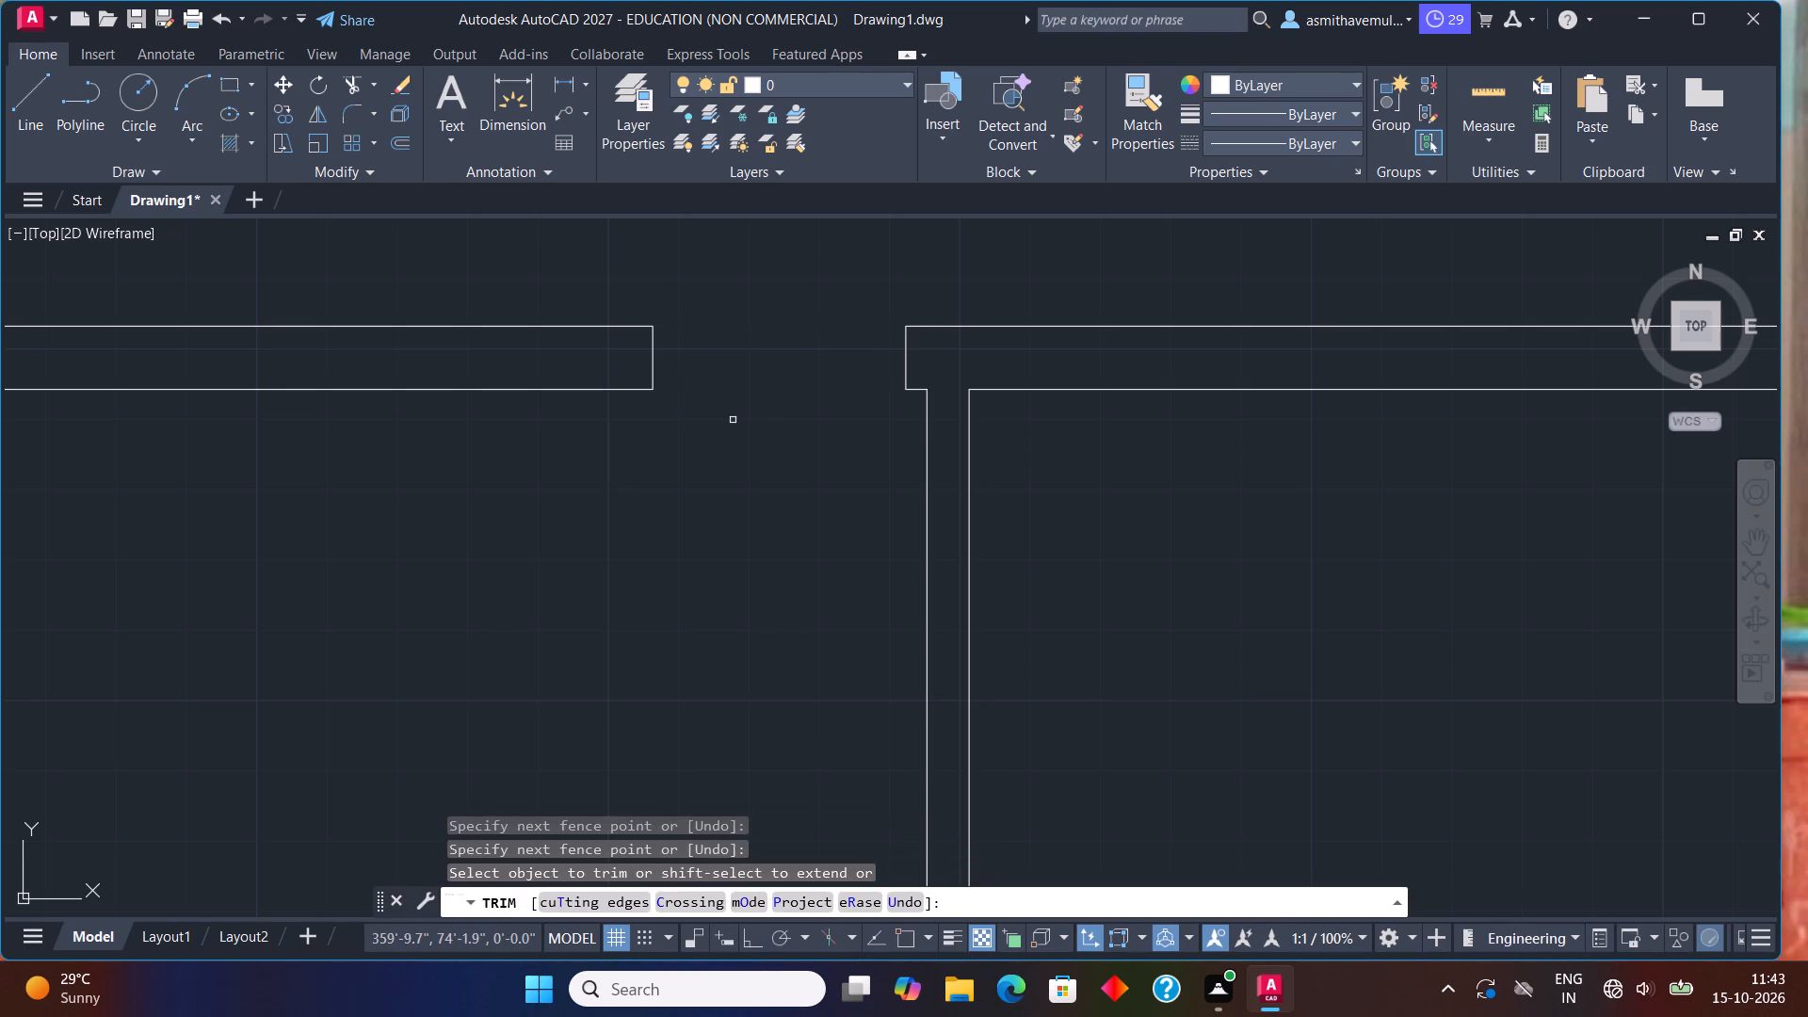
Draw a jamb line across the top outer wall, starting at offset @3",0 from the second top room's upper left corner.
key(Escape)
scroll(847, 387, down, 1)
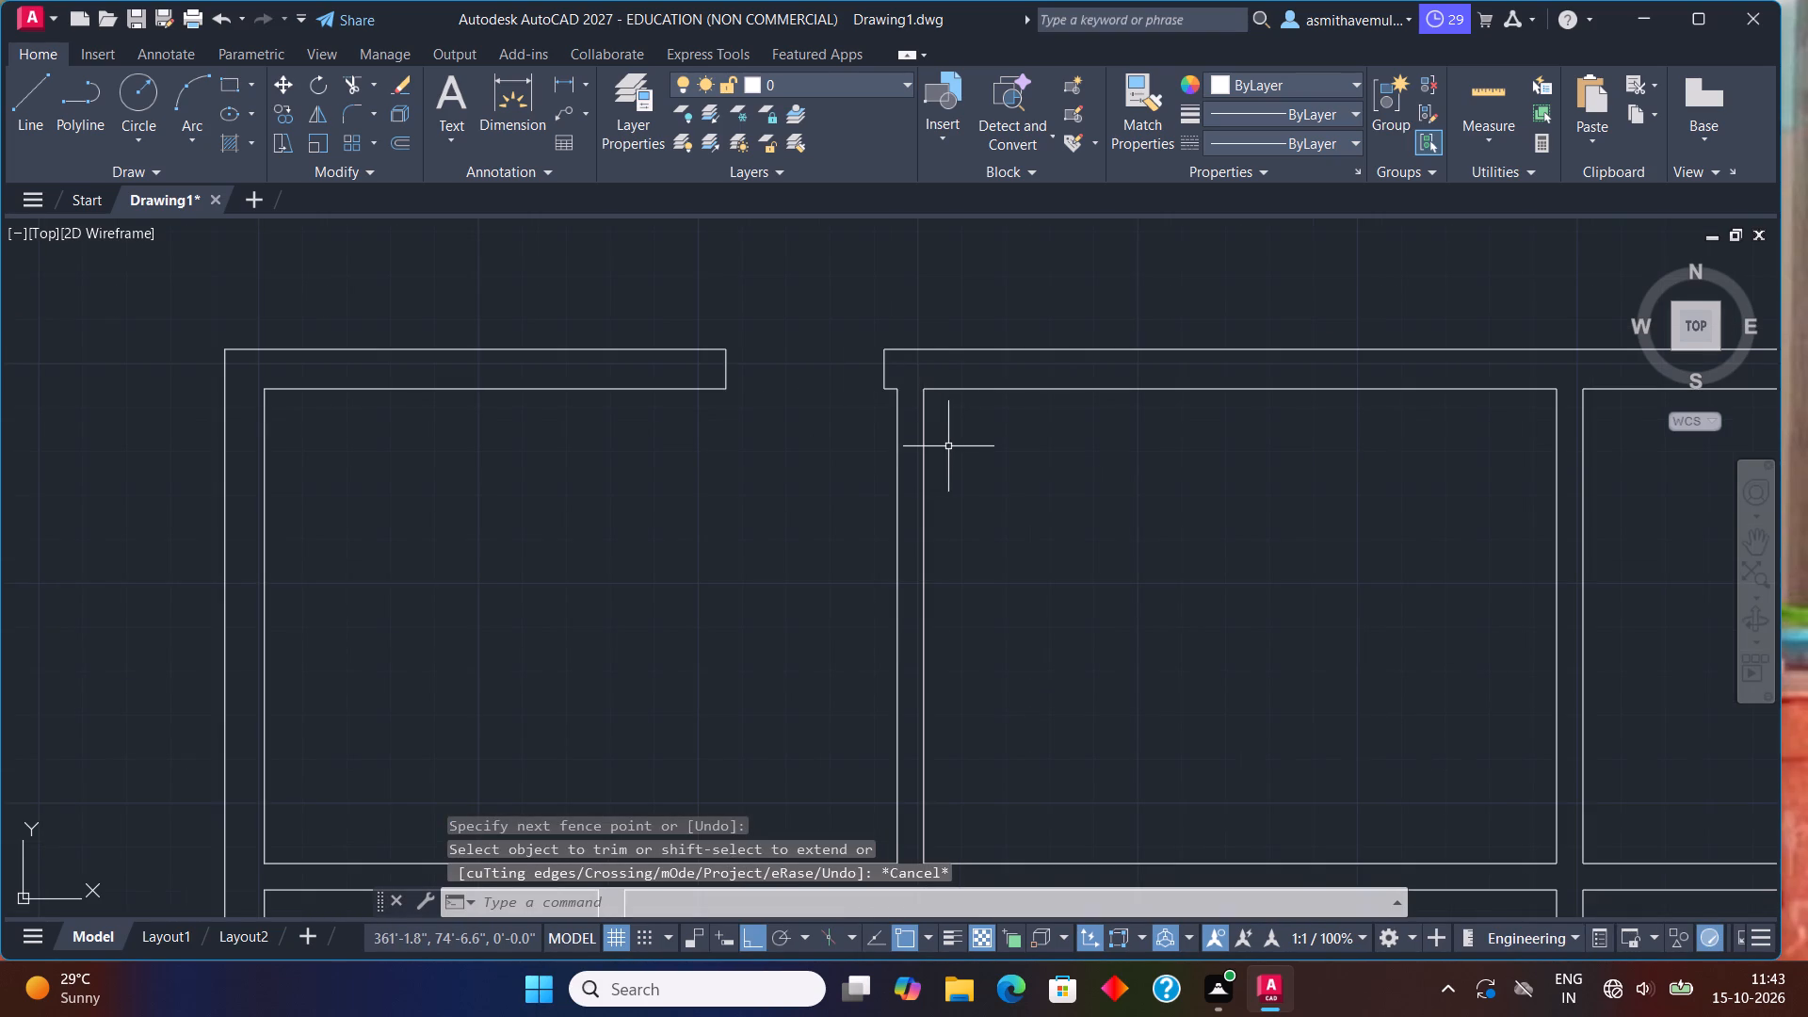
middle_drag(946, 448, 840, 474)
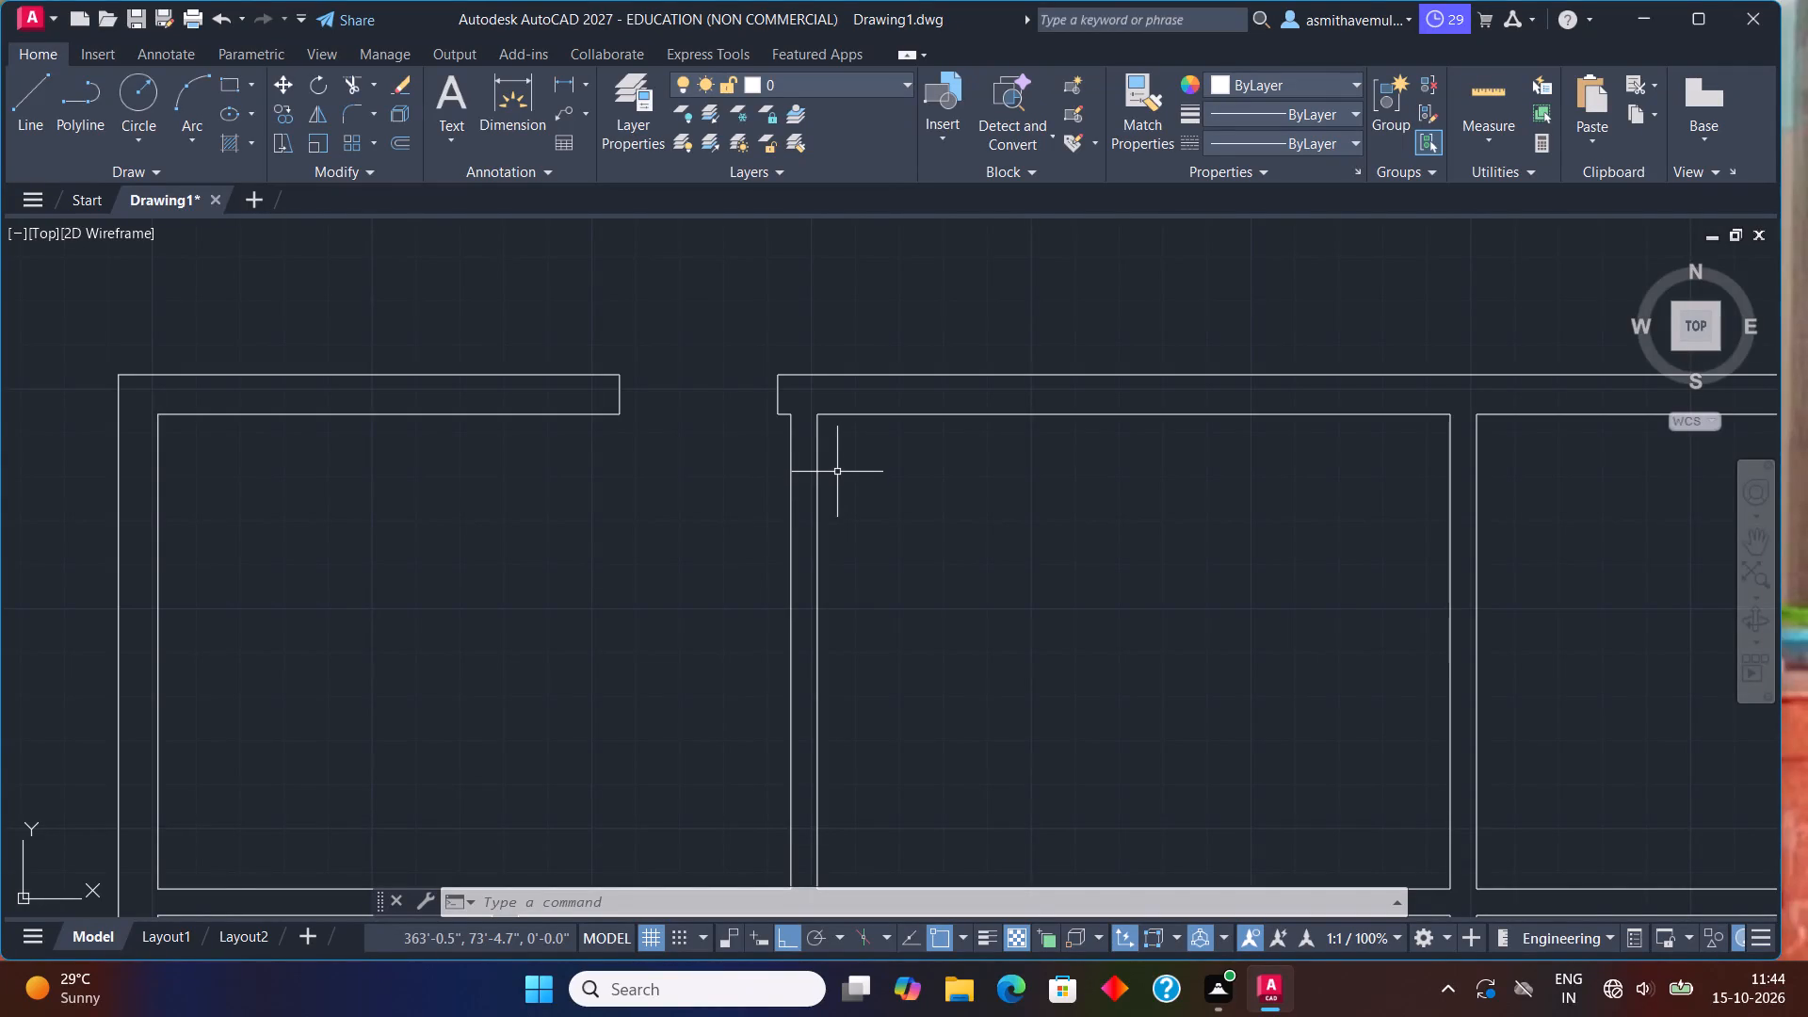
key(l)
key(Return)
text(from)
key(Return)
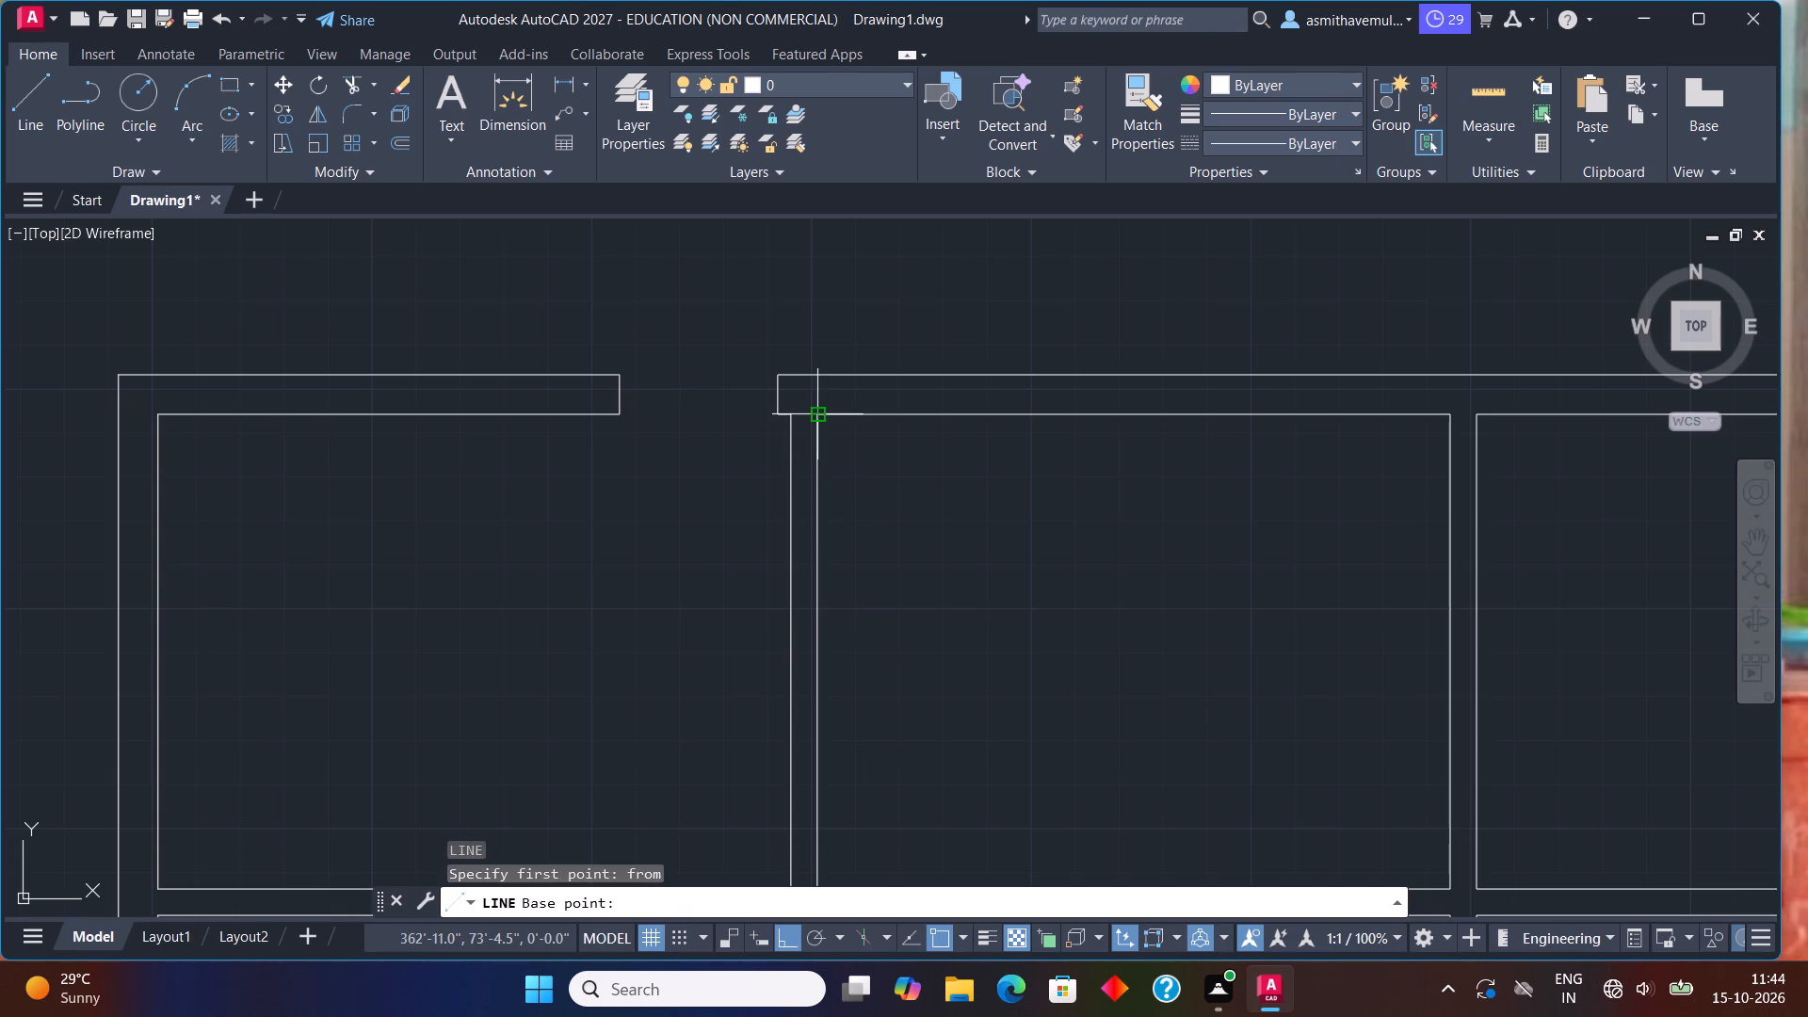
click(817, 413)
text(@3)
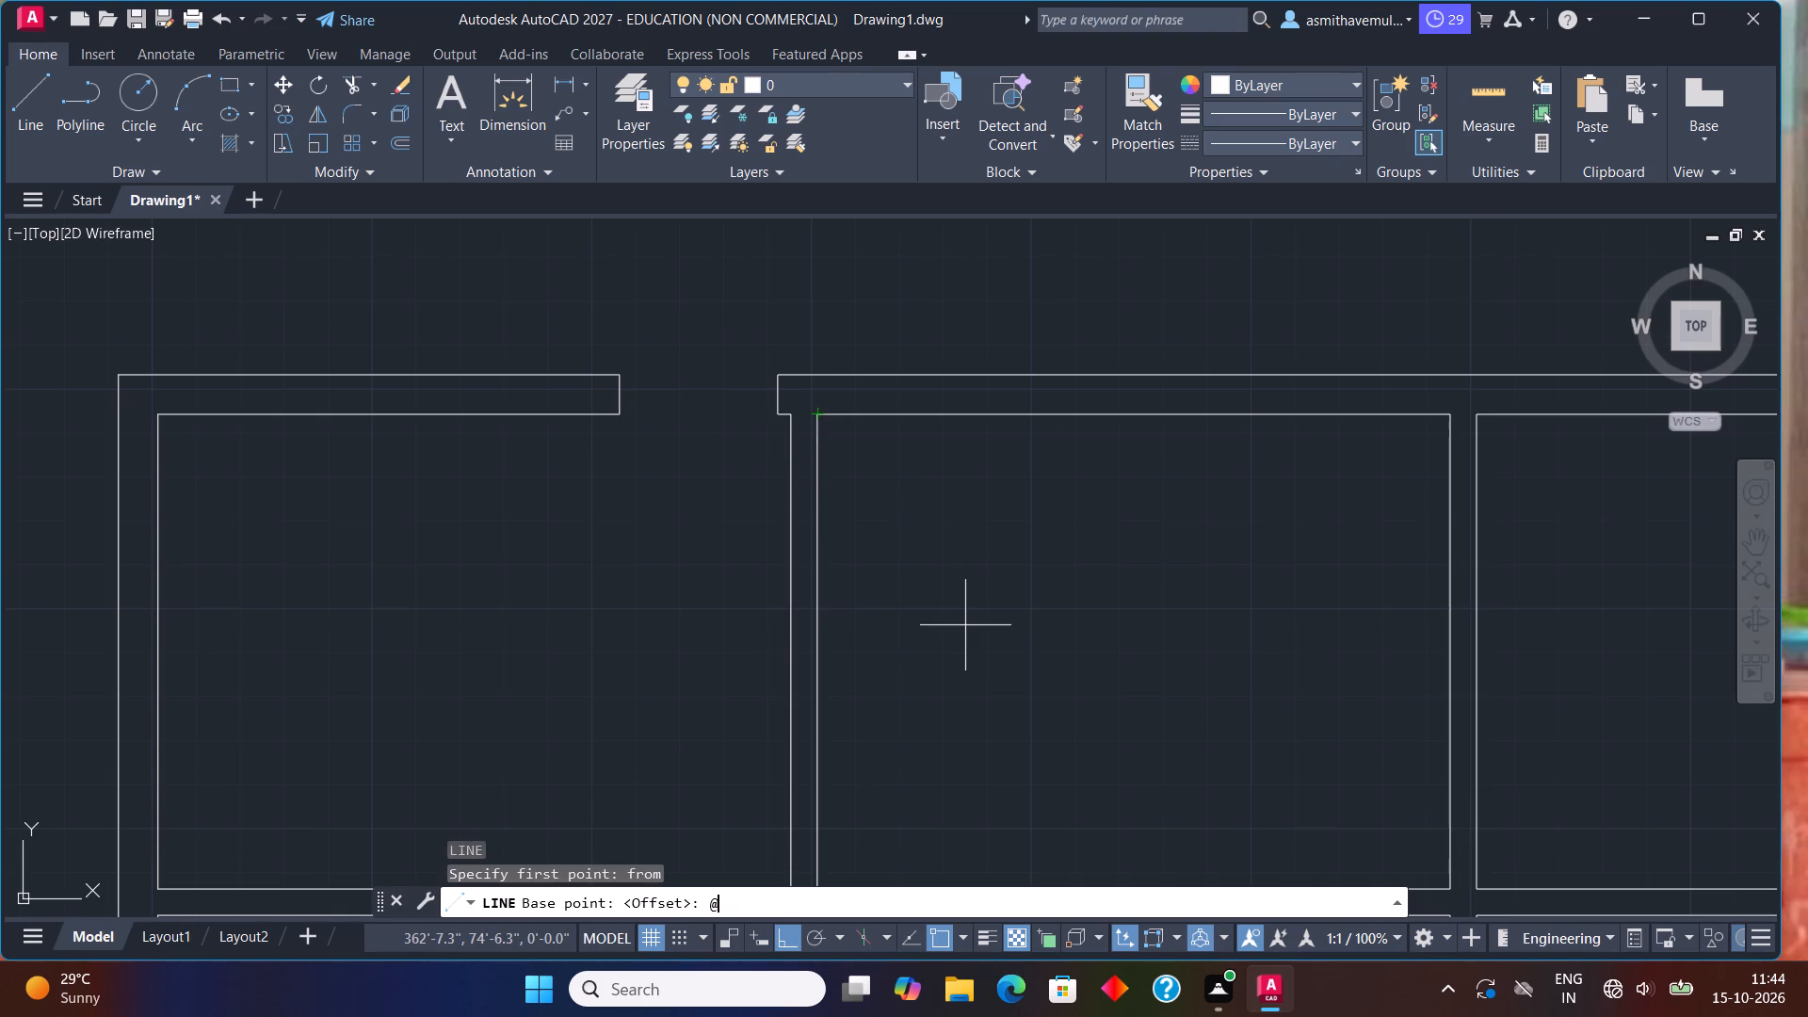
text(",0)
key(Return)
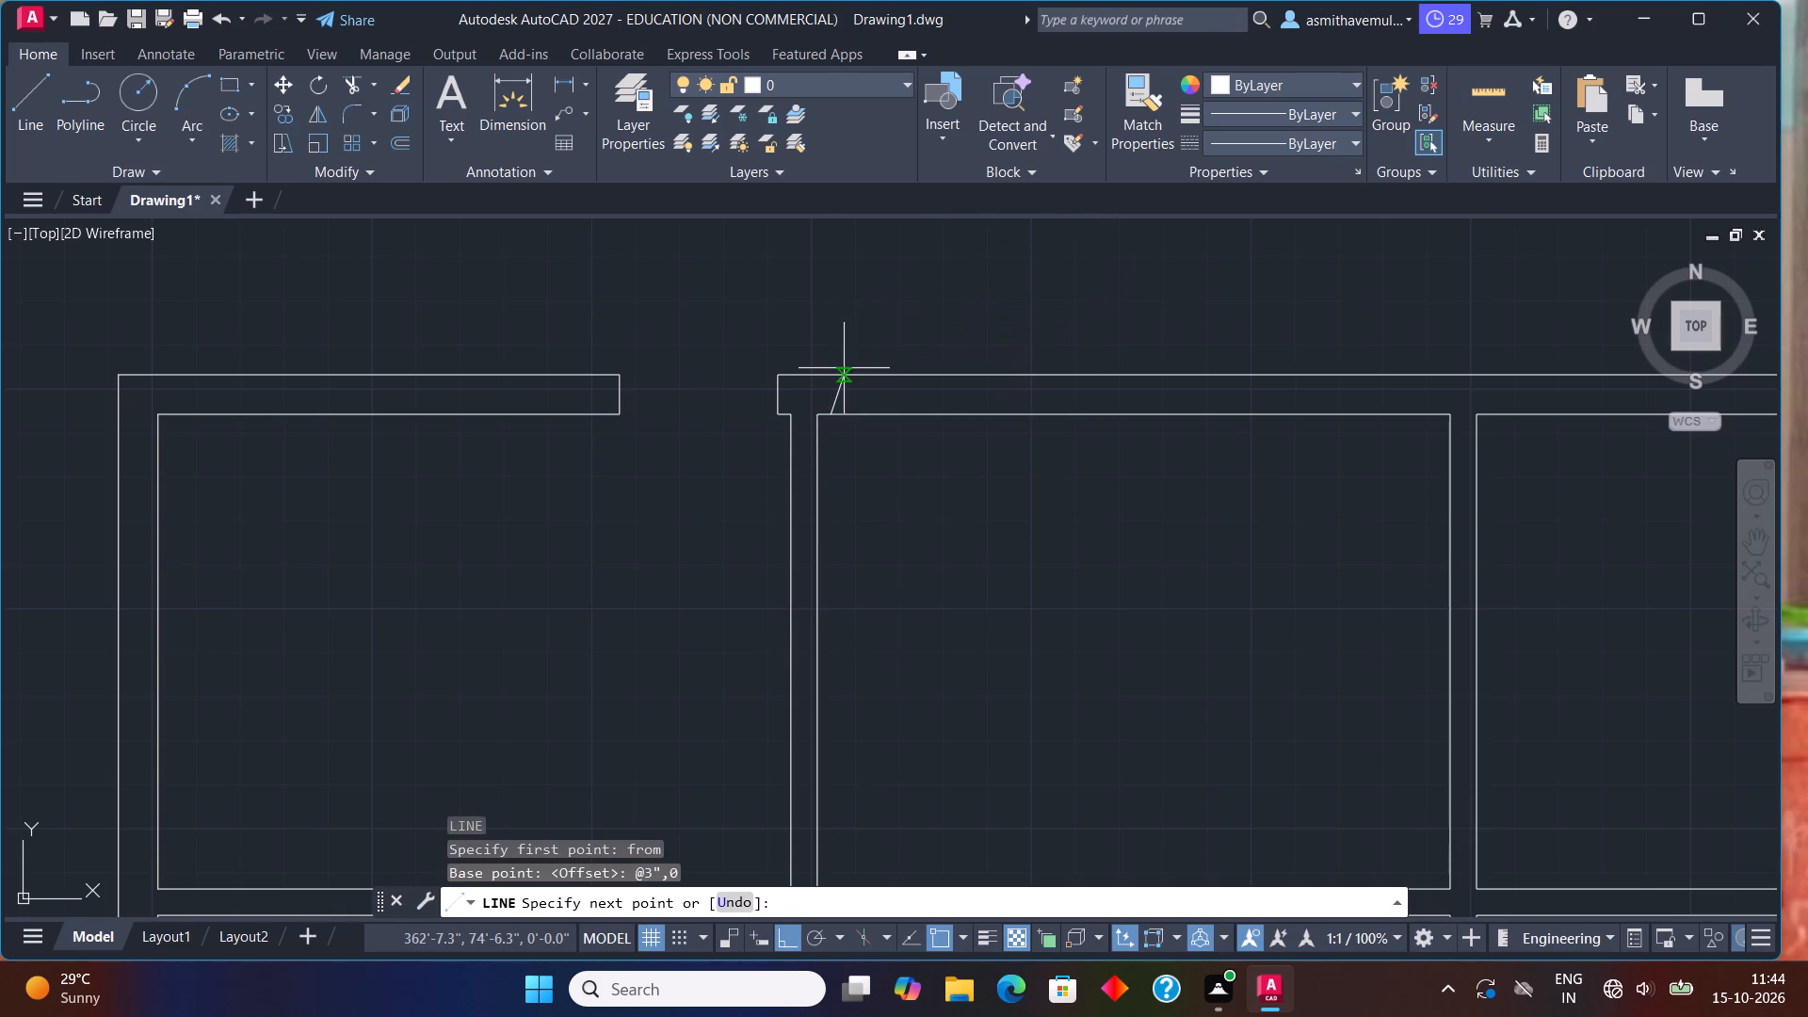
drag(828, 379, 838, 387)
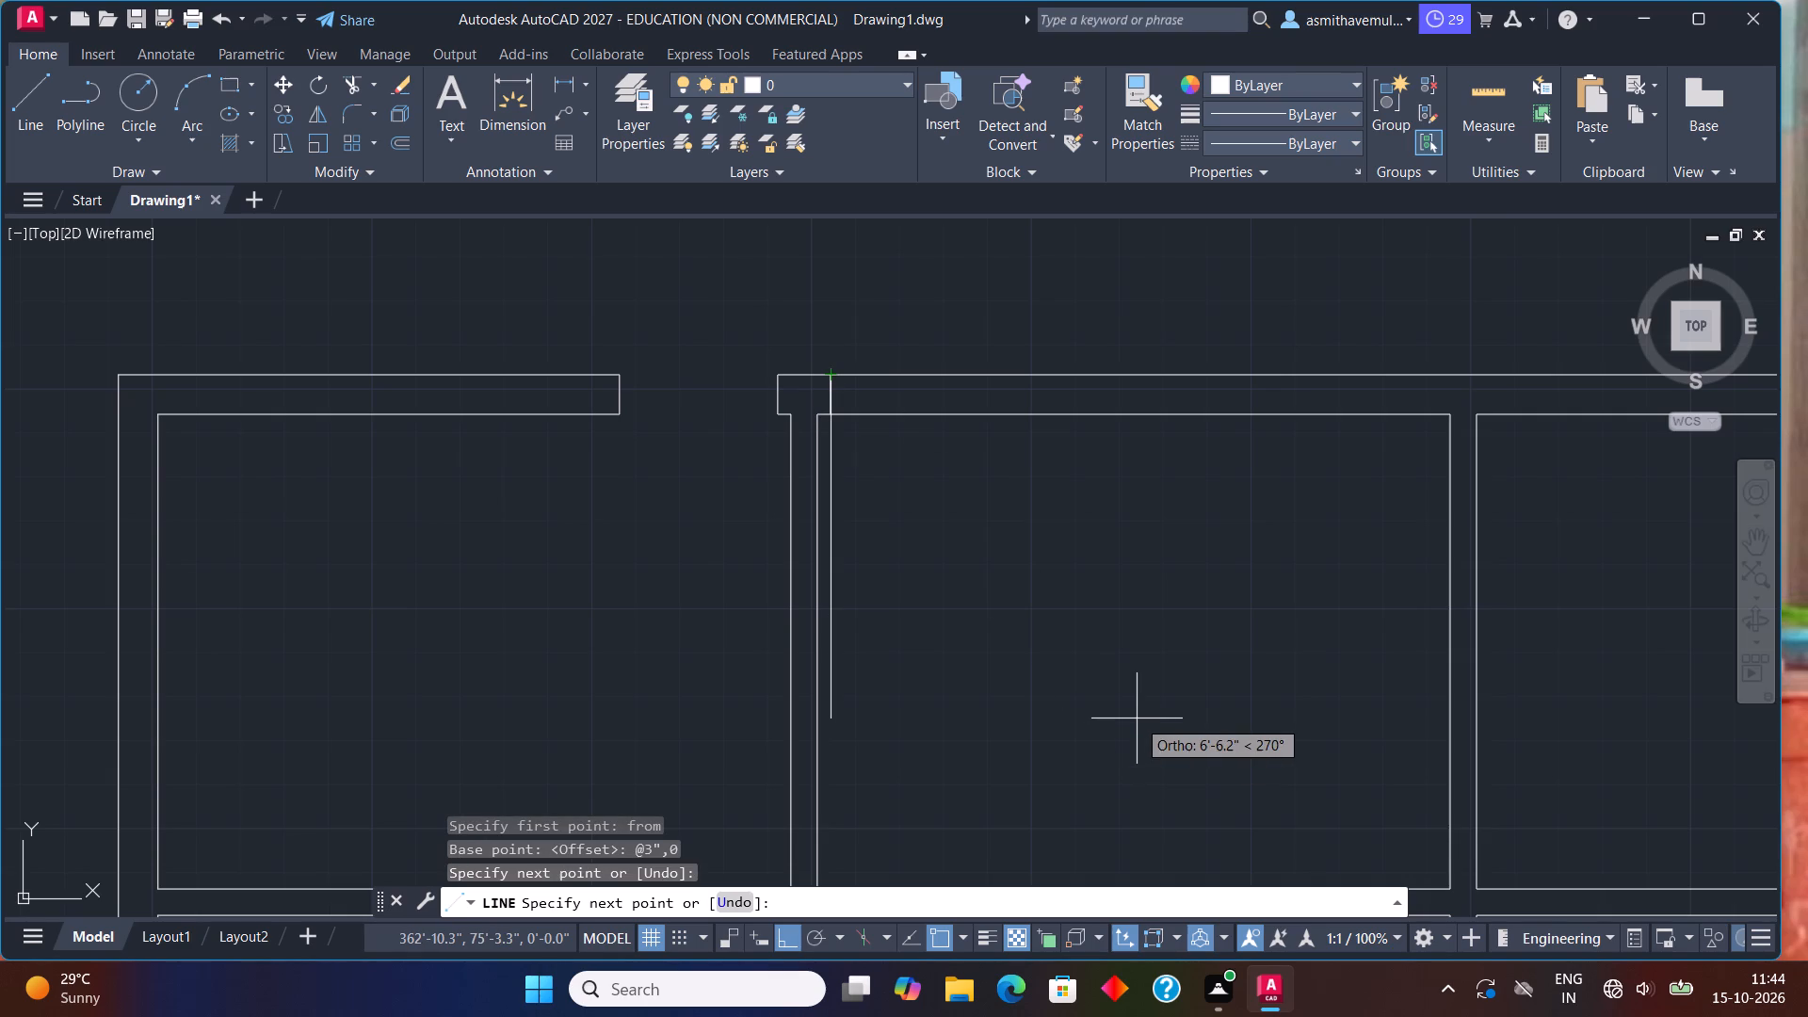
key(Escape)
Offset the second room's jamb line 3' to the right within the top outer wall.
key(o)
key(Return)
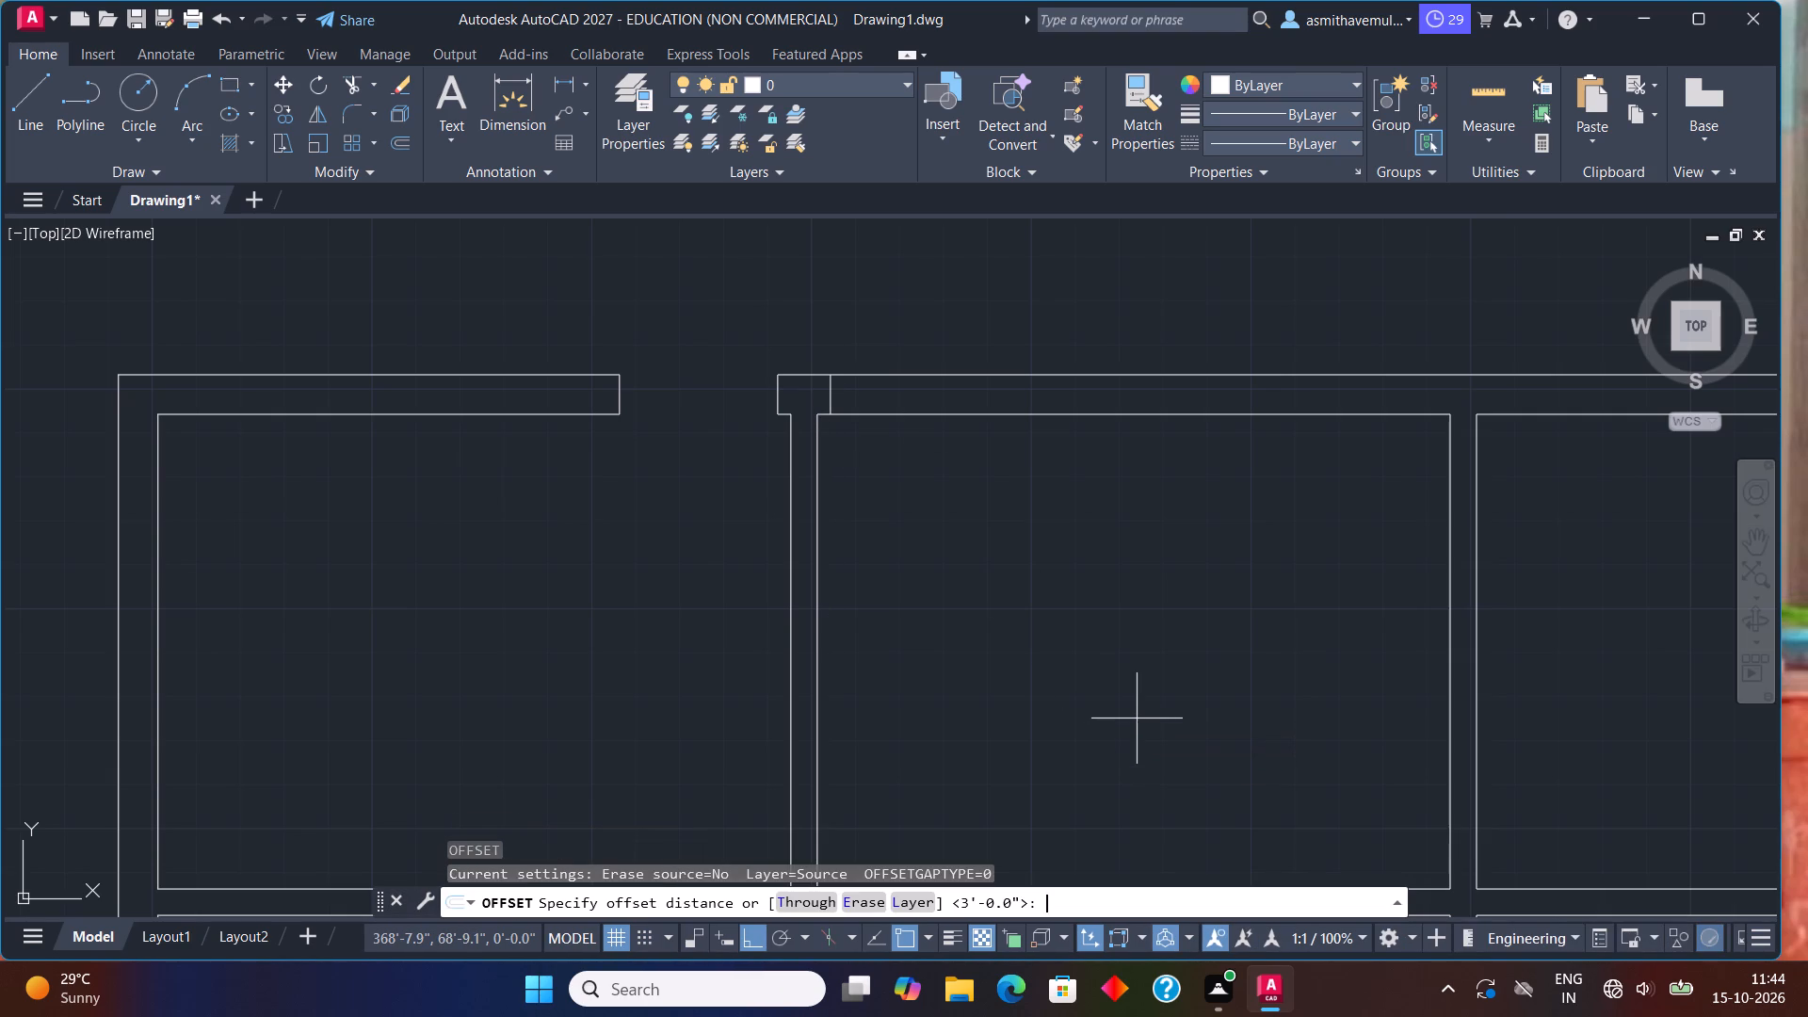
key(3)
key(apostrophe)
key(Return)
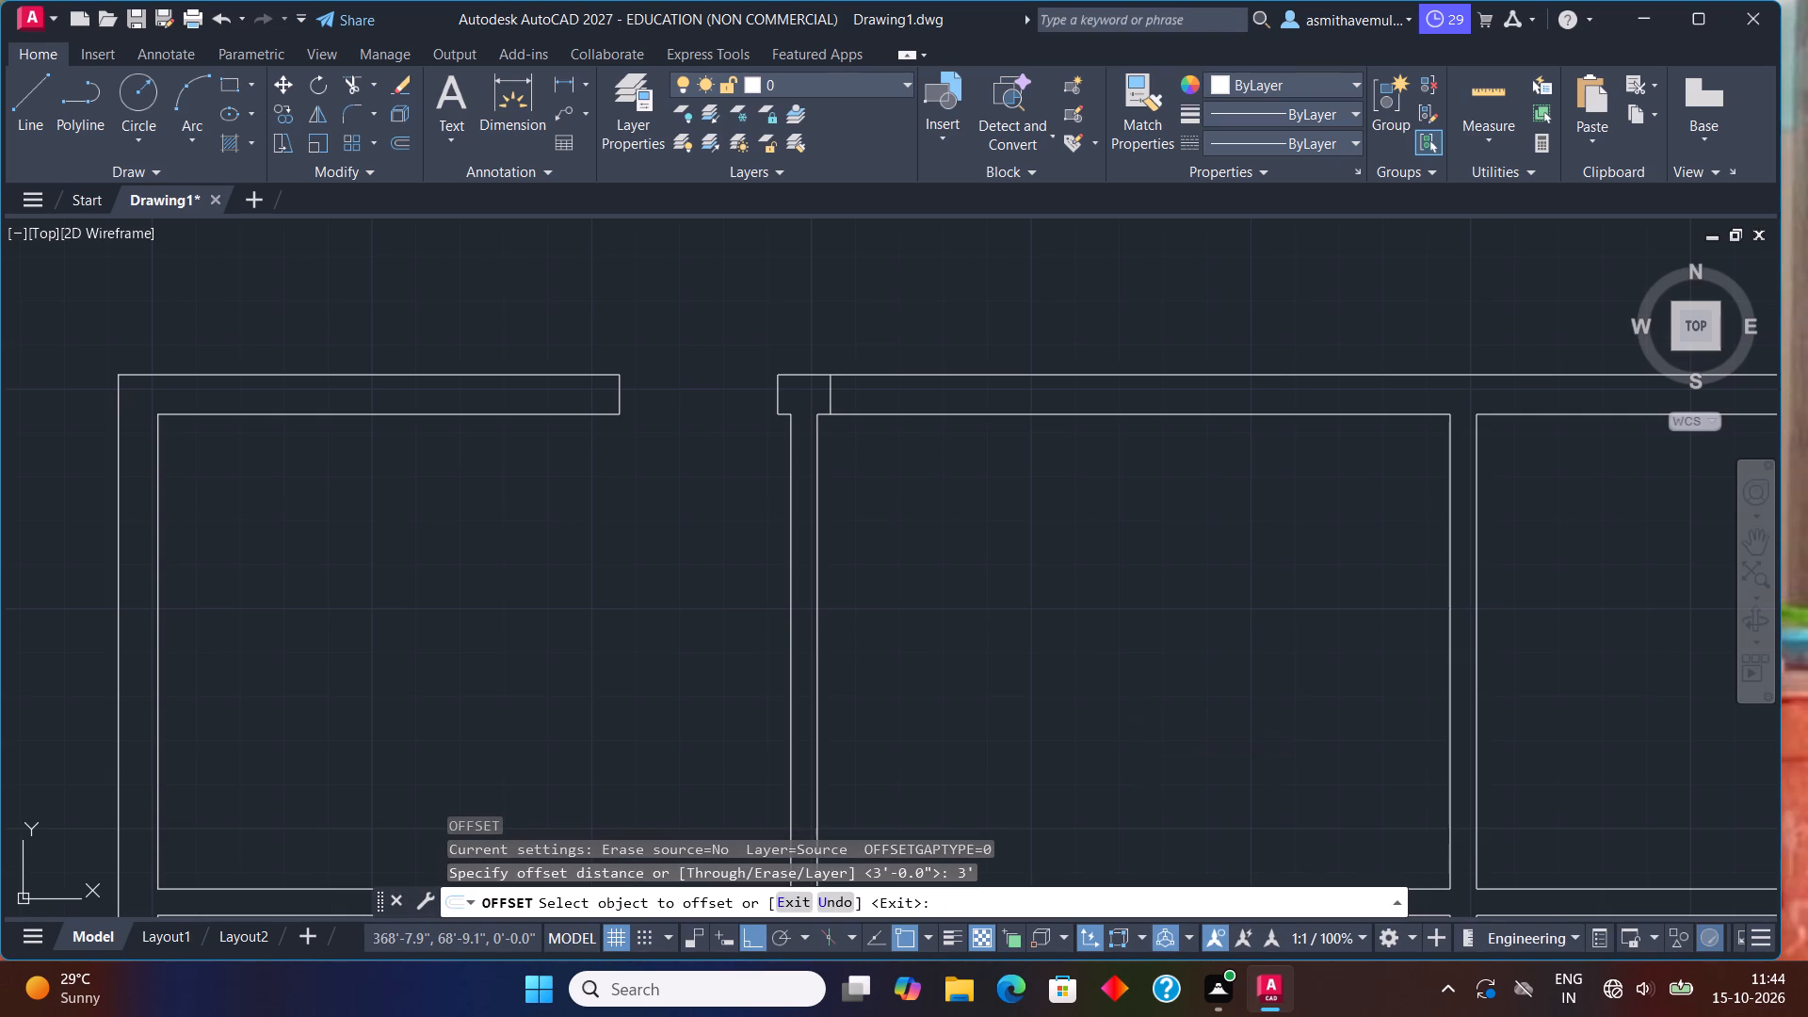
click(831, 393)
click(962, 410)
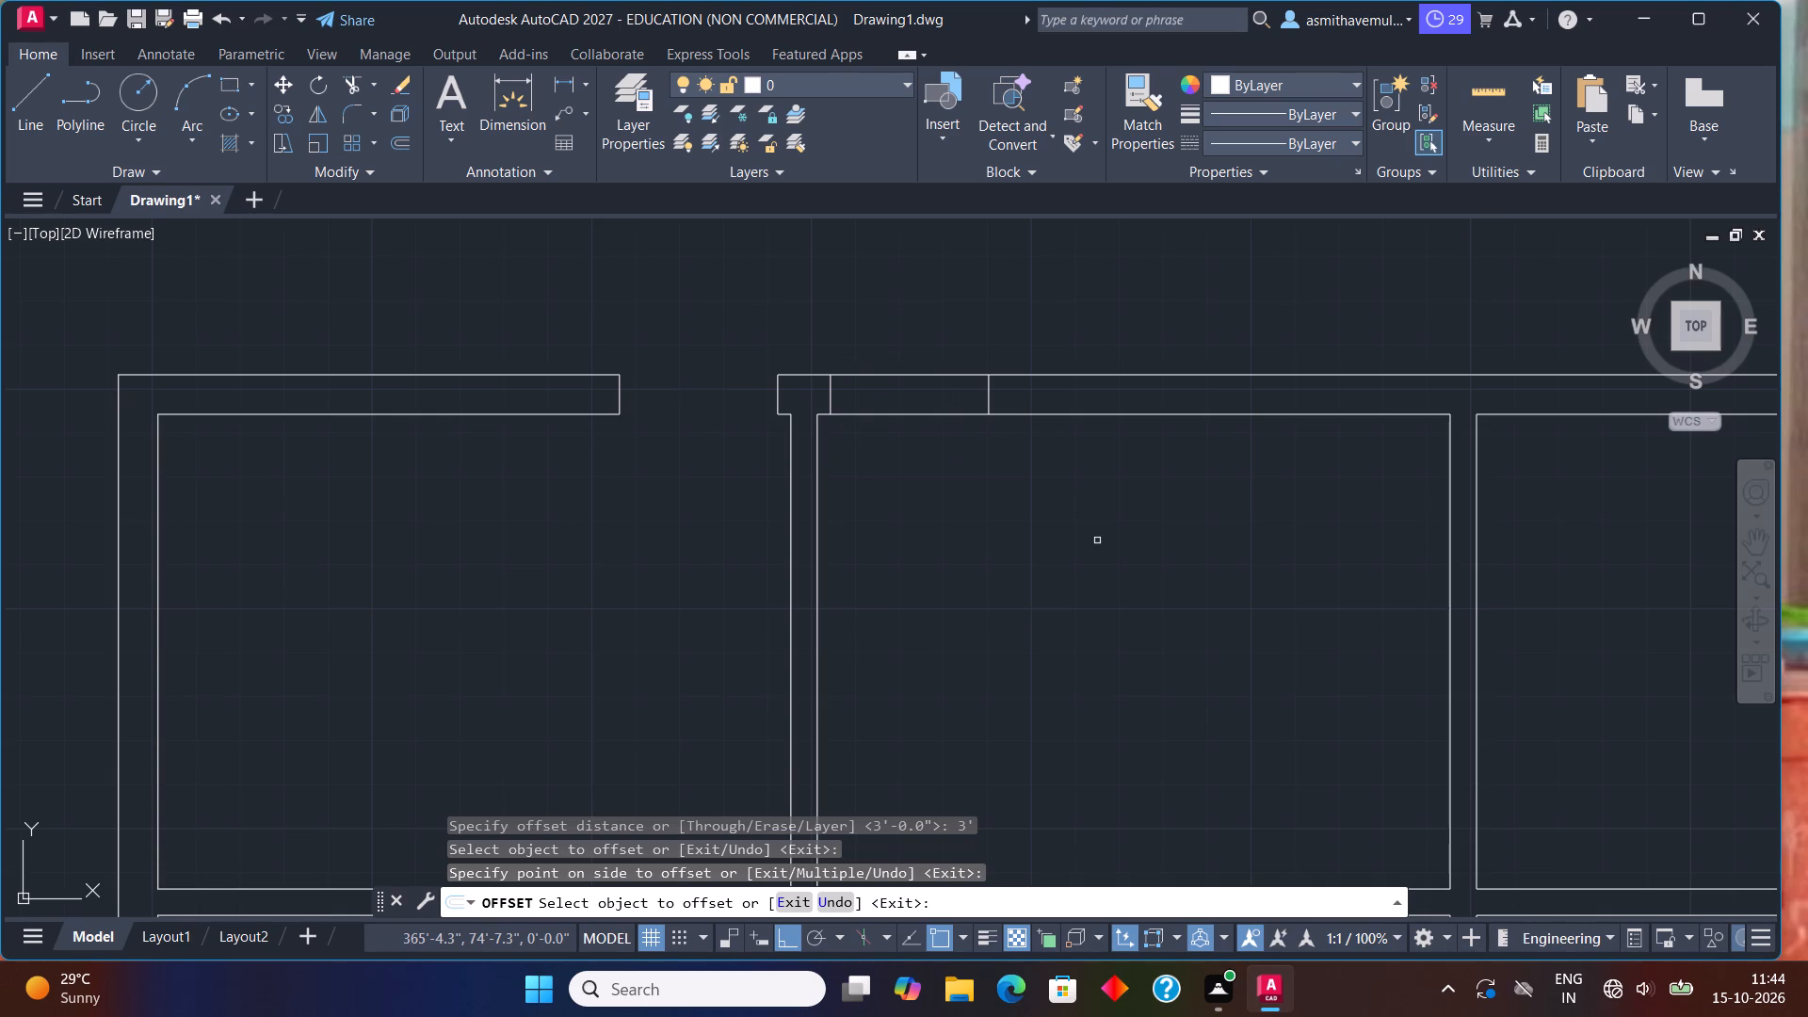
key(Escape)
Trim both faces of the top outer wall between the second room's two jamb lines to open the gap.
text(trim)
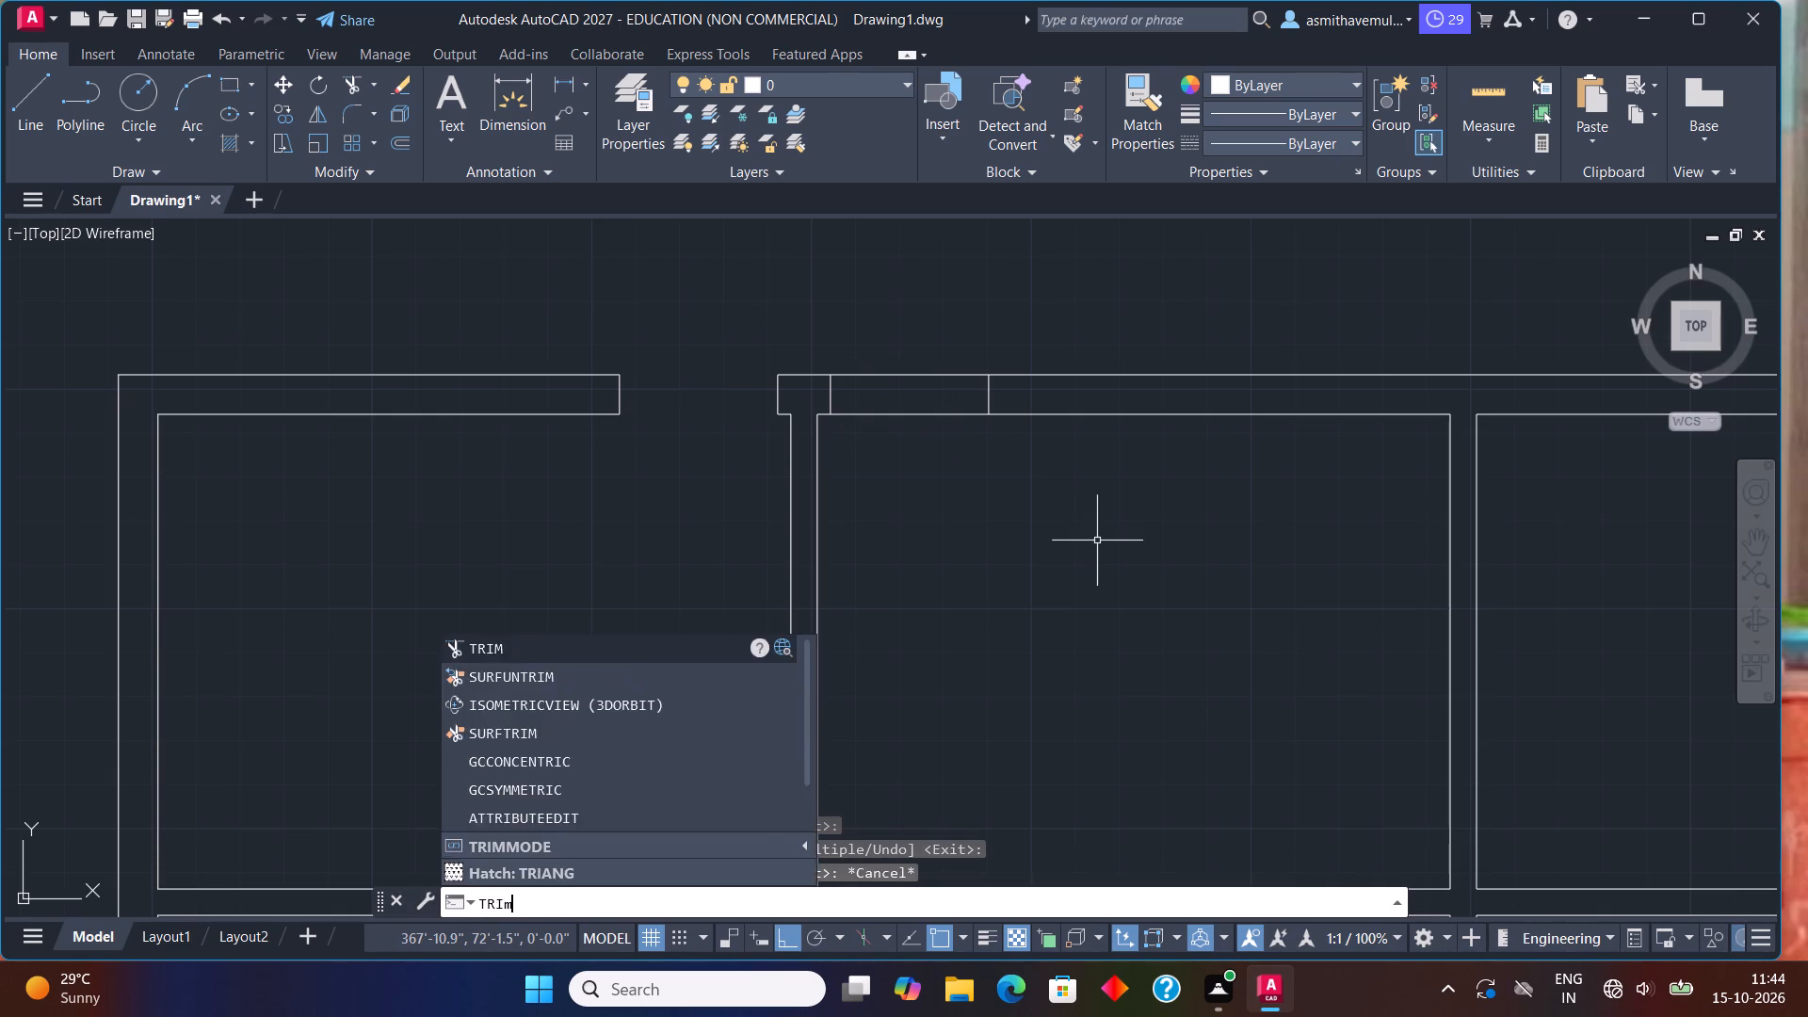
key(Return)
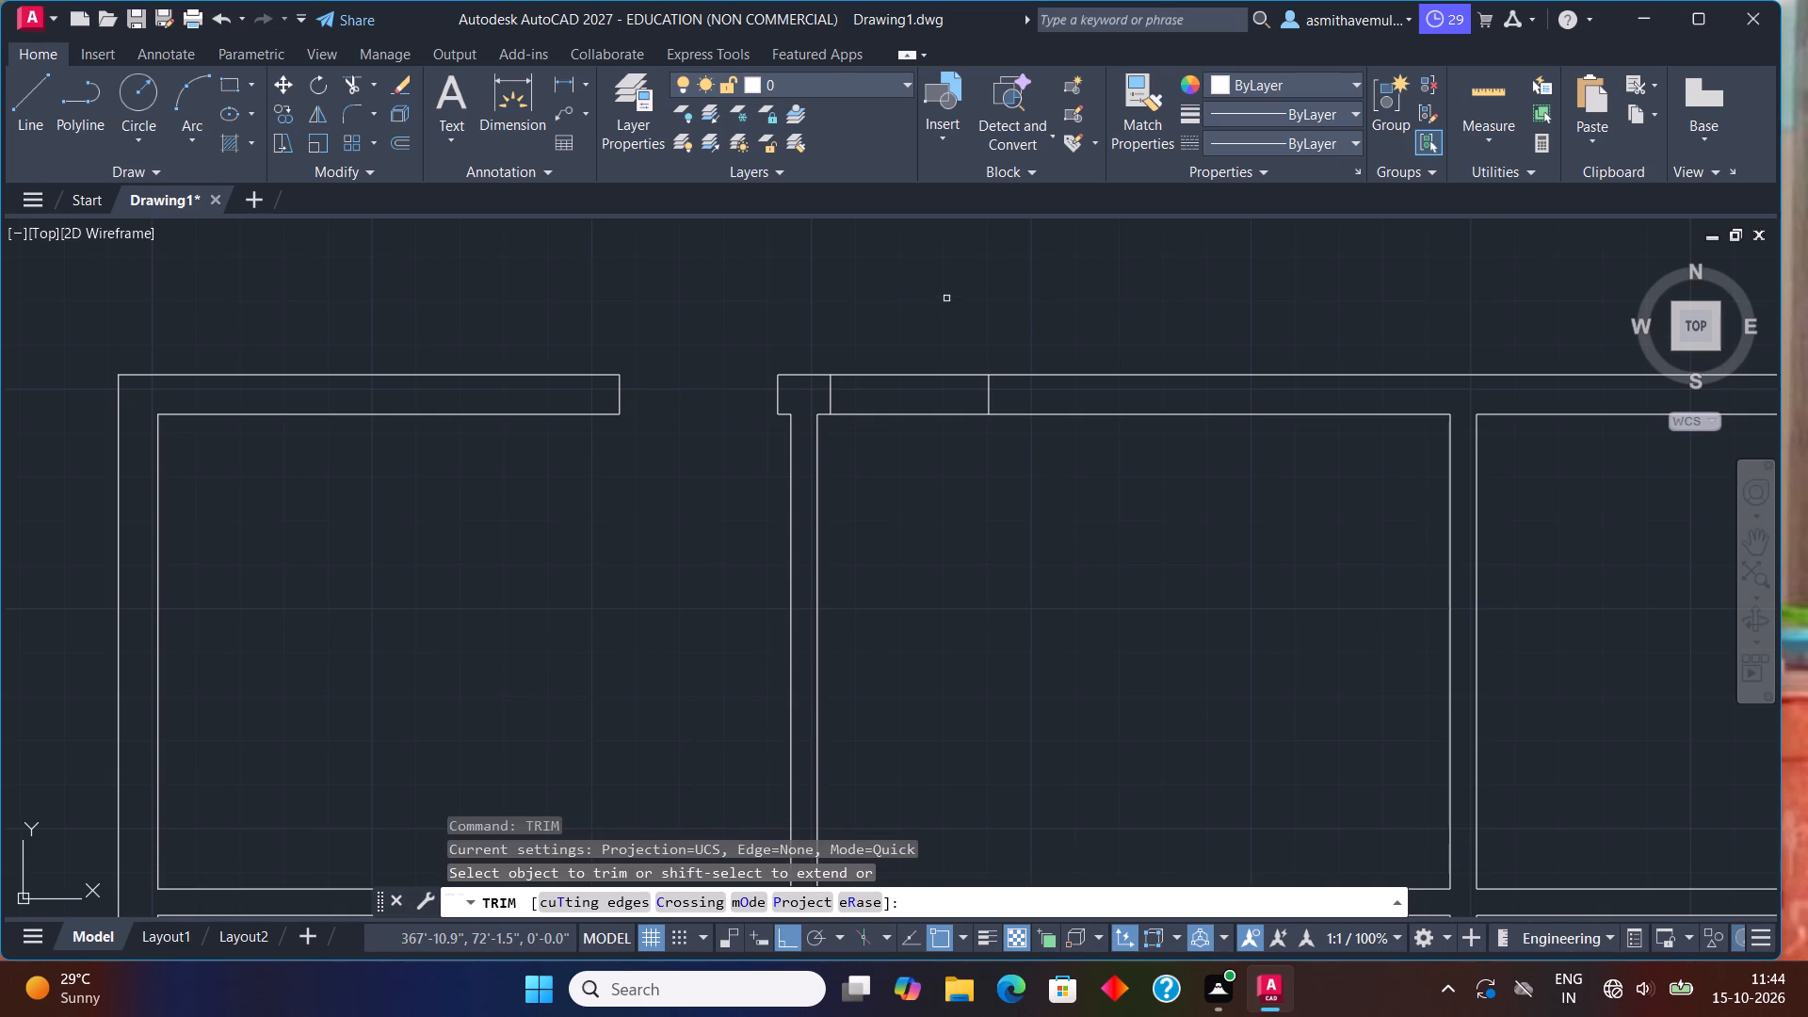
drag(940, 303, 931, 508)
key(Escape)
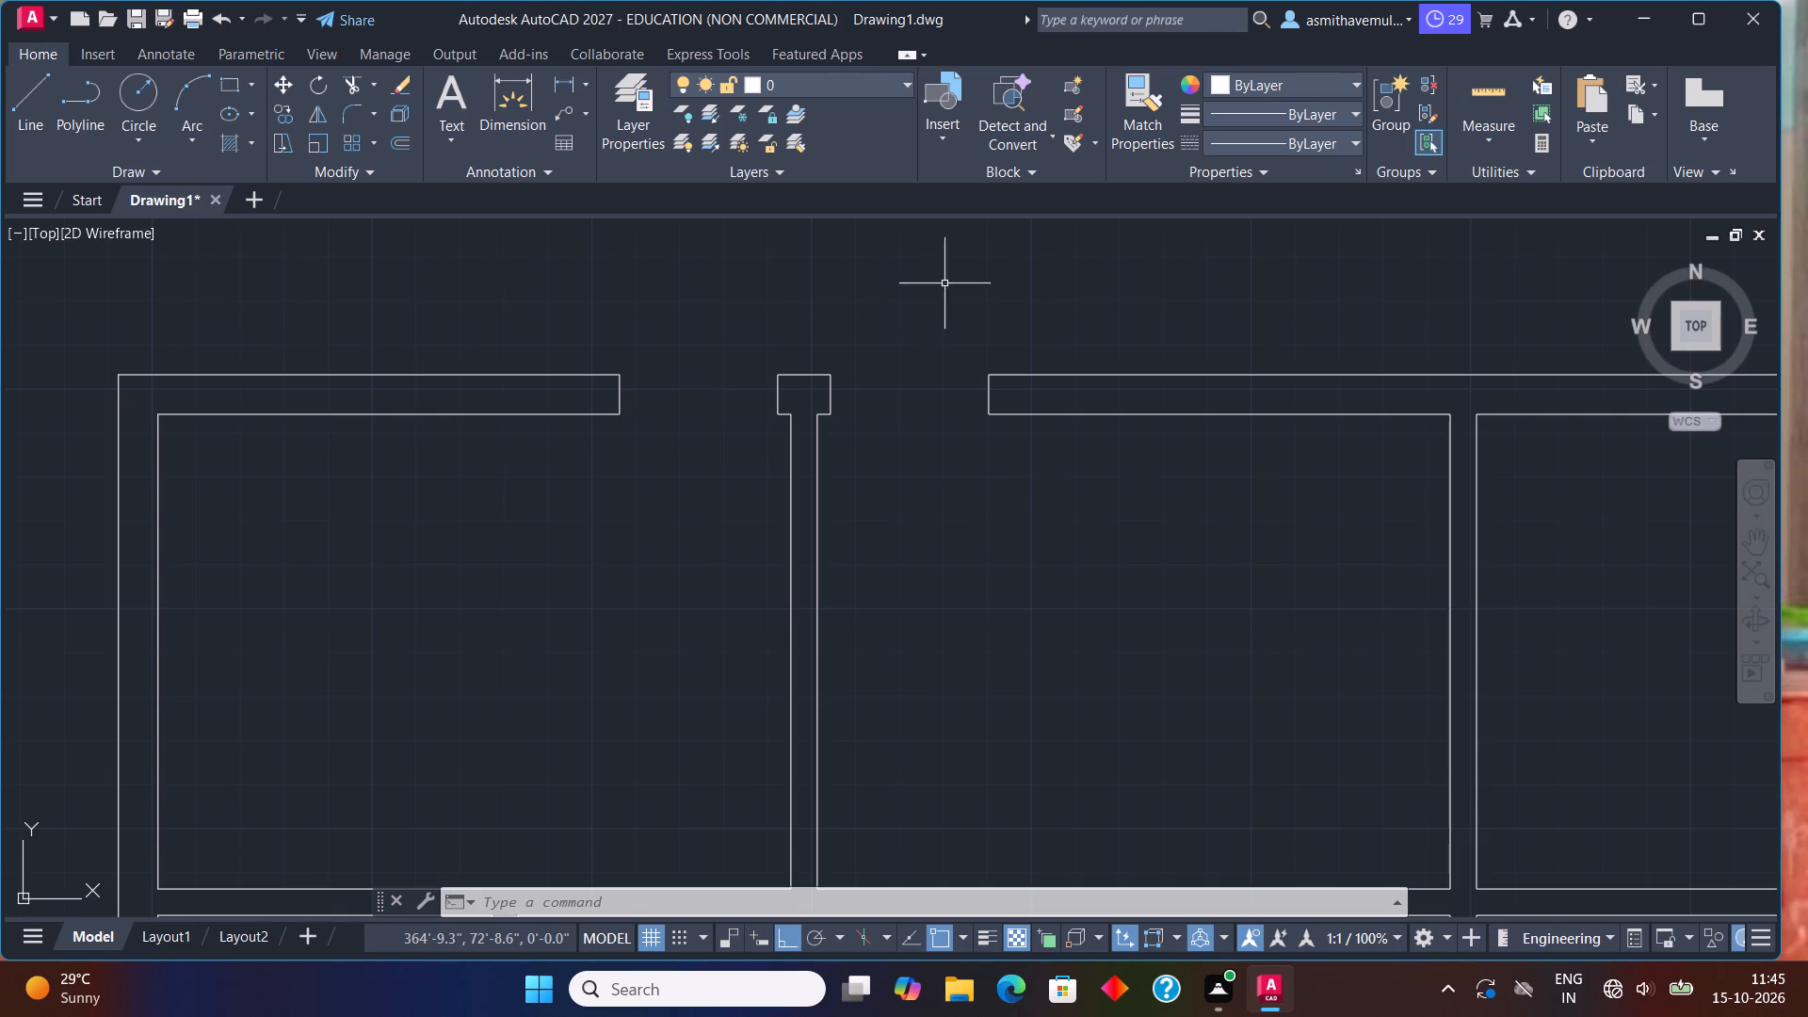
Draw a jamb line across the partition below the top-left room, starting at offset @-3",0 from that room's lower right corner.
scroll(0, 476, down, 2)
scroll(794, 605, down, 2)
middle_drag(861, 627, 863, 621)
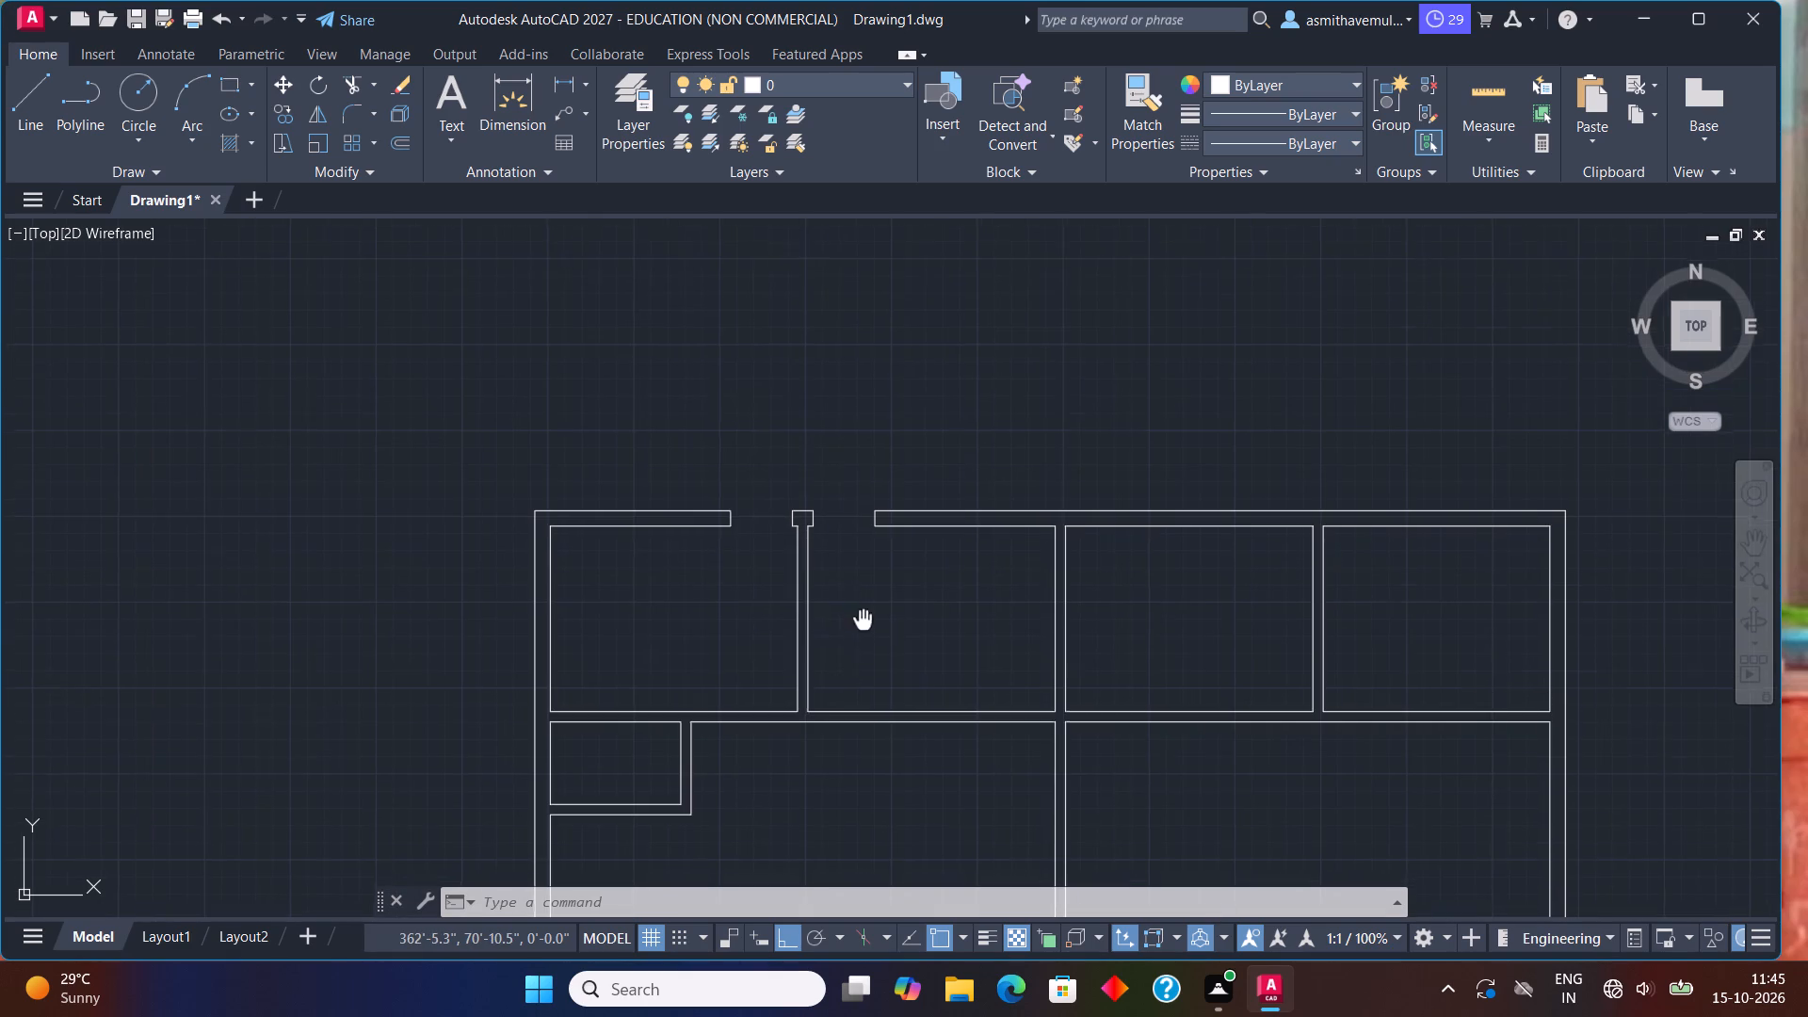
middle_drag(863, 621, 877, 444)
scroll(755, 554, up, 1)
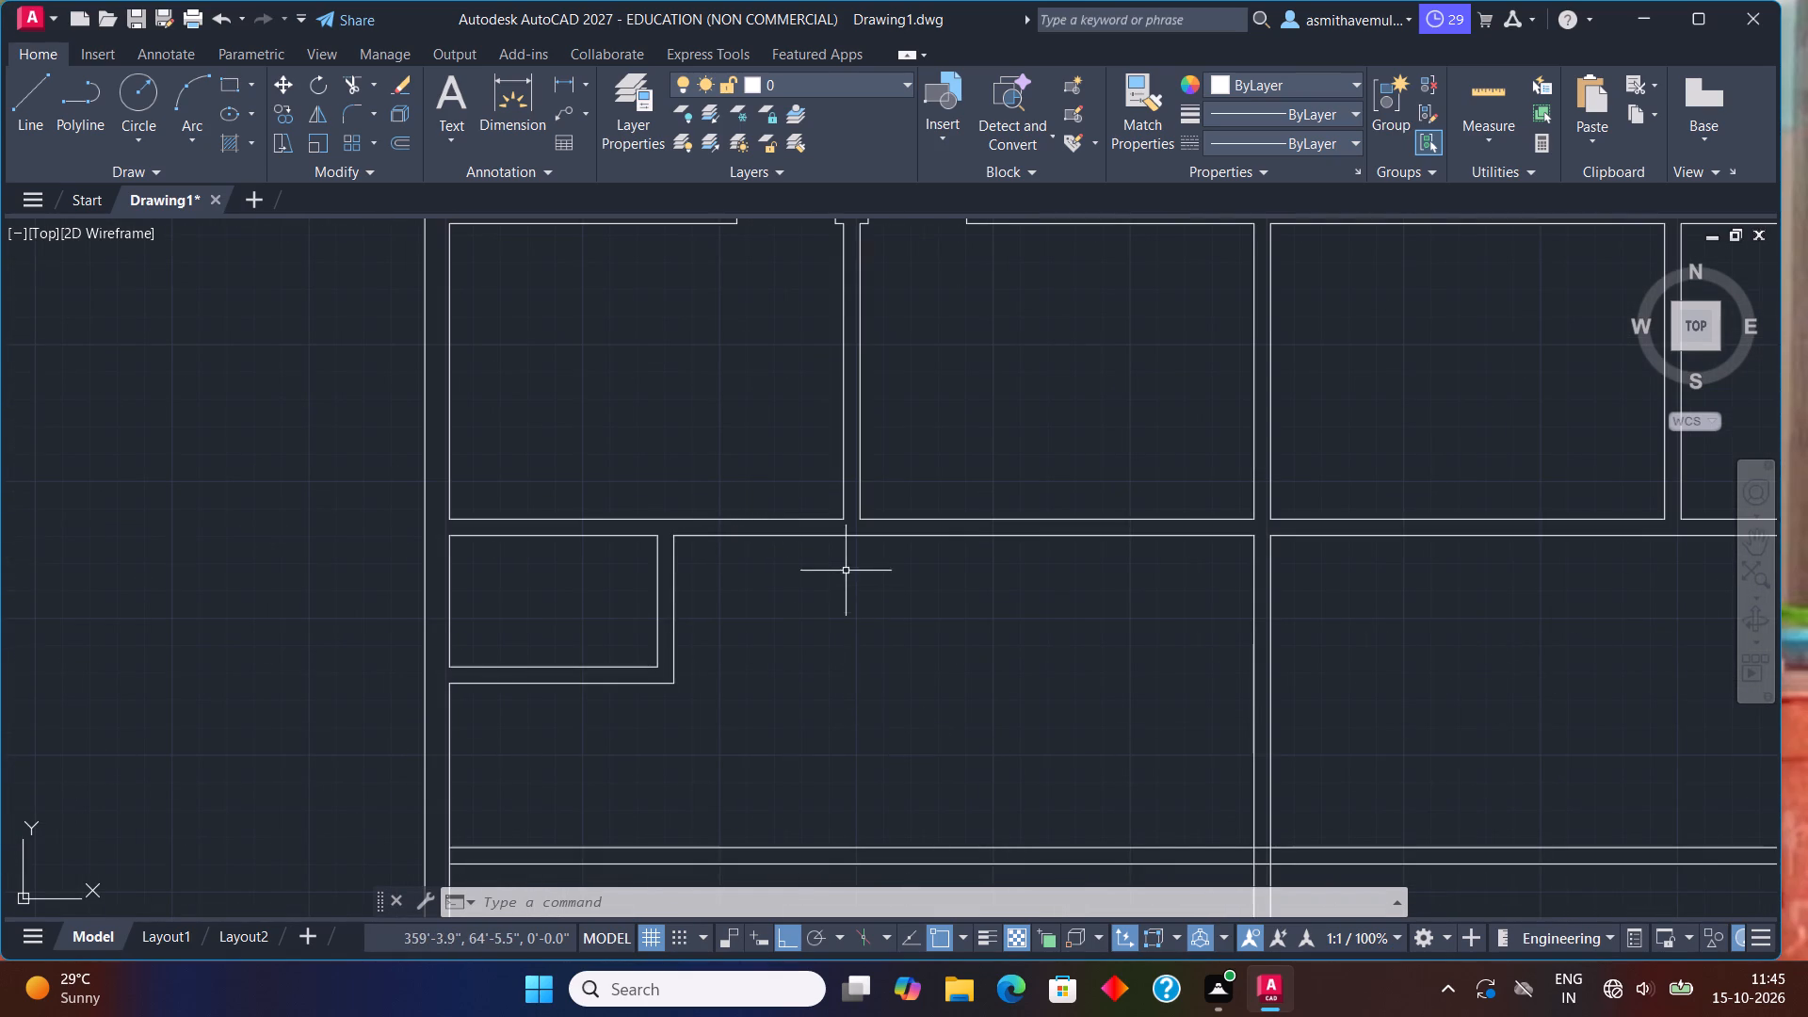
scroll(809, 480, up, 1)
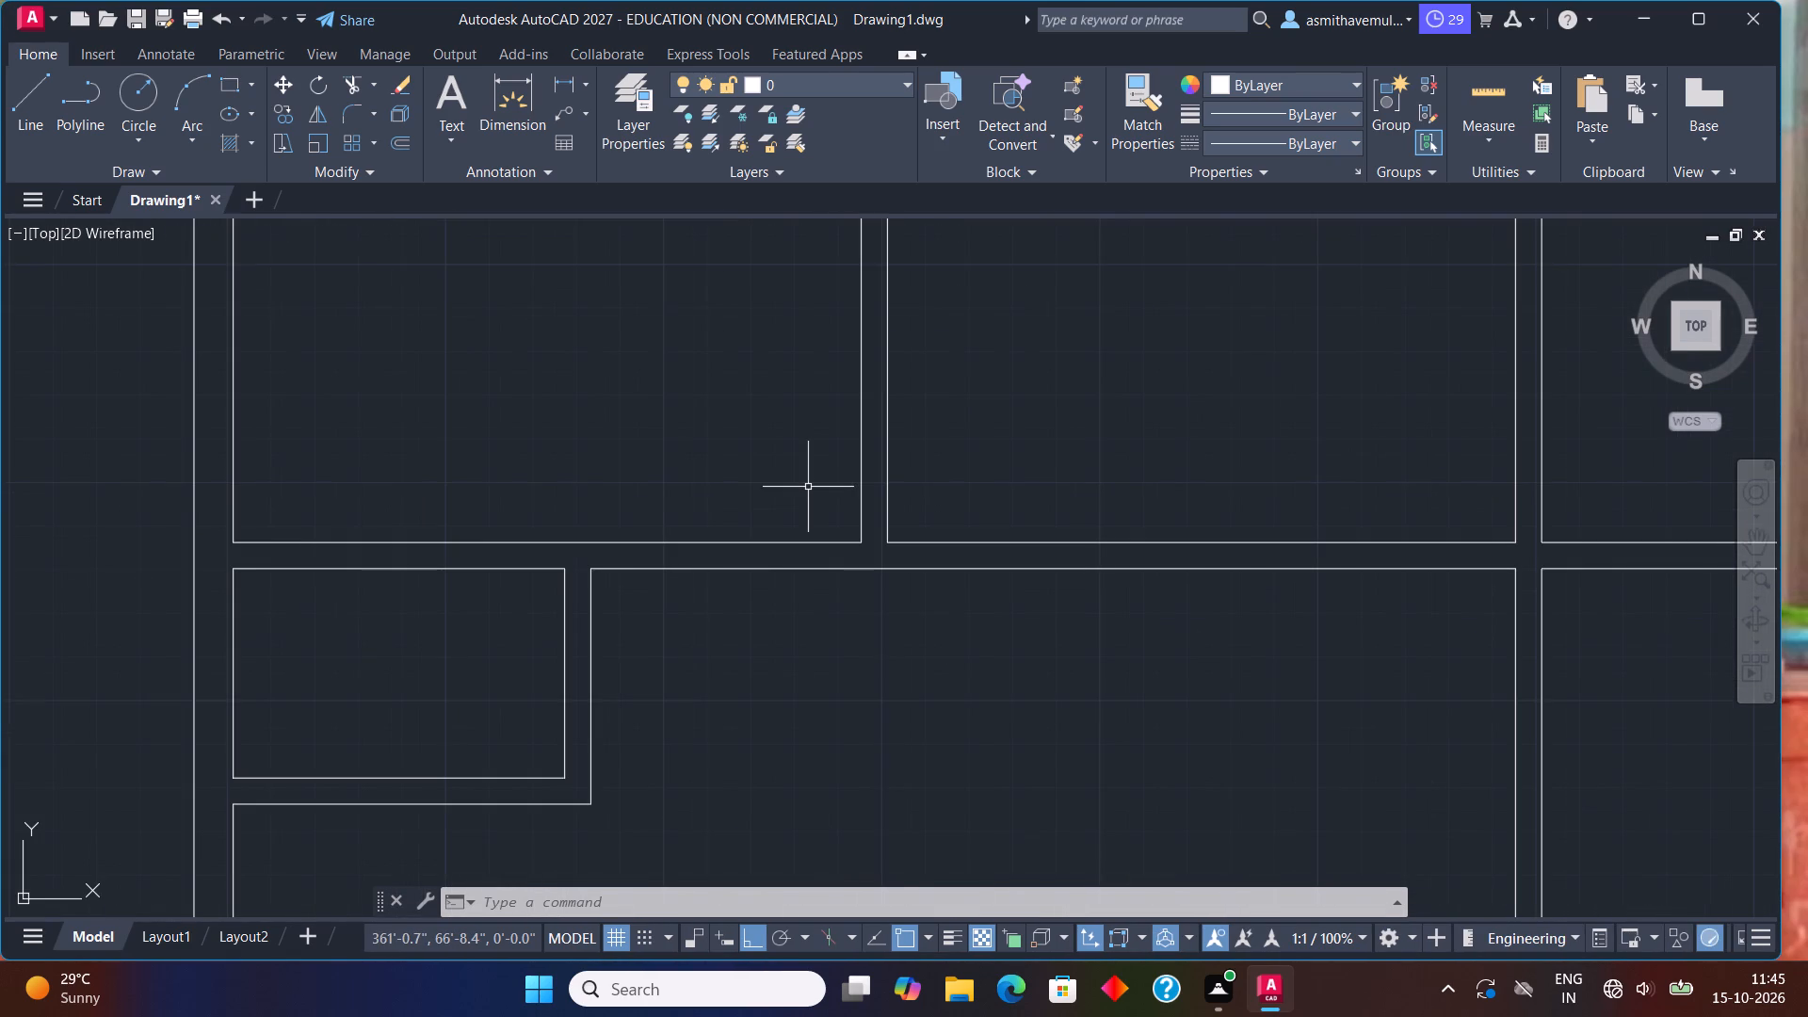
key(l)
key(Return)
key(g)
key(BackSpace)
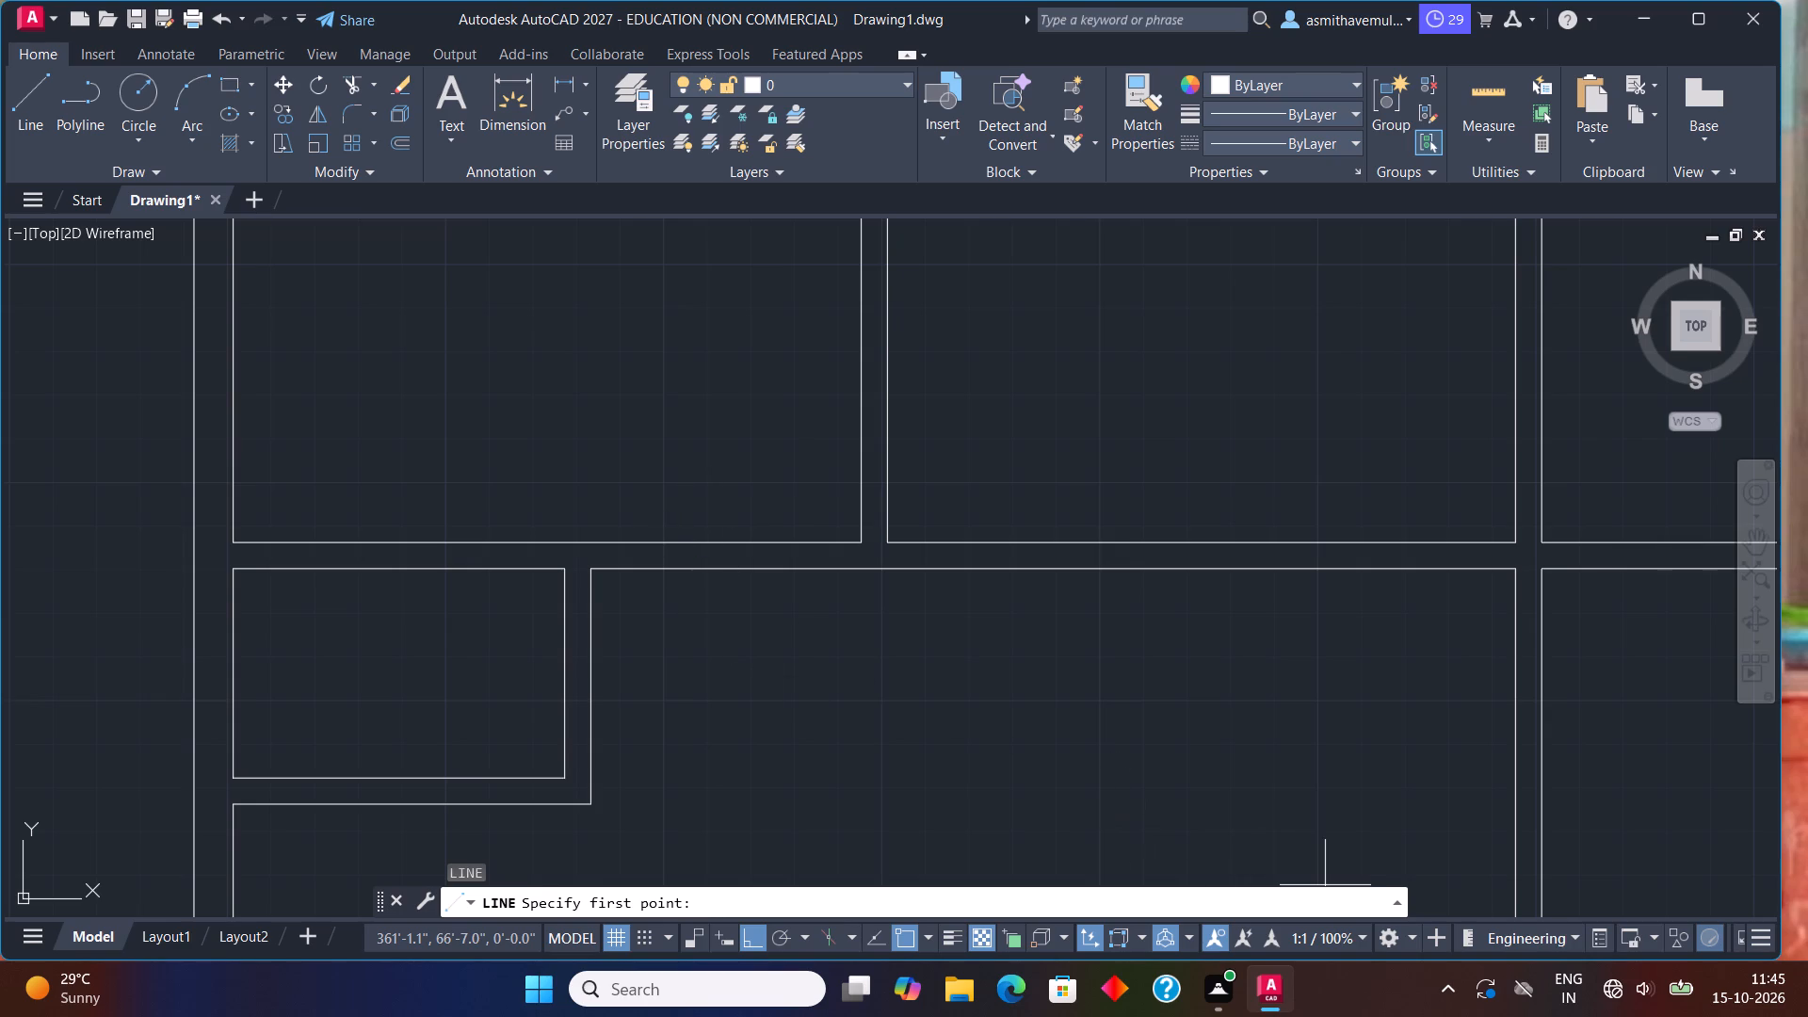
click(1599, 993)
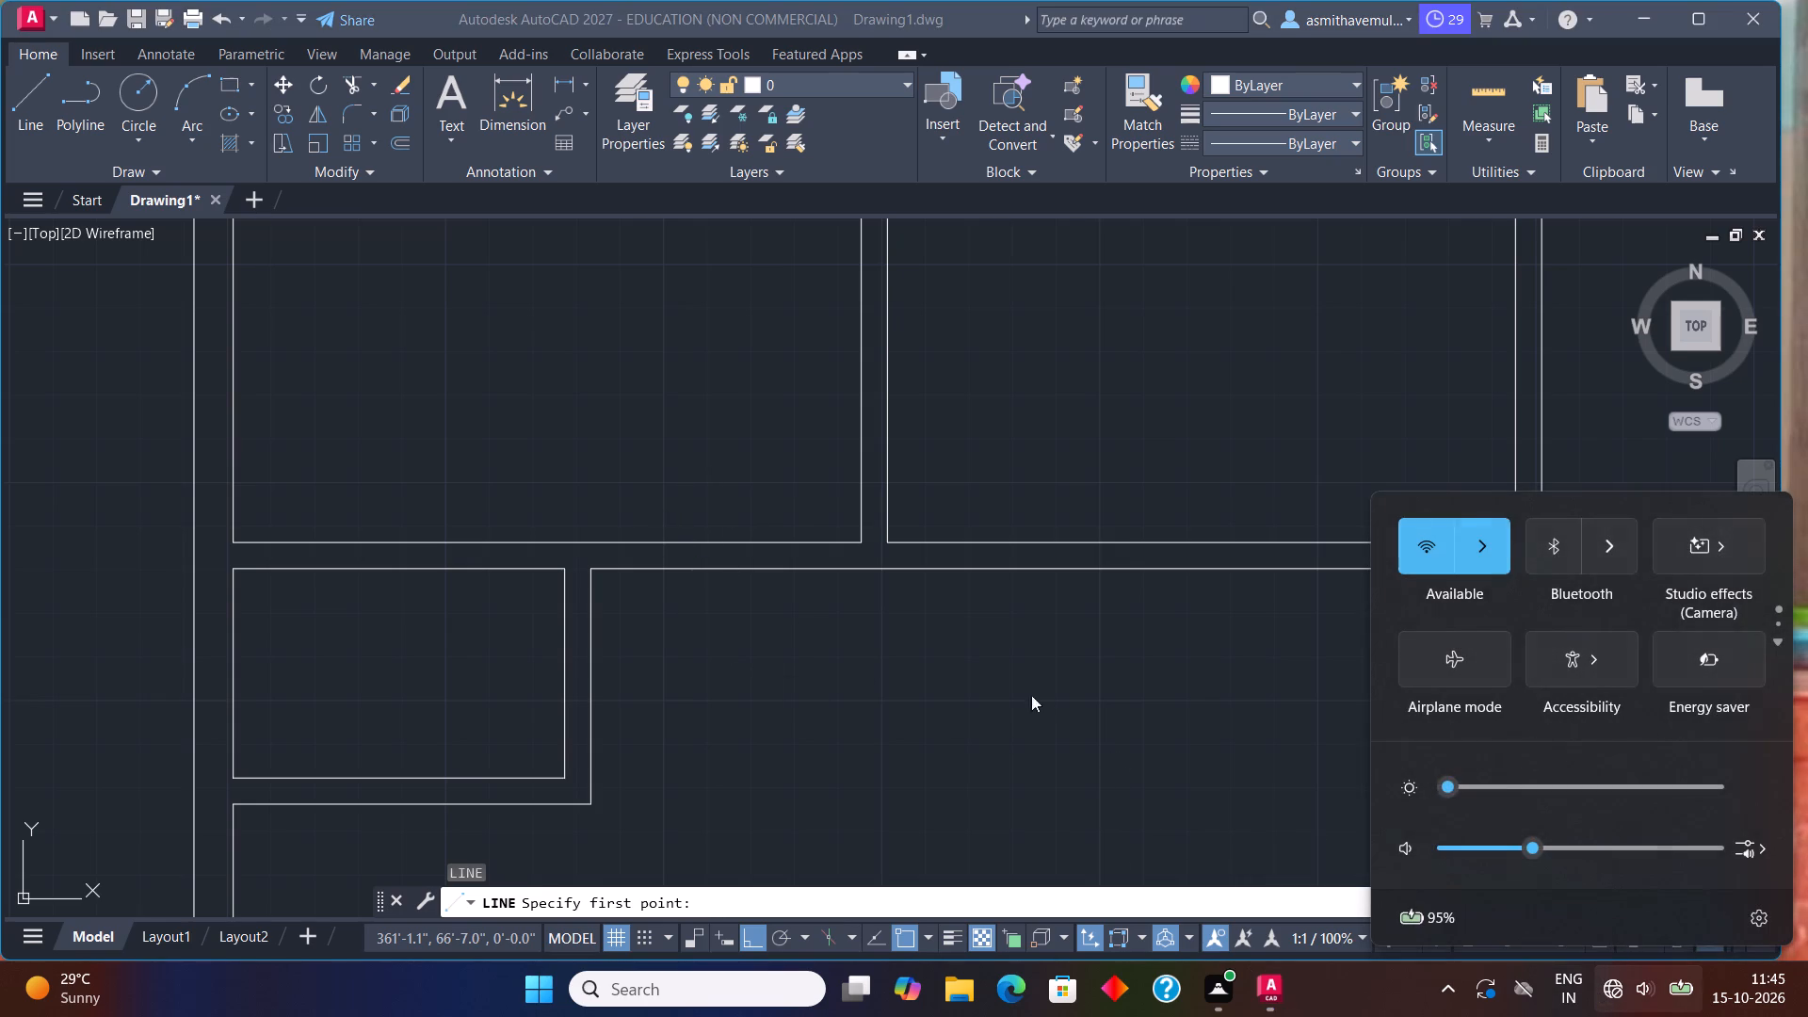
click(1019, 701)
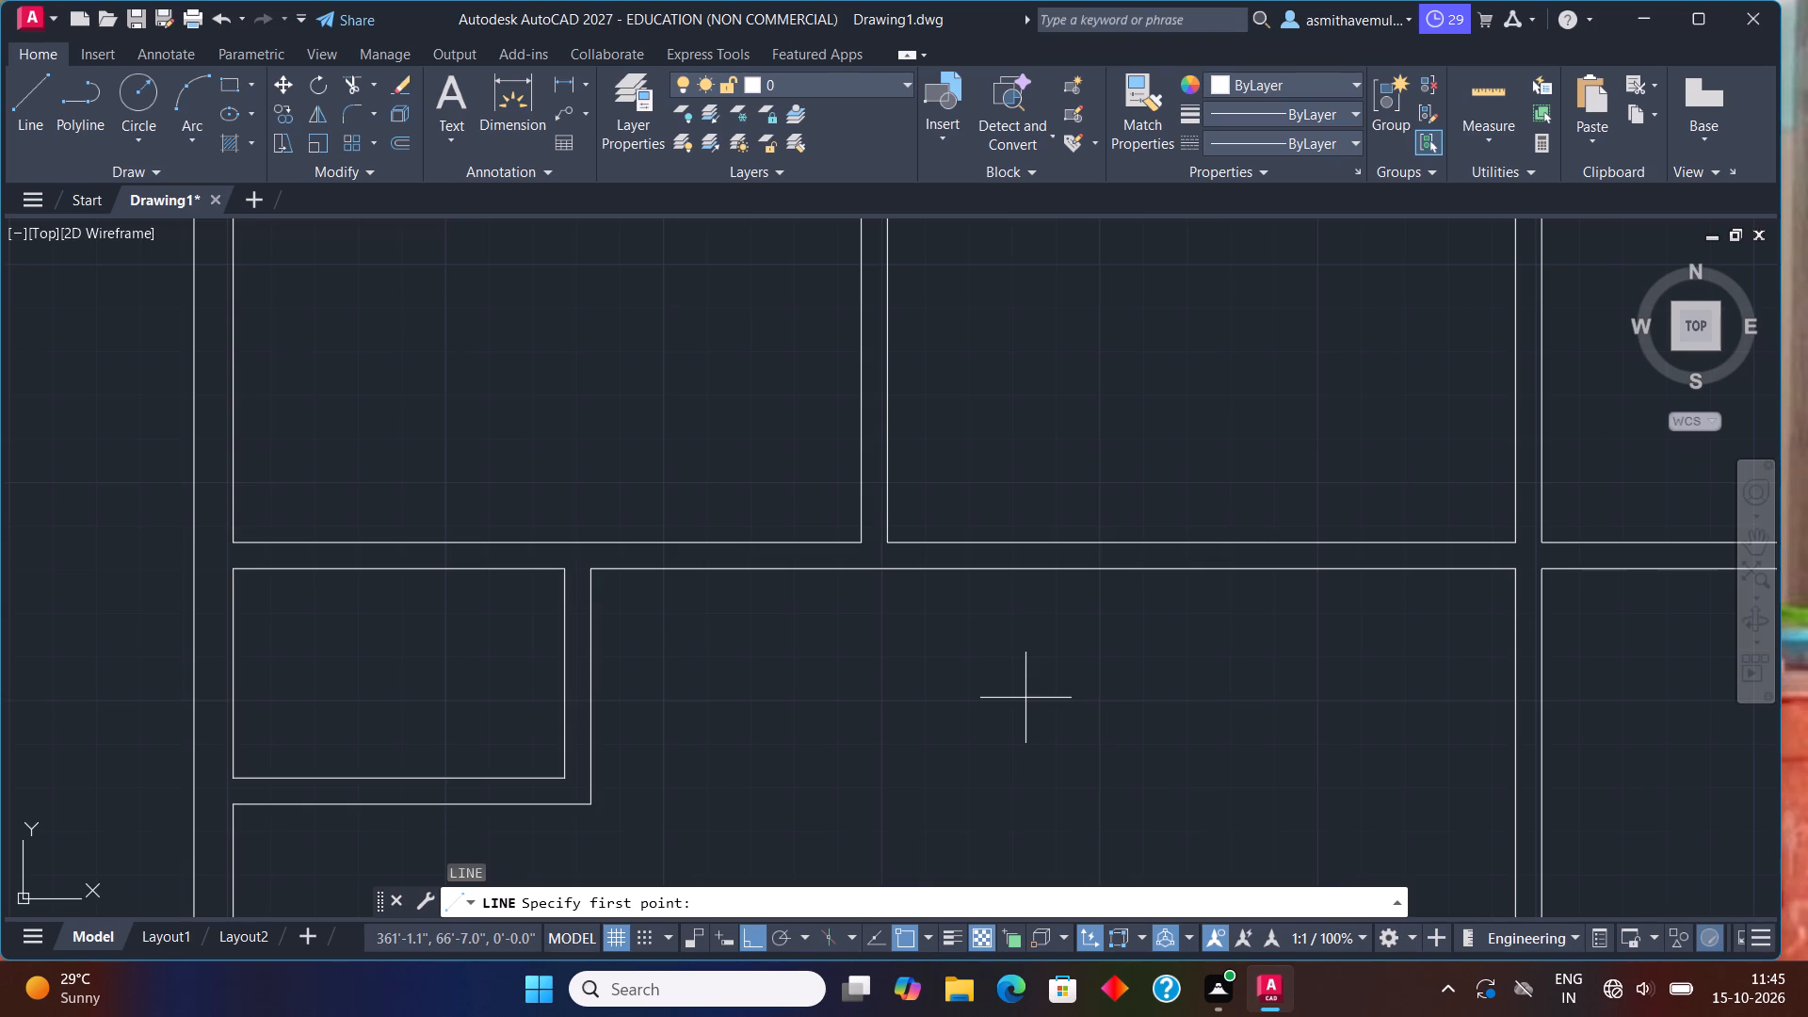
key(l)
key(Return)
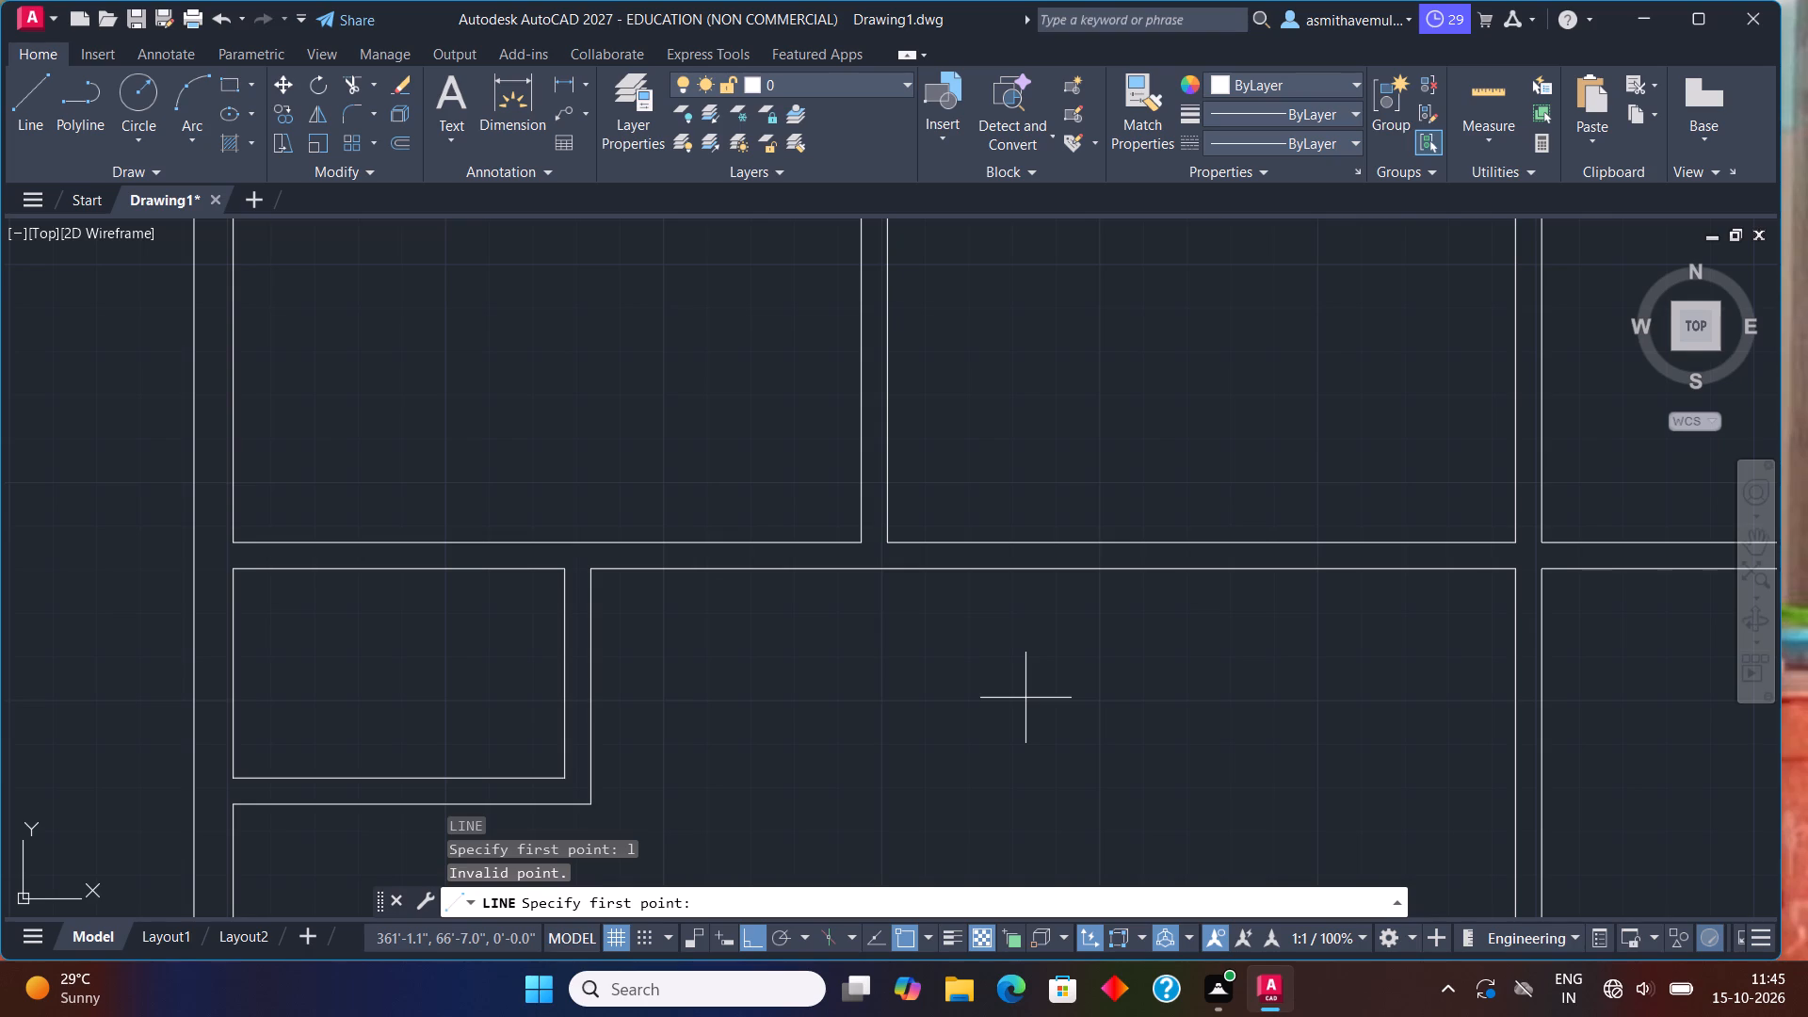
text(from)
key(Return)
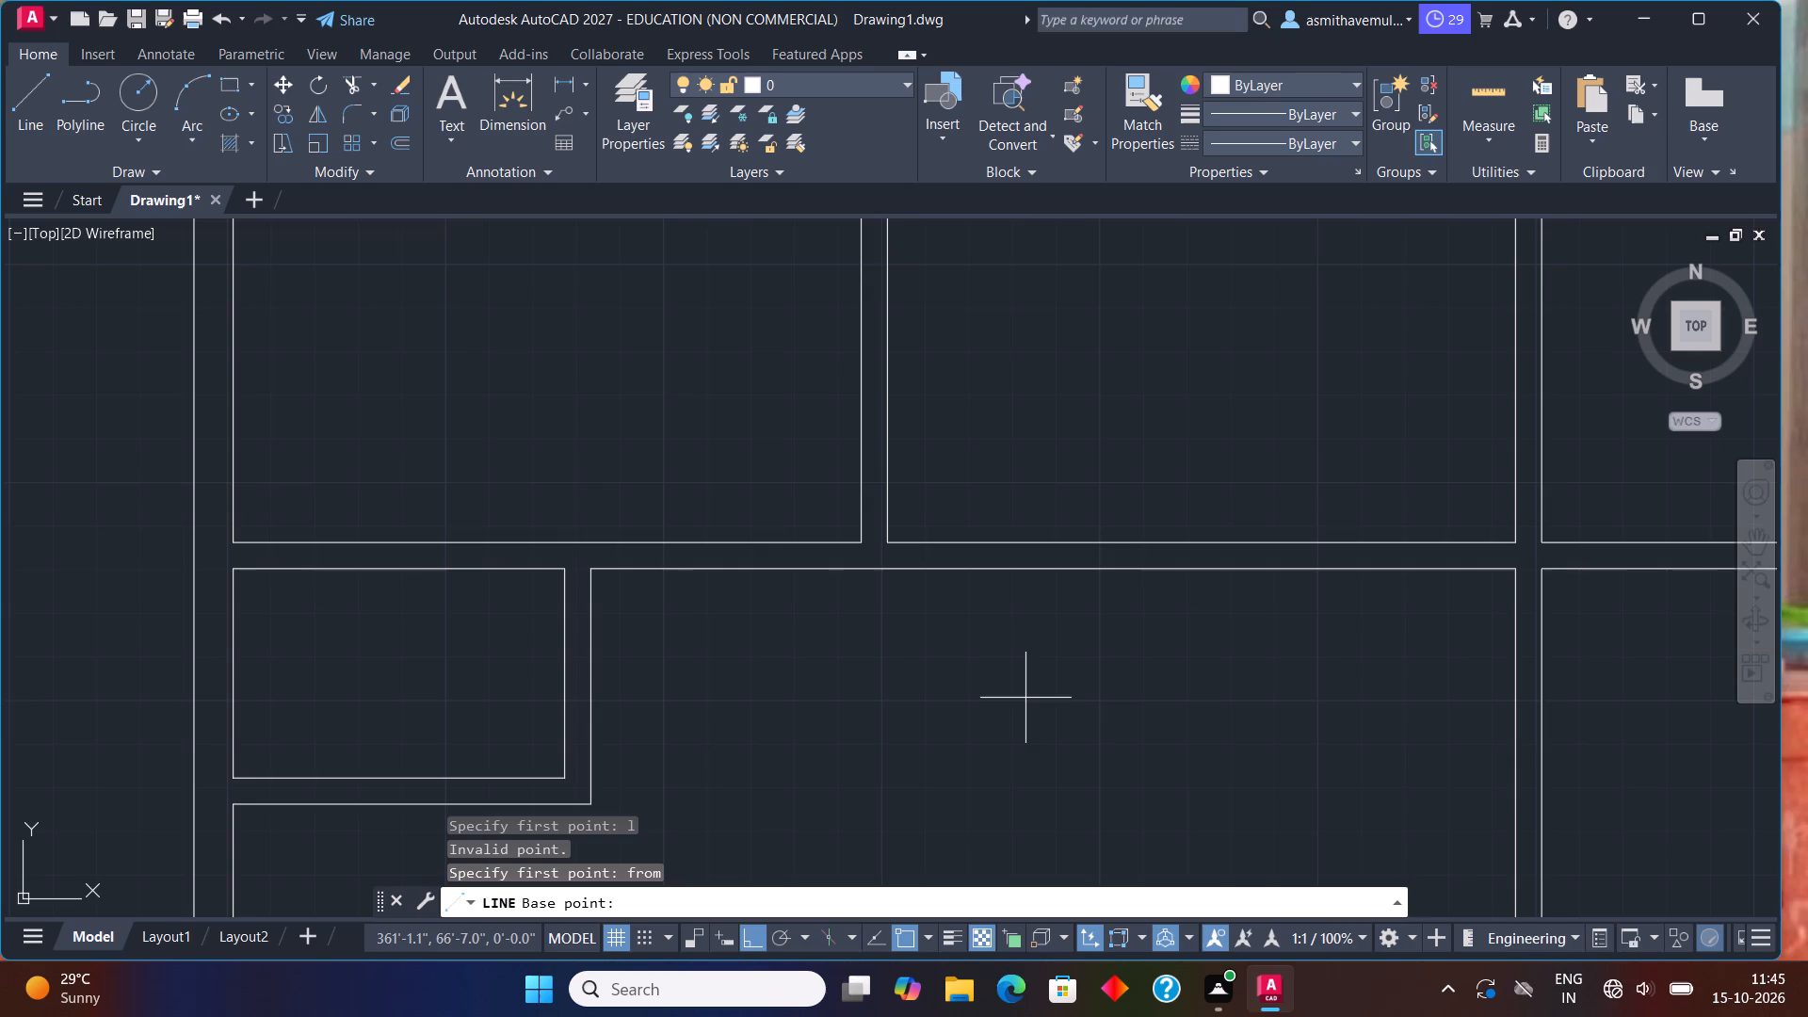
click(860, 544)
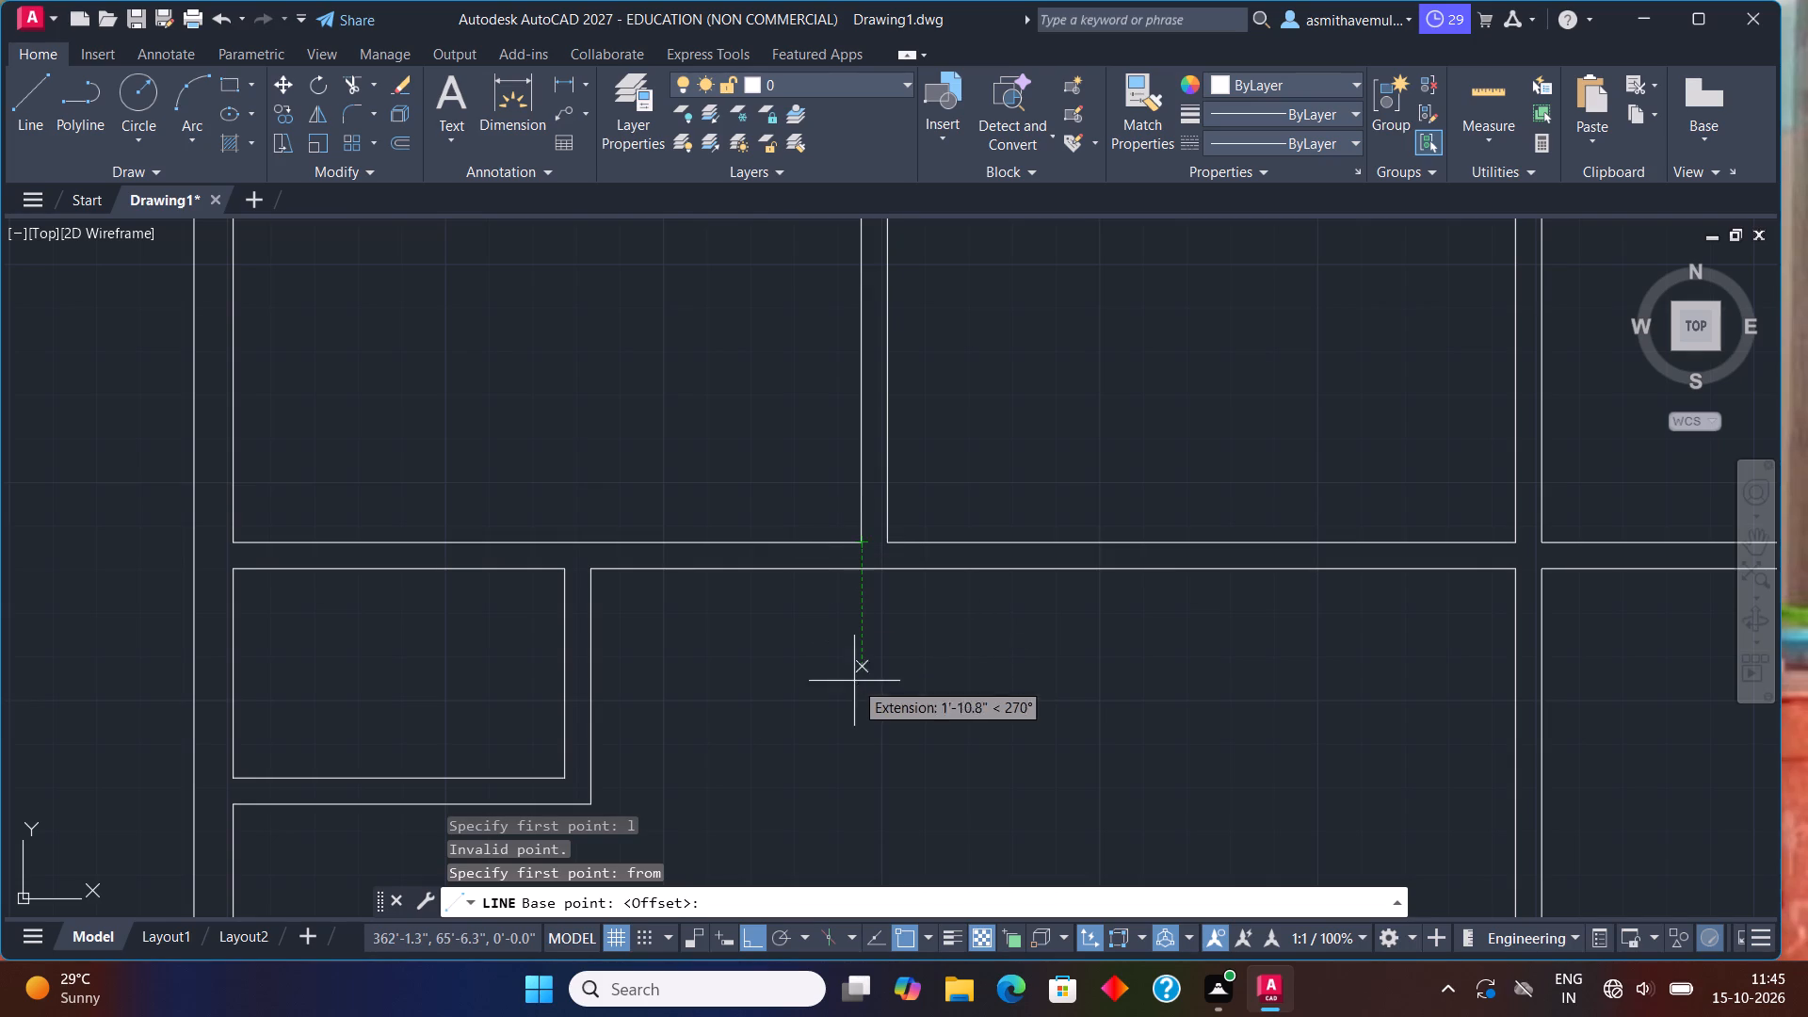
key(shift+at)
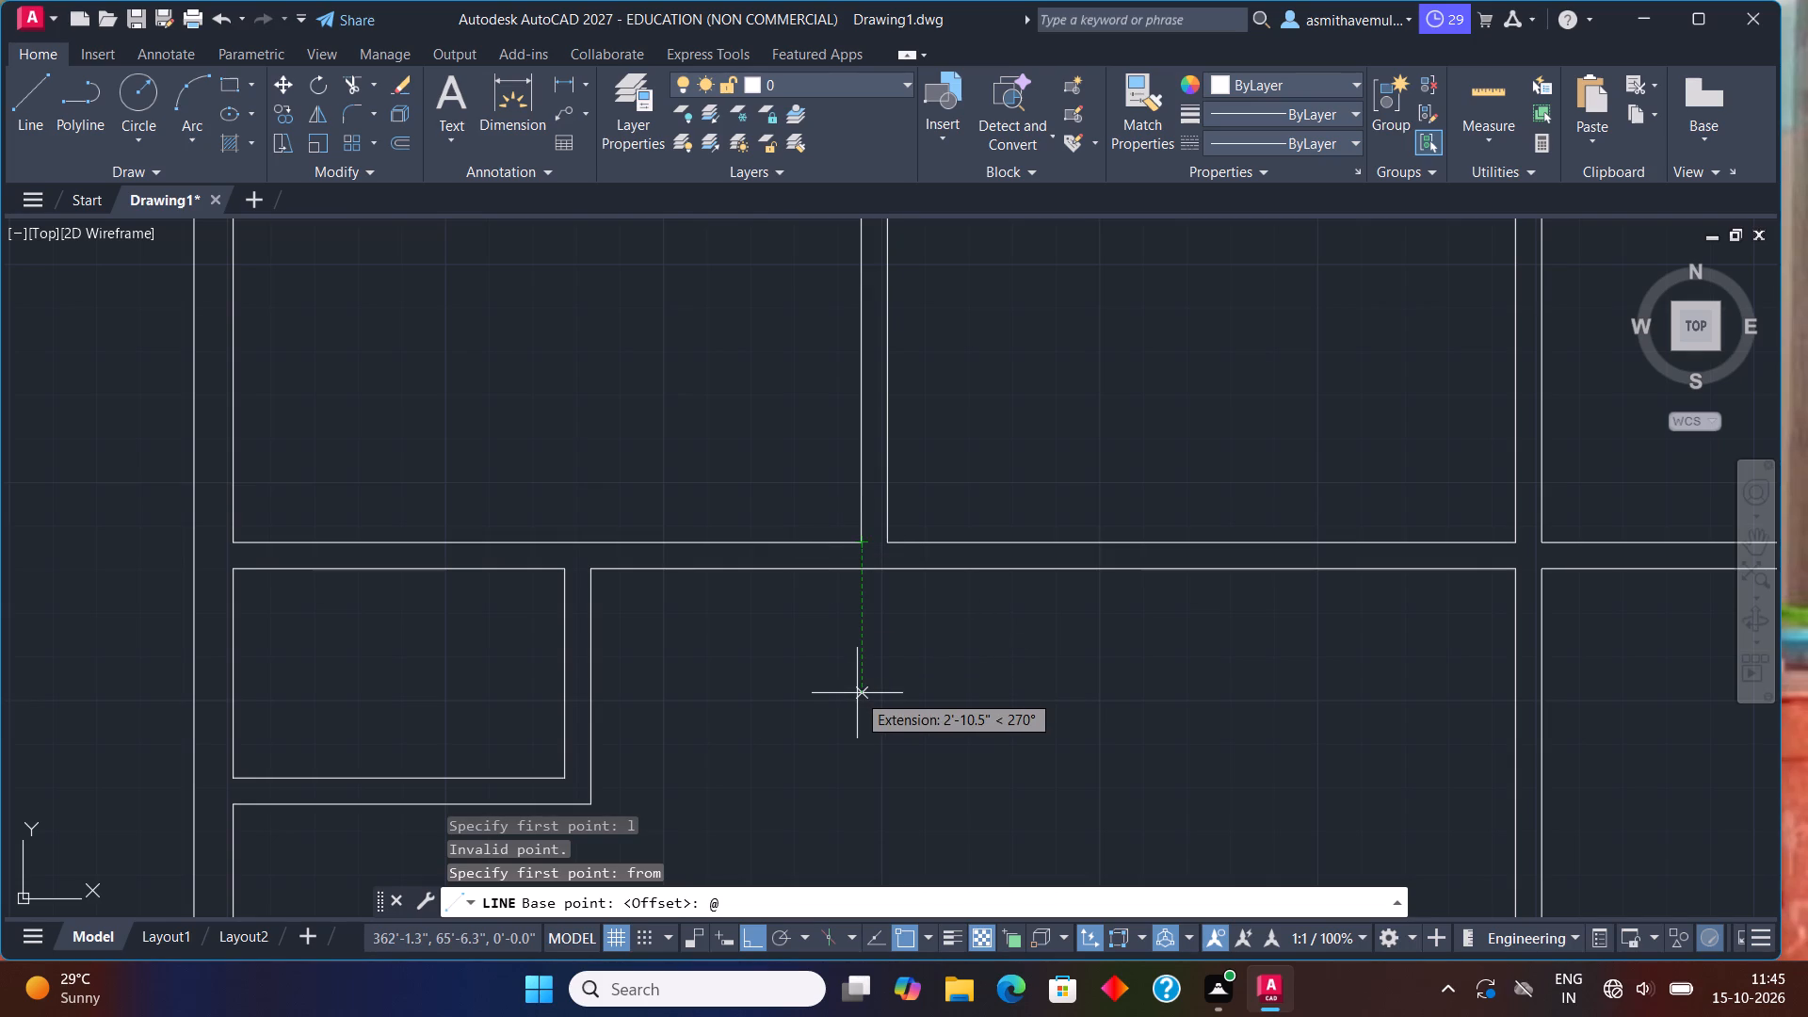
key(minus)
key(3)
text(",0)
key(Return)
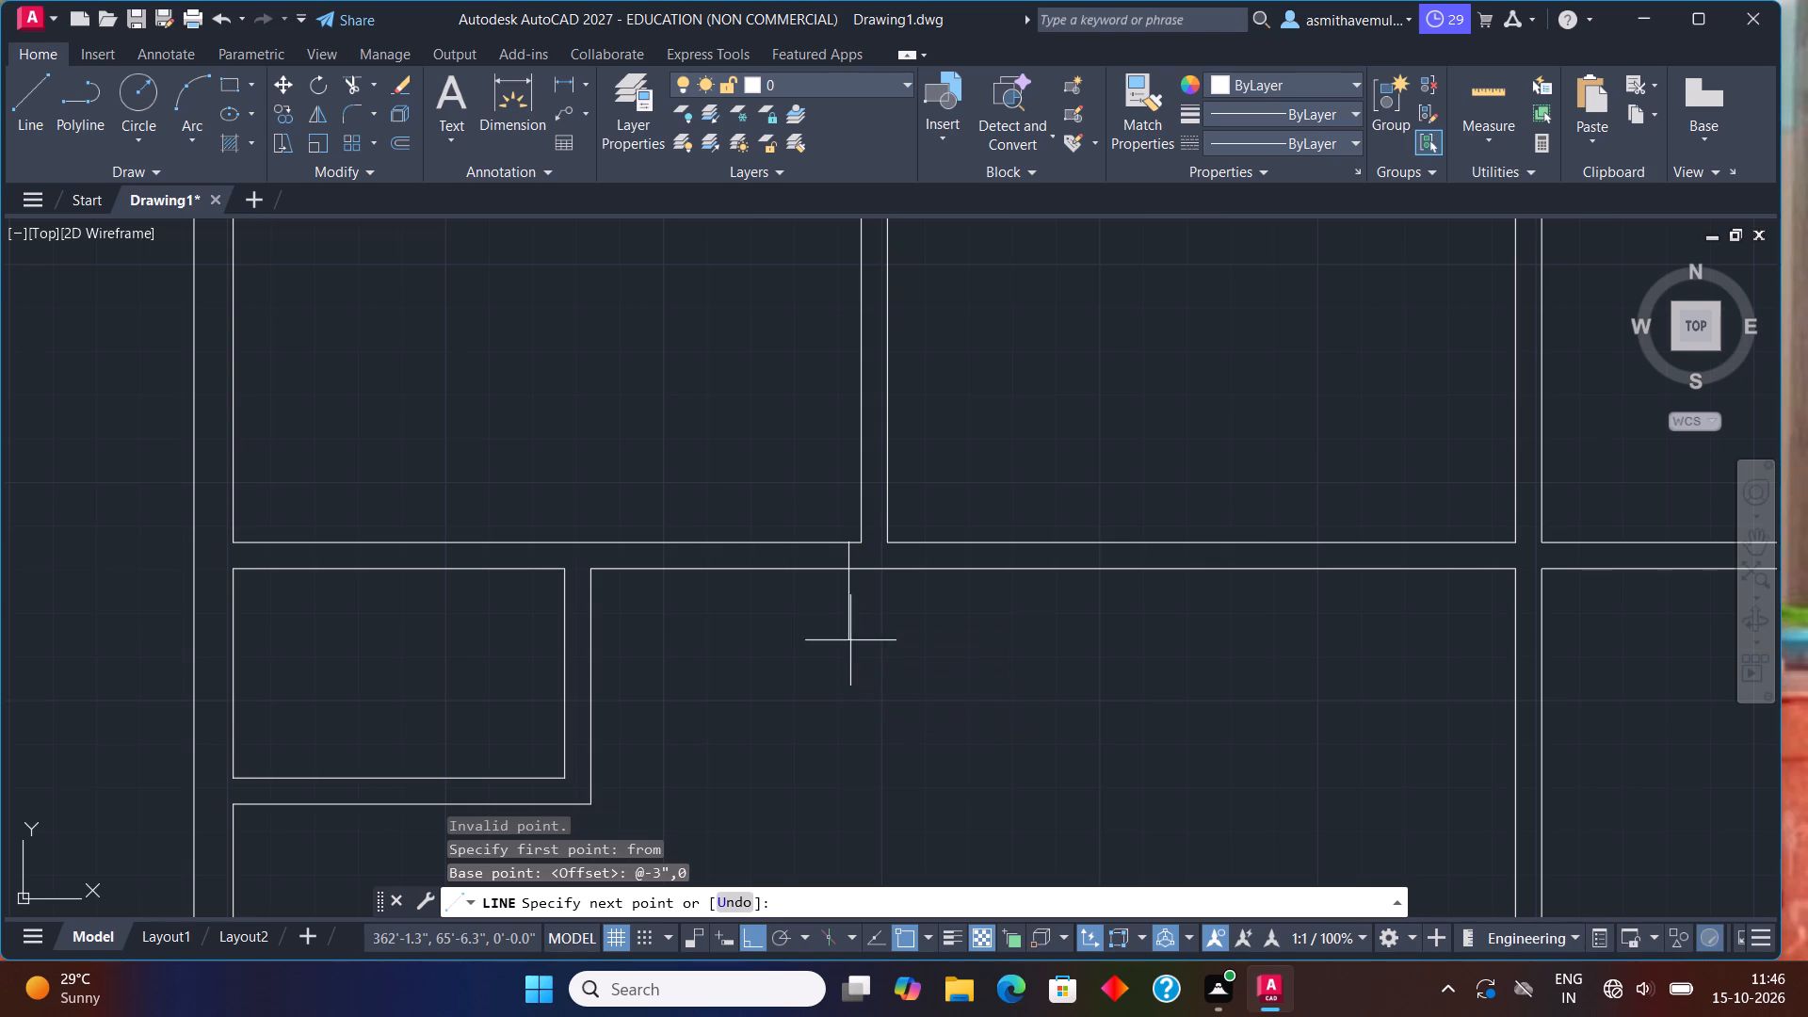
click(850, 565)
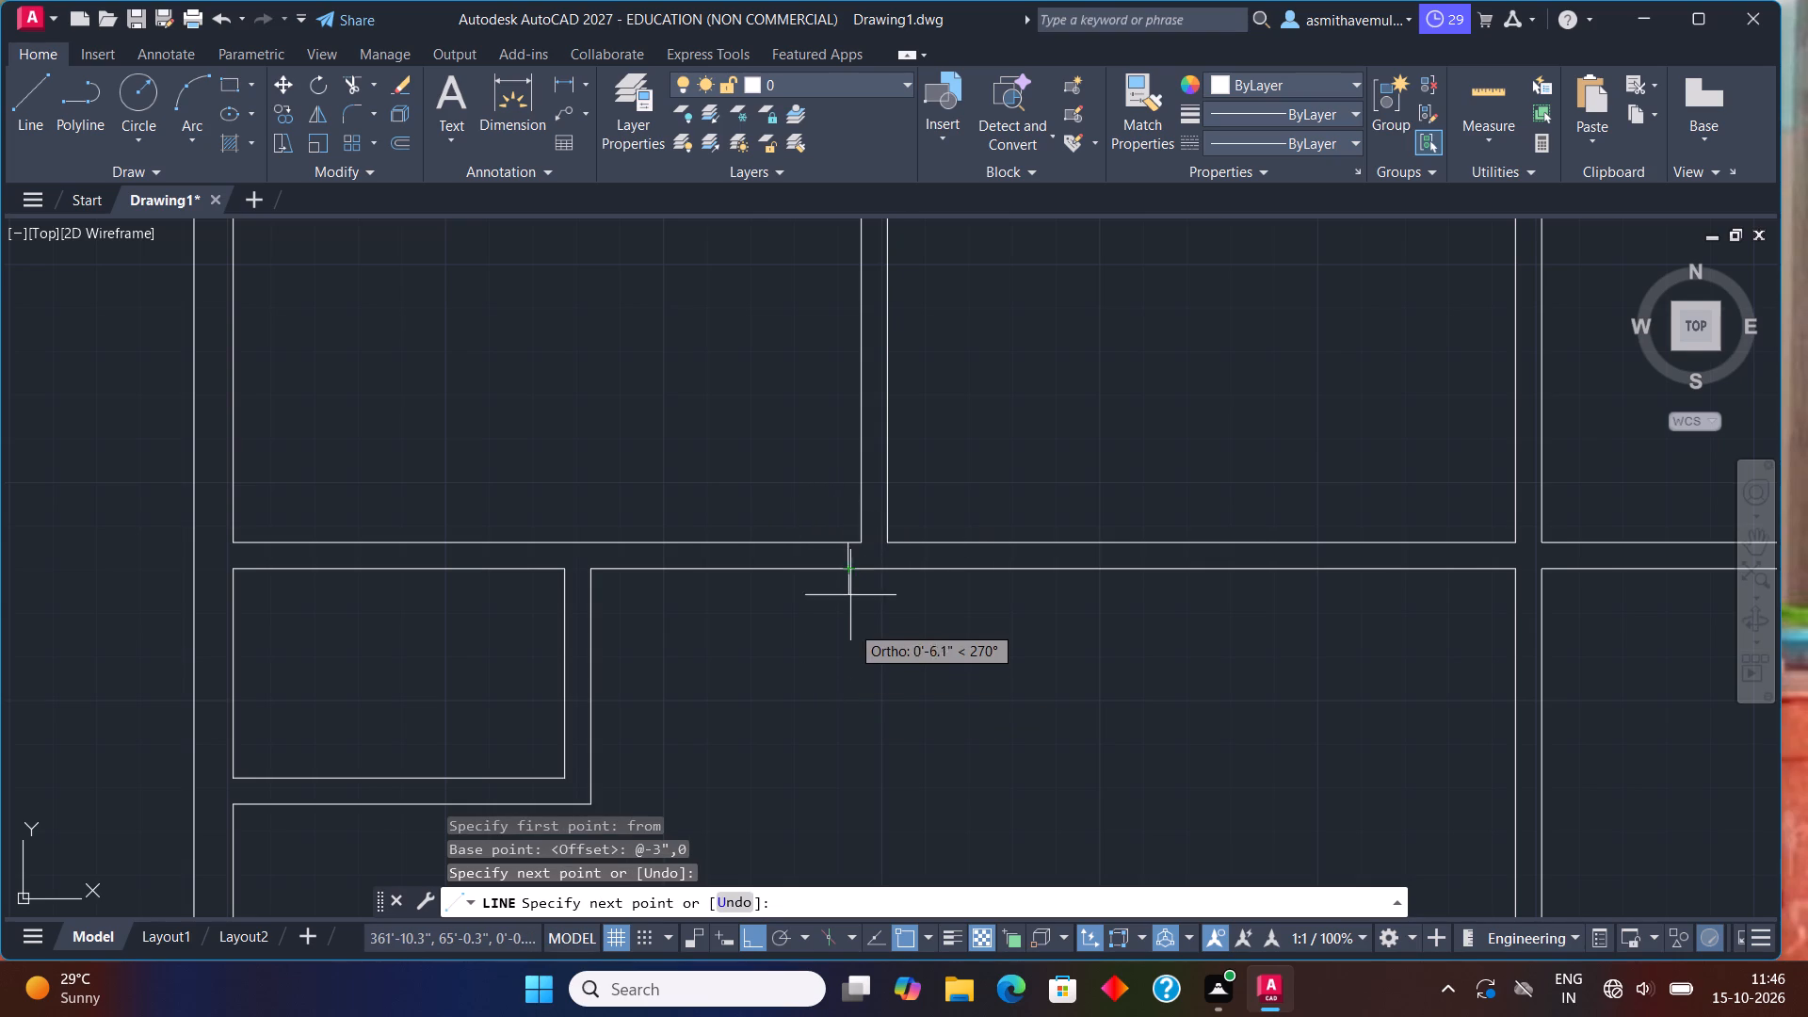
key(Escape)
Offset the jamb line in the partition below the top-left room 3" to the left.
key(o)
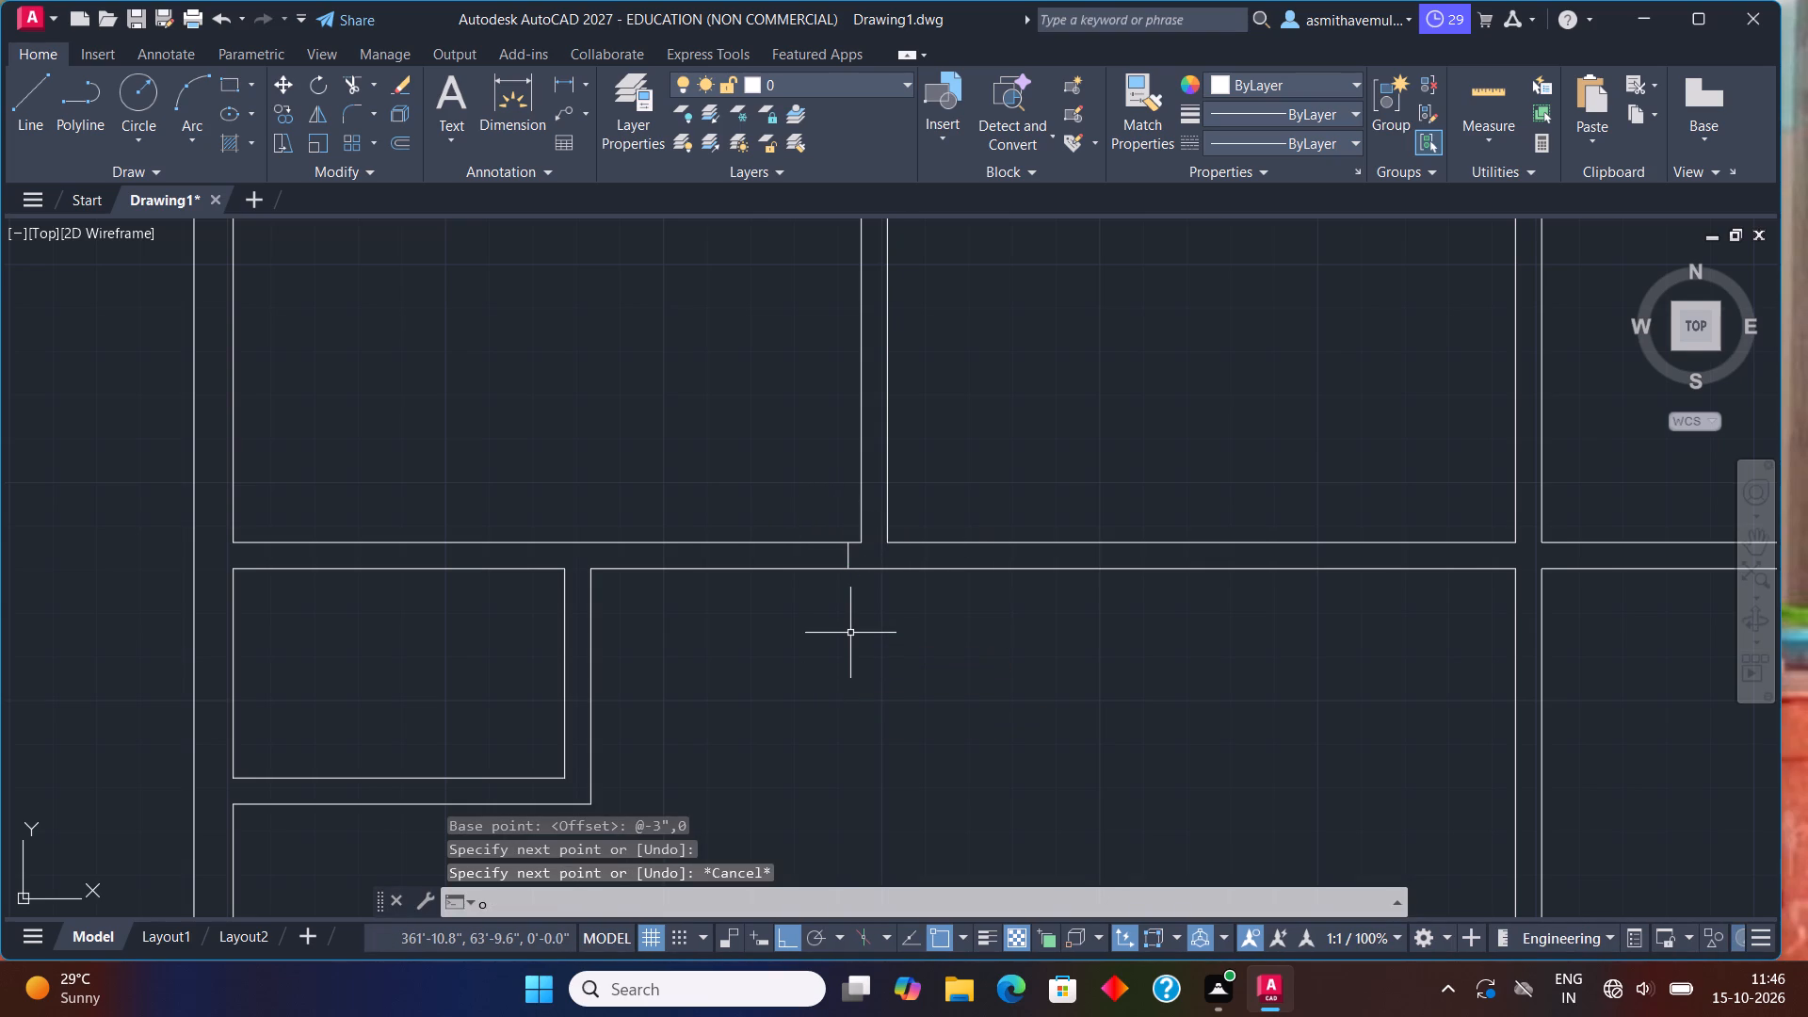
key(Return)
key(3)
key(shift+quotedbl)
key(Return)
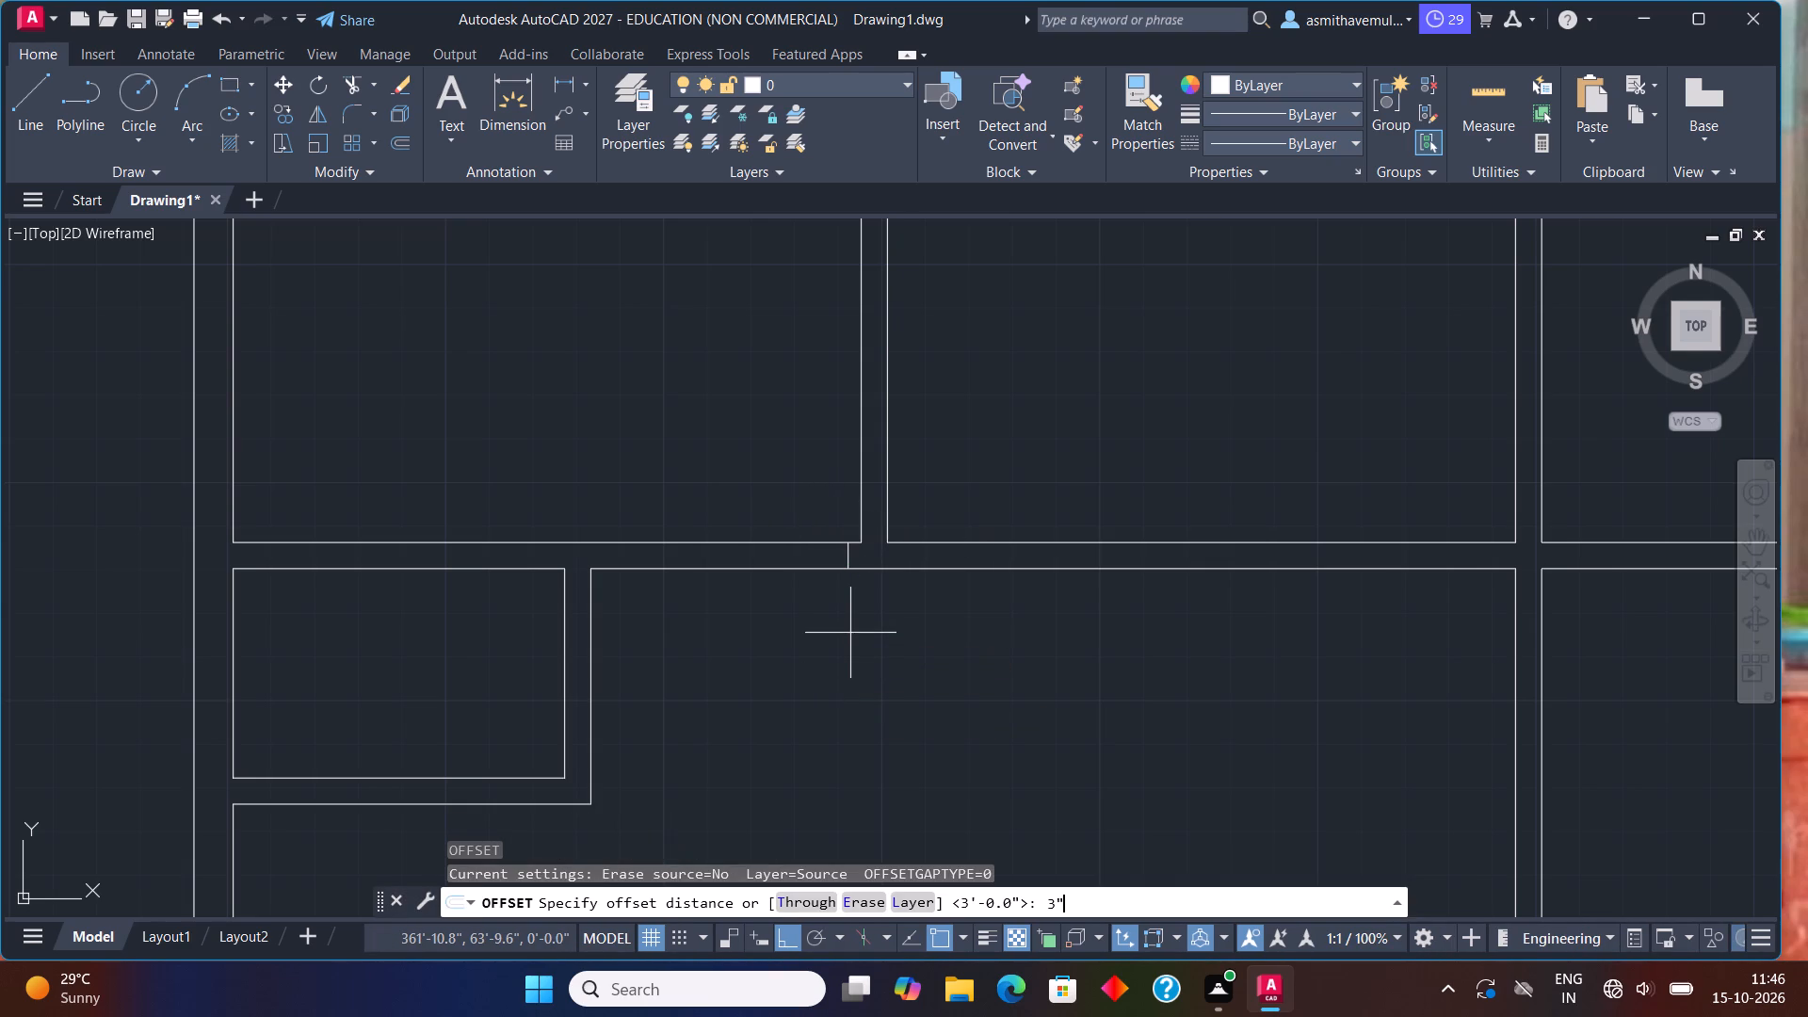
scroll(844, 587, up, 1)
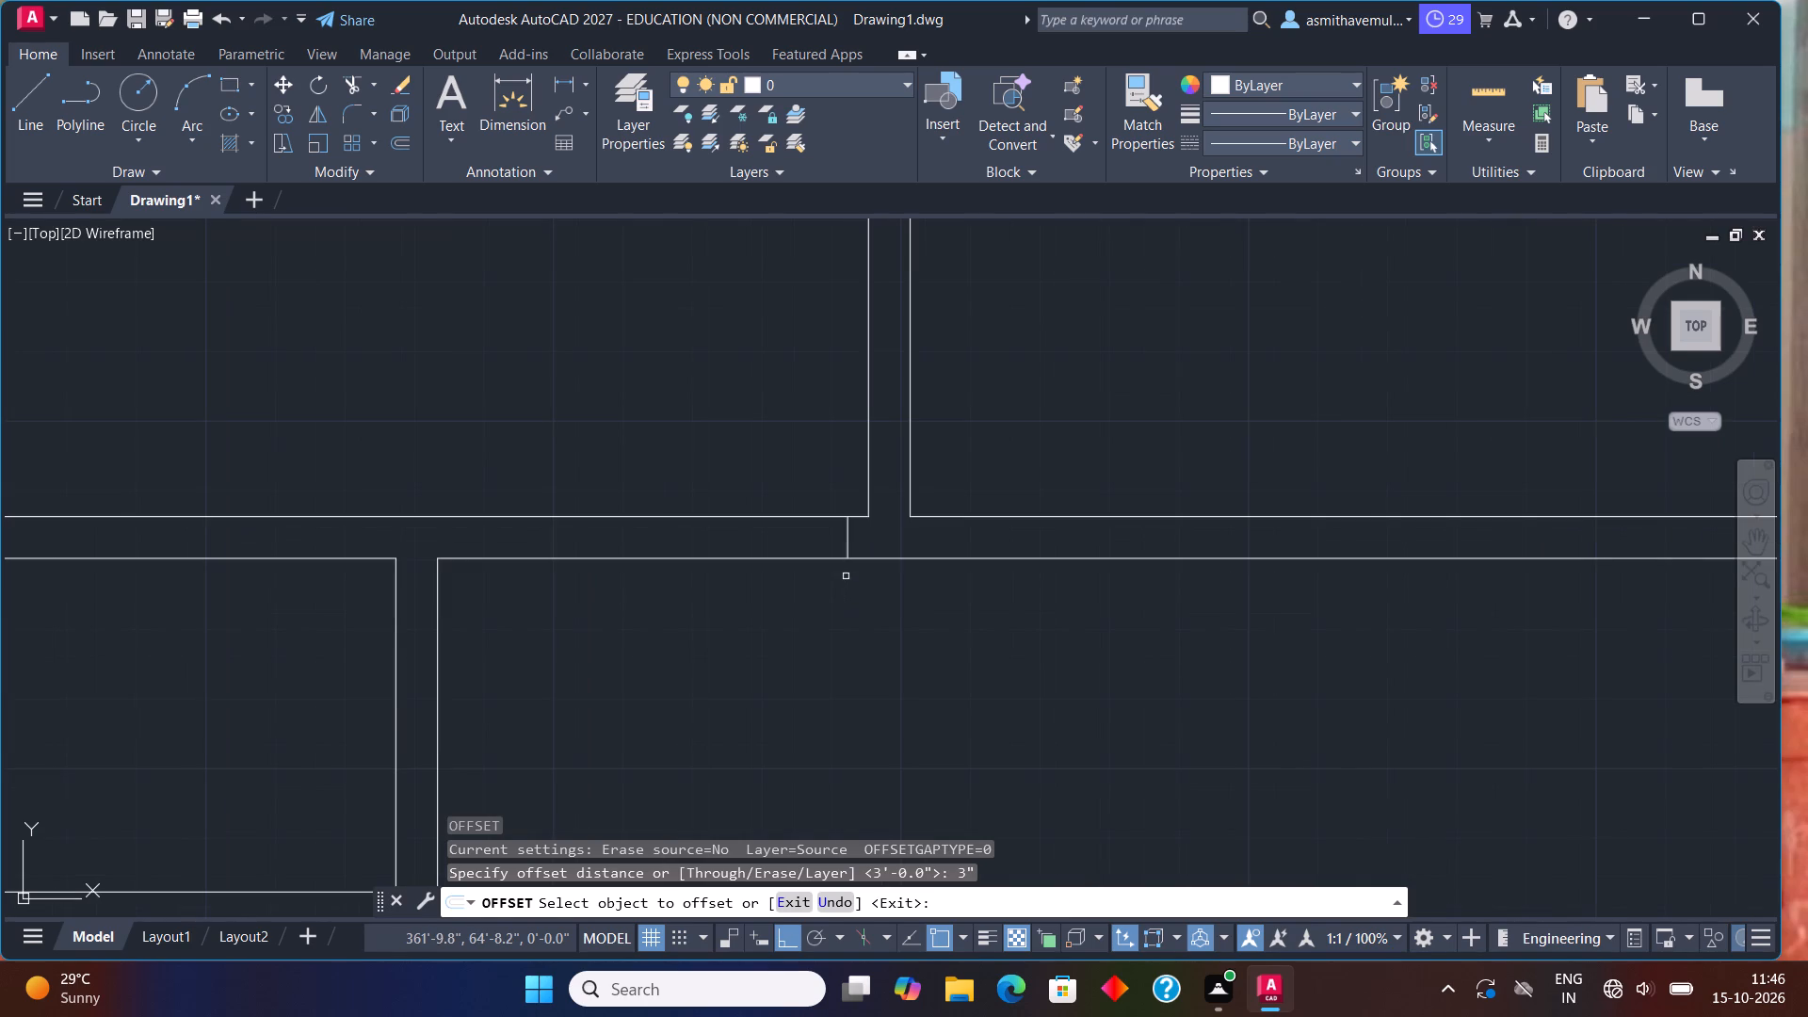
click(847, 544)
click(822, 551)
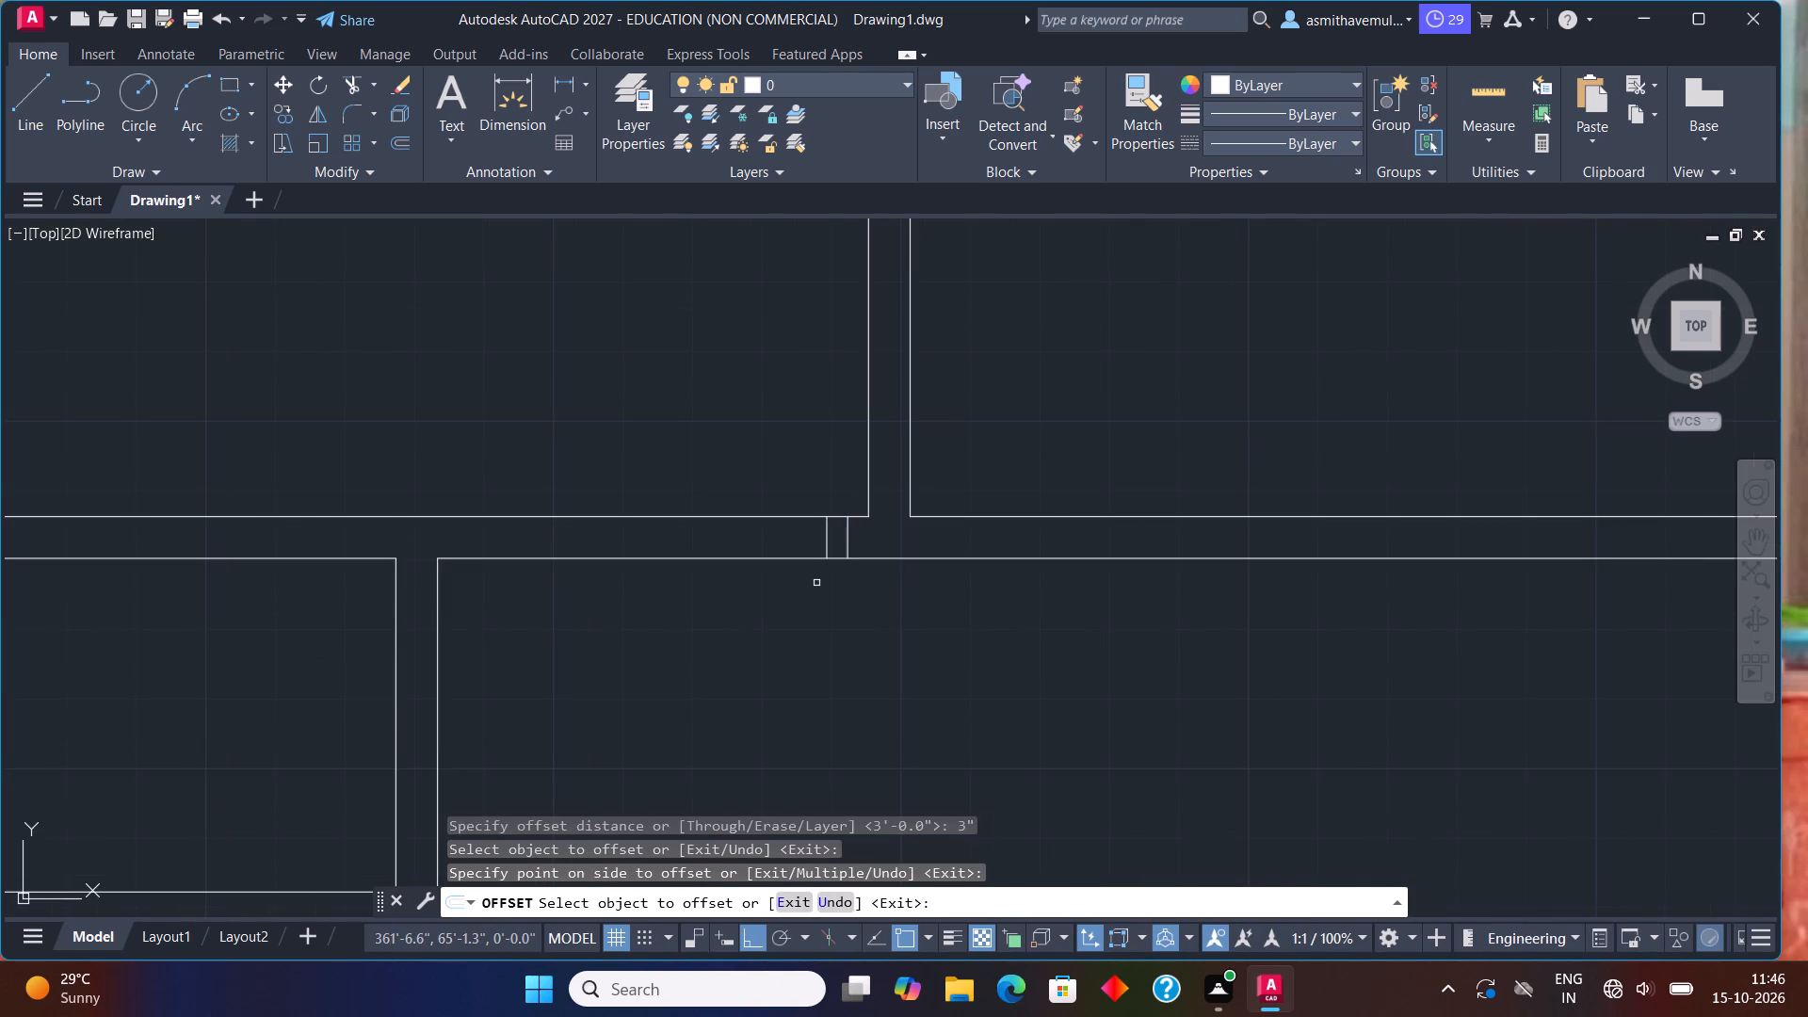
key(Escape)
Offset the newly offset jamb line another 3' to the left to mark the opening's far side in the partition.
key(o)
key(Return)
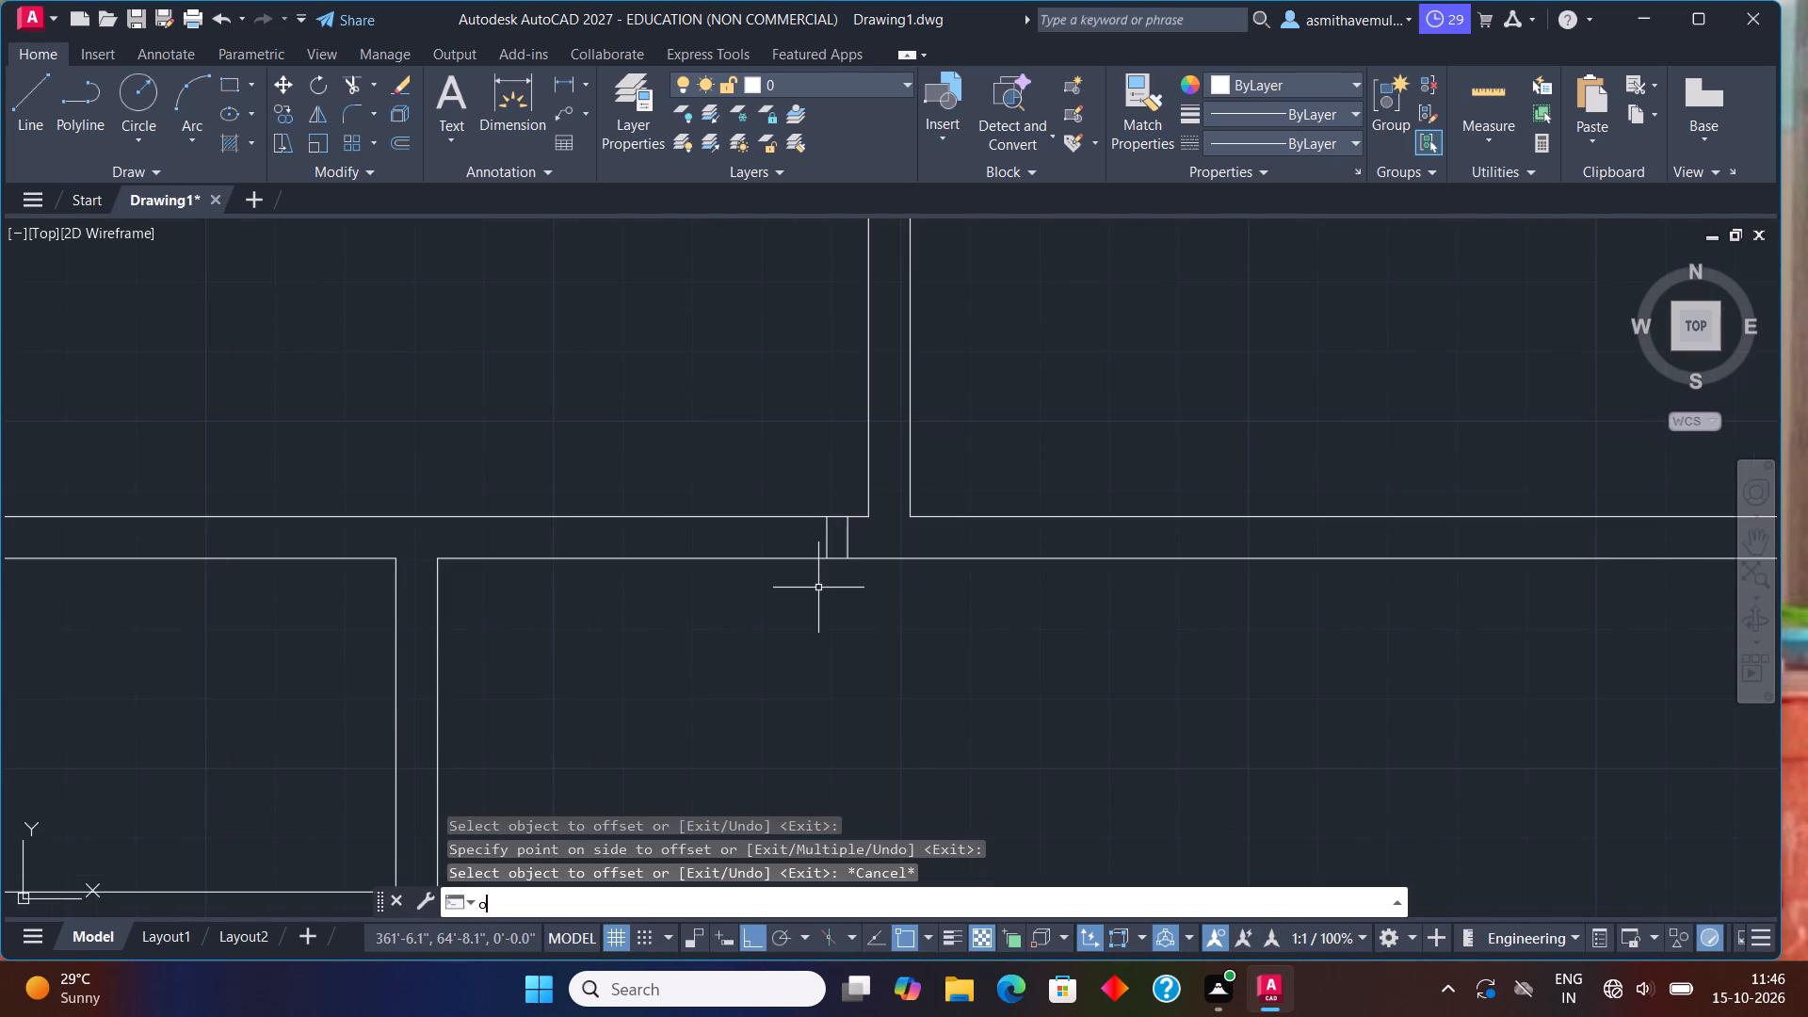
text(3')
key(Return)
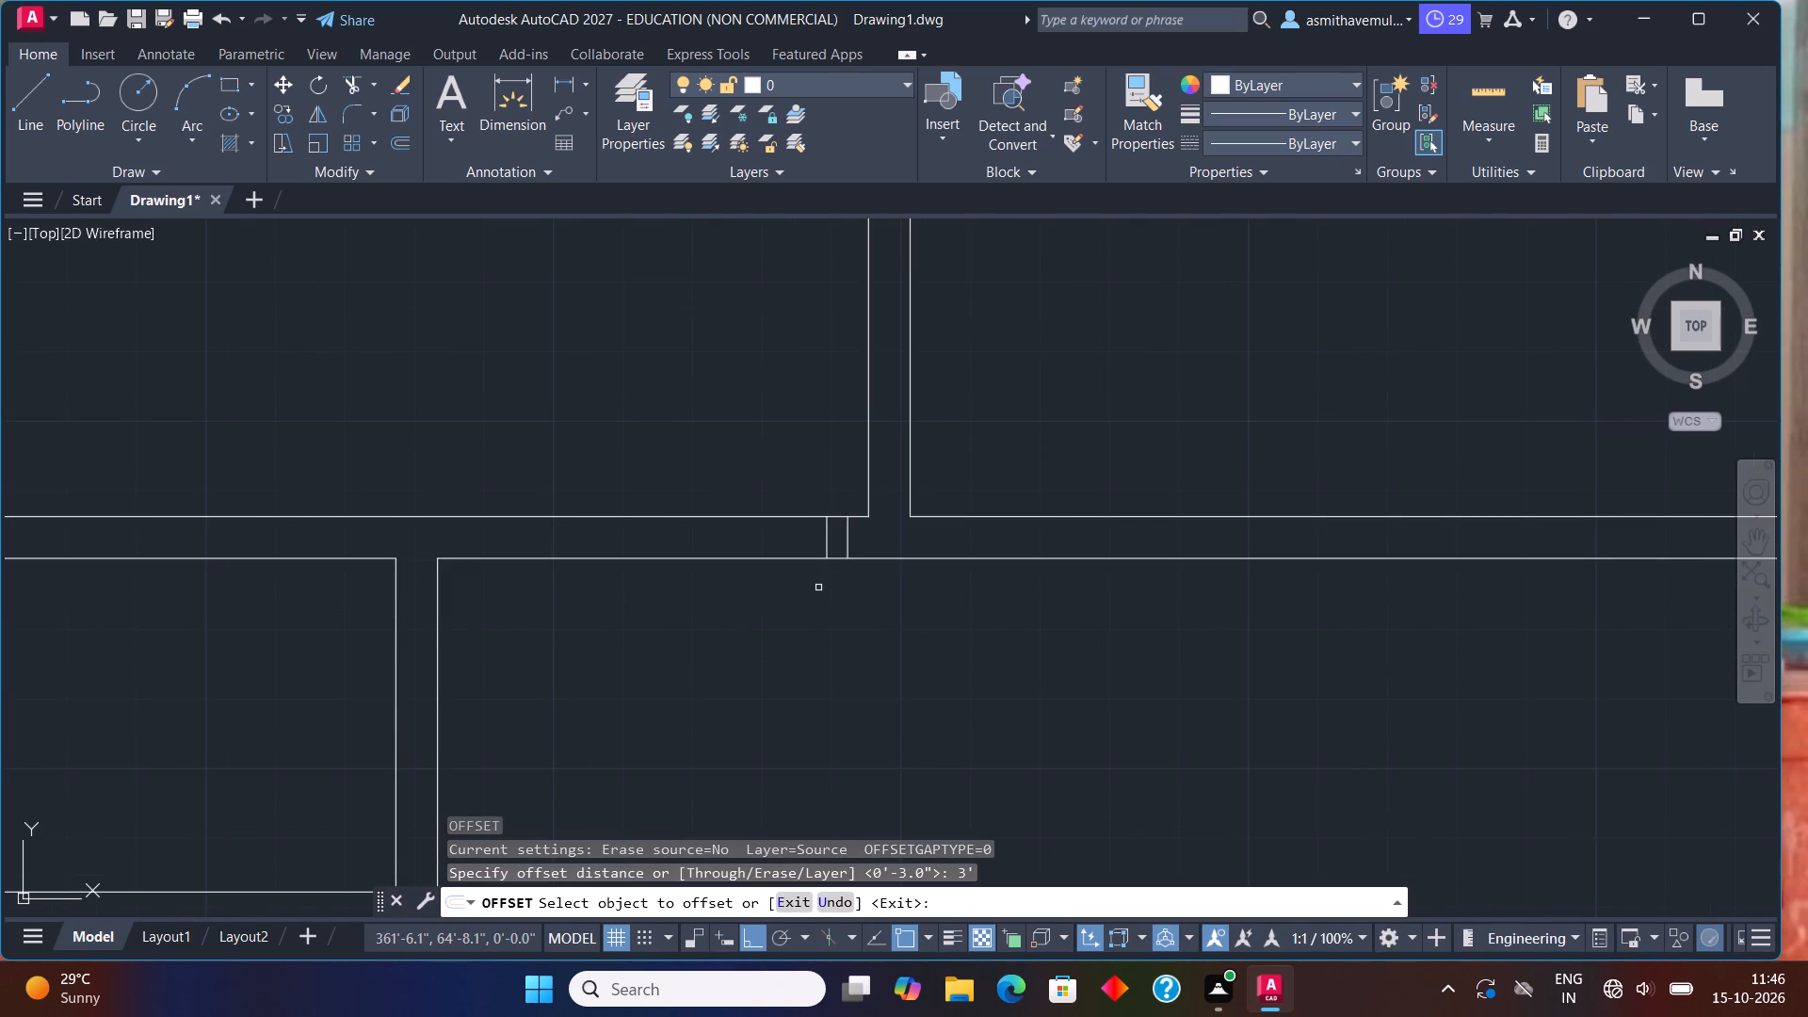
click(827, 538)
click(733, 516)
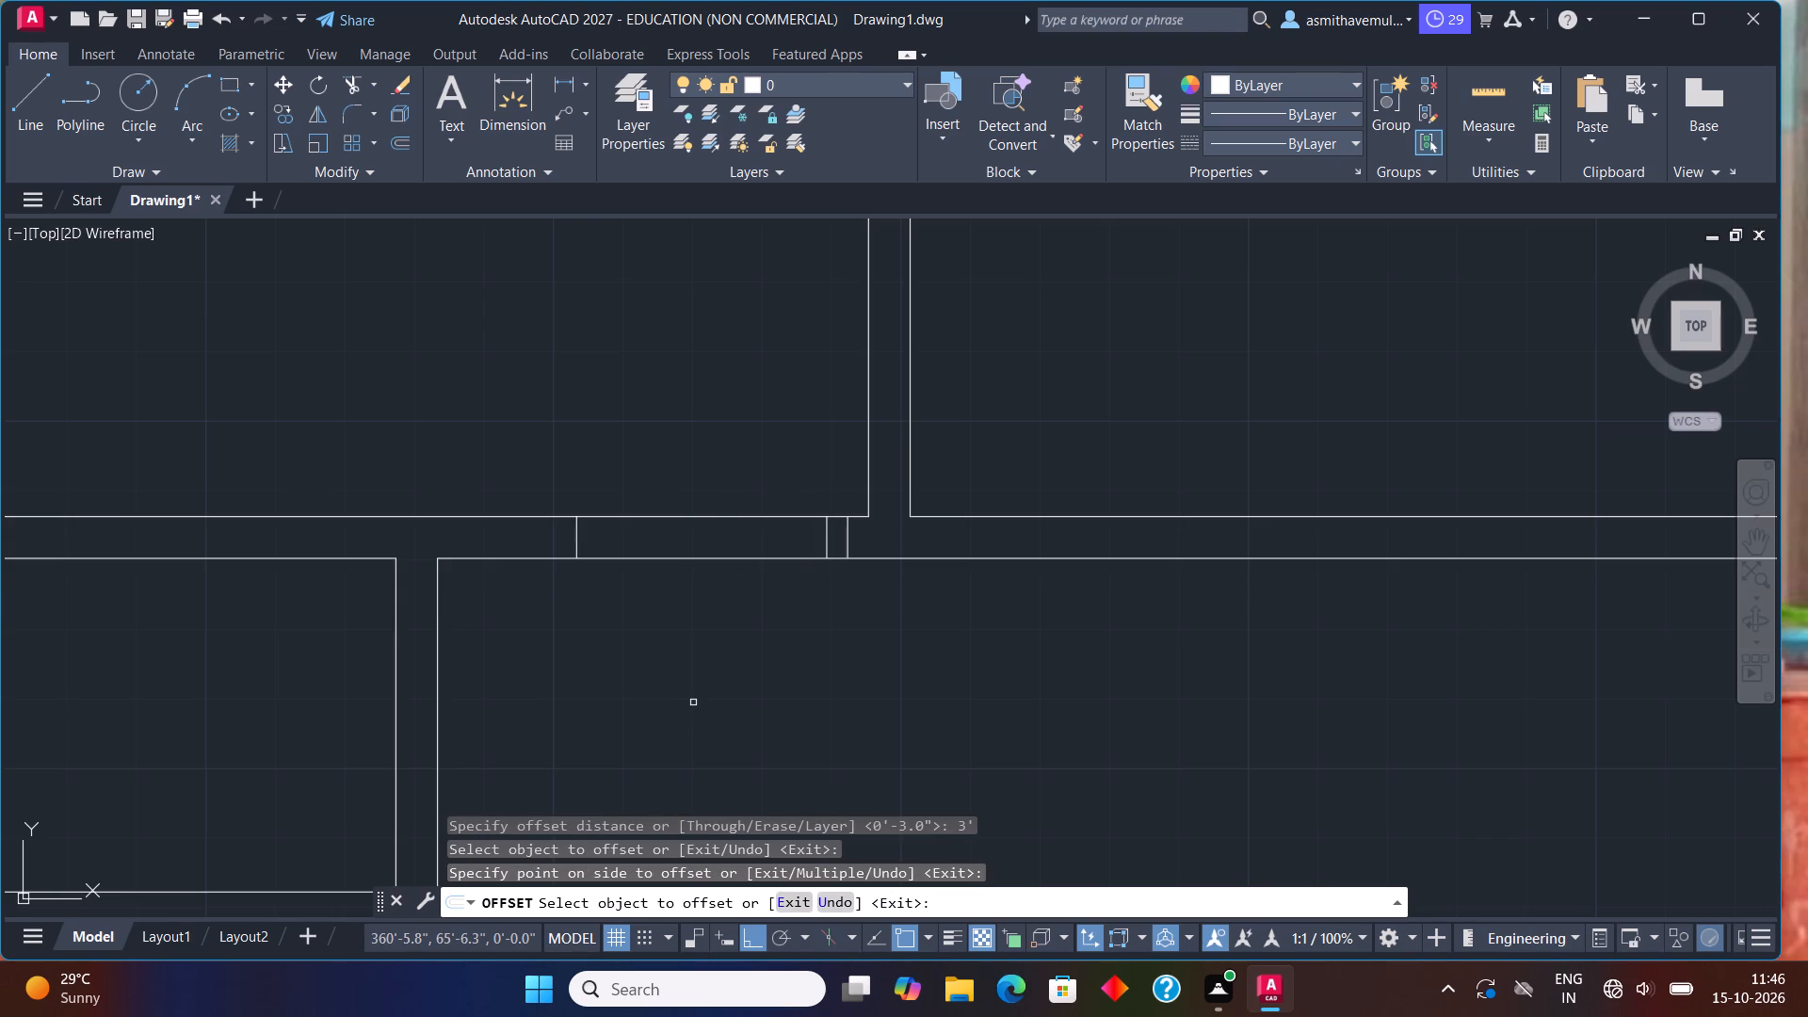
key(Escape)
Offset the far-side jamb line in the partition below the top-left room 3" to the left.
key(o)
key(Return)
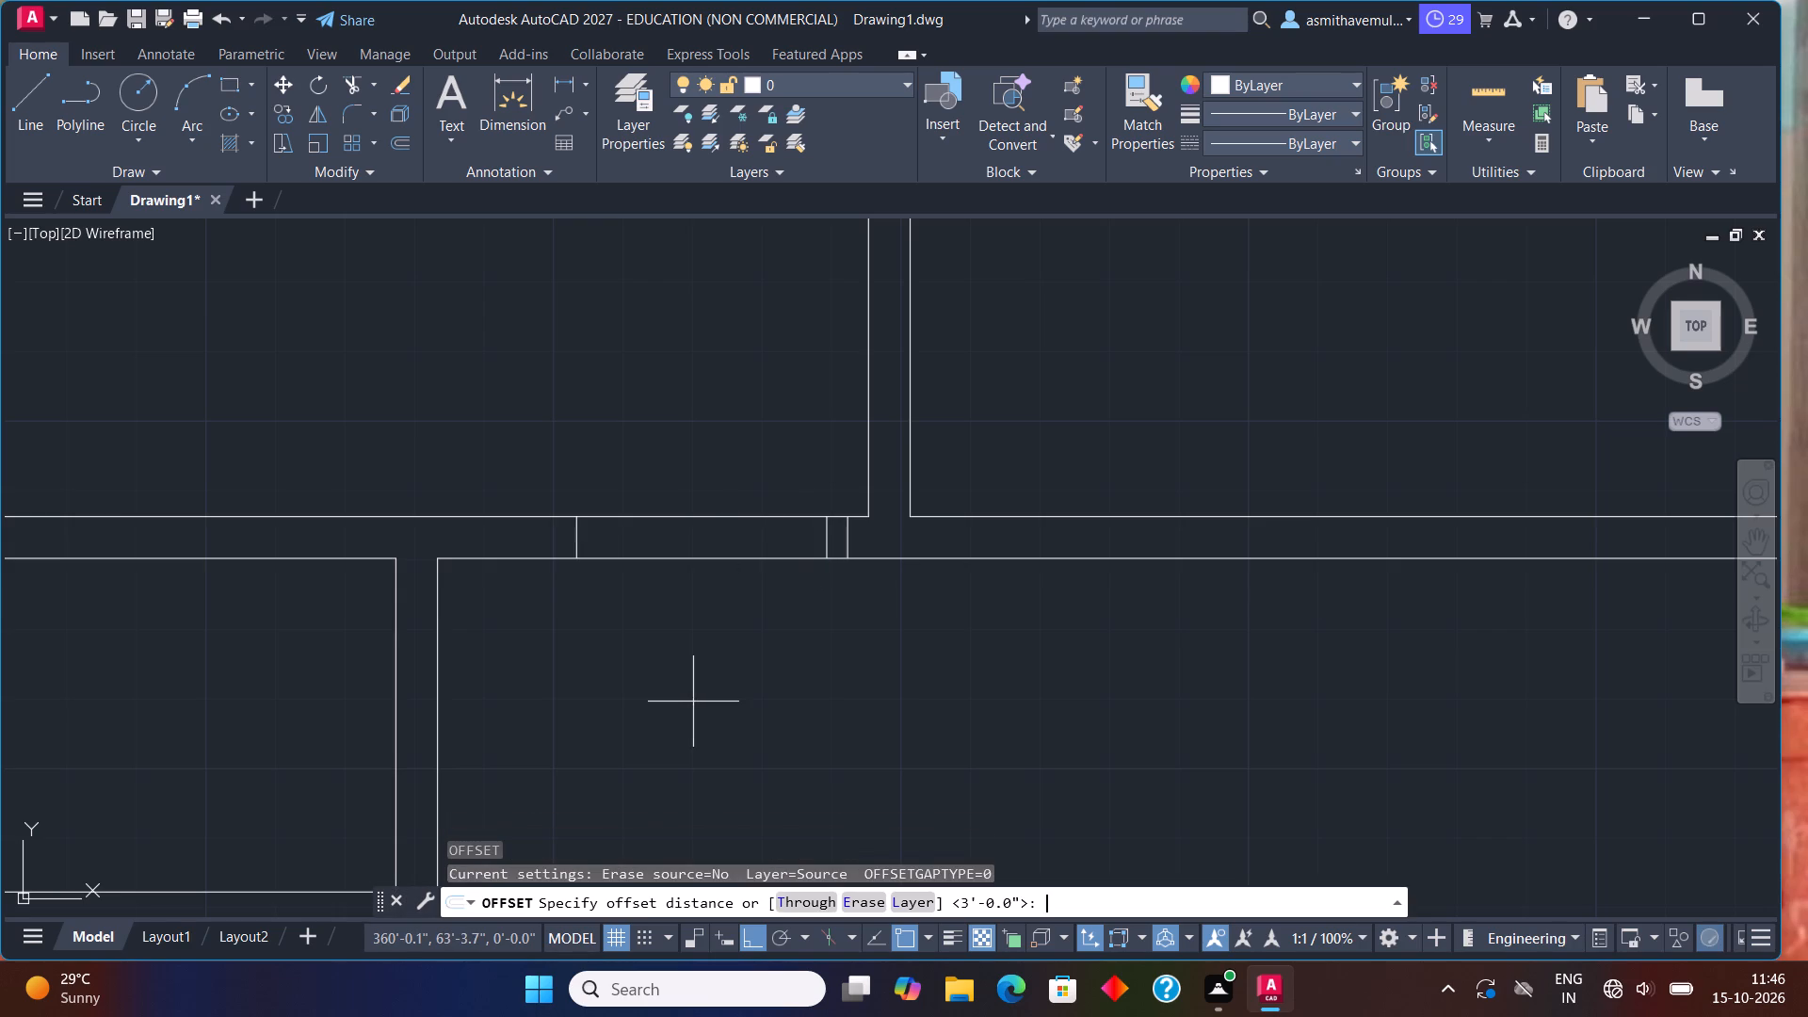
text(3")
key(Return)
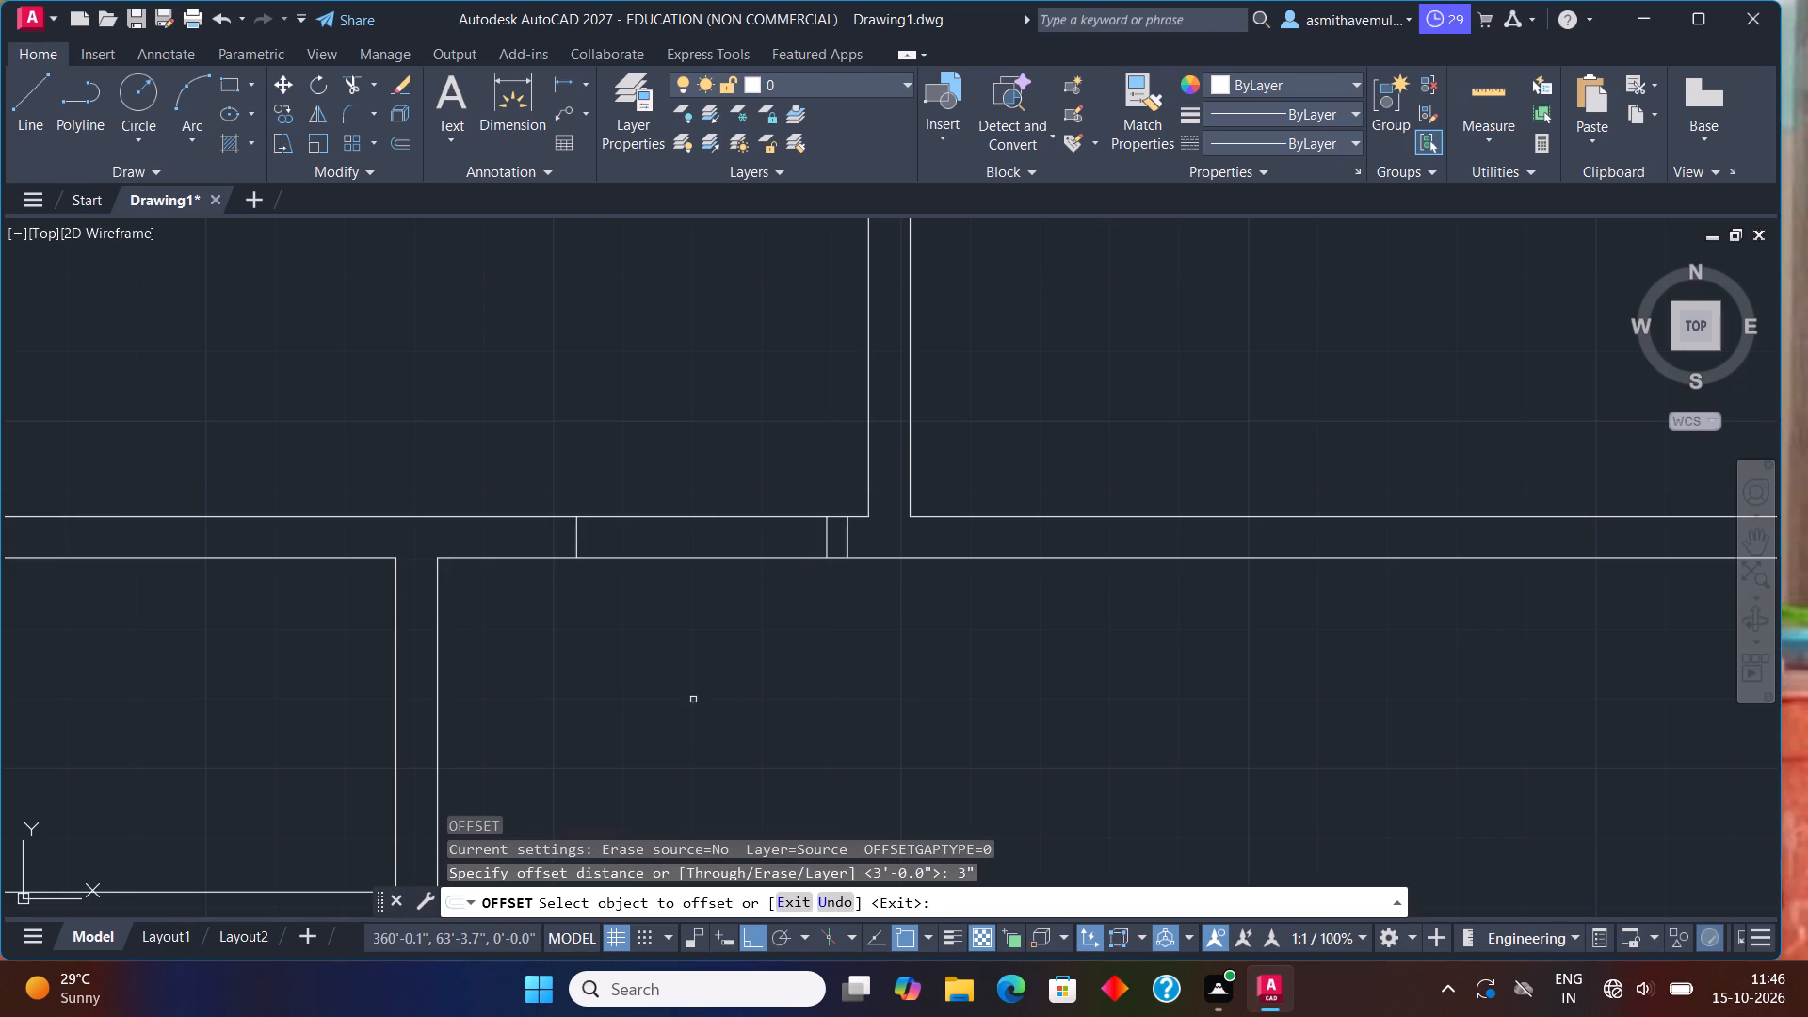
click(573, 538)
click(536, 546)
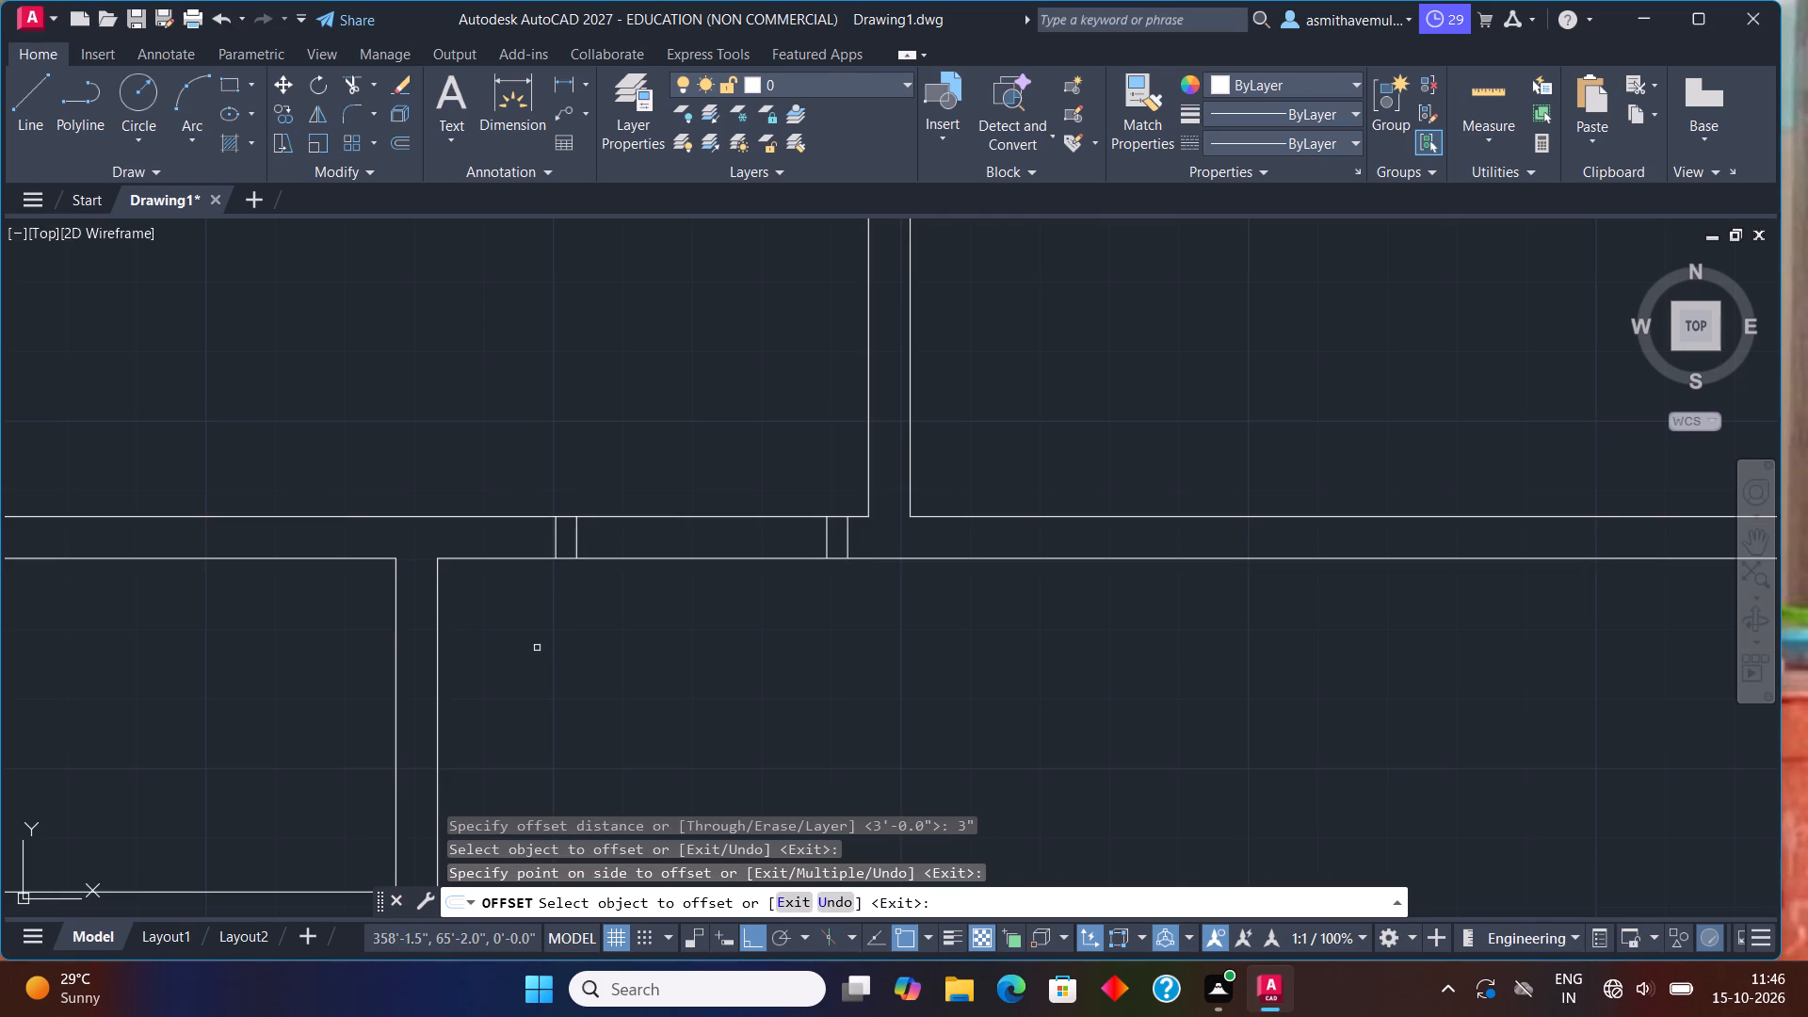
key(Escape)
Trim both partition faces between the inner jamb lines to open the doorway below the top-left room.
text(trim)
key(Return)
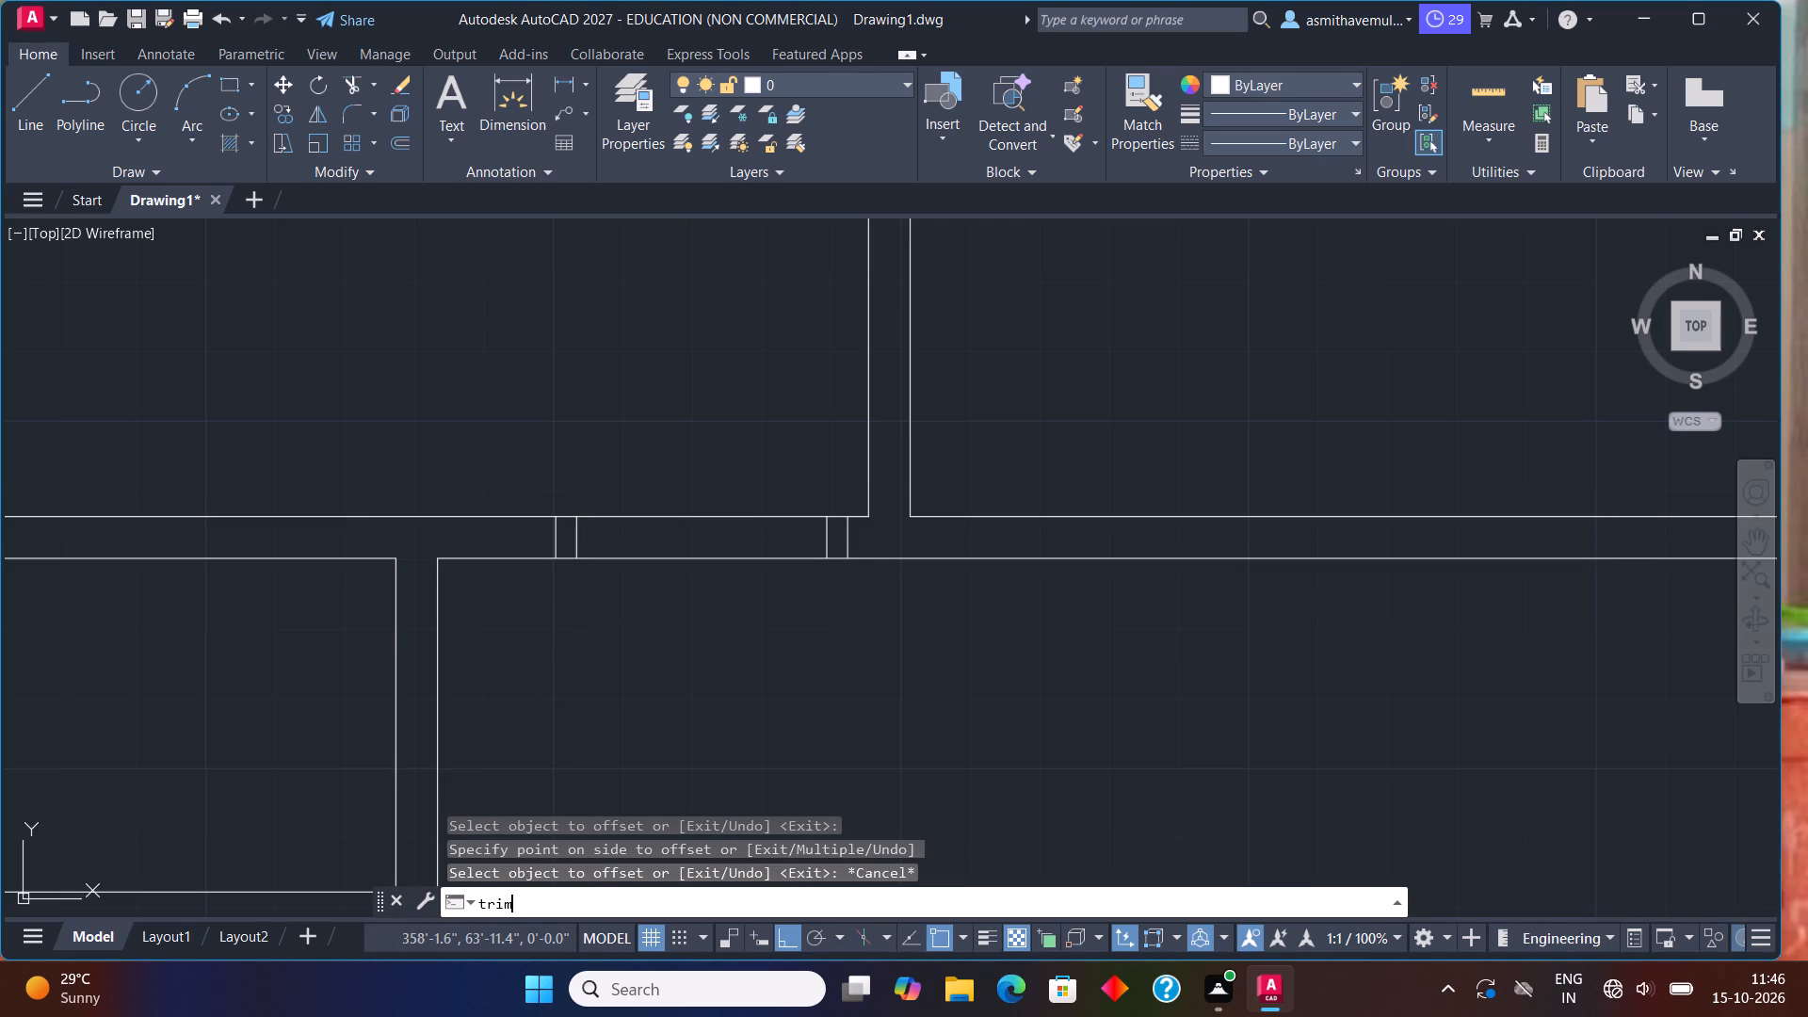
drag(598, 580, 627, 452)
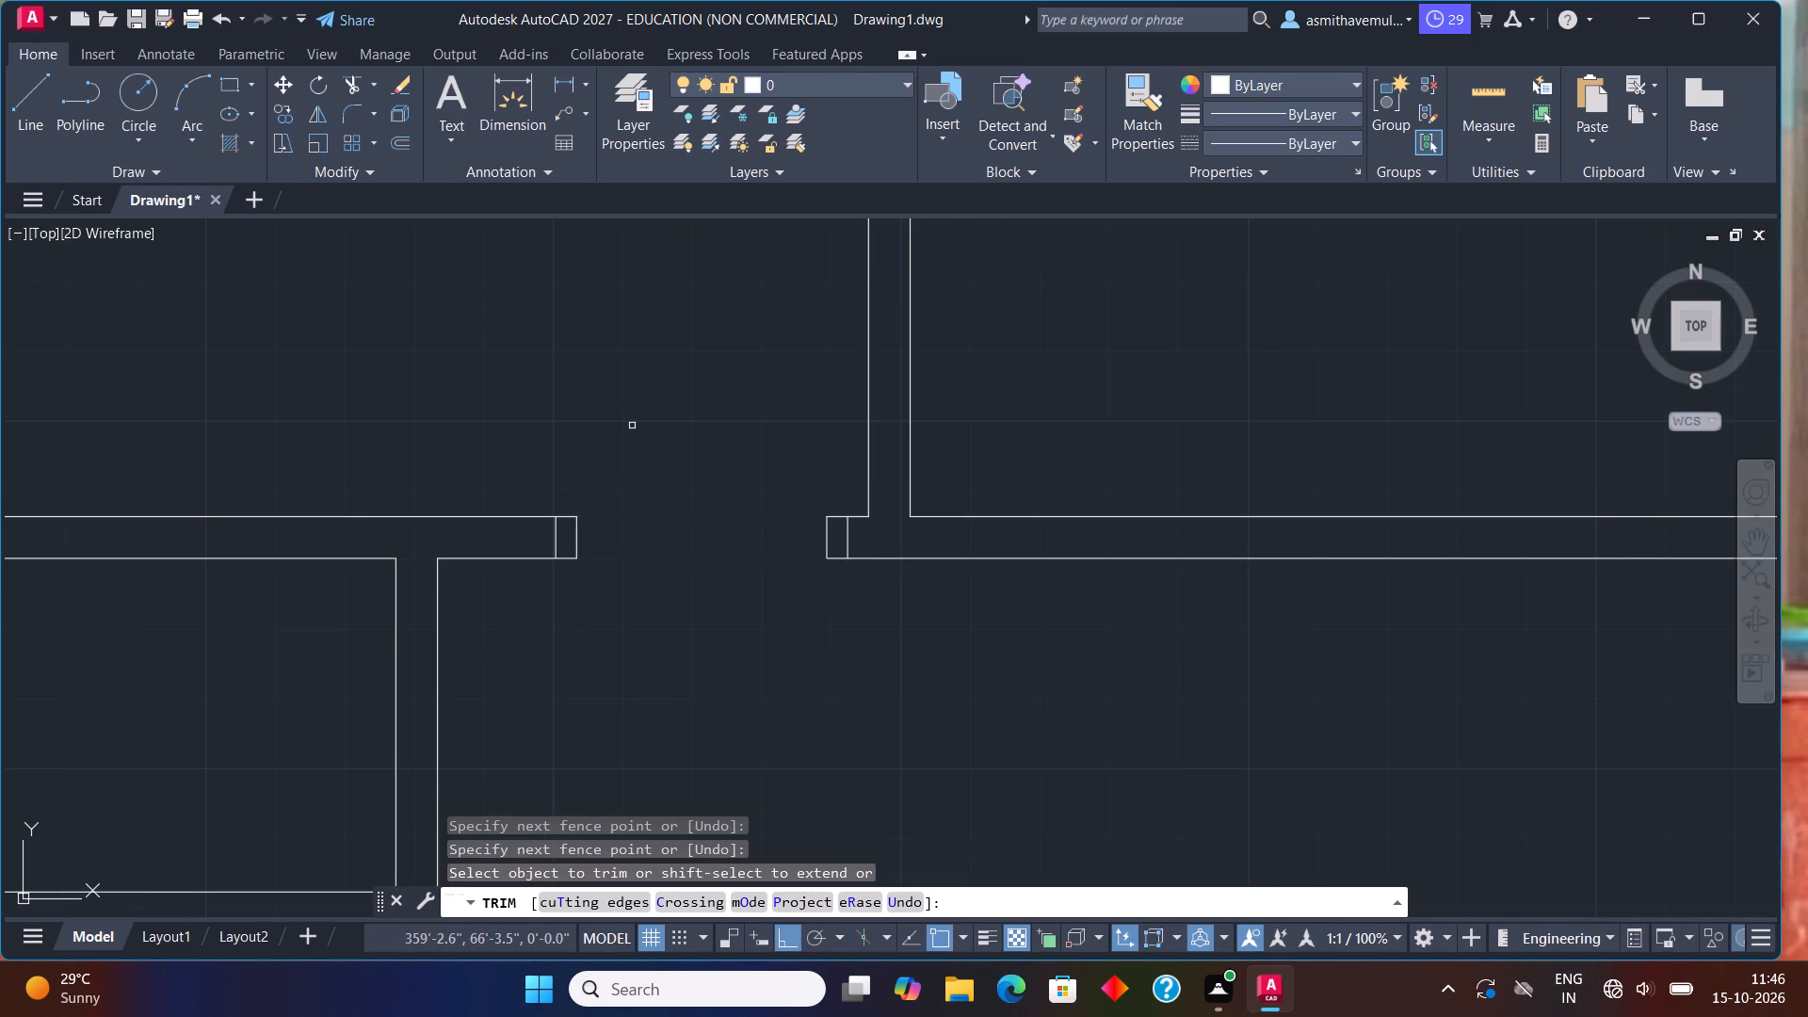
key(Escape)
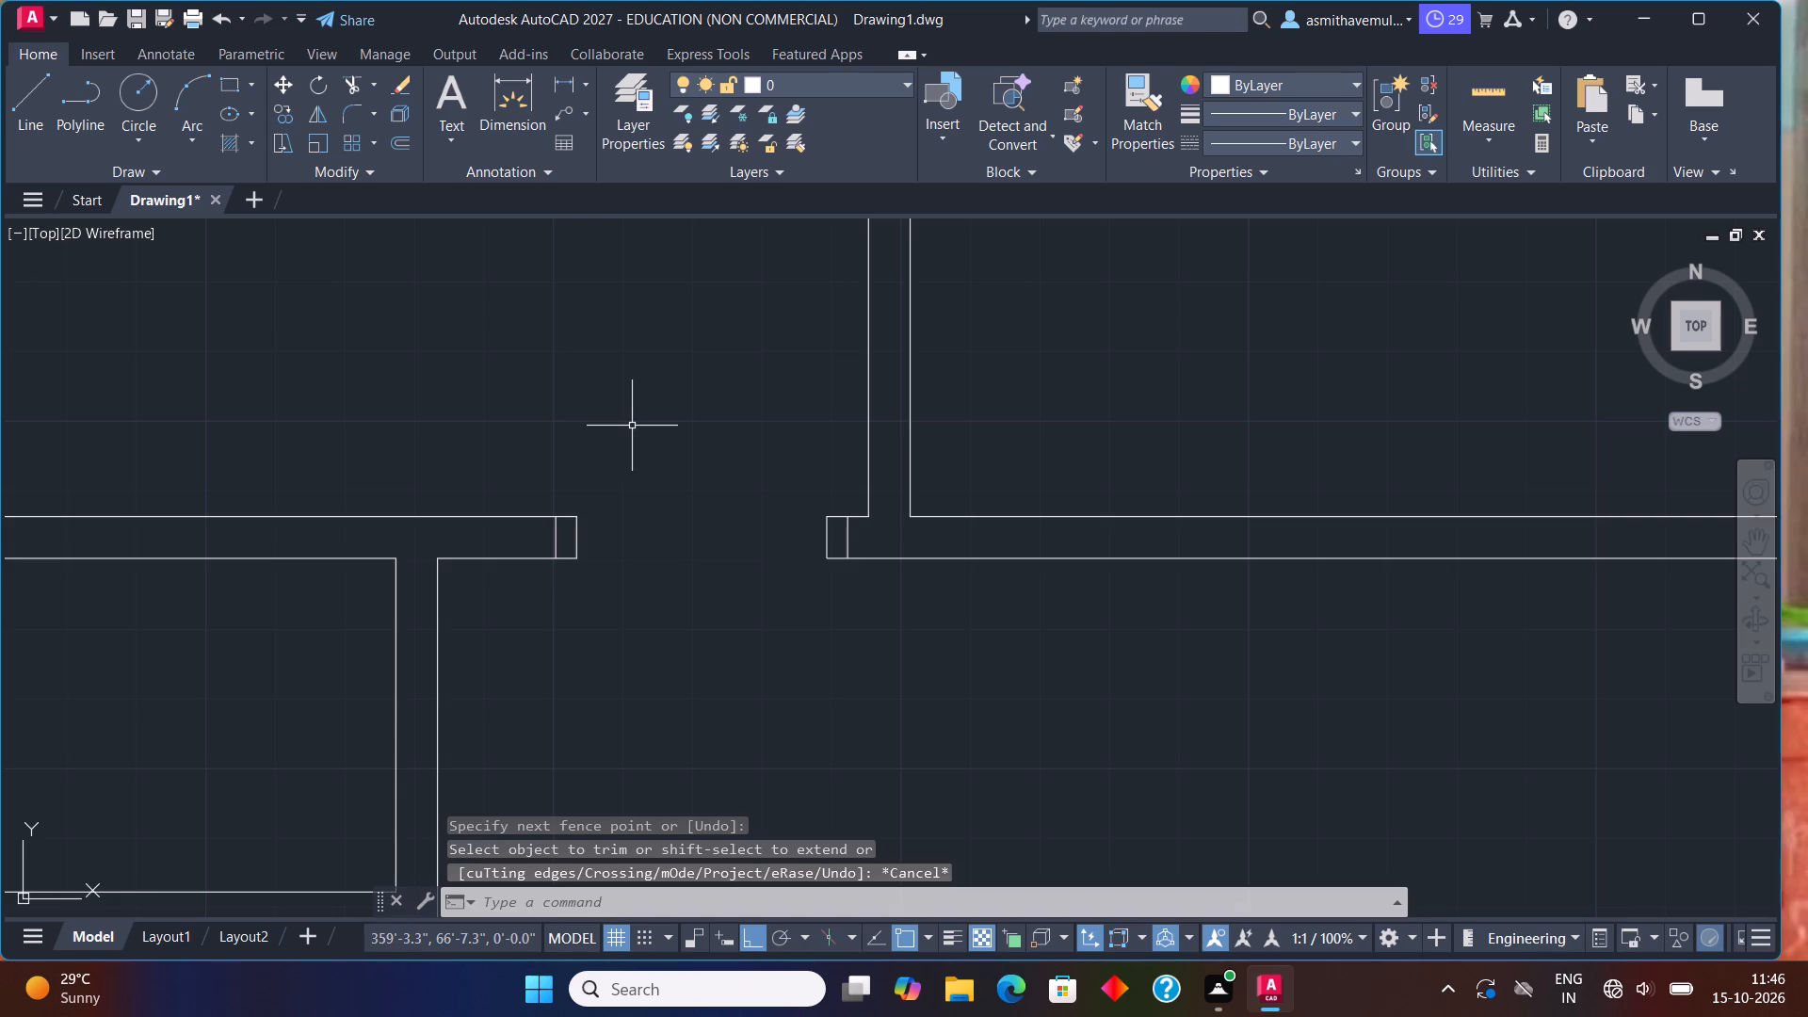
Draw a 3" by 3' rectangle as the open door leaf, from the right jamb's upper corner up into the top-left room.
key(t)
key(BackSpace)
text(rec)
key(Return)
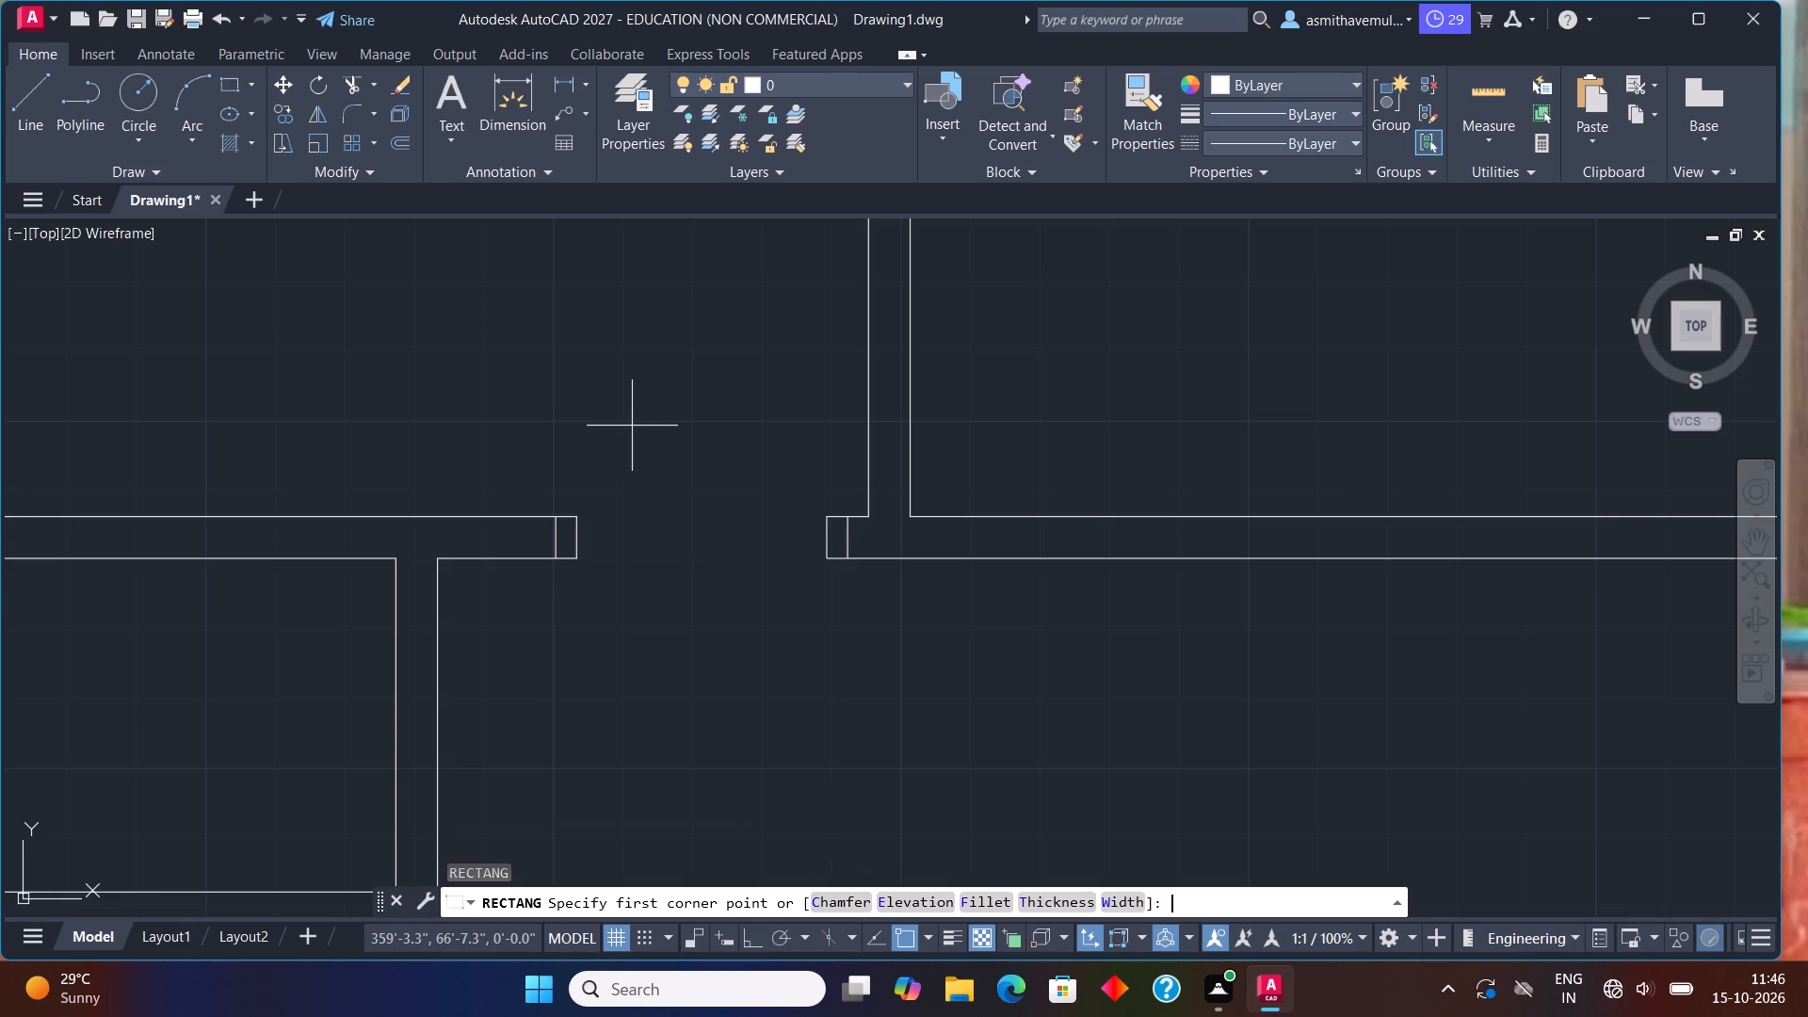
scroll(664, 411, down, 1)
middle_drag(673, 412, 677, 418)
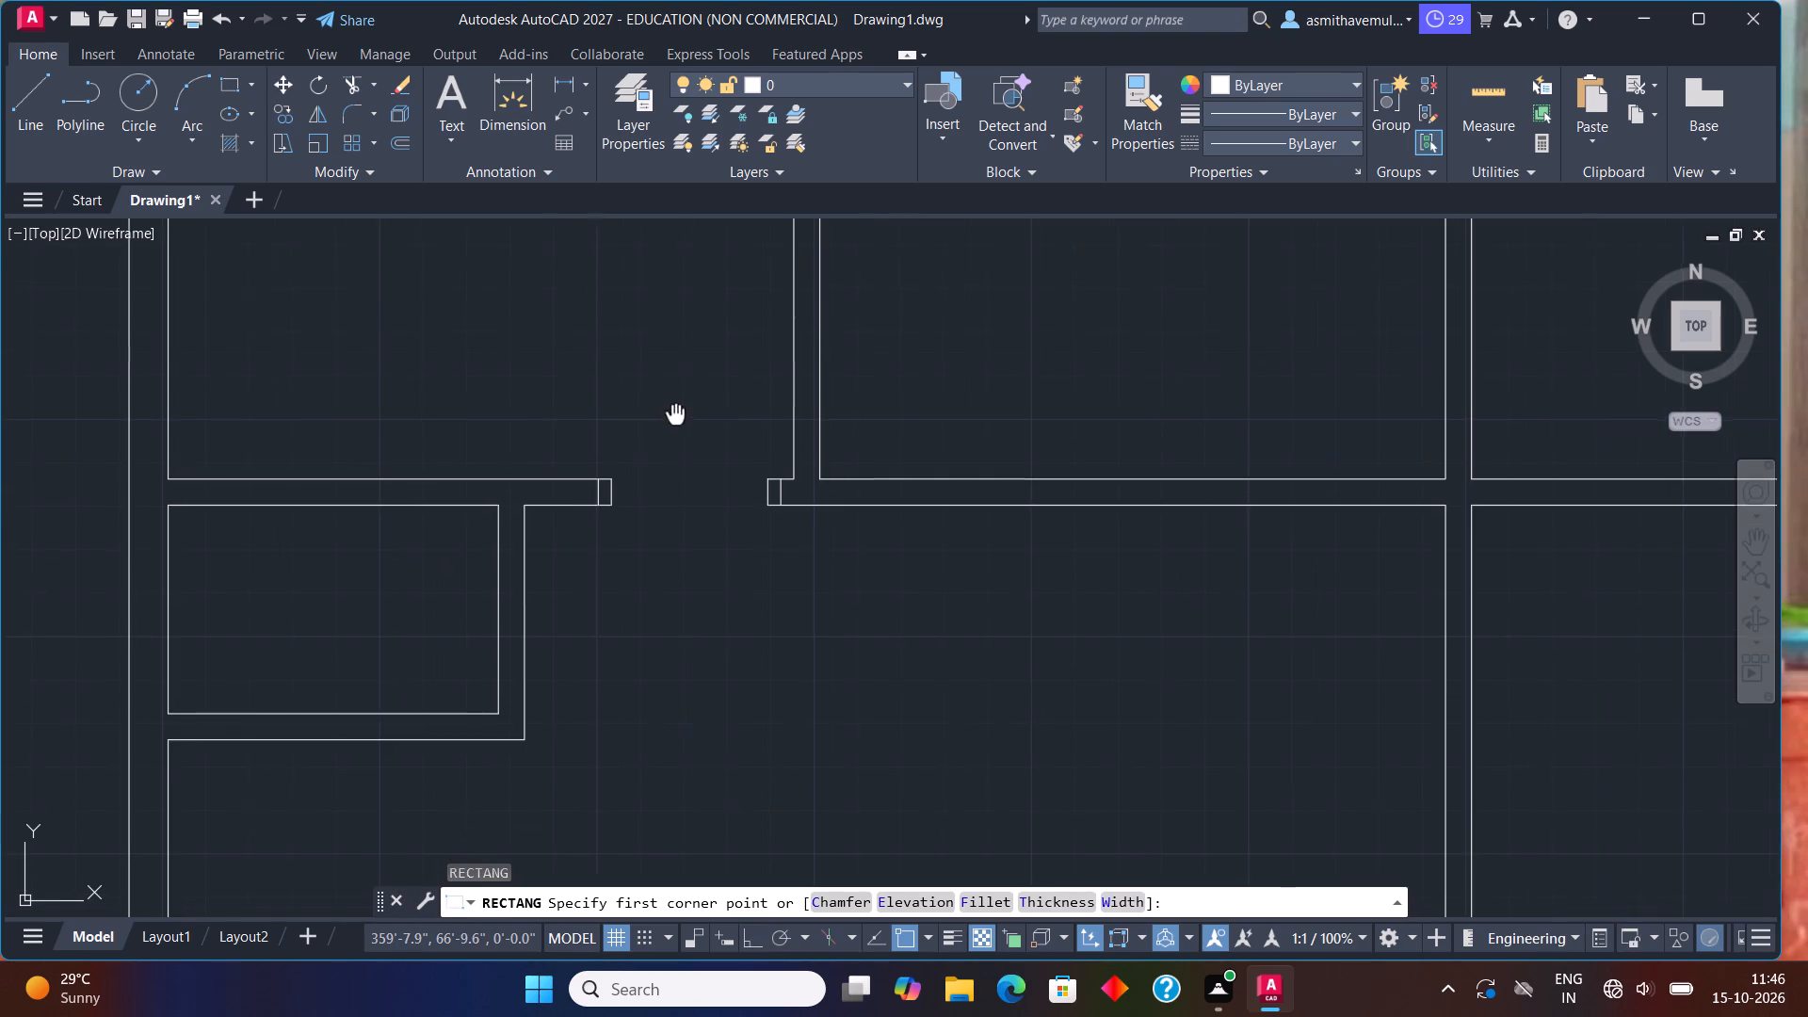
middle_drag(677, 418, 715, 516)
scroll(798, 585, up, 1)
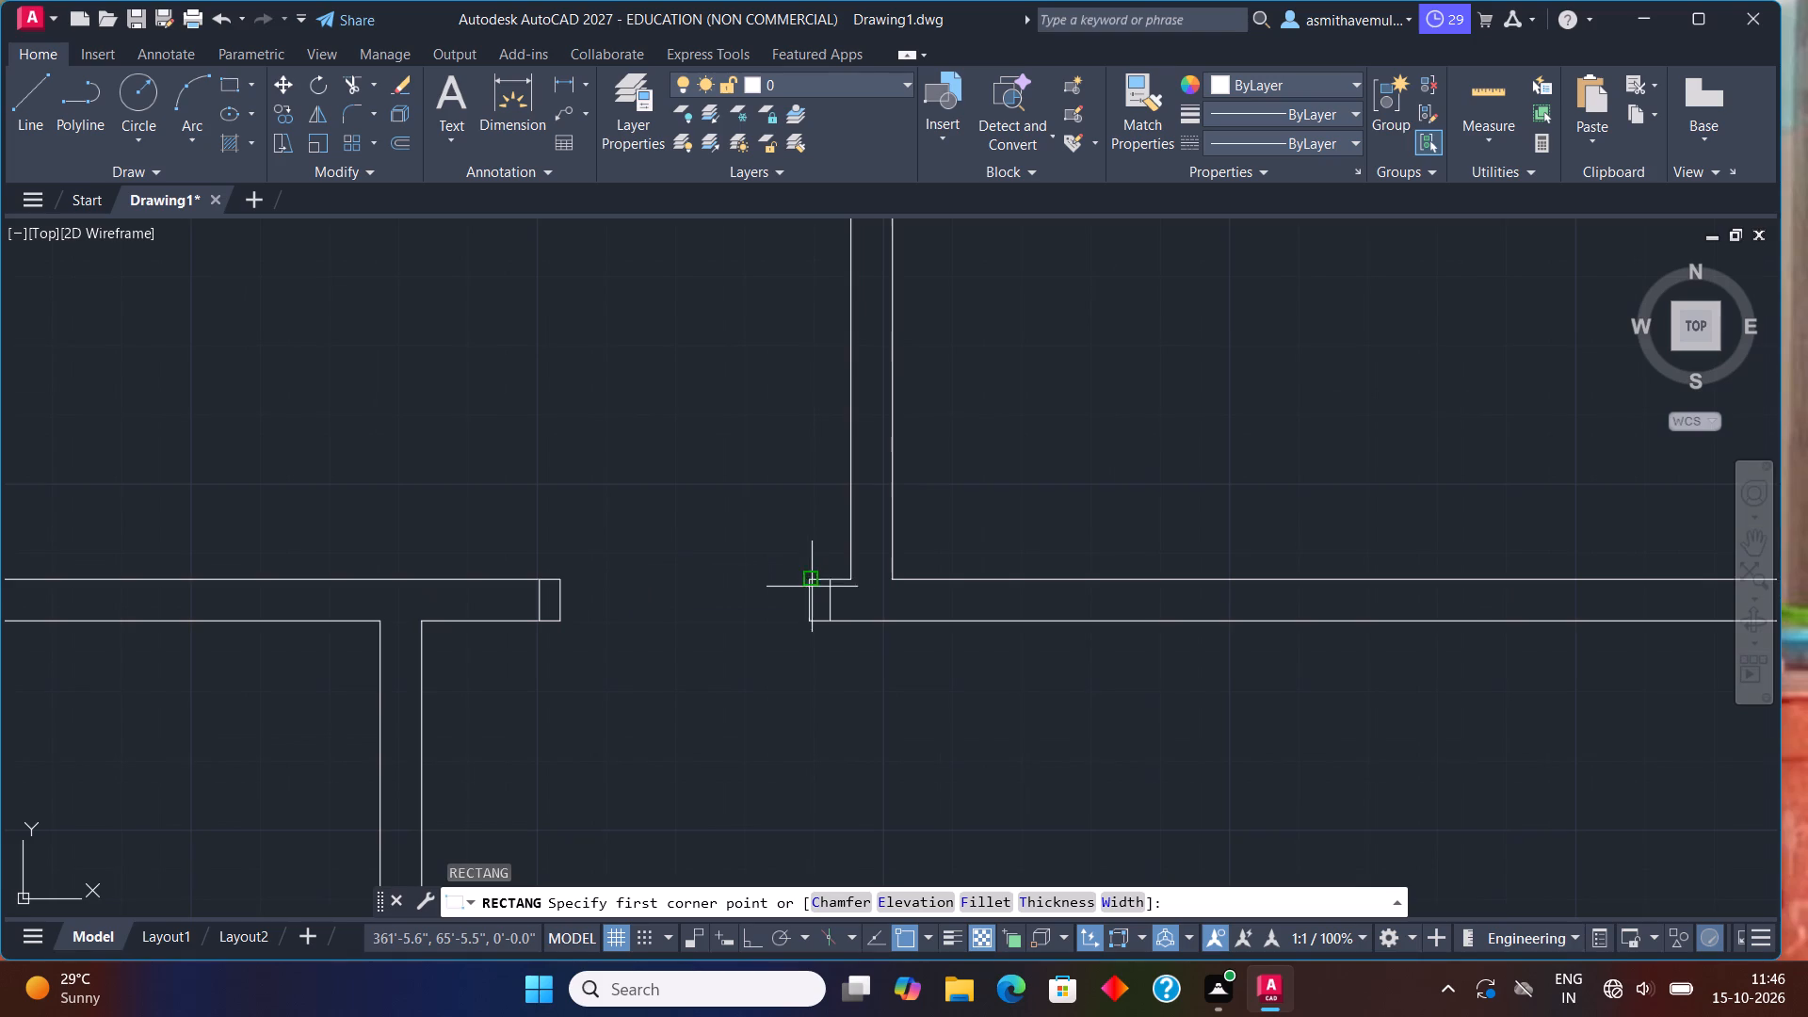
click(810, 580)
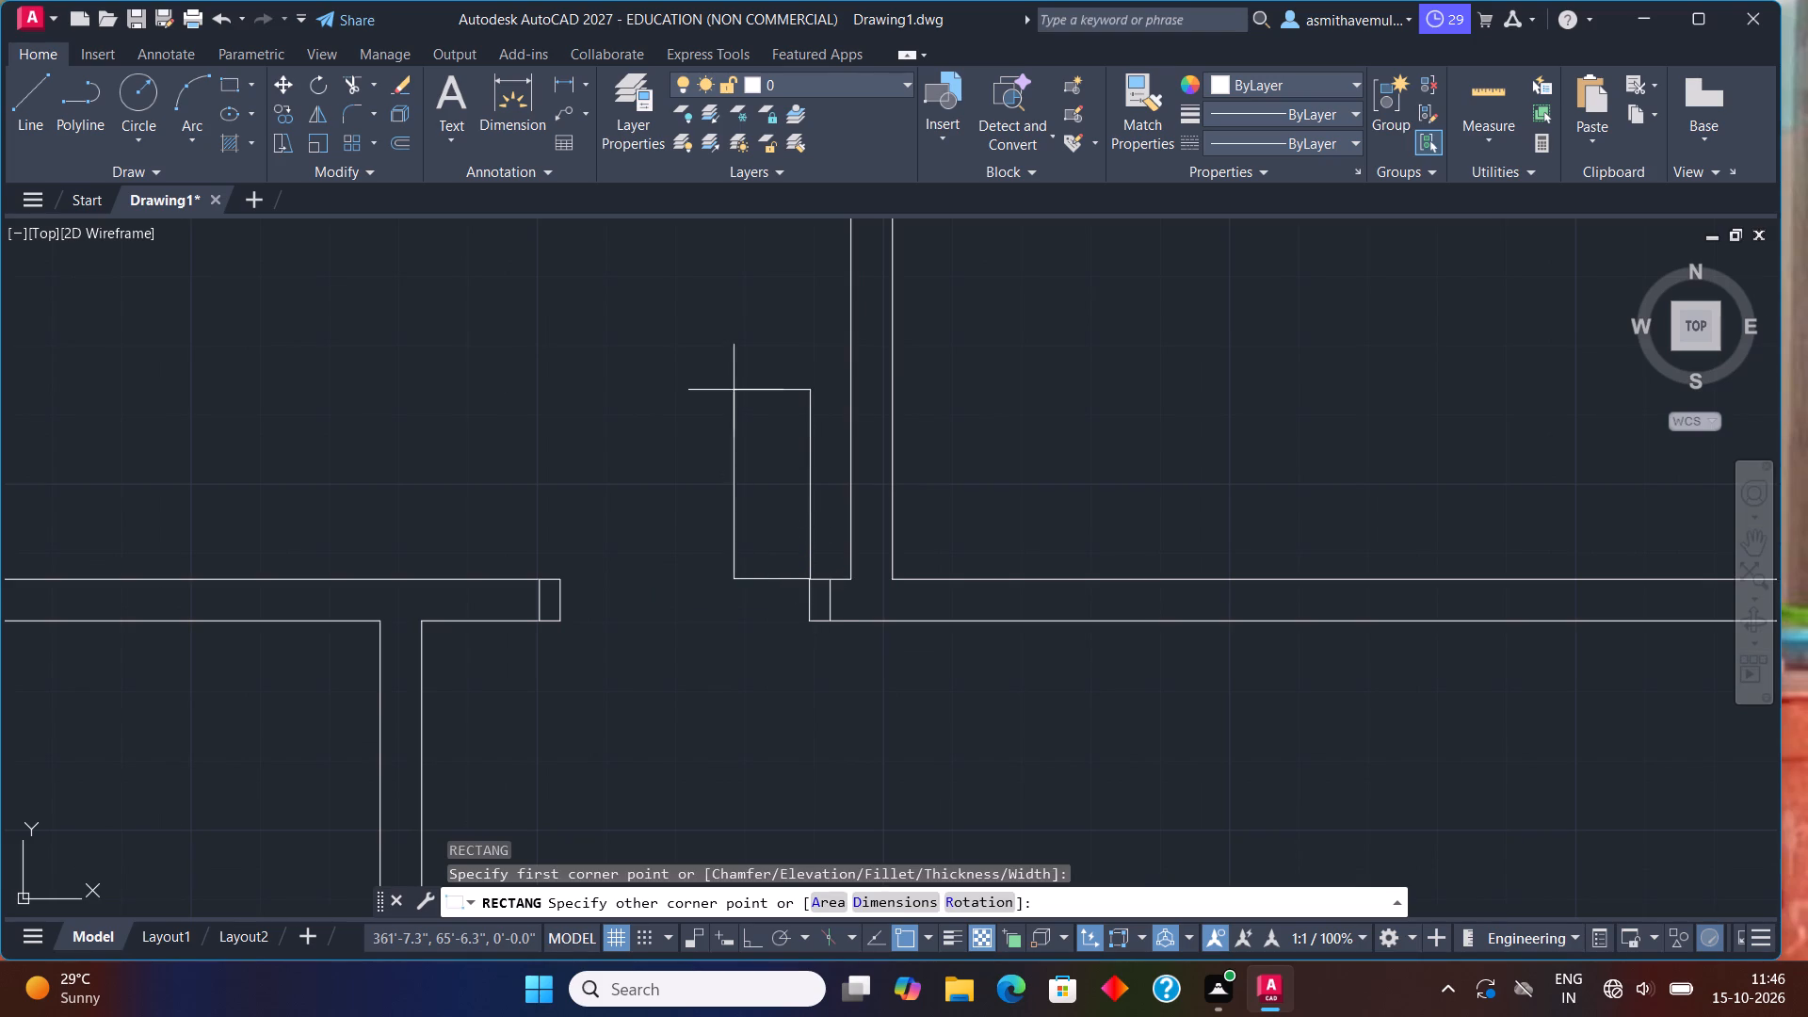
key(d)
key(Return)
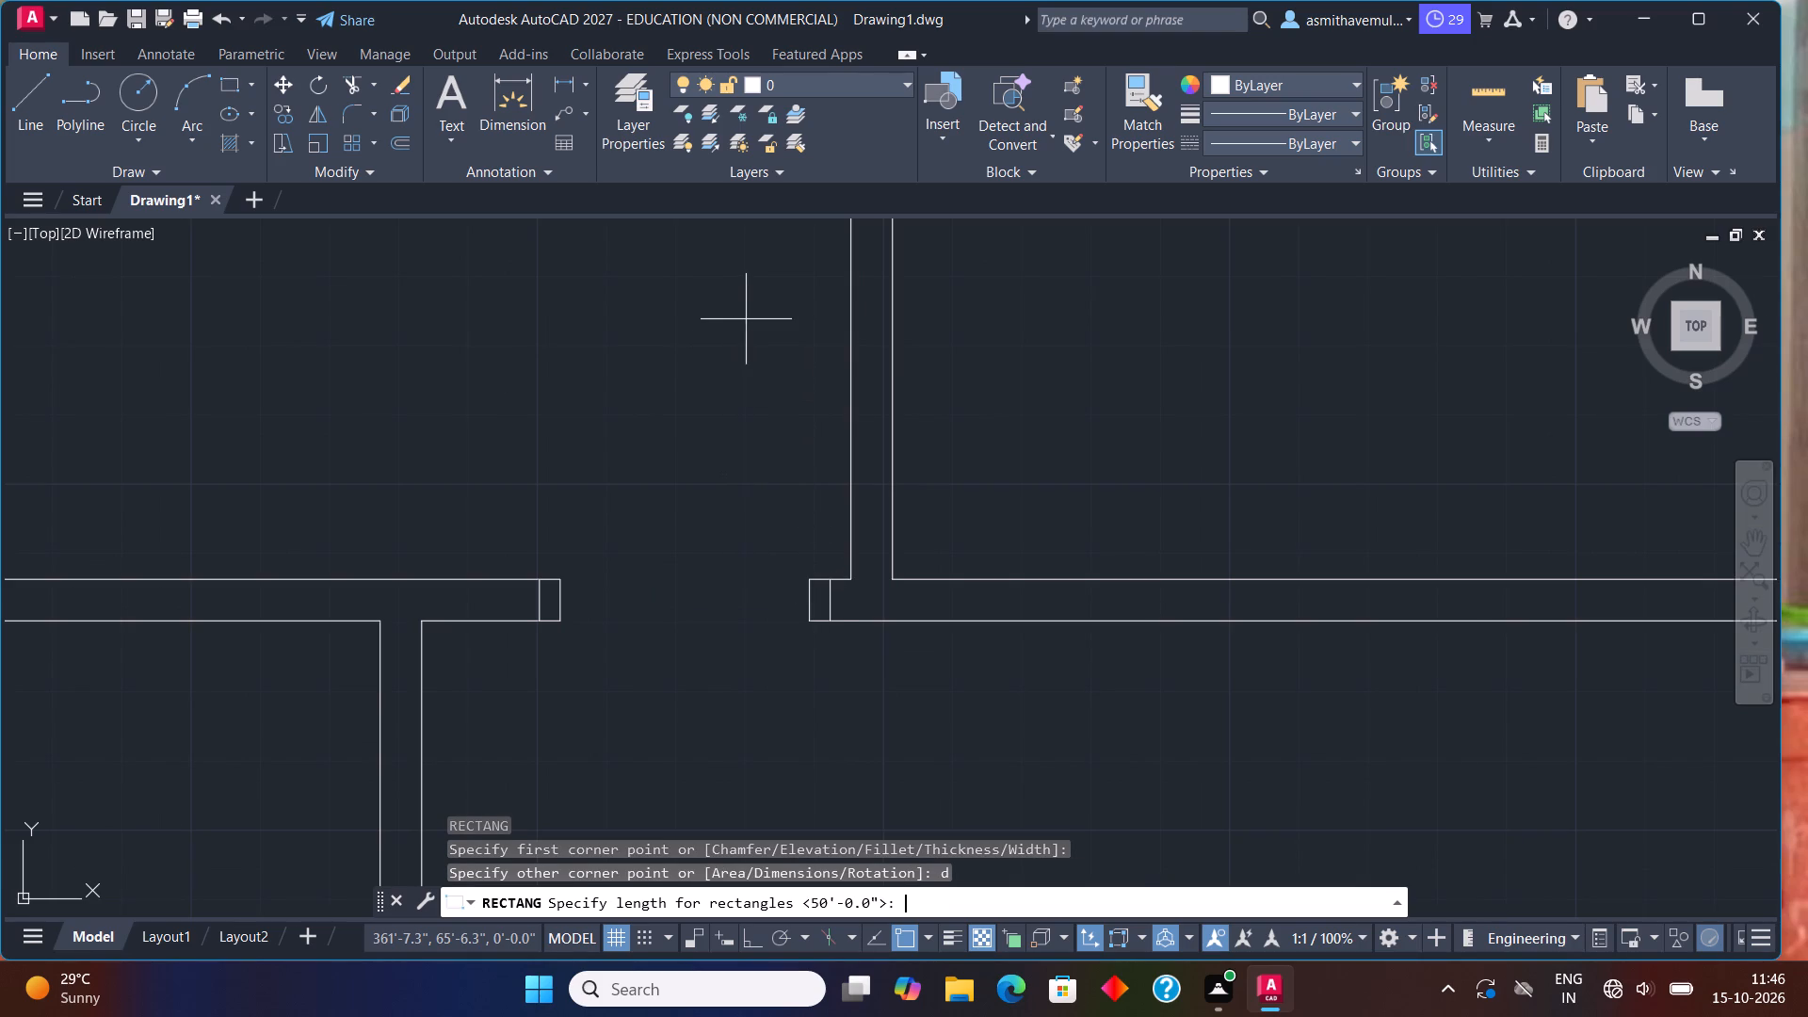
key(3)
key(shift+quotedbl)
key(Return)
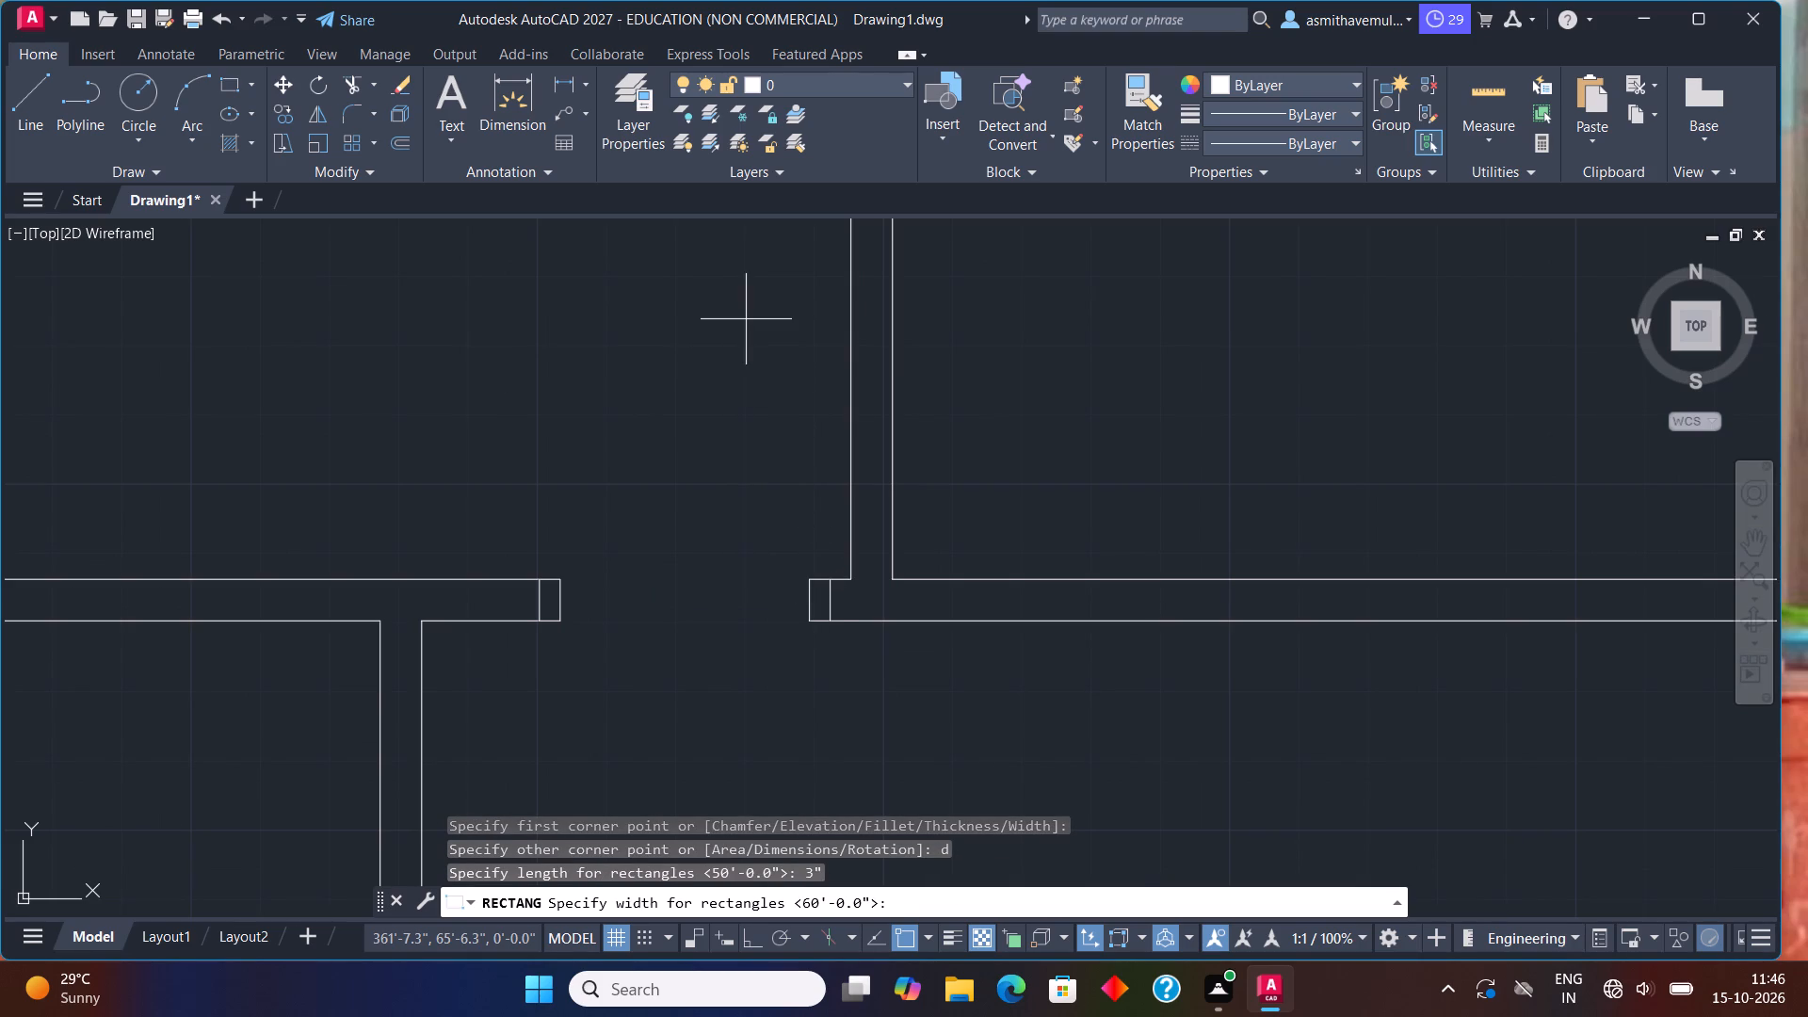
text(3')
key(Return)
click(746, 319)
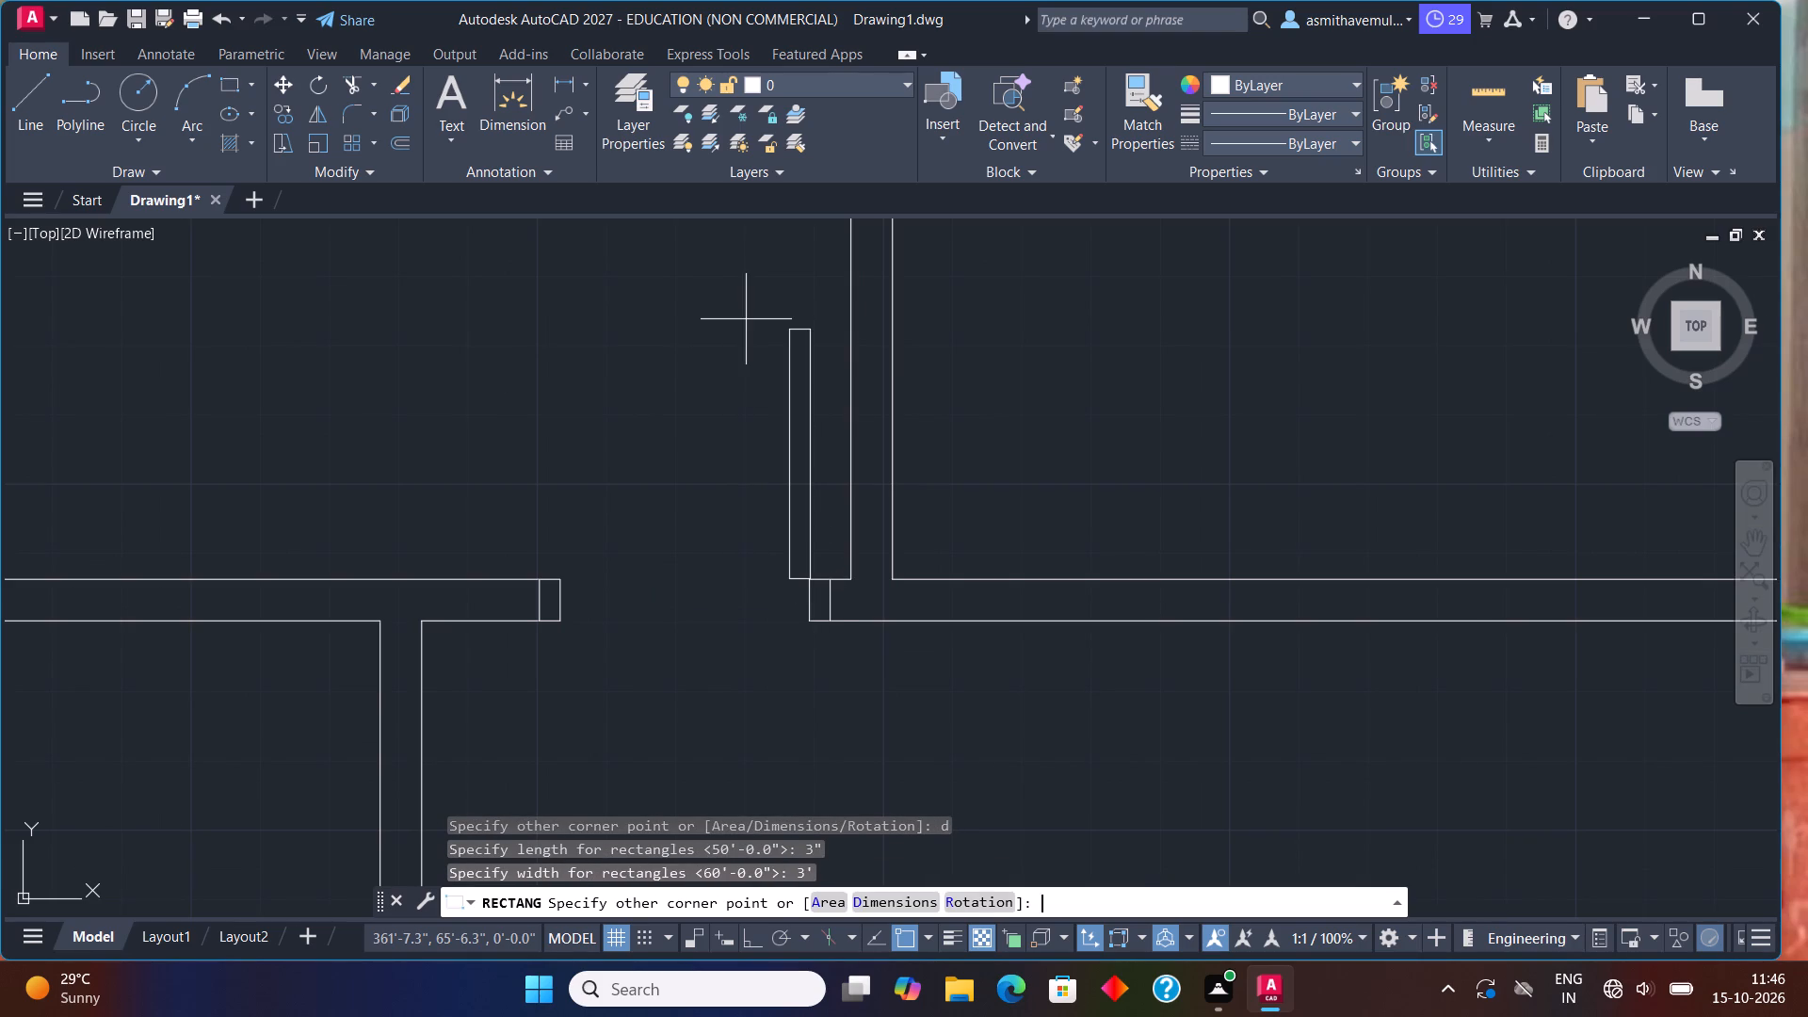
click(728, 415)
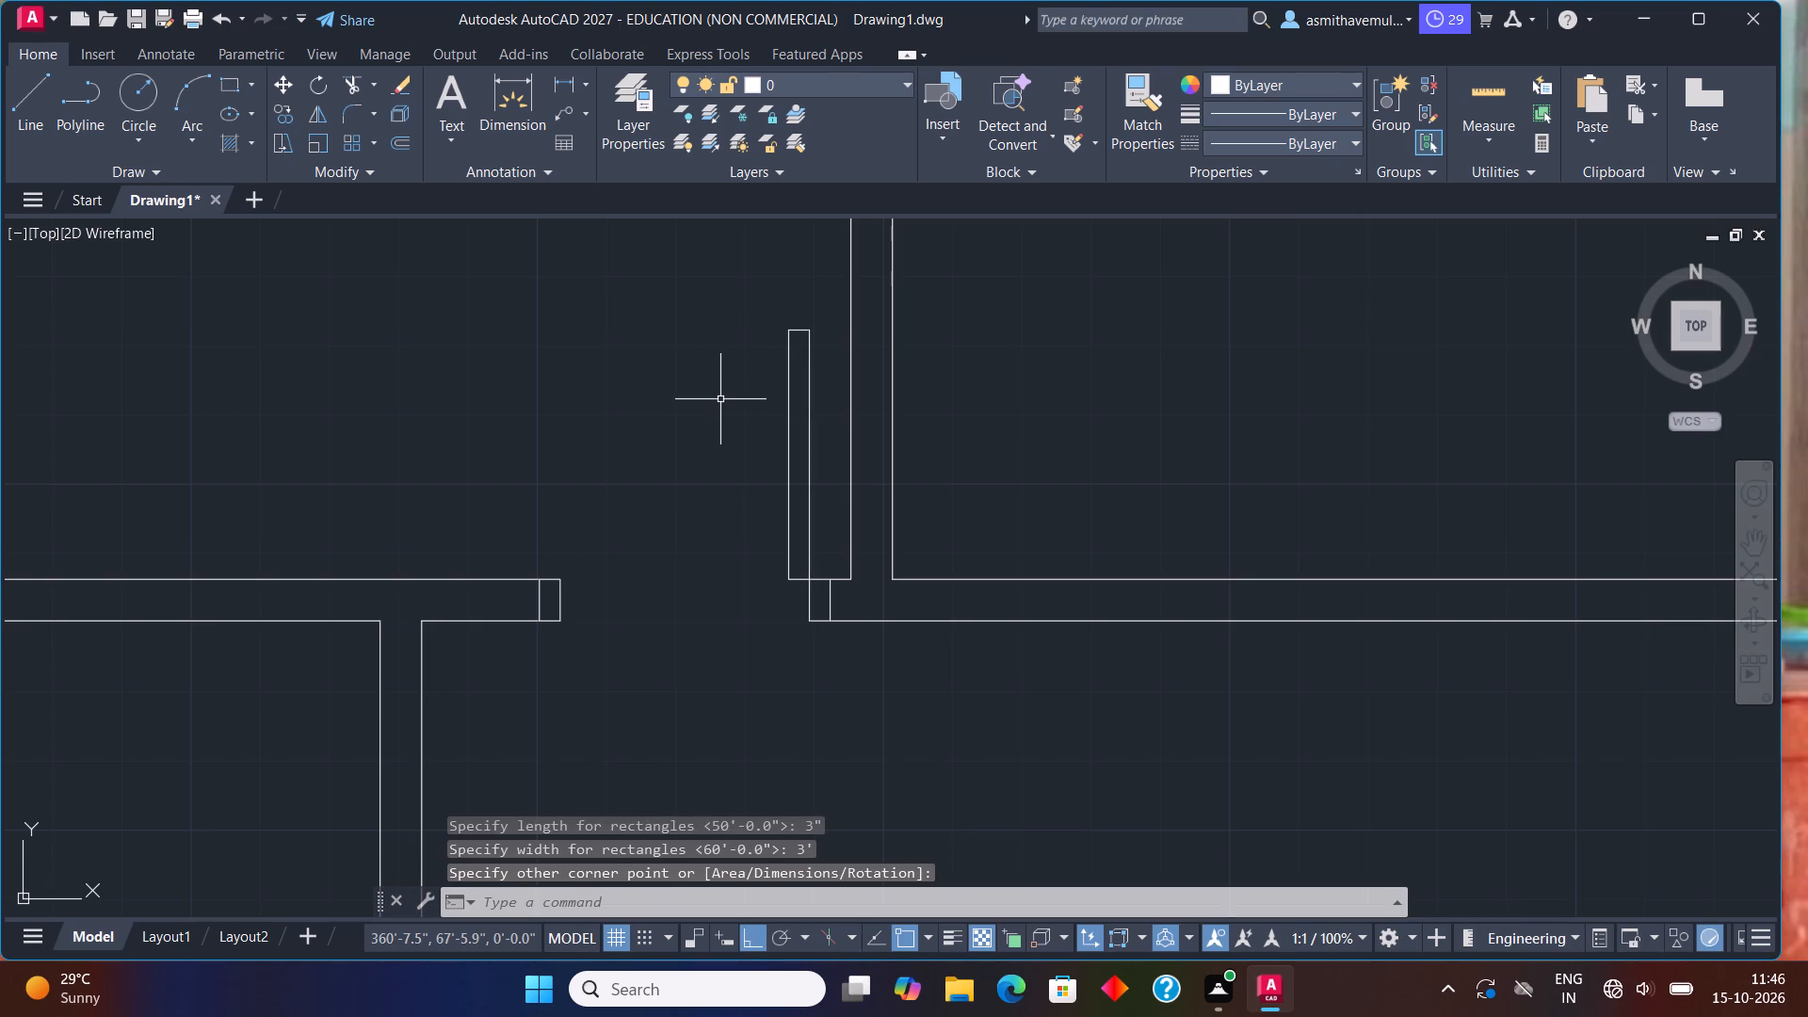
Draw the door swing as a three-point arc through the leaf's two top corners, ending at the opposite jamb's upper corner.
text(arc)
key(Return)
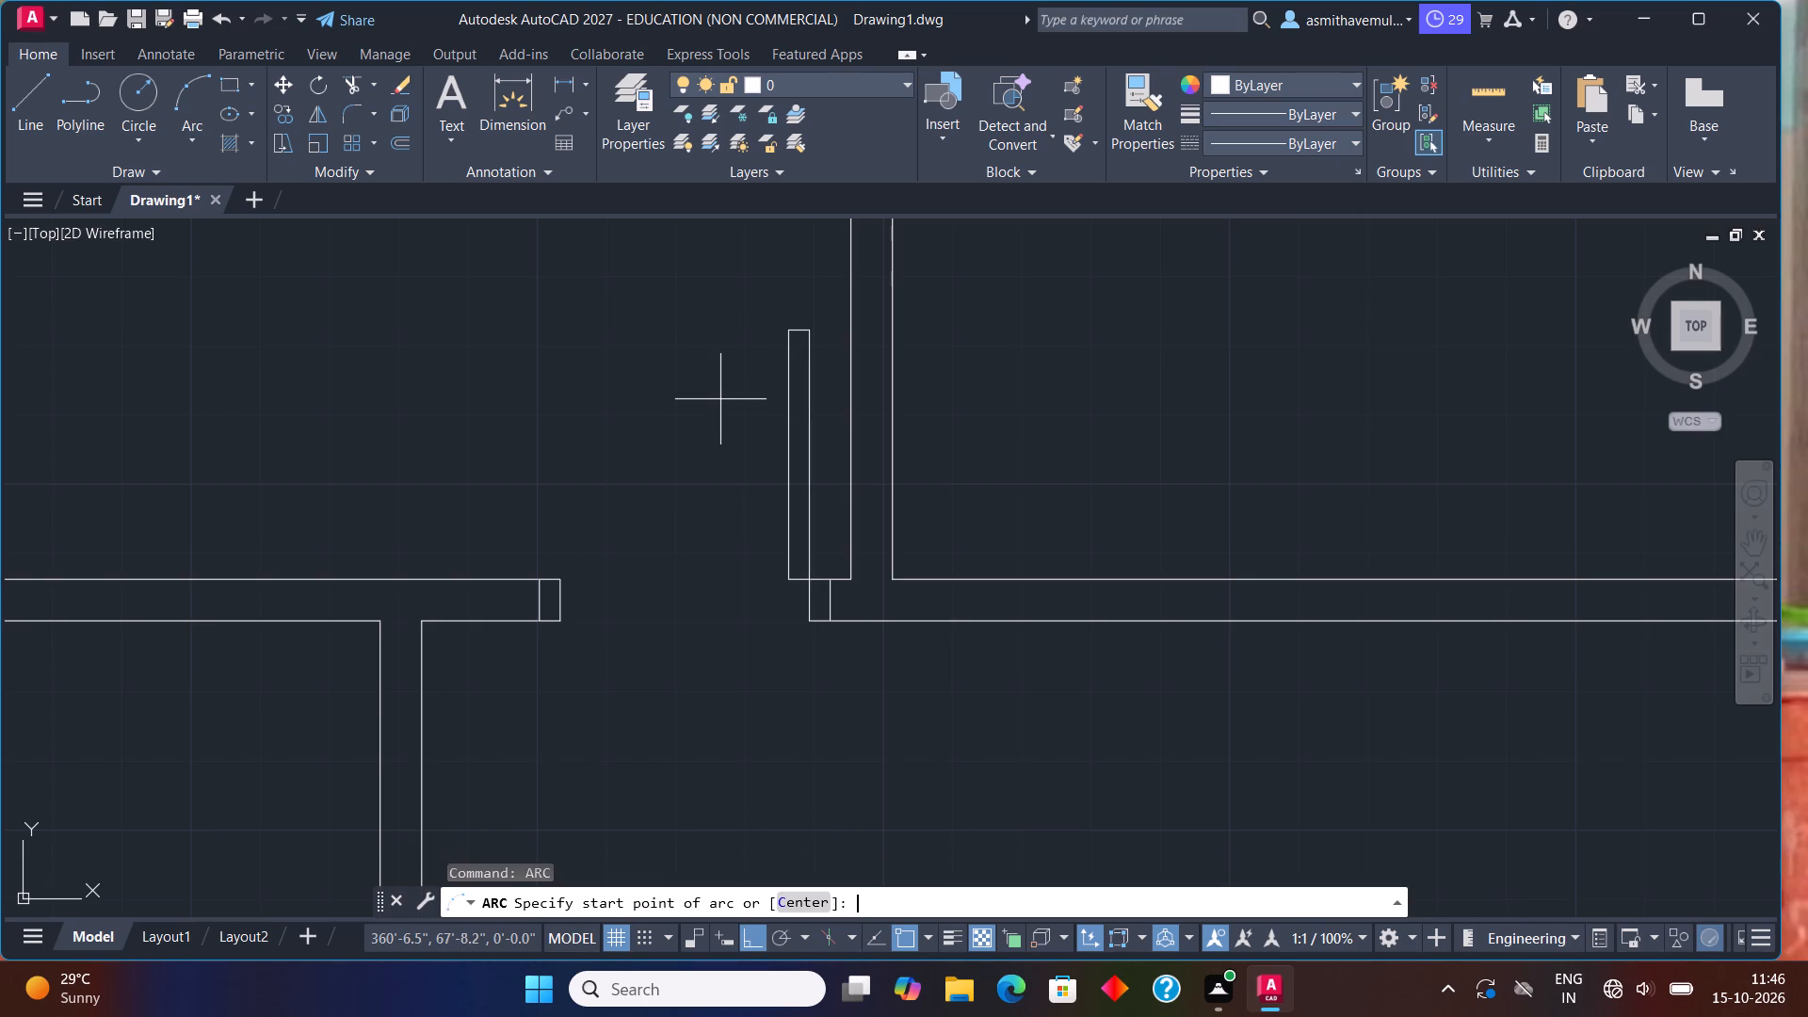
scroll(727, 385, up, 1)
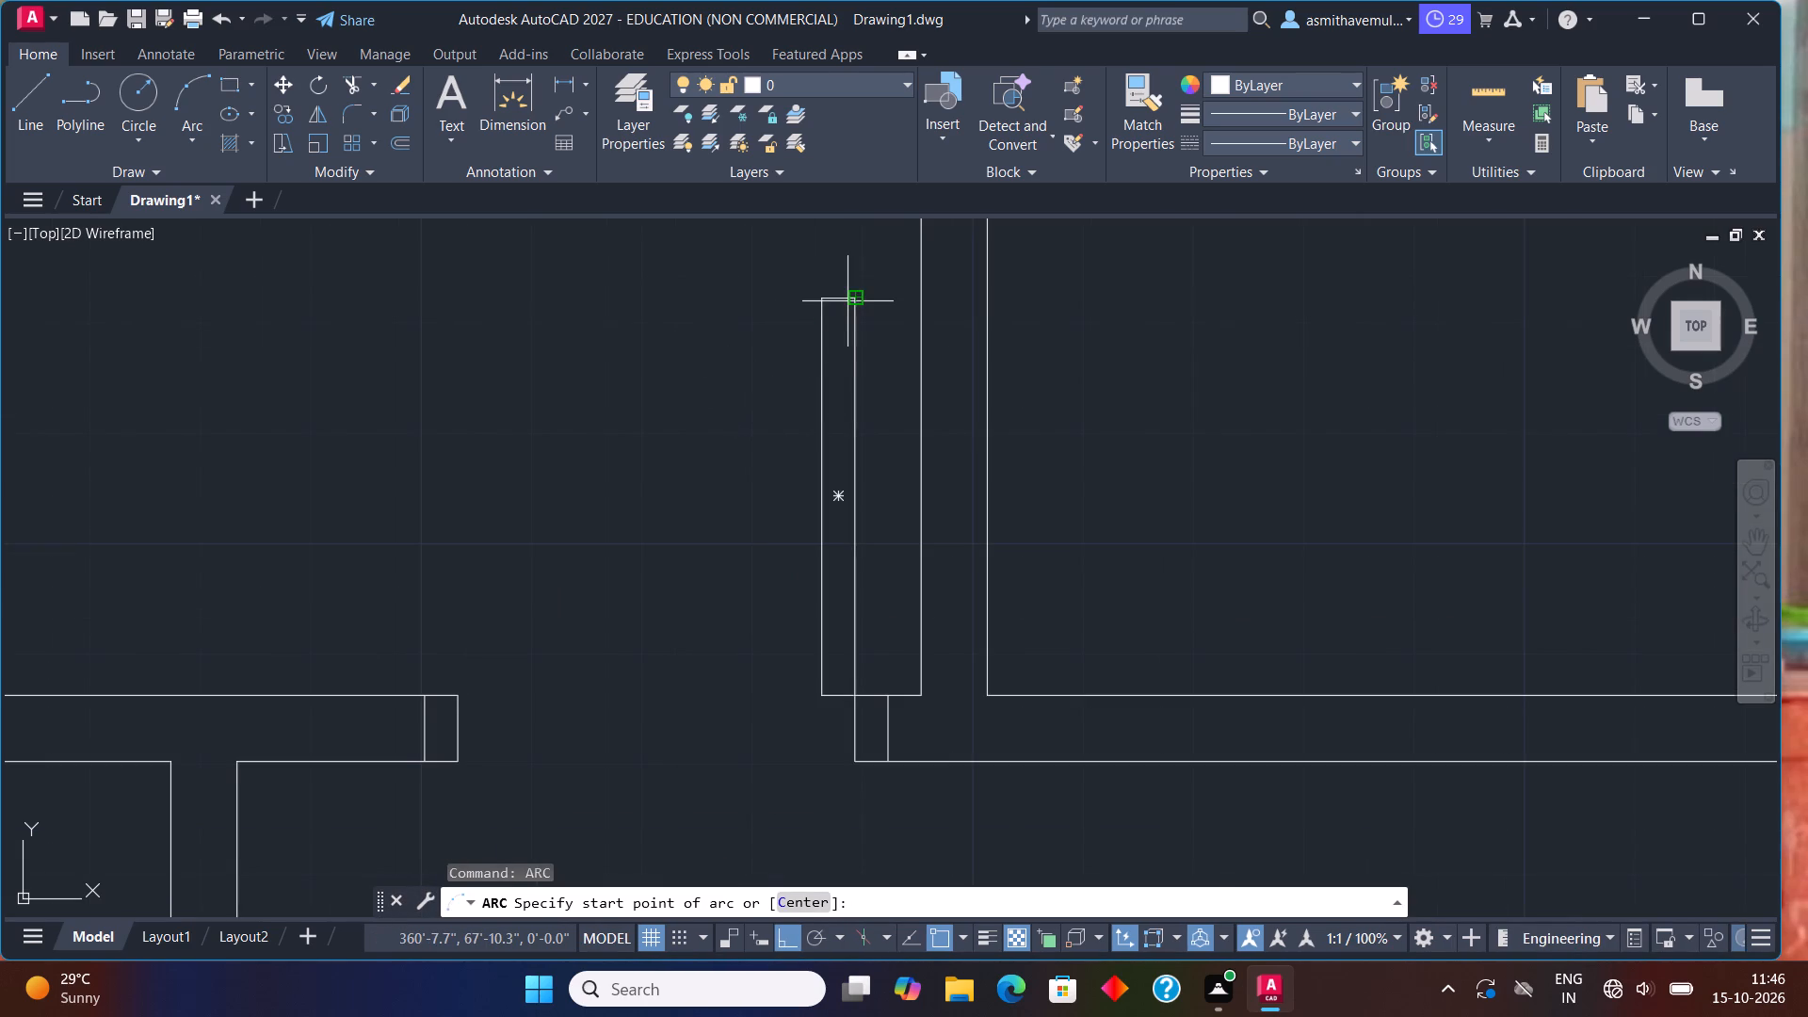
click(856, 300)
click(820, 296)
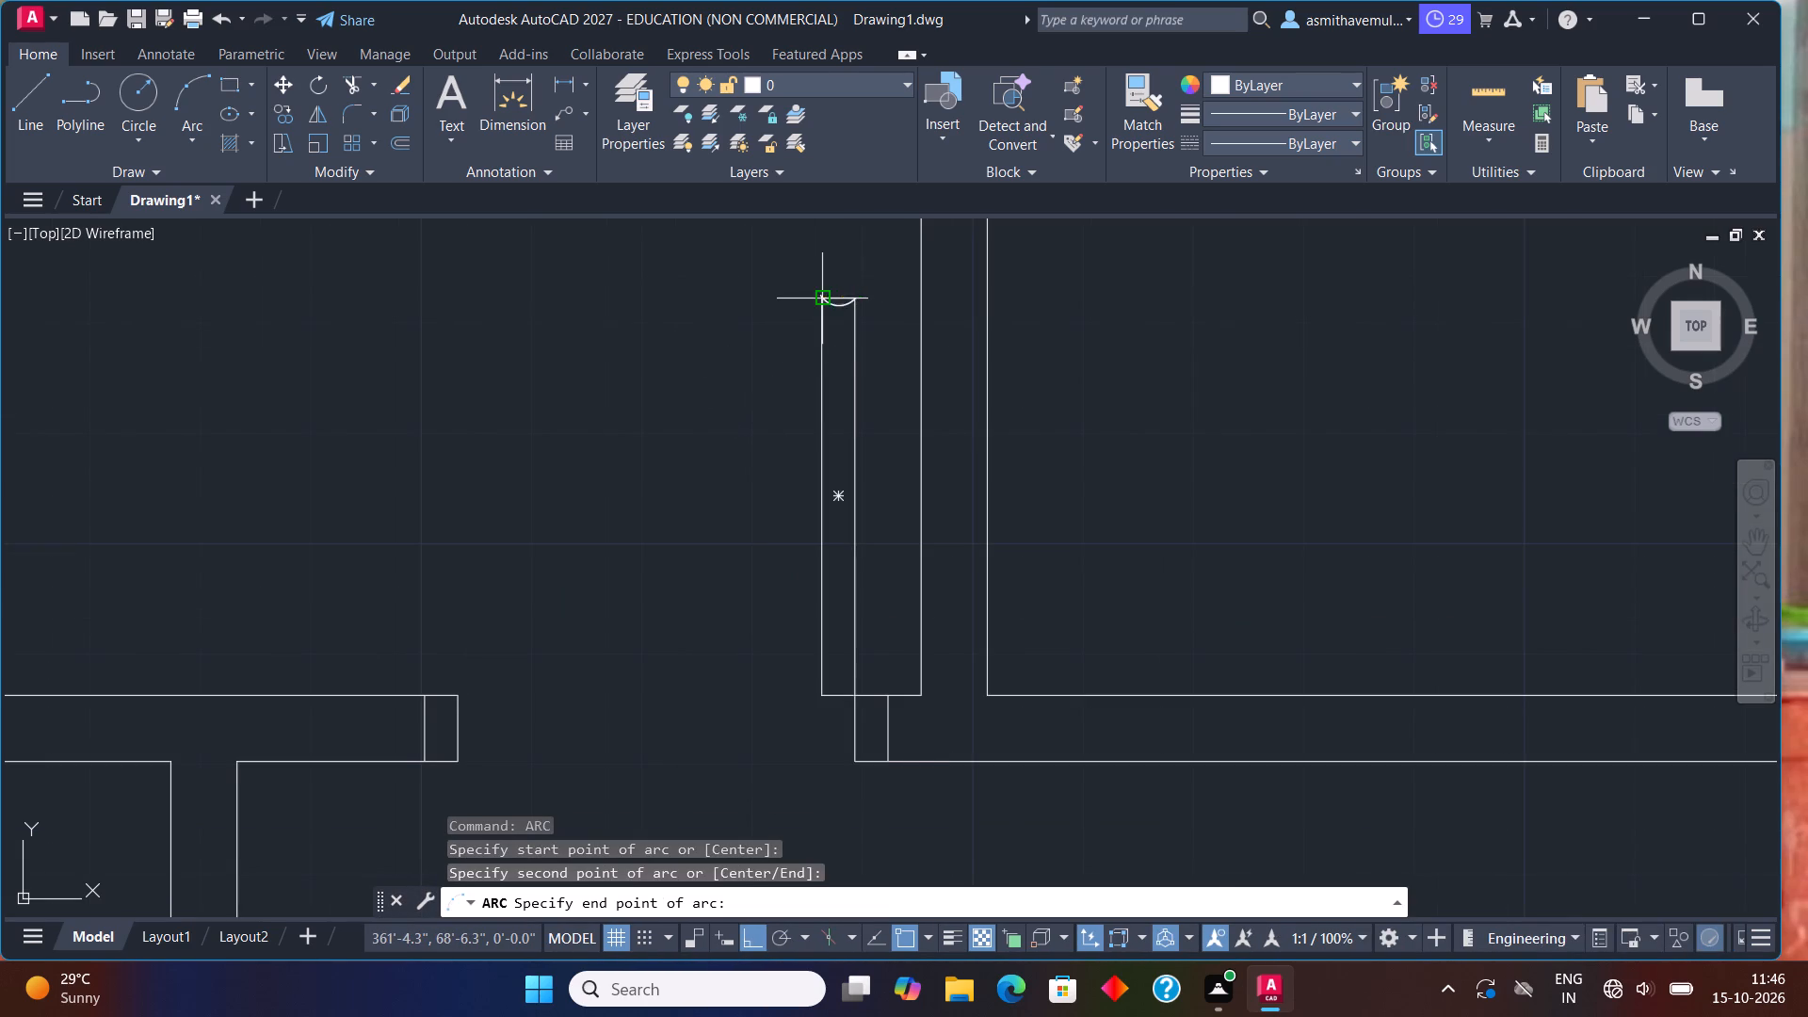
click(454, 690)
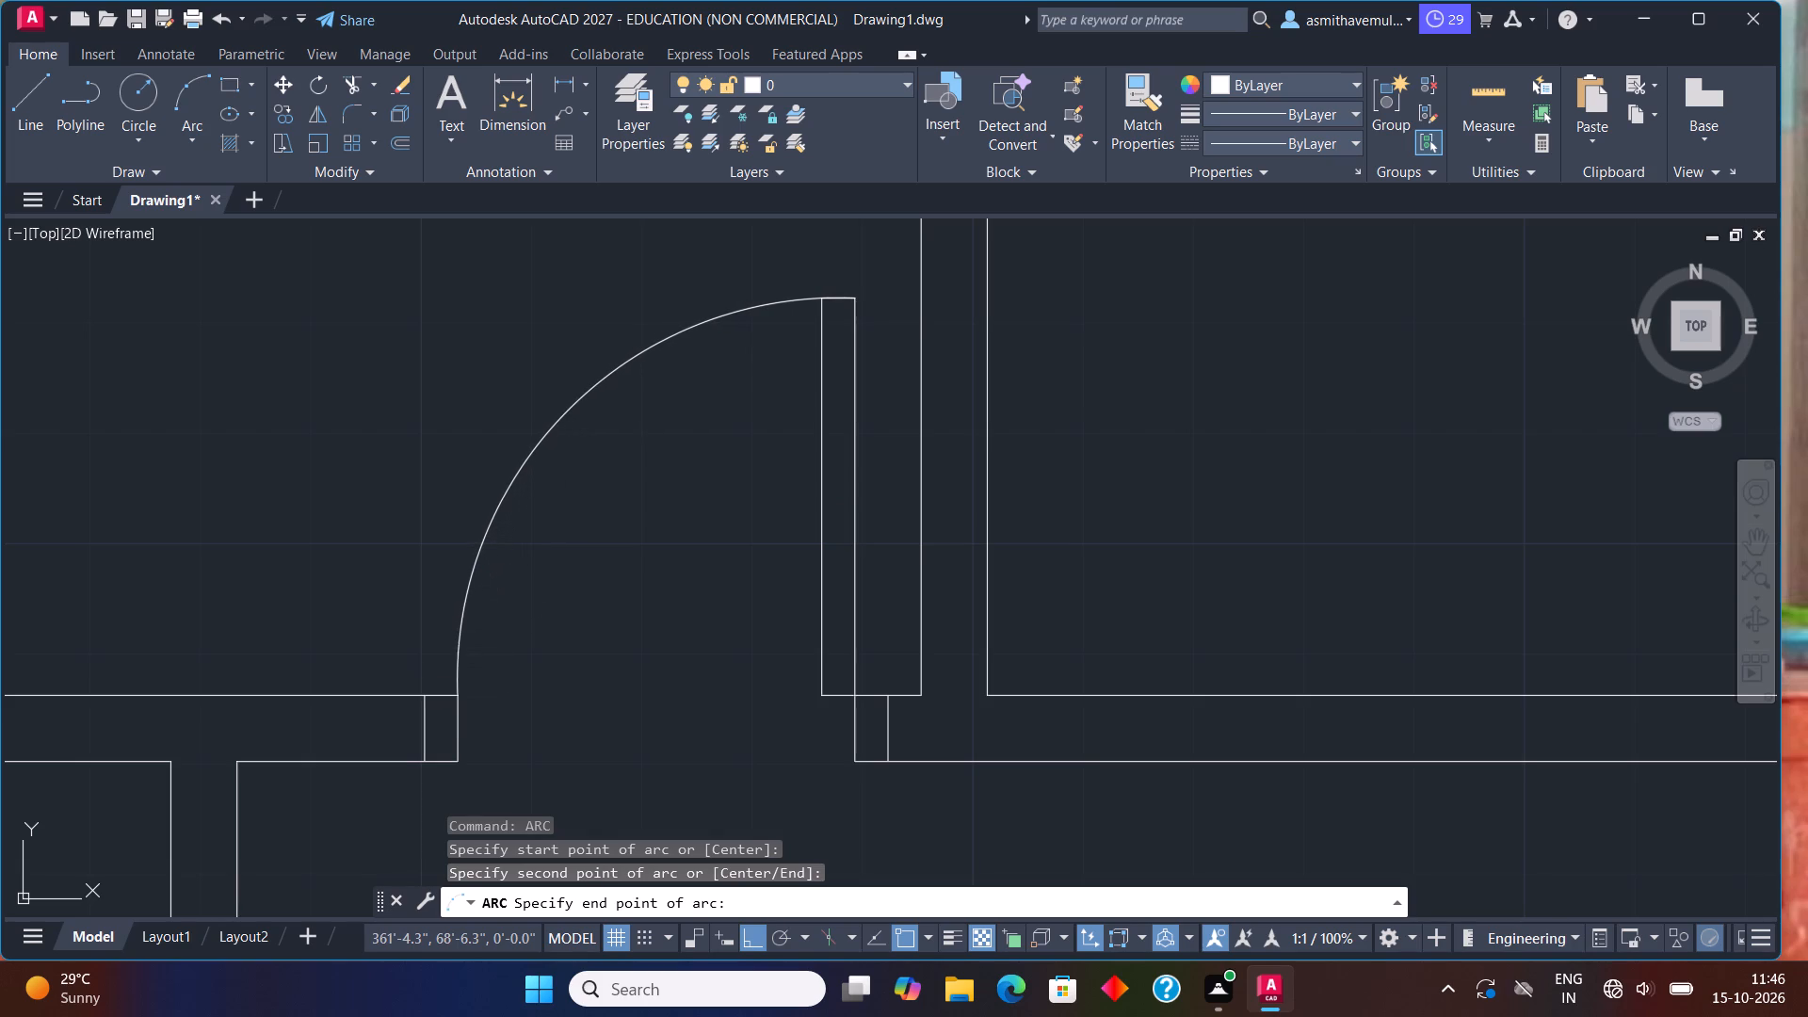
Draw a jamb line across the partition below the second room, starting at offset @3",0 from that room's lower left corner.
scroll(1223, 509, down, 3)
middle_drag(1207, 520, 924, 532)
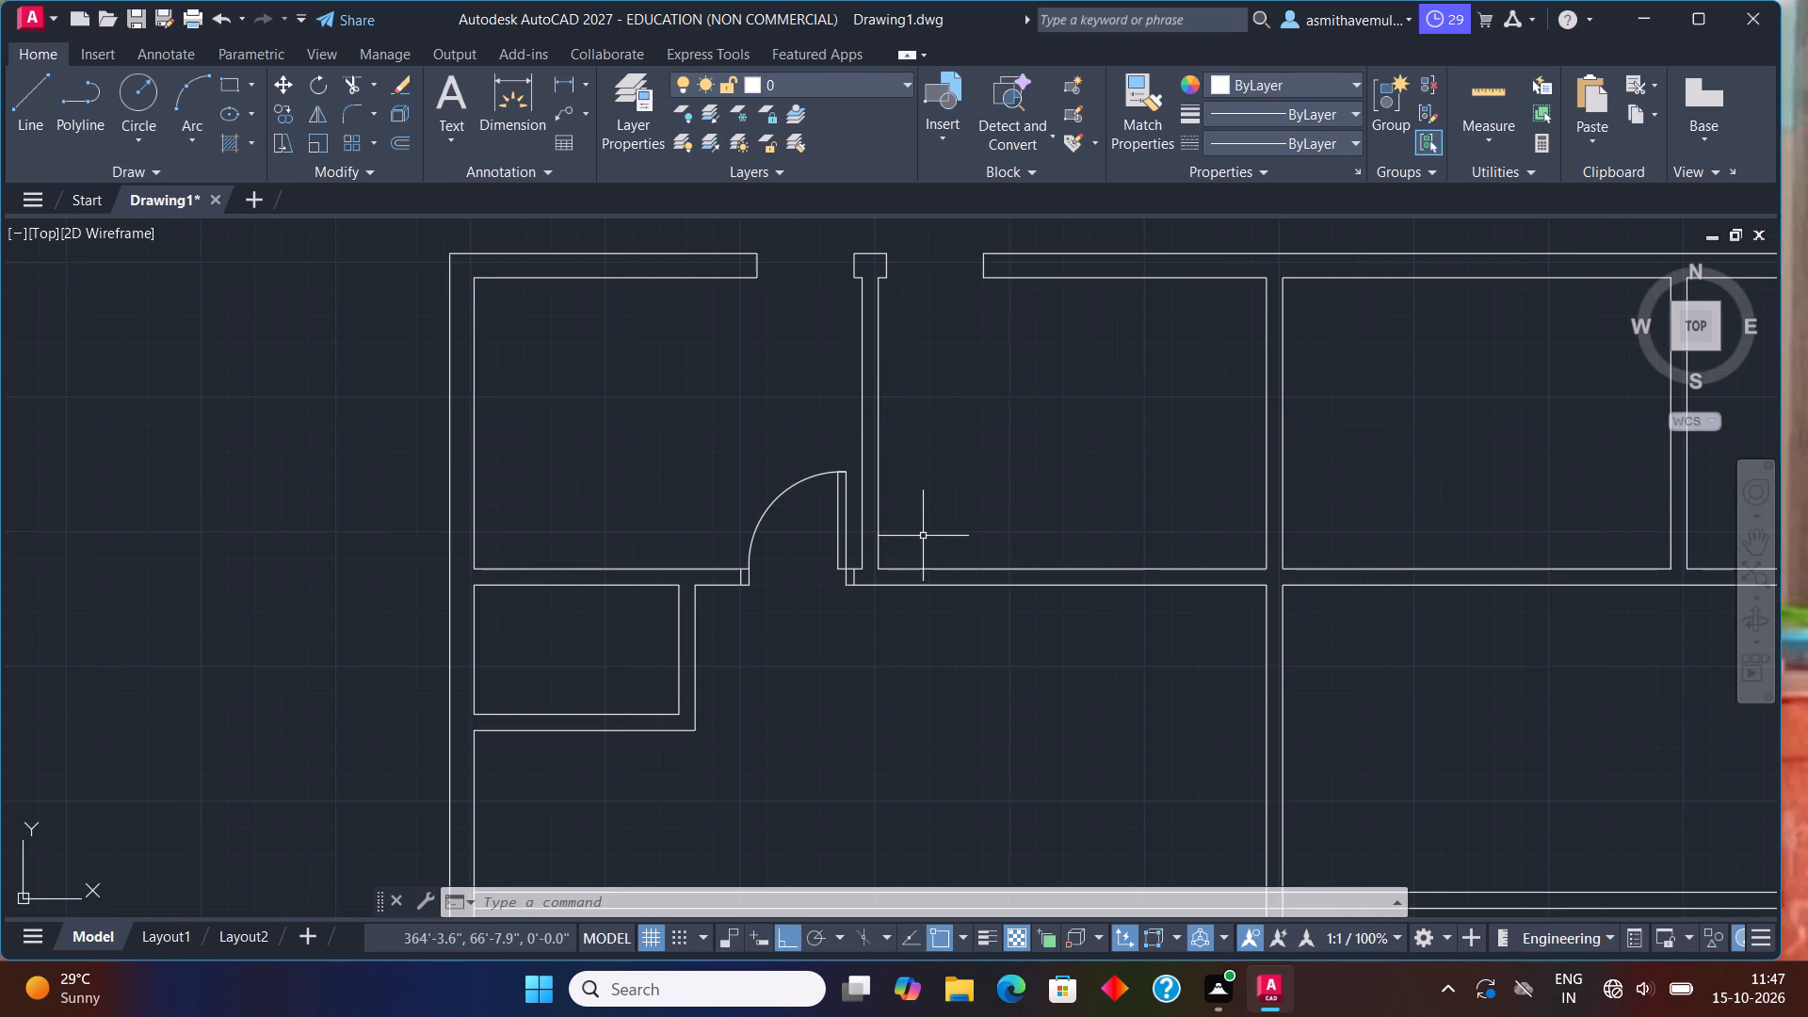
key(l)
key(Return)
text(from)
key(Return)
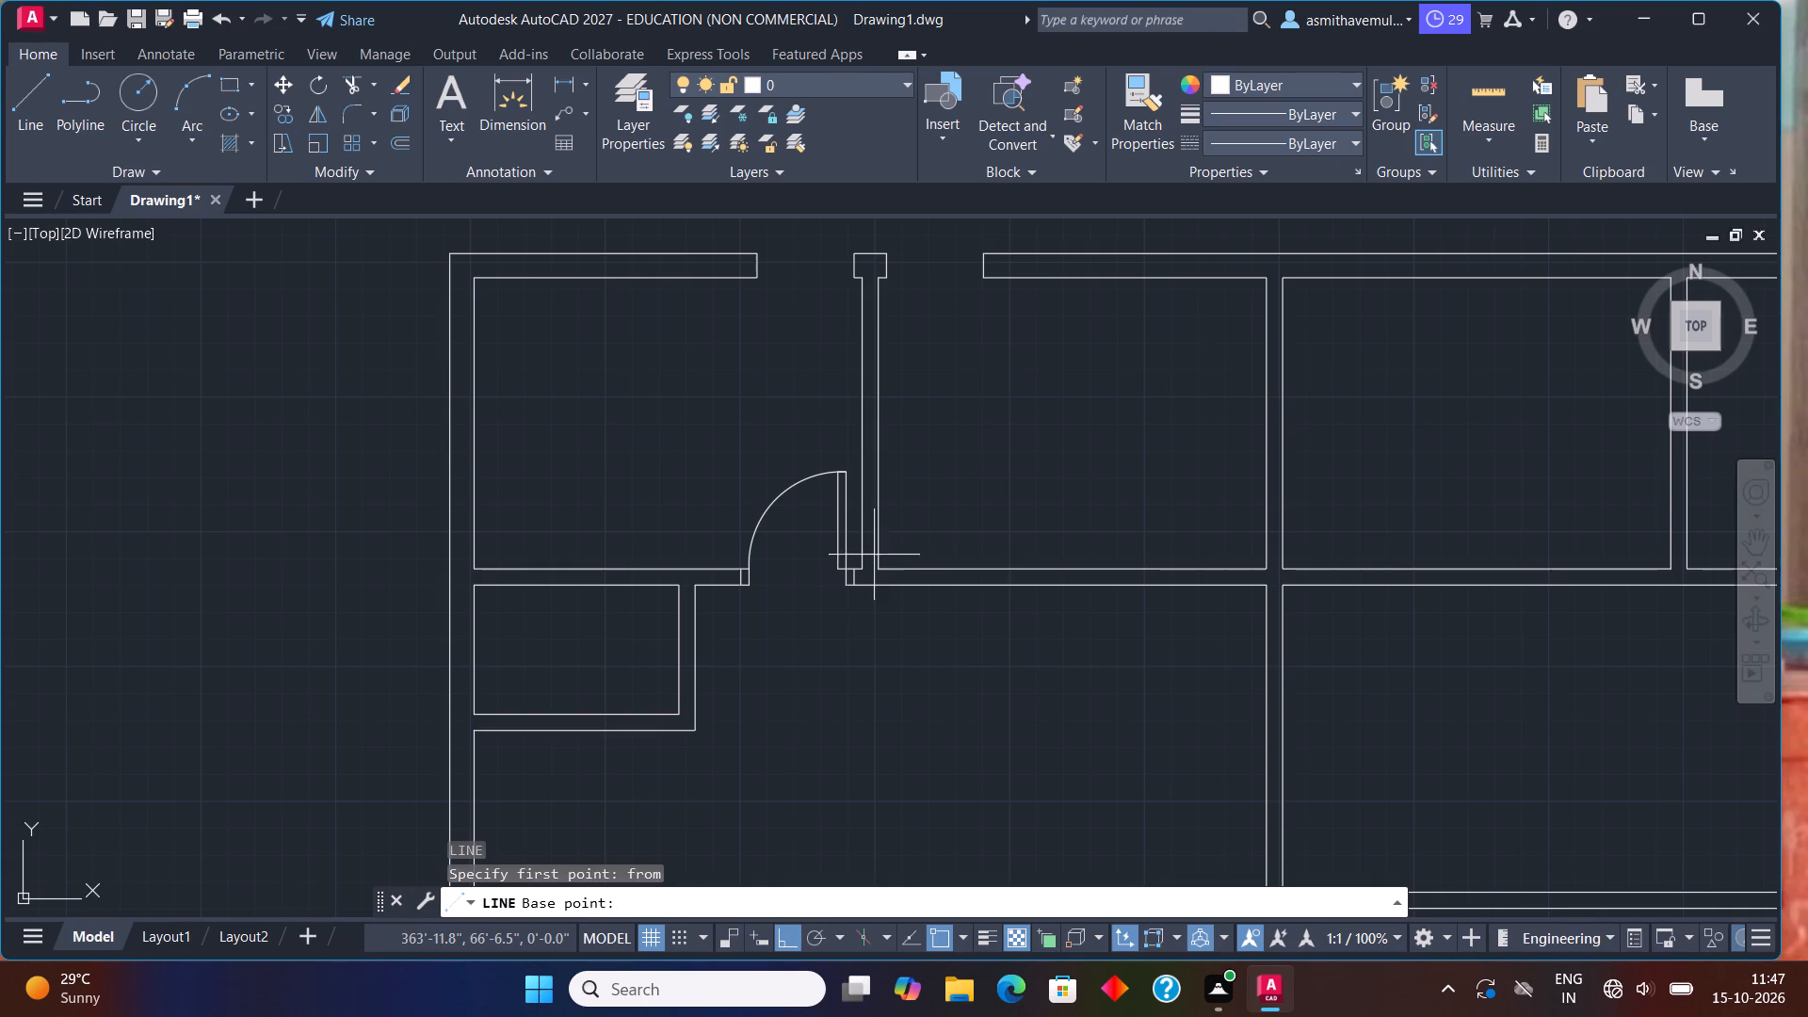
click(873, 566)
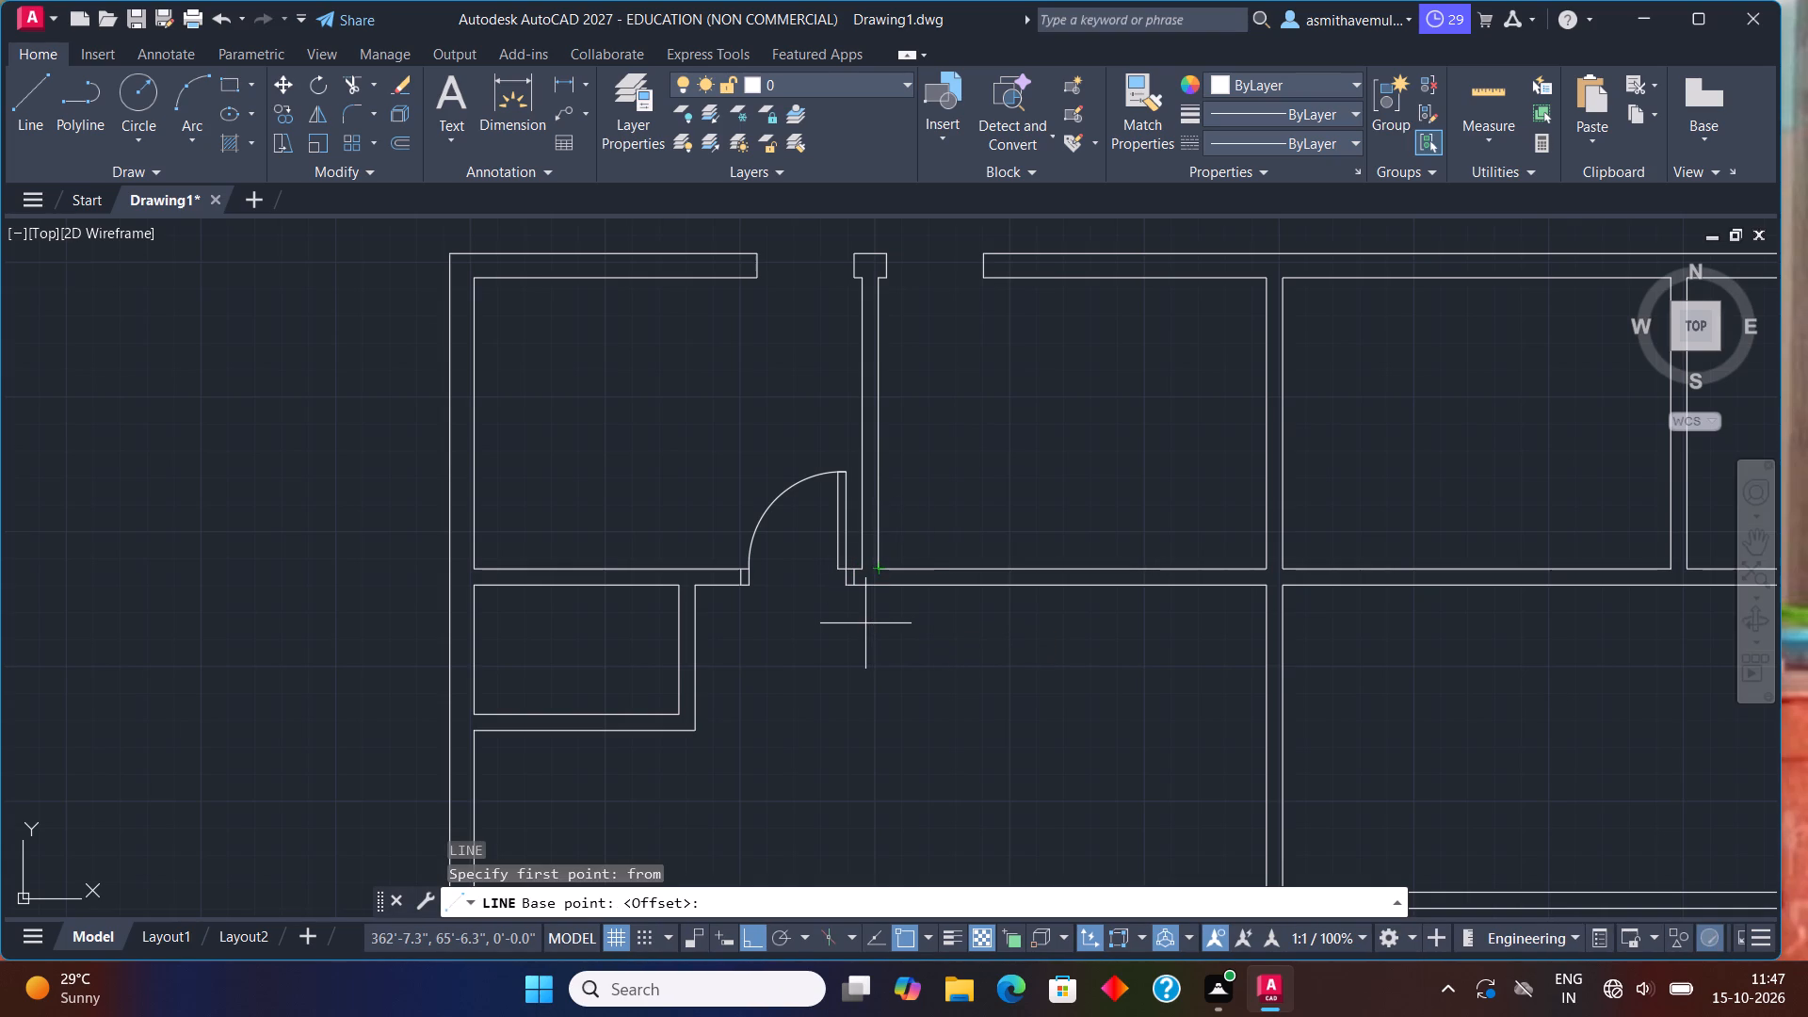
text(@3",0)
key(Return)
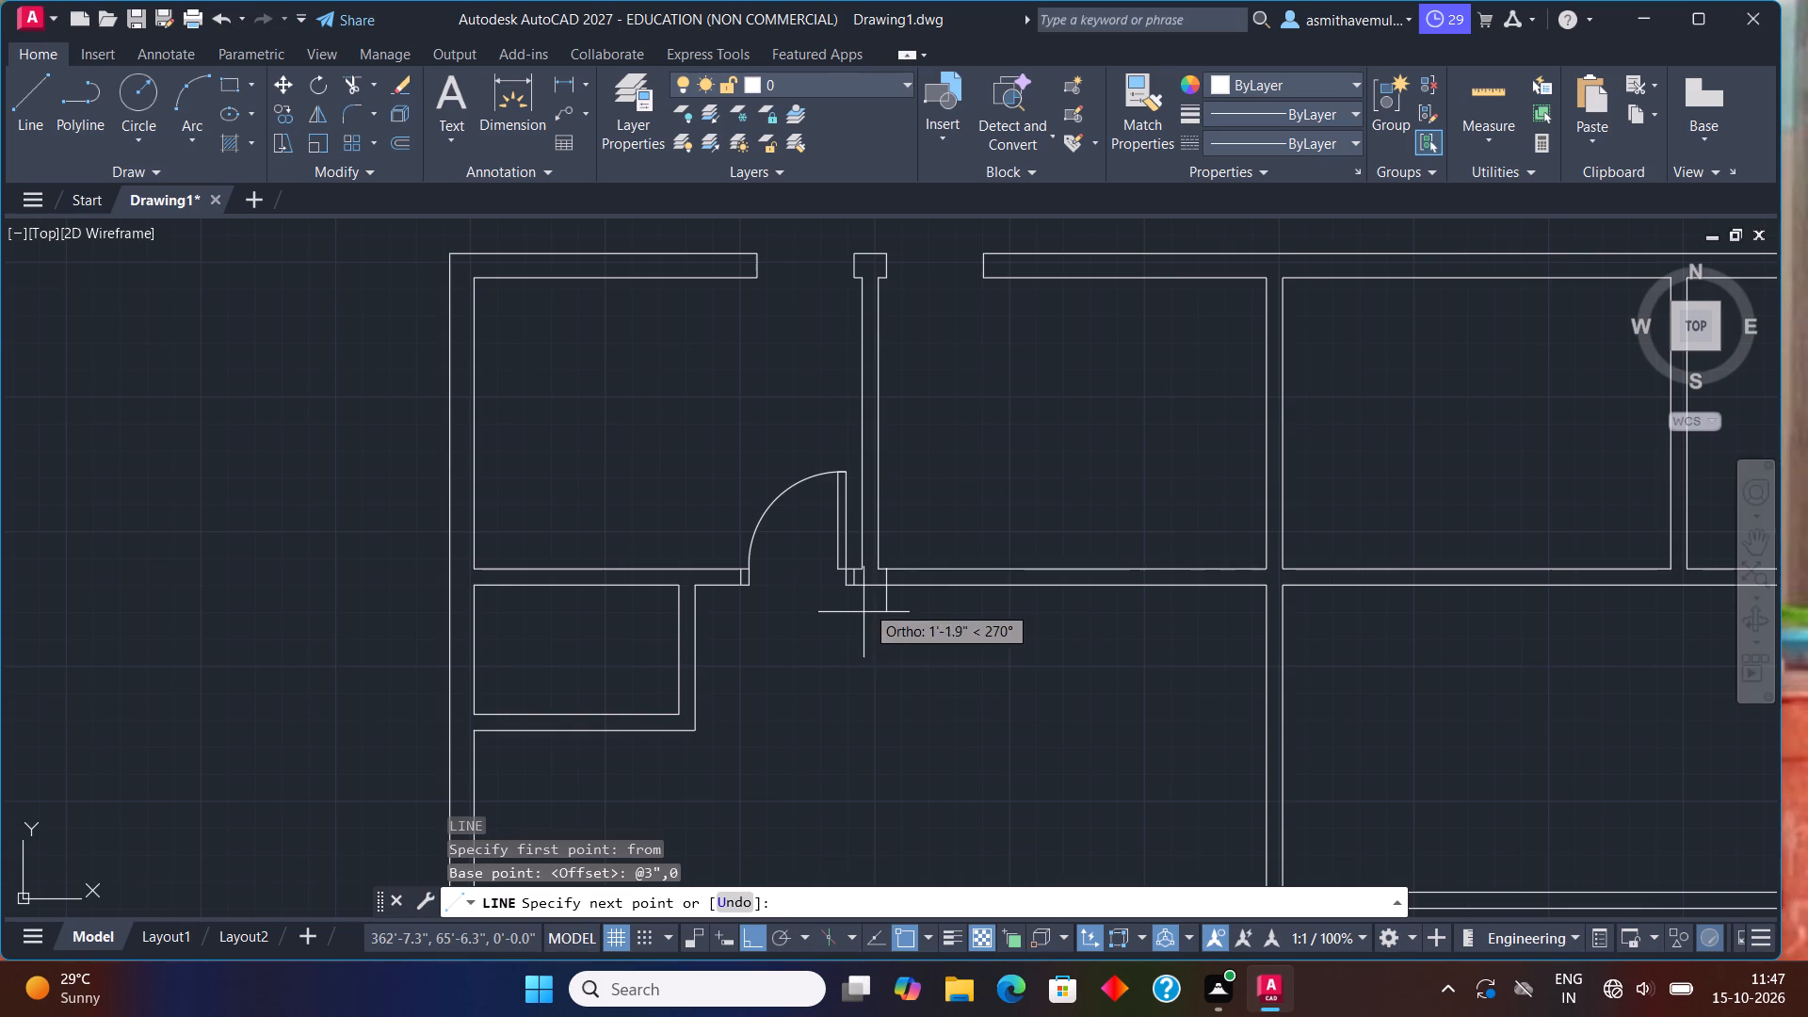
scroll(865, 602, up, 1)
click(896, 568)
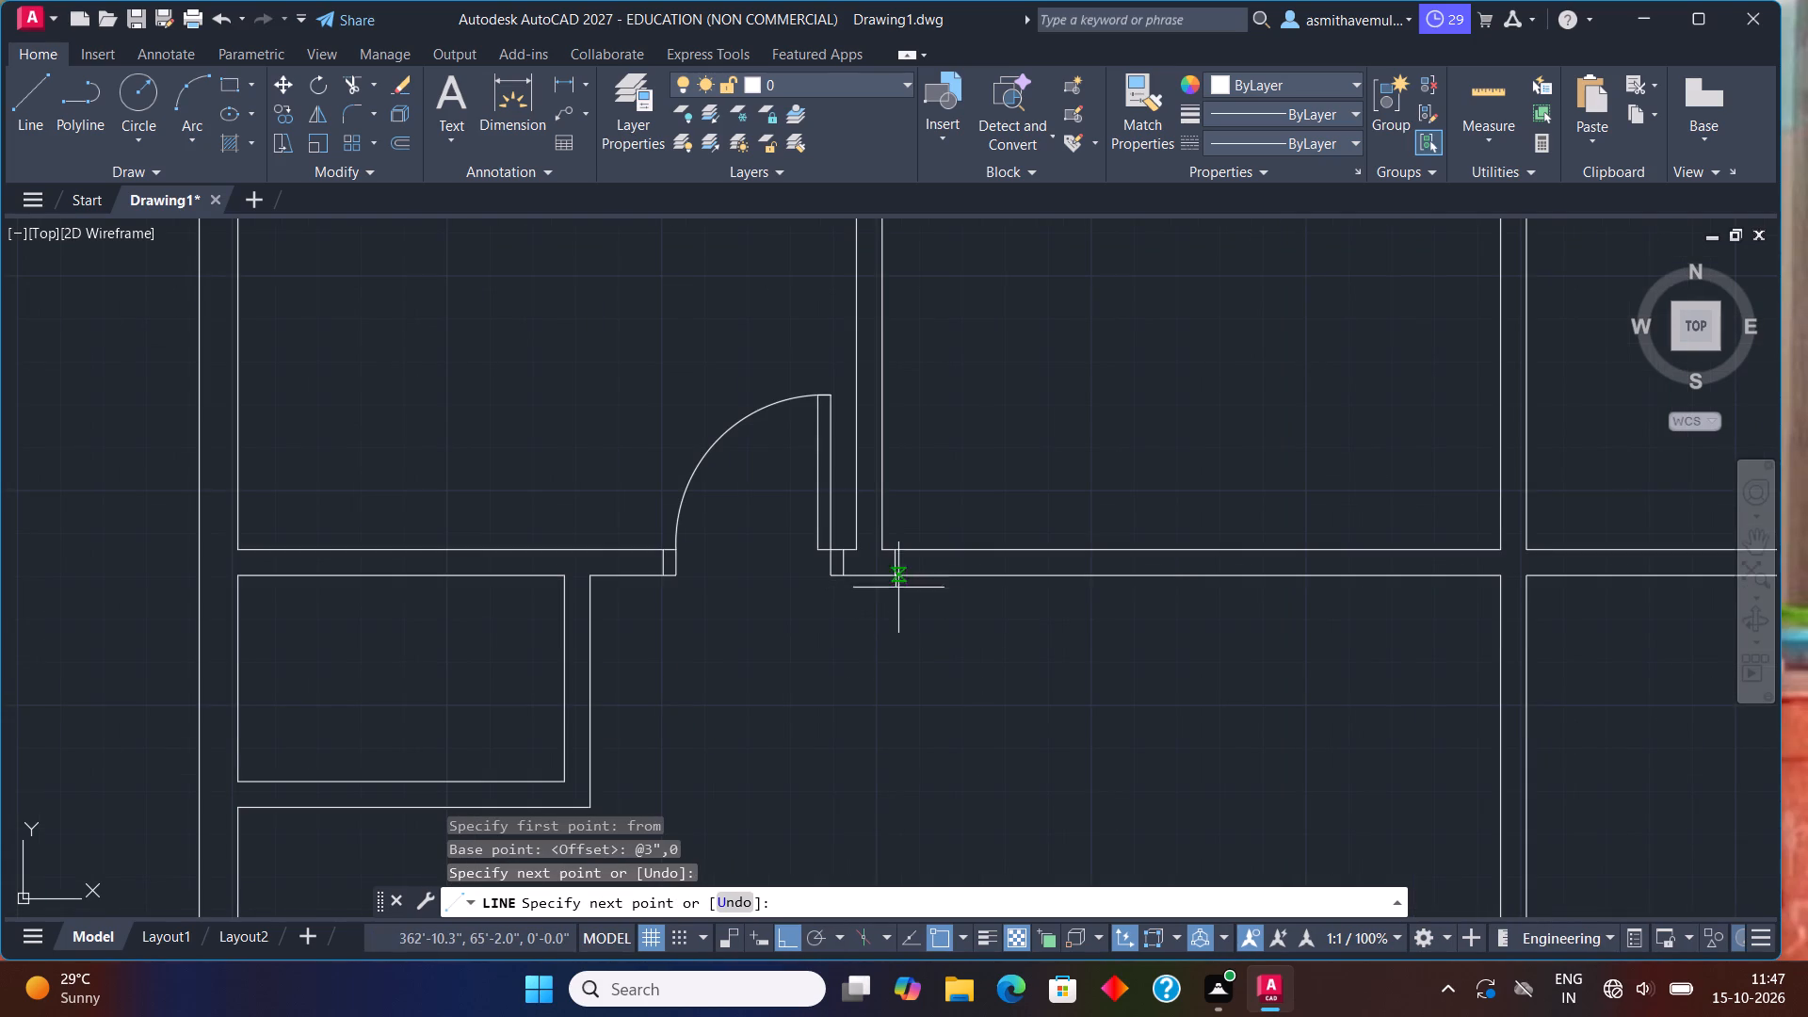
key(Escape)
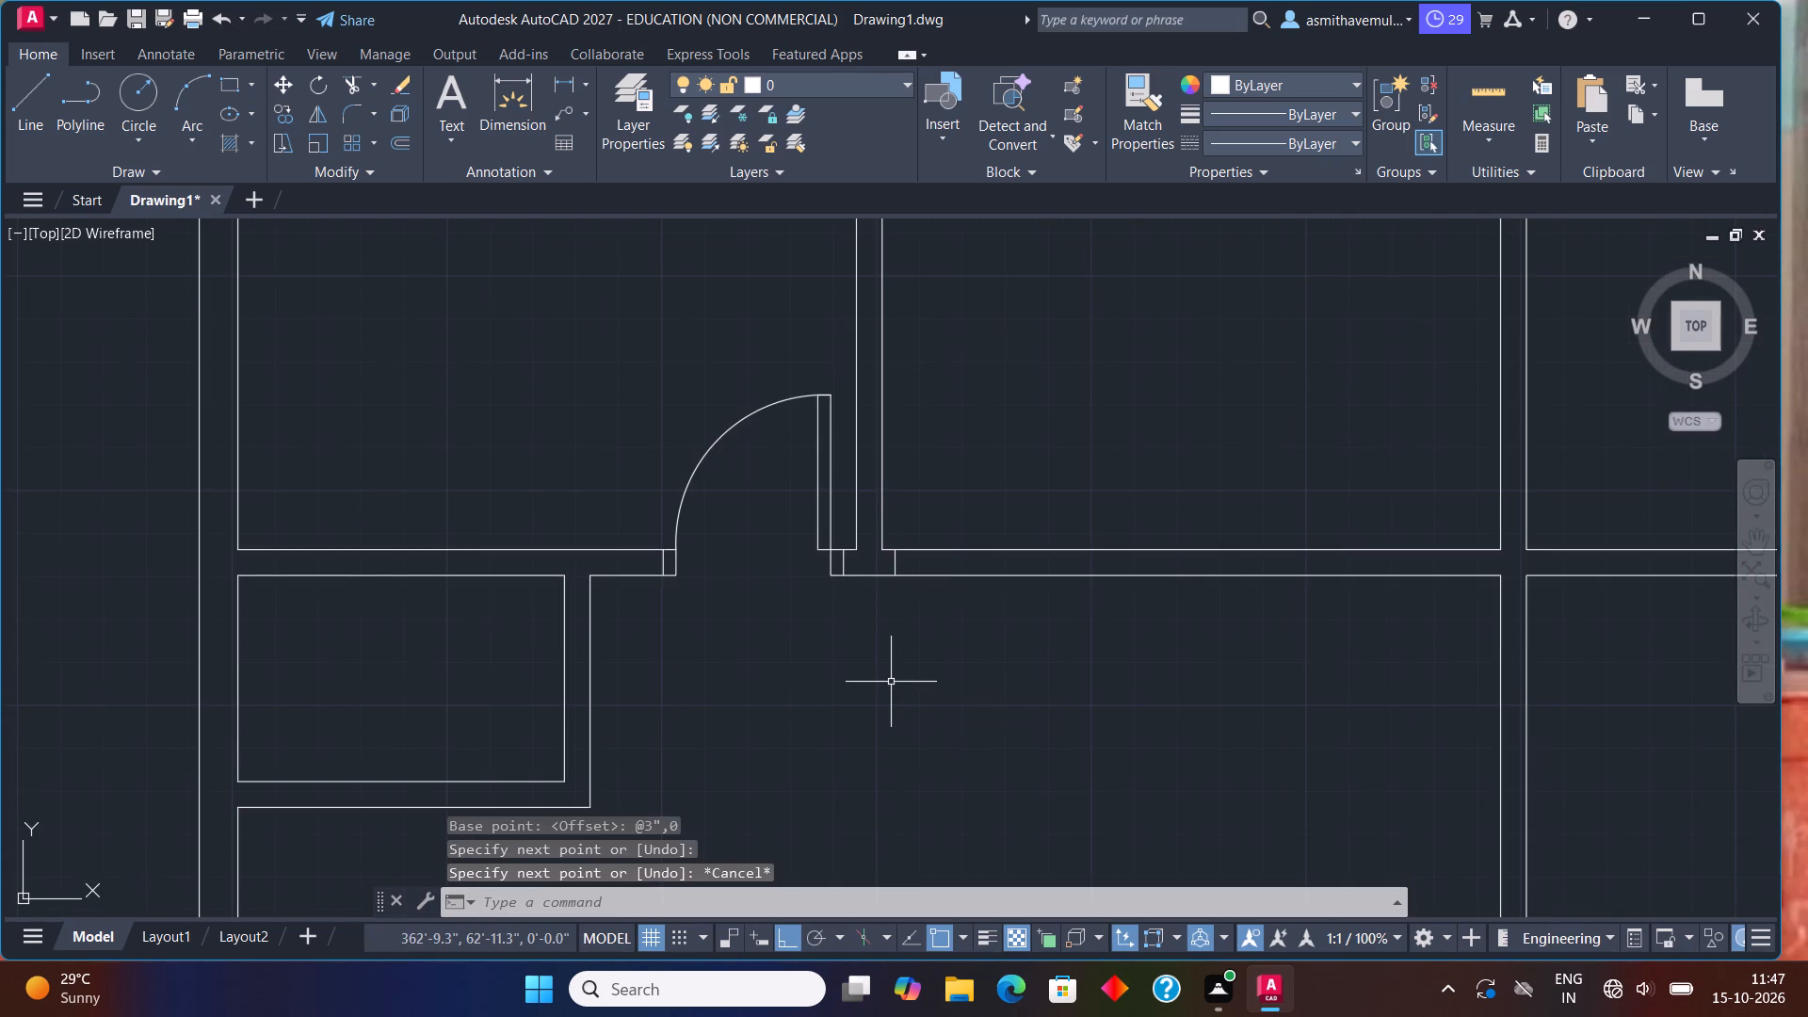
Offset the jamb line in the partition below the second room 3" to the right.
scroll(889, 644, up, 5)
scroll(898, 443, up, 1)
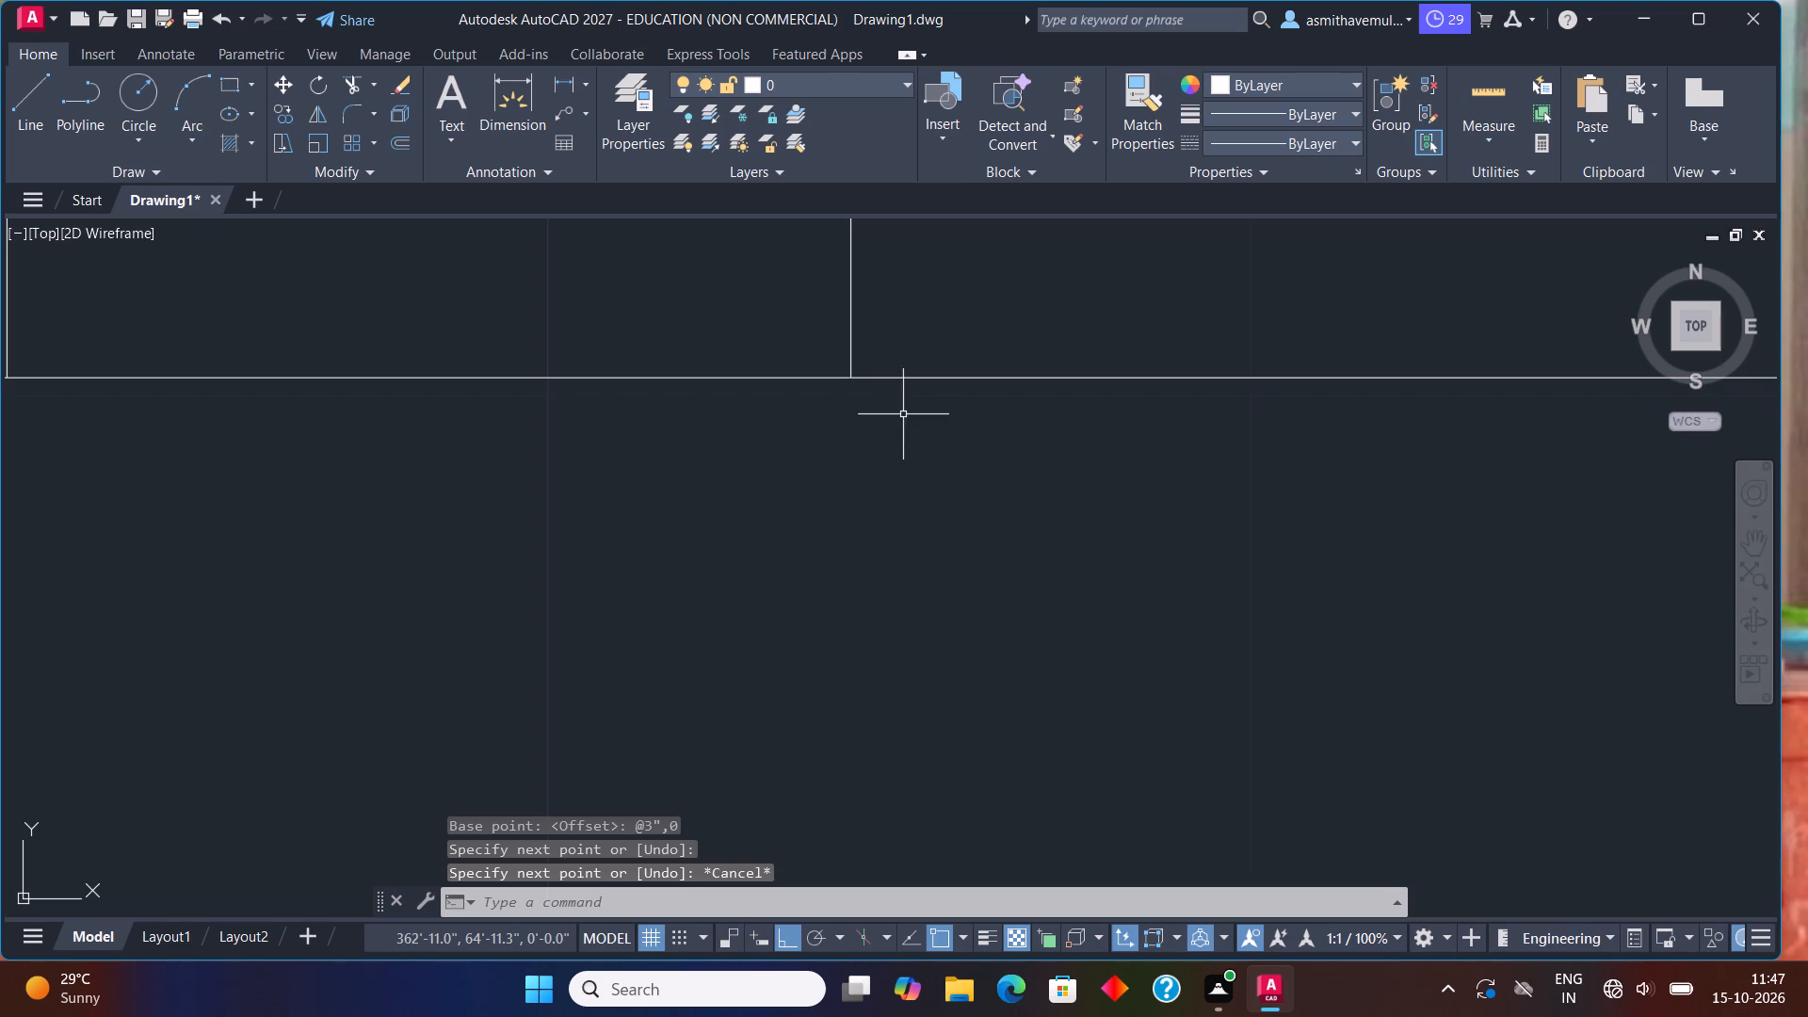
middle_drag(928, 360, 901, 571)
scroll(900, 569, down, 2)
scroll(932, 490, down, 1)
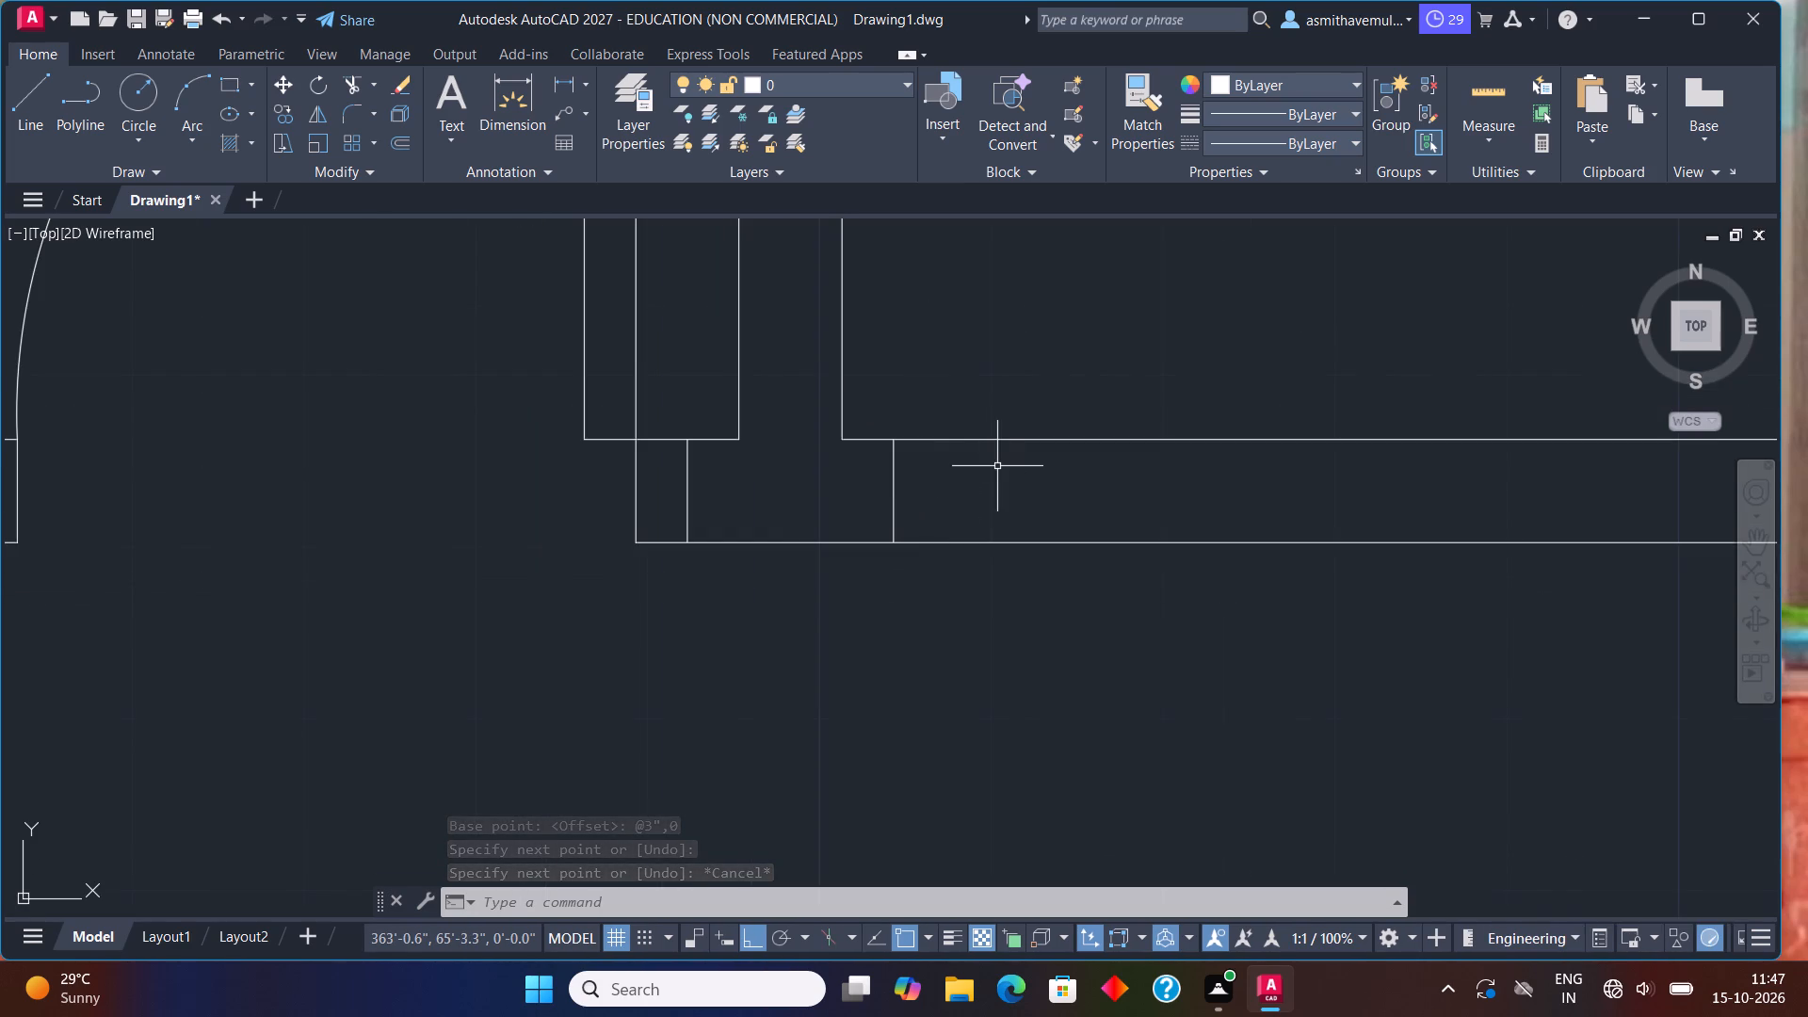
middle_drag(991, 475, 788, 573)
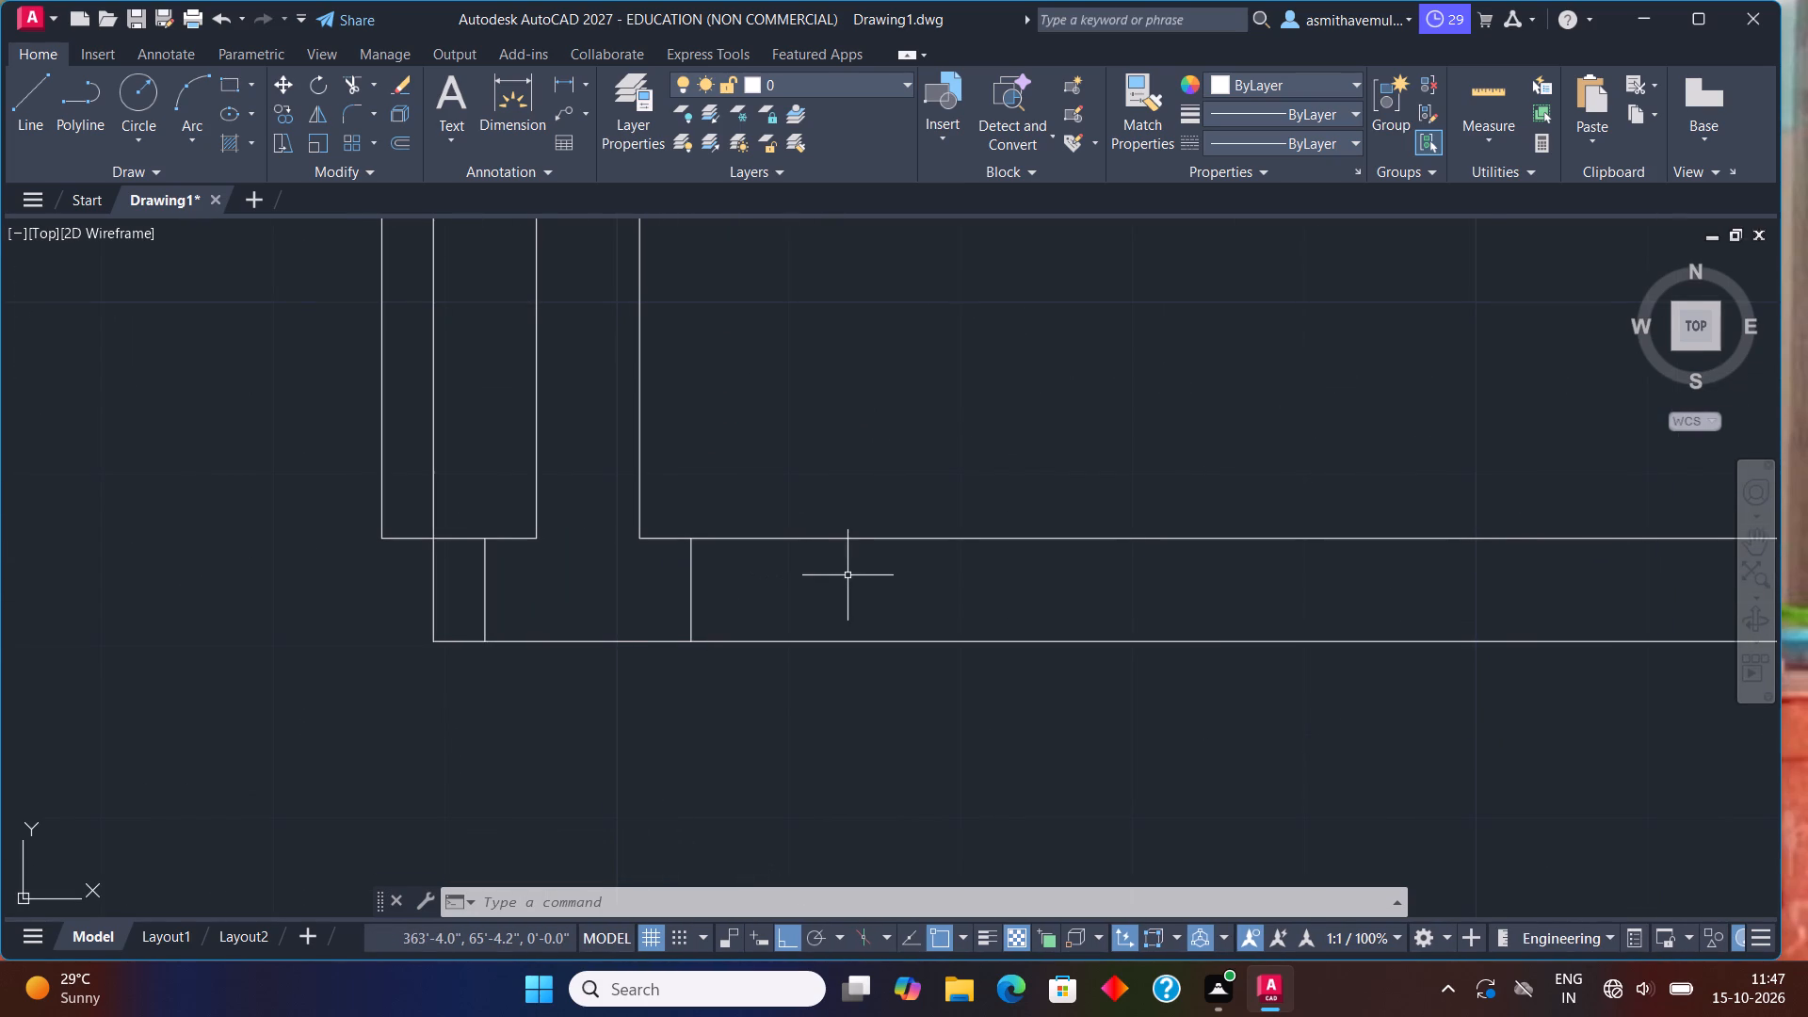
key(o)
key(Return)
text(3")
key(Return)
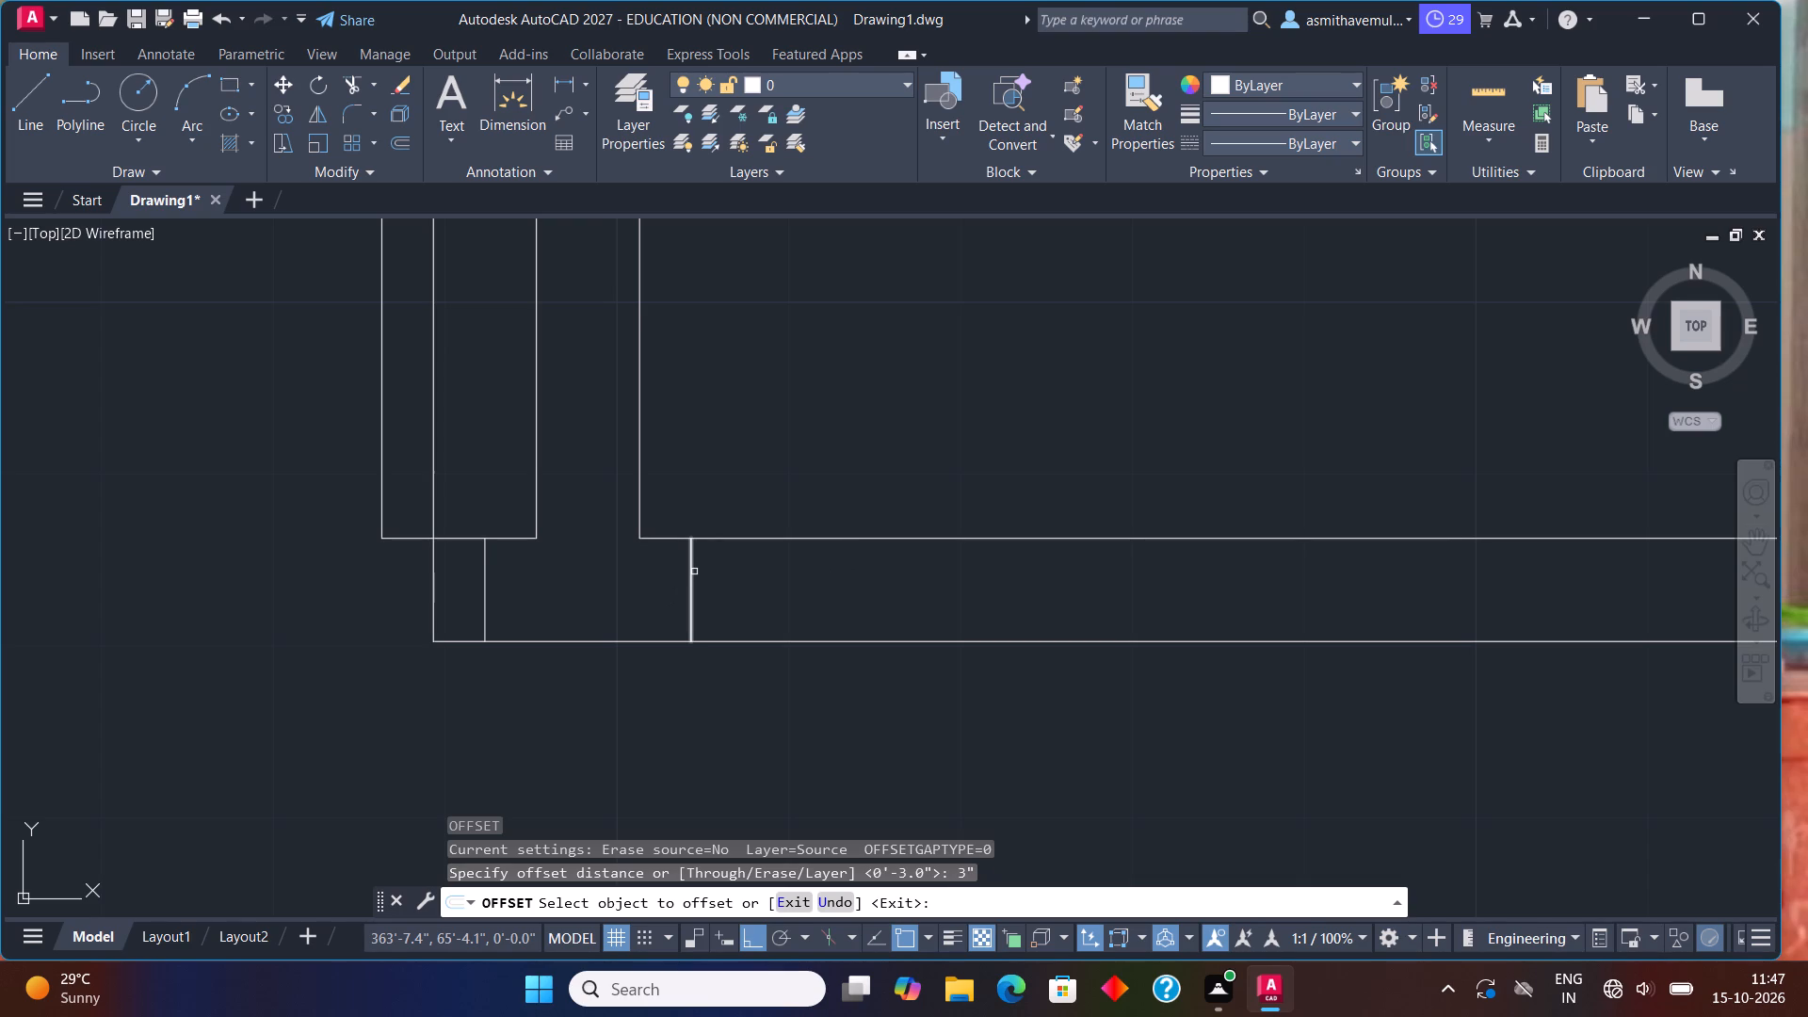
click(694, 572)
click(753, 554)
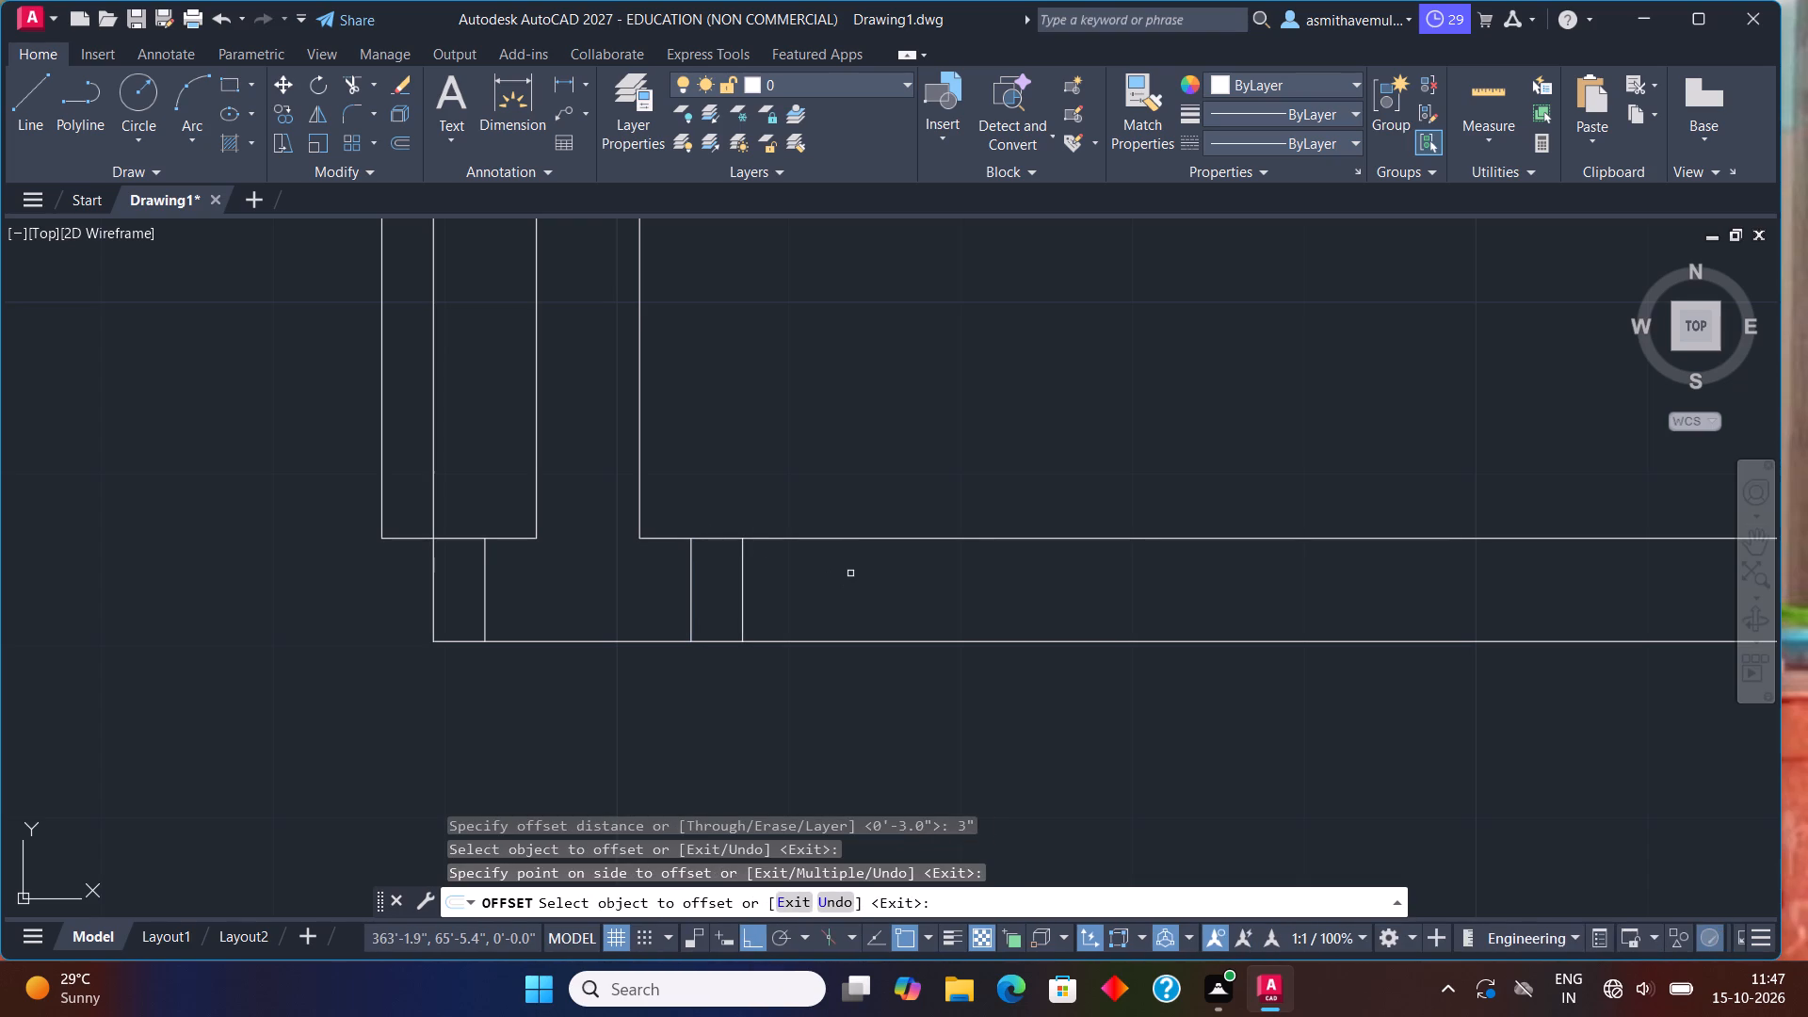
key(Escape)
Offset the newly offset jamb line another 3' to the right to mark the far side of the second room's doorway.
key(o)
key(Return)
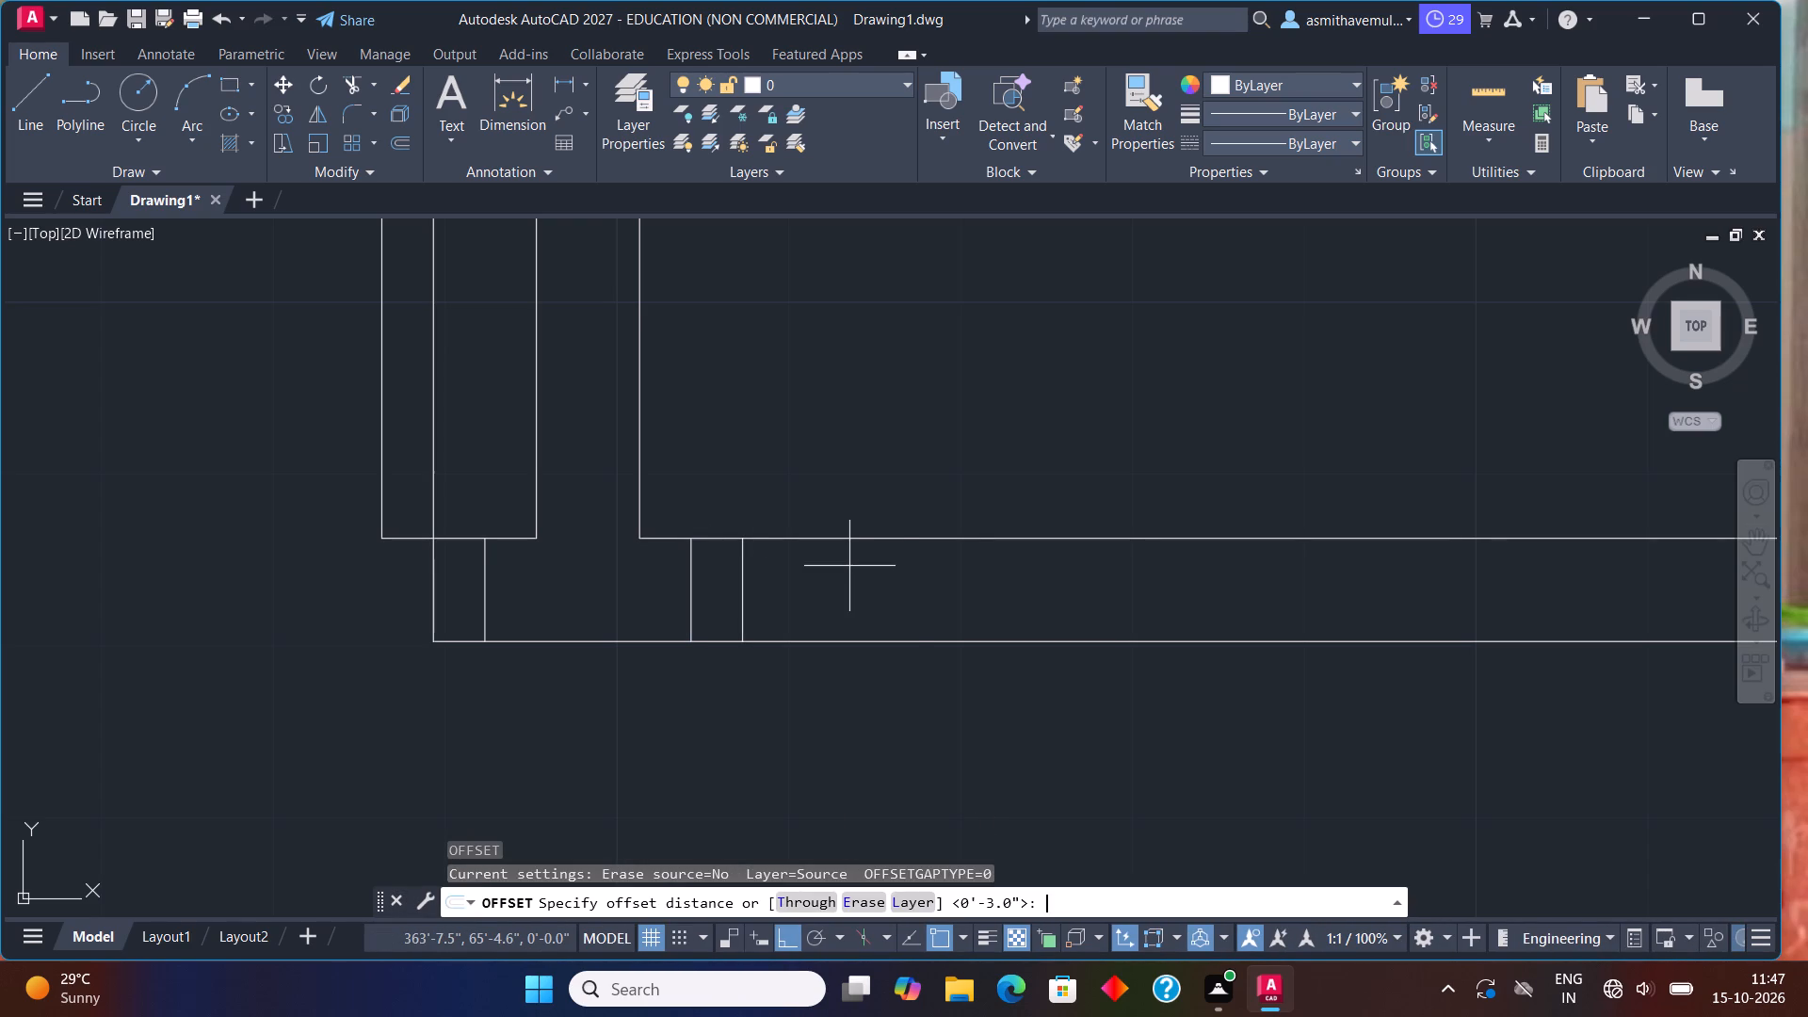
text(3')
key(Return)
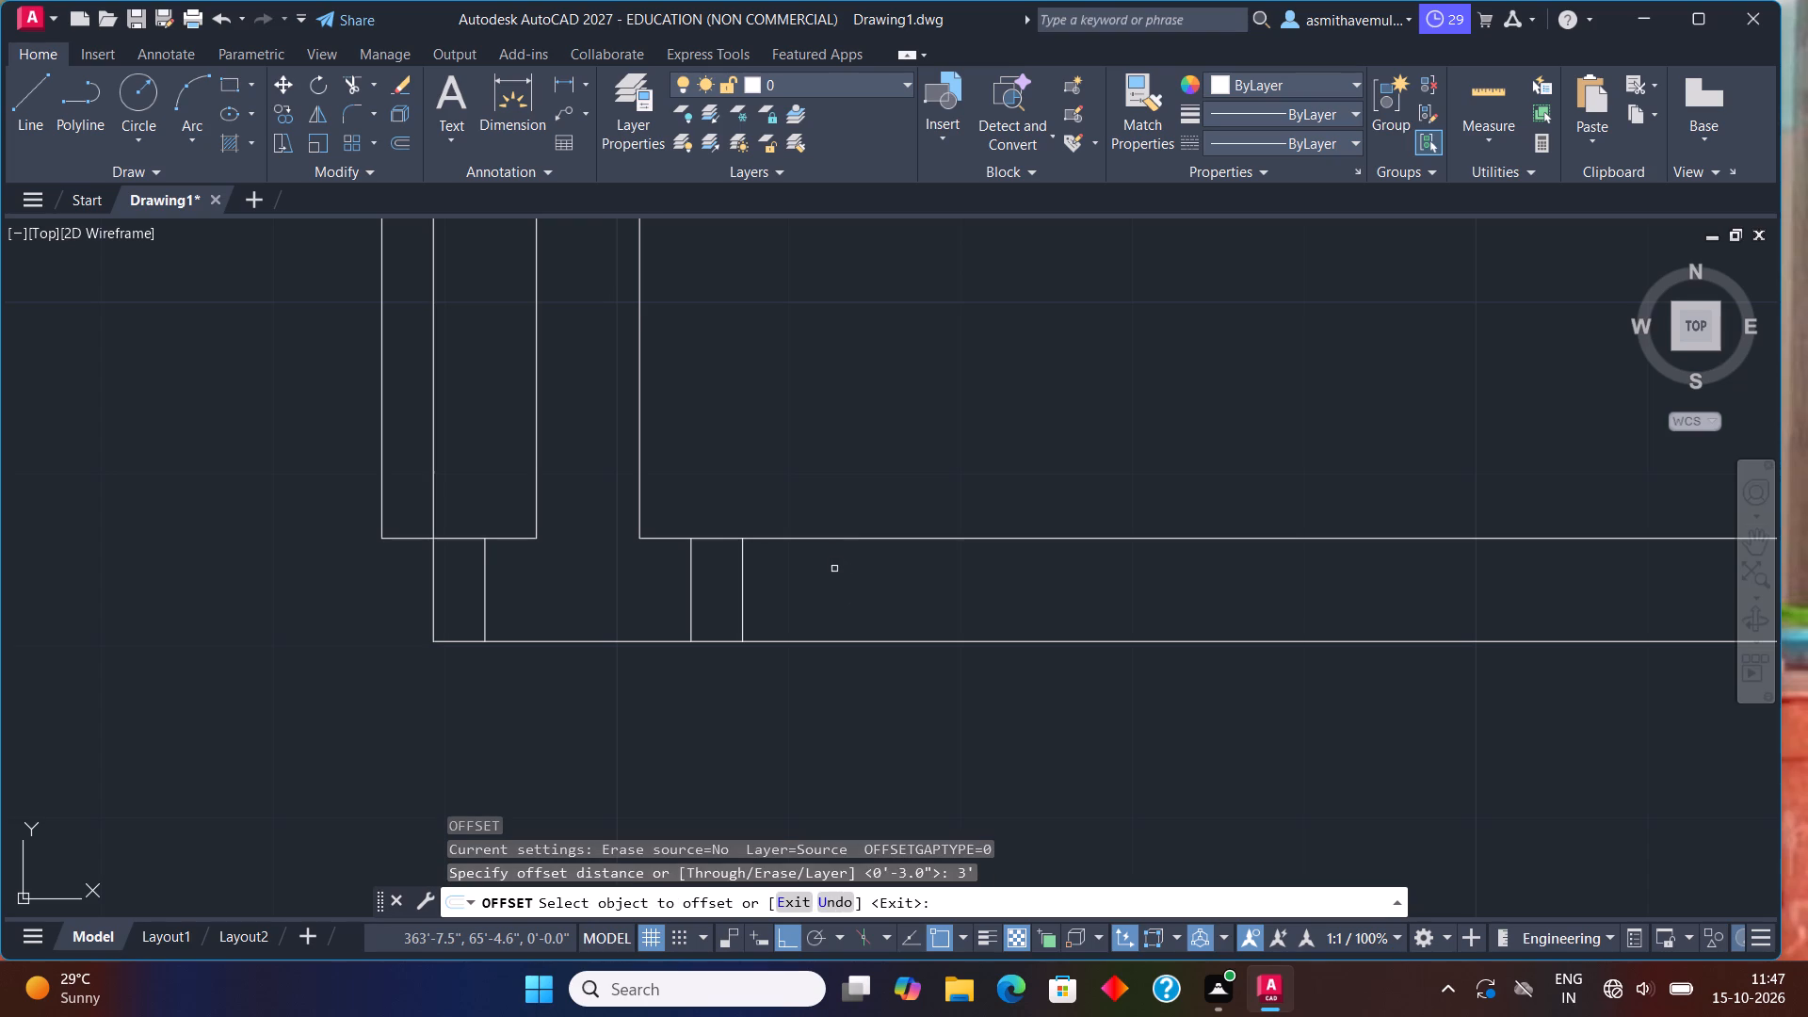
scroll(834, 569, down, 1)
middle_drag(876, 593, 717, 557)
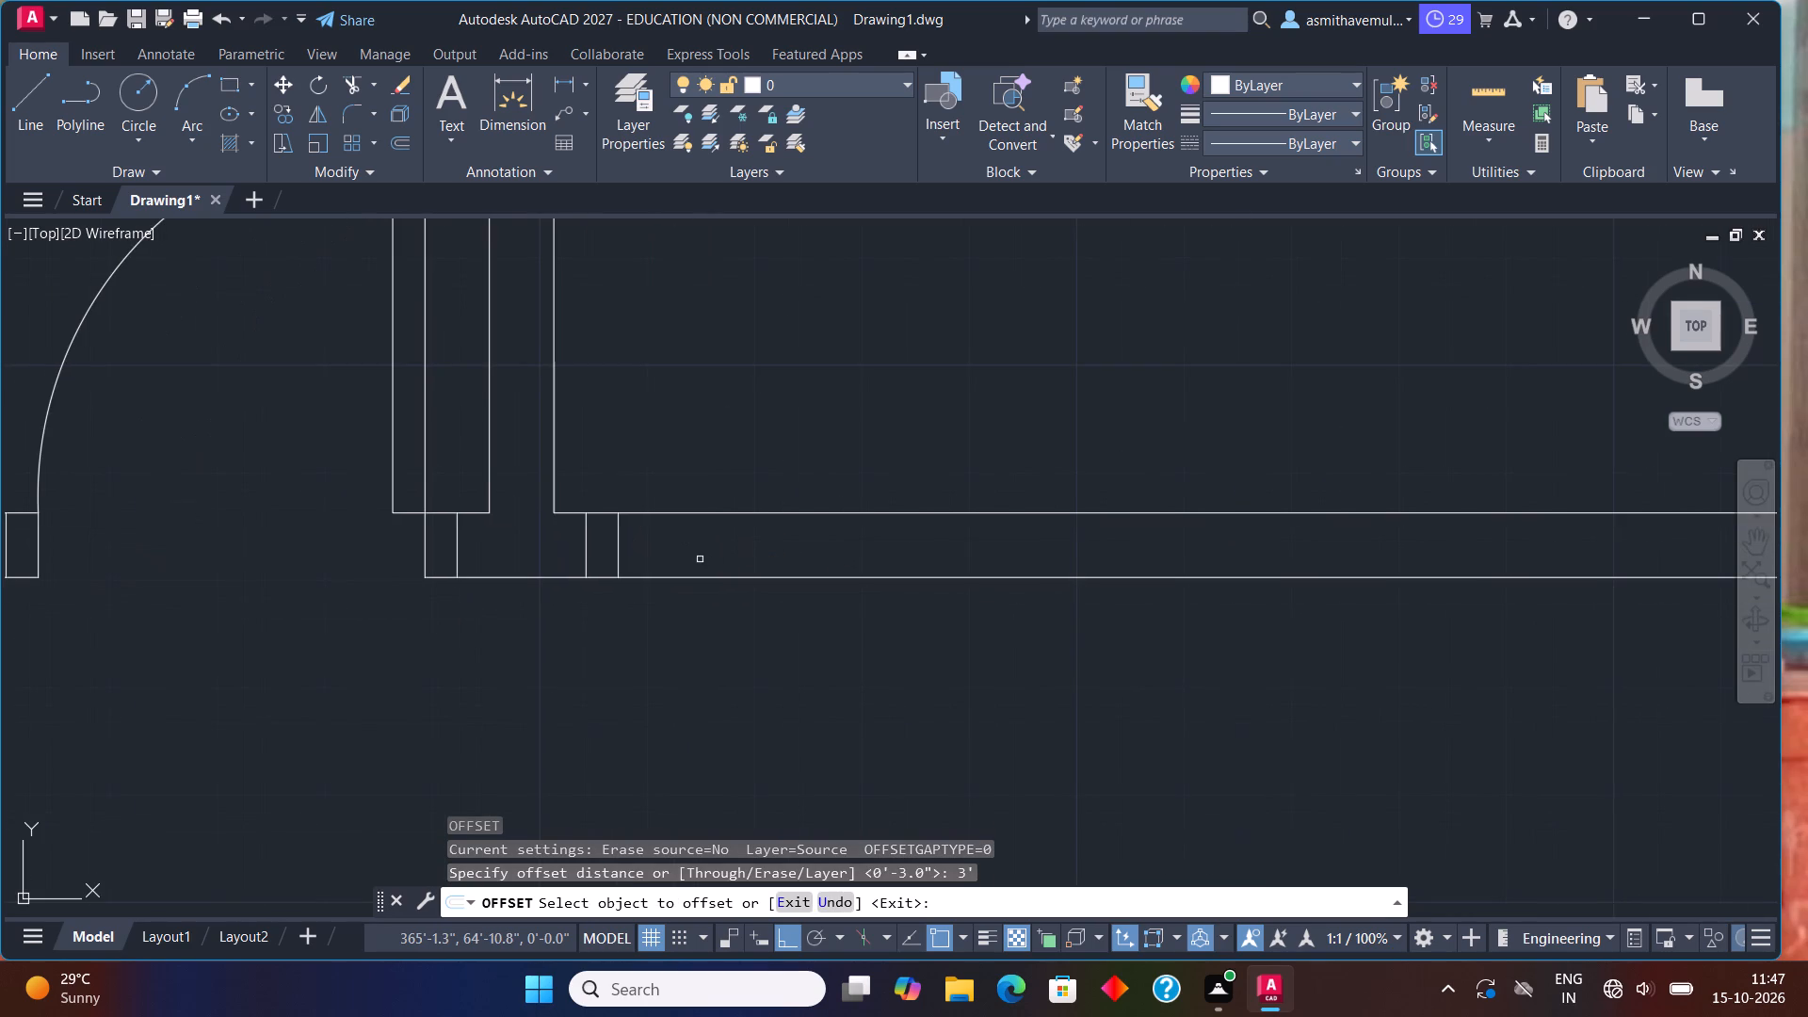
click(621, 553)
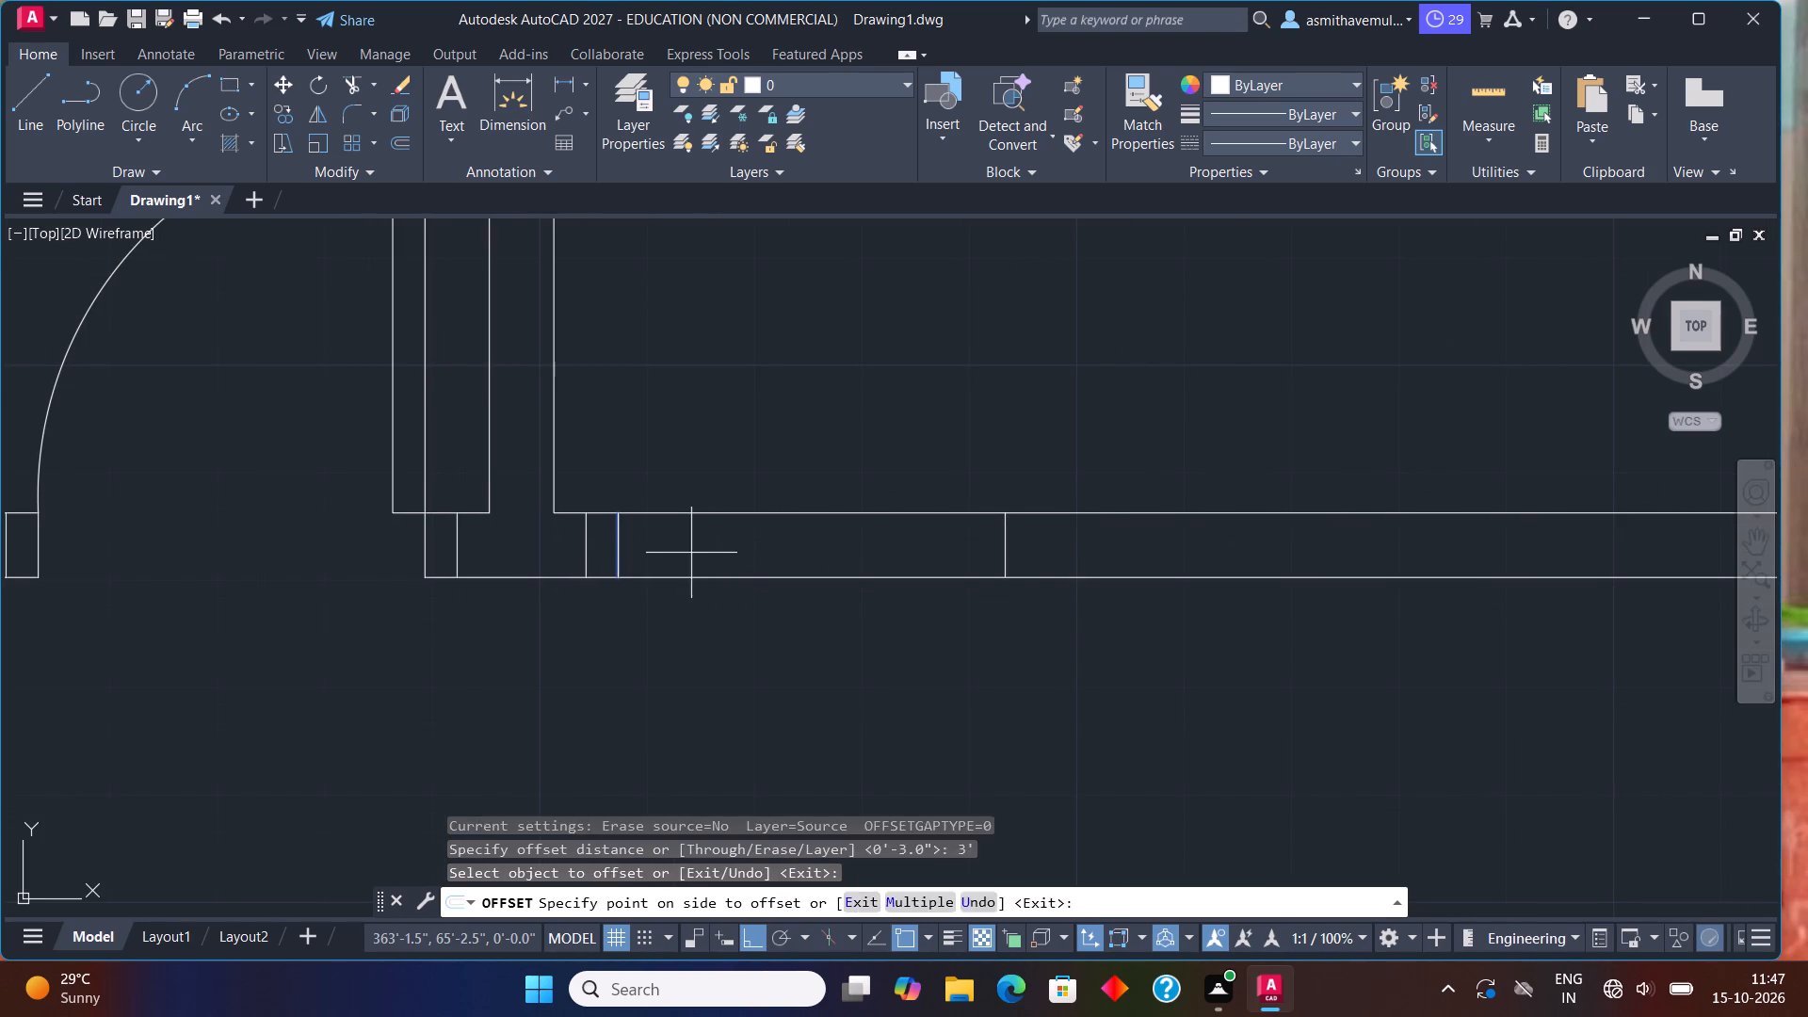
click(693, 553)
key(Escape)
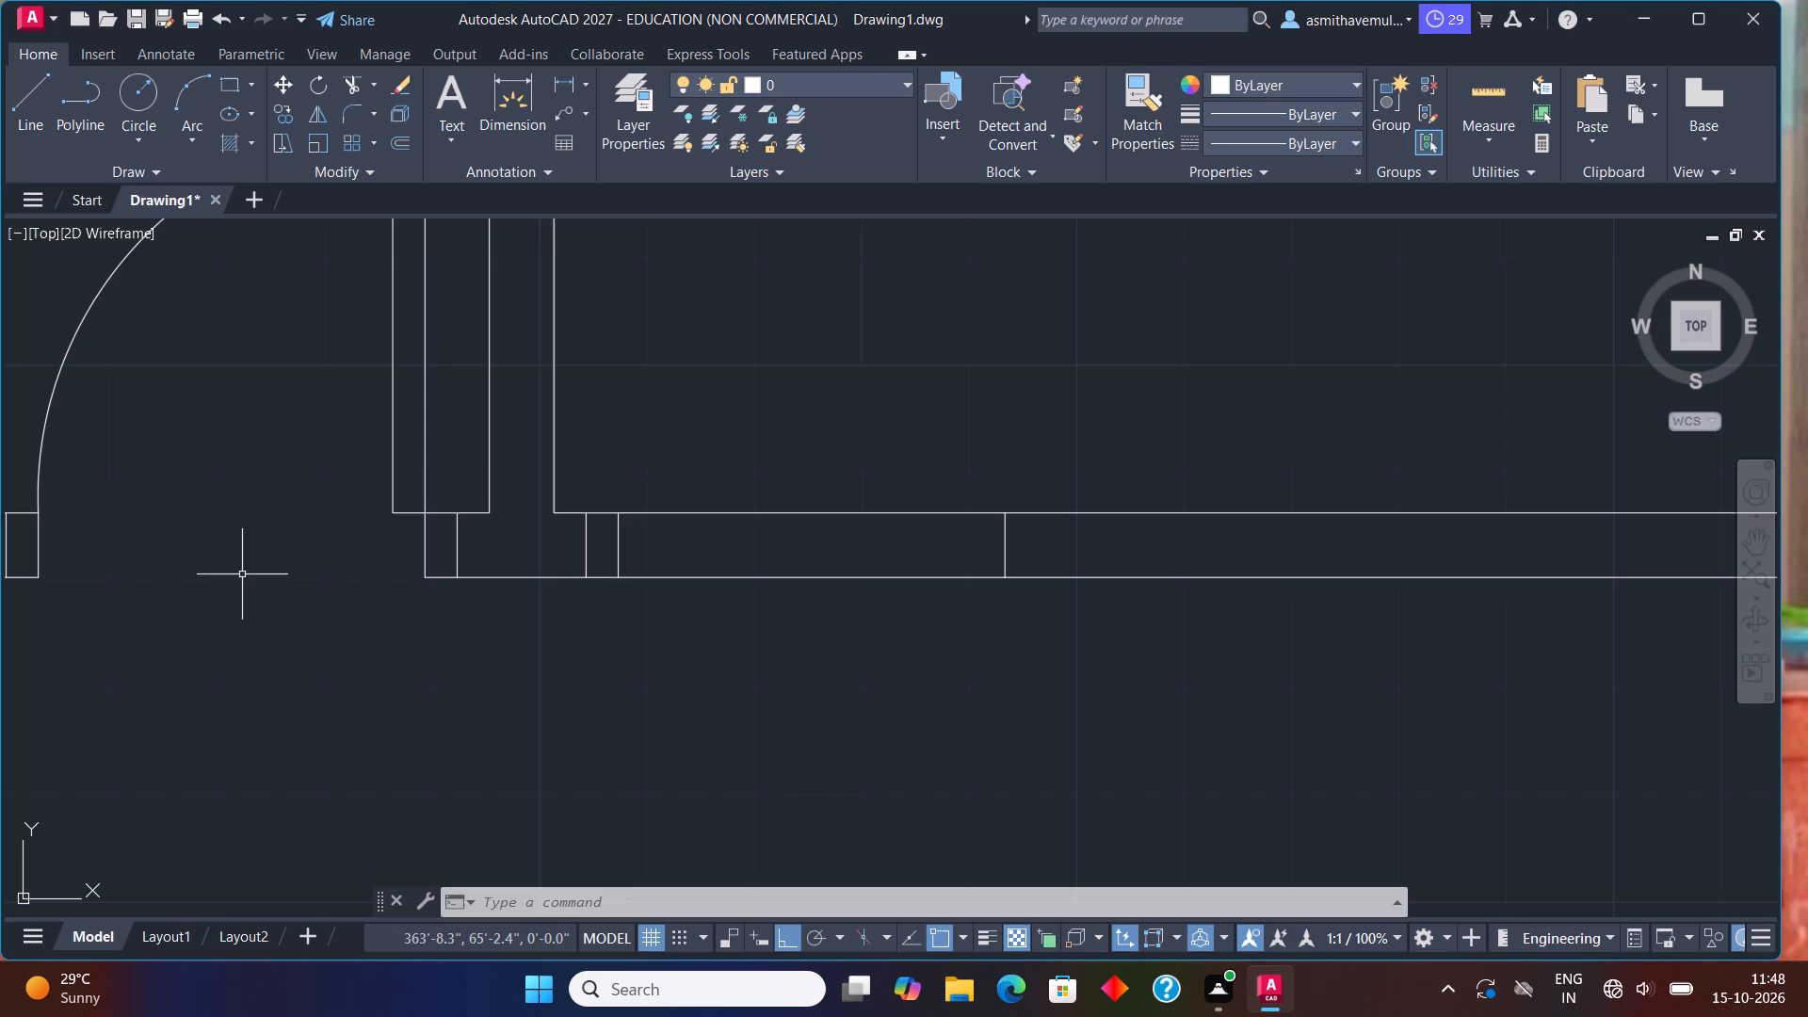
Offset the far jamb line of the second room's doorway 3" to the right.
key(o)
key(Return)
text(3")
key(Return)
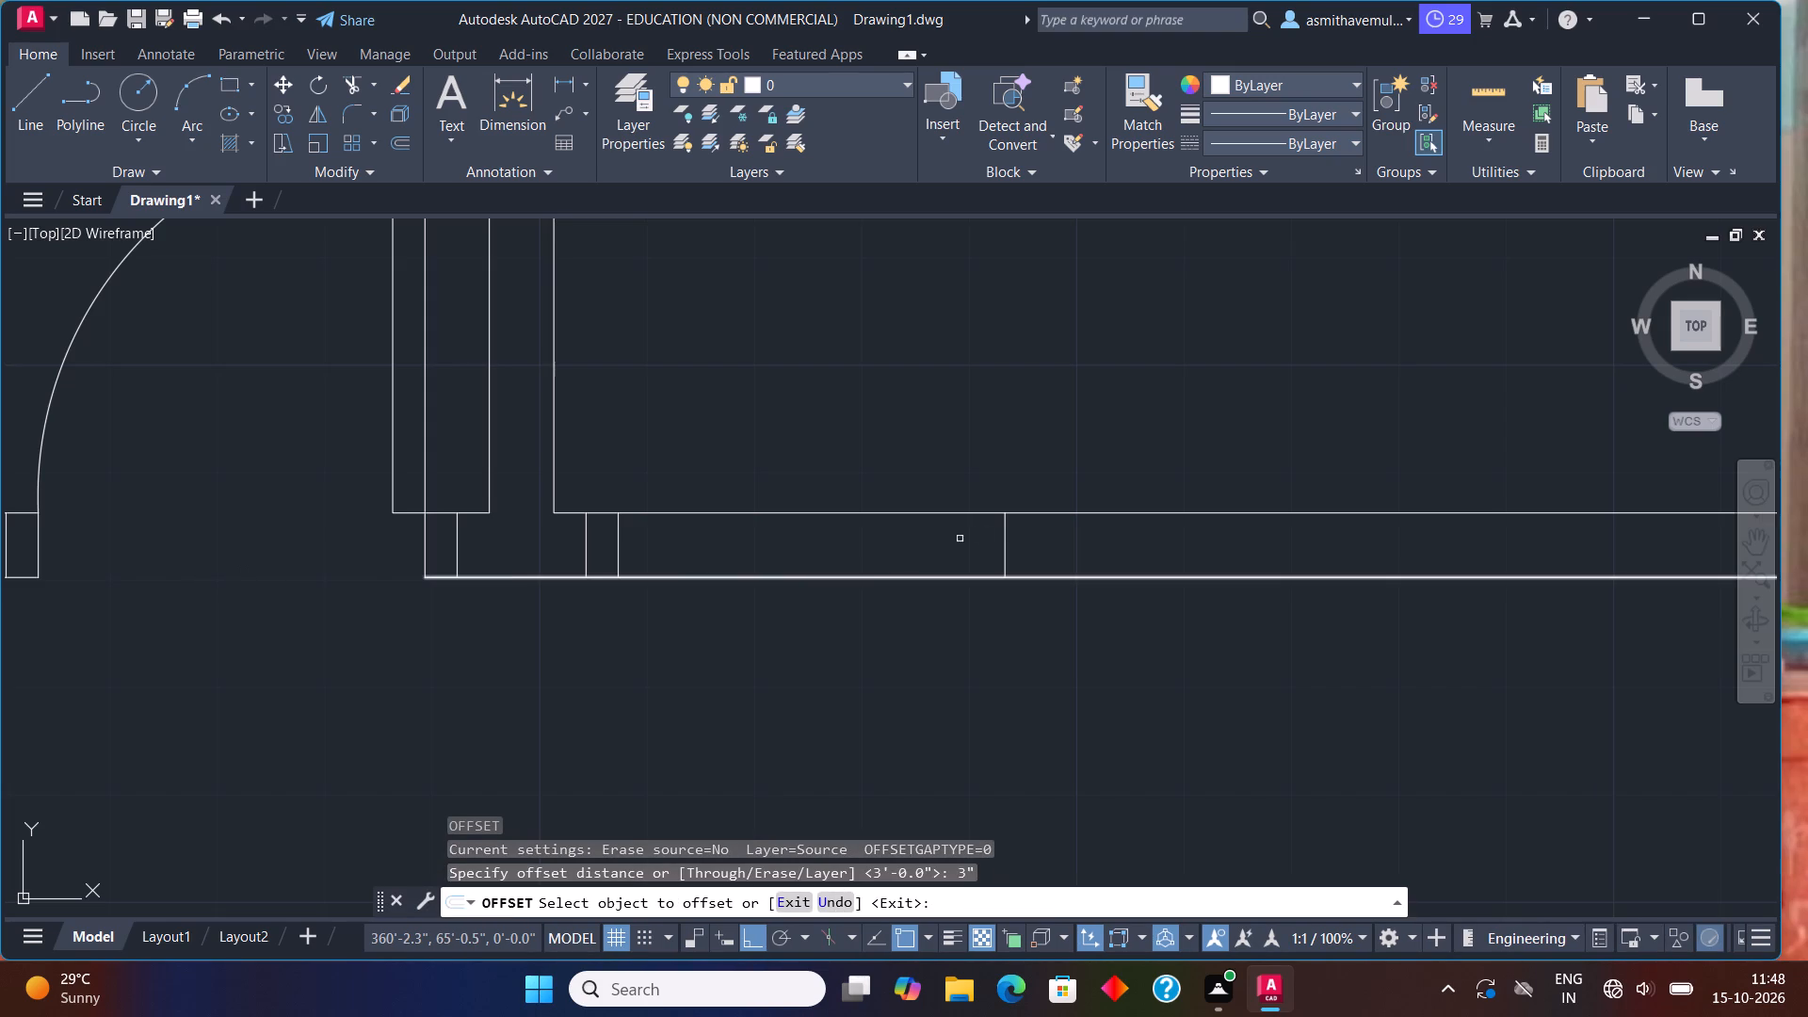
drag(1003, 532, 1014, 534)
click(1073, 541)
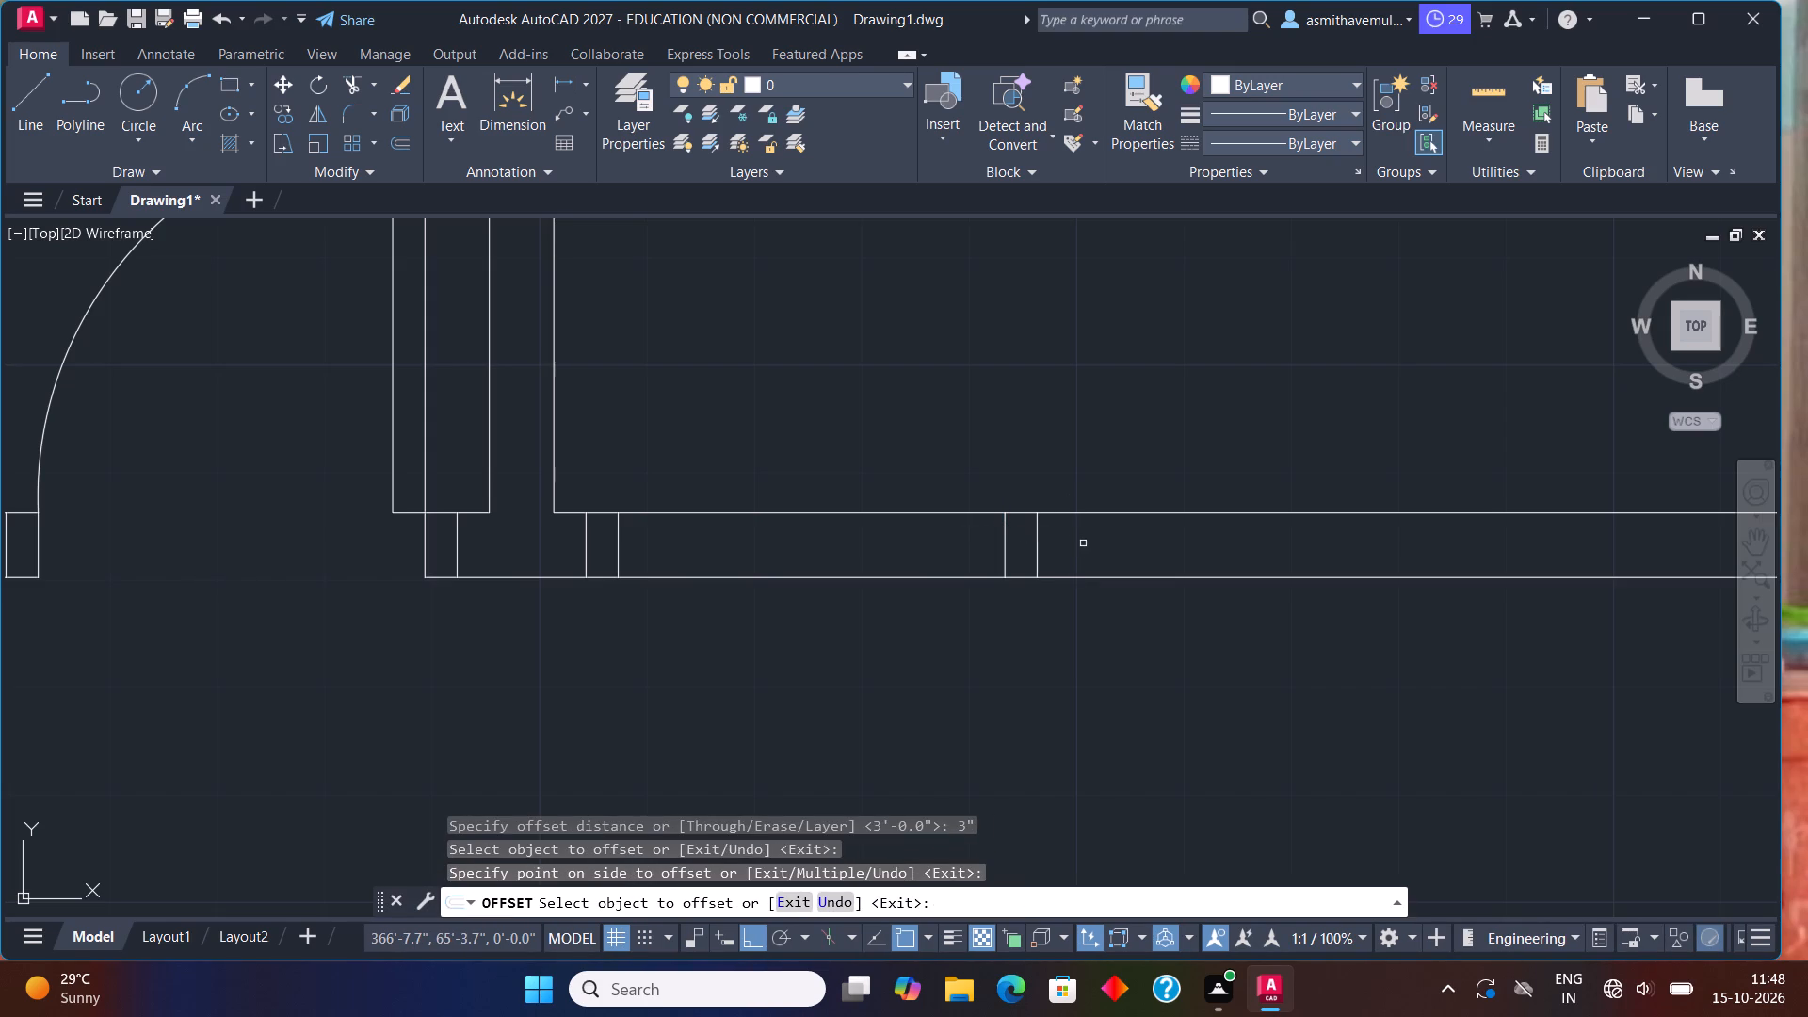
key(Escape)
Trim both partition lines between the inner jamb lines to open the second room's 3' doorway.
text(trim)
key(Return)
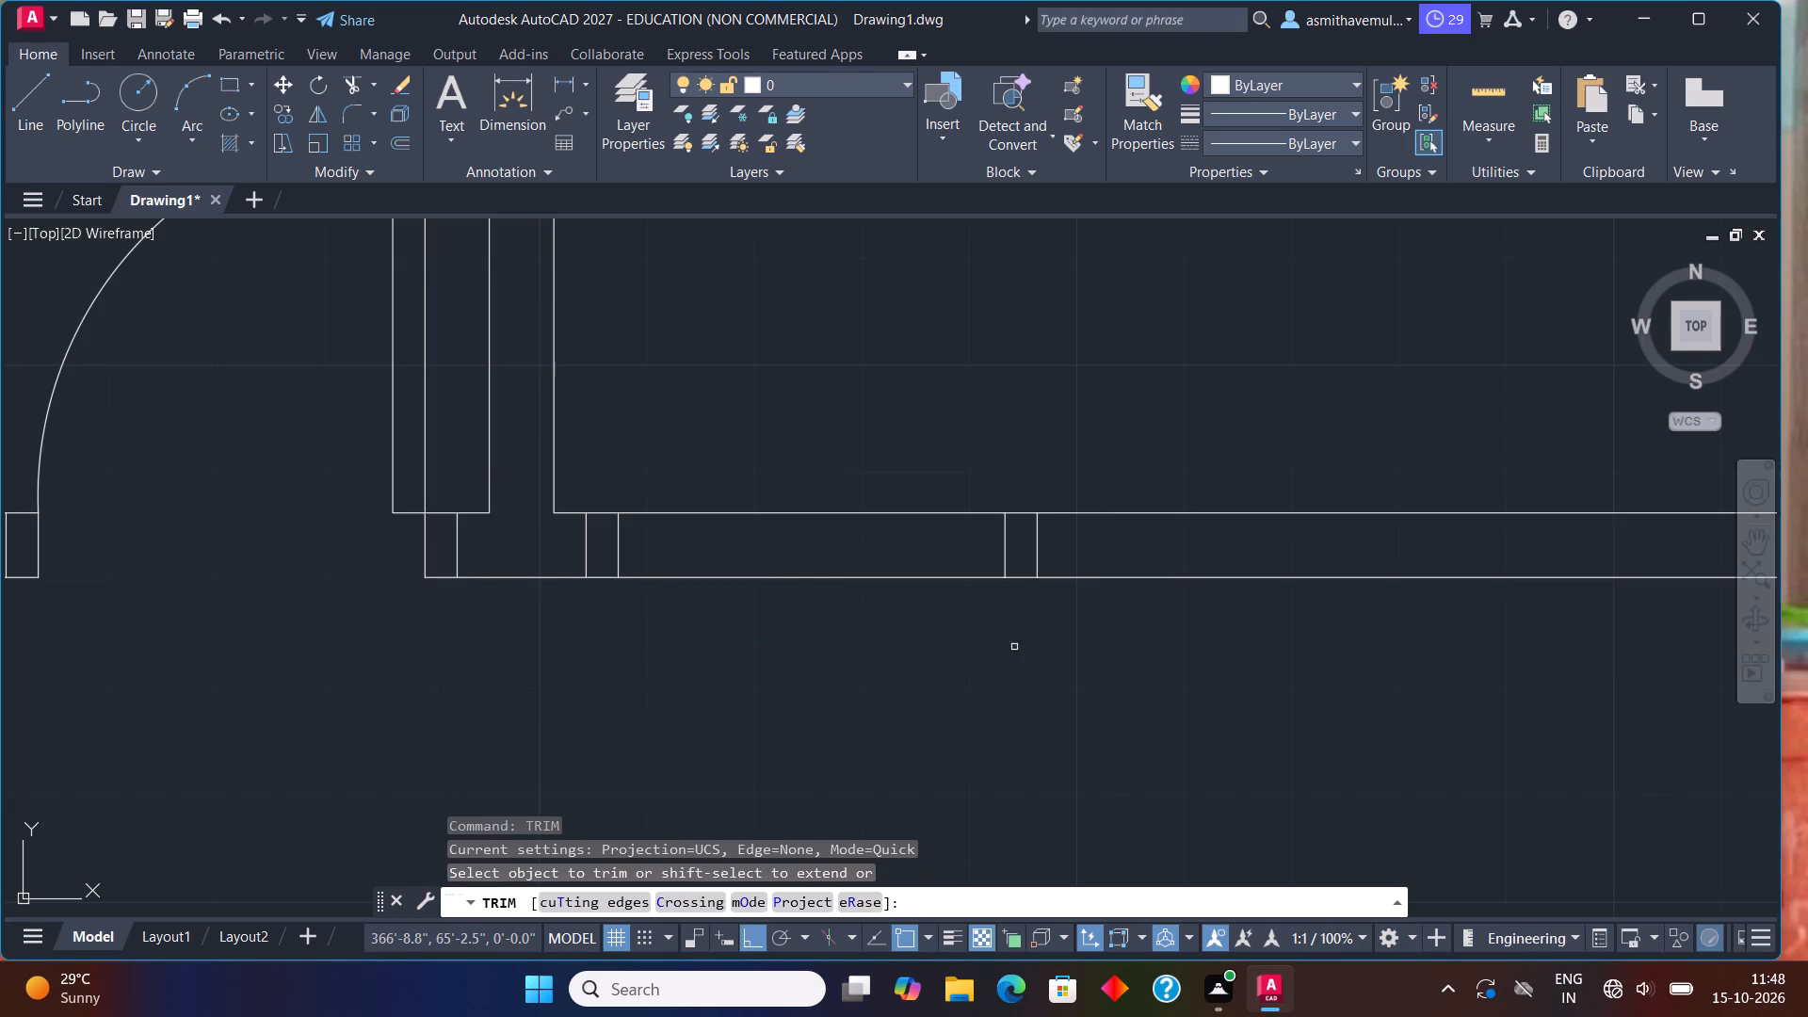
drag(896, 626, 847, 390)
key(Escape)
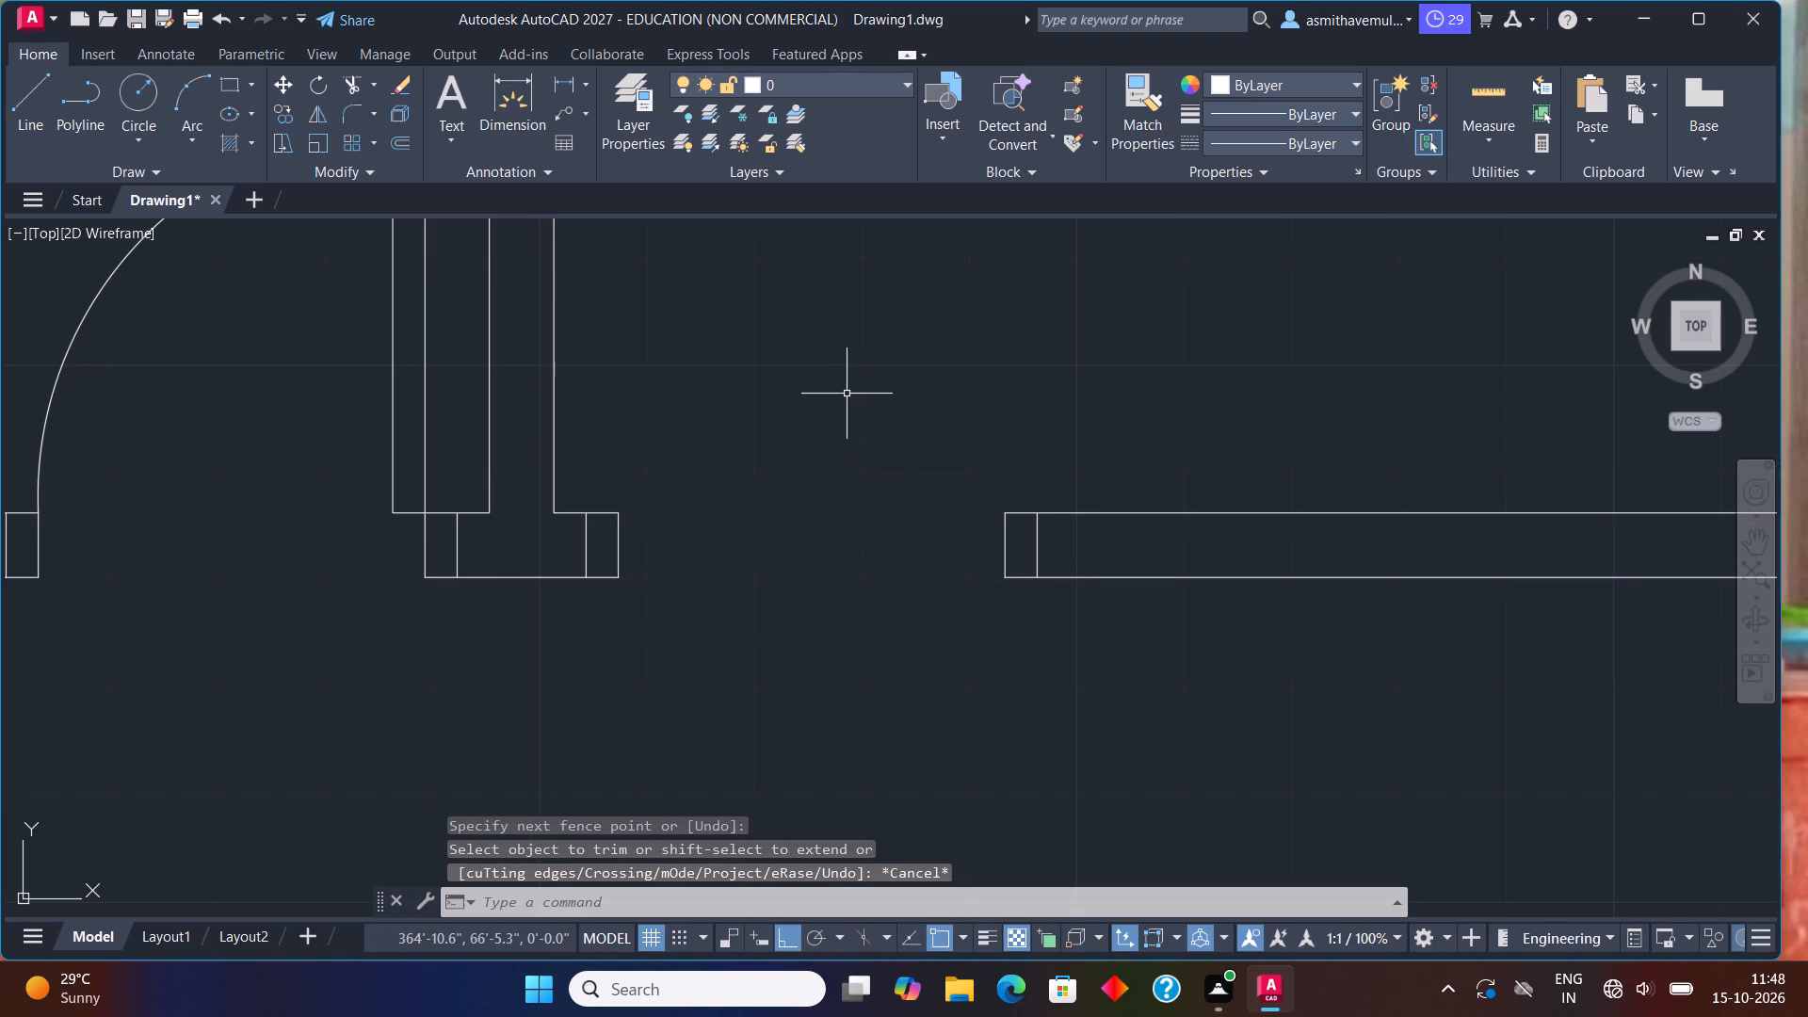
Draw a 3" by 3' rectangular door leaf upward from the upper right corner of the second room's near jamb.
scroll(847, 398, down, 2)
middle_drag(846, 395, 812, 444)
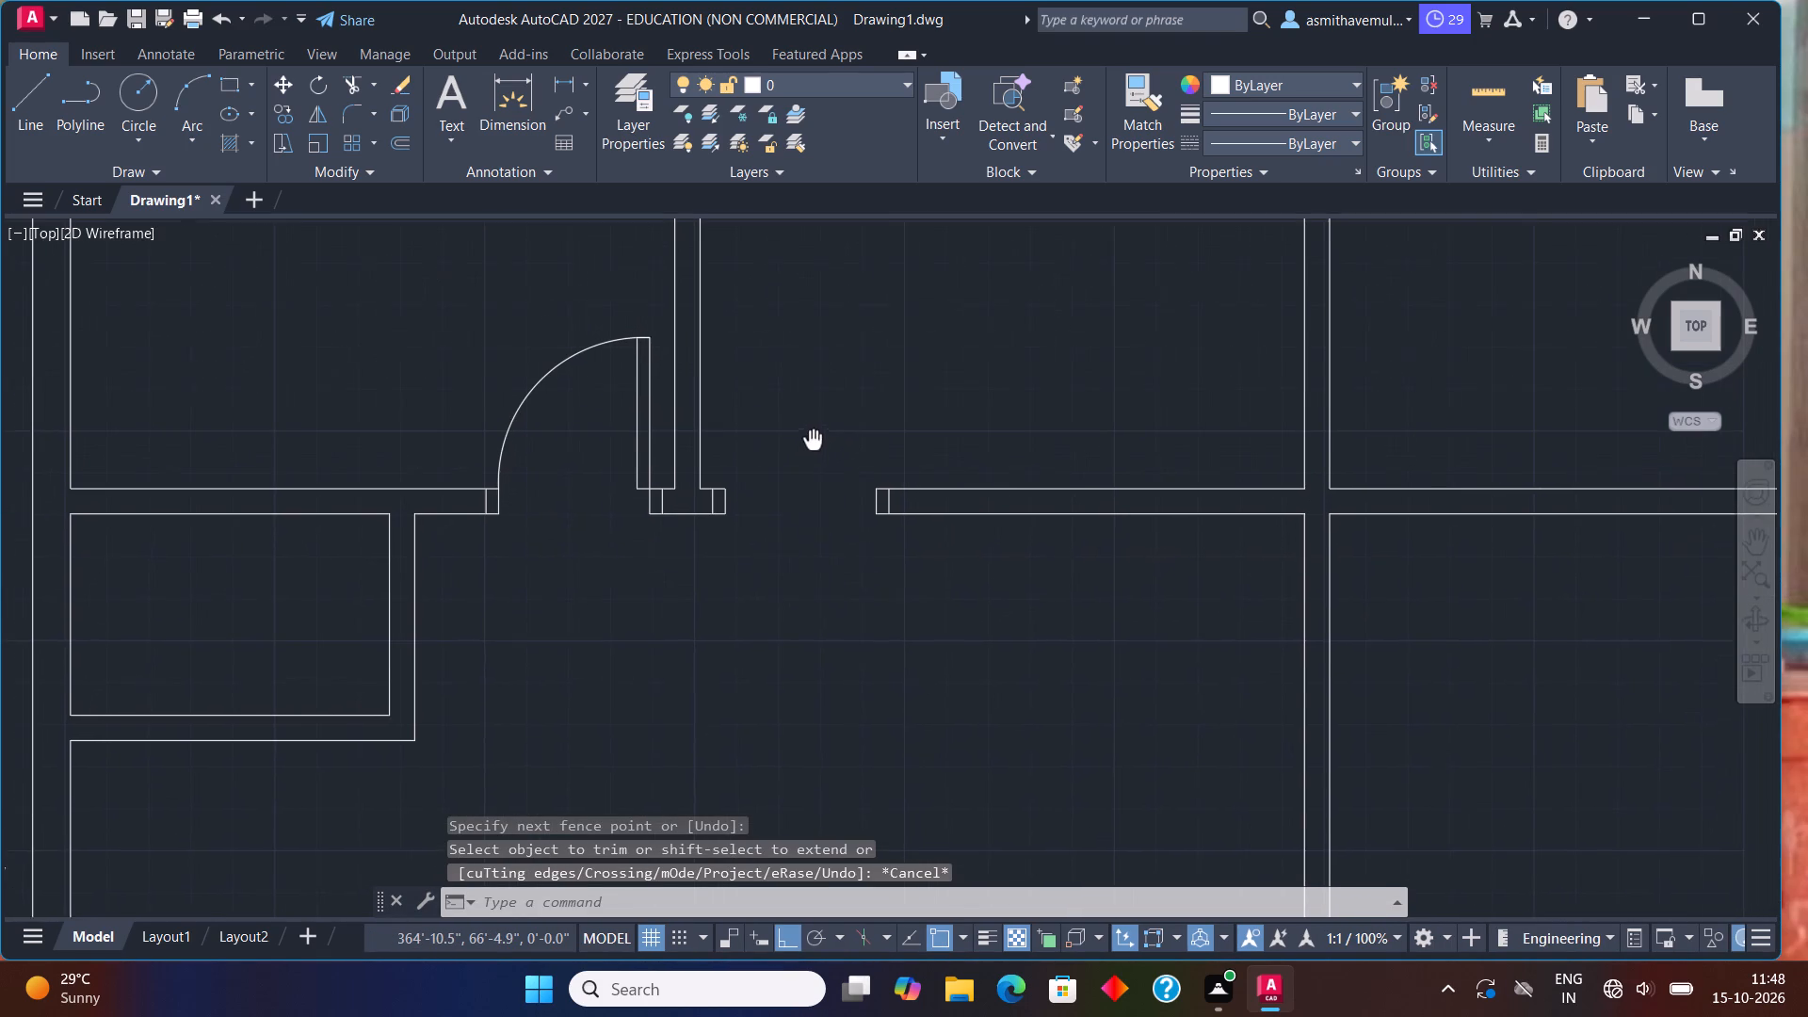
text(rec)
key(Return)
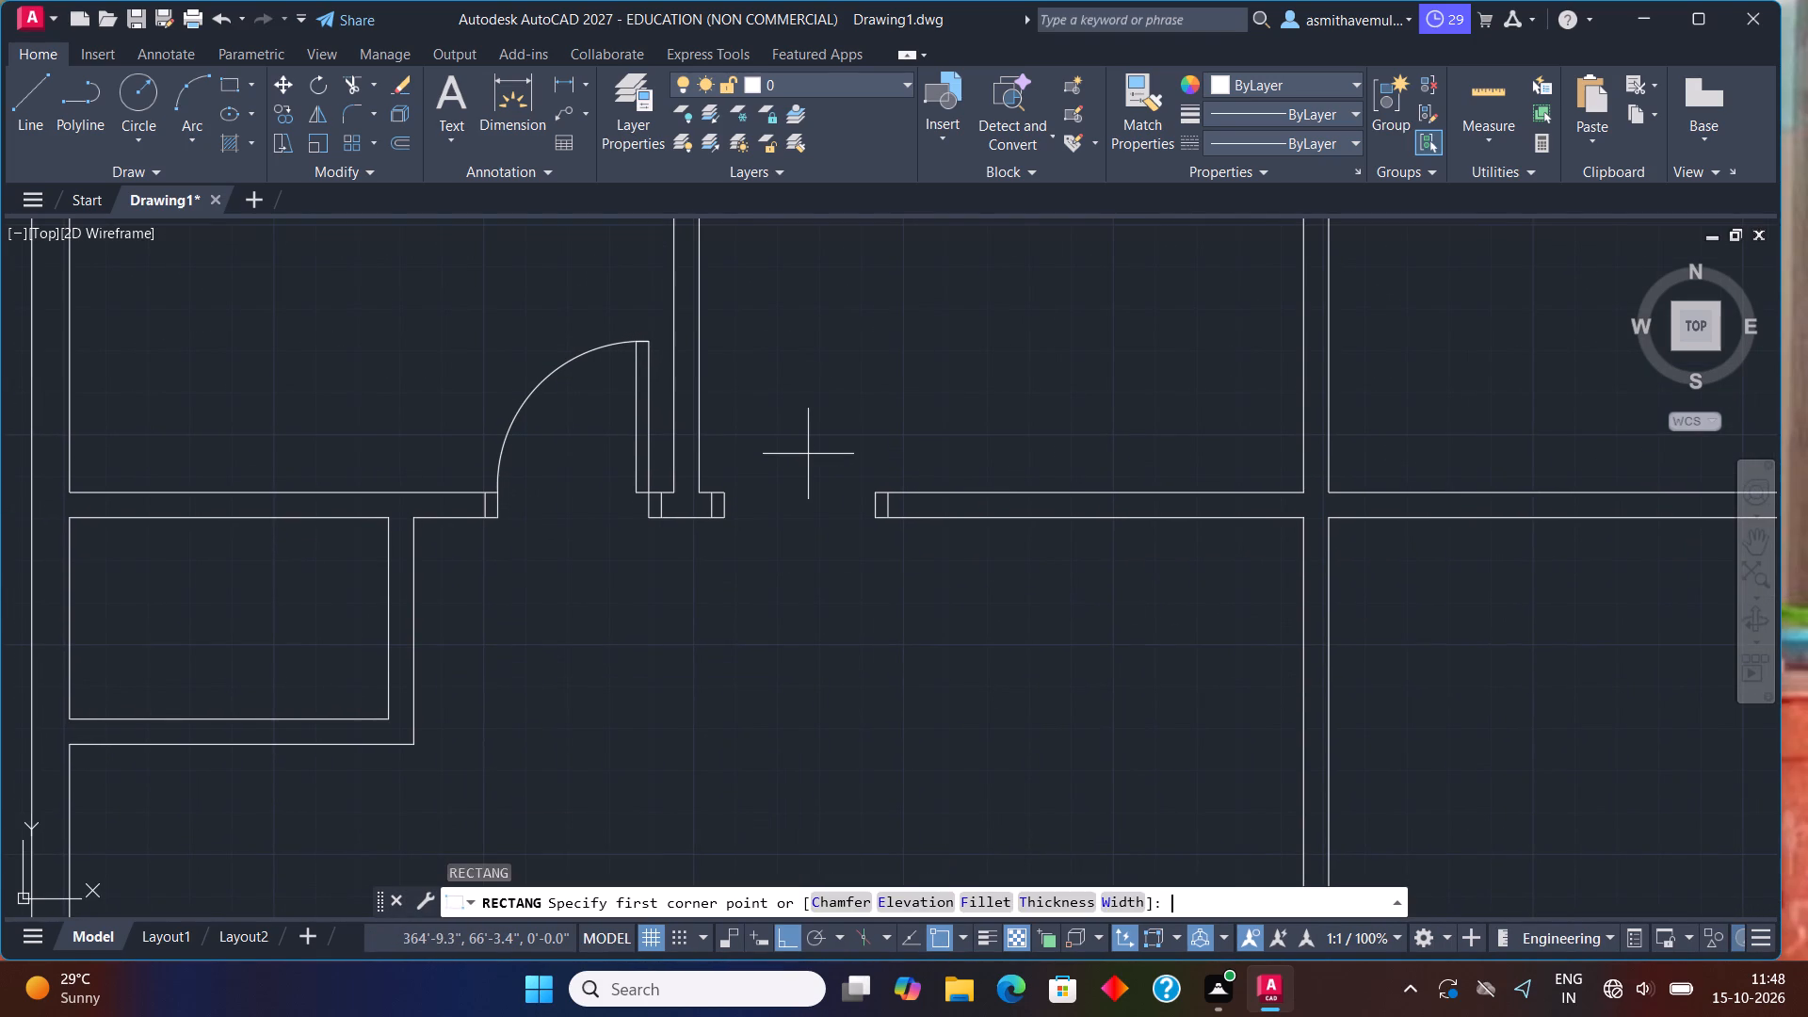
scroll(732, 493, up, 1)
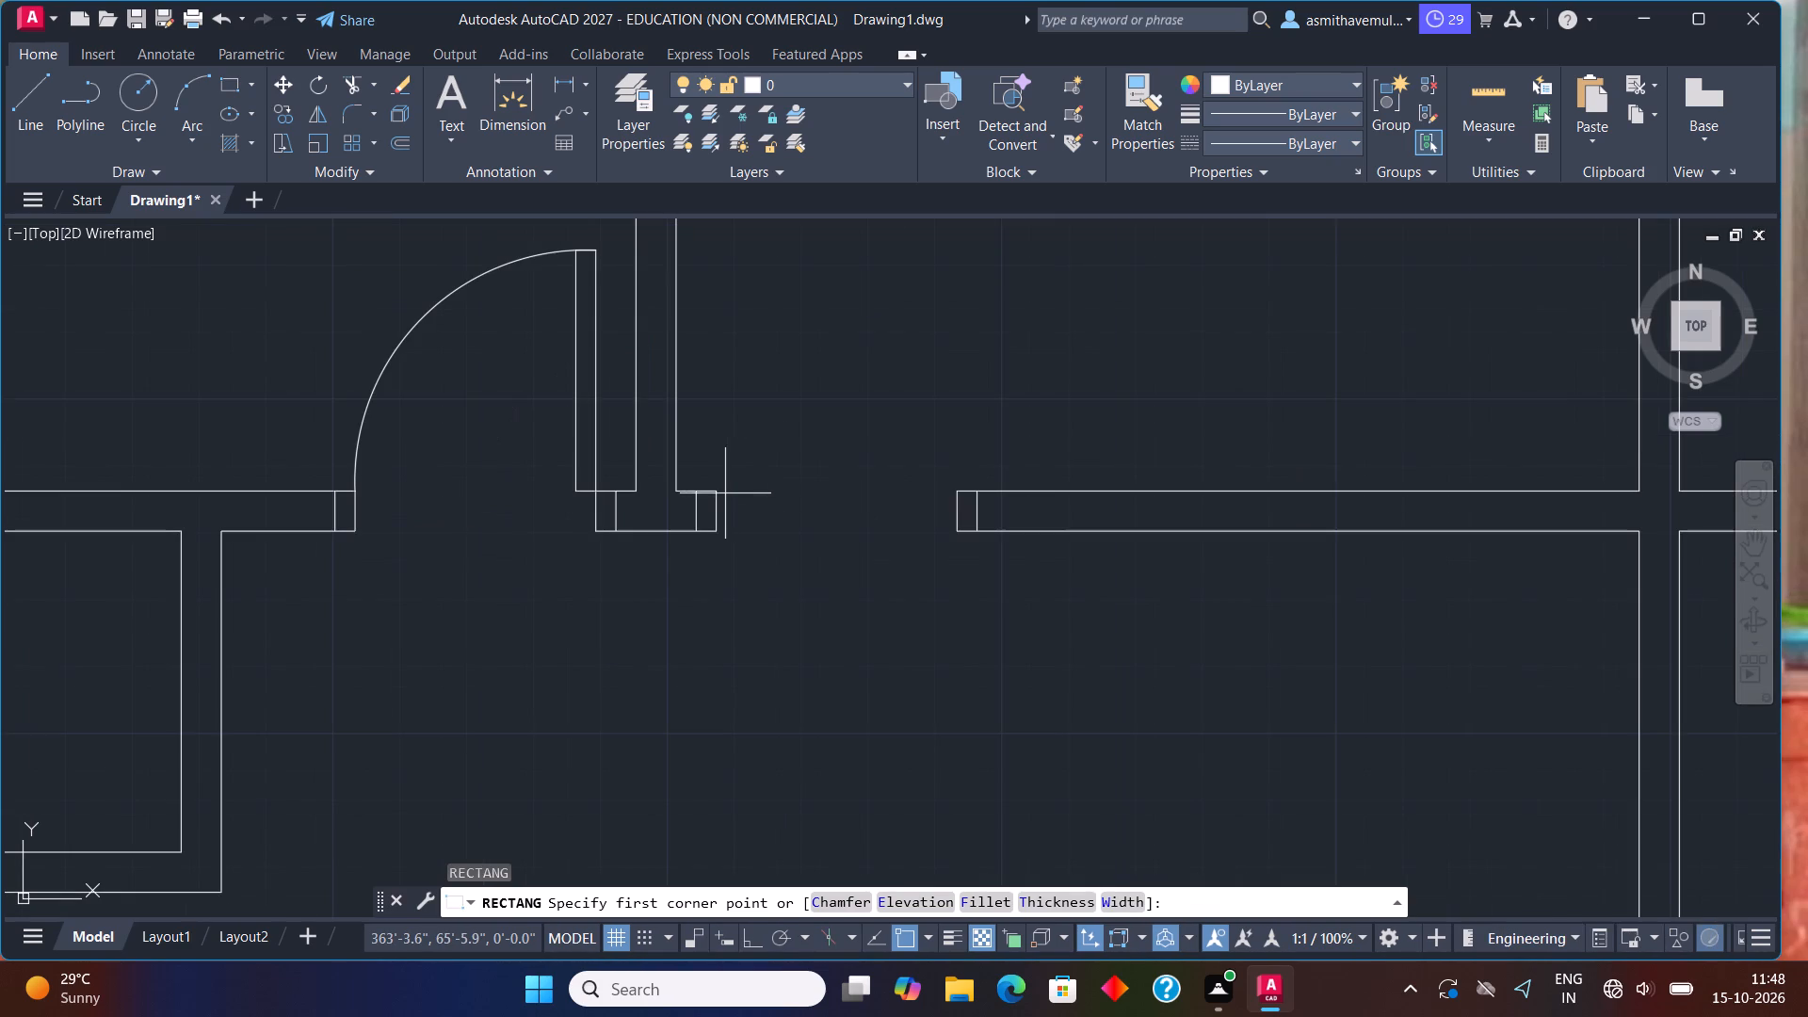
click(719, 488)
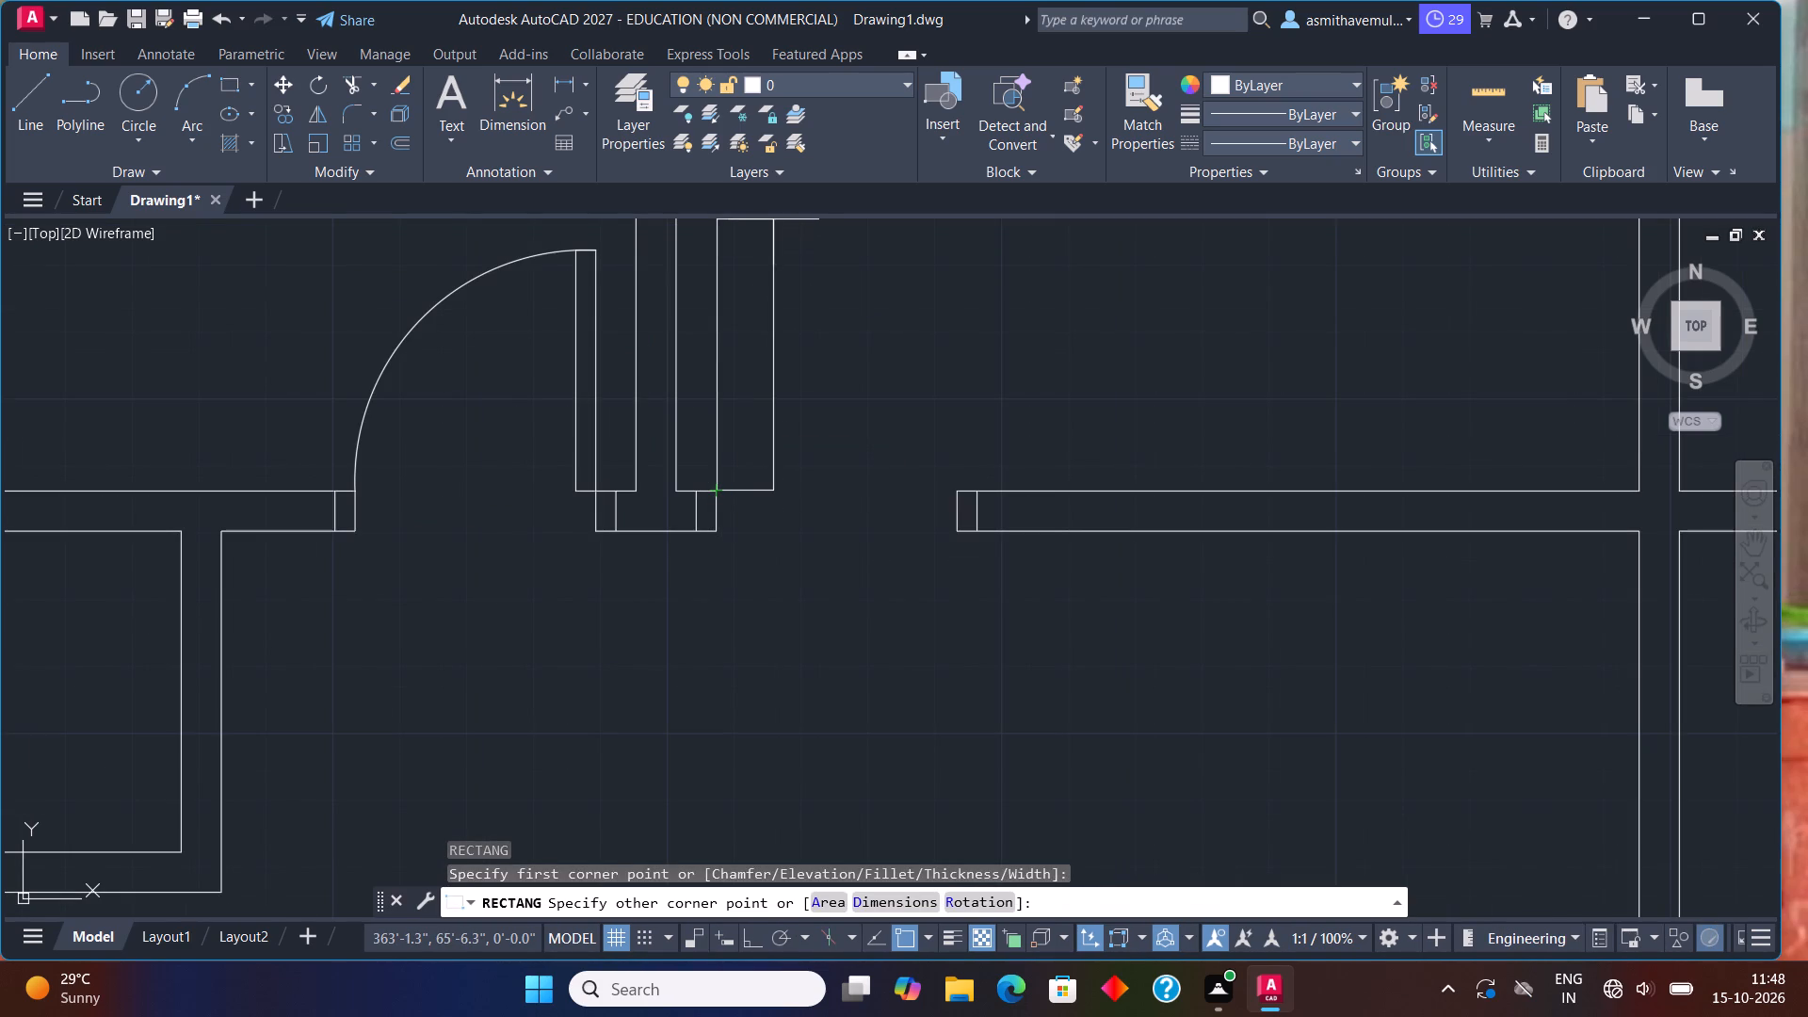
key(d)
key(Return)
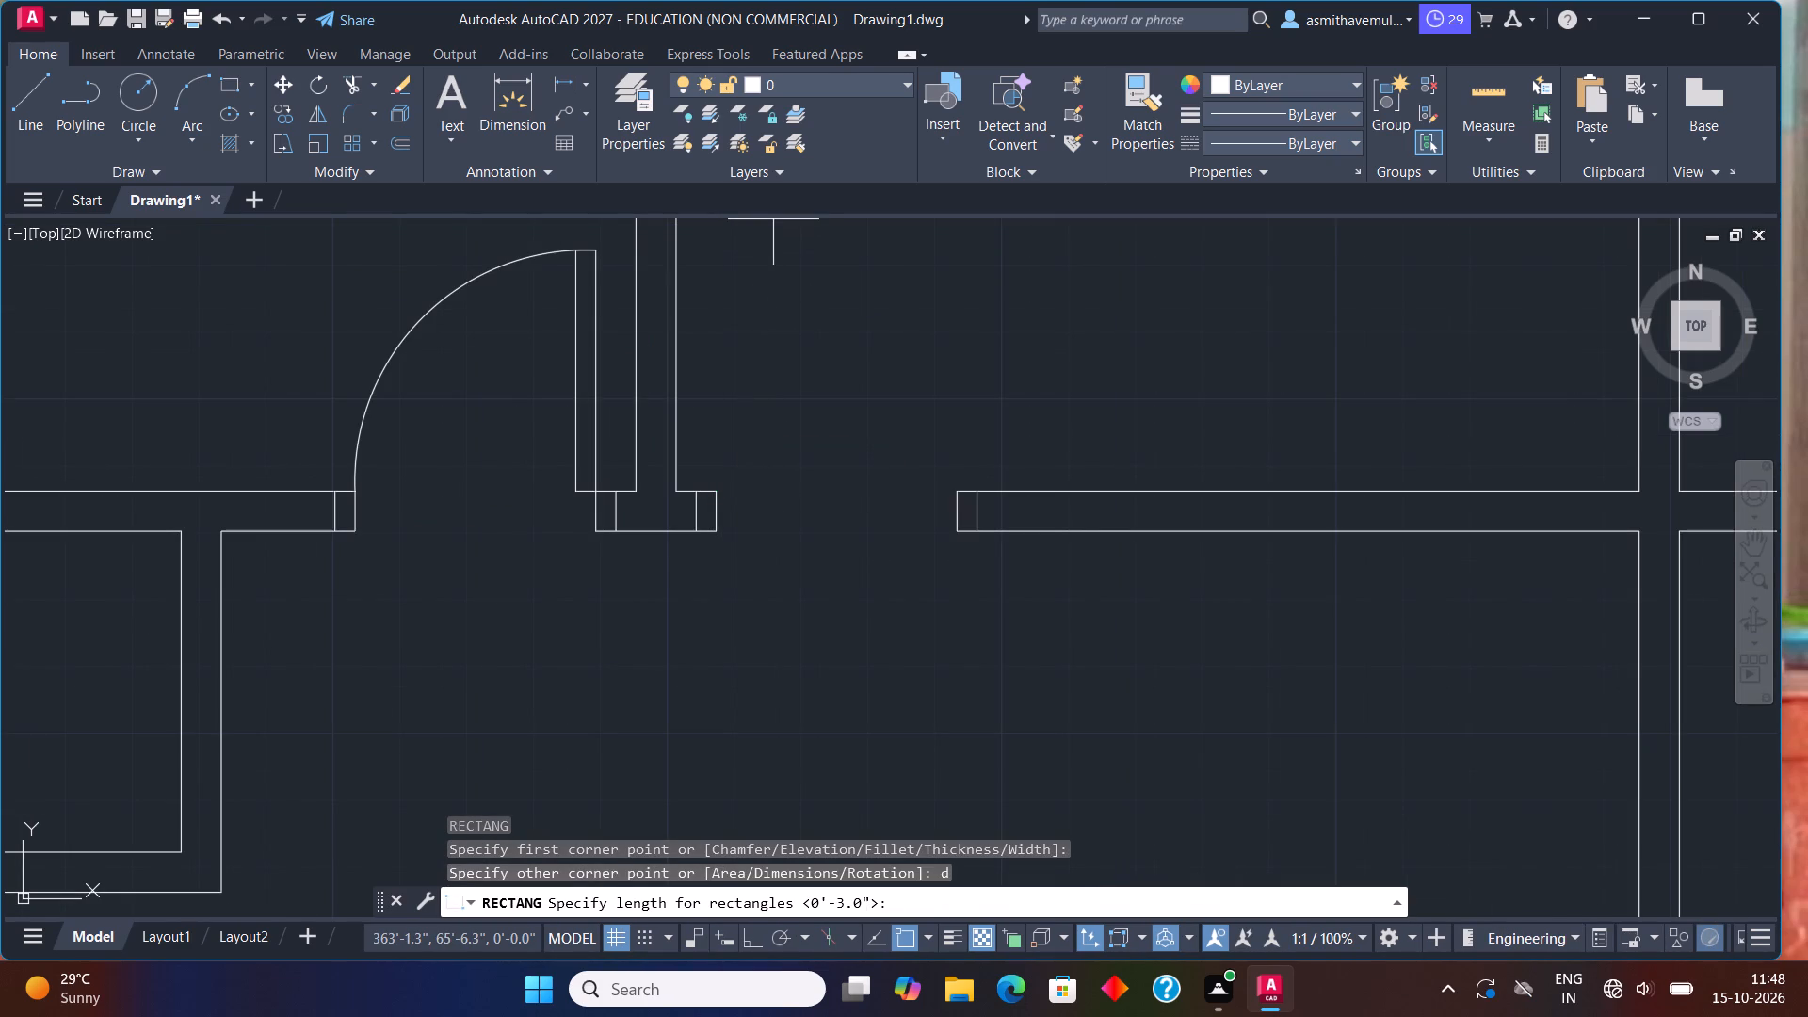
key(3)
key(shift+quotedbl)
key(Return)
text(3')
key(Return)
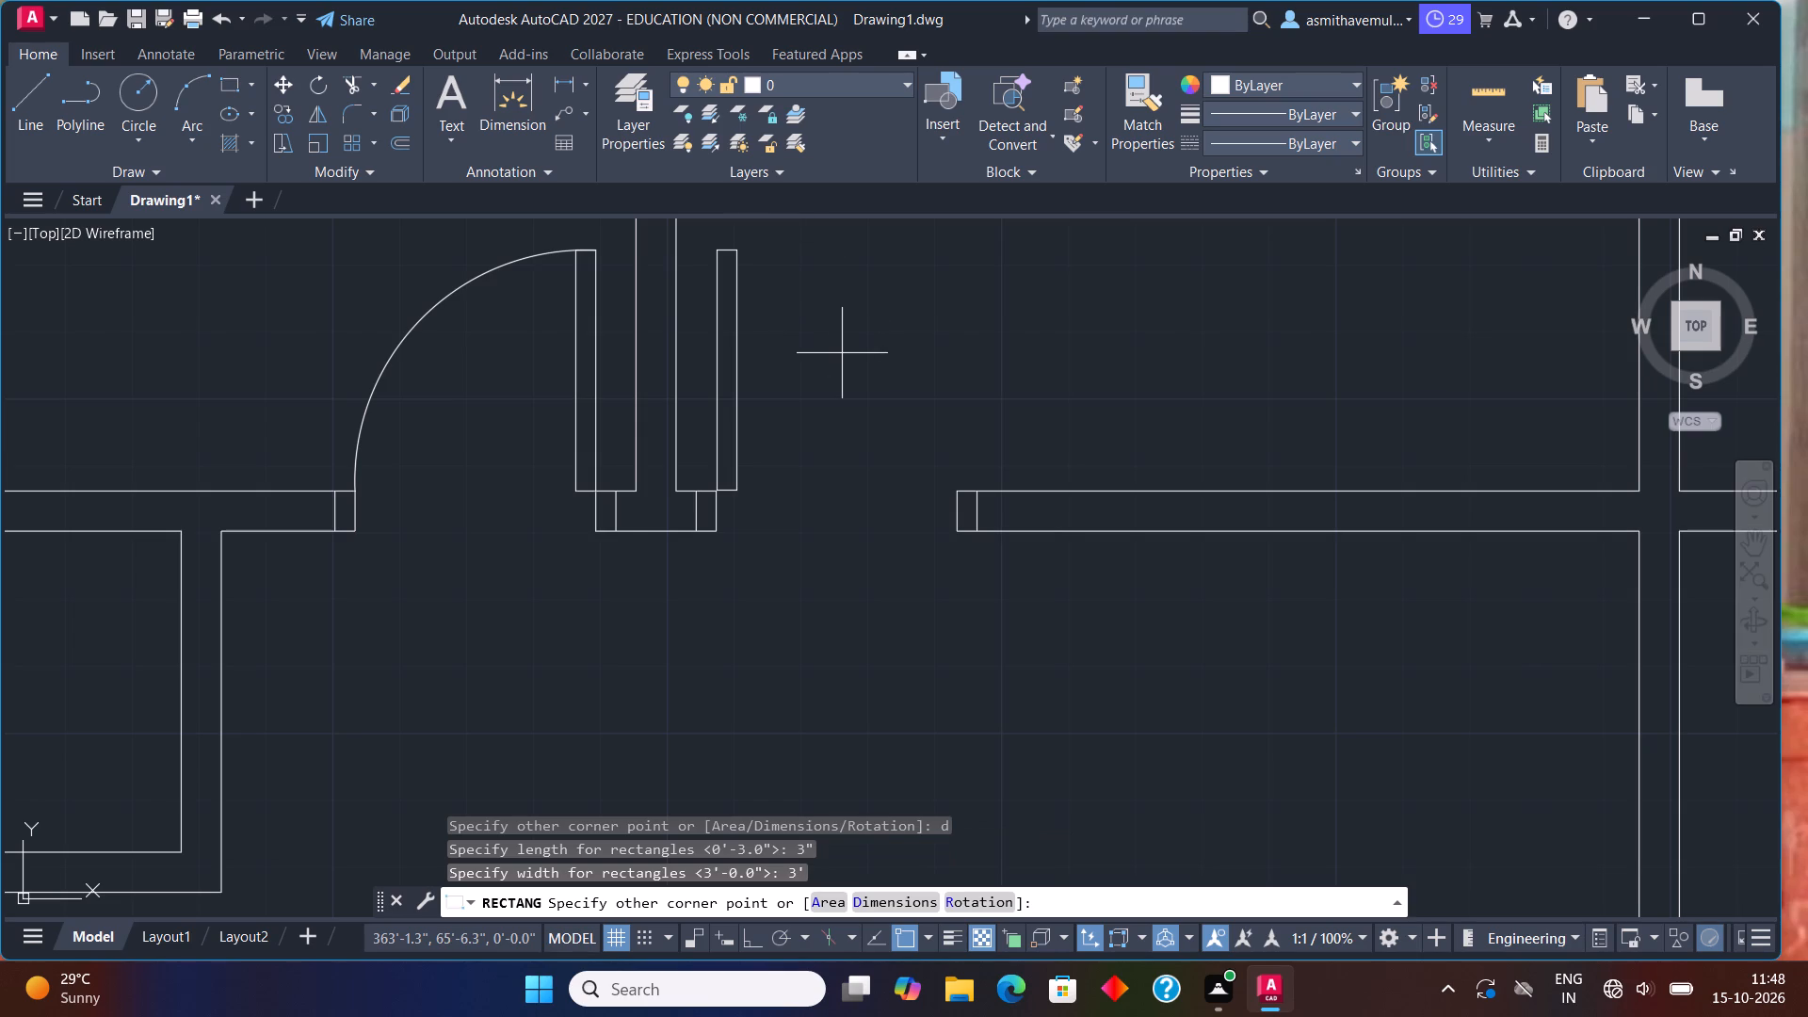
click(842, 353)
click(842, 349)
middle_drag(842, 341, 842, 352)
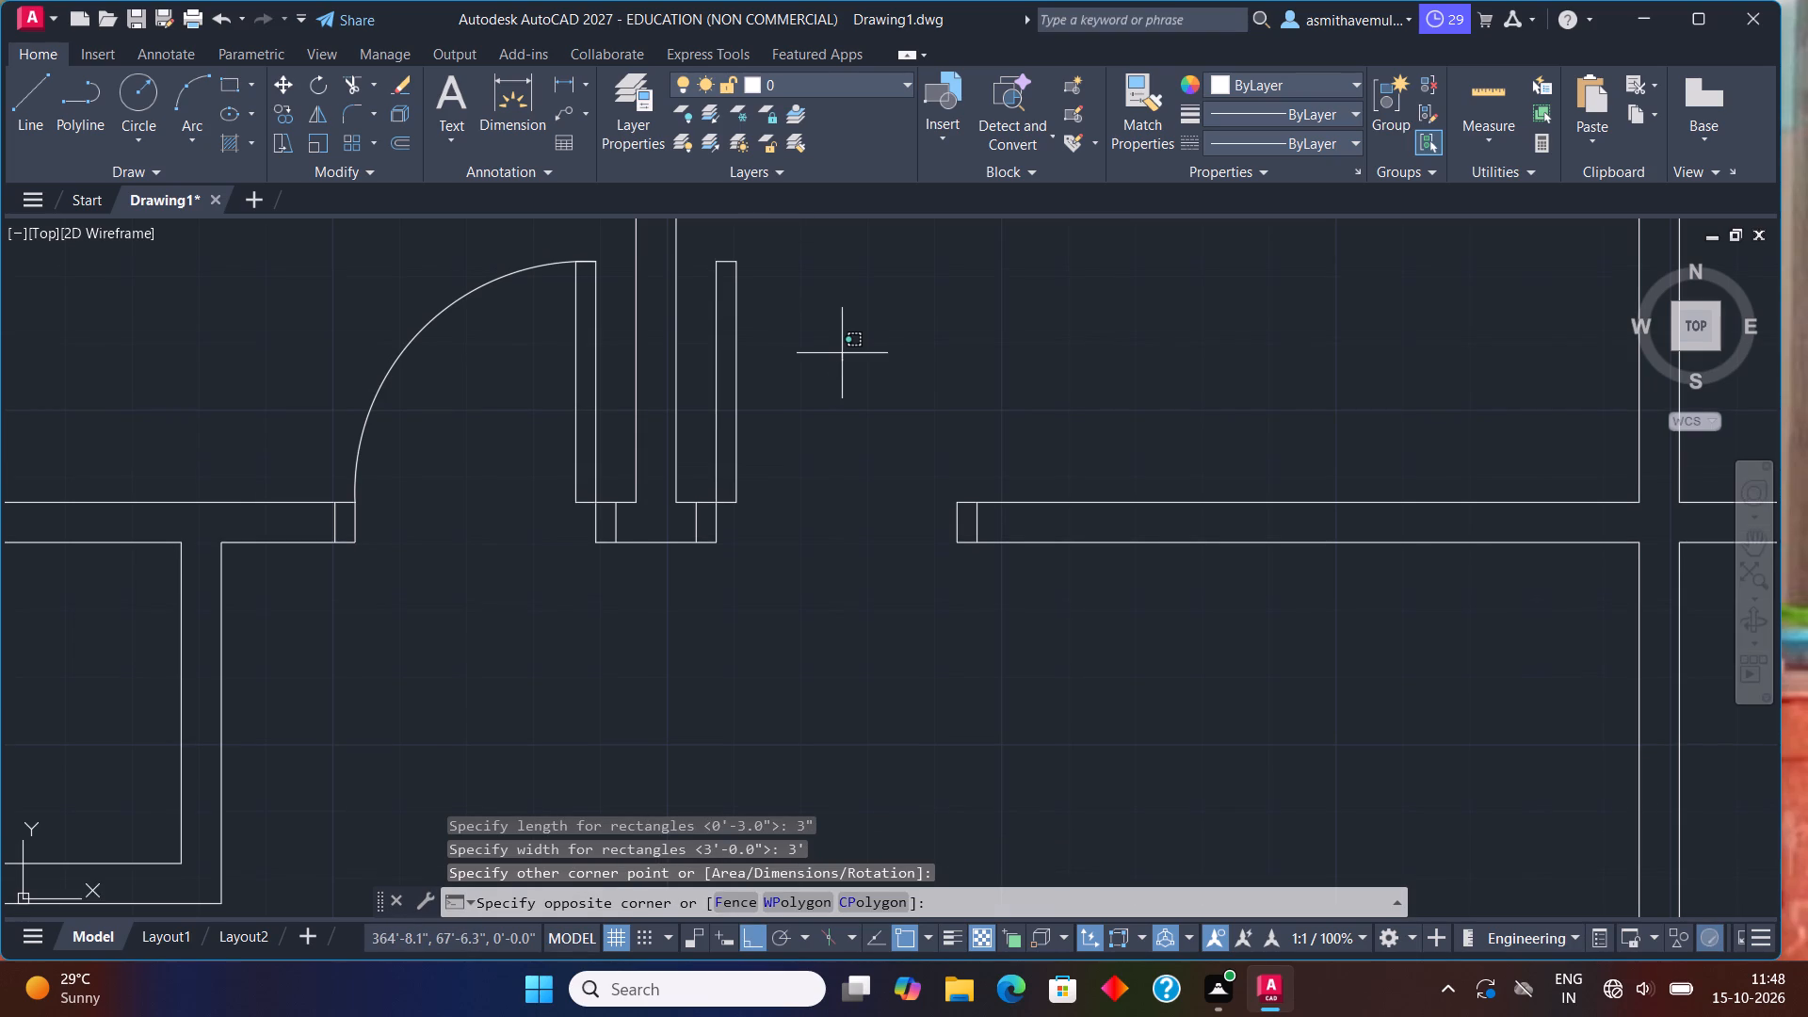
middle_drag(842, 356, 836, 486)
click(876, 406)
Draw the second room's door swing as a three-point arc through the leaf's two top corners, ending at the opposite jamb's upper corner.
text(arc)
key(Return)
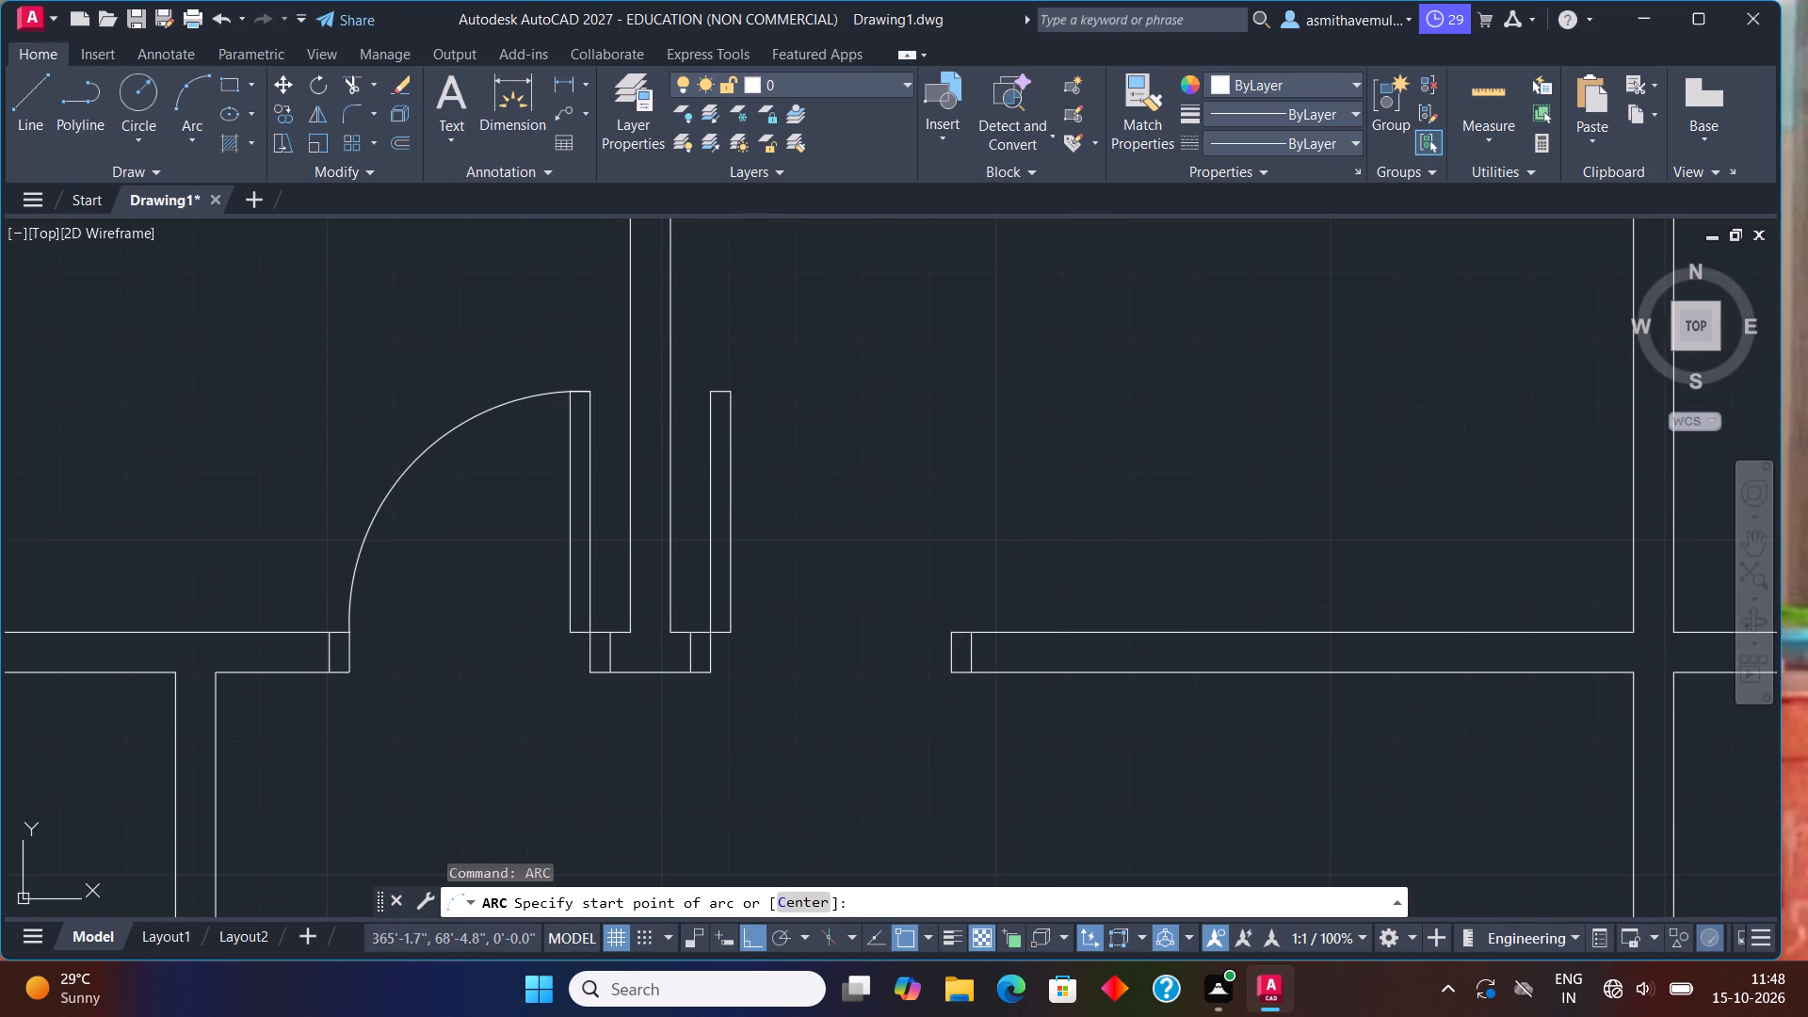
click(712, 393)
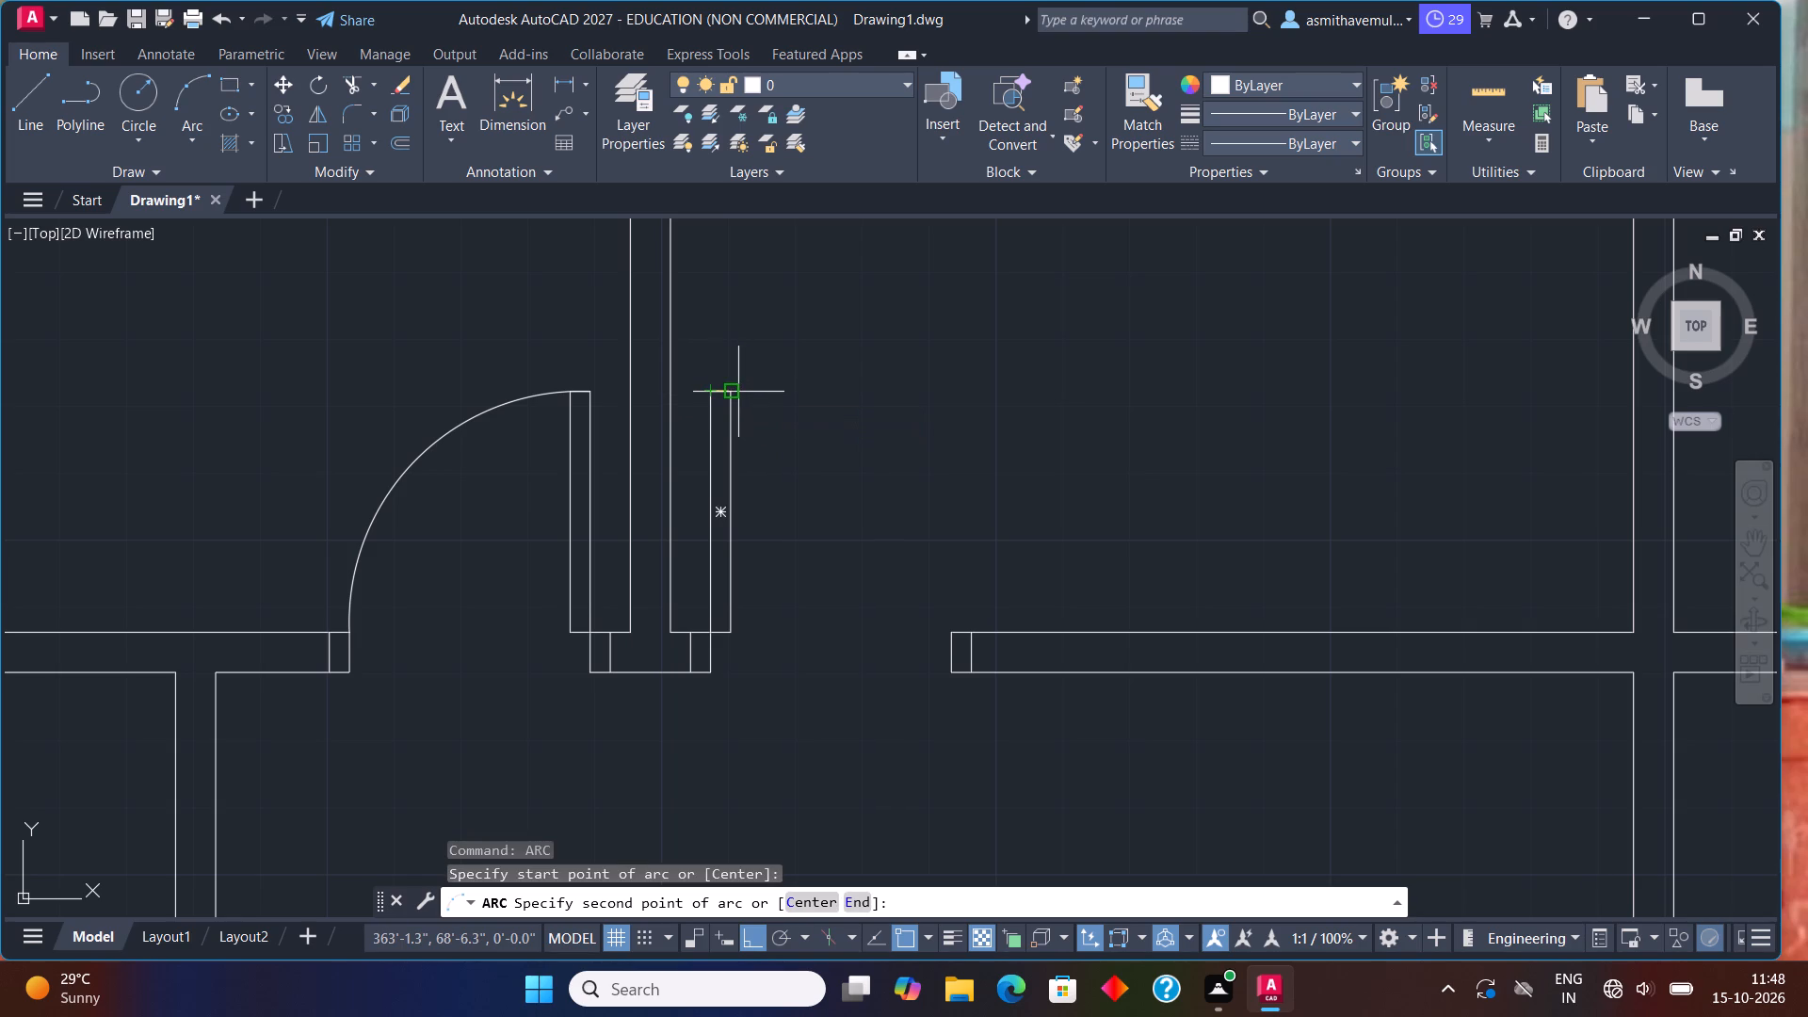
click(732, 393)
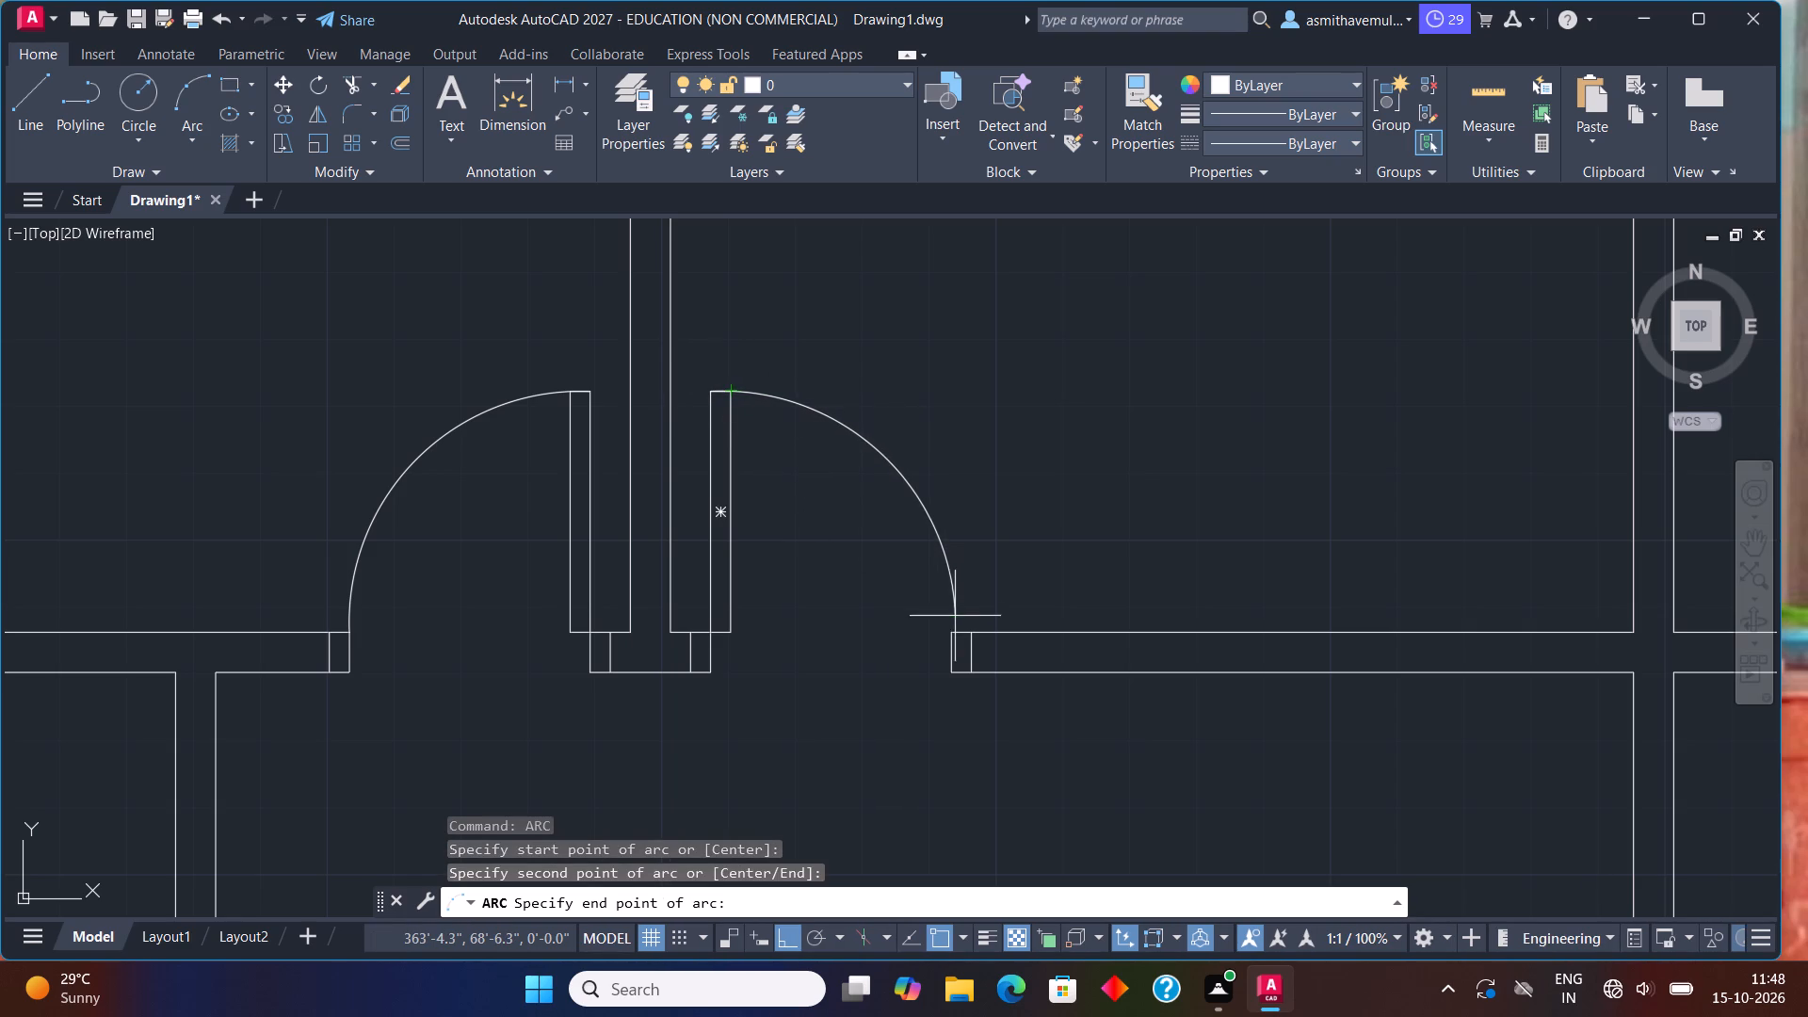
click(955, 636)
Draw a jamb line across the small room's right wall, starting at offset @0,-3" from the wall's outer upper corner.
scroll(998, 481, down, 1)
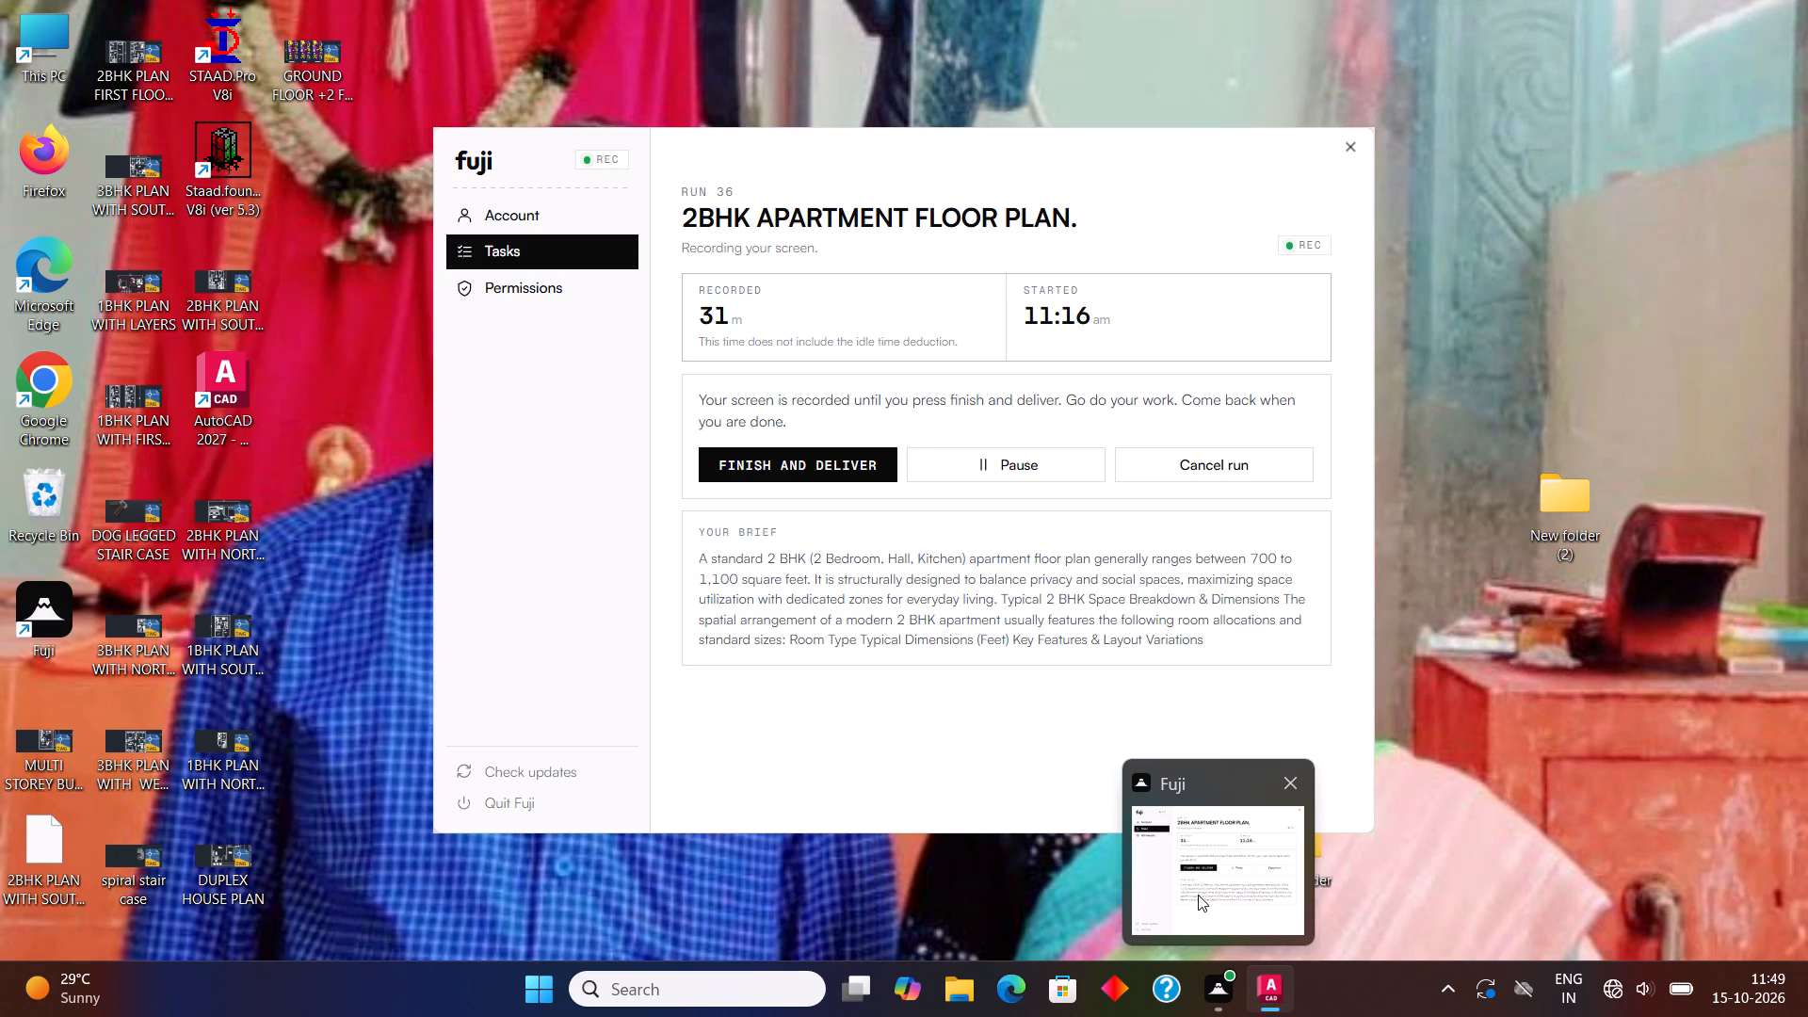
middle_drag(744, 707, 871, 565)
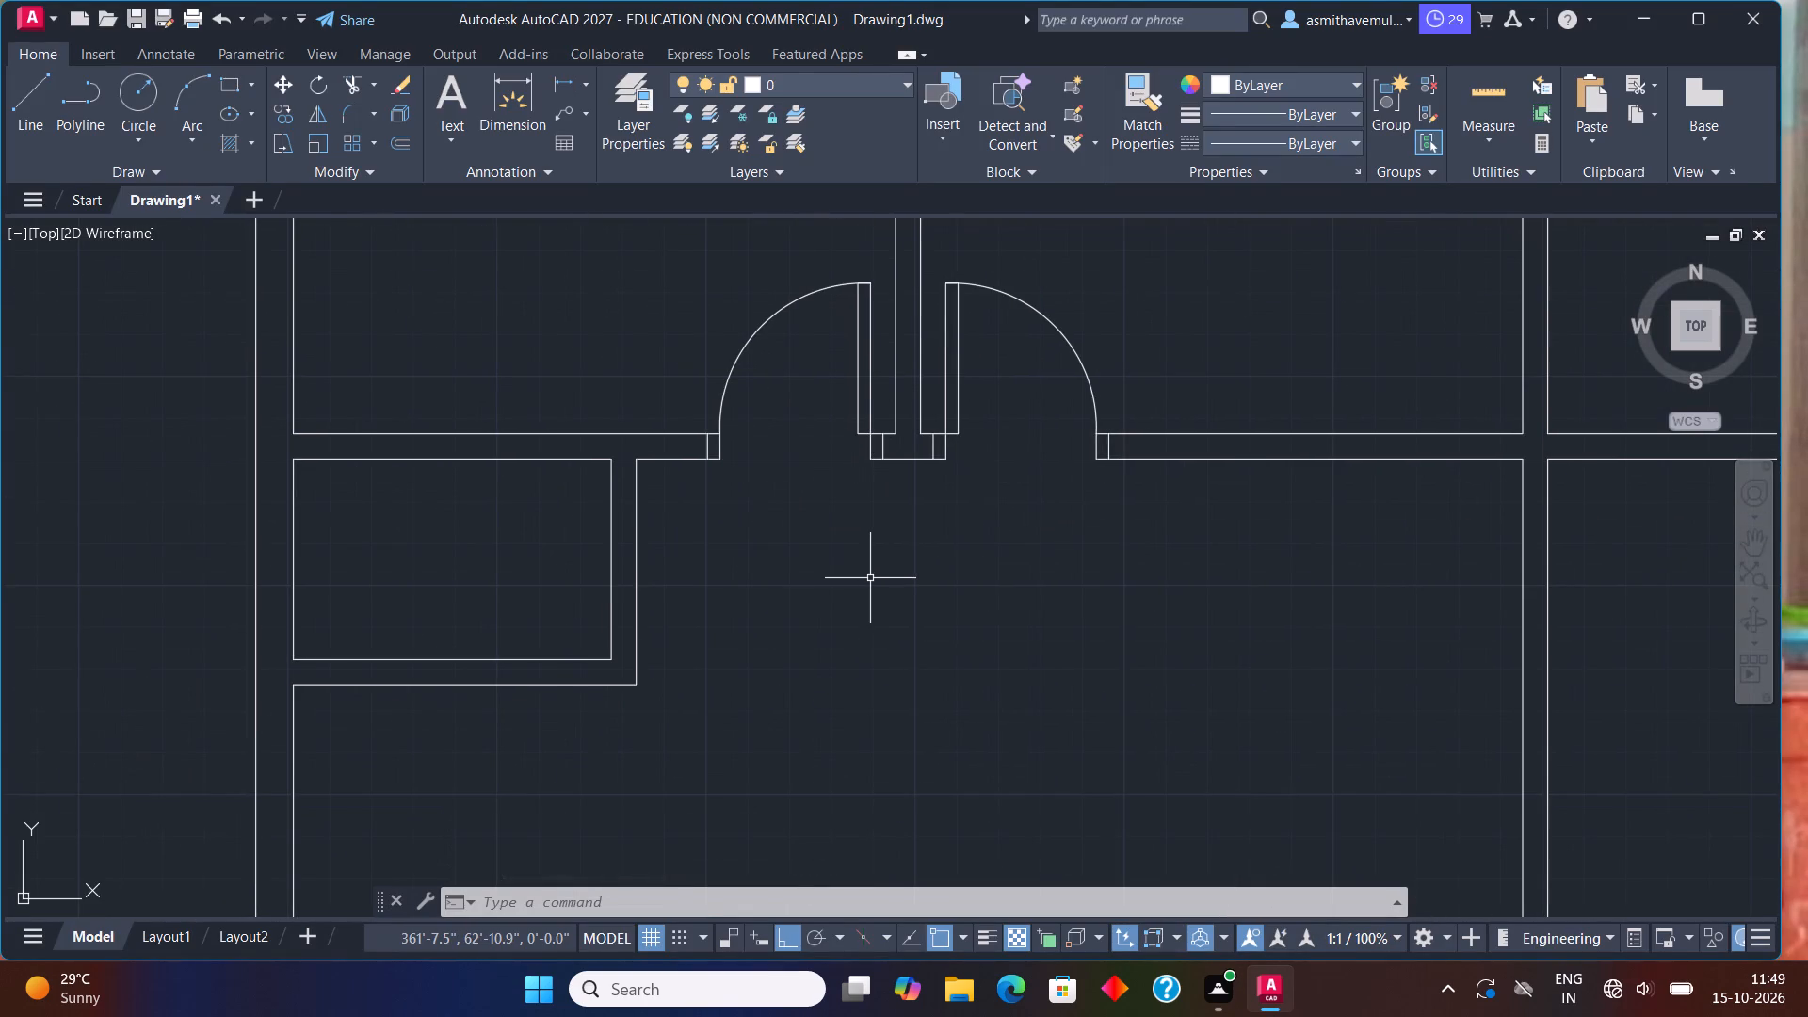
key(l)
key(Return)
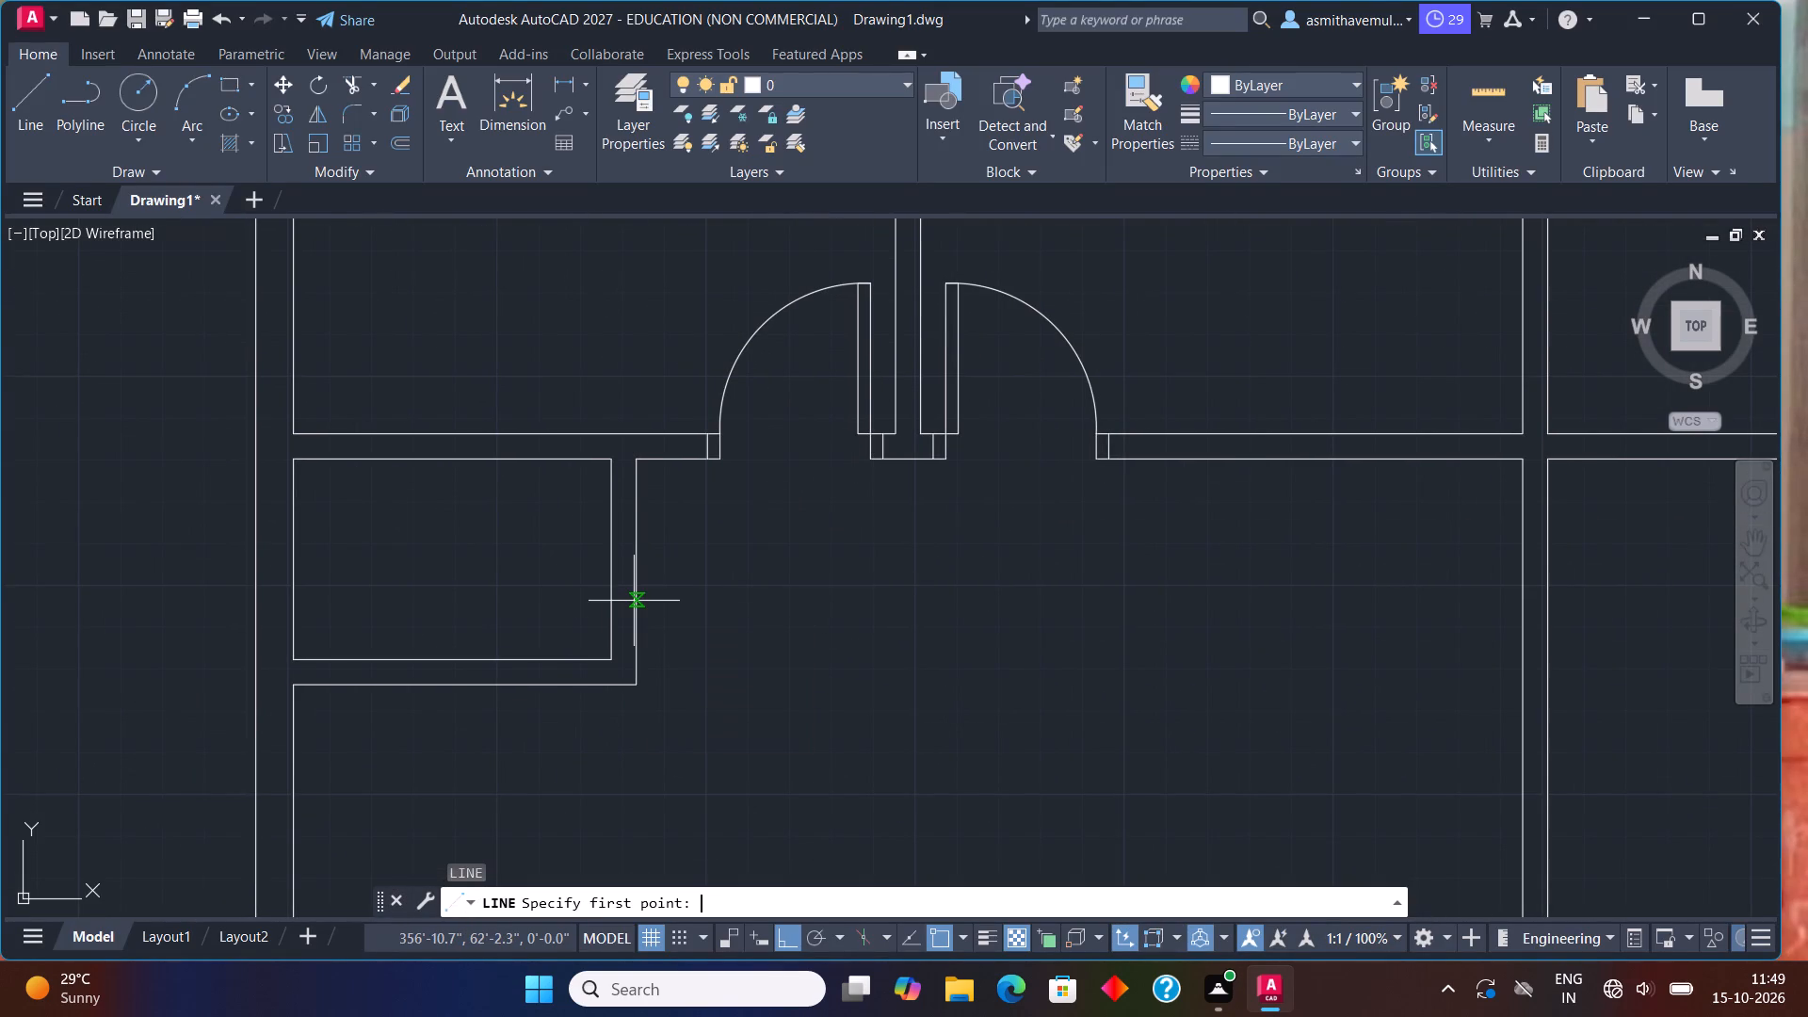
text(from)
key(Return)
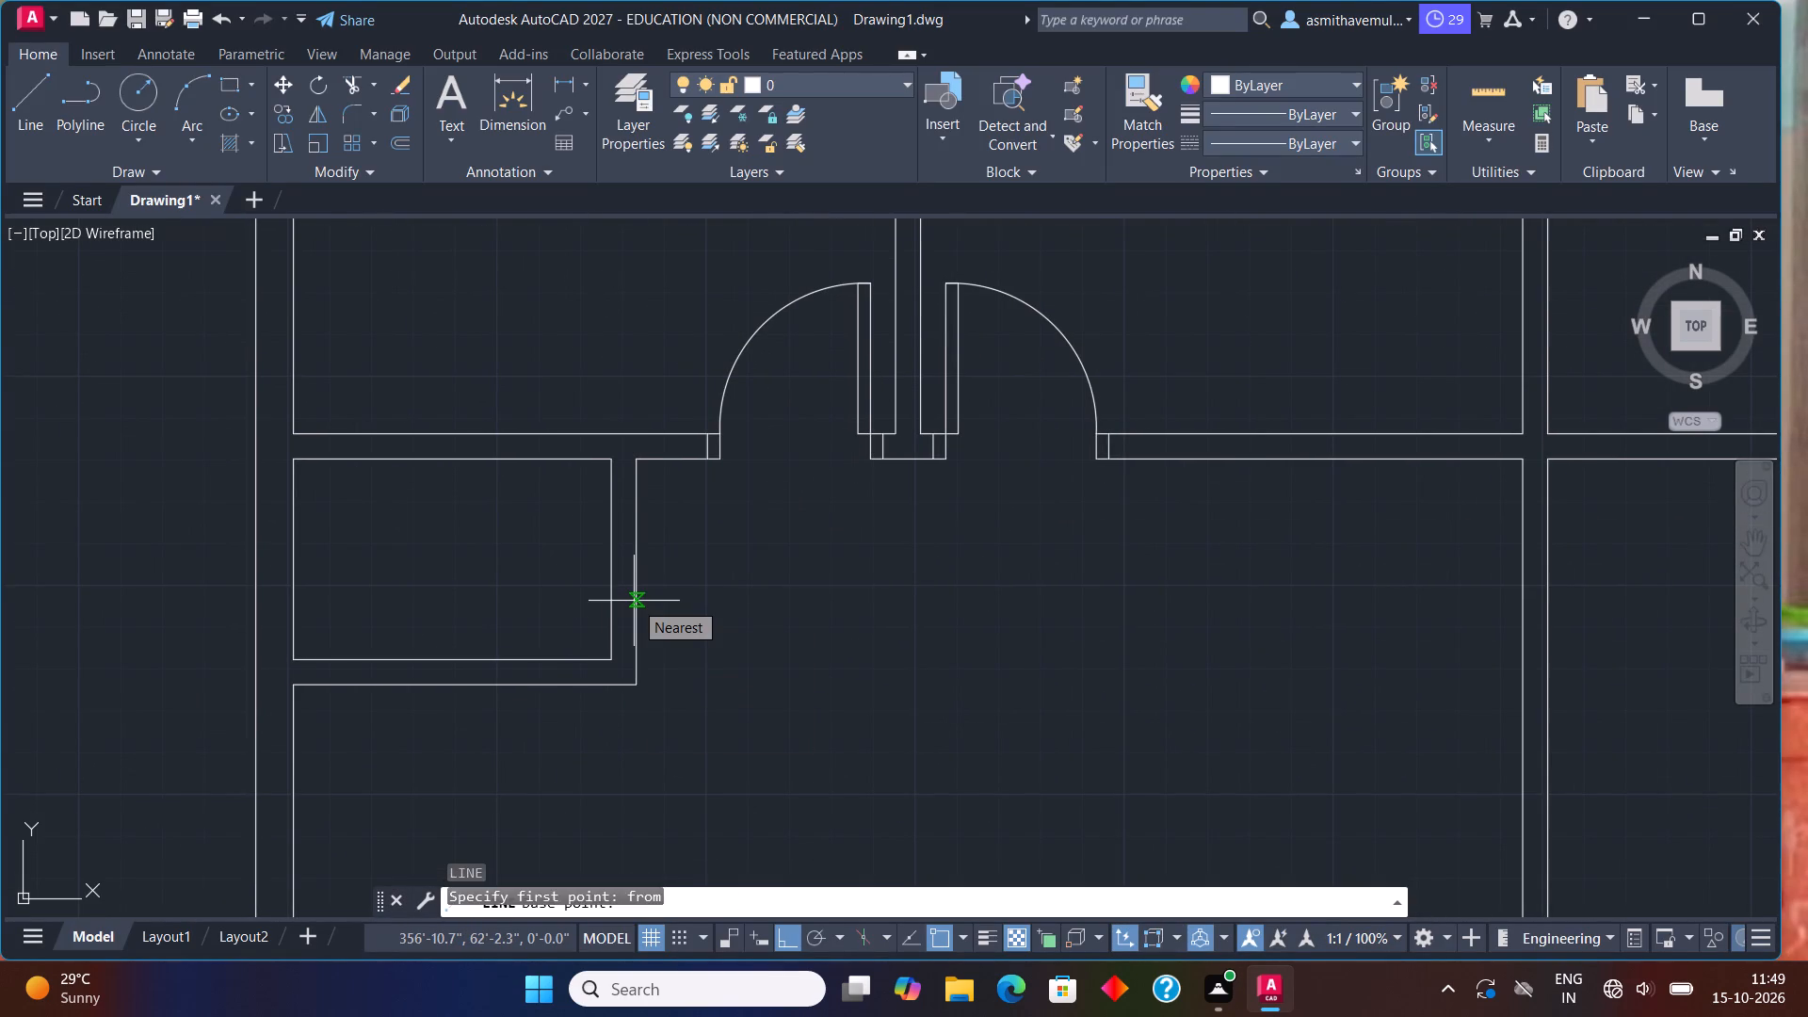
click(642, 455)
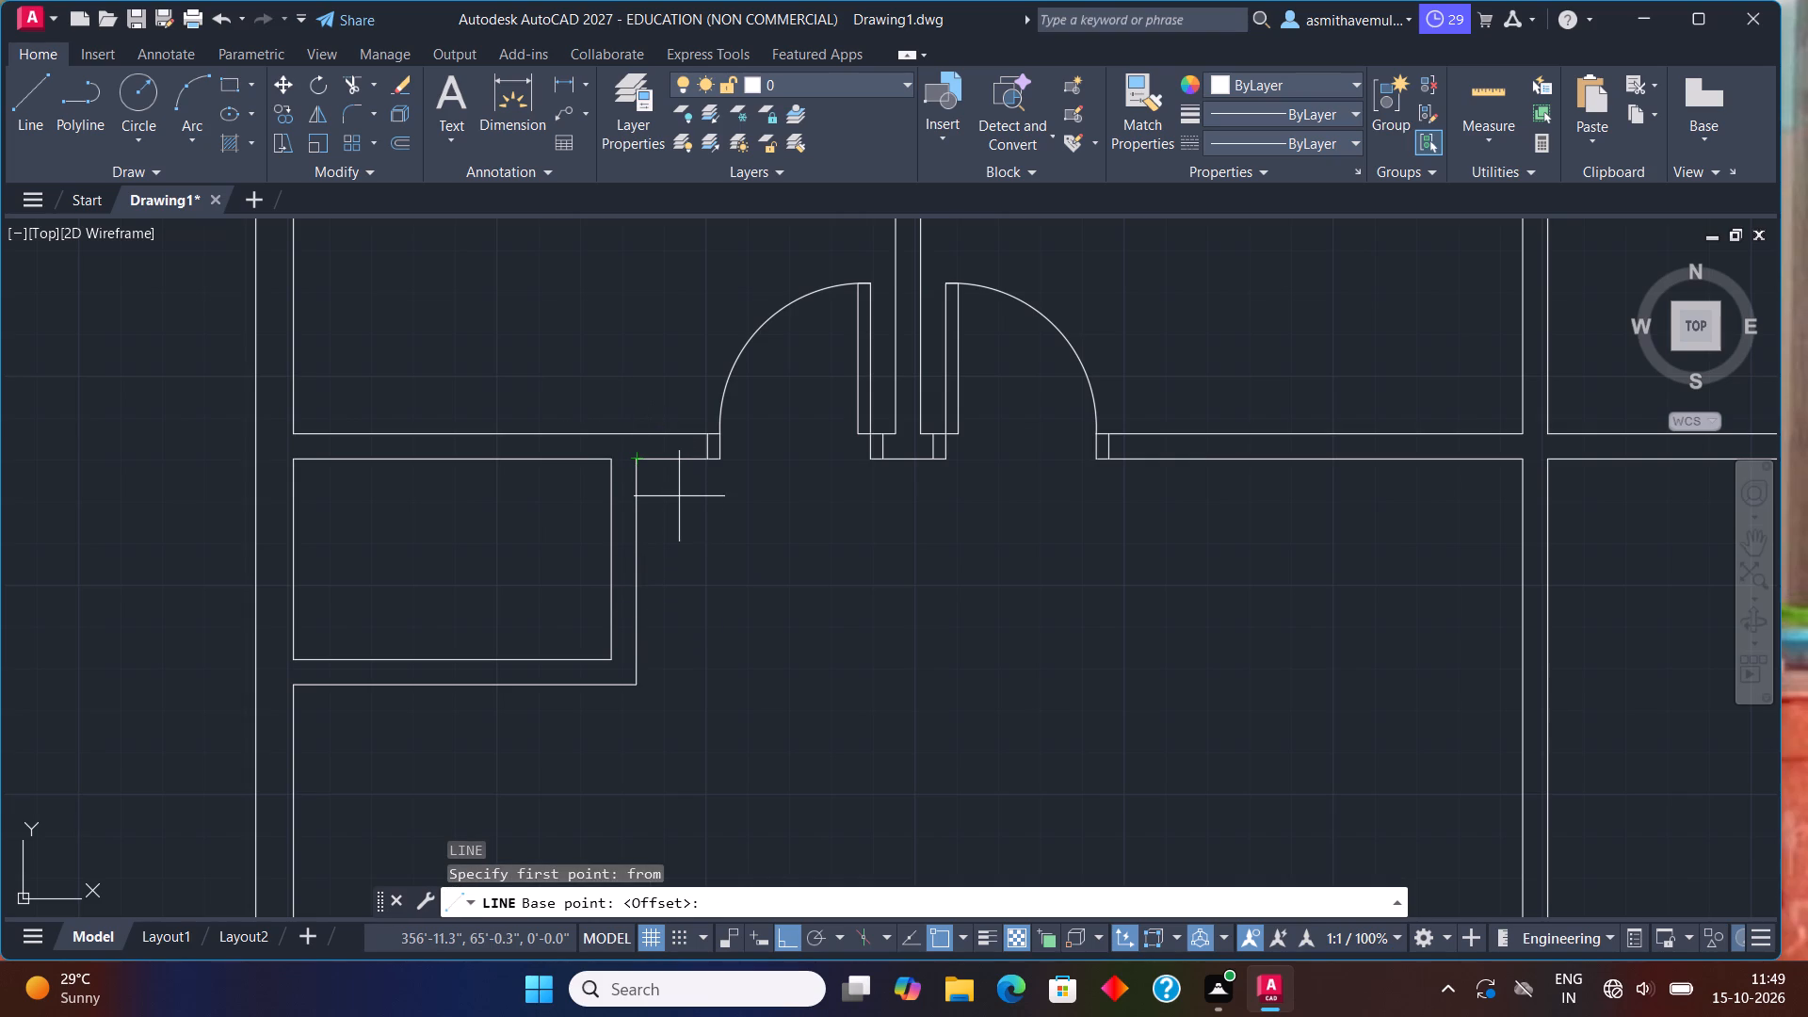
key(shift+at)
text(0,-3")
key(Return)
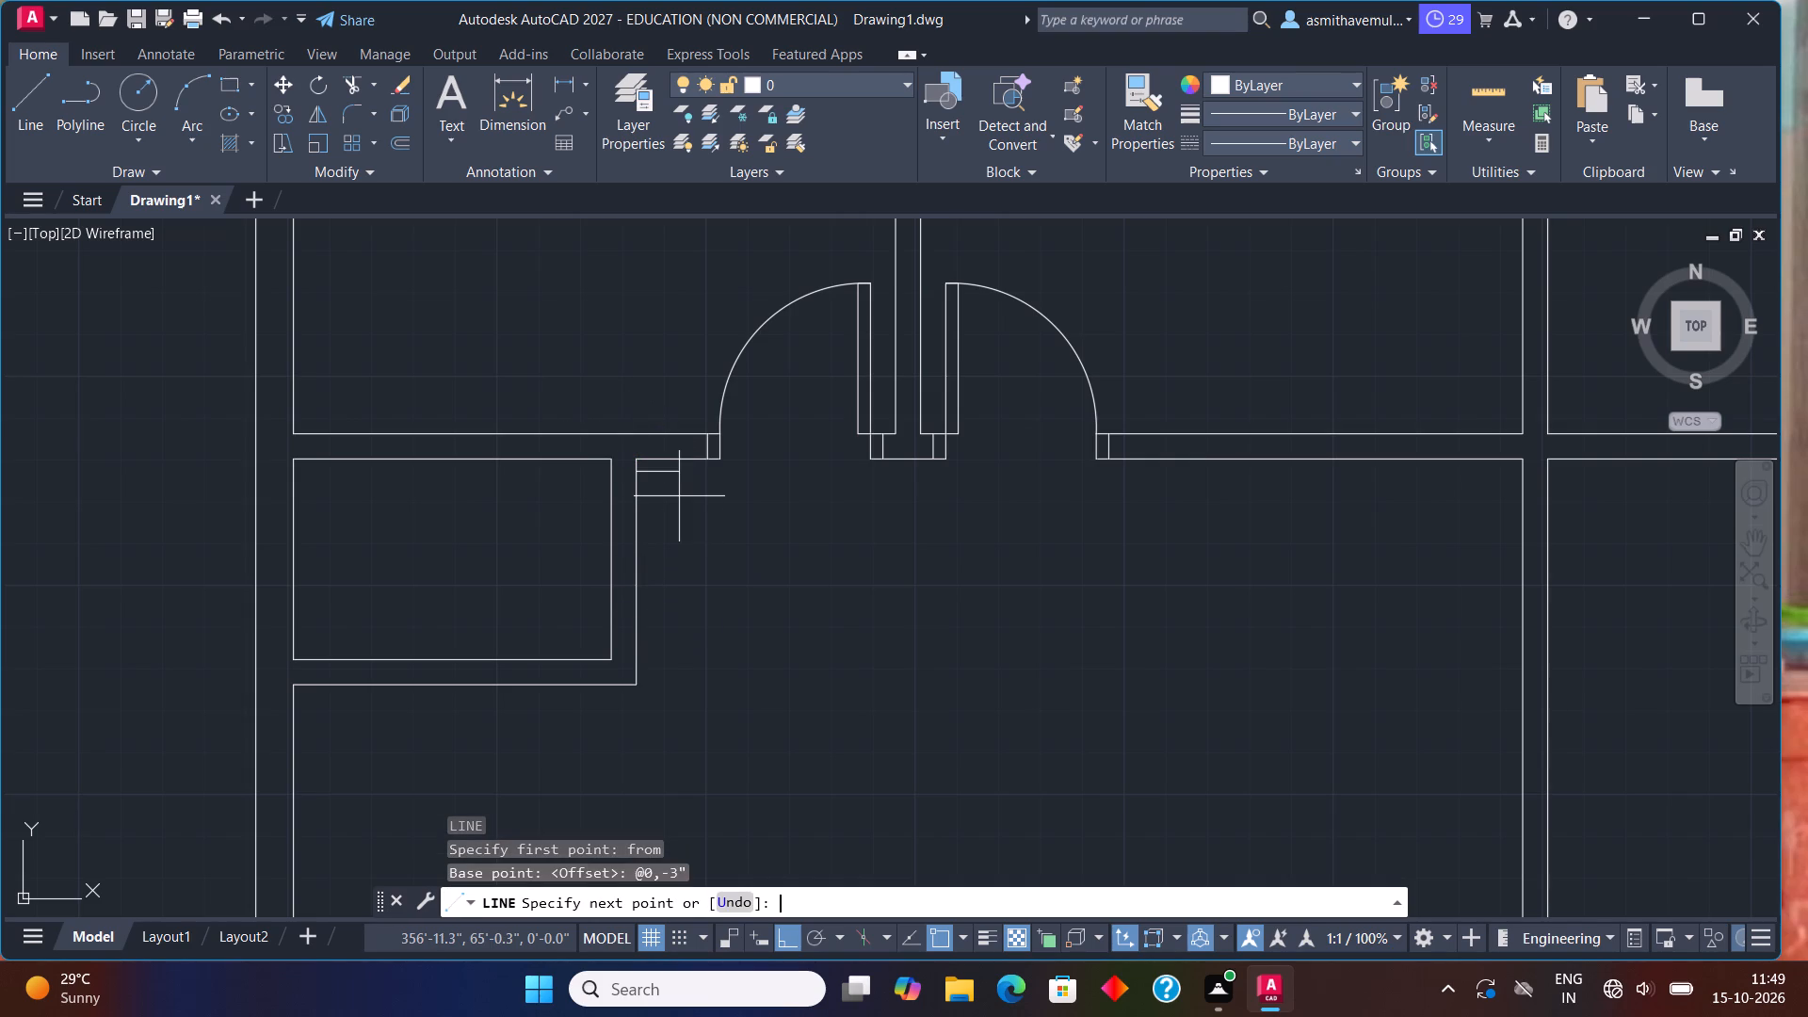
click(612, 470)
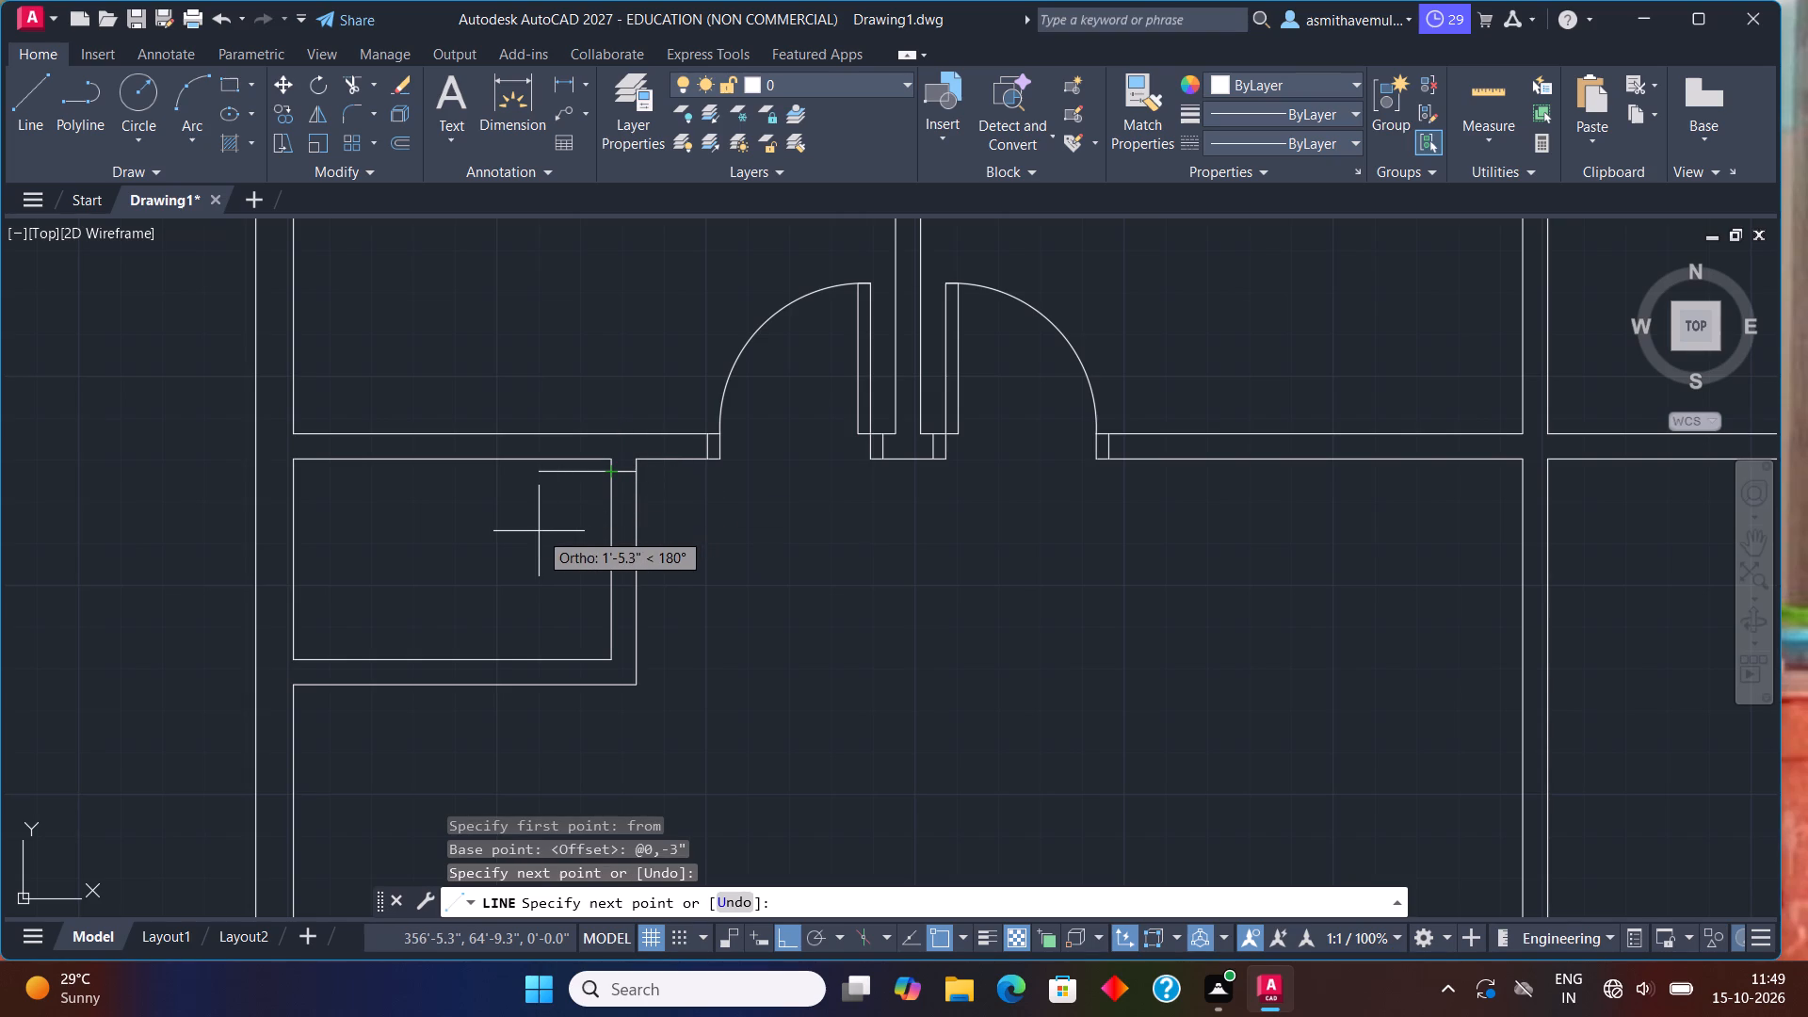
key(Escape)
Offset the jamb line in the small room's right wall 3" downward.
key(o)
key(Return)
text(3")
key(Return)
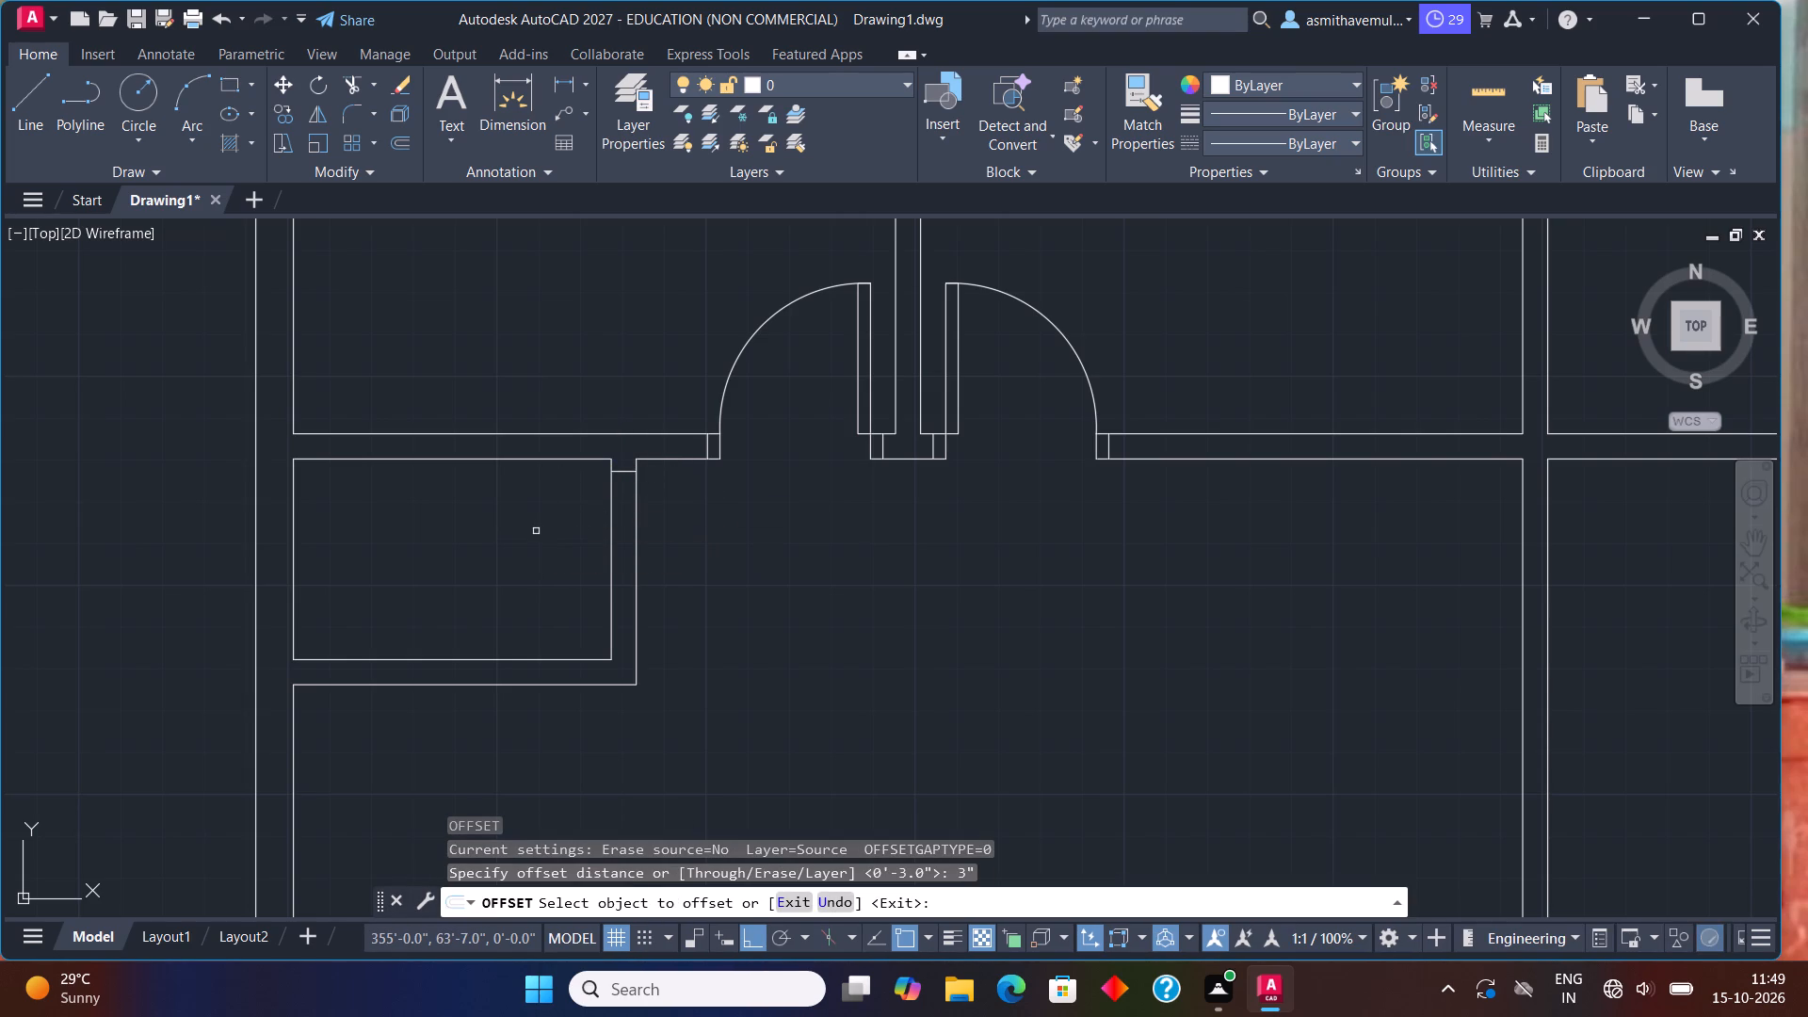
scroll(627, 464, up, 1)
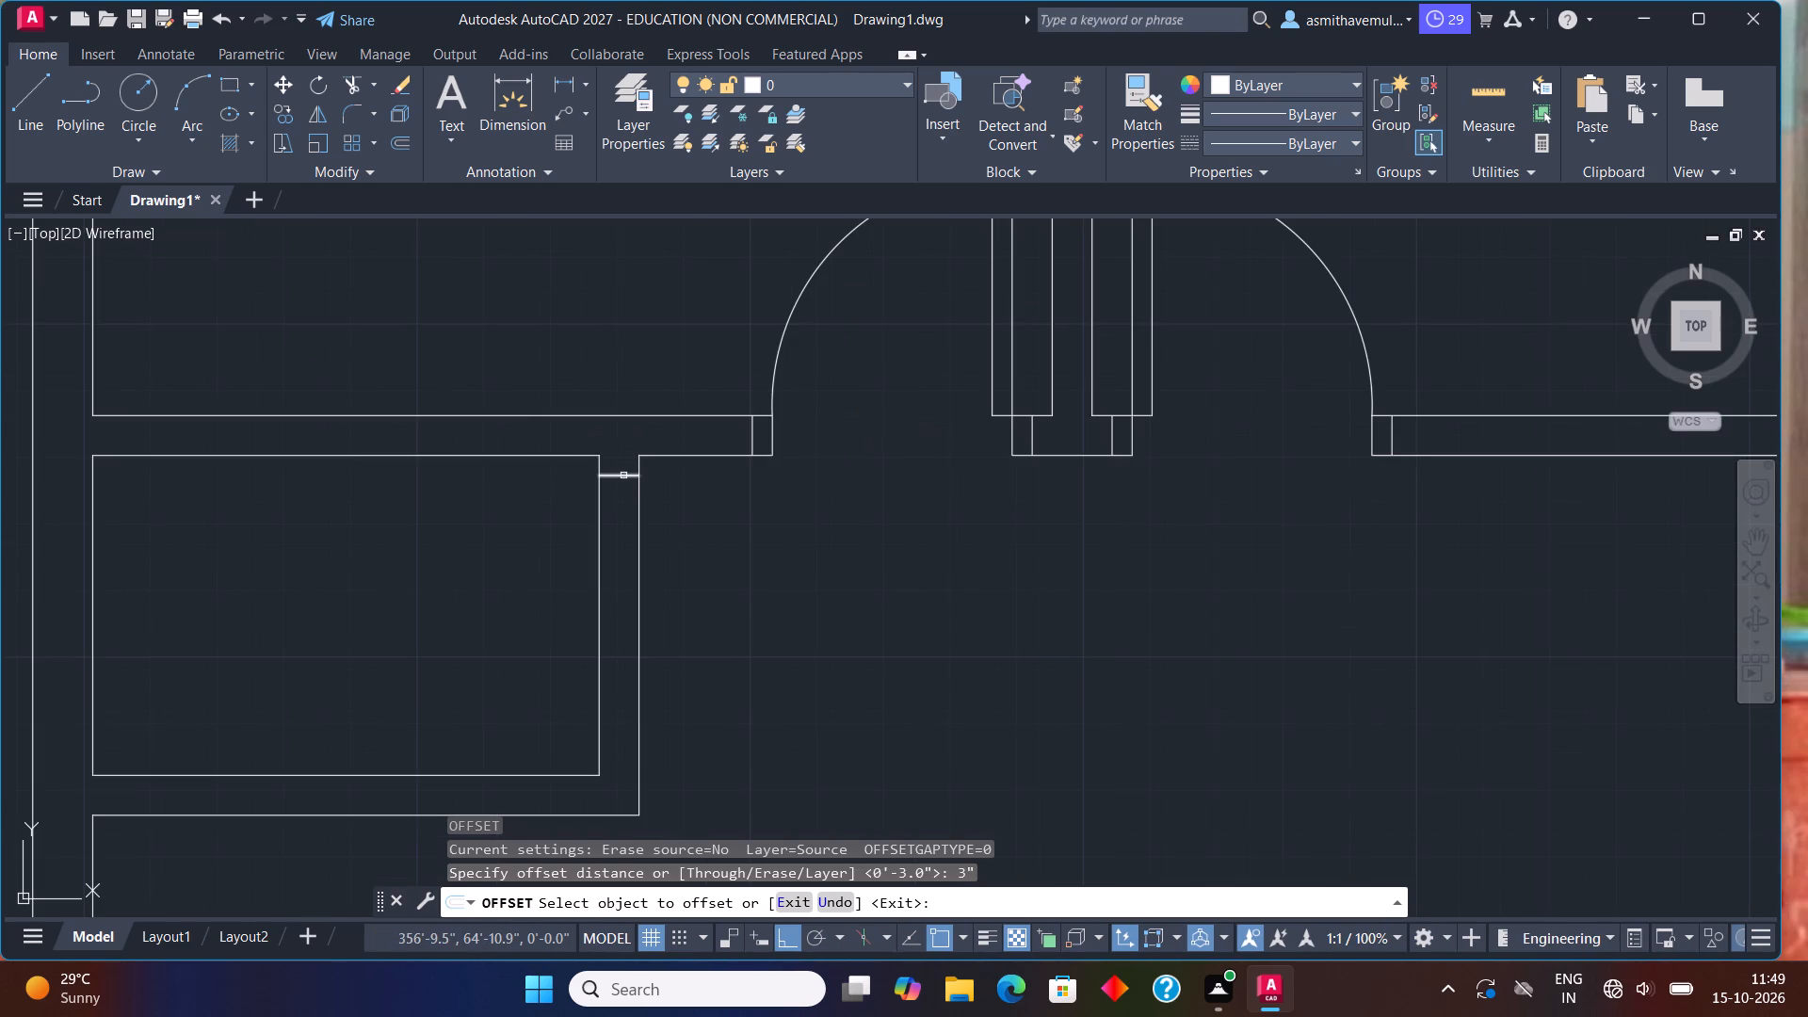
click(623, 476)
click(623, 544)
key(Escape)
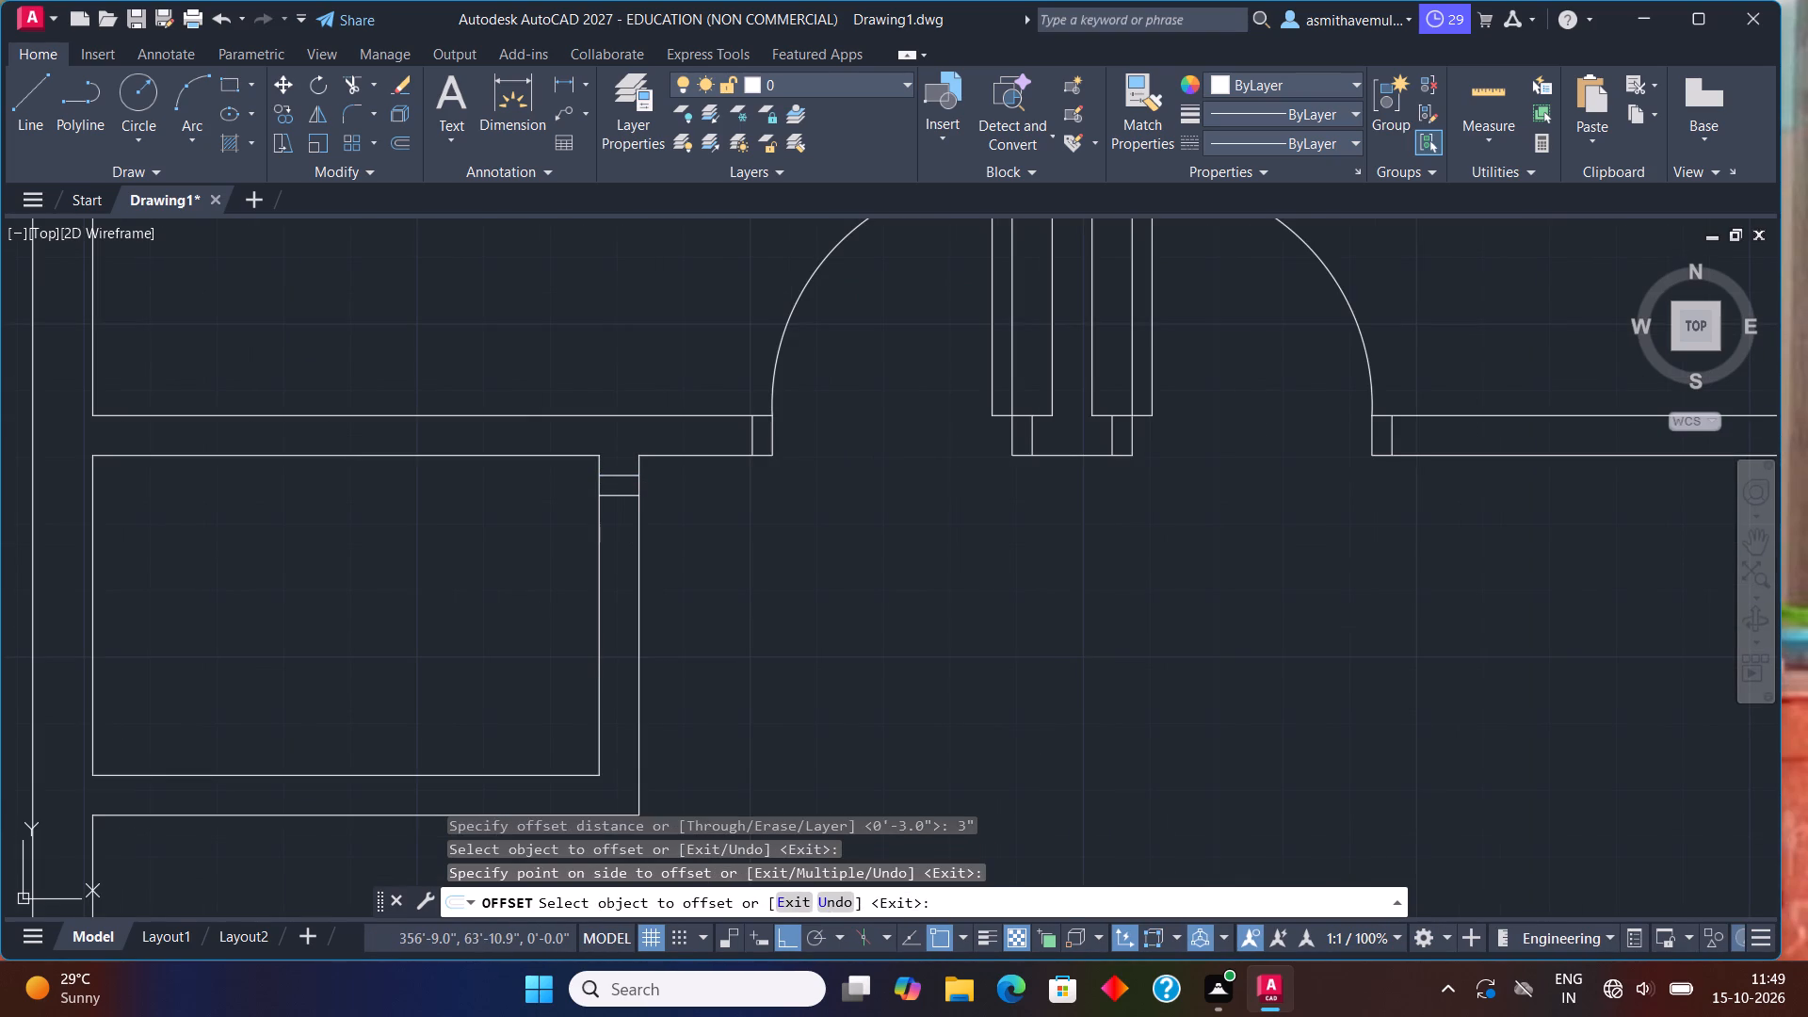
Offset the lower of the two jamb lines in the small room's right wall 3' downward.
key(o)
key(Return)
text(3')
key(Return)
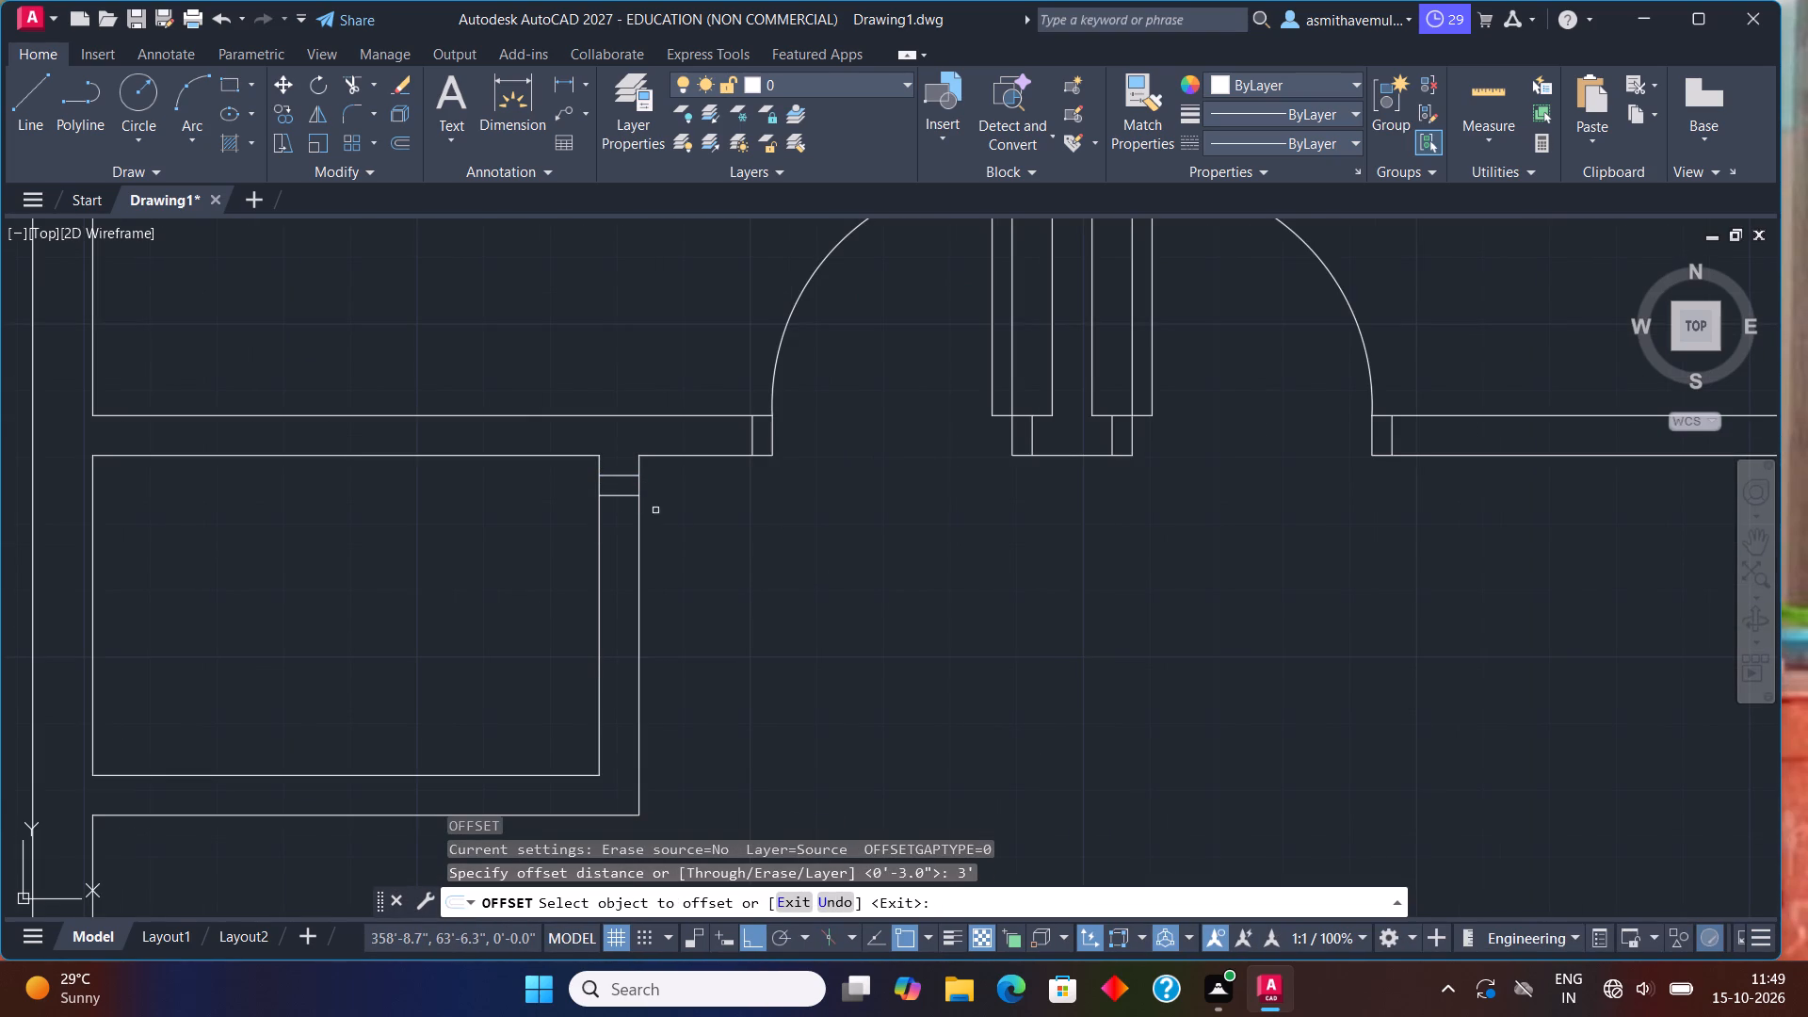
click(621, 496)
click(617, 585)
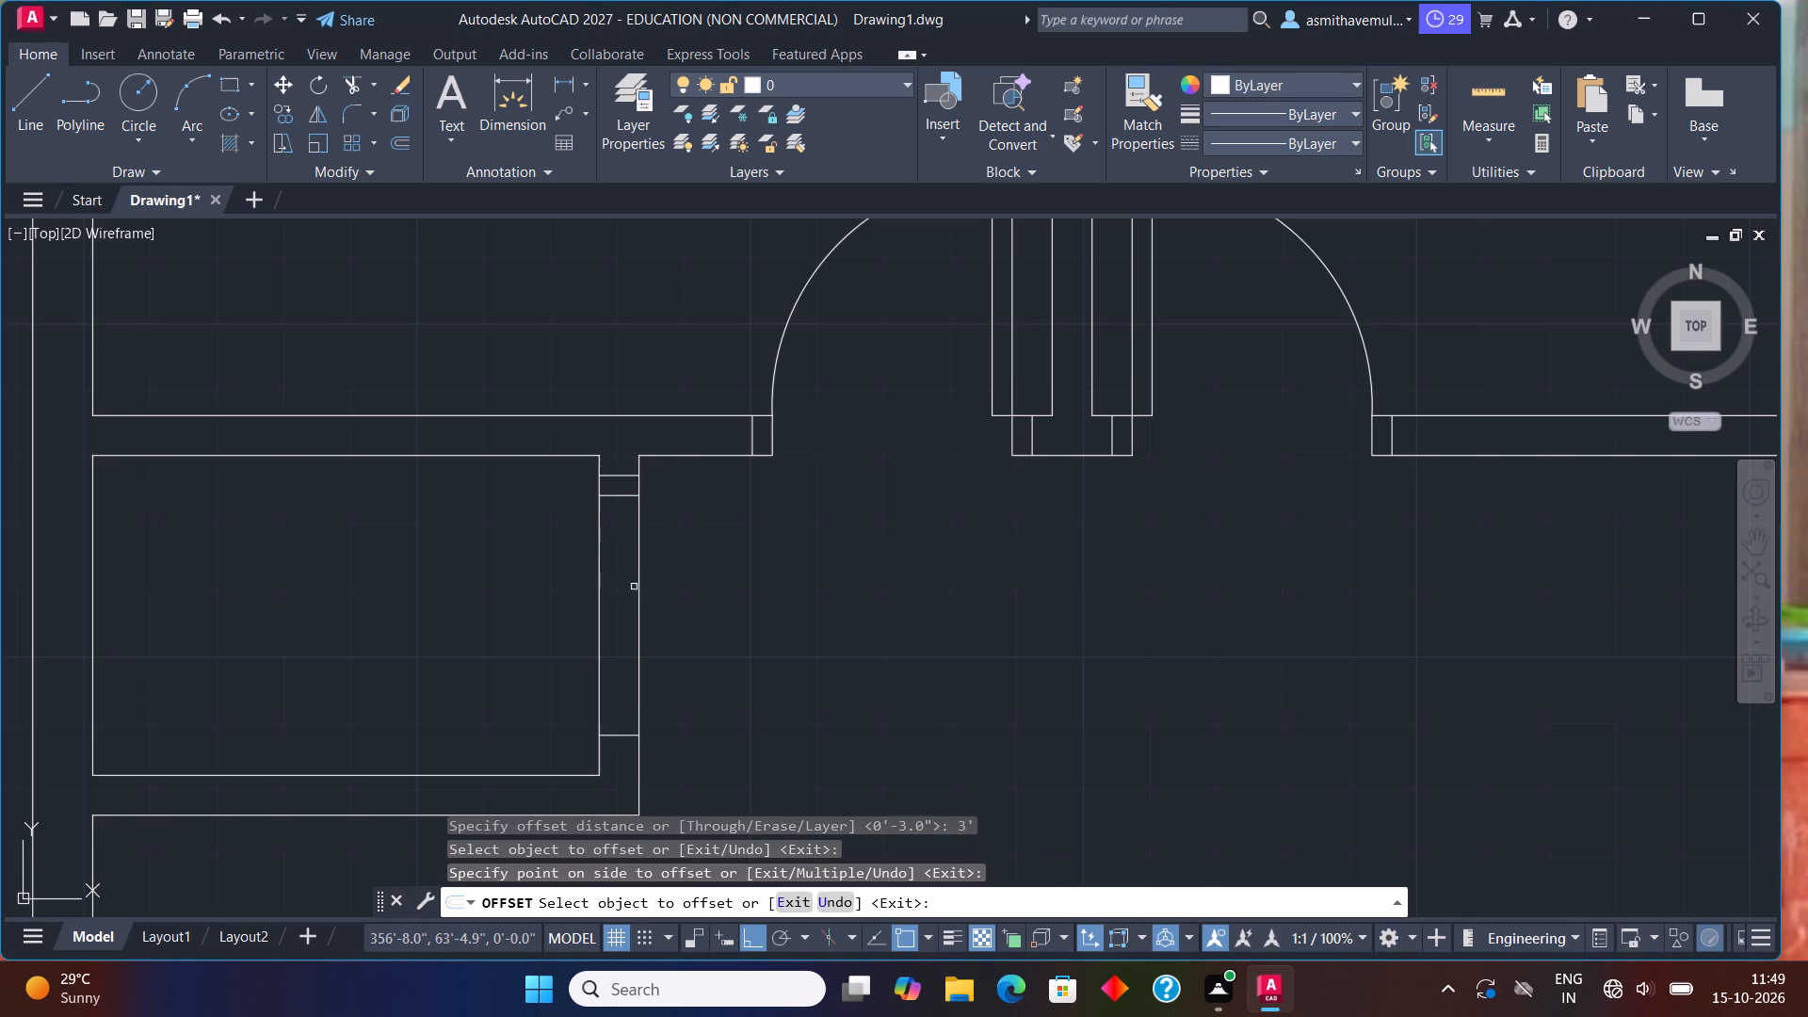
key(Escape)
Offset the bottom jamb line in the small room's right wall another 3" downward.
key(o)
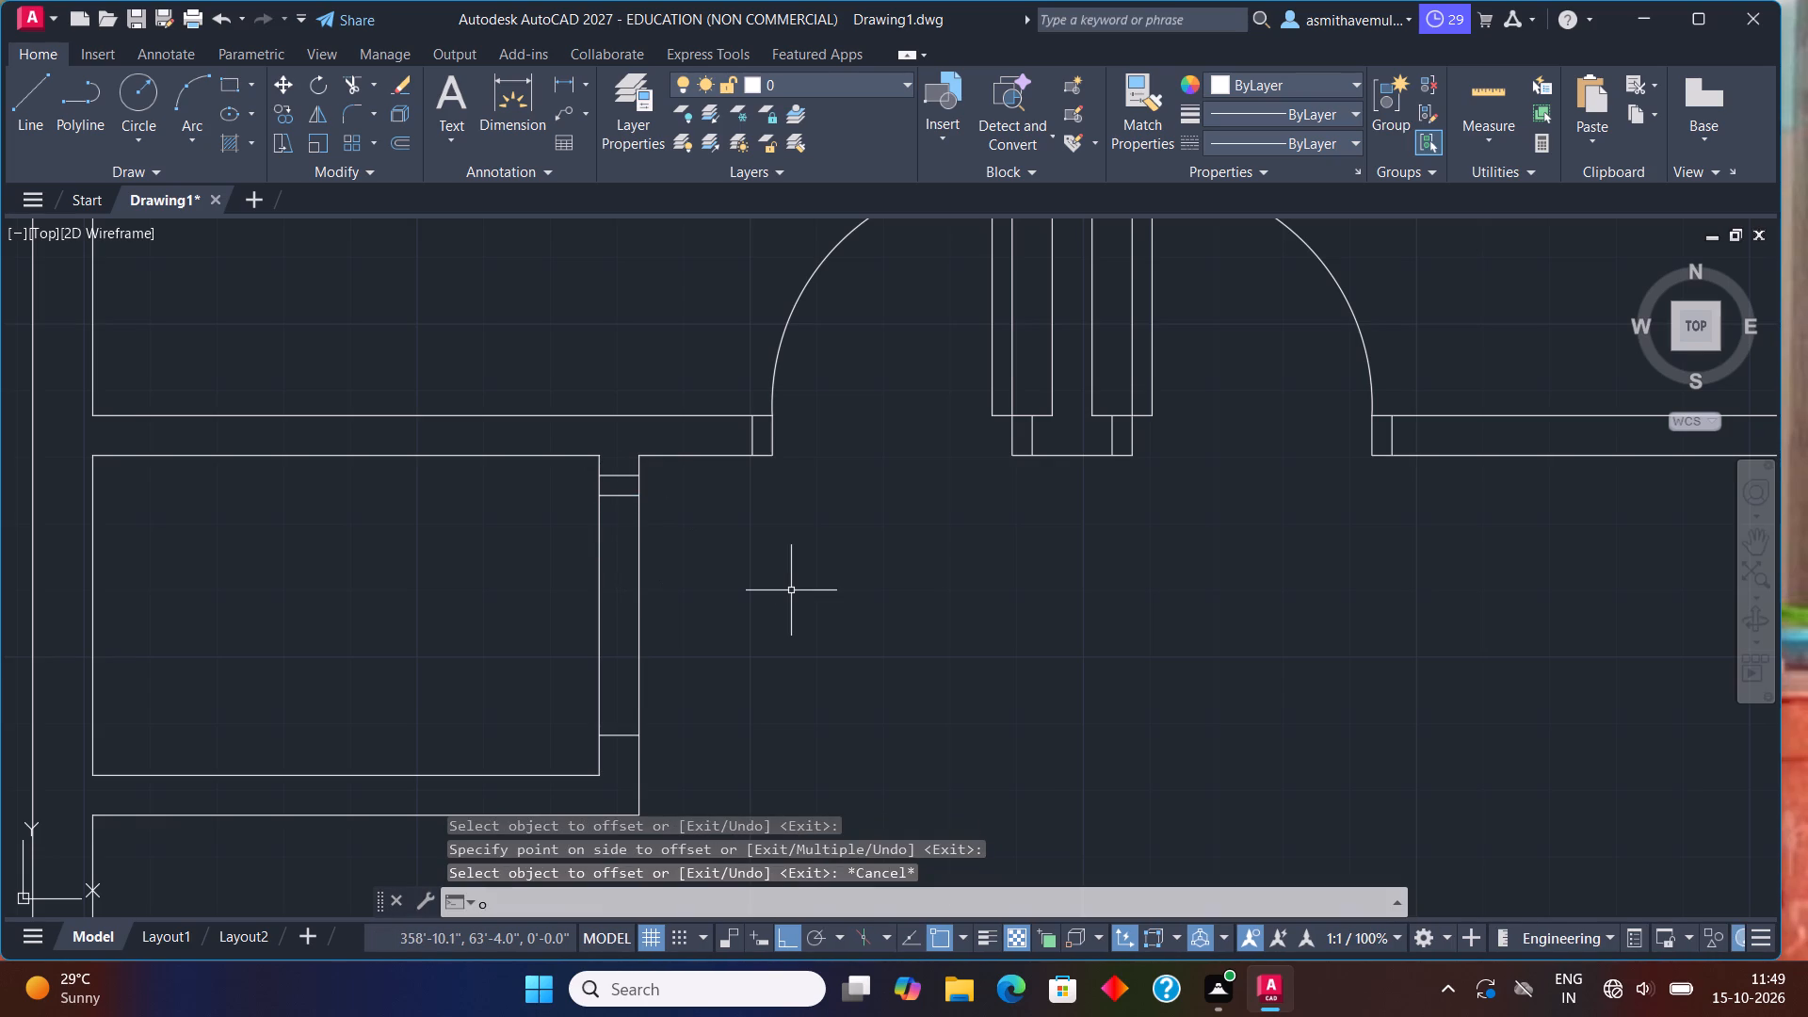
key(Return)
text(3")
key(Return)
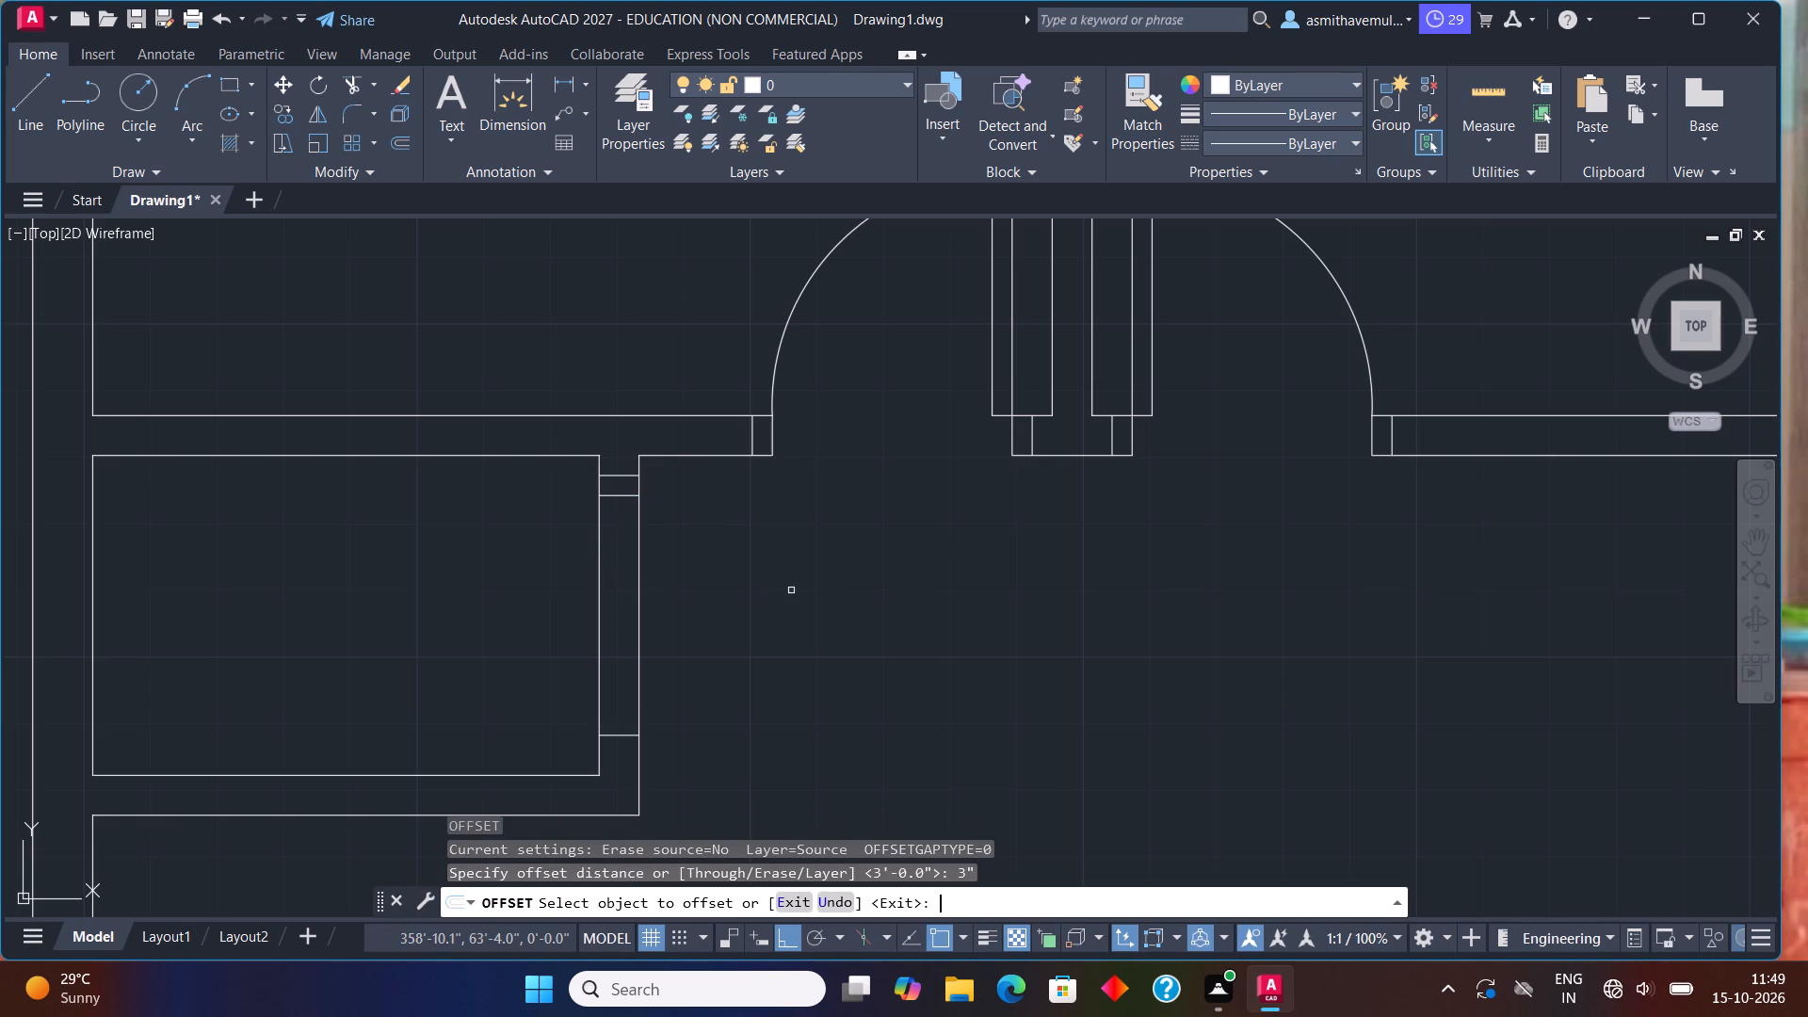
middle_drag(749, 549, 802, 510)
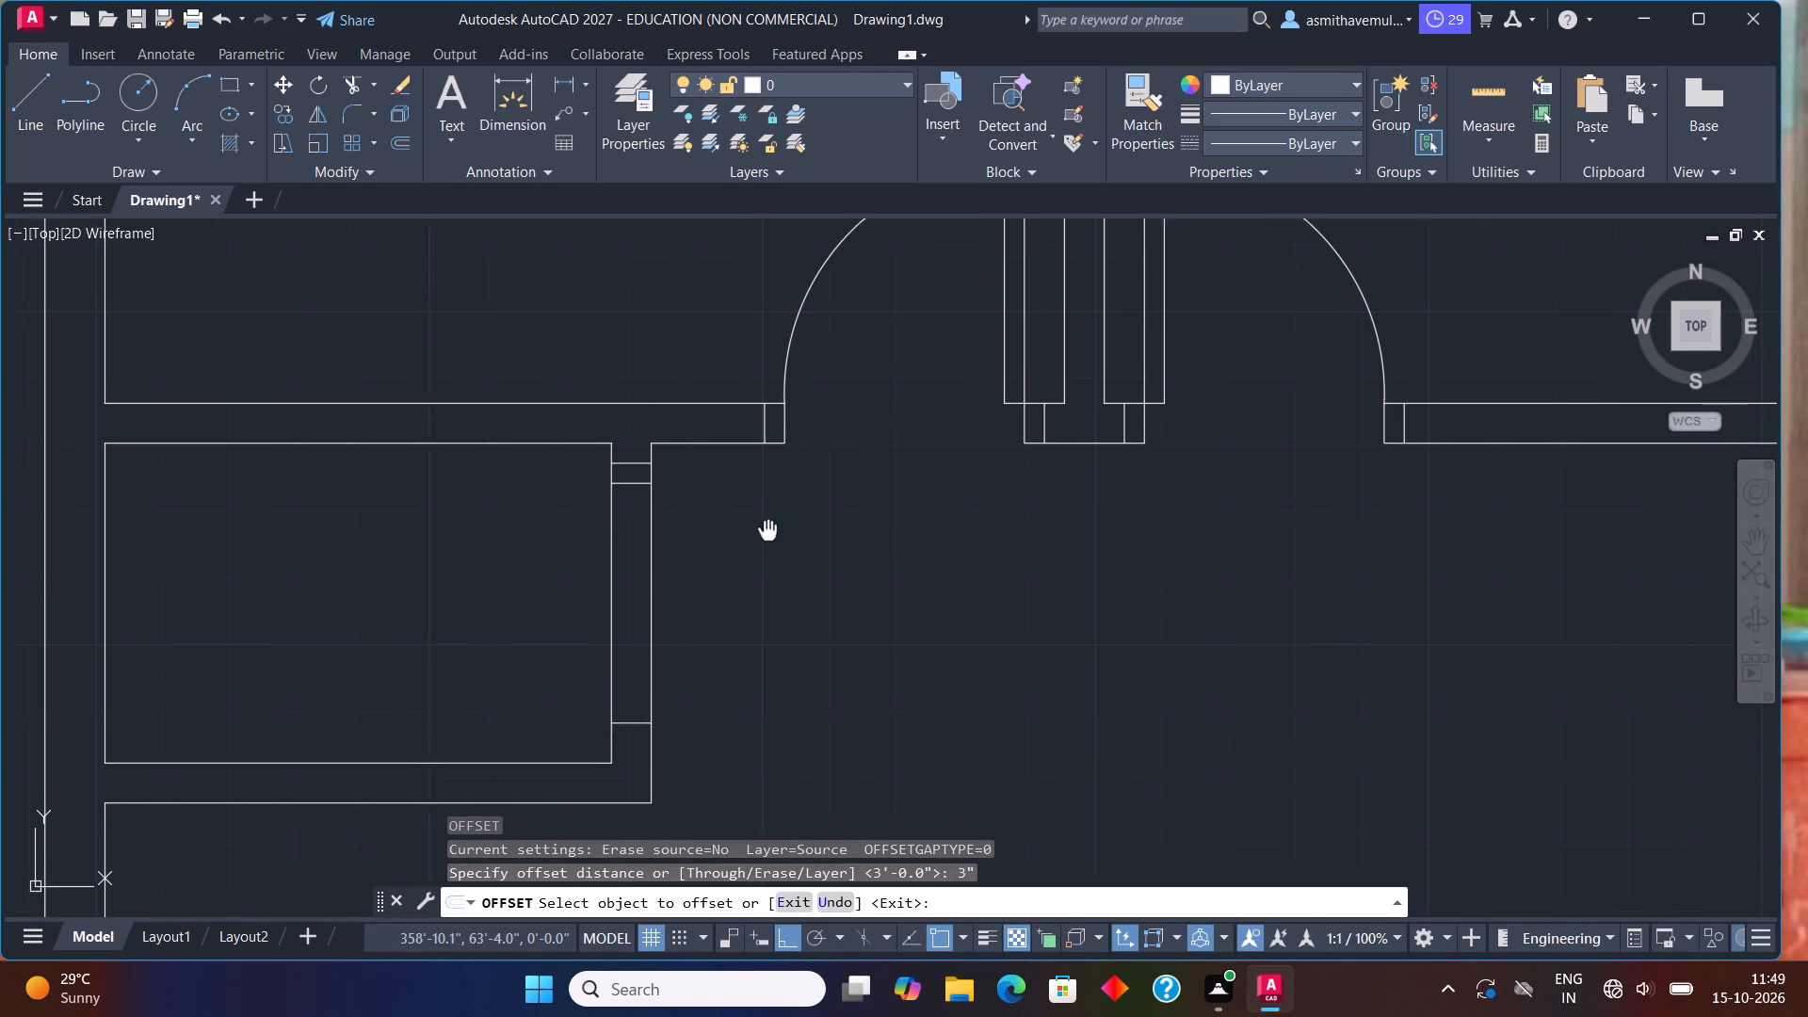
middle_drag(802, 510, 1106, 476)
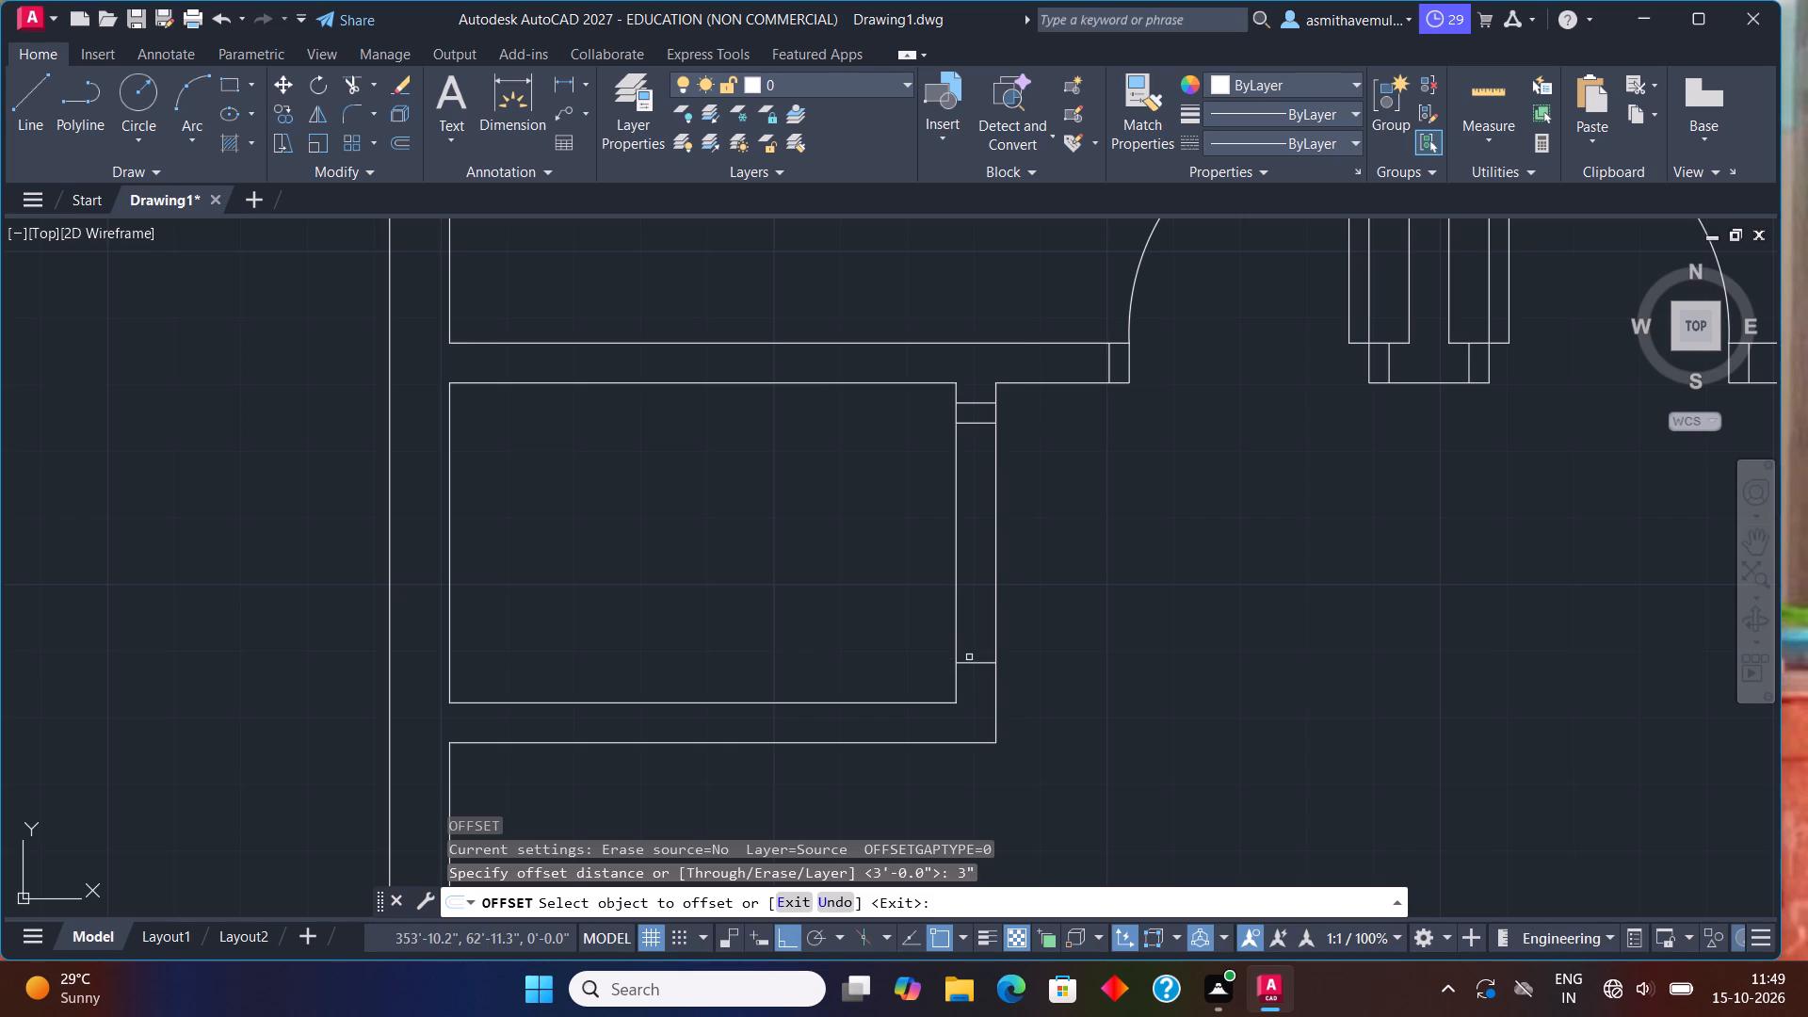
click(969, 663)
click(983, 698)
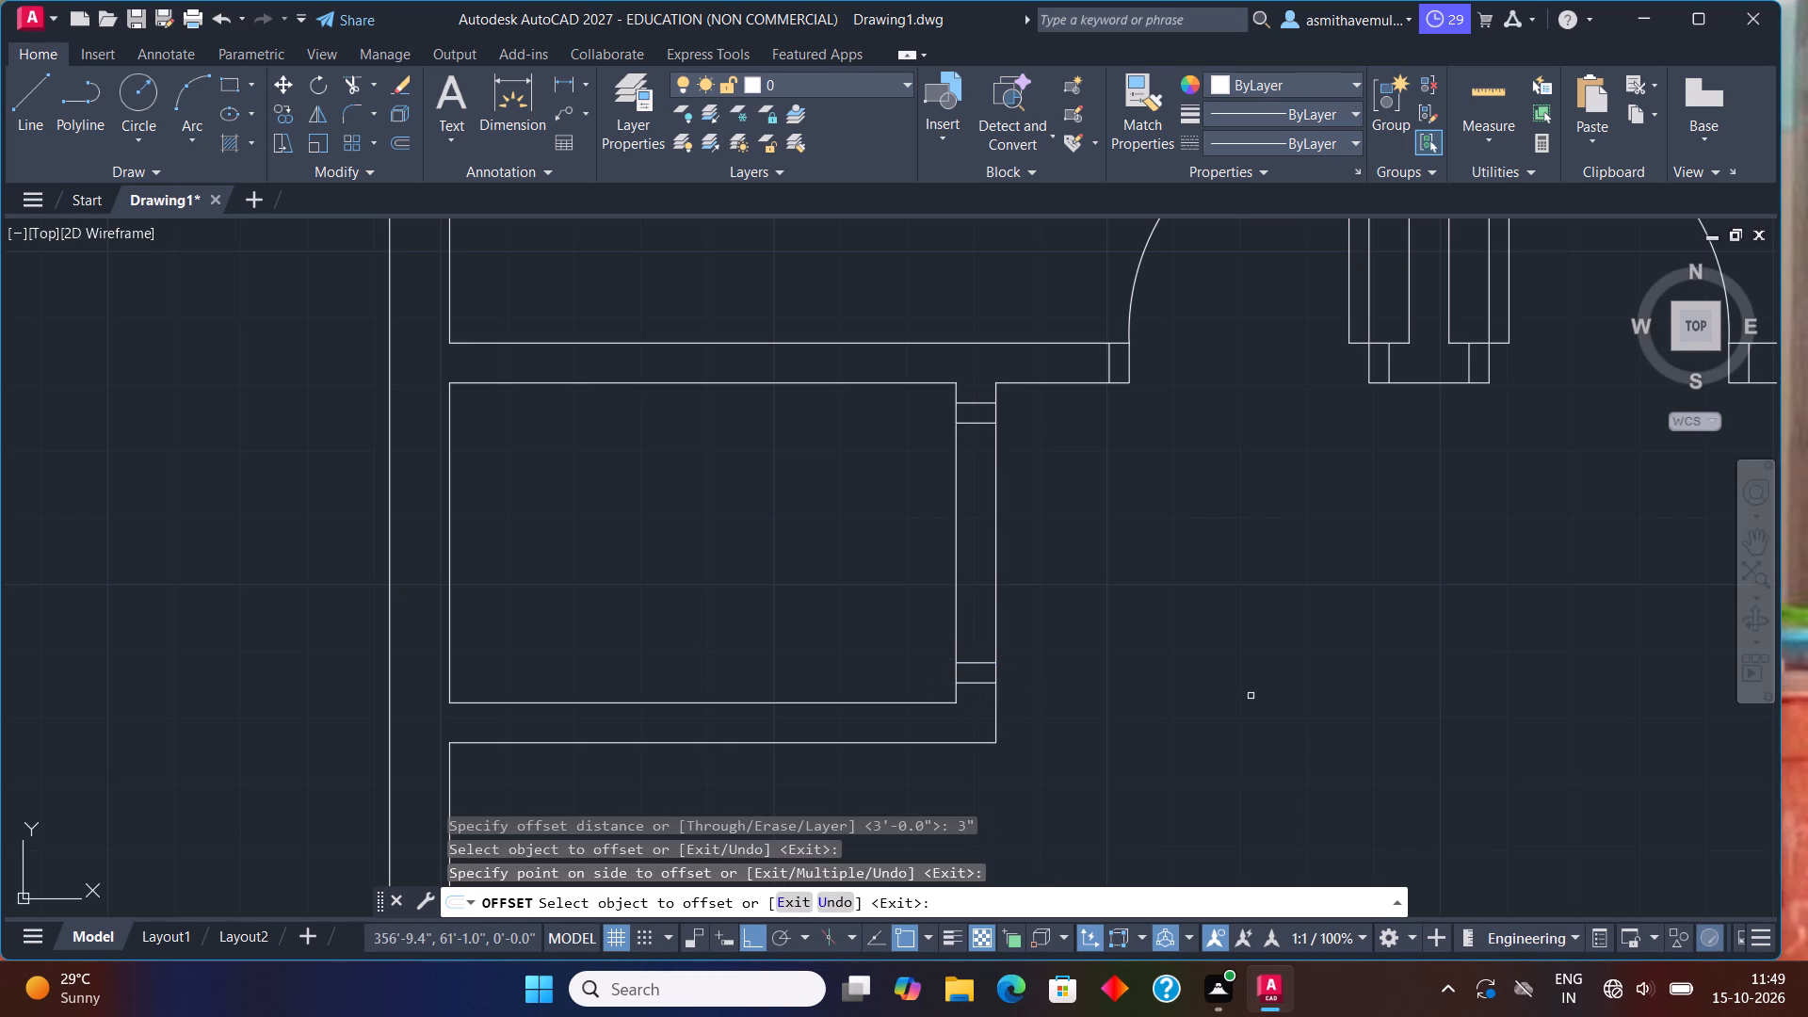
key(Escape)
Trim both lines of the small room's right wall between the inner jamb lines to open its 3' doorway.
text(tr)
text(im)
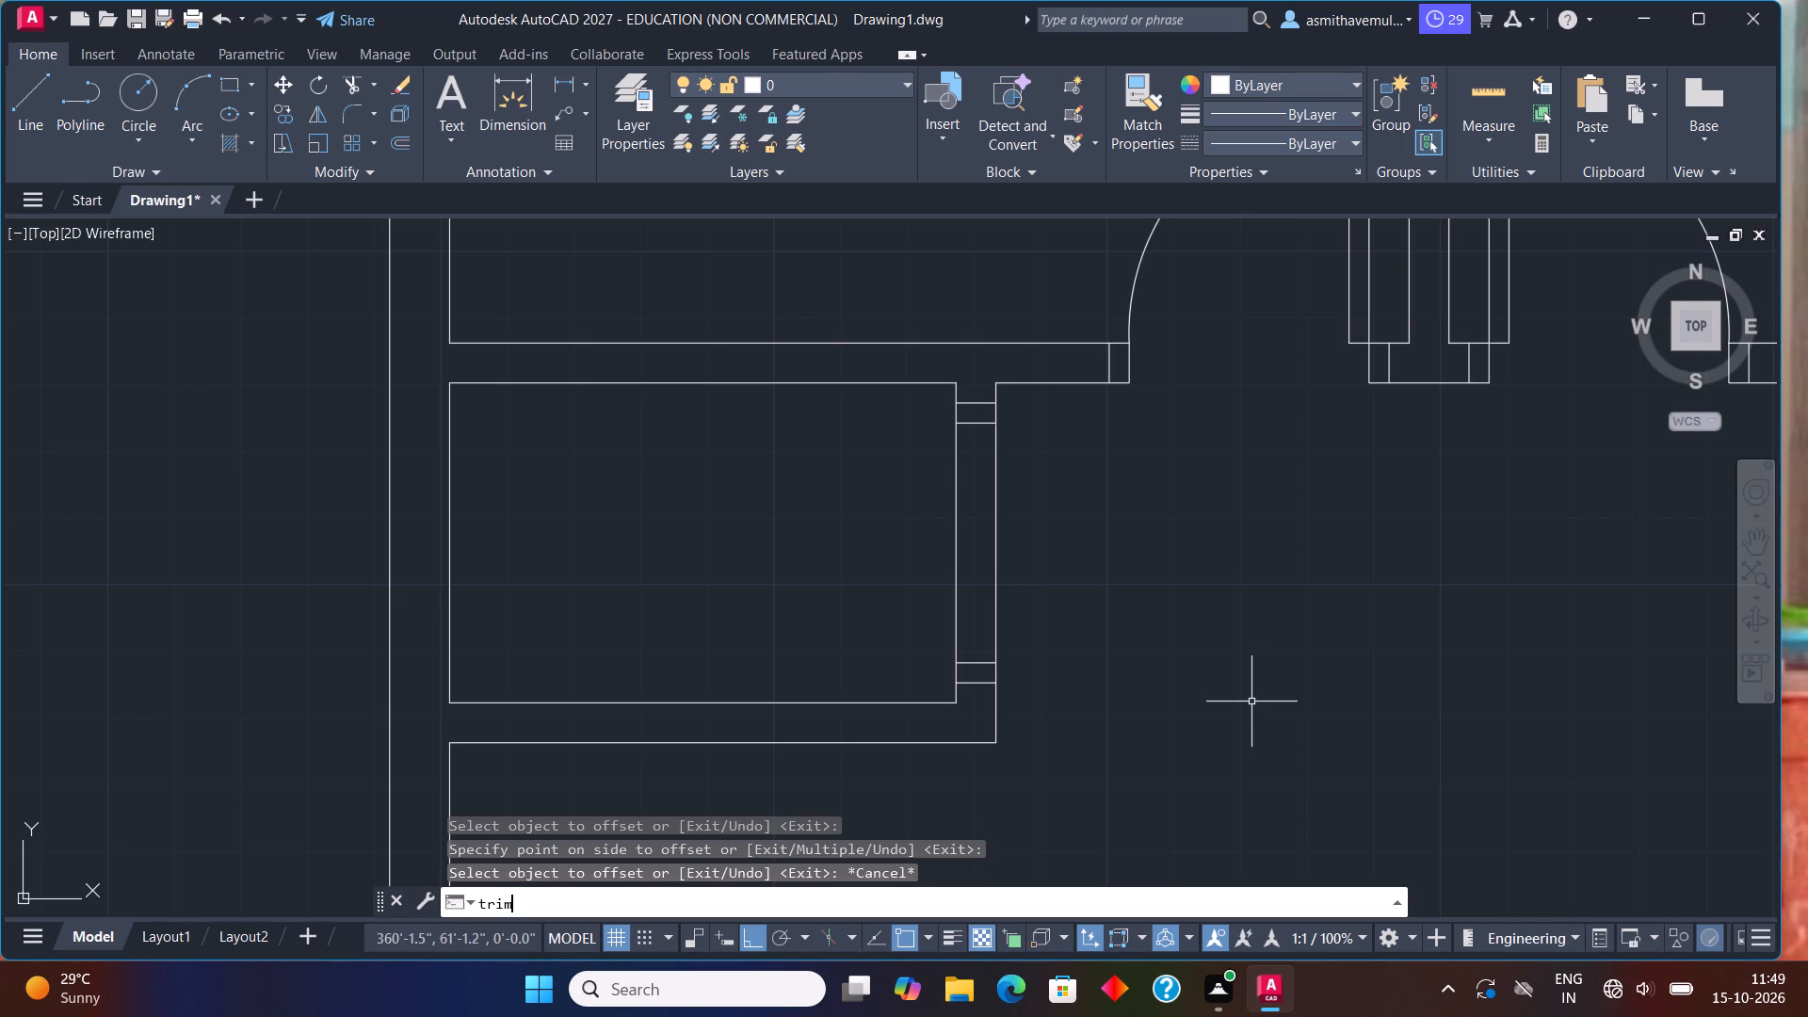
key(Return)
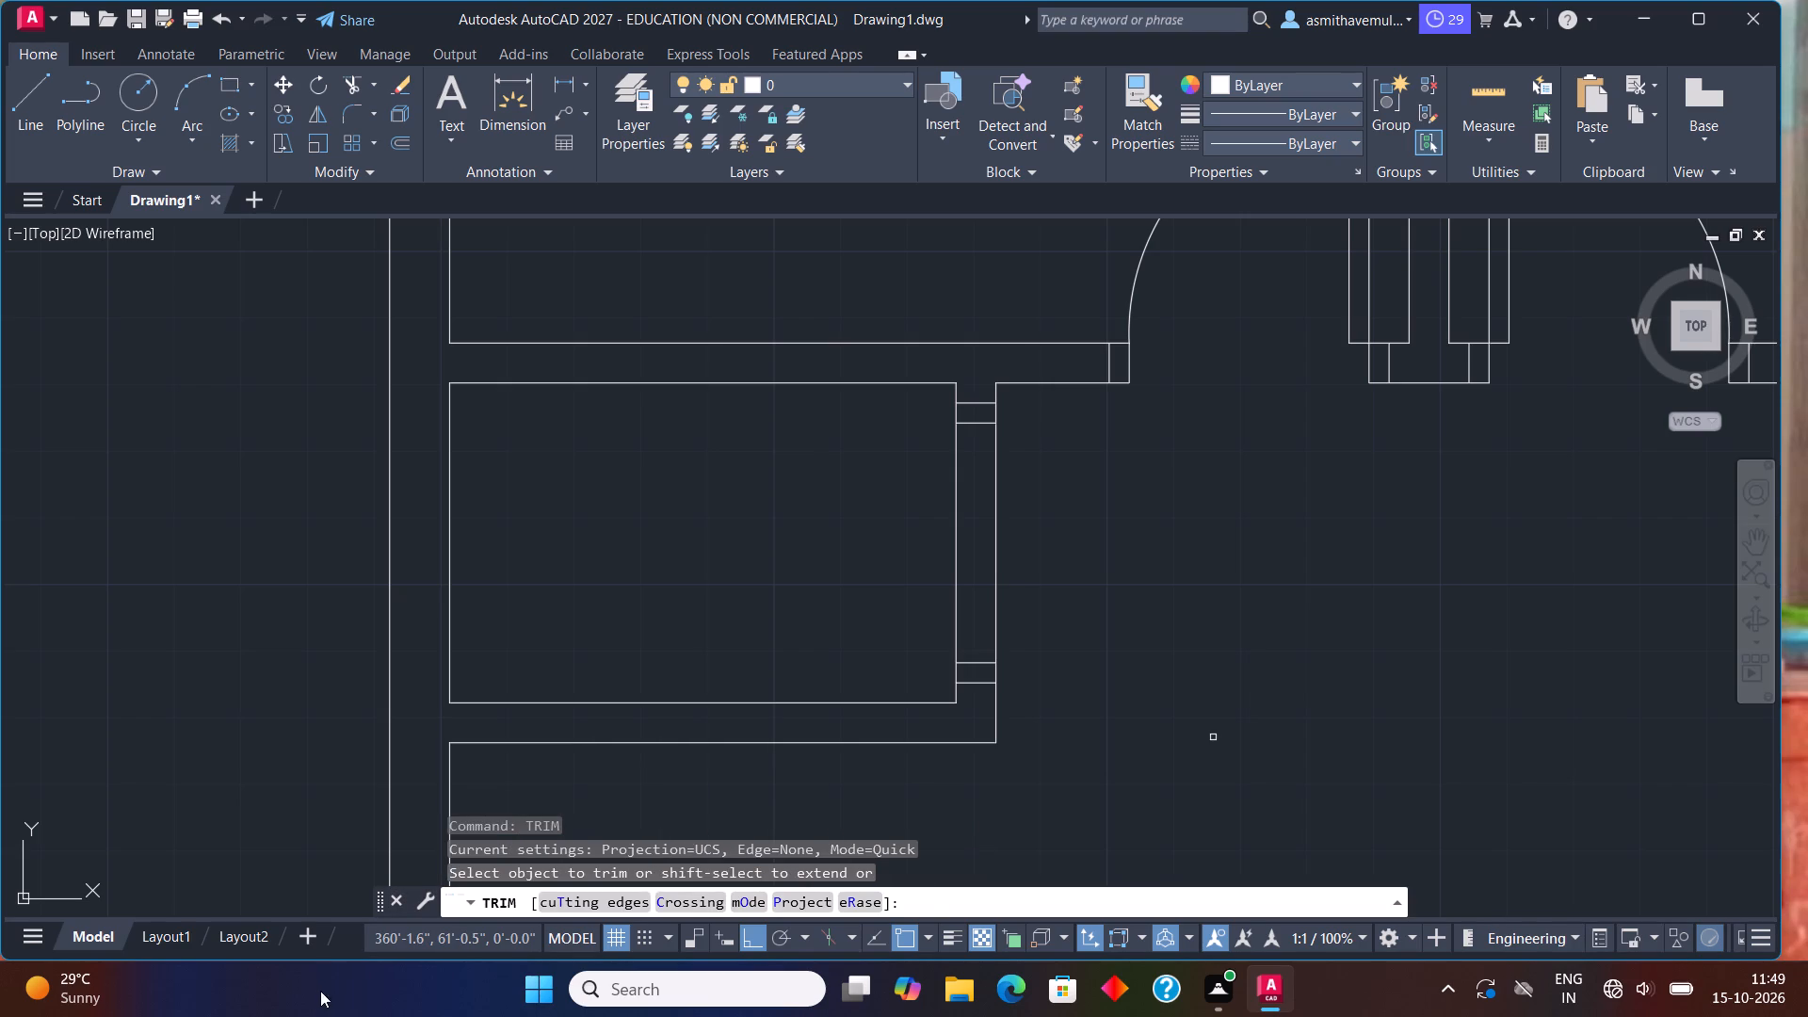
drag(794, 524, 928, 496)
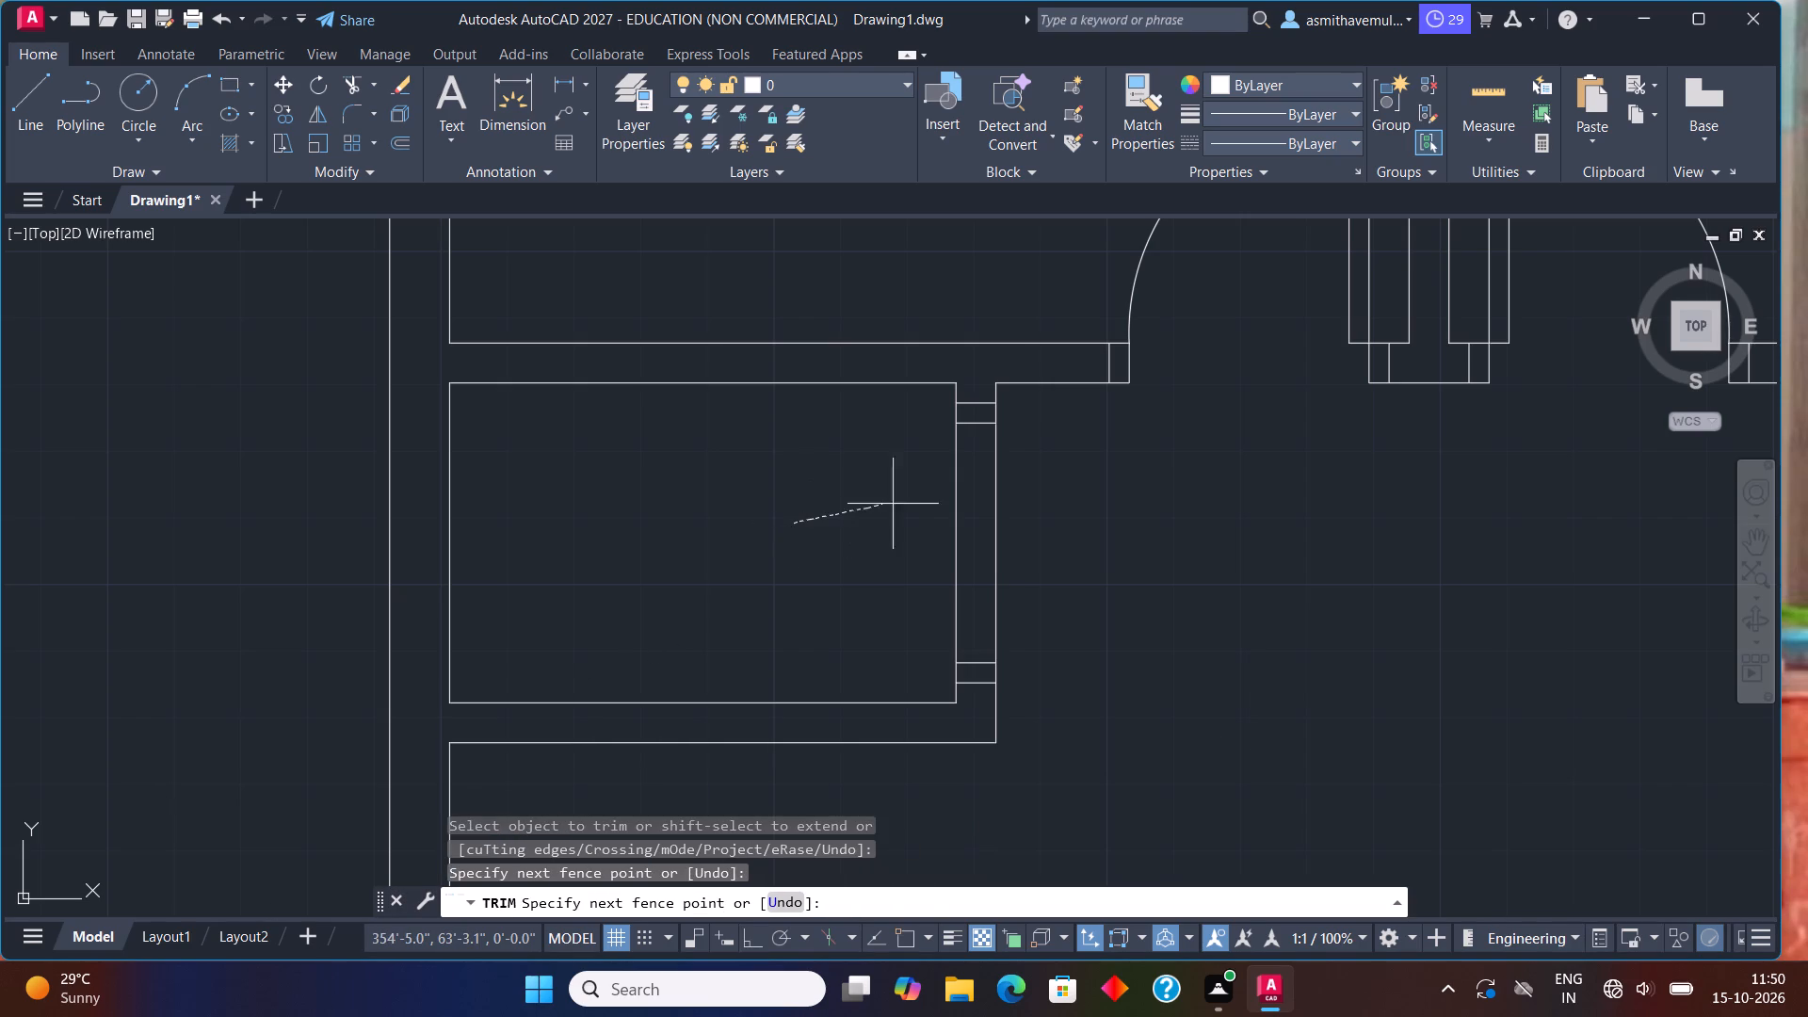
drag(928, 496, 1070, 468)
key(Escape)
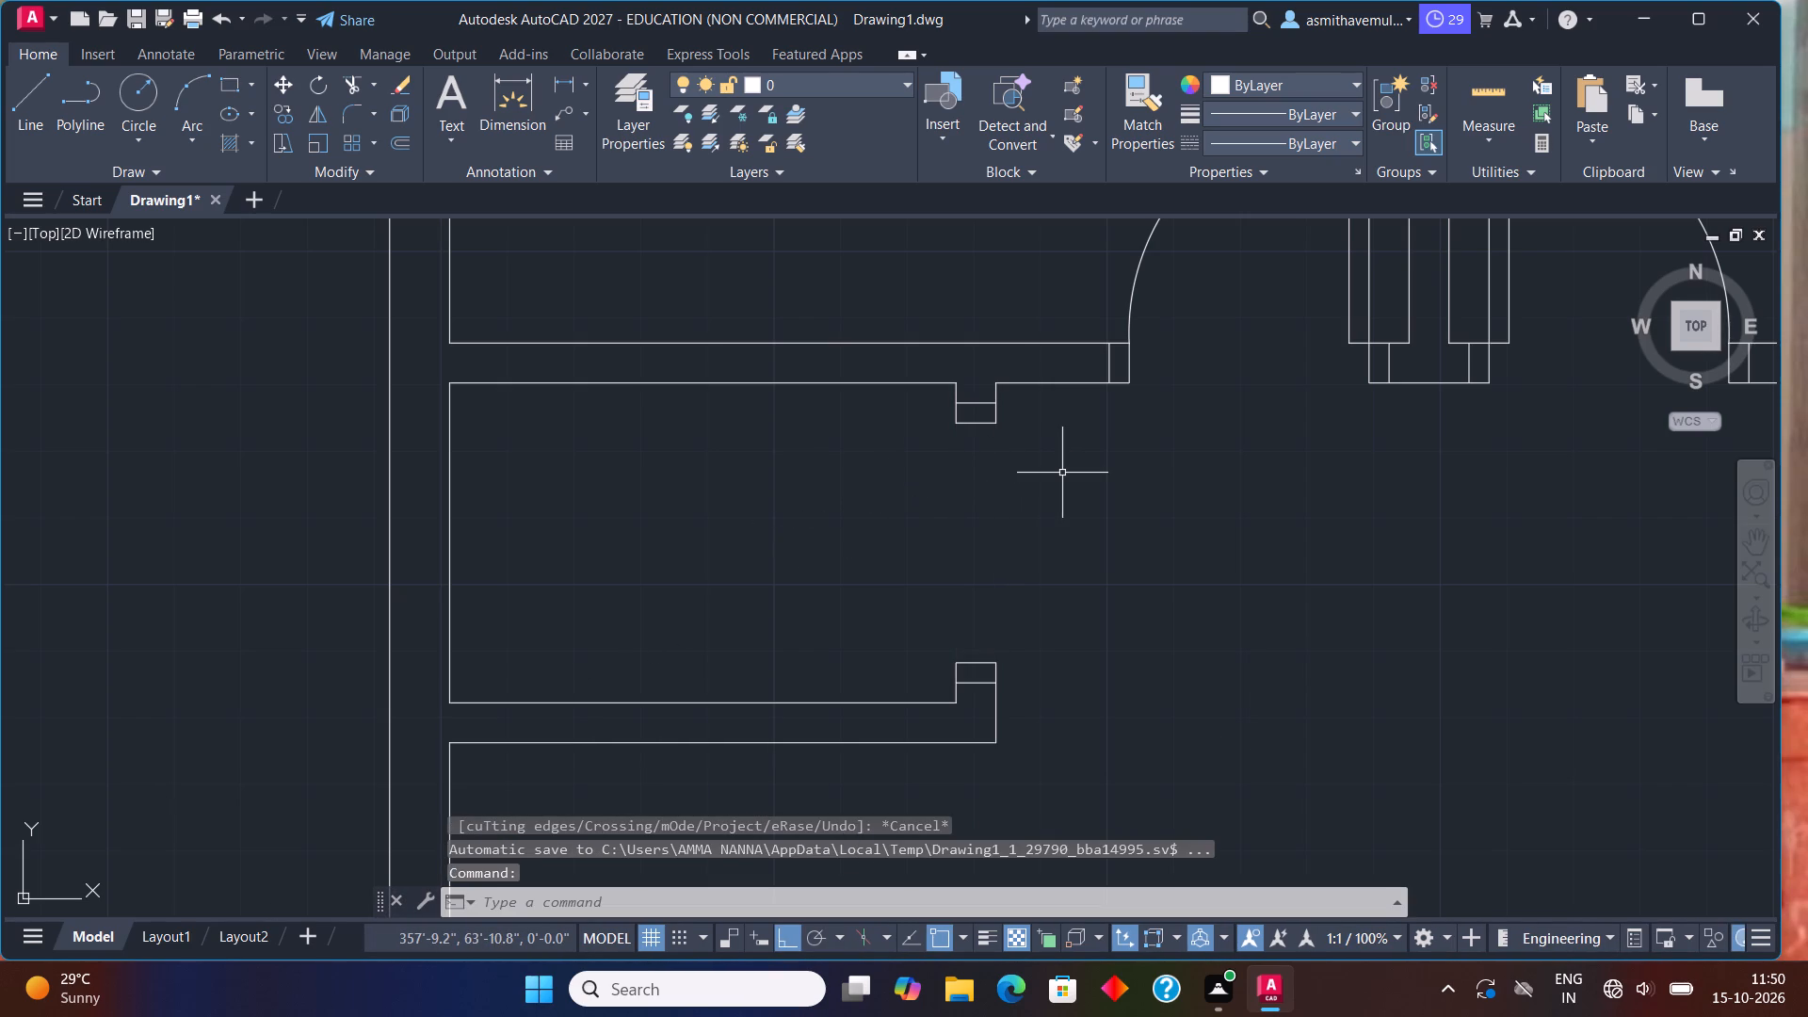
Draw a 3' by 3" rectangular door leaf extending left into the small room from its doorway's upper jamb corner.
text(rec)
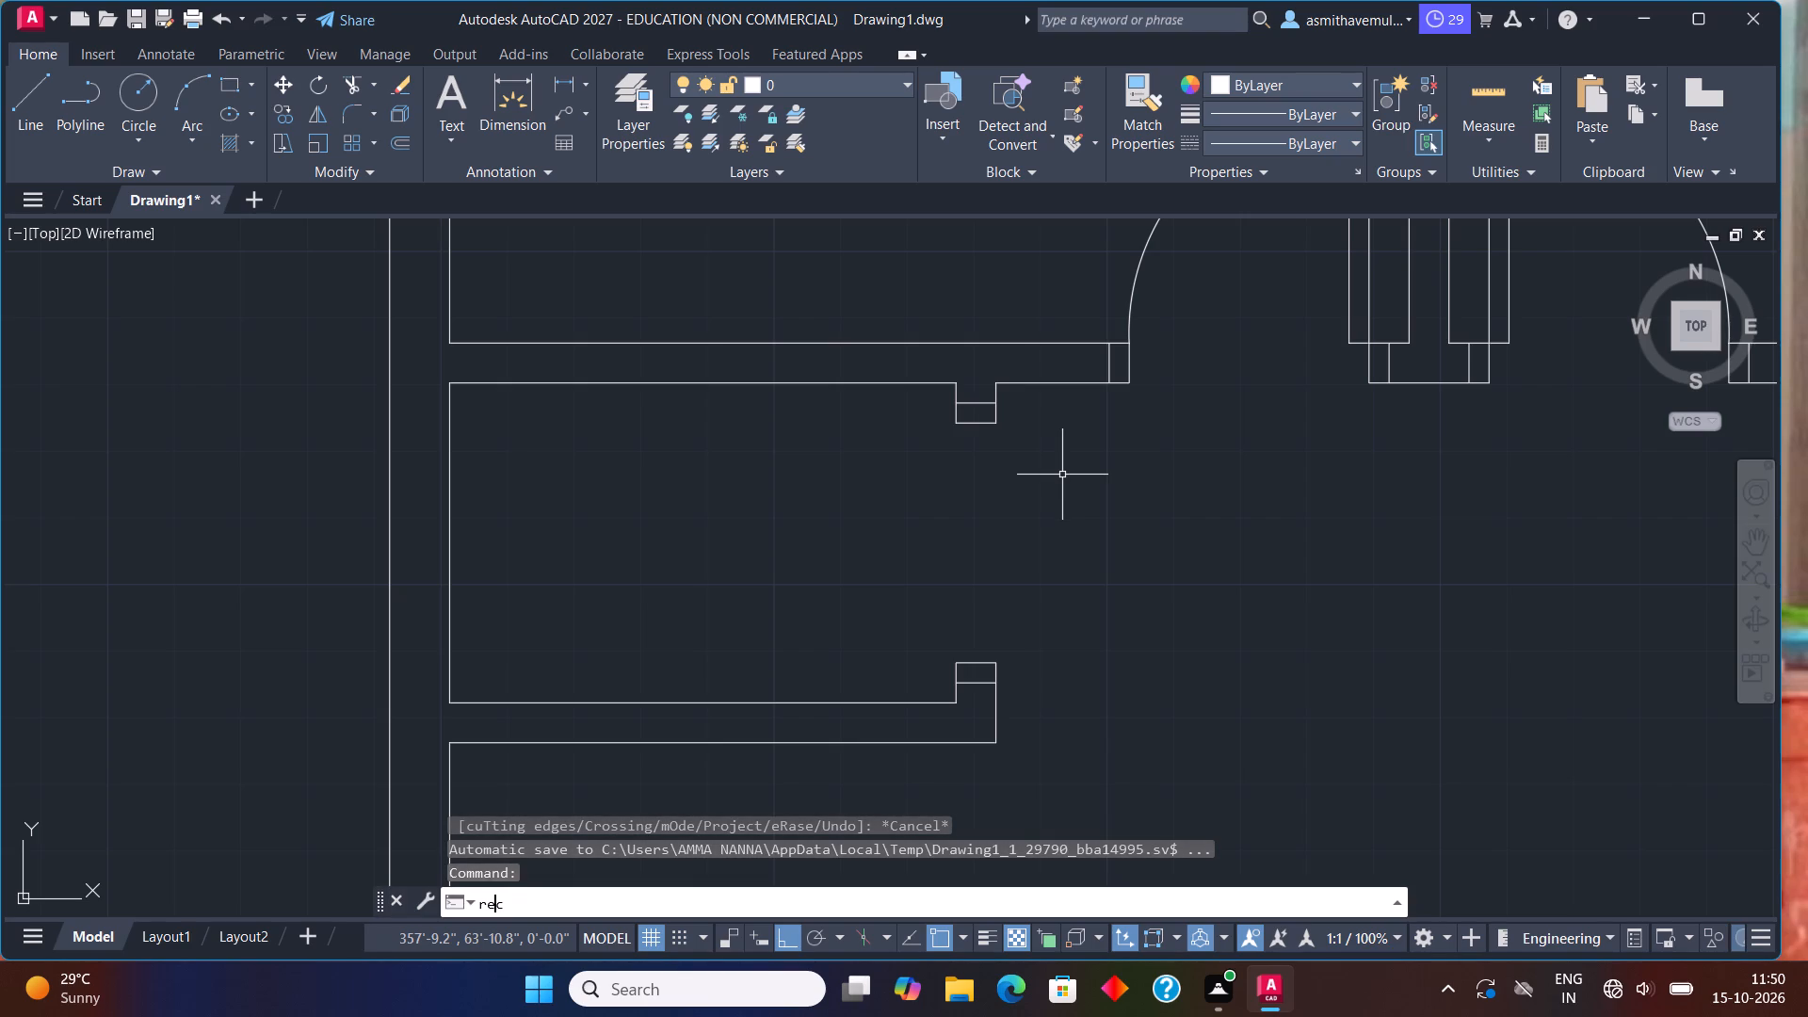
key(Return)
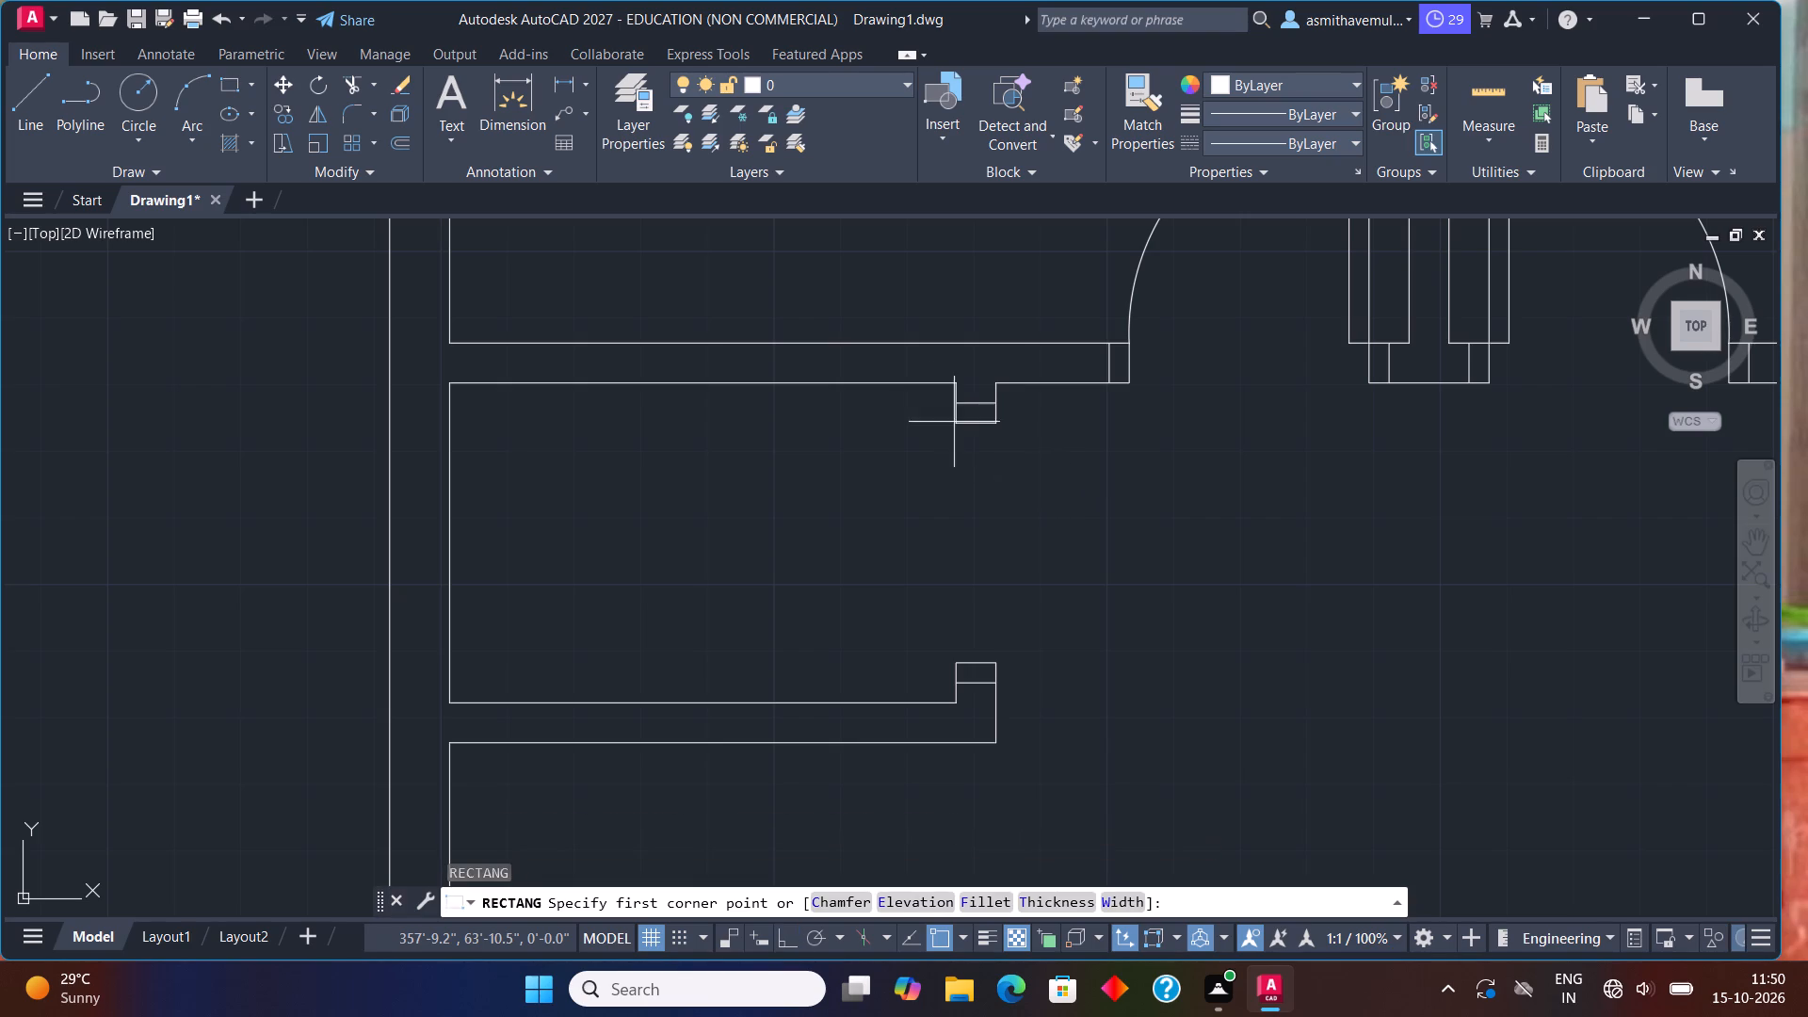
click(950, 419)
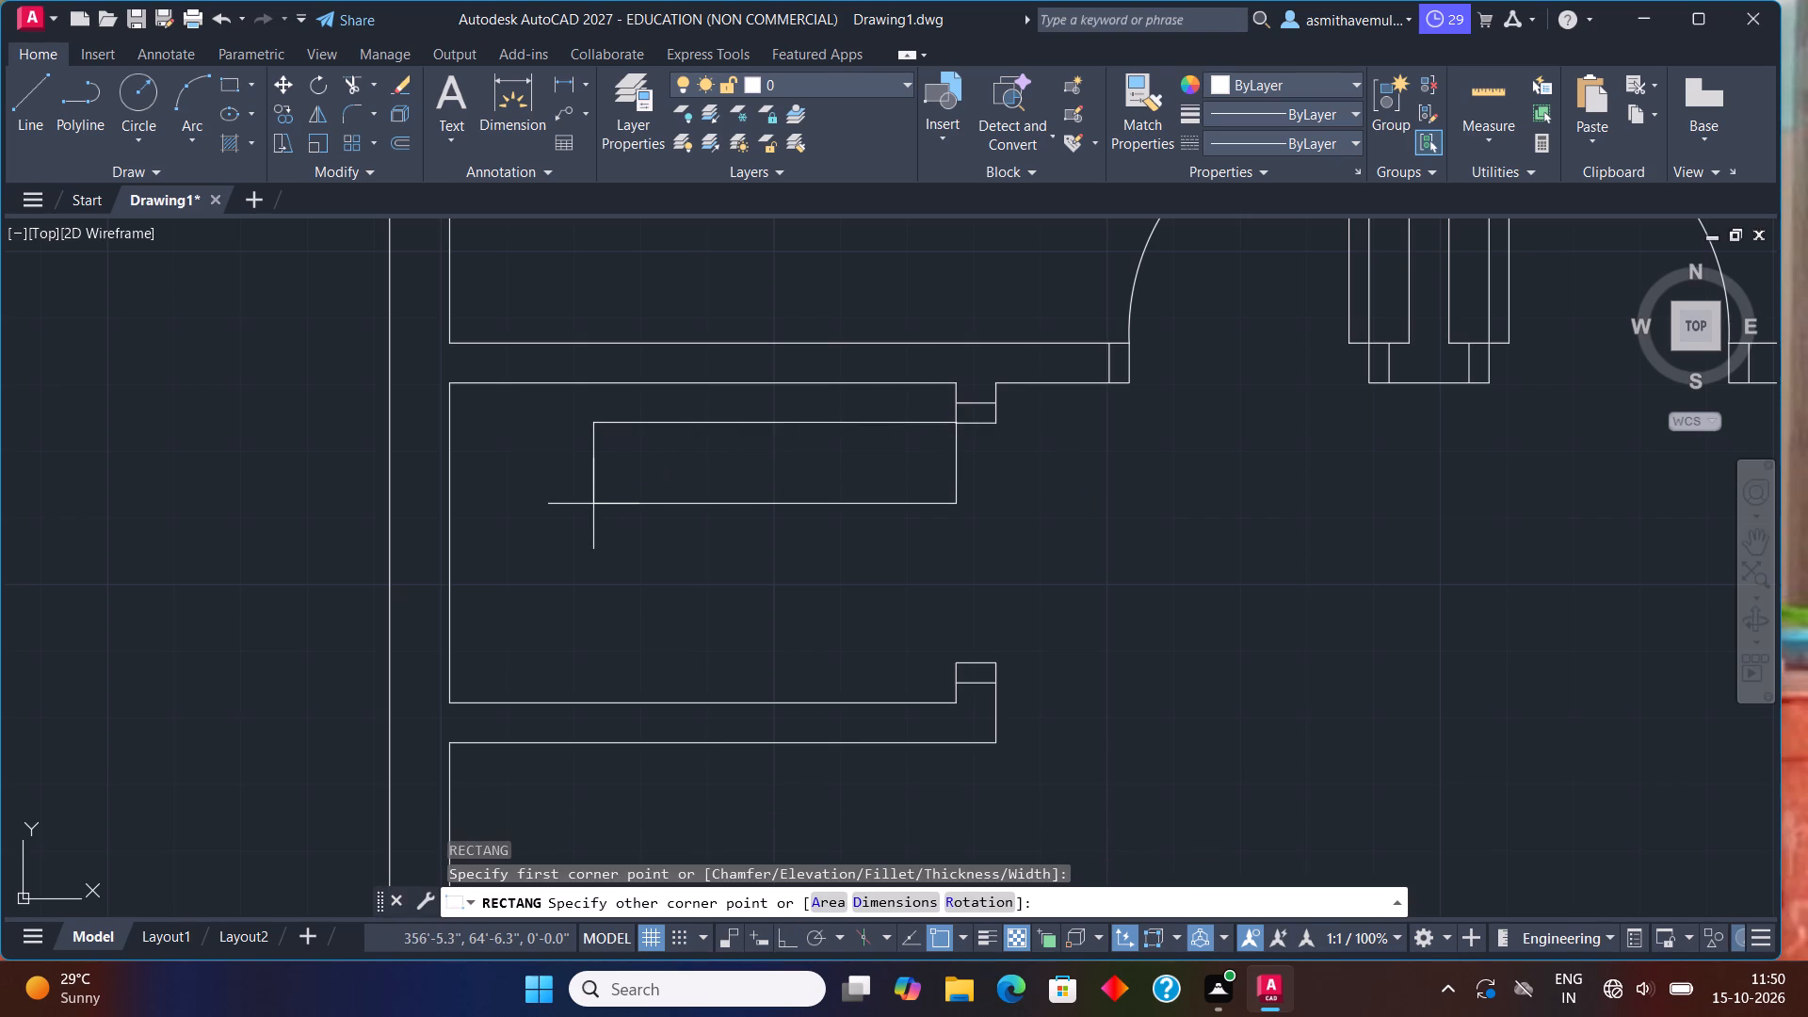
key(d)
key(Return)
key(3)
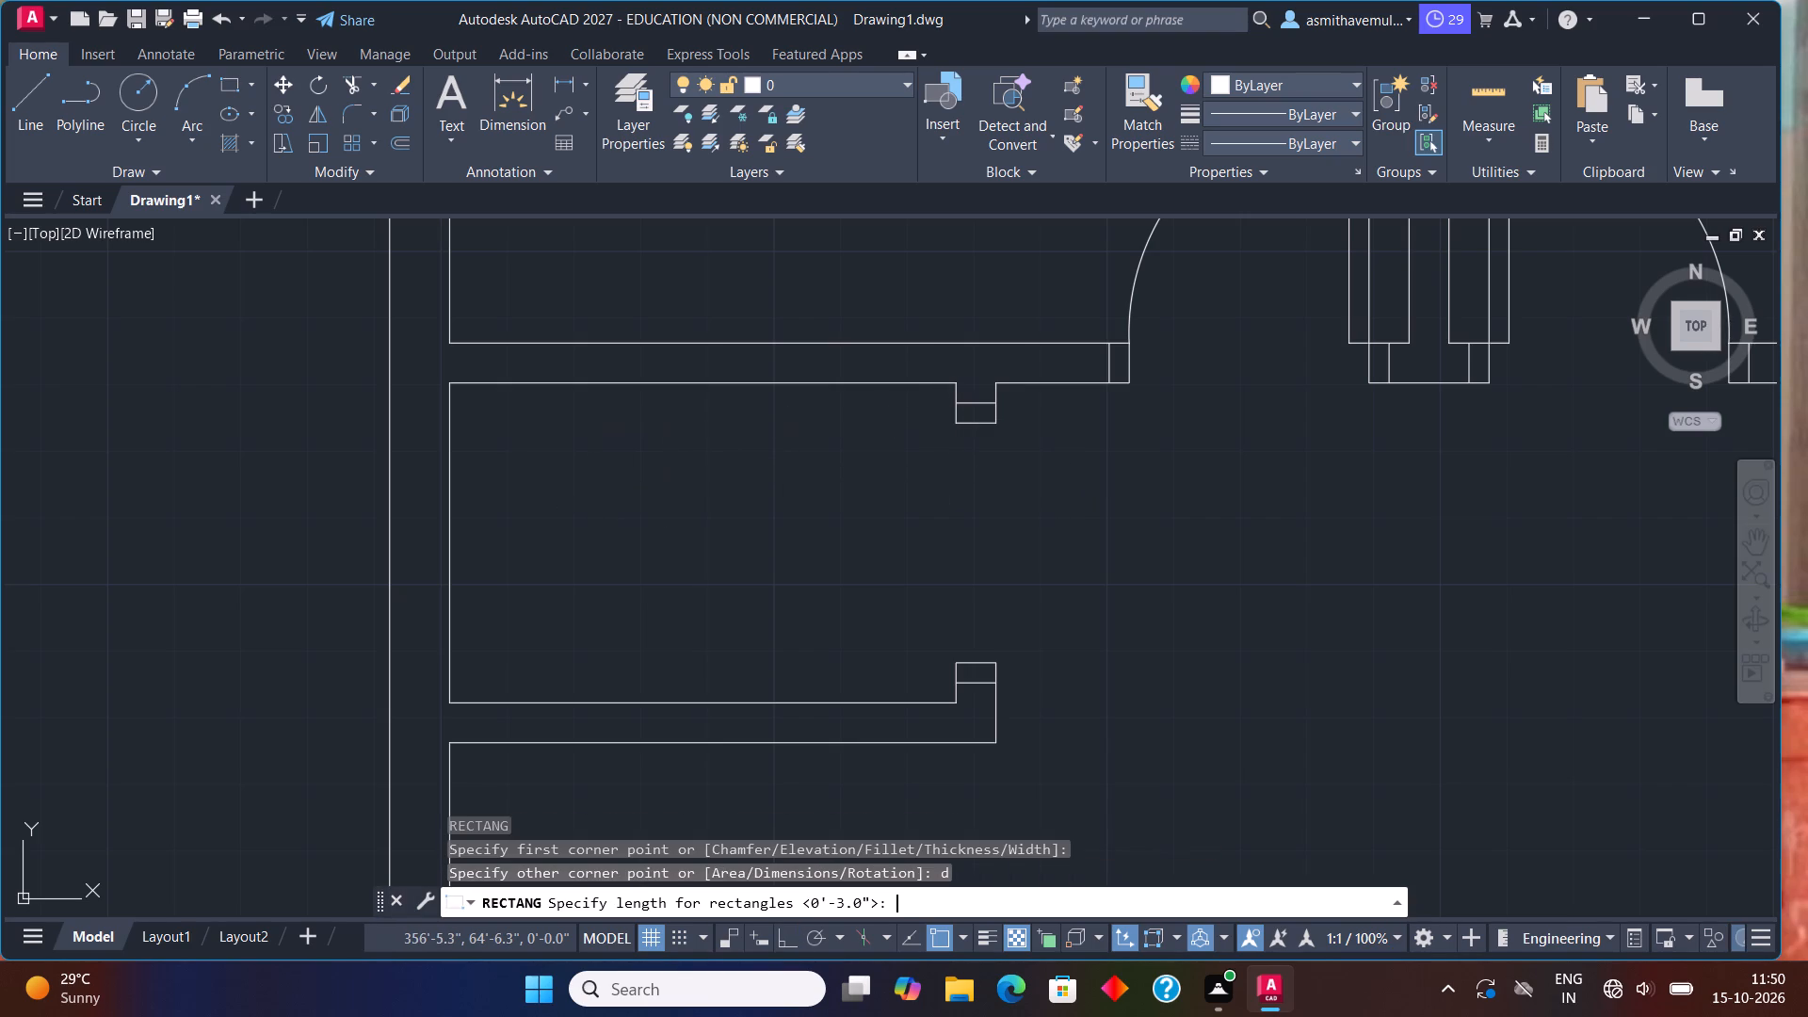
key(apostrophe)
key(Return)
text(3")
key(Return)
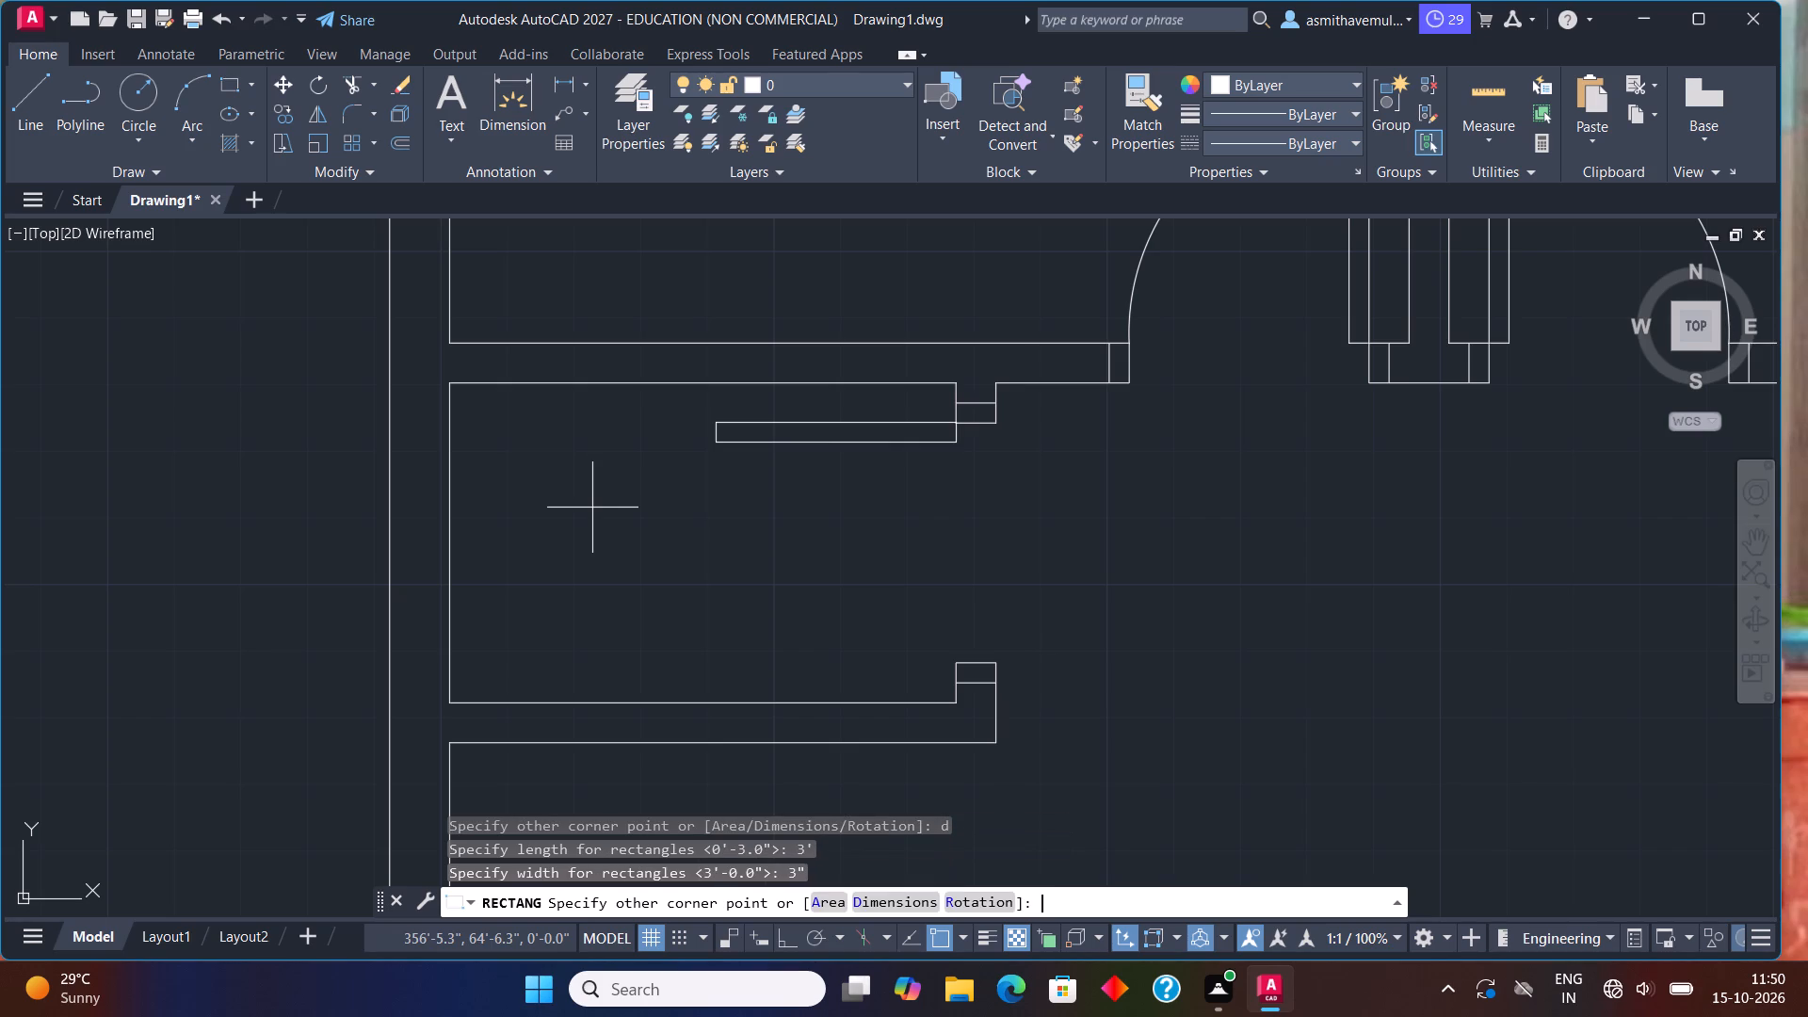
click(591, 507)
click(643, 460)
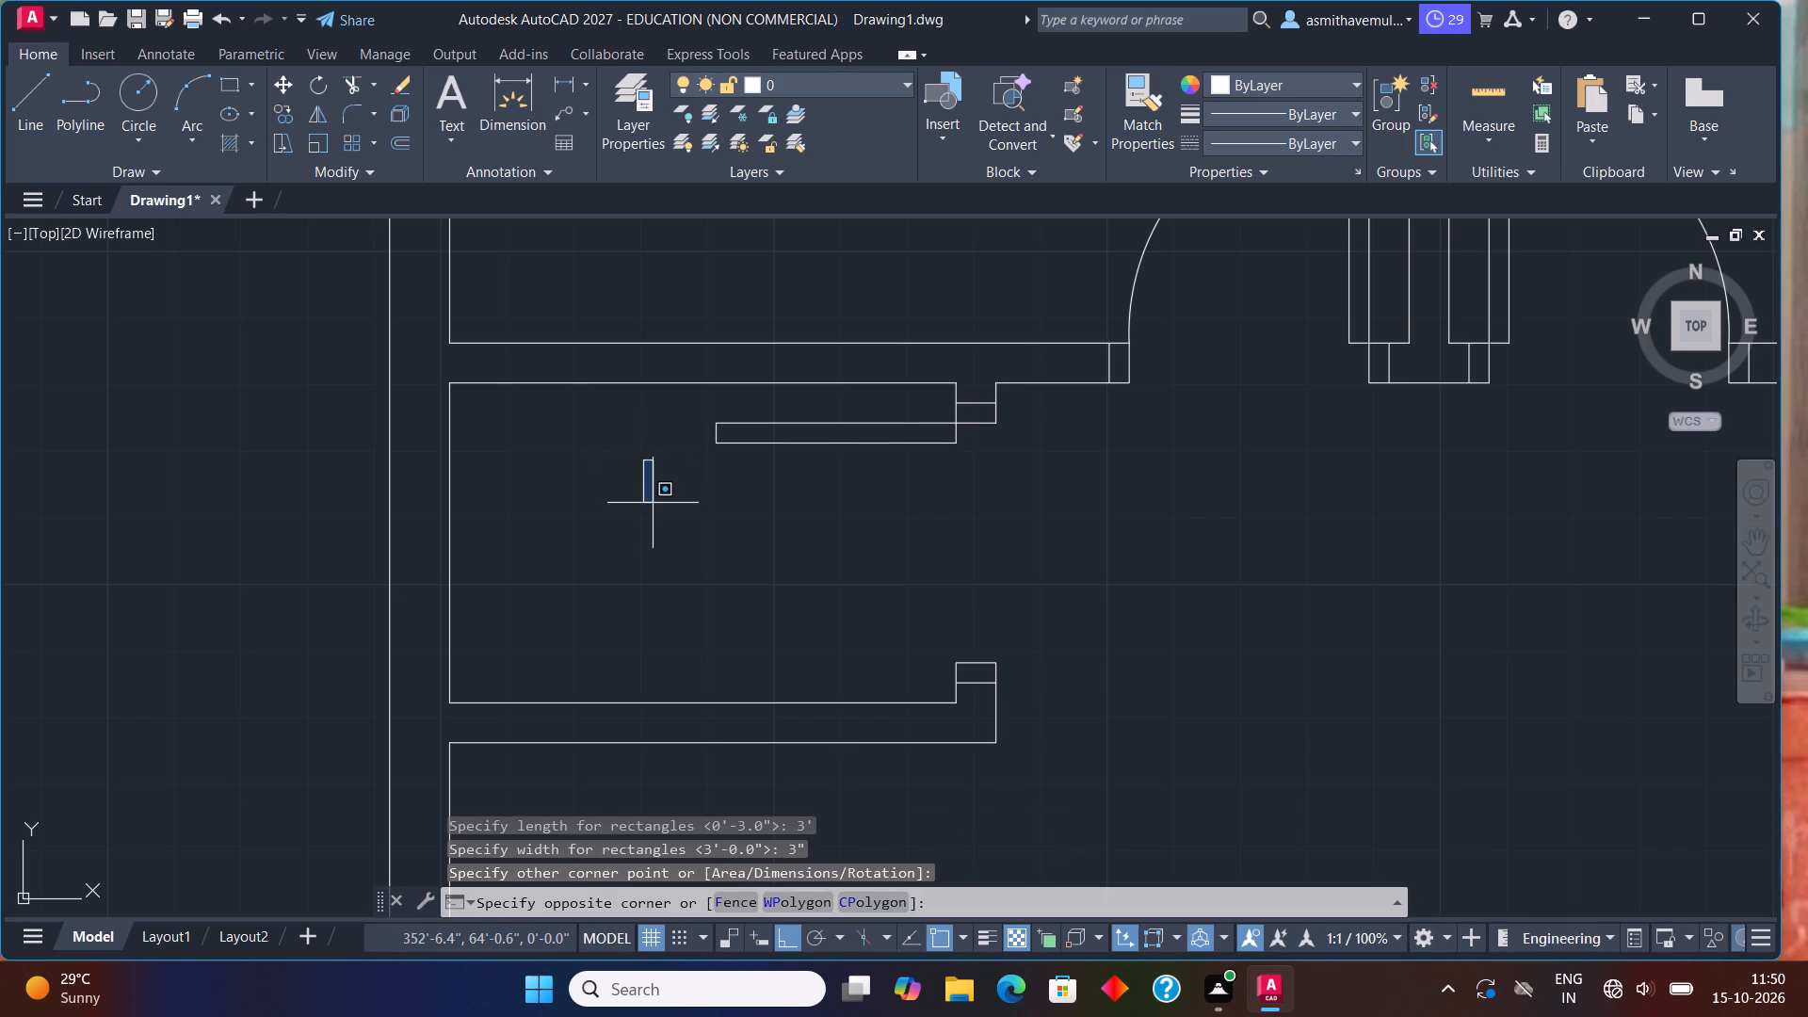
click(654, 507)
Draw the door swing arc from the free end of the small room's door leaf to the doorway's lower jamb corner.
text(arc)
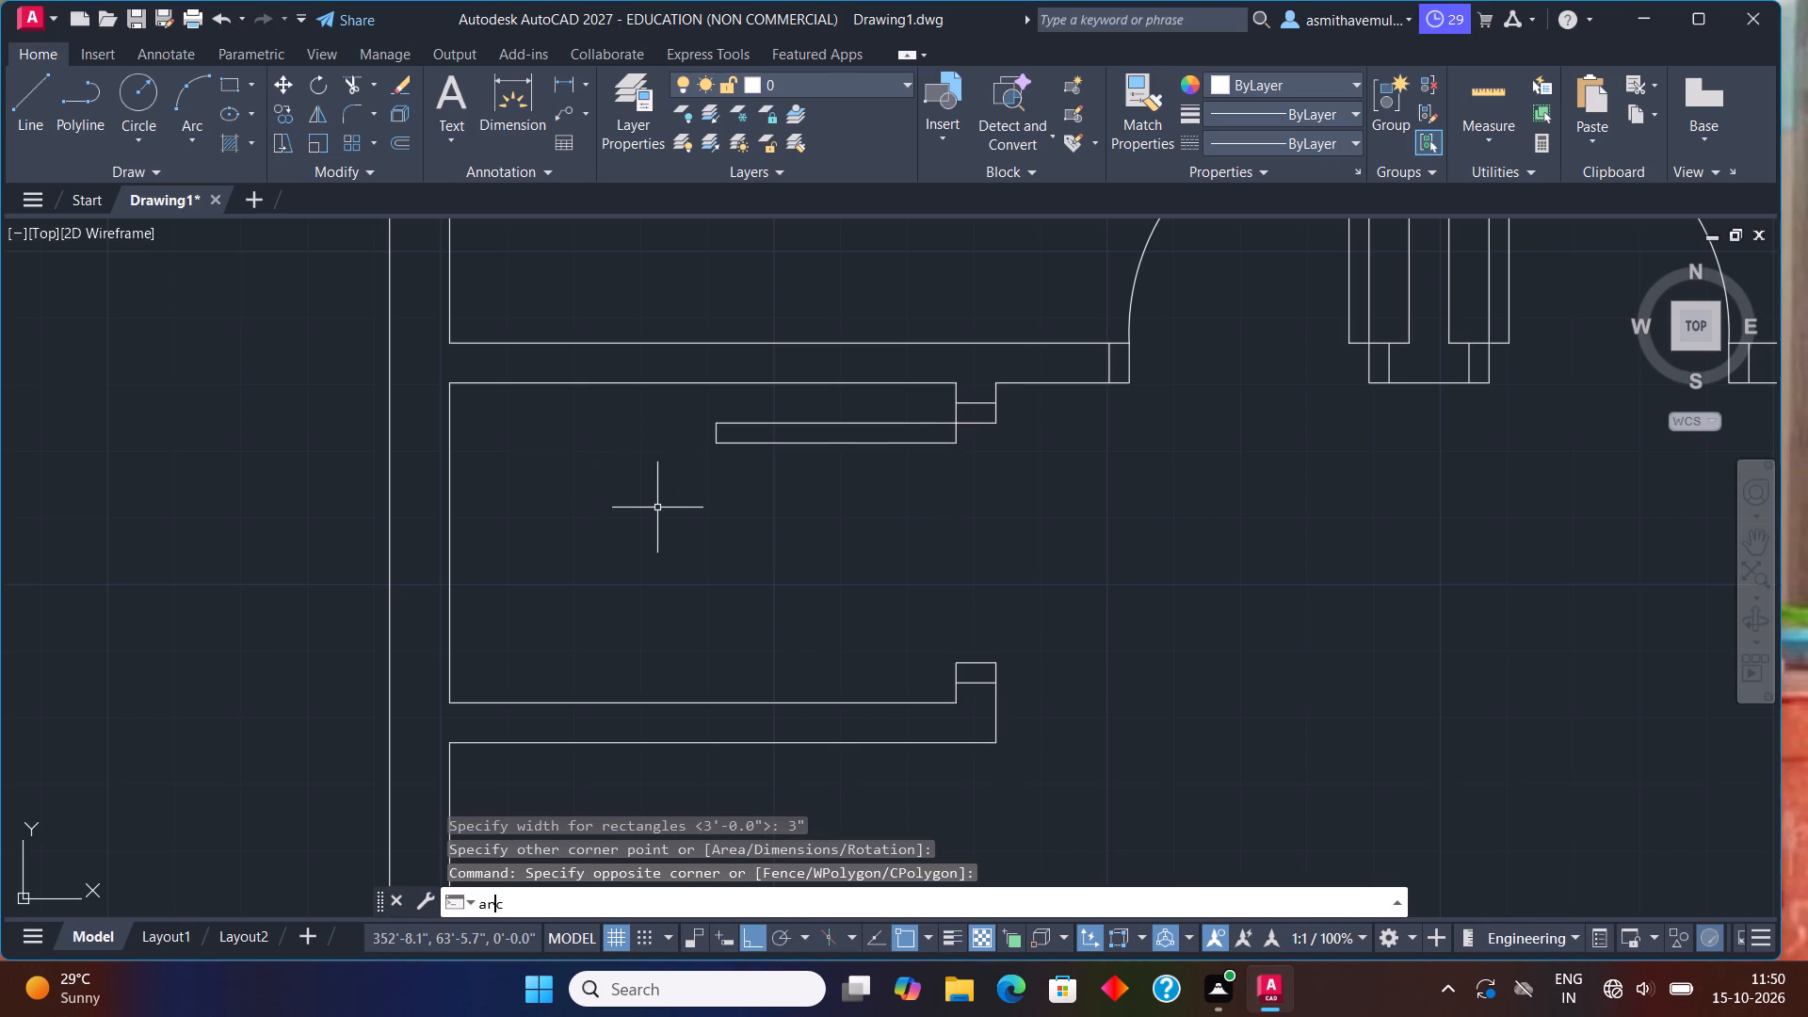
key(Return)
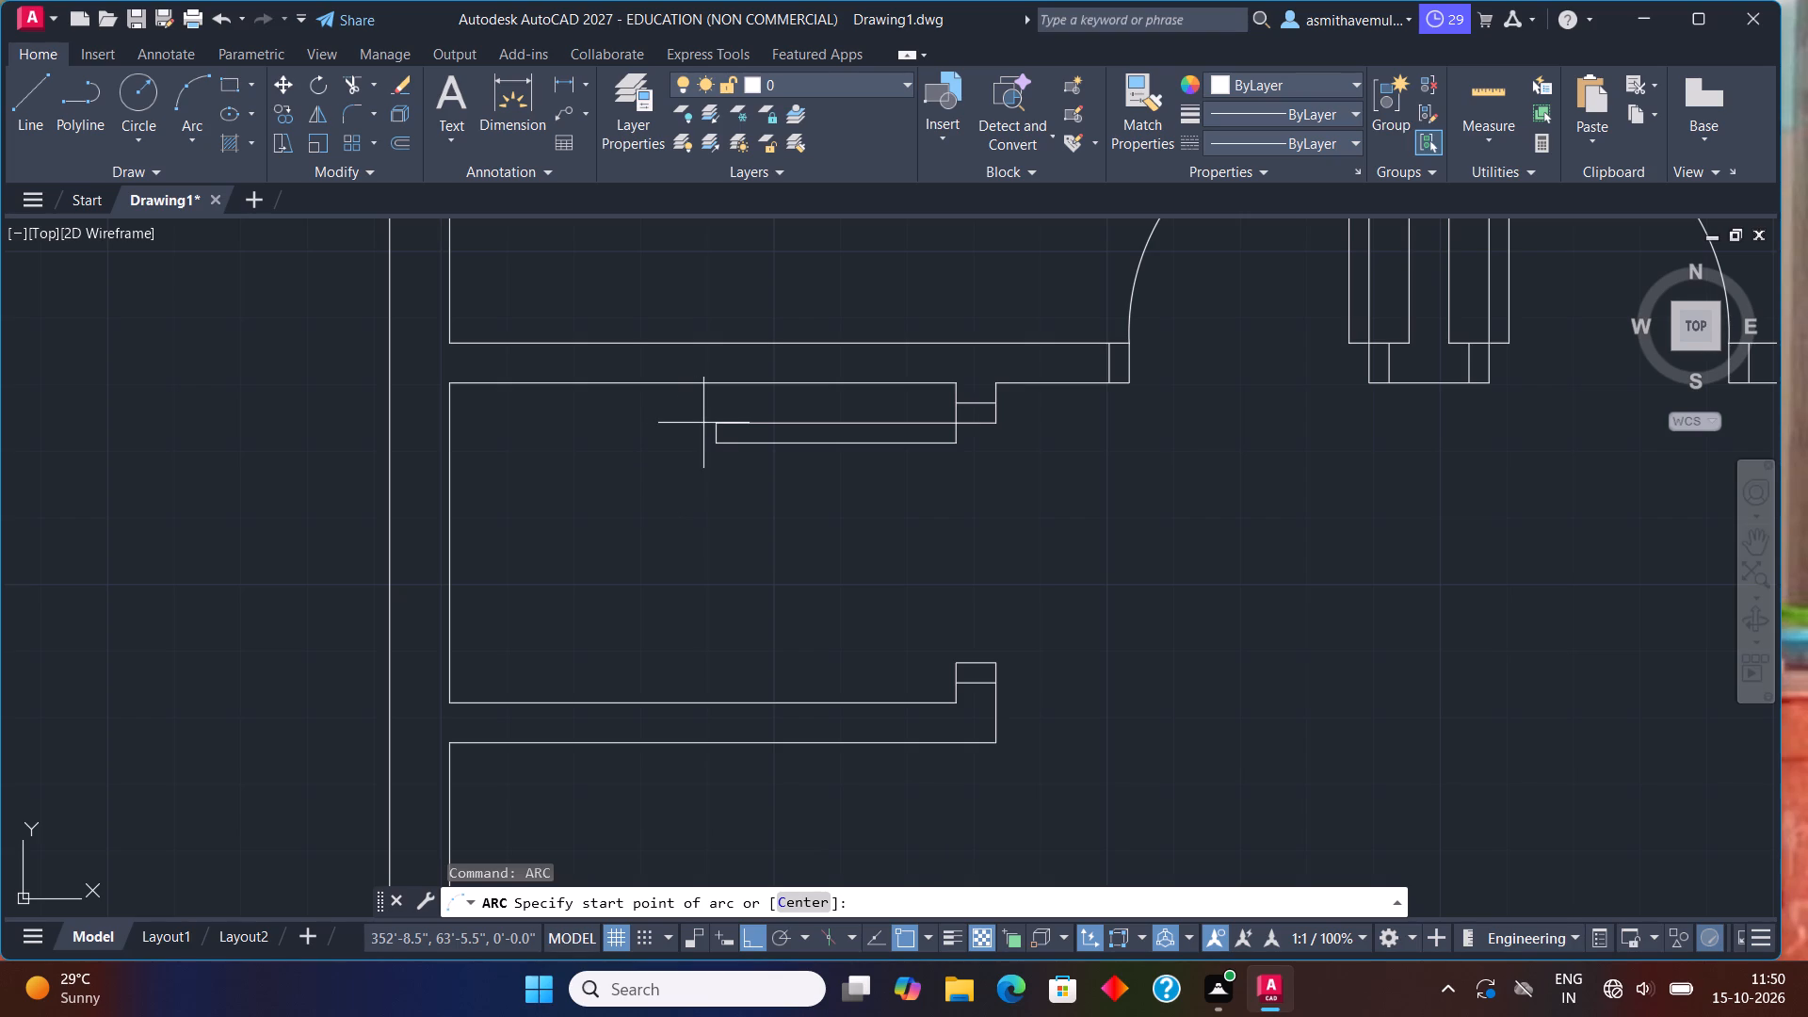
click(722, 422)
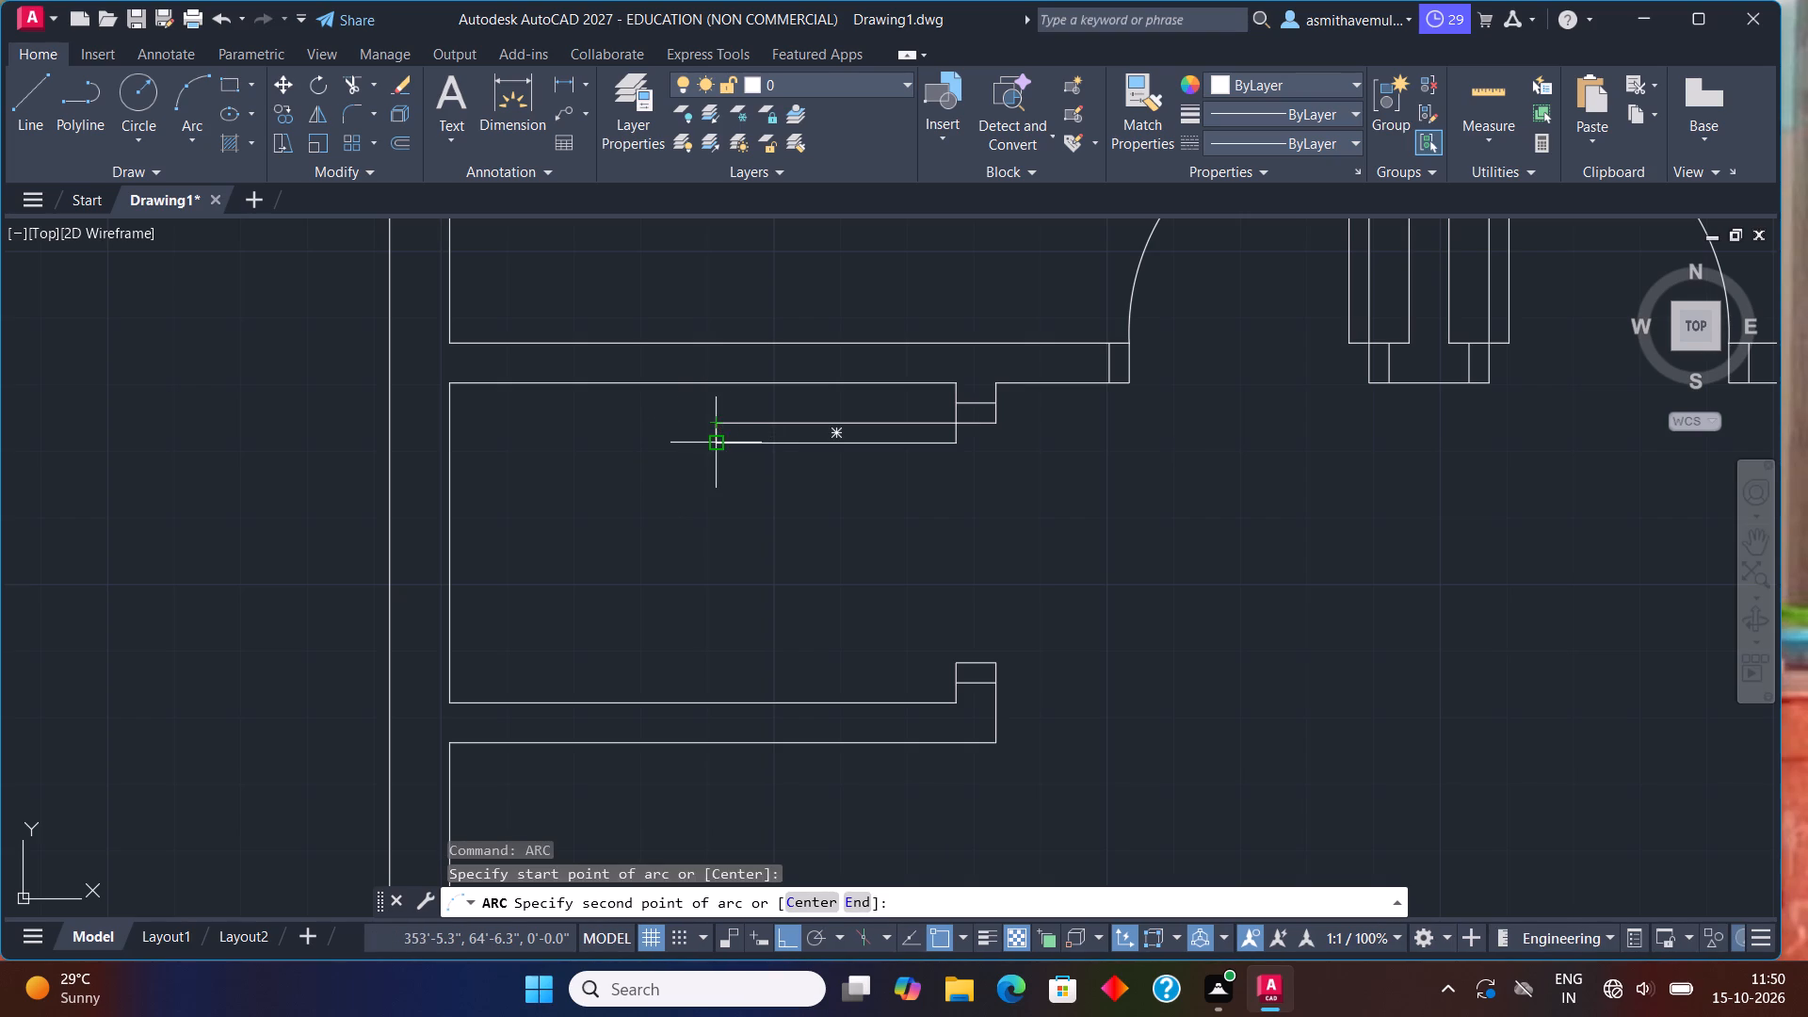
click(722, 441)
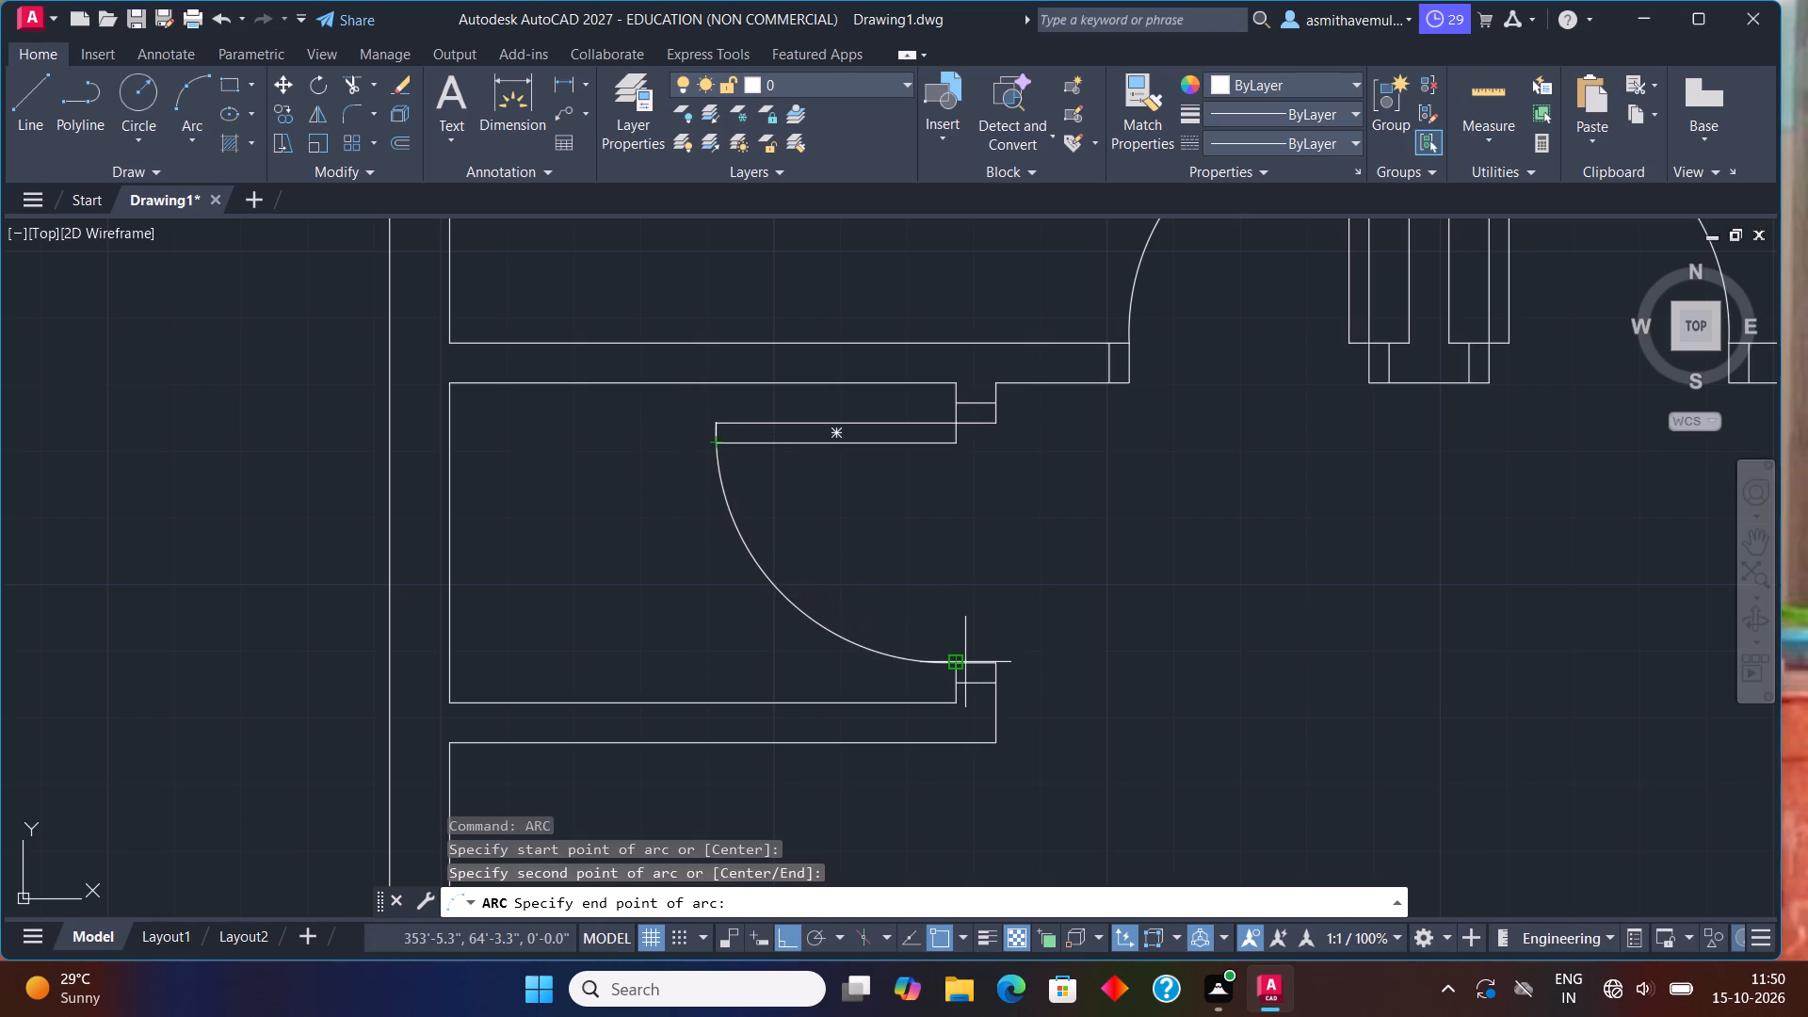
click(962, 663)
Examine the walls around and below the small room for the next doorway location.
scroll(1072, 521, down, 2)
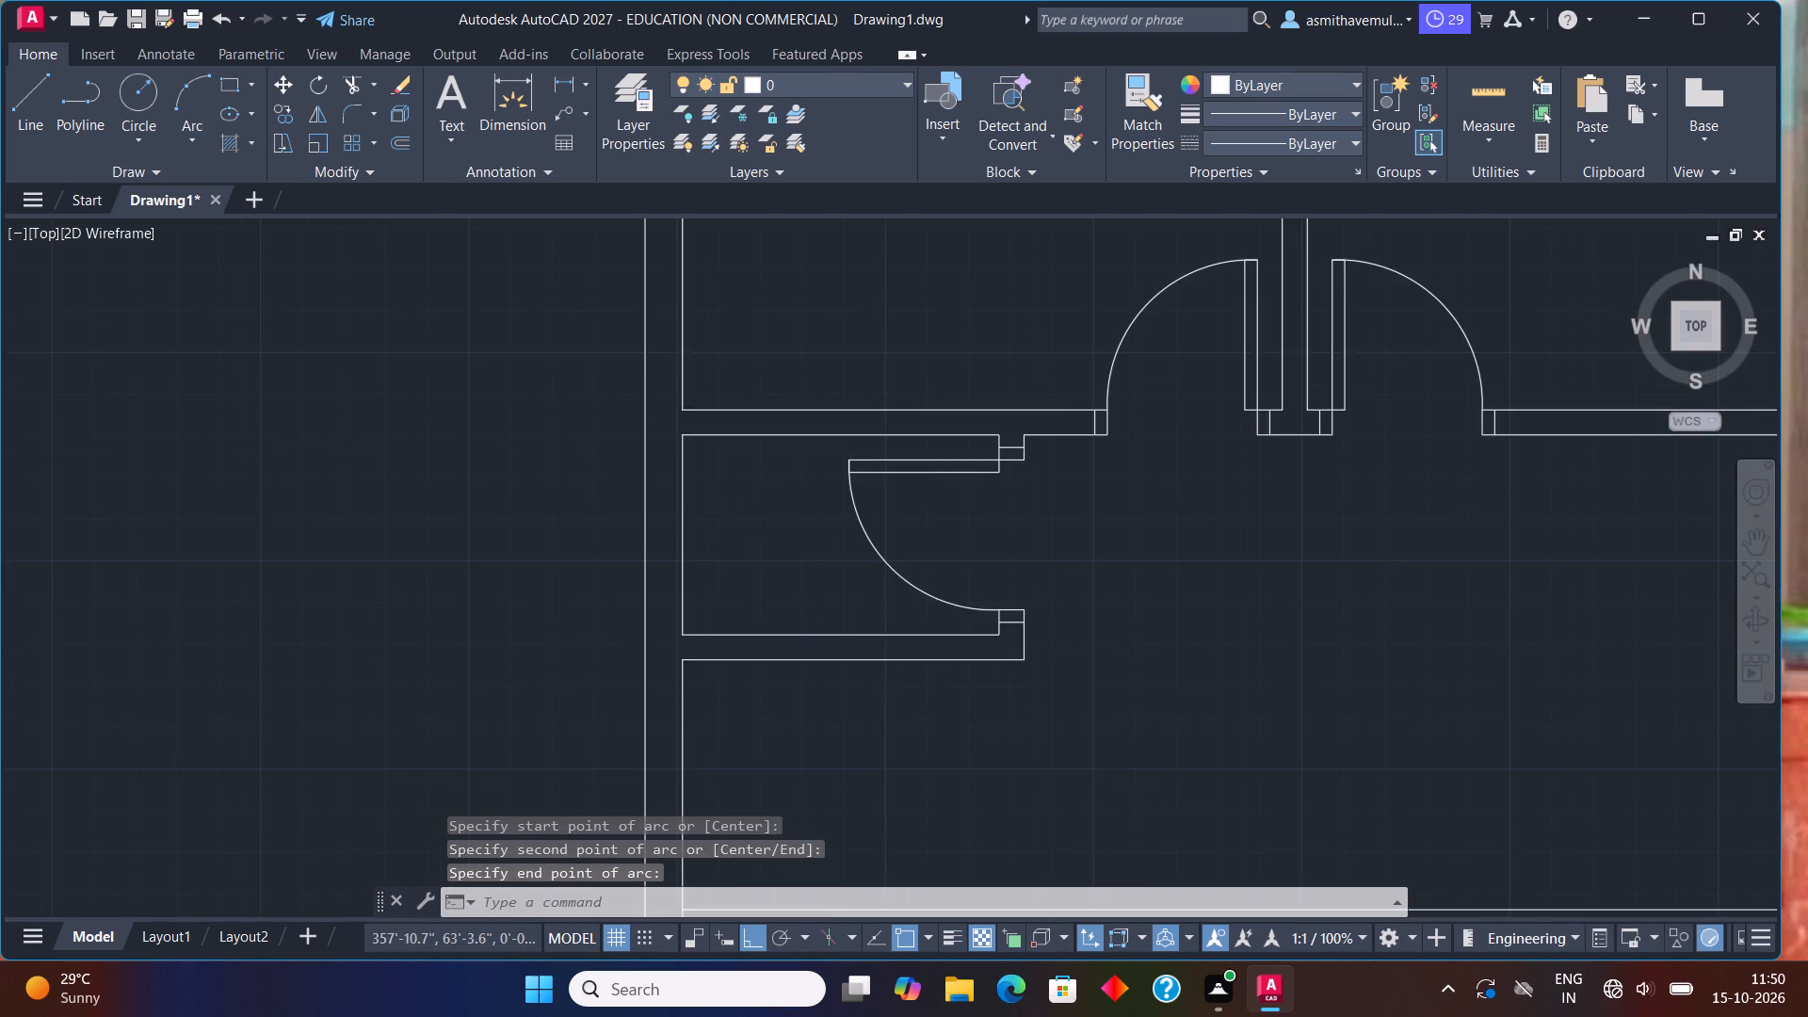
middle_drag(1254, 552, 1175, 561)
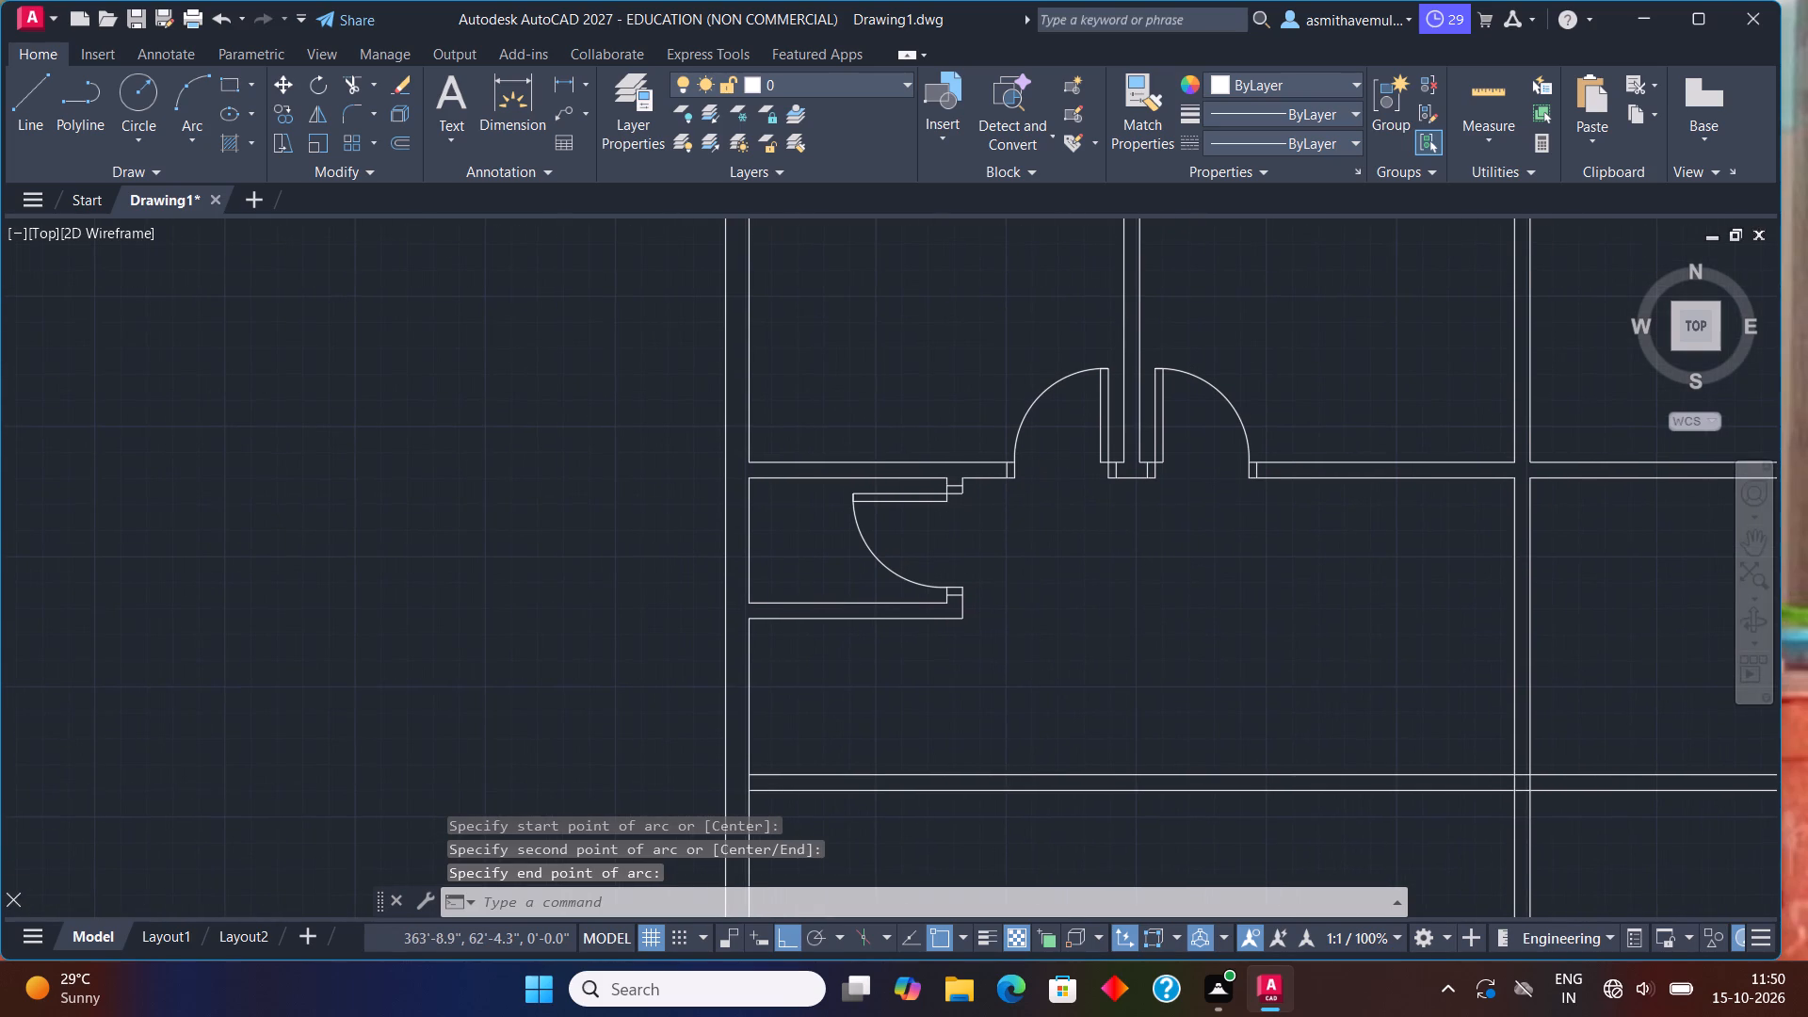
middle_drag(1347, 693, 1072, 518)
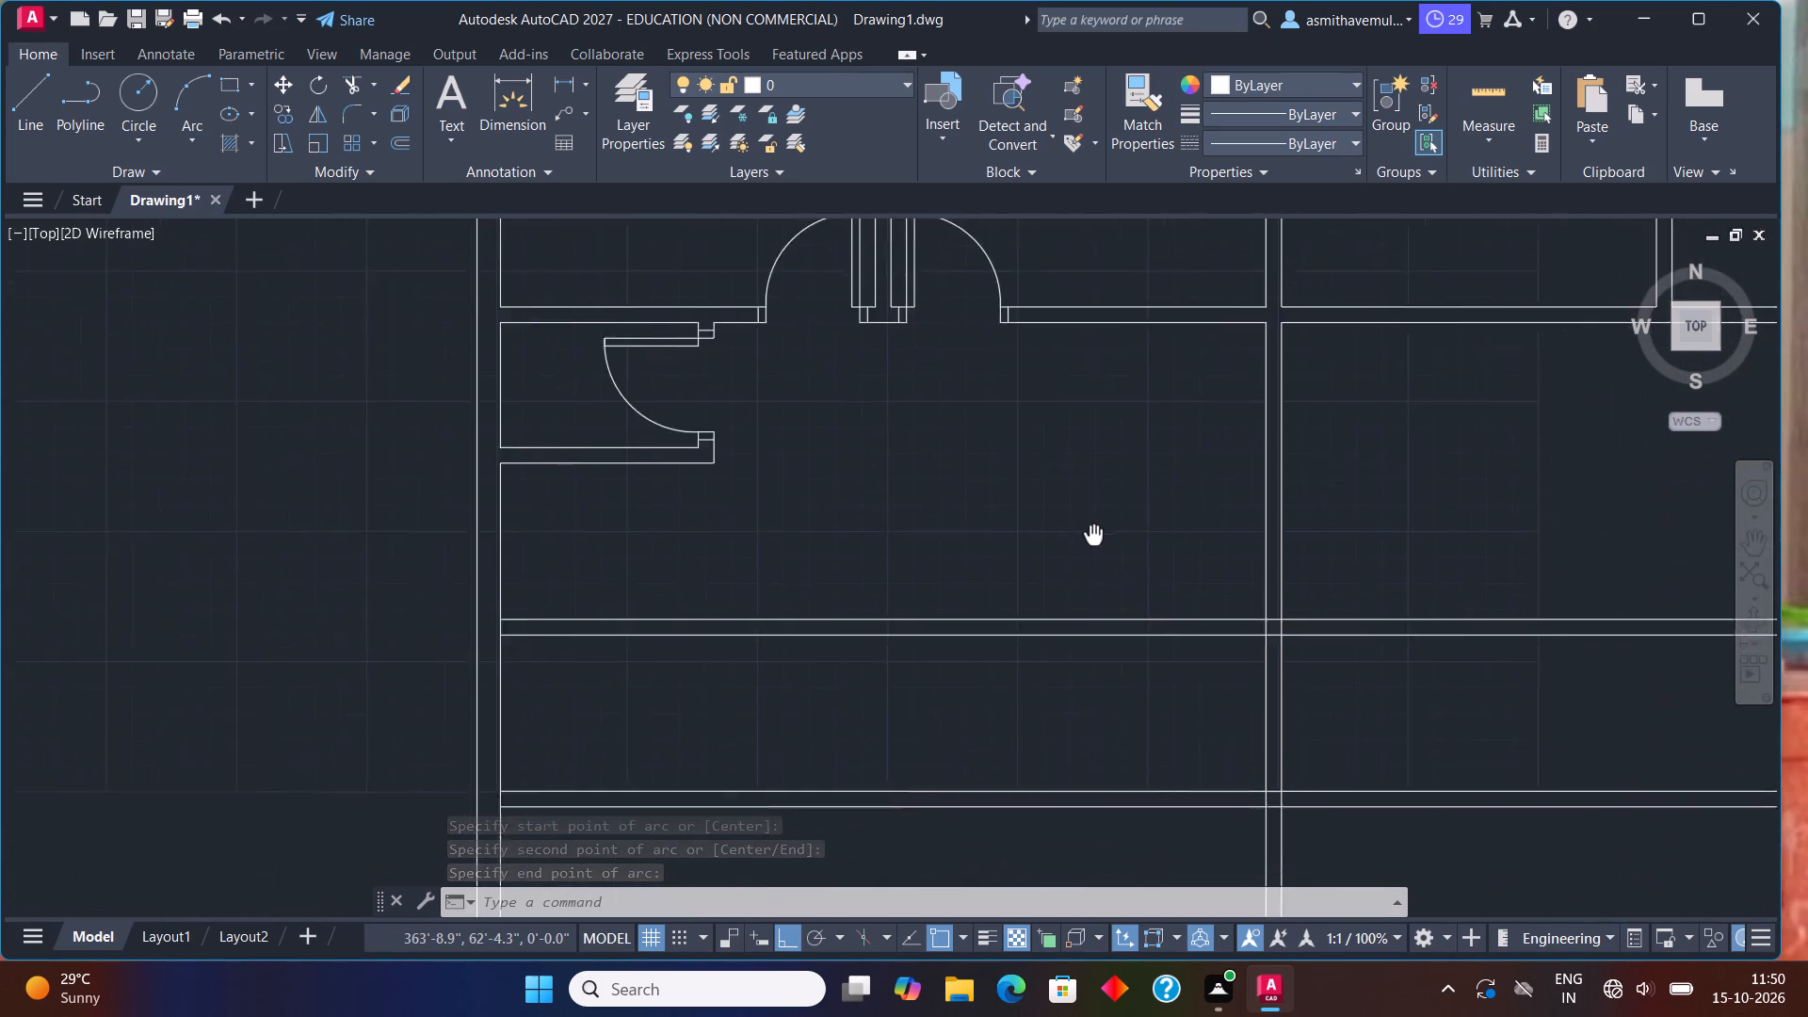
middle_drag(1072, 518, 1062, 511)
middle_drag(1106, 667, 1081, 611)
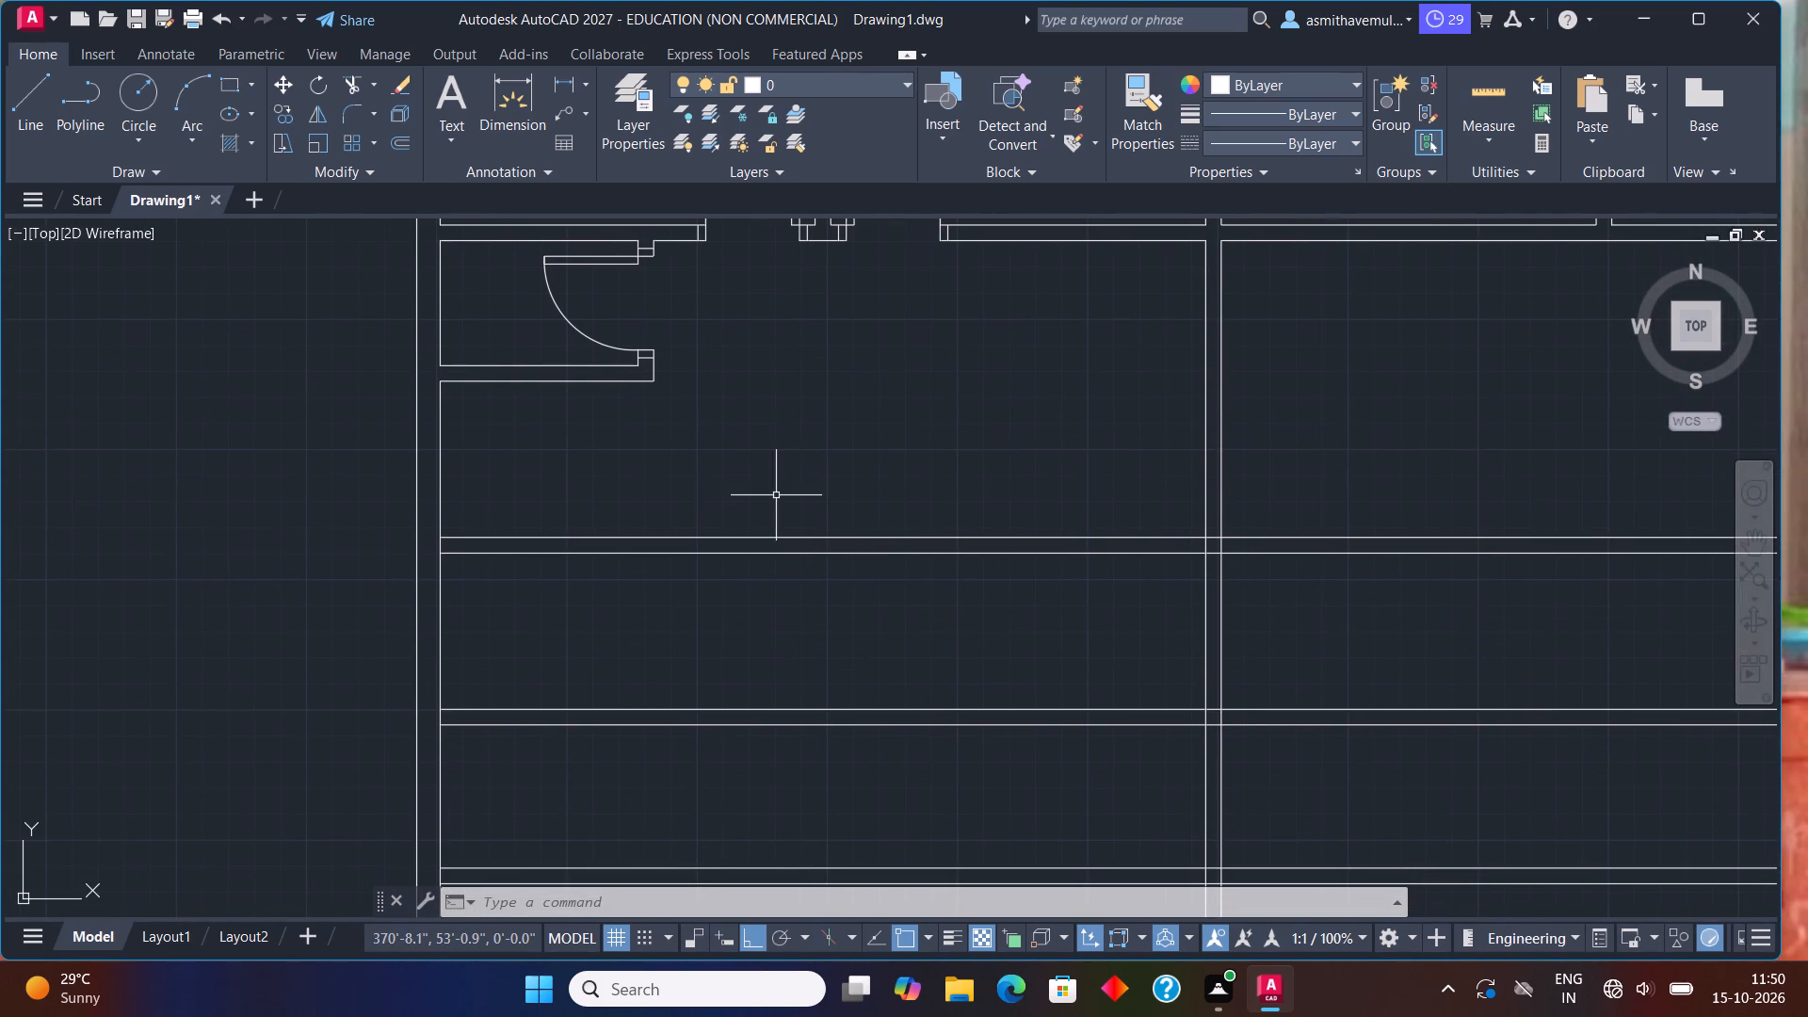
middle_drag(780, 504, 1077, 573)
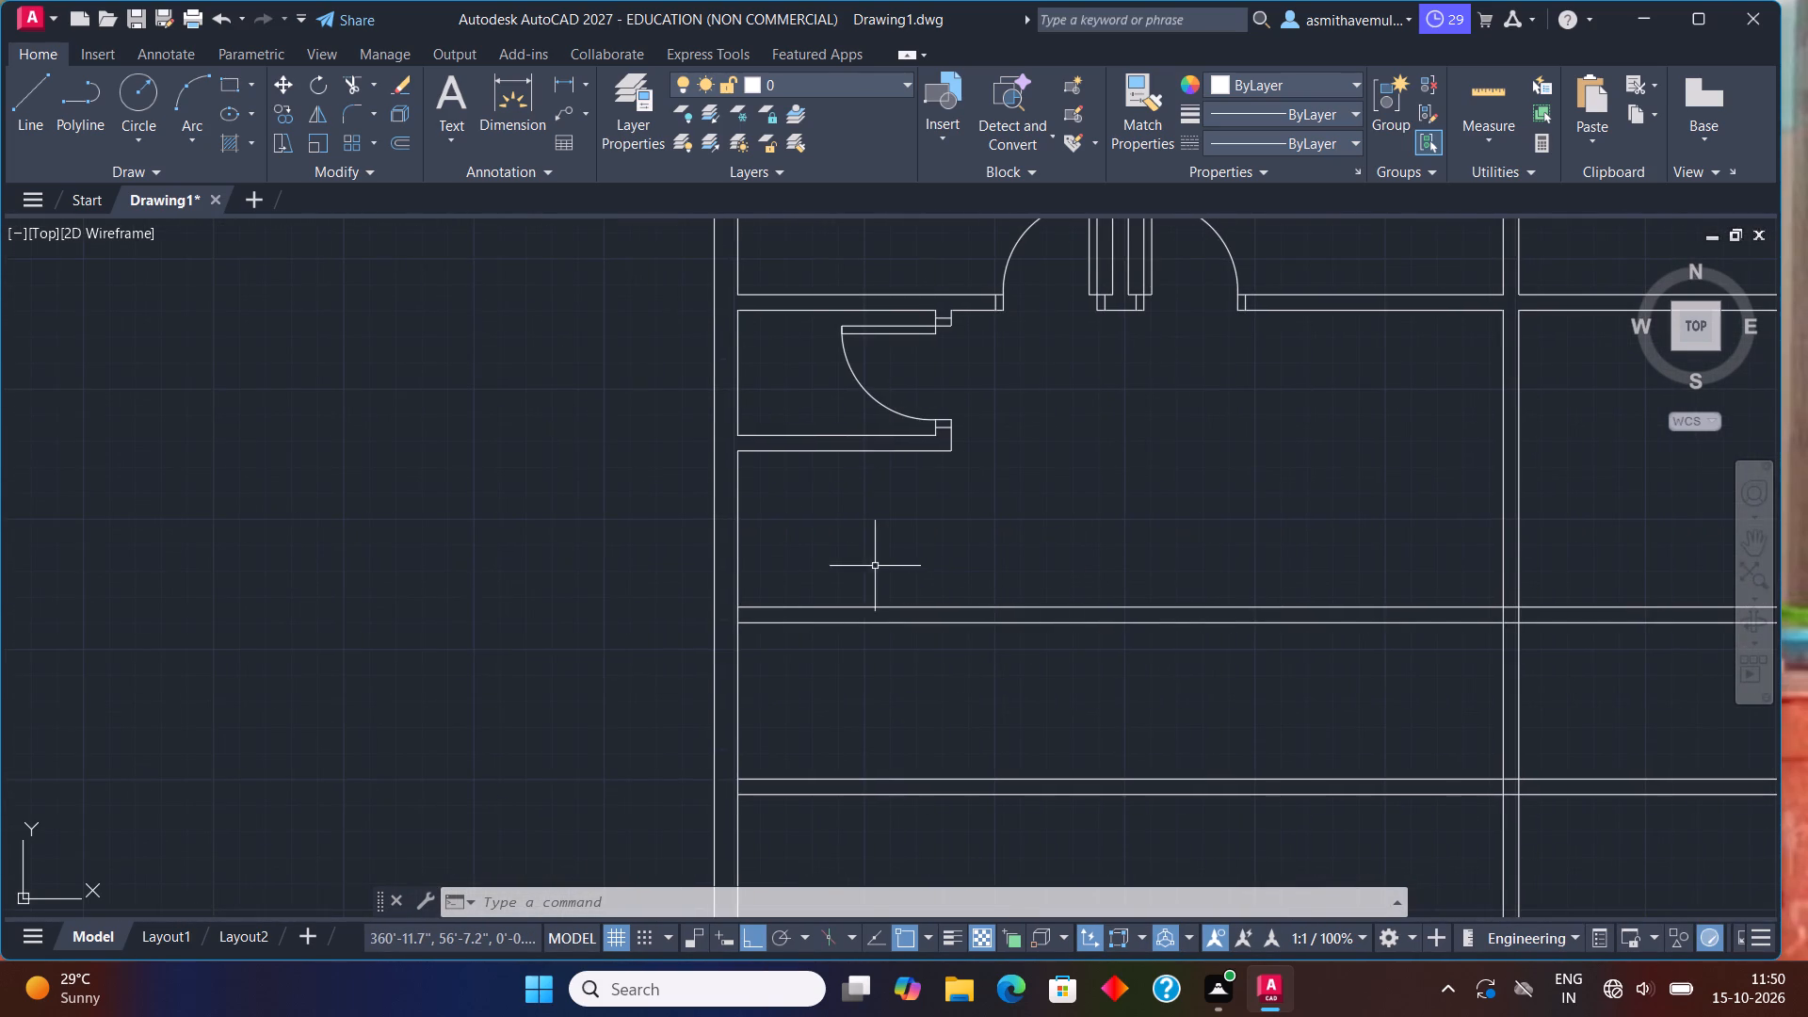
scroll(837, 481, up, 1)
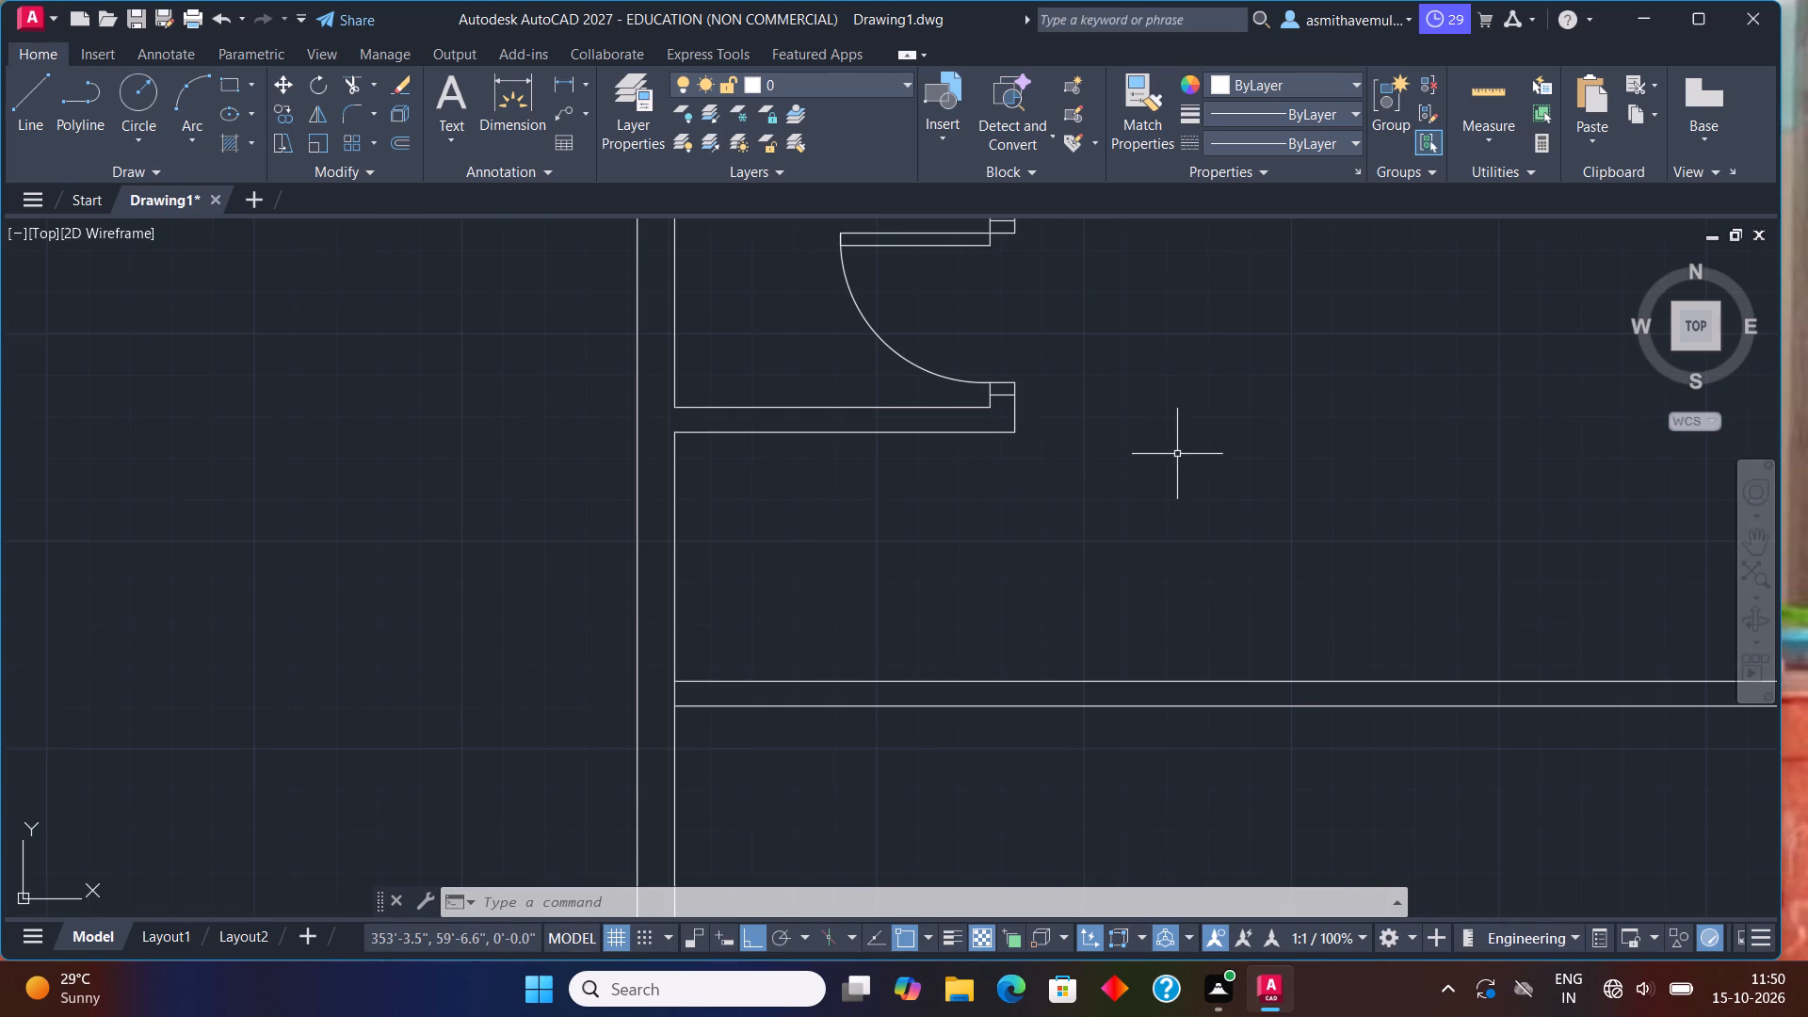
middle_drag(1203, 436, 1192, 452)
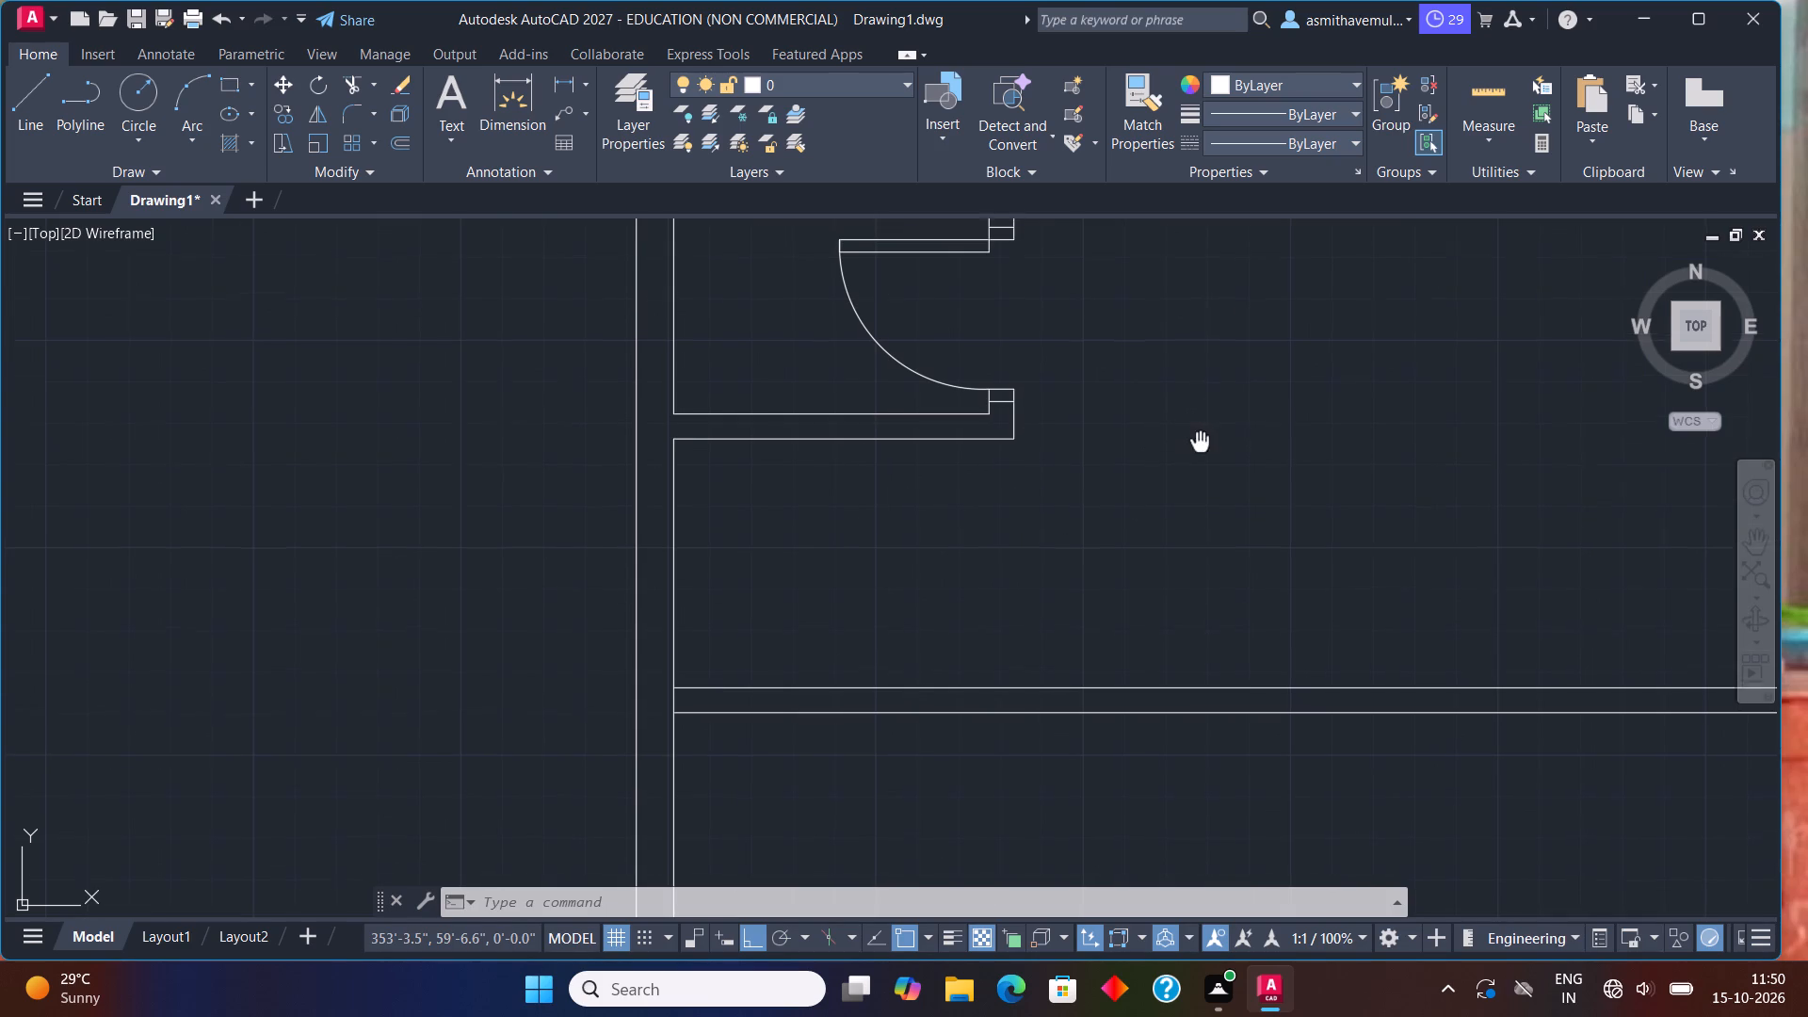
middle_drag(1192, 452, 736, 582)
Draw a jamb line across the bottom wall of the third top-row room, starting 3" left of its lower-right inner corner.
scroll(715, 591, down, 1)
scroll(826, 587, down, 1)
middle_drag(1144, 613, 921, 517)
middle_drag(928, 394, 858, 581)
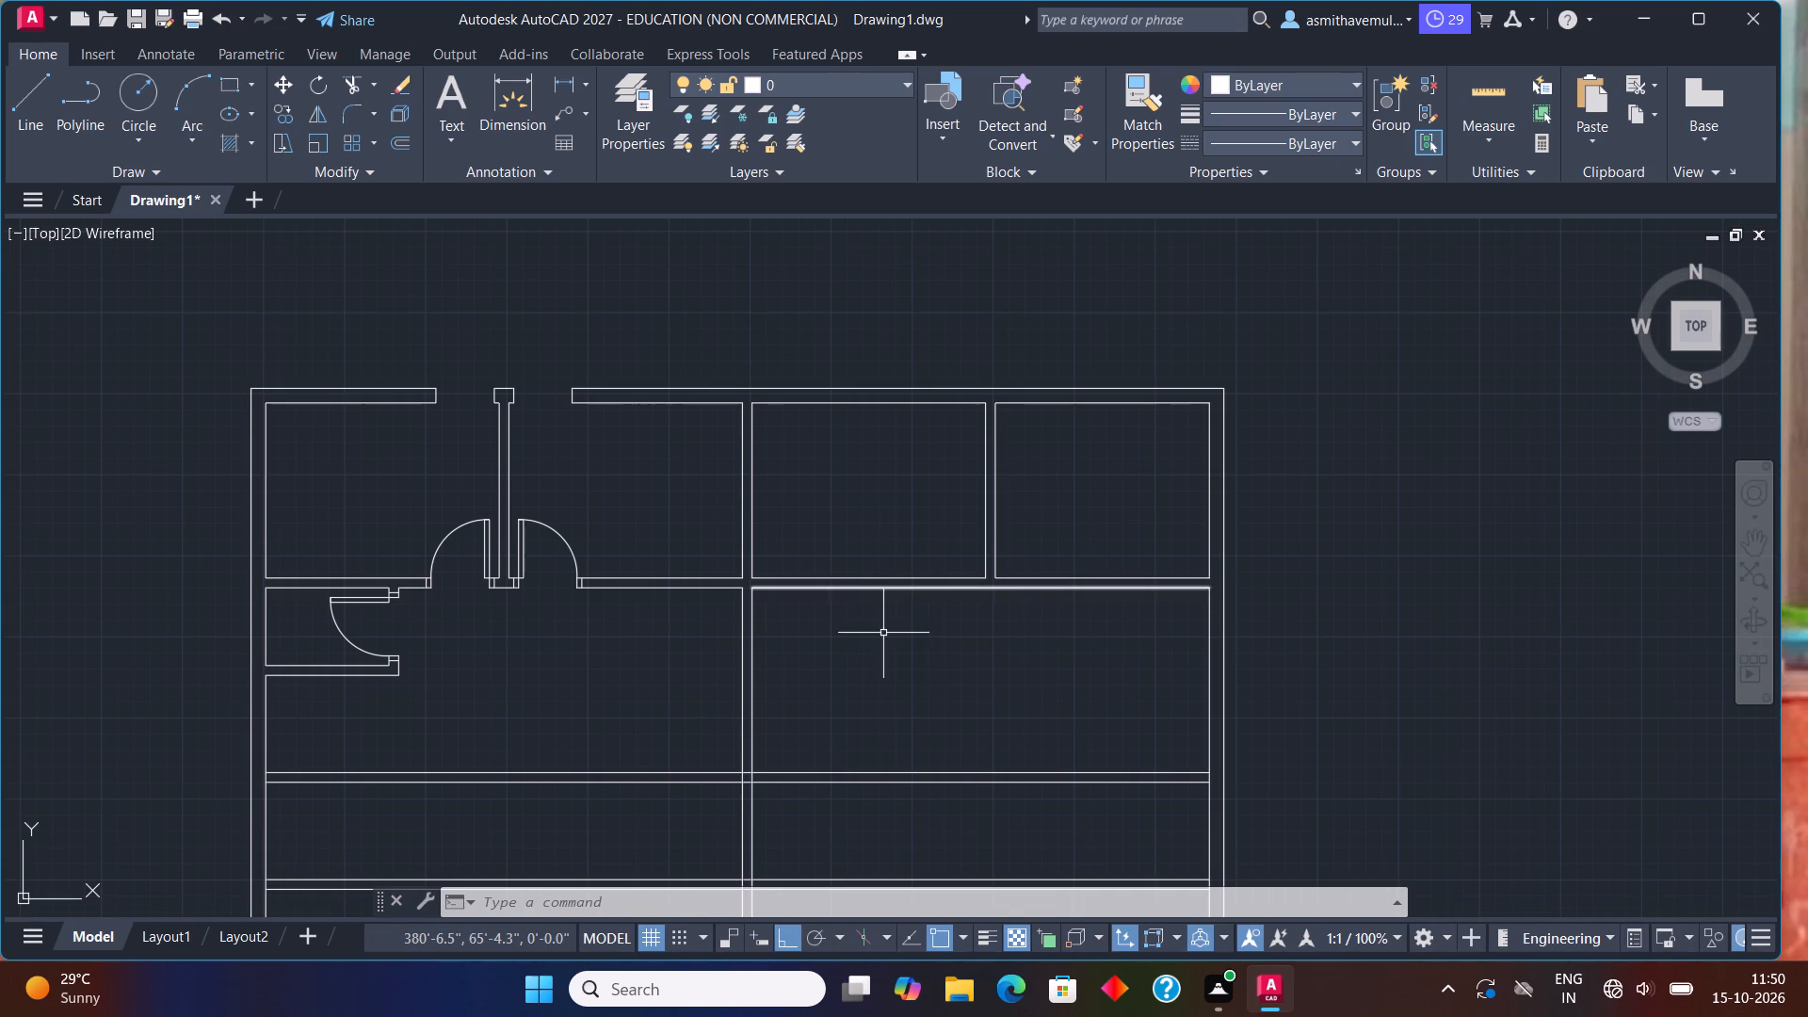
scroll(981, 565, up, 1)
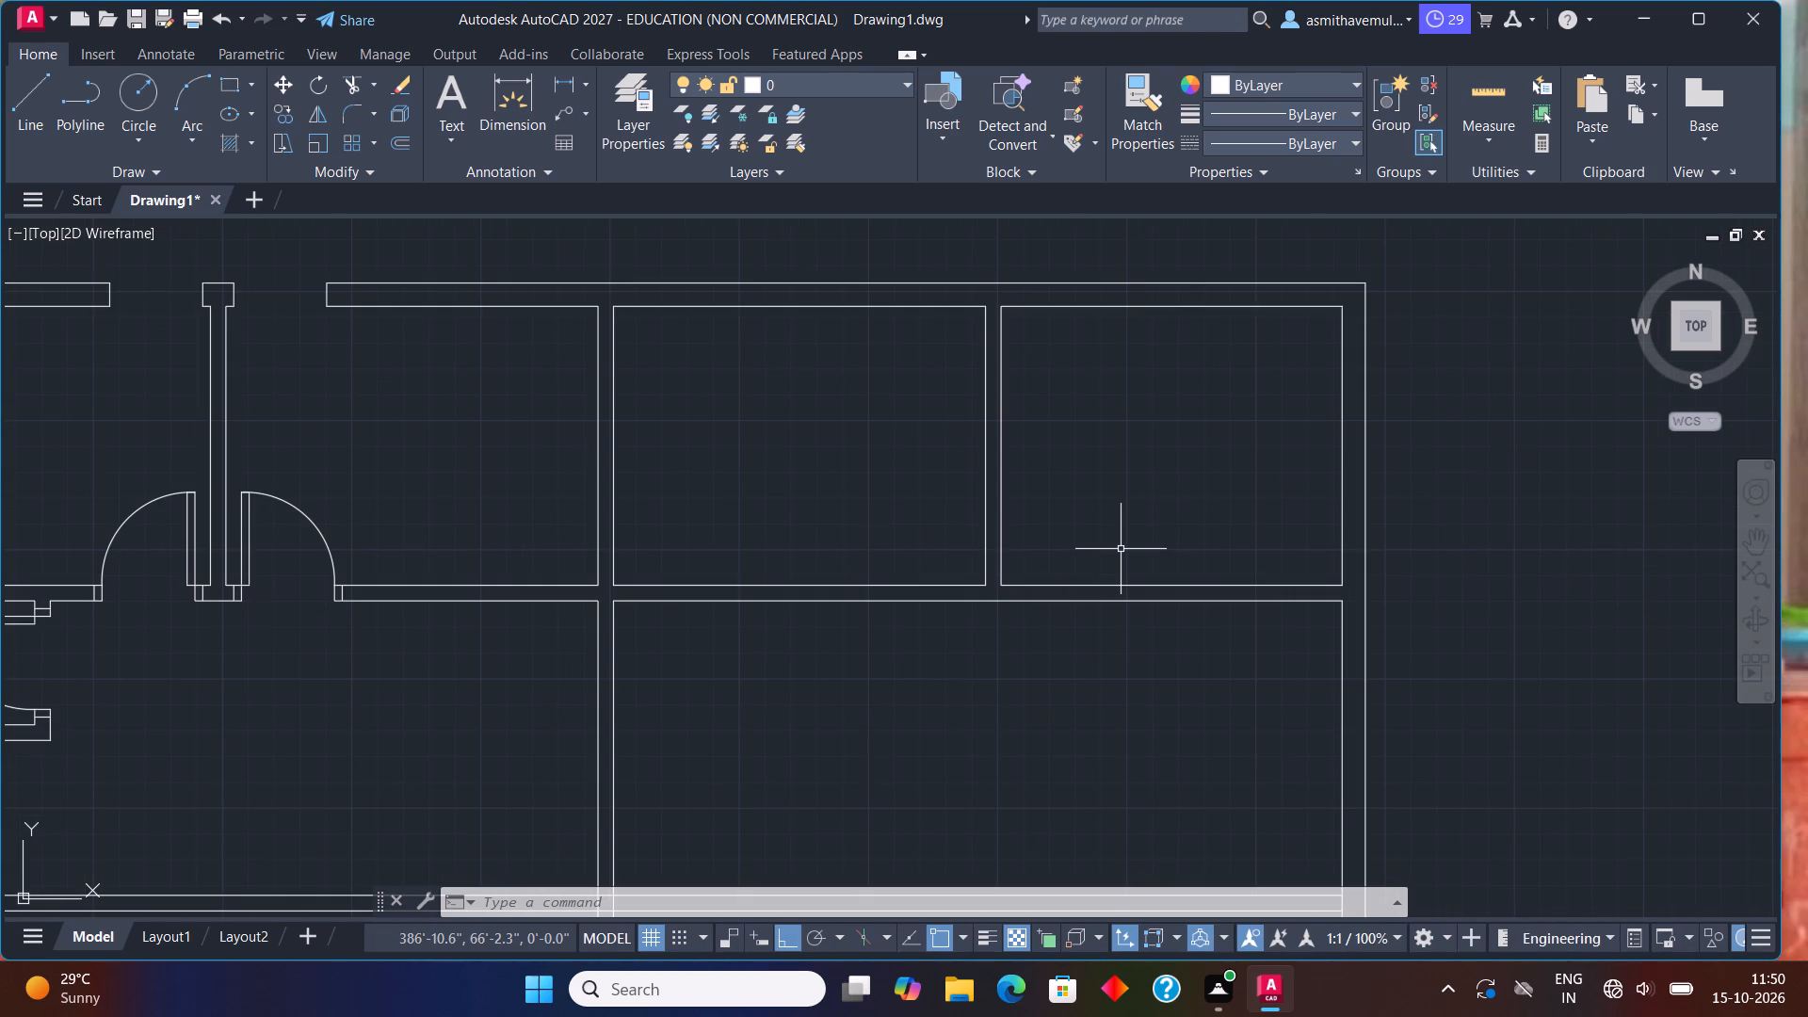
key(l)
key(Return)
text(from)
key(Return)
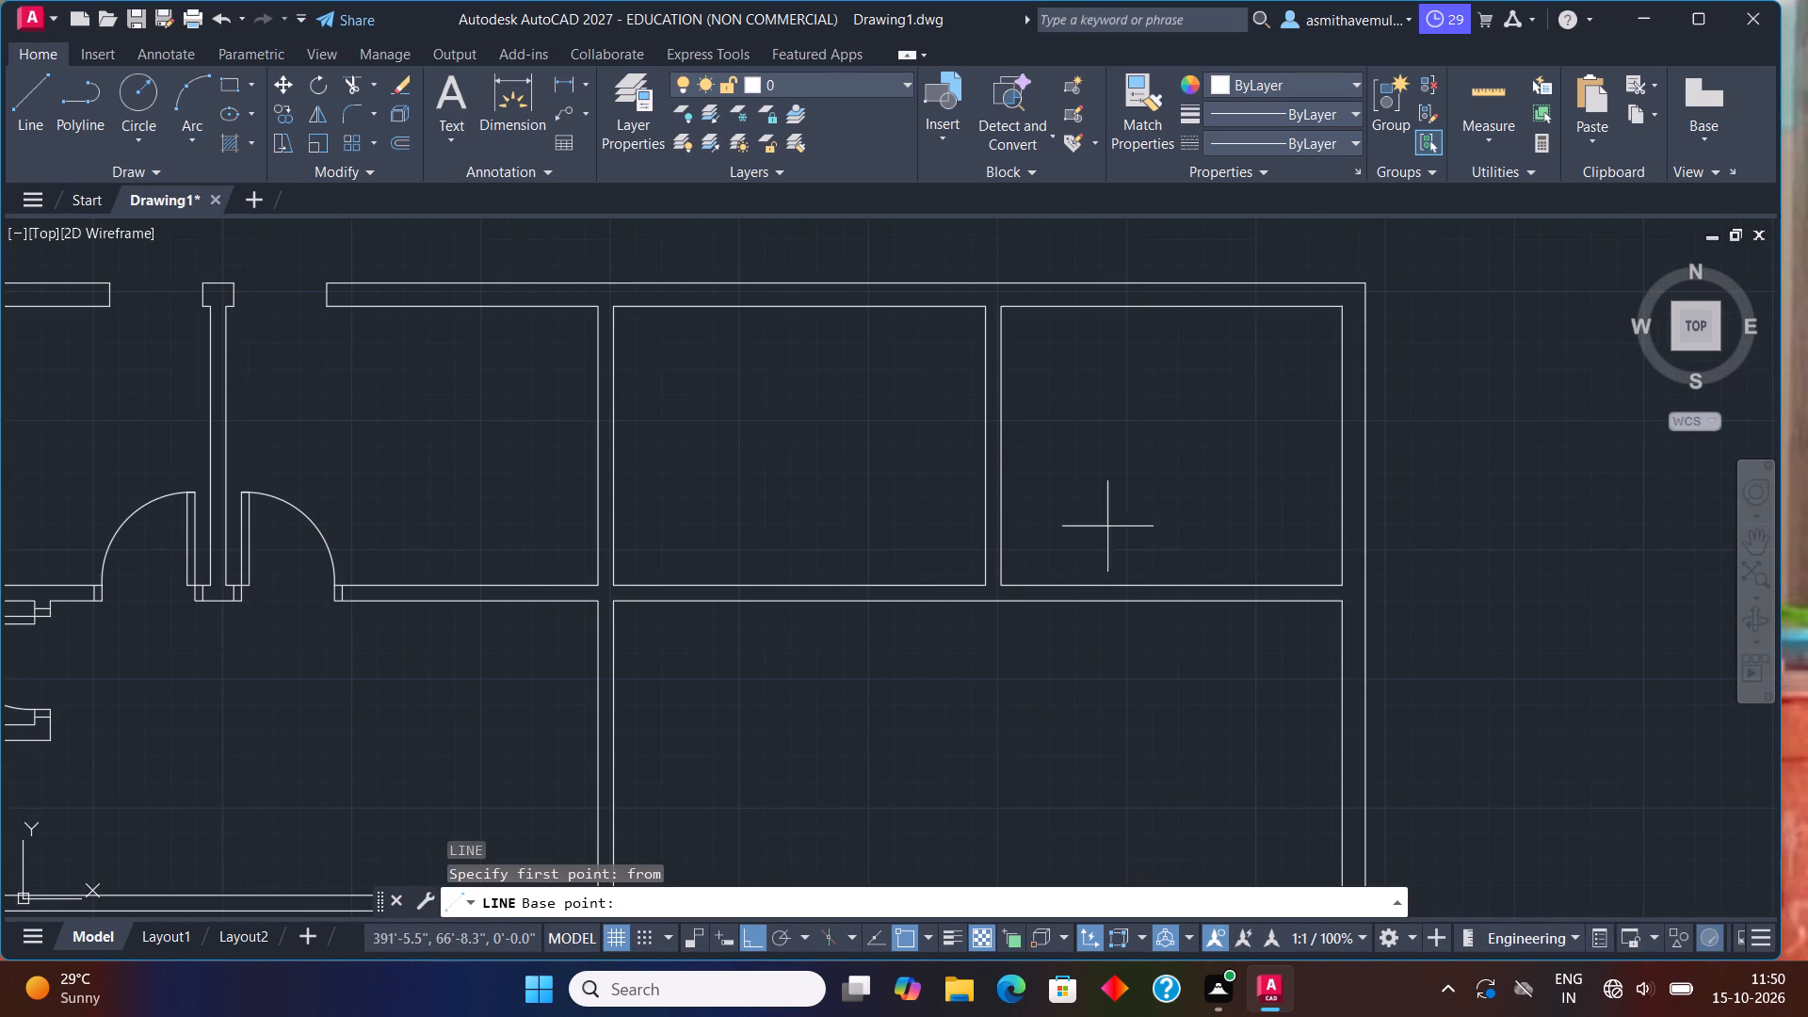
click(989, 582)
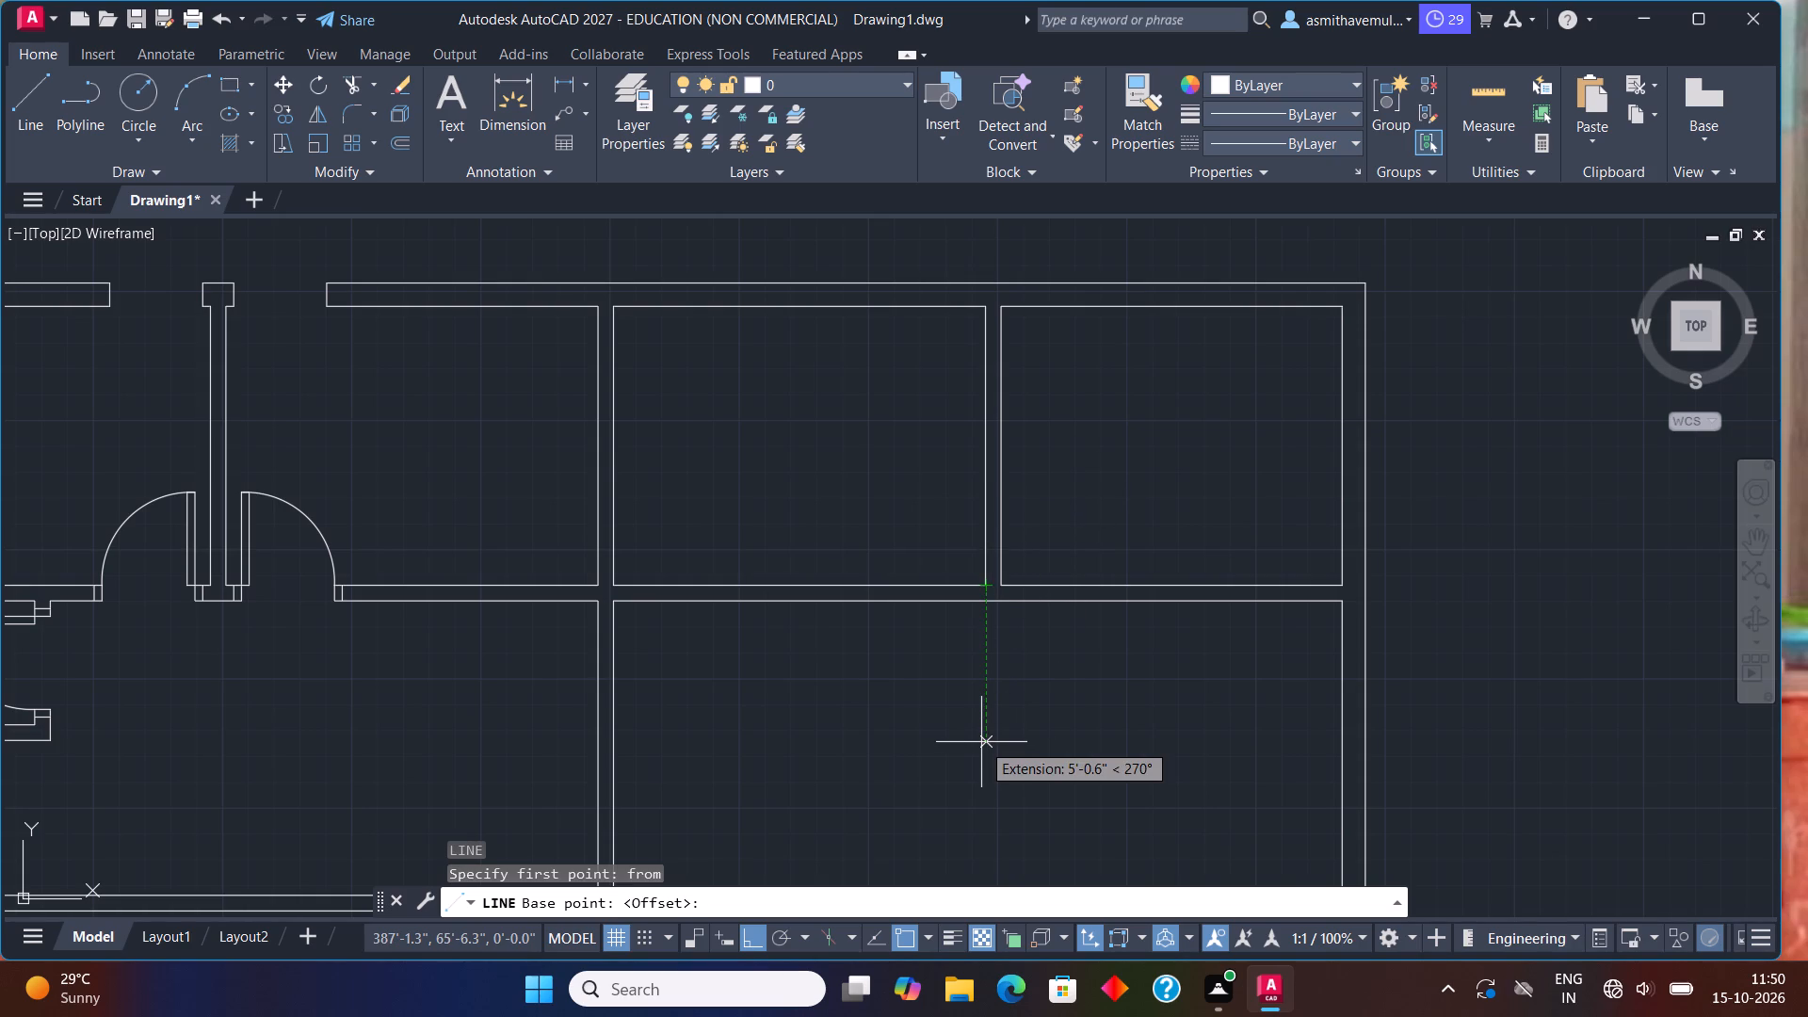
key(shift+at)
text(-3)
text(",0)
key(Return)
scroll(979, 624, up, 1)
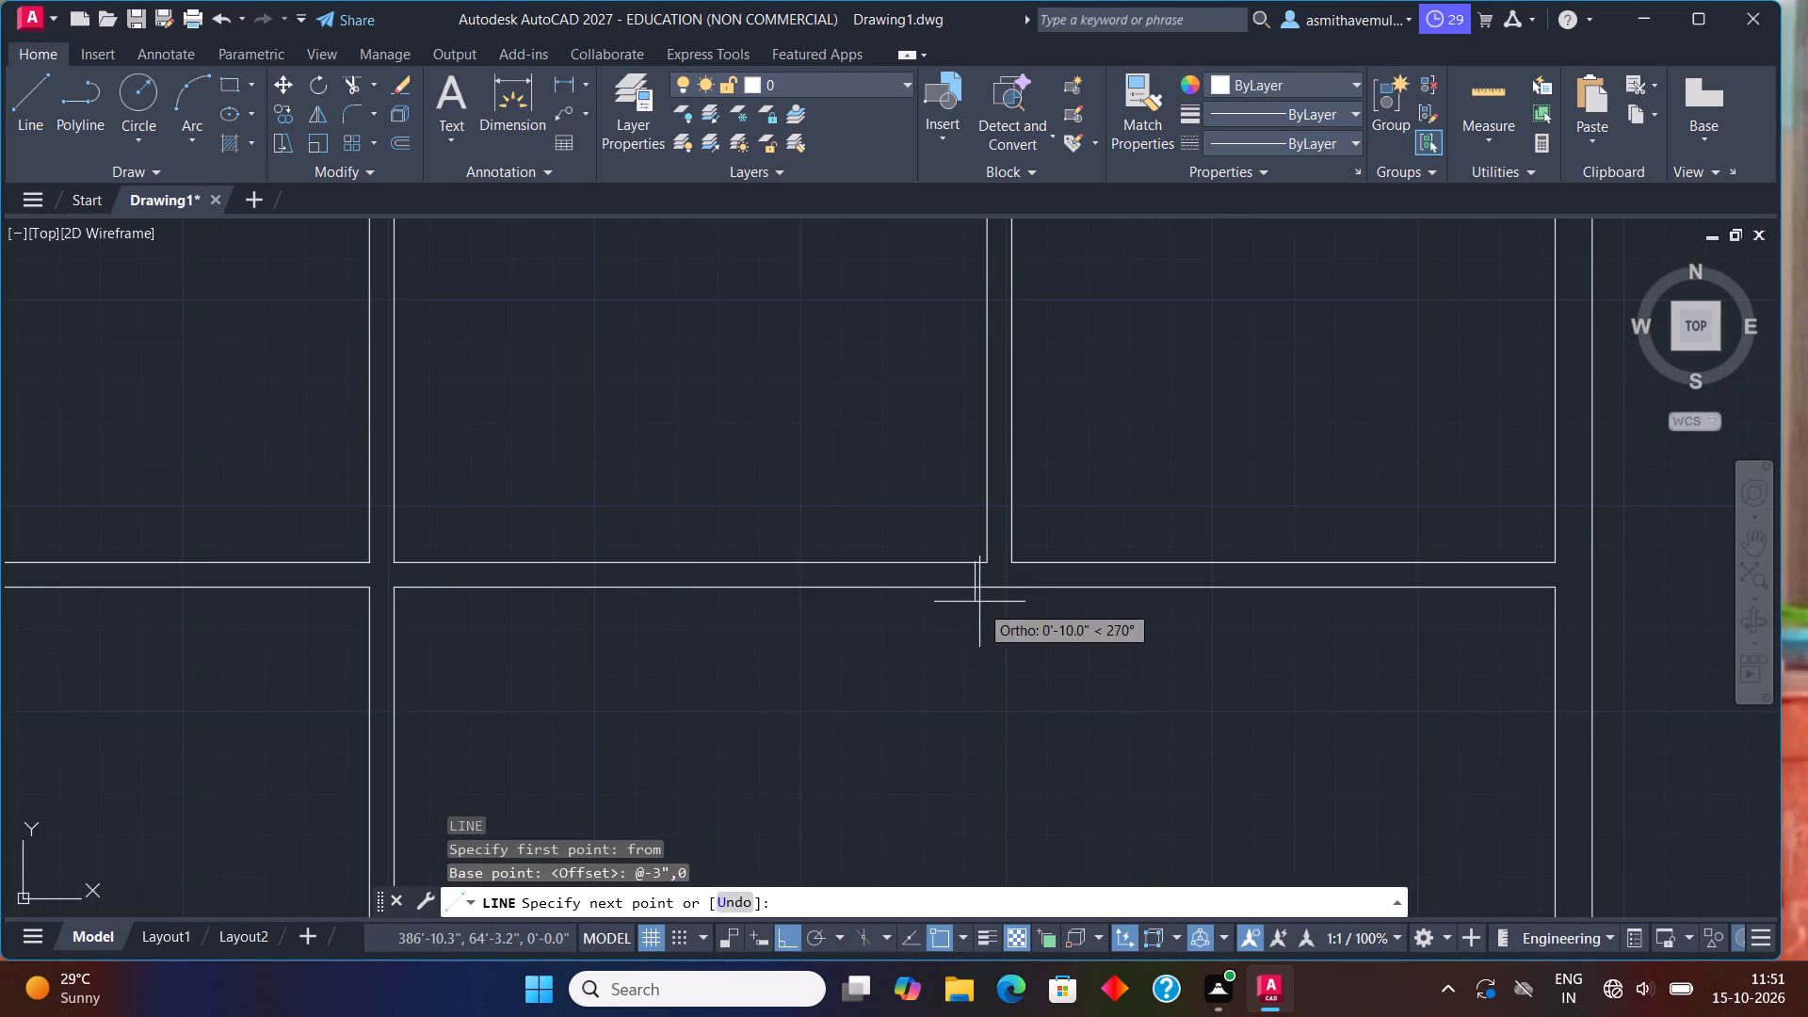
scroll(979, 593, up, 1)
click(976, 587)
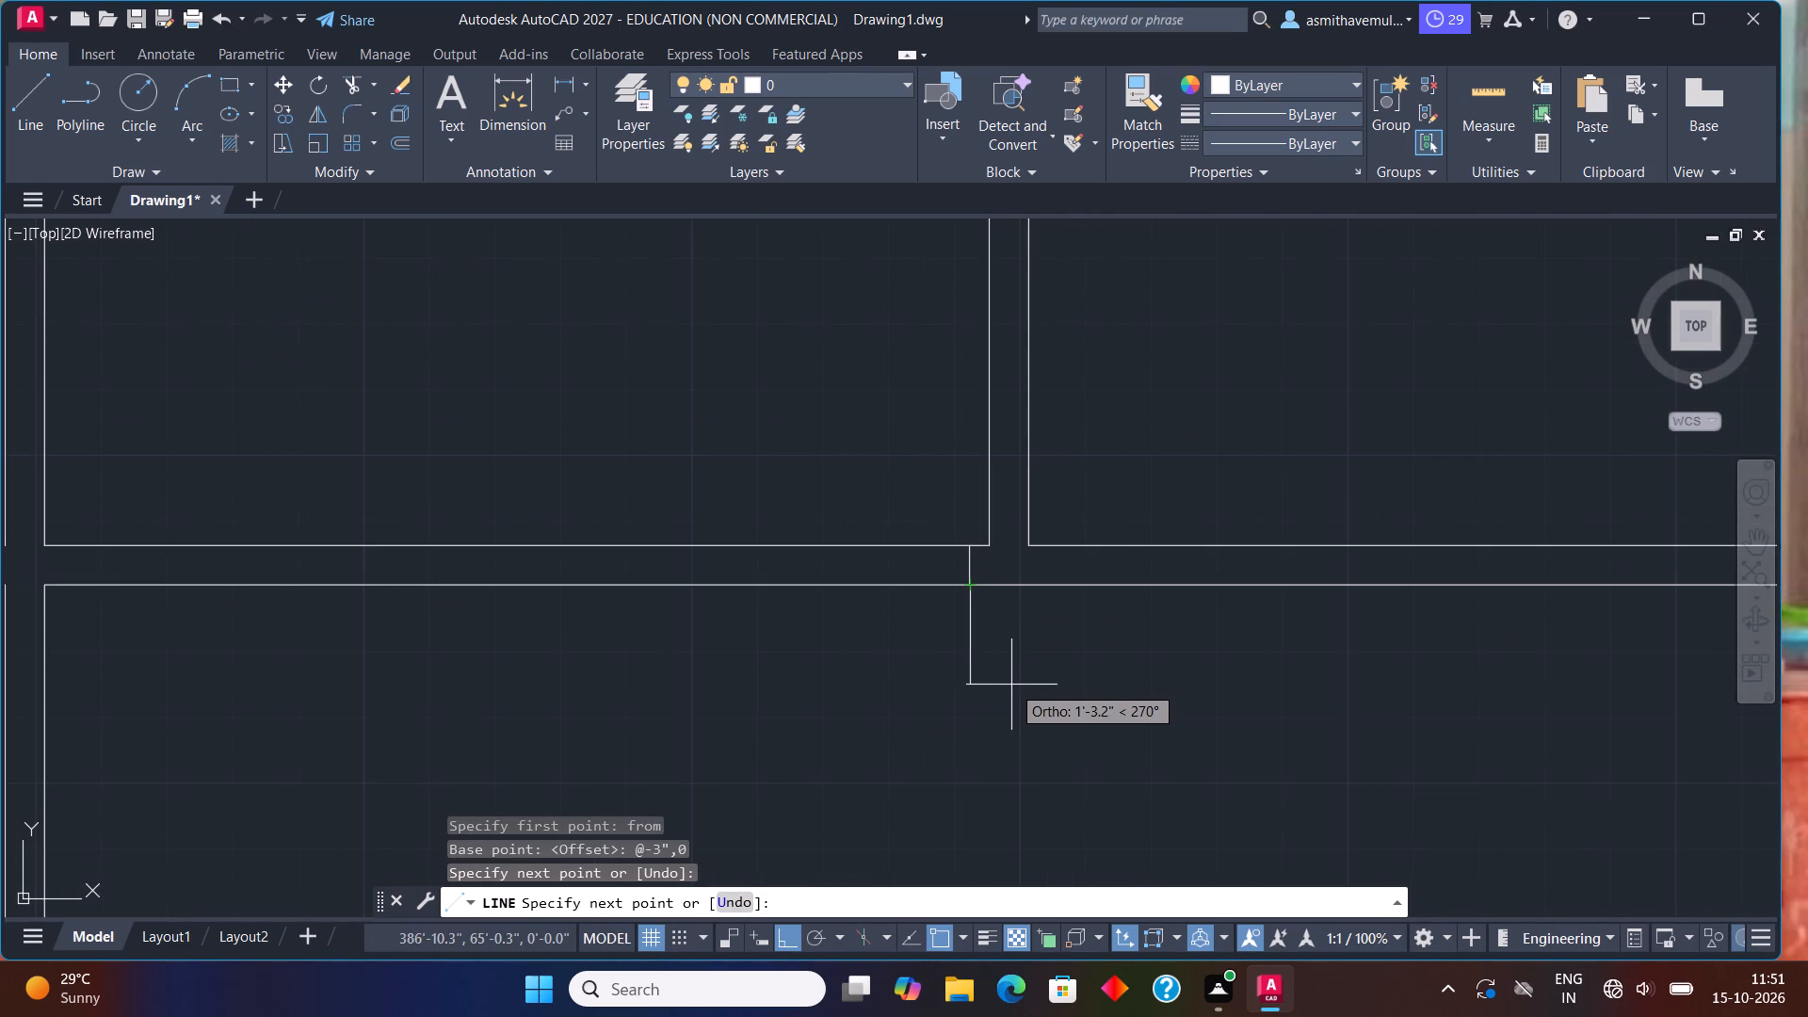
key(Escape)
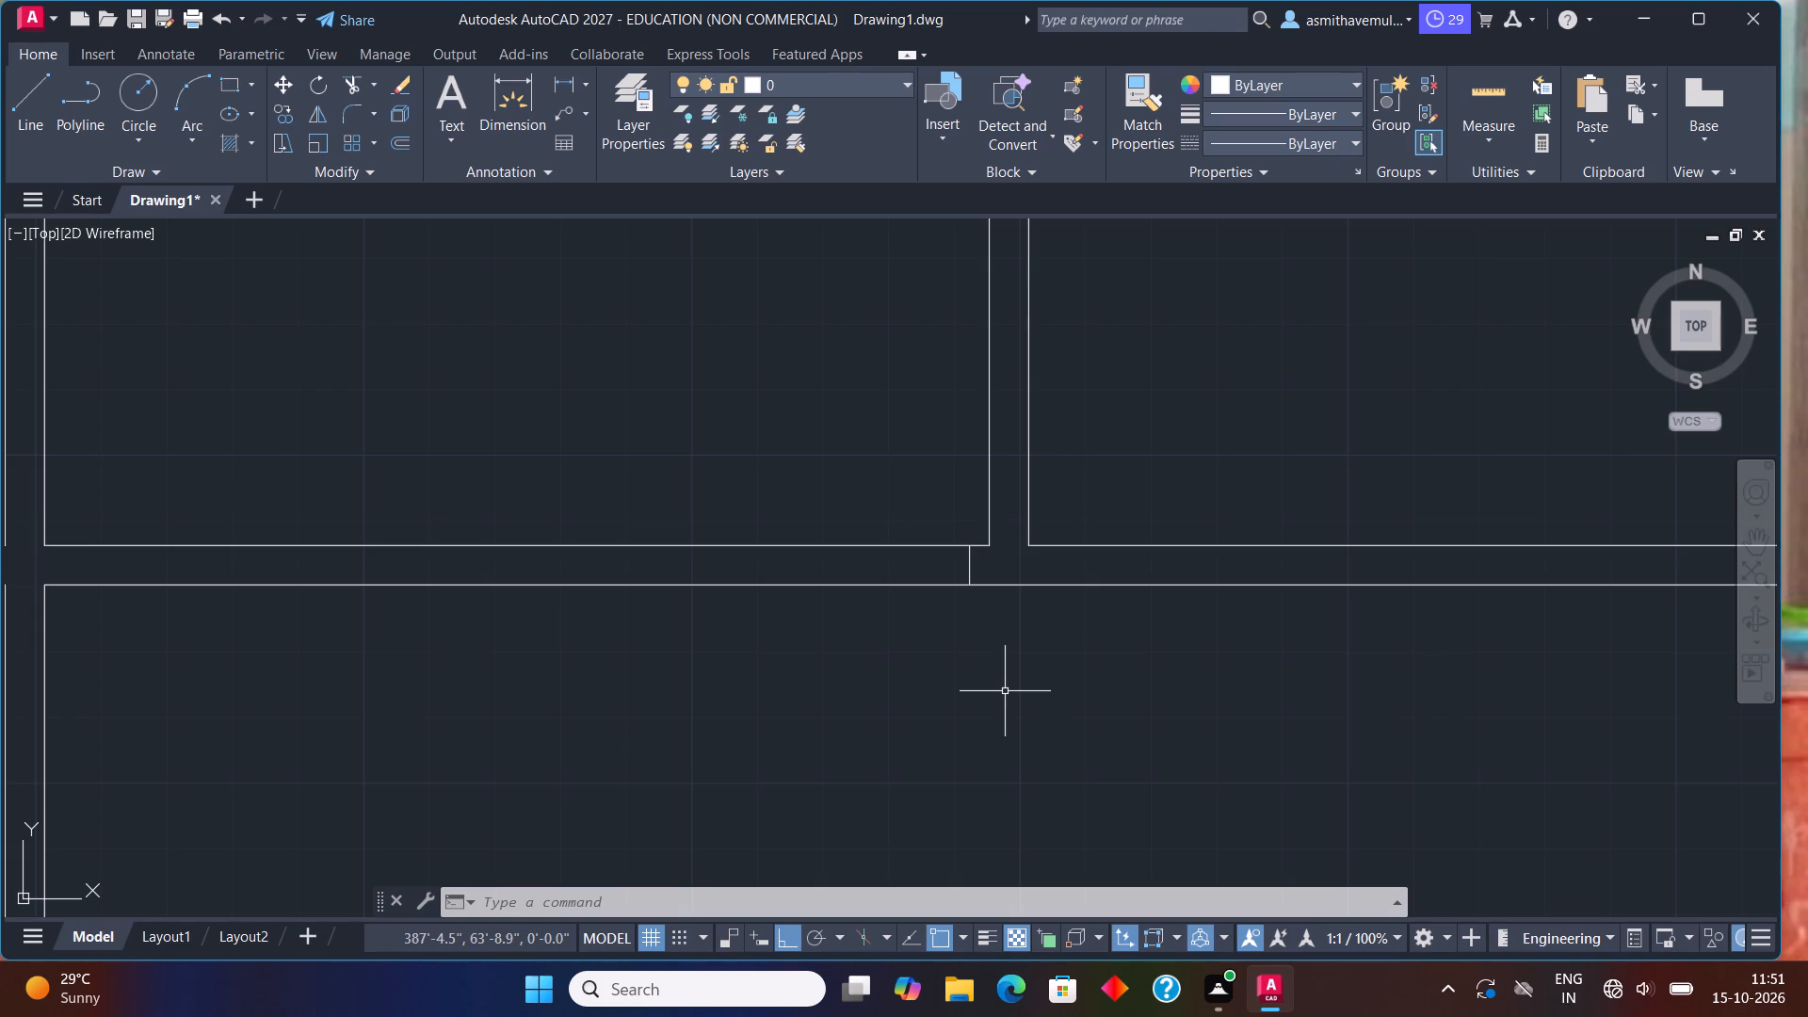
Offset the new jamb line in the third top-row room's bottom wall 3" to the left.
key(o)
key(Return)
text(3")
key(Return)
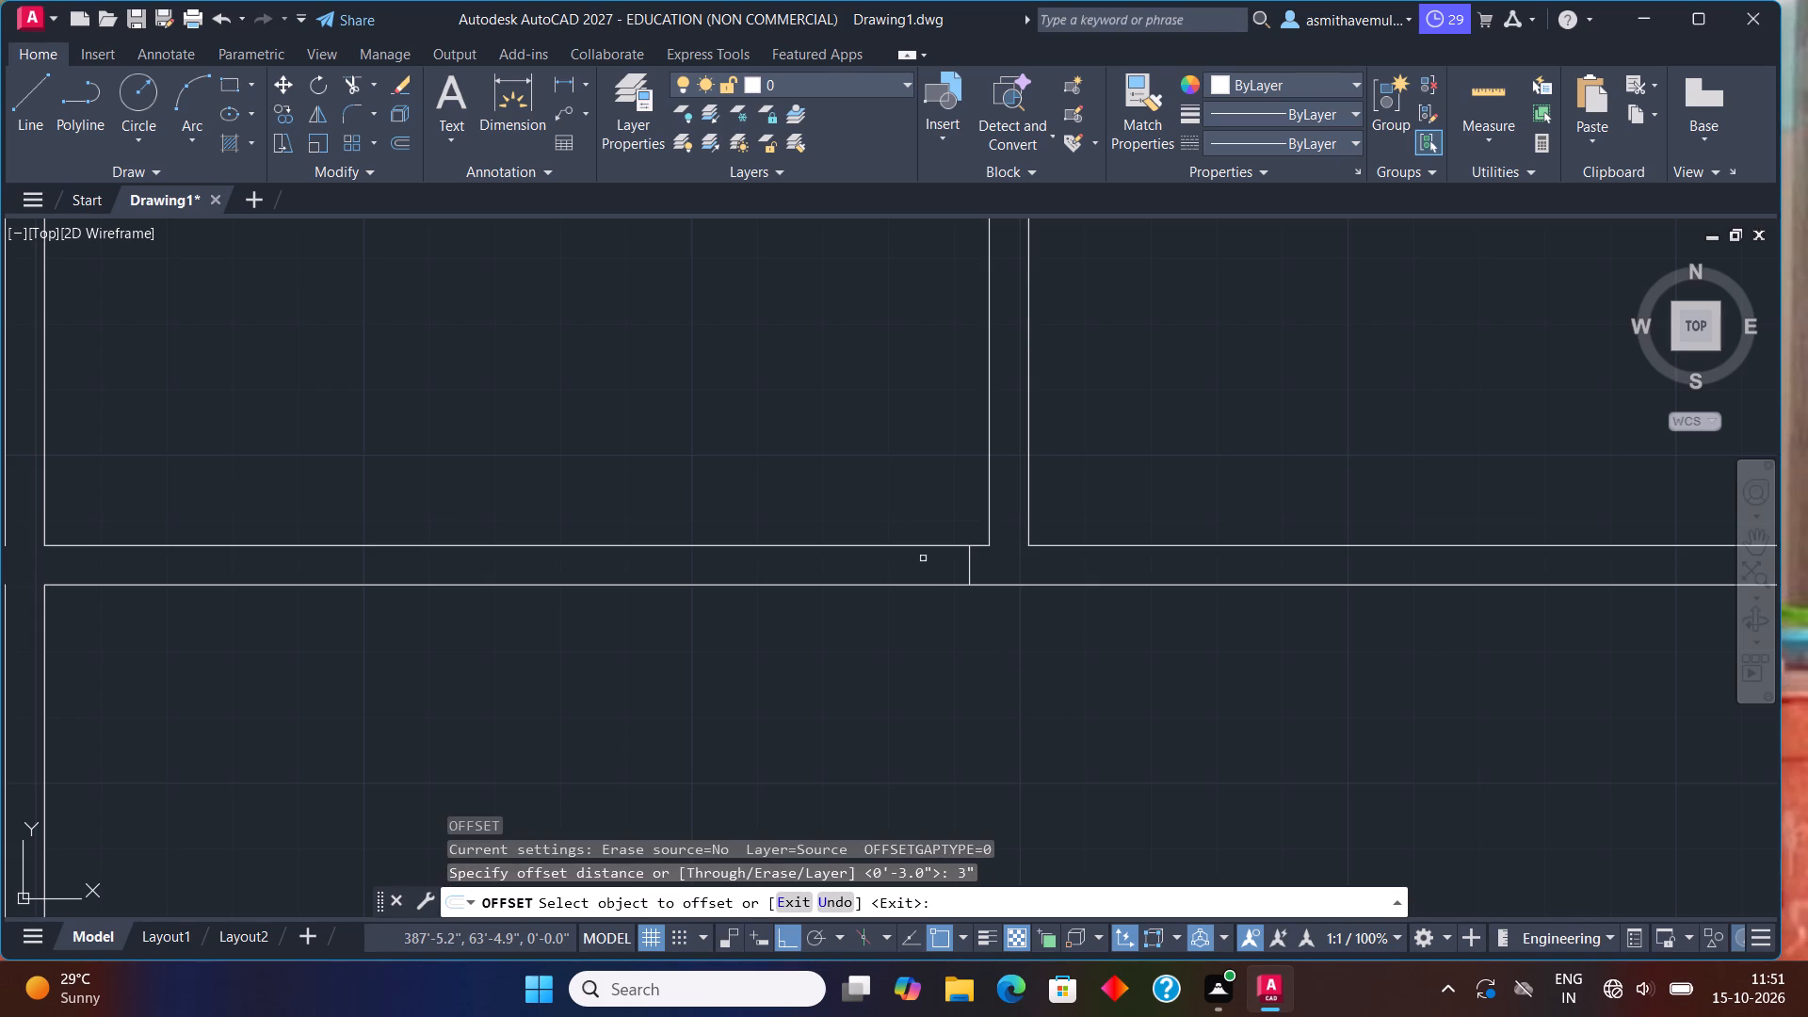
click(971, 566)
click(917, 569)
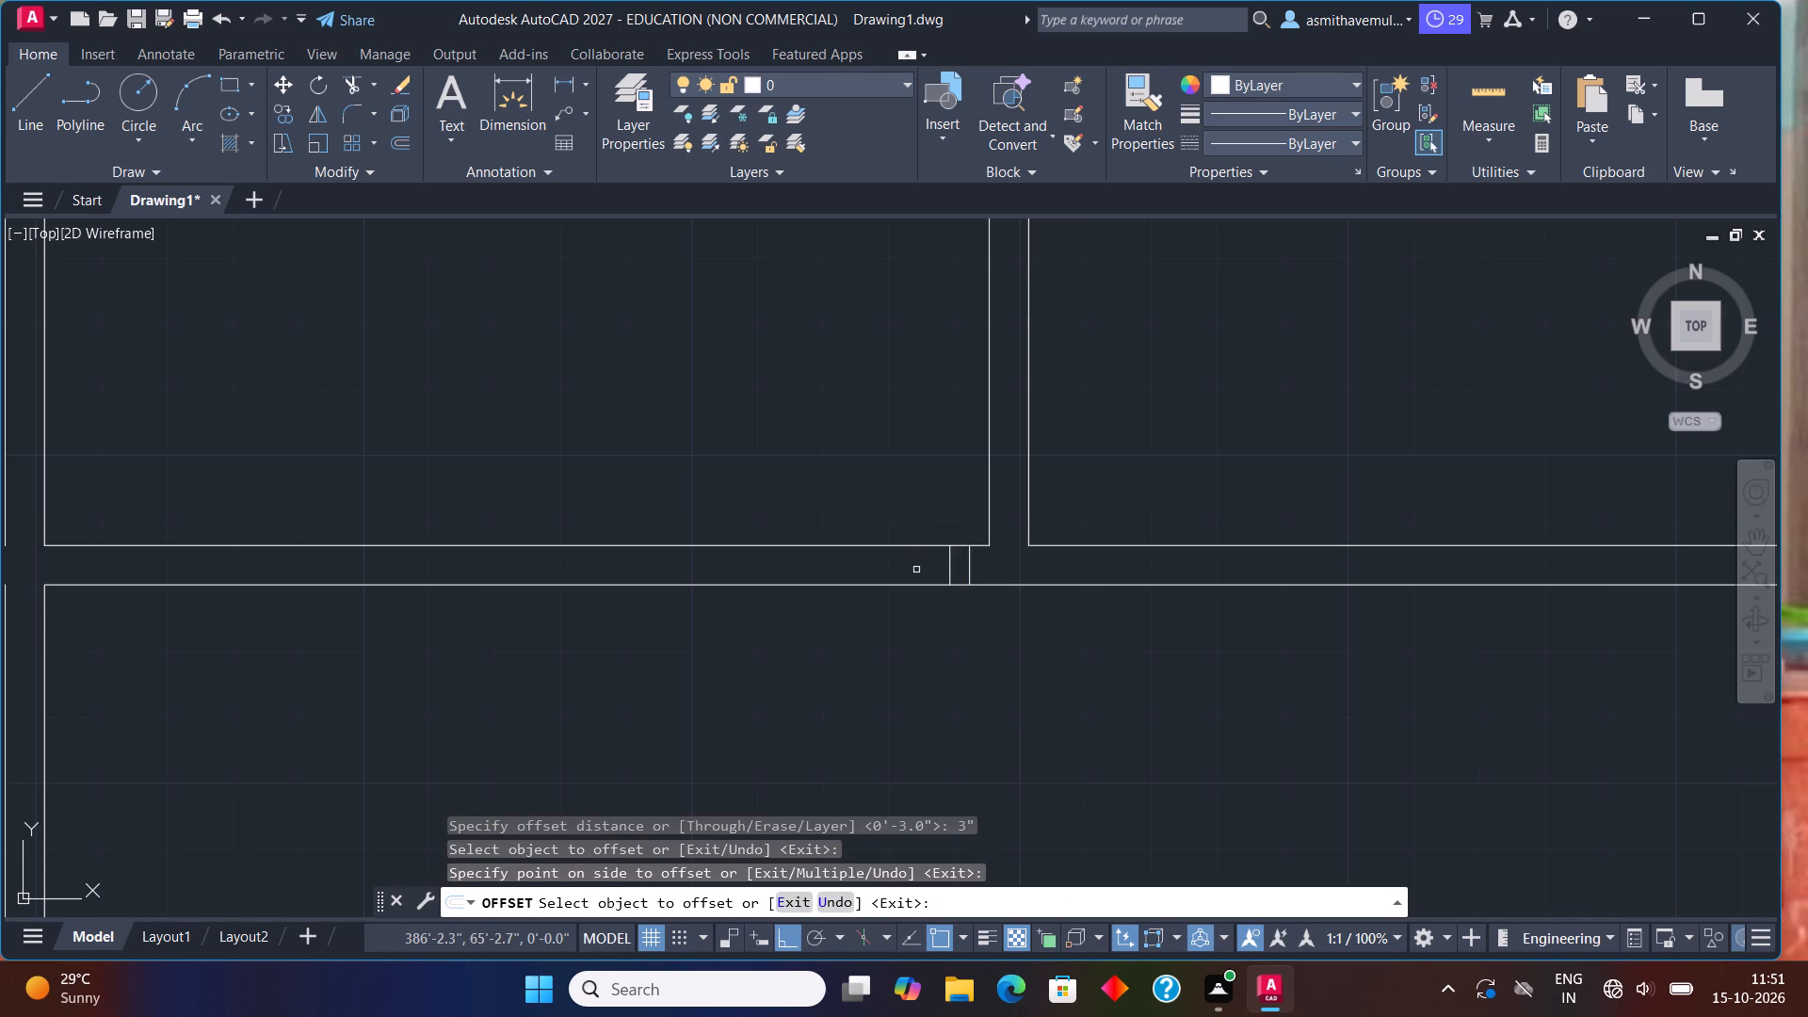
key(Escape)
Offset the left one of the two jamb lines in that bottom wall 3' to the left.
key(o)
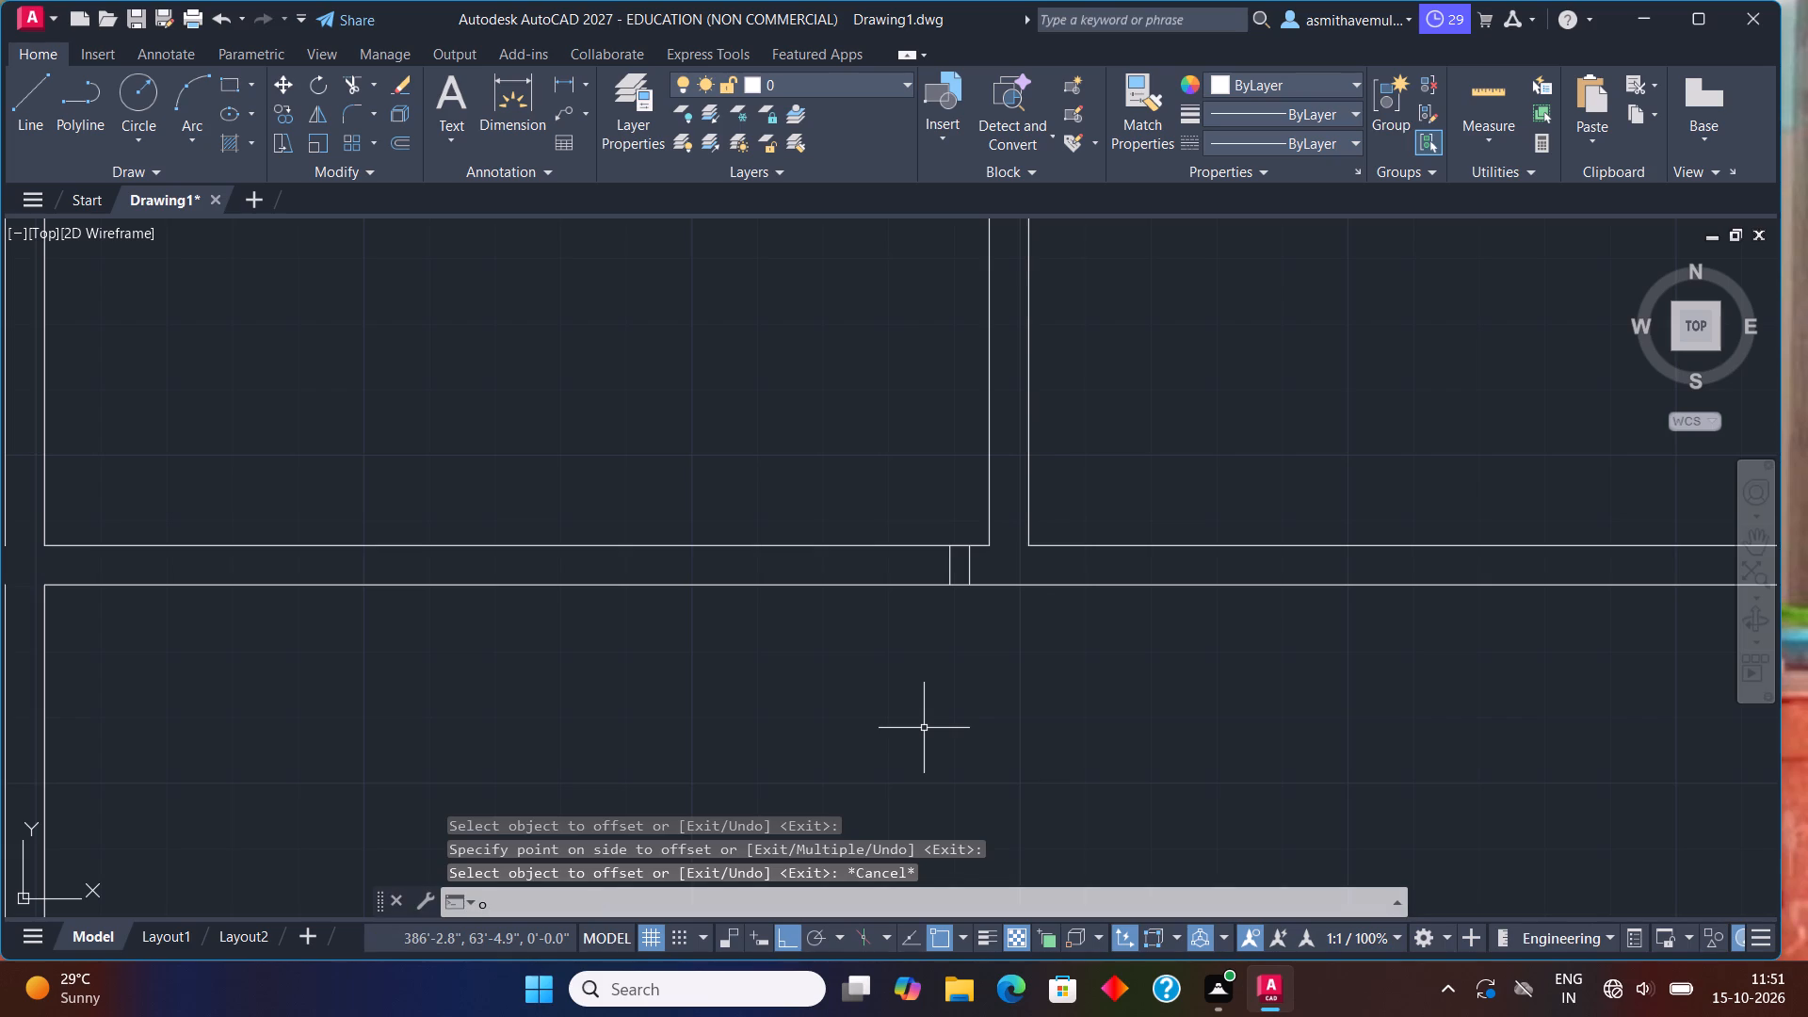
key(Return)
text(3')
key(Return)
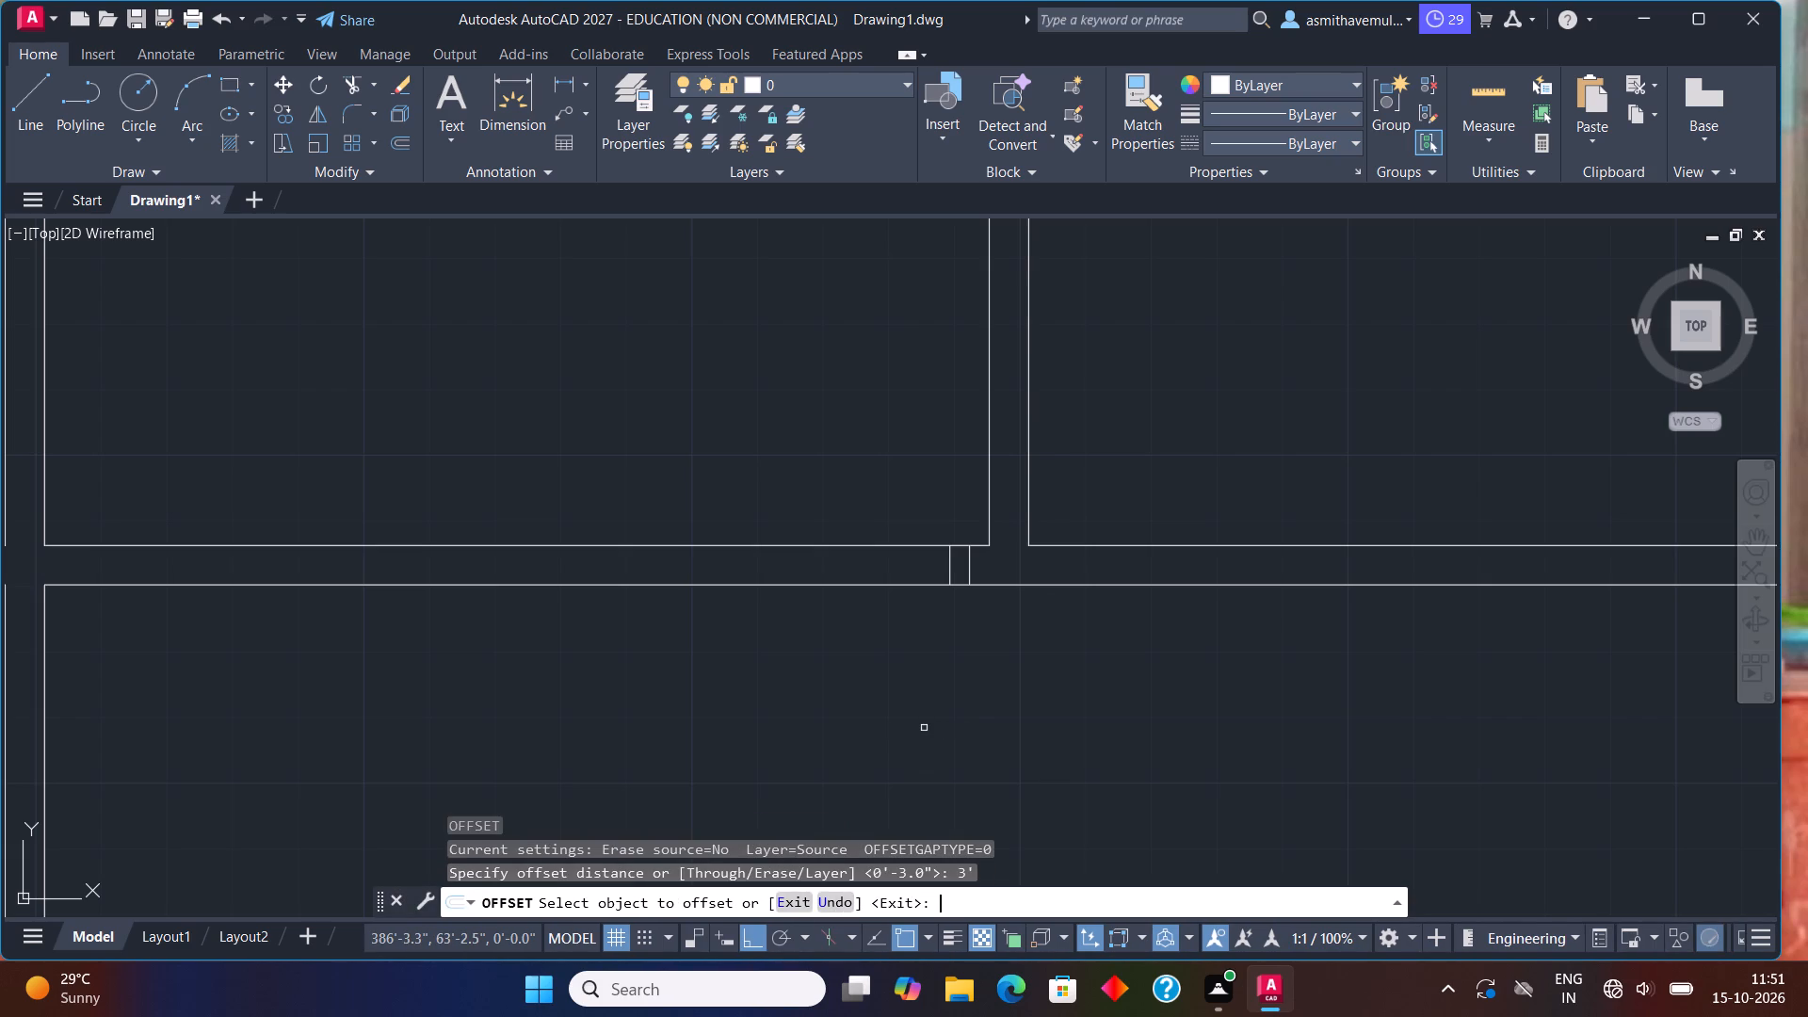
click(952, 571)
click(756, 571)
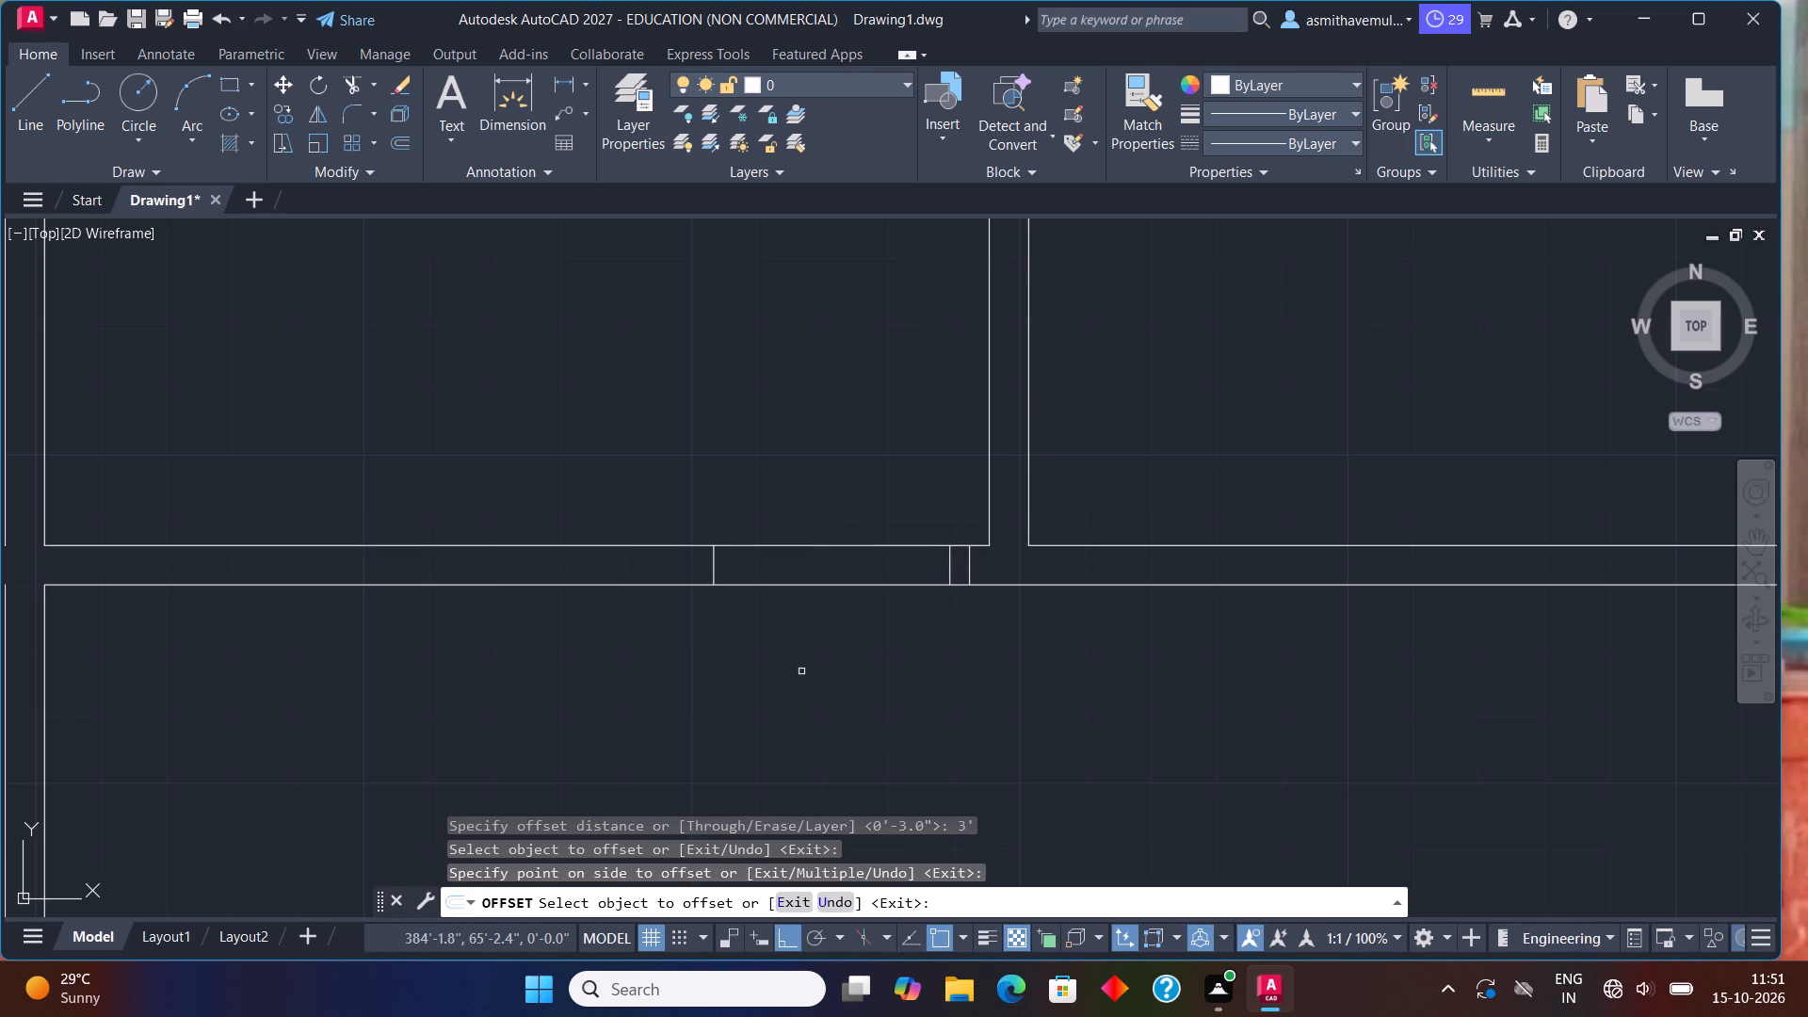
key(Escape)
Offset the leftmost jamb line in that bottom wall another 3" to the left.
key(o)
key(Return)
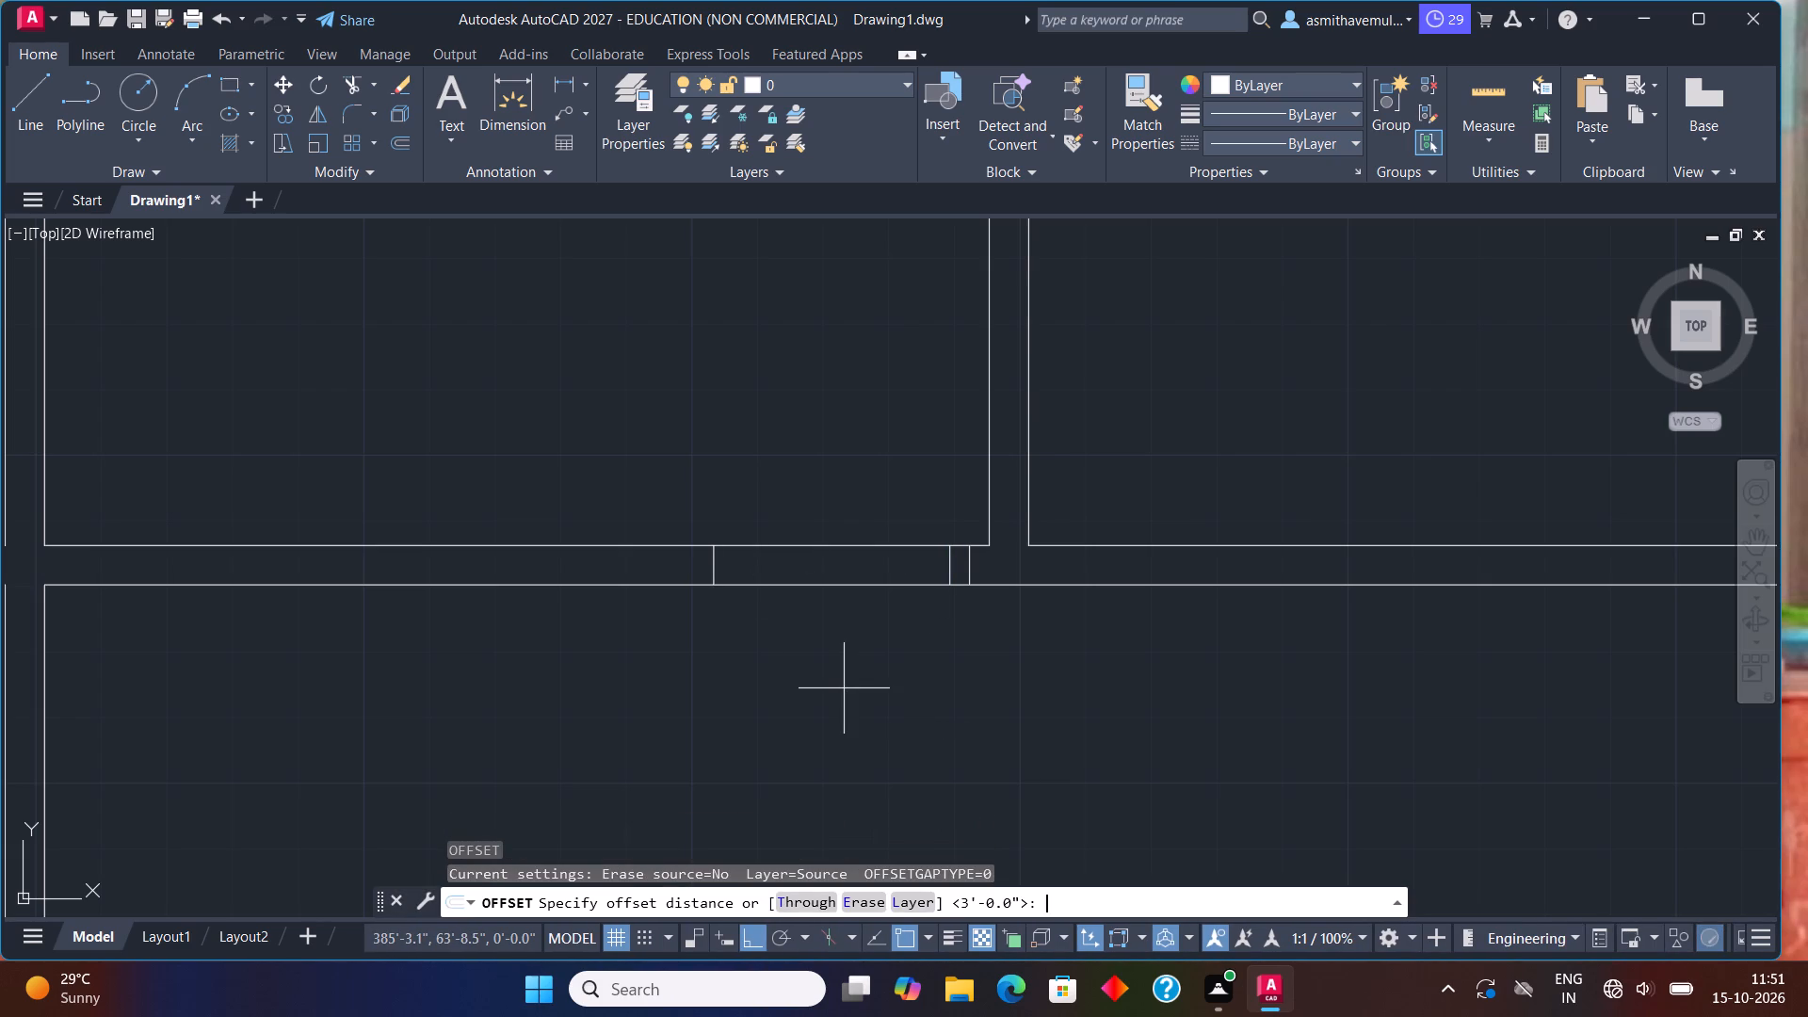
text(3")
key(Return)
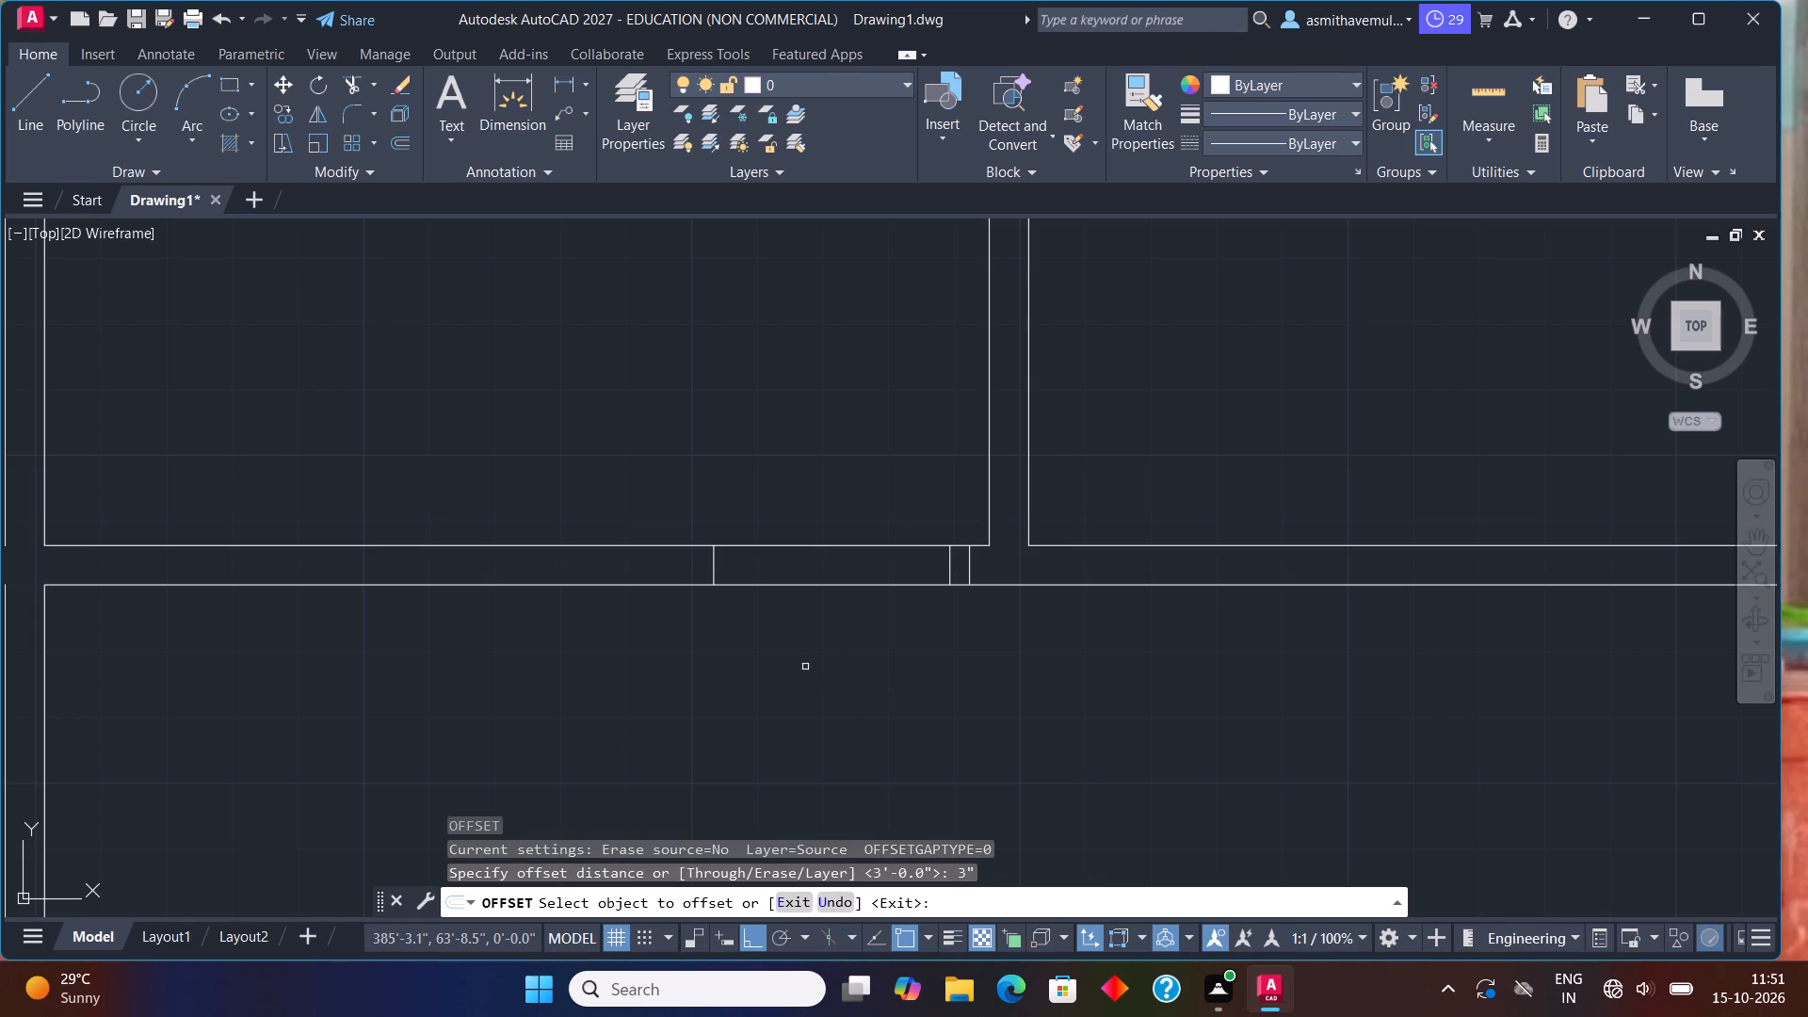
click(717, 573)
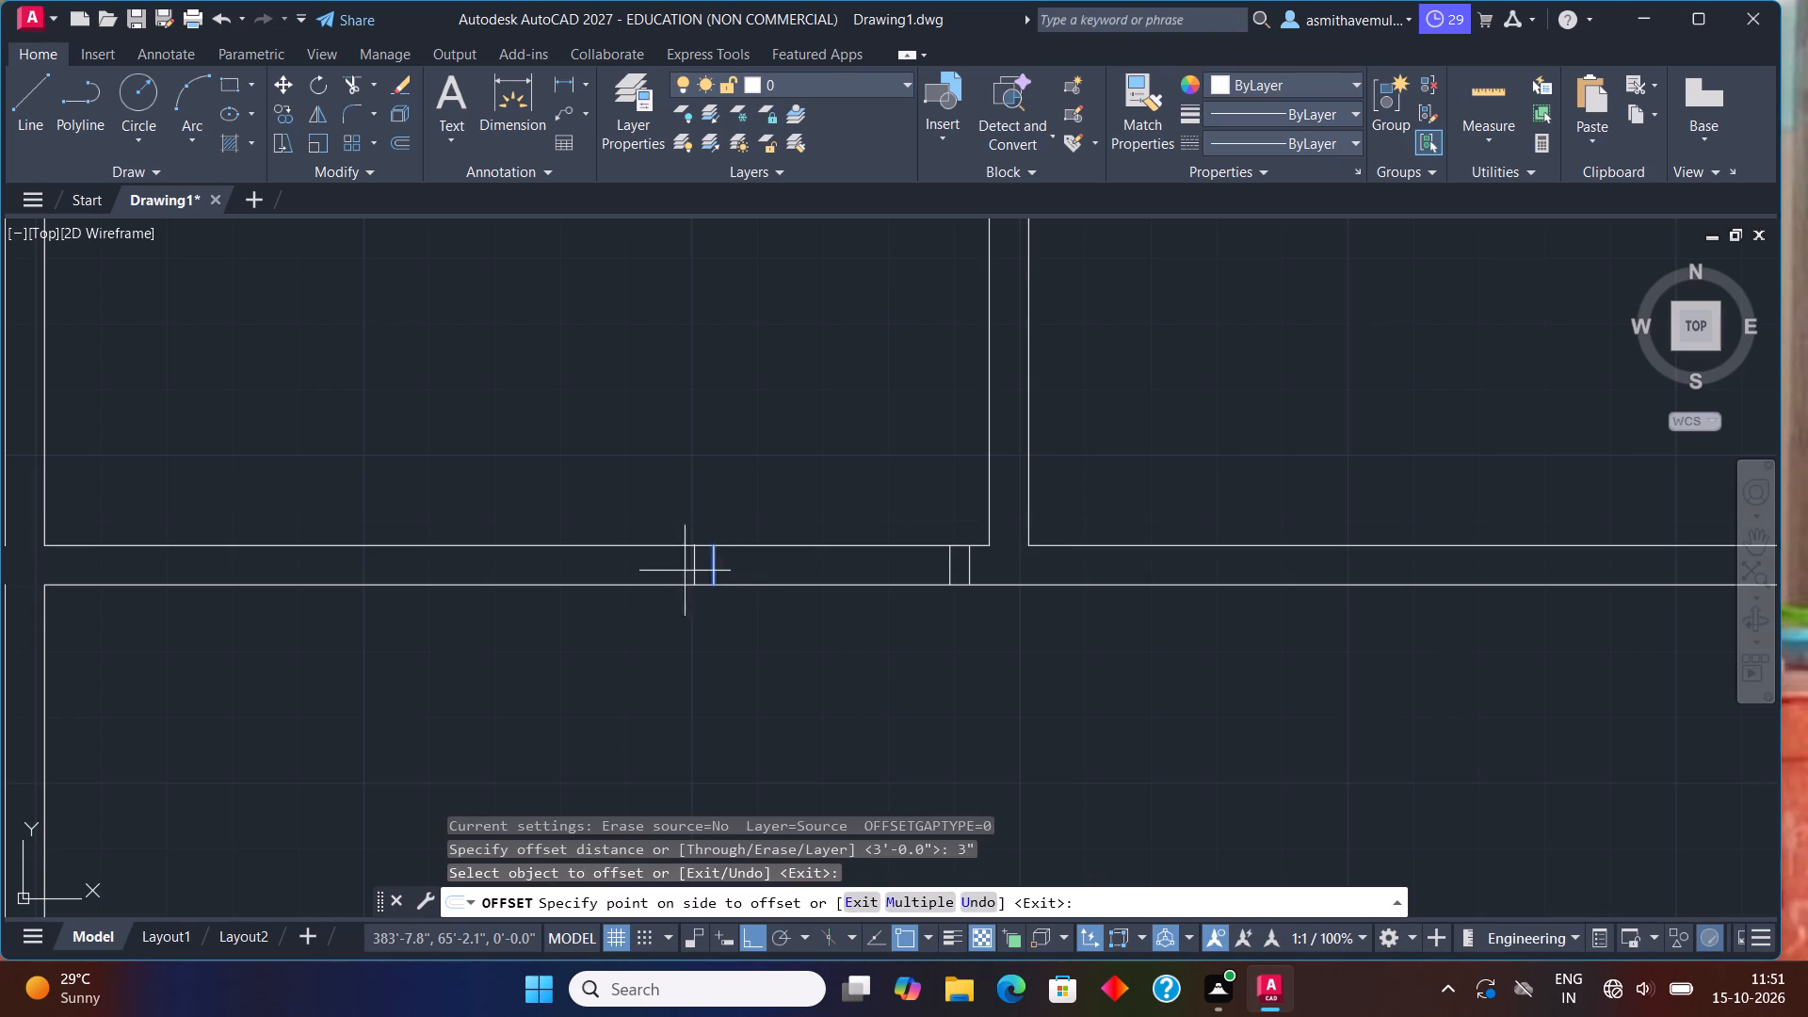
click(665, 572)
key(Escape)
Trim both wall lines between the inner jamb lines to open the 3' doorway in the third top-row room's bottom wall.
text(trim)
key(Return)
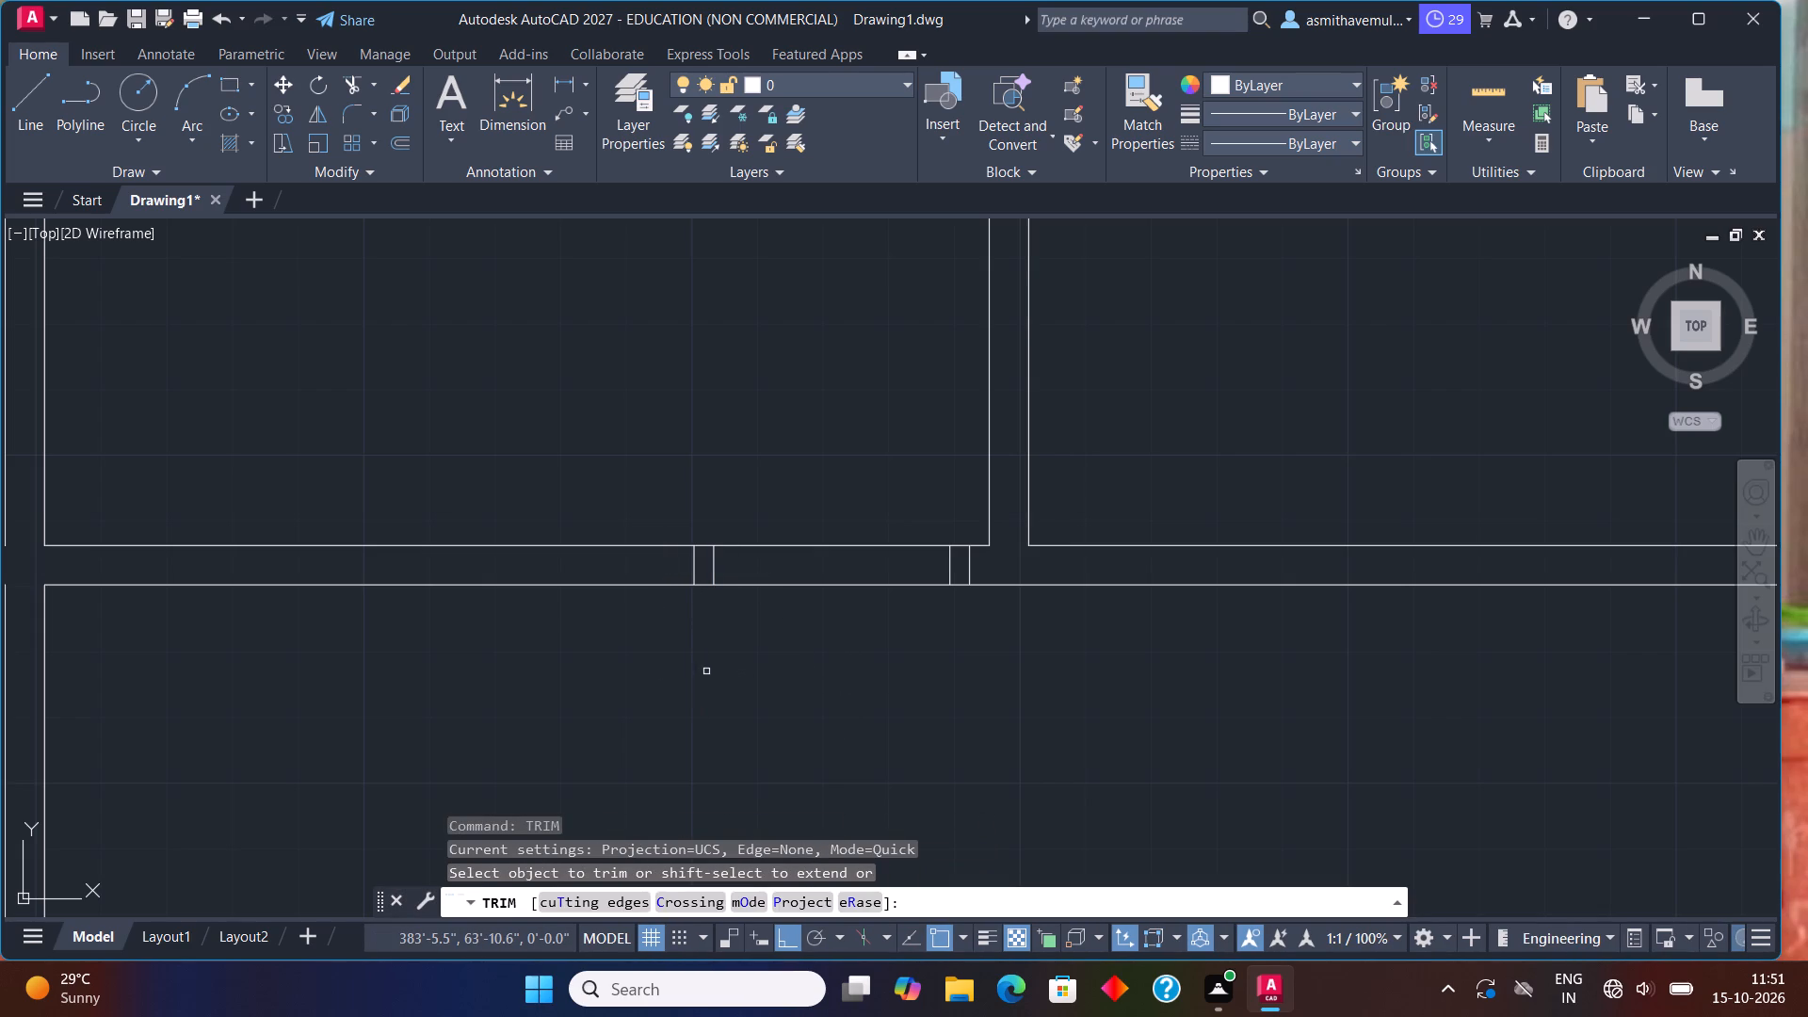
drag(711, 665, 846, 385)
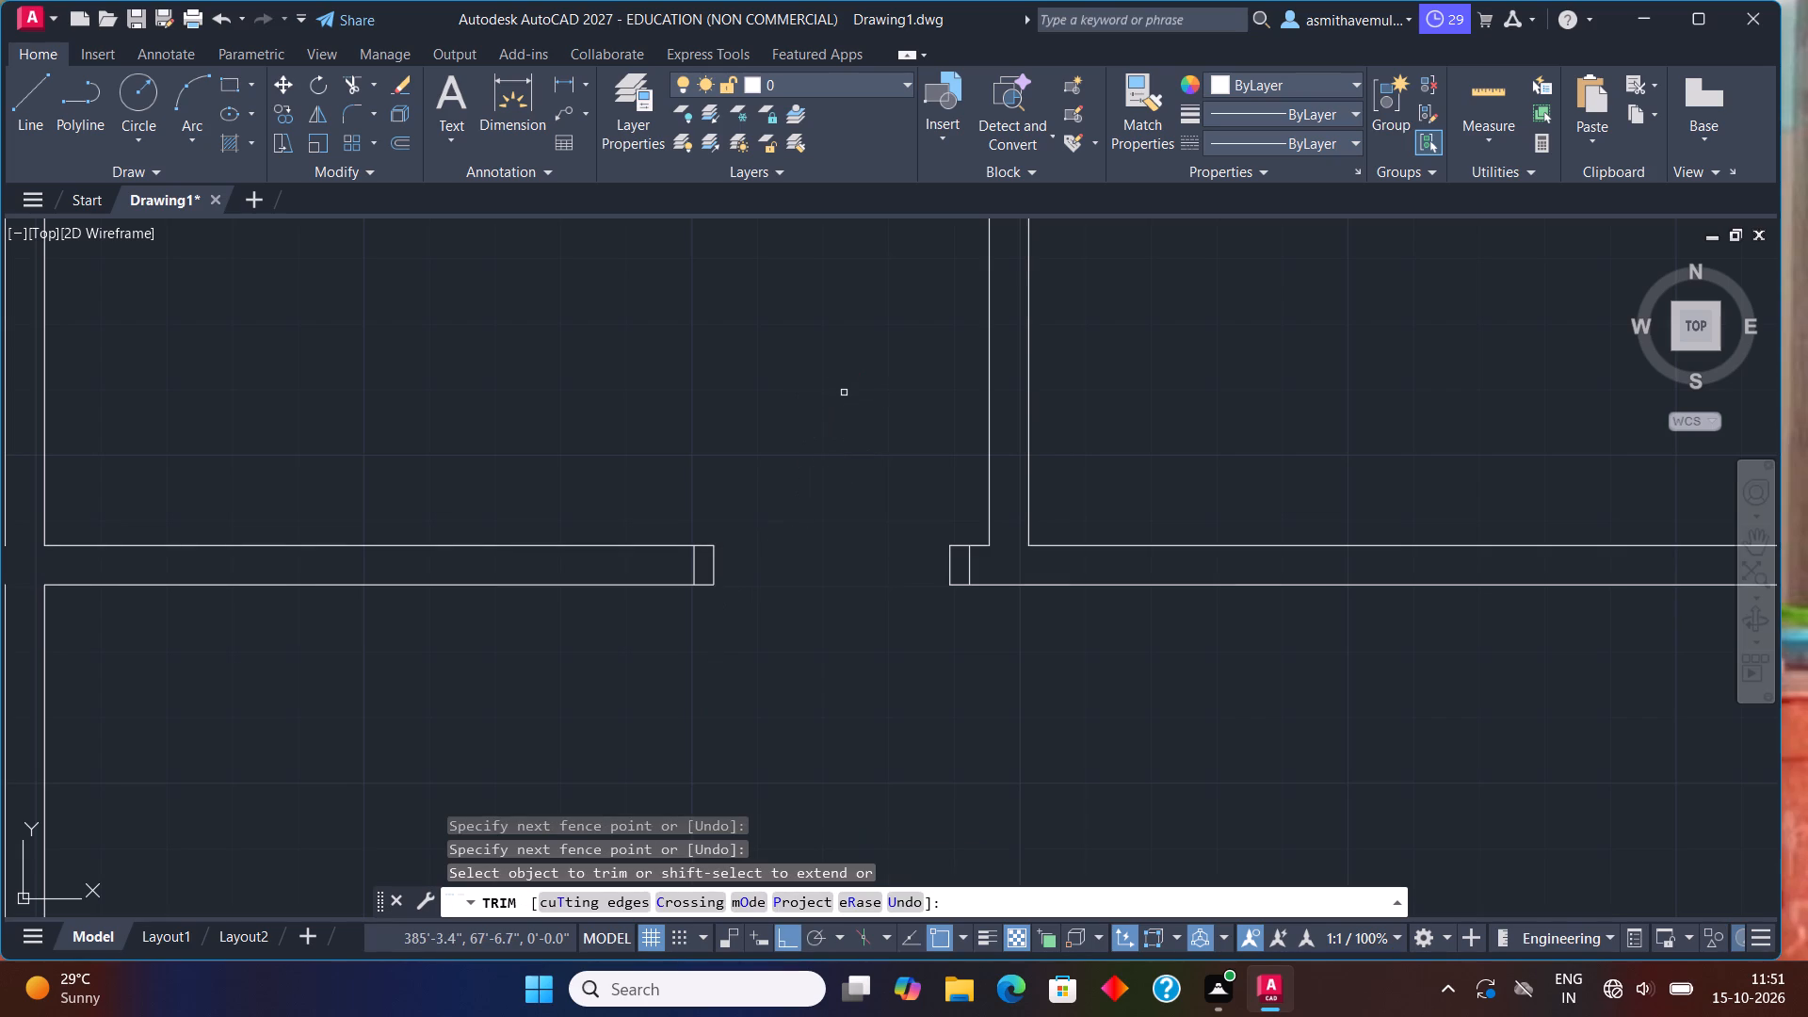
key(Escape)
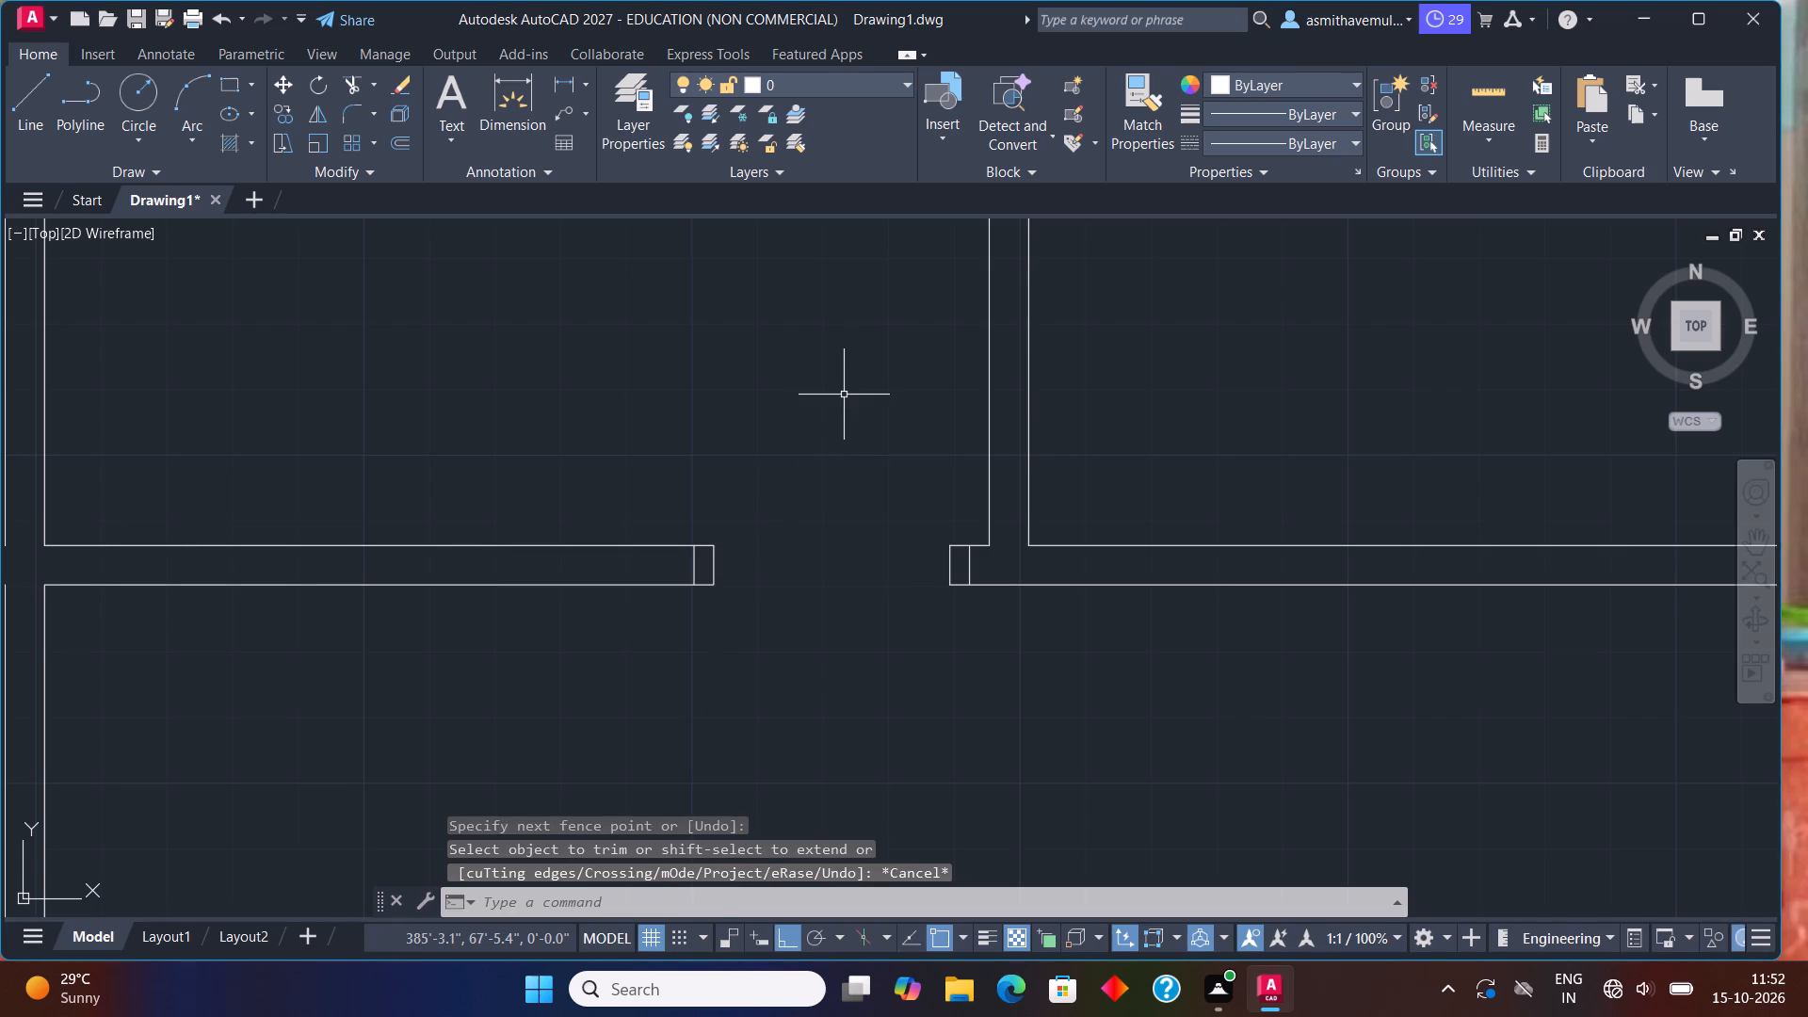
Draw a 3" by 3' door leaf rectangle extending up into the room from the upper corner of the opening's right jamb.
text(rec)
key(Return)
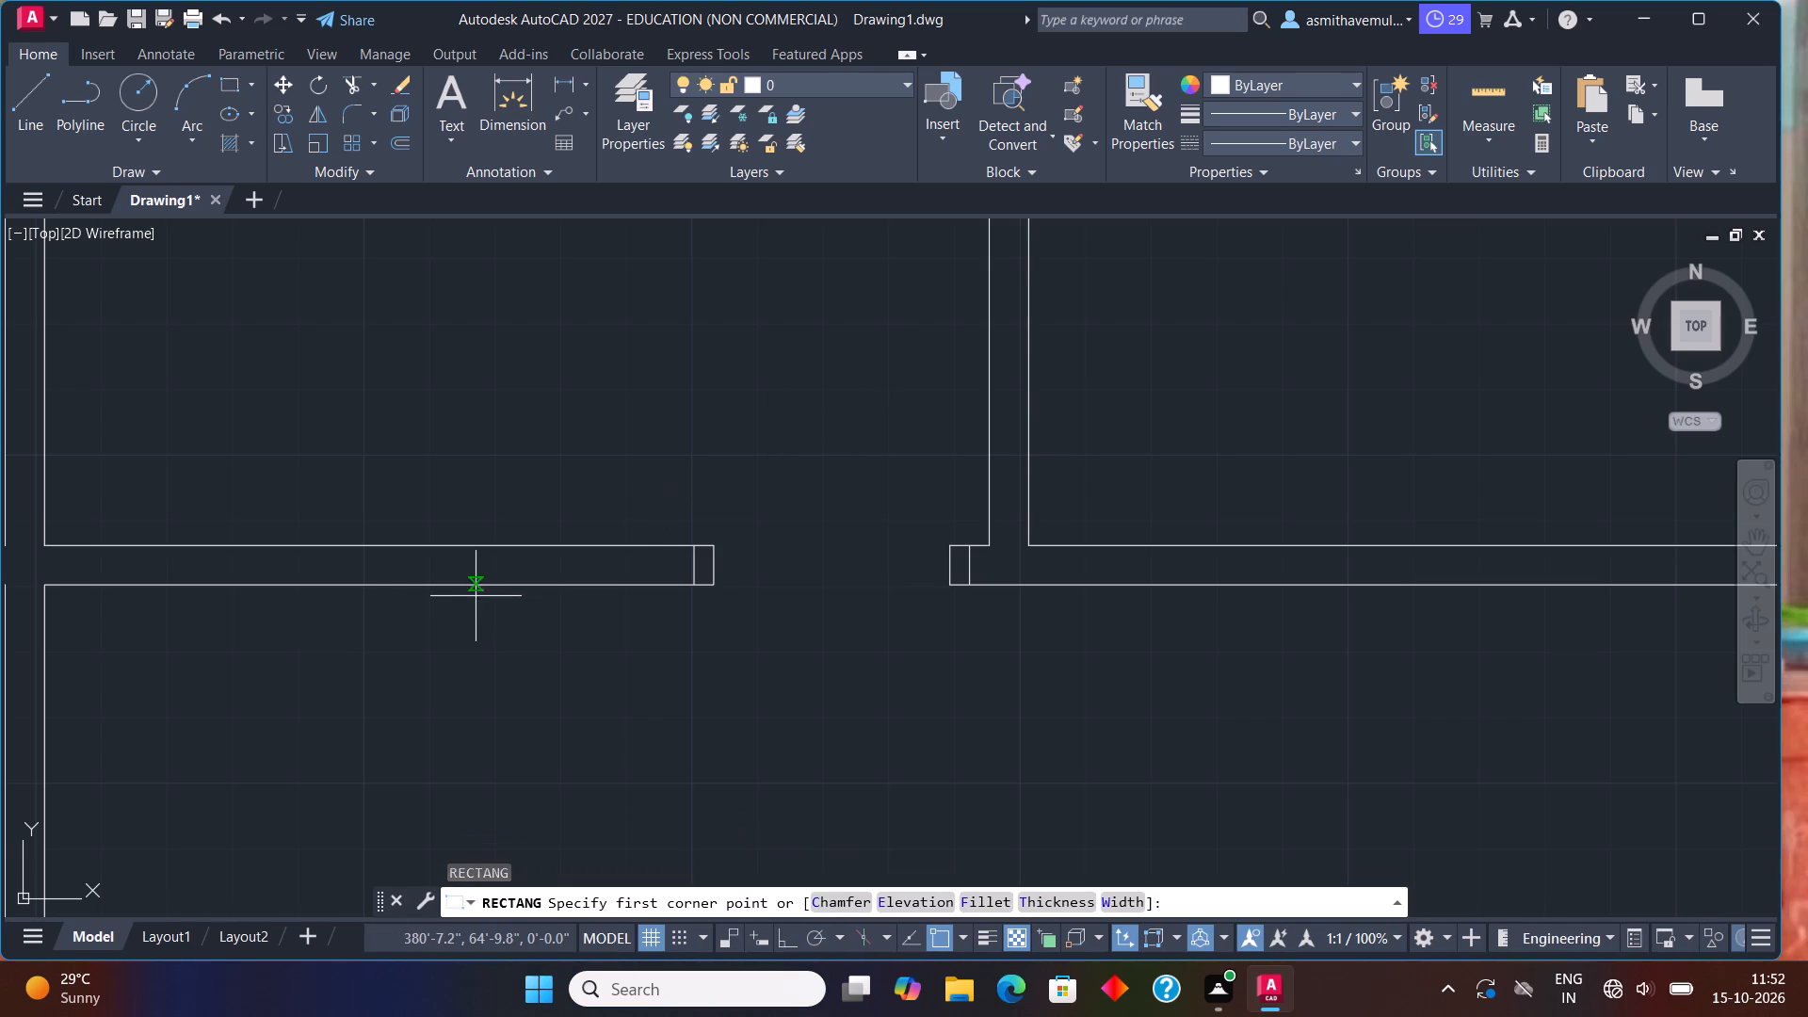
click(953, 545)
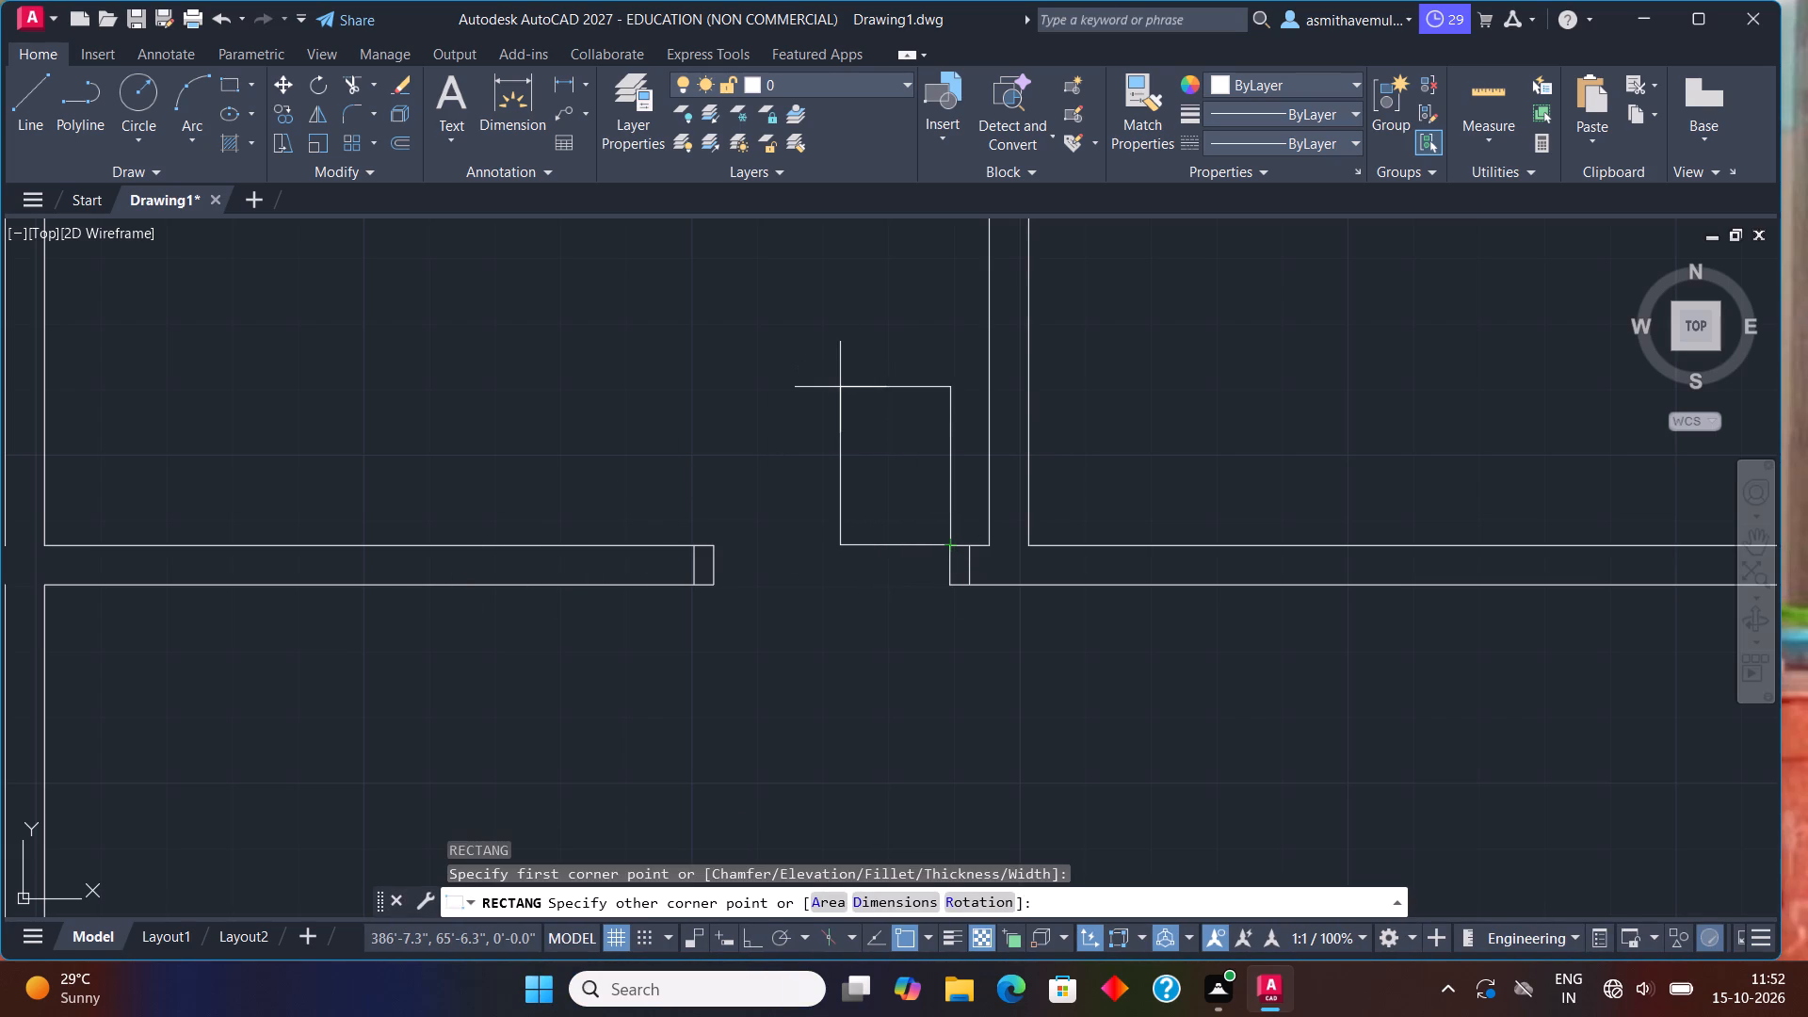
scroll(796, 330, down, 1)
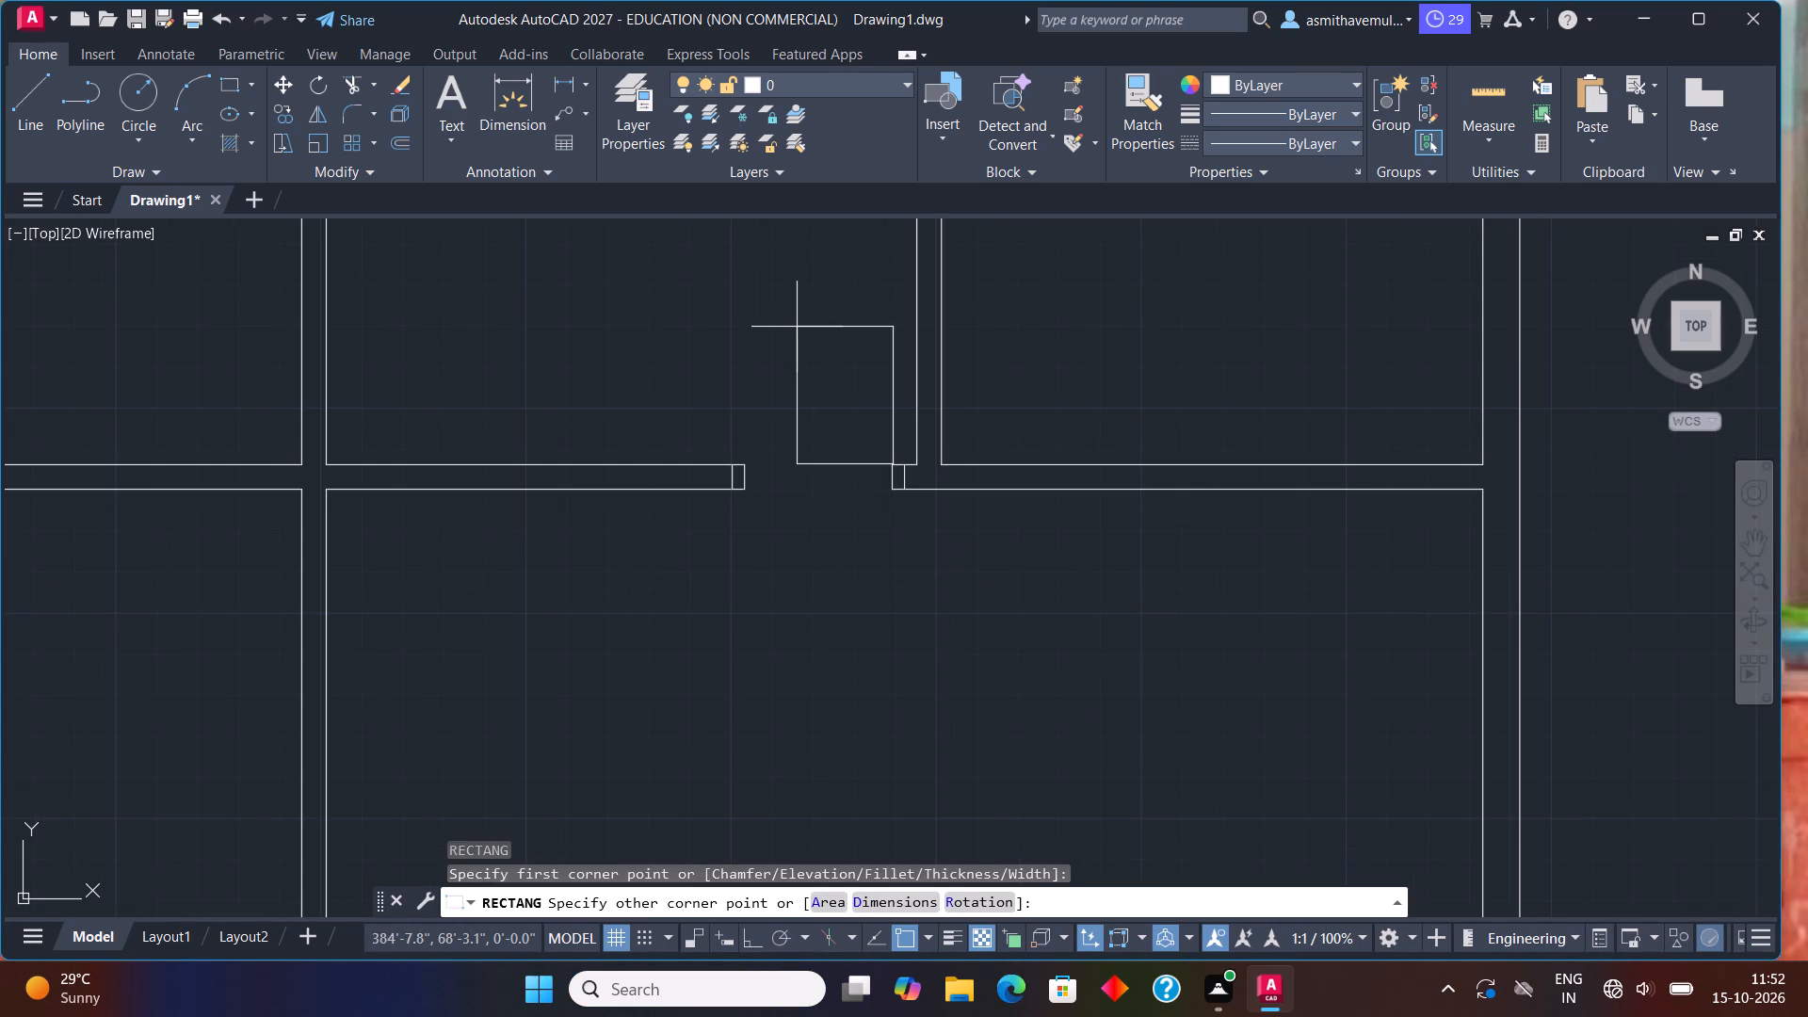
middle_drag(799, 332, 805, 524)
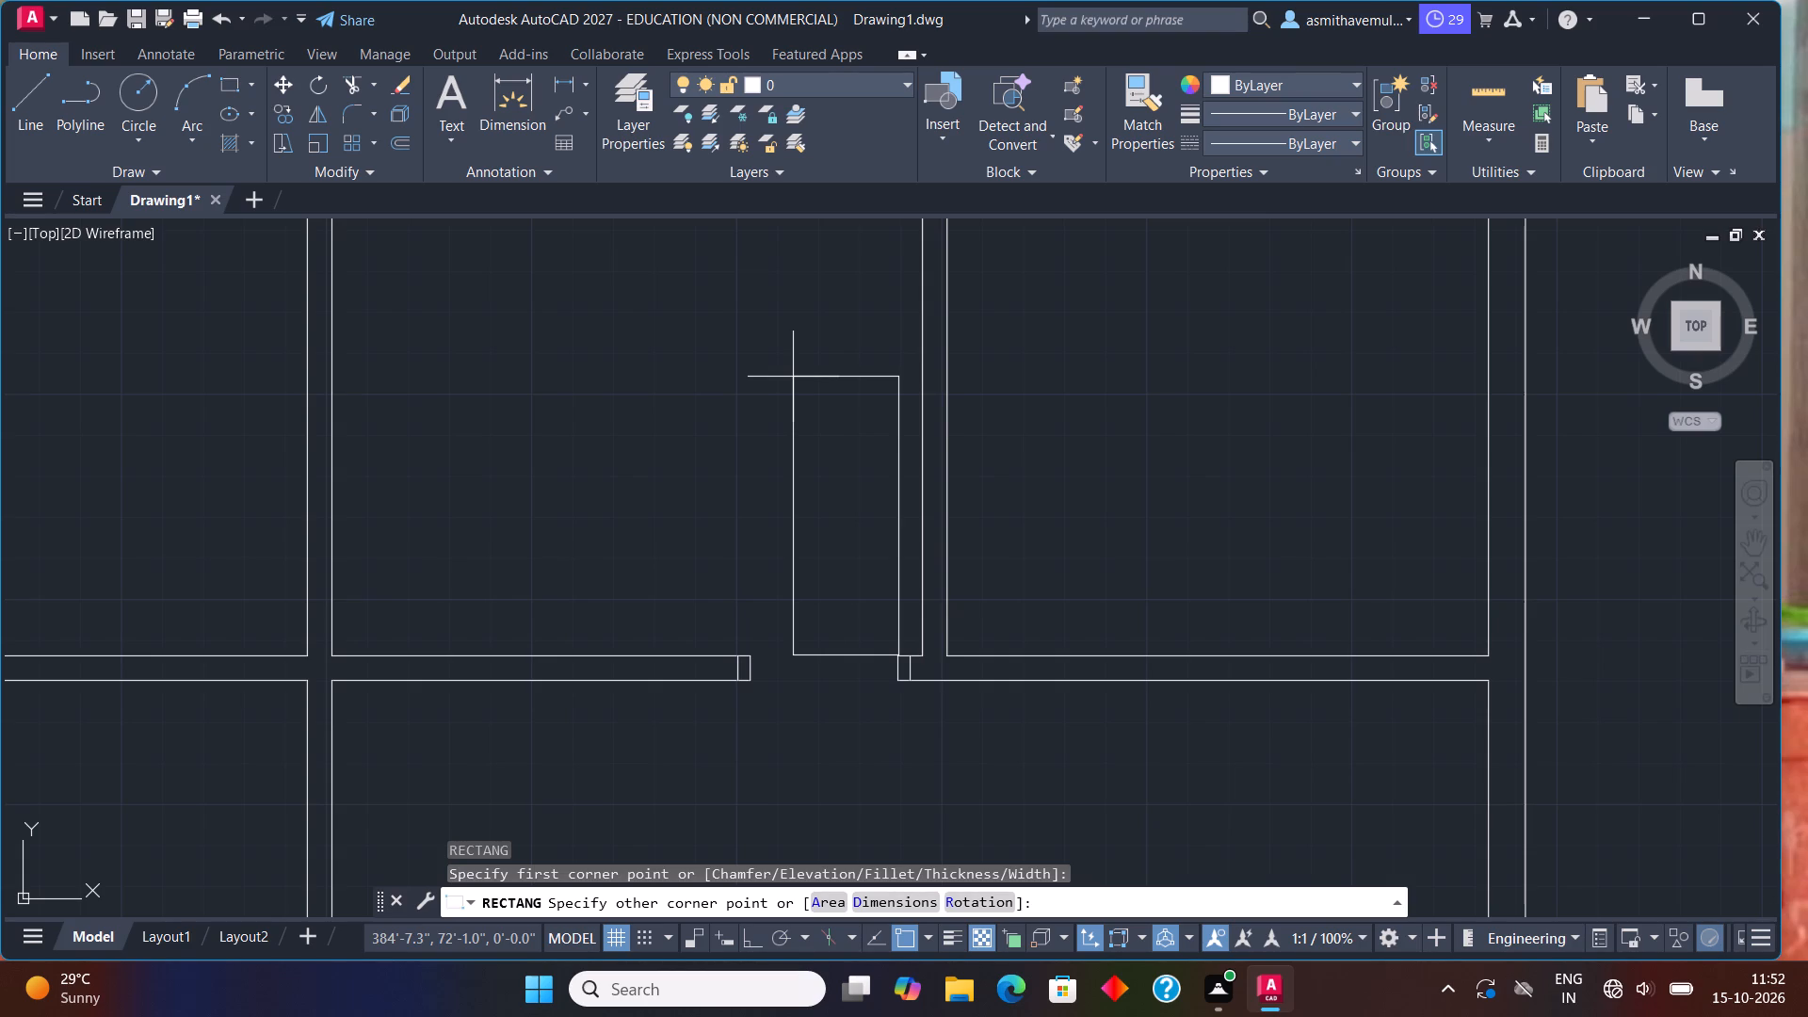
key(d)
key(Return)
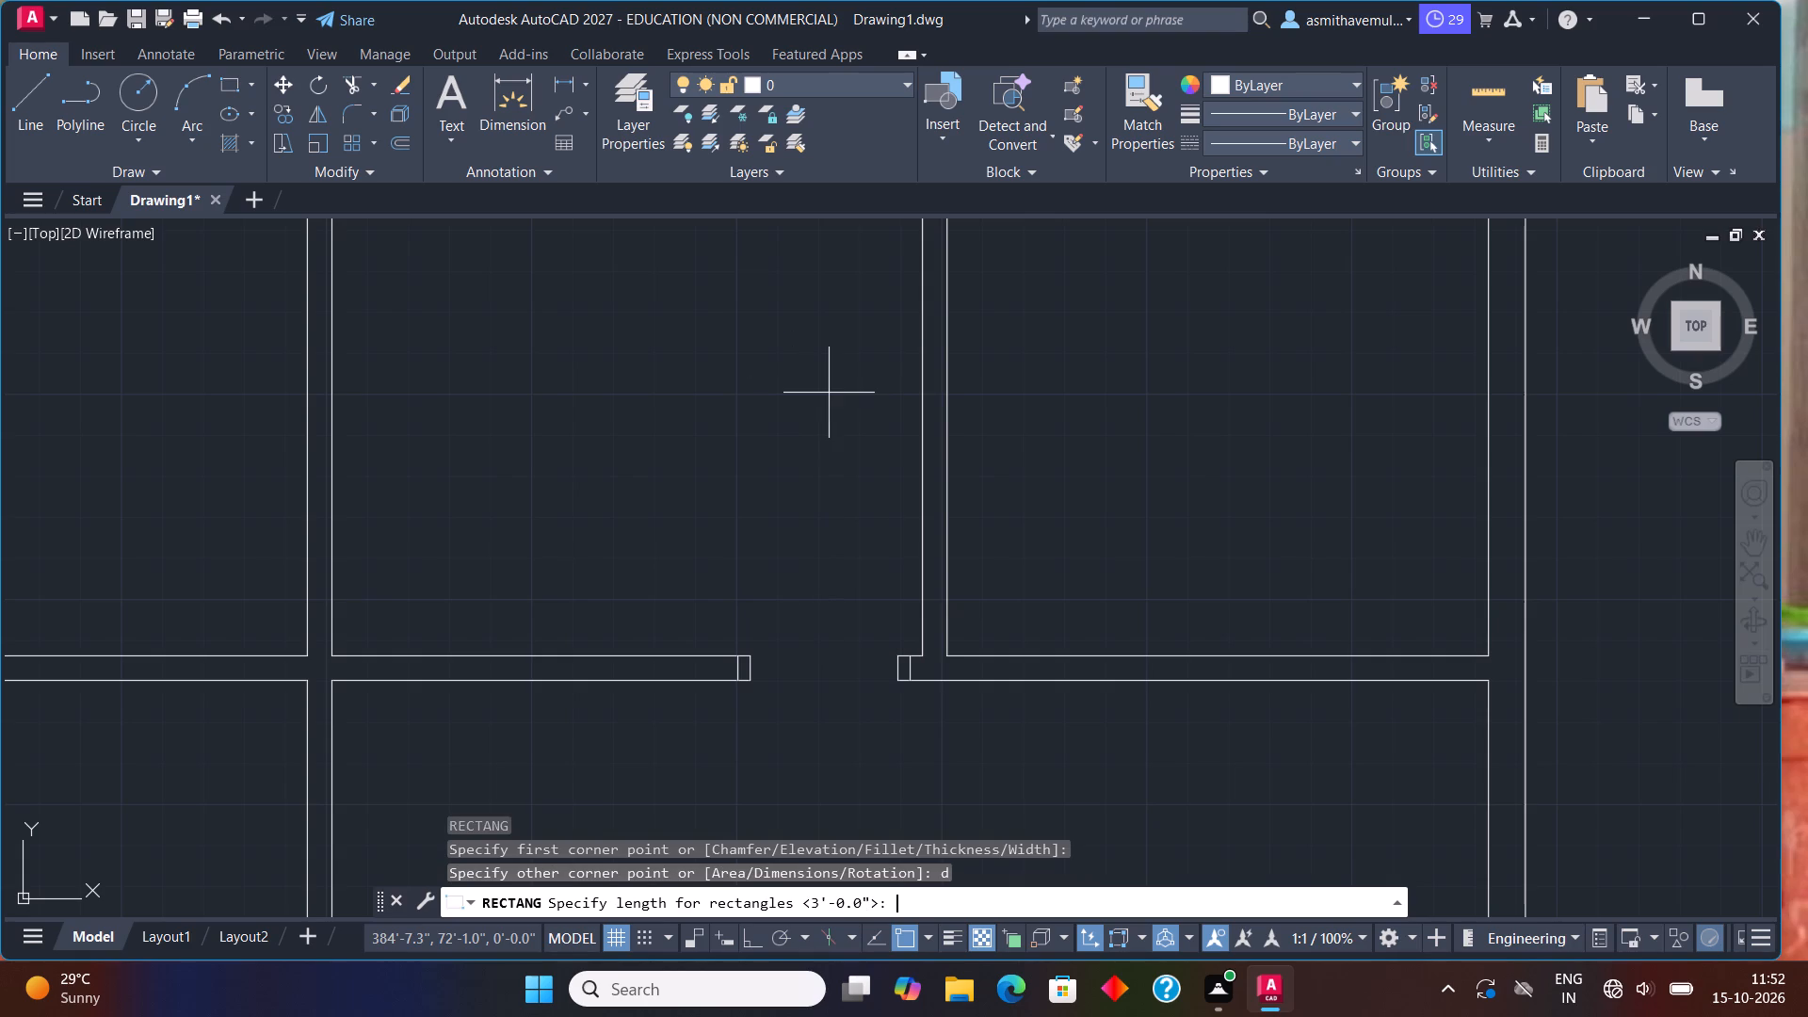
key(3)
key(shift+quotedbl)
key(Return)
text(3')
key(Return)
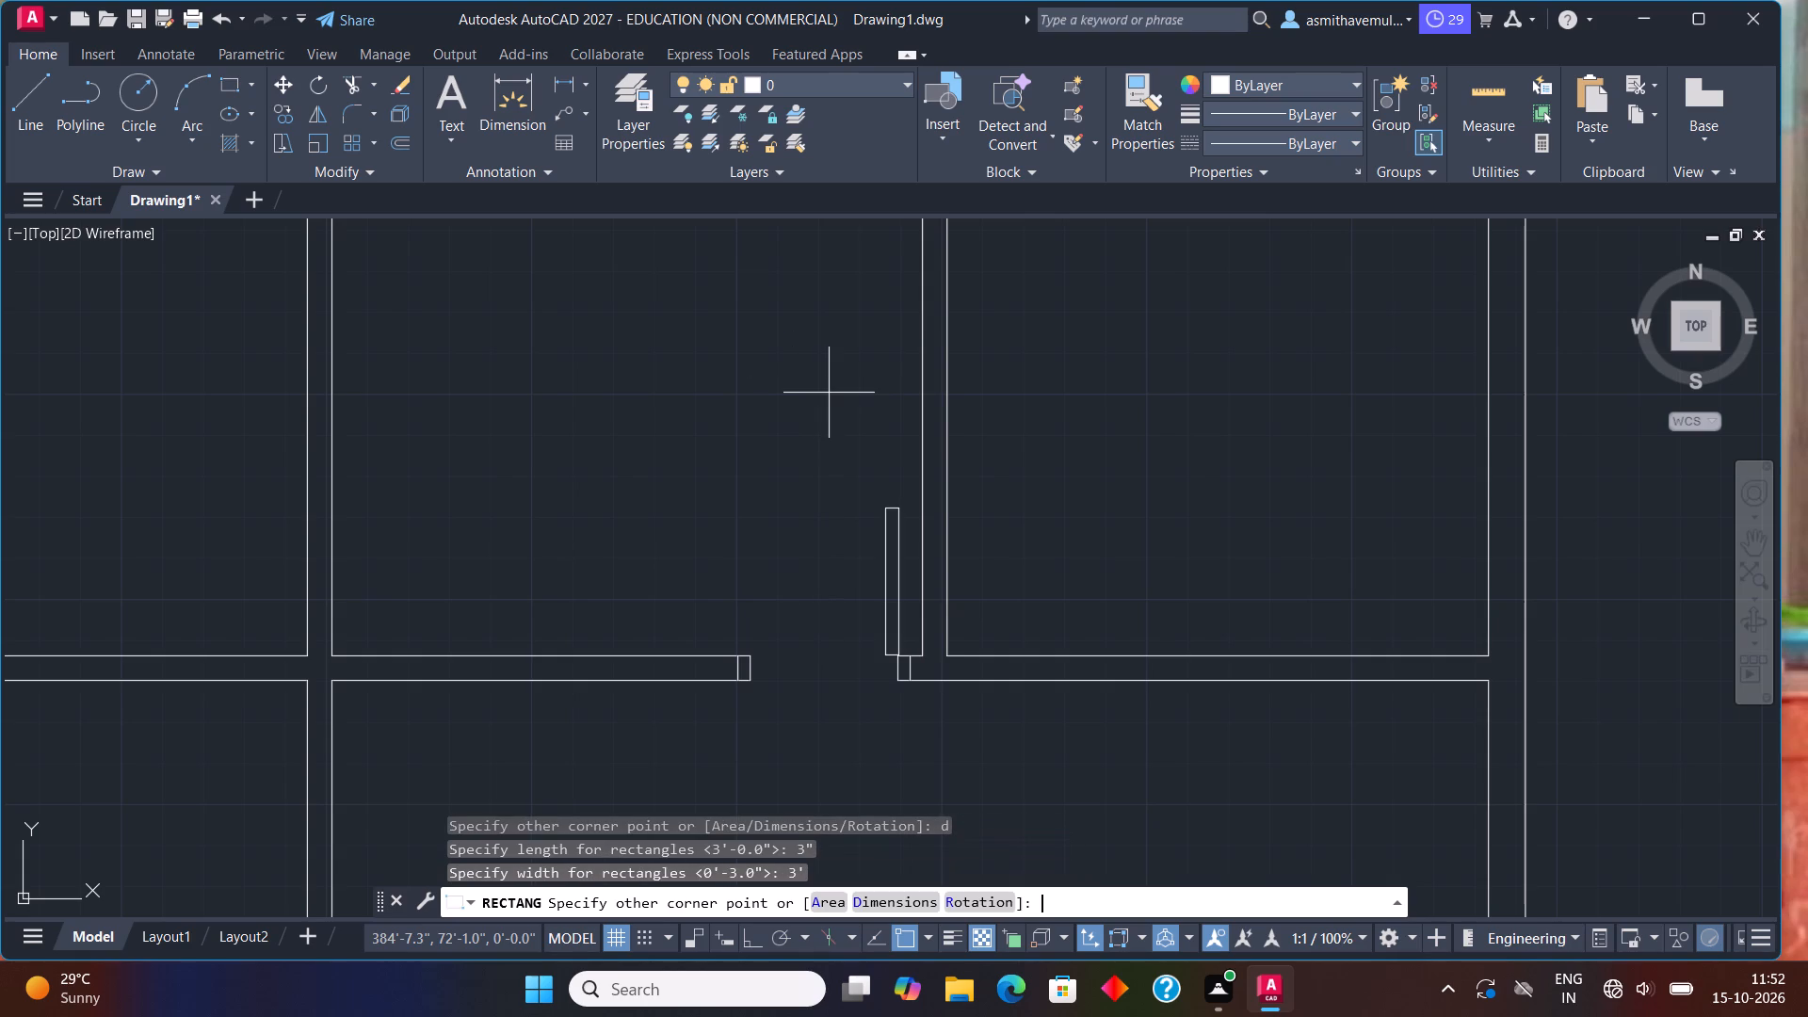
click(829, 388)
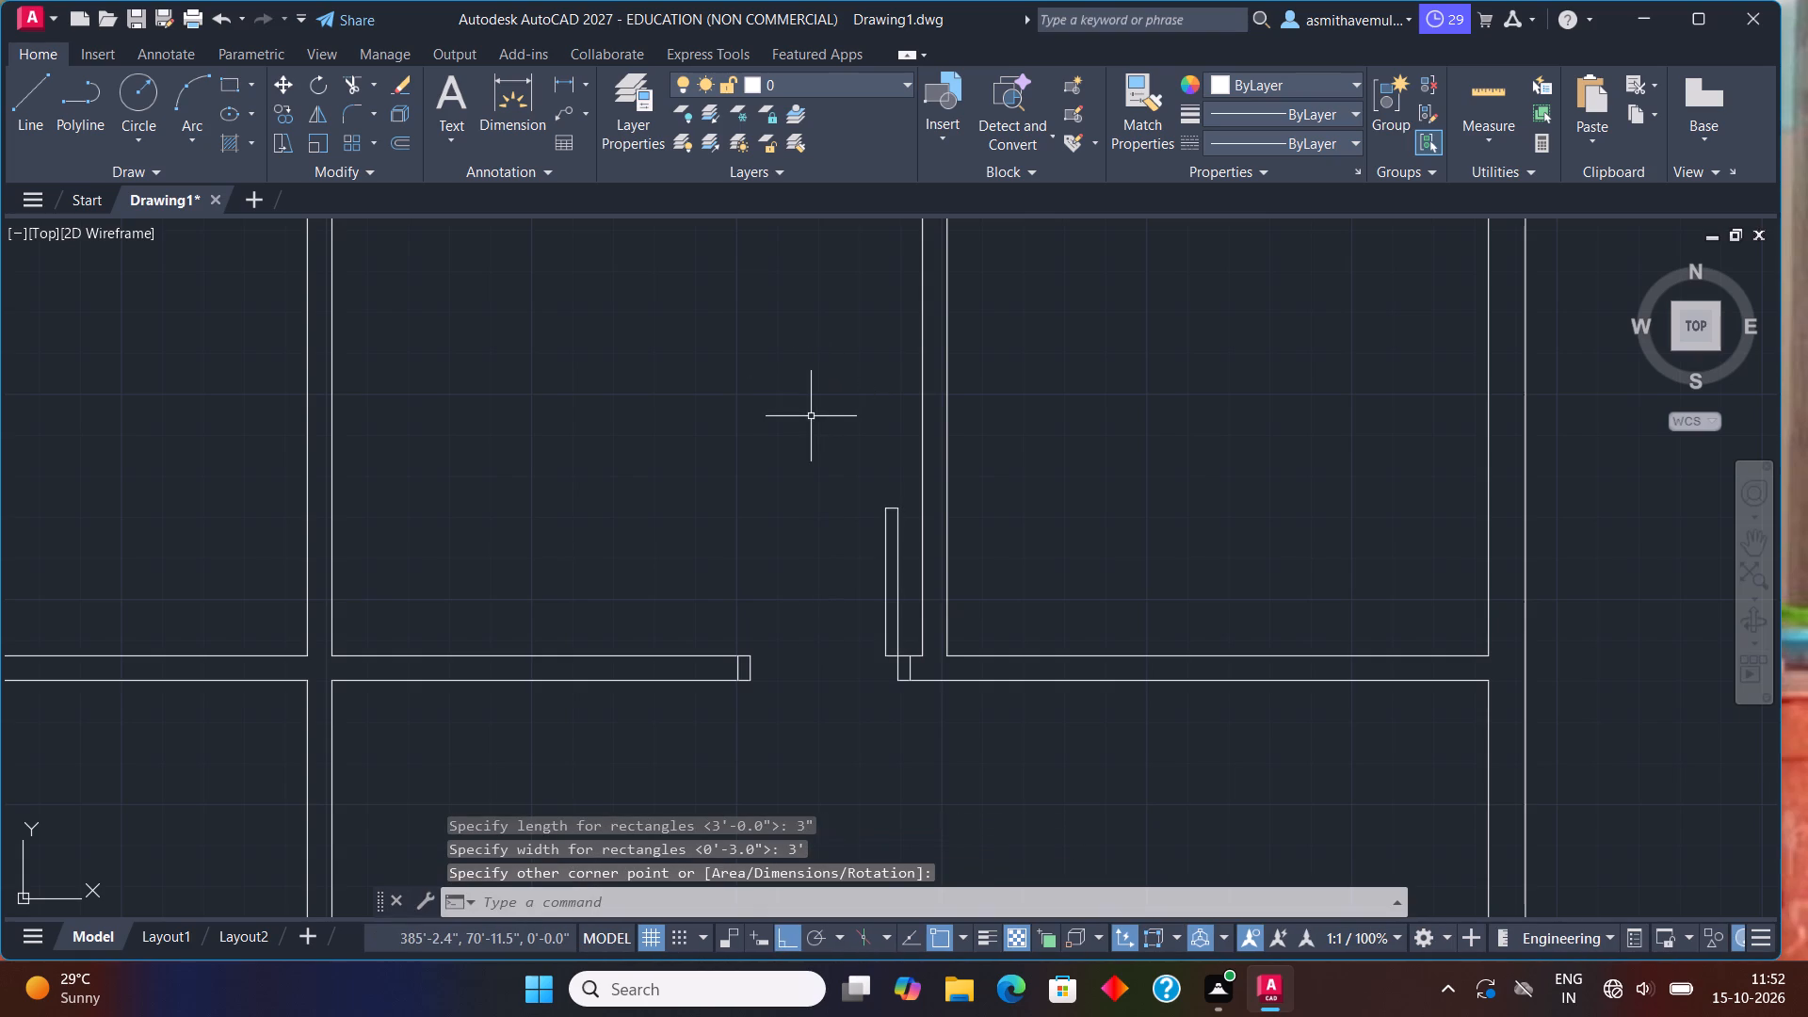
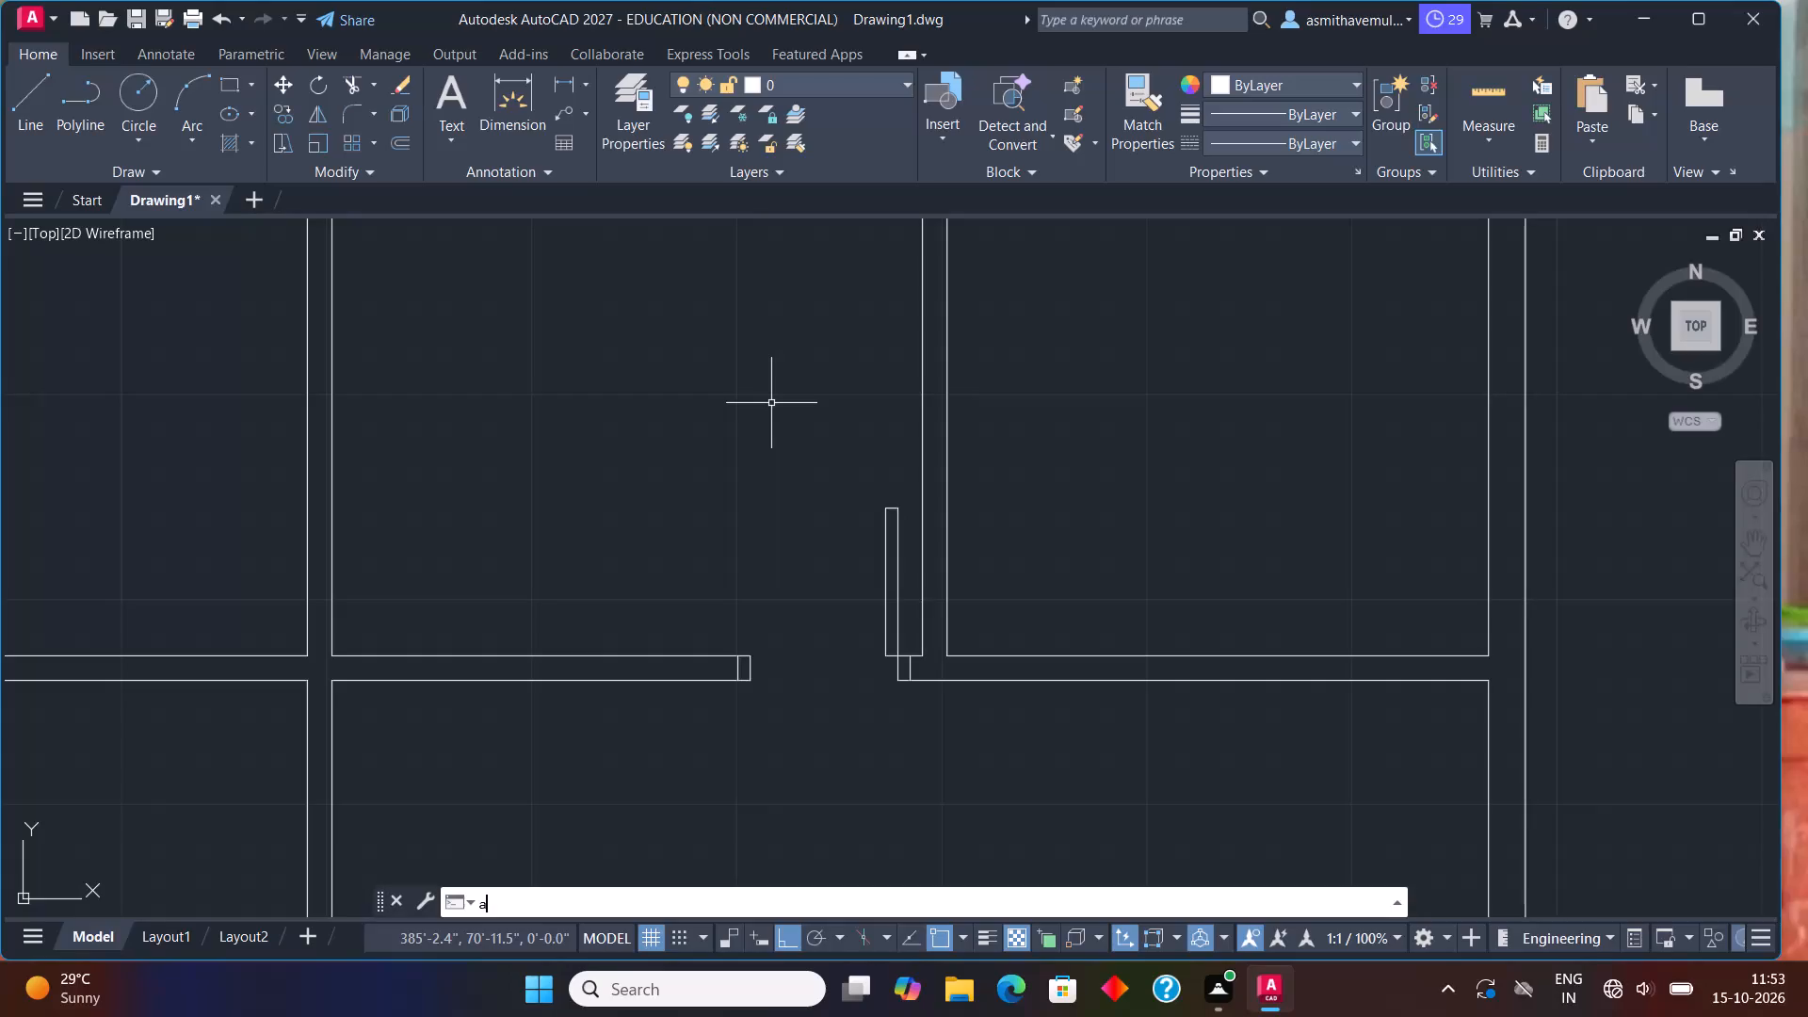
Draw a three-point swing arc from the door leaf's top right corner through its top left corner to the left jamb's upper corner.
key(Return)
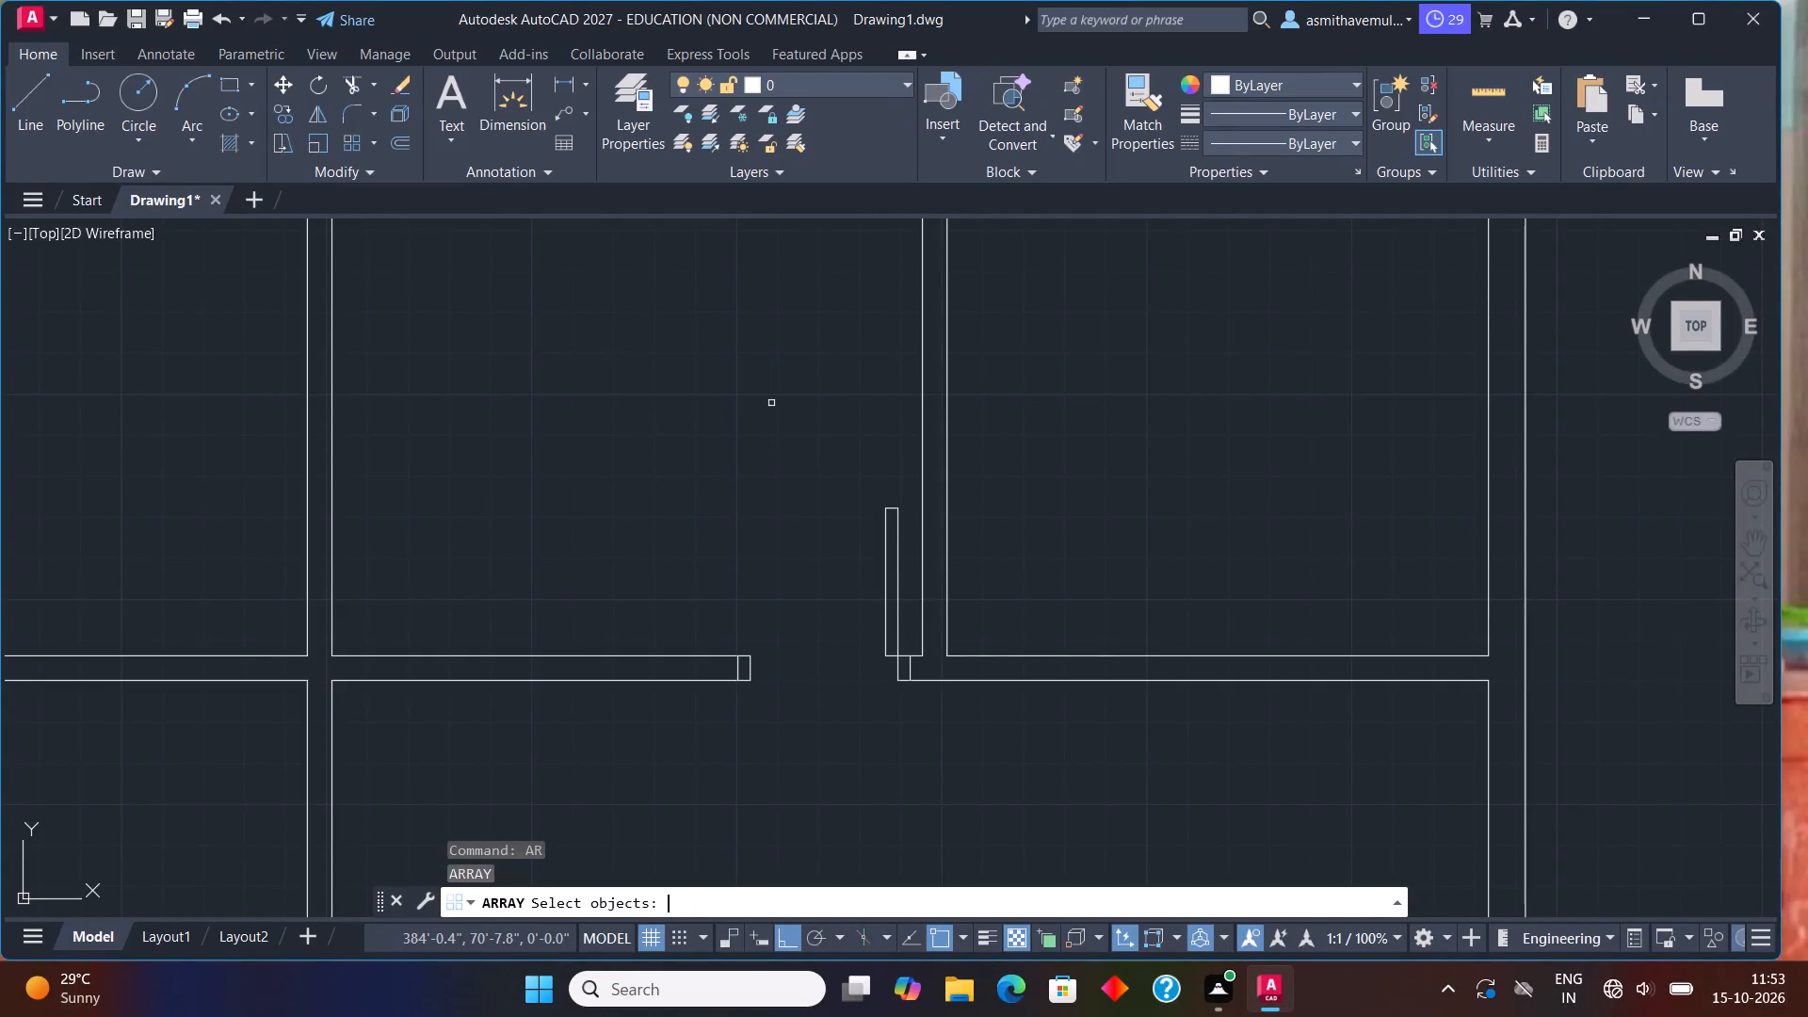
key(Escape)
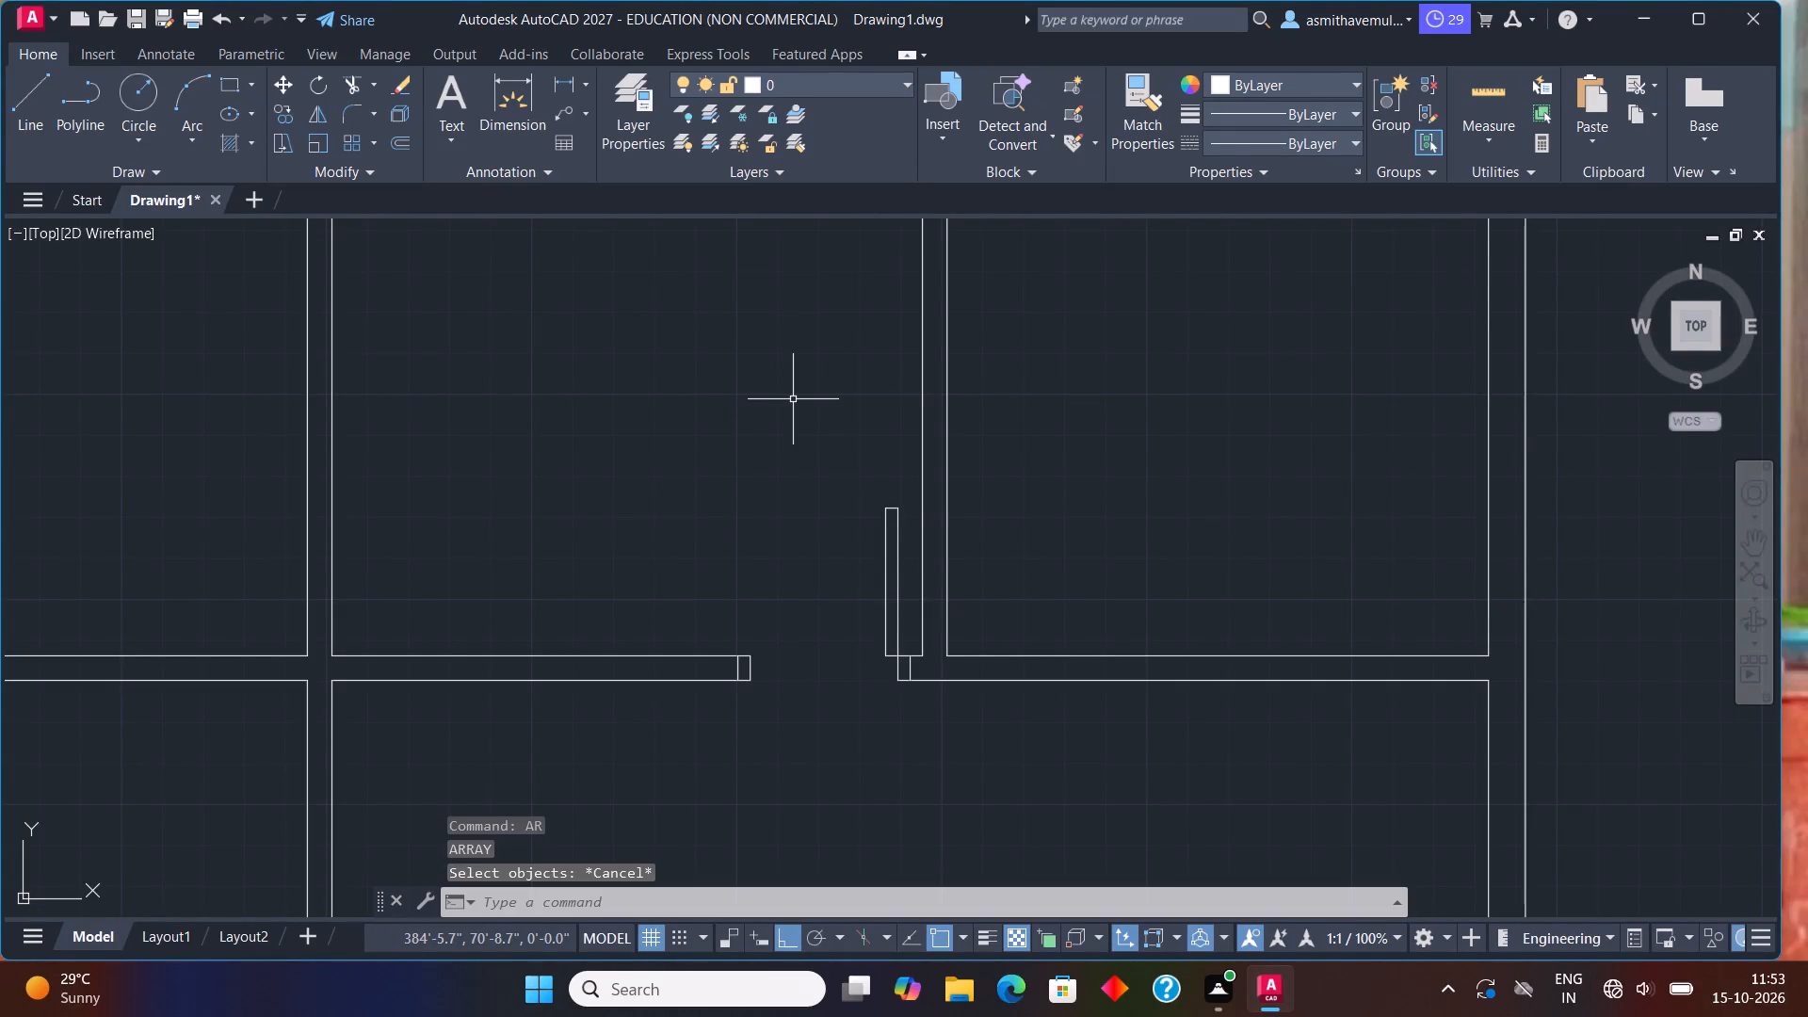
key(a)
text(rx)
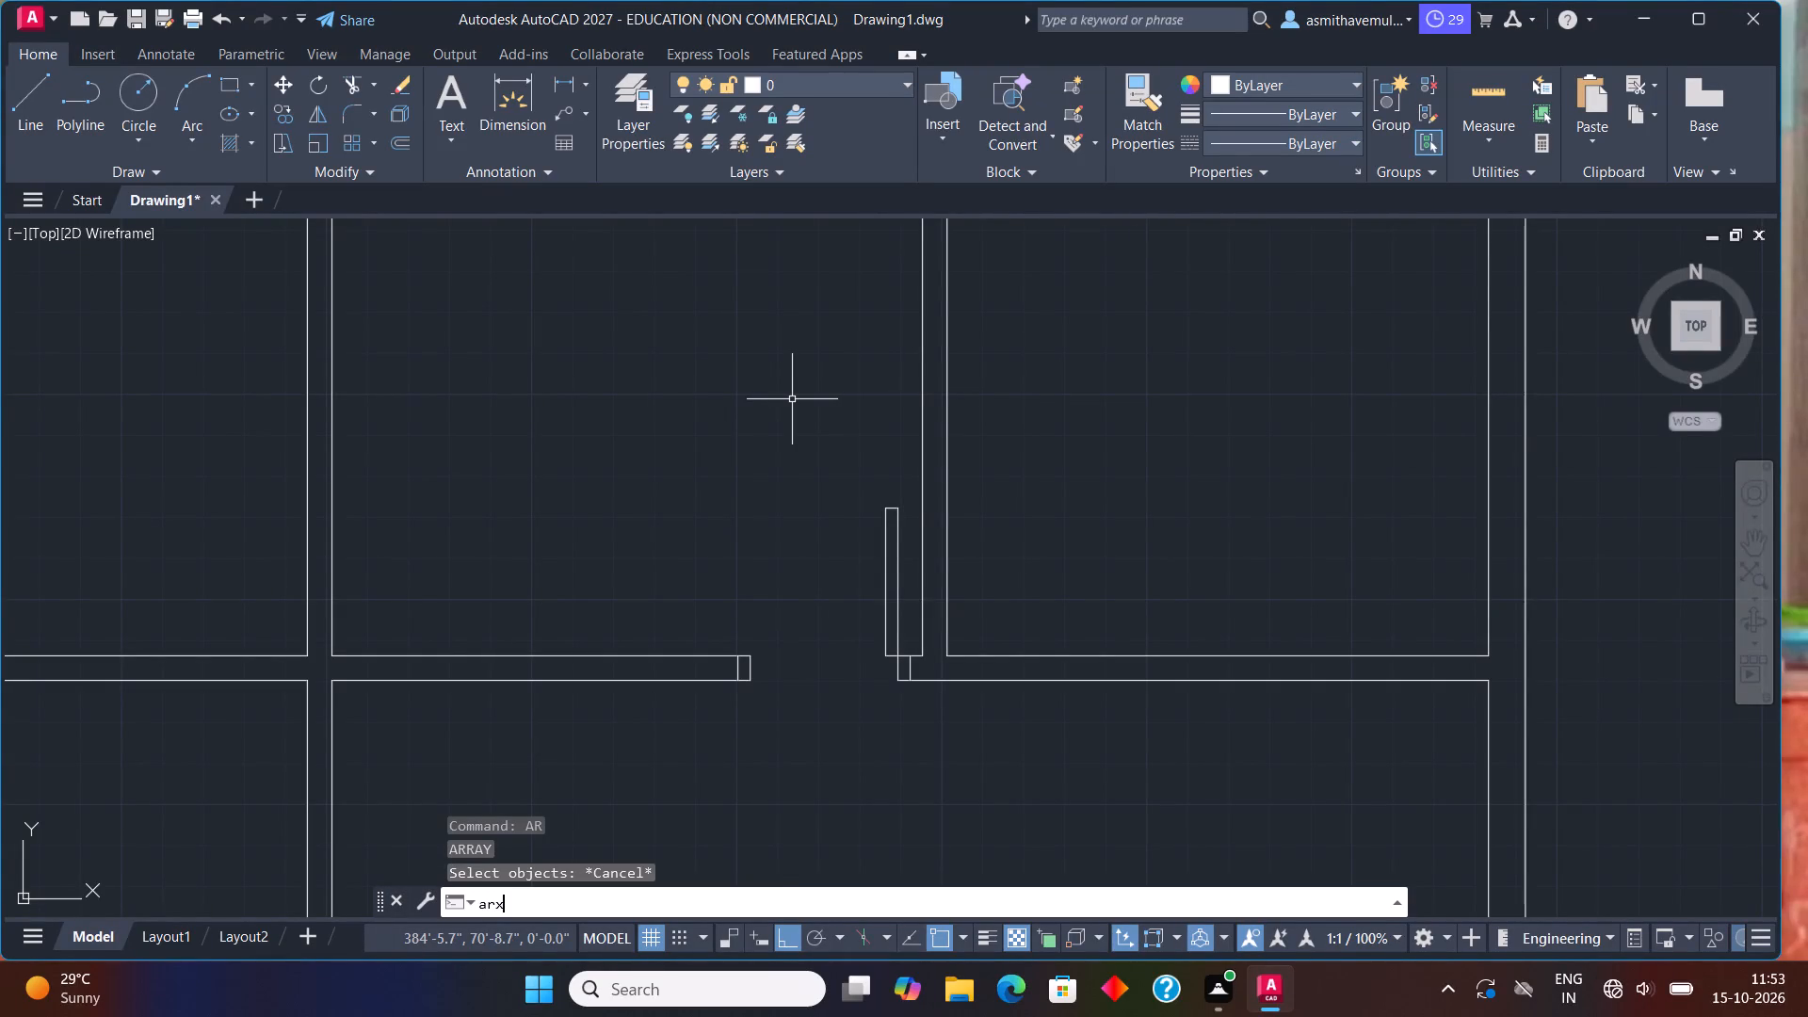
key(BackSpace)
key(c)
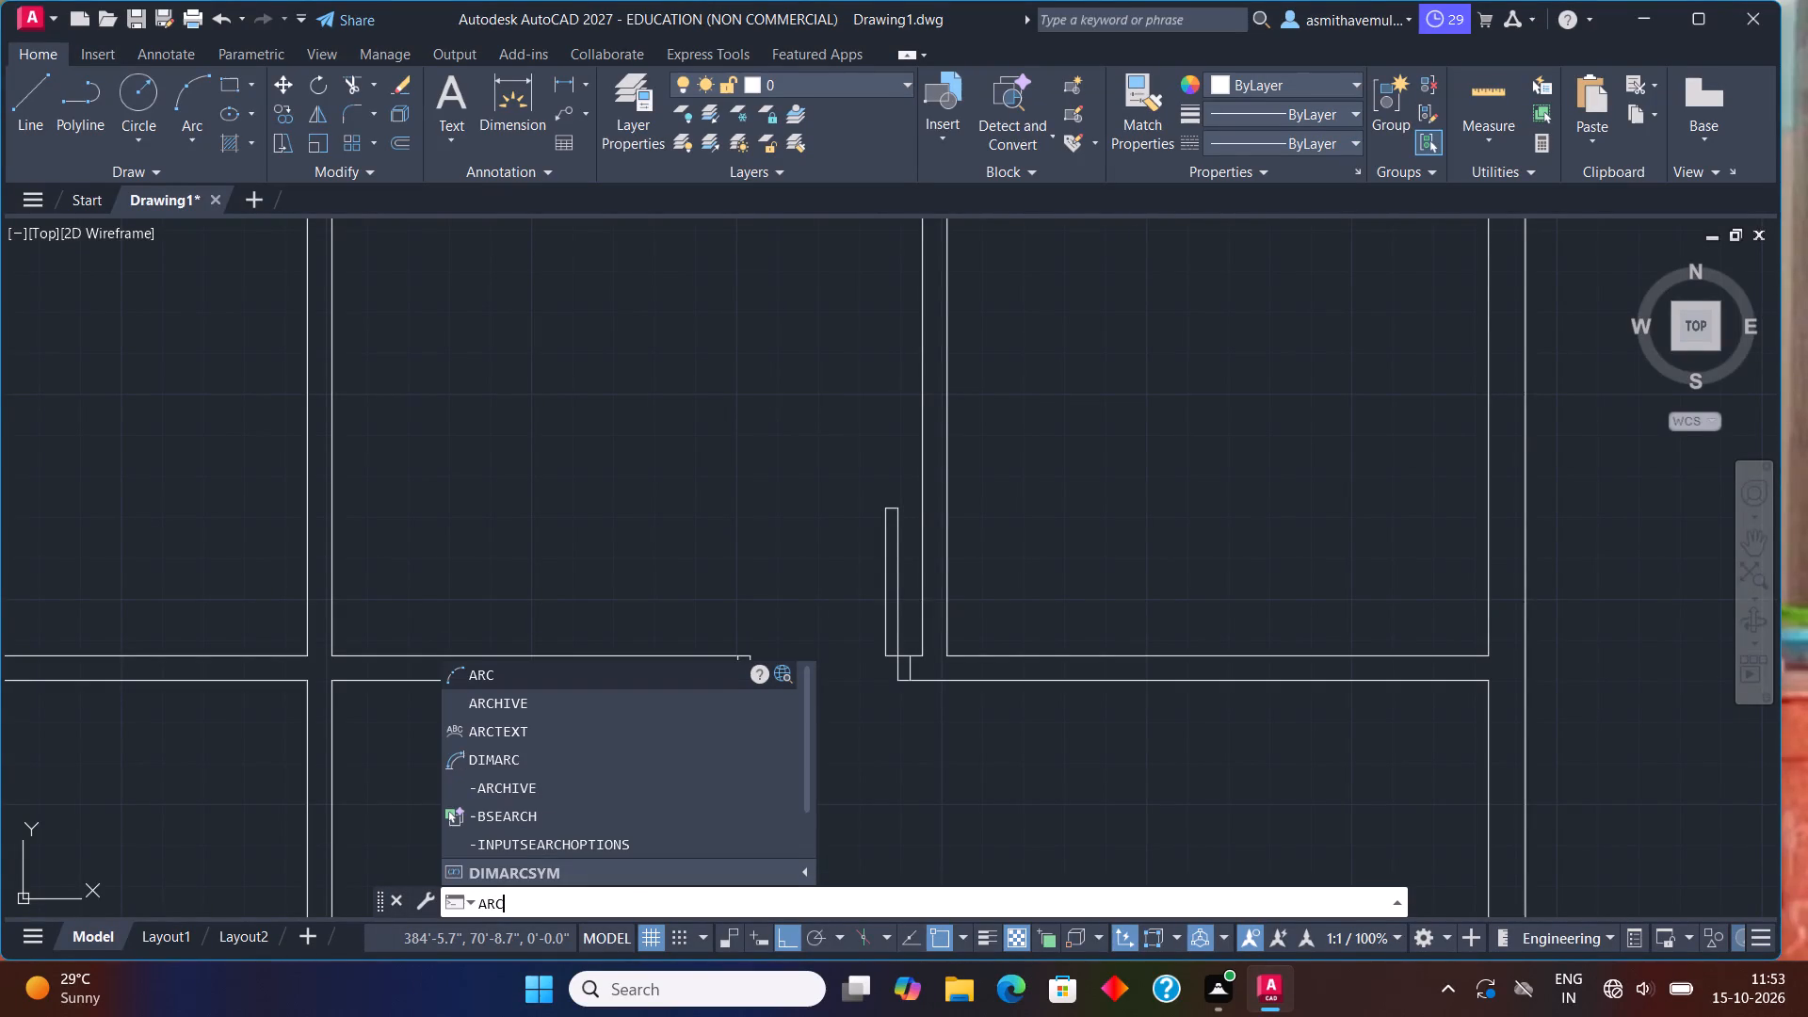
key(Return)
scroll(956, 566, up, 1)
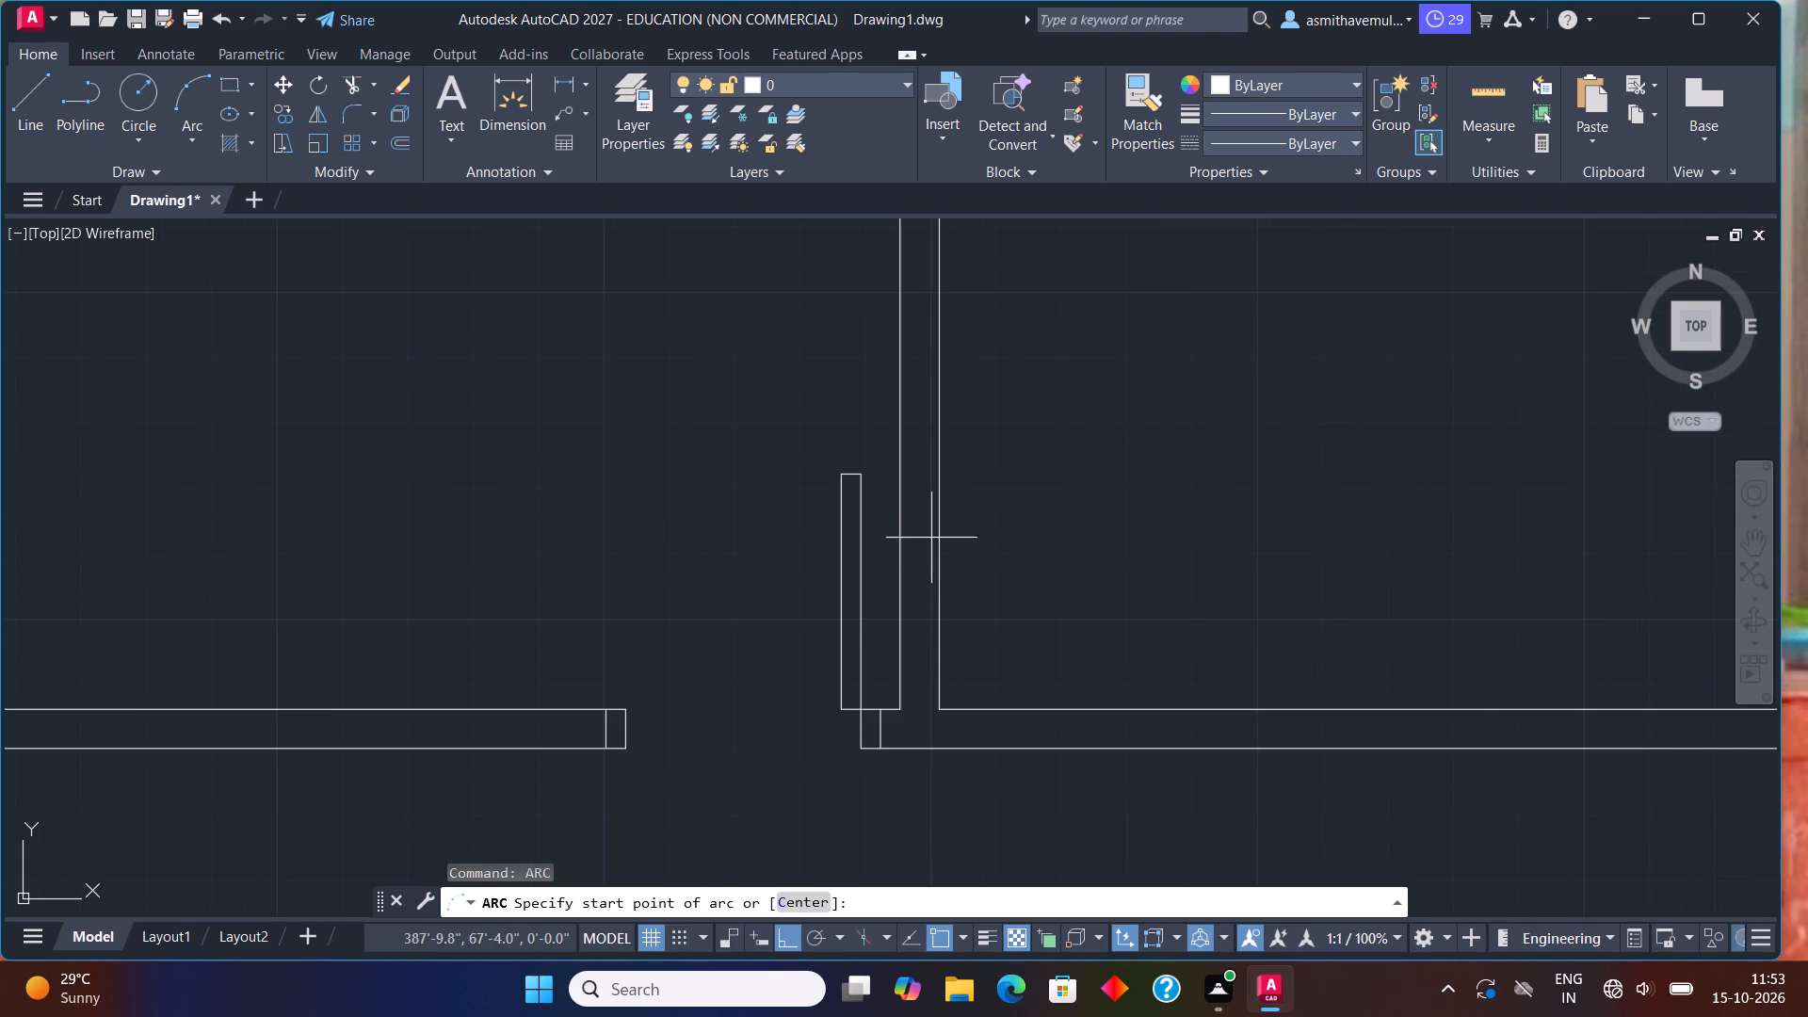
click(864, 480)
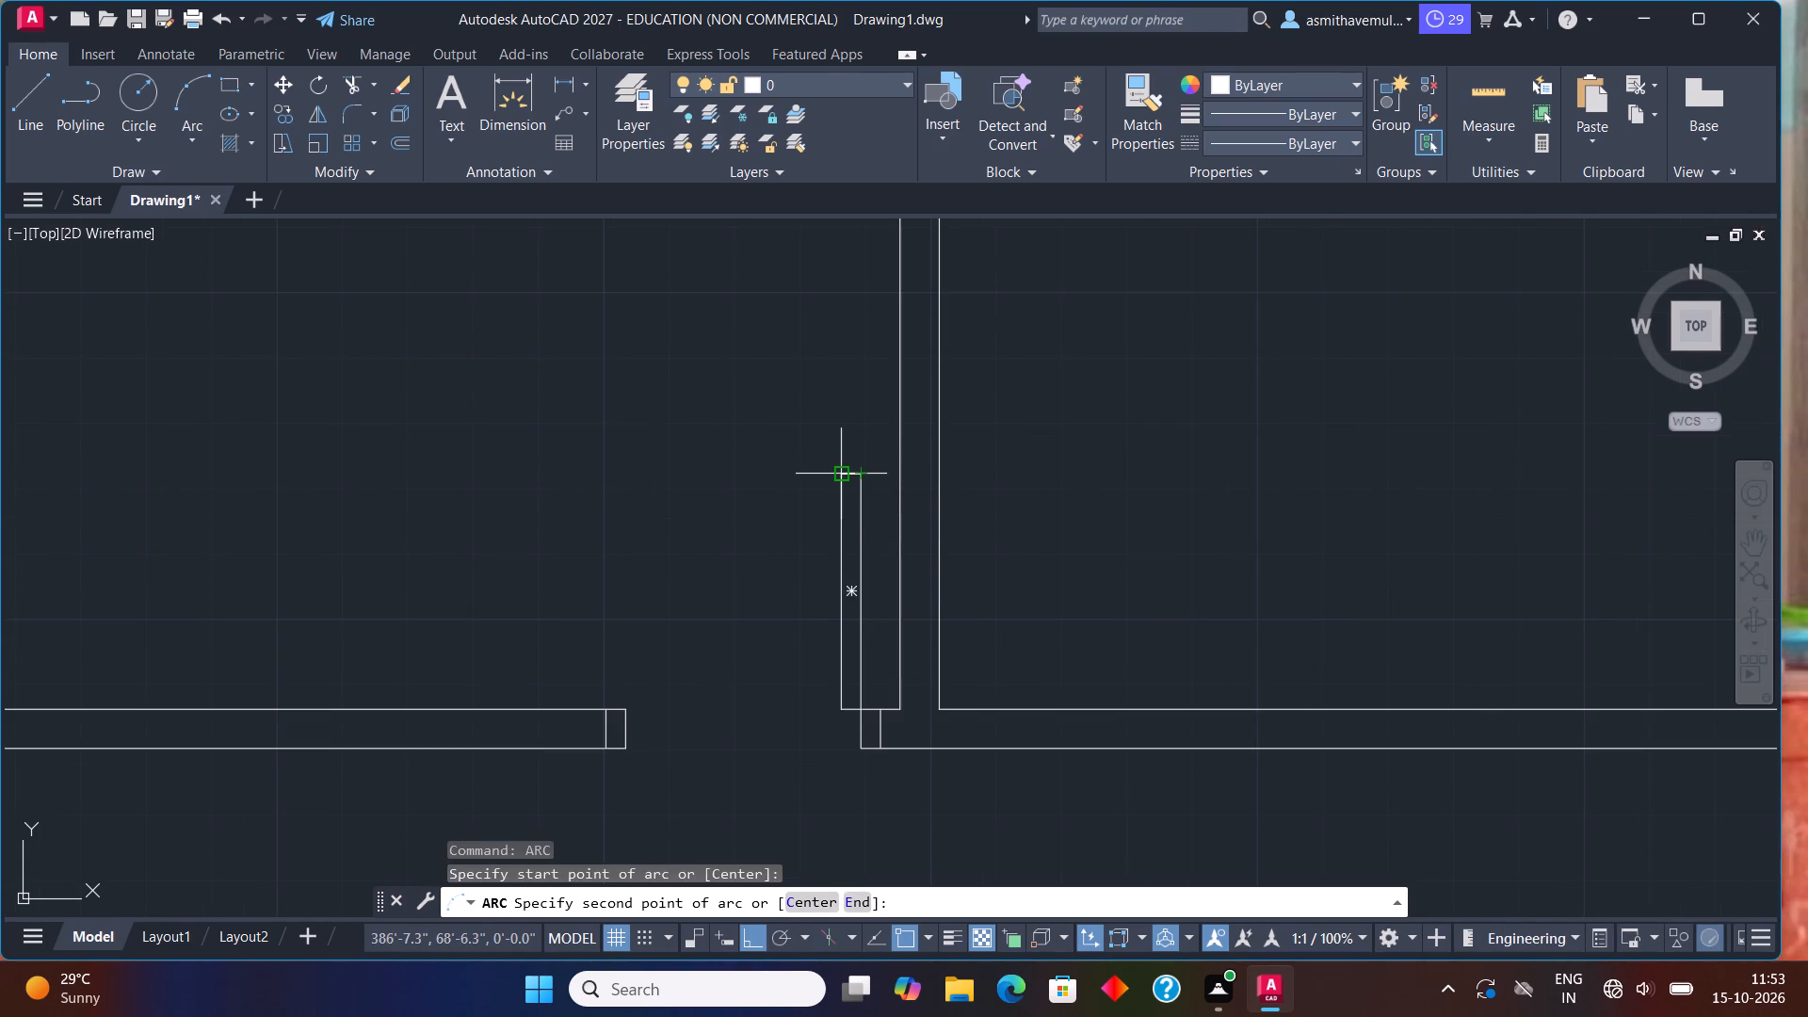
click(838, 476)
click(623, 708)
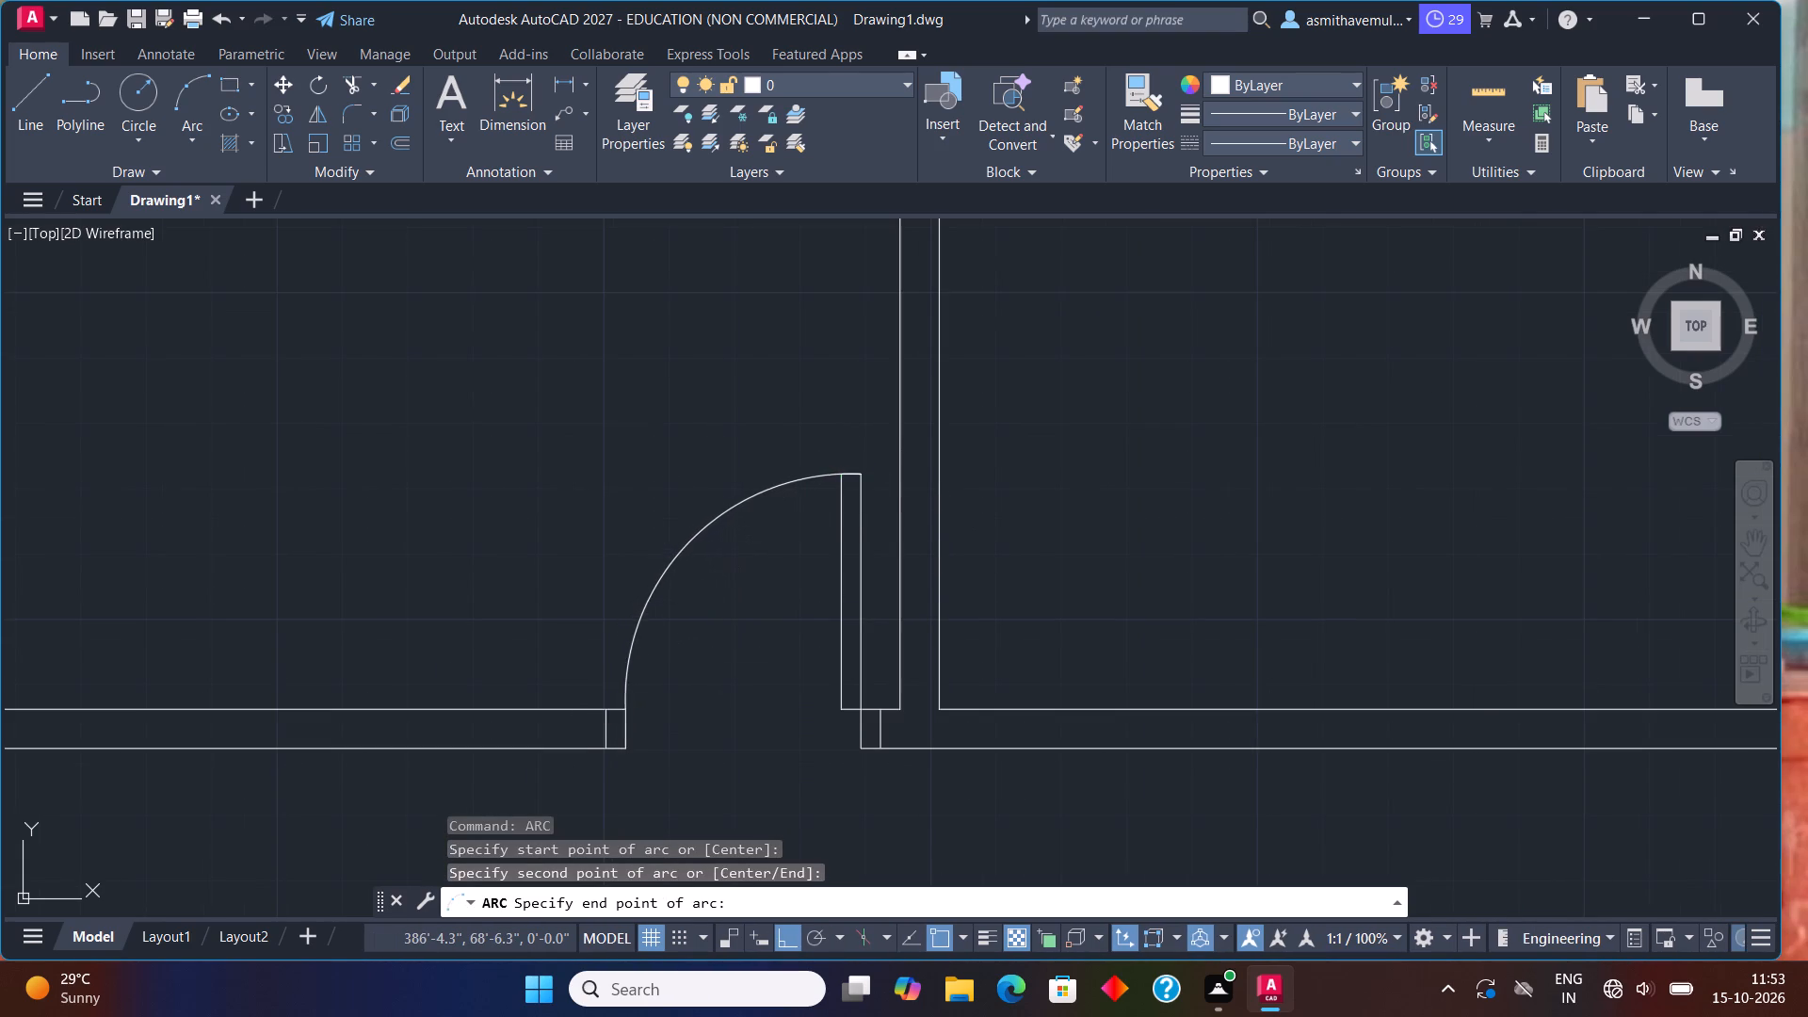
Draw a jamb line across the rightmost top-row room's bottom wall, starting 3" right of the room's bottom left inner corner.
scroll(751, 703, down, 3)
middle_drag(915, 654, 907, 593)
scroll(907, 589, up, 1)
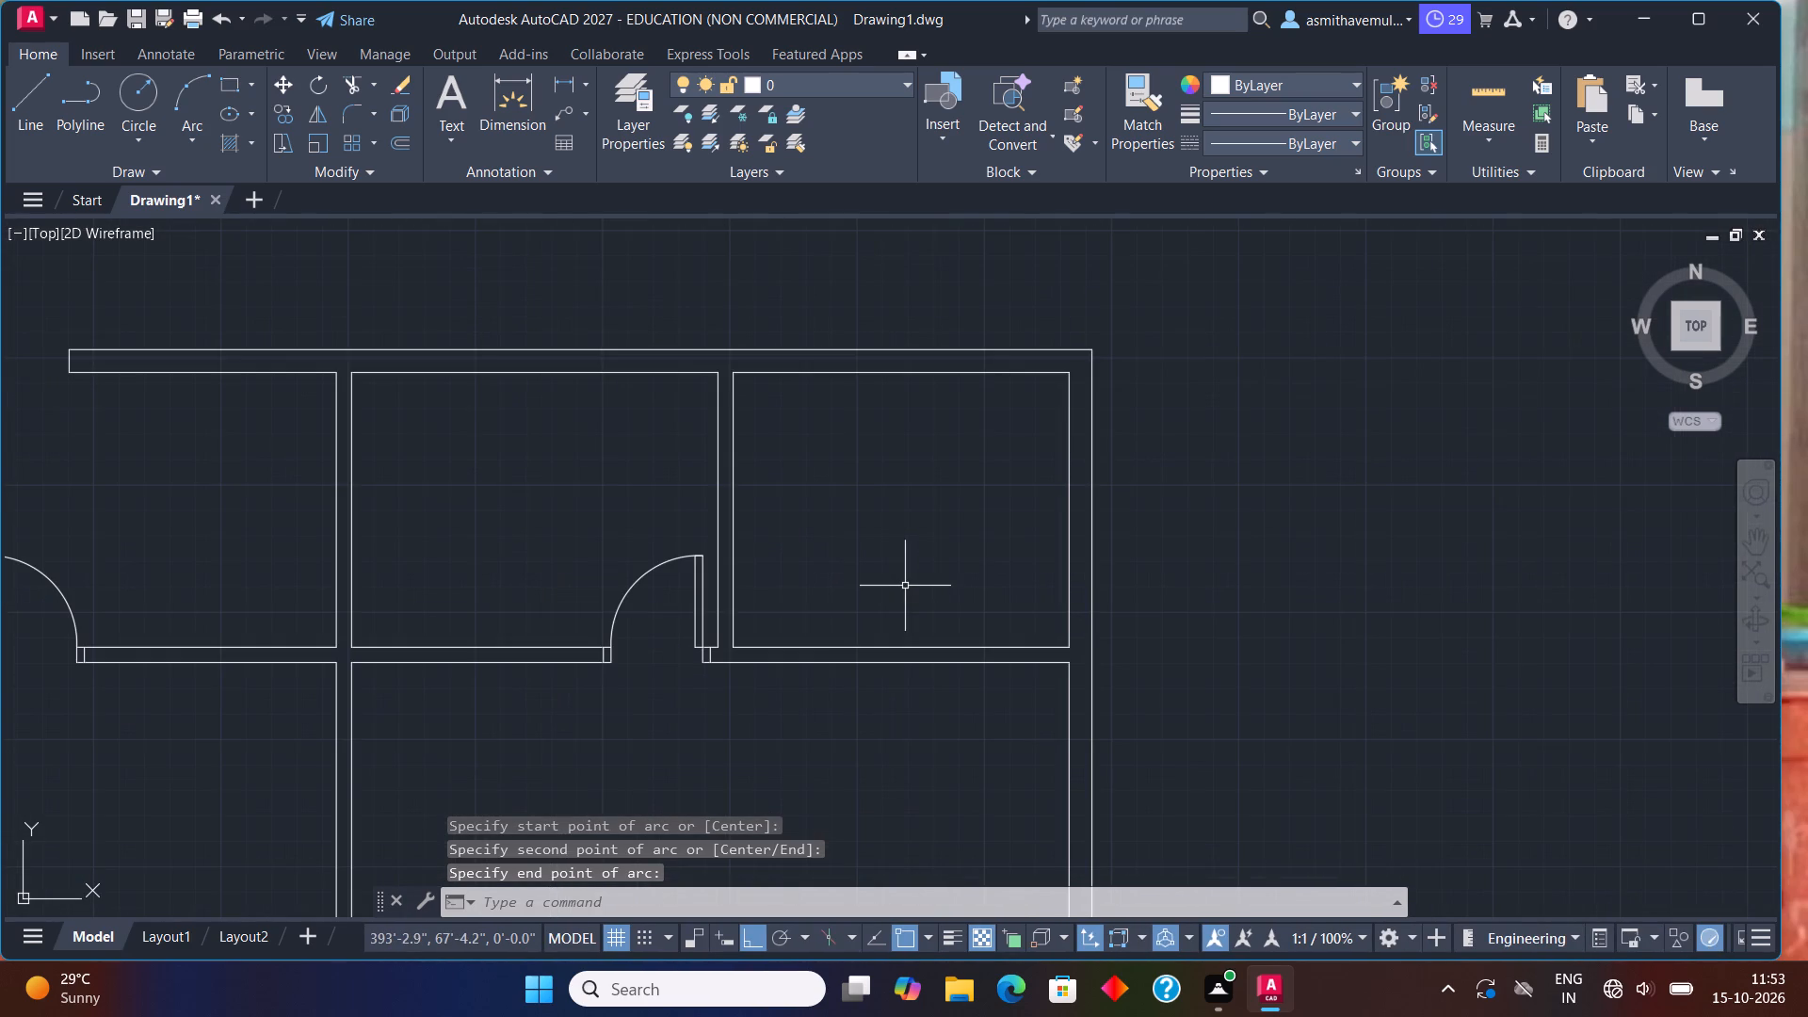
key(l)
key(Return)
text(from)
key(Return)
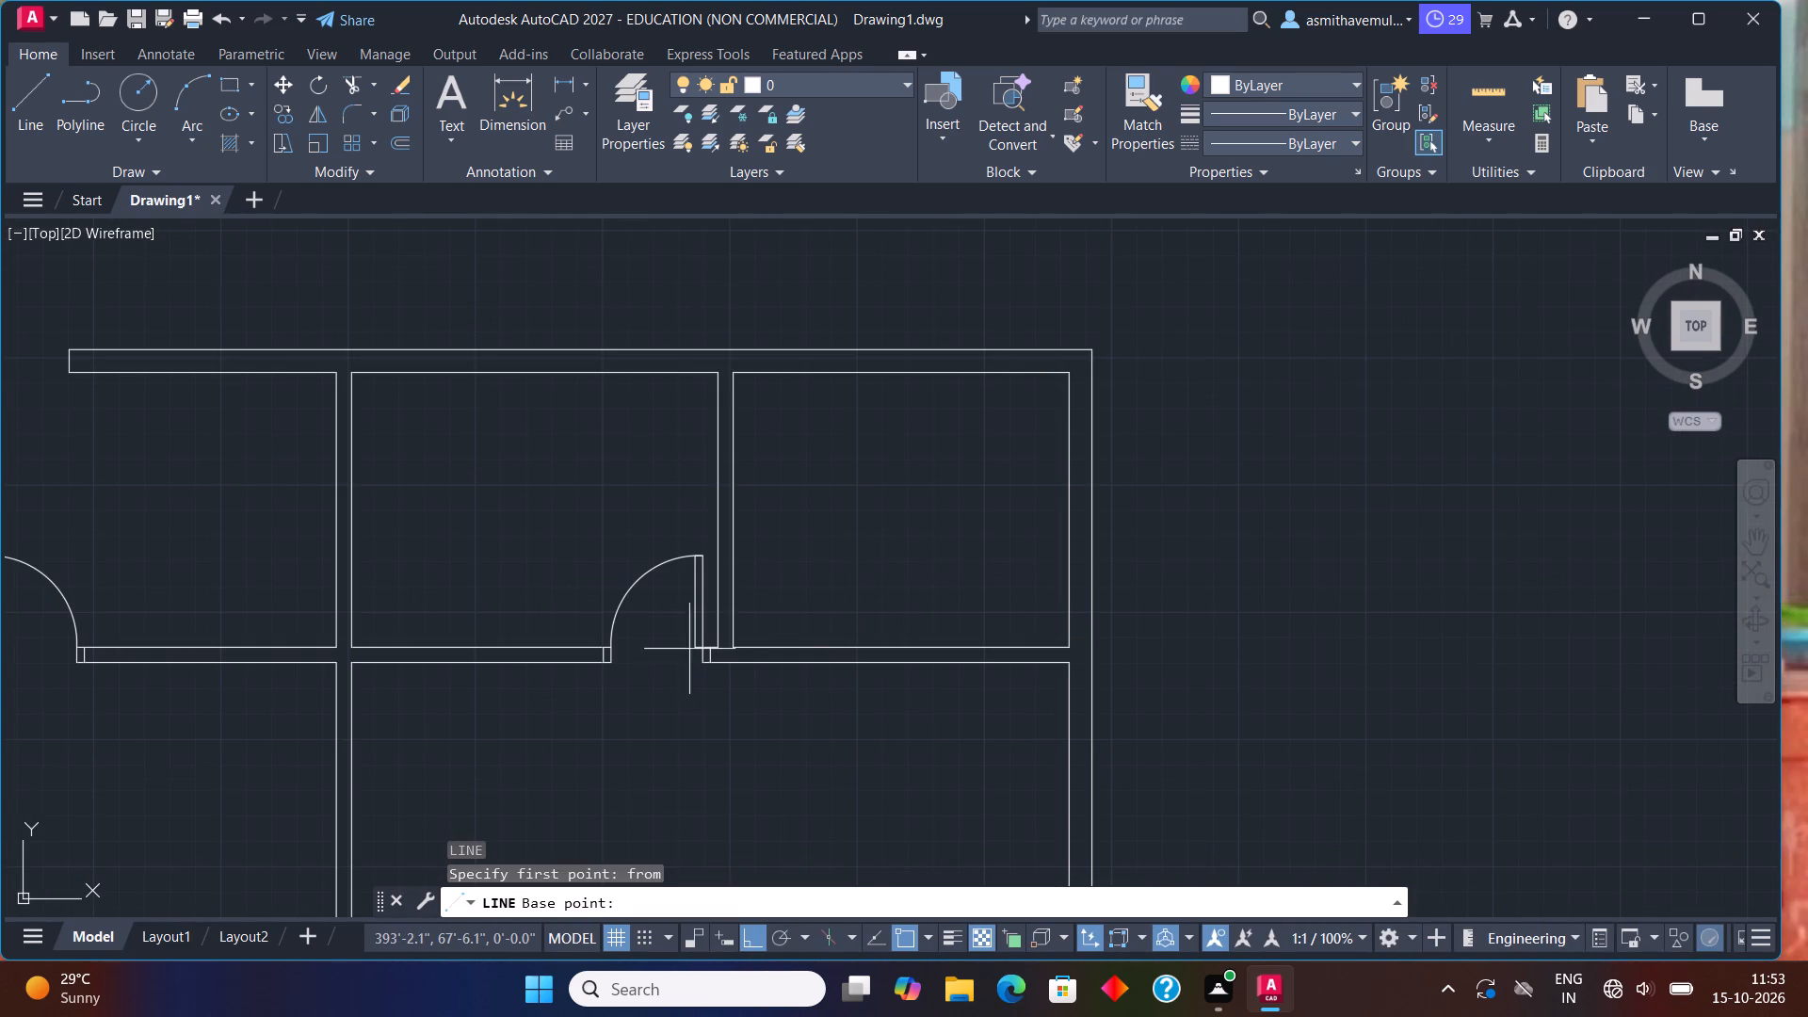
scroll(699, 626, up, 1)
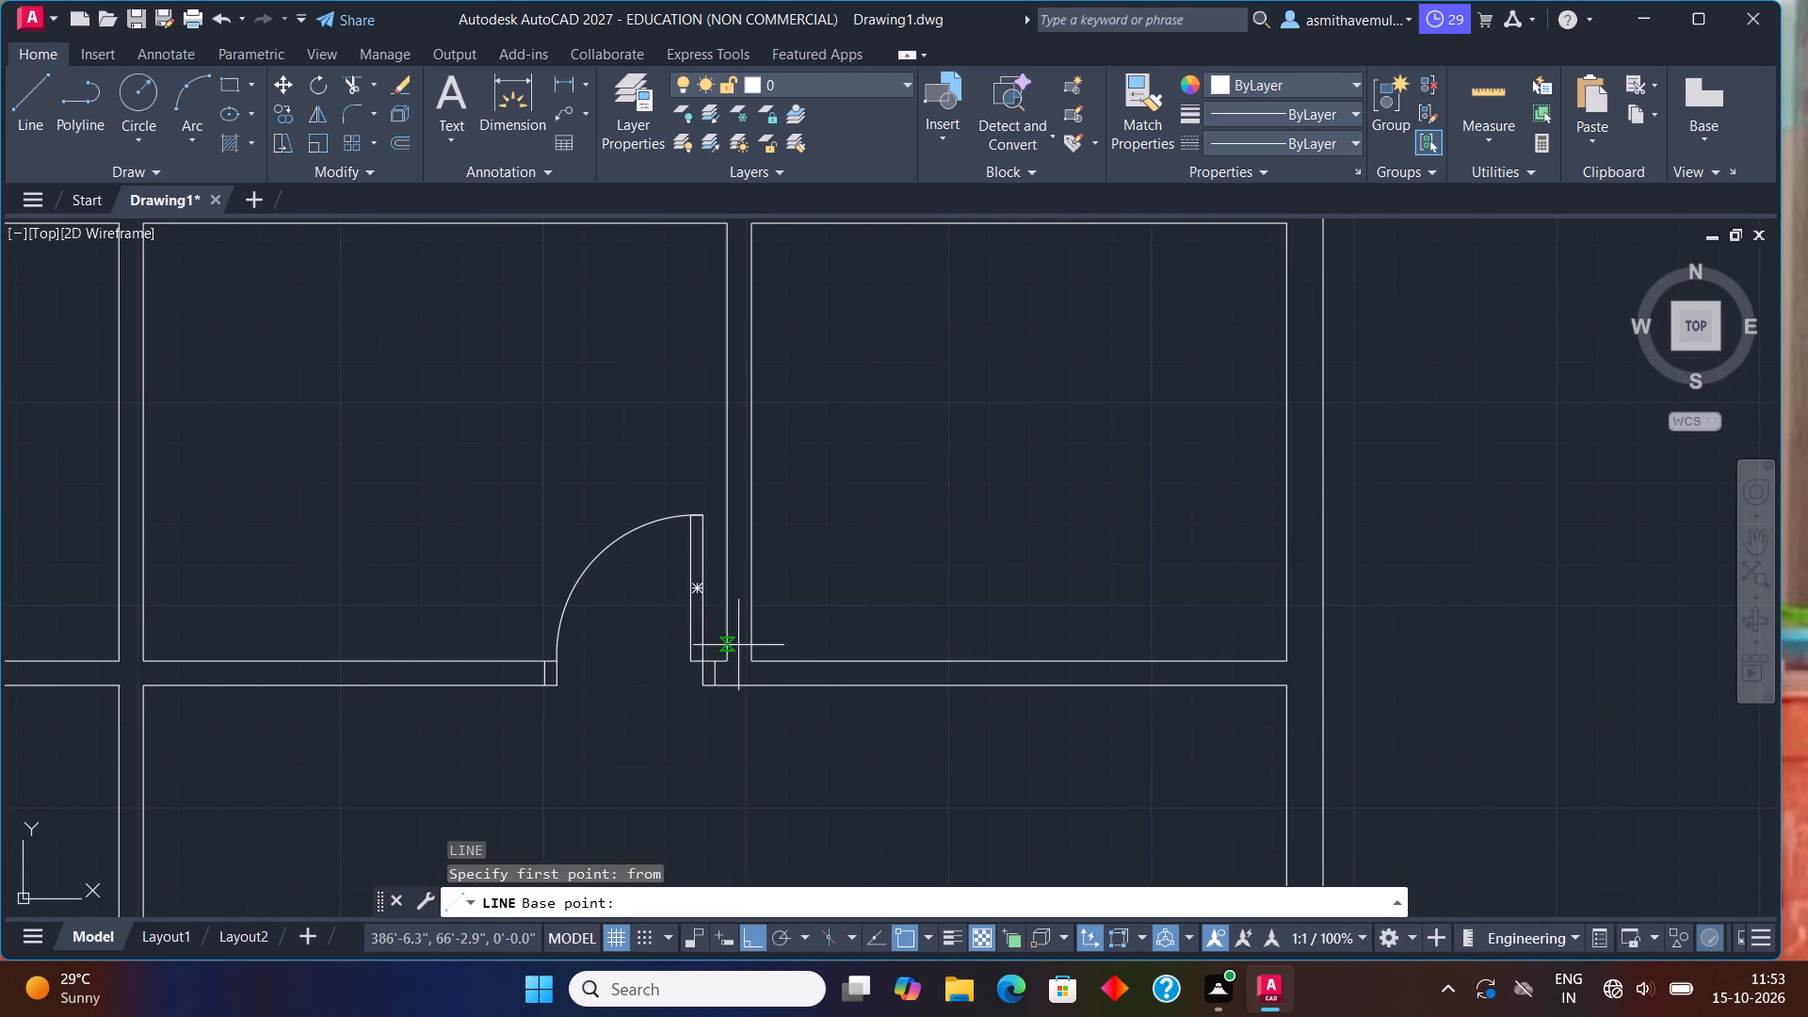
click(751, 663)
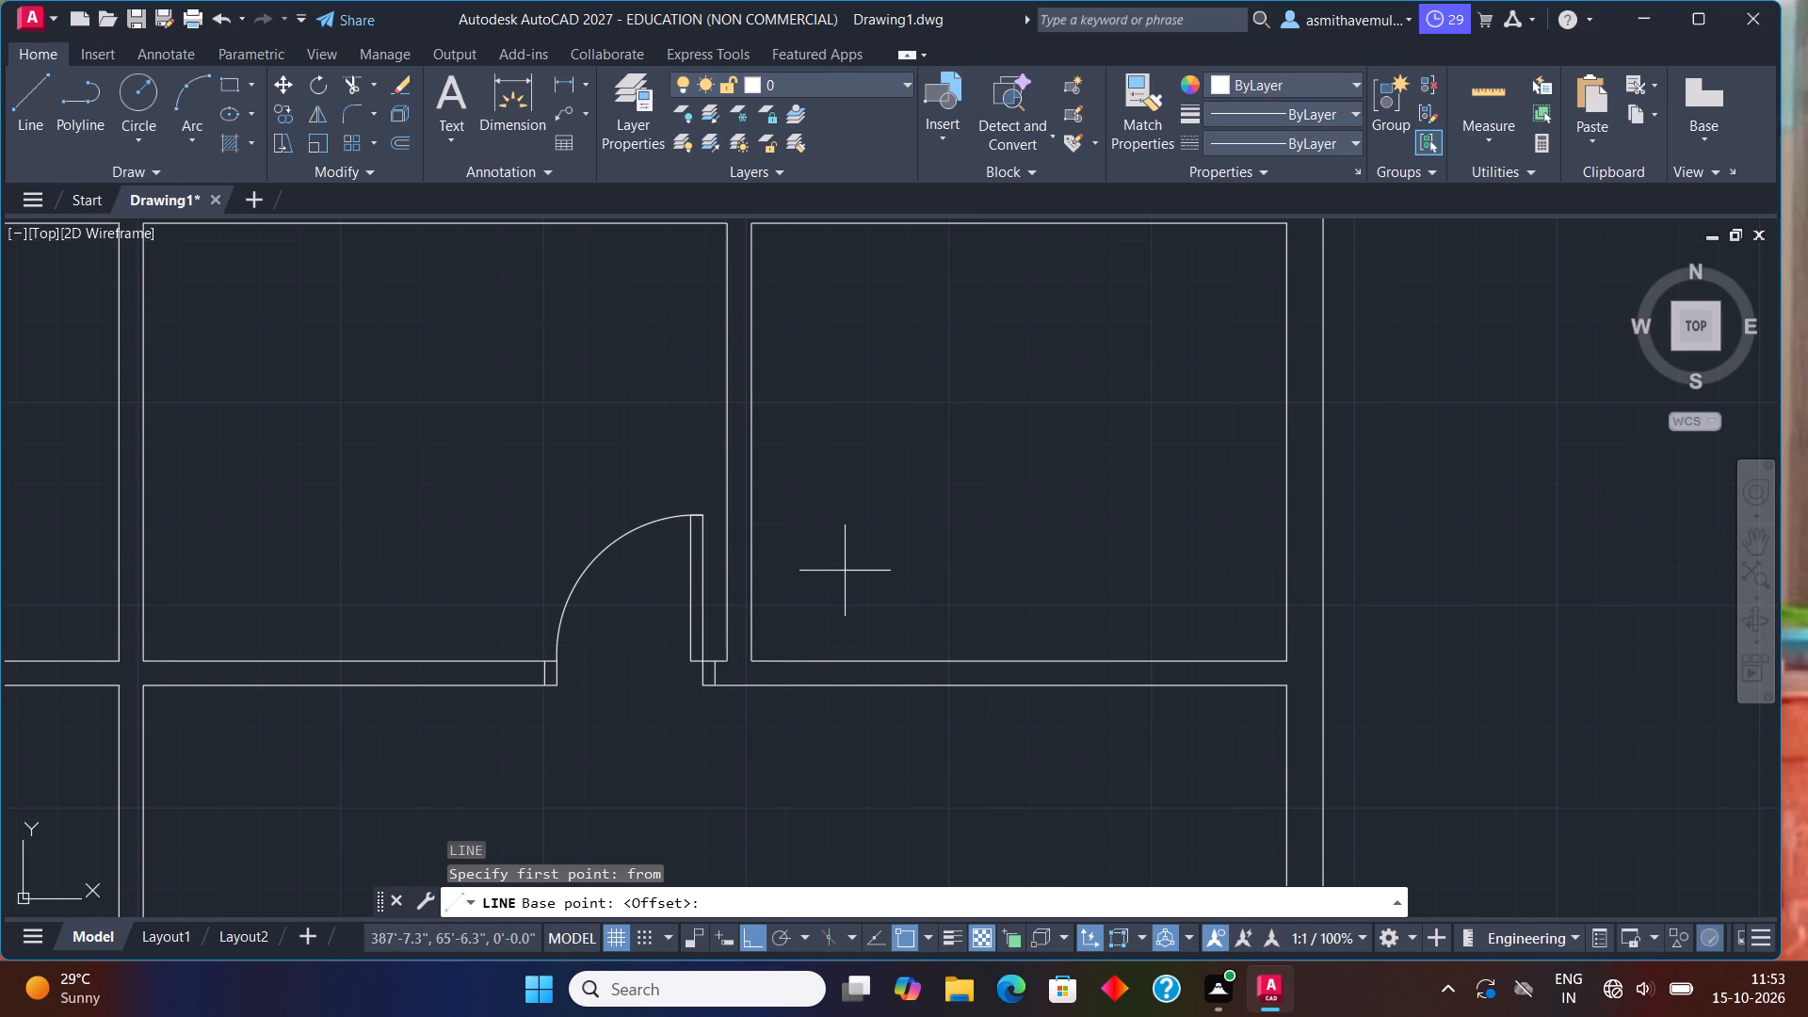
text(@3)
text(",0)
key(Return)
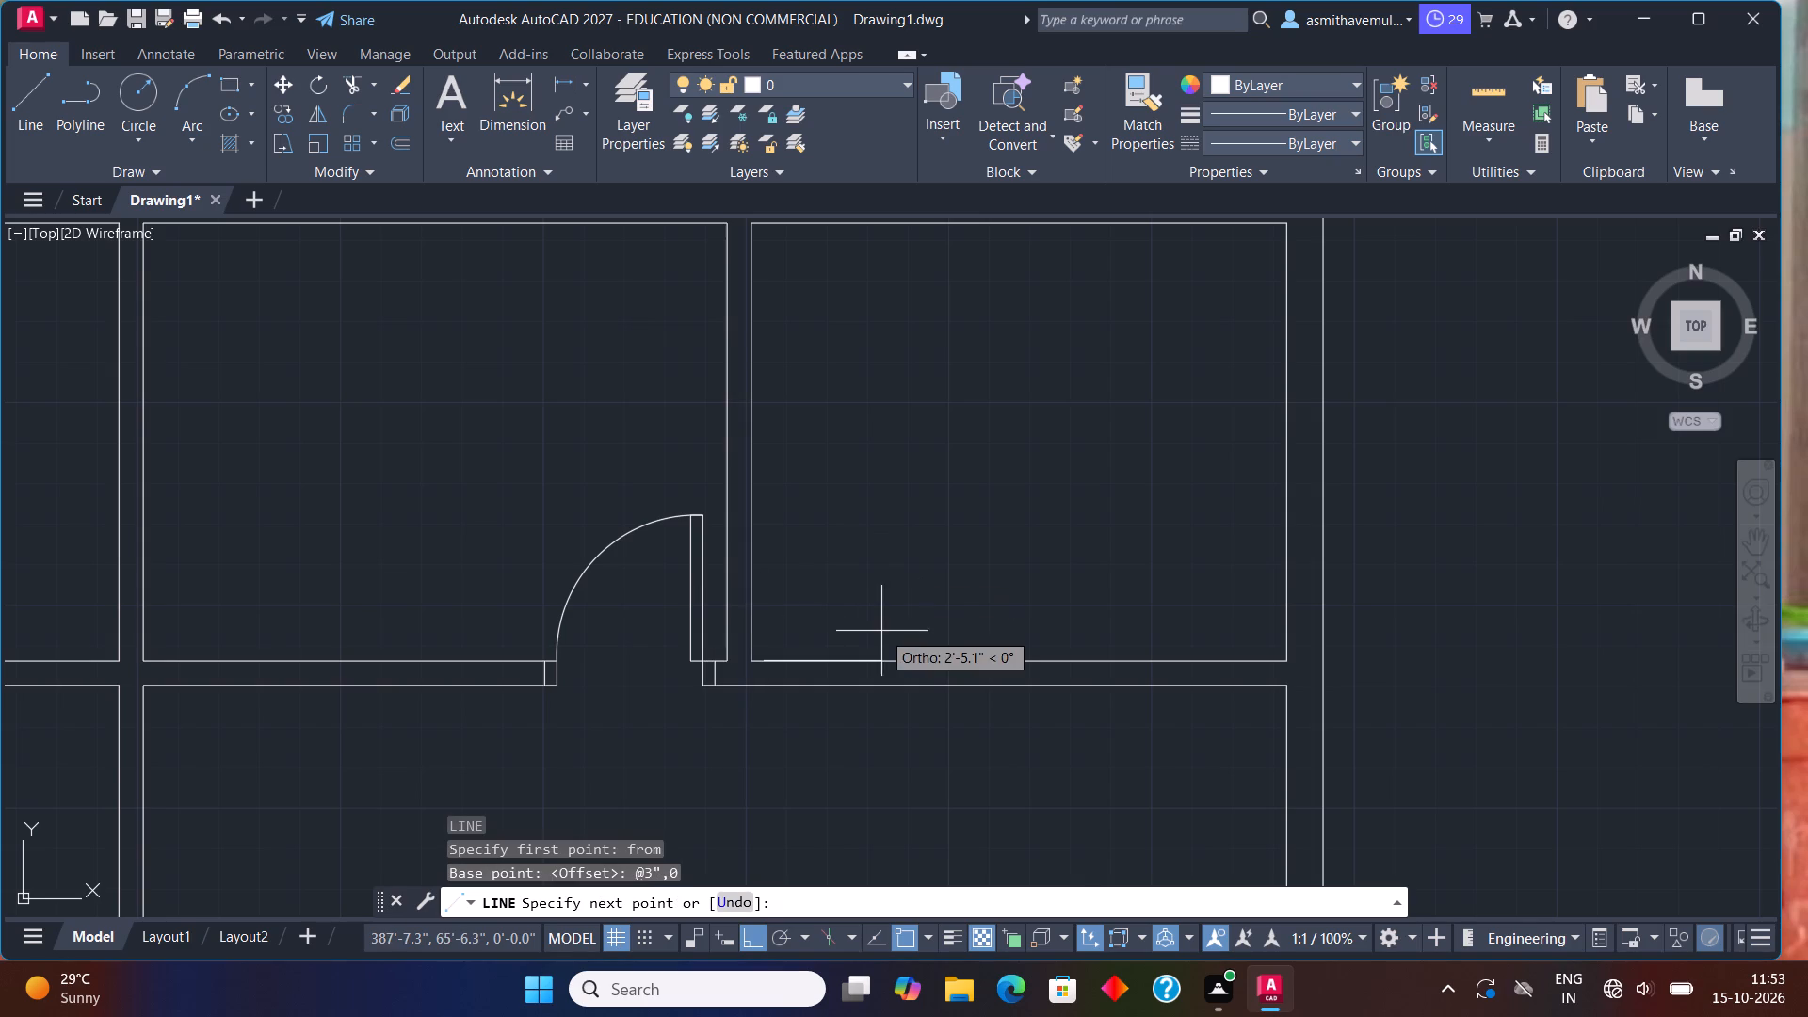
scroll(825, 757, up, 1)
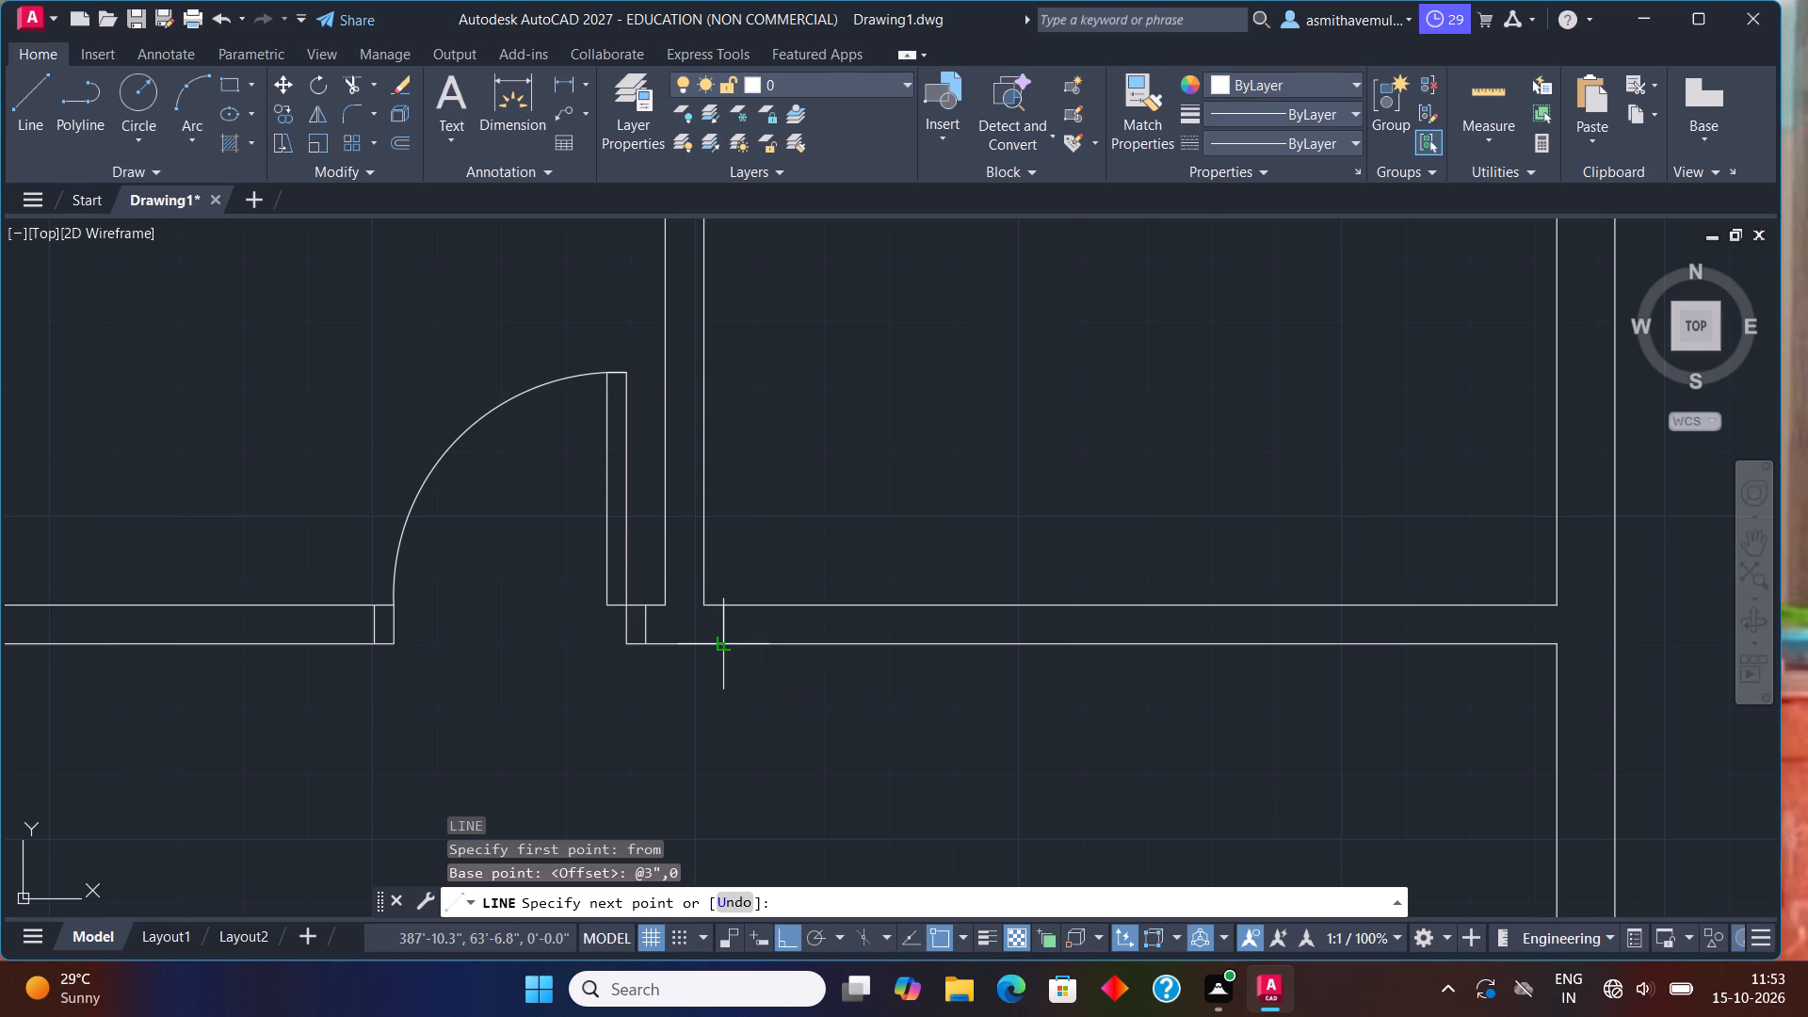
click(719, 641)
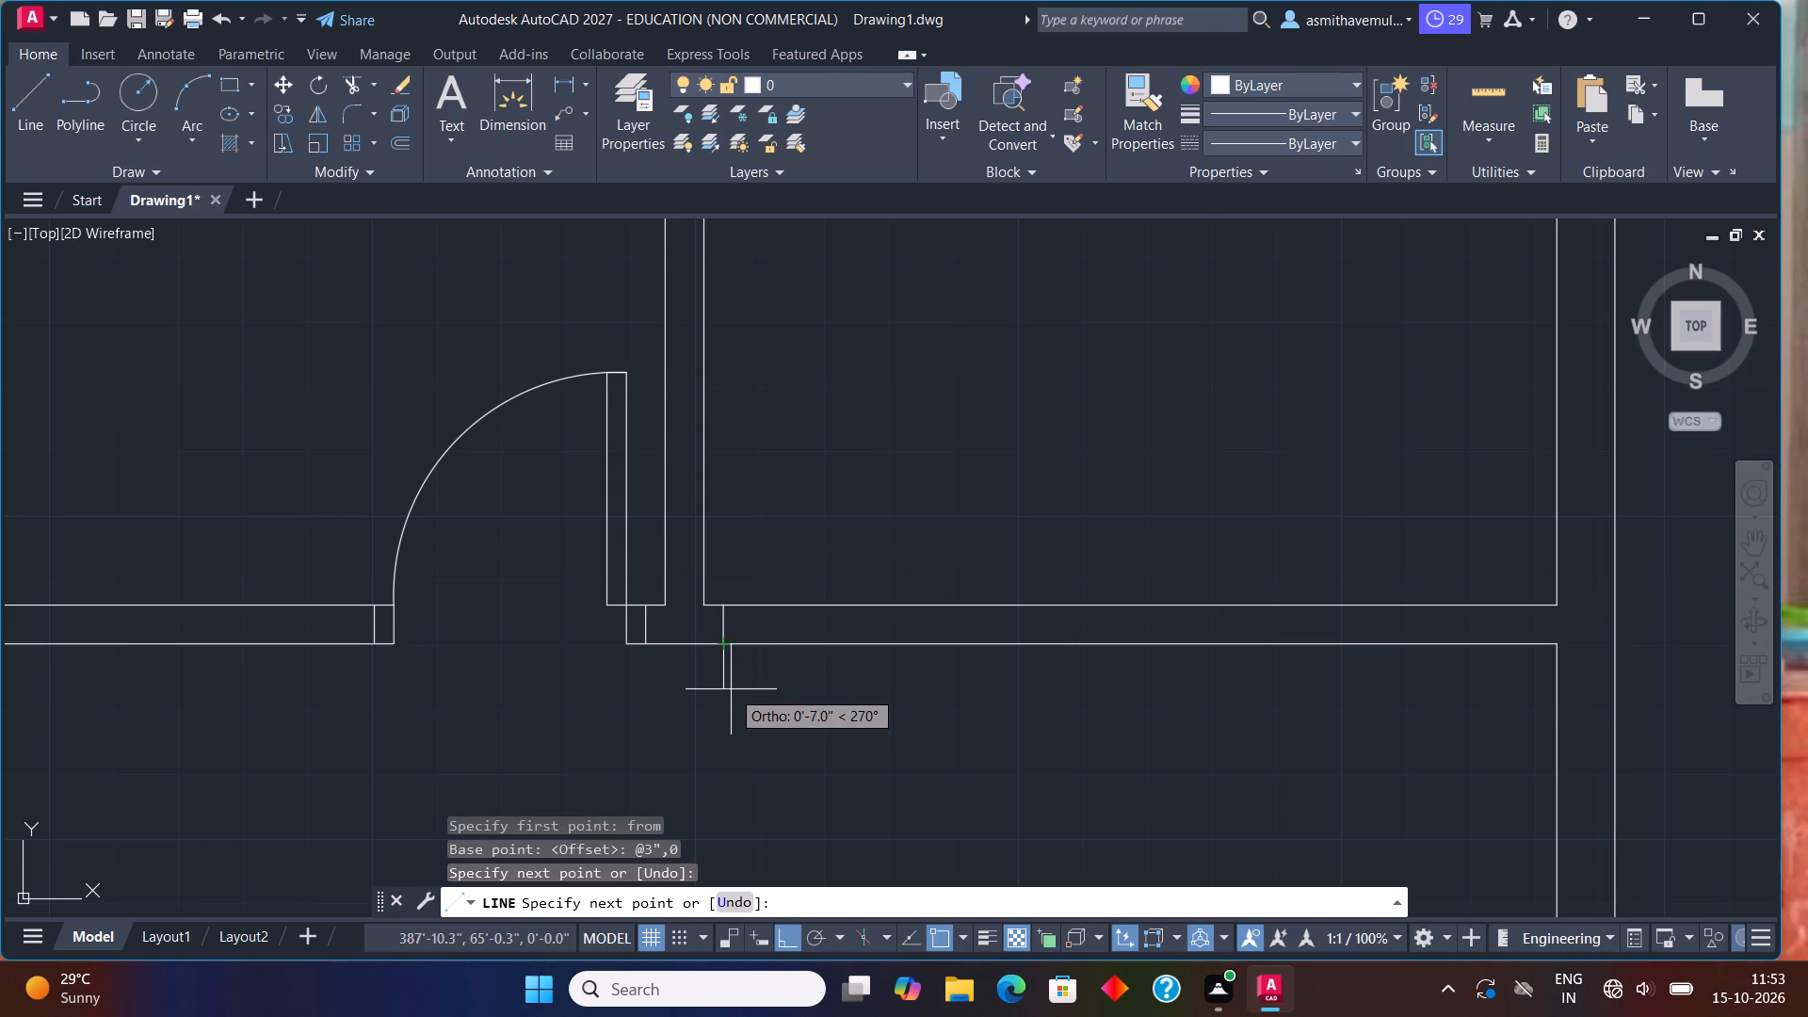
key(Escape)
Offset the new jamb line in the rightmost top-row room's bottom wall 3" to the right.
key(o)
key(Return)
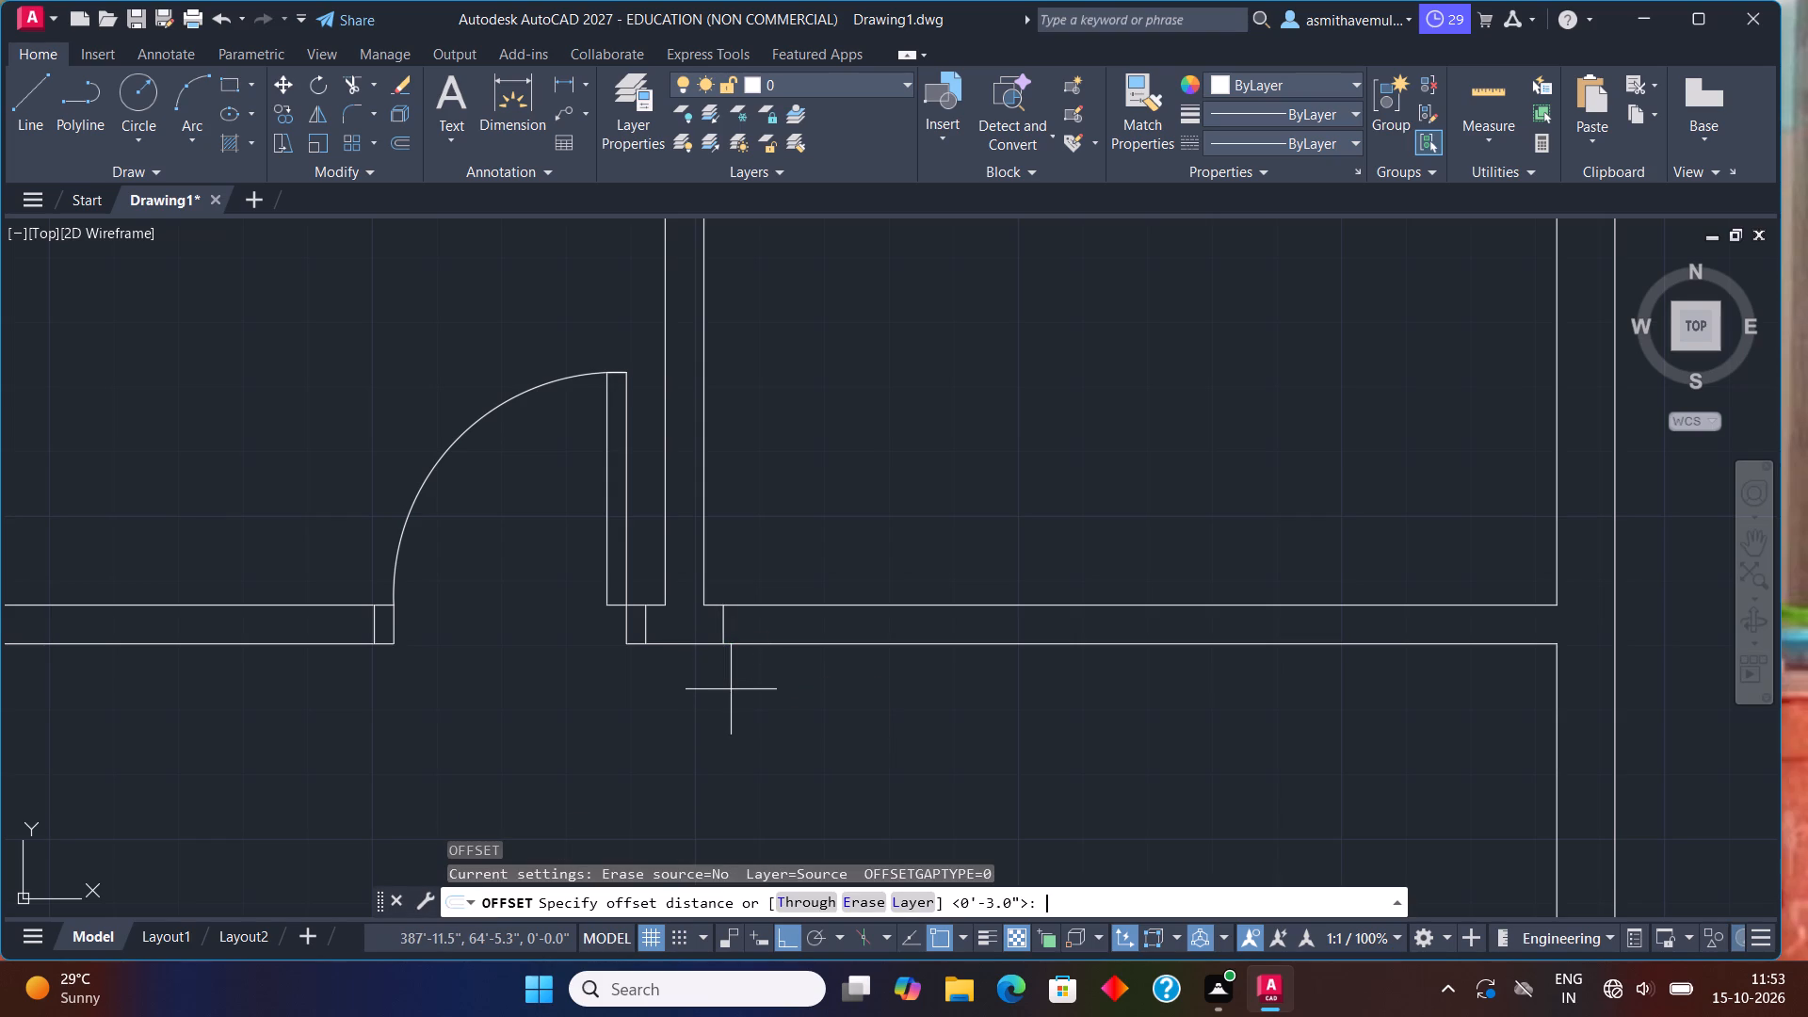
text(3")
key(Return)
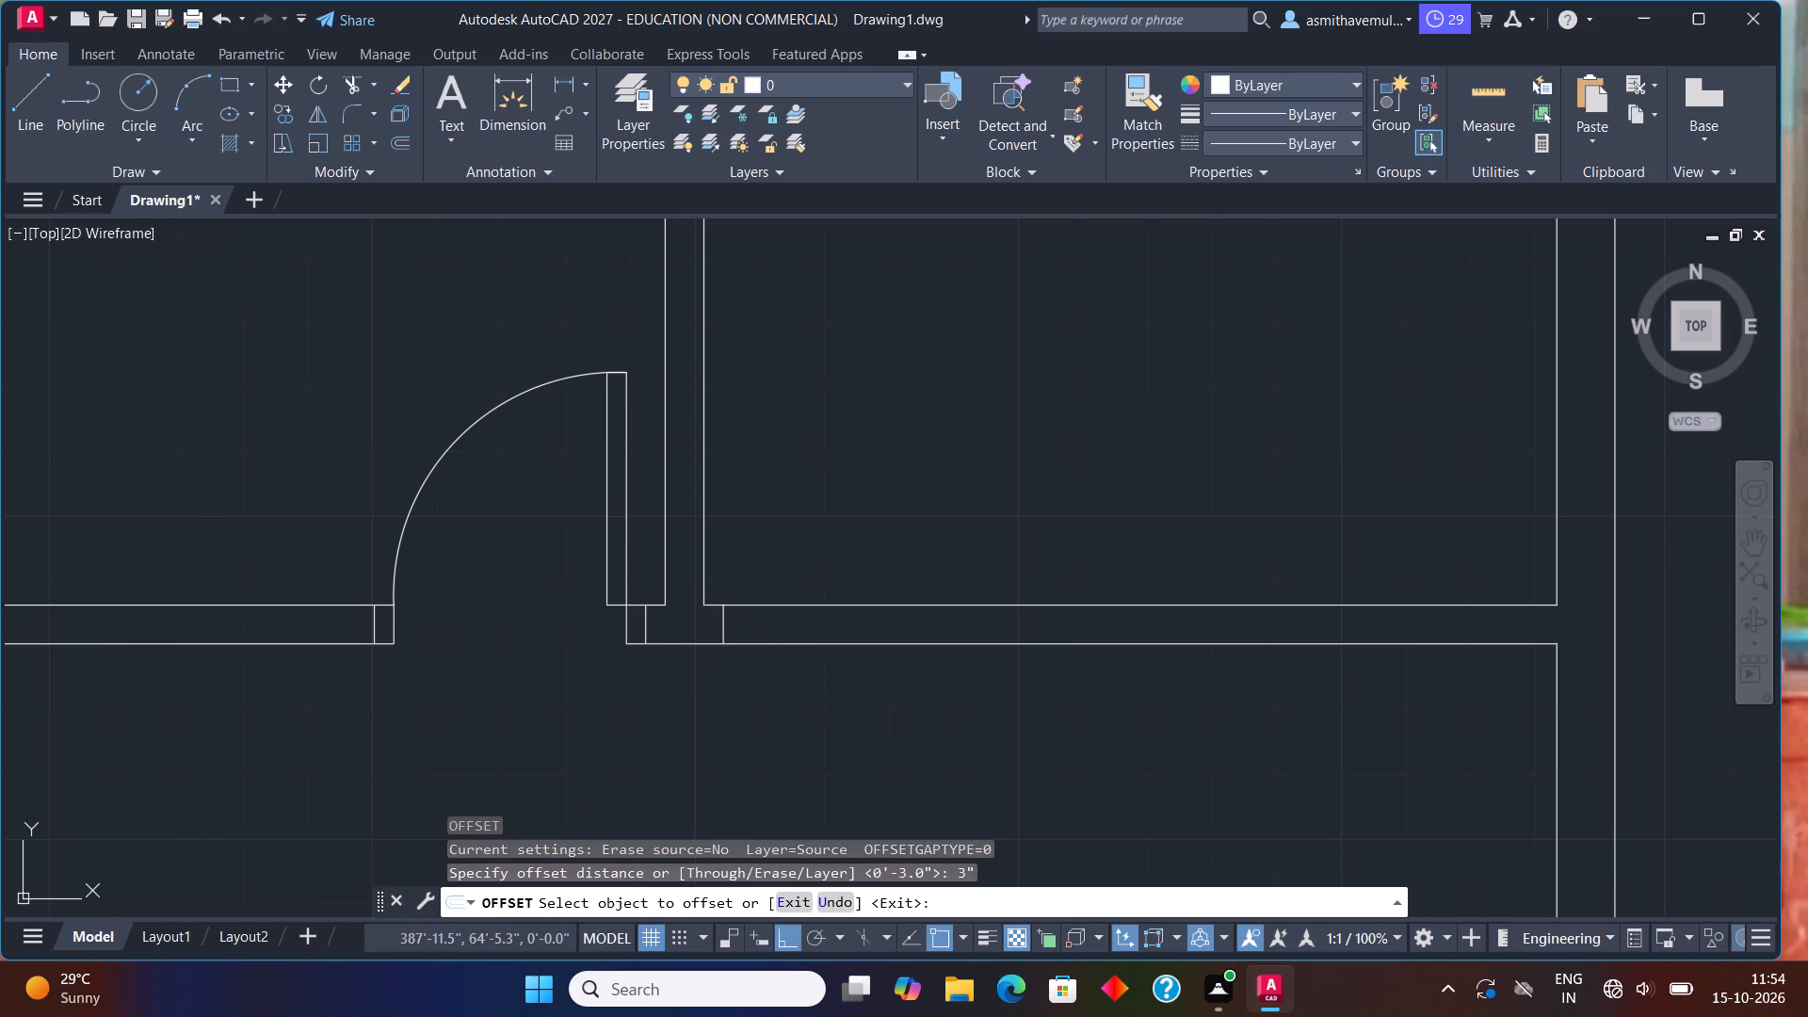
click(722, 621)
click(751, 619)
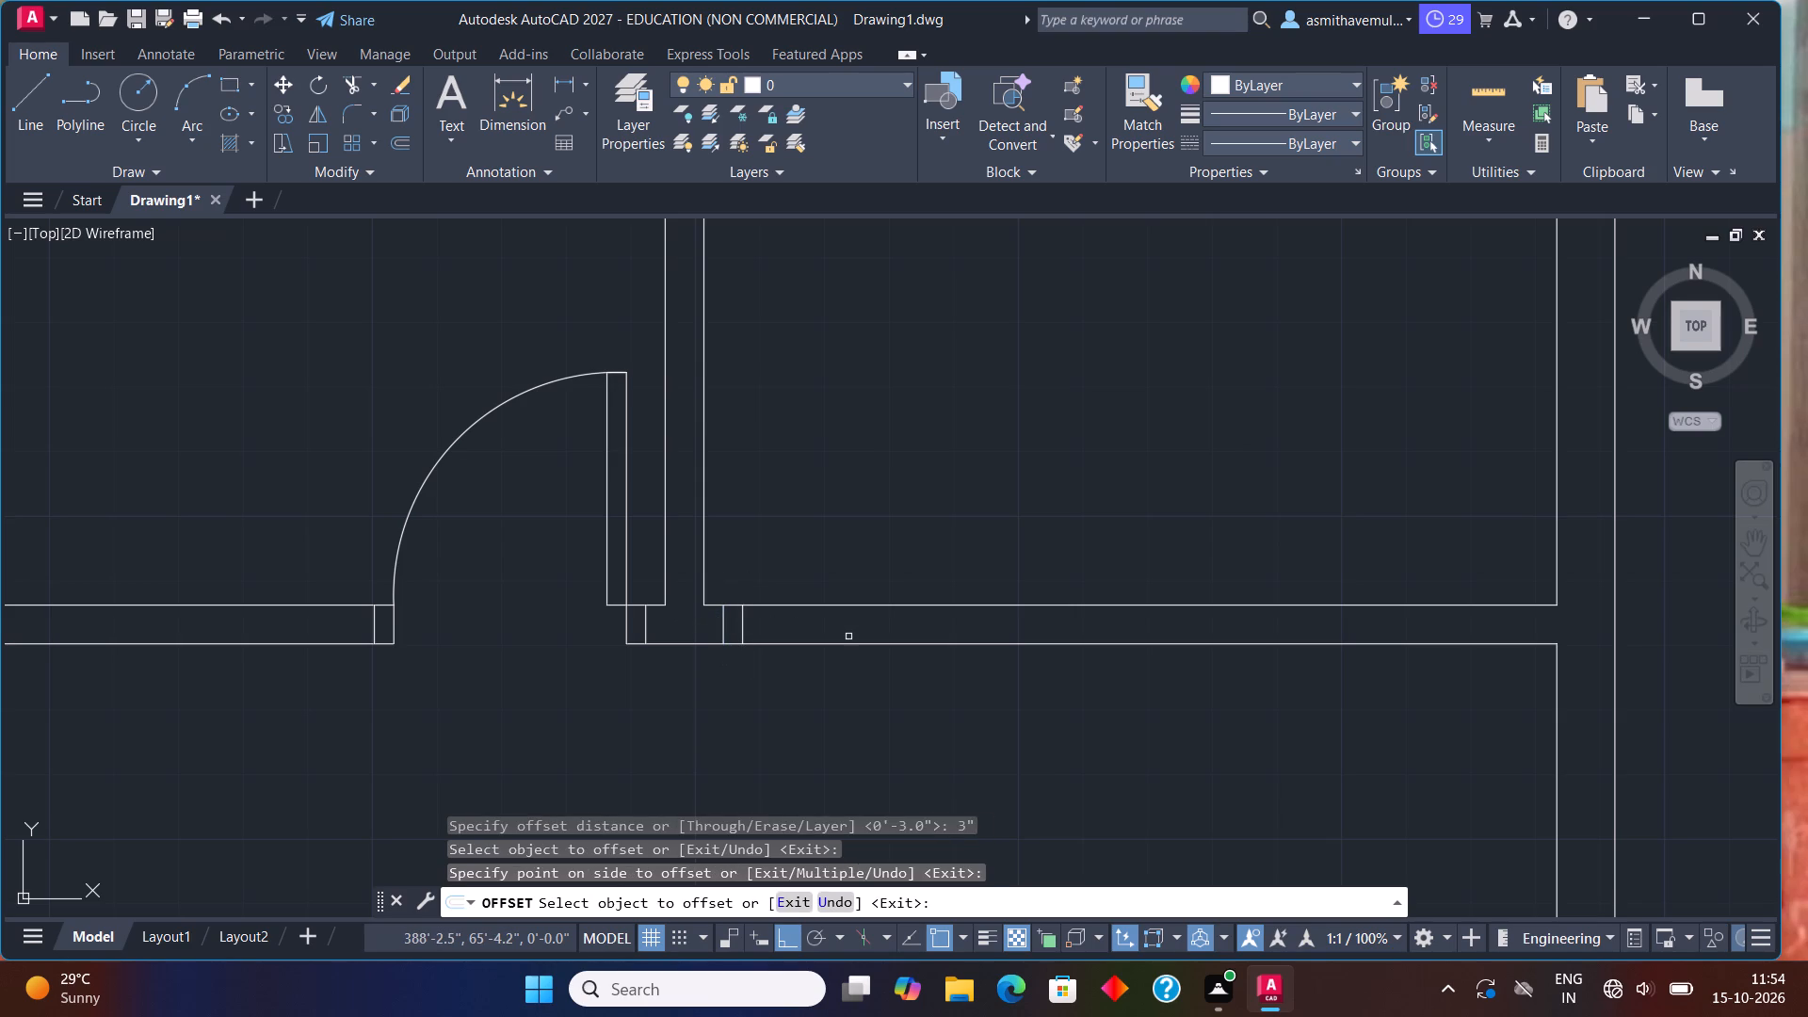
key(Escape)
Offset the right one of the two jamb lines in that bottom wall 3' to the right.
key(o)
key(Return)
text(3')
key(Return)
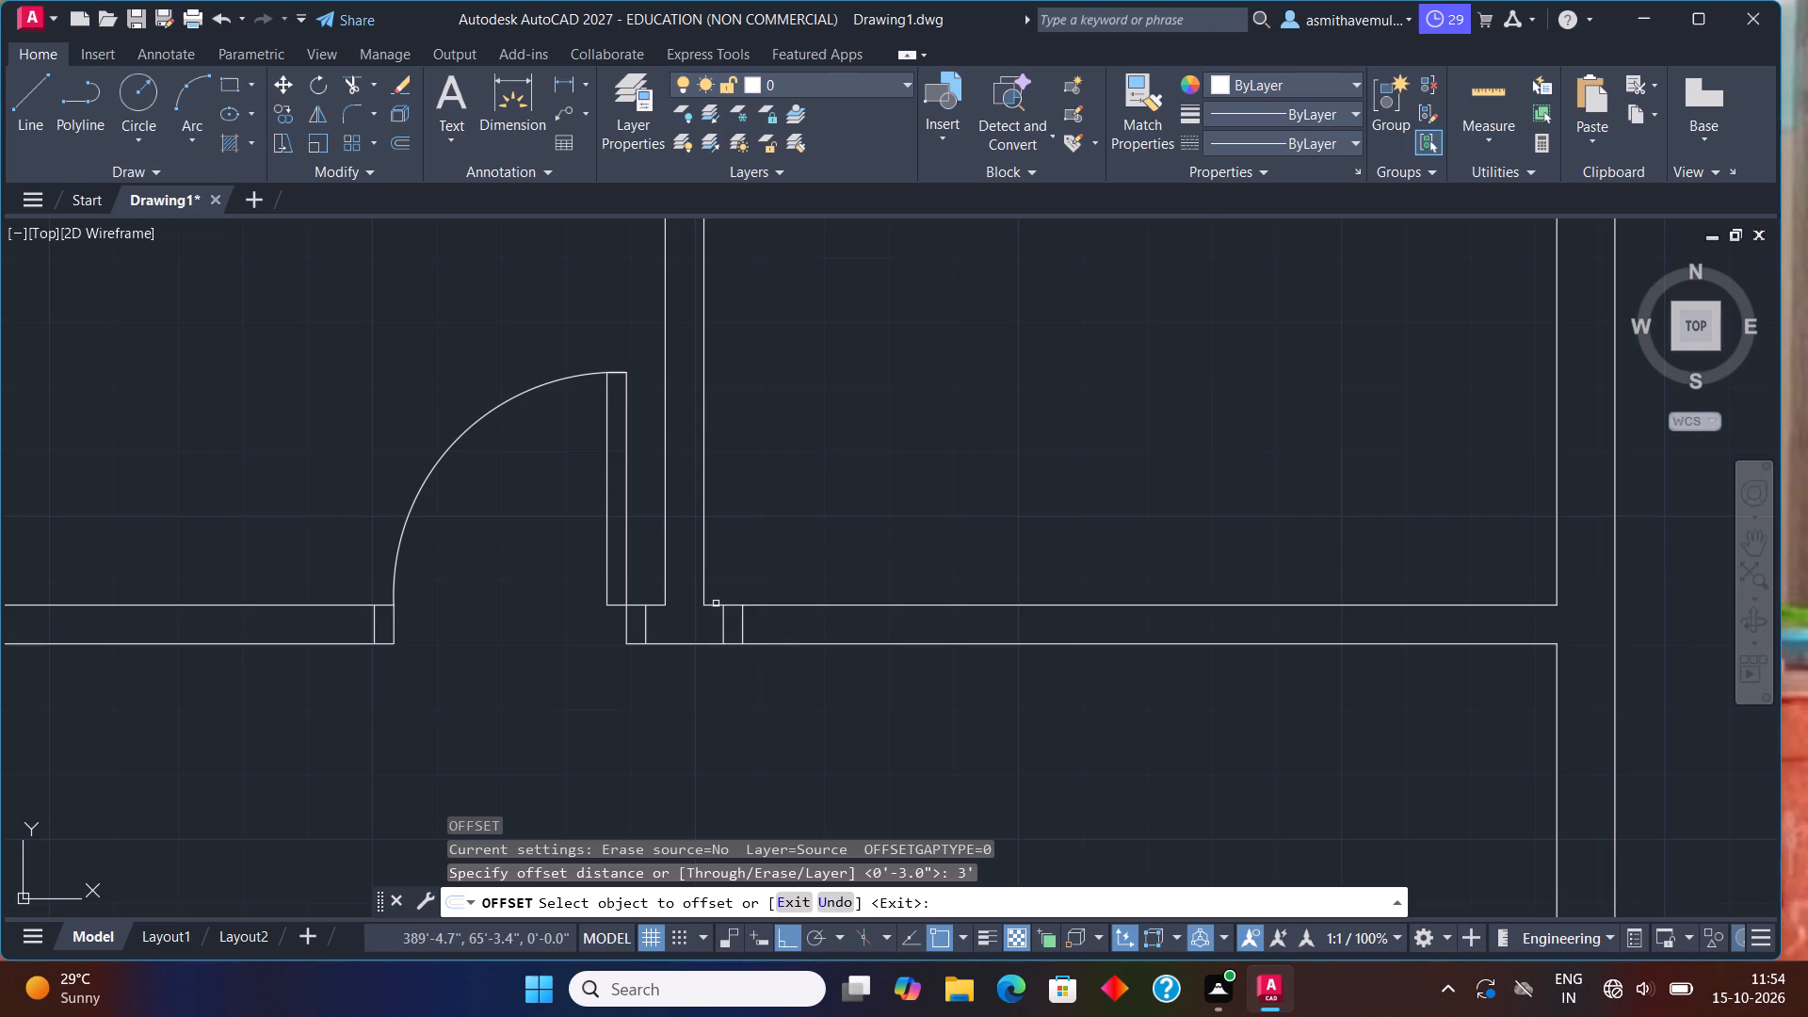
click(740, 630)
click(822, 619)
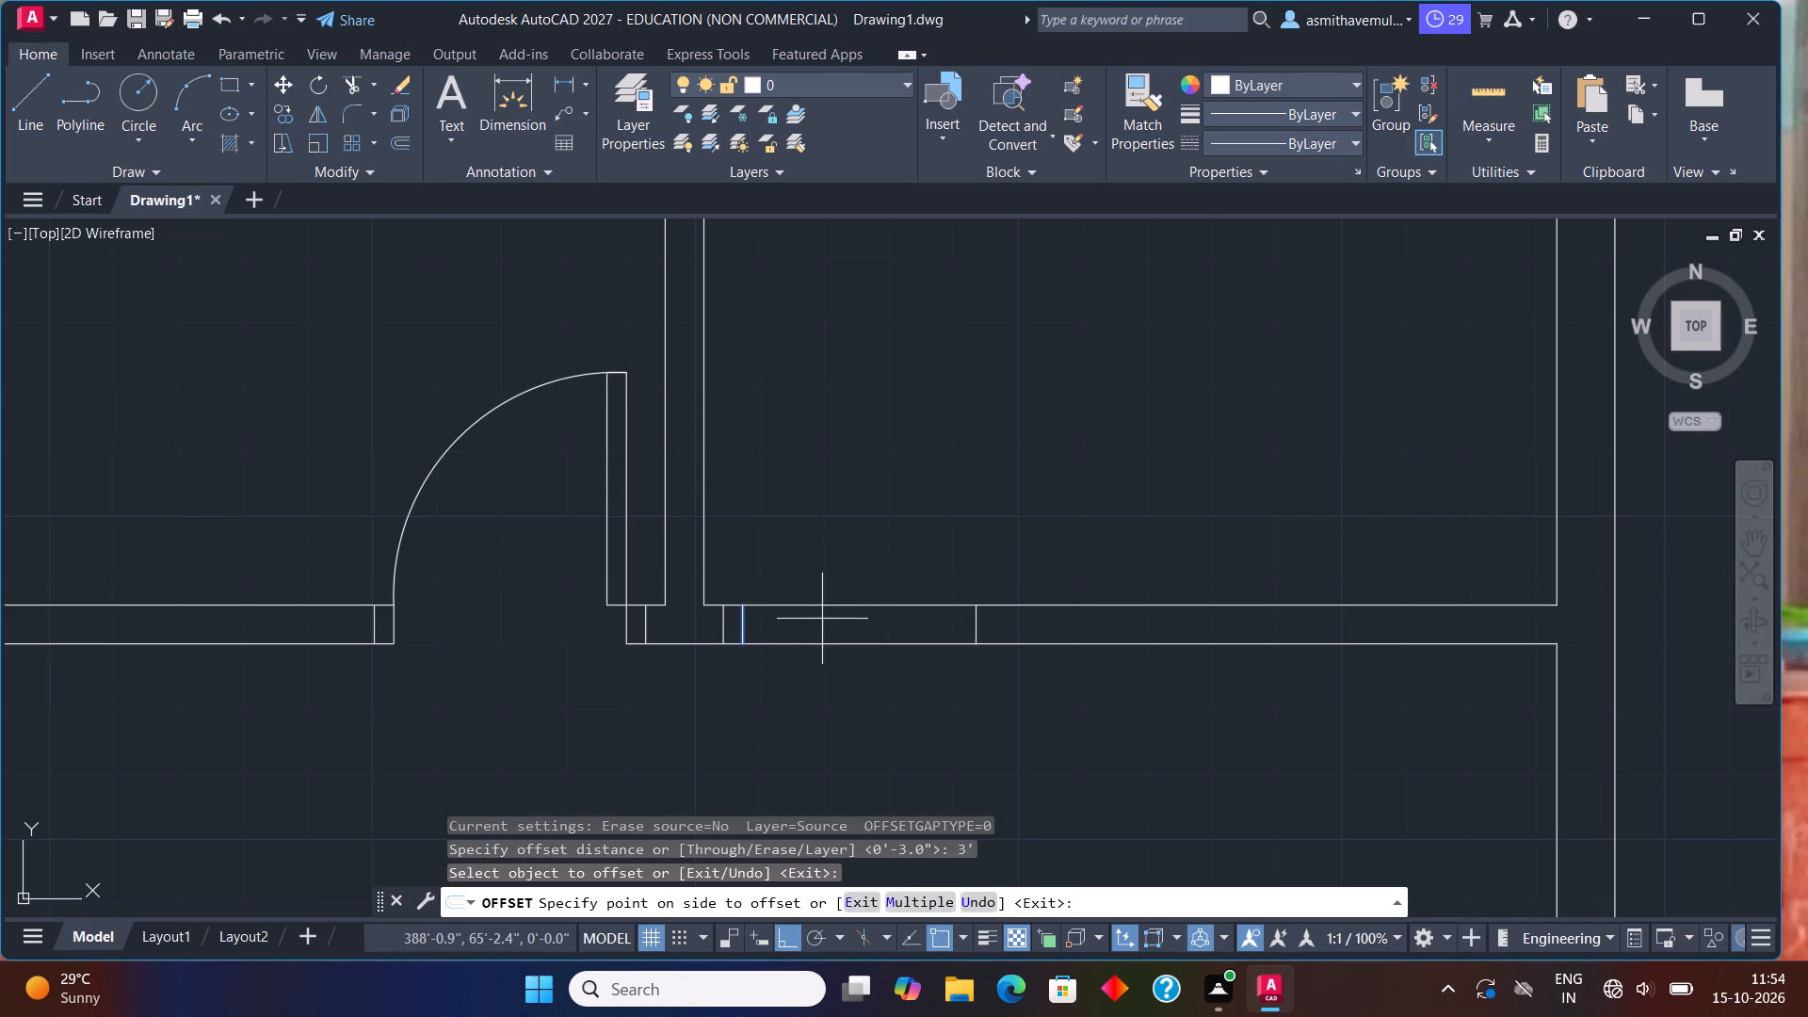
key(Escape)
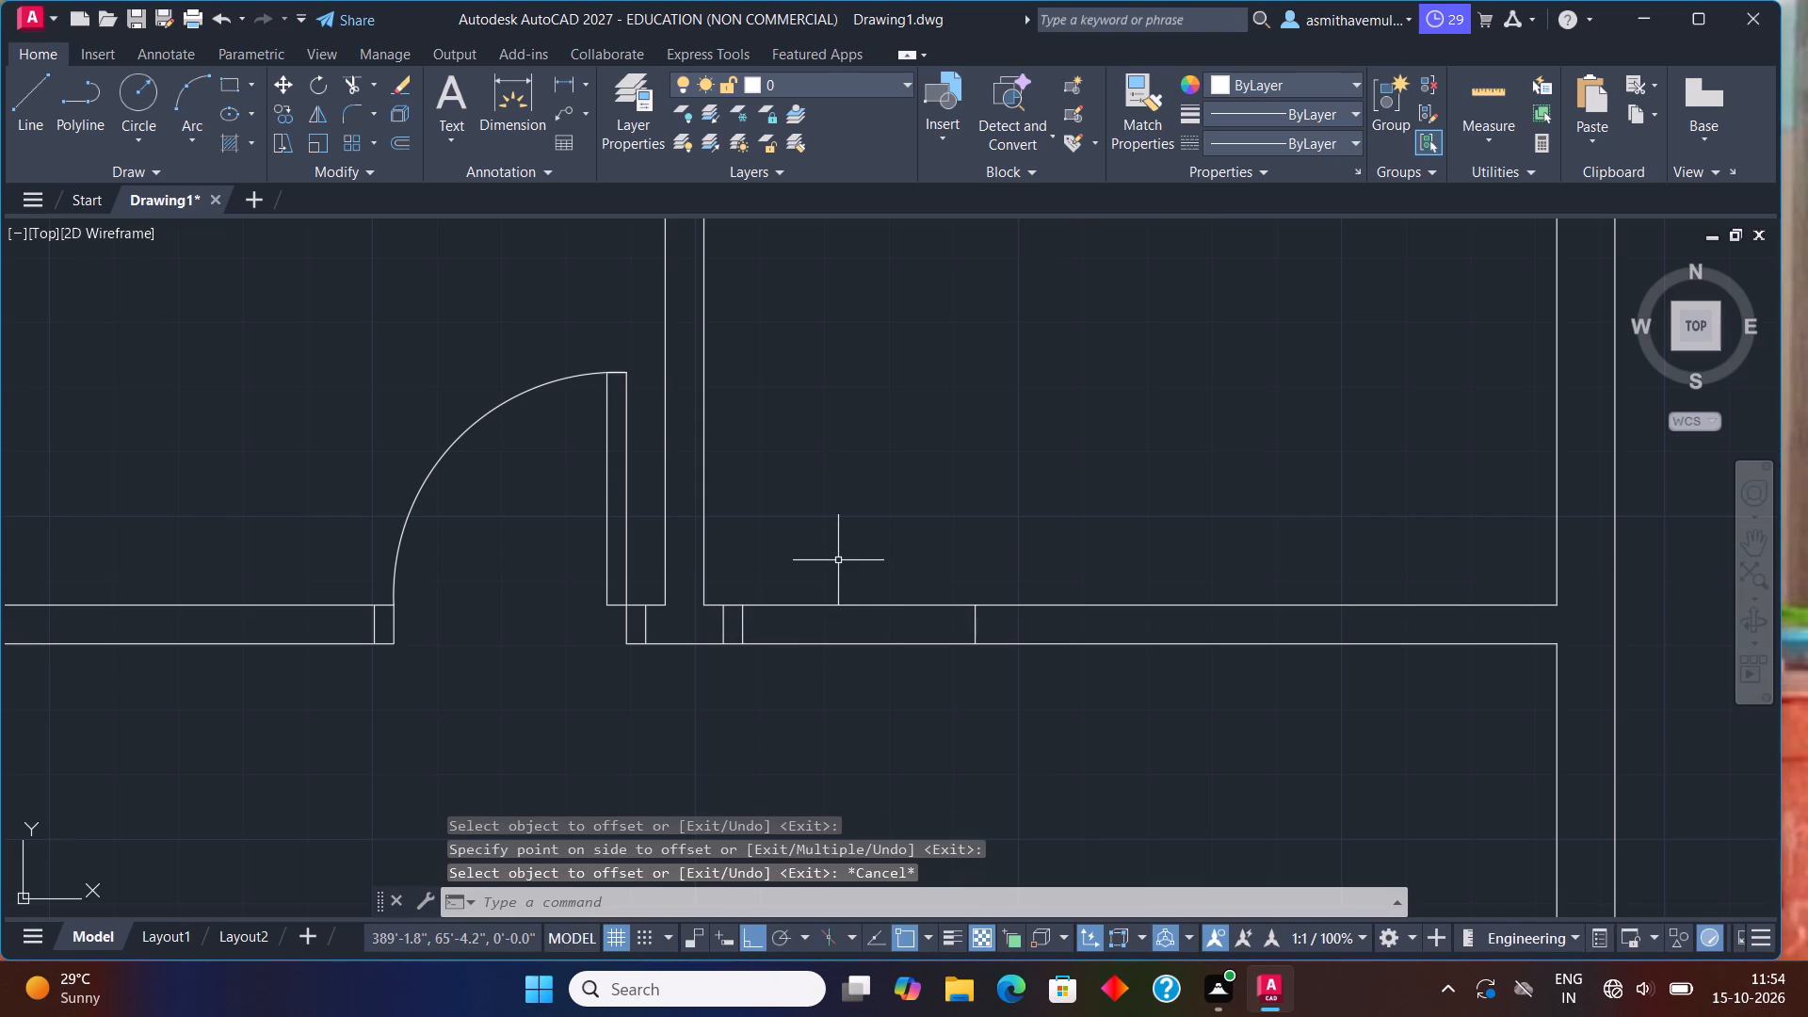
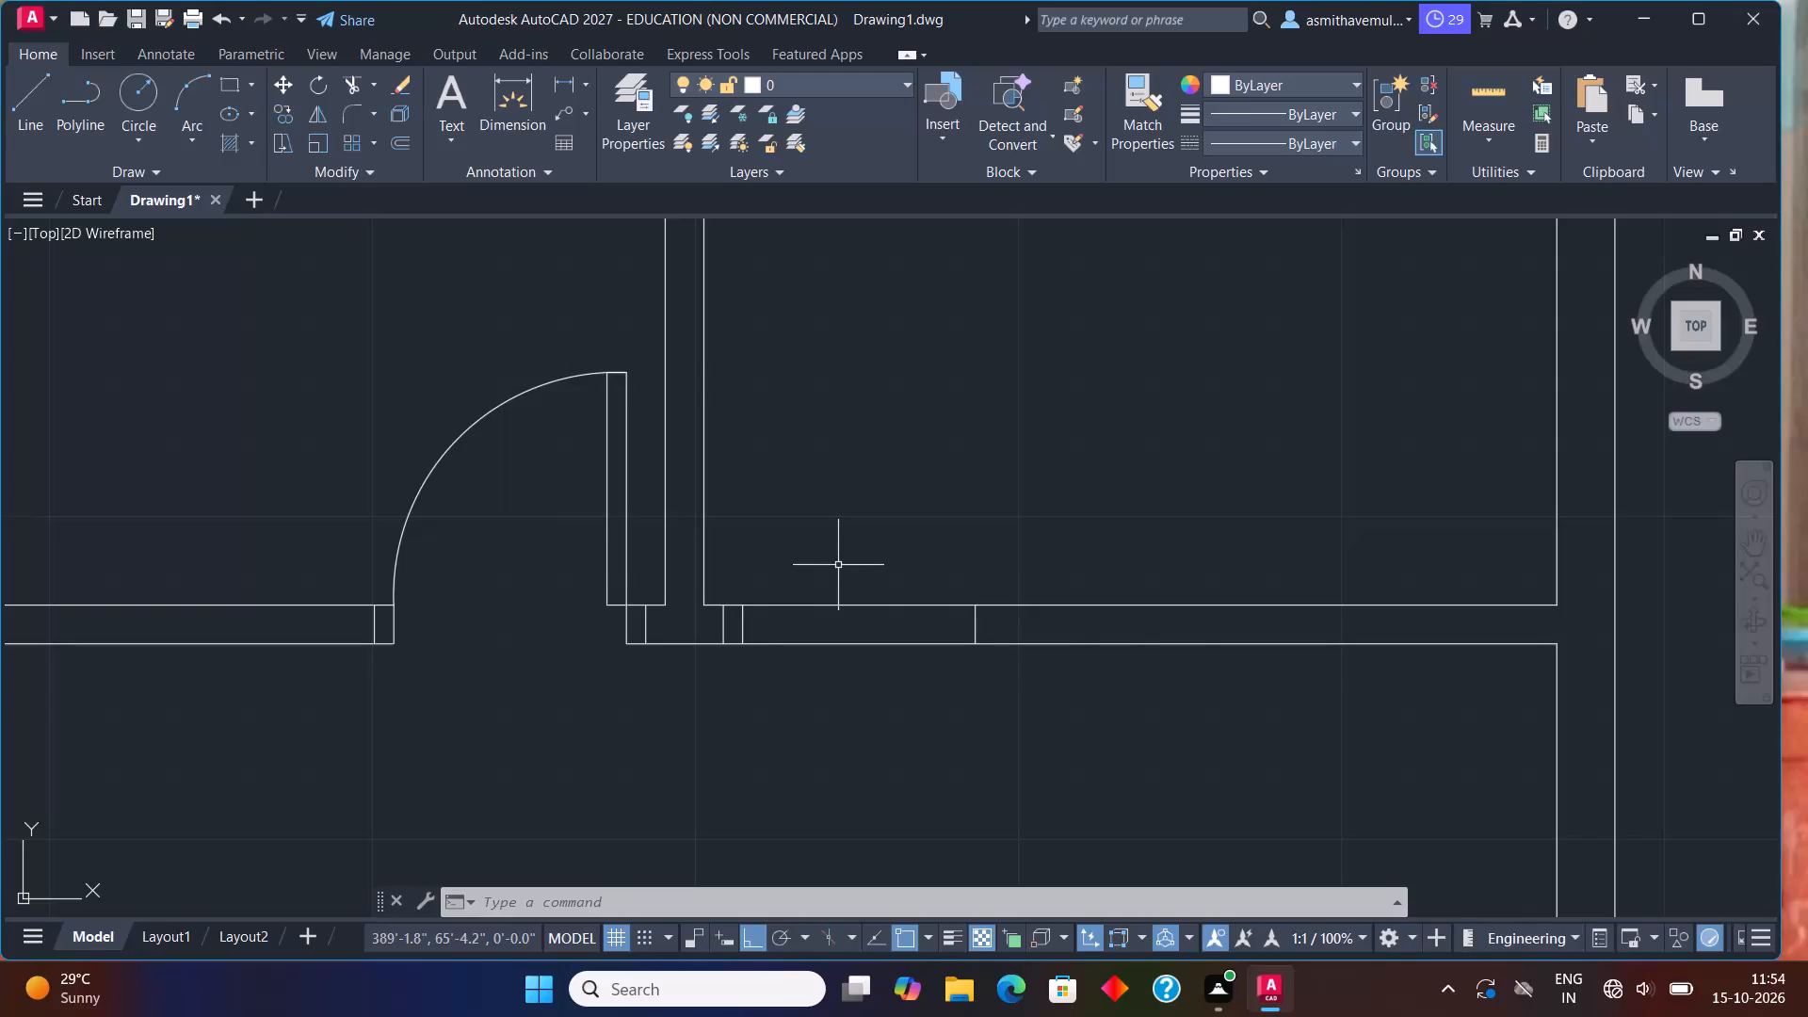
Offset the rightmost jamb line in the rightmost top-row room's bottom wall 3" to the right.
key(Escape)
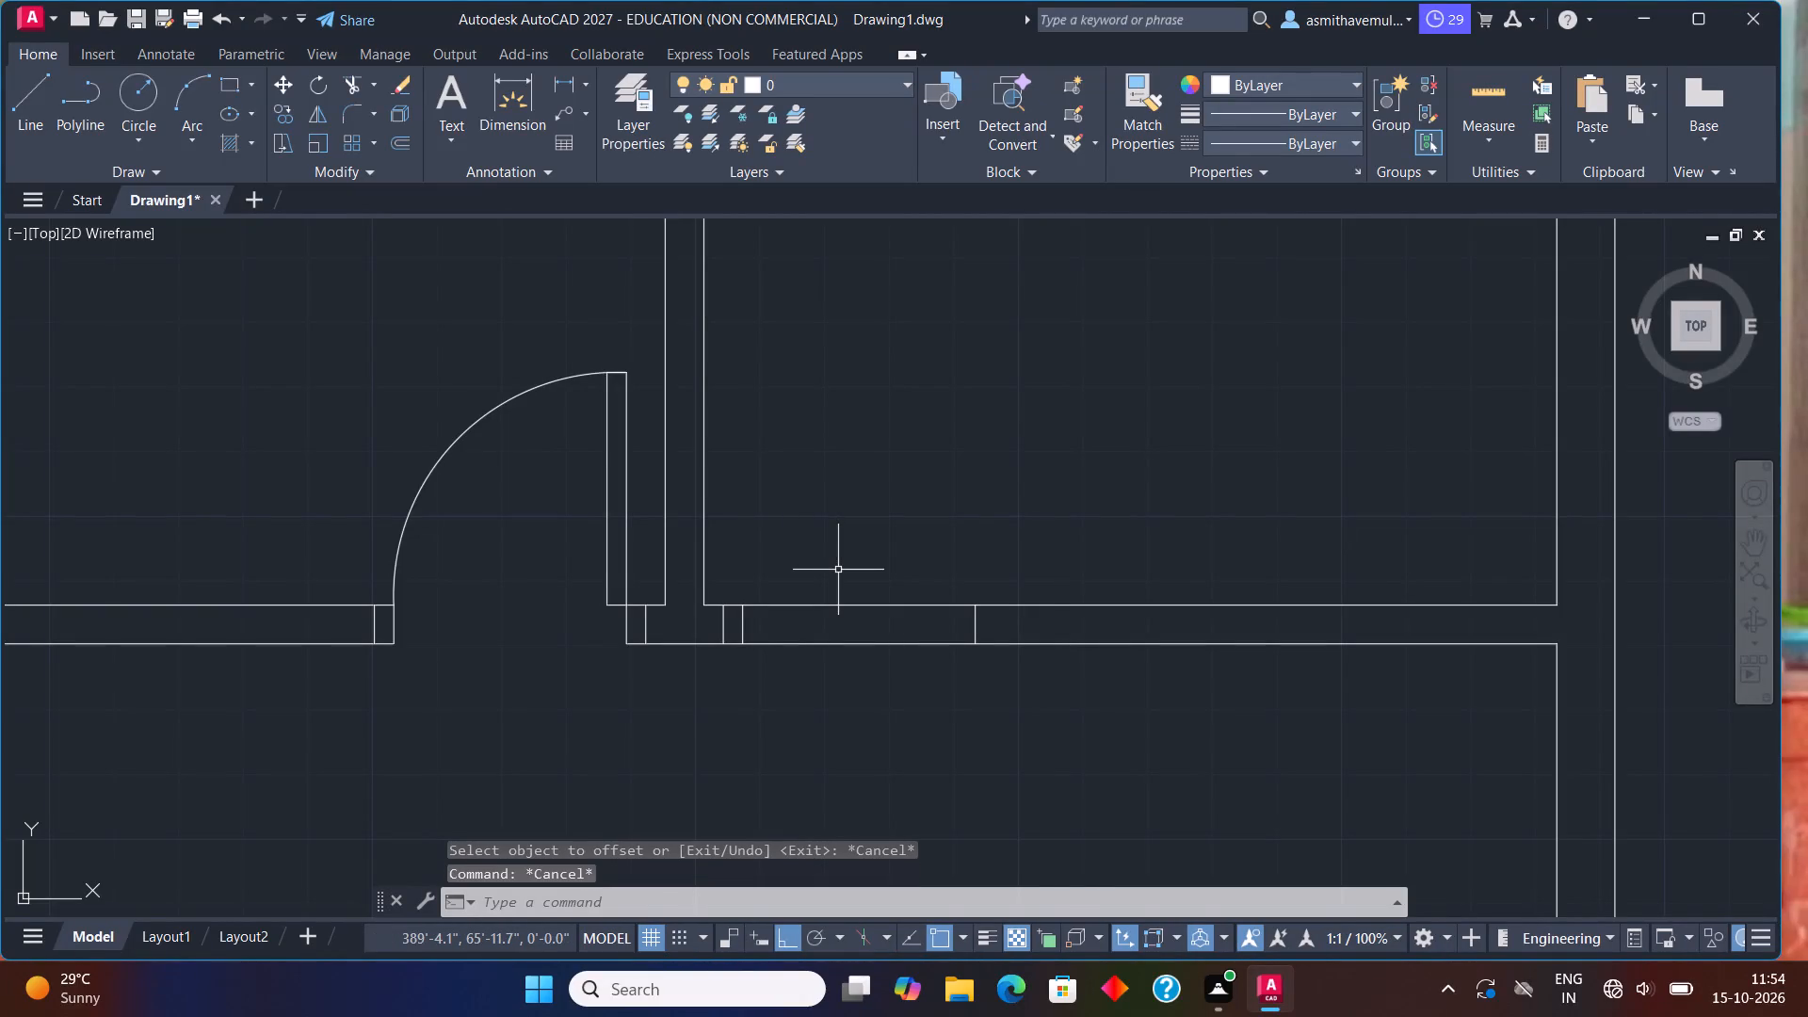
key(o)
key(Return)
text(3")
key(Return)
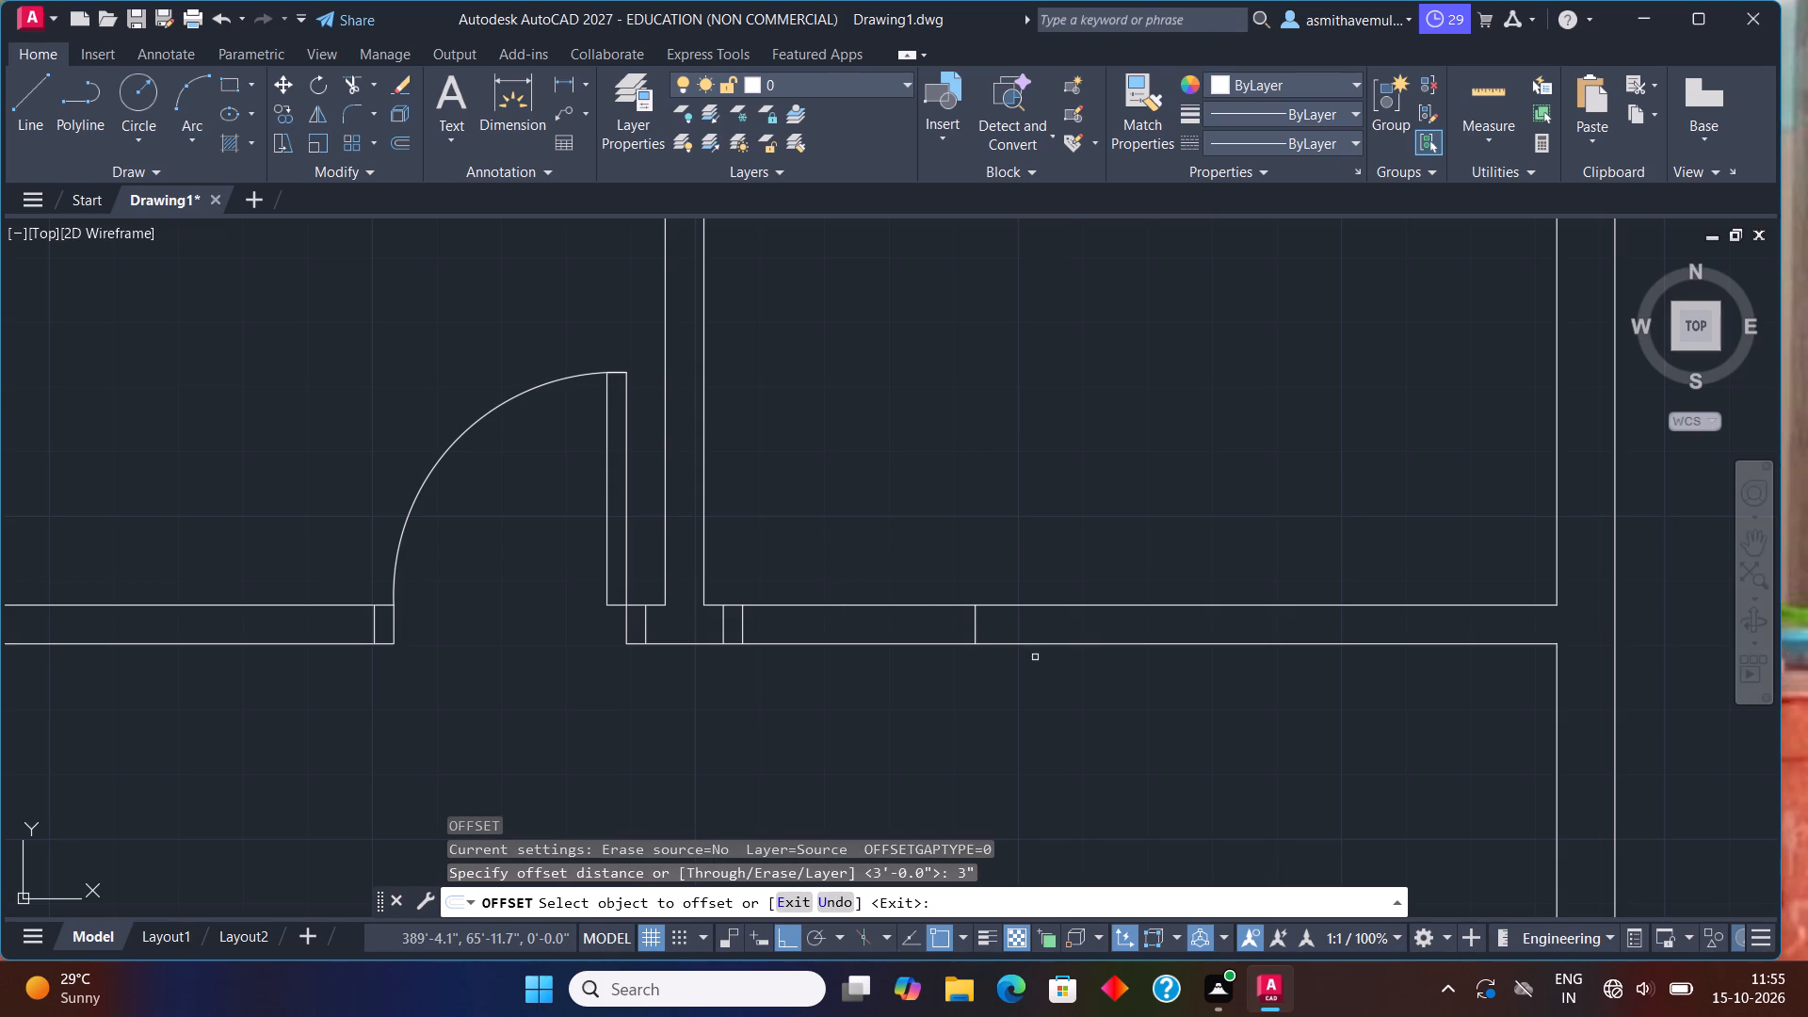
click(975, 623)
click(1002, 623)
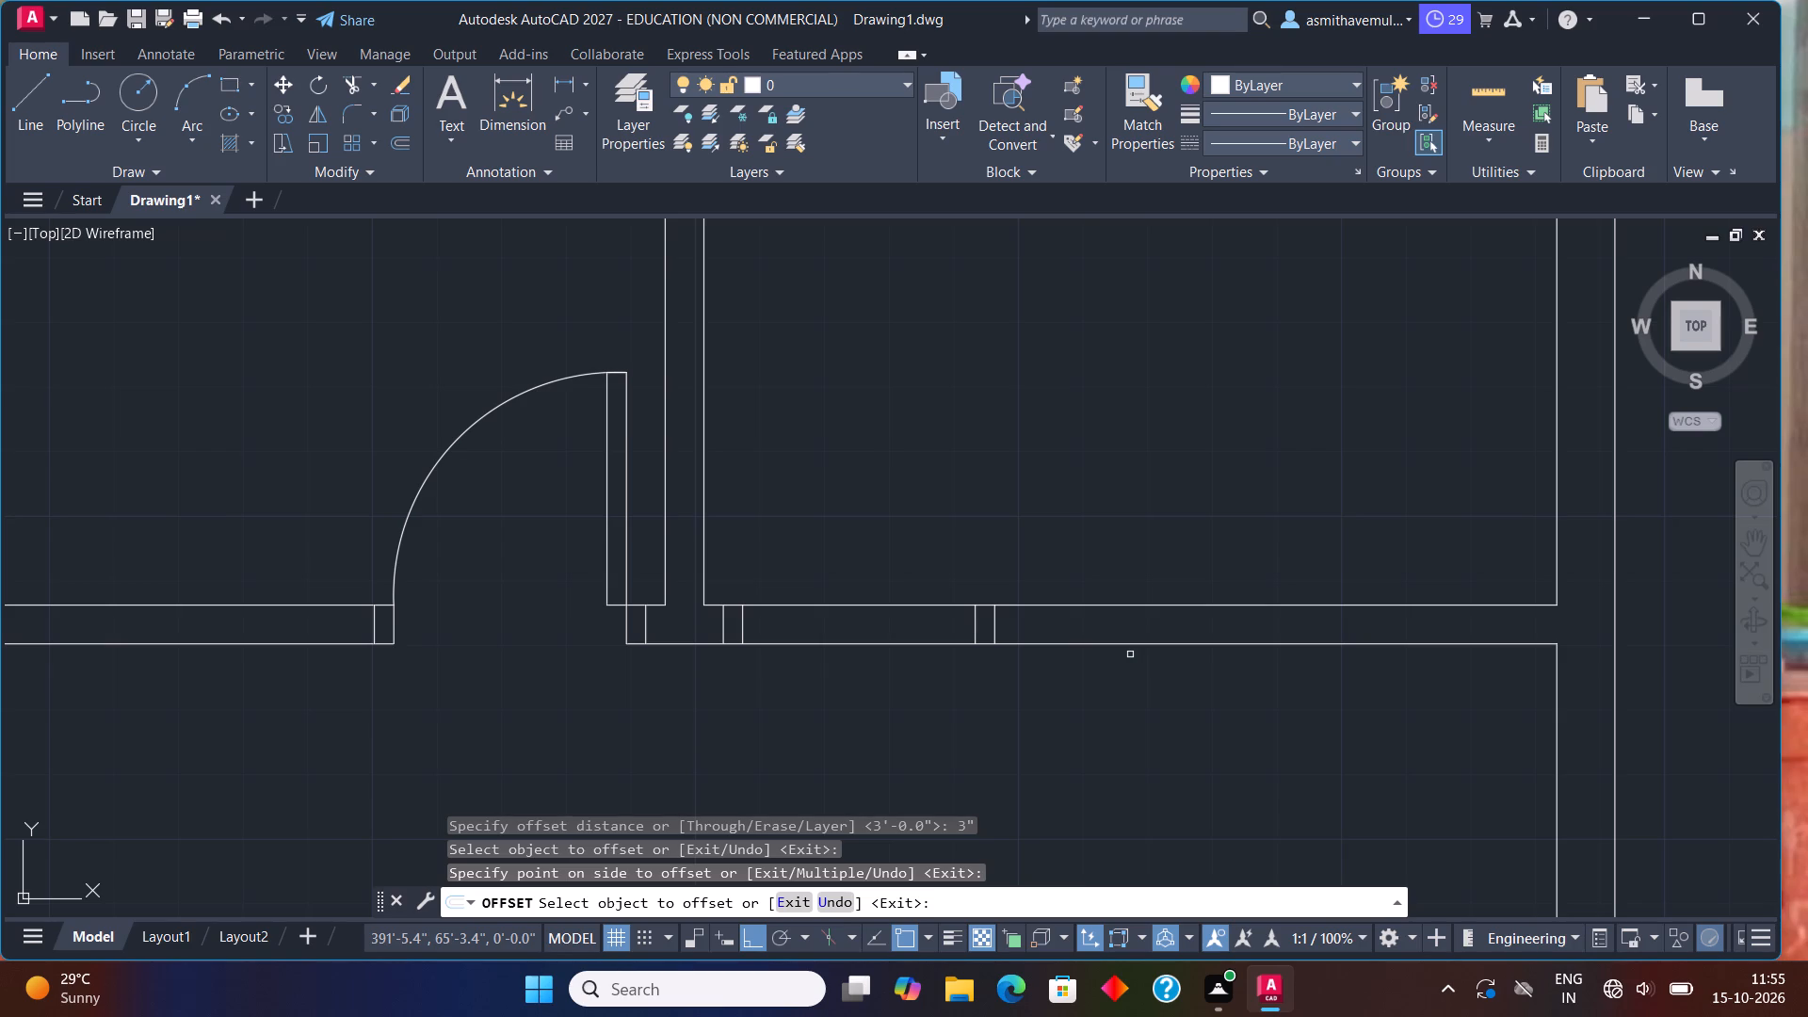
key(Escape)
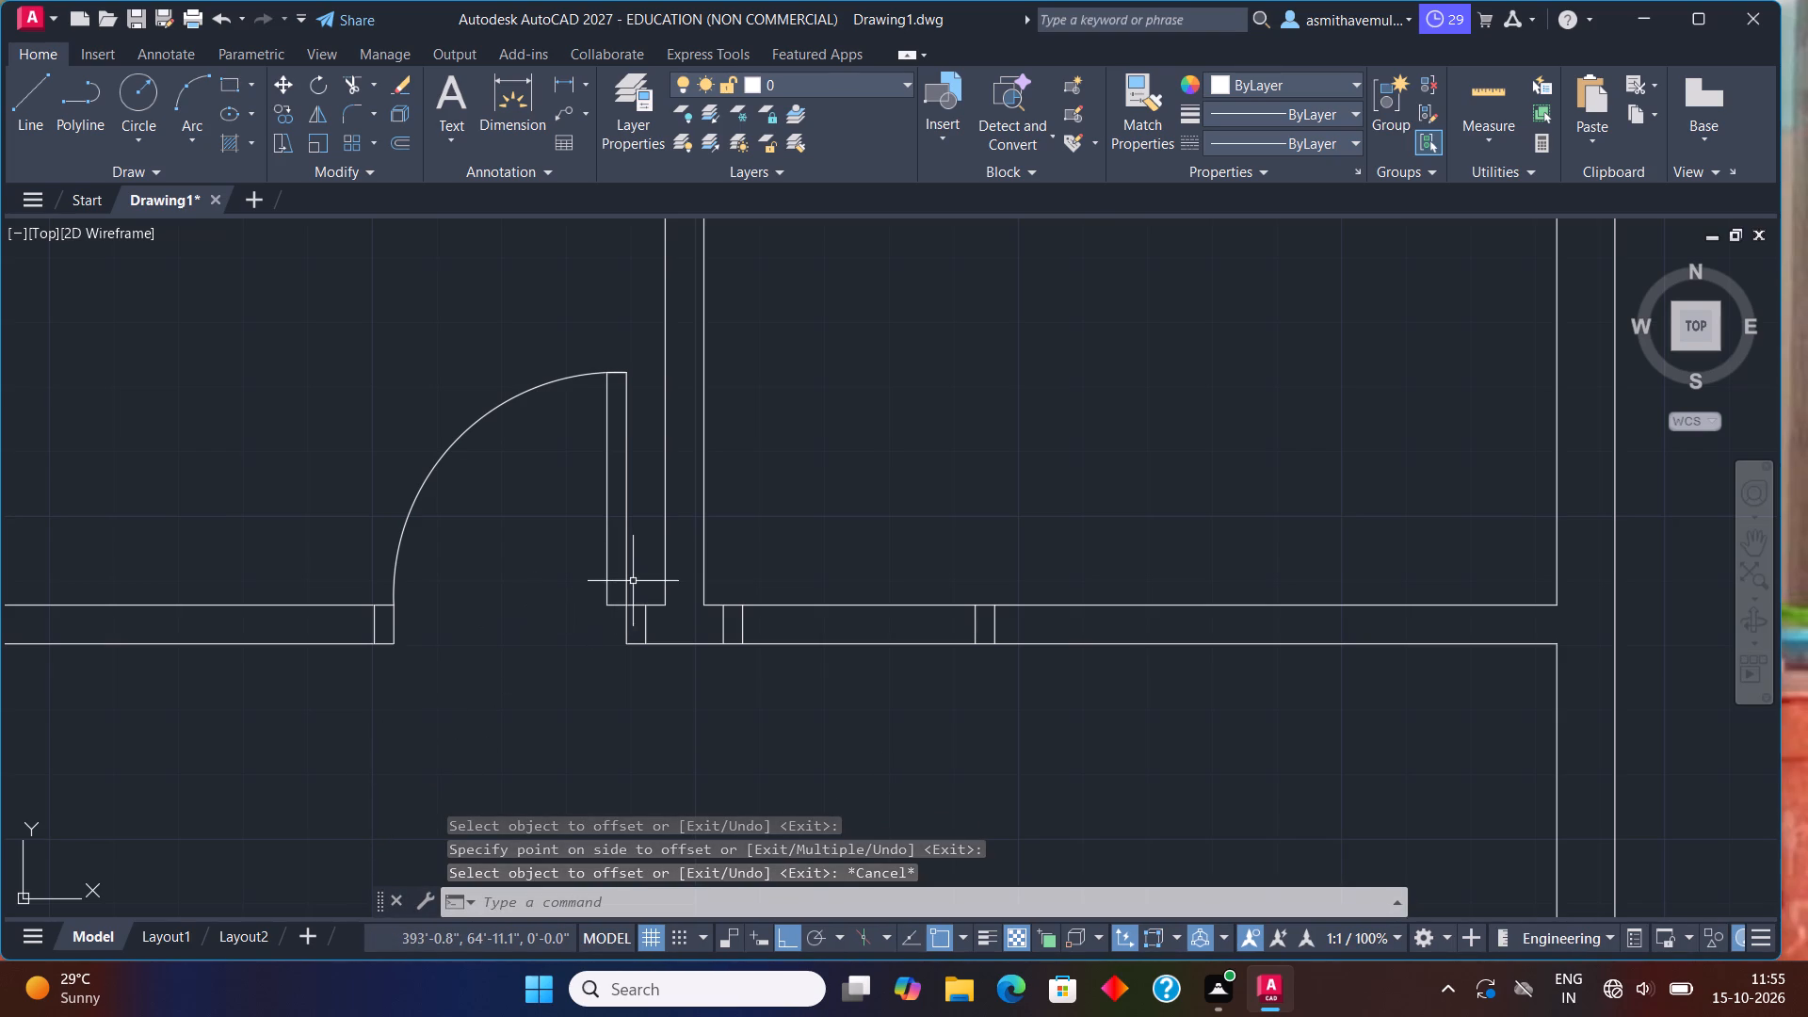
key(Escape)
key(Escape)
key(Escape)
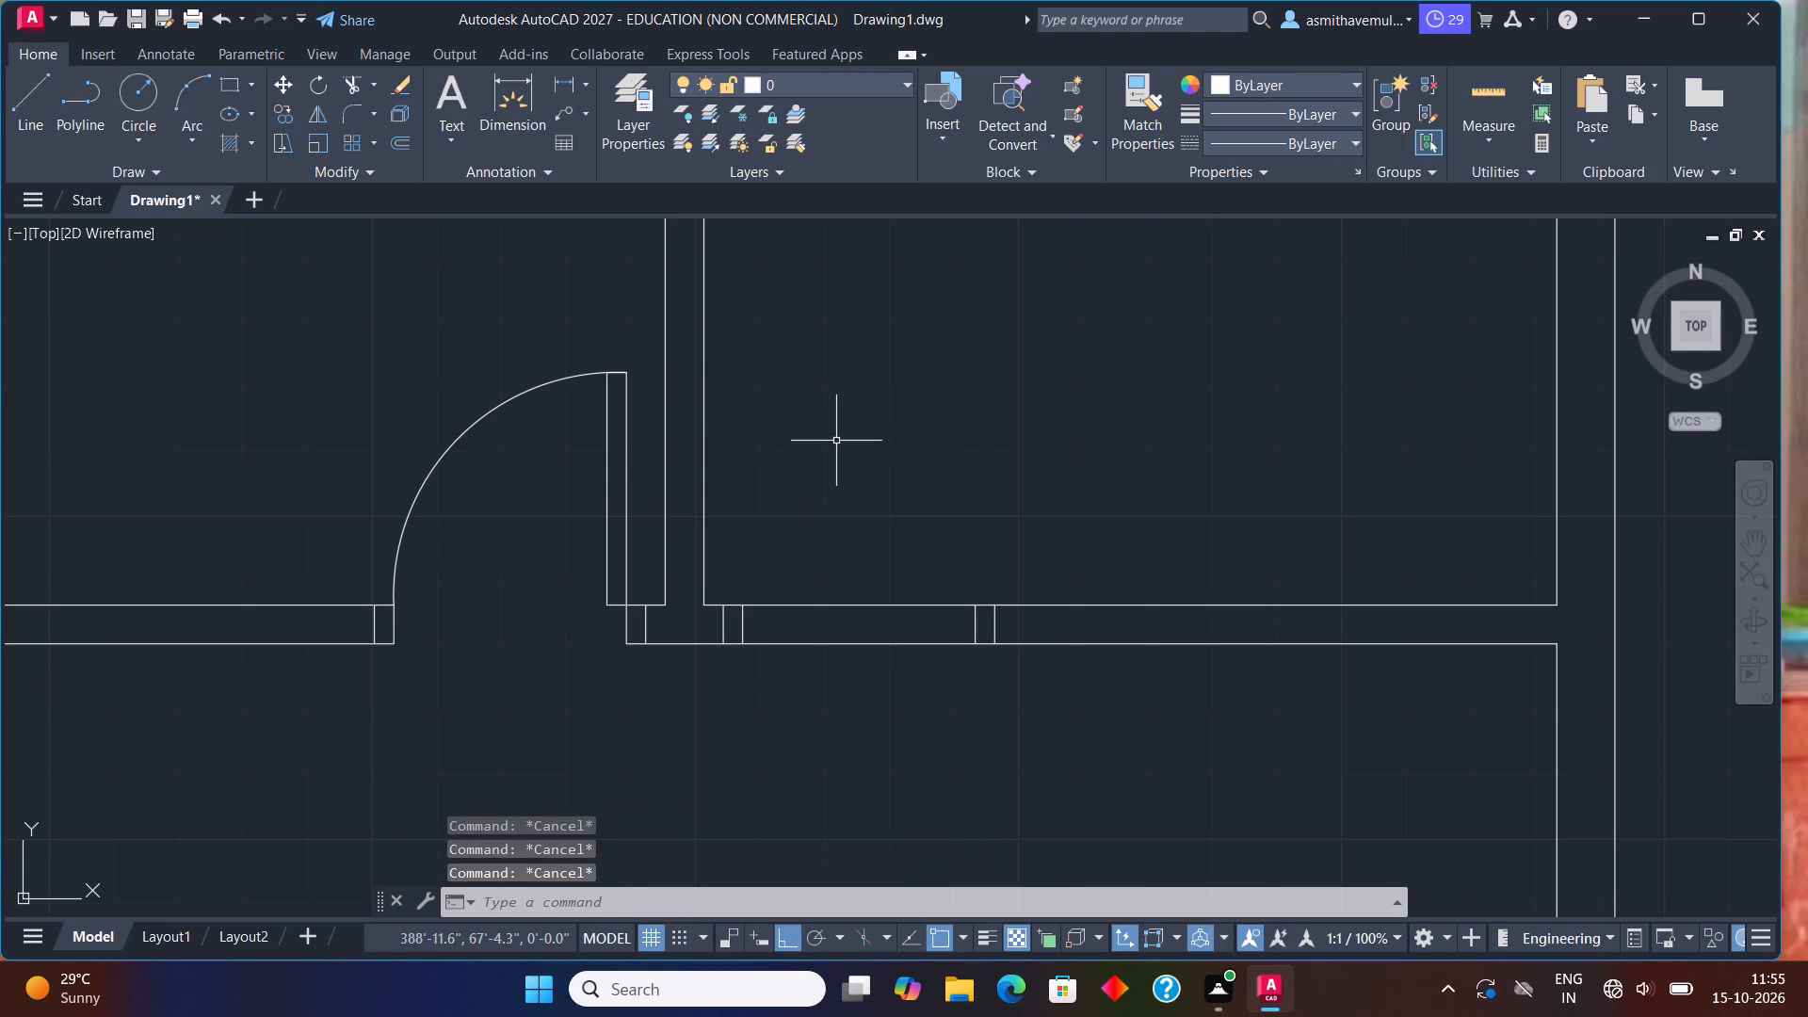
Trim both wall lines between the inner jamb lines to cut the 3' opening in the rightmost top-row room's bottom wall.
text(trim)
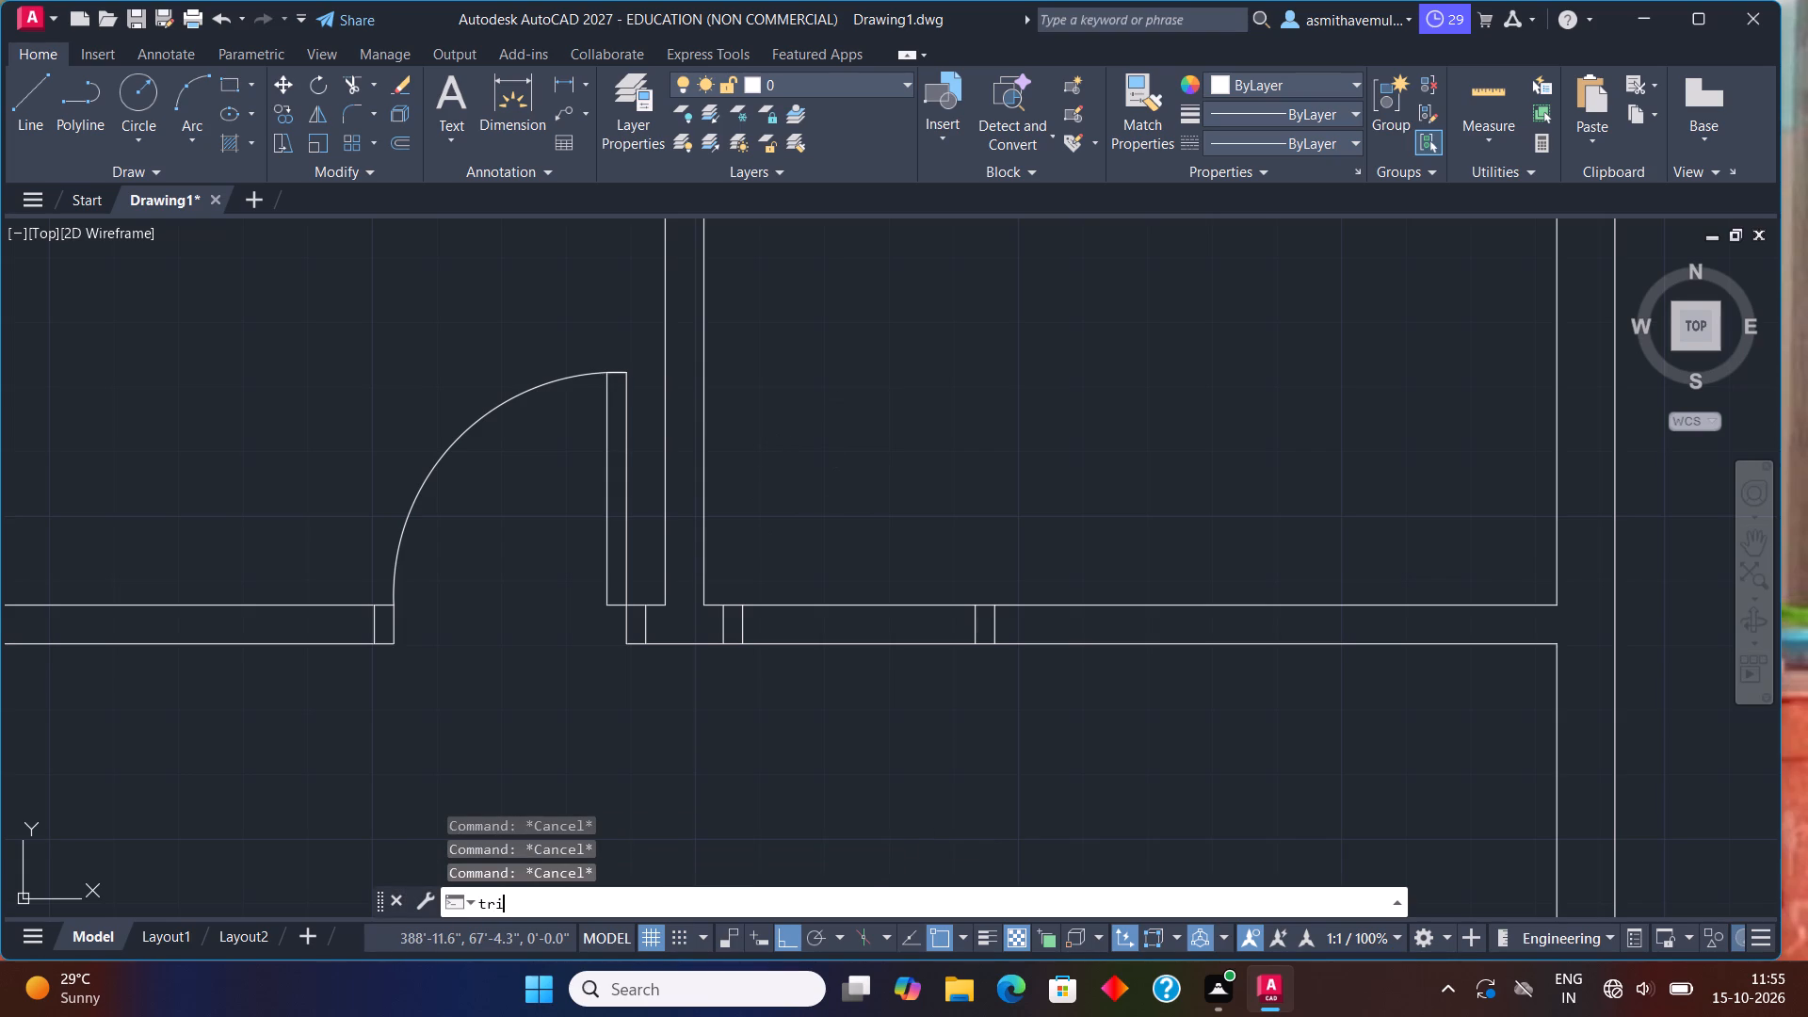
key(Return)
drag(836, 506, 820, 643)
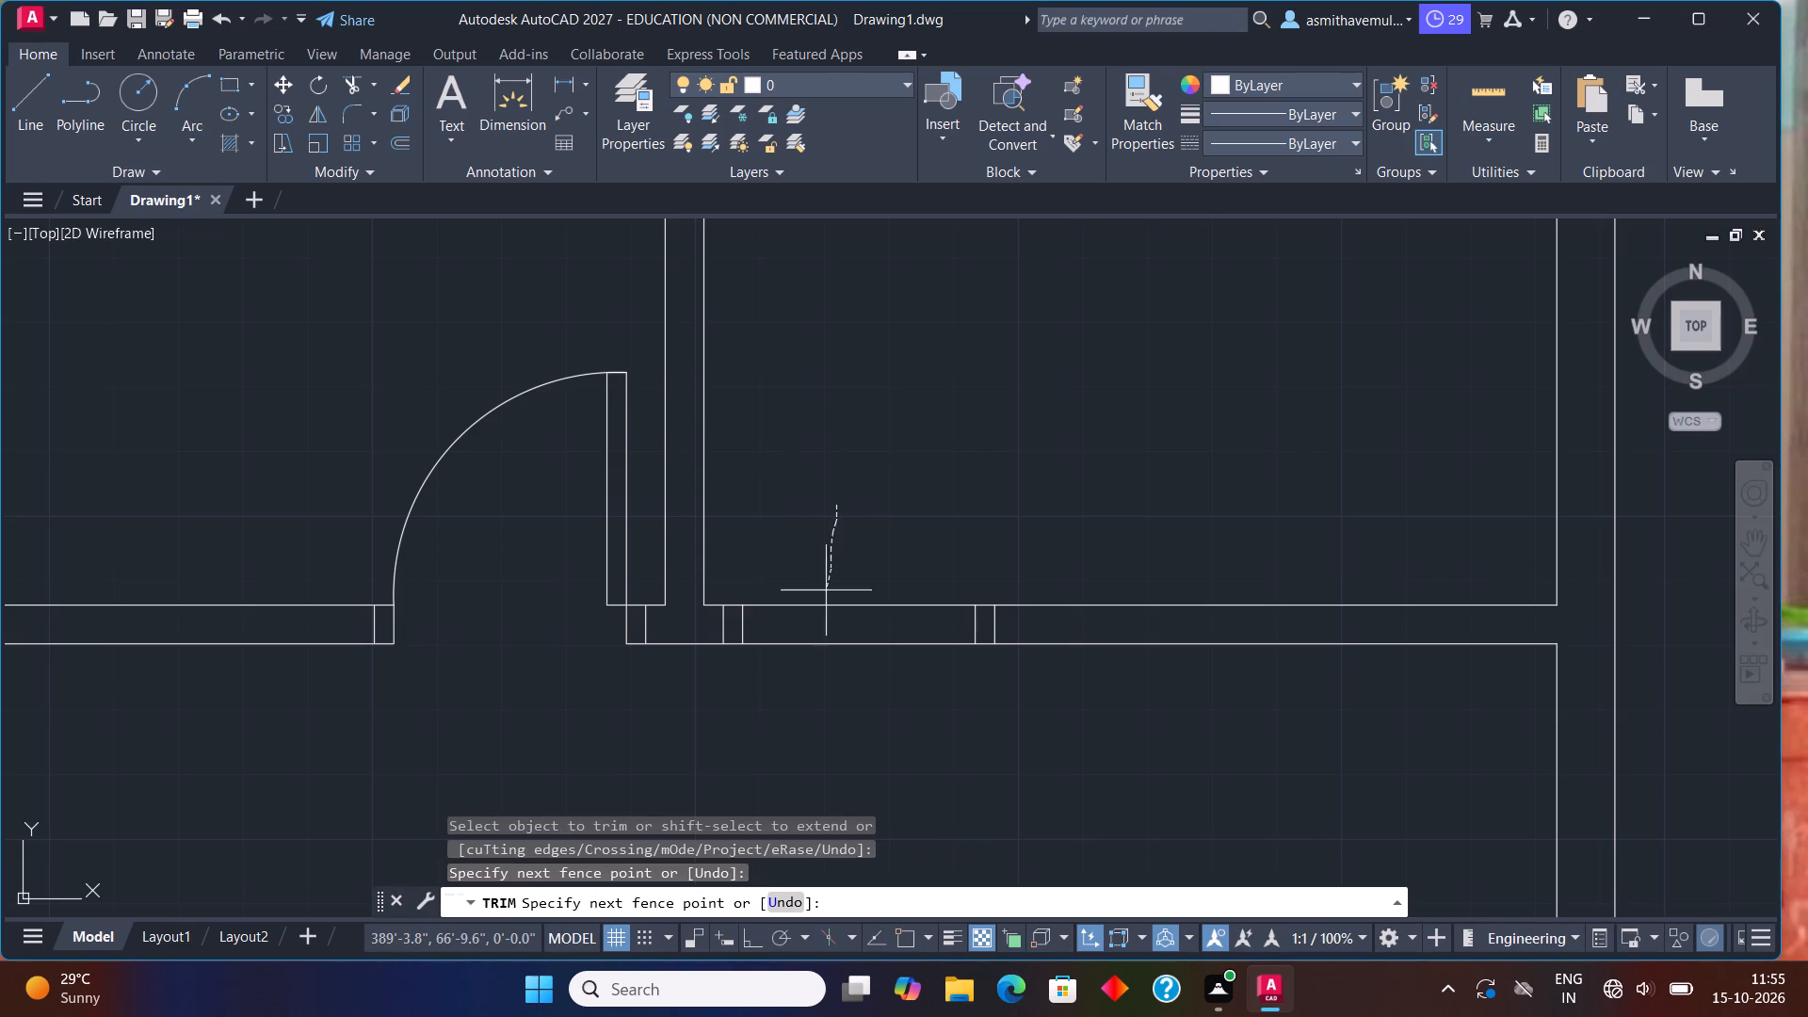
drag(820, 643, 835, 691)
key(Escape)
Draw a 3" by 3' door leaf rectangle going up into the room from the left jamb's upper right corner.
text(rec)
key(Return)
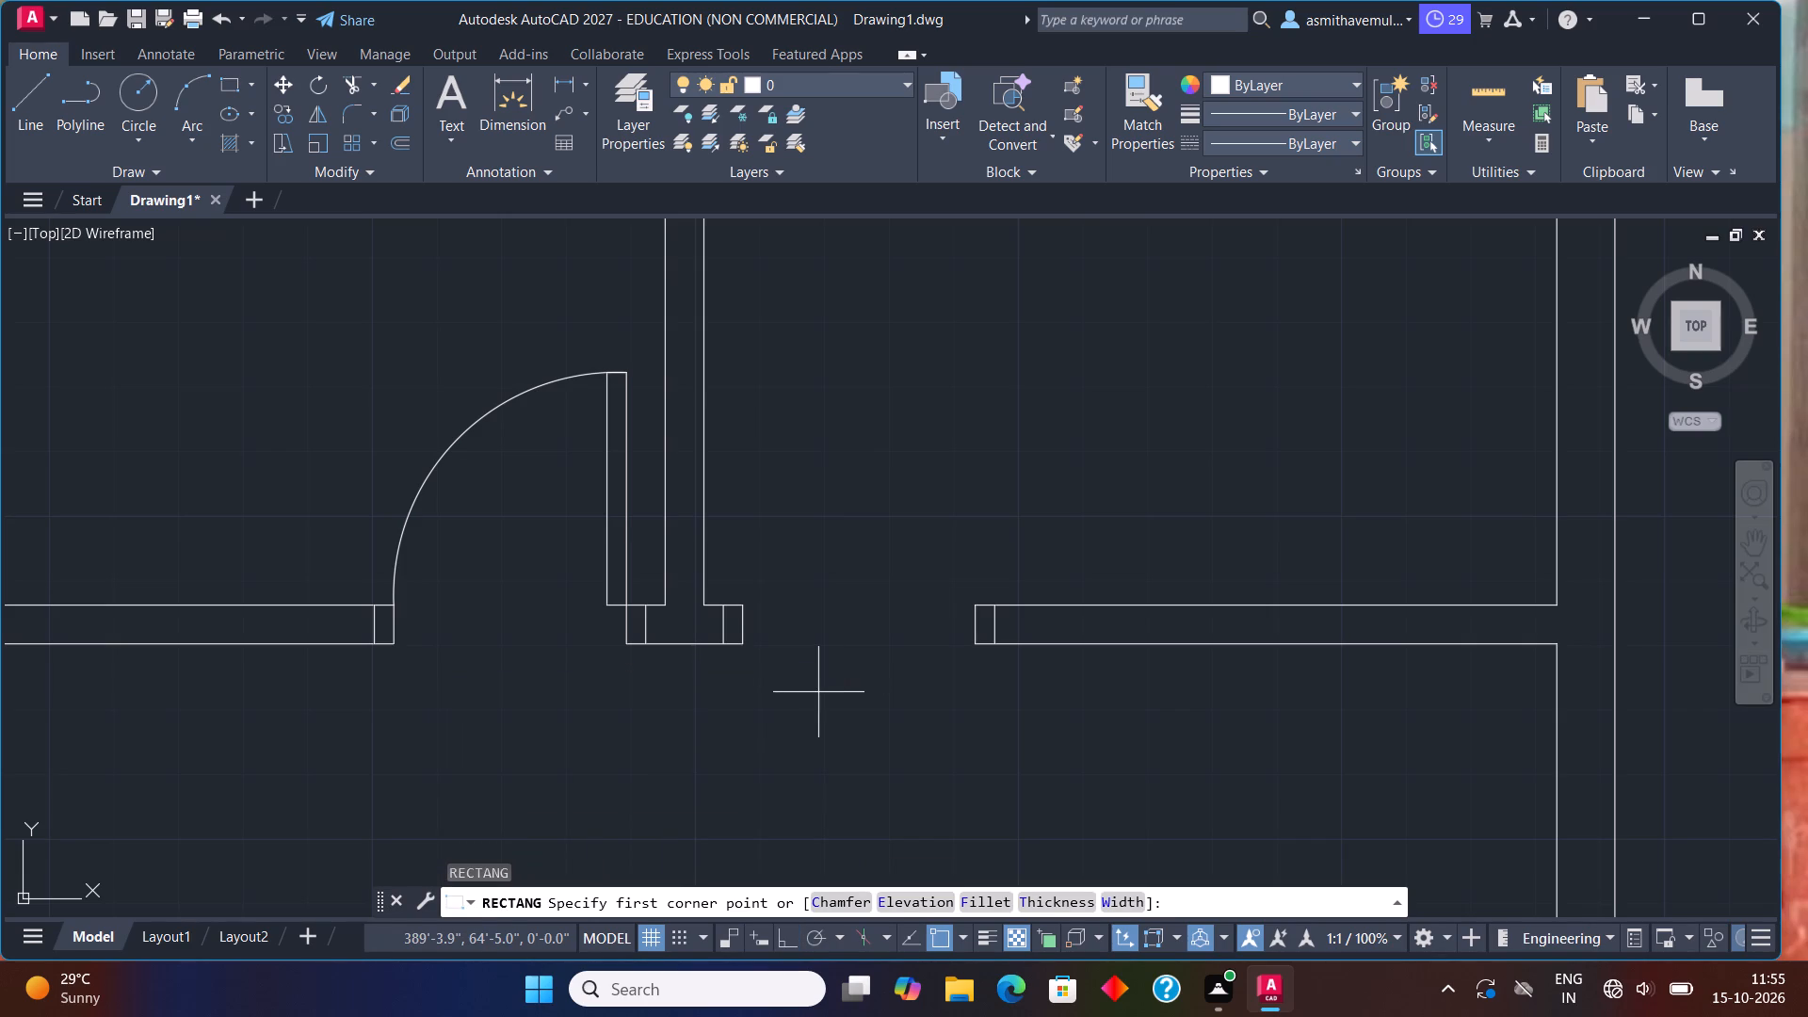
click(741, 602)
key(d)
key(Return)
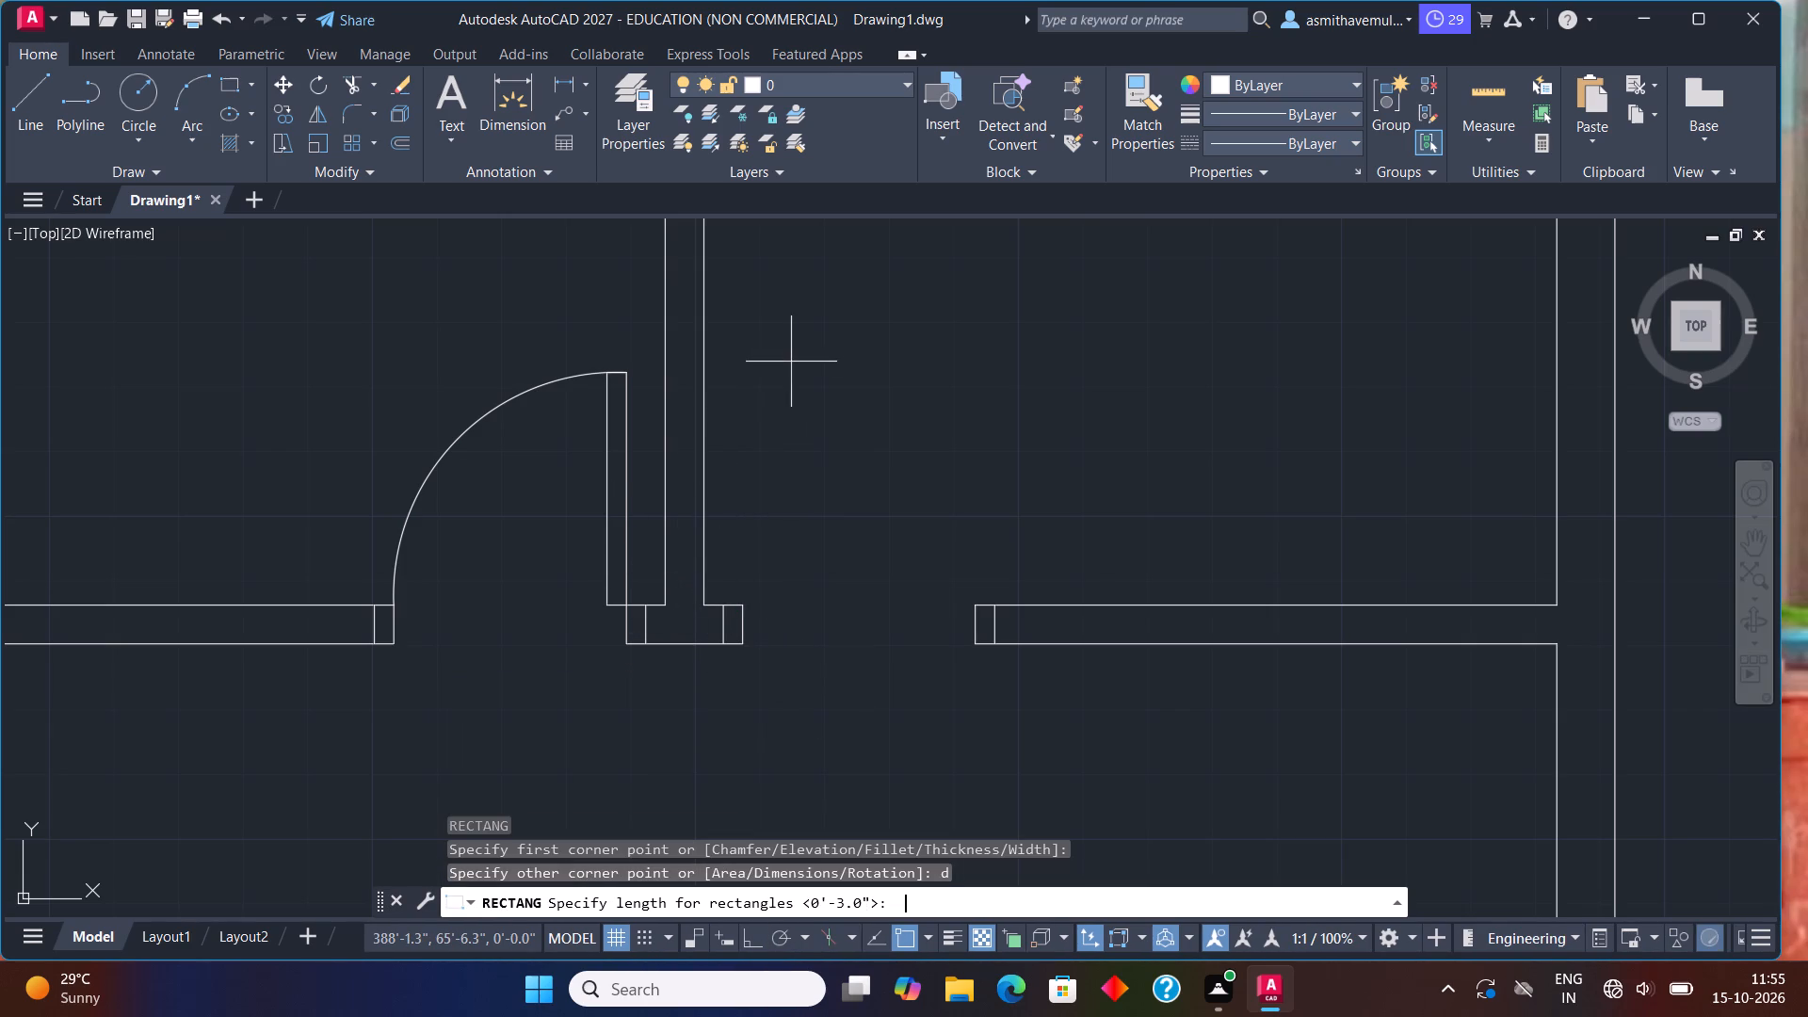
text(3")
key(Return)
text(3')
key(Return)
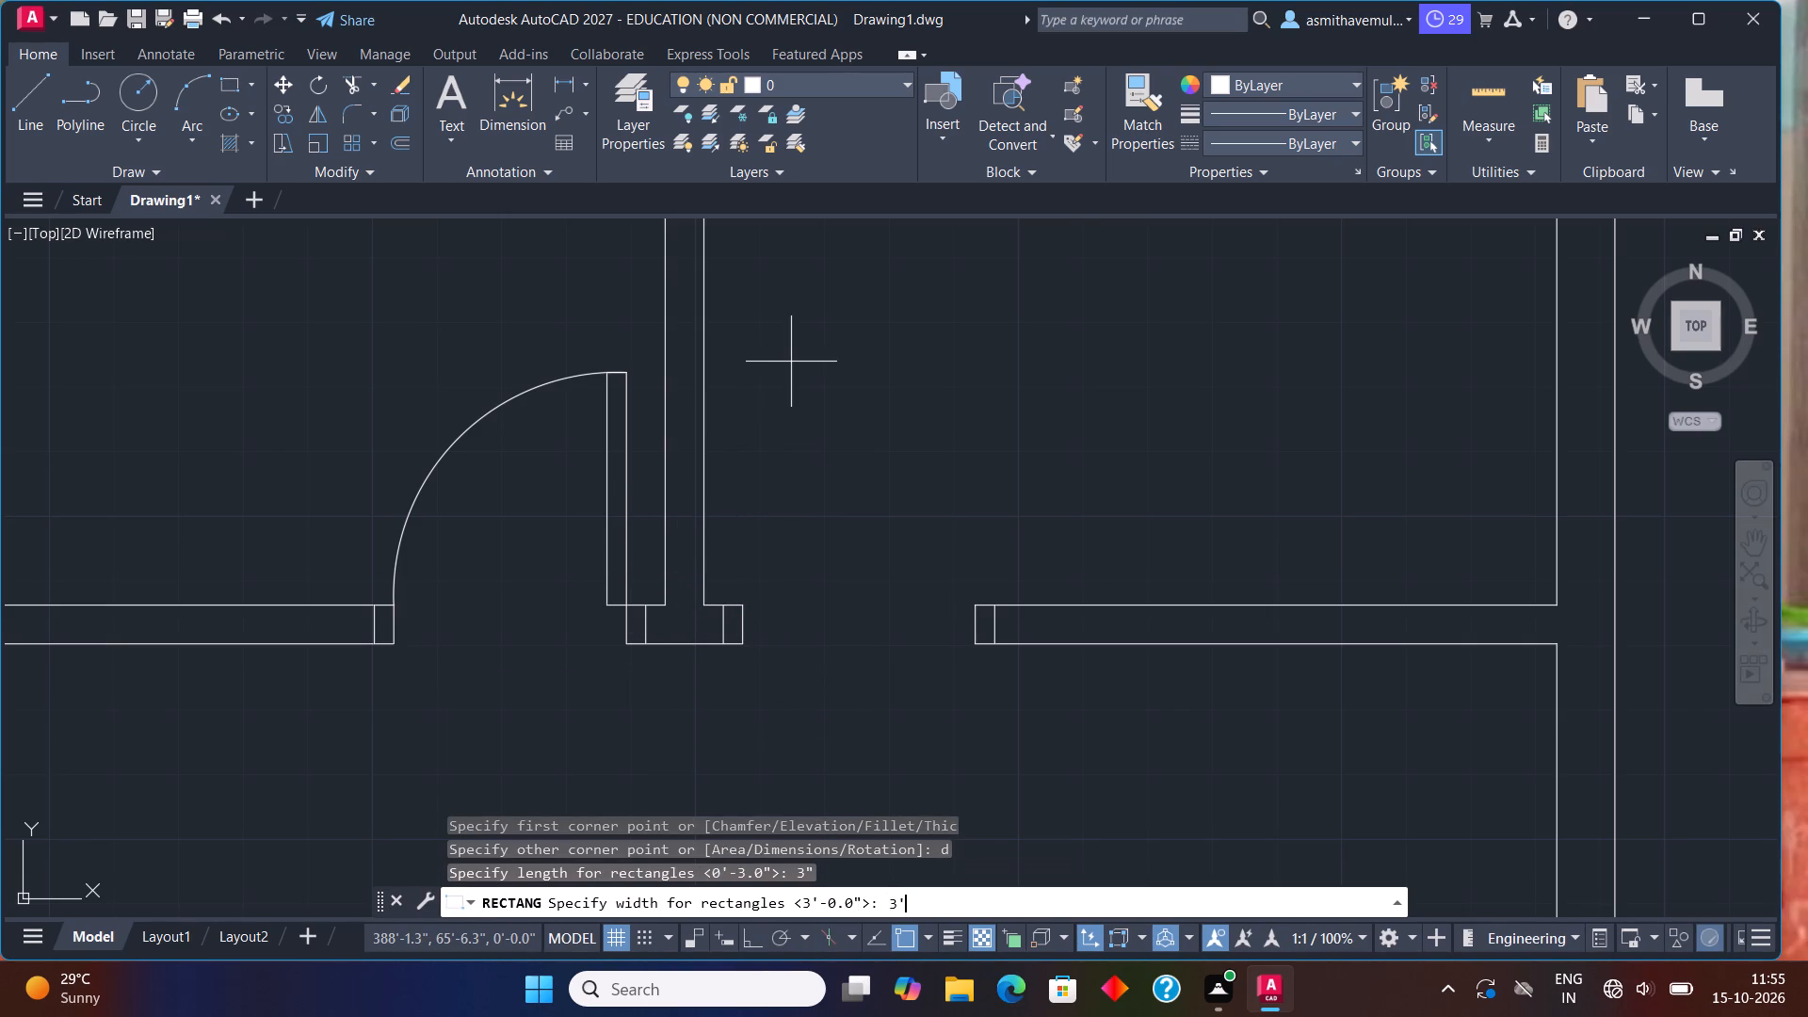
click(788, 362)
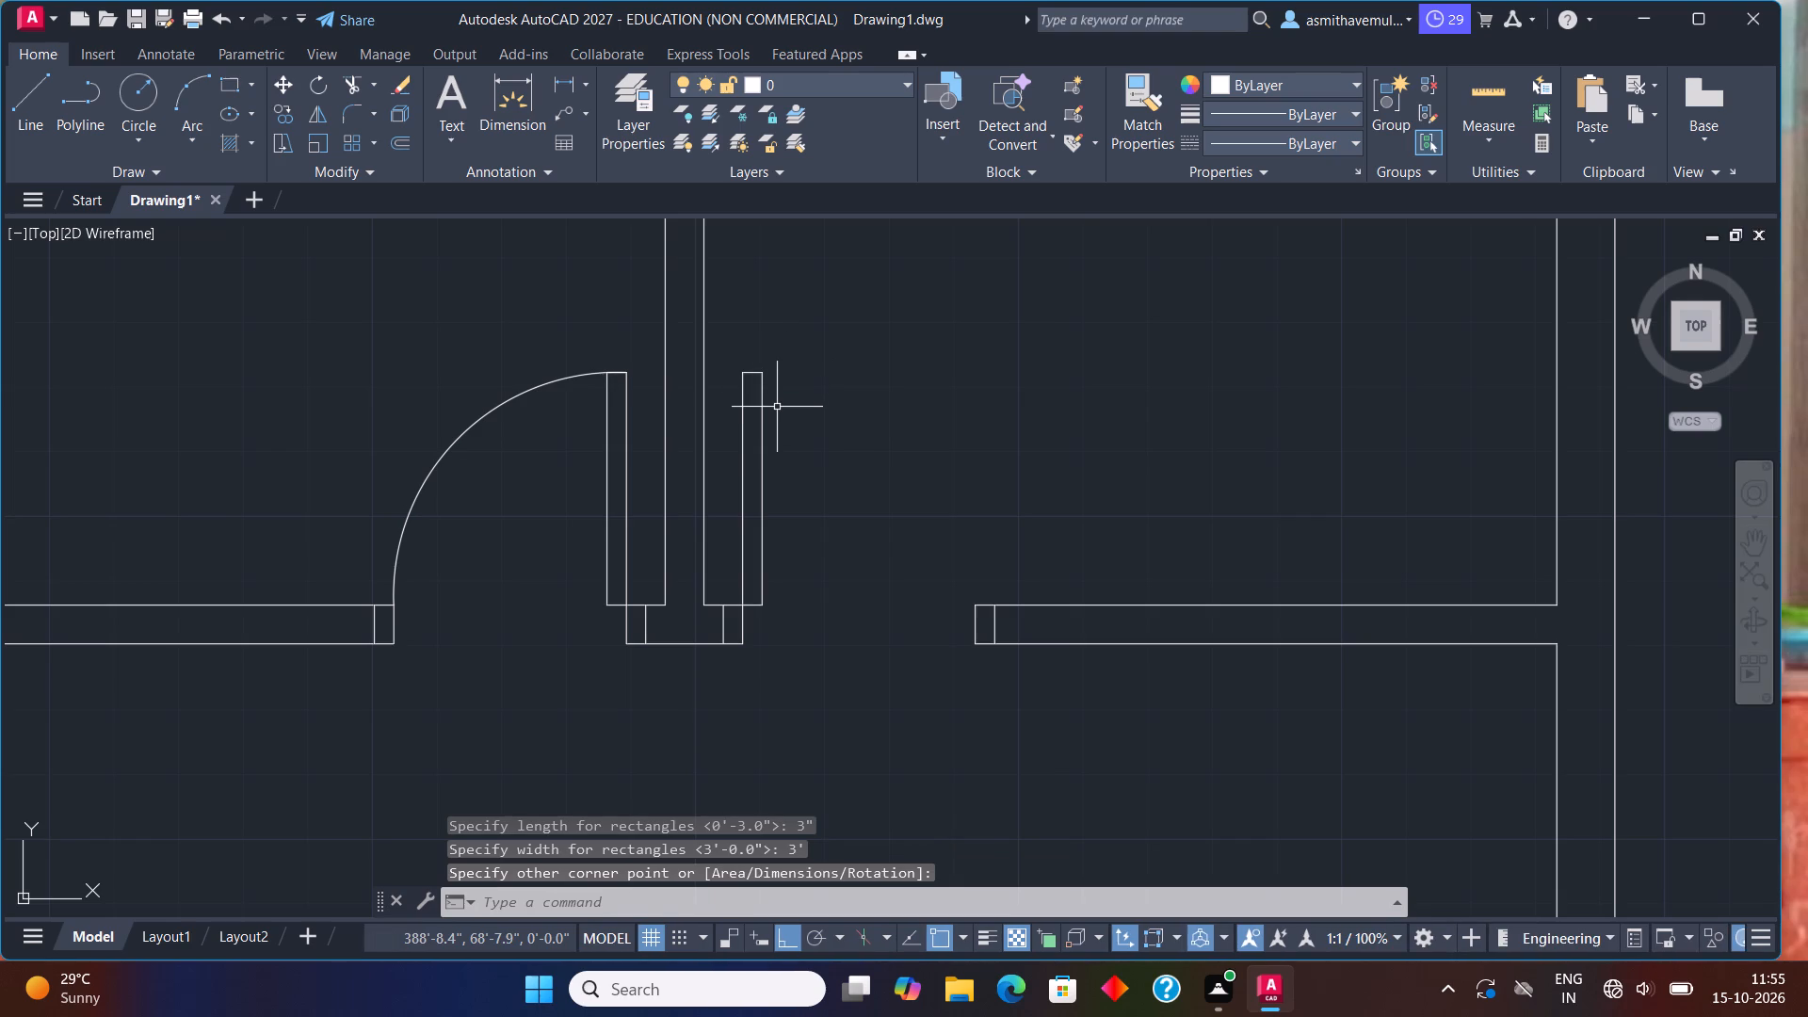
click(777, 407)
click(836, 376)
Draw a three-point swing arc from the new leaf's top left corner through its top right corner to the right jamb's upper left corner.
text(arc)
key(Return)
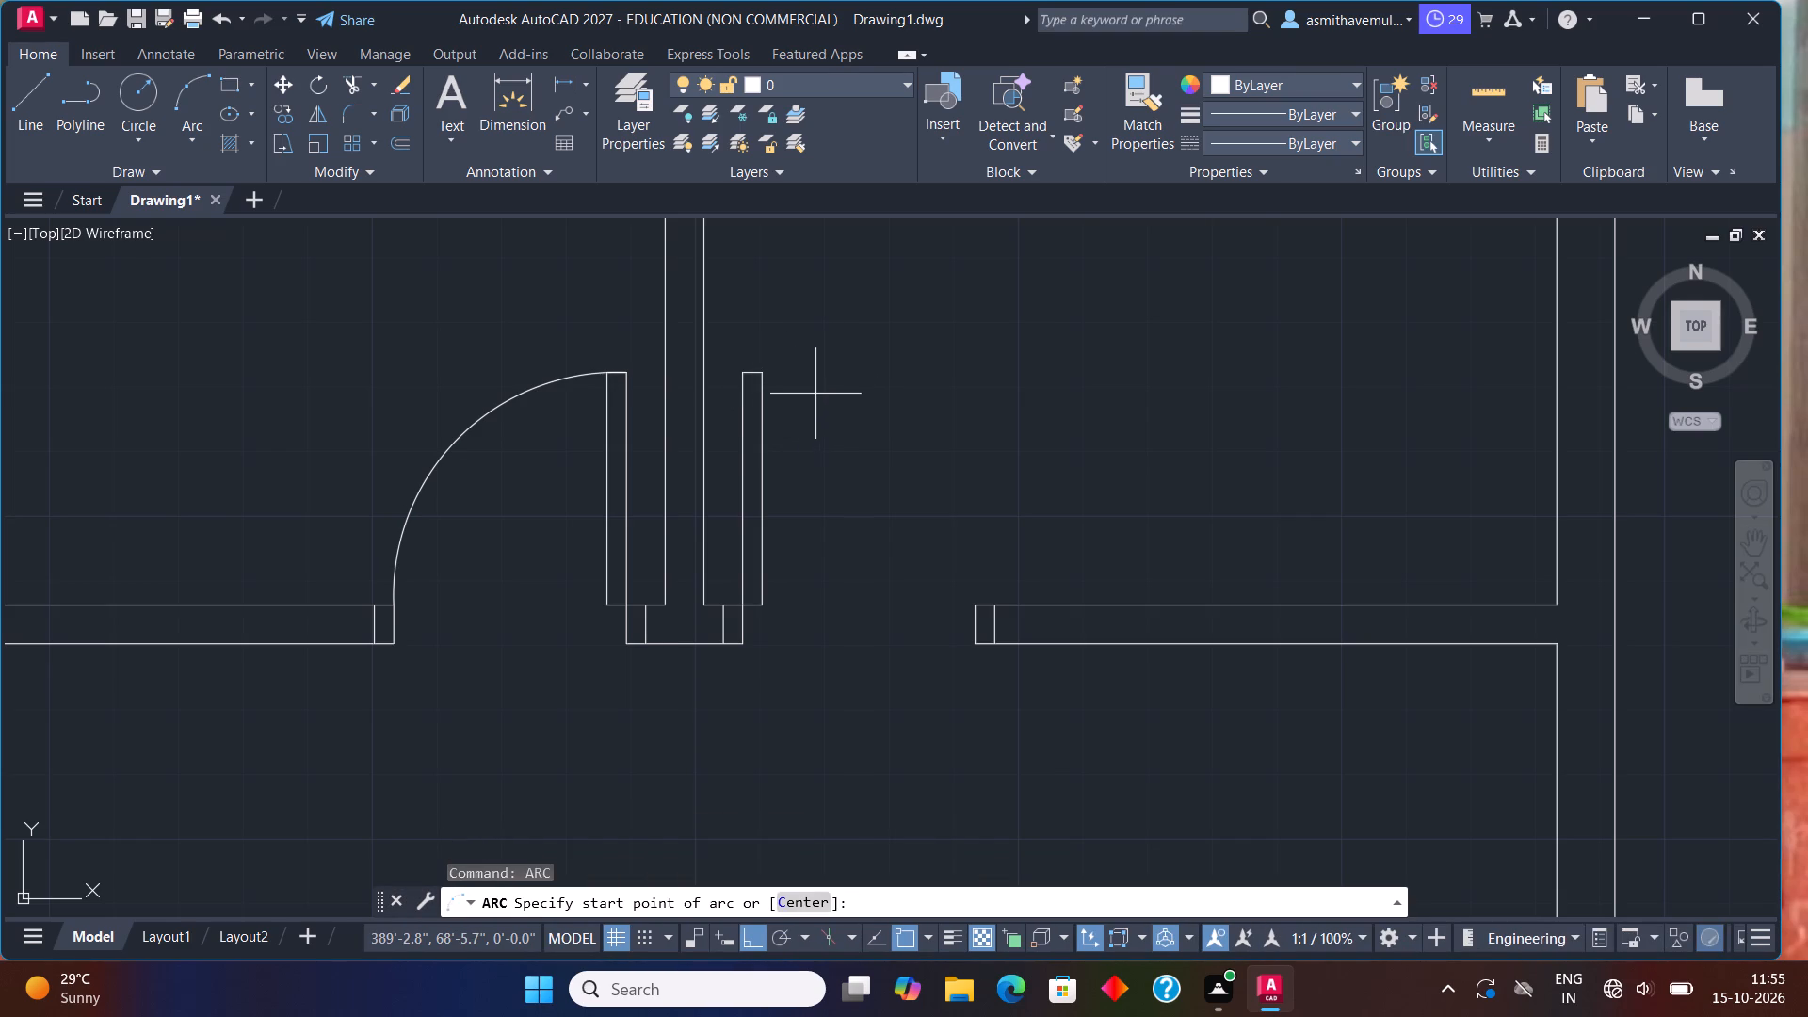
click(739, 373)
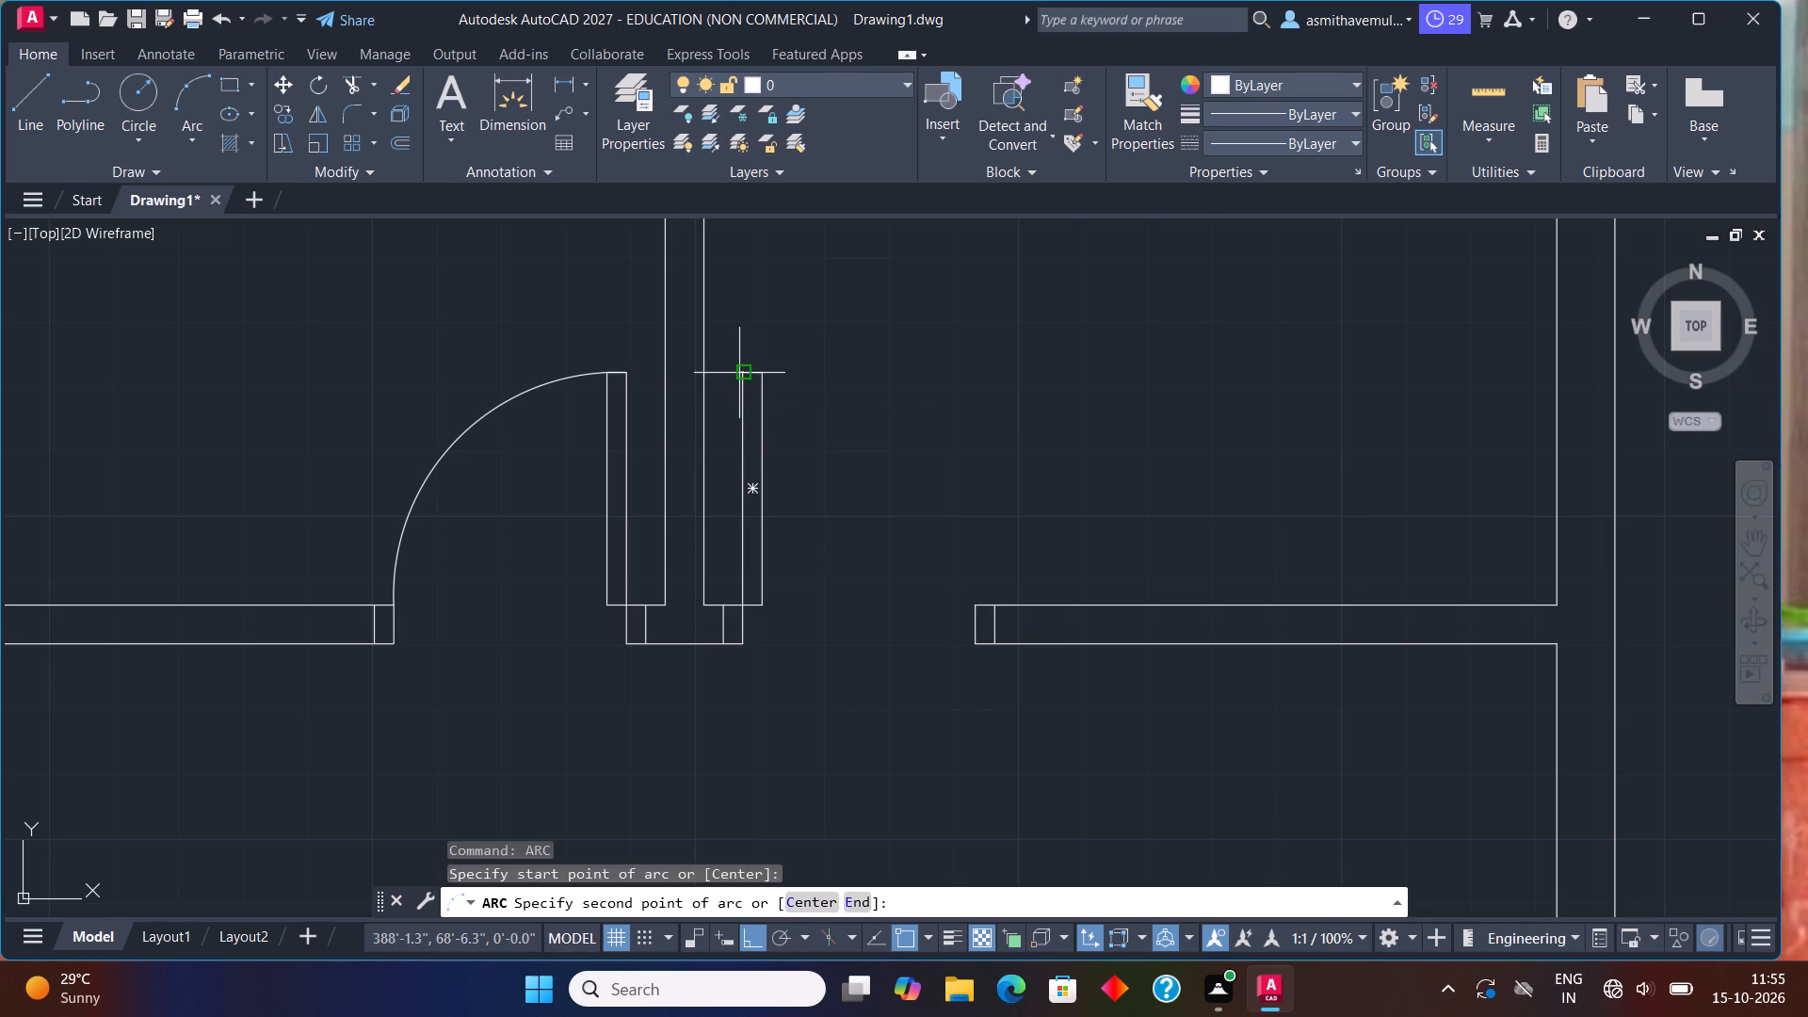
click(762, 373)
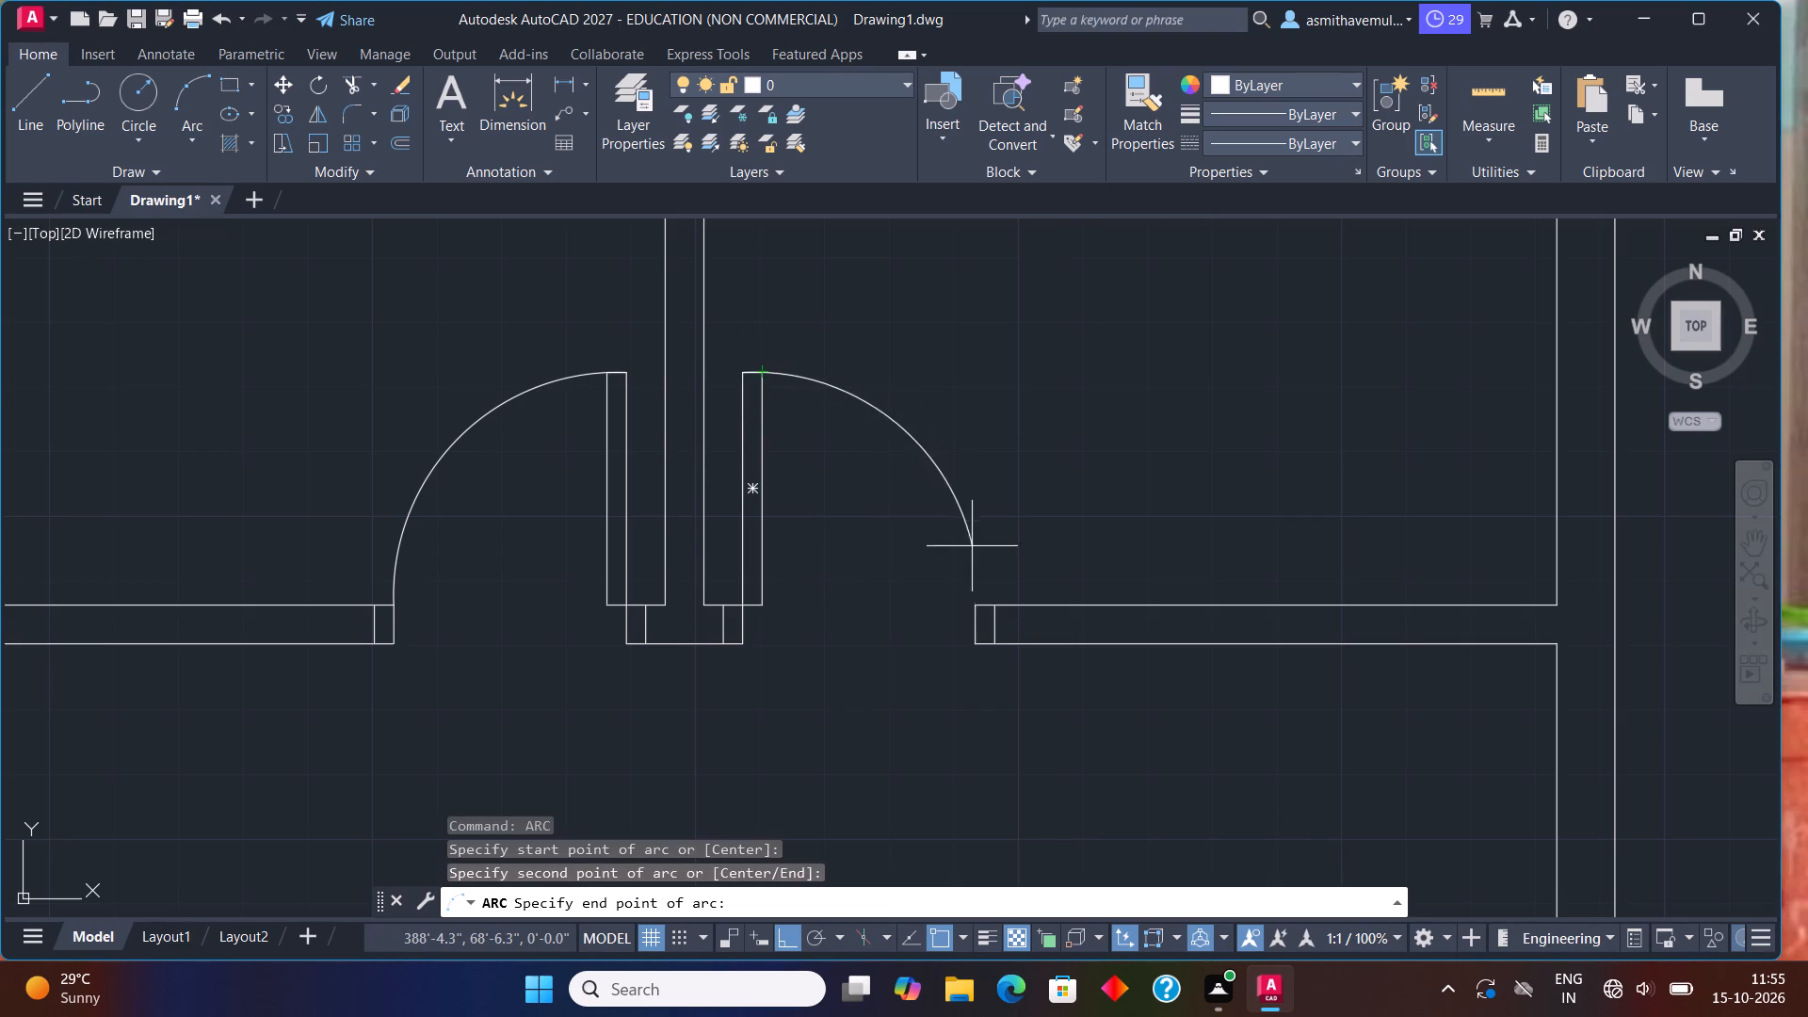
click(980, 602)
Draw a jamb line across the top outer wall, starting 3" left of the third top-row room's top right inner corner.
scroll(1007, 566, down, 3)
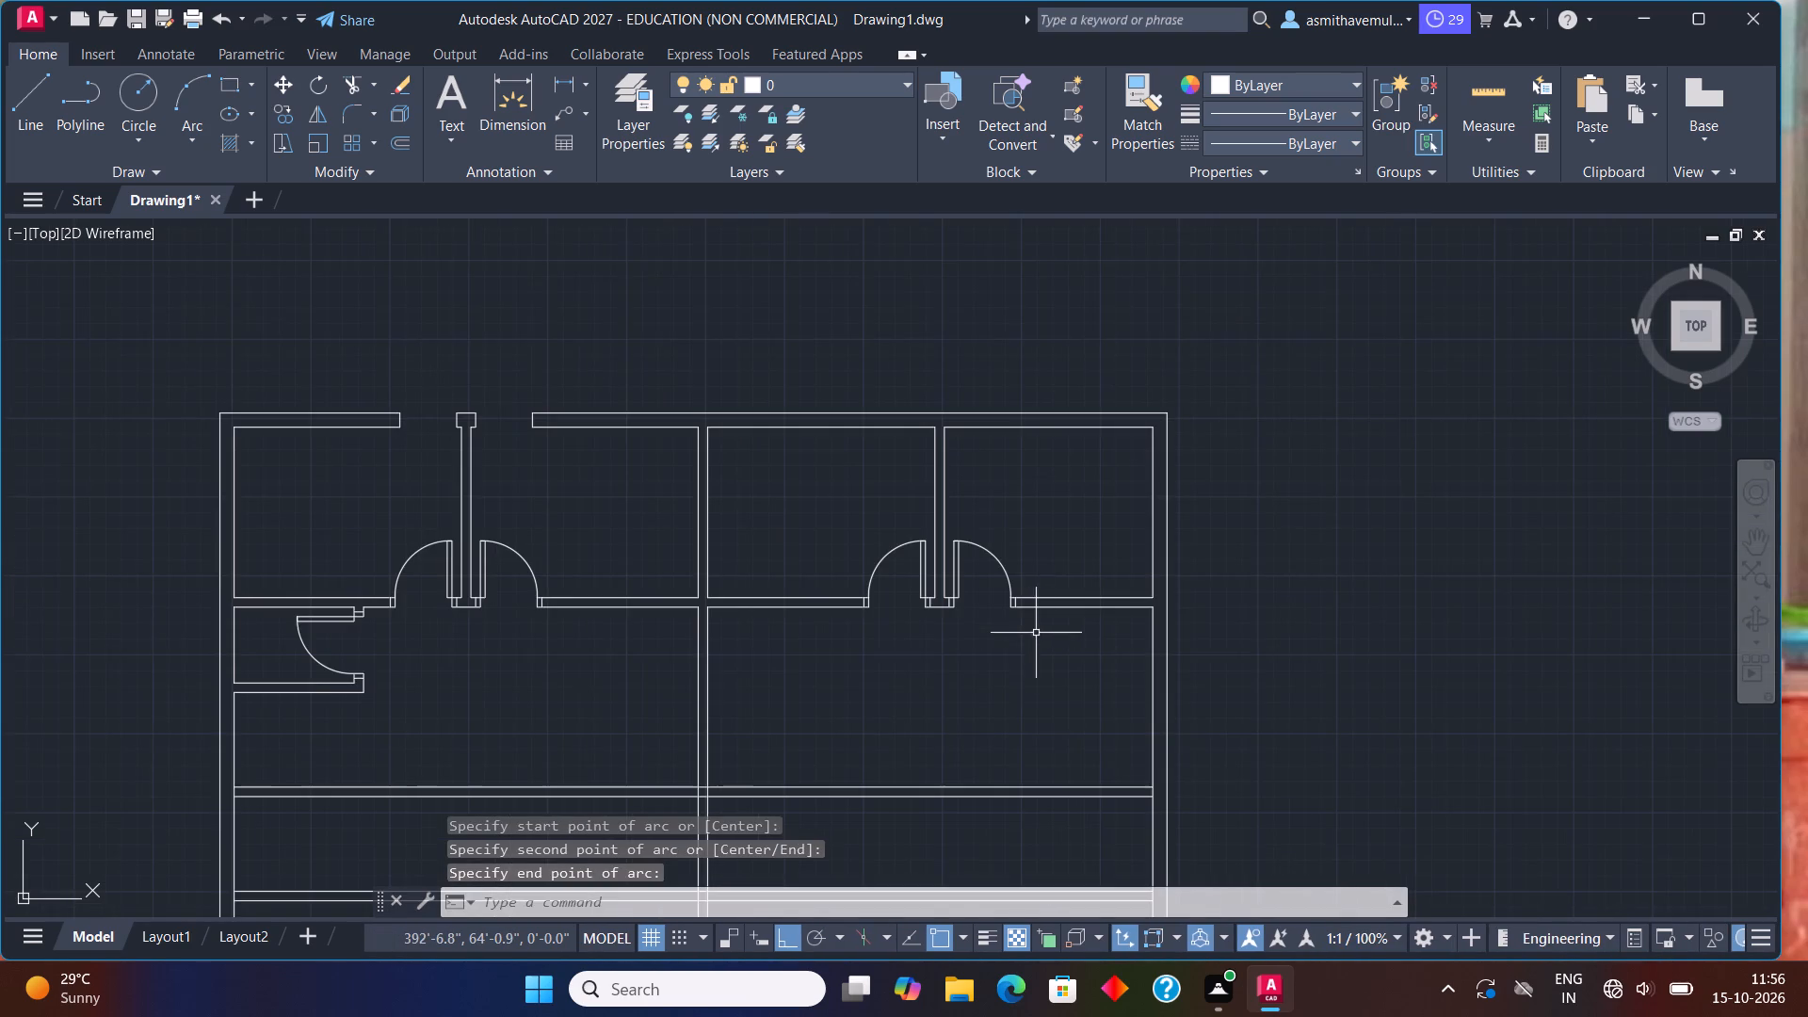
middle_drag(1014, 669, 1024, 487)
middle_drag(856, 417, 867, 517)
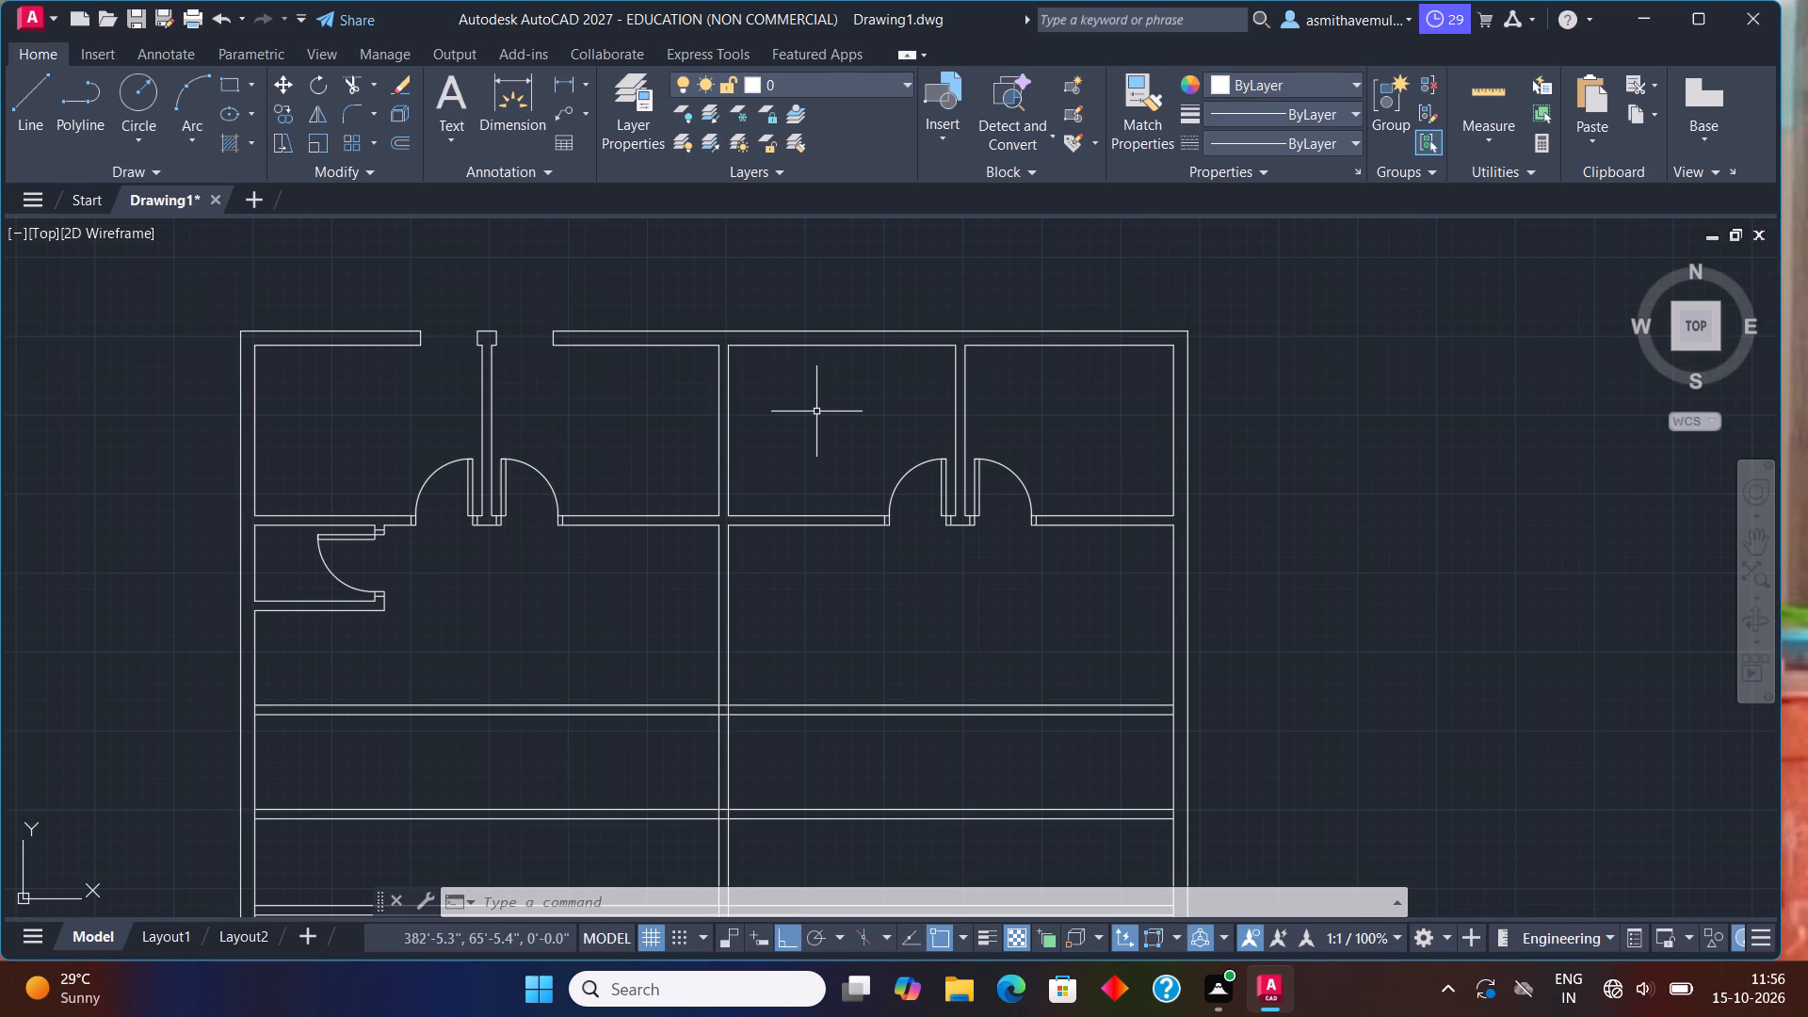
middle_drag(900, 406, 748, 537)
scroll(779, 518, up, 2)
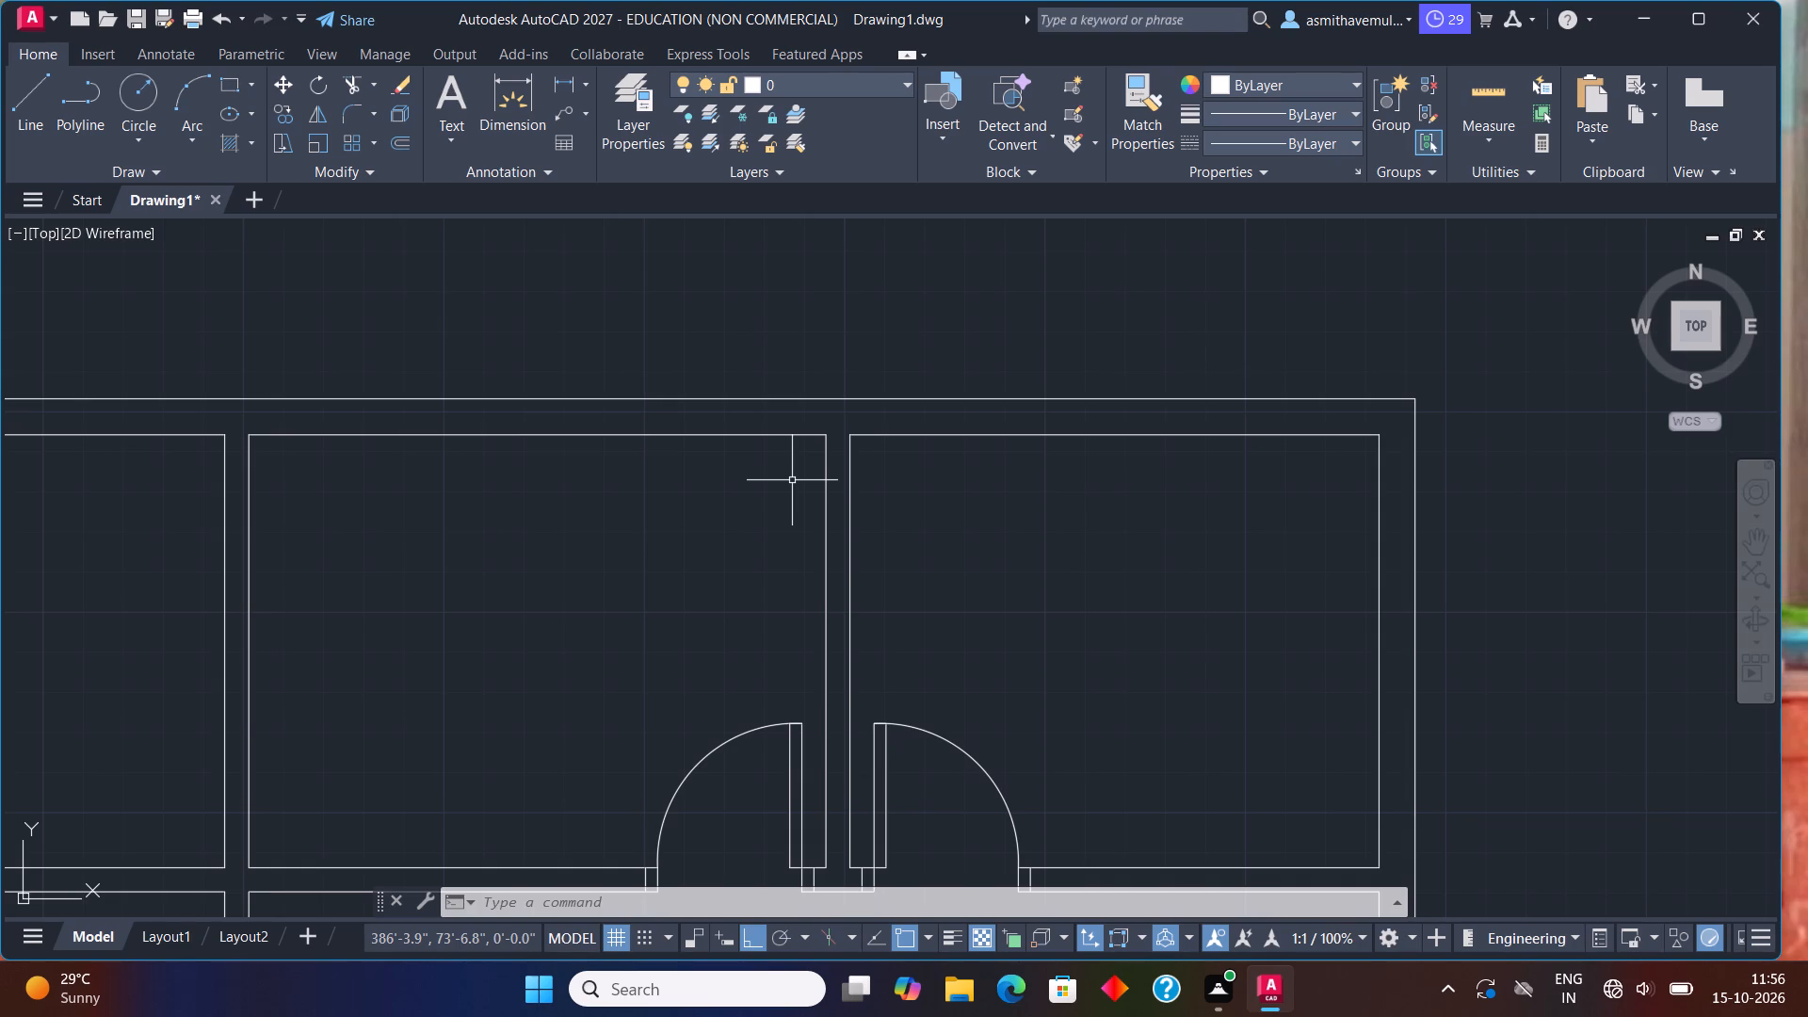
key(l)
key(Return)
key(f)
text(rom)
key(Return)
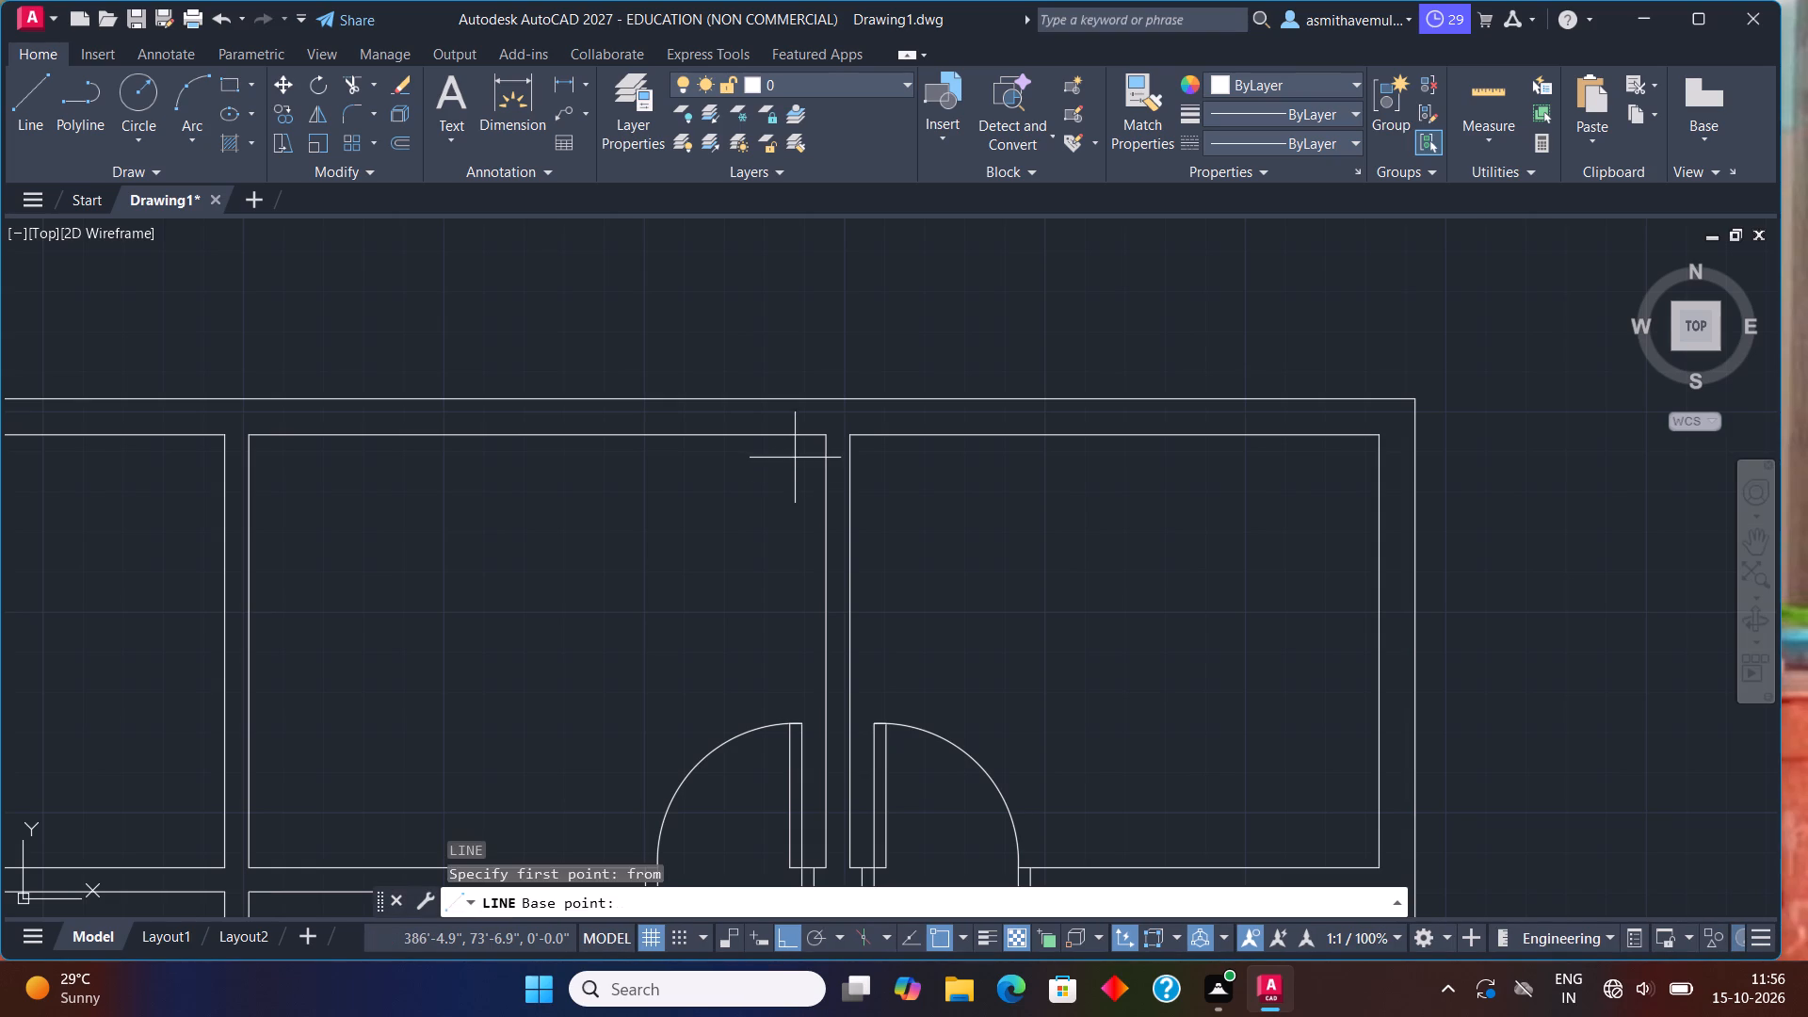
click(821, 438)
text(@-3",0)
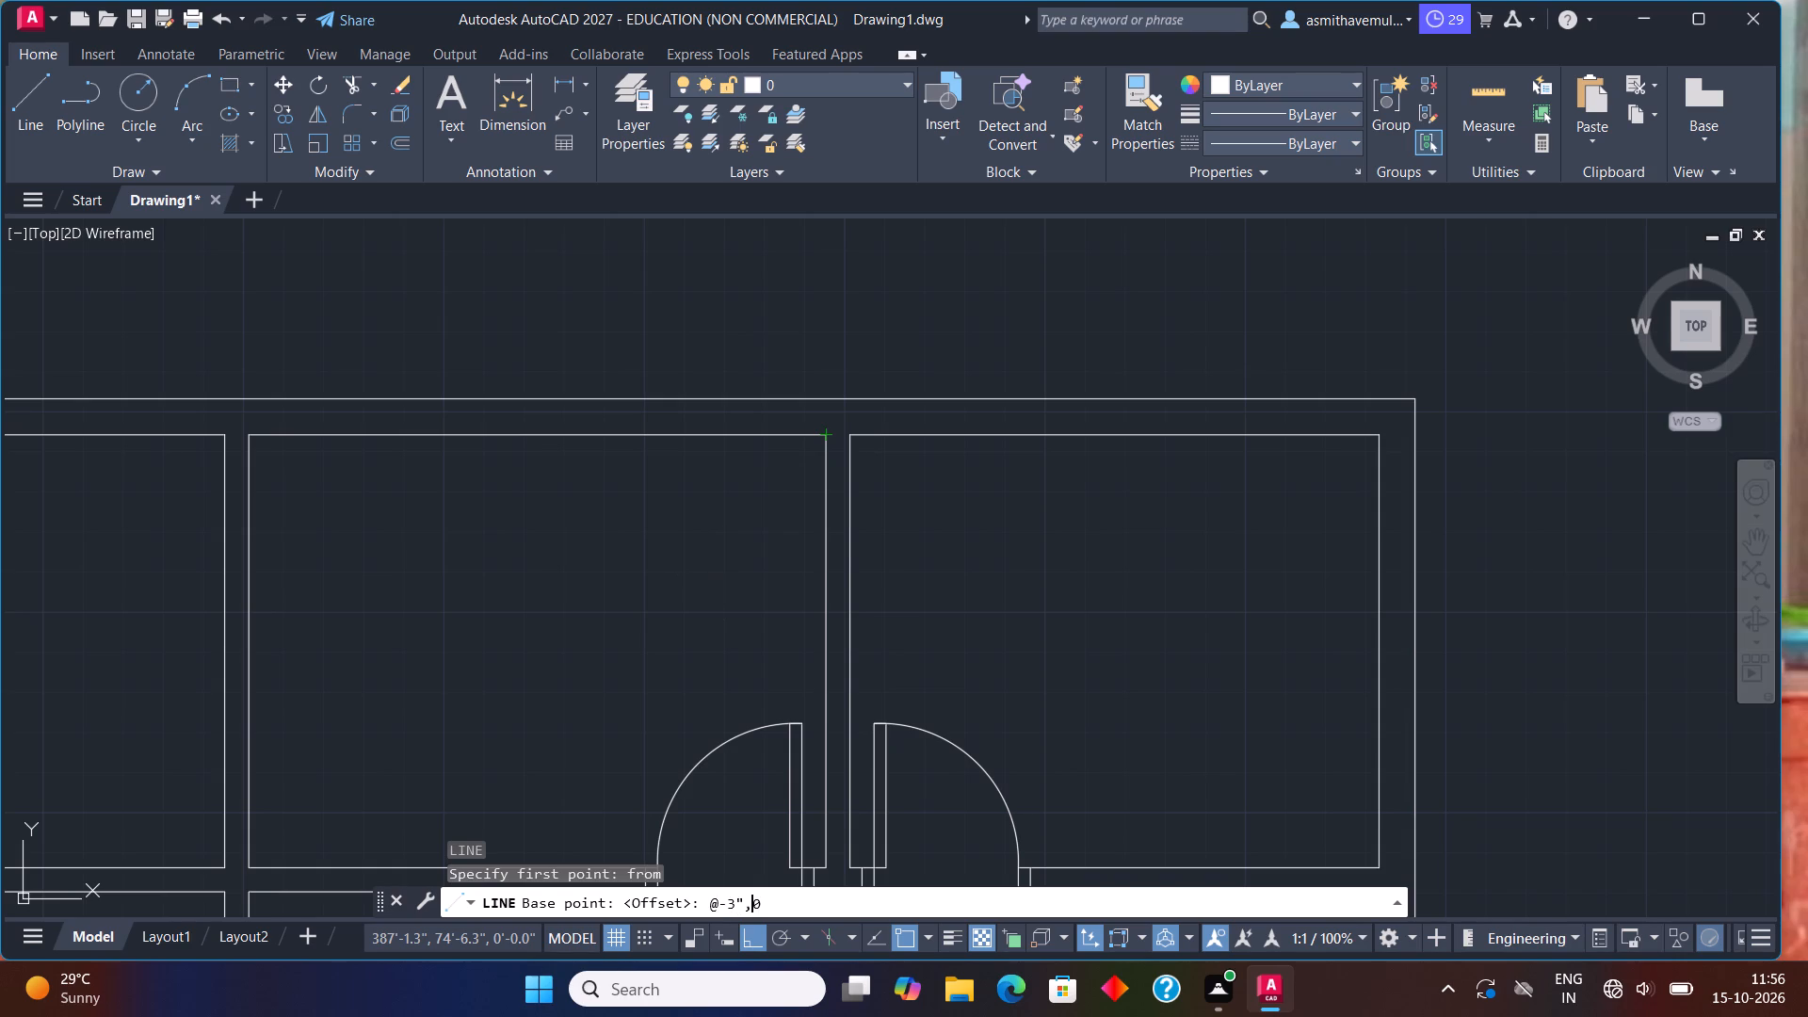
key(Return)
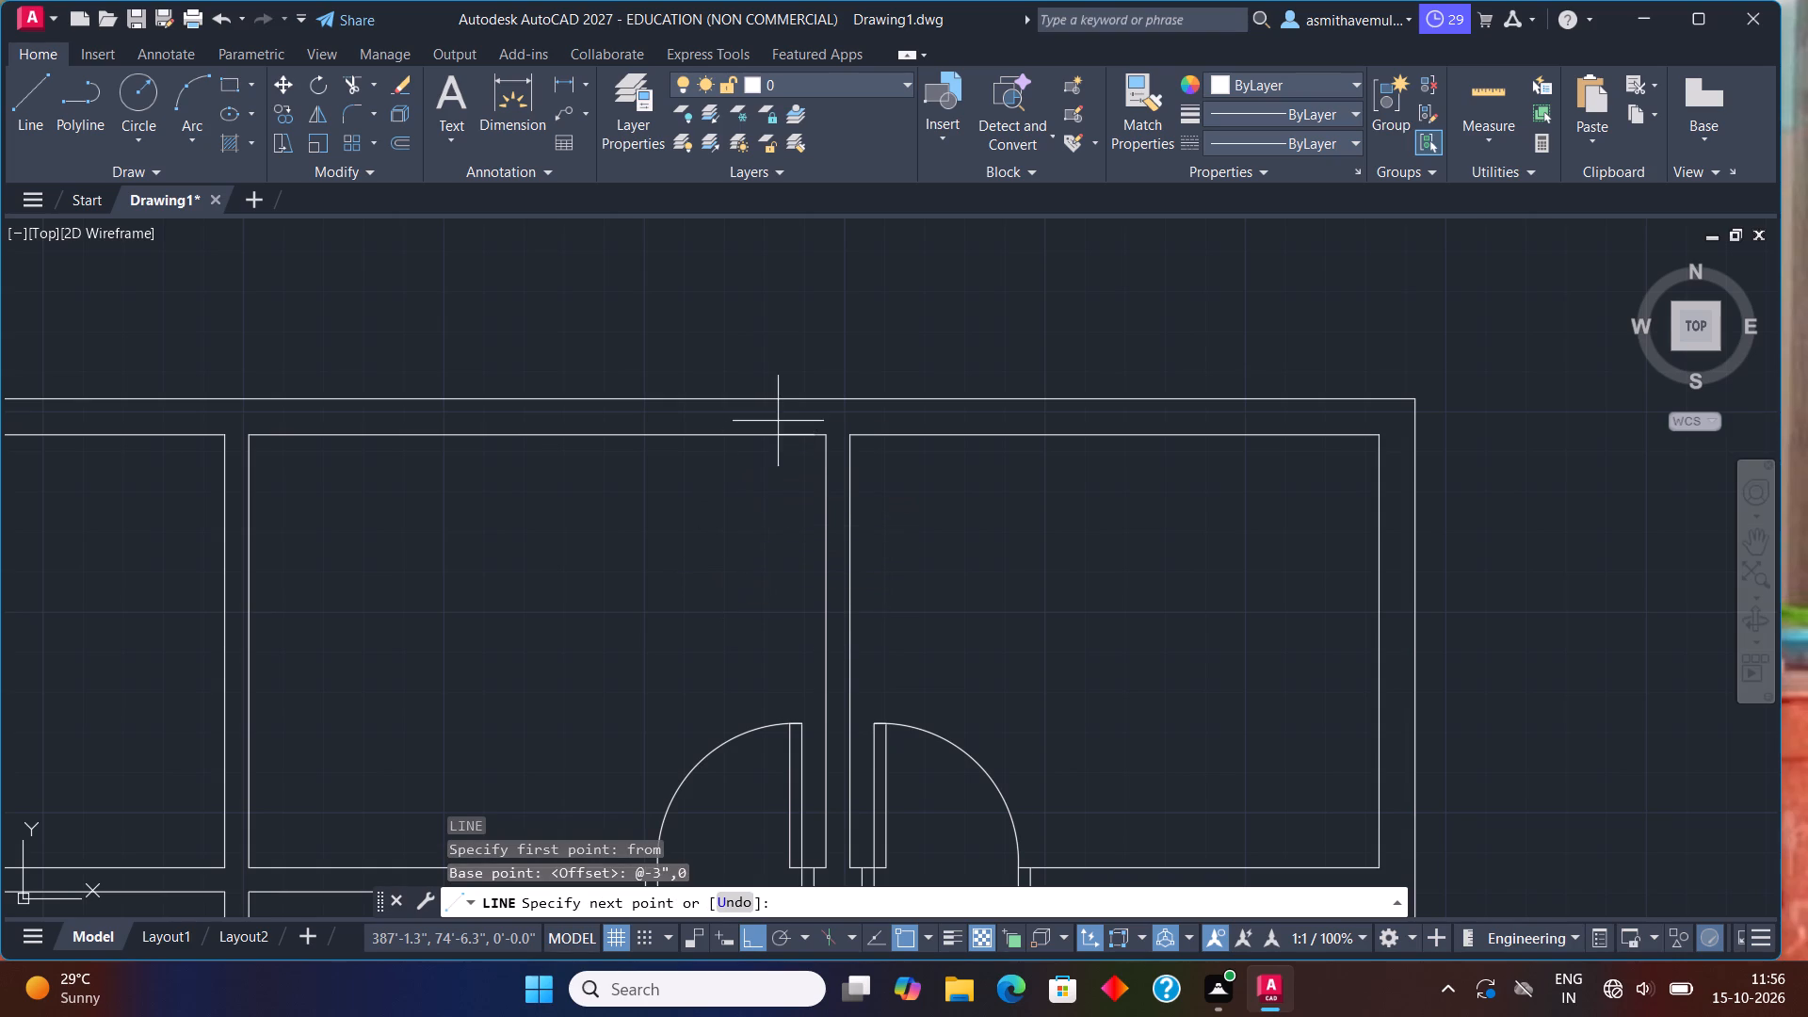
click(811, 395)
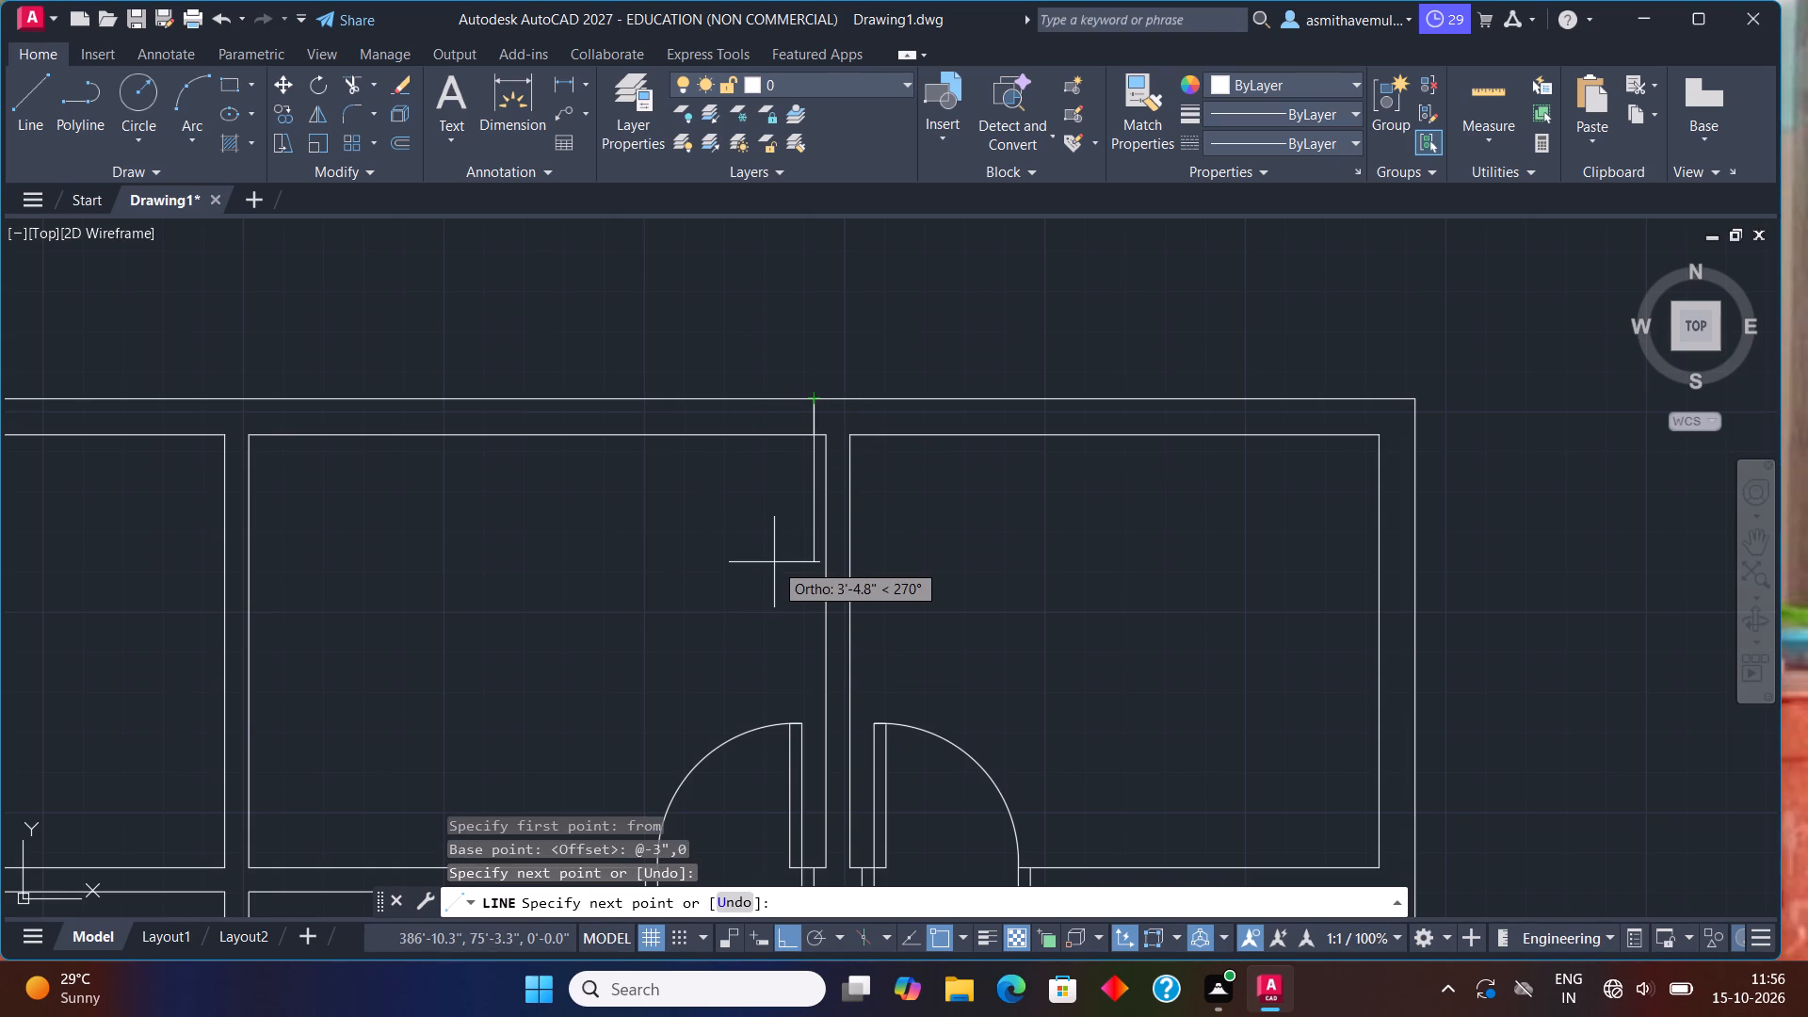
key(Escape)
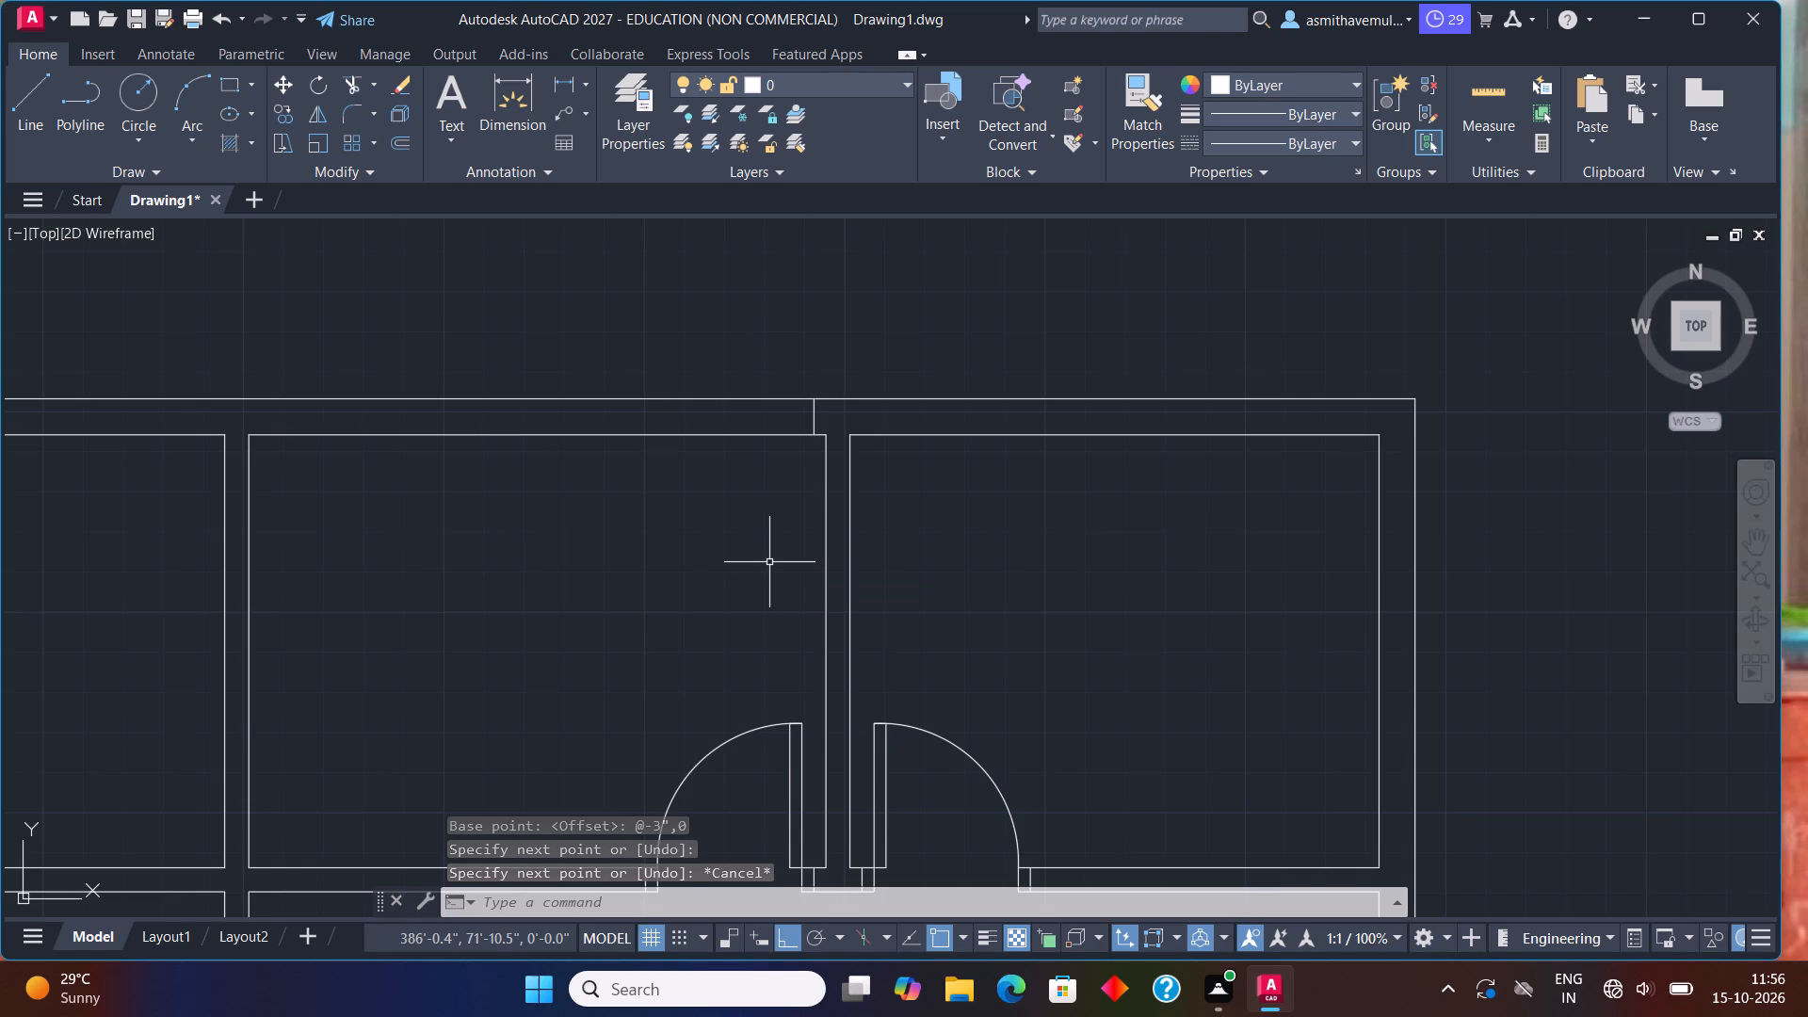
Offset the new jamb line in the top outer wall 3" to the left.
key(o)
key(Return)
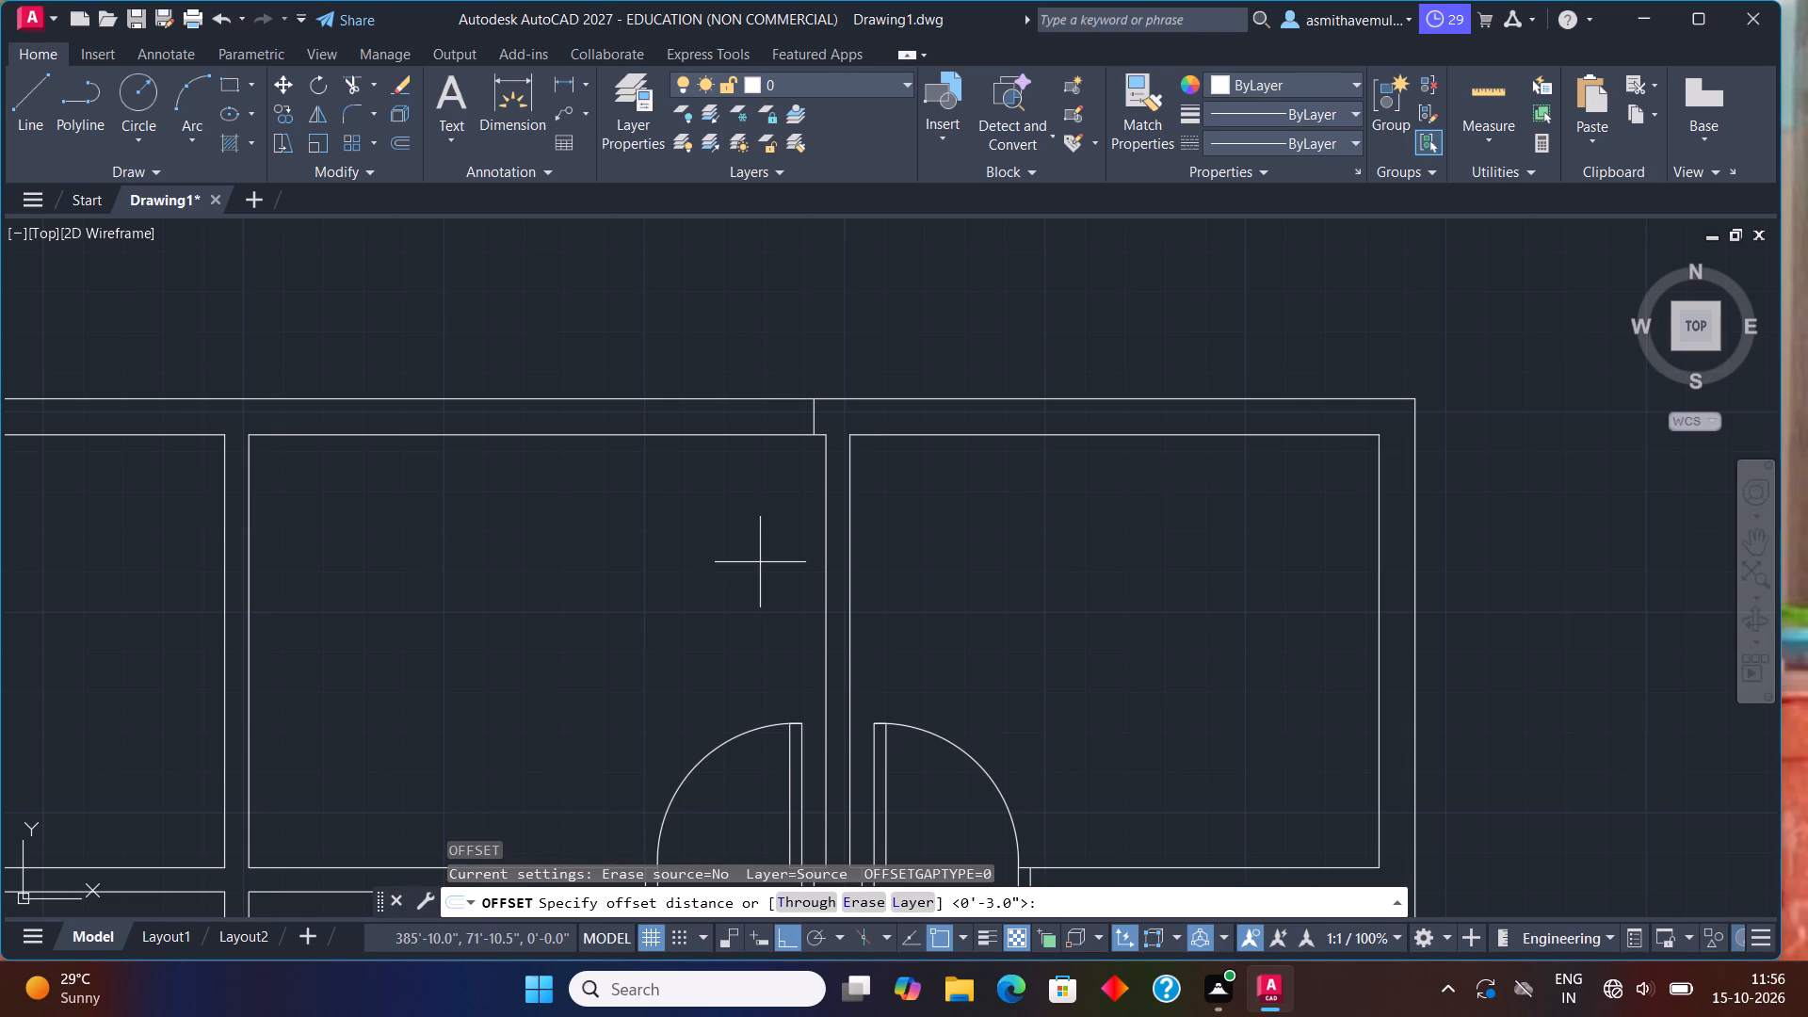
key(3)
key(shift+quotedbl)
key(Return)
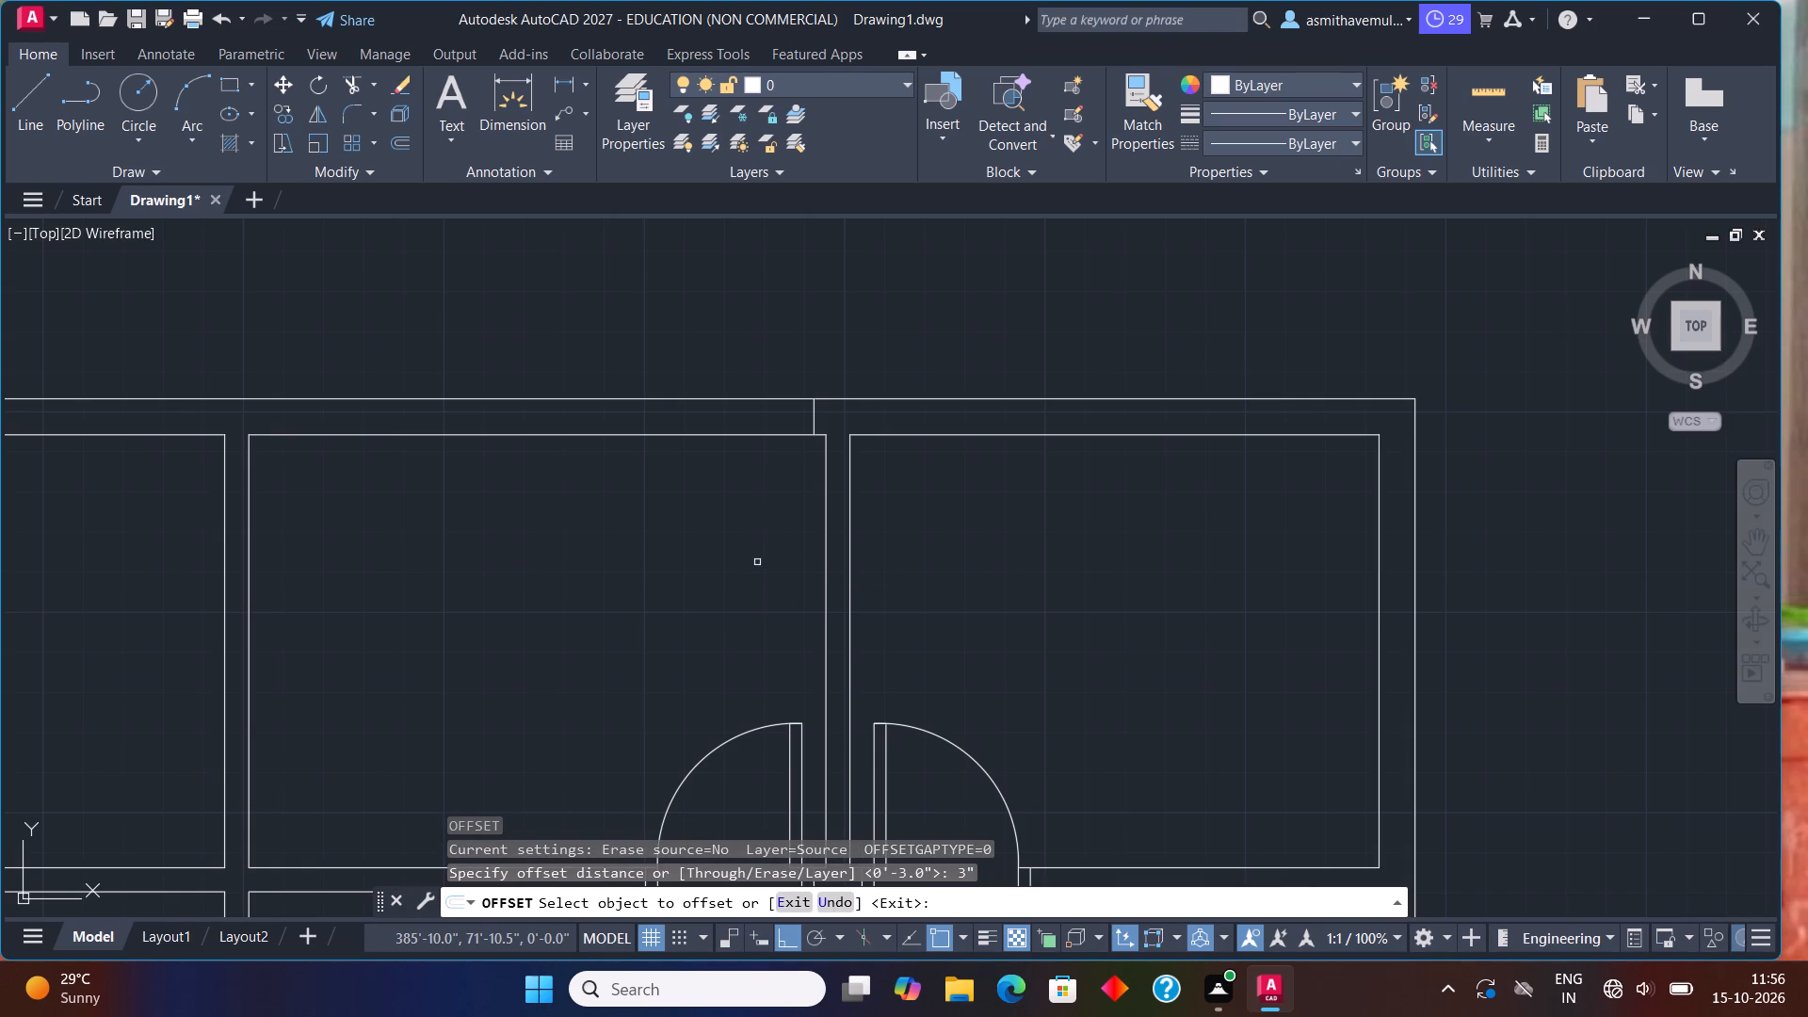
click(812, 415)
click(721, 439)
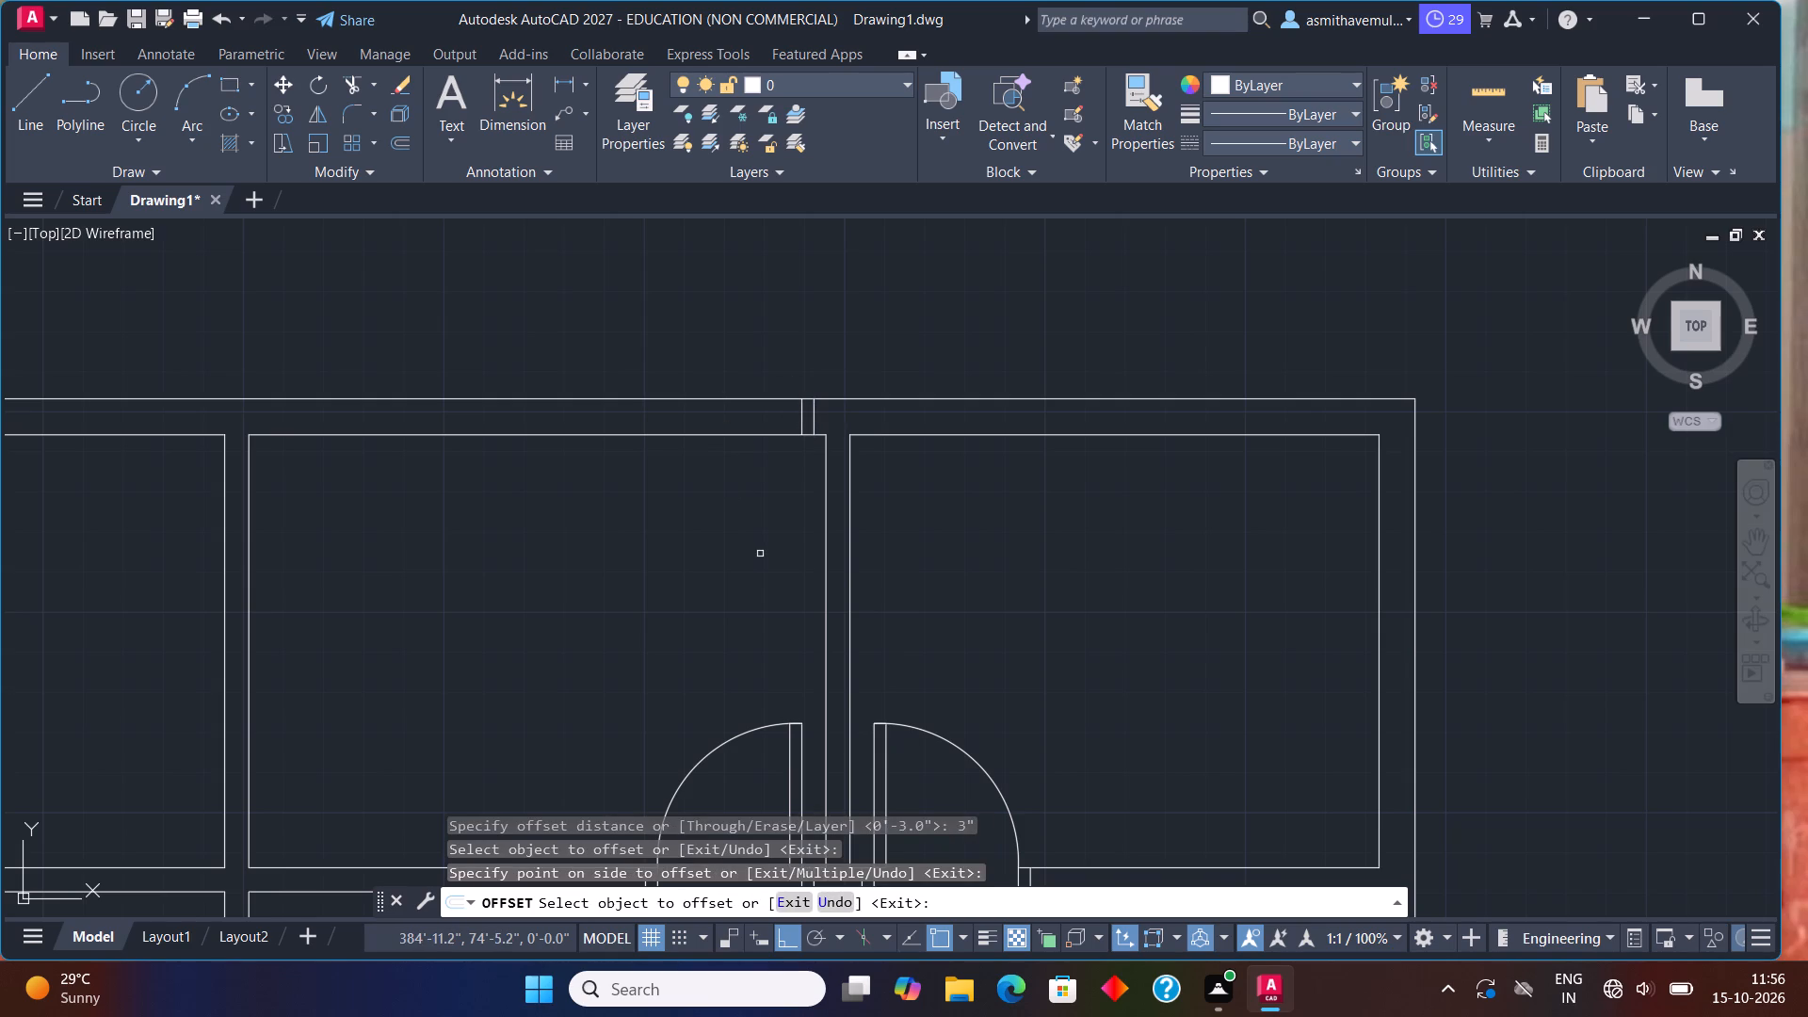
key(Escape)
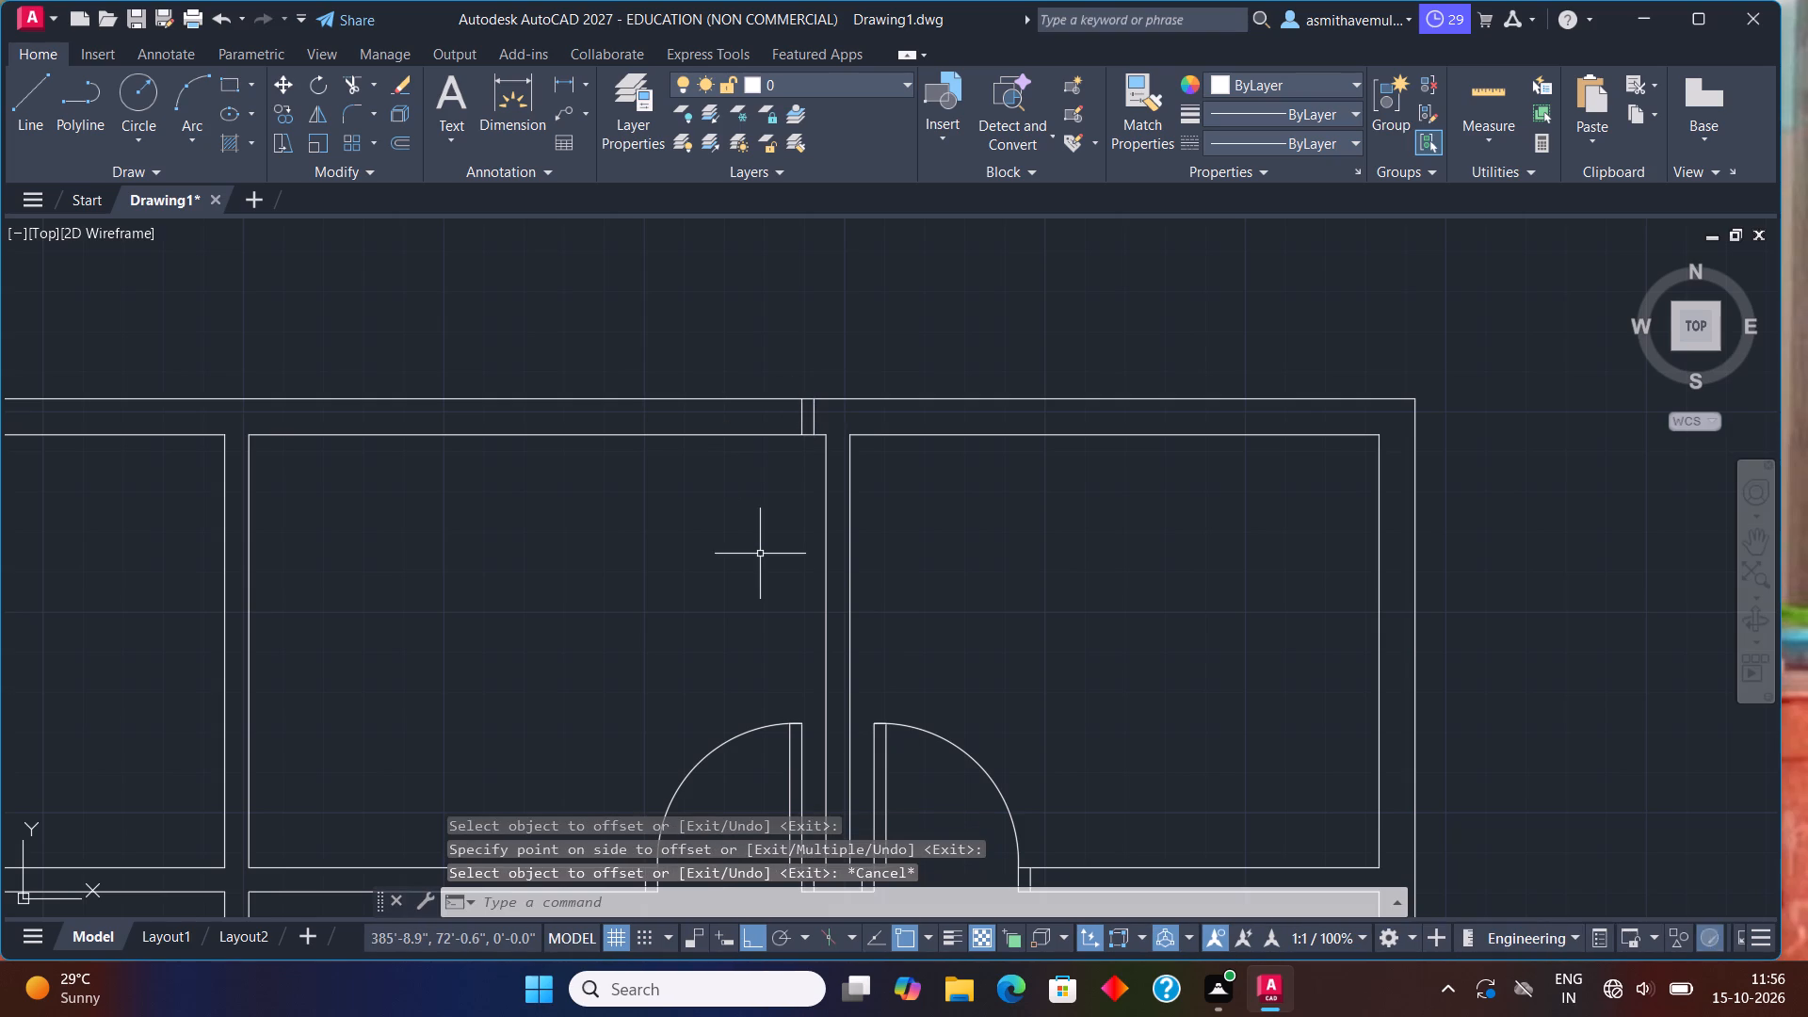
Offset the left one of the two jamb lines in the top outer wall 3' to the left.
key(o)
key(Return)
text(3')
key(Return)
scroll(789, 414, up, 1)
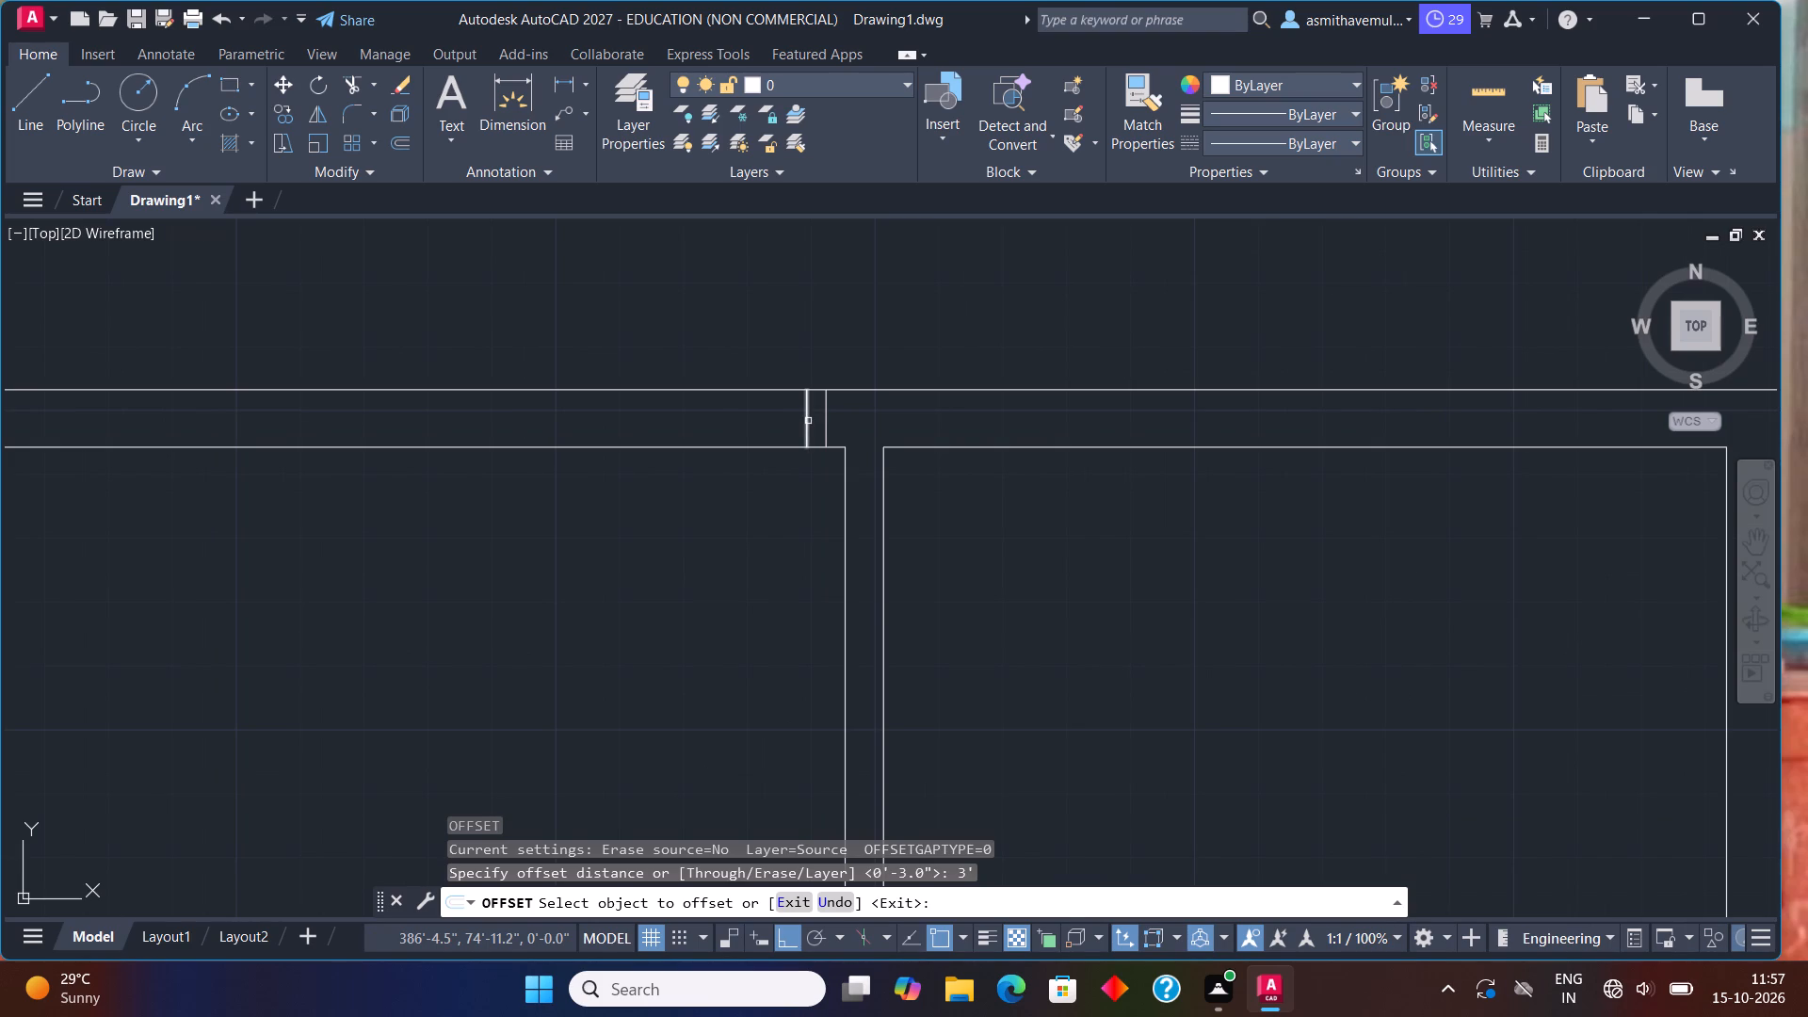
click(808, 418)
drag(723, 444, 722, 470)
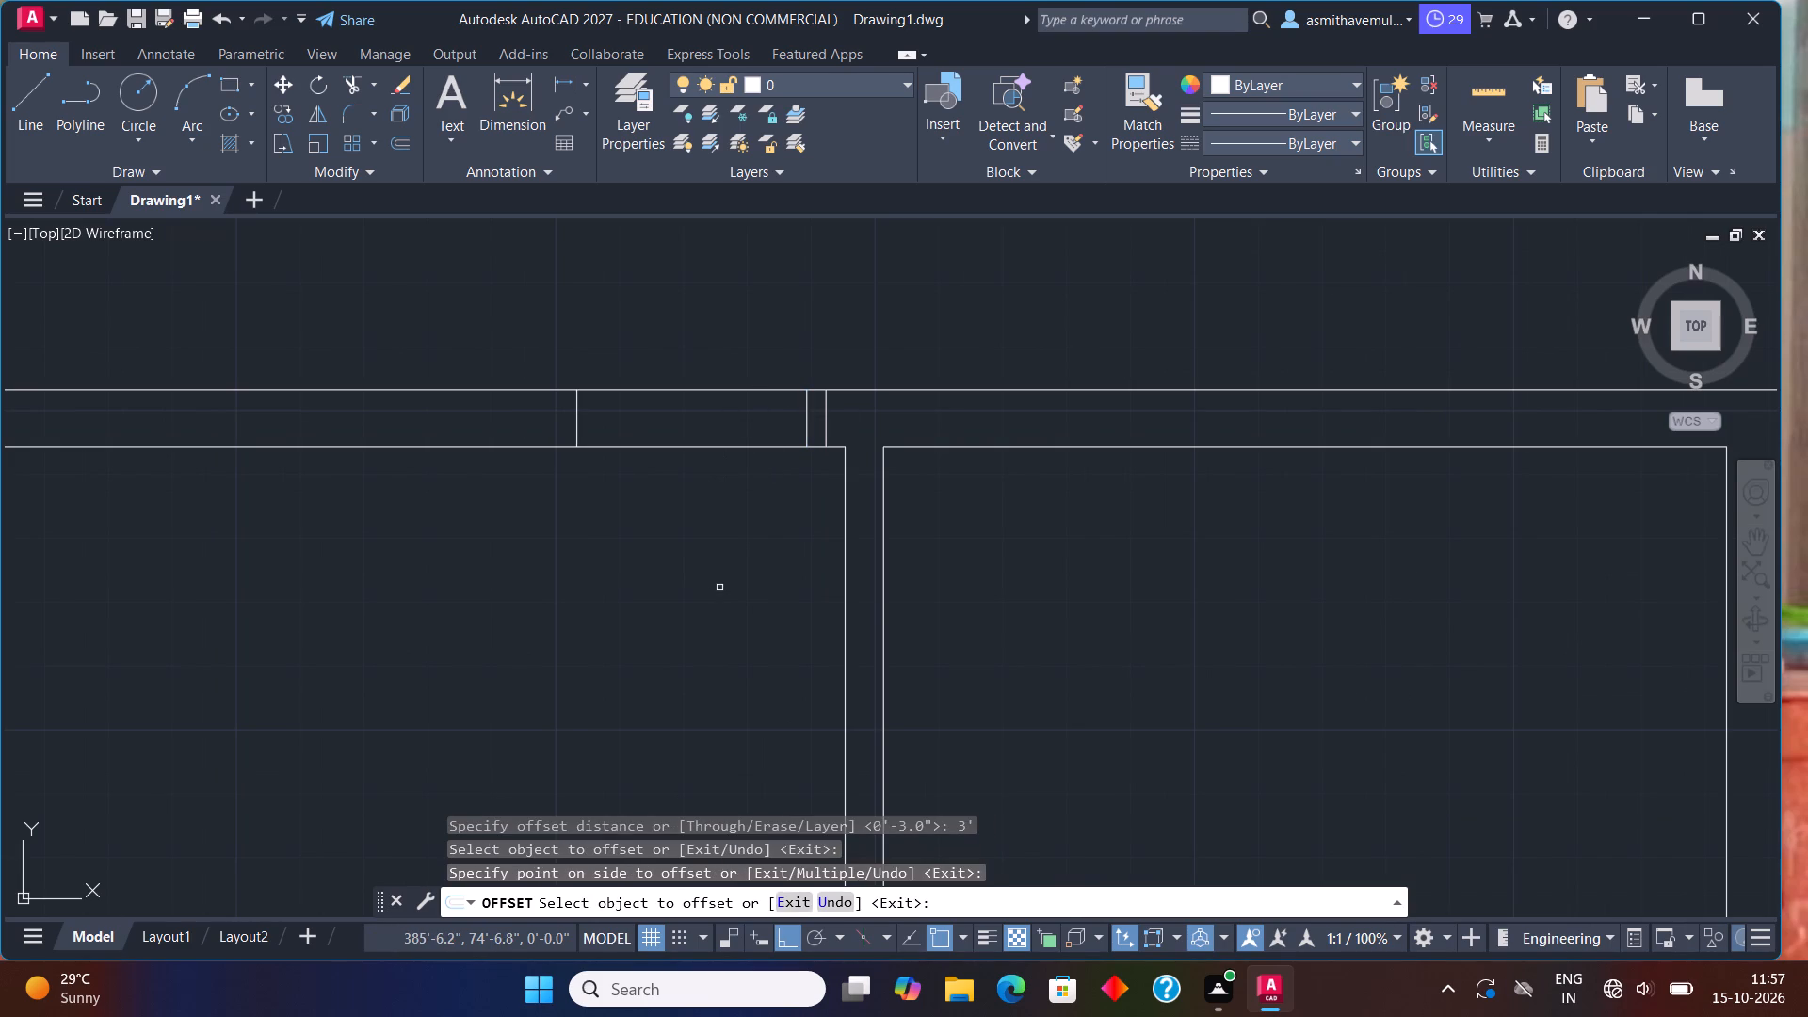
key(Escape)
Offset the leftmost jamb line of this top wall opening 3" to the left.
key(o)
key(Return)
key(3)
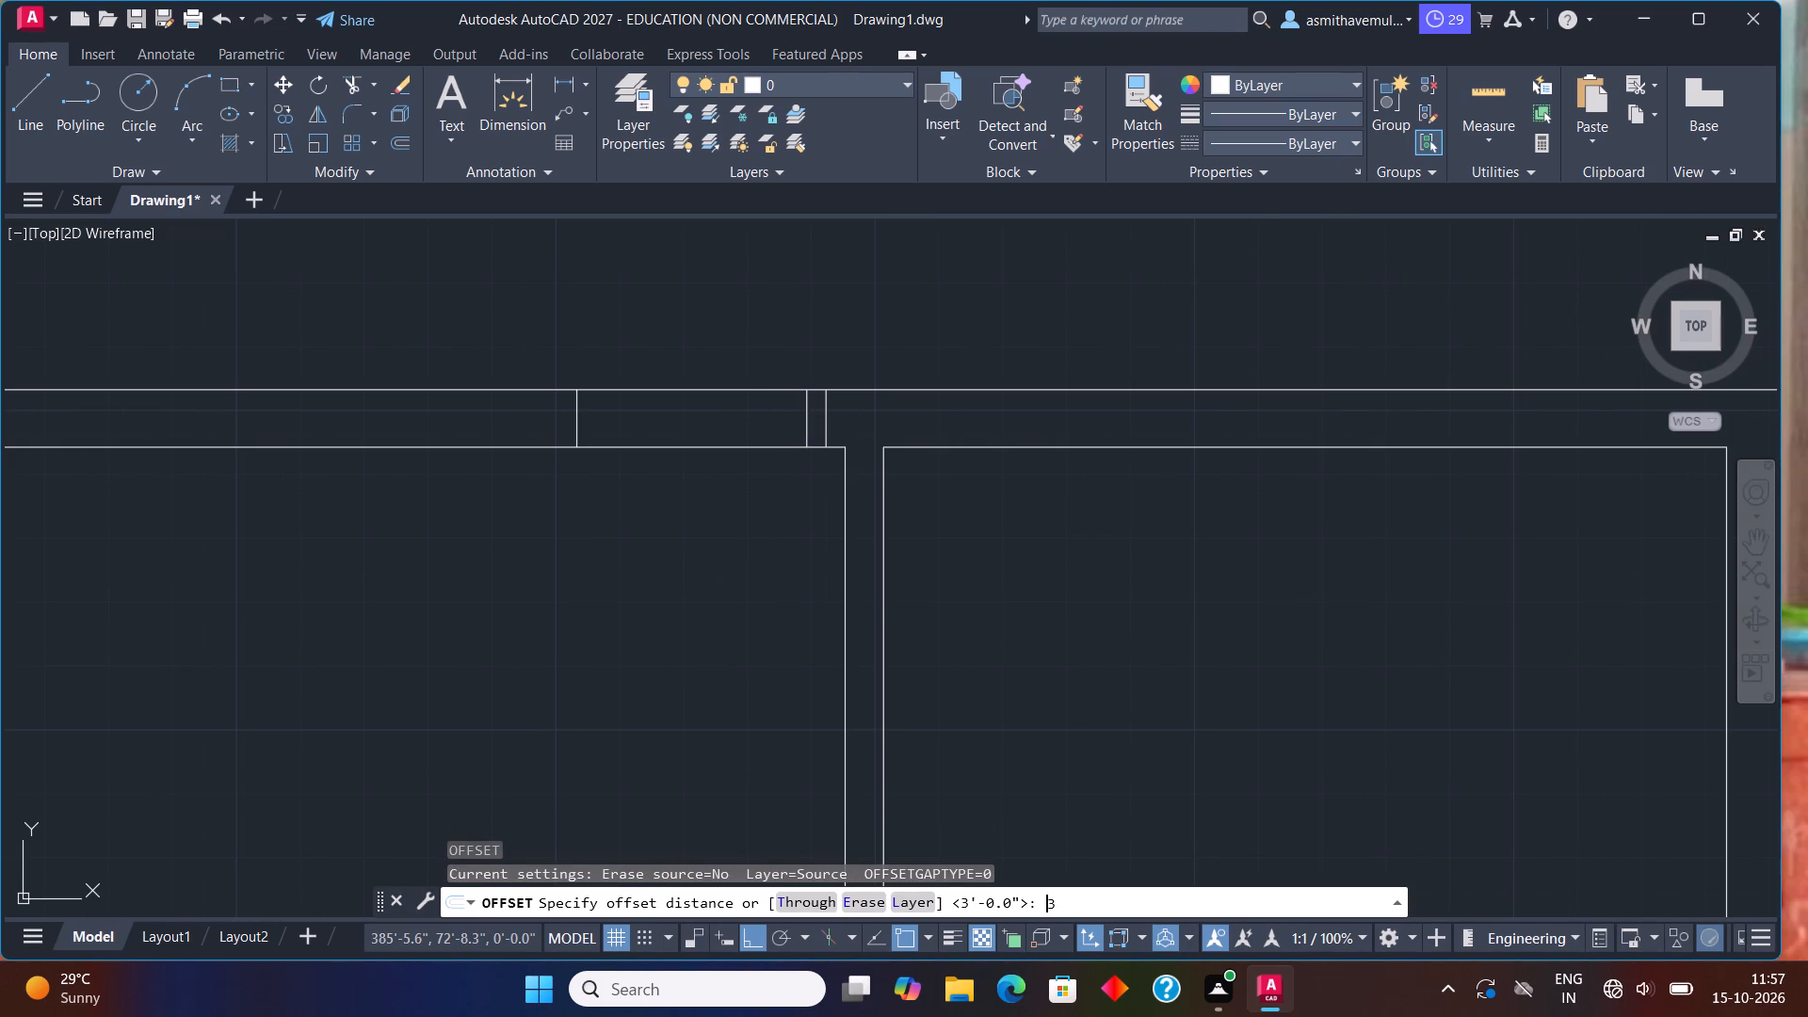
key(shift+quotedbl)
key(Return)
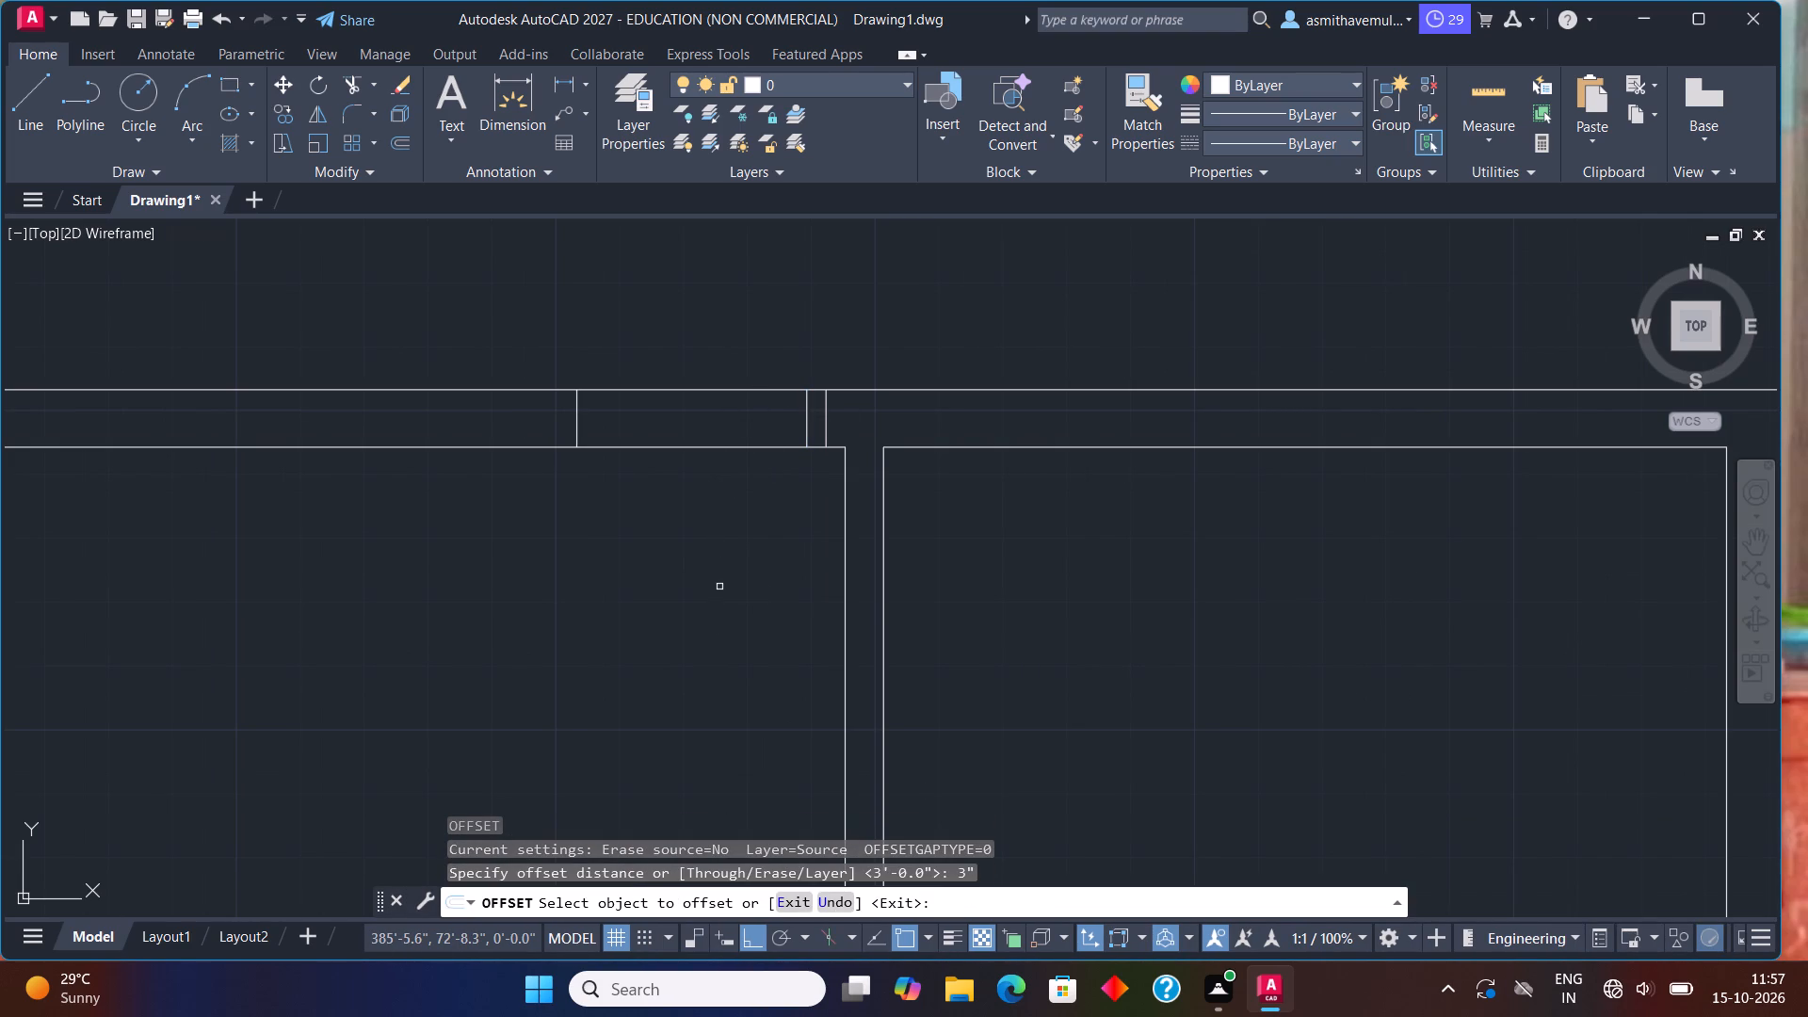
click(575, 417)
click(492, 420)
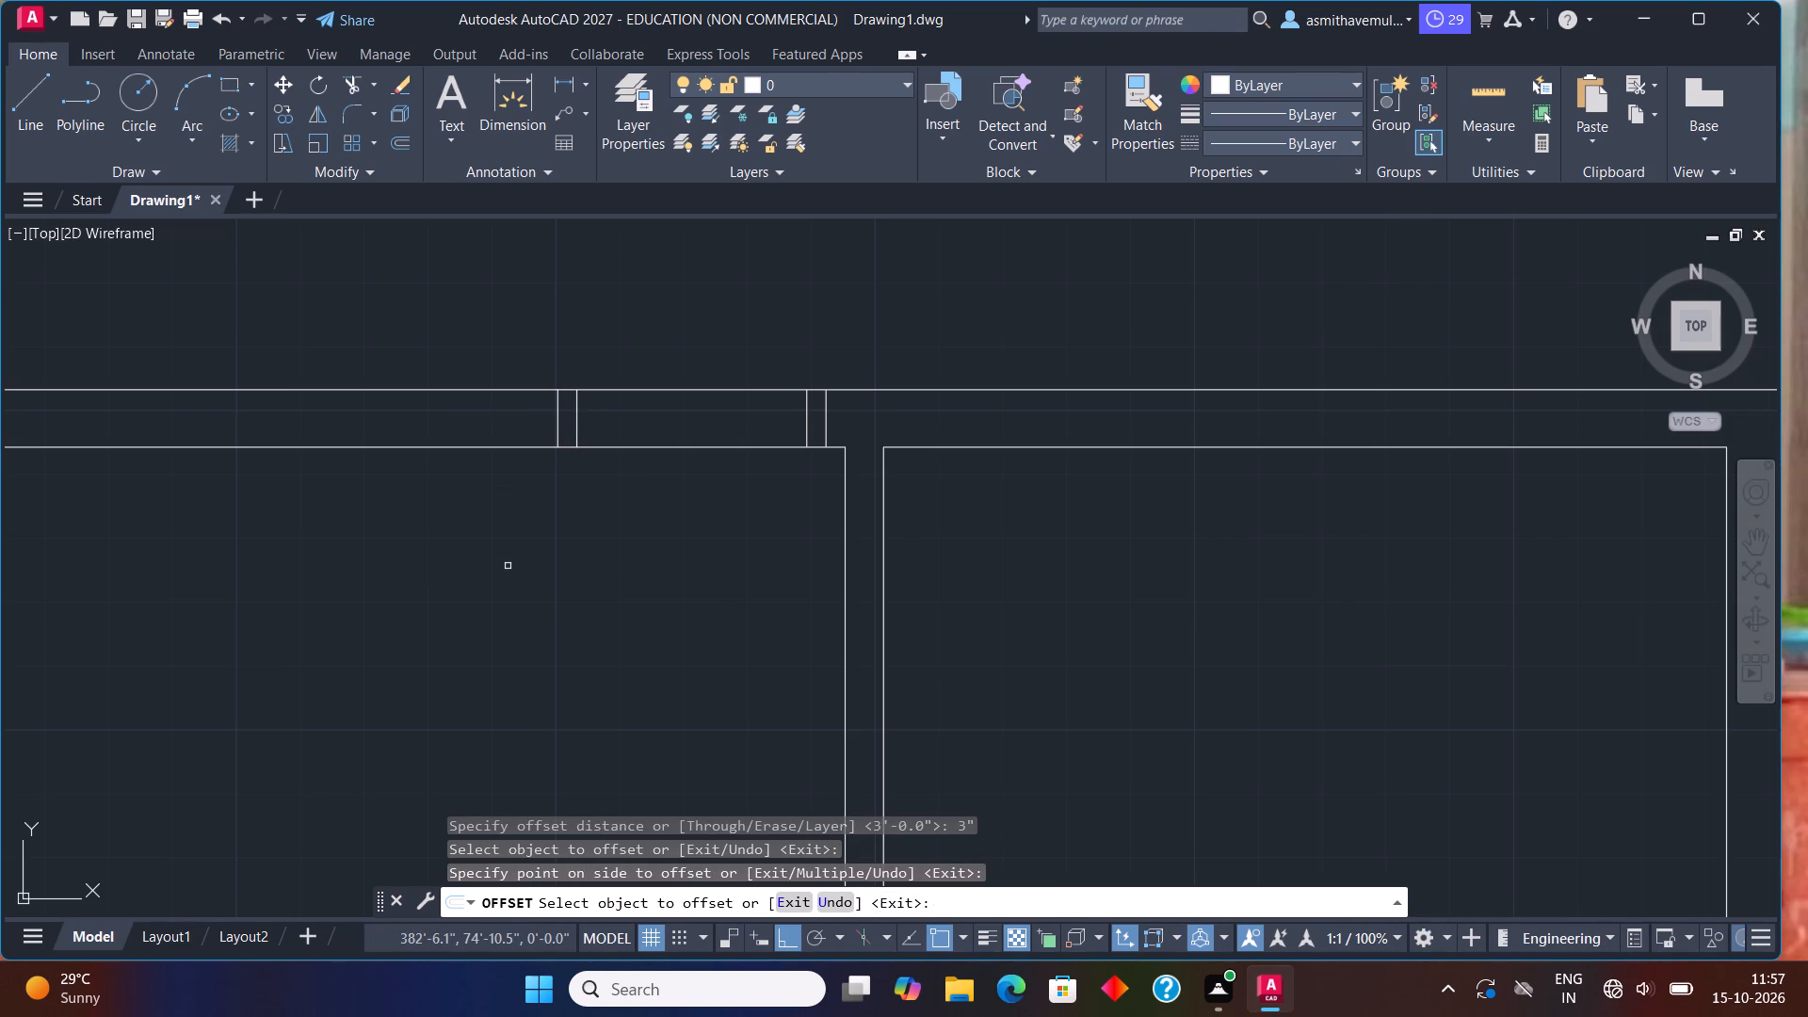
key(Escape)
Trim both top outer wall lines between the inner jamb lines to cut the third room's 3' opening.
text(trim)
key(Return)
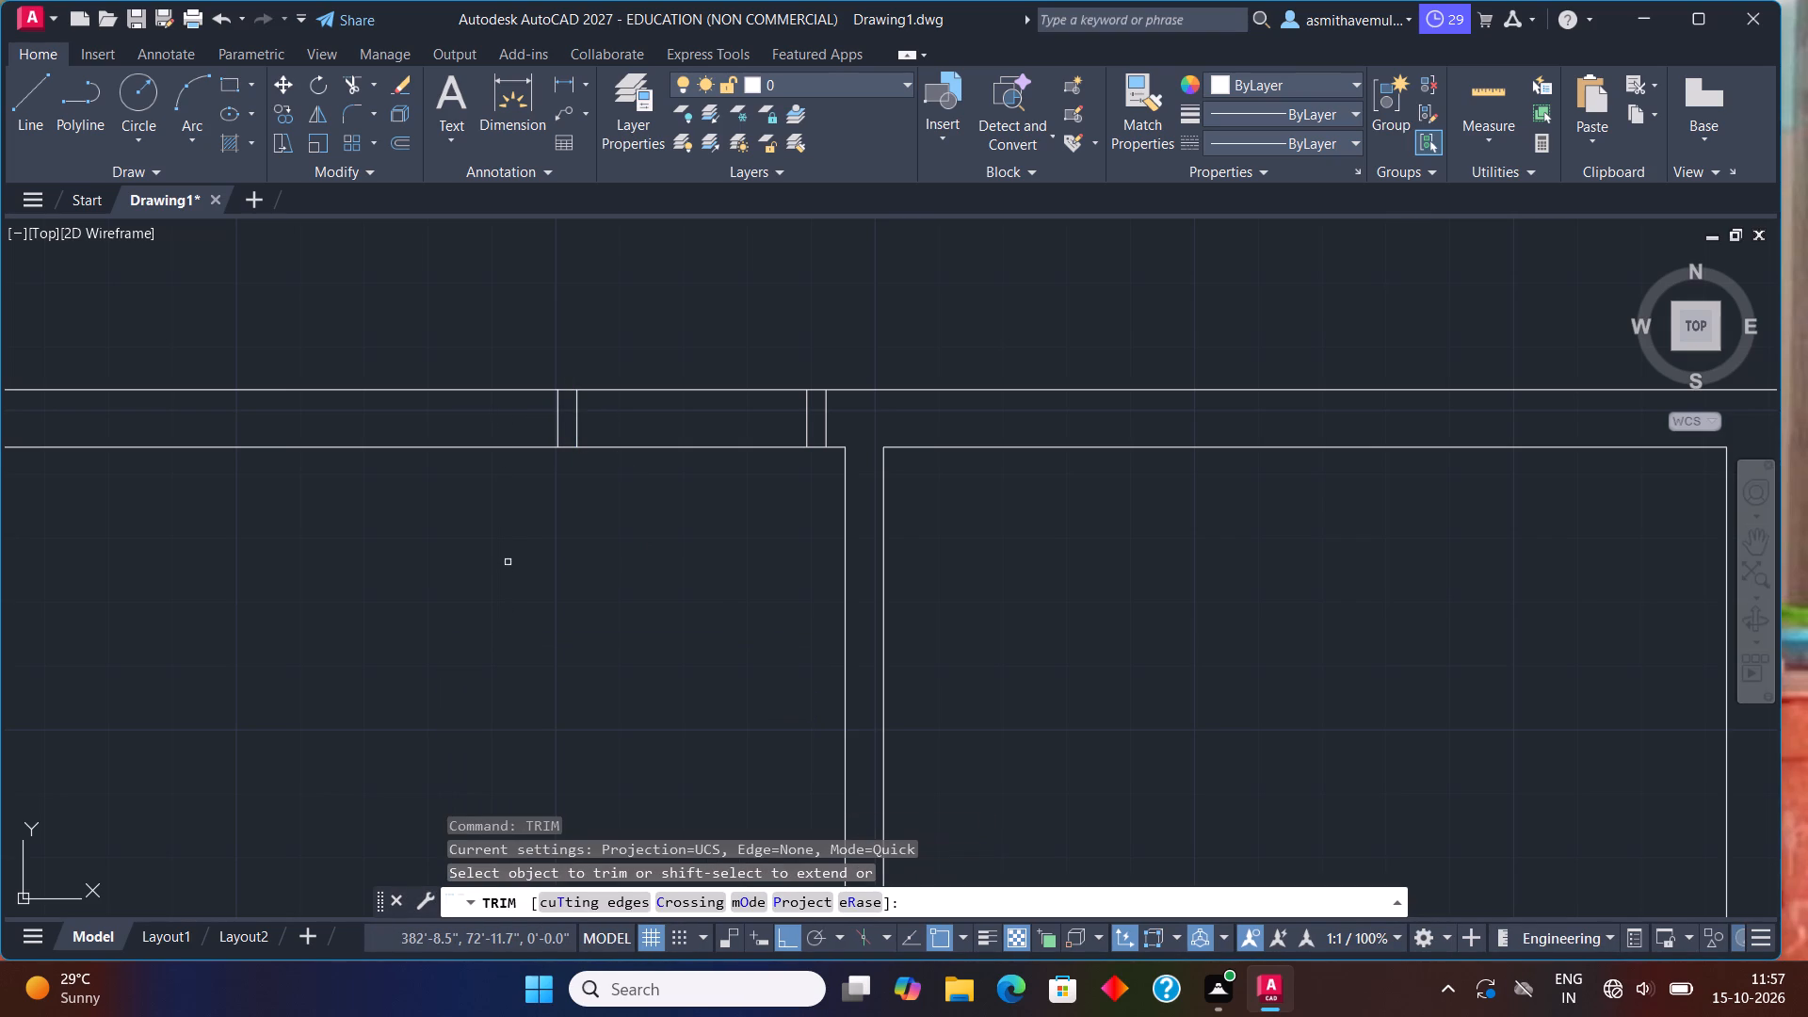
drag(576, 476, 663, 331)
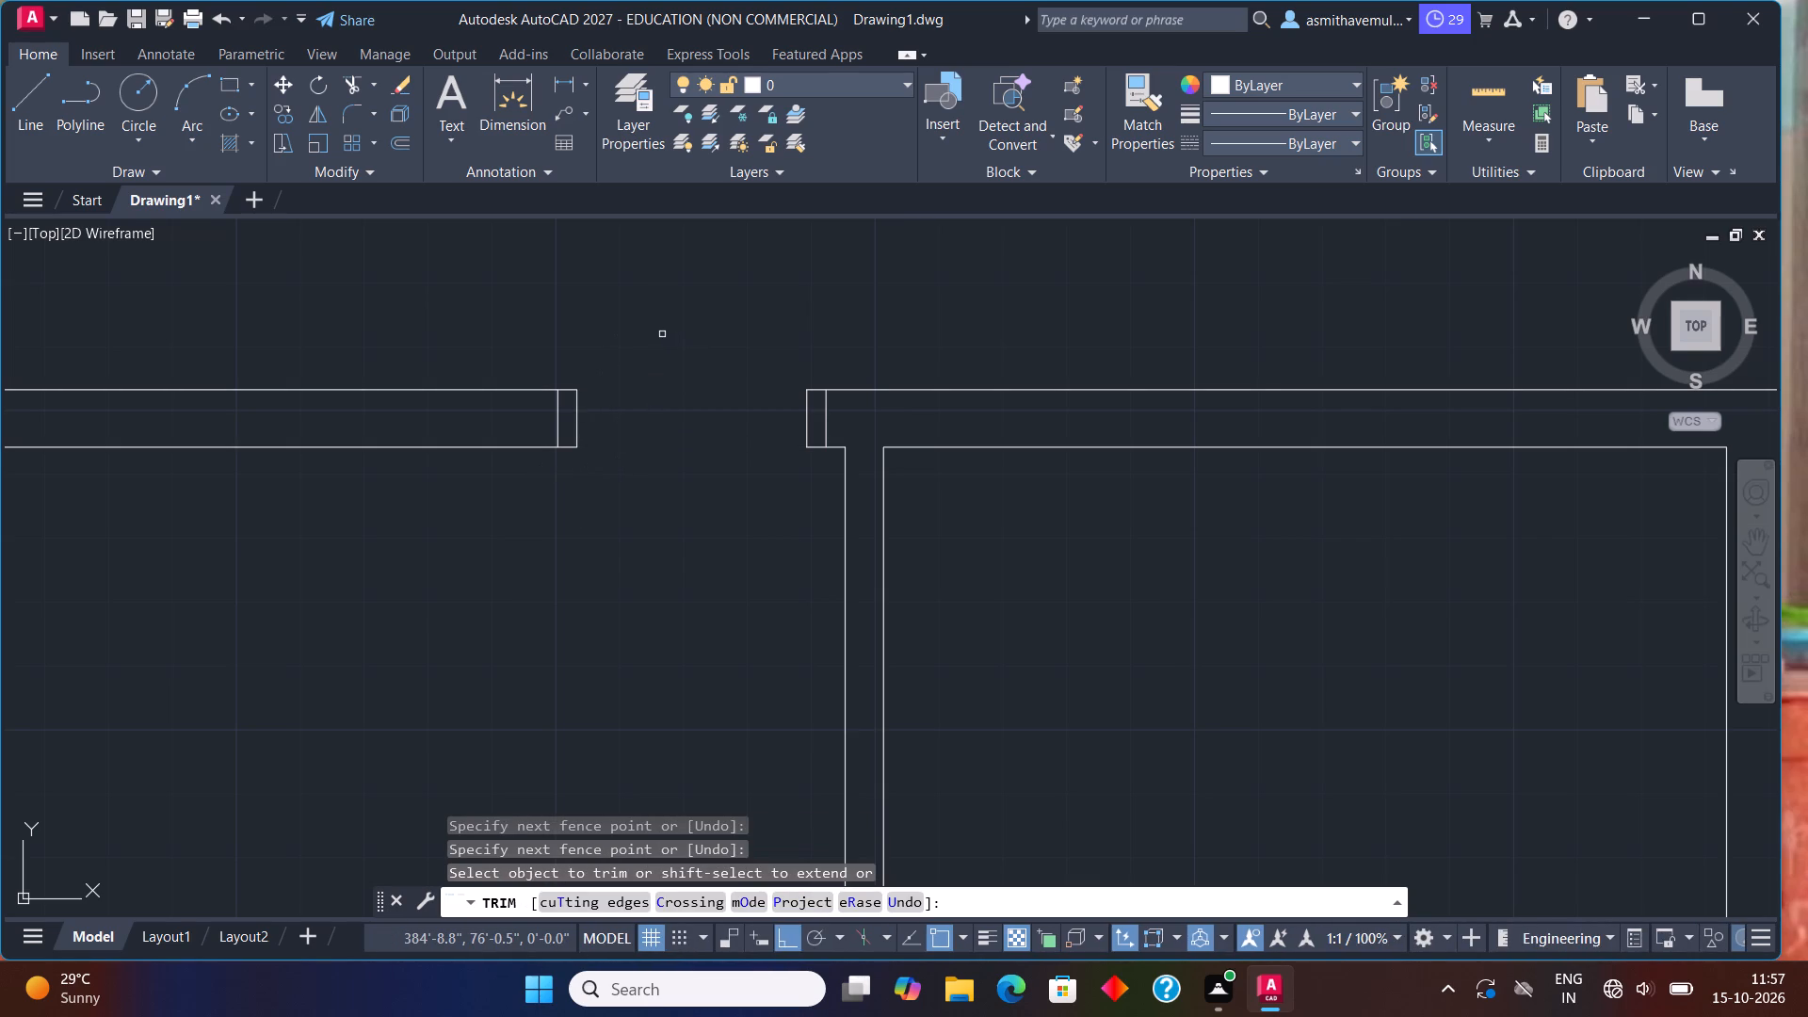
key(Escape)
Draw a jamb line across the top outer wall, 3" to the right of the rightmost room's inner top-left corner.
key(l)
key(Return)
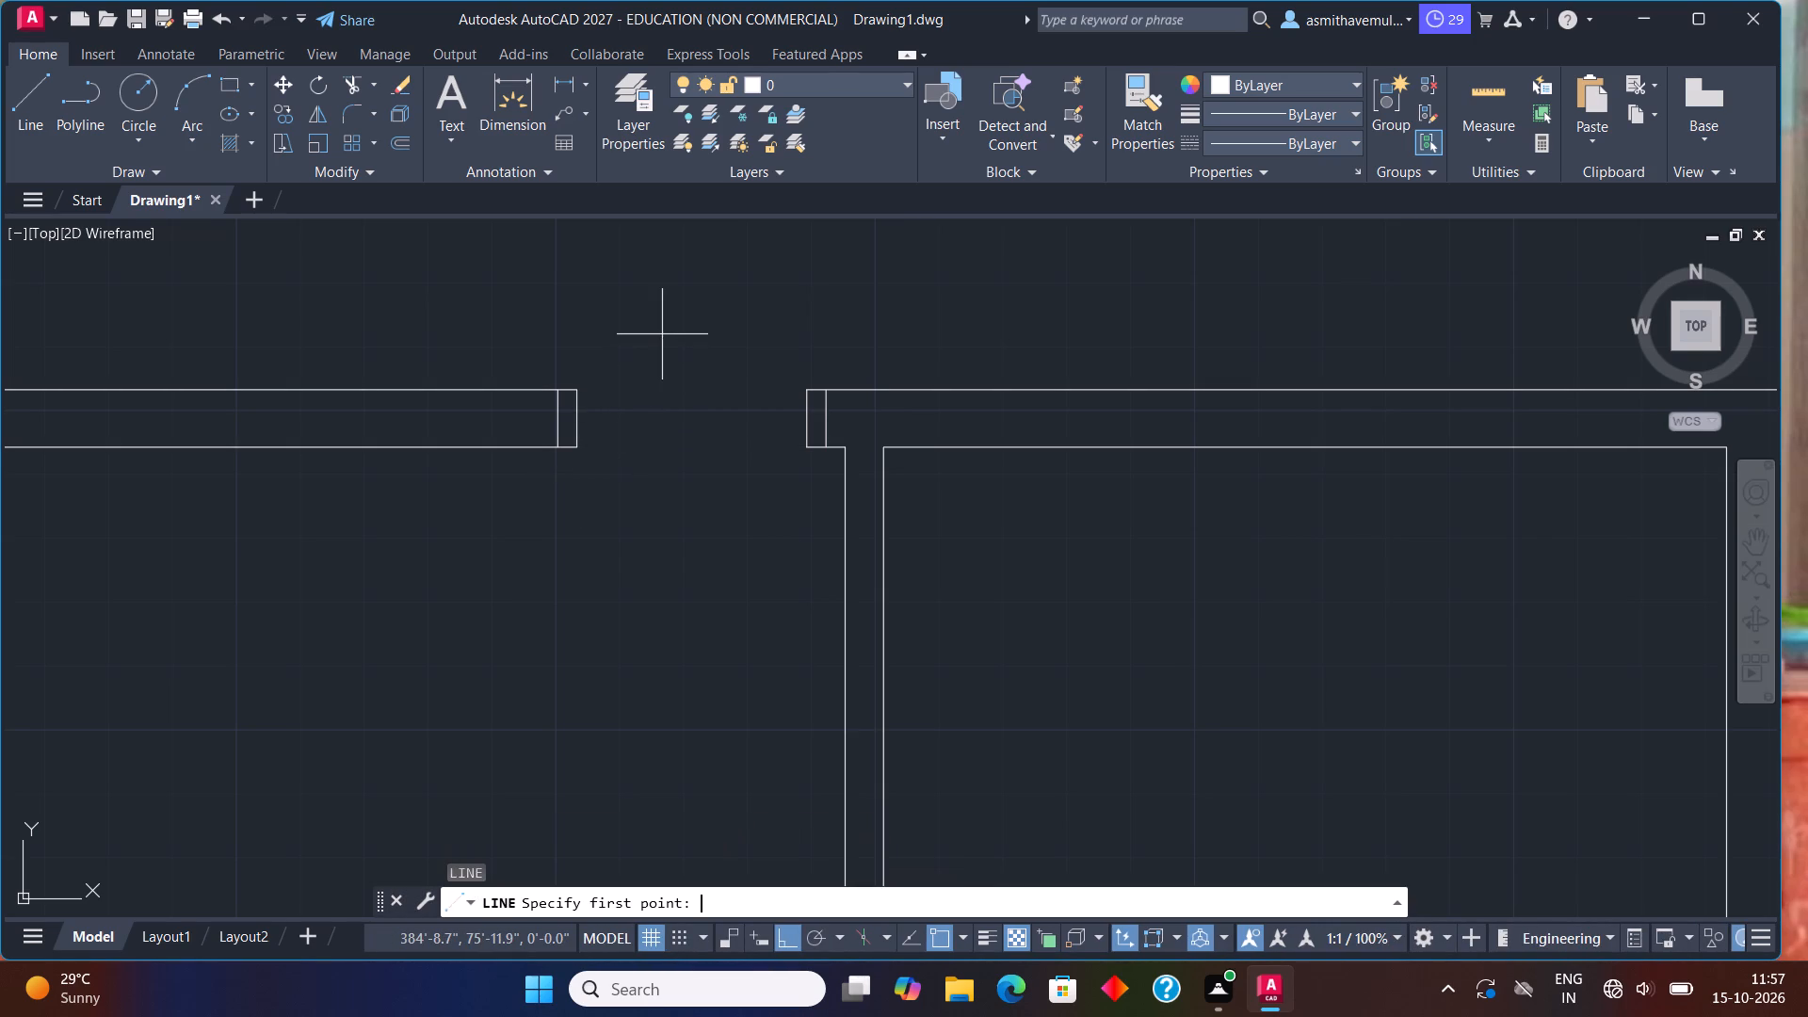
text(from)
key(Return)
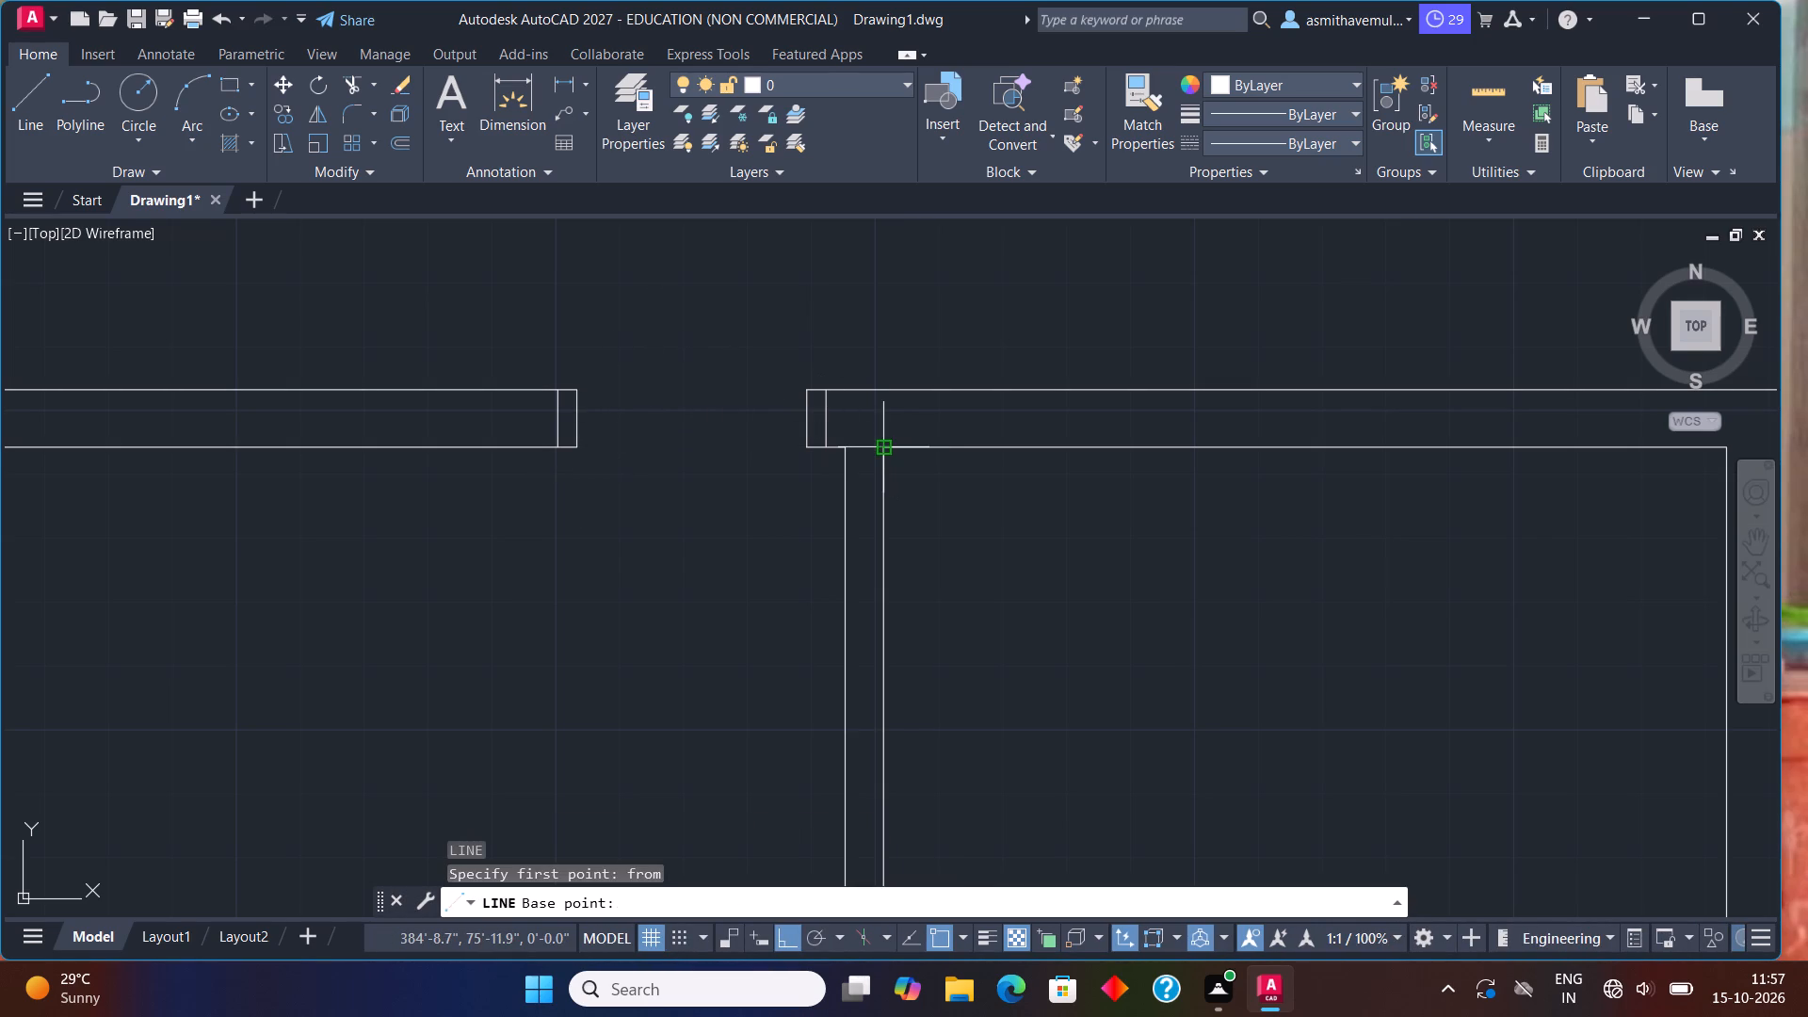
drag(888, 449, 896, 452)
text(@3",0)
key(Return)
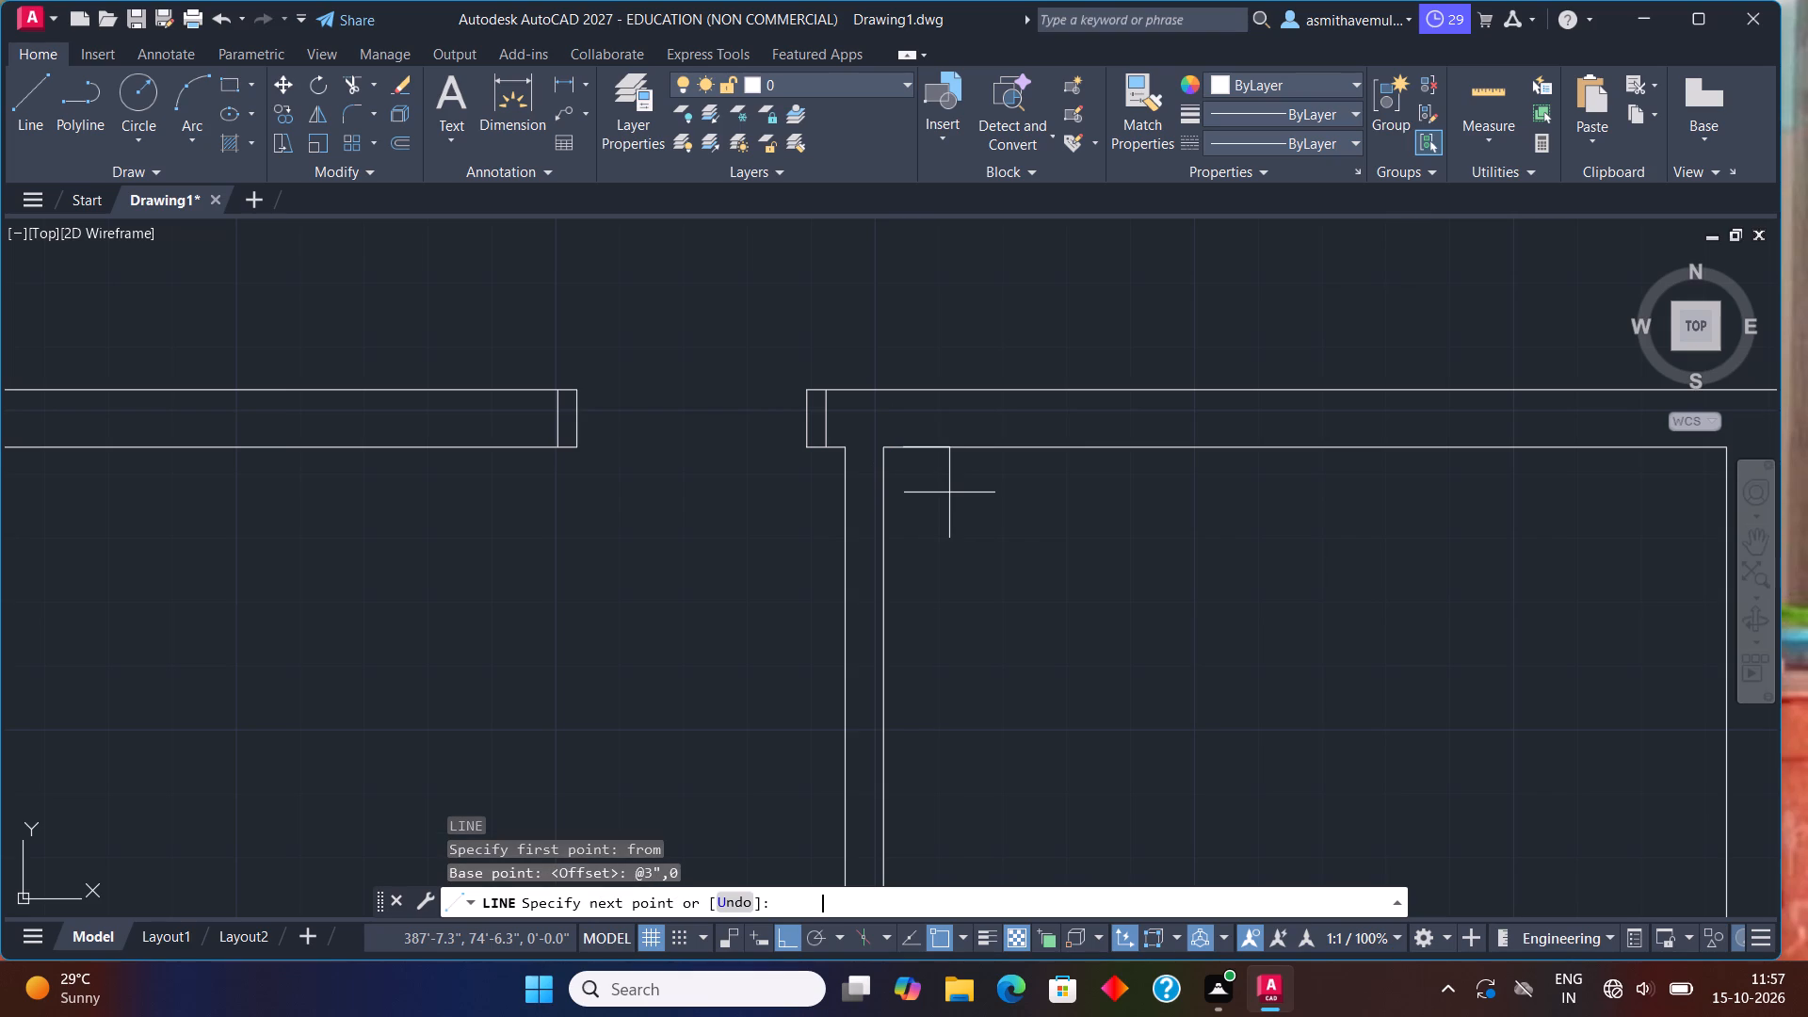
click(900, 389)
key(Escape)
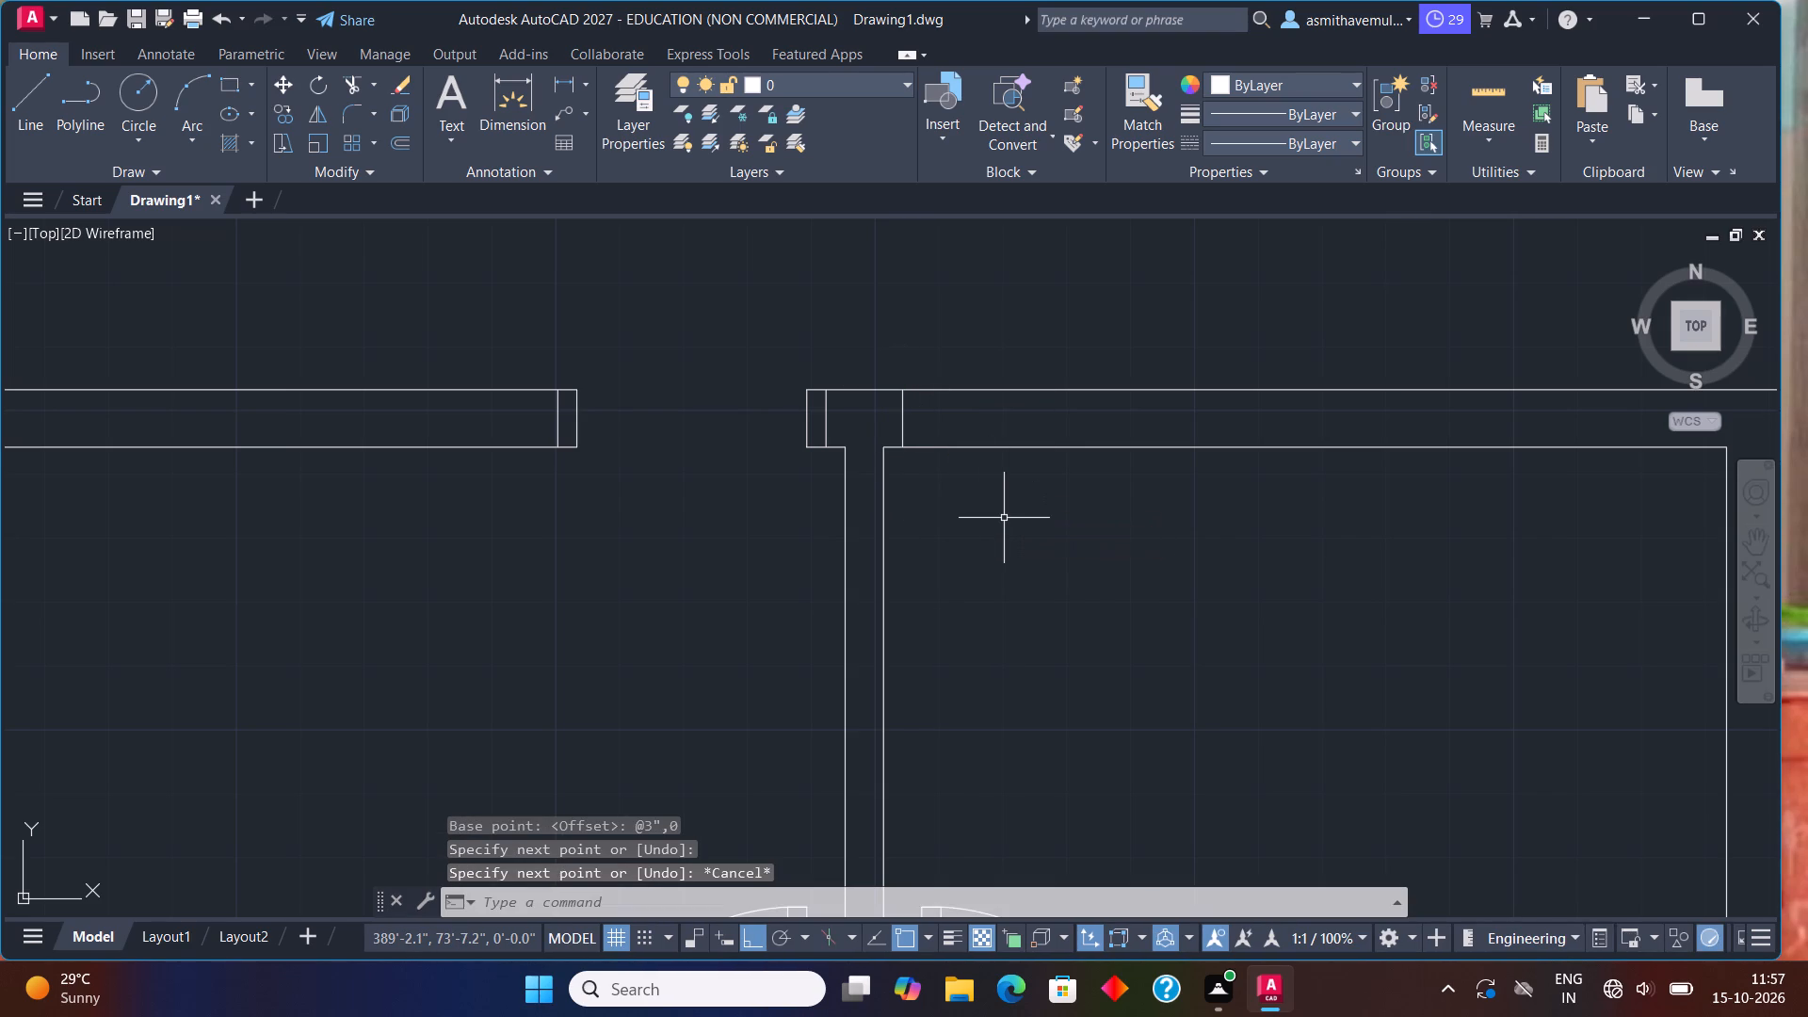
Offset the new jamb line in the rightmost room's top wall 3' to the right.
key(o)
key(Return)
key(3)
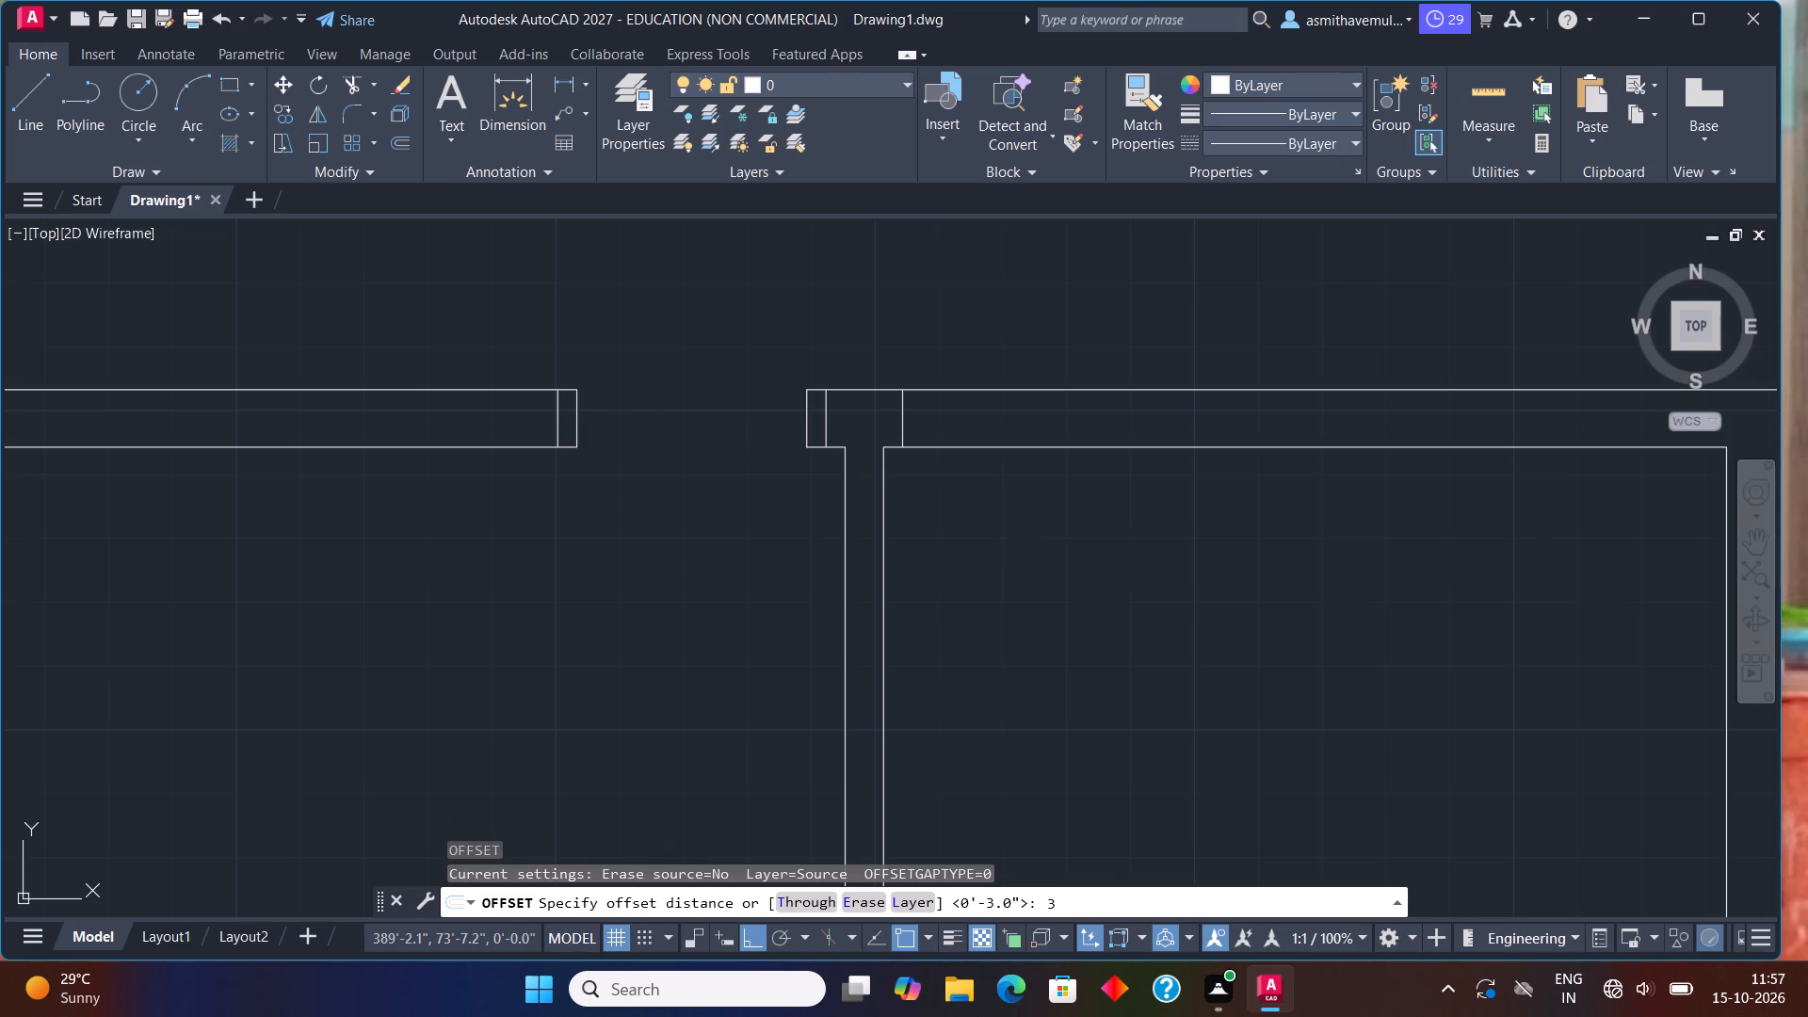
key(apostrophe)
key(Return)
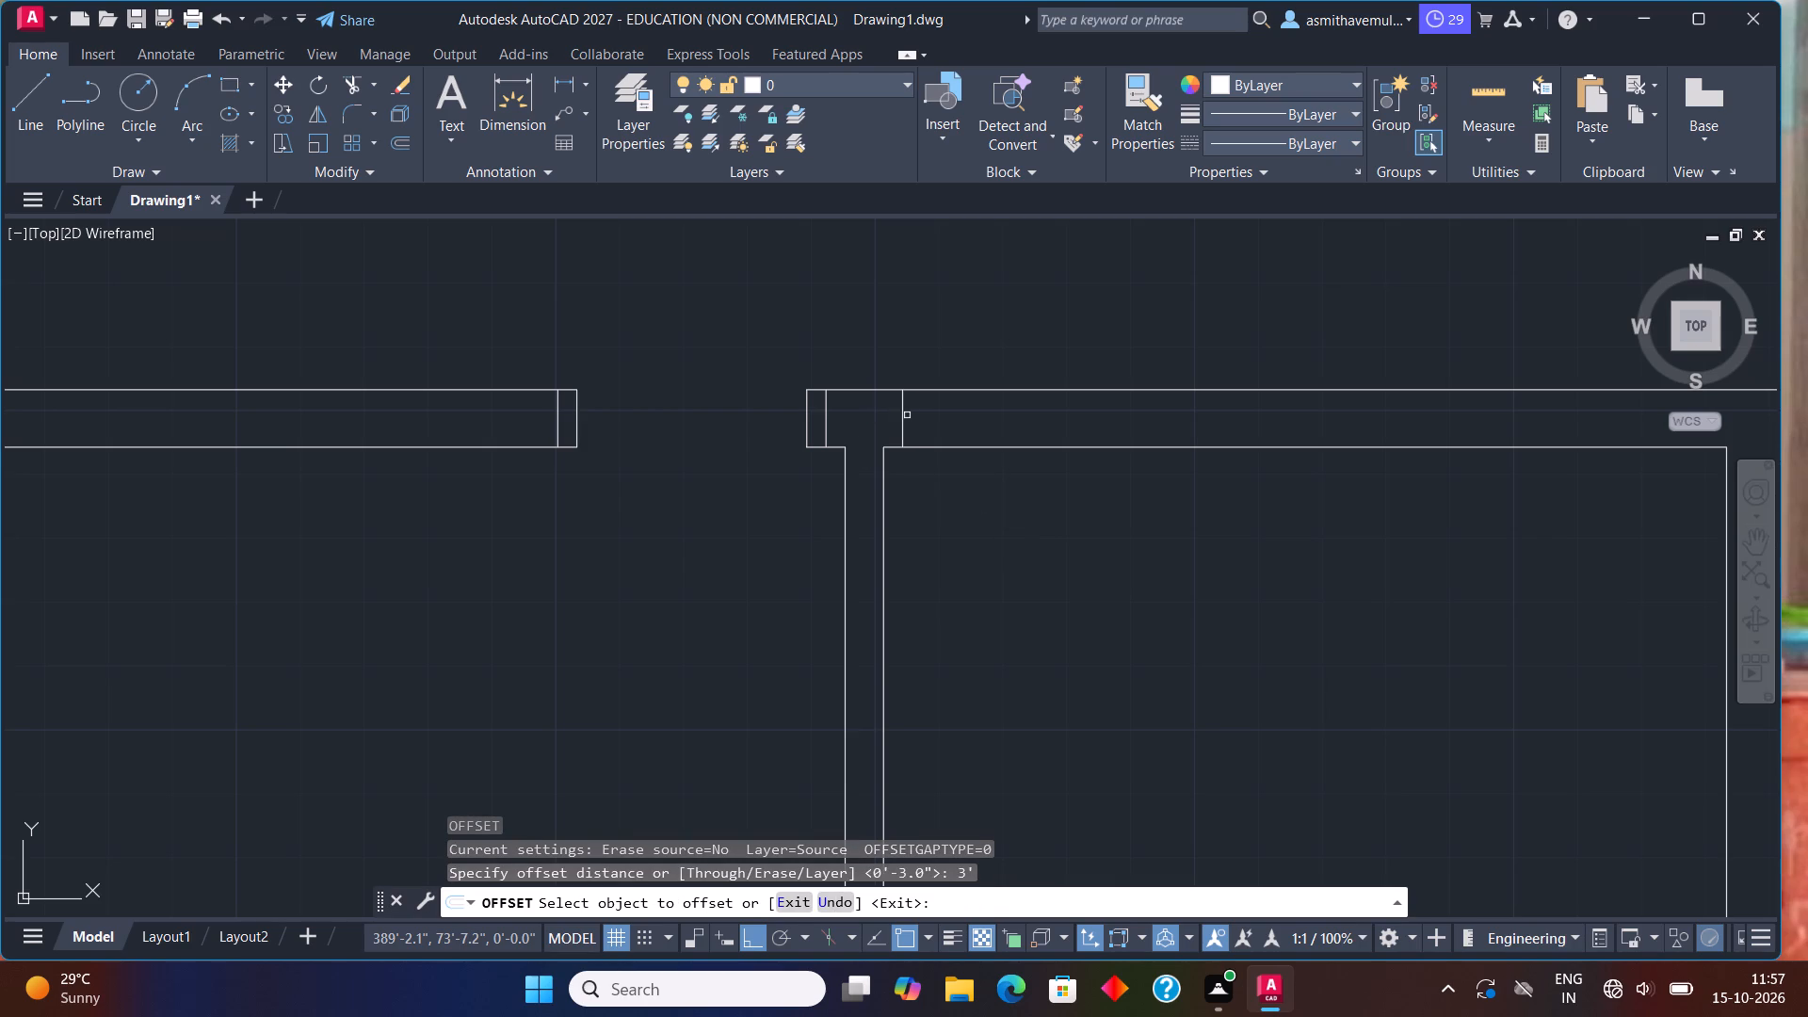
drag(902, 415, 928, 413)
drag(1041, 413, 1049, 417)
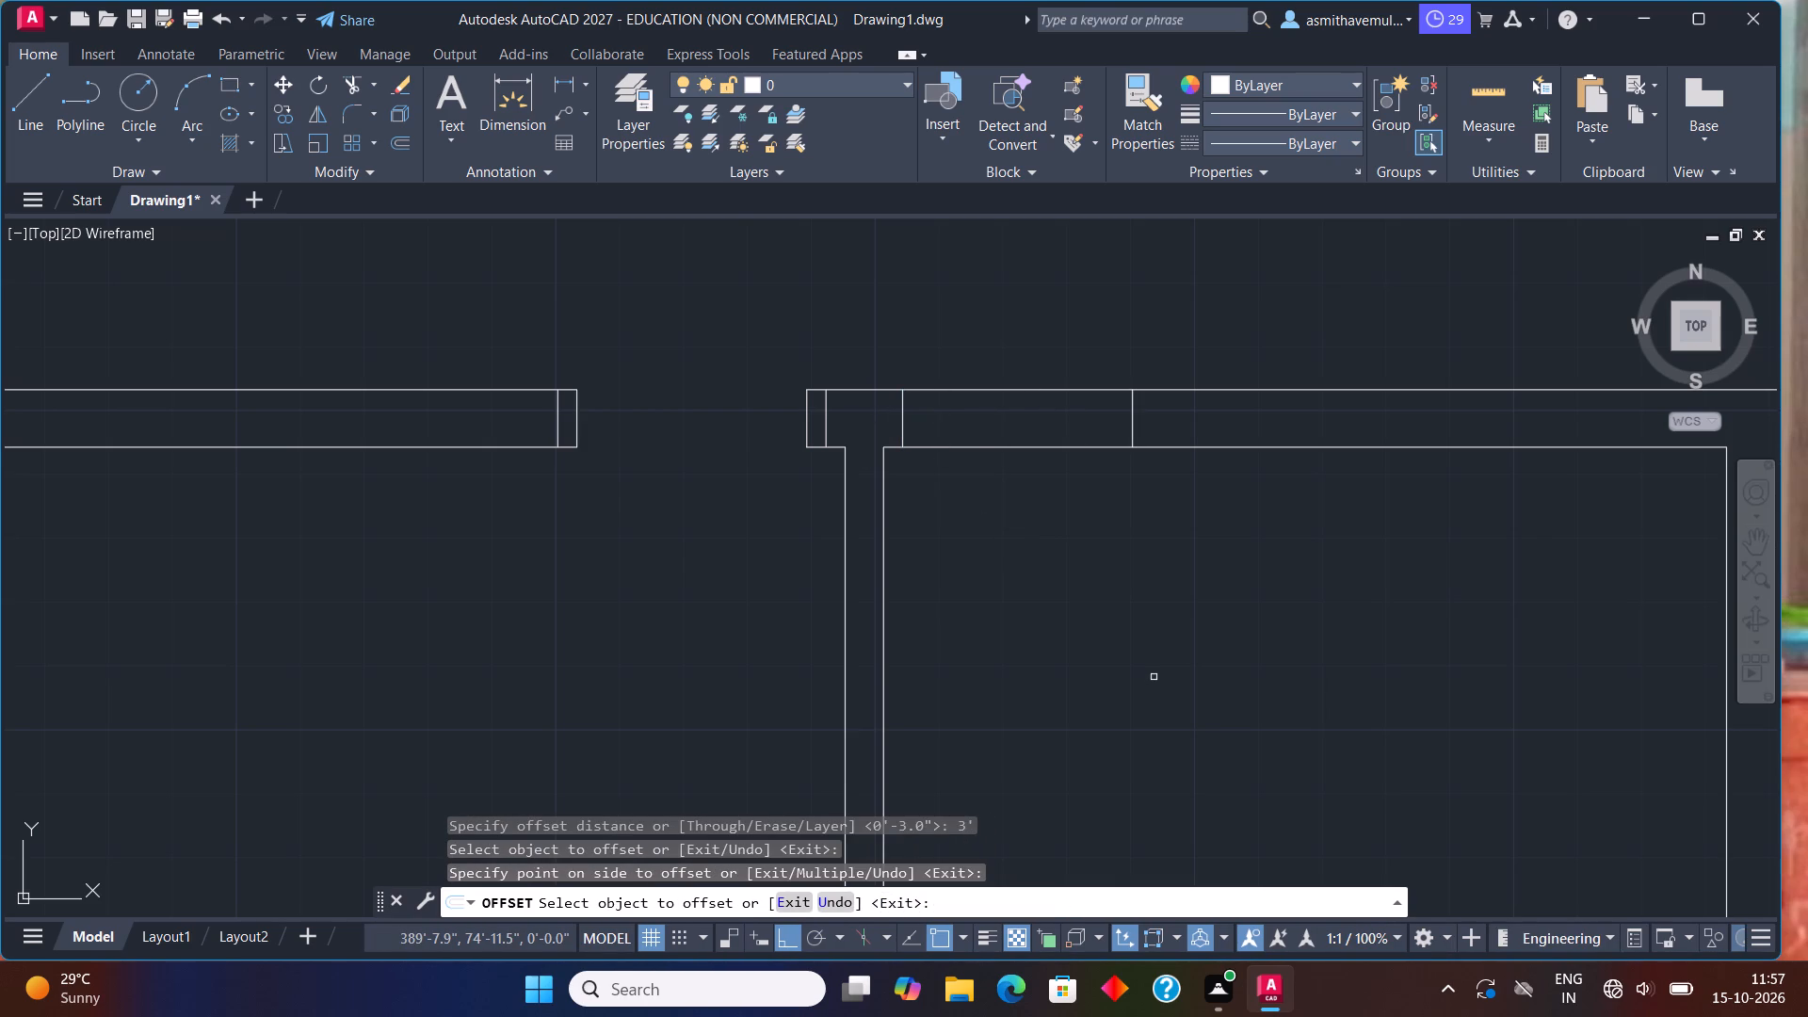
key(Escape)
Trim both top outer wall lines between the two jamb lines to cut the rightmost room's 3' opening.
text(trim)
key(Return)
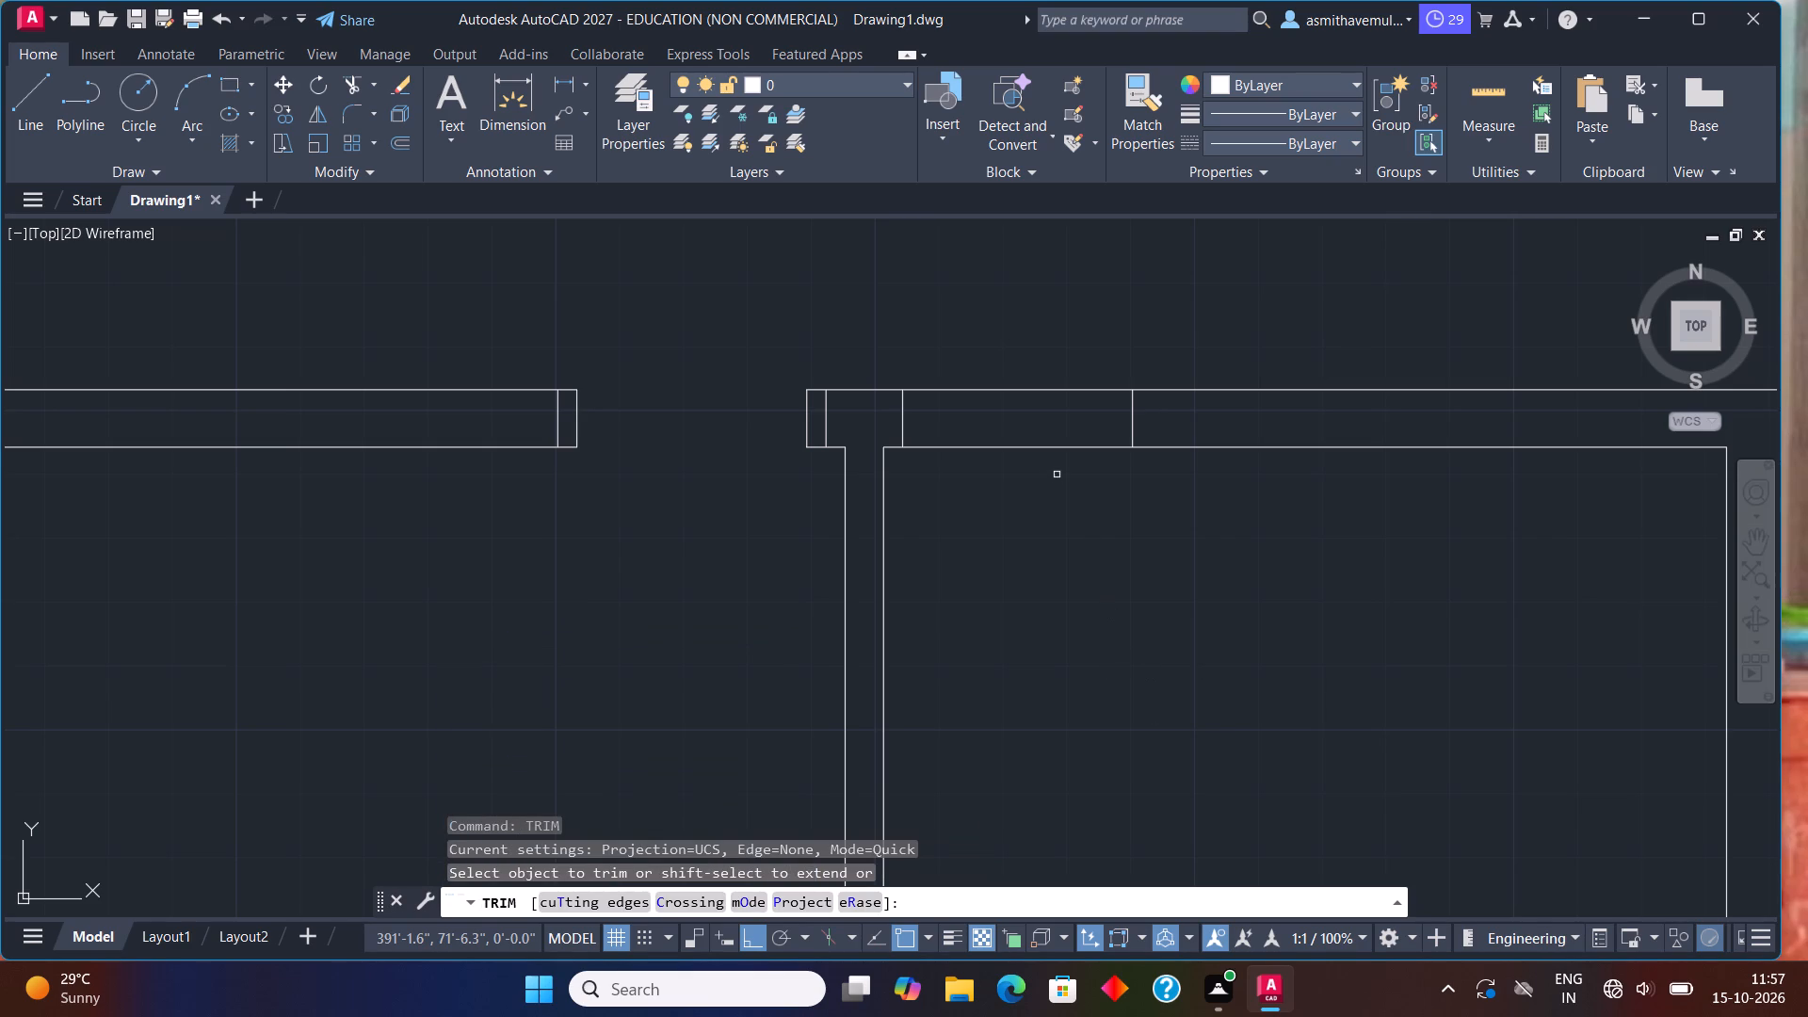
drag(1056, 474, 1042, 365)
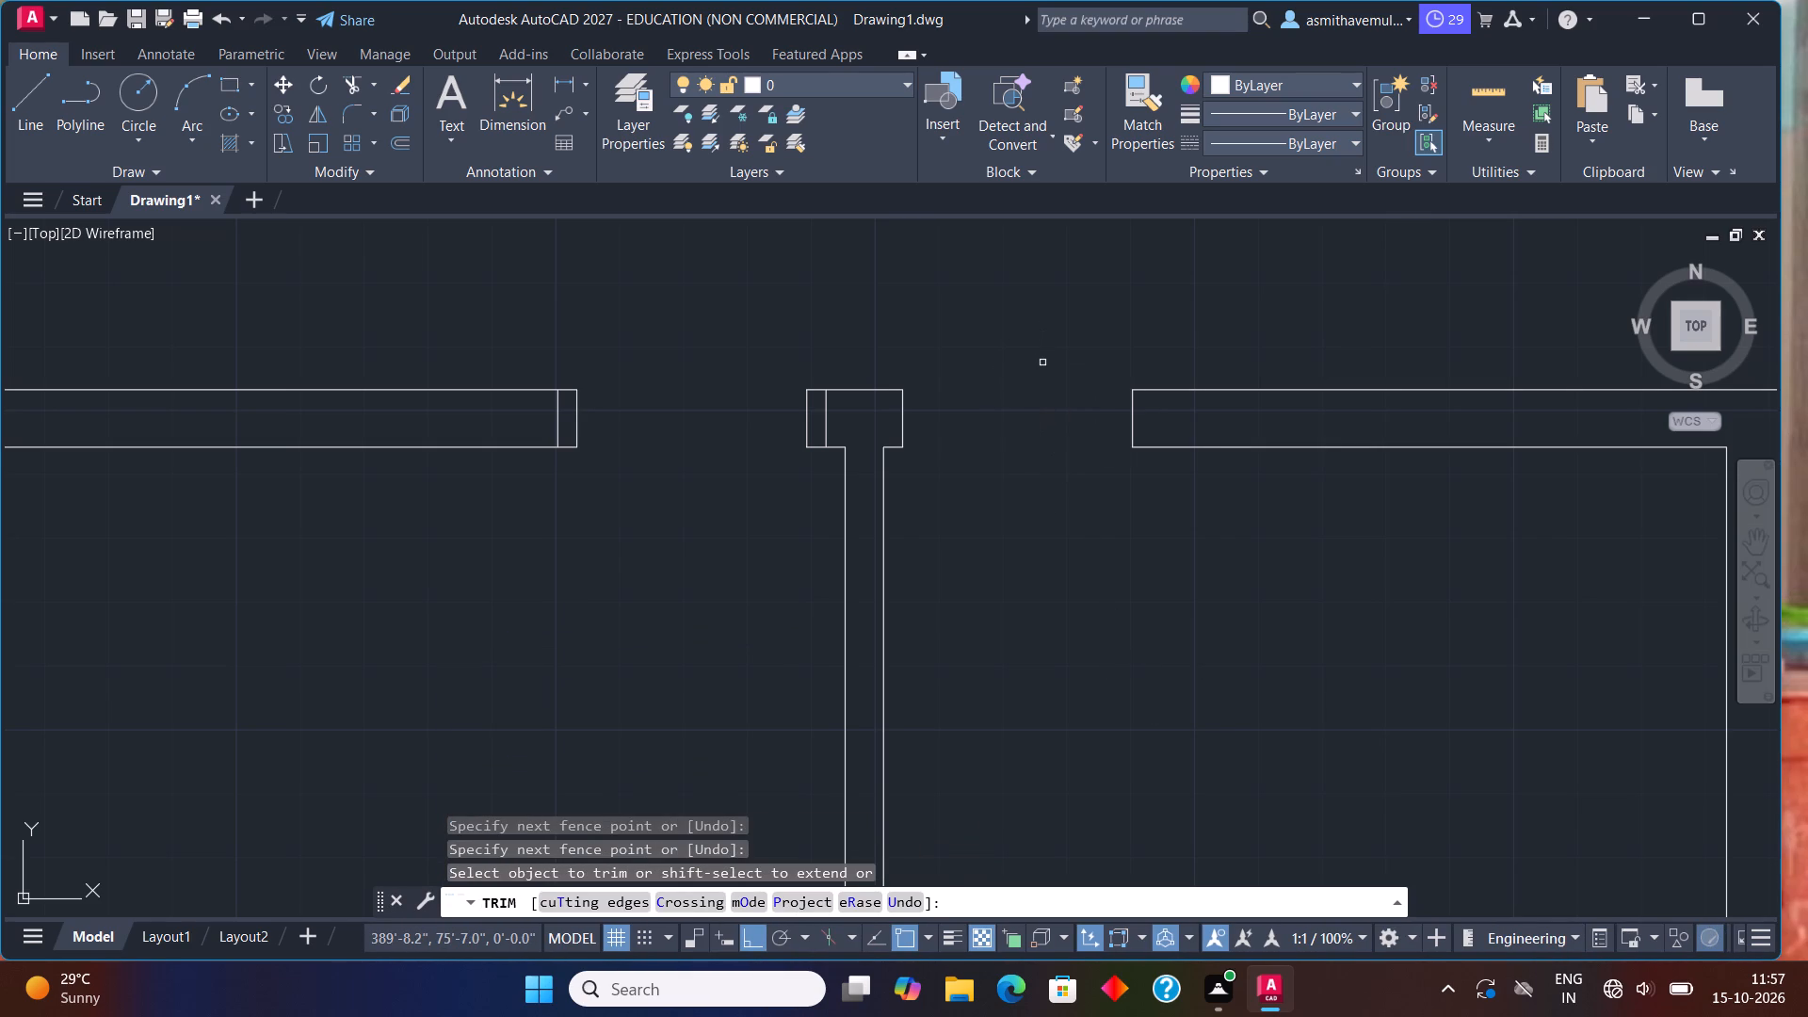
key(Escape)
Offset the right jamb line of the rightmost room's top opening 3" to the right, into the wall.
key(o)
key(Return)
text(3")
key(Return)
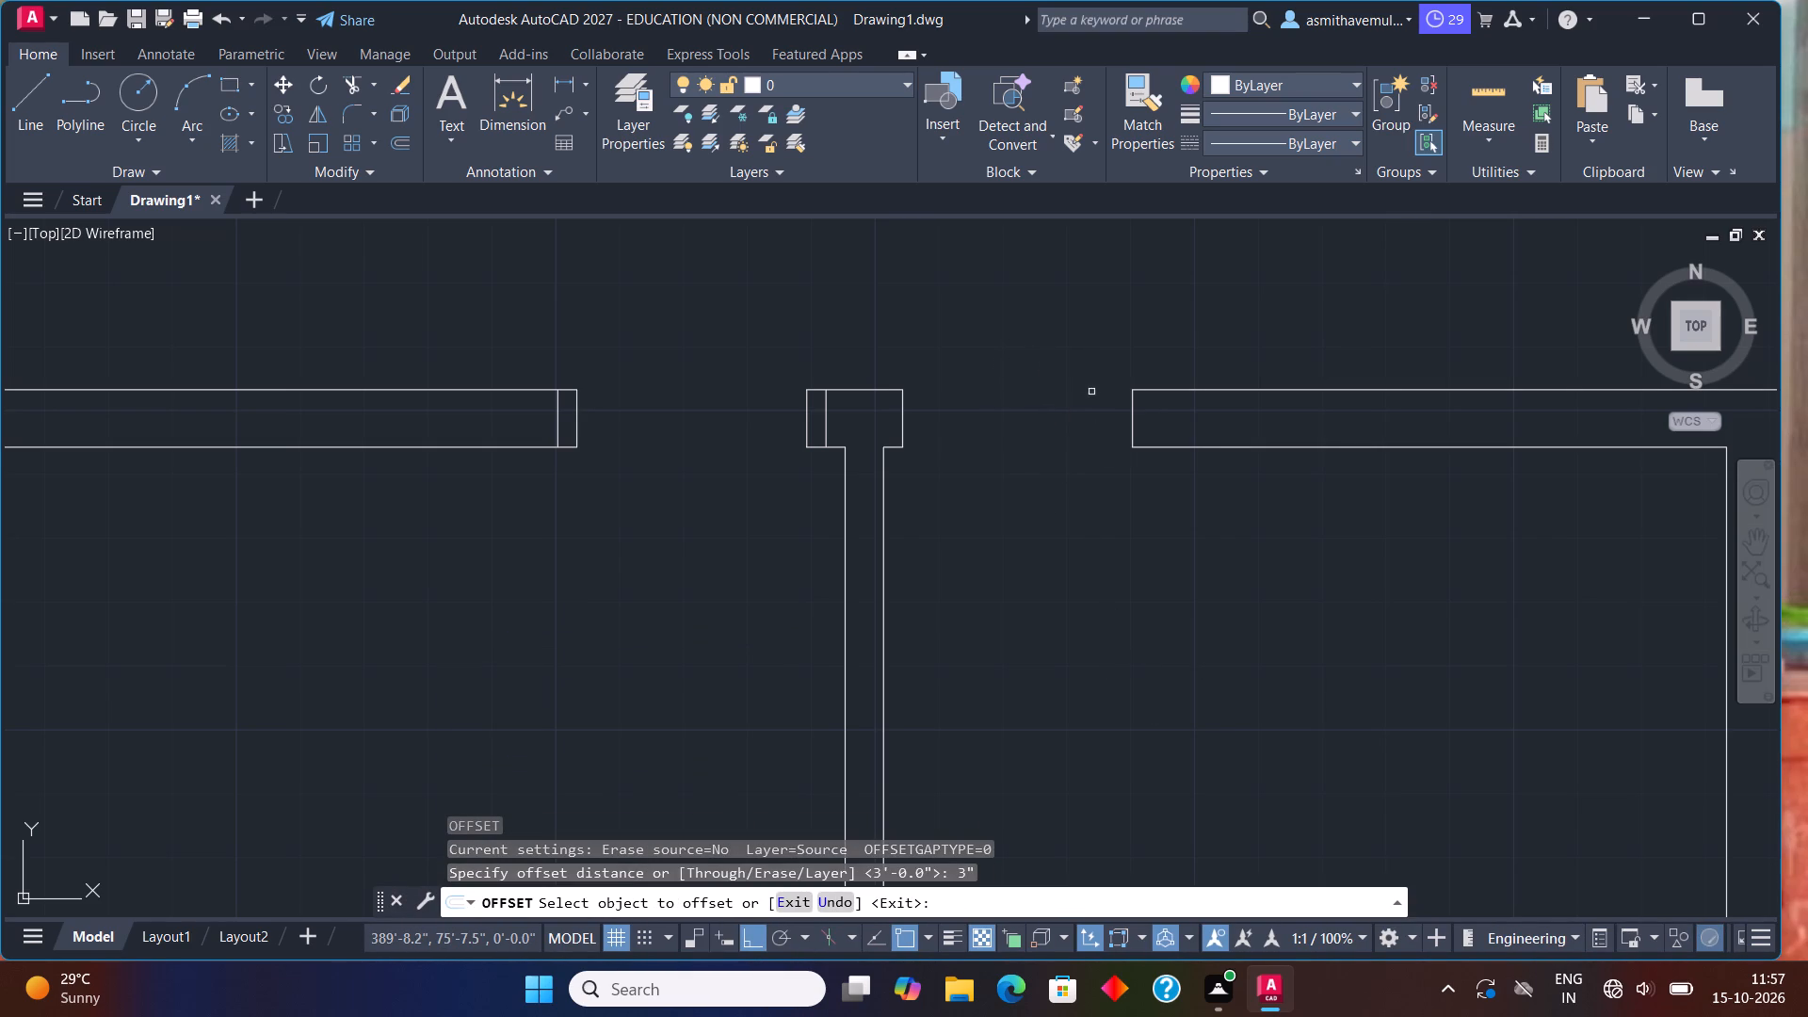
drag(1133, 415, 1151, 413)
click(1178, 413)
Offset the right end line of the wall stub between the first and second rooms' top openings 3" to both sides.
scroll(801, 477, down, 1)
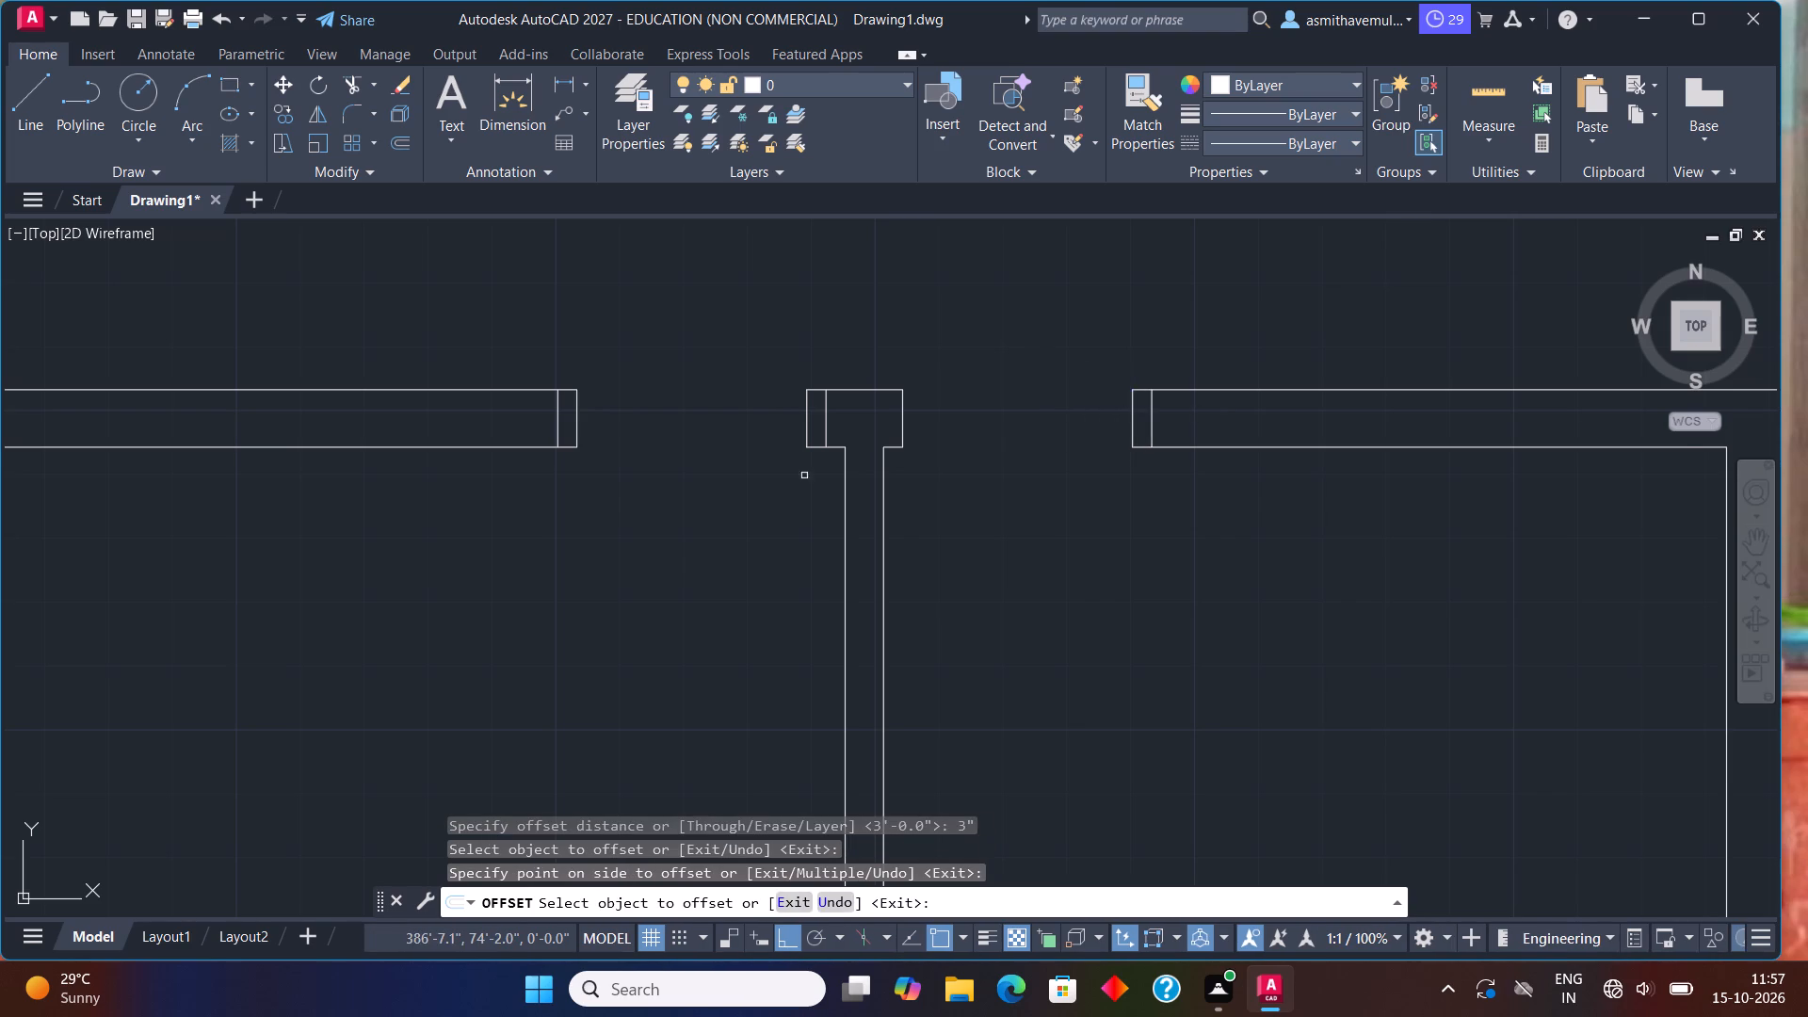
scroll(712, 525, down, 1)
middle_drag(679, 553, 921, 538)
middle_drag(325, 429, 392, 407)
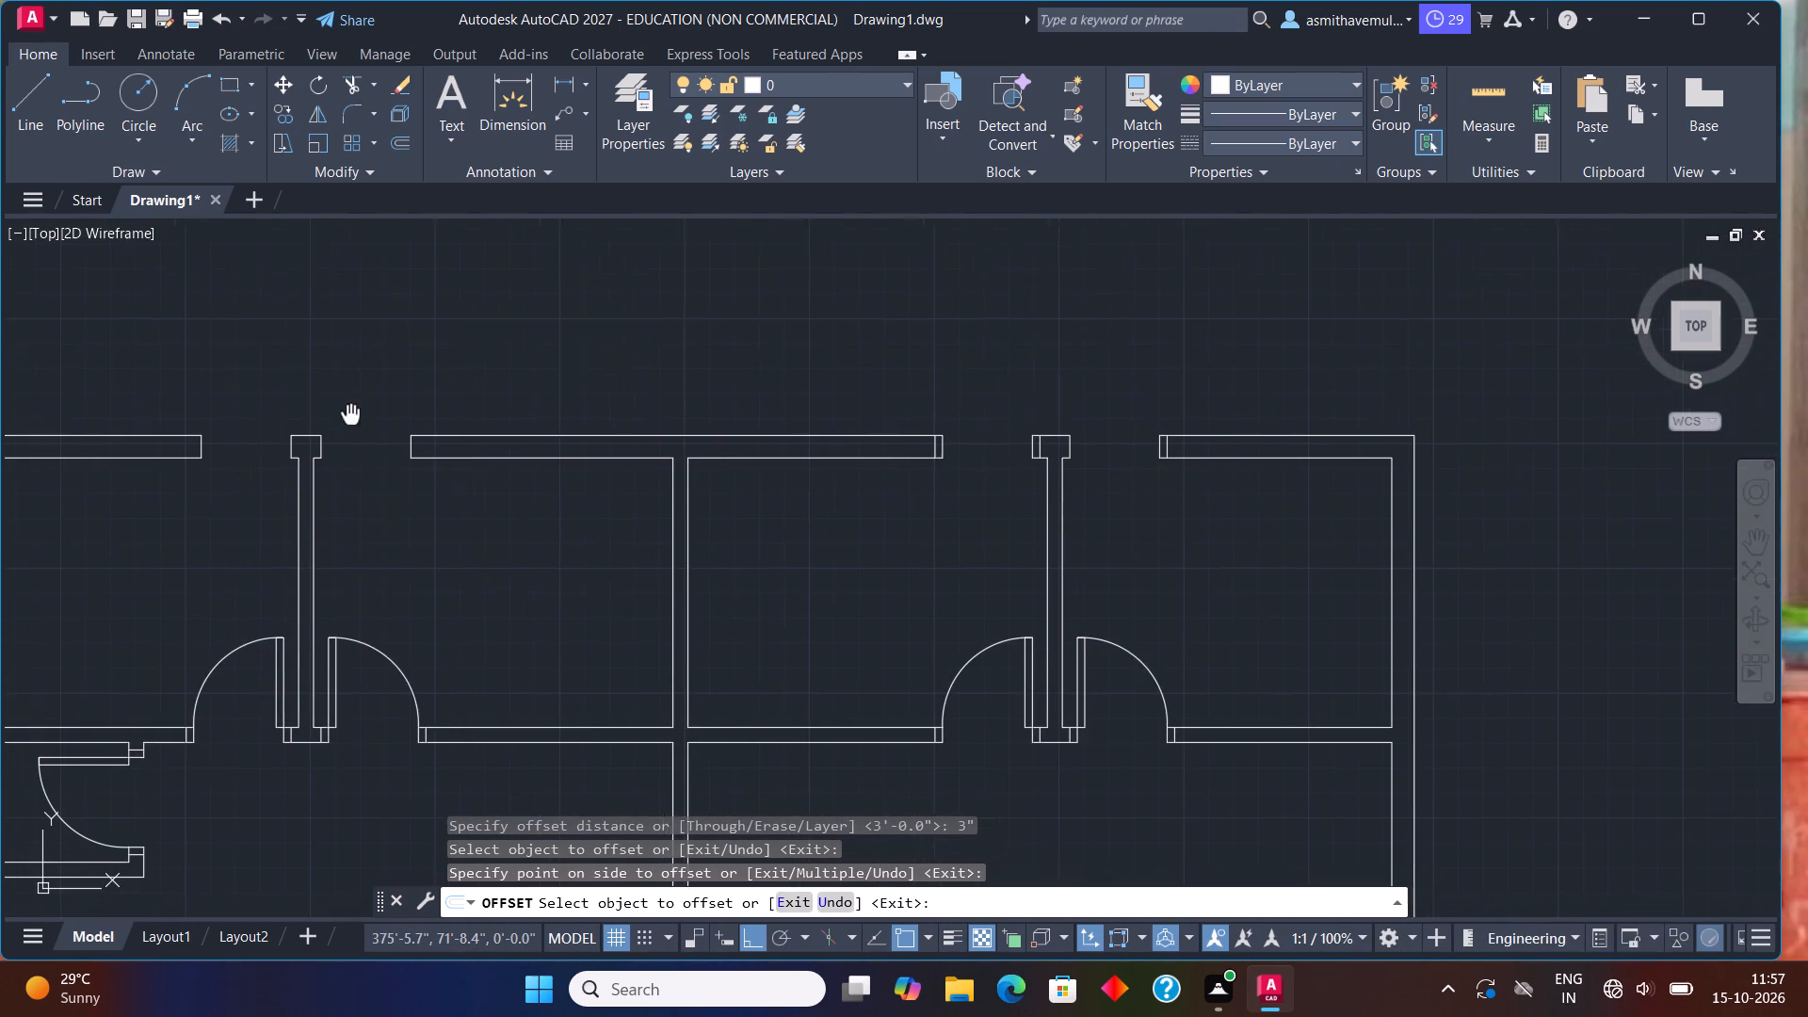
middle_drag(392, 407, 696, 359)
scroll(681, 389, up, 3)
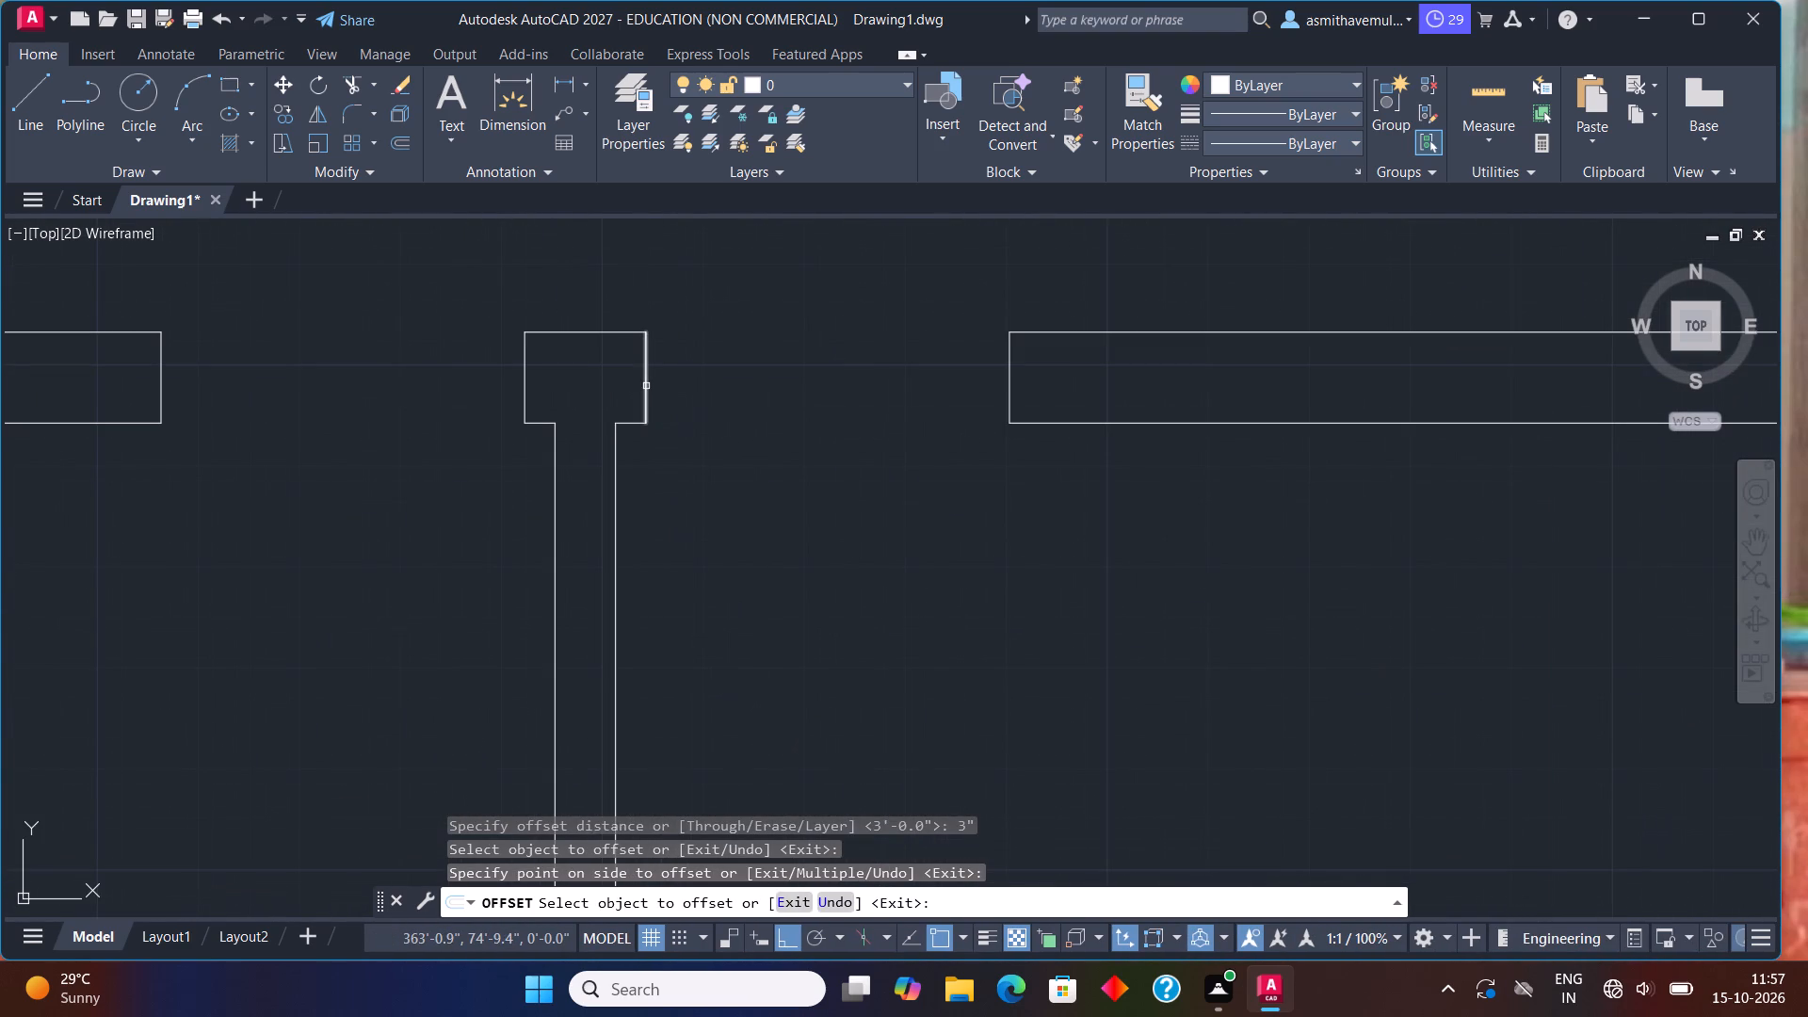
click(646, 384)
drag(641, 389, 651, 389)
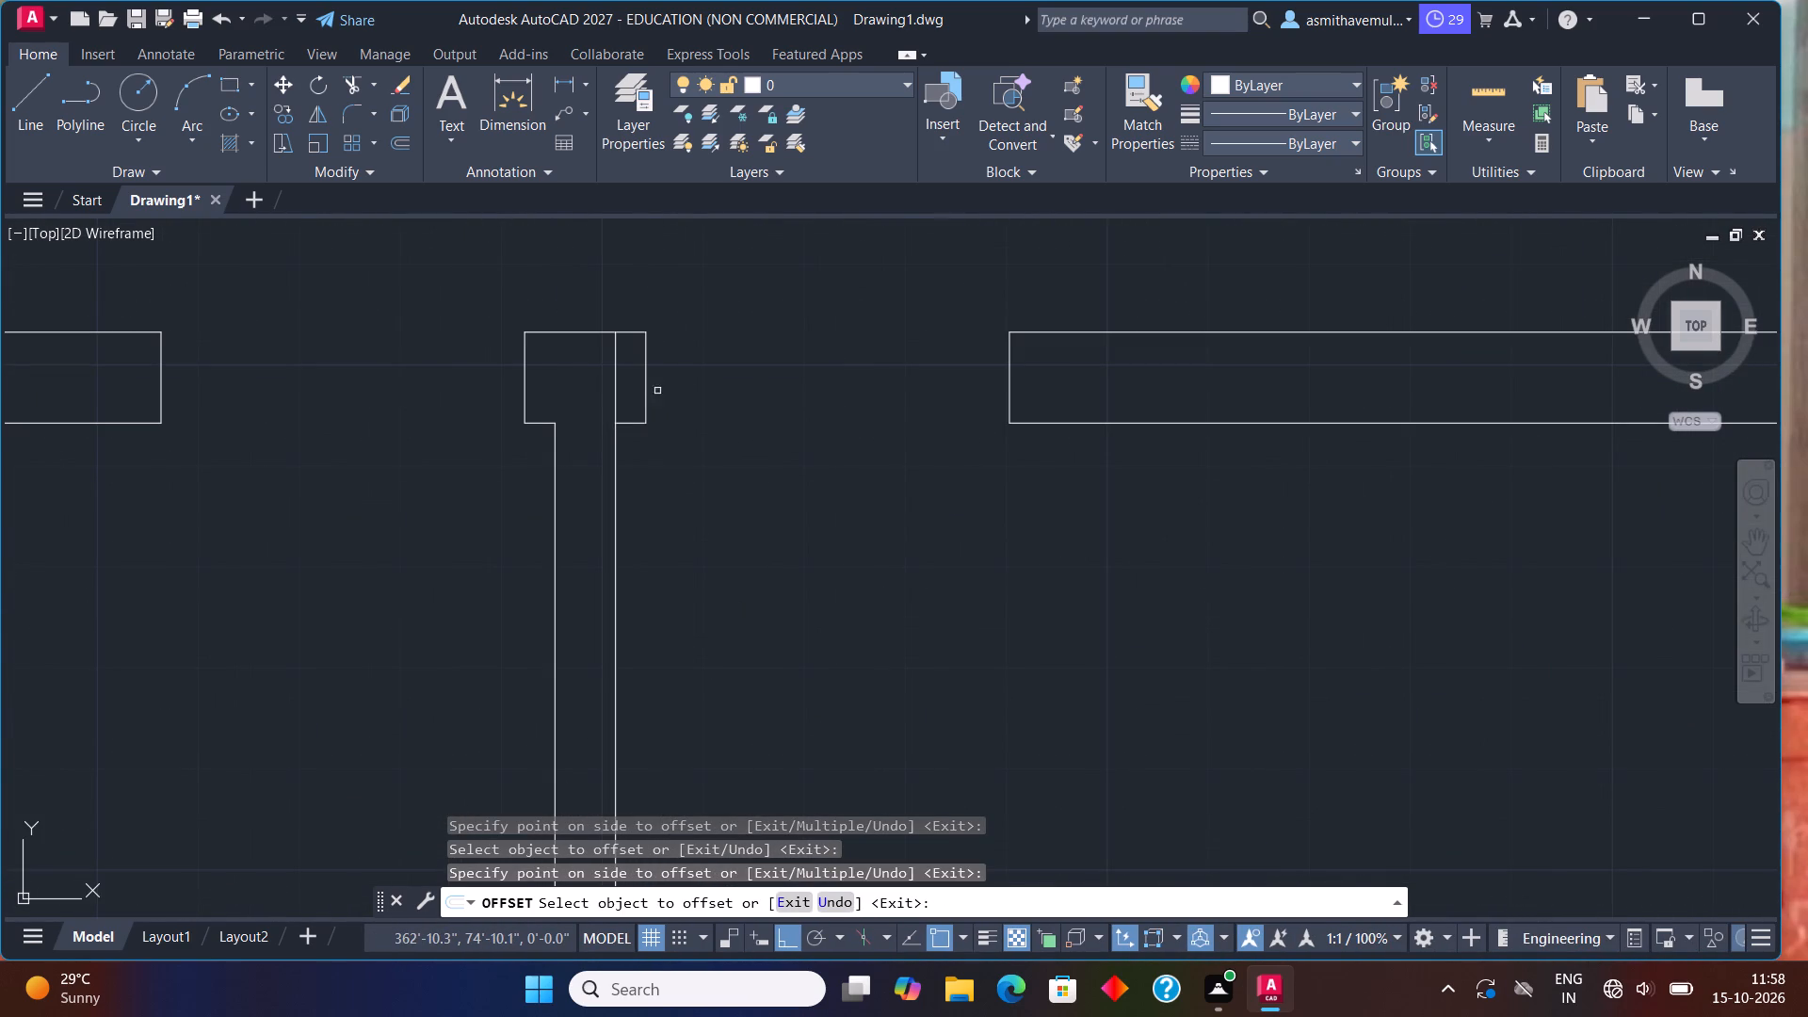
click(642, 394)
click(667, 388)
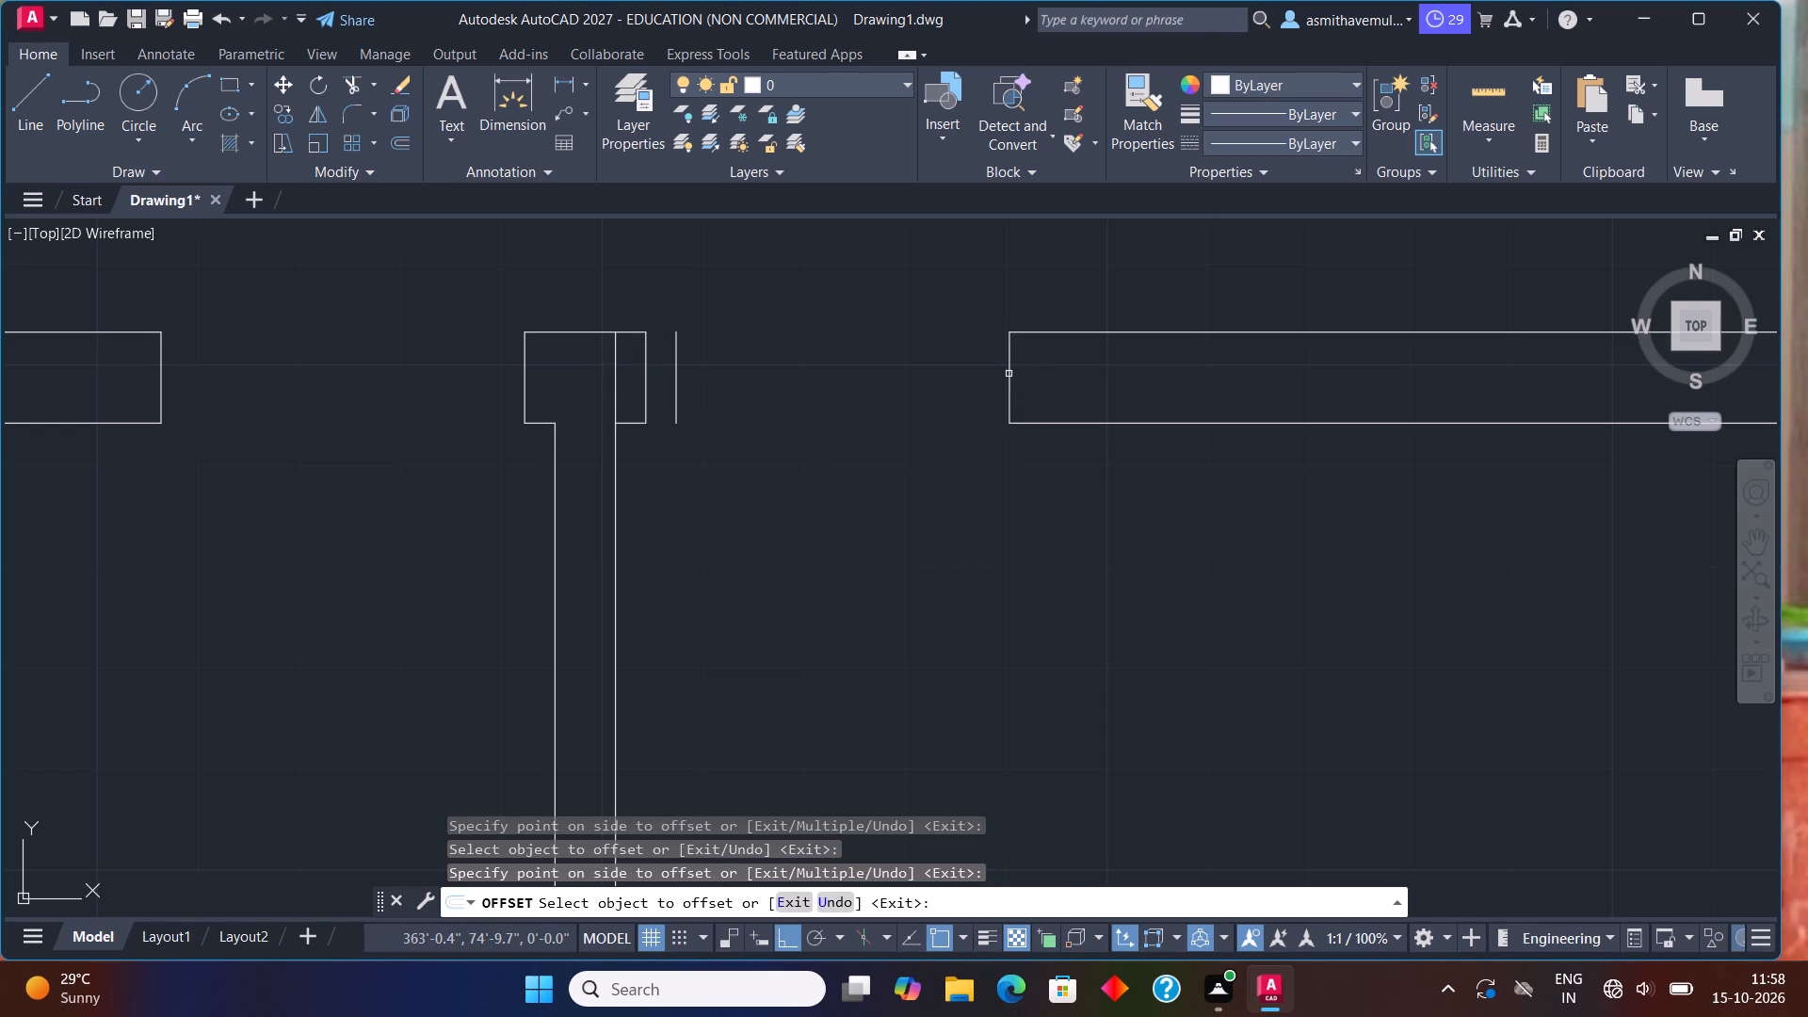
Offset the right jamb line of the second room's top opening 3" to the right twice in succession.
click(1009, 373)
click(1100, 356)
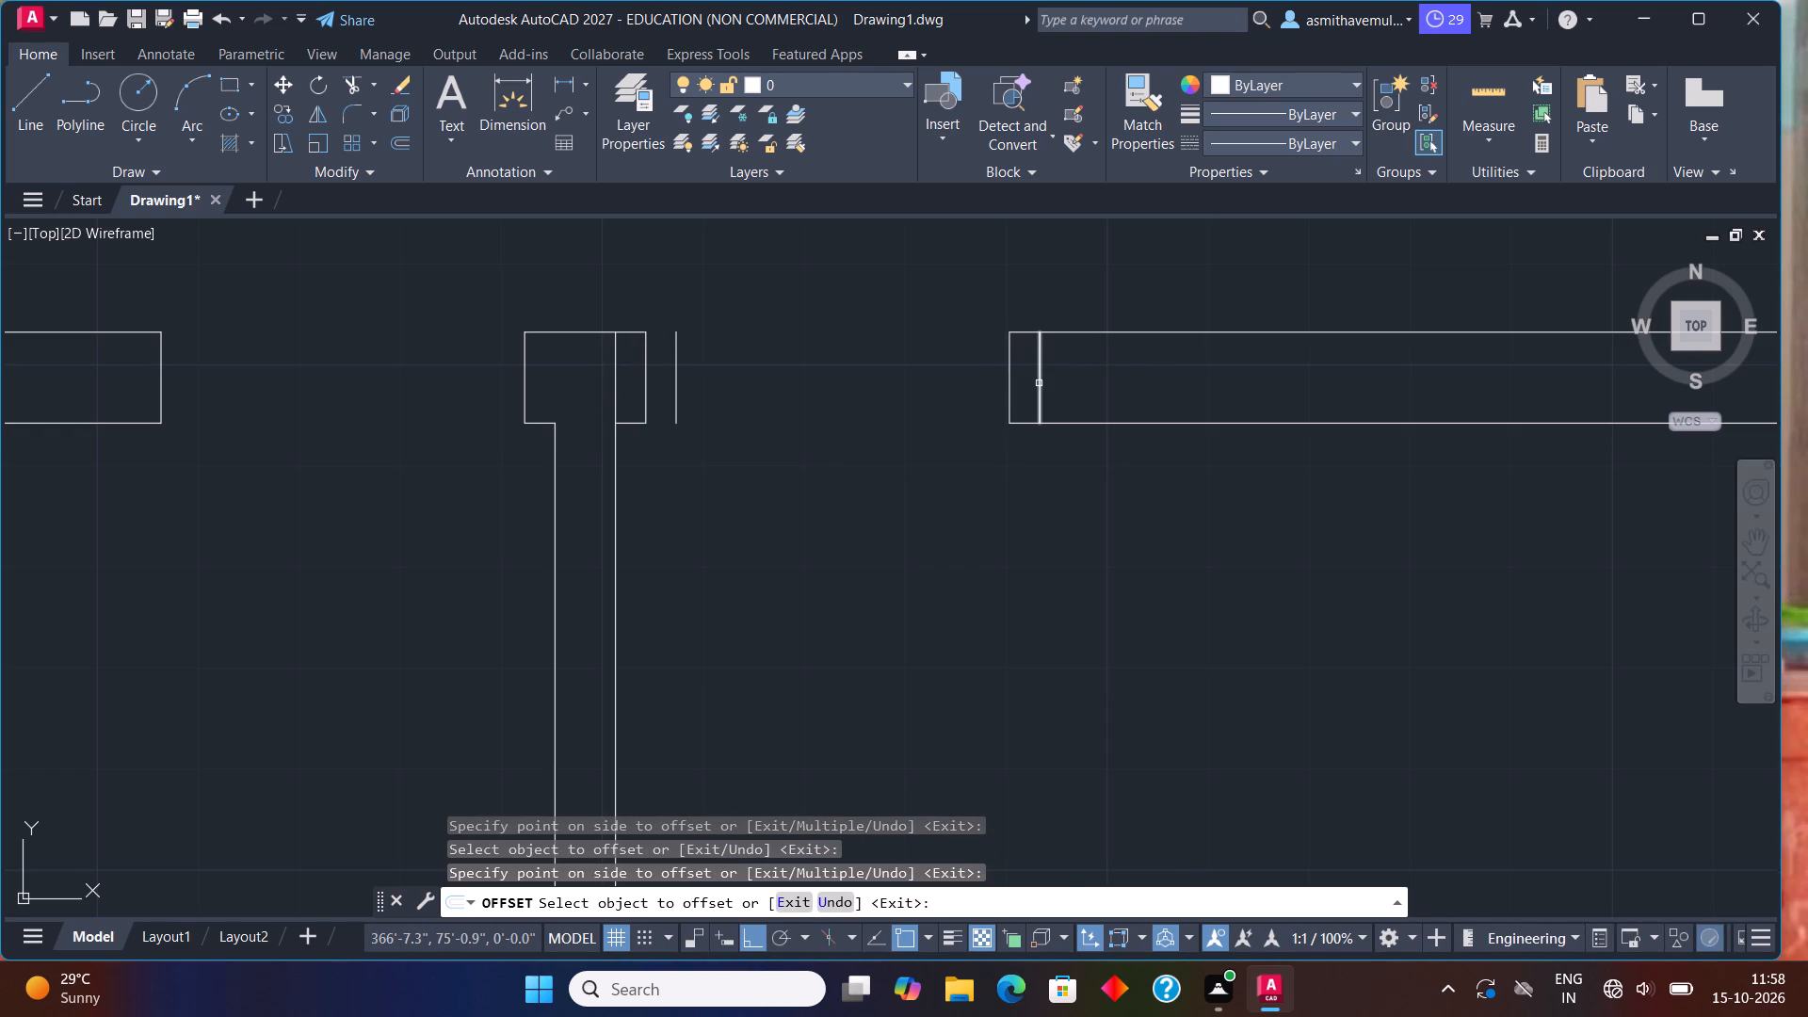
click(1039, 383)
click(1080, 383)
Offset the left jamb line of the first room's top opening 3" to the left twice in succession.
middle_drag(545, 465, 699, 463)
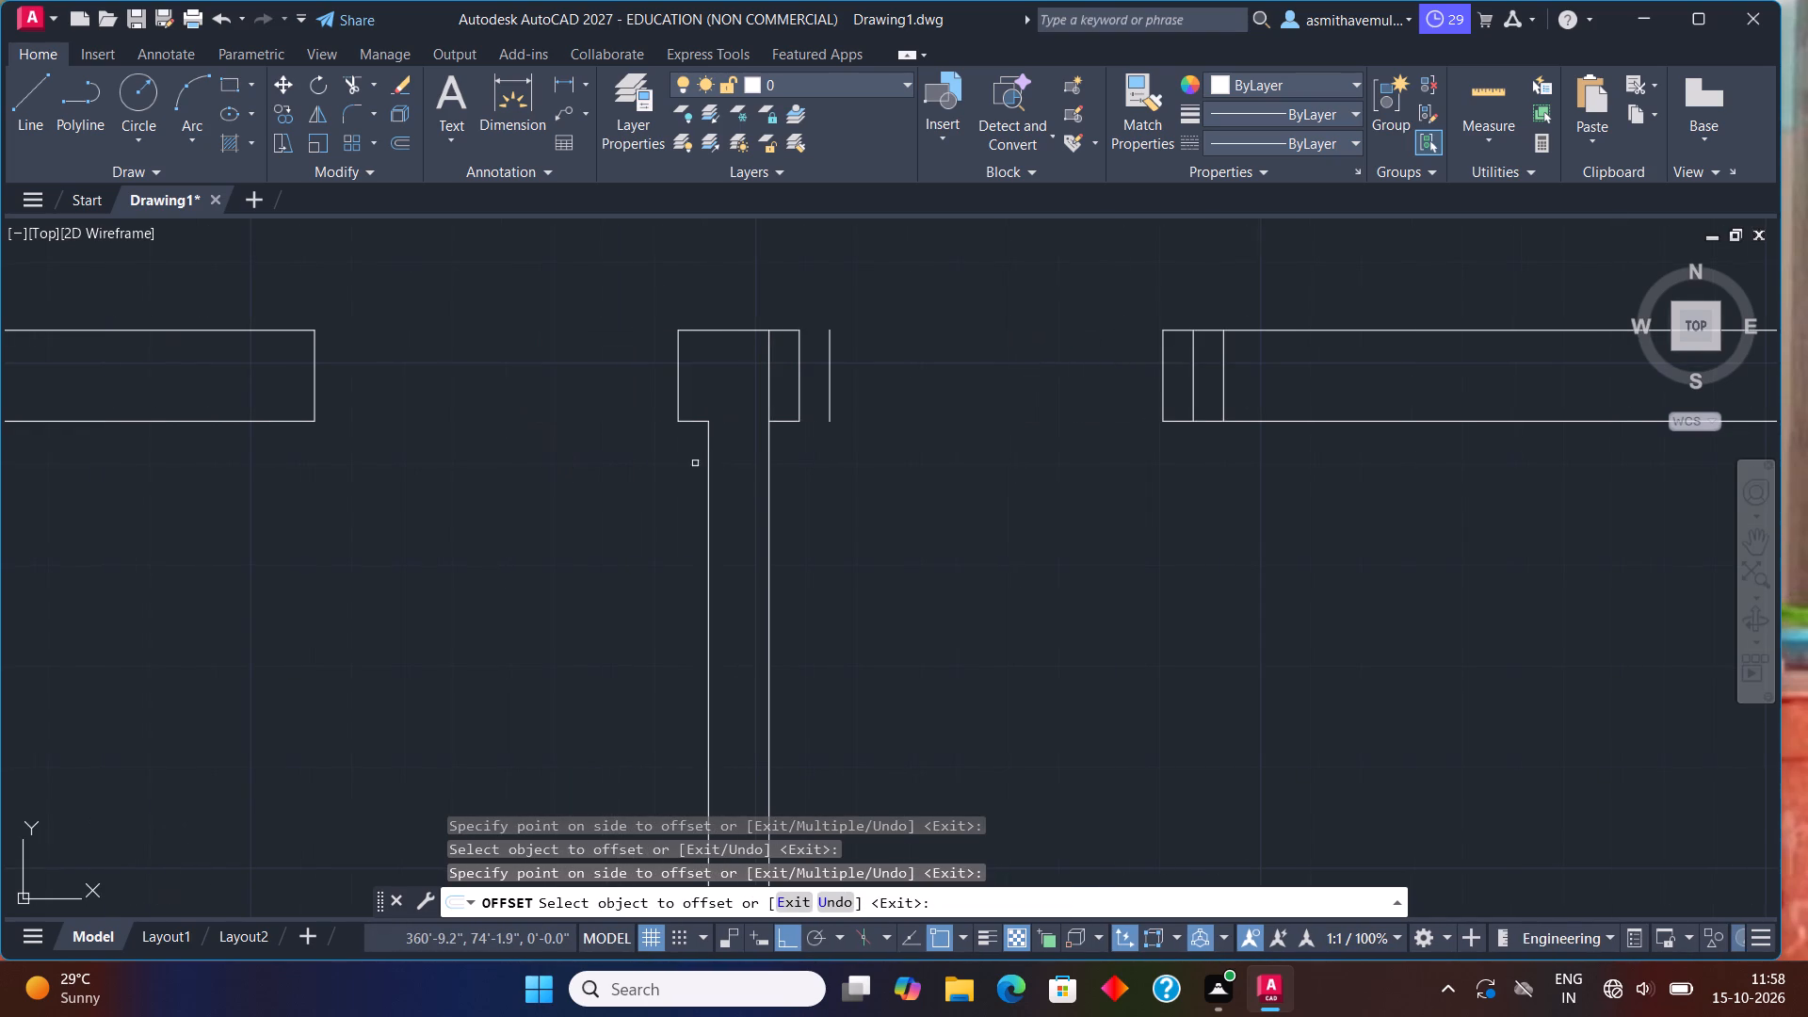
click(312, 369)
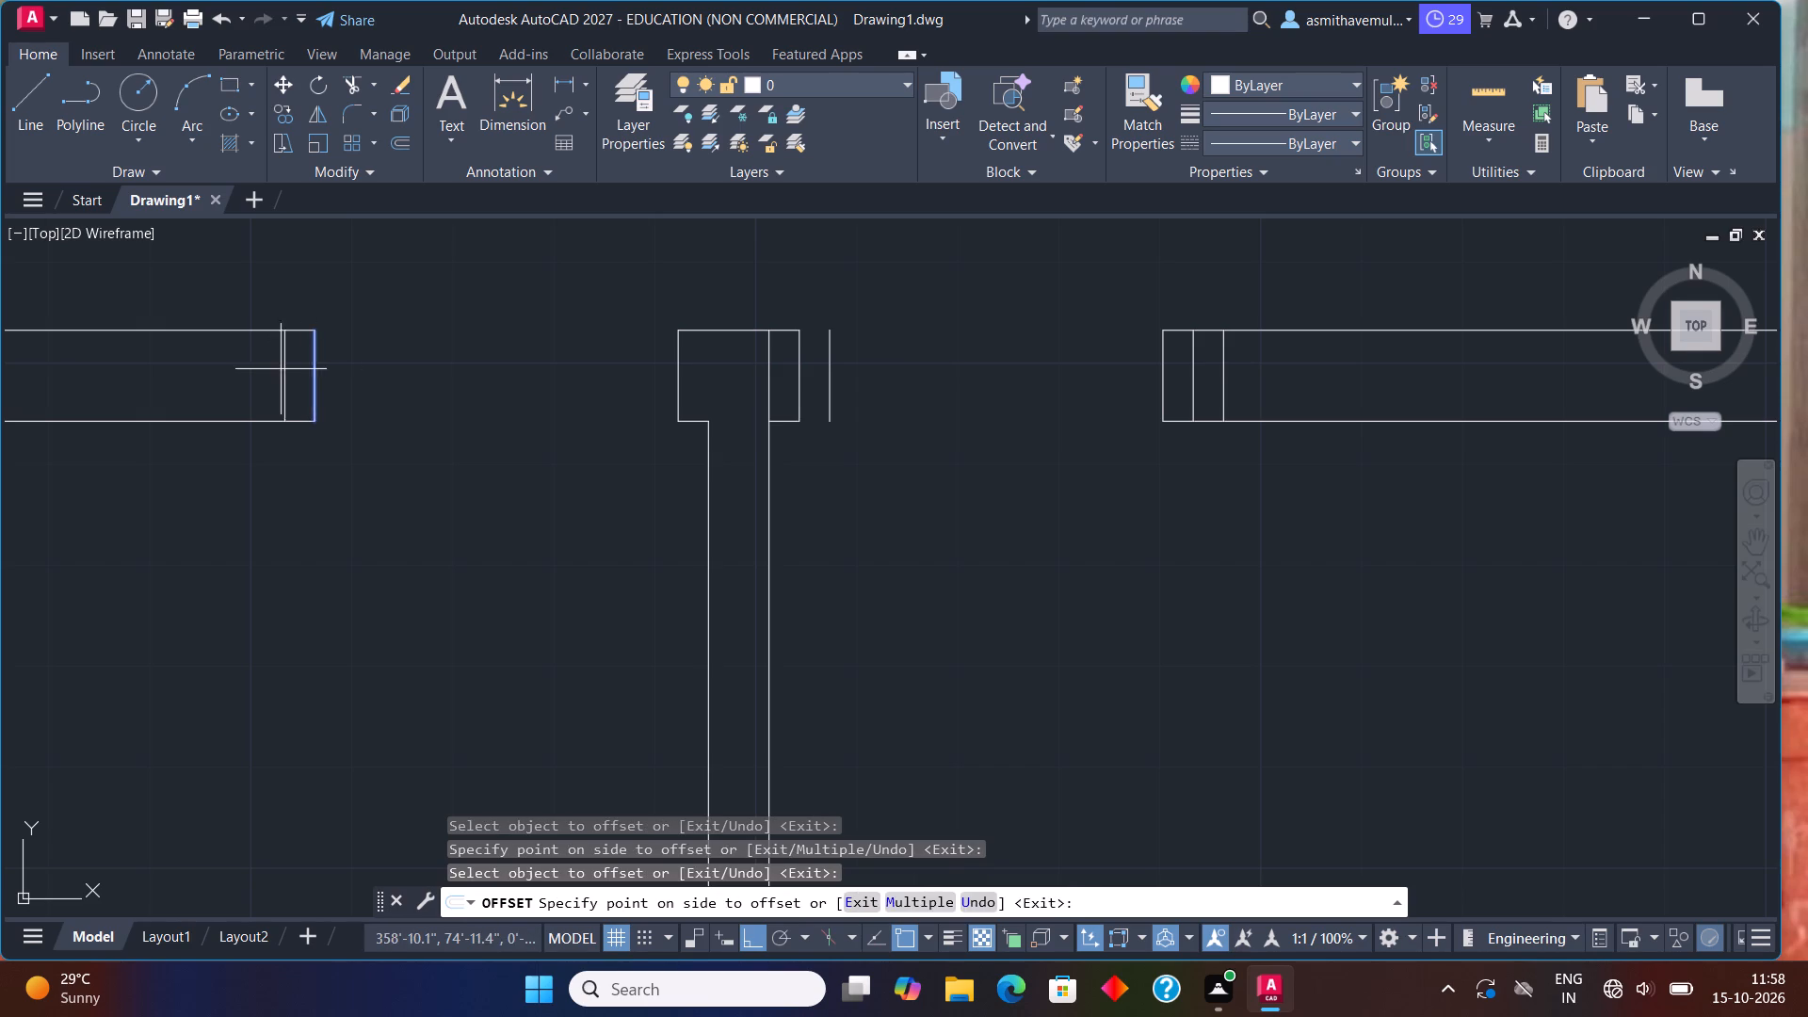
click(270, 367)
click(285, 369)
click(254, 368)
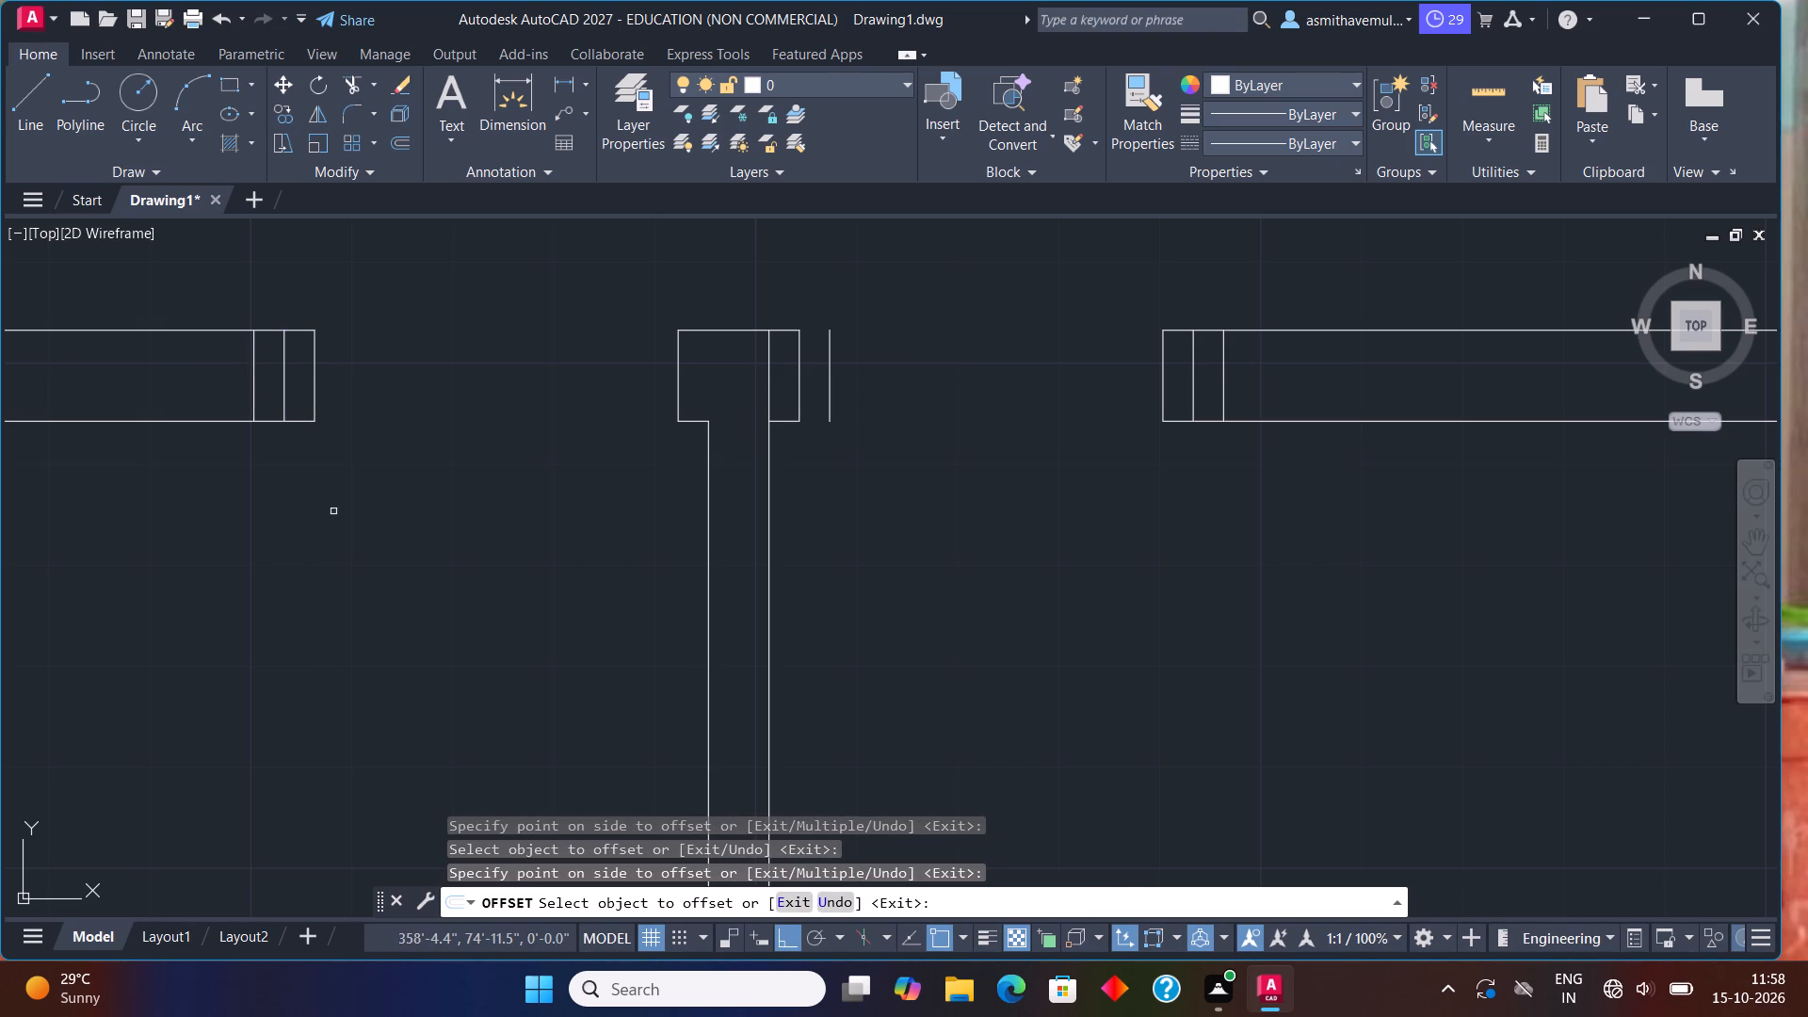
key(Escape)
Trim away the original end line and leftover wall line ends at the left side of the first room's top opening.
text(trim)
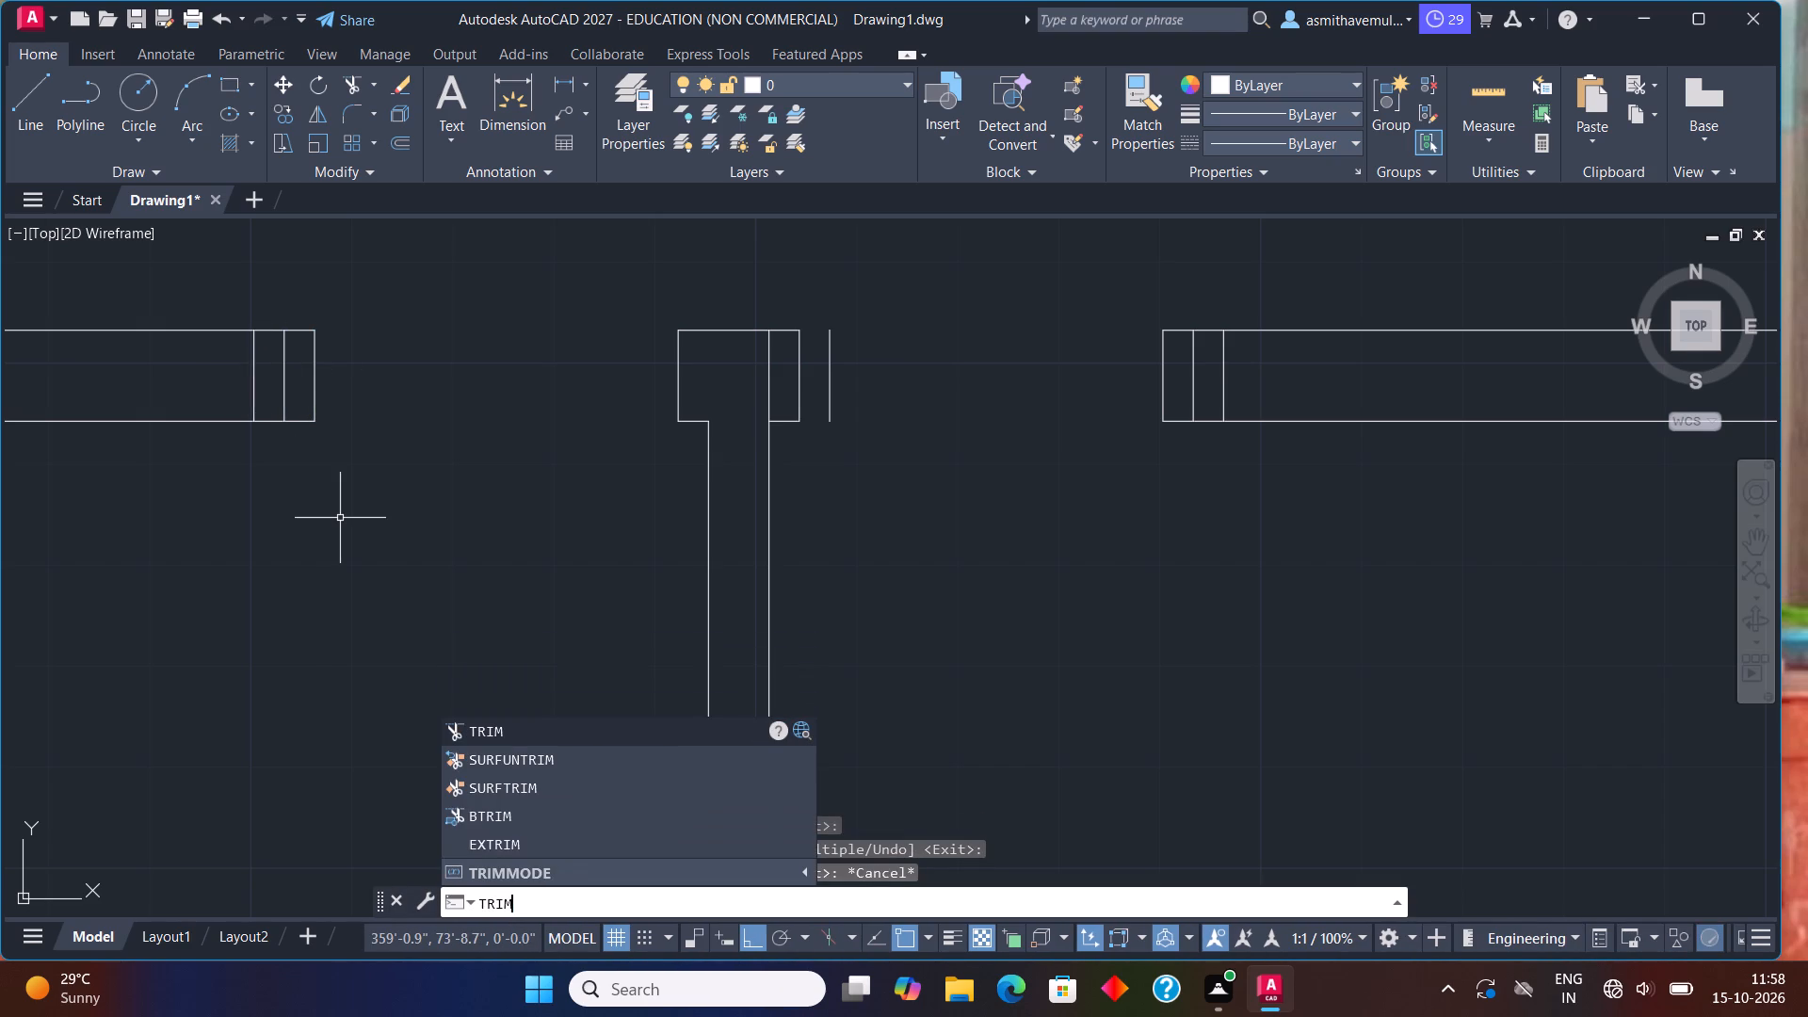
key(Return)
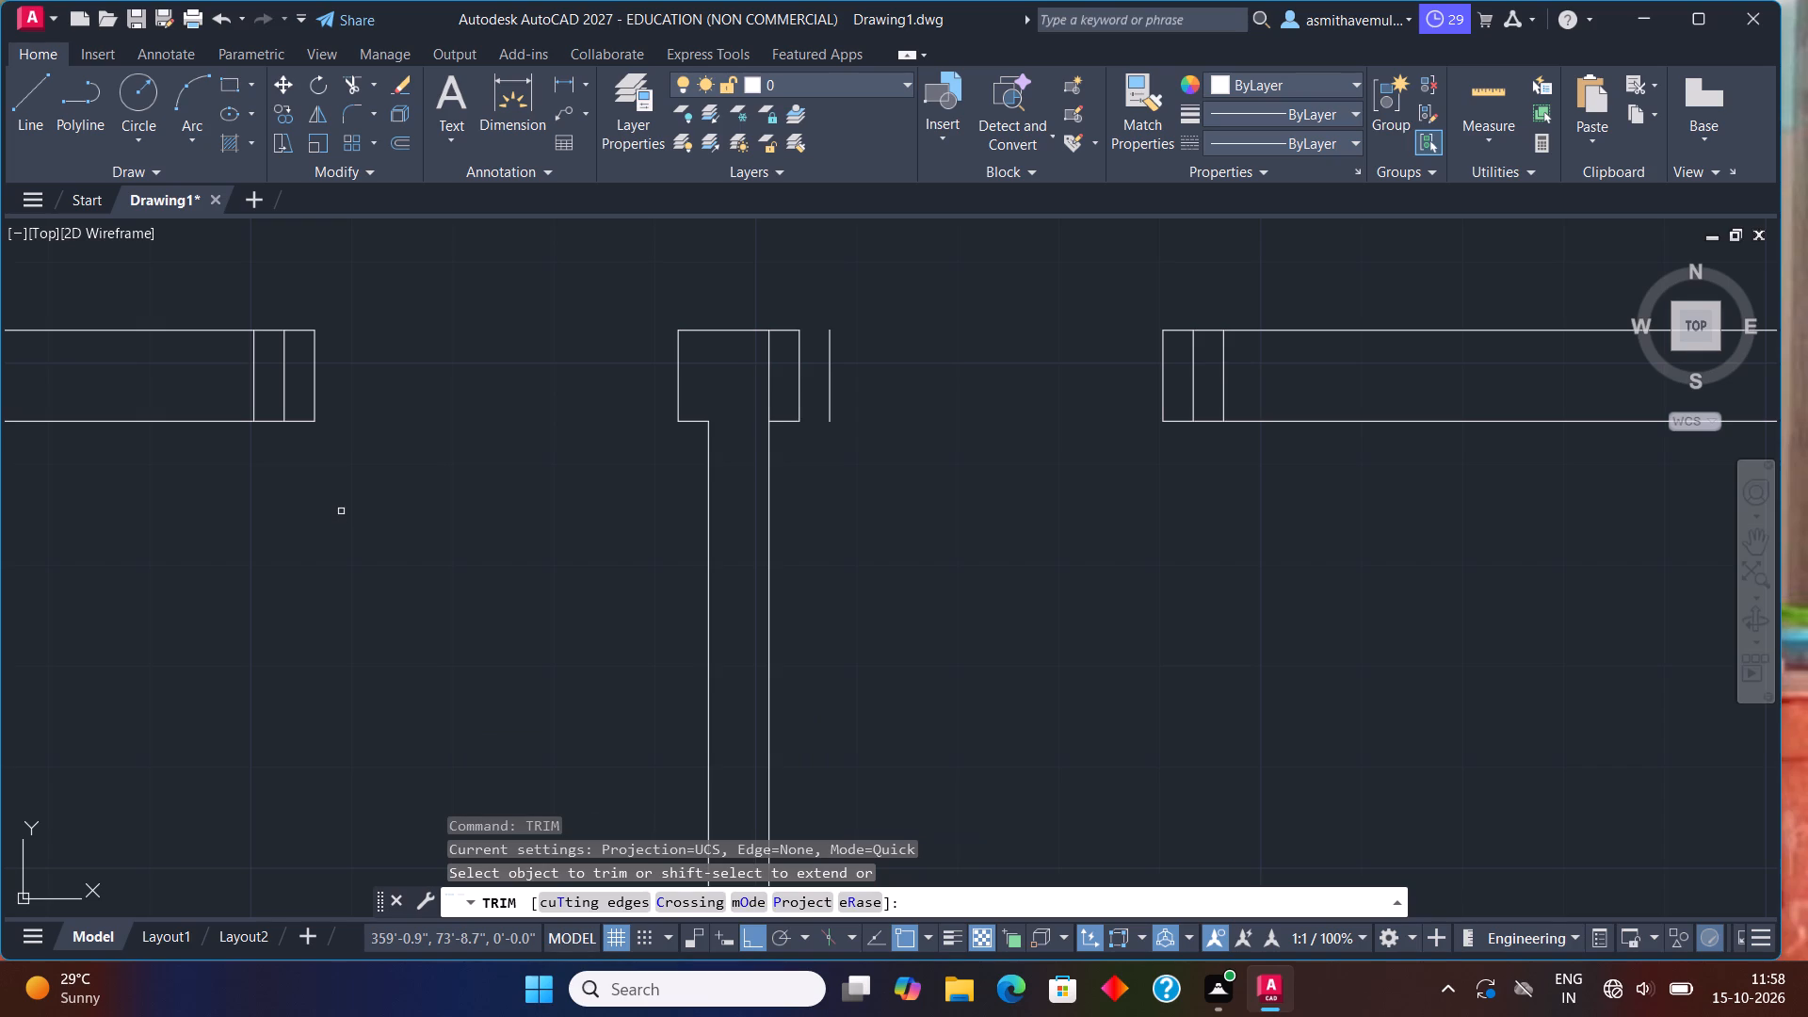
click(315, 386)
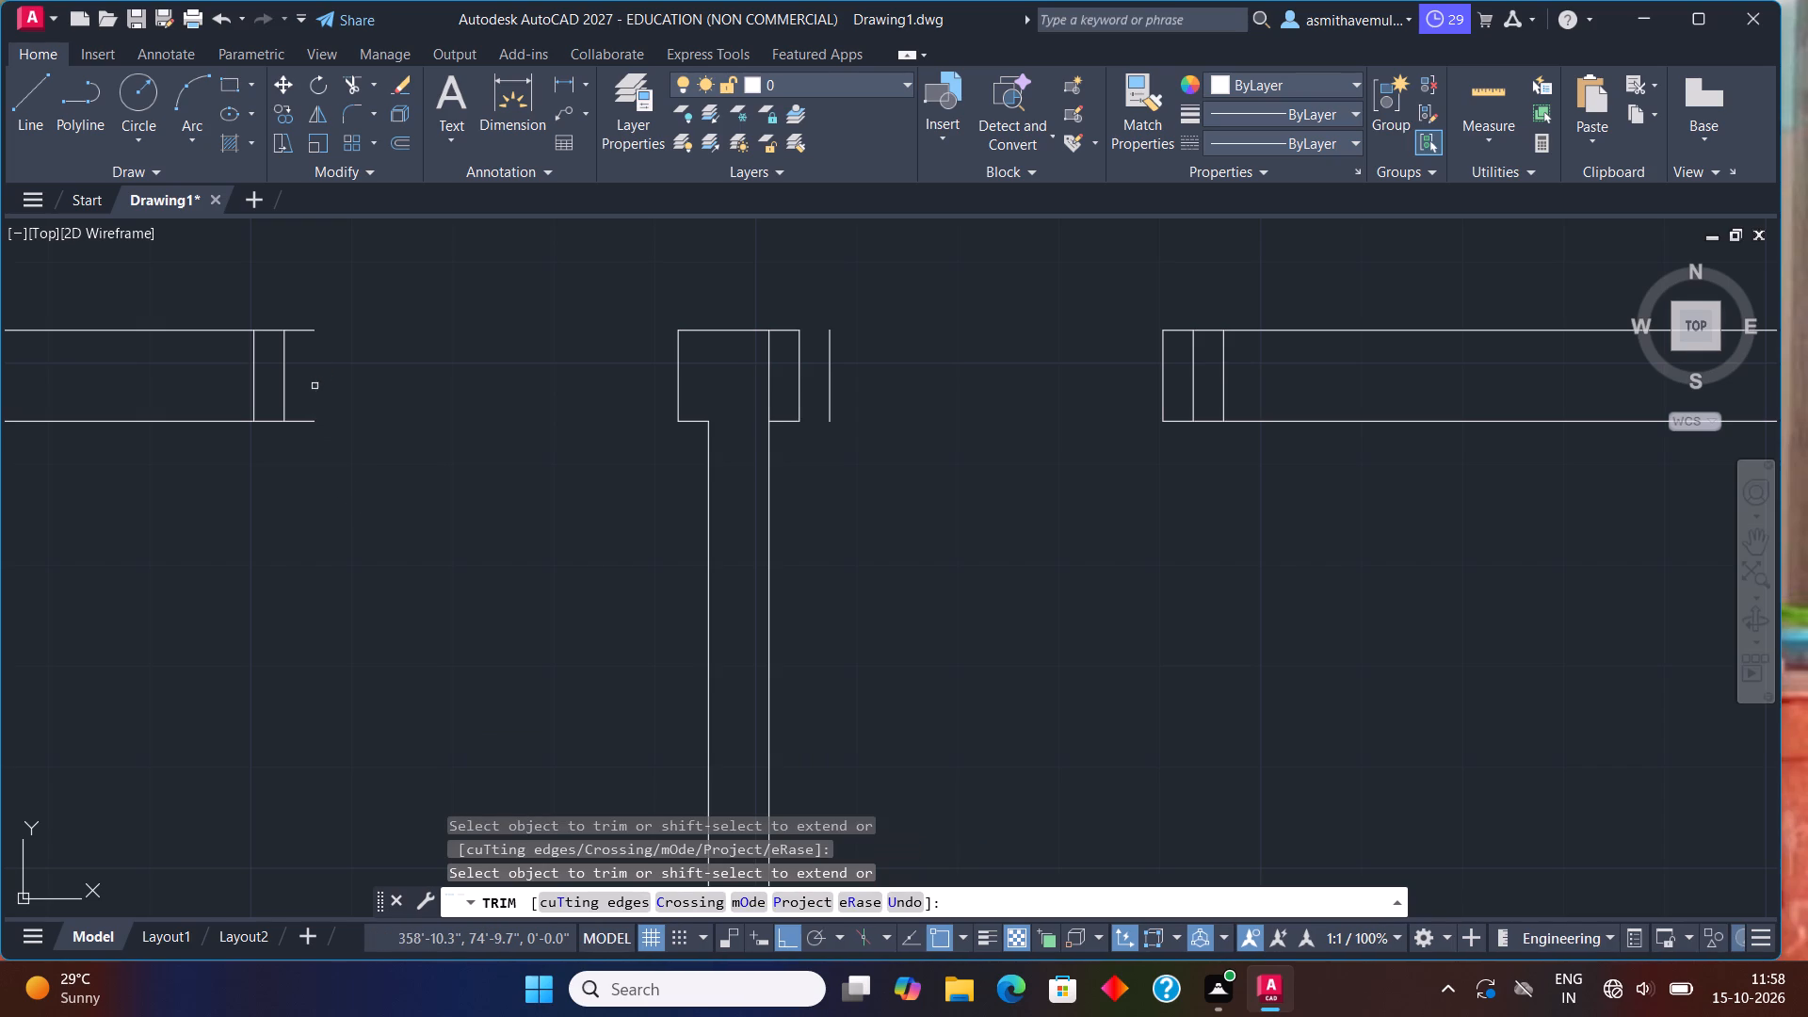
drag(303, 324, 306, 349)
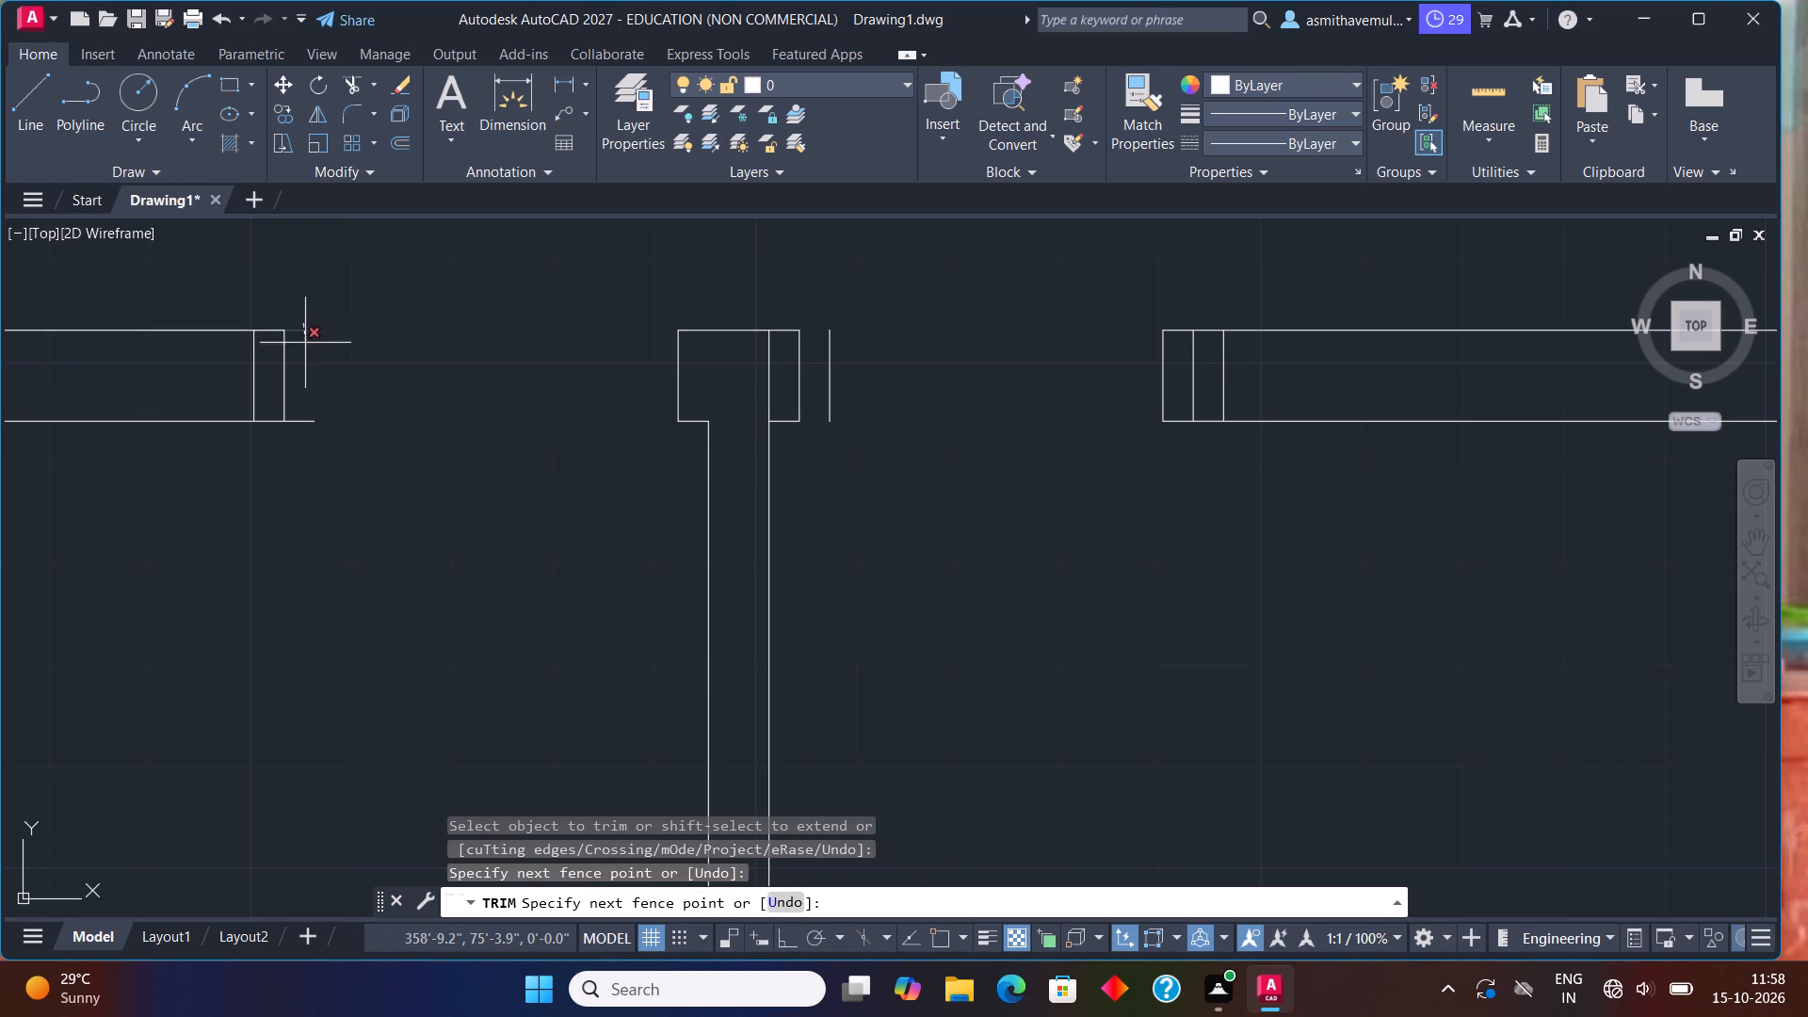
drag(306, 349, 304, 444)
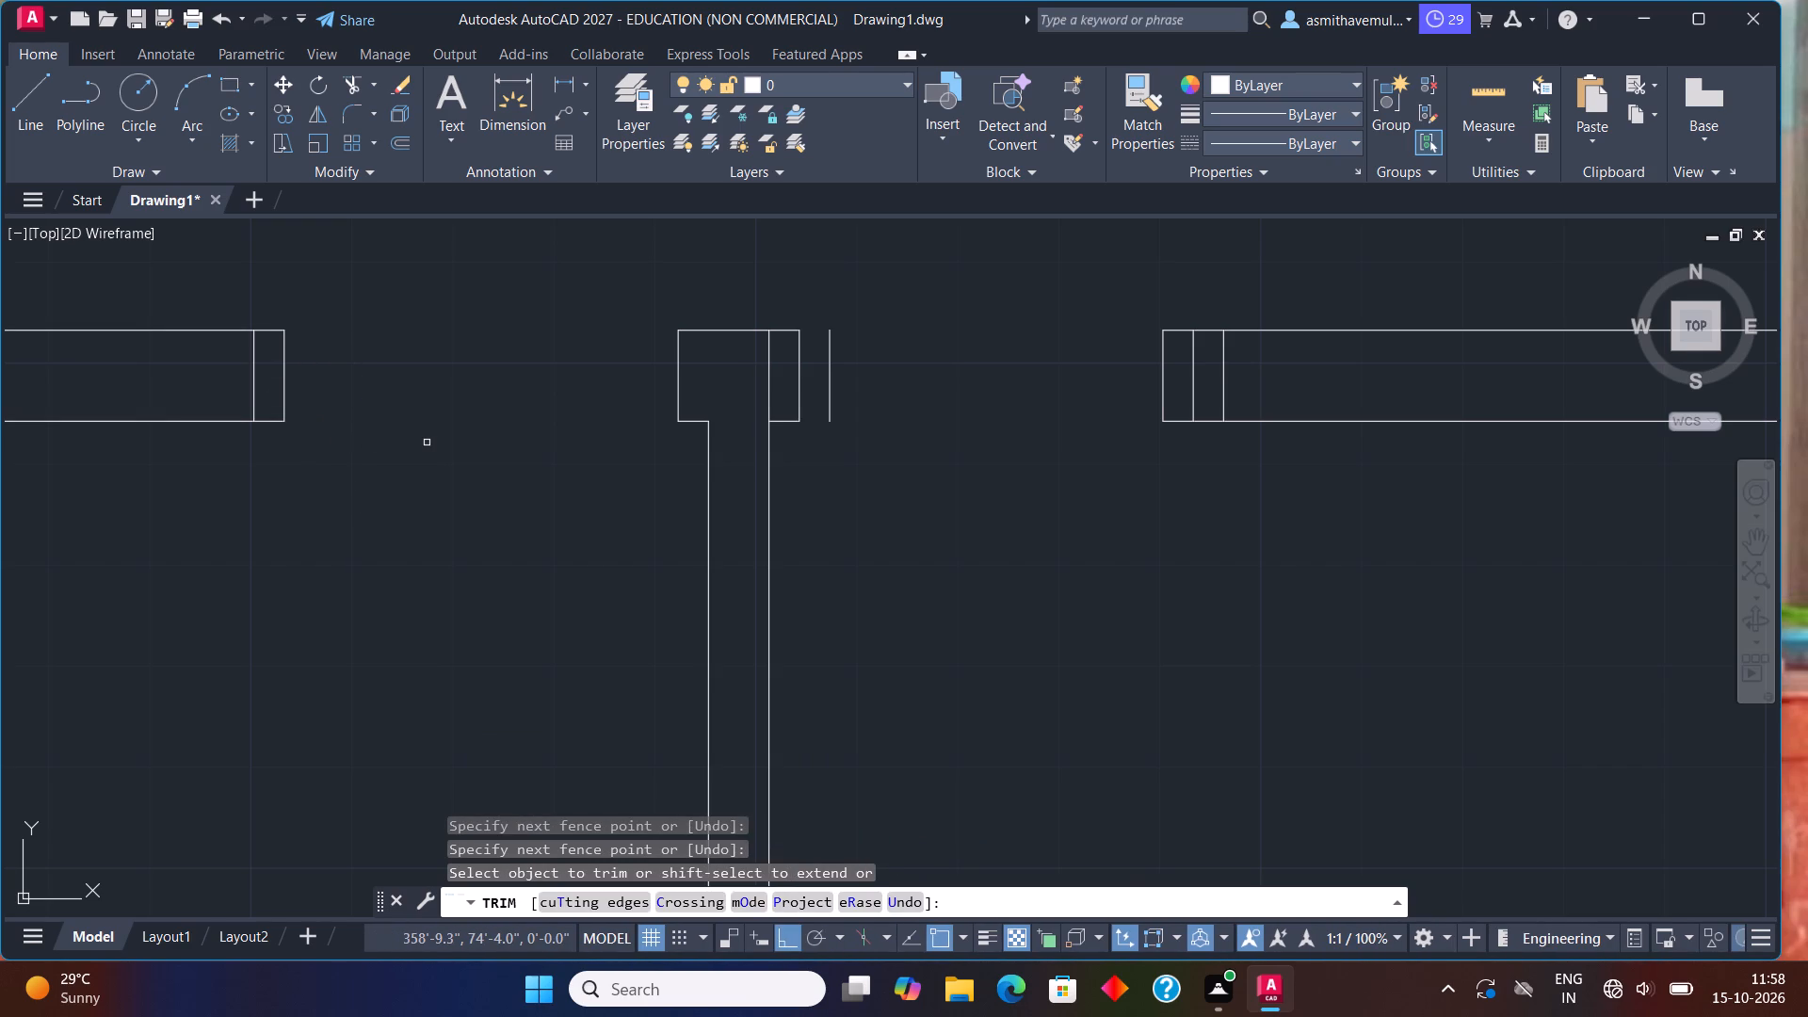
key(Escape)
Offset the left end line of the wall stub between the first two rooms' top openings 3" to the left.
key(o)
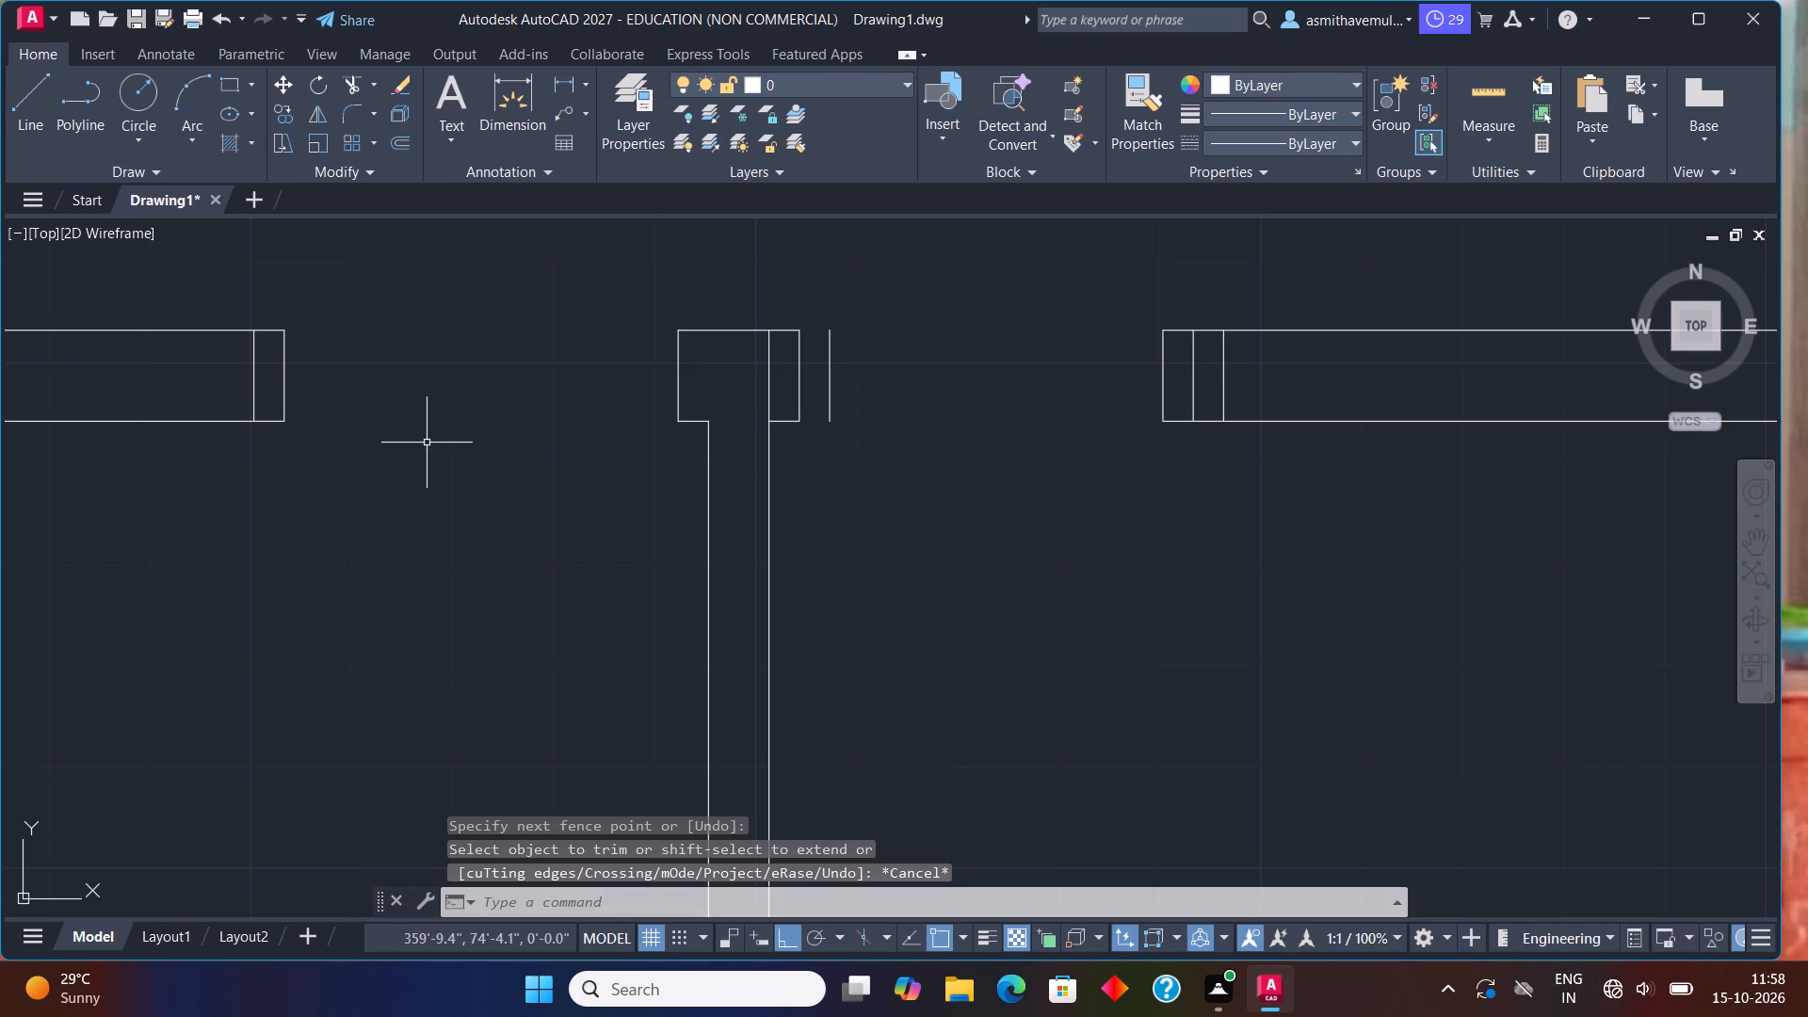
key(Return)
key(3)
key(shift+quotedbl)
key(Return)
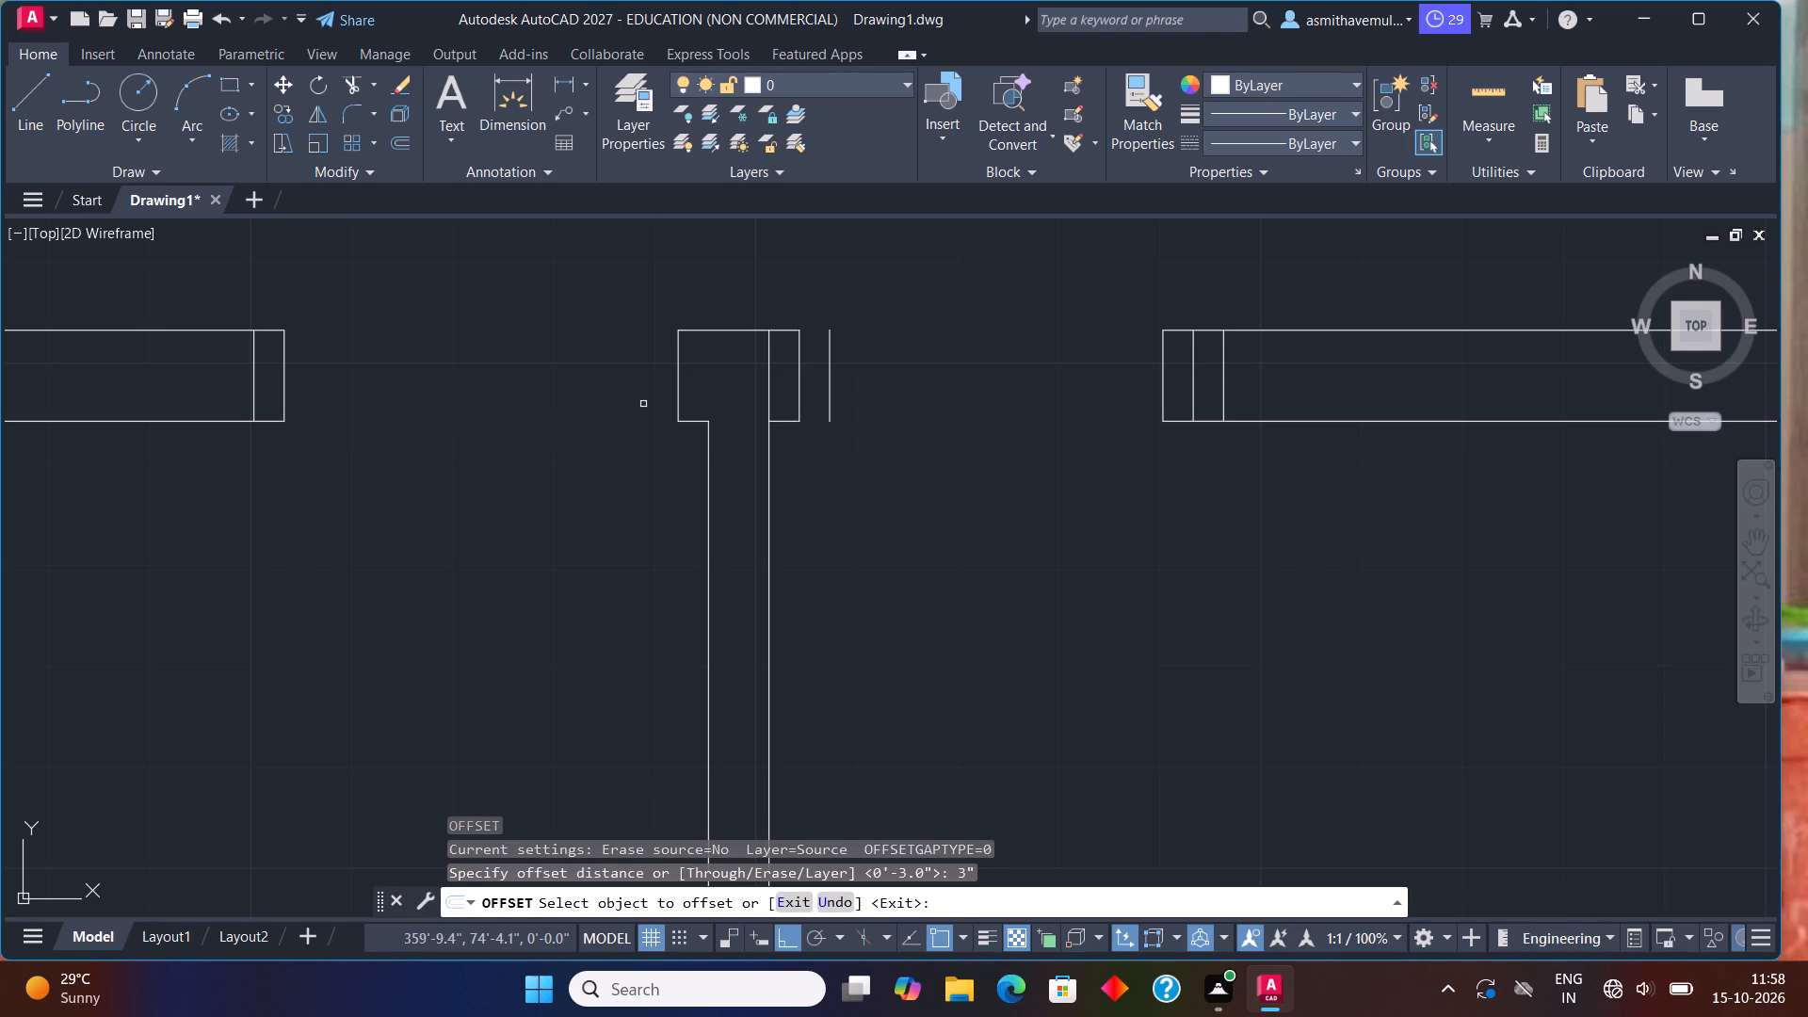
click(674, 374)
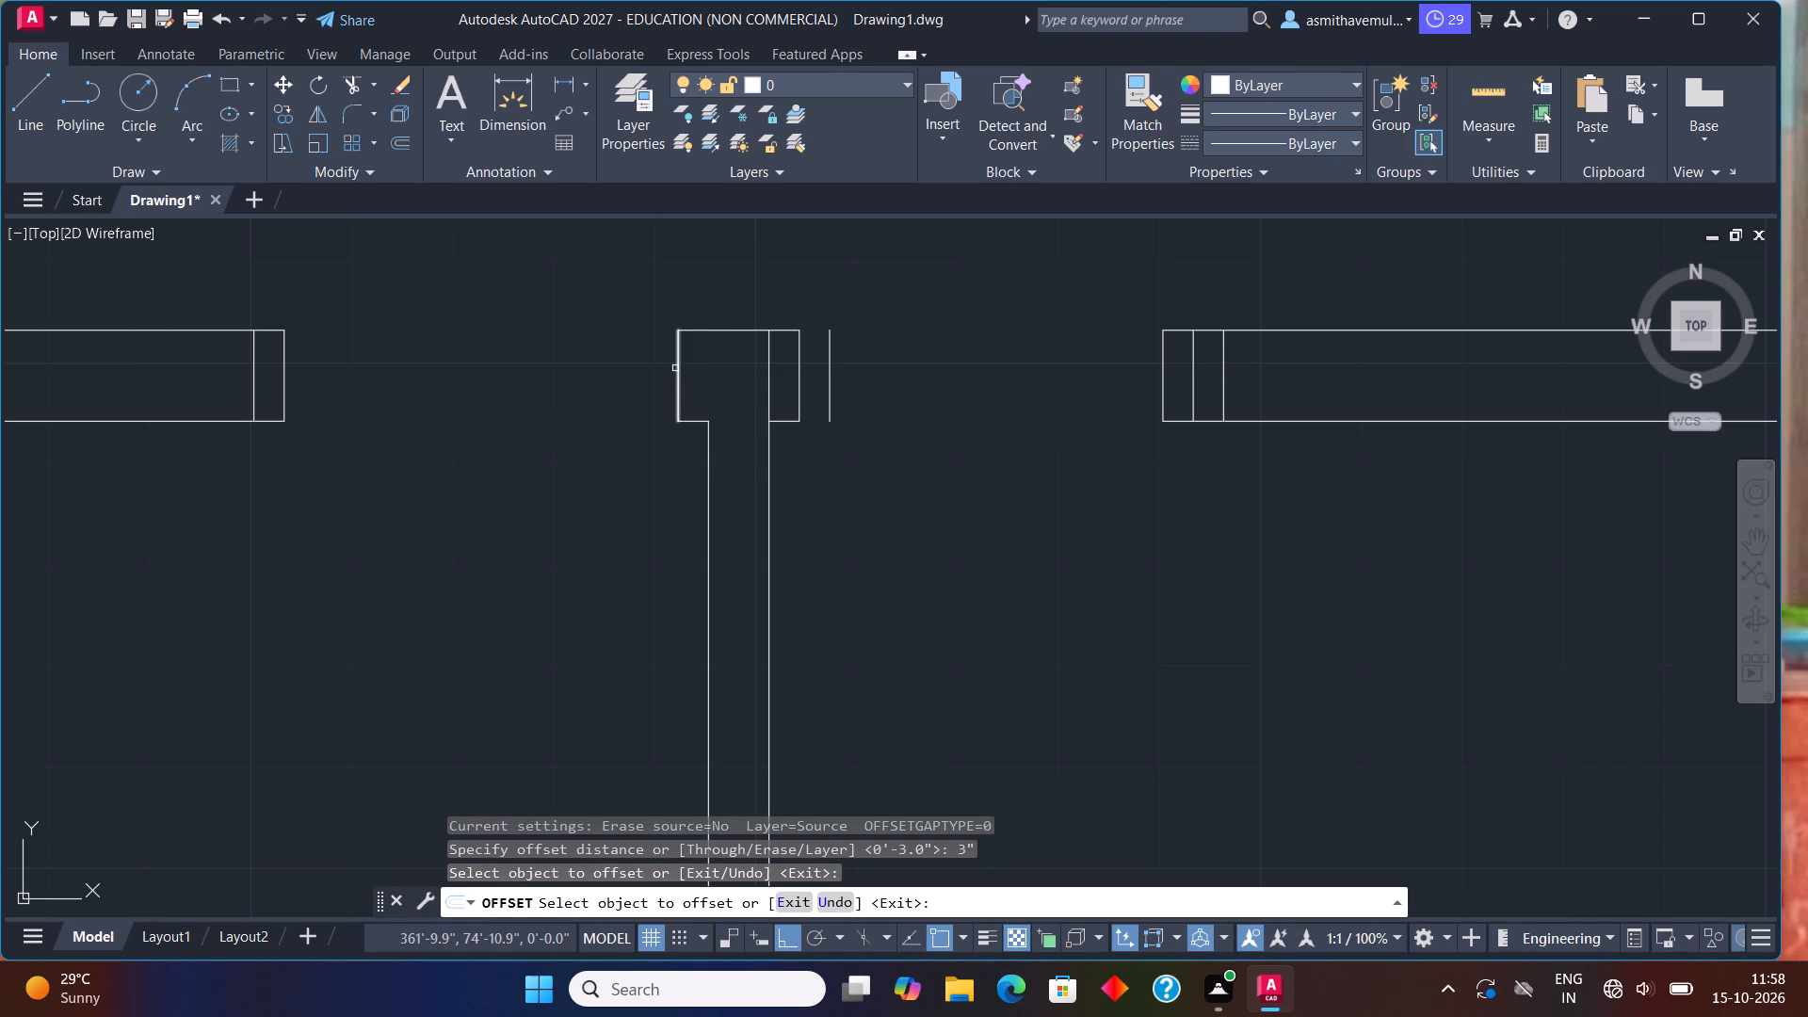
click(677, 368)
click(638, 387)
key(Escape)
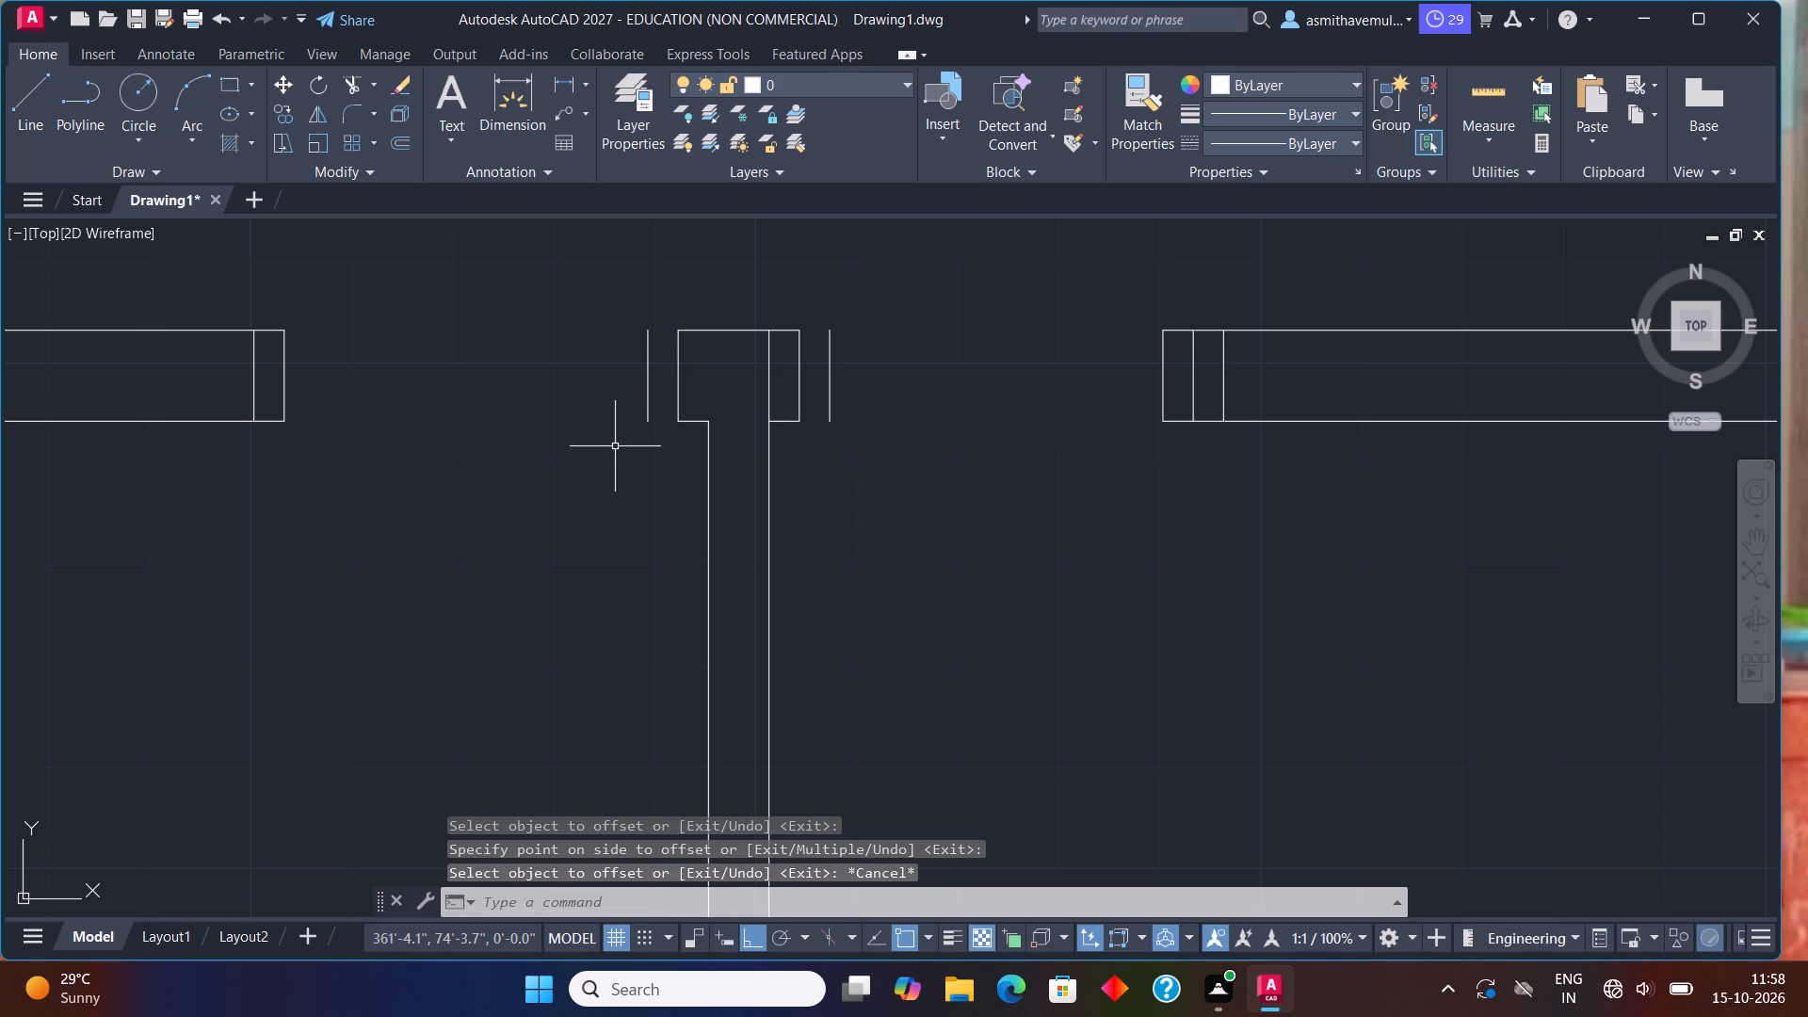
Extend the wall stub's top and bottom lines to the new outer jamb lines on both sides.
text(extend)
key(Return)
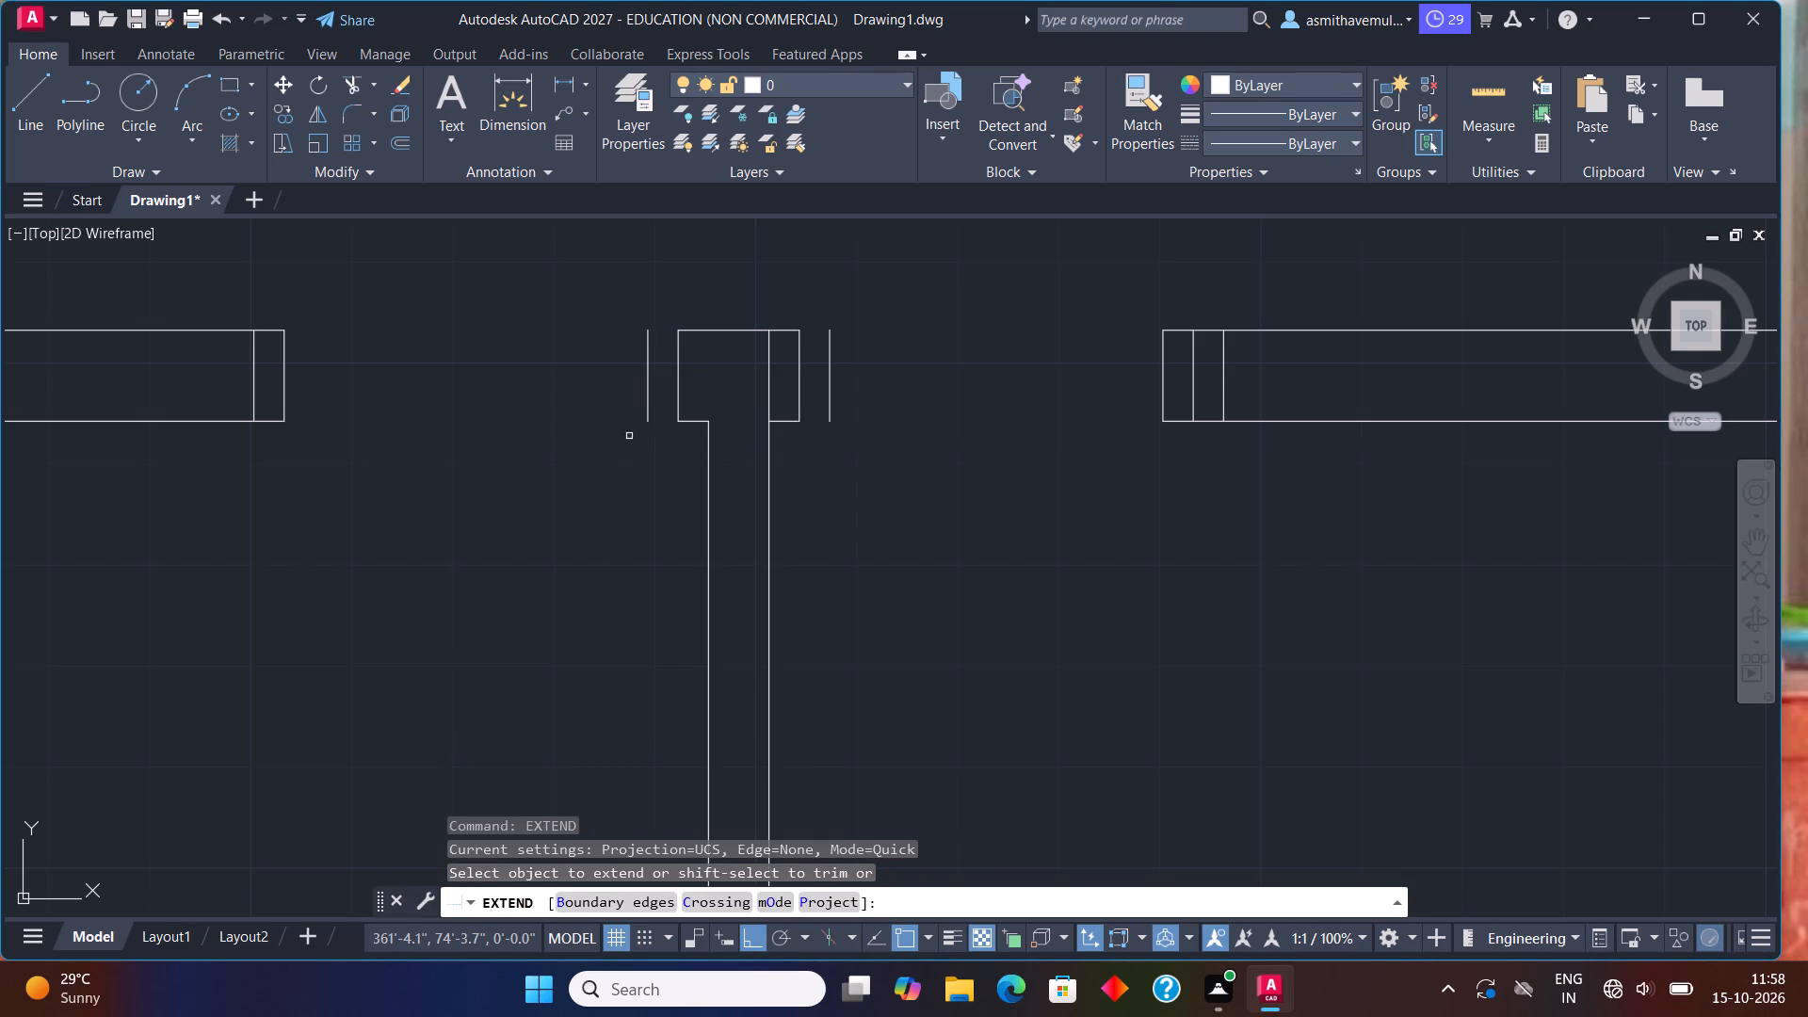
click(688, 424)
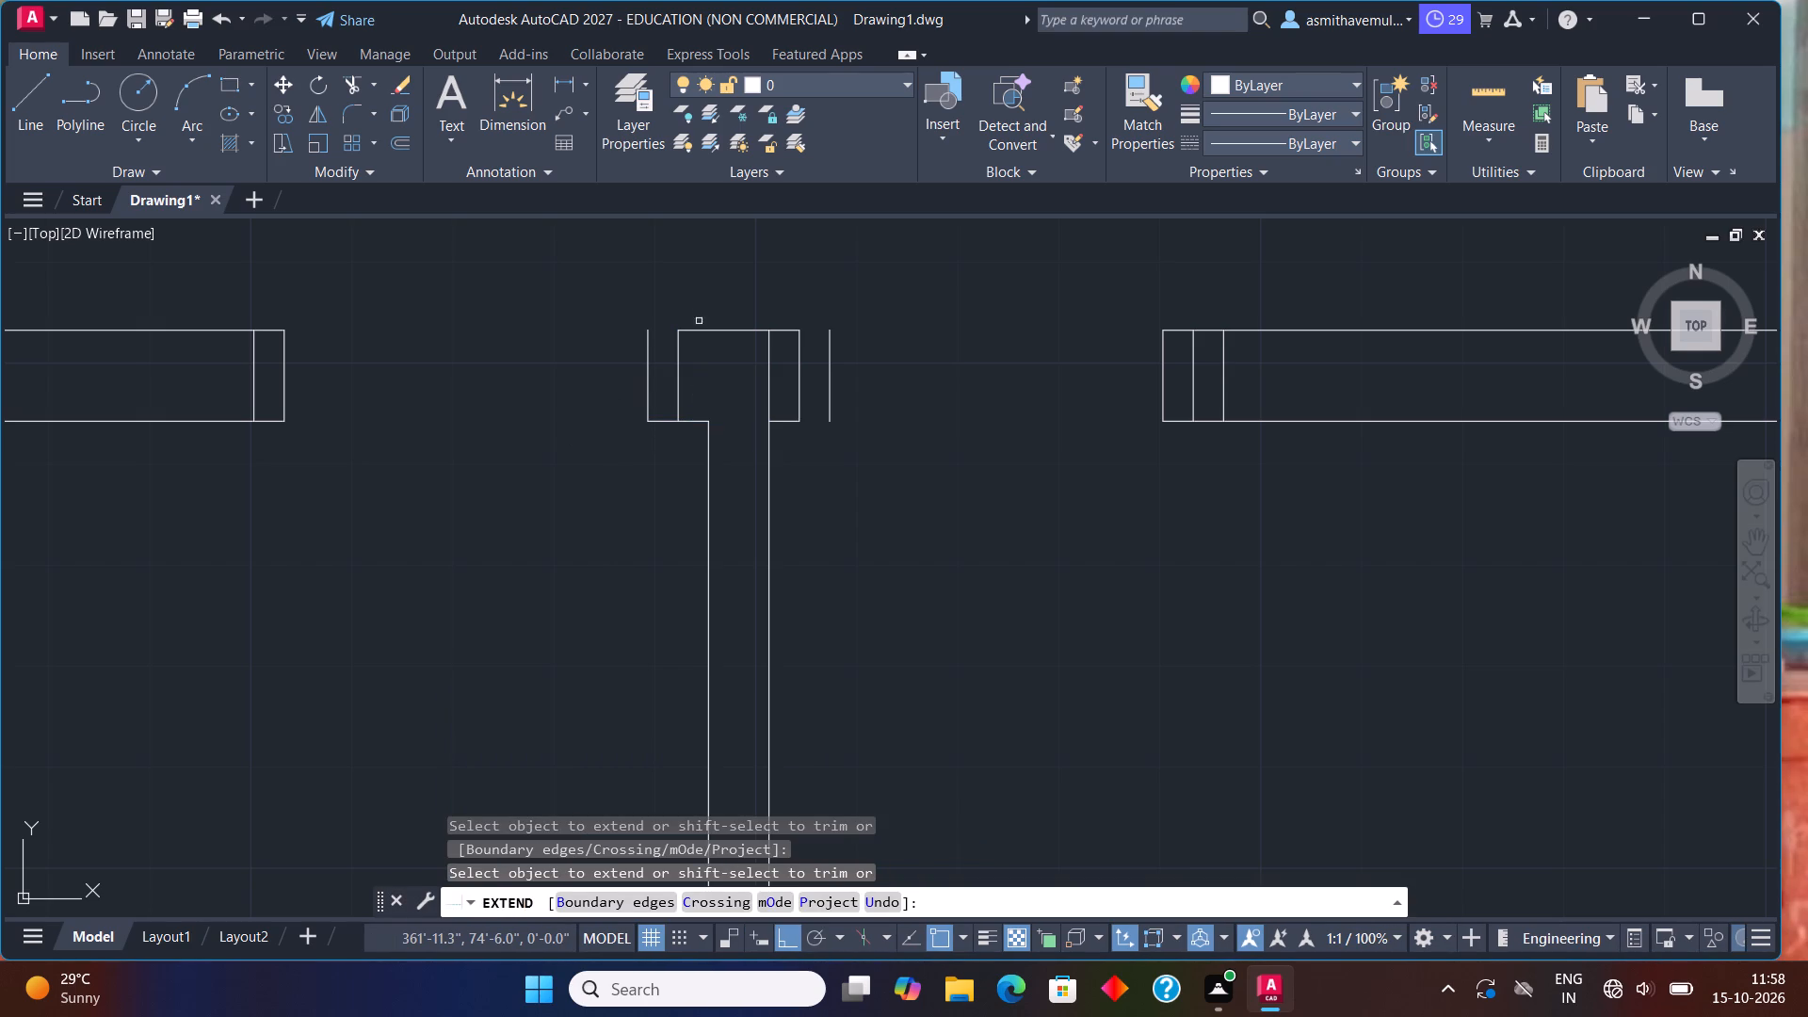
click(691, 331)
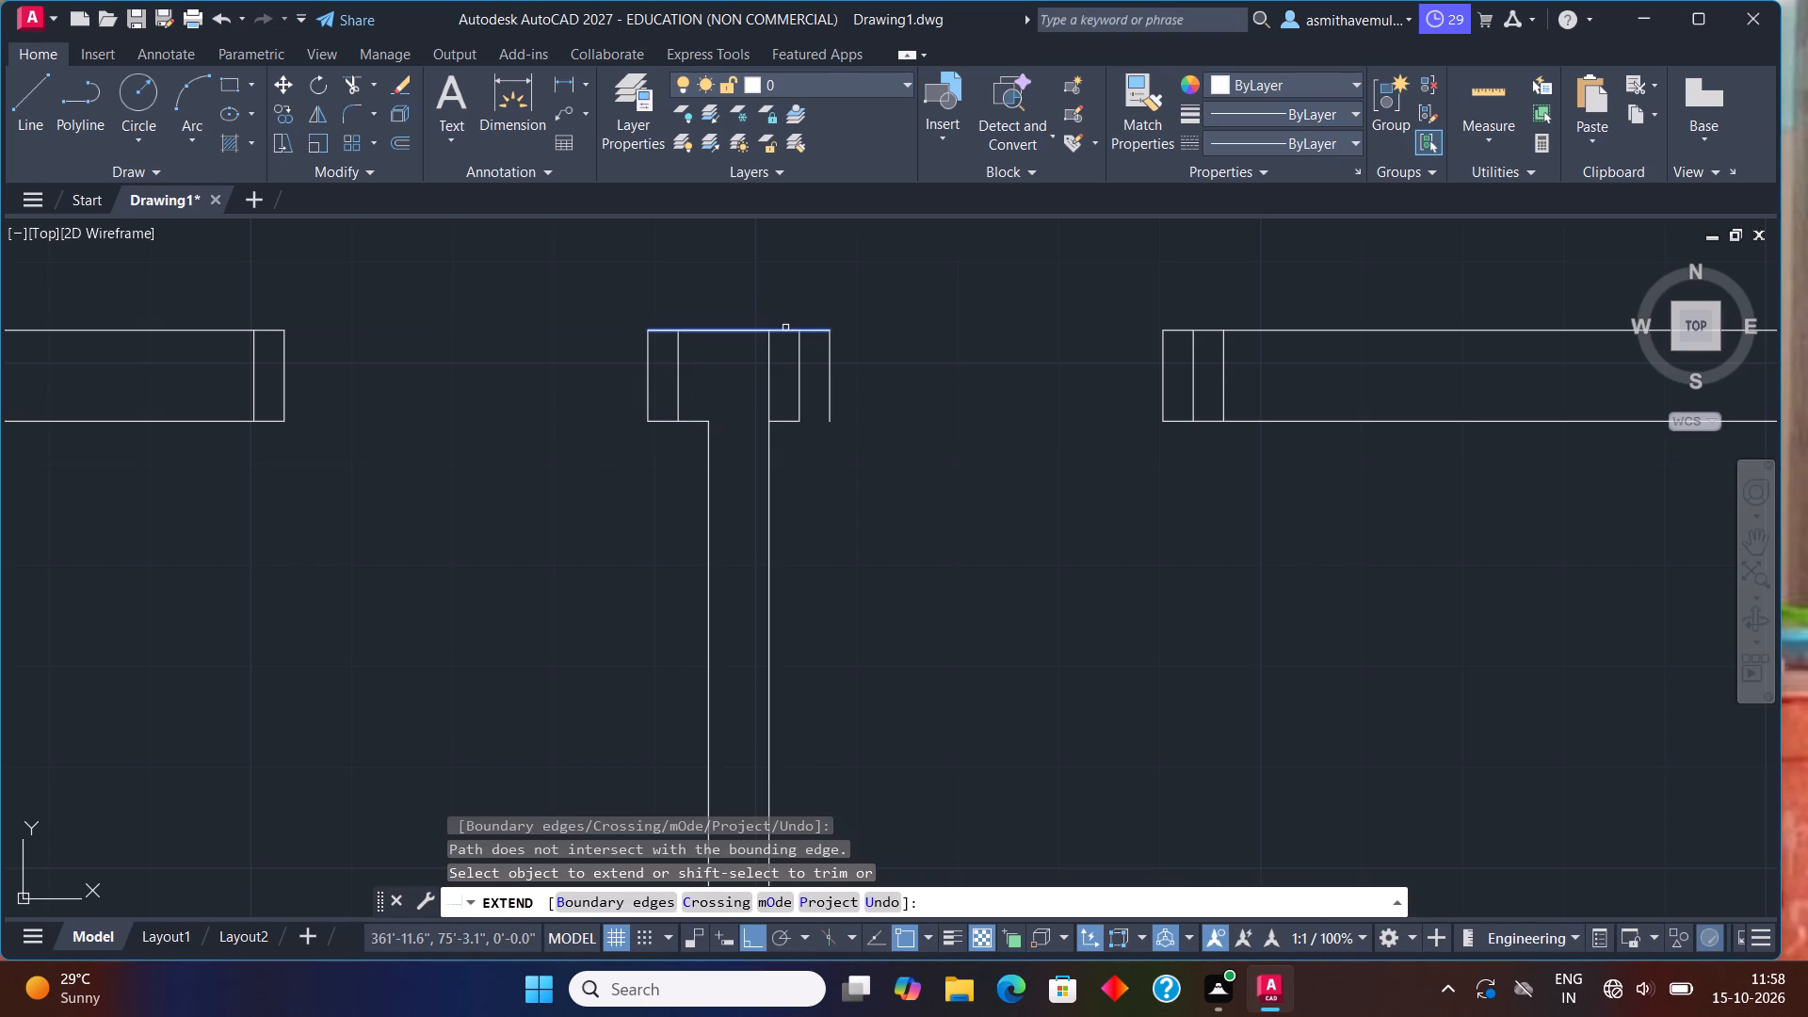
click(785, 329)
click(795, 422)
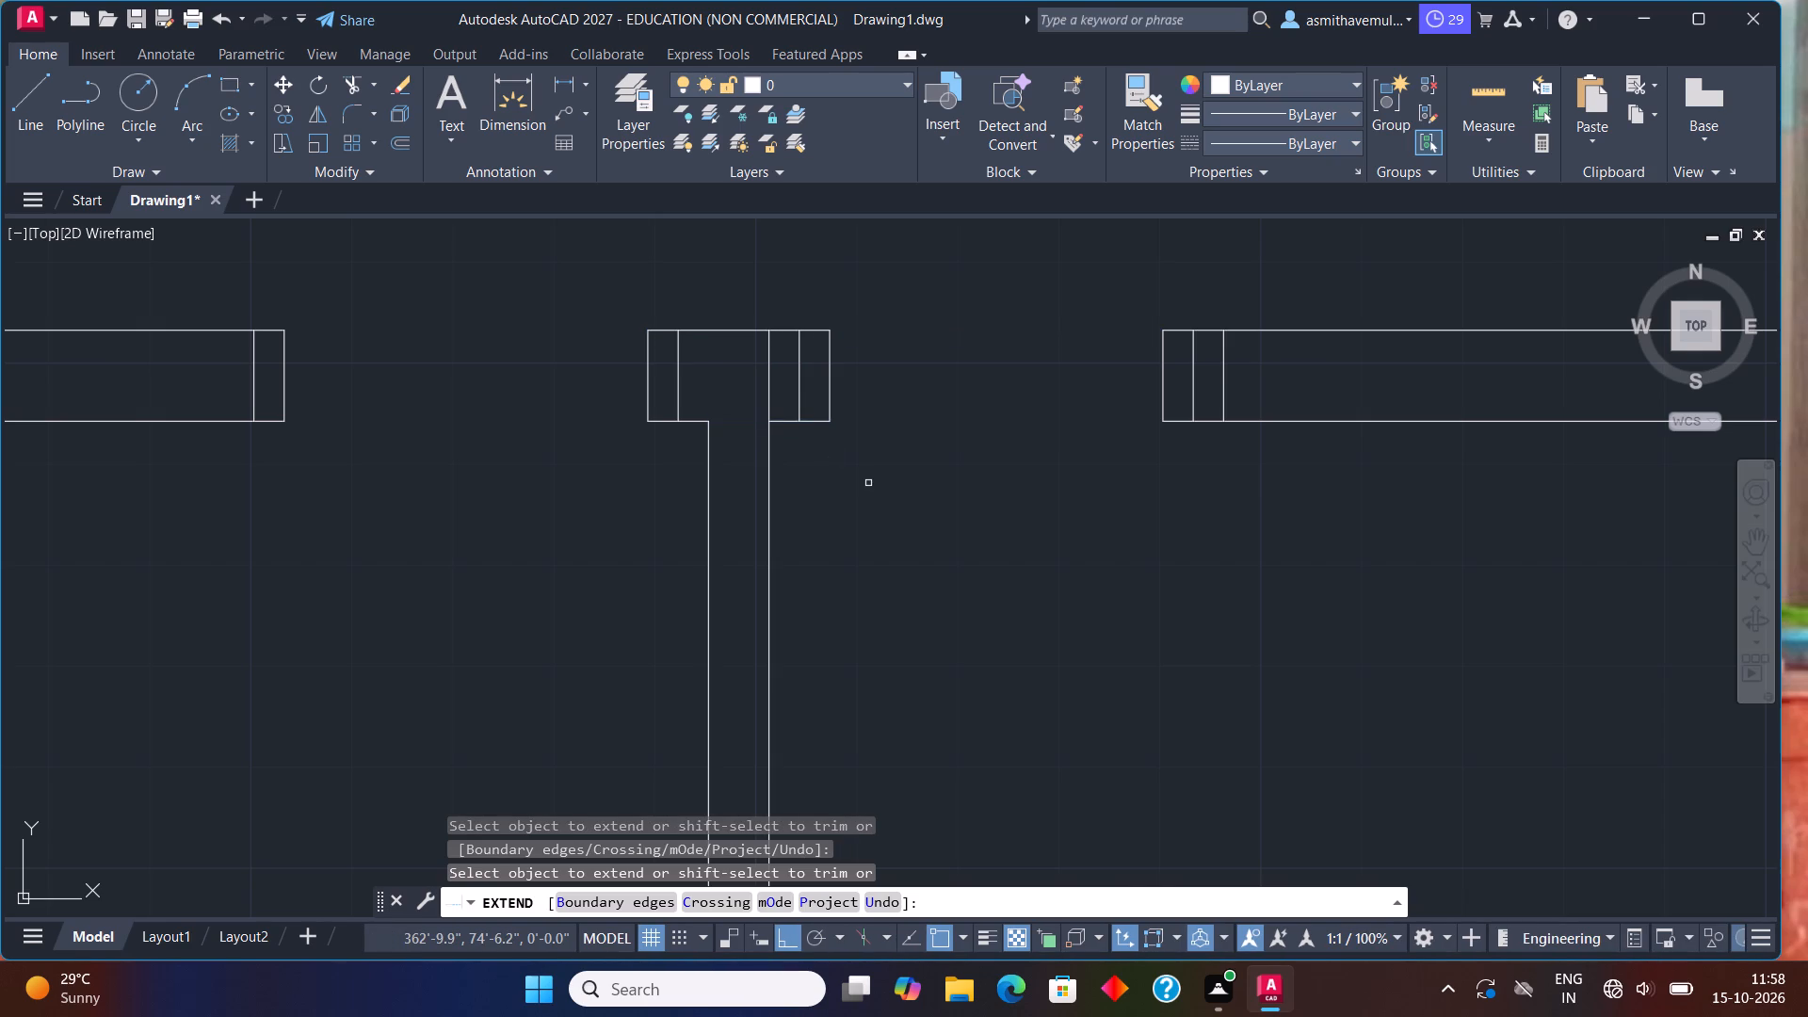
key(Escape)
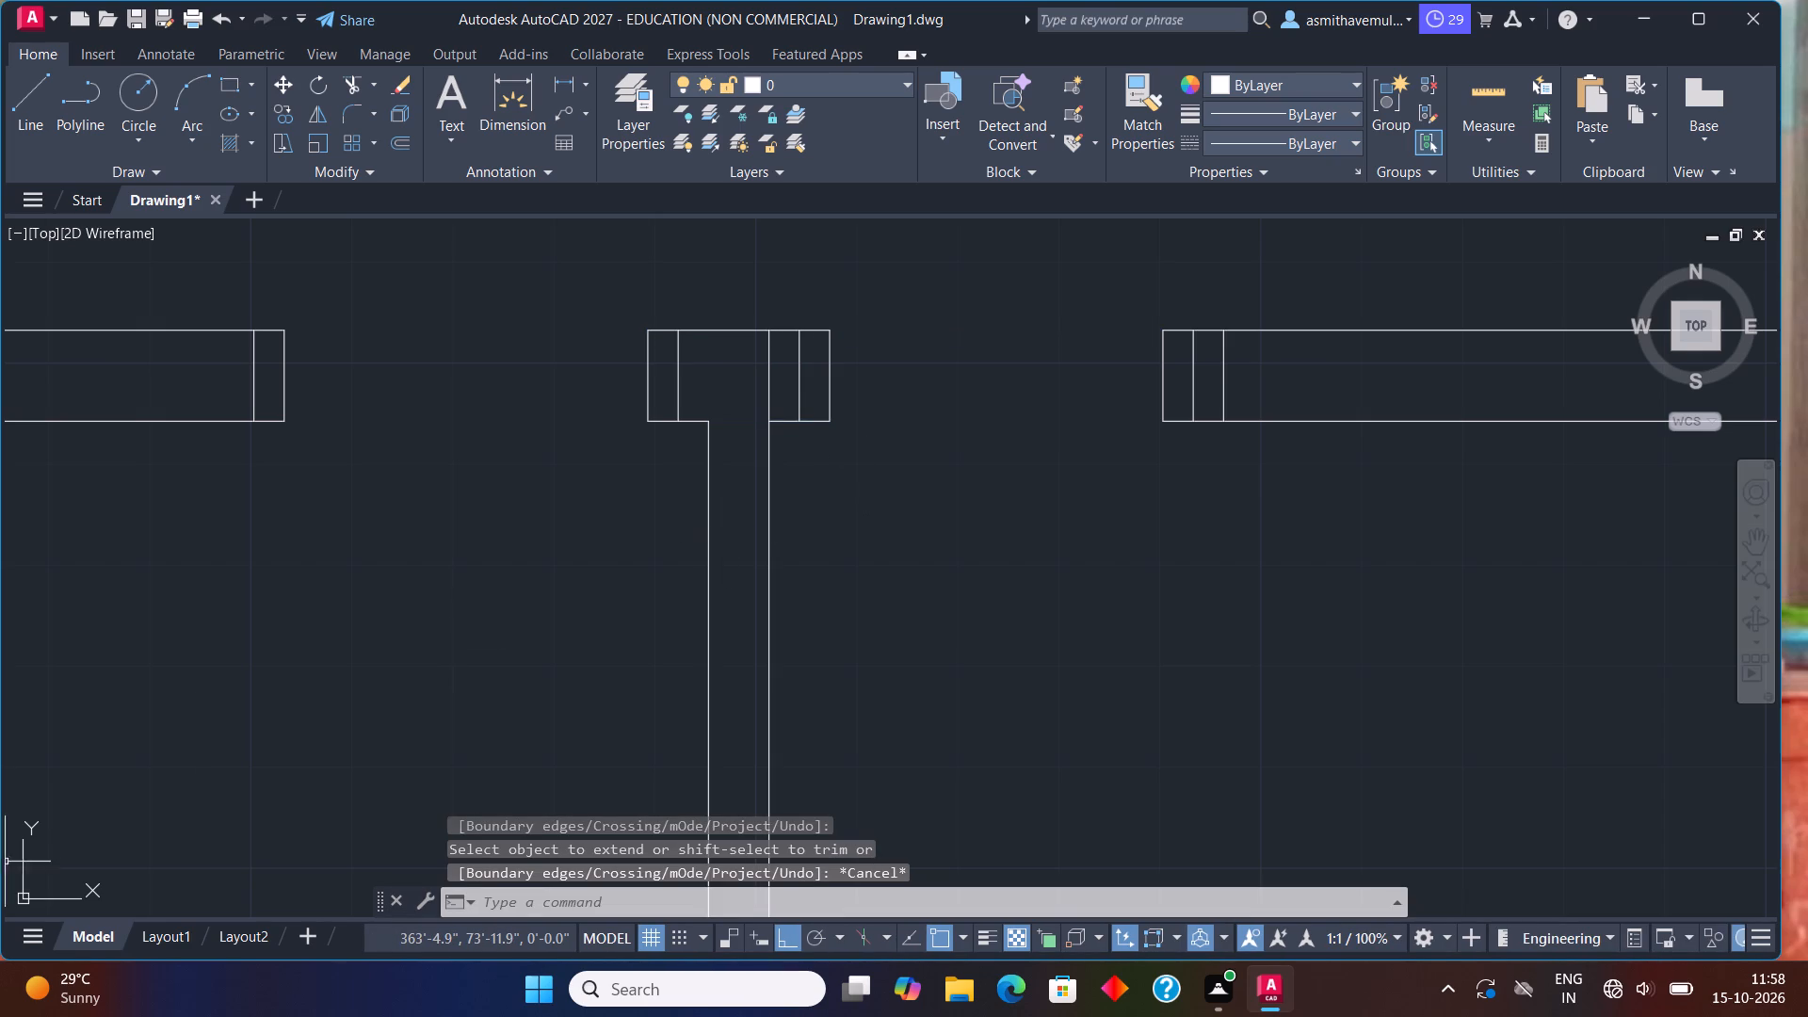
Erase the original right end line inside the wall stub between the first two rooms' top openings.
click(767, 379)
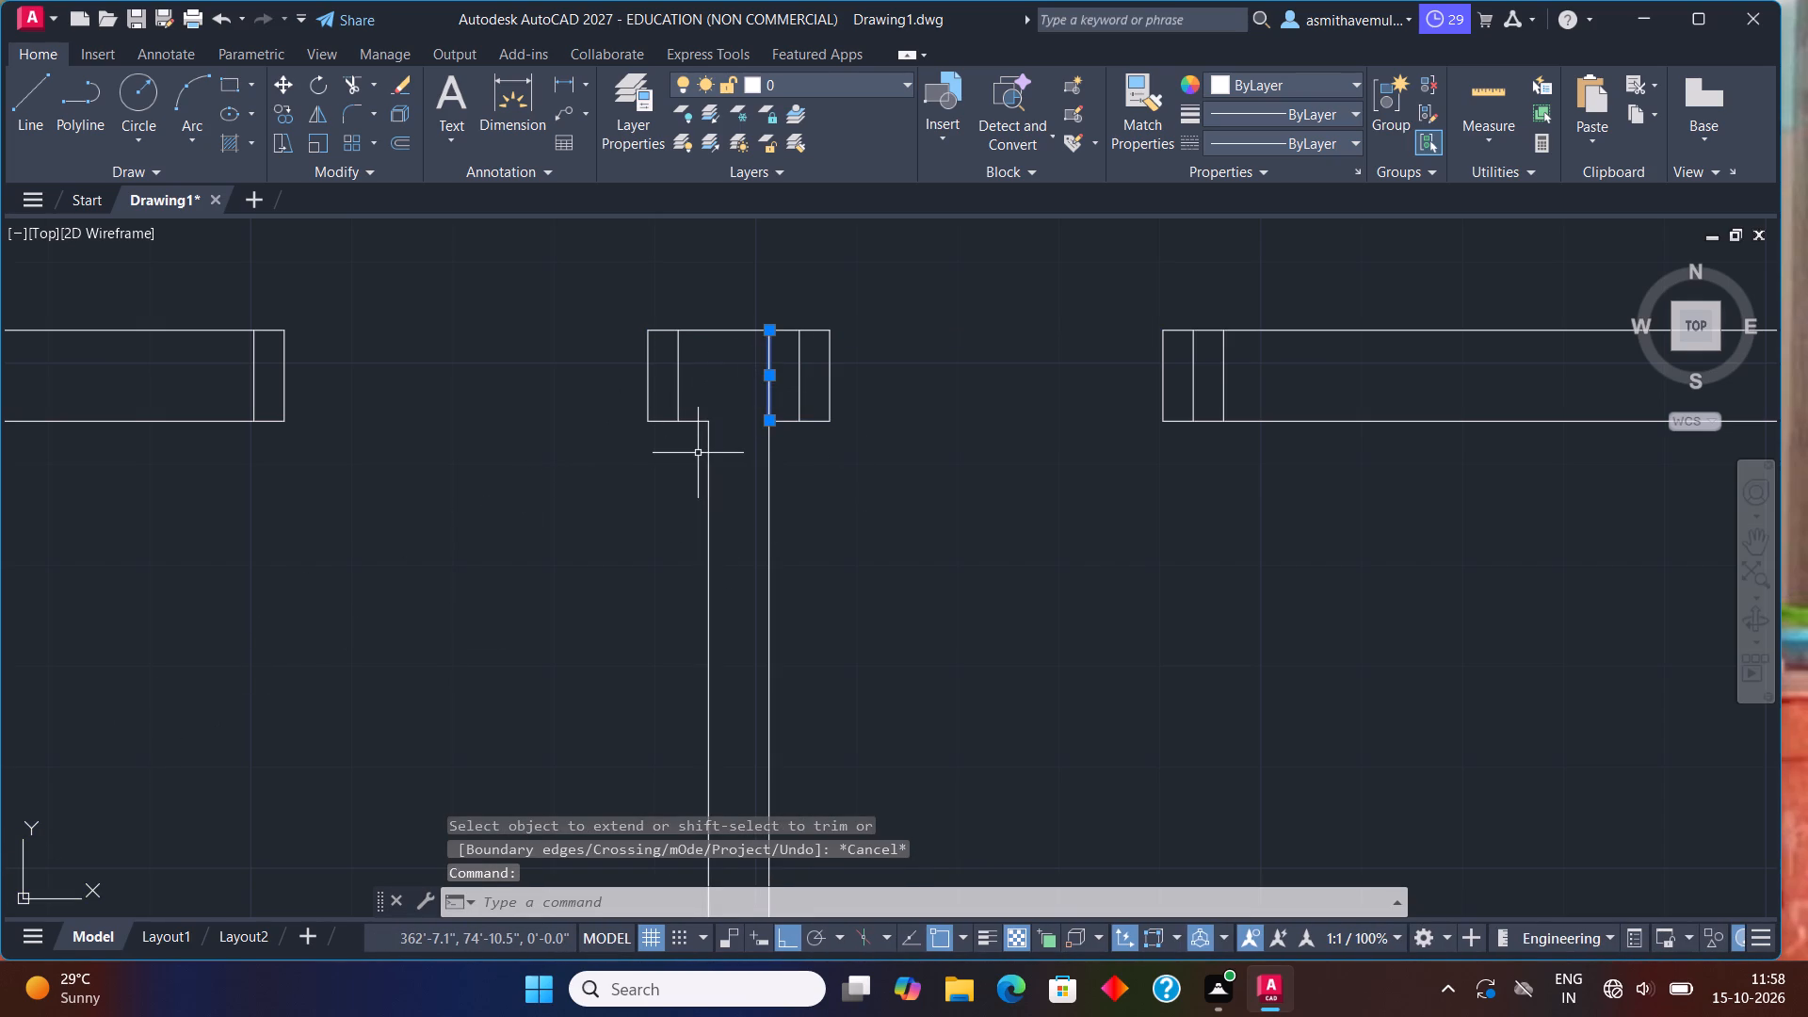
key(Delete)
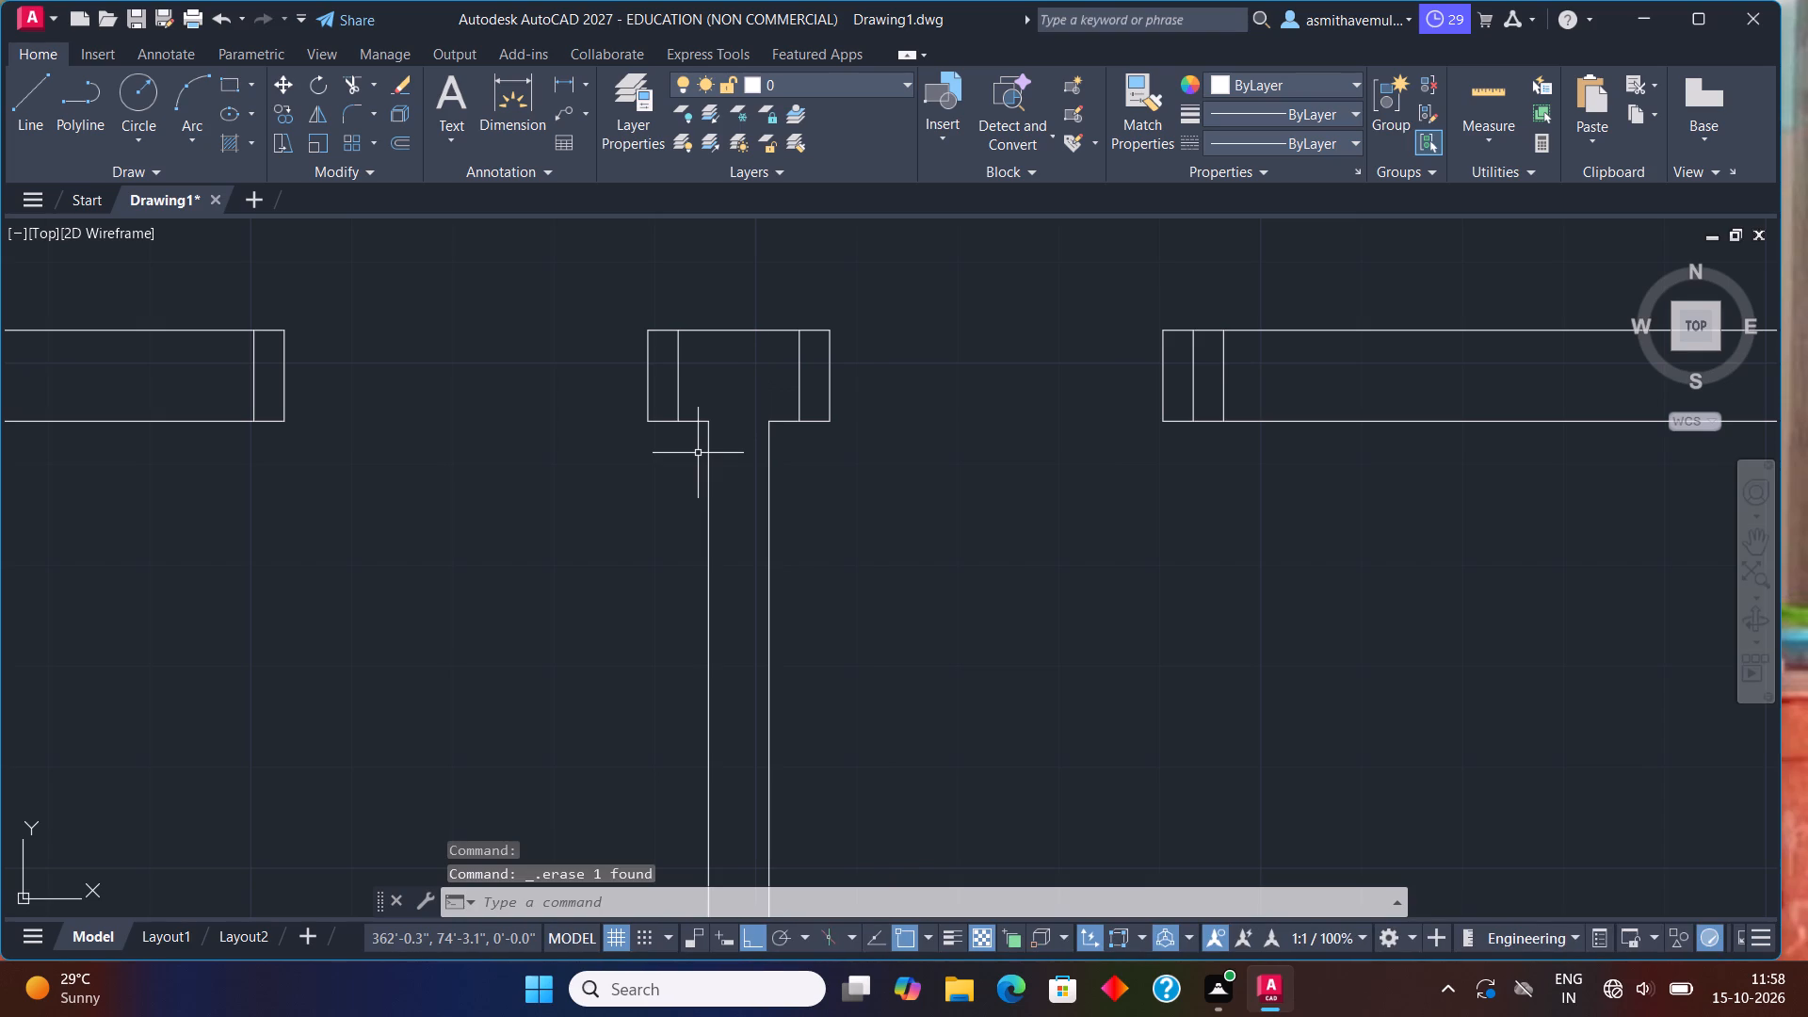
Trim away the original end line and leftover wall line ends at the right side of the second room's top opening.
text(trim)
key(Return)
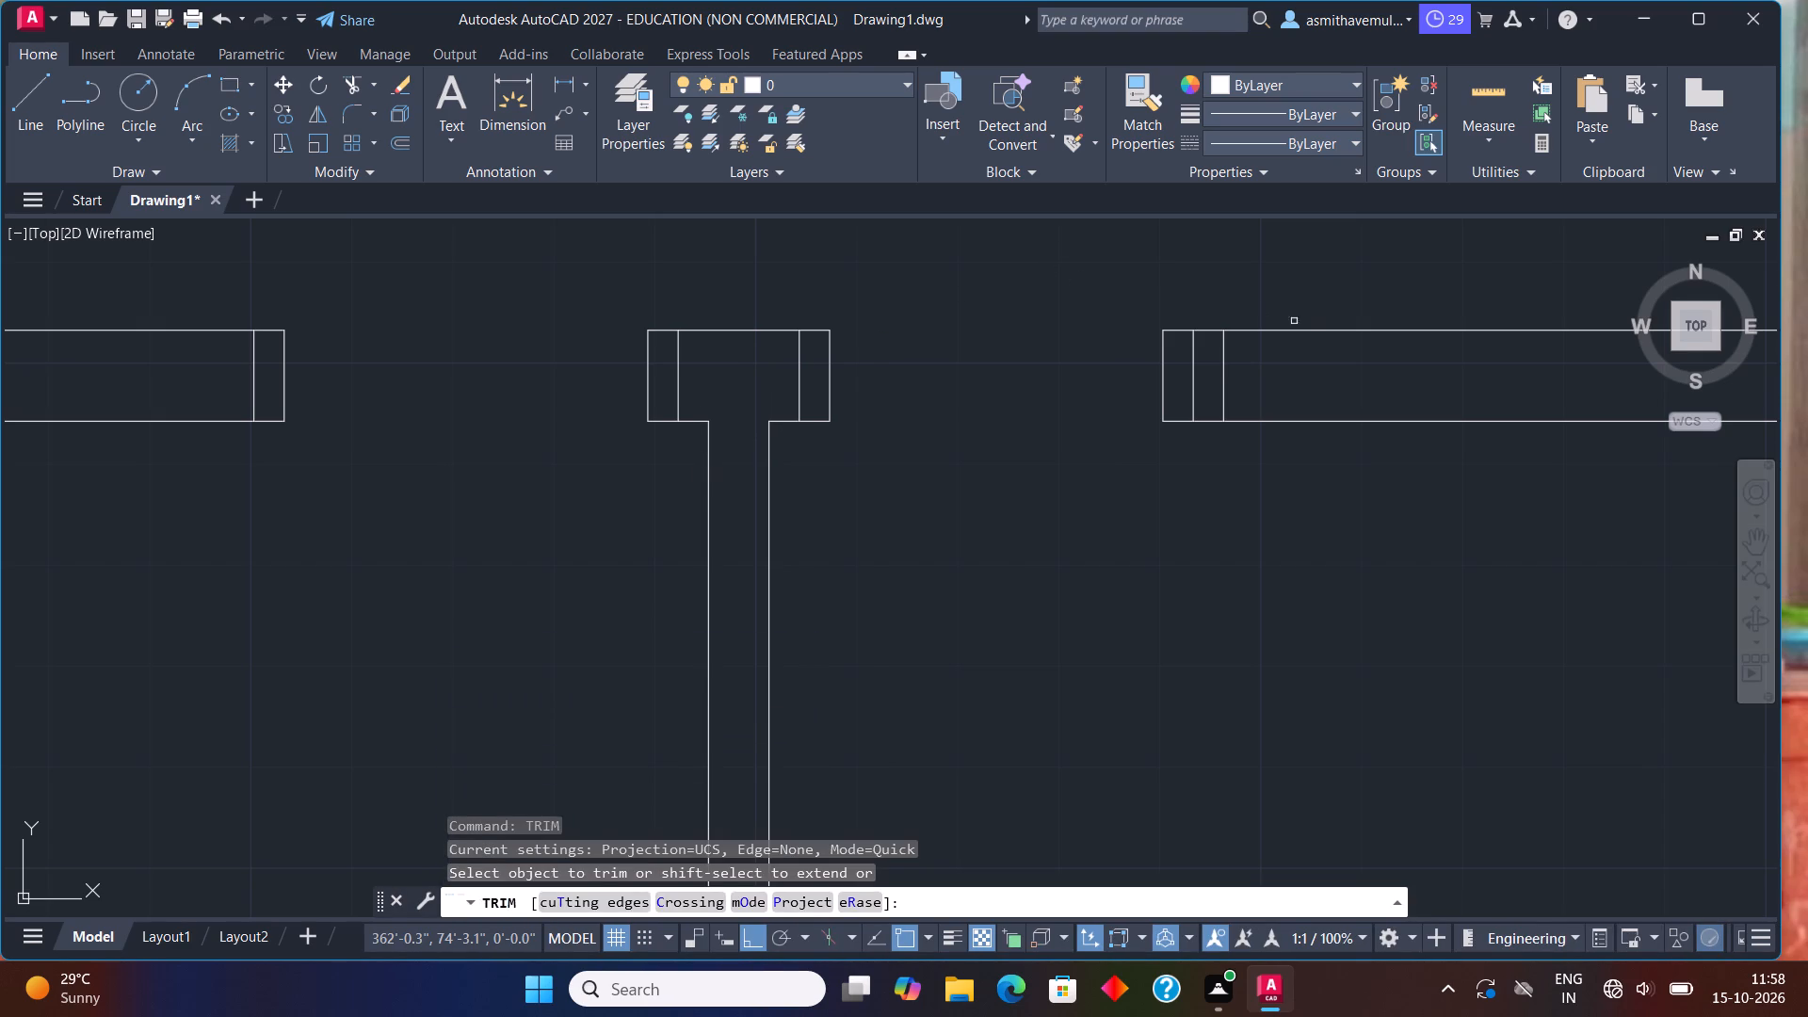
scroll(1195, 307, up, 2)
drag(1173, 354, 1129, 560)
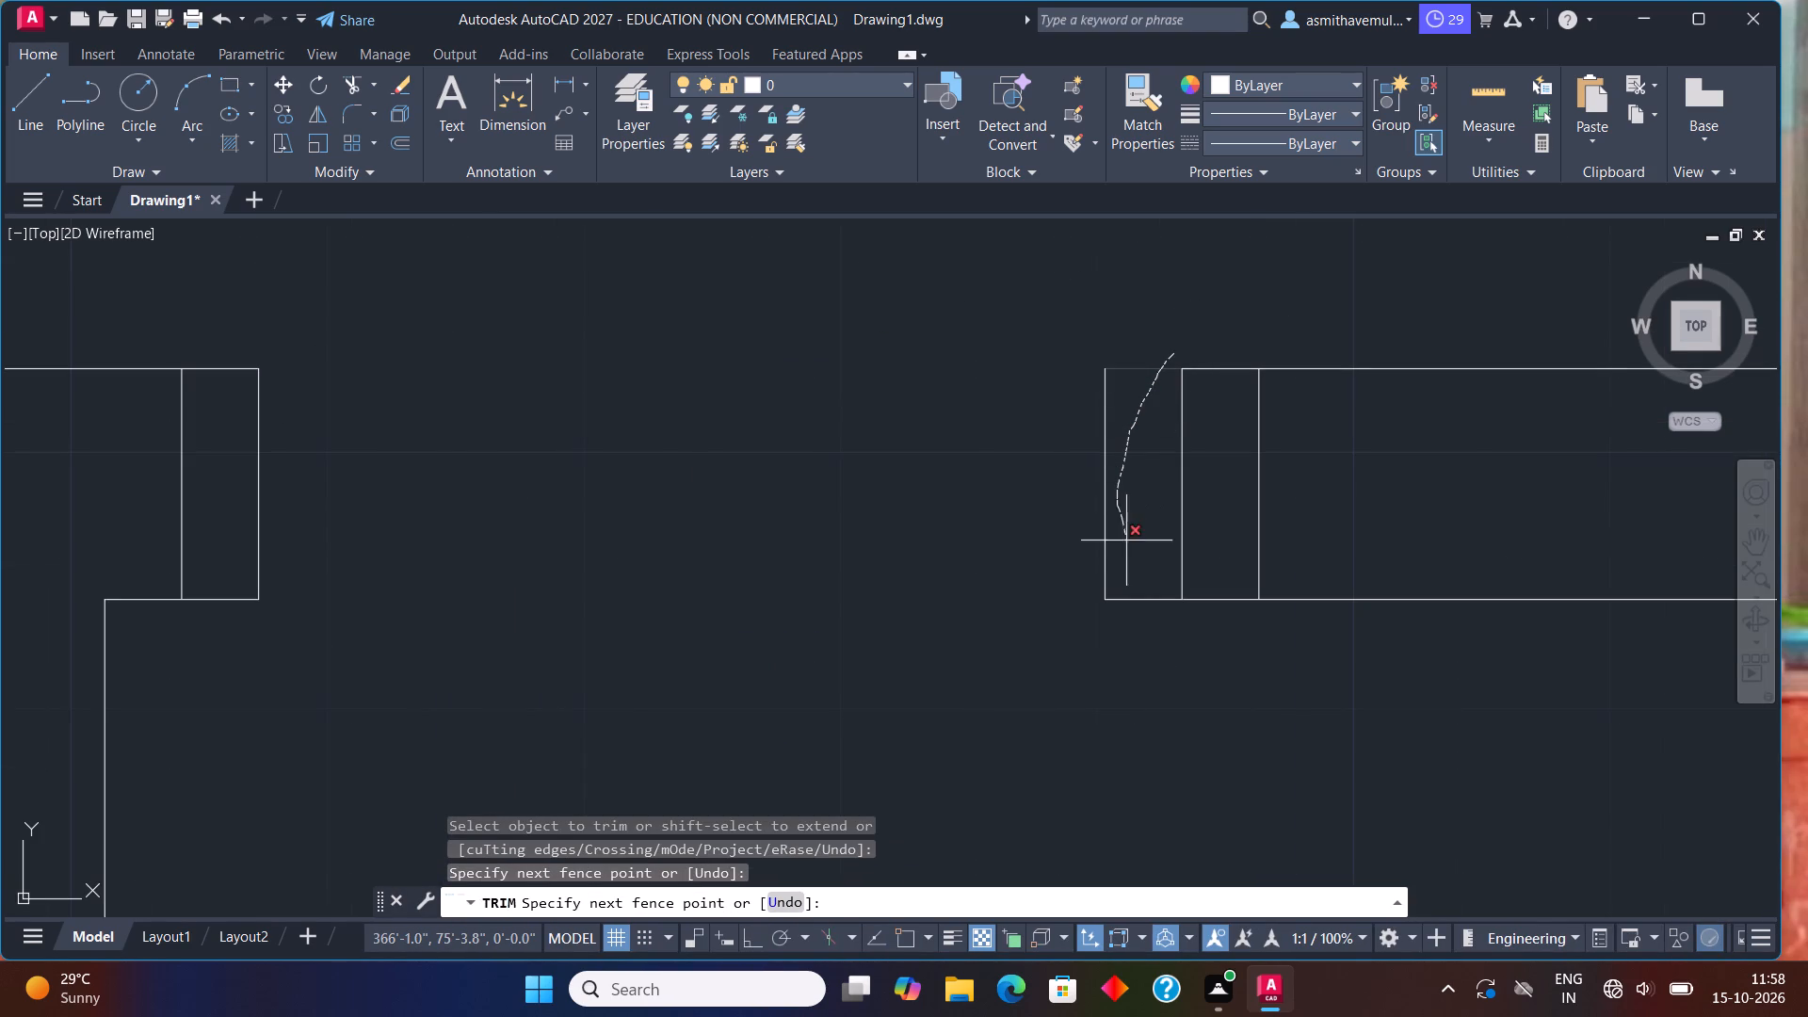
drag(1129, 560, 1125, 453)
scroll(1121, 467, down, 2)
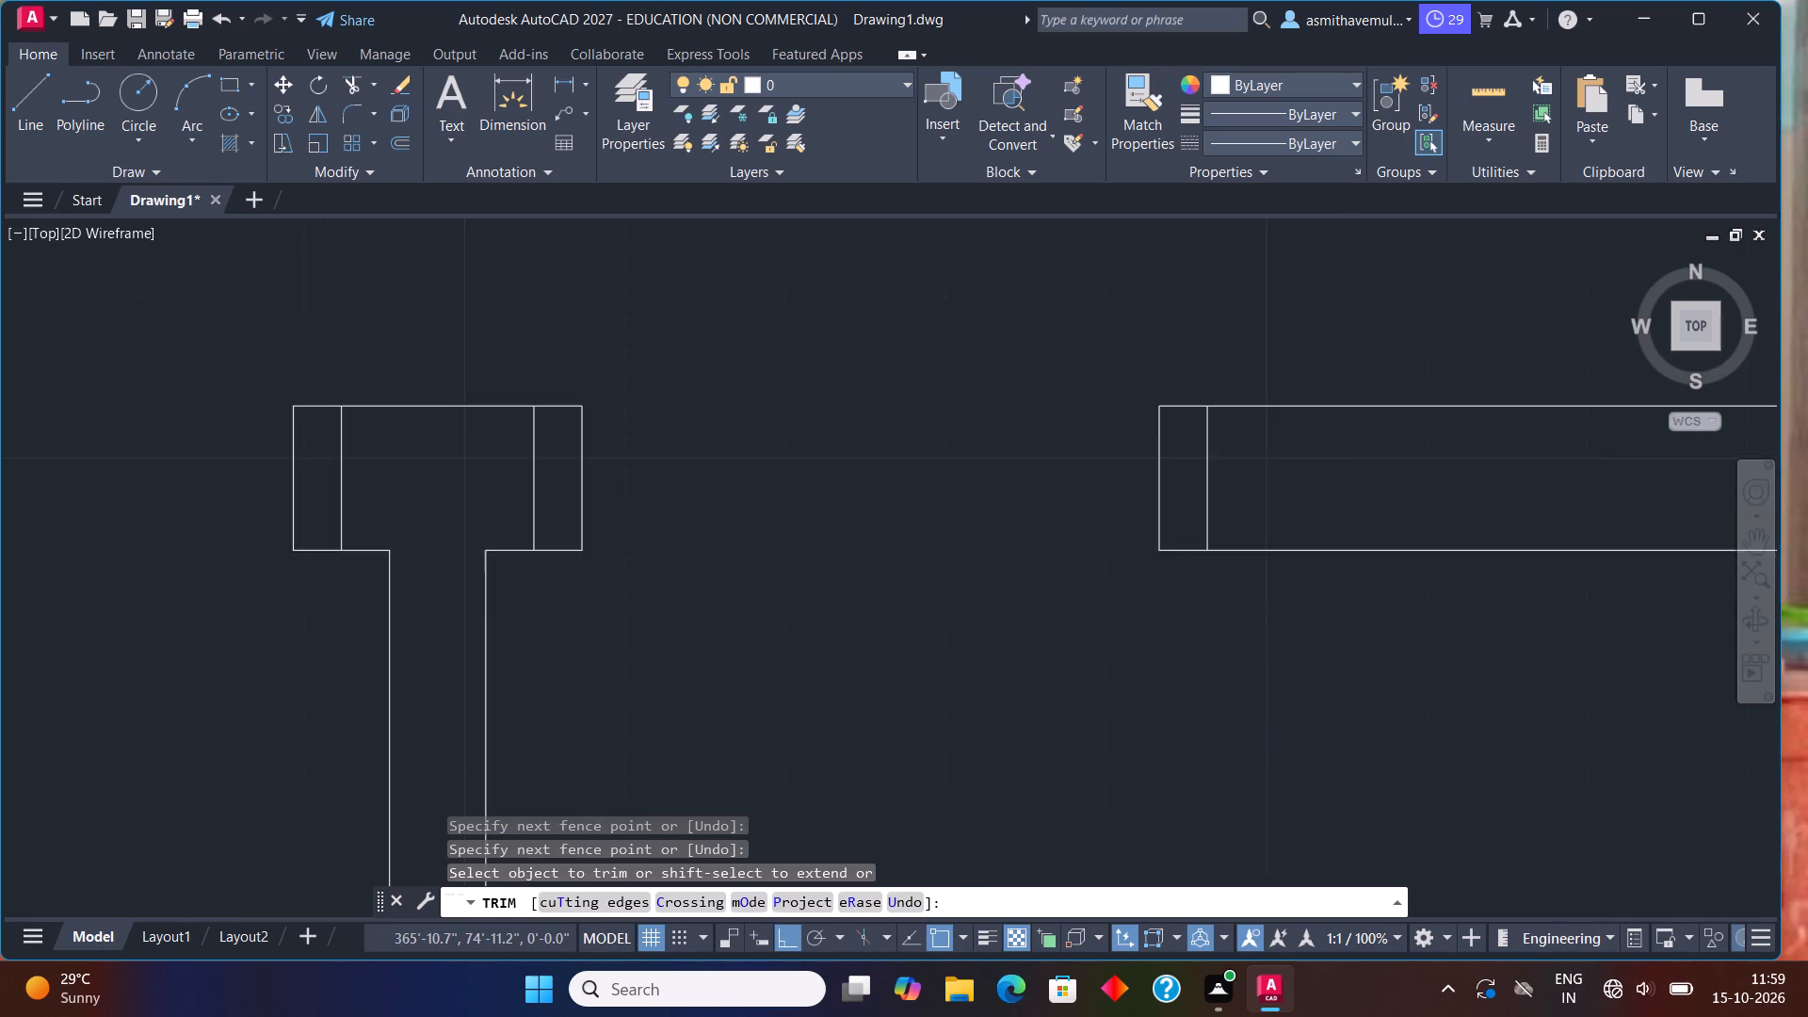
scroll(1117, 470, down, 2)
middle_drag(1215, 611, 878, 475)
scroll(876, 476, down, 1)
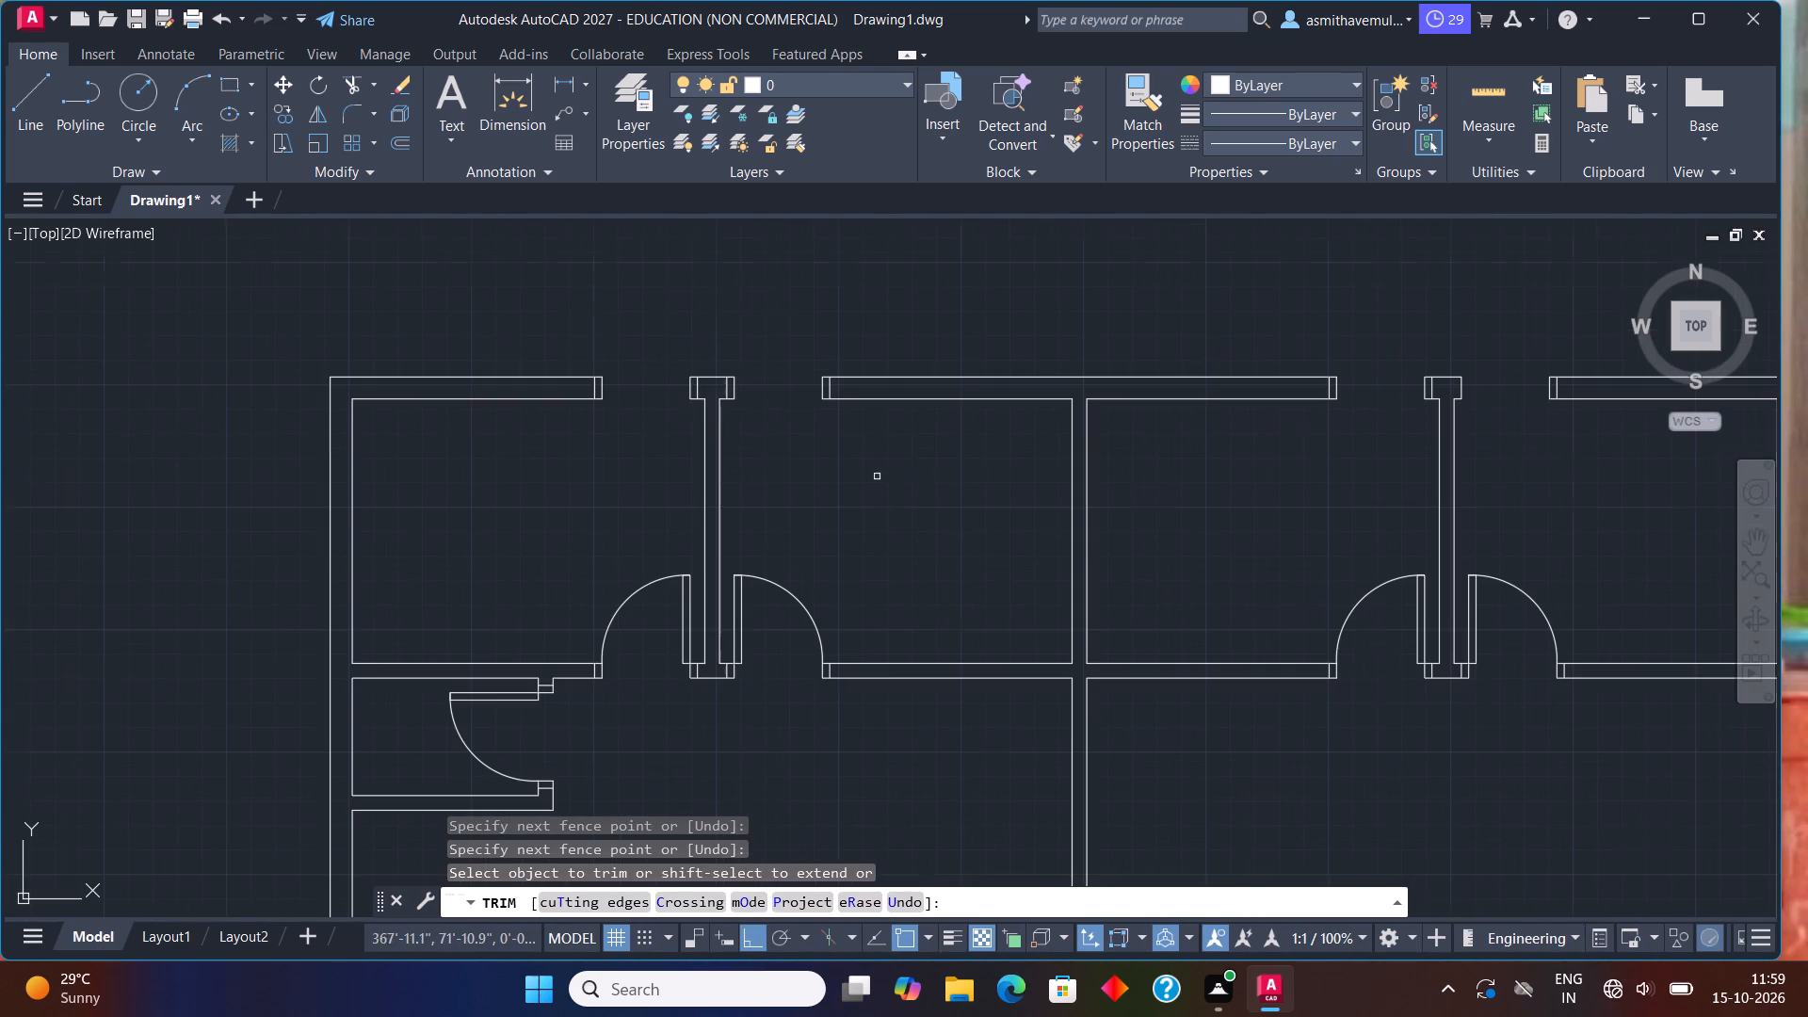
key(Escape)
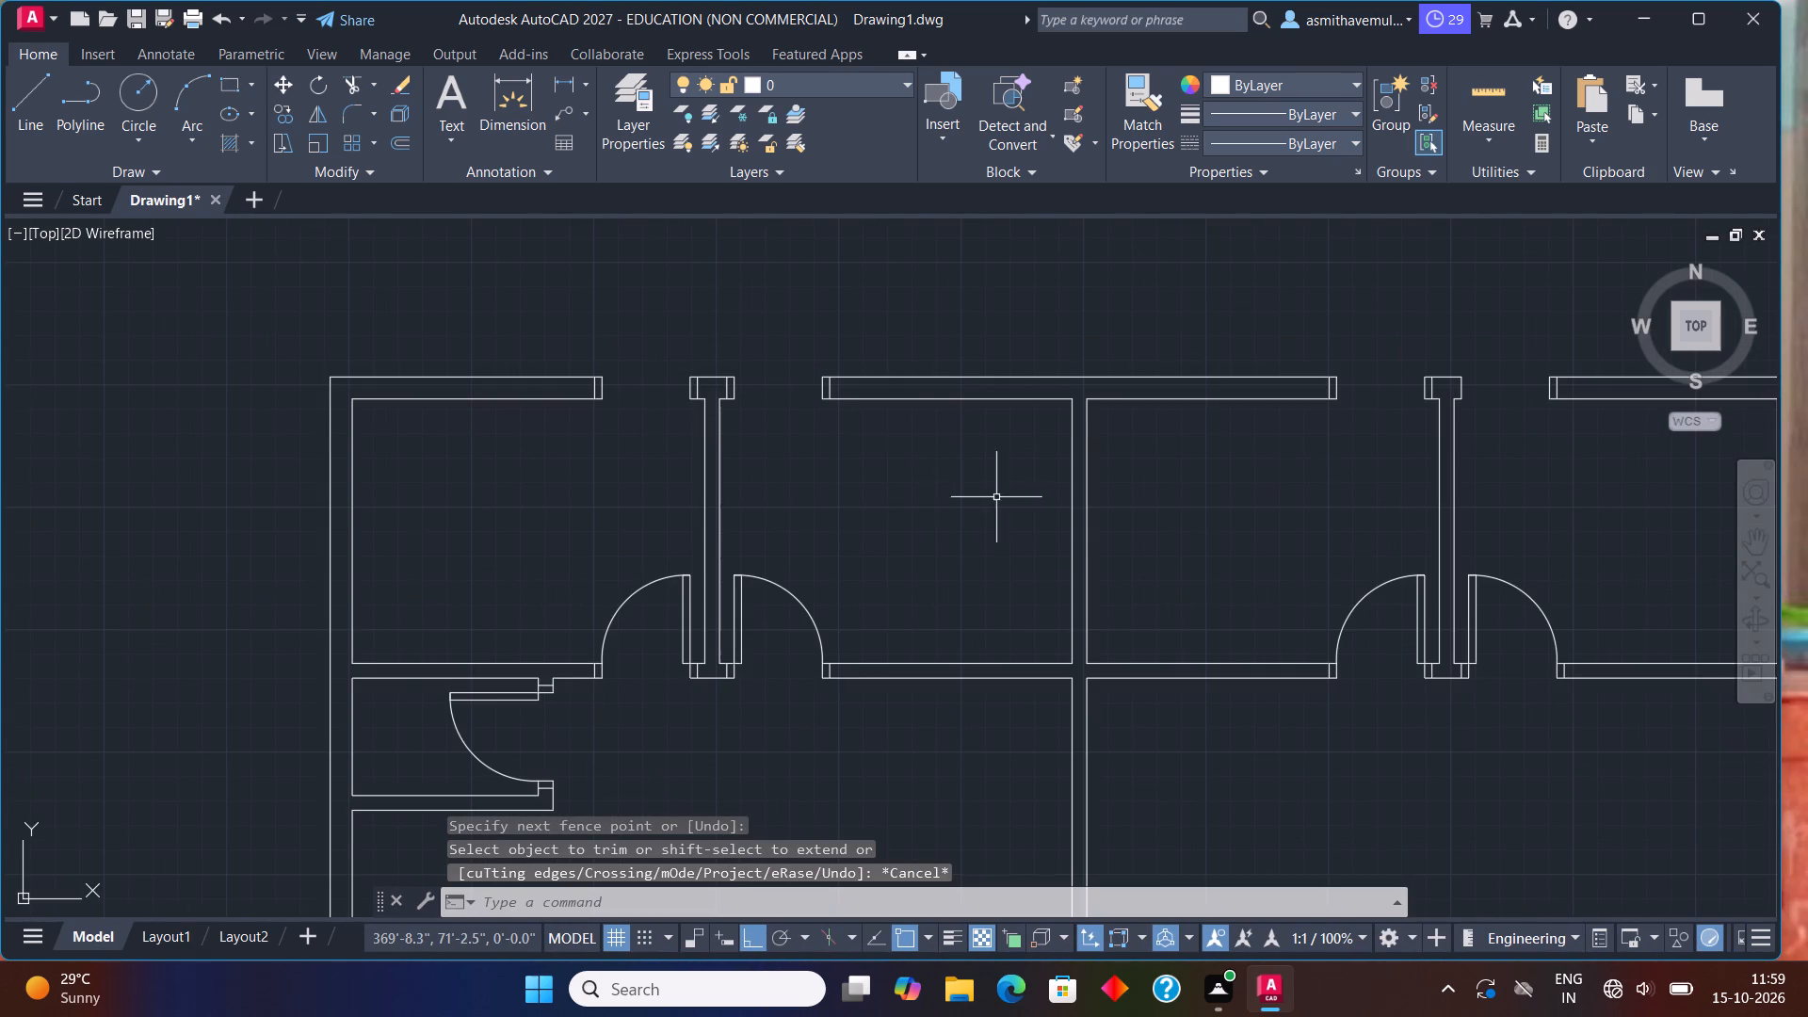
Erase the three inner jamb lines at the third and fourth rooms' top openings, including the one in the wall stub between them.
scroll(1089, 498, down, 1)
middle_drag(1122, 510, 990, 443)
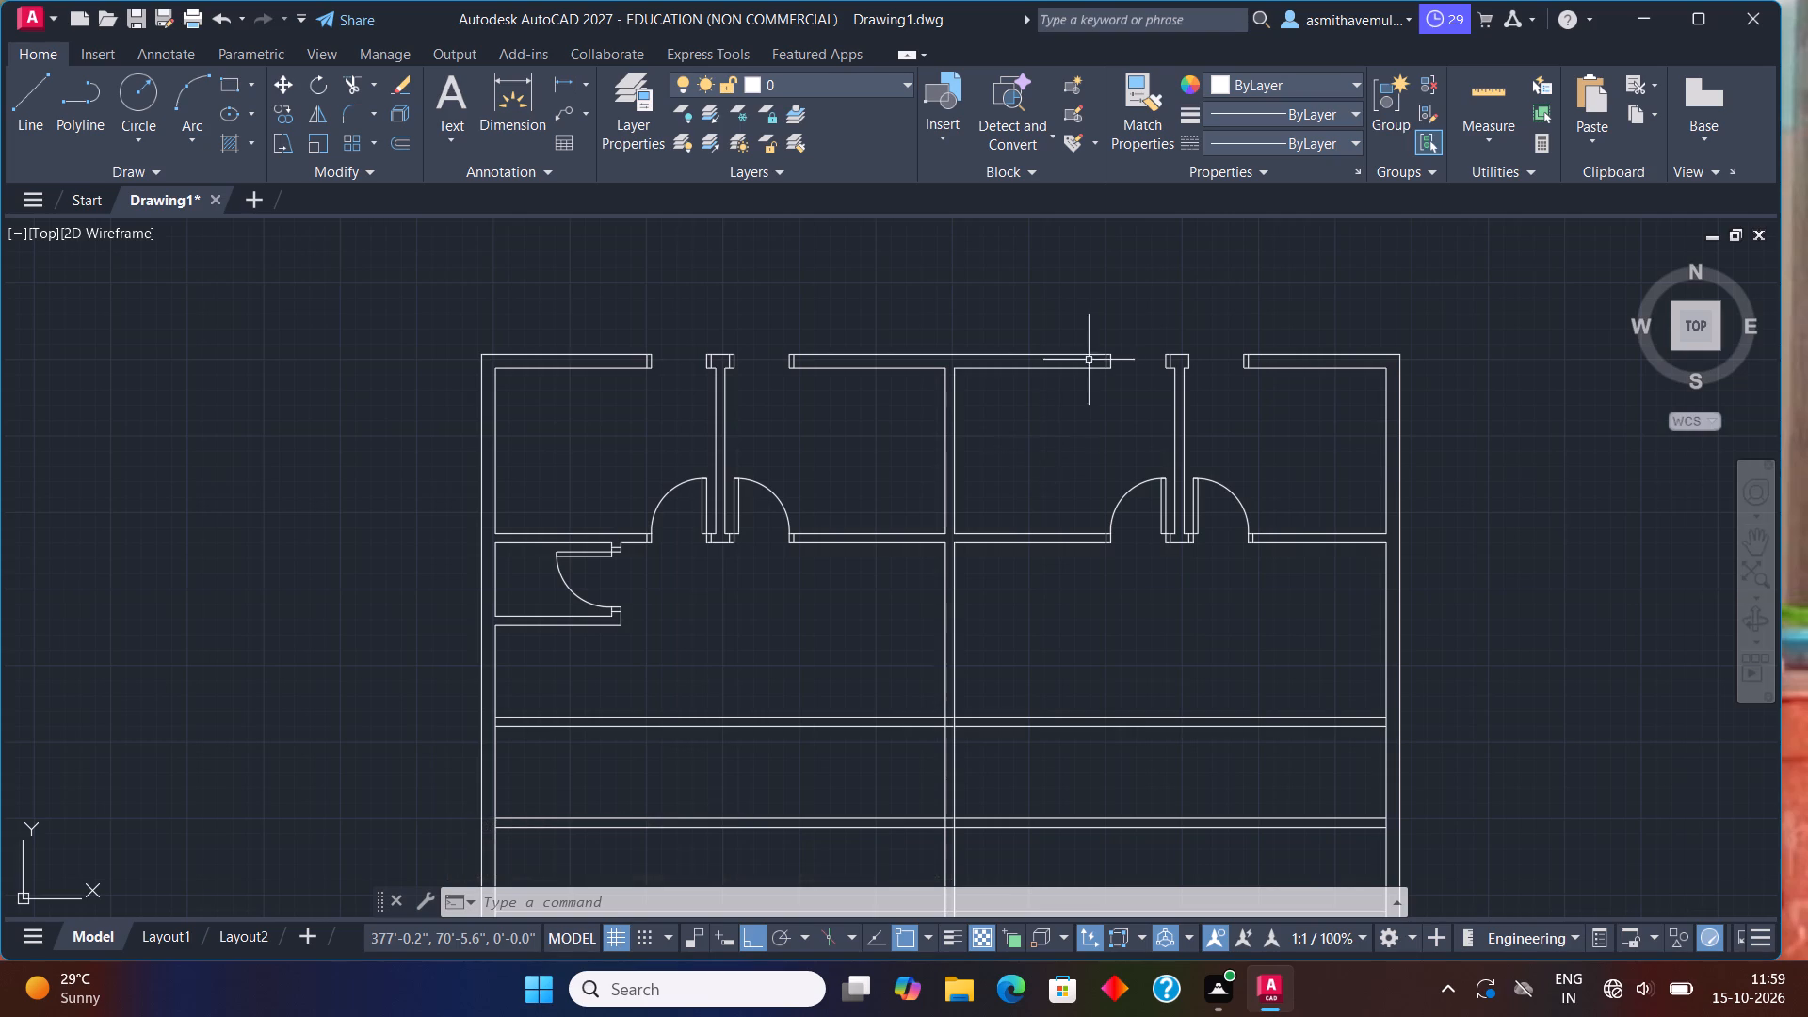
scroll(1149, 335, up, 2)
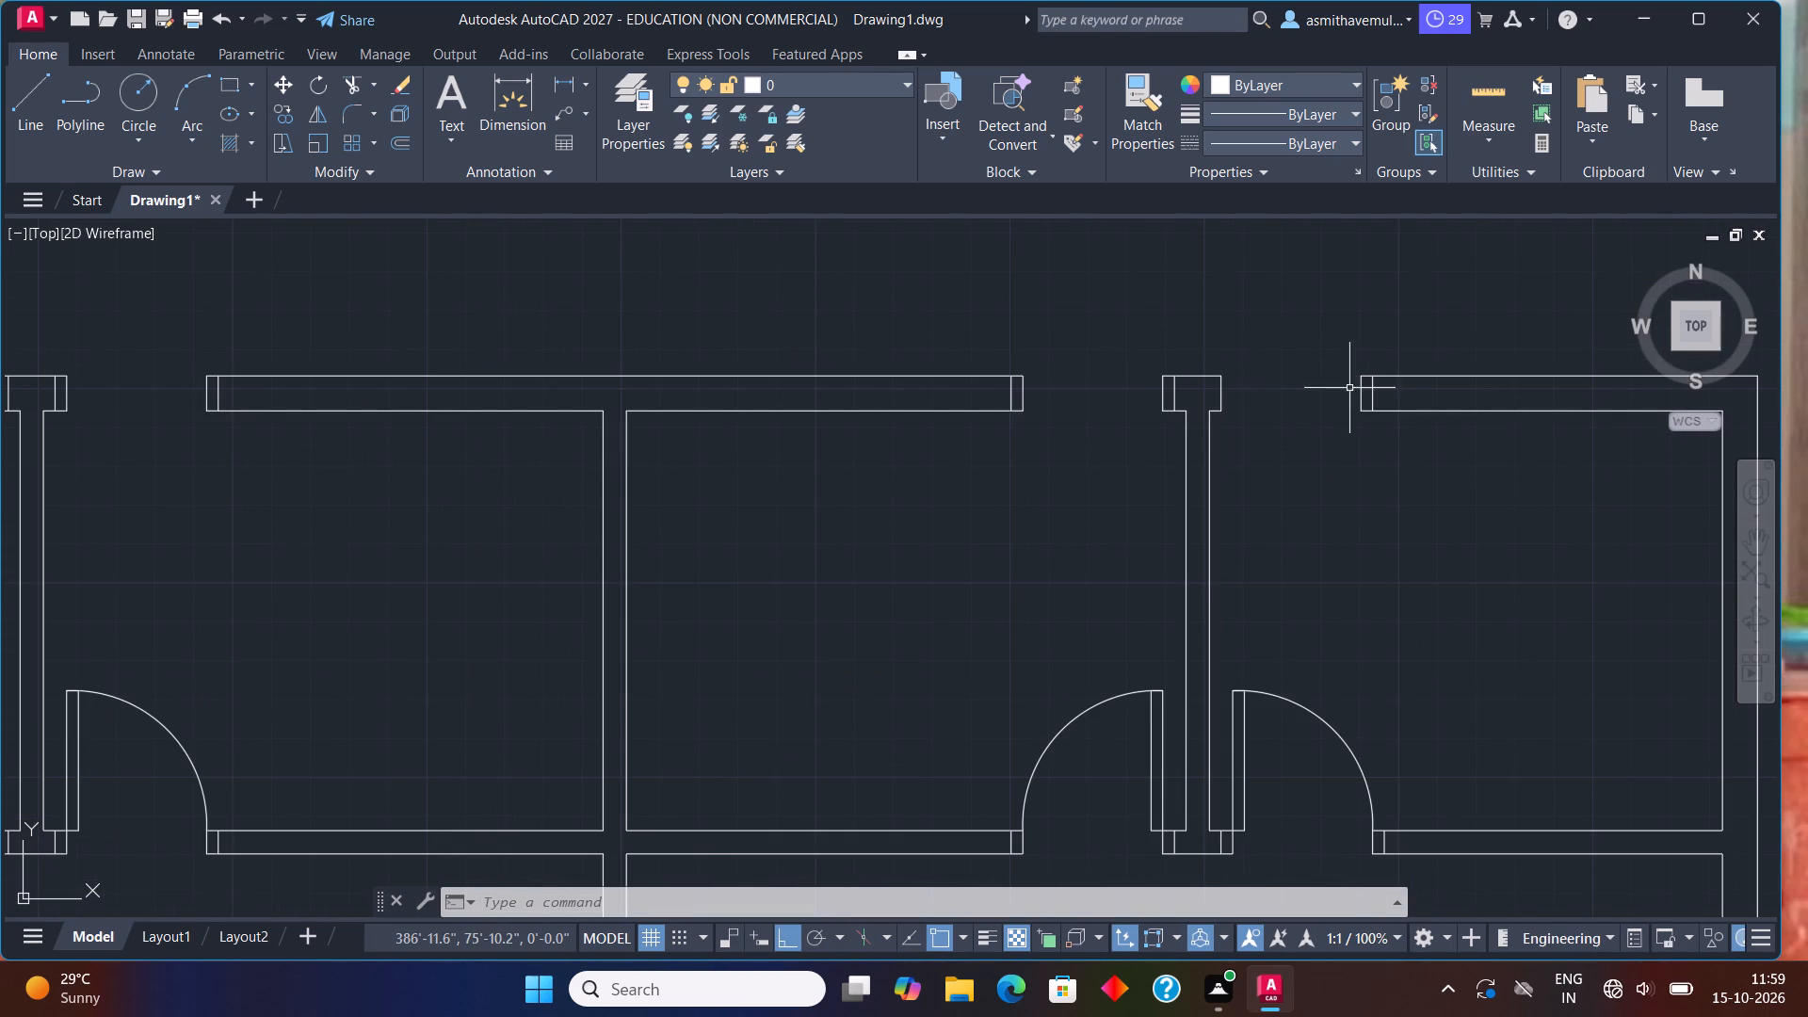
click(1372, 387)
key(Delete)
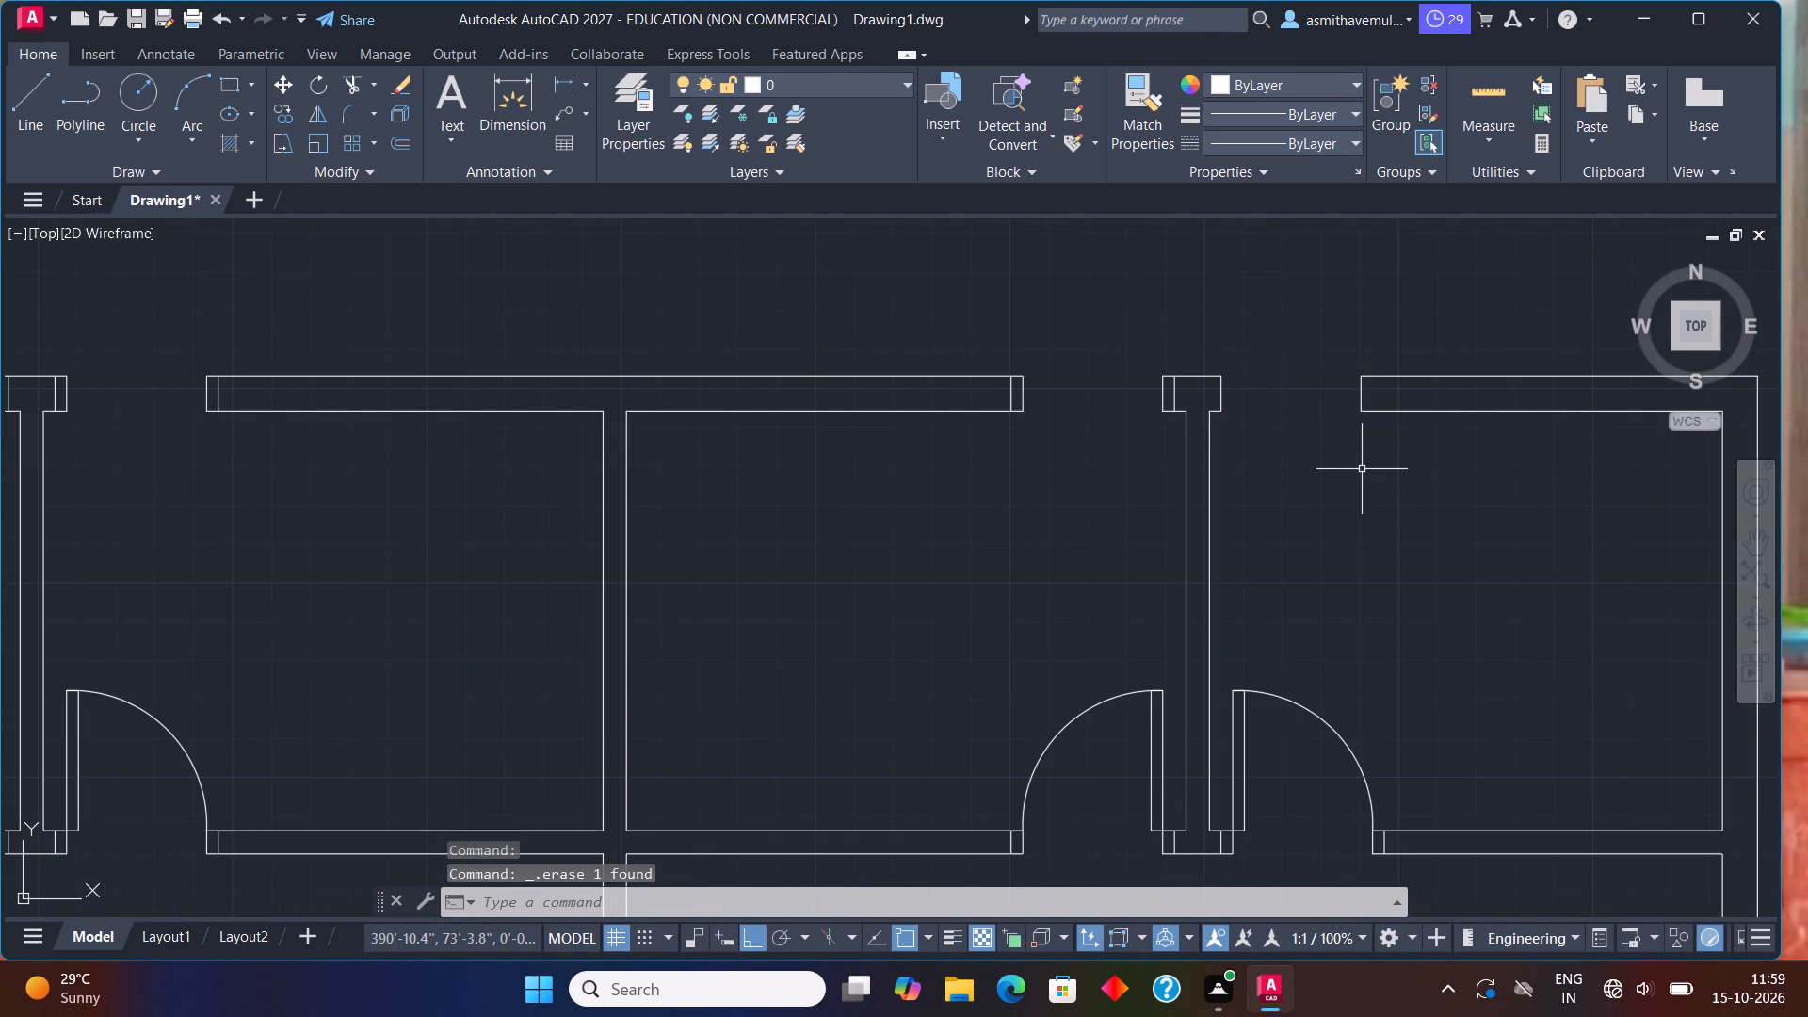
scroll(1189, 435, up, 2)
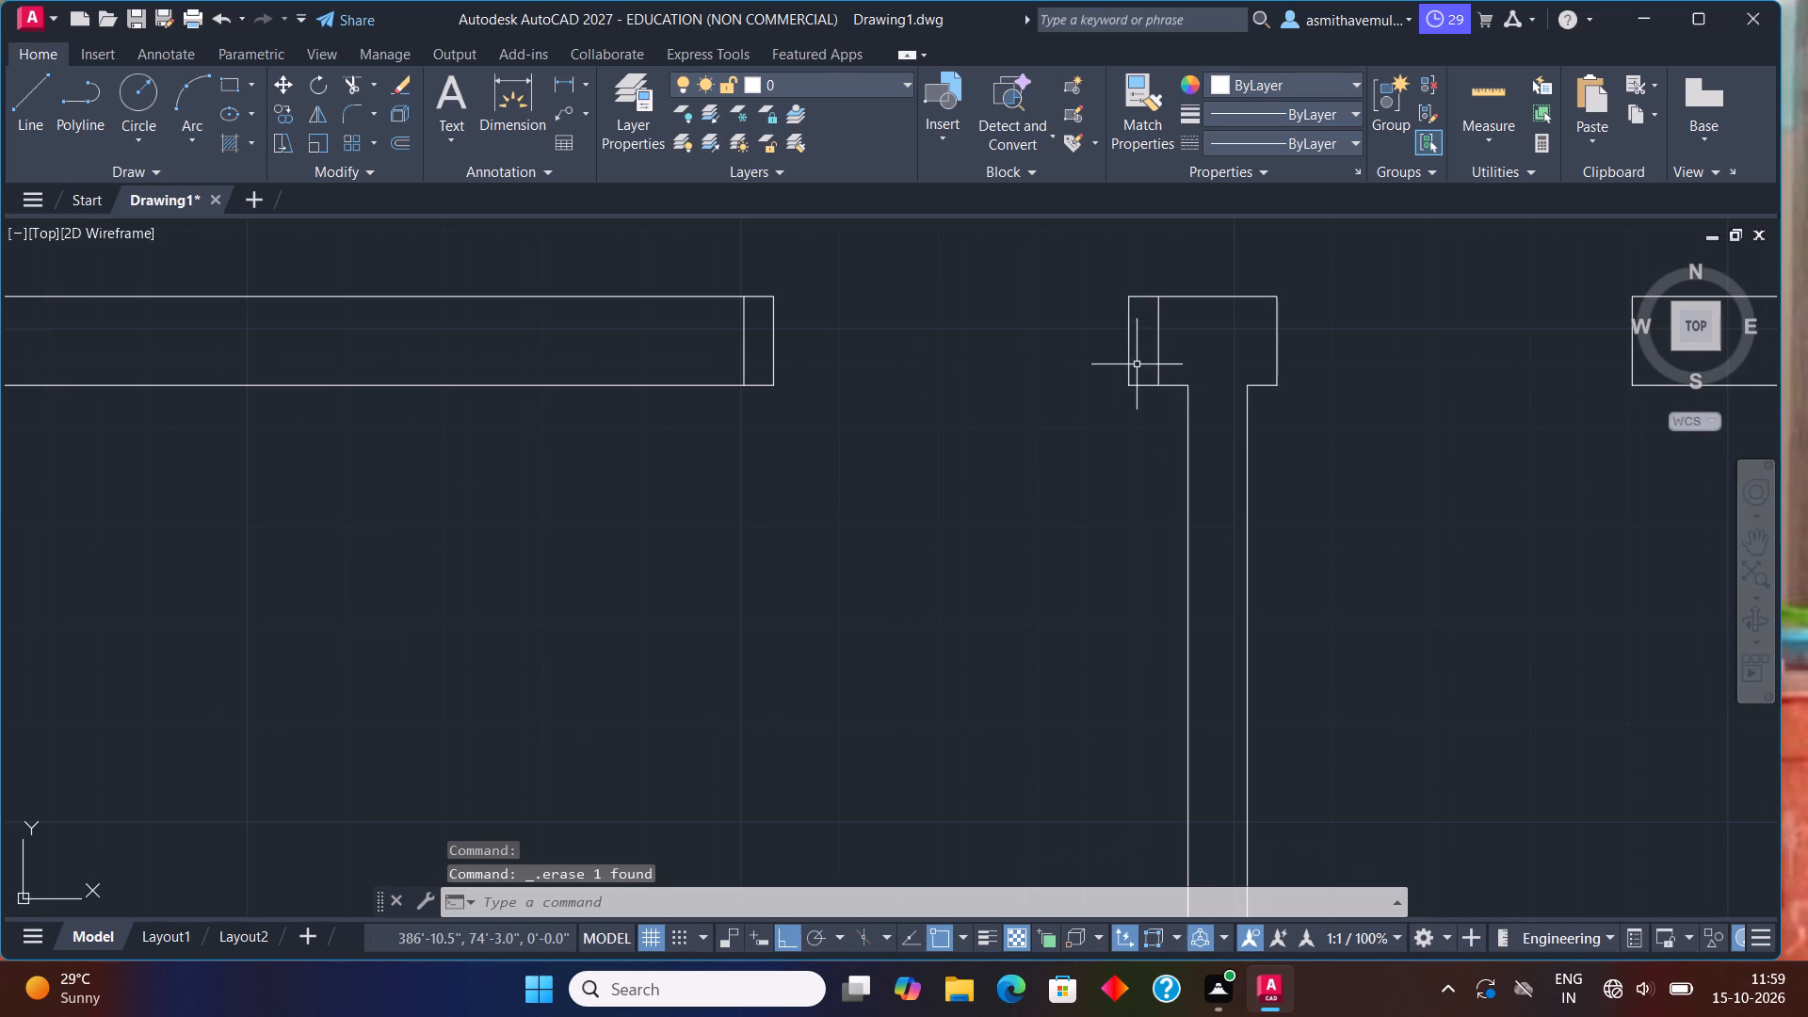
click(1155, 334)
key(Delete)
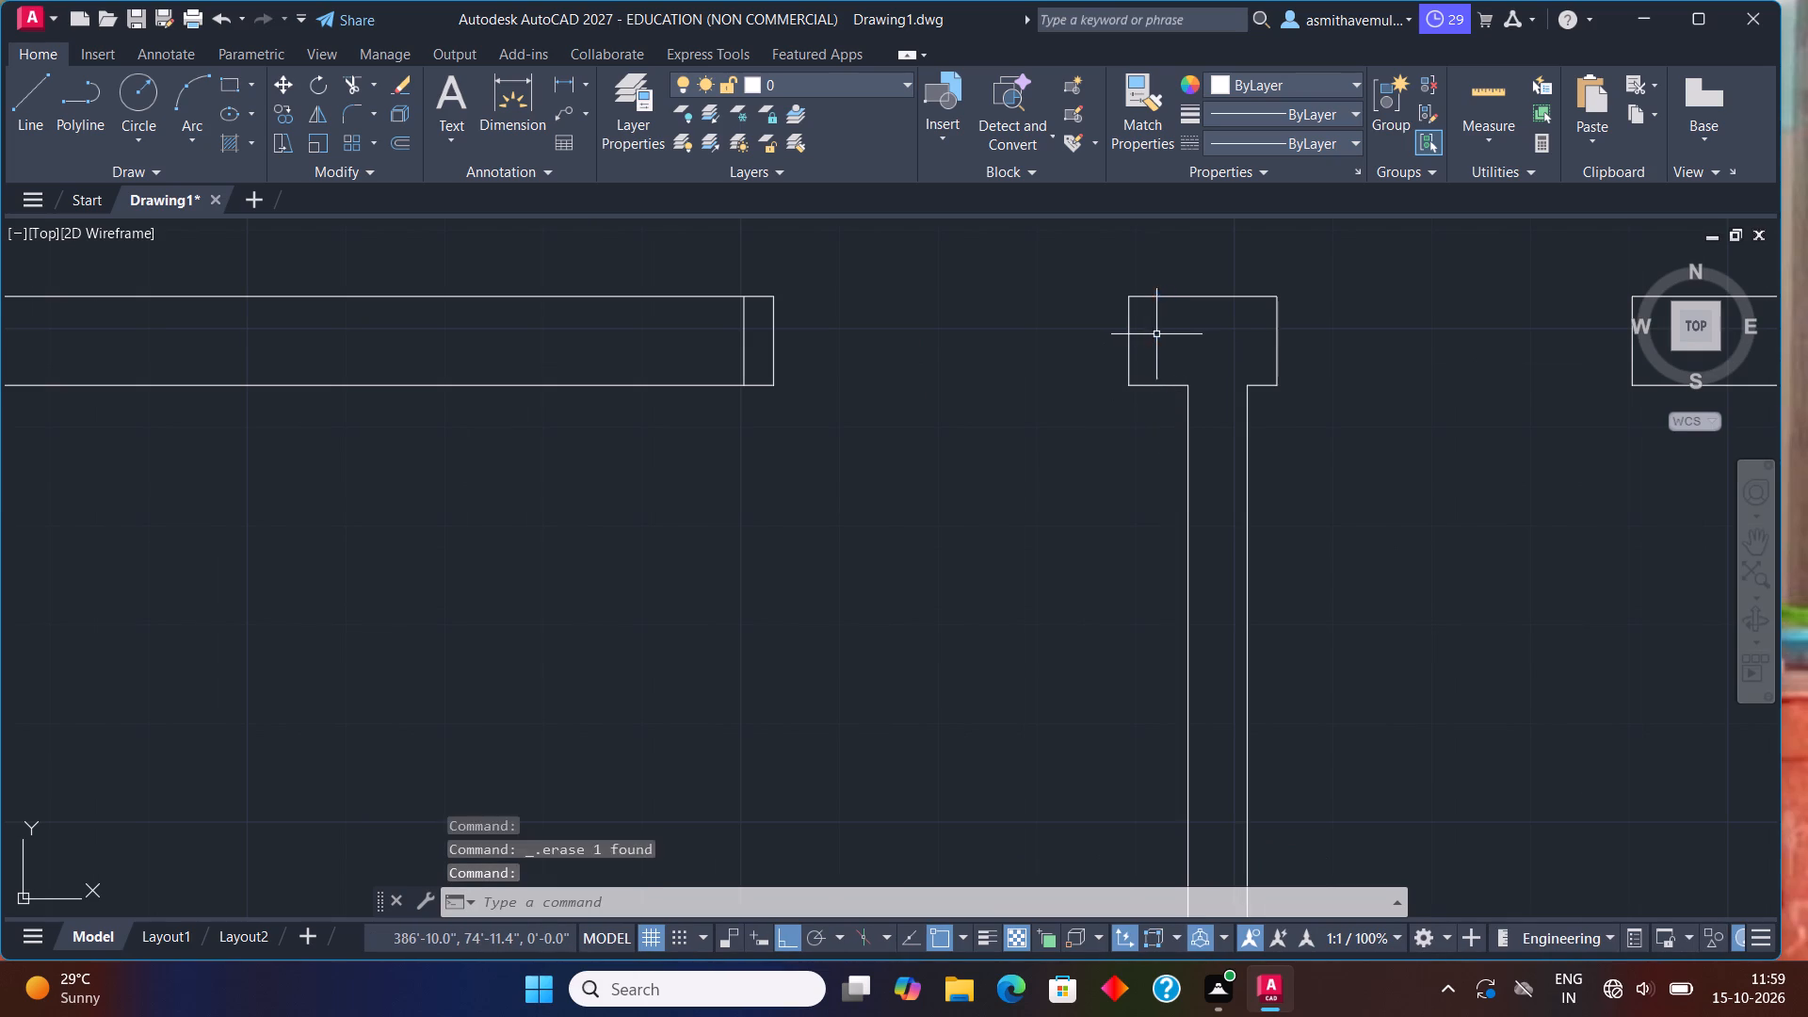
click(746, 333)
key(Delete)
Erase the four inner jamb lines at the first and second rooms' top openings.
scroll(706, 347, down, 1)
scroll(575, 413, down, 1)
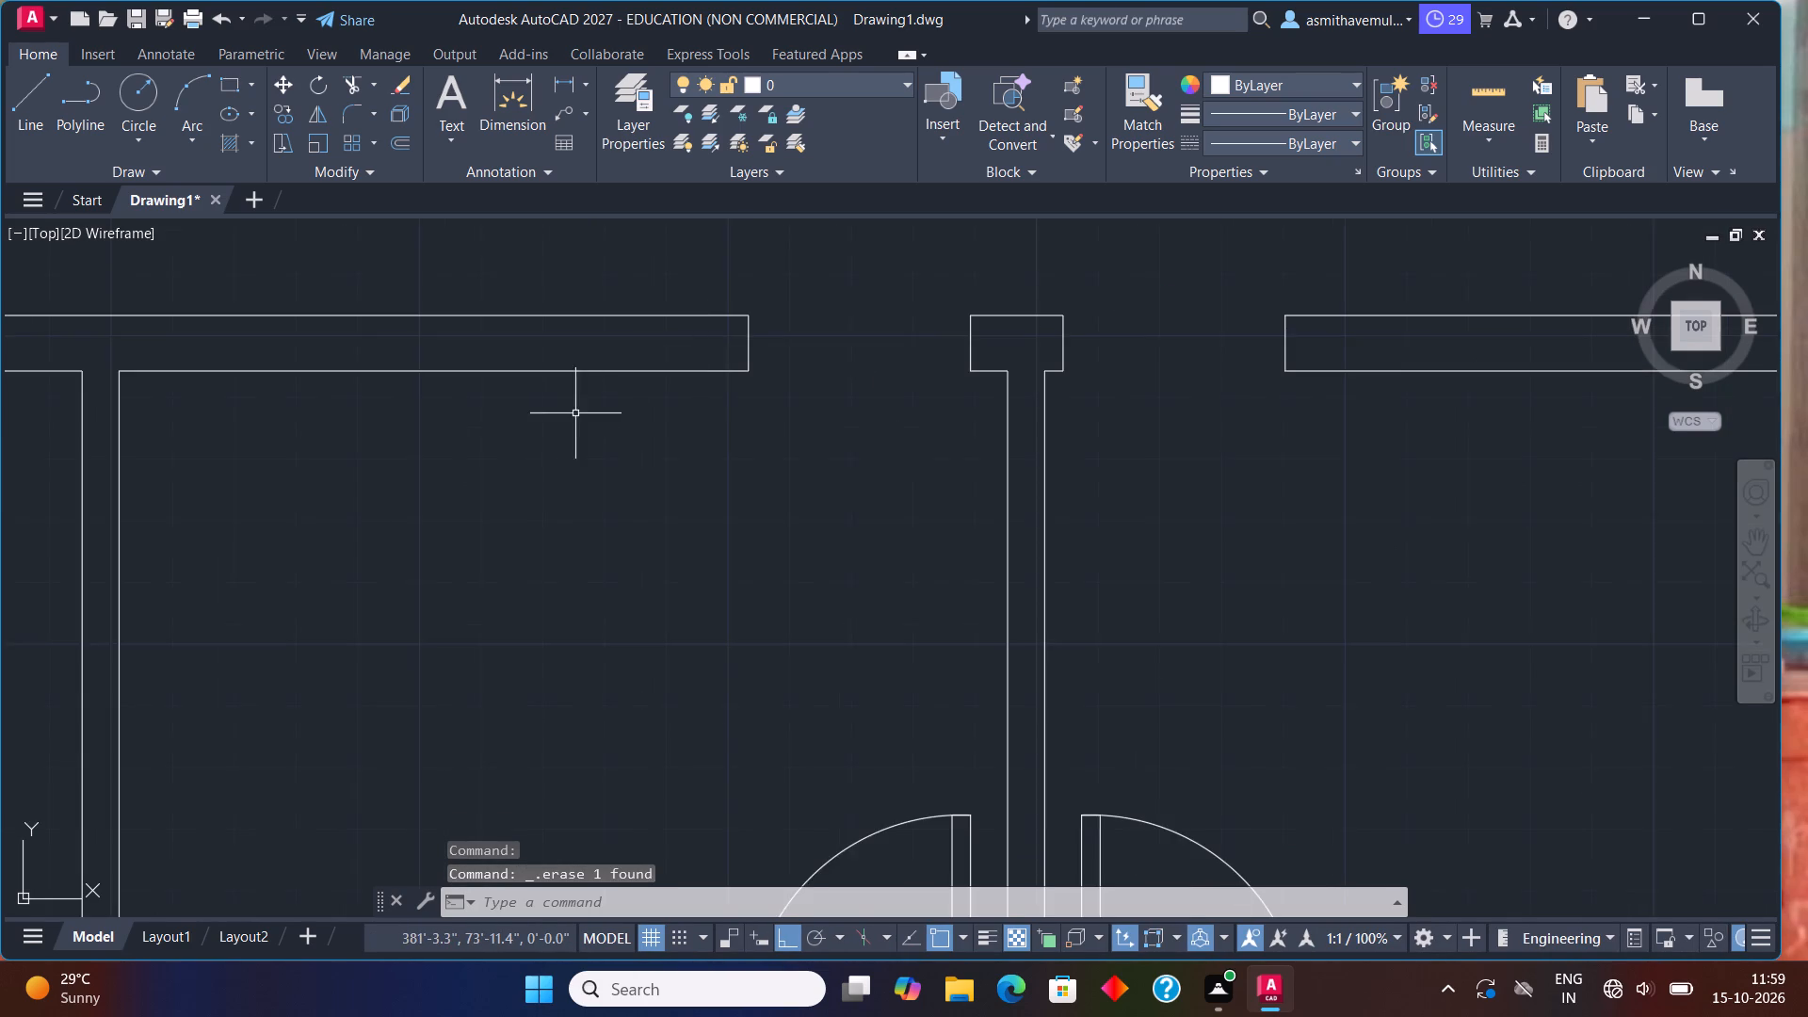
middle_drag(559, 426, 1036, 489)
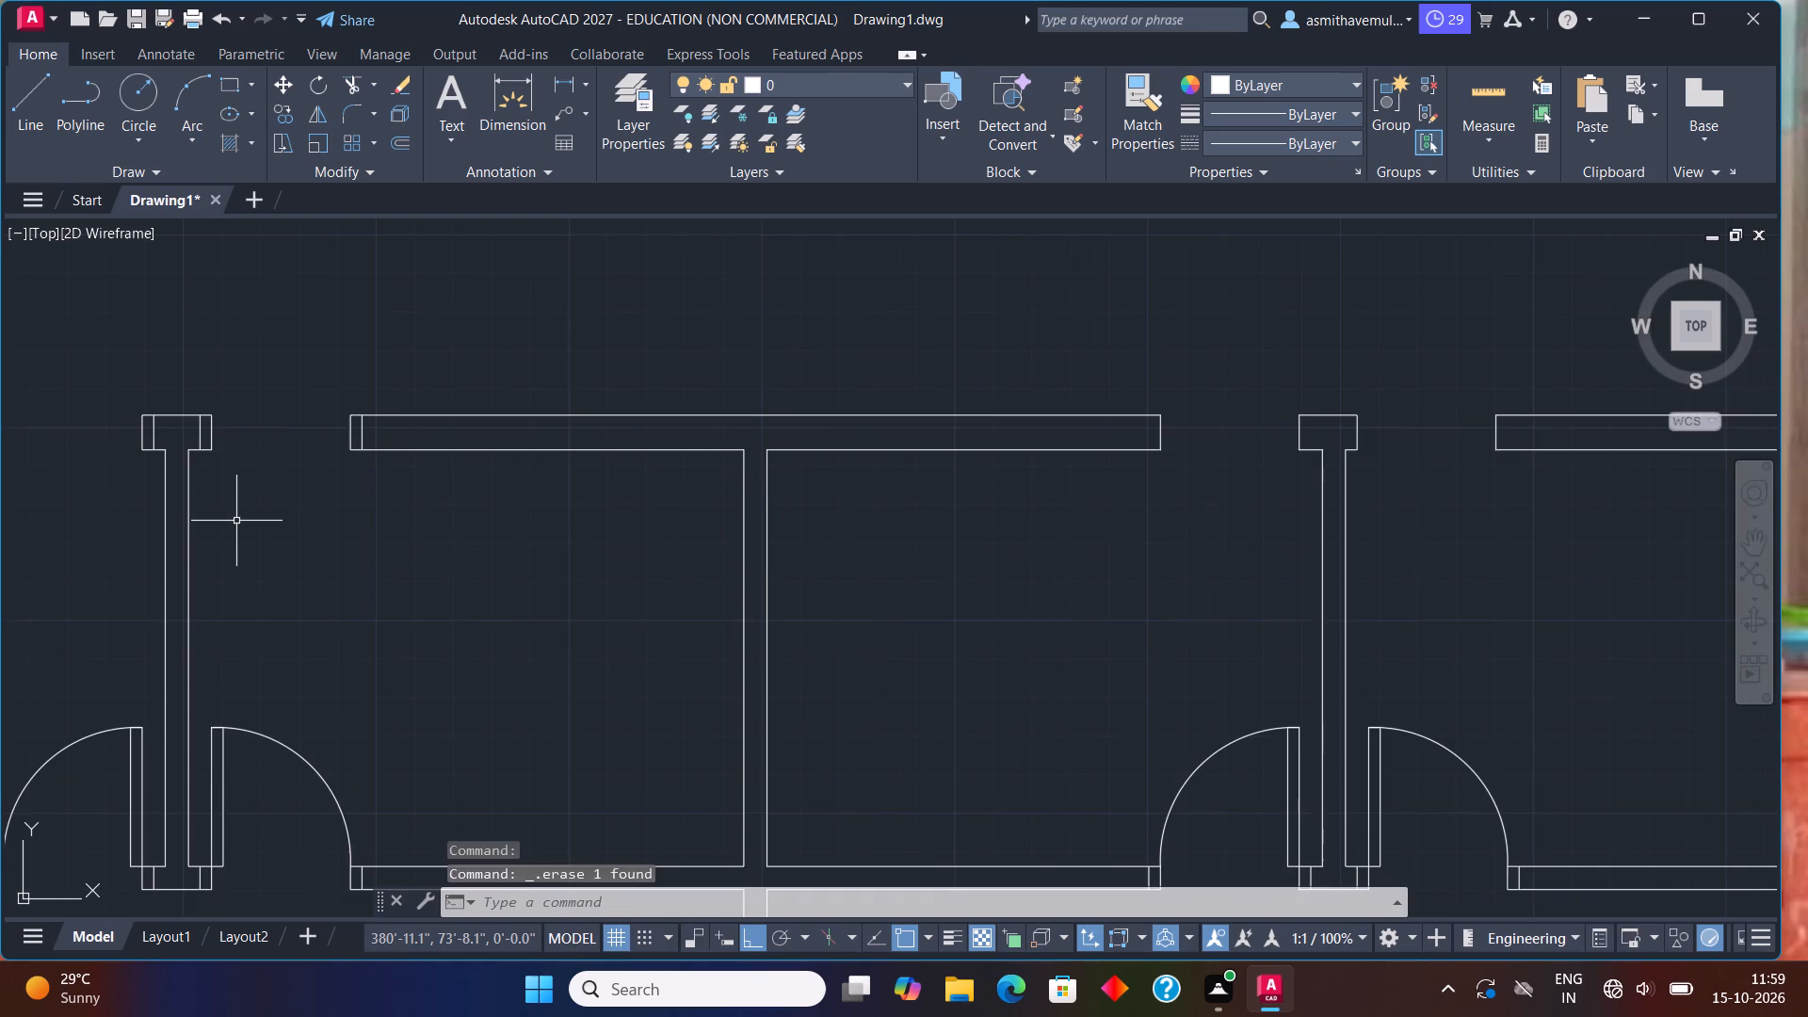
middle_drag(237, 518, 740, 506)
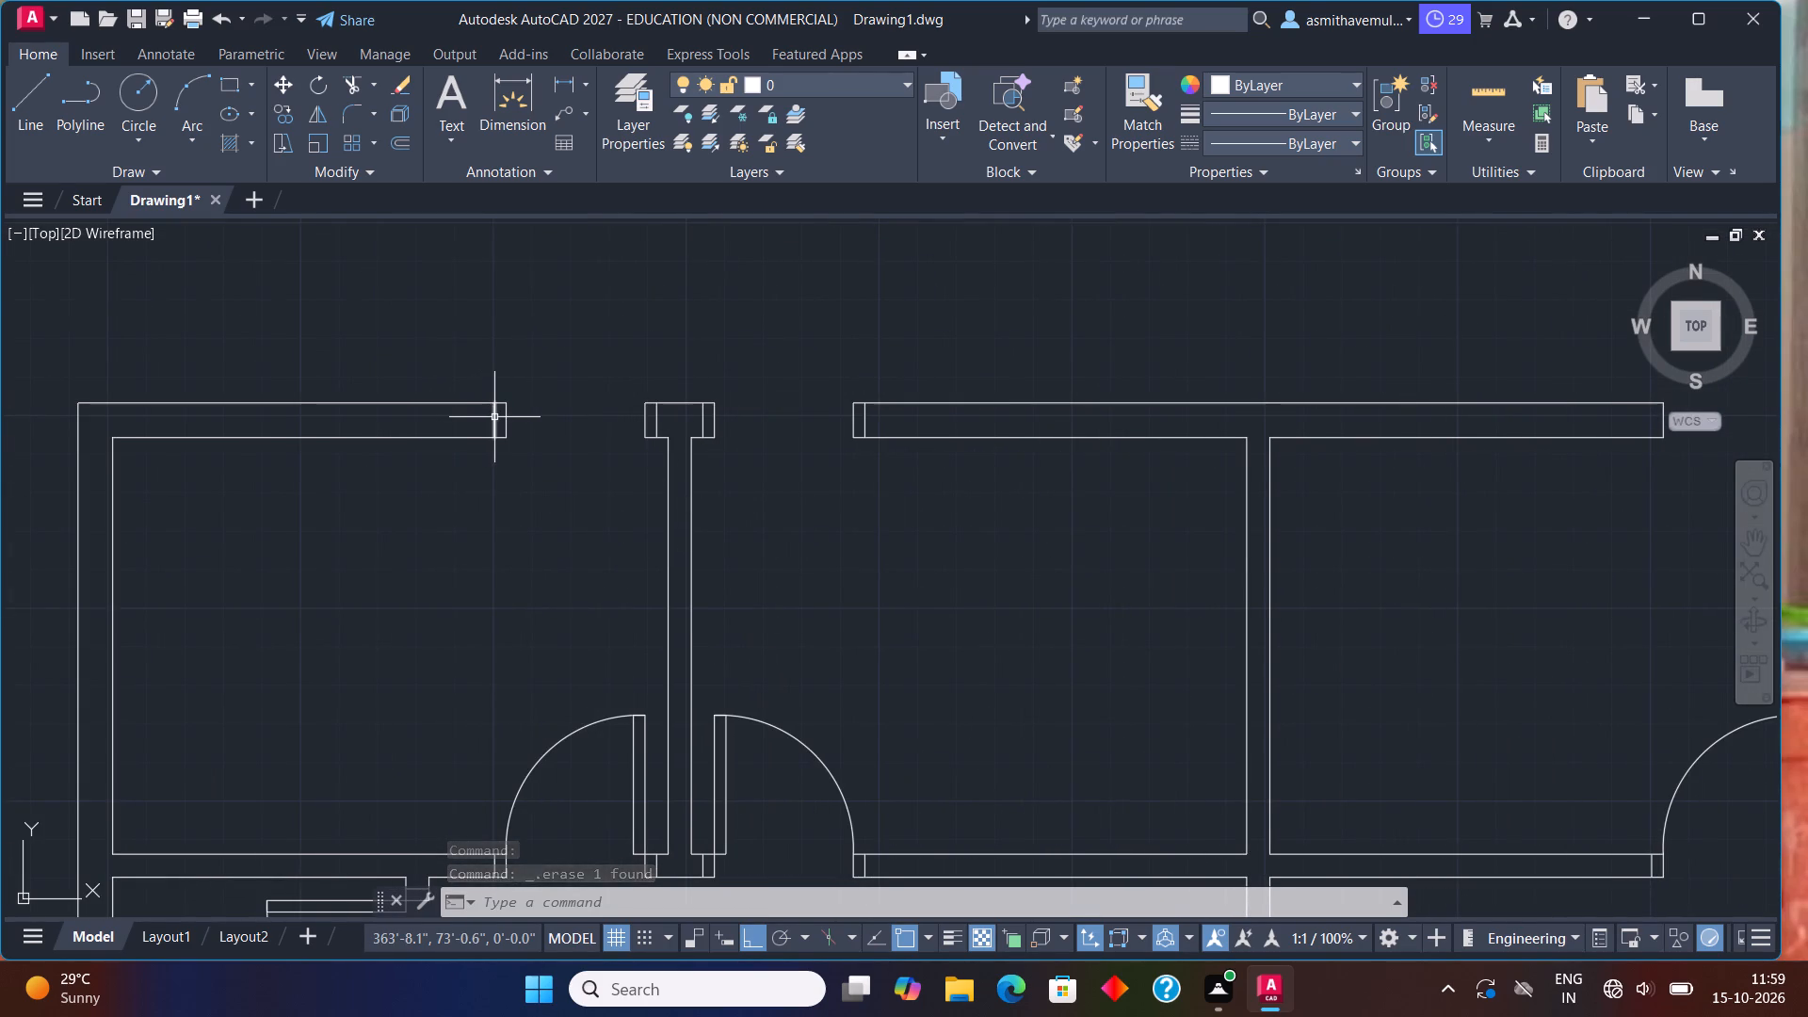
click(494, 417)
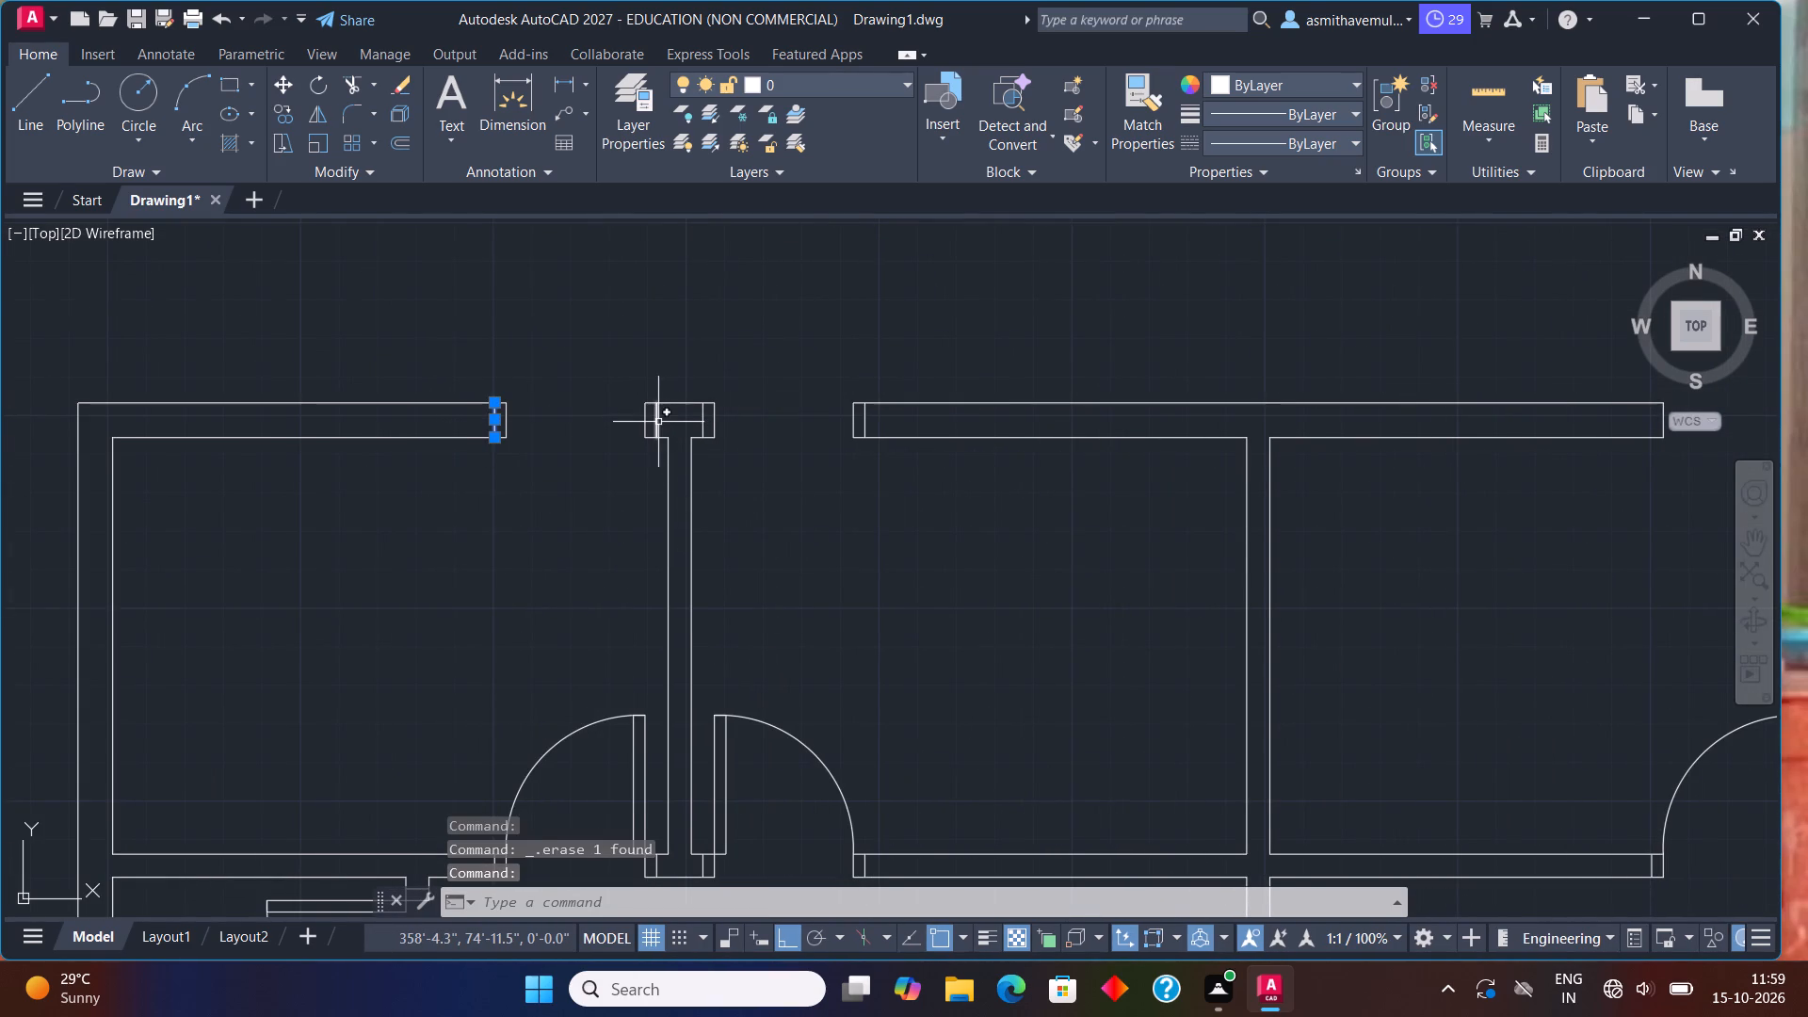
click(658, 419)
click(702, 420)
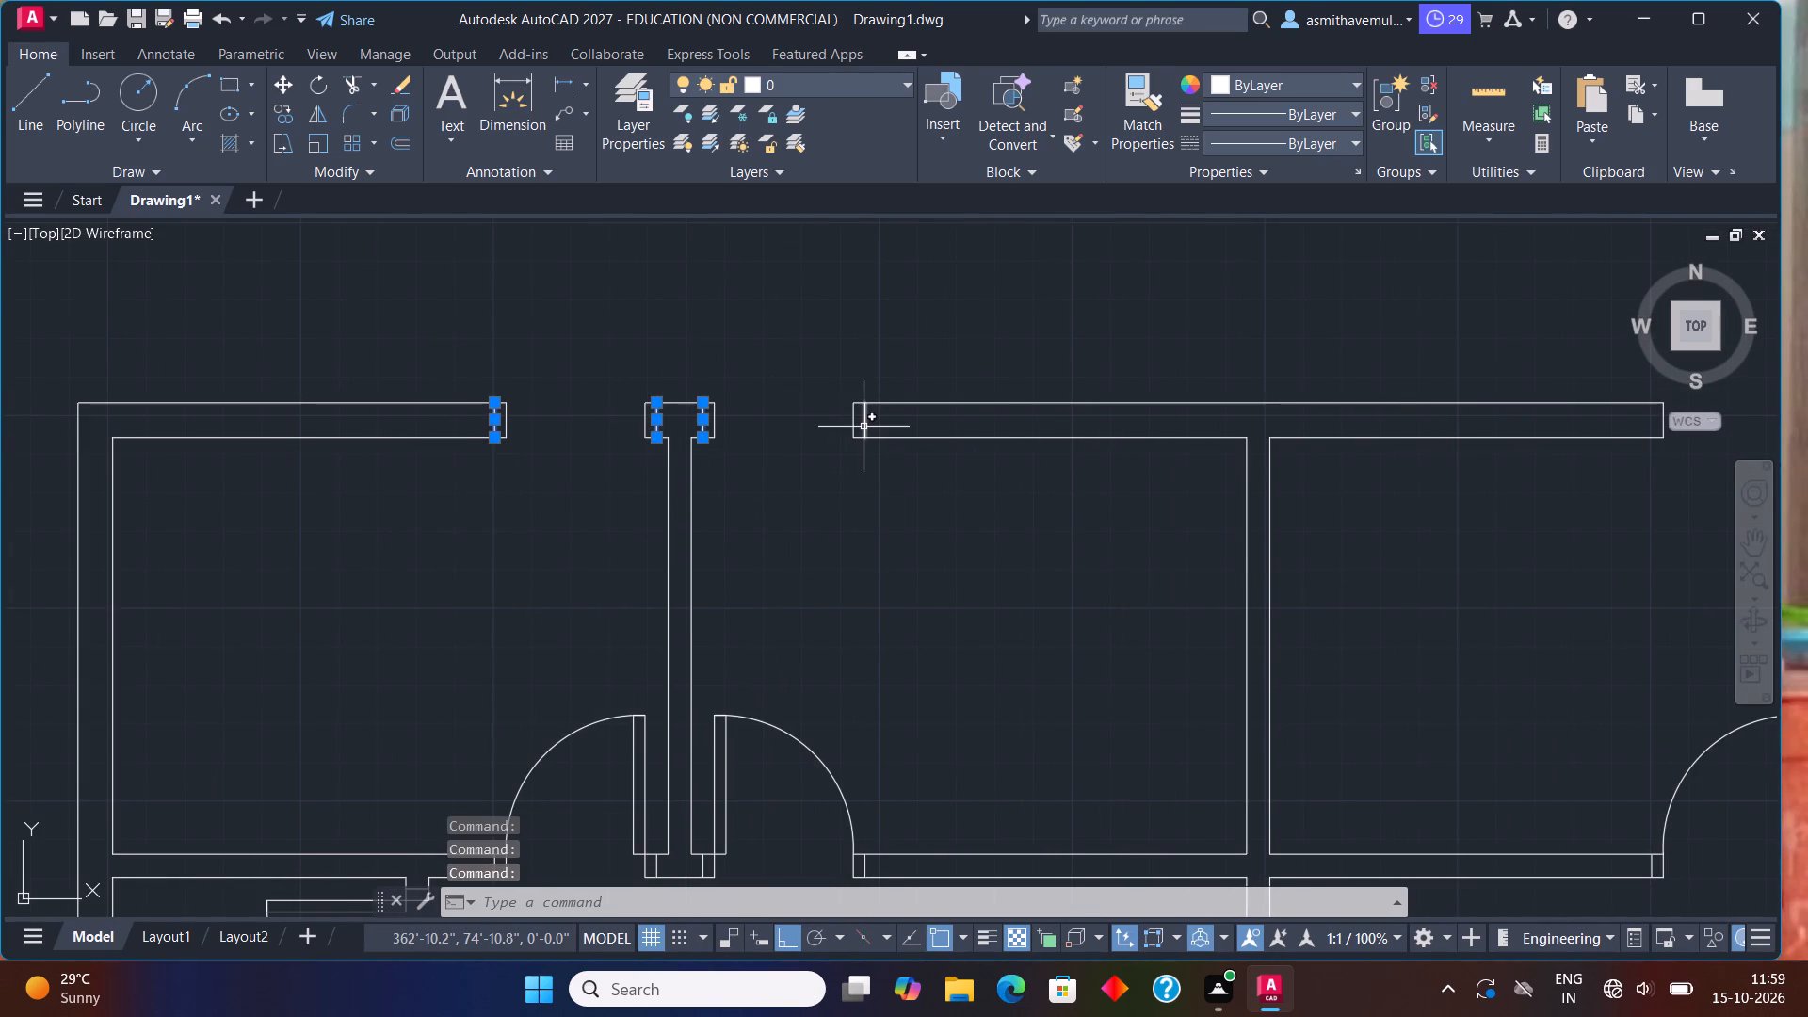
click(864, 427)
key(Delete)
Offset the end lines on both sides of the fourth room's top opening 3" to the right.
scroll(943, 457, down, 2)
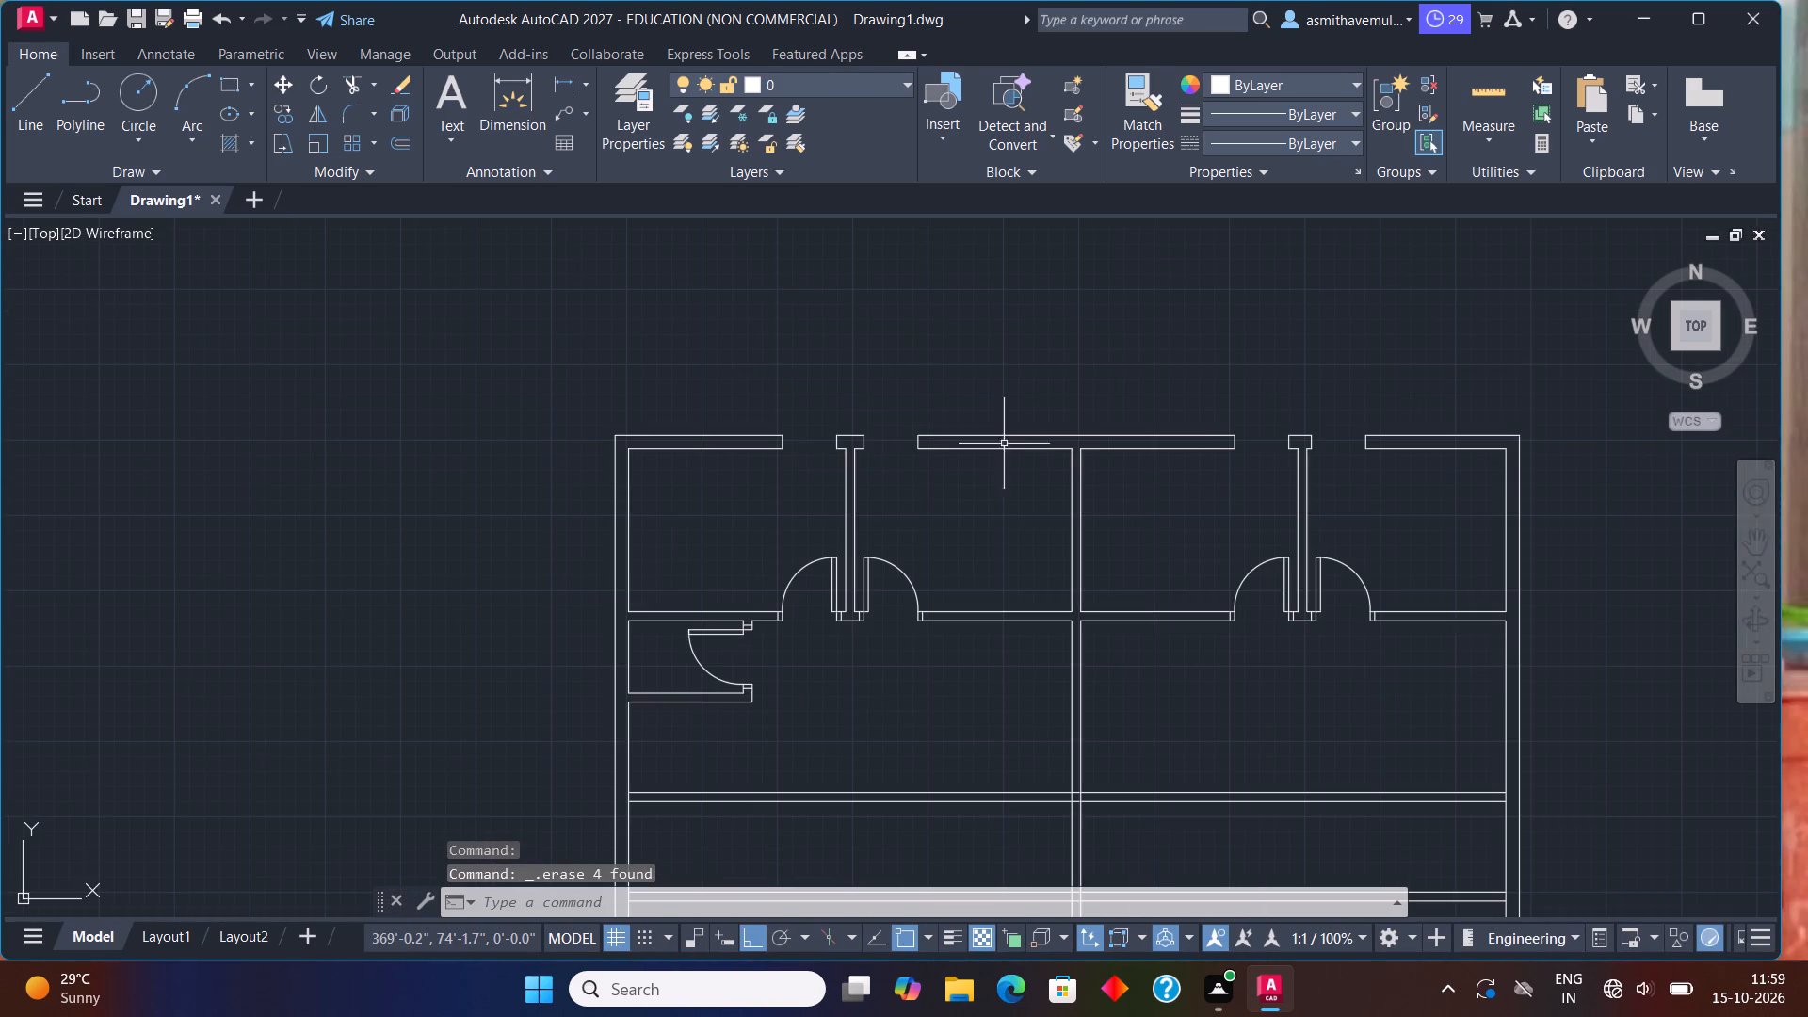
middle_drag(1200, 476, 896, 421)
scroll(961, 406, up, 1)
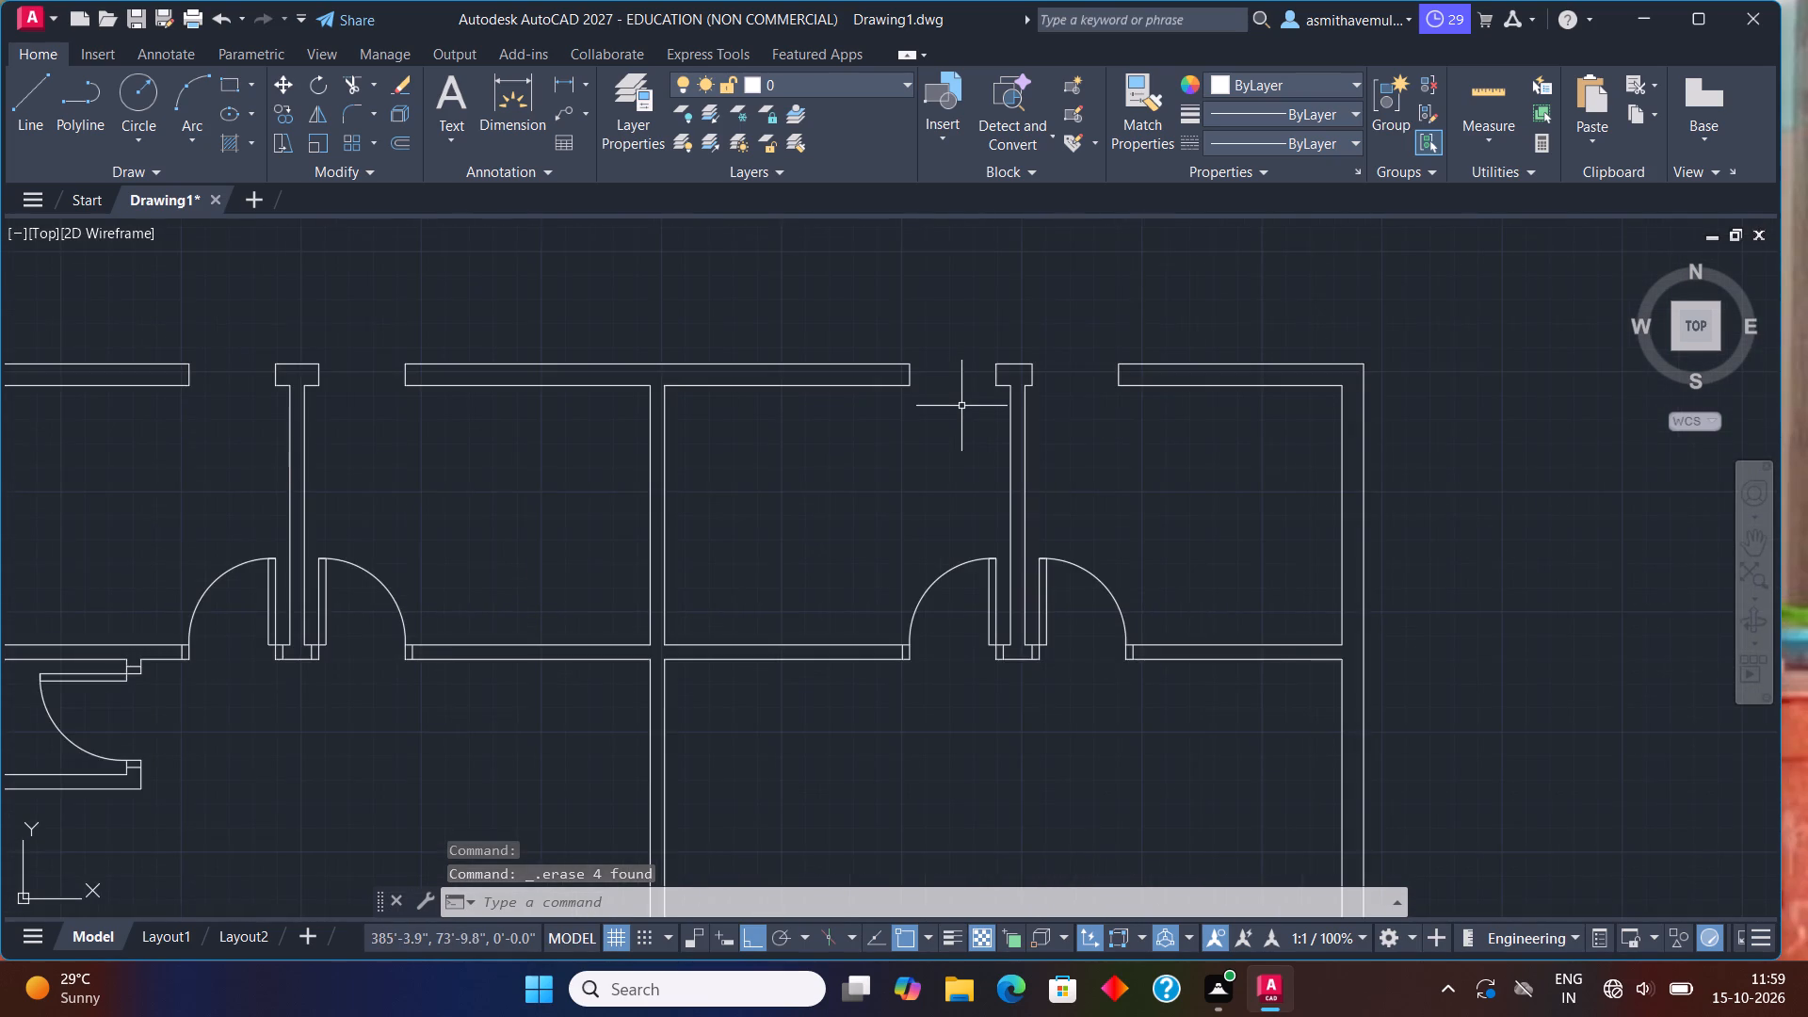
scroll(961, 406, up, 2)
middle_drag(1014, 381, 935, 415)
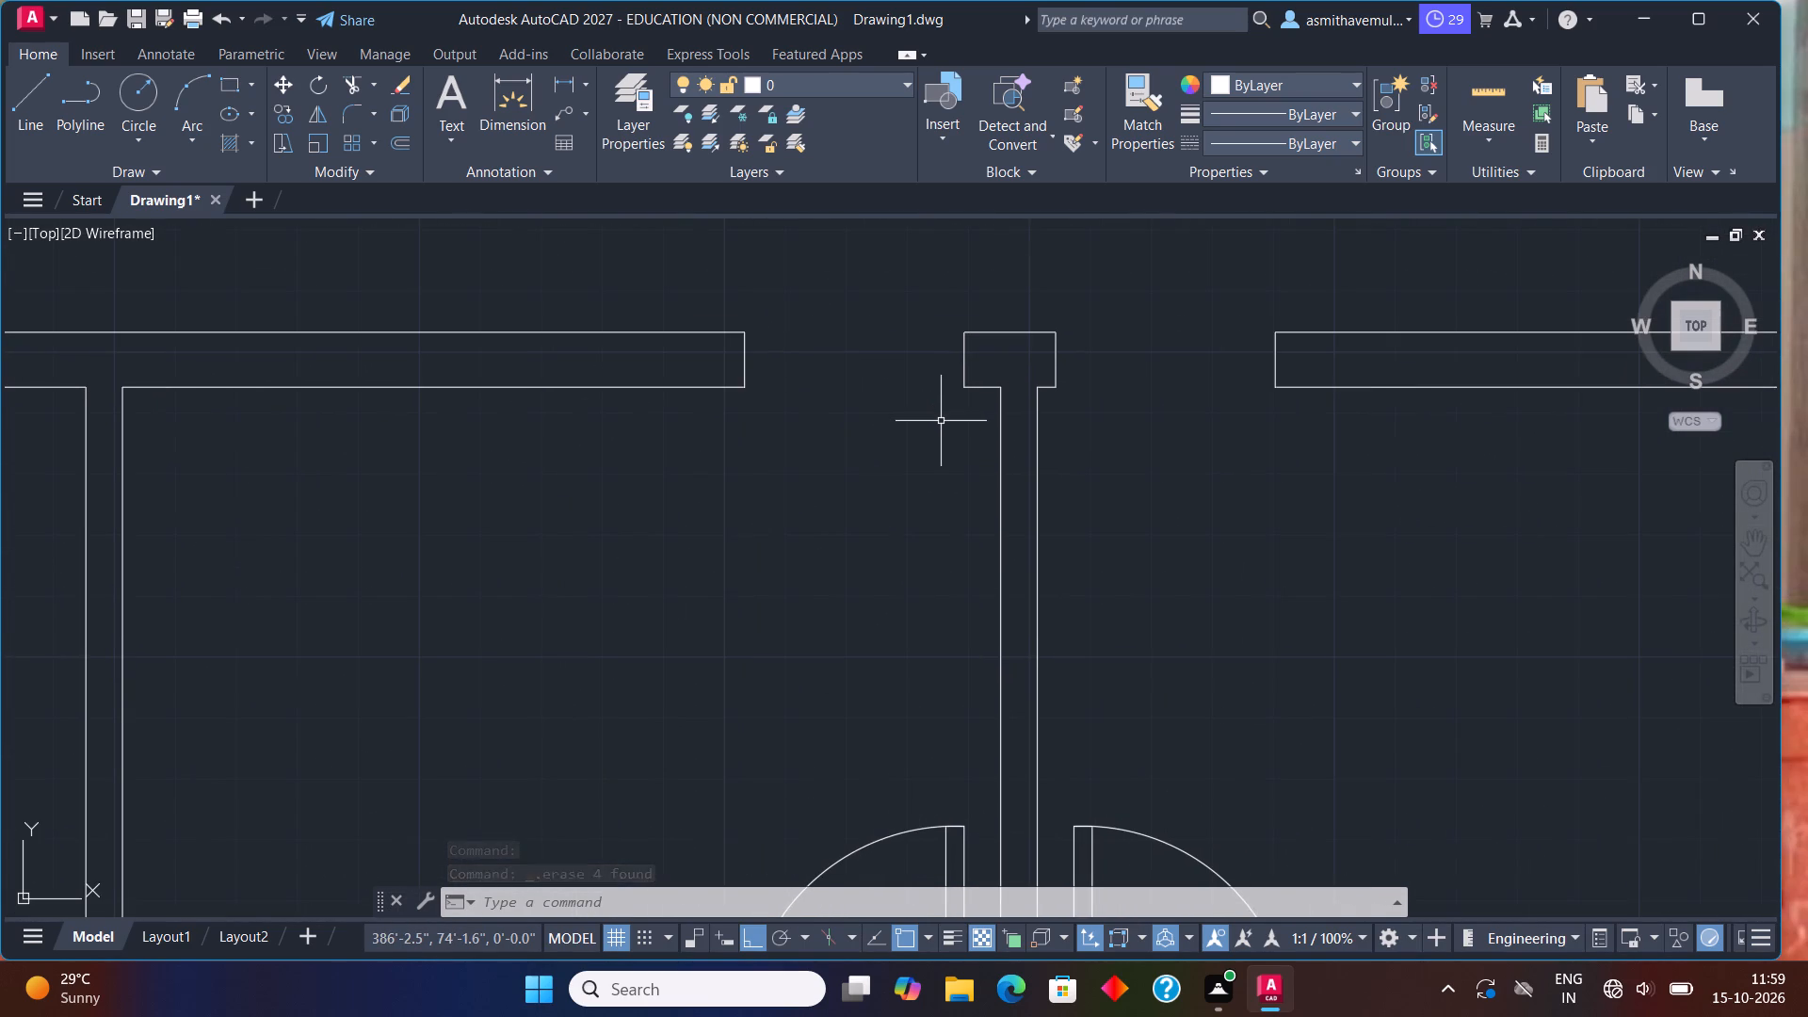
key(o)
key(Return)
text(3")
key(Return)
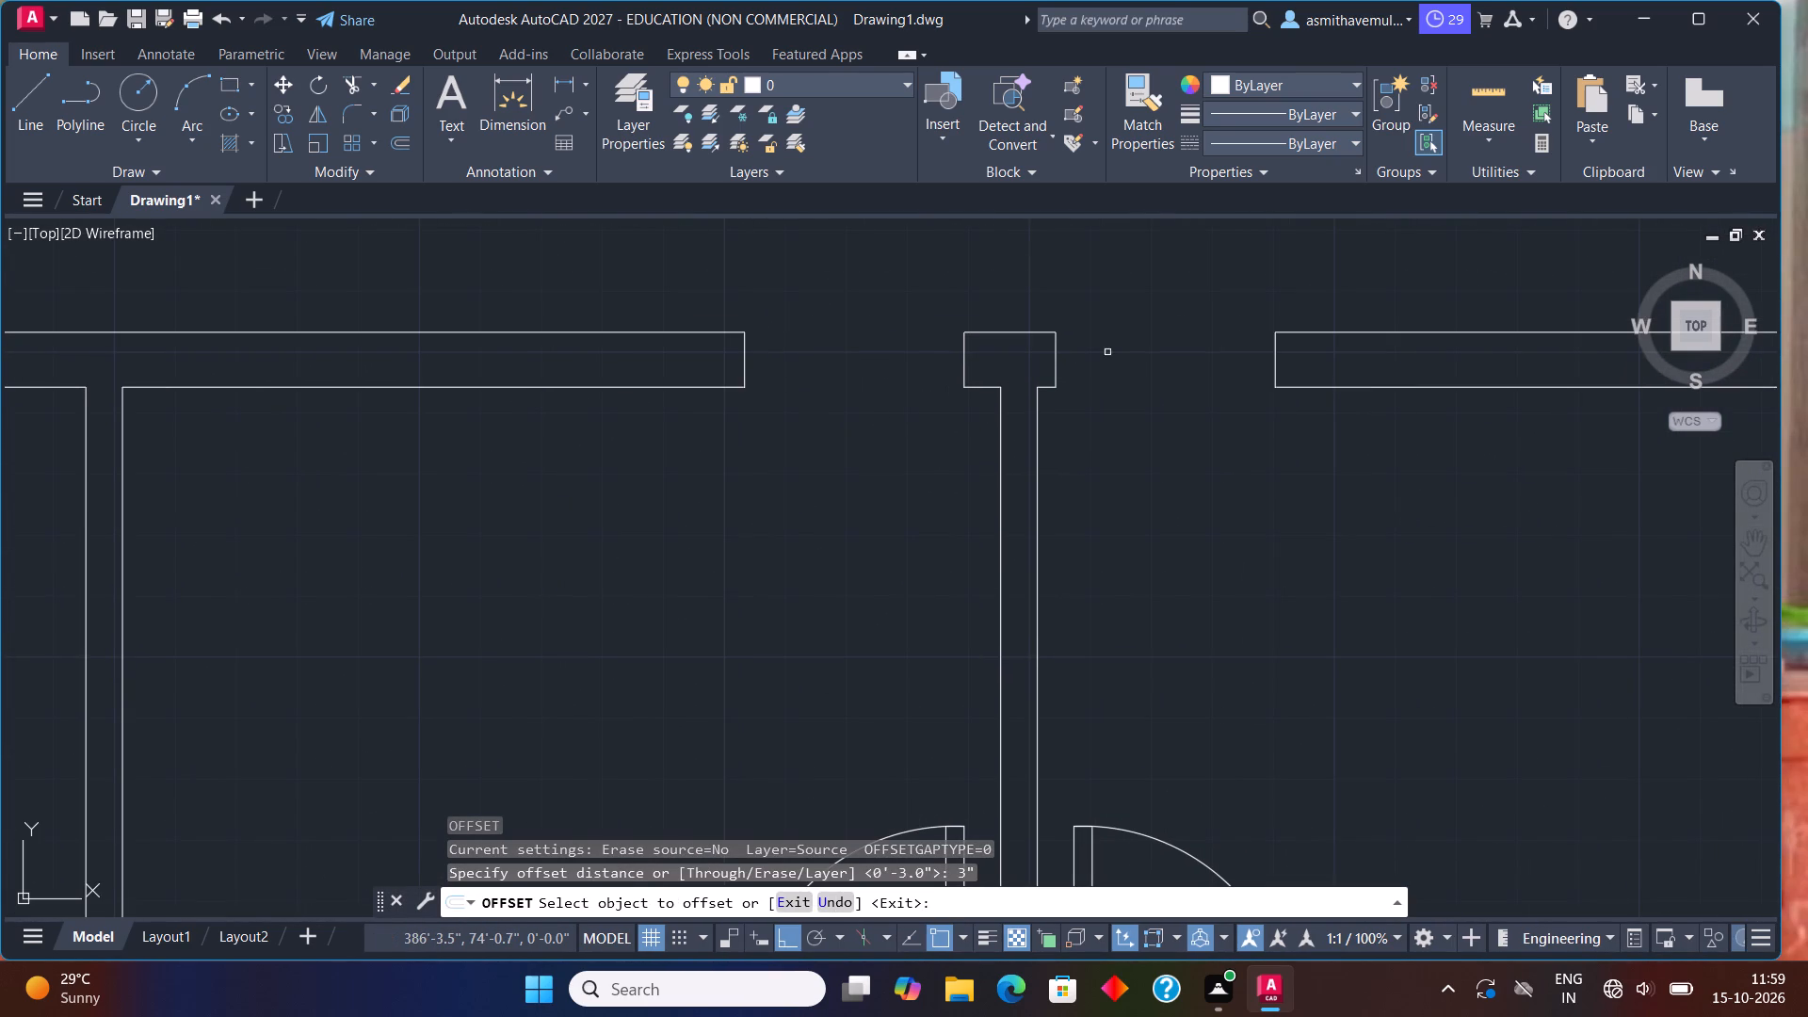
drag(1057, 356, 1068, 355)
click(1090, 350)
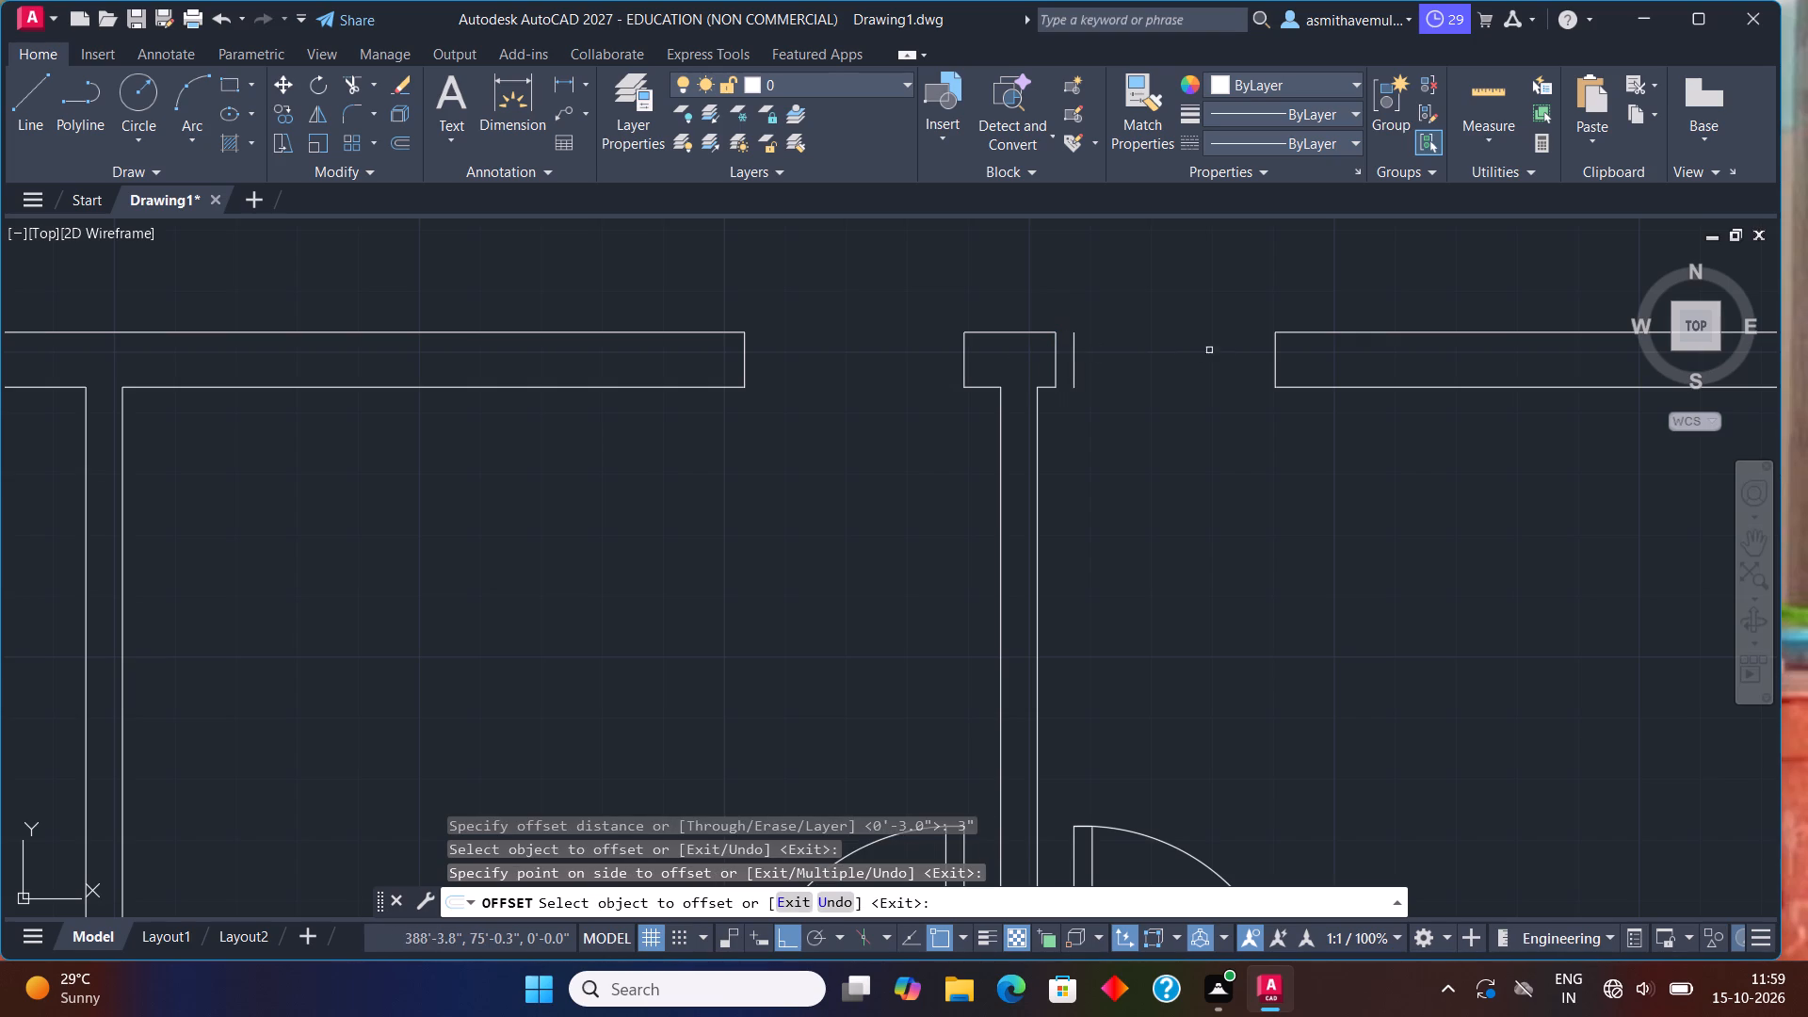
drag(1274, 350, 1296, 350)
click(1356, 358)
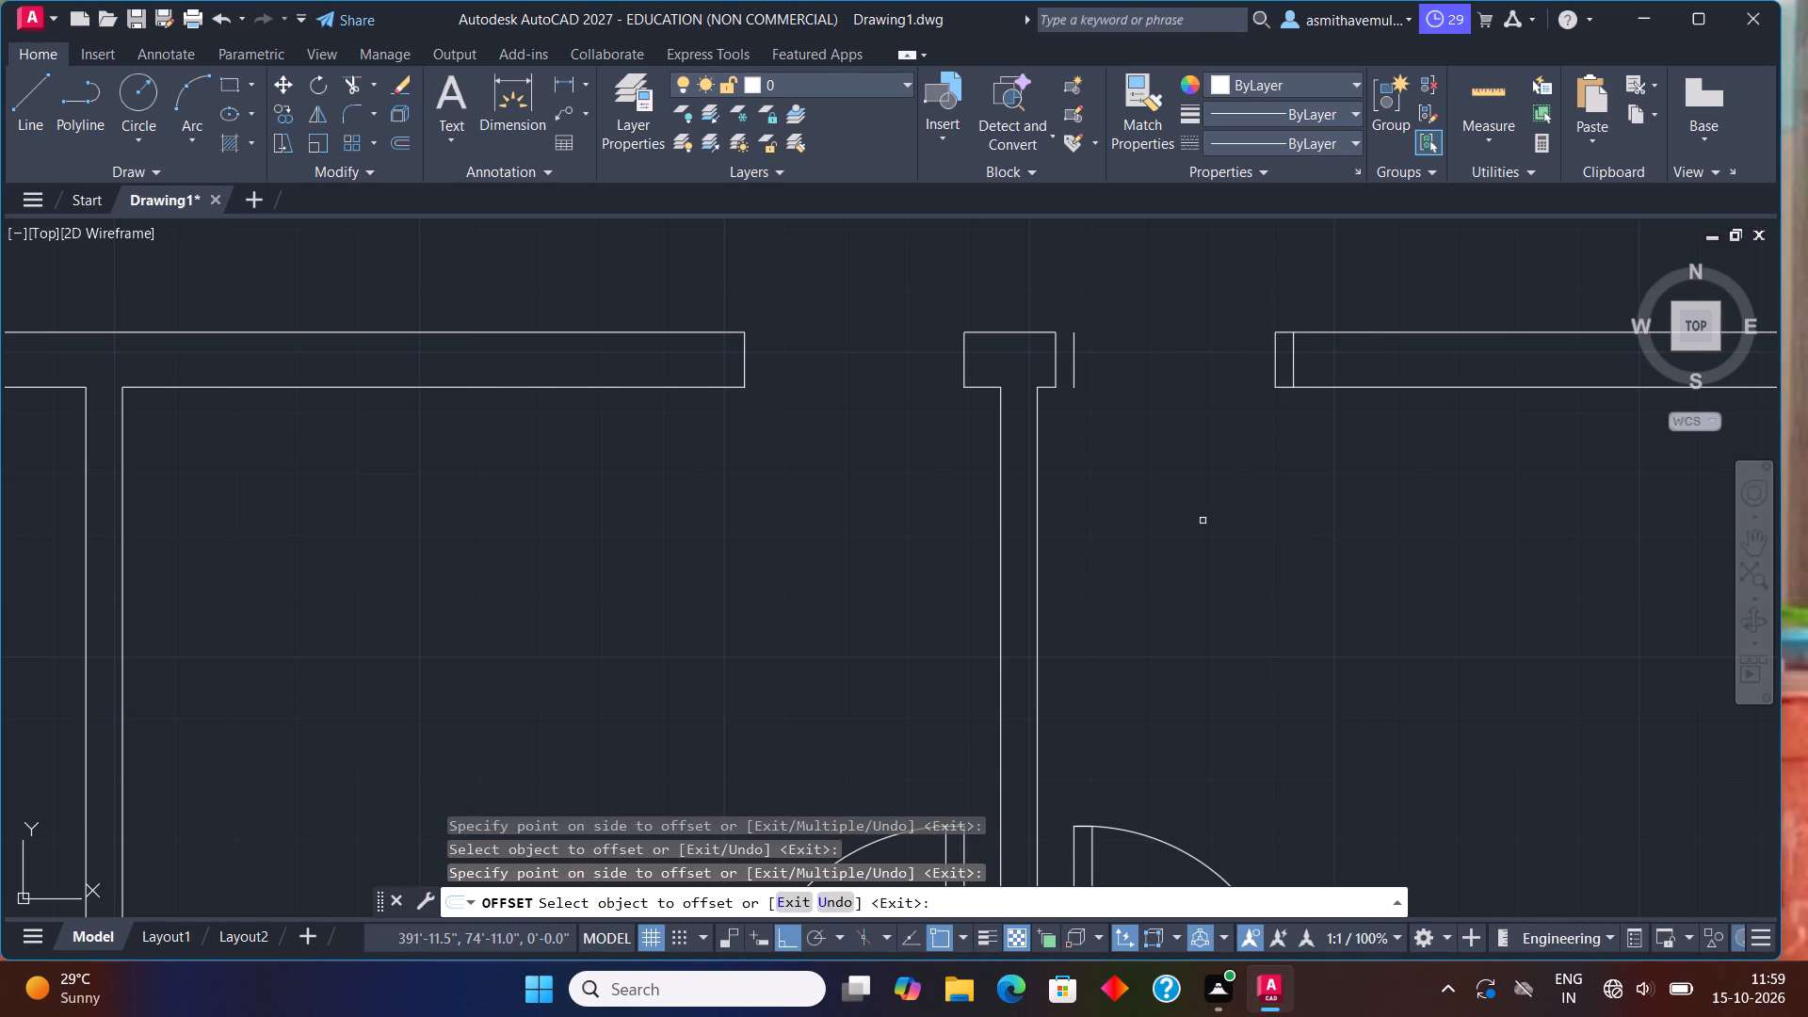
key(Escape)
Extend the wall stub's top and bottom lines to the offset line at the fourth room's opening and trim away the stub's old end line.
text(trim)
key(Return)
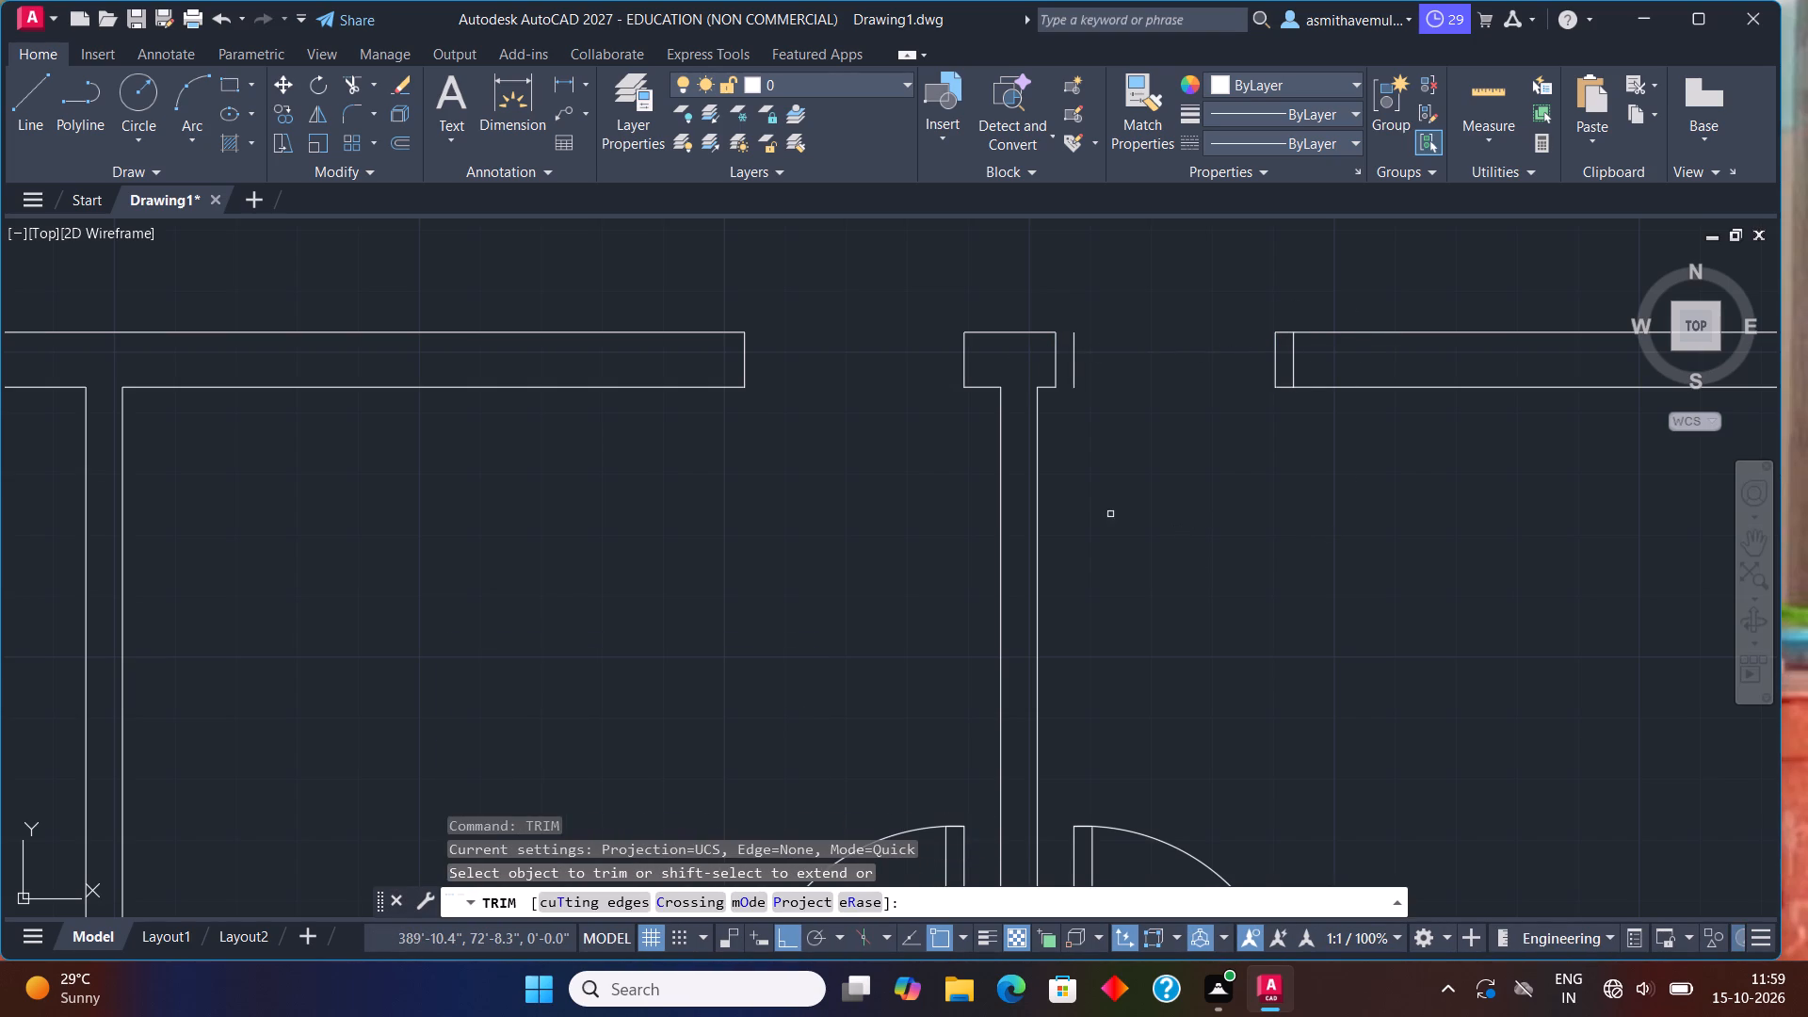
shift+click(1050, 387)
shift+click(1050, 330)
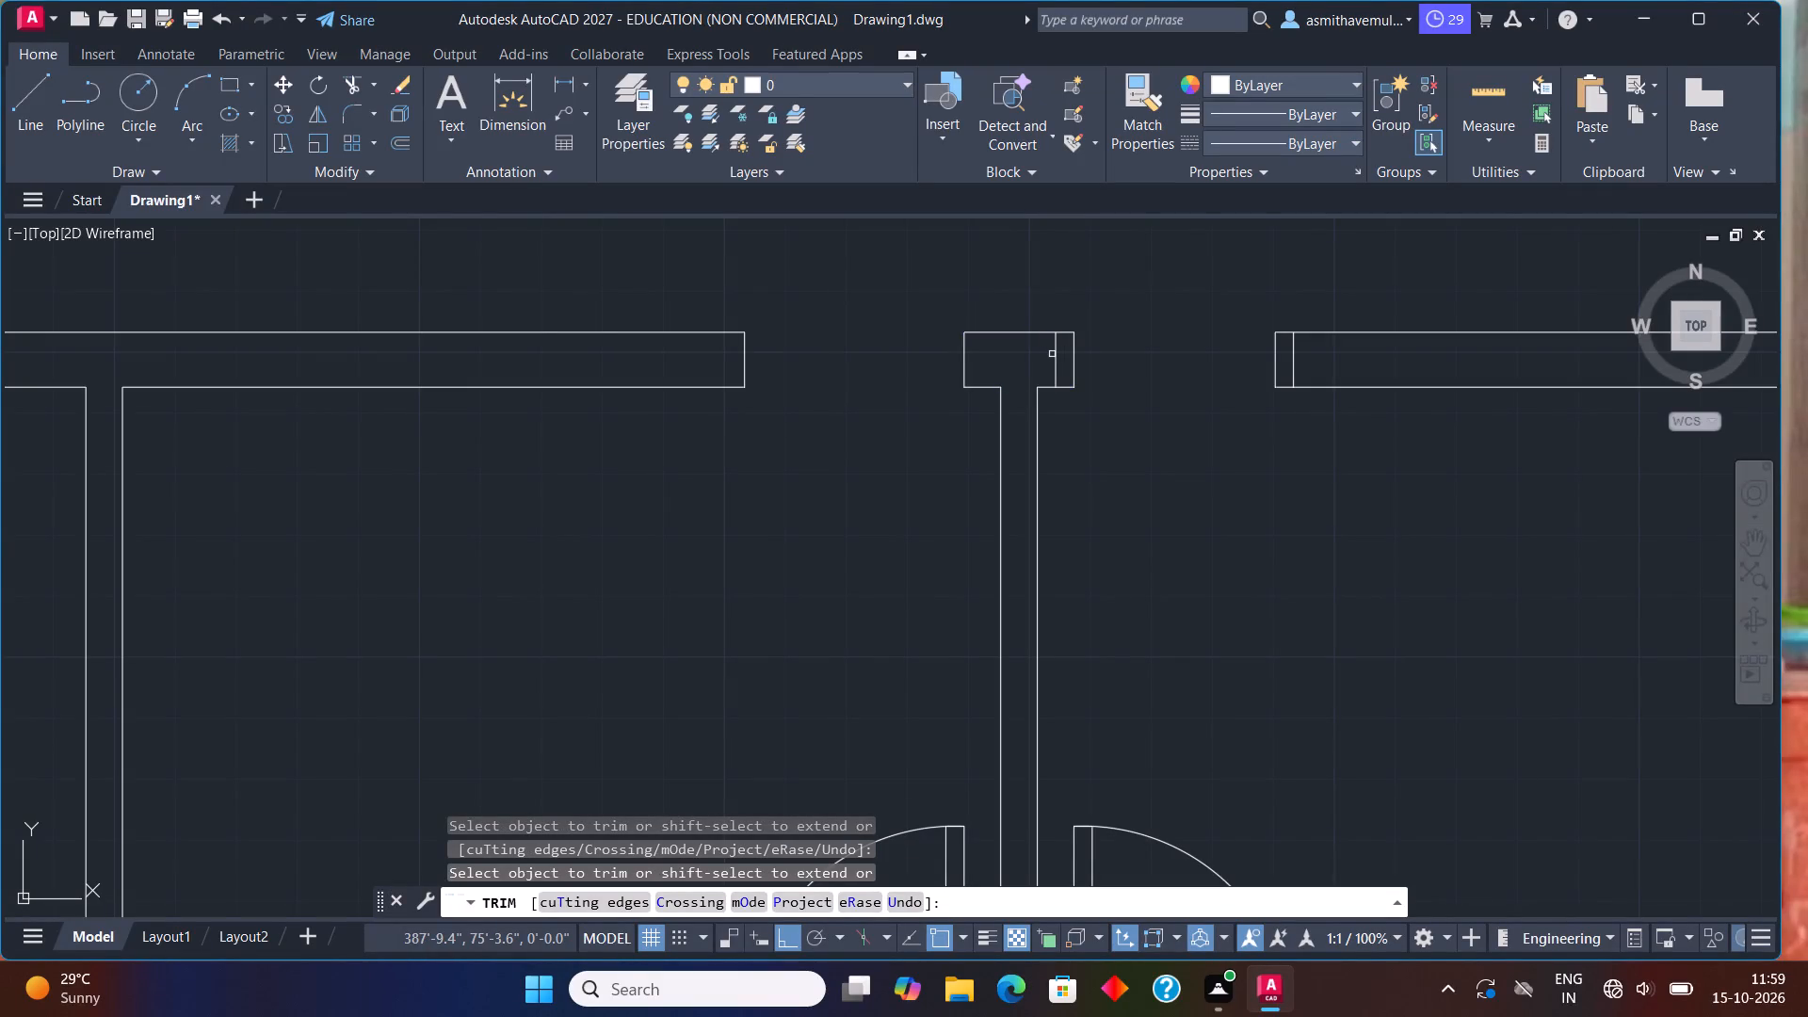
click(1053, 356)
Trim away the old end line and leftover wall line ends at the right side of the fourth room's top opening.
scroll(1263, 342, up, 2)
drag(1309, 312, 1293, 455)
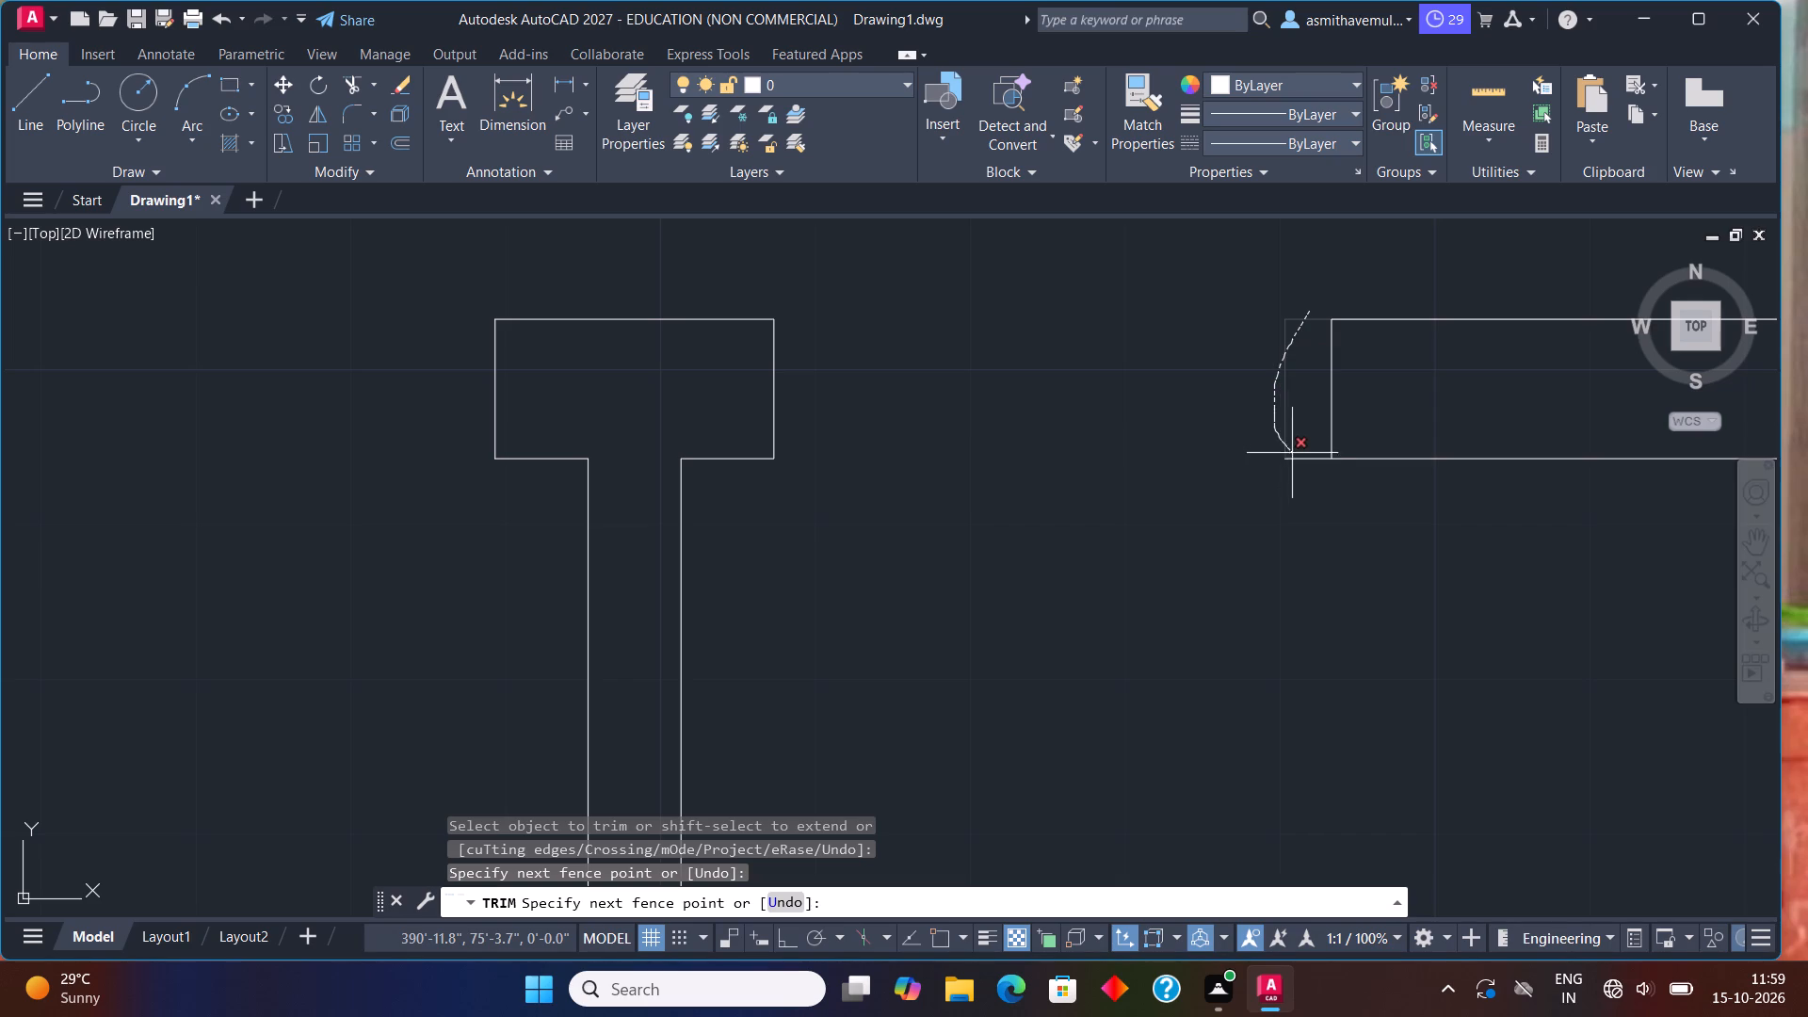
drag(1293, 455, 1305, 472)
scroll(1258, 508, down, 3)
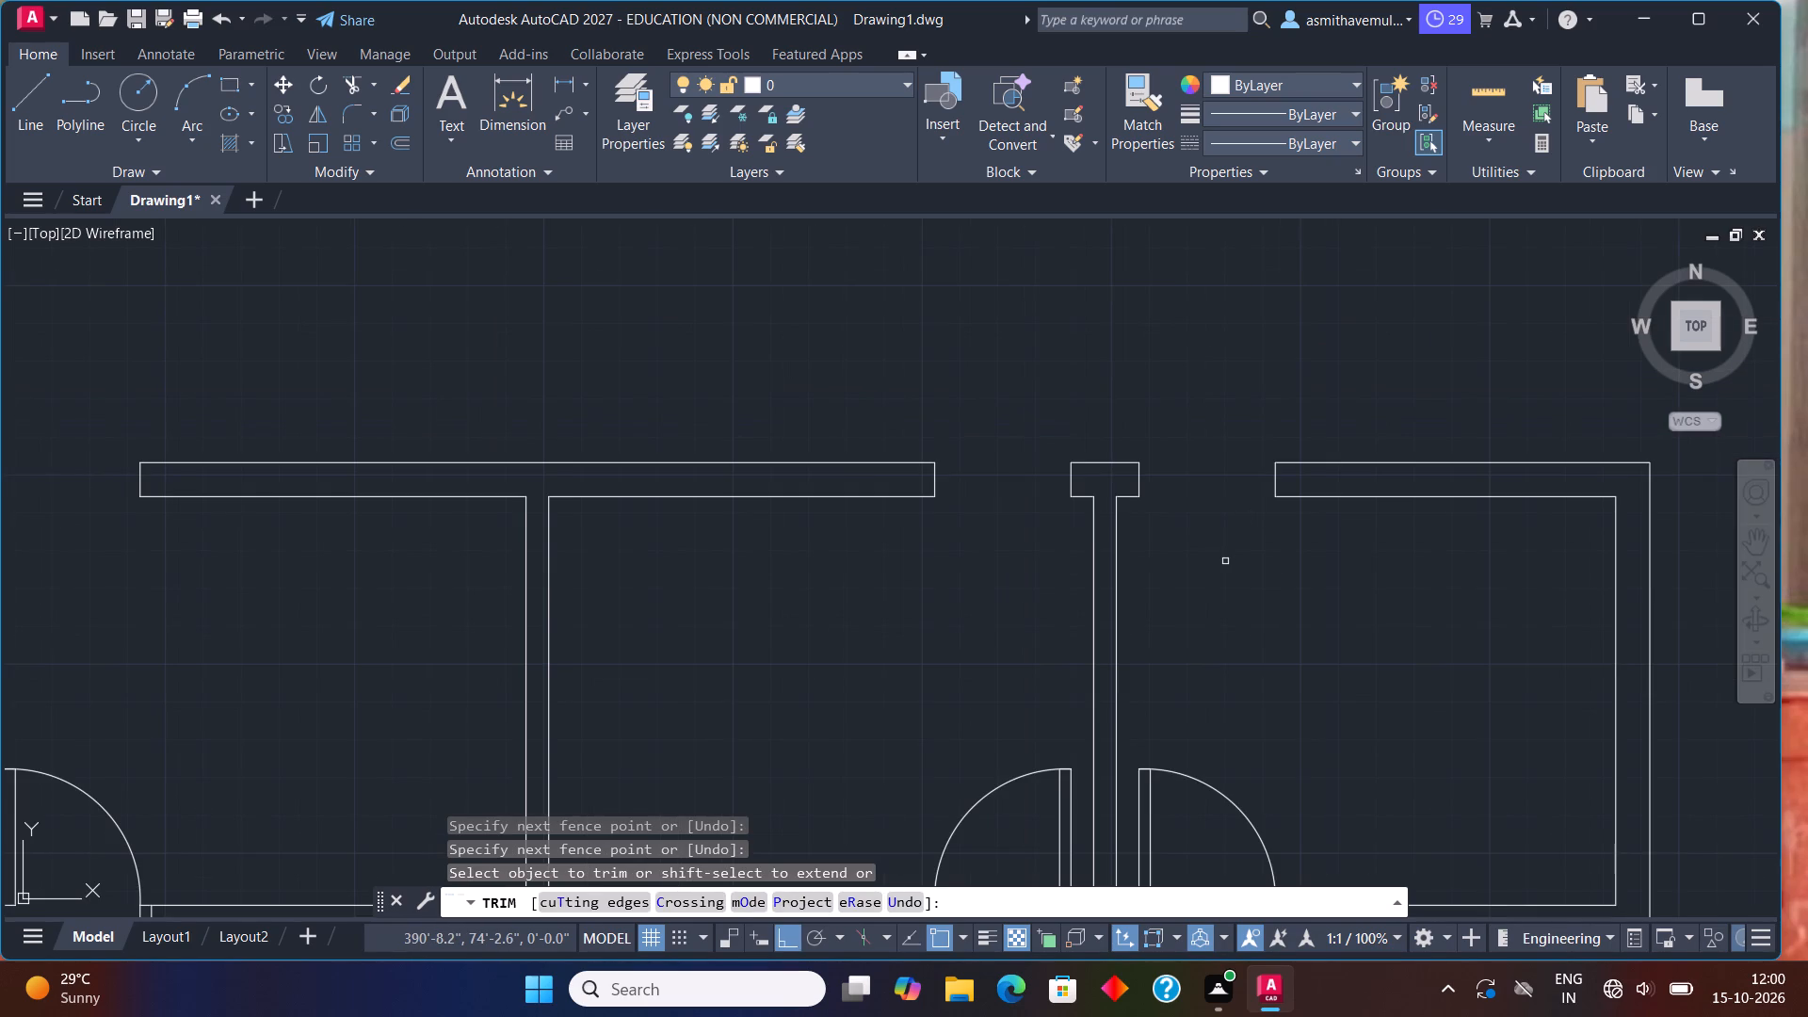
key(Escape)
Trim away the left outer wall's inner line end that overruns into the bottom wall at the plan's bottom-left corner.
scroll(1225, 563, down, 2)
middle_drag(1185, 671, 1068, 497)
middle_drag(1053, 610, 1062, 541)
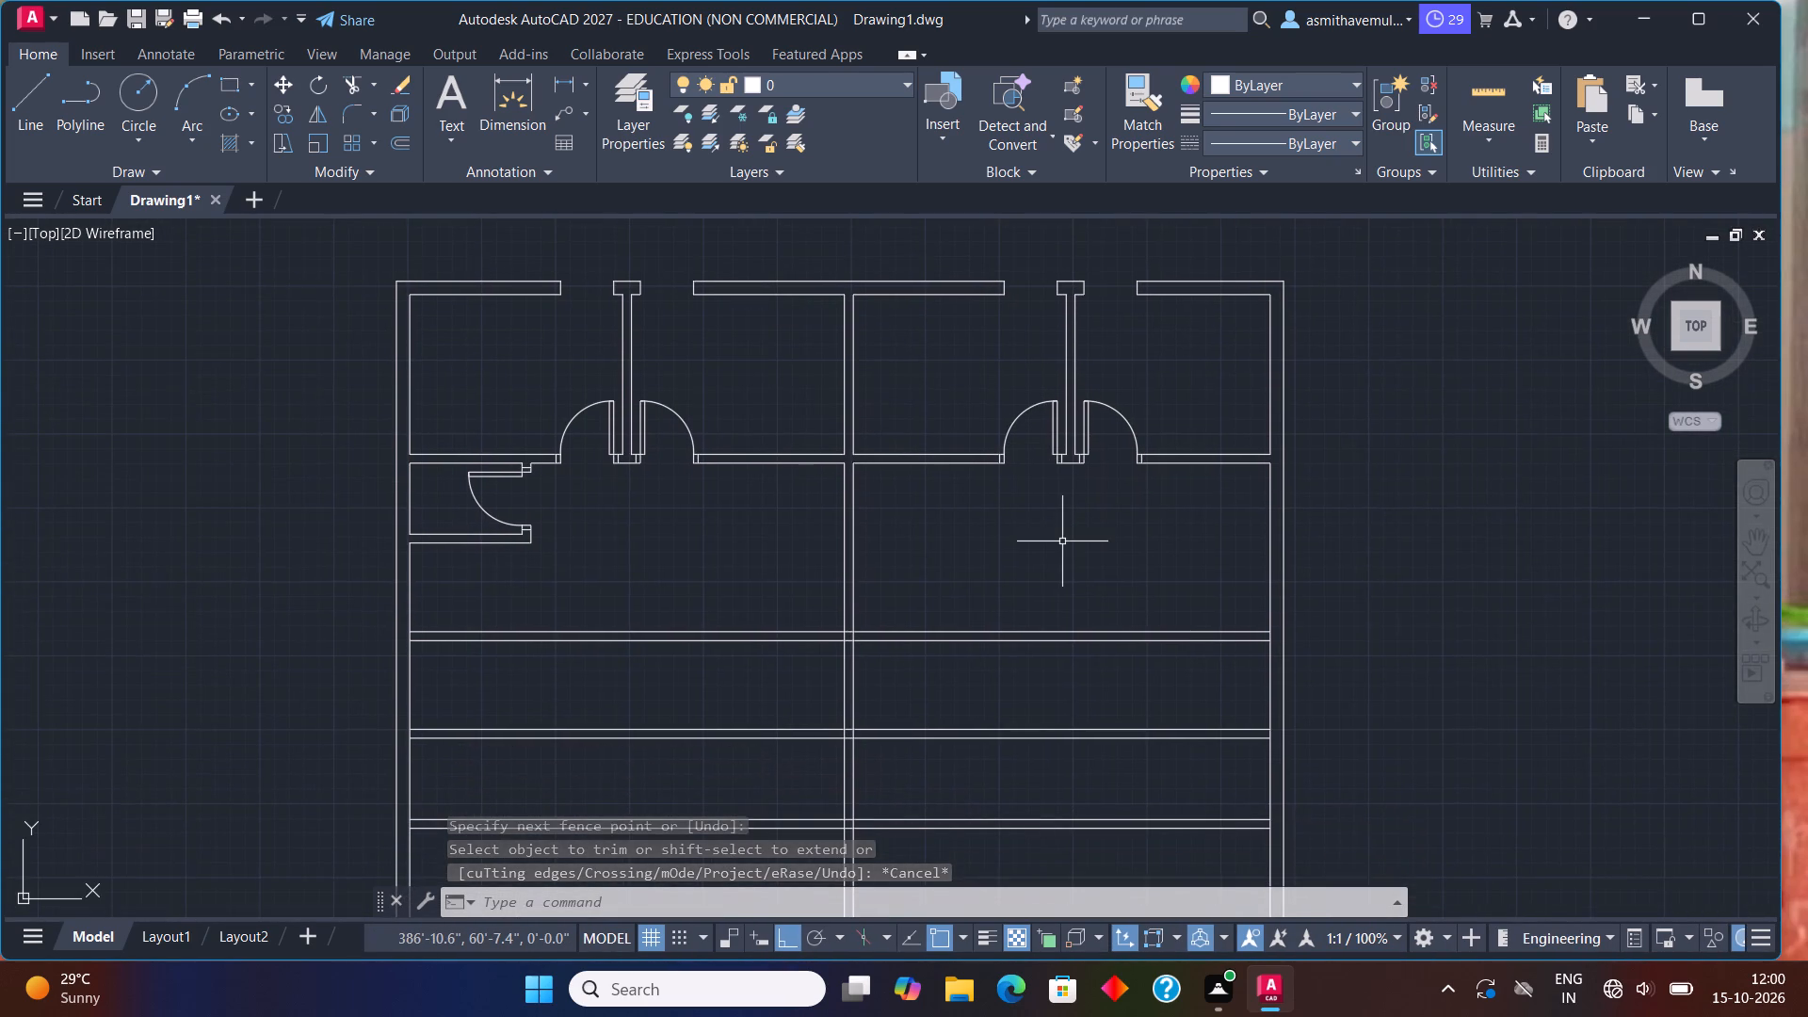
middle_drag(1076, 524, 787, 549)
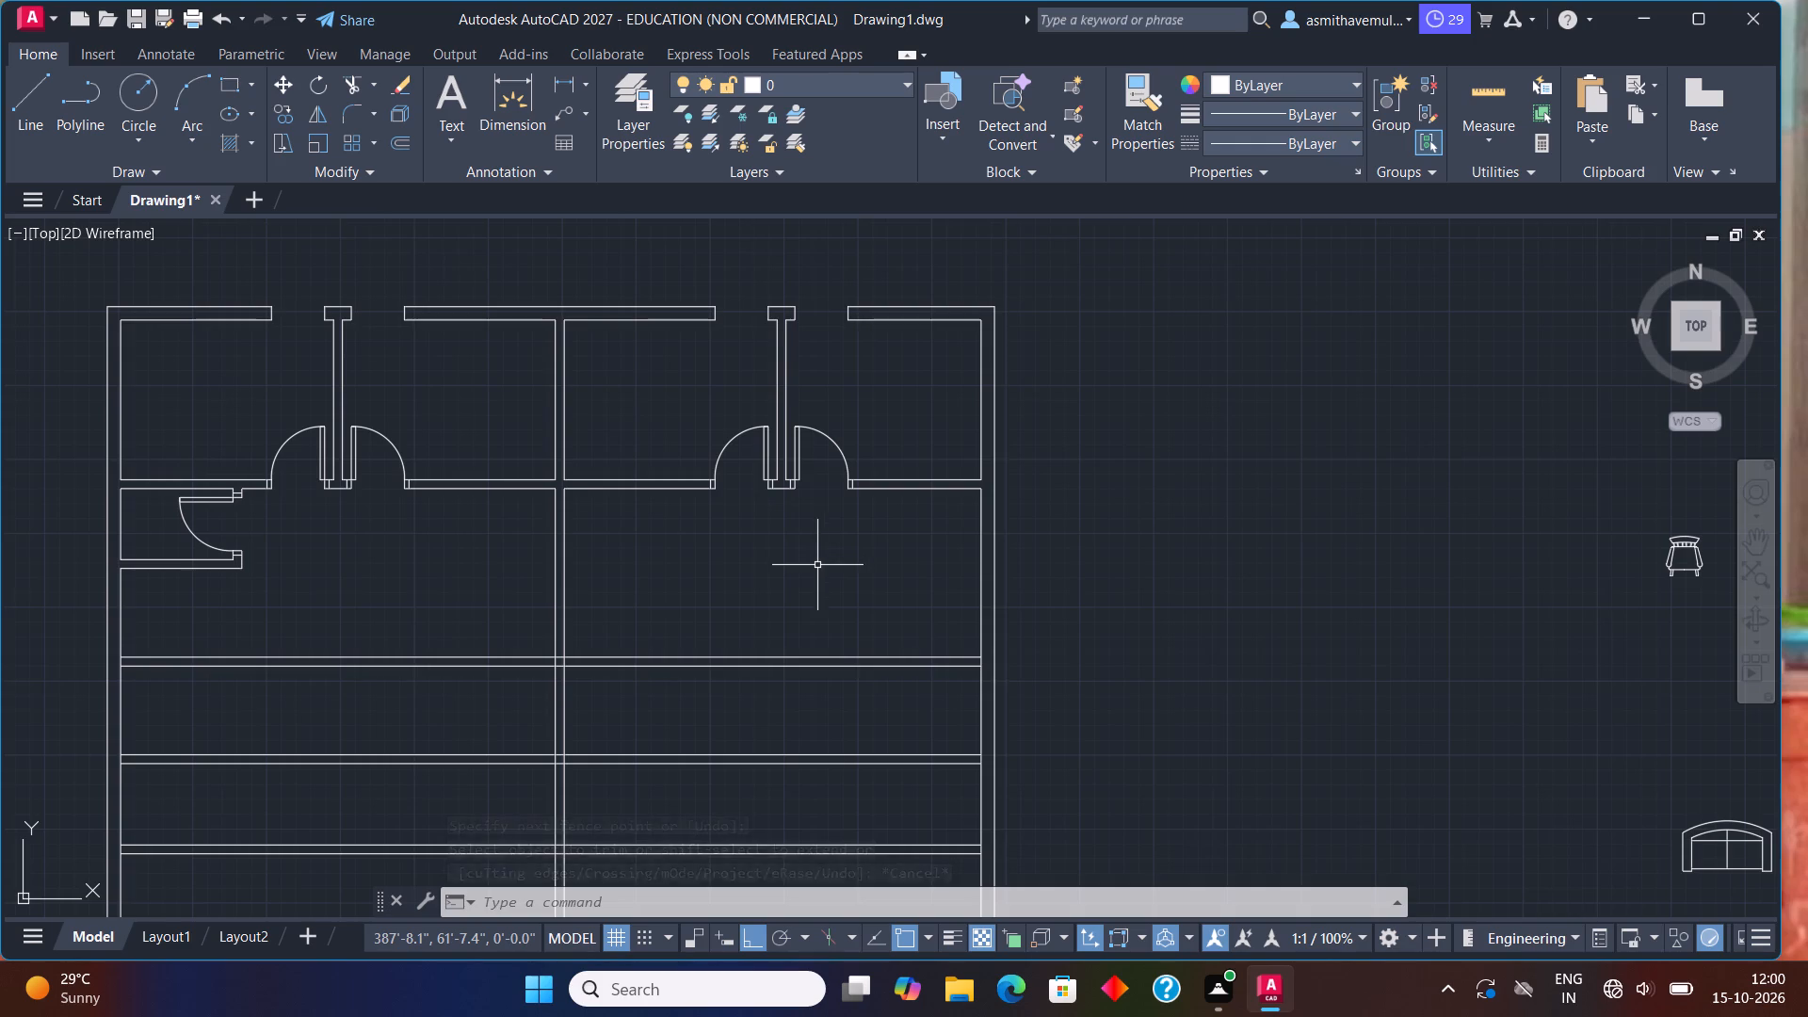
middle_drag(799, 566, 899, 479)
middle_drag(554, 630, 742, 506)
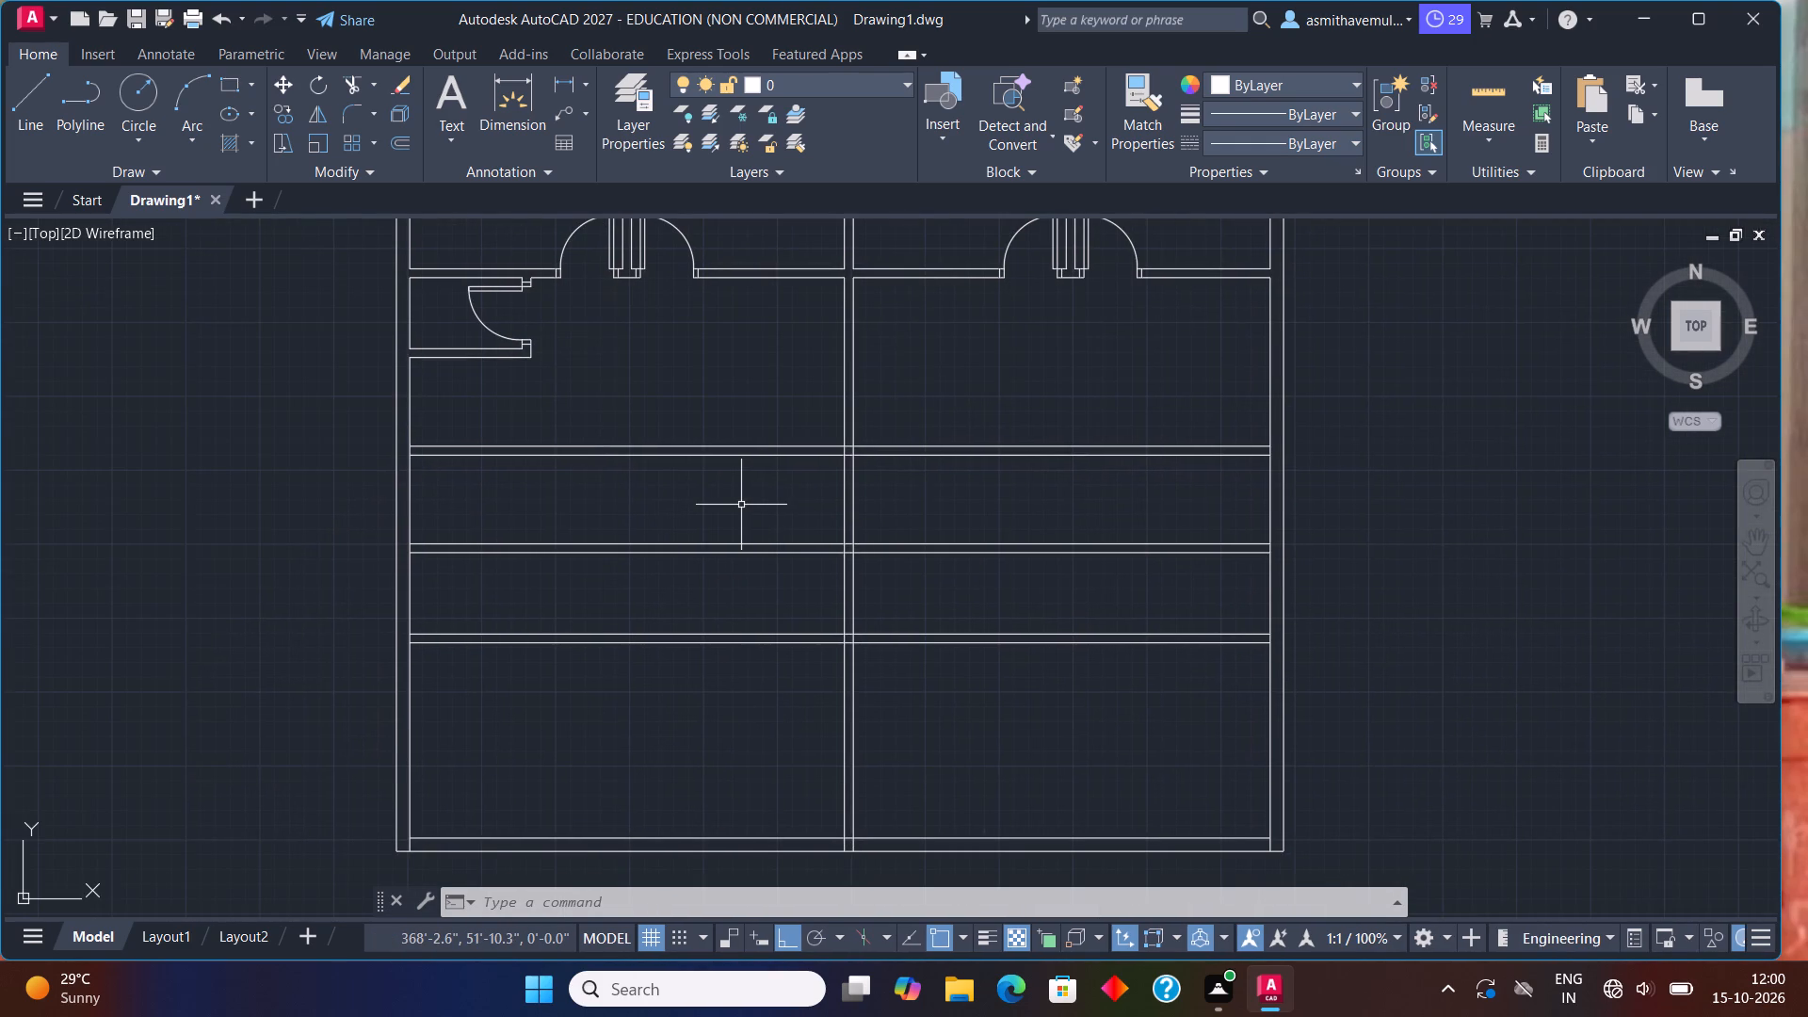
middle_drag(558, 678, 612, 477)
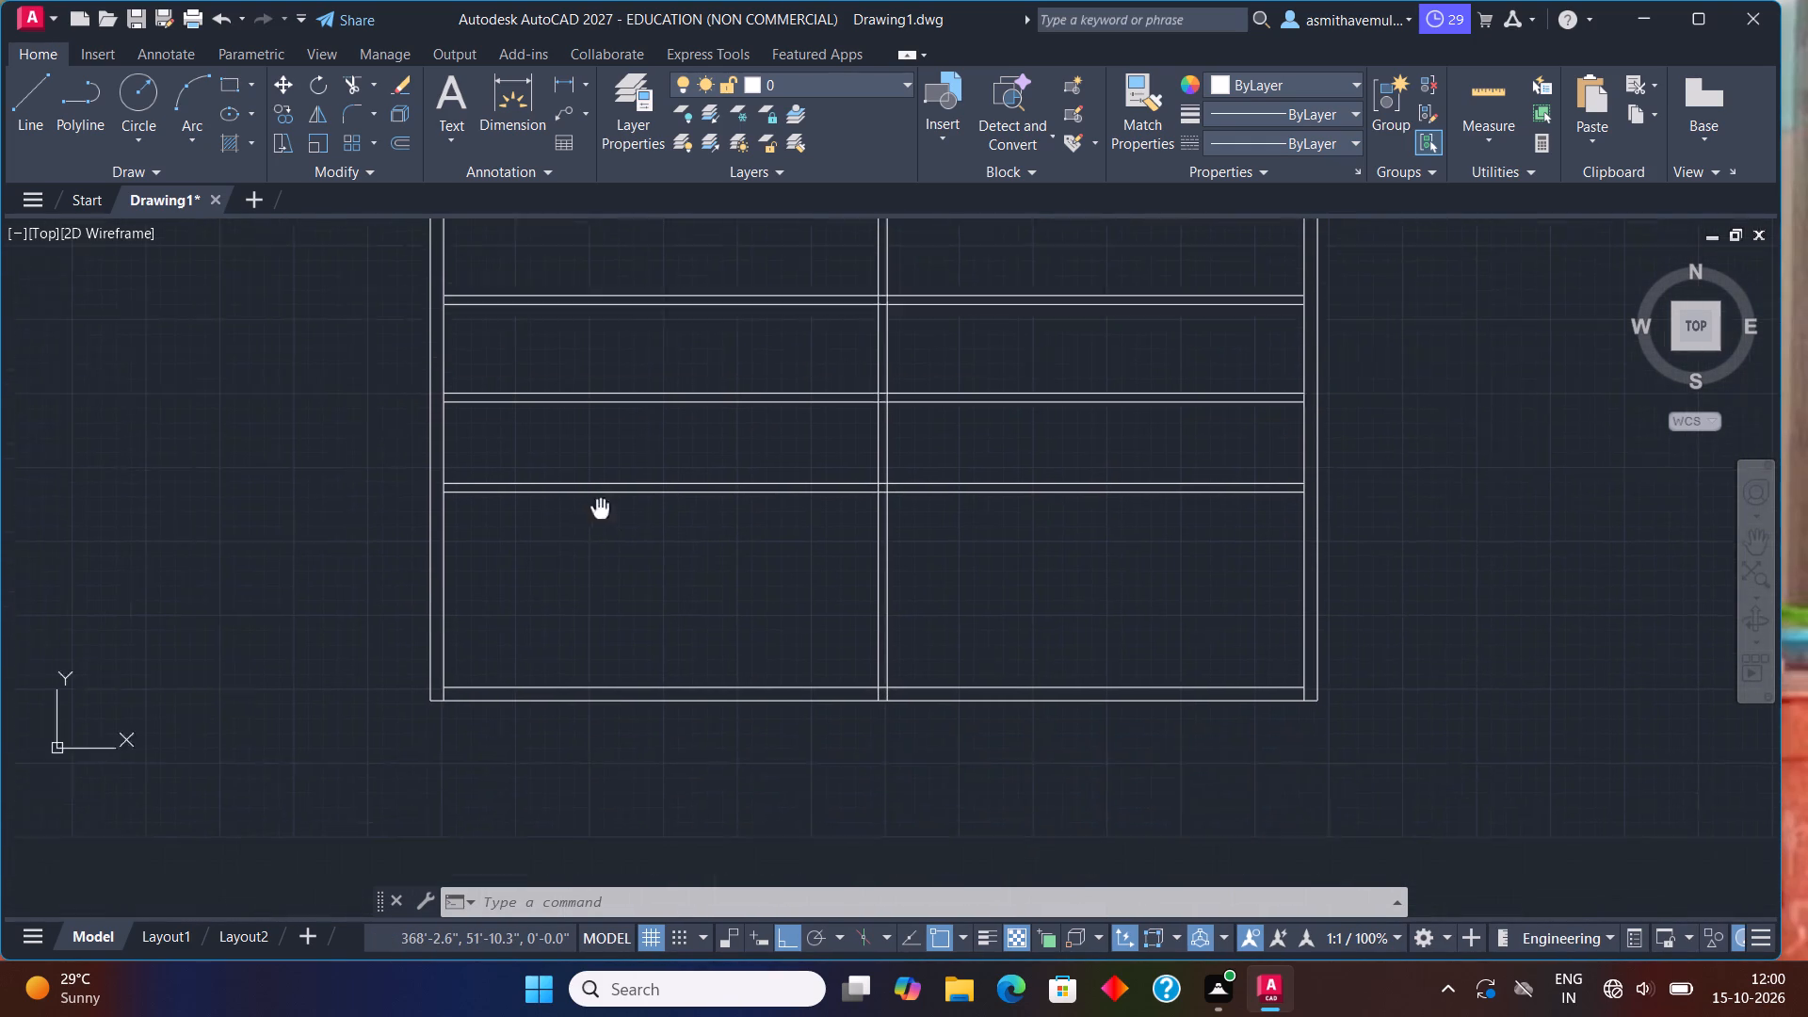
middle_drag(612, 477, 623, 450)
text(trim)
key(Return)
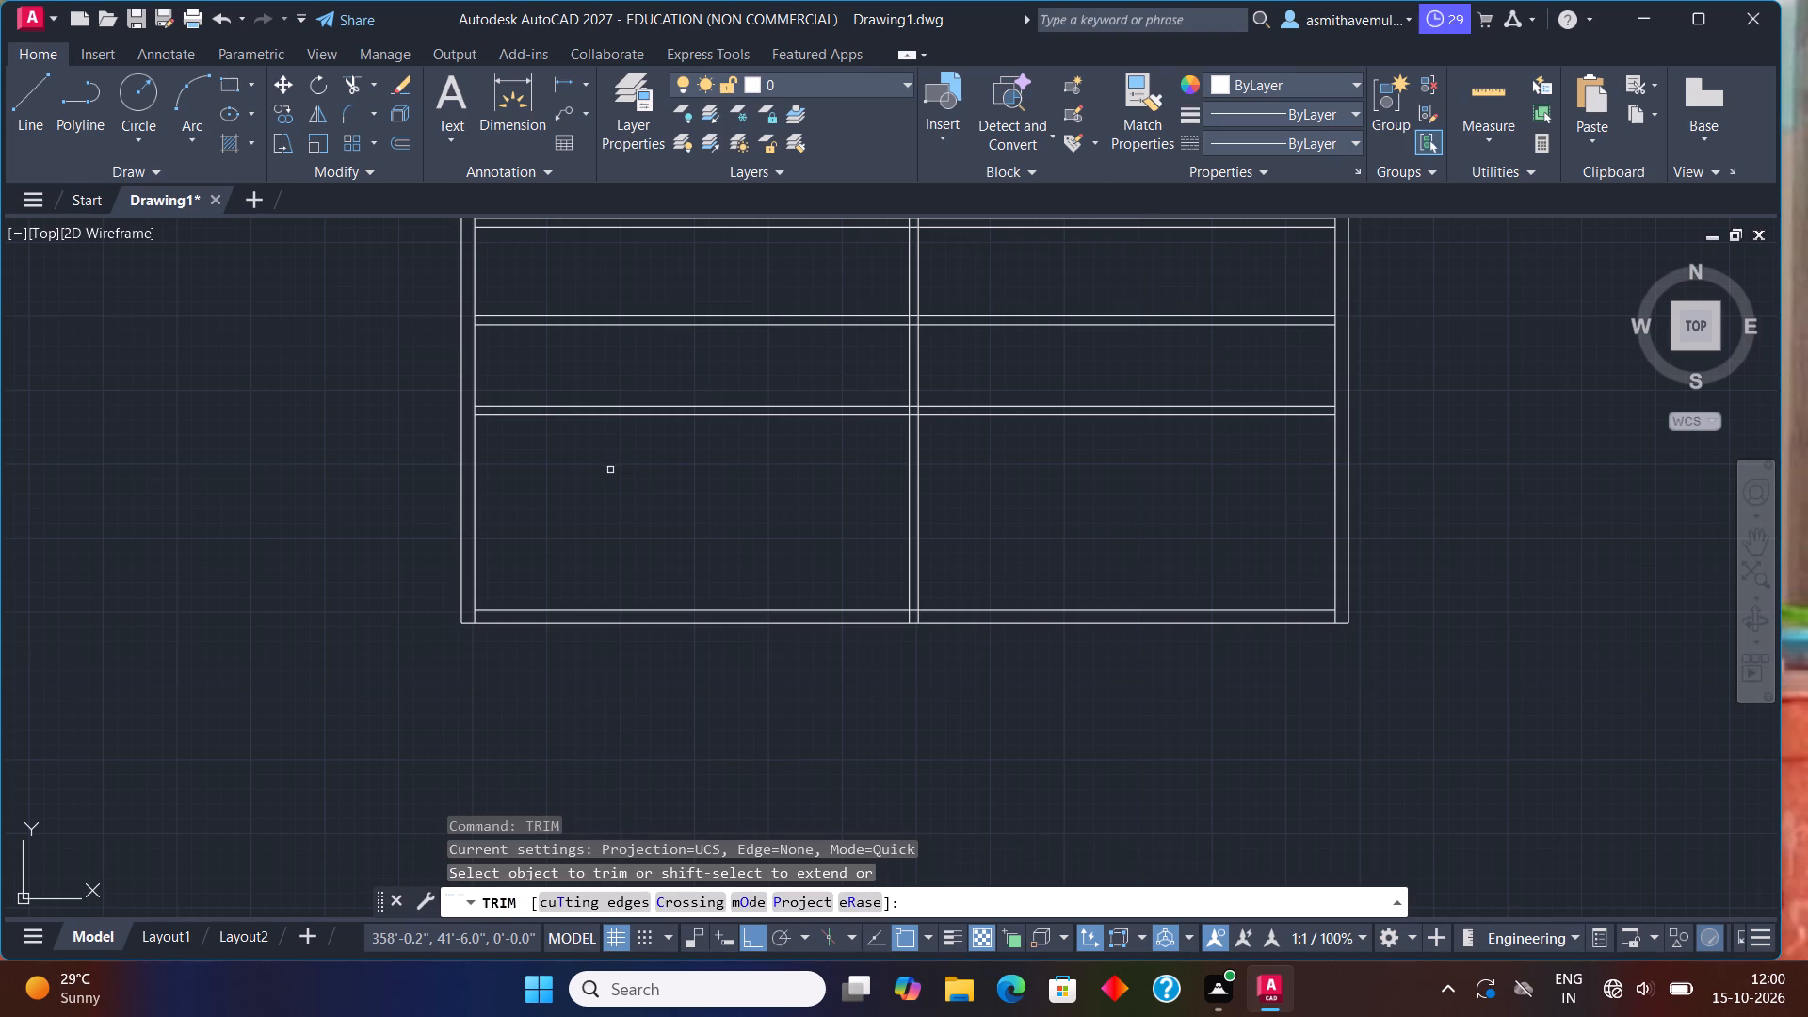
scroll(656, 565, up, 1)
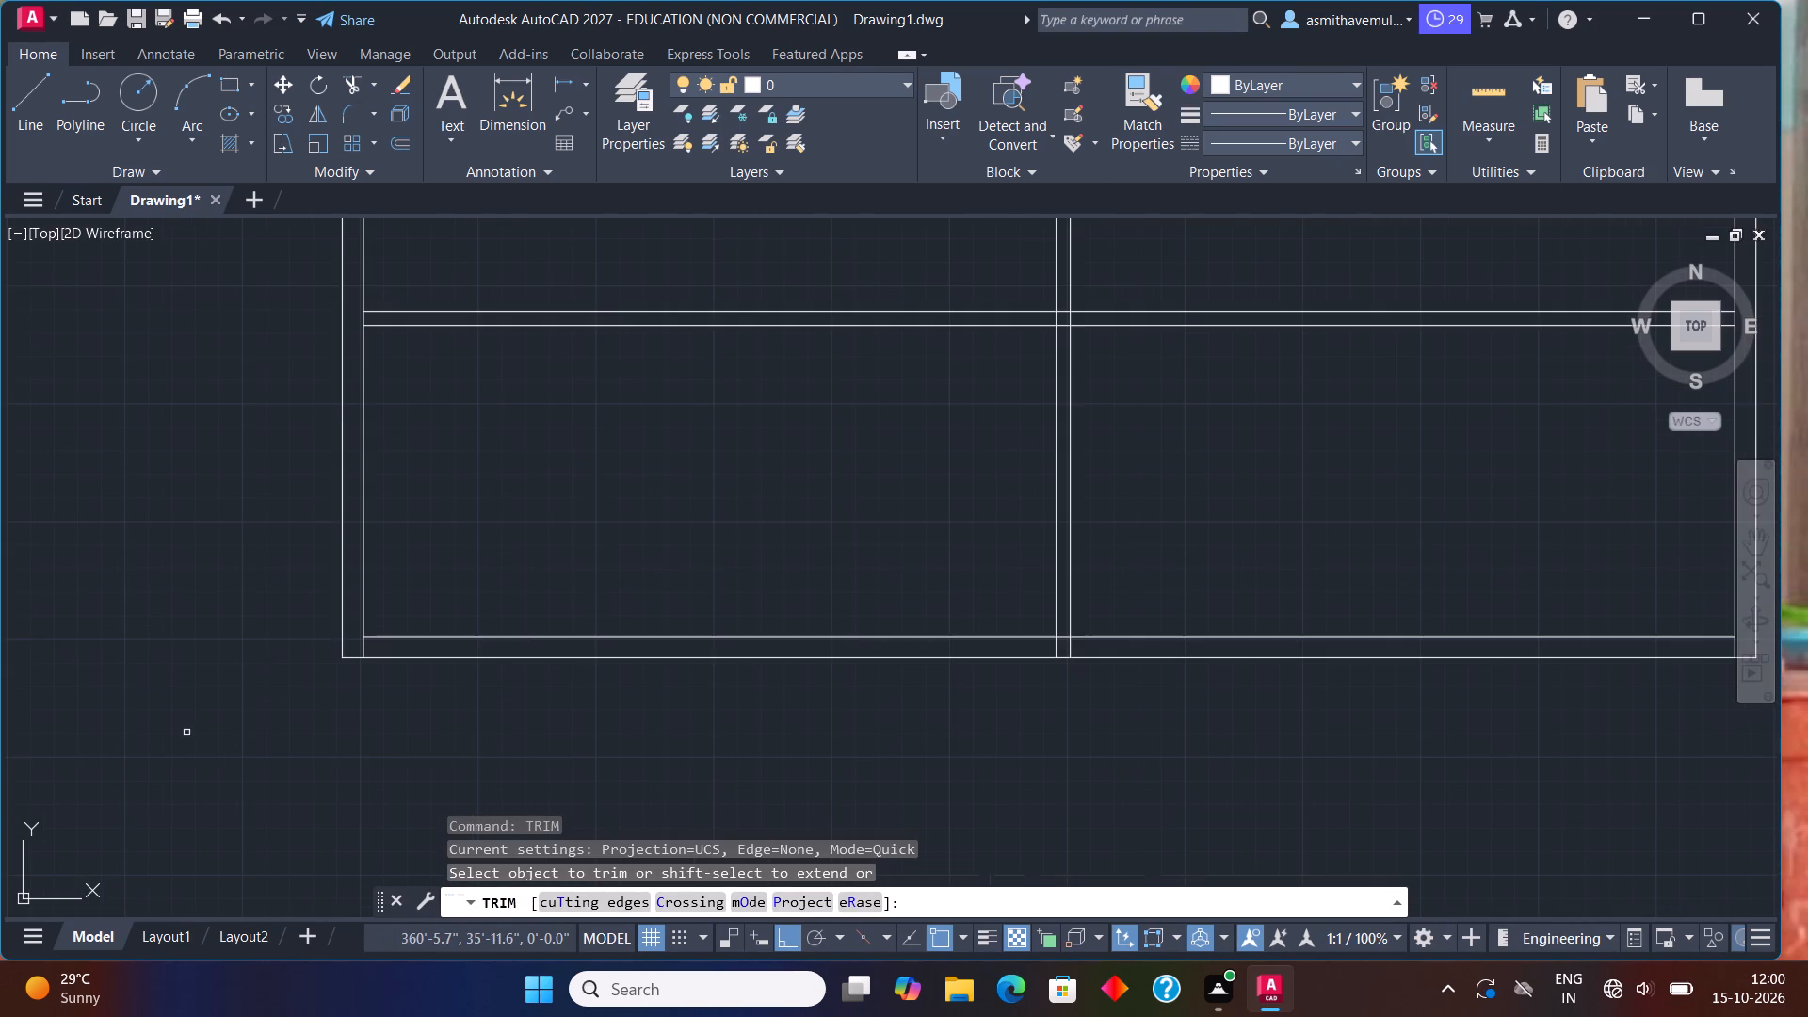
scroll(217, 690, up, 2)
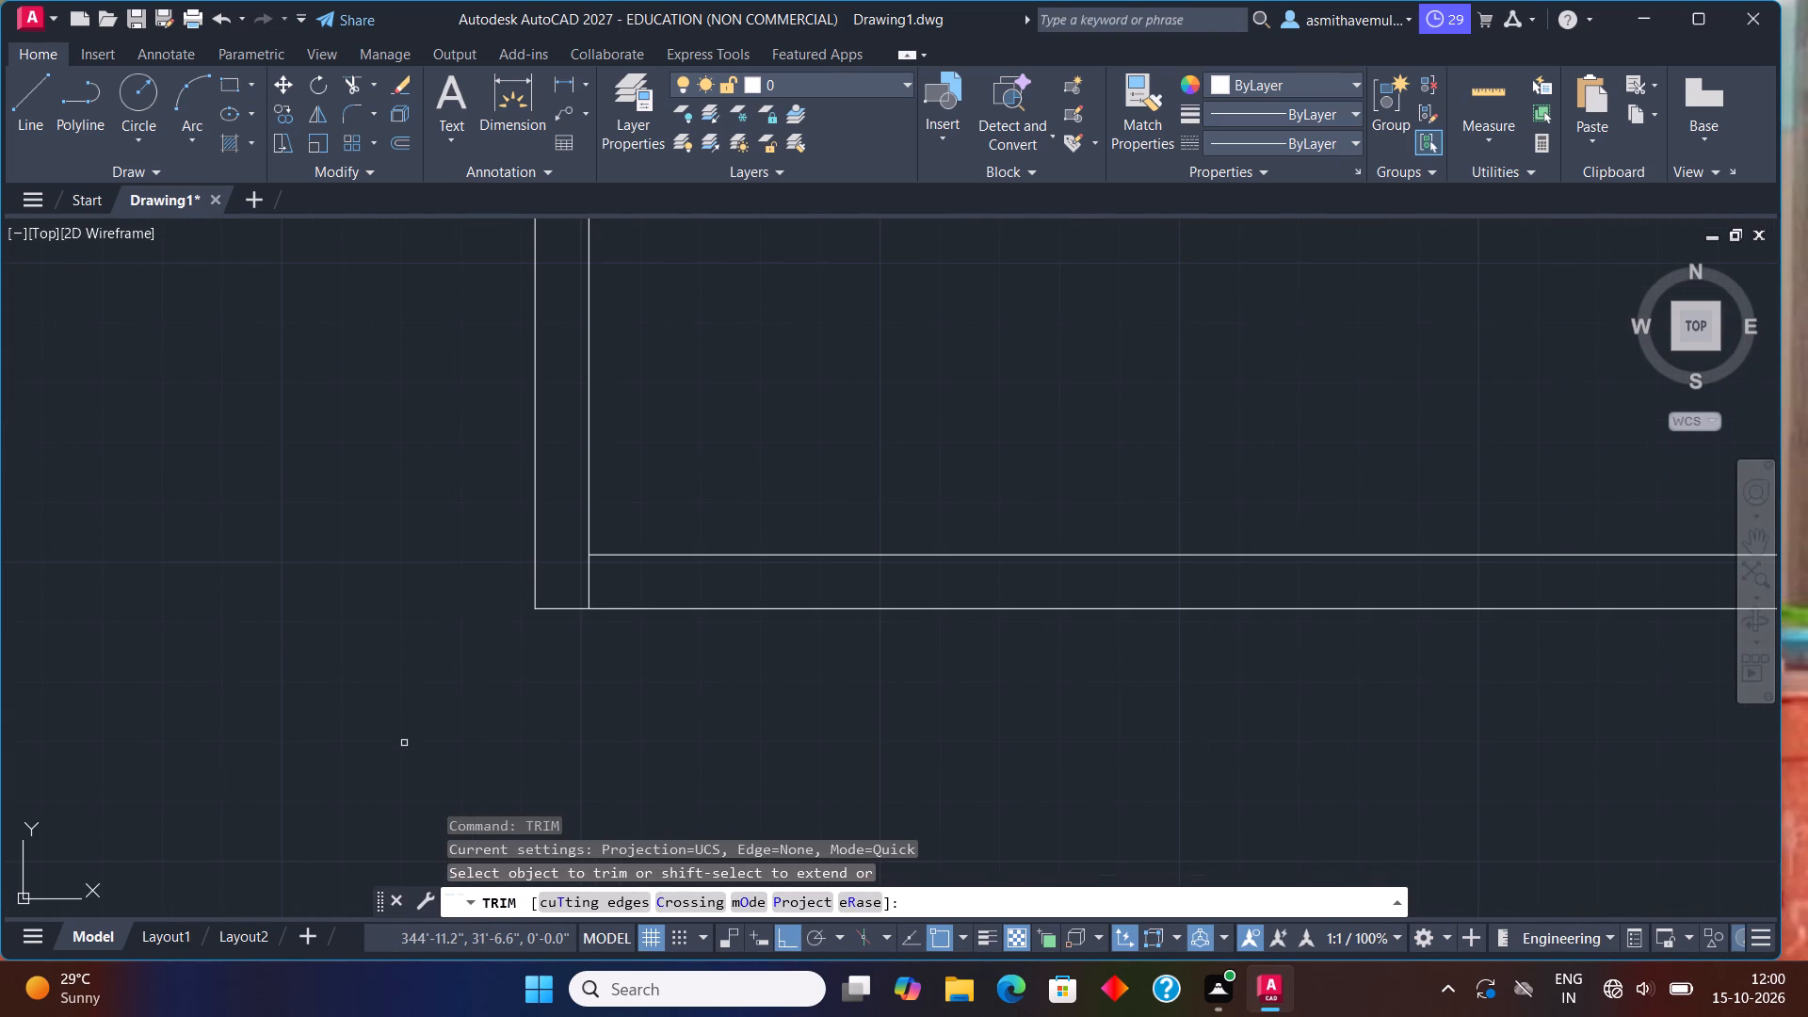
drag(575, 585, 601, 582)
scroll(653, 568, down, 2)
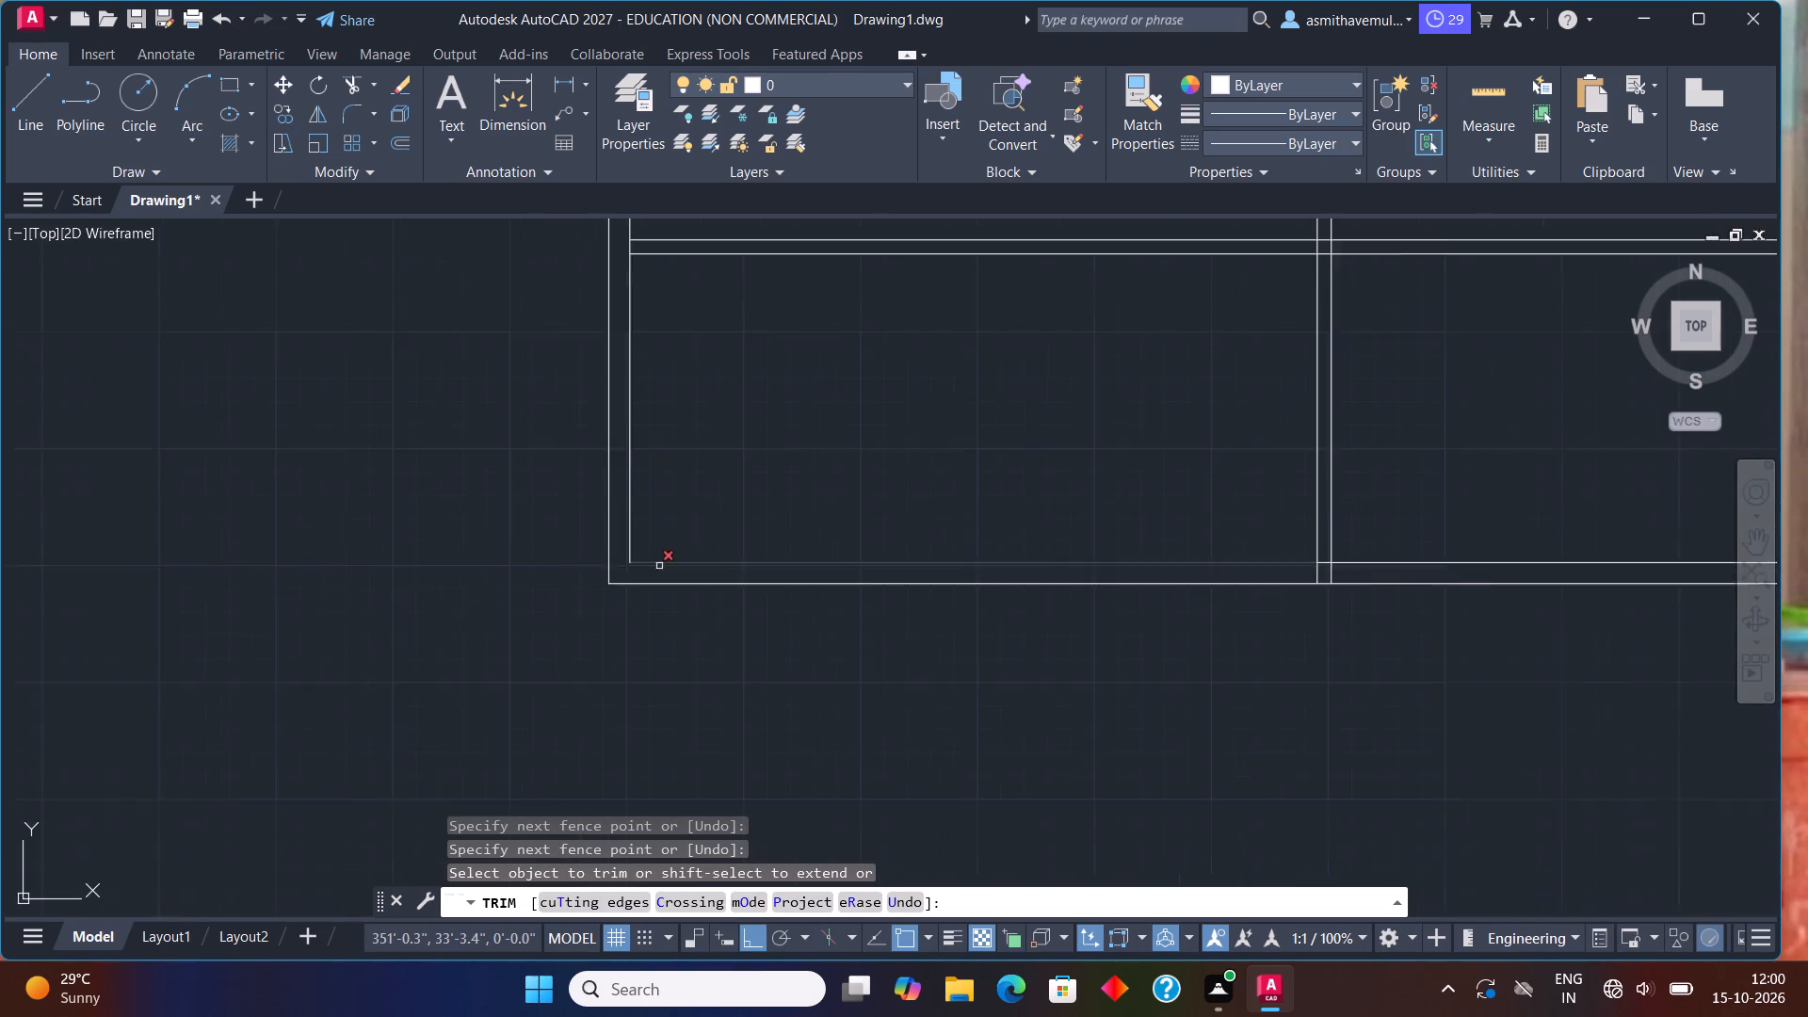
Trim the overlapping lines where the central vertical partition meets the bottom outer wall to open the junction.
scroll(659, 566, down, 1)
middle_drag(904, 617, 536, 605)
scroll(594, 614, up, 2)
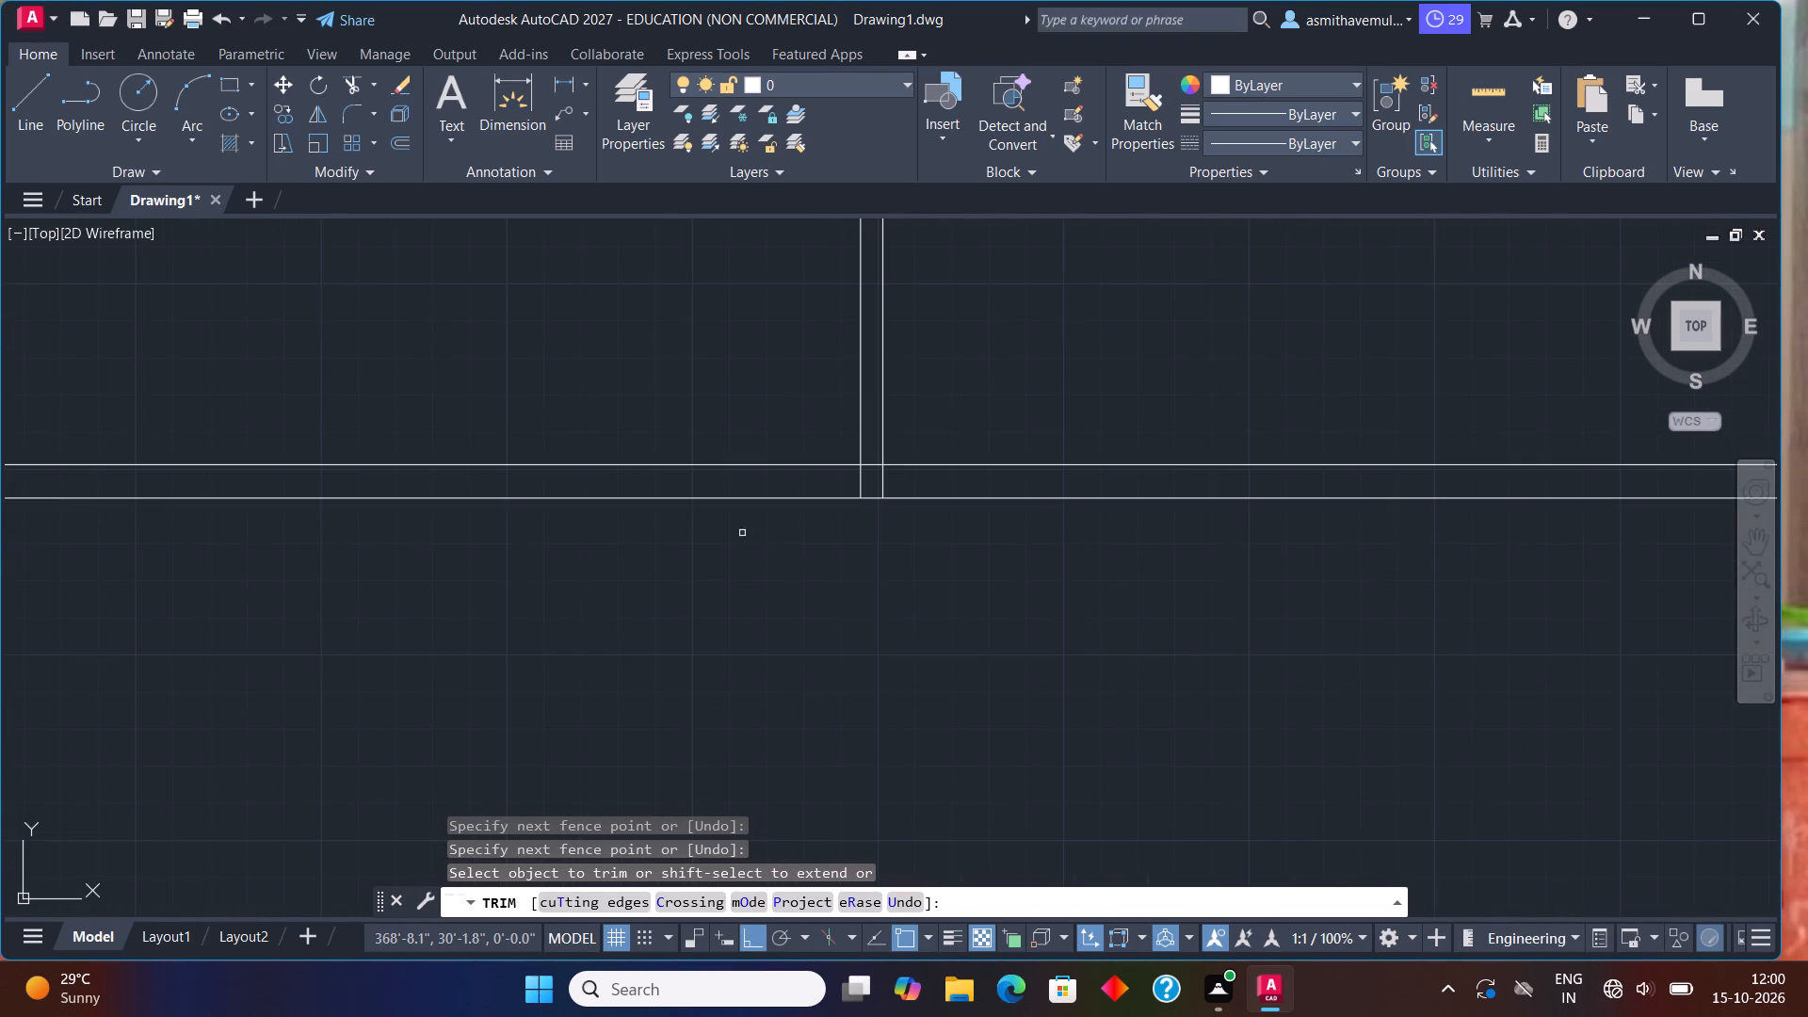
scroll(849, 464, up, 1)
drag(888, 456, 871, 485)
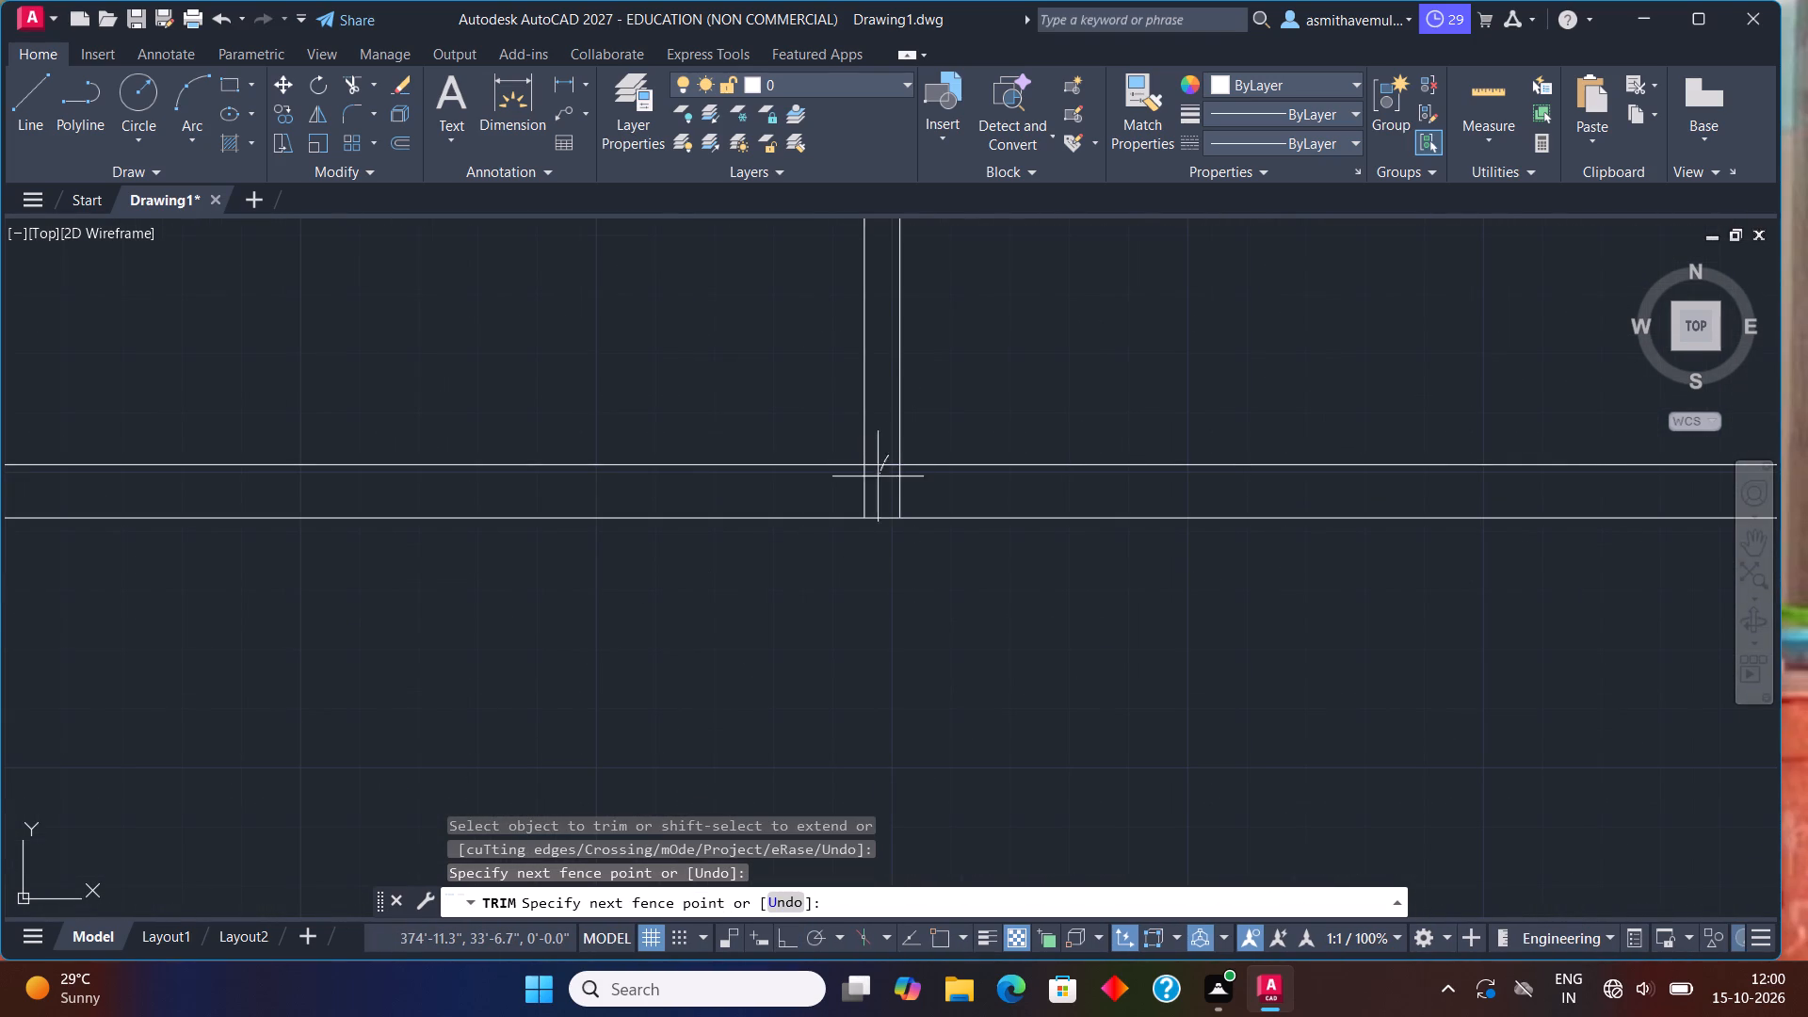
drag(871, 485, 928, 487)
Trim away the right outer wall's inner line end that overruns into the bottom wall at the plan's bottom-right corner.
scroll(928, 521, down, 1)
scroll(952, 600, down, 1)
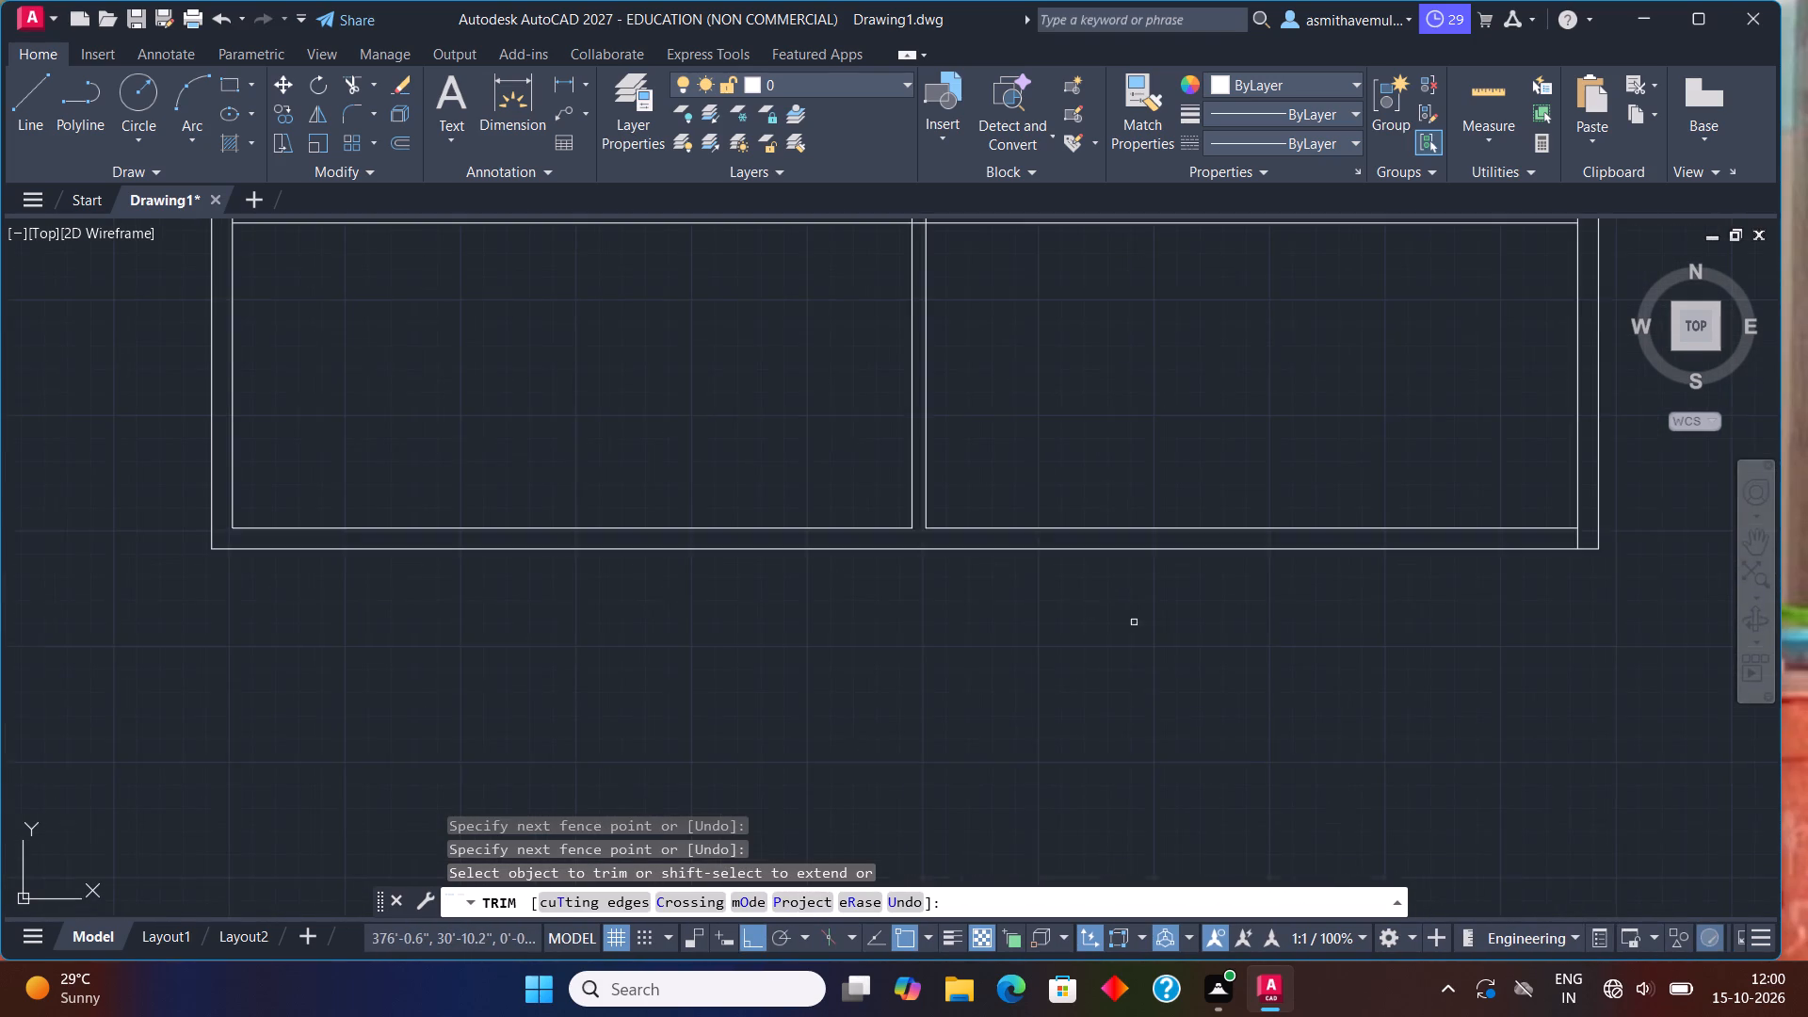
scroll(1142, 622, down, 1)
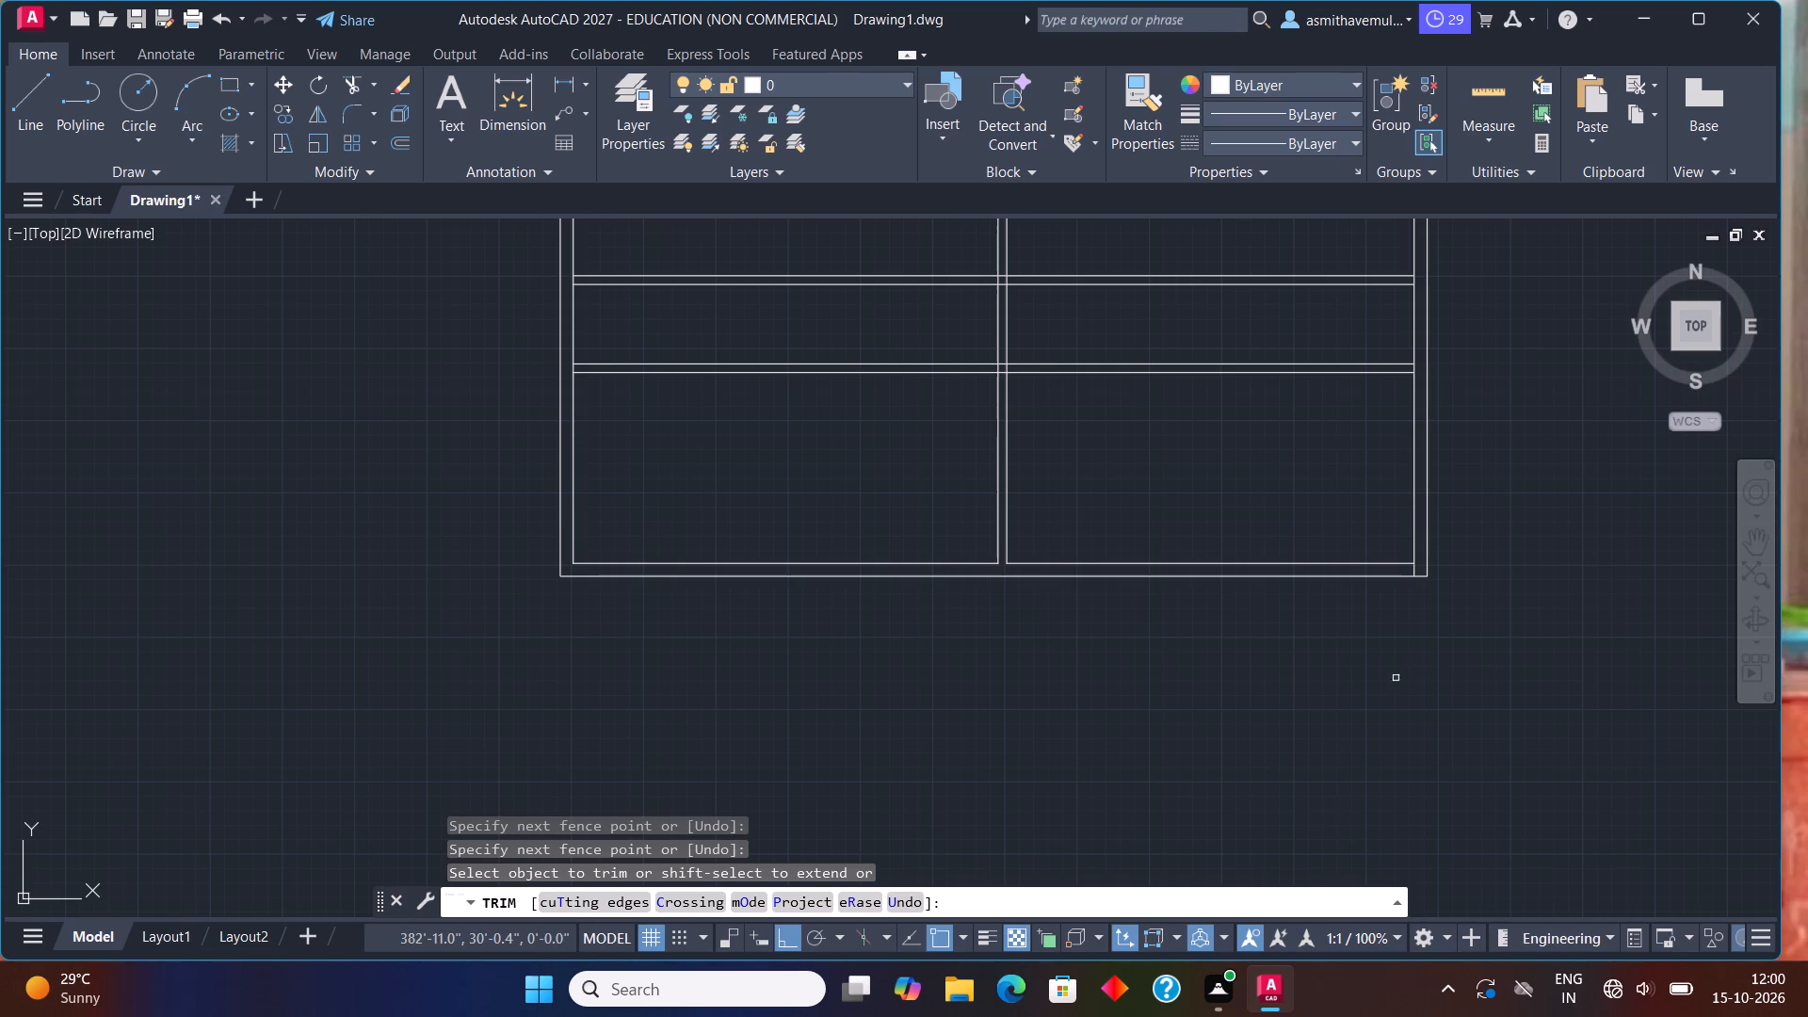
middle_drag(1331, 707, 1001, 767)
scroll(1025, 685, up, 2)
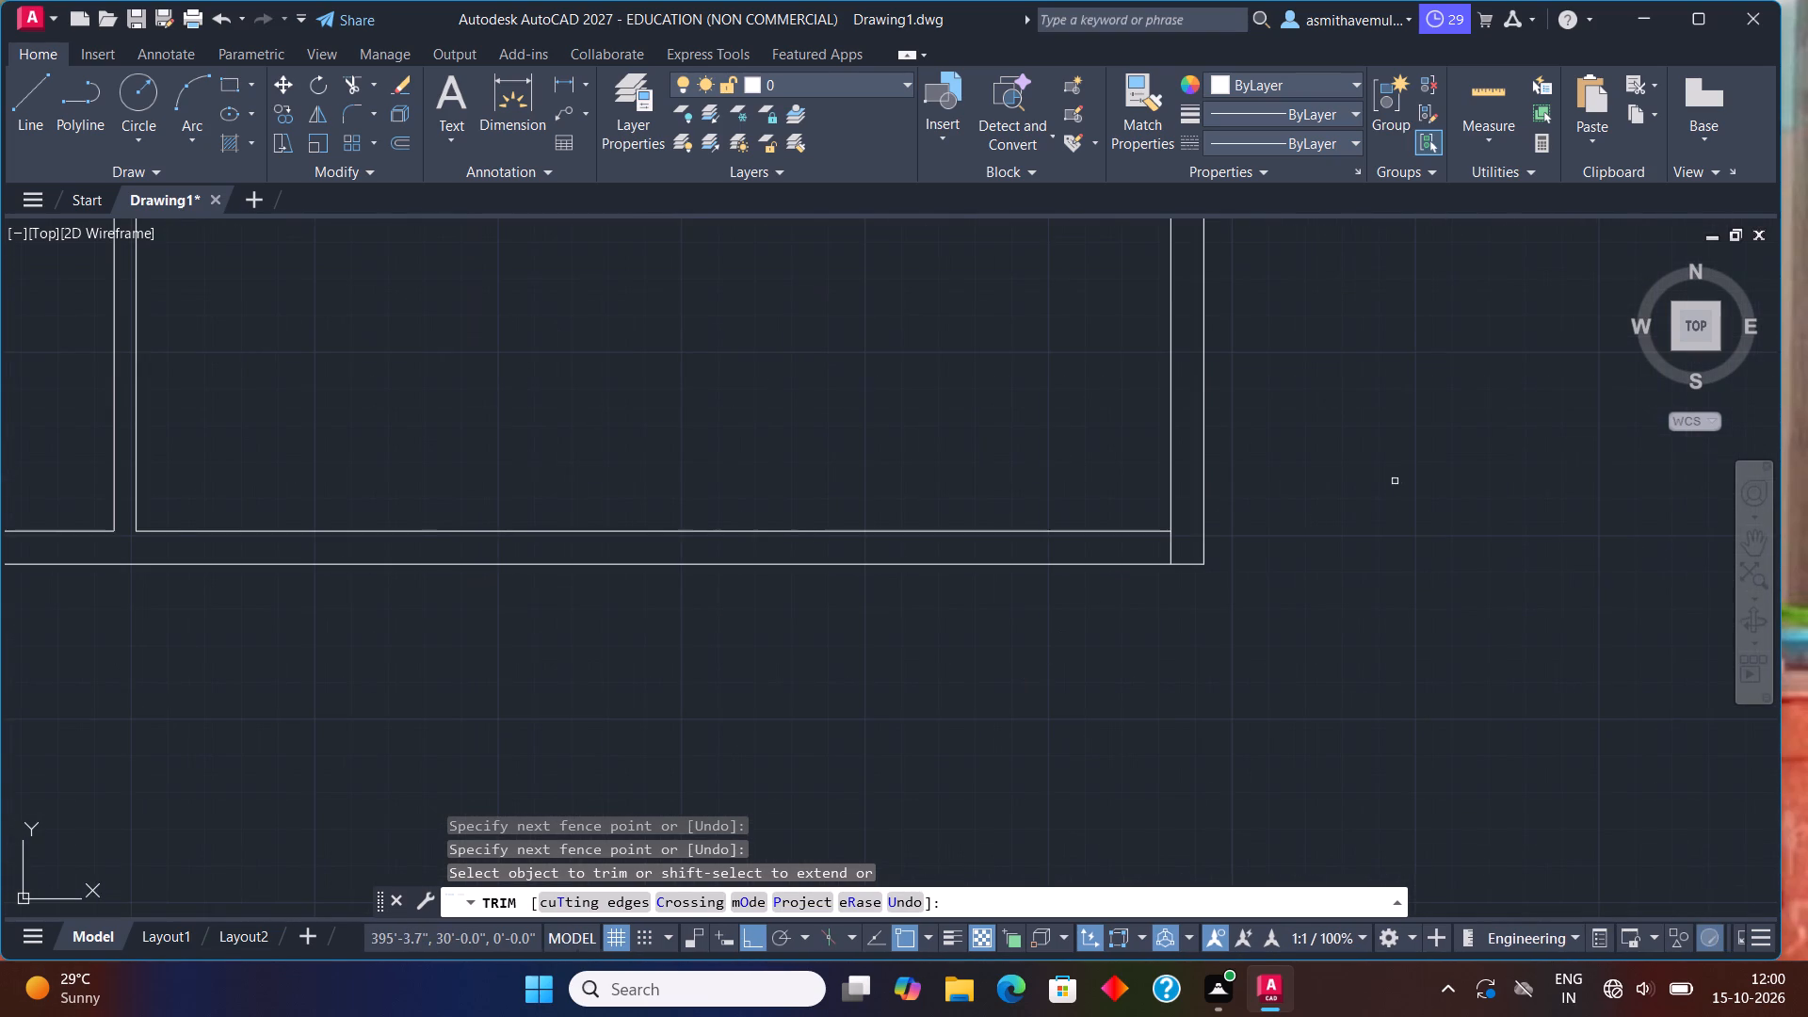
drag(1163, 543, 1154, 544)
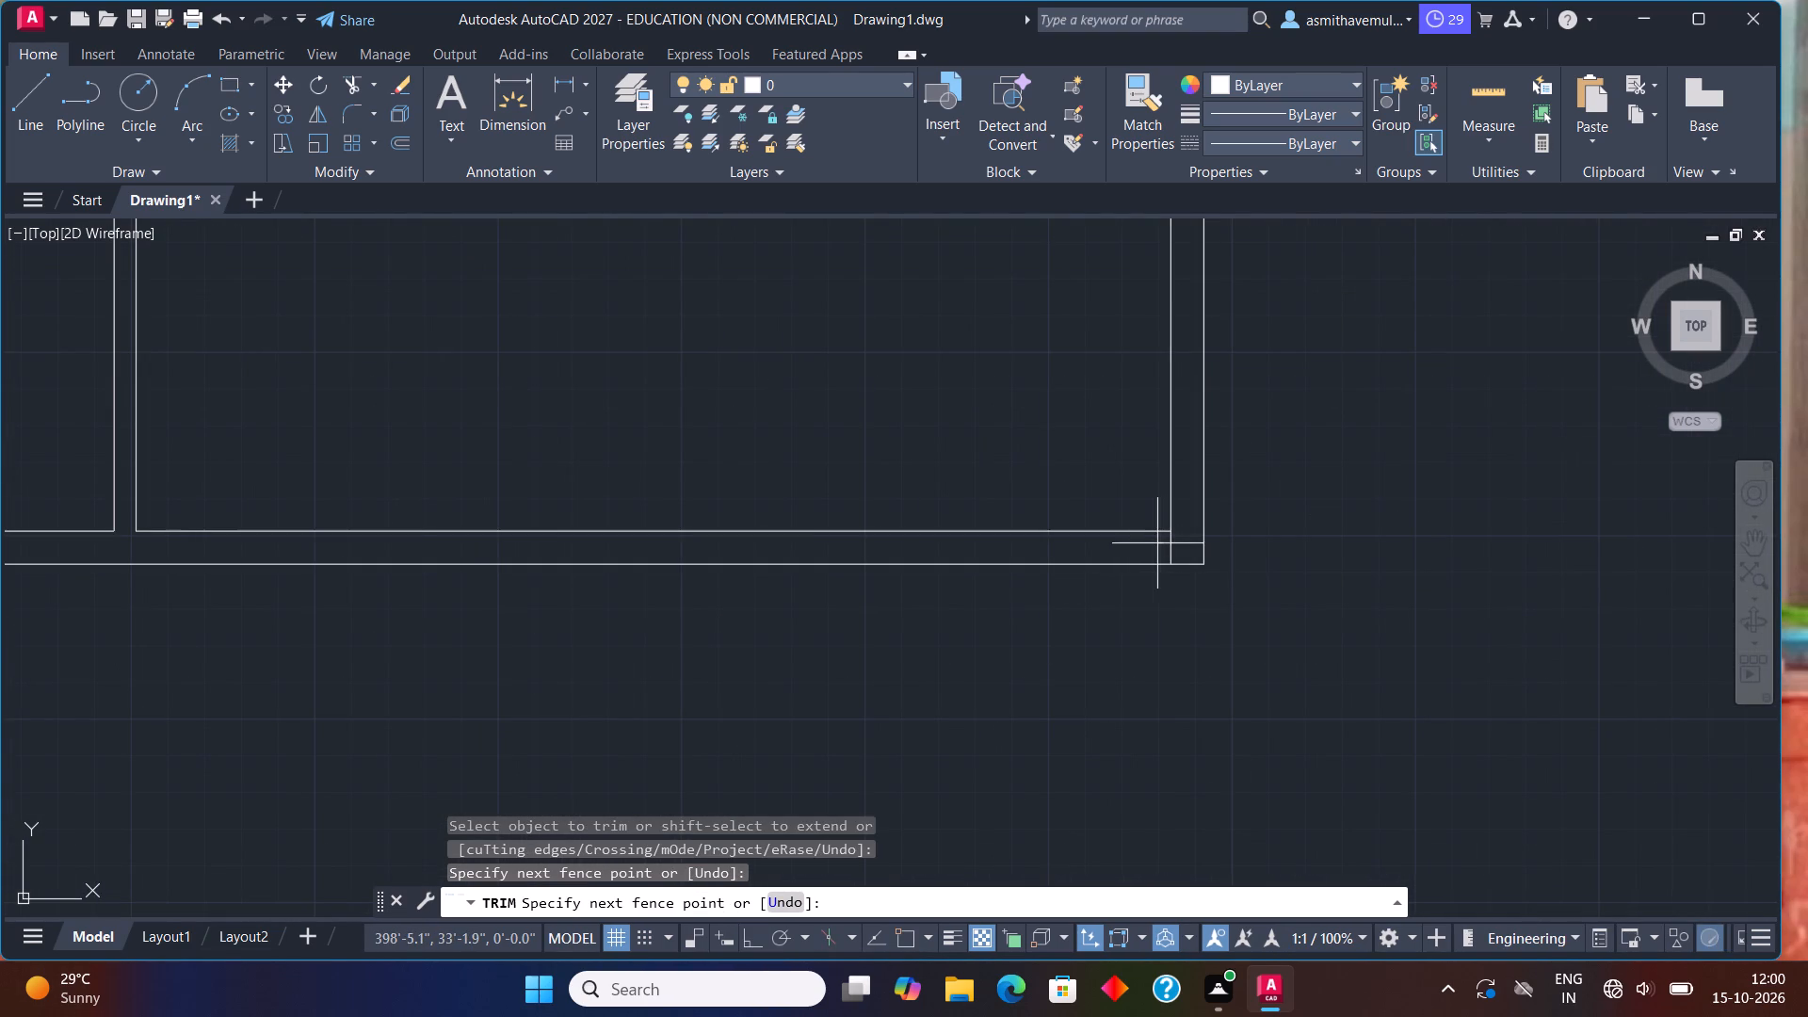
drag(1154, 544, 1187, 536)
Trim the four crossing line segments where the lowest horizontal partition intersects the central vertical partition.
scroll(599, 704, down, 1)
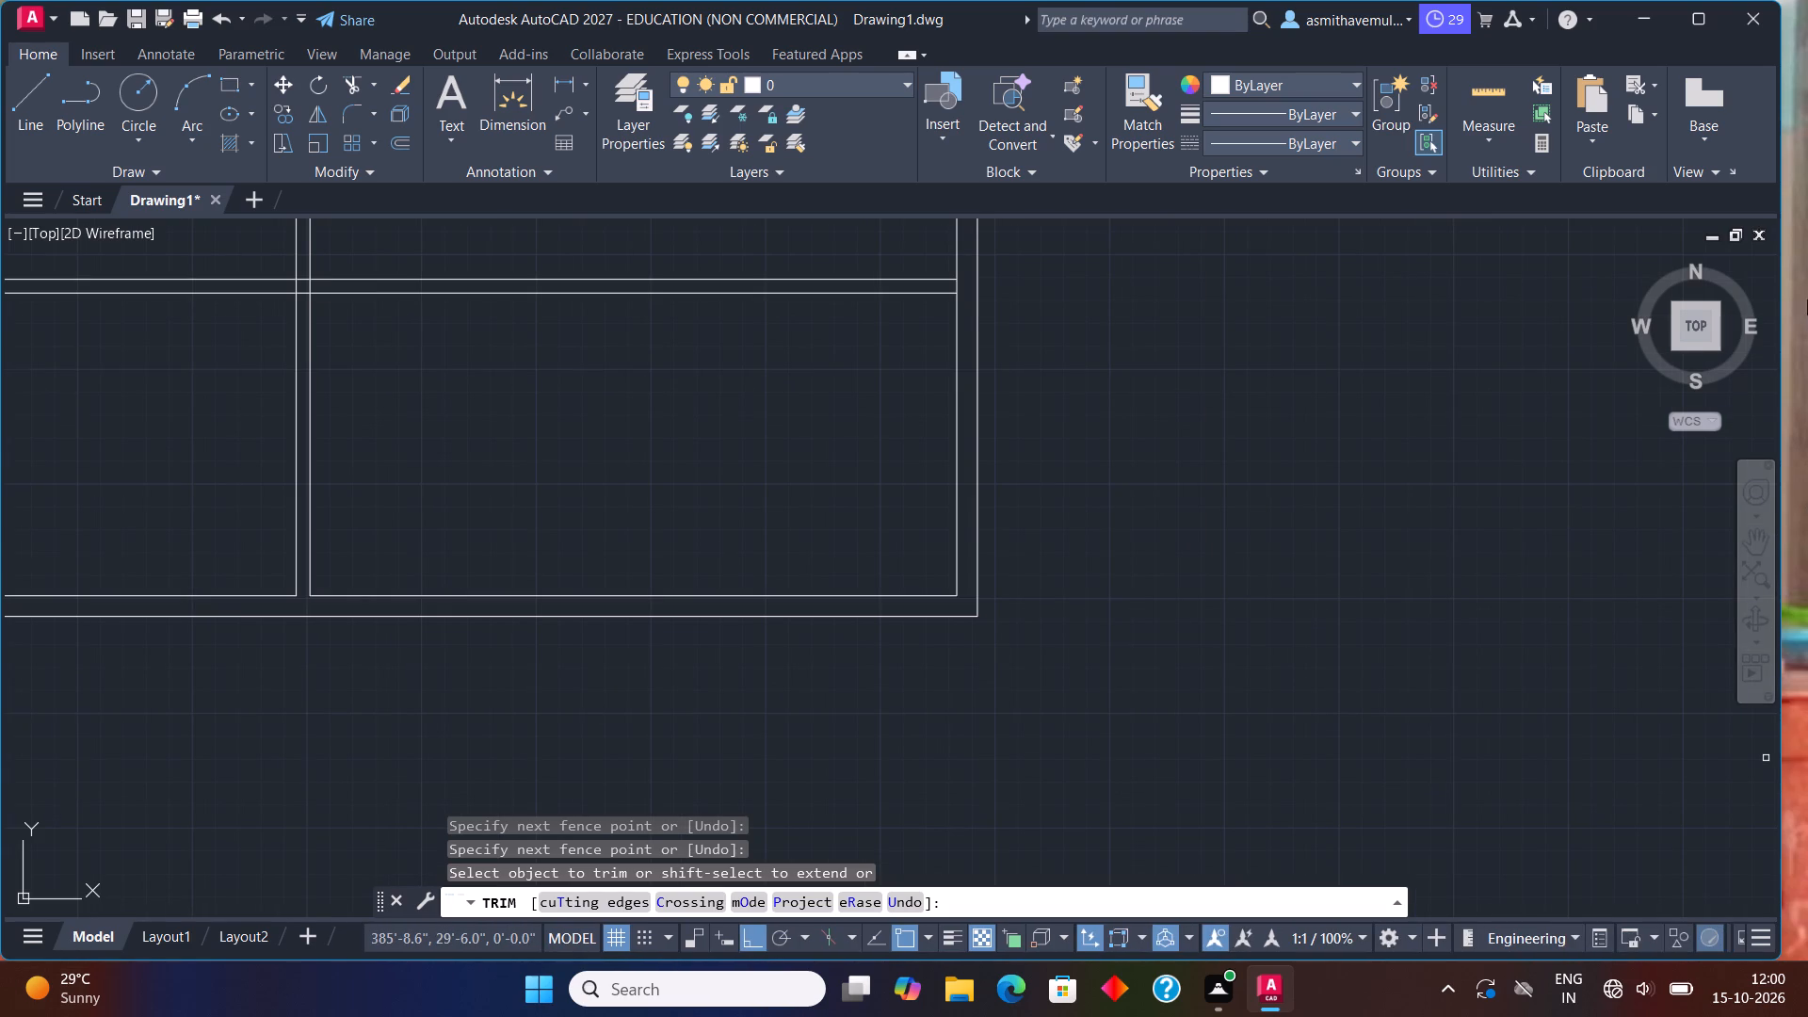
middle_drag(770, 328, 1284, 553)
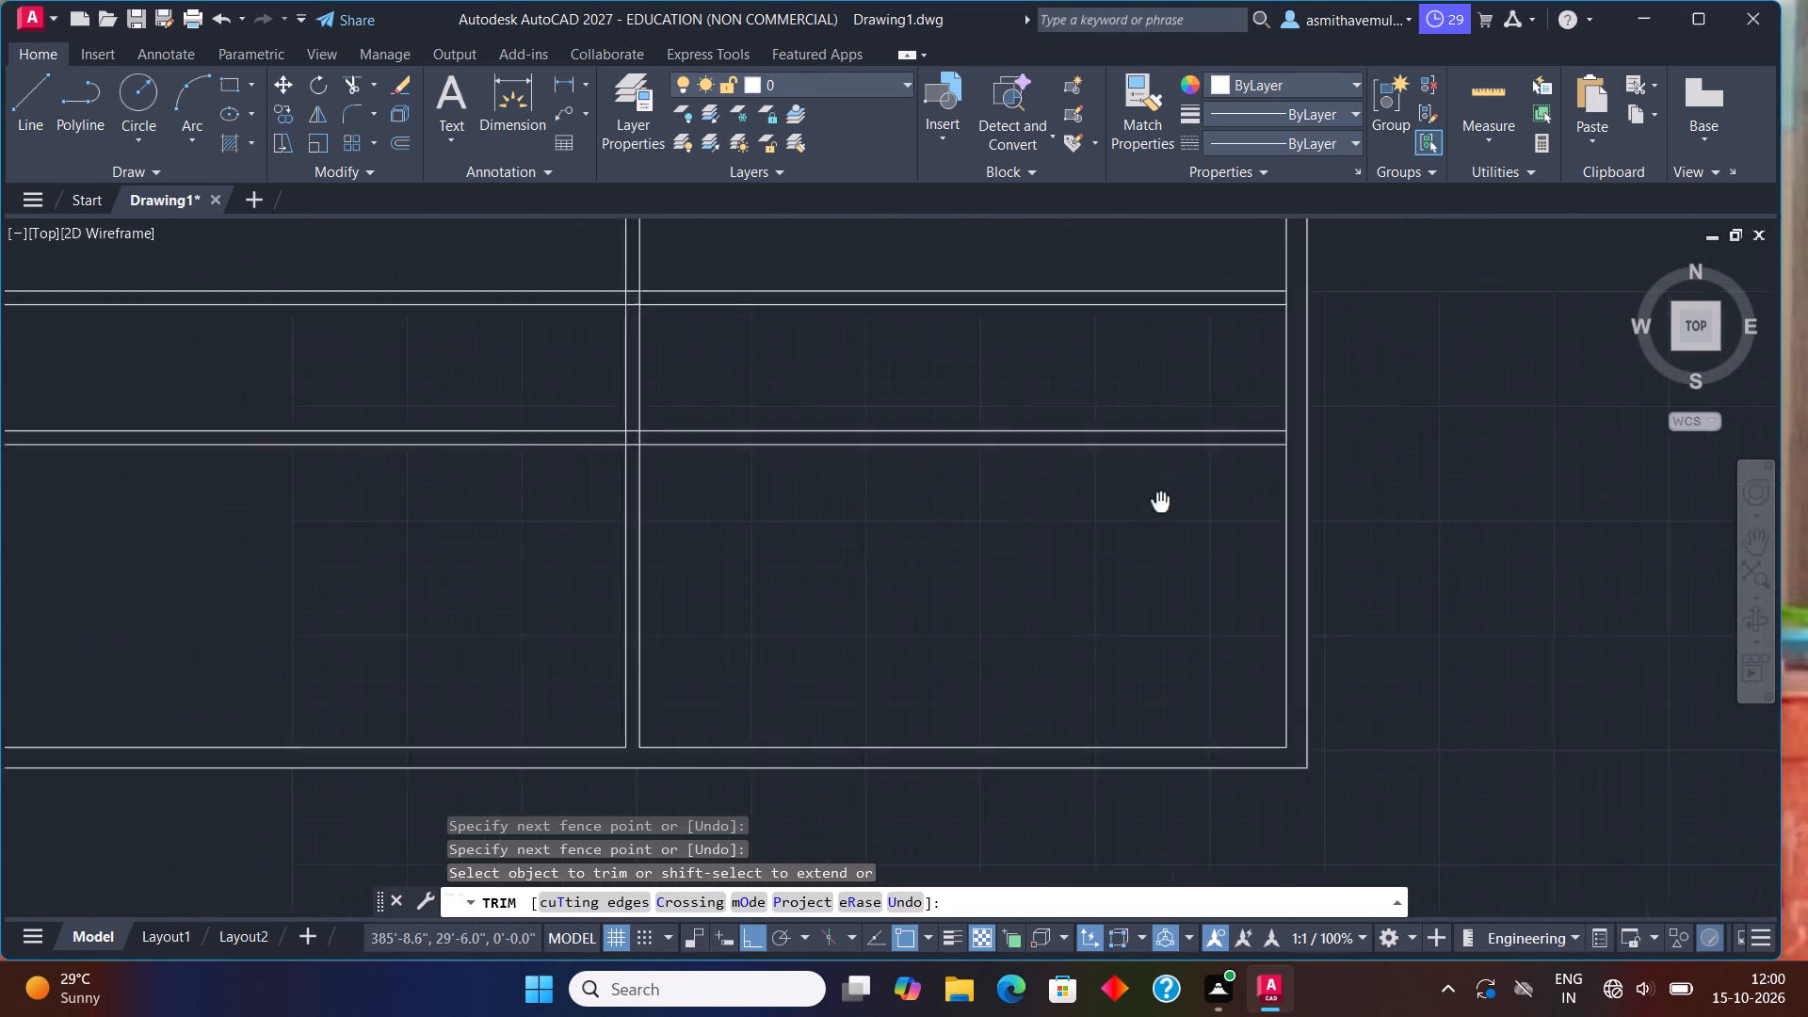
middle_drag(1284, 553, 1316, 564)
scroll(936, 700, up, 1)
scroll(821, 495, up, 1)
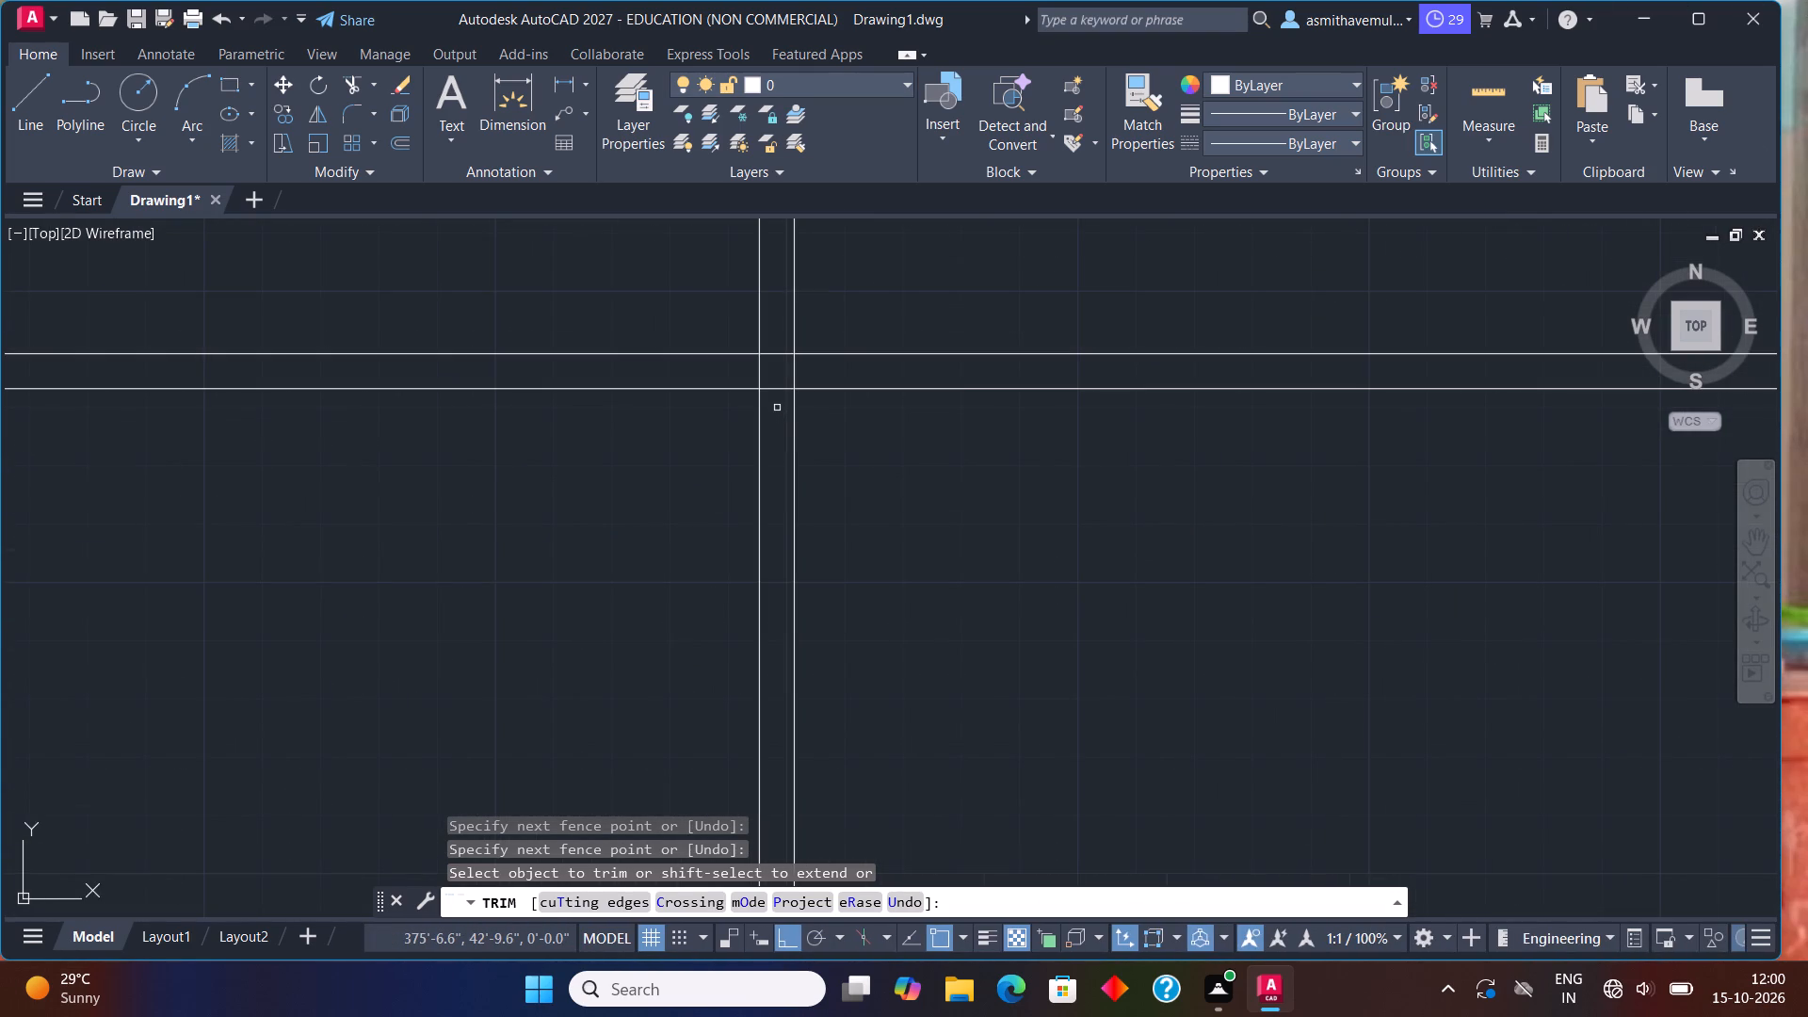
click(777, 387)
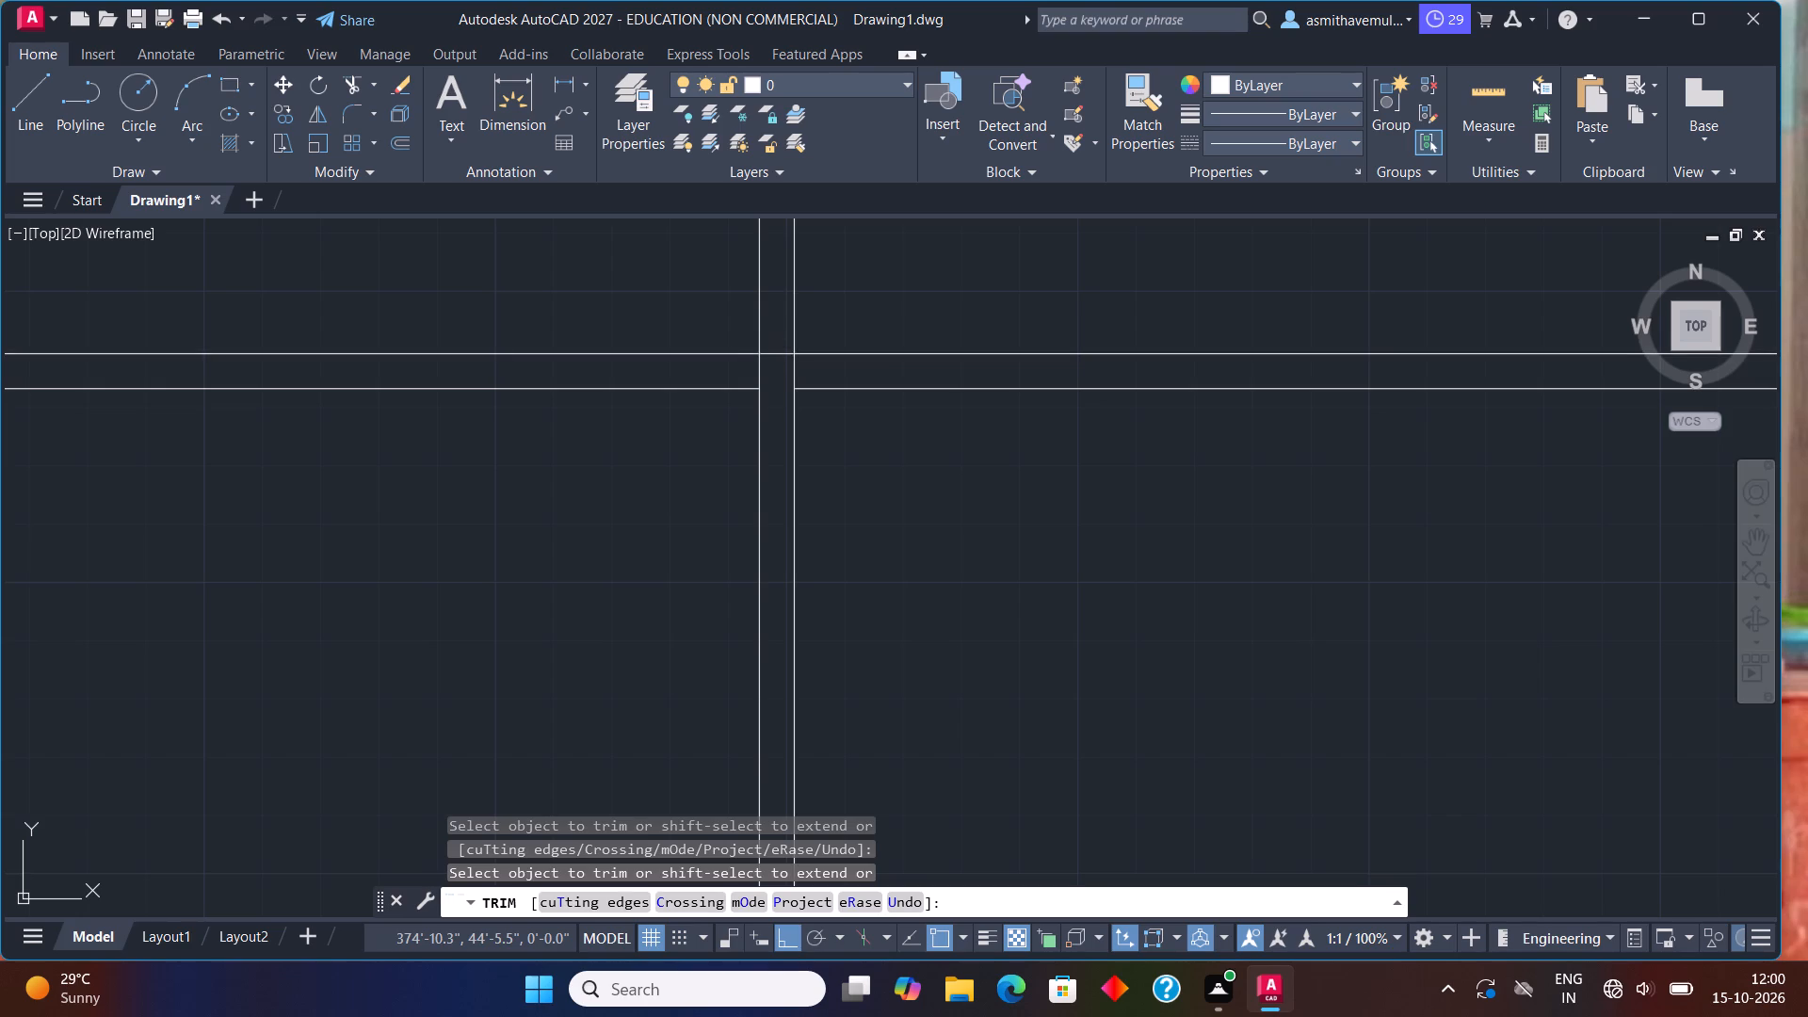
click(777, 349)
click(775, 365)
drag(724, 369, 839, 354)
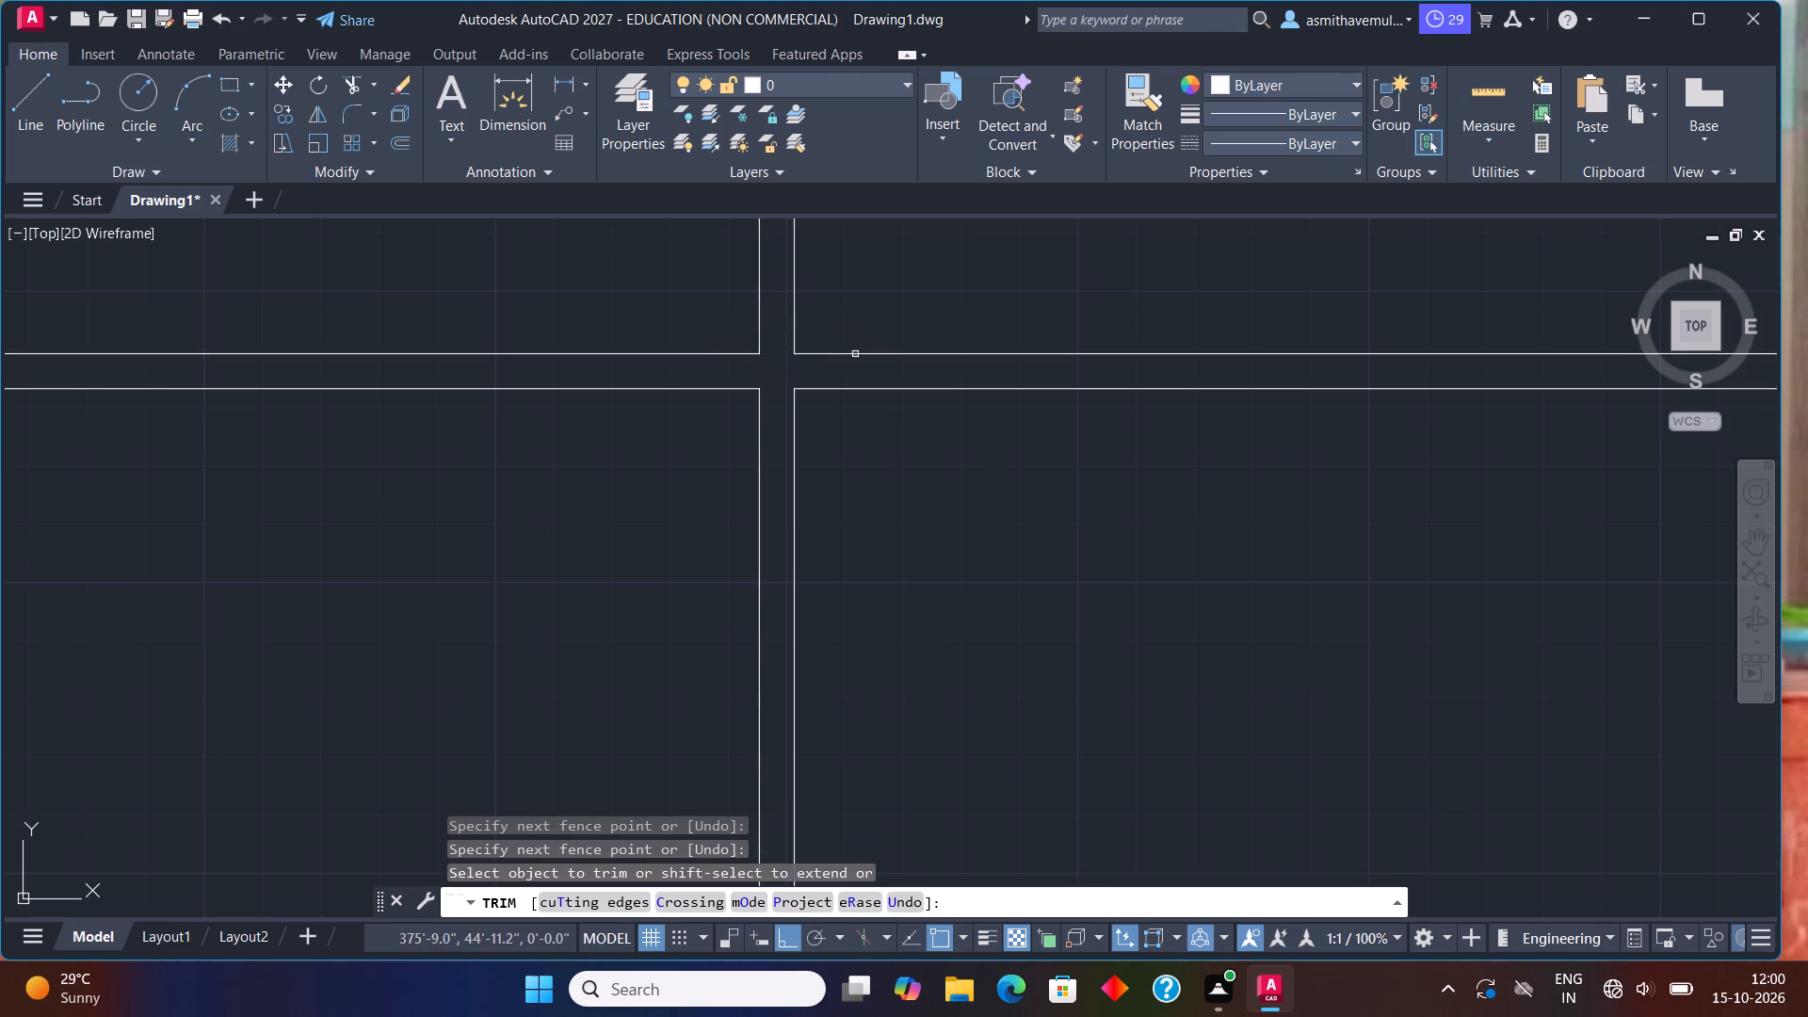
Trim the right and left outer walls' inner lines across both ends of the lowest horizontal partition.
scroll(908, 360, down, 2)
middle_drag(1378, 426, 1096, 621)
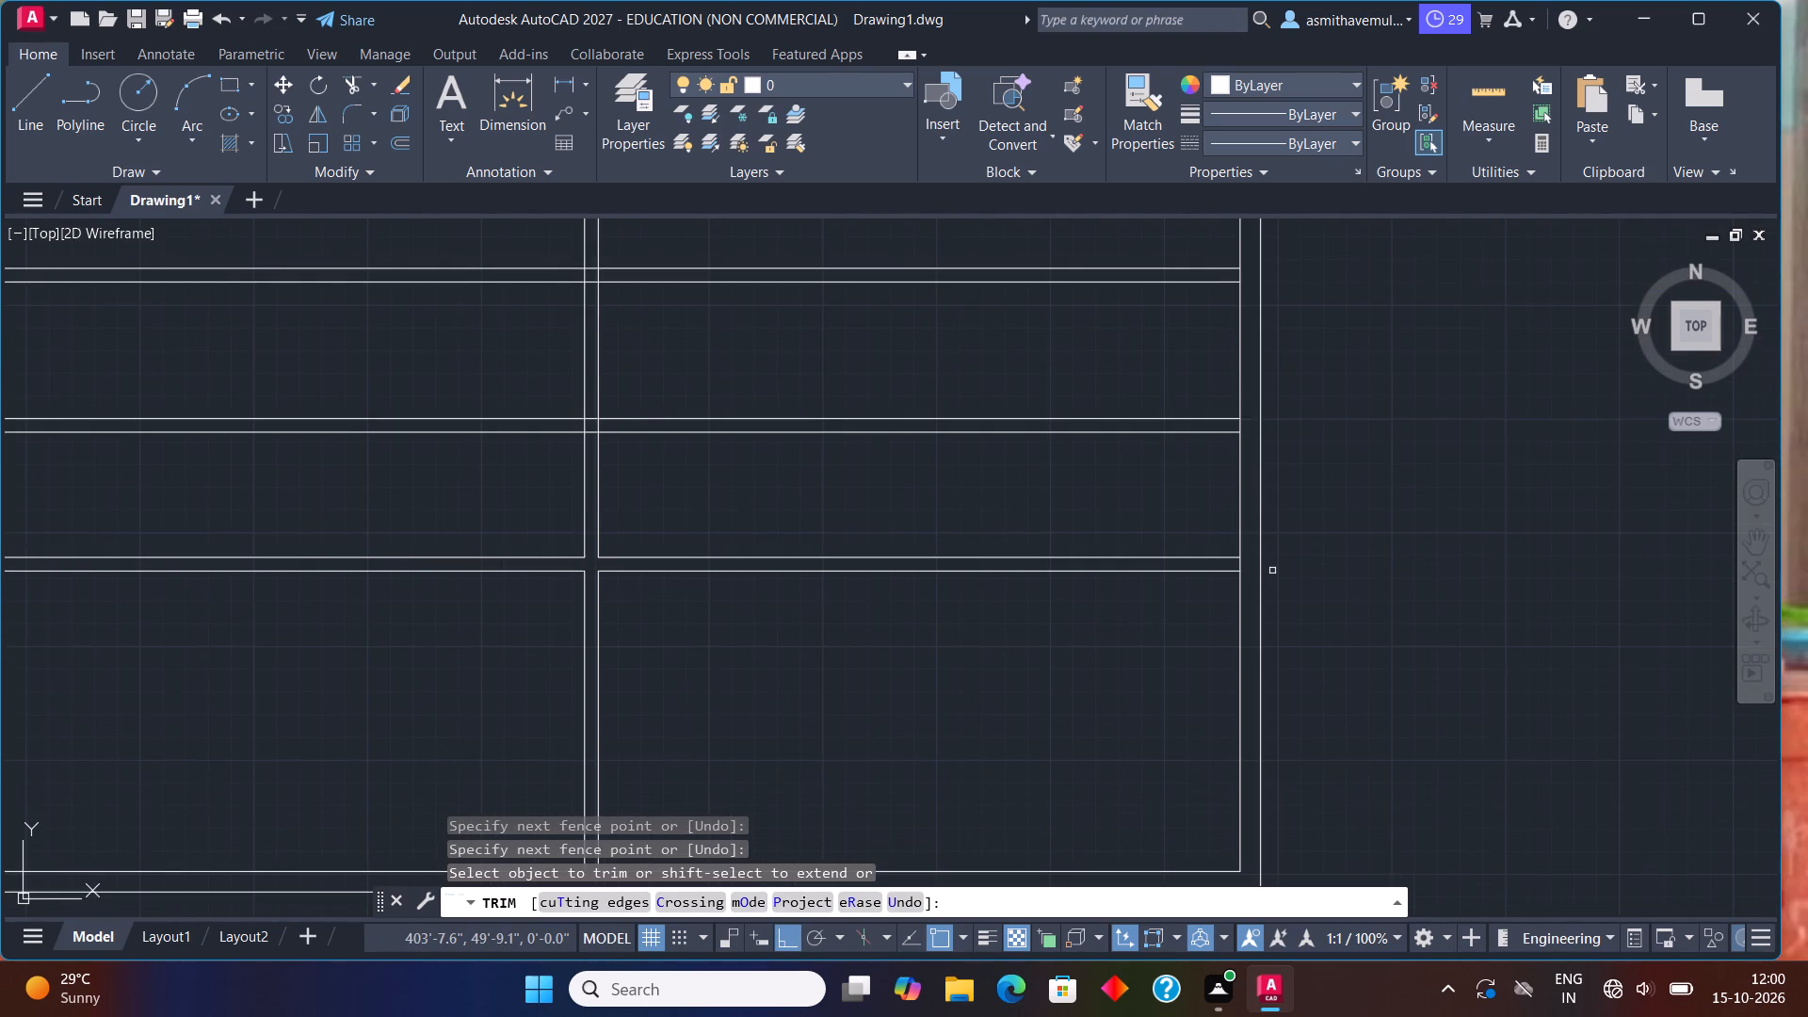
scroll(1273, 571, up, 2)
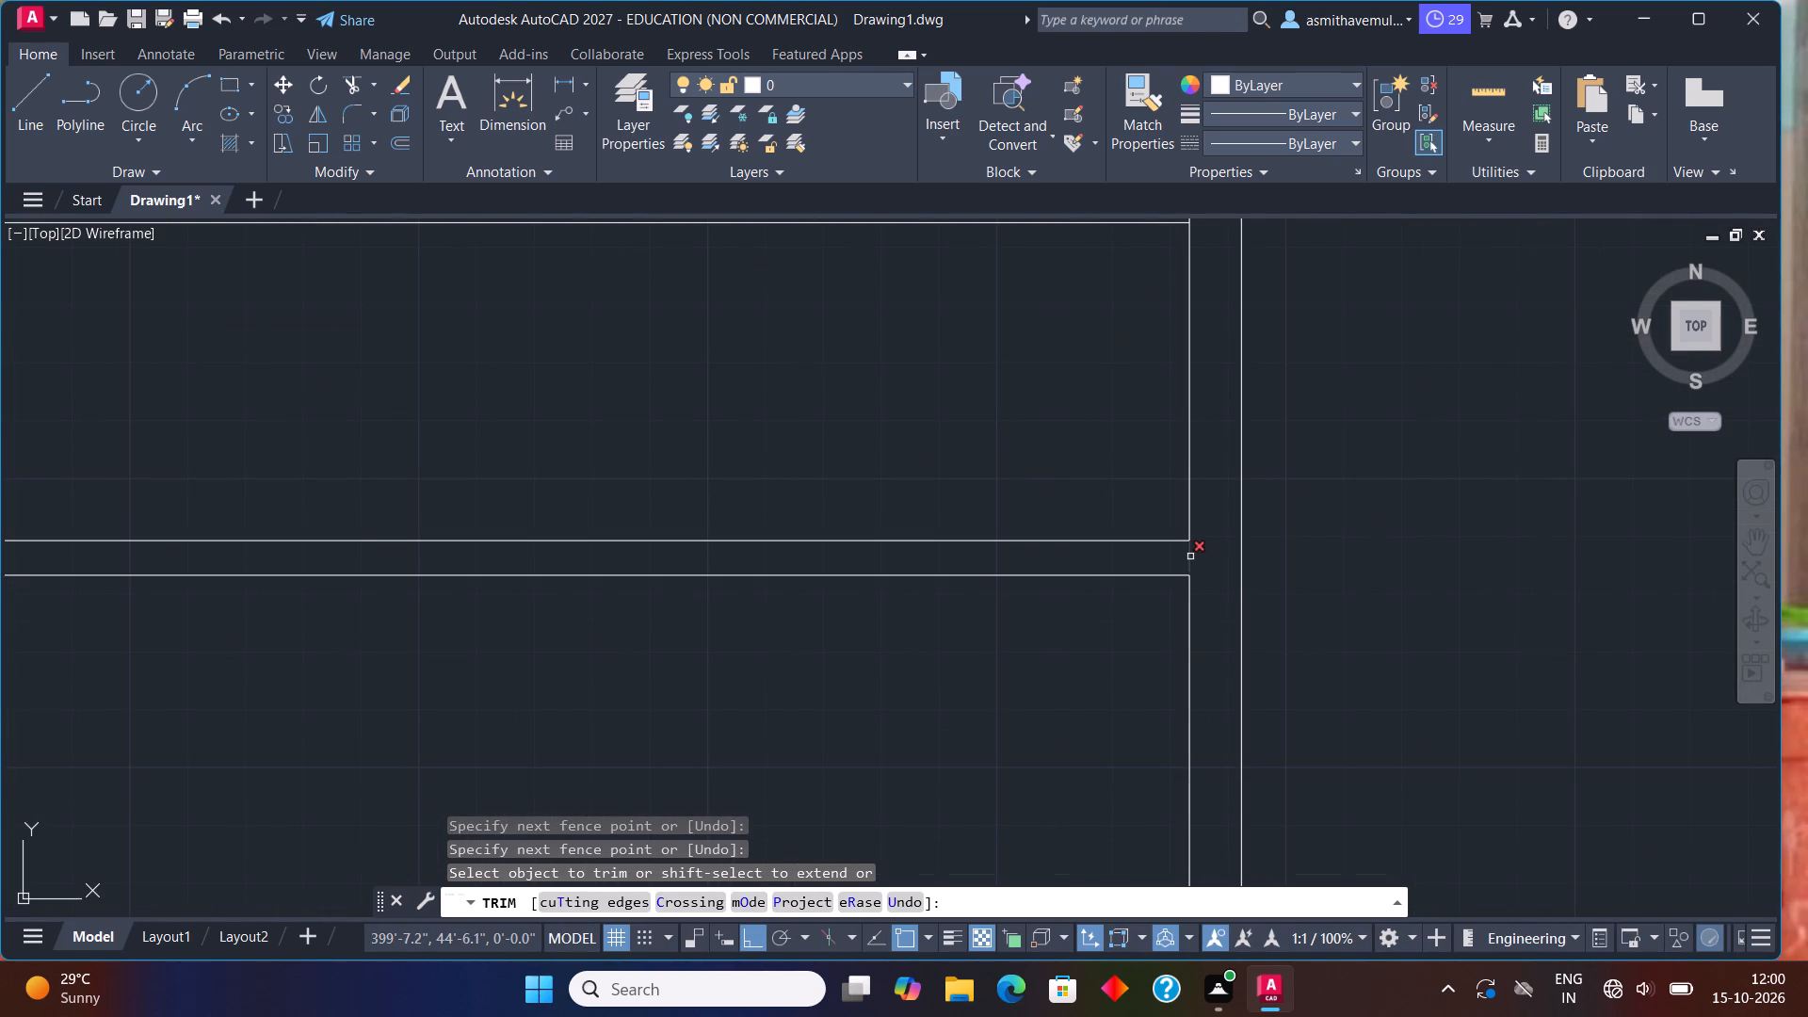
click(1190, 557)
scroll(914, 617, down, 2)
middle_drag(868, 675, 1475, 575)
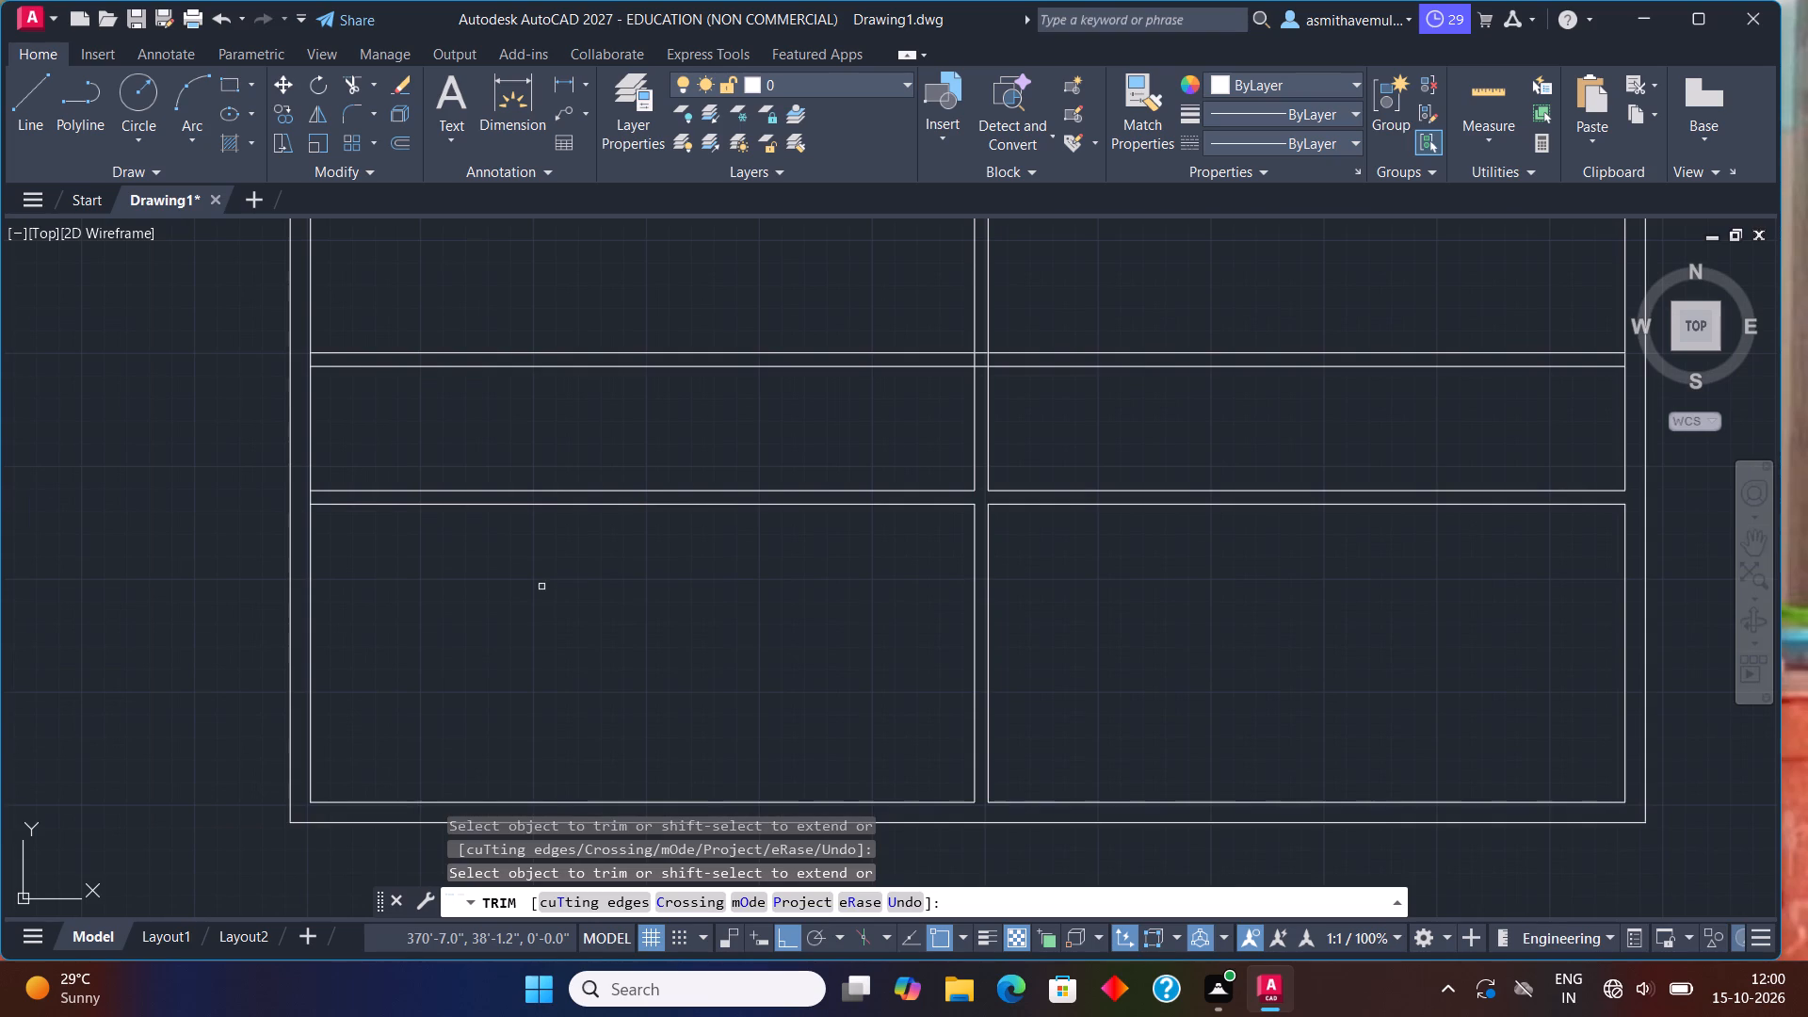
scroll(322, 557, up, 3)
drag(278, 368, 313, 367)
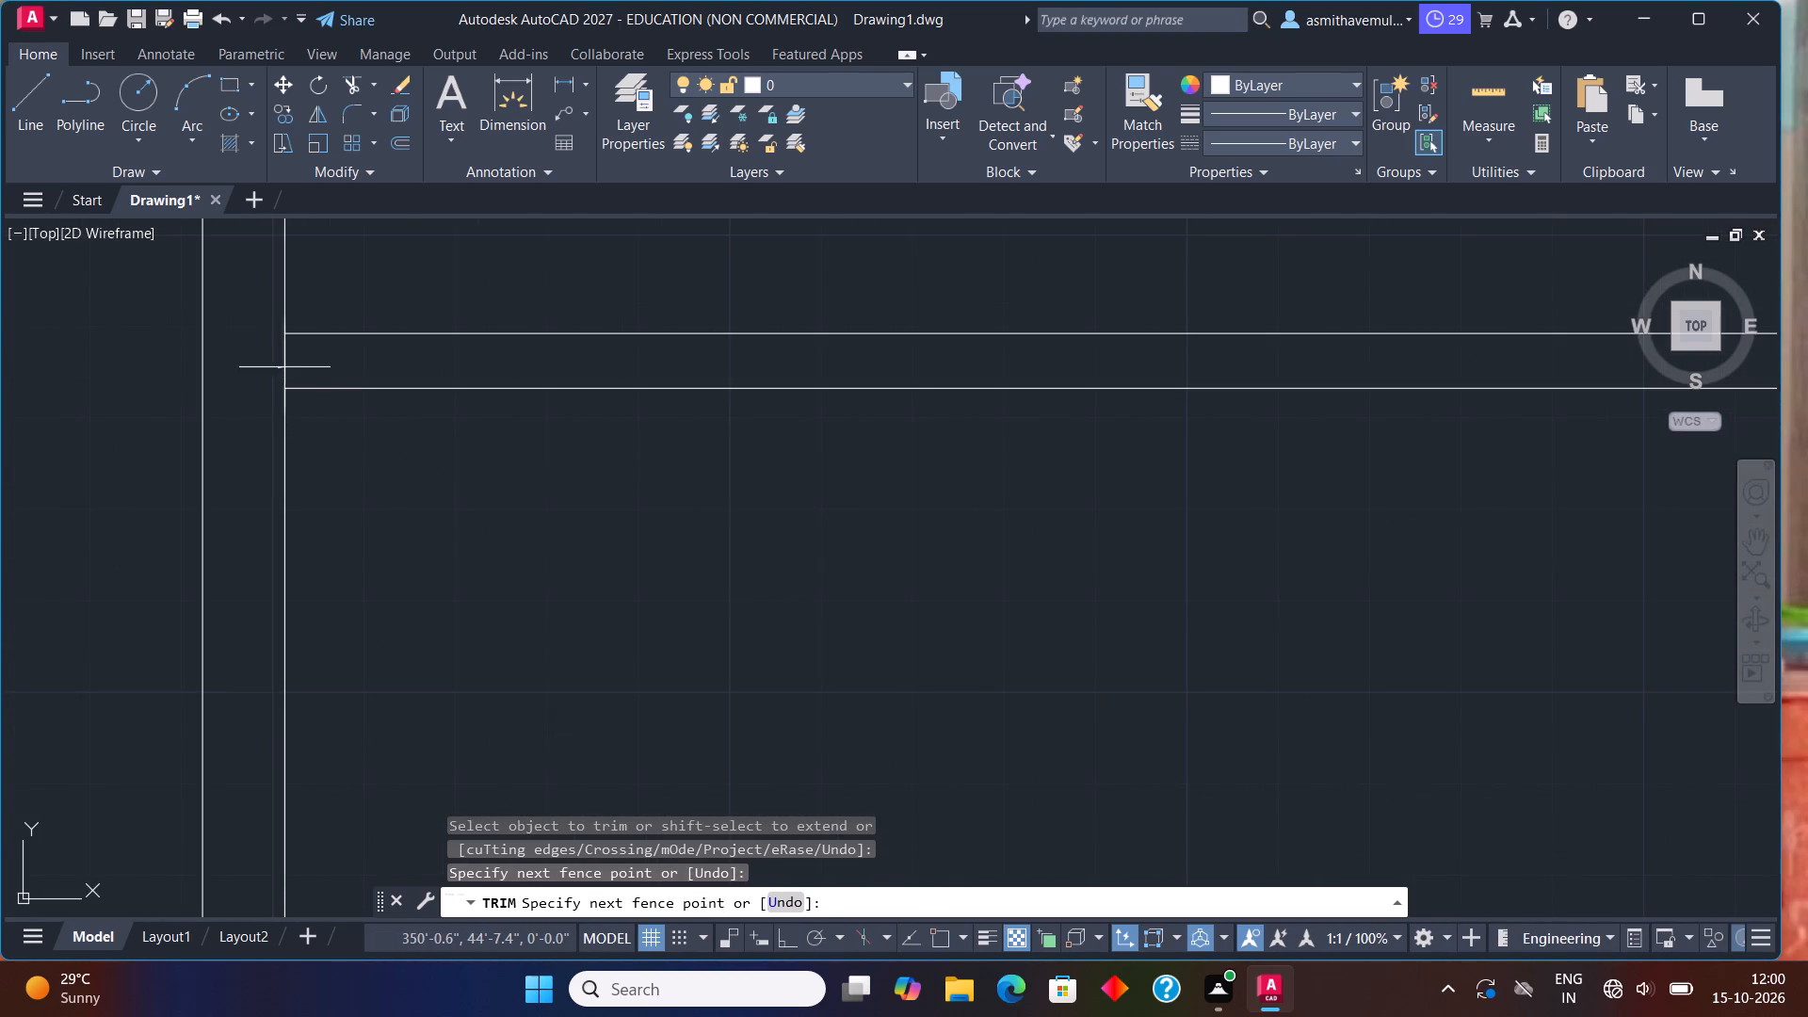
drag(313, 367, 345, 367)
key(Escape)
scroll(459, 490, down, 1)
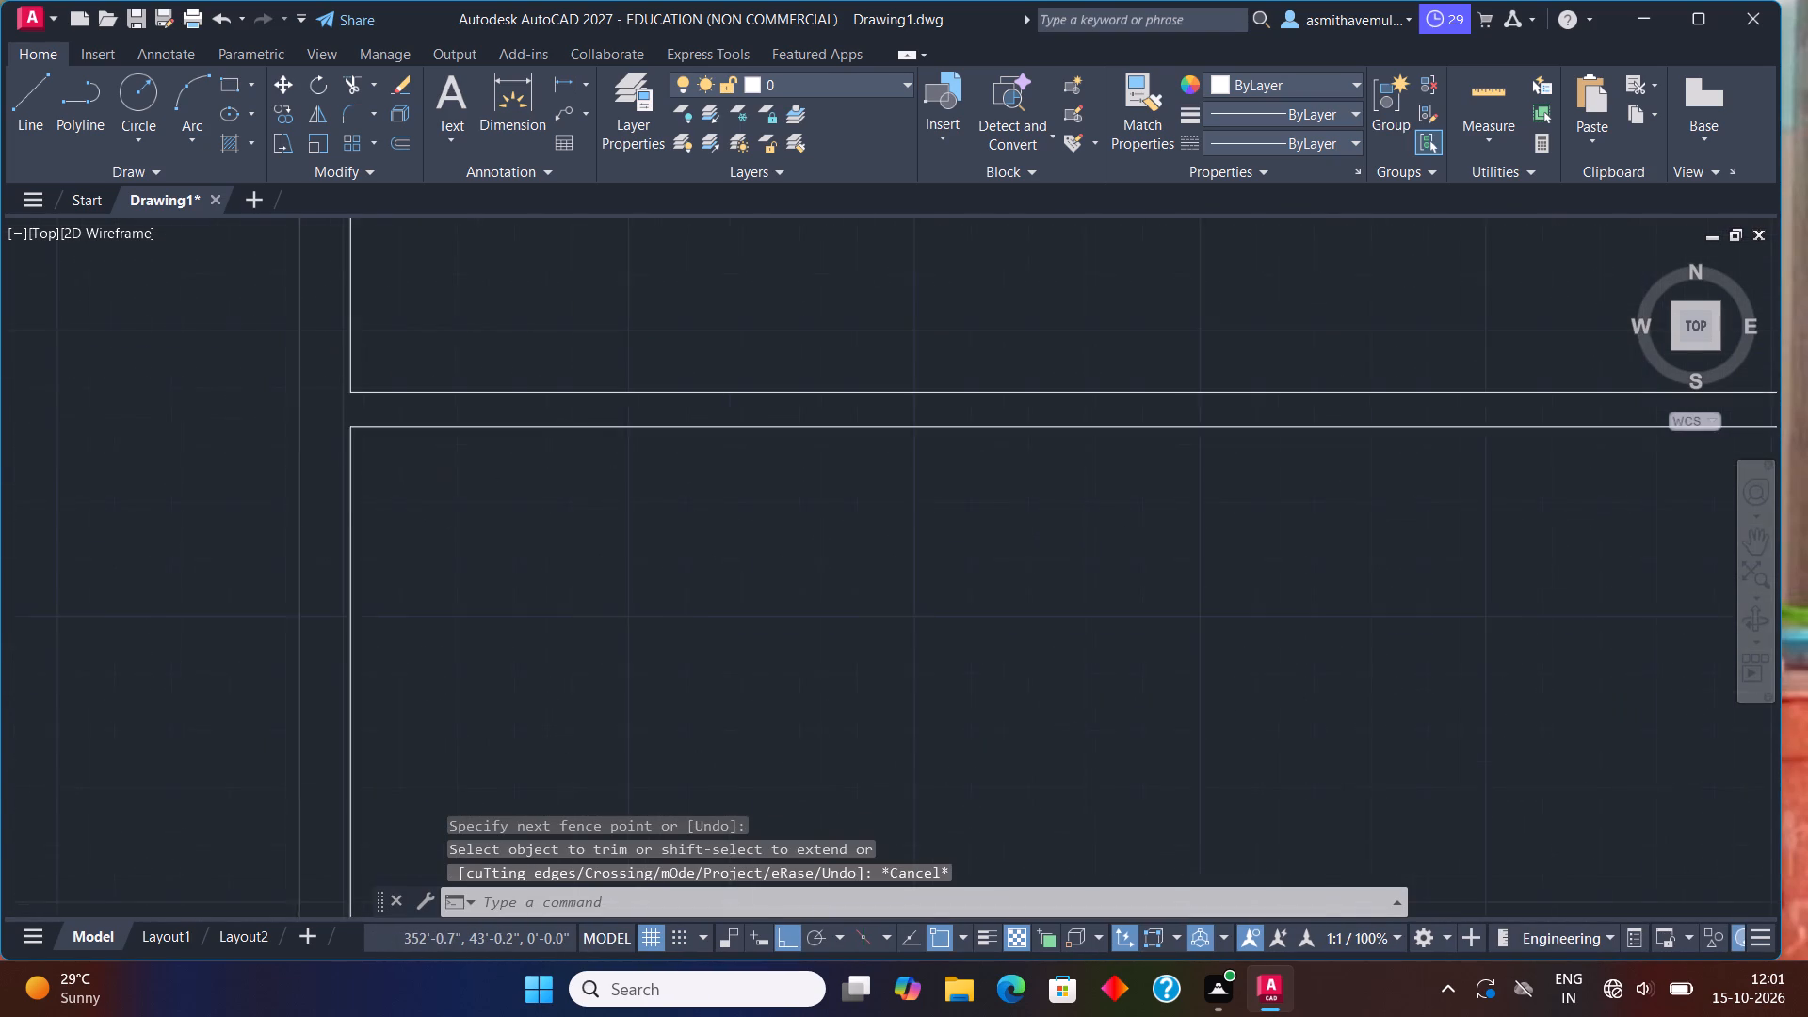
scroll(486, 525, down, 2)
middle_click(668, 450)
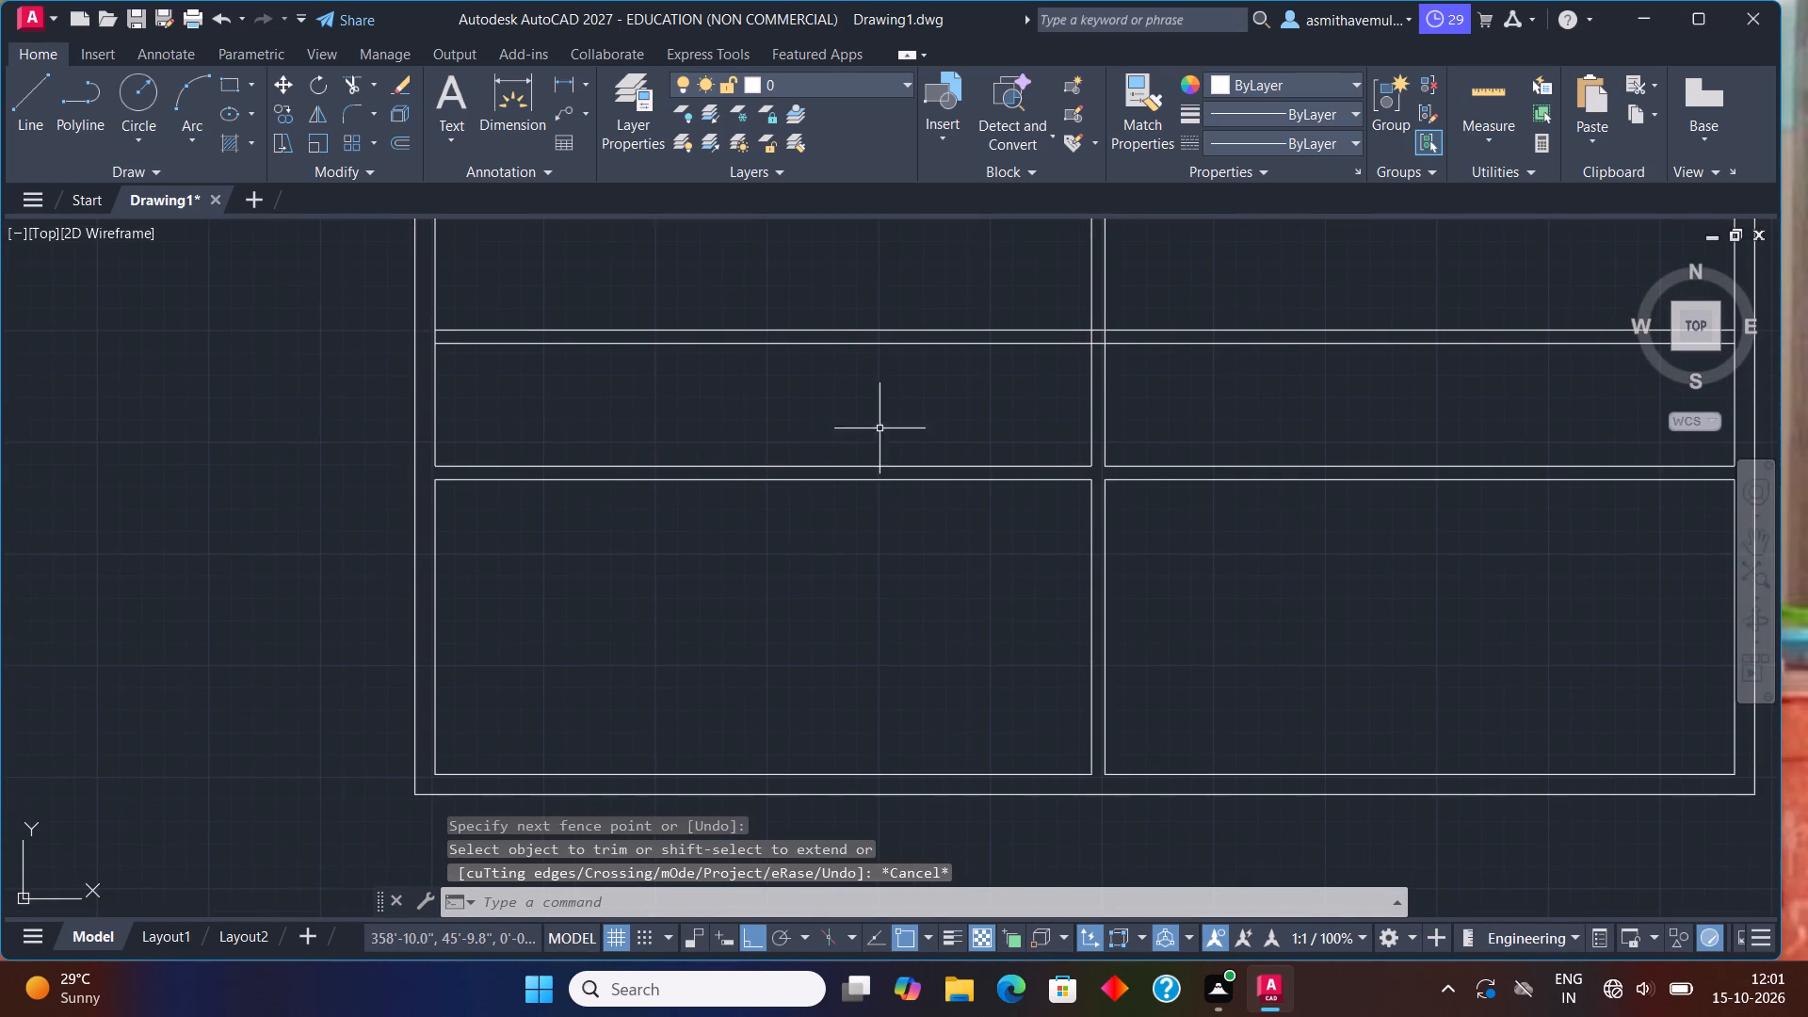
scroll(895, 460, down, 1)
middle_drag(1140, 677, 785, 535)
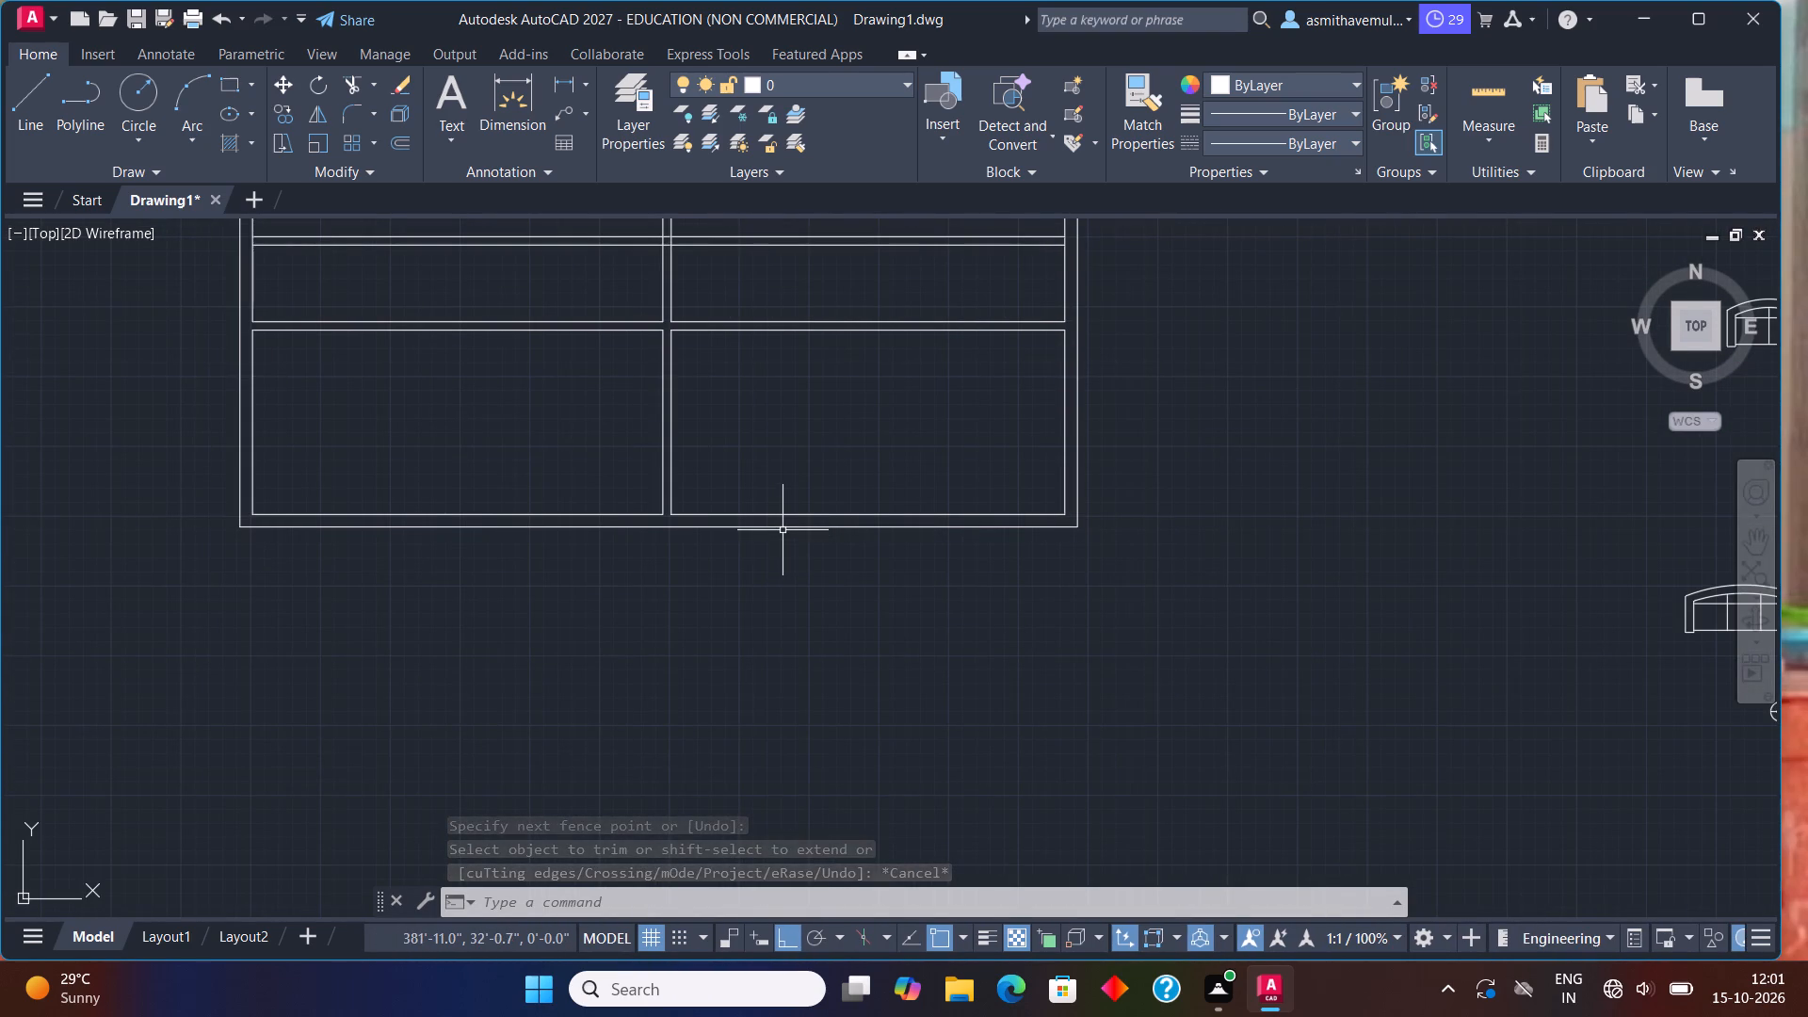
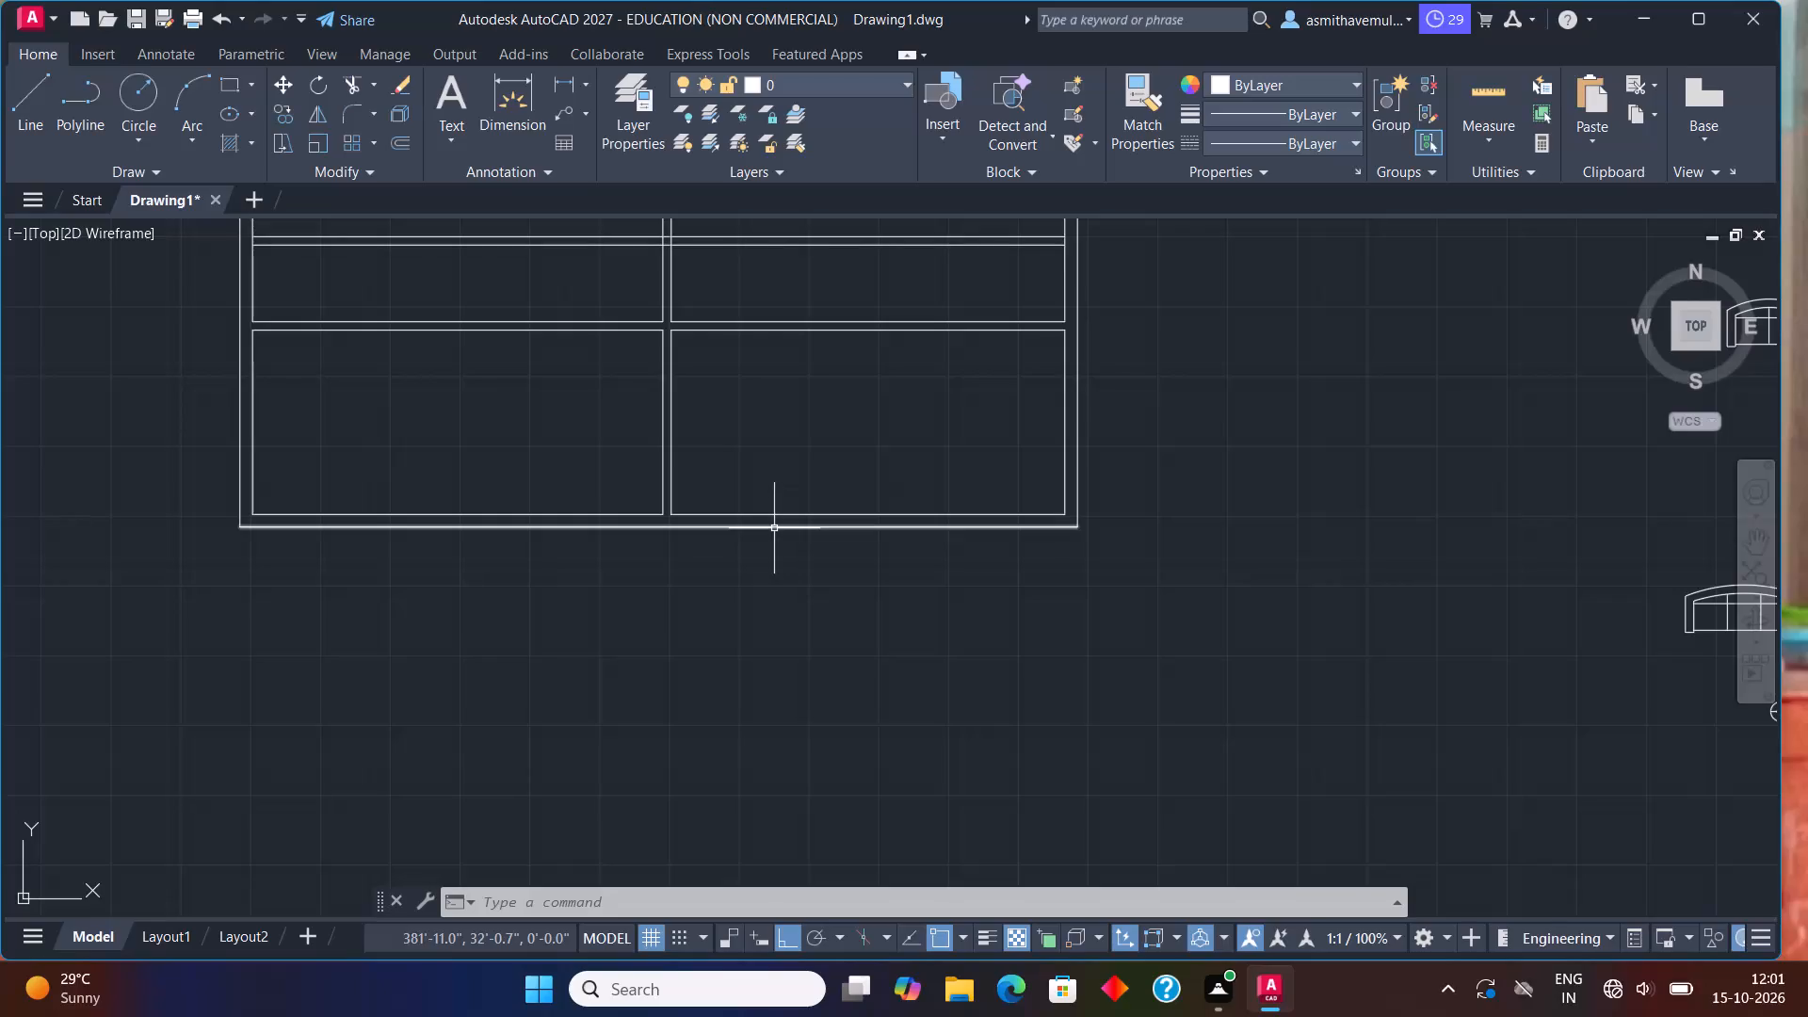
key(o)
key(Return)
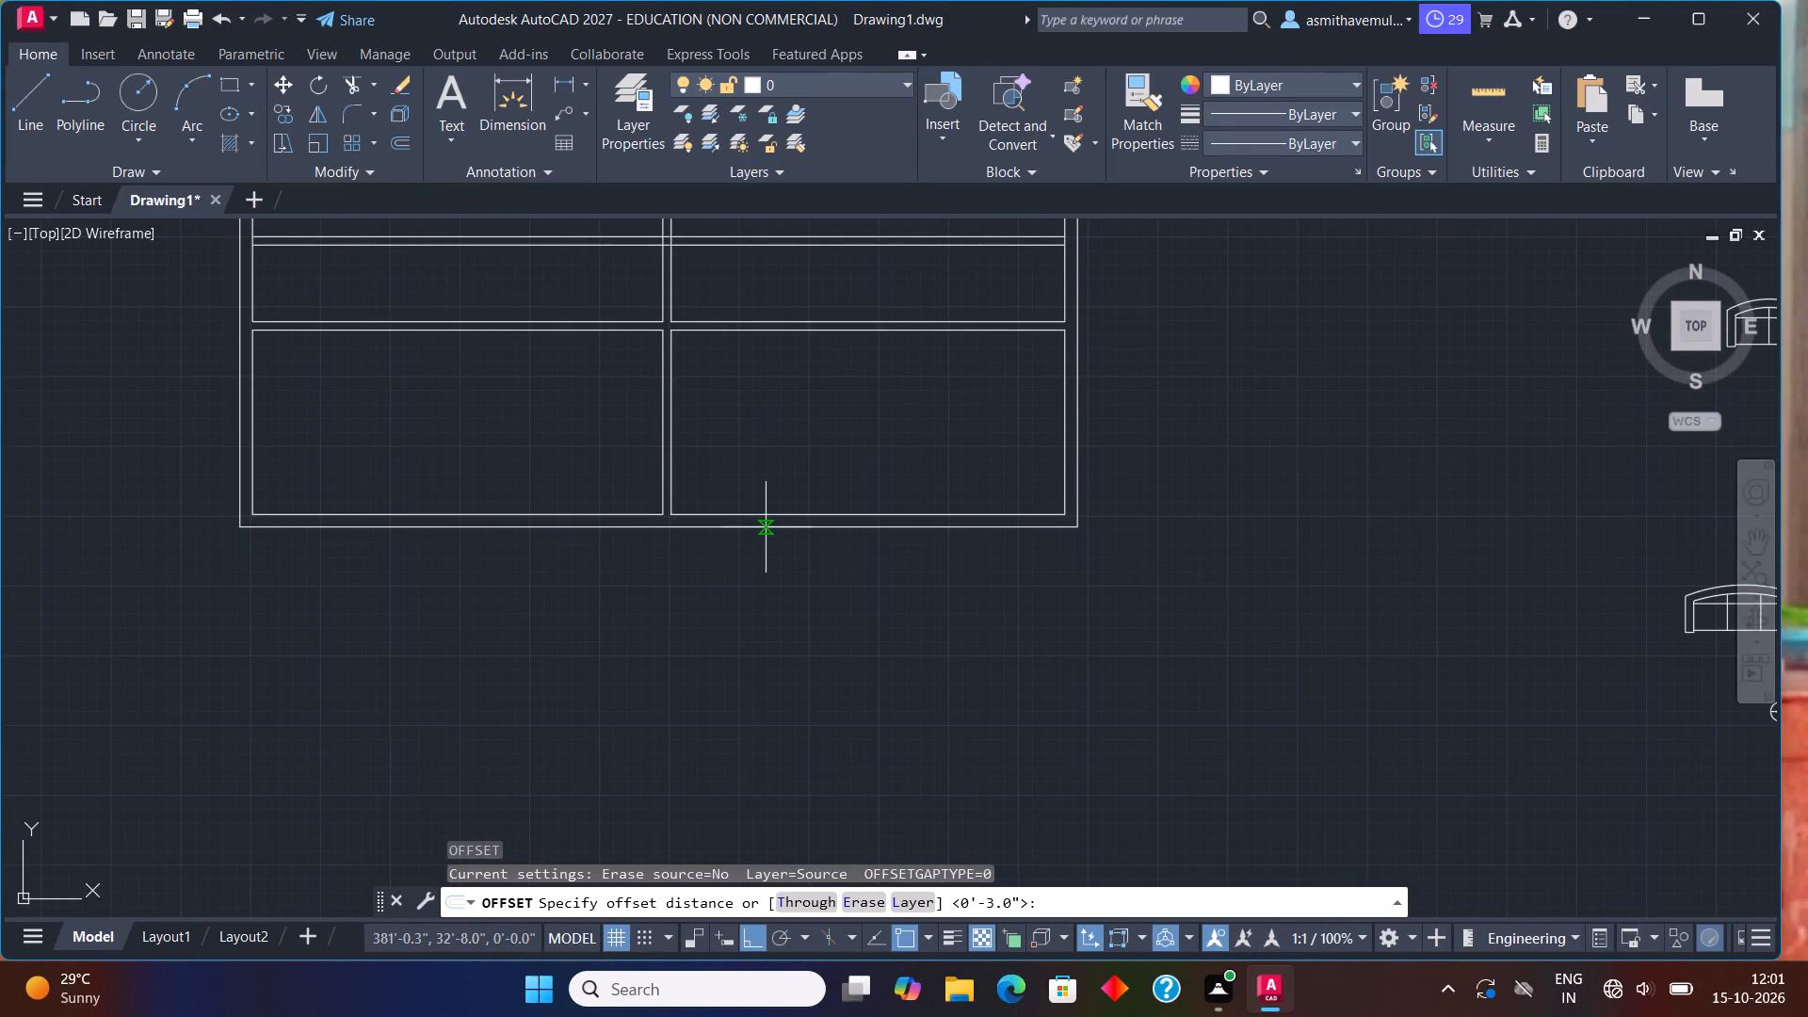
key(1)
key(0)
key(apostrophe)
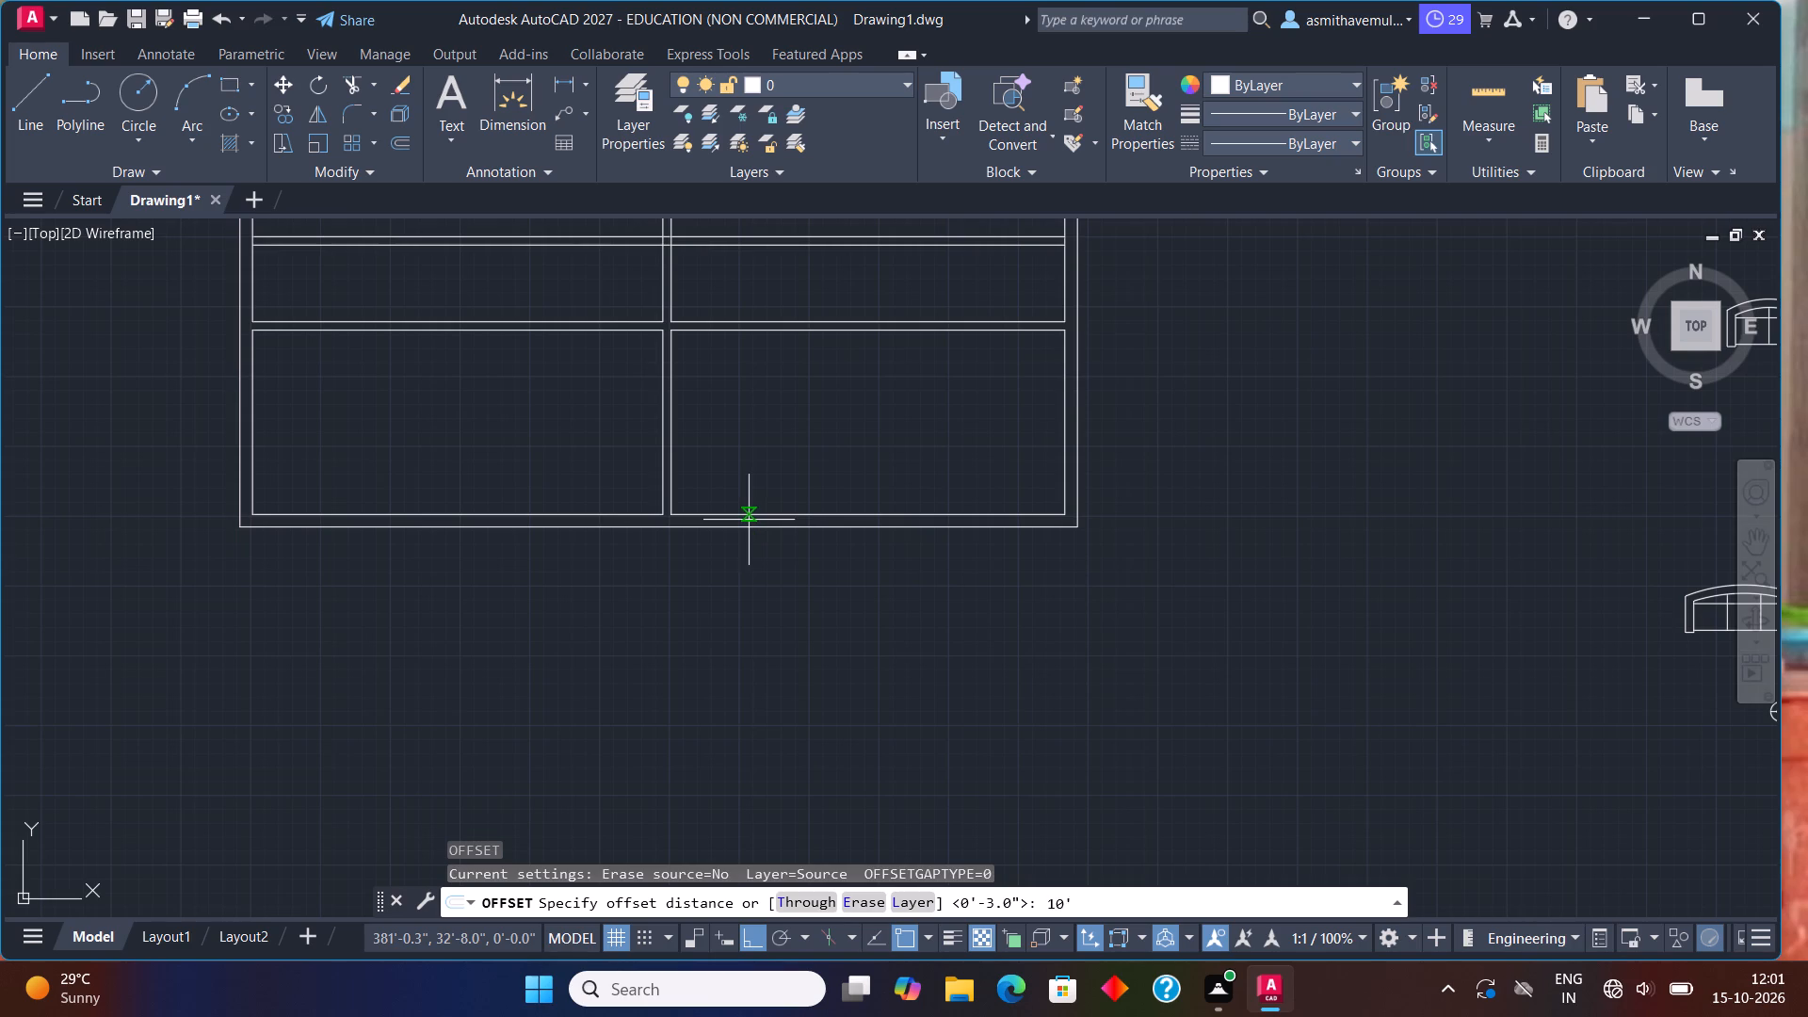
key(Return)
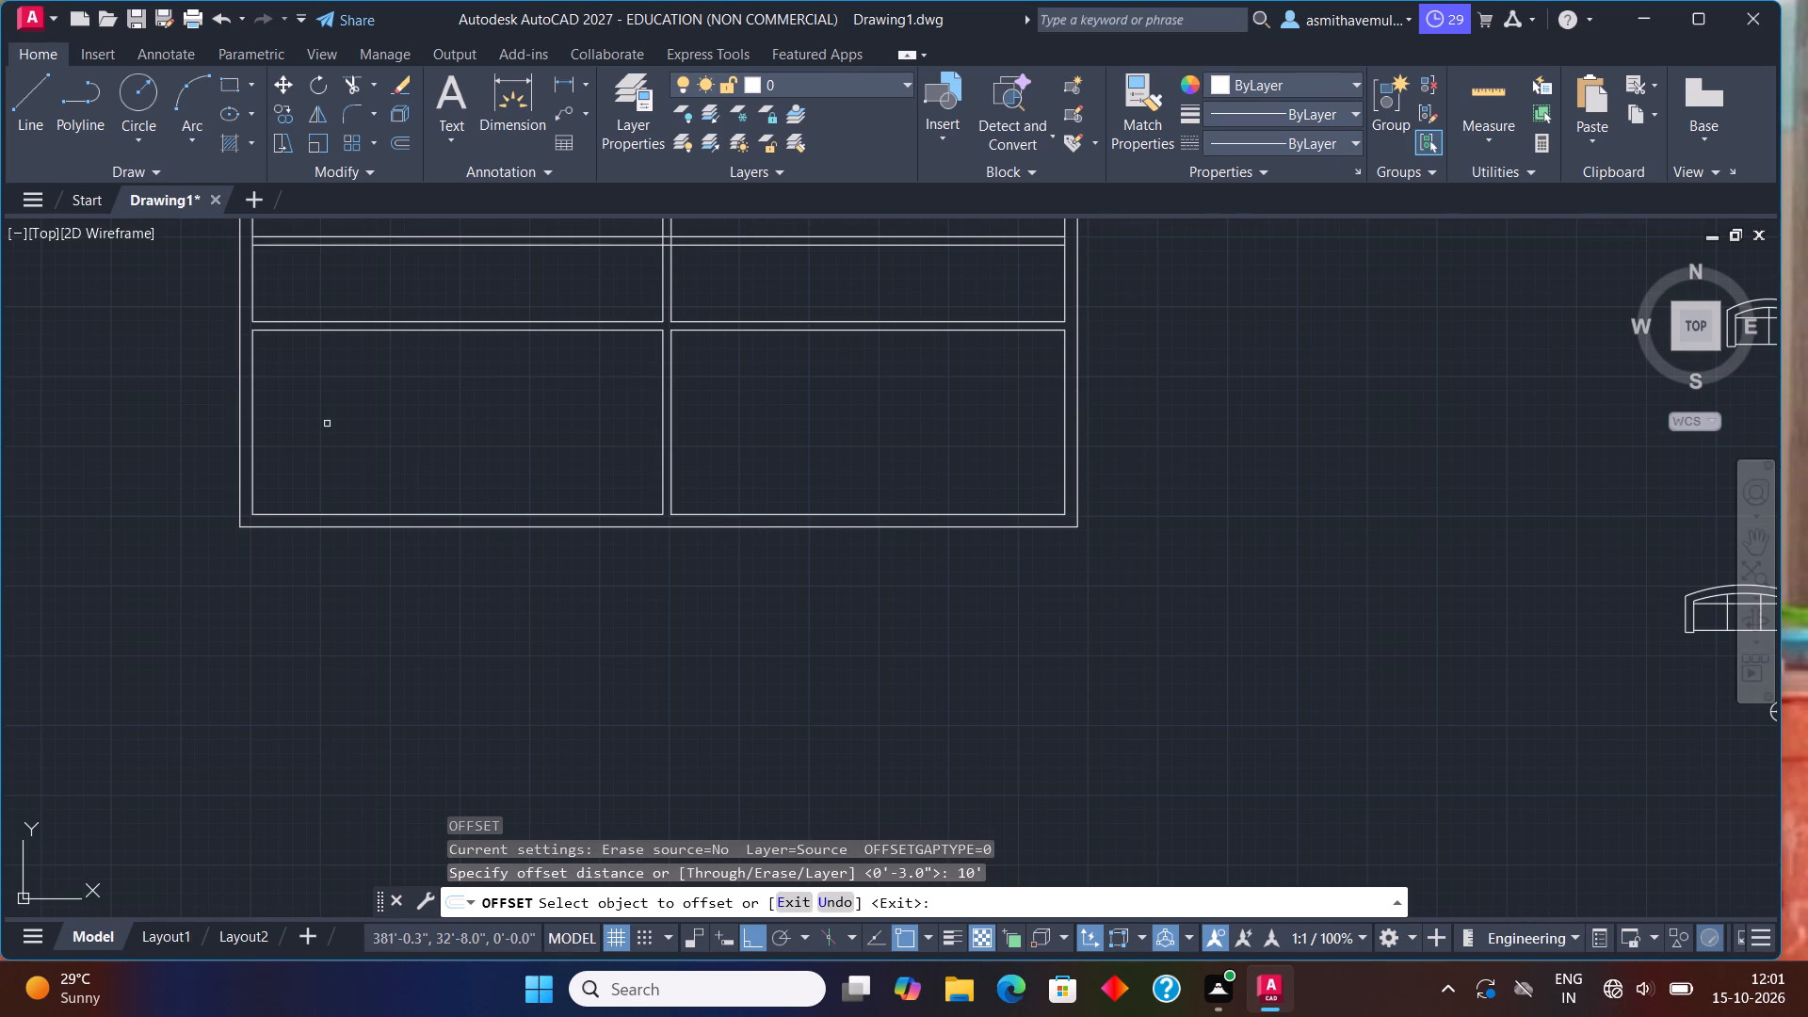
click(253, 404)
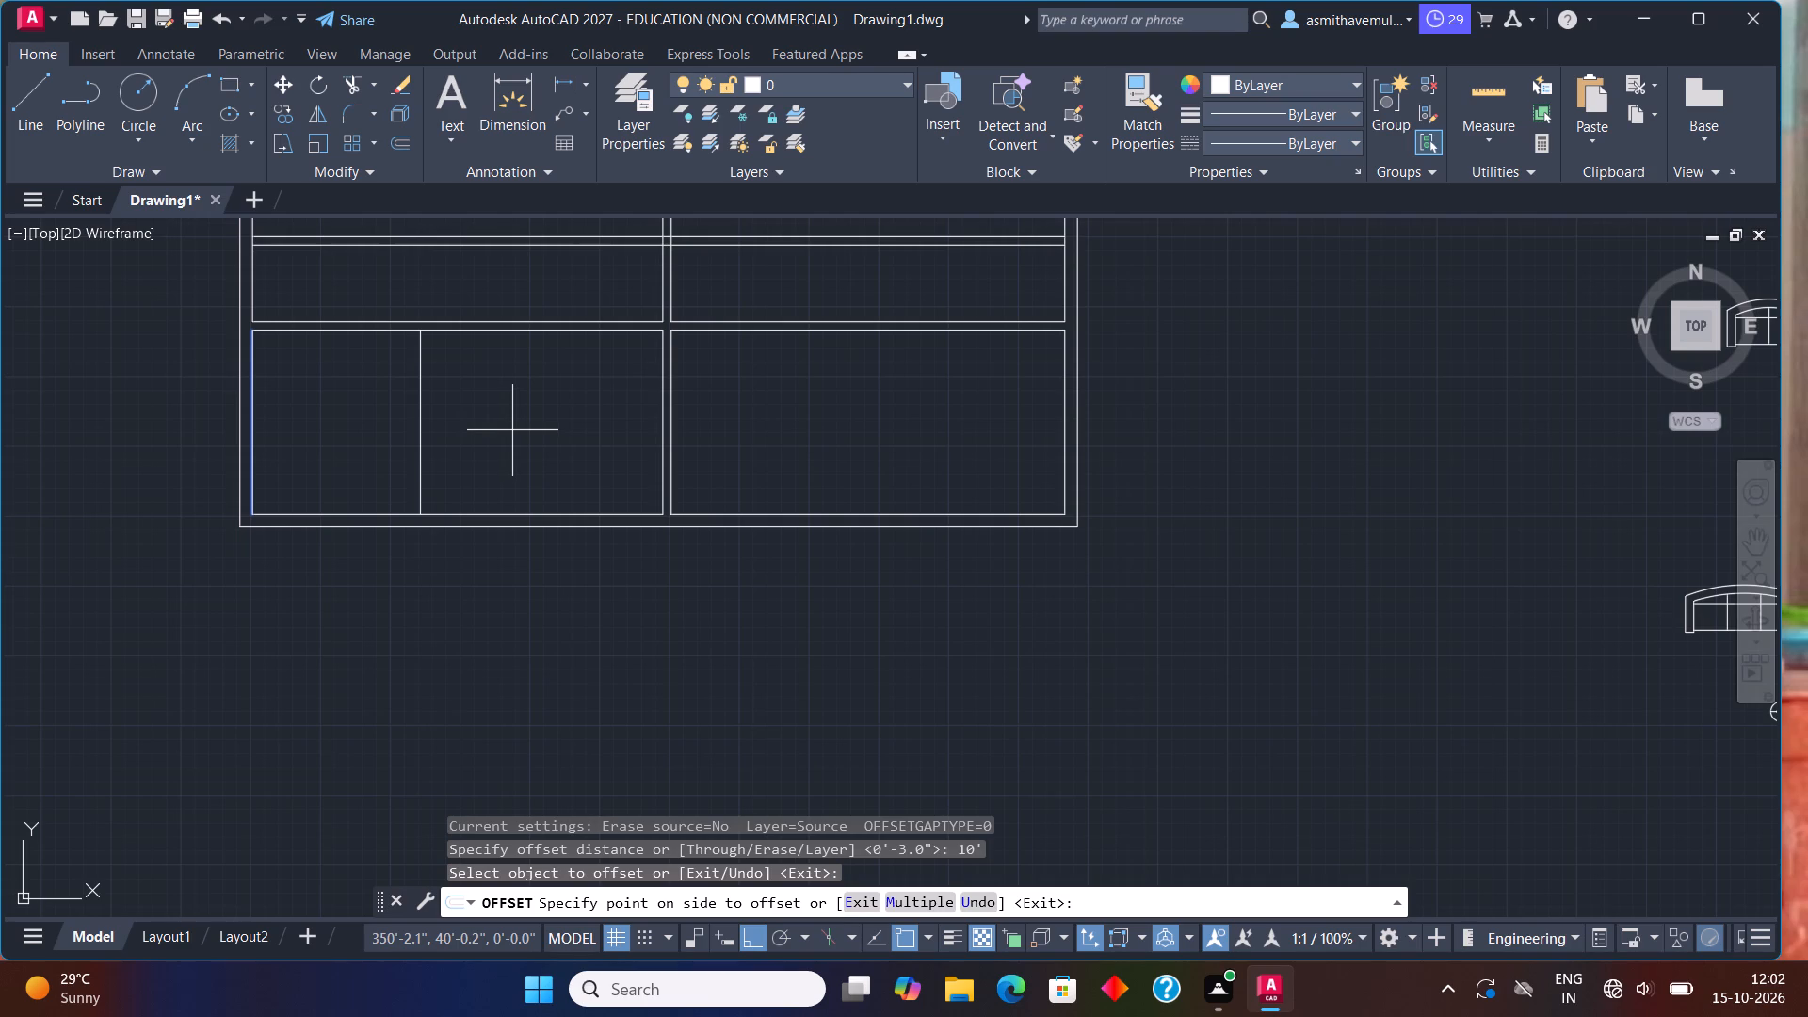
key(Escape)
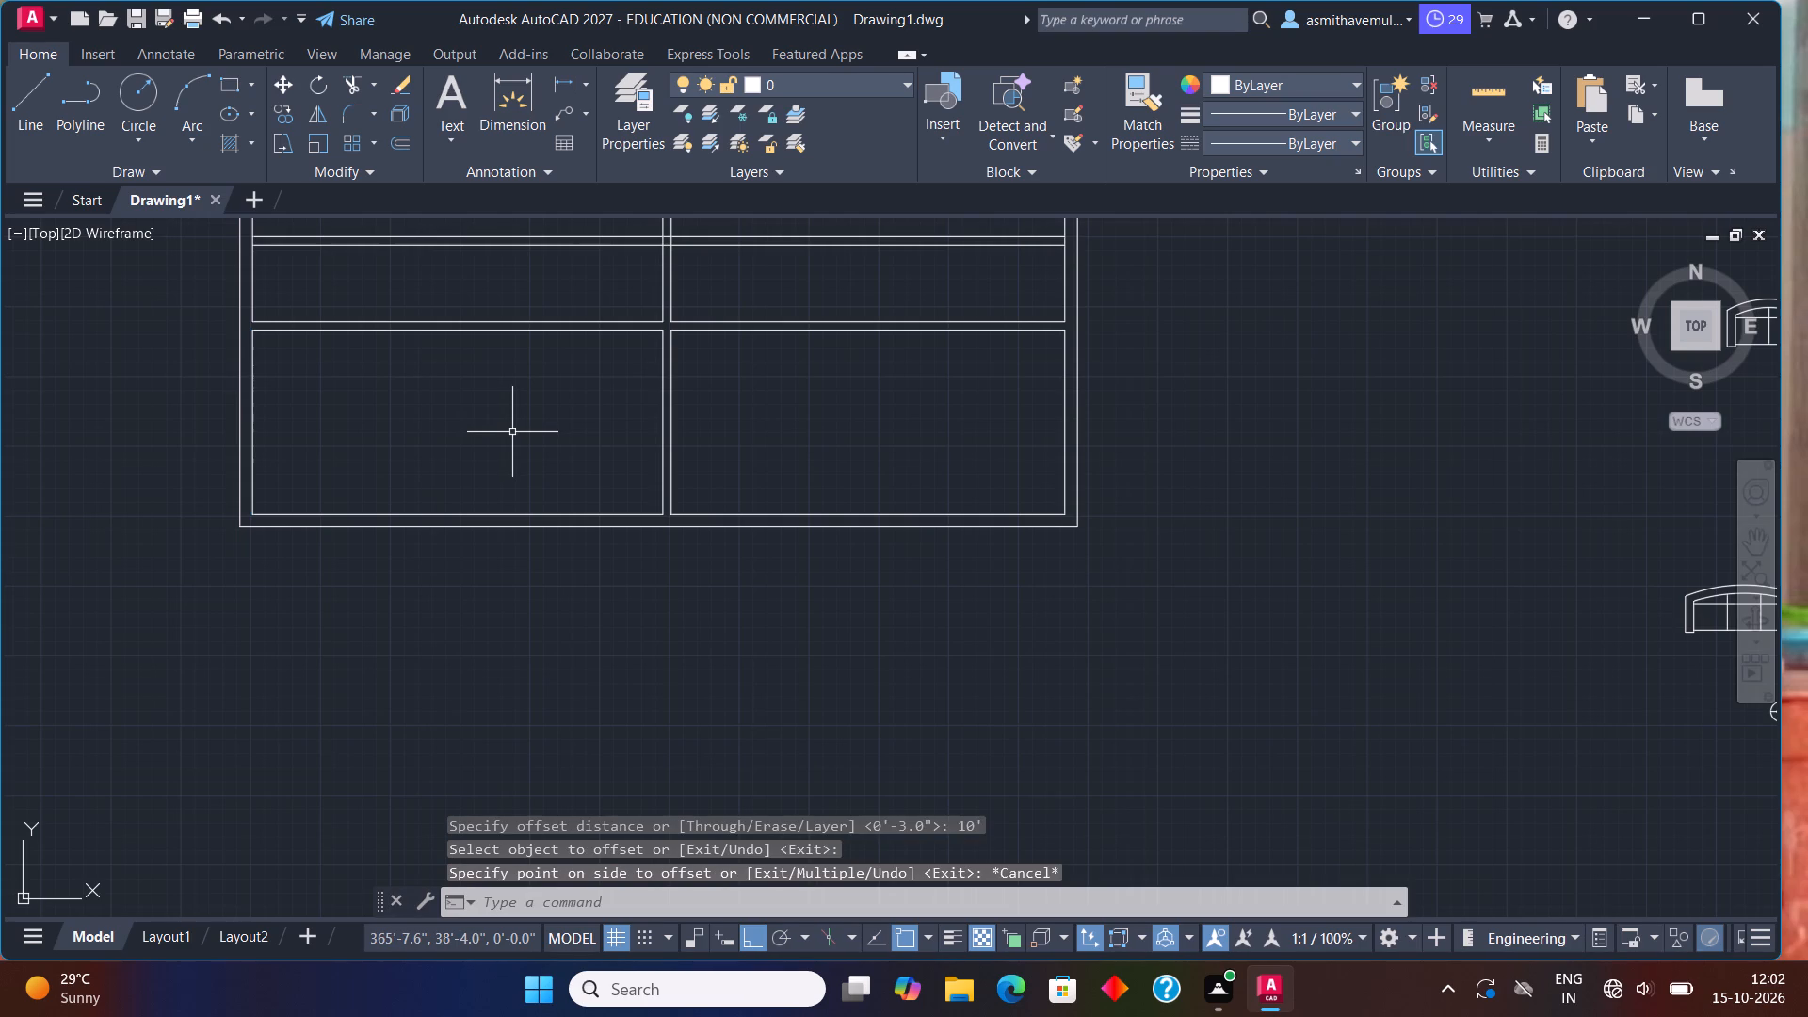
Erase both lines of the central vertical partition within the bottom strip of the plan.
drag(694, 416, 632, 414)
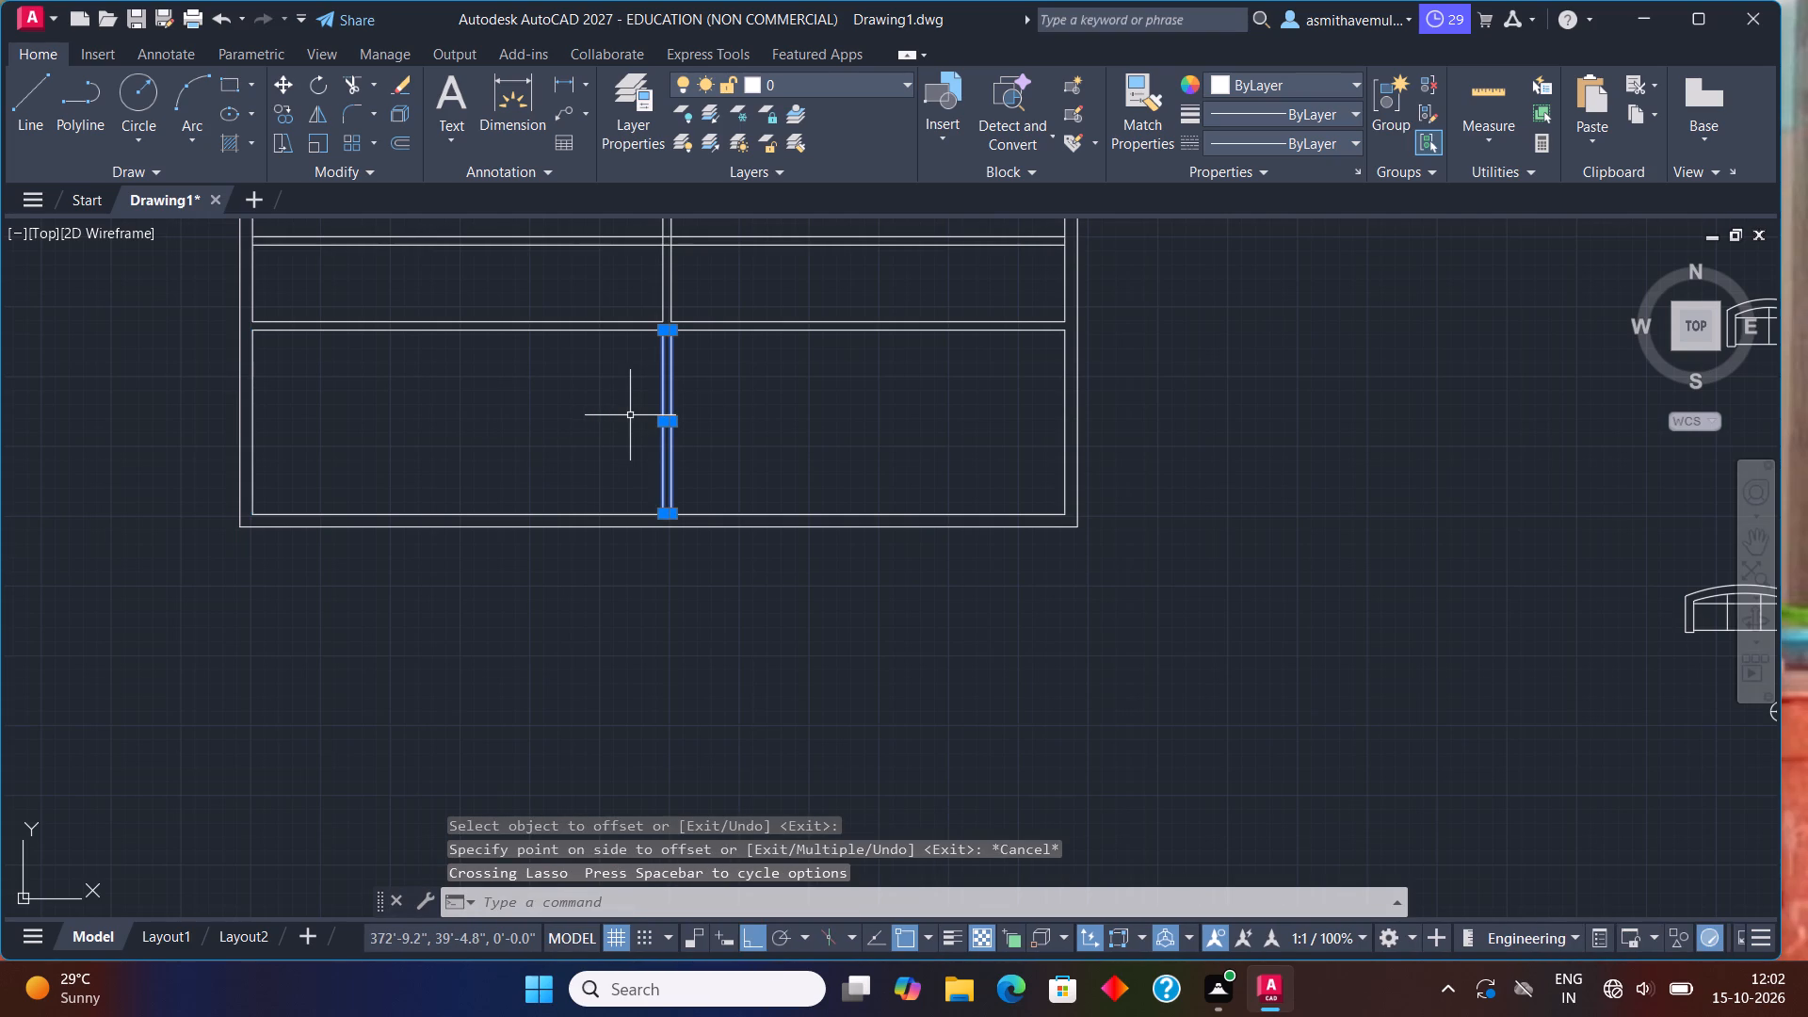
key(Delete)
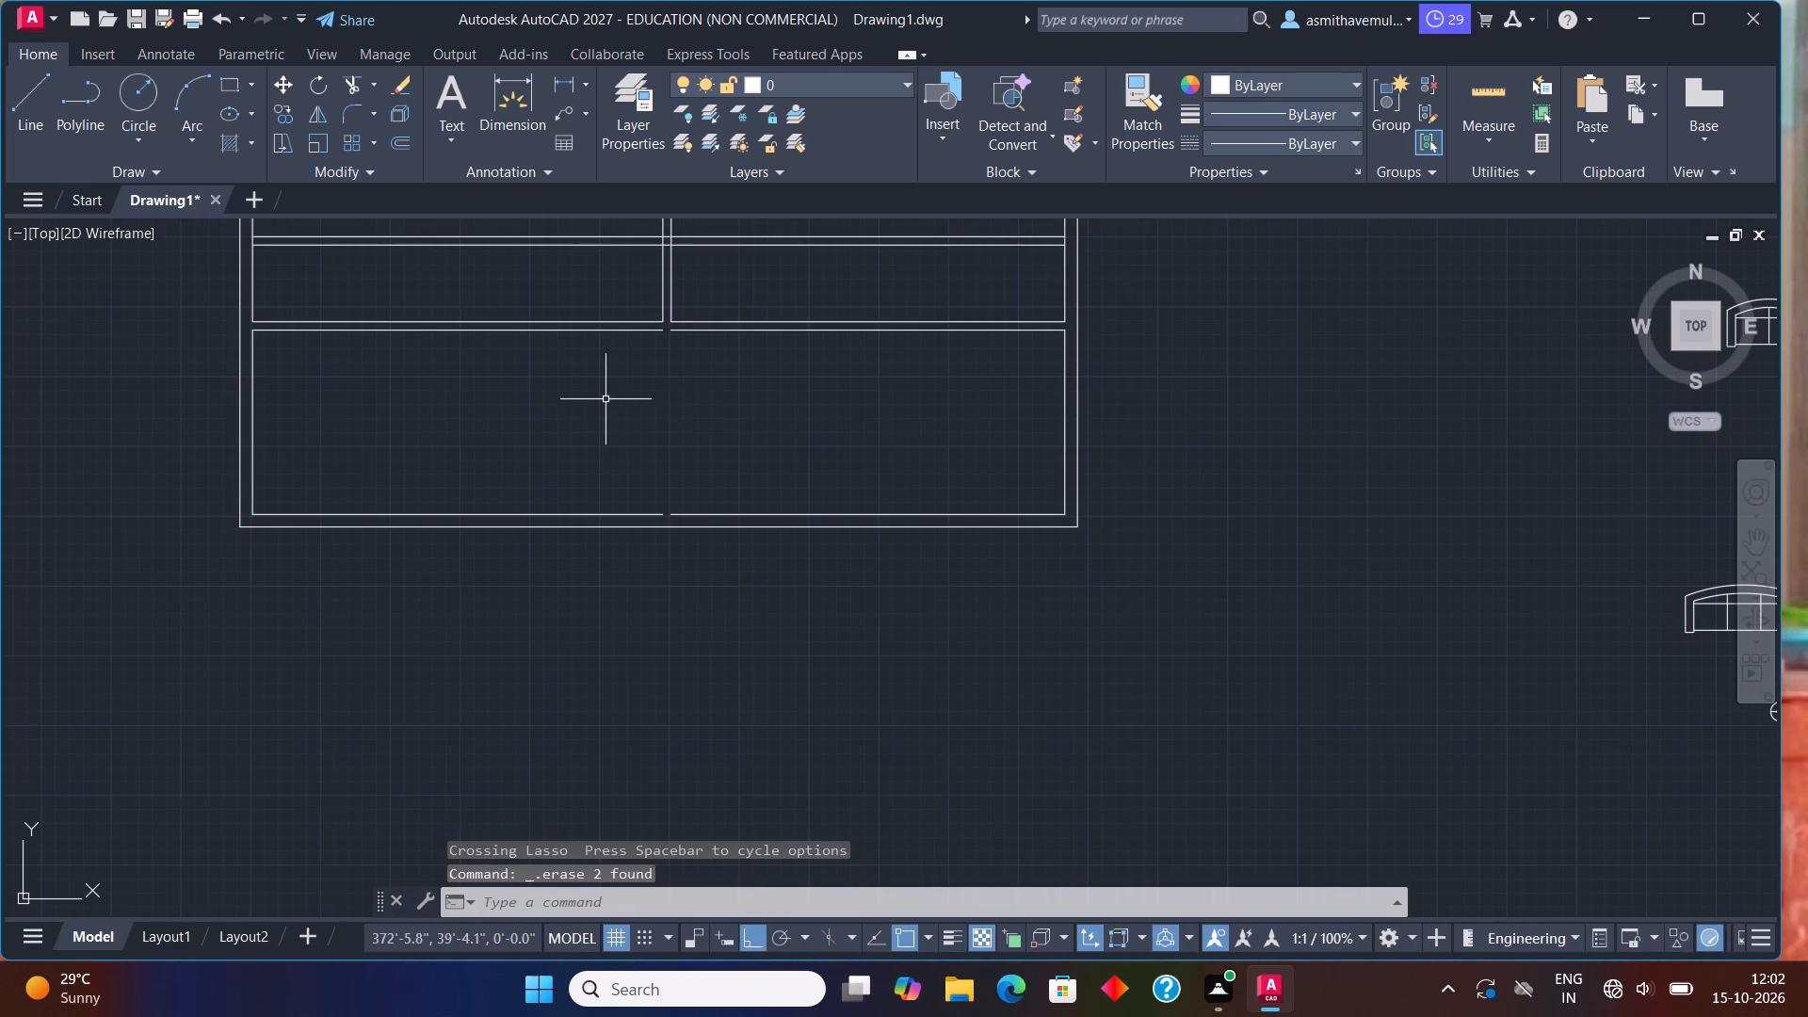
Extend the lowest horizontal partition's lower line and the bottom wall's inner line across the gaps at the erased central partition.
text(exte)
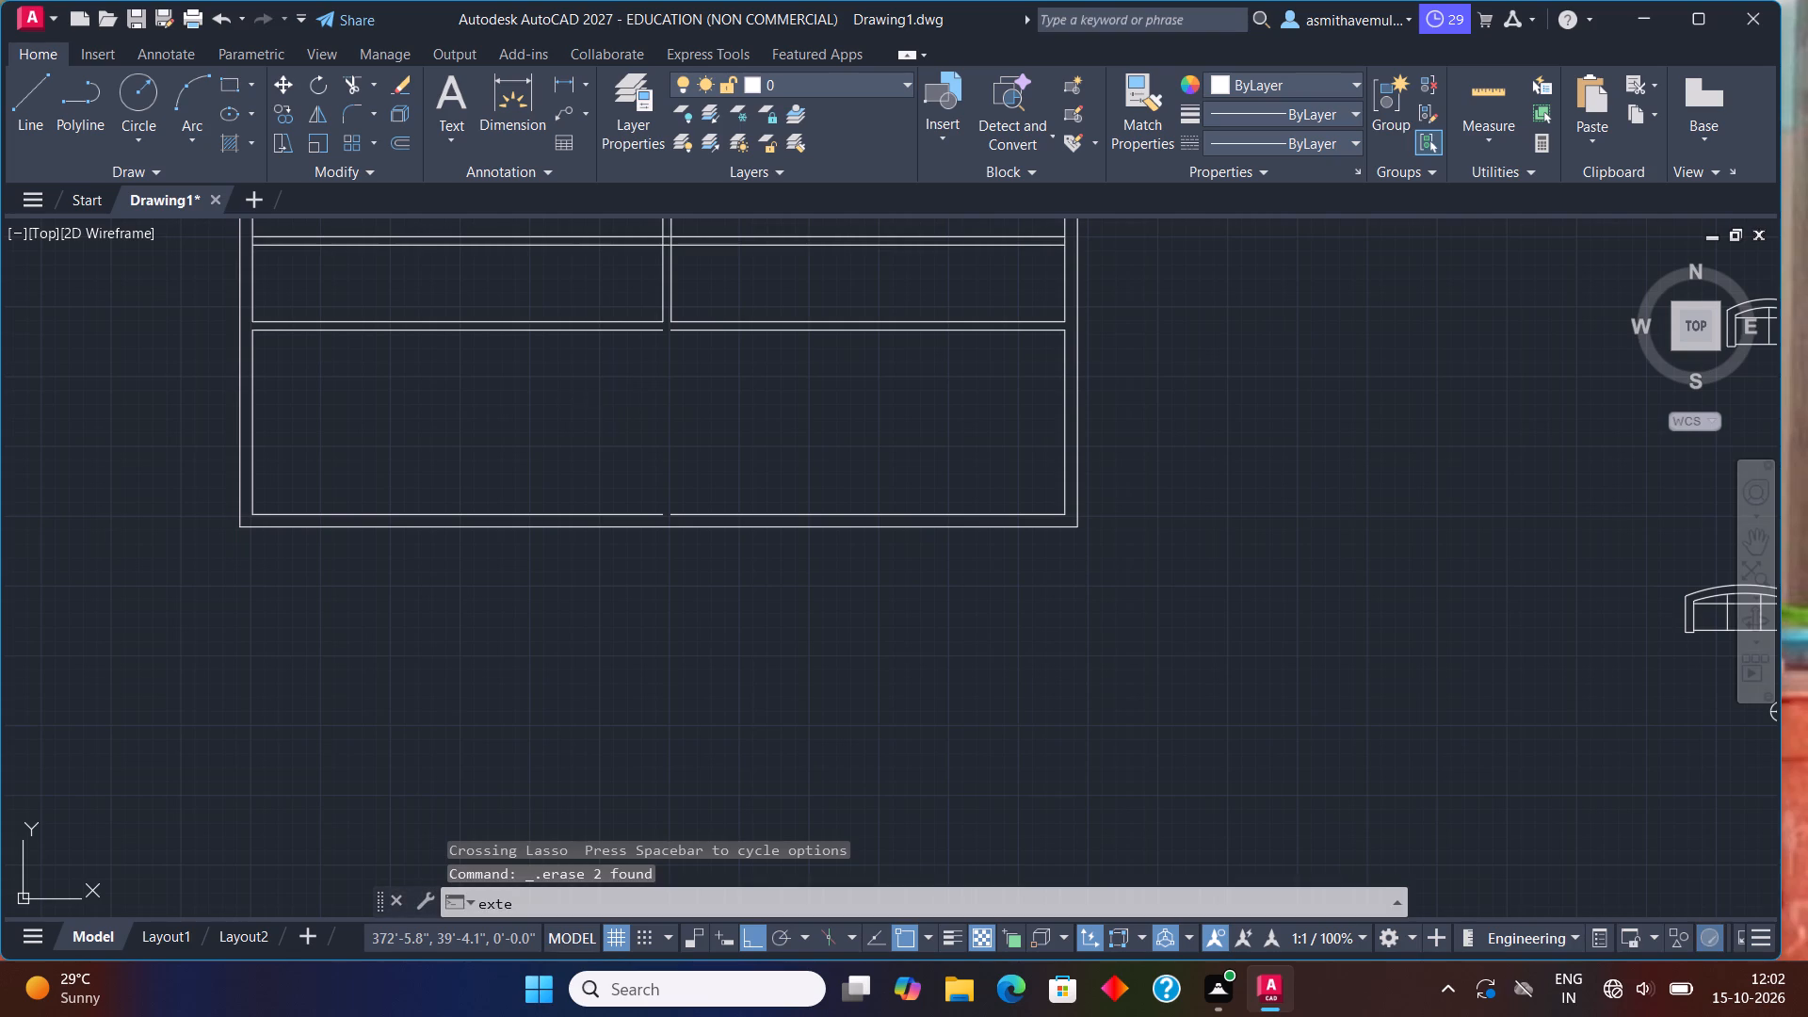
text(nd)
key(Return)
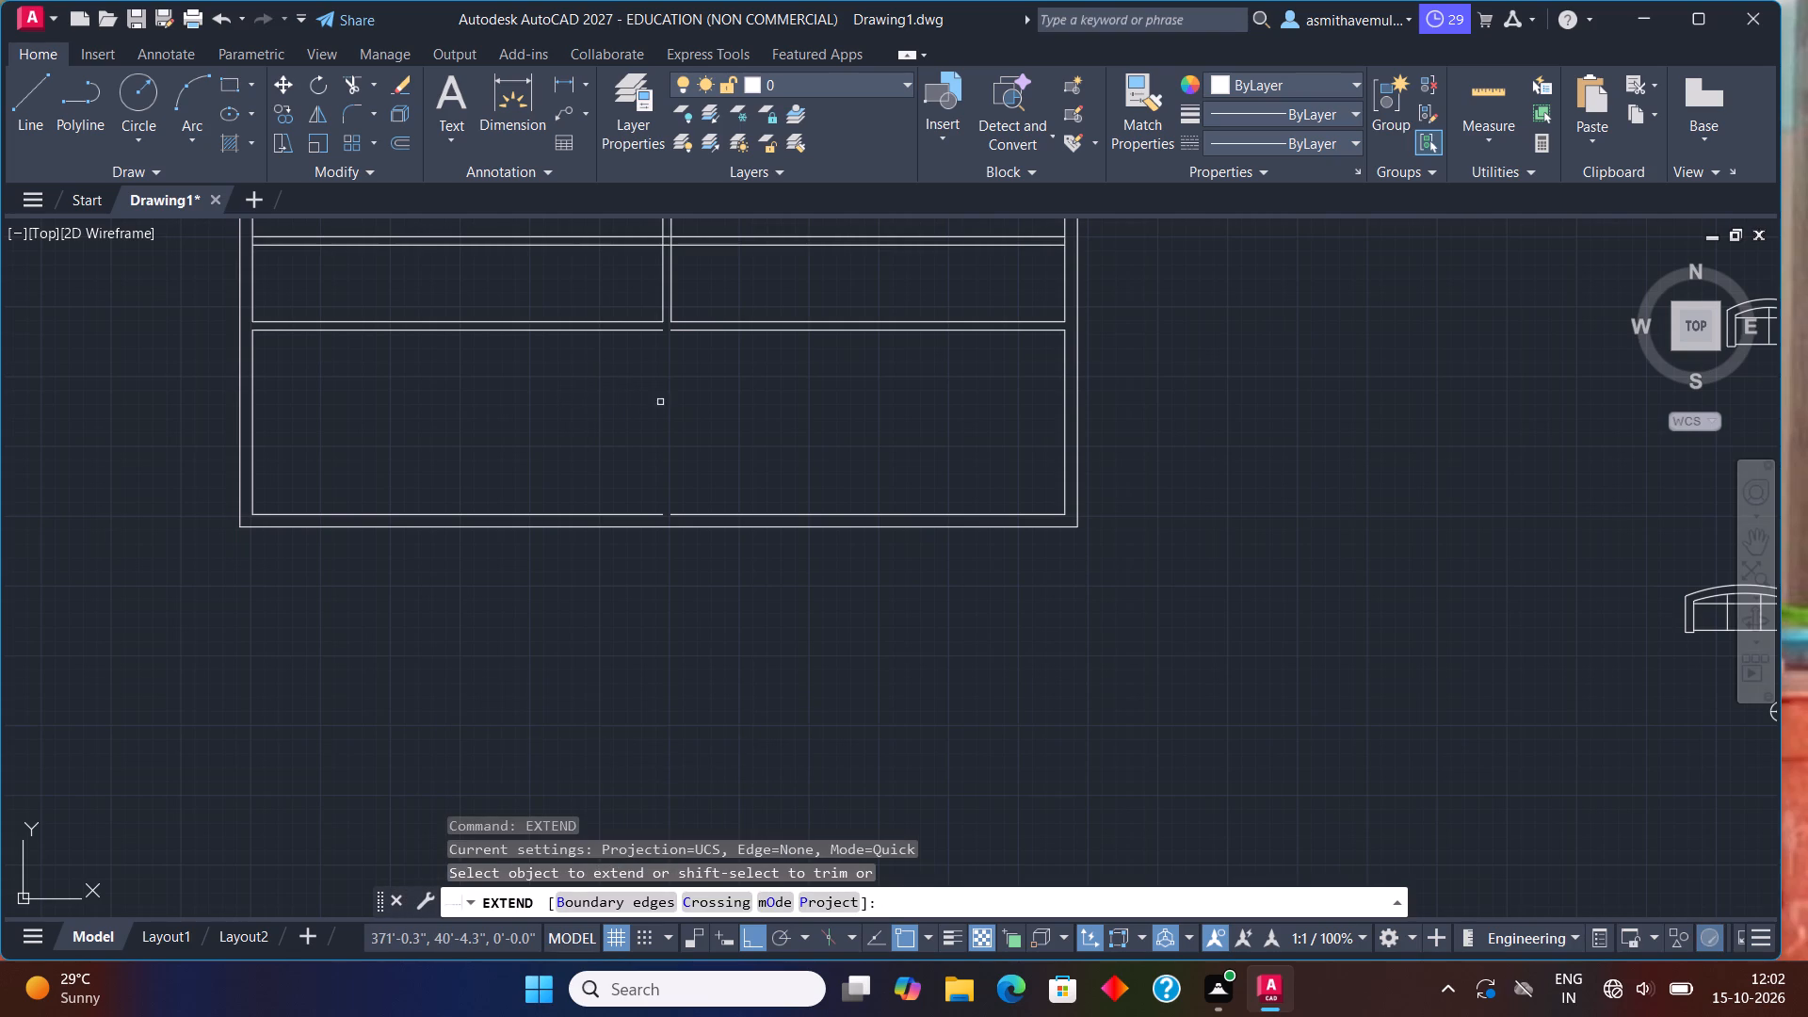
scroll(647, 387, up, 1)
click(654, 296)
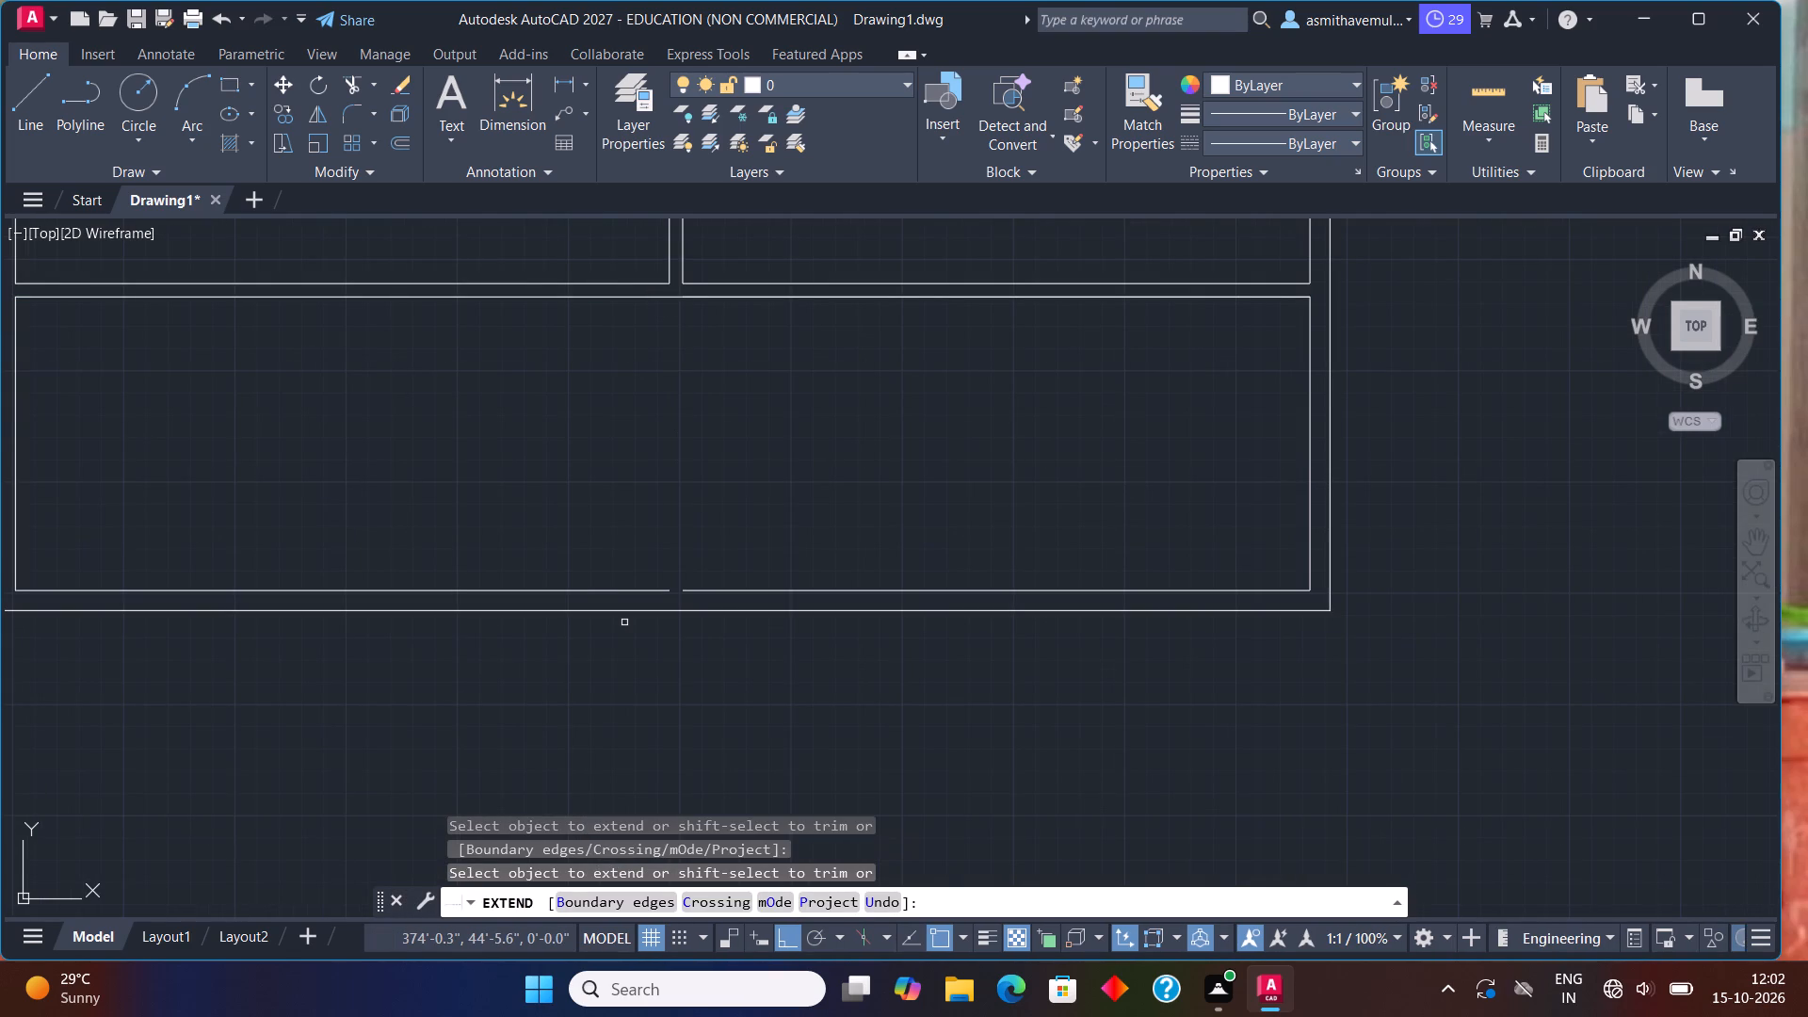
click(655, 592)
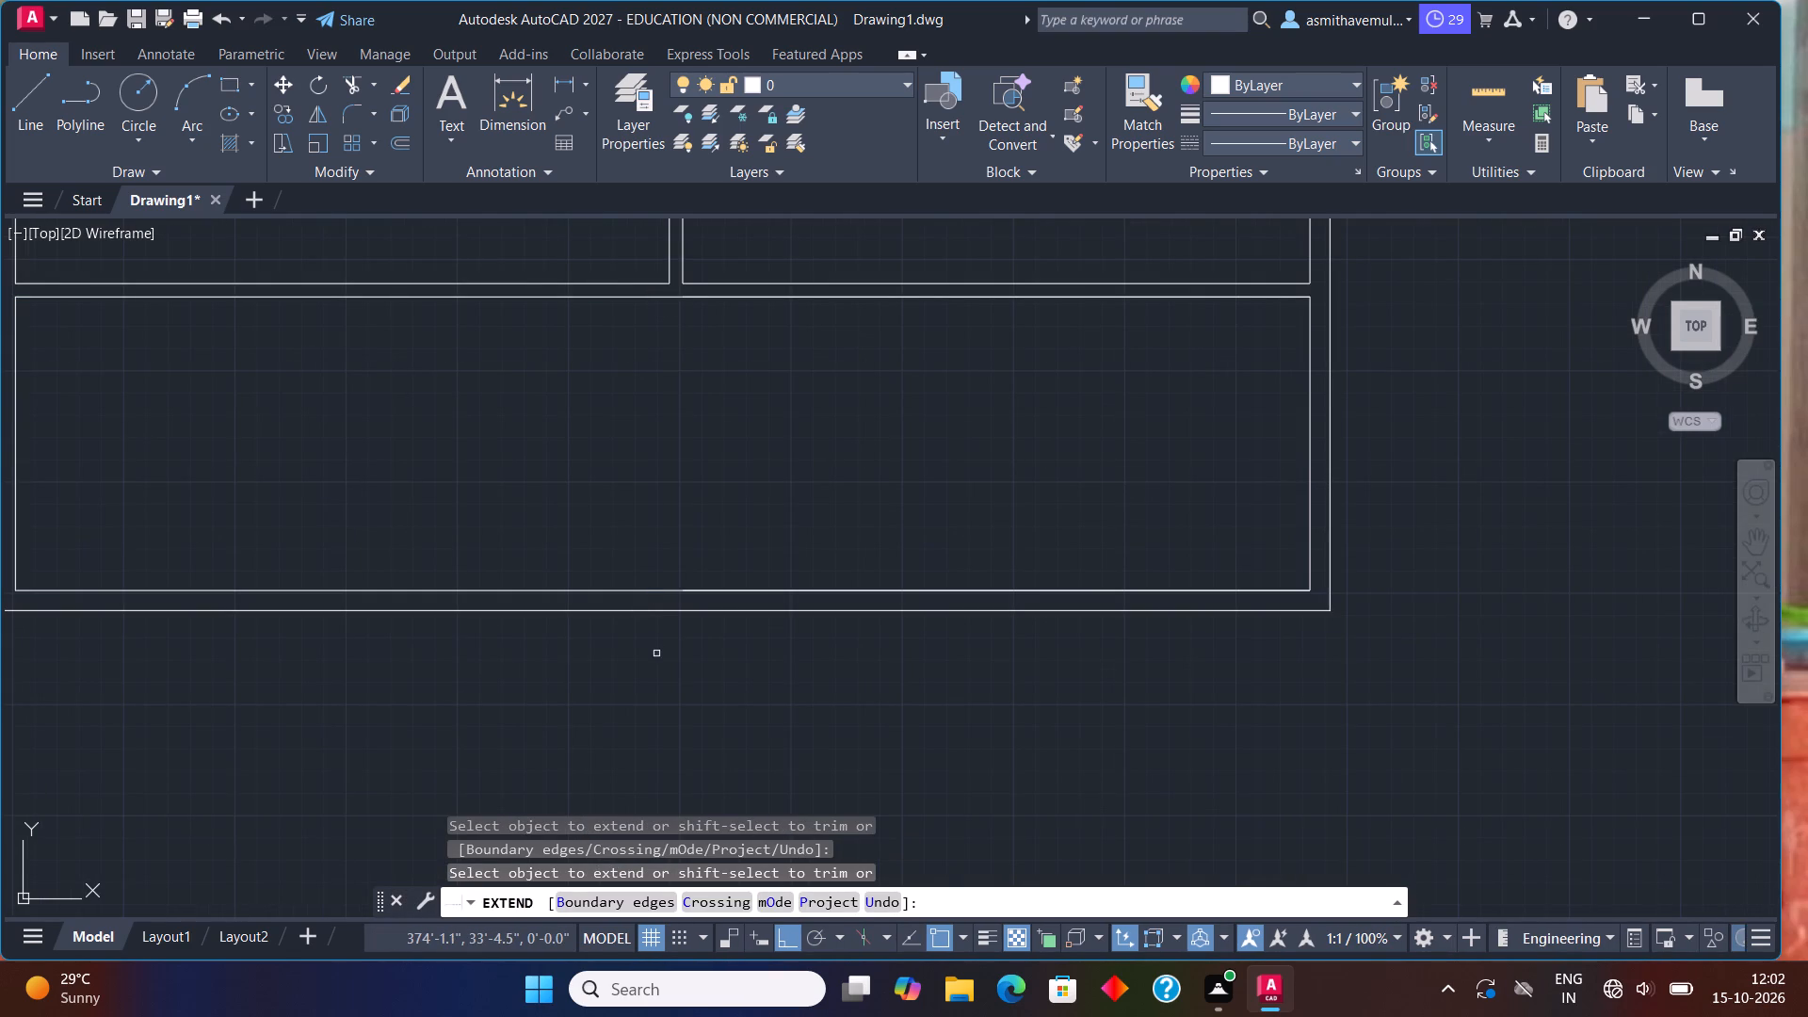
key(Escape)
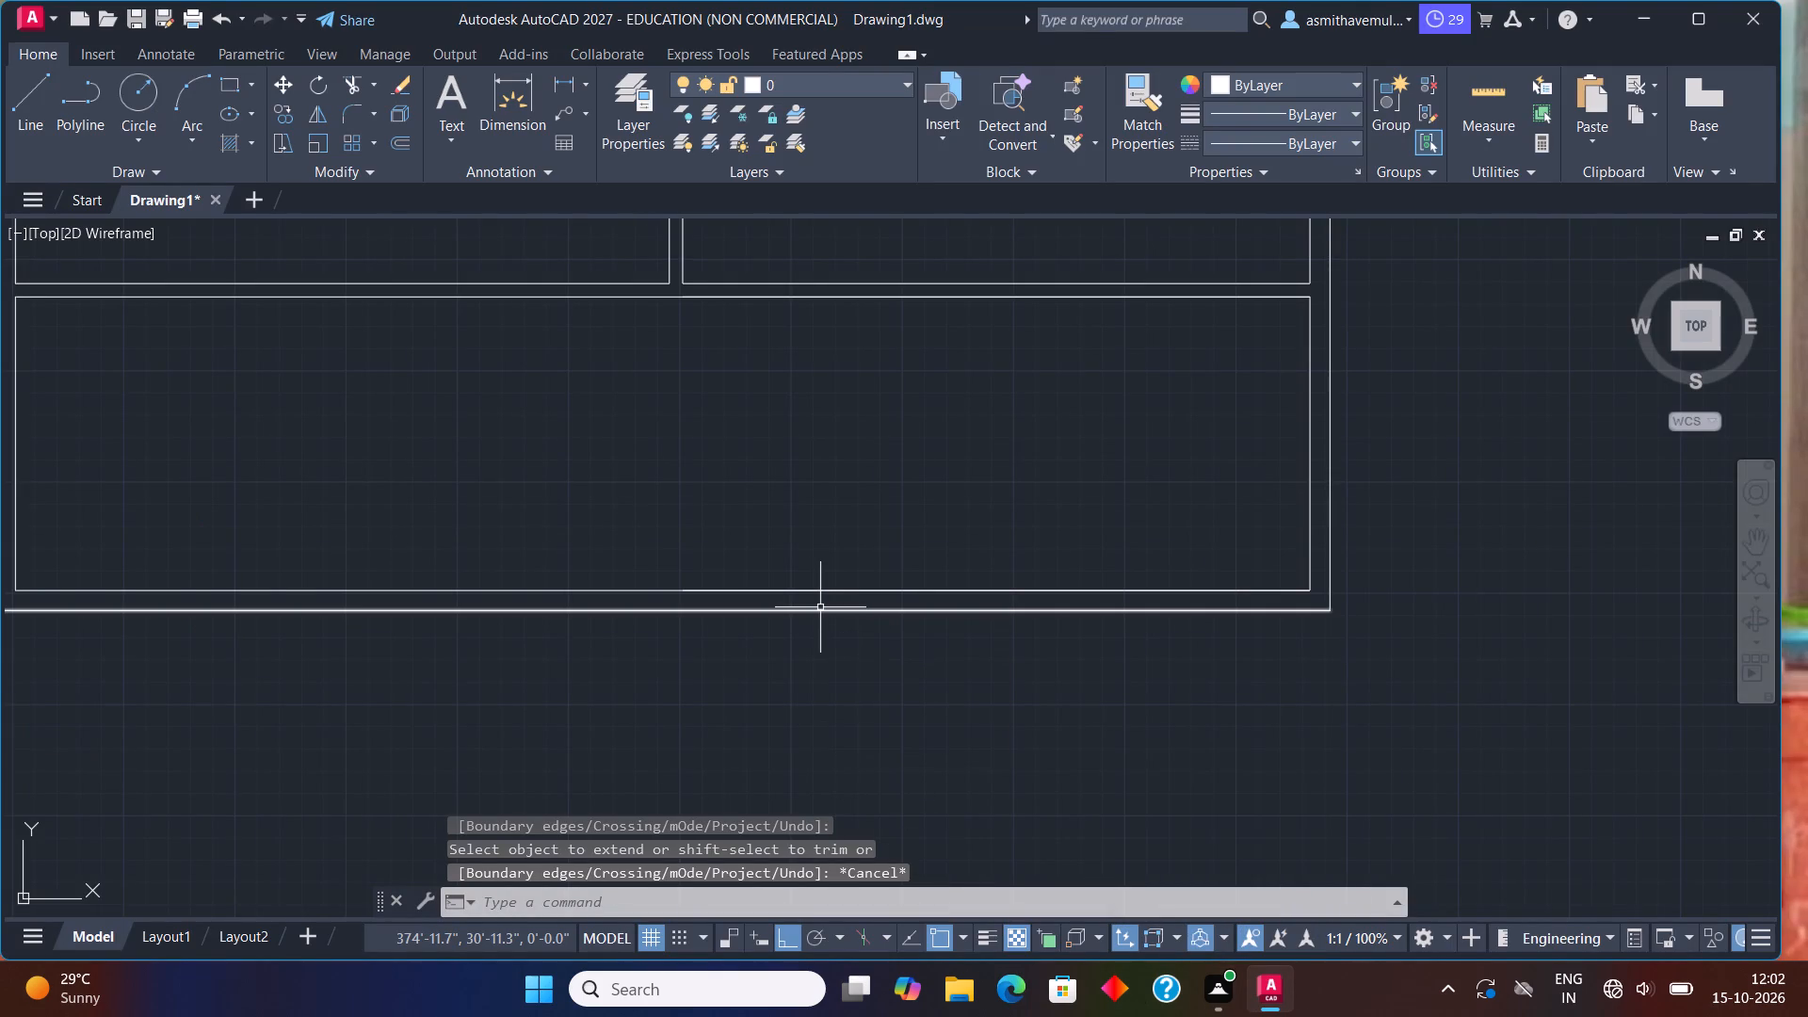
Offset the left outer wall's inner line 10' inward within the bottom strip.
middle_drag(820, 605, 970, 631)
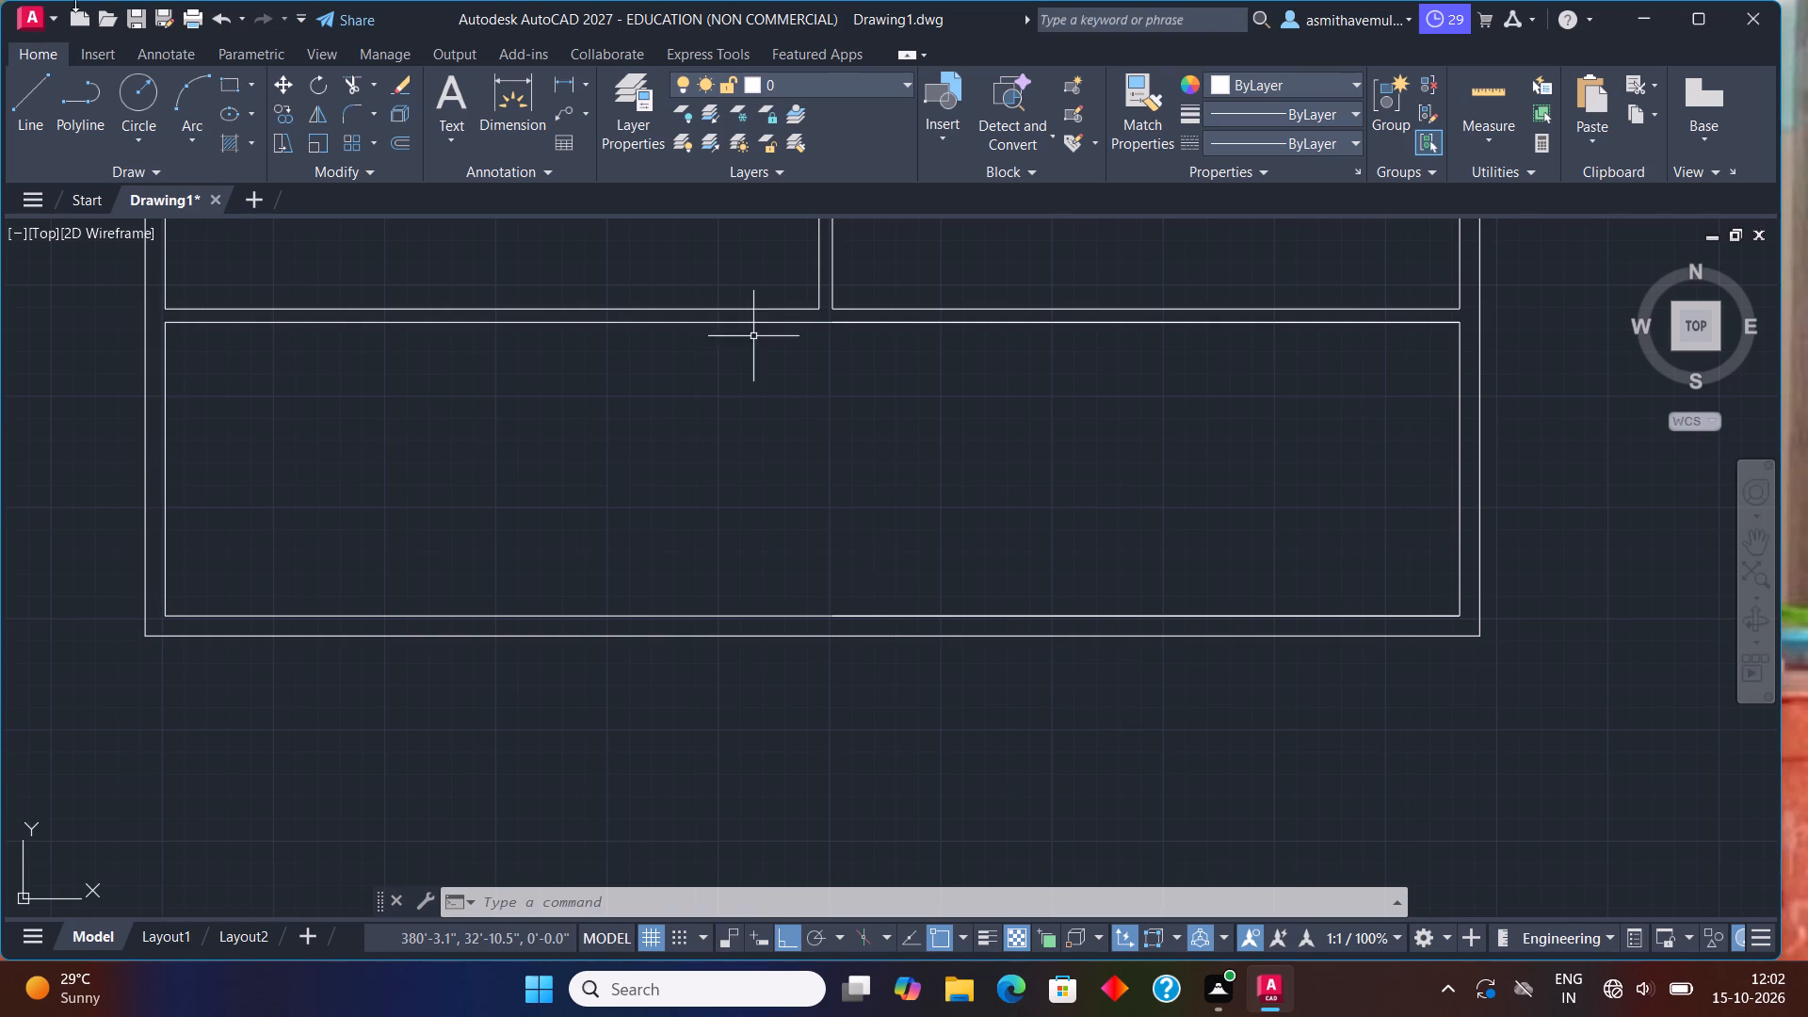
middle_drag(395, 598, 443, 686)
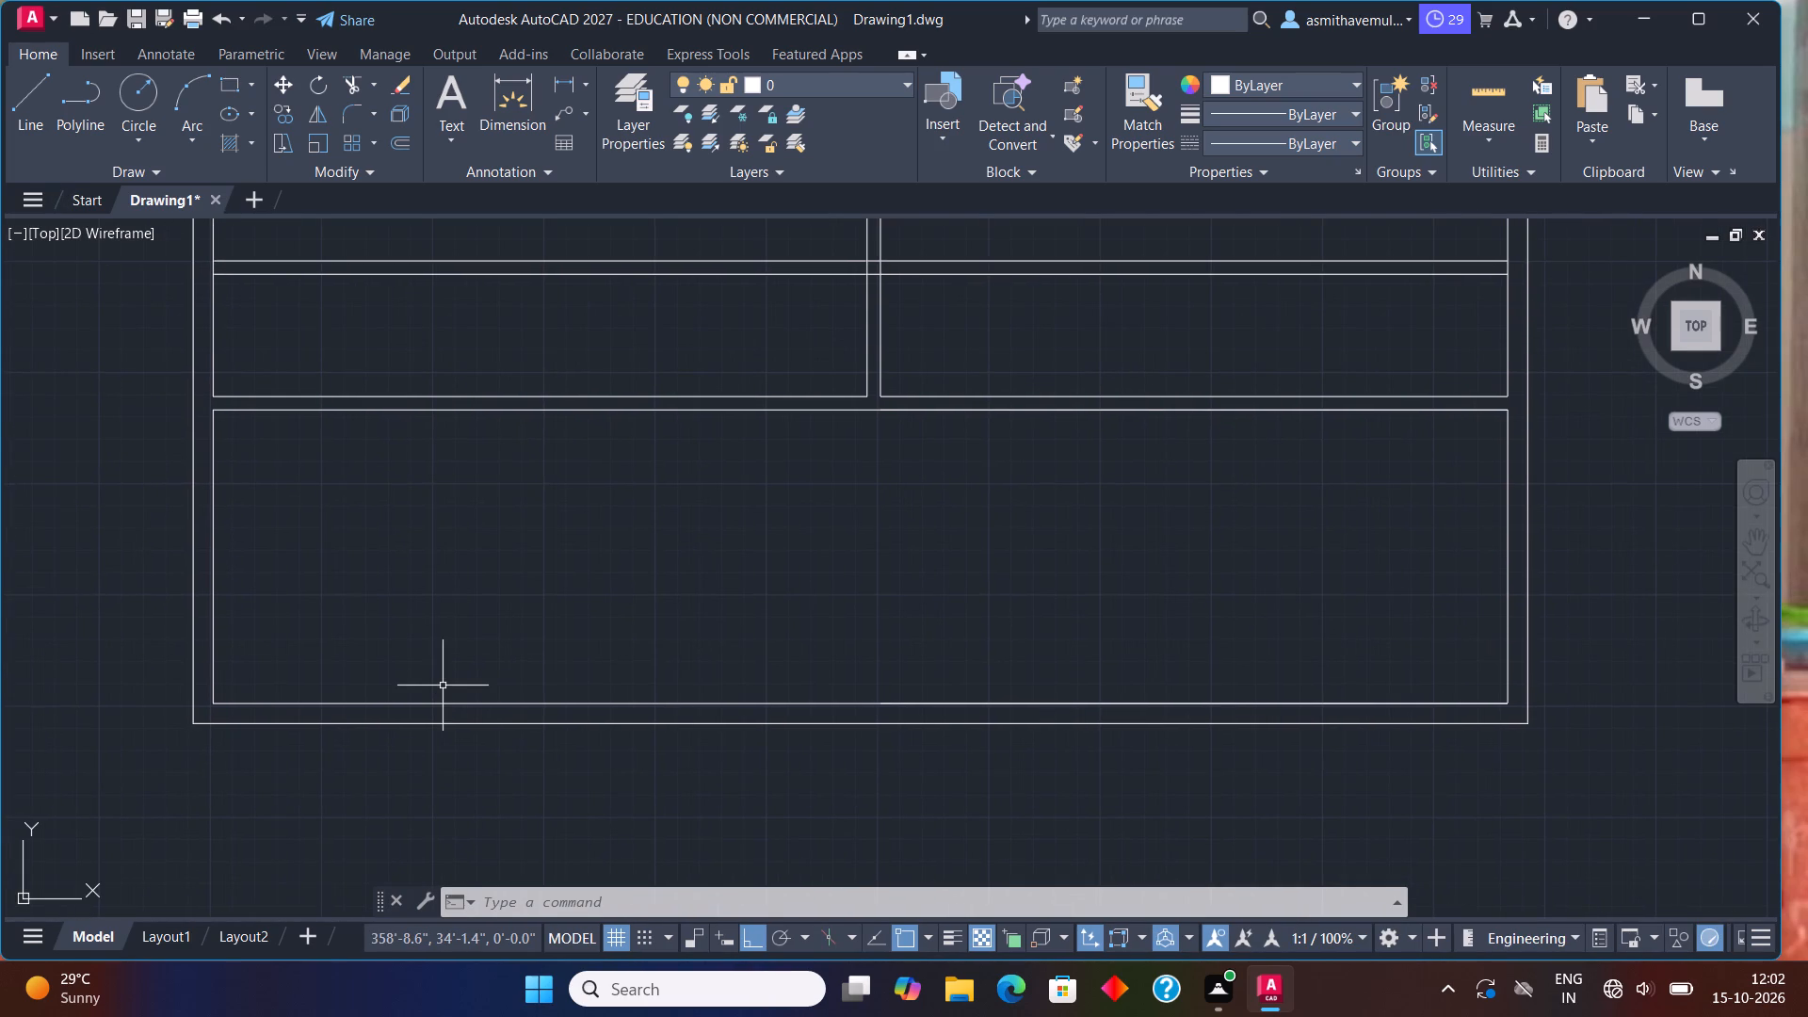
key(o)
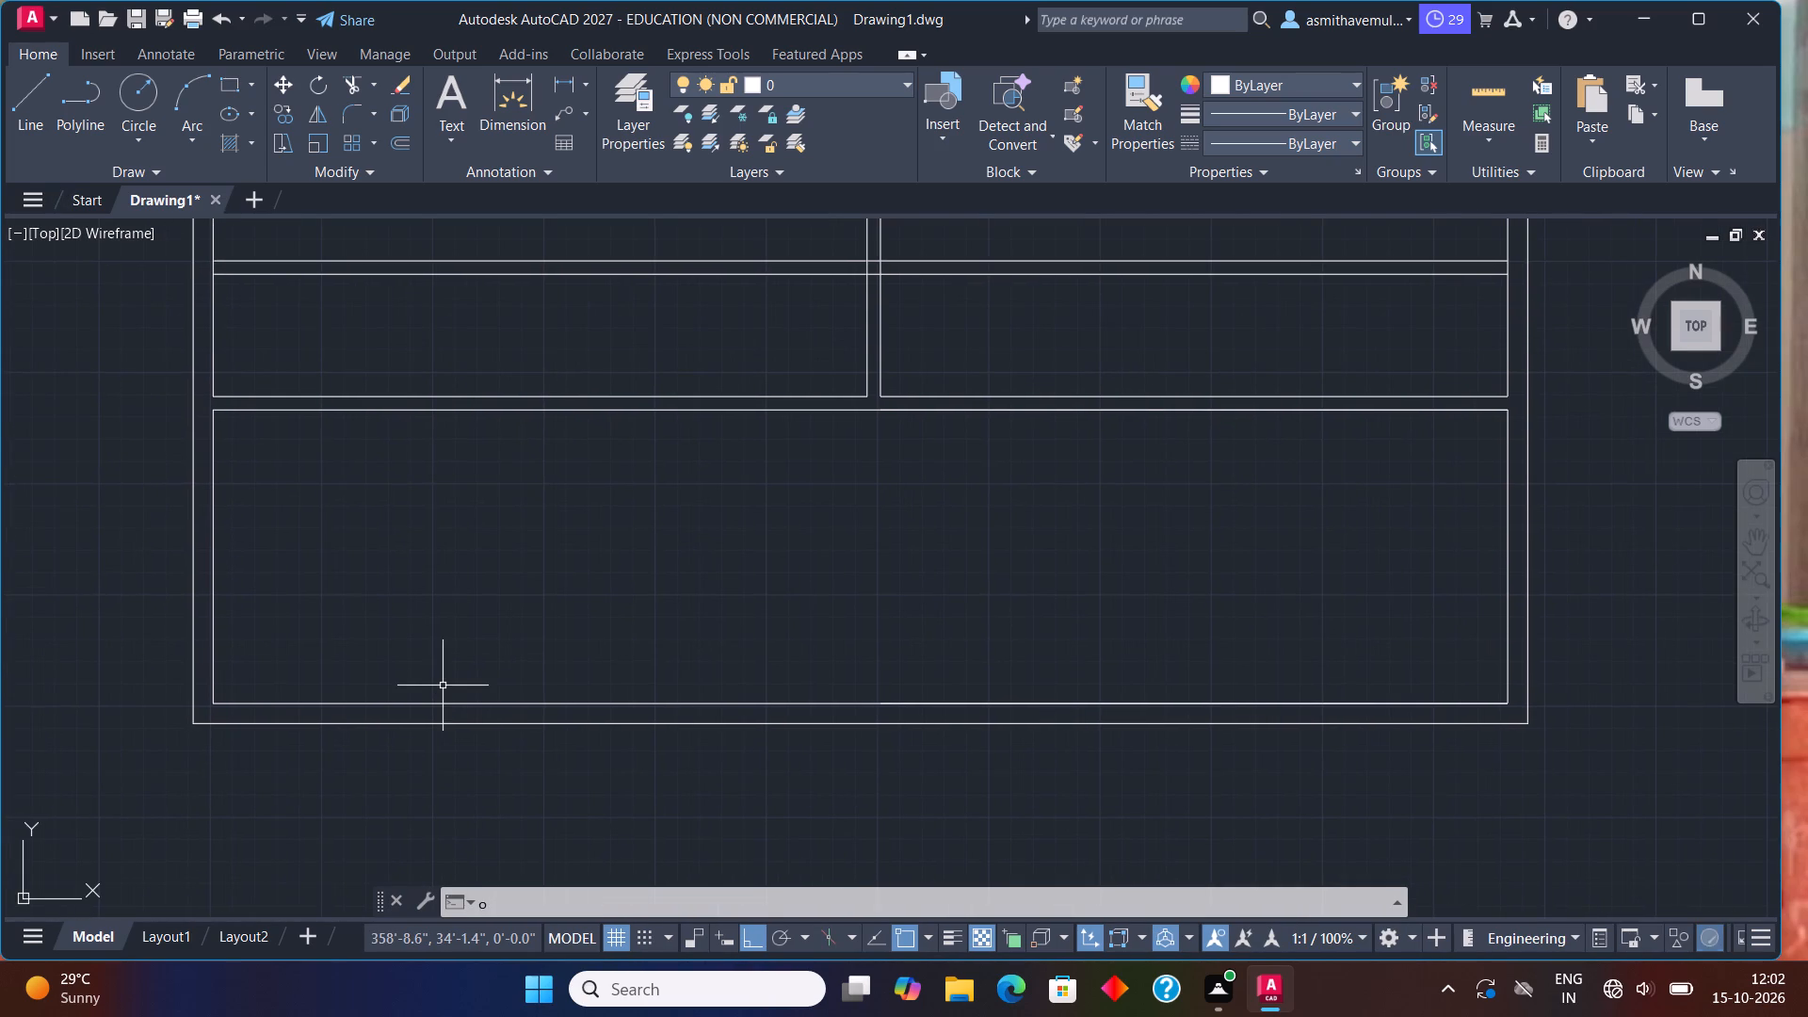
key(Return)
text(10')
key(Return)
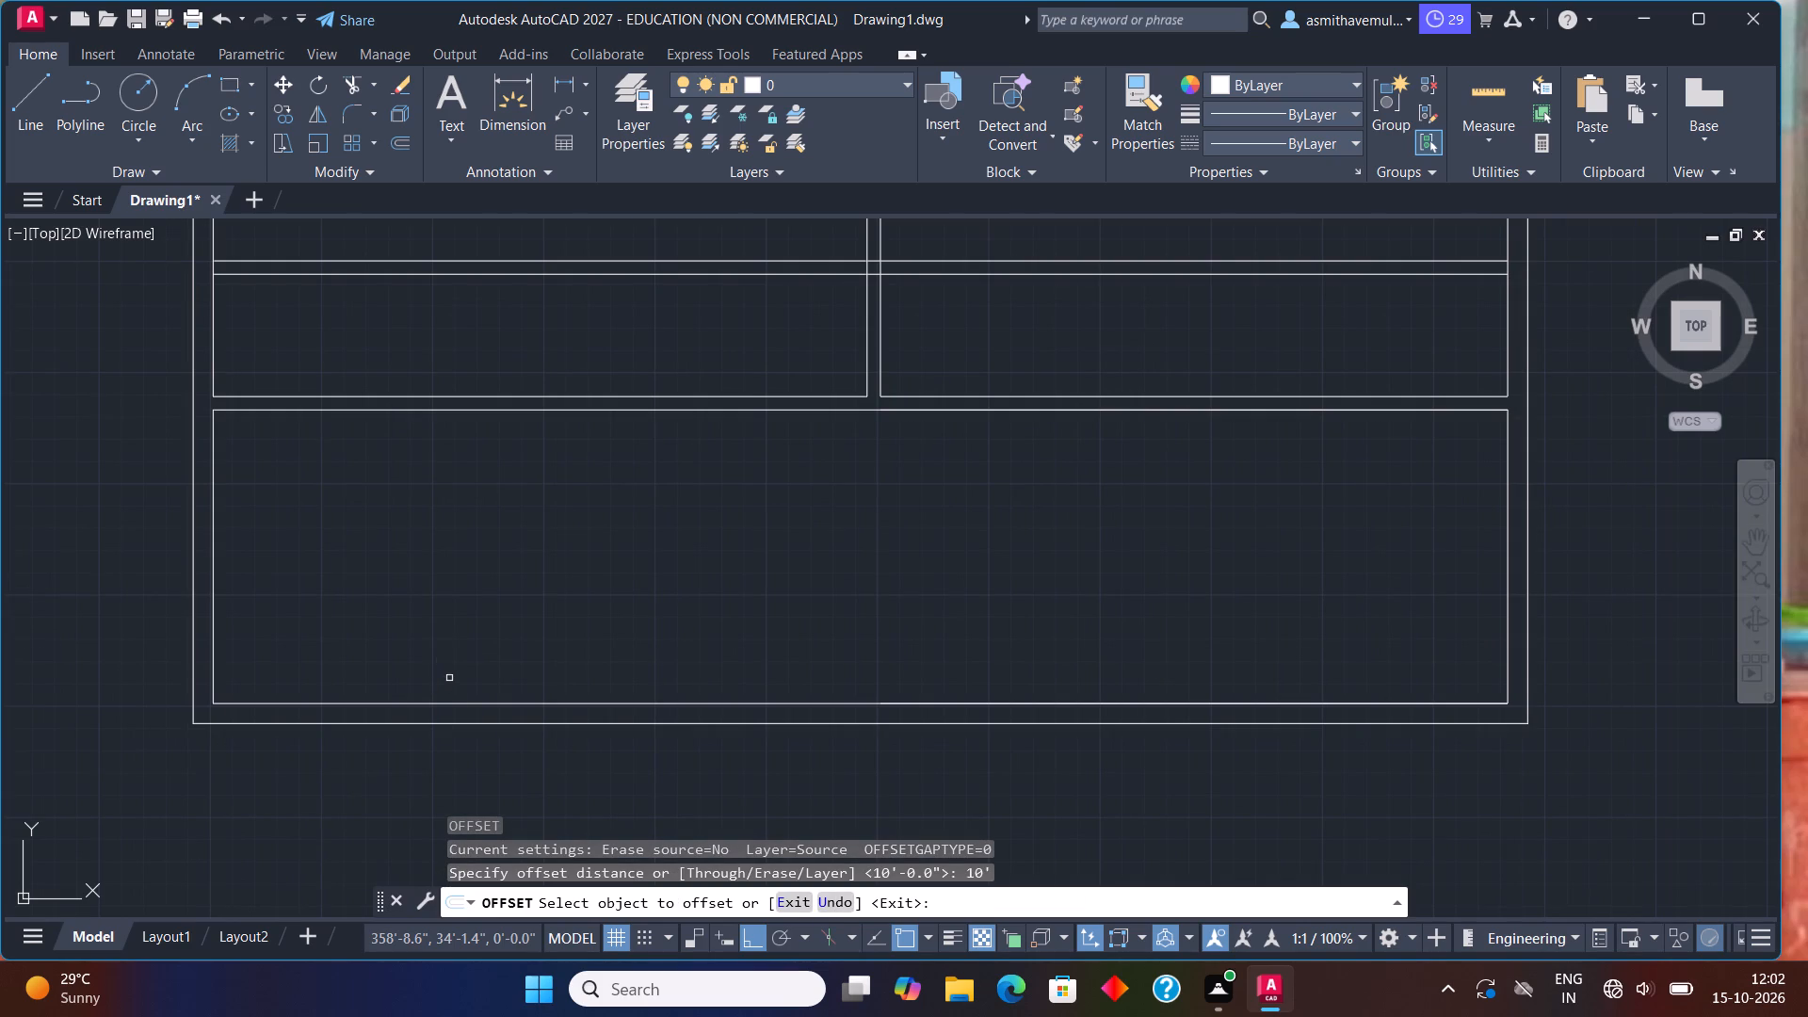
click(214, 539)
click(394, 581)
key(Escape)
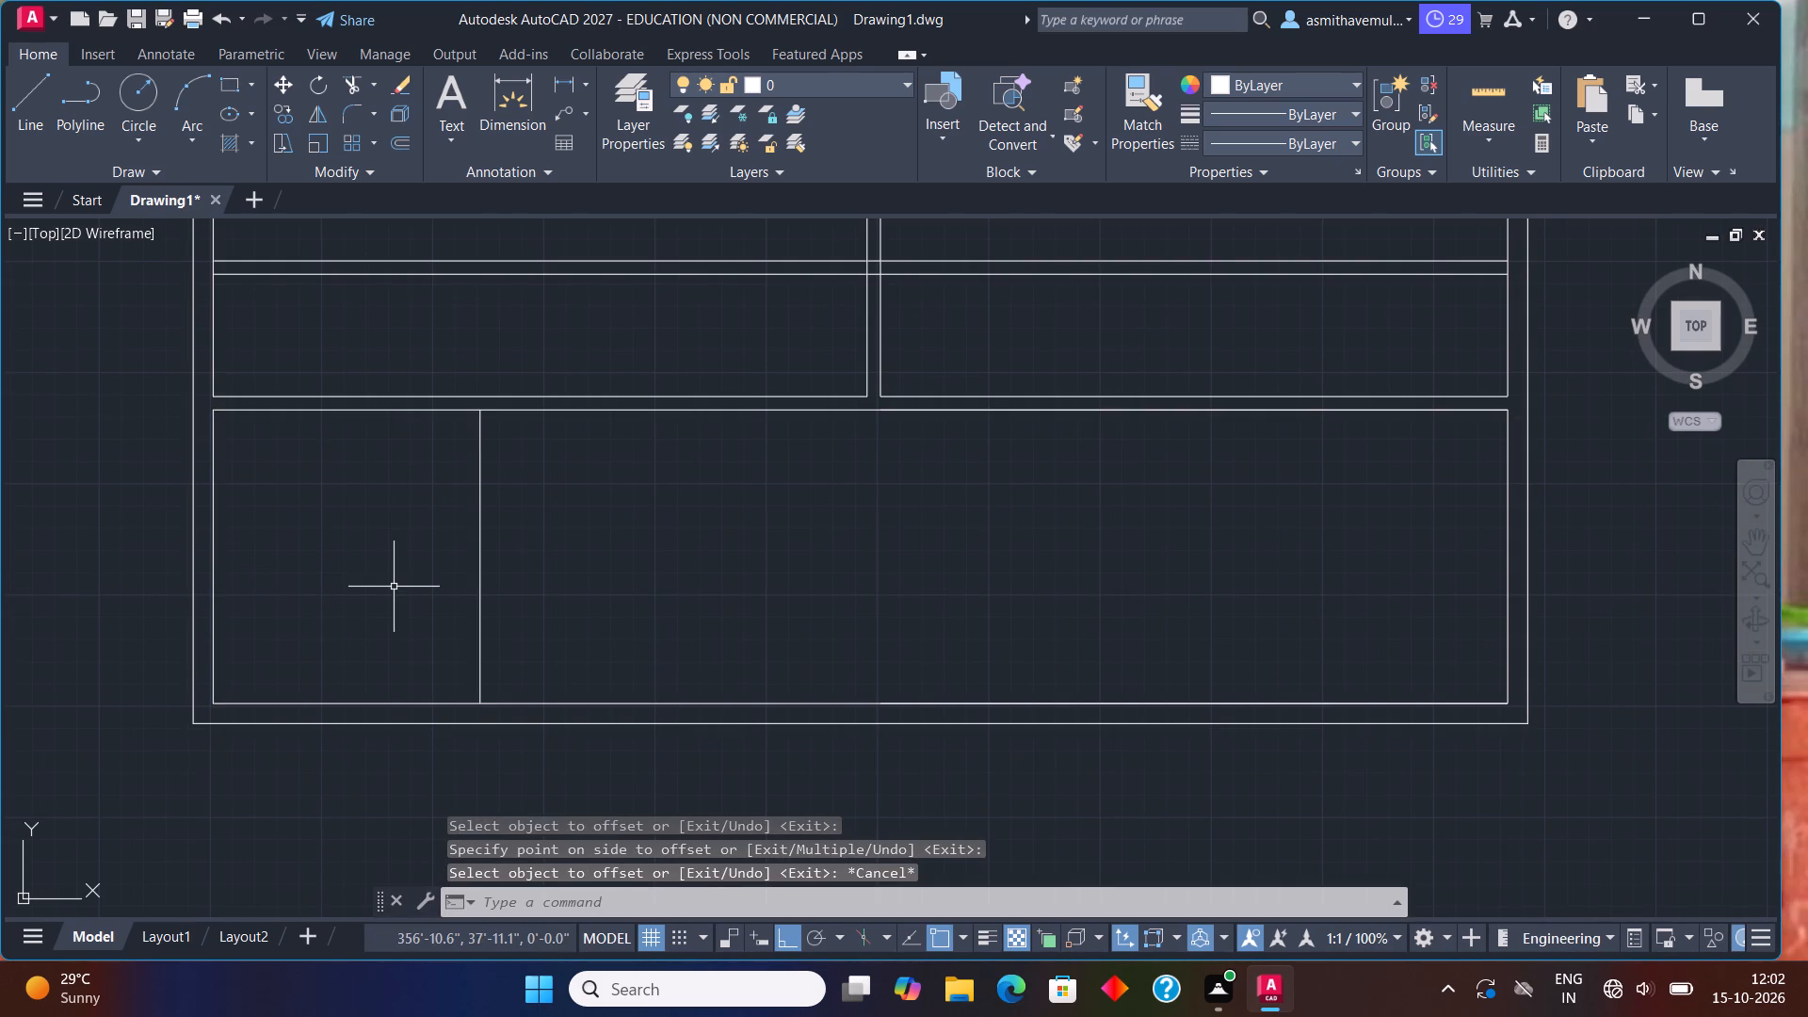
Offset the new vertical line 6" away from the left outer wall to form a partition in the bottom strip.
key(o)
key(Return)
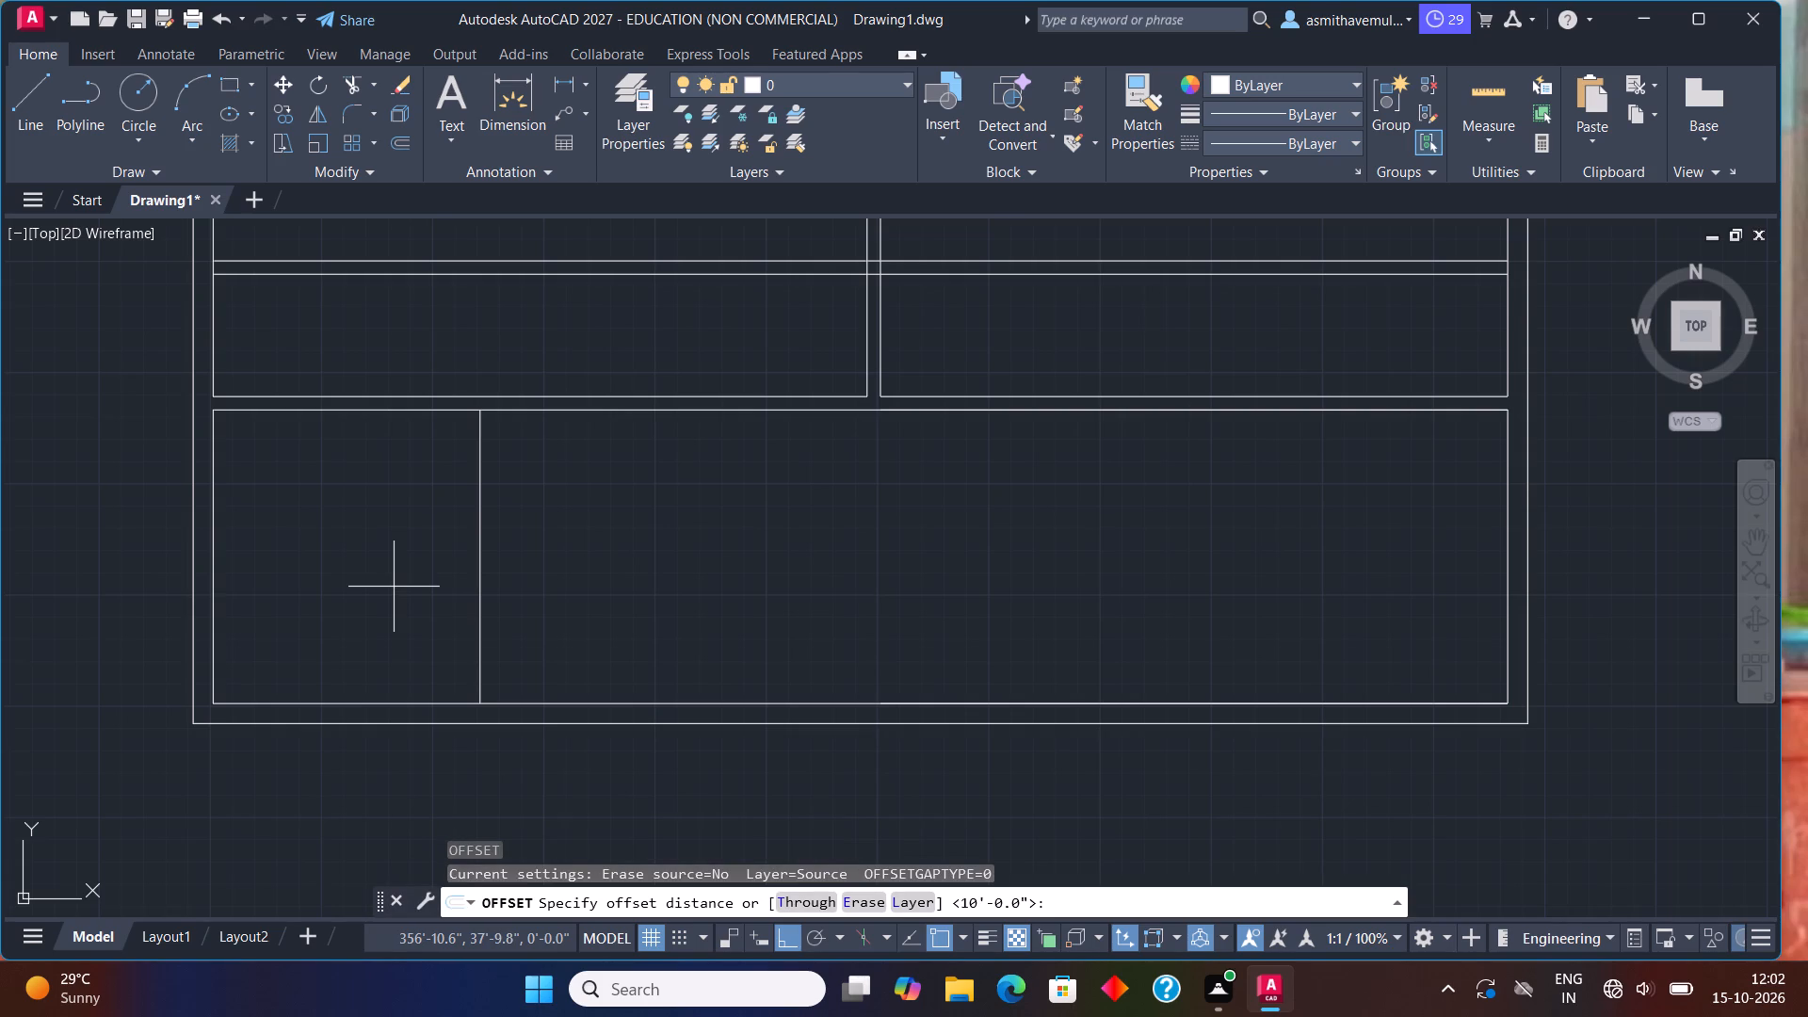
key(6)
key(shift+quotedbl)
key(Return)
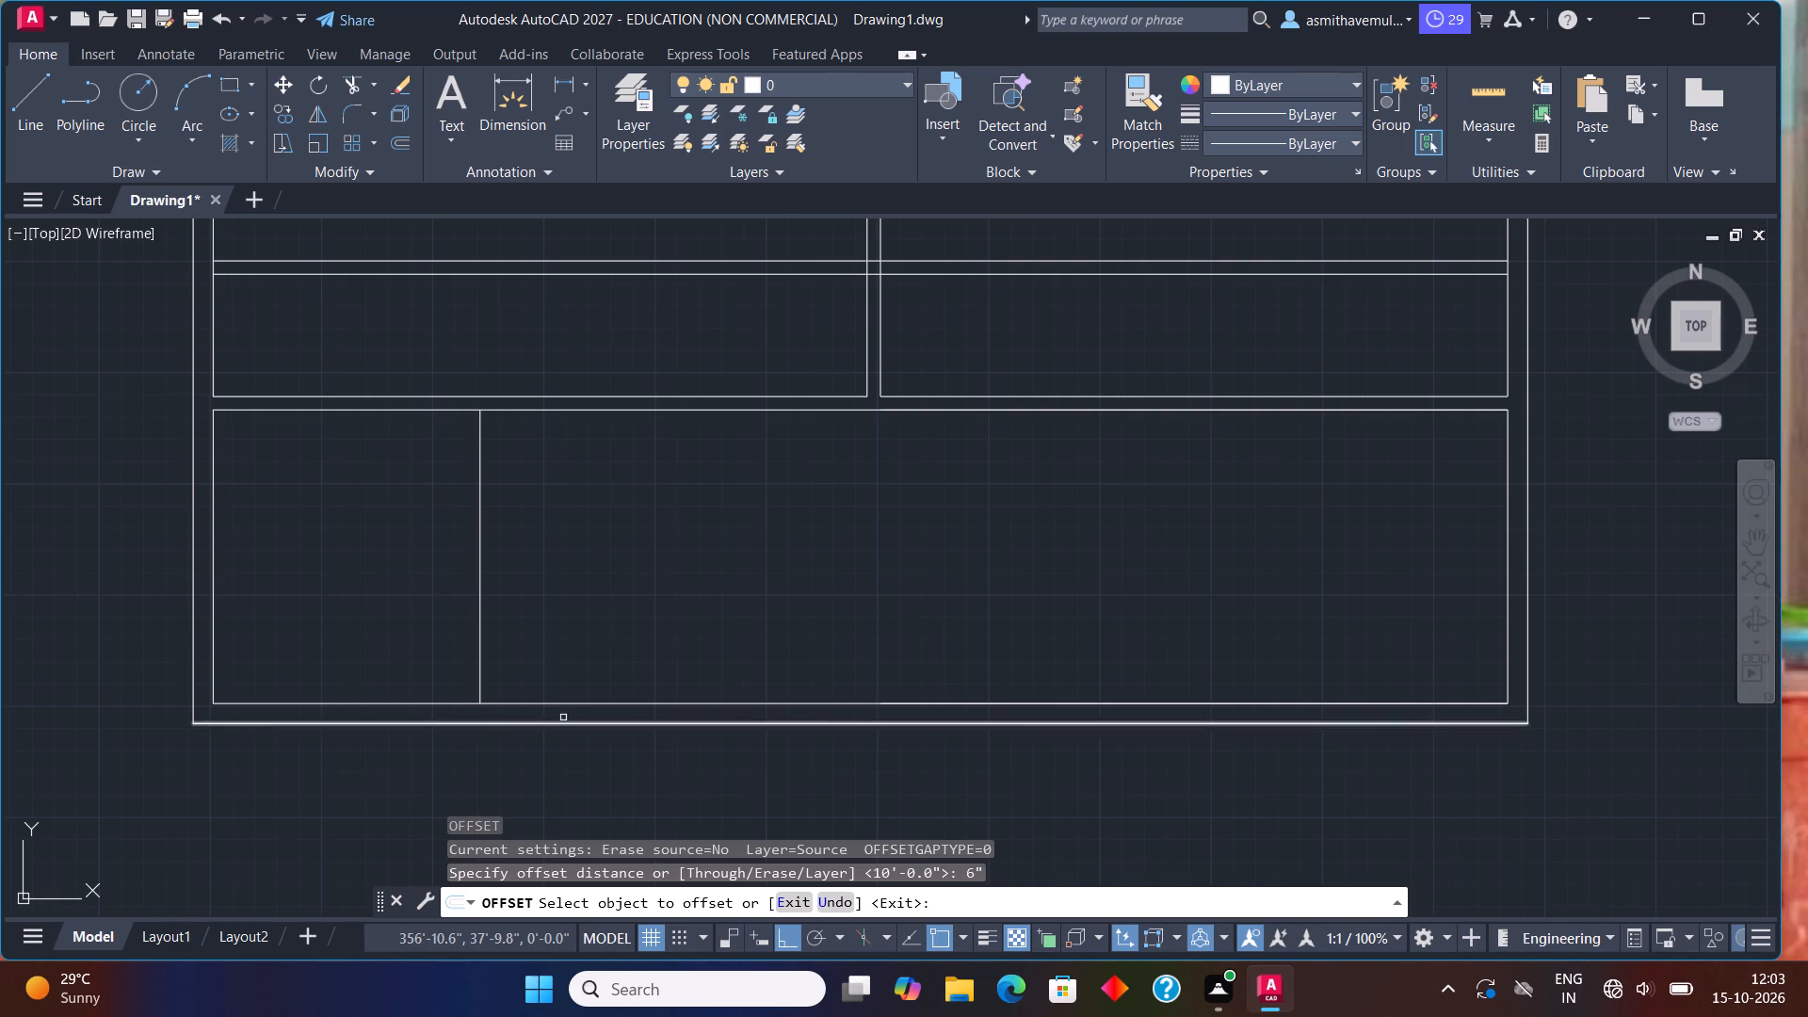
click(480, 594)
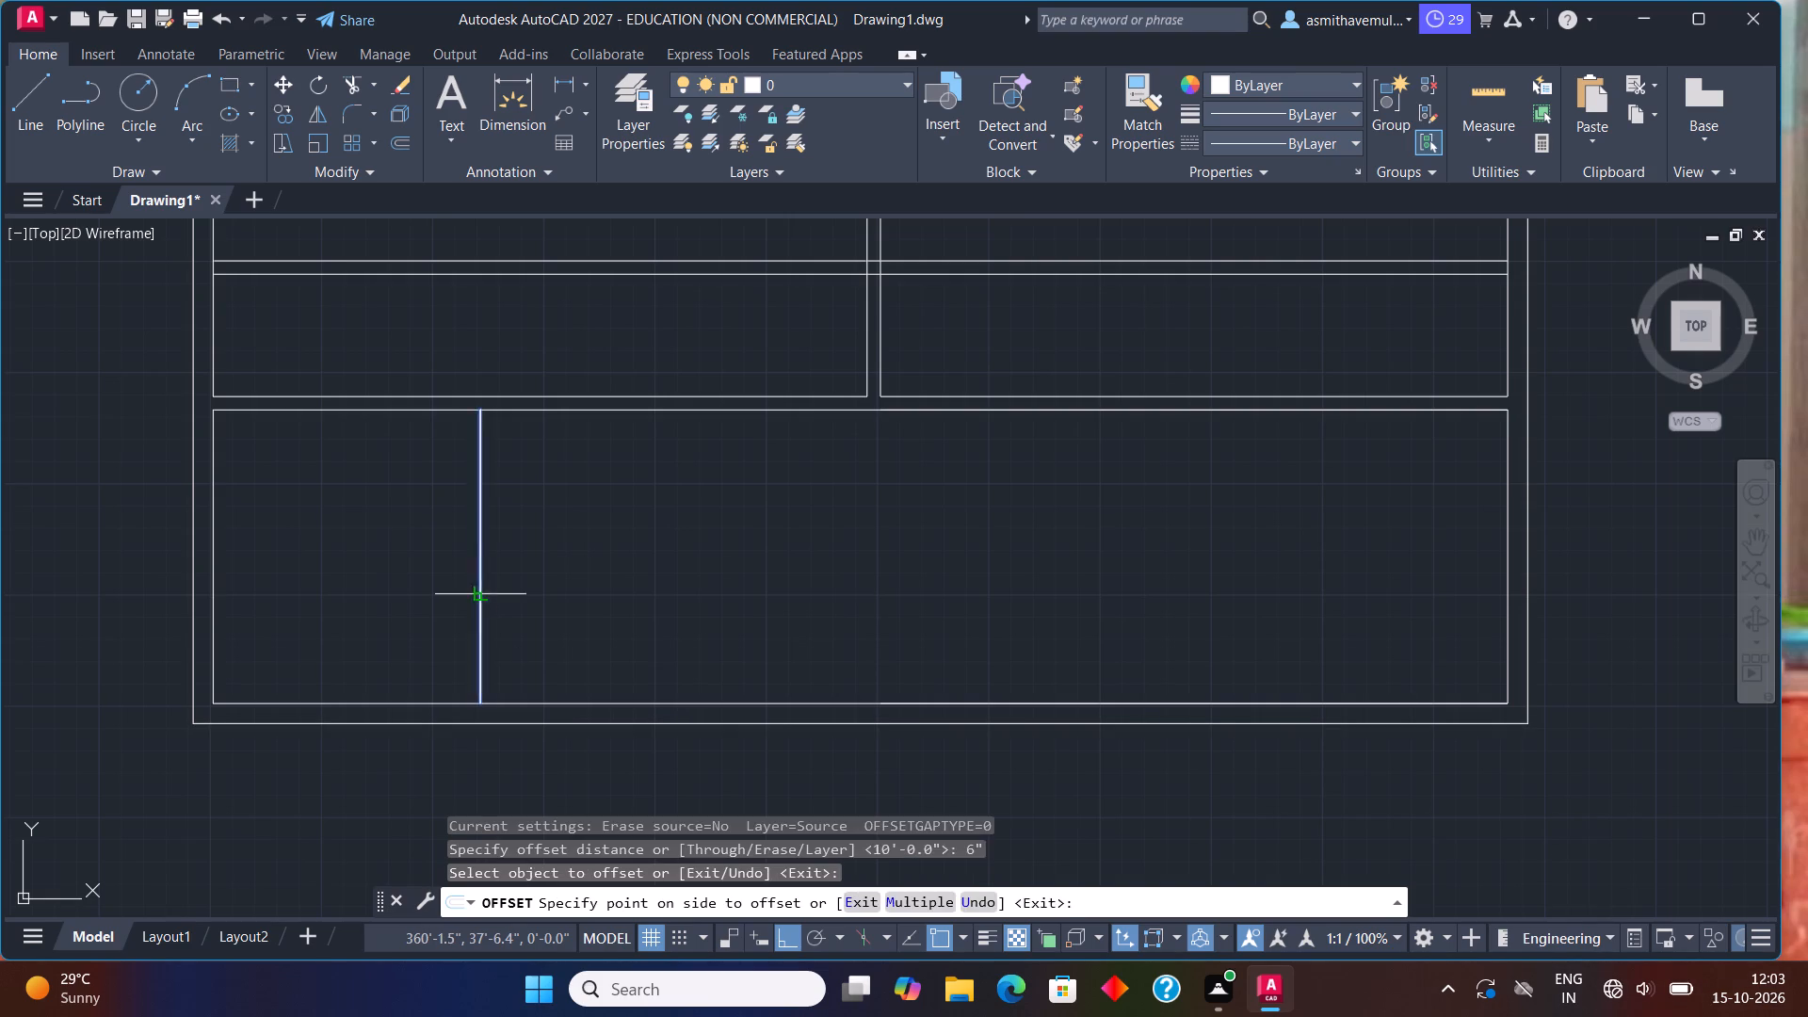
click(626, 645)
key(Escape)
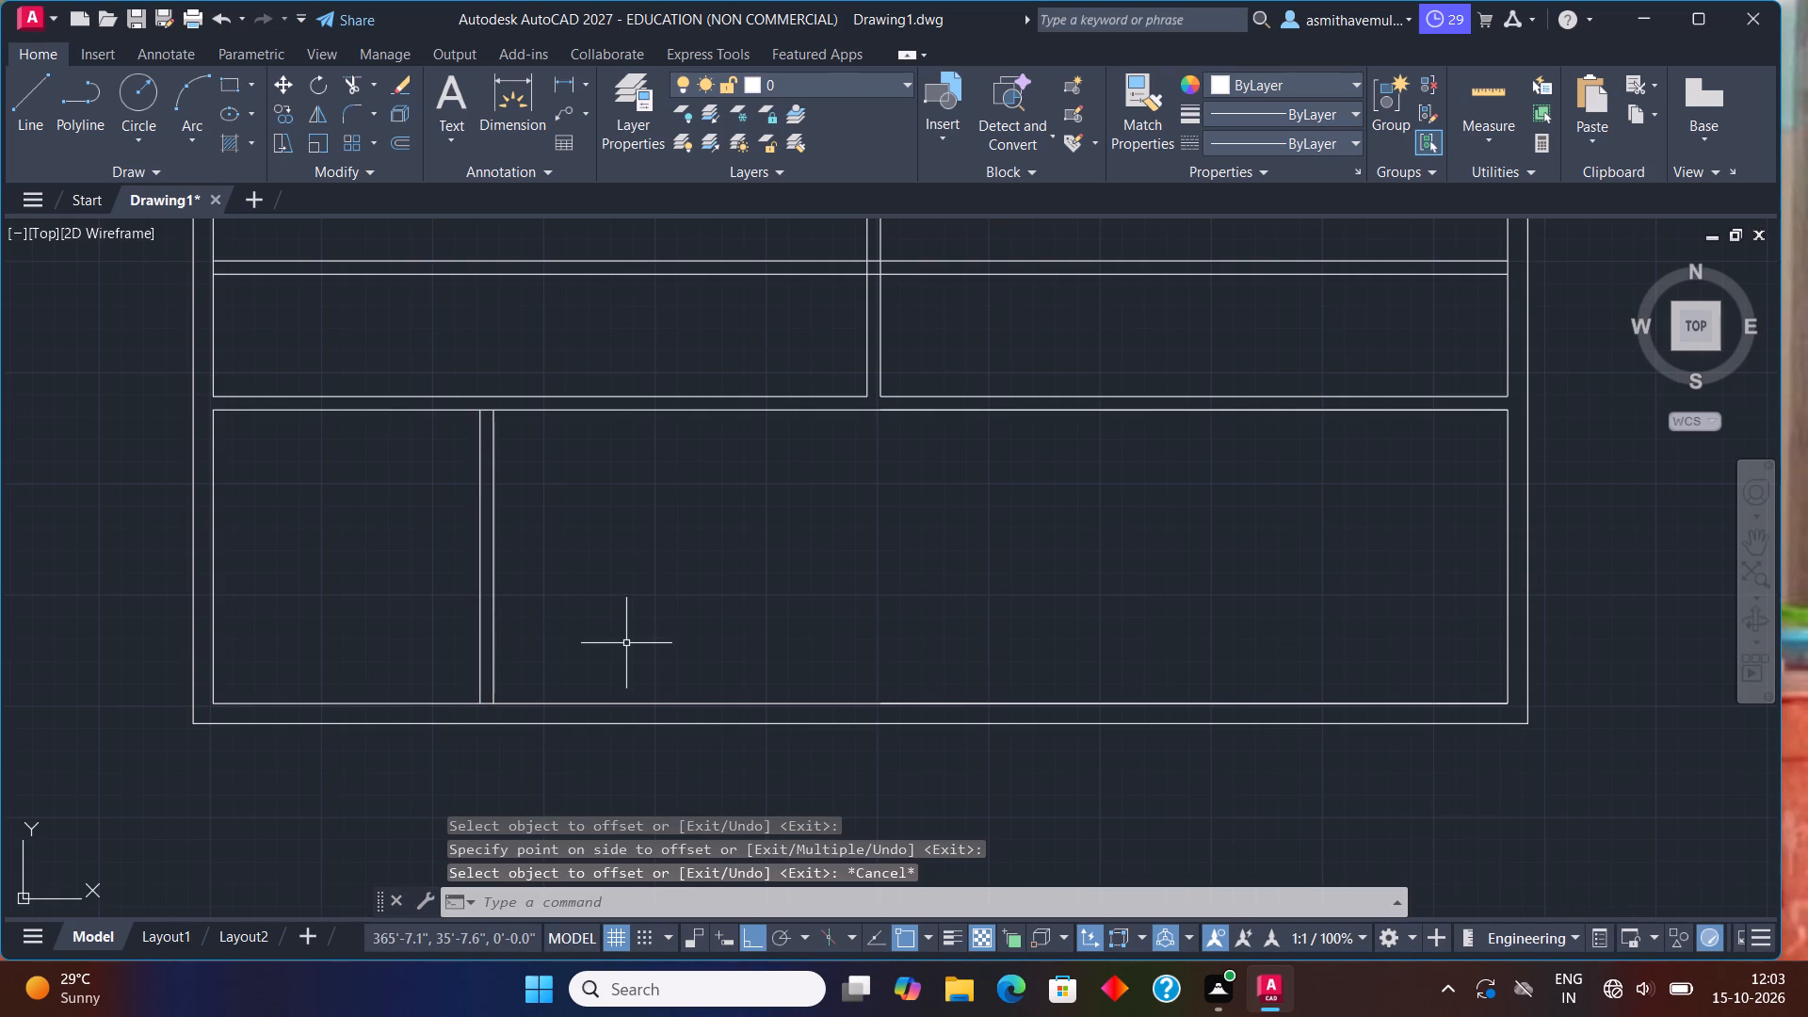
Trim the wall line segments between the new partition's faces at its bottom and top ends to open both junctions.
key(t)
text(rim)
key(Return)
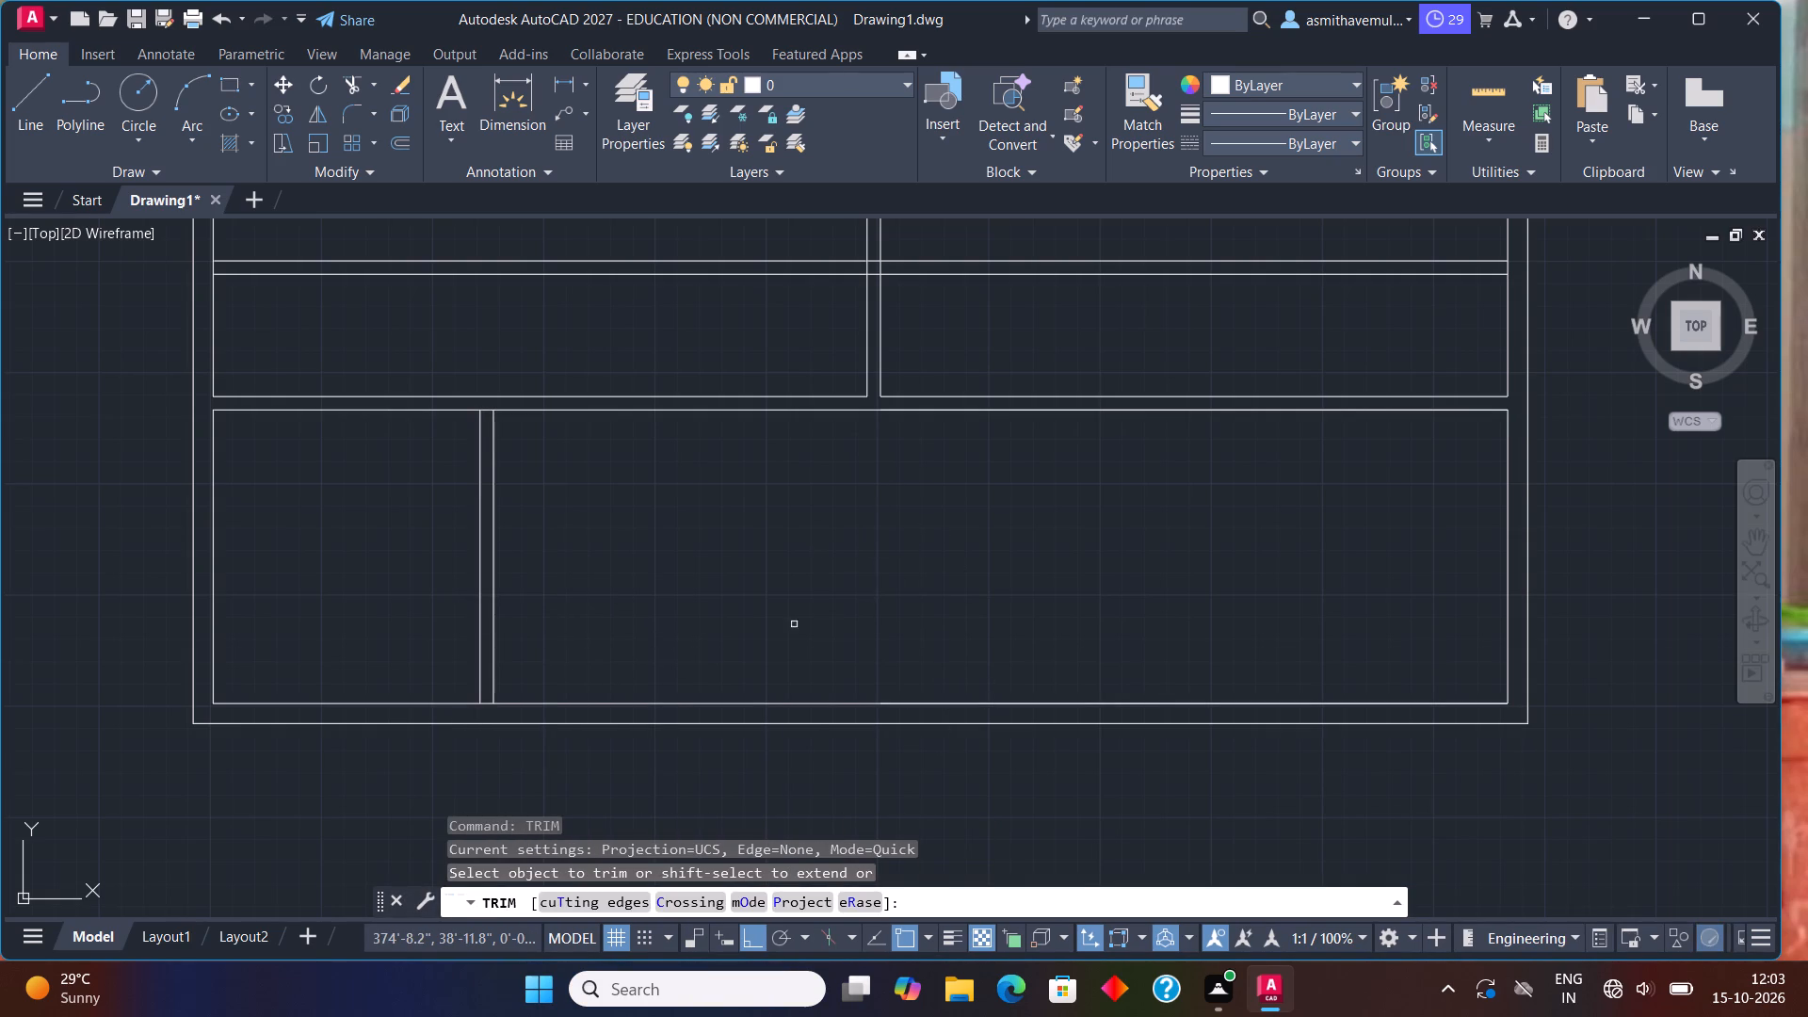
scroll(474, 729, up, 1)
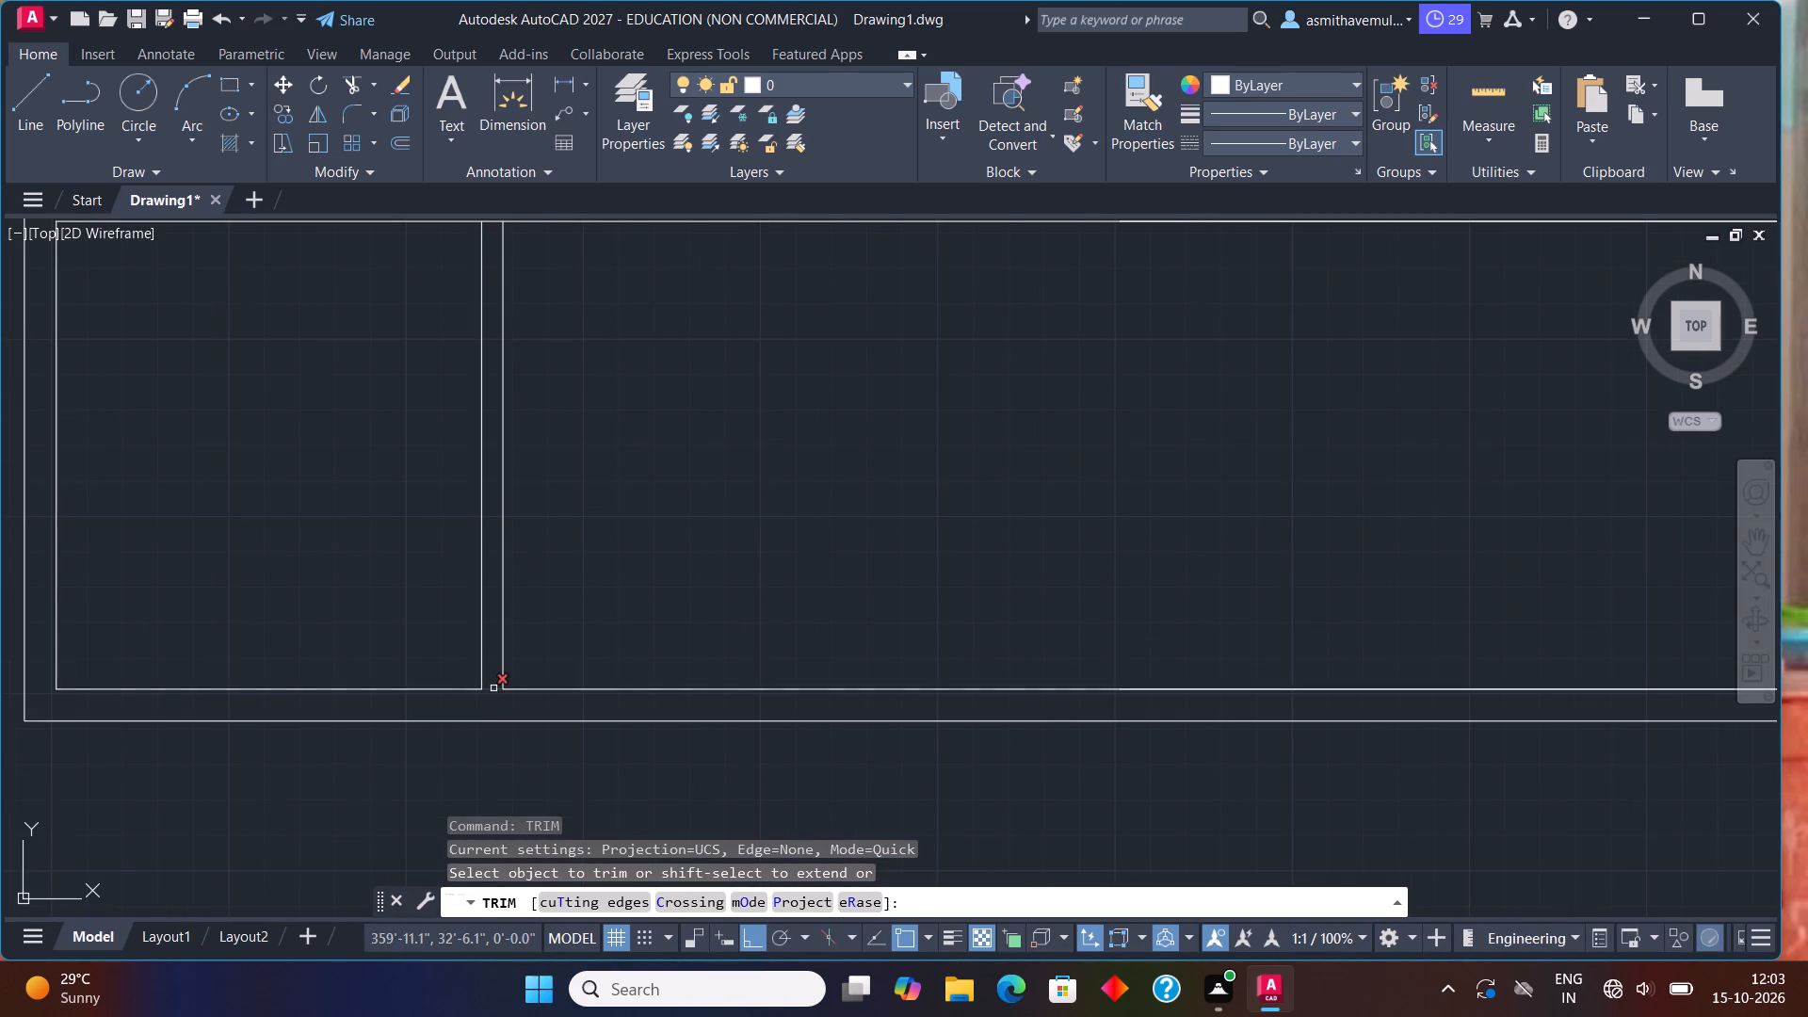
click(493, 688)
middle_drag(588, 568, 653, 847)
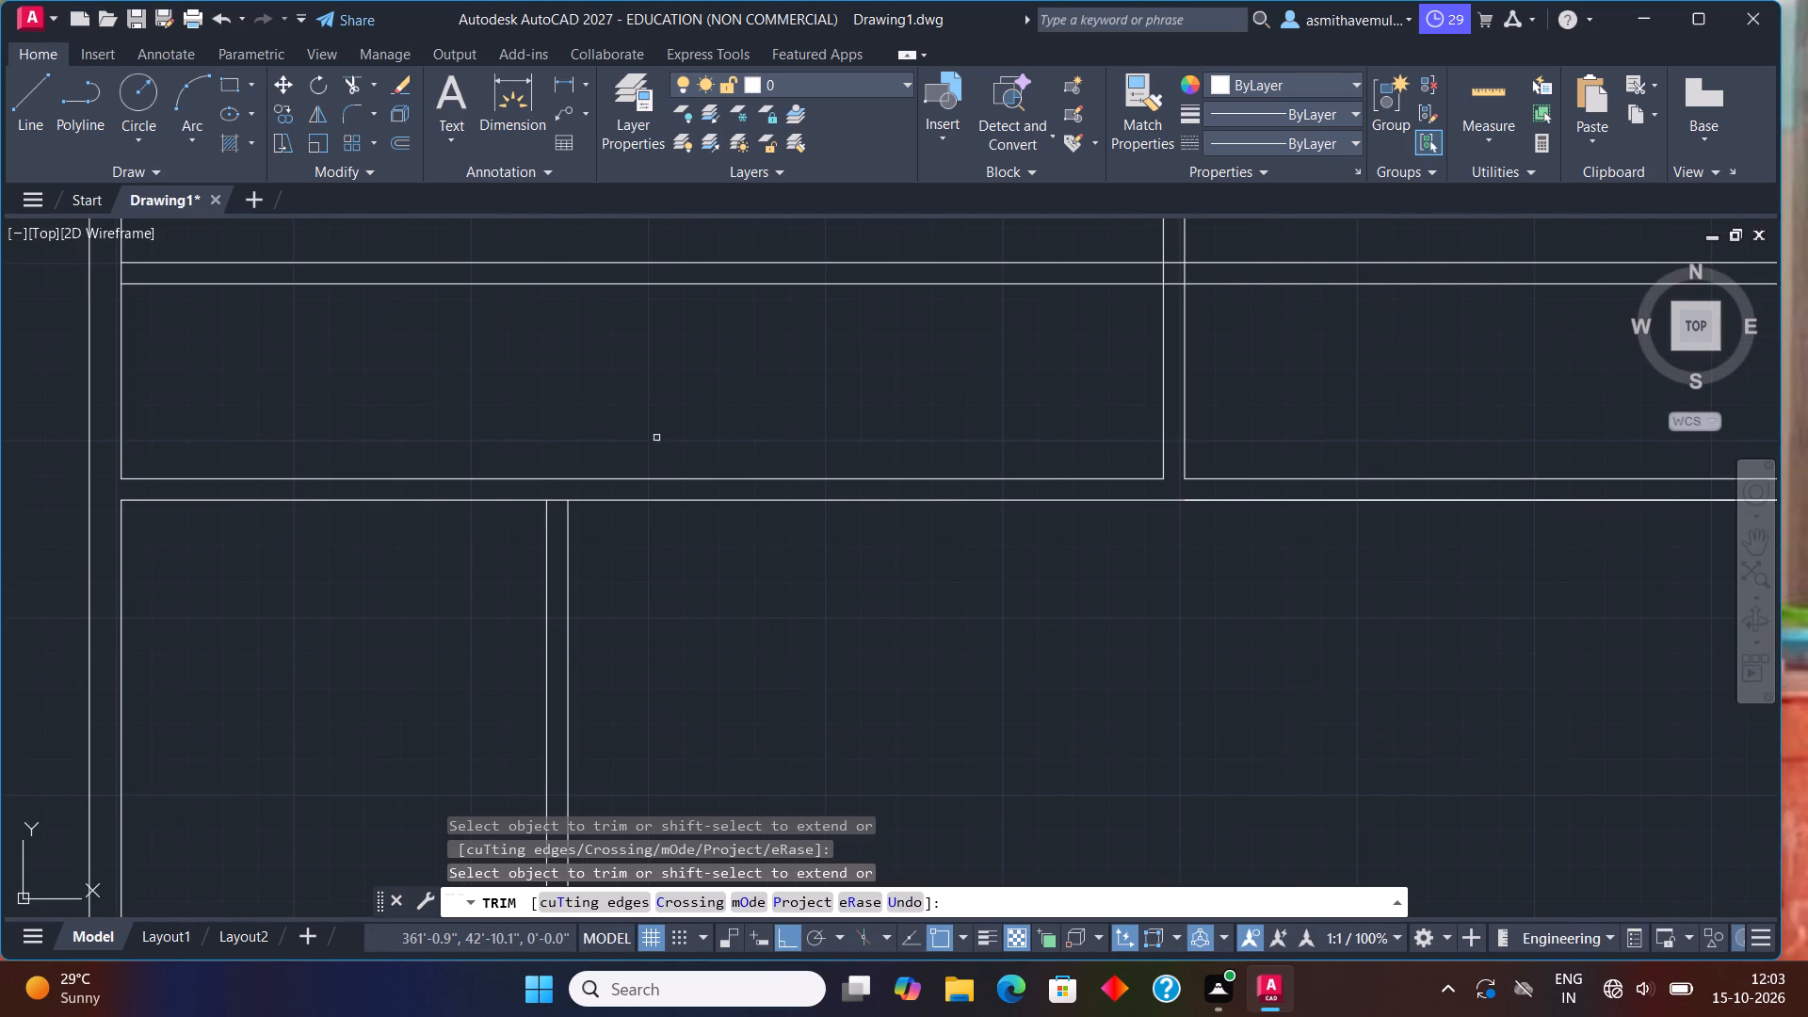
click(560, 500)
key(Escape)
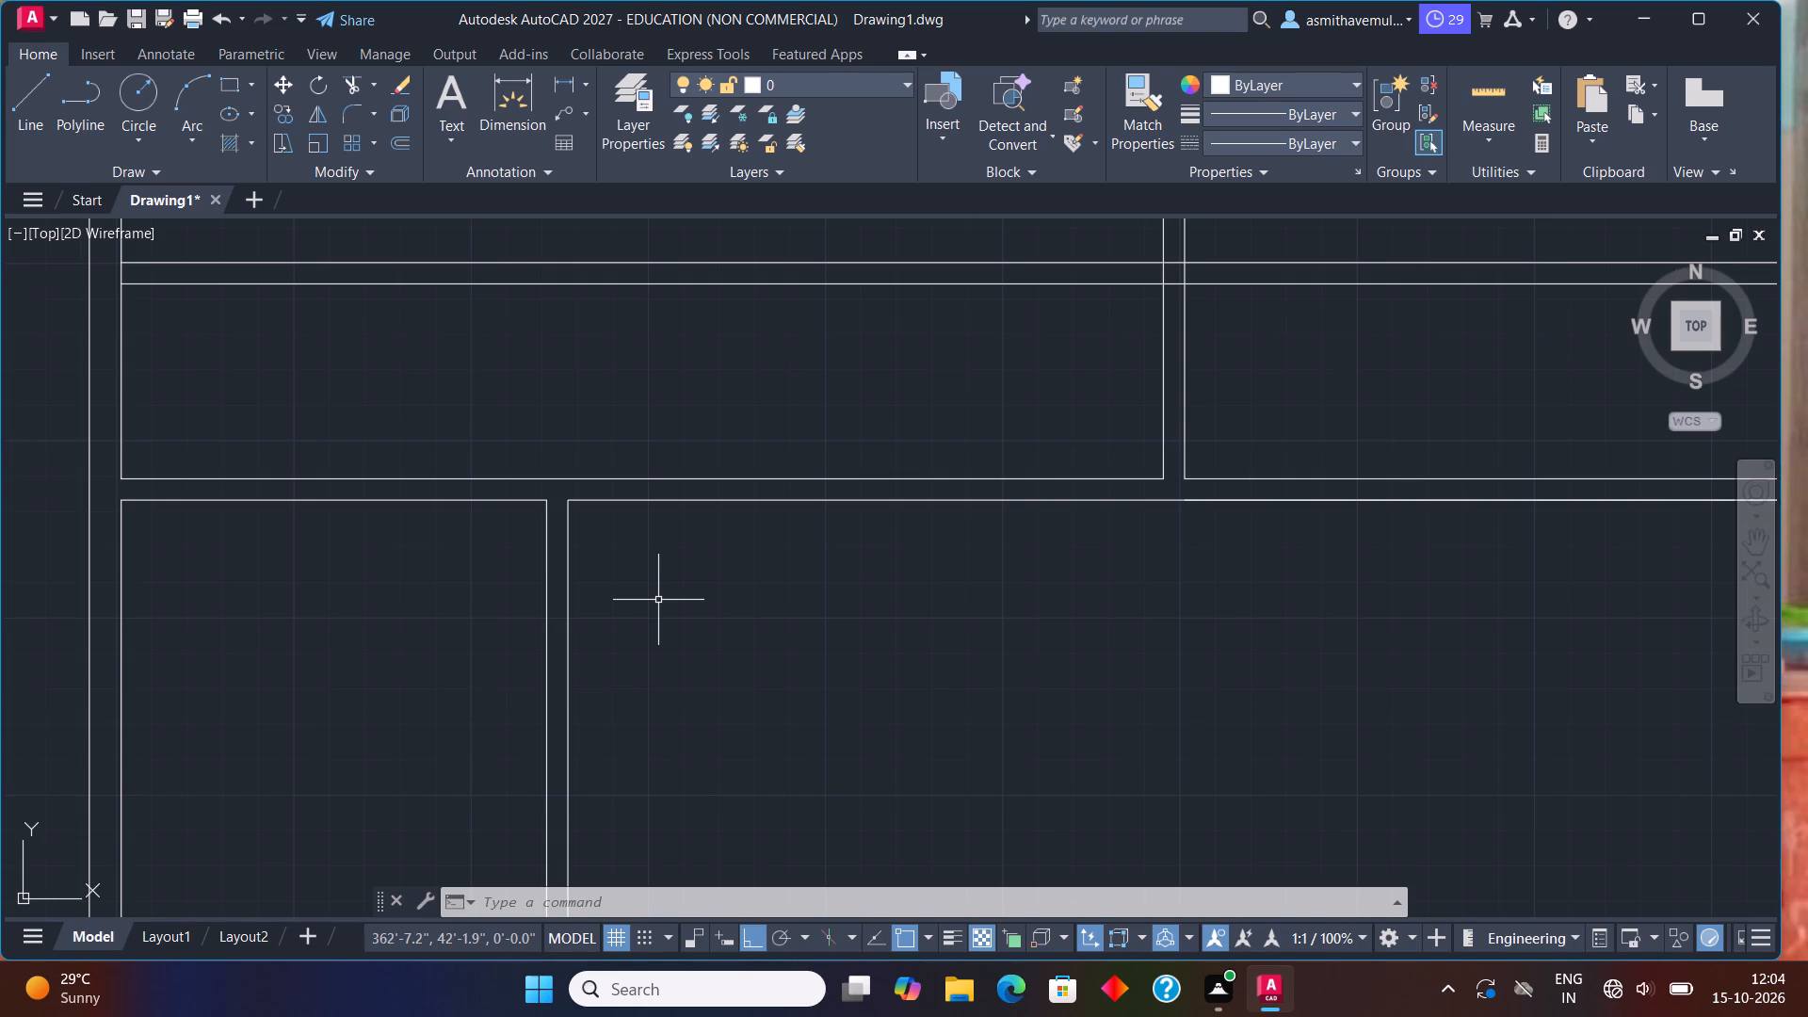
Offset the first bottom-strip partition's right face line 10' toward the right outer wall.
key(o)
key(Return)
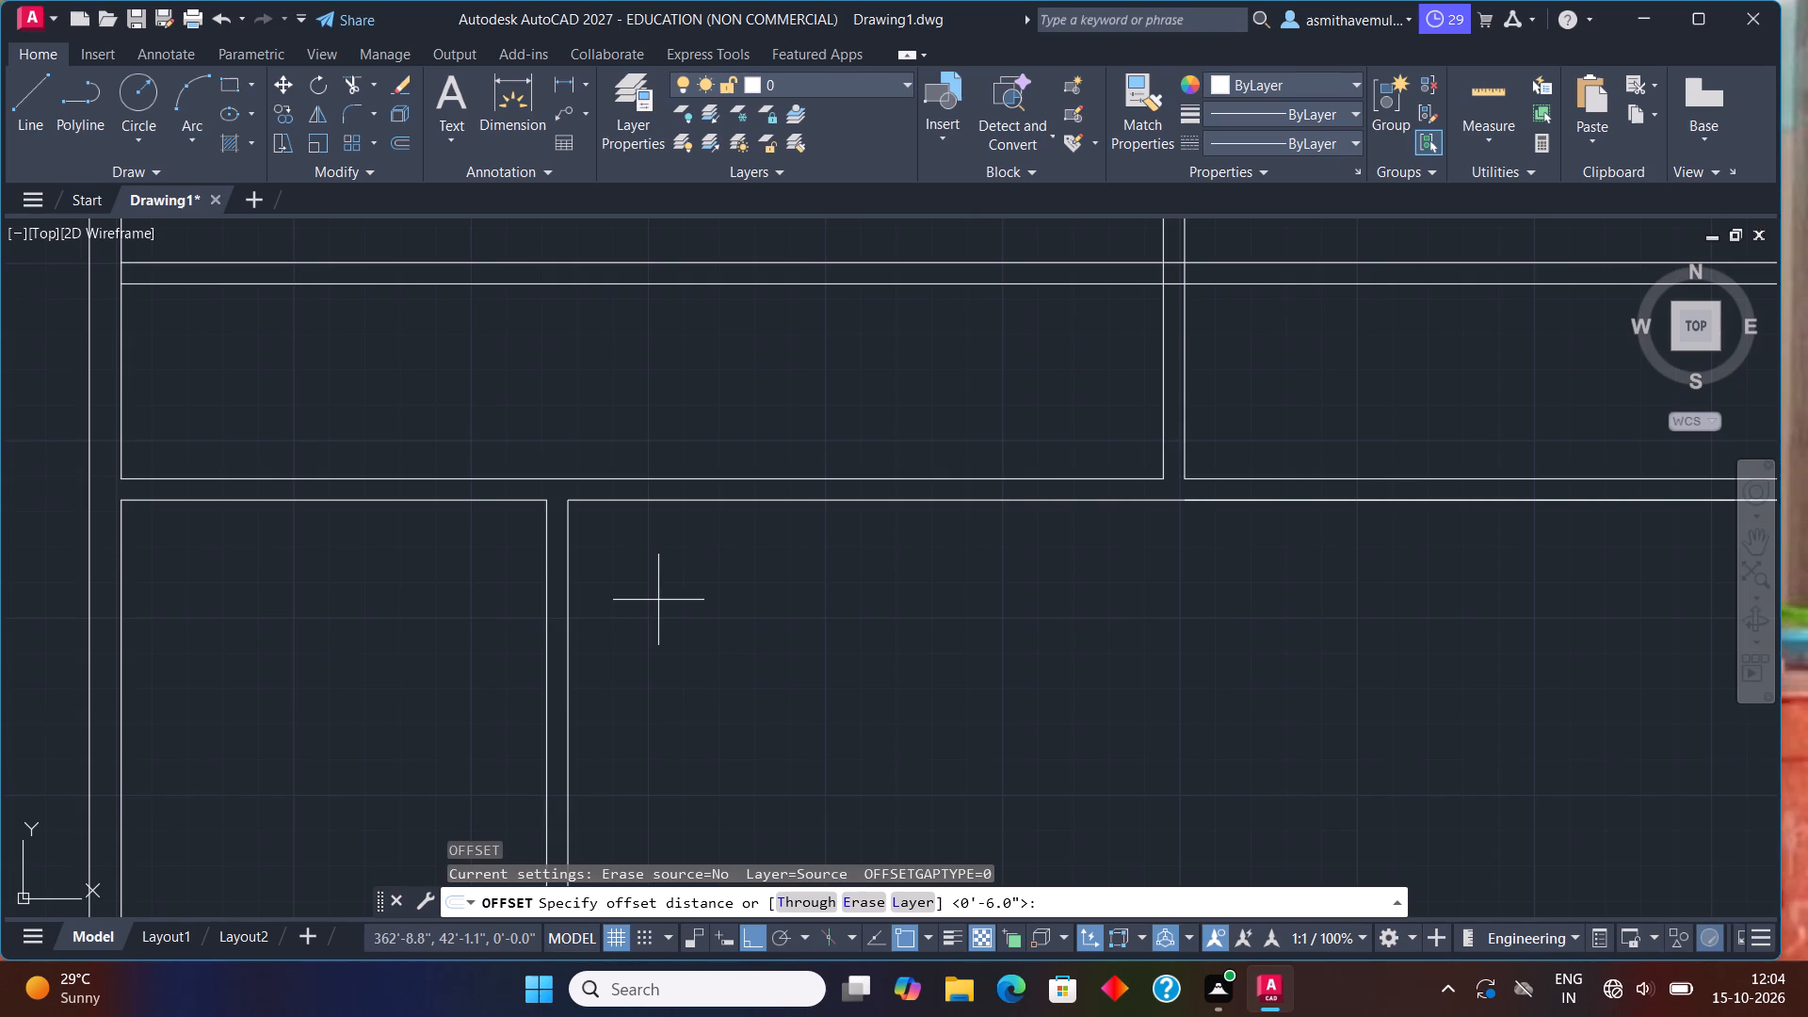
text(10')
key(Return)
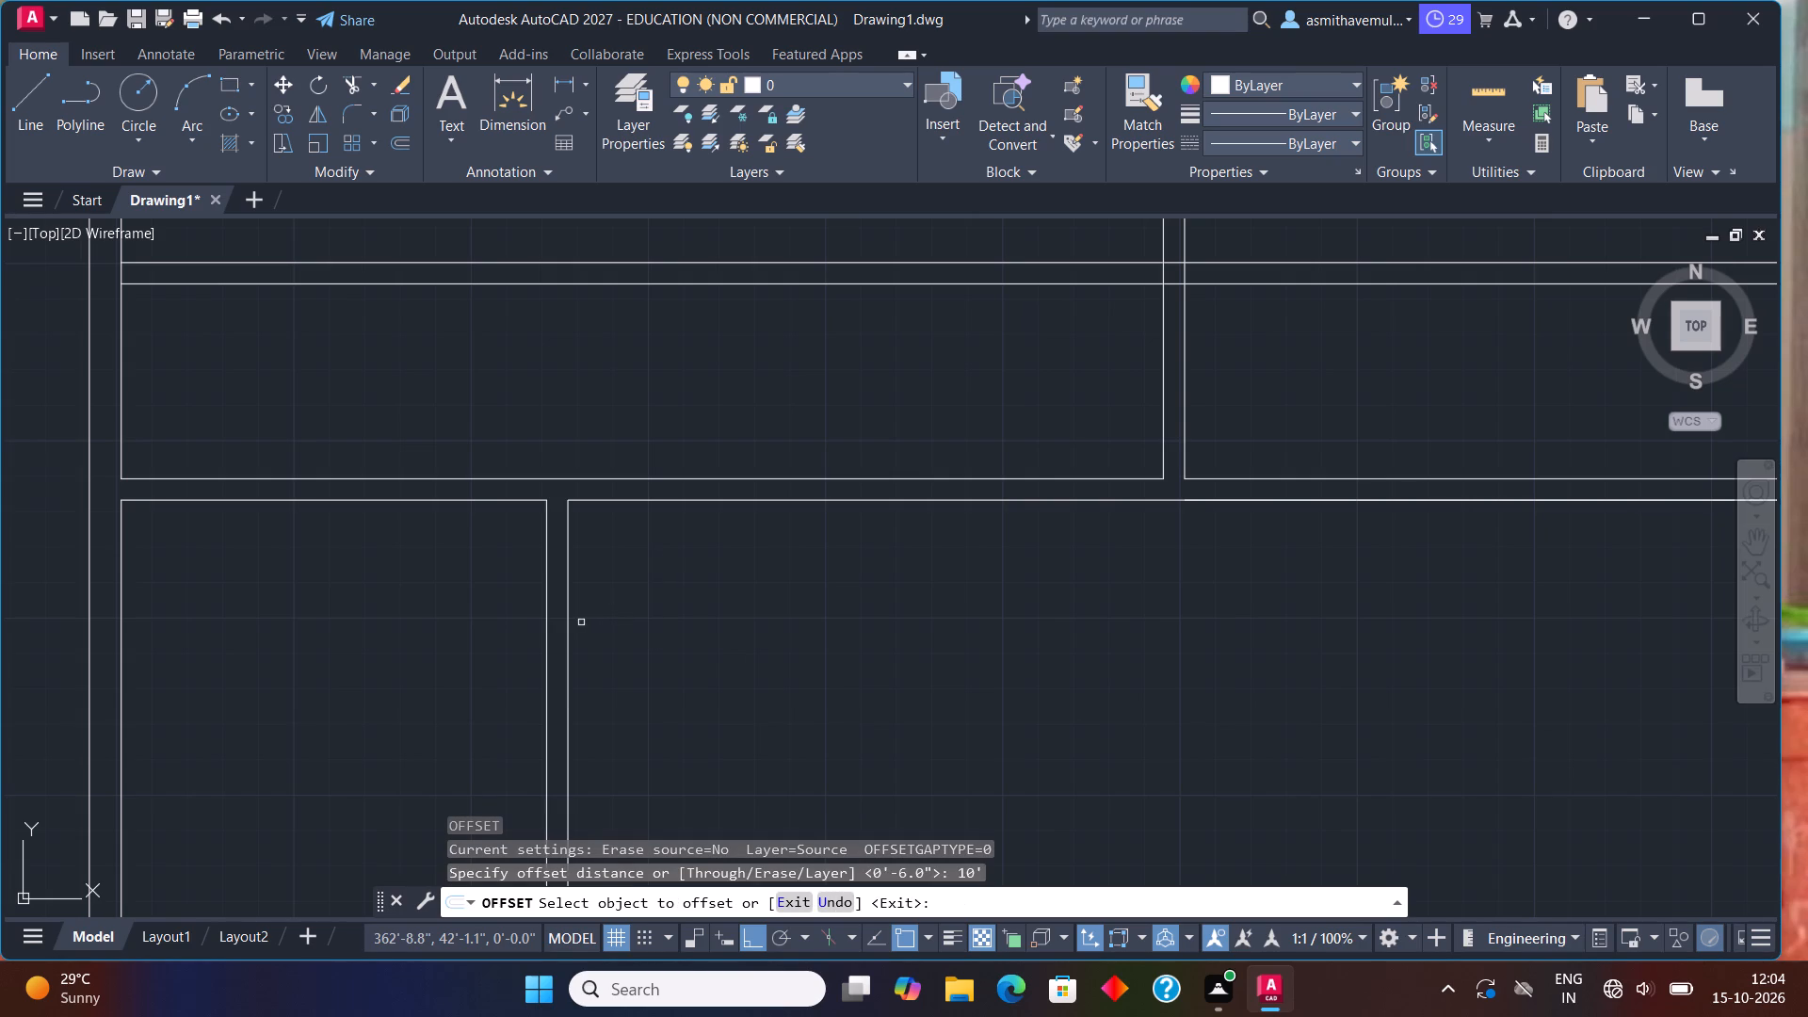
click(569, 605)
click(753, 630)
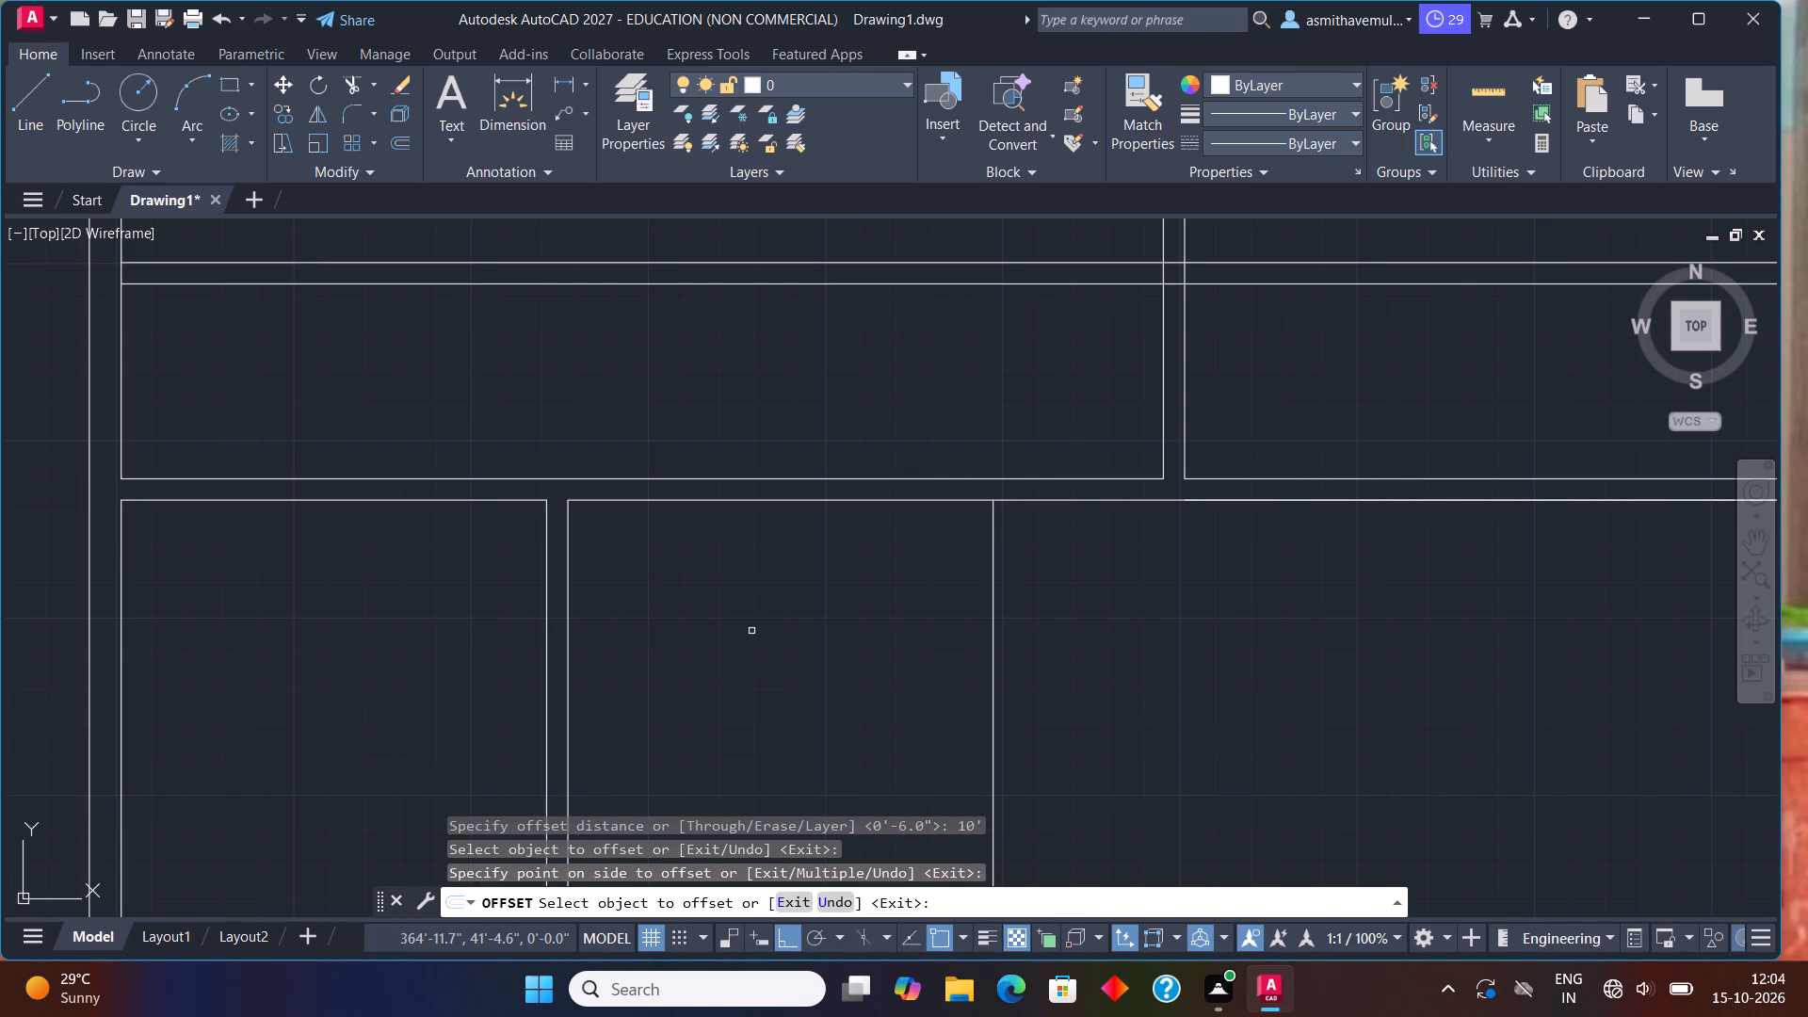
key(Escape)
Offset the newest vertical line 6" toward the right outer wall to form the bottom strip's second partition.
key(o)
key(Return)
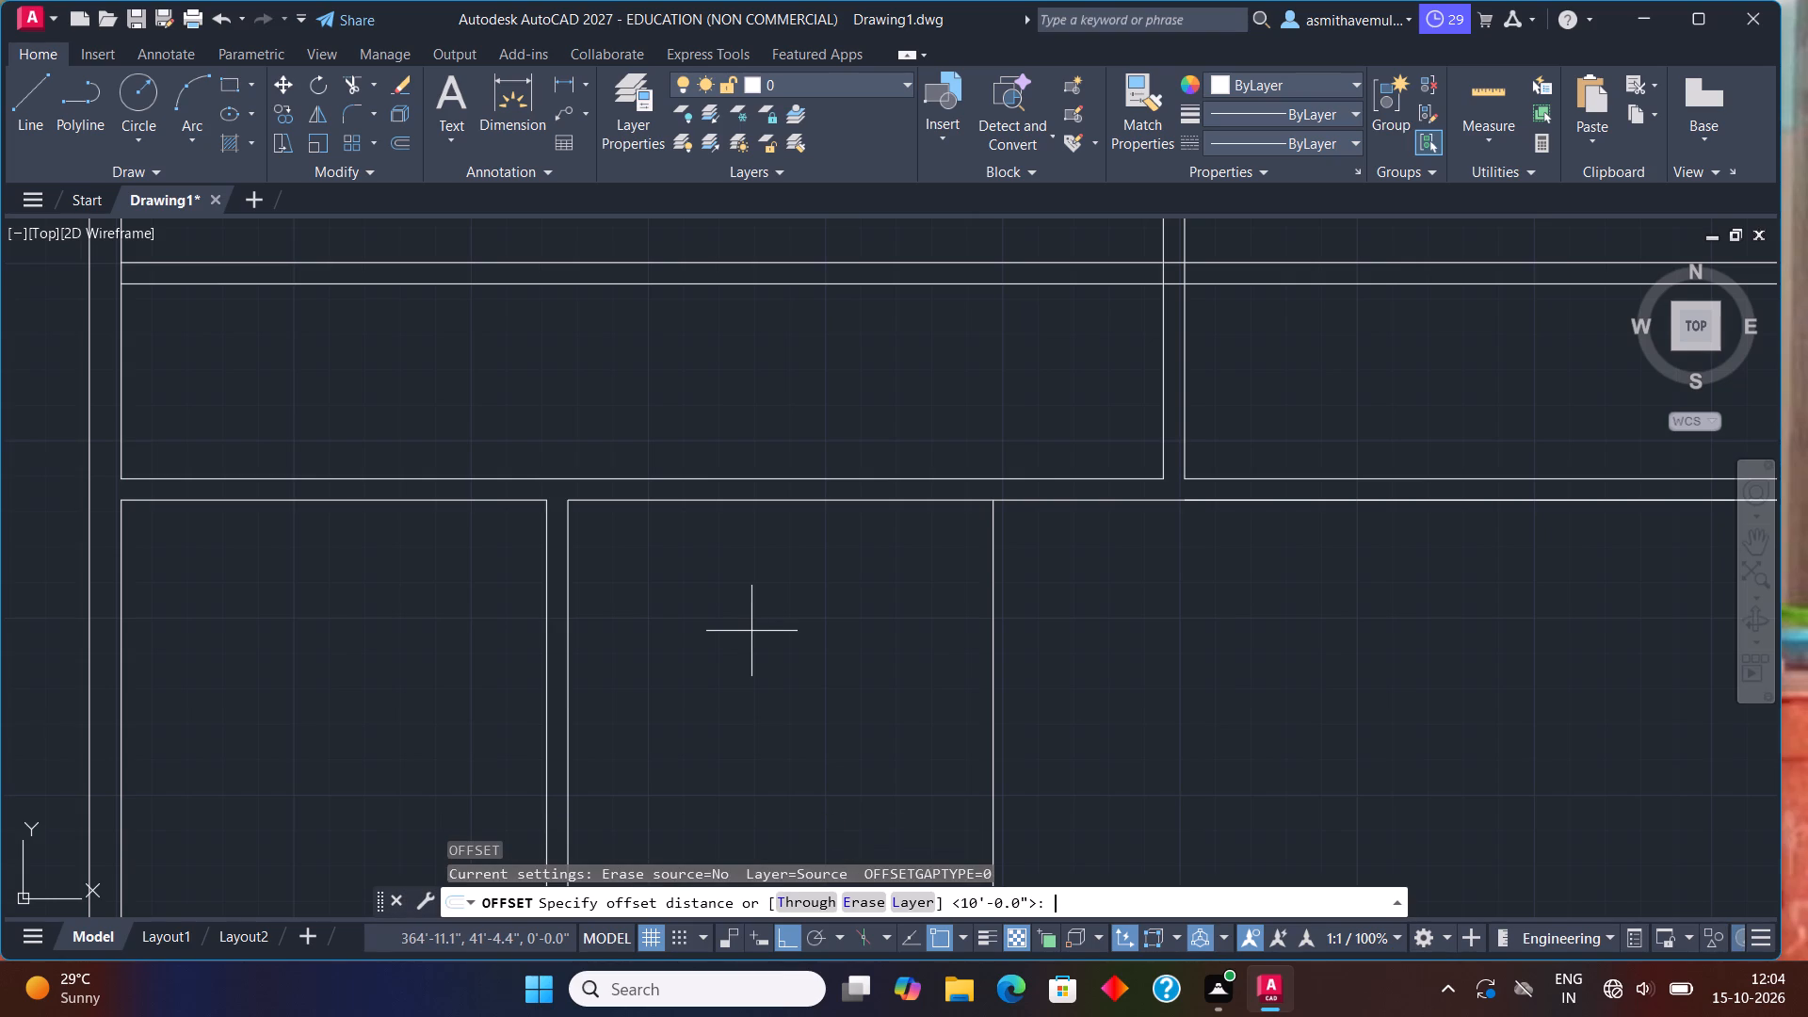
text(6")
key(Return)
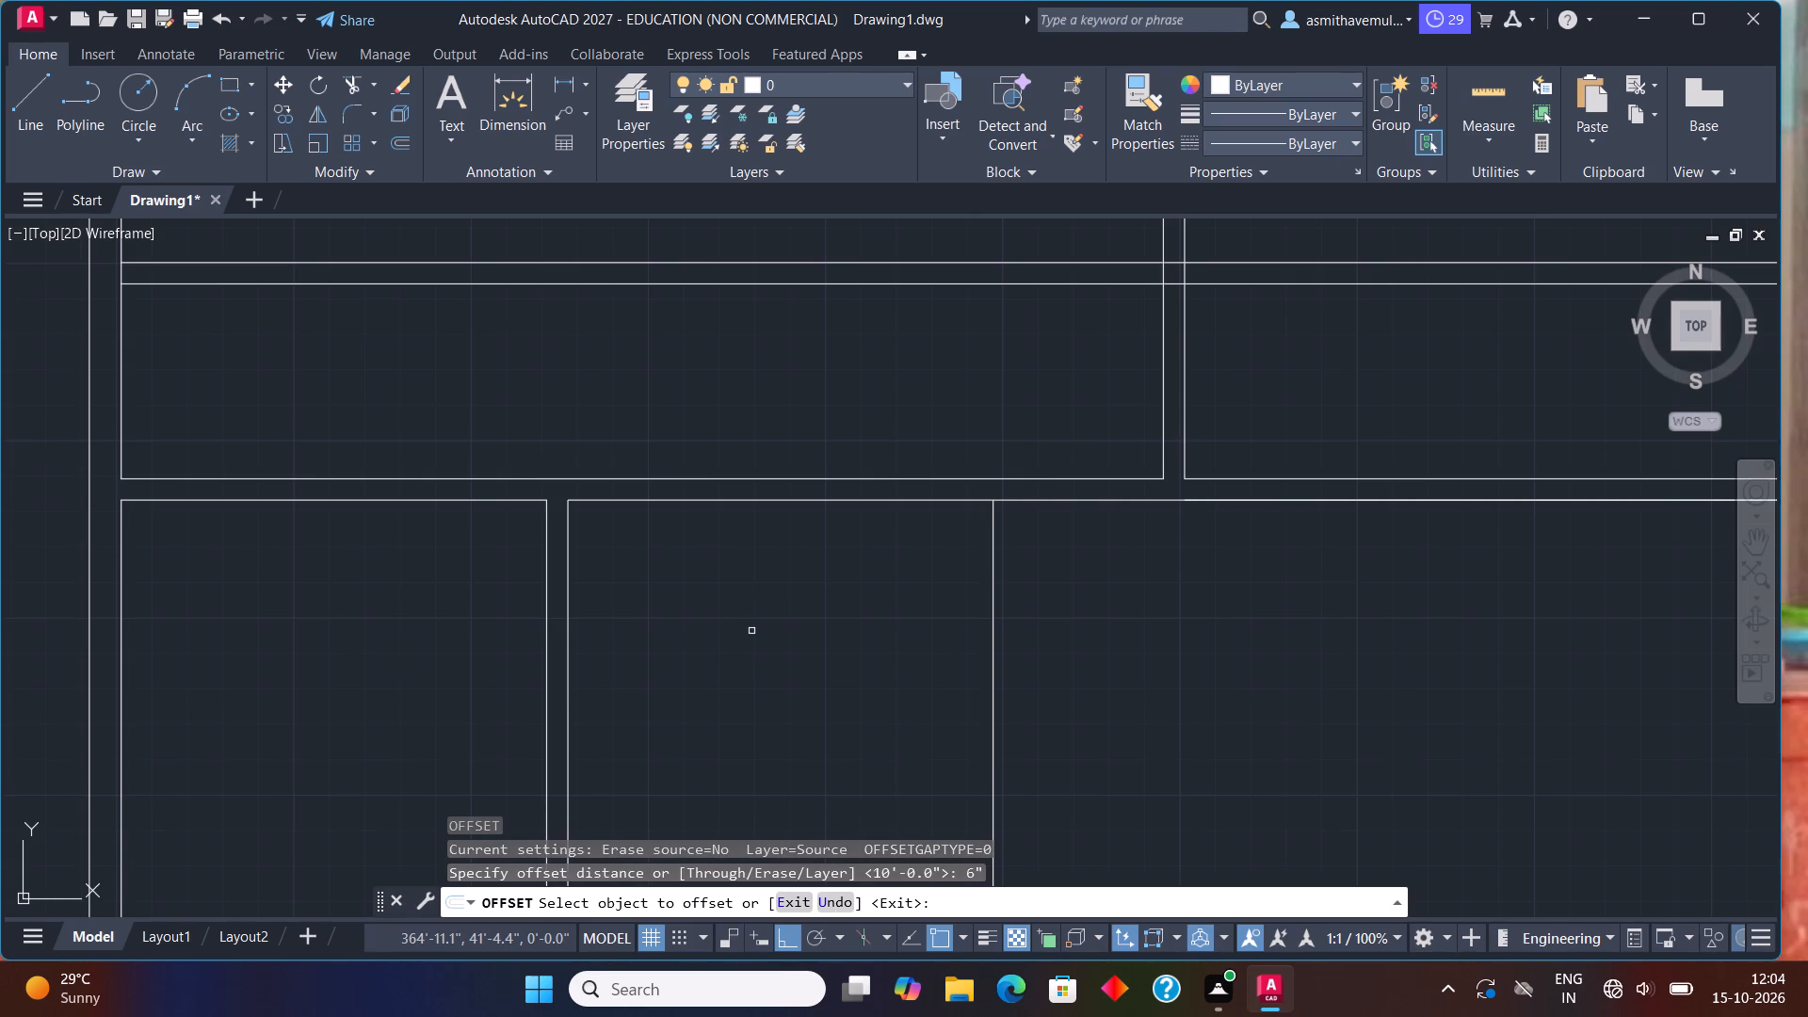
click(995, 697)
click(1022, 699)
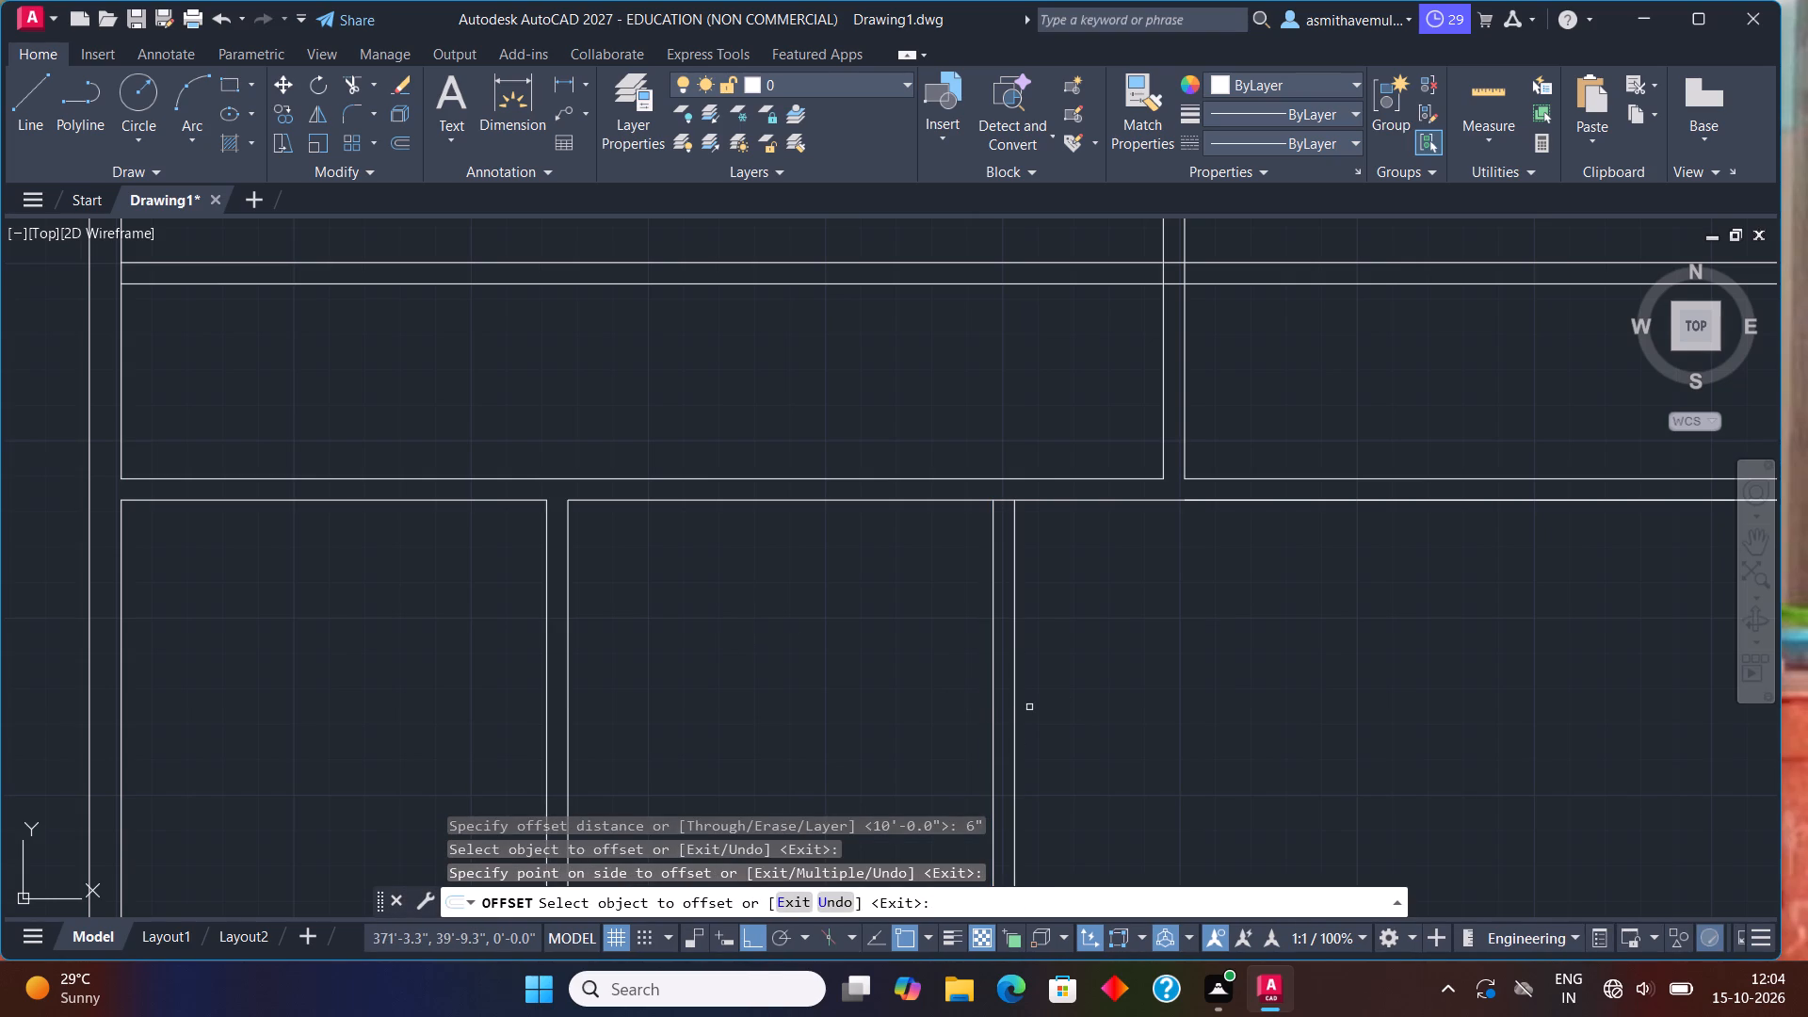
key(Escape)
Trim the wall line segments between the second bottom-strip partition's faces where it meets the horizontal walls.
text(tr)
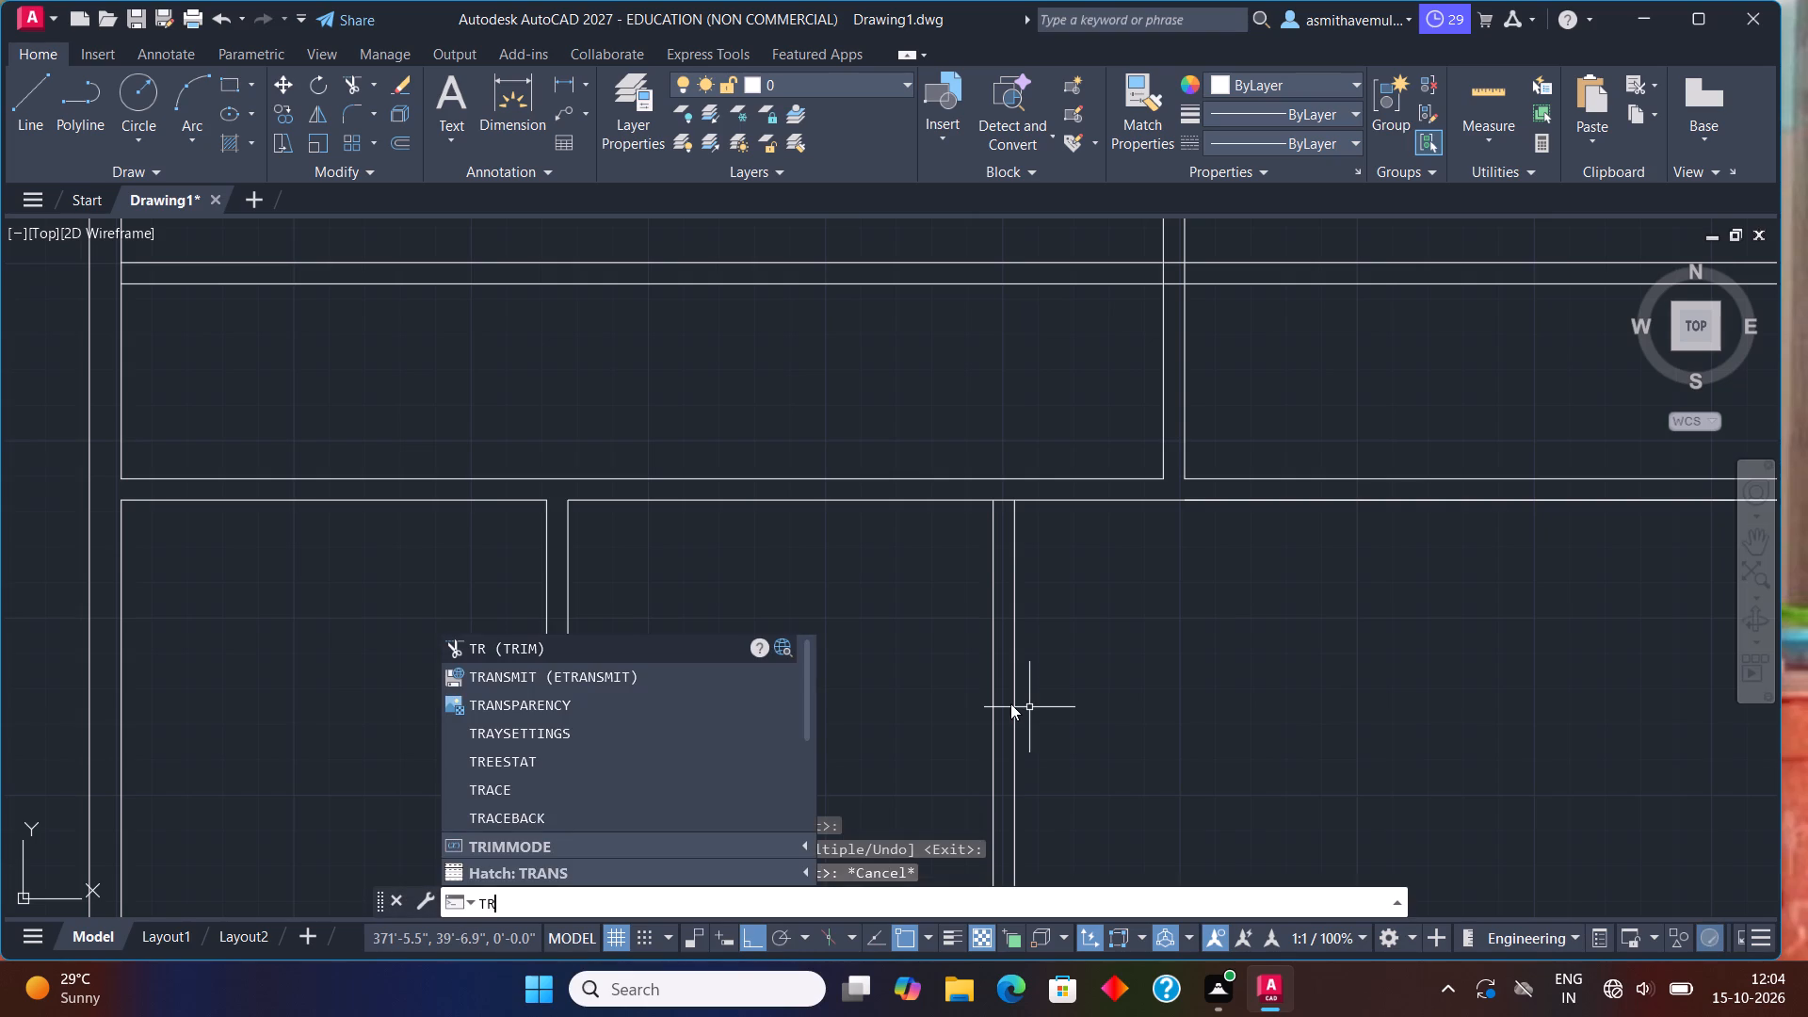
text(im)
key(Return)
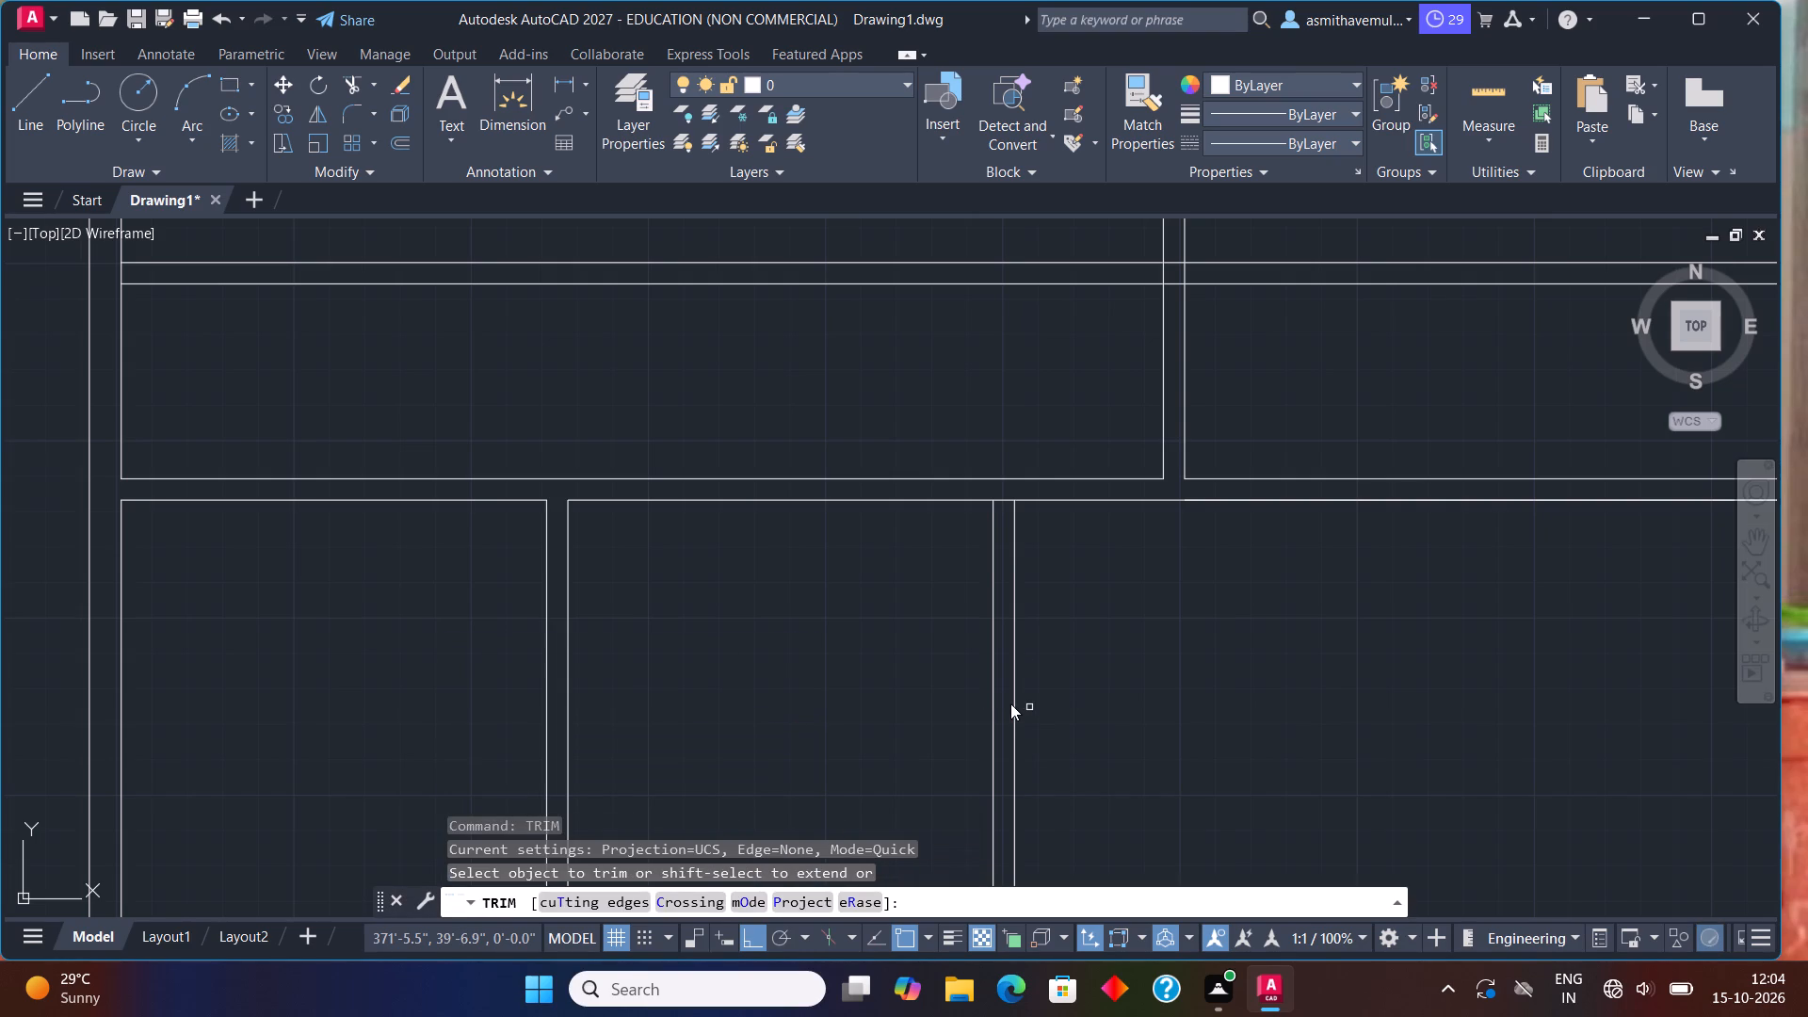
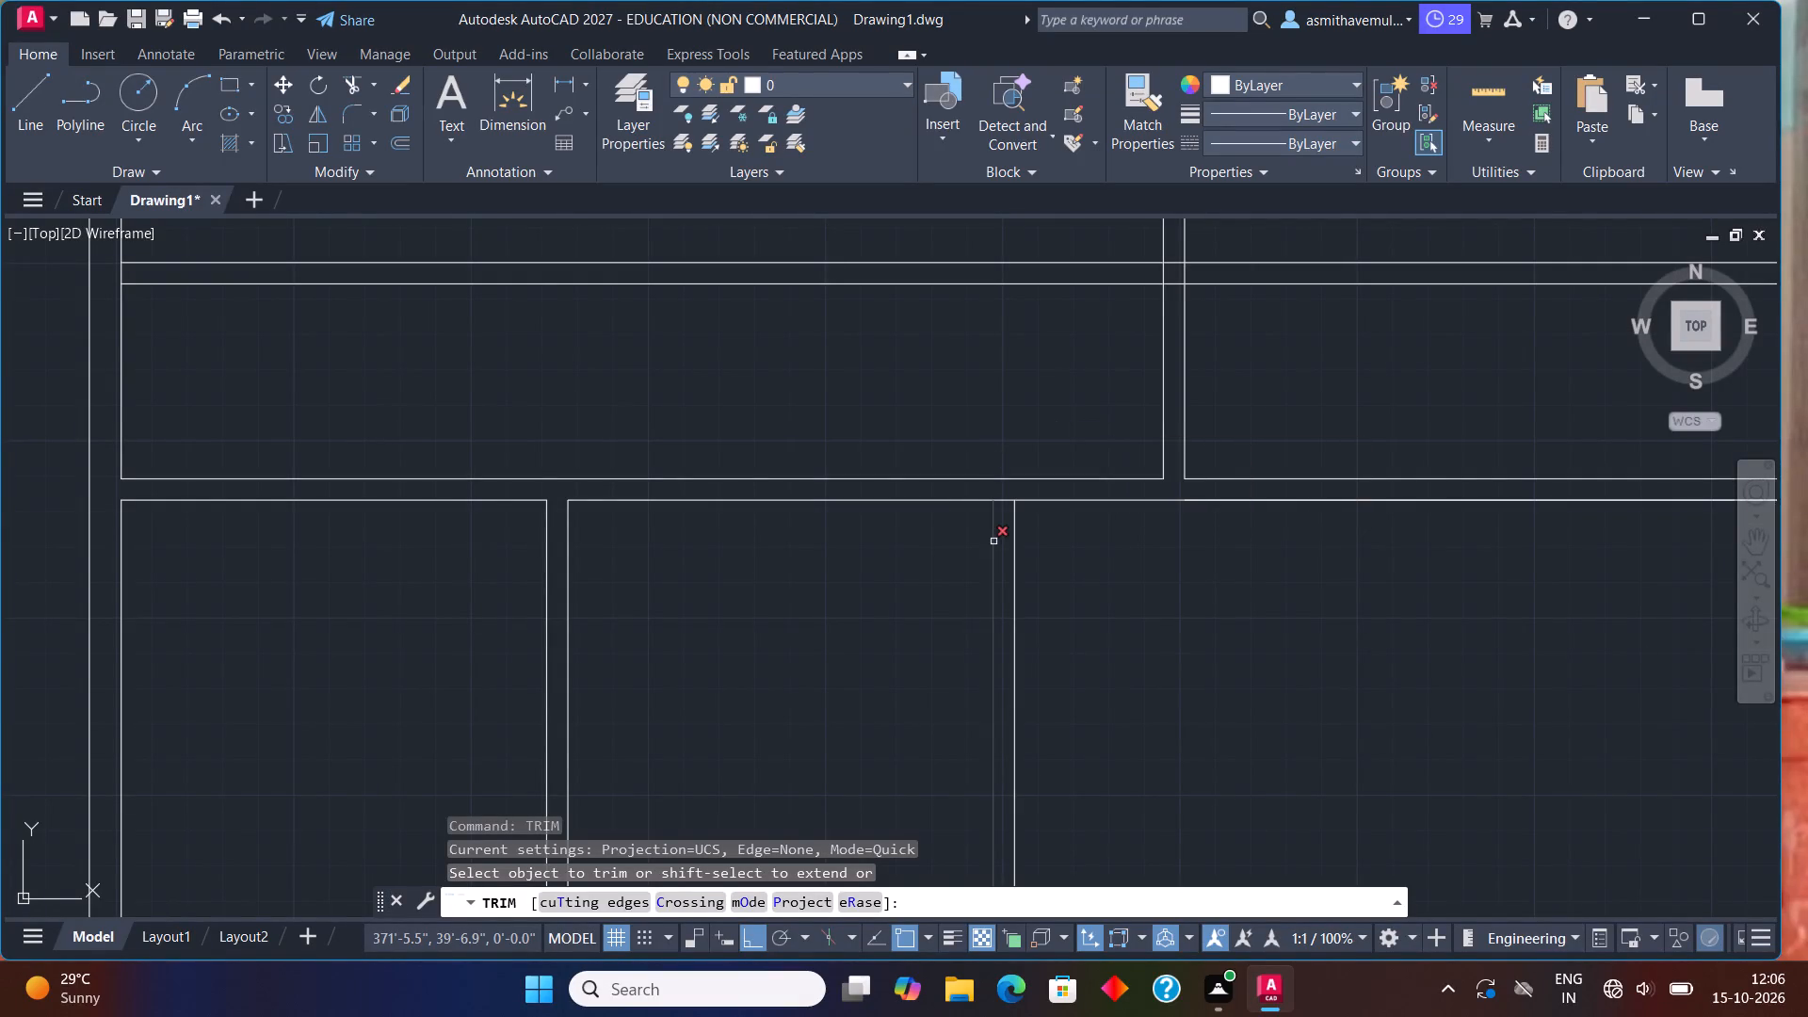
Trim the horizontal wall line segments between the second bottom-strip partition's faces at its top and bottom ends.
click(1002, 499)
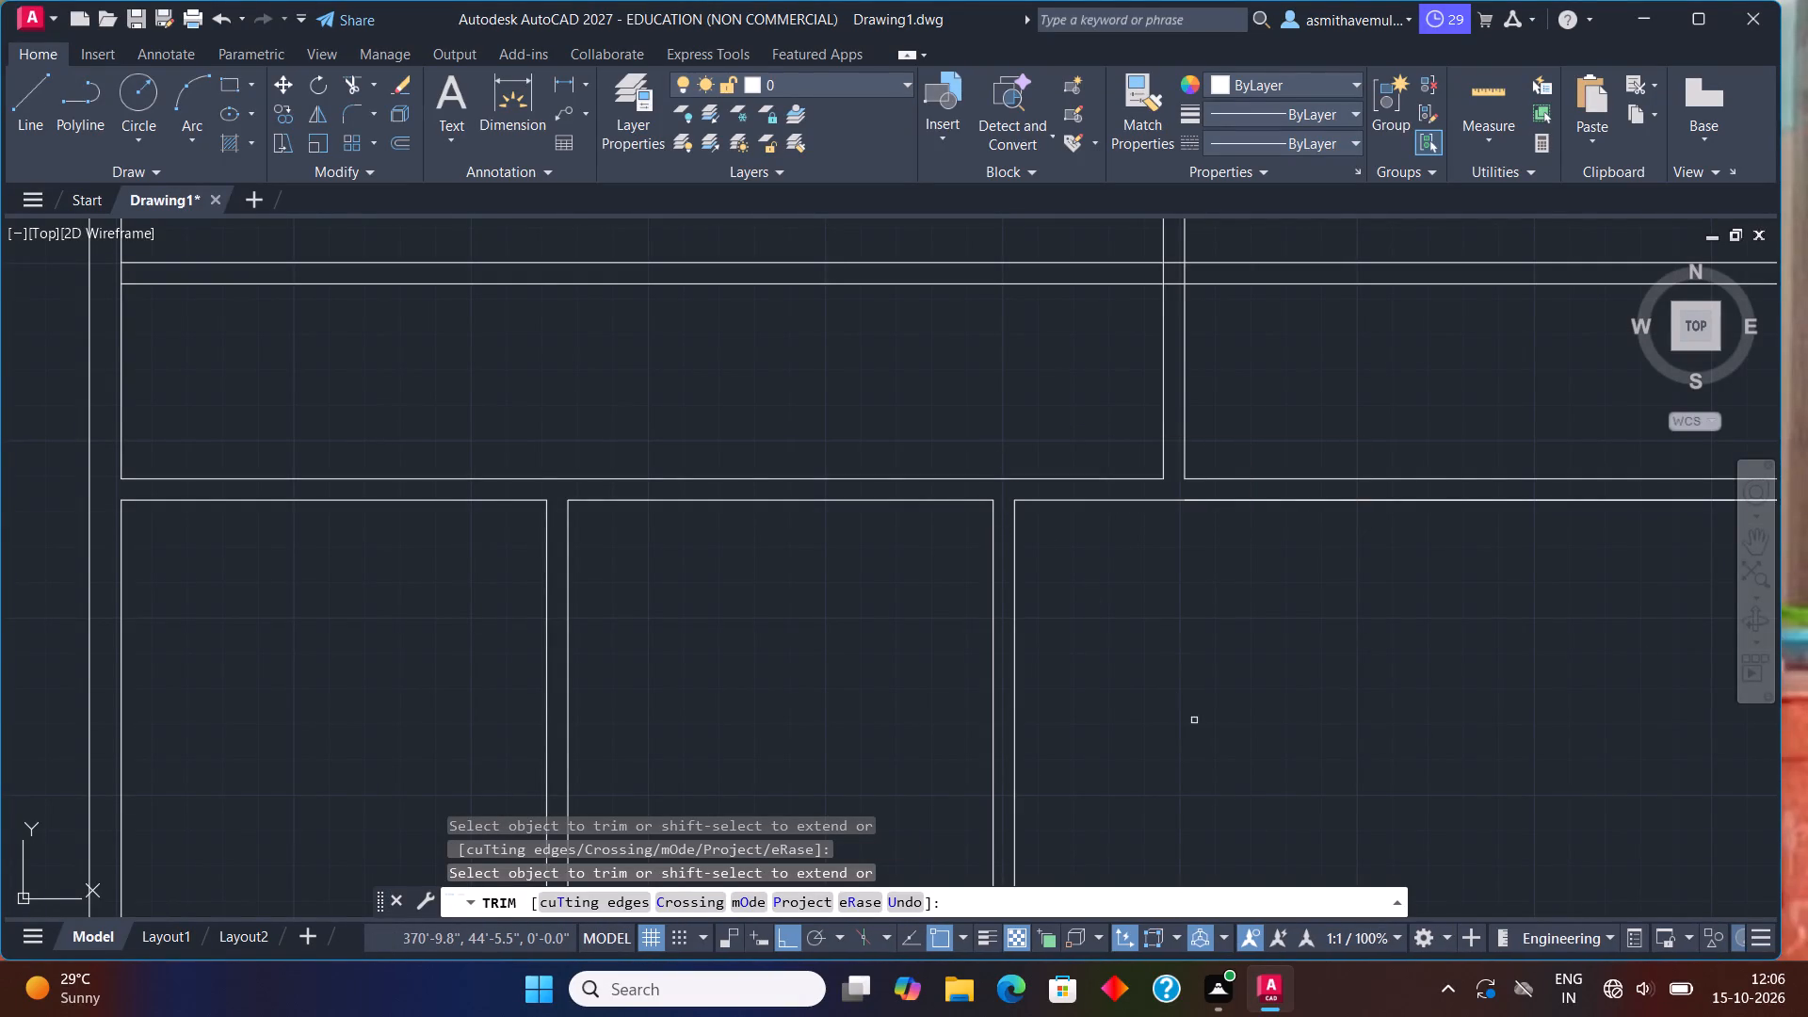
middle_drag(1194, 719, 1207, 378)
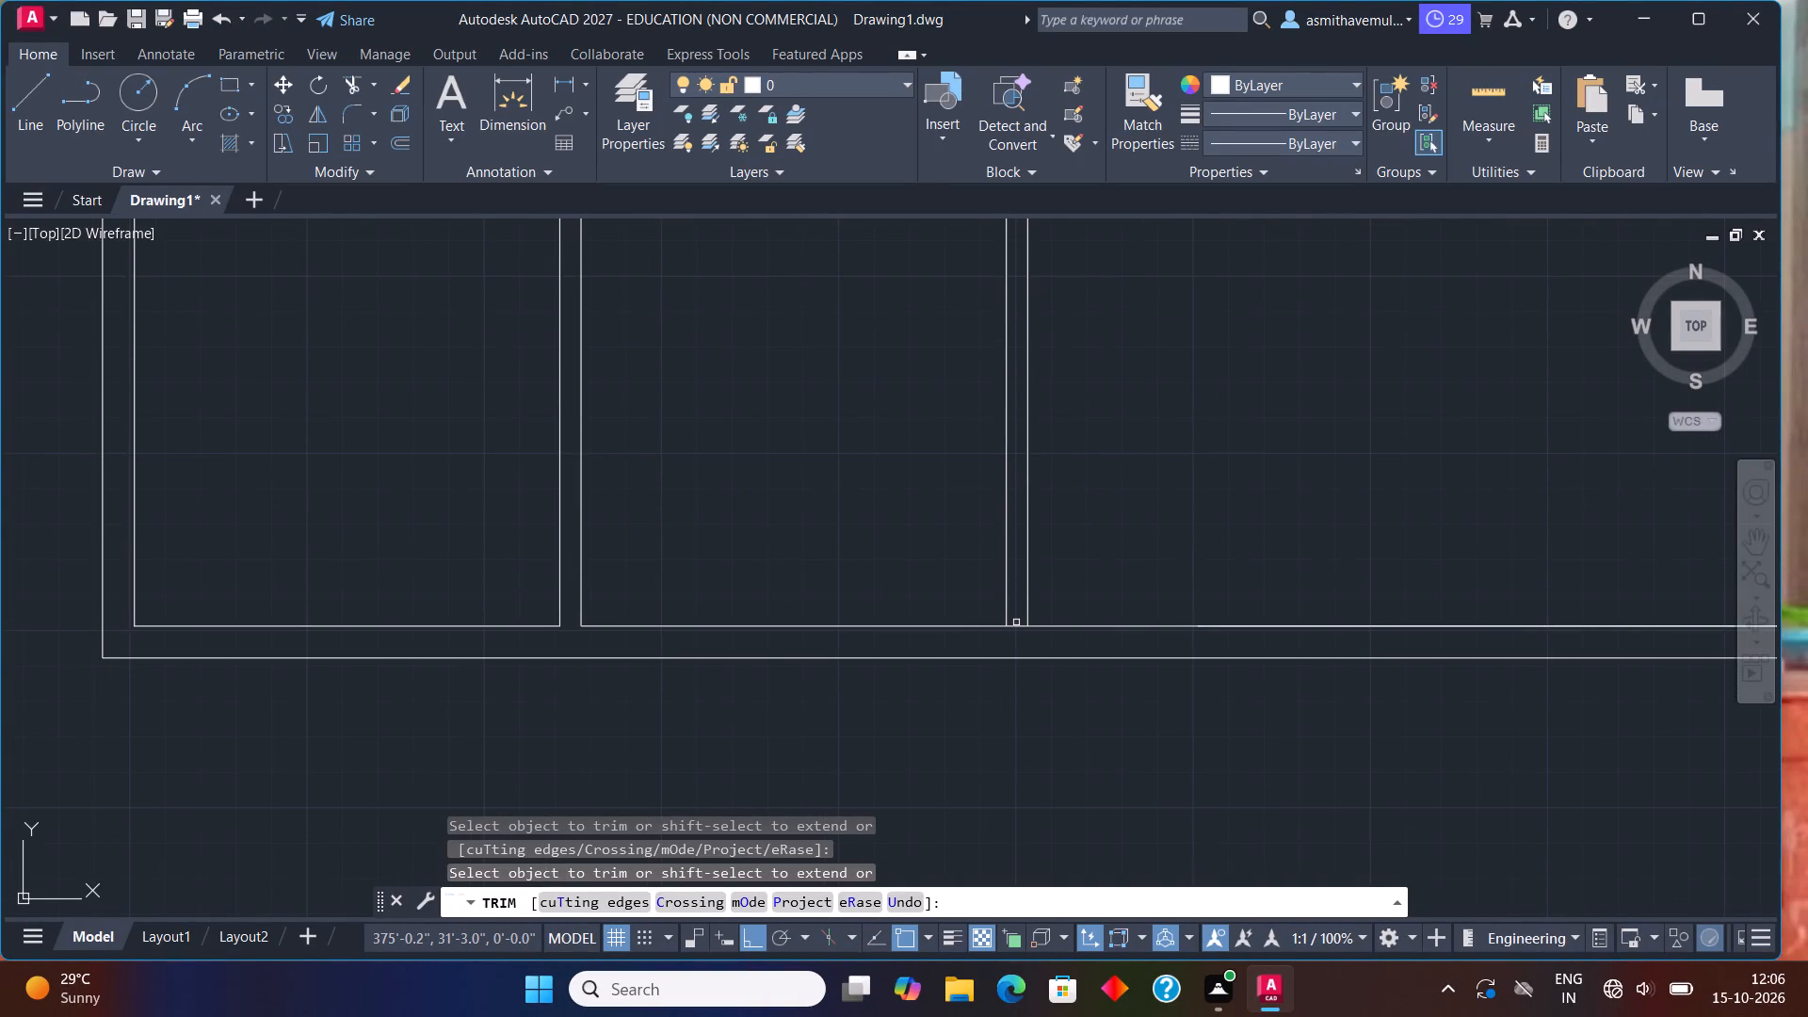
click(1016, 631)
click(1016, 614)
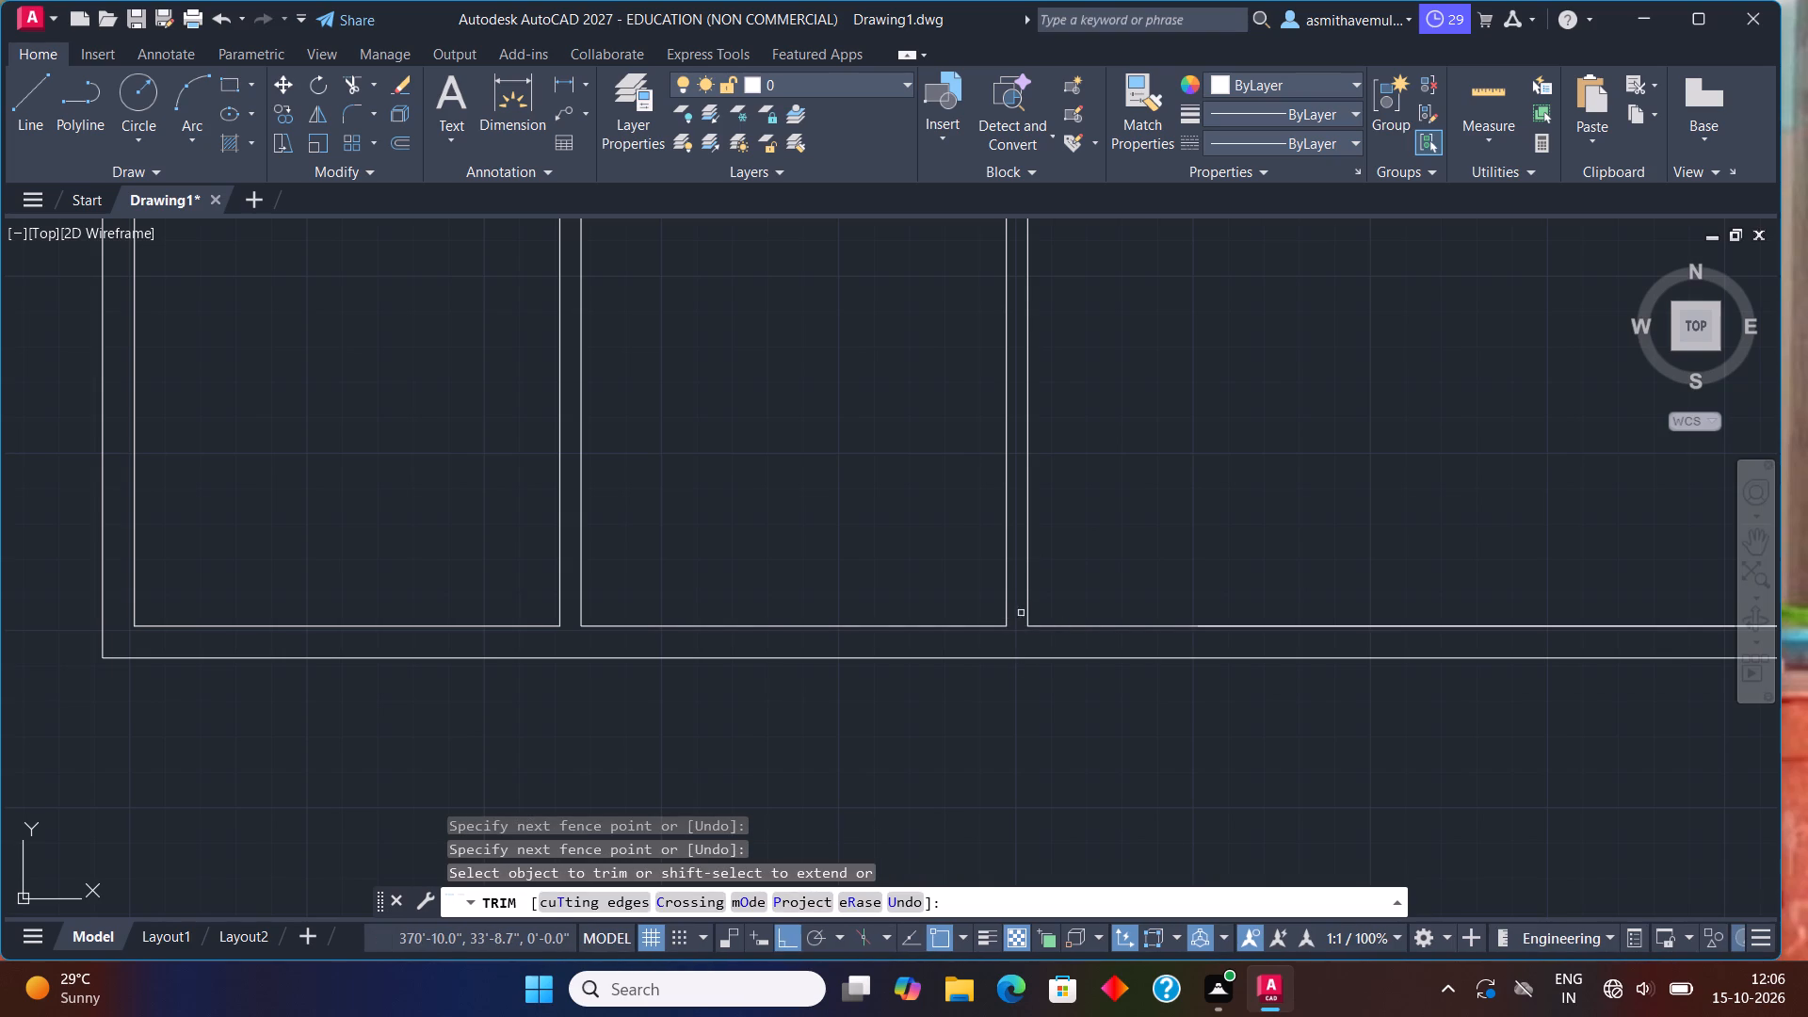
key(Escape)
scroll(1190, 525, down, 2)
middle_drag(1190, 517, 1186, 517)
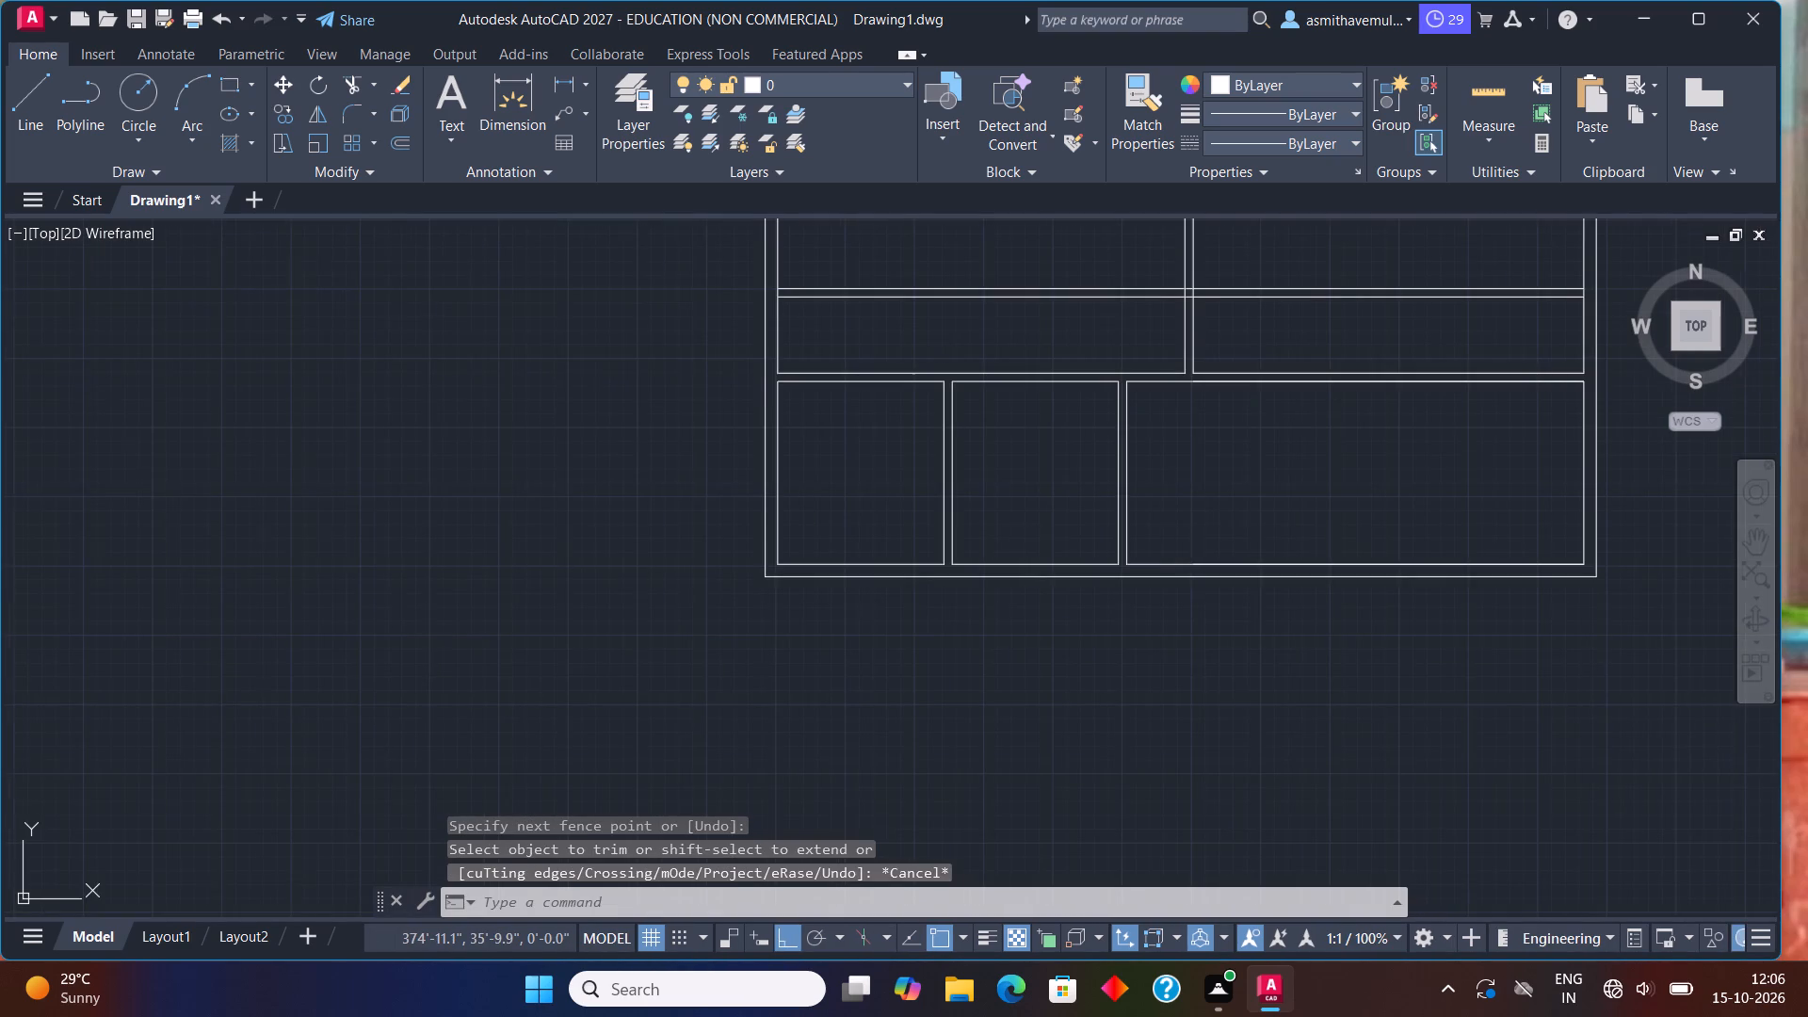
middle_drag(1186, 517, 1007, 517)
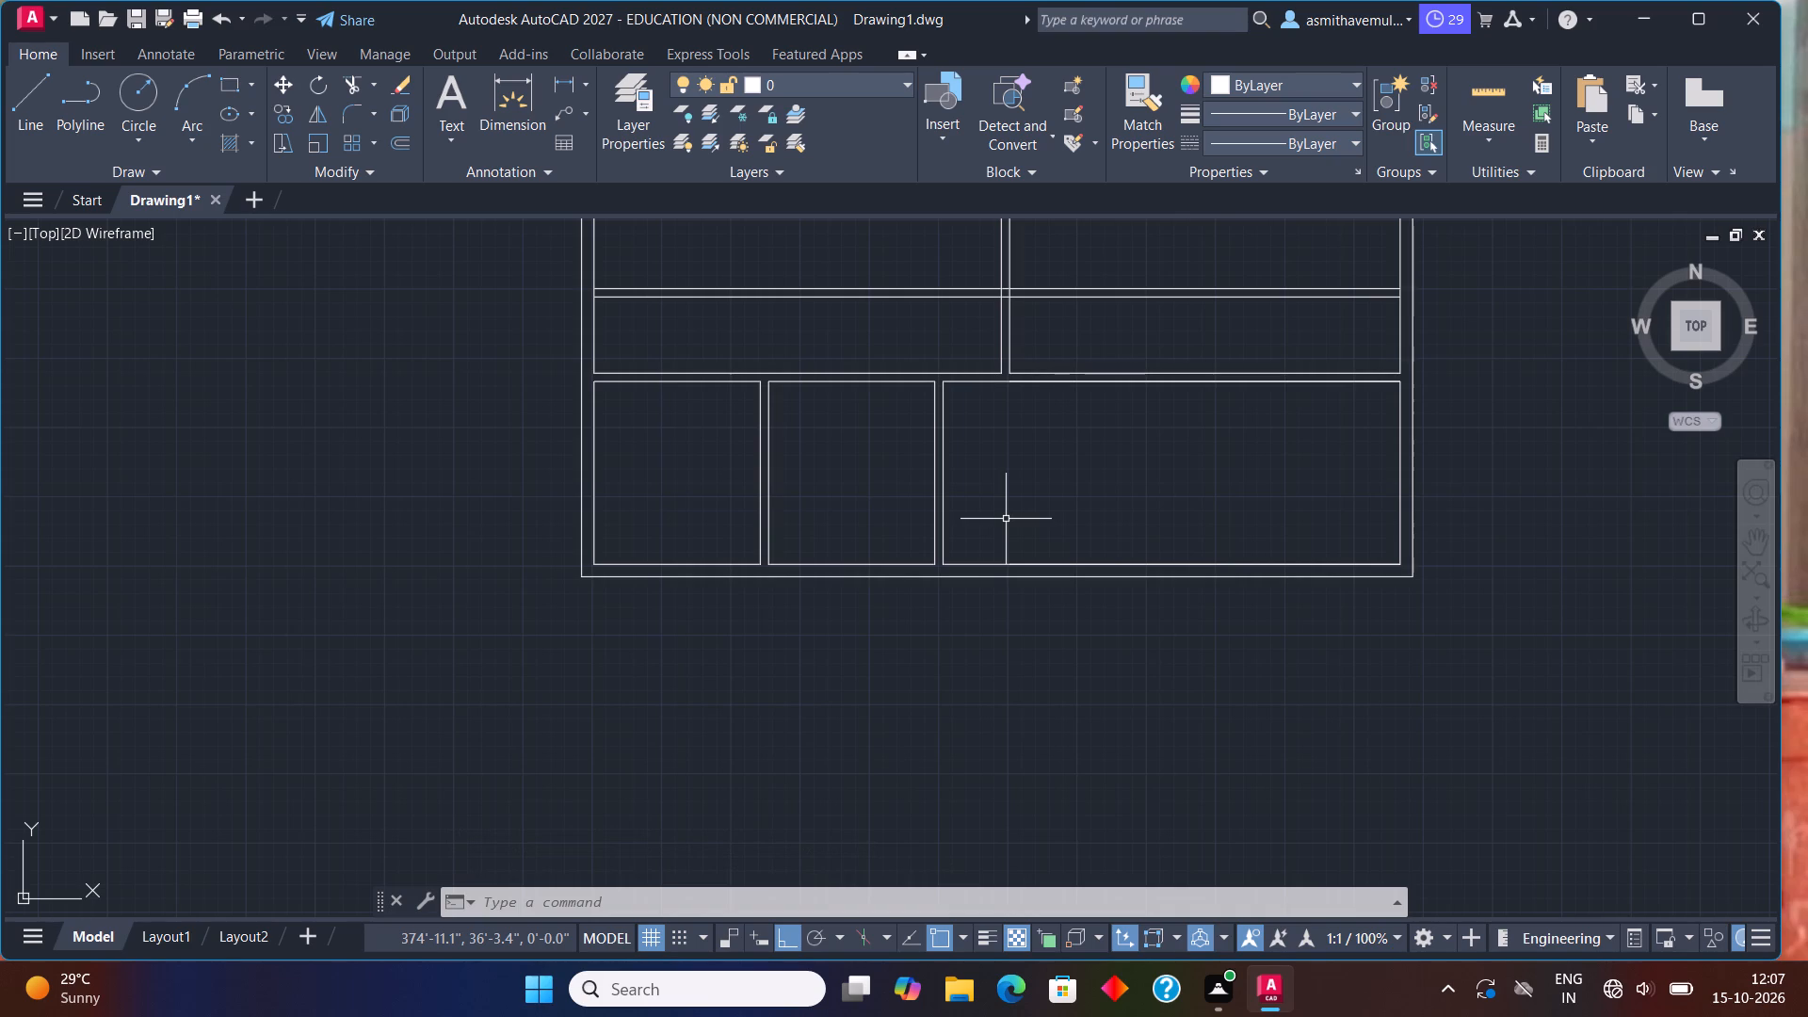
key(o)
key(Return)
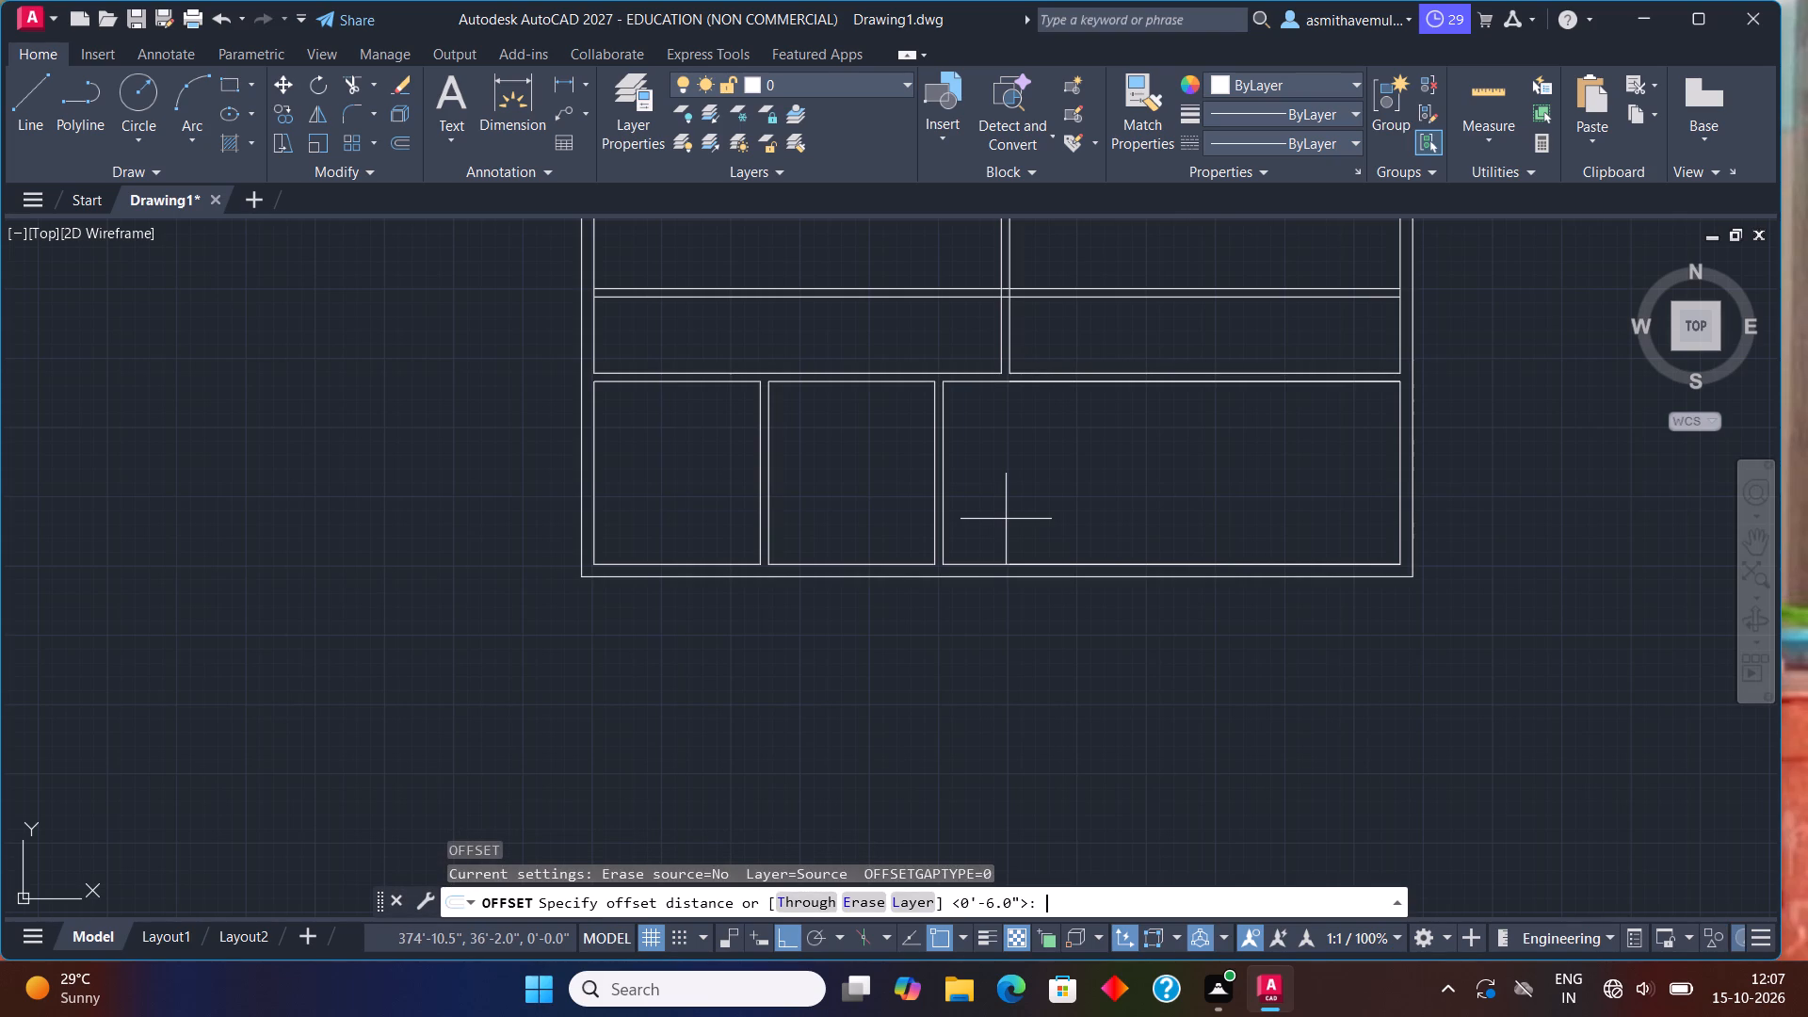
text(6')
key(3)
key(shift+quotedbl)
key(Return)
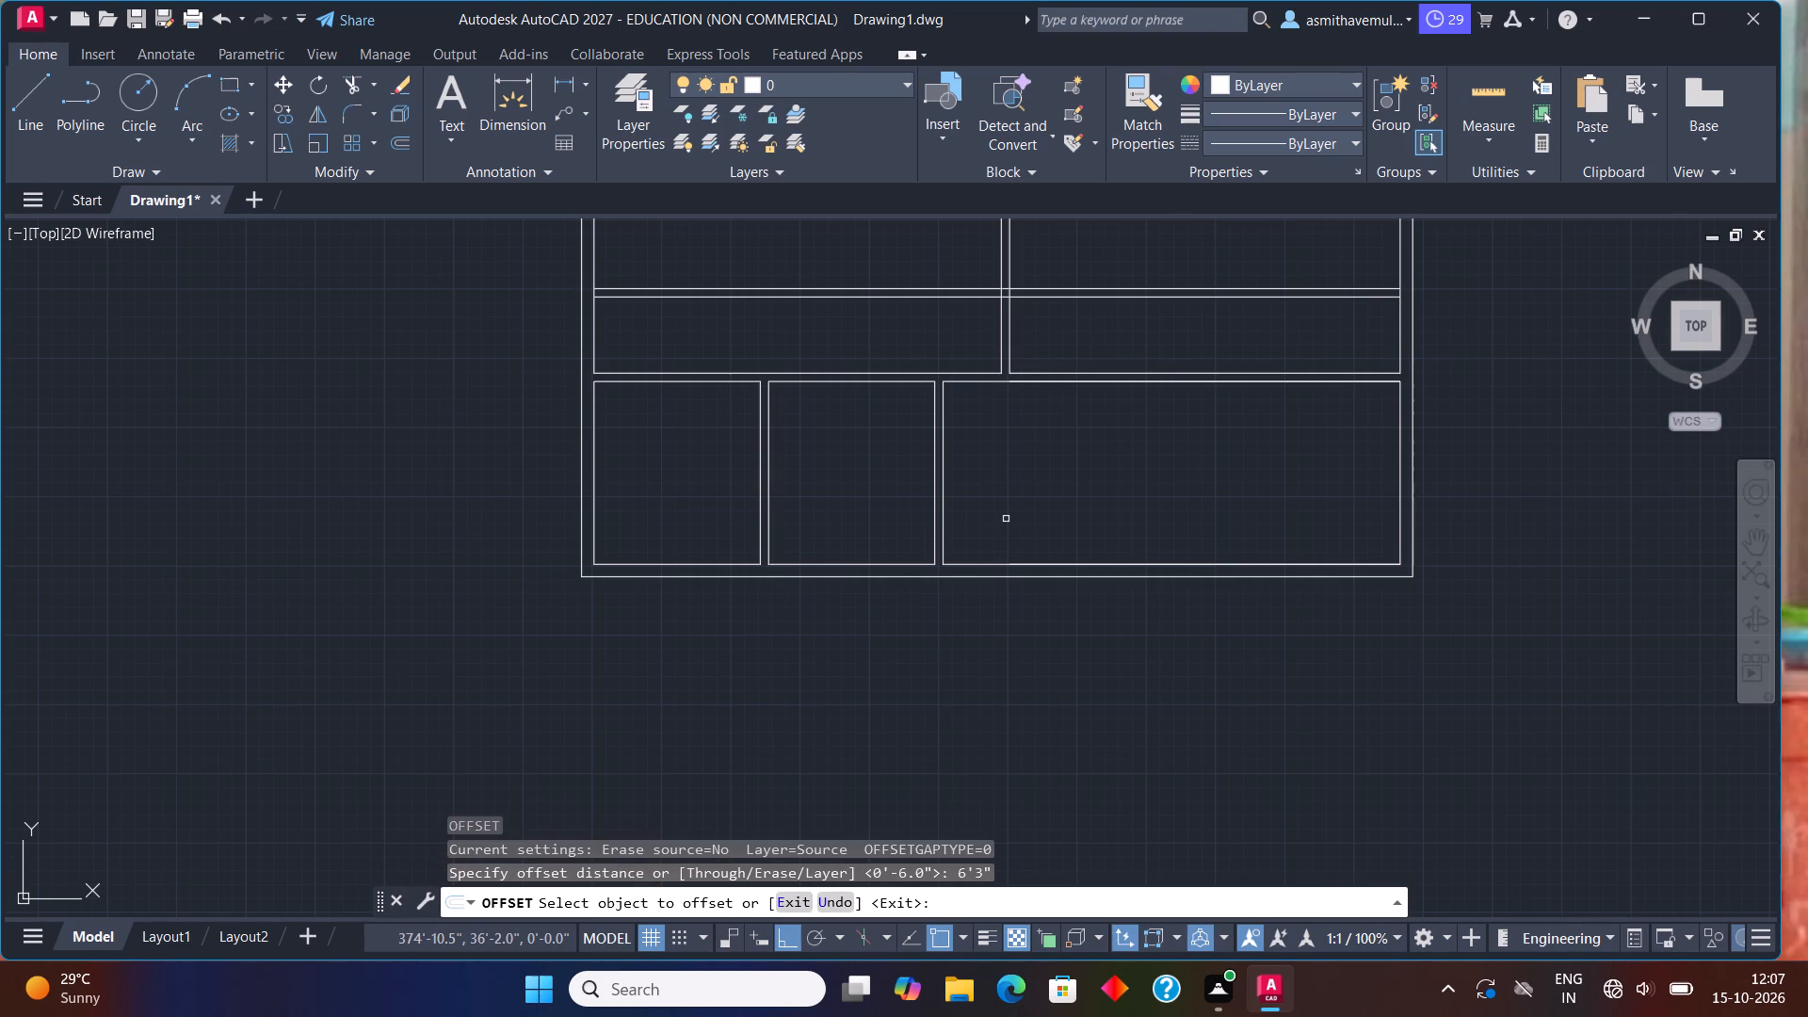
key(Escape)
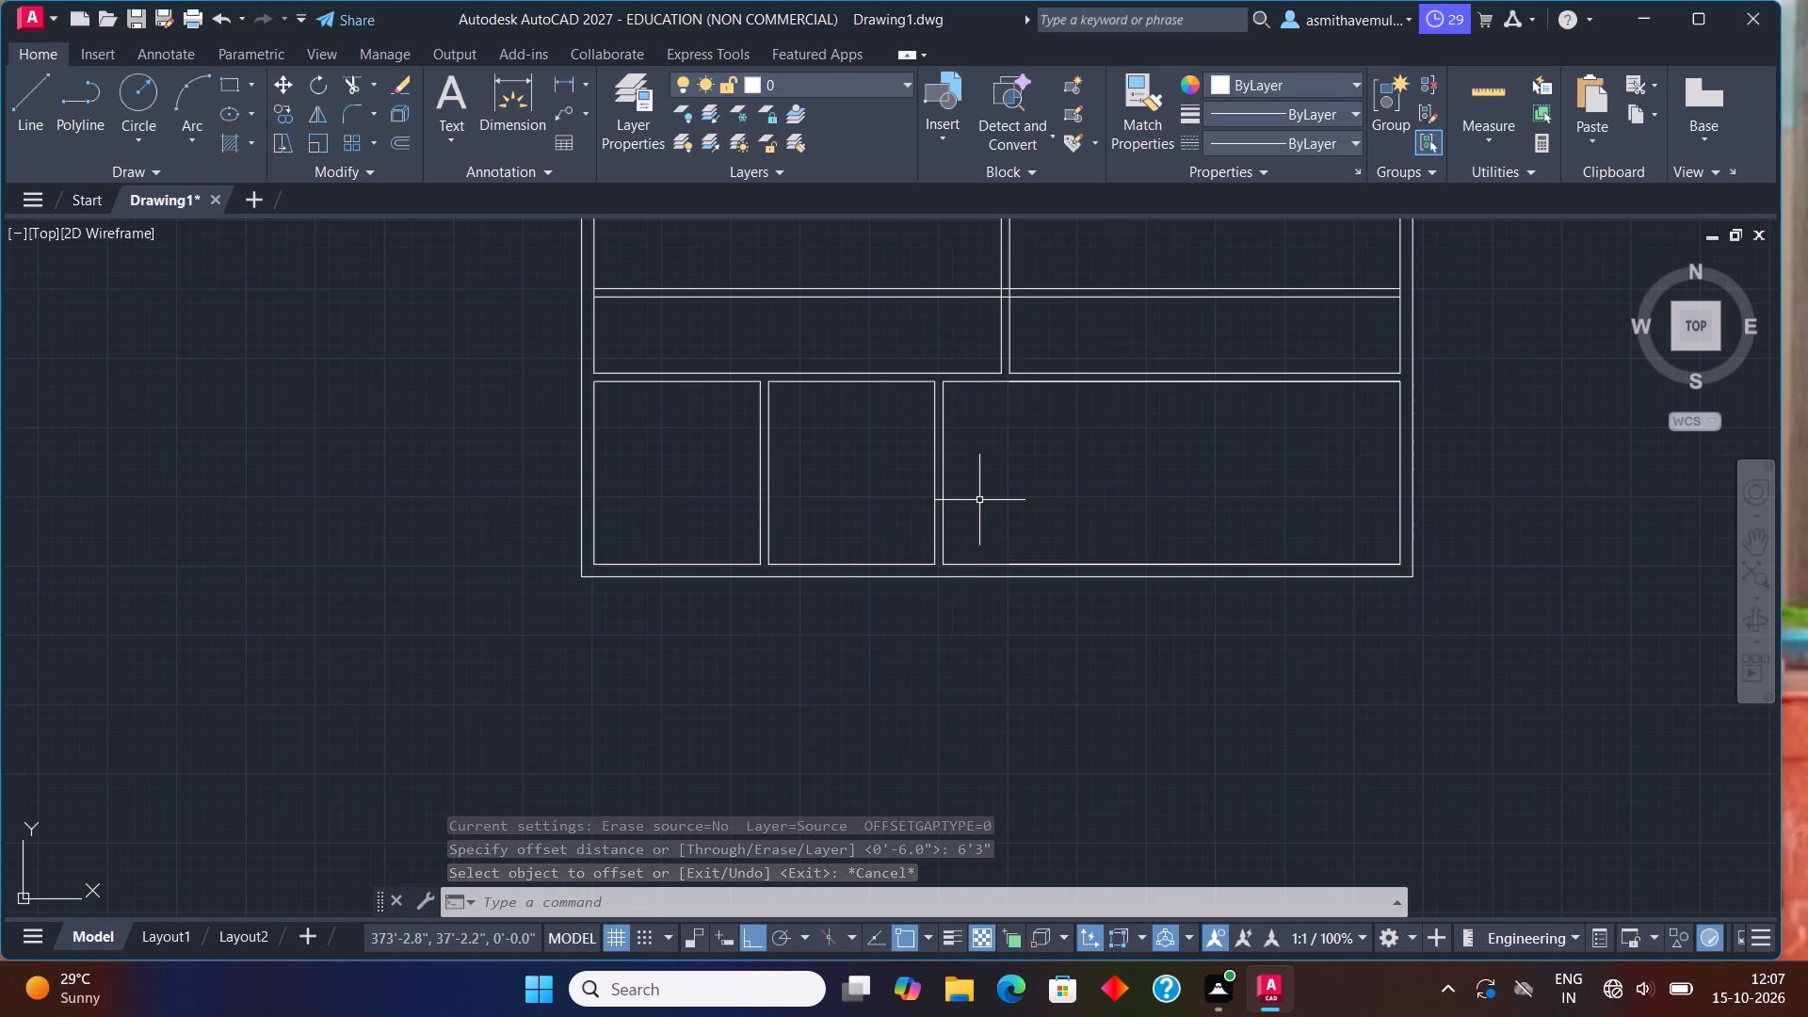
Offset the right outer wall's inner face line in the bottom strip 10' inward, toward the second partition.
key(o)
key(Return)
text(10')
key(Return)
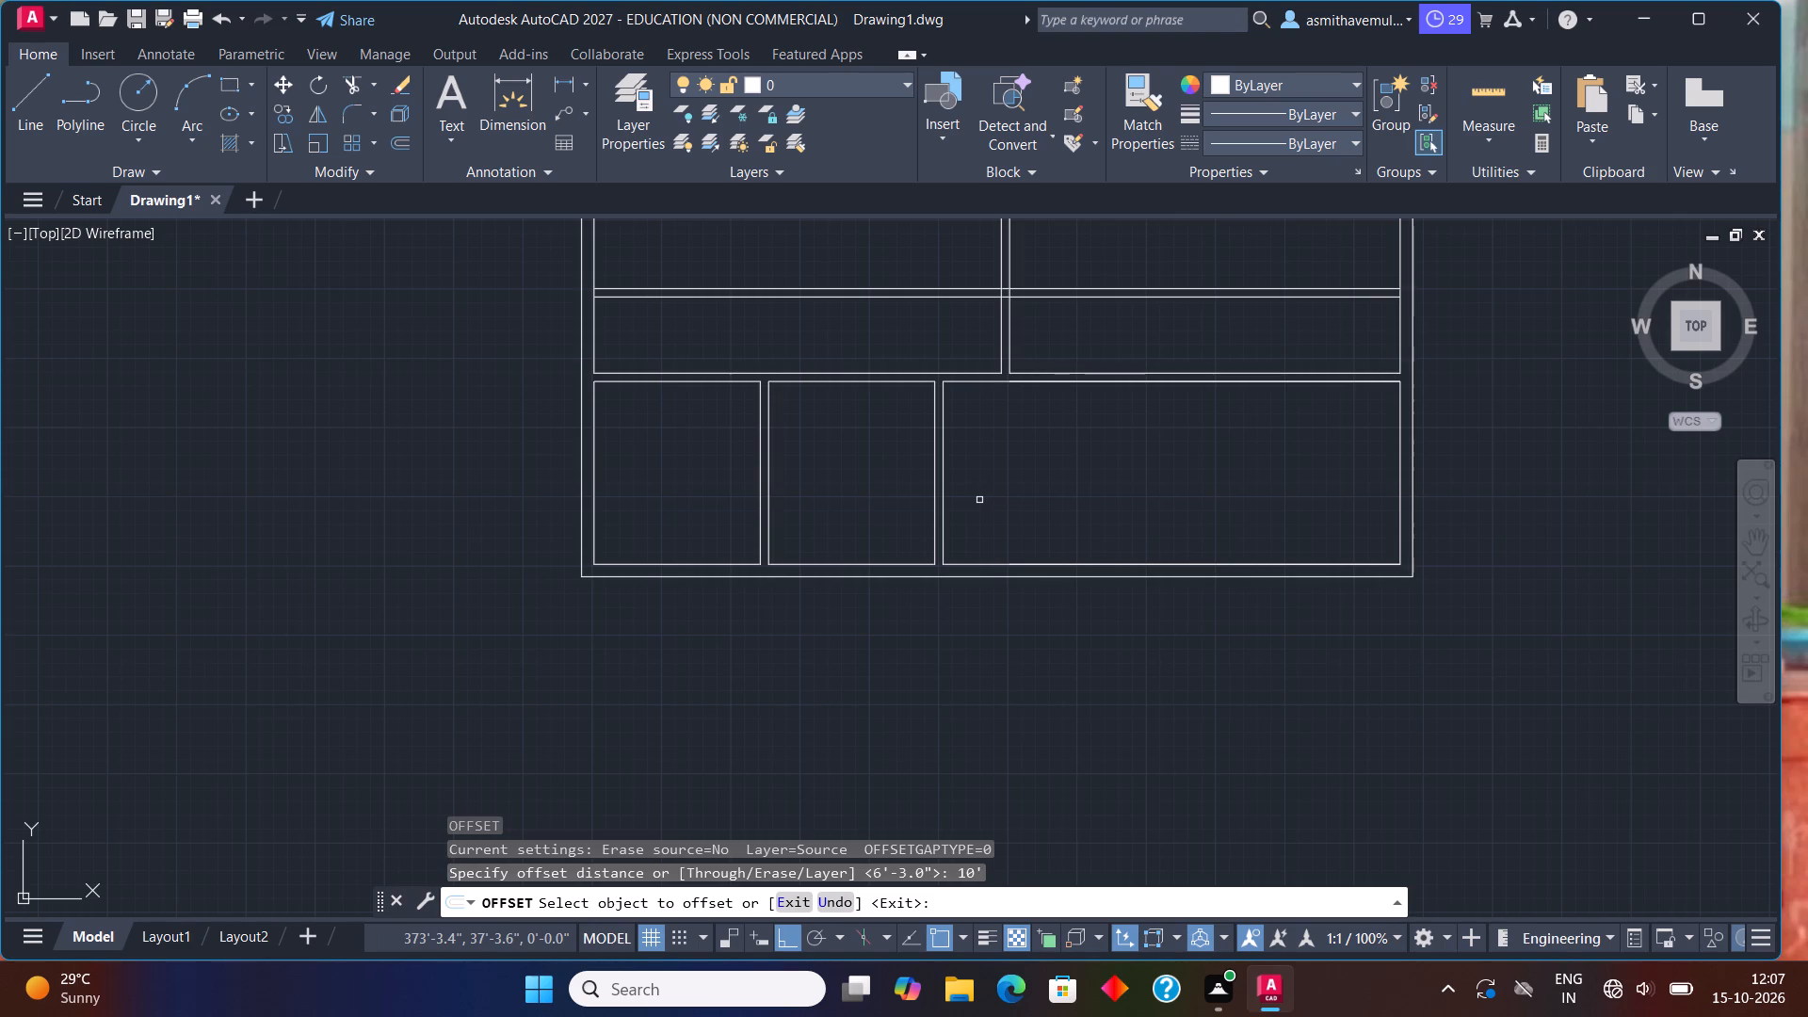
click(1401, 456)
click(1348, 454)
key(Escape)
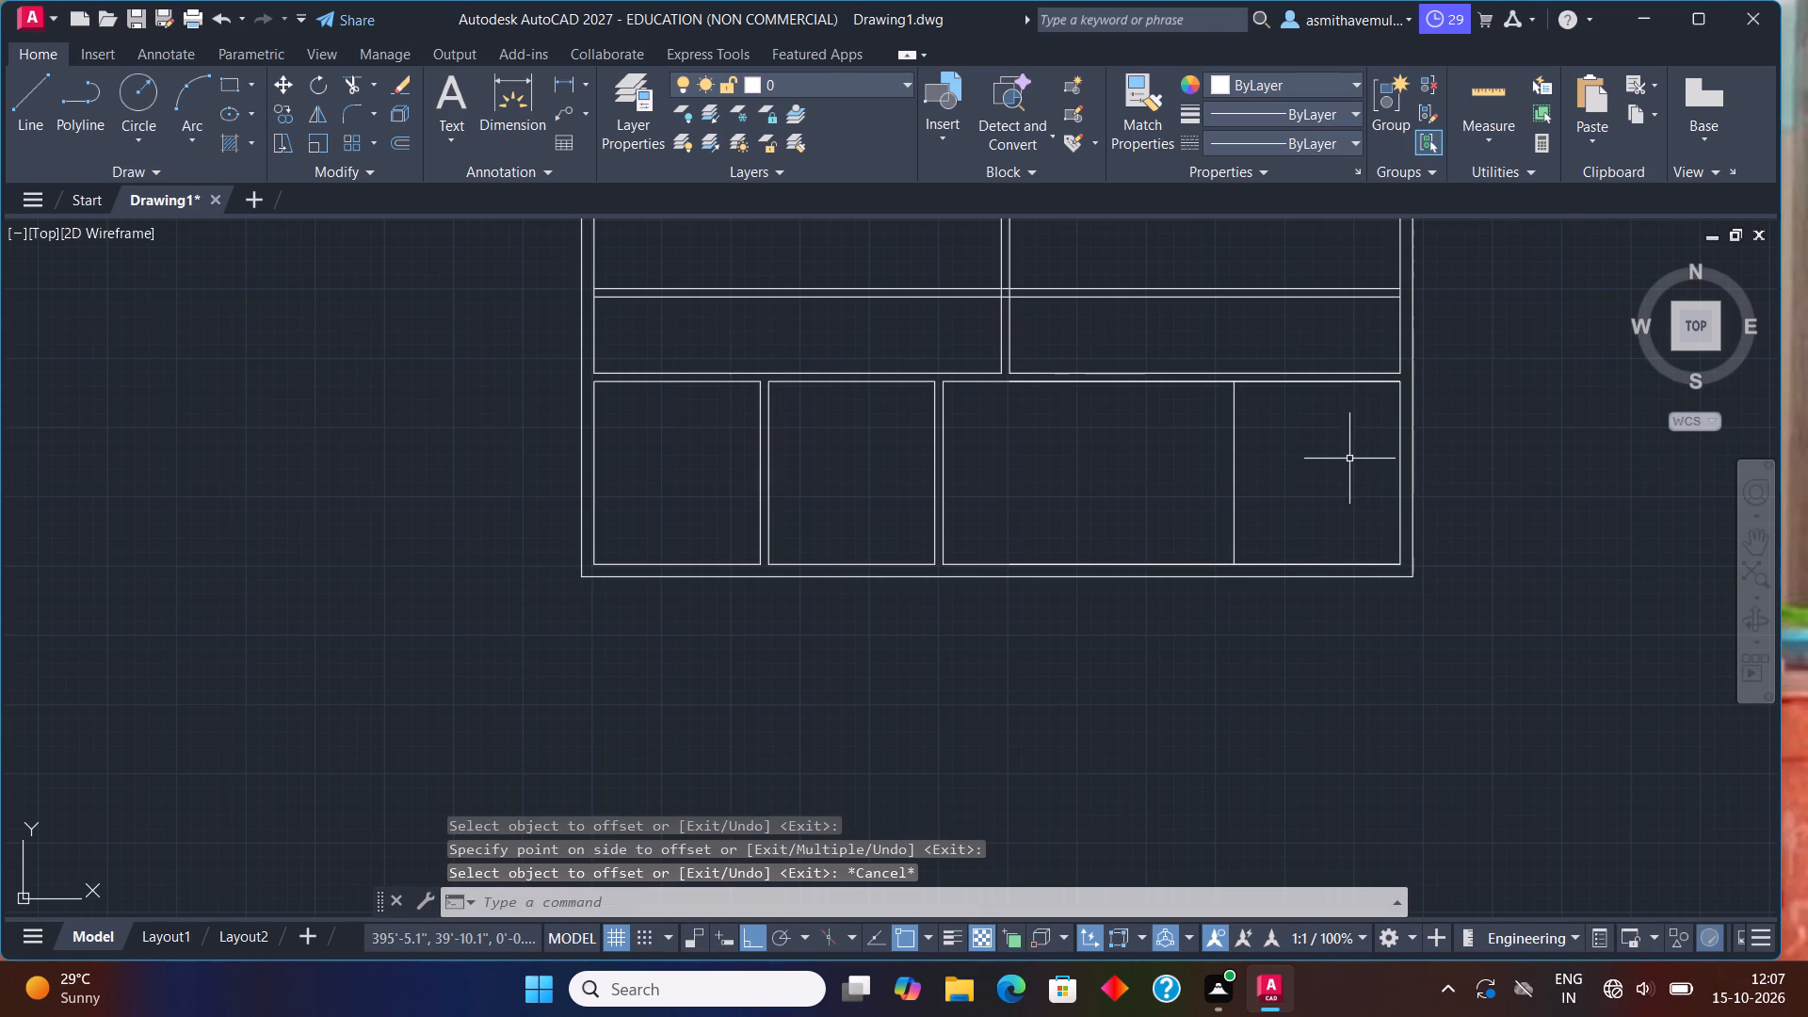
Offset the newest vertical line 6" toward the second partition to form the bottom strip's rightmost partition.
key(o)
key(Return)
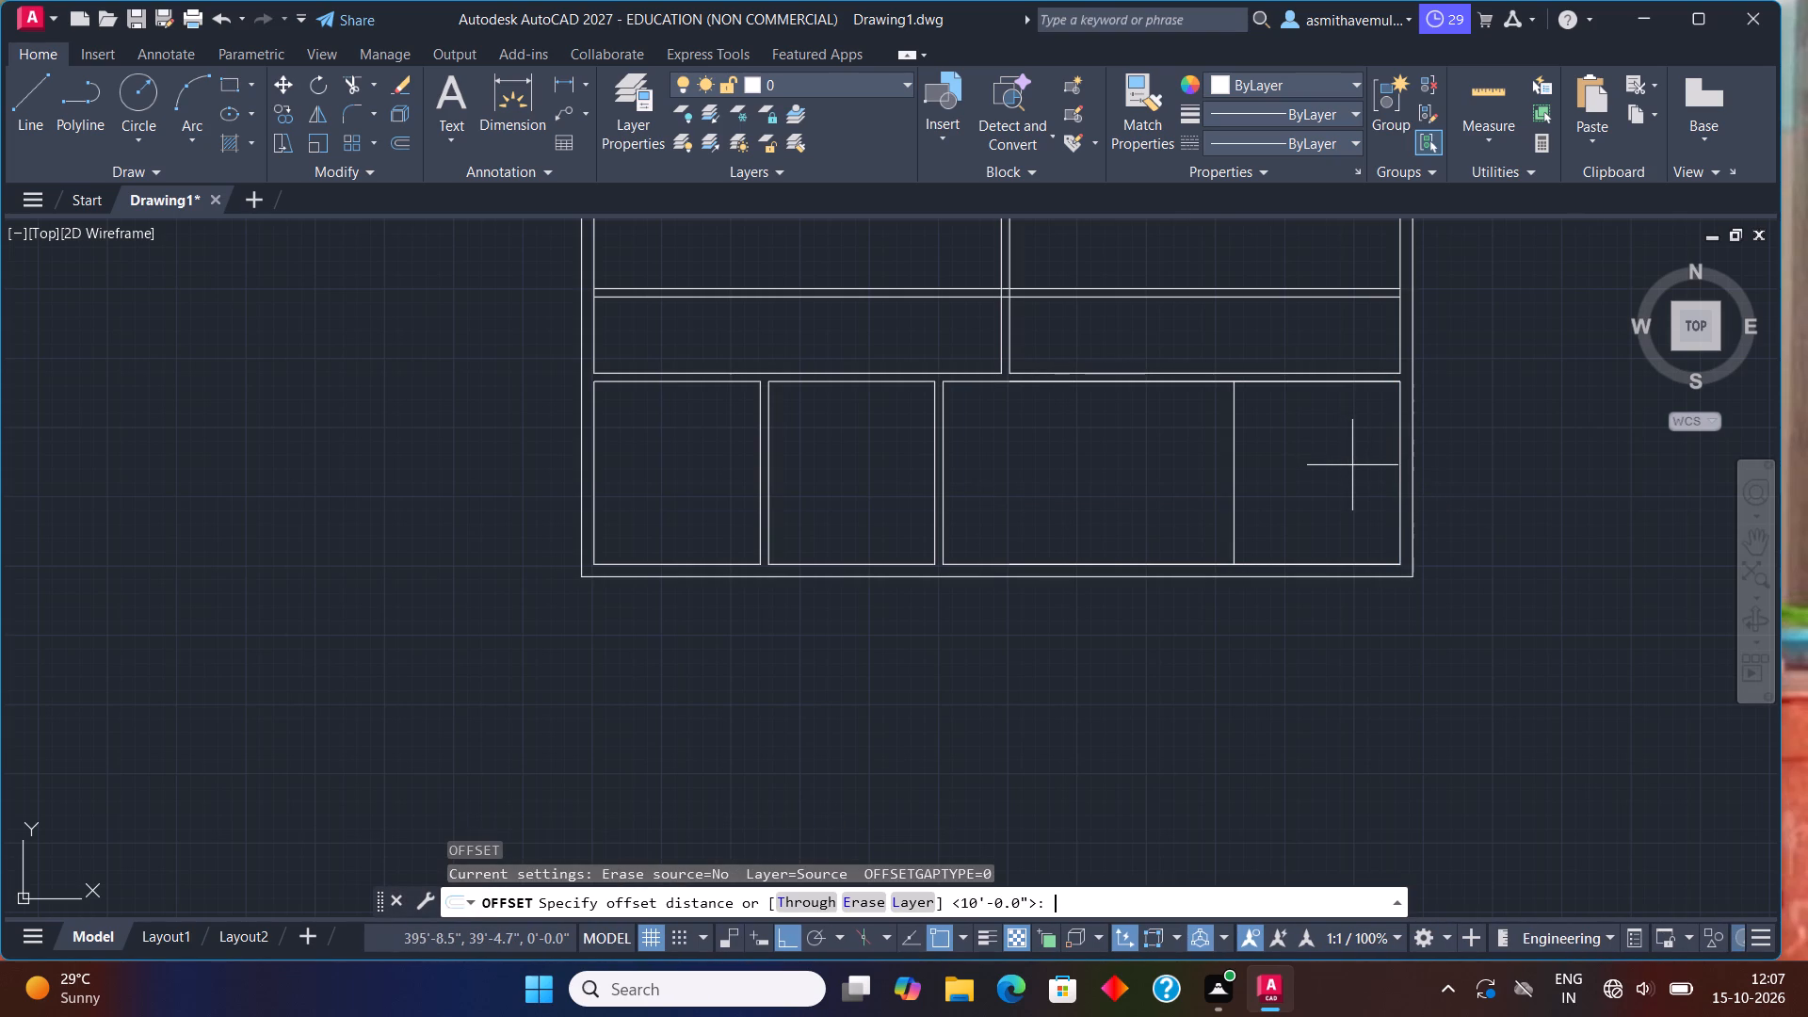
key(6)
key(shift+quotedbl)
key(Return)
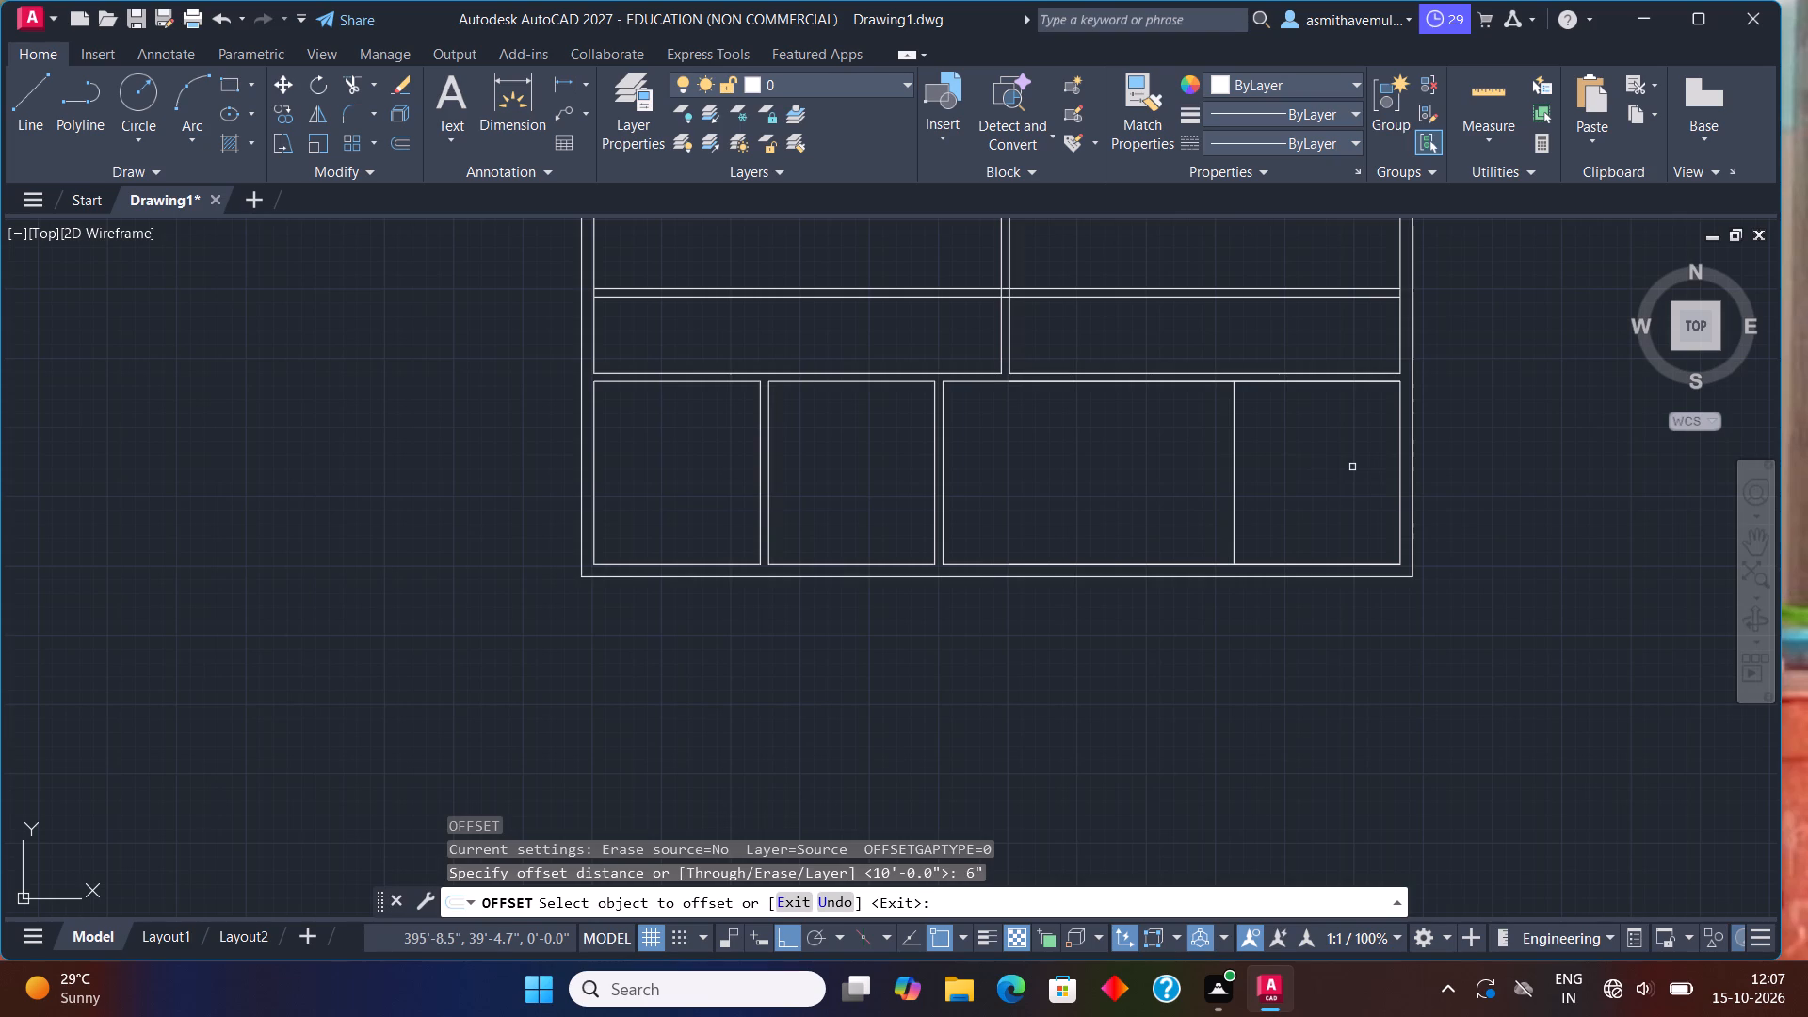
click(1236, 463)
click(1208, 462)
key(Escape)
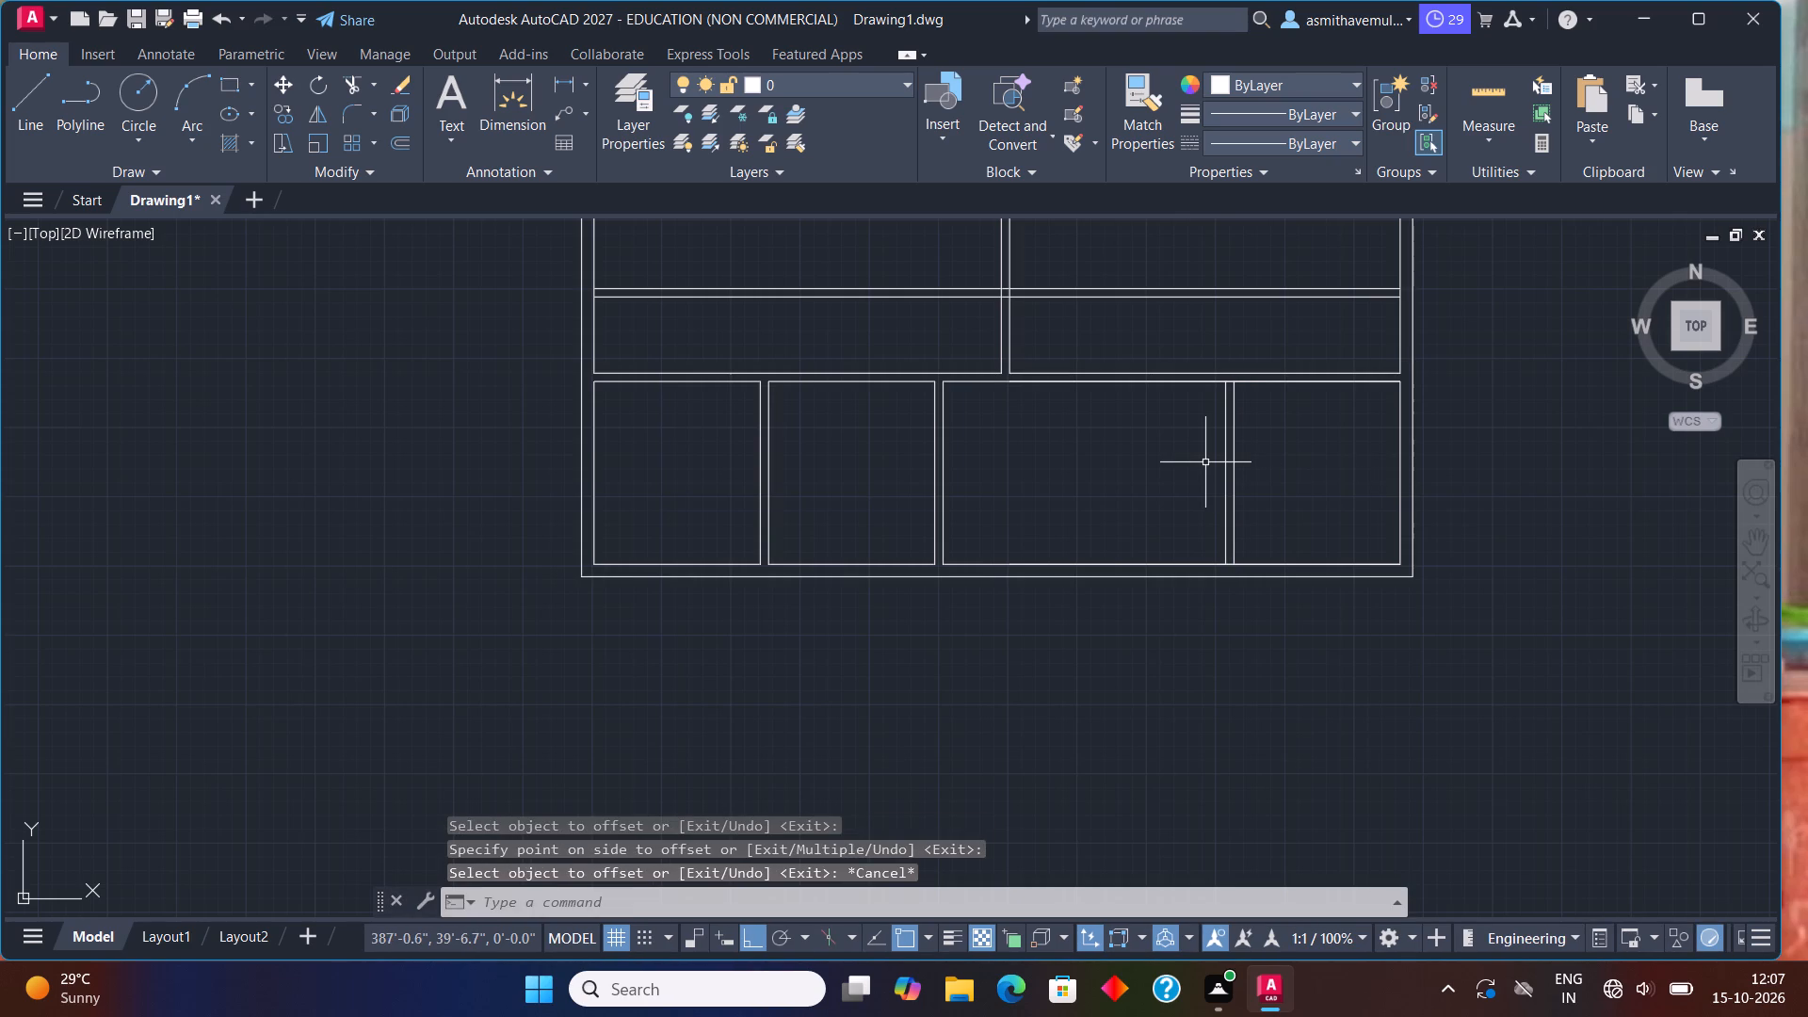
Offset the rightmost bottom-strip partition's left face line 10' toward the second partition.
key(o)
key(Return)
key(6)
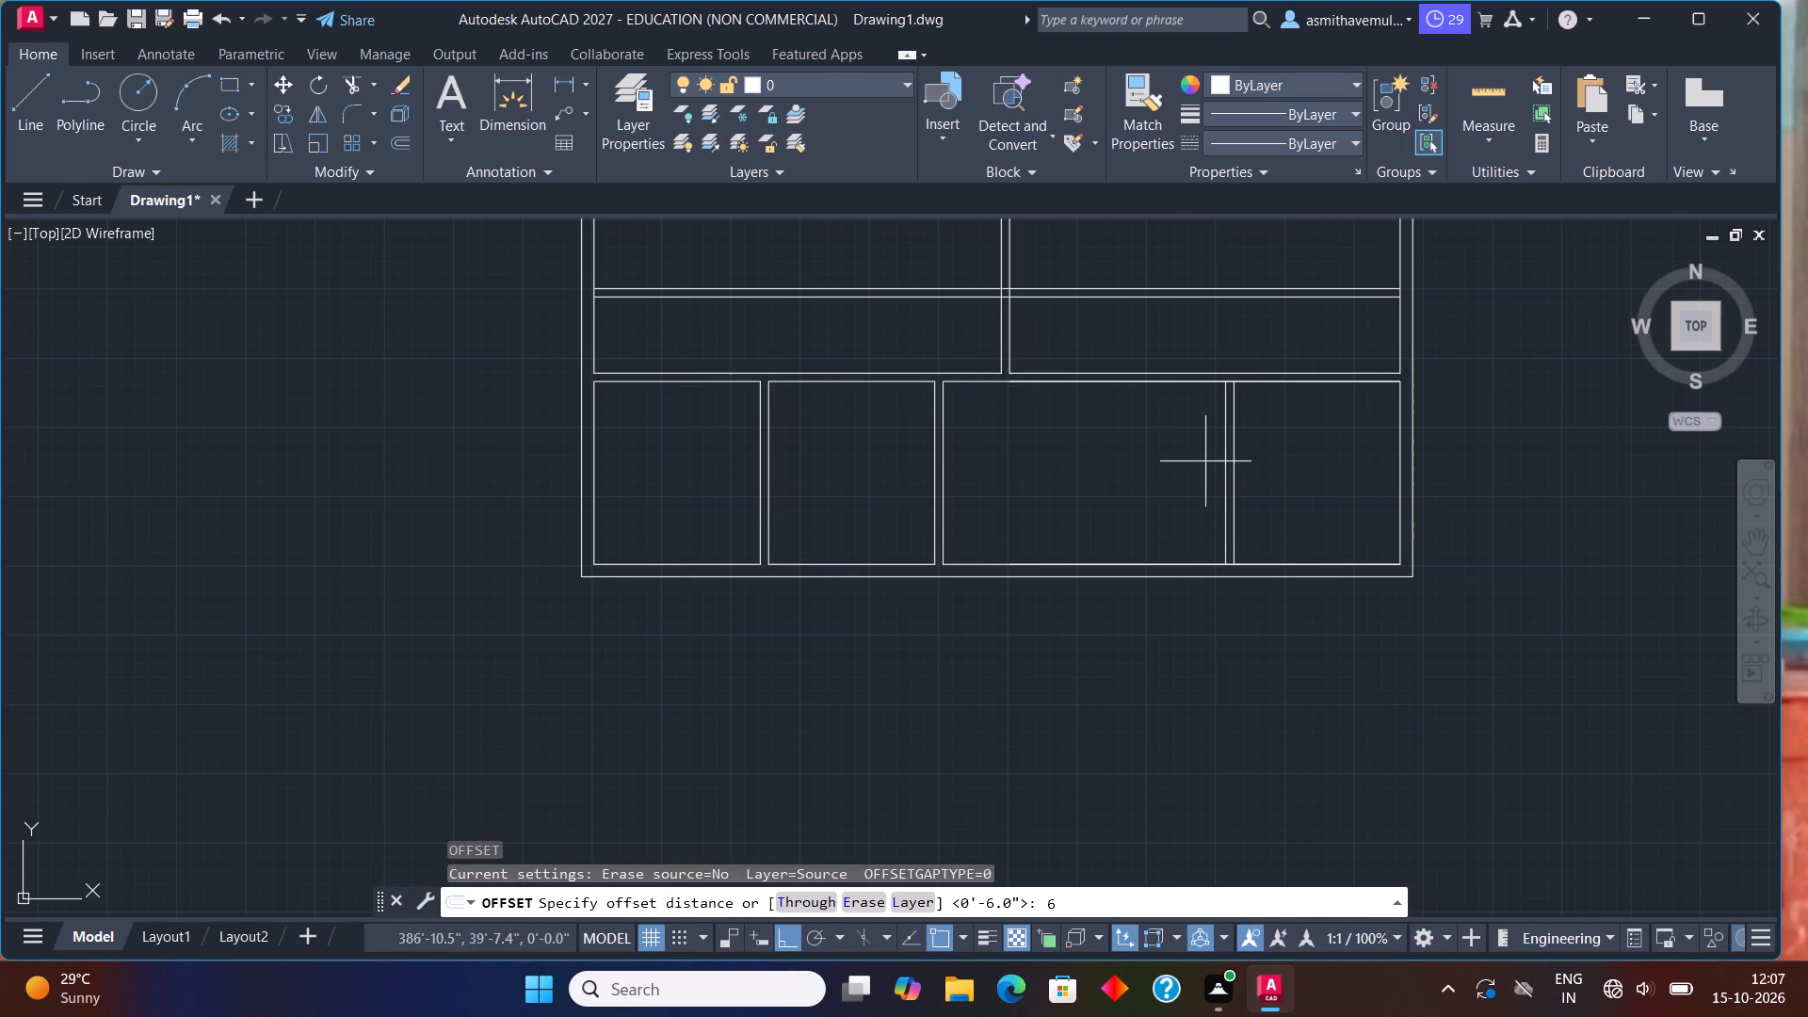
key(BackSpace)
text(10')
key(Return)
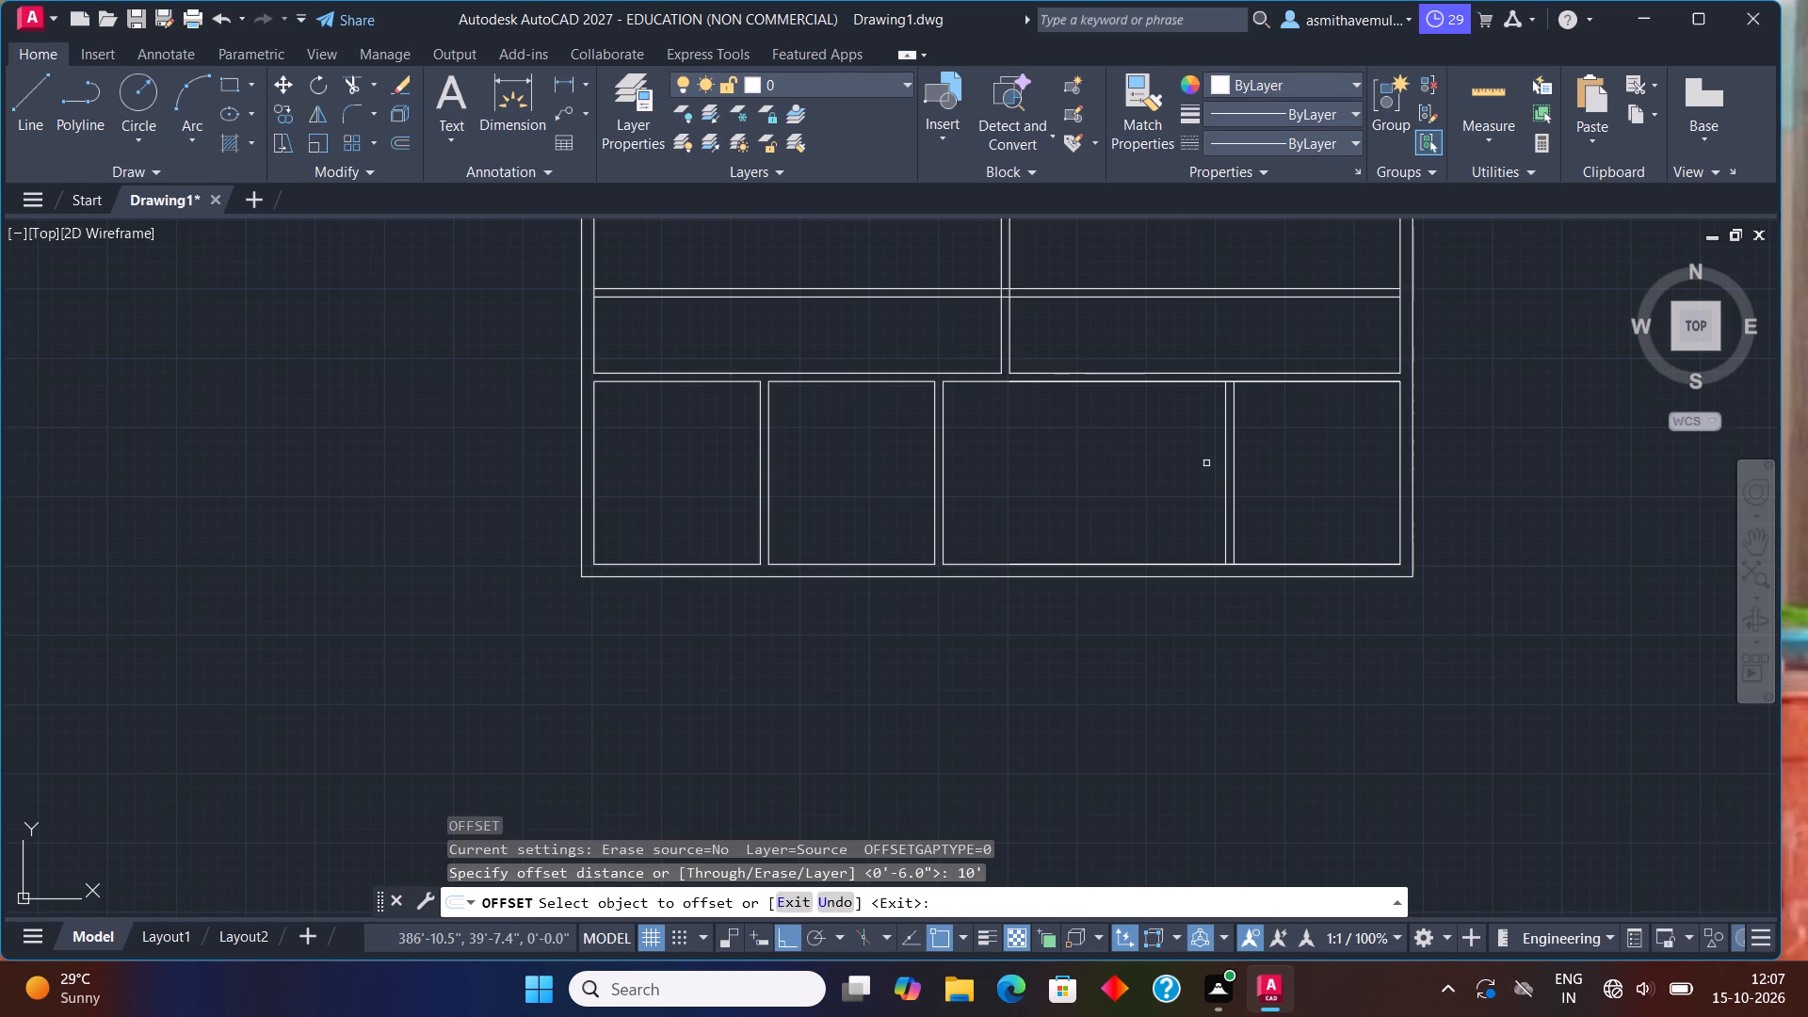
scroll(1256, 455, up, 1)
click(1204, 439)
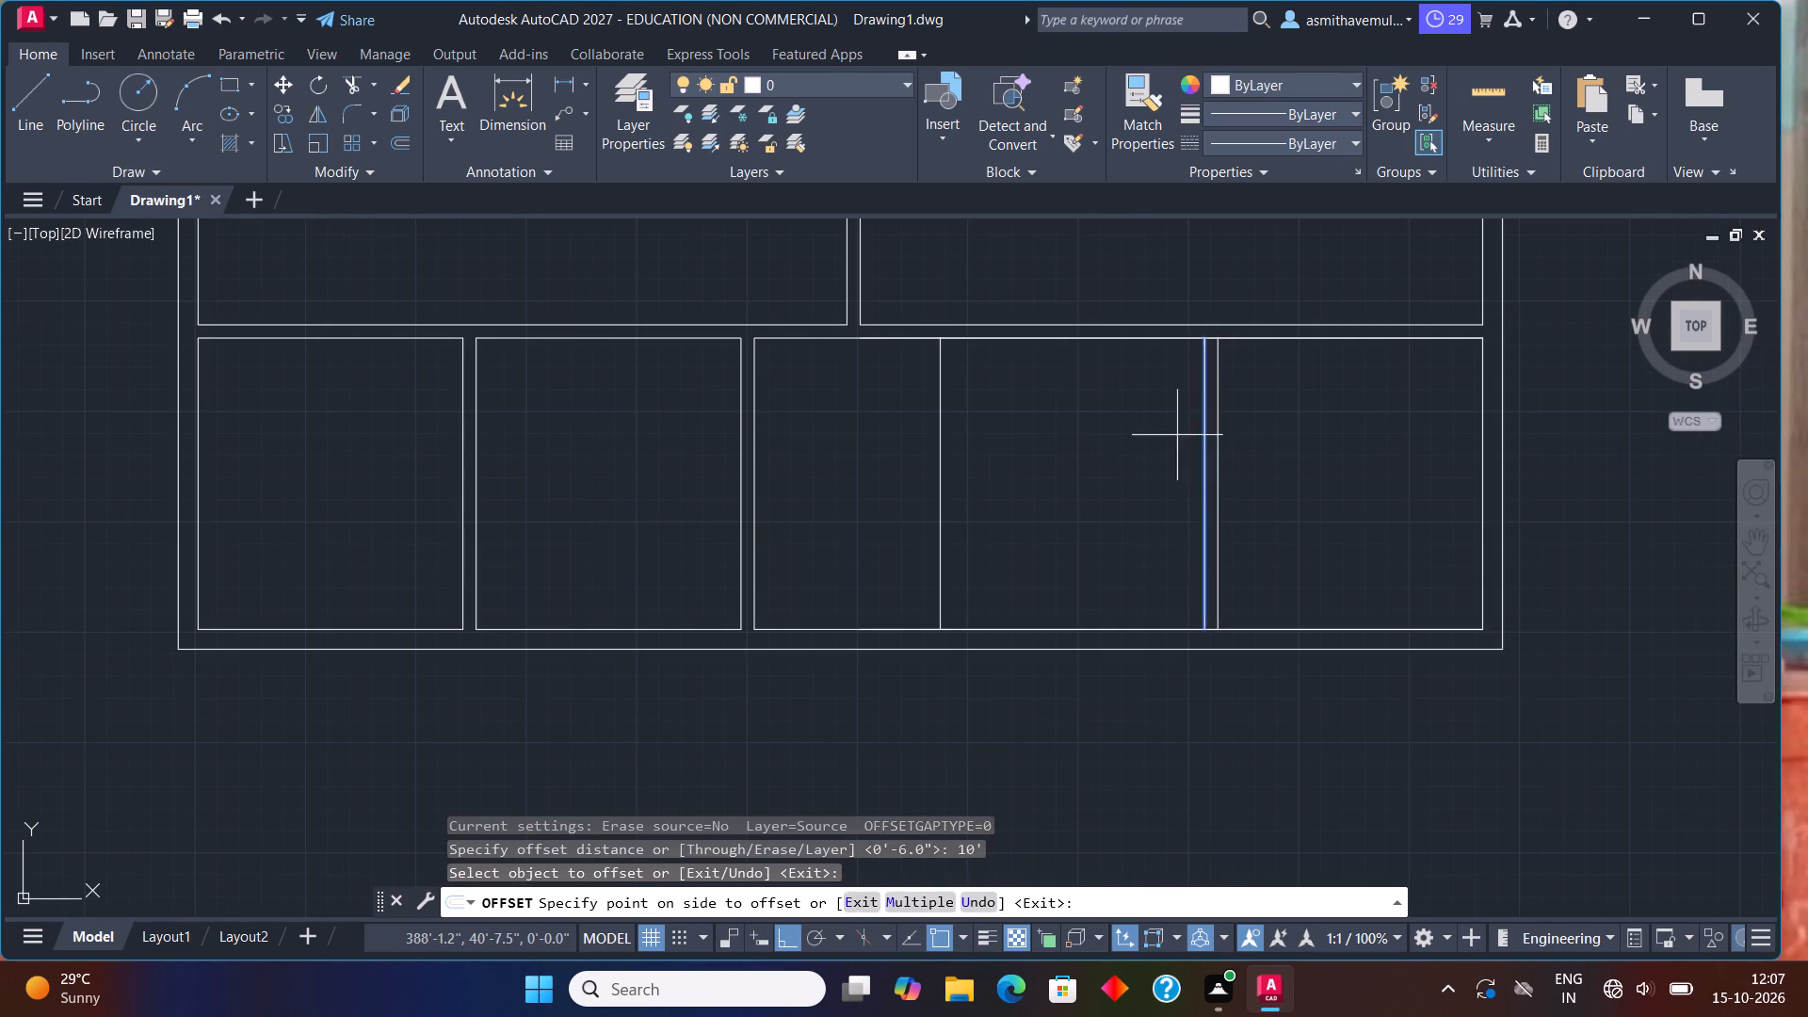
click(1058, 420)
key(Escape)
Offset the newest vertical line 6" toward the second partition to complete another bottom-strip partition.
scroll(1044, 425, up, 1)
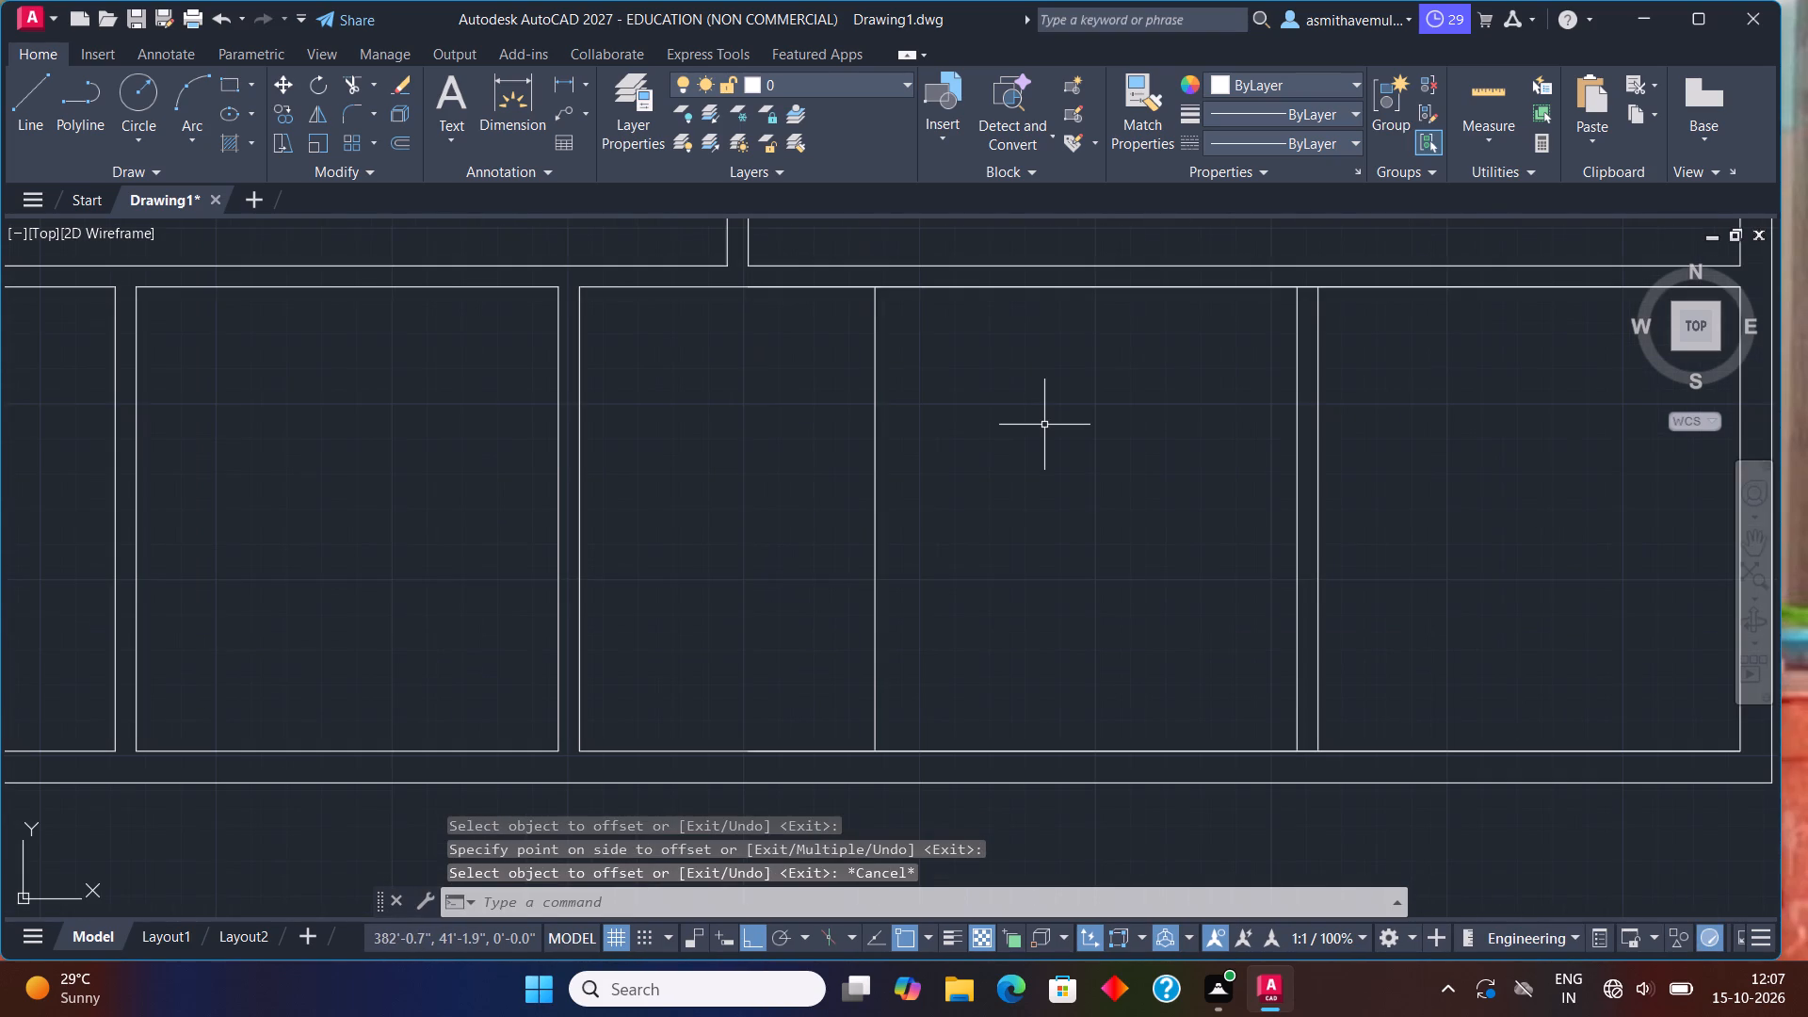
key(o)
key(Return)
text(6")
key(Return)
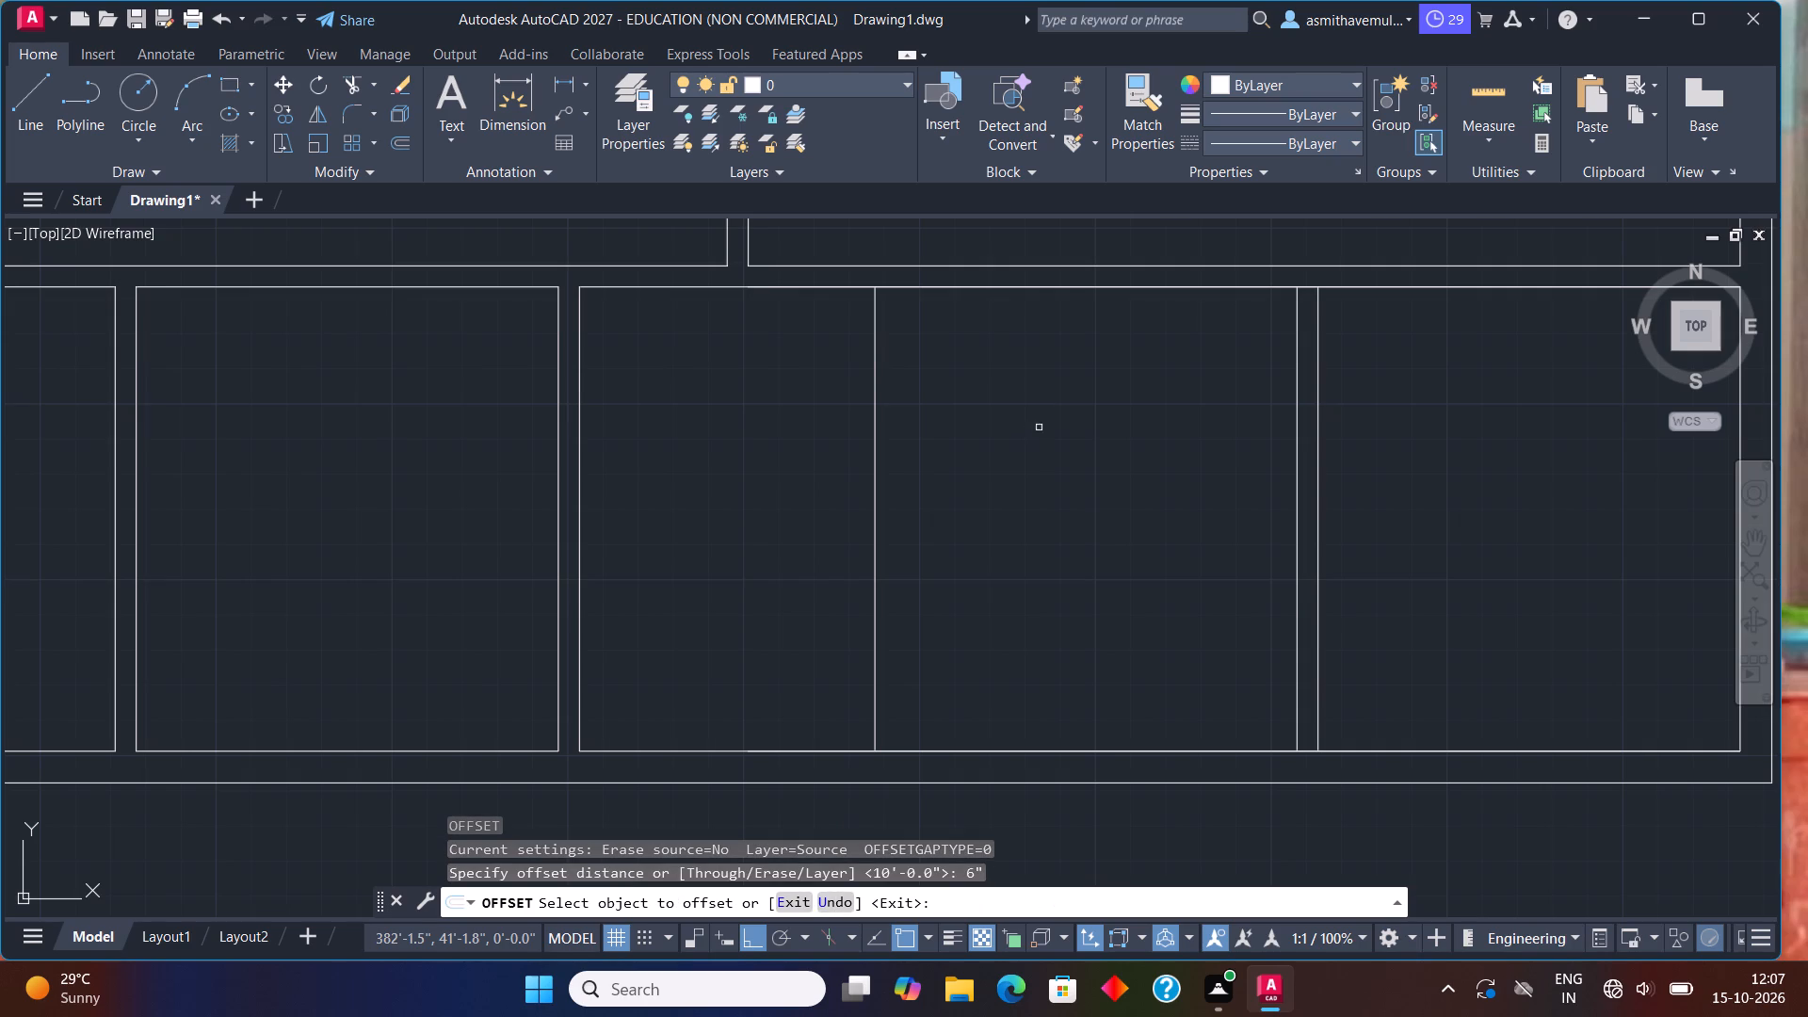
click(872, 394)
click(851, 393)
key(Escape)
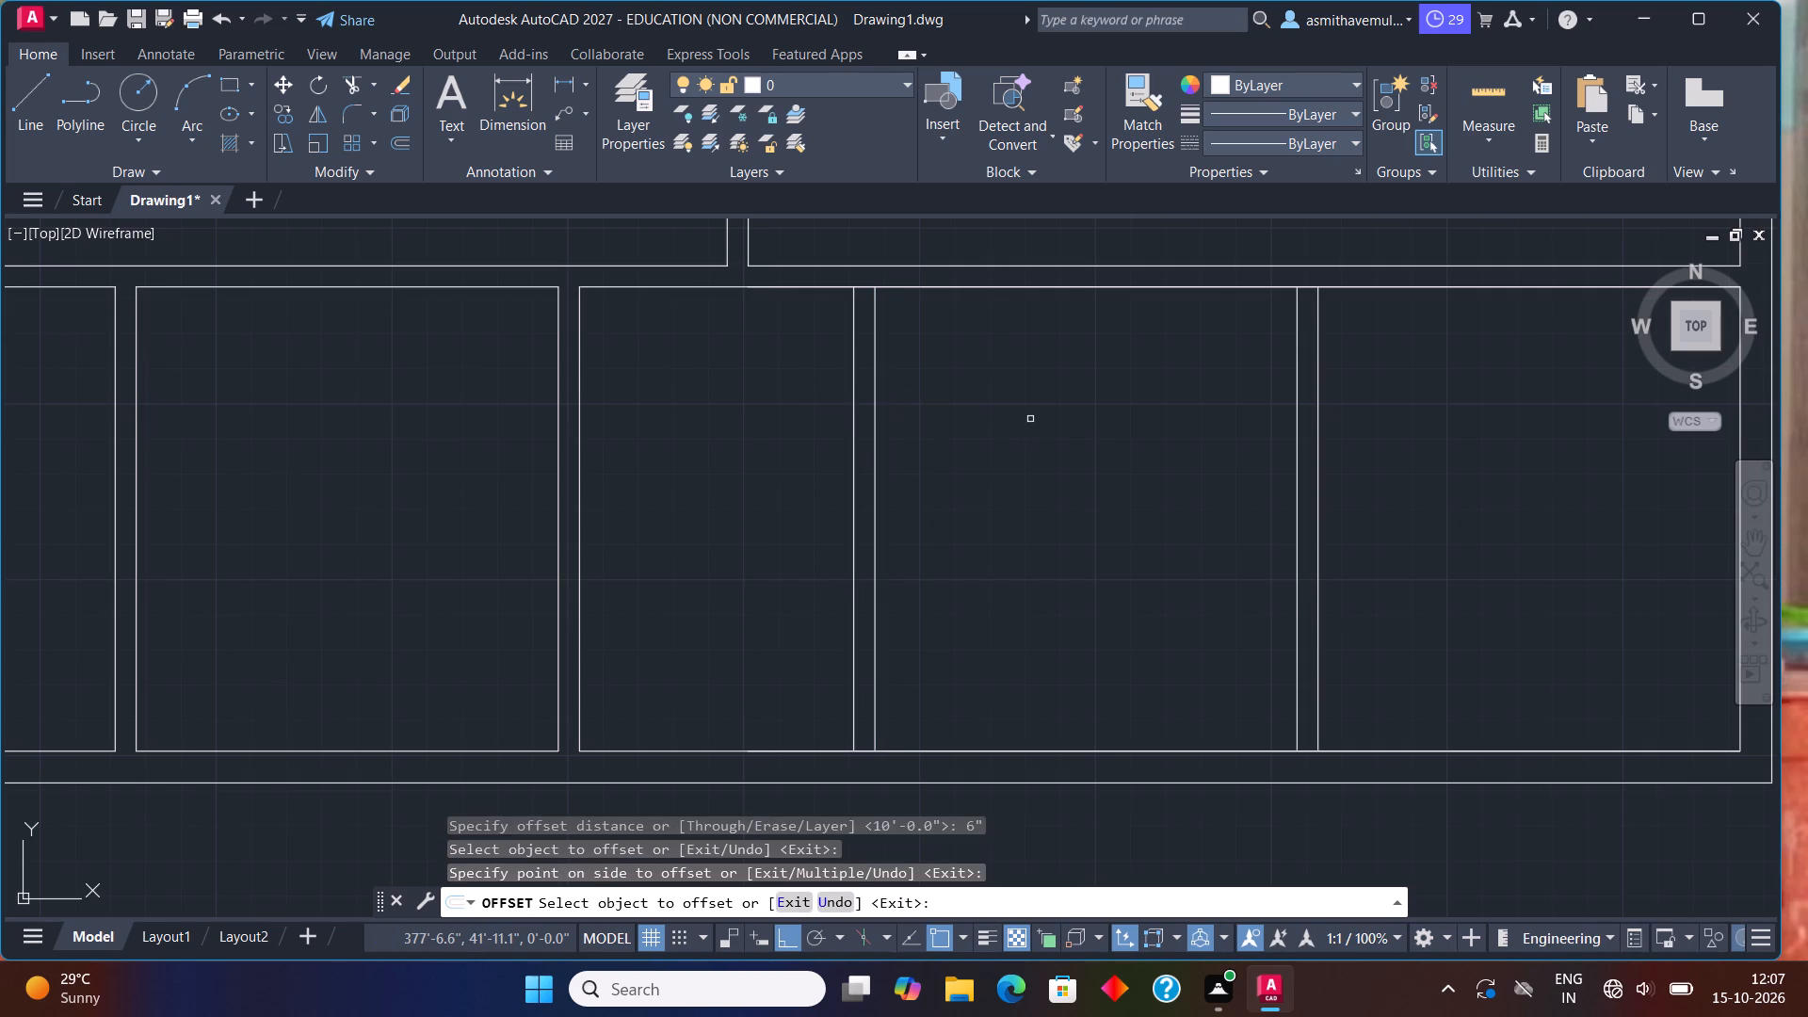
Measure the clear width of the bottom strip's rightmost room with a temporary linear dimension.
scroll(1030, 419, down, 3)
scroll(1051, 456, up, 1)
middle_drag(1051, 440, 1076, 452)
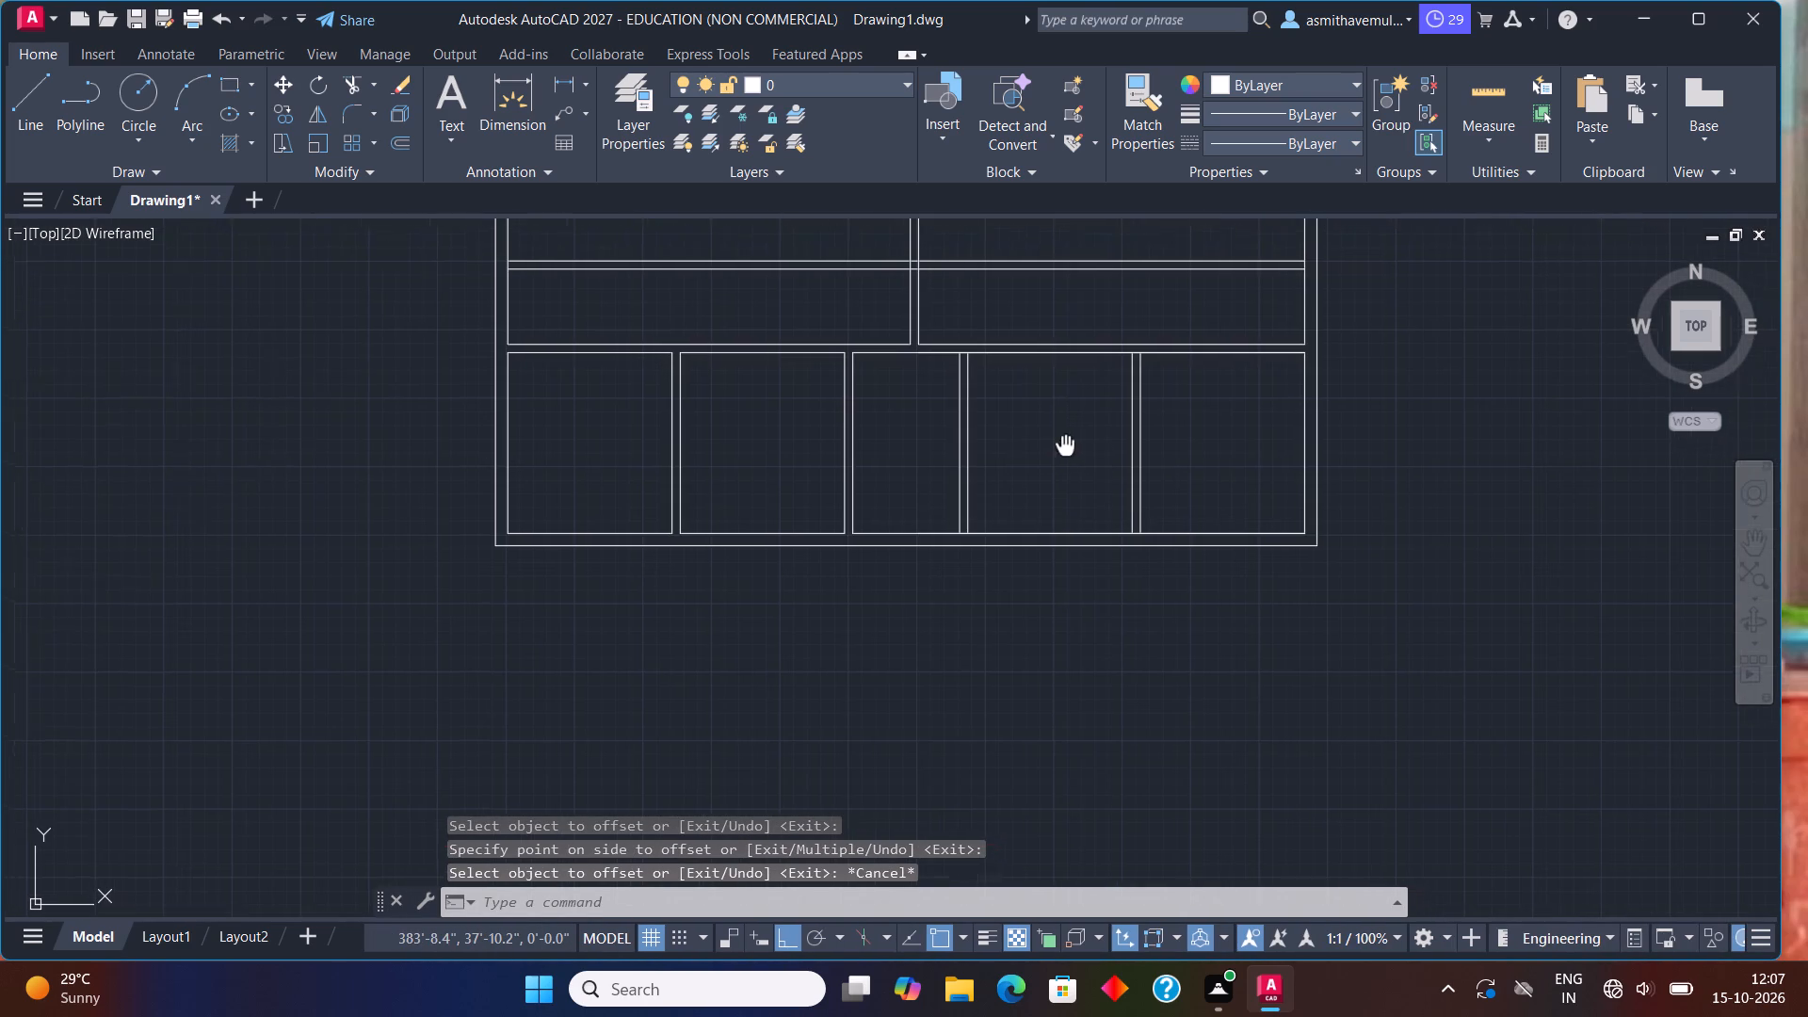
middle_drag(1076, 452, 1099, 468)
scroll(1113, 432, up, 1)
key(d)
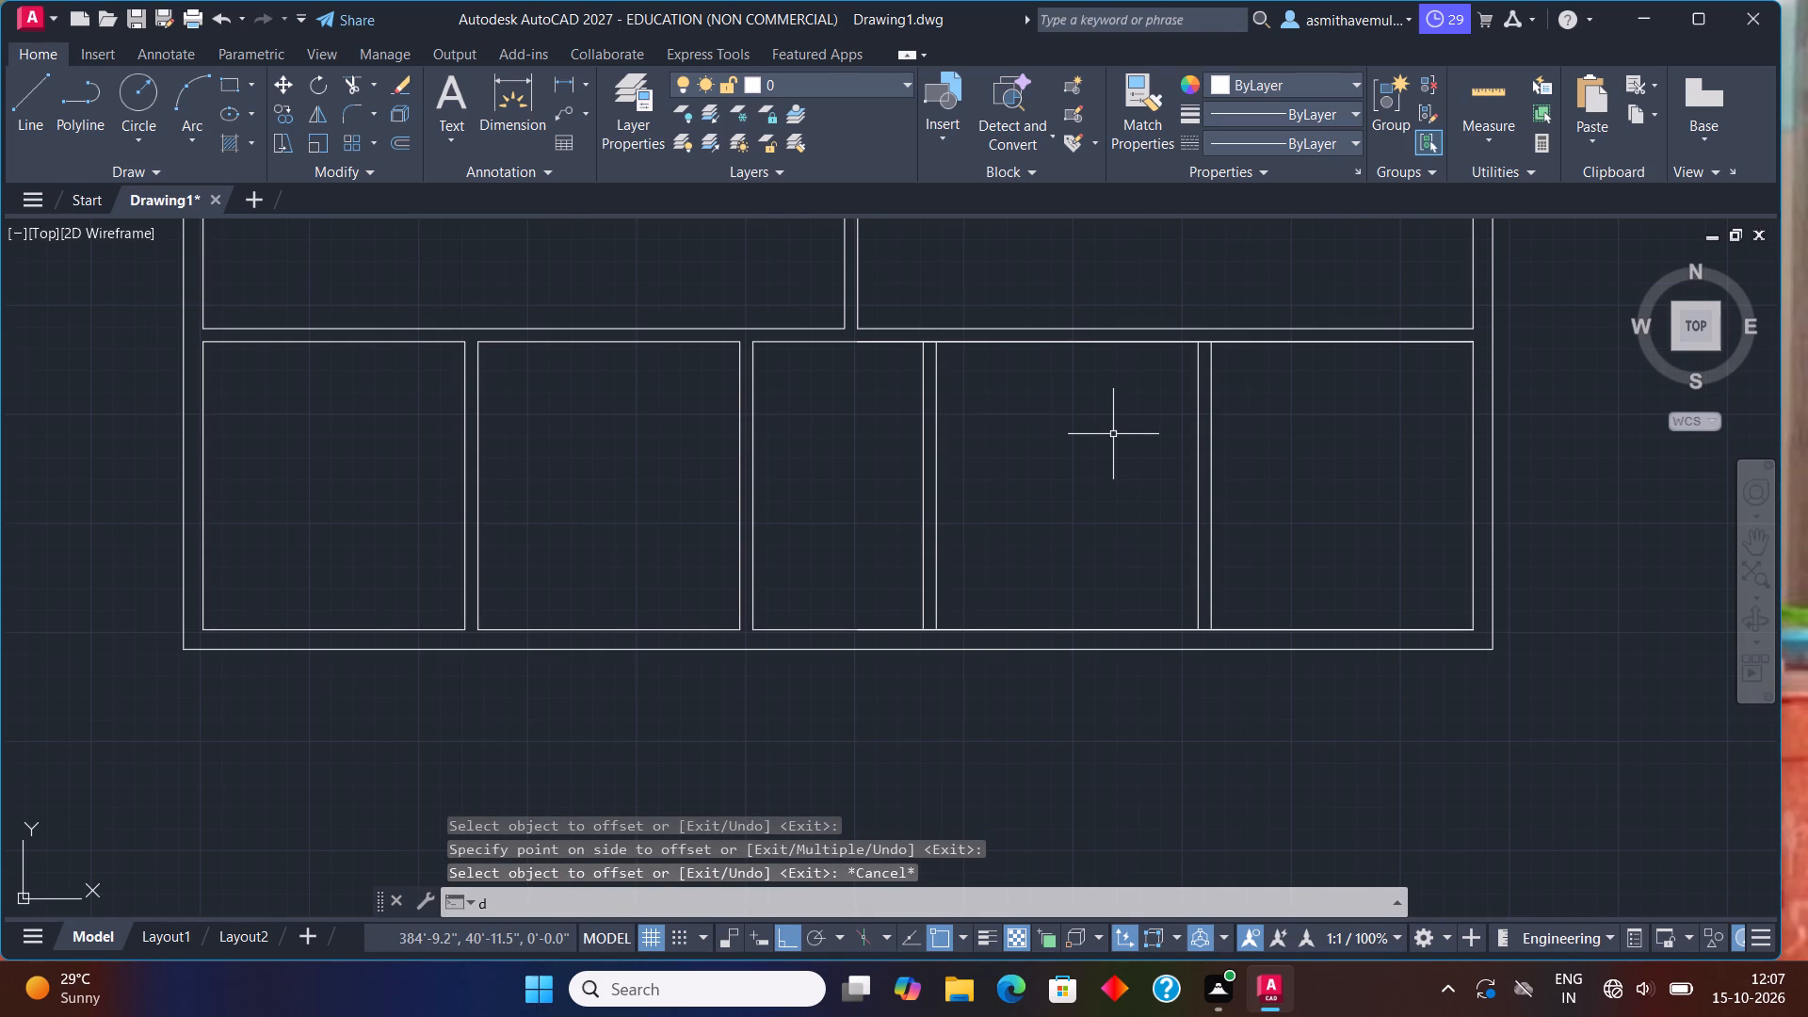
text(li')
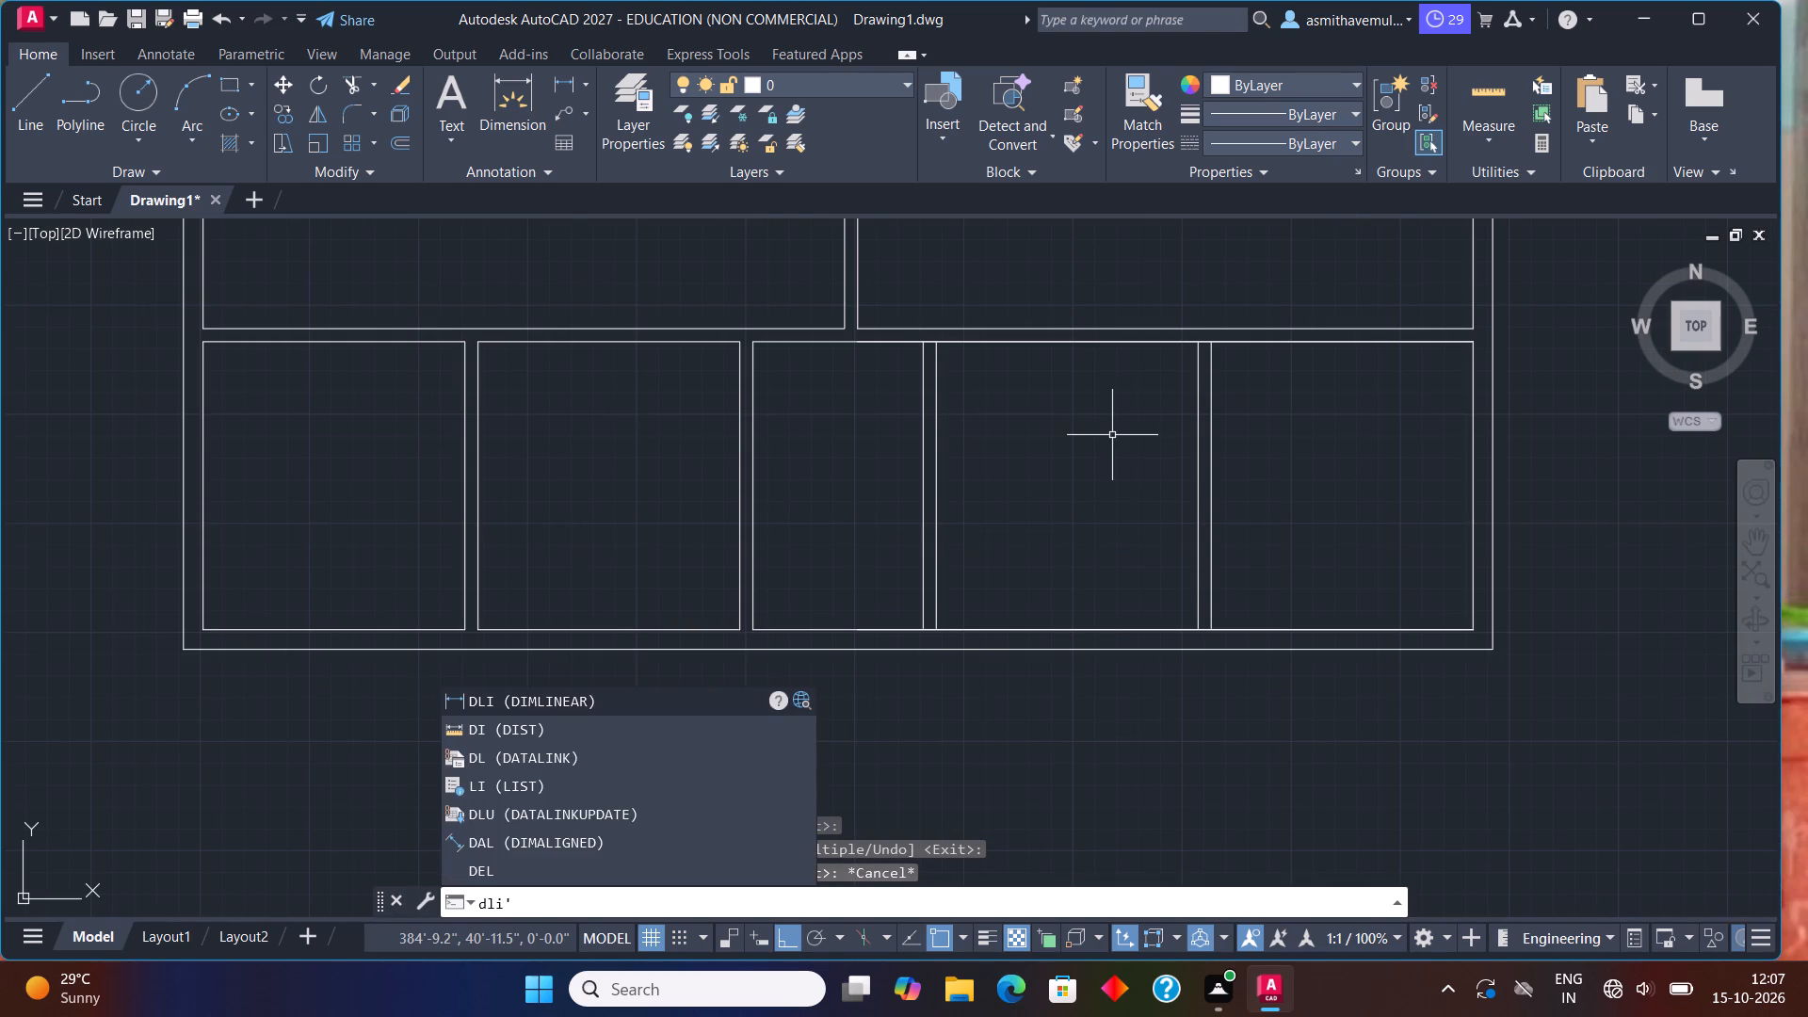
key(BackSpace)
key(Return)
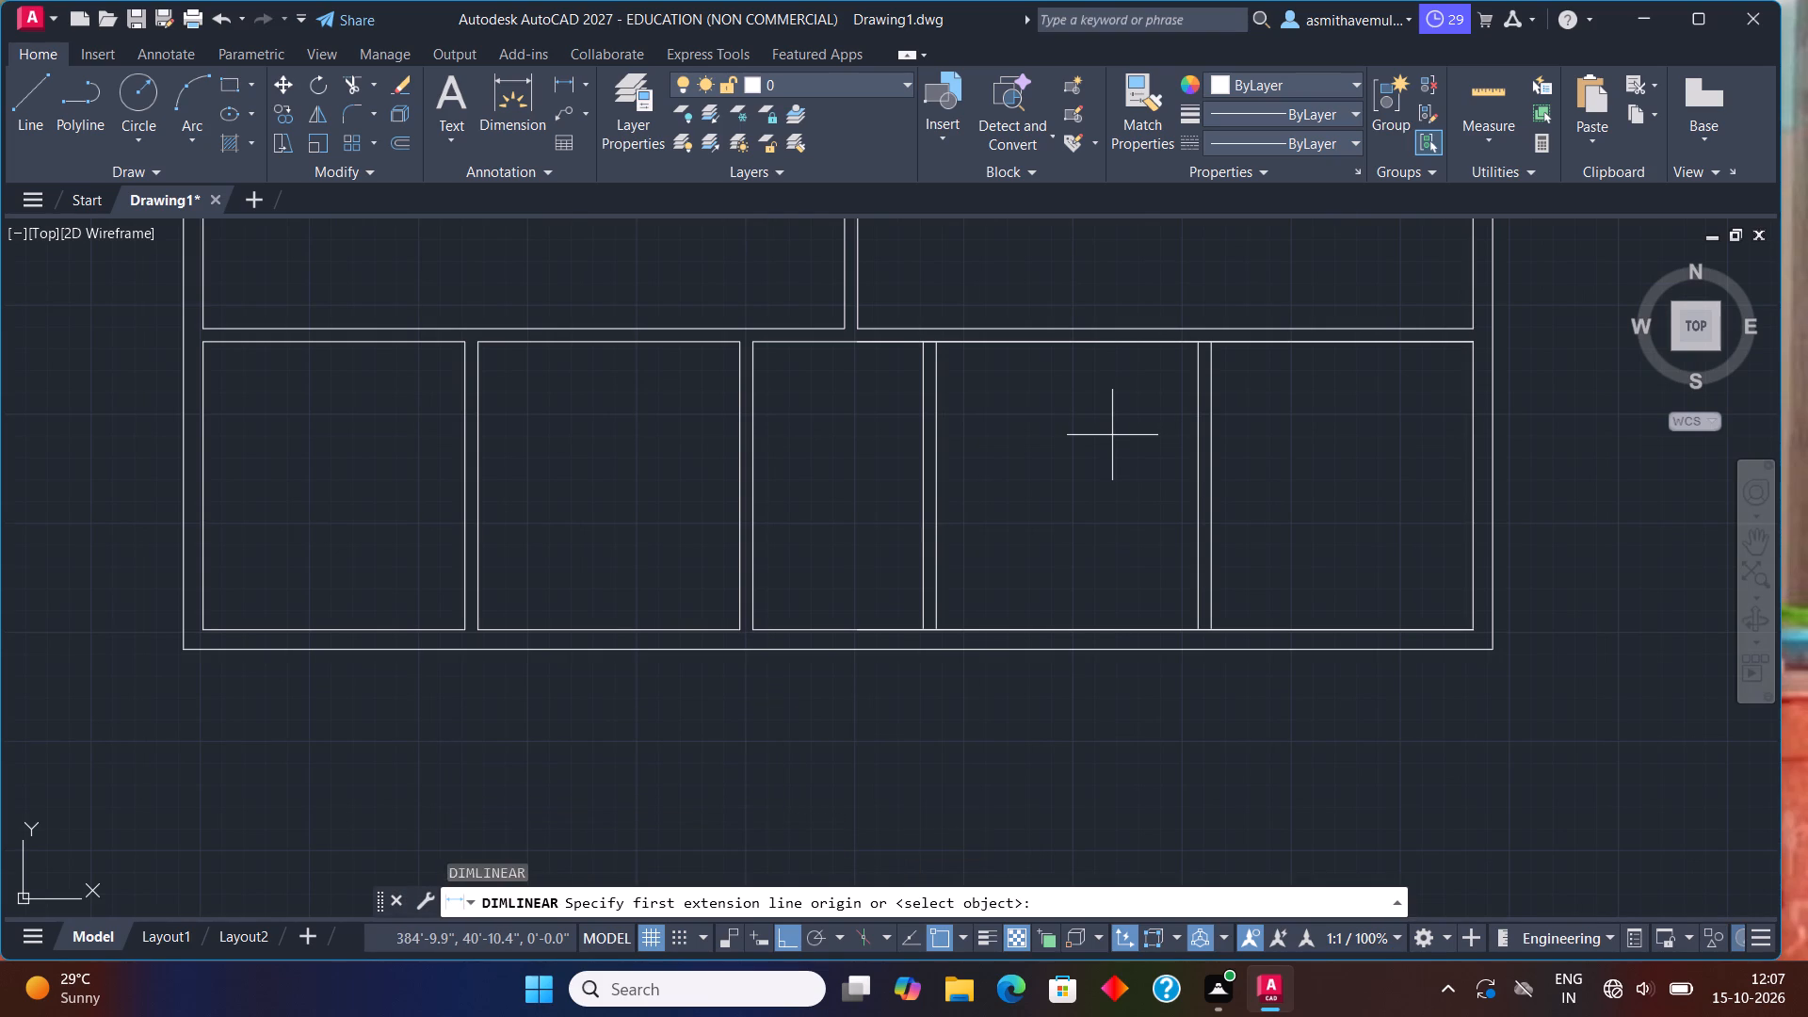
click(1211, 473)
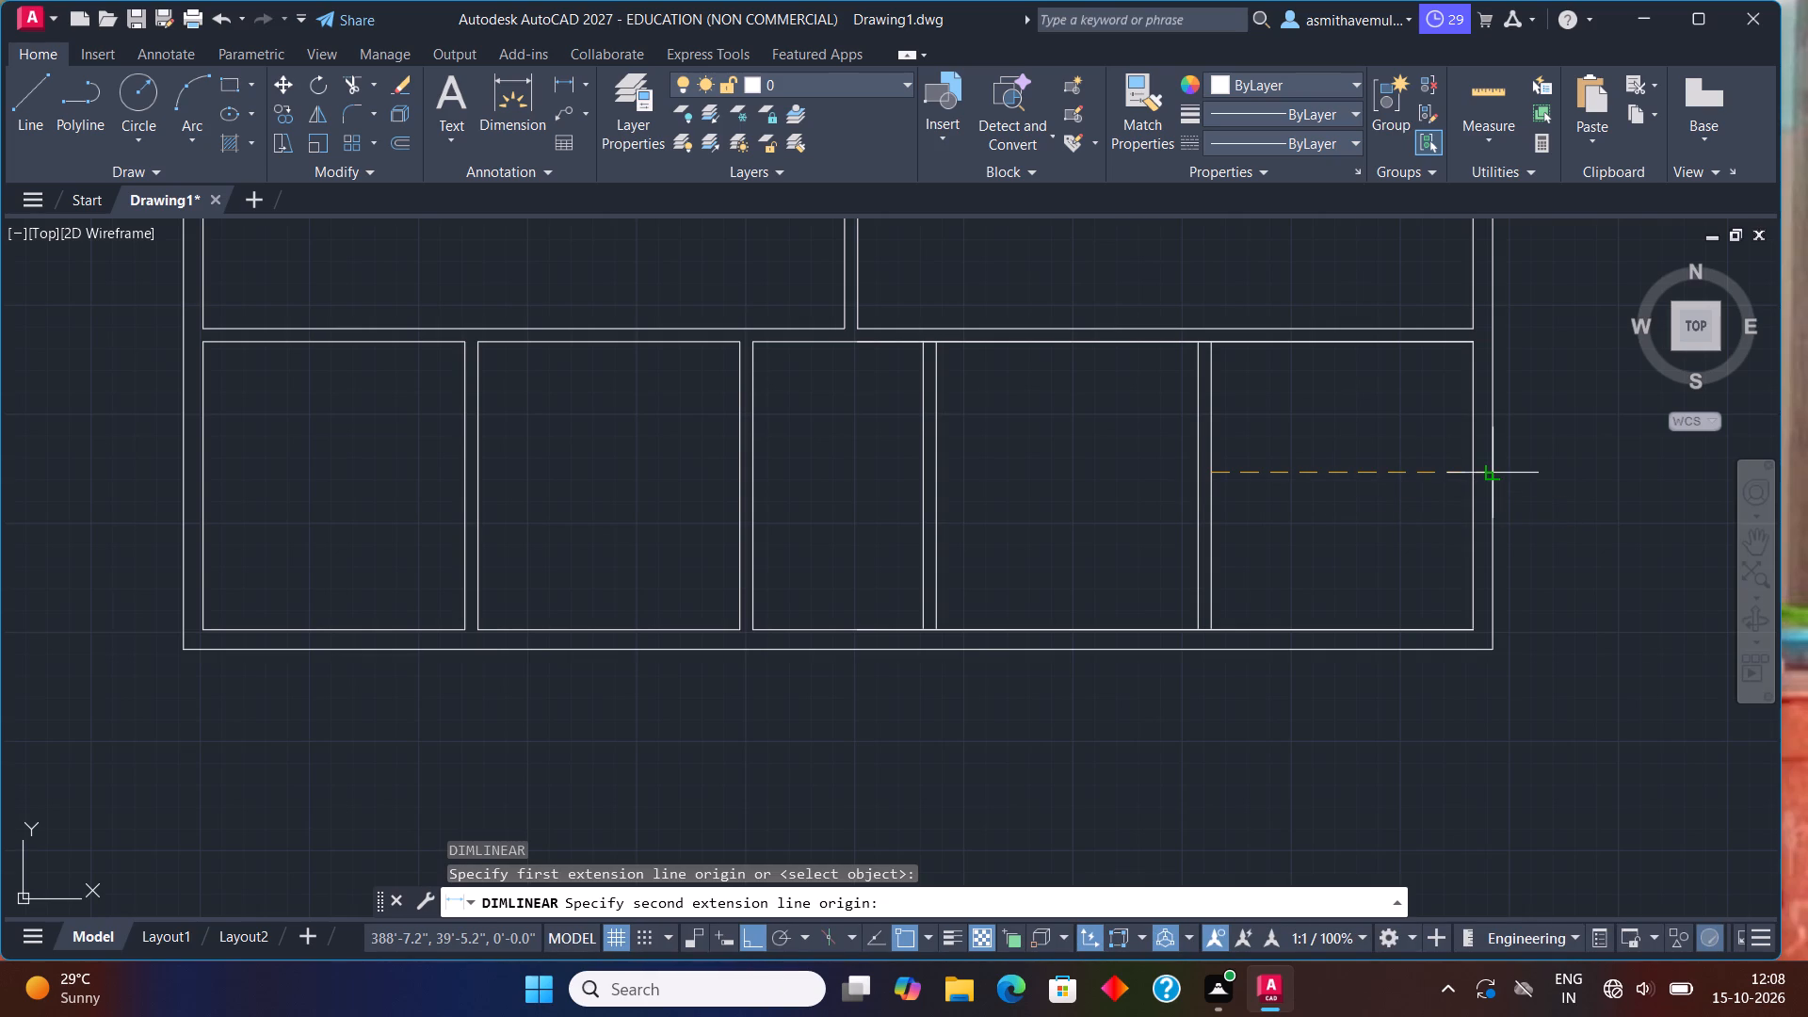
click(1470, 468)
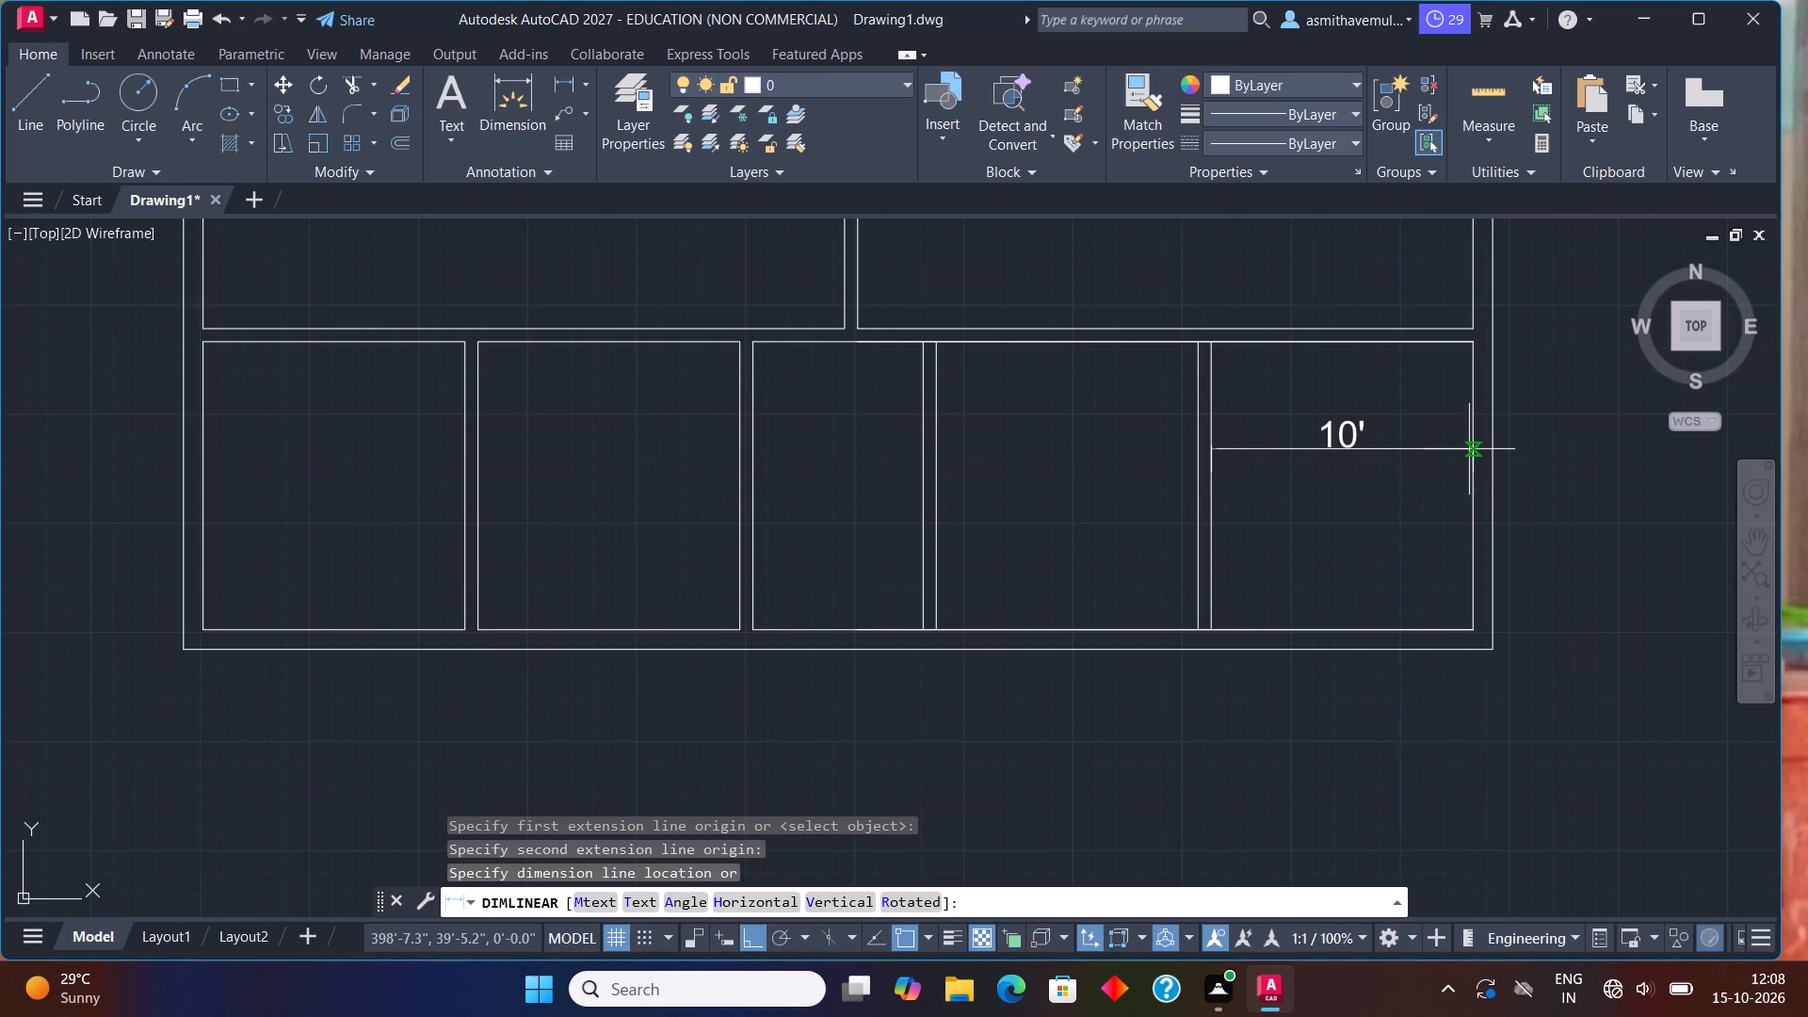
key(Escape)
Check the clear widths of the bottom strip's fourth and second rooms from the left with temporary linear dimensions.
key(space)
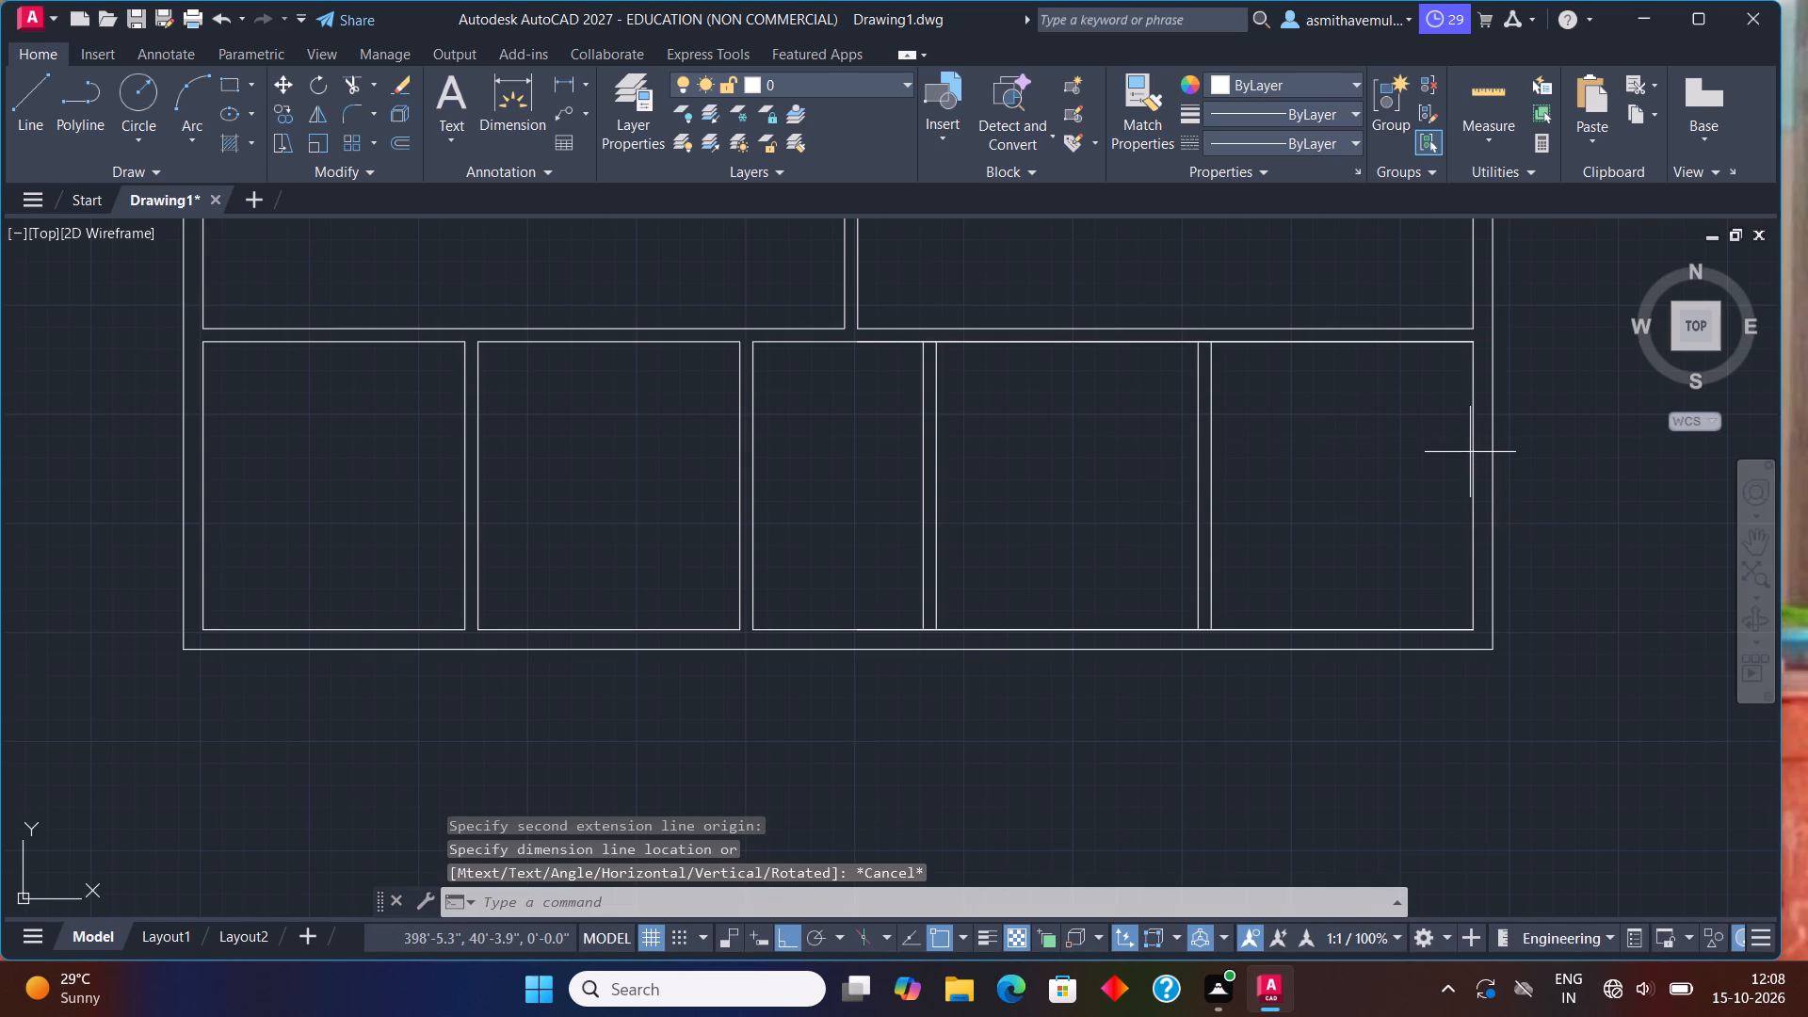
click(931, 460)
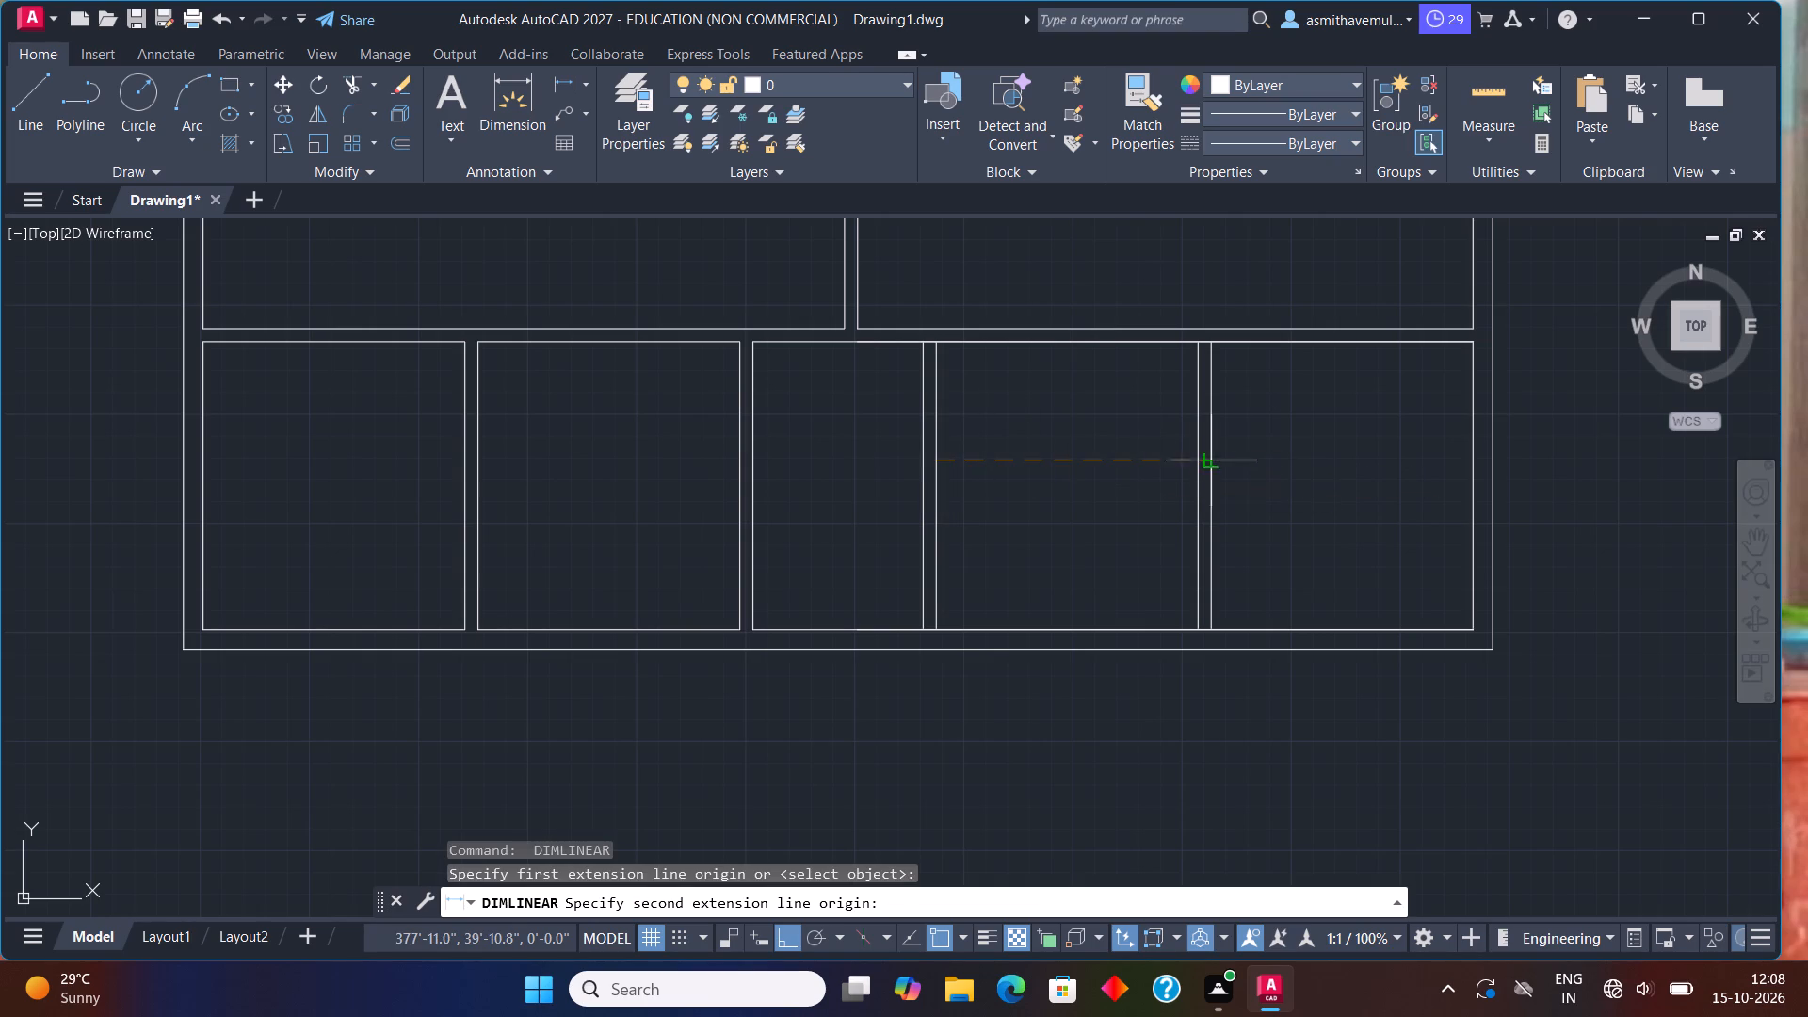
click(1191, 456)
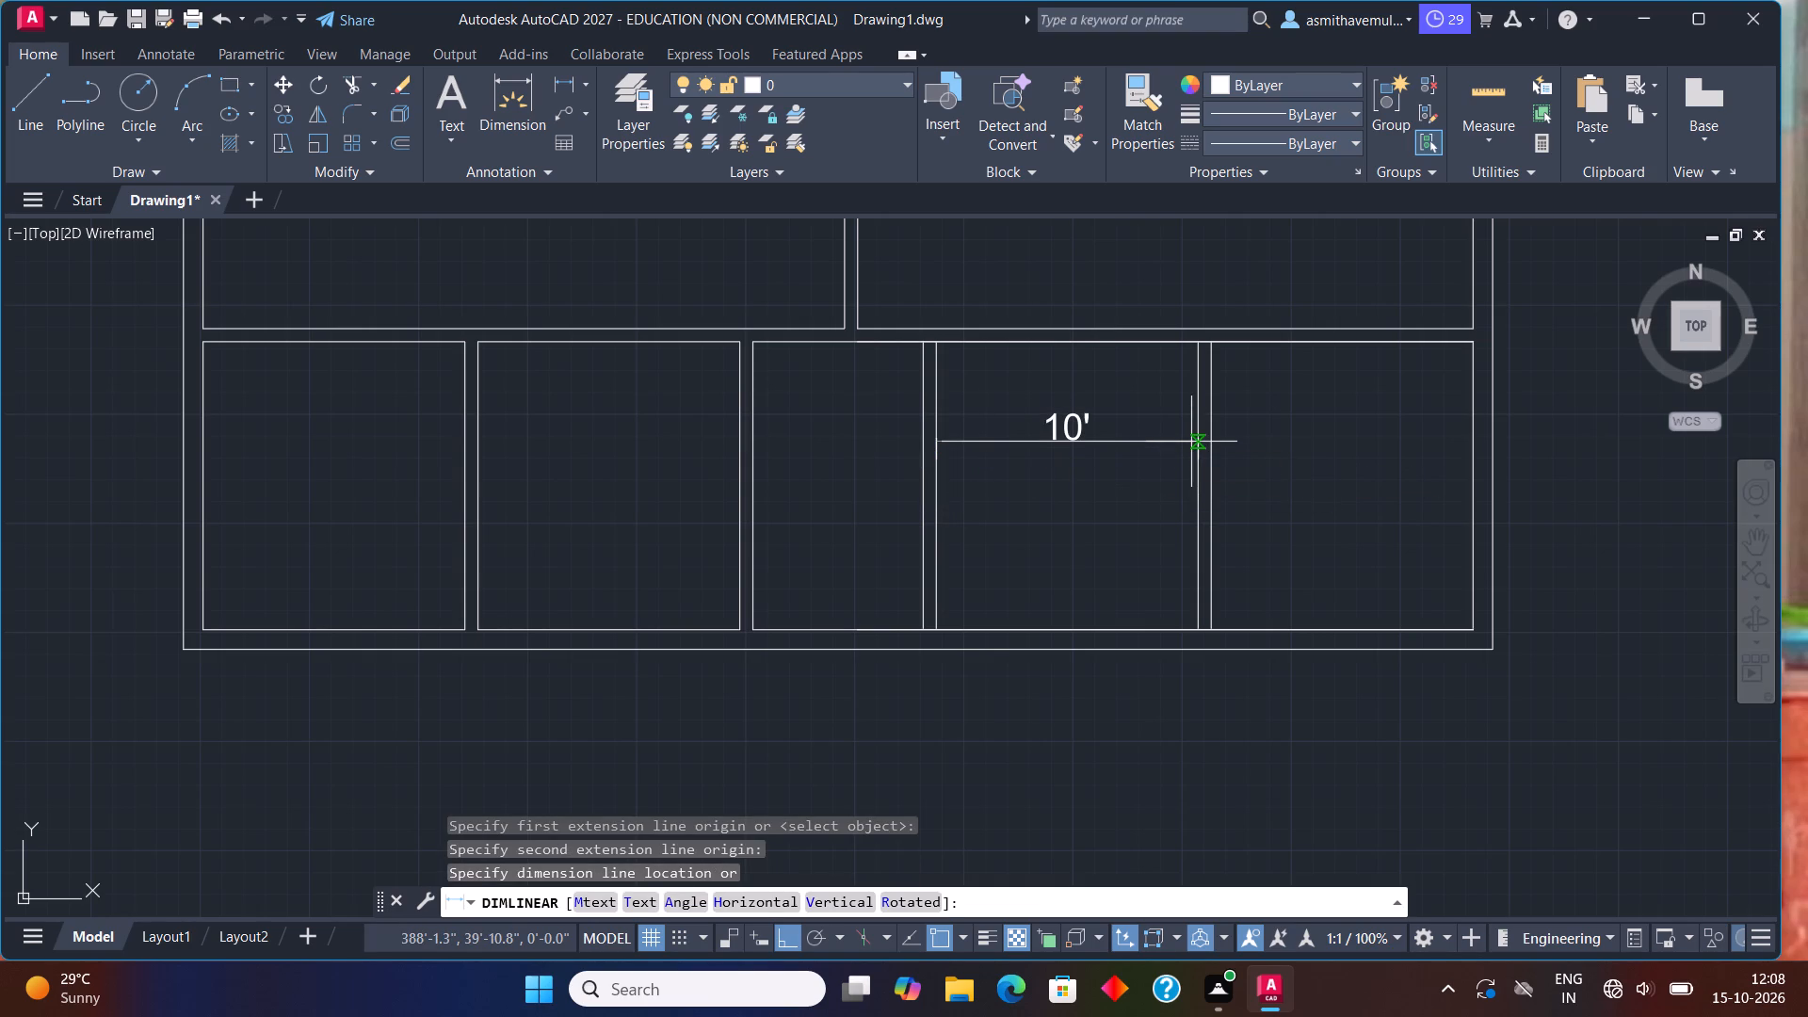
key(Escape)
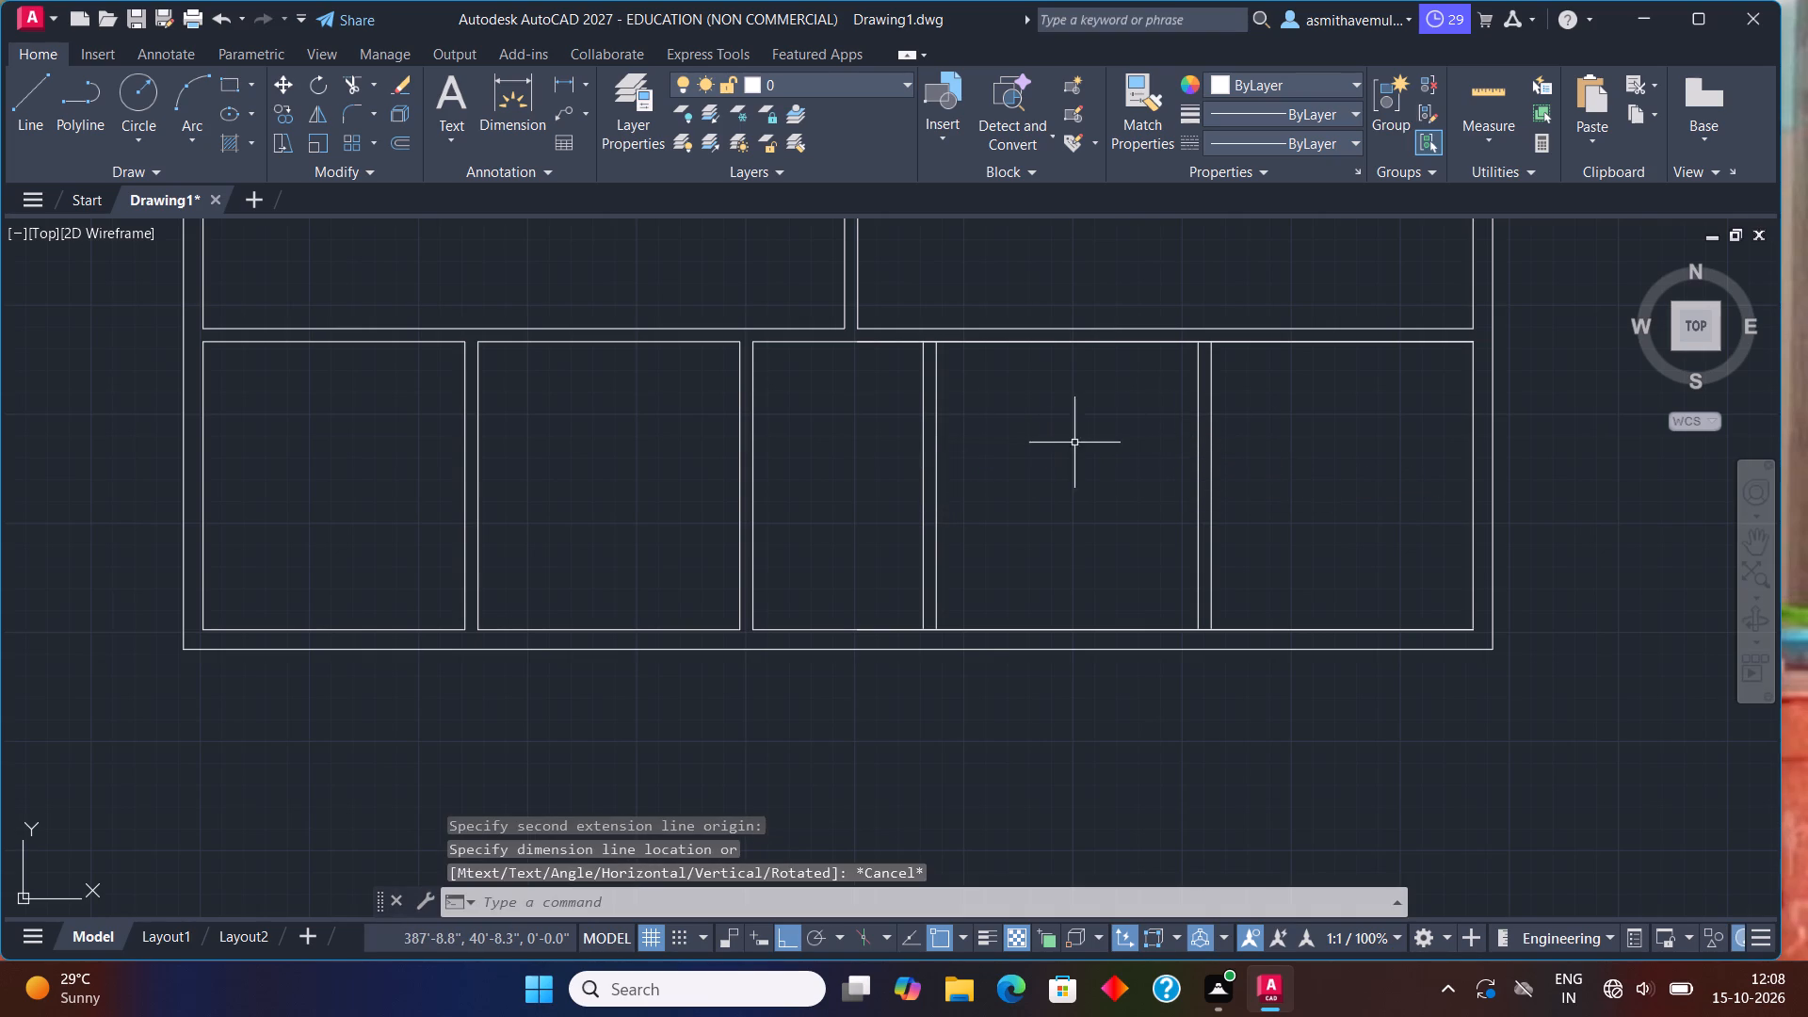
key(space)
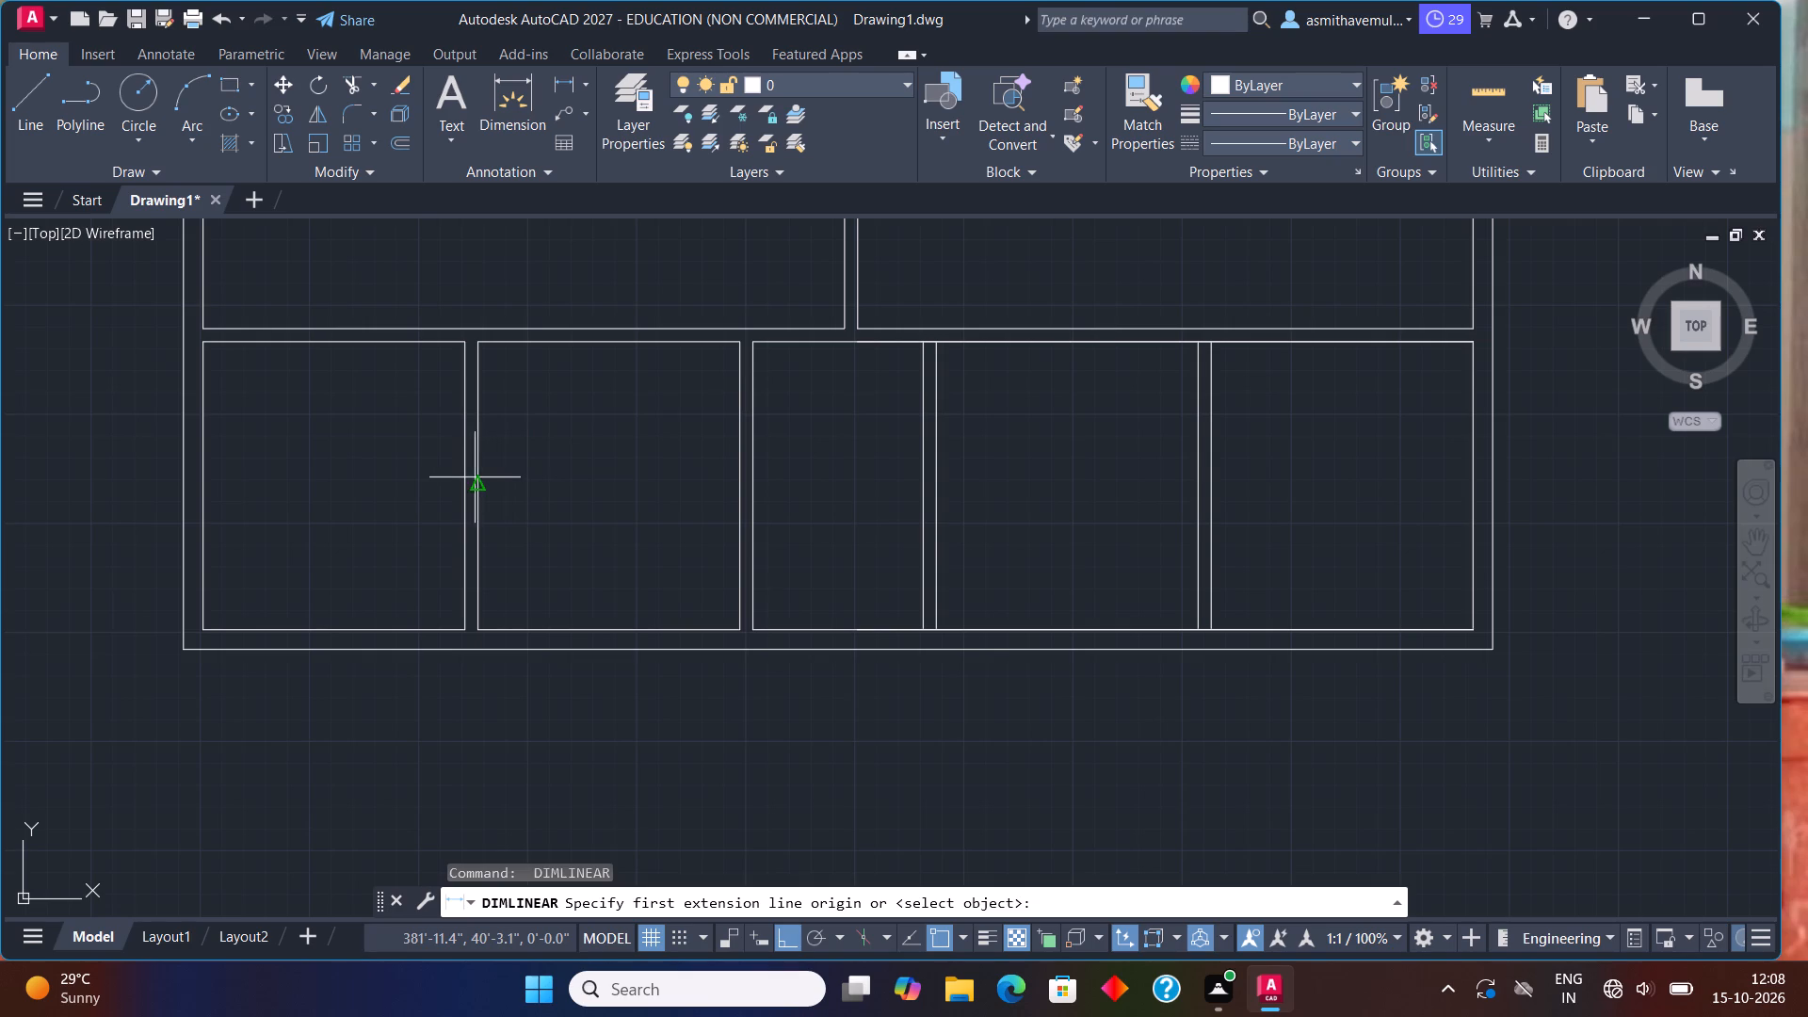
click(474, 476)
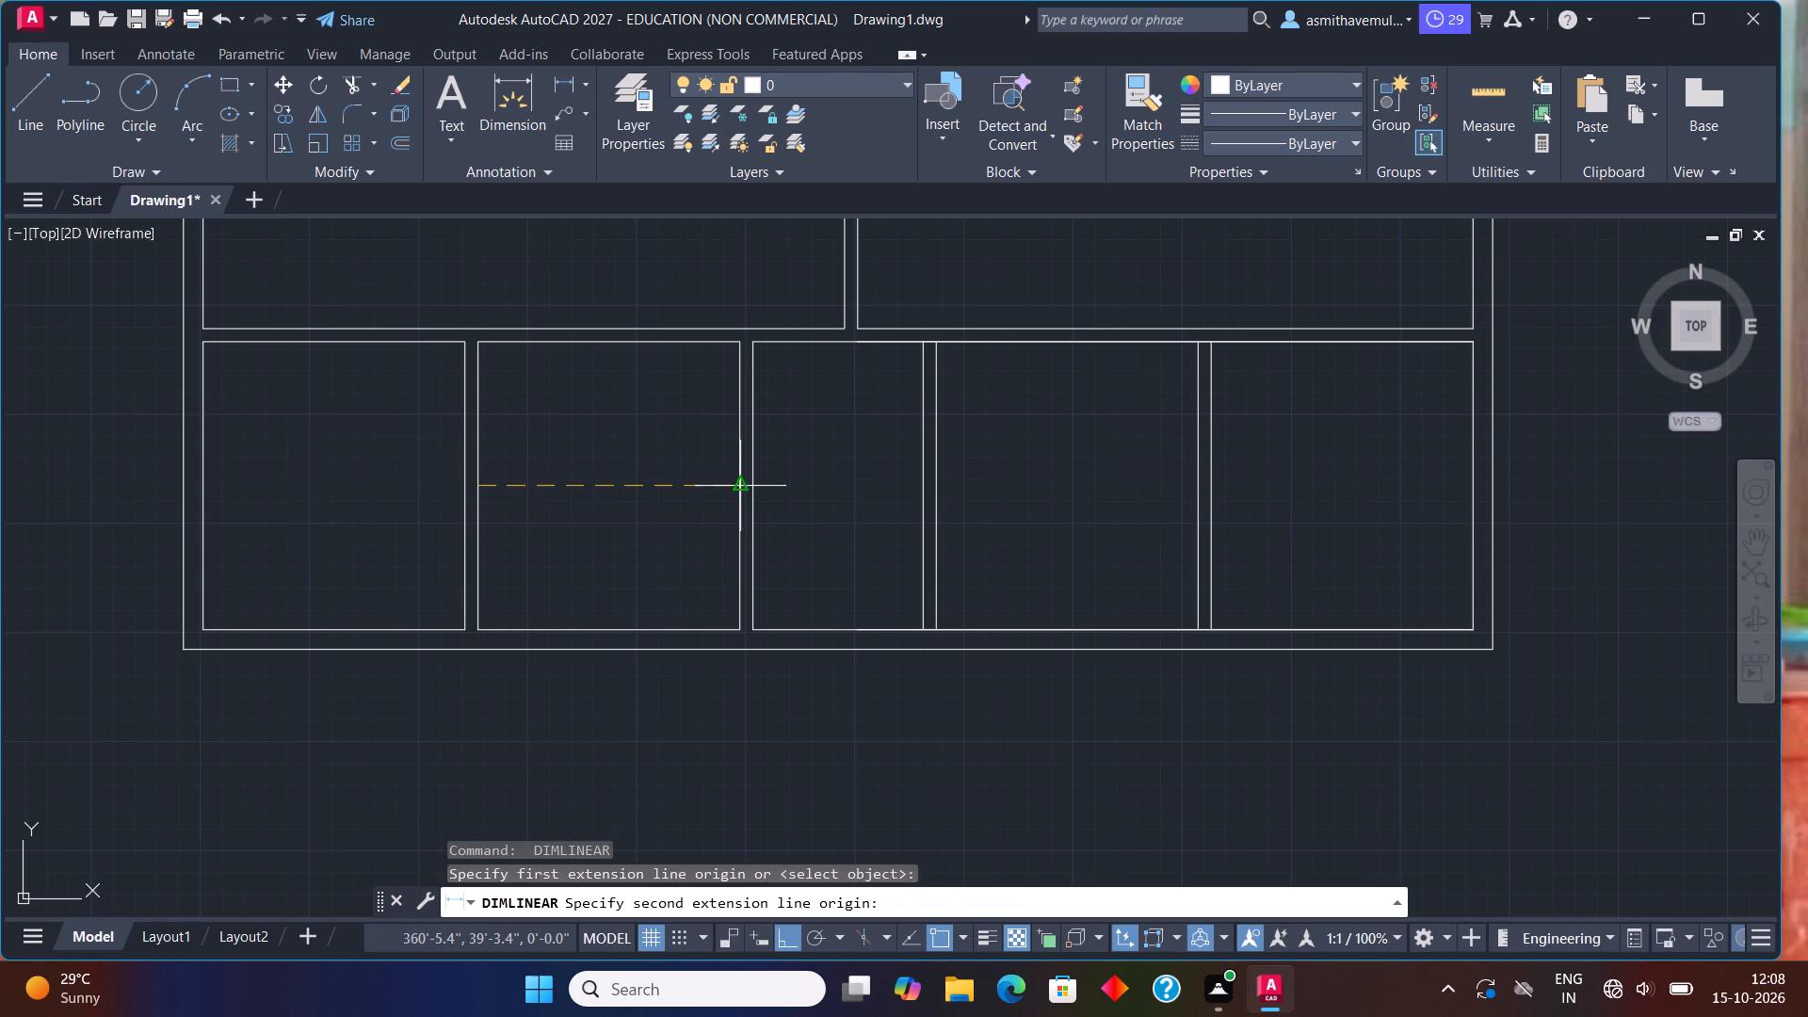
click(737, 476)
key(Escape)
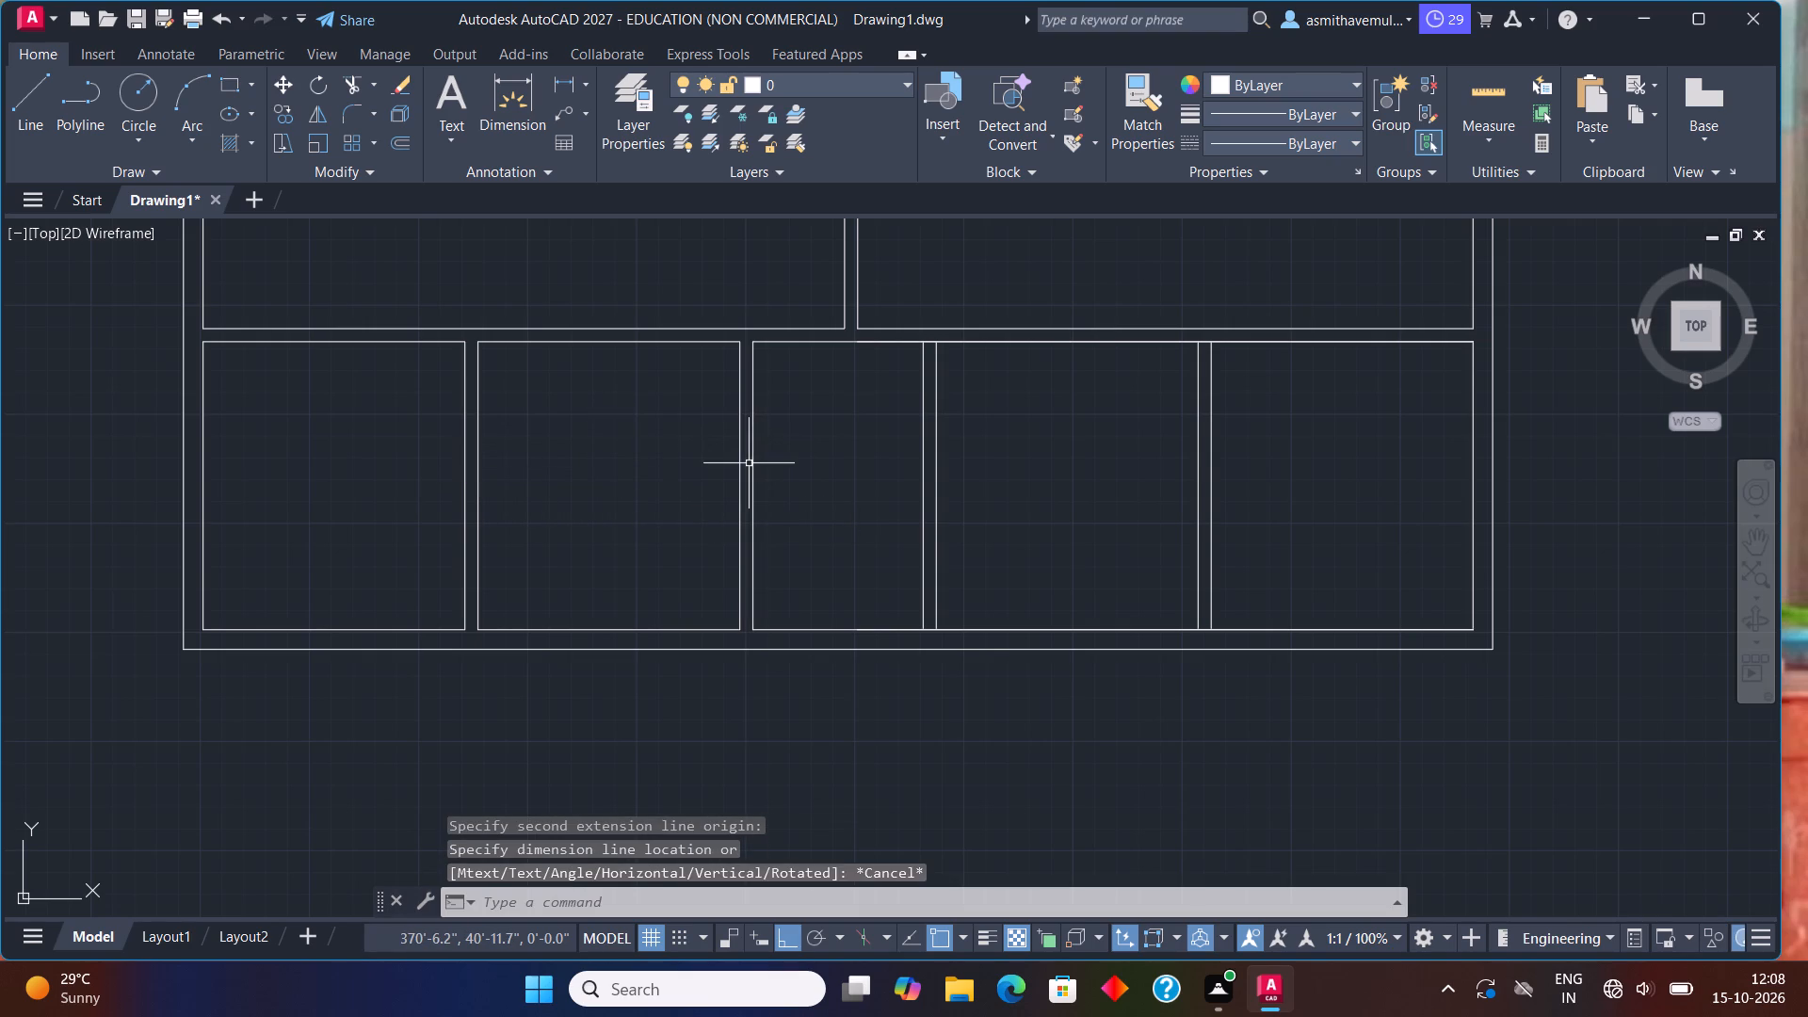
Measure the clear width of the bottom strip's middle room with a temporary linear dimension.
key(space)
scroll(751, 475, up, 2)
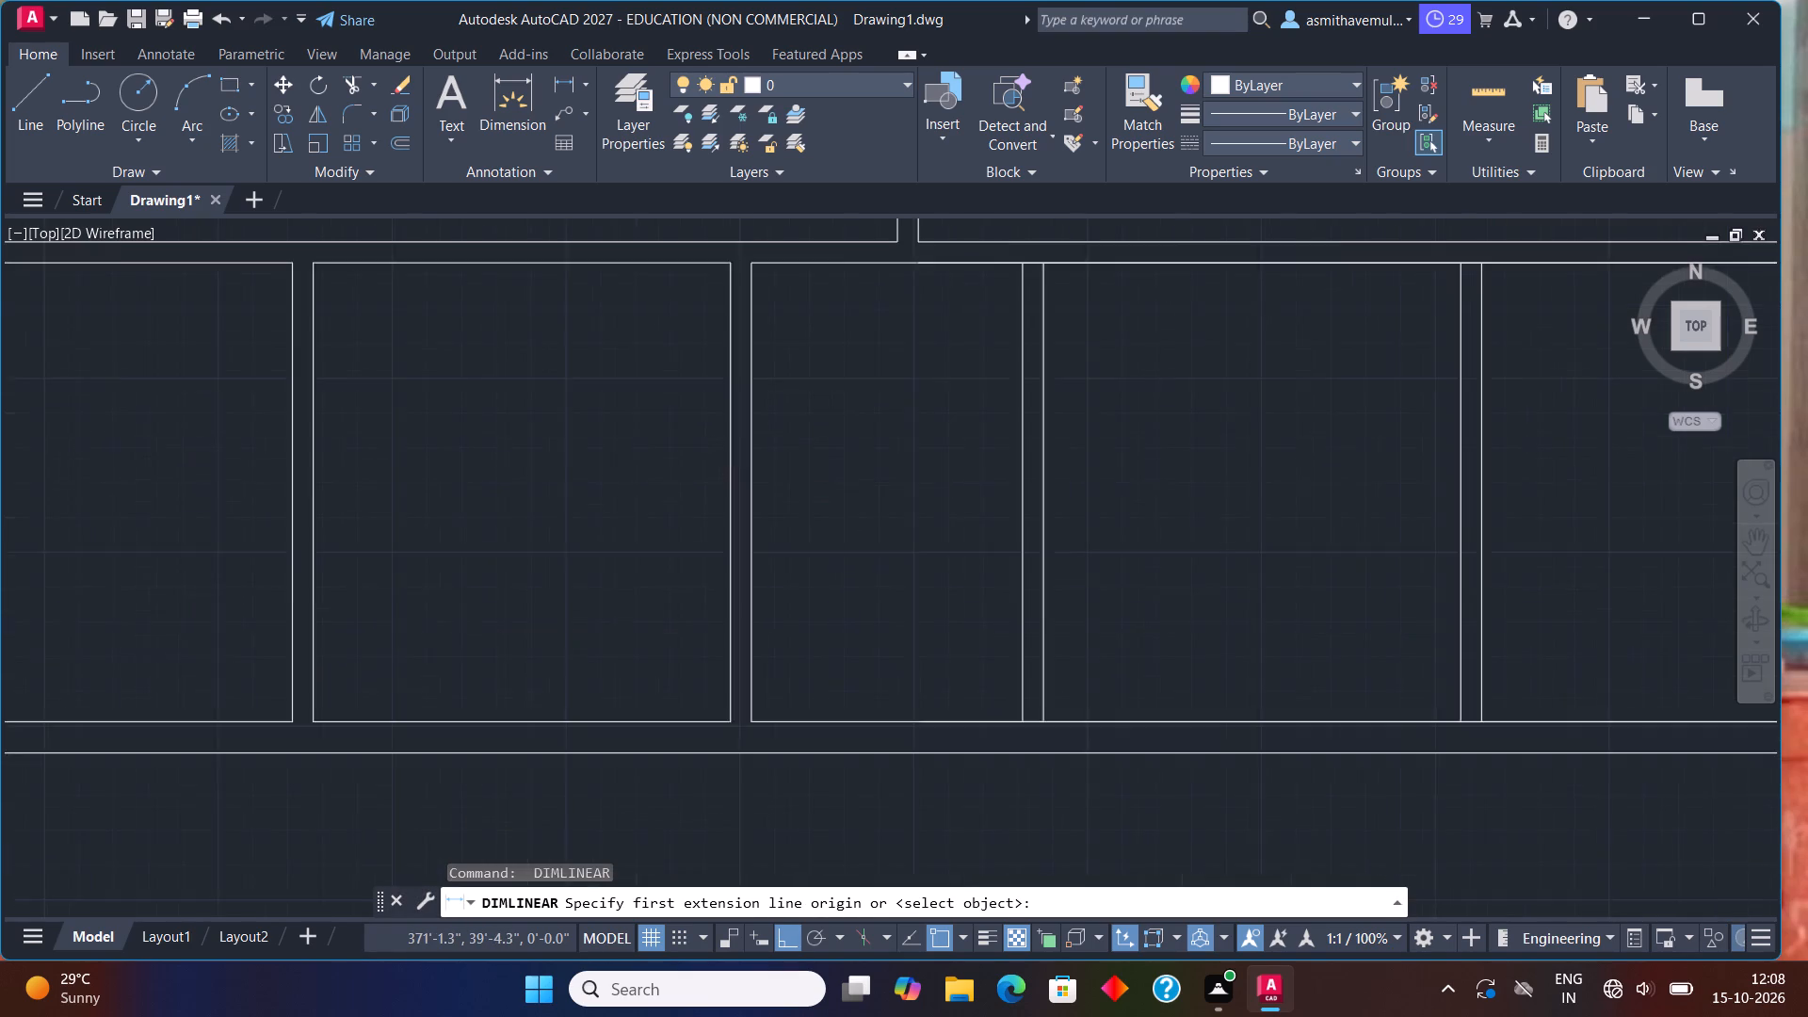
click(750, 472)
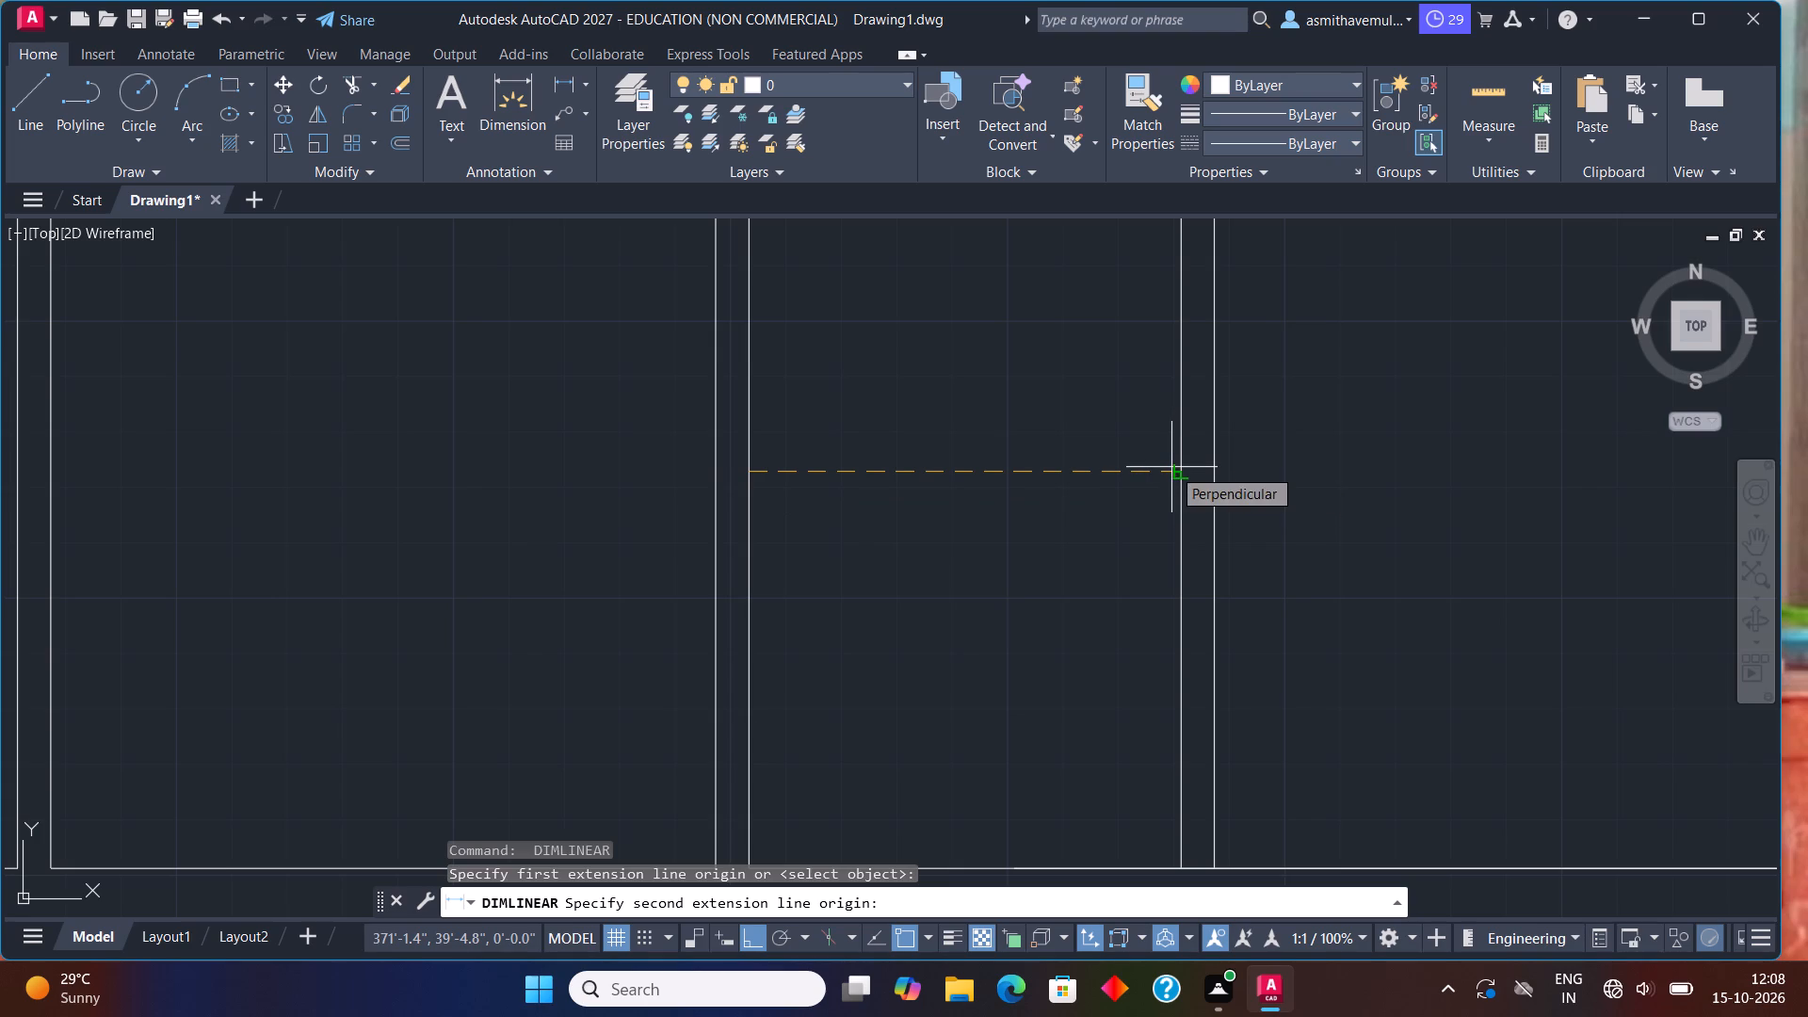
click(1183, 477)
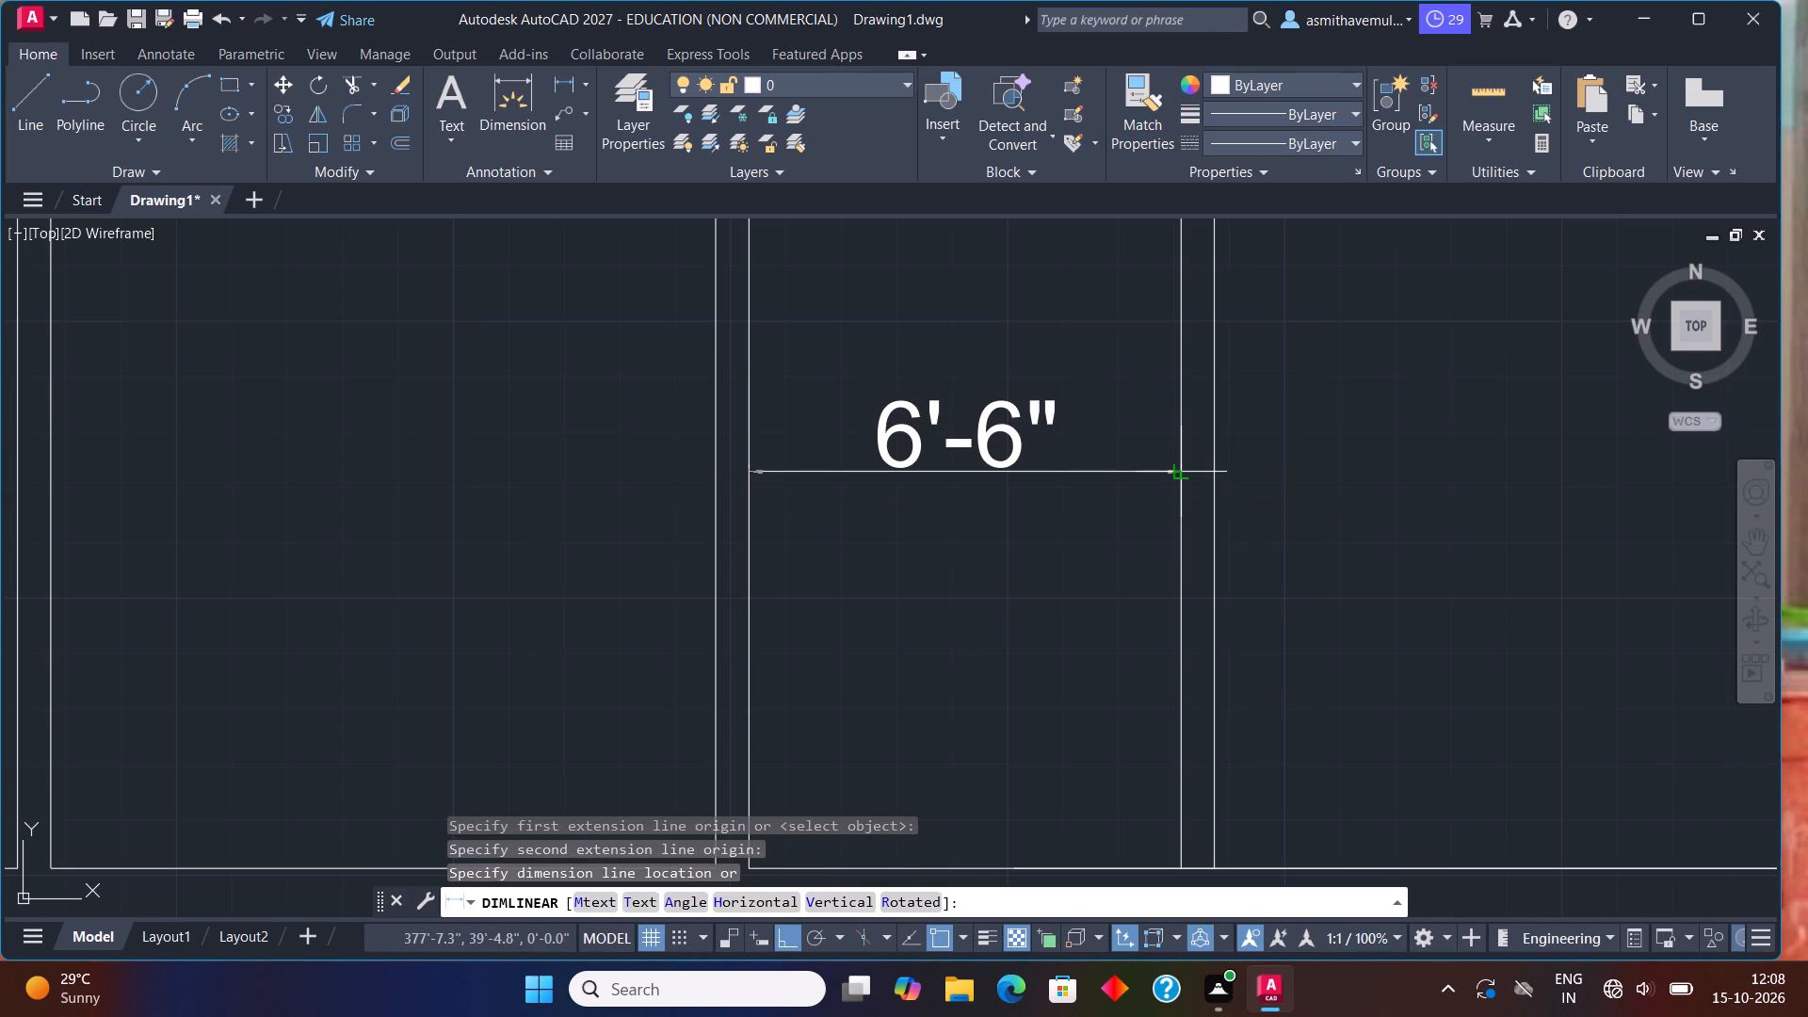
key(Escape)
Trim the outer wall's inner face line between the faces of the bottom strip's two rightmost partitions, opening their lower junctions.
scroll(1171, 476, down, 2)
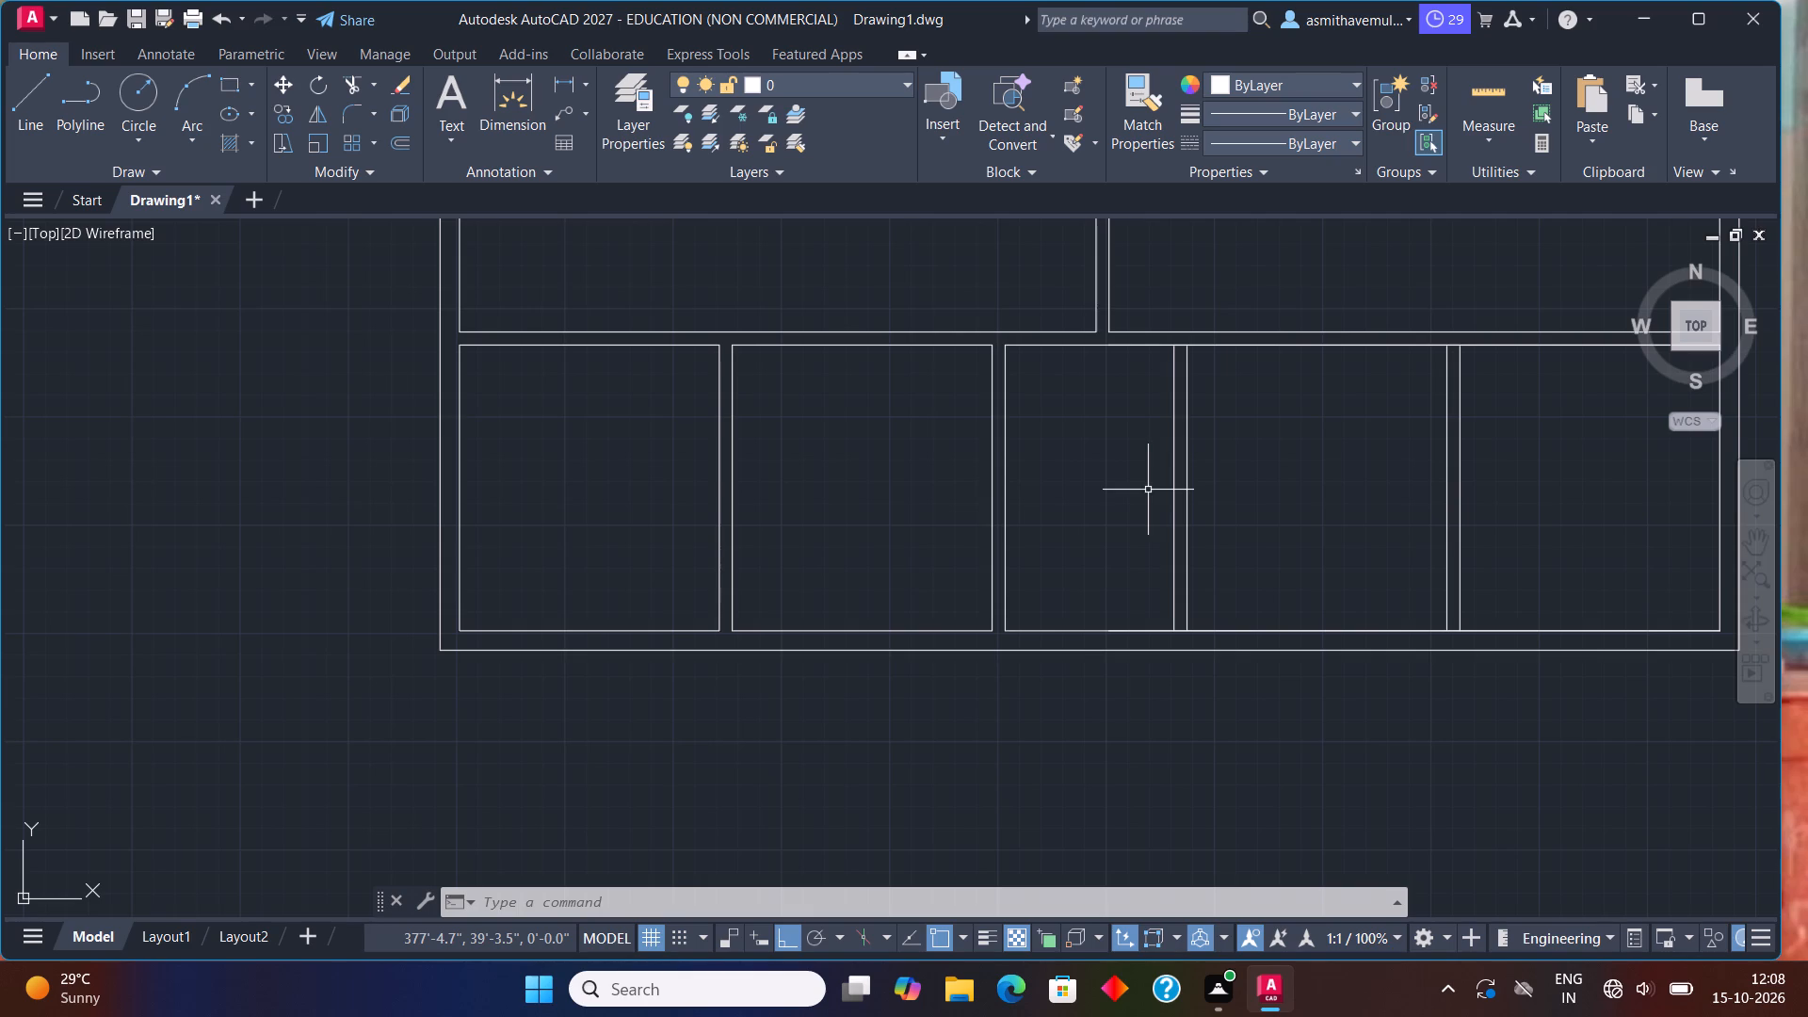
text(trin)
key(BackSpace)
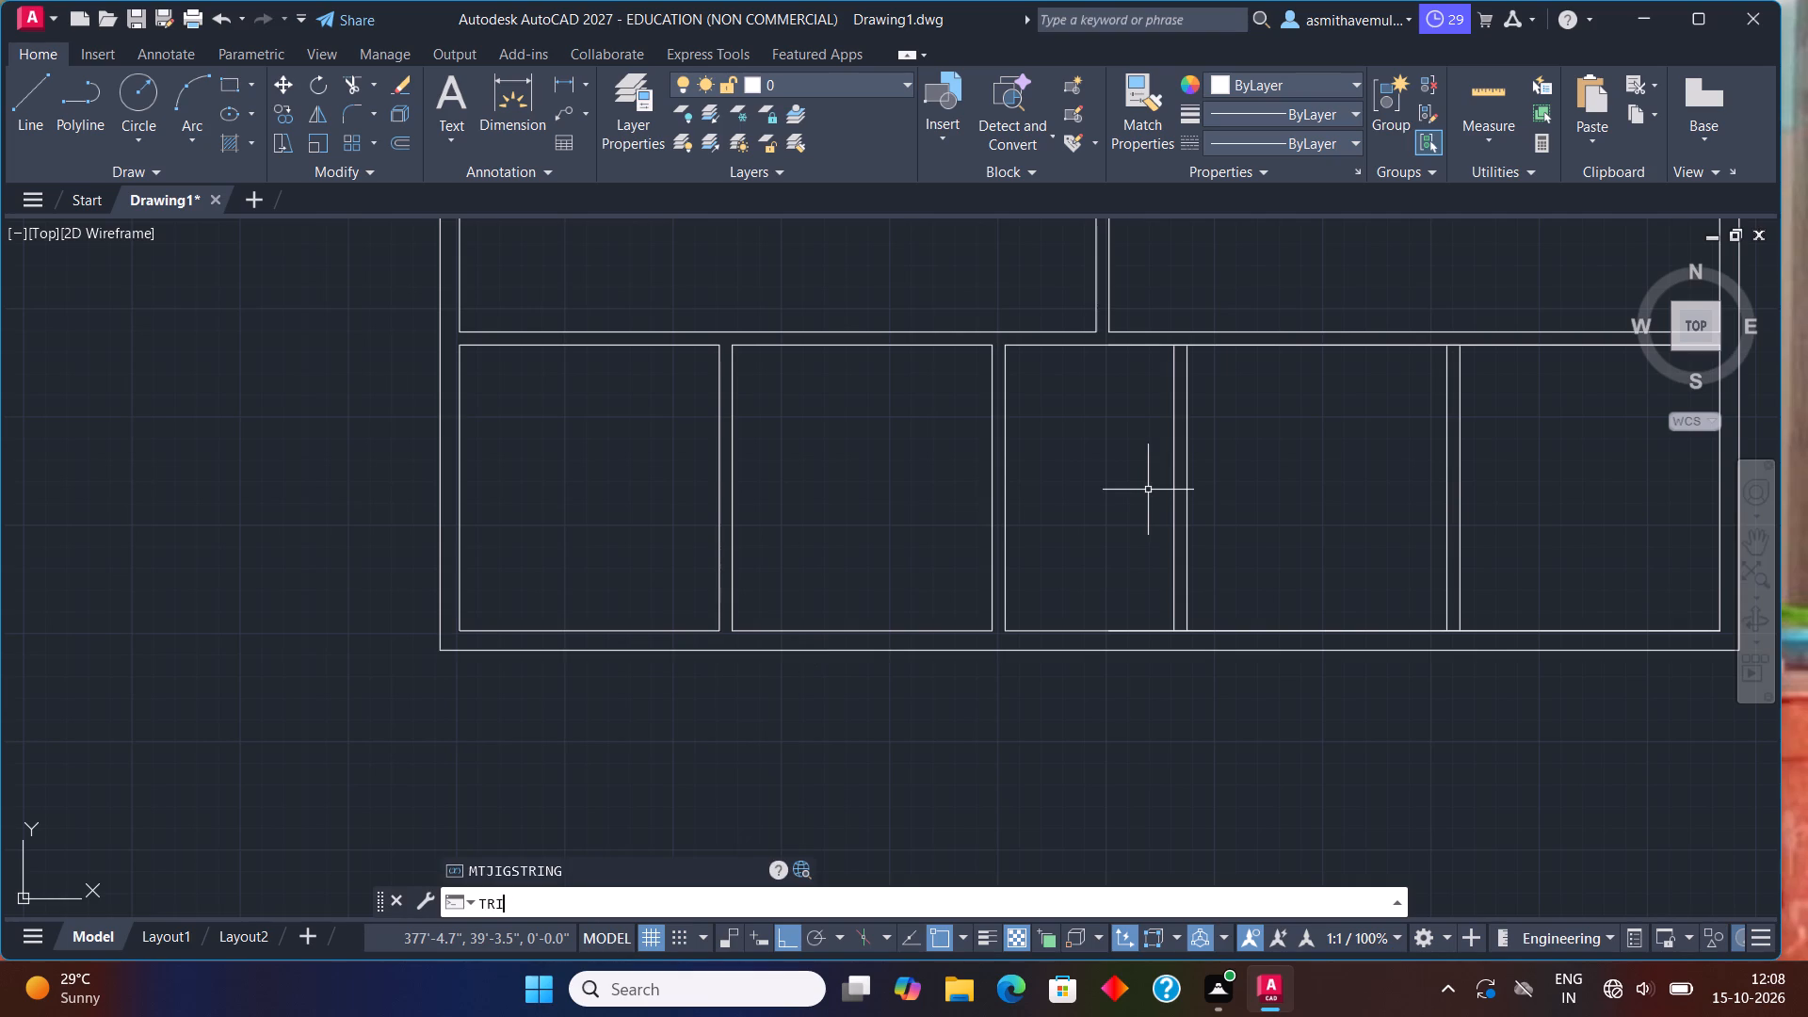
key(m)
key(Return)
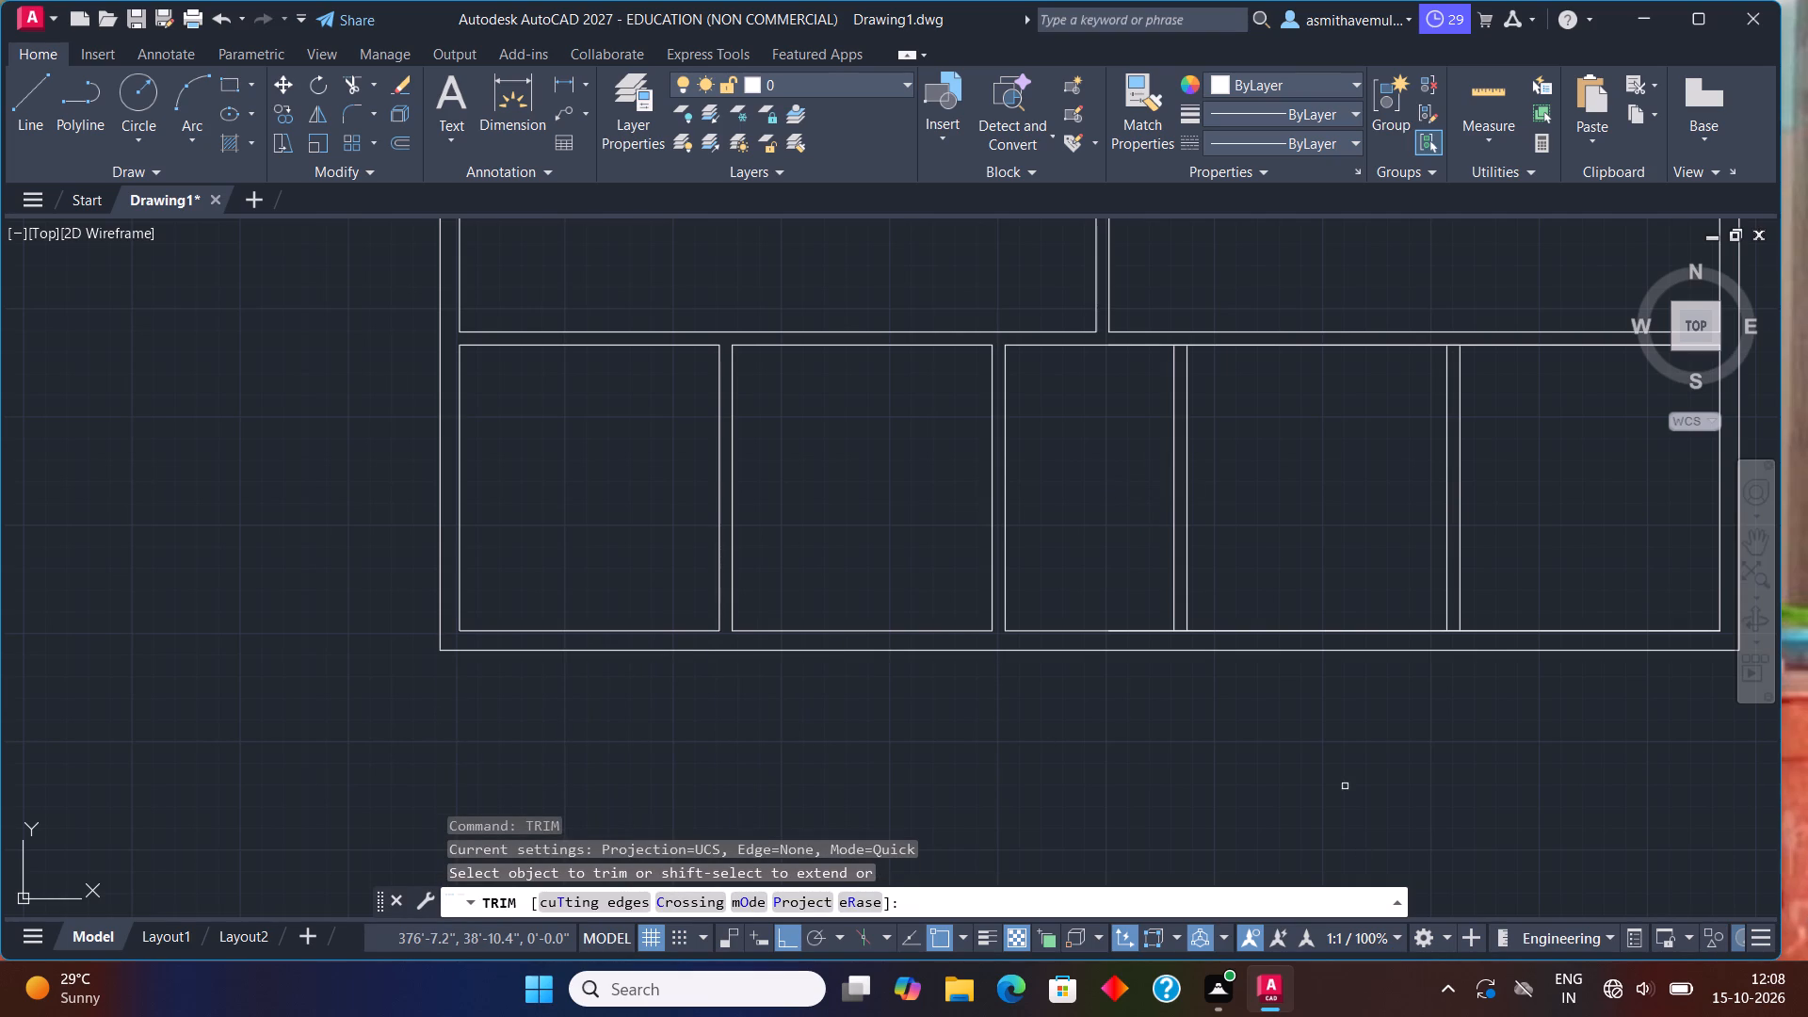
middle_drag(1387, 619, 1037, 593)
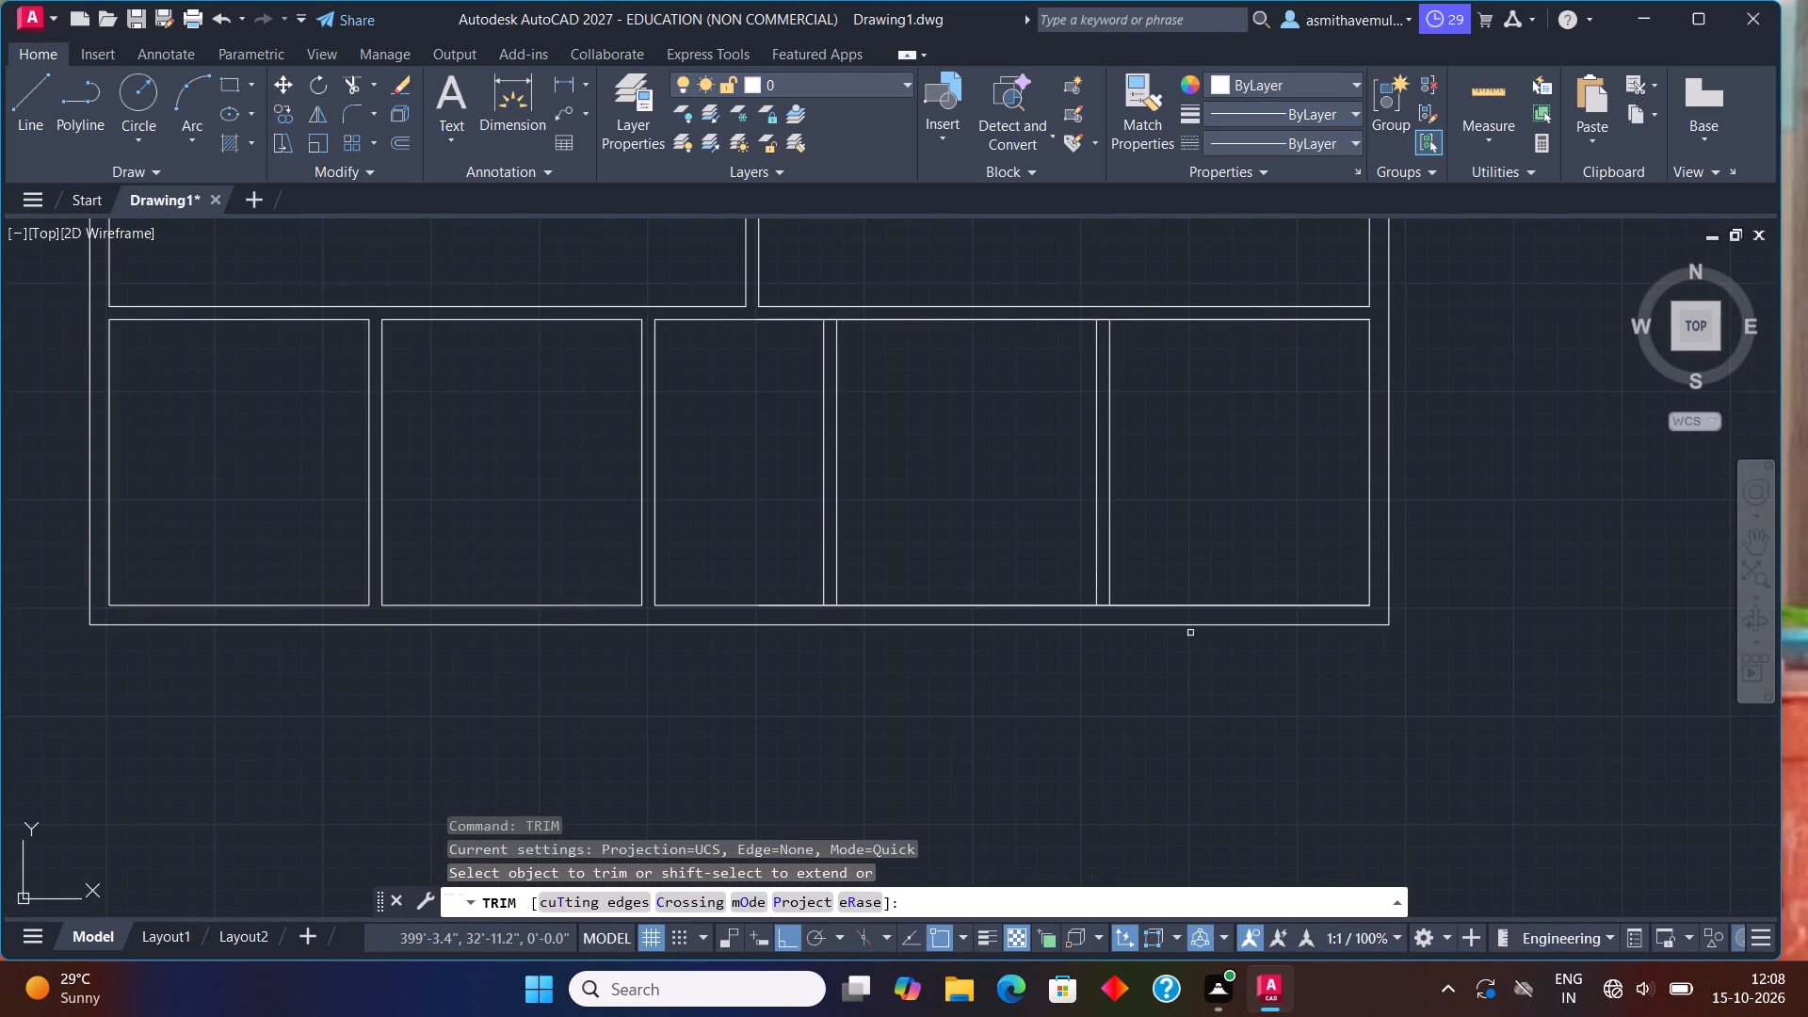
scroll(1019, 575, up, 1)
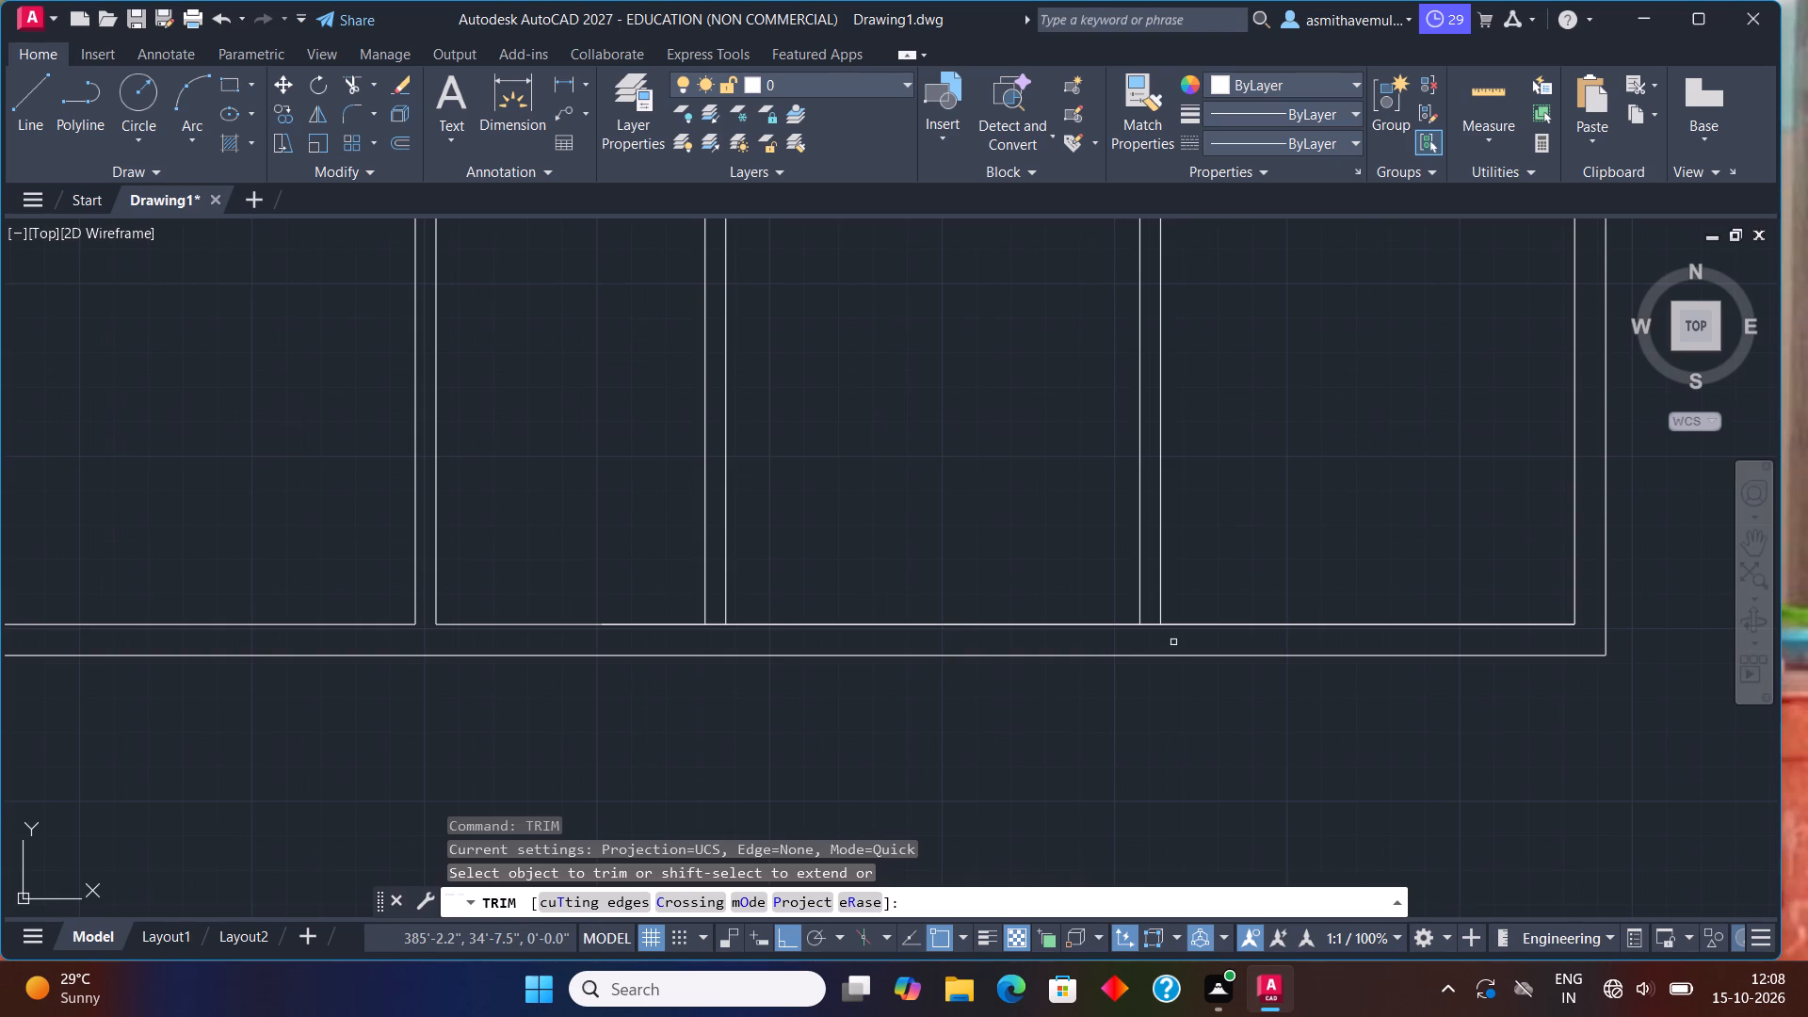
click(1148, 623)
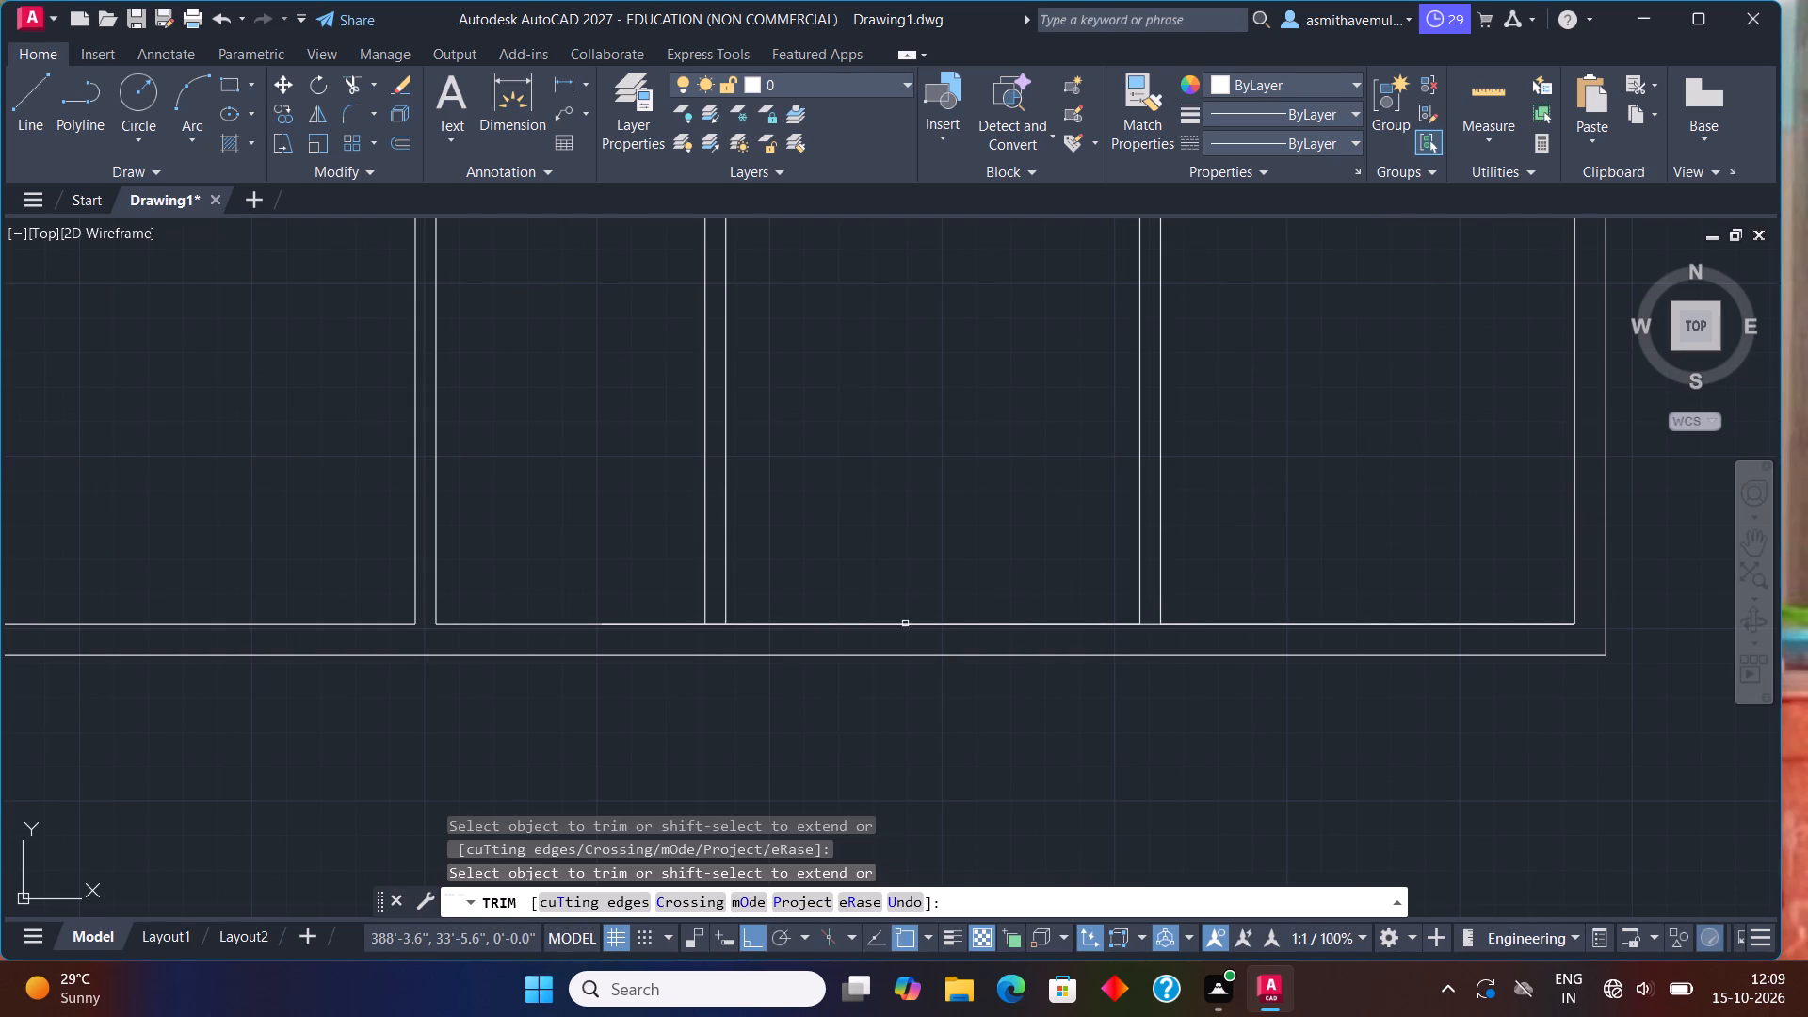
scroll(728, 590, up, 1)
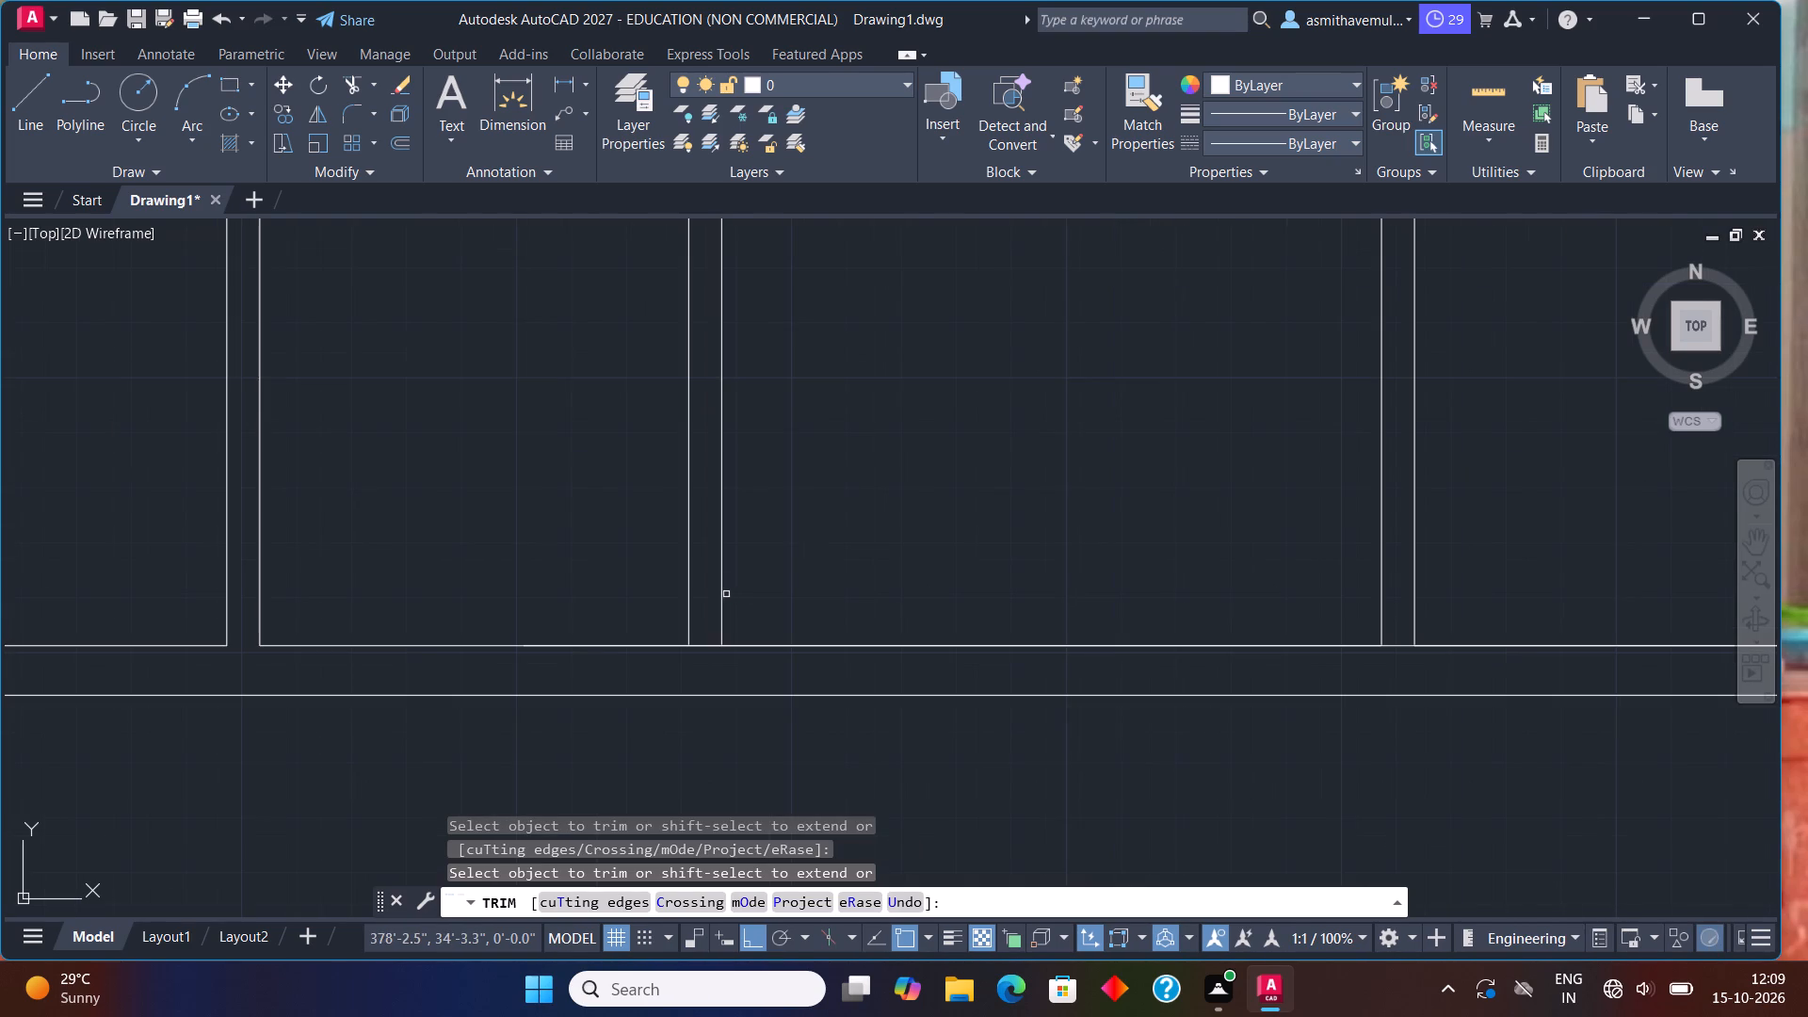
click(700, 646)
scroll(925, 555, down, 2)
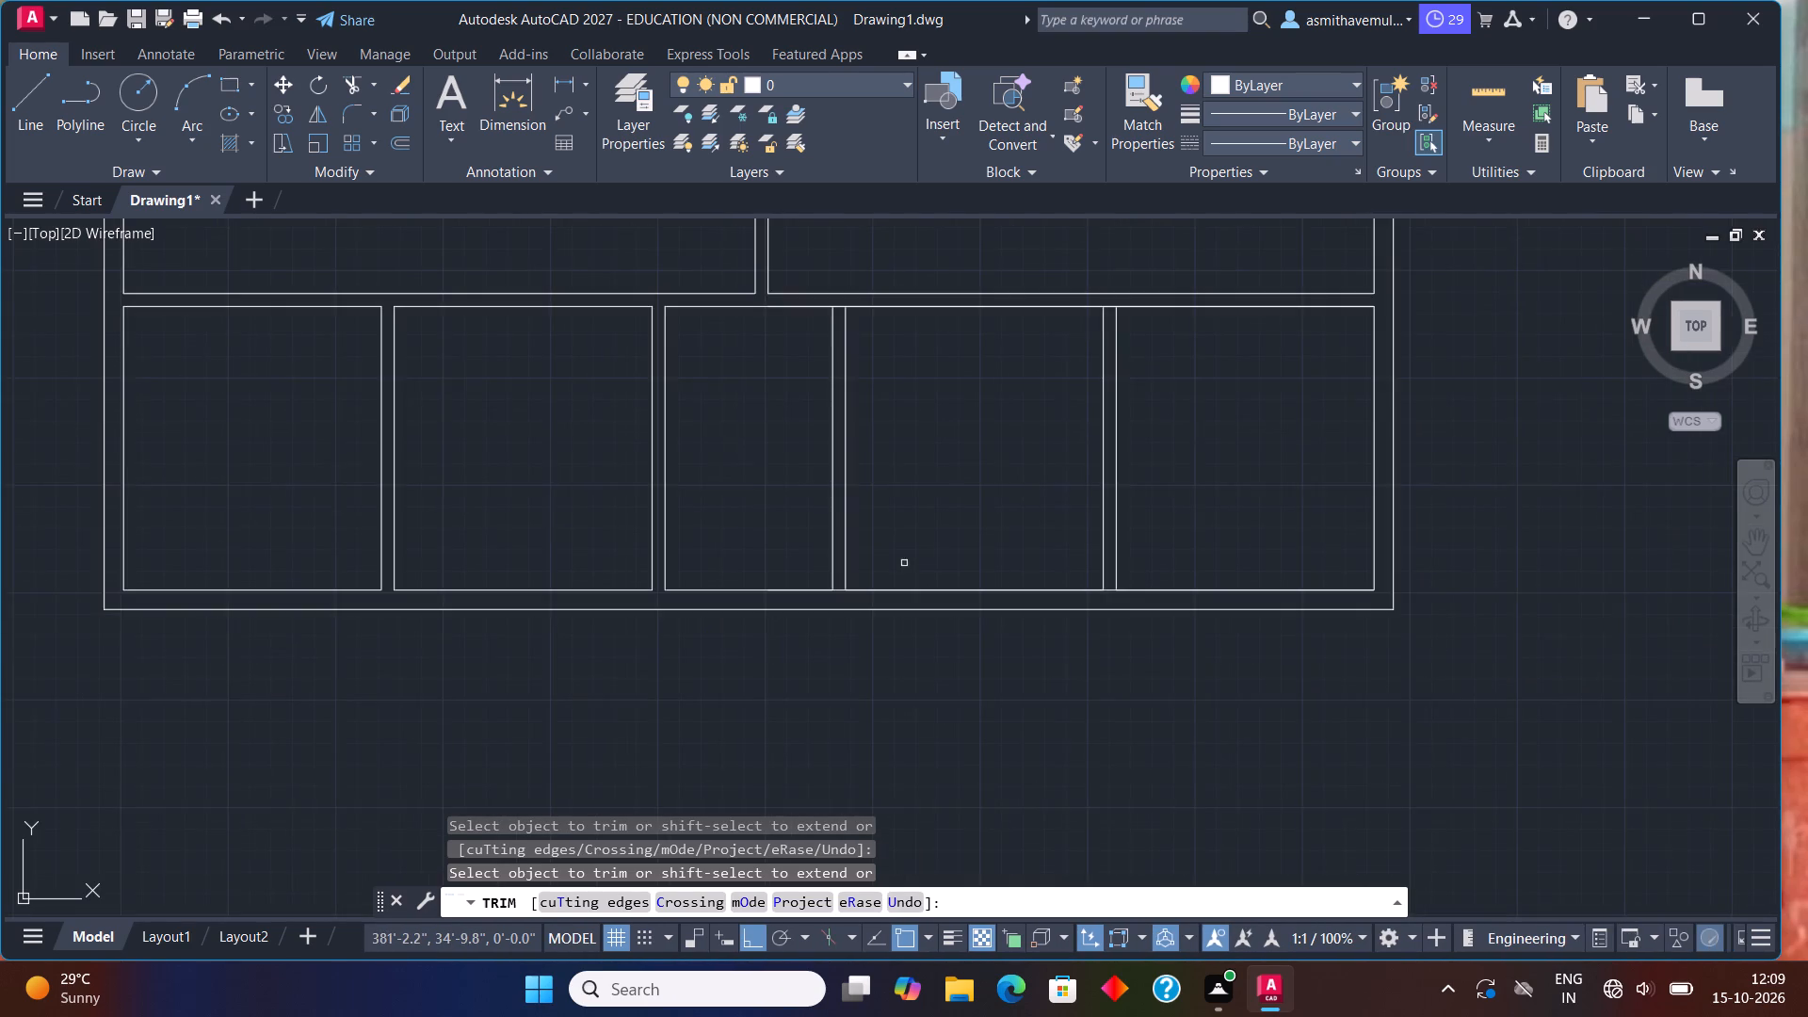
scroll(850, 579, up, 4)
drag(779, 620, 755, 706)
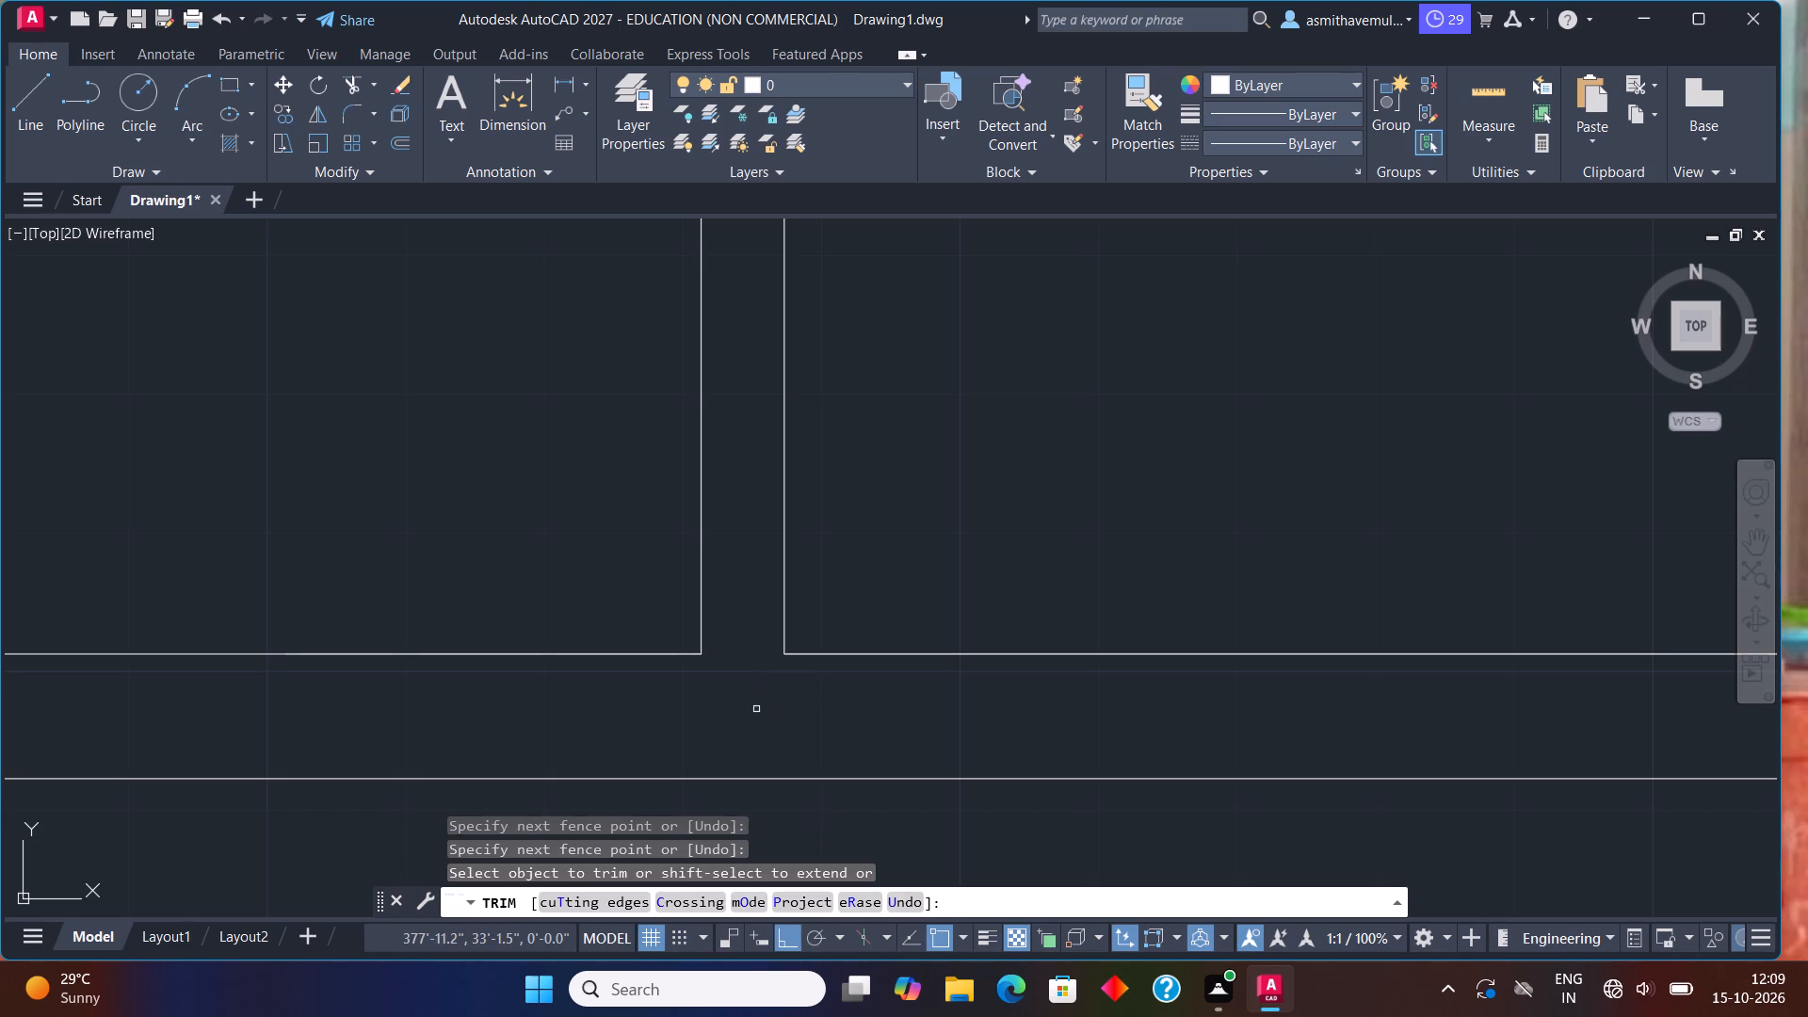
Trim the bottom strip's upper wall line between the faces of the same two partitions, opening their upper junctions.
scroll(1155, 528, down, 1)
scroll(1366, 450, down, 1)
middle_drag(1386, 435, 776, 992)
scroll(1027, 688, down, 2)
scroll(1100, 625, up, 1)
scroll(1076, 537, up, 2)
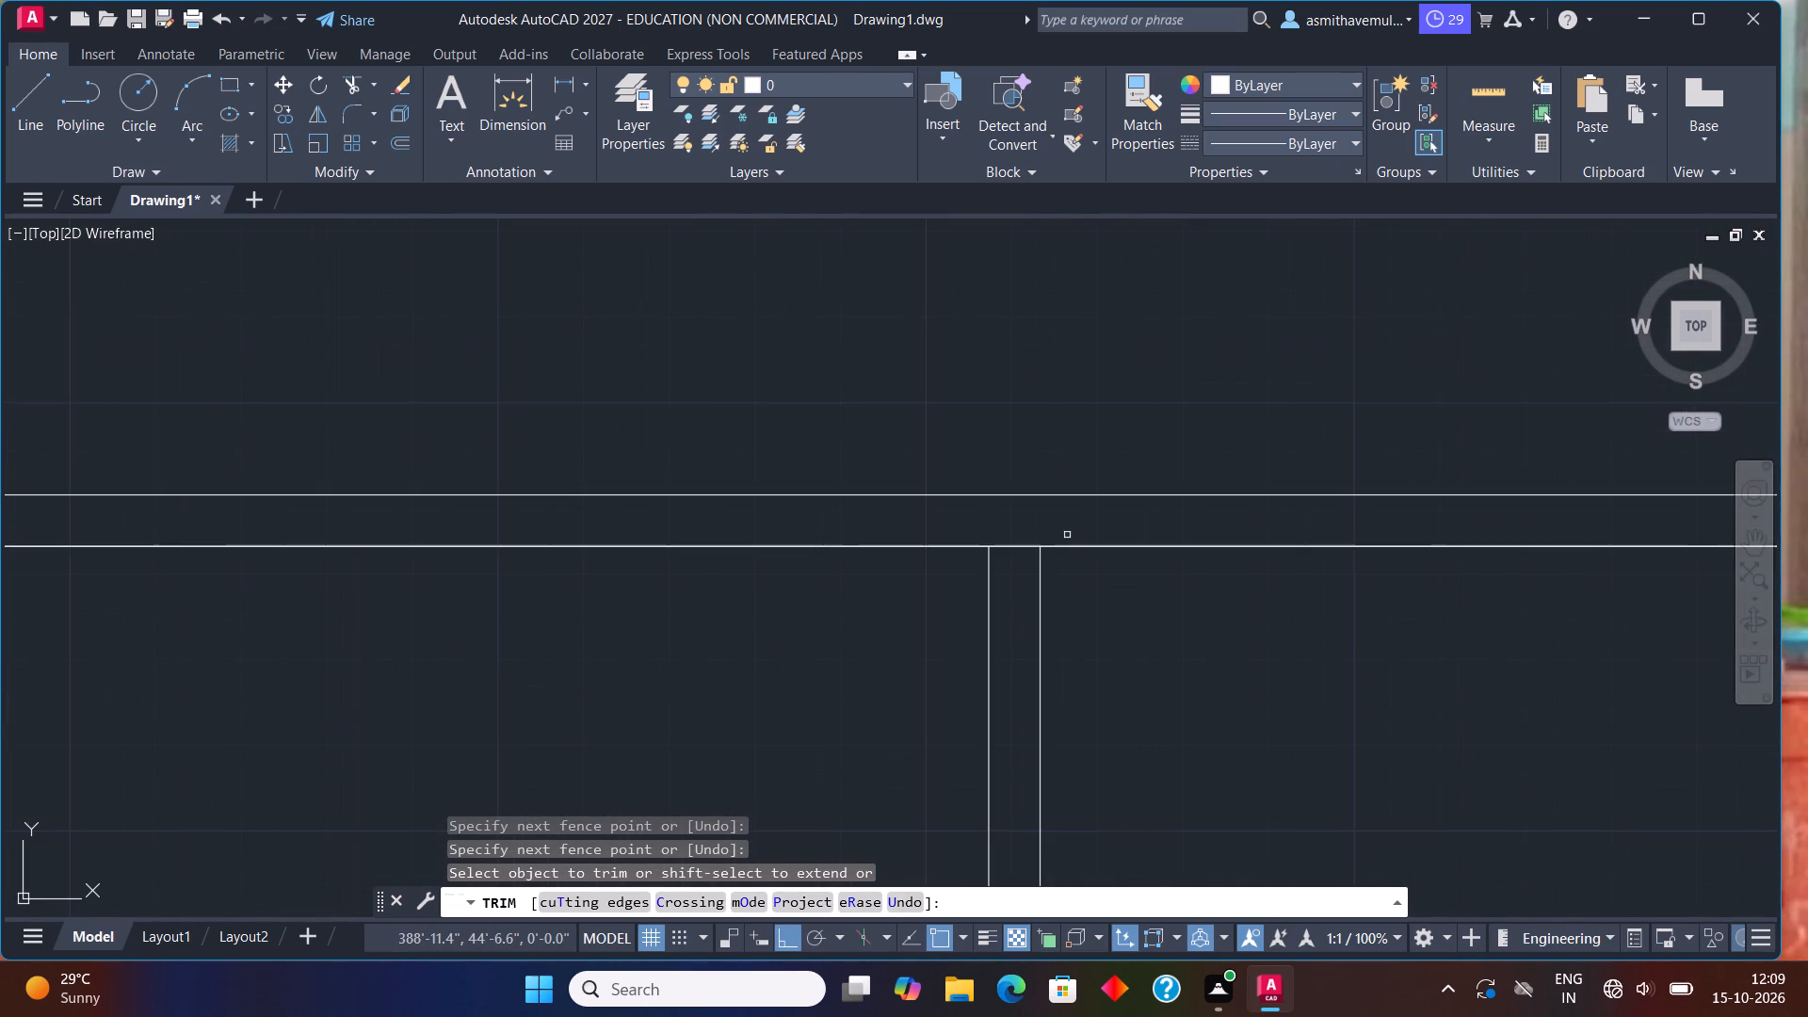
click(1019, 548)
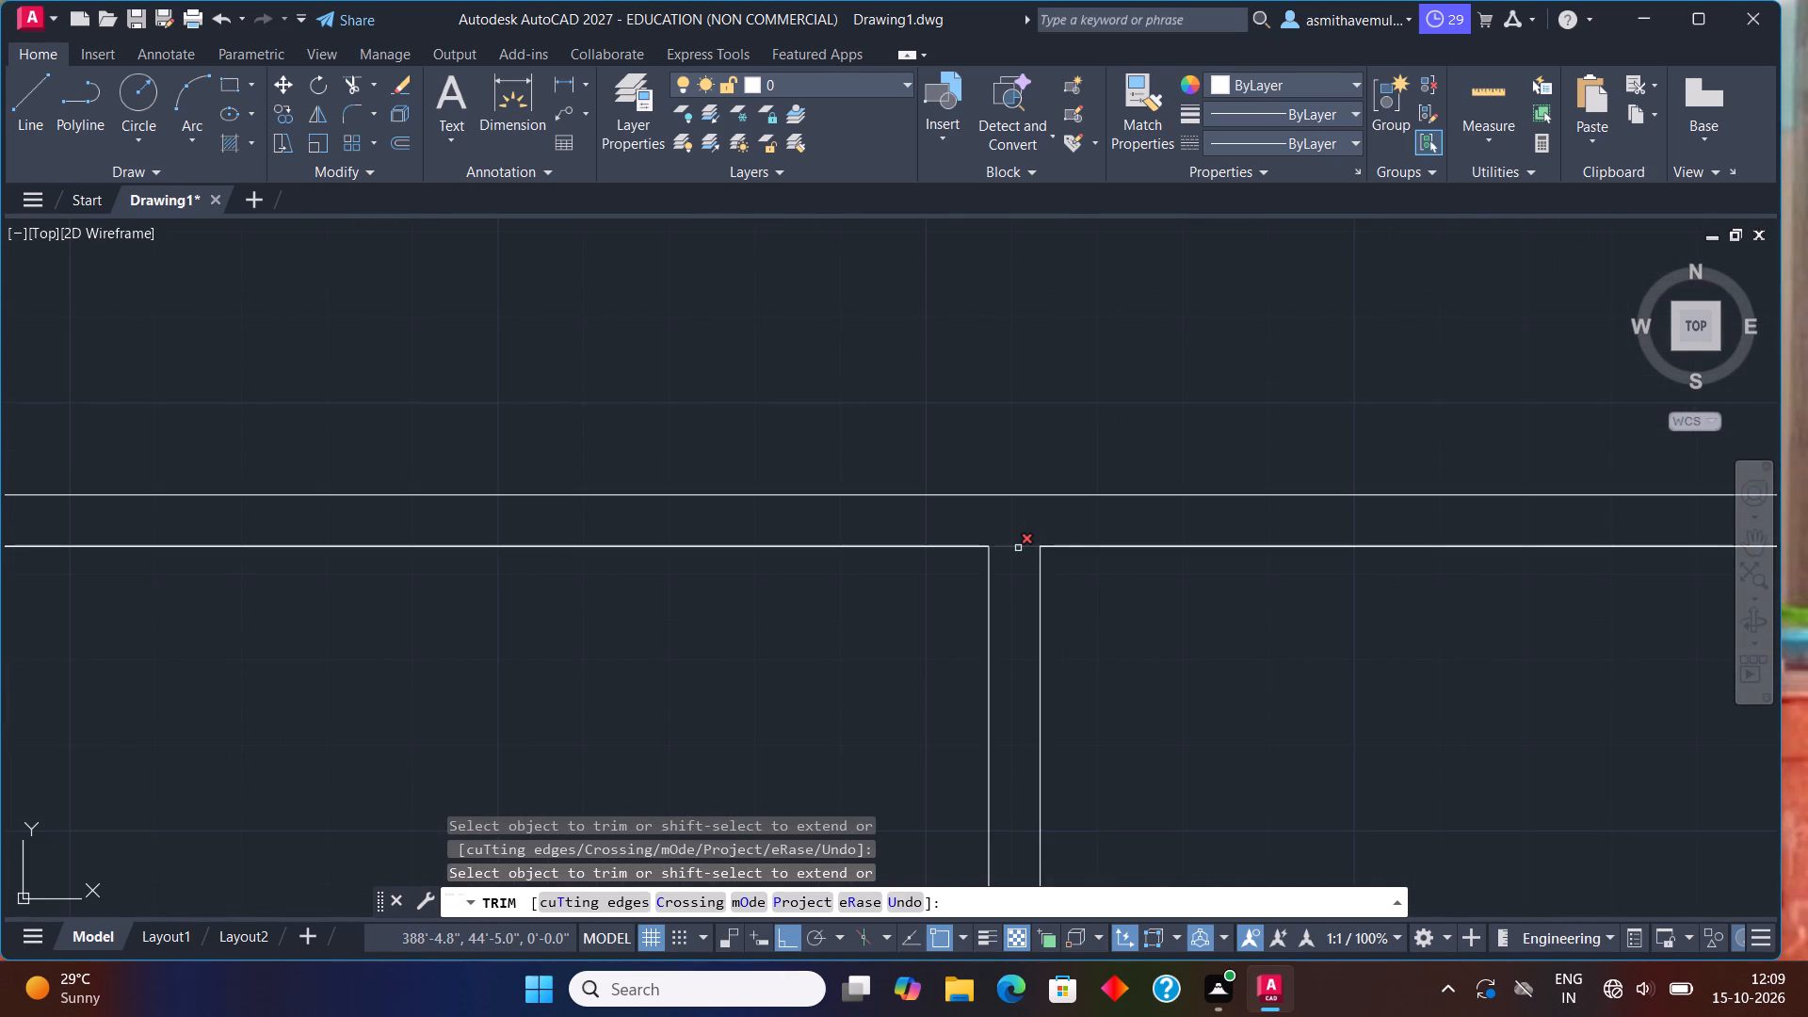
click(1018, 548)
scroll(789, 549, down, 1)
middle_drag(767, 558, 1439, 699)
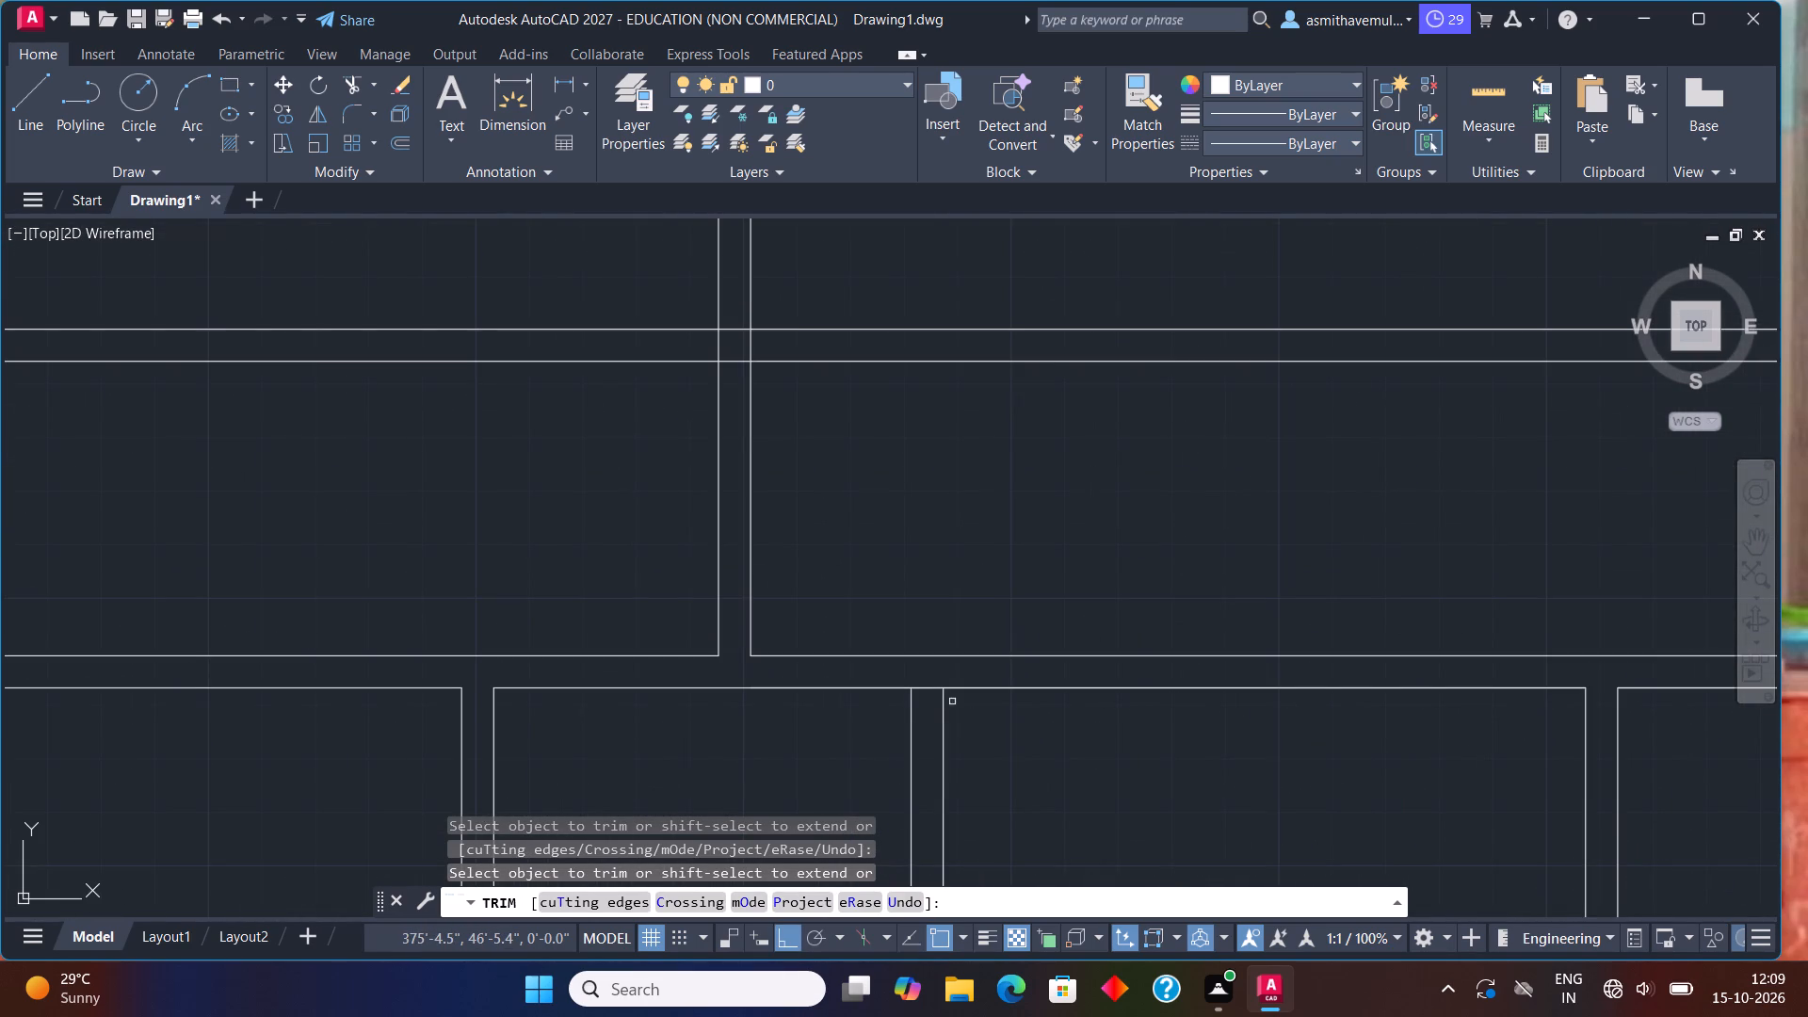
drag(919, 706, 939, 670)
scroll(978, 698, down, 1)
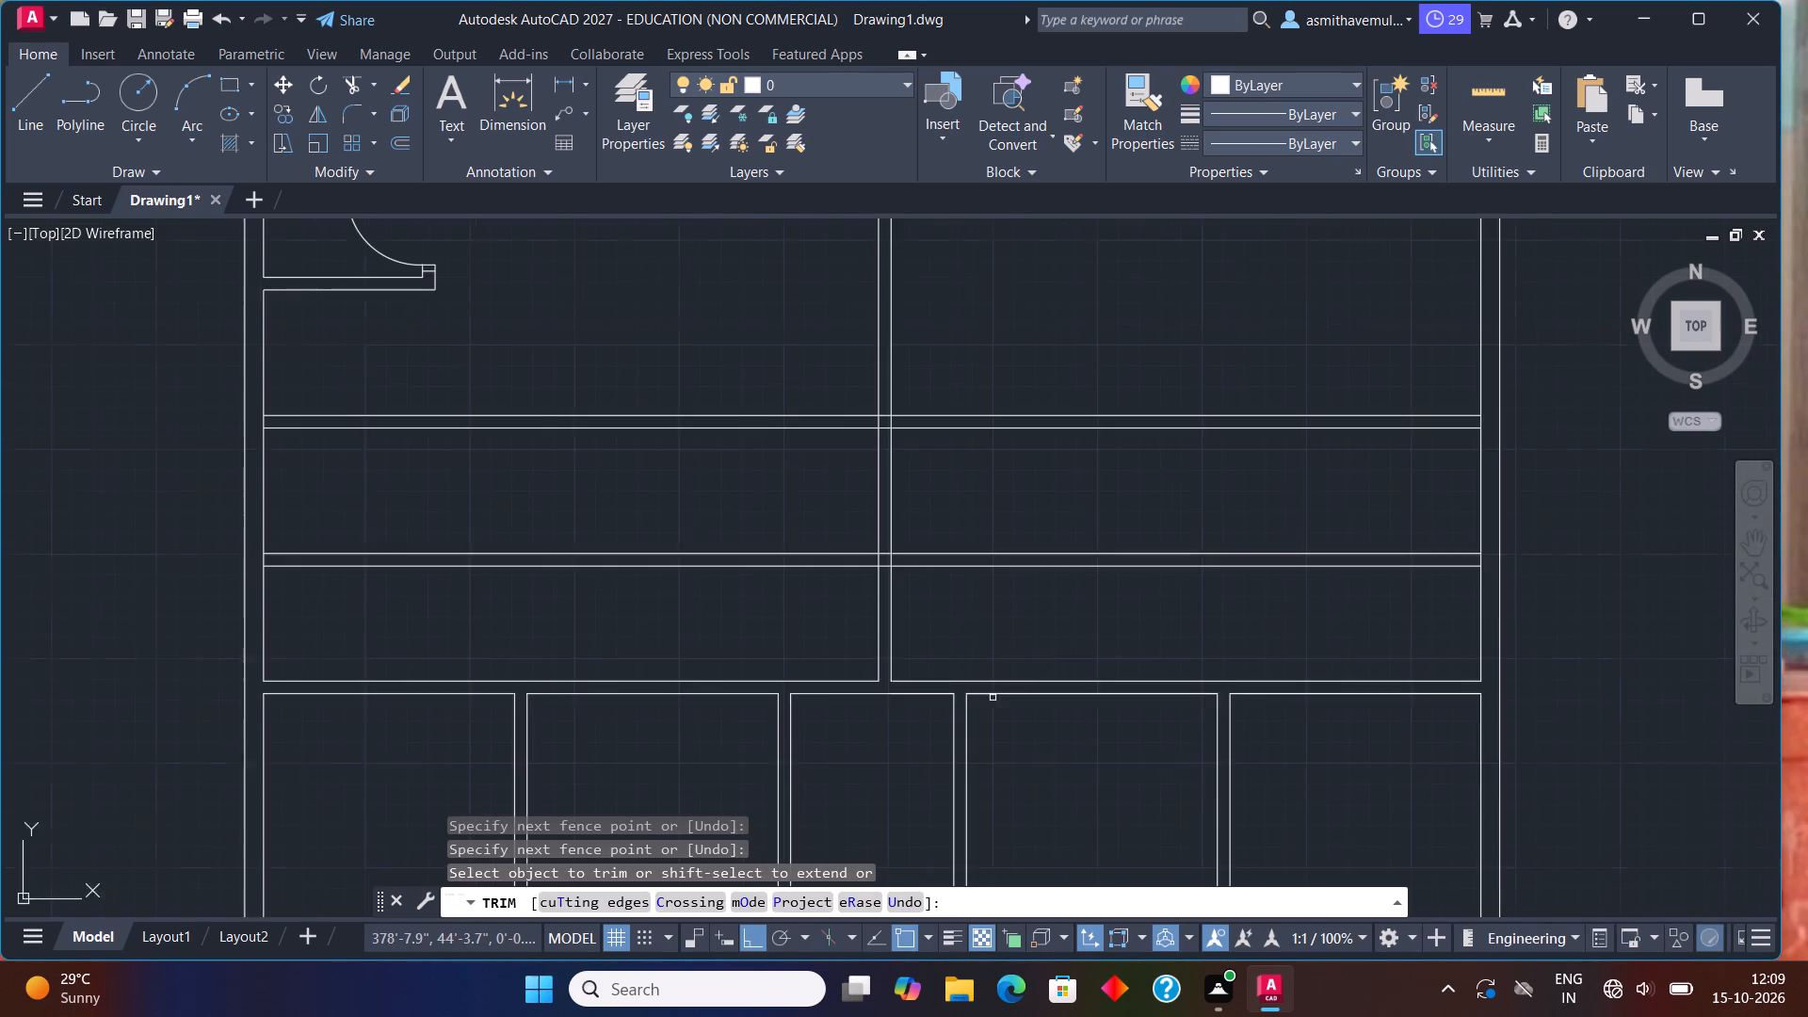
scroll(1002, 696, down, 2)
key(Escape)
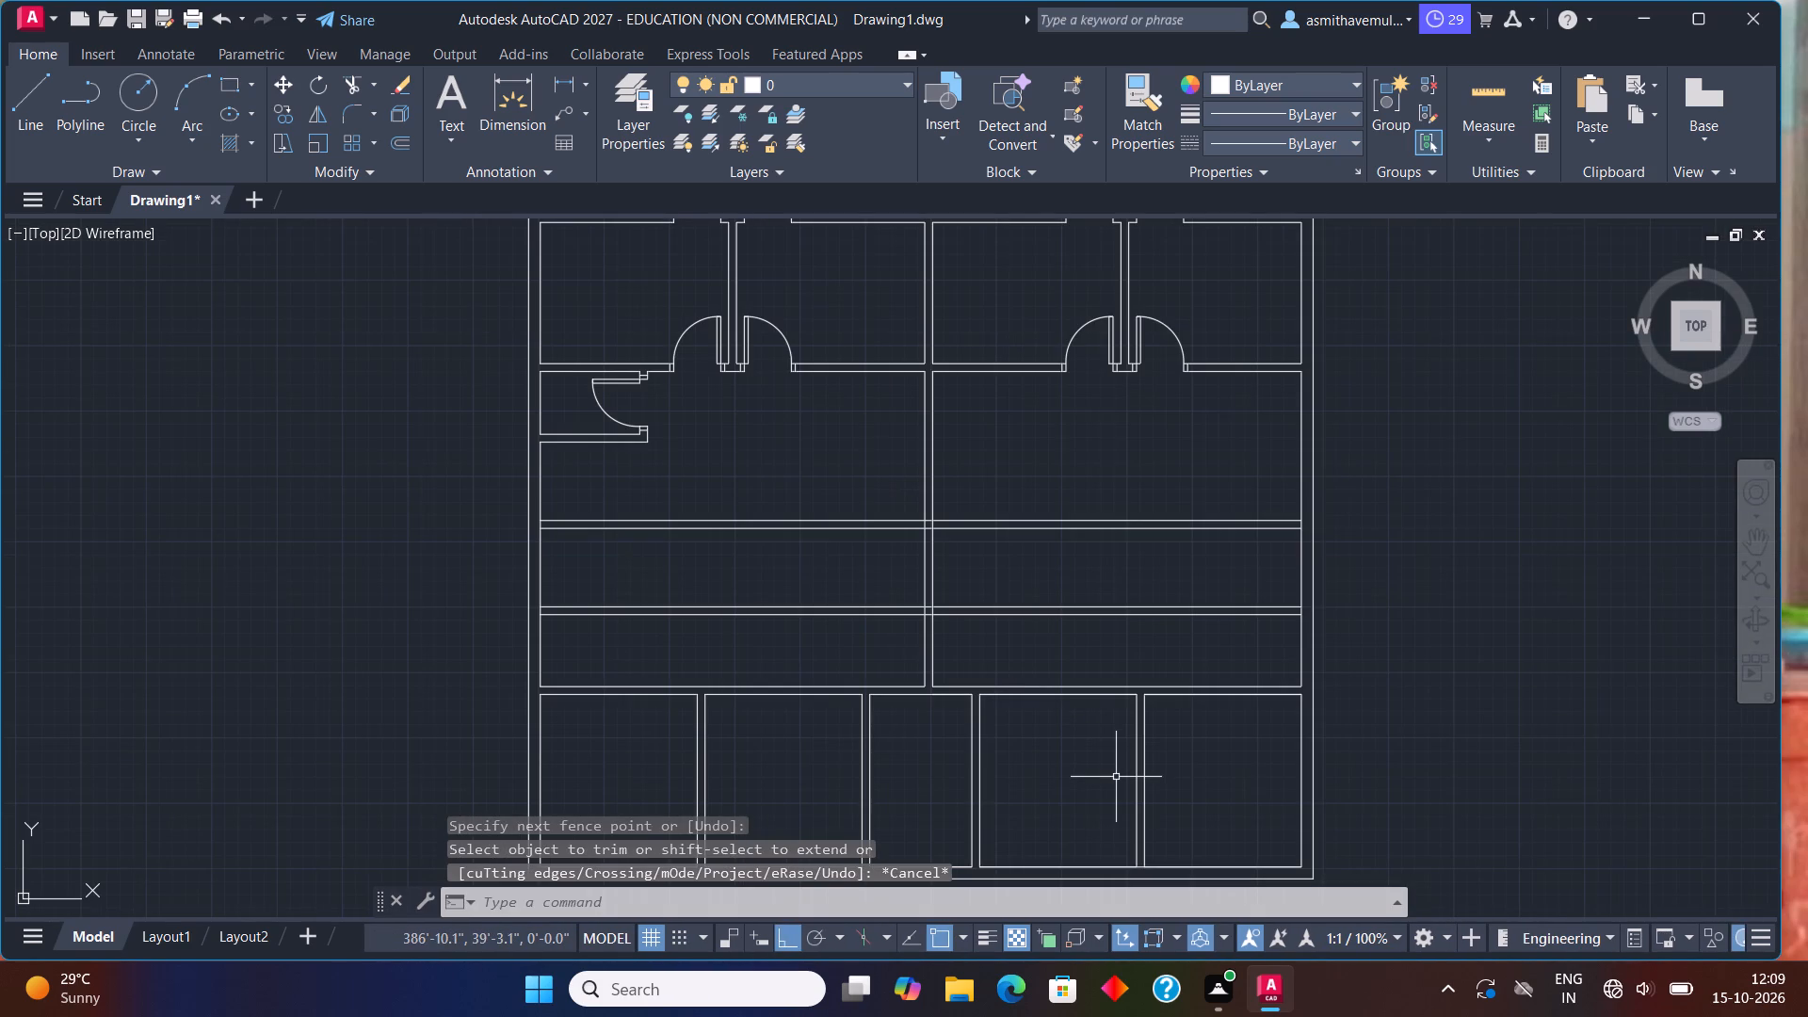
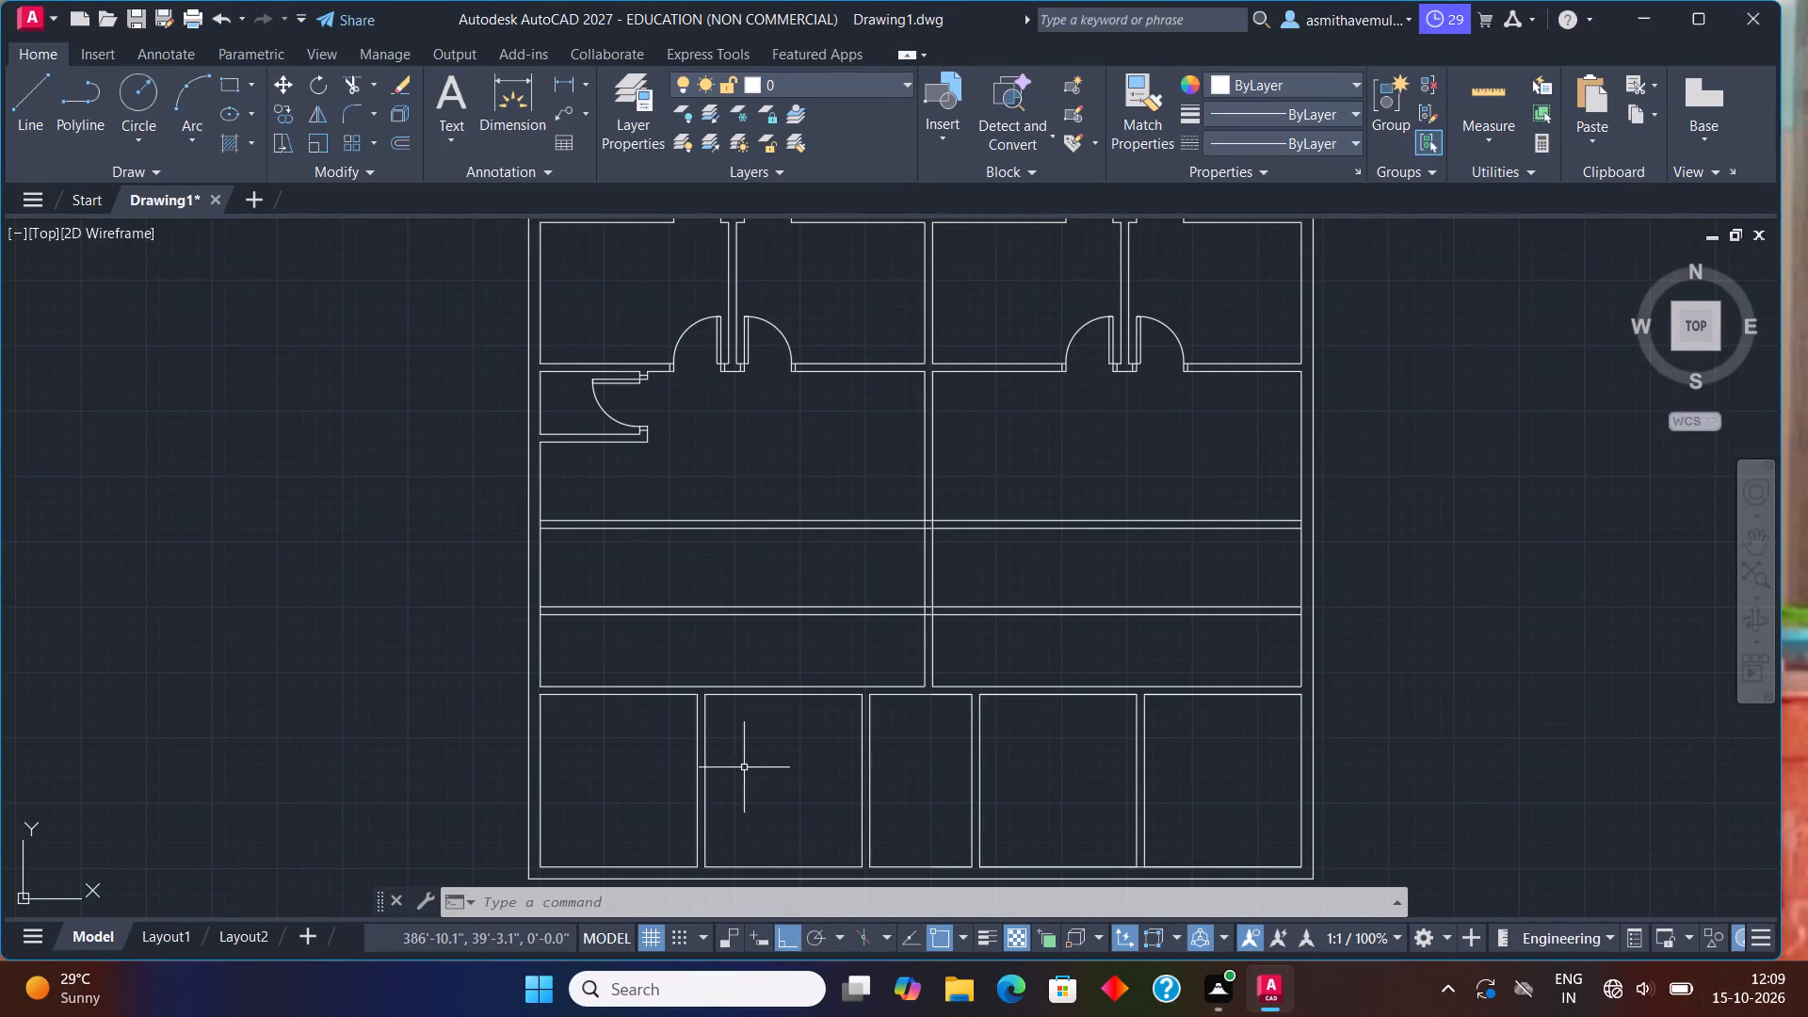
Draw a jamb line across the bottom strip's upper wall, starting 3" left of the first room's top-right inner corner.
middle_drag(841, 686, 979, 516)
scroll(954, 521, up, 2)
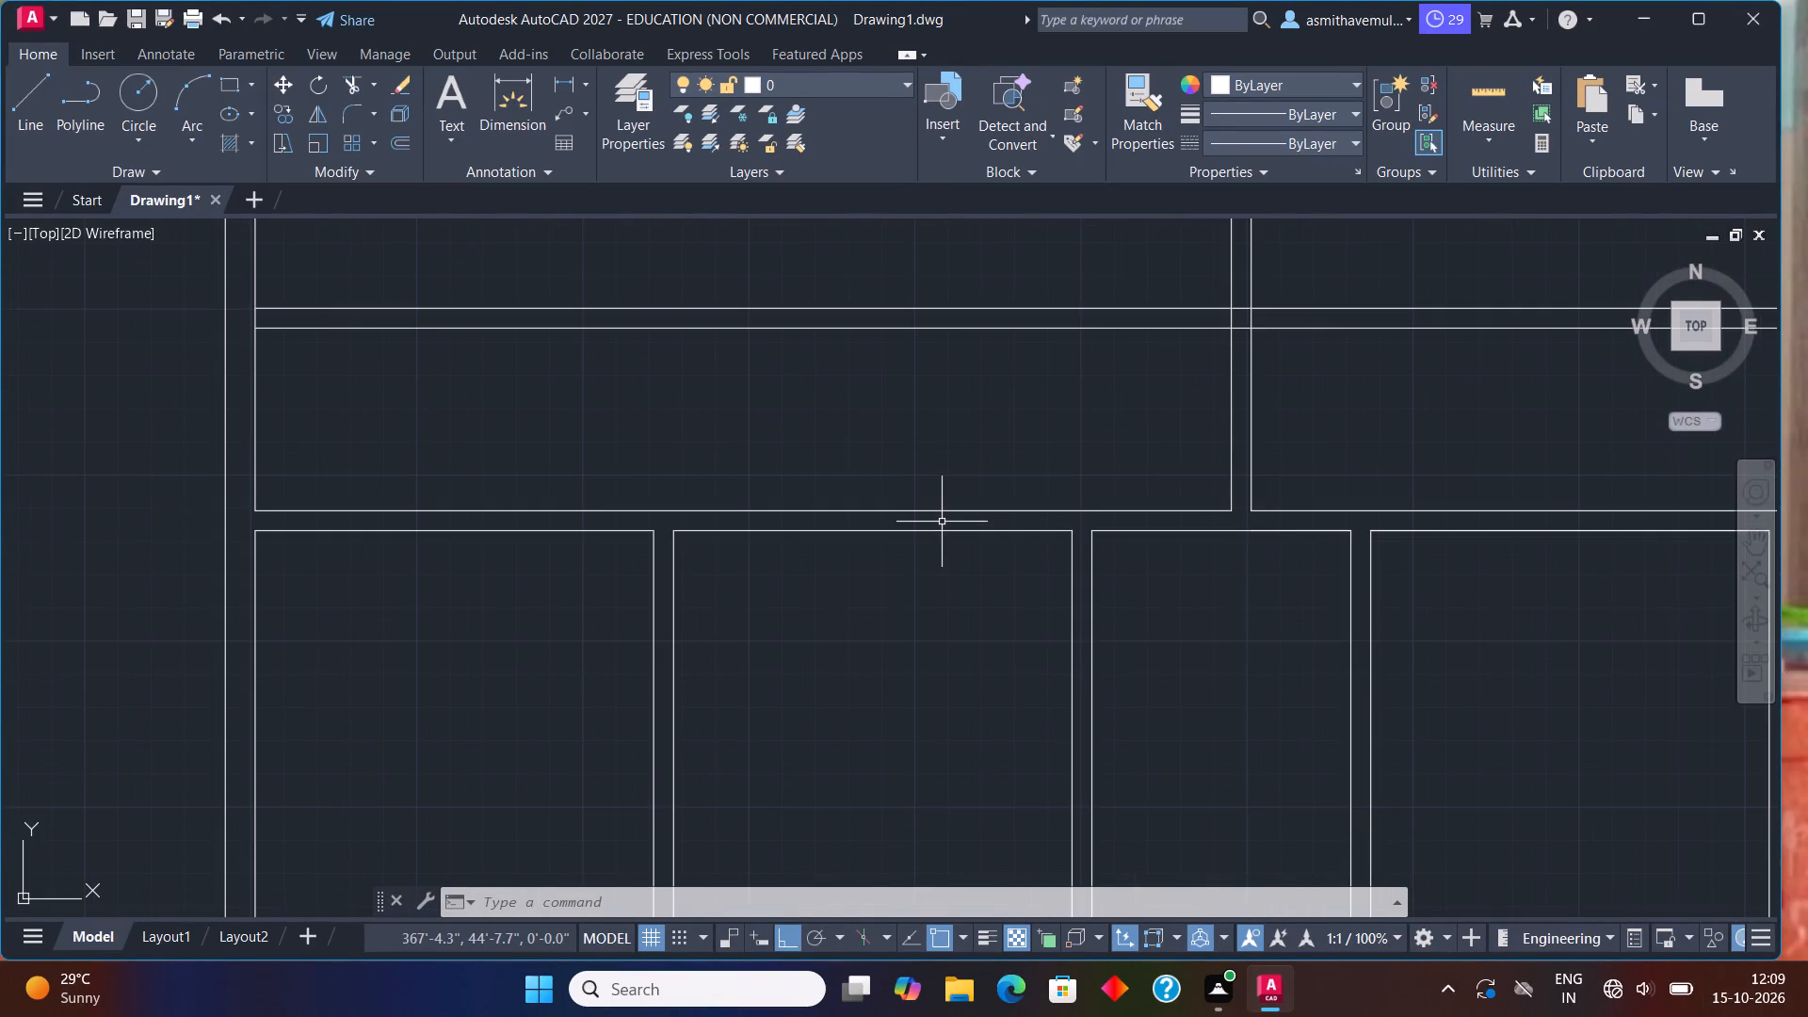
key(l)
key(Return)
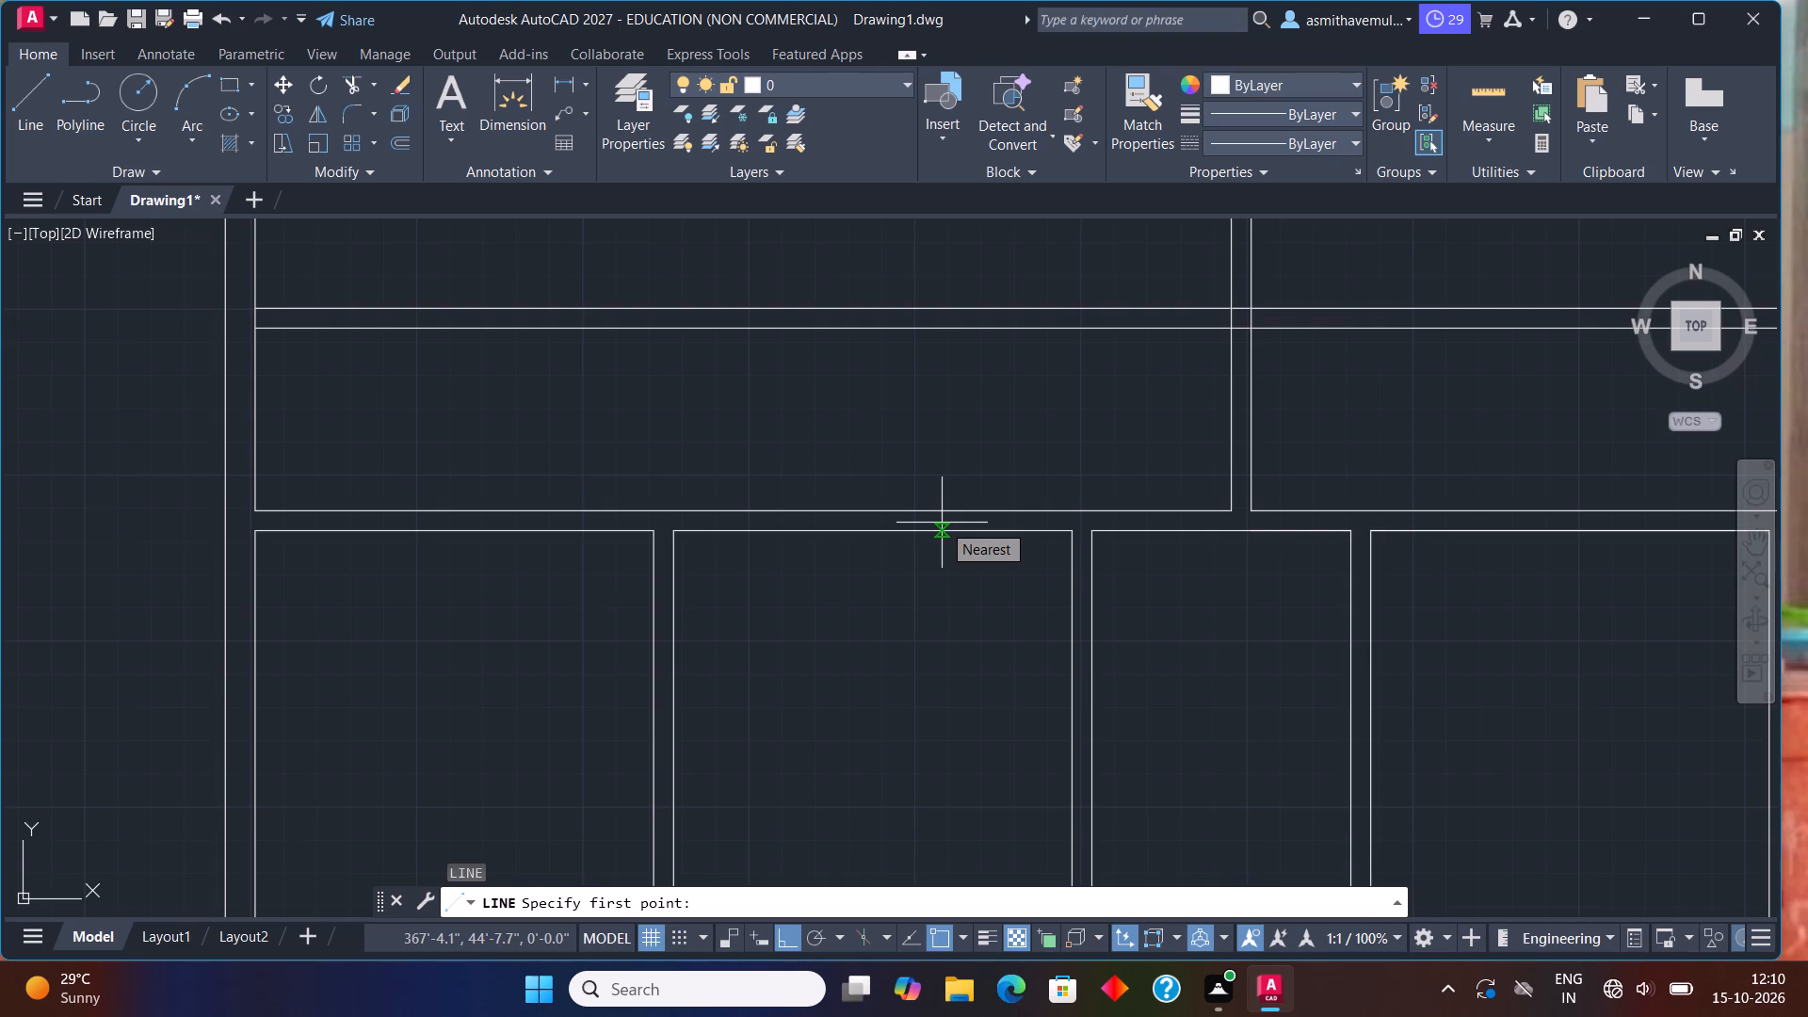
text(from)
key(Return)
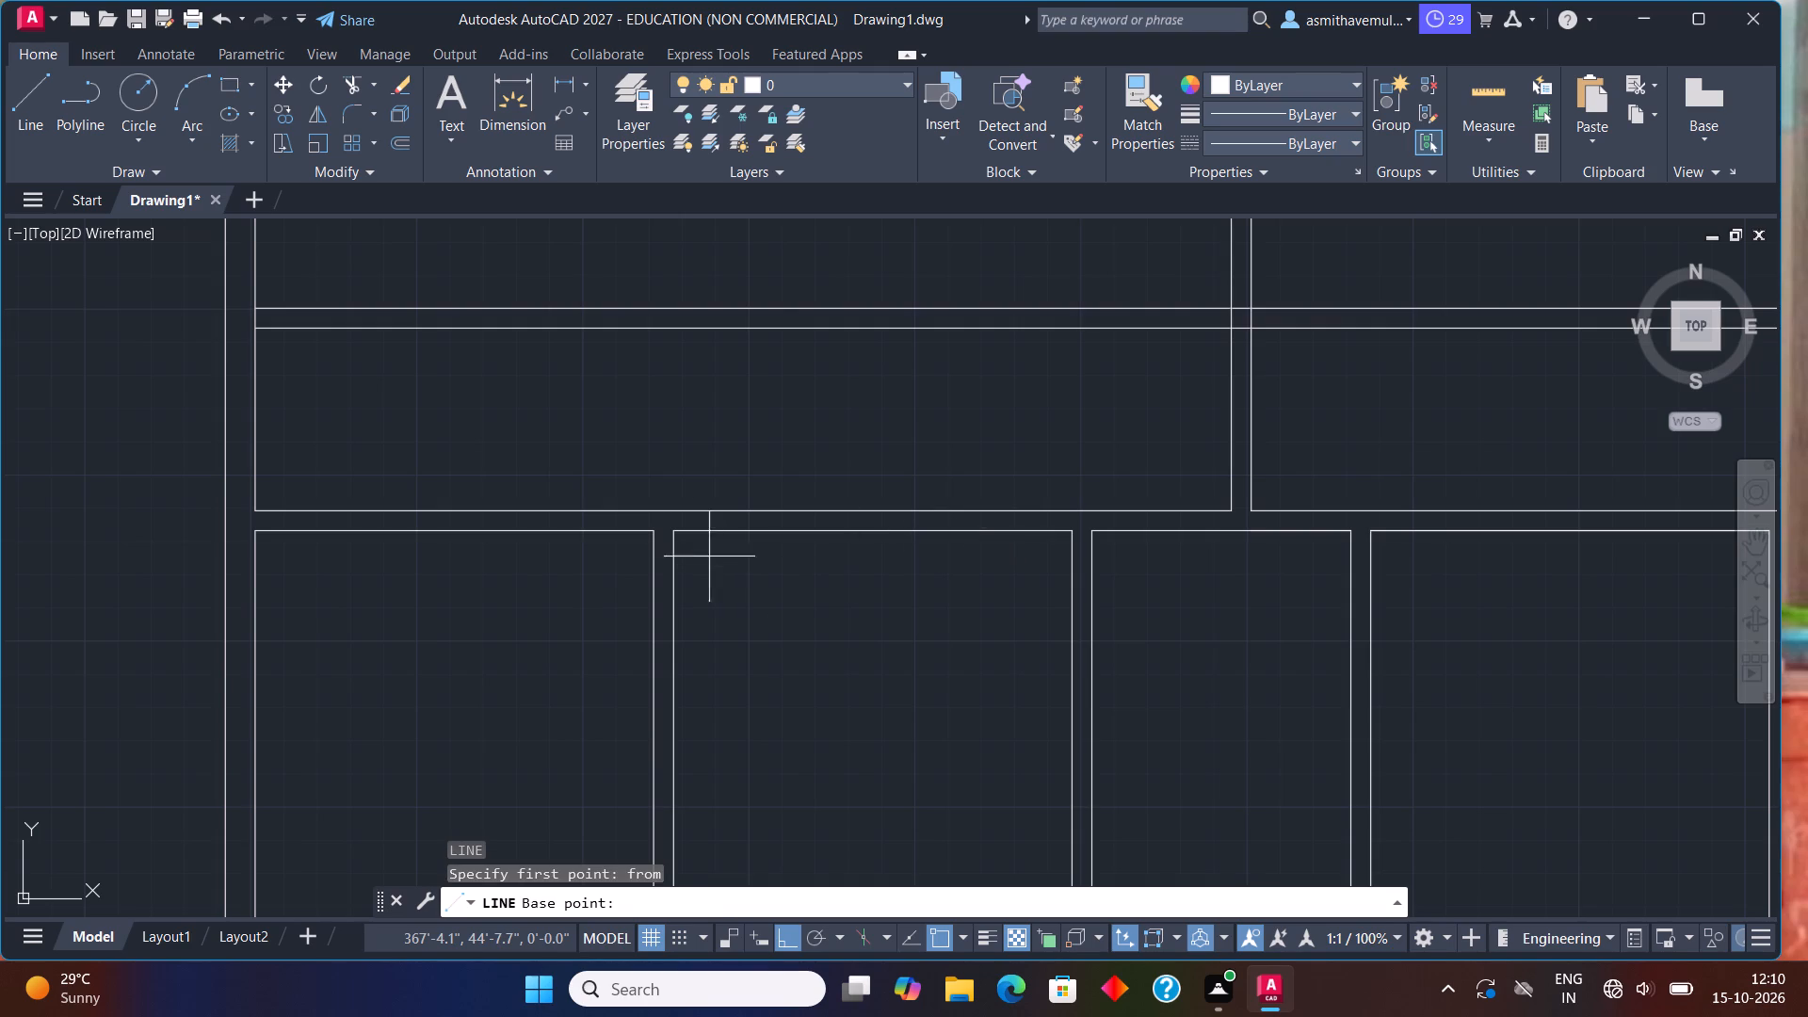
click(655, 525)
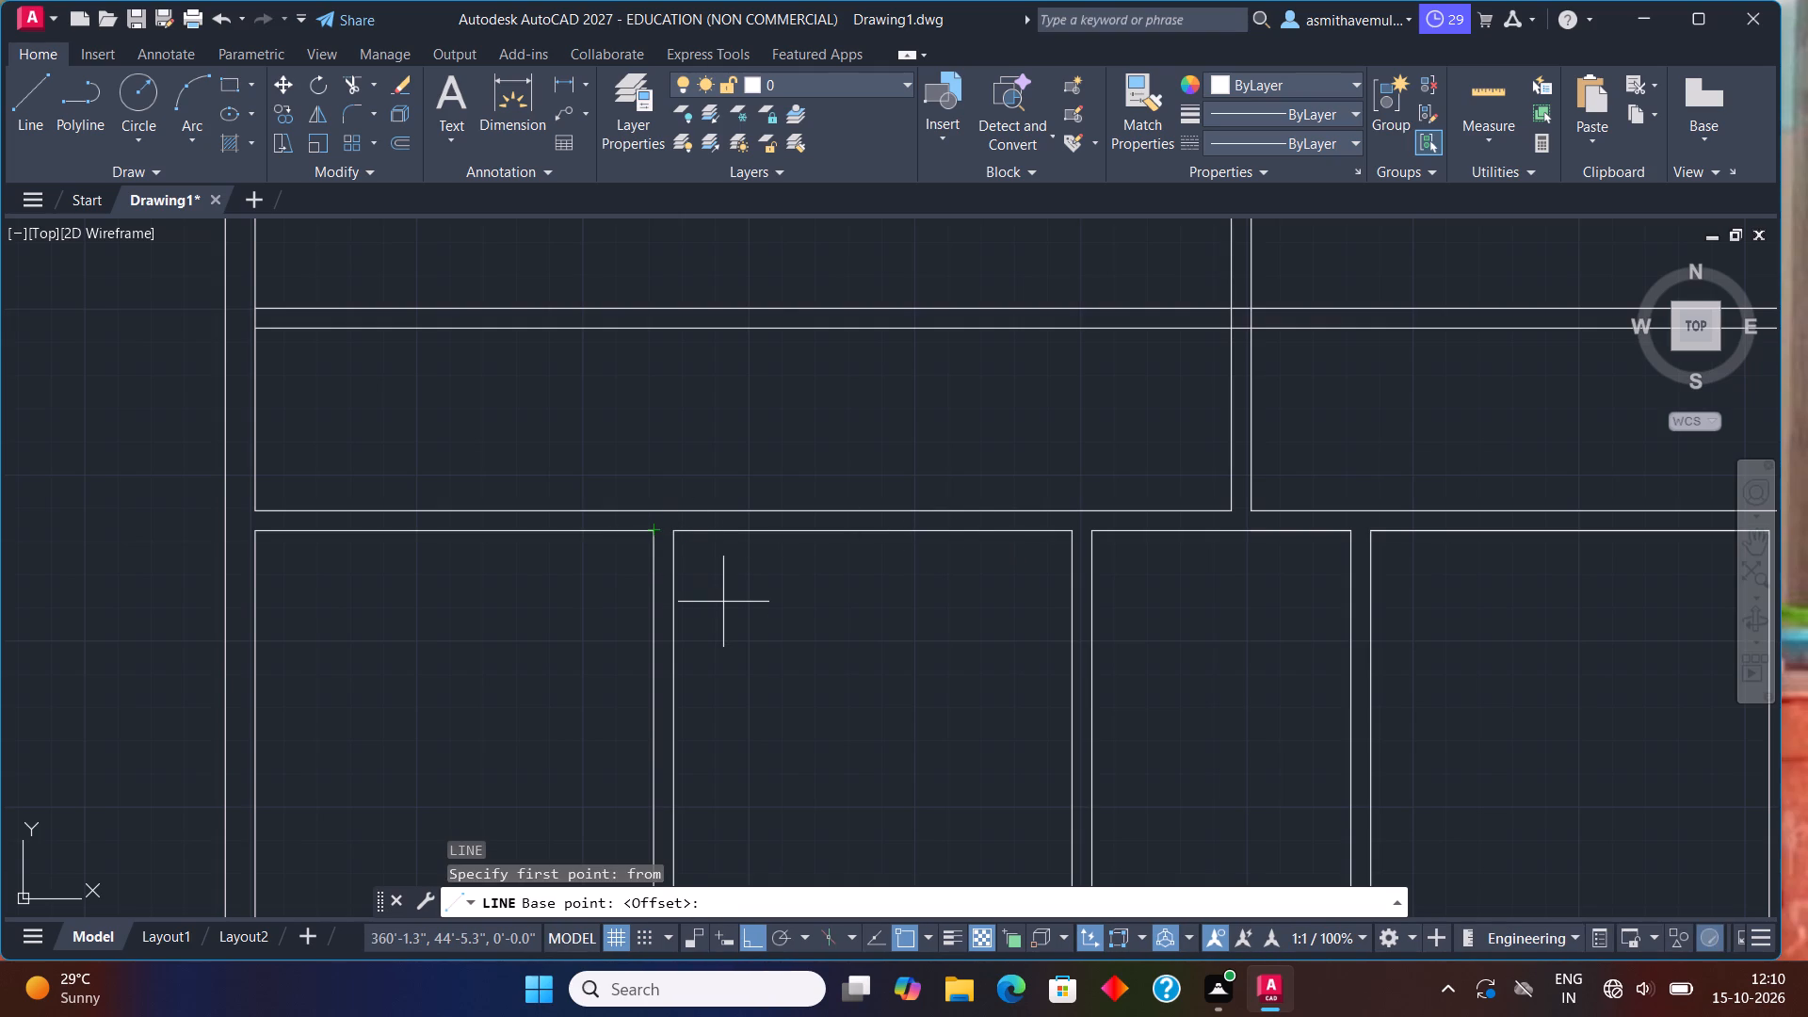
key(shift+at)
text(-3)
text(",)
key(0)
key(Return)
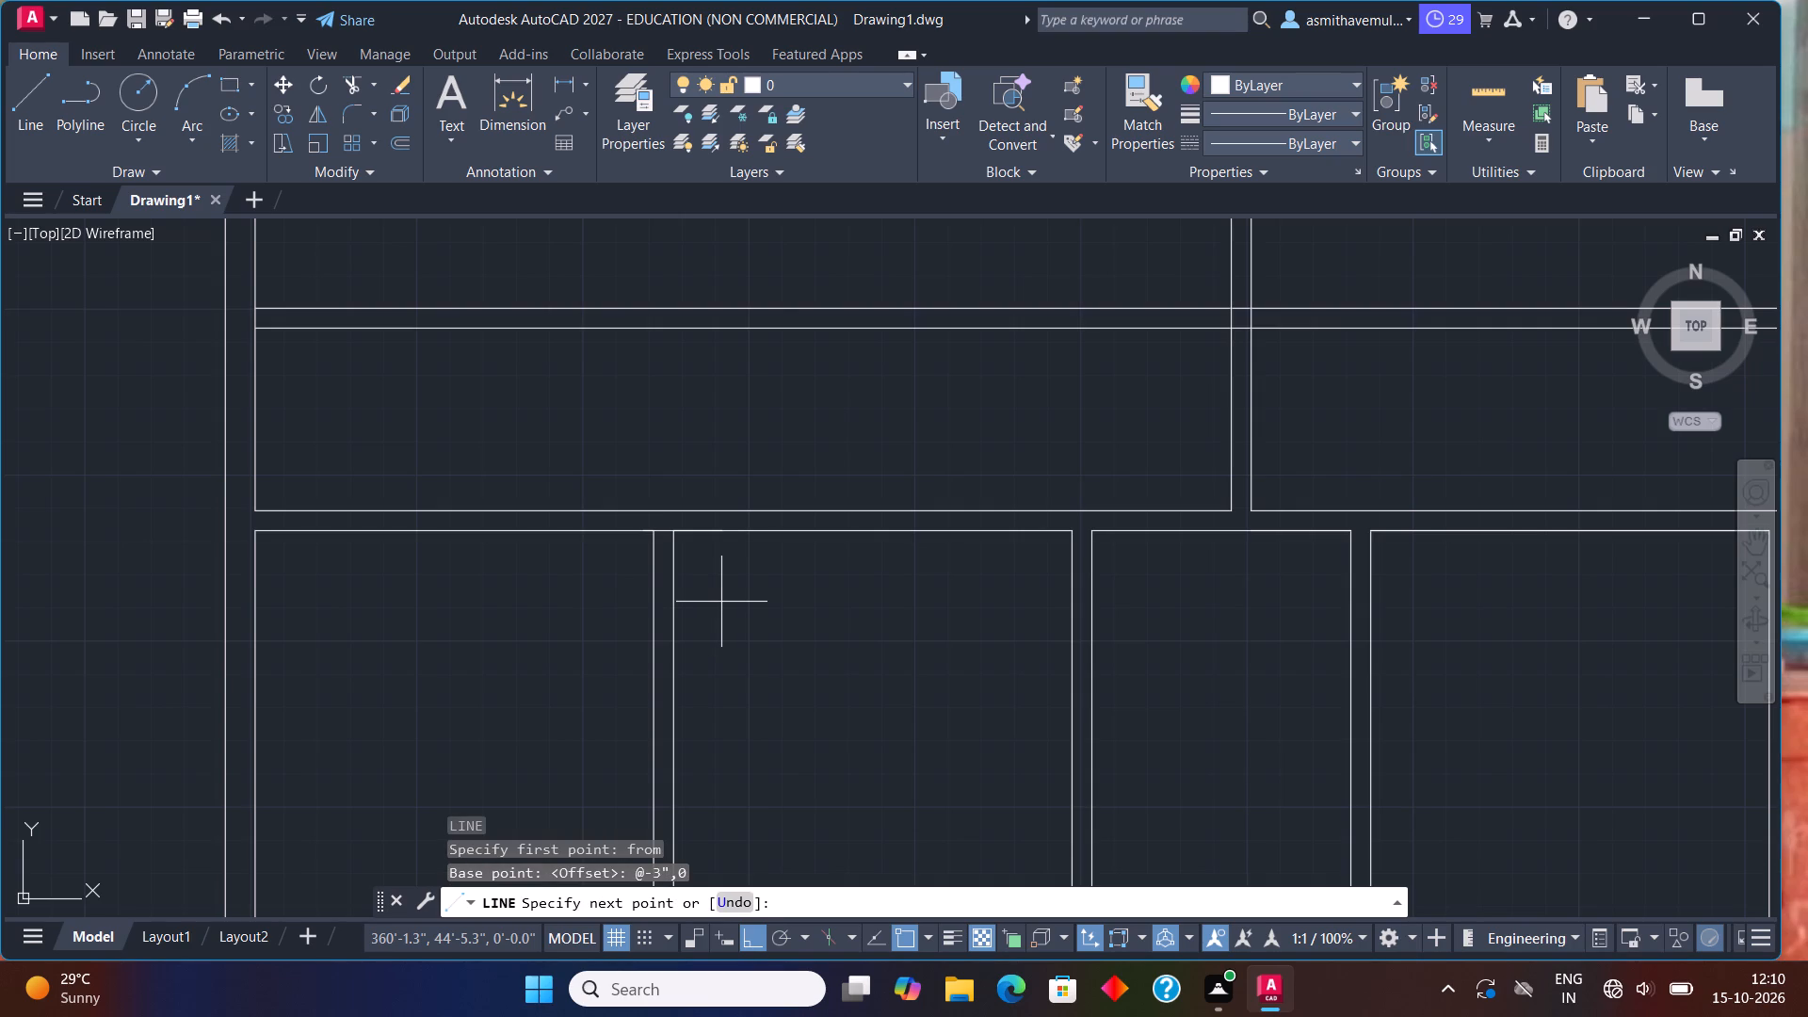
click(642, 507)
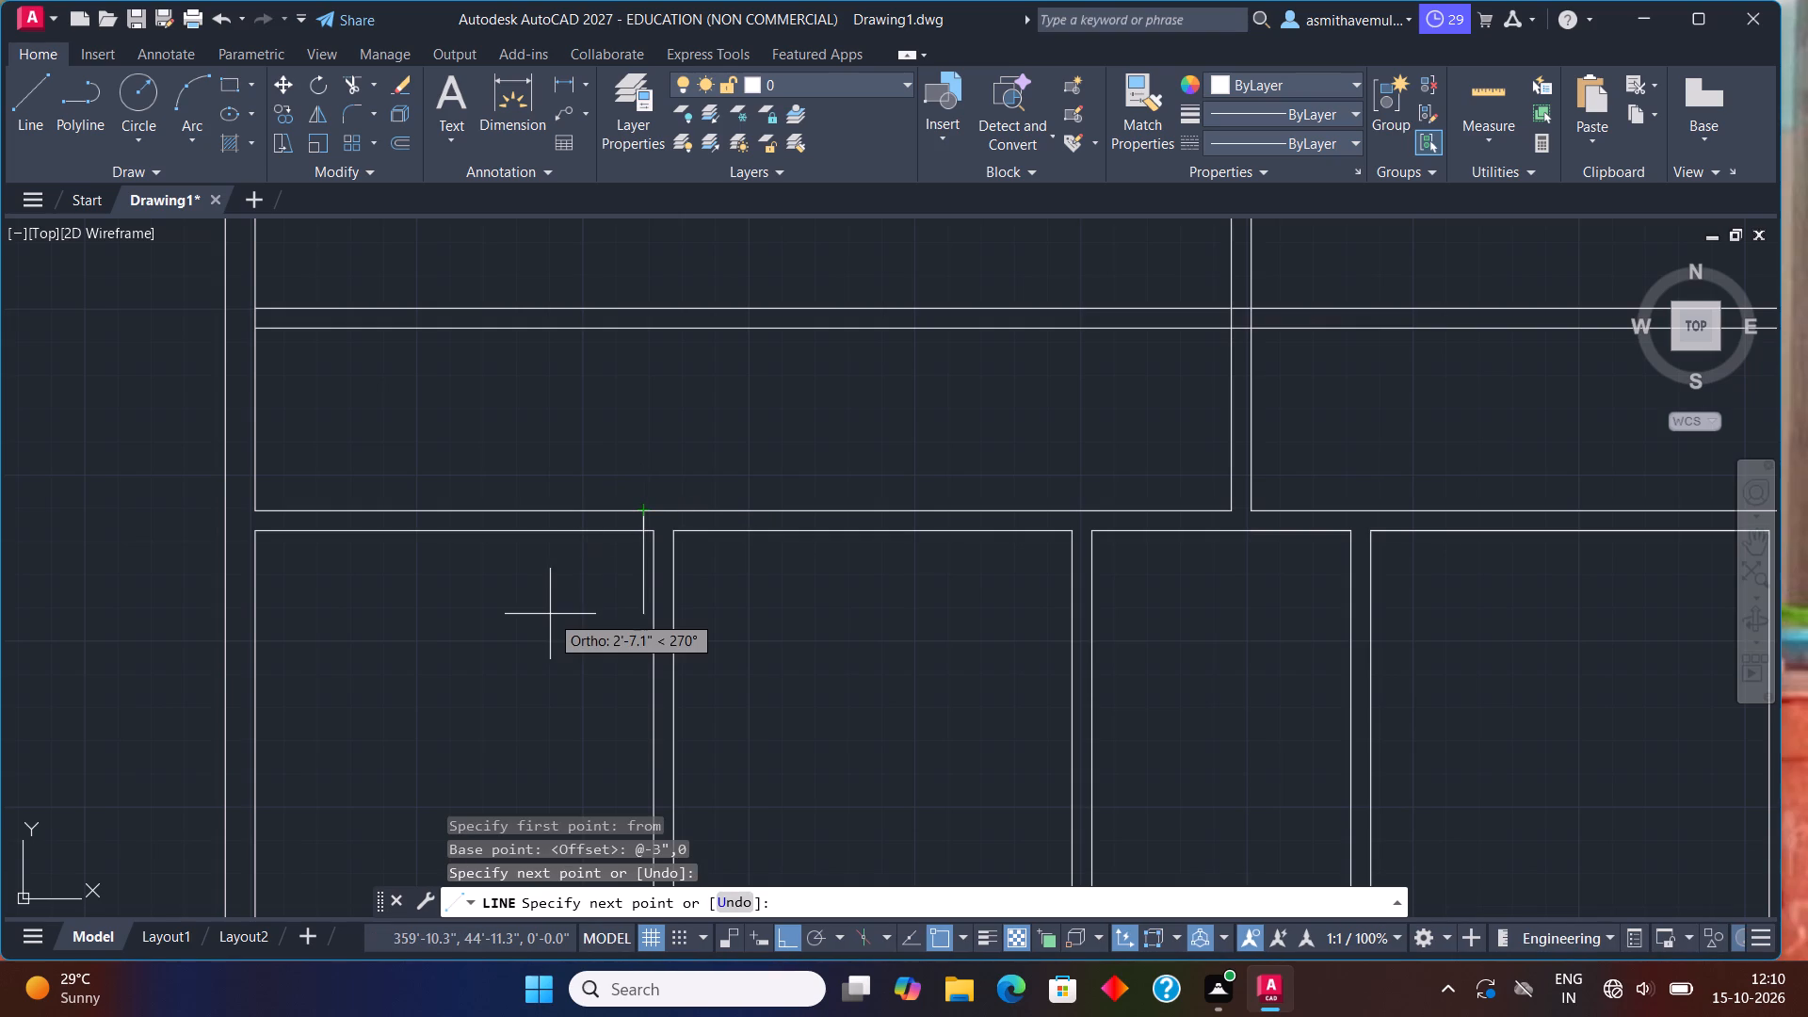
key(Escape)
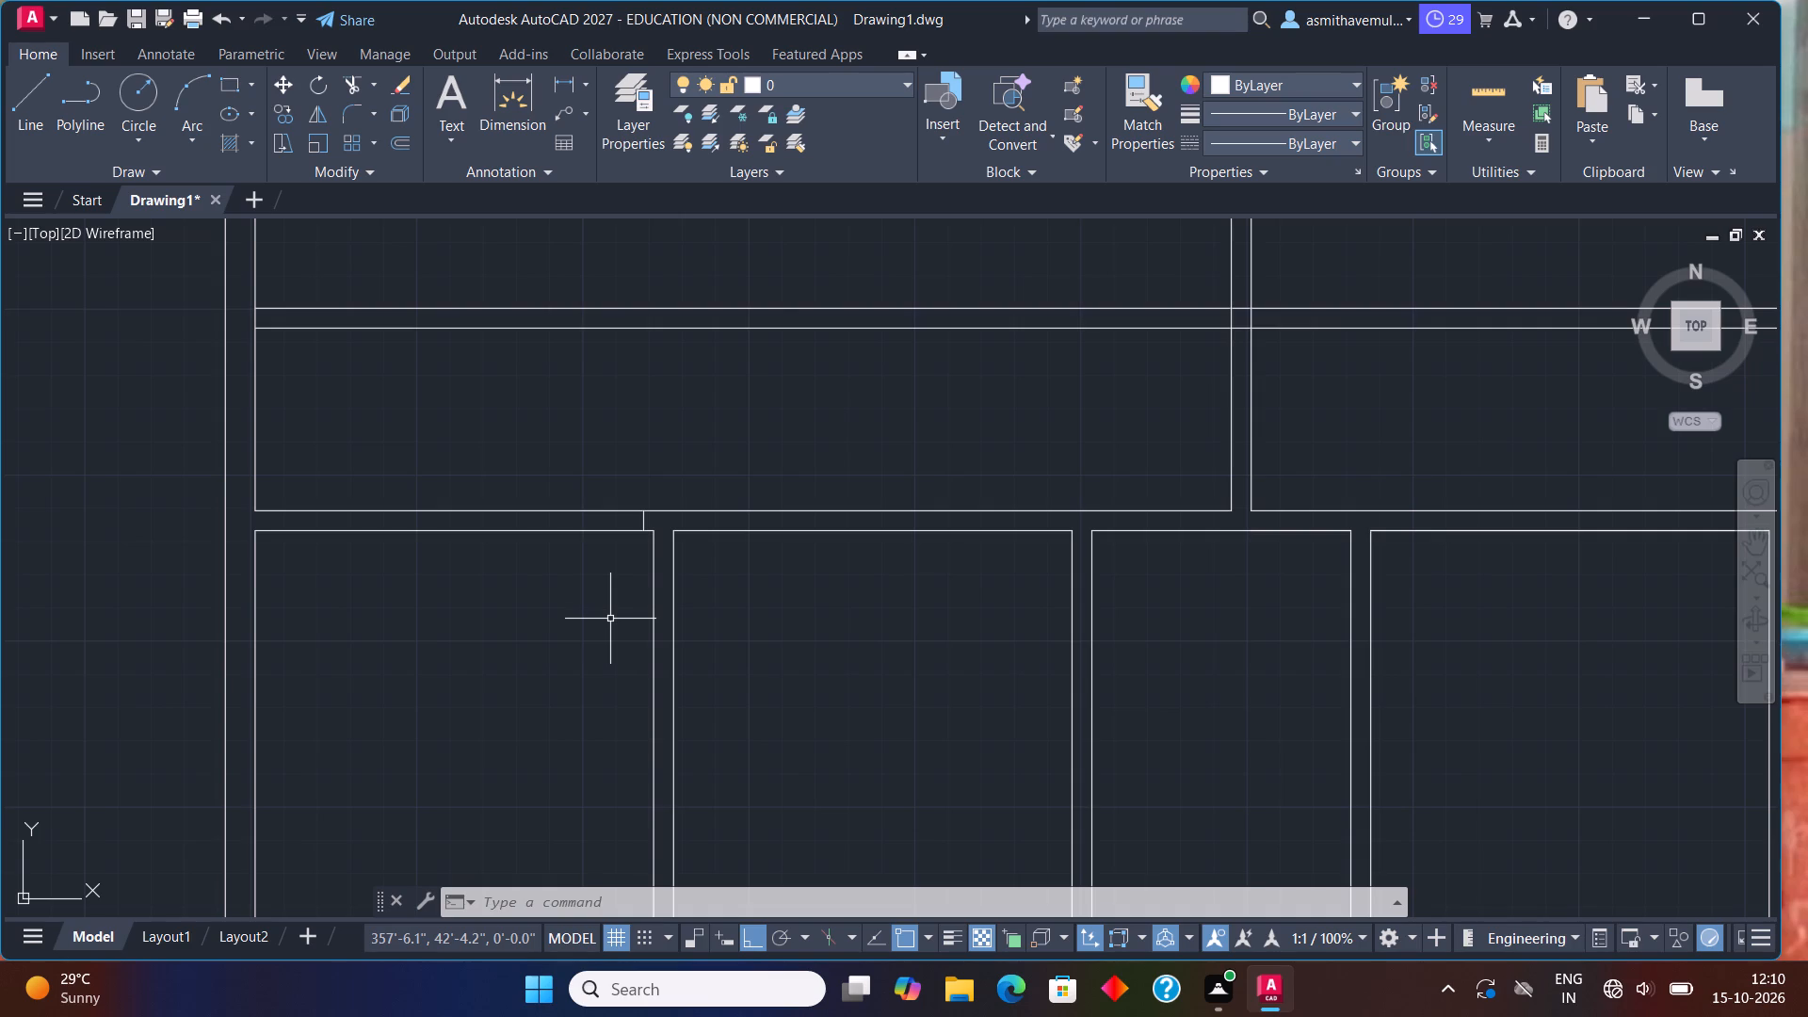
Offset the first room's new jamb line 3" to the left, away from the partition.
key(o)
key(Return)
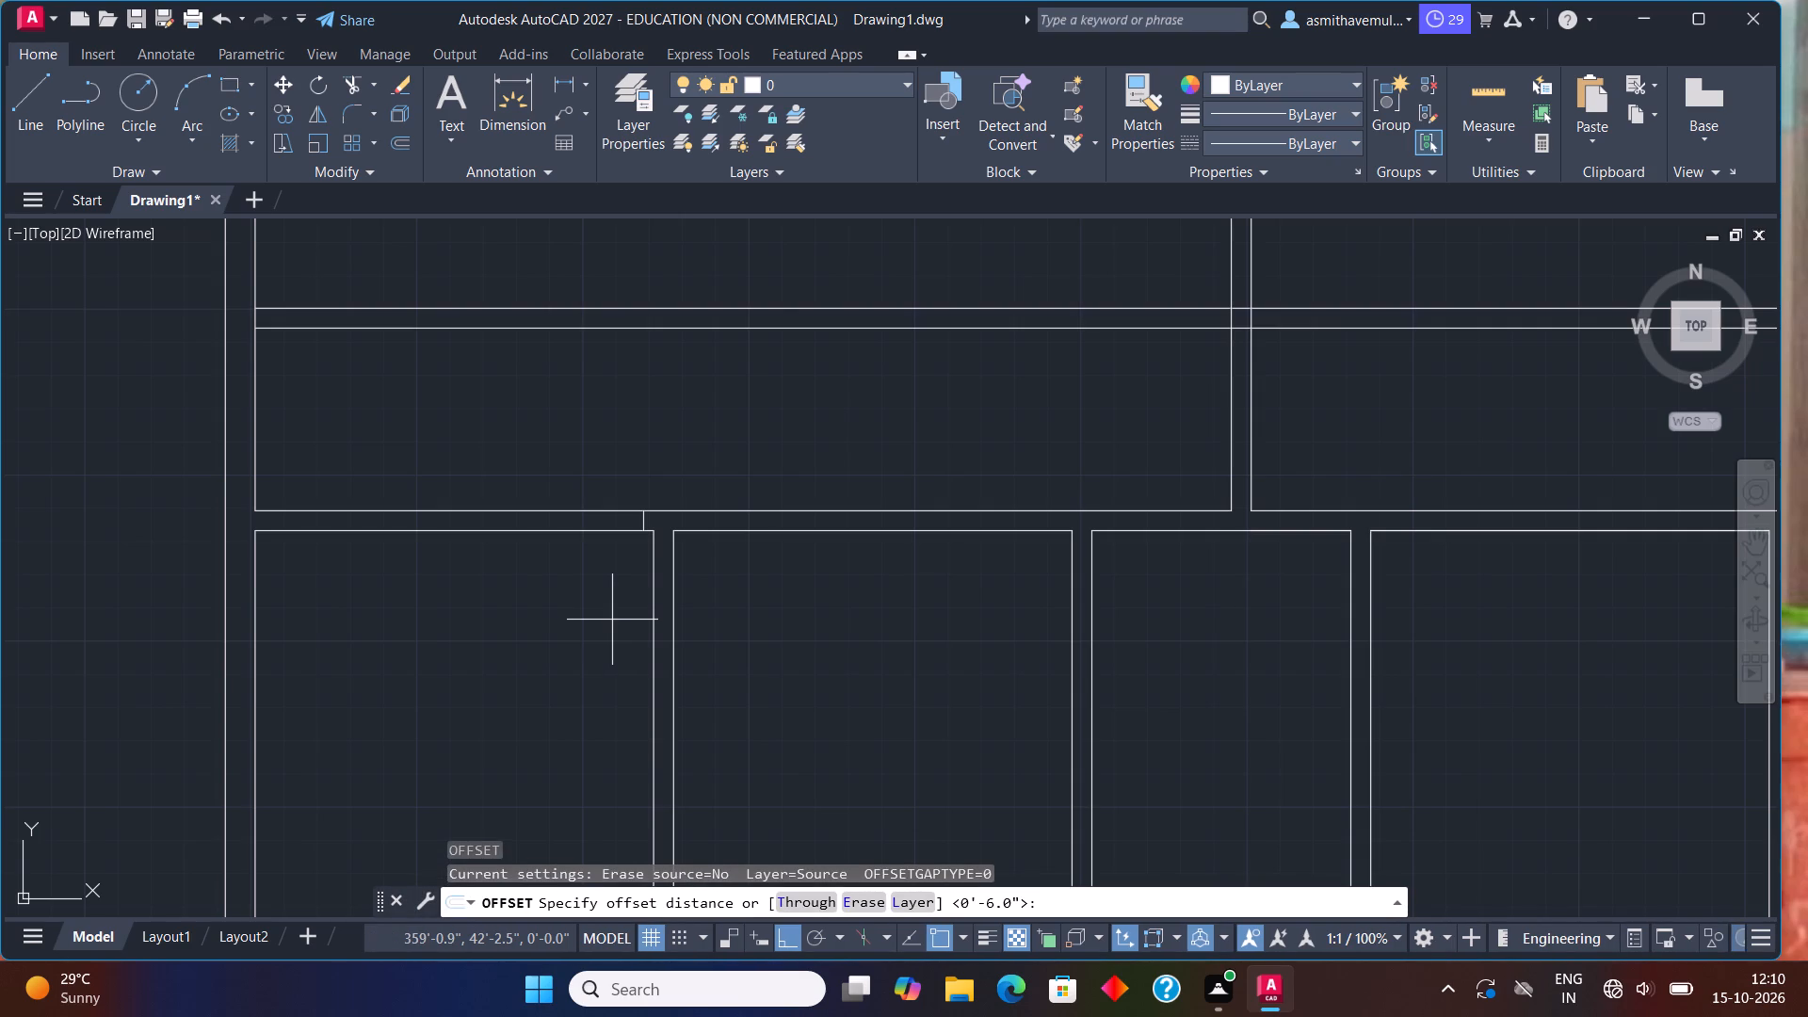
key(3)
key(shift+quotedbl)
key(Return)
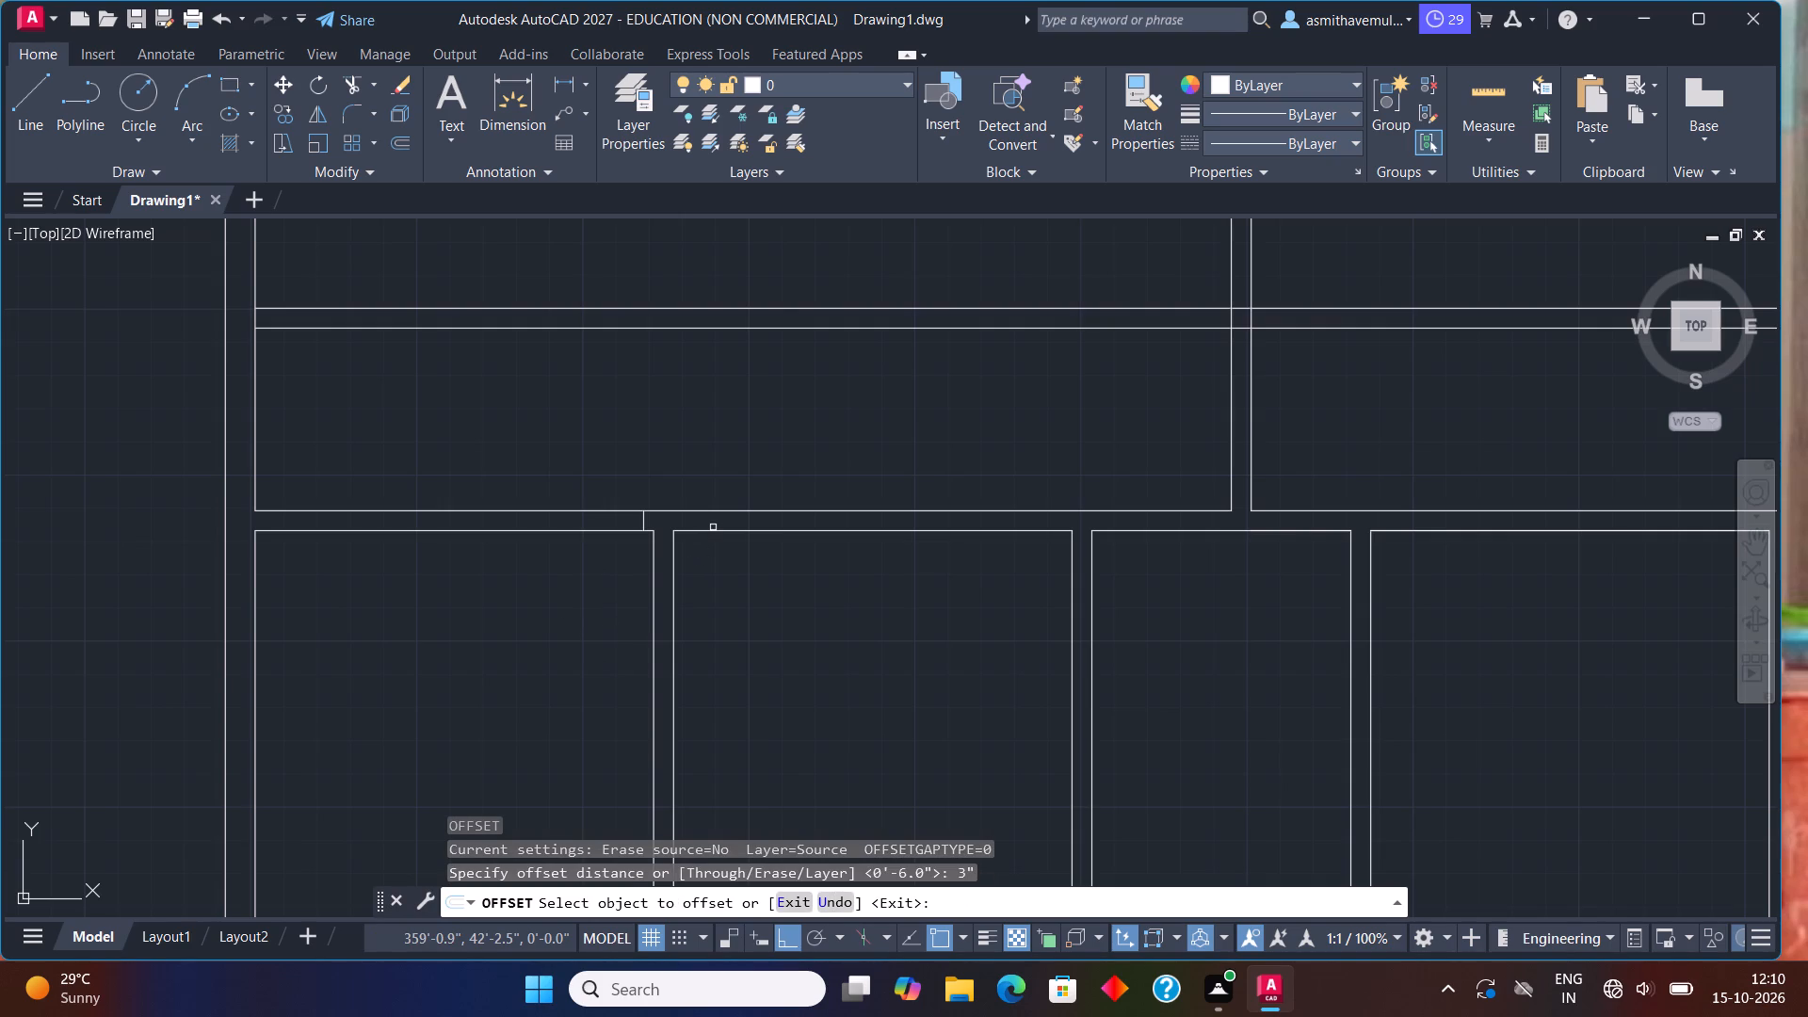
scroll(713, 527, up, 1)
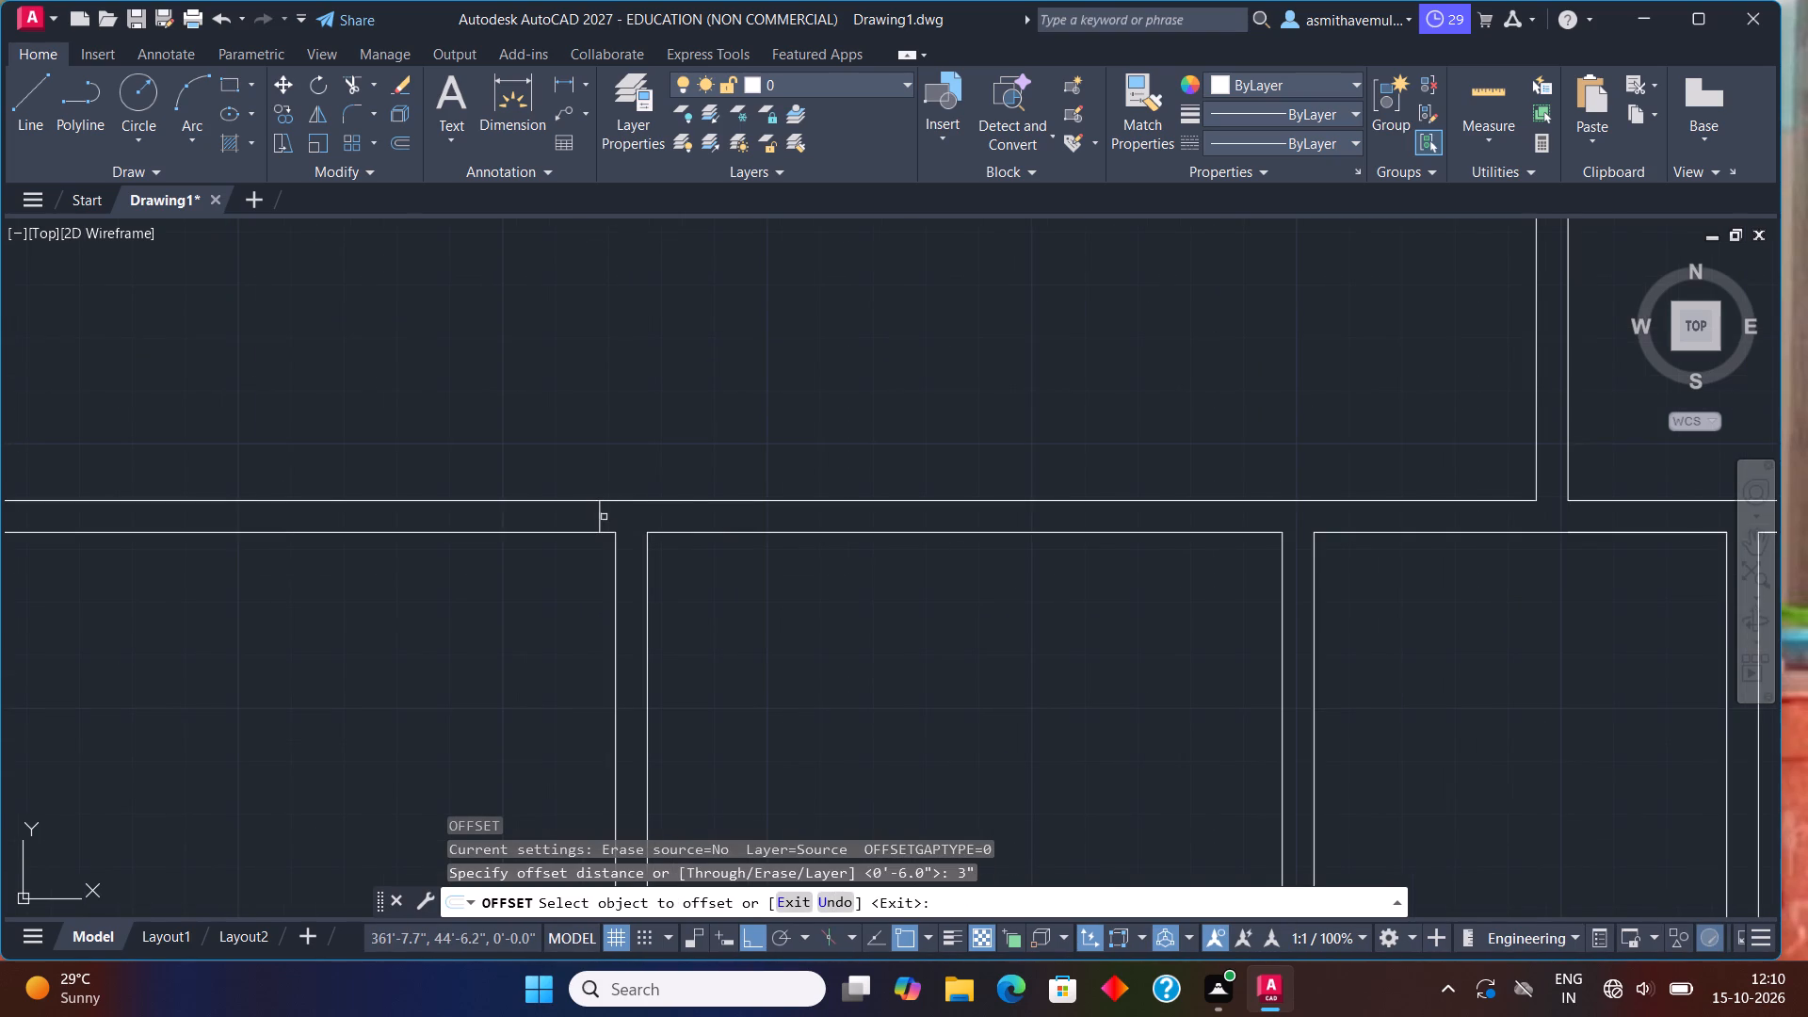
click(599, 517)
click(534, 505)
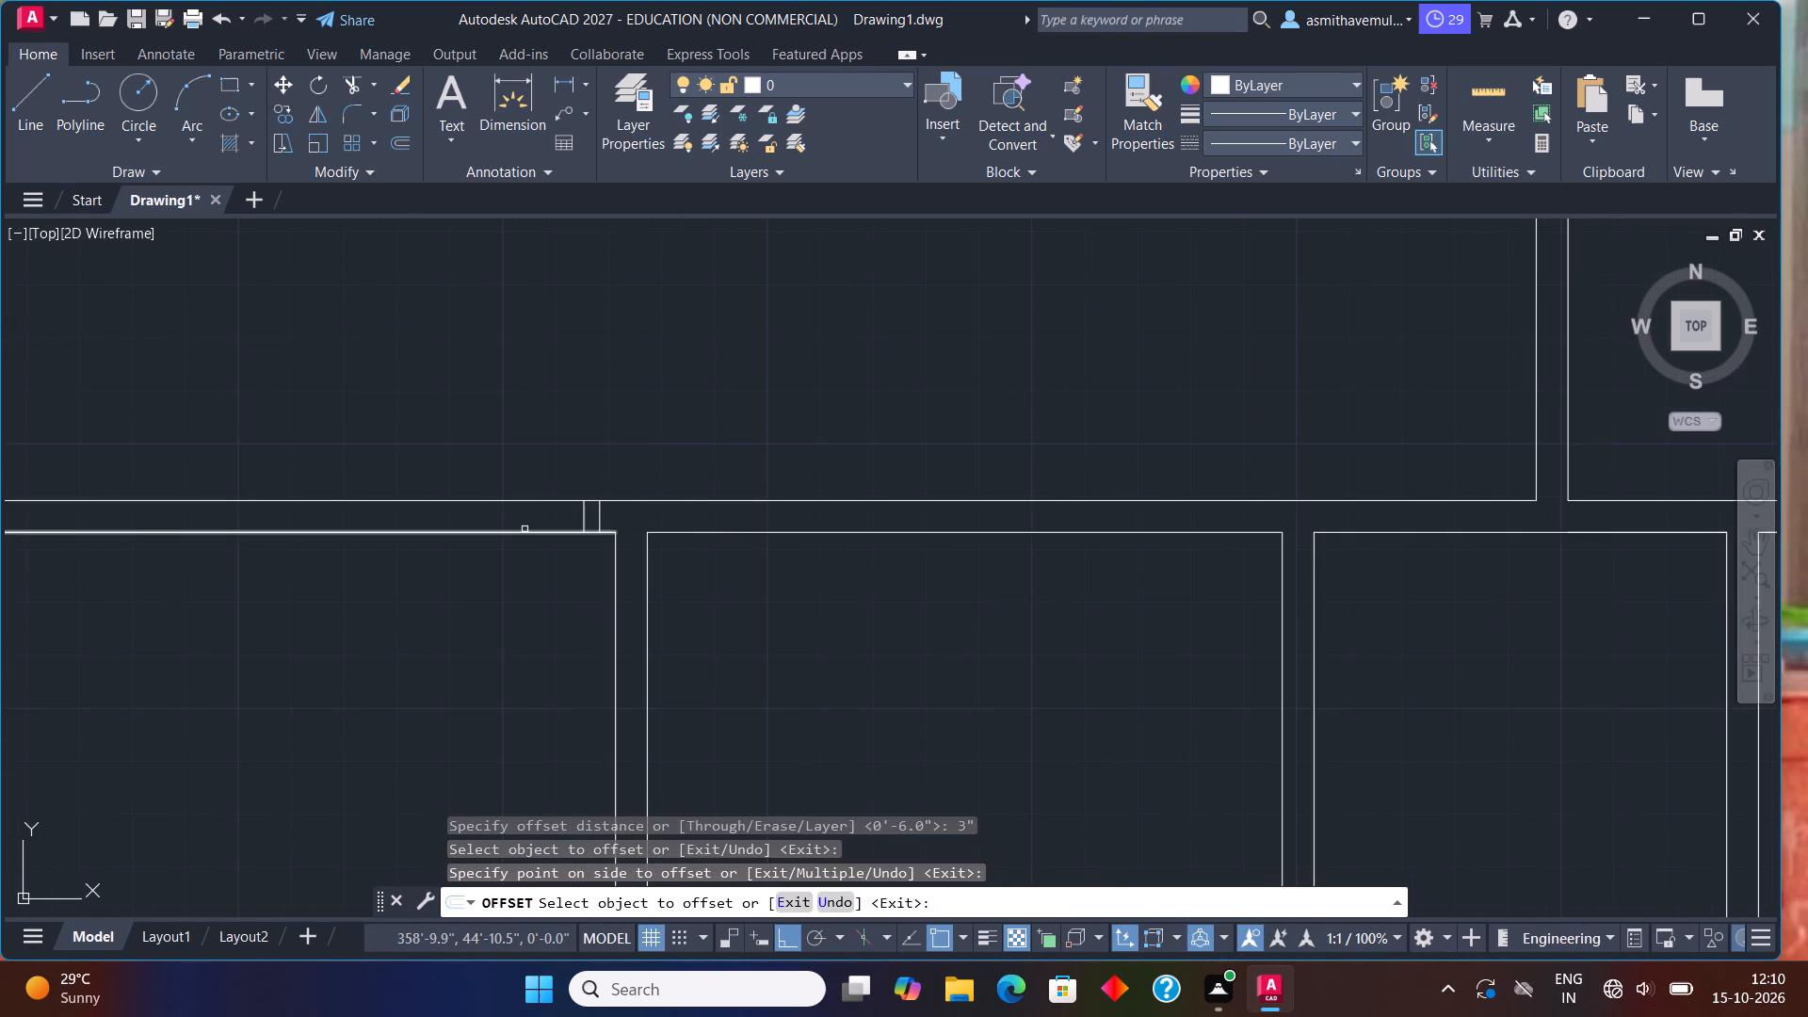
key(Escape)
Offset the first room's second jamb line 3' to the left to mark the opening's far side.
key(o)
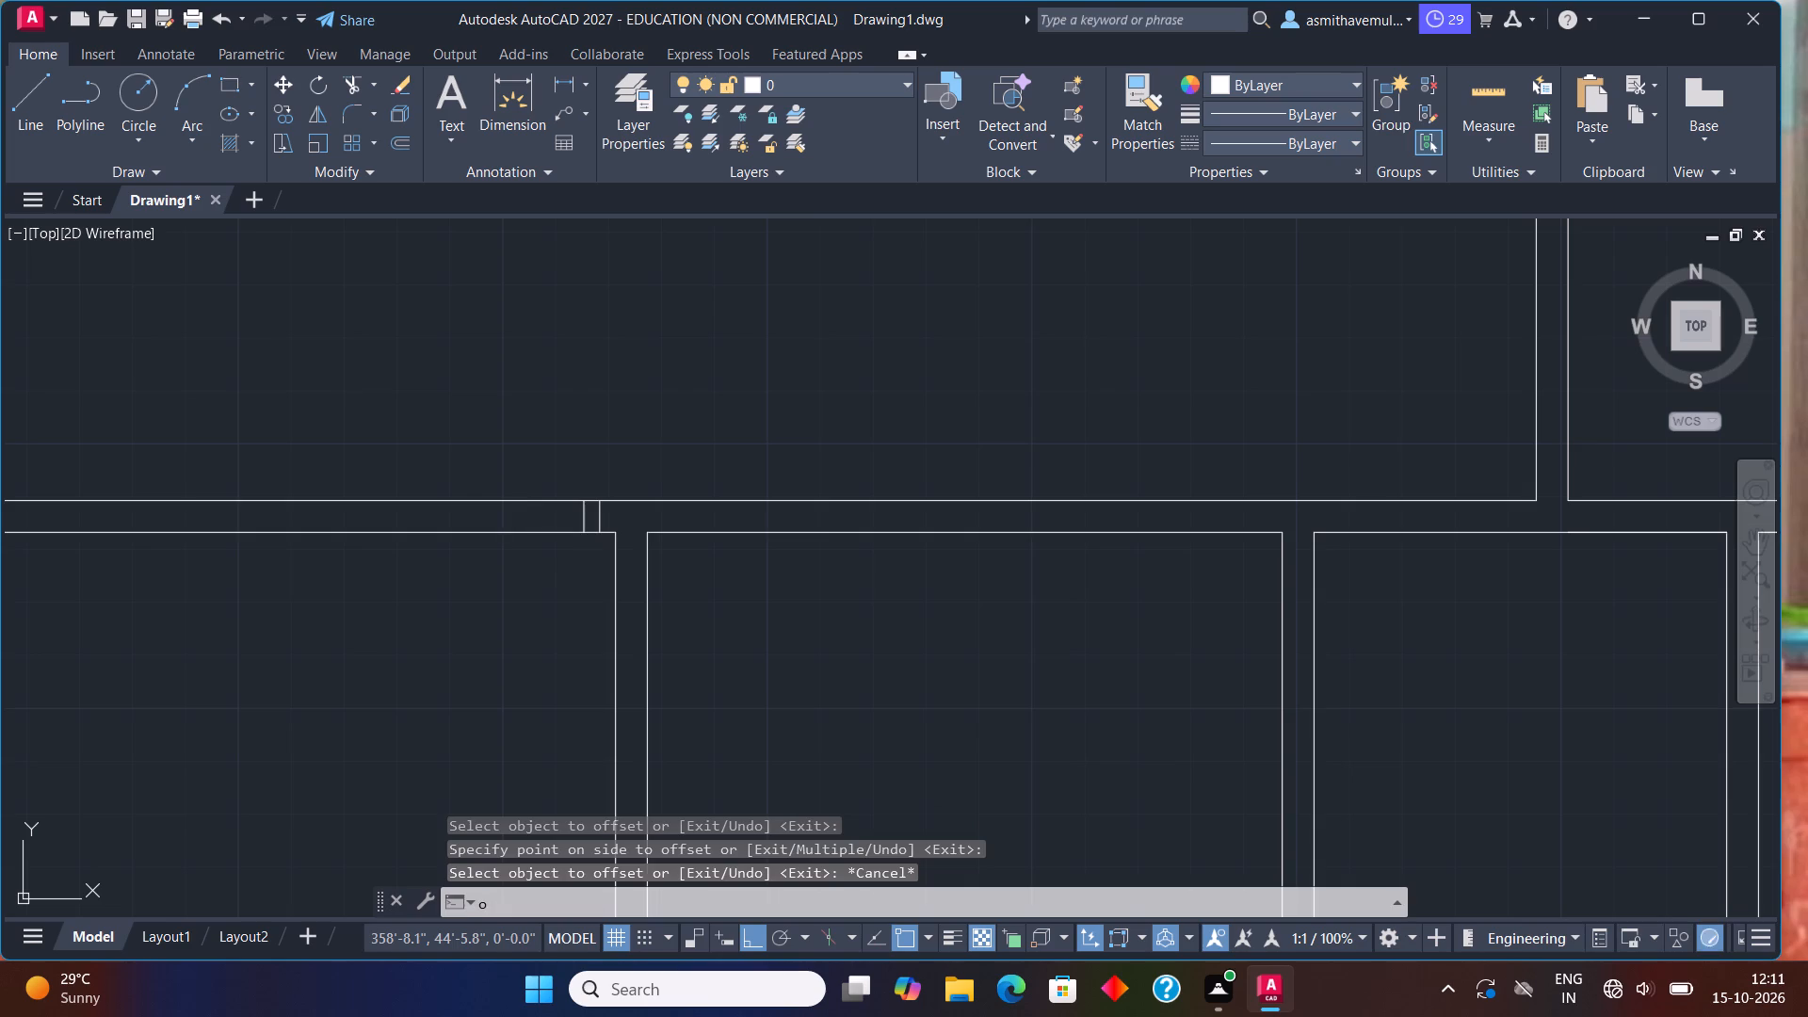
key(Return)
text(3')
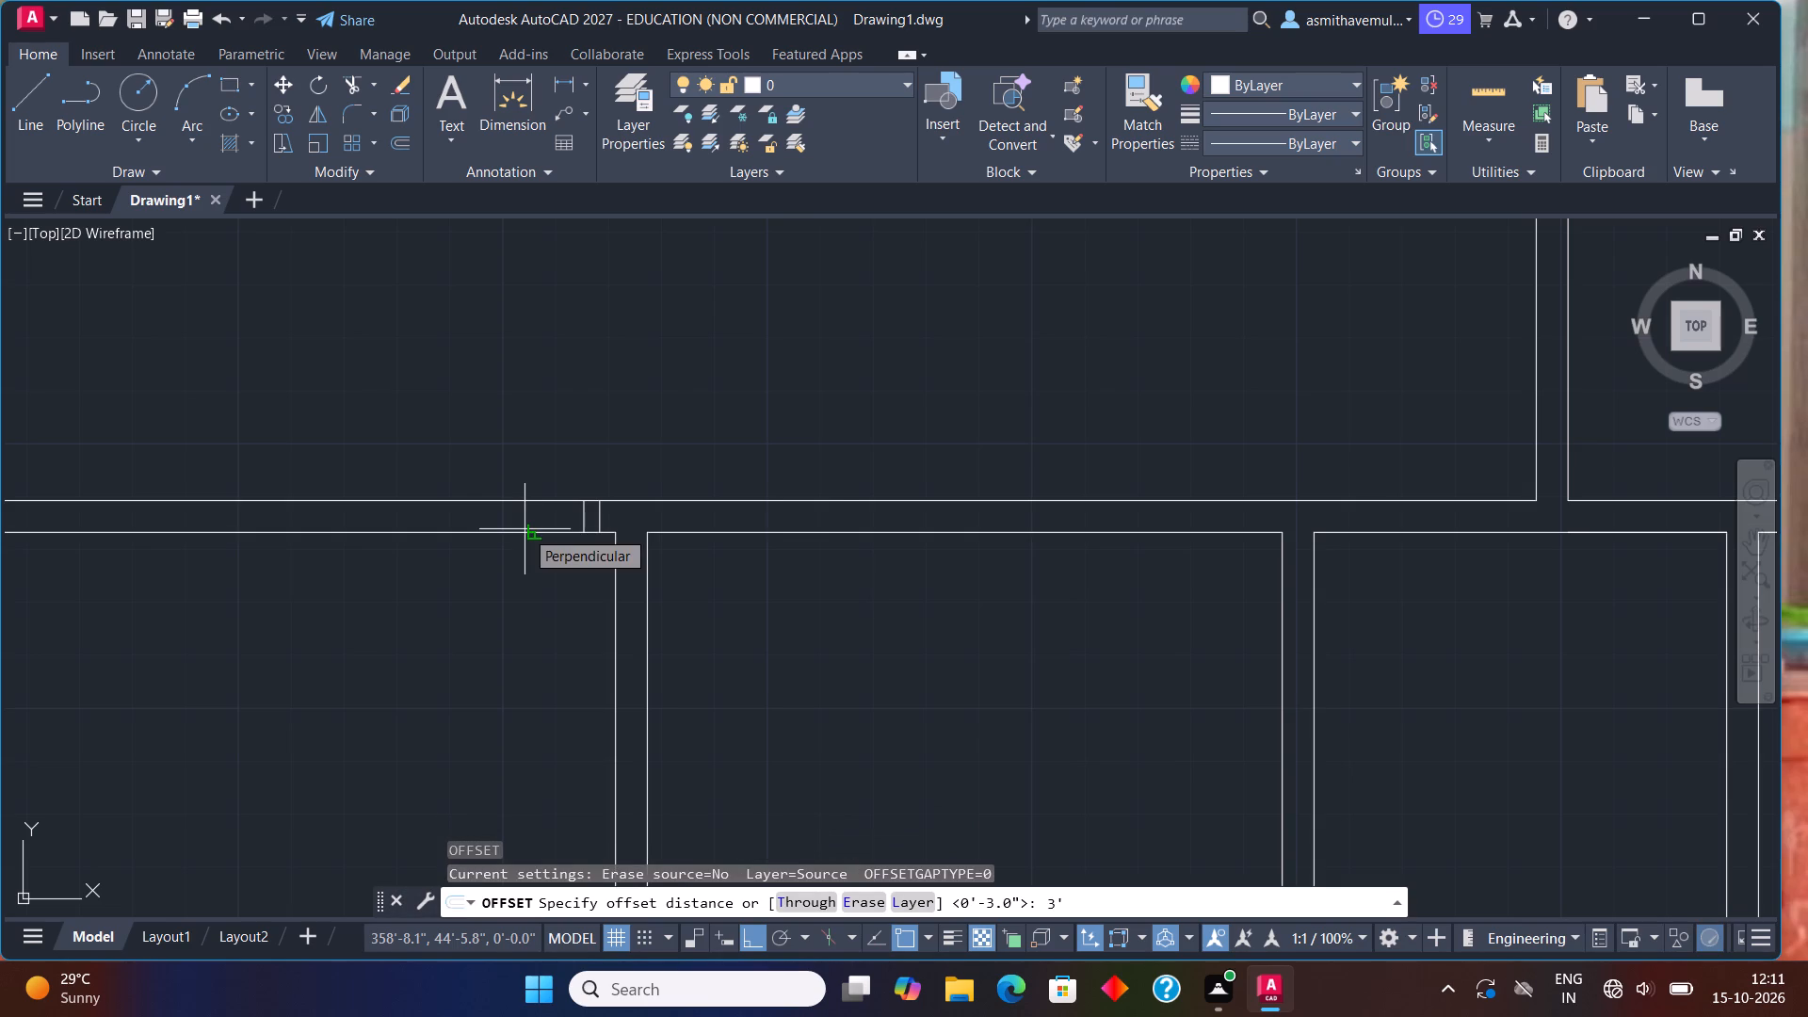
key(Return)
middle_drag(517, 529, 652, 634)
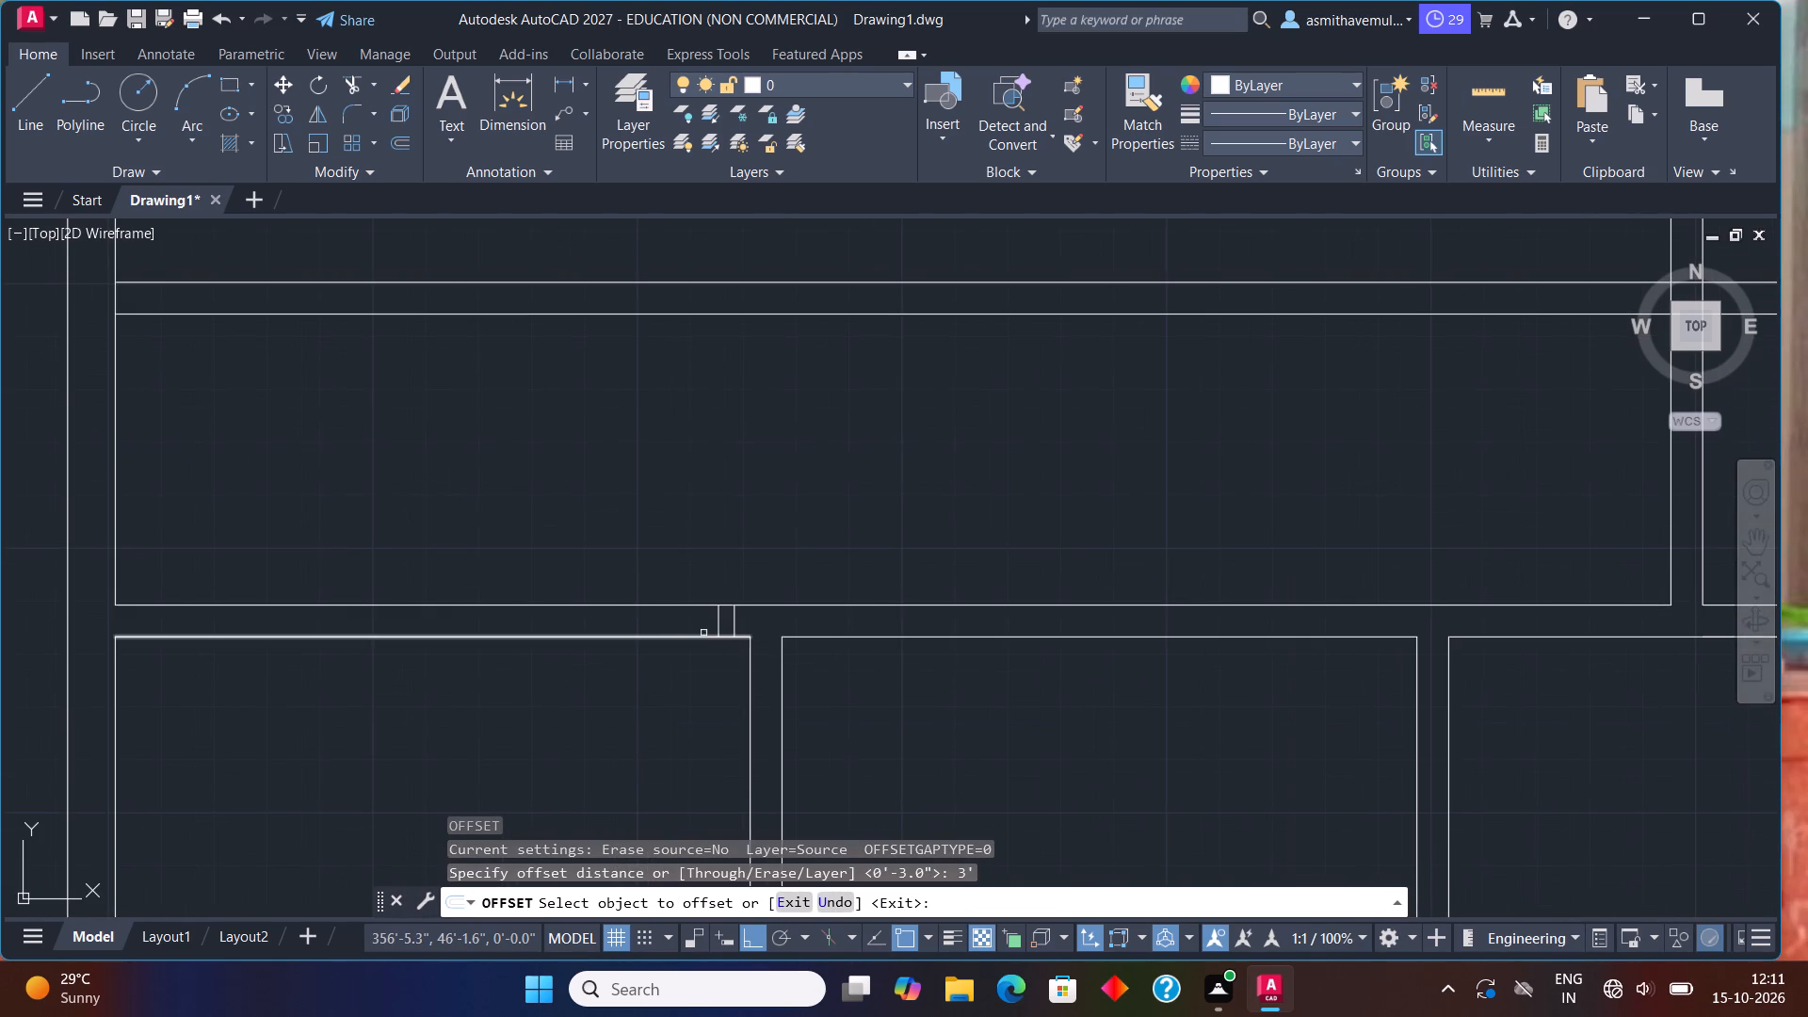
click(718, 623)
click(666, 622)
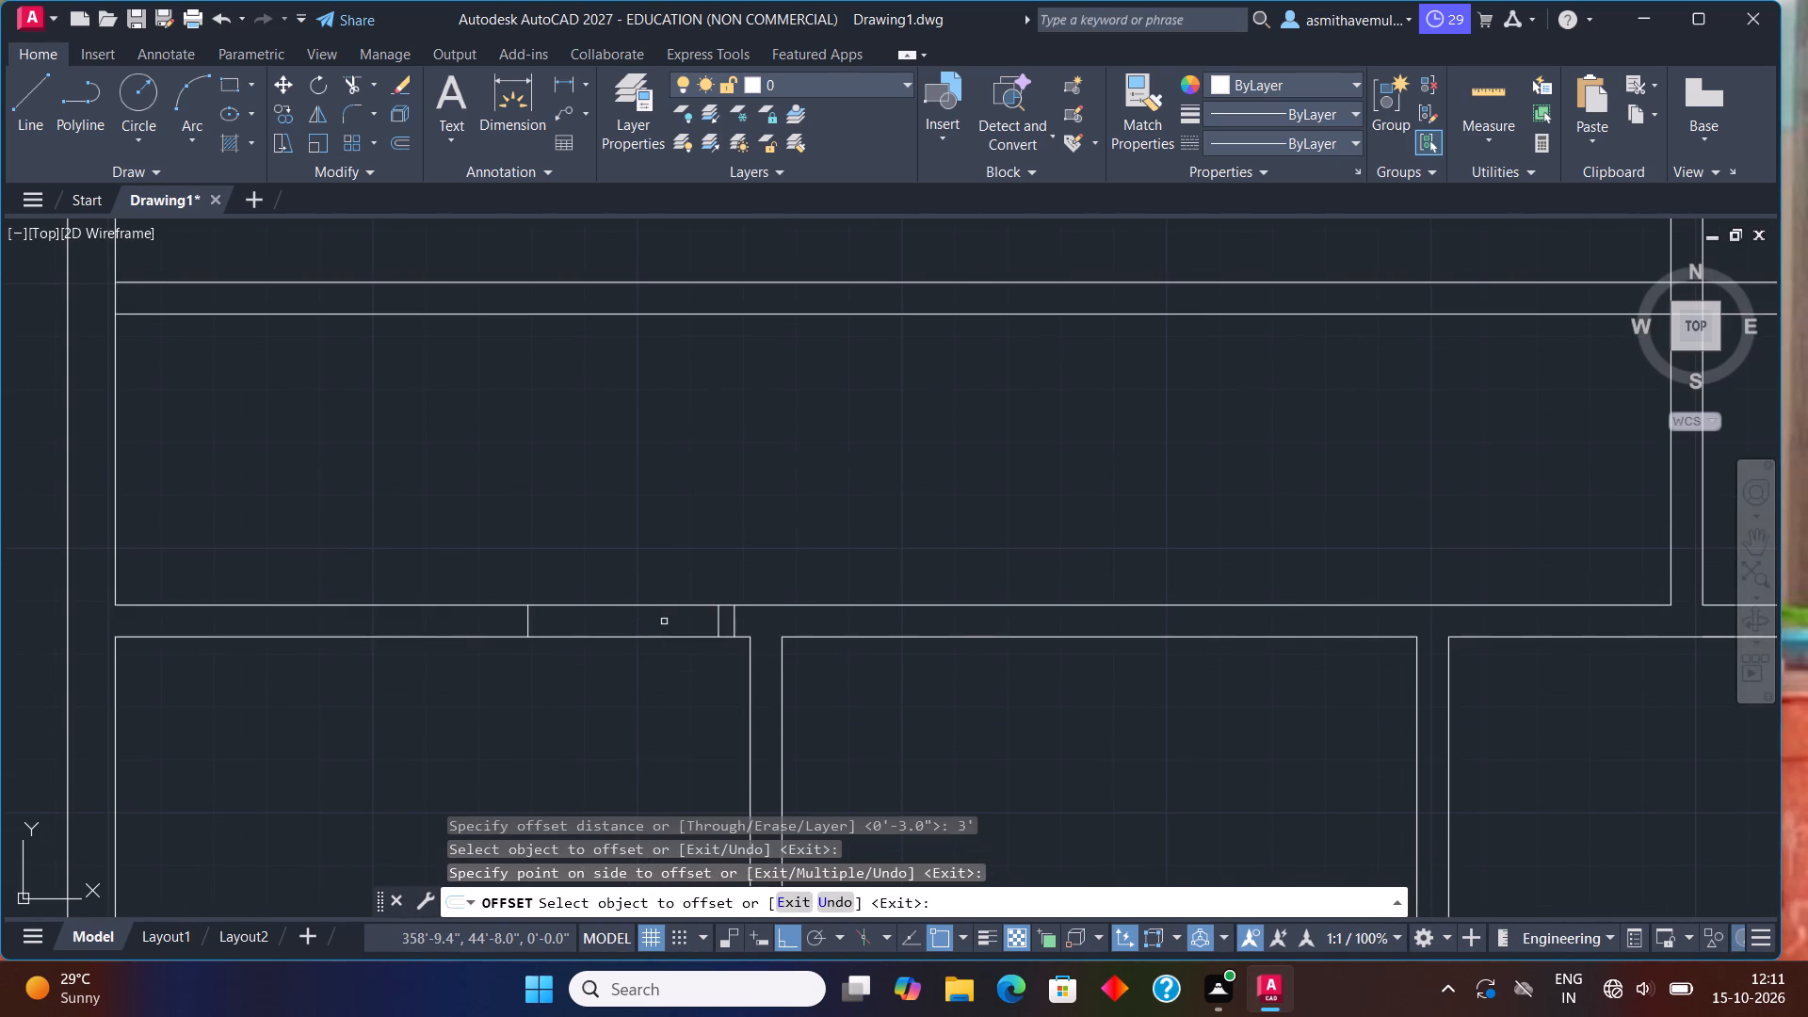
key(Escape)
Offset the opening's far-side line another 3" to the left to form the second jamb.
key(o)
key(Return)
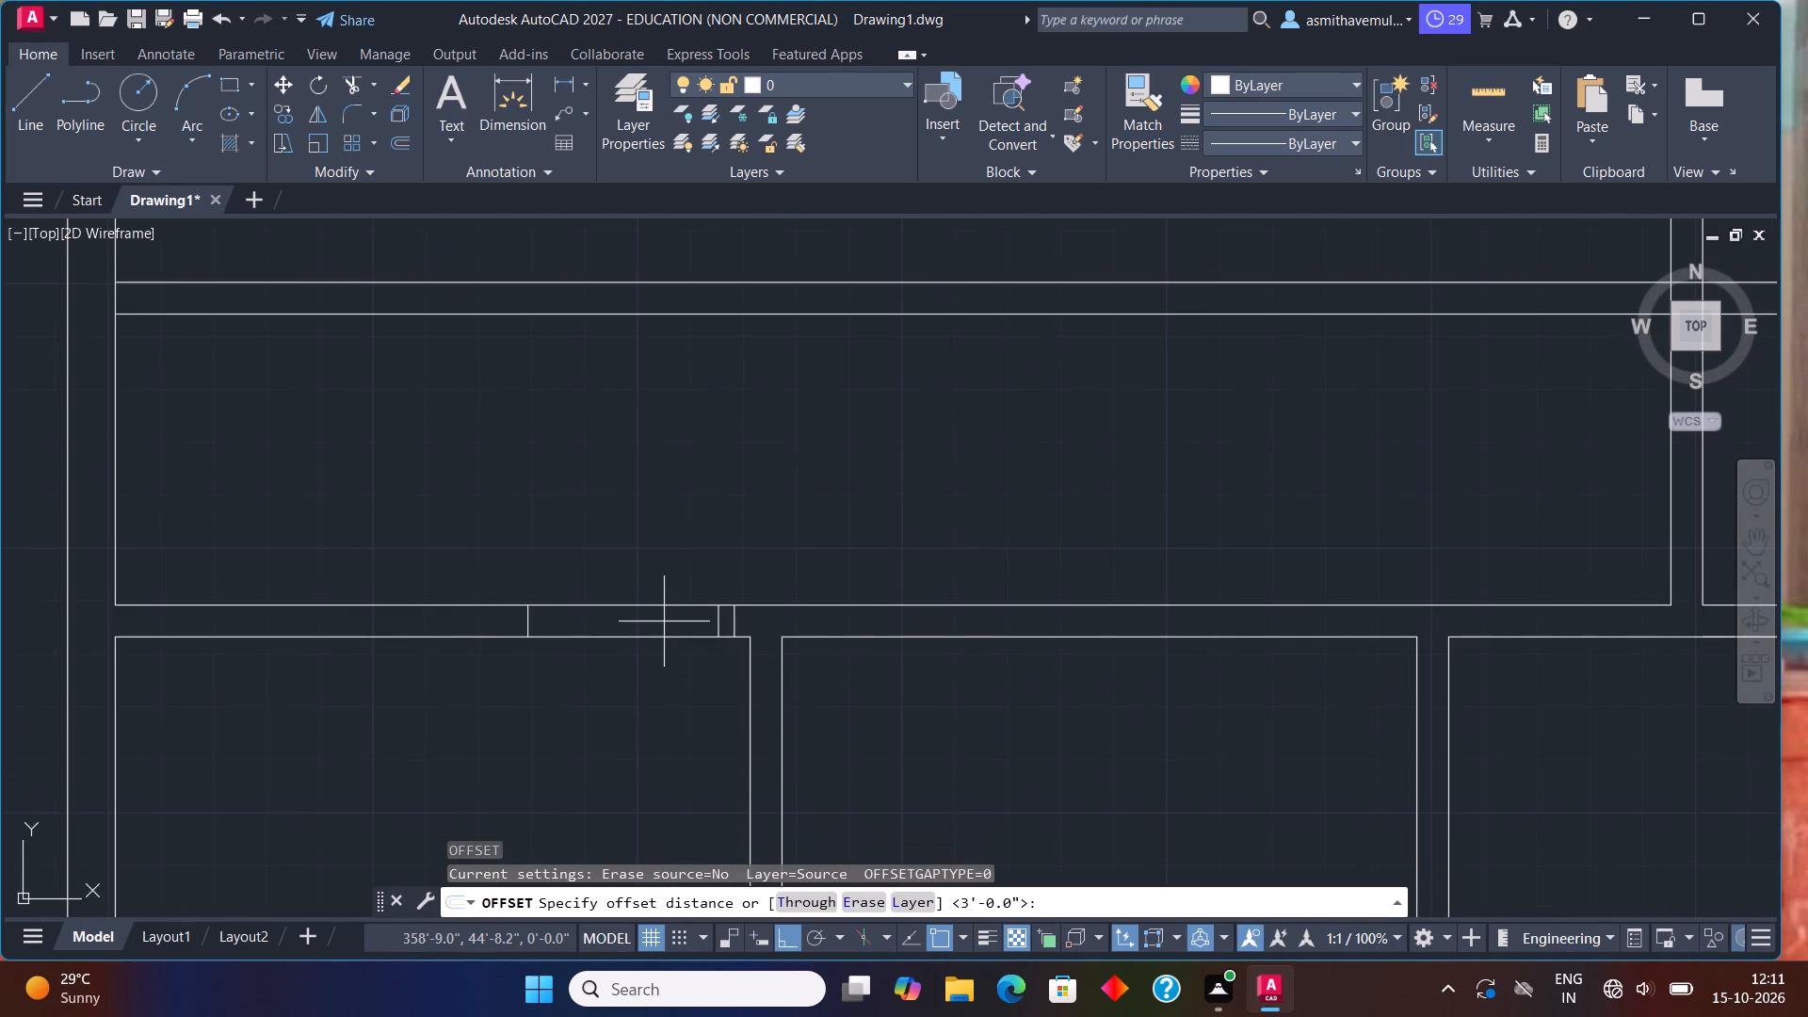
key(3)
key(shift+quotedbl)
key(Return)
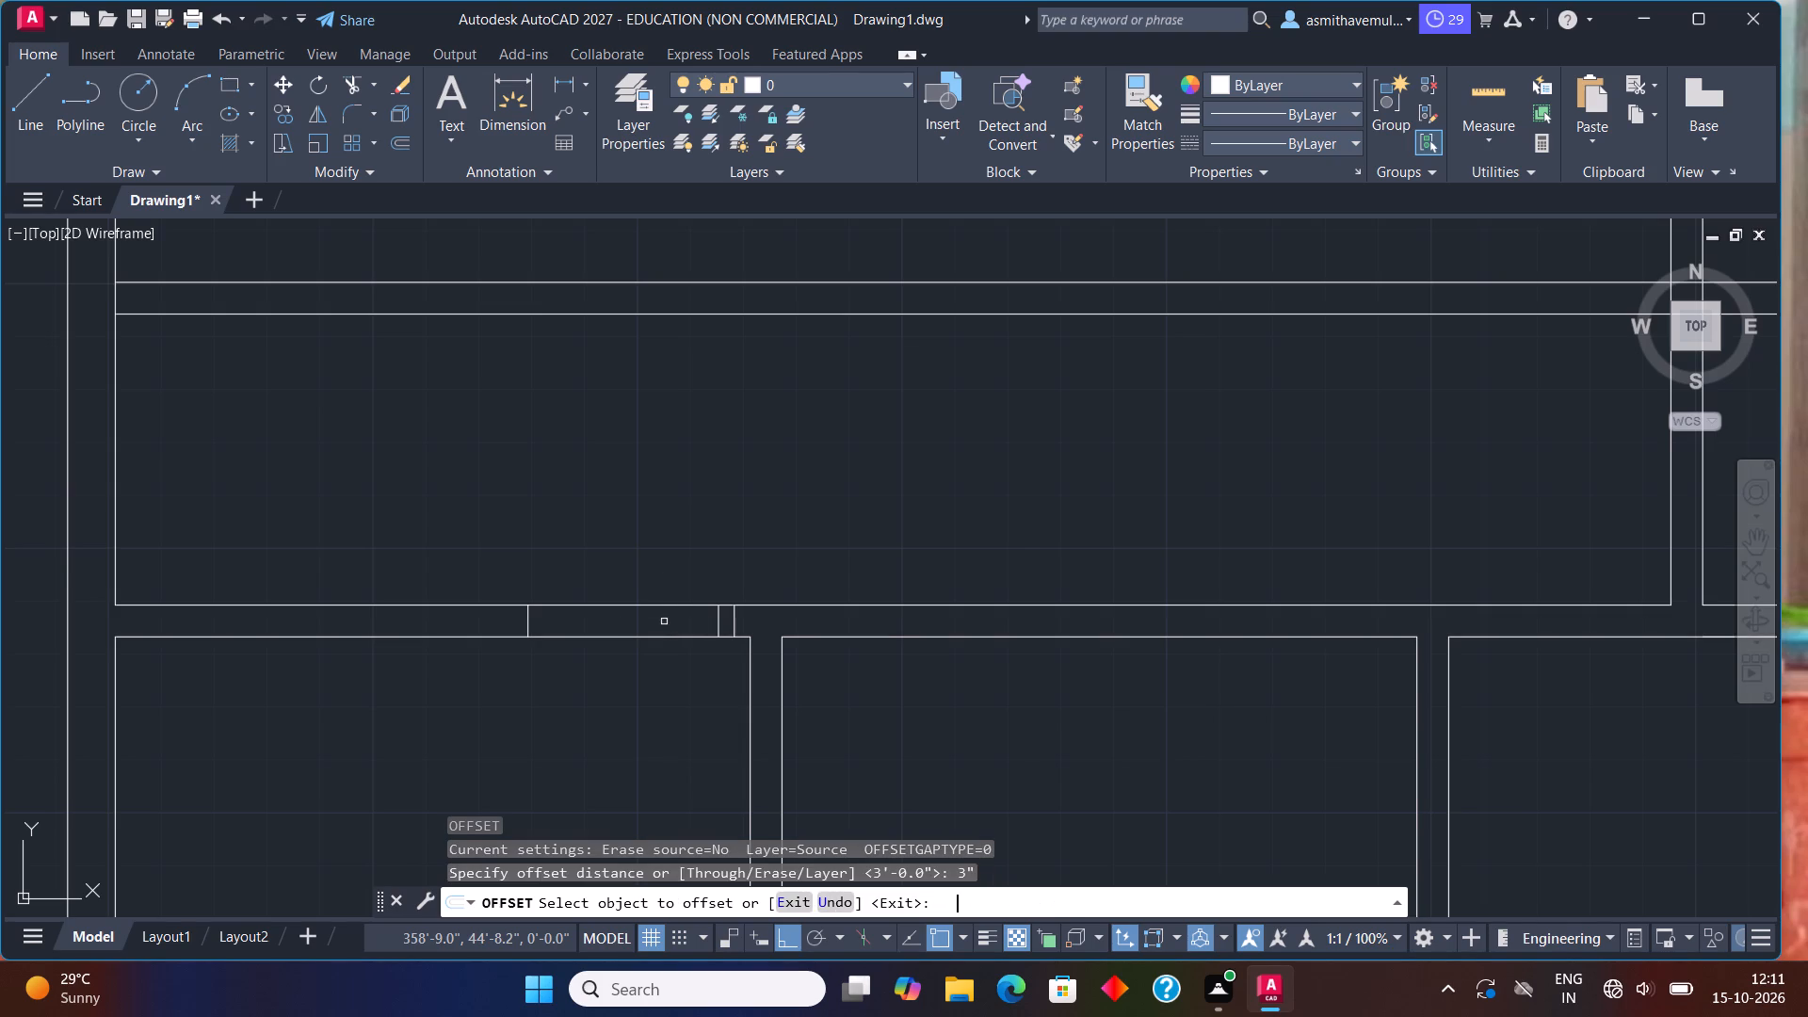
click(528, 622)
click(331, 585)
key(Escape)
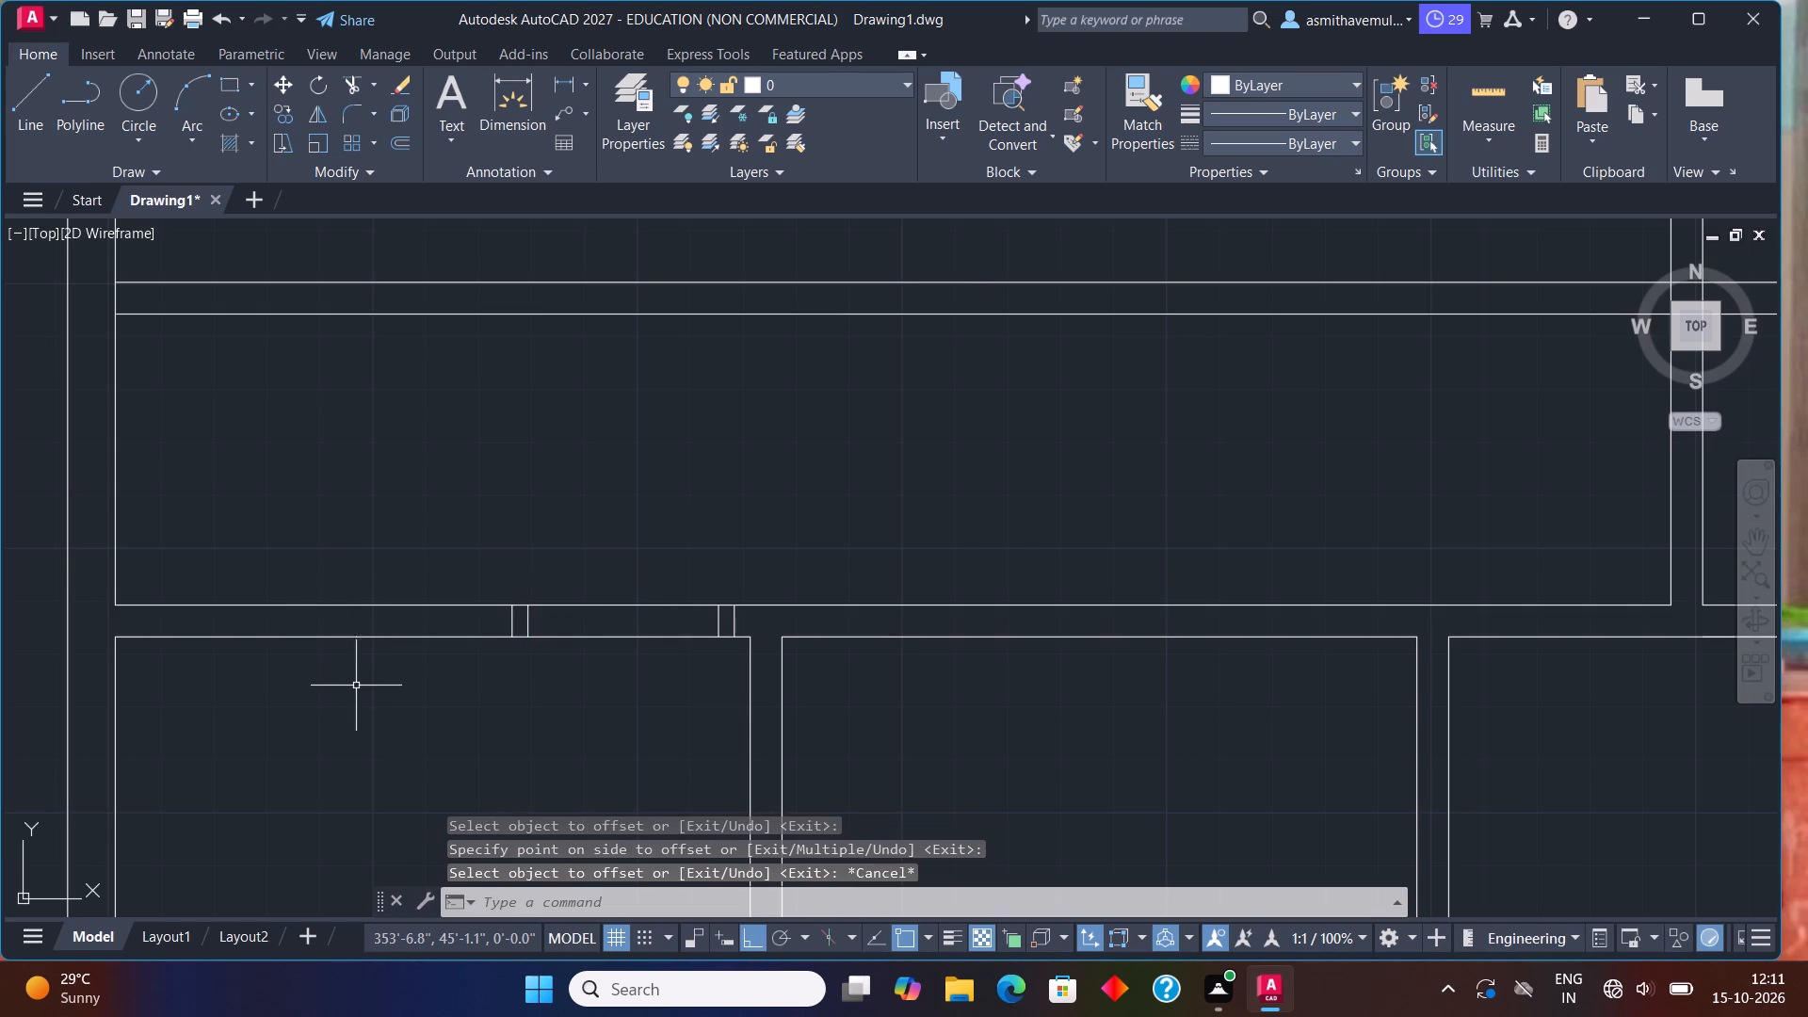
Trim both wall lines between the two jambs to cut the 3' door opening above the first room.
text(trim)
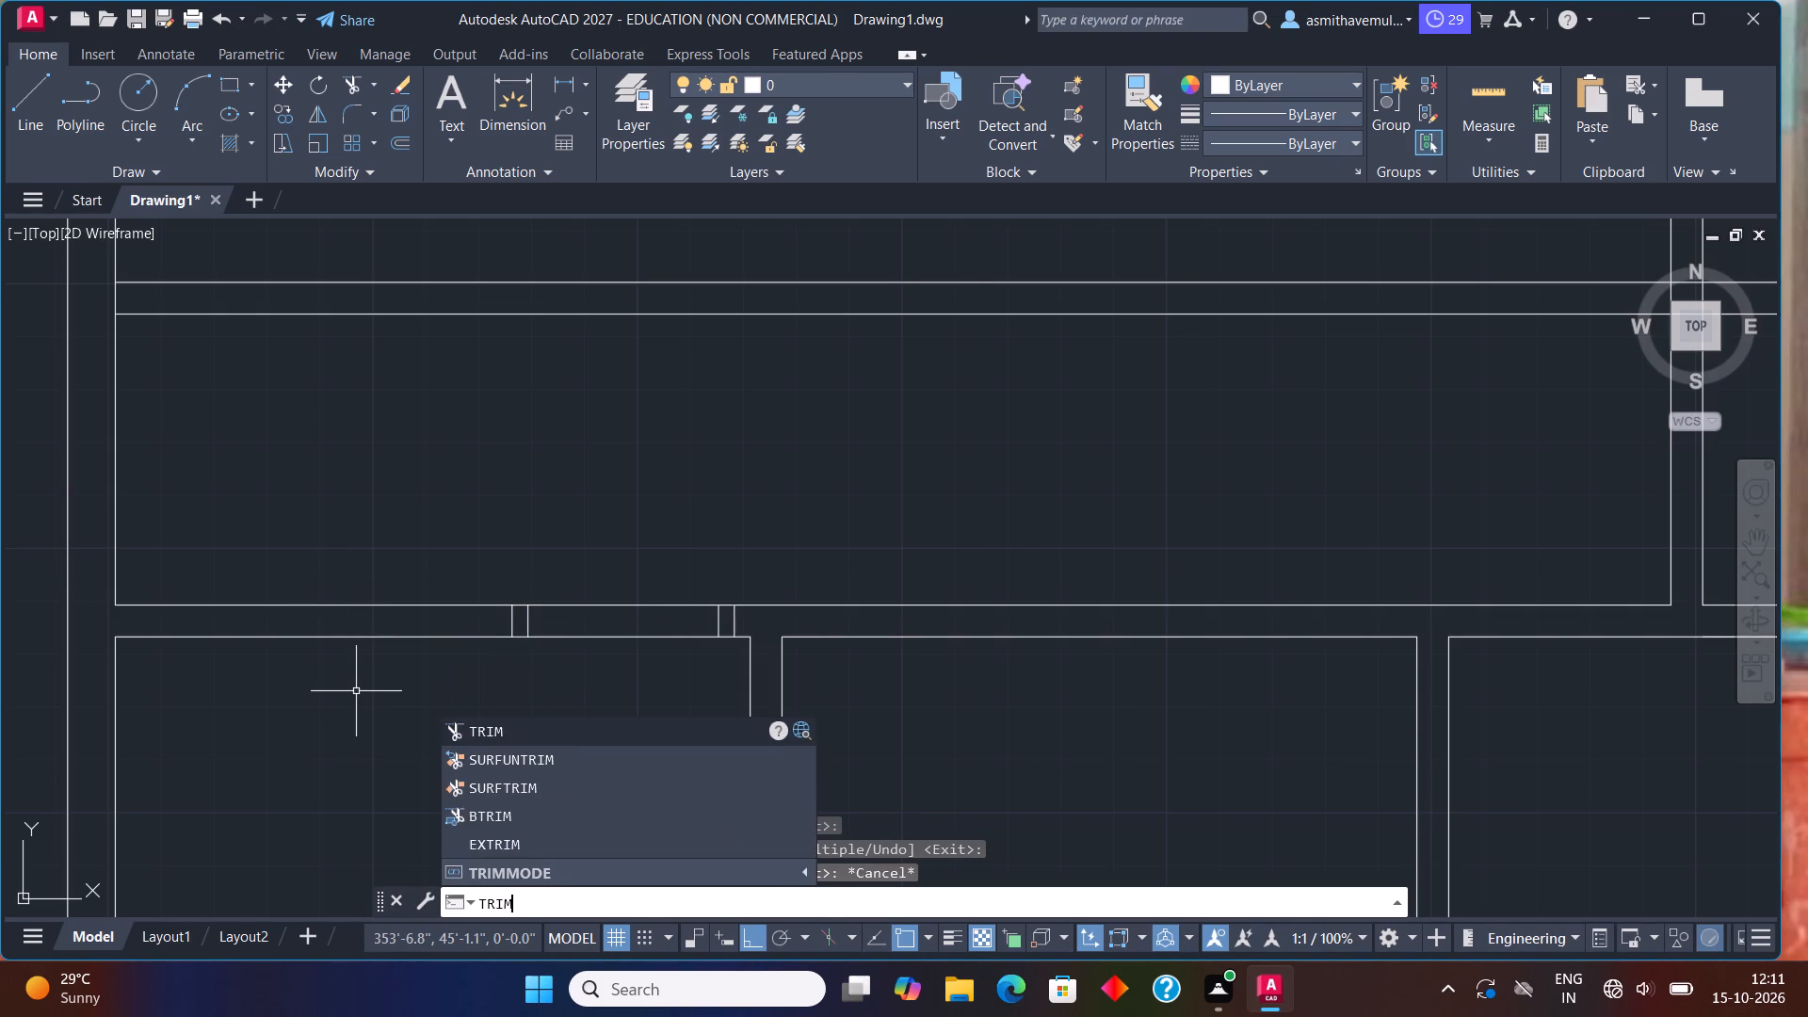
key(Return)
drag(623, 704, 694, 550)
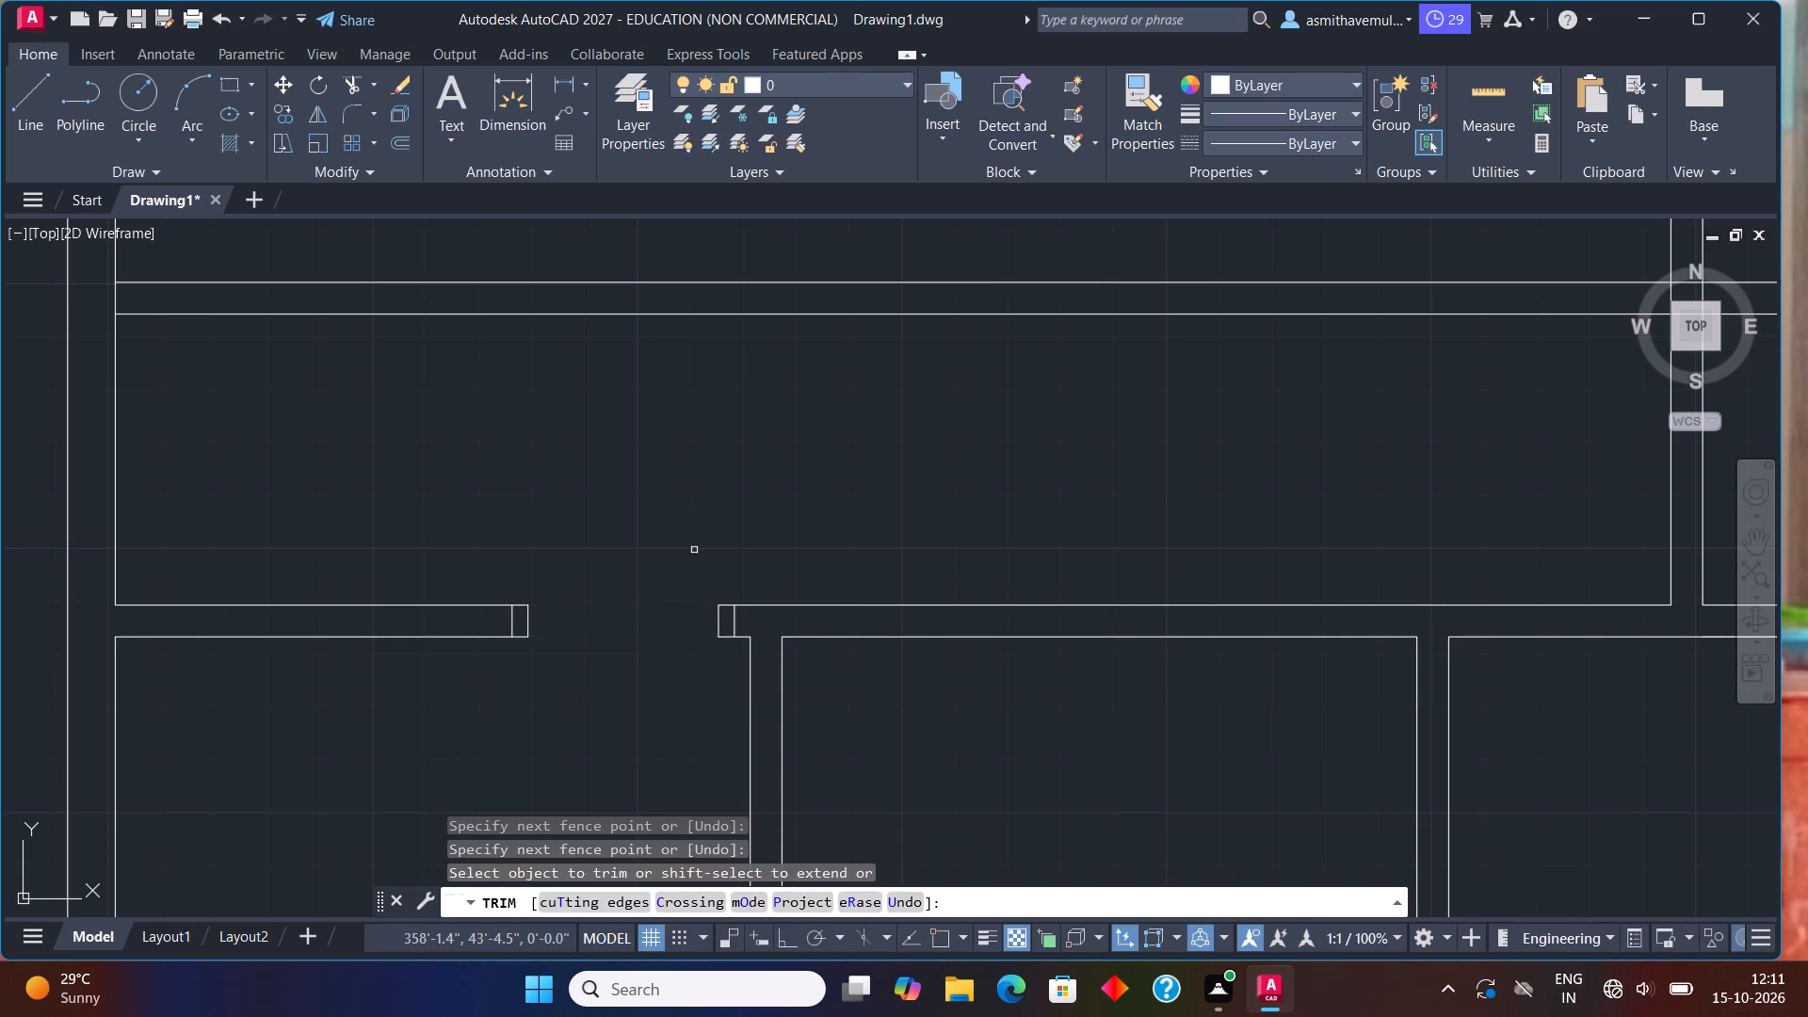
key(Escape)
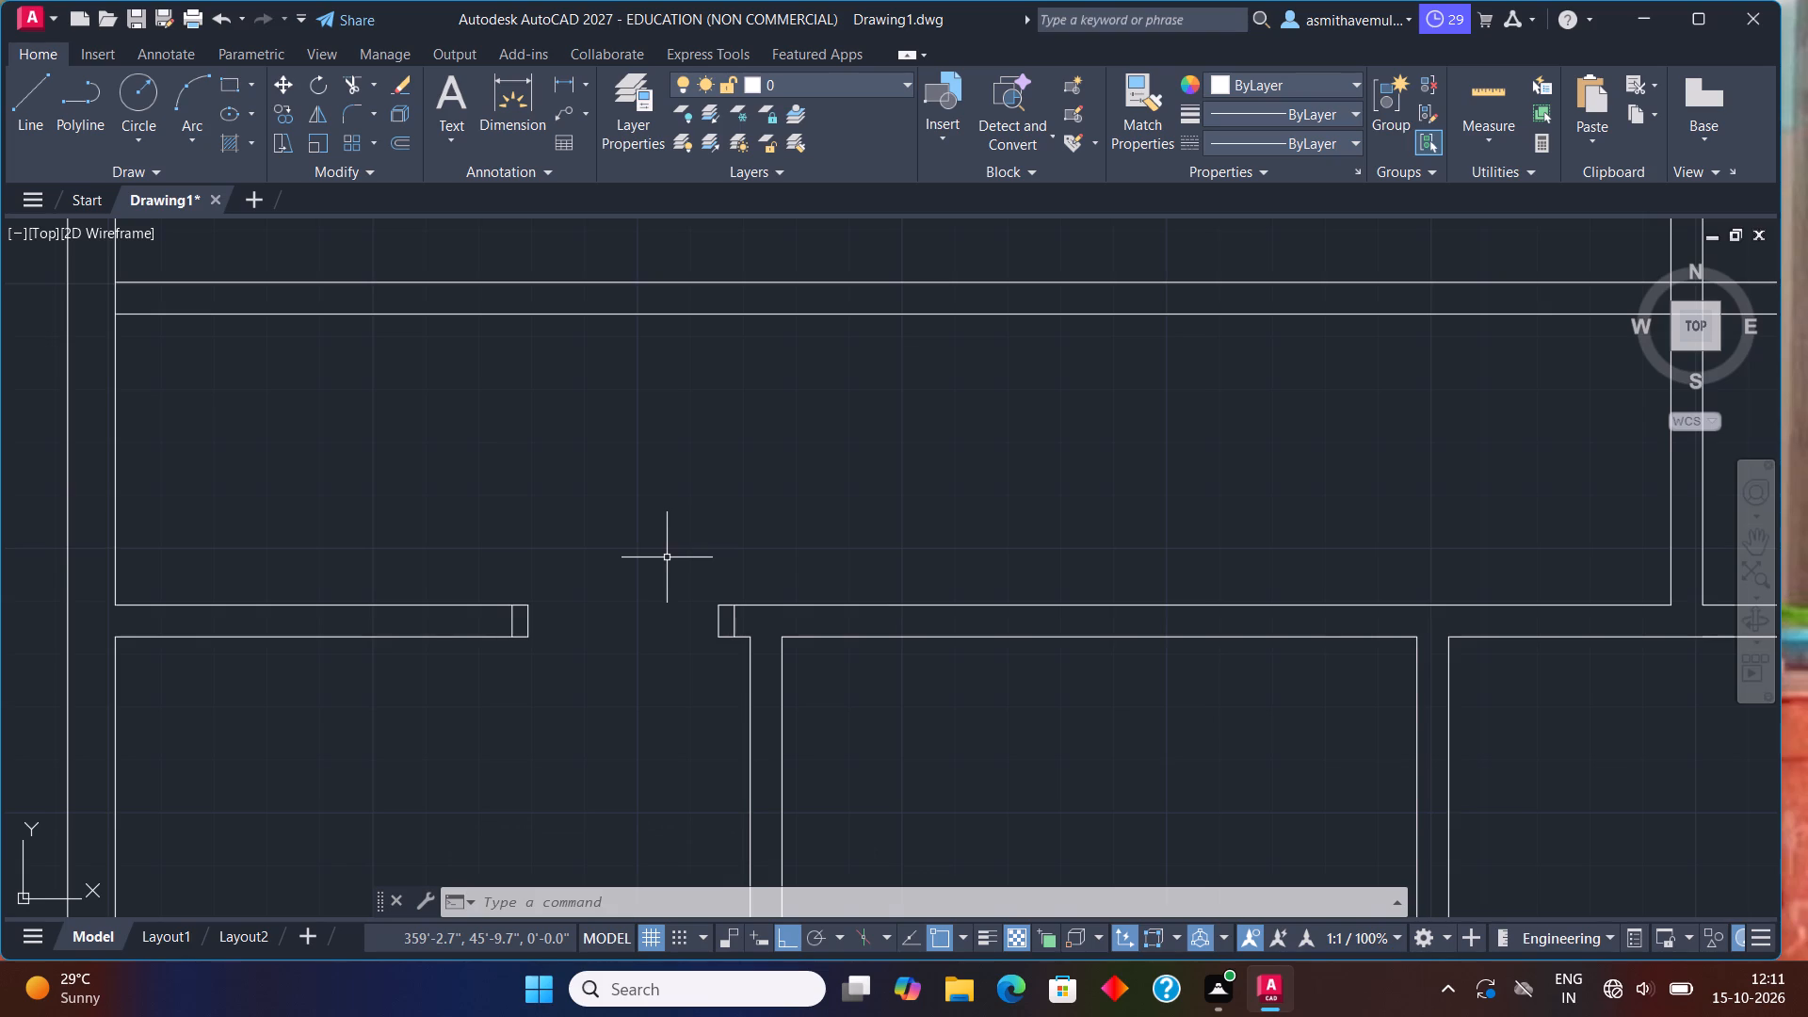
Draw a jamb line across the bottom strip's upper wall, starting 3" right of the second room's top-left inner corner.
scroll(974, 690, down, 5)
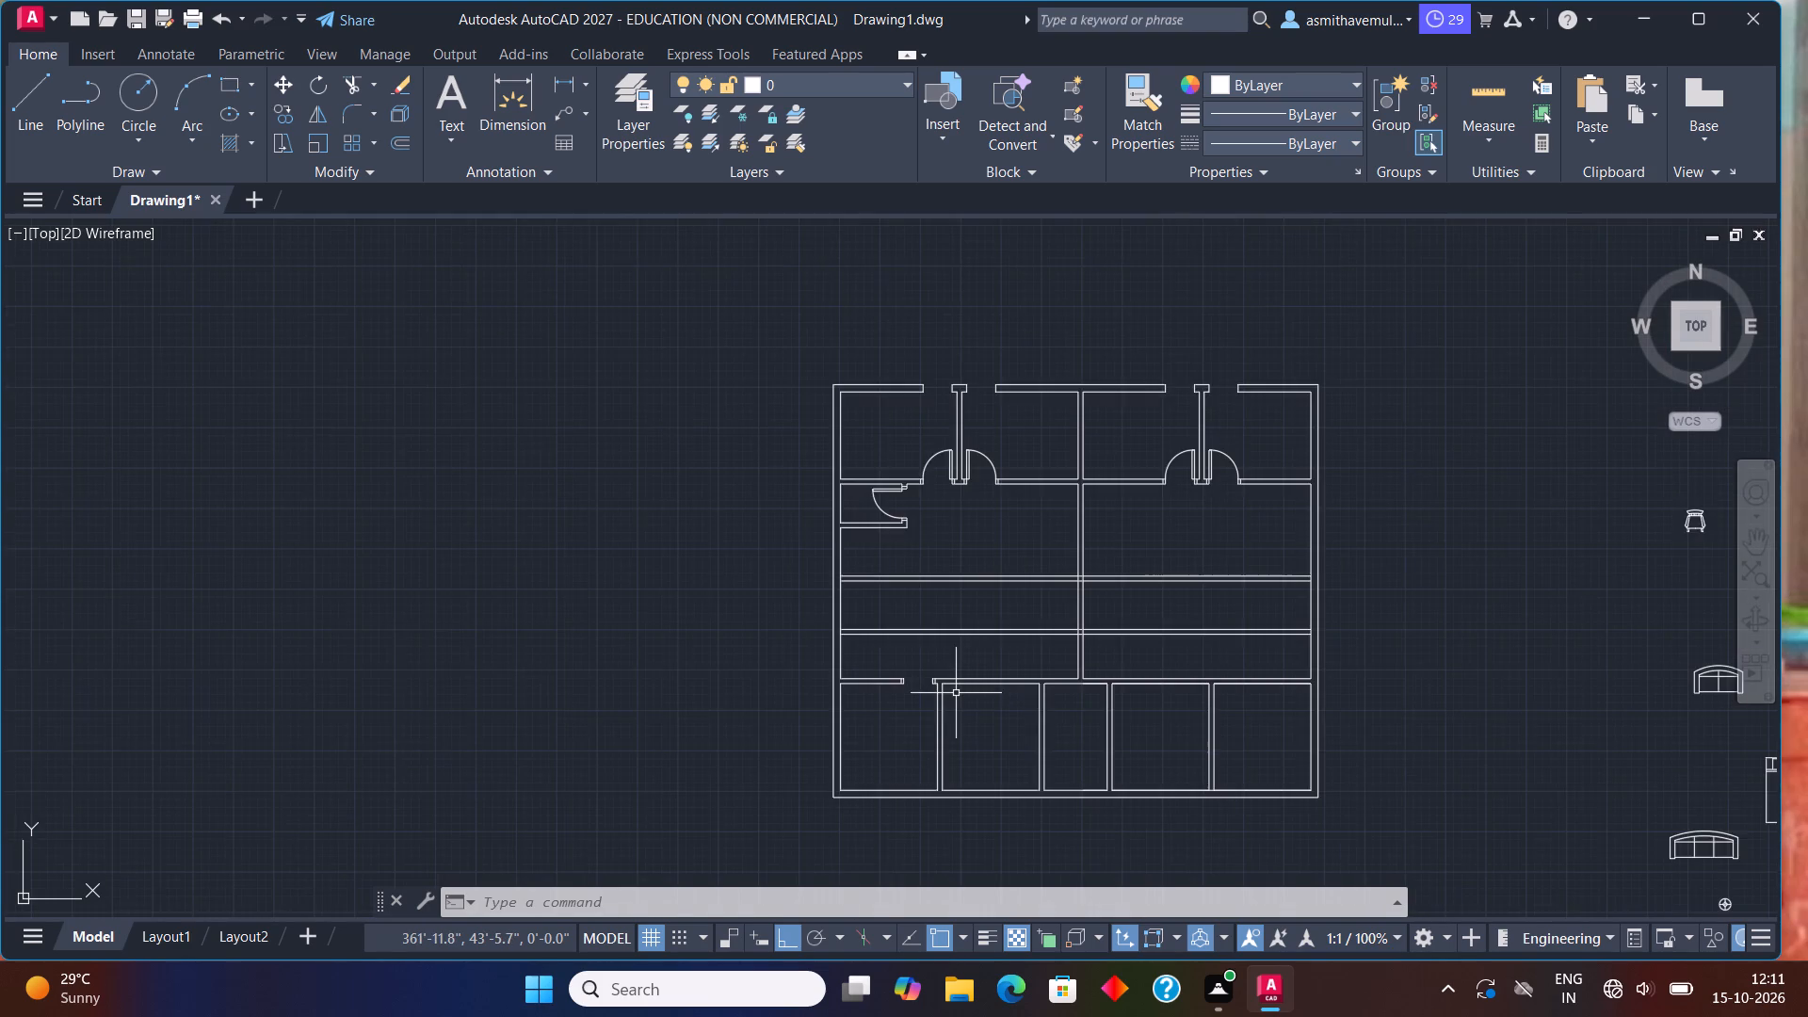
scroll(948, 692, up, 4)
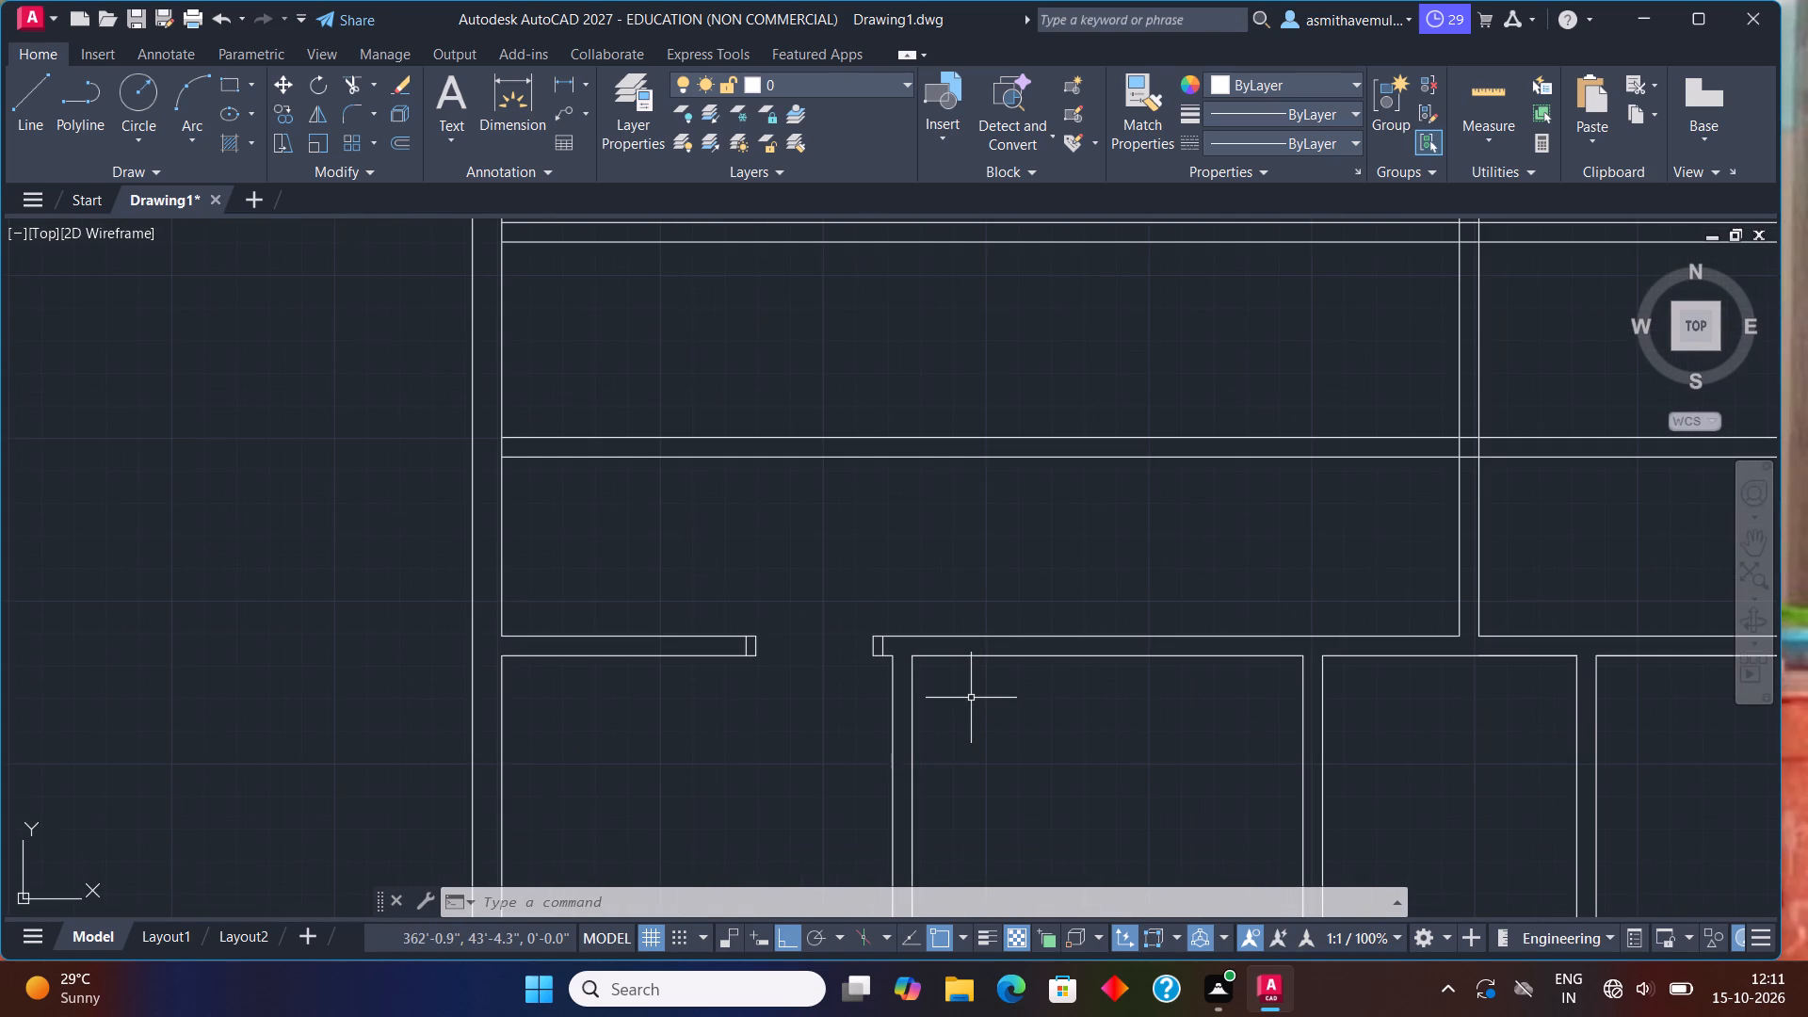
key(l)
key(Return)
text(from)
key(Return)
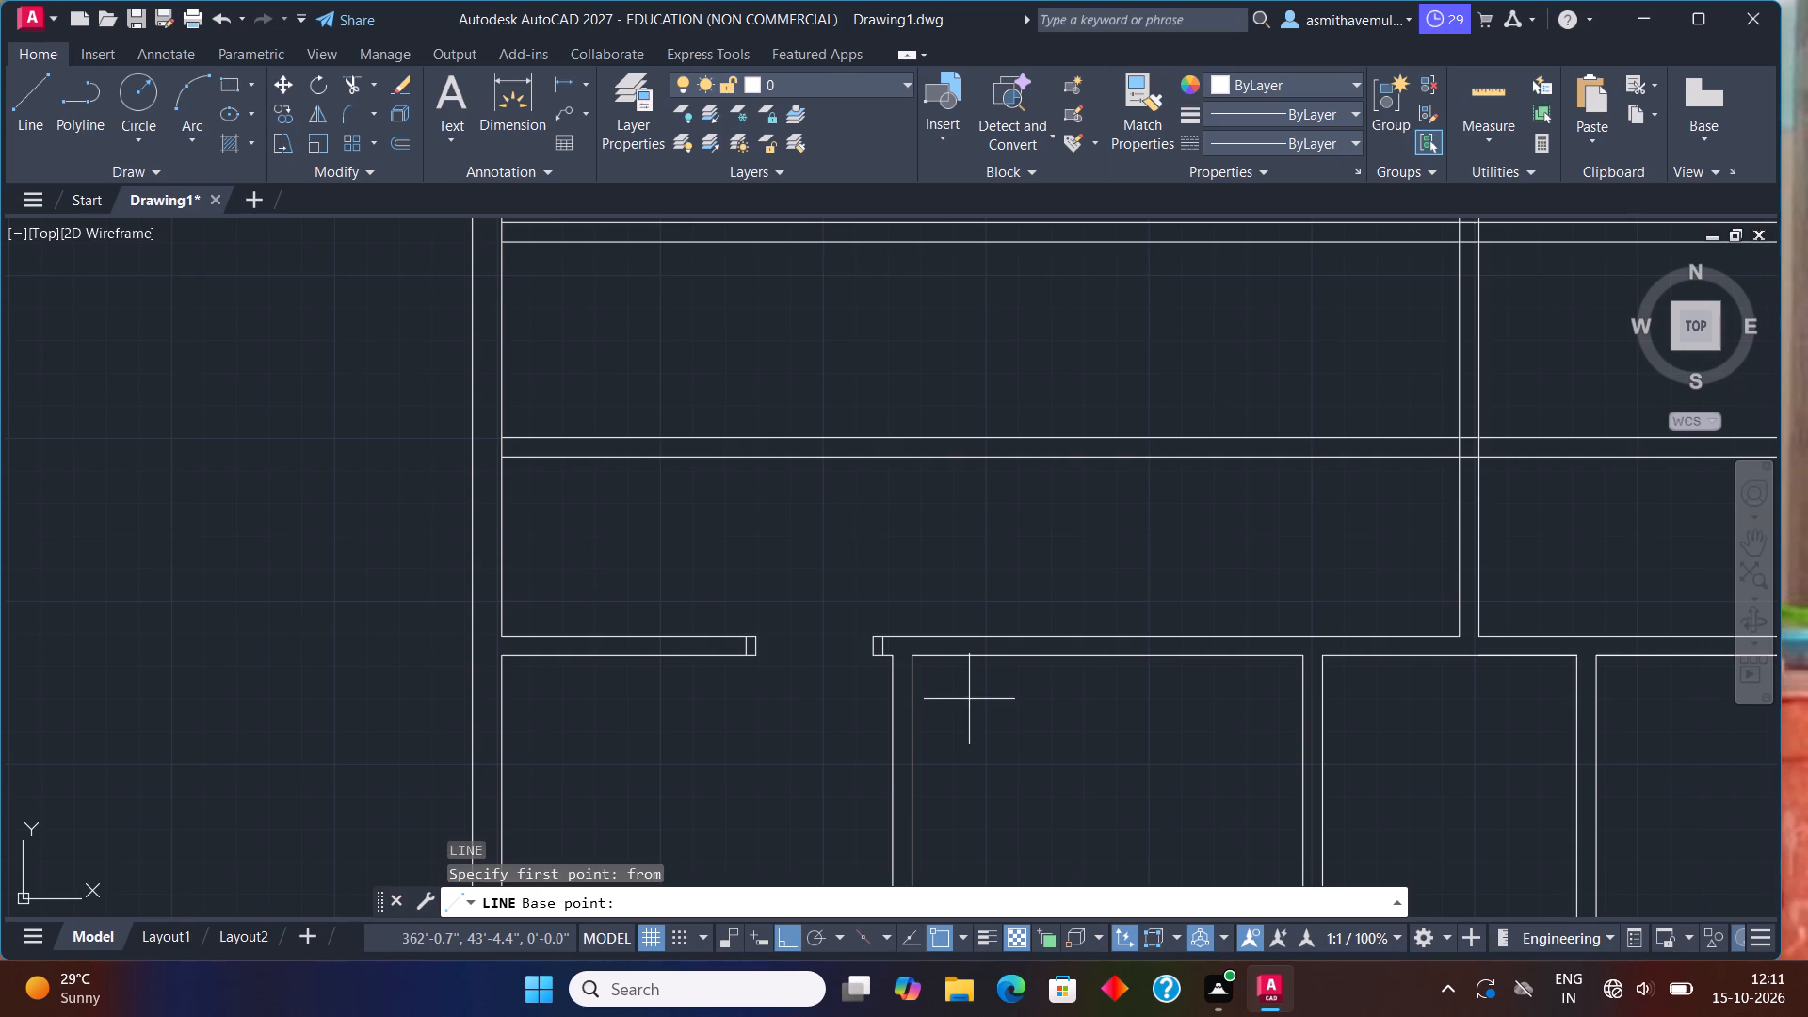
click(911, 659)
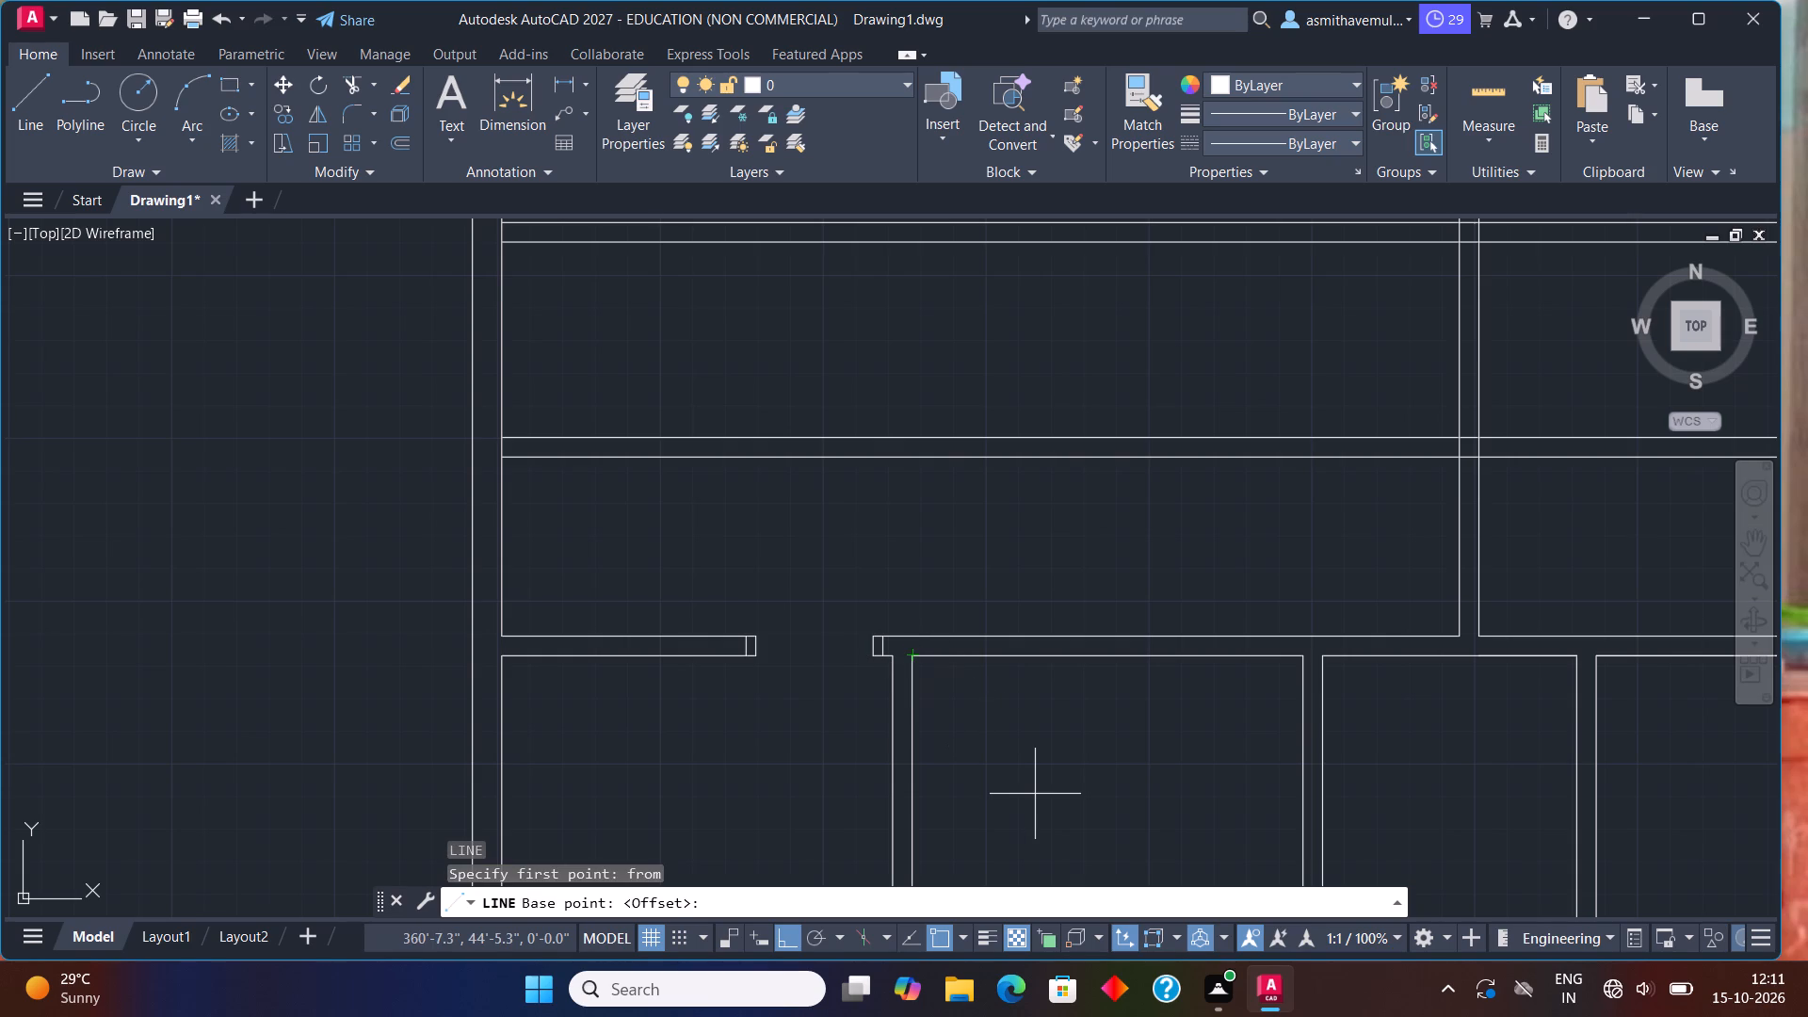
key(shift+at)
key(3)
text(",0)
key(Return)
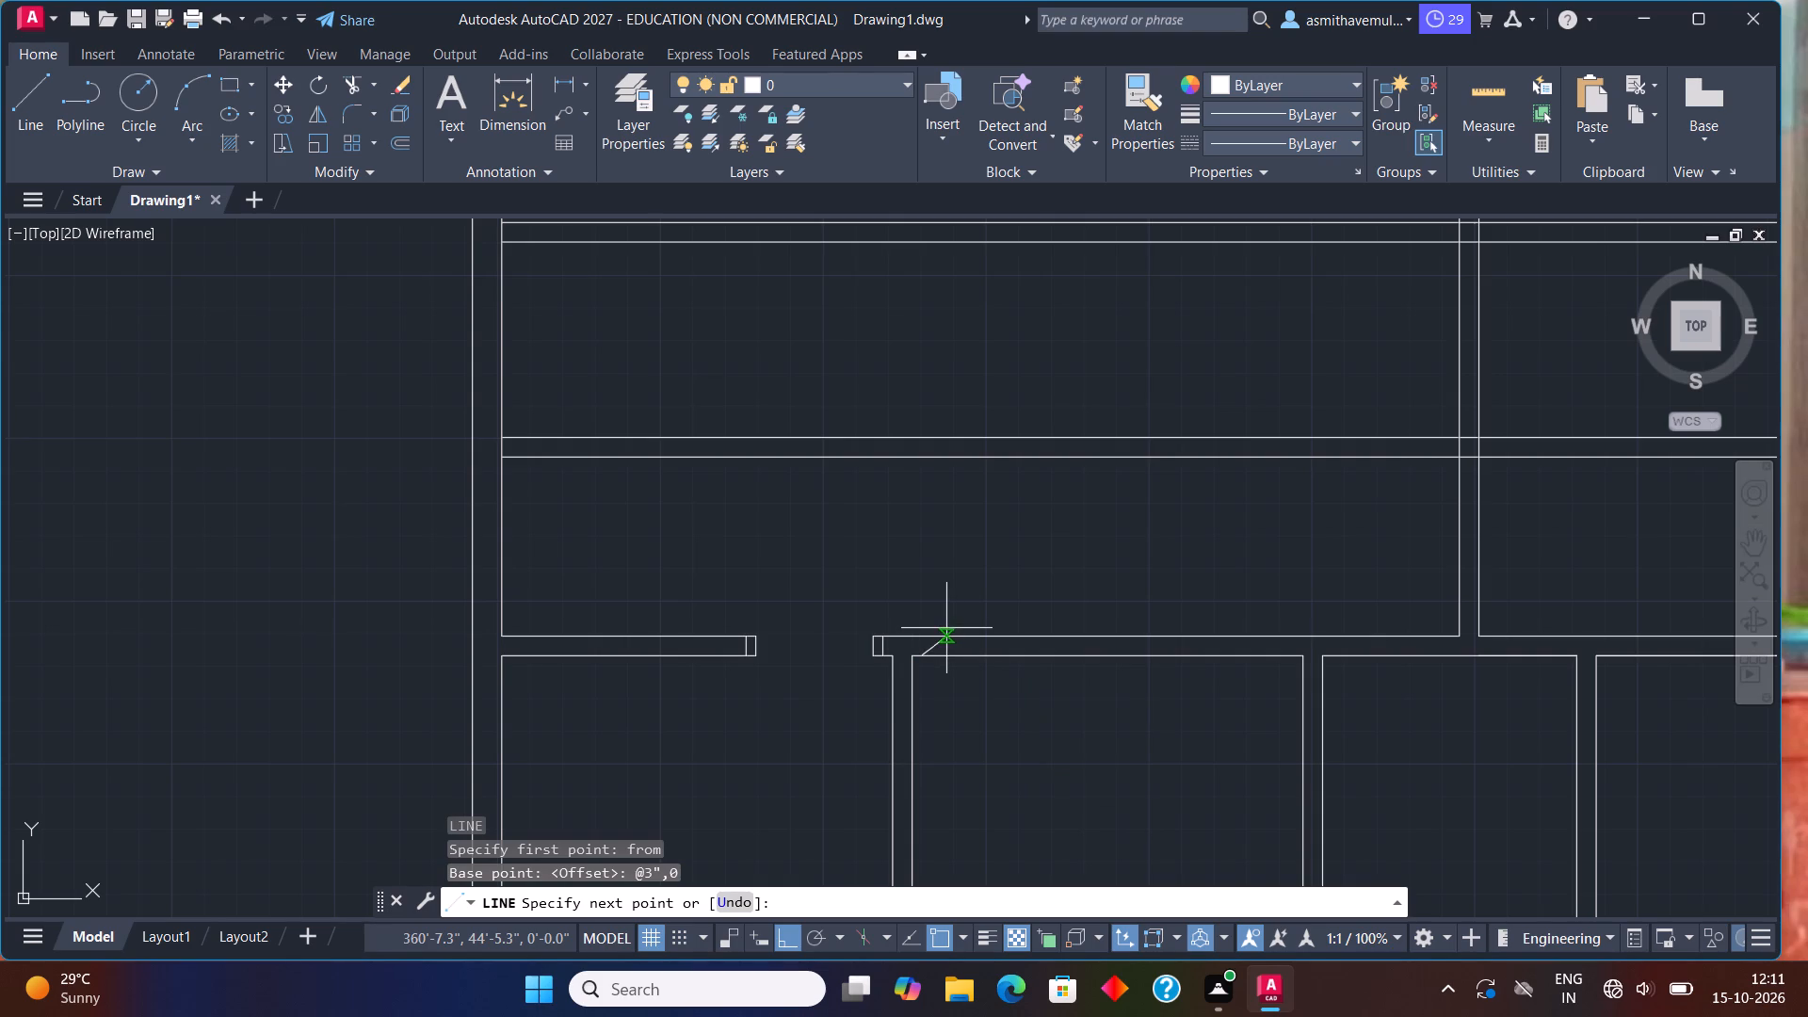
click(918, 637)
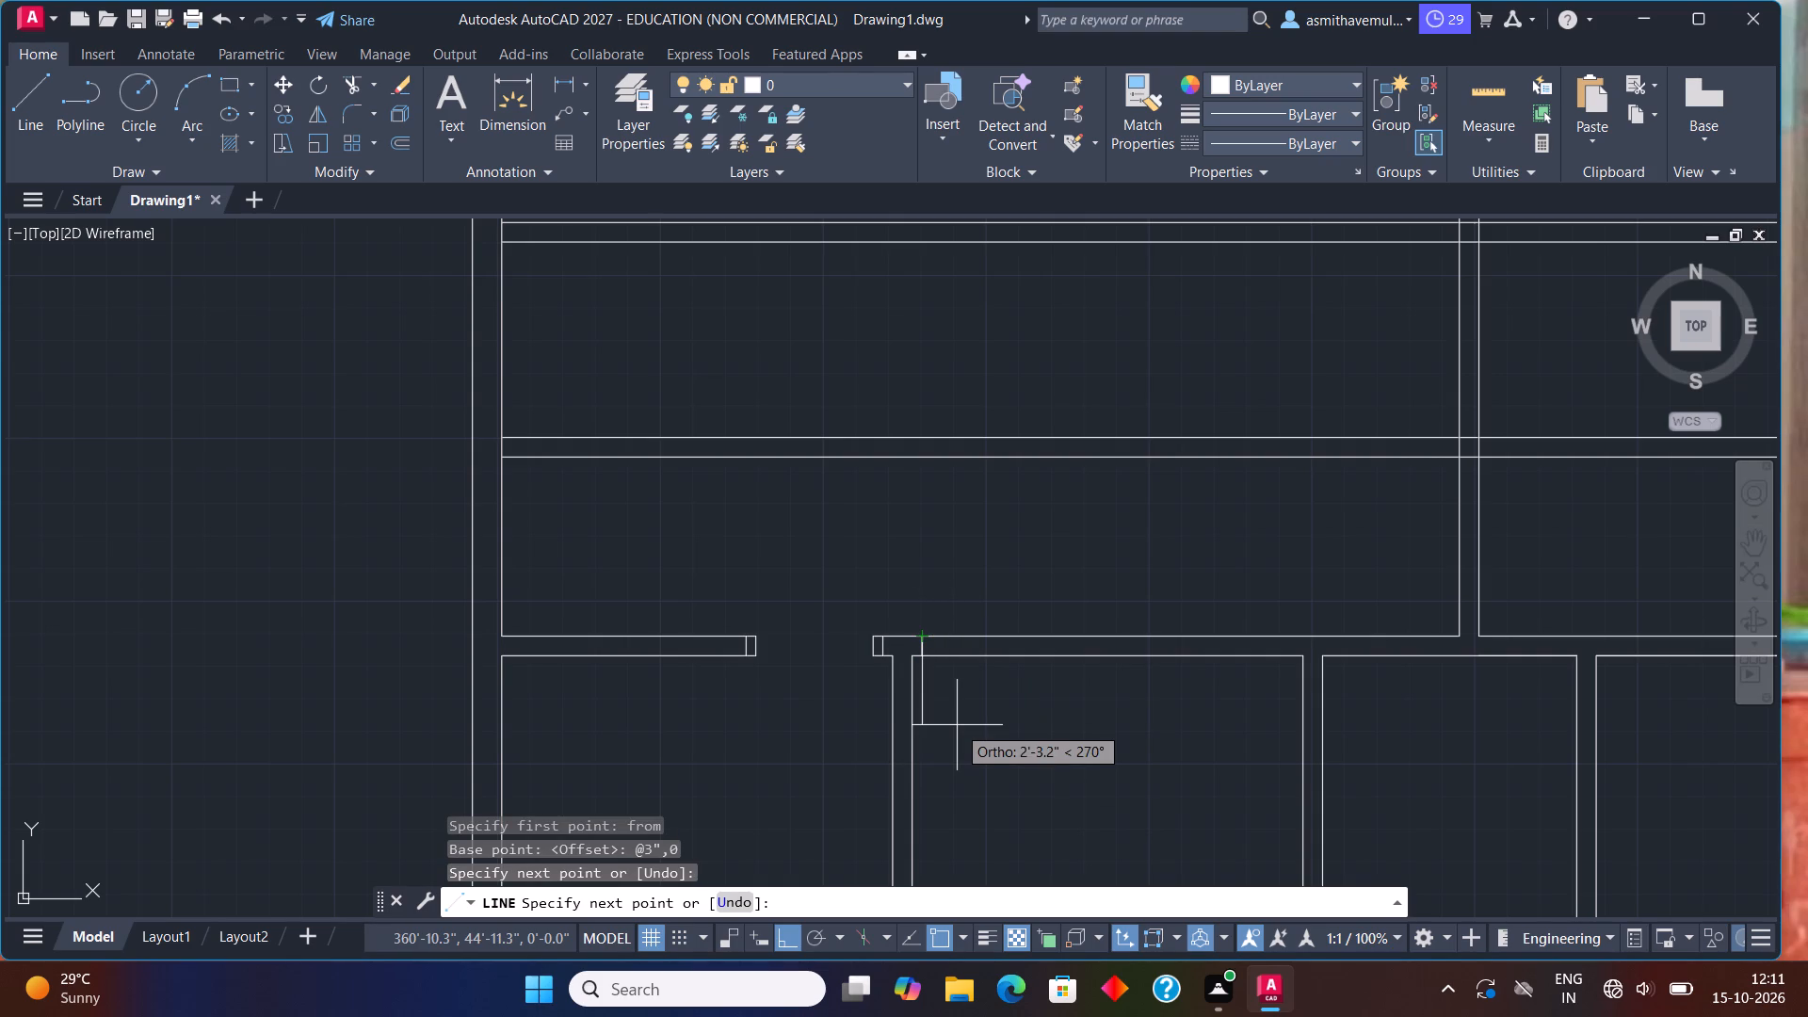
key(Escape)
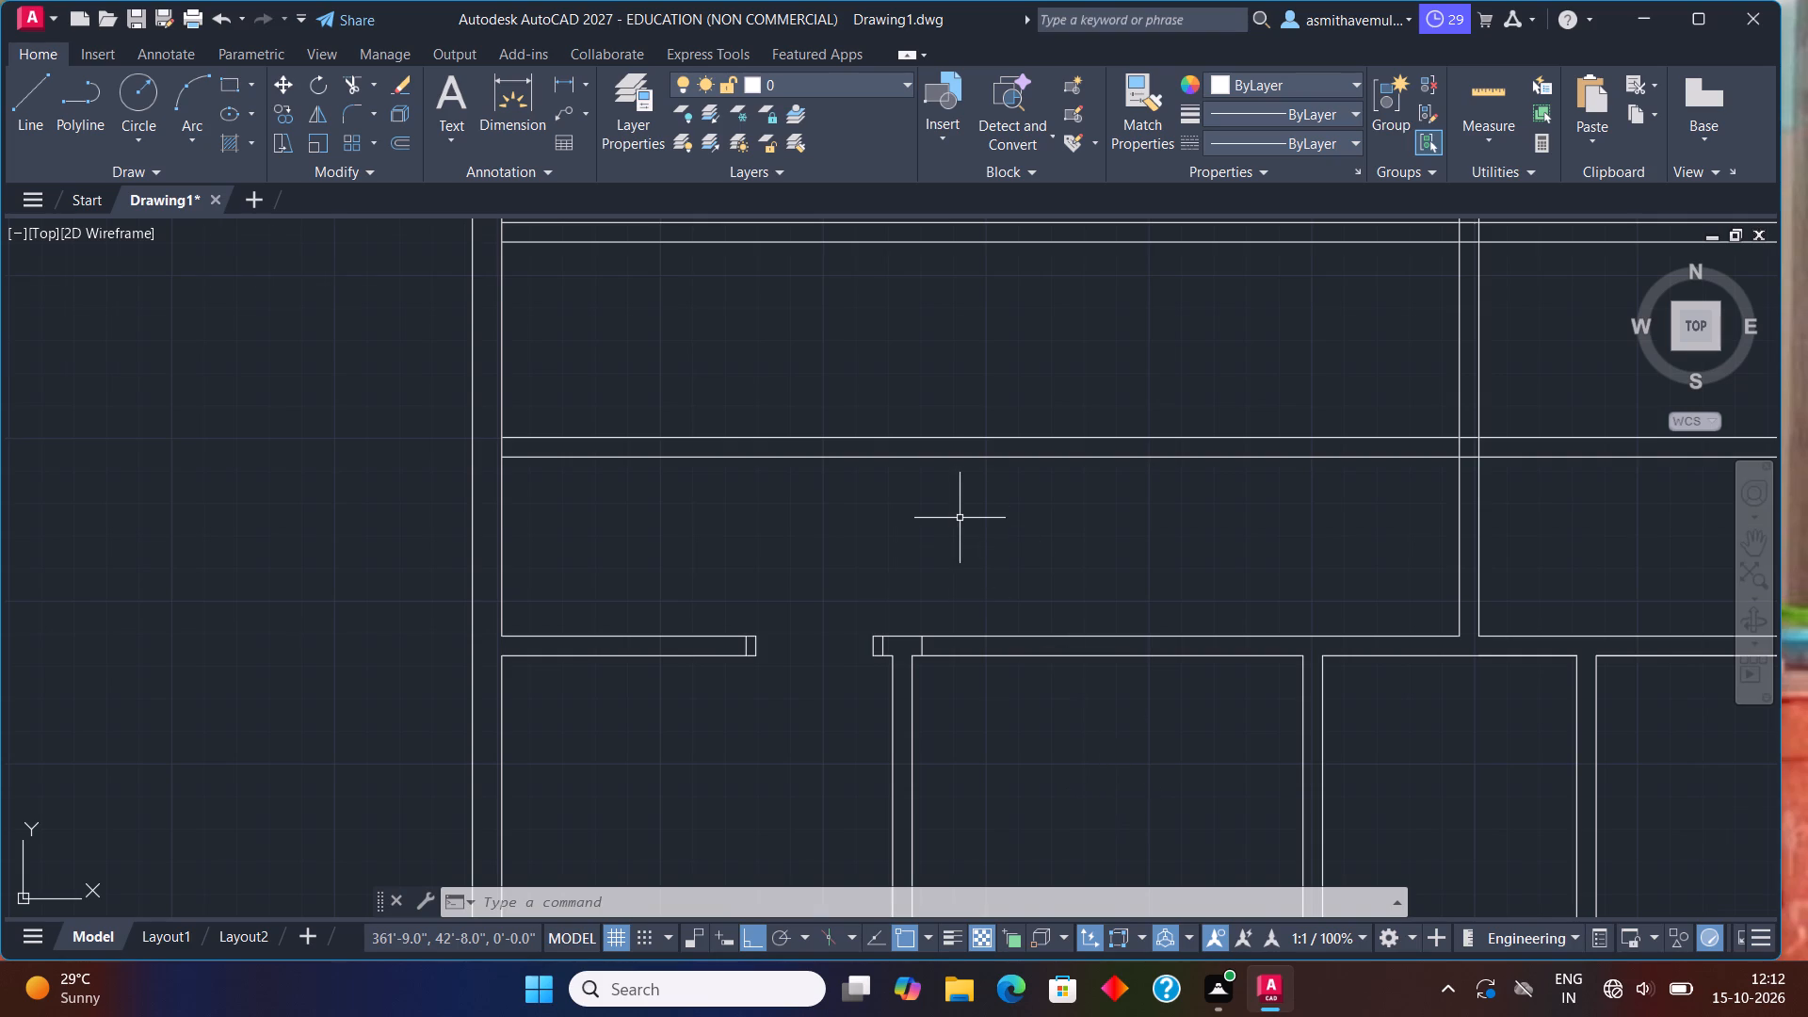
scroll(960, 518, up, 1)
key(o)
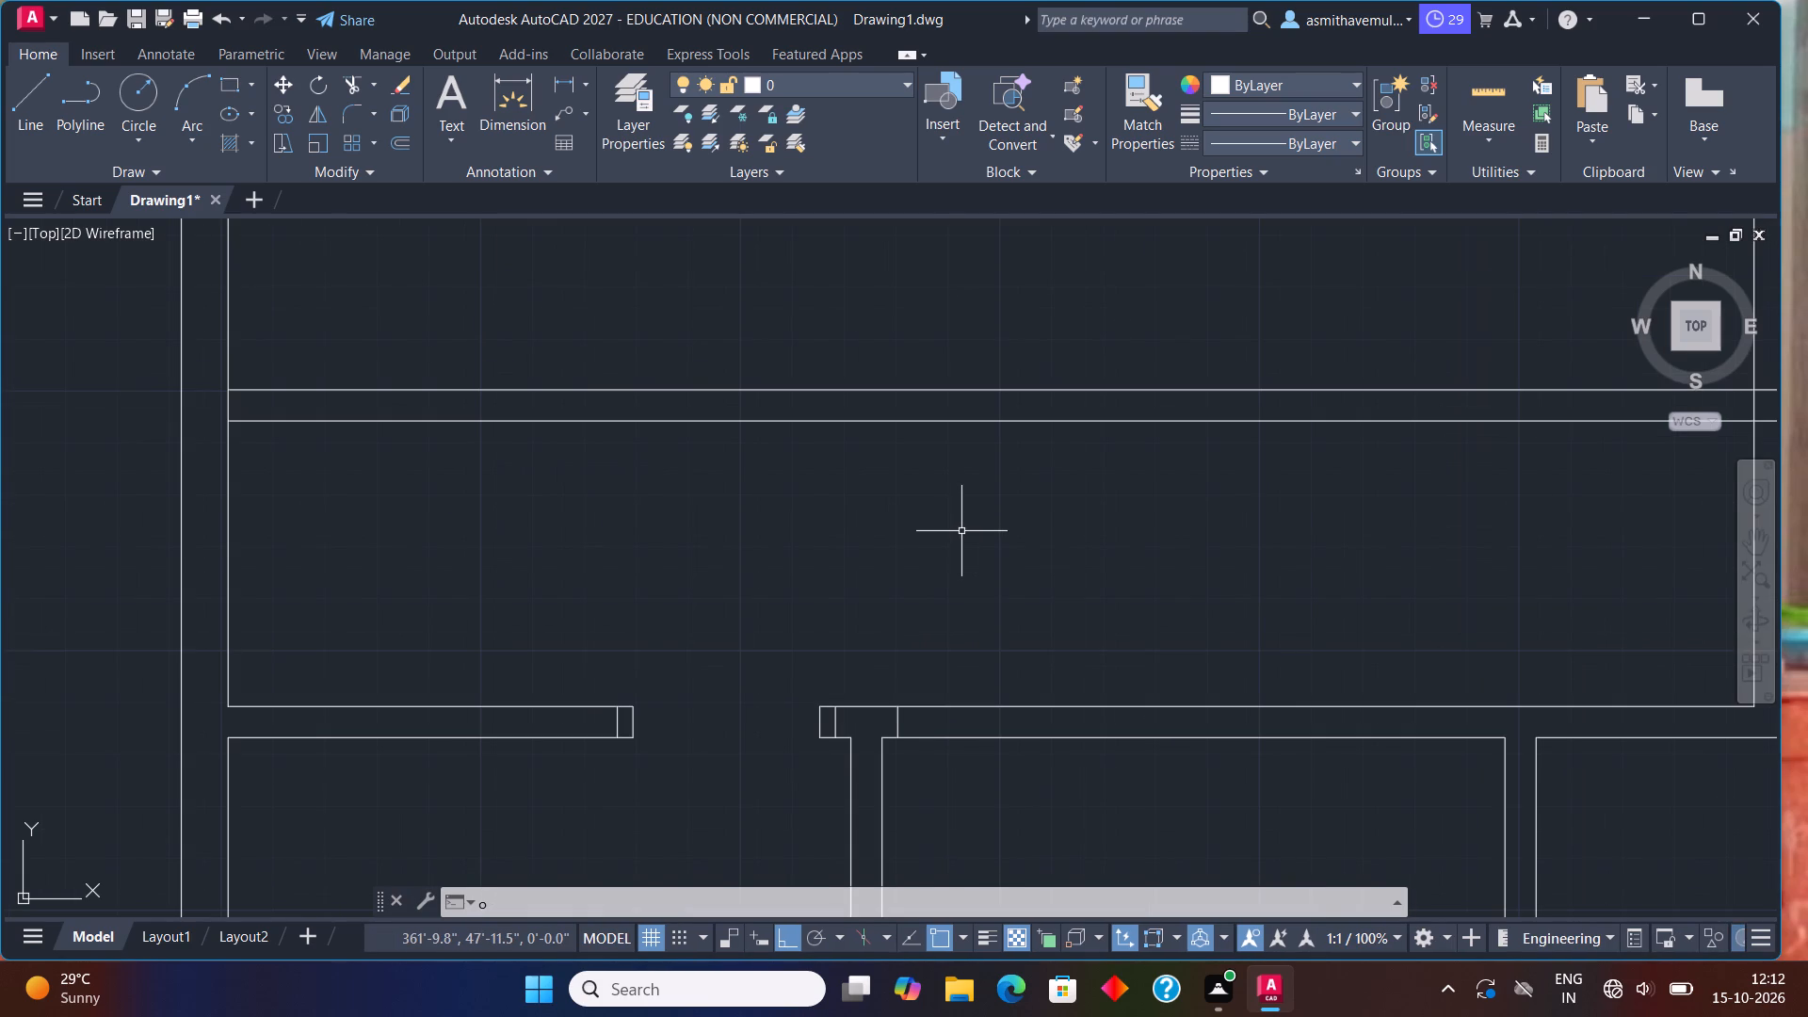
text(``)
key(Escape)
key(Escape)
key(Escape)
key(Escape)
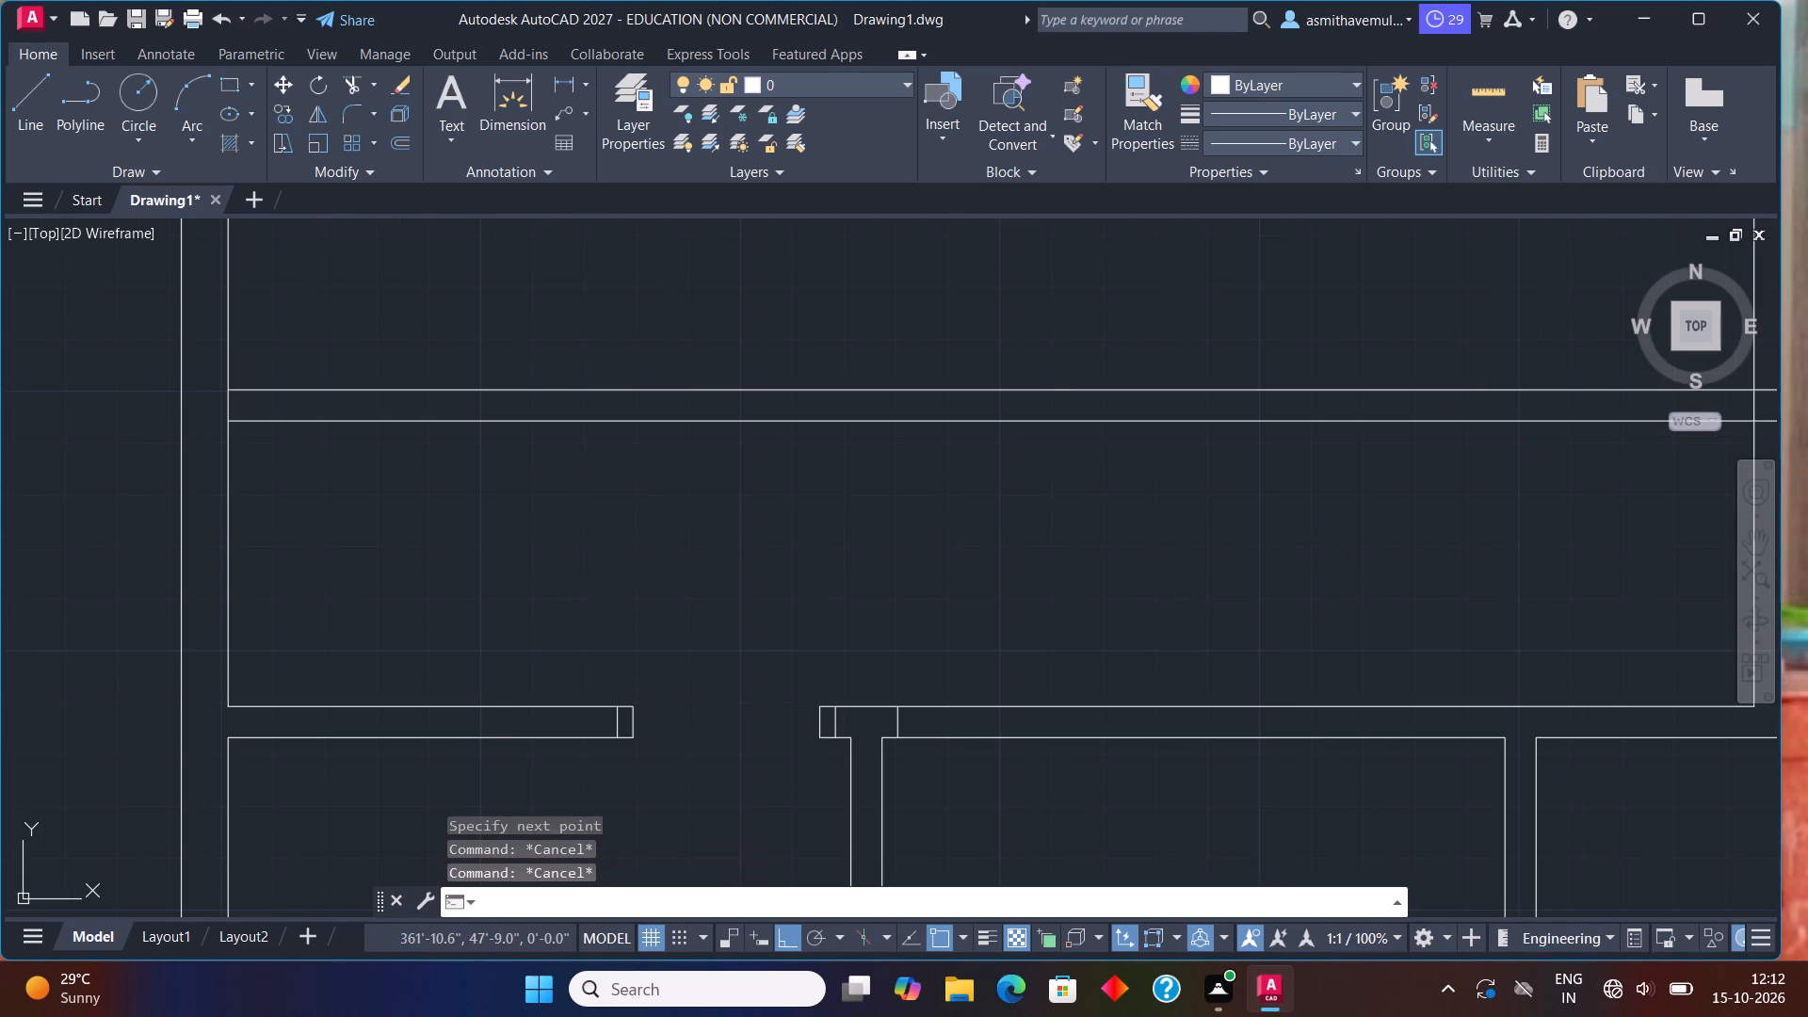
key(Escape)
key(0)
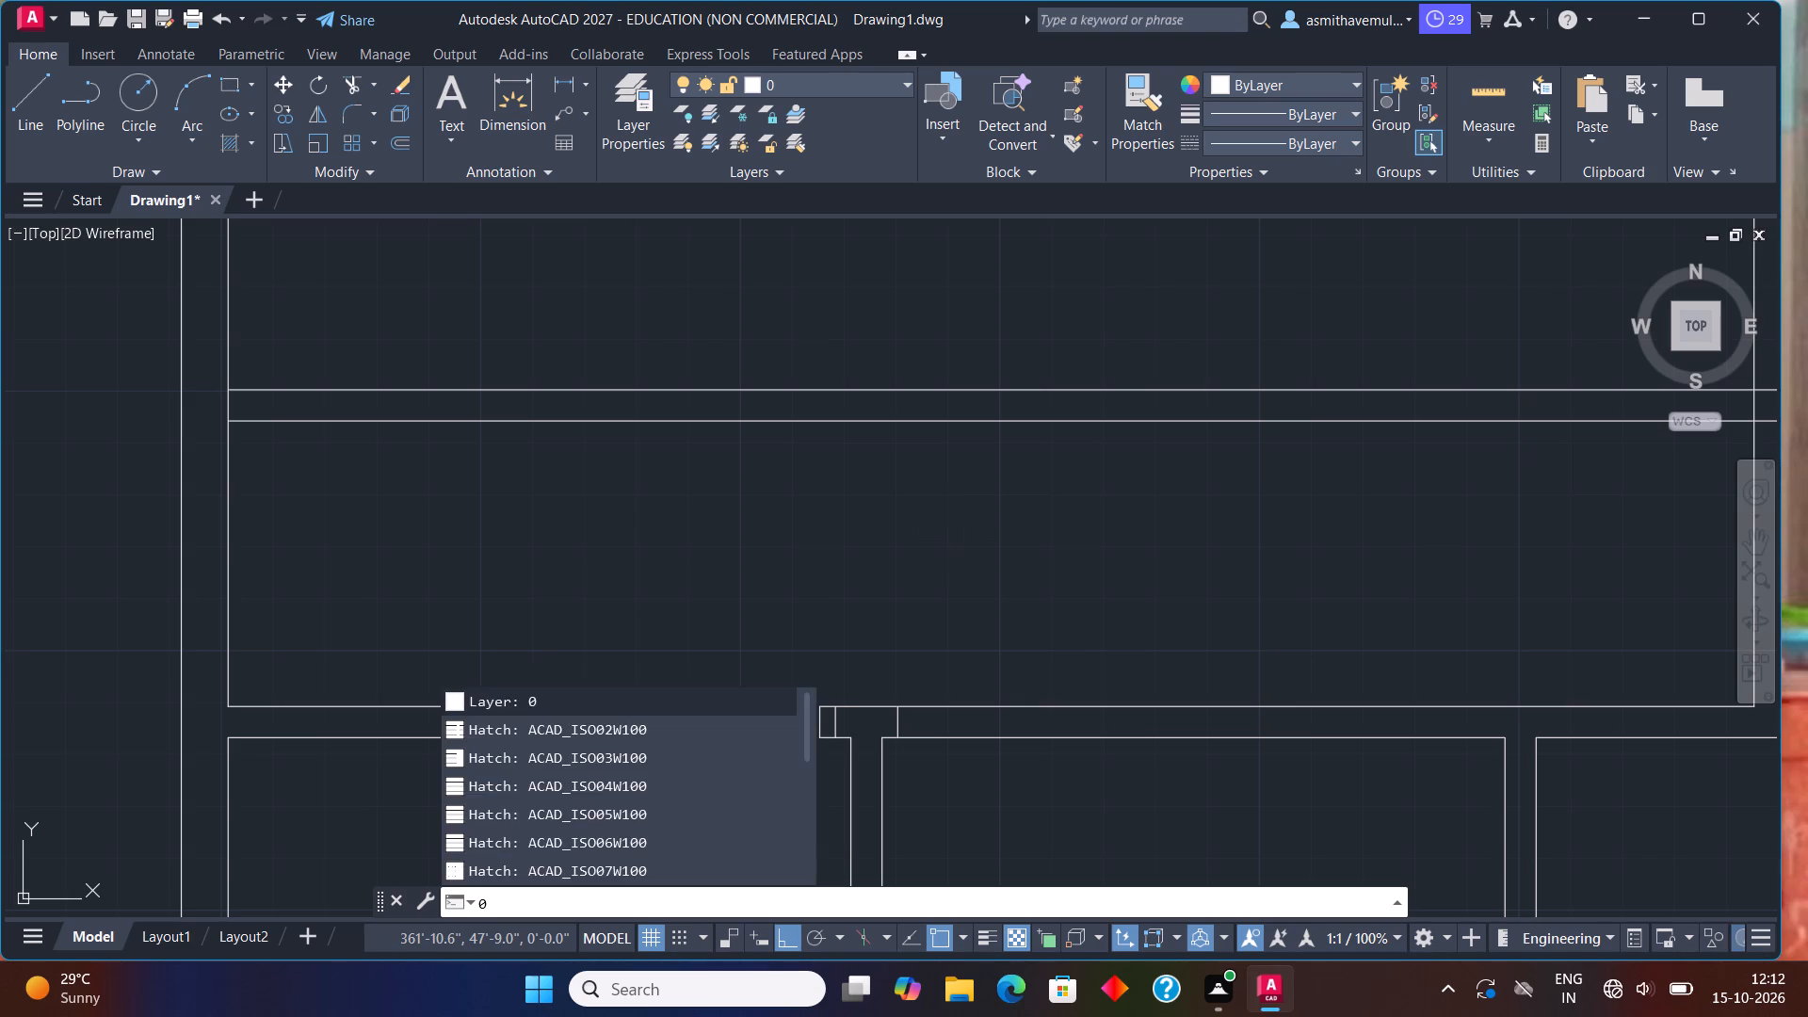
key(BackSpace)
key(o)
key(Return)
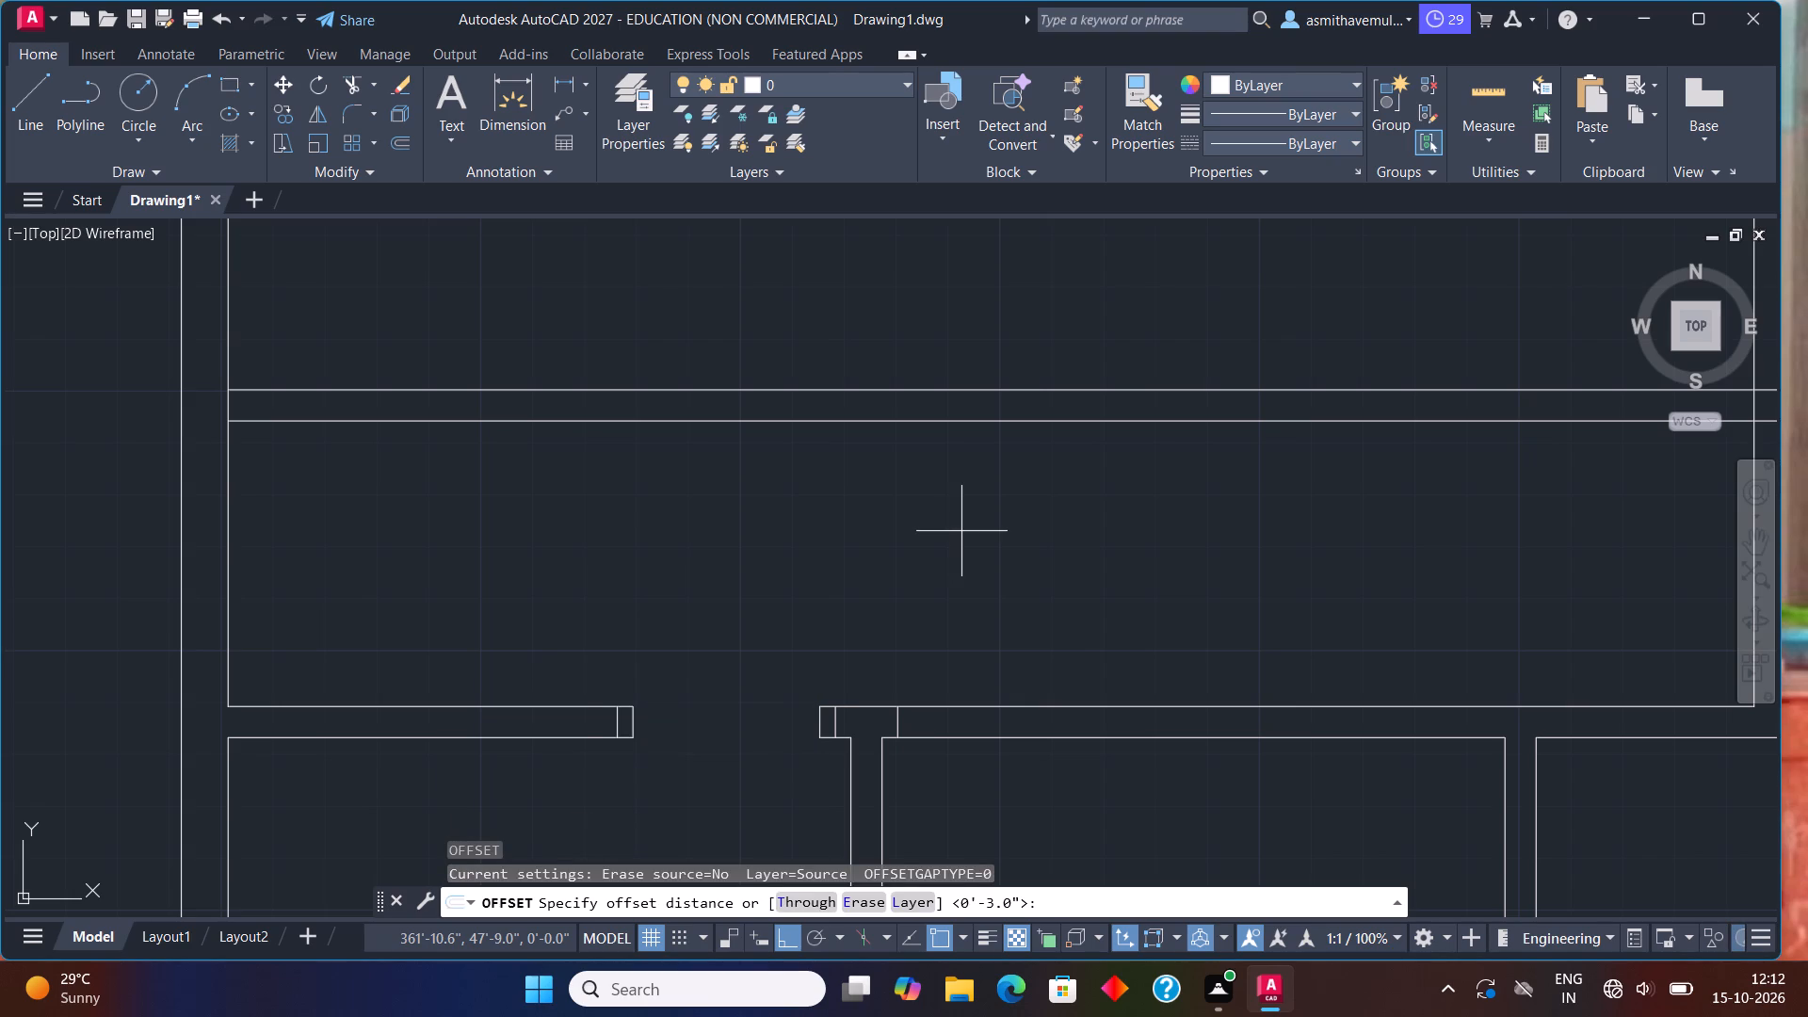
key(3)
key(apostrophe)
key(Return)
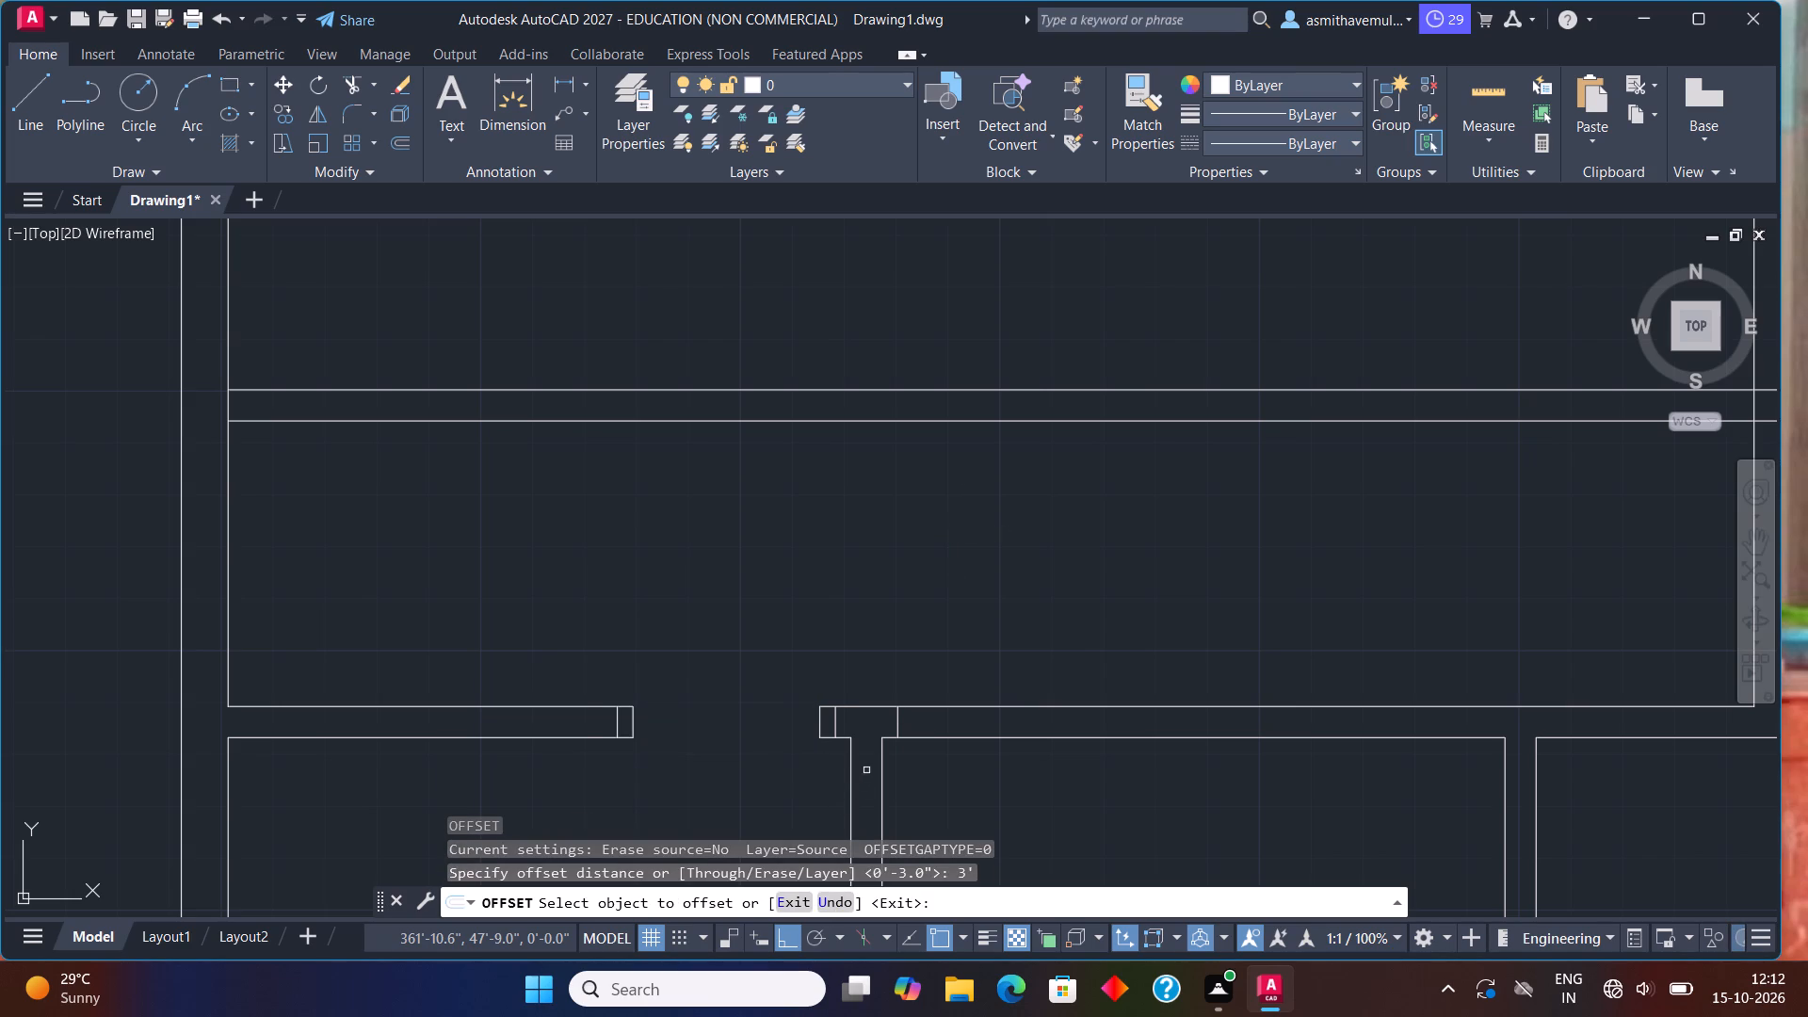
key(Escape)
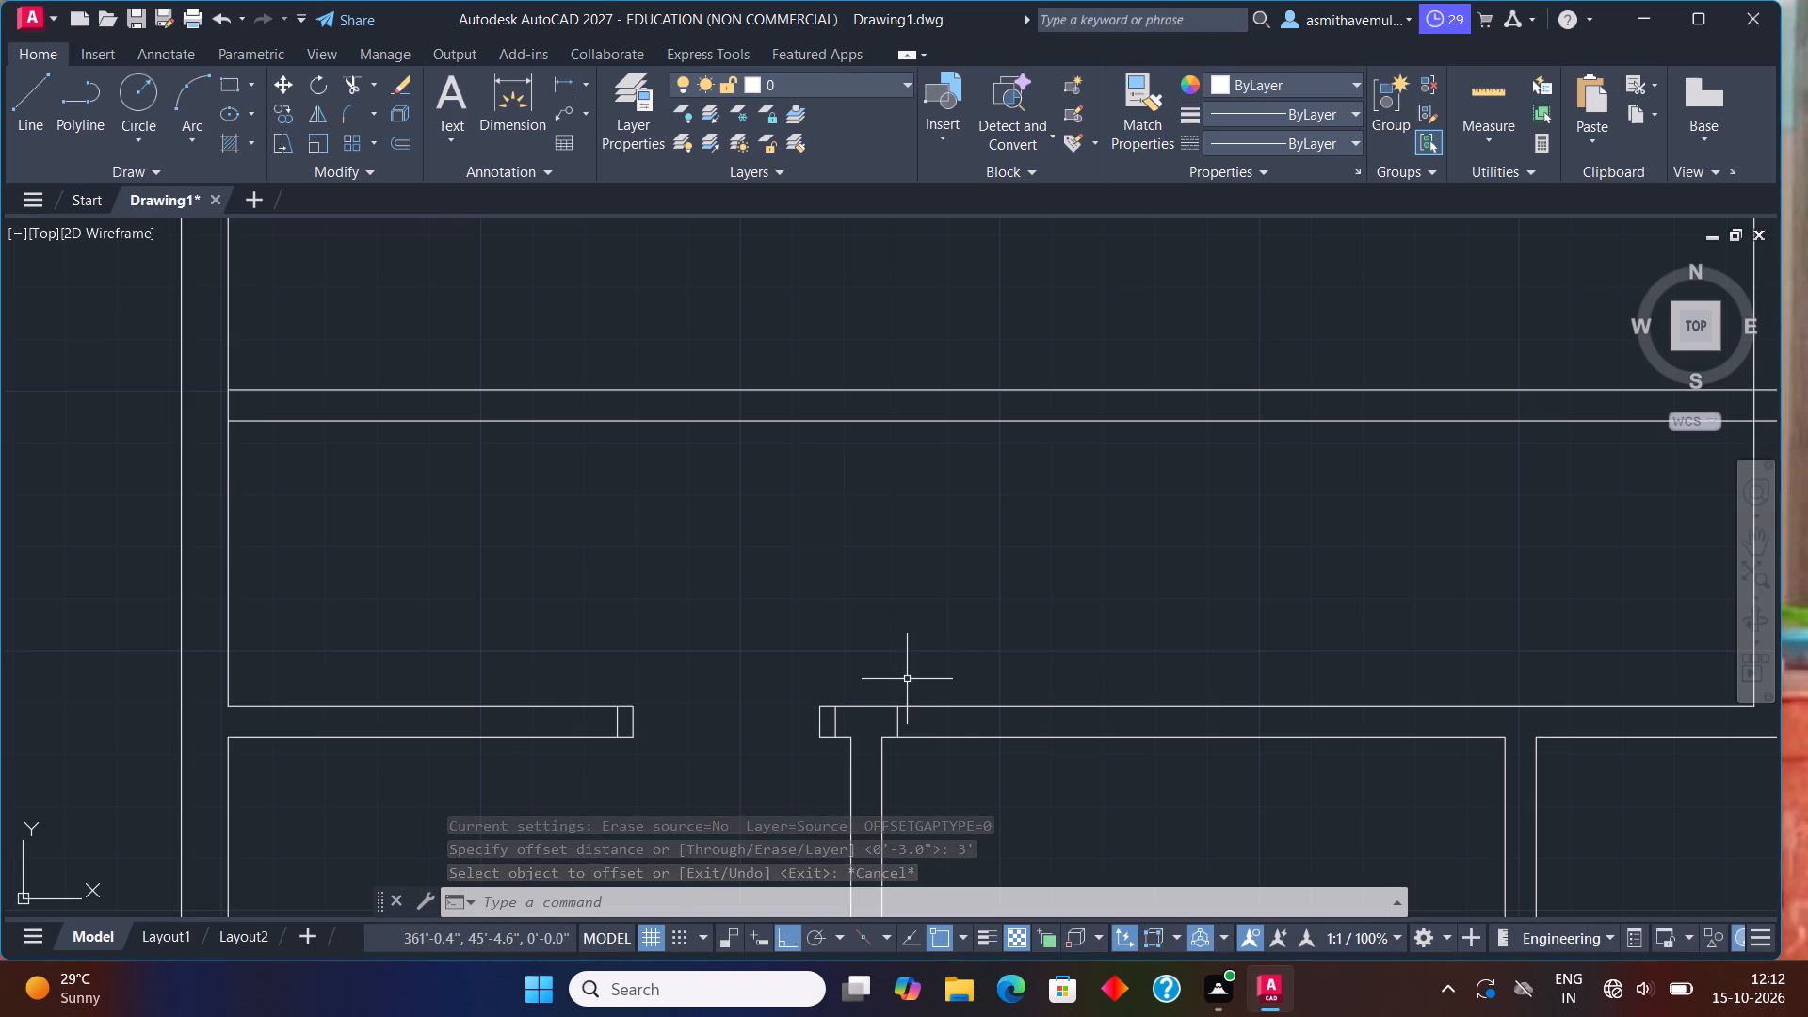
Offset the second room's jamb line 3" to the right to complete the first jamb of its door opening.
key(o)
key(Return)
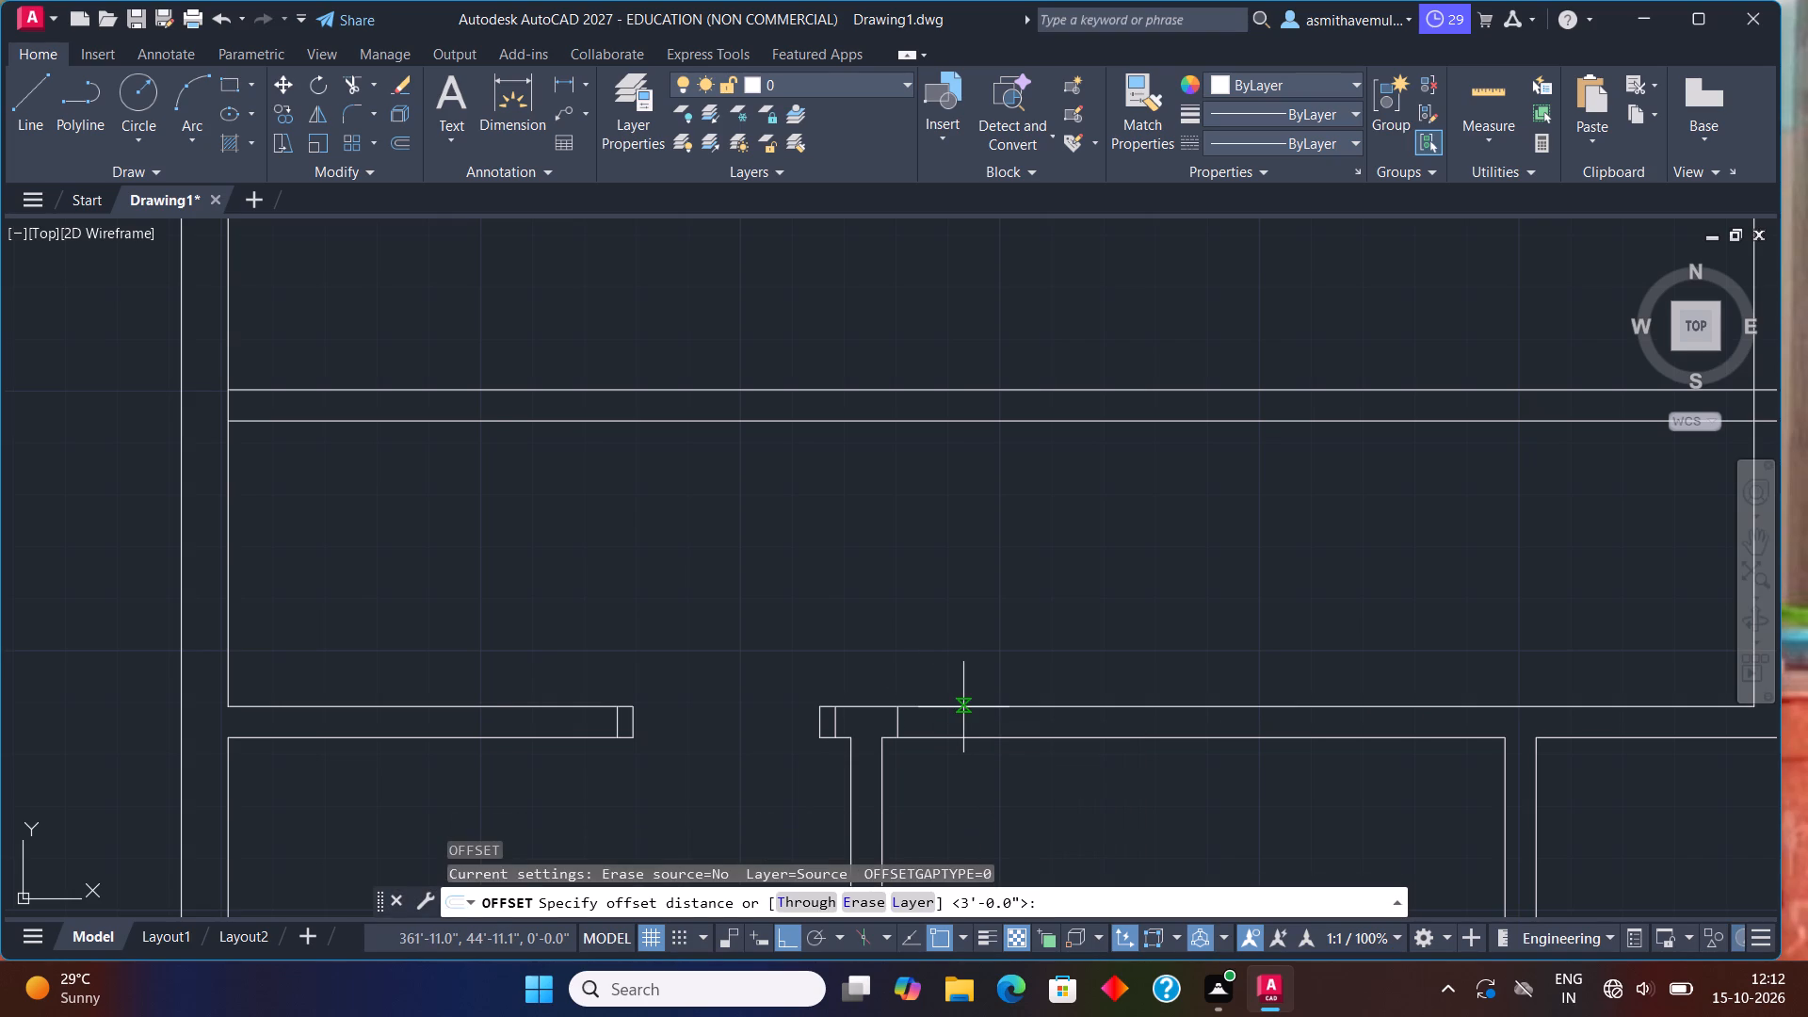
key(3)
key(shift+quotedbl)
key(Return)
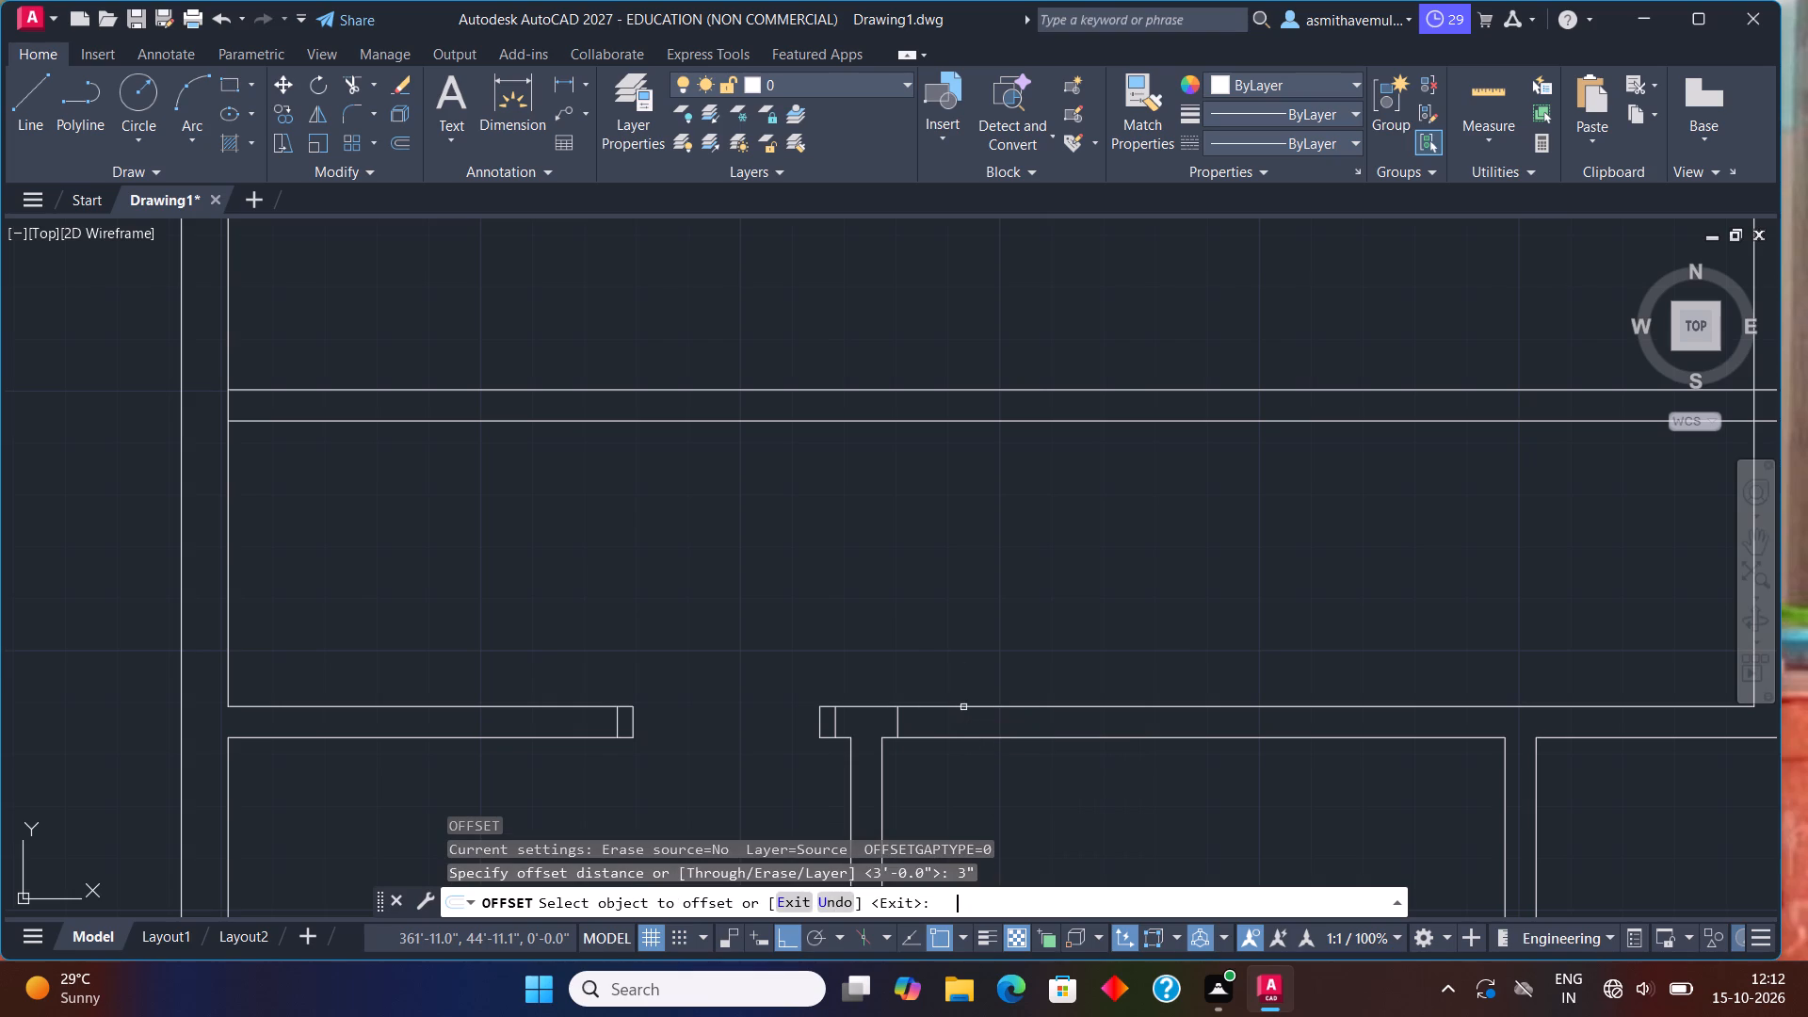
scroll(942, 702, up, 1)
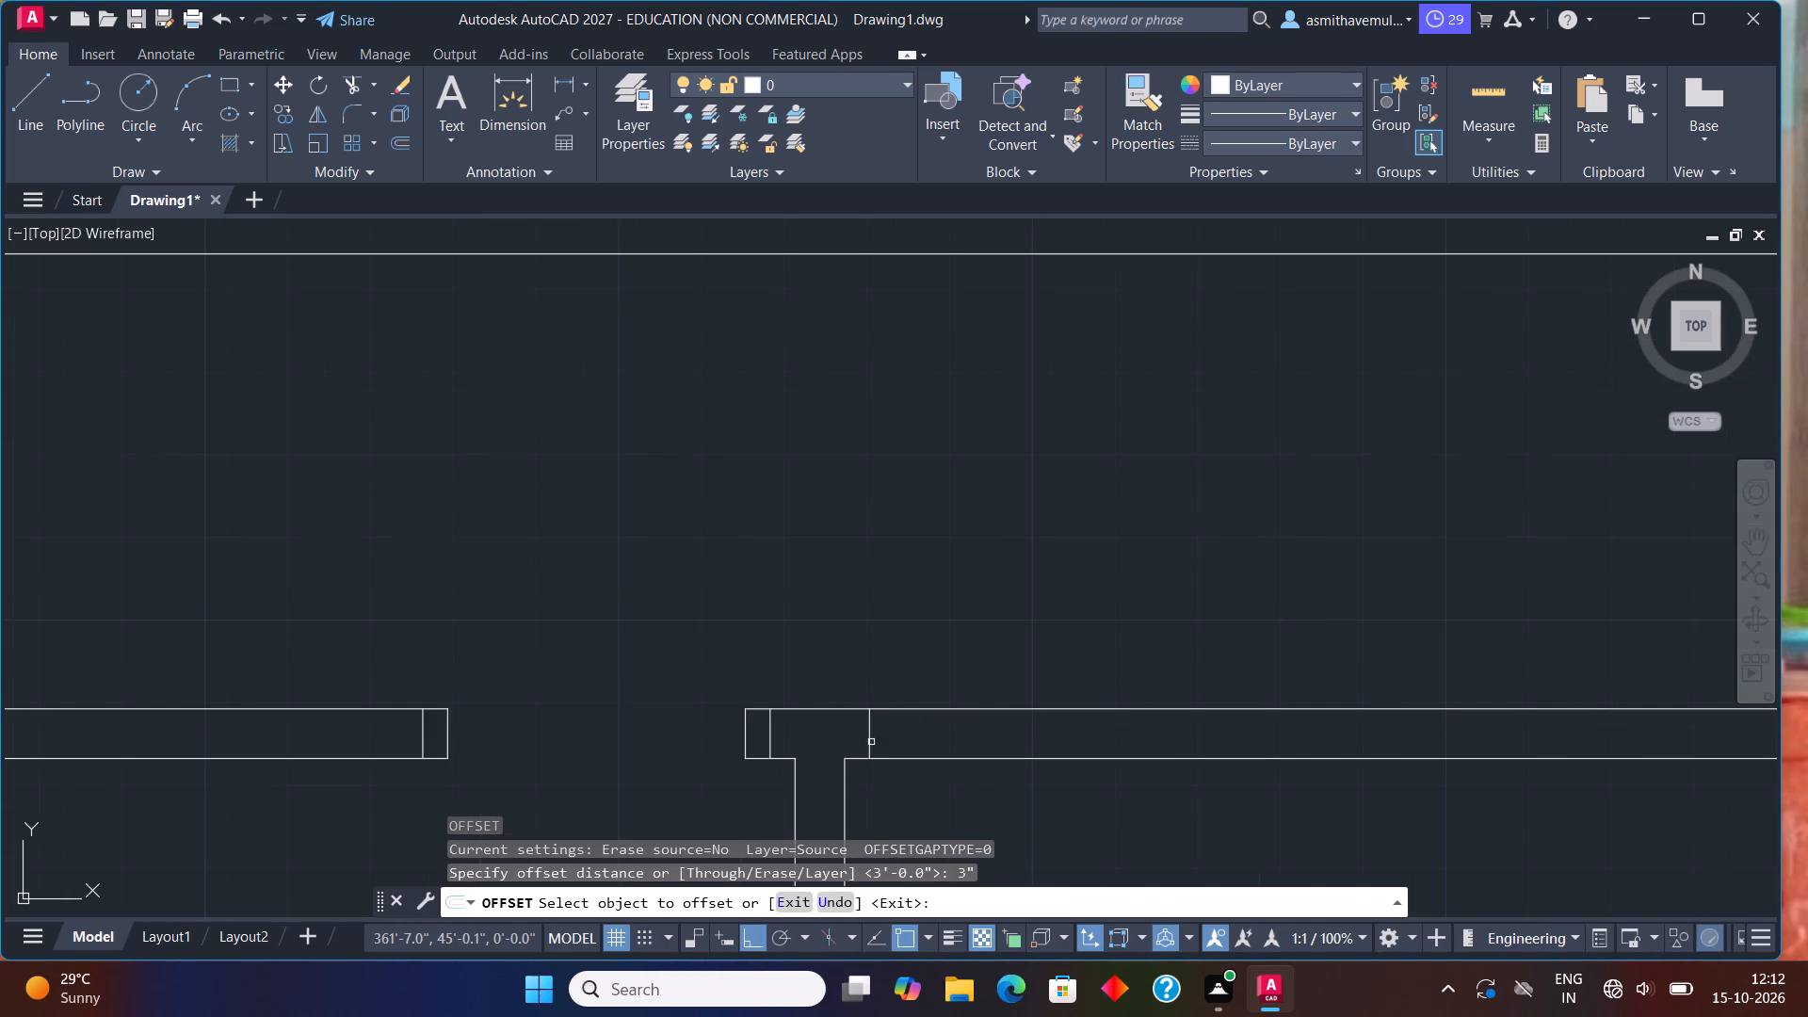
click(870, 742)
click(983, 770)
key(Escape)
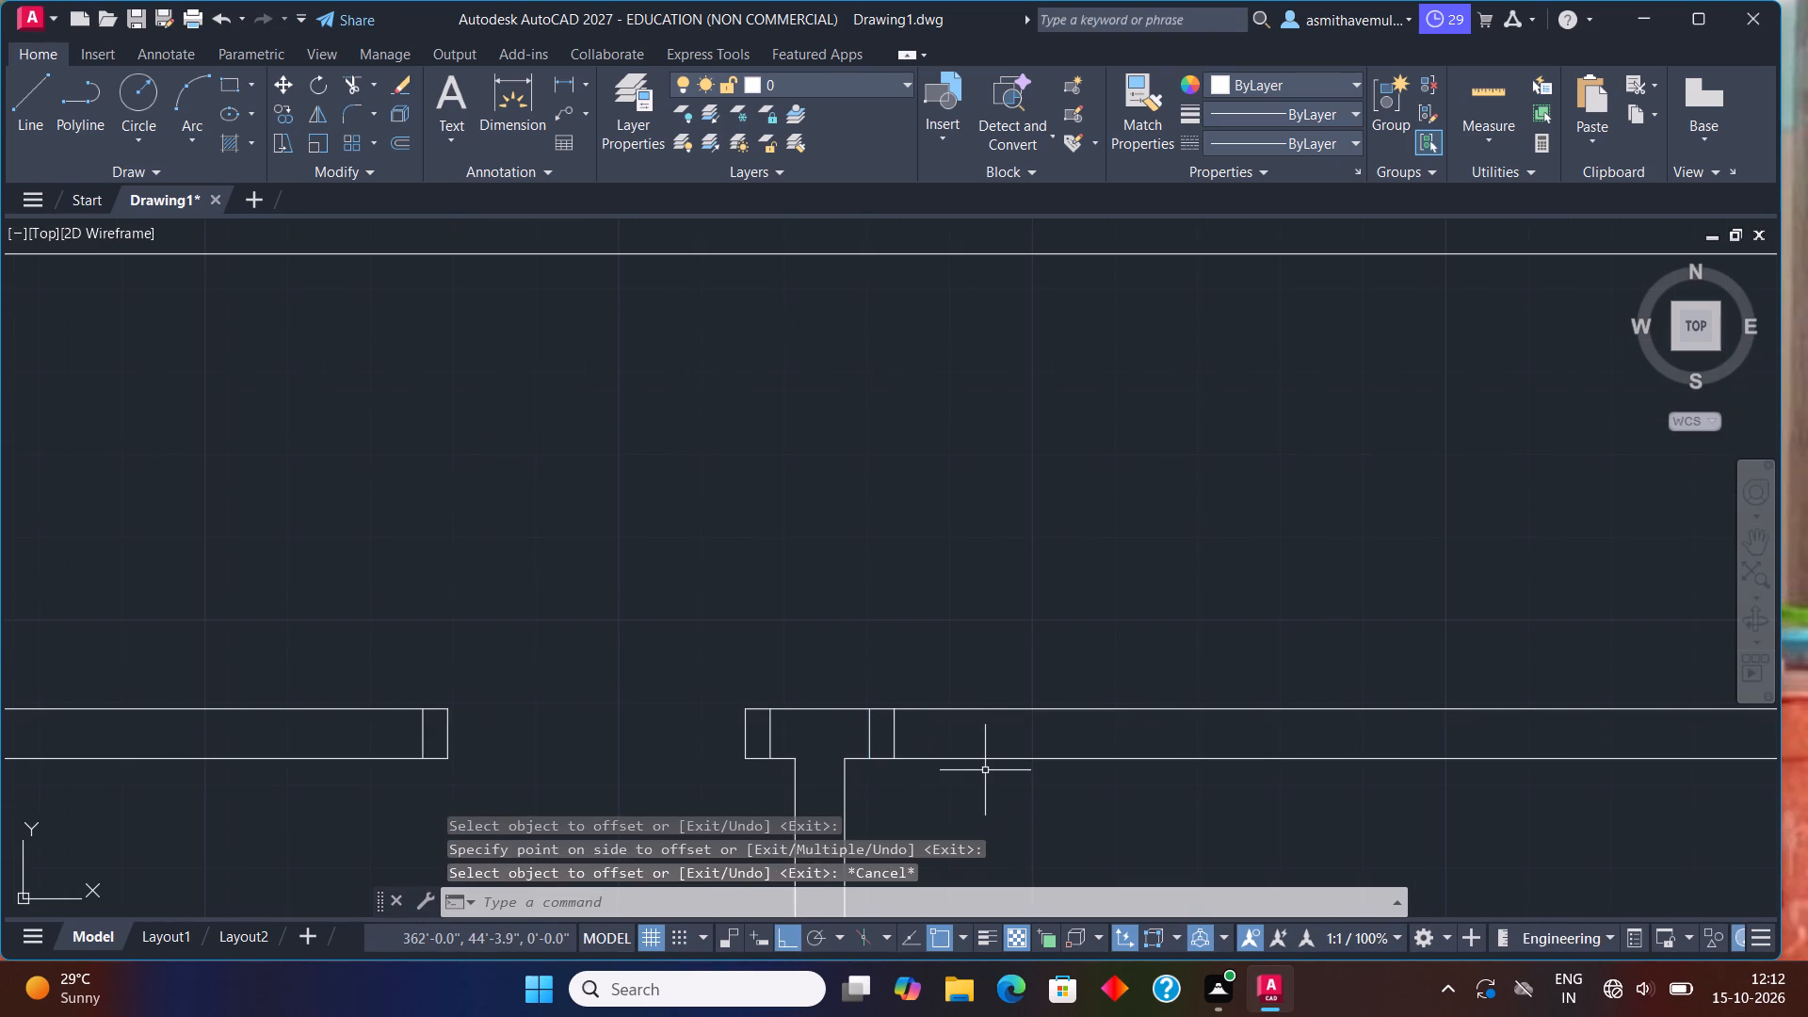
Offset the second room's second jamb line 3' to the right to mark the opening's far side.
key(o)
key(Return)
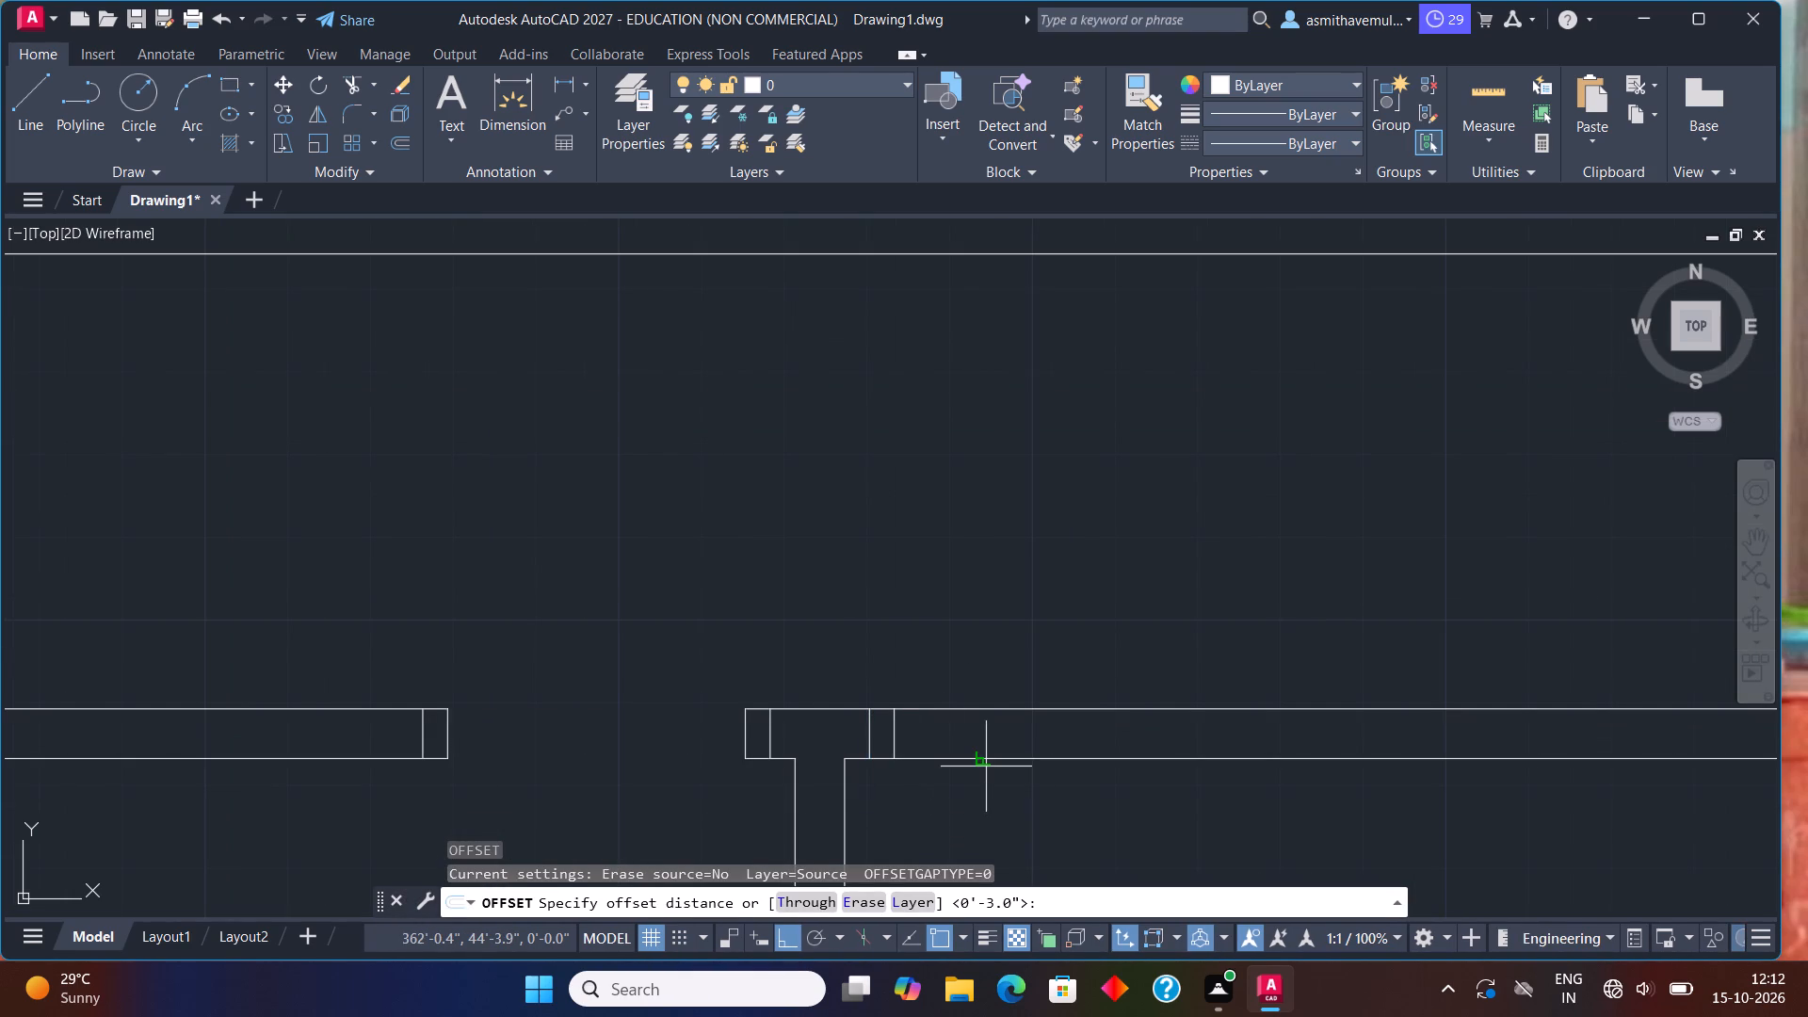
text(3')
key(Return)
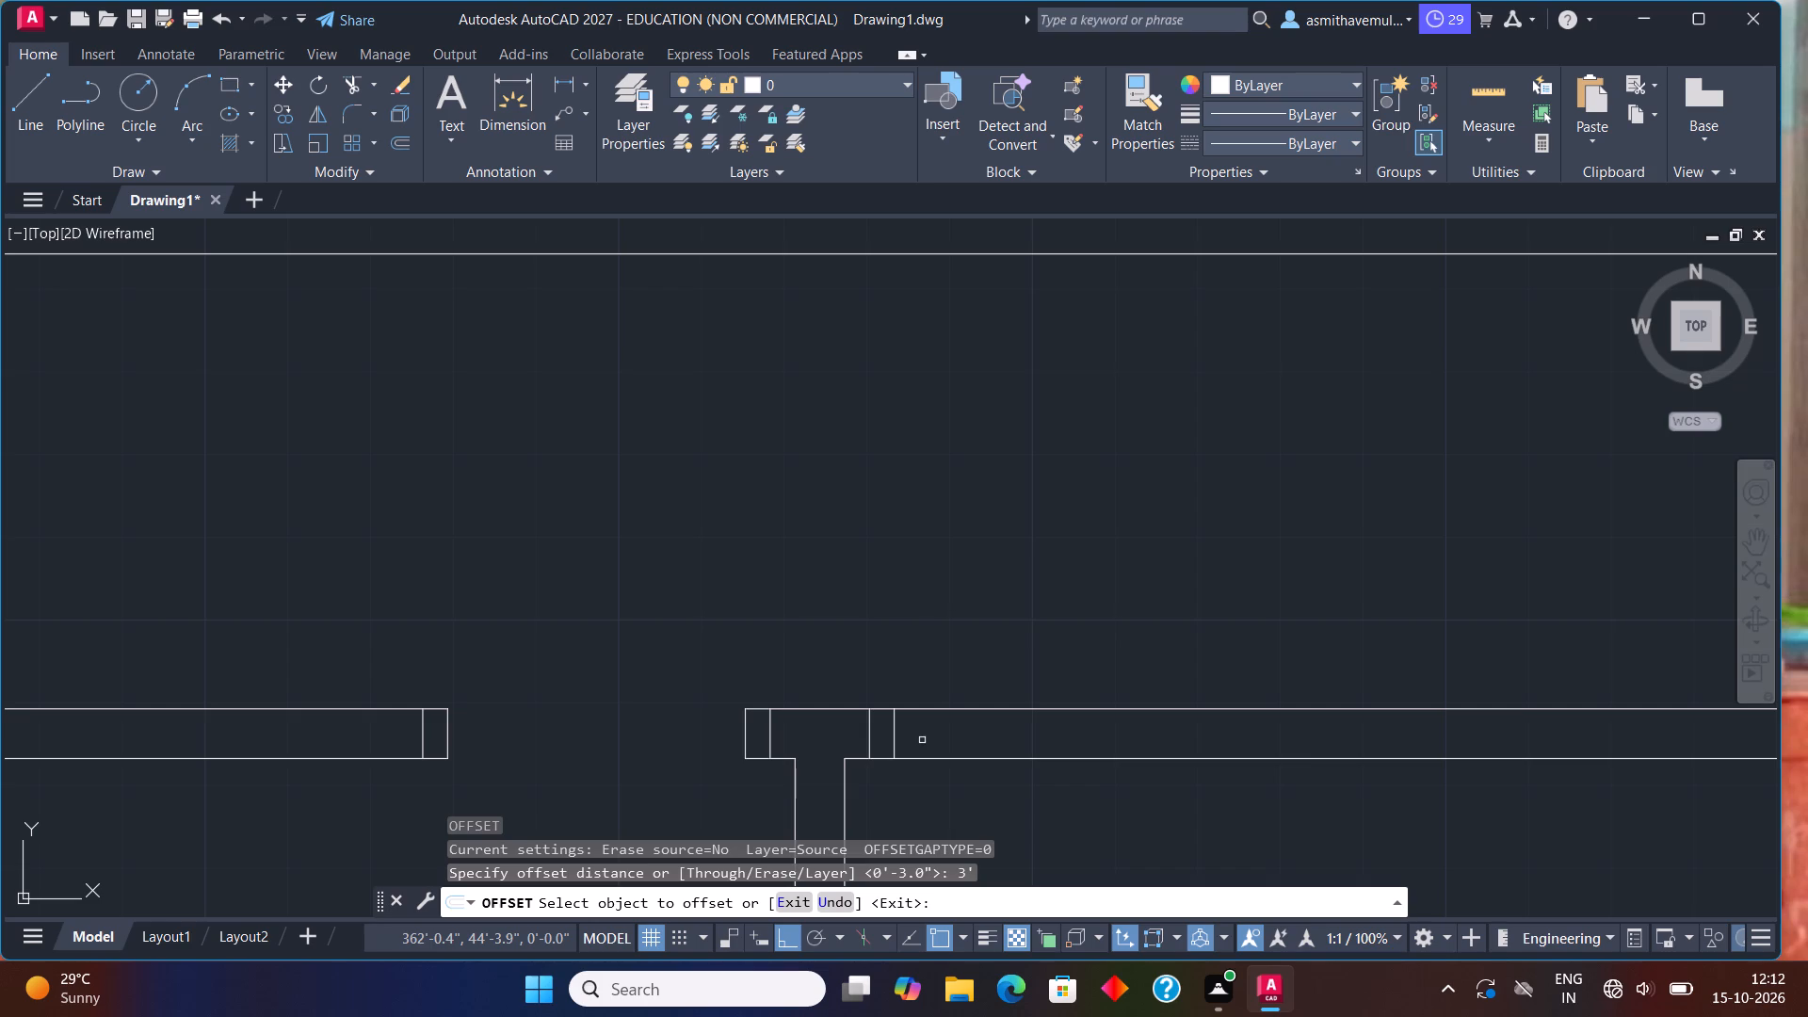
drag(895, 734, 903, 733)
click(975, 735)
key(Escape)
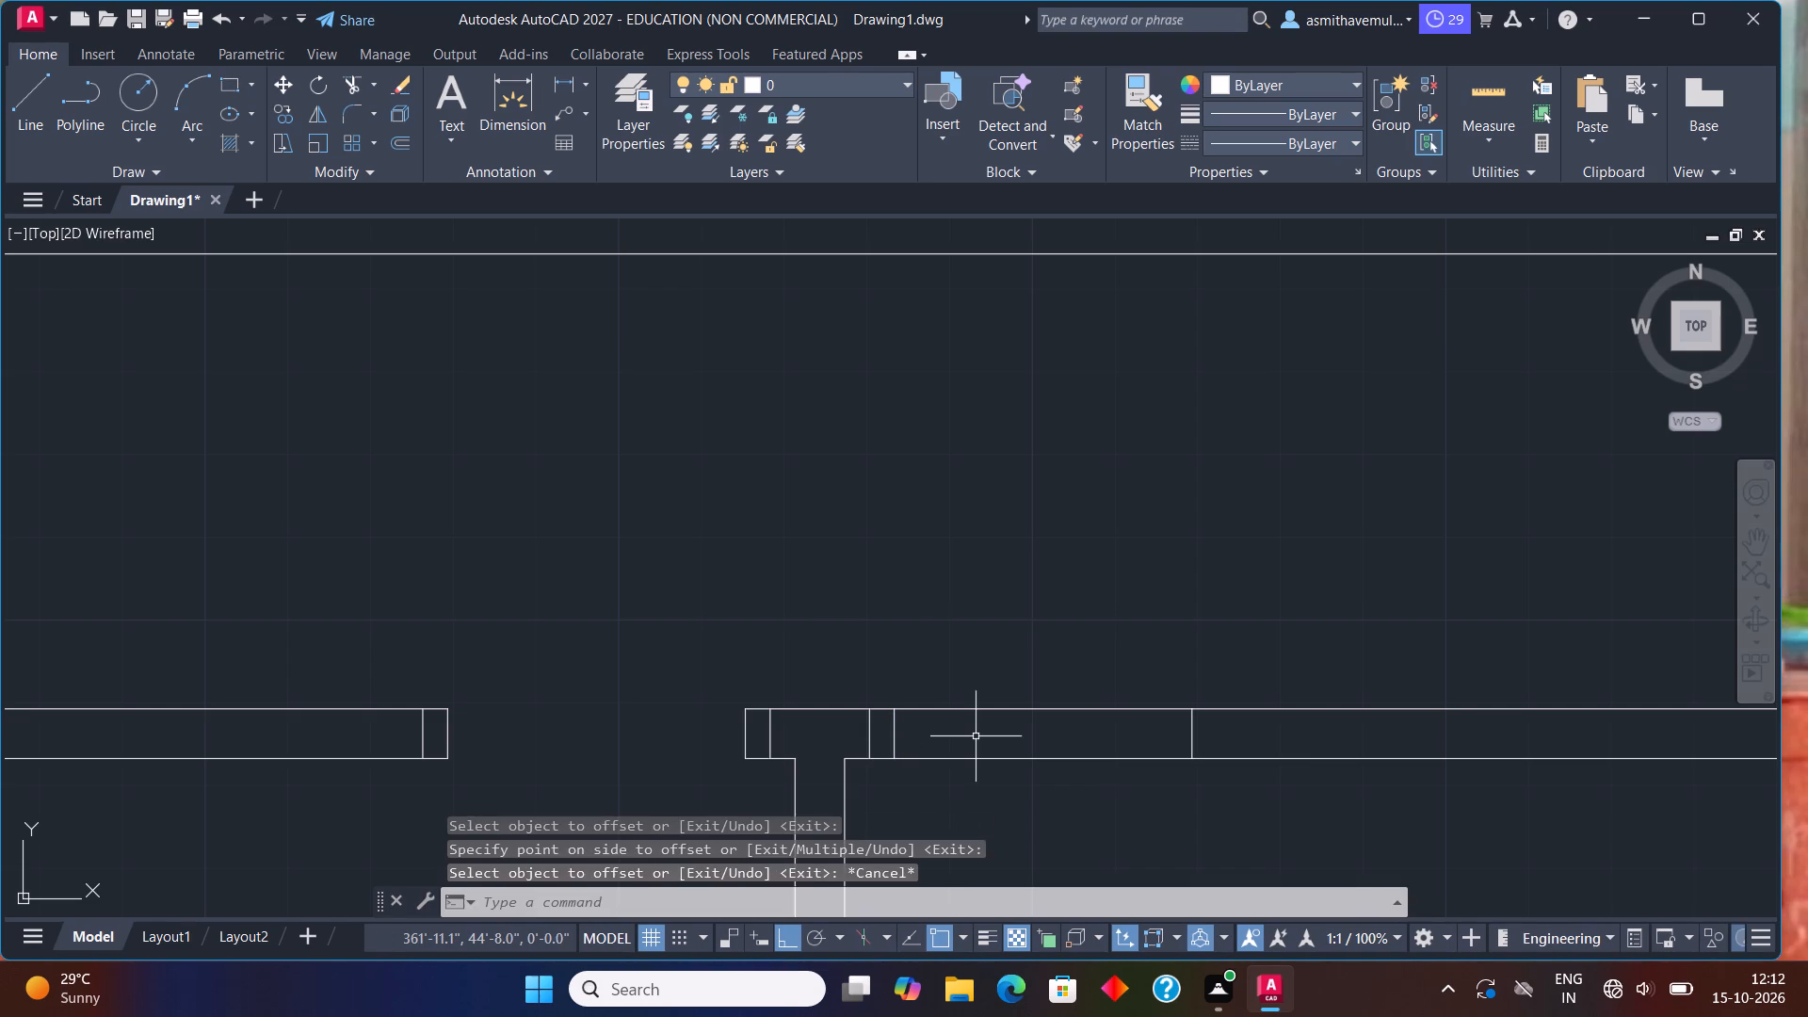
Offset the second opening's far-side line another 3" to the right to form the far jamb.
key(o)
key(Return)
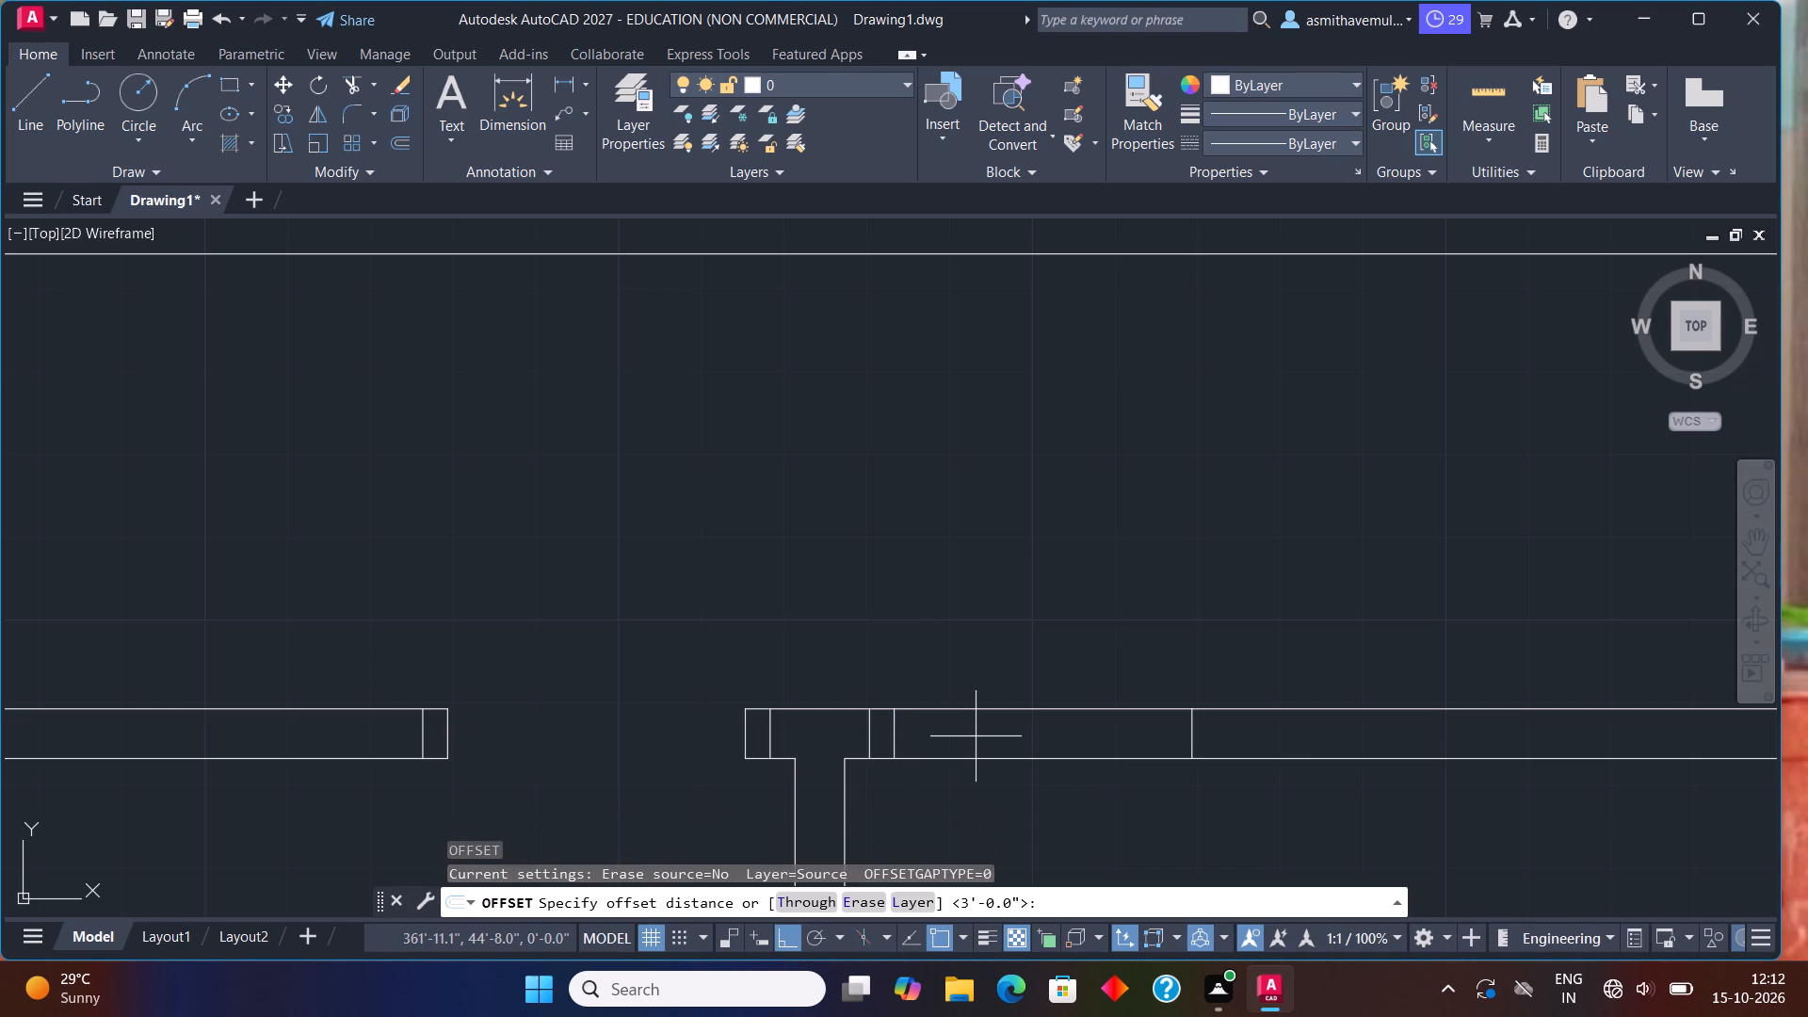
key(3)
key(shift+quotedbl)
key(Return)
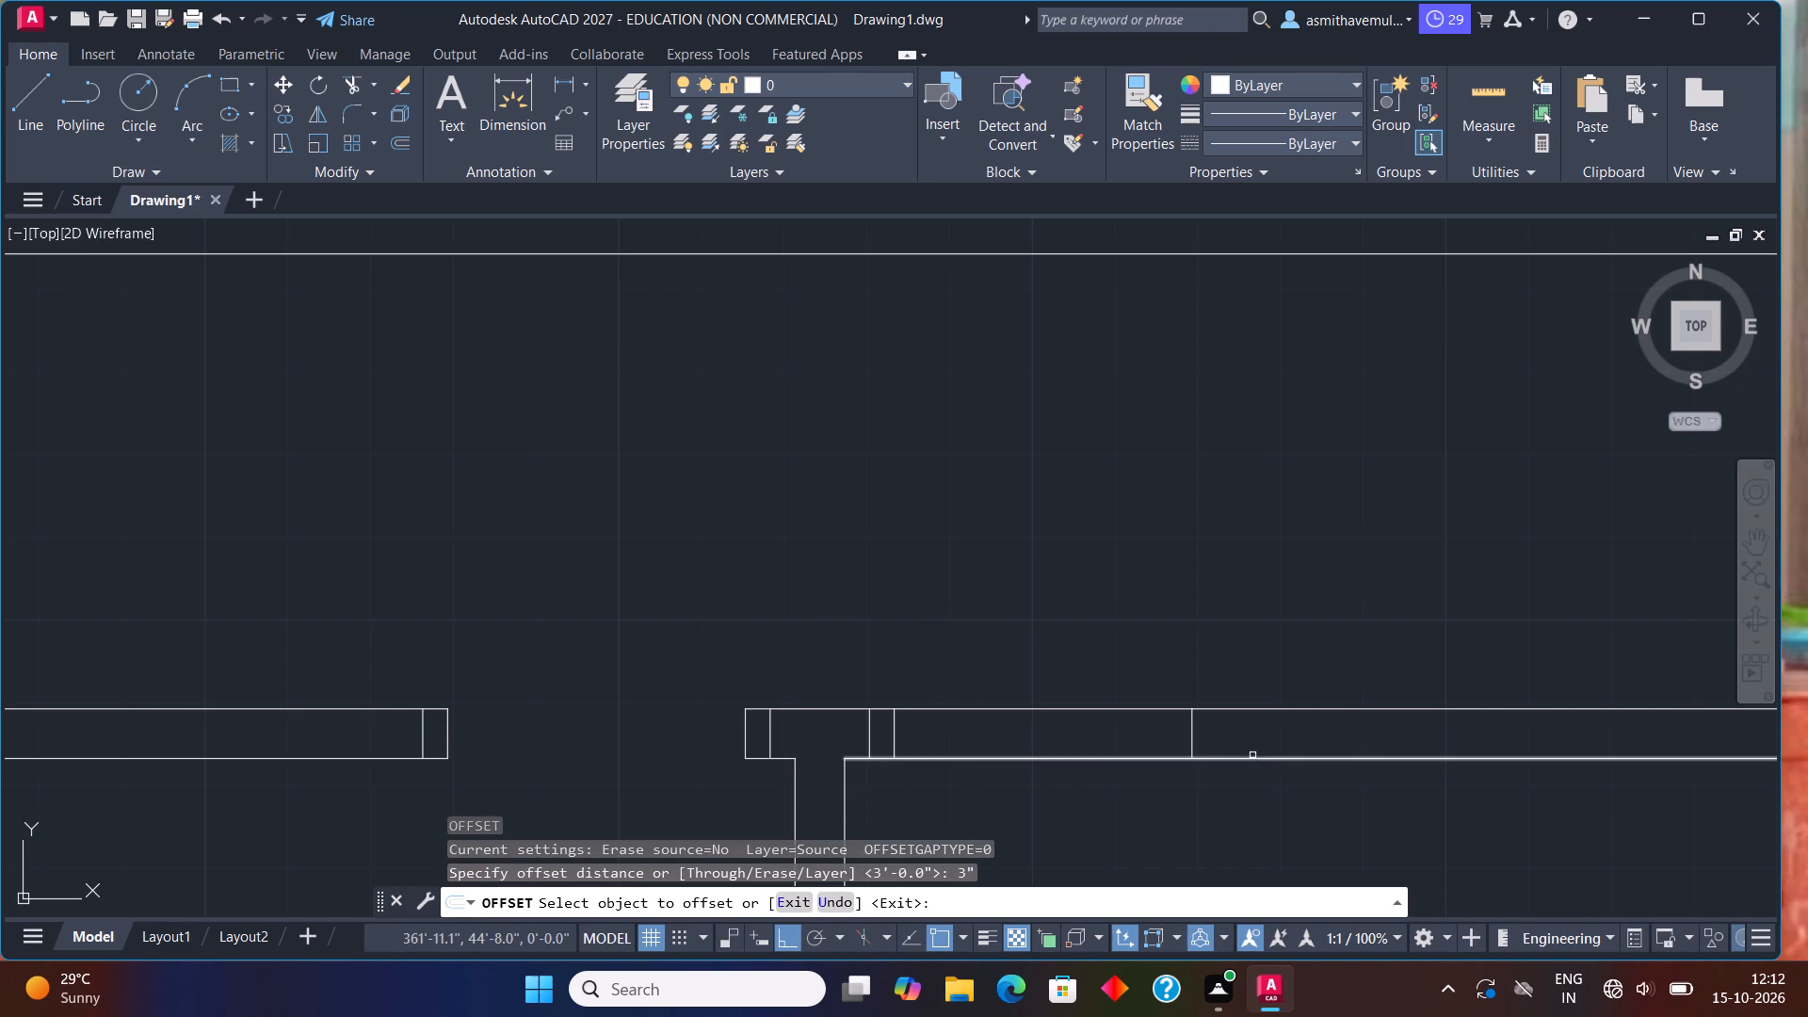
click(1192, 744)
click(1240, 743)
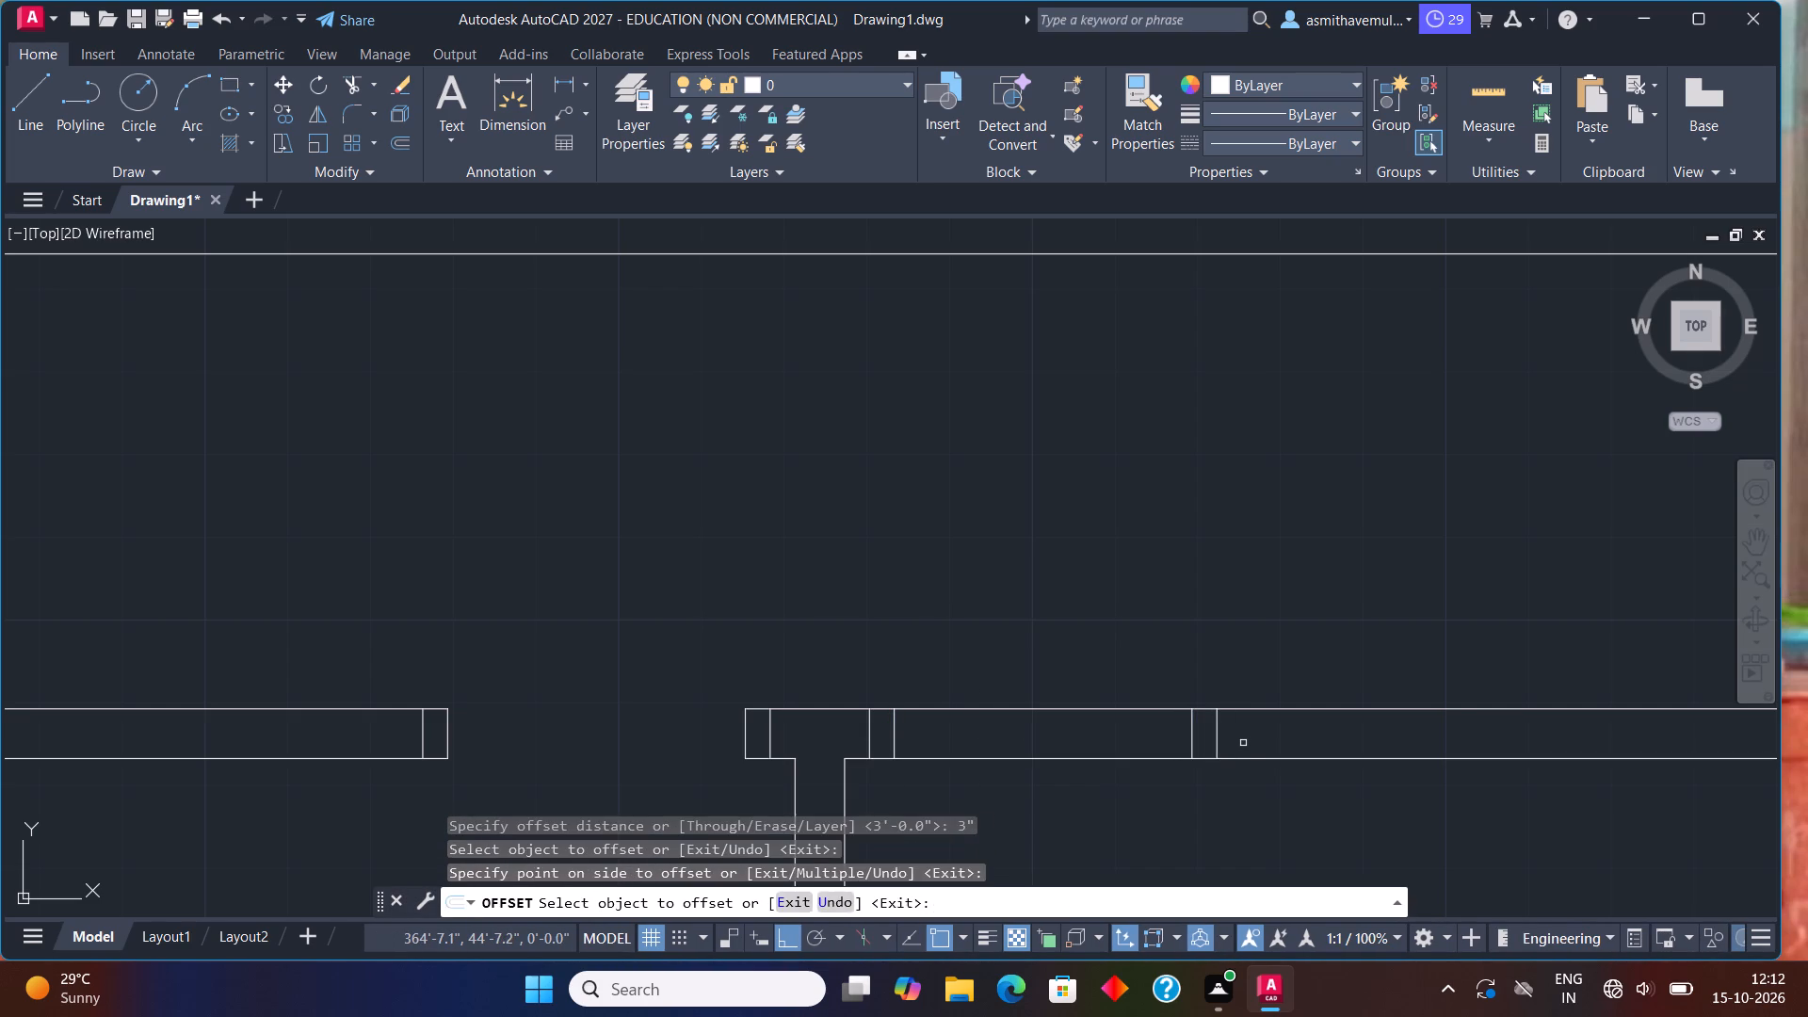
key(Escape)
Trim both wall lines between the second room's jambs to cut its 3' door opening.
text(trim)
key(Return)
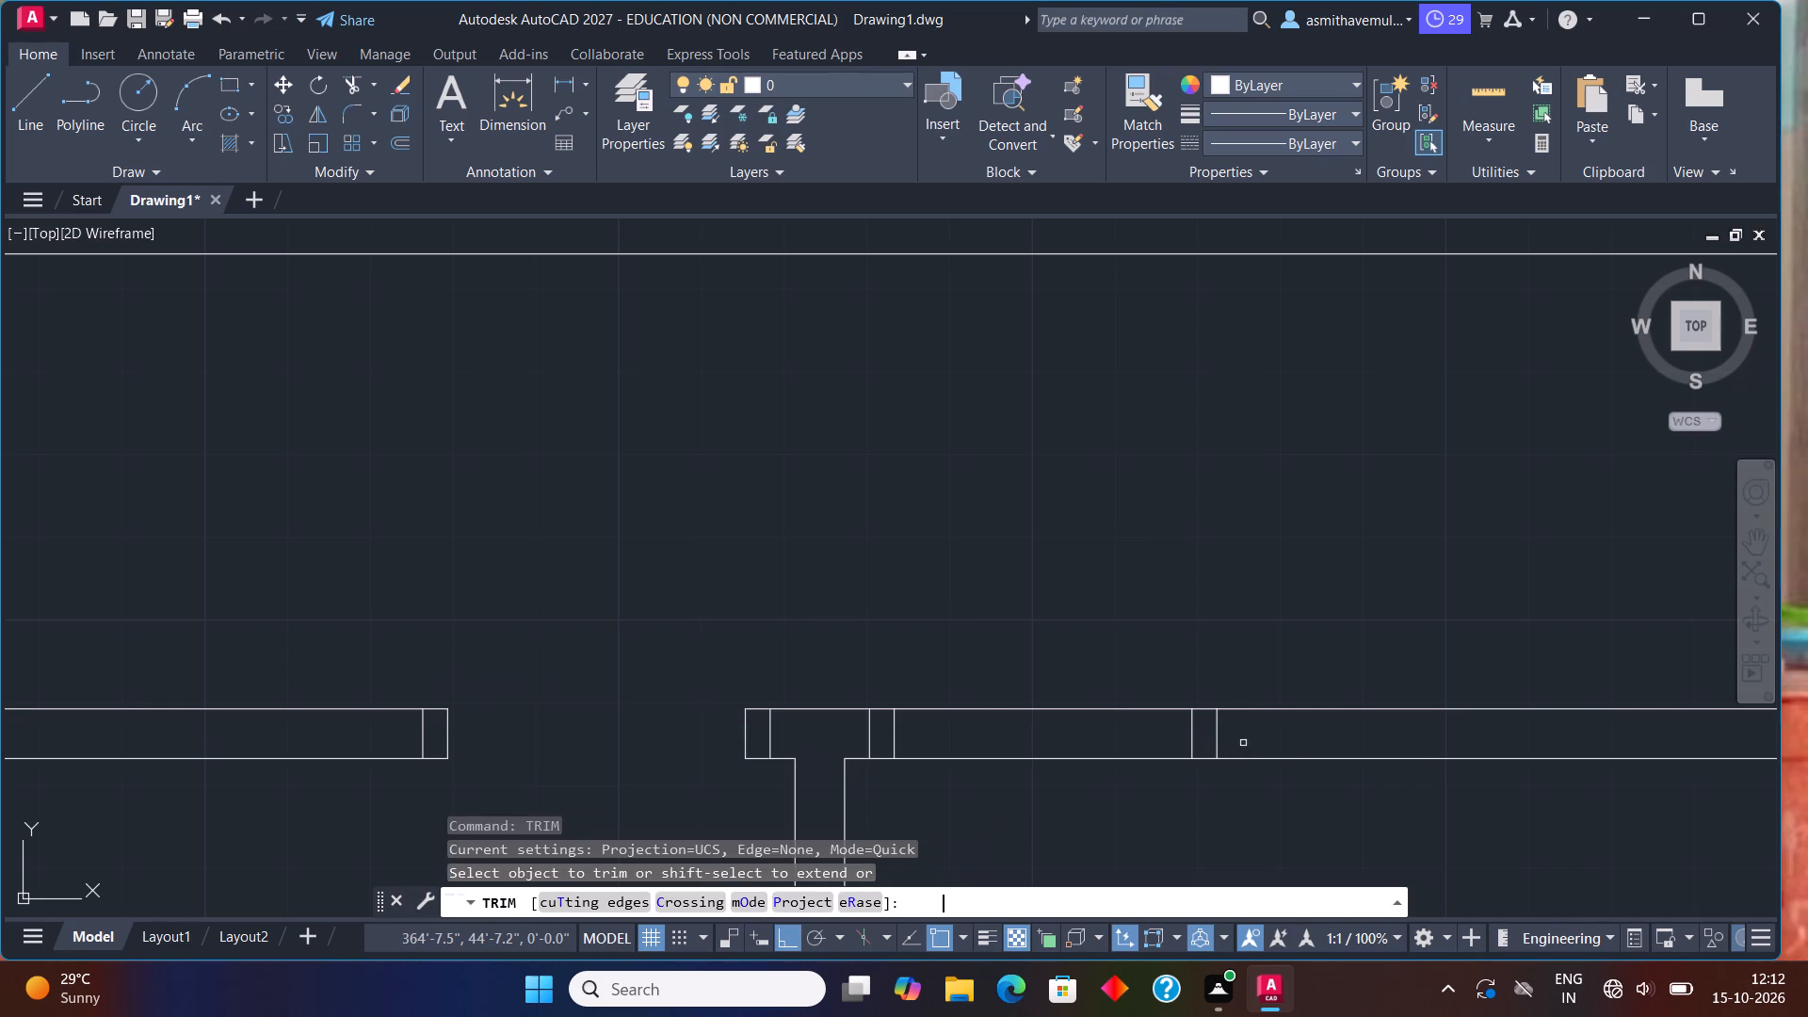
drag(1105, 804, 1150, 667)
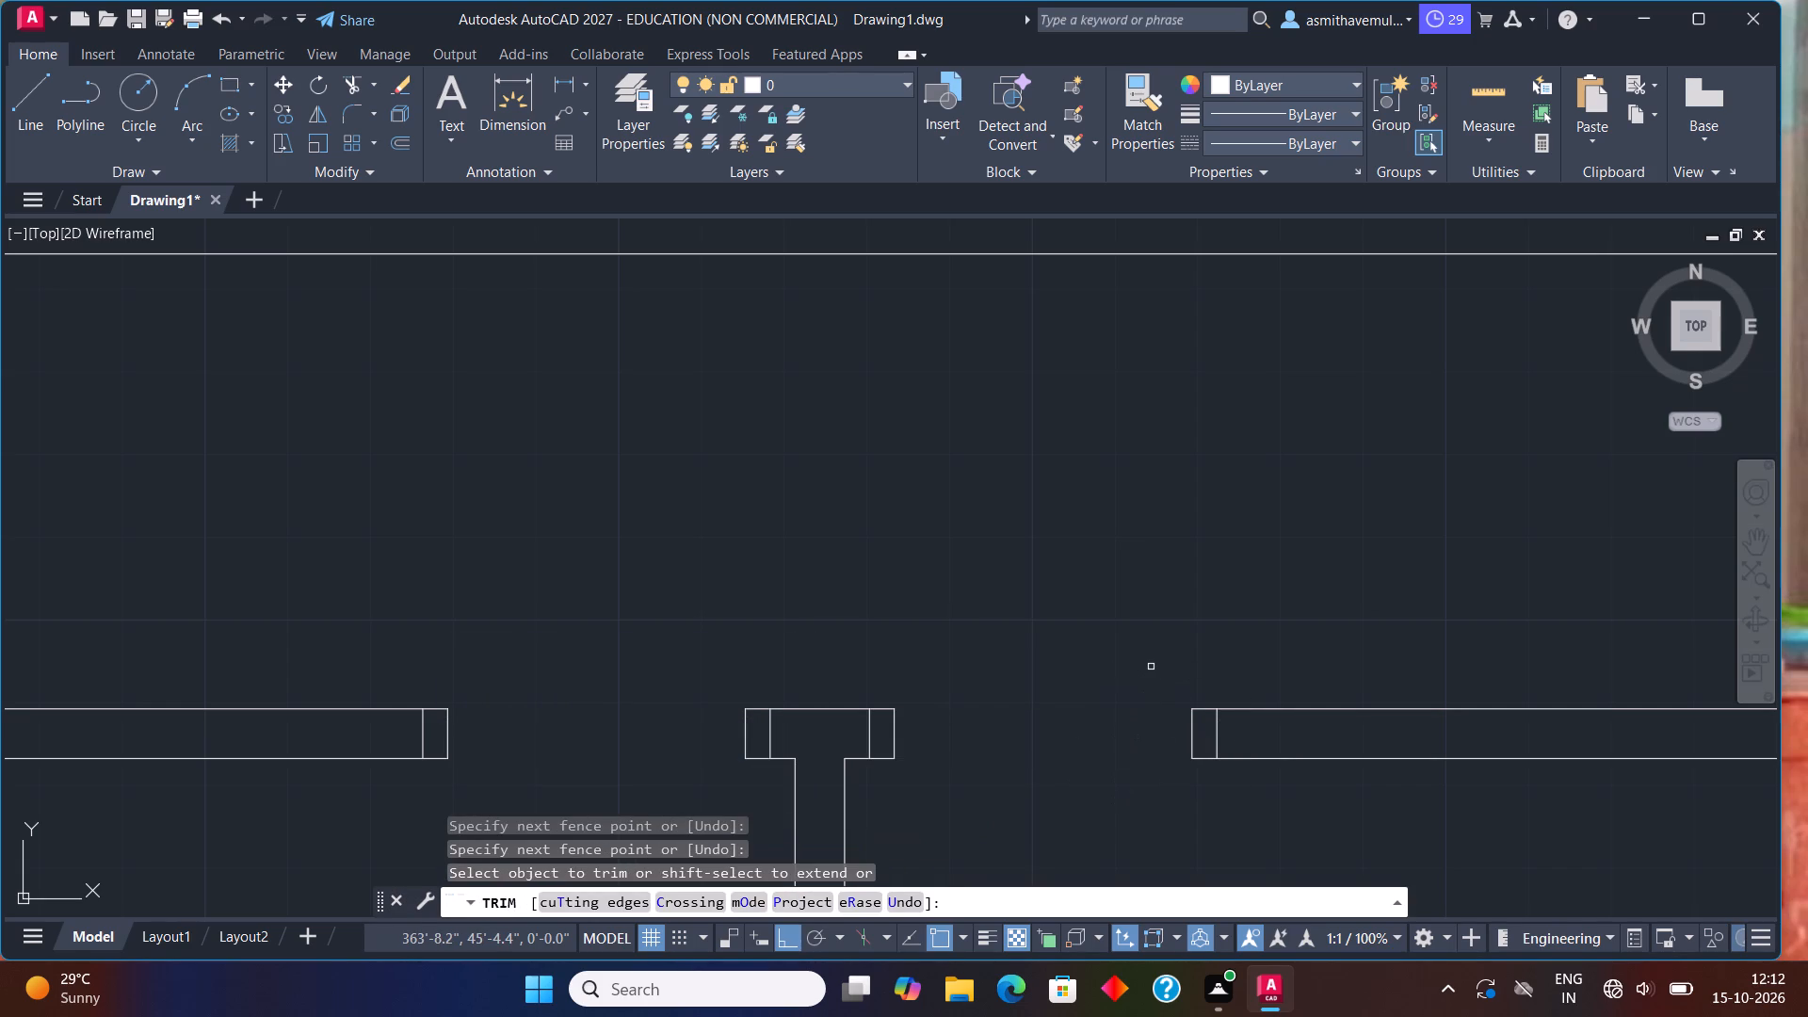
key(Escape)
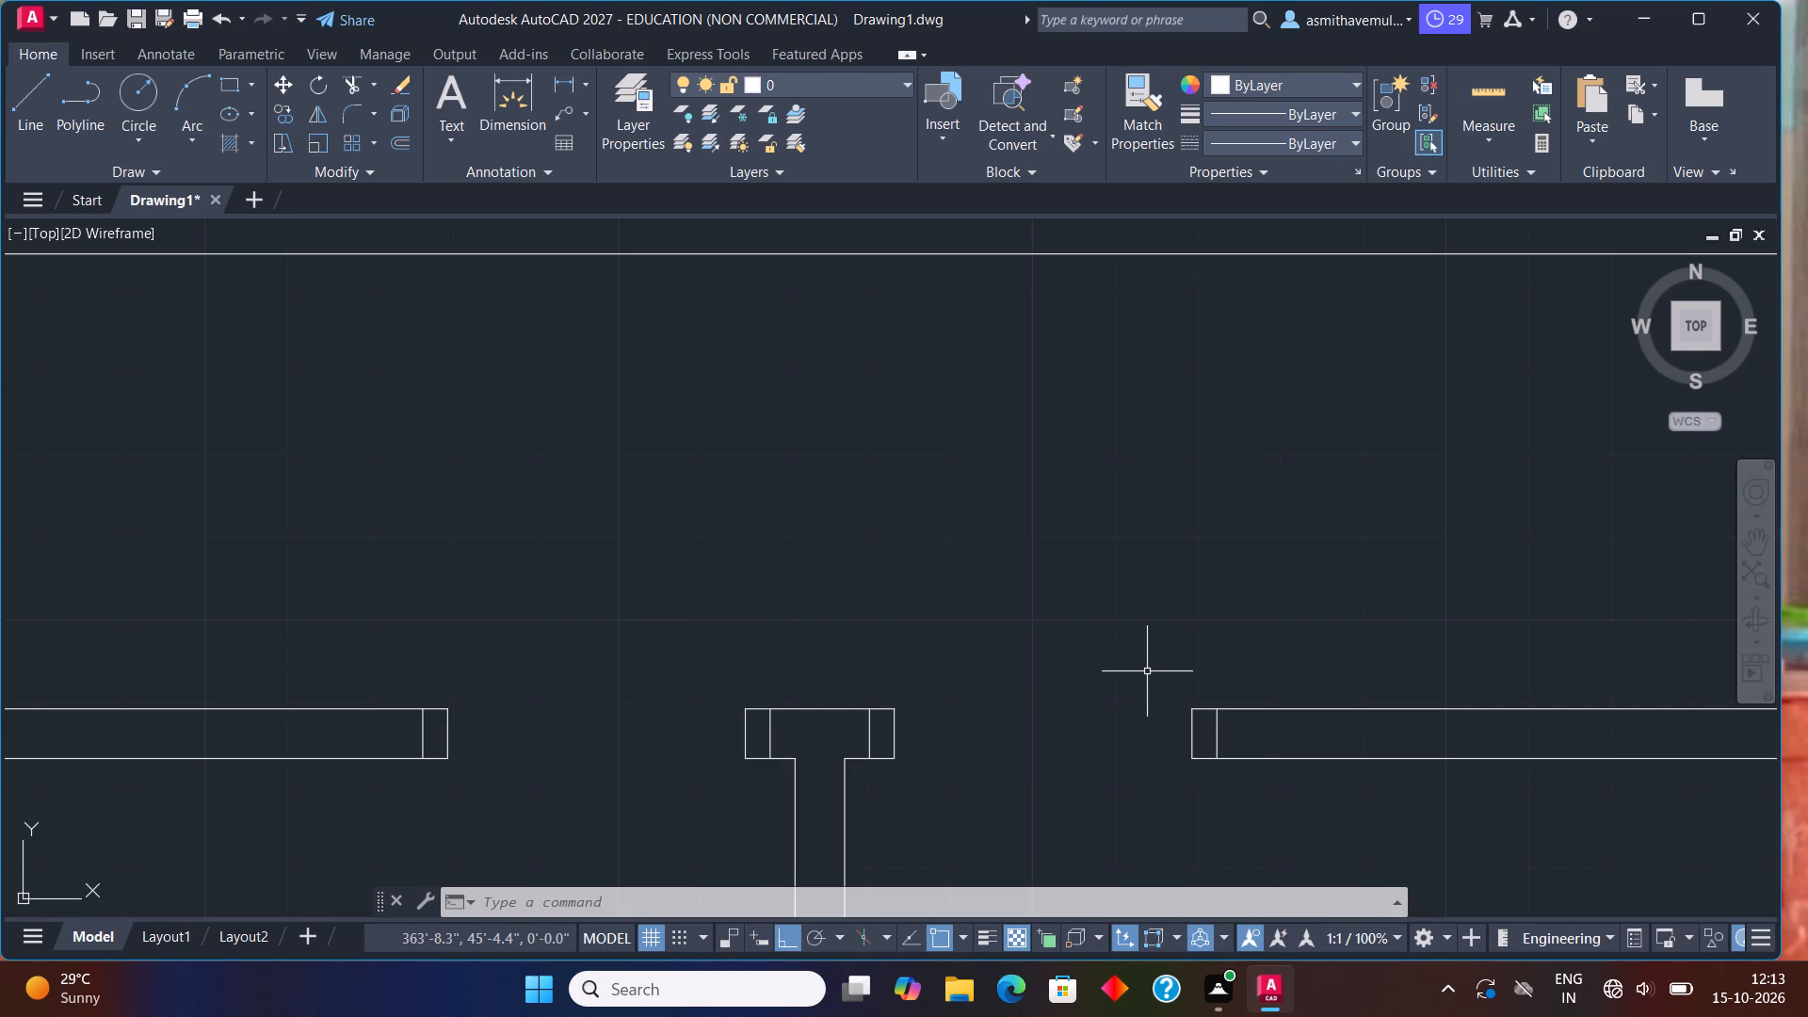
Draw a 3" by 3' door leaf rectangle extending down and left from the lower-left corner of the first opening's right jamb.
scroll(639, 336, down, 1)
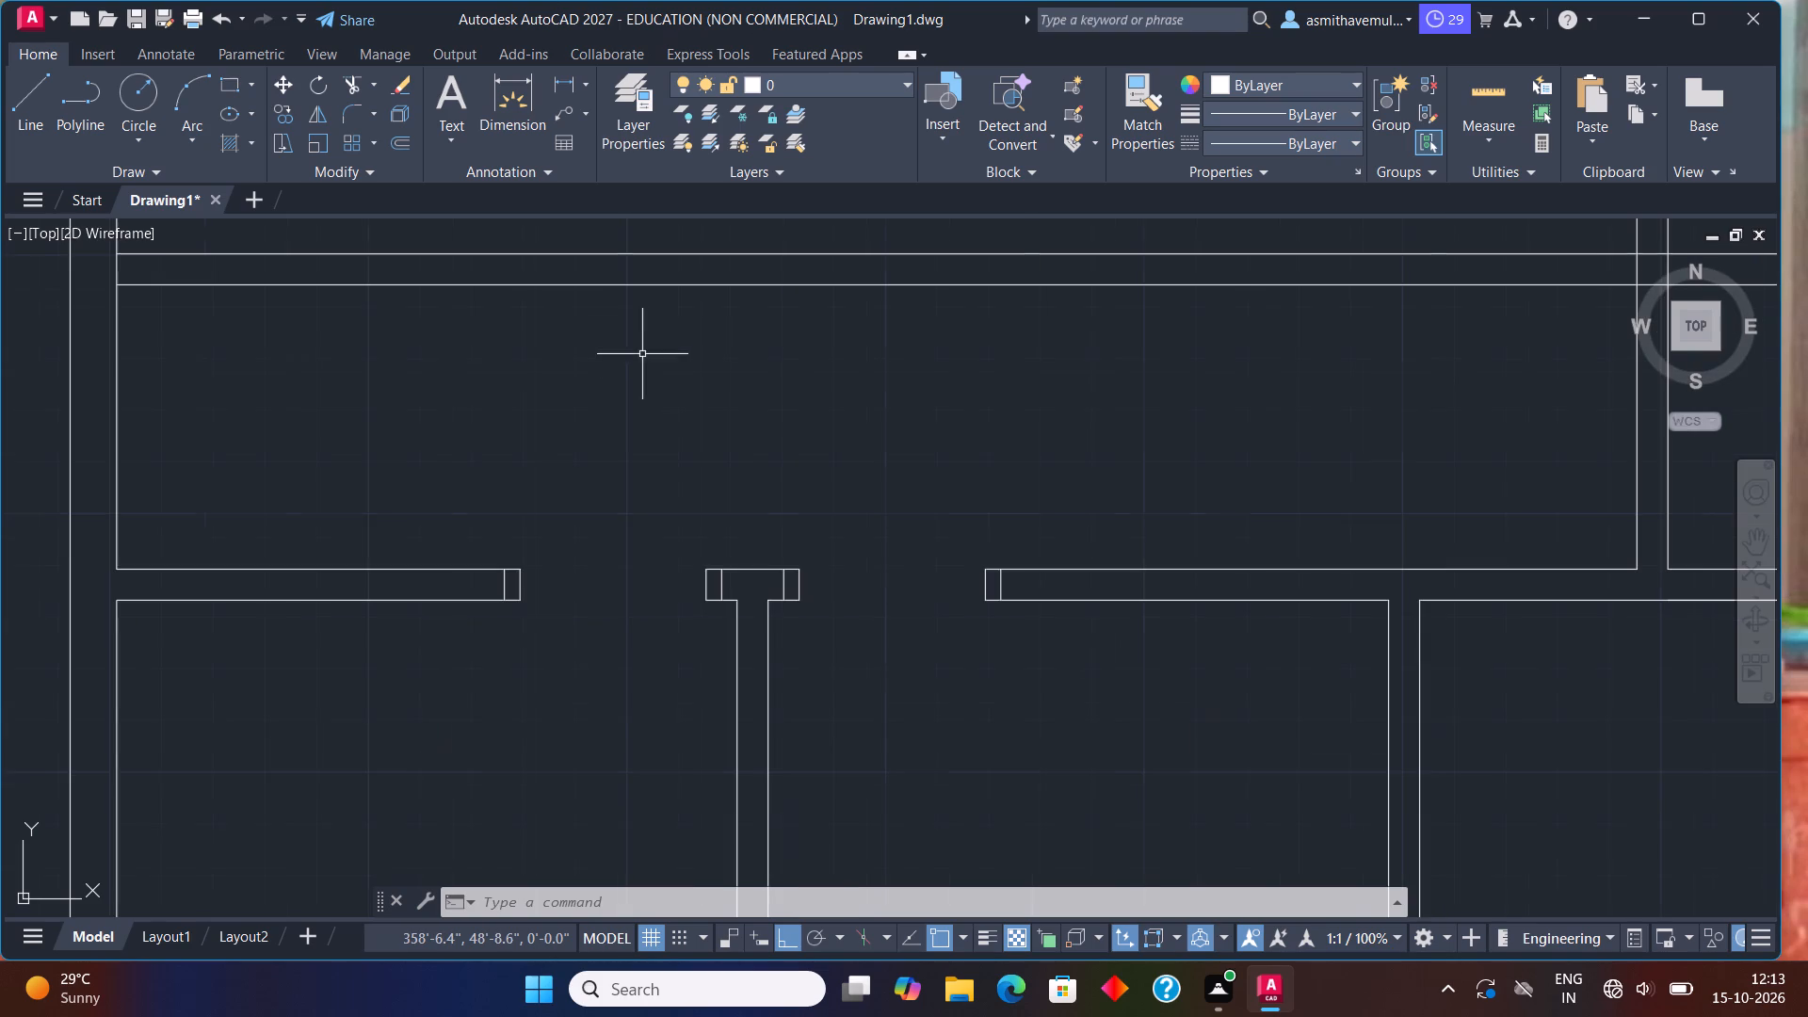
middle_drag(729, 578, 770, 444)
text(rec)
key(Return)
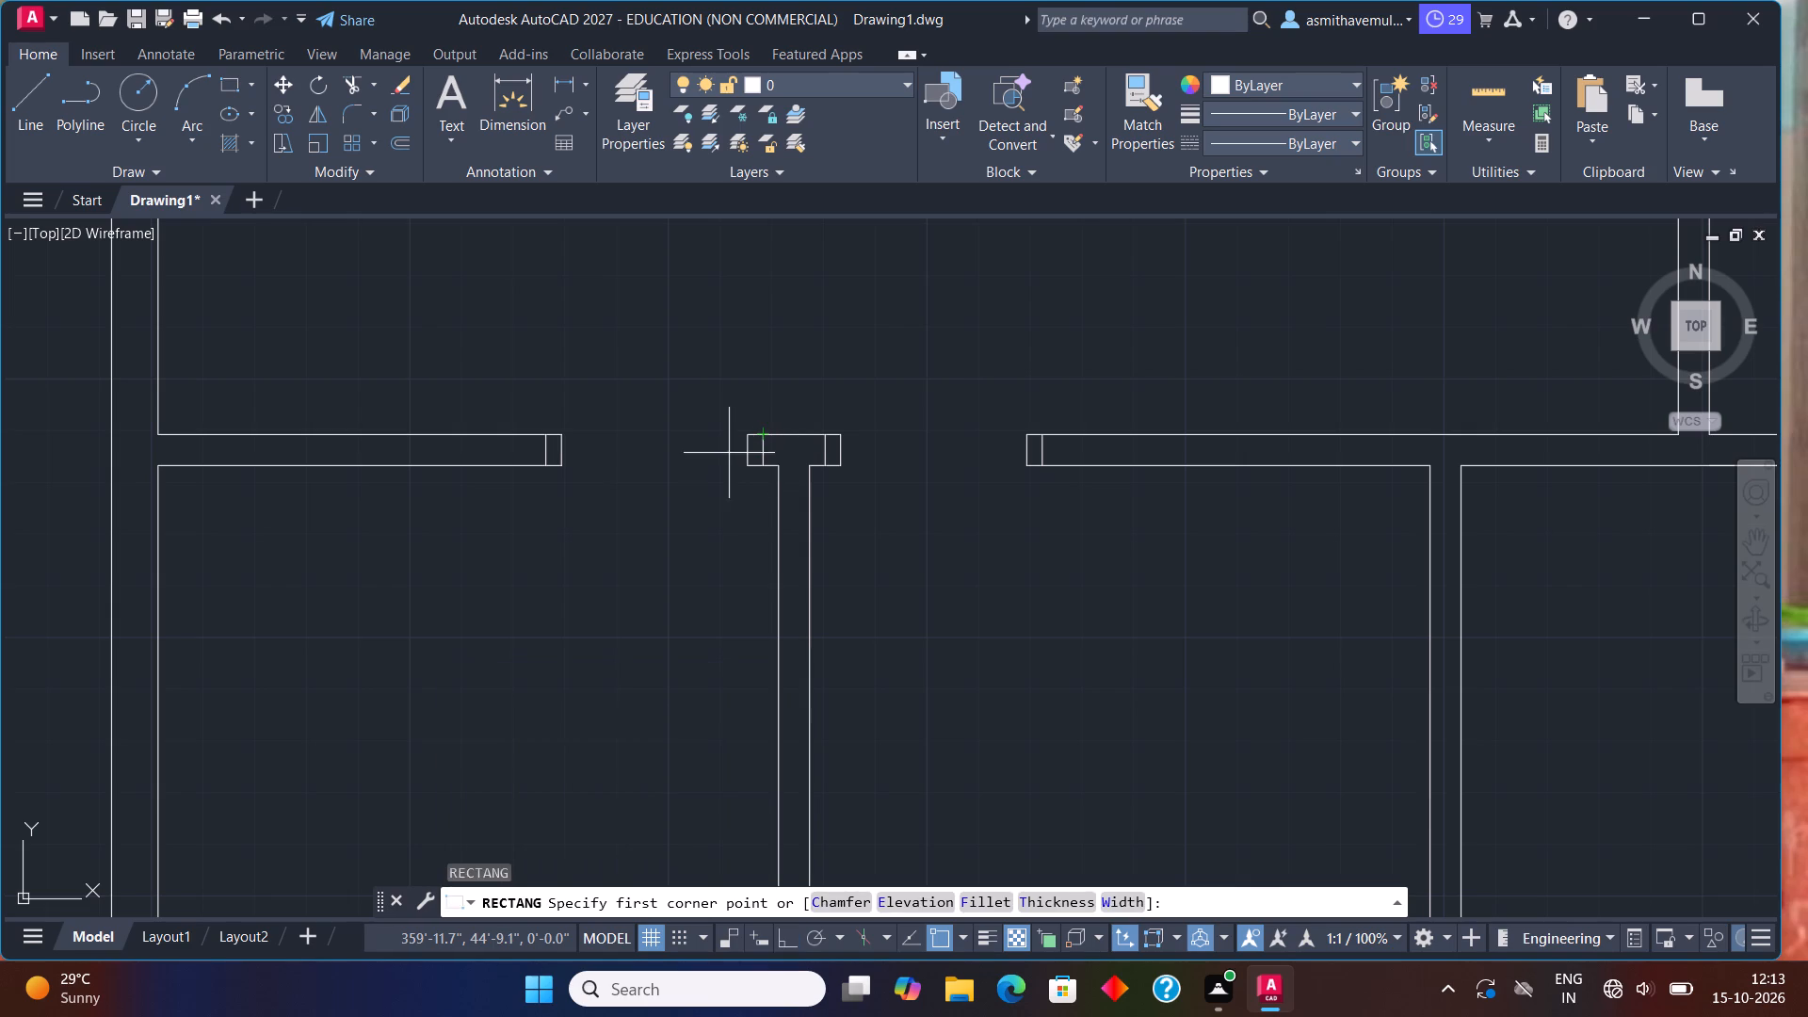
click(754, 472)
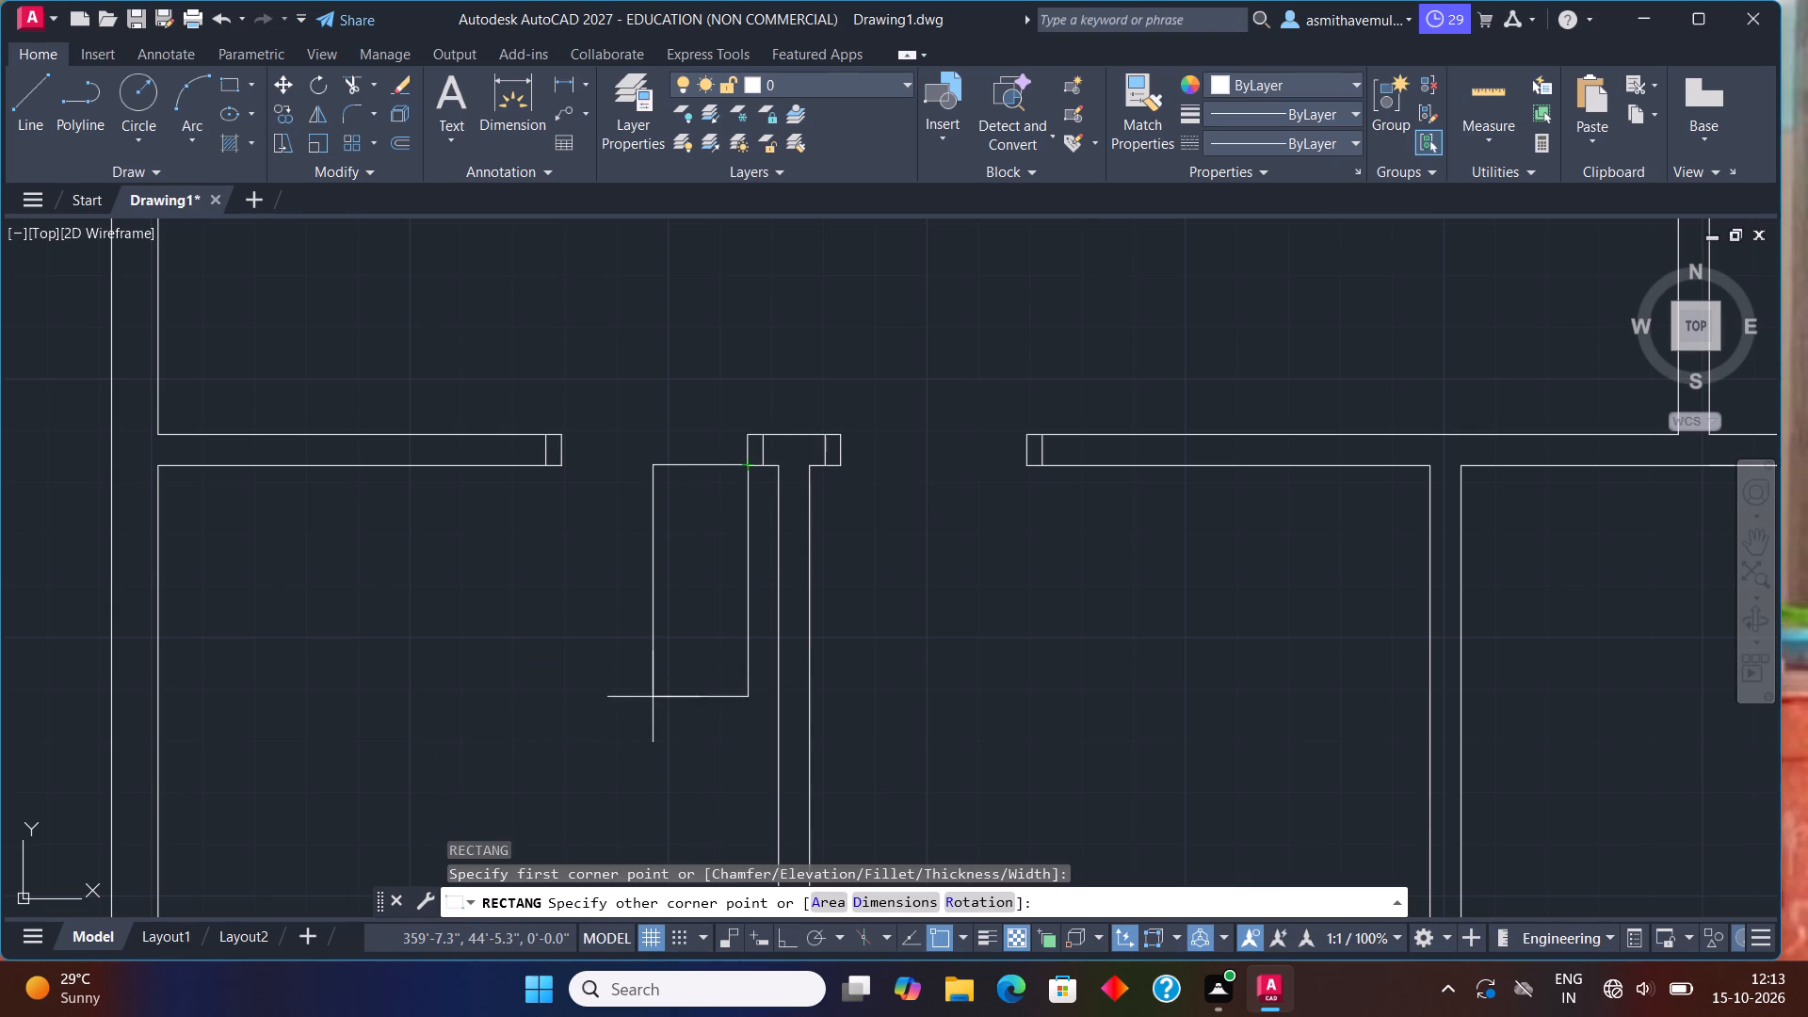
key(d)
key(Return)
key(3)
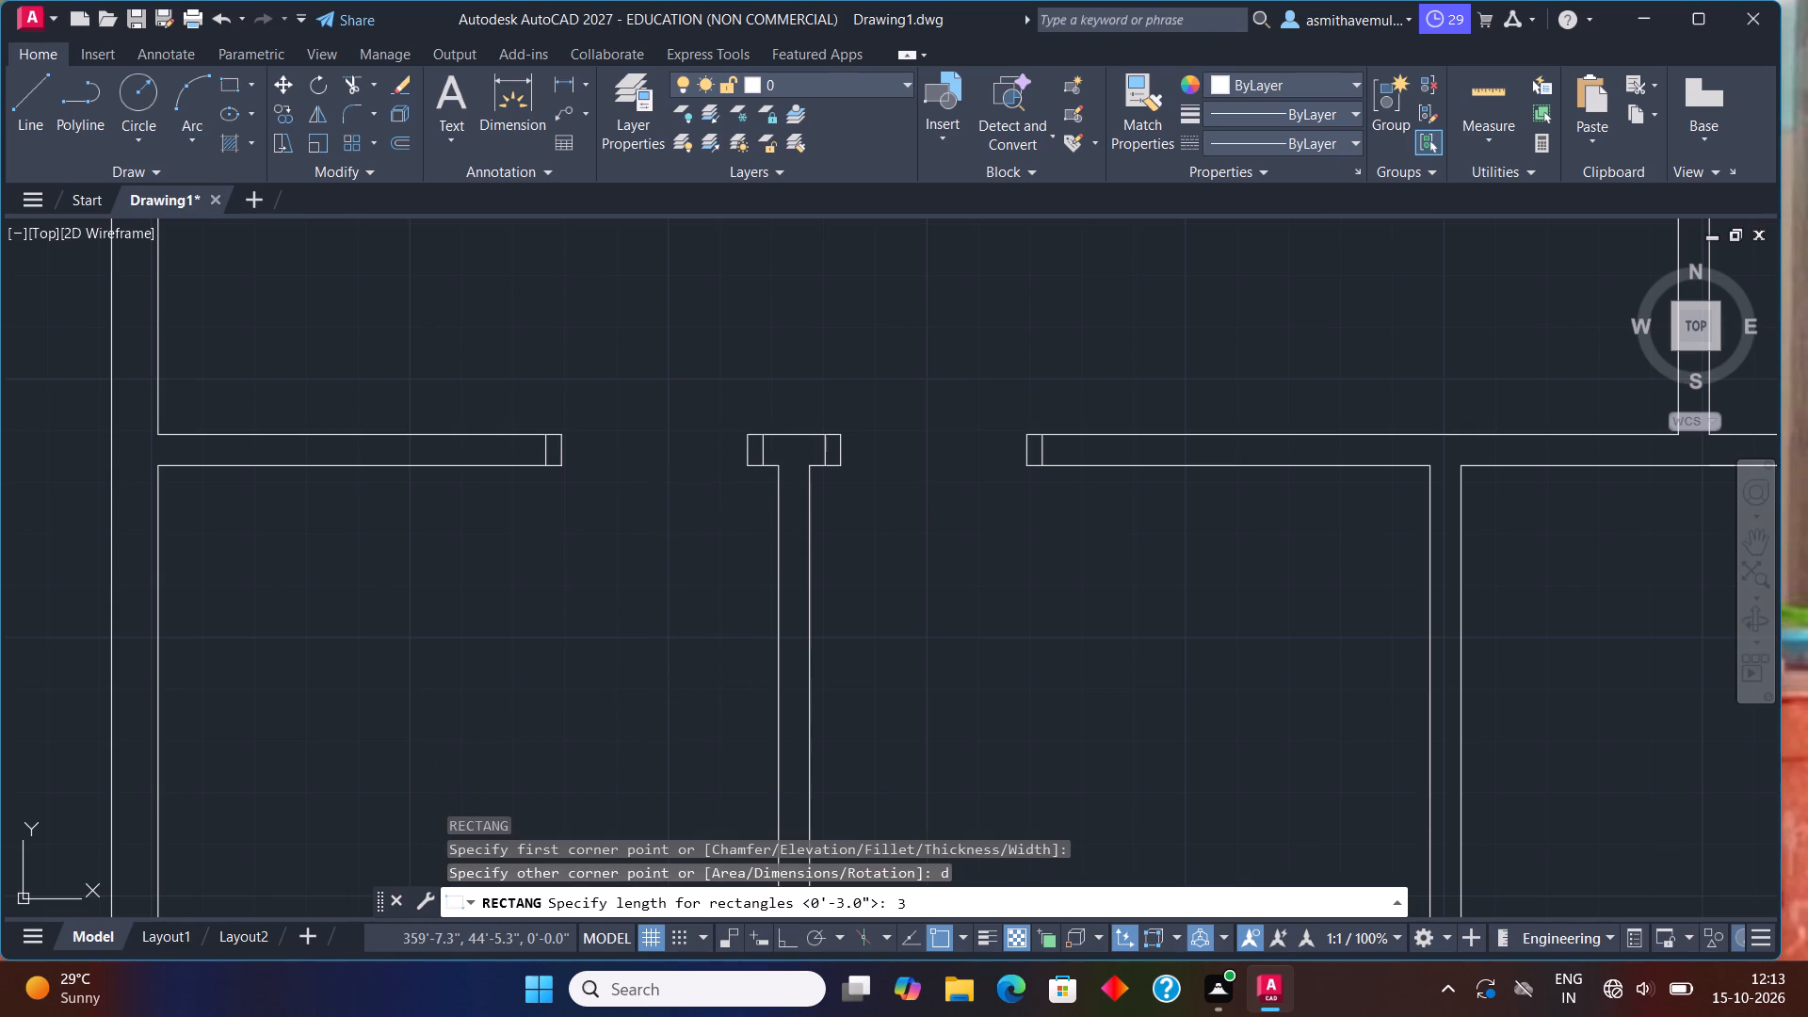
key(shift+quotedbl)
key(Return)
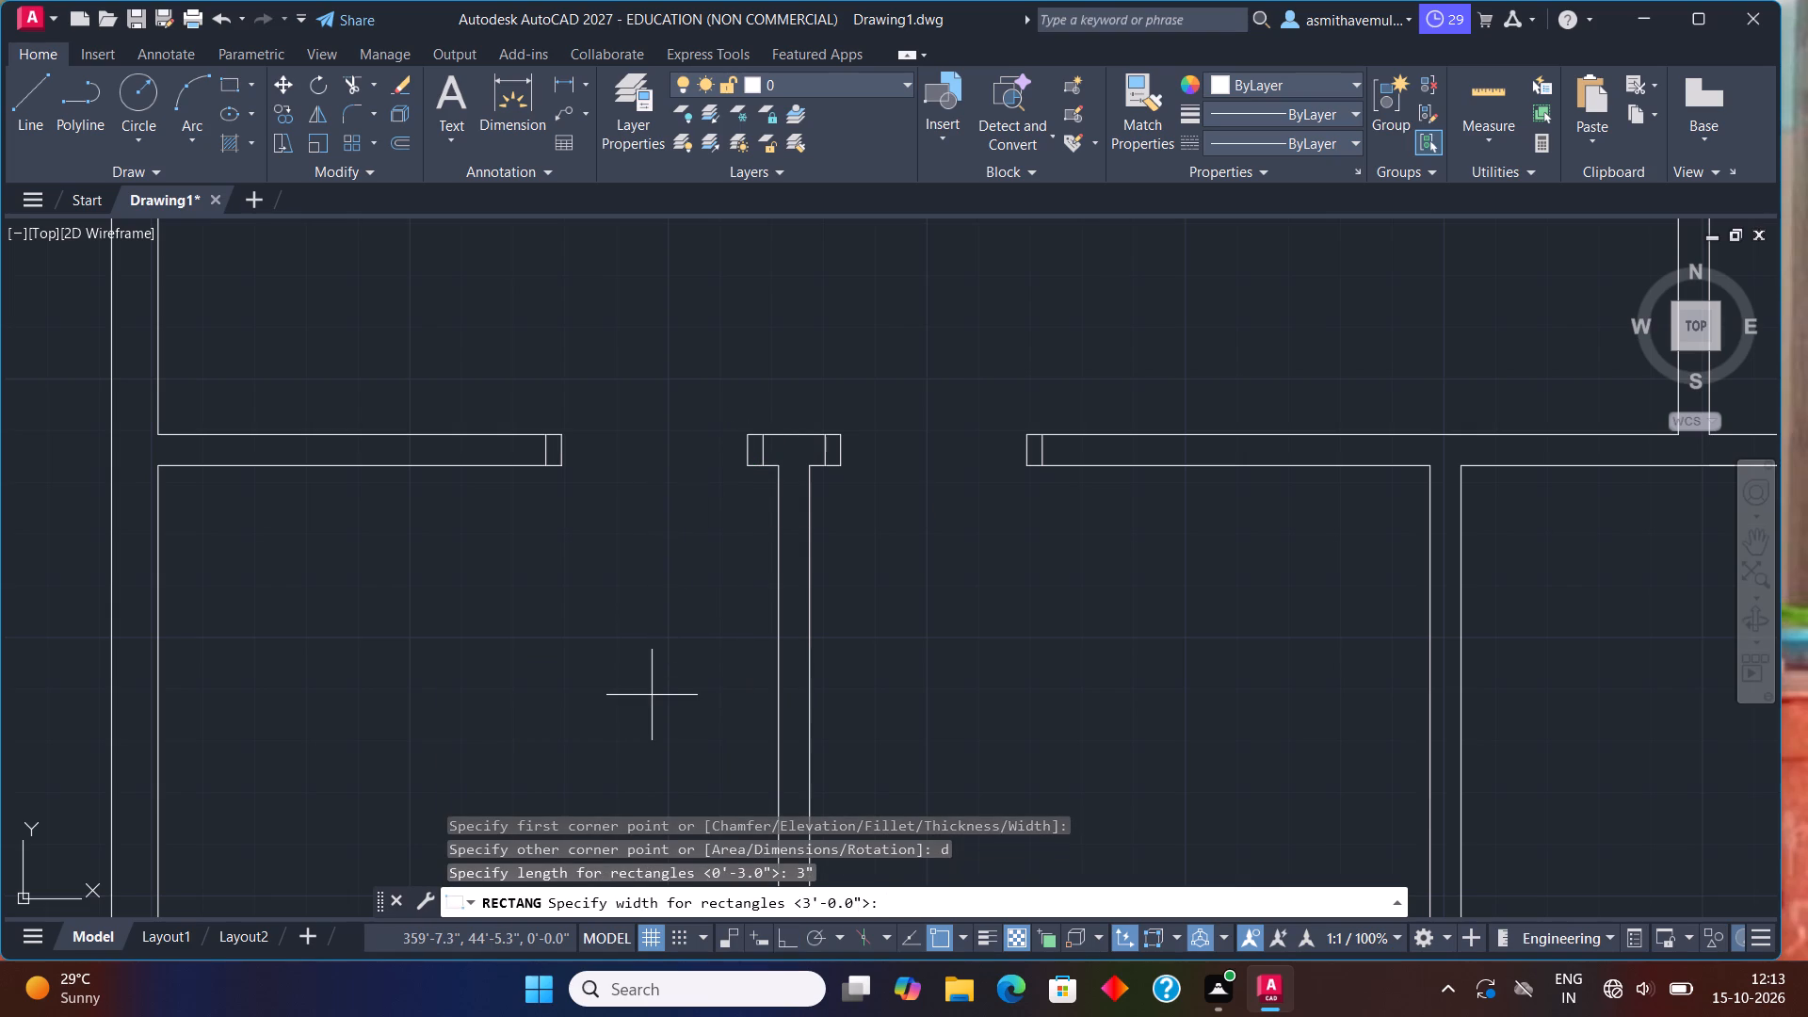
text(3')
key(Return)
click(652, 695)
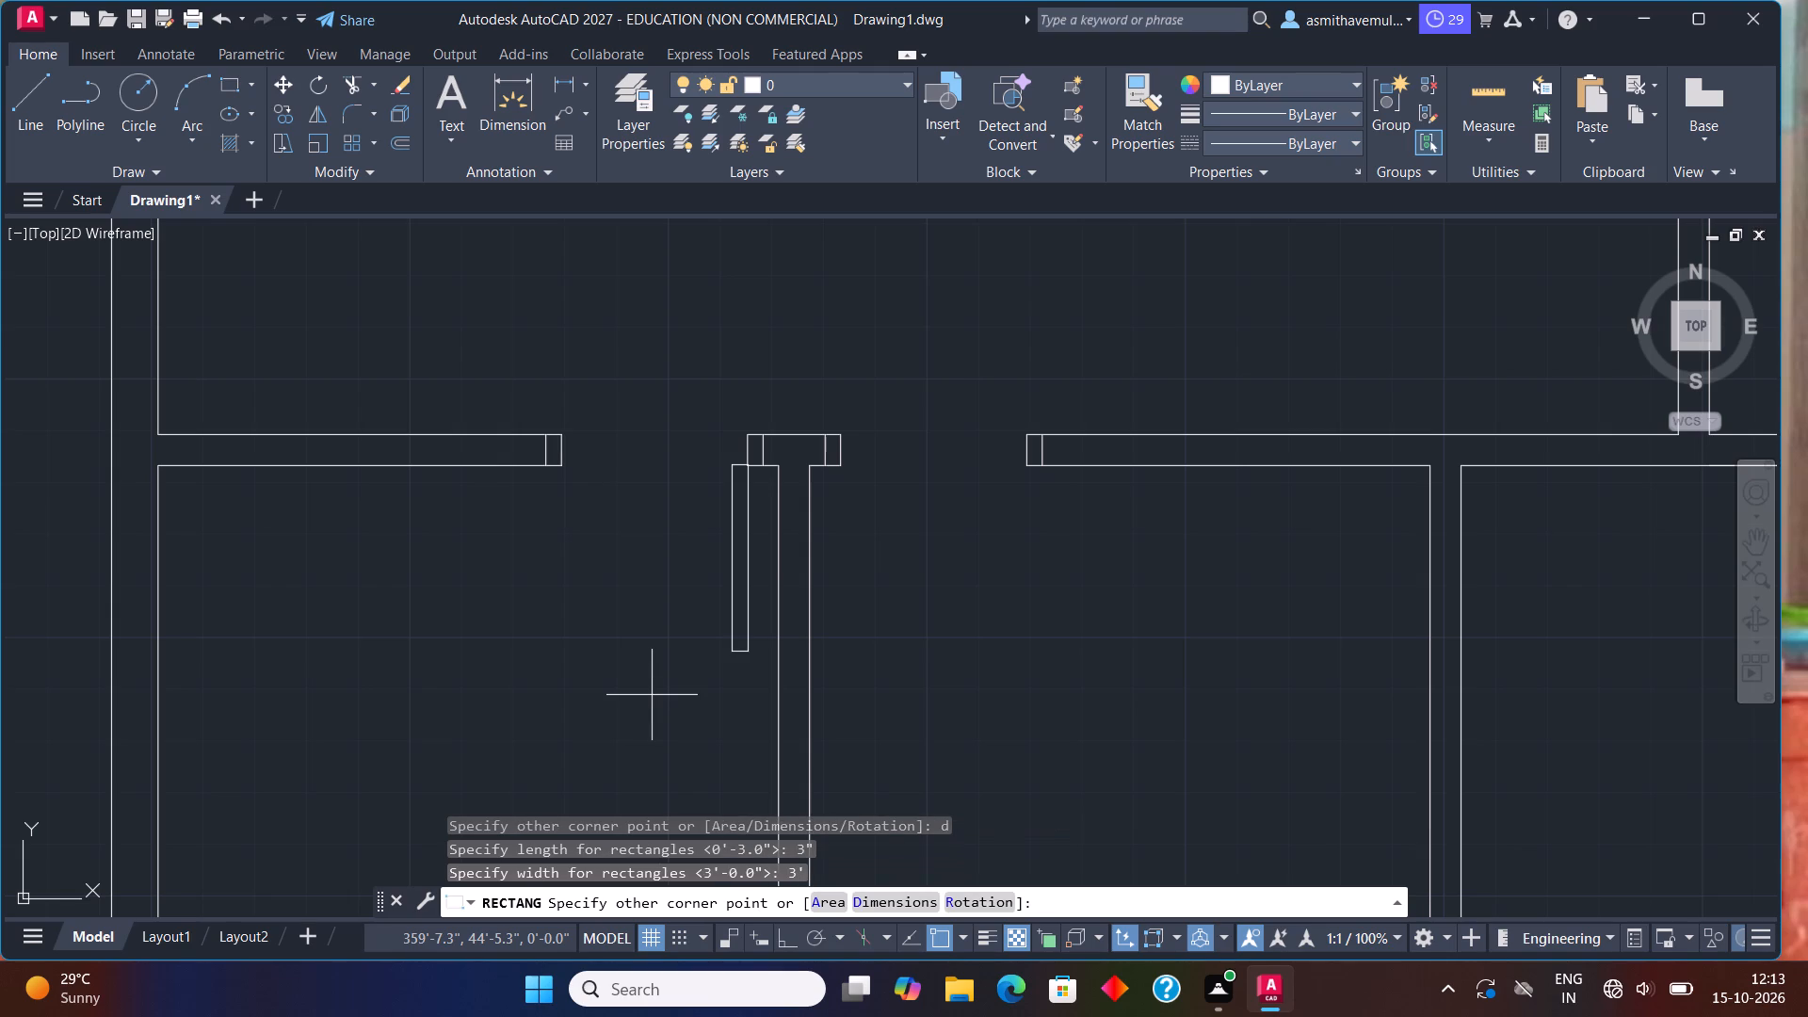
text(arc)
key(Return)
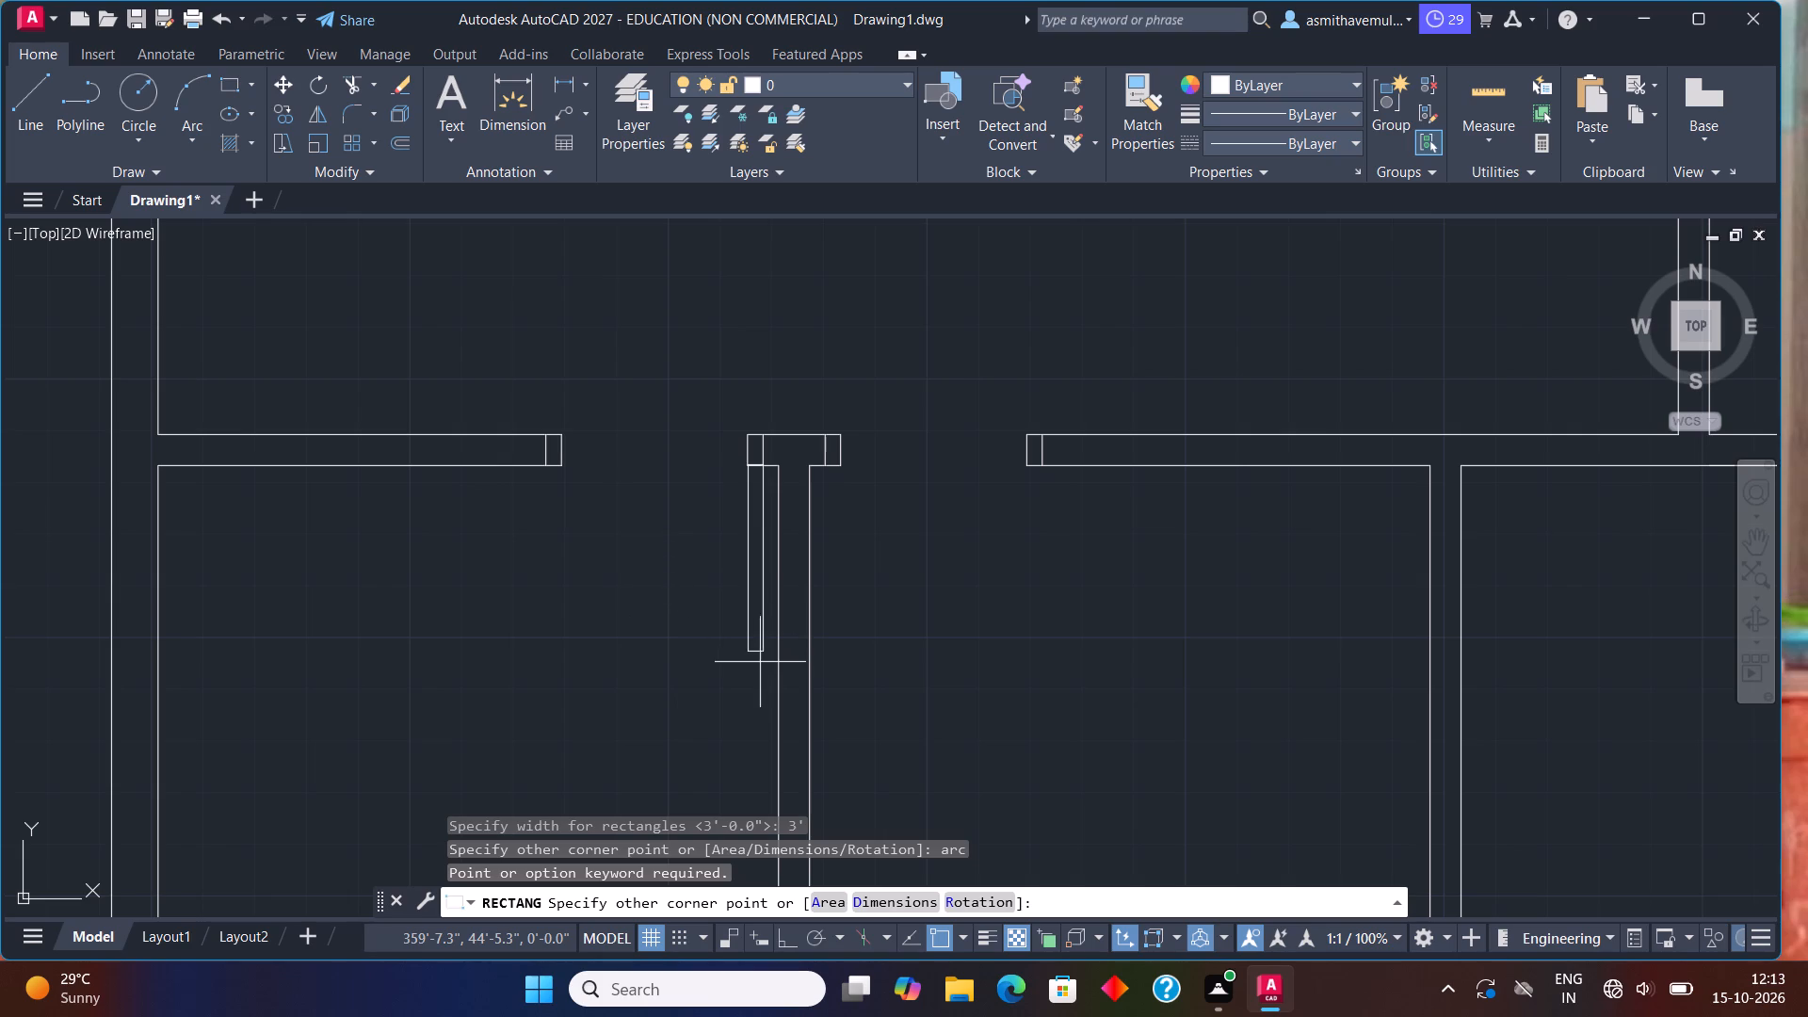
click(663, 609)
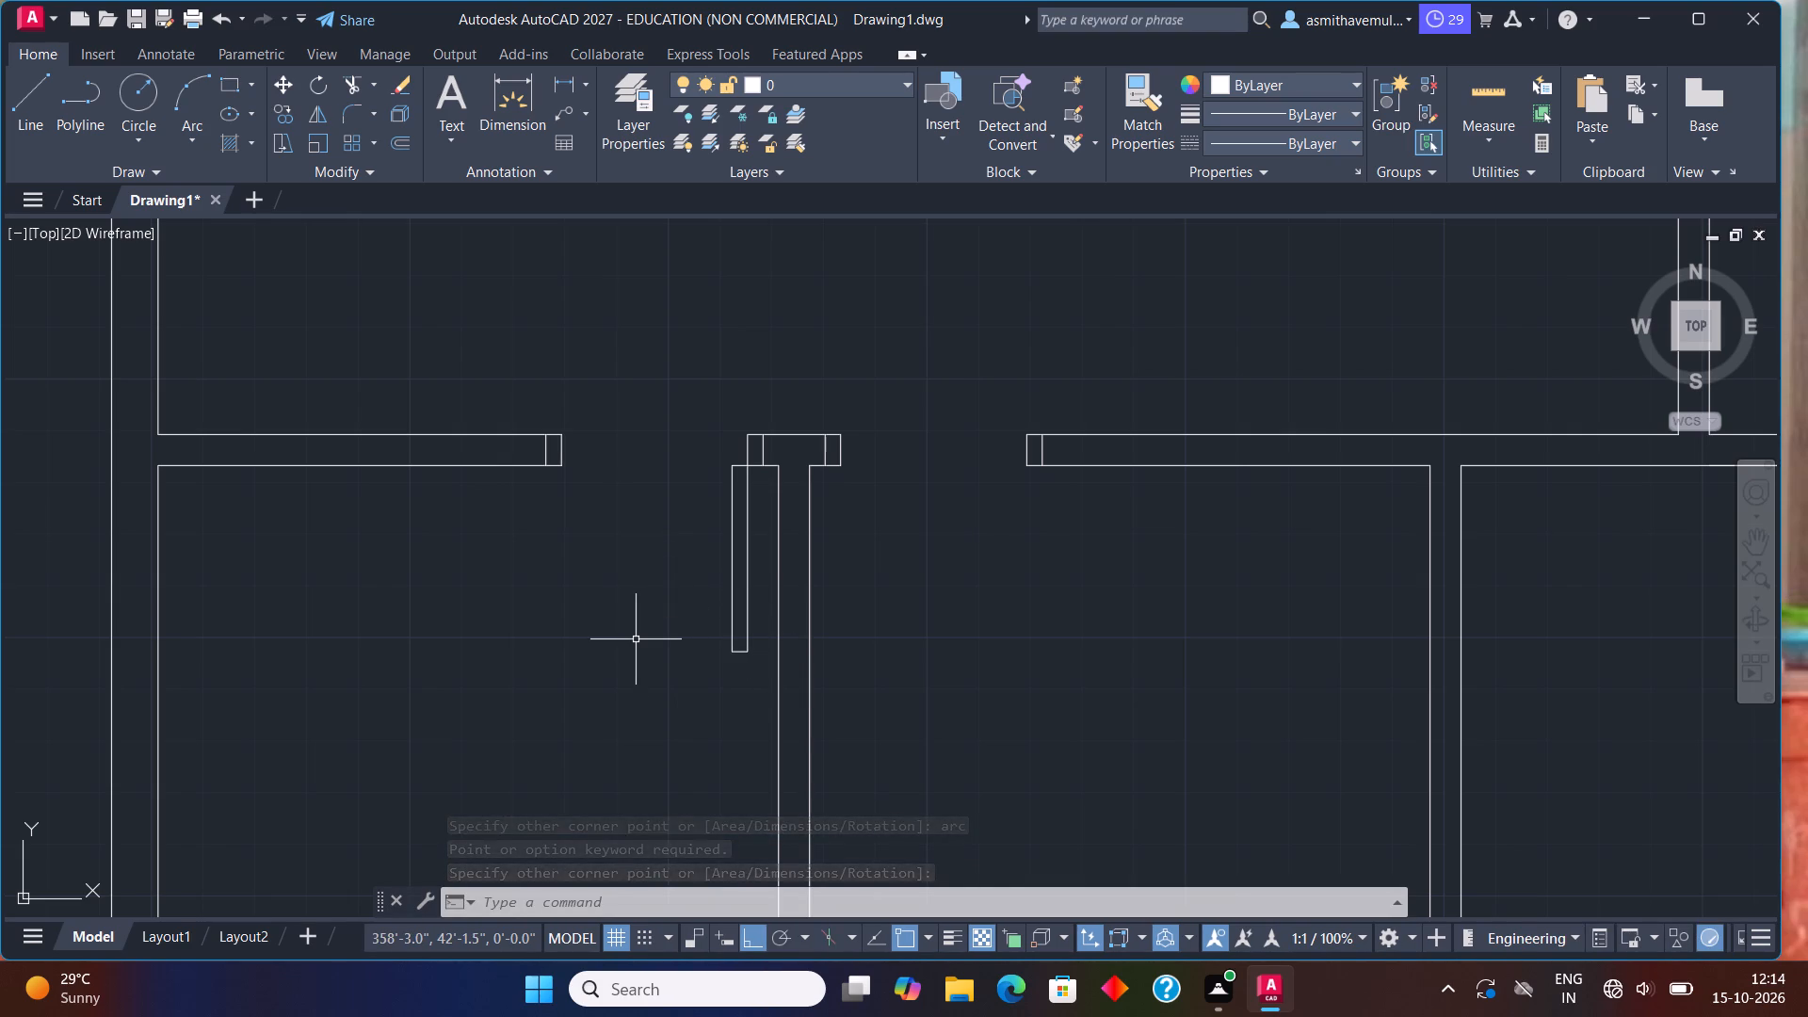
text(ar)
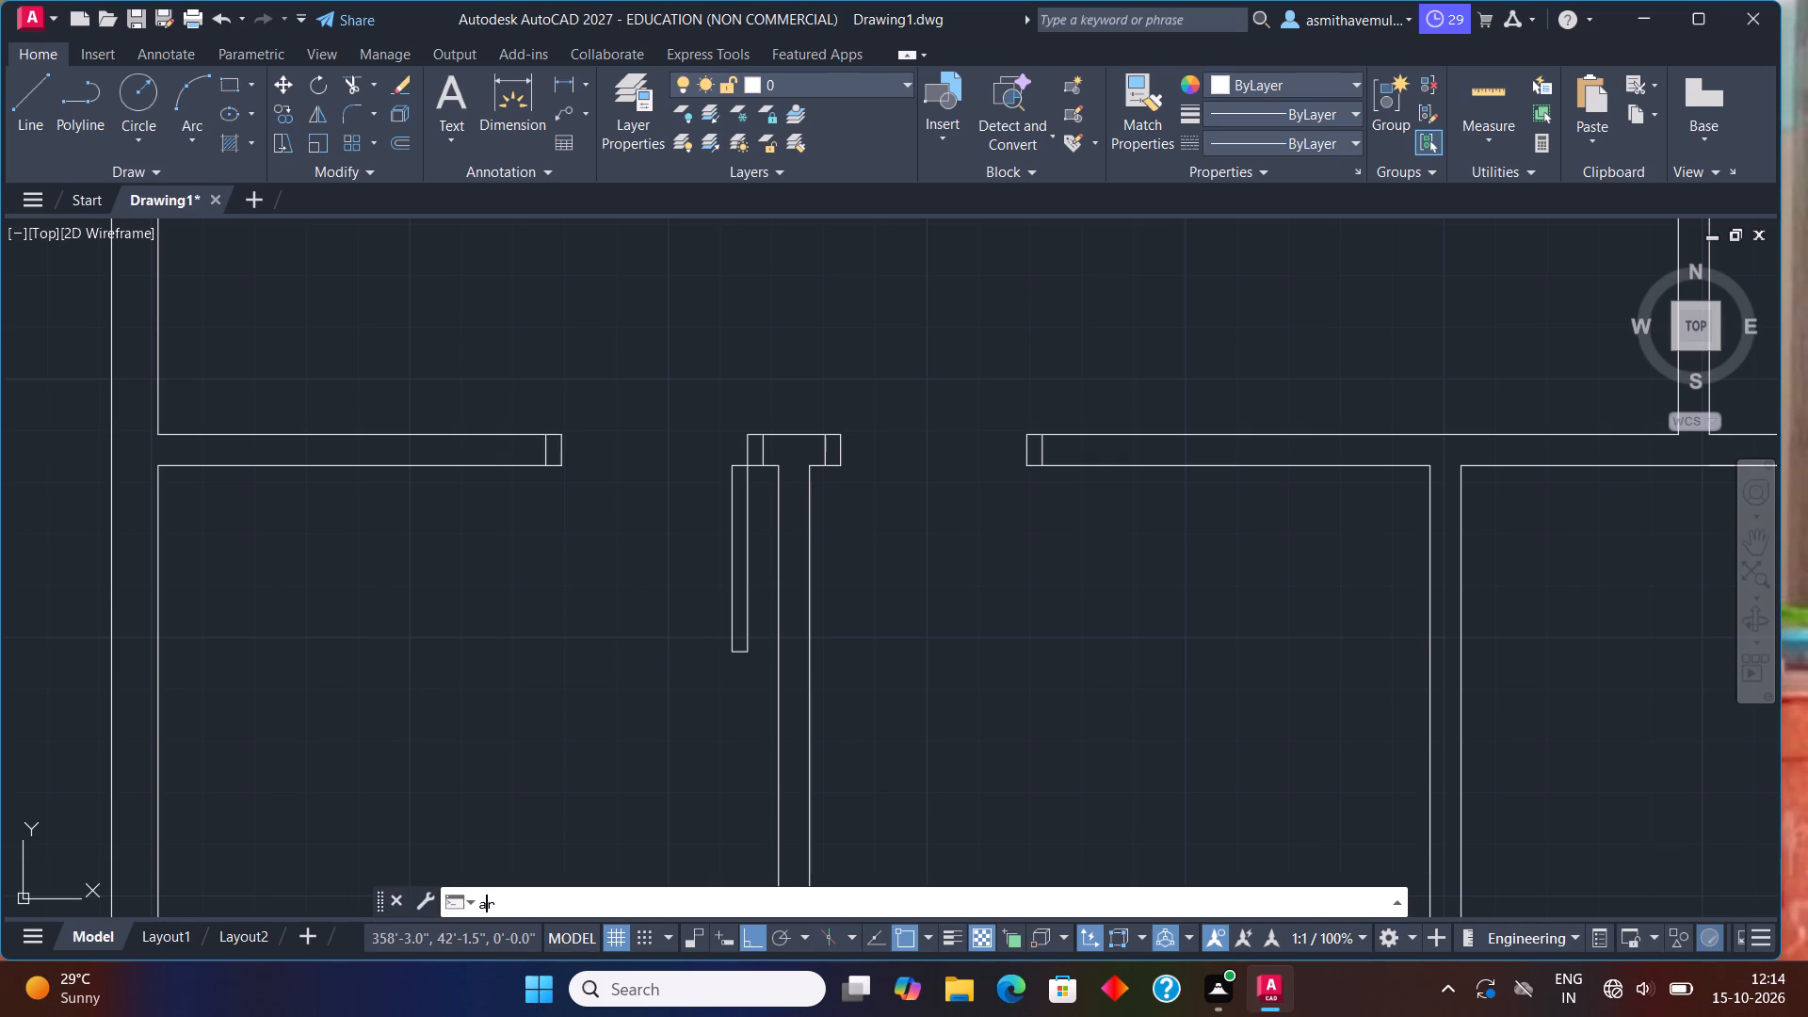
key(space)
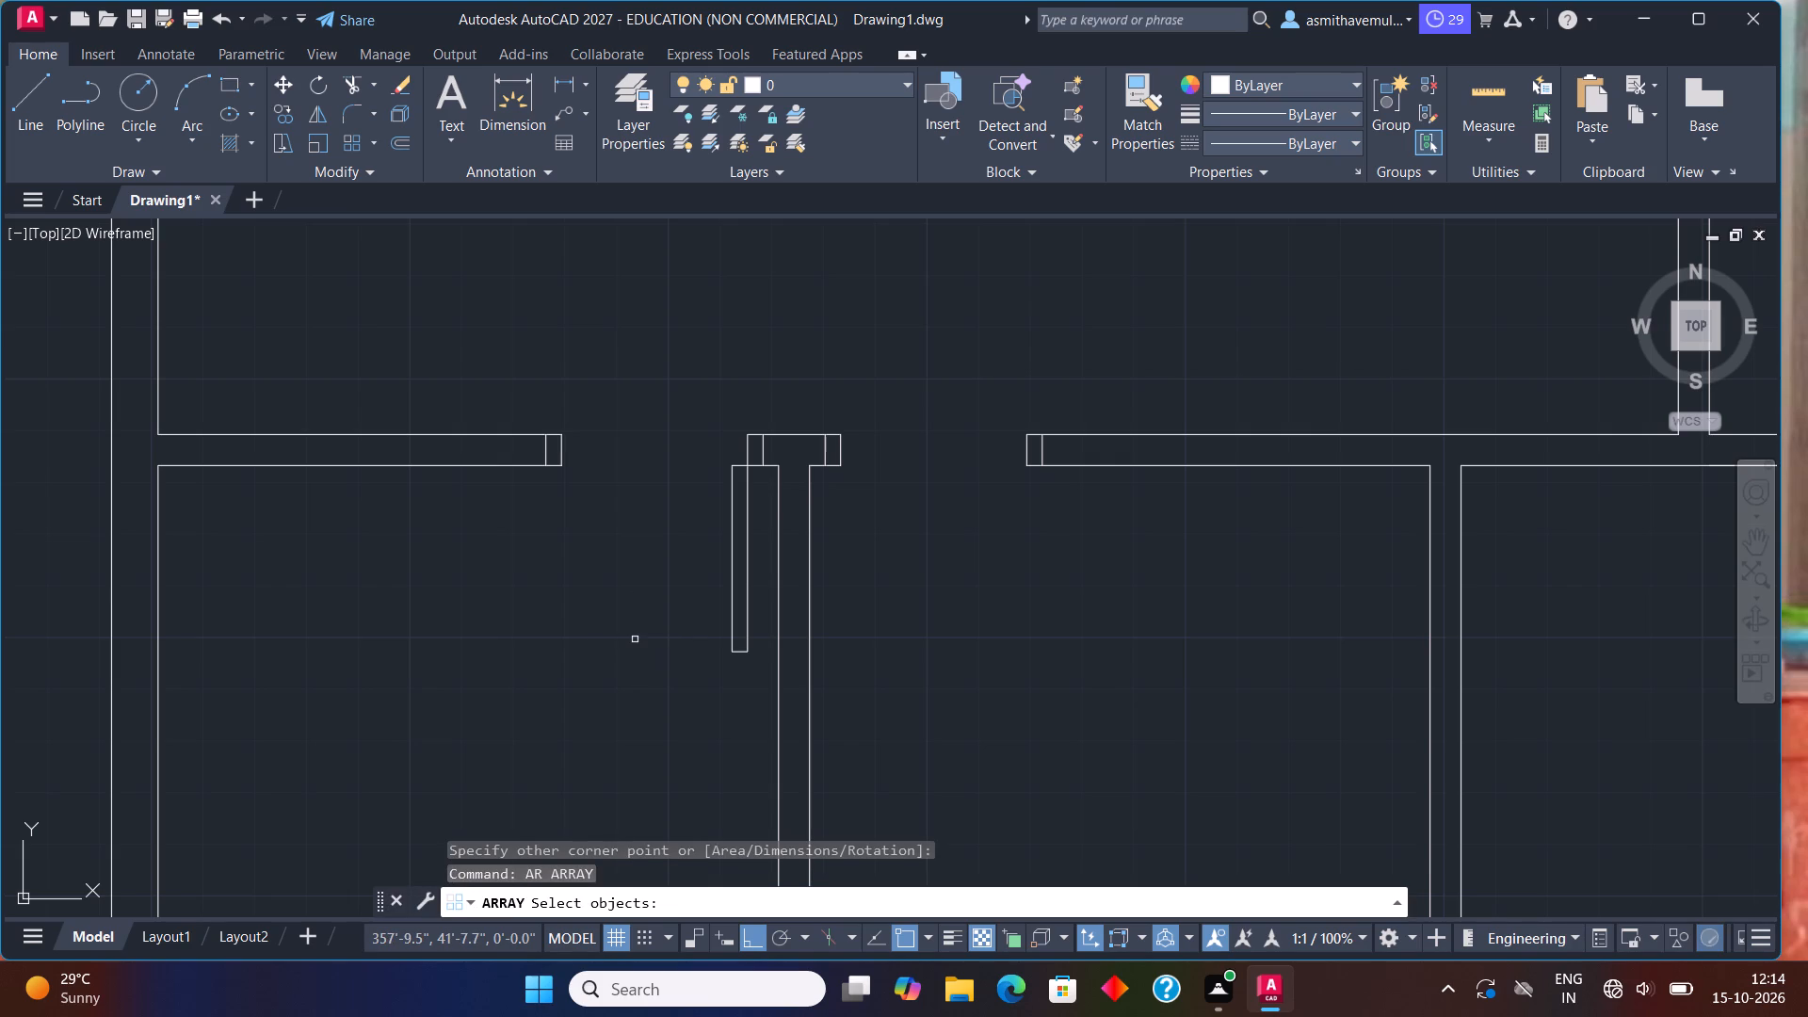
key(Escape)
Draw the first door's swing arc from the leaf's bottom-right corner through its bottom-left corner to the opposite jamb's lower corner.
text(arc)
key(Return)
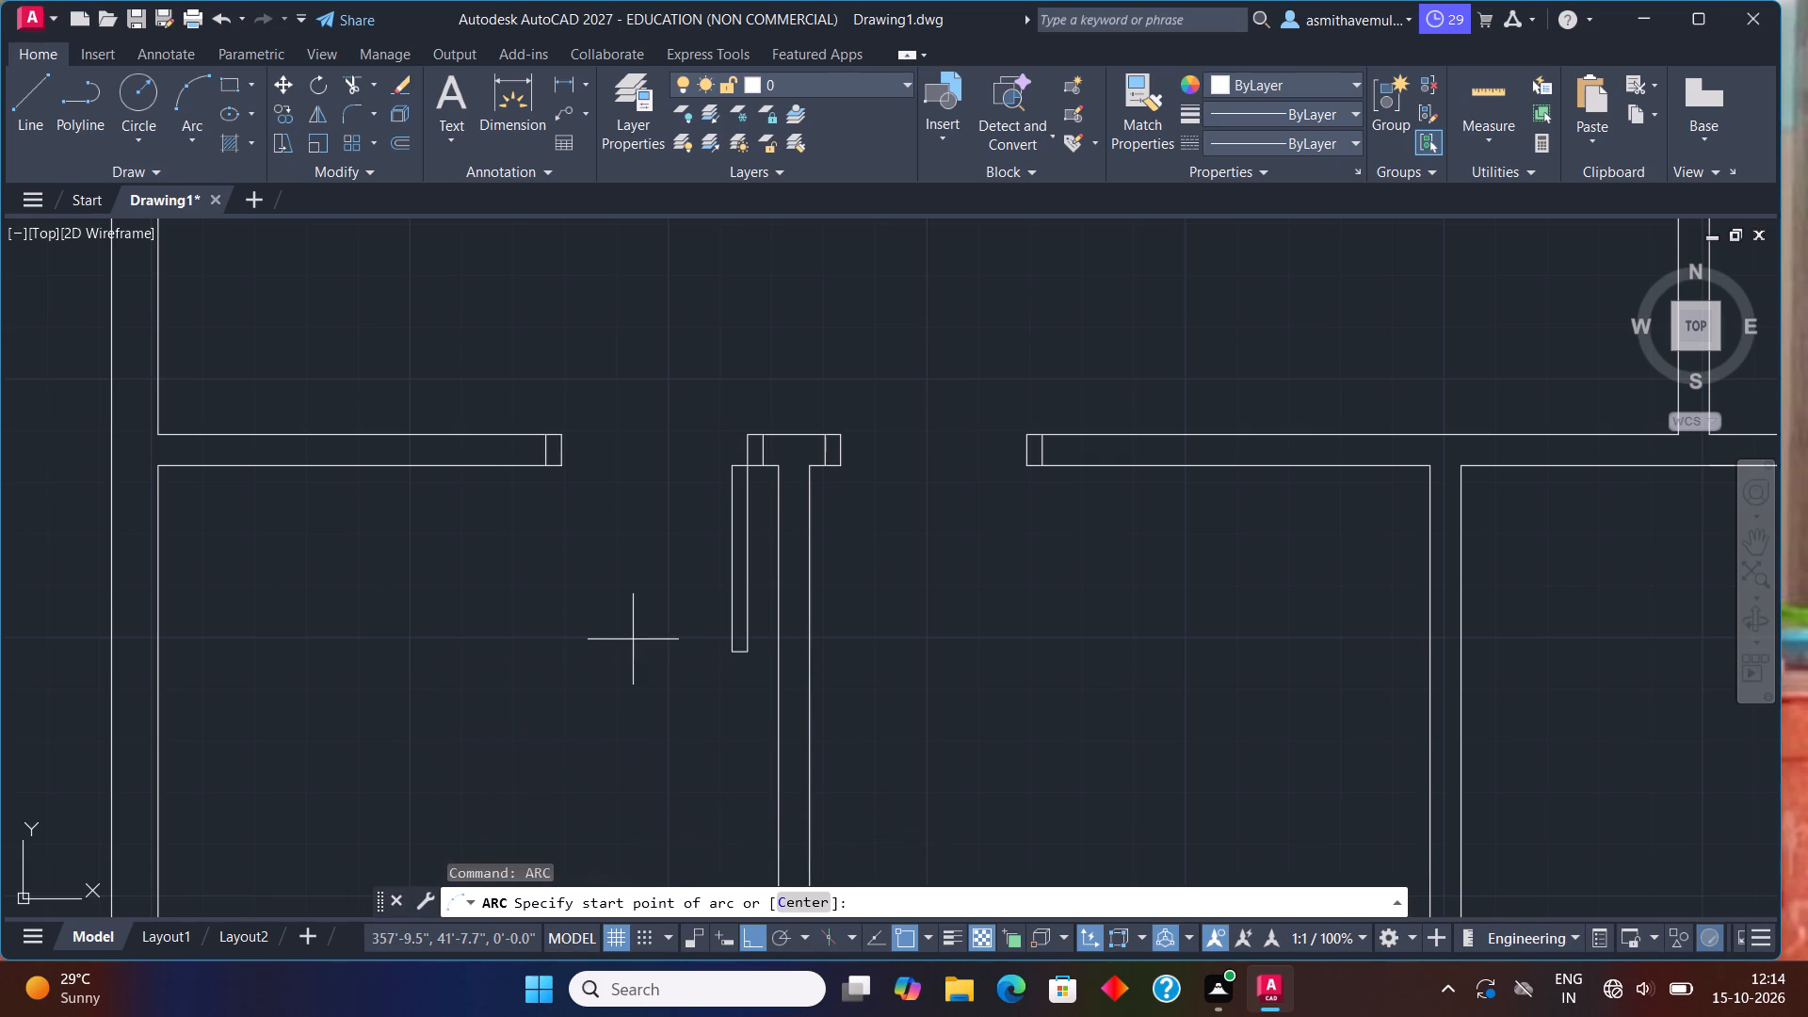
scroll(758, 655, up, 1)
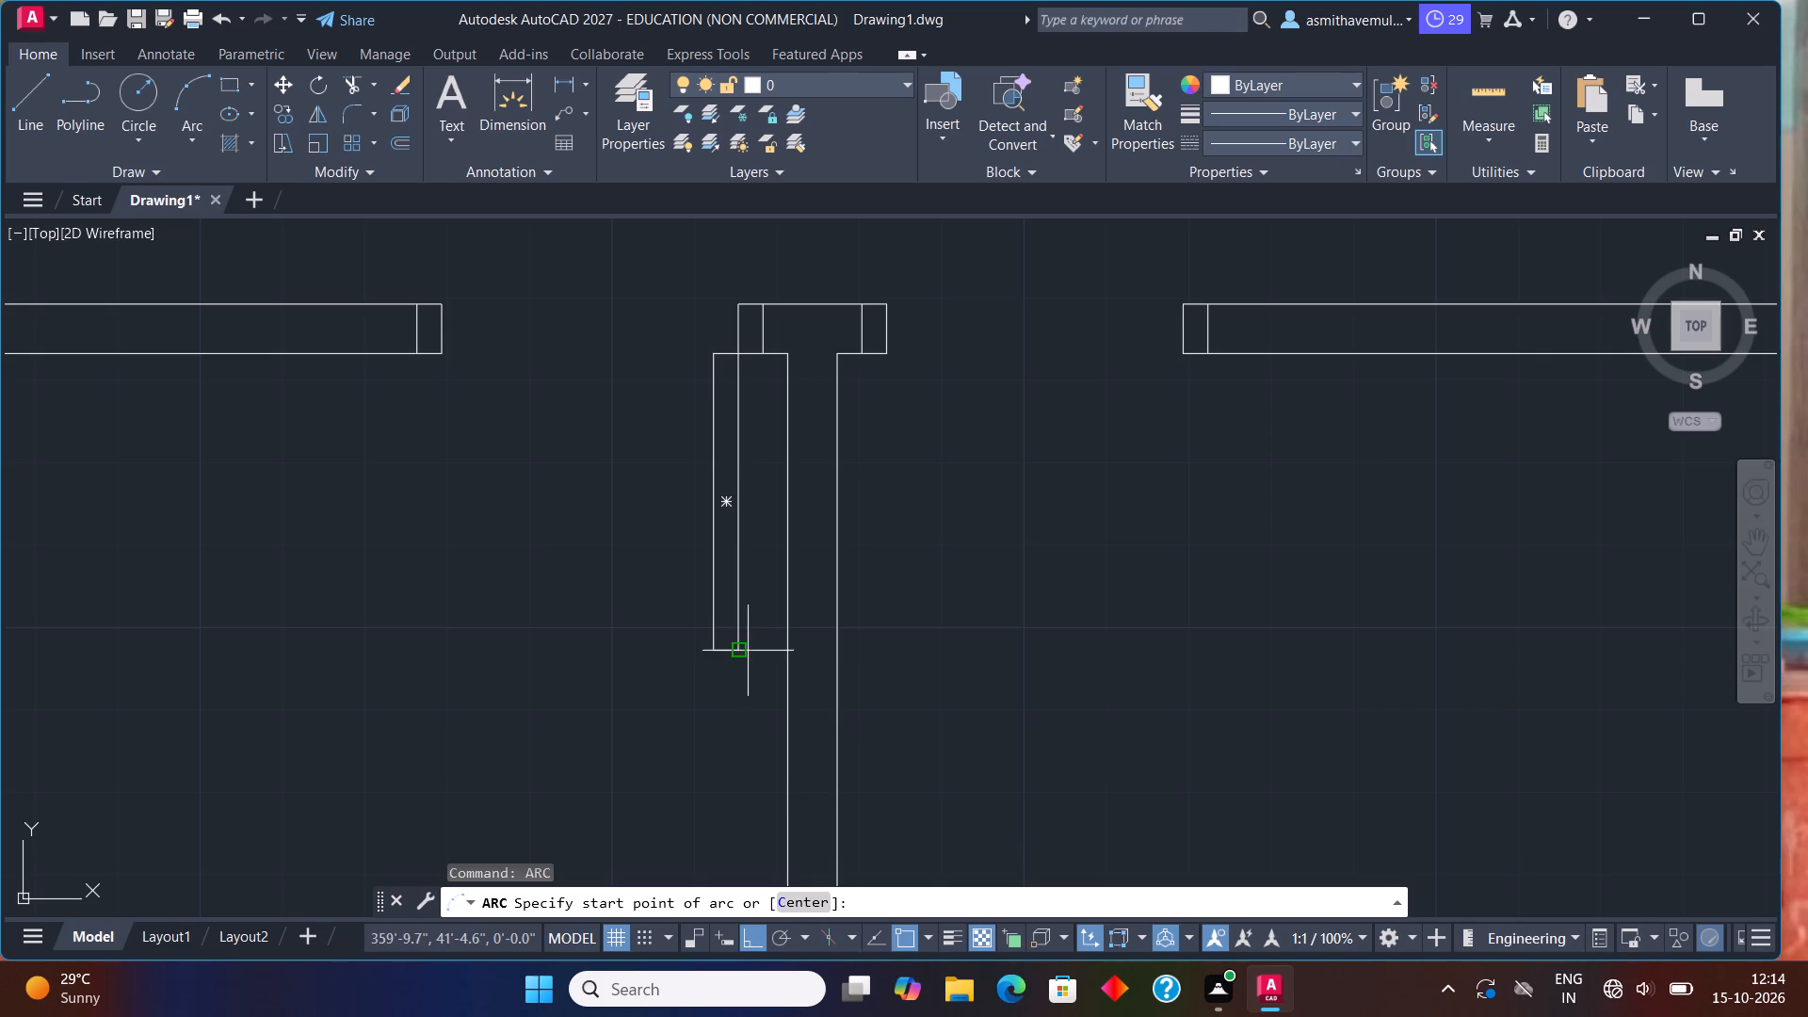
click(737, 650)
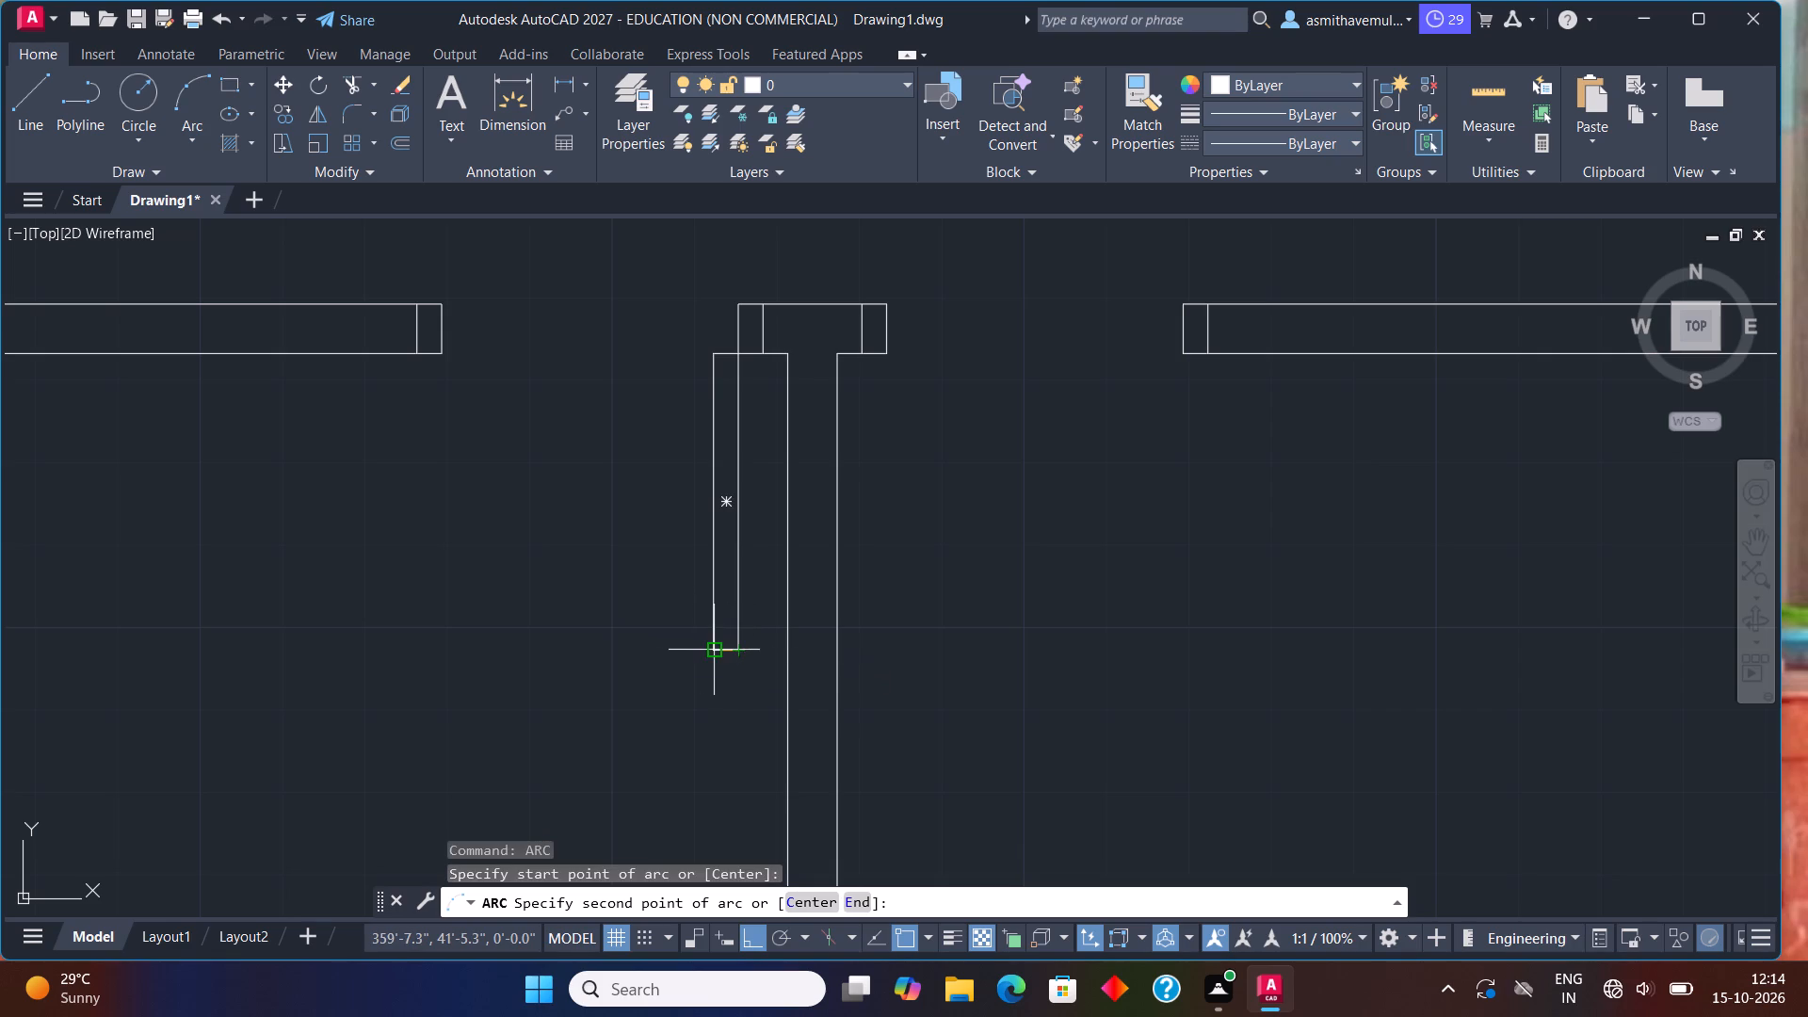
click(709, 649)
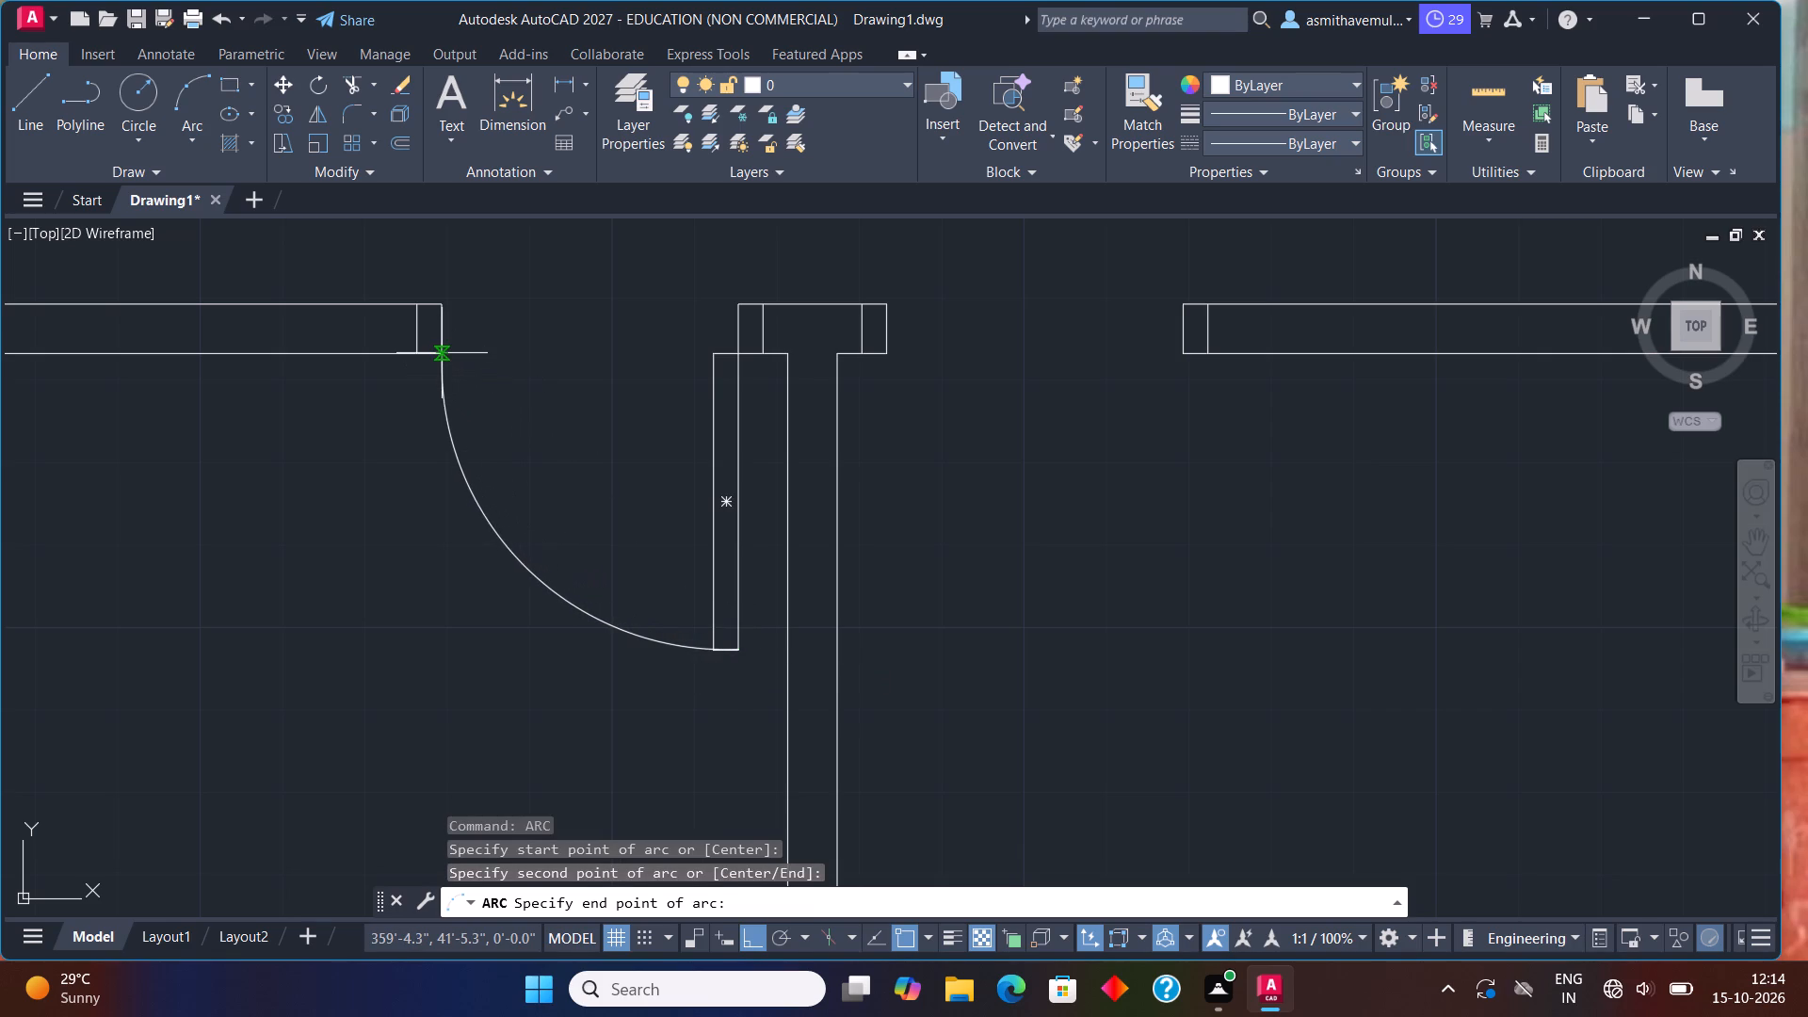
click(435, 354)
Draw a 3" by 3' door leaf rectangle extending down and right from the lower-right corner of the second opening's left jamb.
text(re)
key(c)
key(Return)
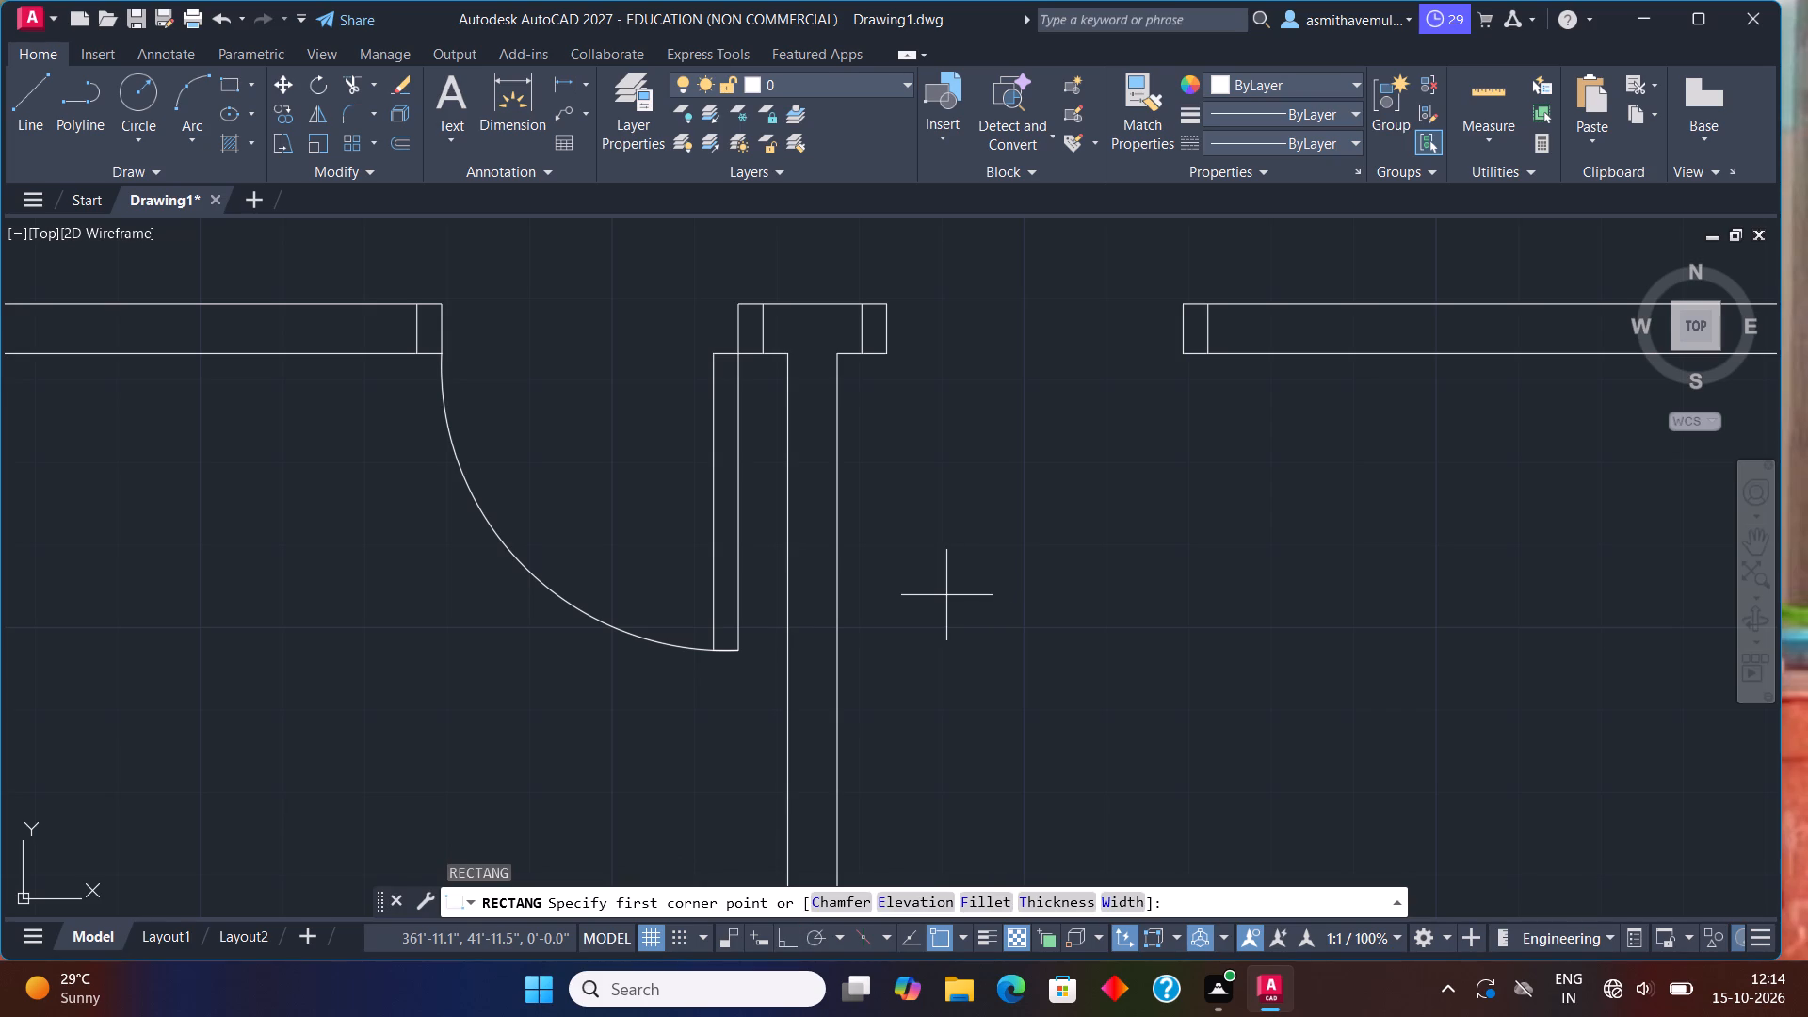
click(893, 346)
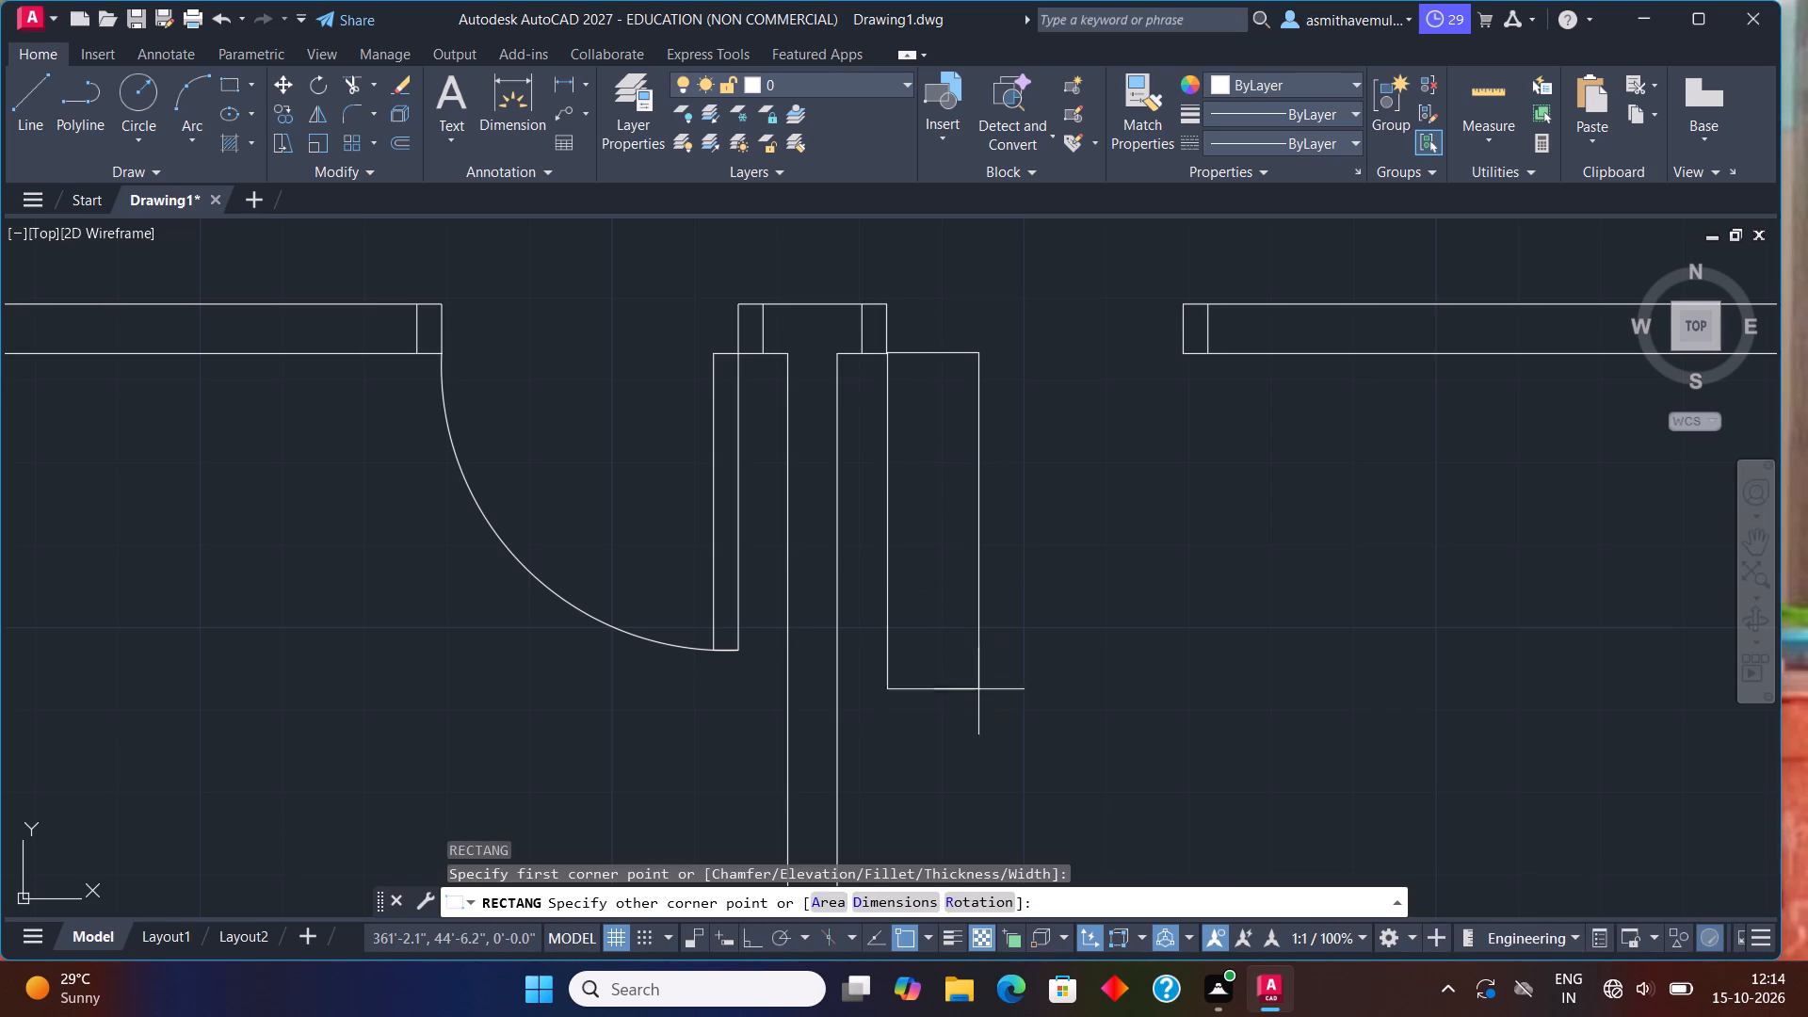
scroll(915, 398, up, 3)
middle_drag(913, 437, 912, 767)
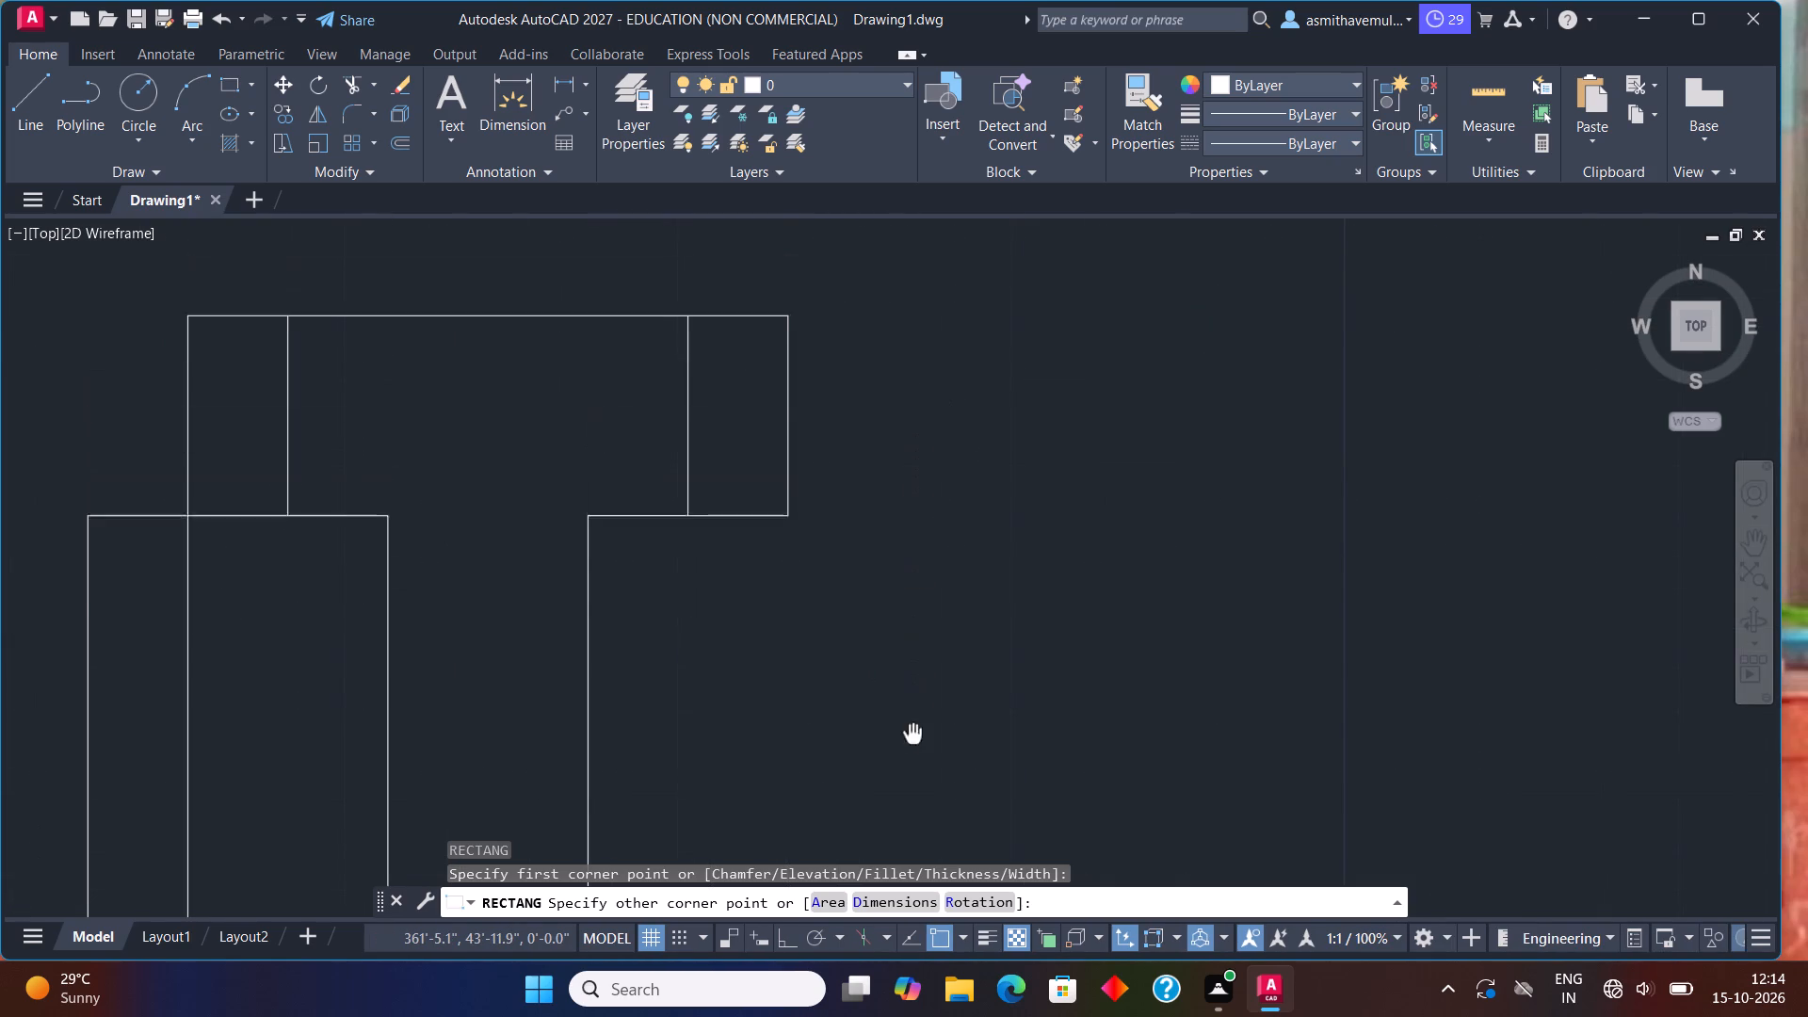
middle_drag(912, 767, 912, 829)
scroll(944, 912, down, 2)
scroll(994, 837, down, 1)
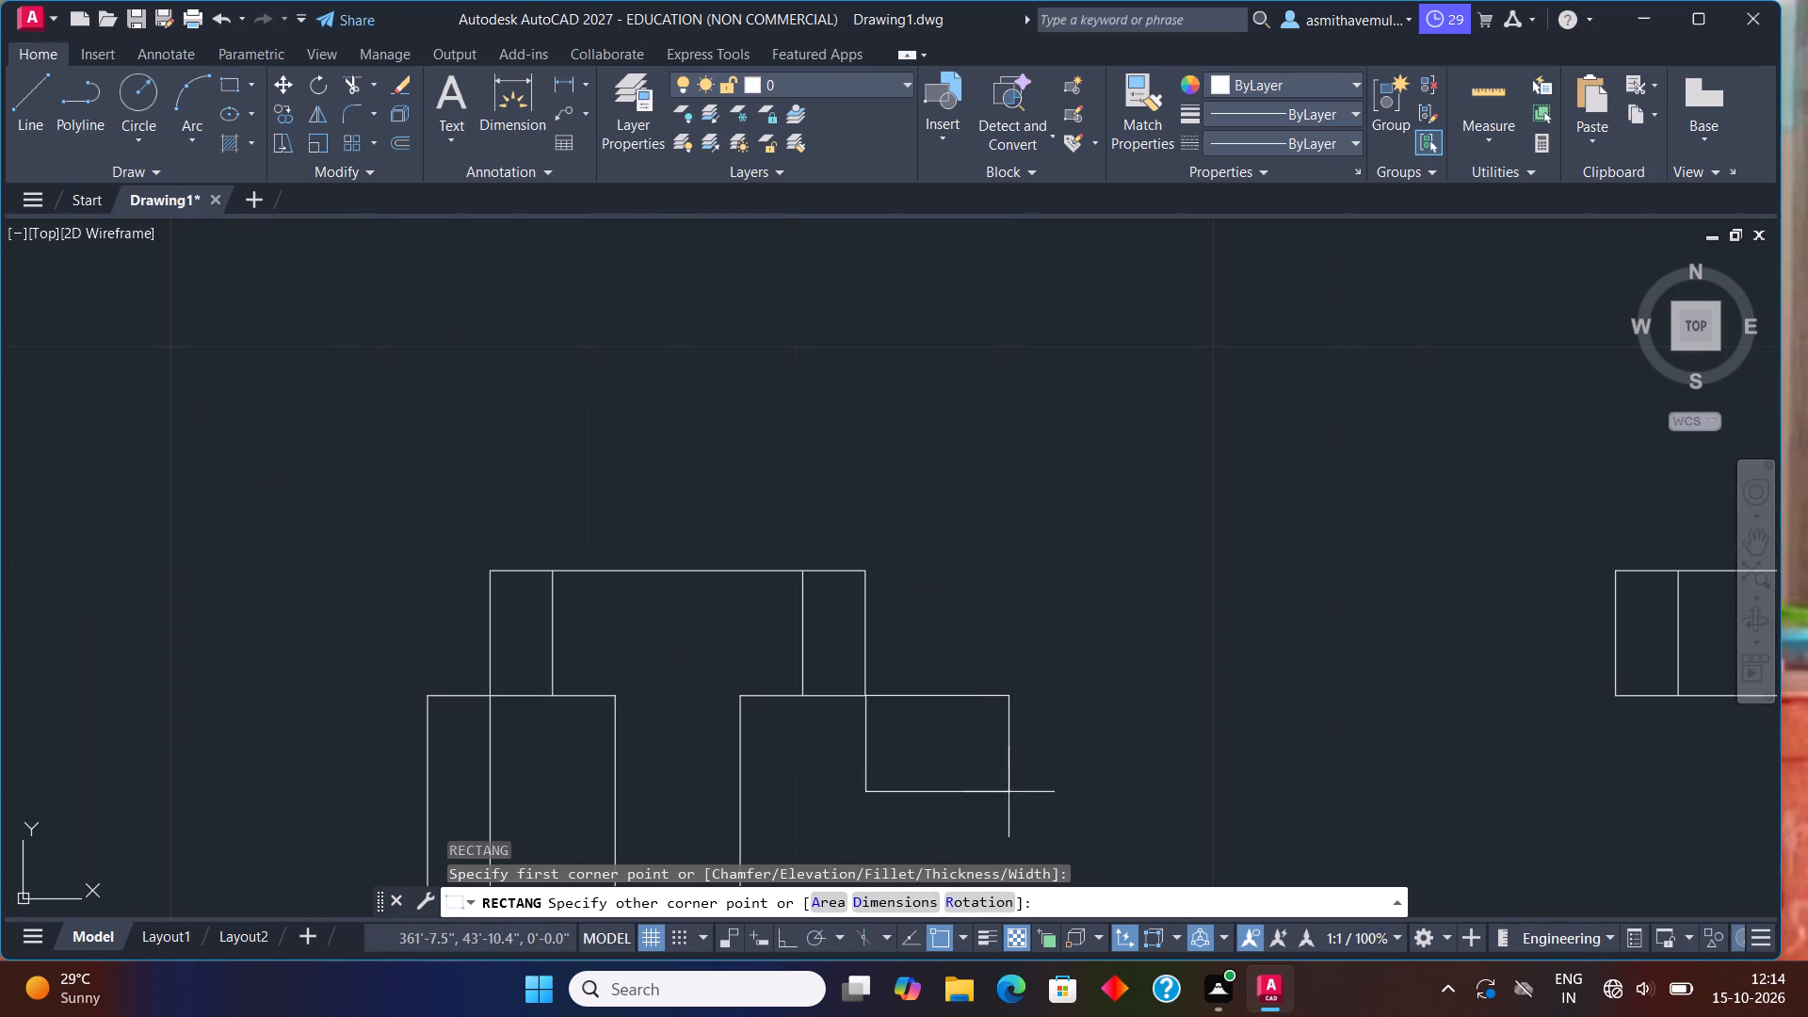
middle_drag(1009, 787, 1109, 502)
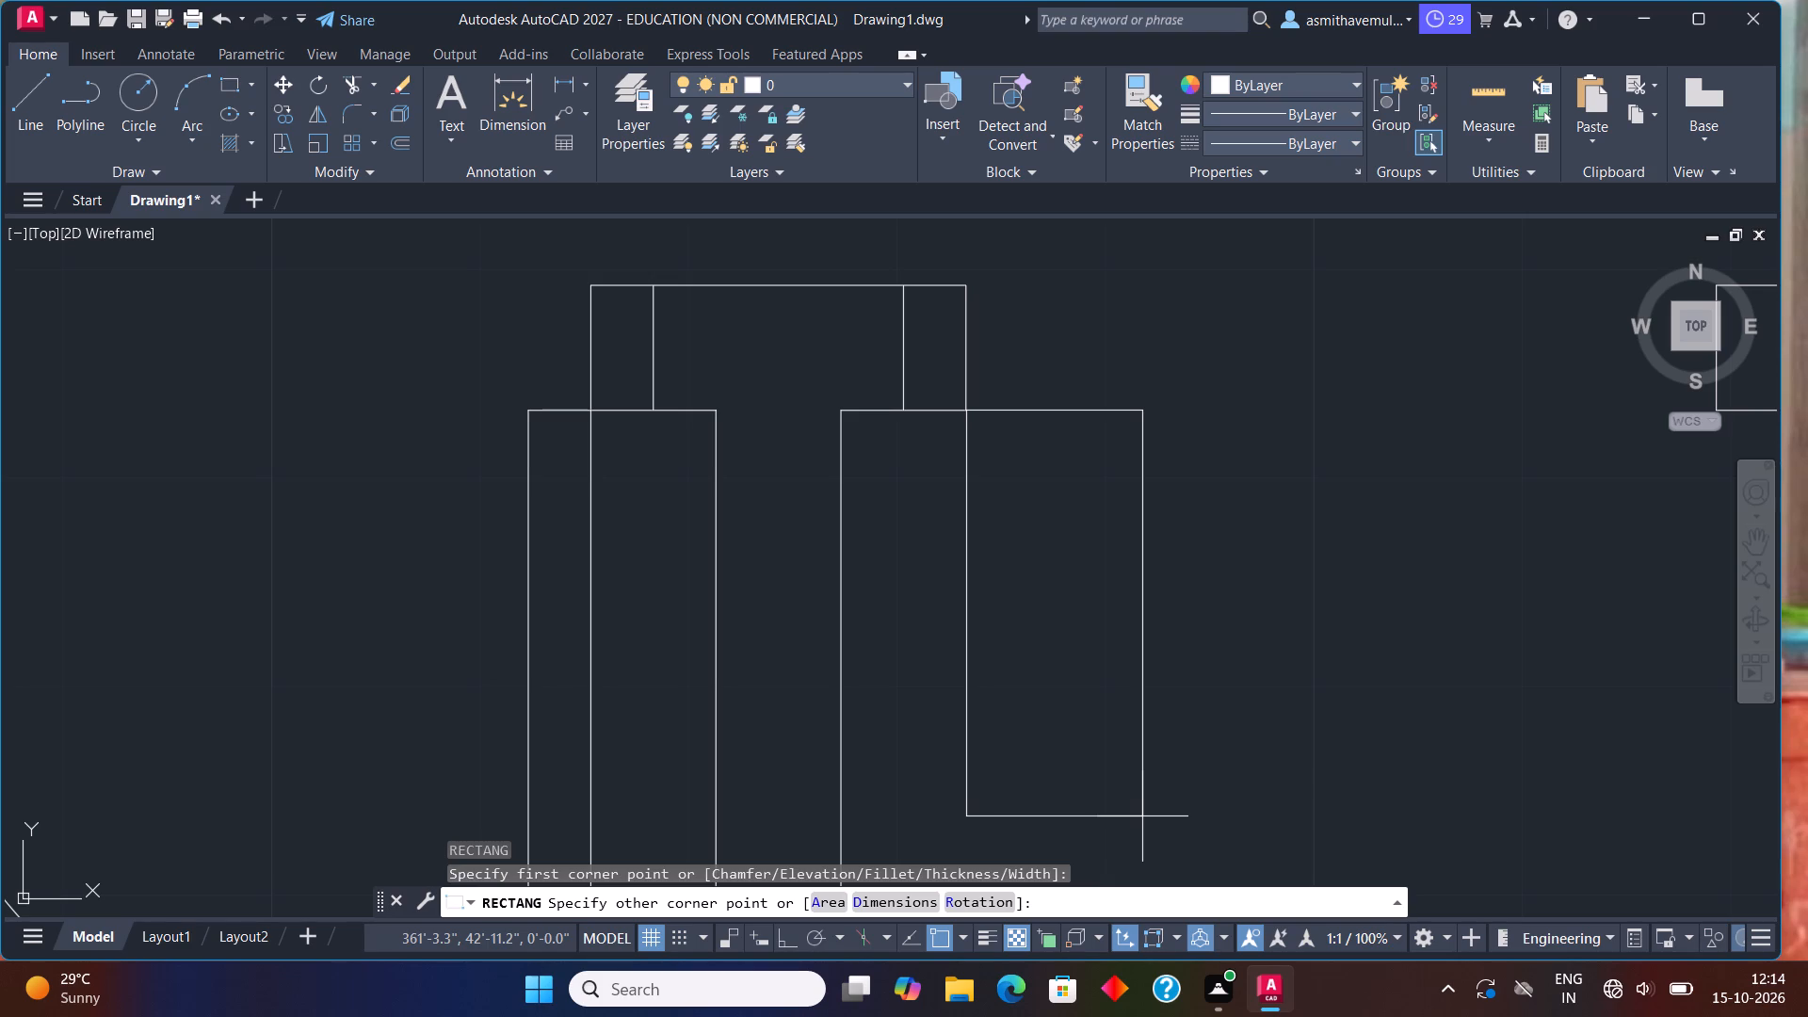
key(d)
key(Return)
text(3")
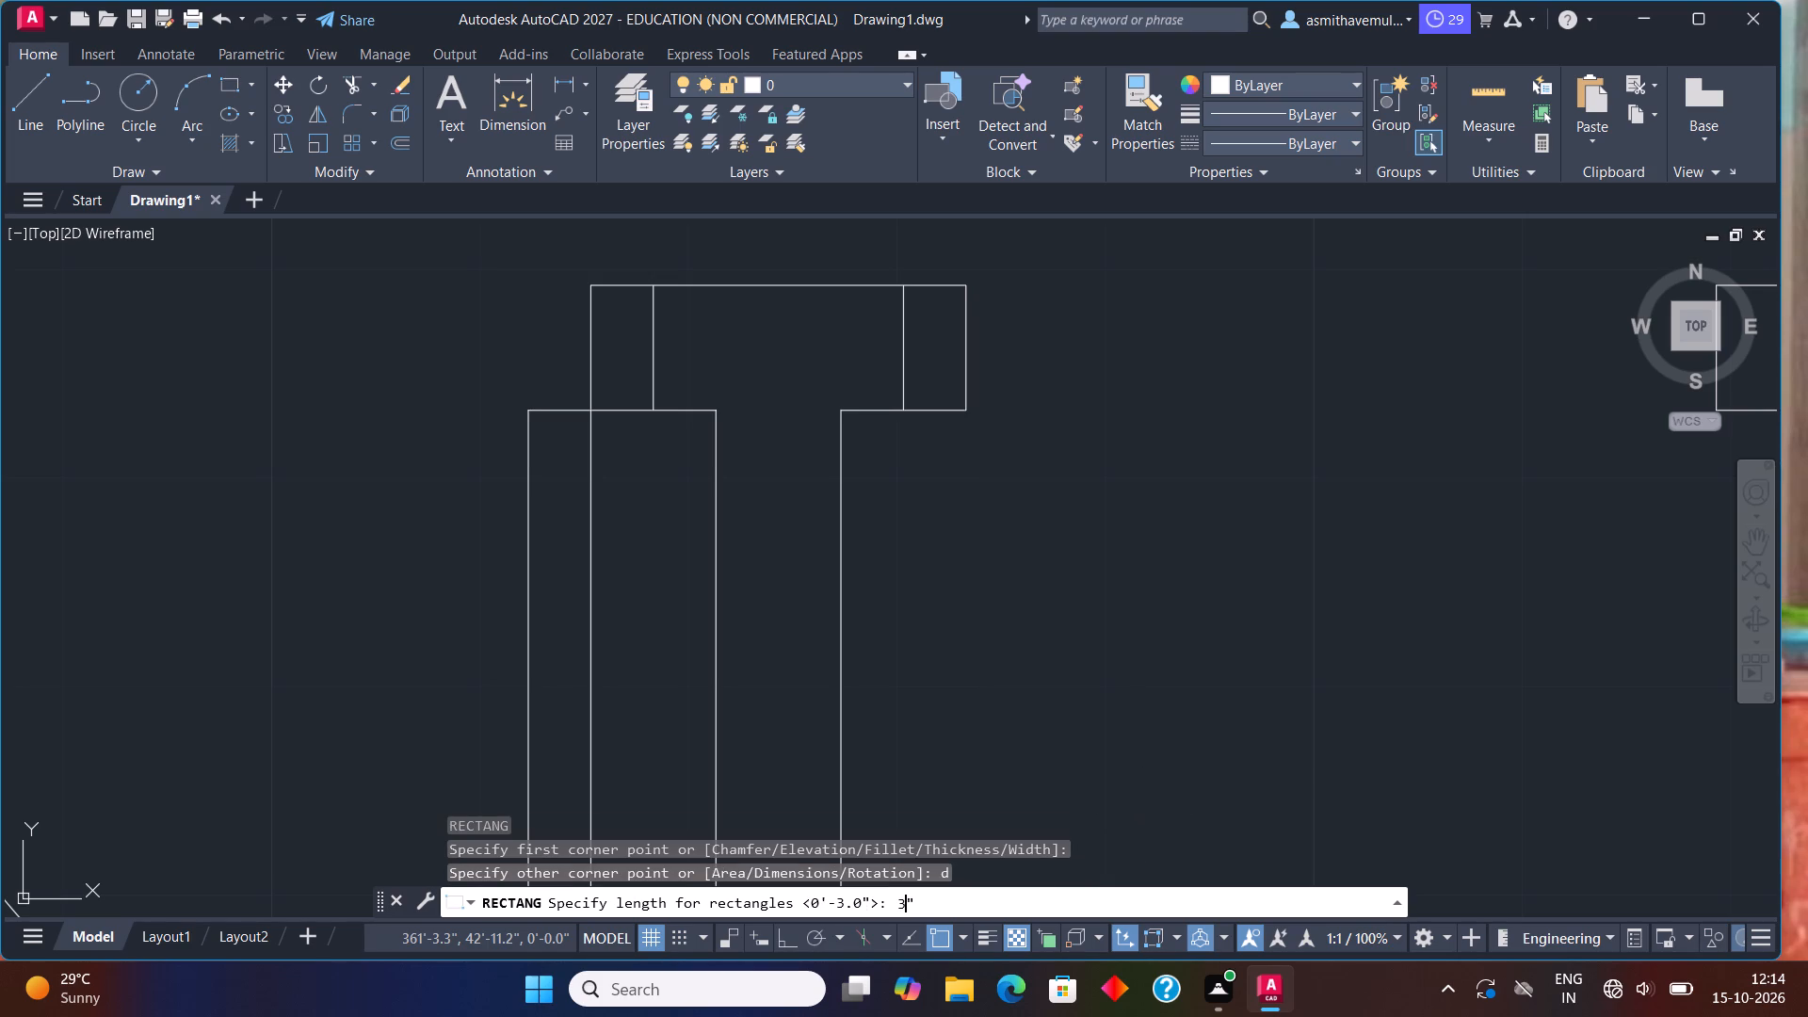
key(Return)
text(3')
key(Return)
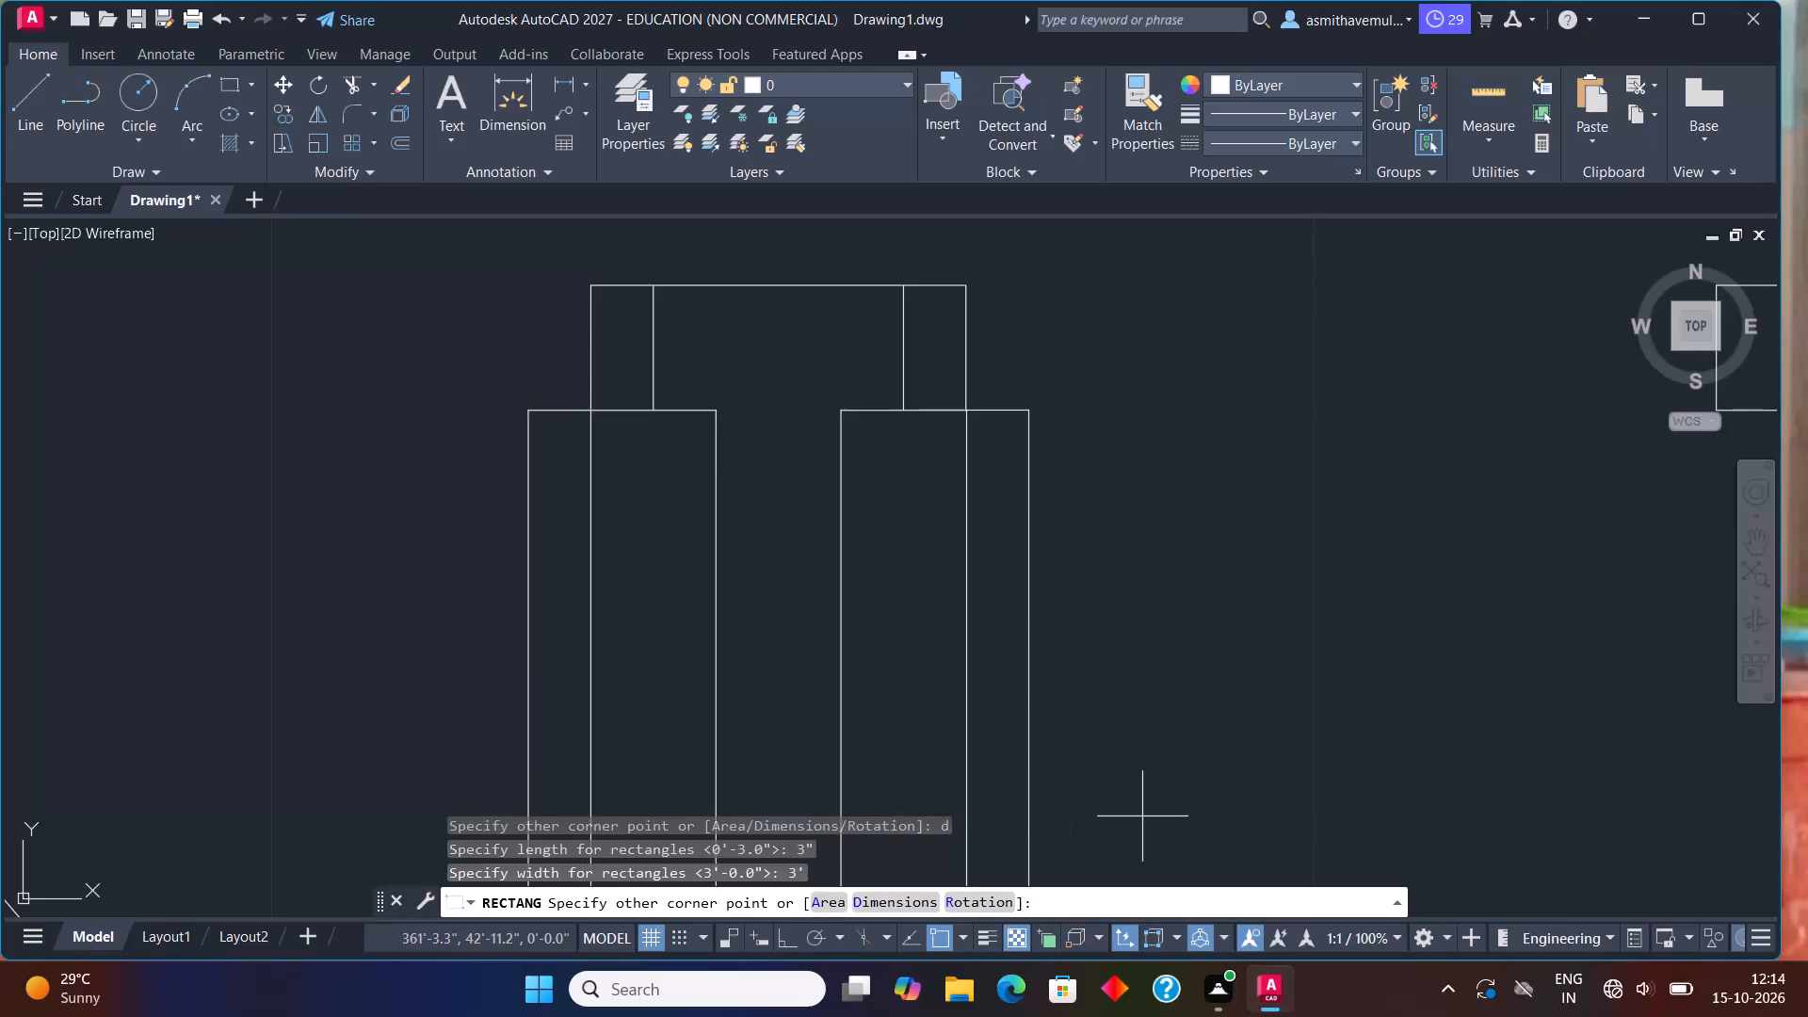
click(1142, 816)
scroll(1151, 788, down, 3)
middle_drag(1151, 800, 1170, 733)
click(1195, 775)
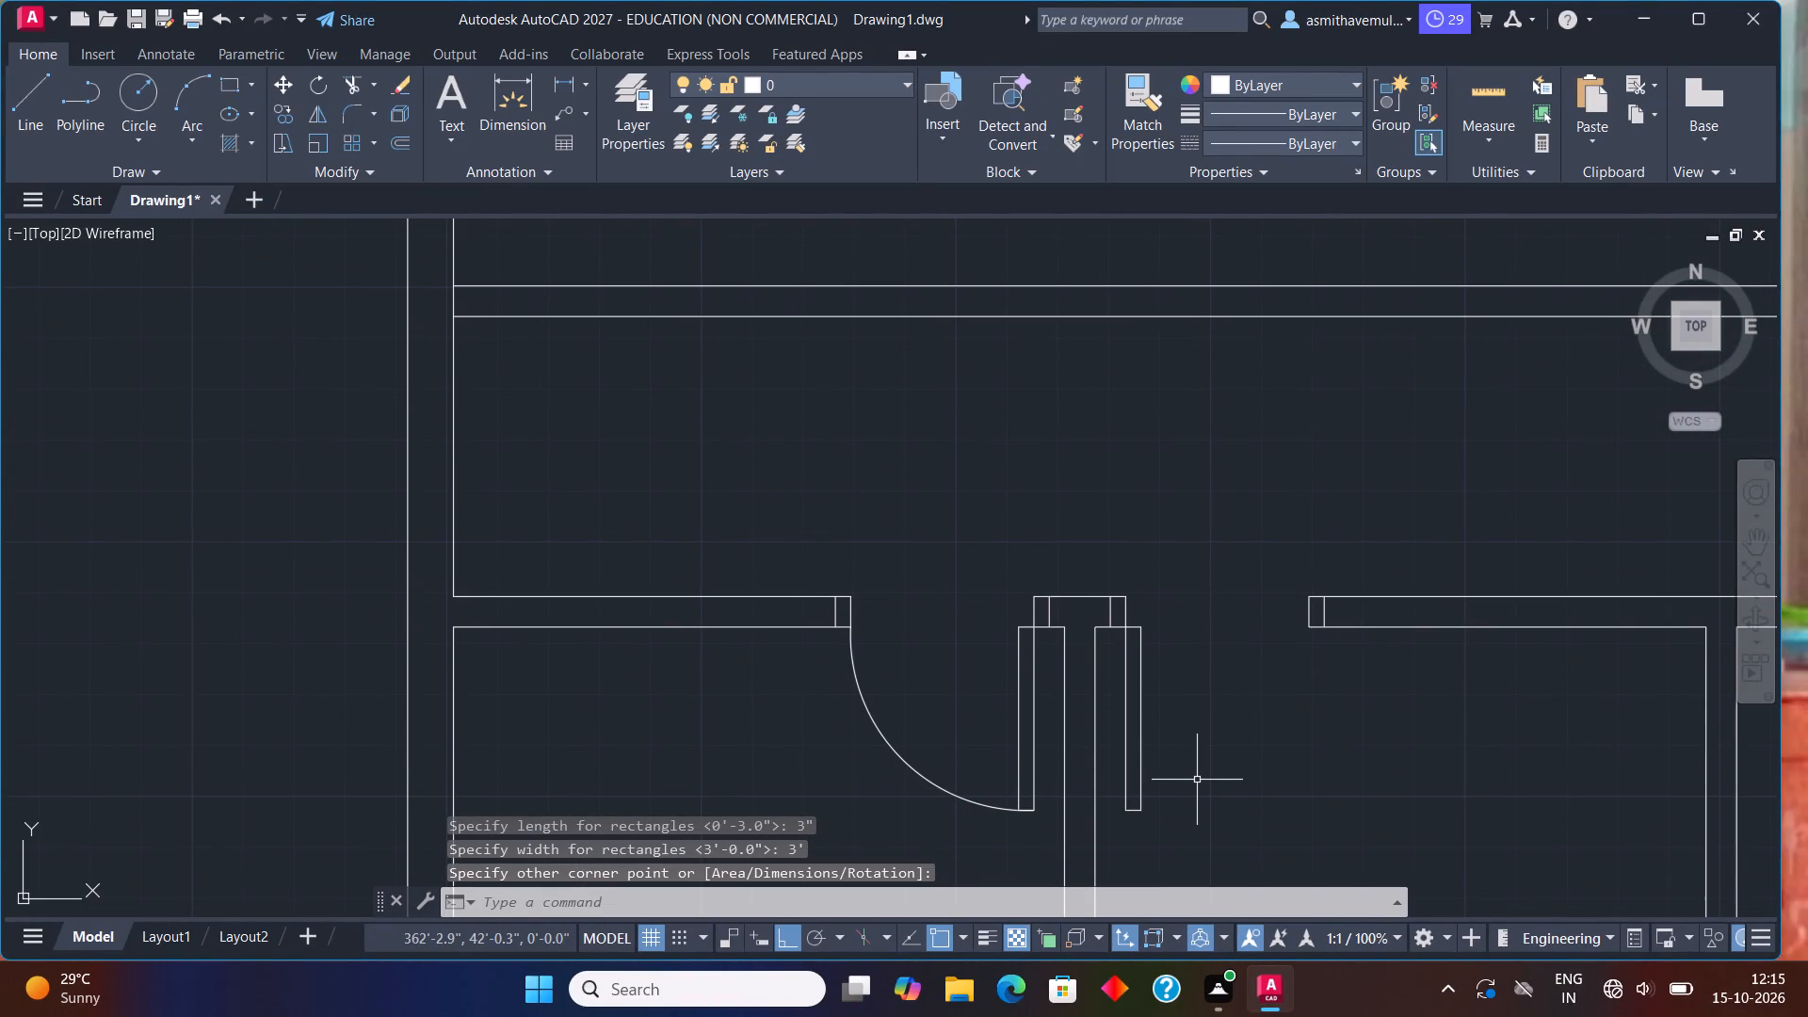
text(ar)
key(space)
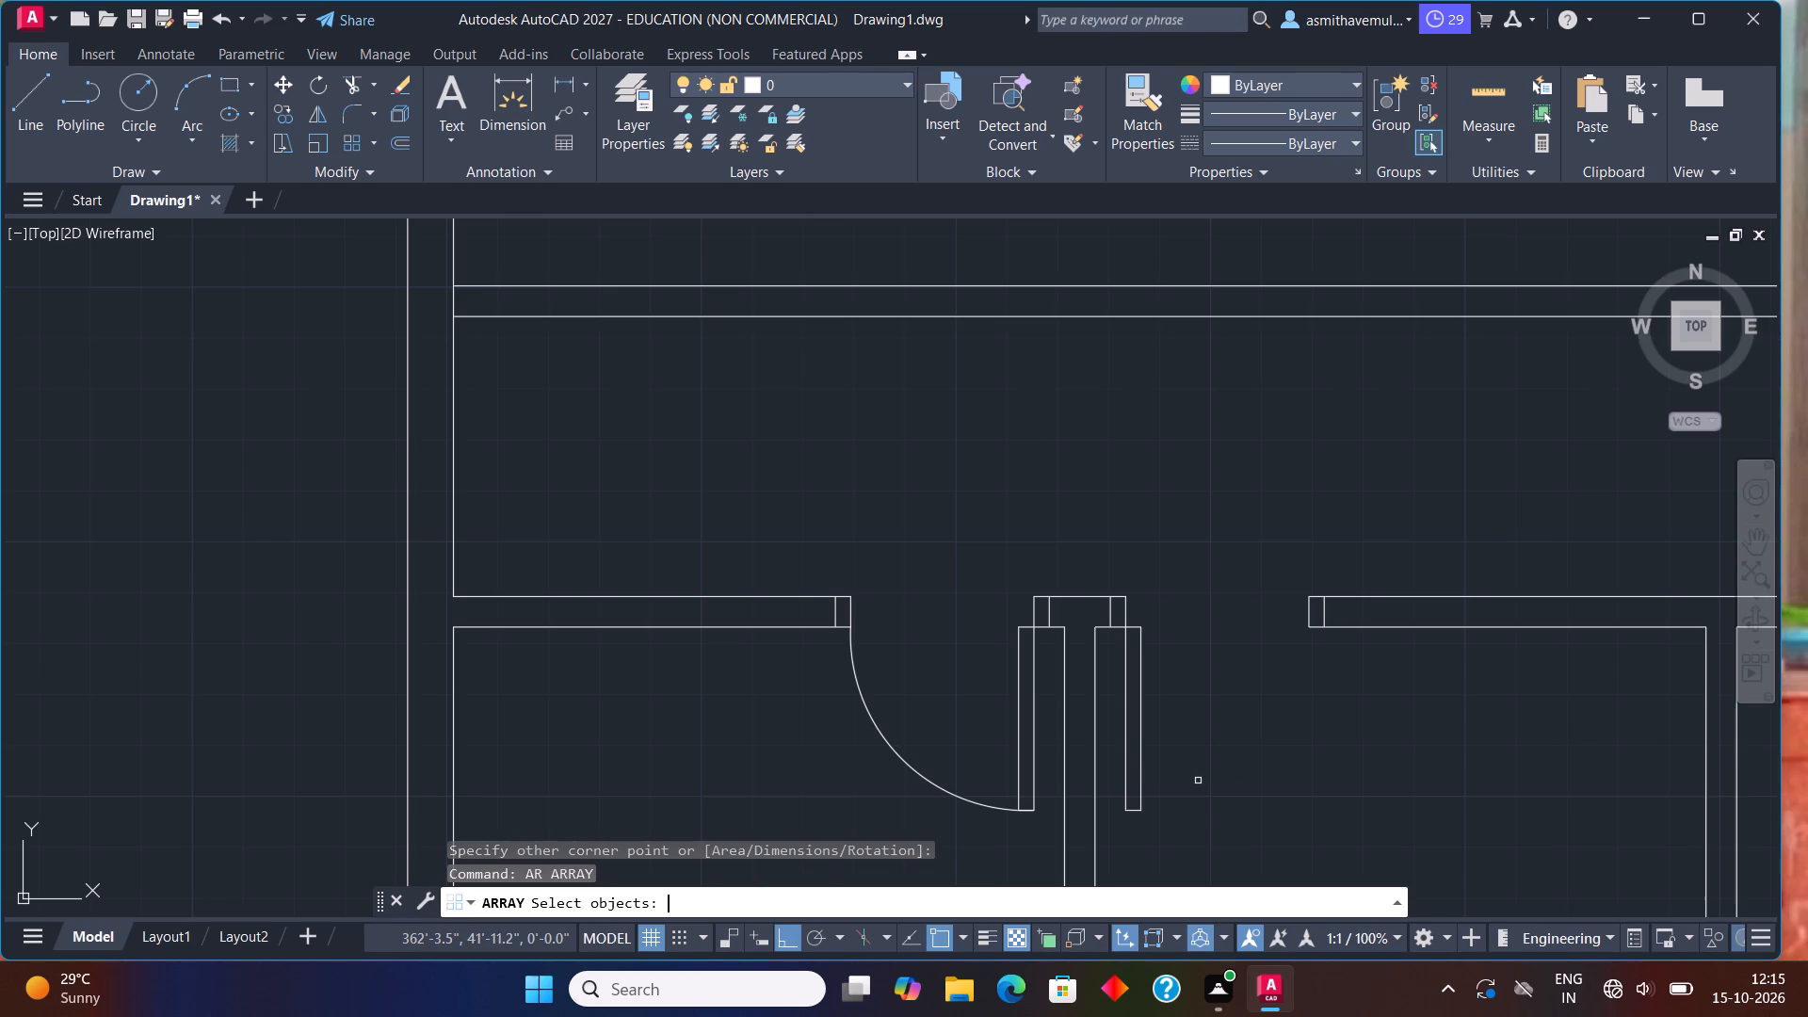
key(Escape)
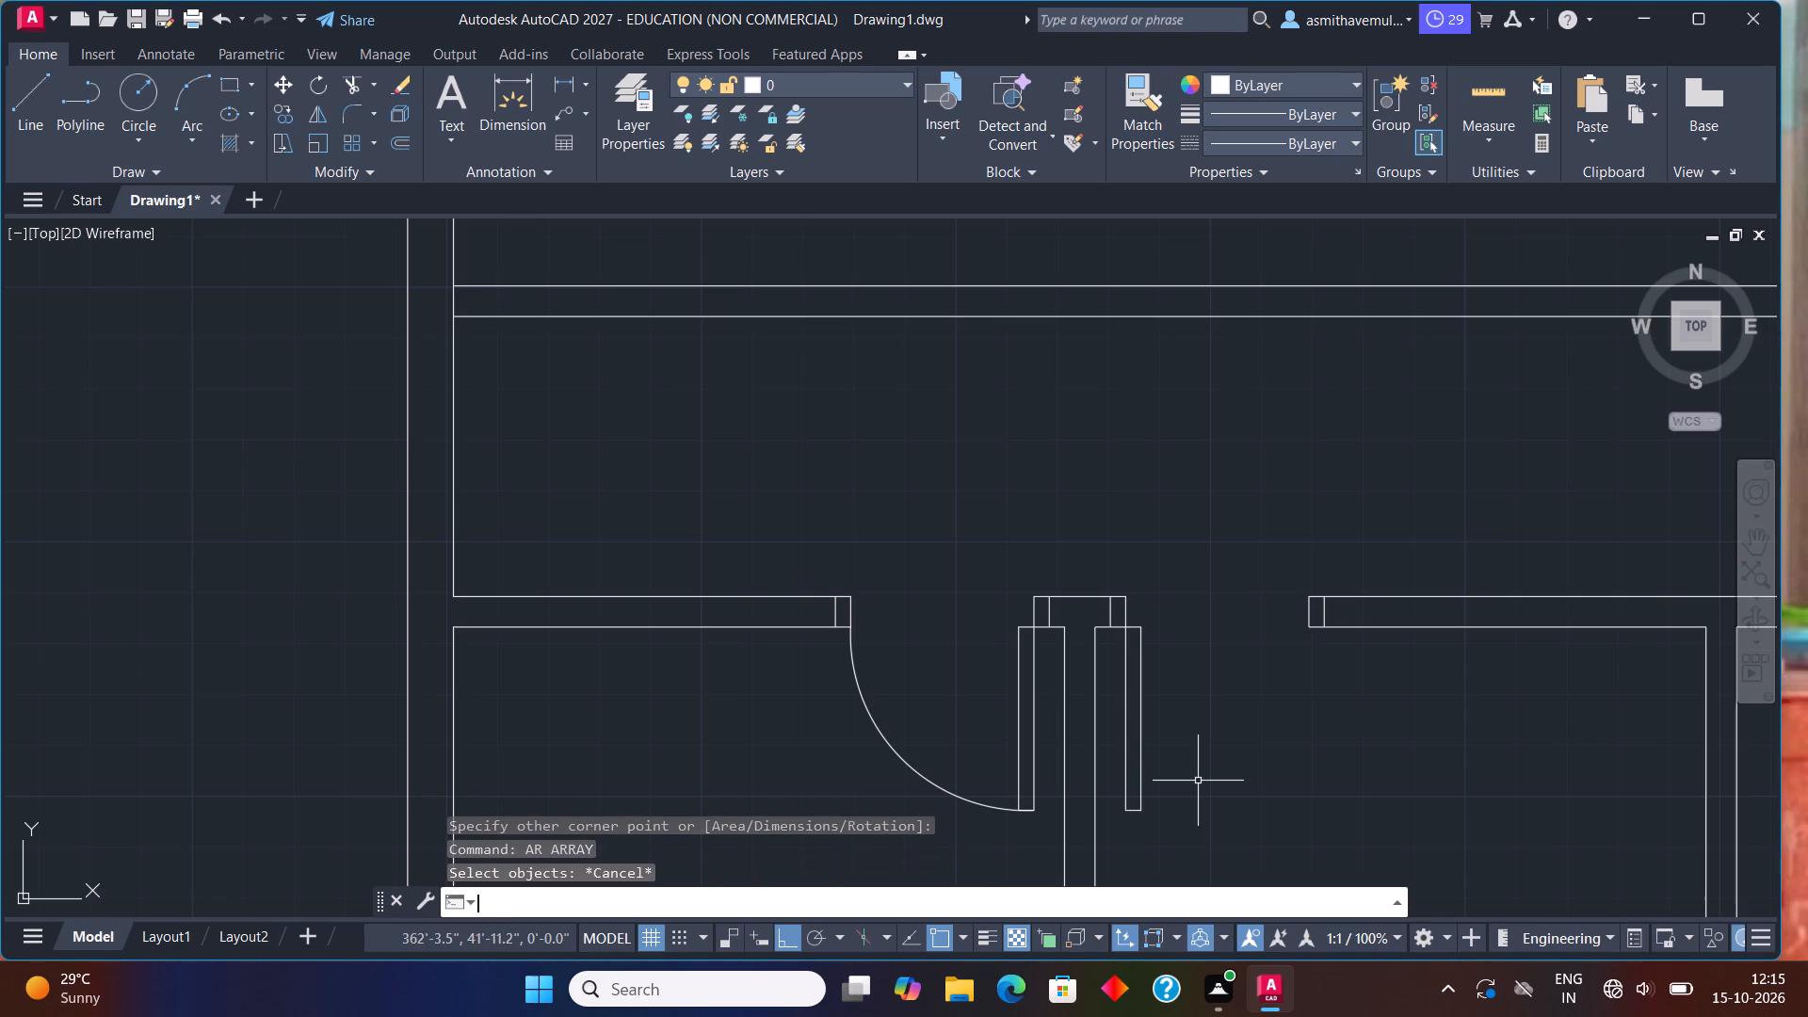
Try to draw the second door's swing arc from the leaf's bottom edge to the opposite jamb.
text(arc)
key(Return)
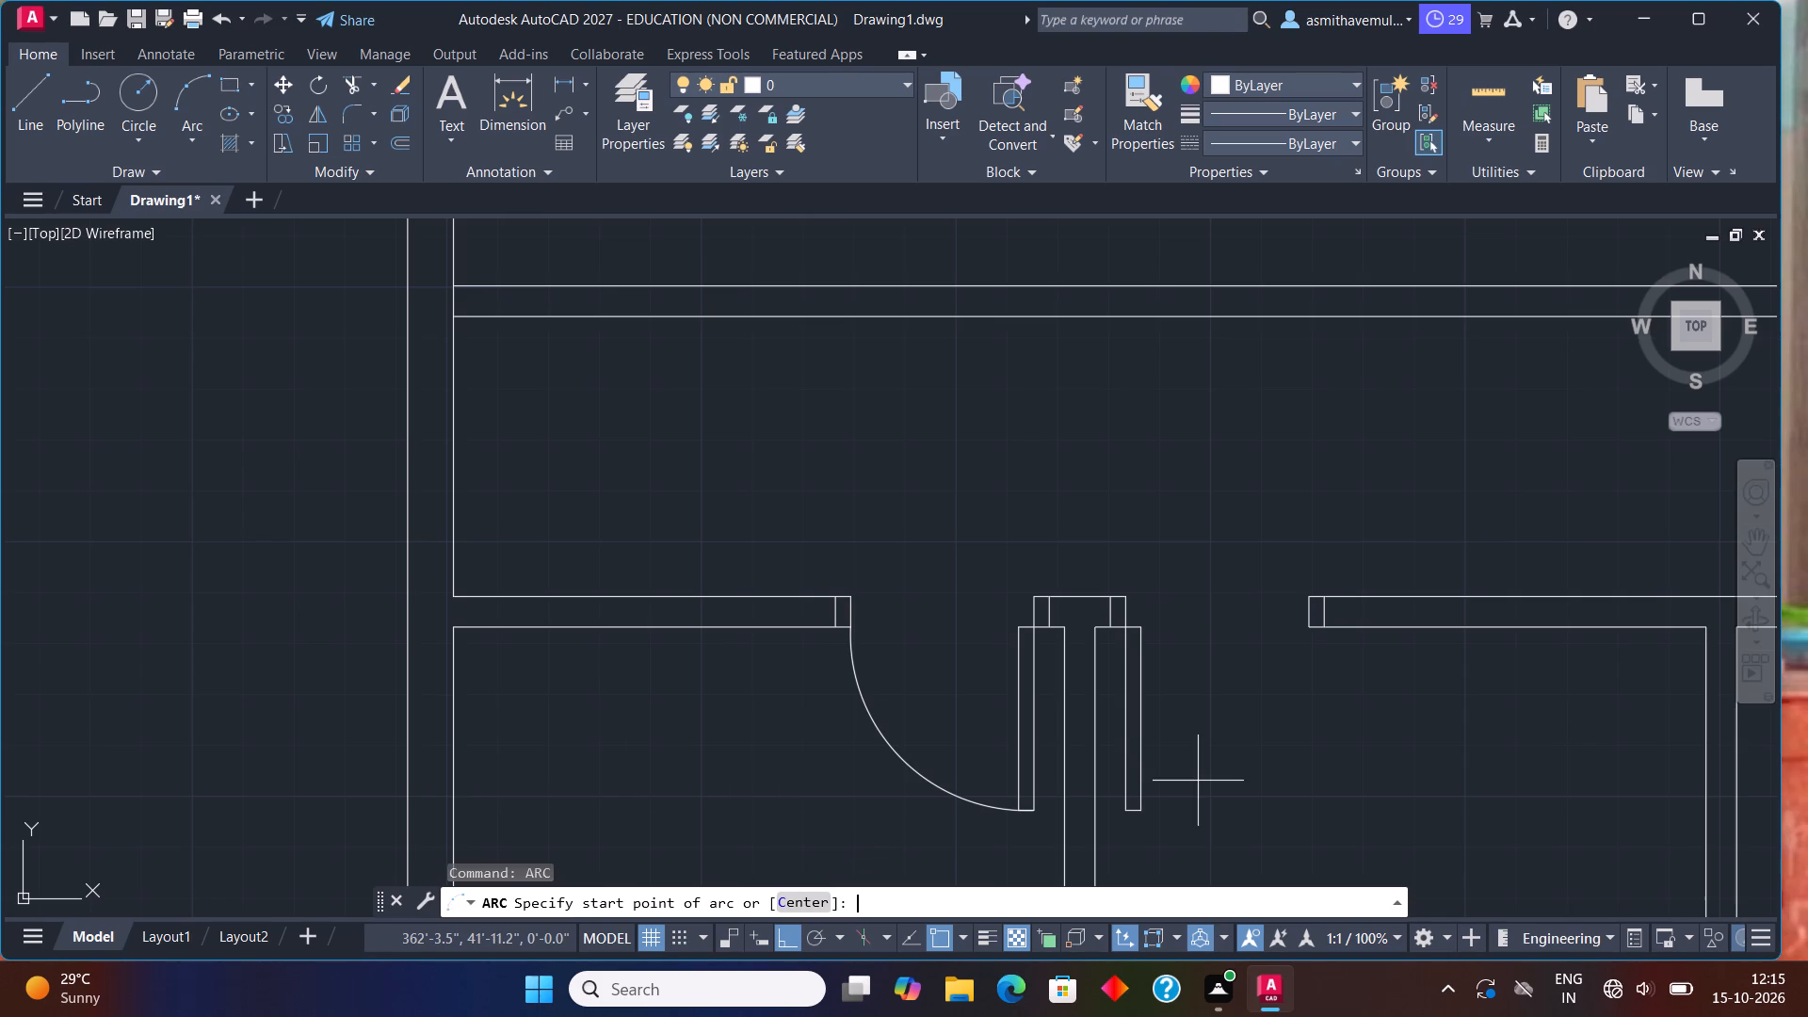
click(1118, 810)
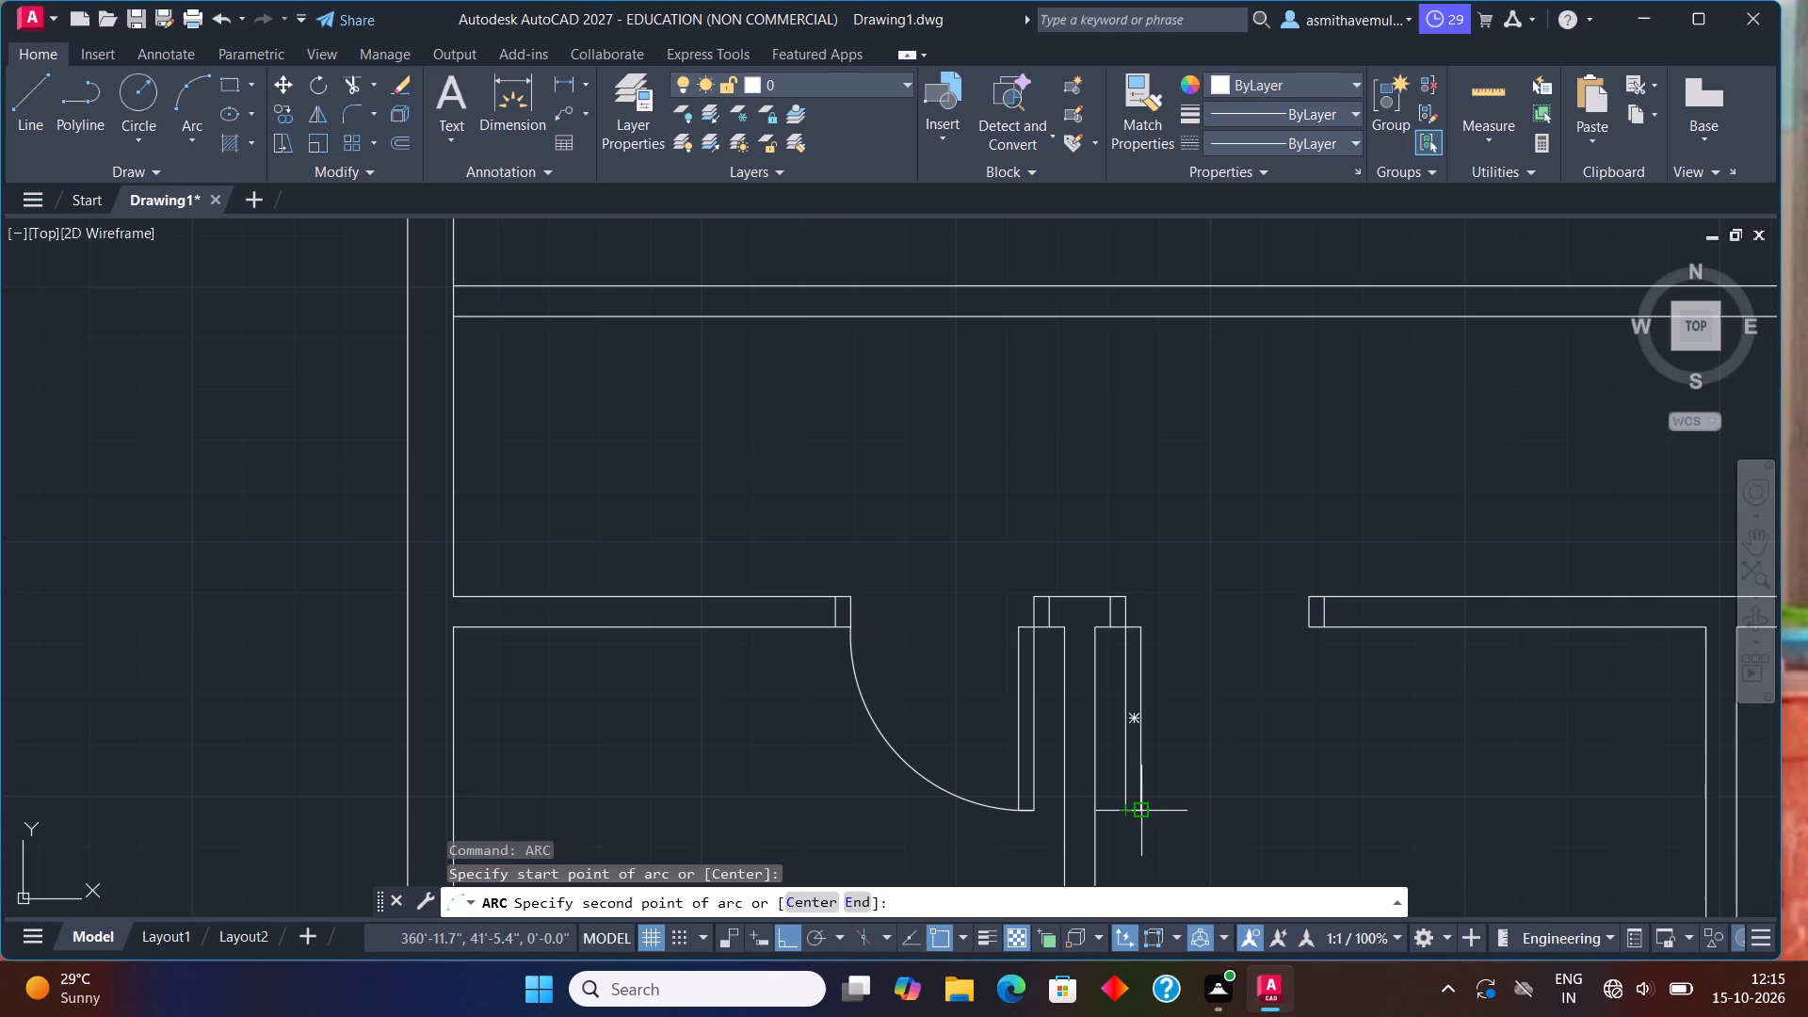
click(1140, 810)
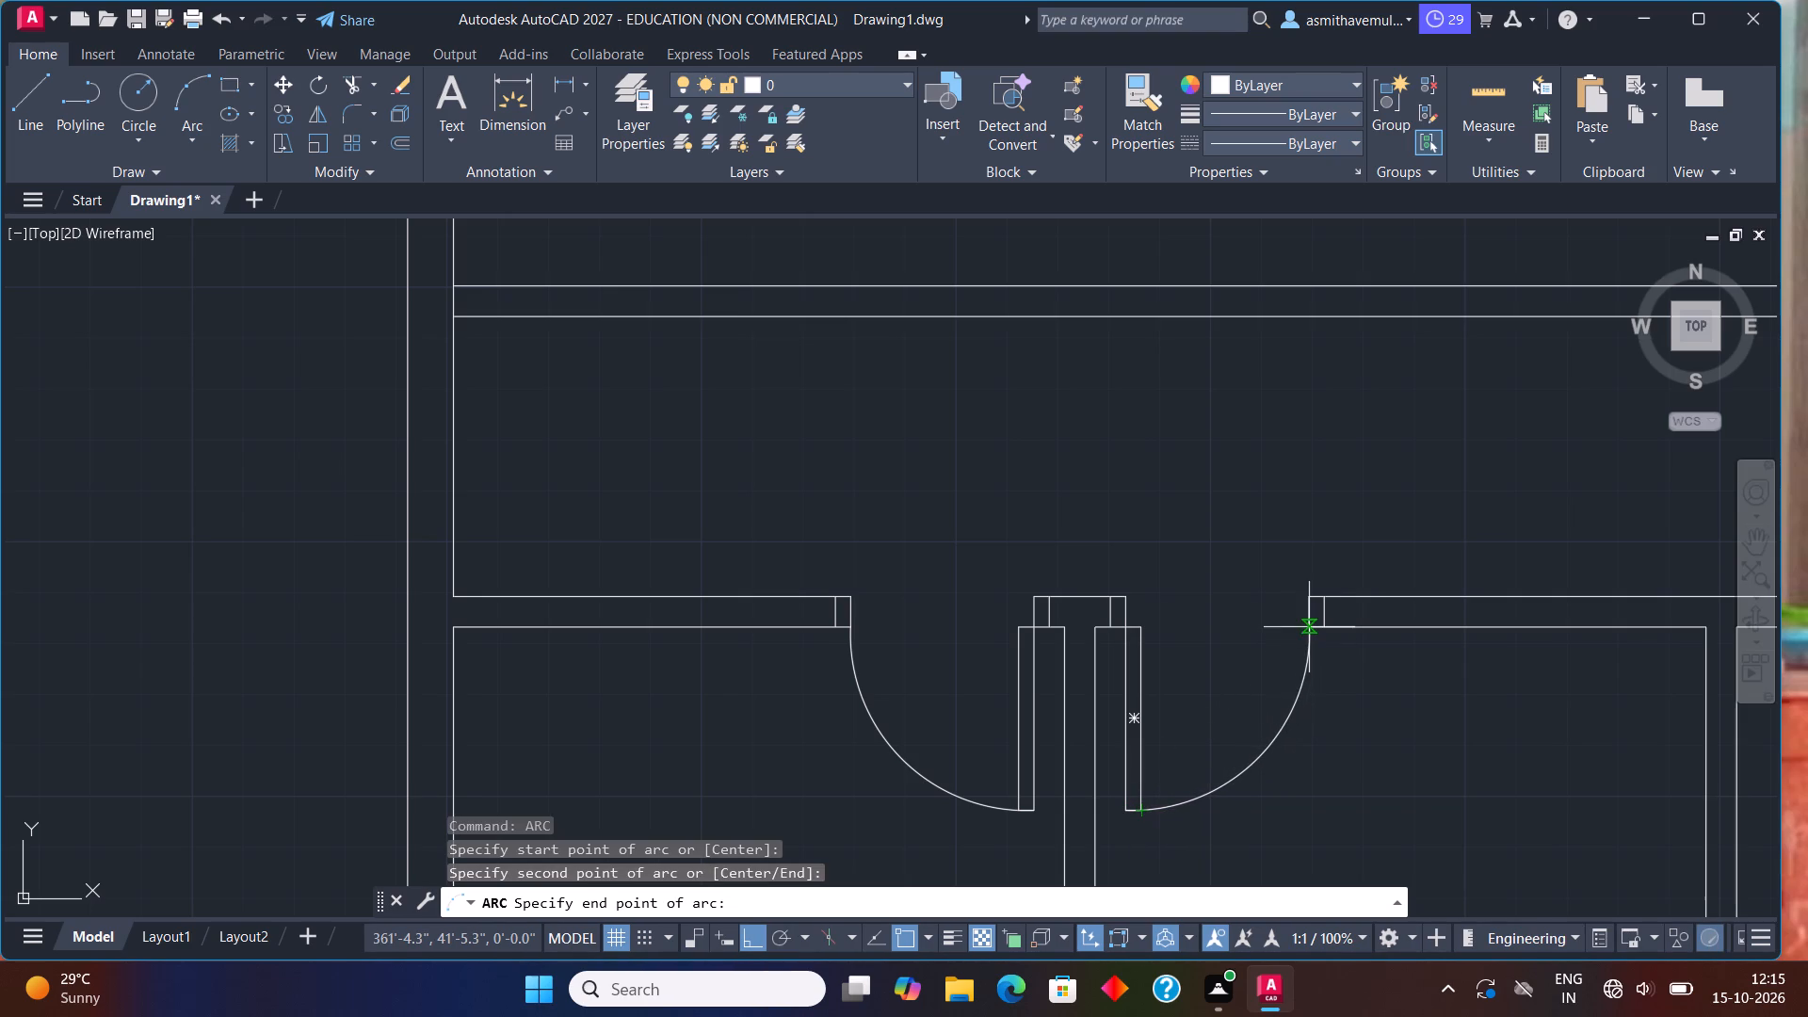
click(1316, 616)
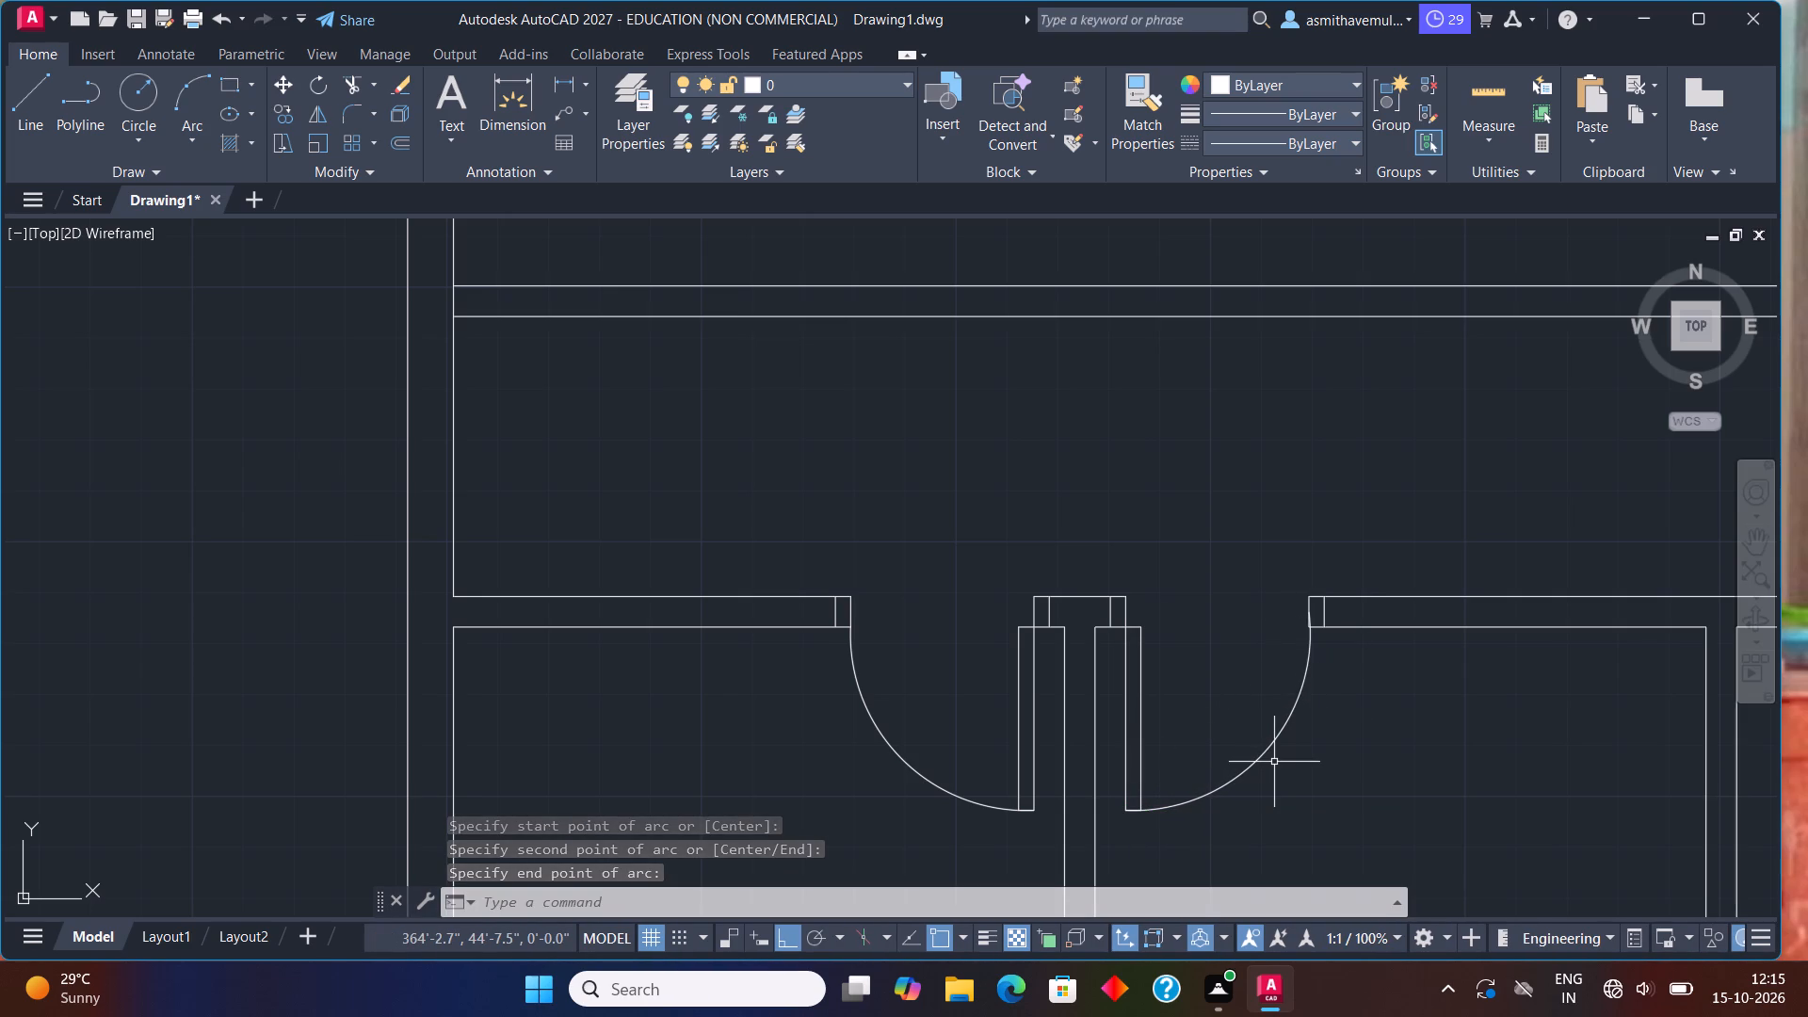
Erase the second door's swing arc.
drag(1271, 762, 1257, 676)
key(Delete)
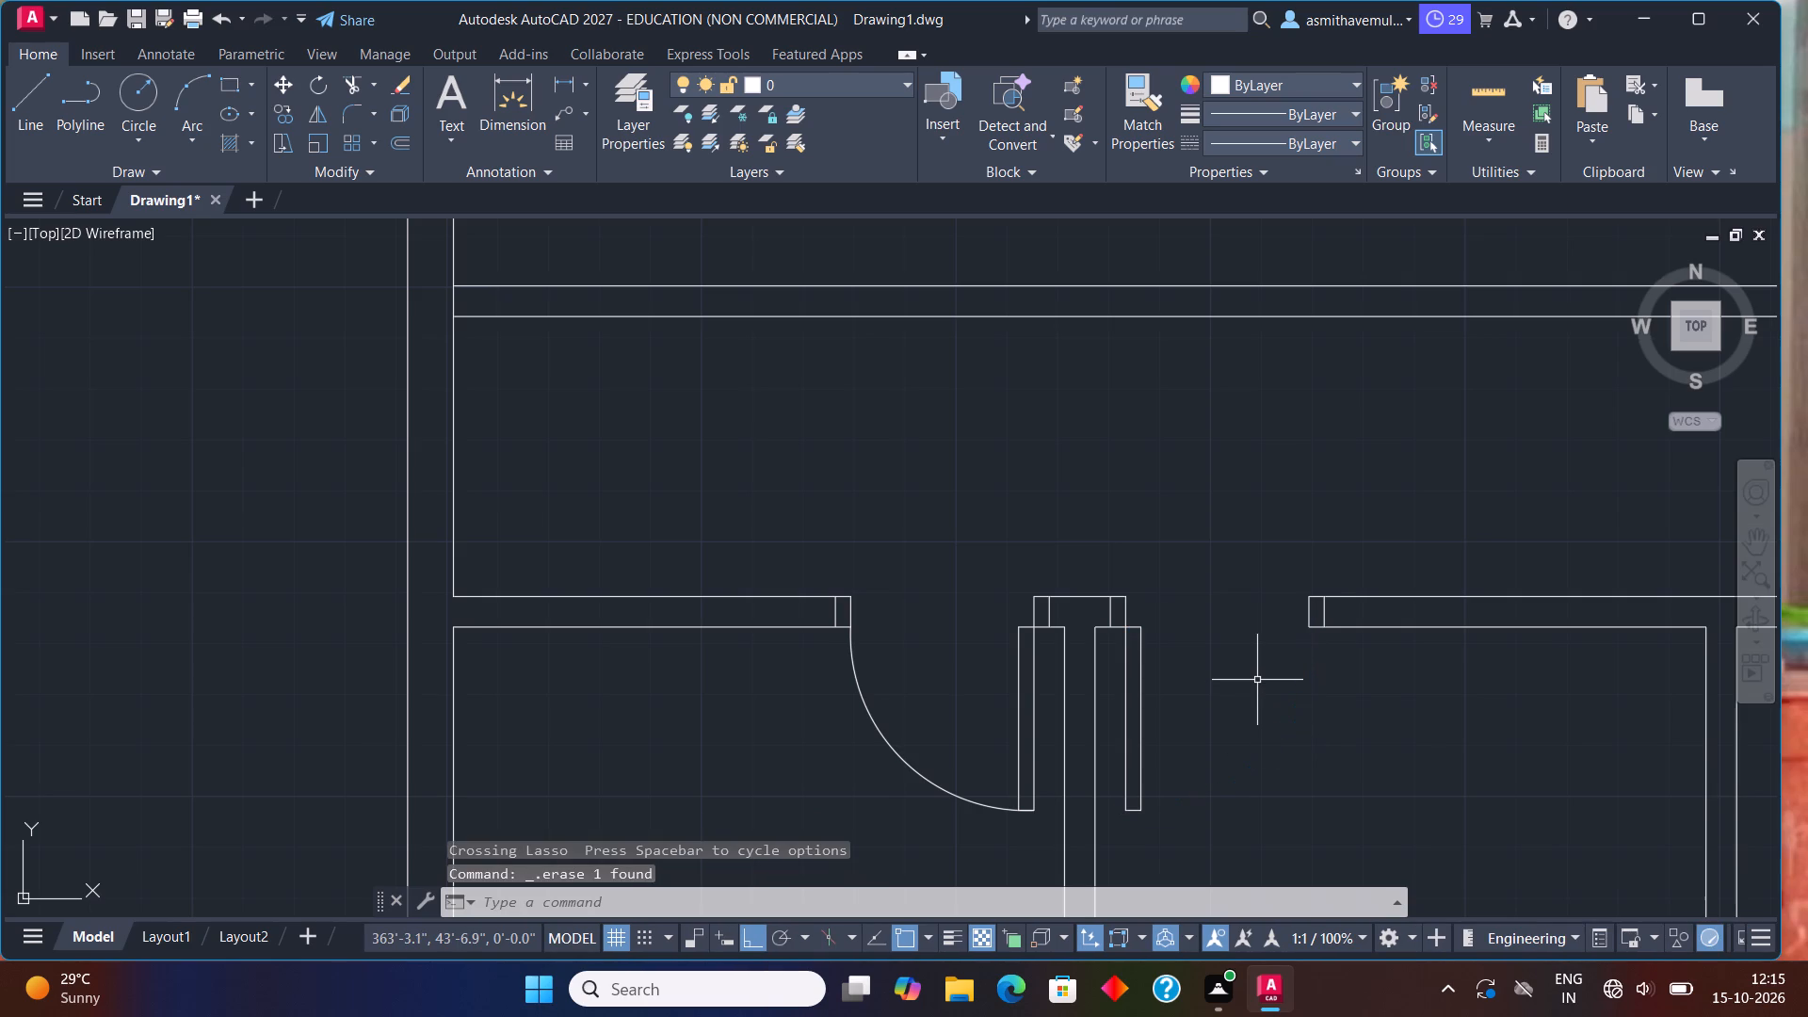
Draw the second door's swing arc from the leaf's bottom-left corner through its bottom-right corner to the opposite jamb's lower corner.
key(a)
key(r)
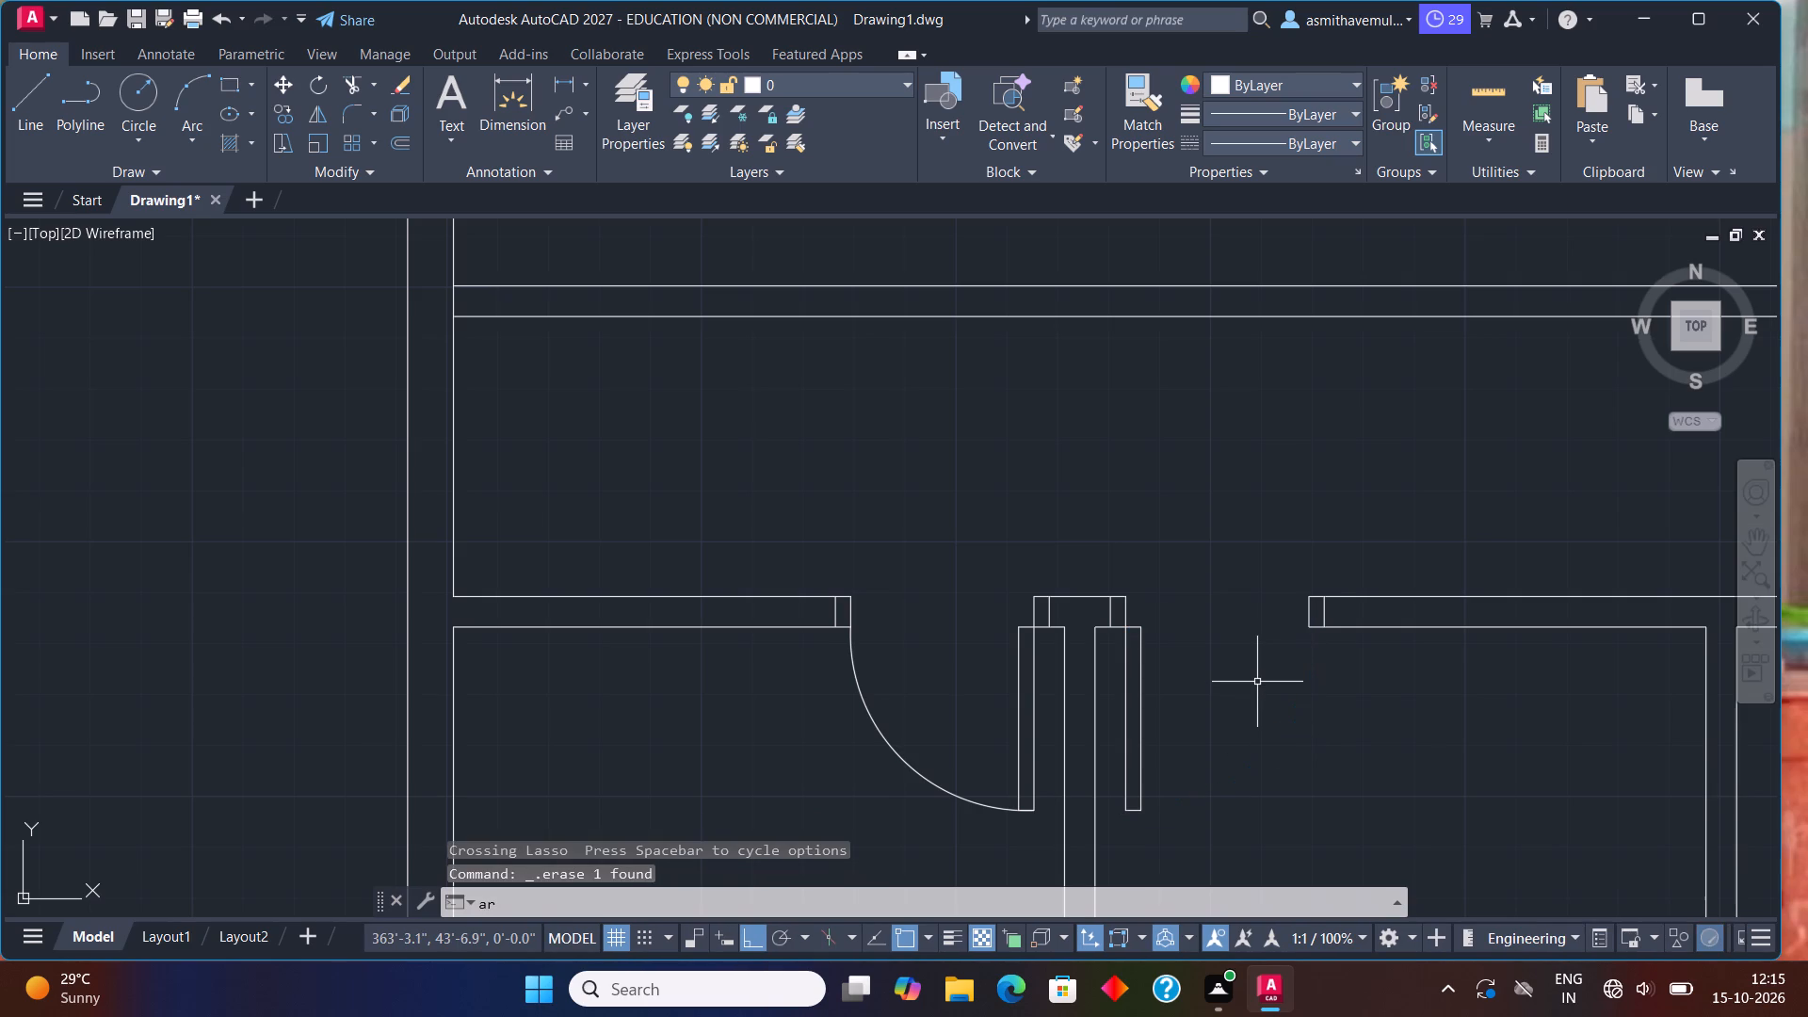
key(c)
key(Return)
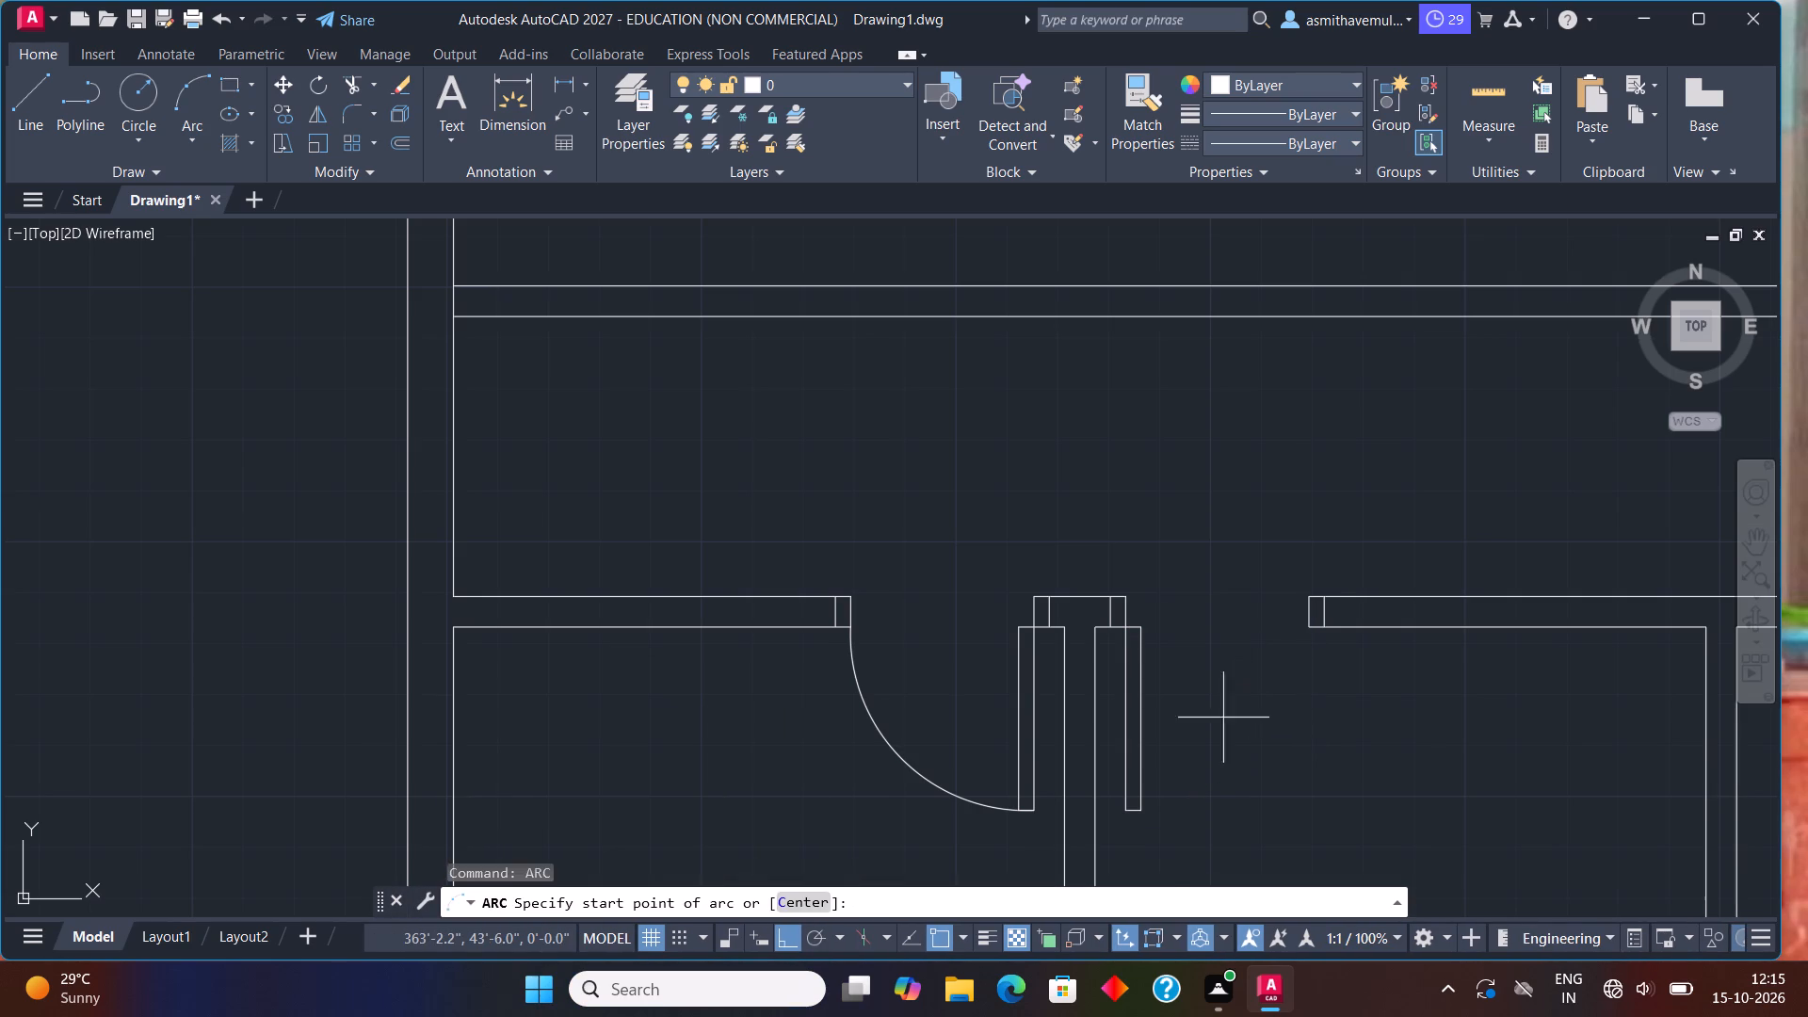
scroll(1166, 782, up, 1)
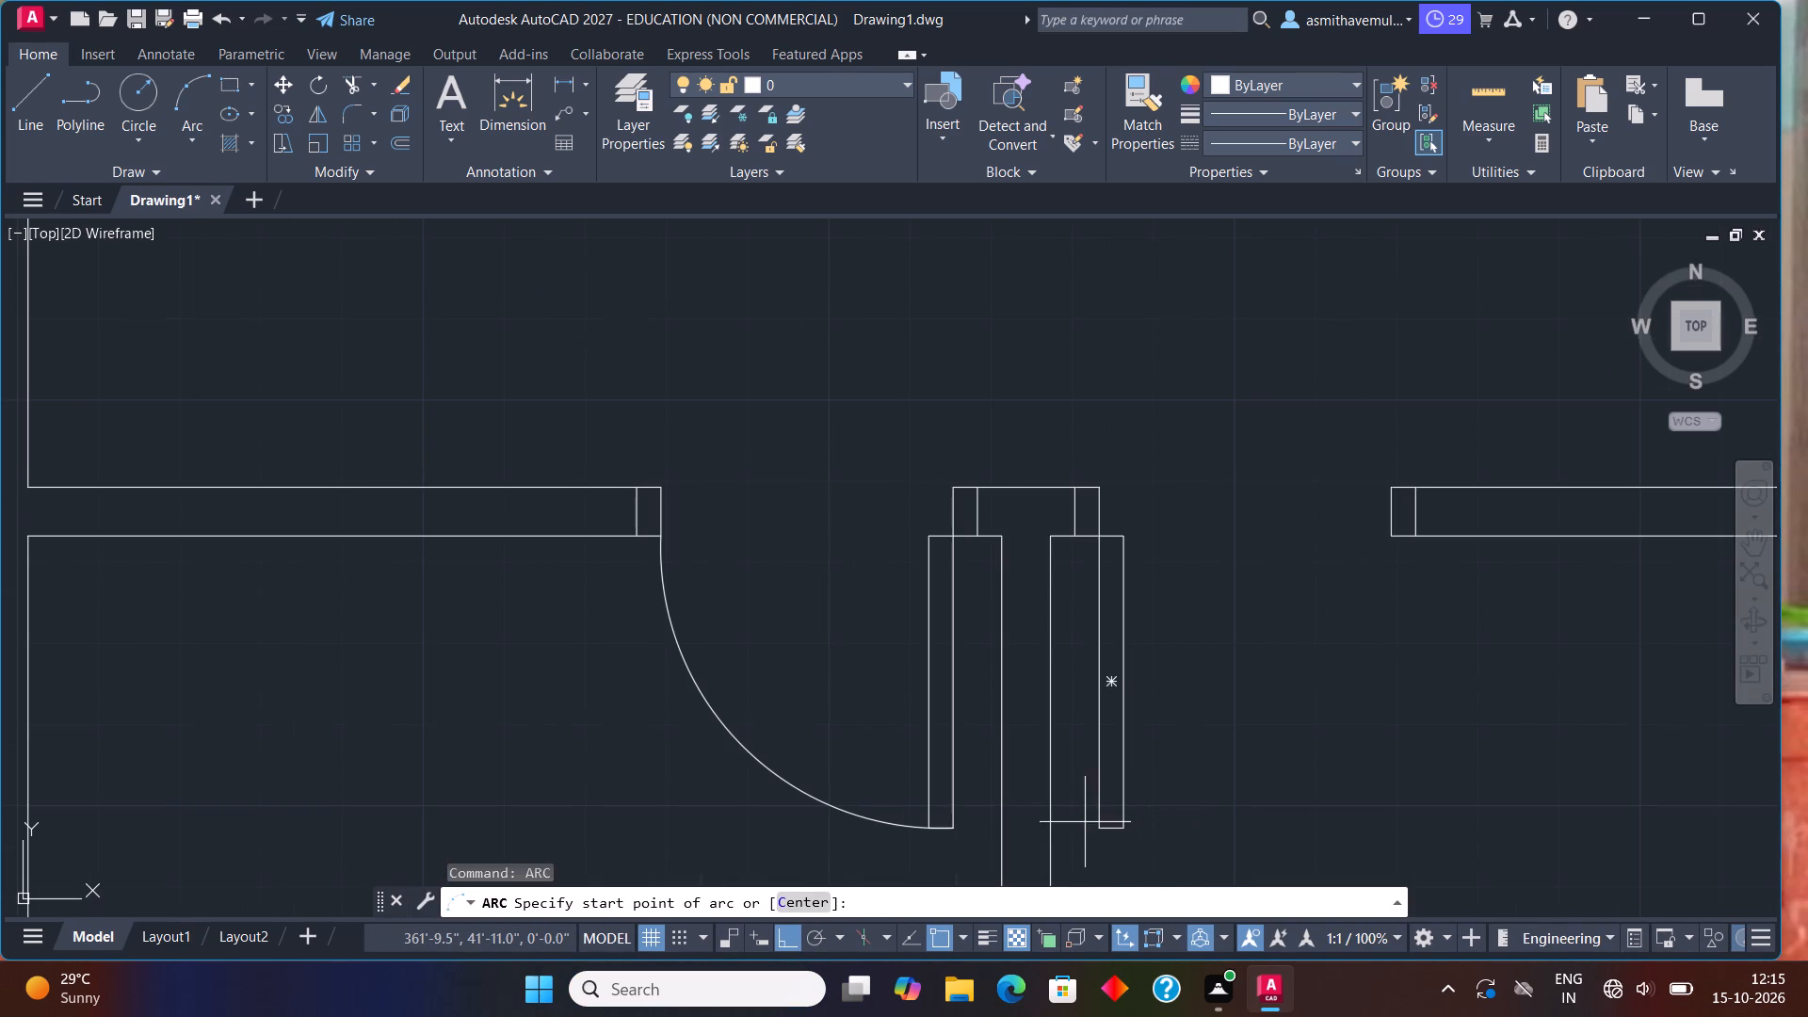
click(1095, 828)
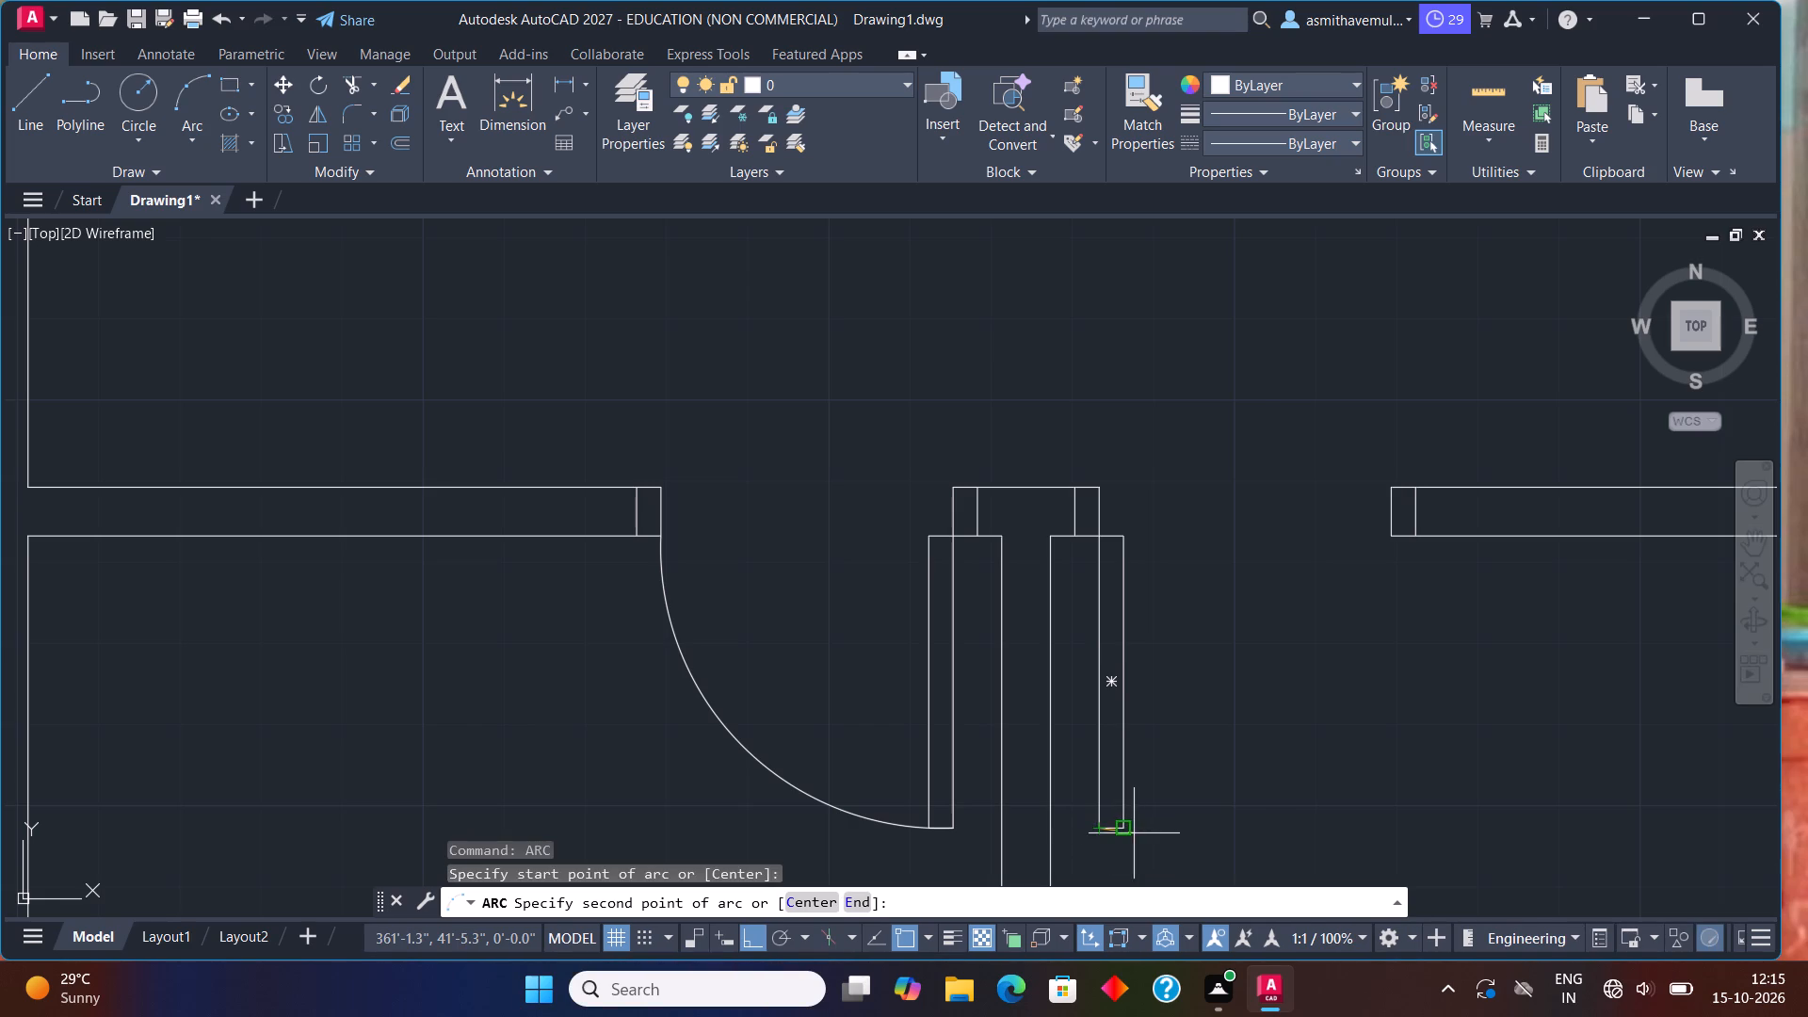
click(1125, 828)
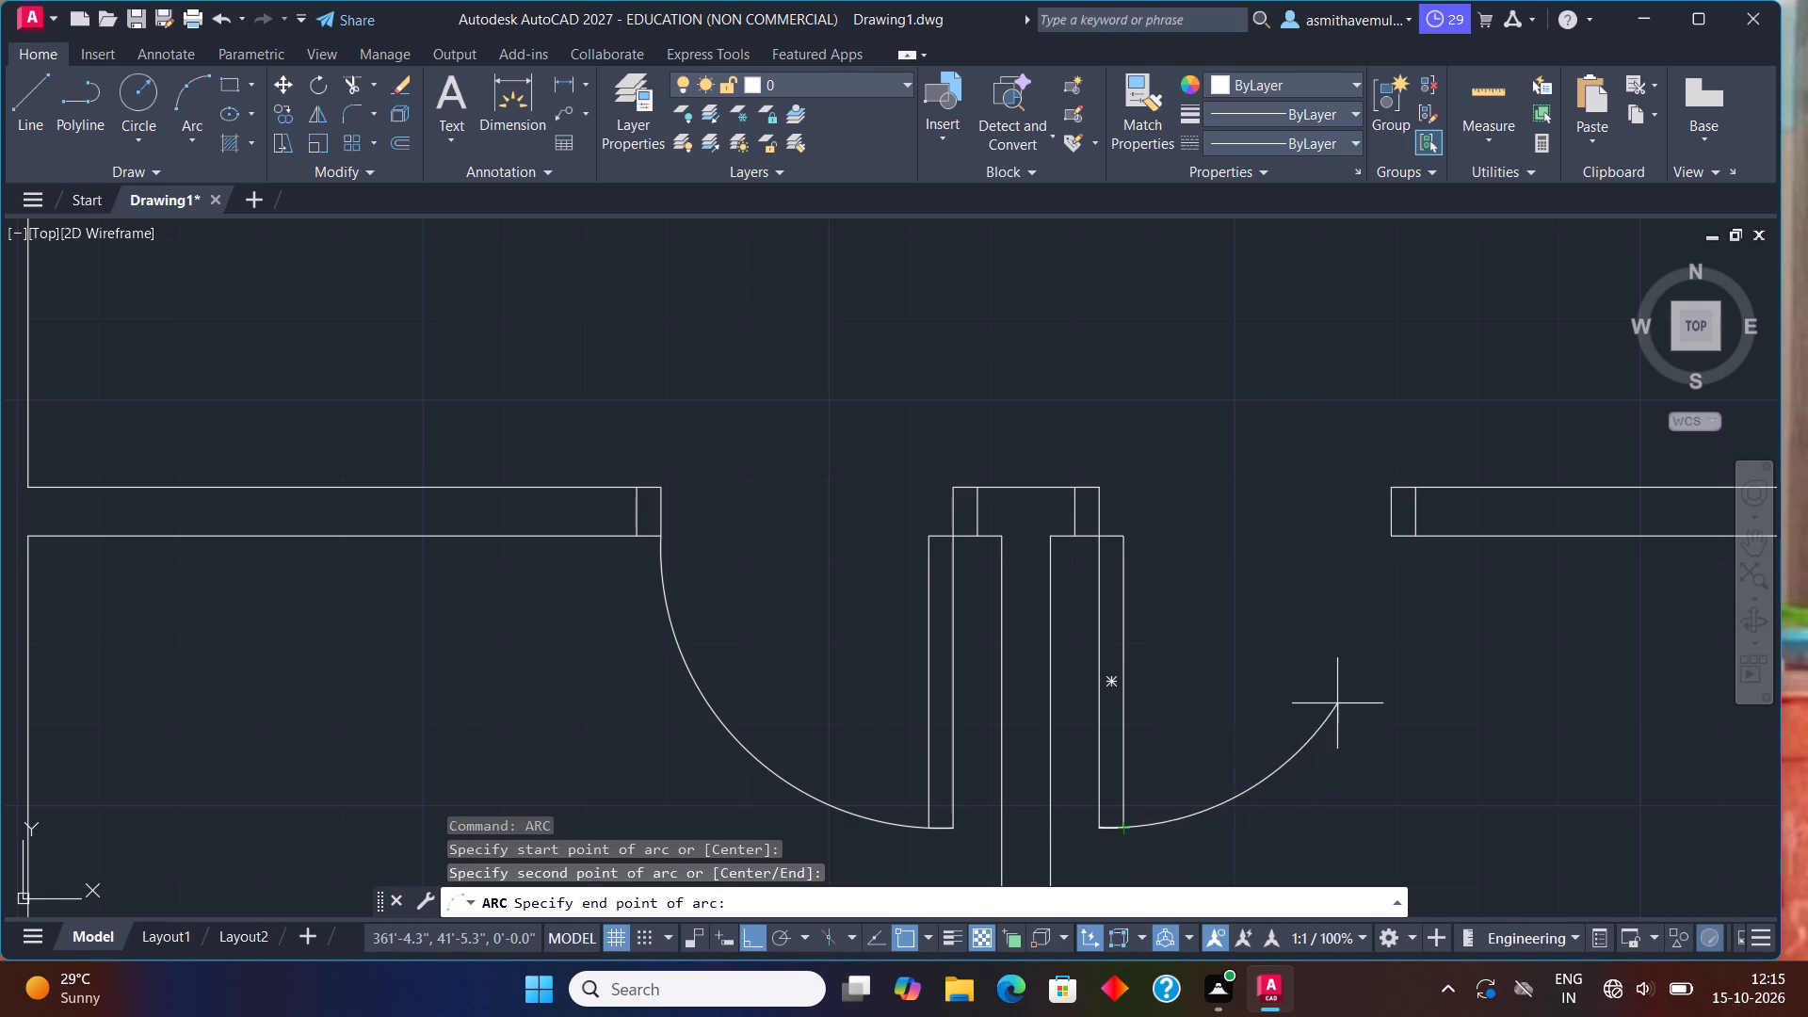
scroll(1373, 540, up, 2)
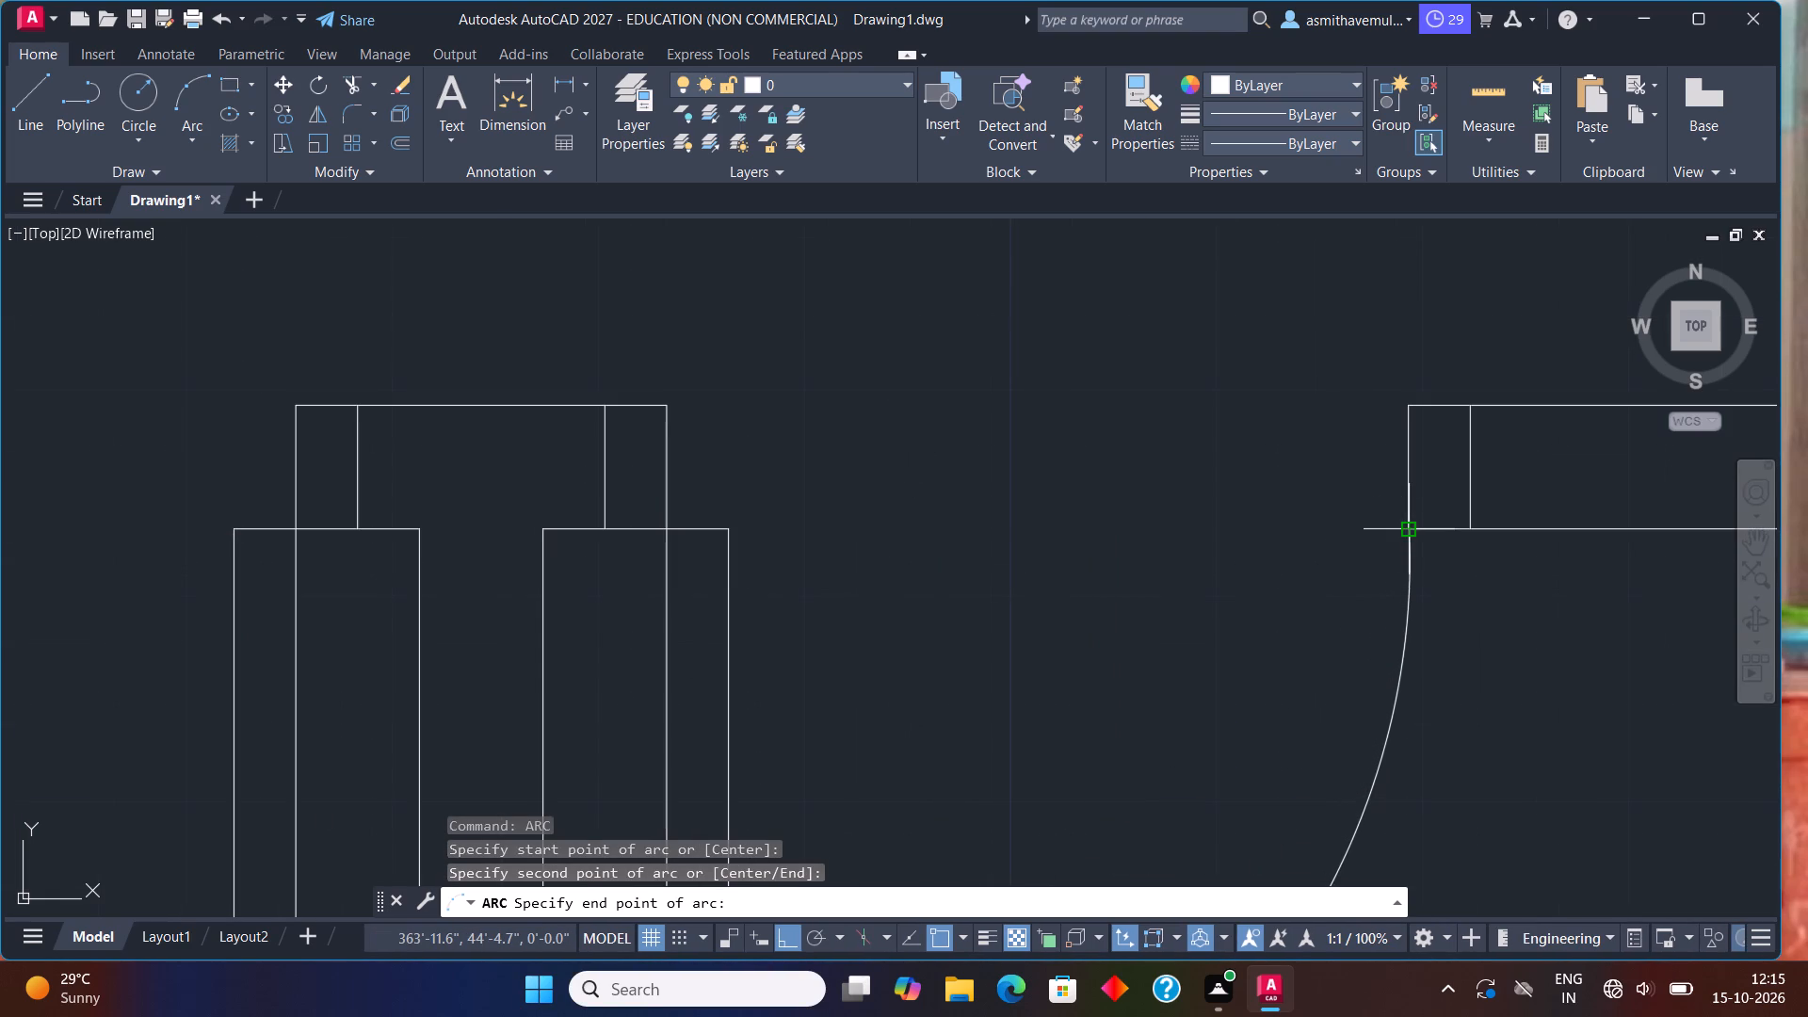
click(1408, 528)
Draw a line across the 6" wall above the fourth bottom-row room, starting 3" left of the room's upper-right inner corner.
scroll(1416, 597, down, 4)
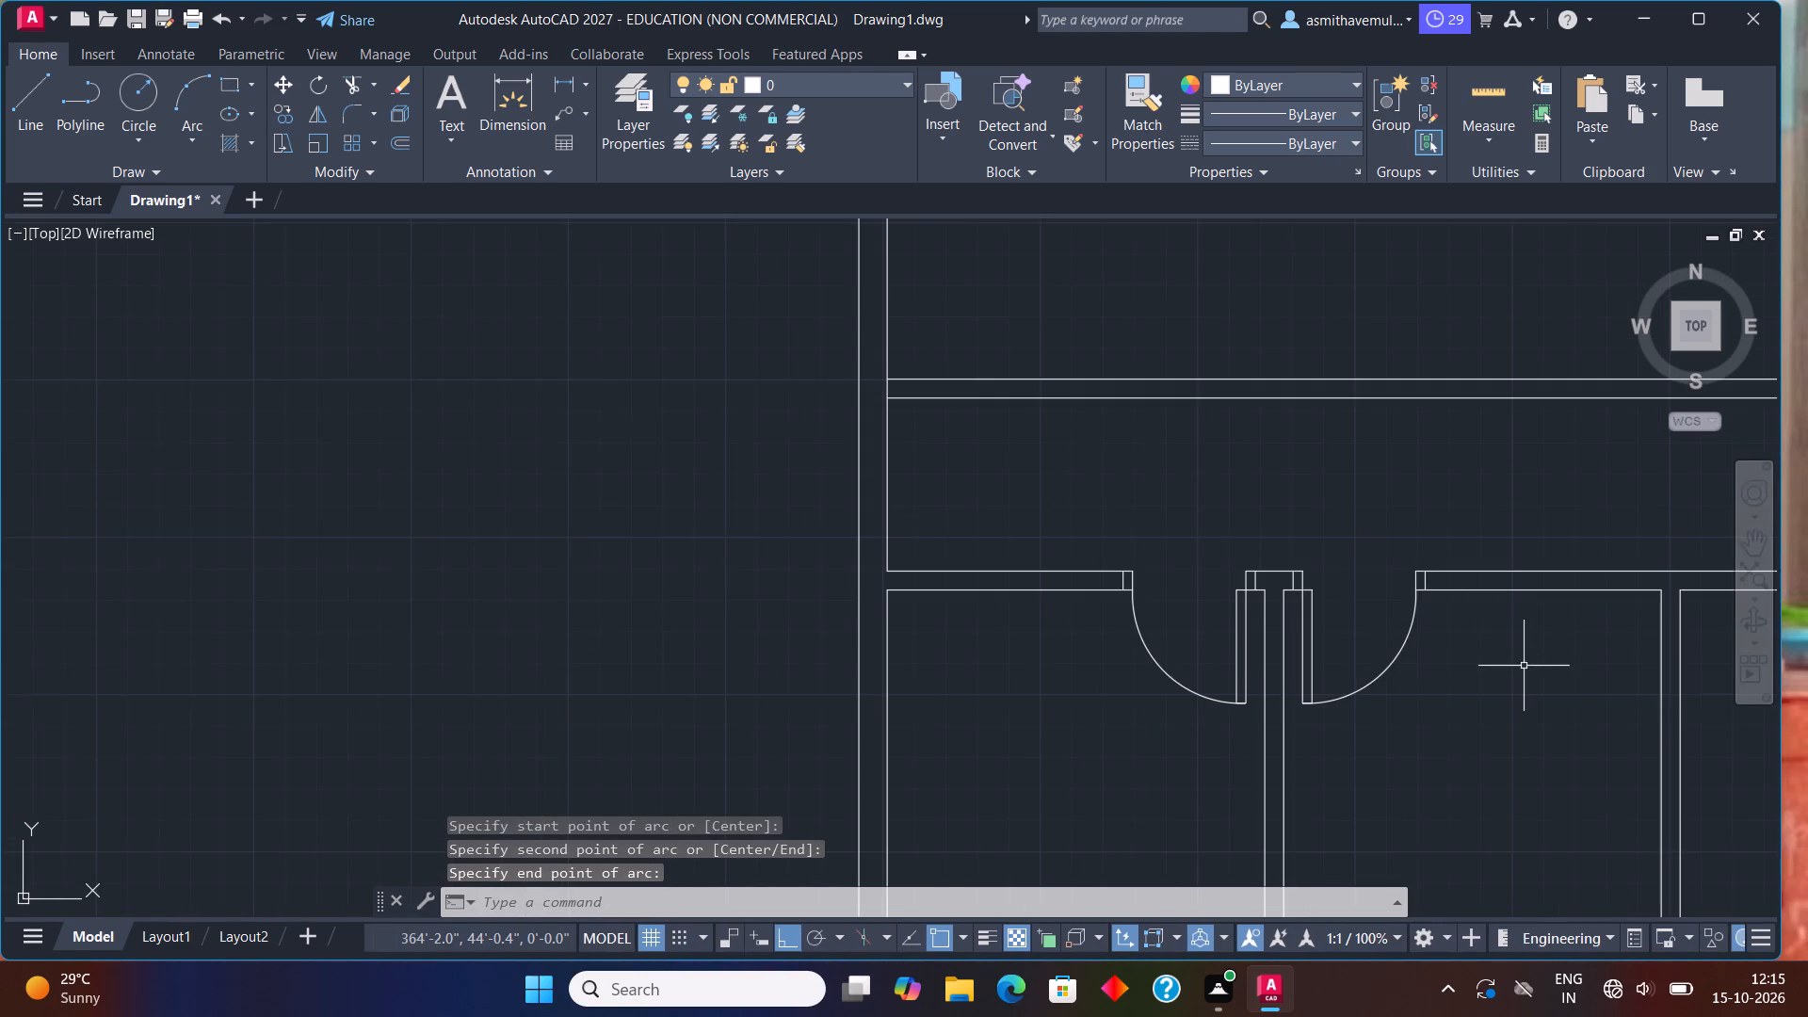
middle_drag(1523, 666, 934, 446)
scroll(936, 447, down, 2)
middle_drag(1255, 494, 1072, 537)
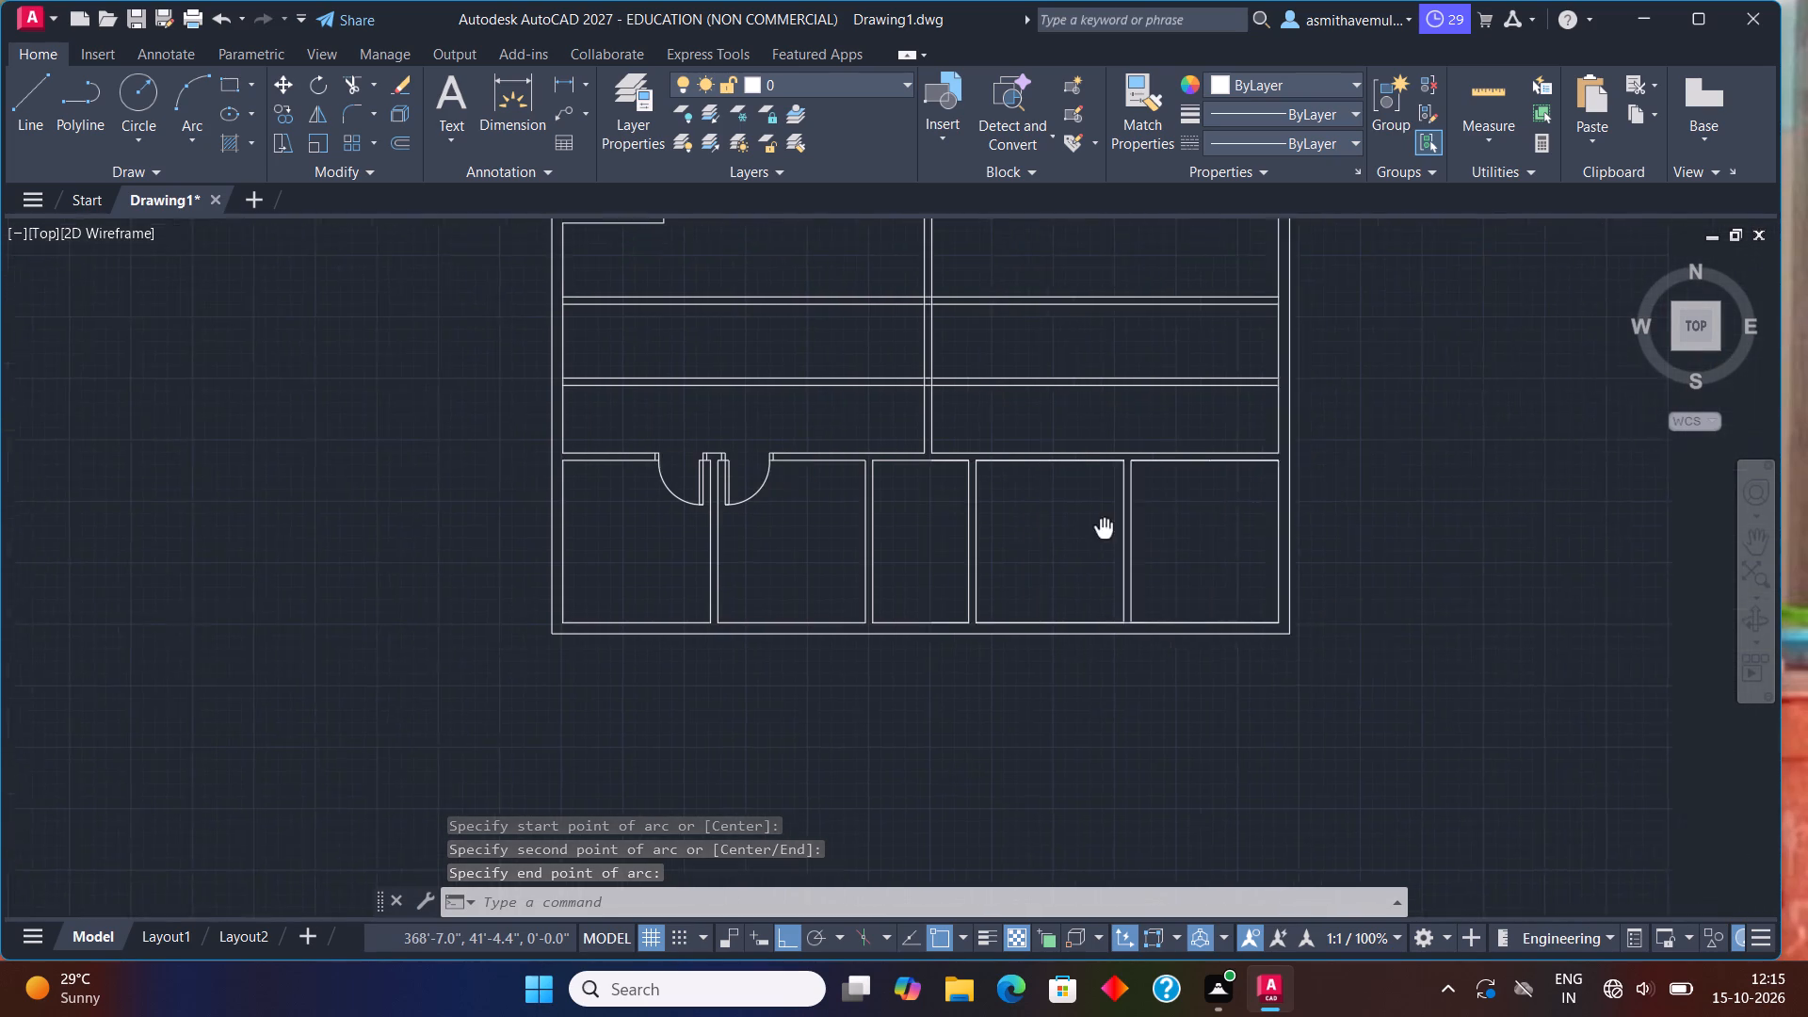
middle_drag(1072, 537, 1069, 537)
scroll(1090, 461, up, 1)
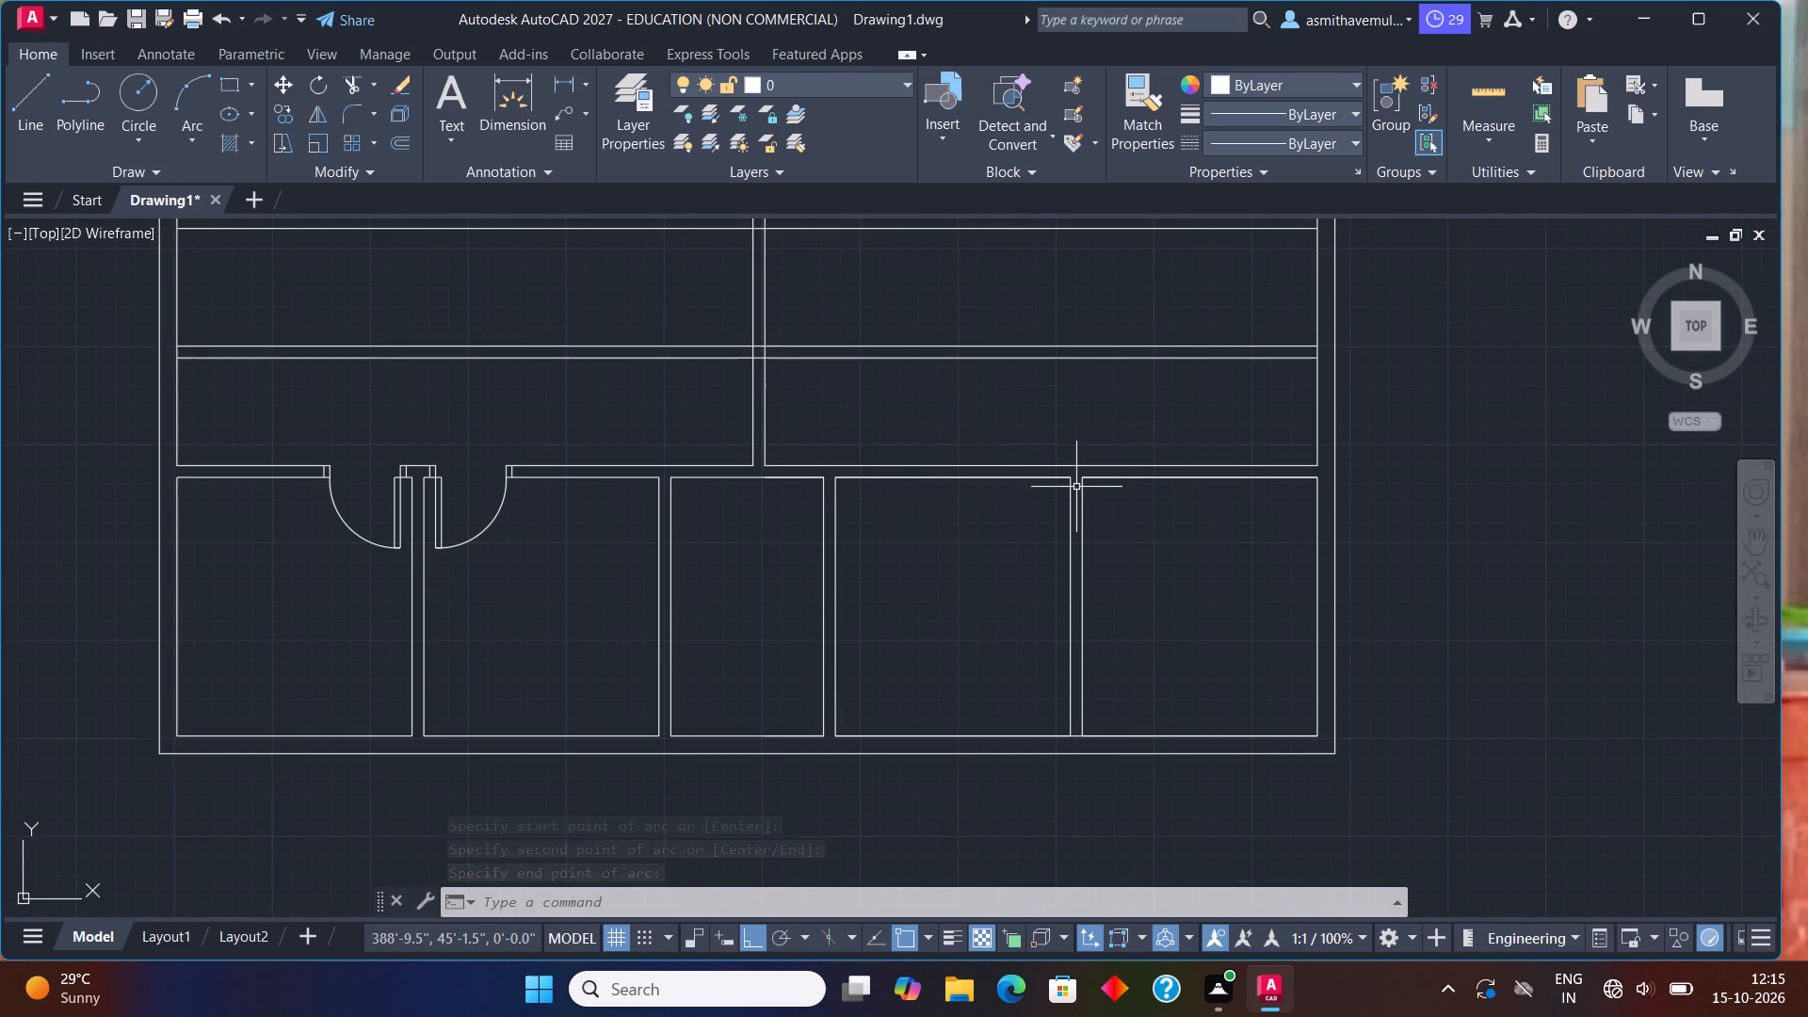
key(l)
key(Return)
text(from)
key(Return)
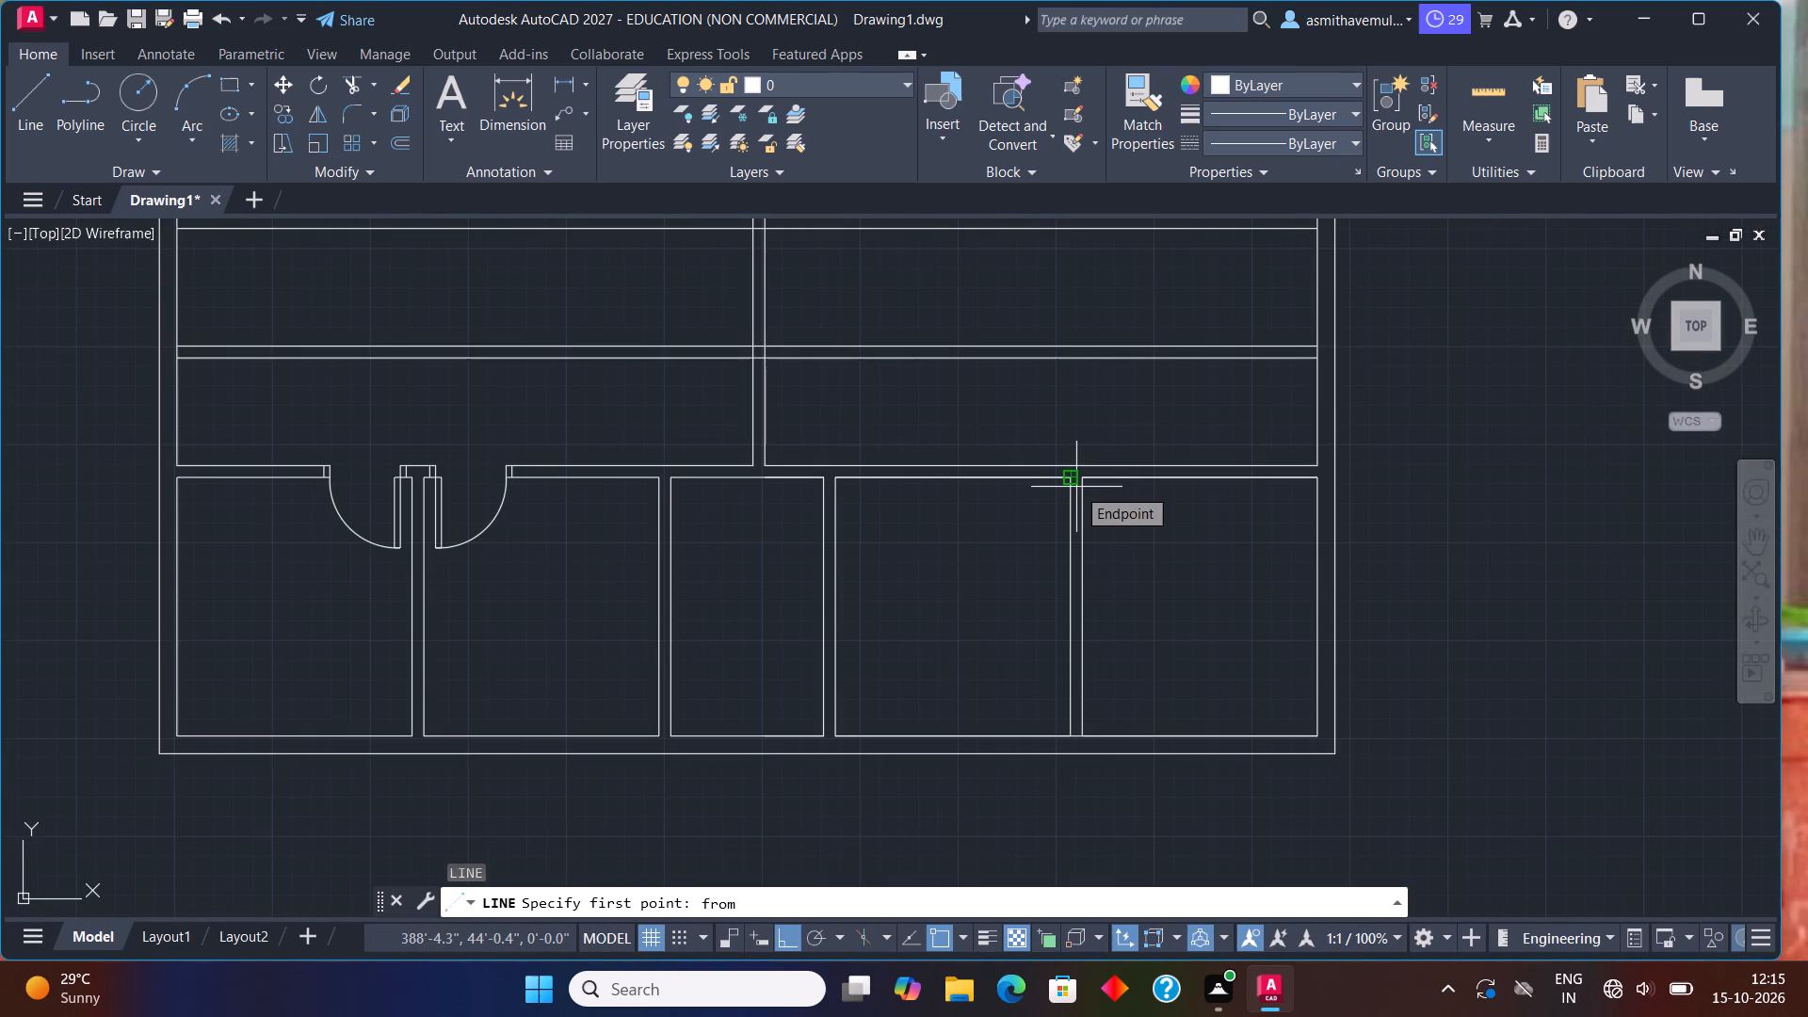
scroll(1067, 482, up, 3)
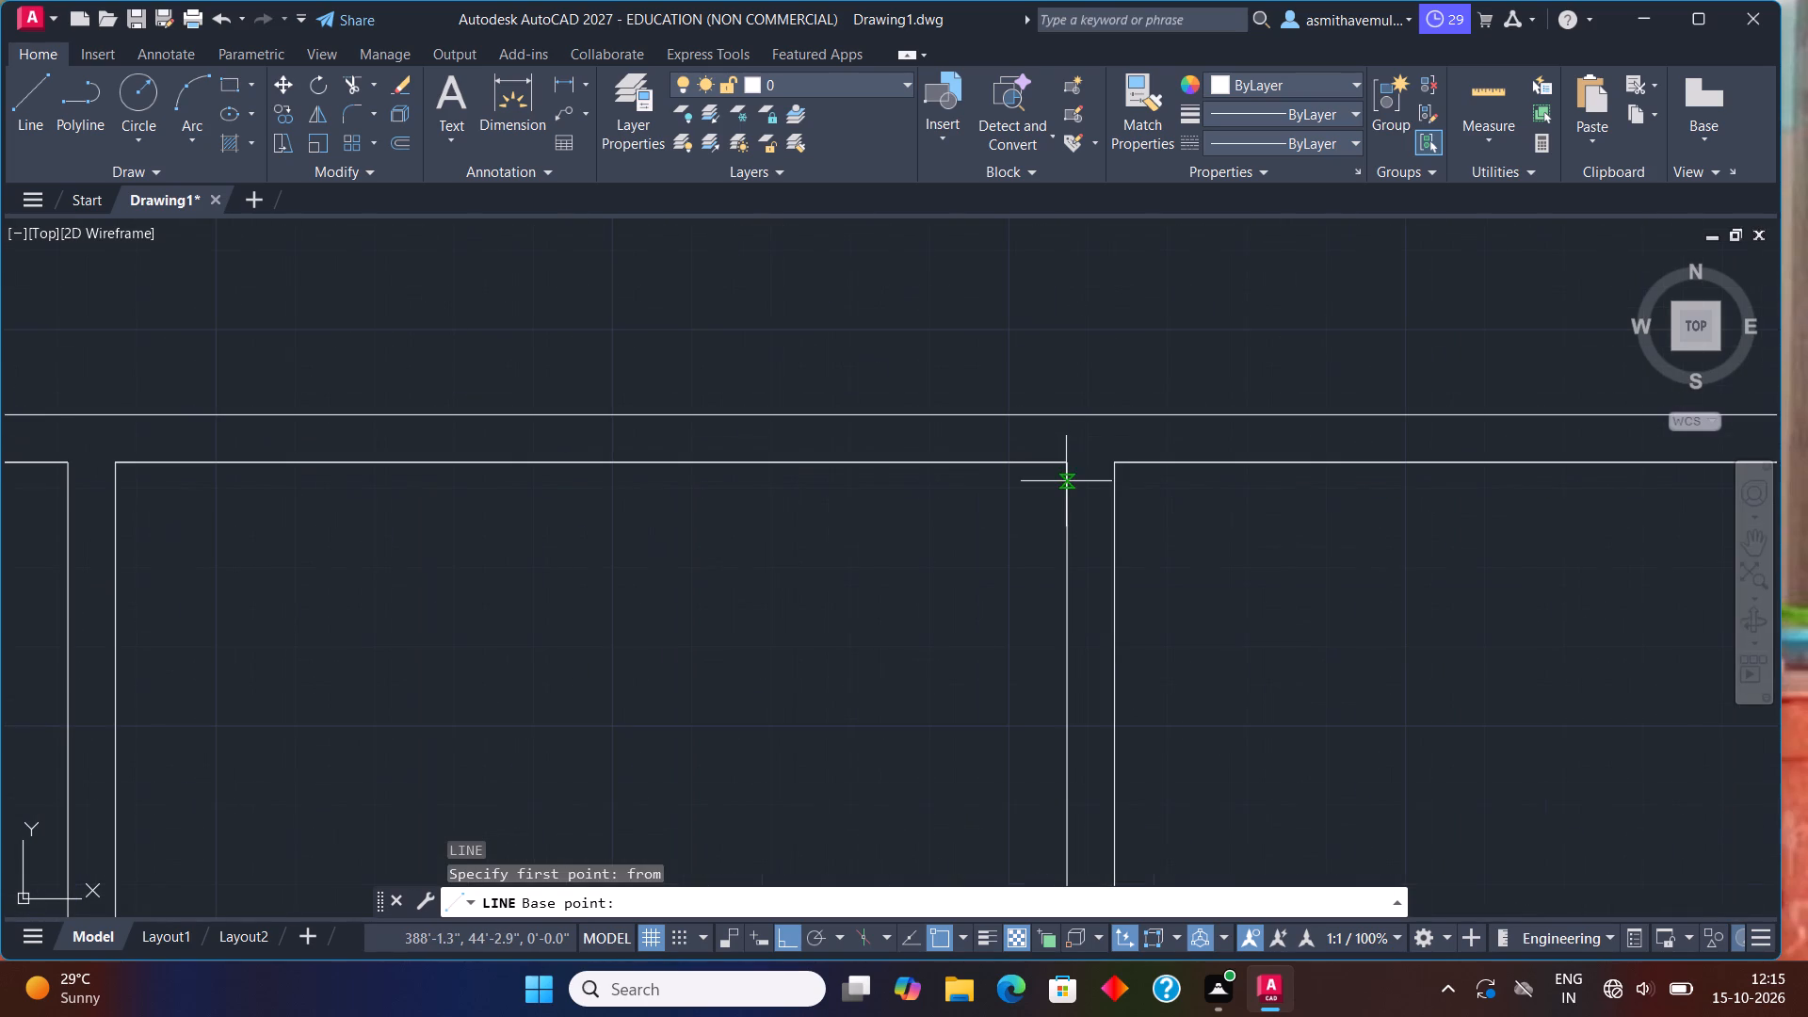
click(1066, 467)
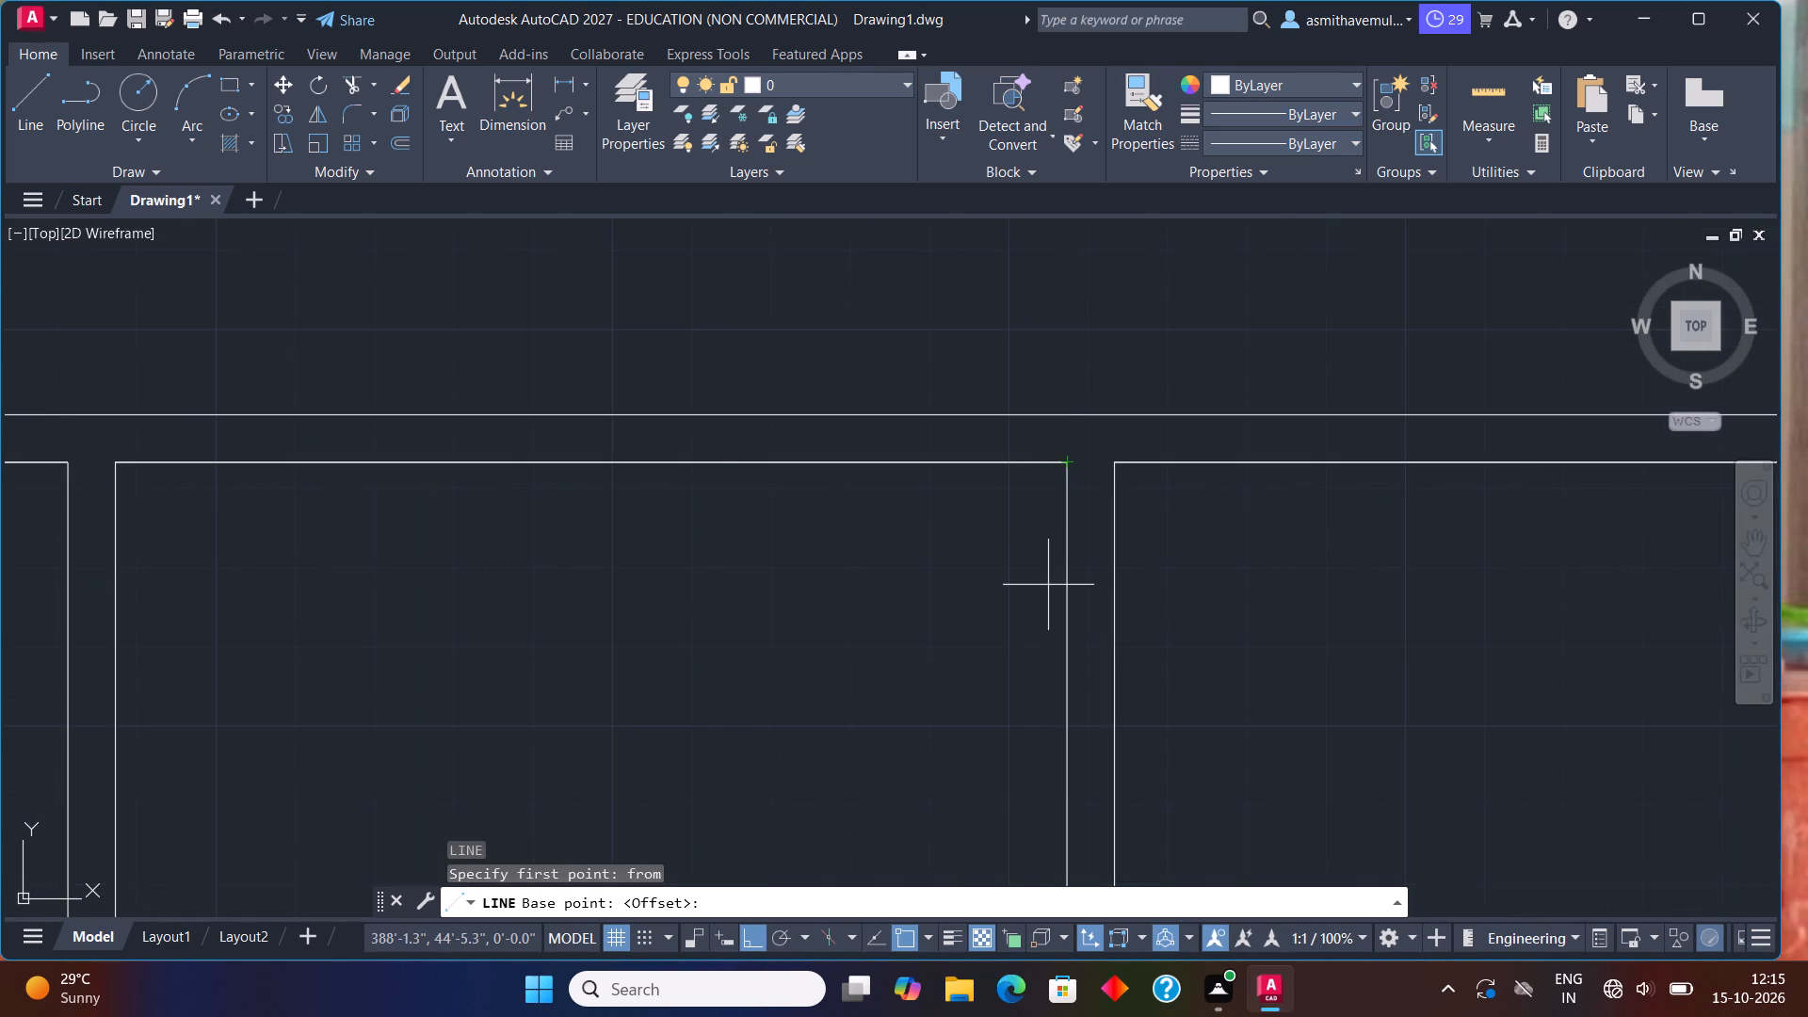
key(shift+at)
text(-3")
key(comma)
key(0)
key(Return)
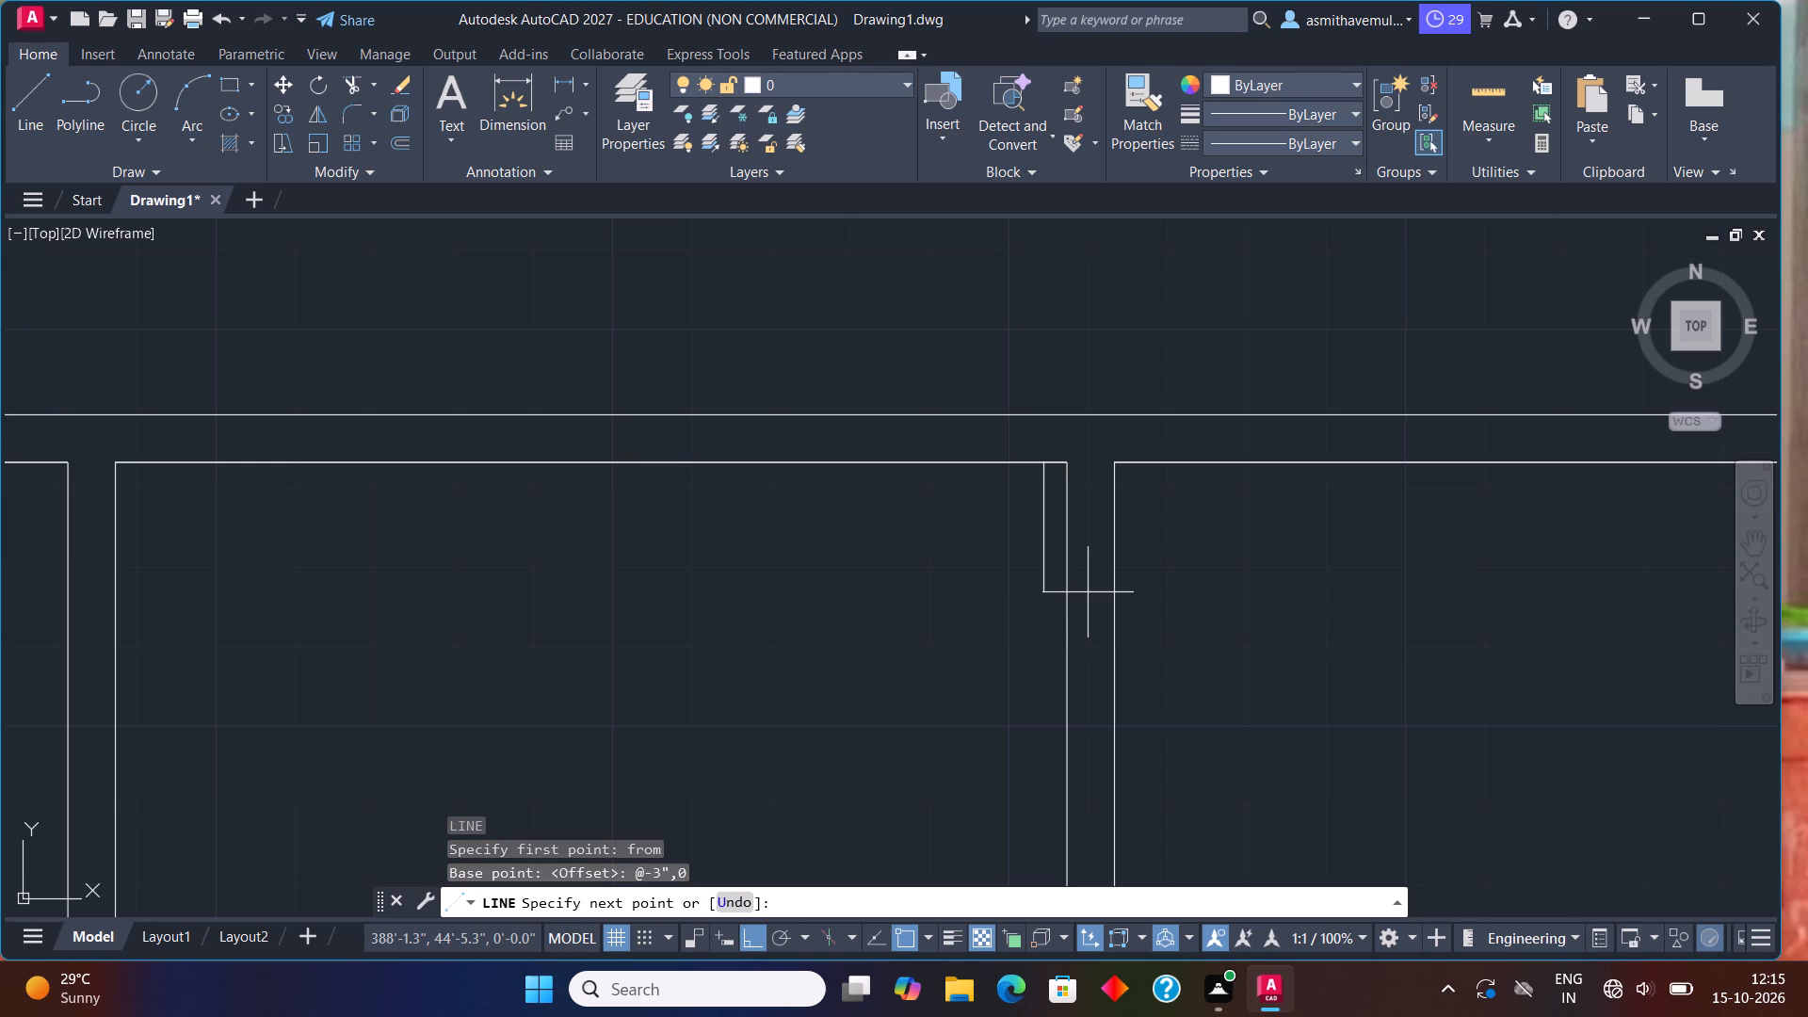
click(1046, 420)
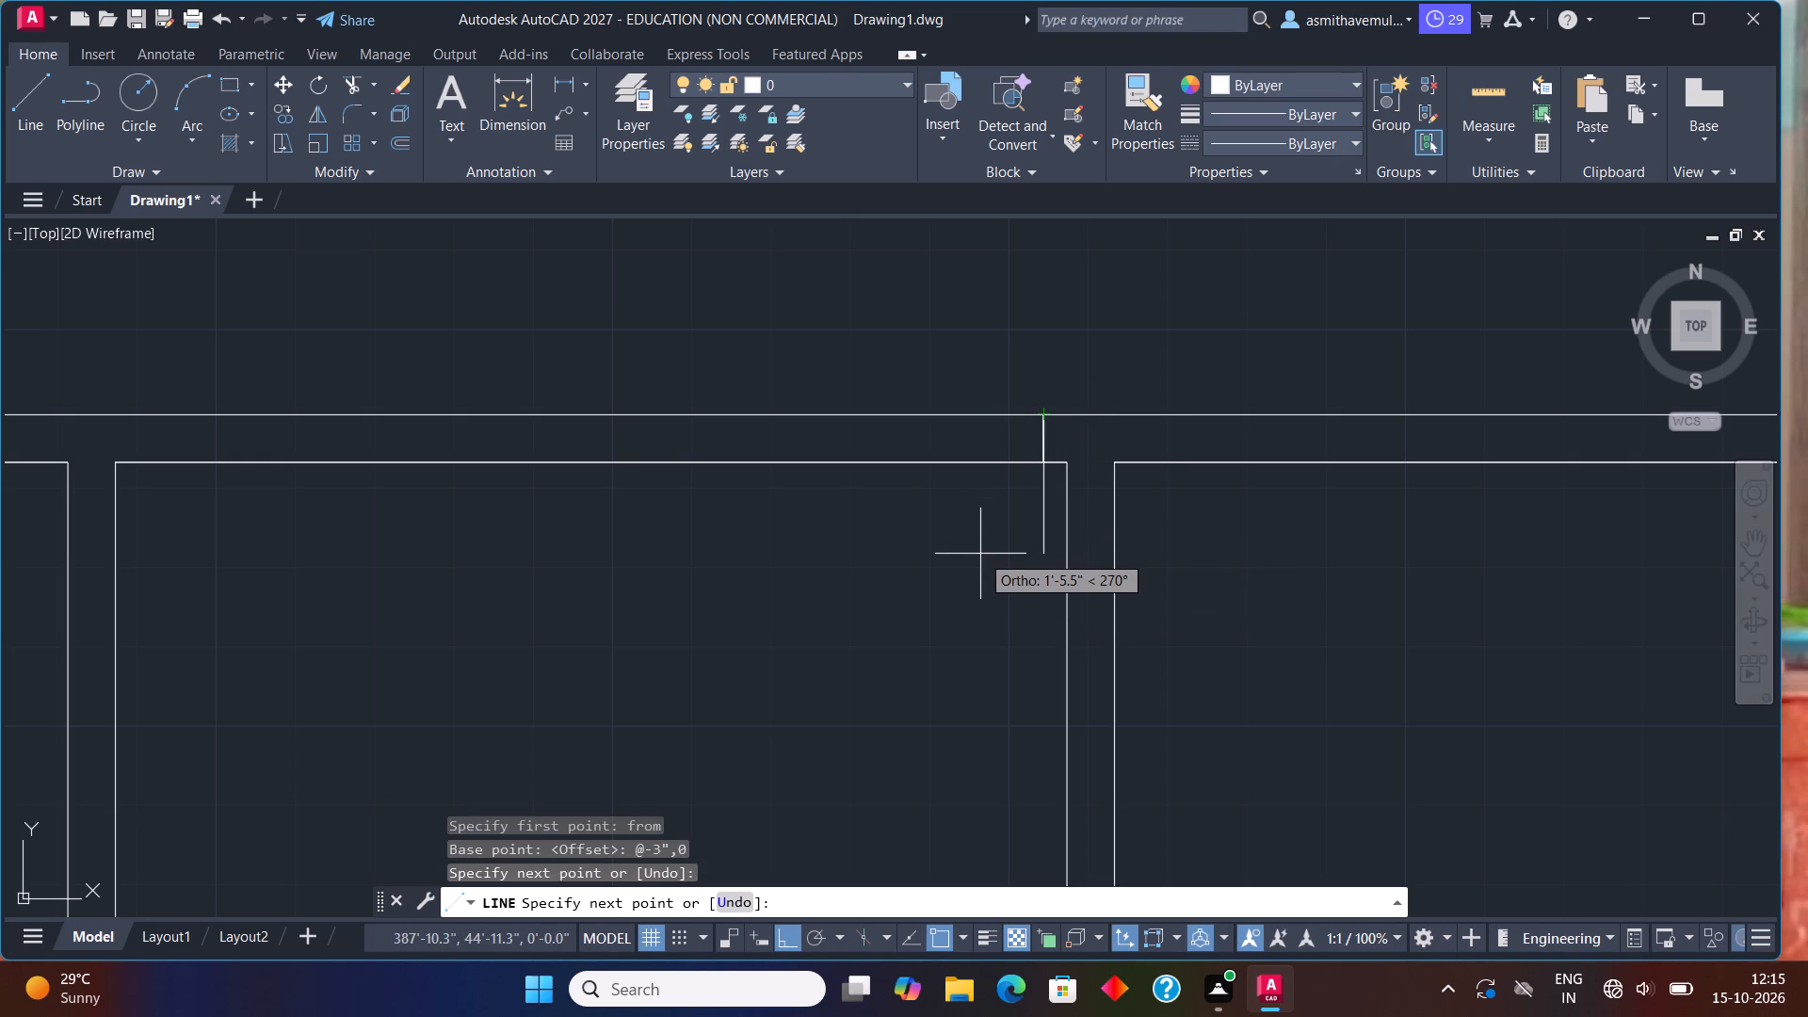
key(Escape)
Offset the new line across the fourth room's wall 3" to the left to form the right-hand door jamb.
key(o)
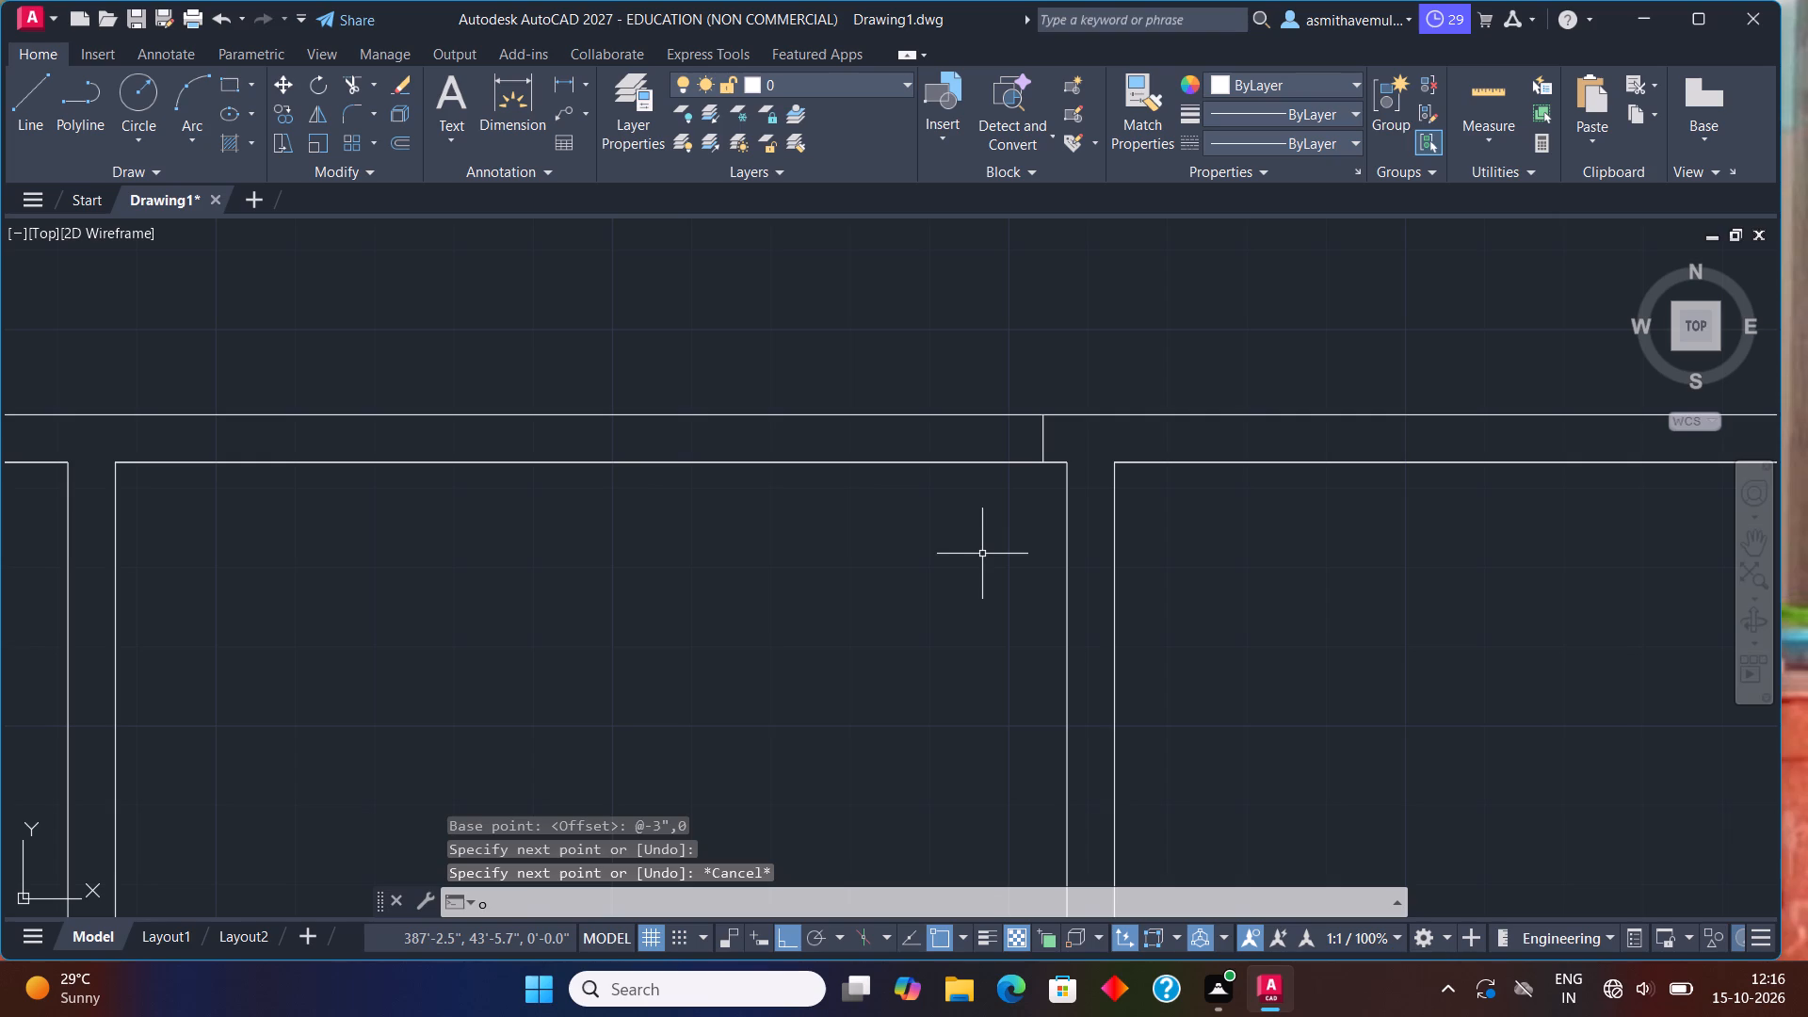
key(Return)
key(3)
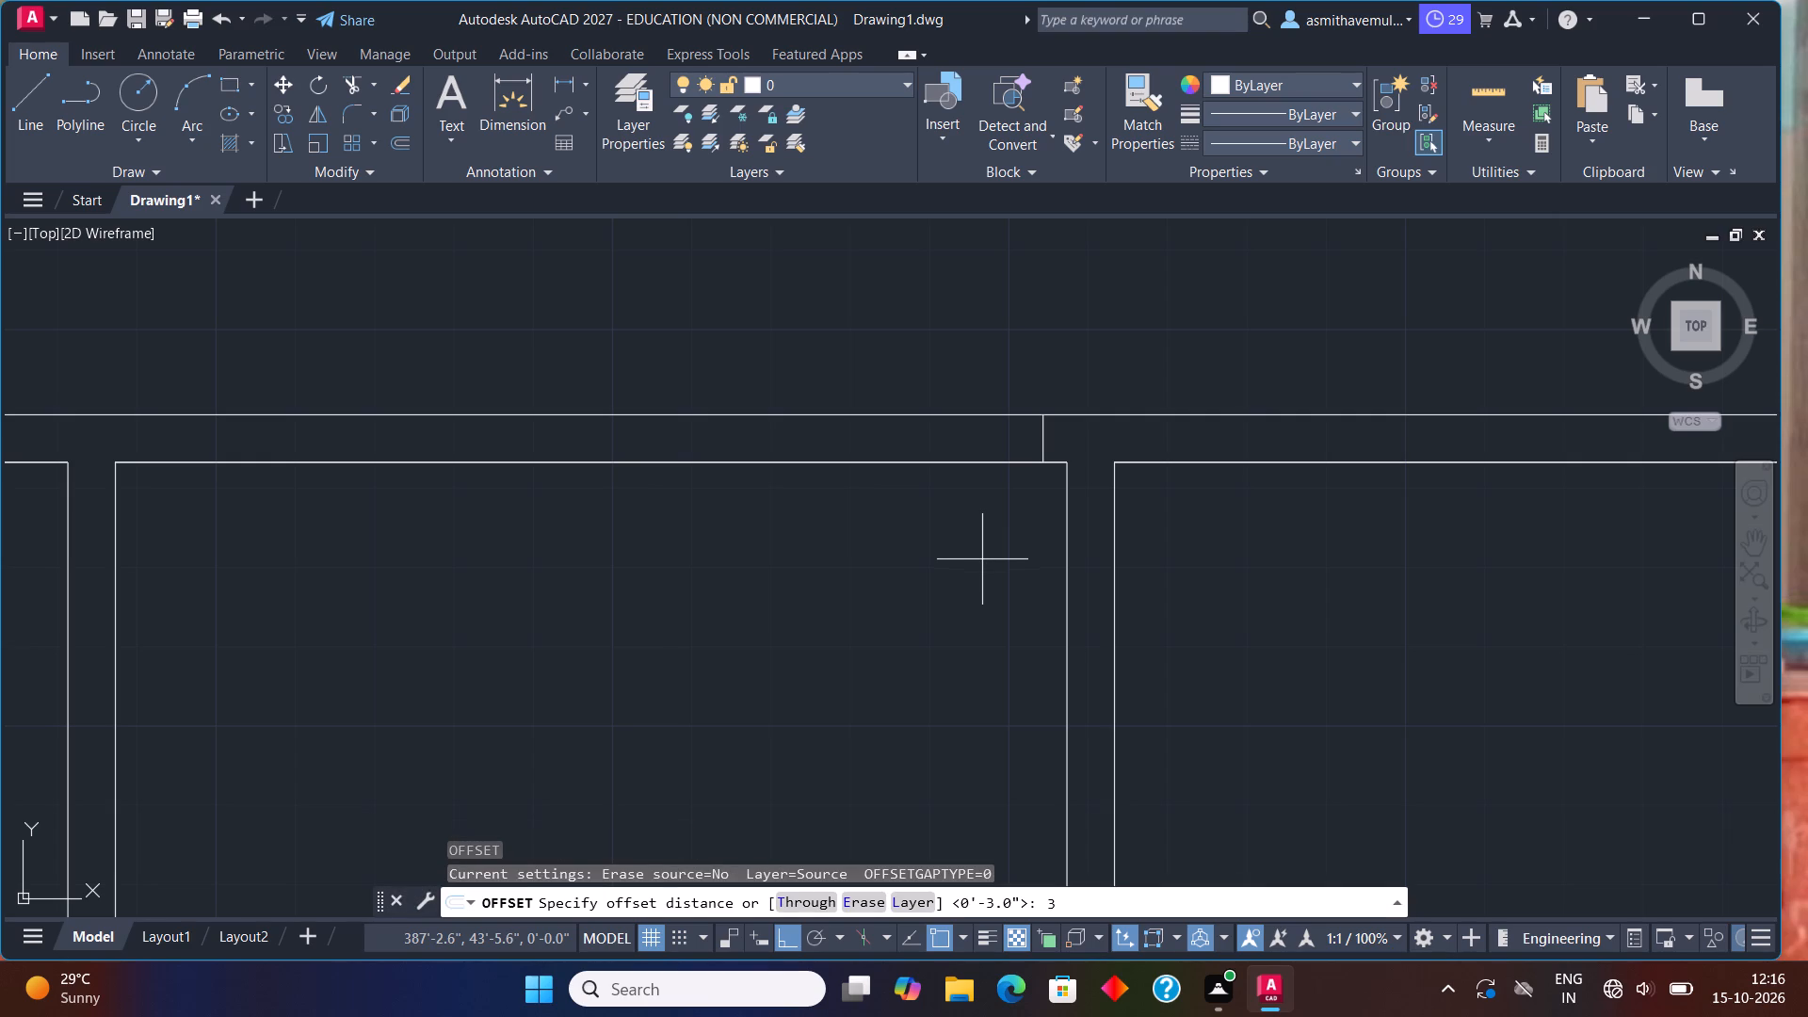
key(shift+quotedbl)
key(Return)
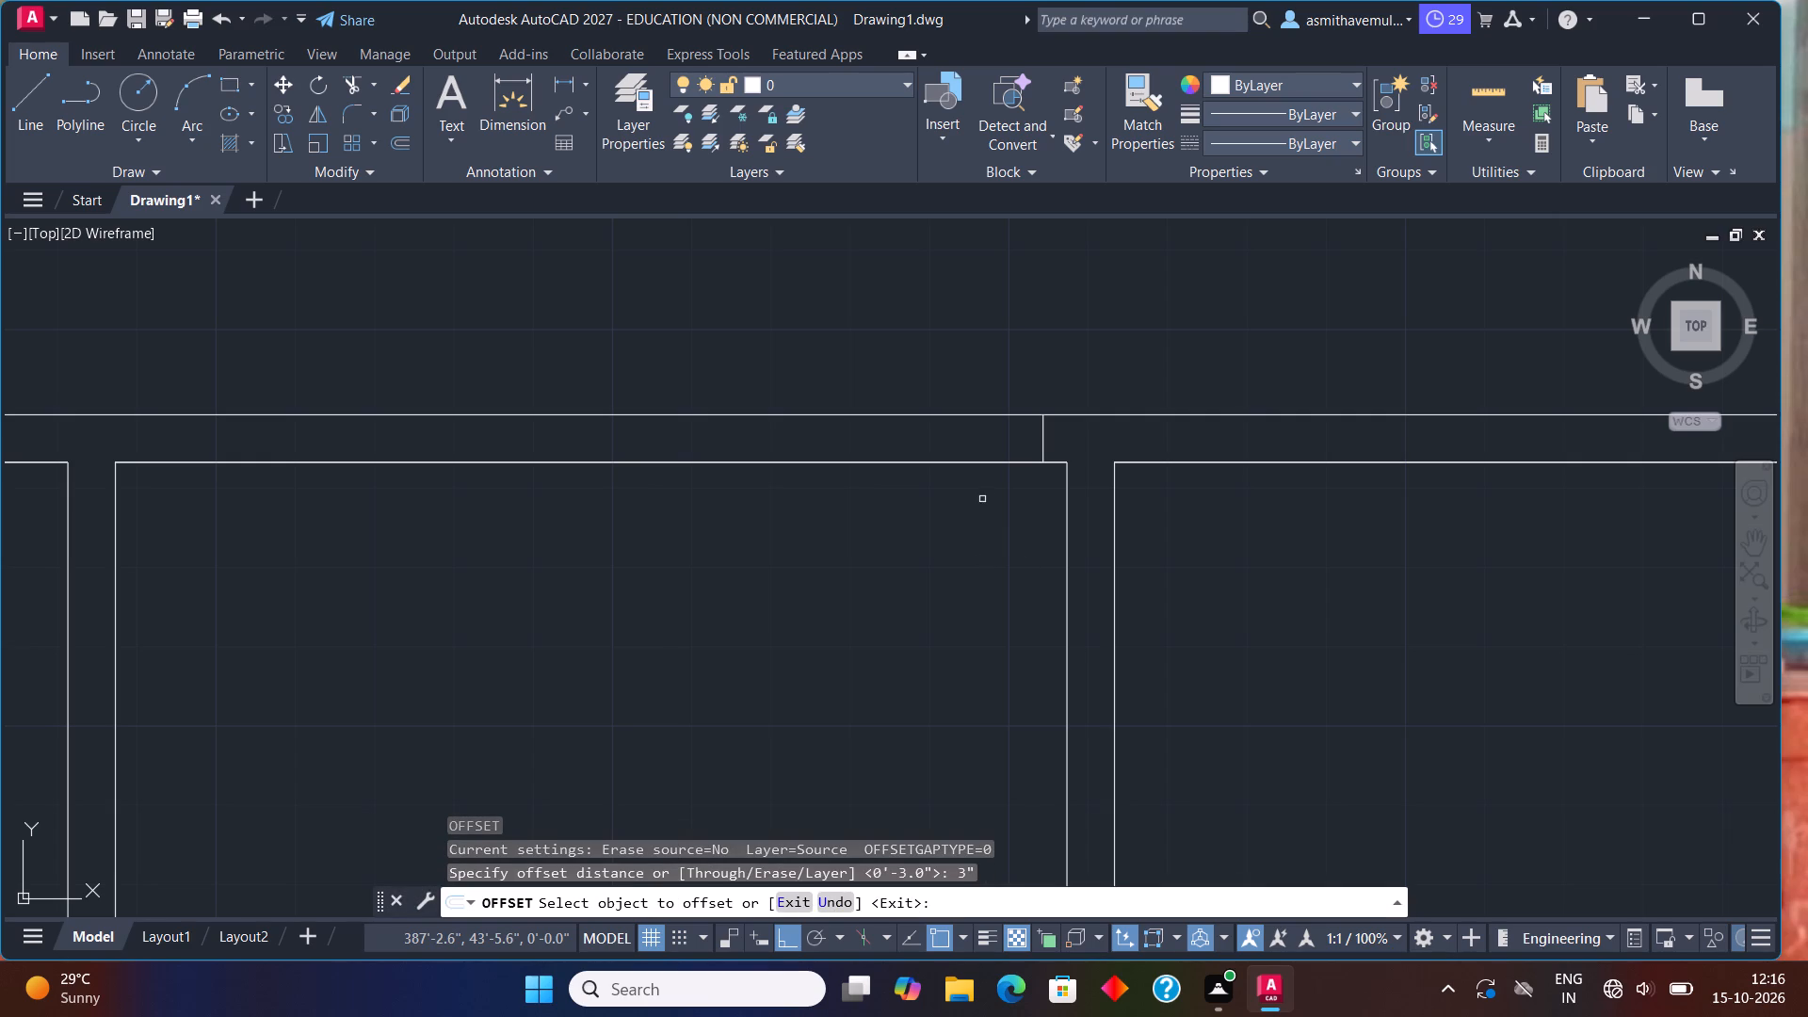
click(1043, 431)
click(979, 430)
key(Escape)
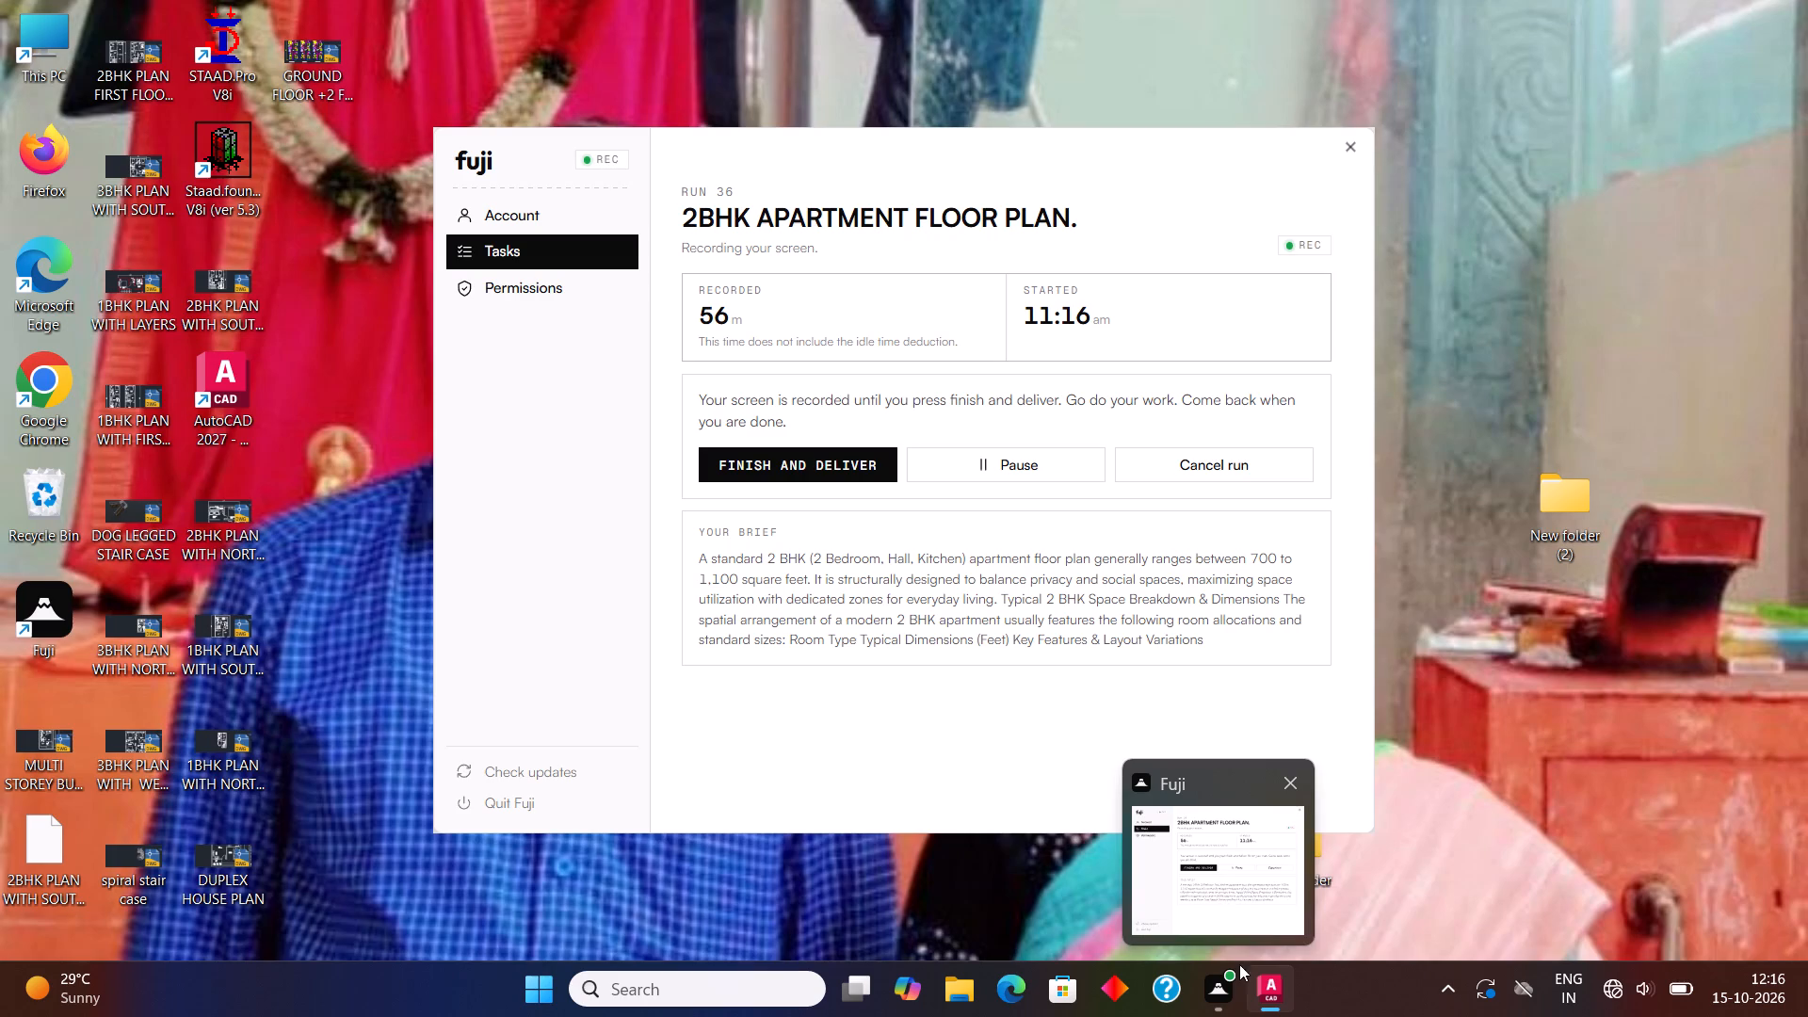
Offset the fourth room's inner jamb line 3' to the left to mark the far side of the door opening.
key(o)
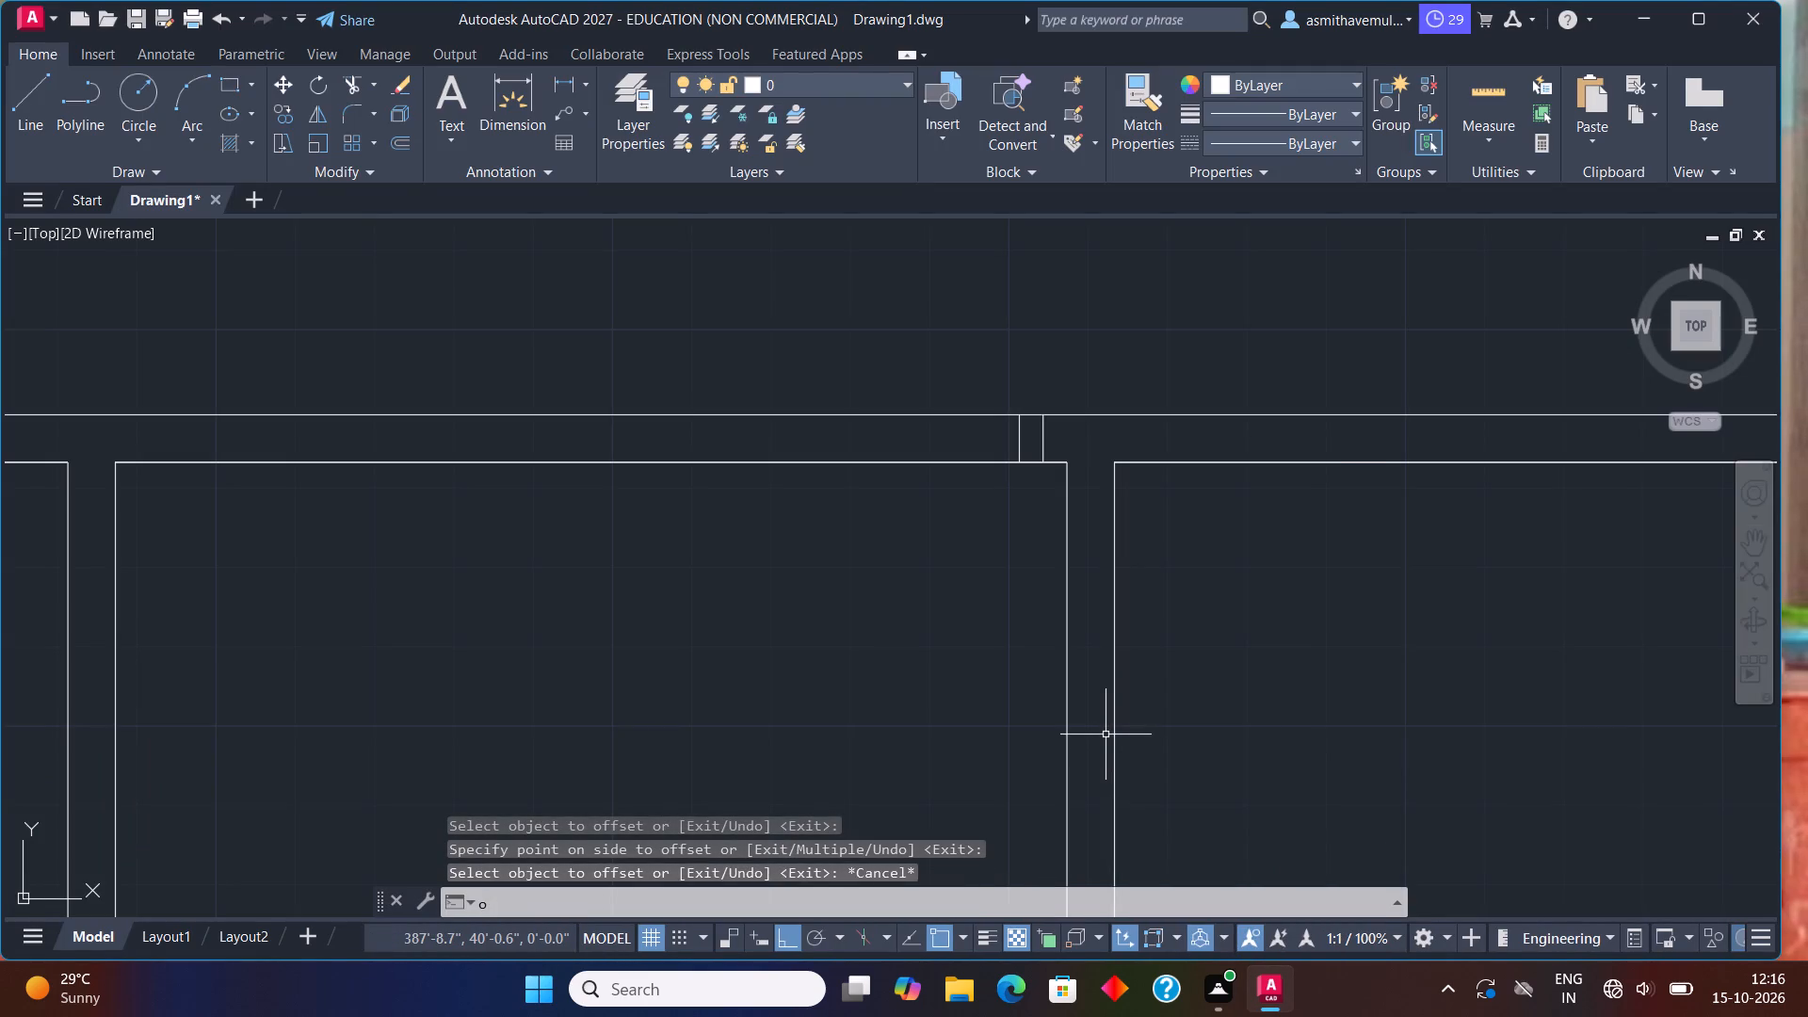
key(Return)
text(3')
key(Return)
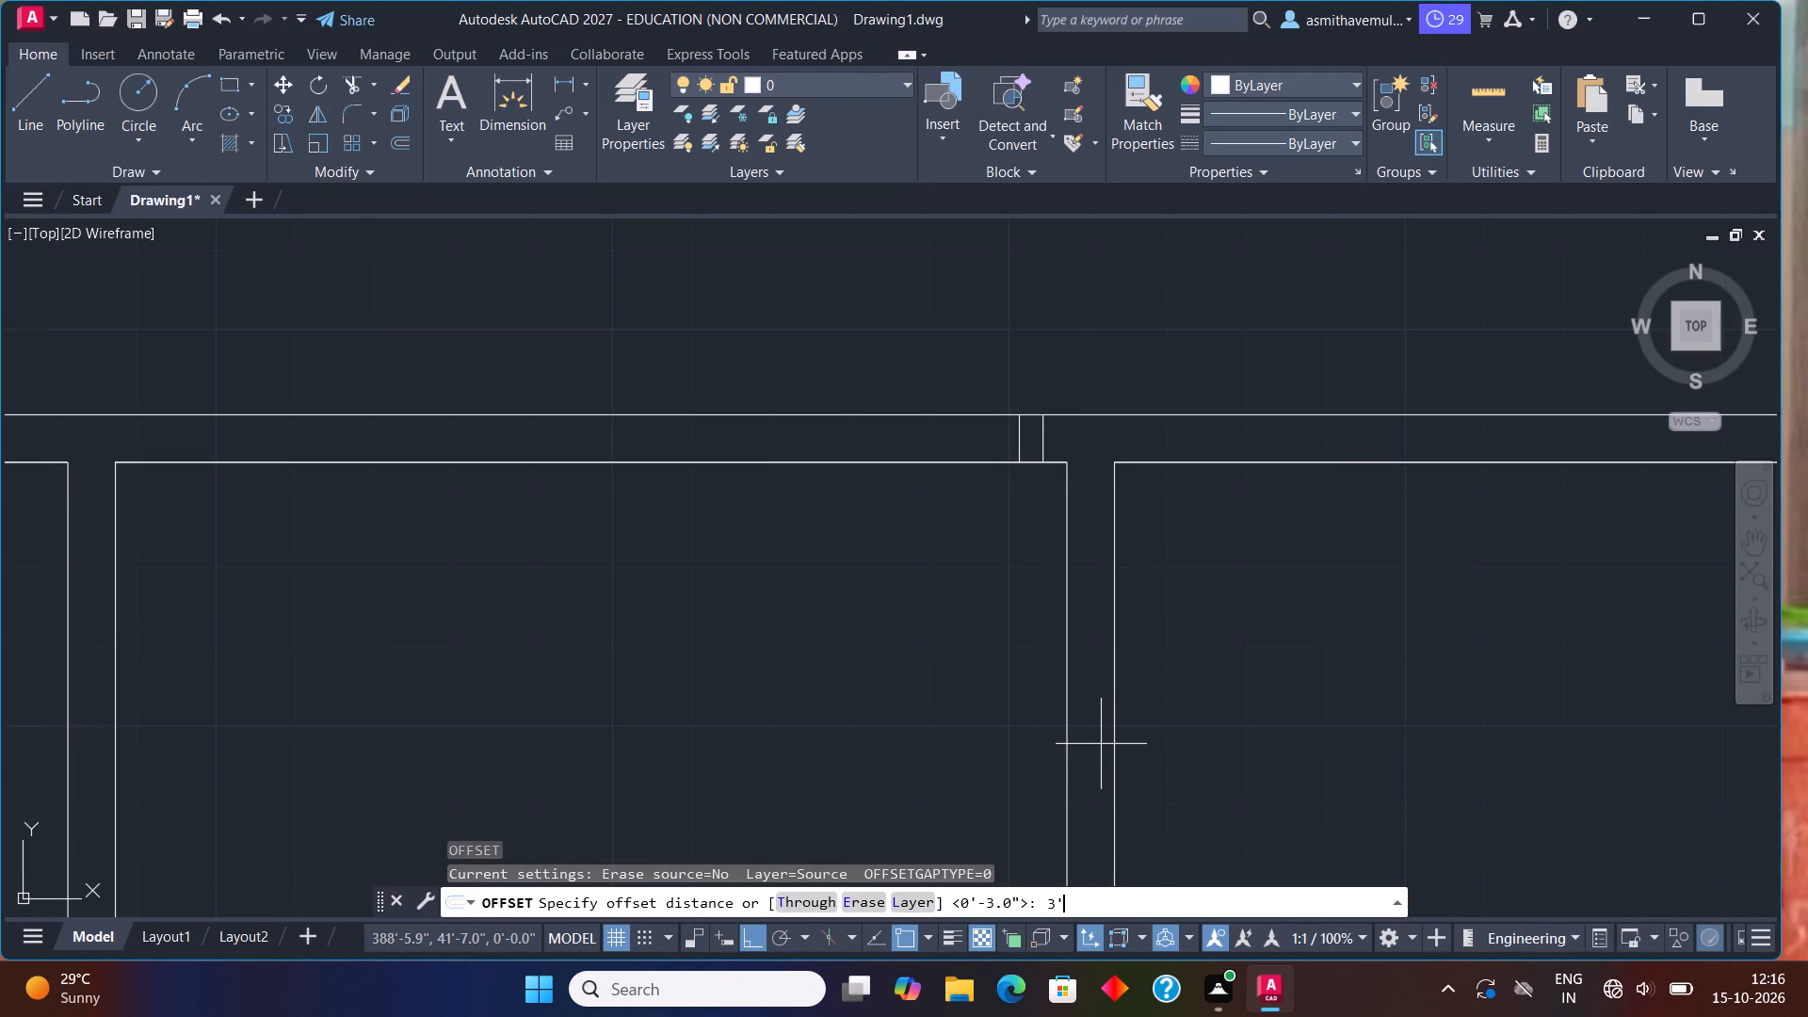
click(1017, 436)
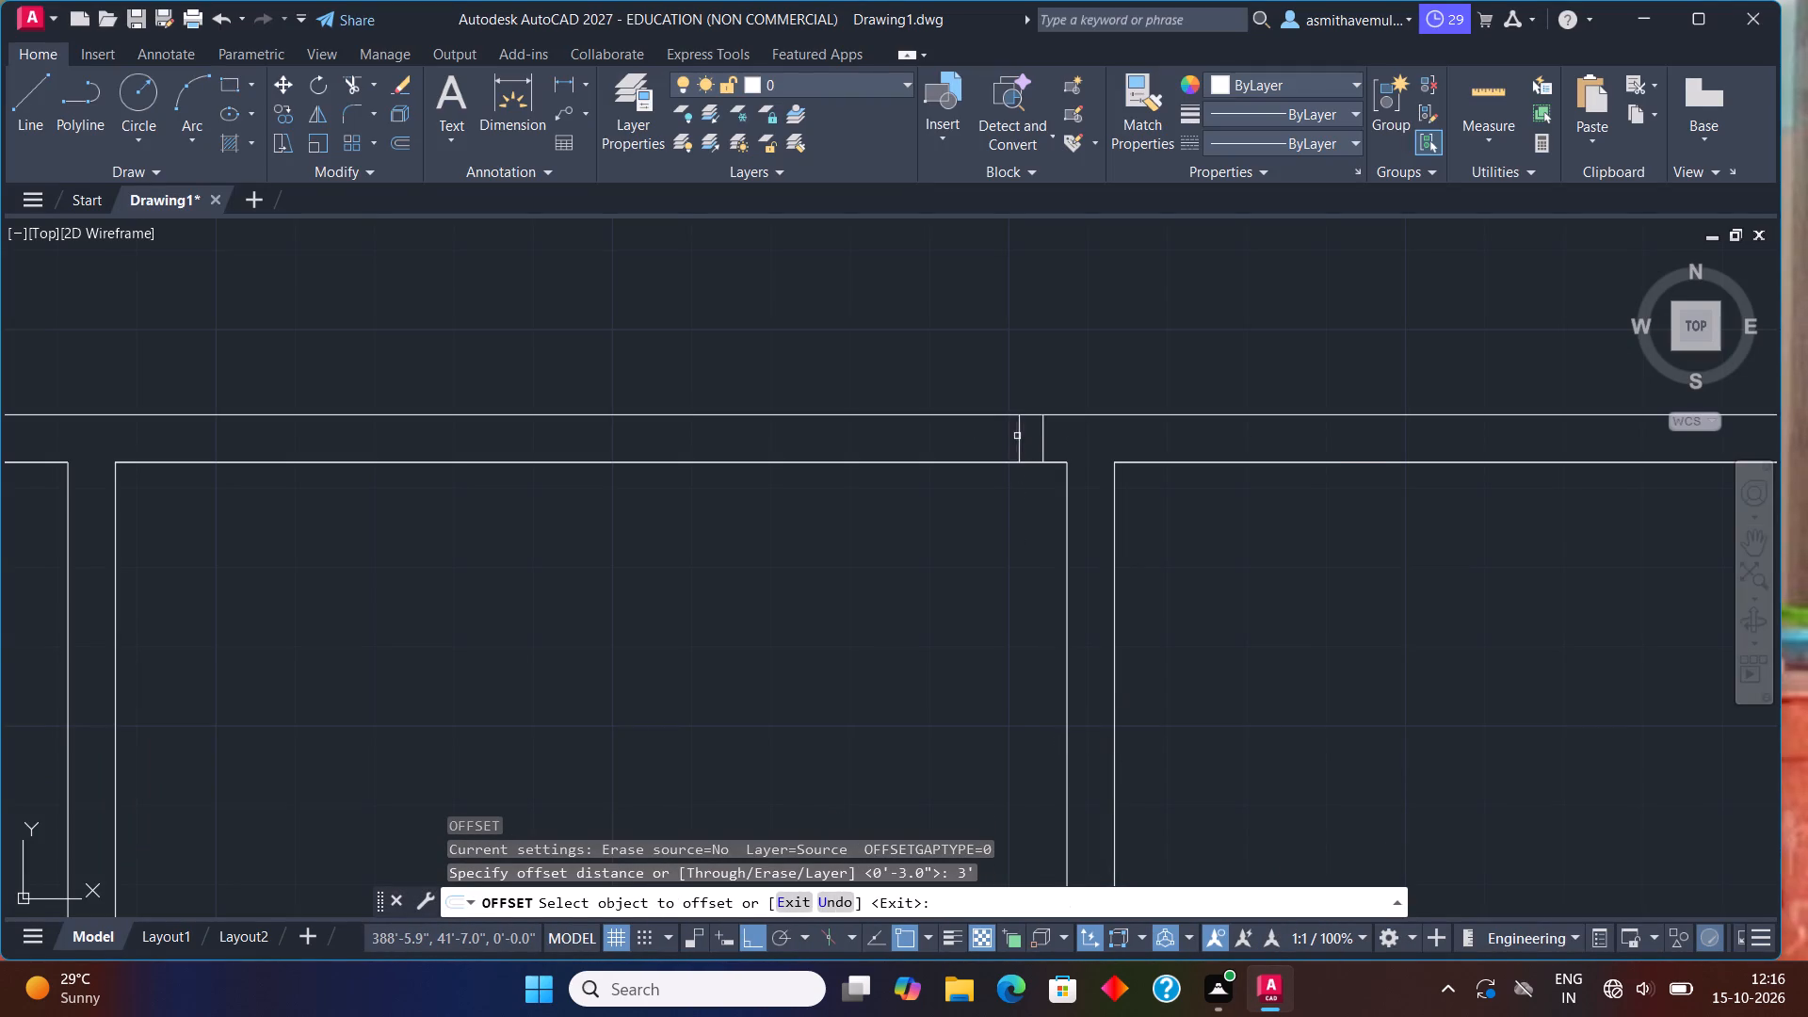
click(826, 416)
key(Escape)
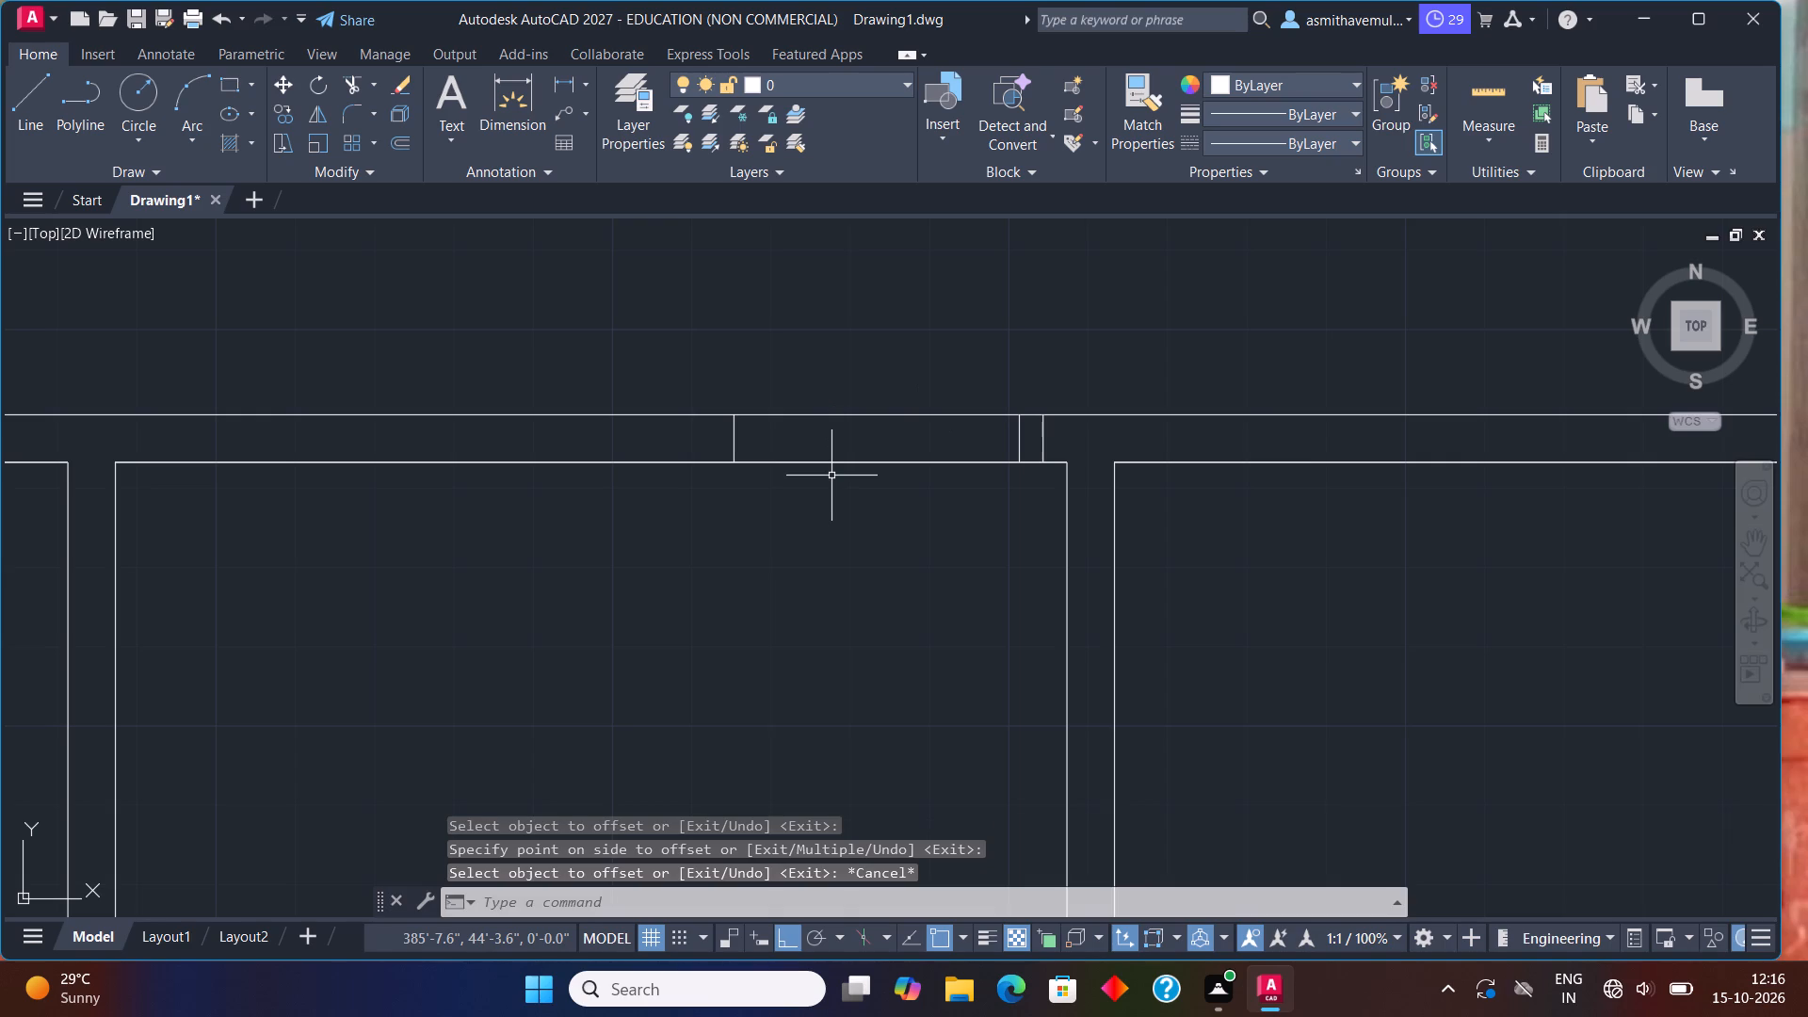
Offset the far side line of the fourth room's opening 3" to the left to form the left-hand door jamb.
key(o)
key(Return)
key(3)
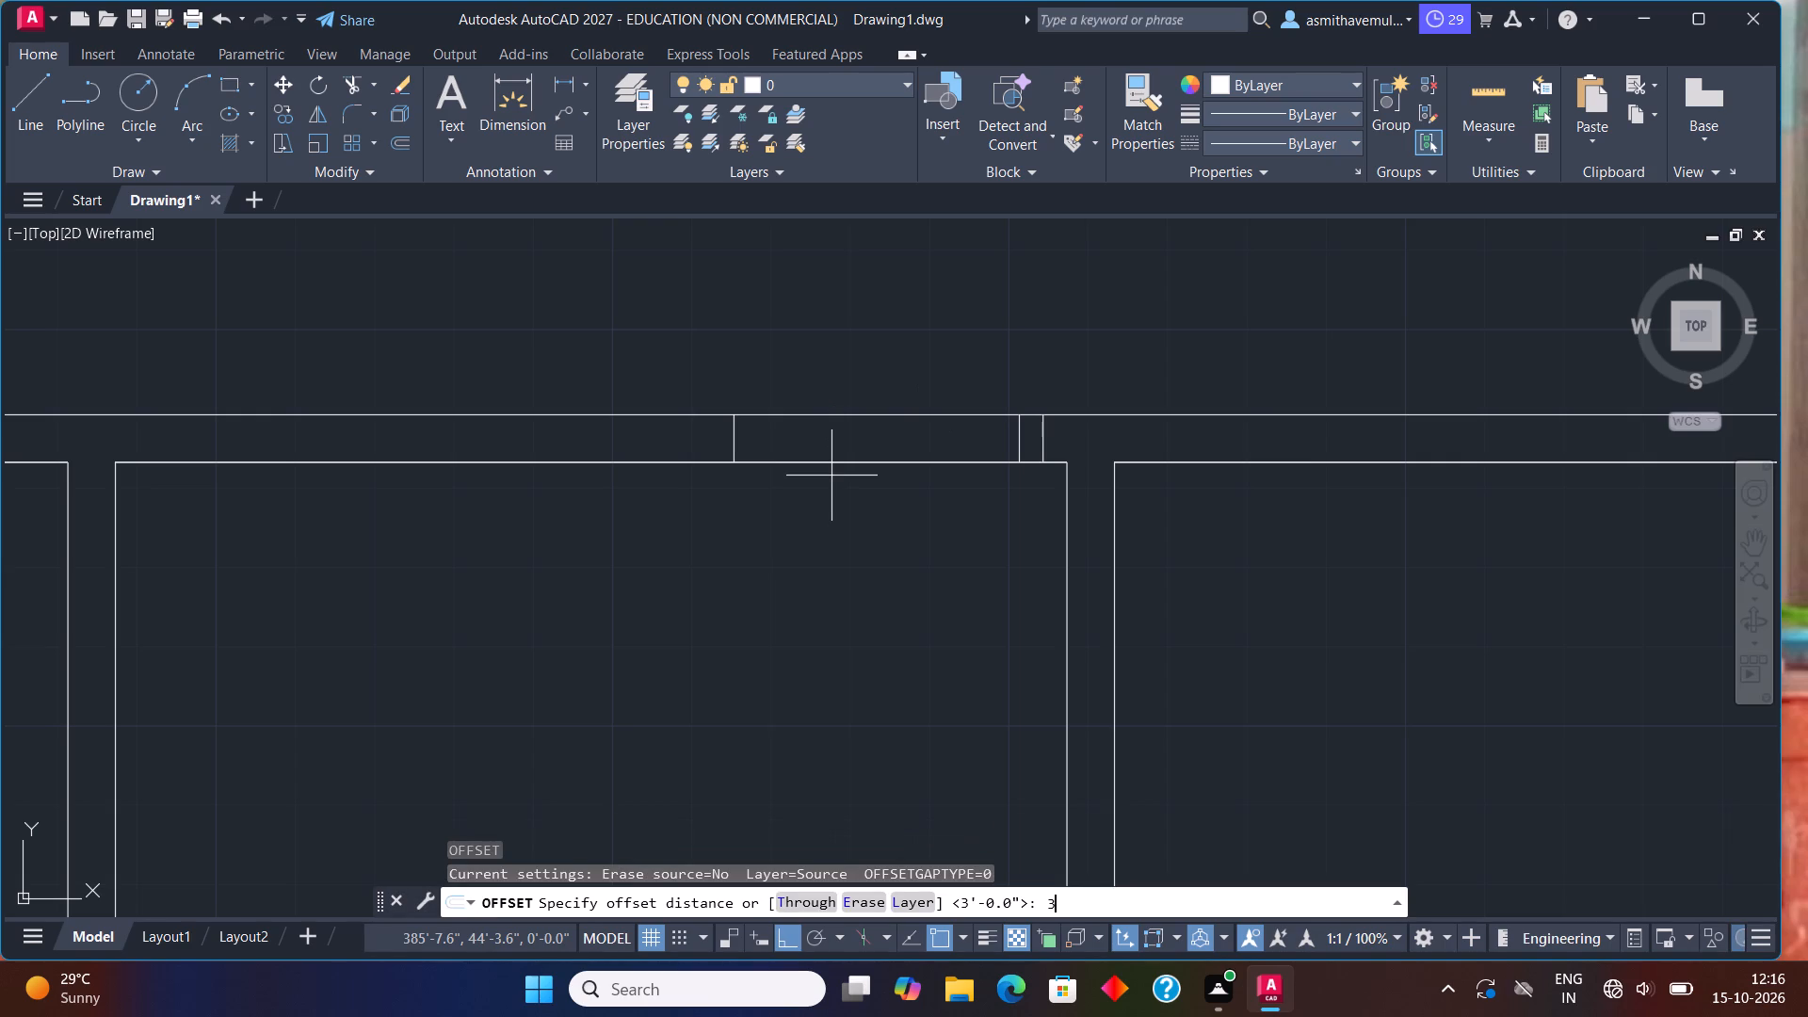
key(shift+quotedbl)
key(Return)
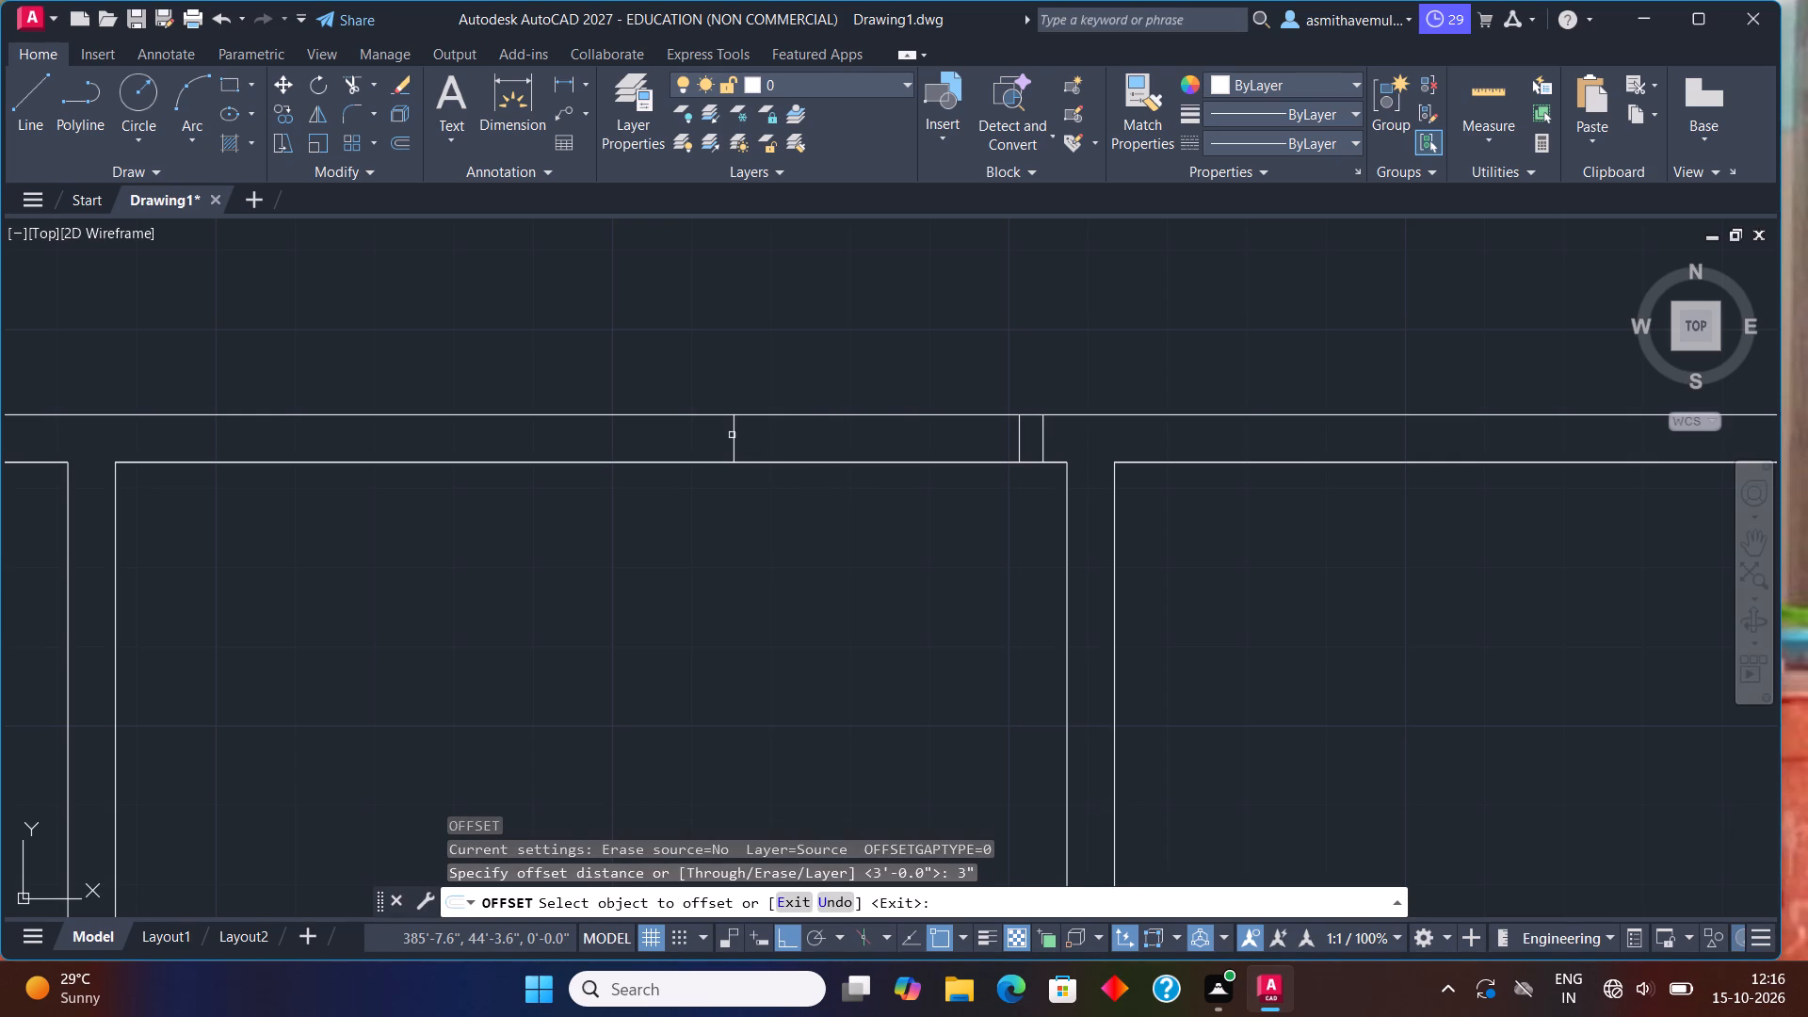
click(732, 436)
click(679, 437)
key(Escape)
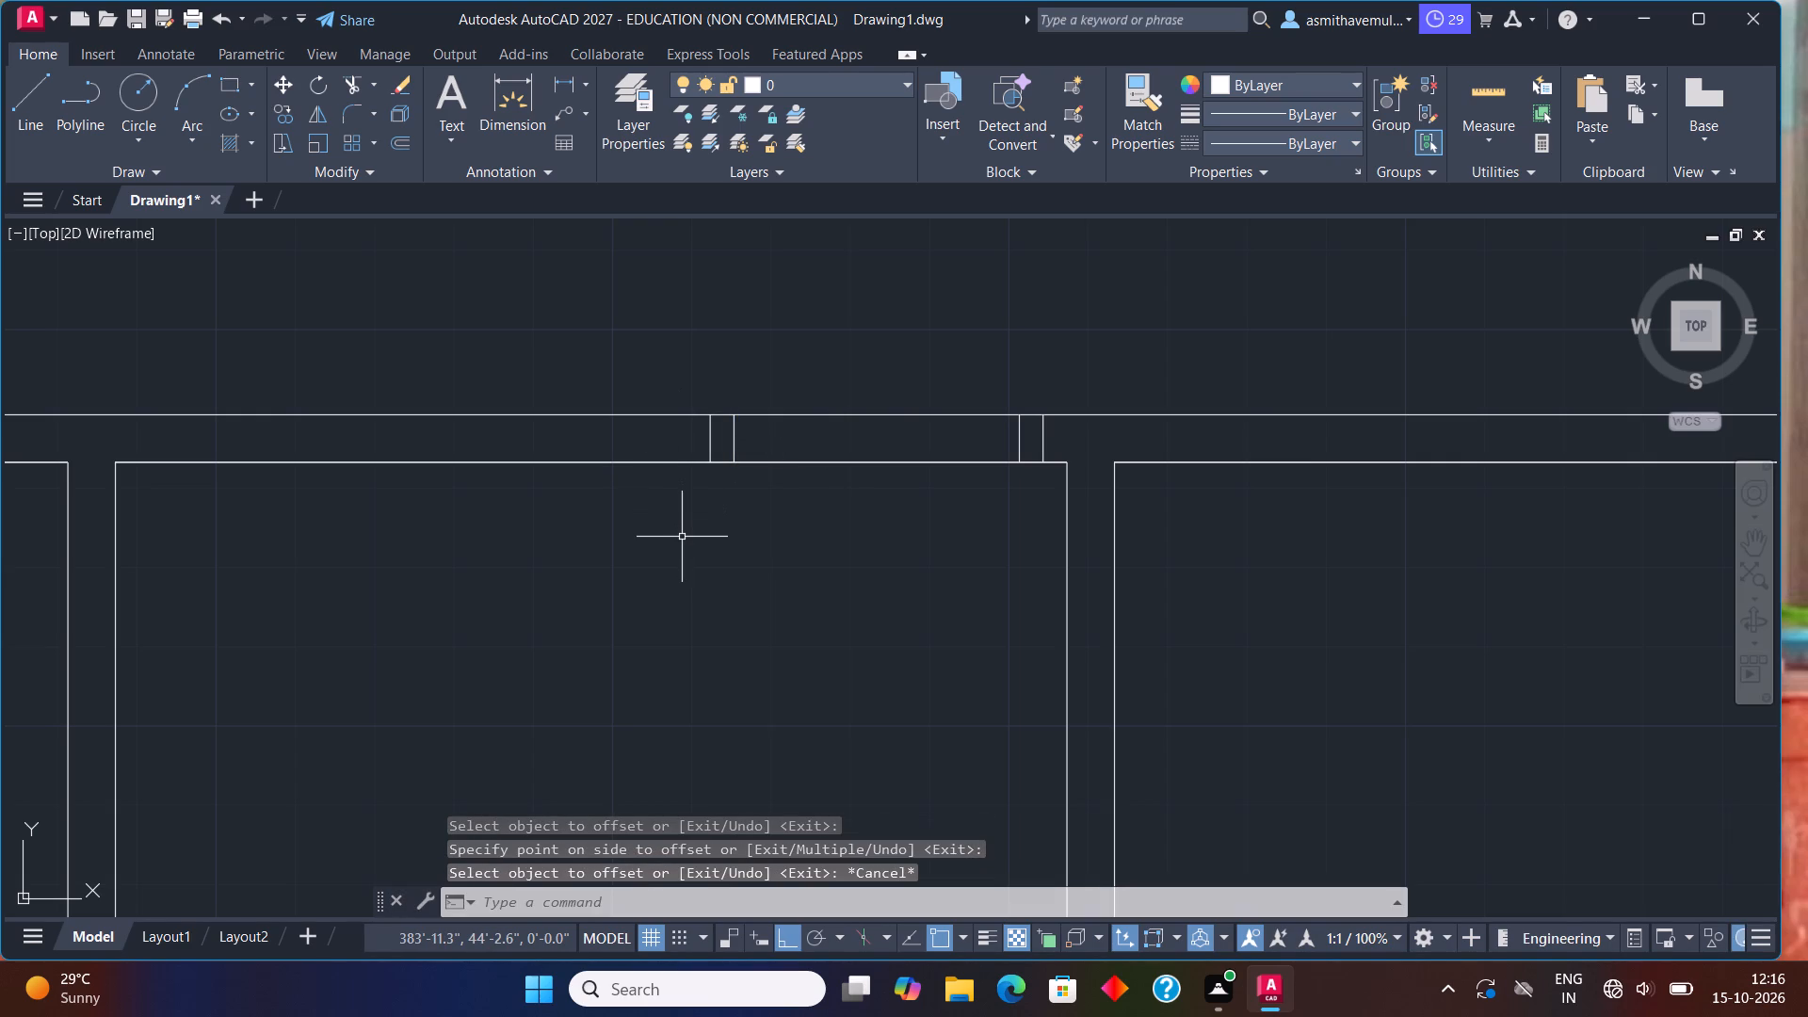
Trim both wall lines between the two jambs of the fourth room to open the 3' doorway.
text(trim)
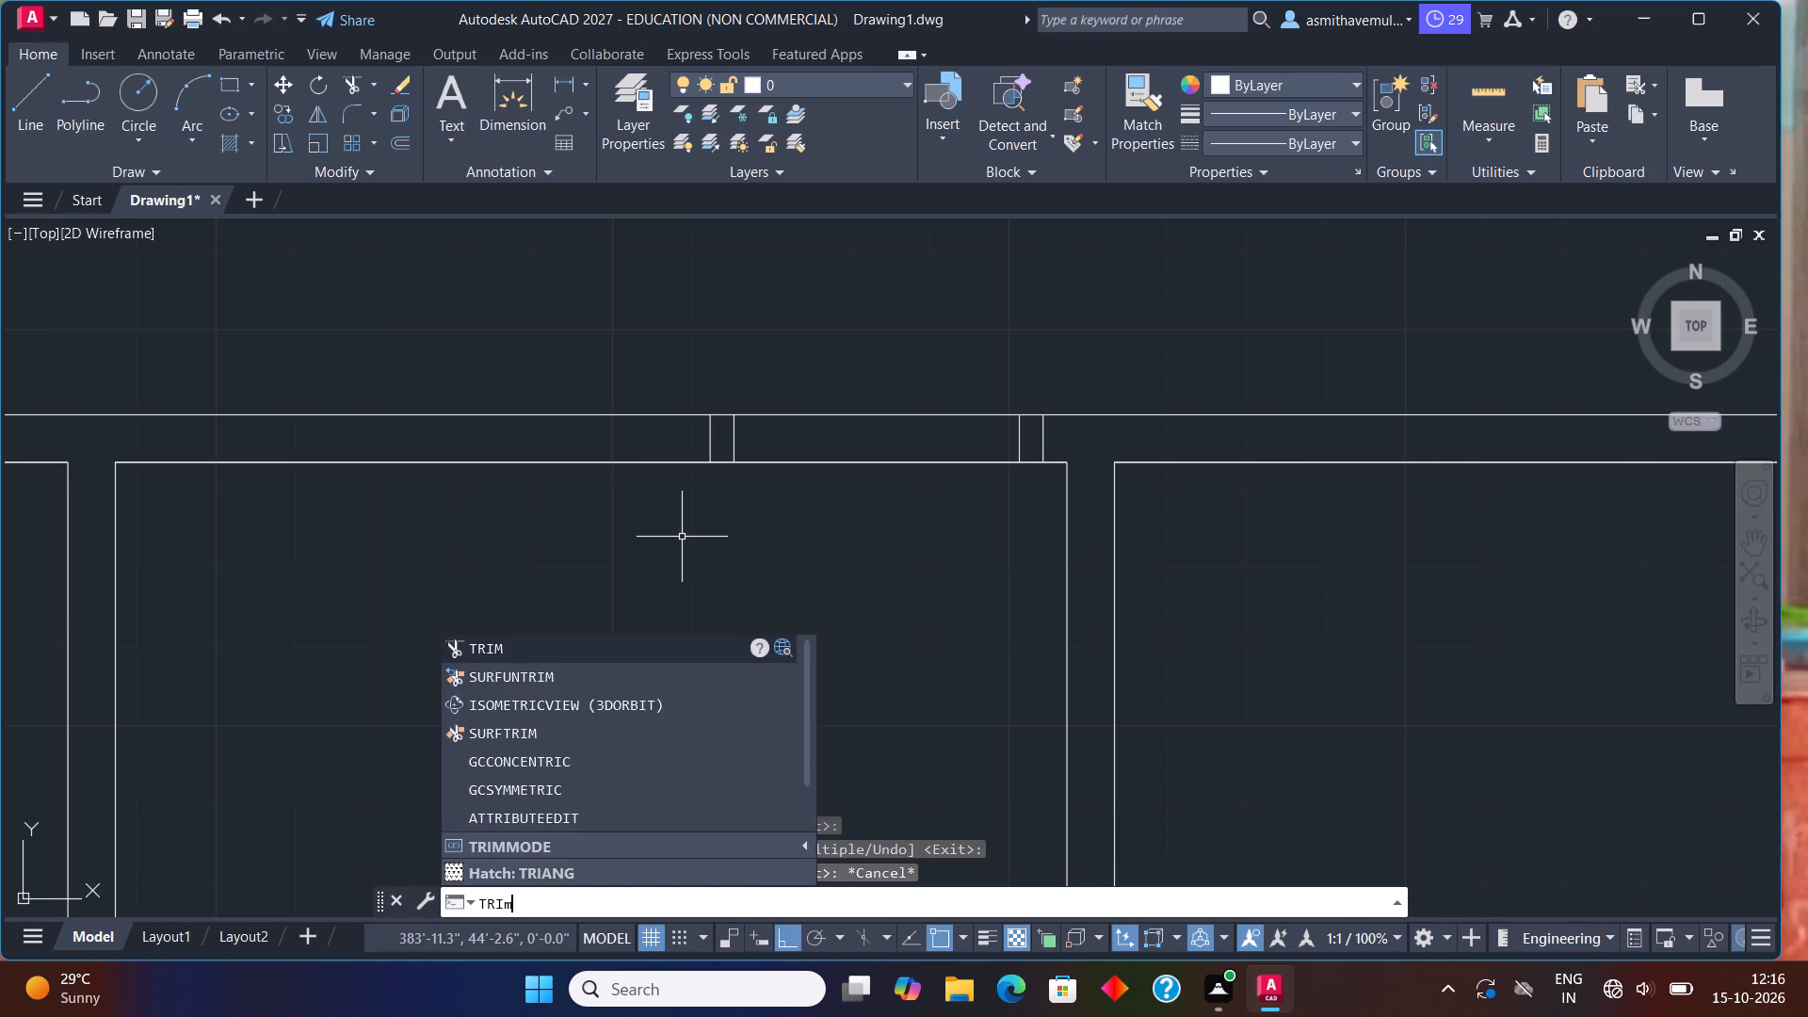
key(Return)
drag(735, 540, 1036, 355)
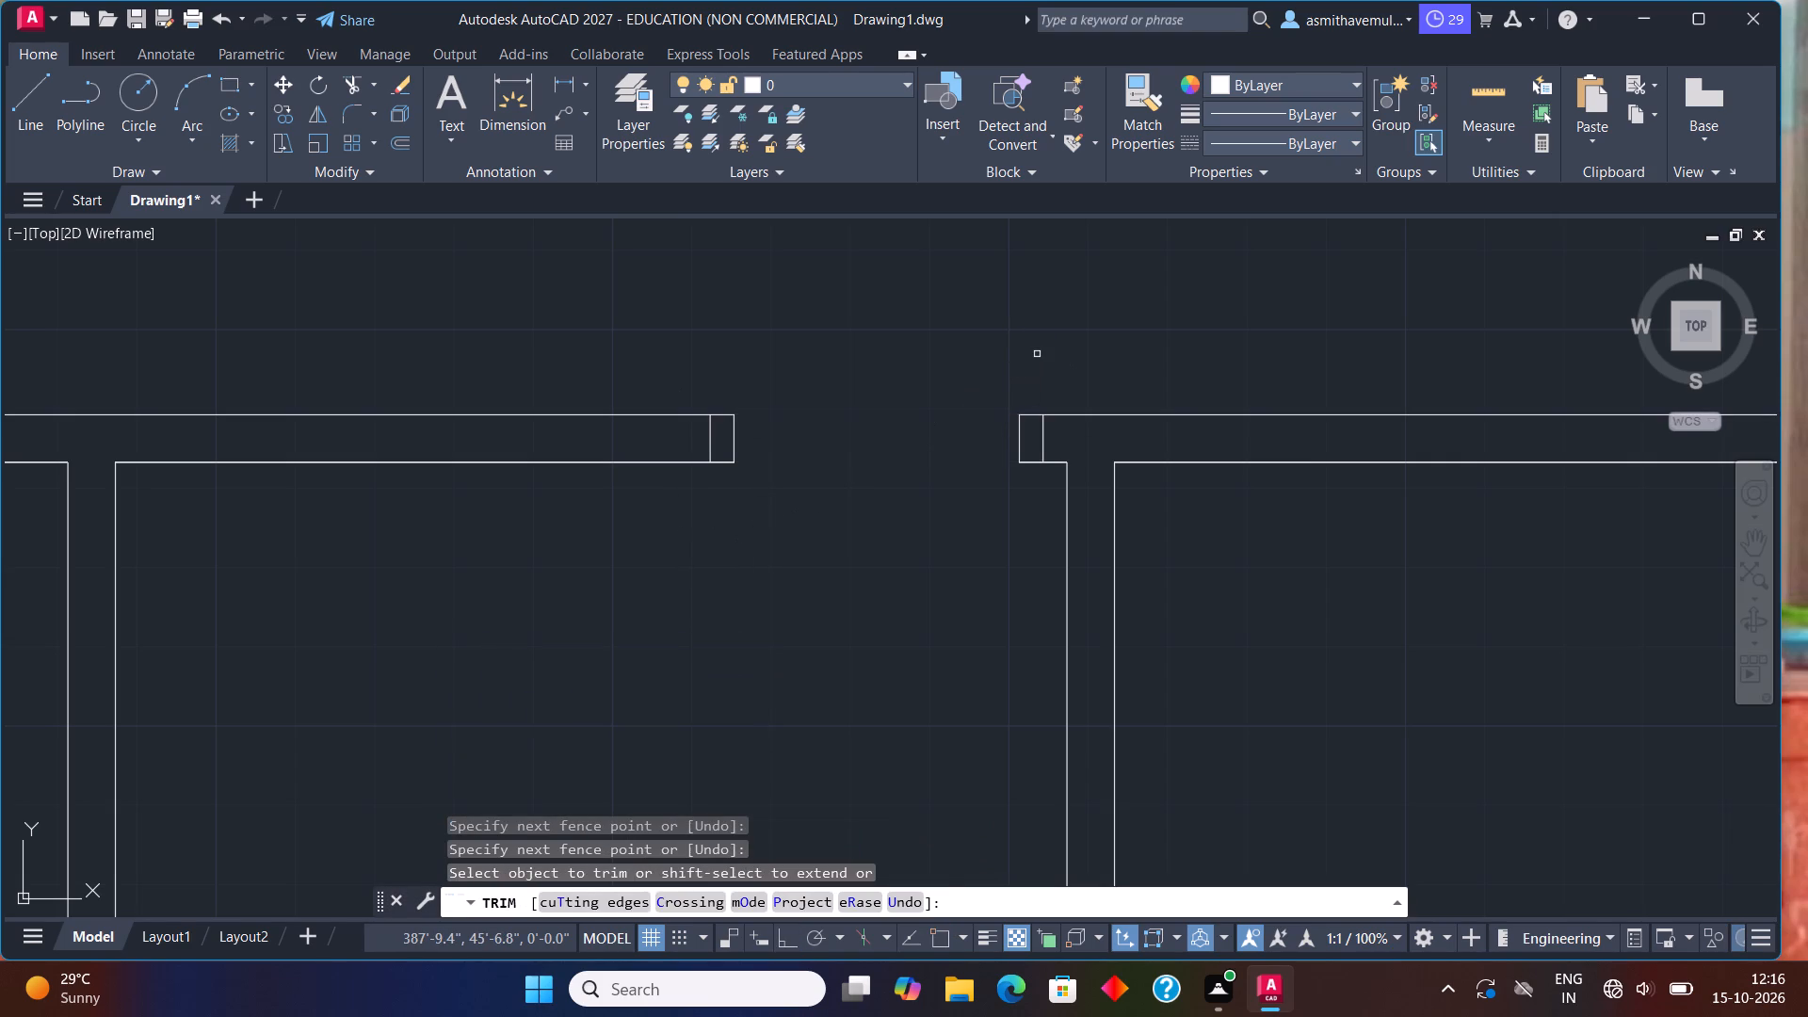
key(Escape)
Draw a line across the 6" wall above the fifth bottom-row room, starting 3" right of the room's upper-left inner corner.
scroll(1037, 378, down, 2)
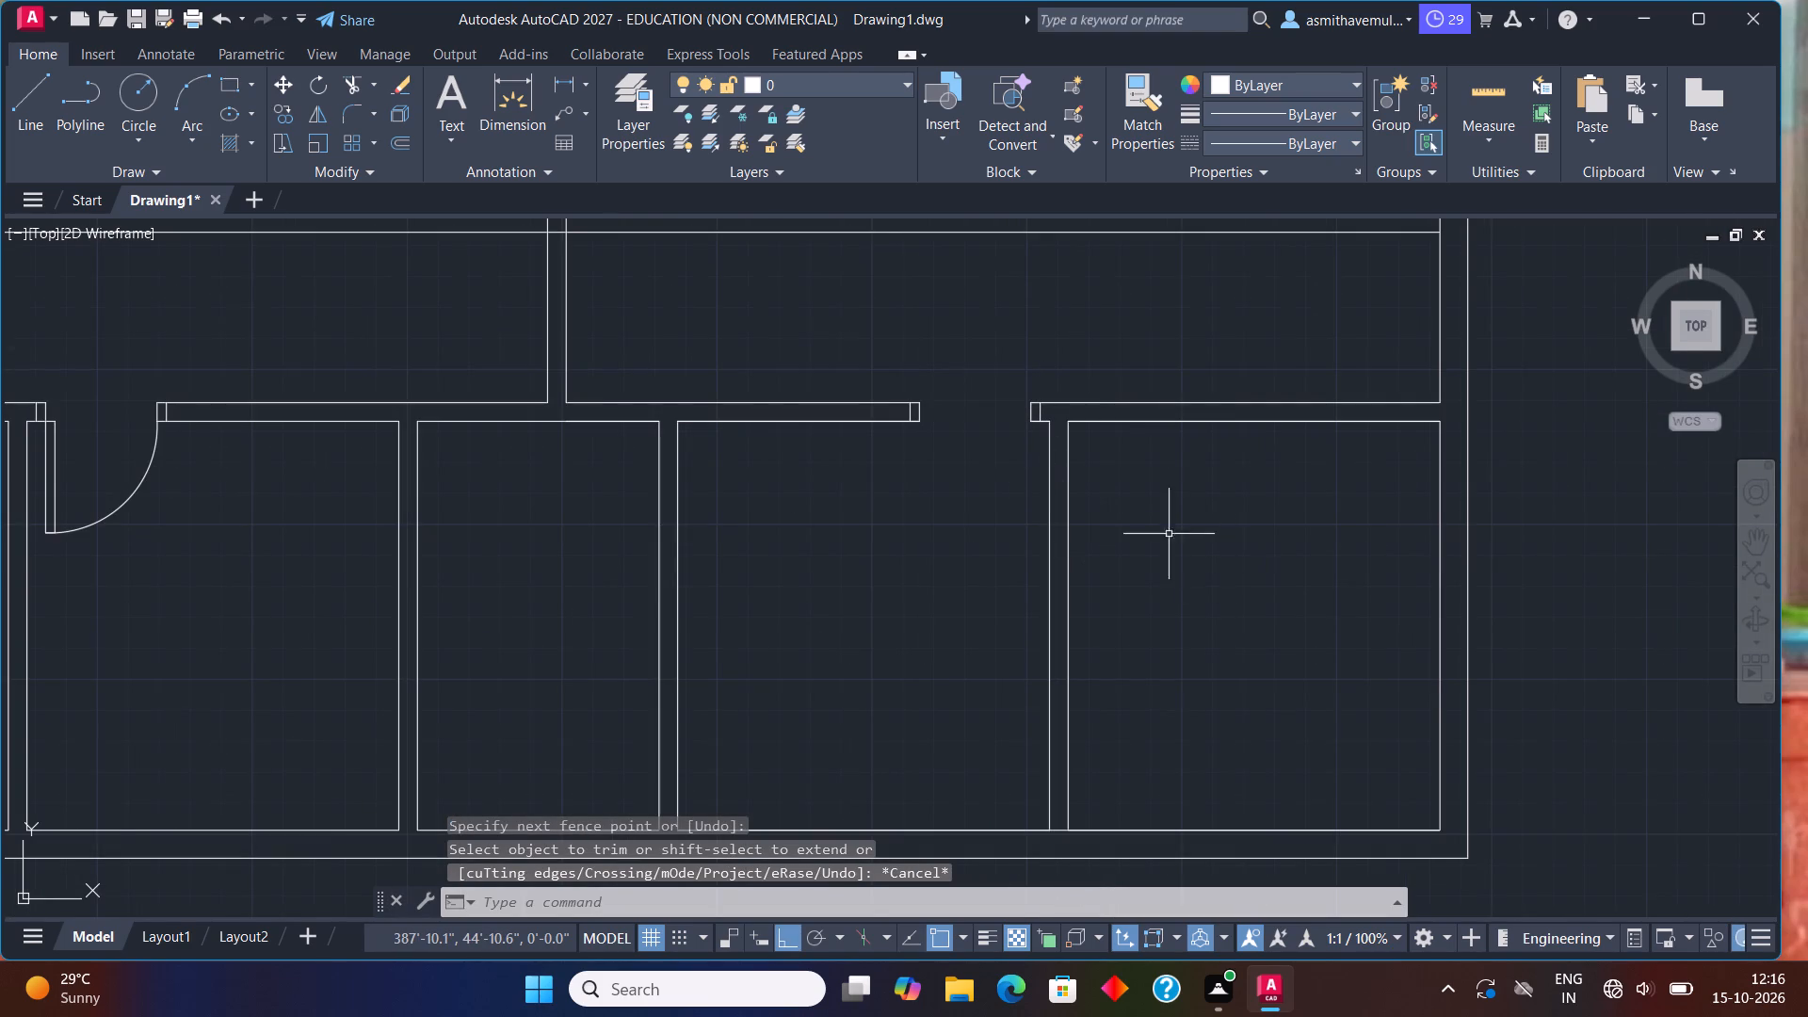
middle_drag(1149, 527, 906, 623)
key(l)
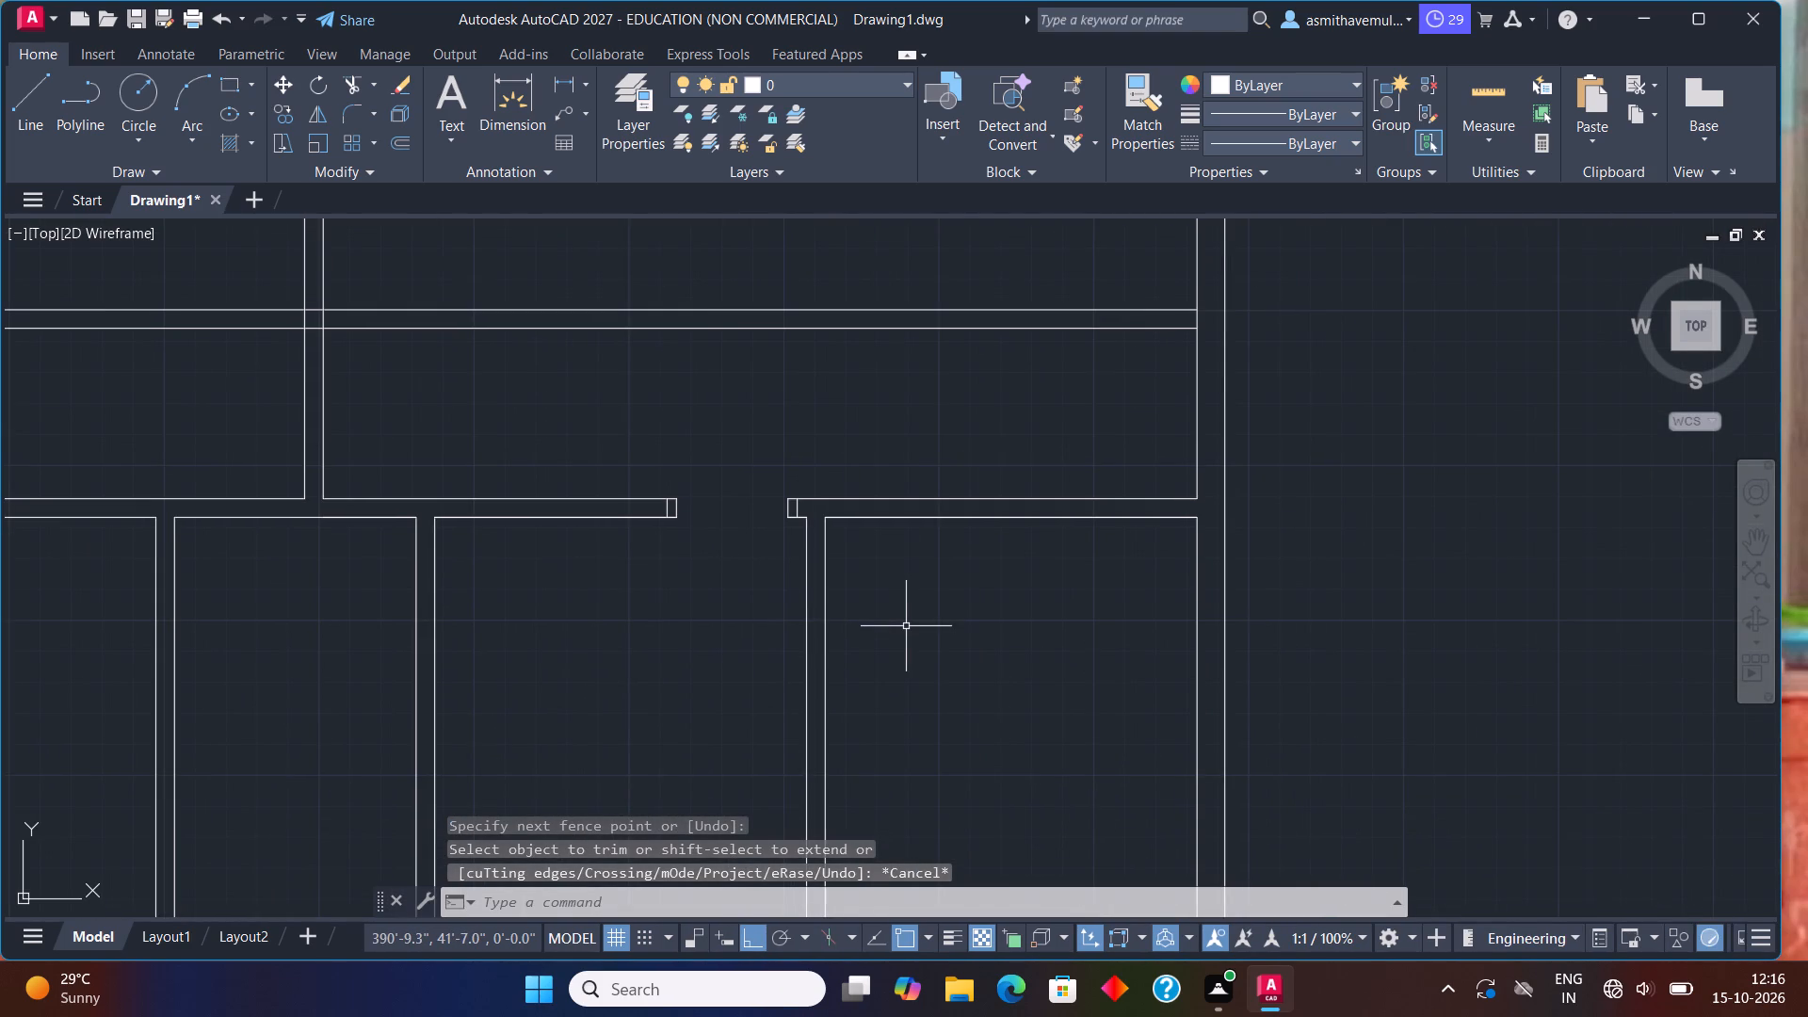
key(Return)
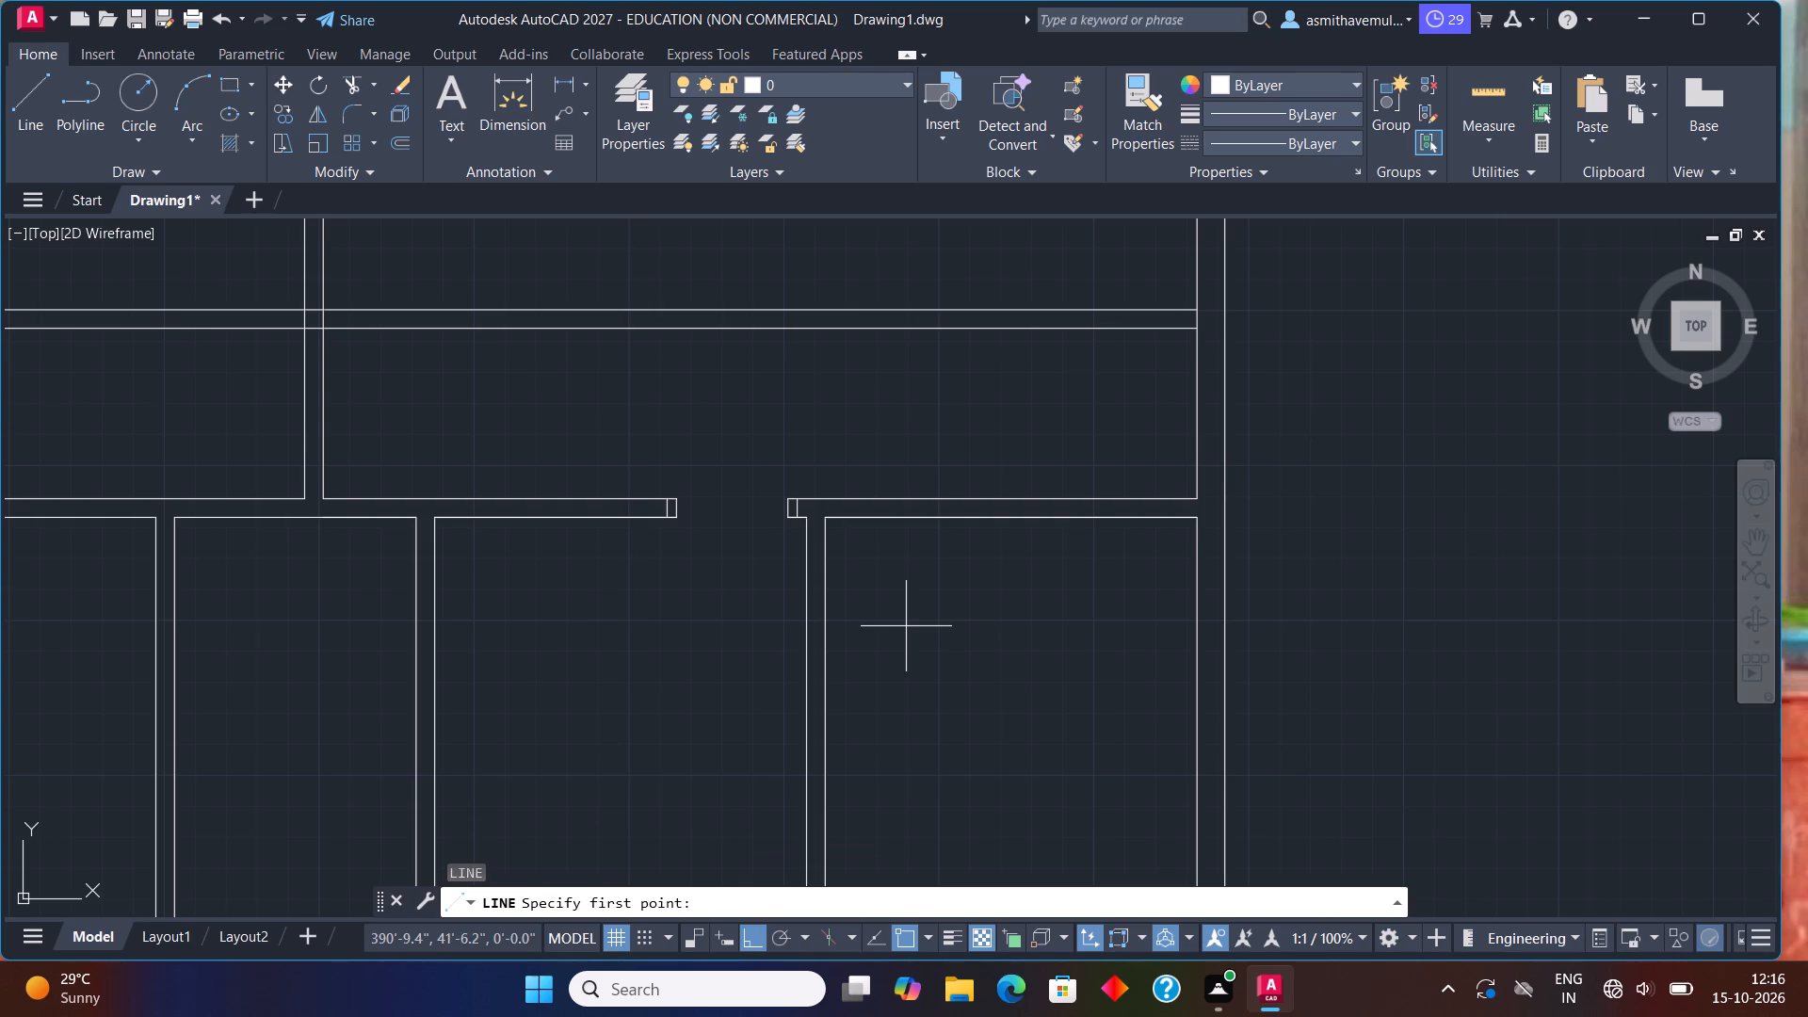
text(from)
key(Return)
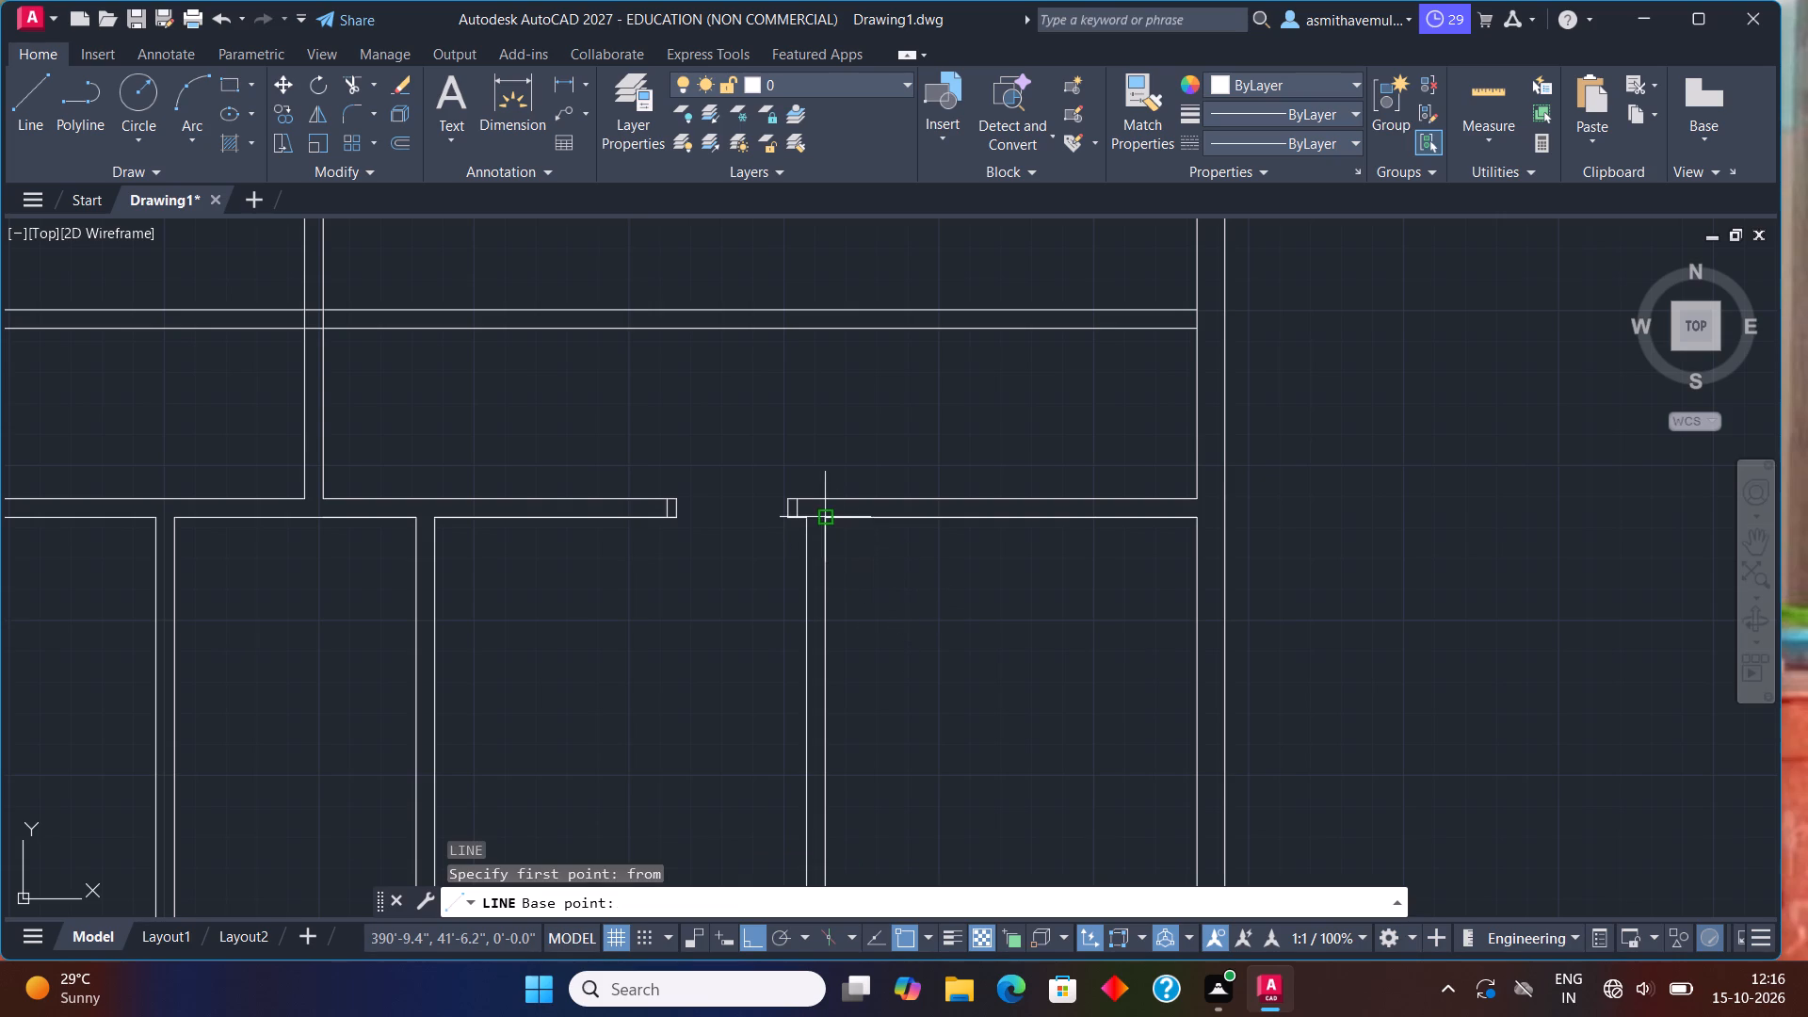
click(829, 520)
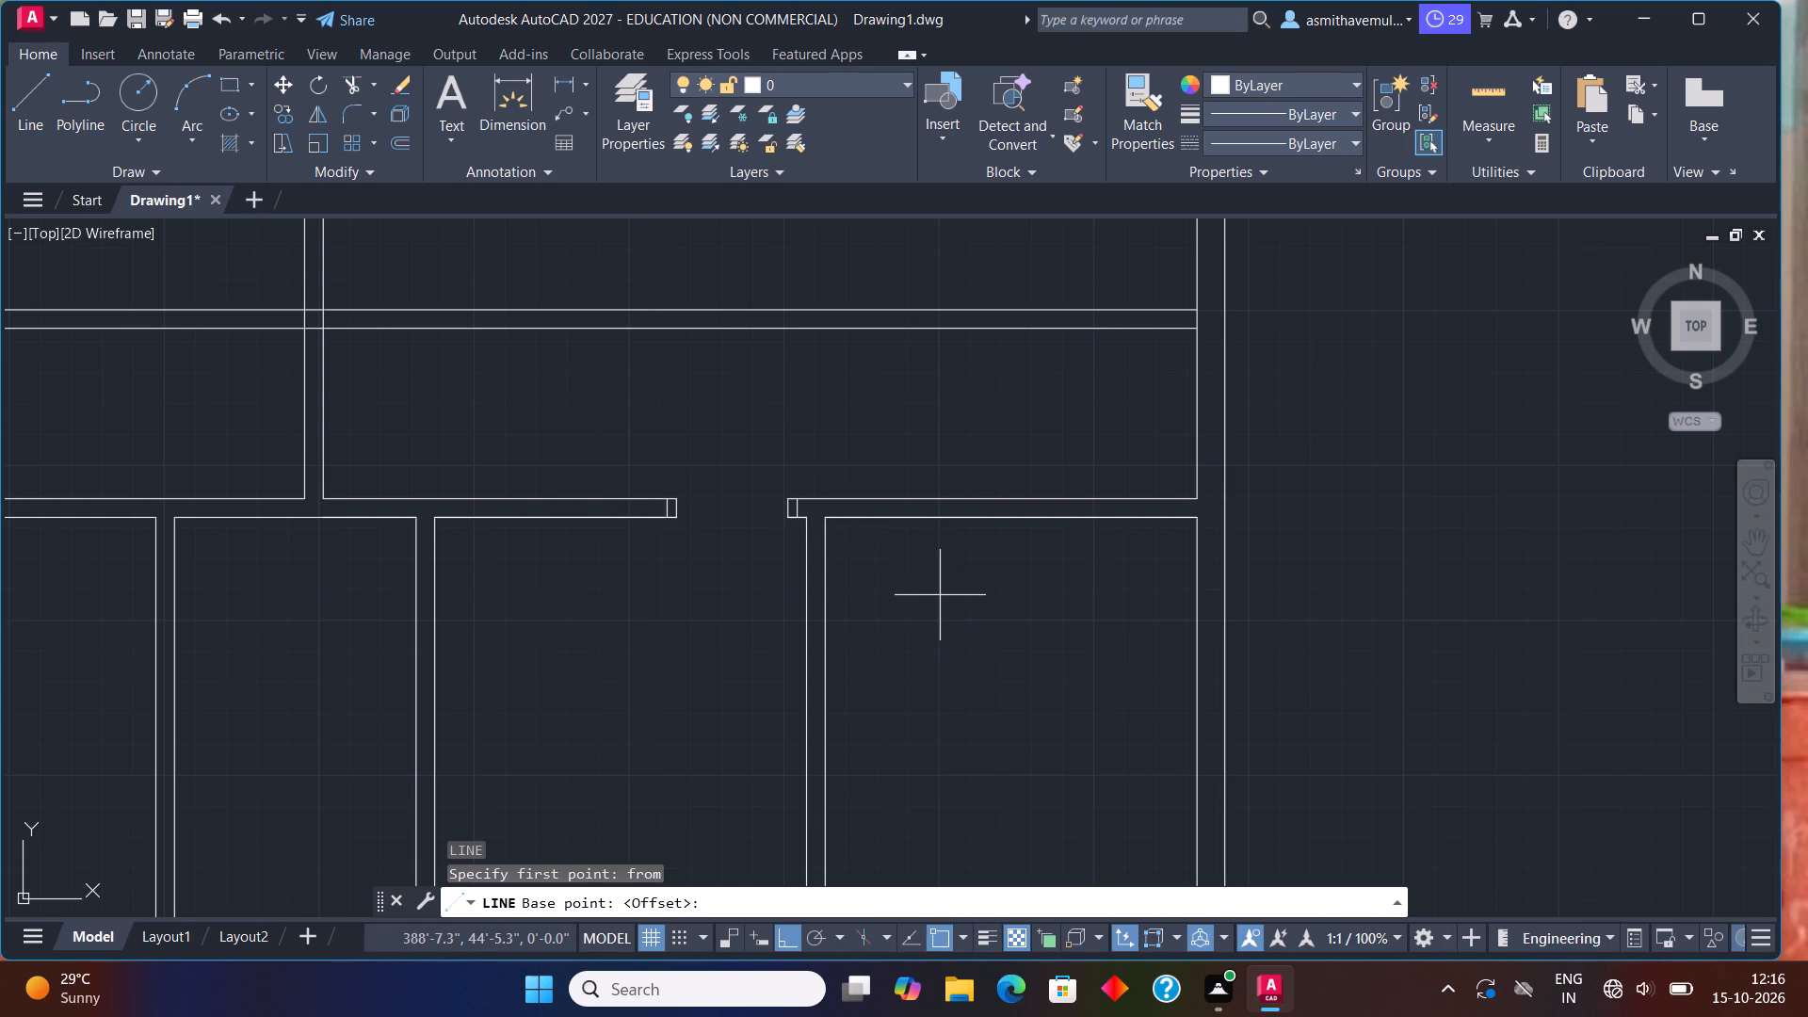
key(shift+at)
key(3)
text(",)
key(0)
key(Return)
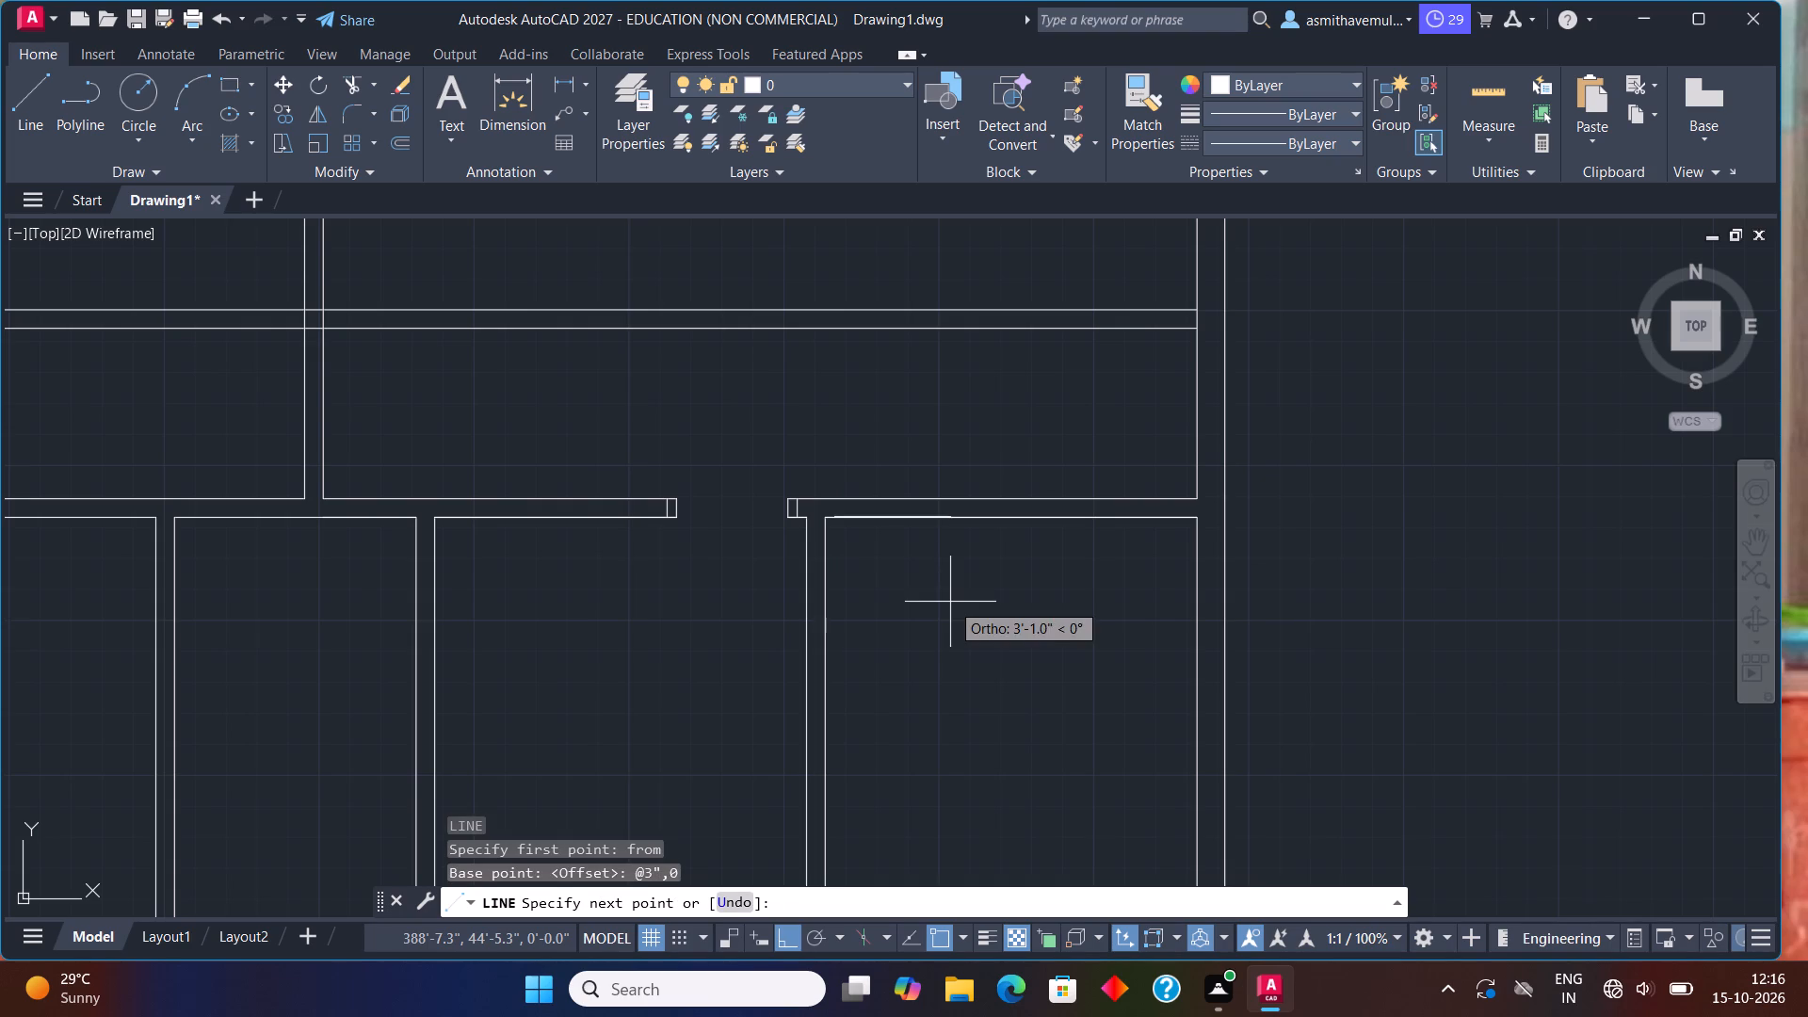
scroll(816, 454, up, 2)
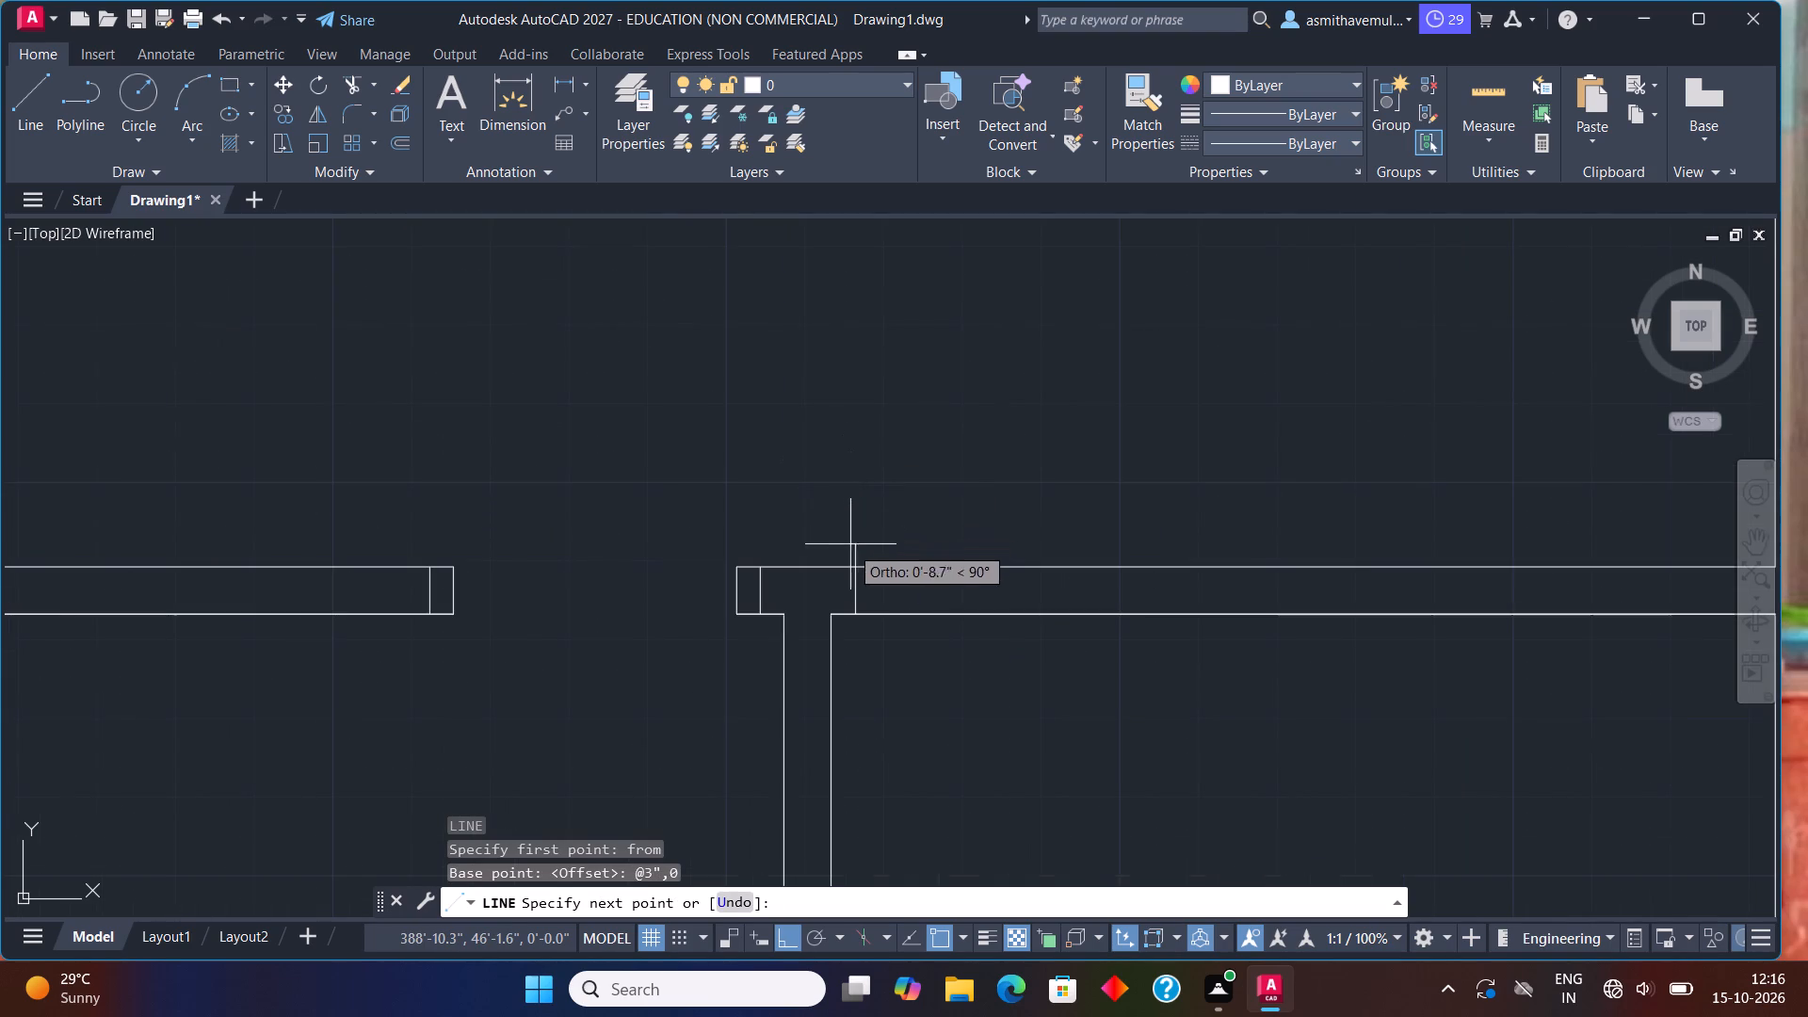
click(857, 565)
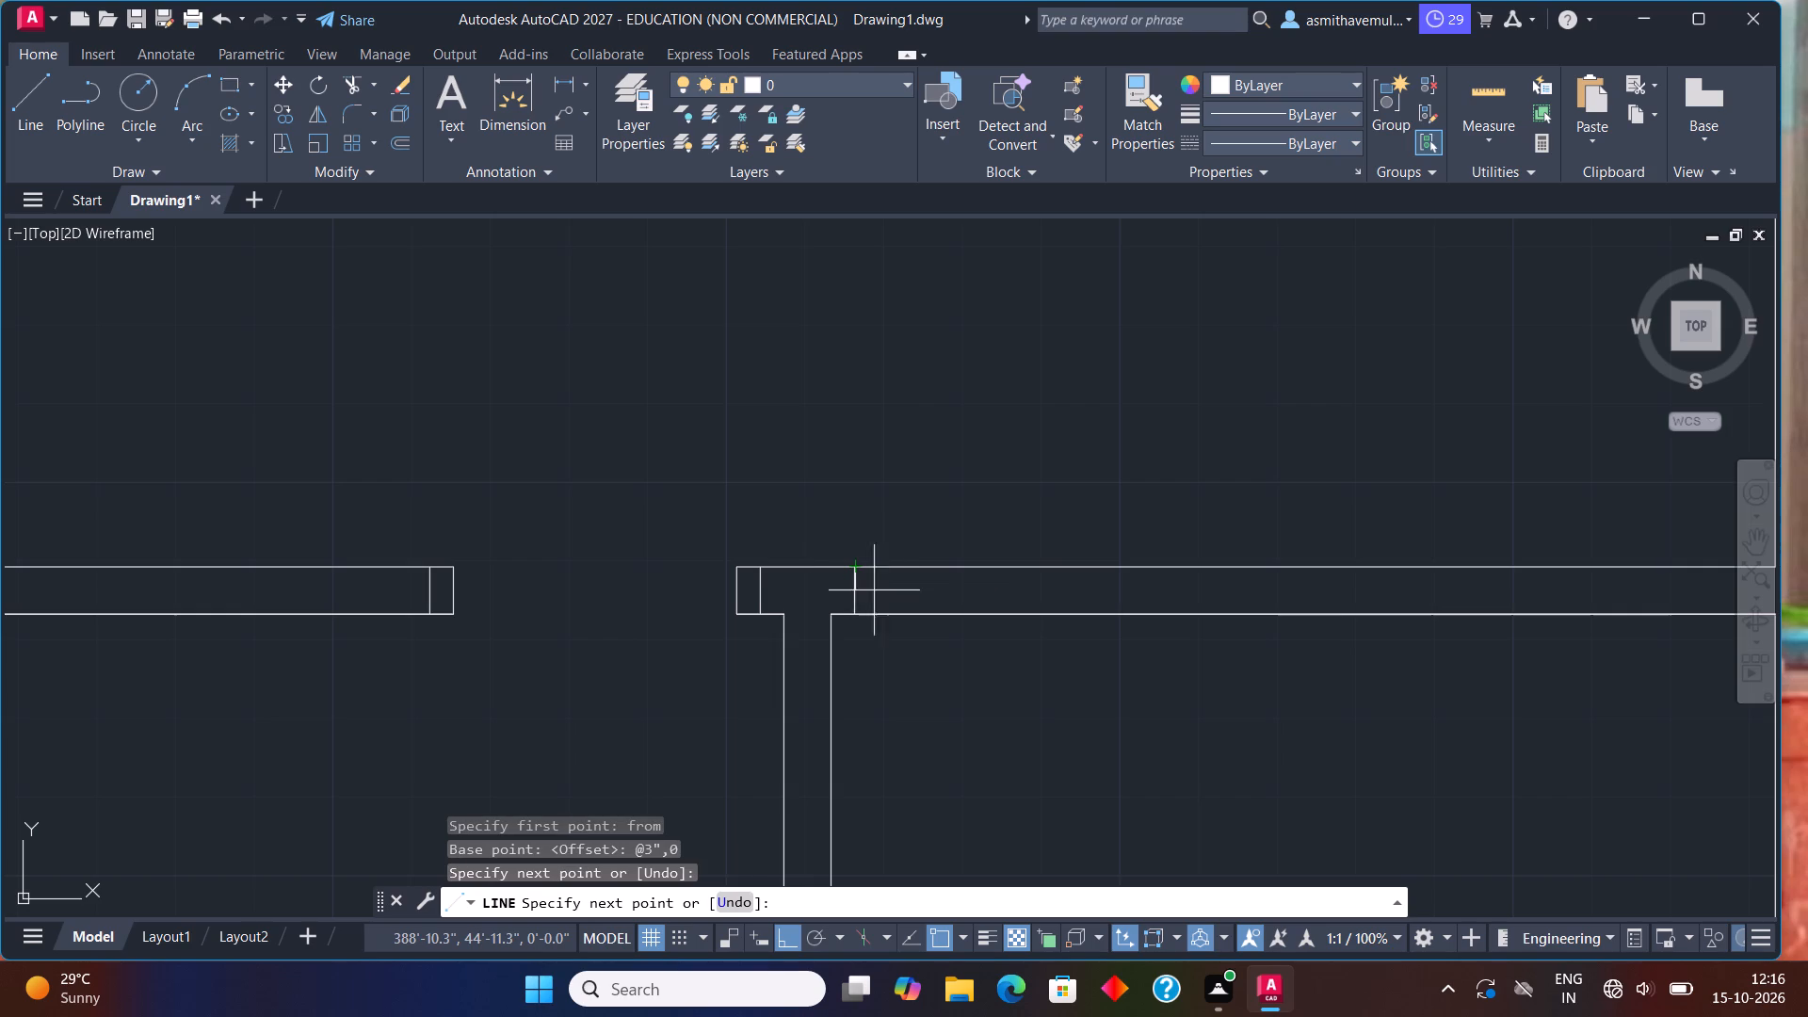
key(Escape)
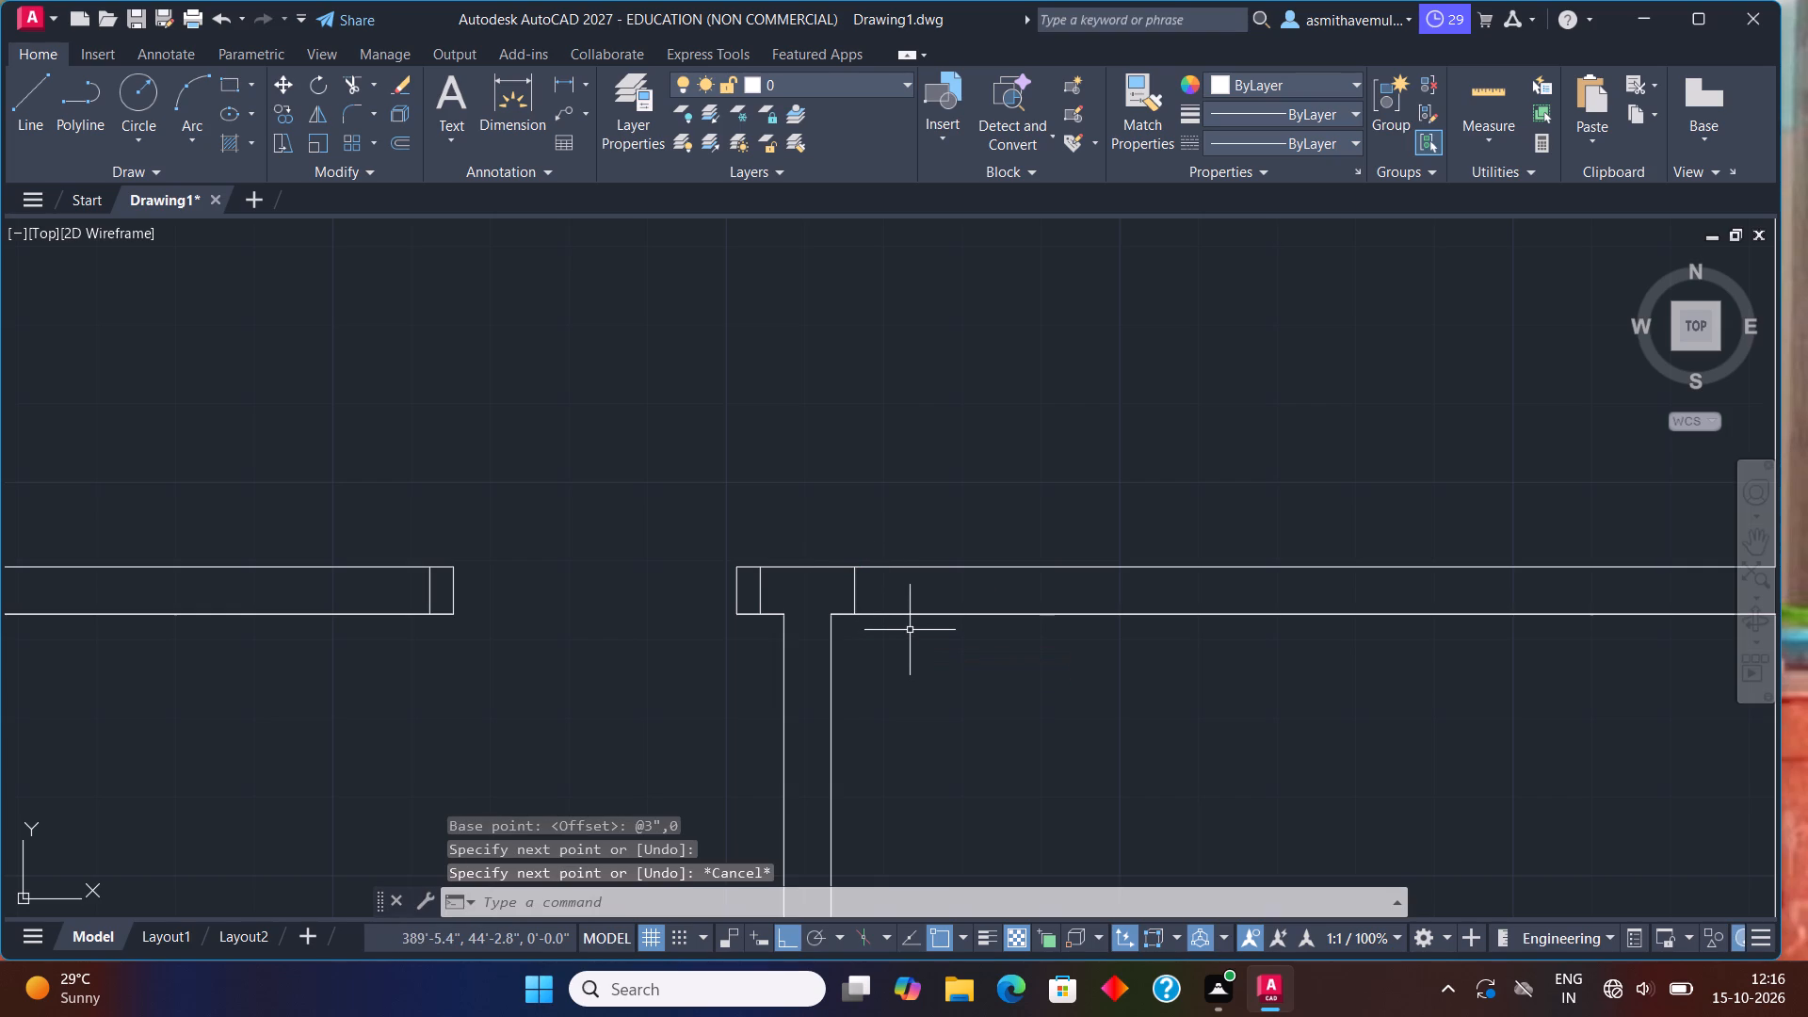
Offset the new line across the fifth room's wall 3" to the right to form the left-hand door jamb.
key(o)
key(Return)
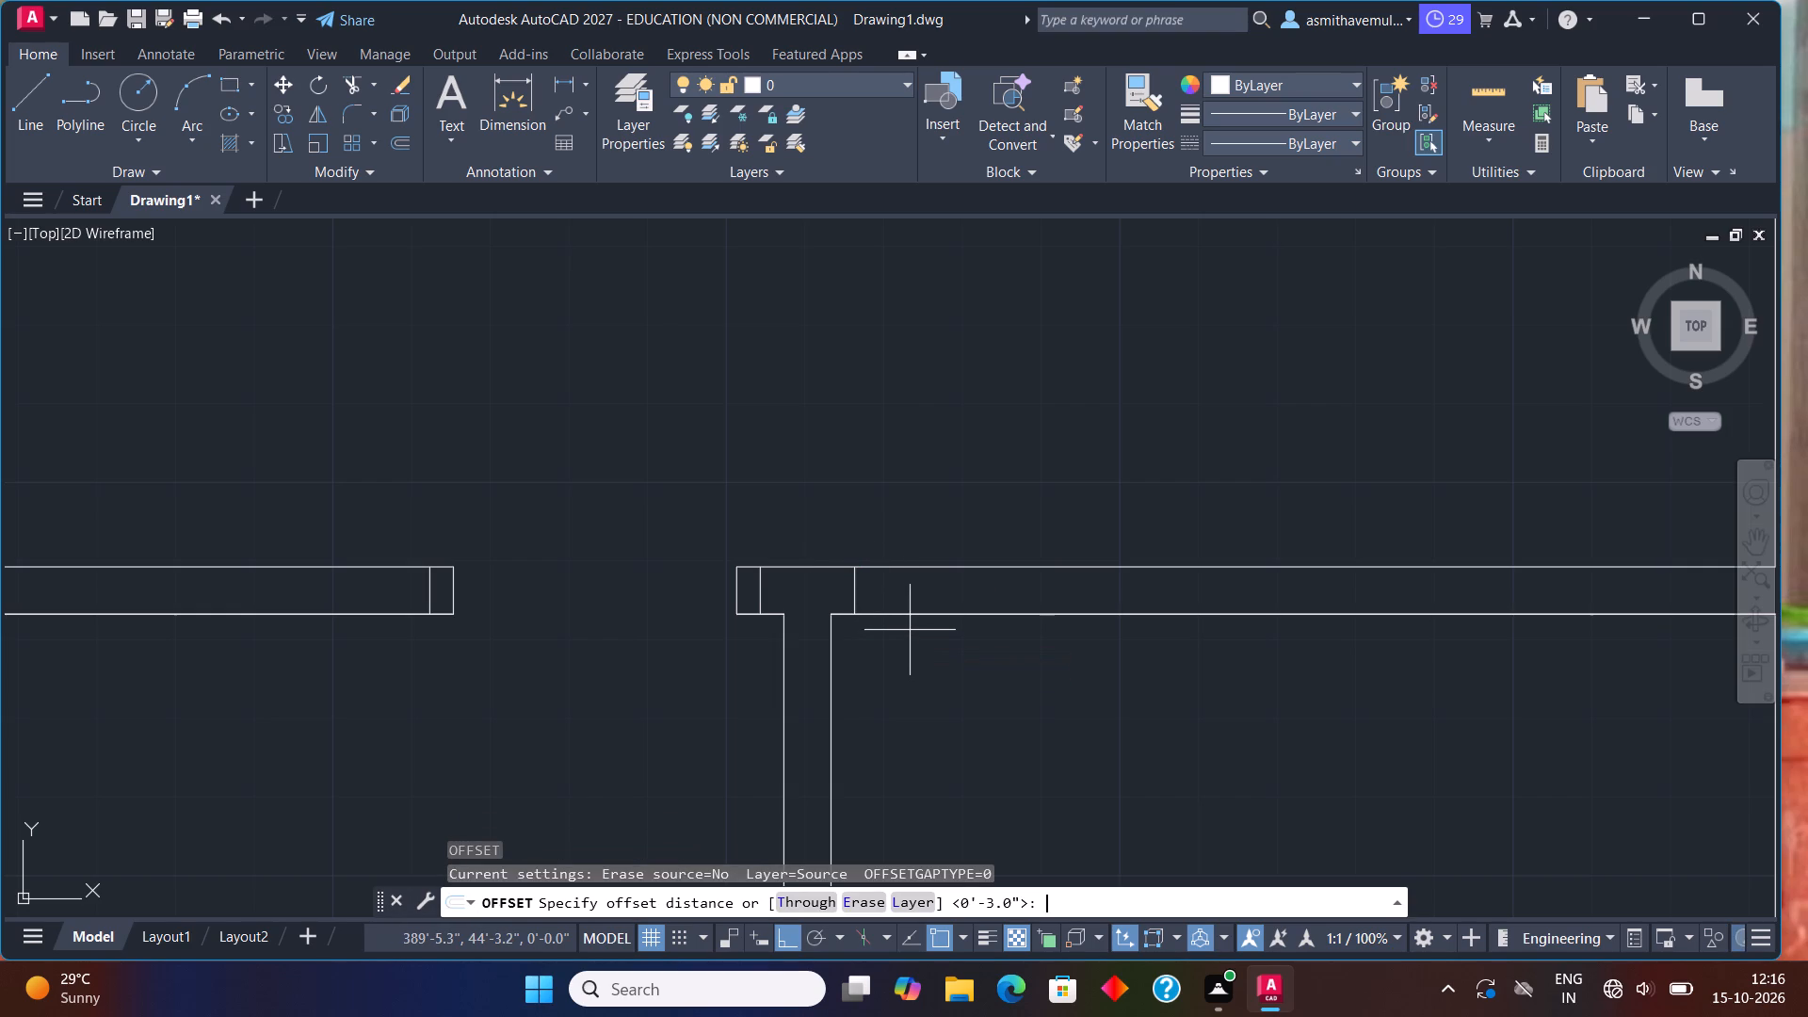
text(3")
key(Return)
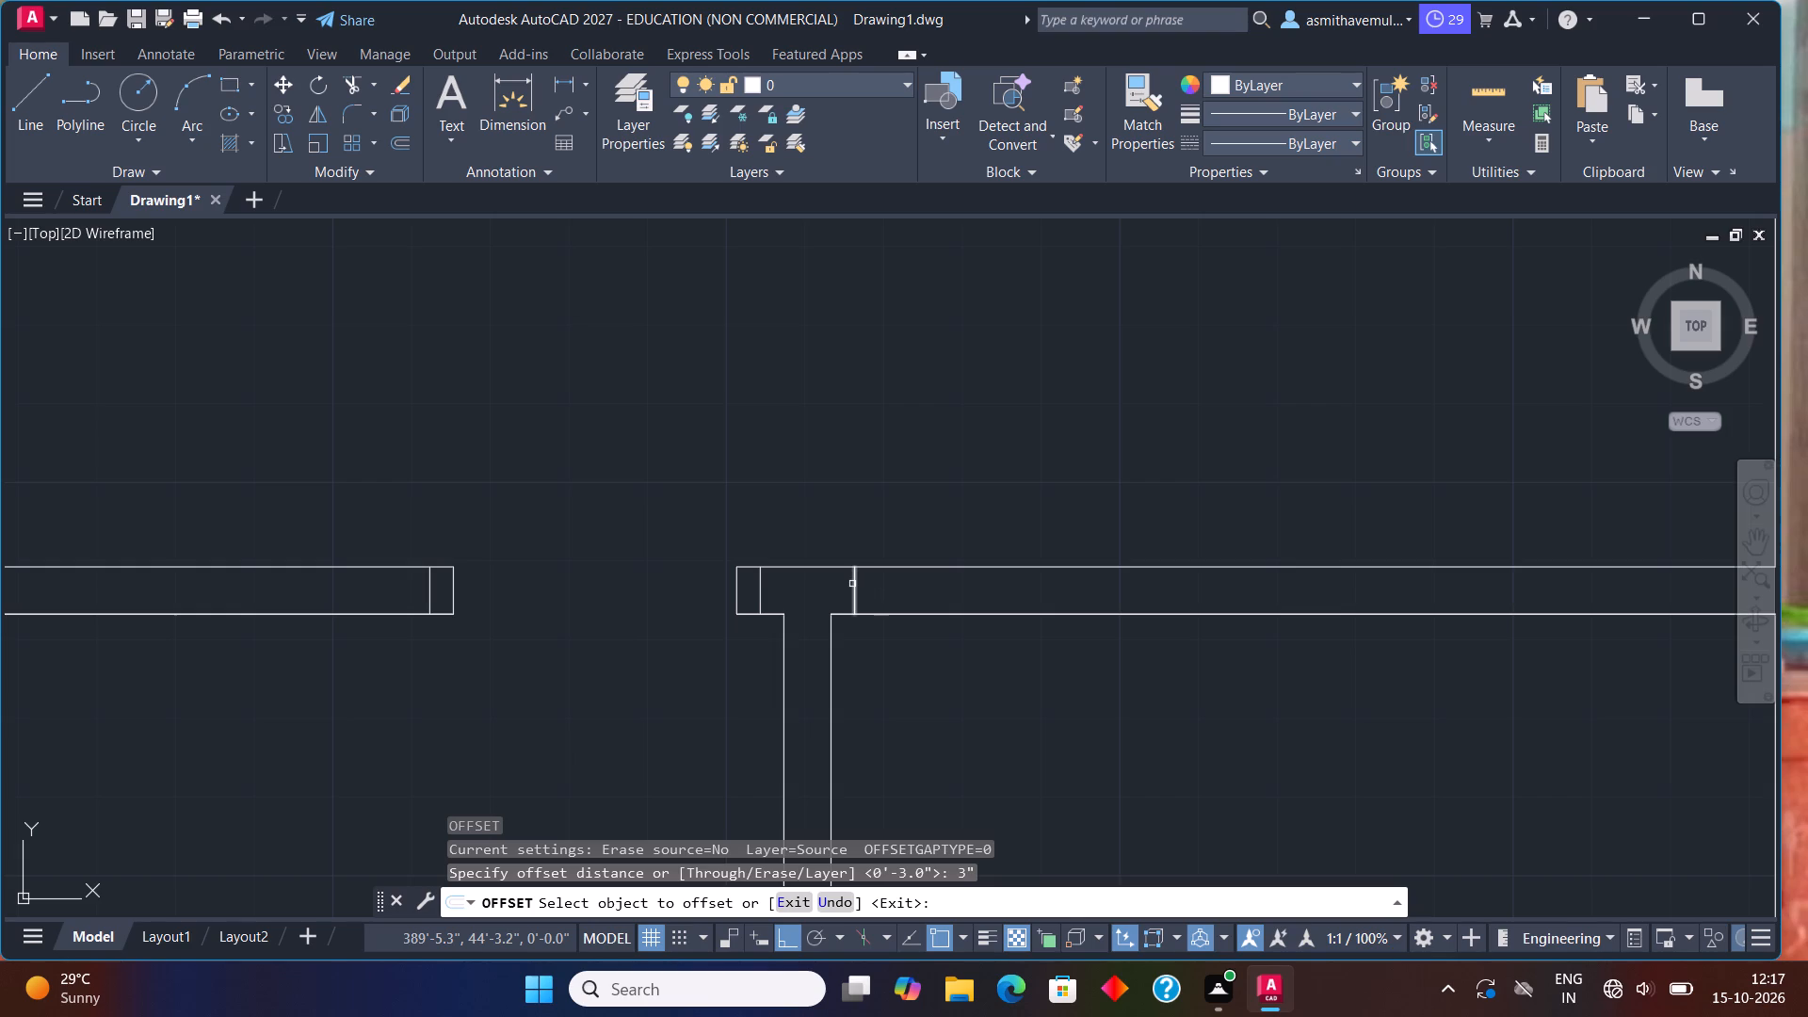
click(855, 583)
click(928, 606)
key(Escape)
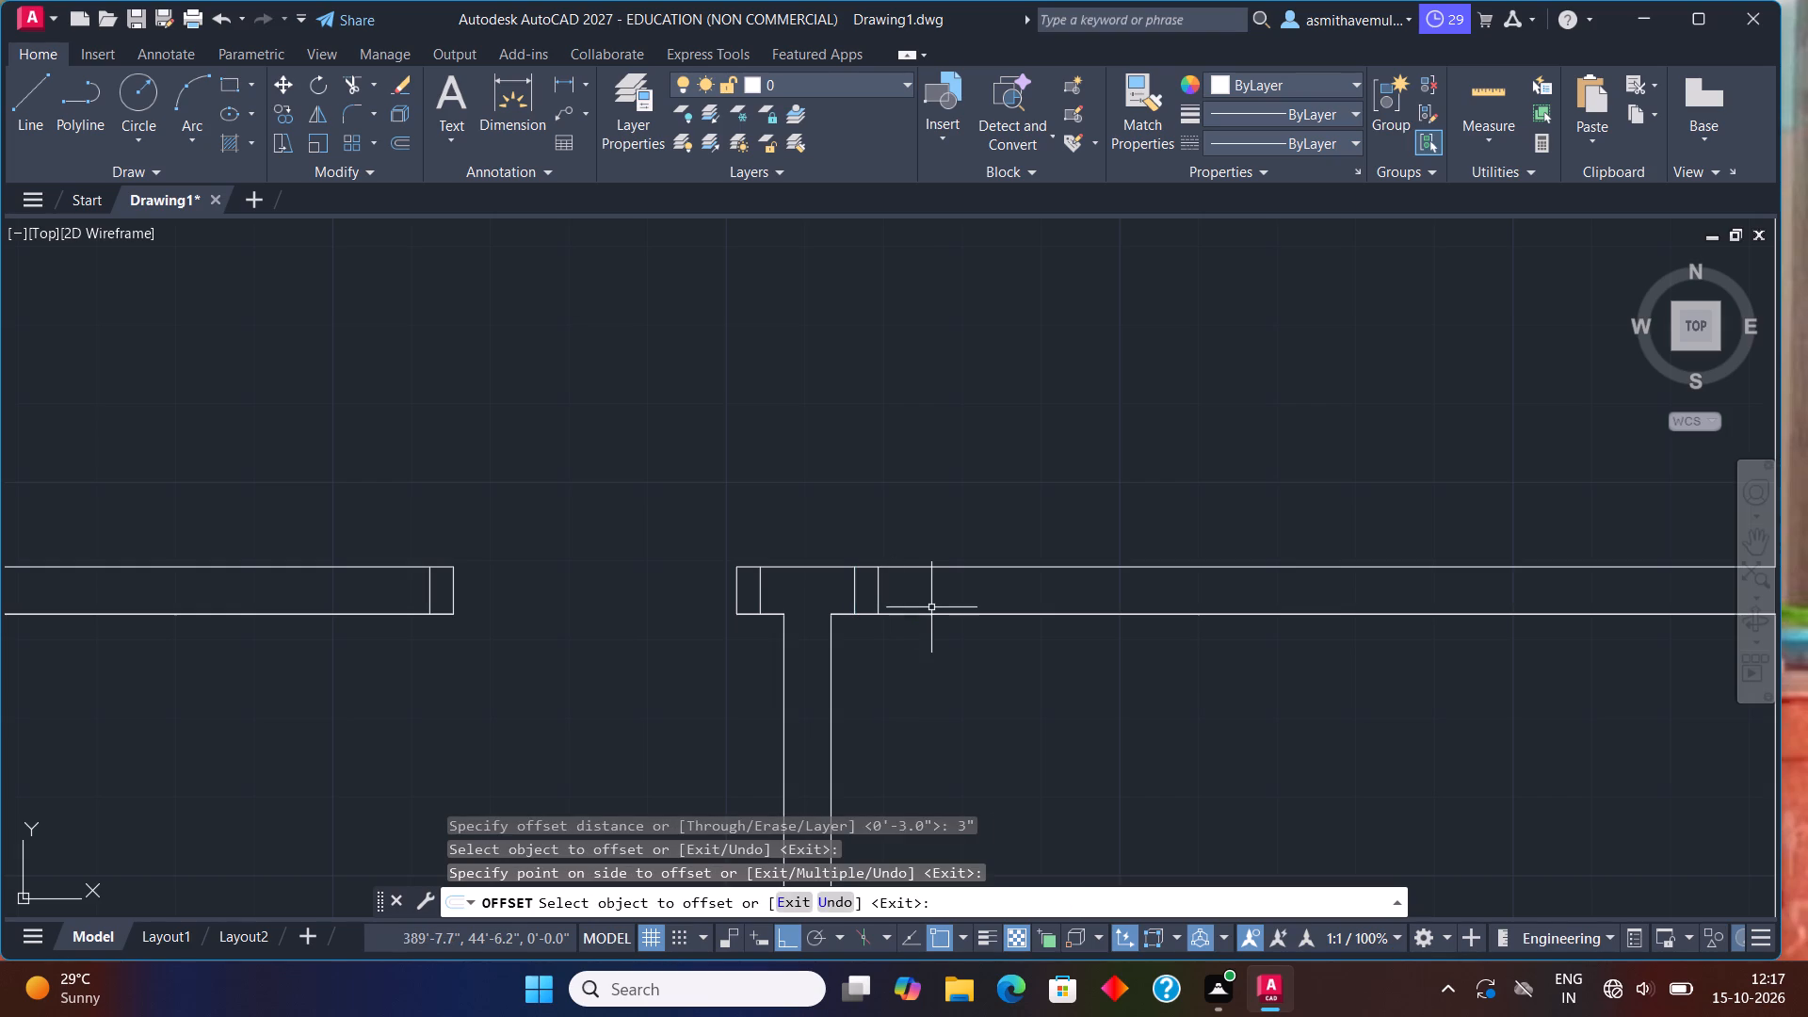
Offset the fifth room's inner jamb line 3' to the right to mark the far side of the door opening.
key(o)
key(Return)
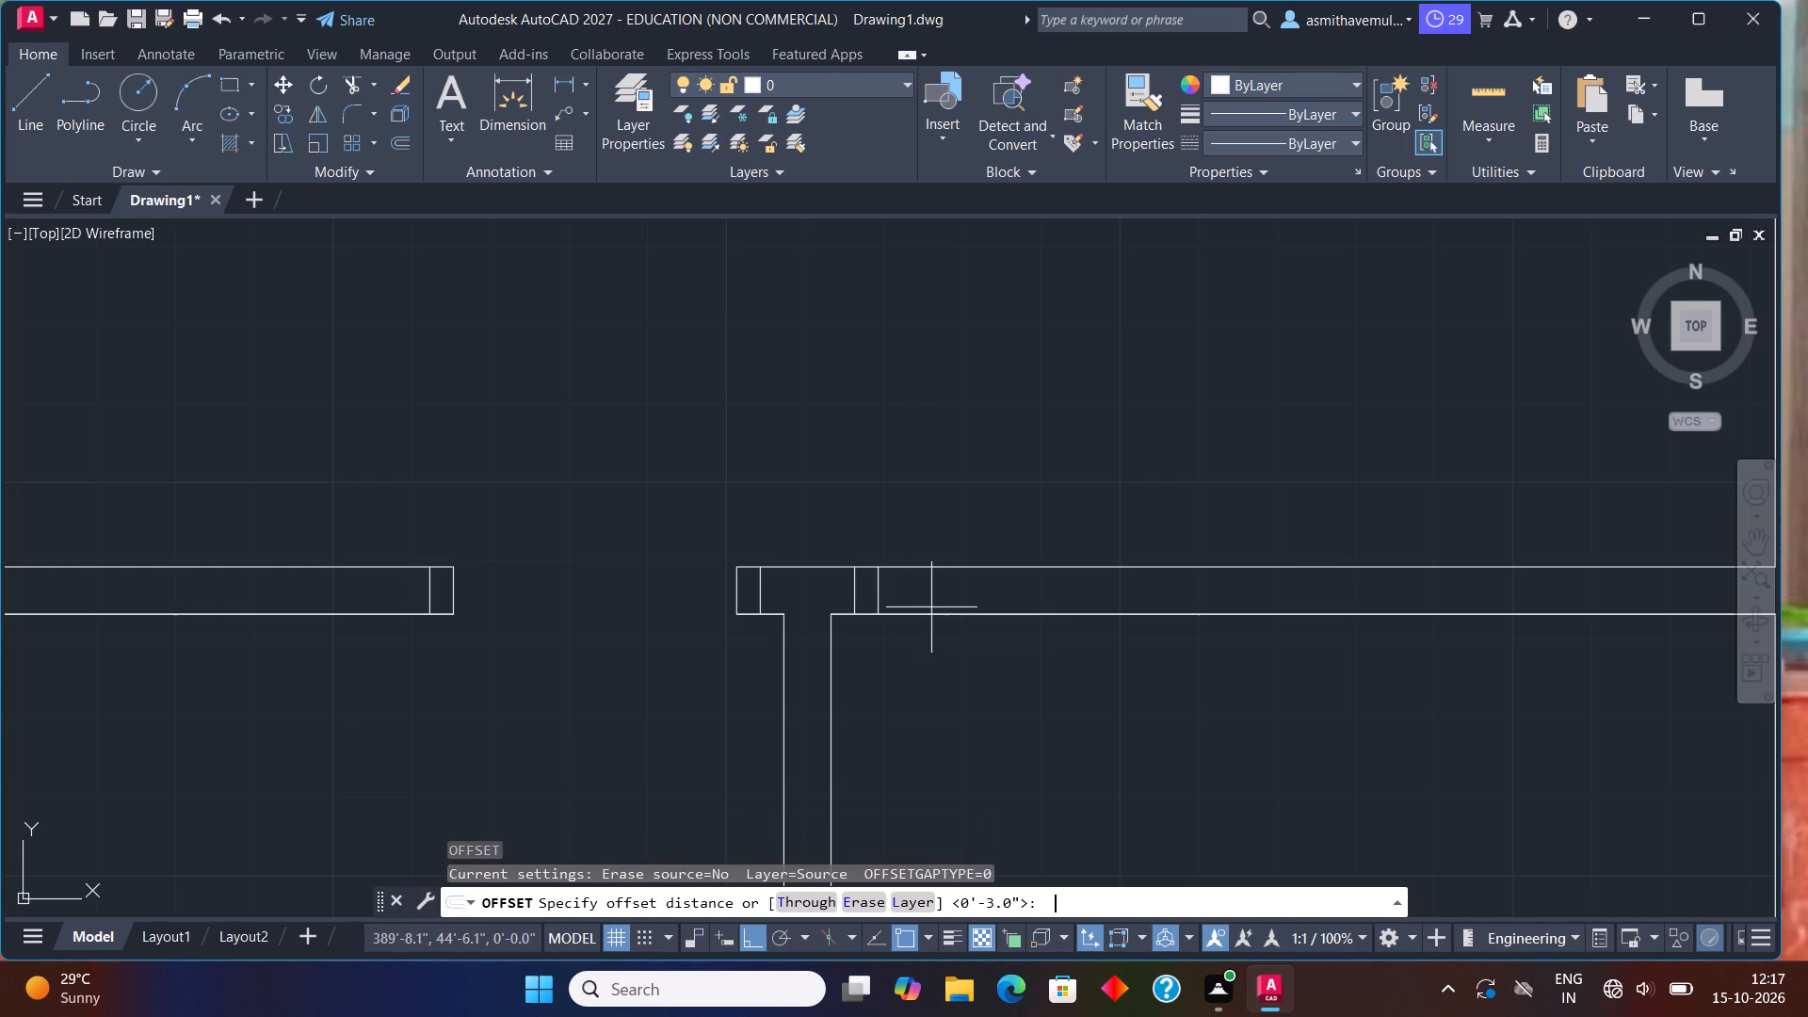
text(3')
key(Return)
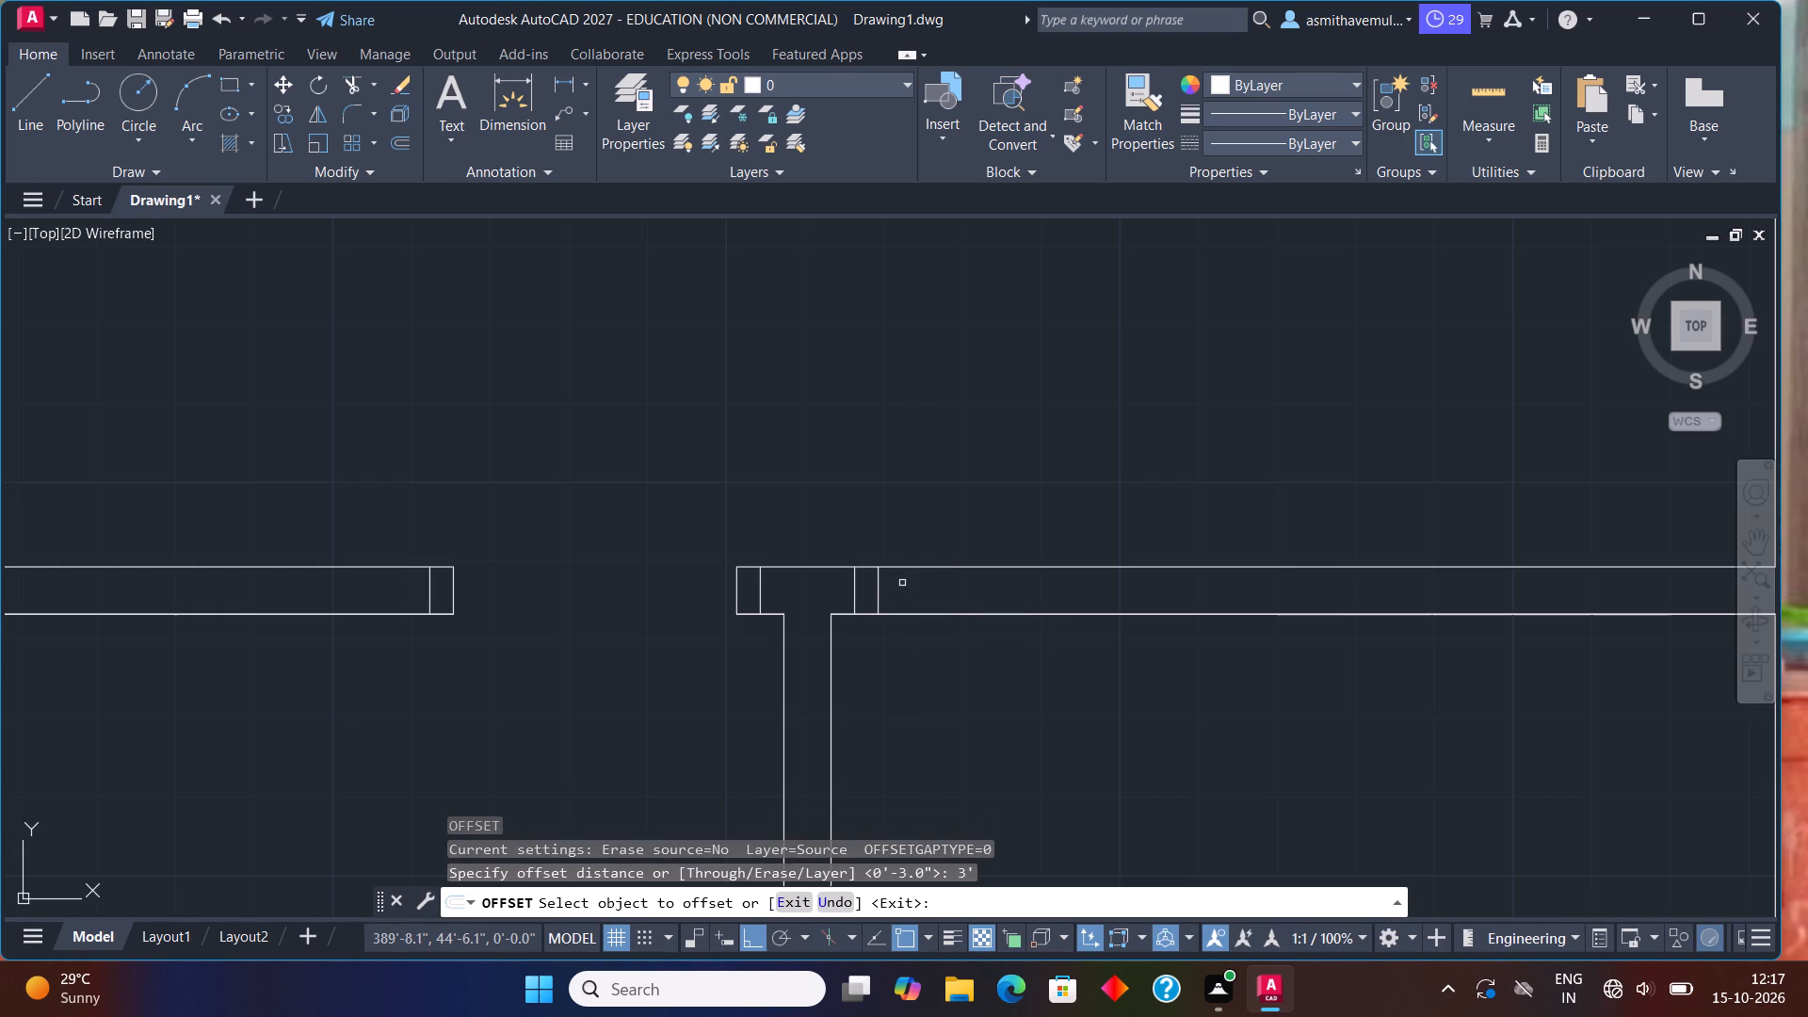
click(875, 583)
click(978, 588)
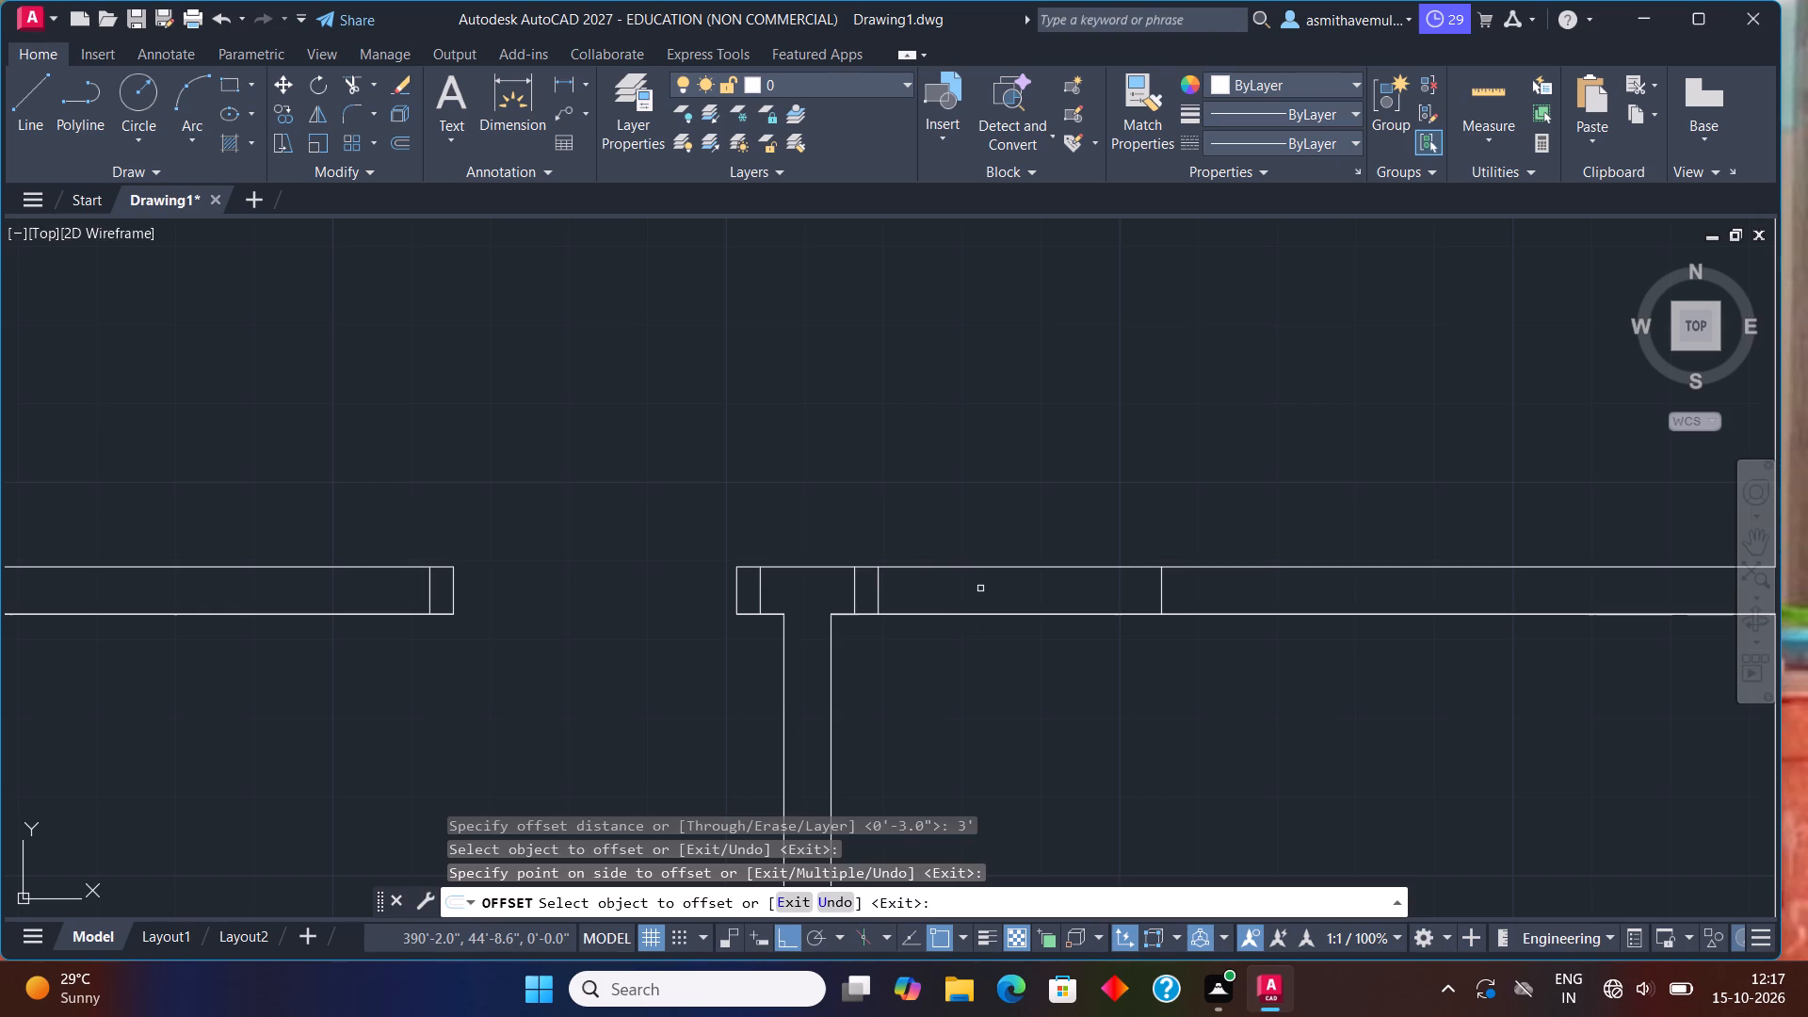
key(Escape)
Offset the far side line of the fifth room's opening 3" to the right to form the right-hand door jamb.
key(o)
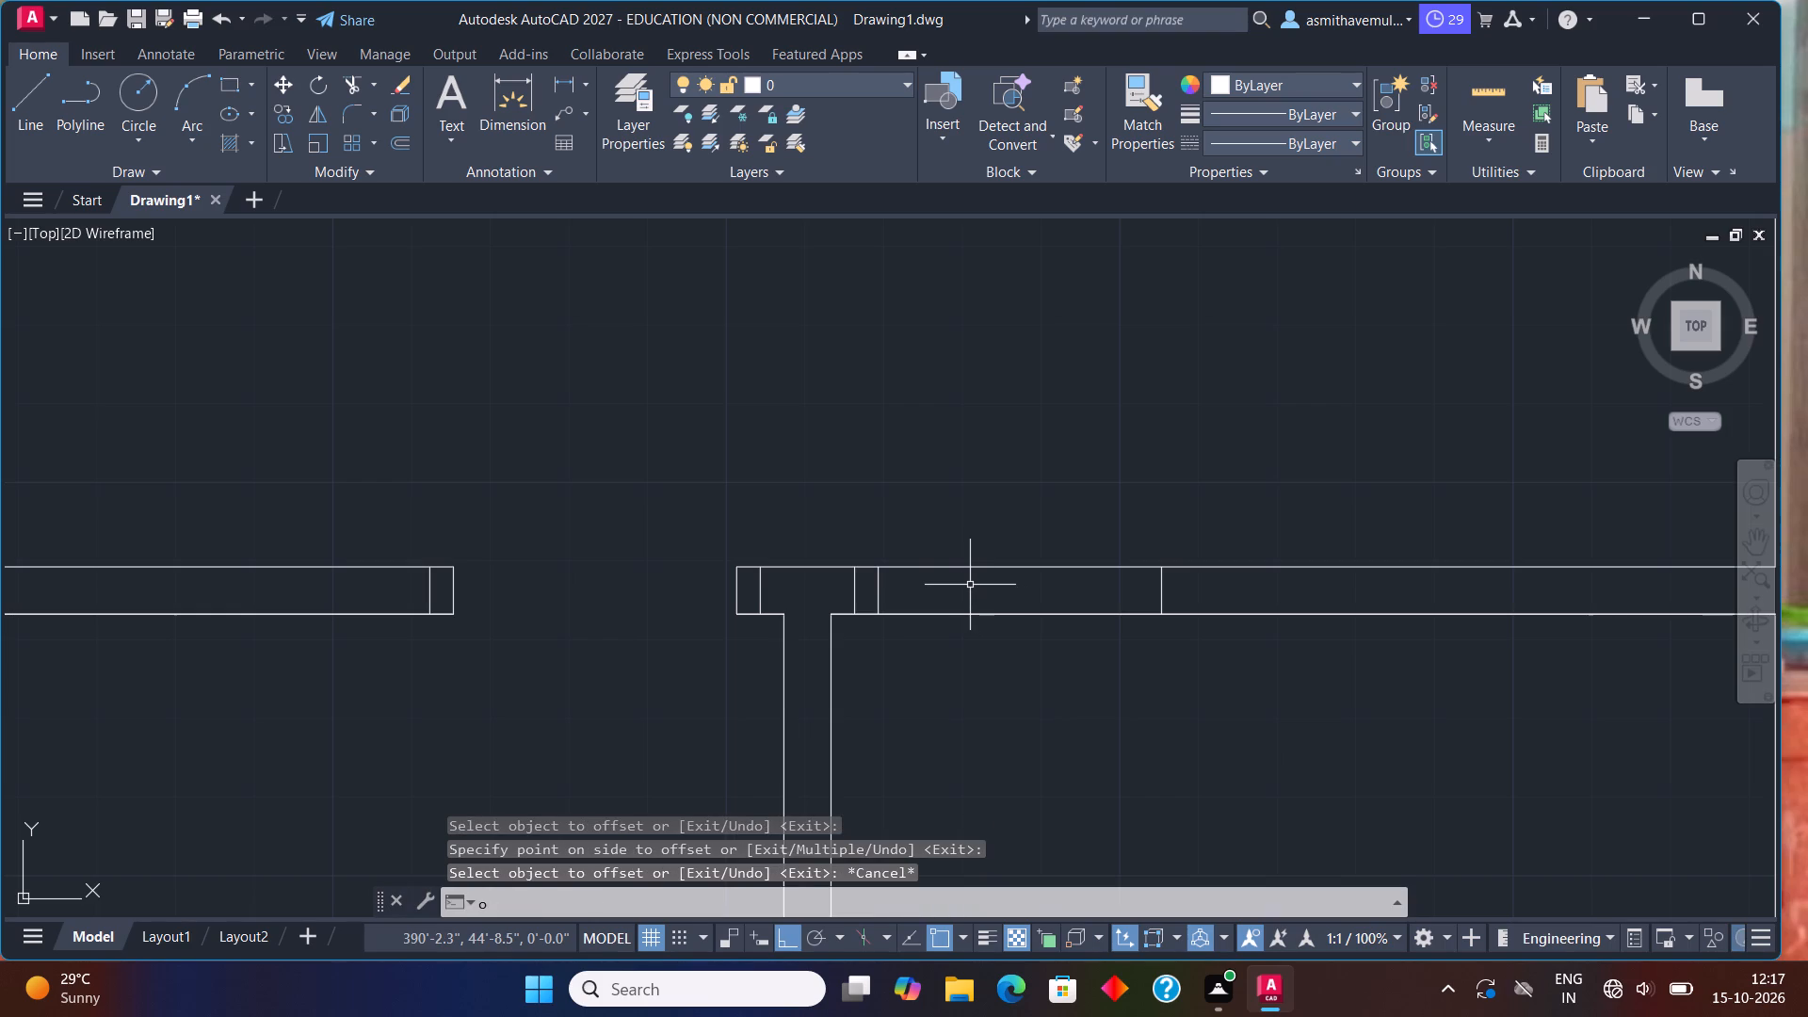
key(Return)
text(3")
key(Return)
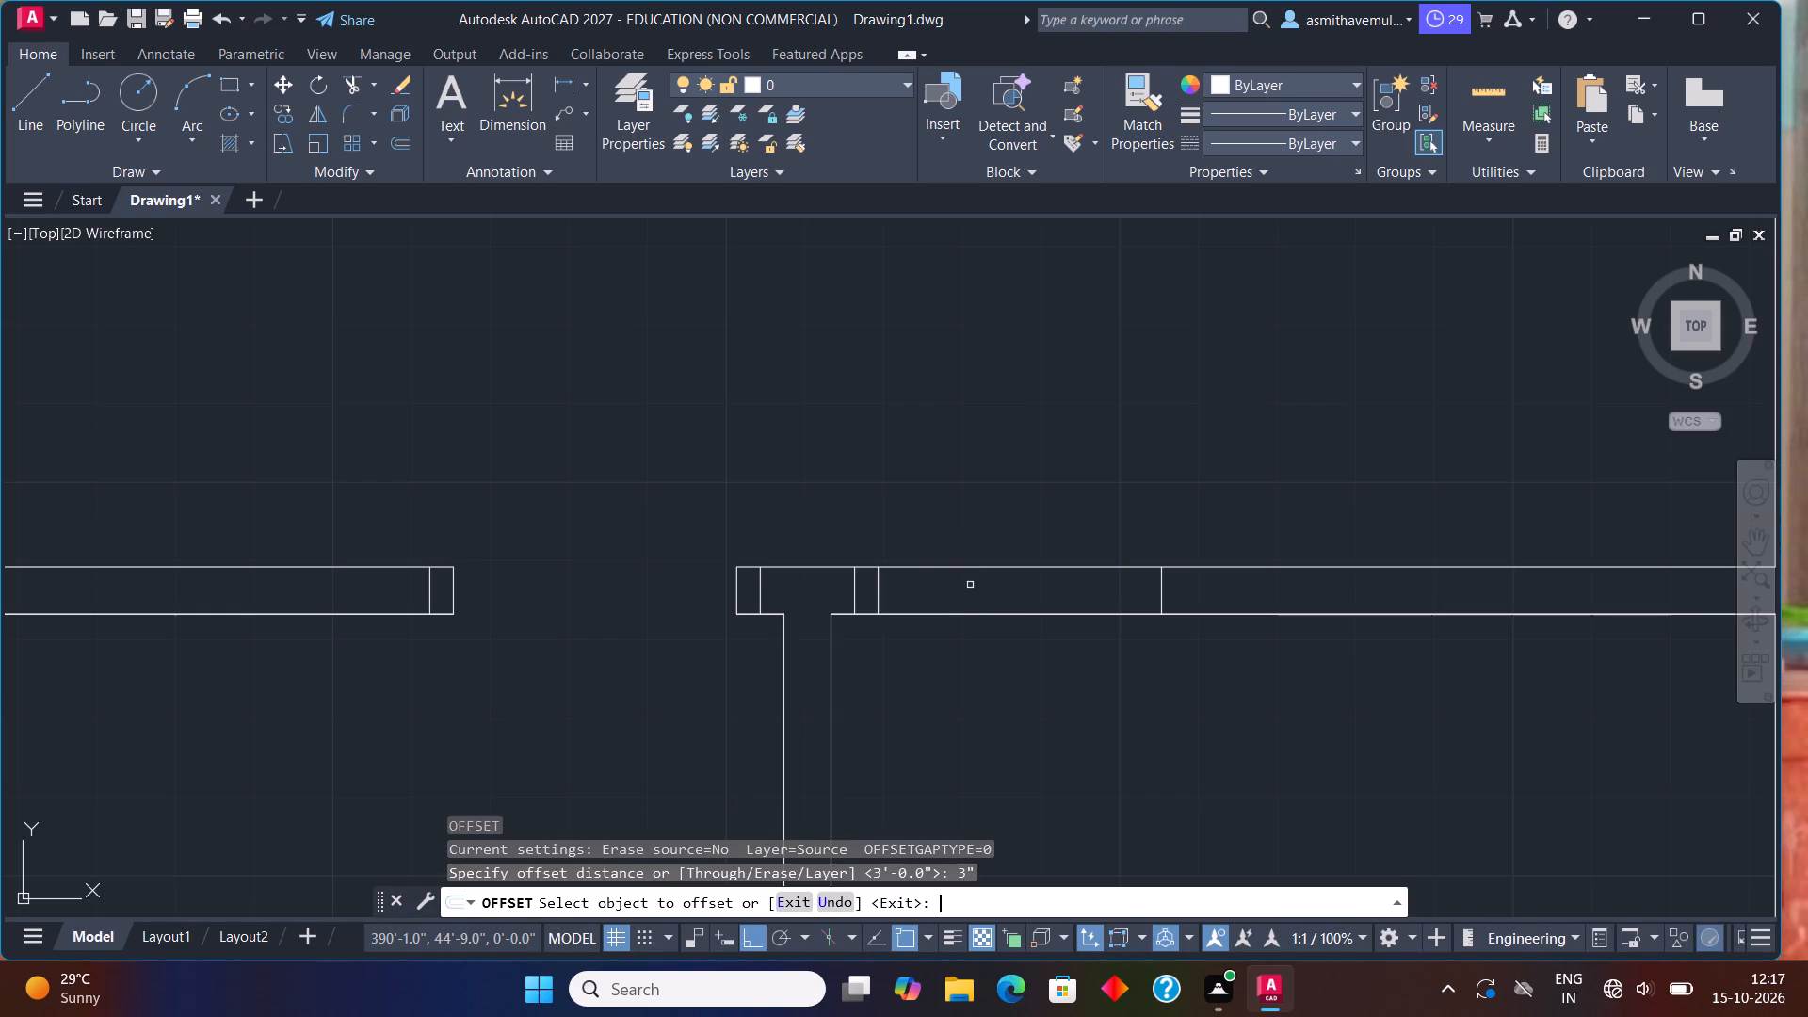
click(1163, 586)
click(1213, 596)
key(Escape)
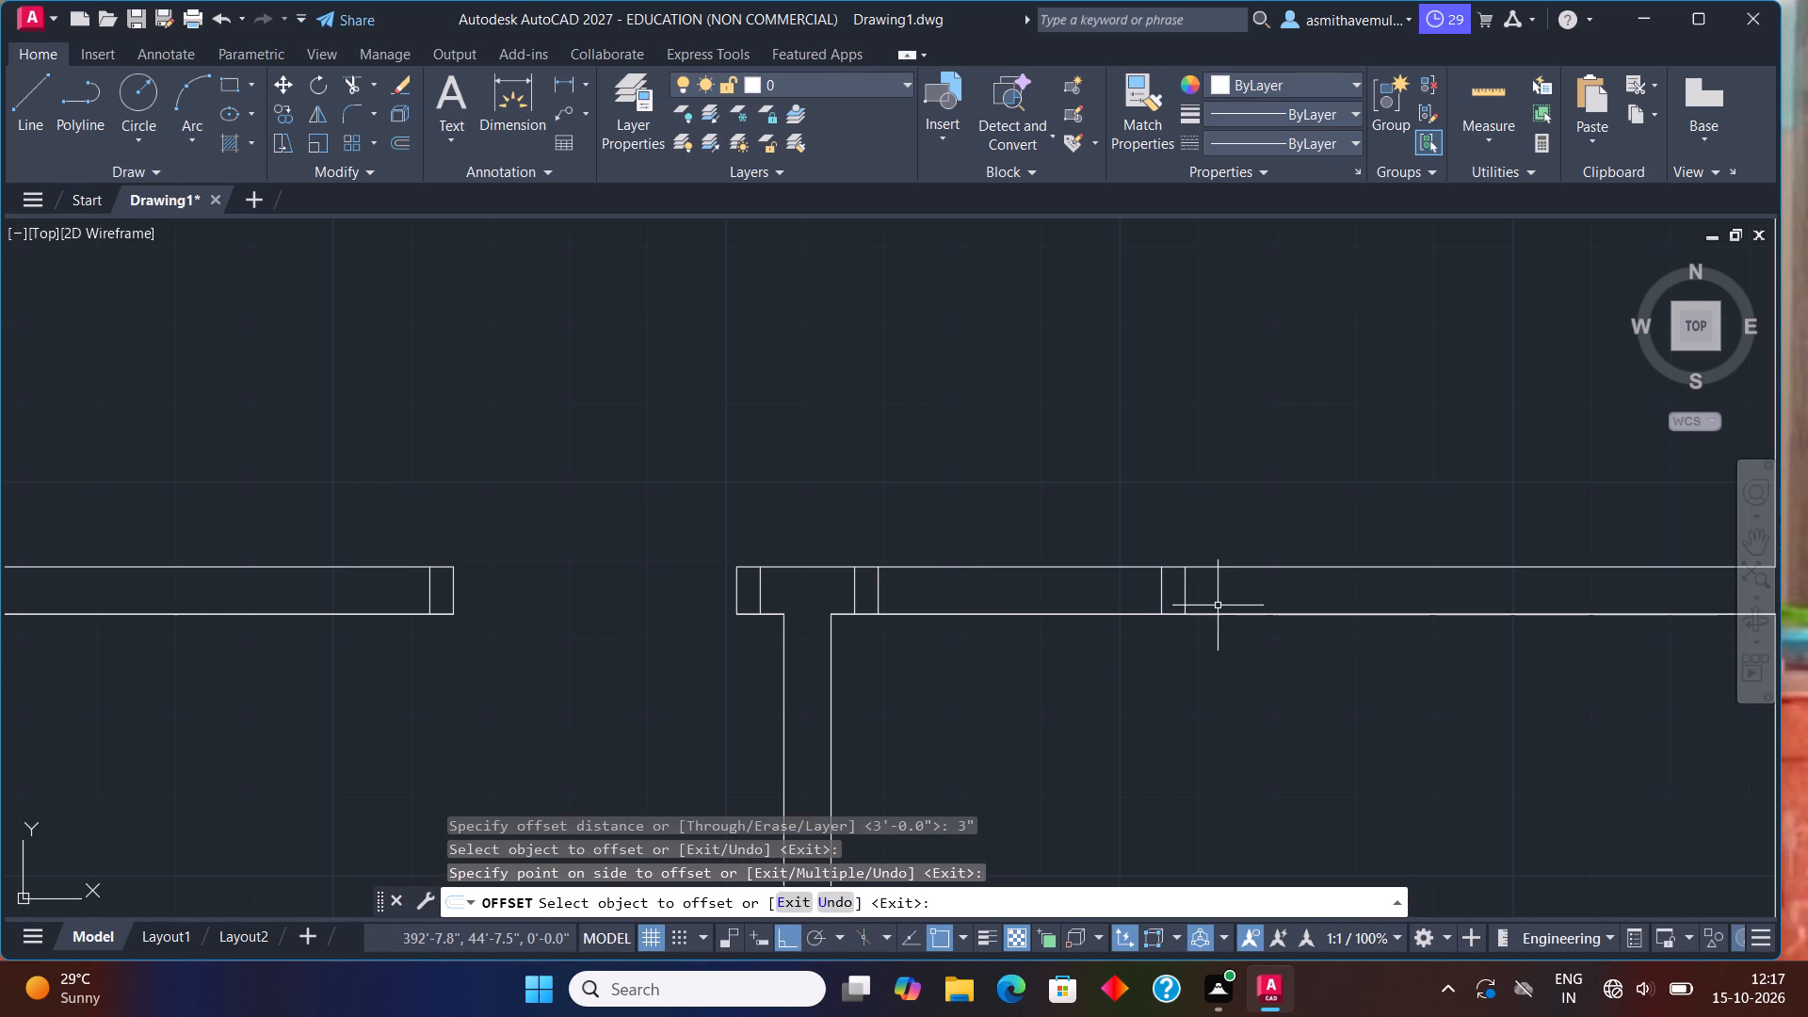
Trim both wall lines between the two jambs of the fifth room to open the 3' doorway.
text(tr)
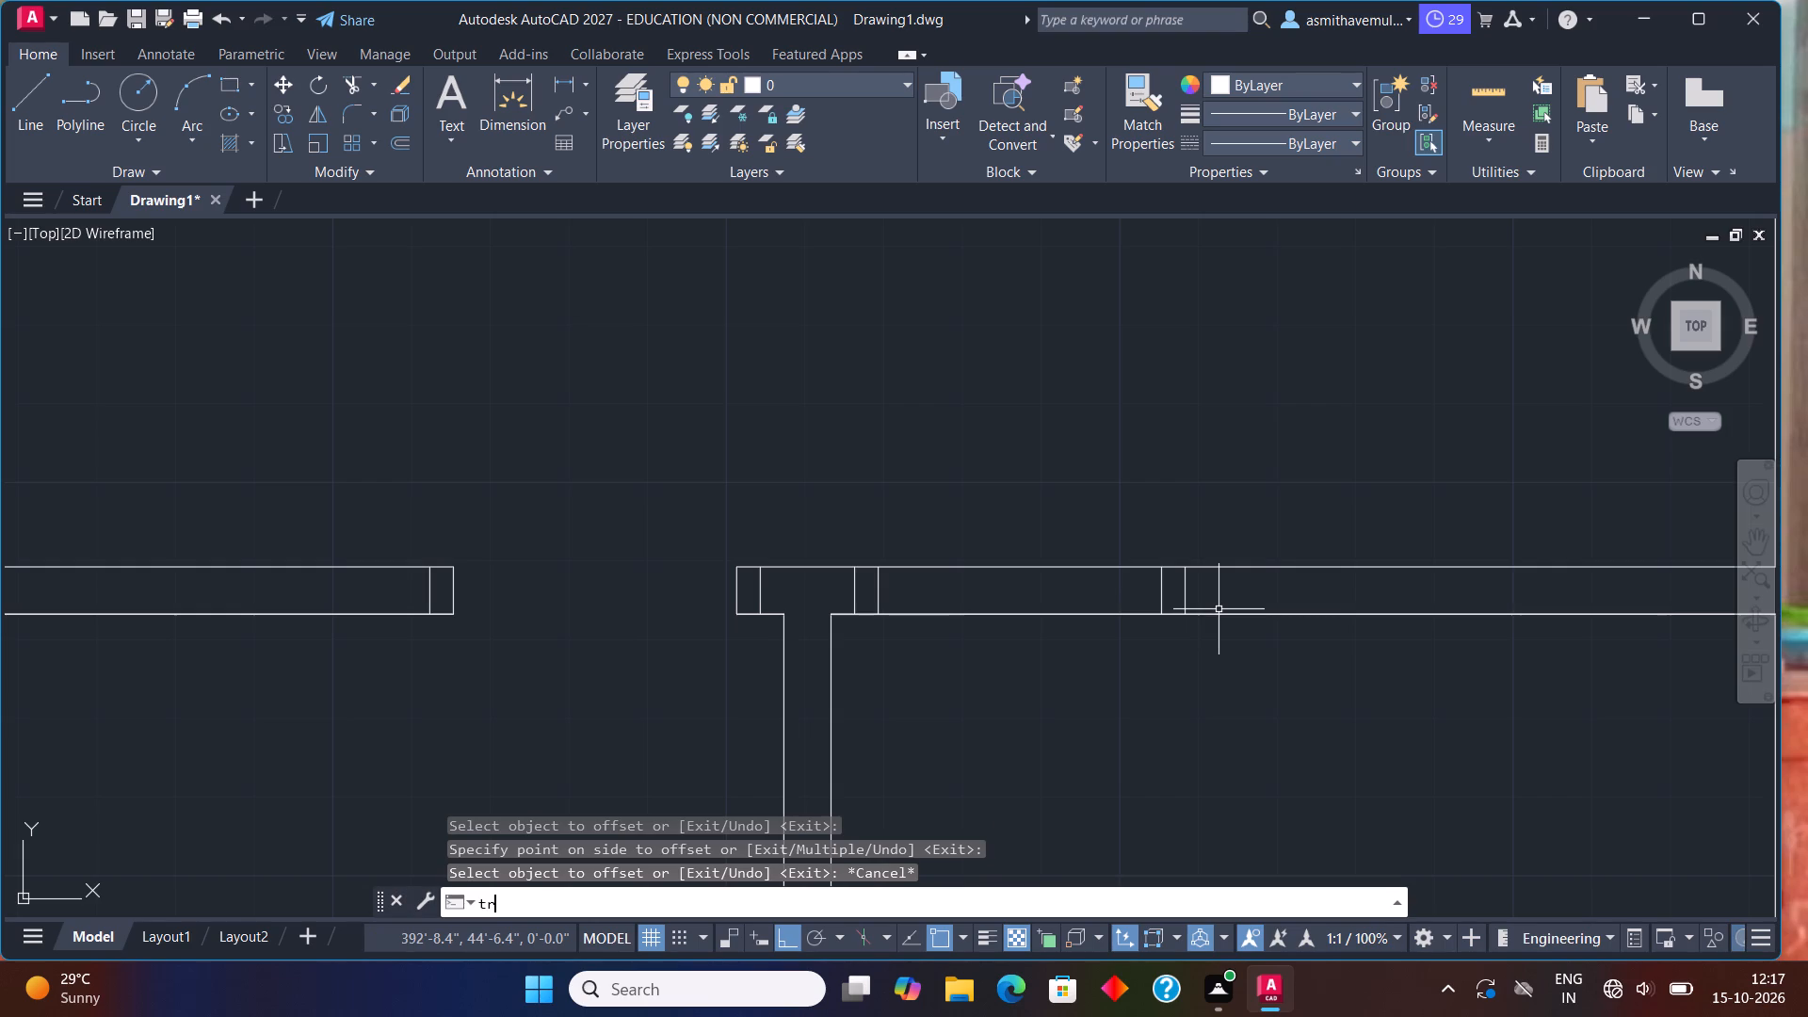
key(o)
key(BackSpace)
text(im)
key(Return)
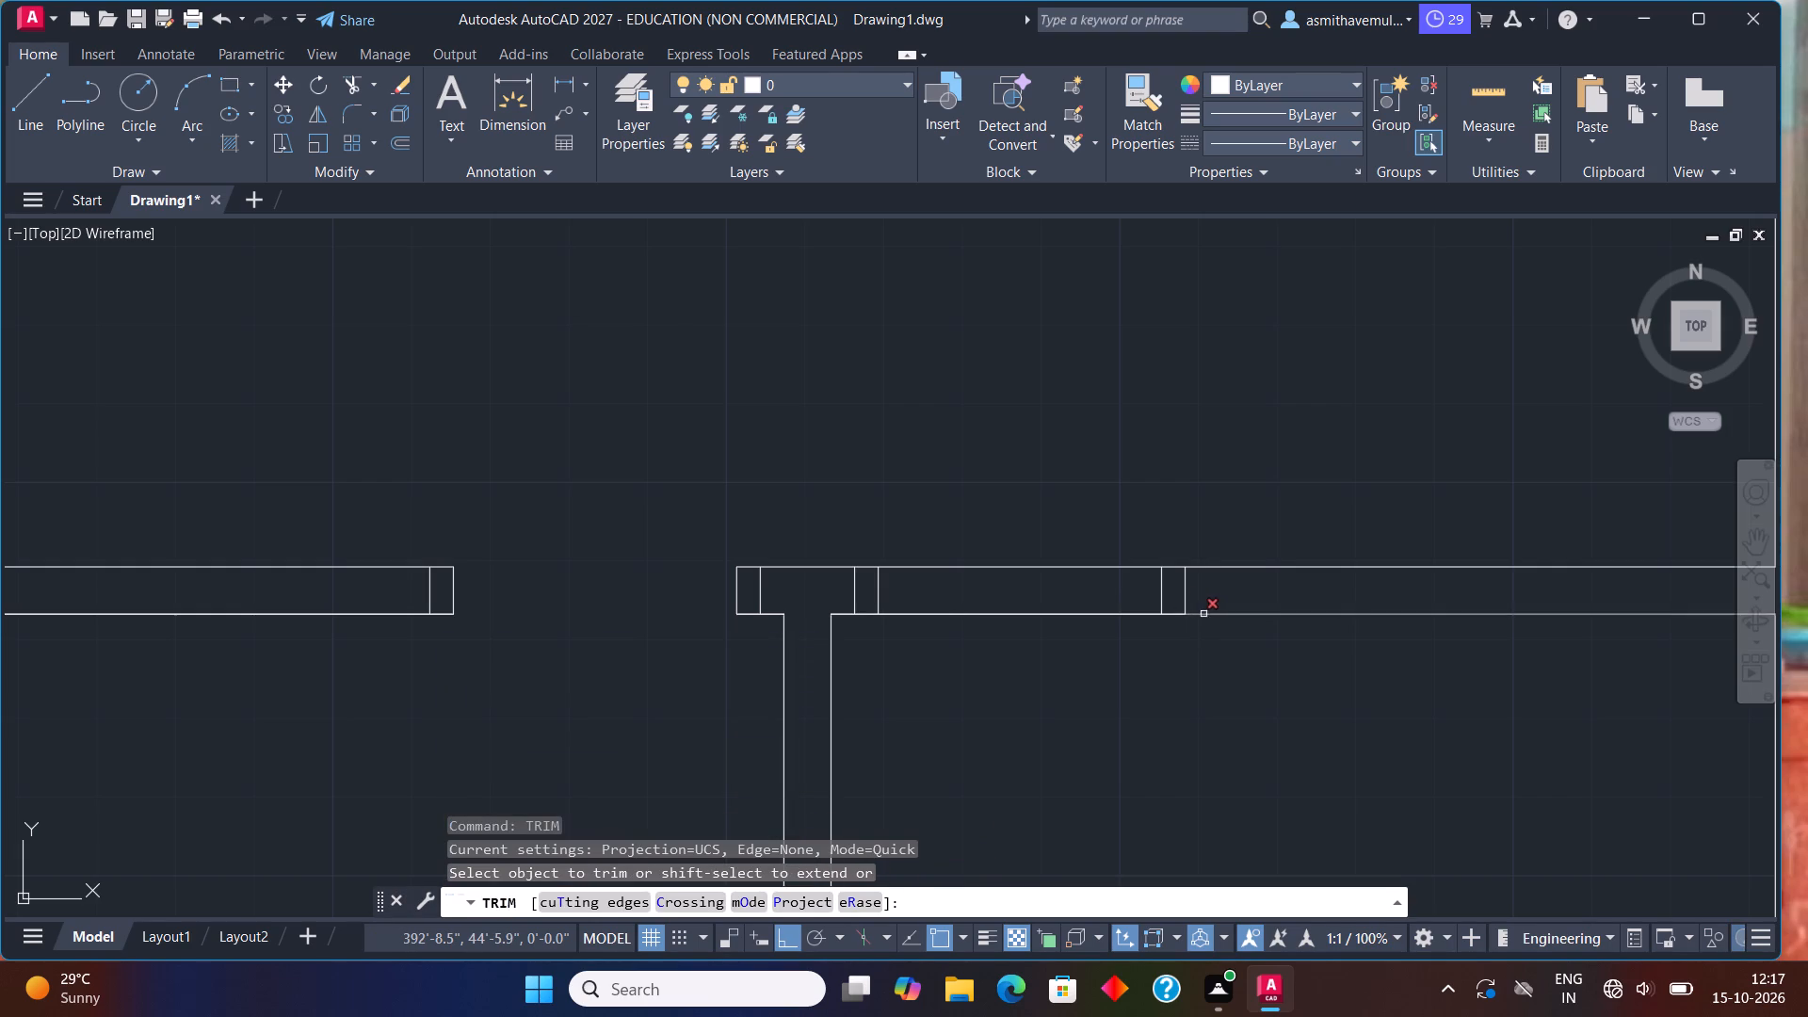
drag(977, 639, 1013, 588)
drag(1083, 480, 1077, 503)
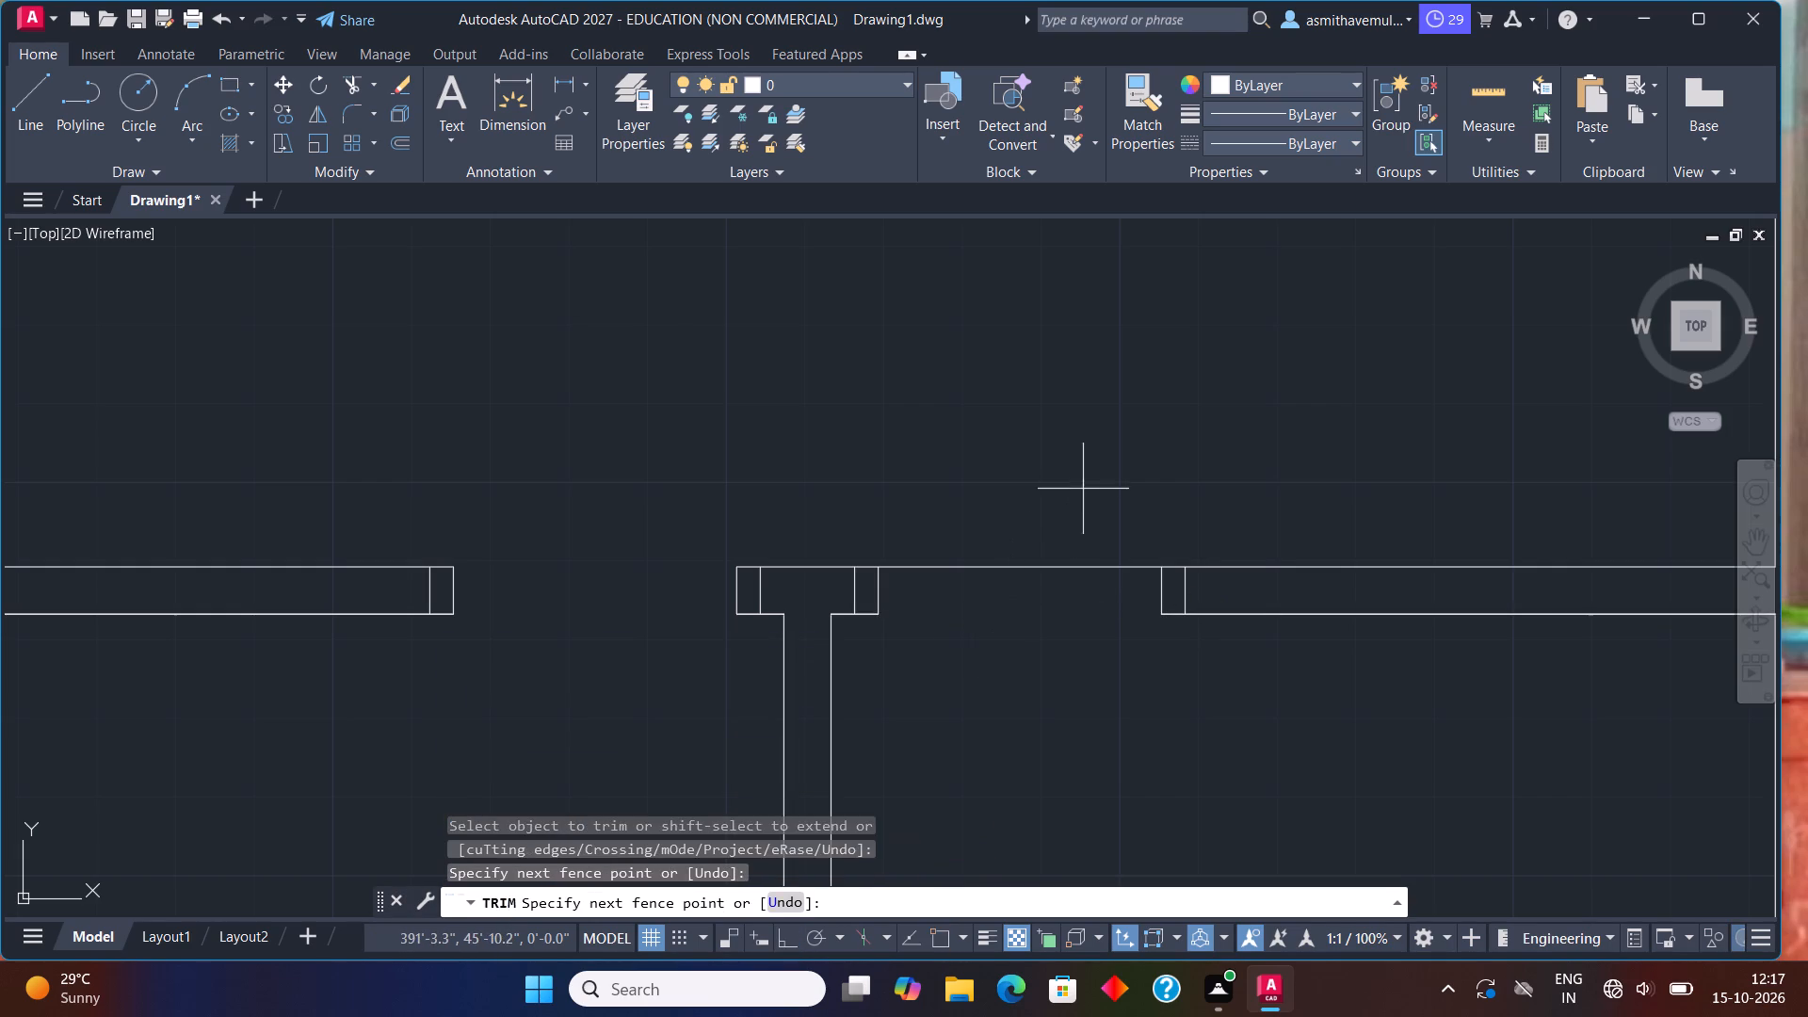
drag(1077, 503, 1035, 596)
key(Escape)
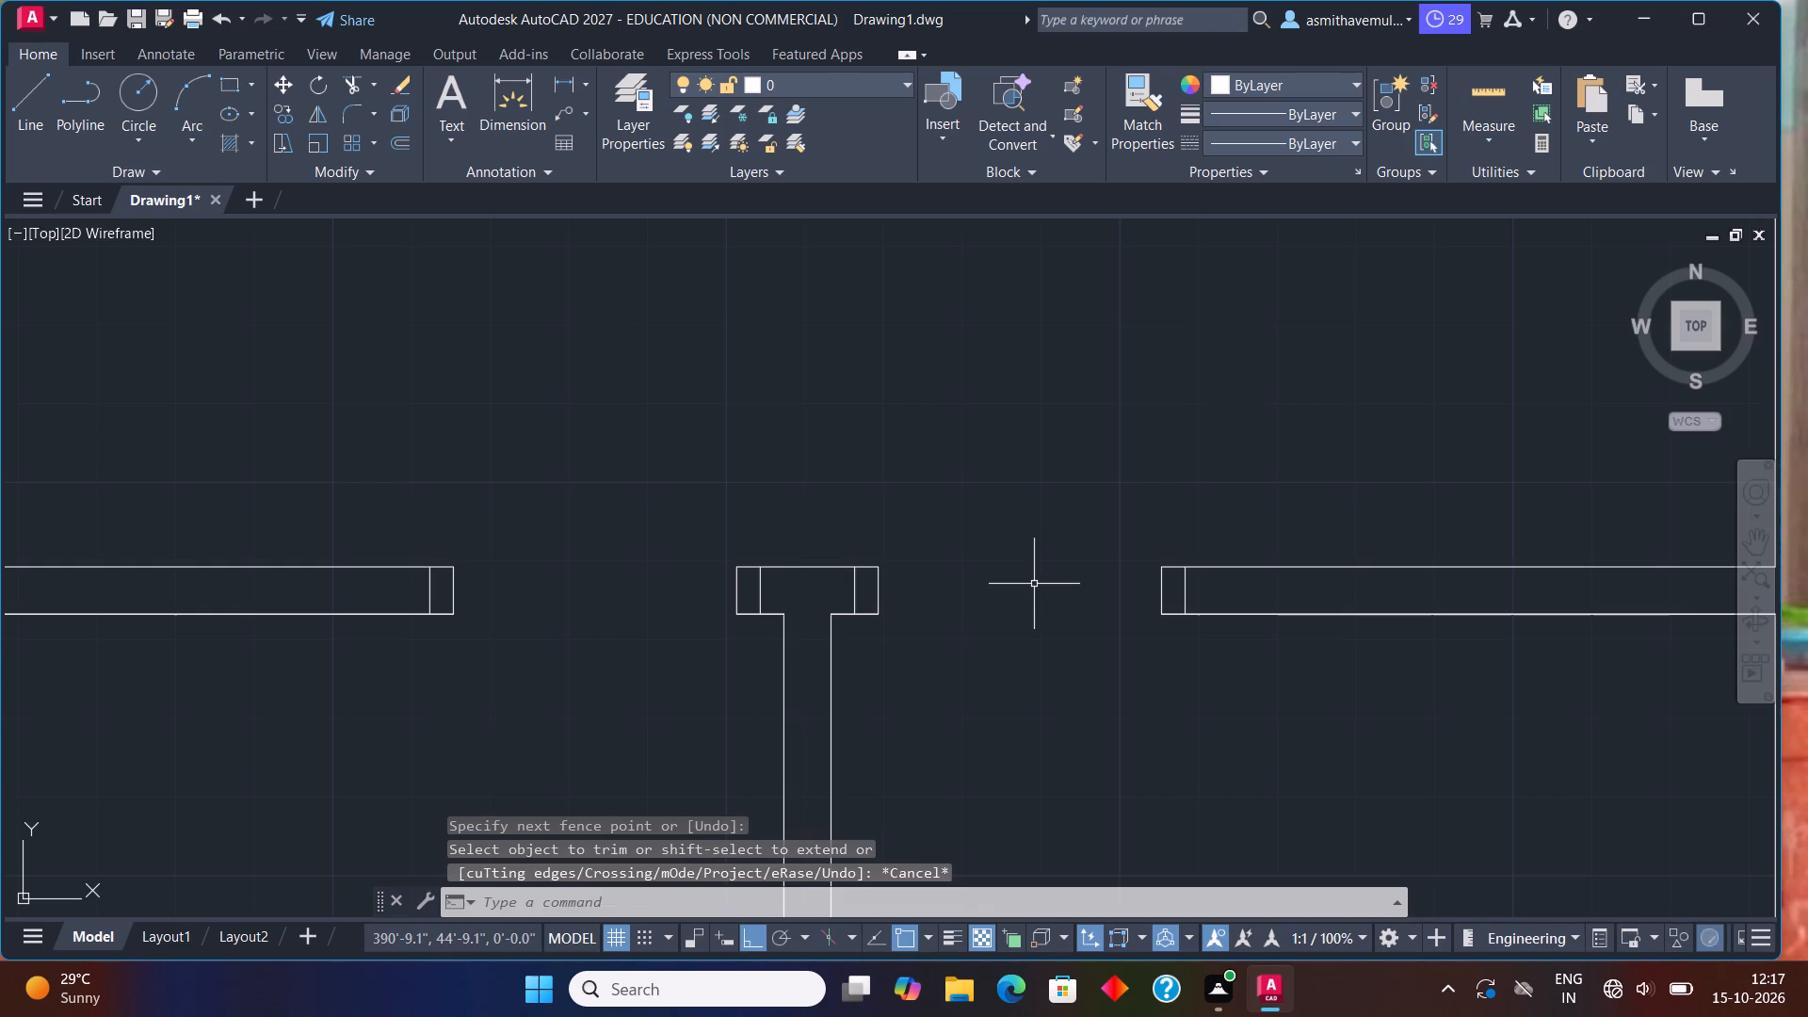
Draw a 3" by 3' door leaf rectangle extending down into the fifth room from the lower corner of its left-hand jamb.
text(rec)
key(Return)
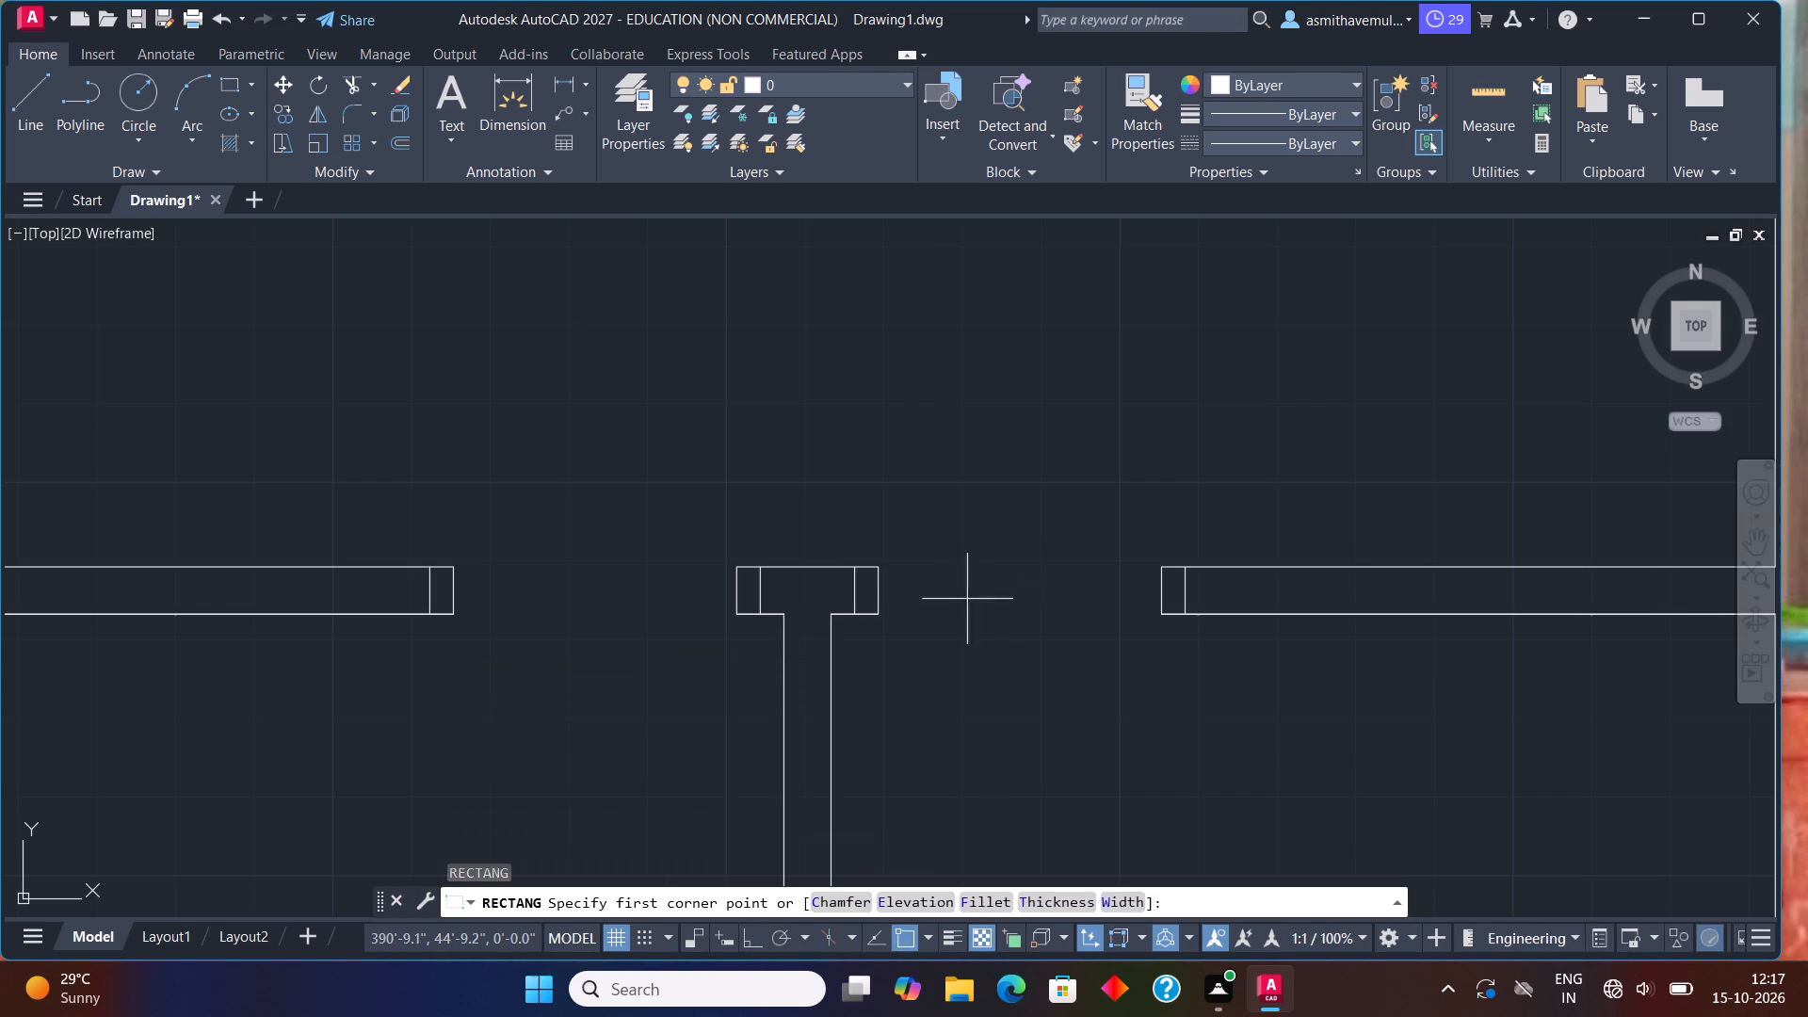
scroll(953, 599, down, 1)
middle_drag(948, 617, 1035, 538)
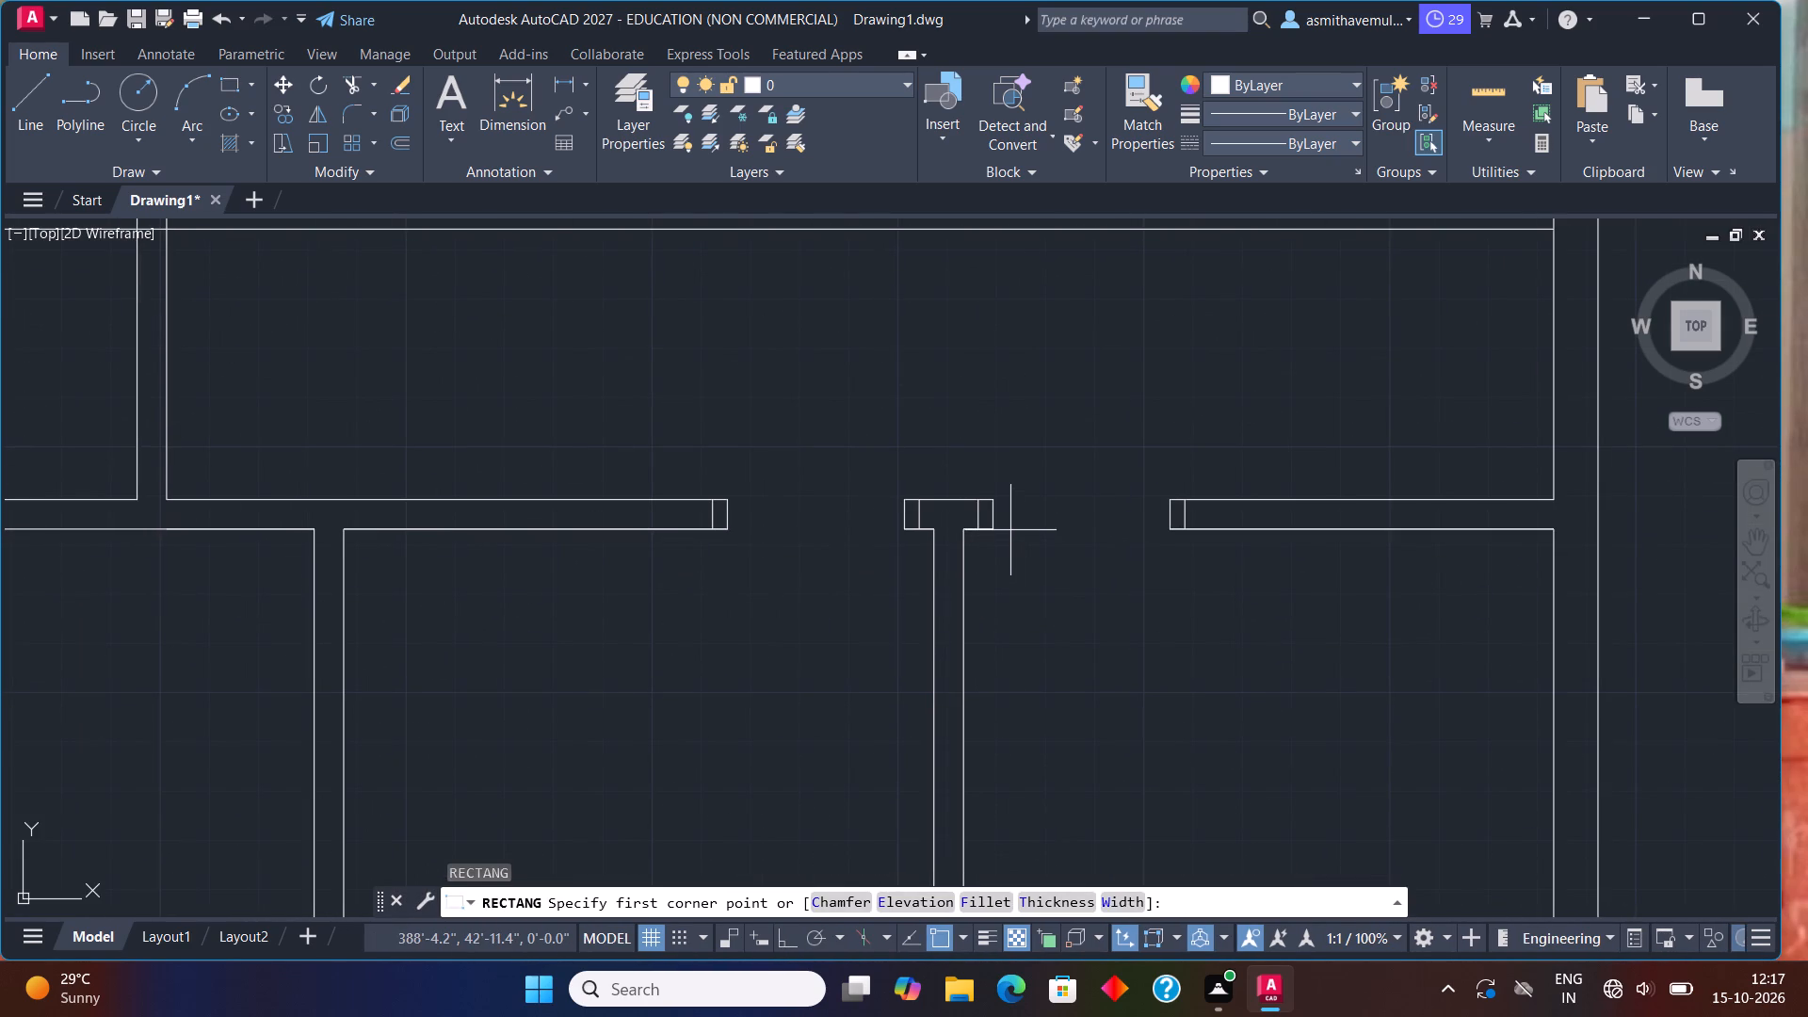
click(994, 526)
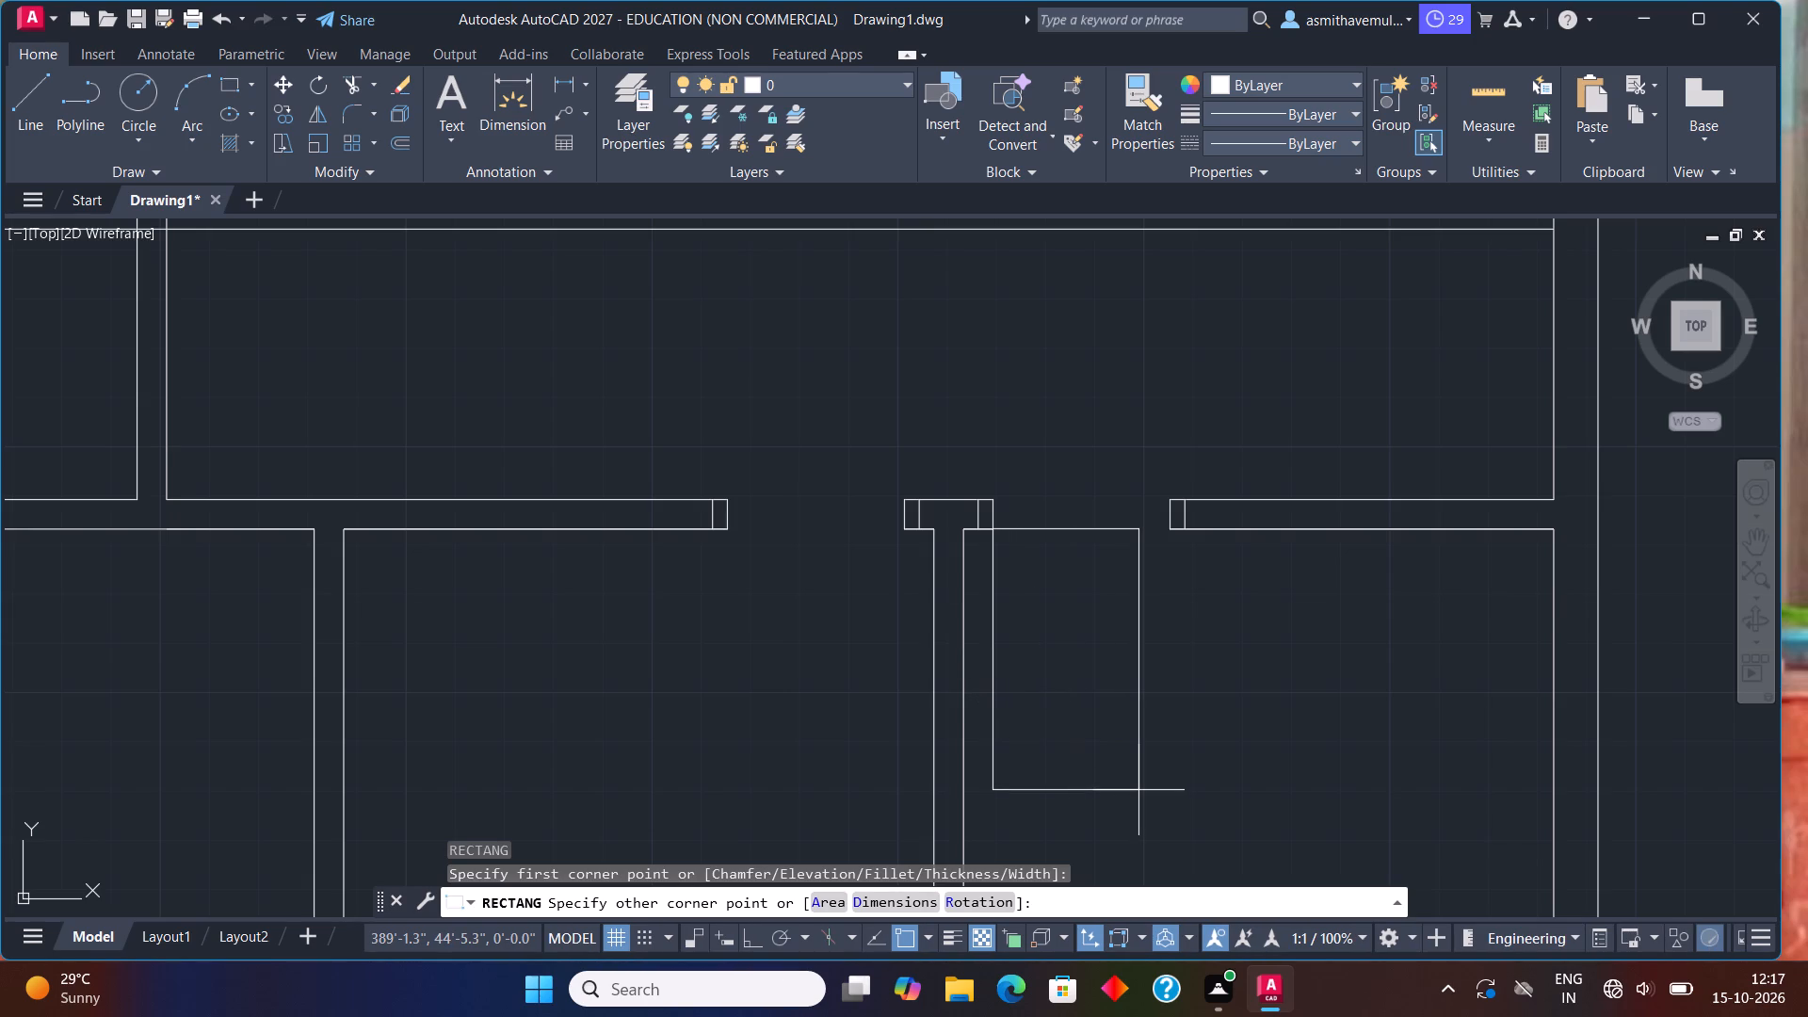
key(d)
key(Return)
key(3)
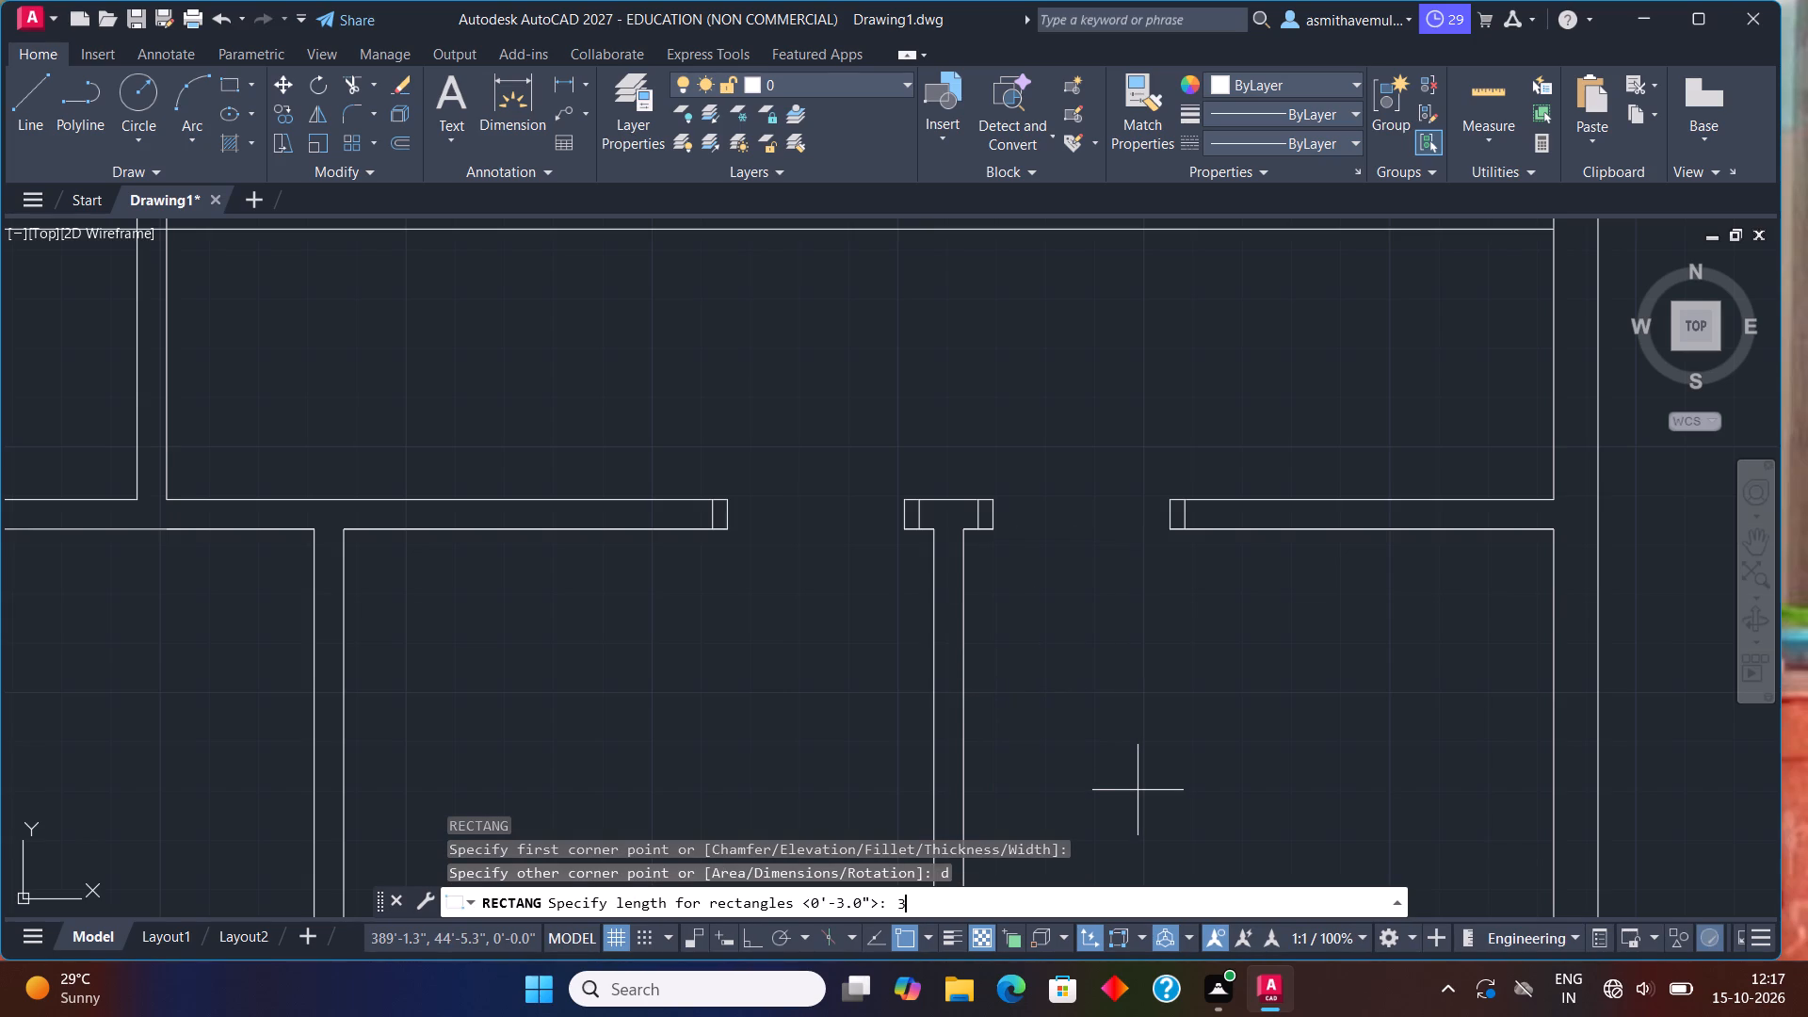
key(shift+quotedbl)
key(Return)
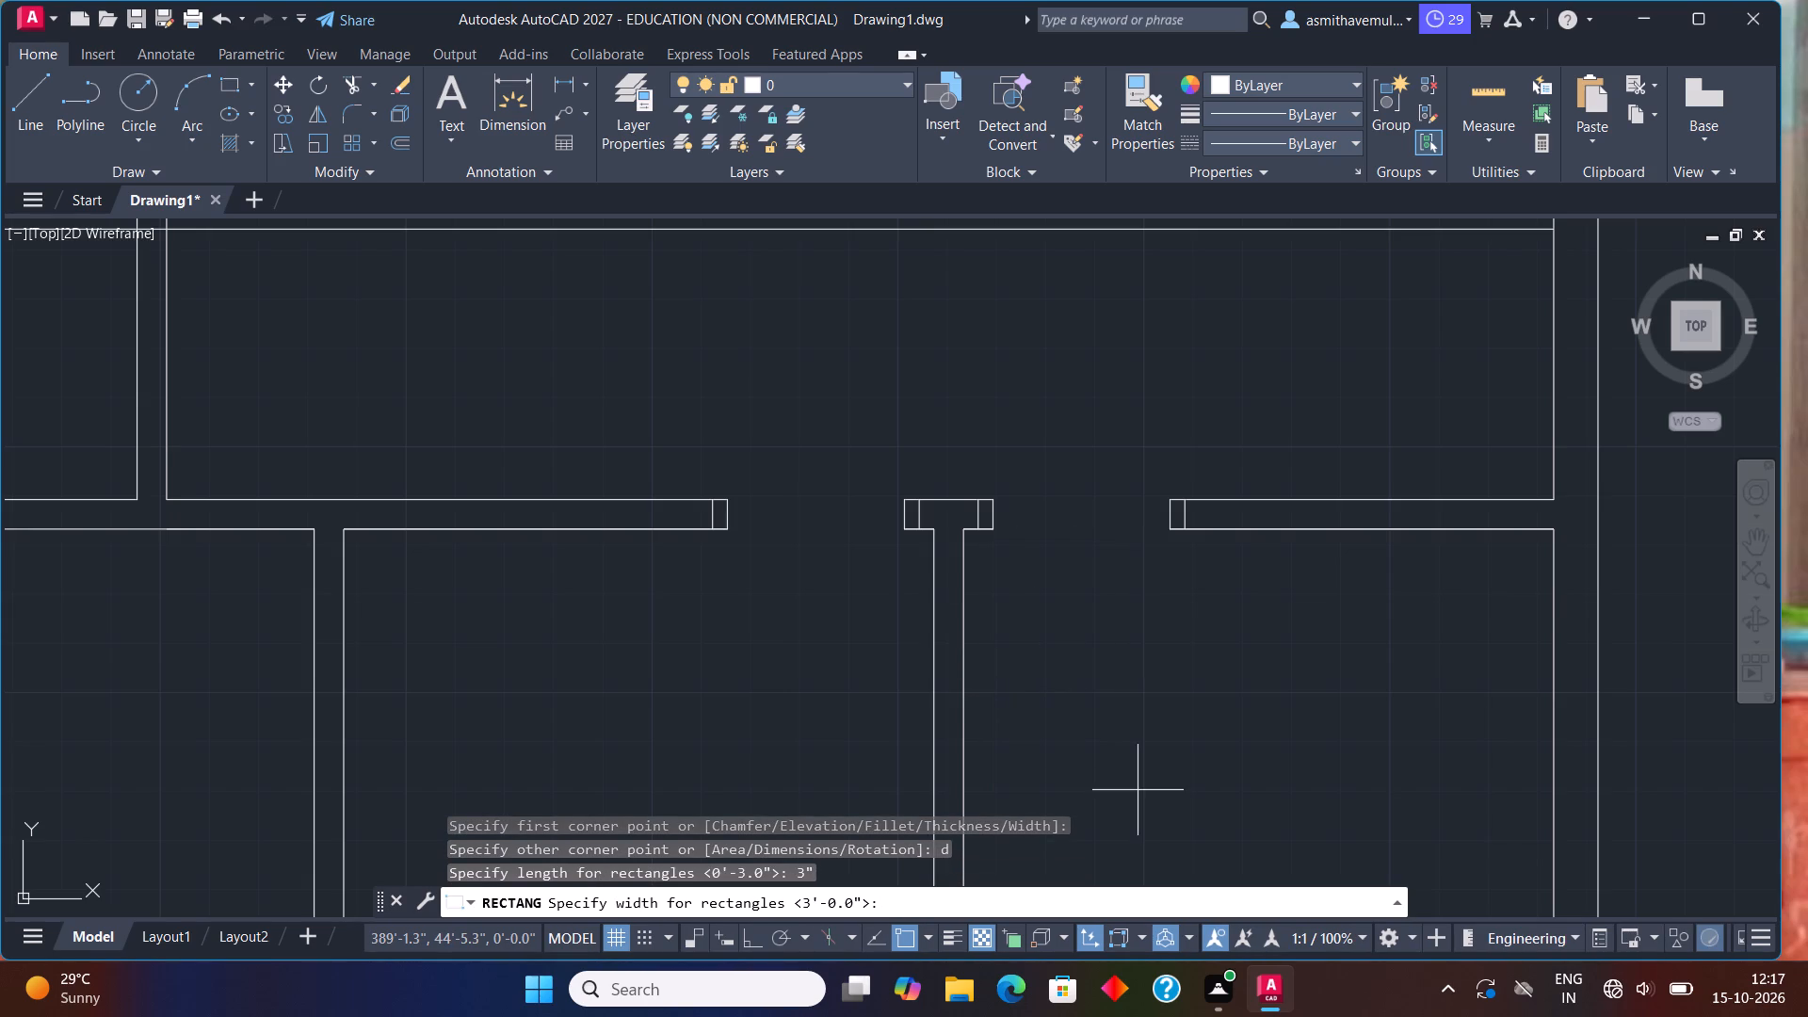
text(3')
key(Return)
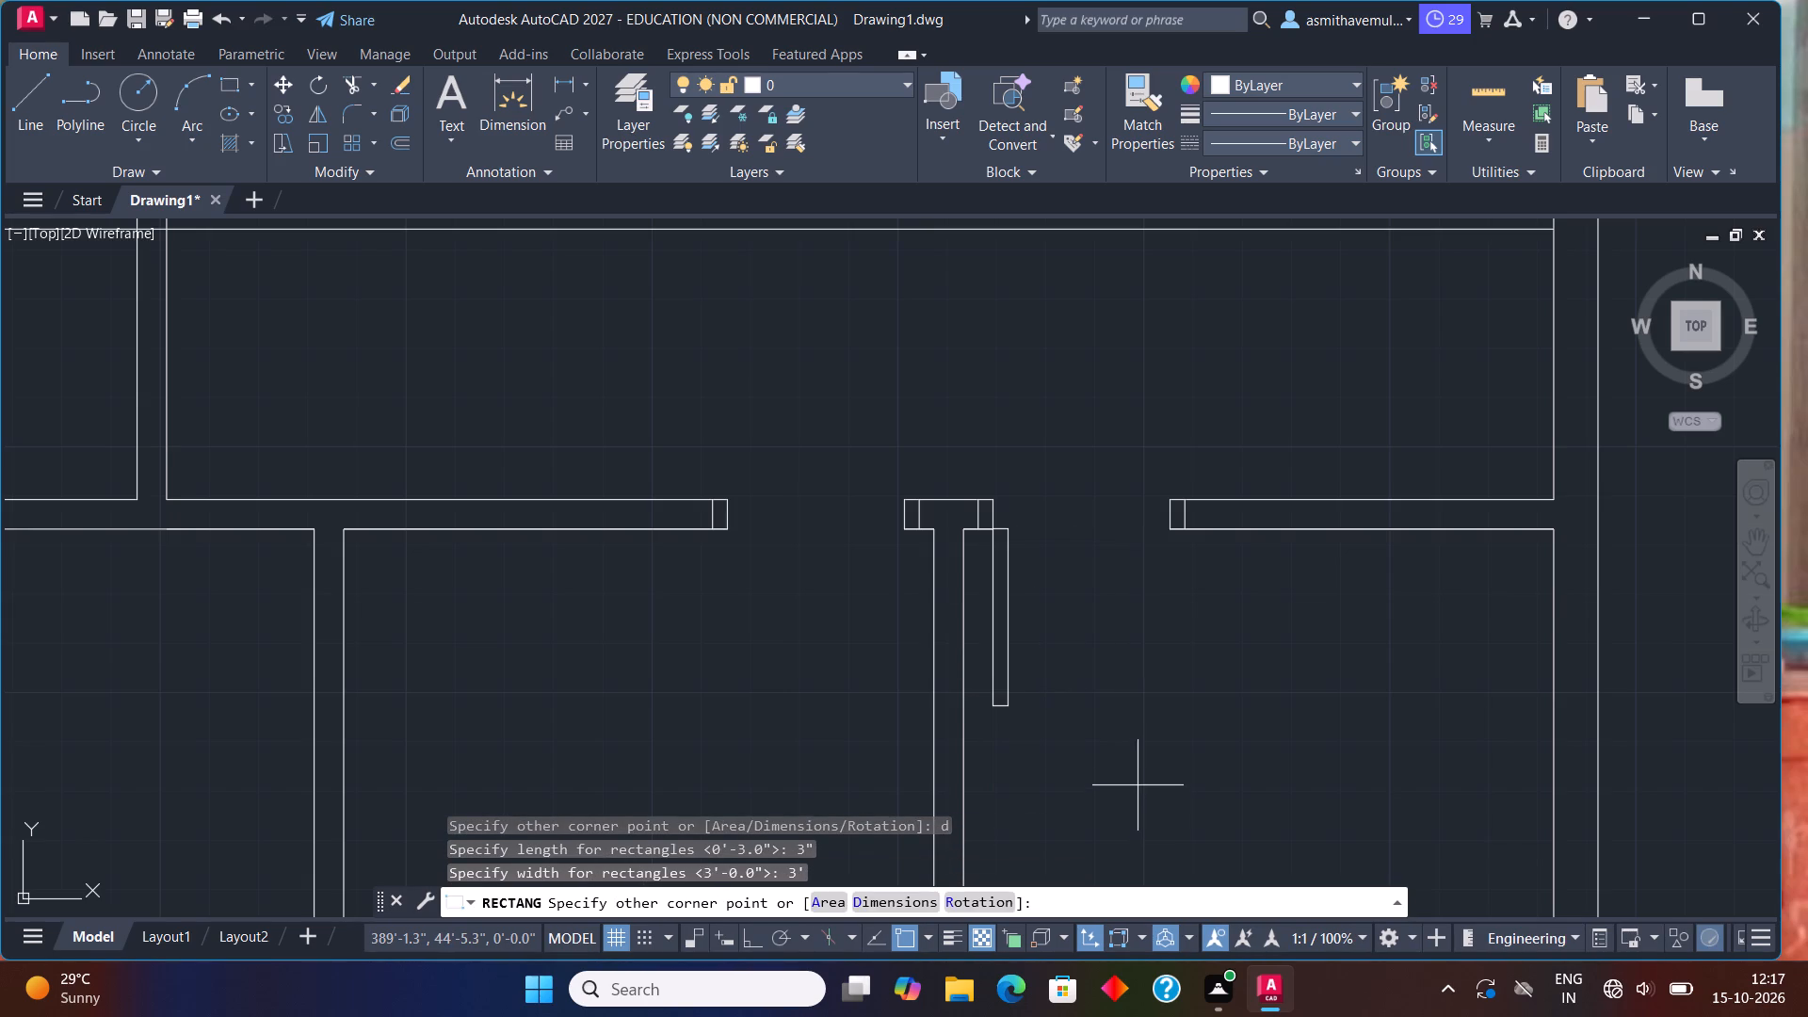
click(1137, 783)
Draw the fifth room's door swing as a three-point arc through the leaf's two bottom corners to the opposite jamb's lower corner.
key(a)
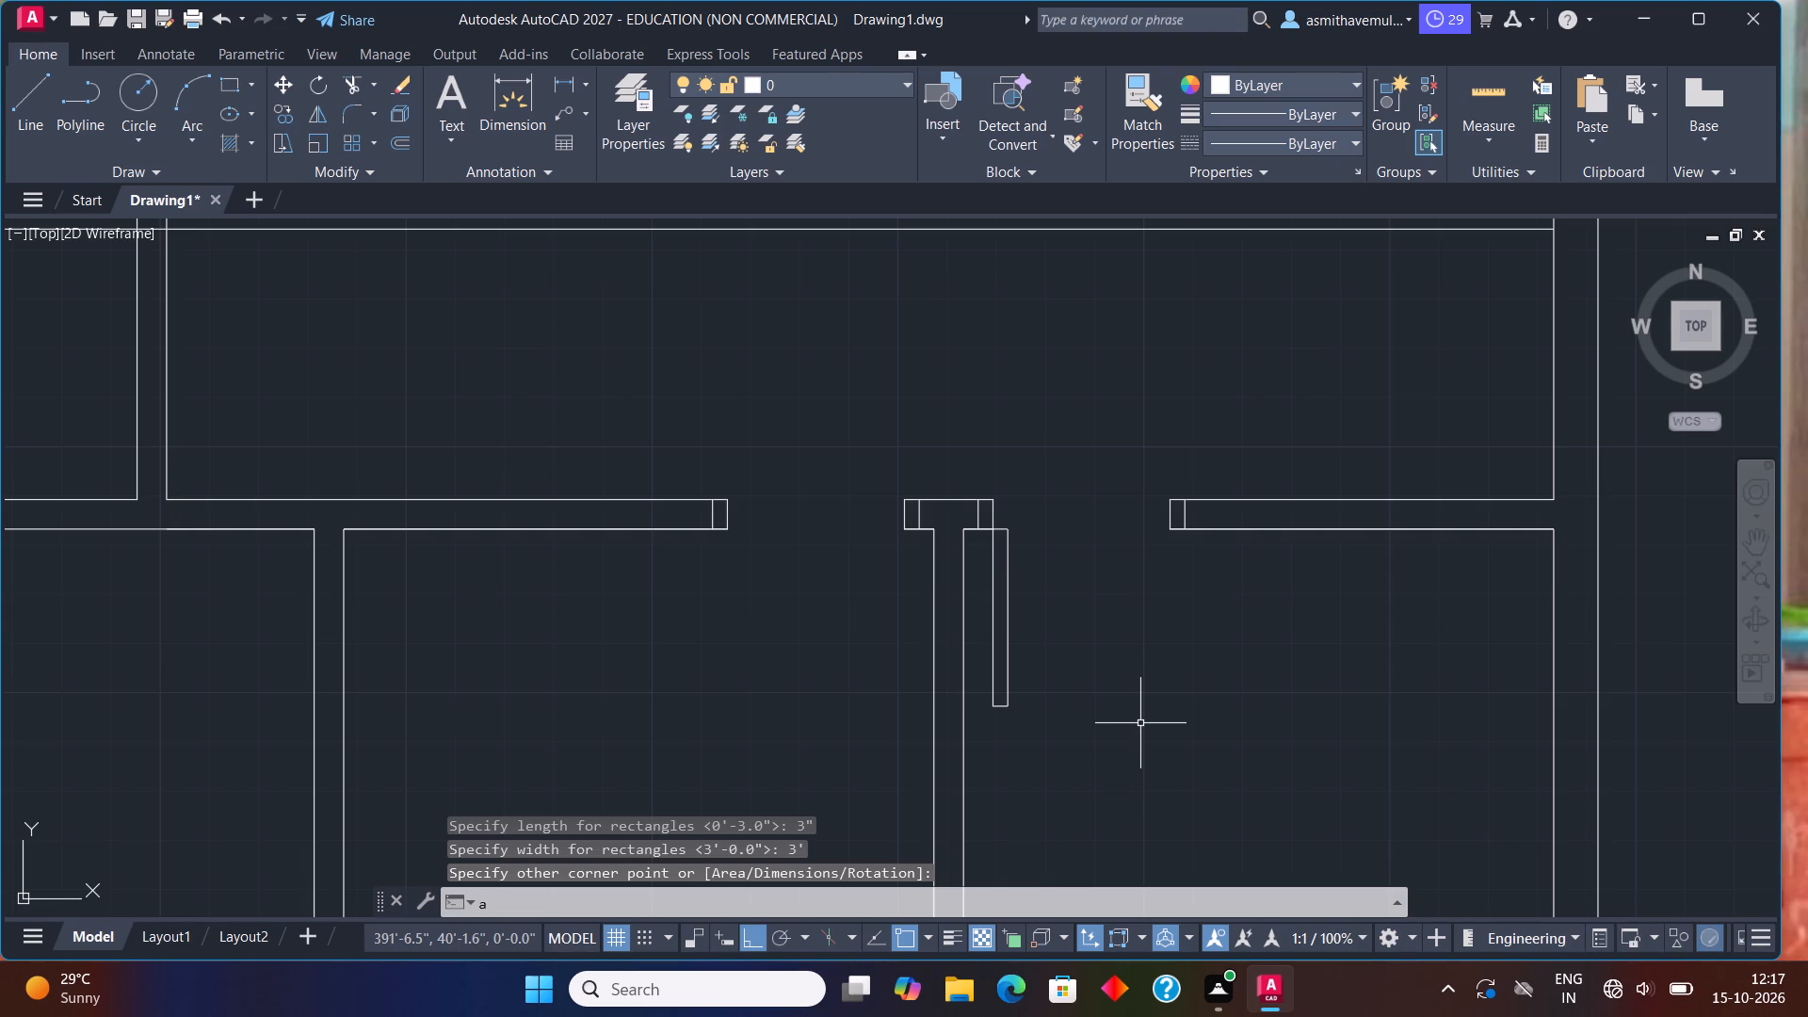
text(rc)
key(Return)
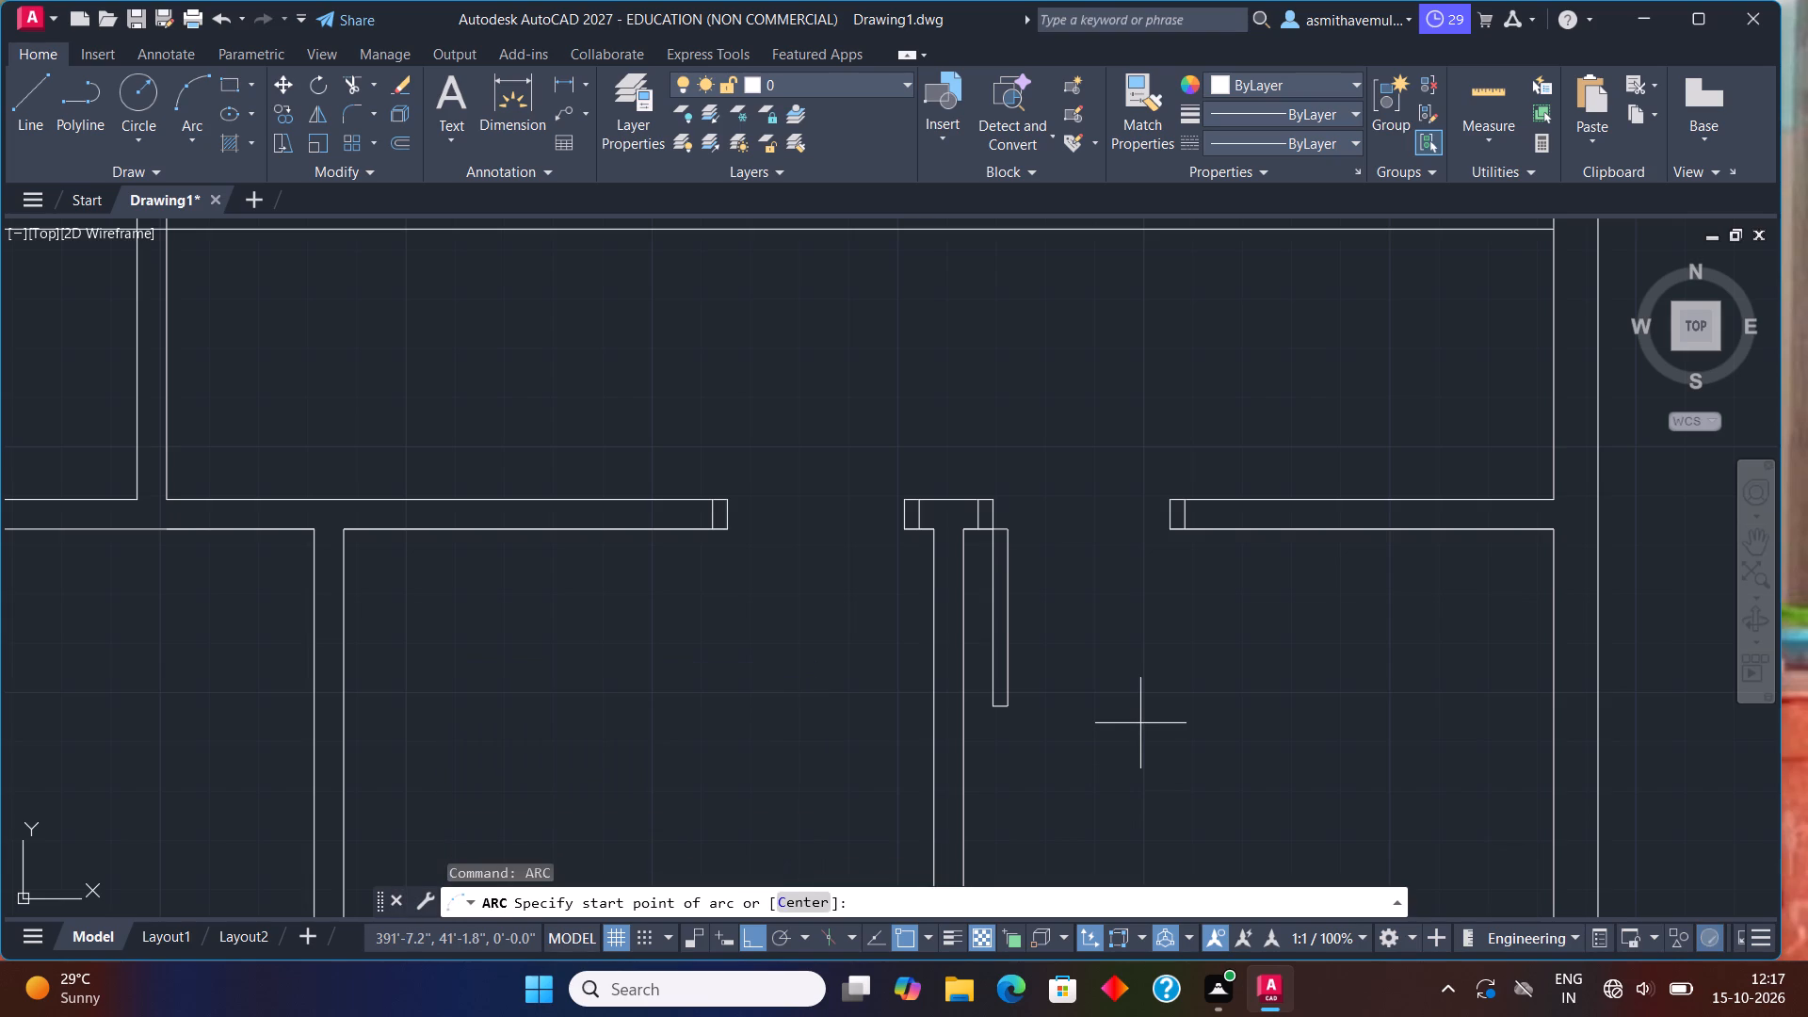
scroll(1047, 696, up, 1)
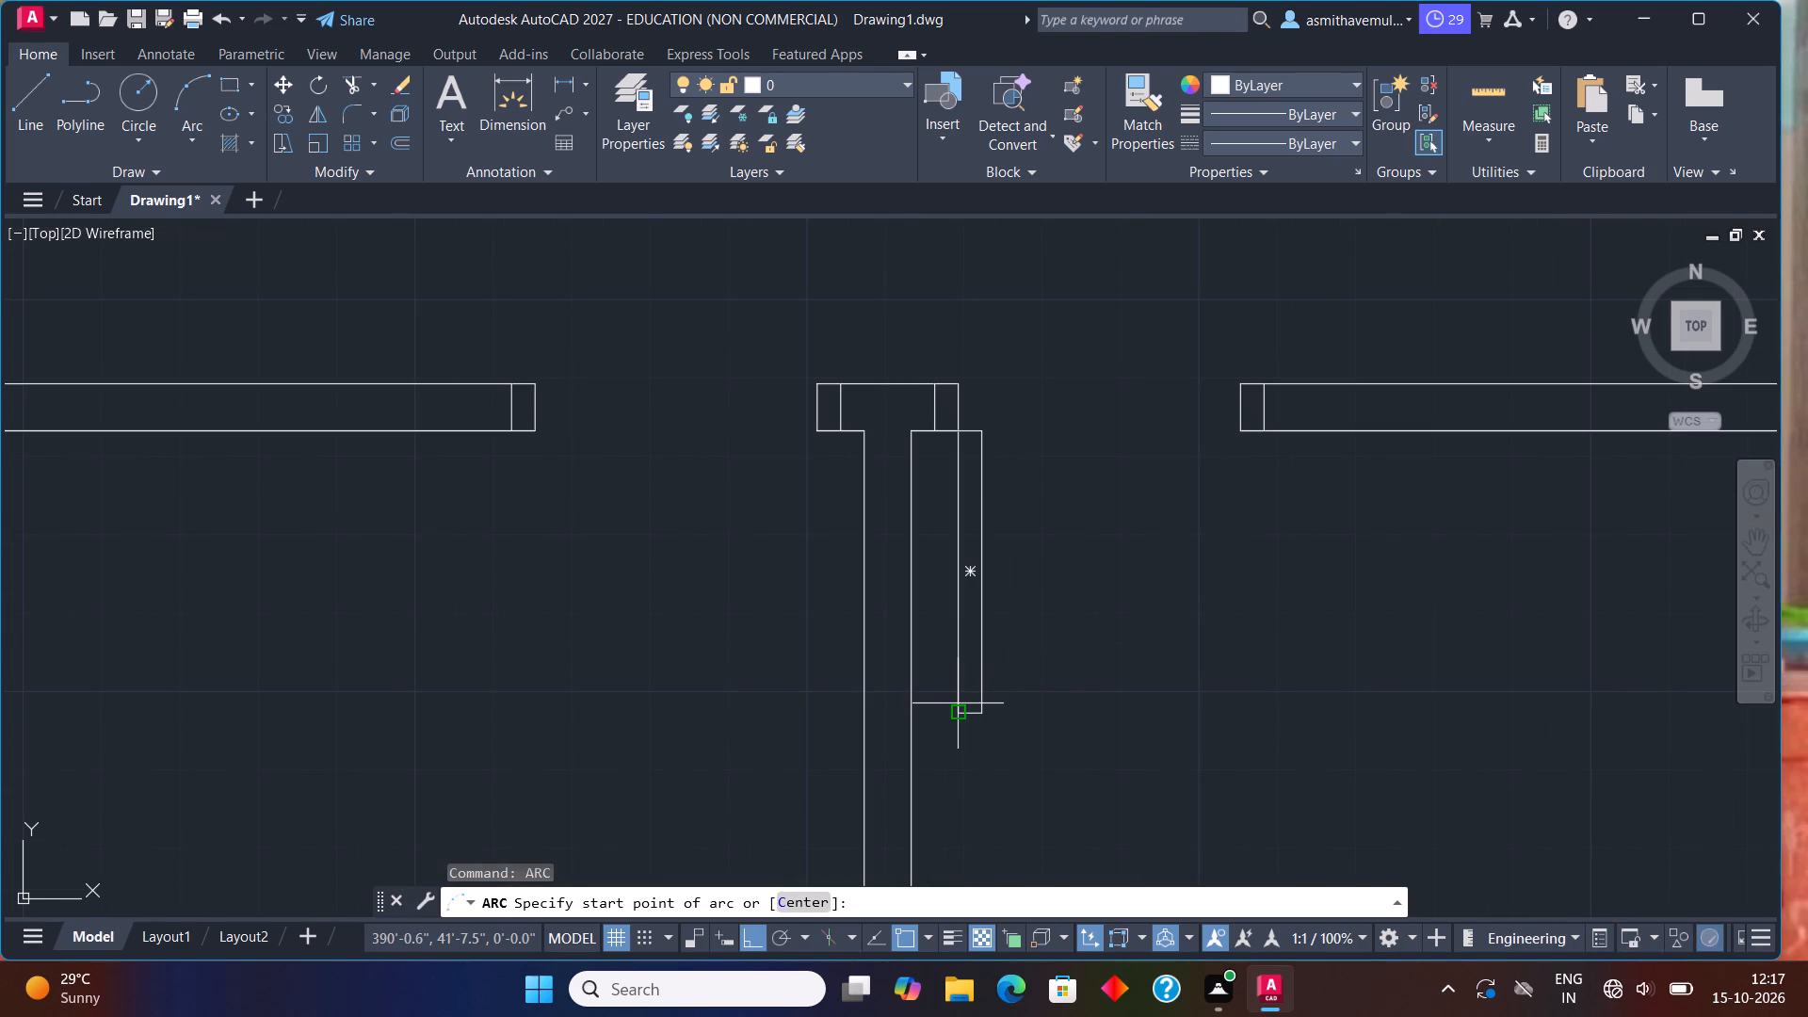
click(958, 708)
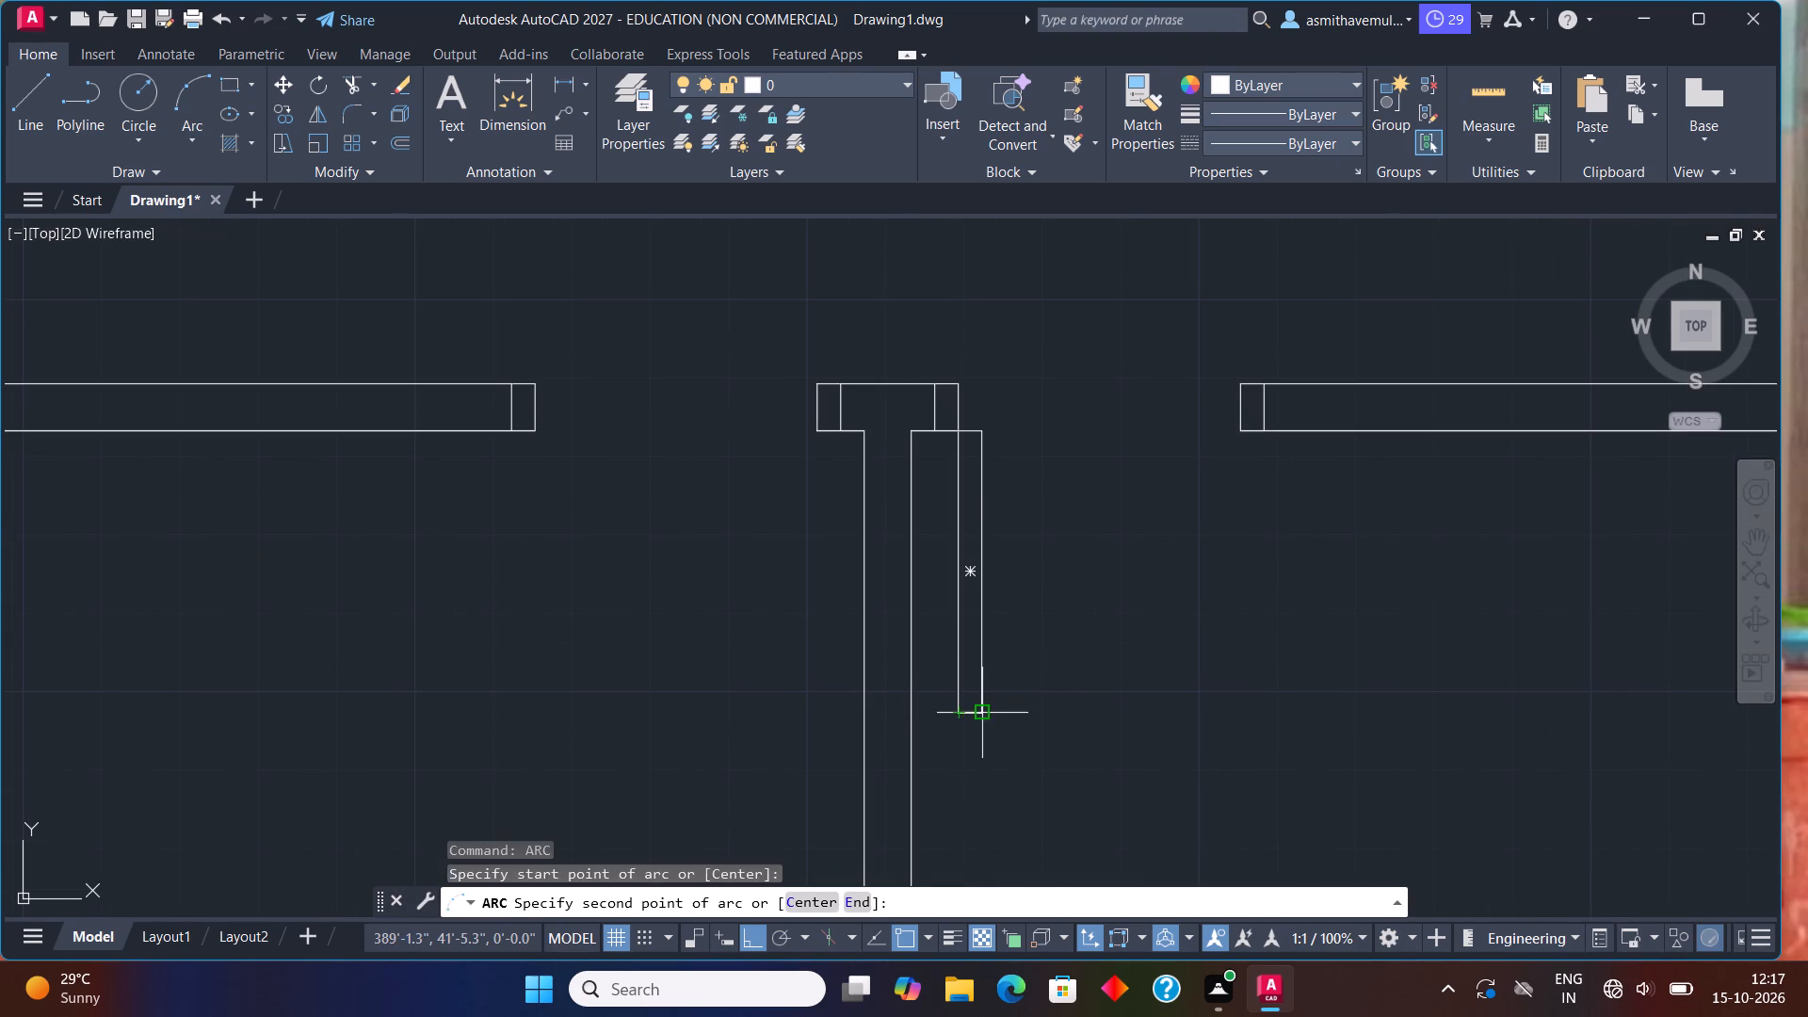
click(982, 706)
scroll(1230, 416, up, 2)
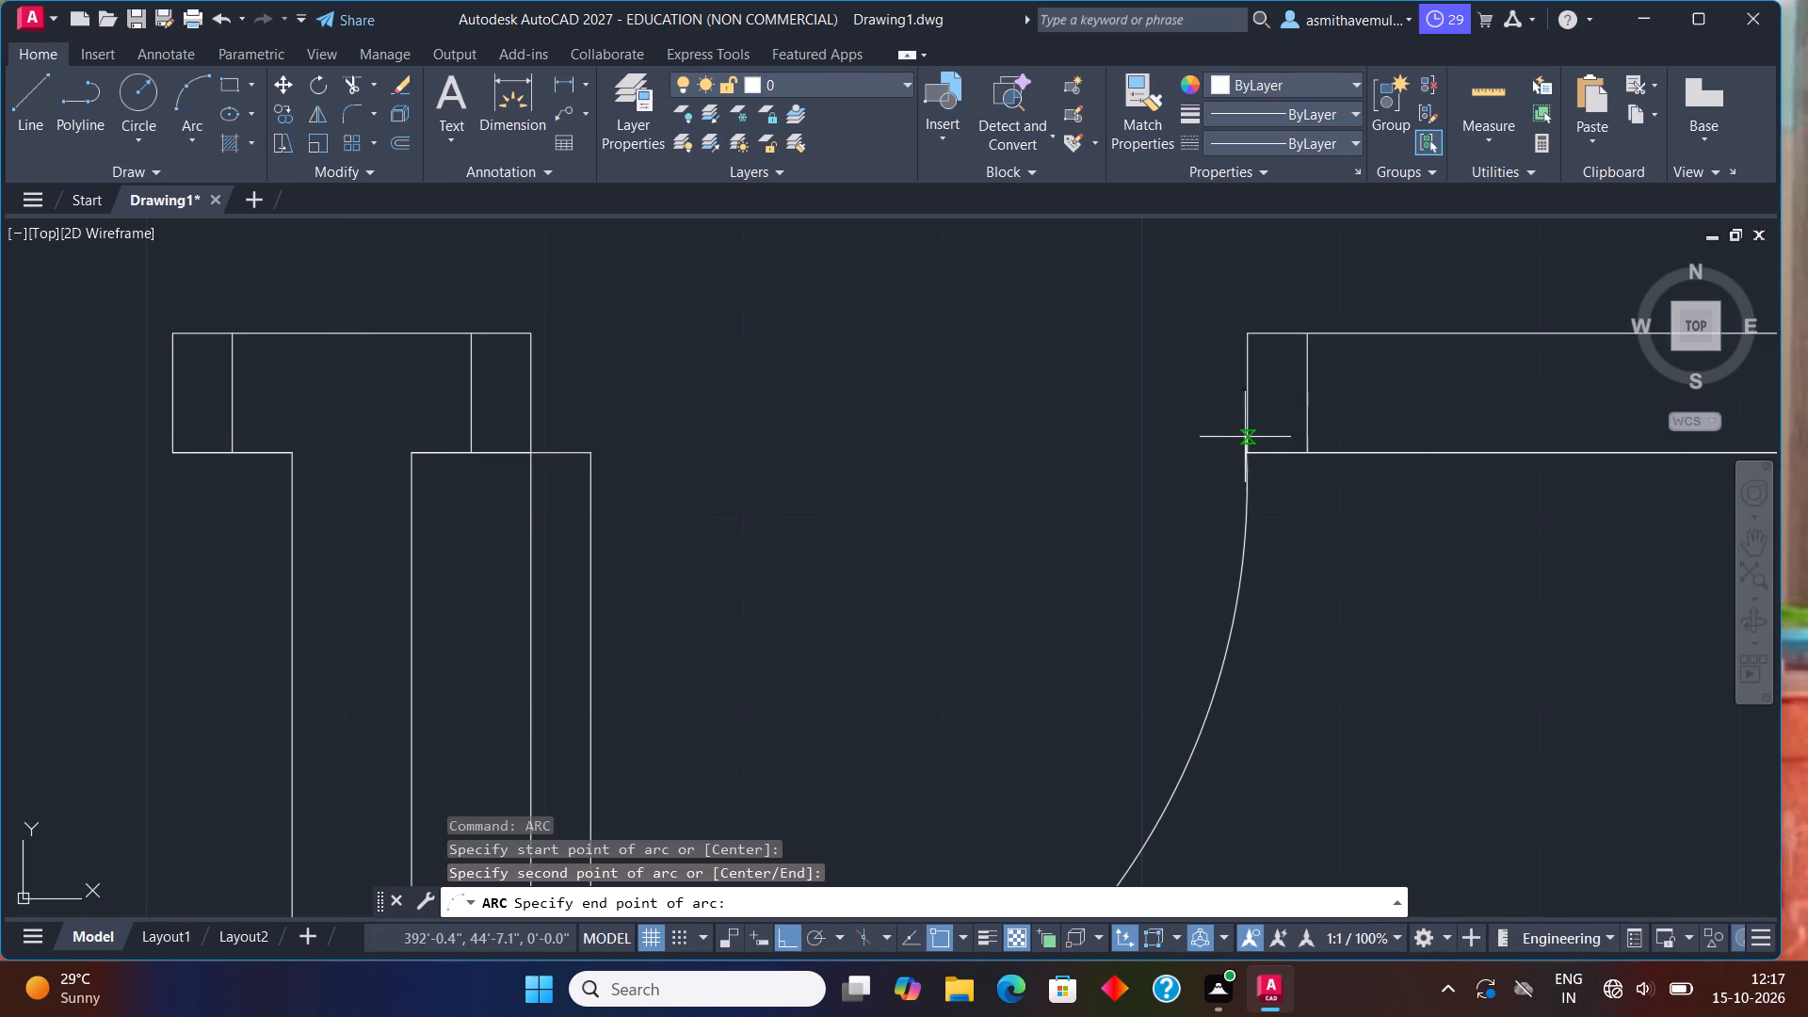
scroll(1251, 446, up, 3)
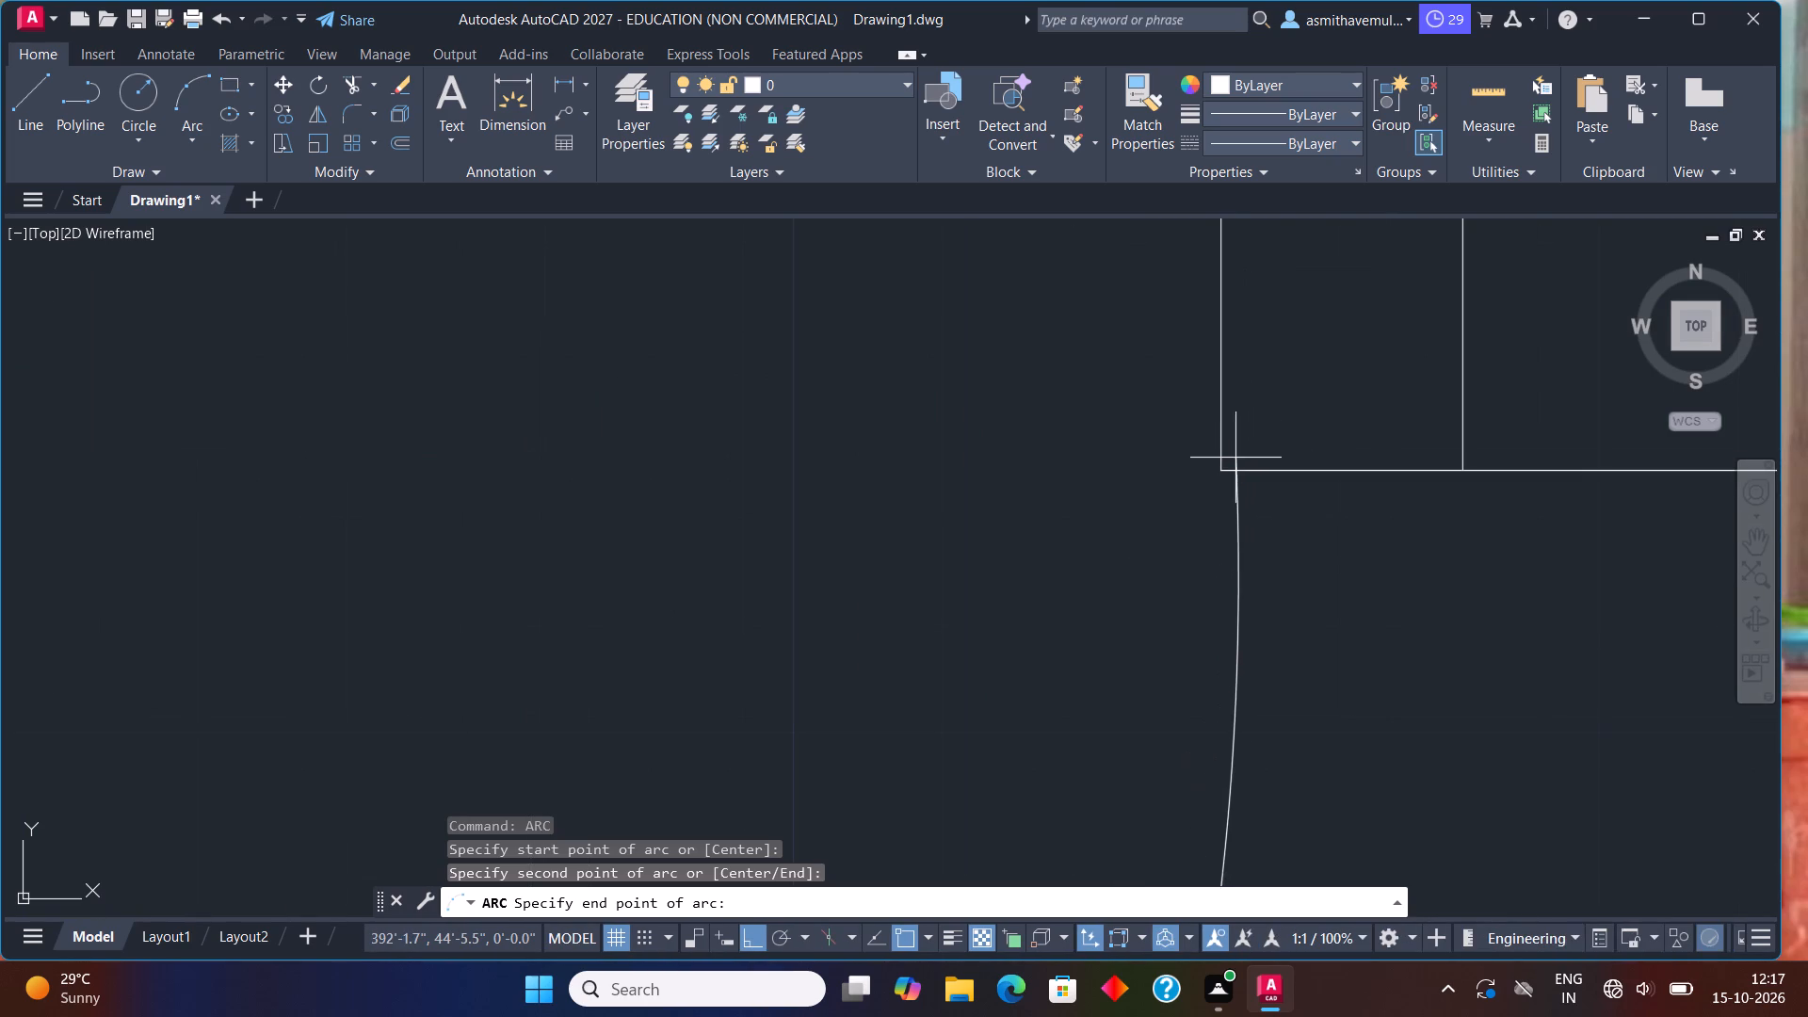
click(1223, 464)
scroll(1199, 476, down, 5)
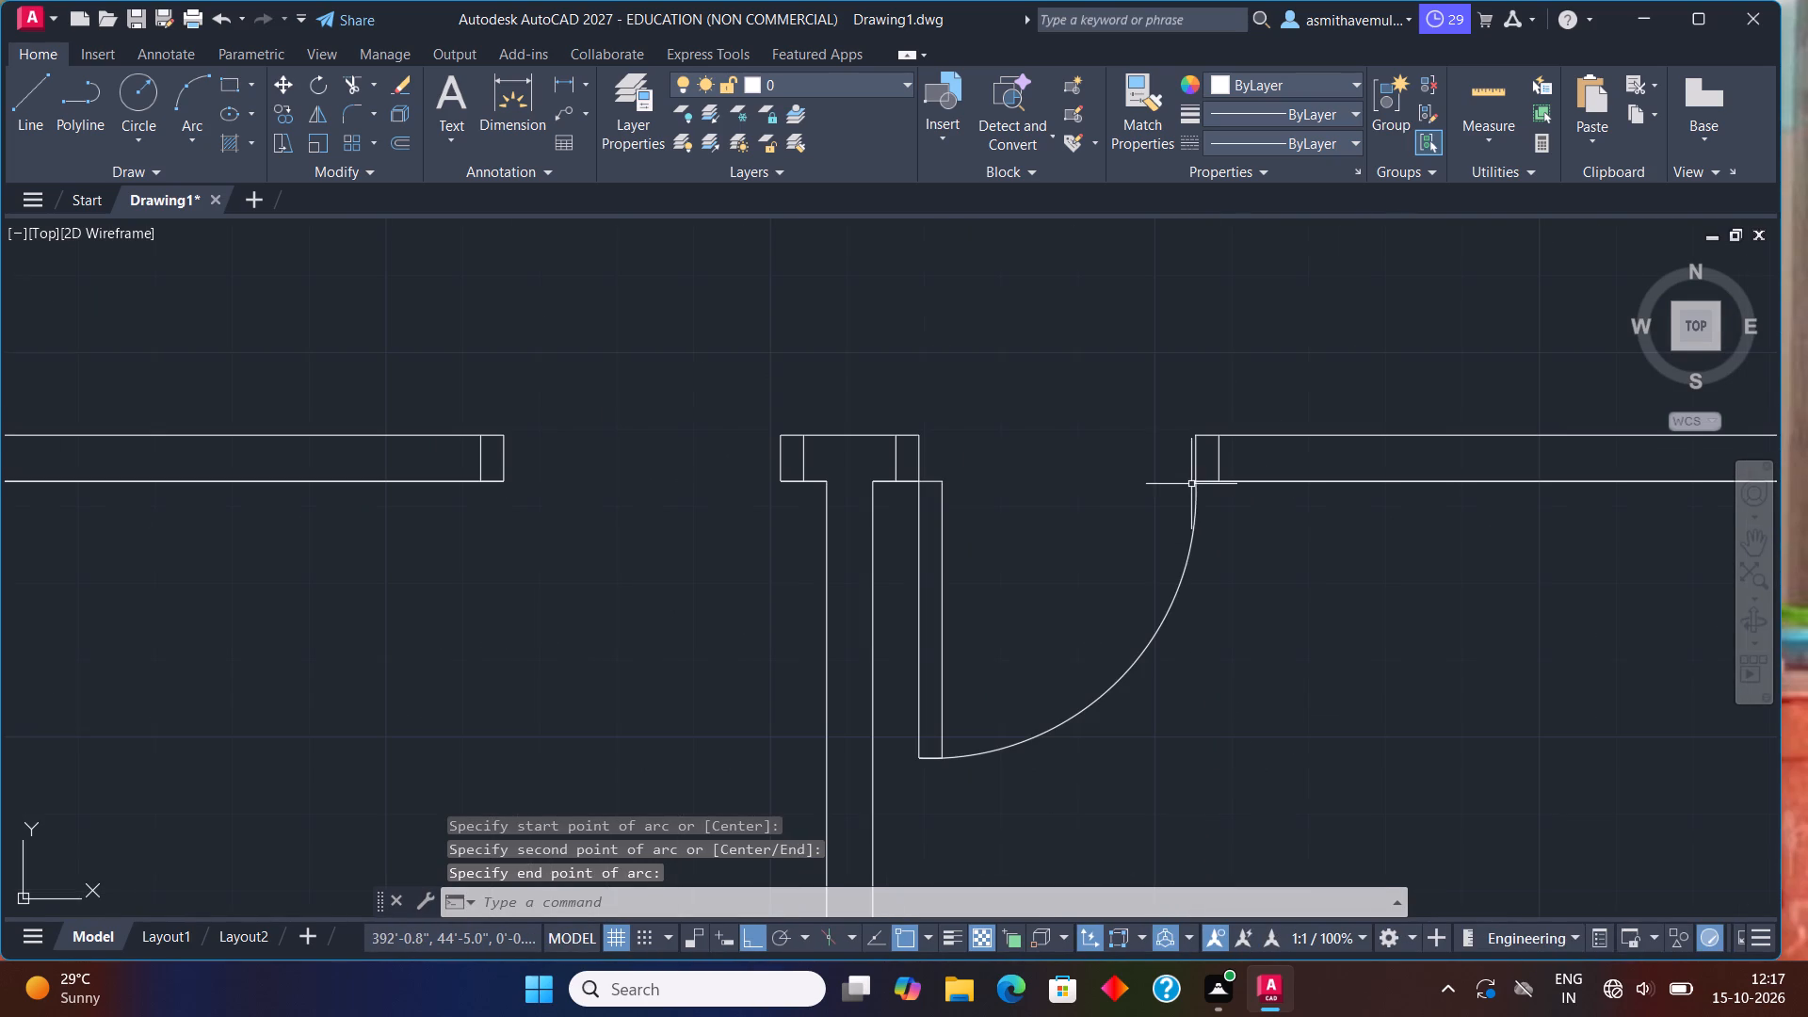
Draw a 3" by 3' door leaf rectangle extending down into the fourth room from the lower corner of its right-hand jamb.
text(rec)
key(Return)
key(Return)
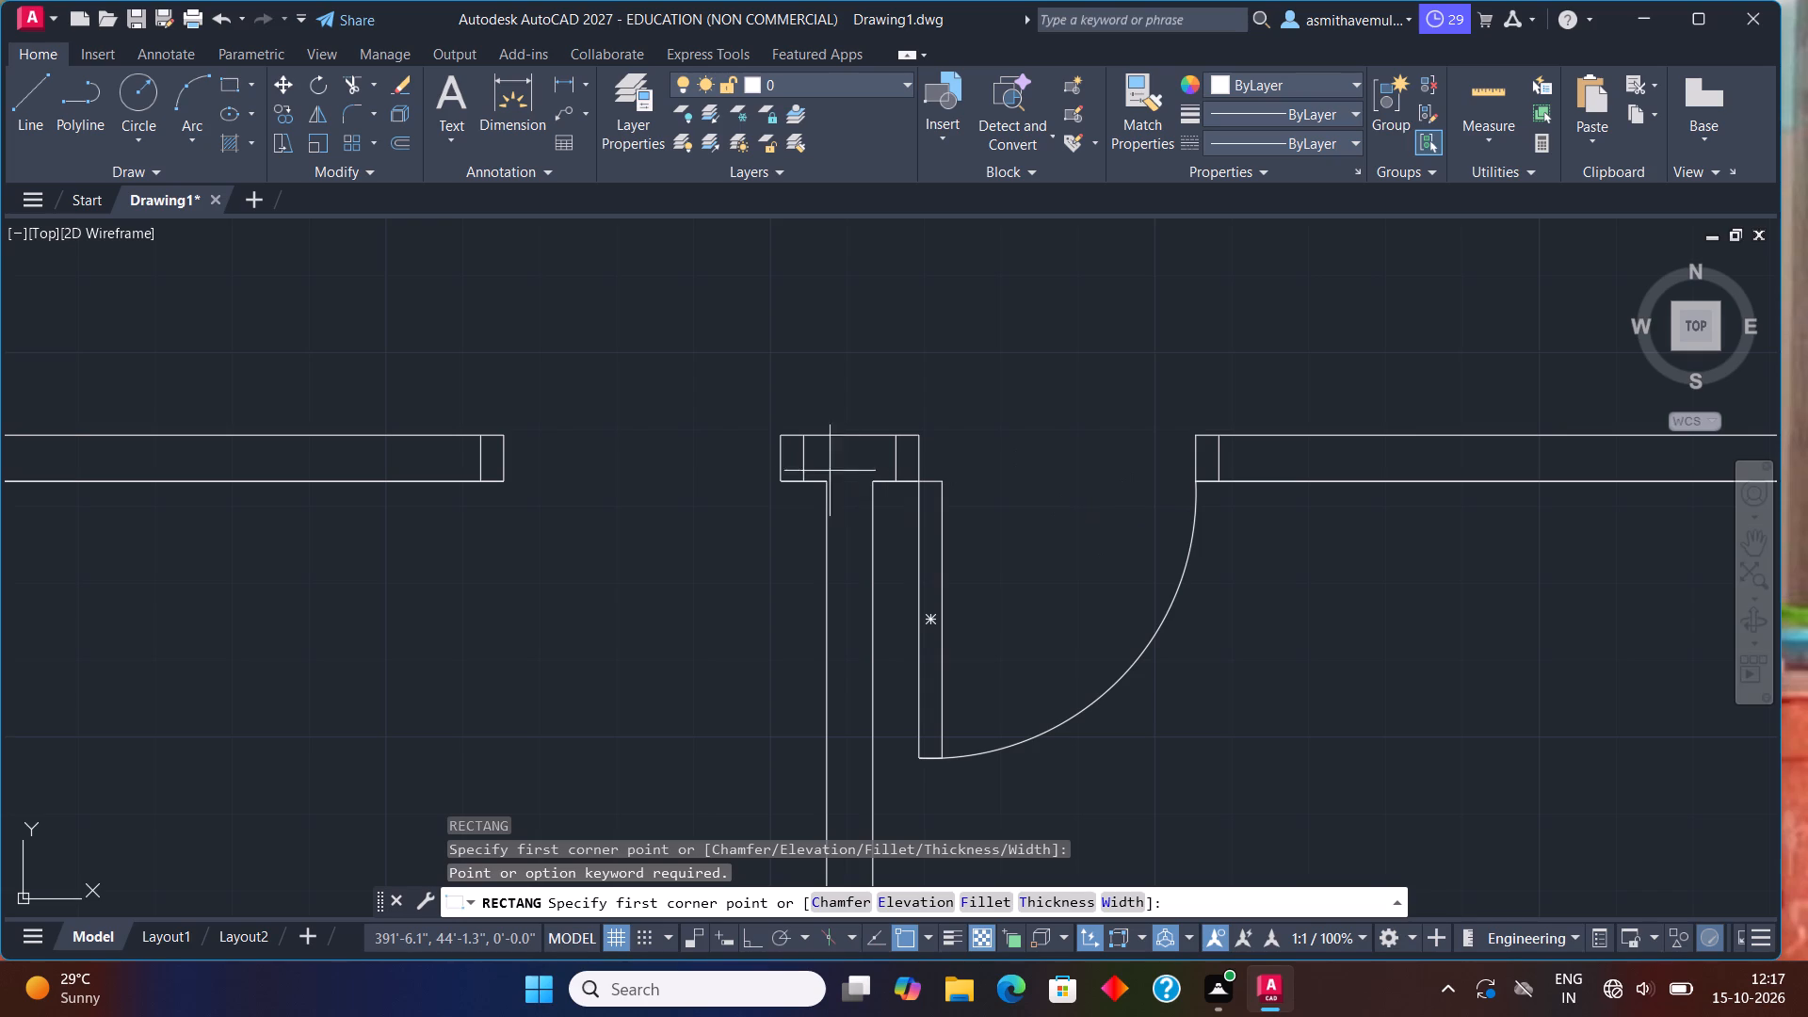
click(777, 484)
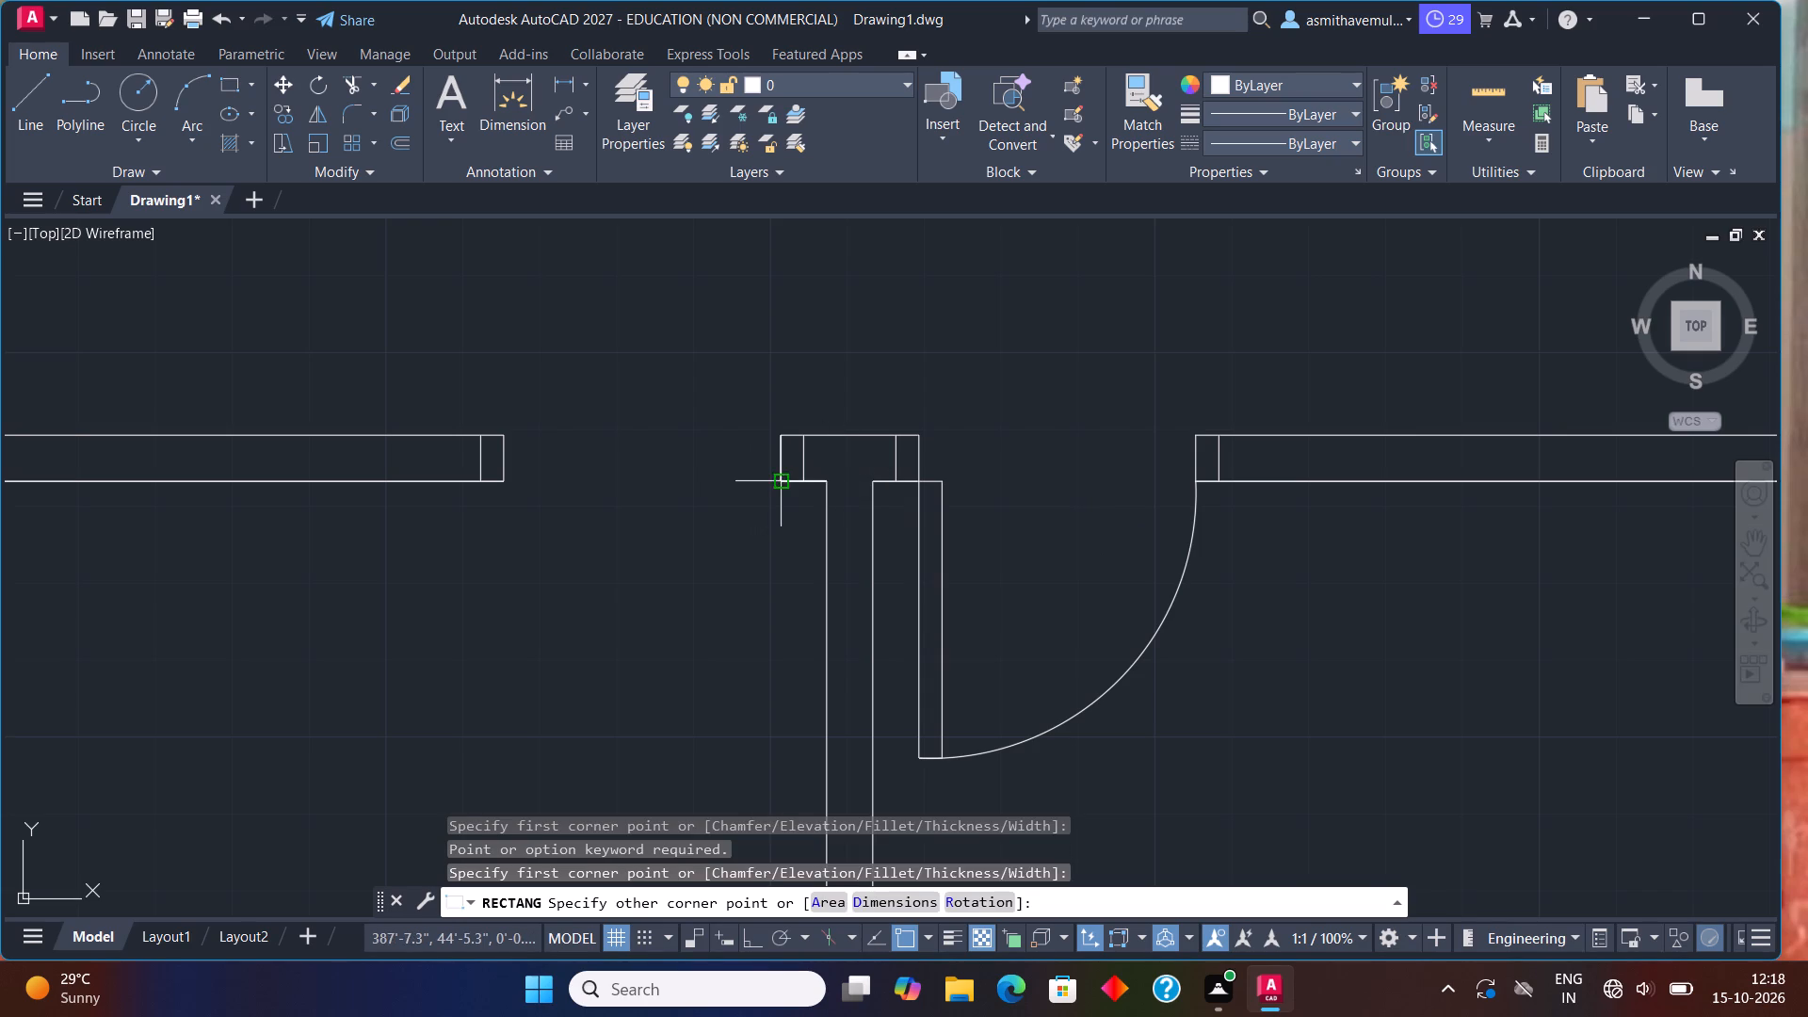
scroll(748, 550, down, 3)
scroll(744, 571, up, 2)
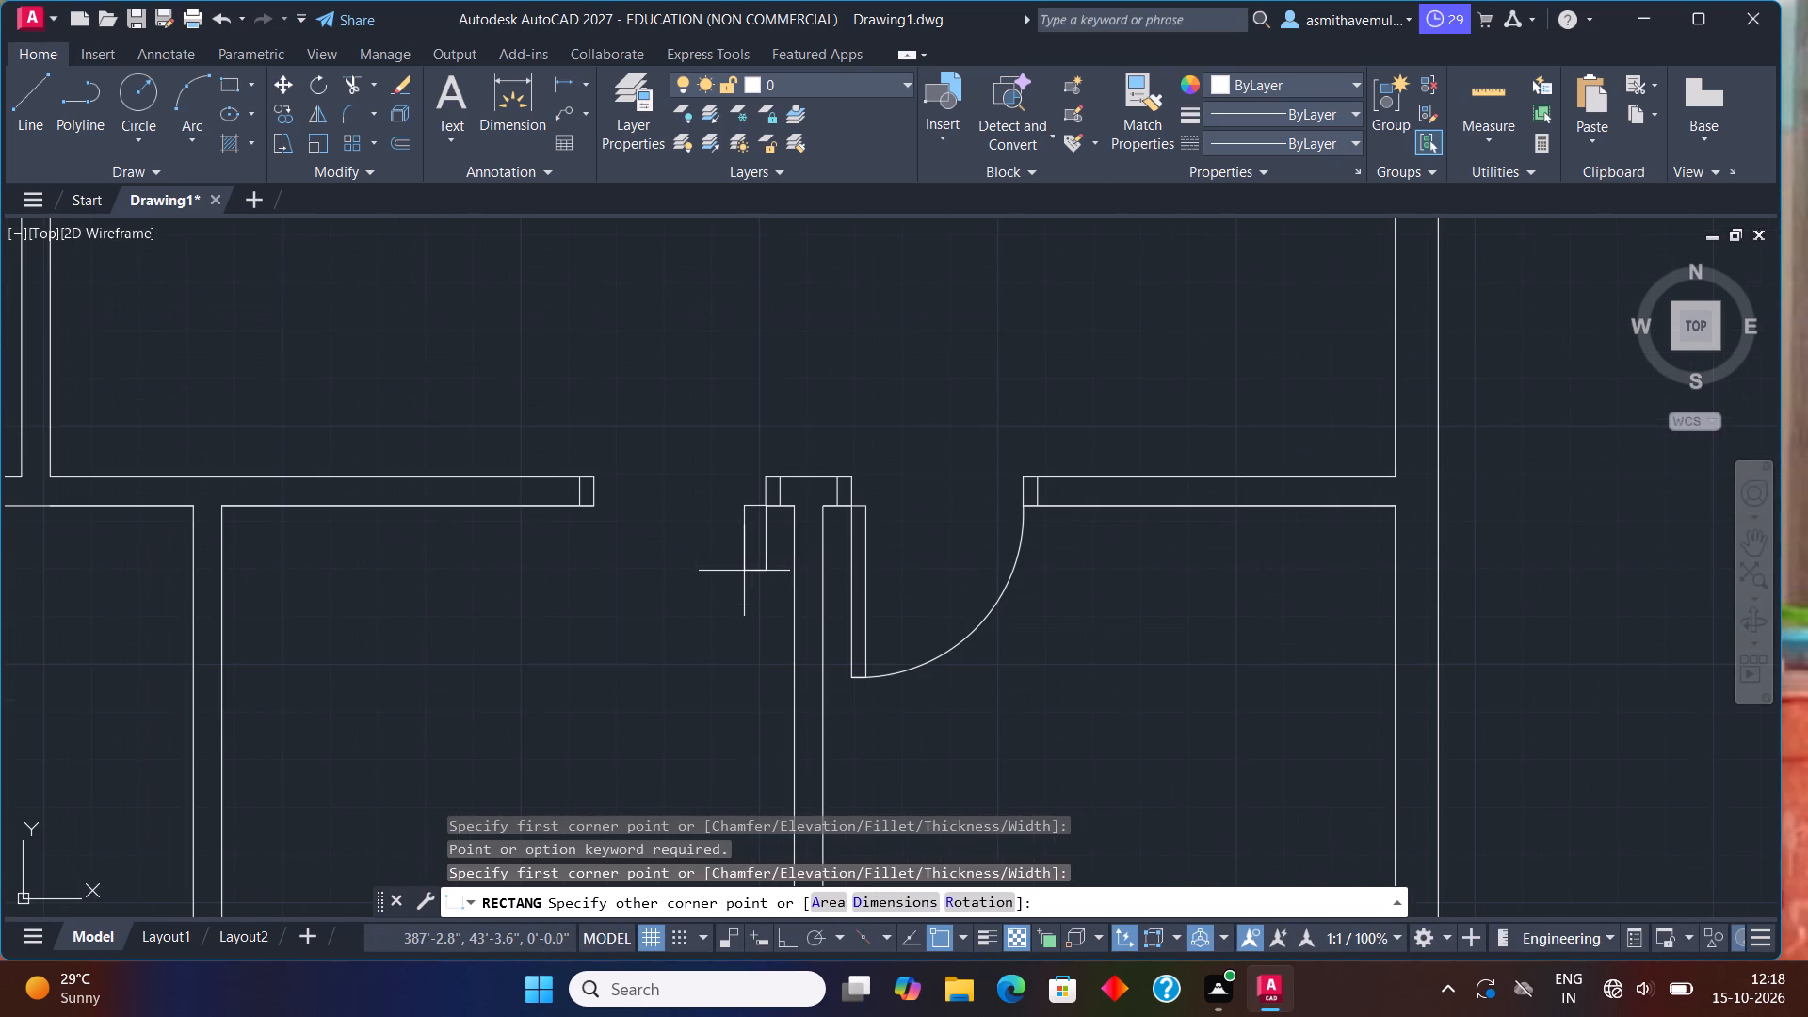
key(d)
key(Return)
key(3)
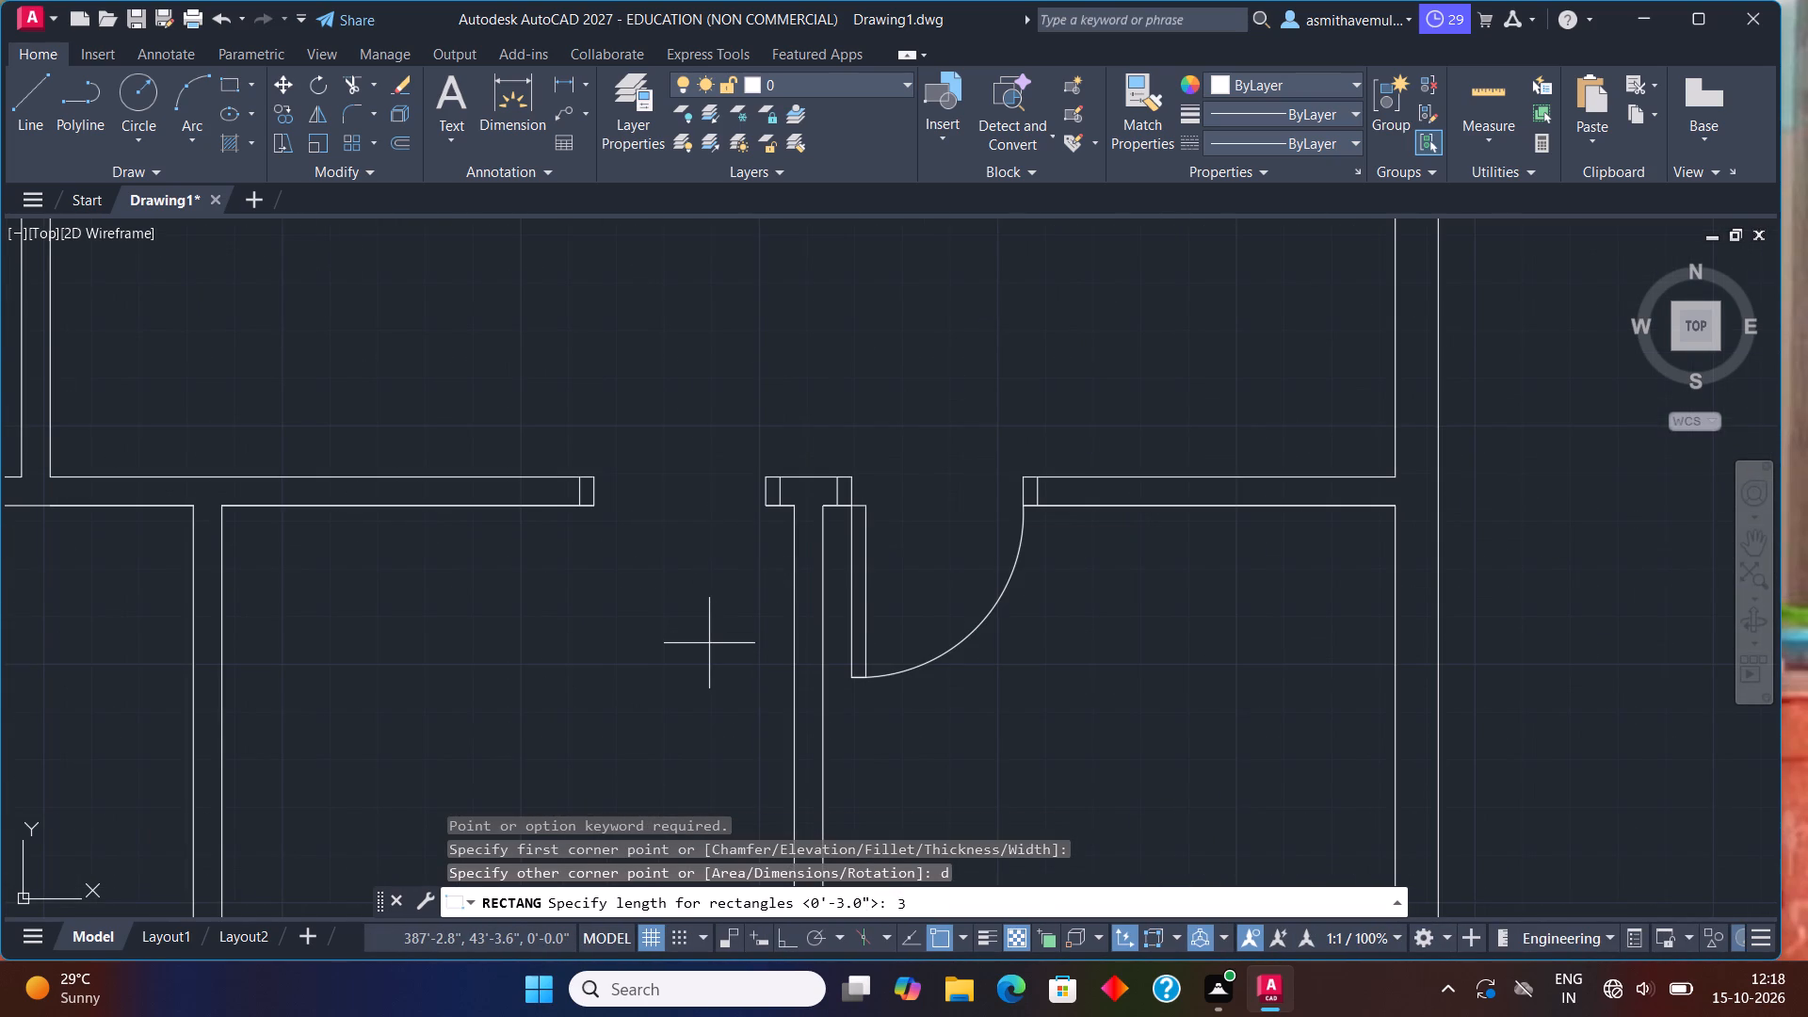
key(shift+quotedbl)
key(Return)
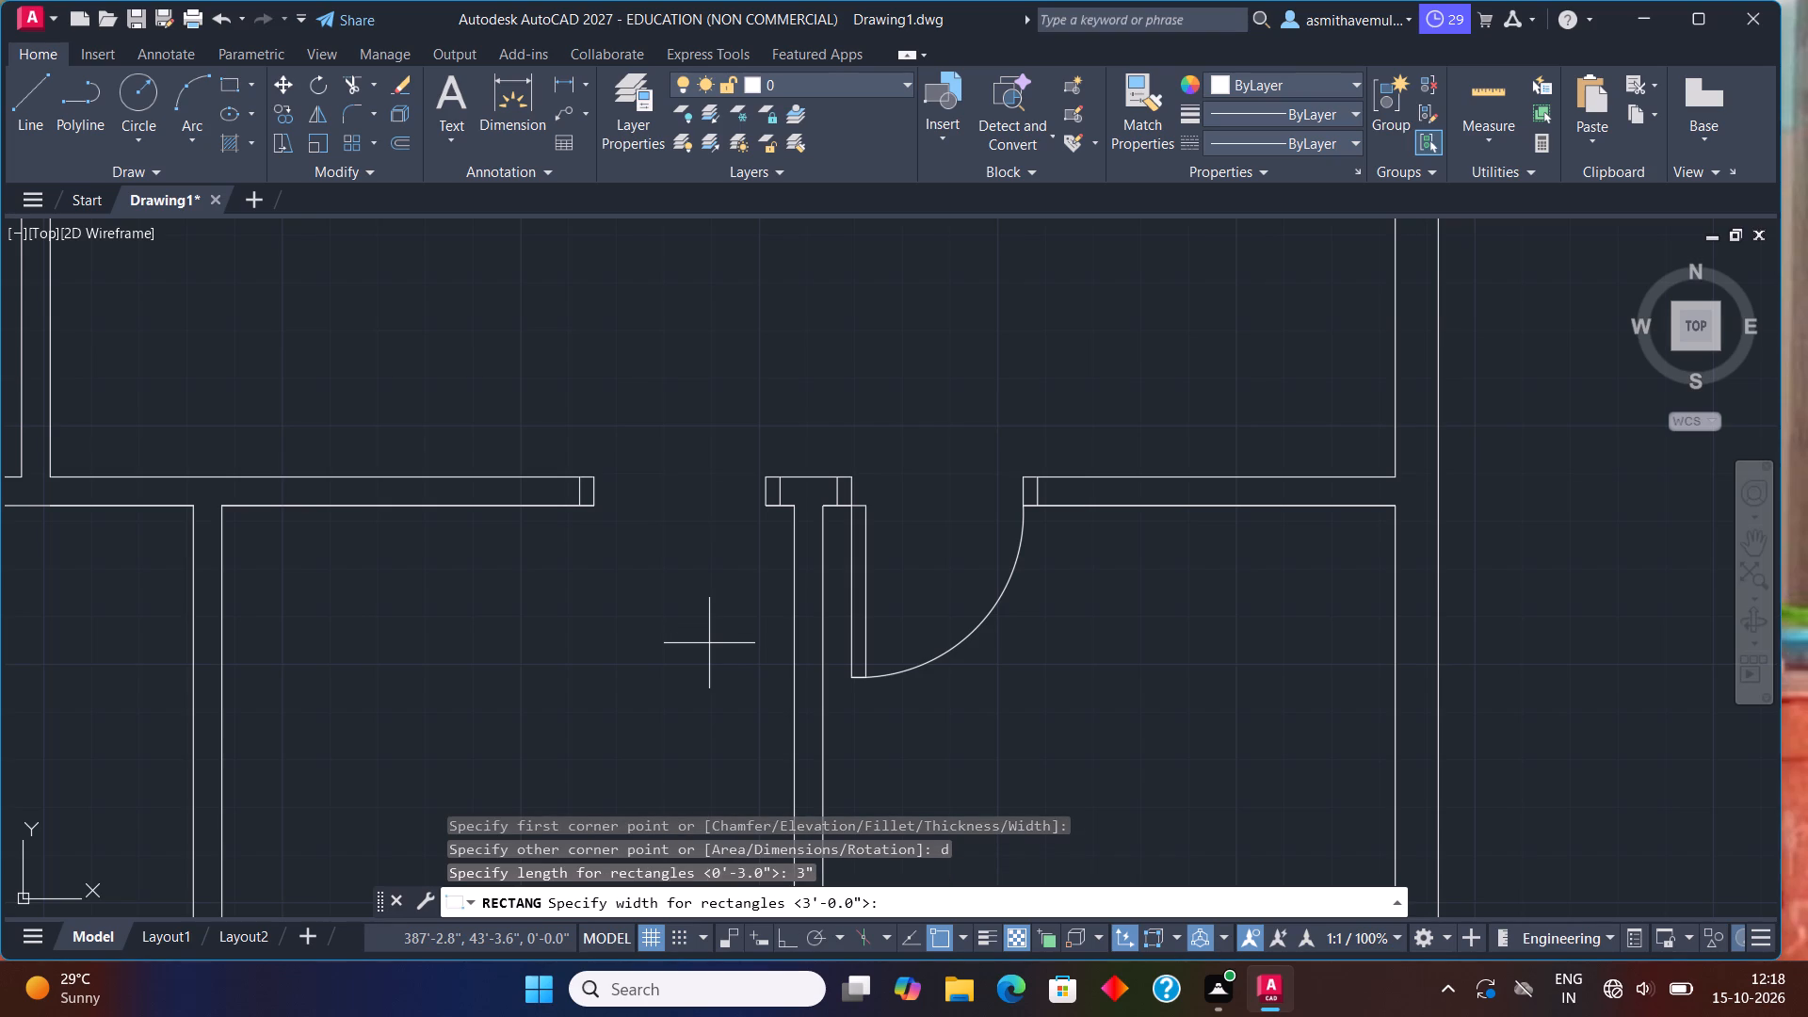
text(3')
key(Return)
click(714, 644)
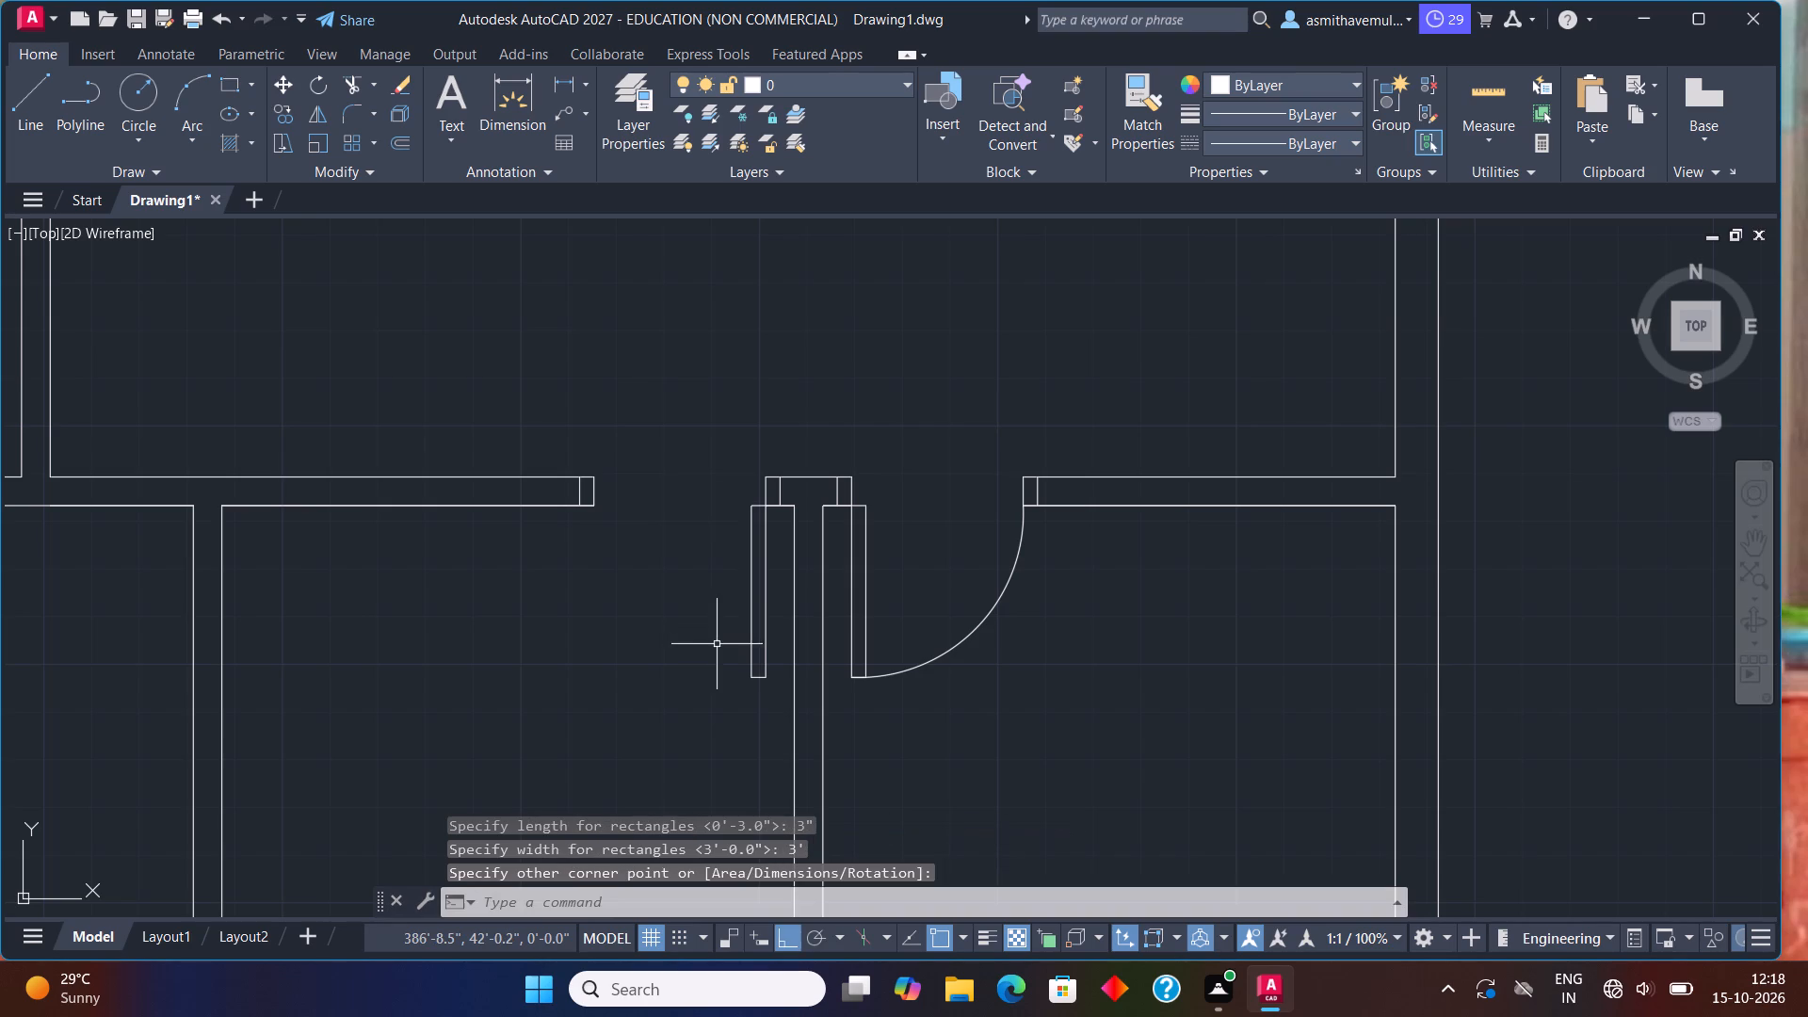
Draw the fourth room's door swing as a three-point arc through the leaf's two bottom corners to the left-hand jamb's lower corner.
key(a)
text(rc)
key(Return)
scroll(683, 683, up, 1)
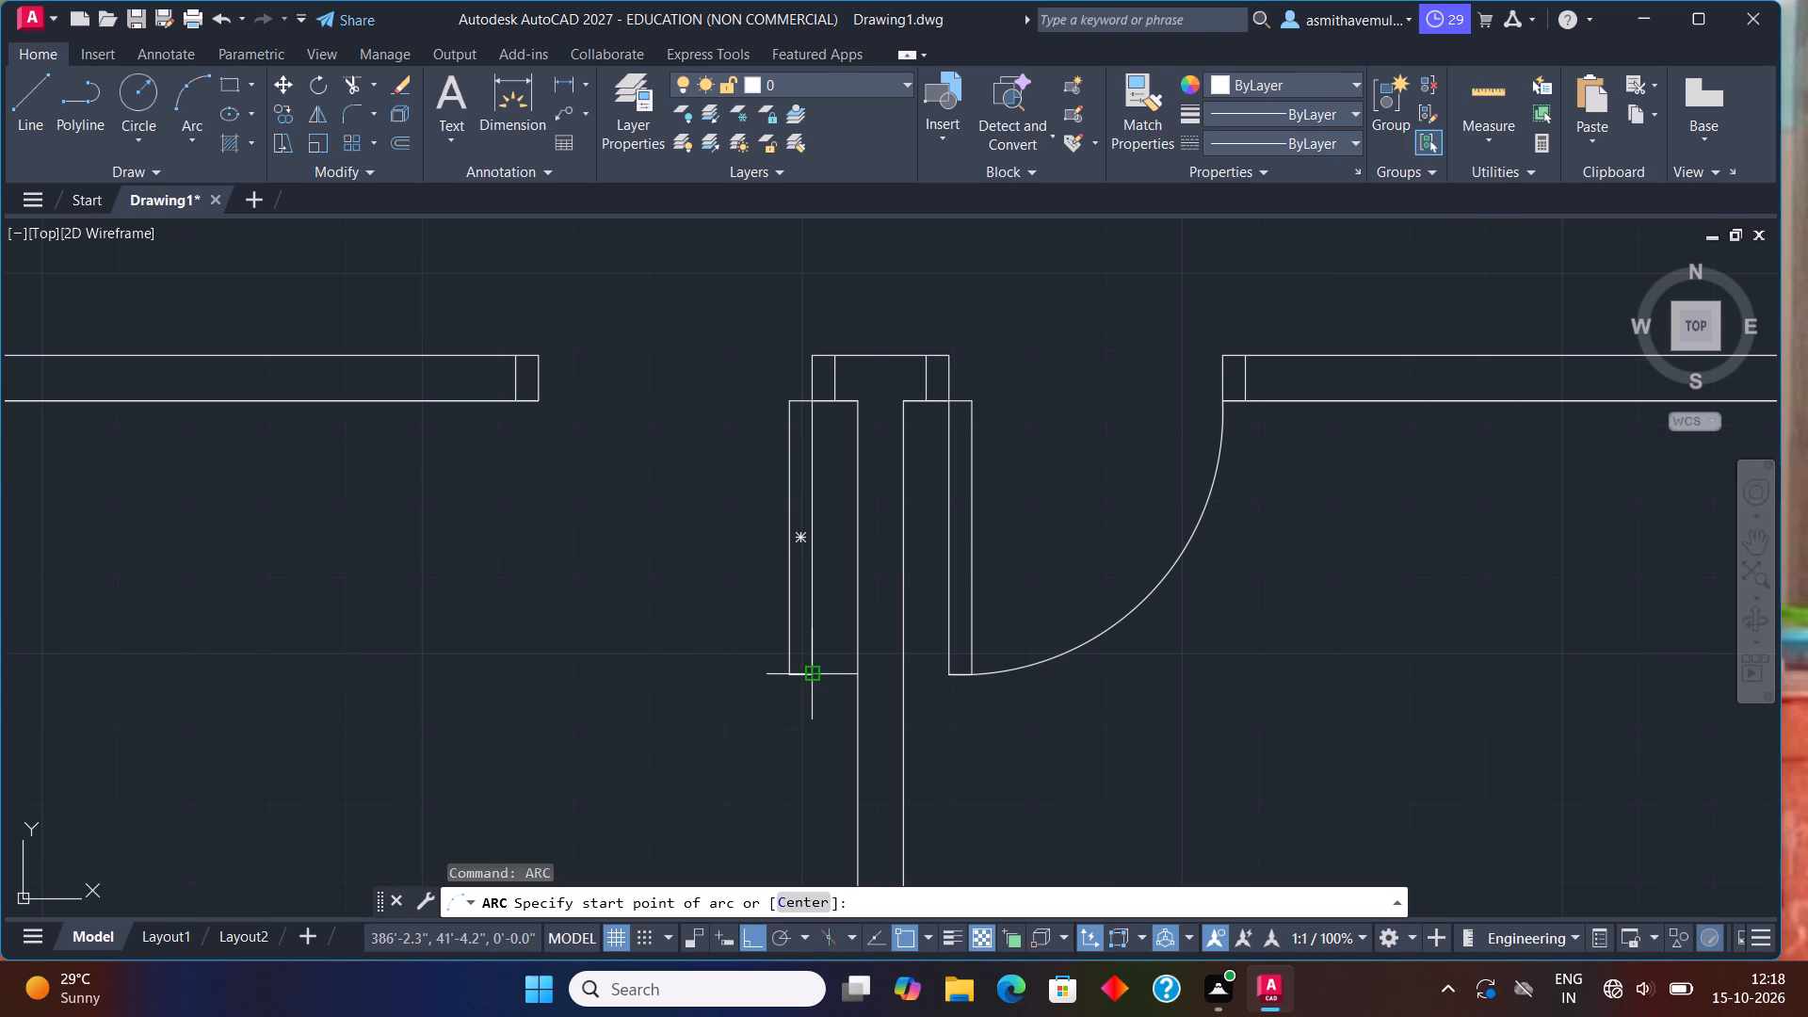
click(813, 677)
click(791, 671)
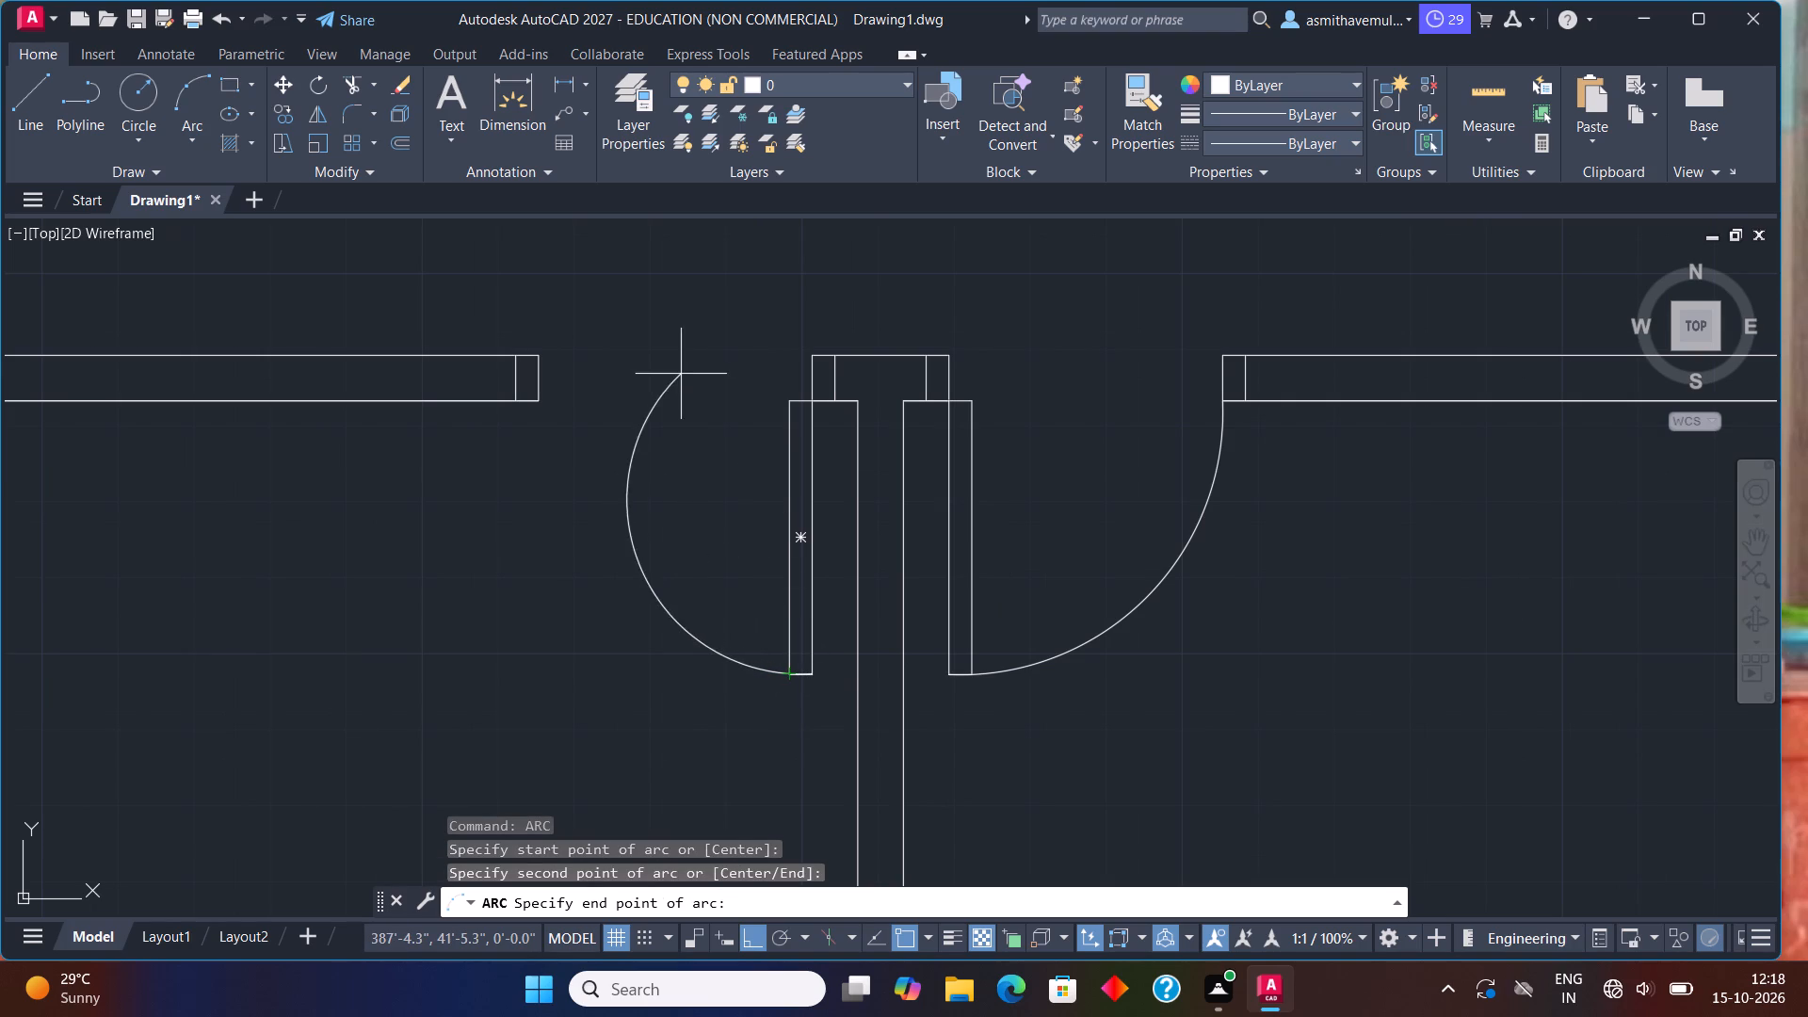
scroll(573, 387, up, 3)
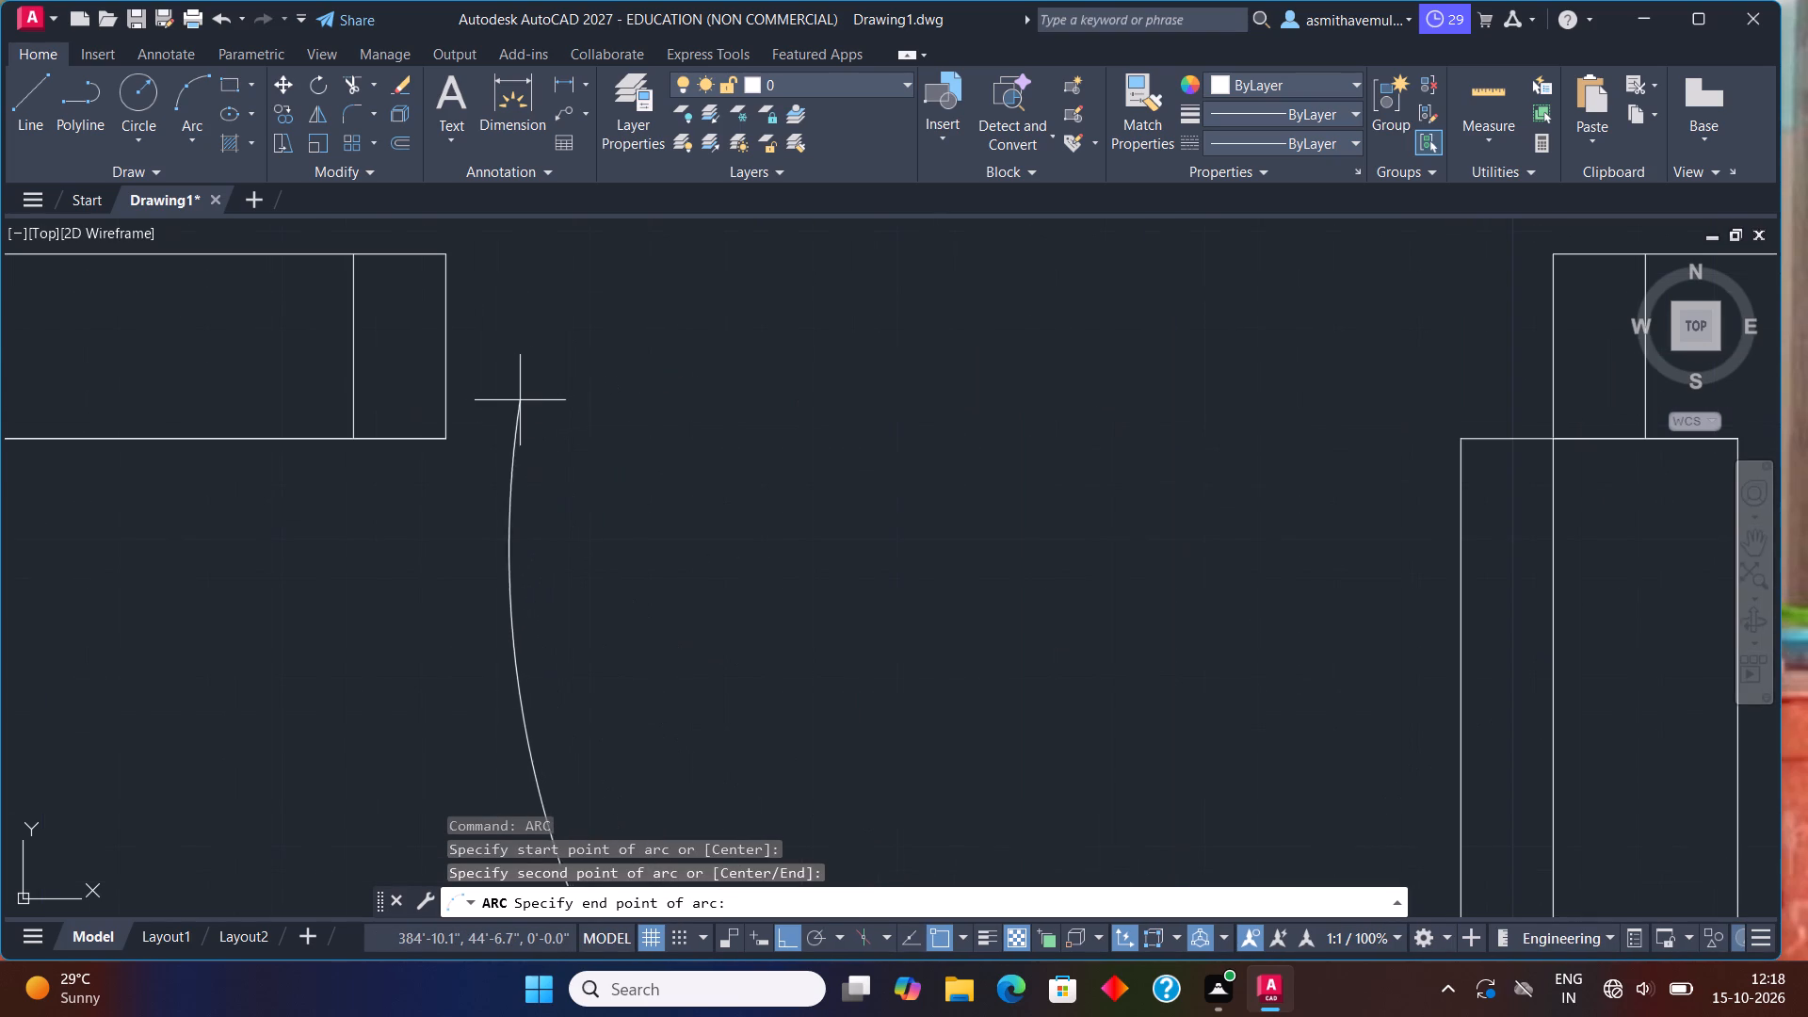
click(443, 436)
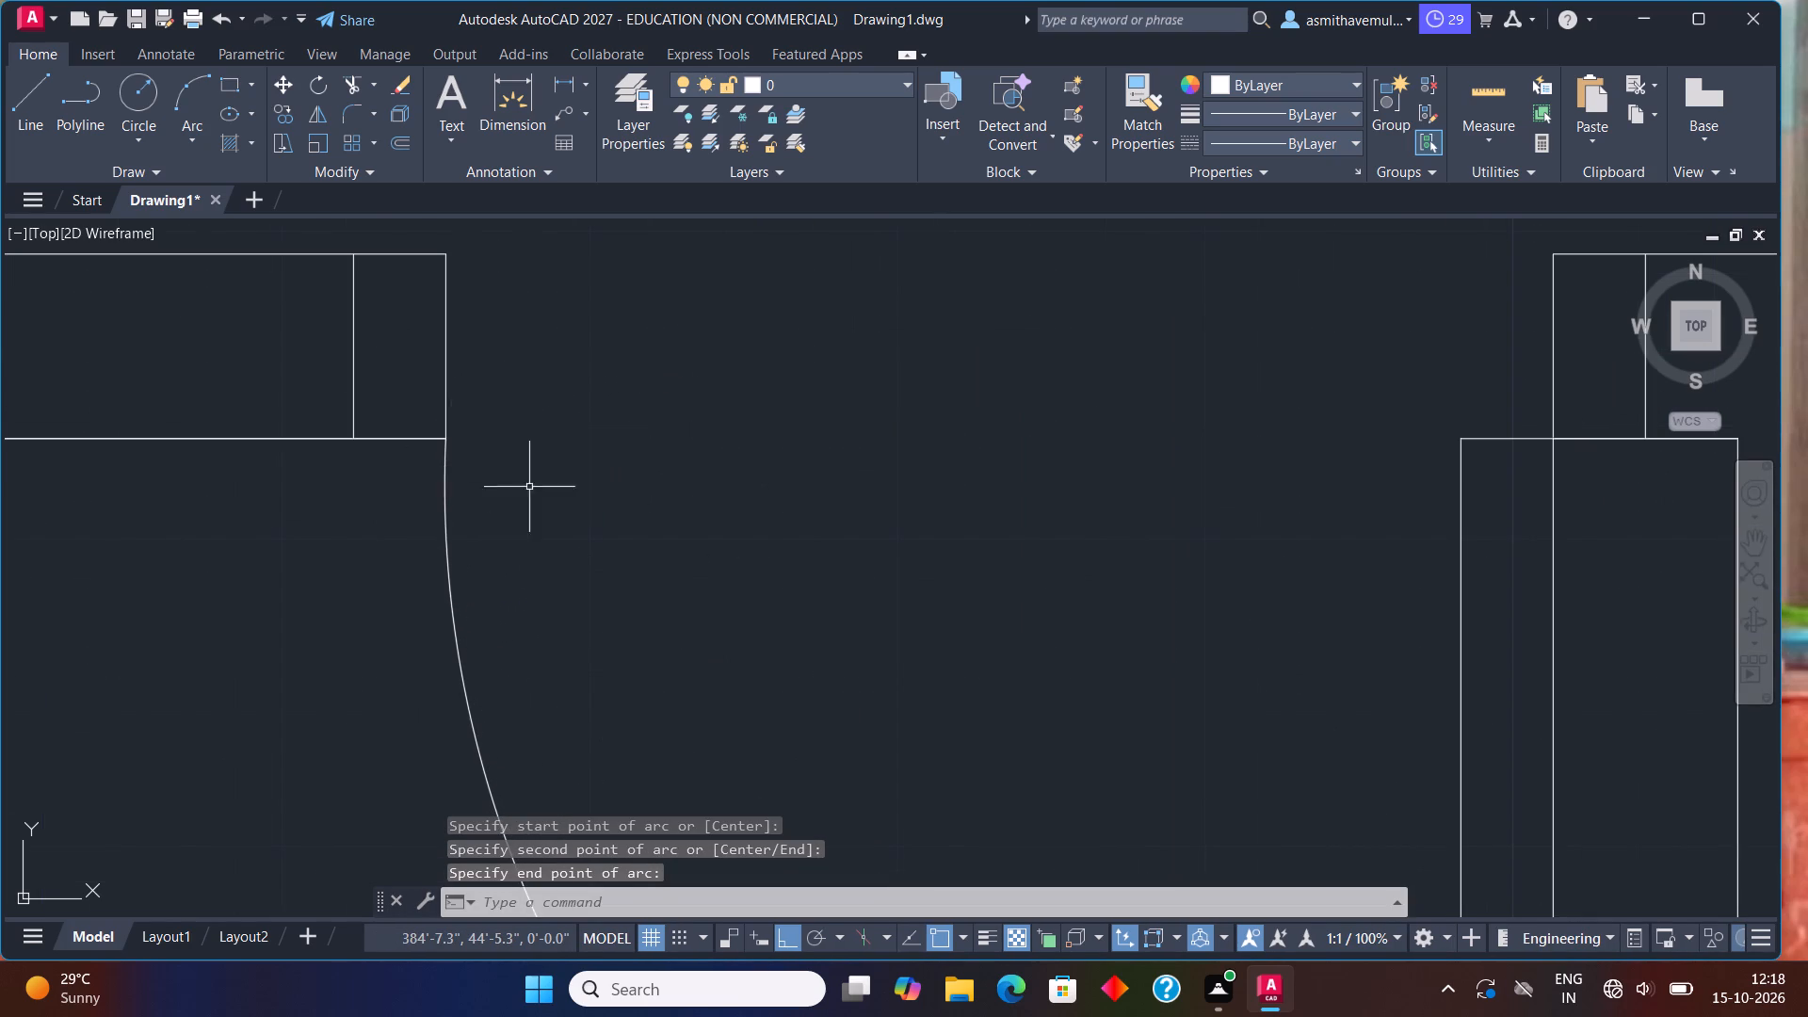
Draw a line down across the bottom outer wall, starting 3" to the right of the second room's lower-left inner corner.
scroll(582, 499, down, 6)
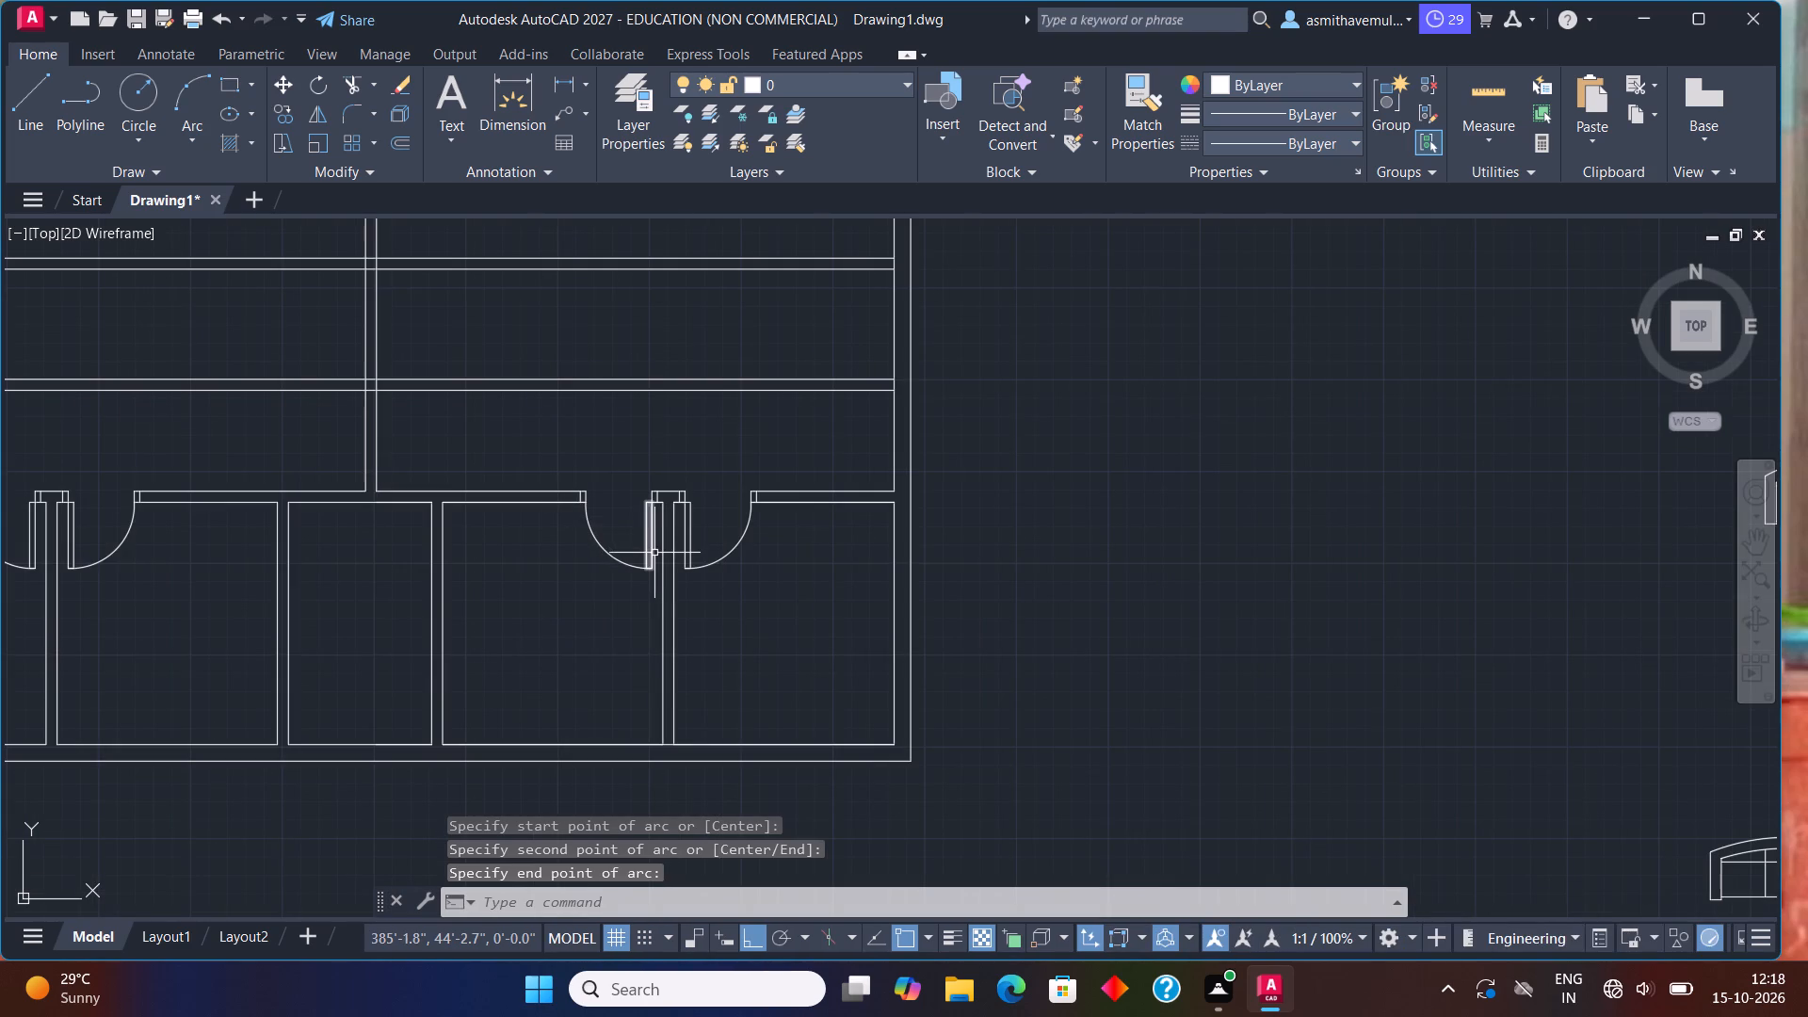
scroll(638, 580, up, 2)
scroll(636, 581, down, 1)
middle_drag(635, 582, 1122, 647)
scroll(1086, 652, down, 1)
middle_drag(1073, 657, 1139, 567)
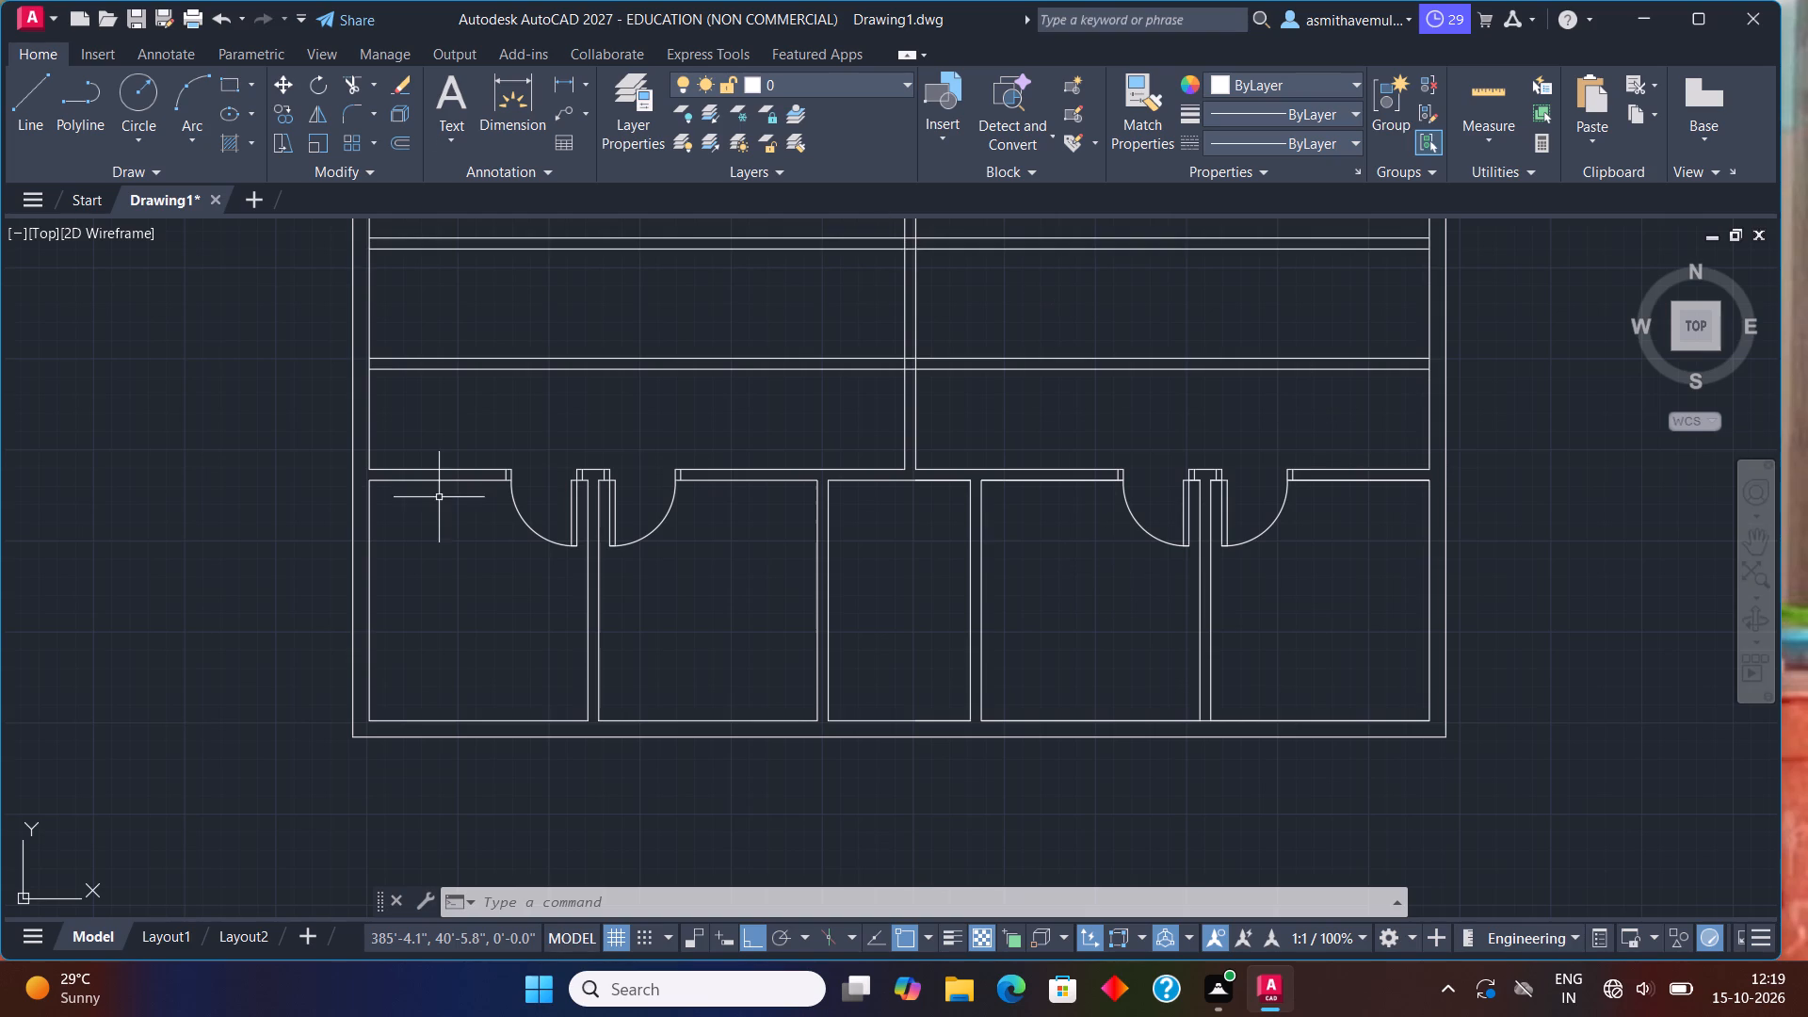
scroll(507, 658, up, 1)
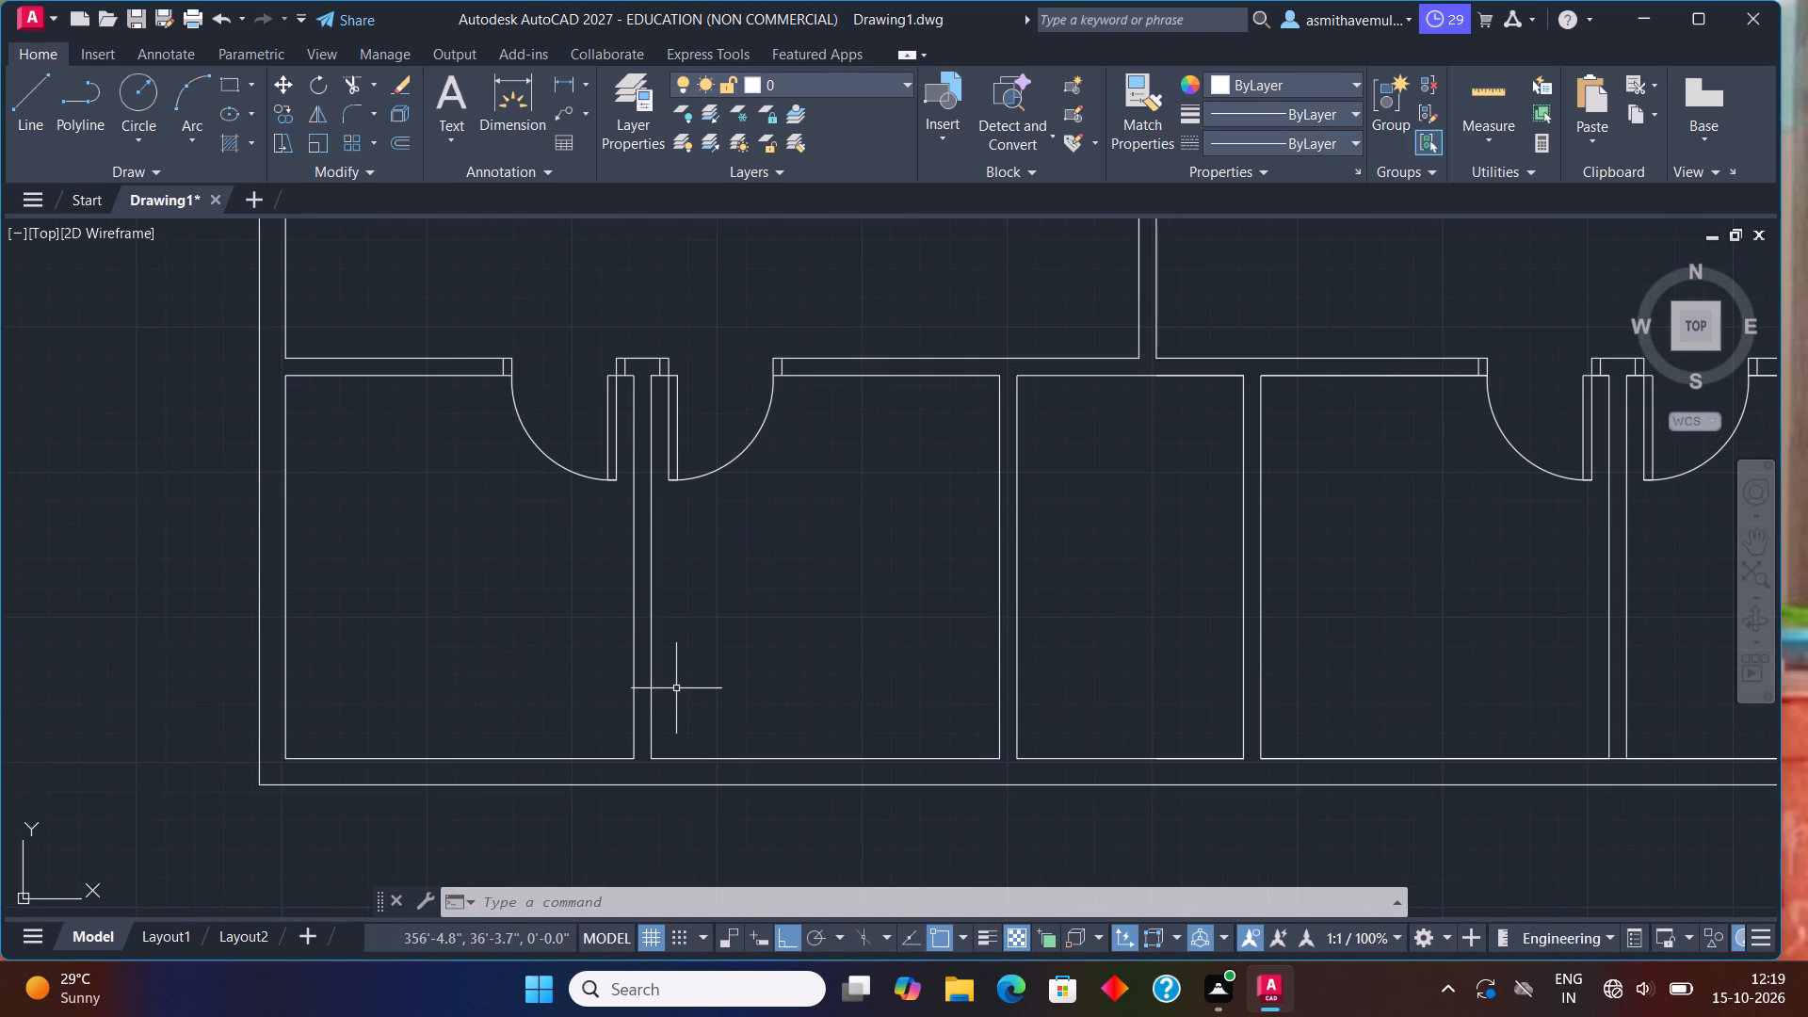
key(l)
key(Return)
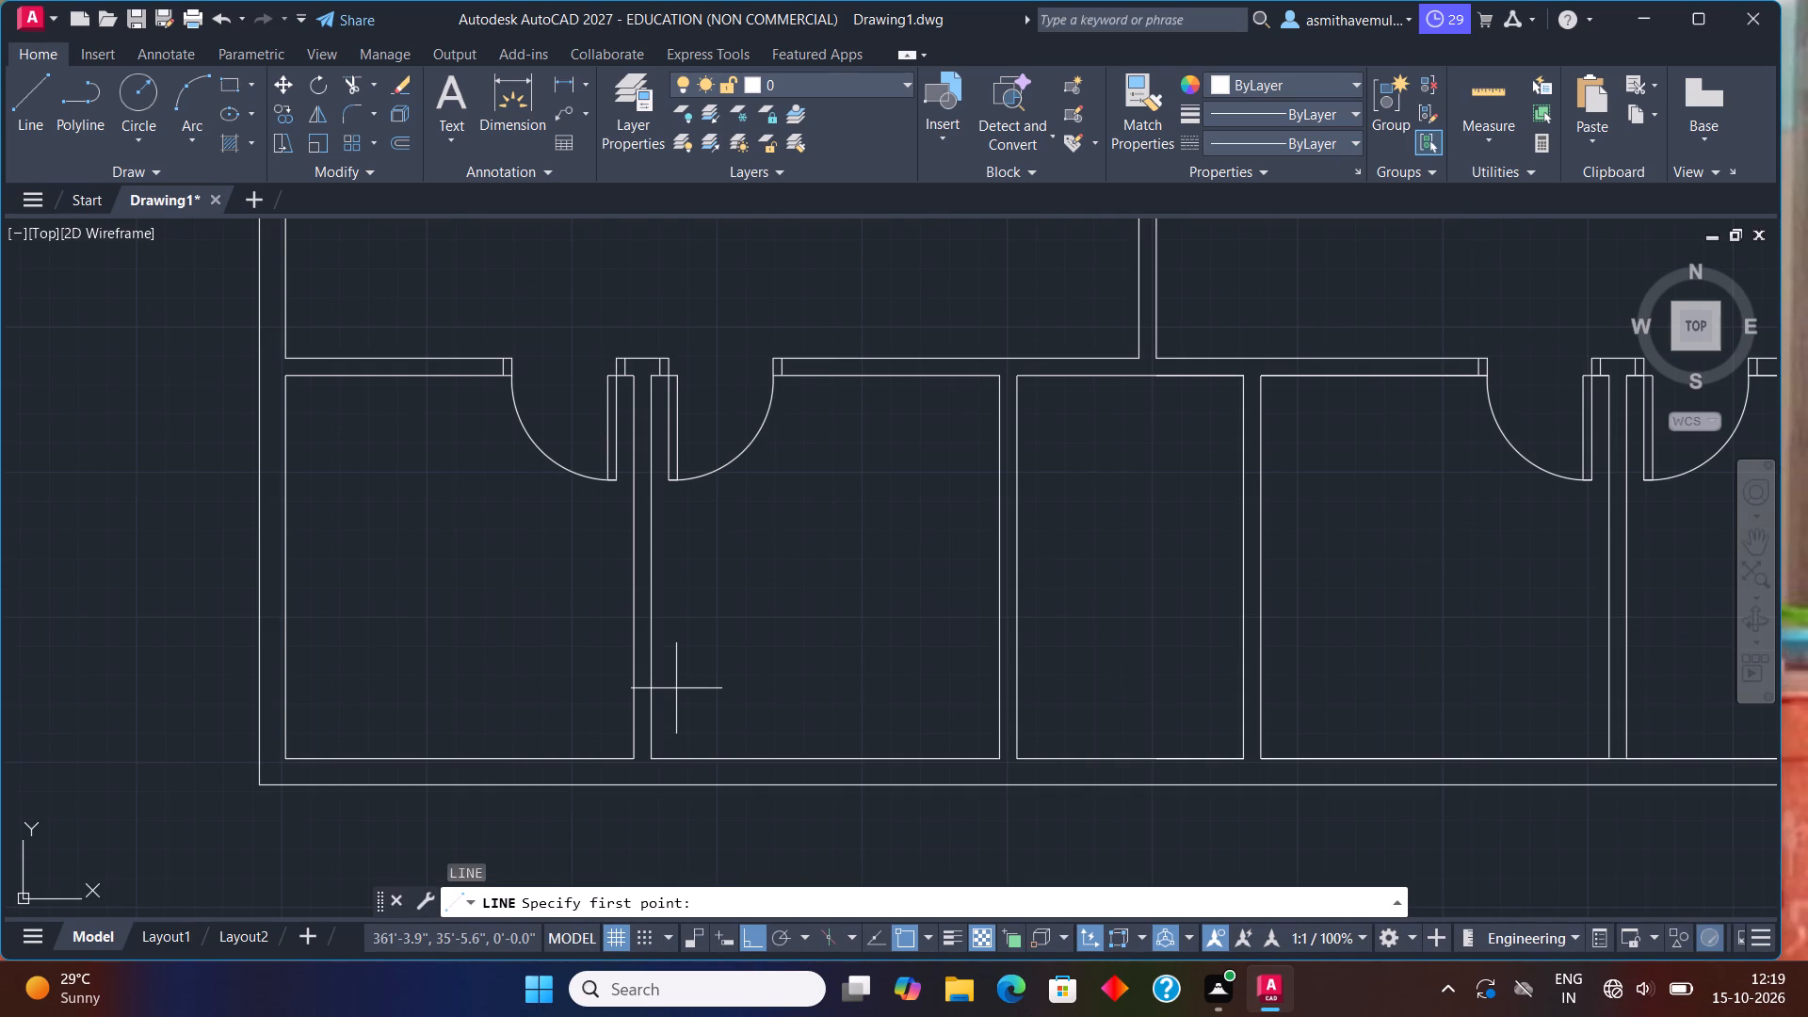
text(from)
key(Return)
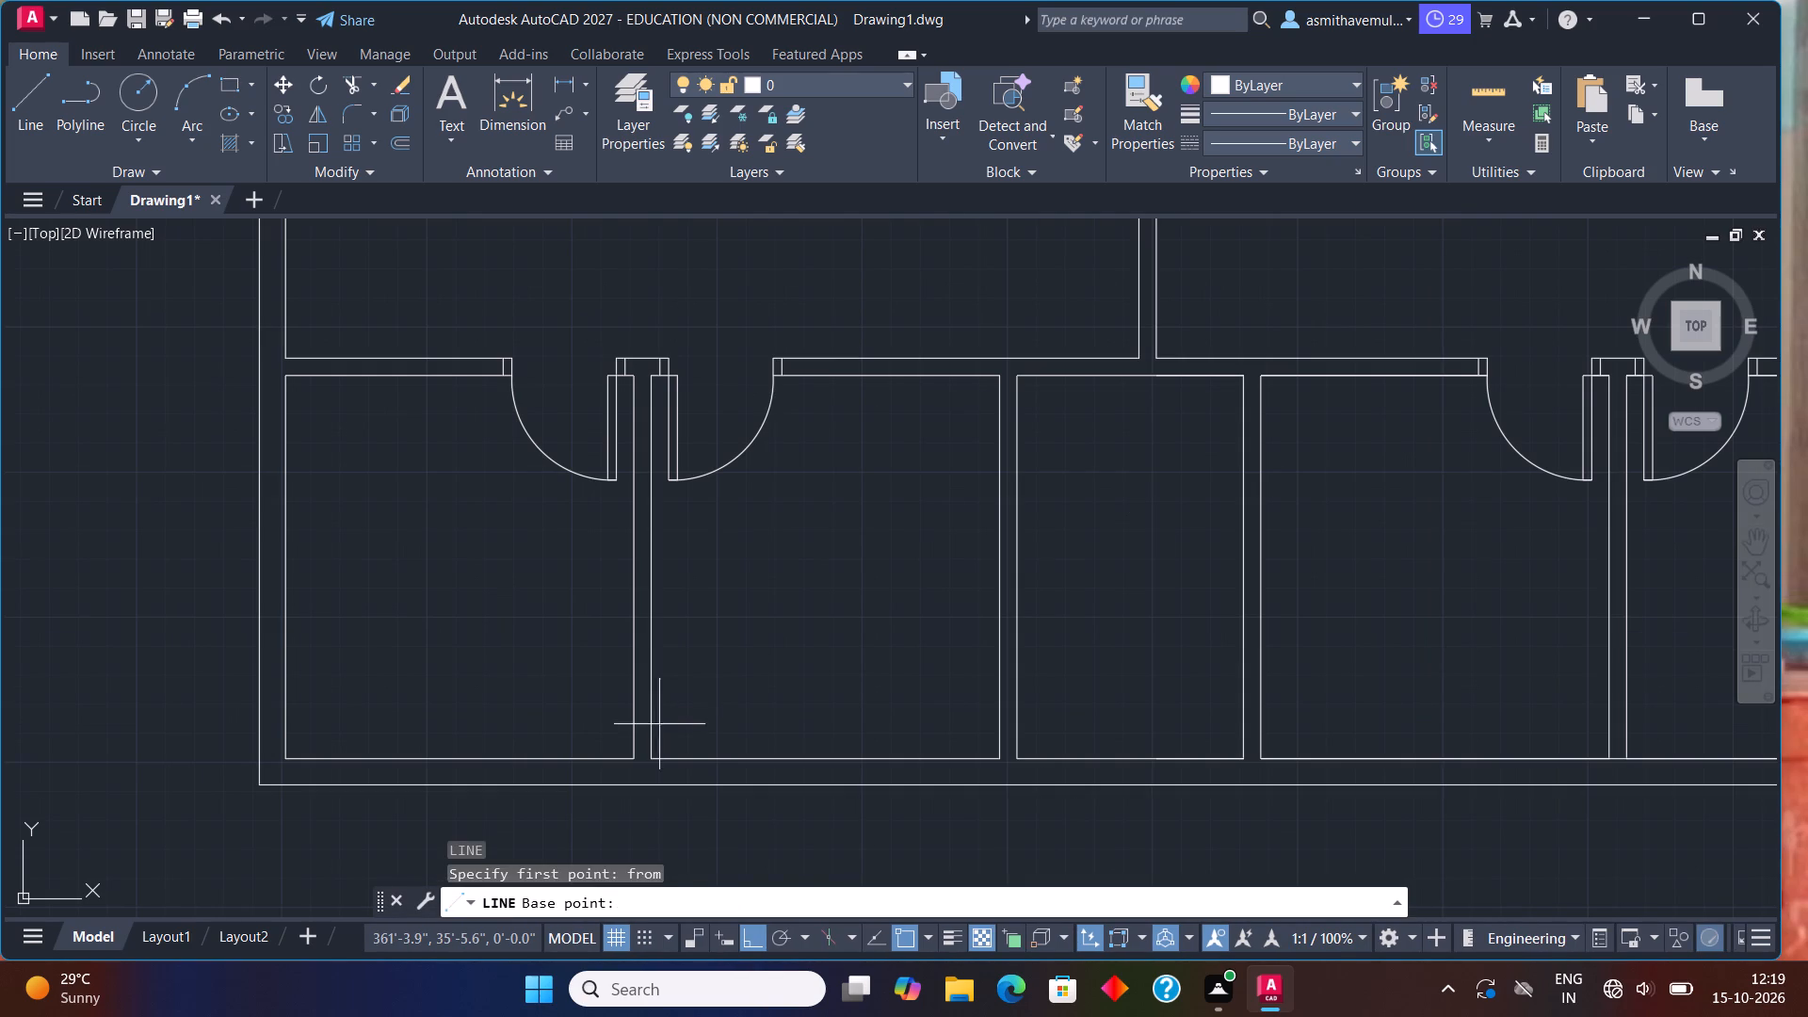
drag(652, 756, 653, 757)
drag(653, 757, 653, 766)
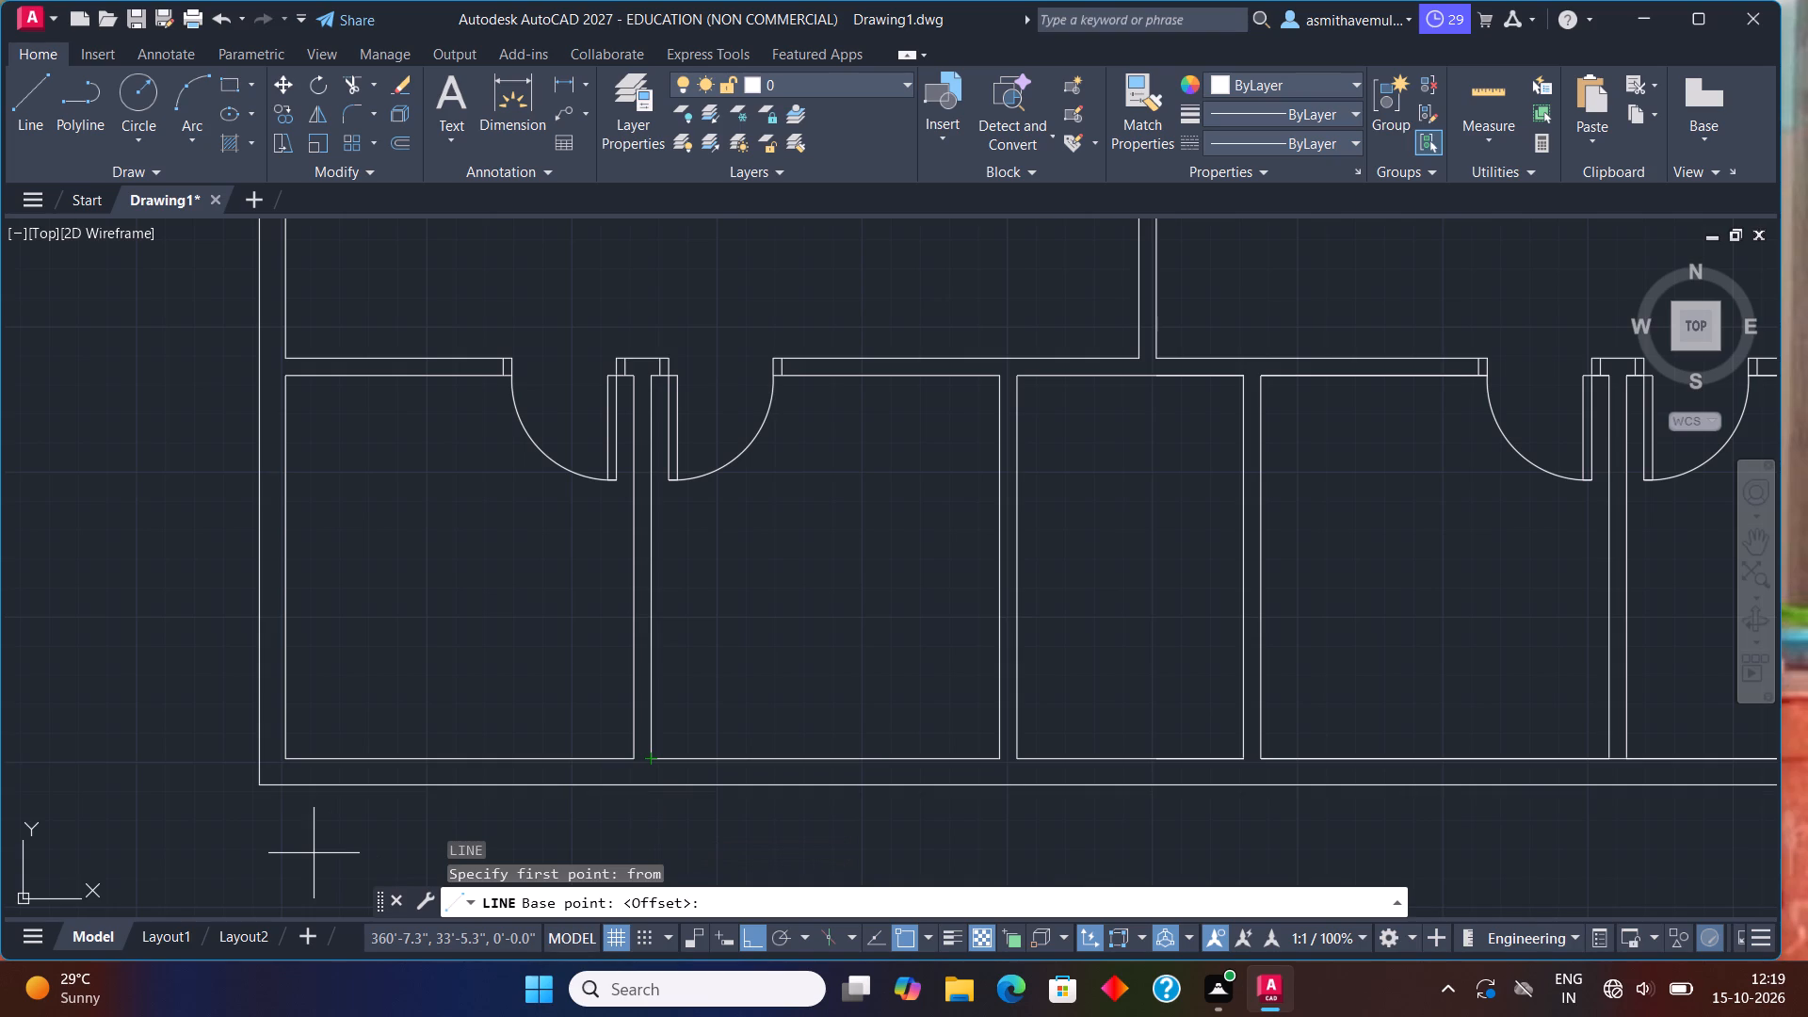
key(shift+at)
key(3)
text(",0)
key(Return)
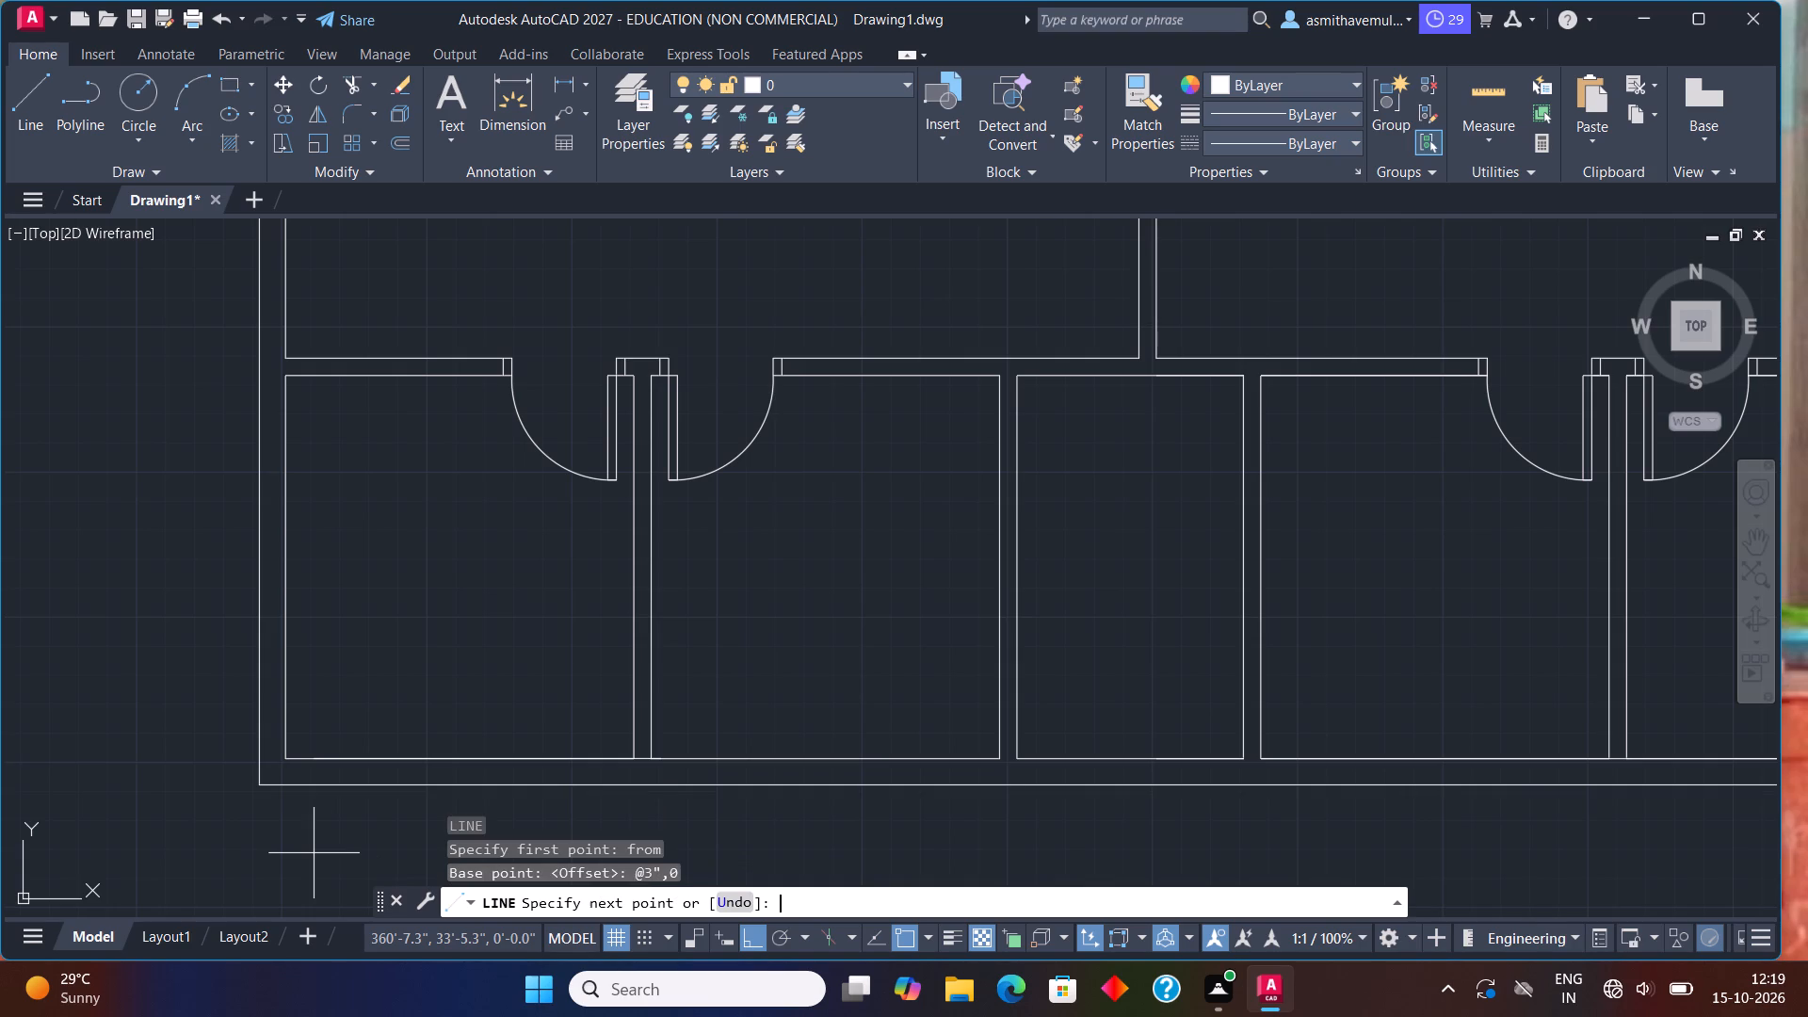
click(667, 780)
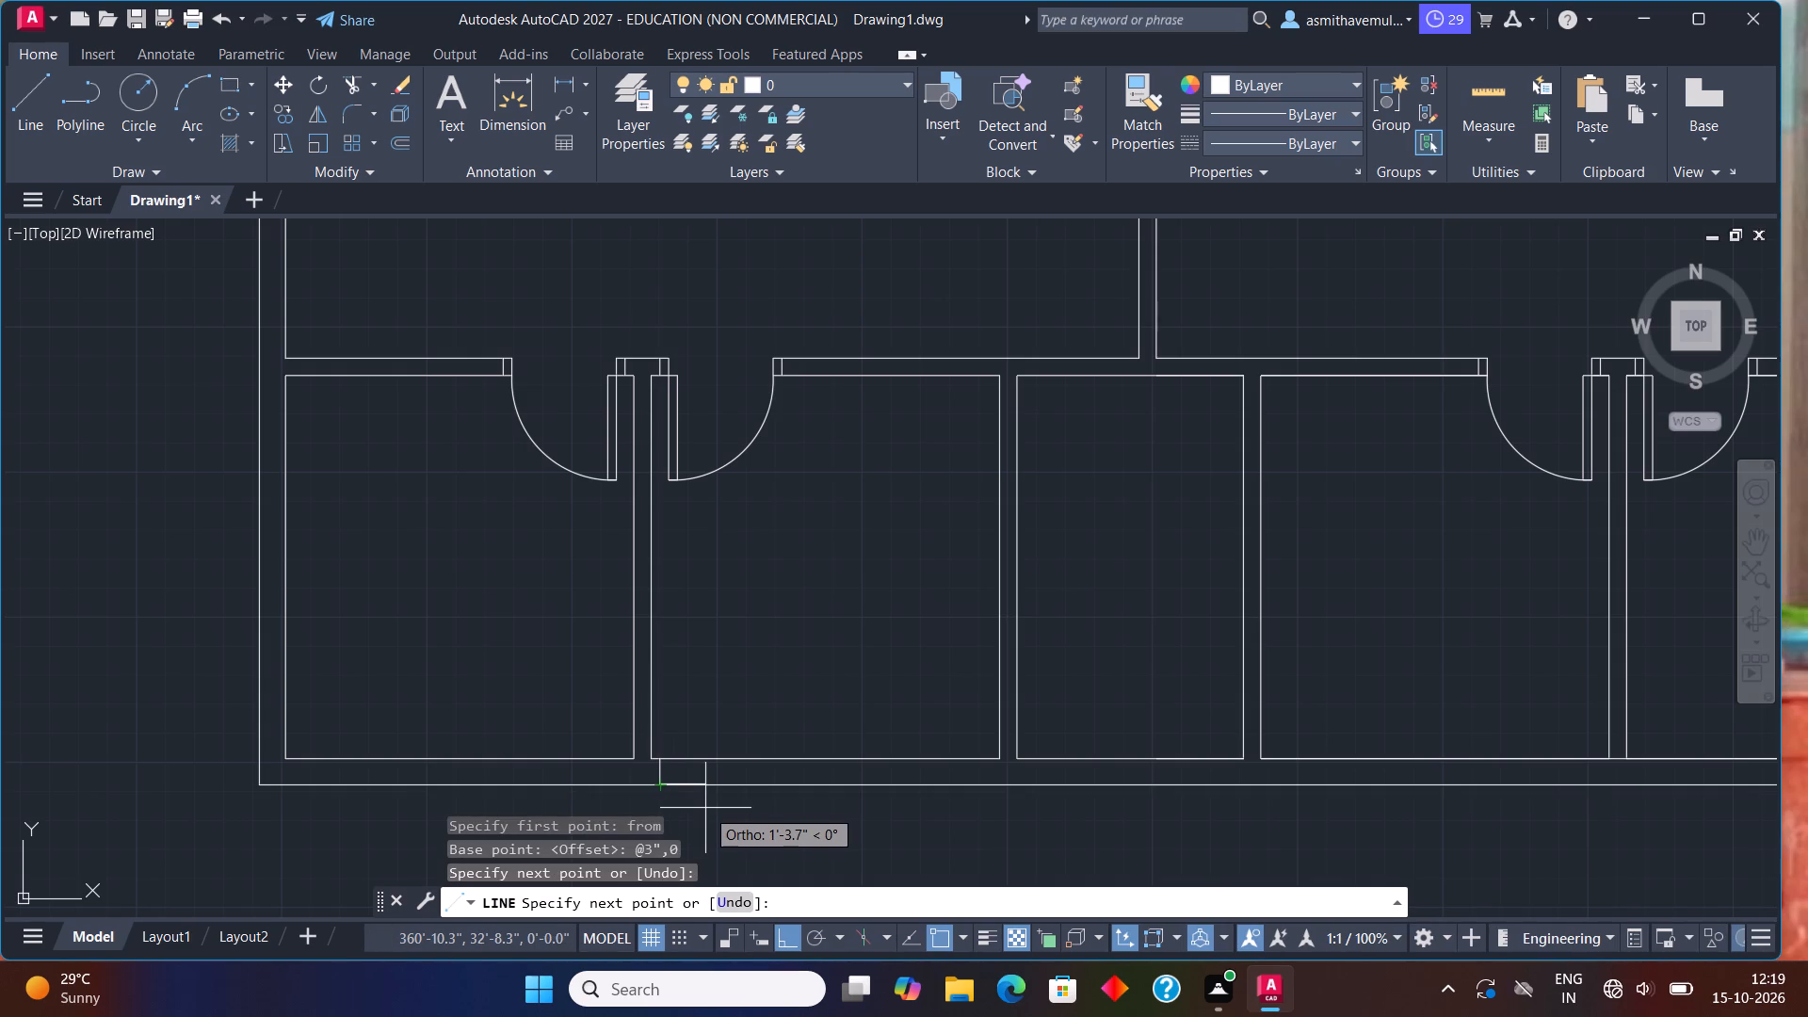
key(Escape)
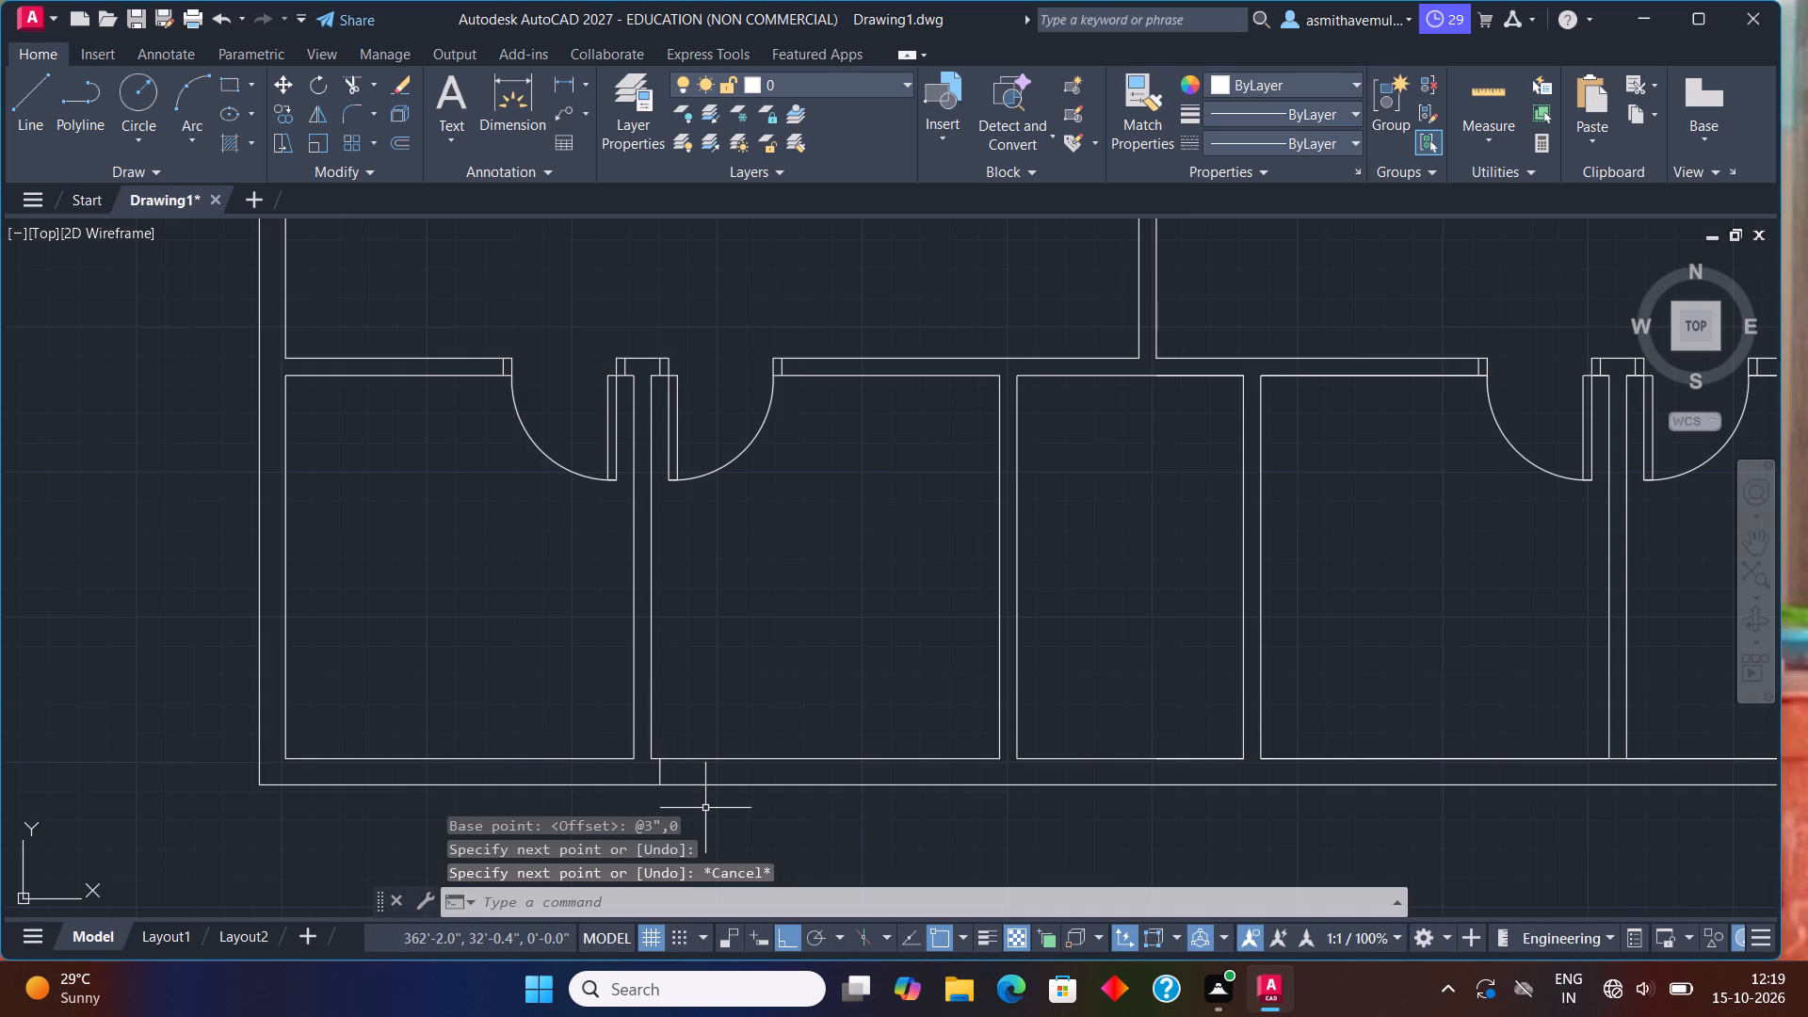
Offset the new line across the second room's bottom outer wall 3' to the right for the opening's other side.
key(o)
key(Return)
text(3')
key(Return)
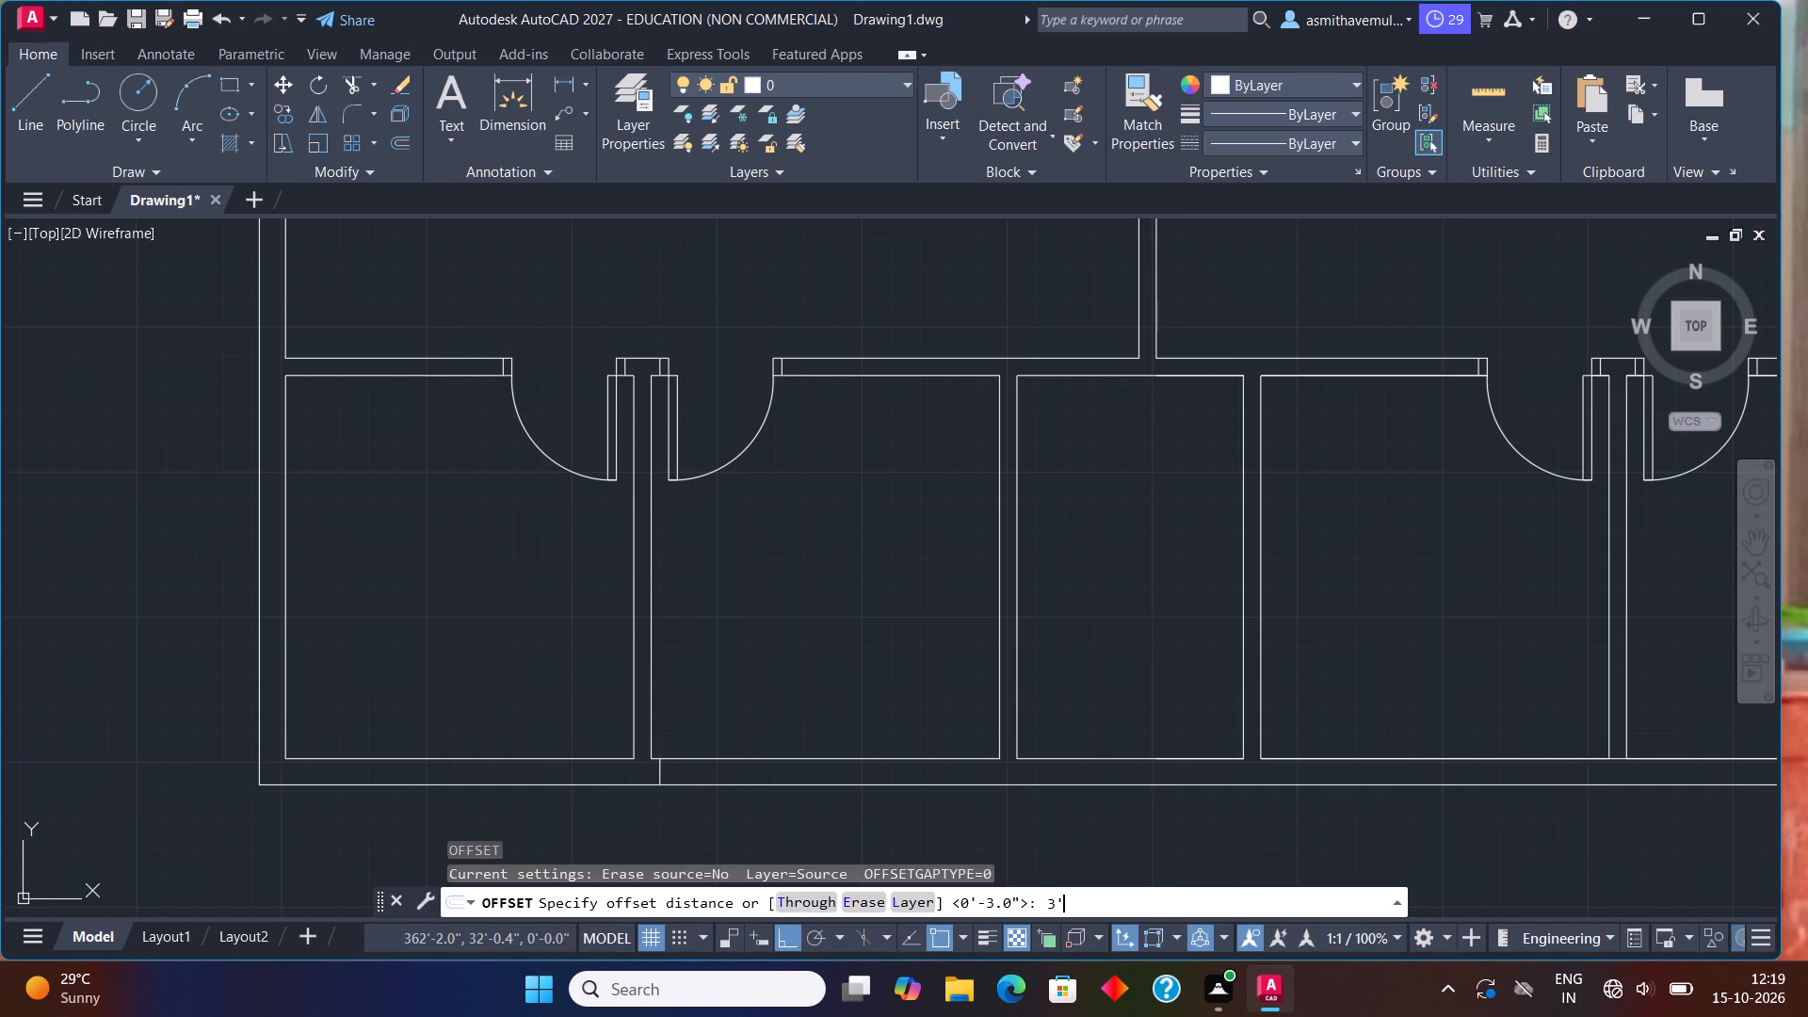
click(660, 772)
click(785, 771)
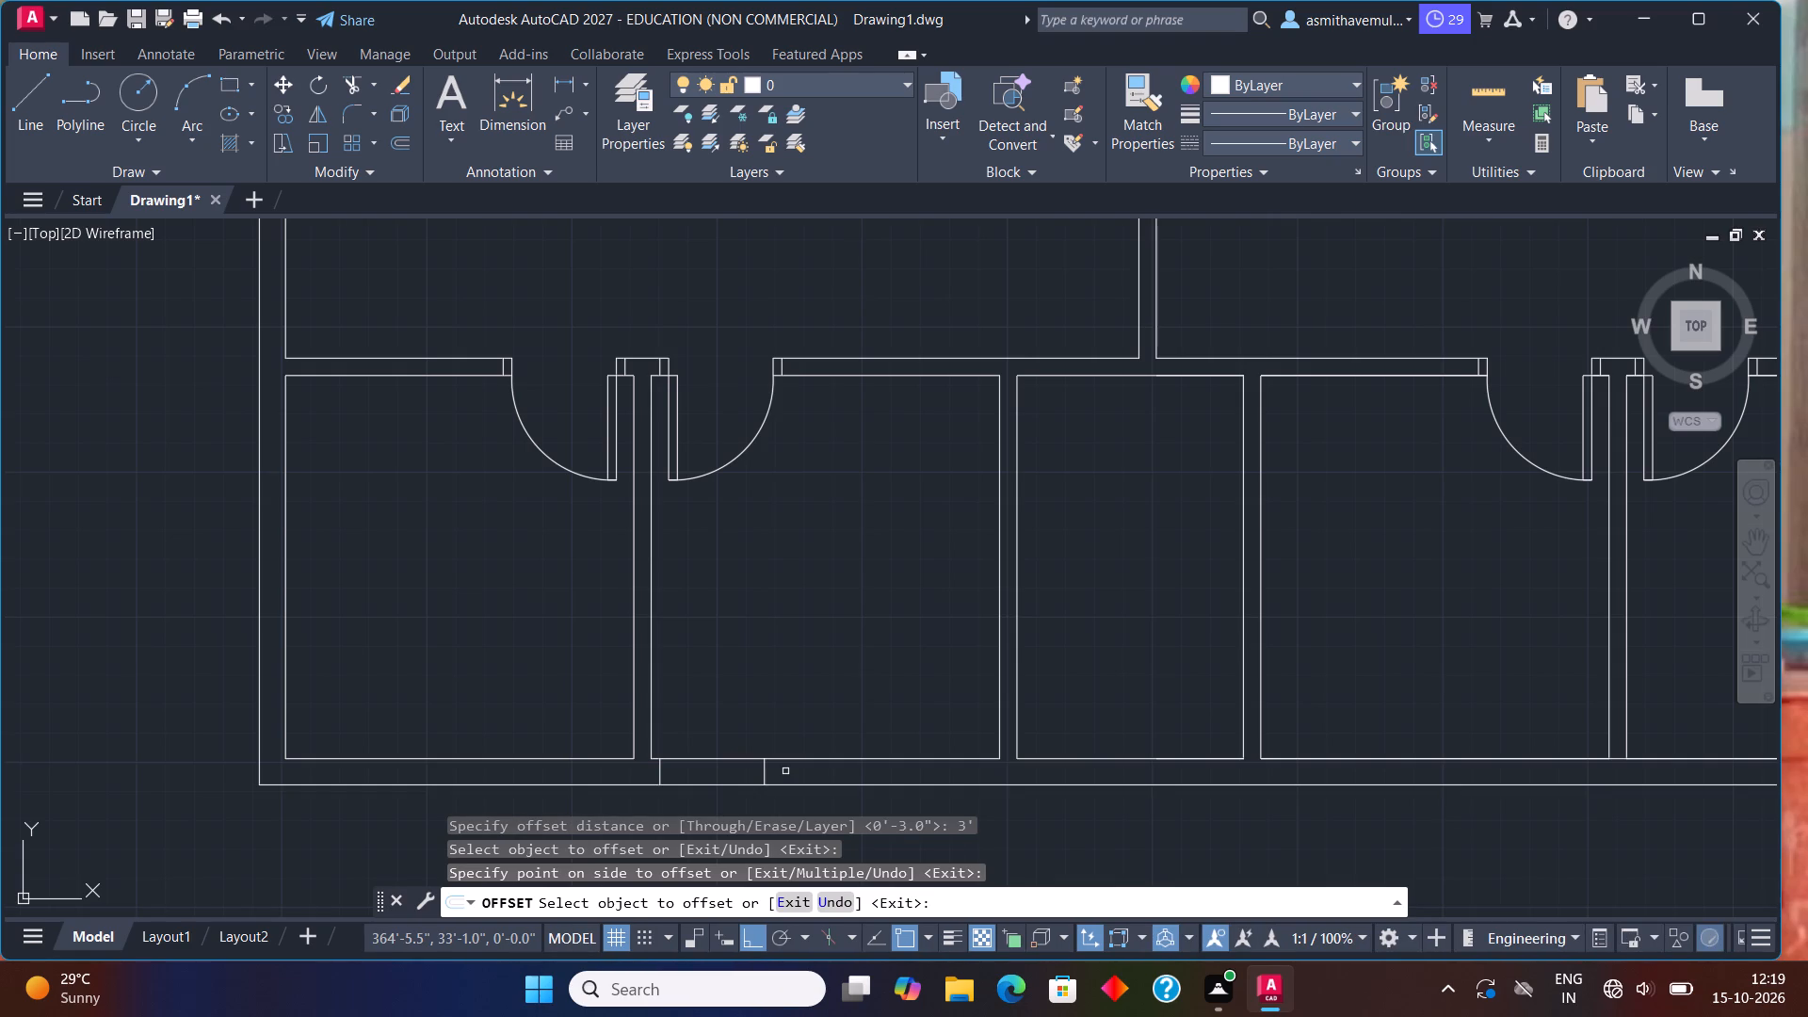
key(Escape)
Trim both bottom outer wall lines between the two cross lines to open the second room's 3' doorway.
text(trim)
key(Return)
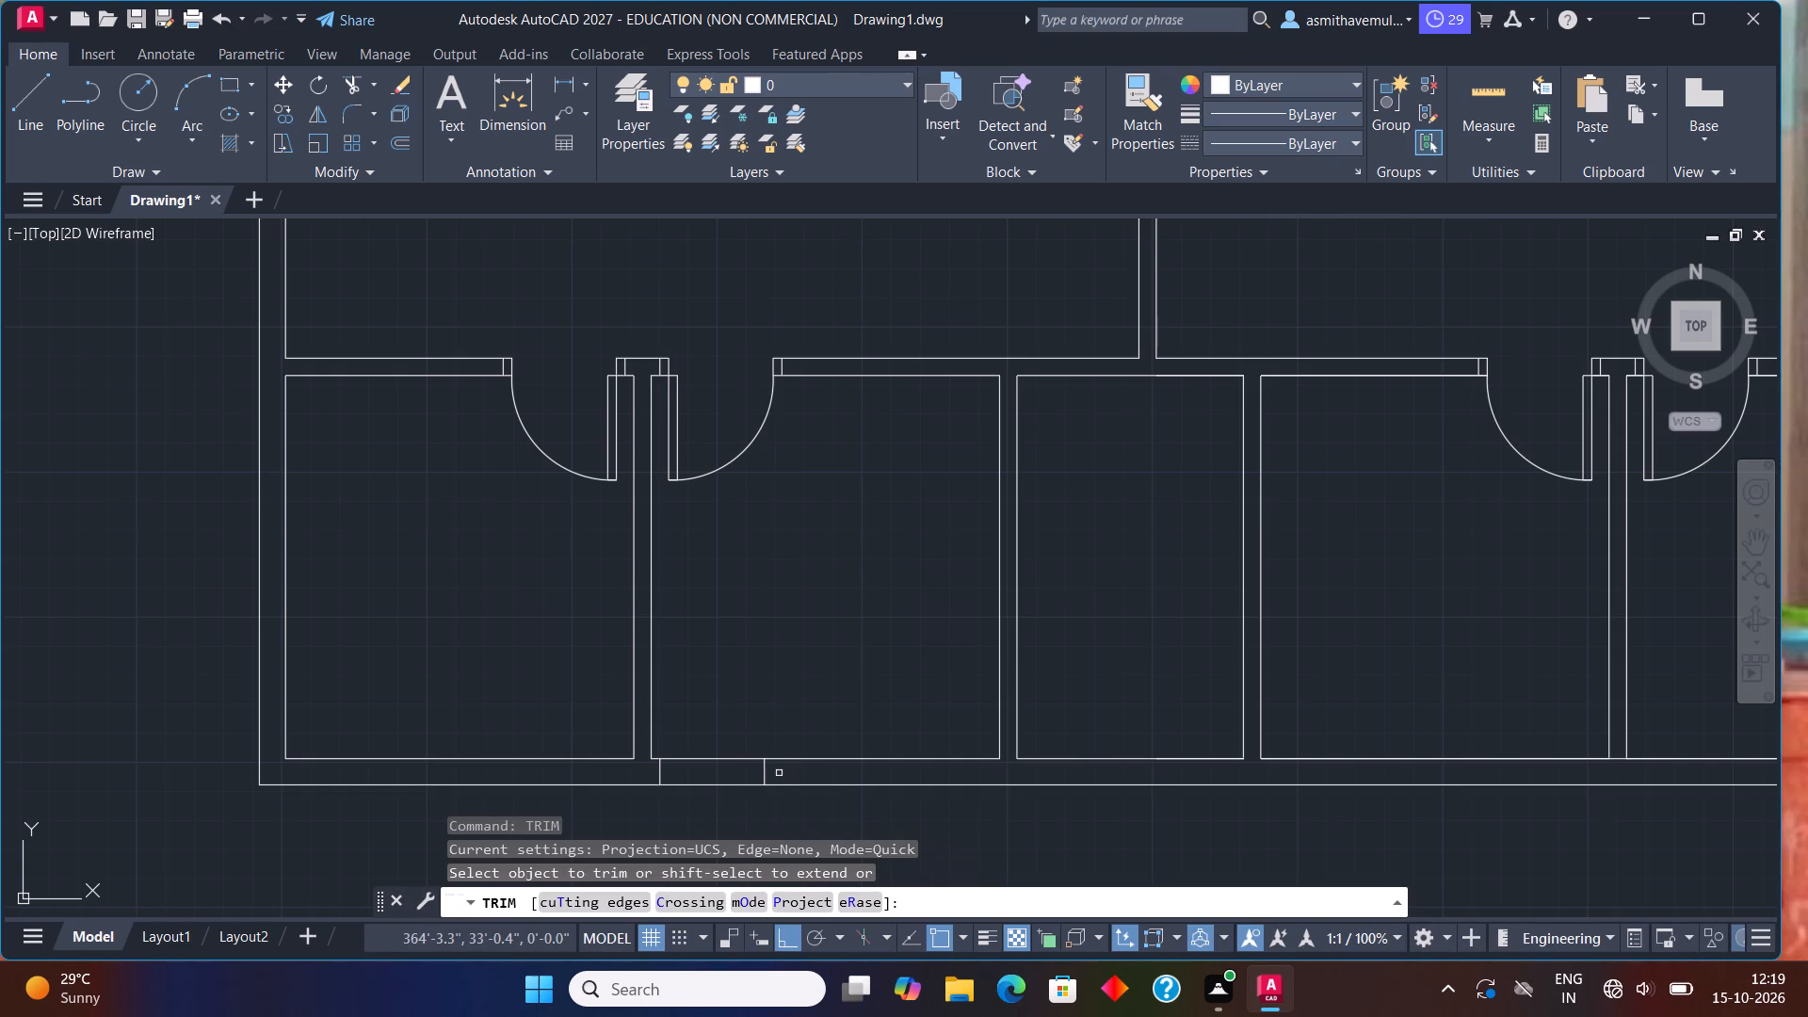
drag(733, 792, 758, 725)
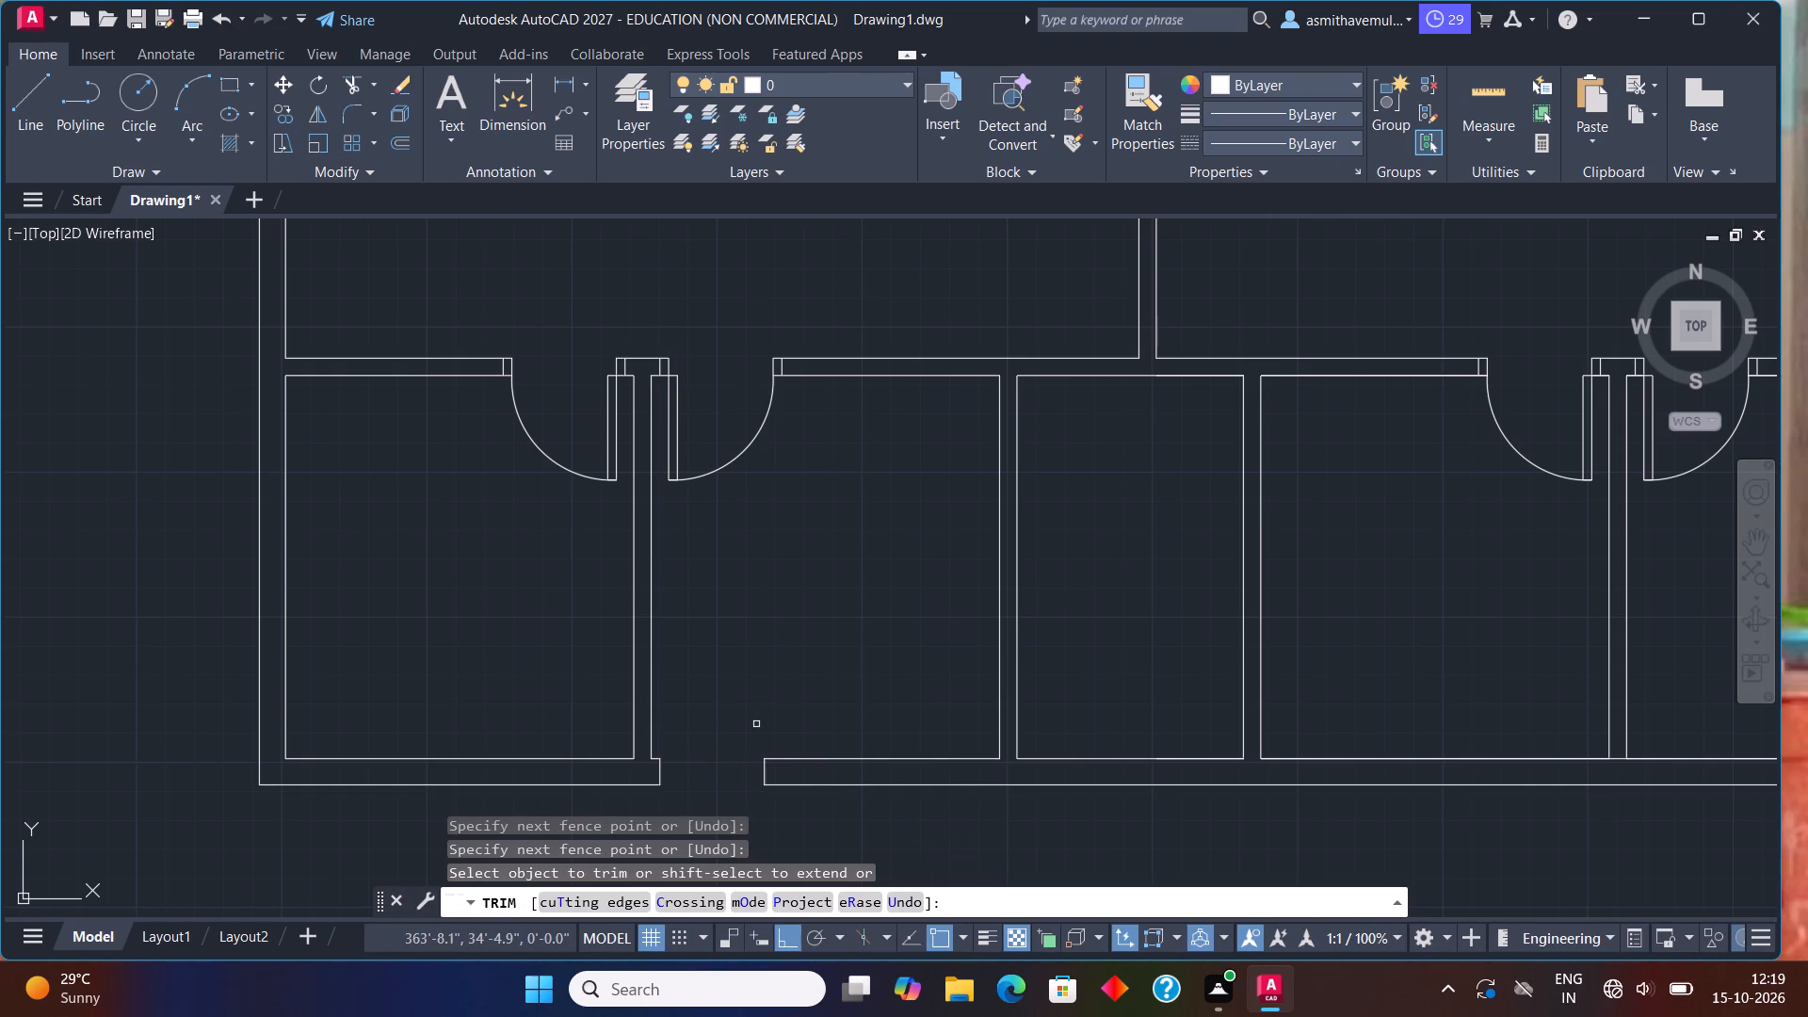
key(Escape)
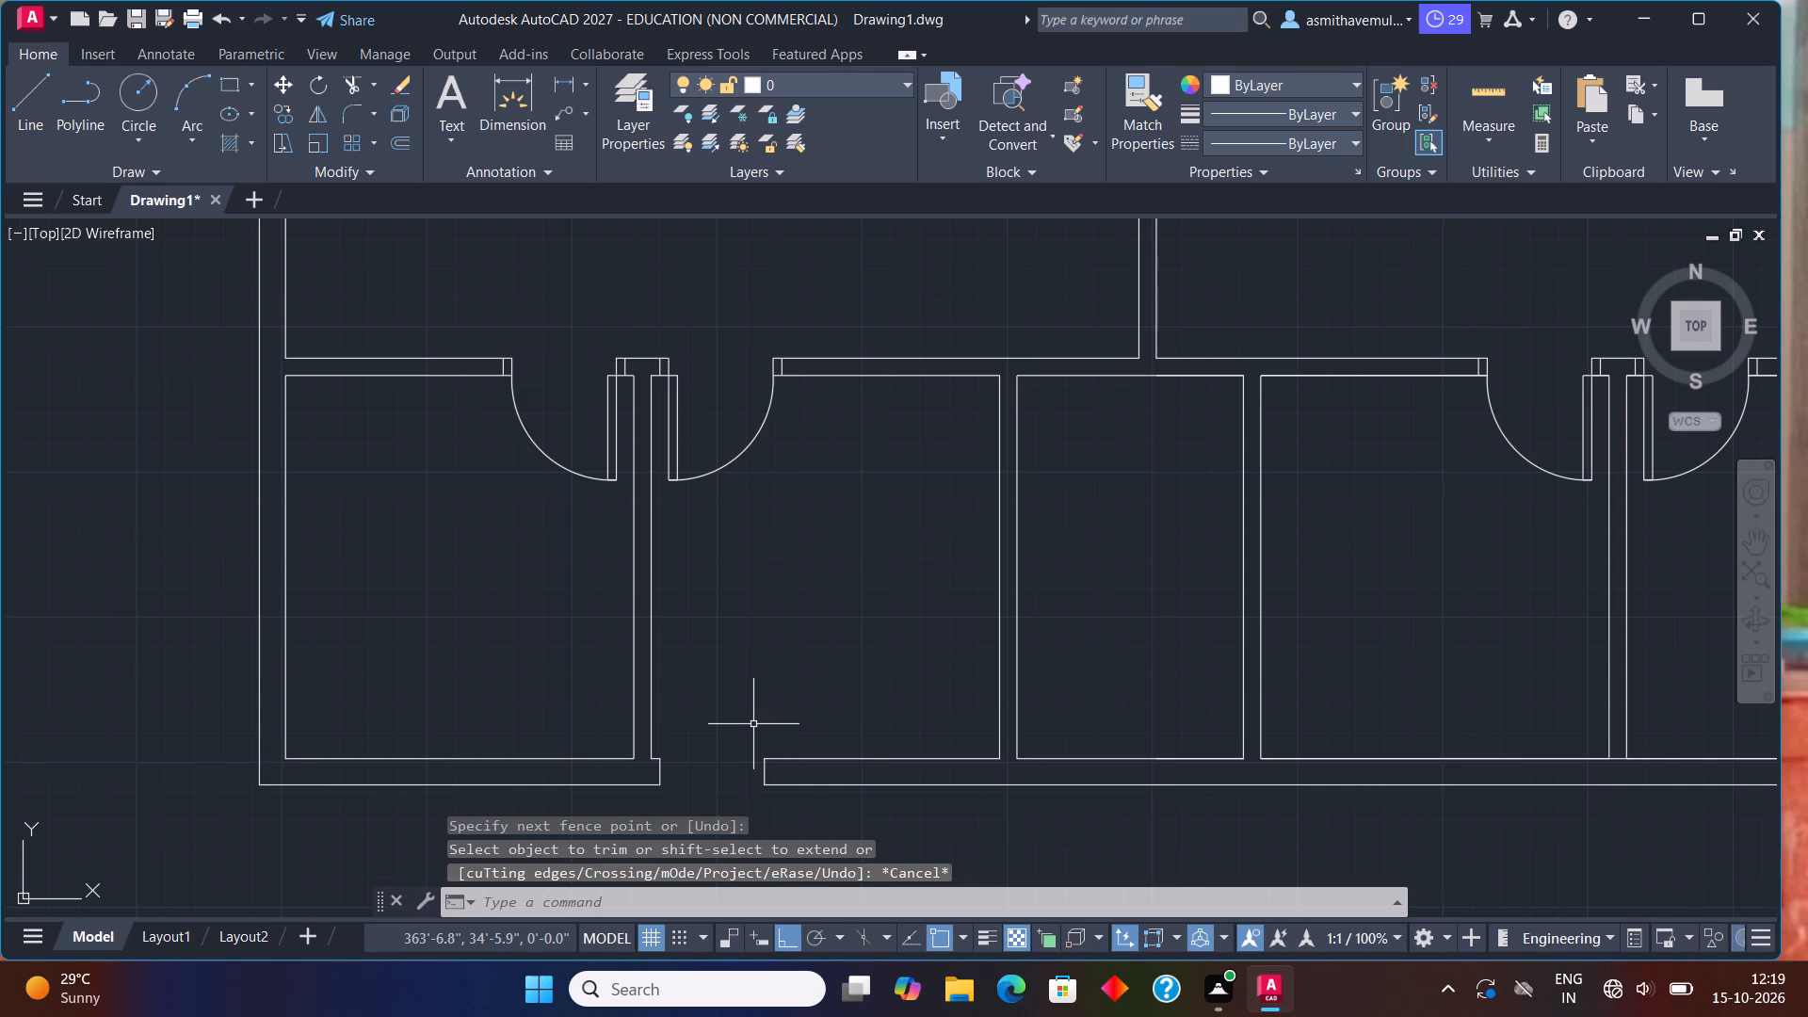
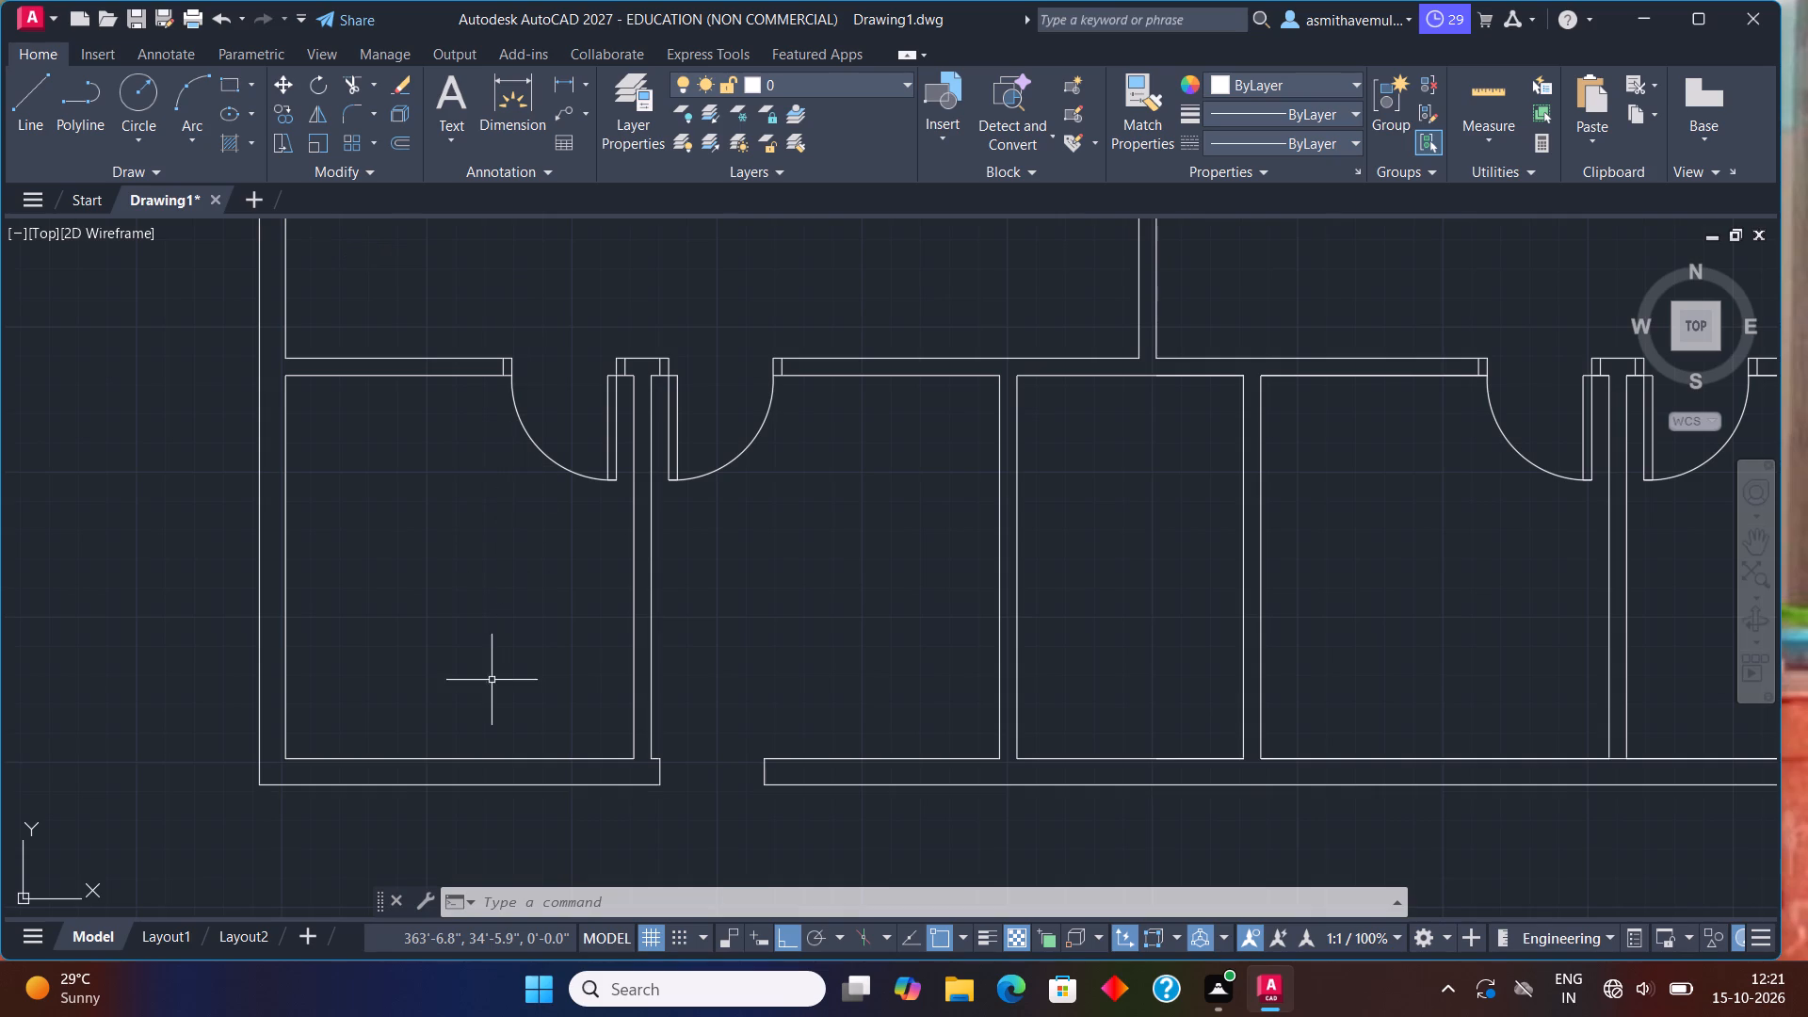
Draw a line across the bottom exterior wall, starting 3" left of the inner corner where the first room's partition meets it.
middle_drag(486, 694, 573, 520)
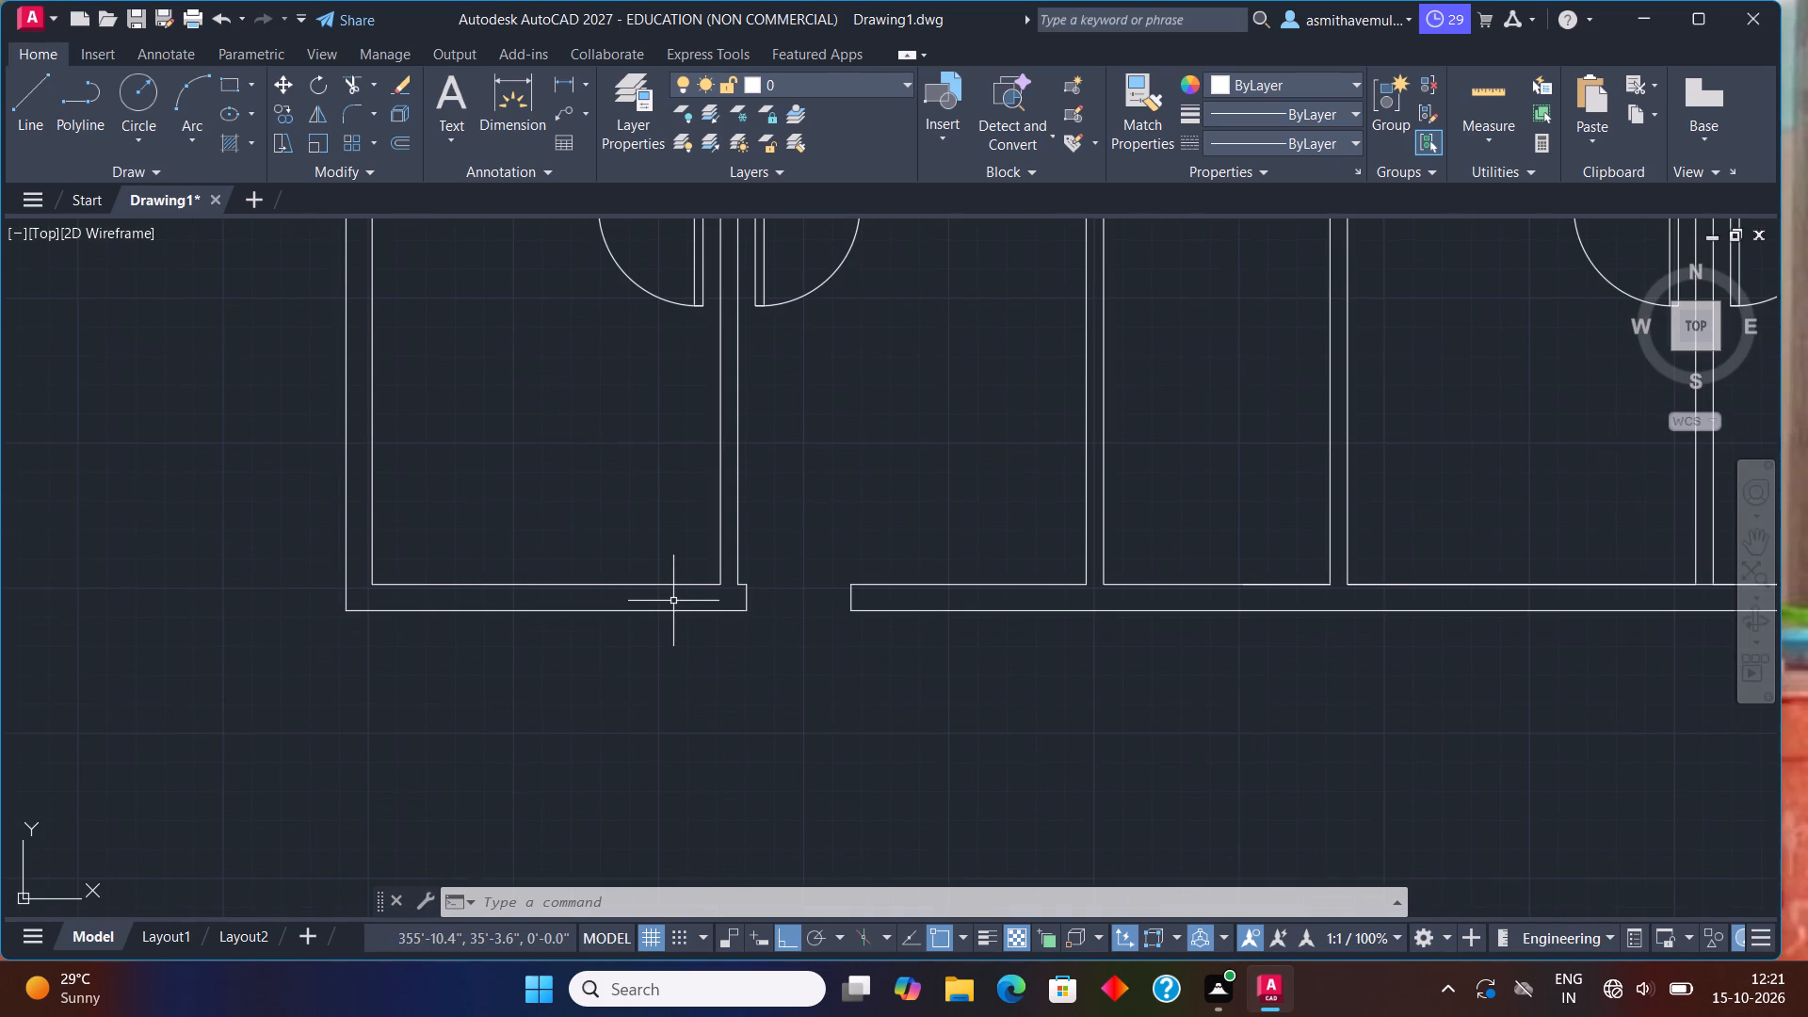
key(l)
key(Return)
key(d)
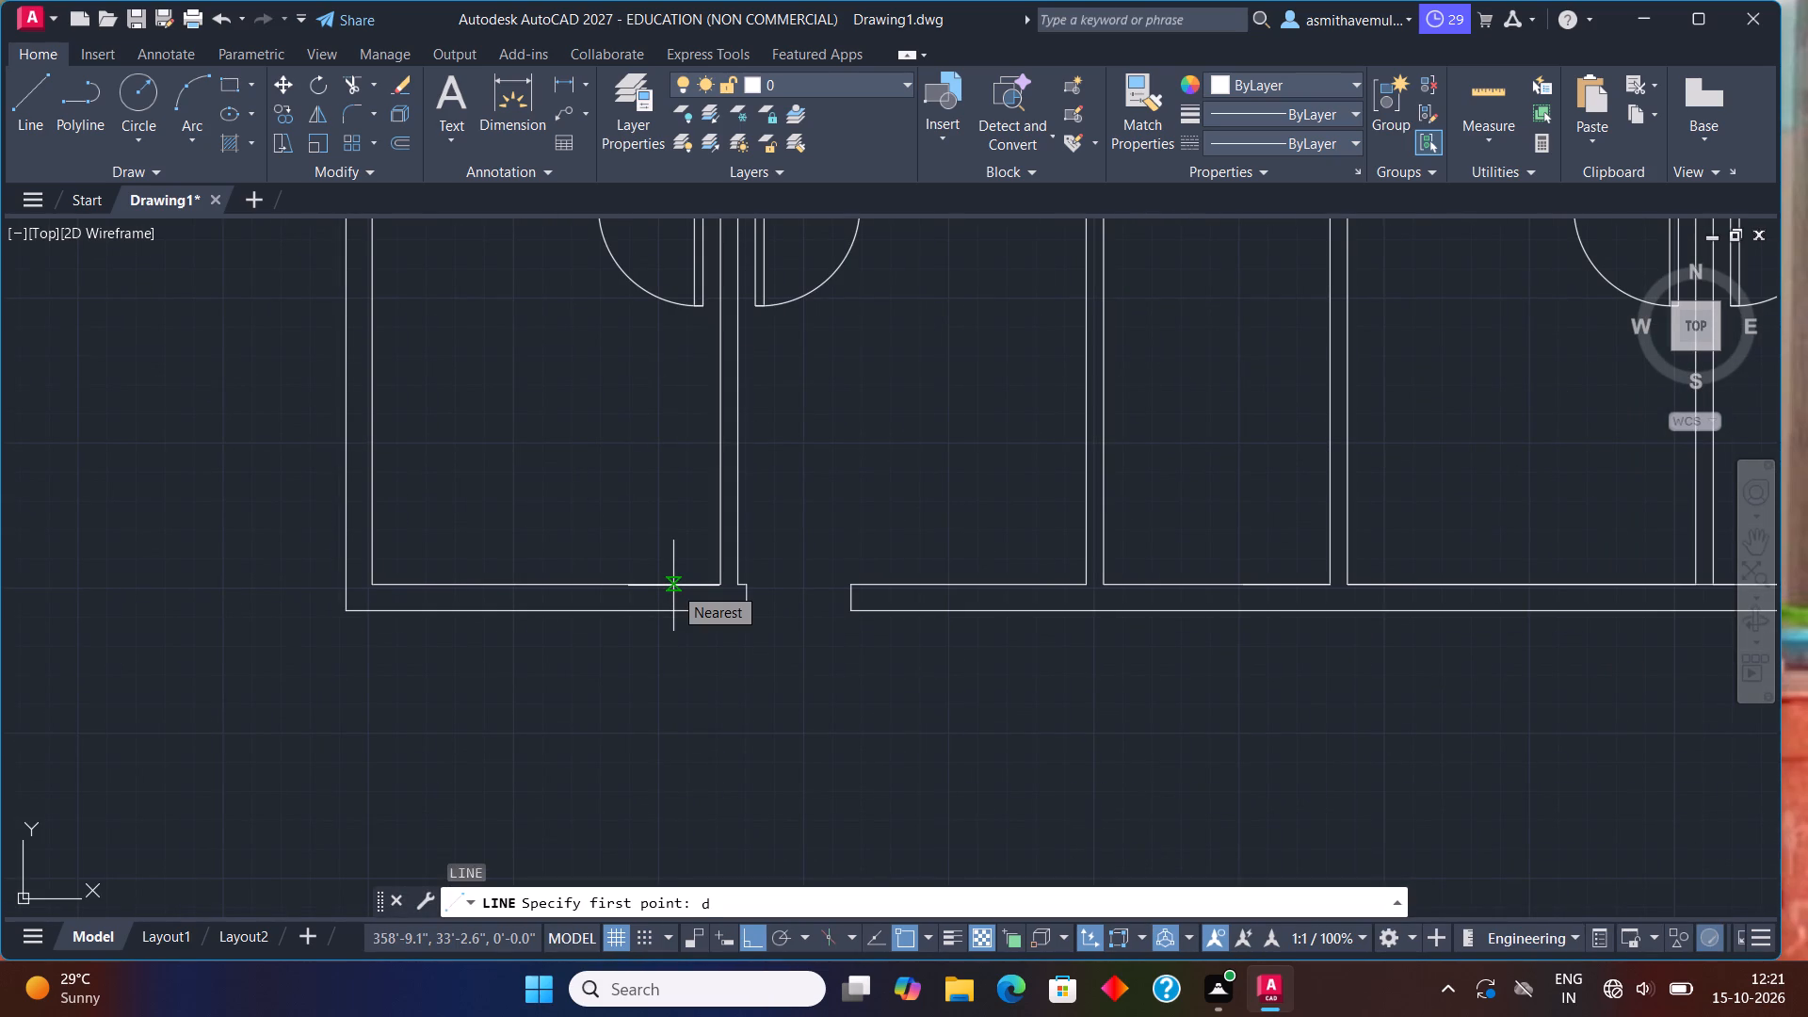
key(BackSpace)
text(fro)
key(m)
key(Return)
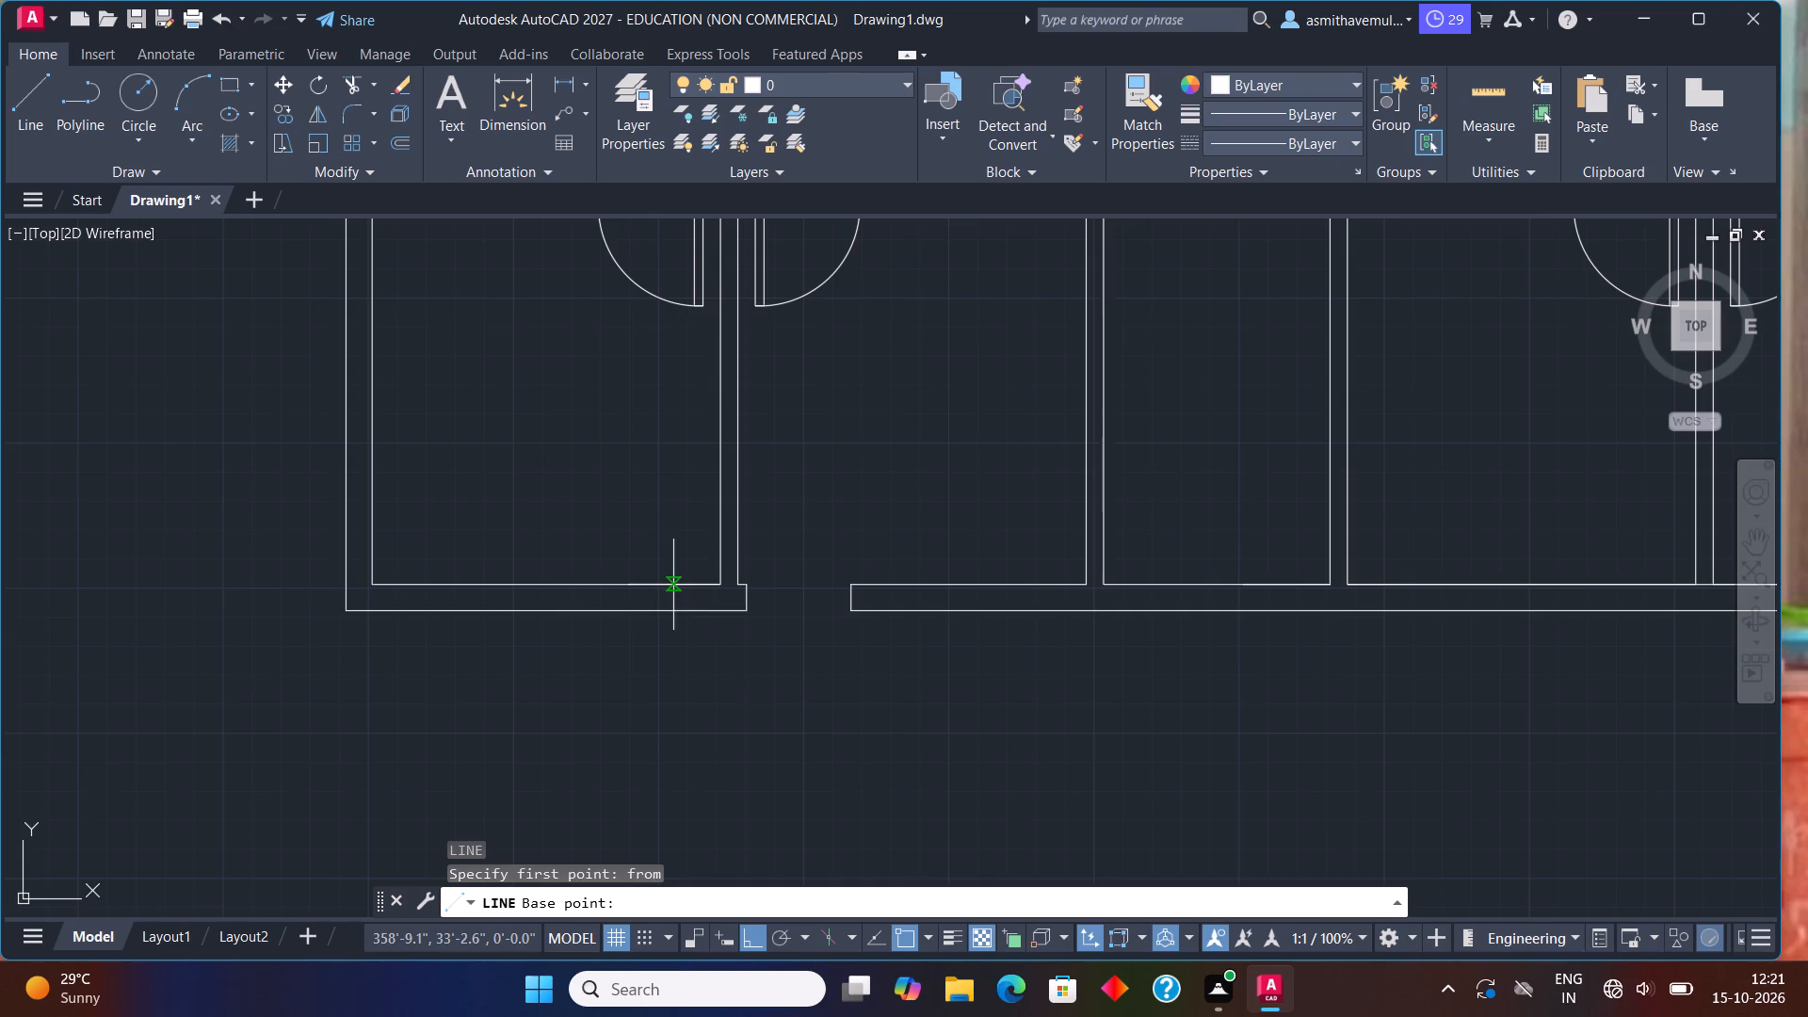
scroll(693, 533, up, 1)
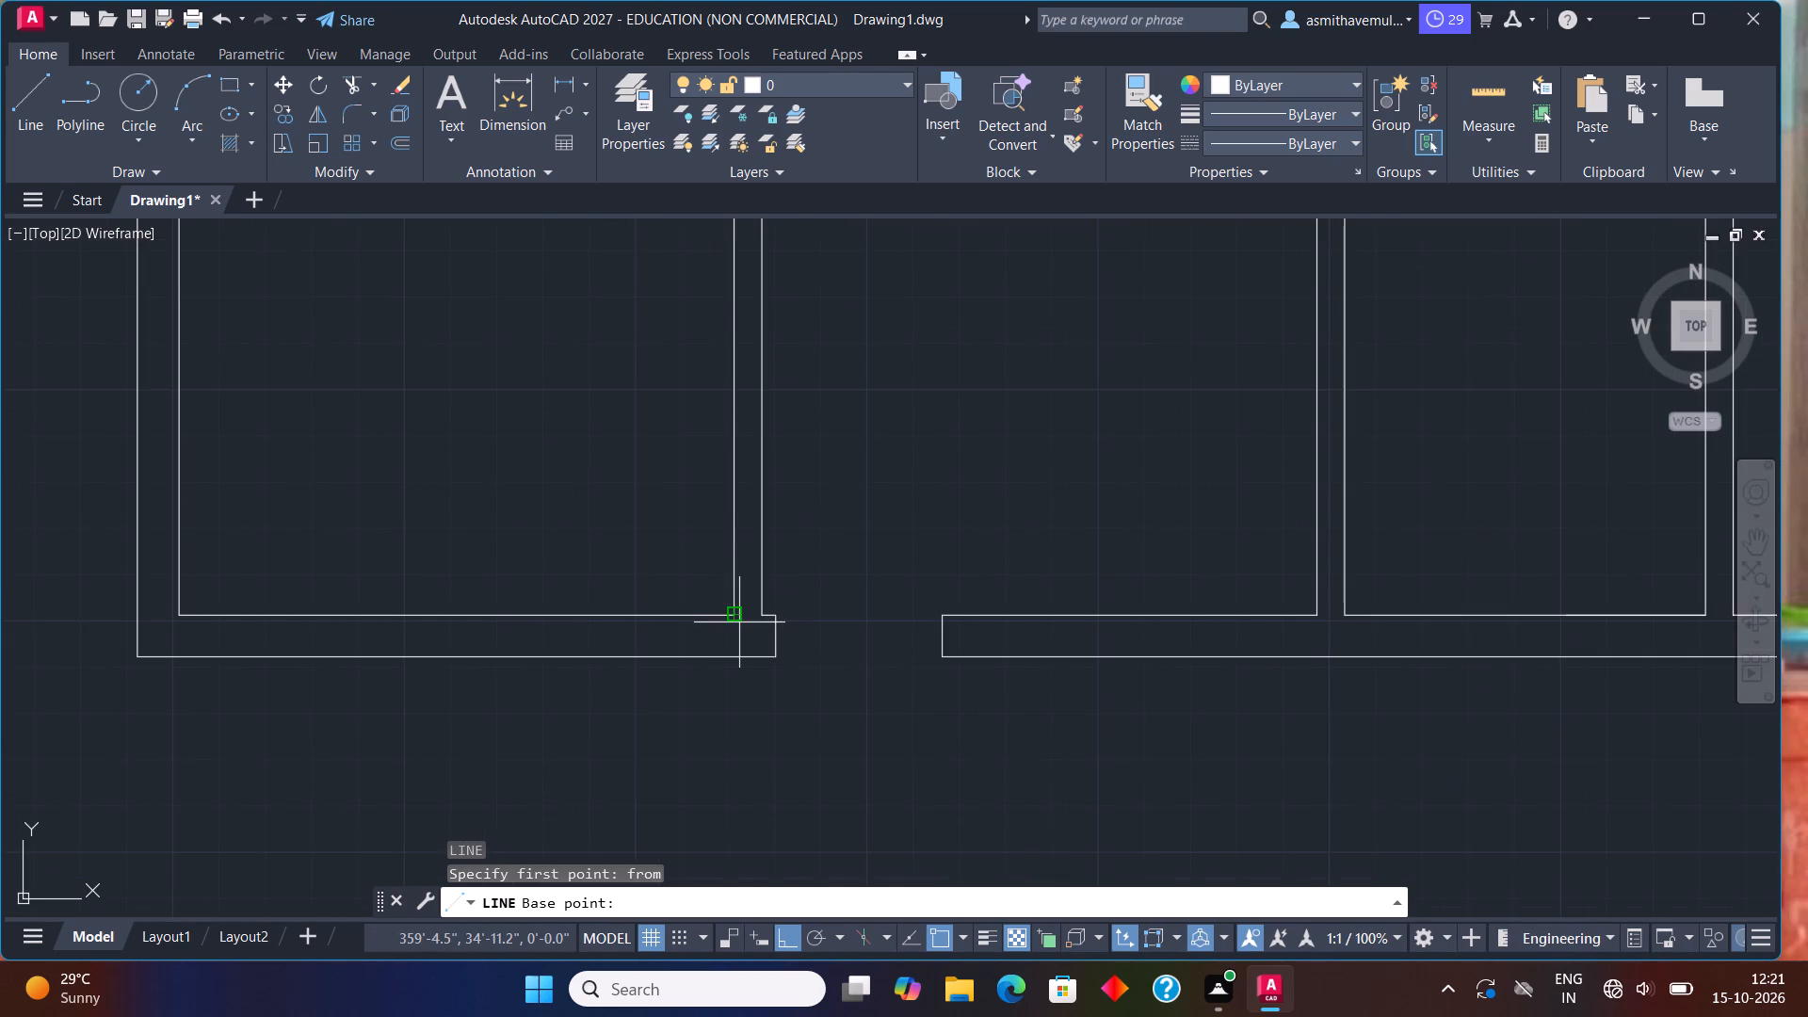
click(740, 619)
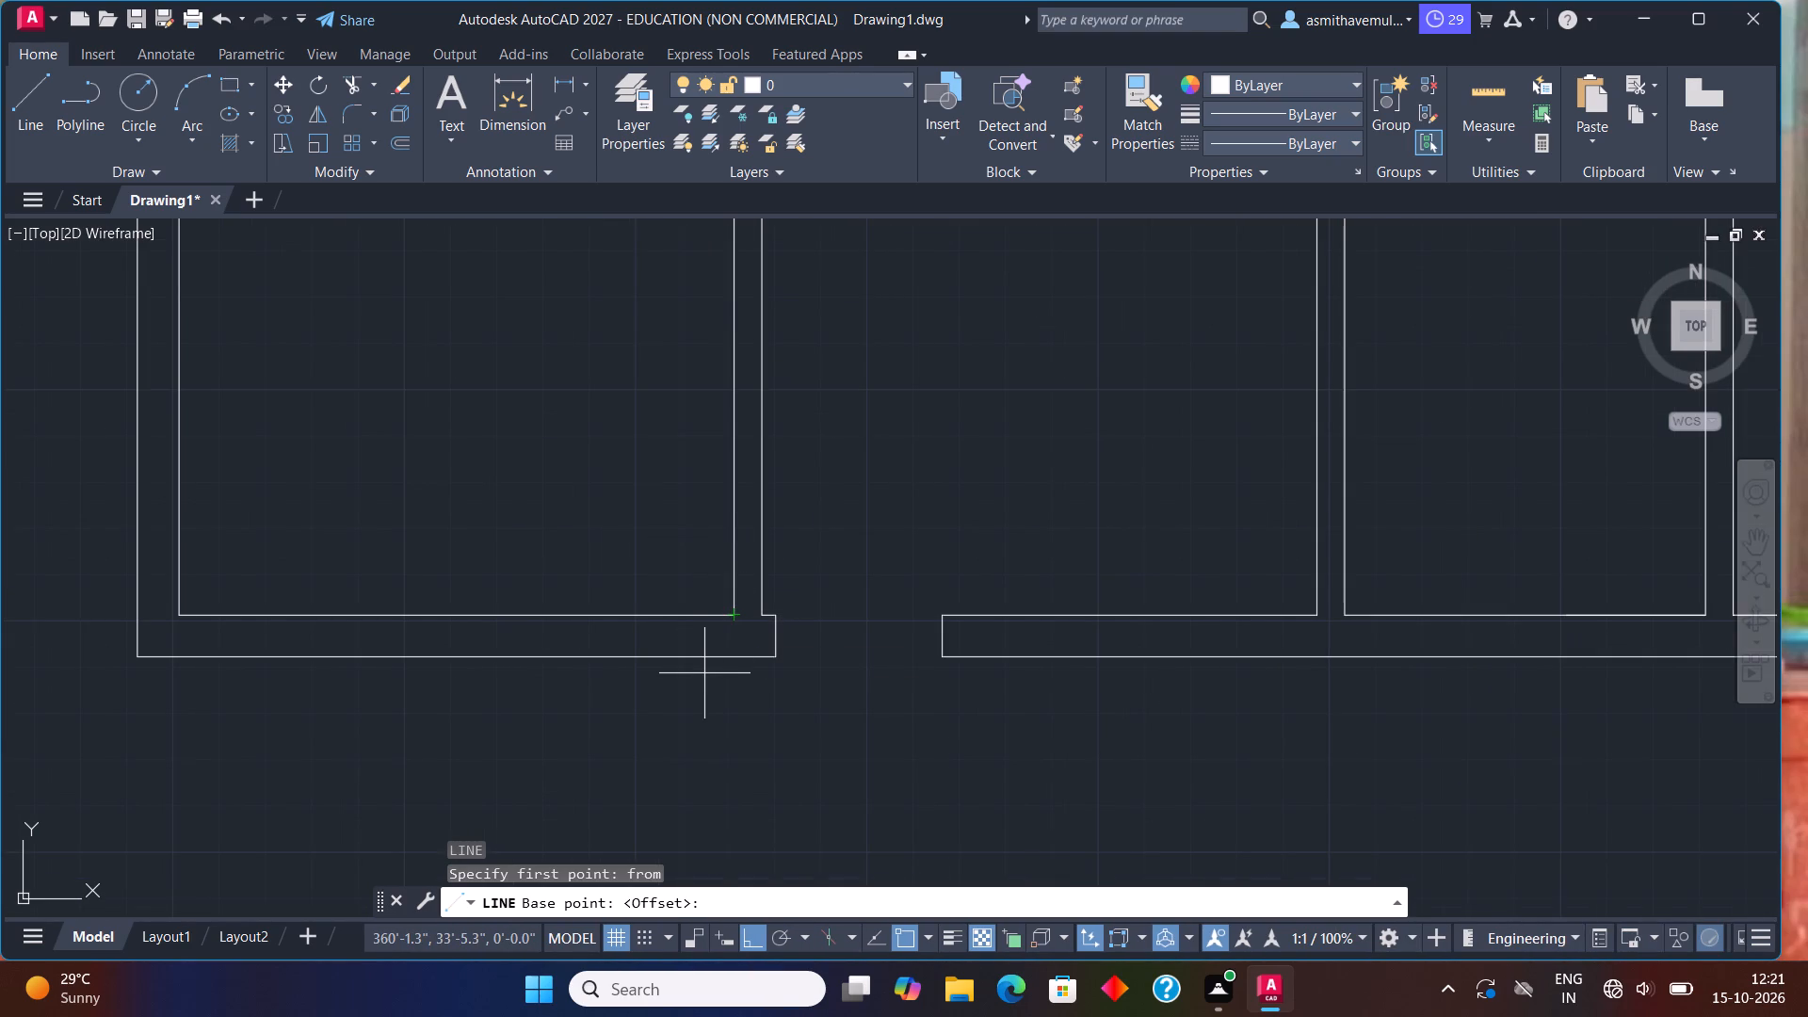
text(@3)
key(BackSpace)
key(minus)
key(3)
key(shift+quotedbl)
text(,0)
key(Return)
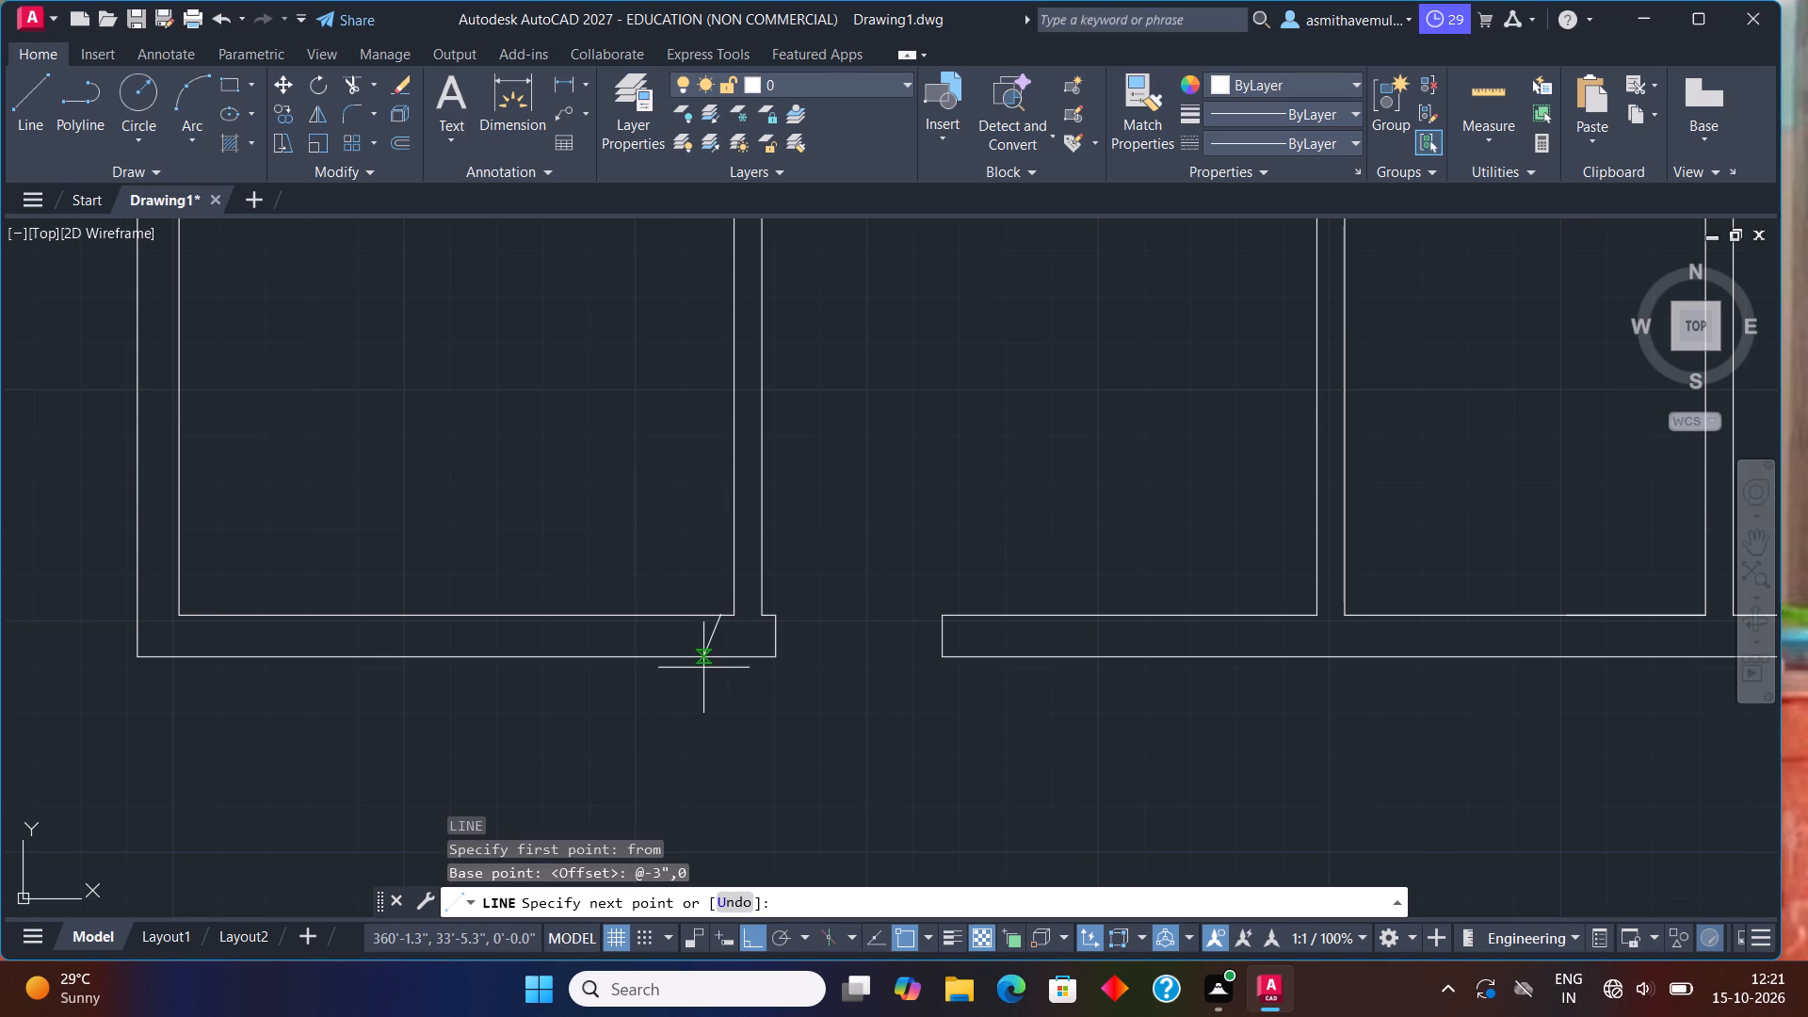
scroll(717, 667, up, 2)
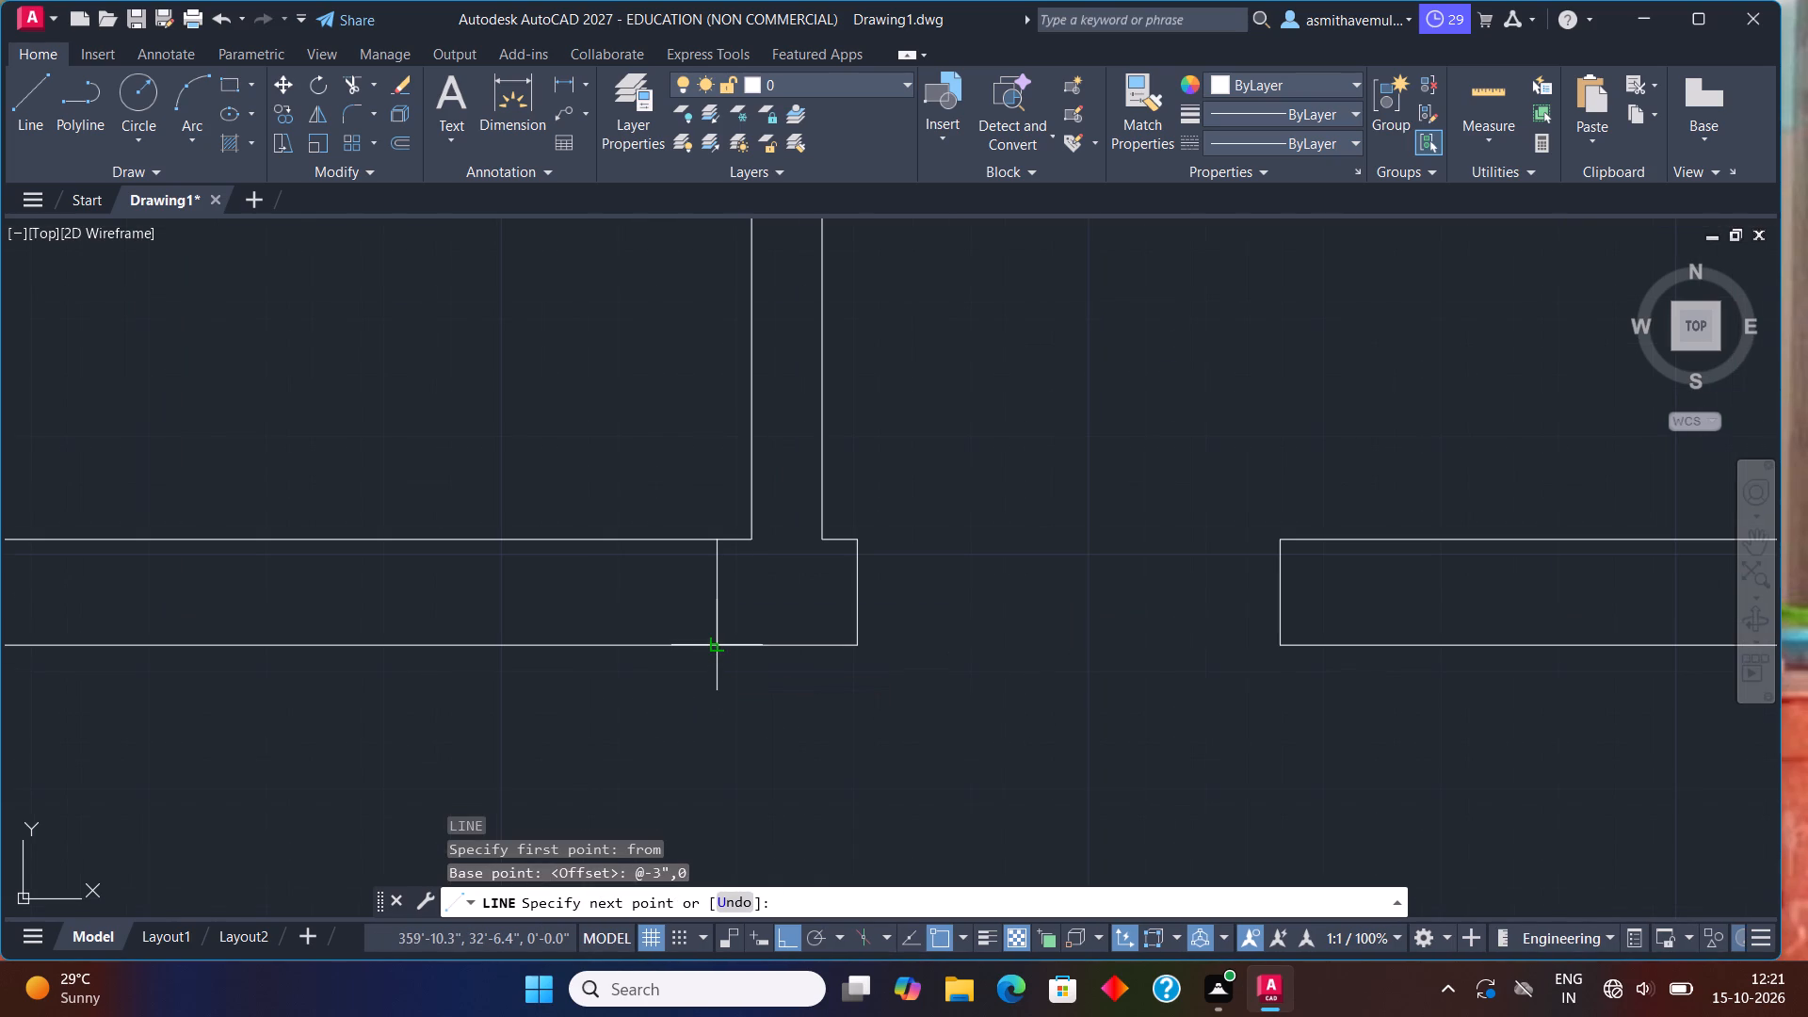
click(717, 641)
key(Escape)
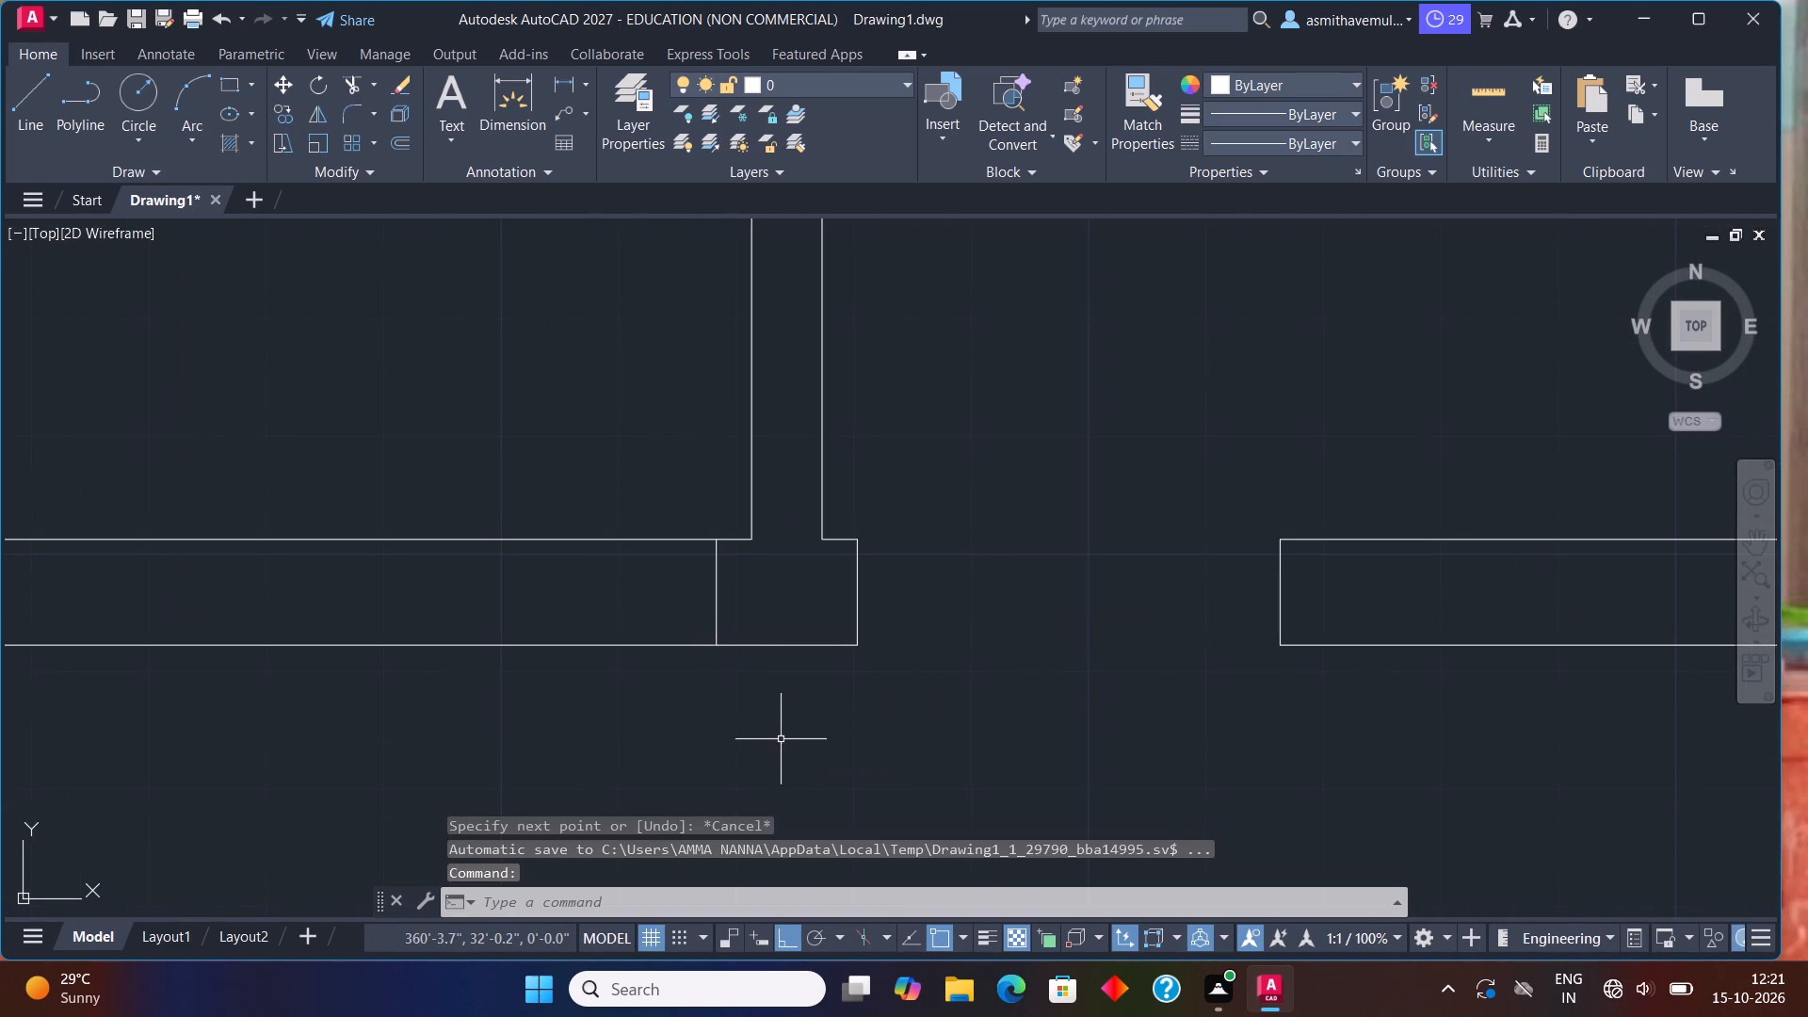
Offset the new wall line 3' to the left to mark the other side of the door opening.
scroll(781, 738, down, 2)
key(o)
key(Return)
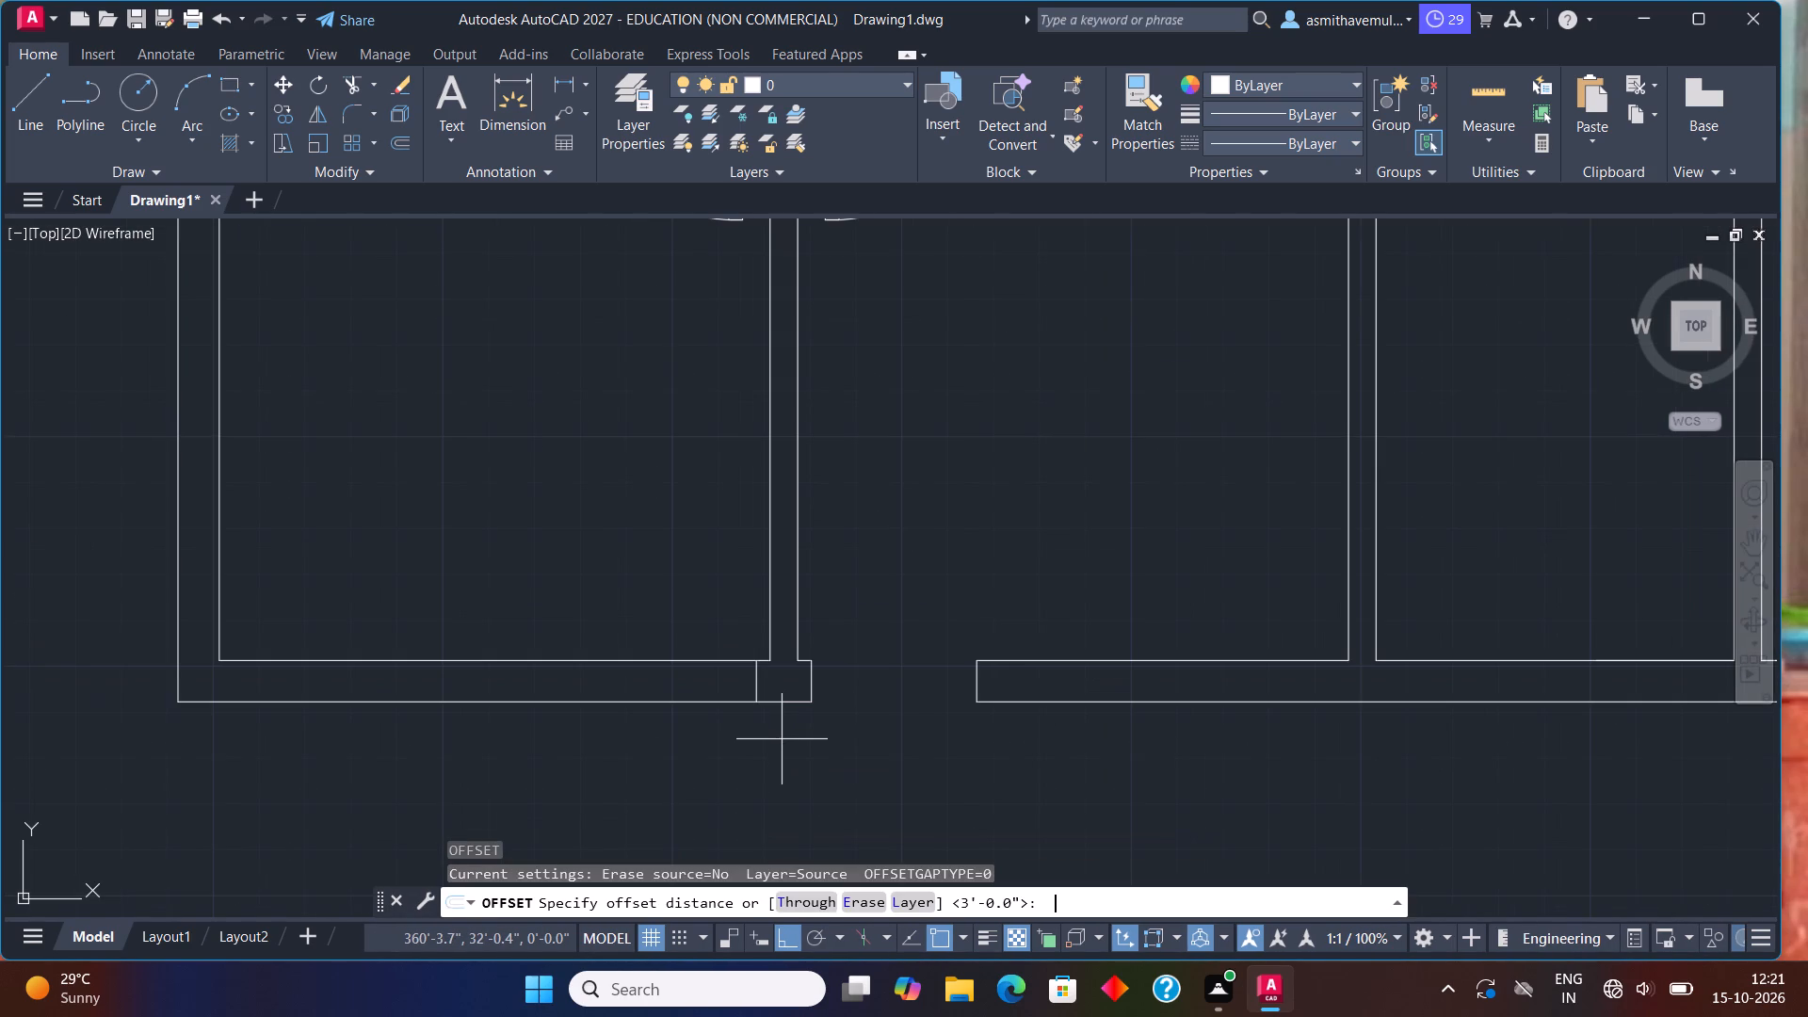
text(3')
key(Return)
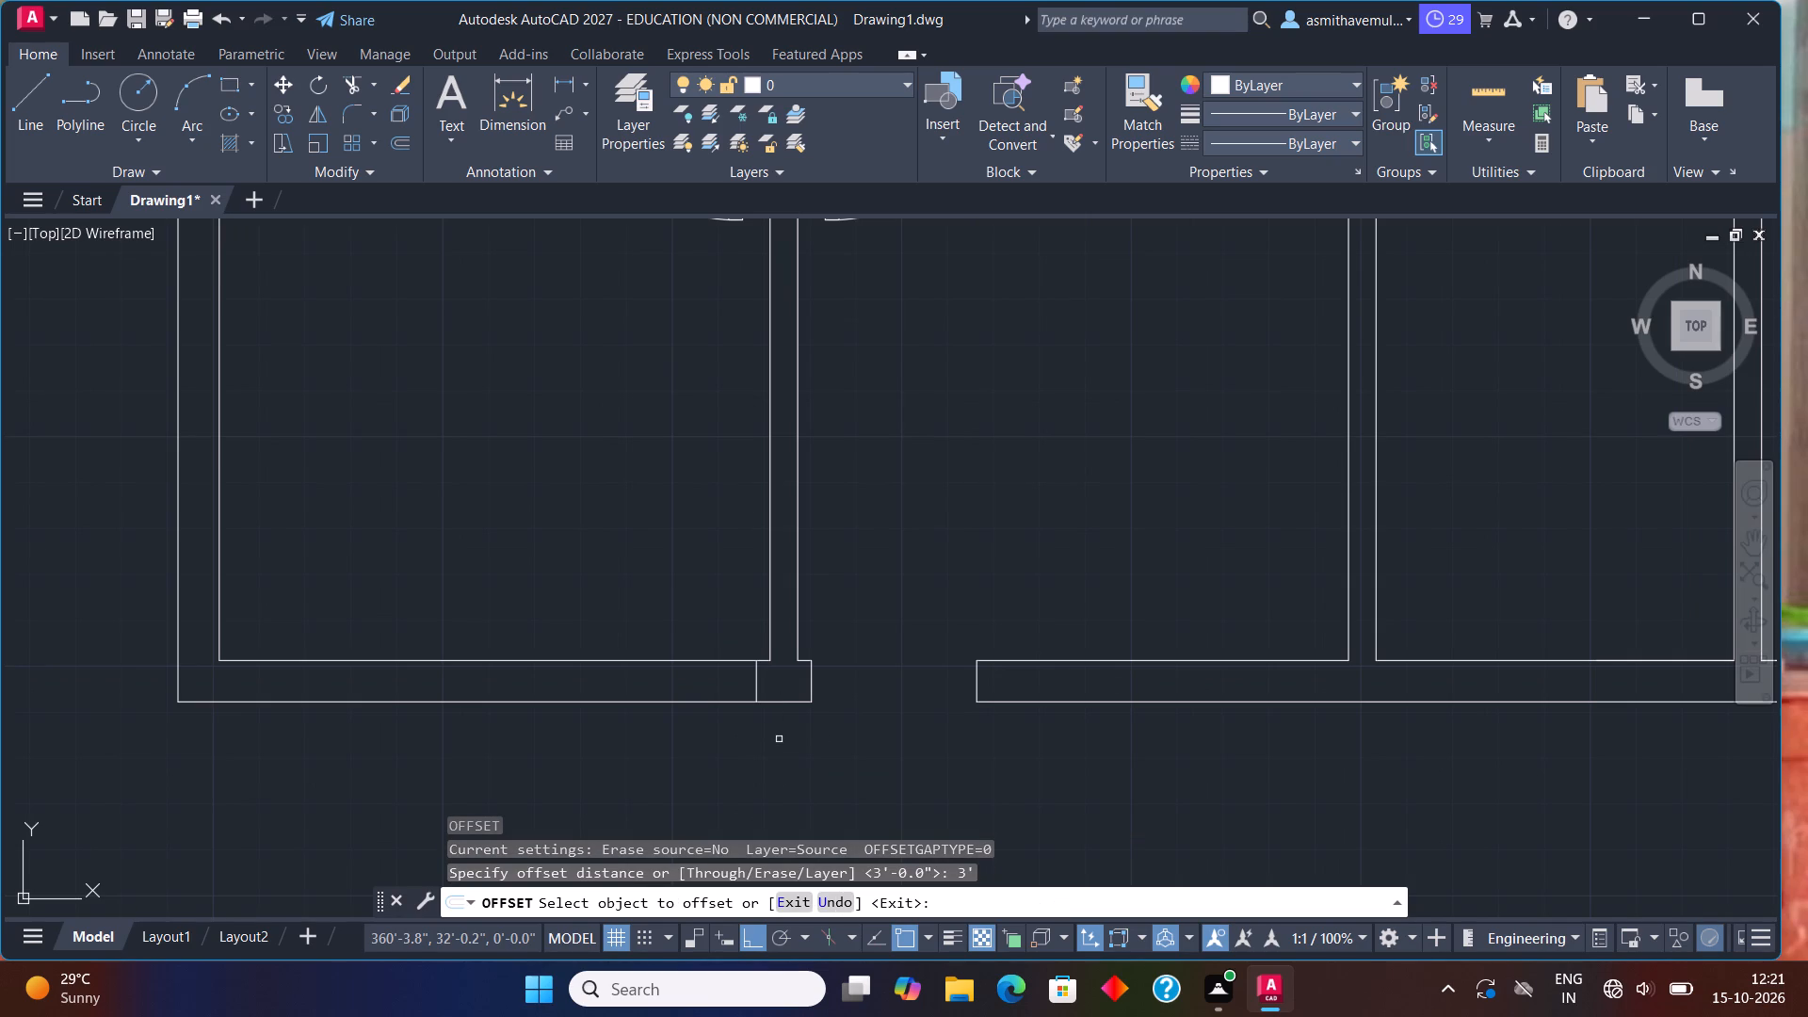
click(753, 684)
click(666, 693)
key(Escape)
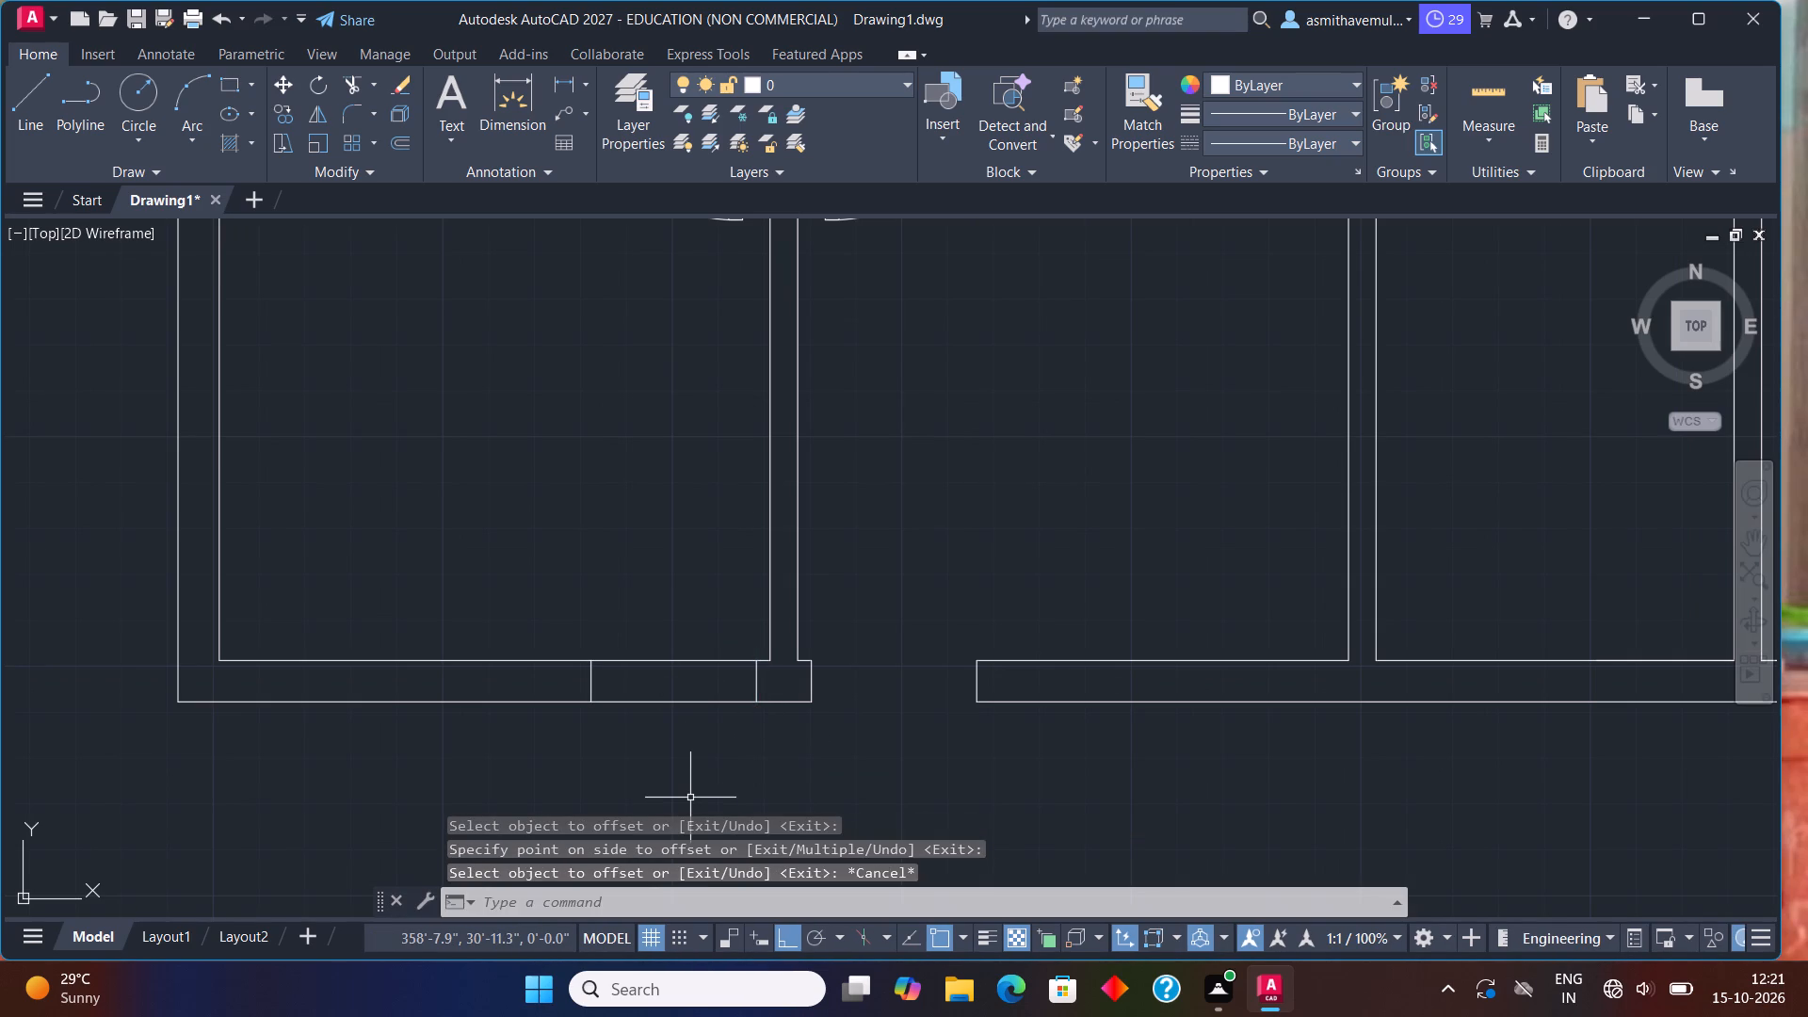
Trim both bottom wall lines between the two marks to open the first room's doorway.
text(trim)
key(Return)
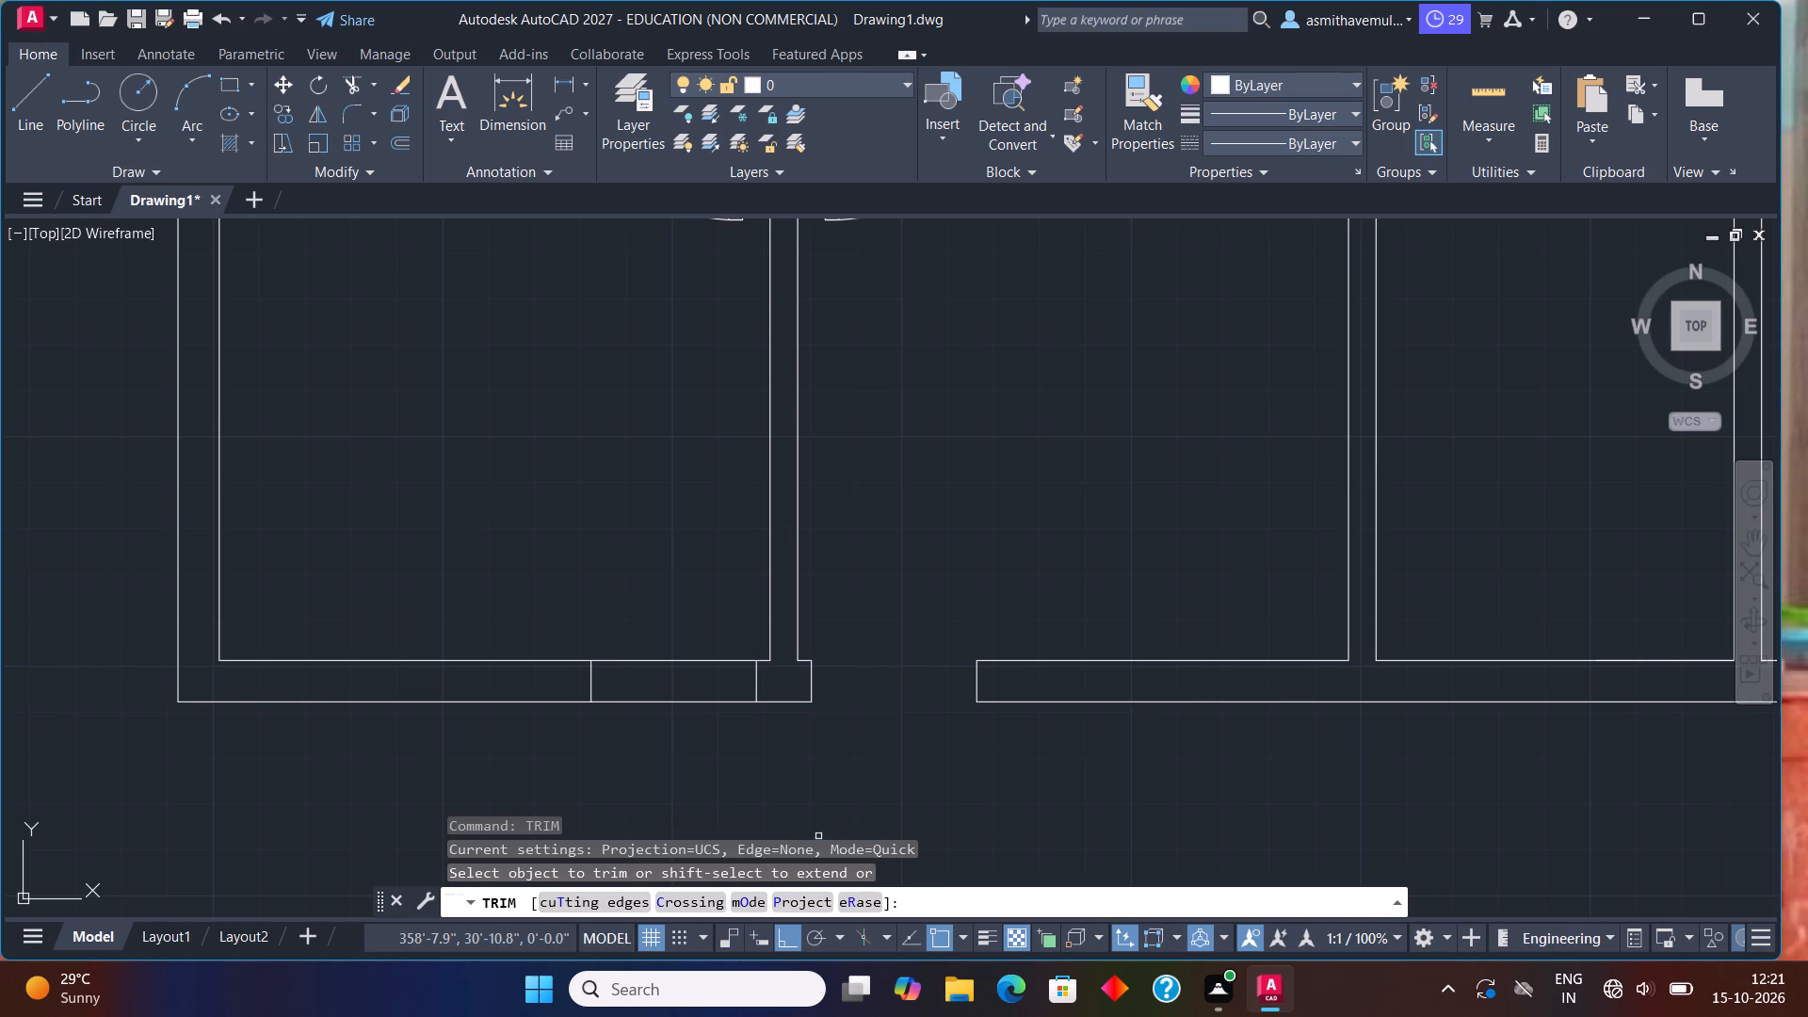
drag(643, 728, 718, 598)
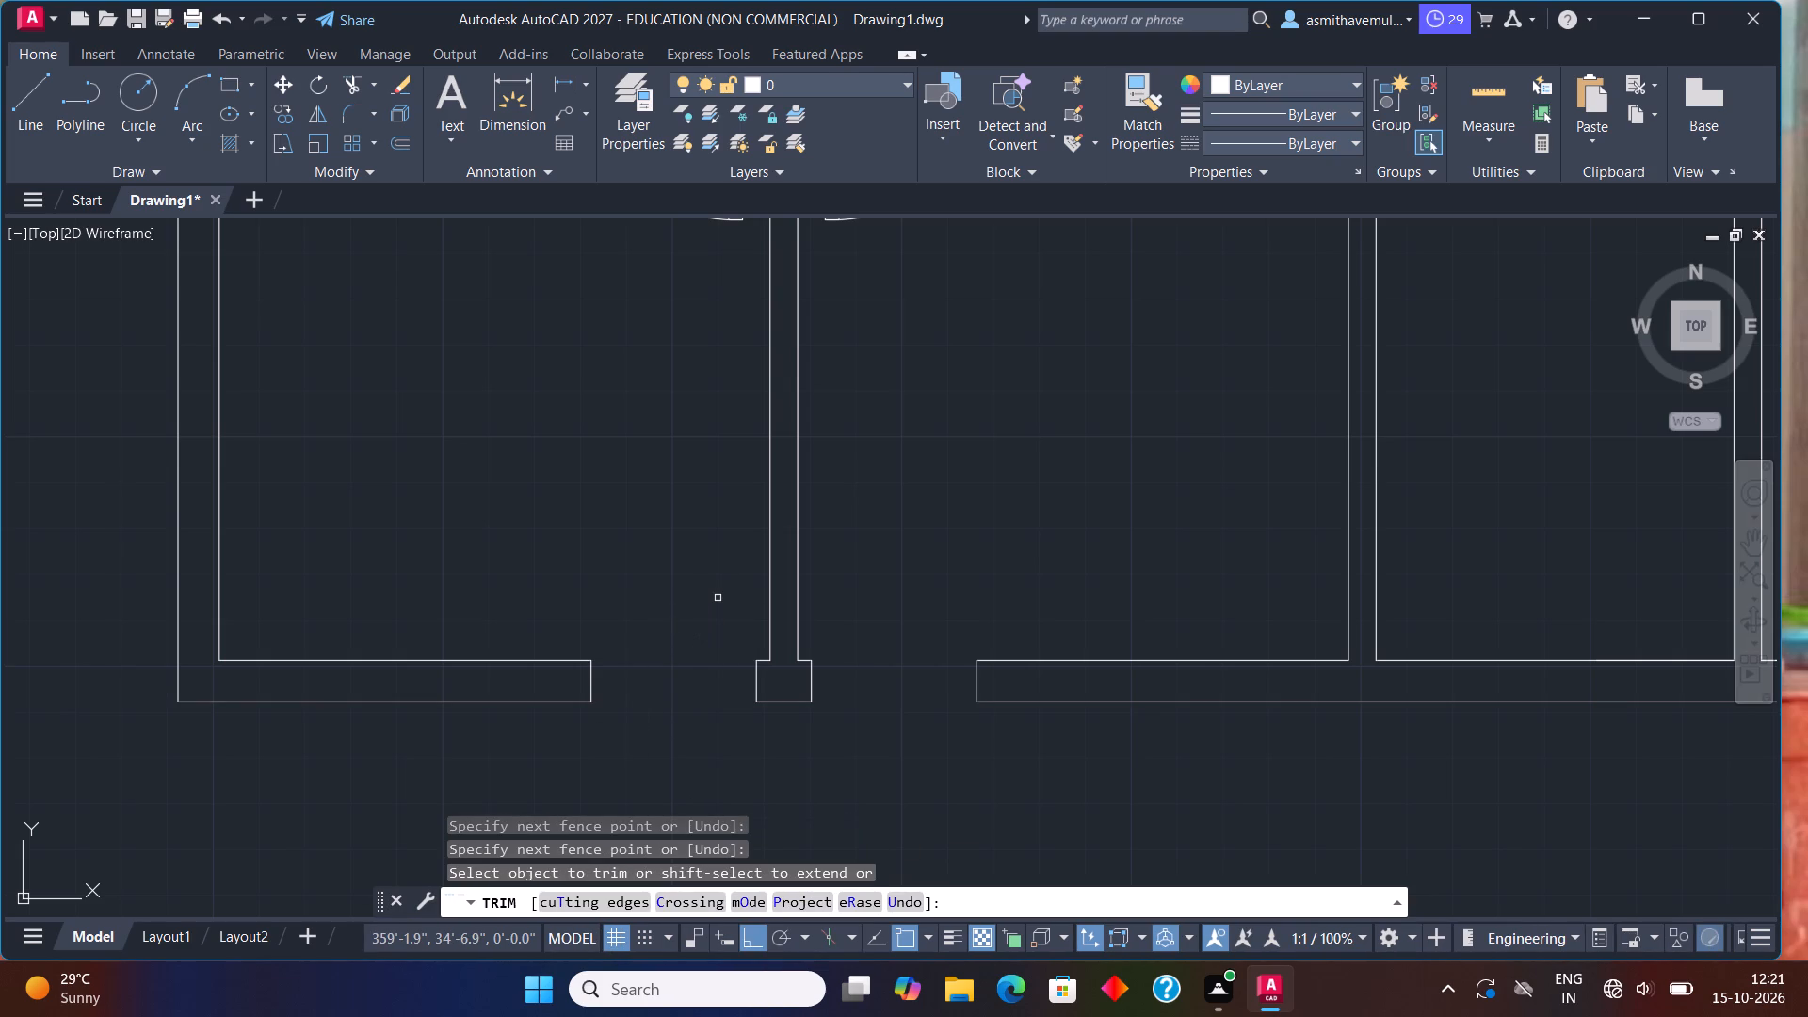
key(Escape)
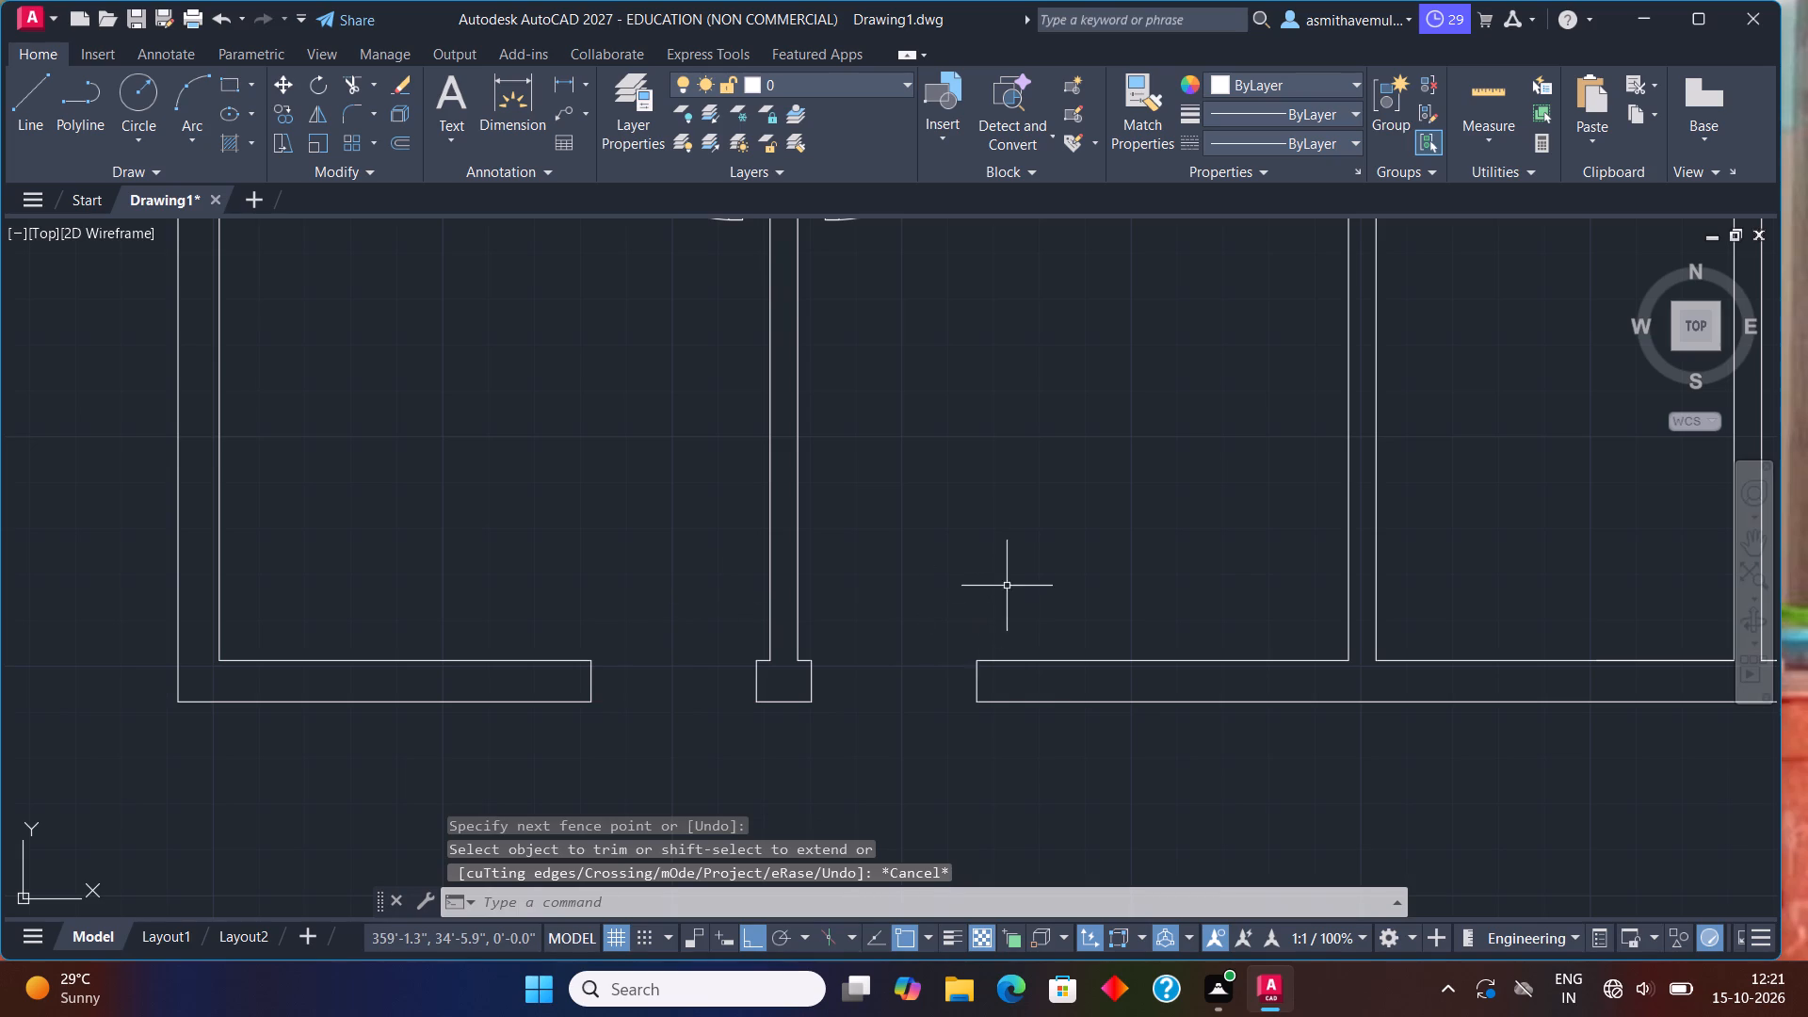
Offset both end lines of the opening right of the partition 3" to the right, into the opening and into the wall.
scroll(1014, 576, down, 2)
middle_drag(1554, 723, 1073, 747)
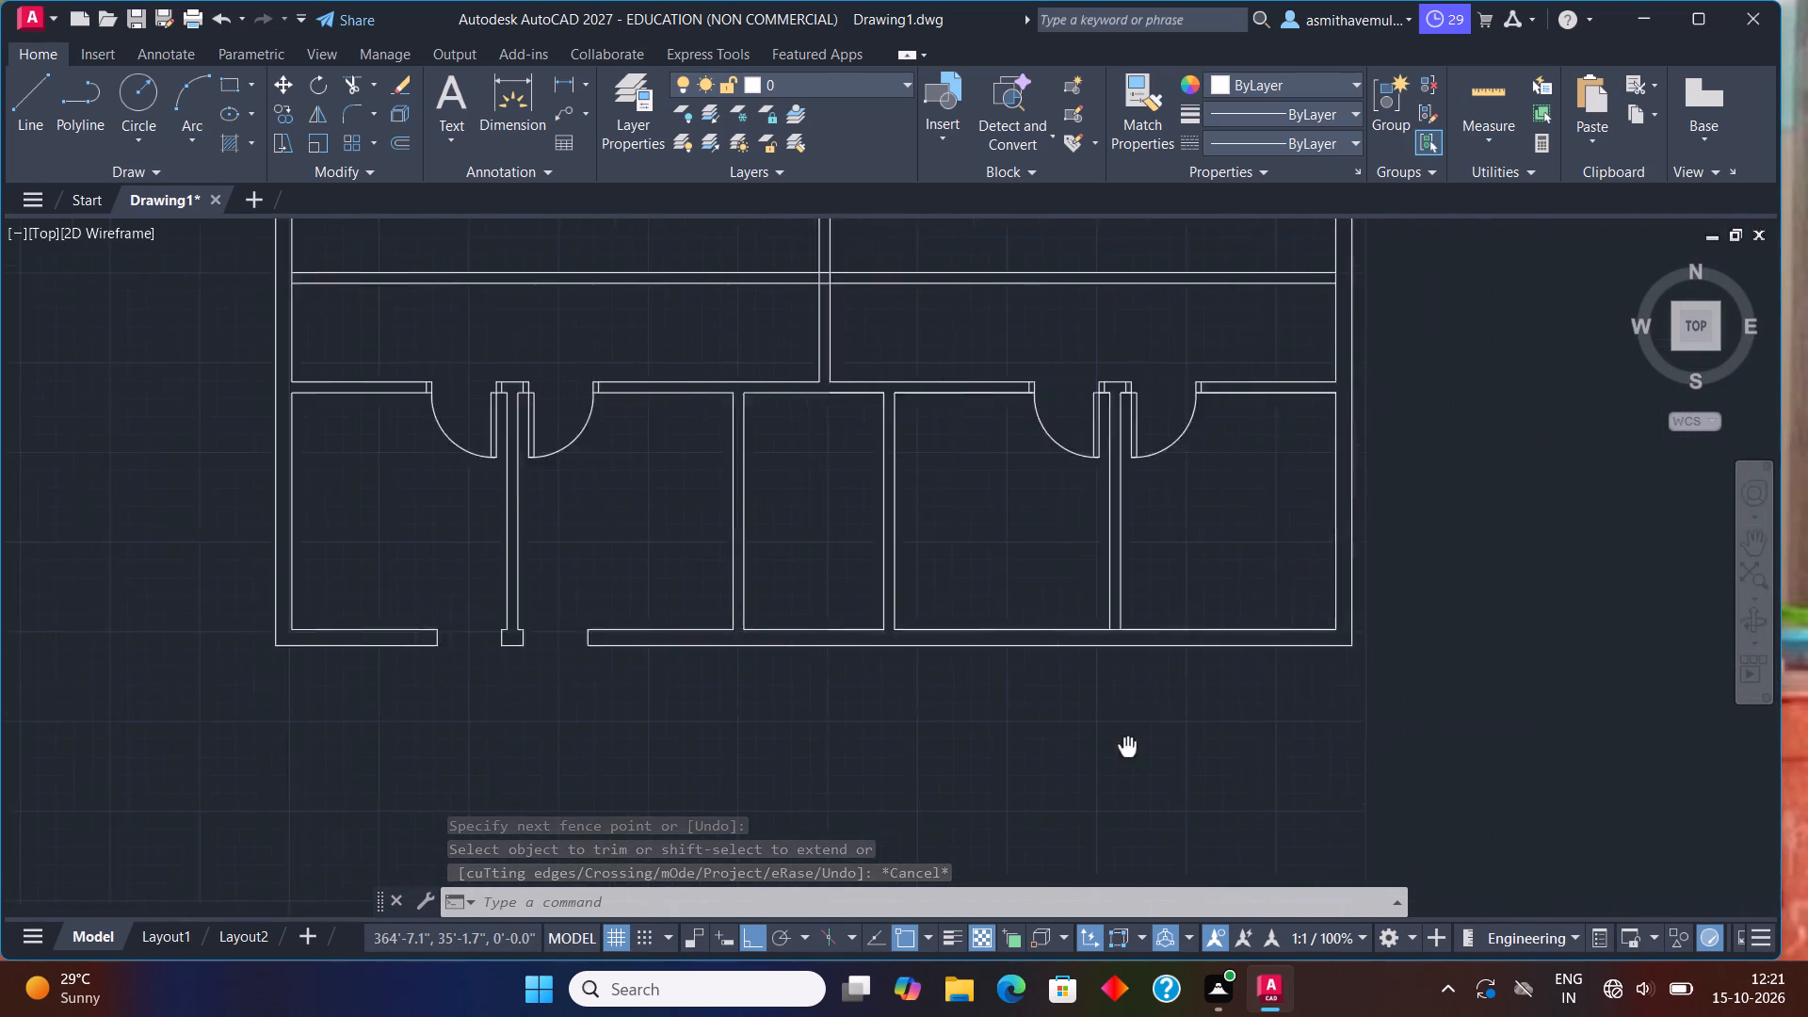
middle_drag(1073, 747, 903, 747)
scroll(306, 697, up, 1)
middle_drag(315, 653, 500, 648)
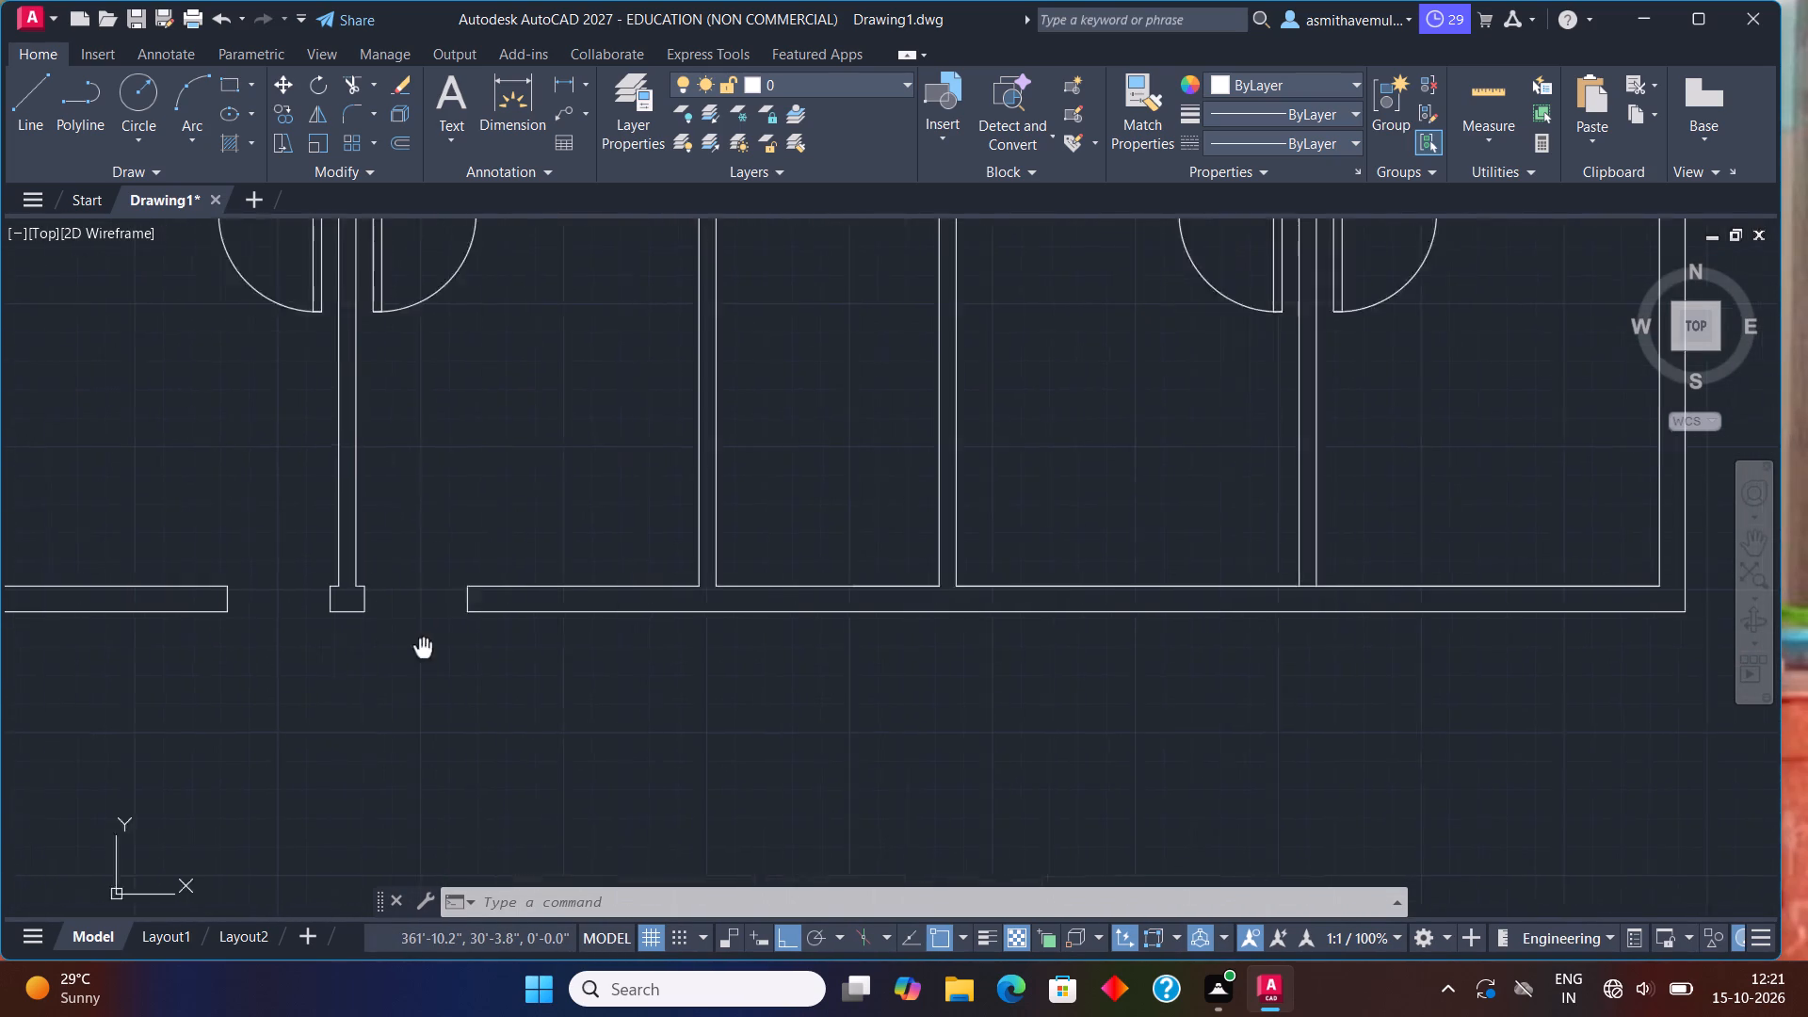
middle_drag(500, 648, 530, 648)
scroll(518, 640, up, 2)
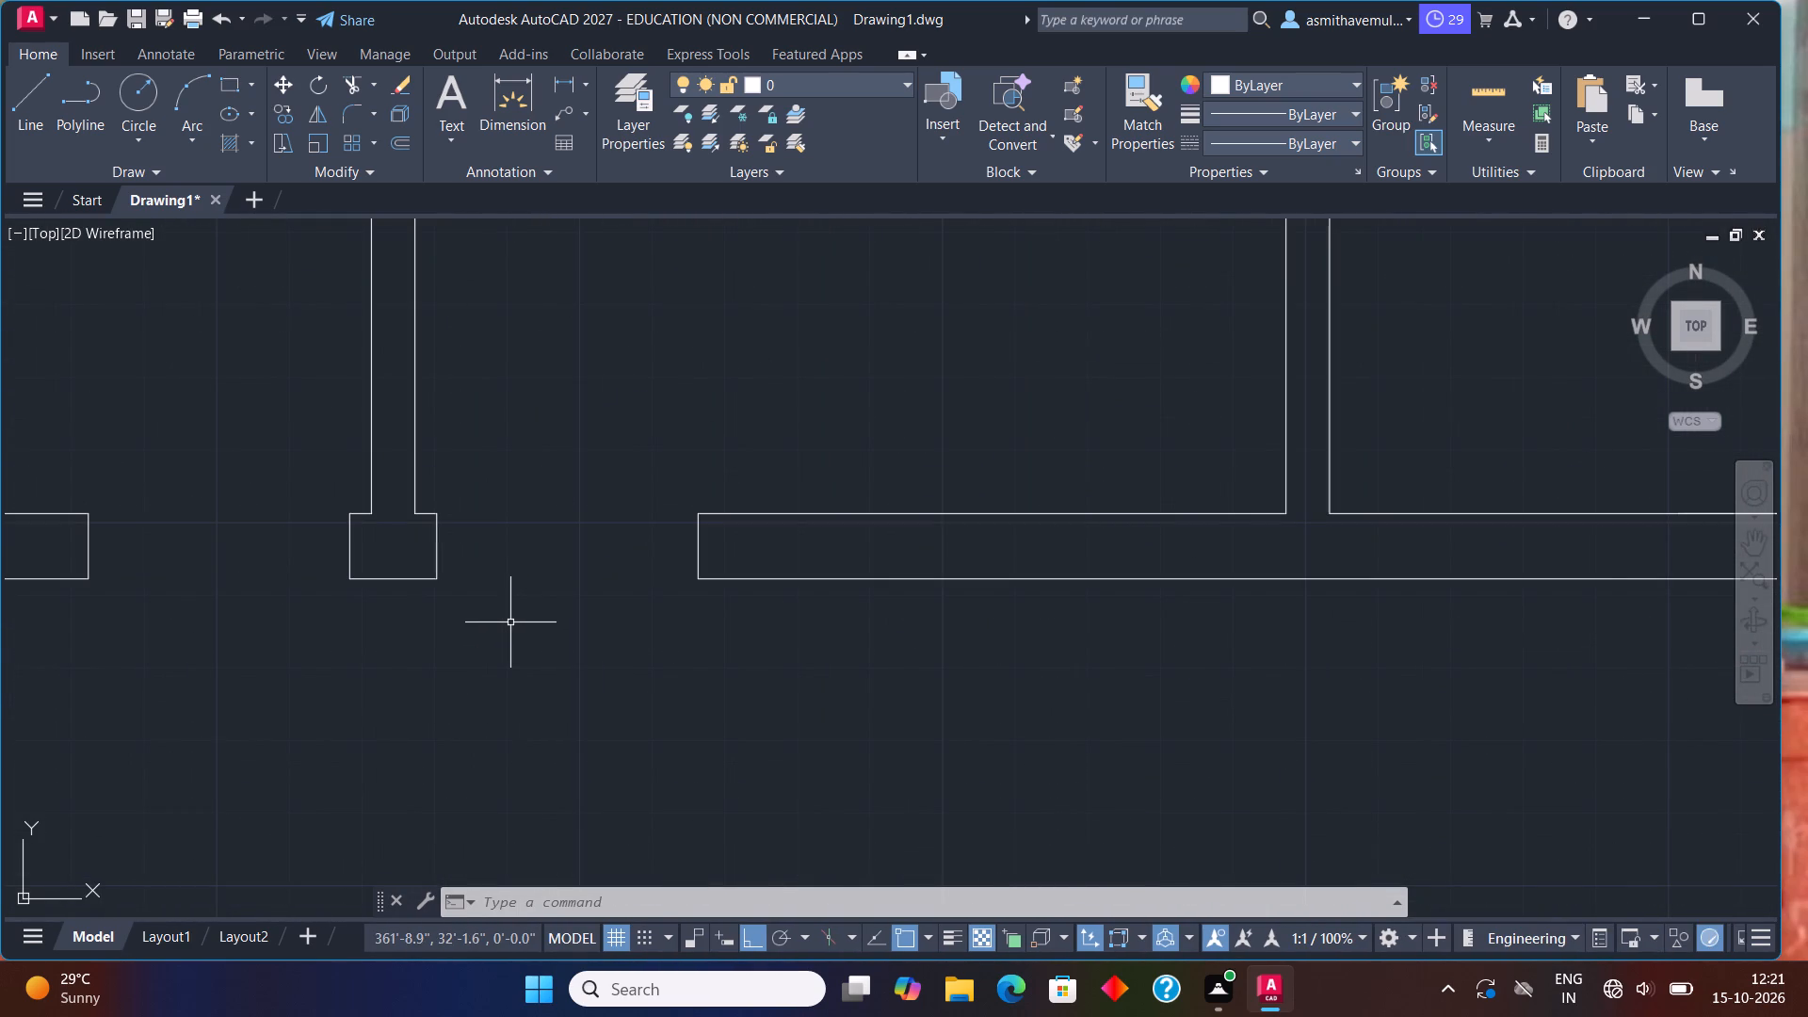
key(o)
key(Return)
key(3)
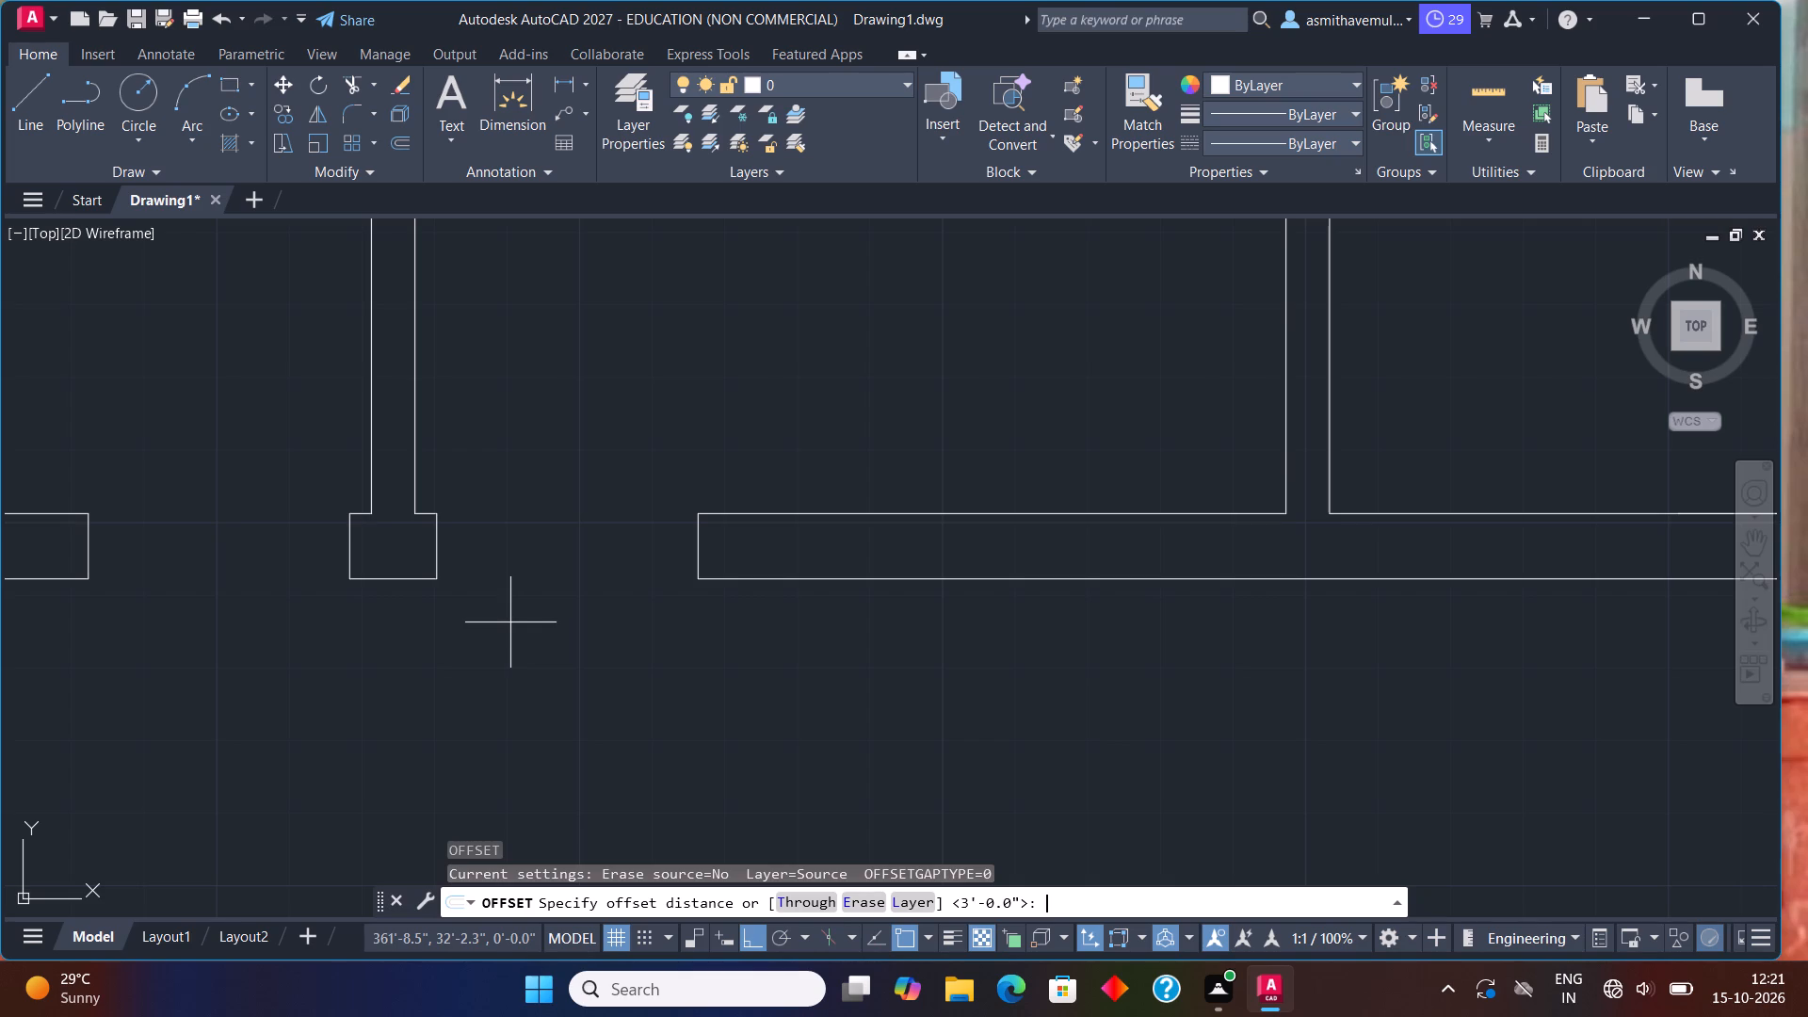
key(shift+quotedbl)
key(Return)
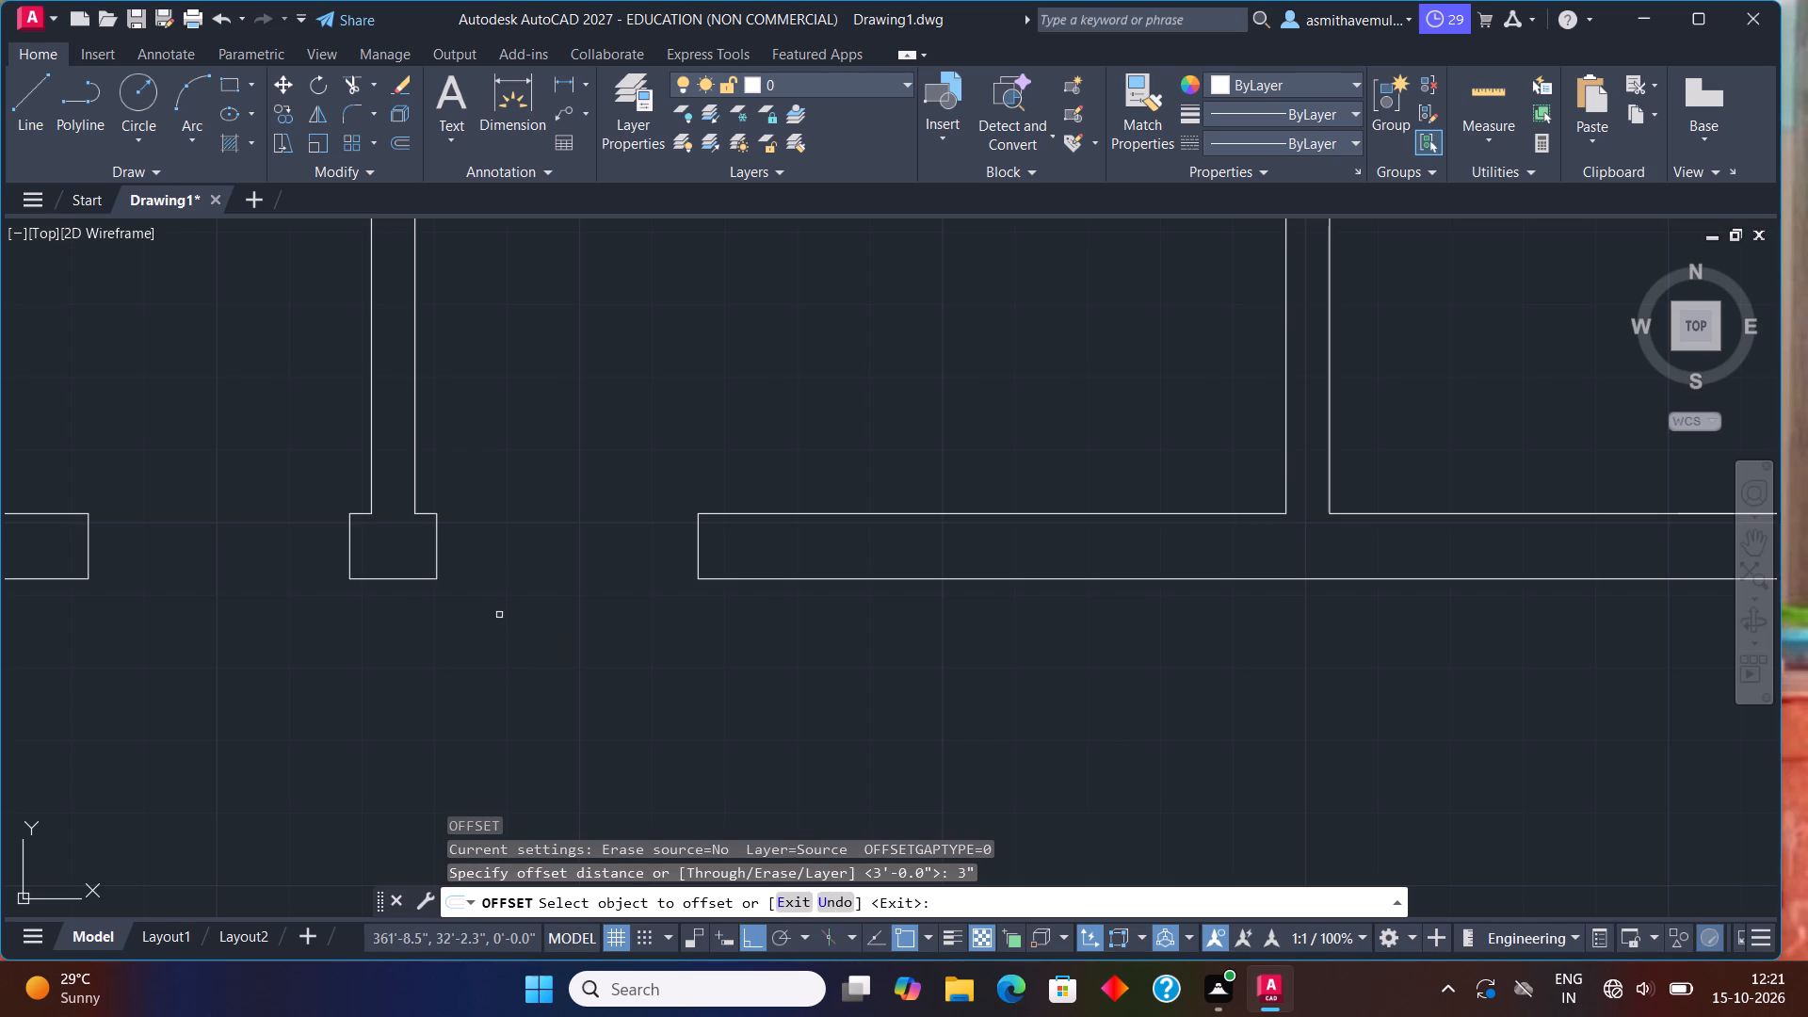
click(435, 552)
click(505, 541)
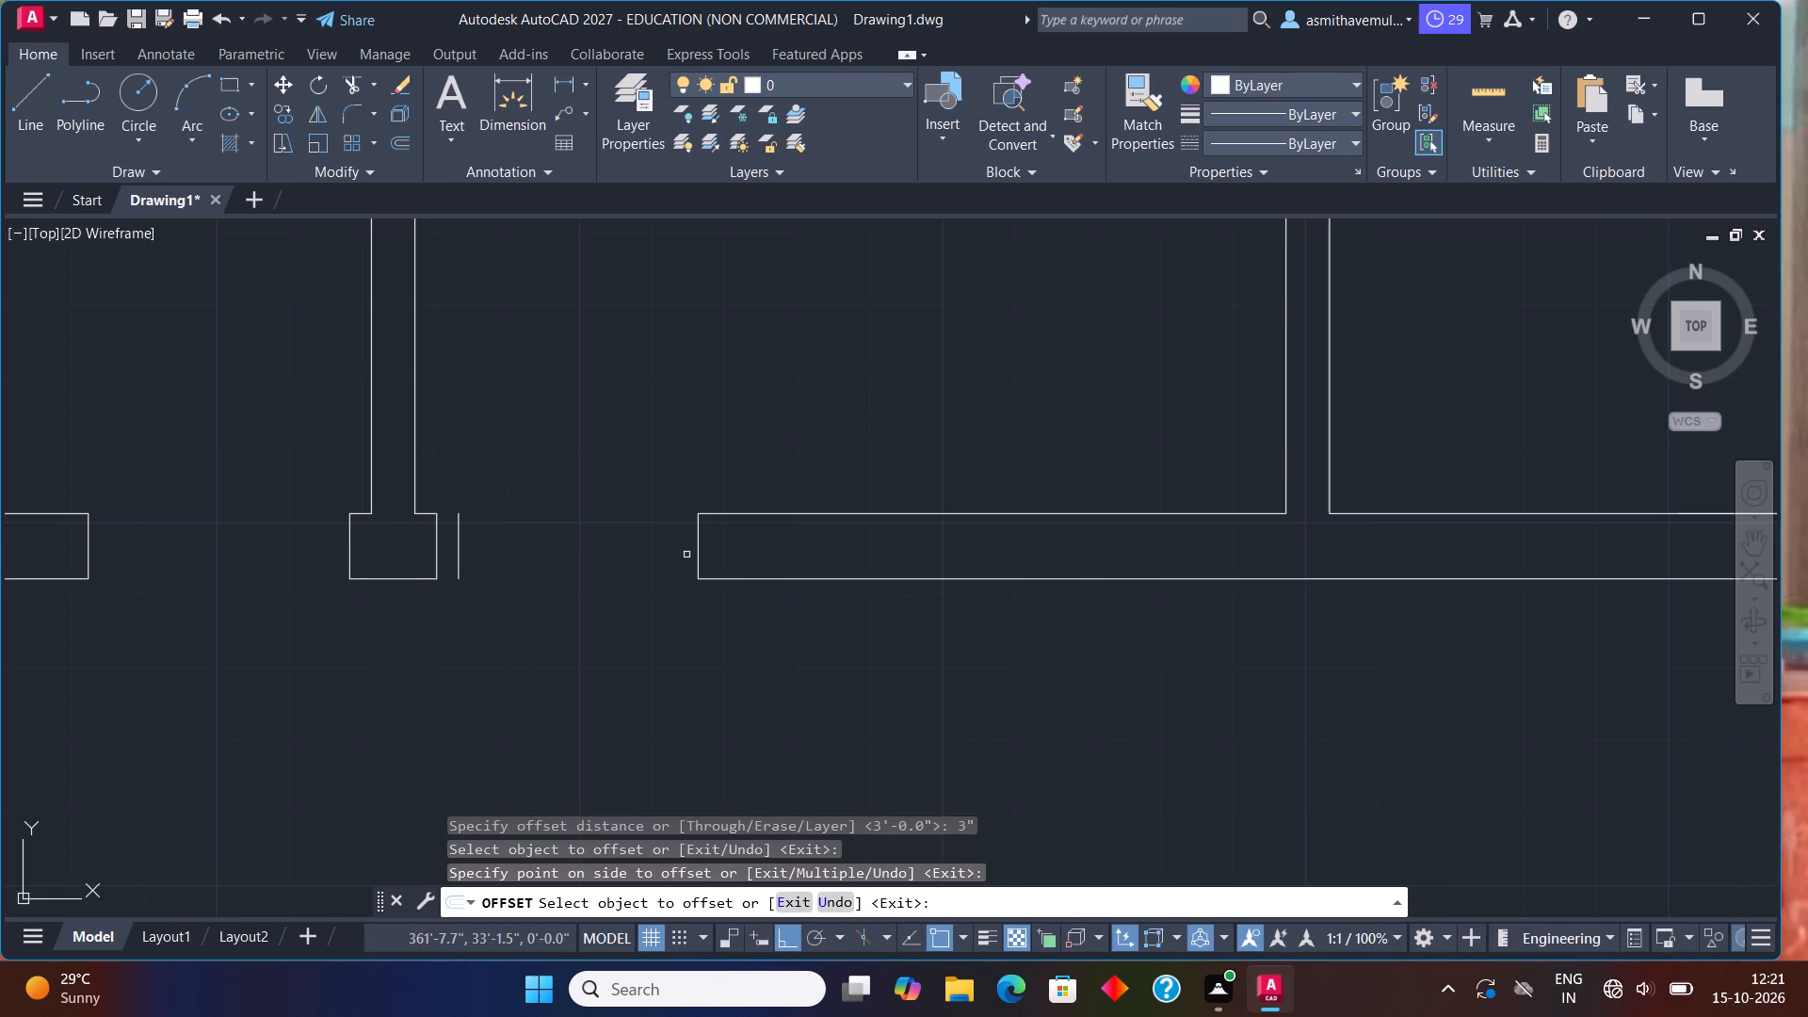
click(700, 557)
click(737, 553)
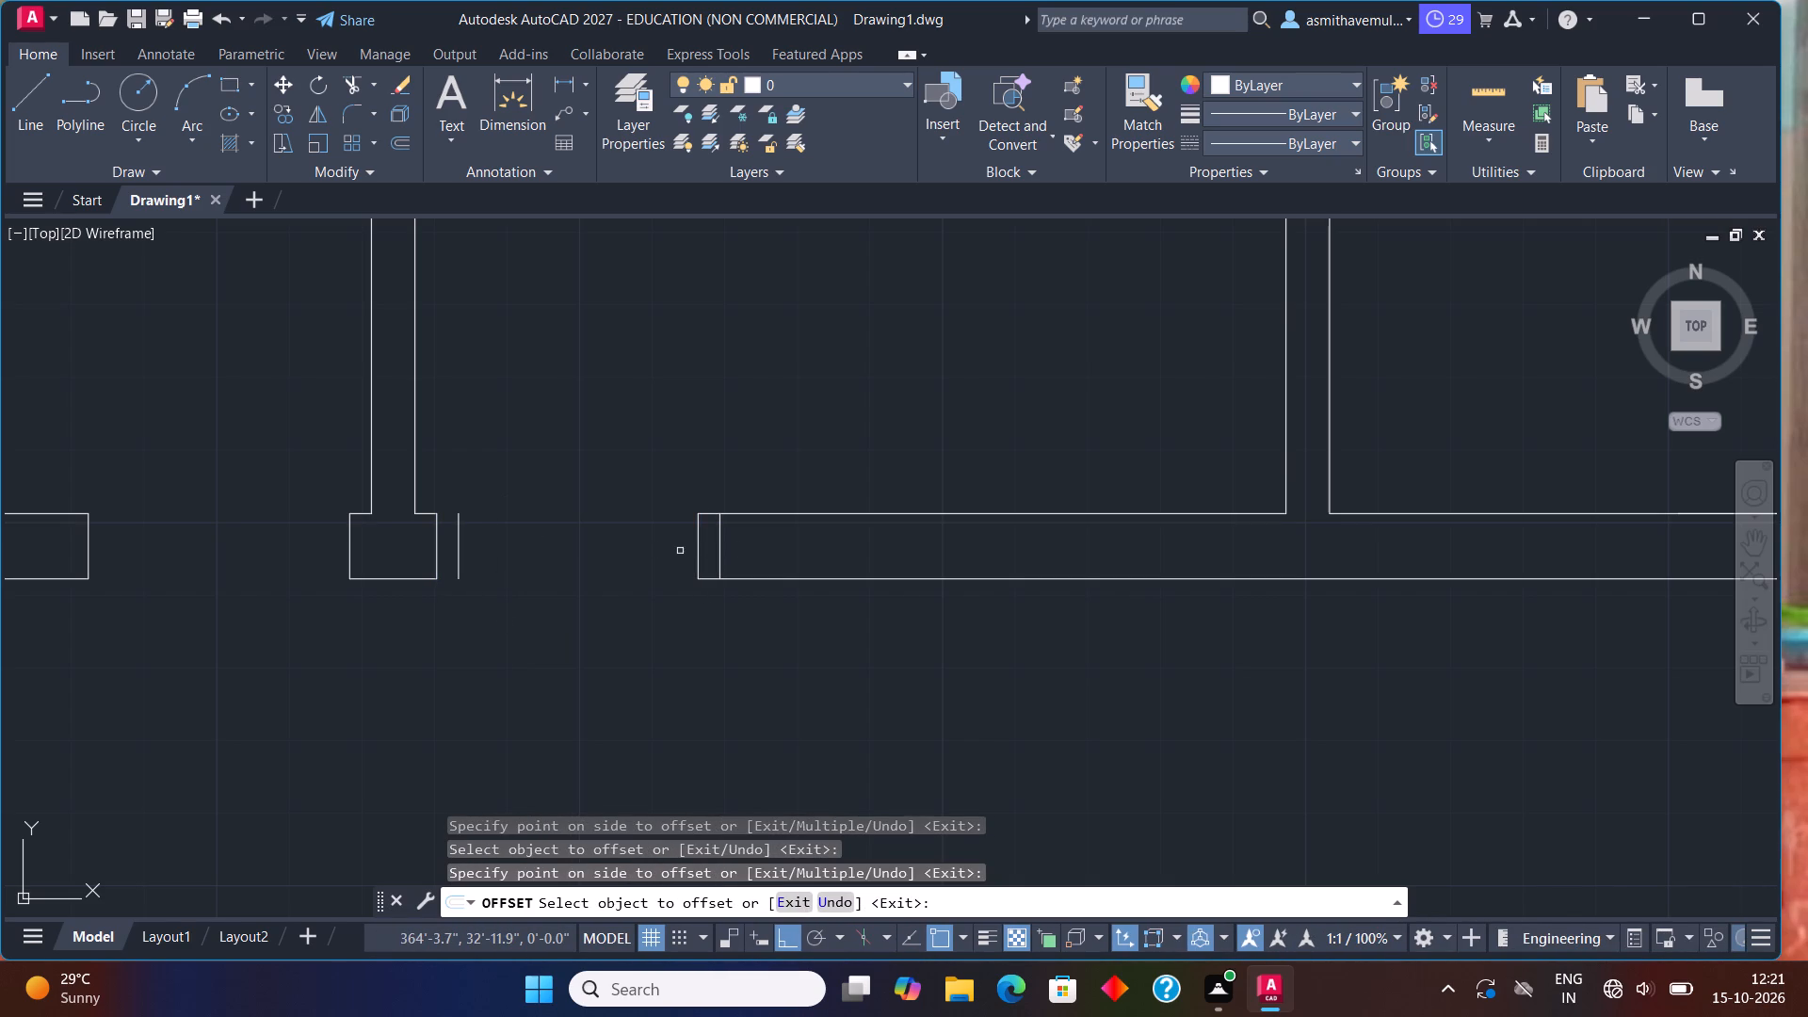
Offset both end lines of the first room's new opening 3" to the left, into the opening and into the wall.
middle_drag(596, 553, 900, 536)
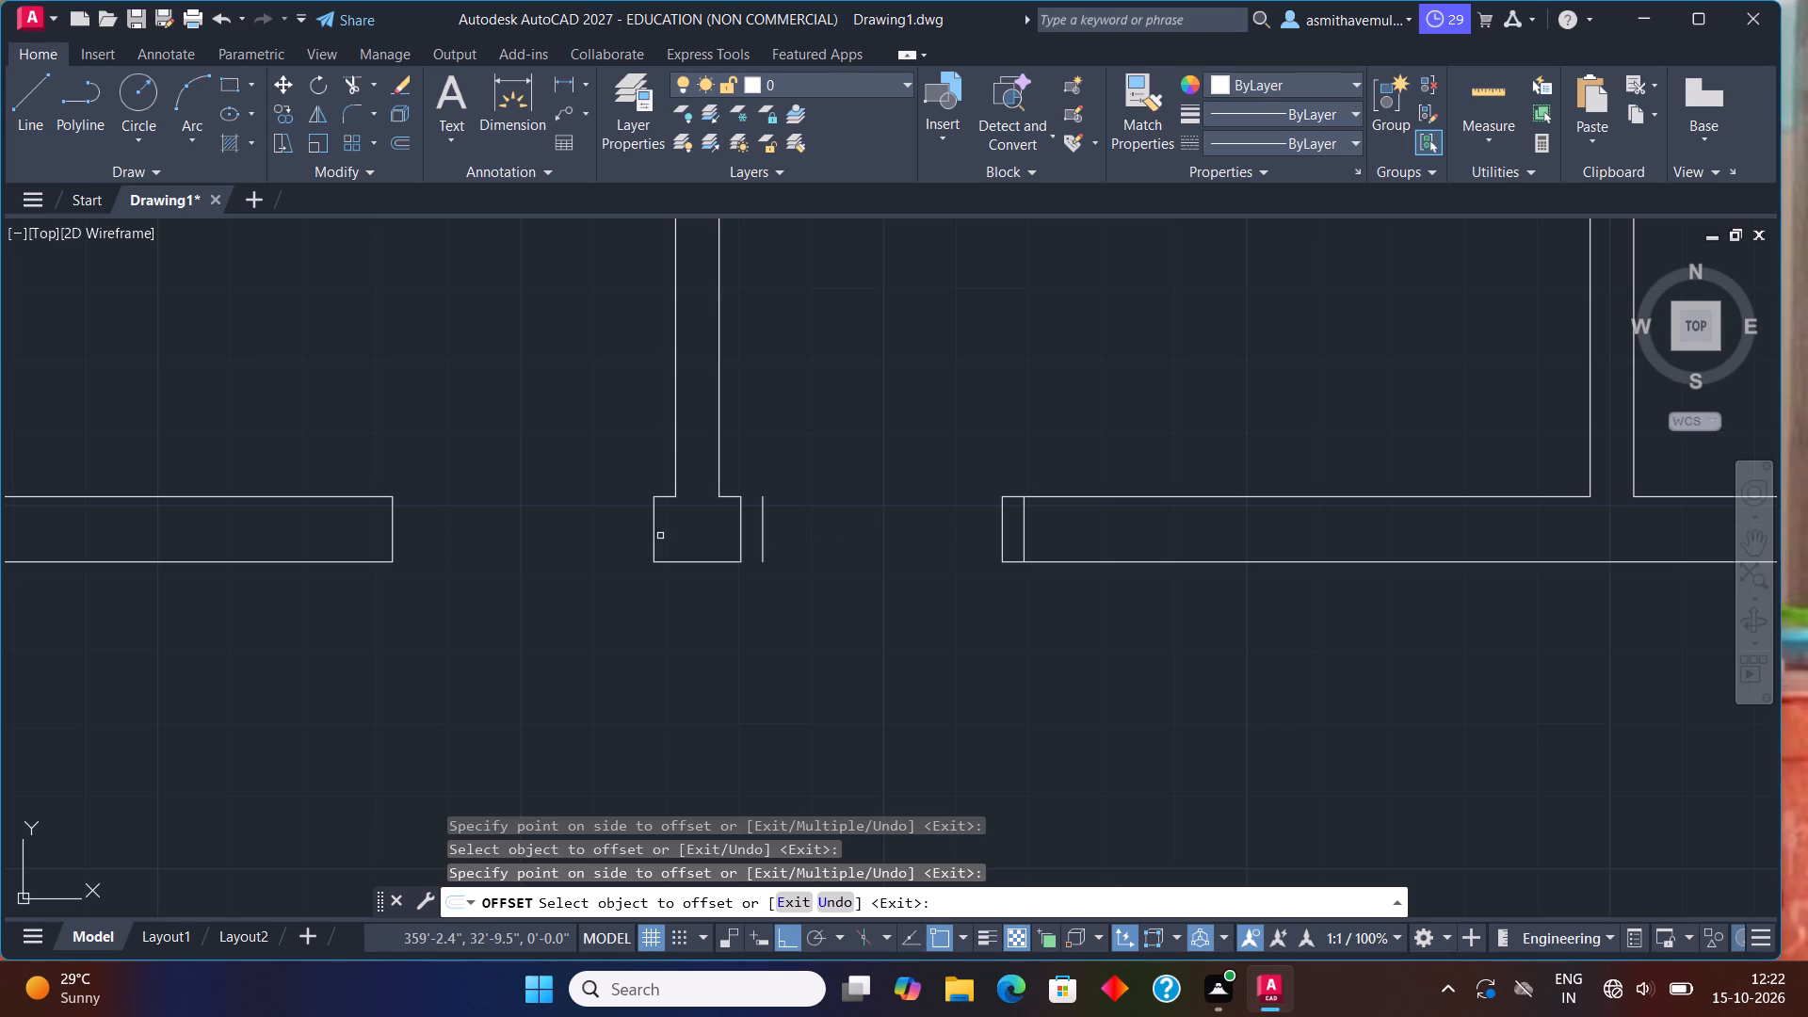
click(654, 530)
click(525, 540)
click(394, 542)
click(178, 494)
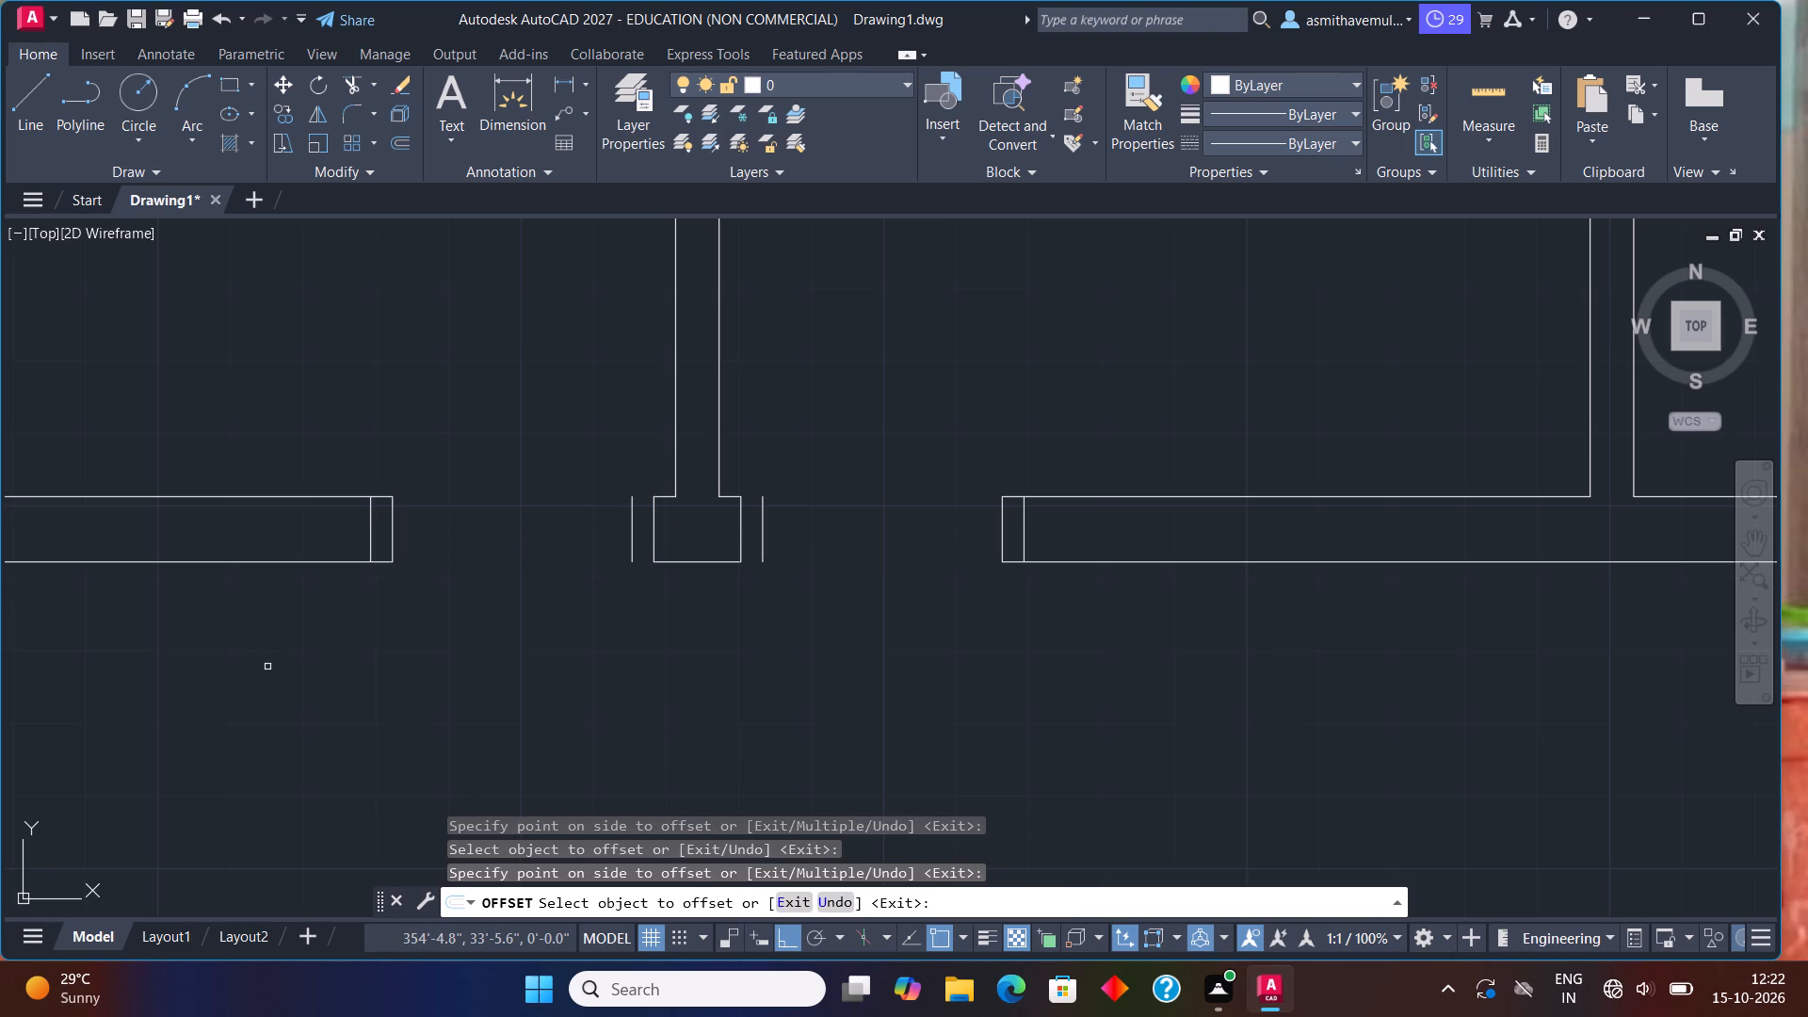
key(Escape)
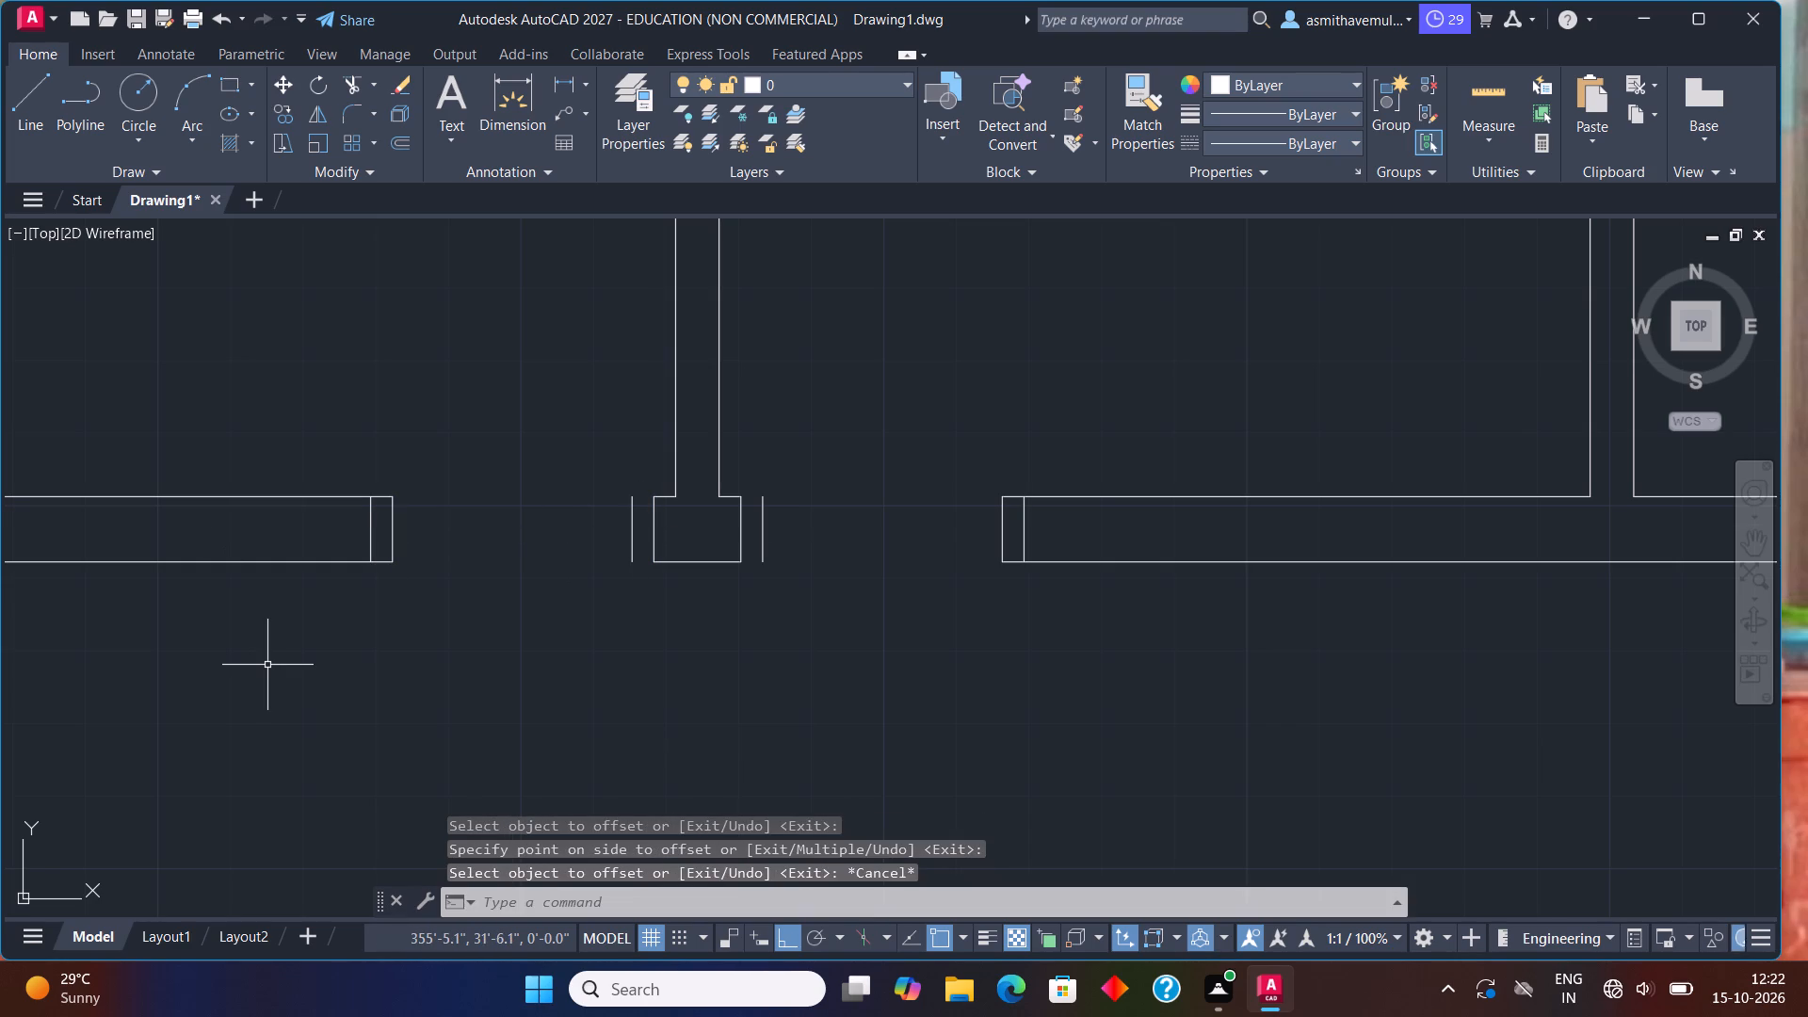
Extend the upper and lower lines of the wall stub below the partition to the offset lines on both sides.
text(extend)
key(Return)
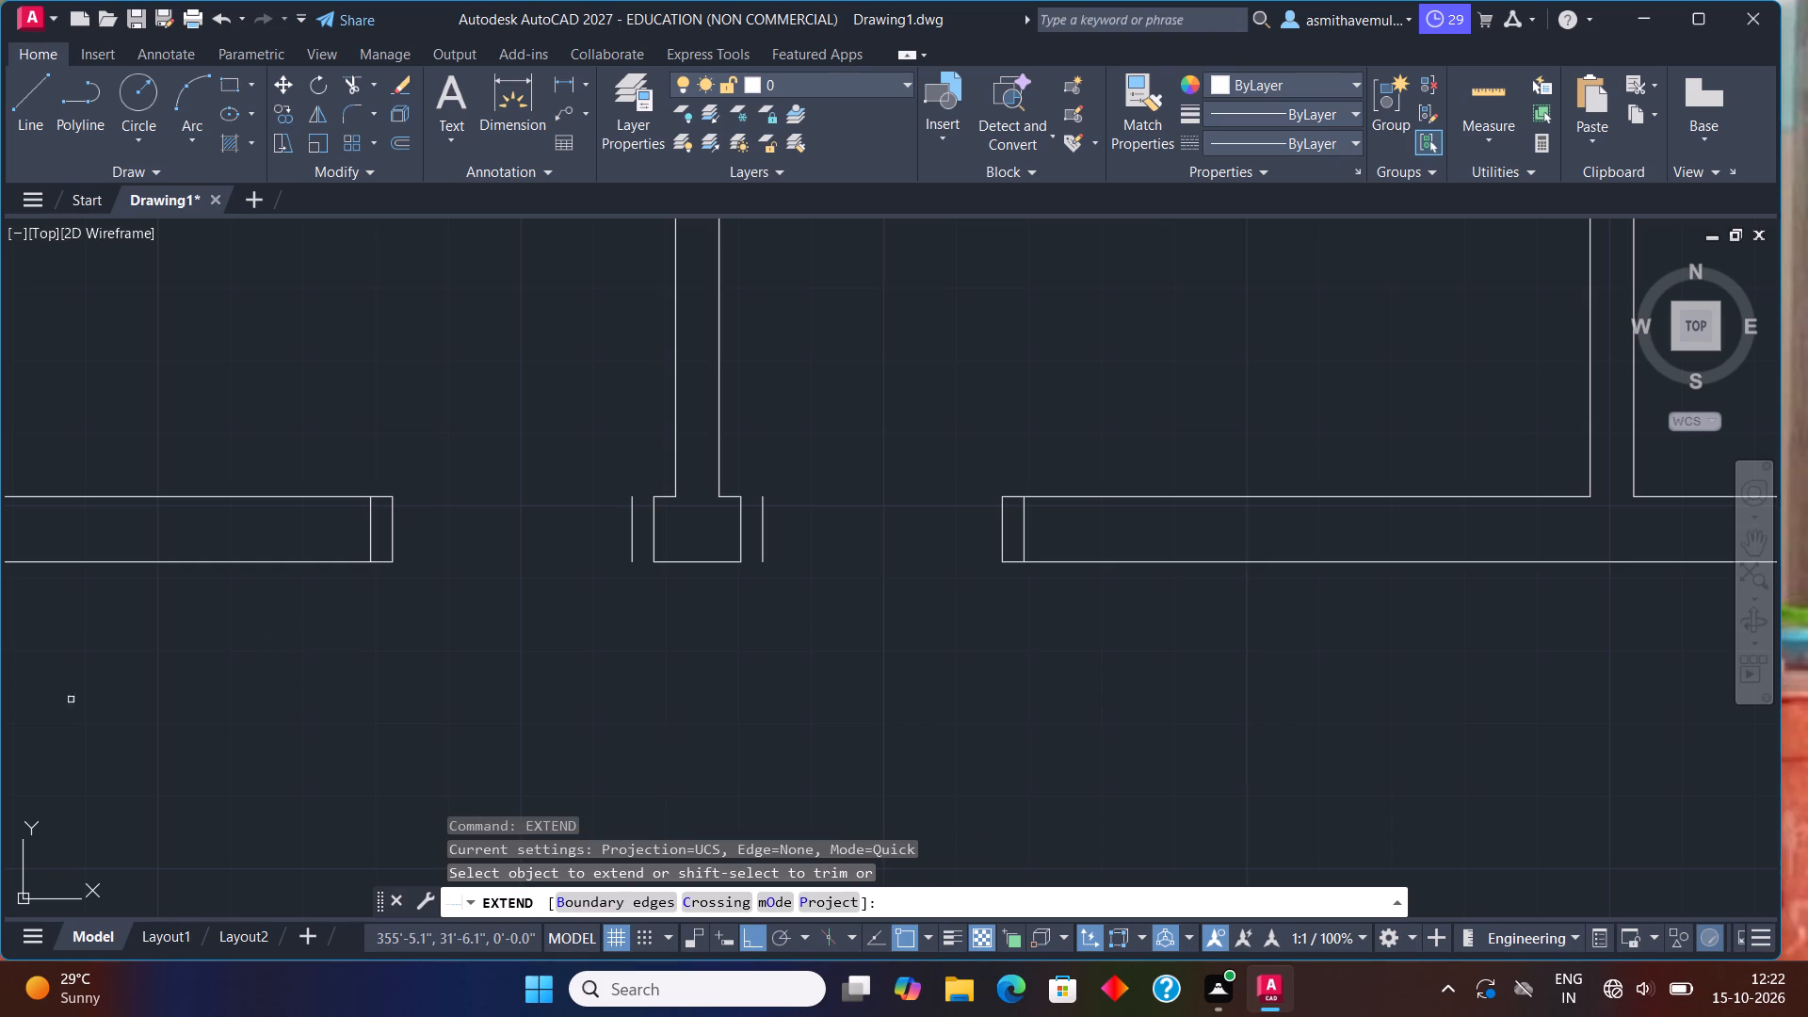
click(731, 496)
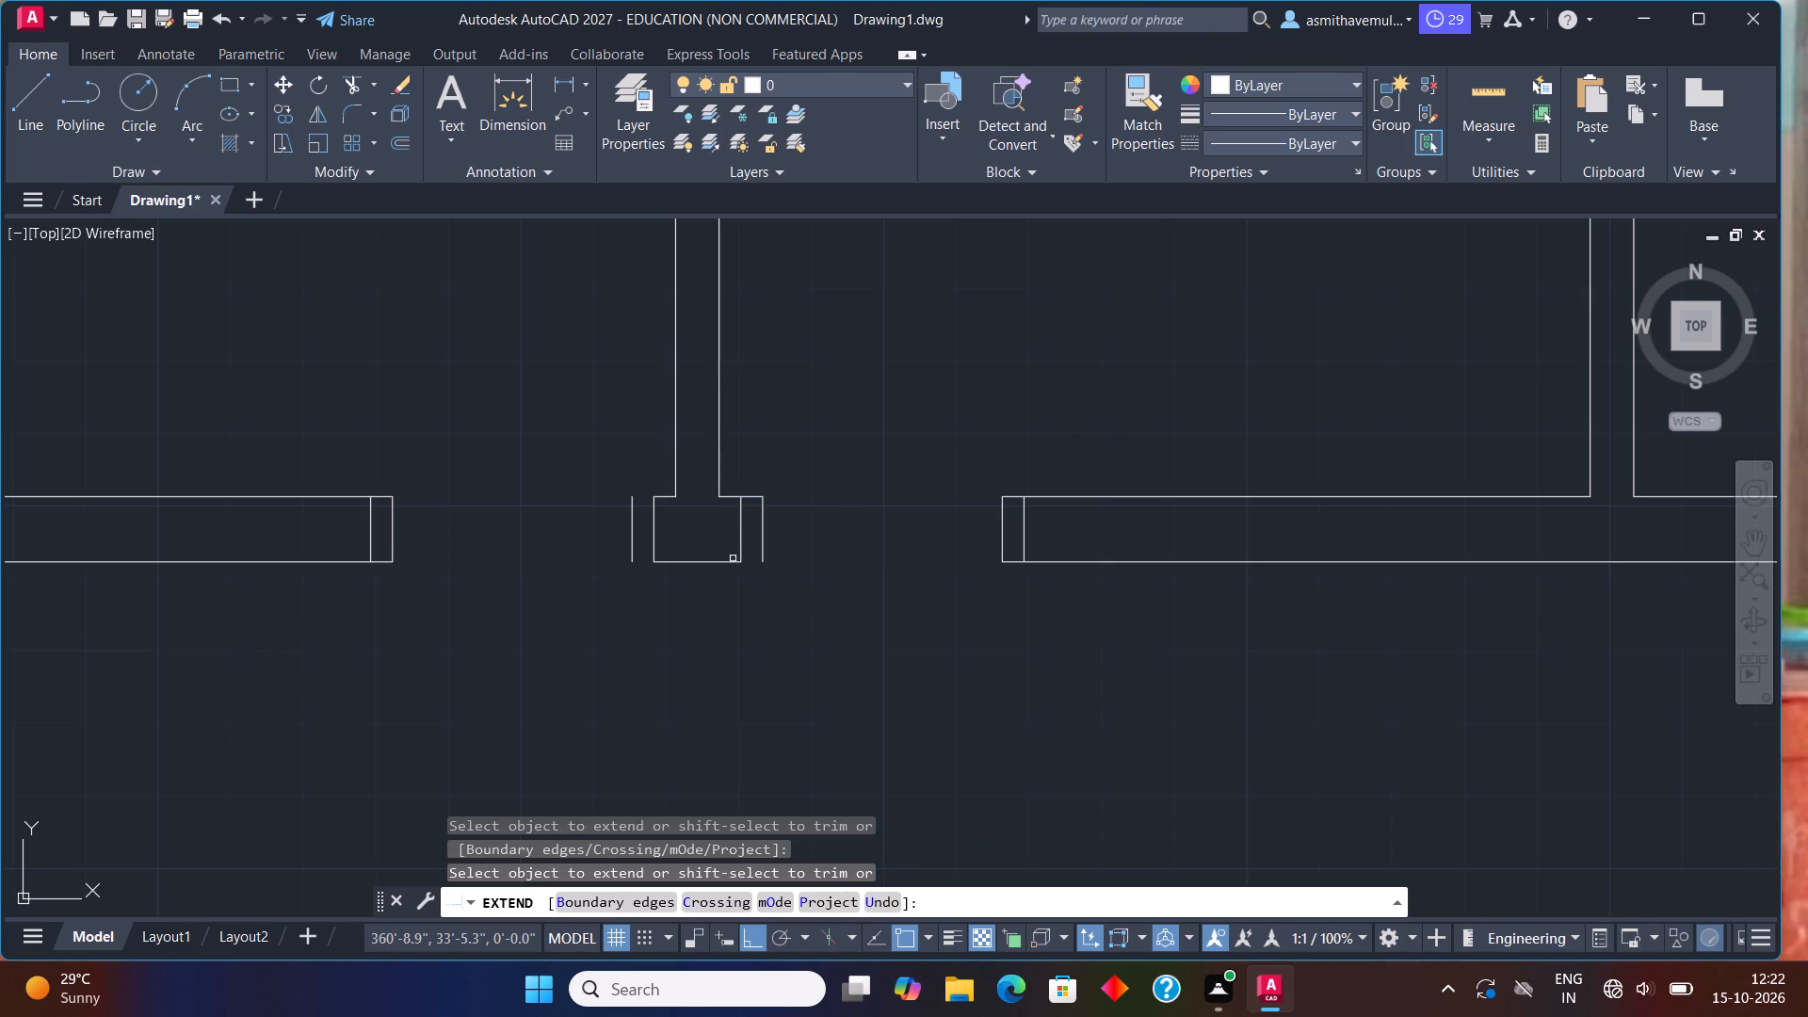
click(733, 561)
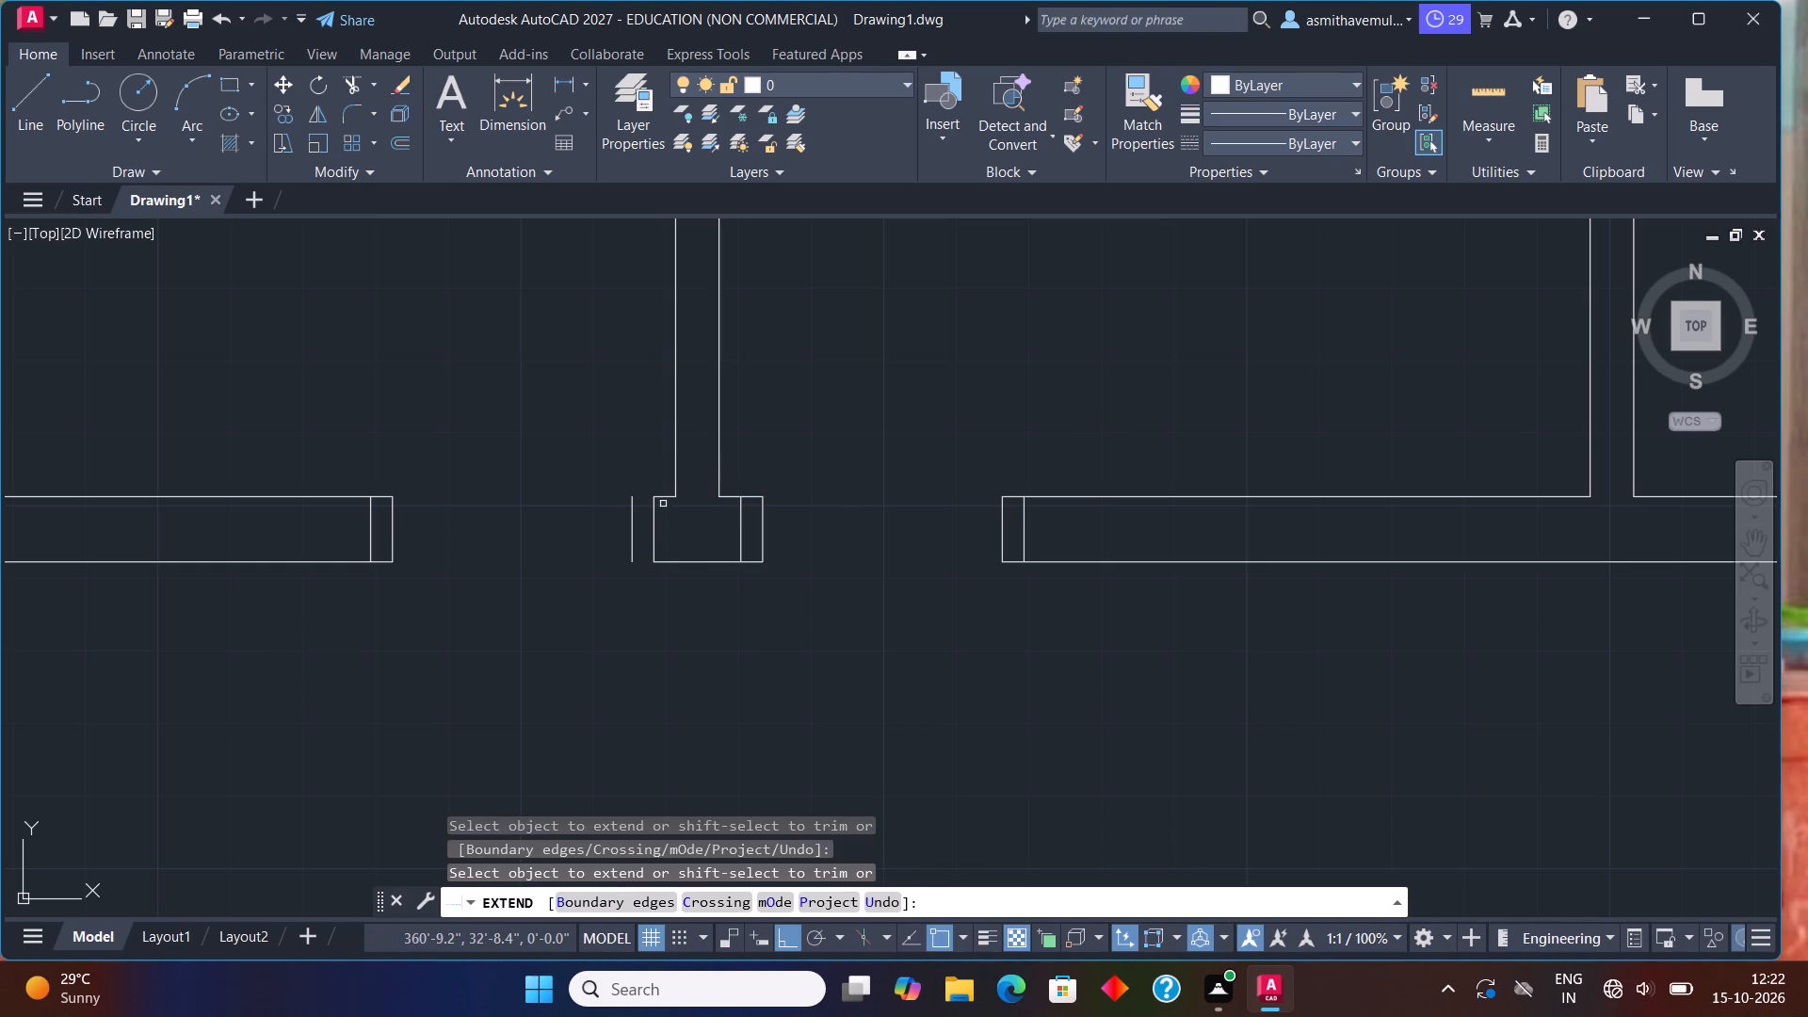
click(664, 497)
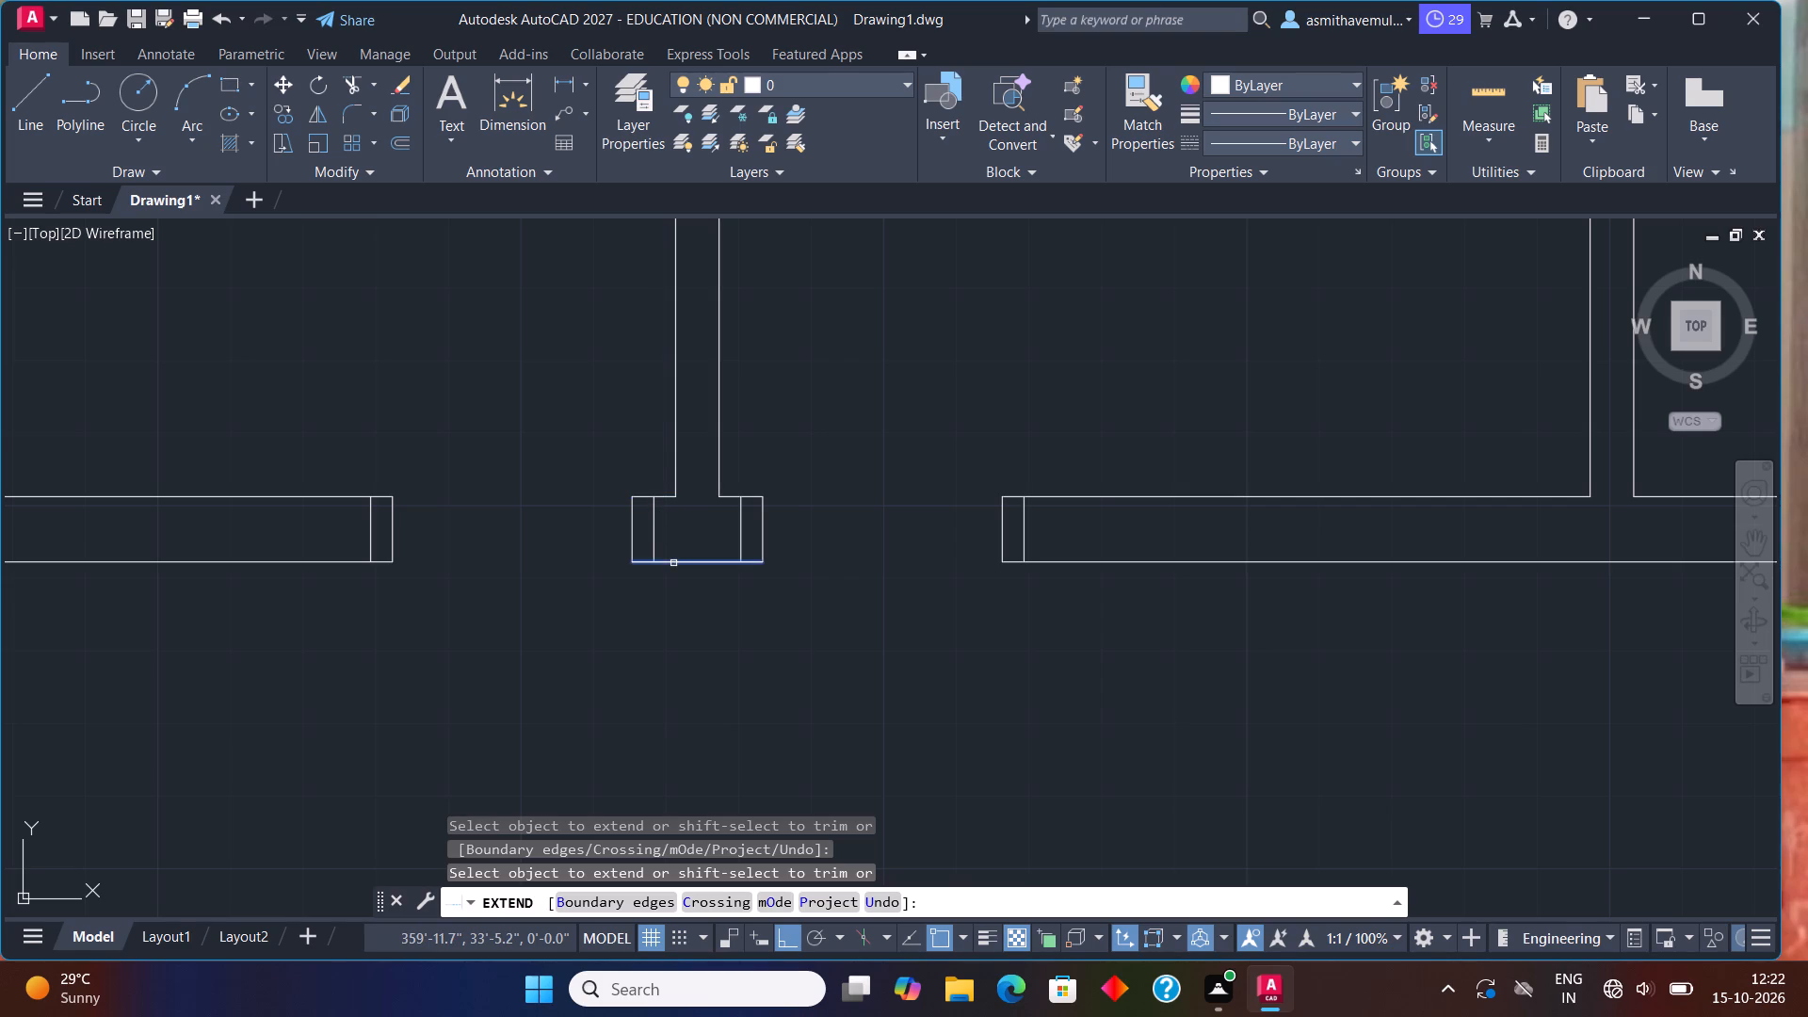
click(674, 564)
key(Escape)
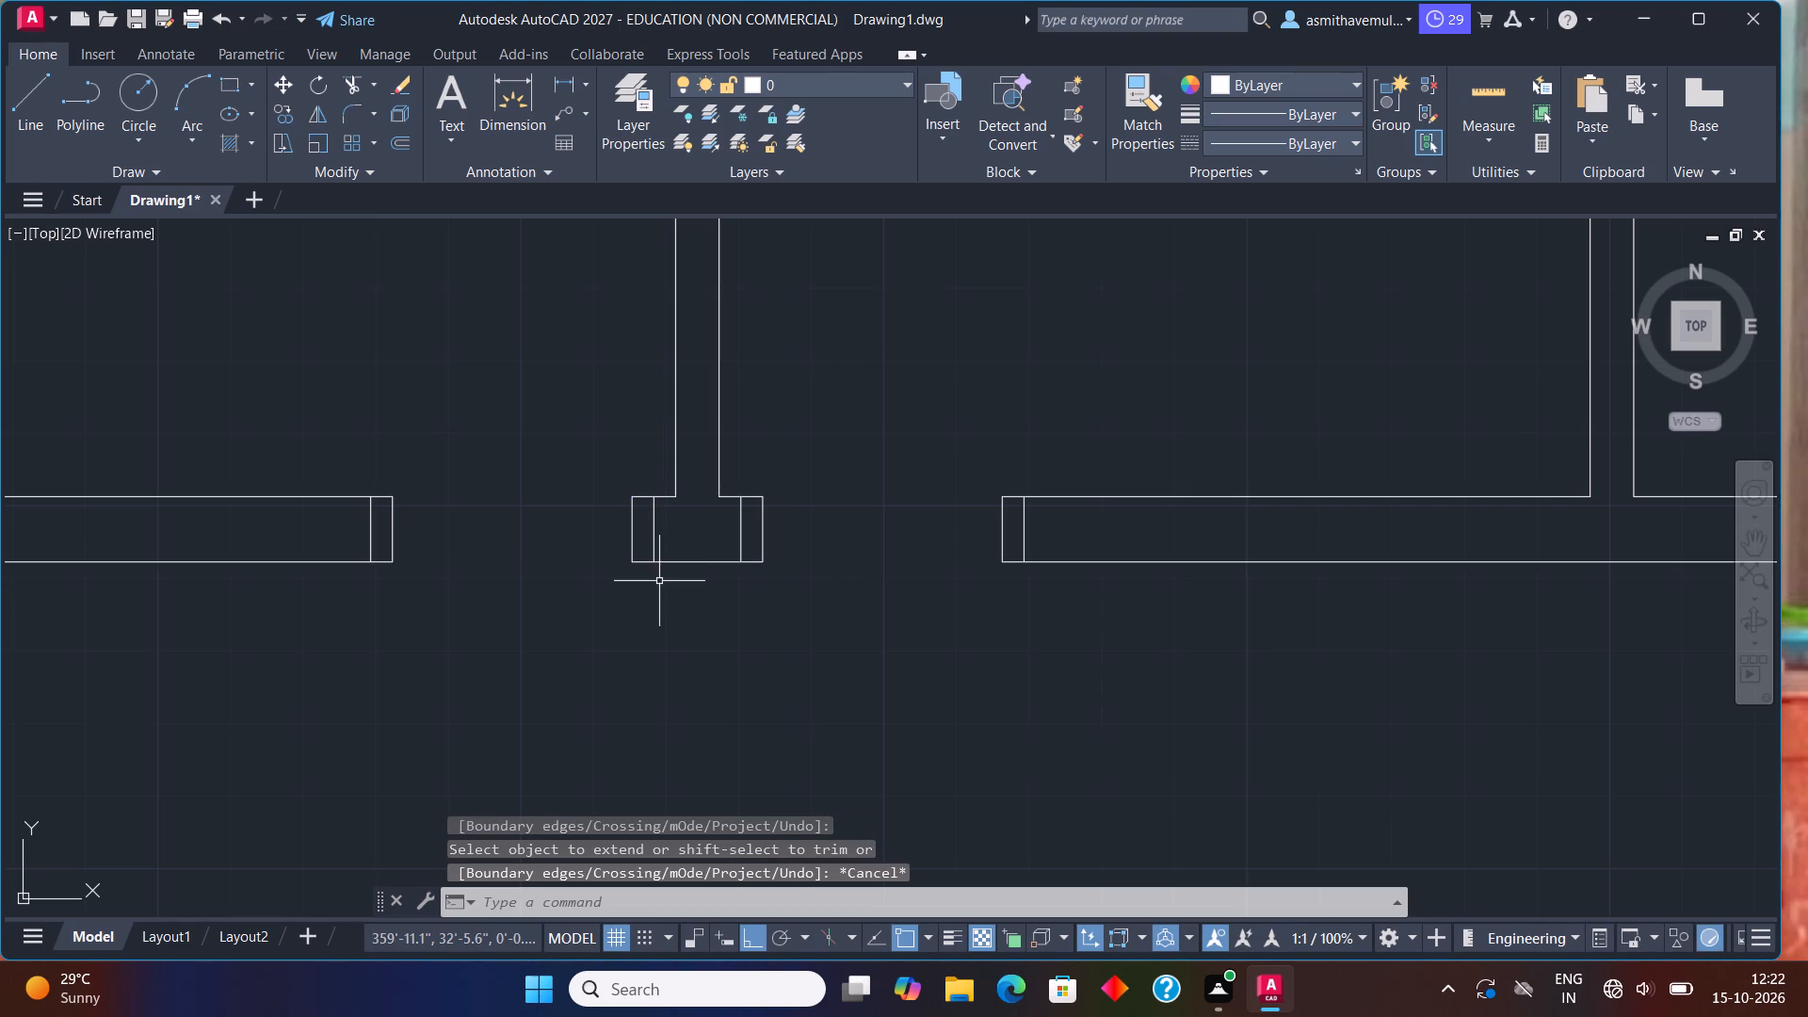
Trim away the two old opening end lines inside the wall stub below the partition.
key(t)
text(fi)
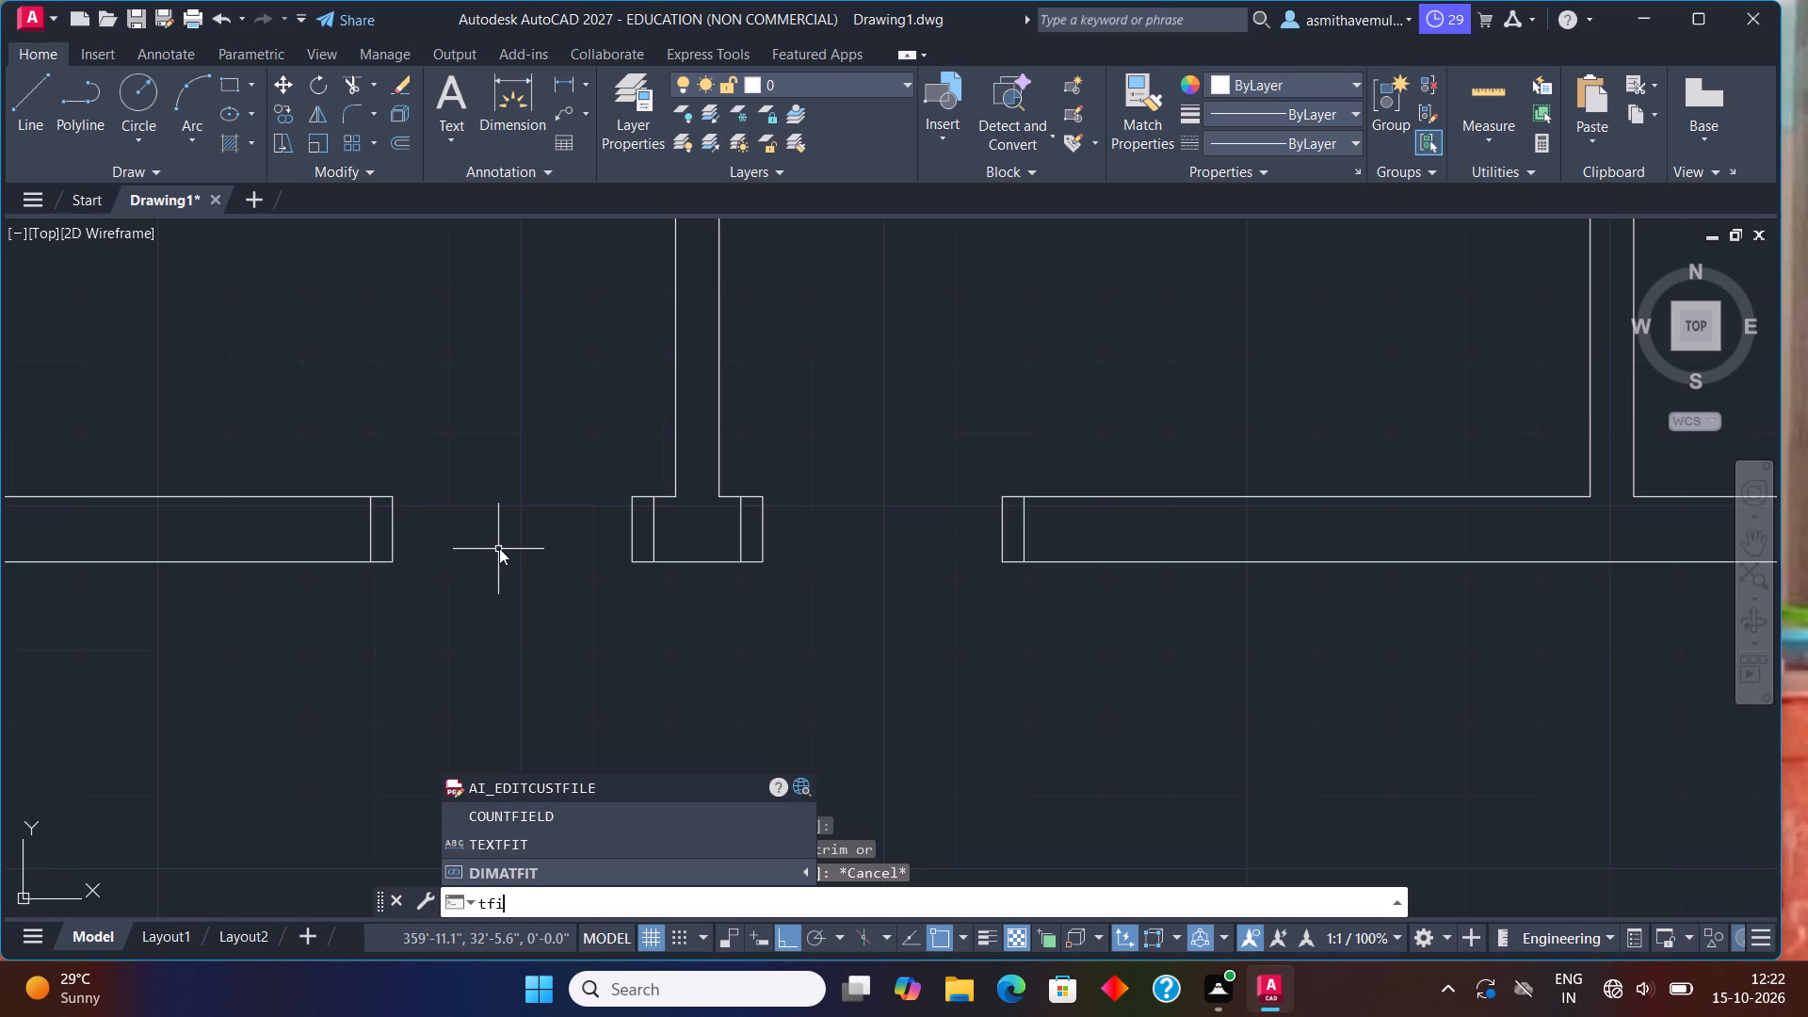
key(BackSpace)
key(BackSpace)
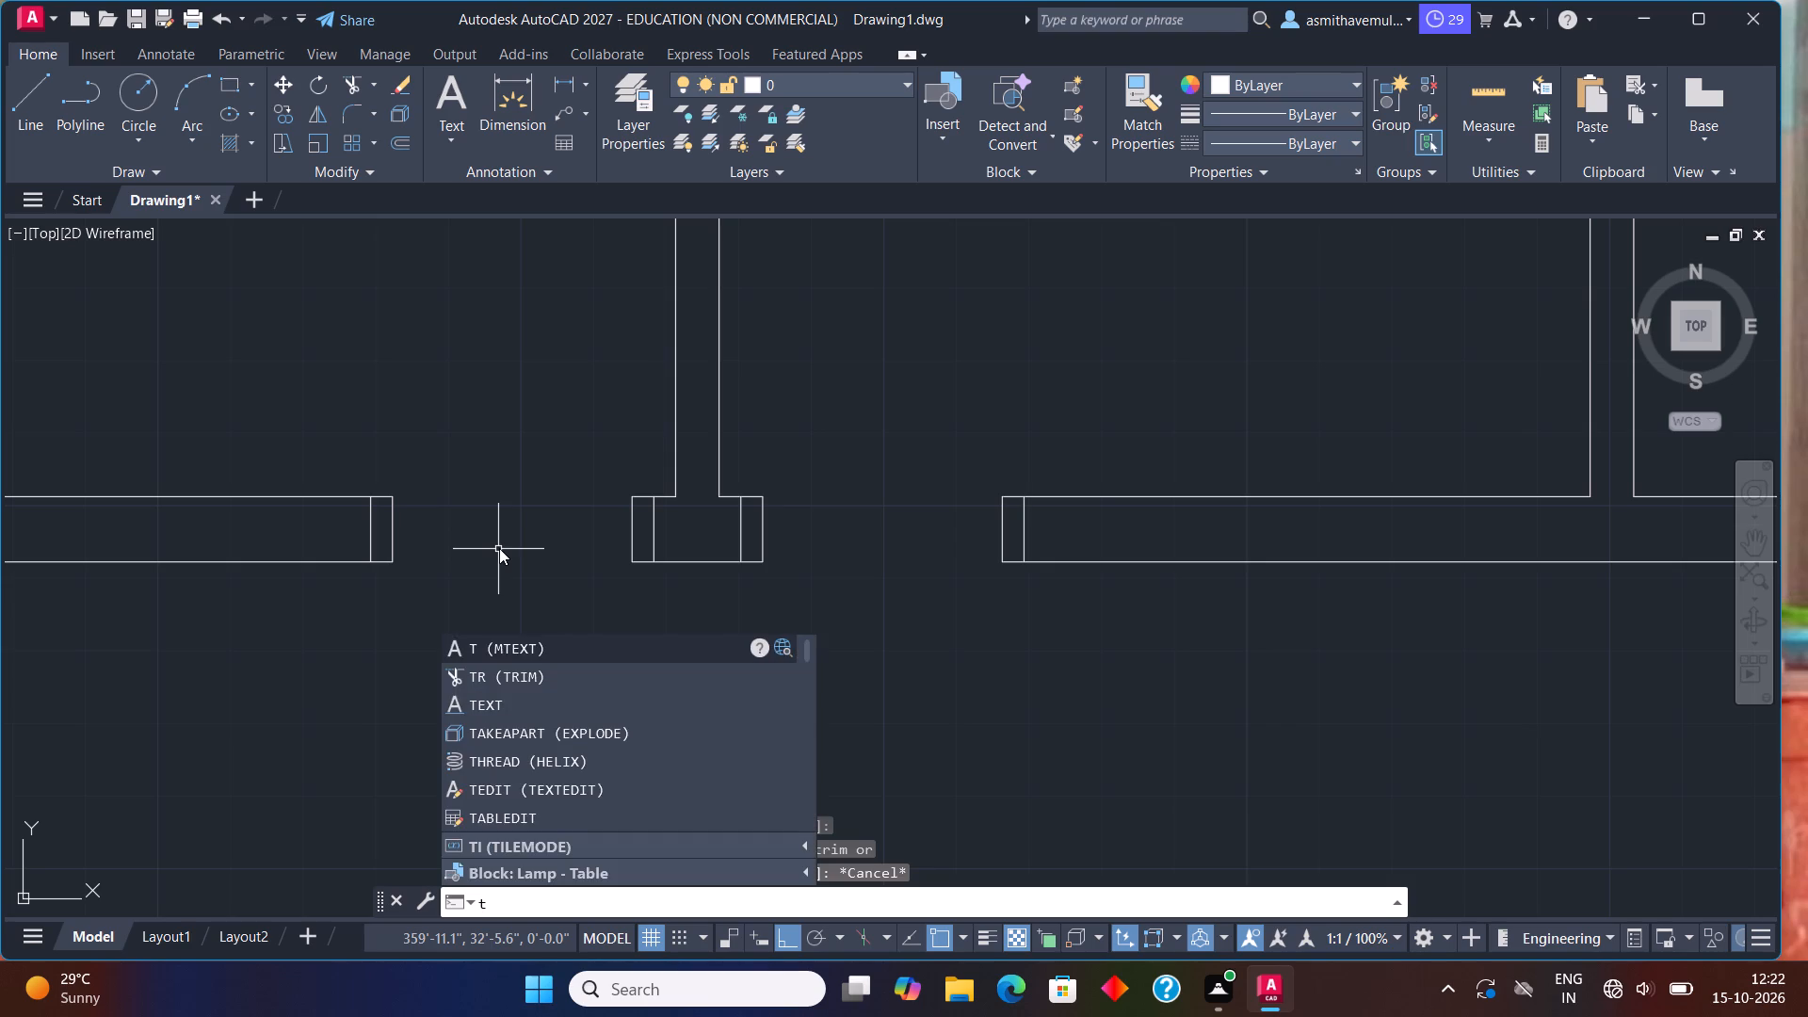
text(rim)
key(Return)
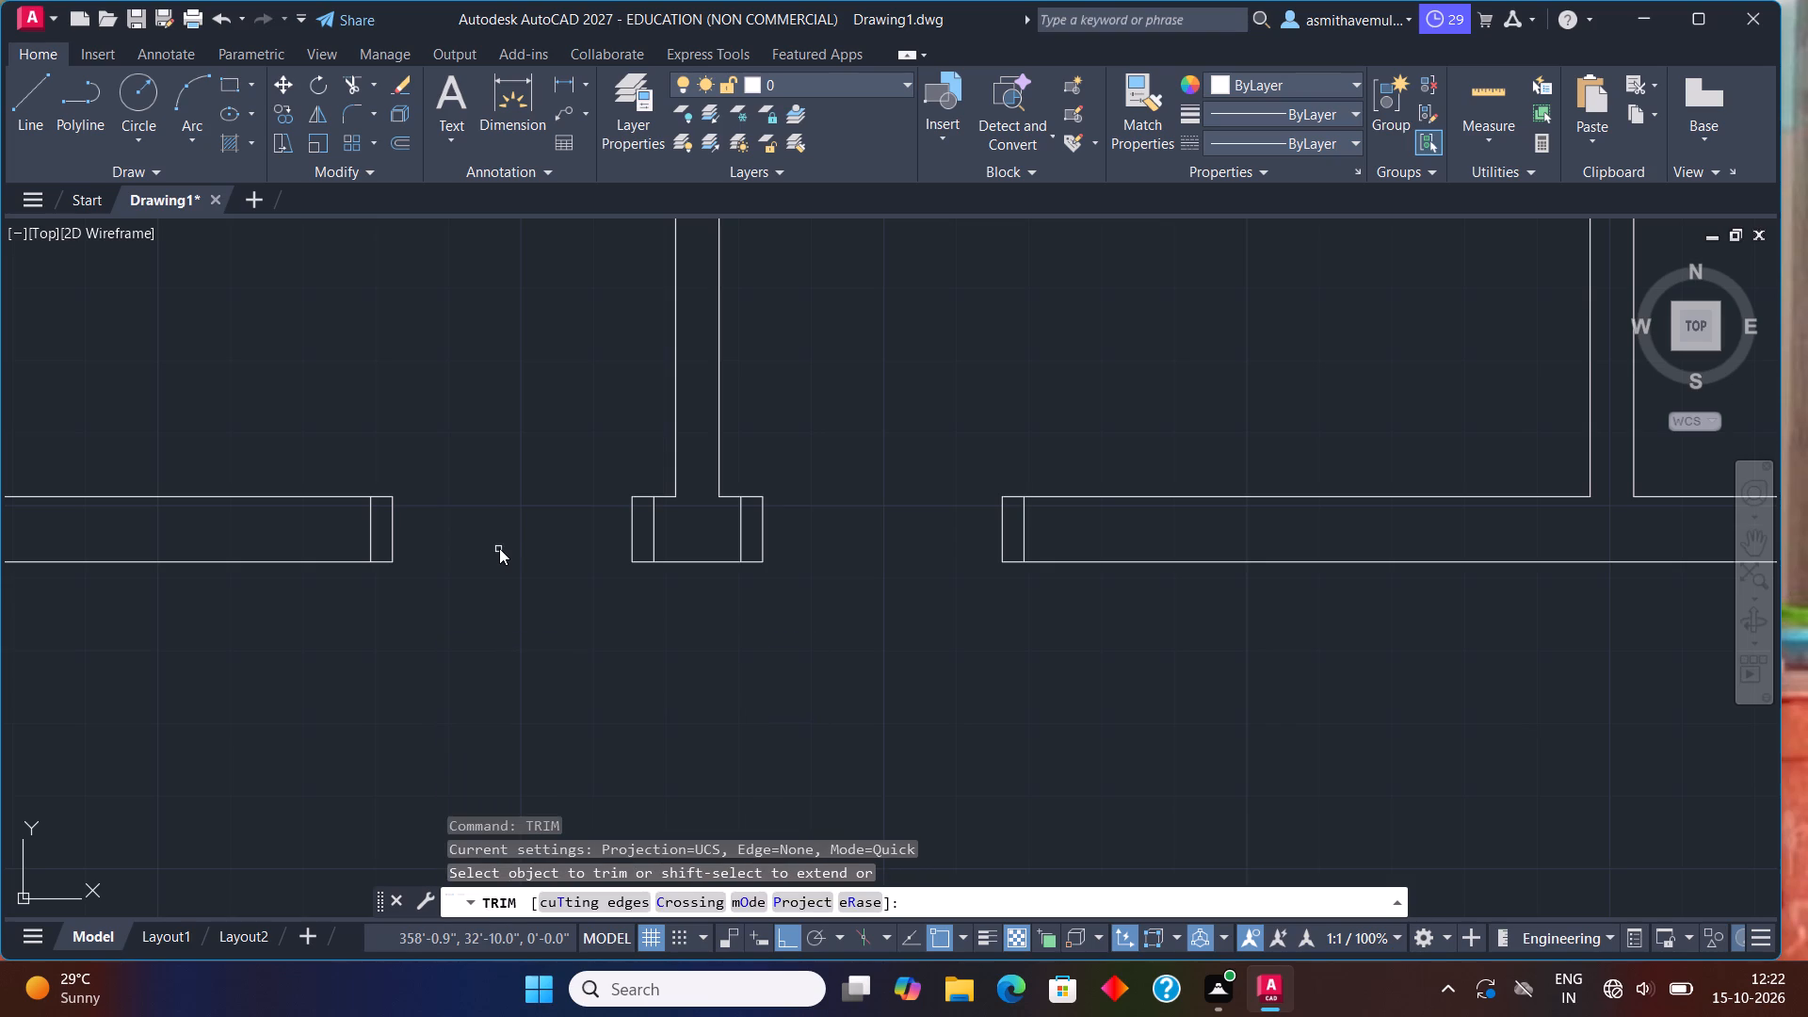
scroll(654, 465, up, 1)
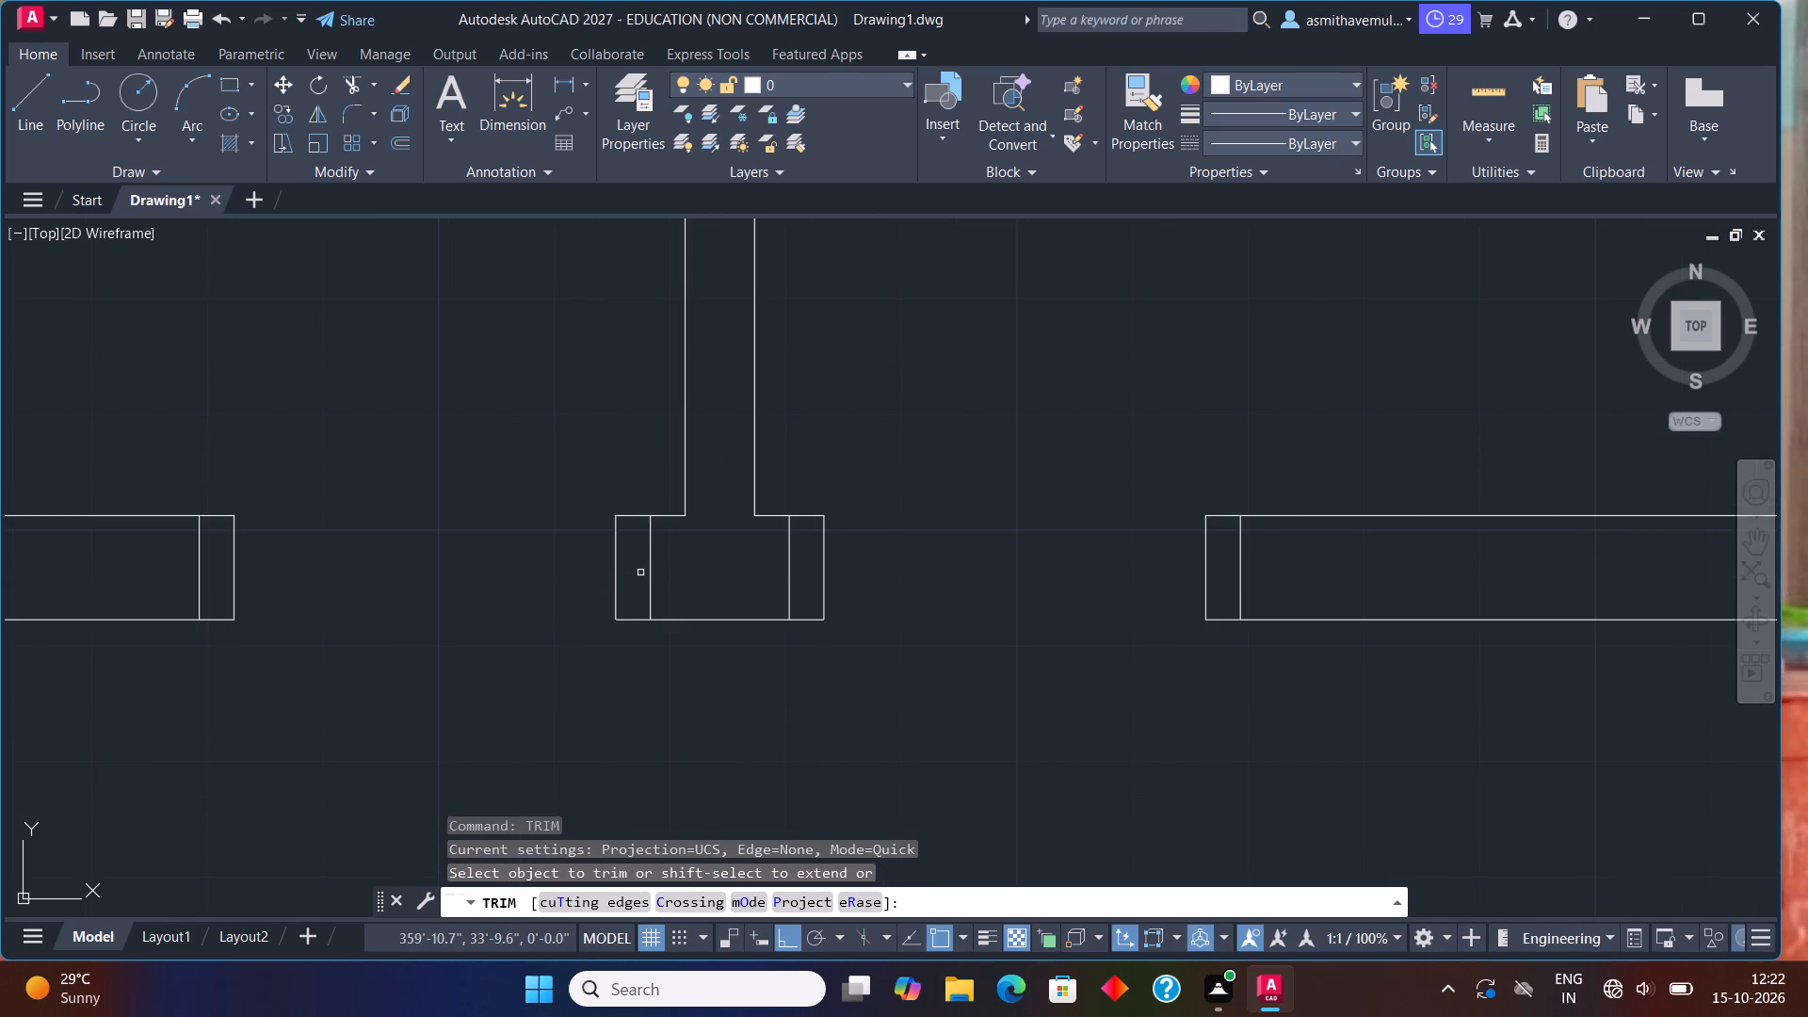
drag(641, 571, 795, 573)
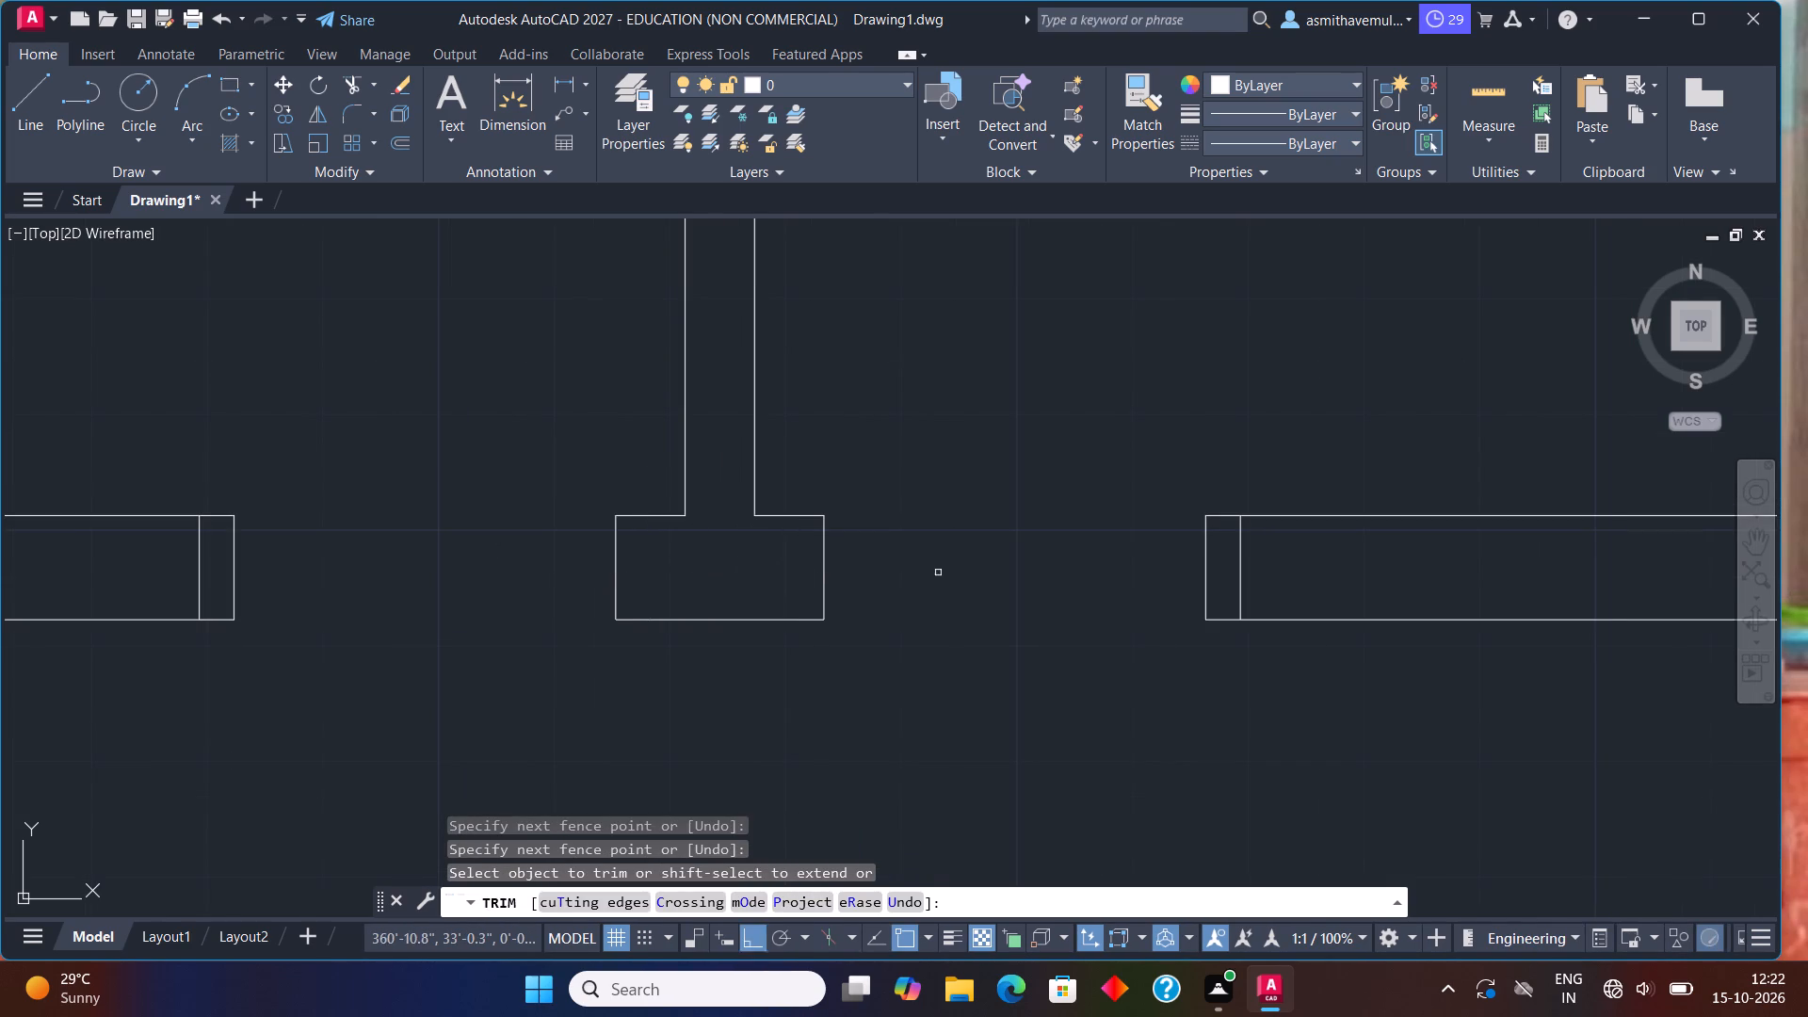
Trim the outer walls on both sides of the stub back to their 3" offset lines, removing the leftover end lines.
drag(1219, 504, 1219, 507)
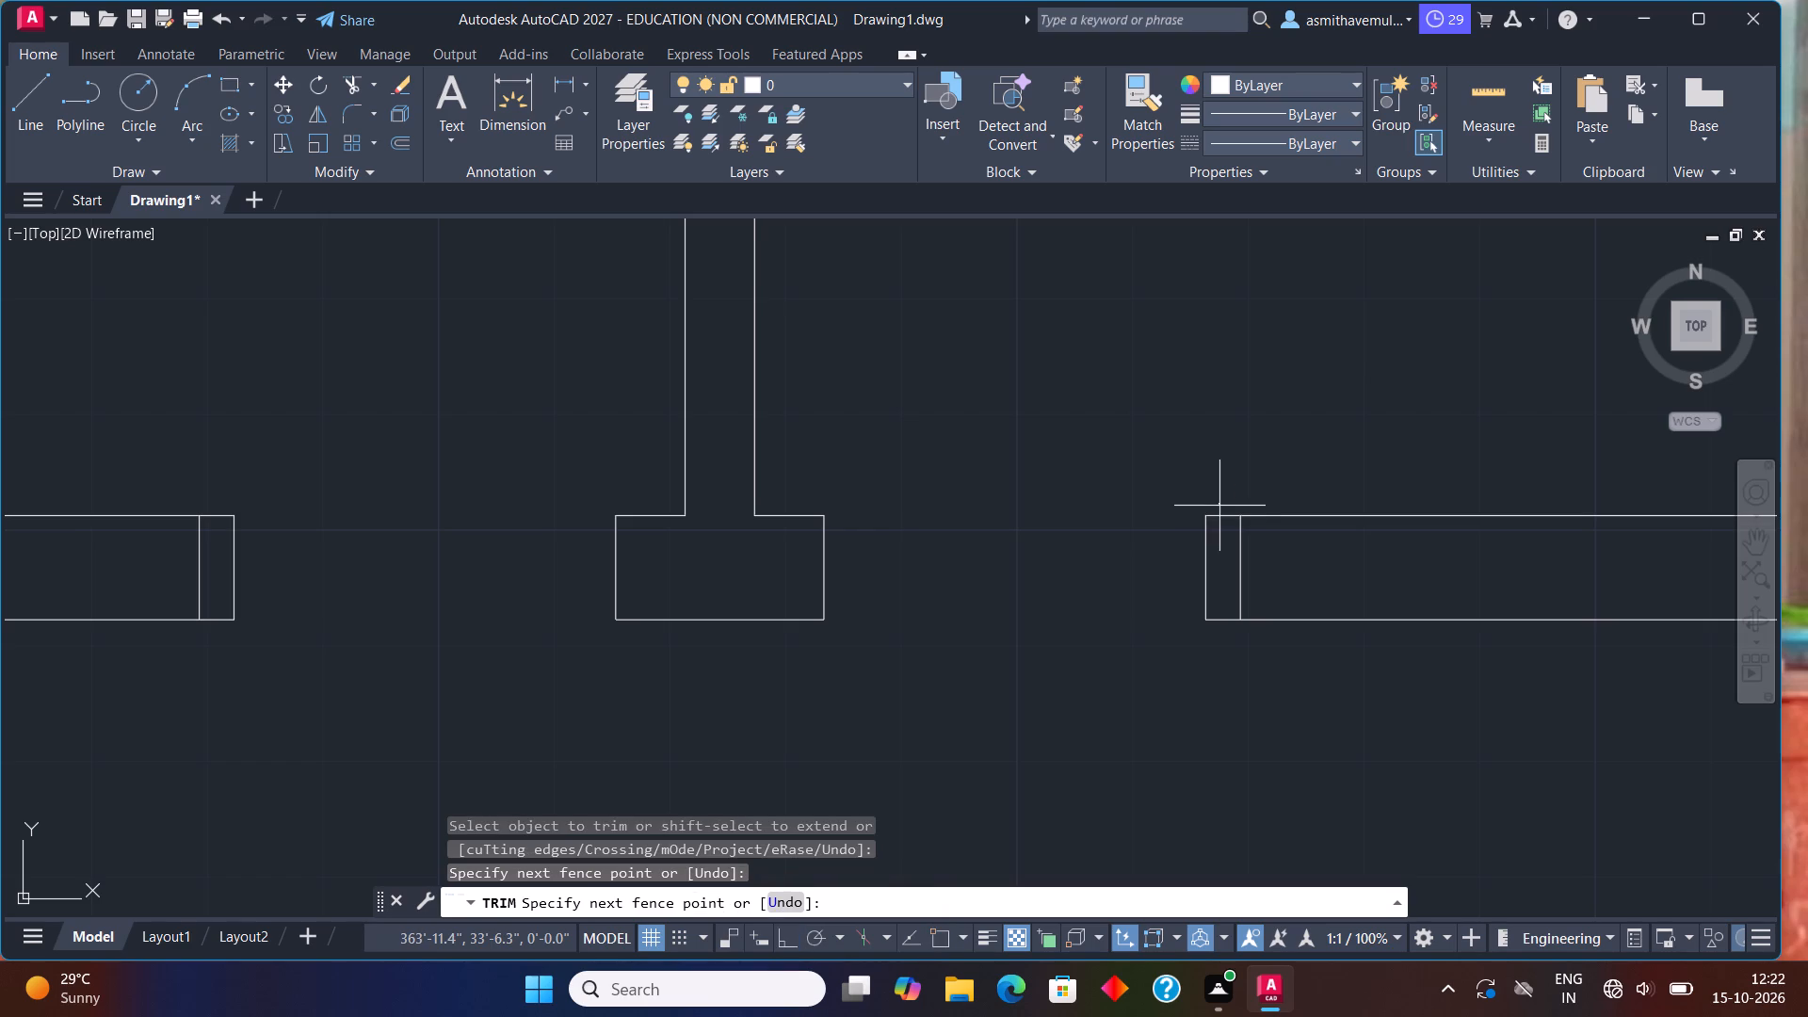
drag(1219, 507, 1223, 627)
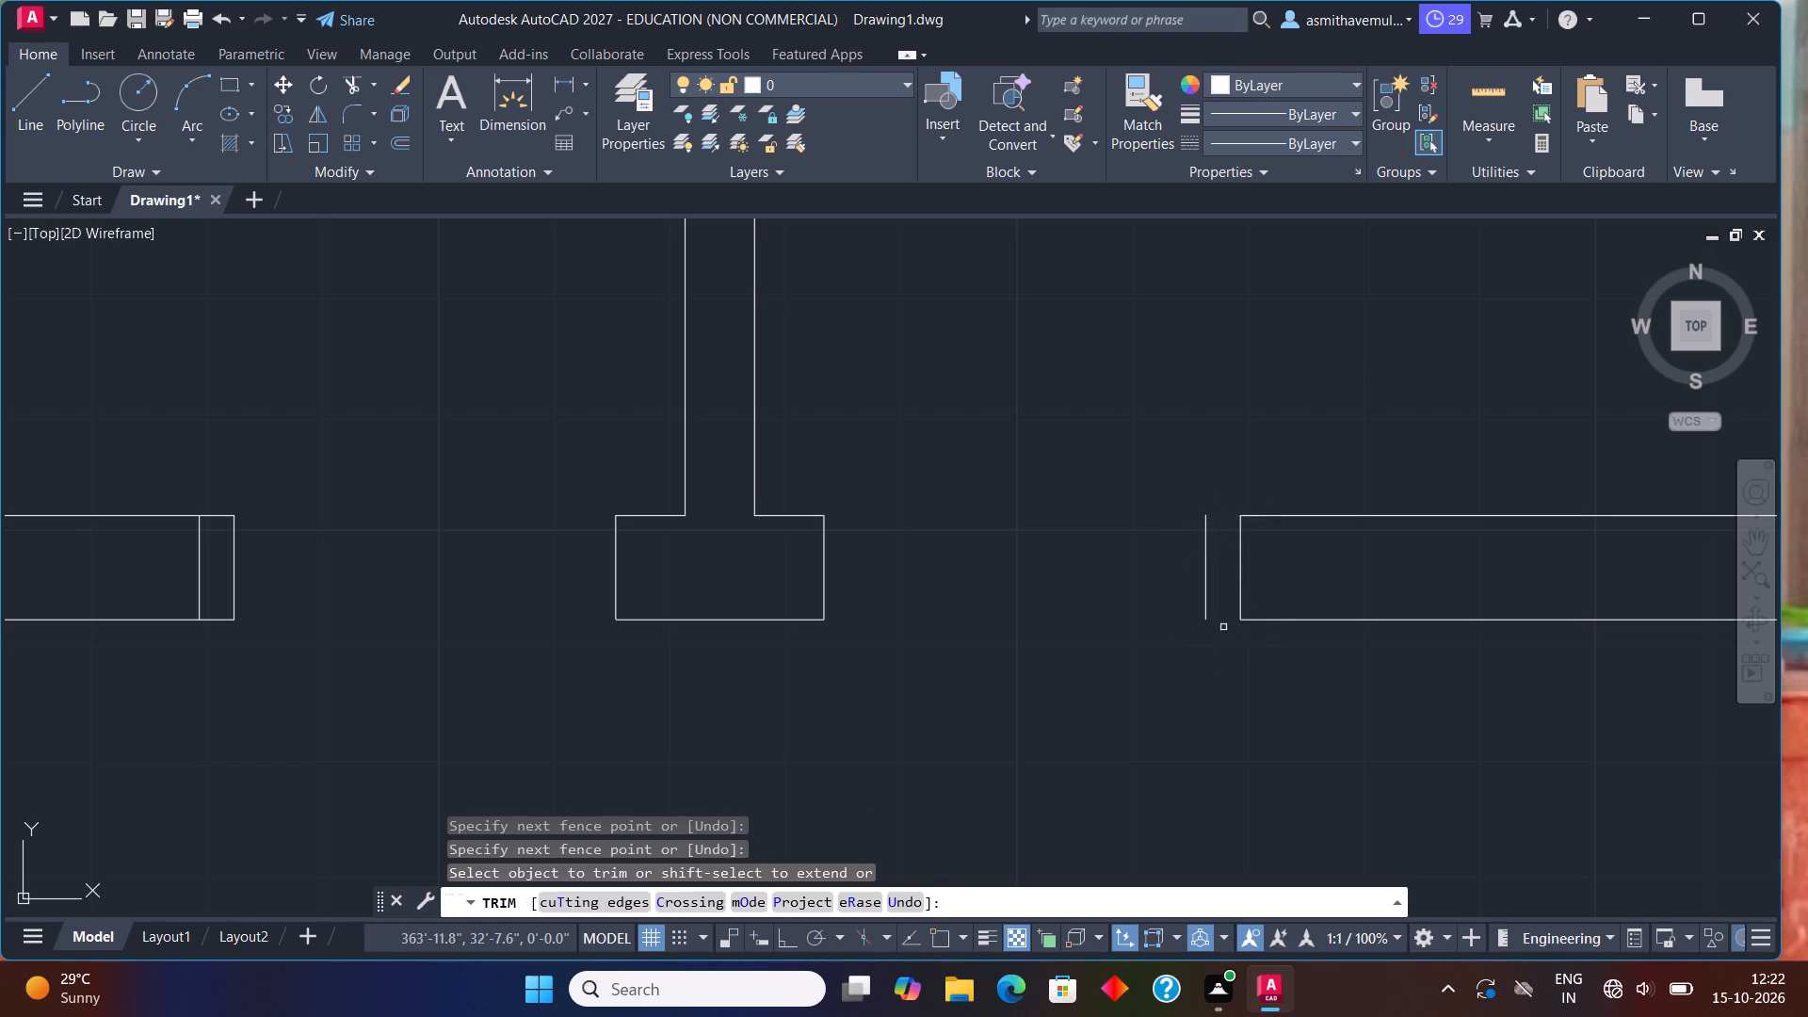
drag(1219, 577, 1194, 577)
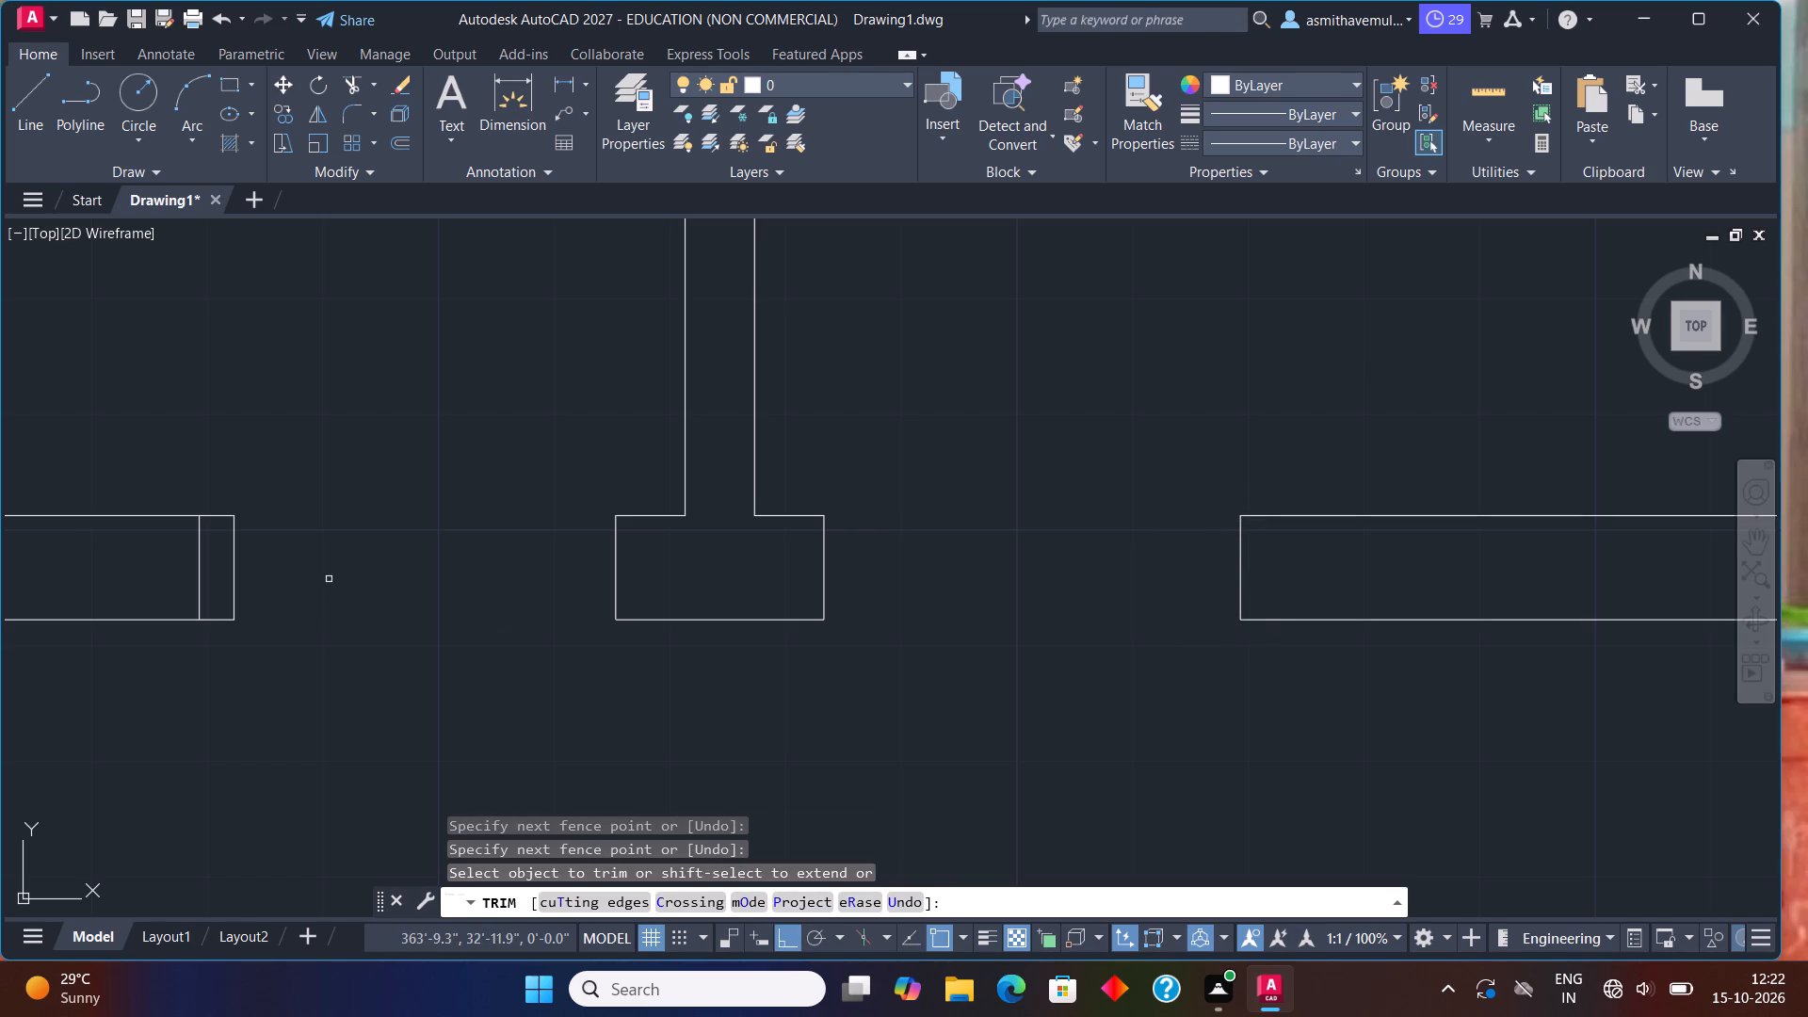
drag(205, 505, 279, 564)
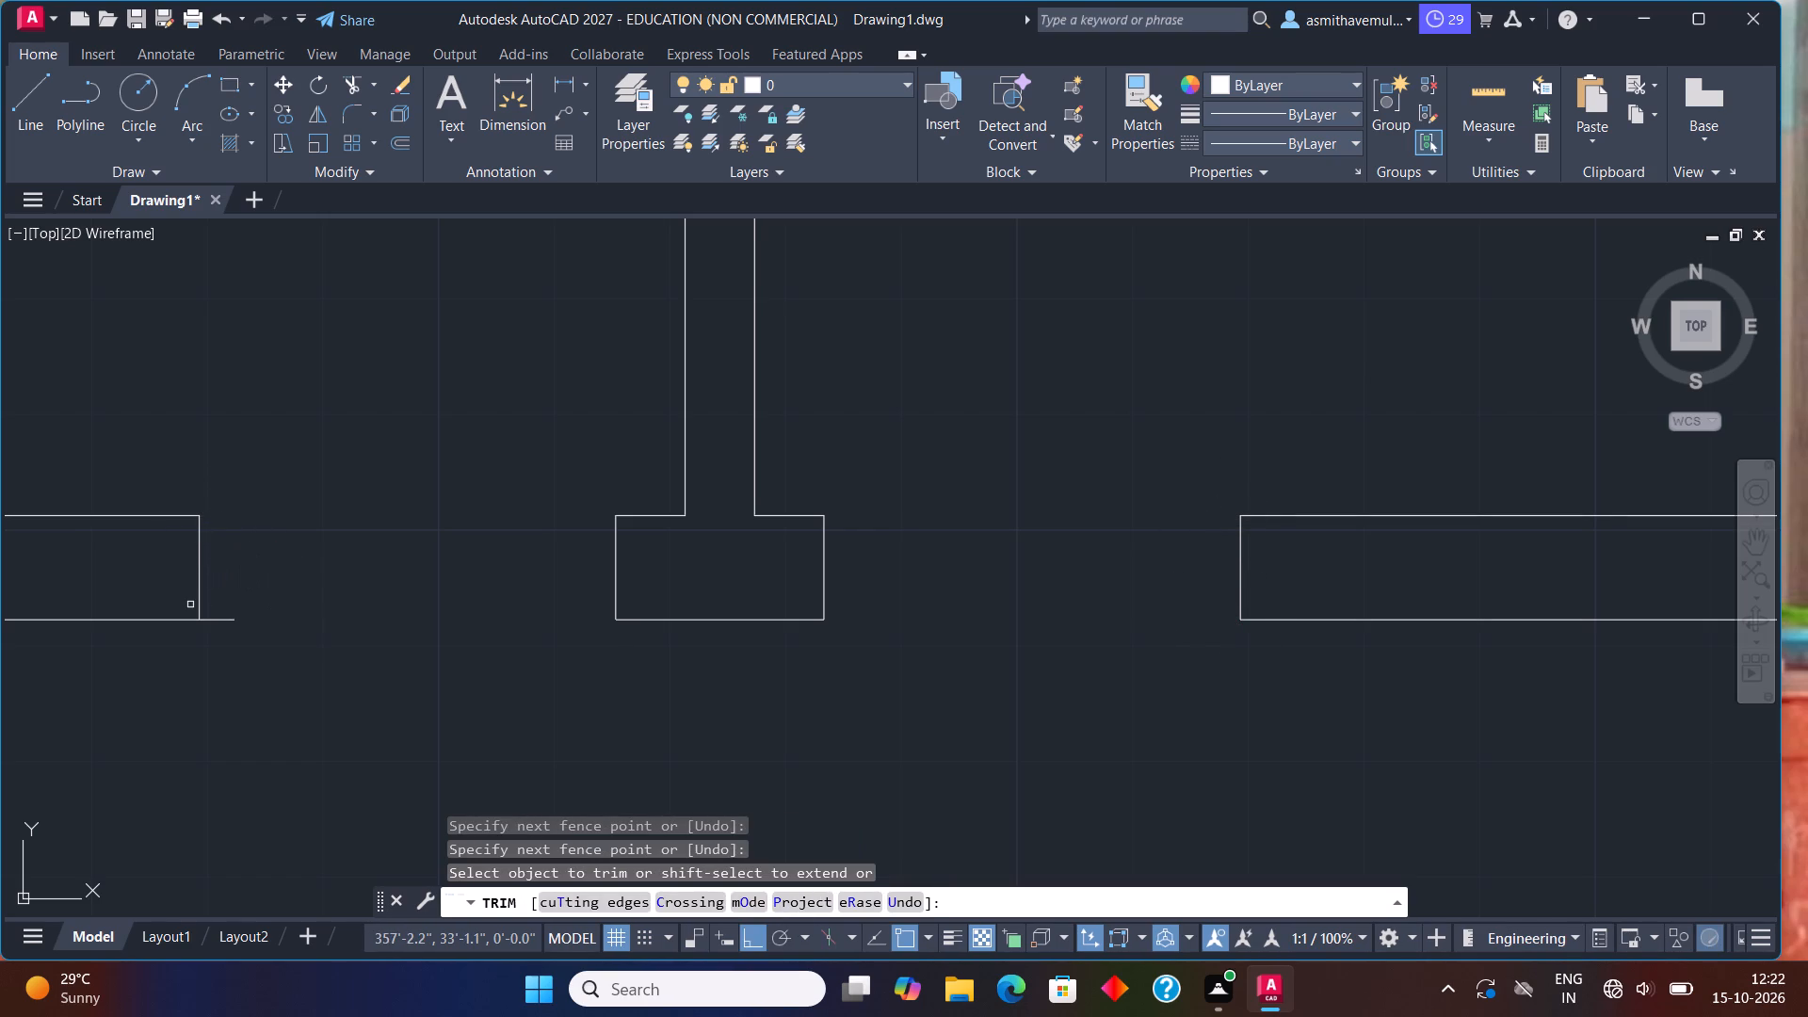
drag(209, 605, 287, 706)
Trim the bottom wall's inner line between the two faces of the partition beside the rightmost room.
scroll(388, 657, down, 3)
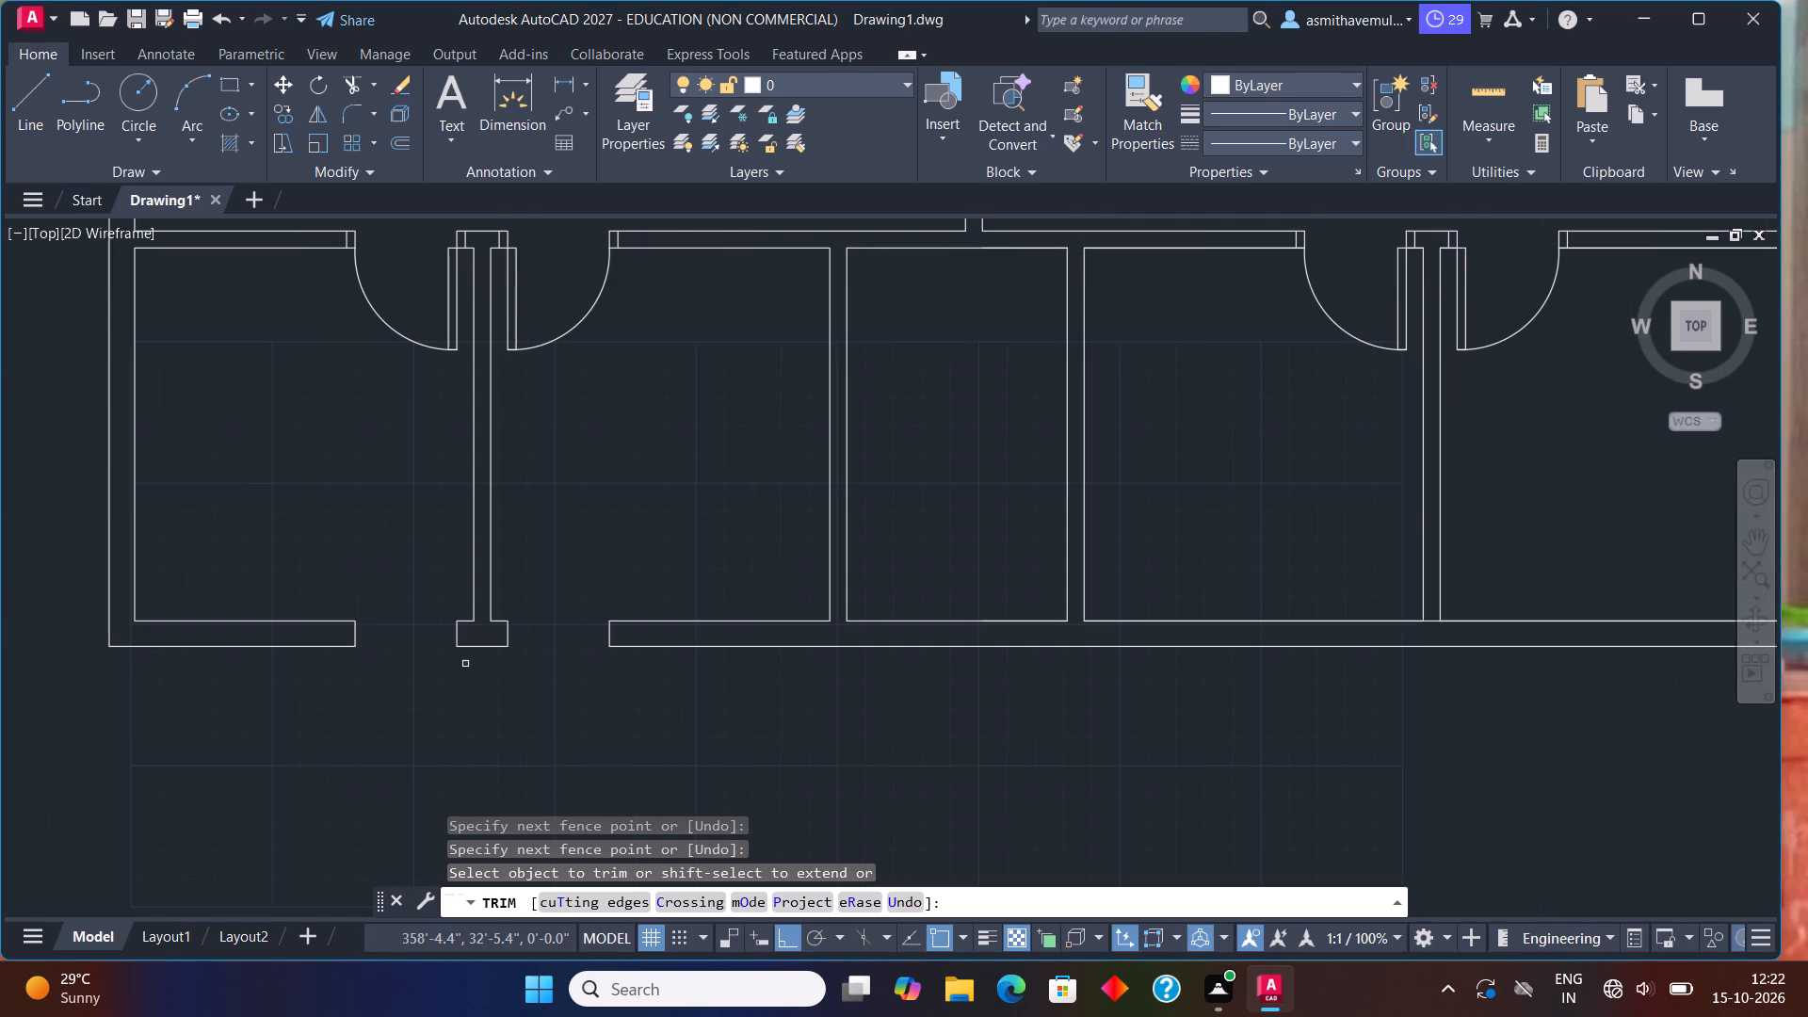
middle_drag(918, 709, 639, 671)
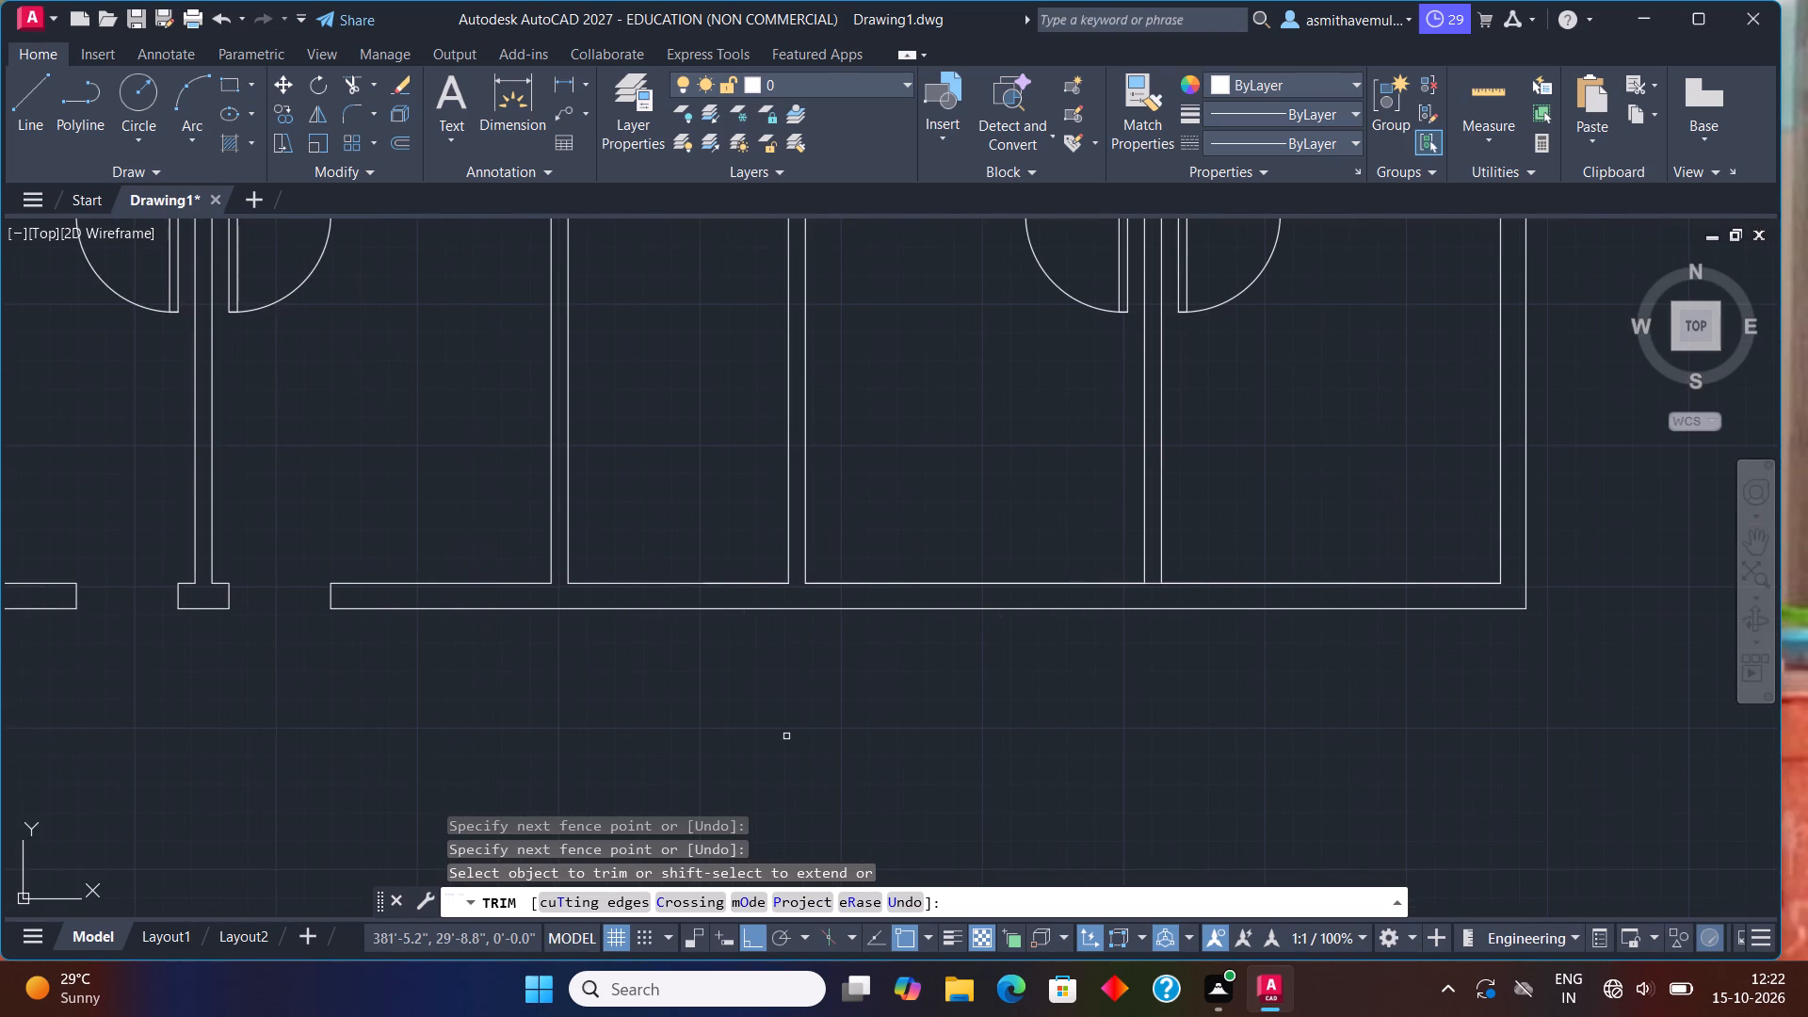
scroll(1069, 597, up, 1)
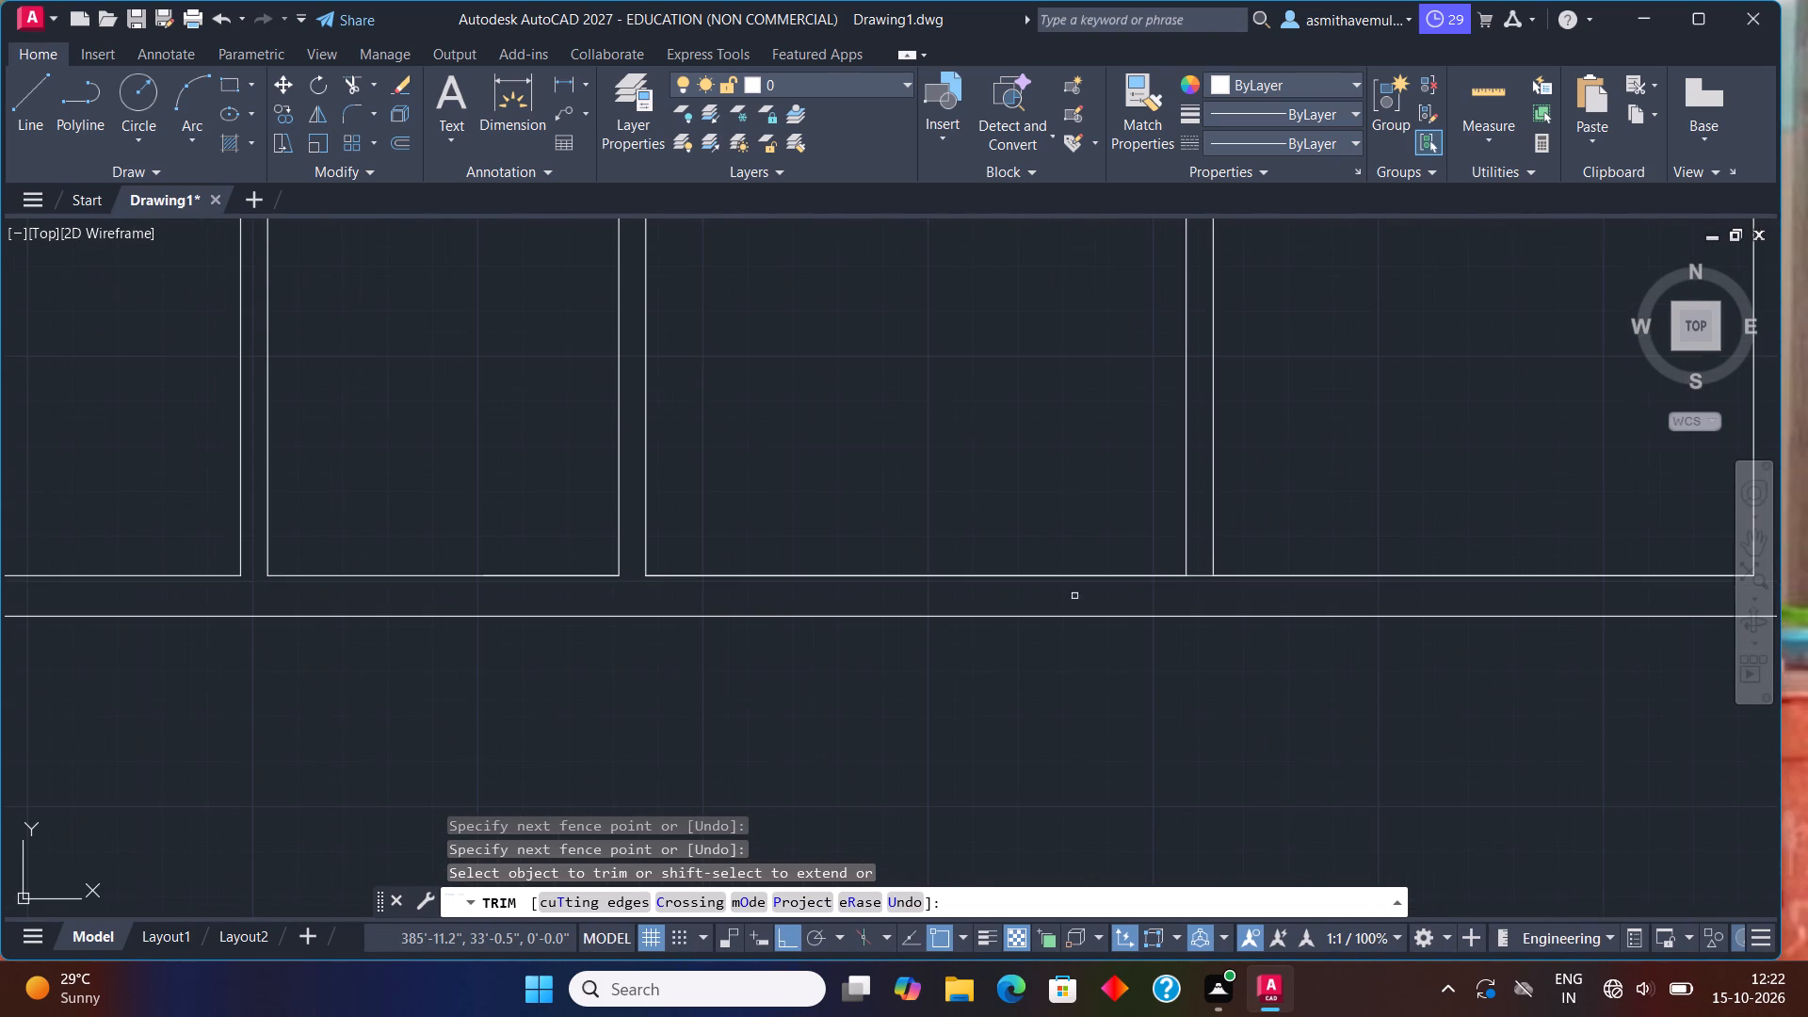
click(1204, 574)
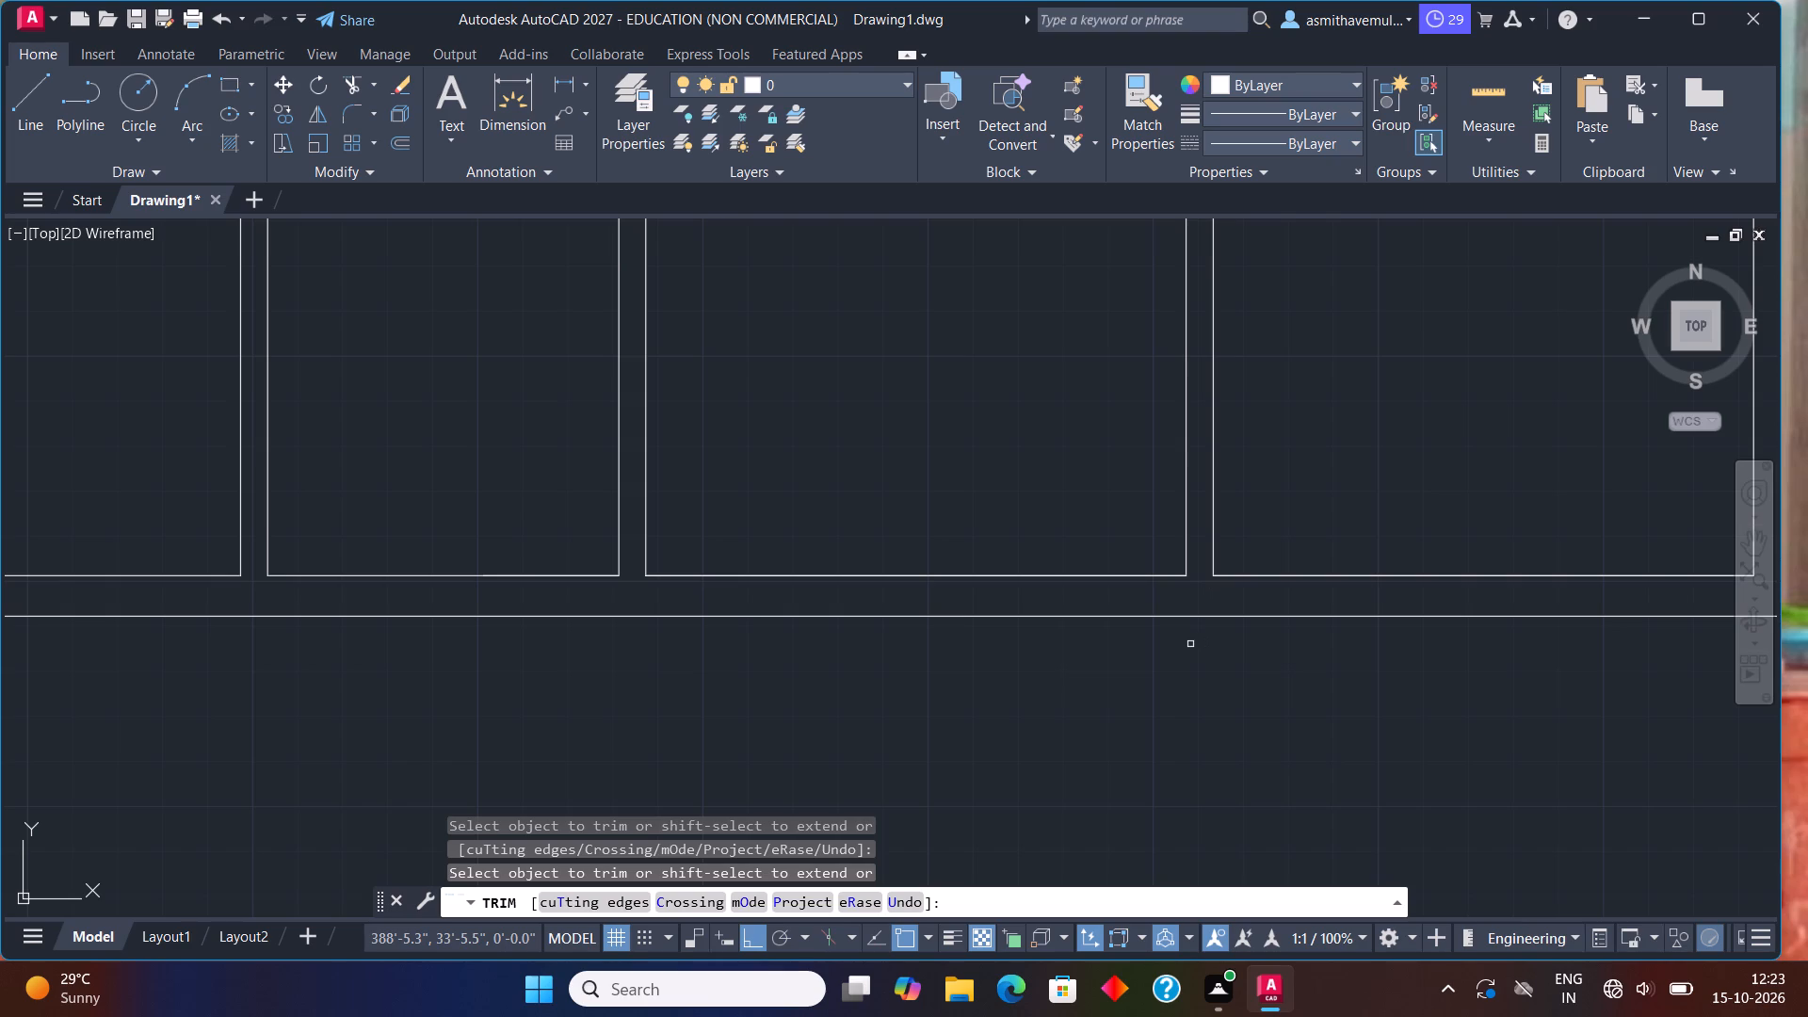
key(Escape)
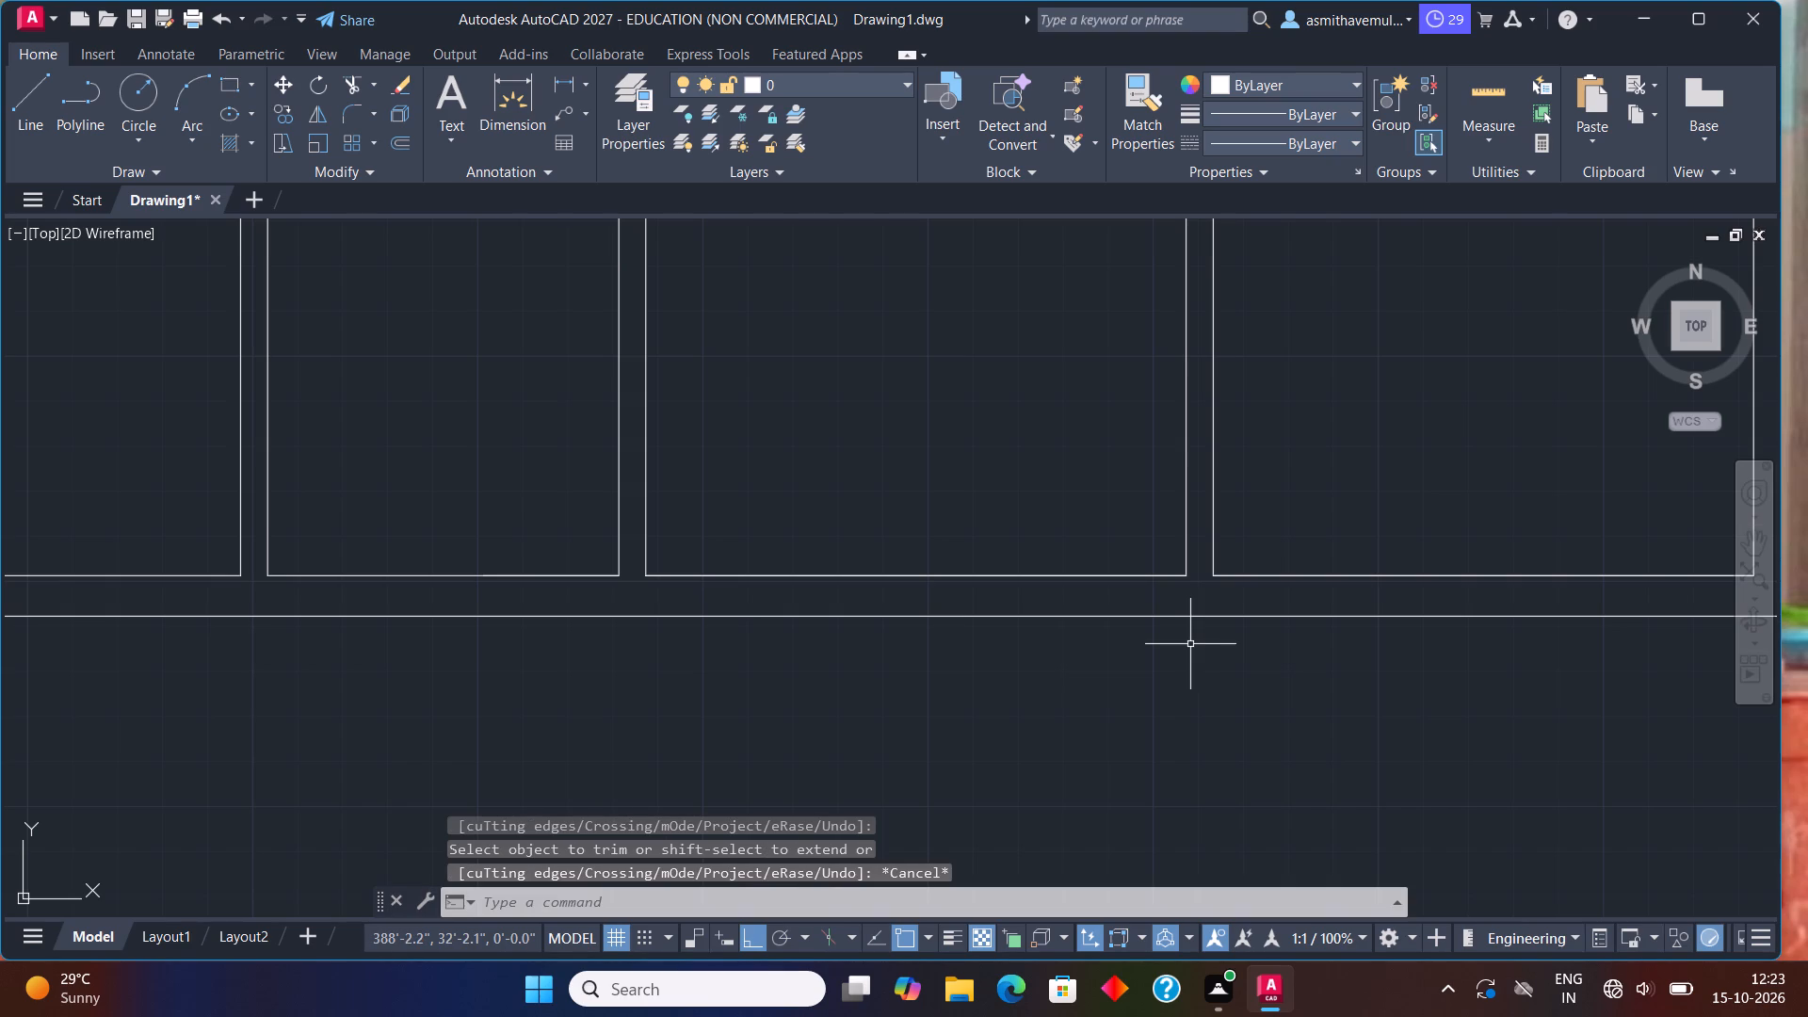
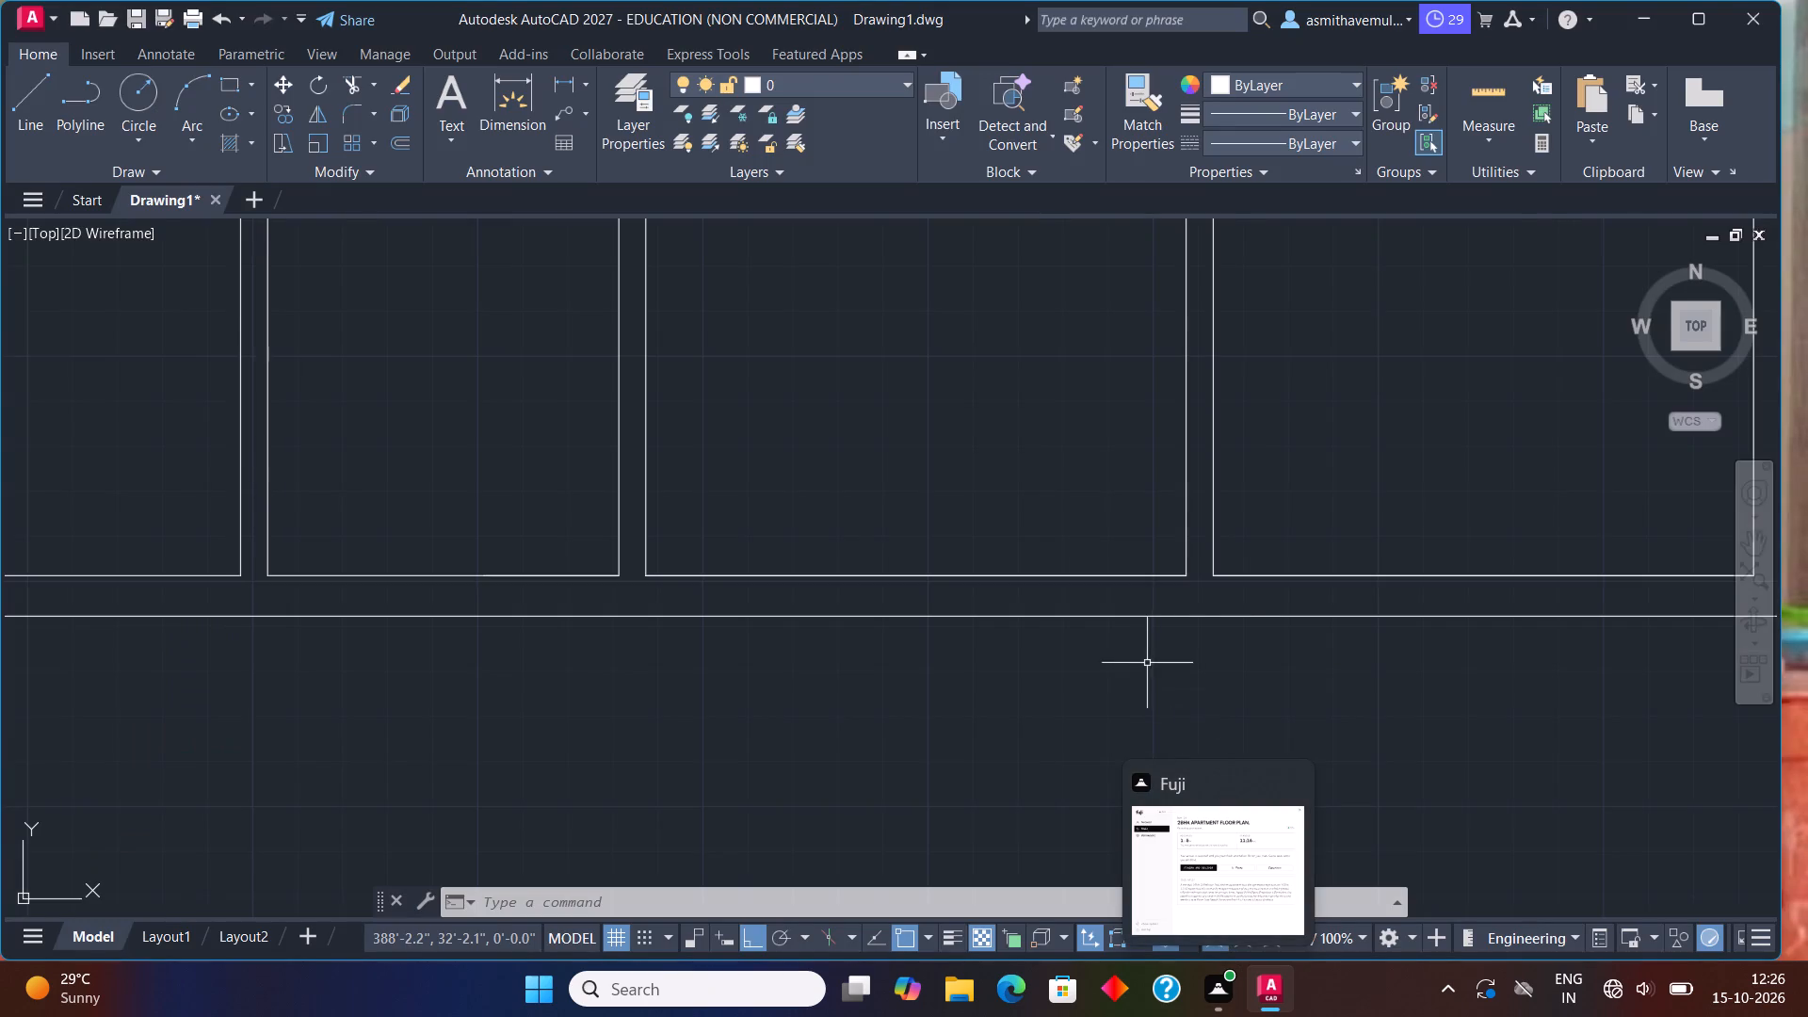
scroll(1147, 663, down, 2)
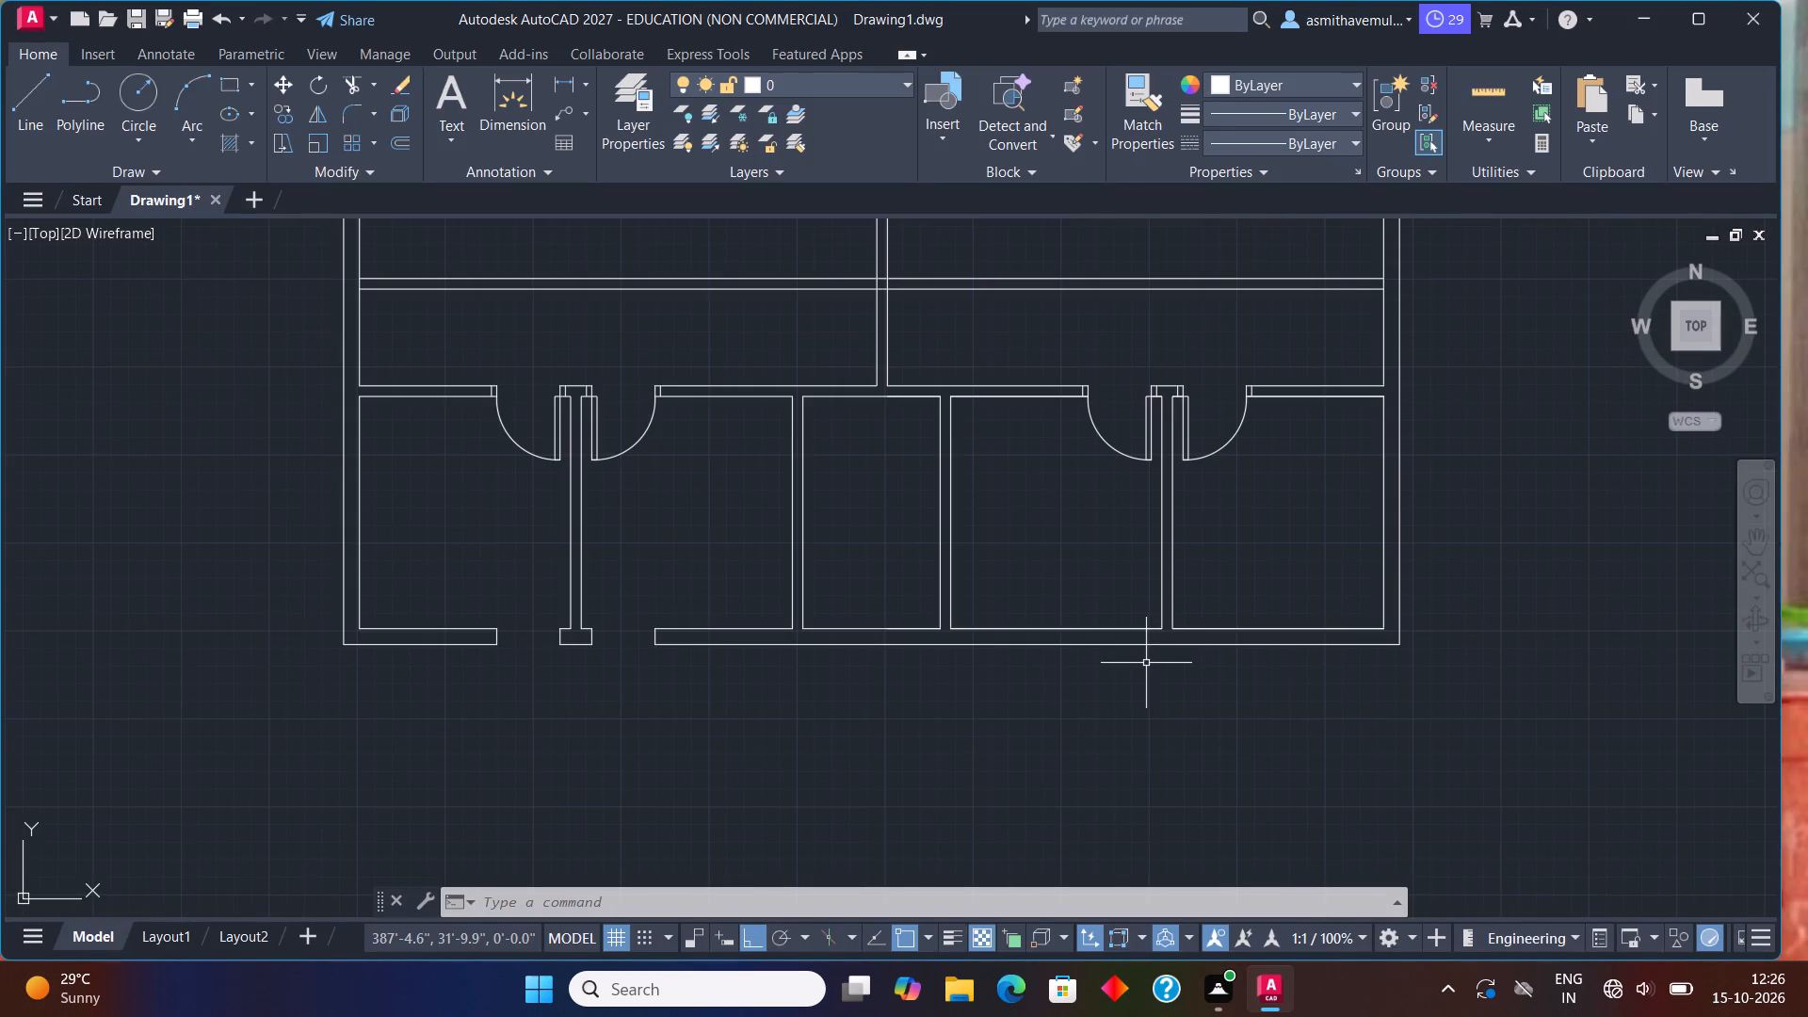
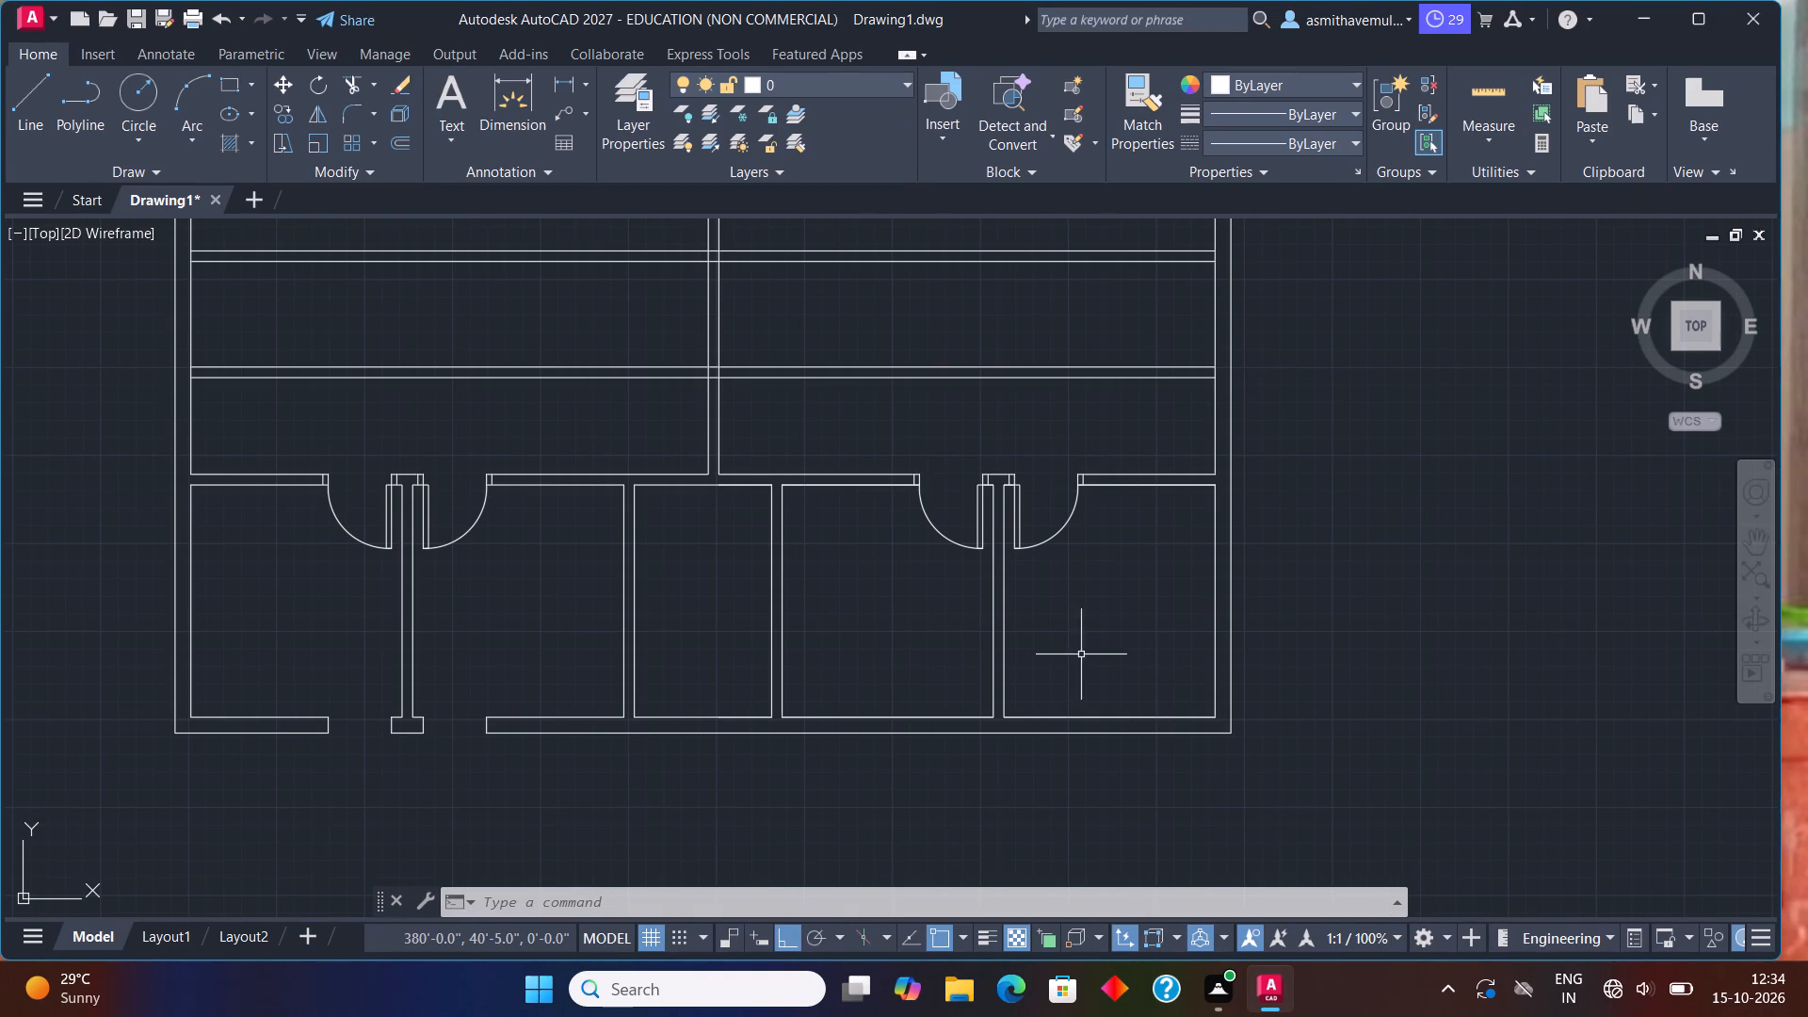
Draw a jamb line across the bottom exterior wall, starting 3" left of the right-hand partition's lower left corner.
key(l)
key(Return)
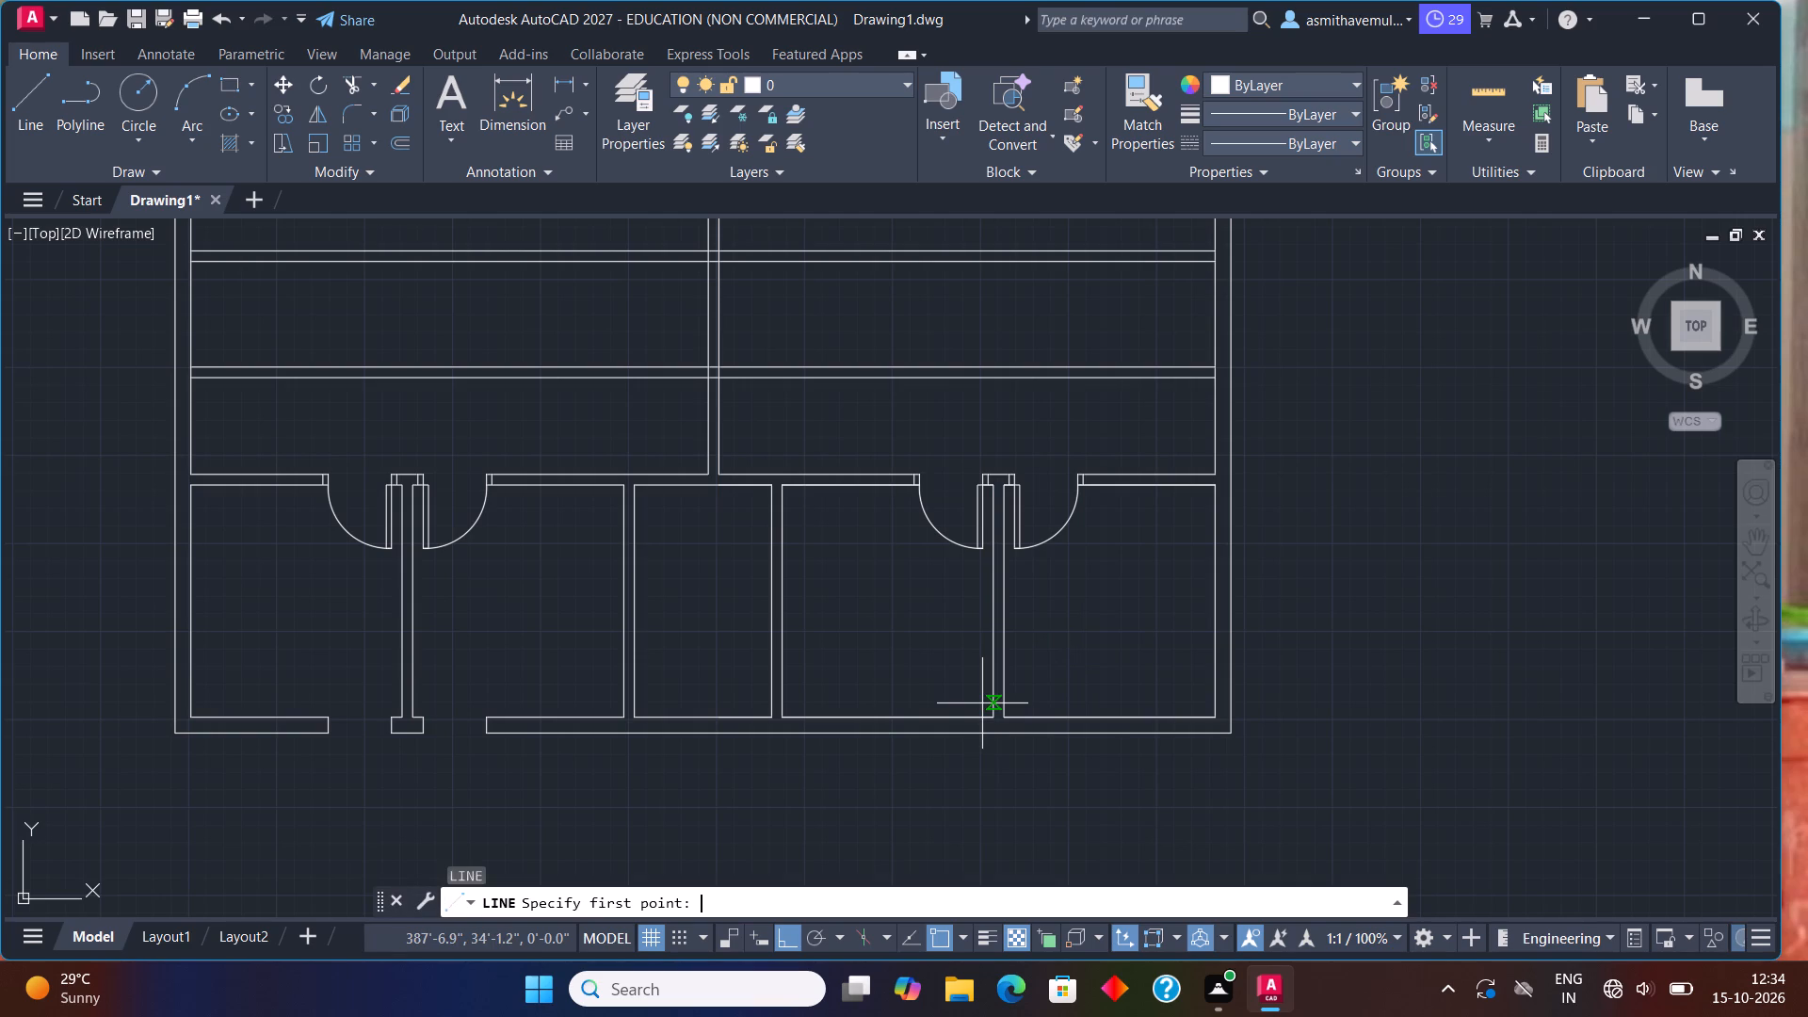
text(from)
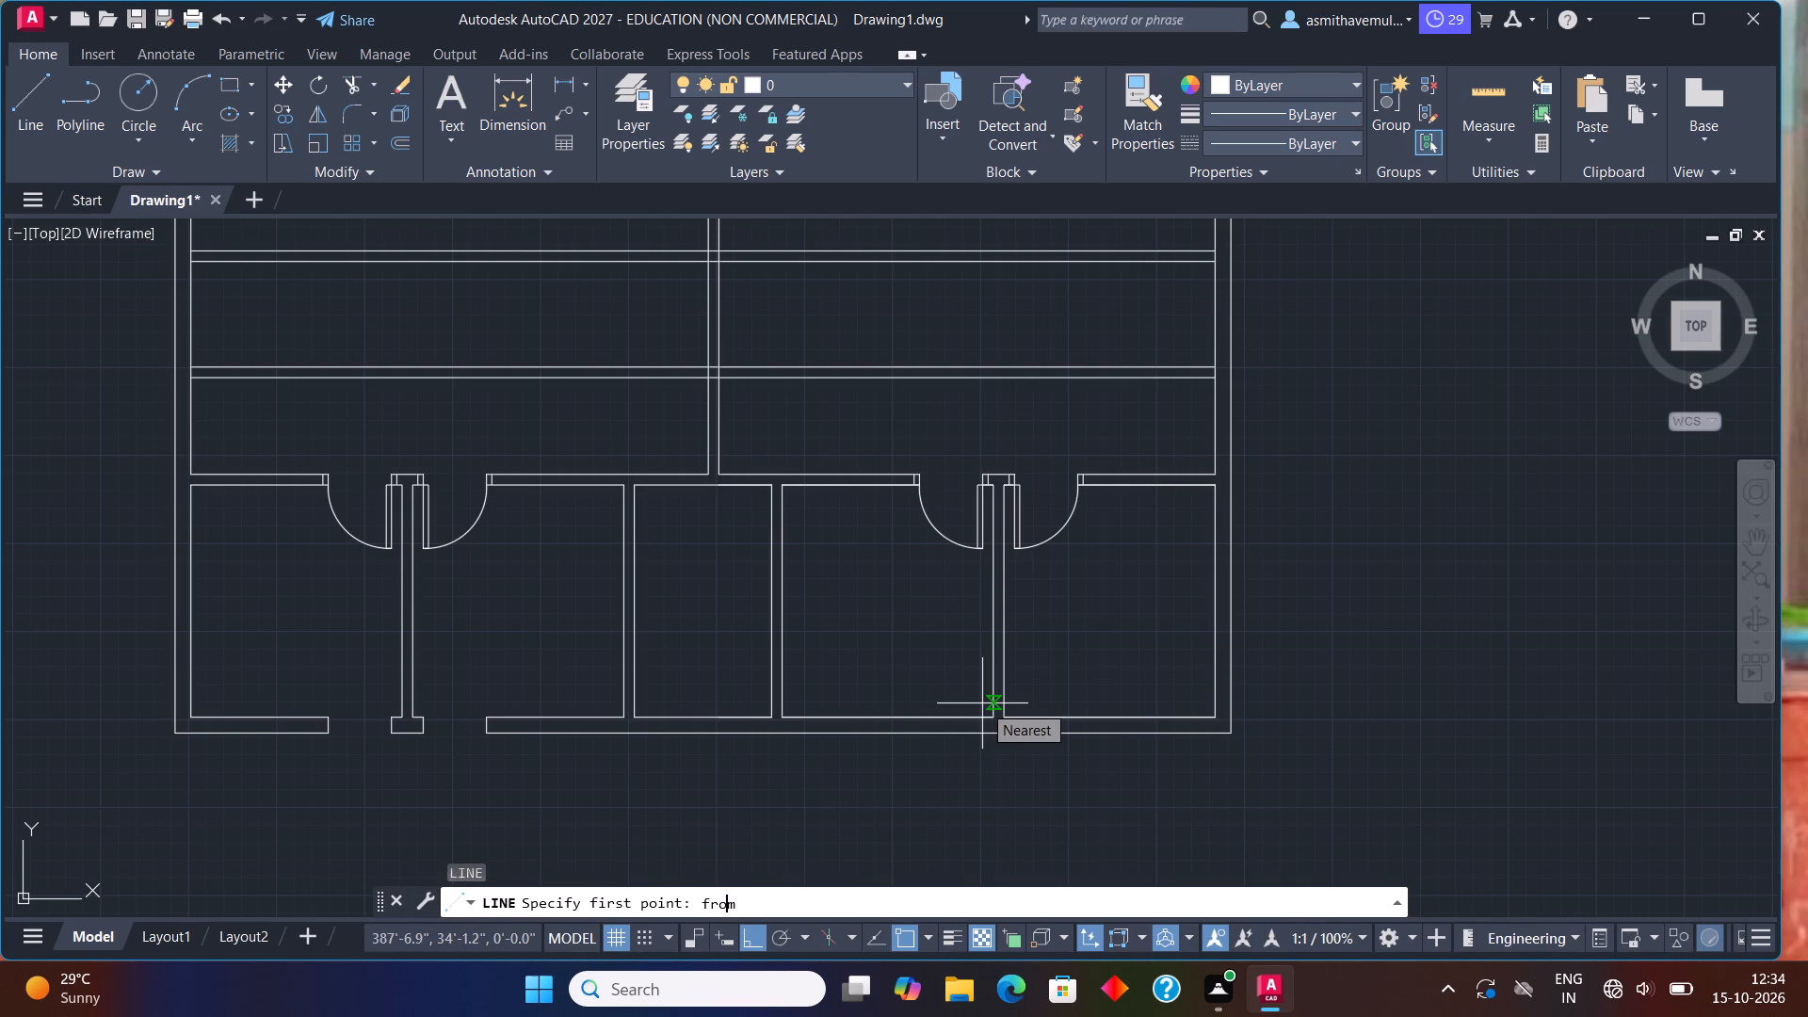
key(Return)
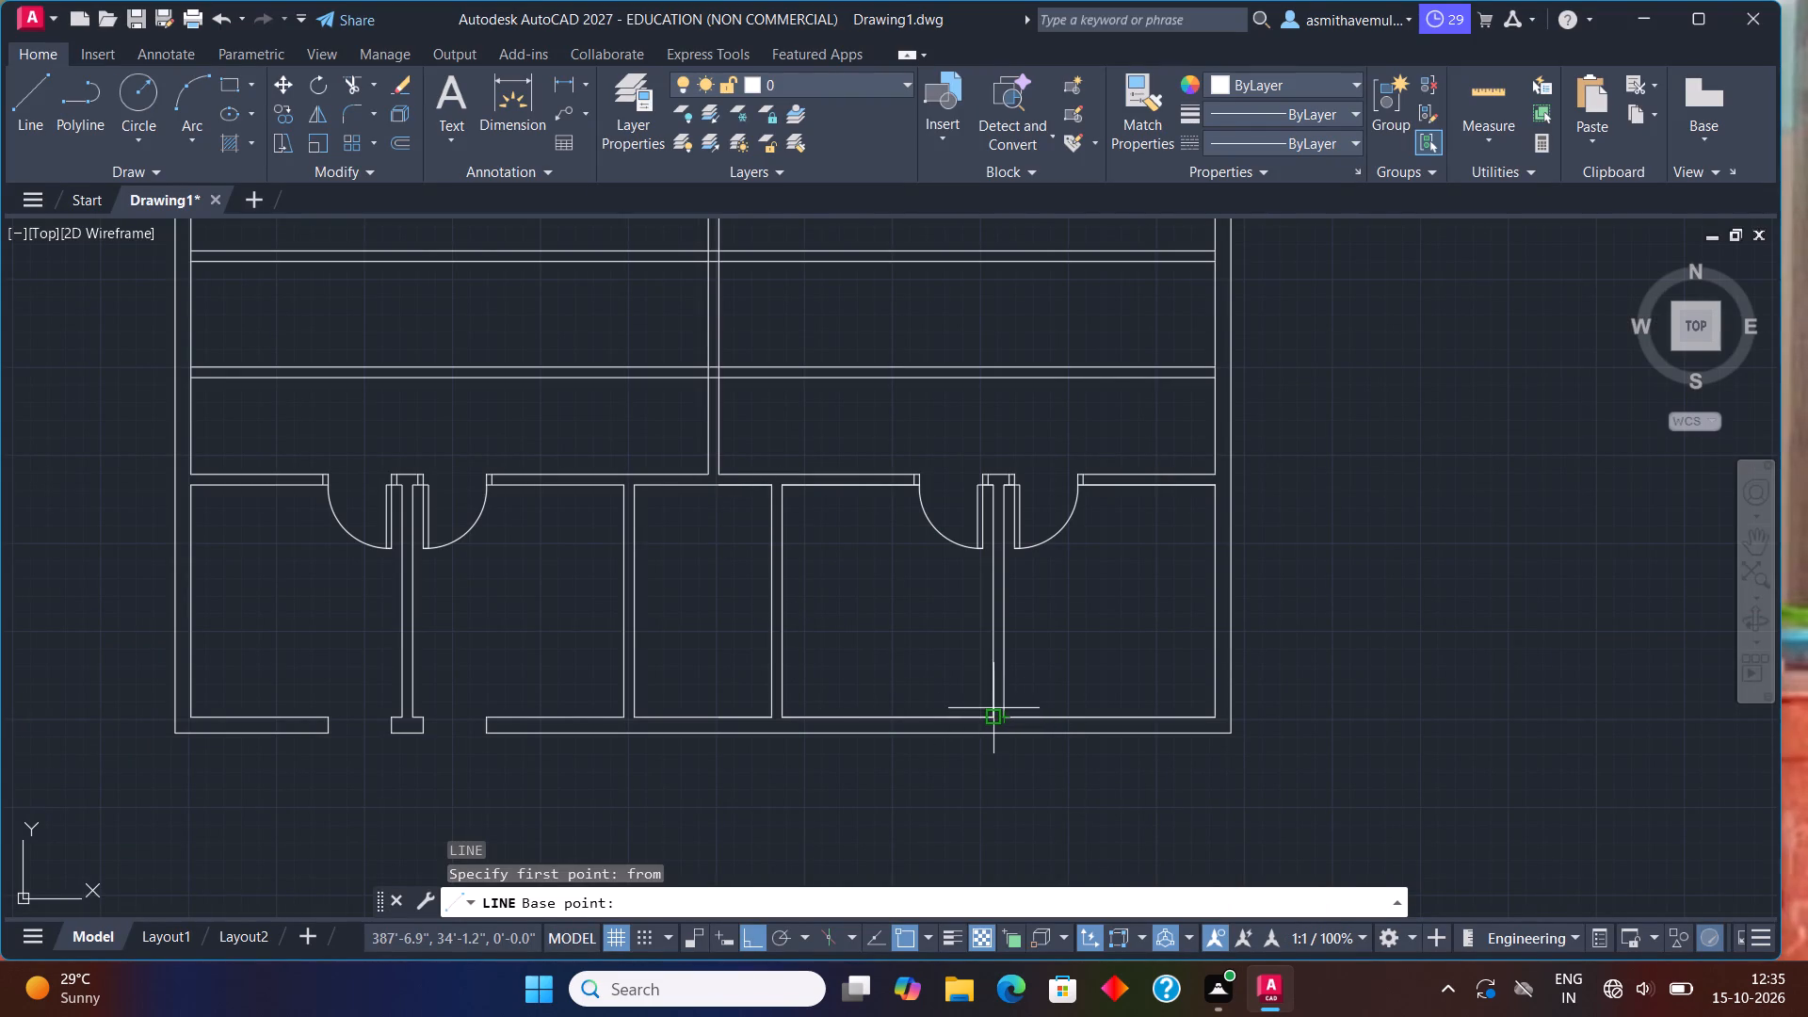
scroll(993, 707, up, 2)
click(982, 734)
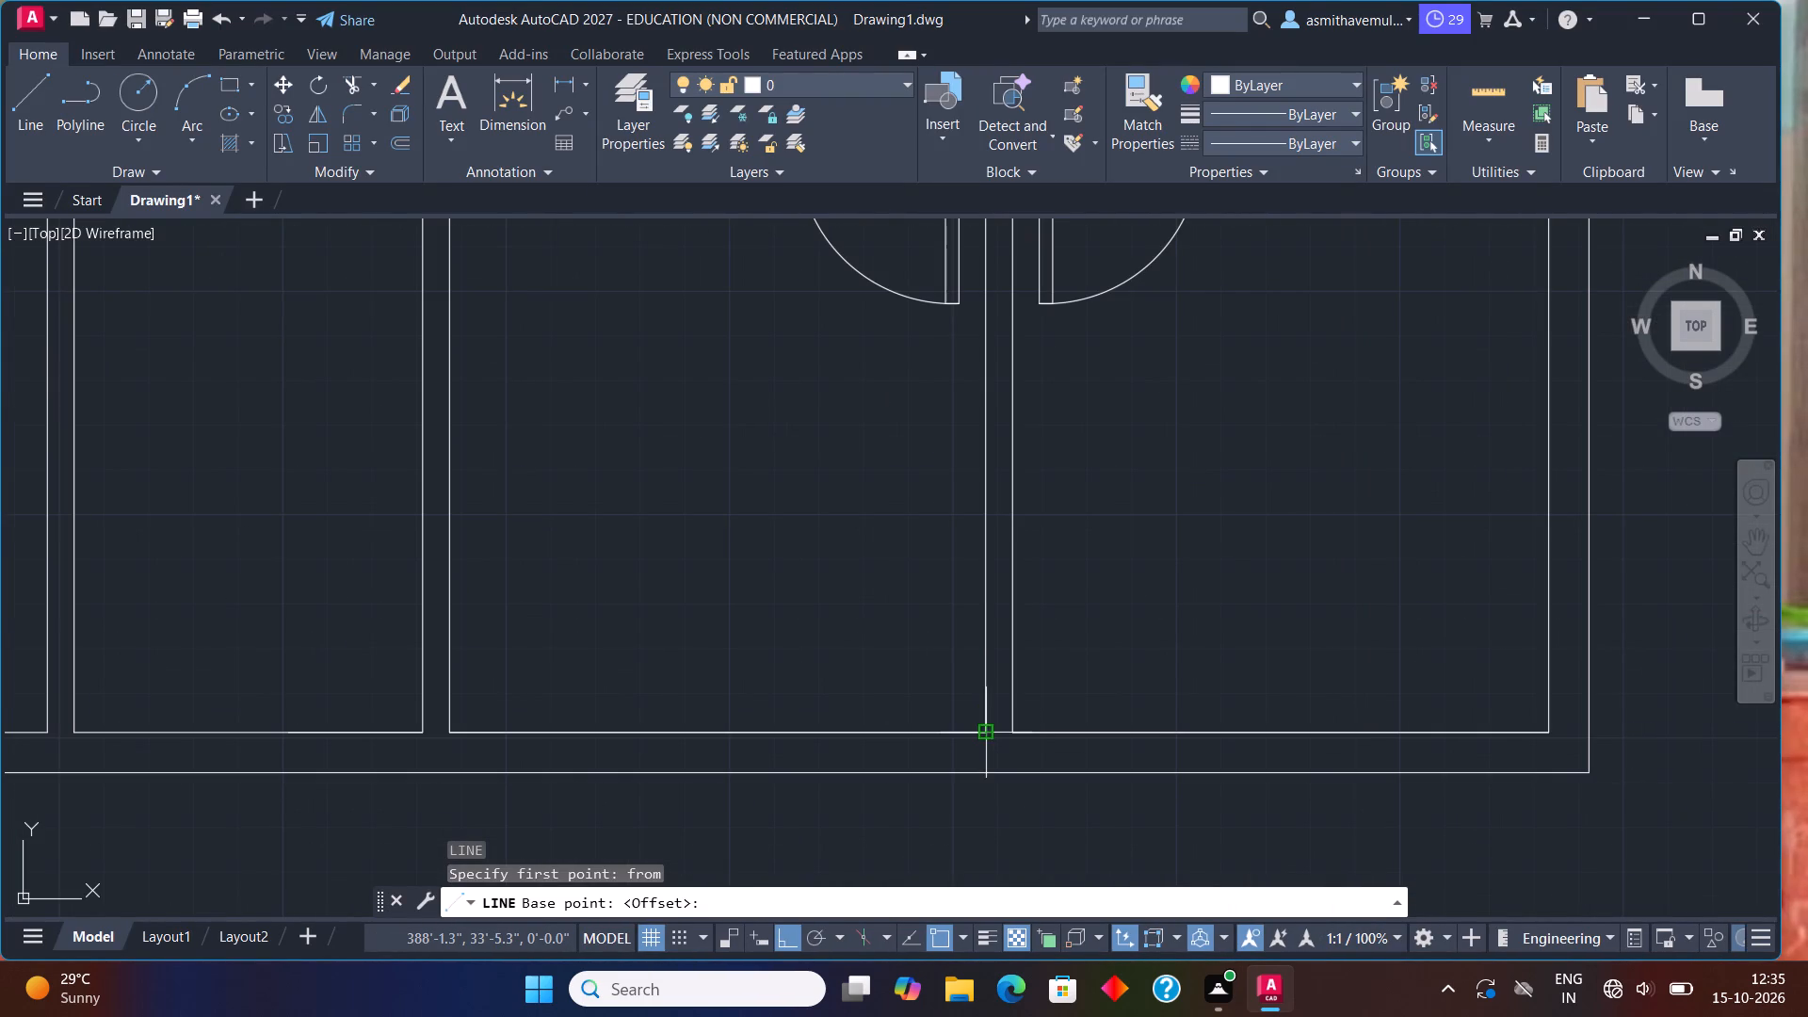
key(shift+at)
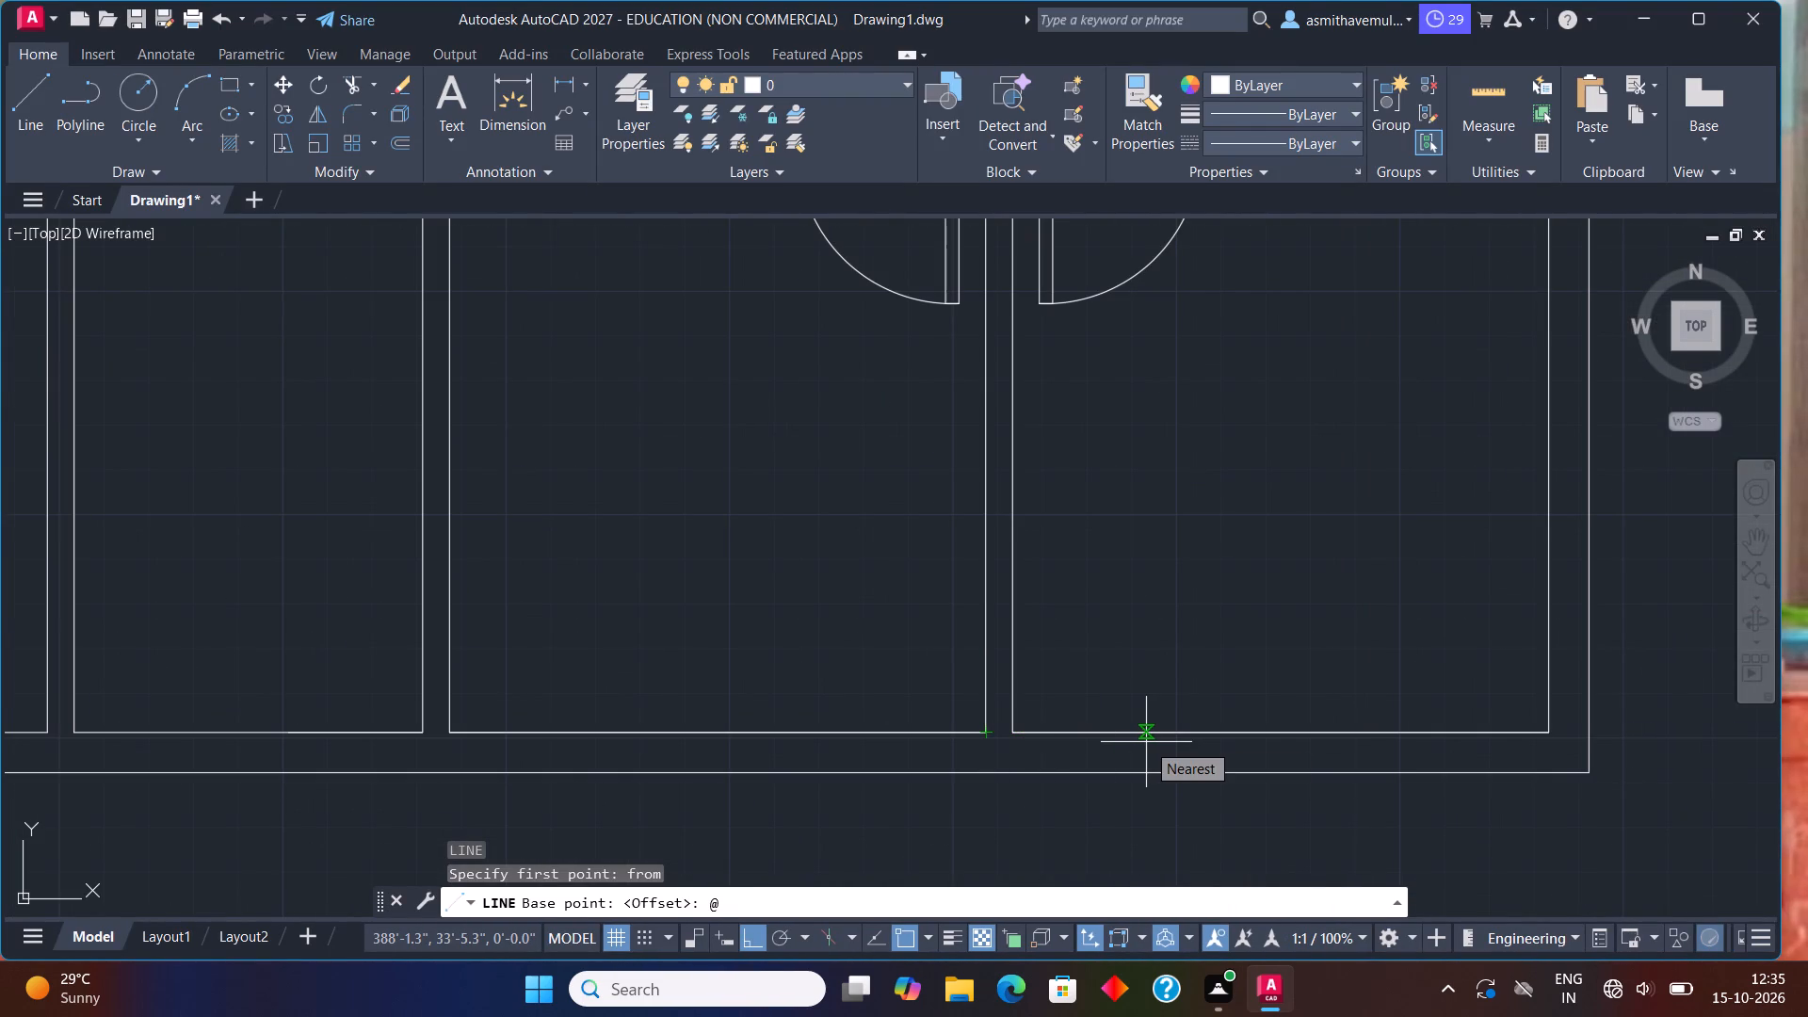
text(-3)
text(",0)
key(Return)
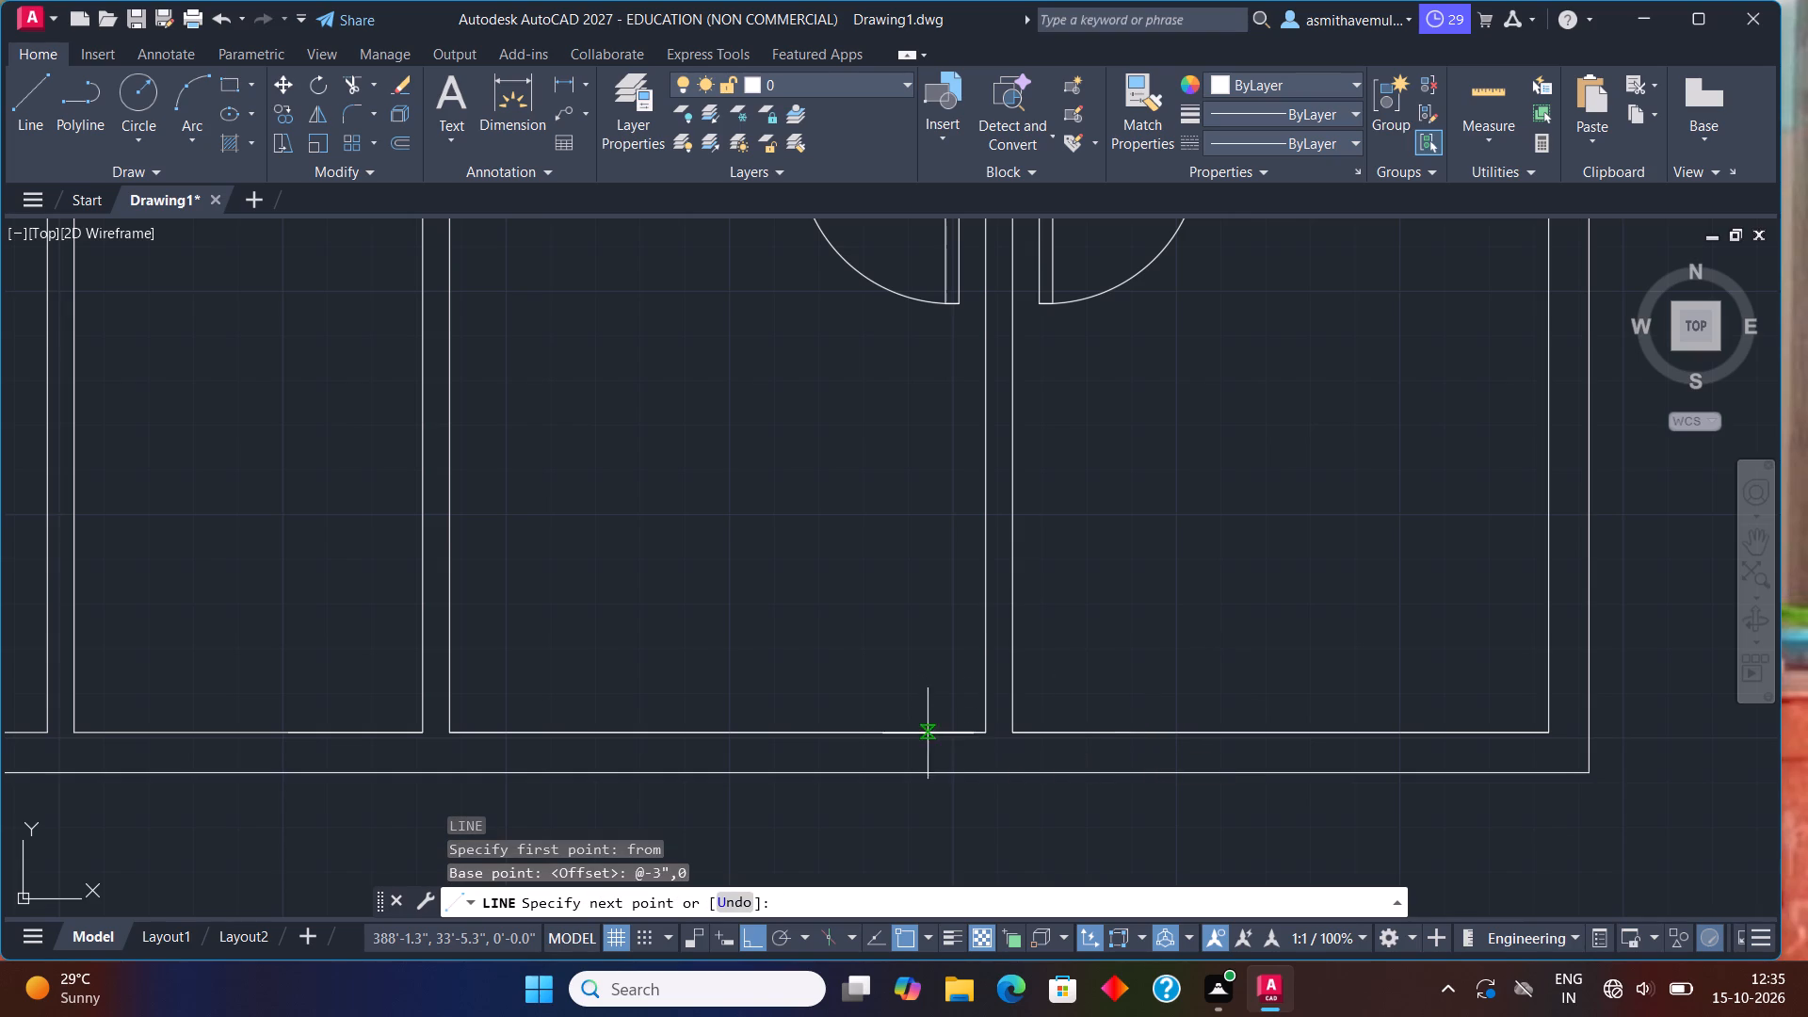
click(979, 773)
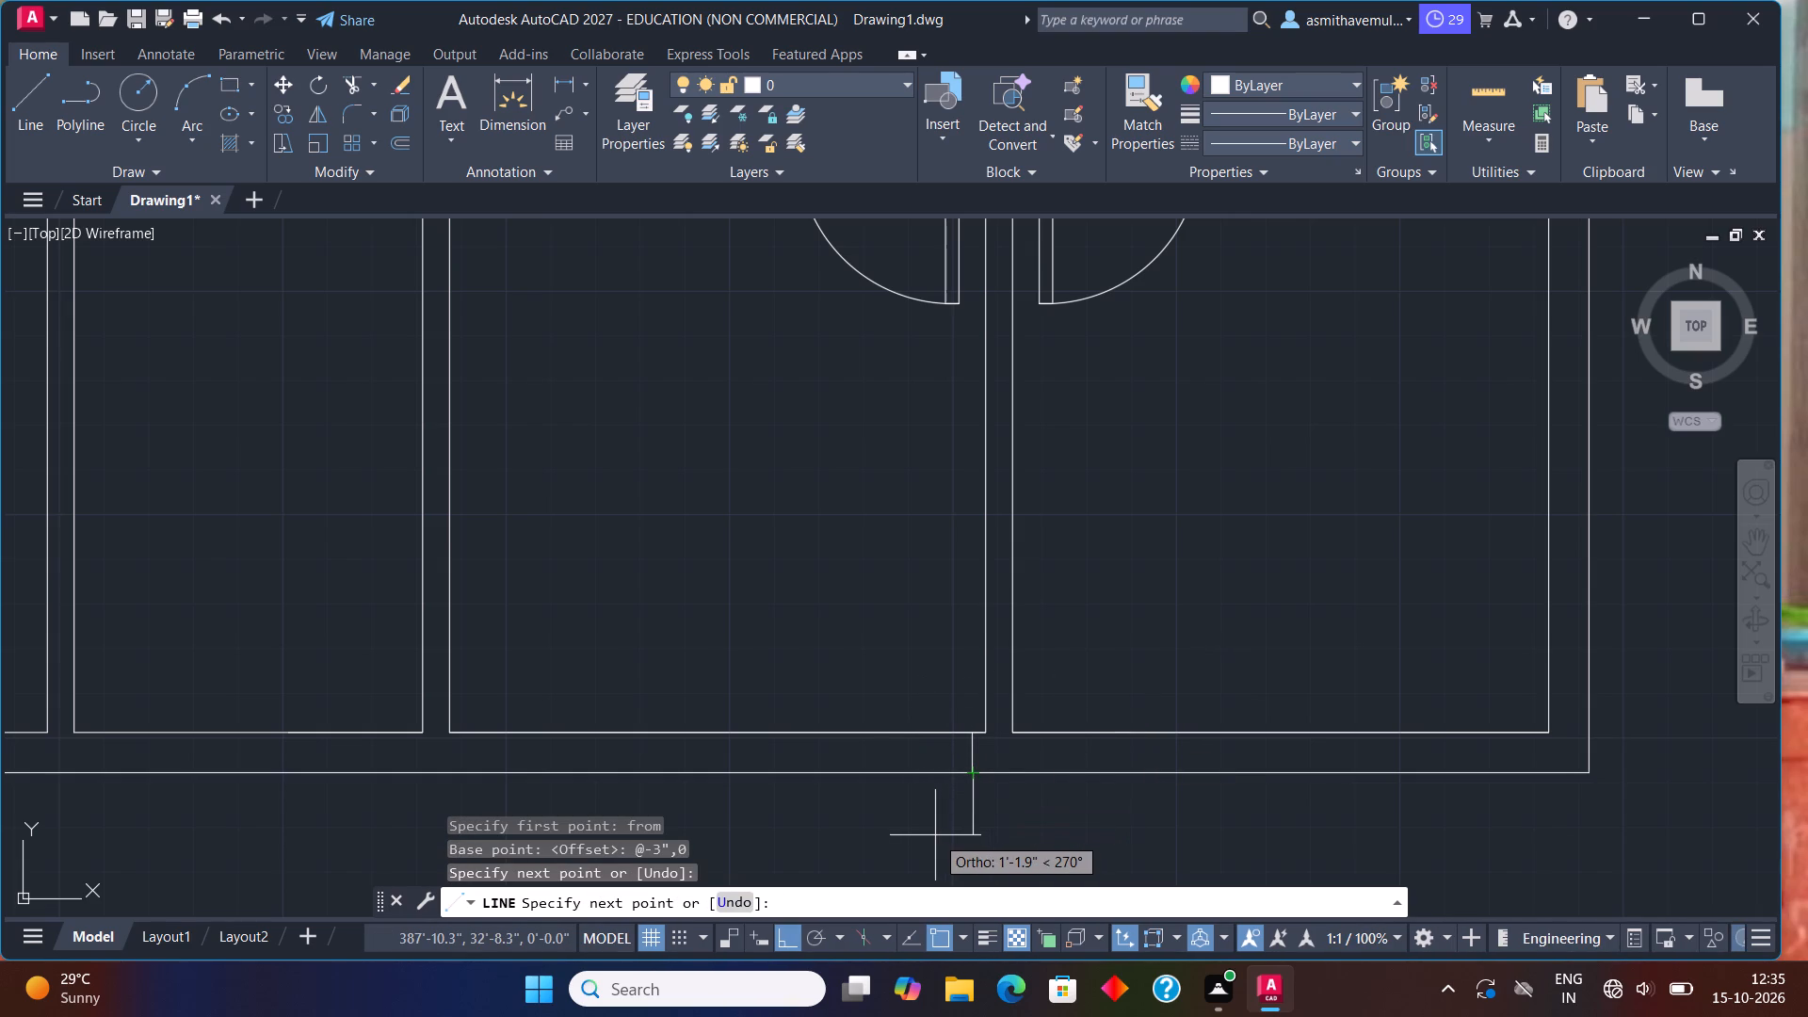
key(Escape)
Offset the new jamb line 3" to the left, away from the partition.
key(o)
key(Return)
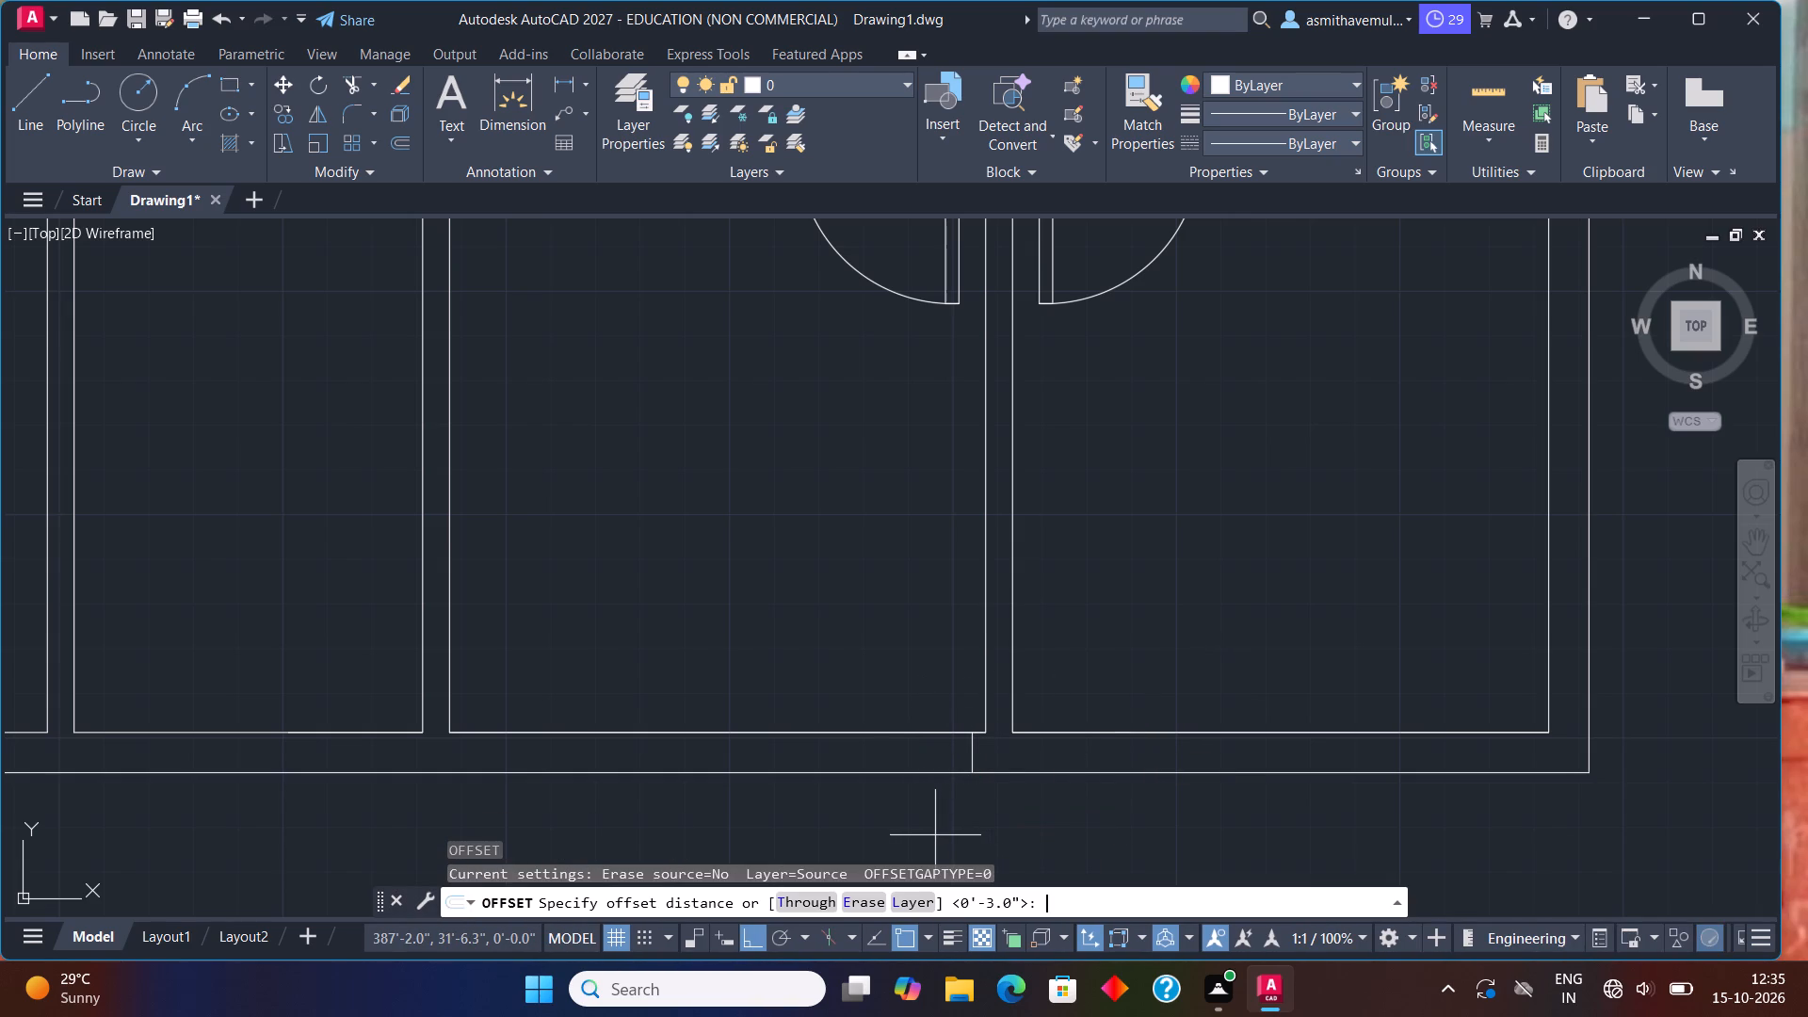
key(3)
key(shift+quotedbl)
key(Return)
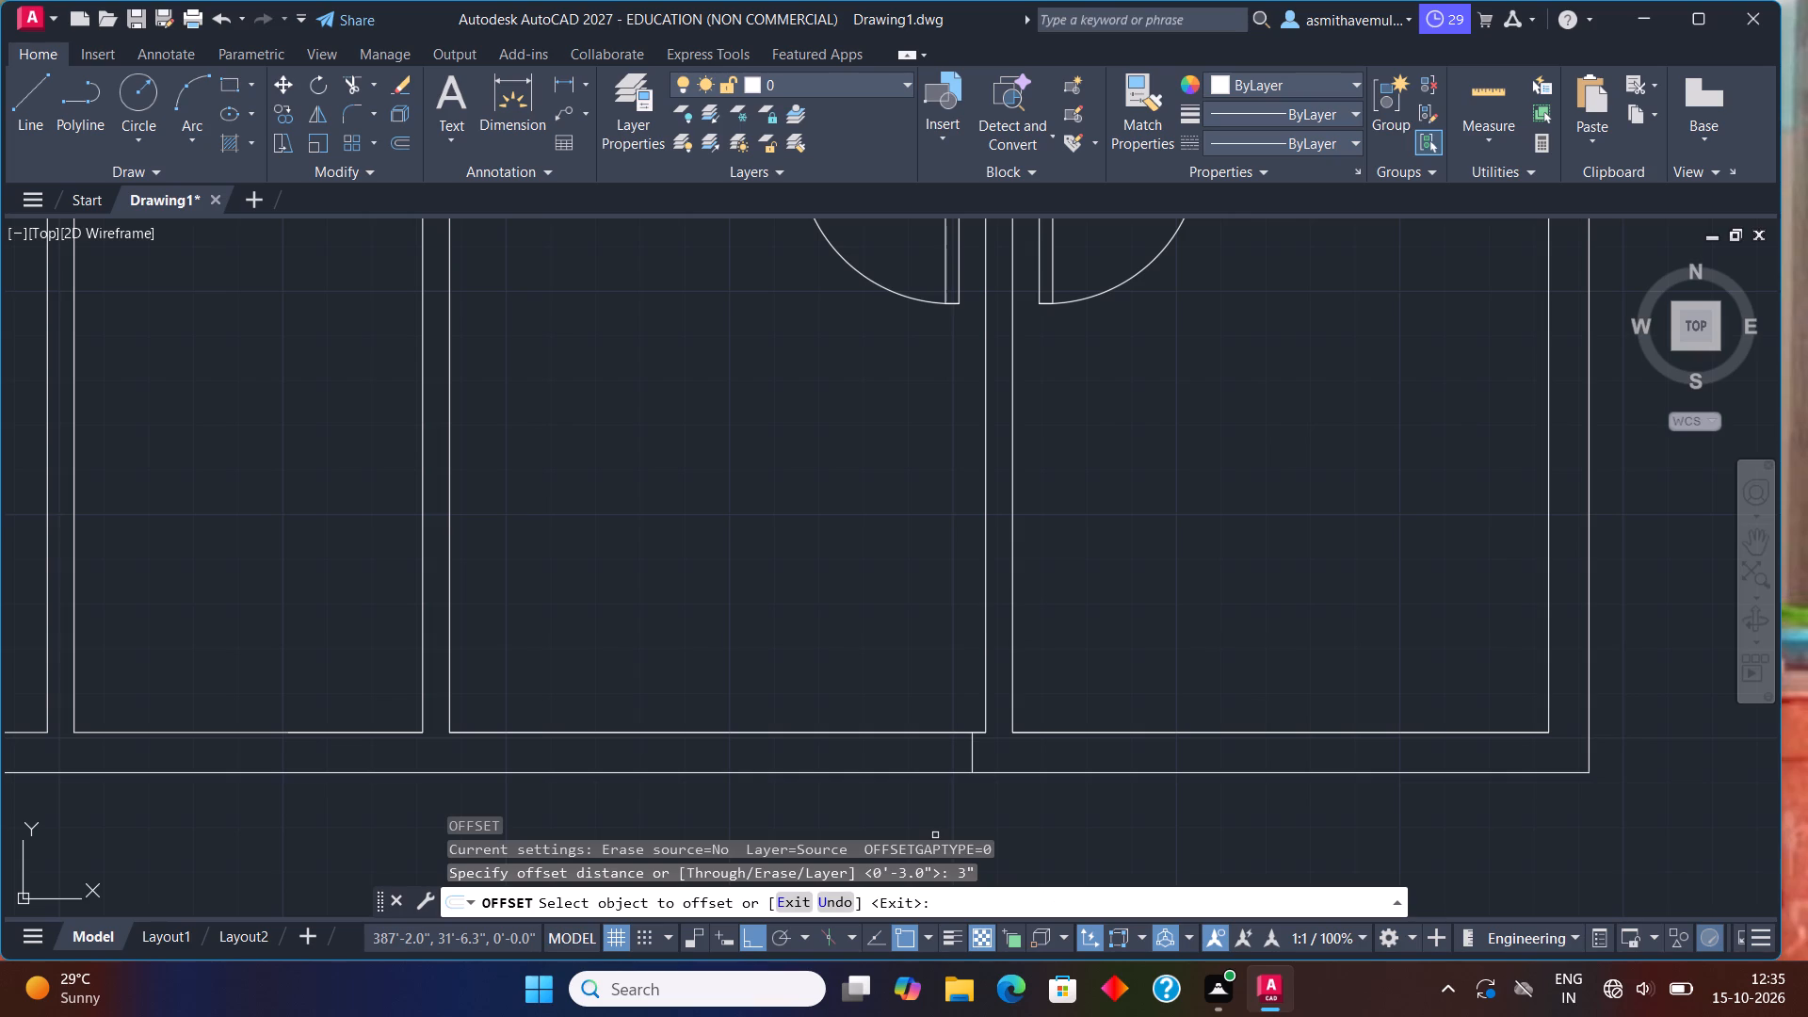
click(973, 752)
click(793, 752)
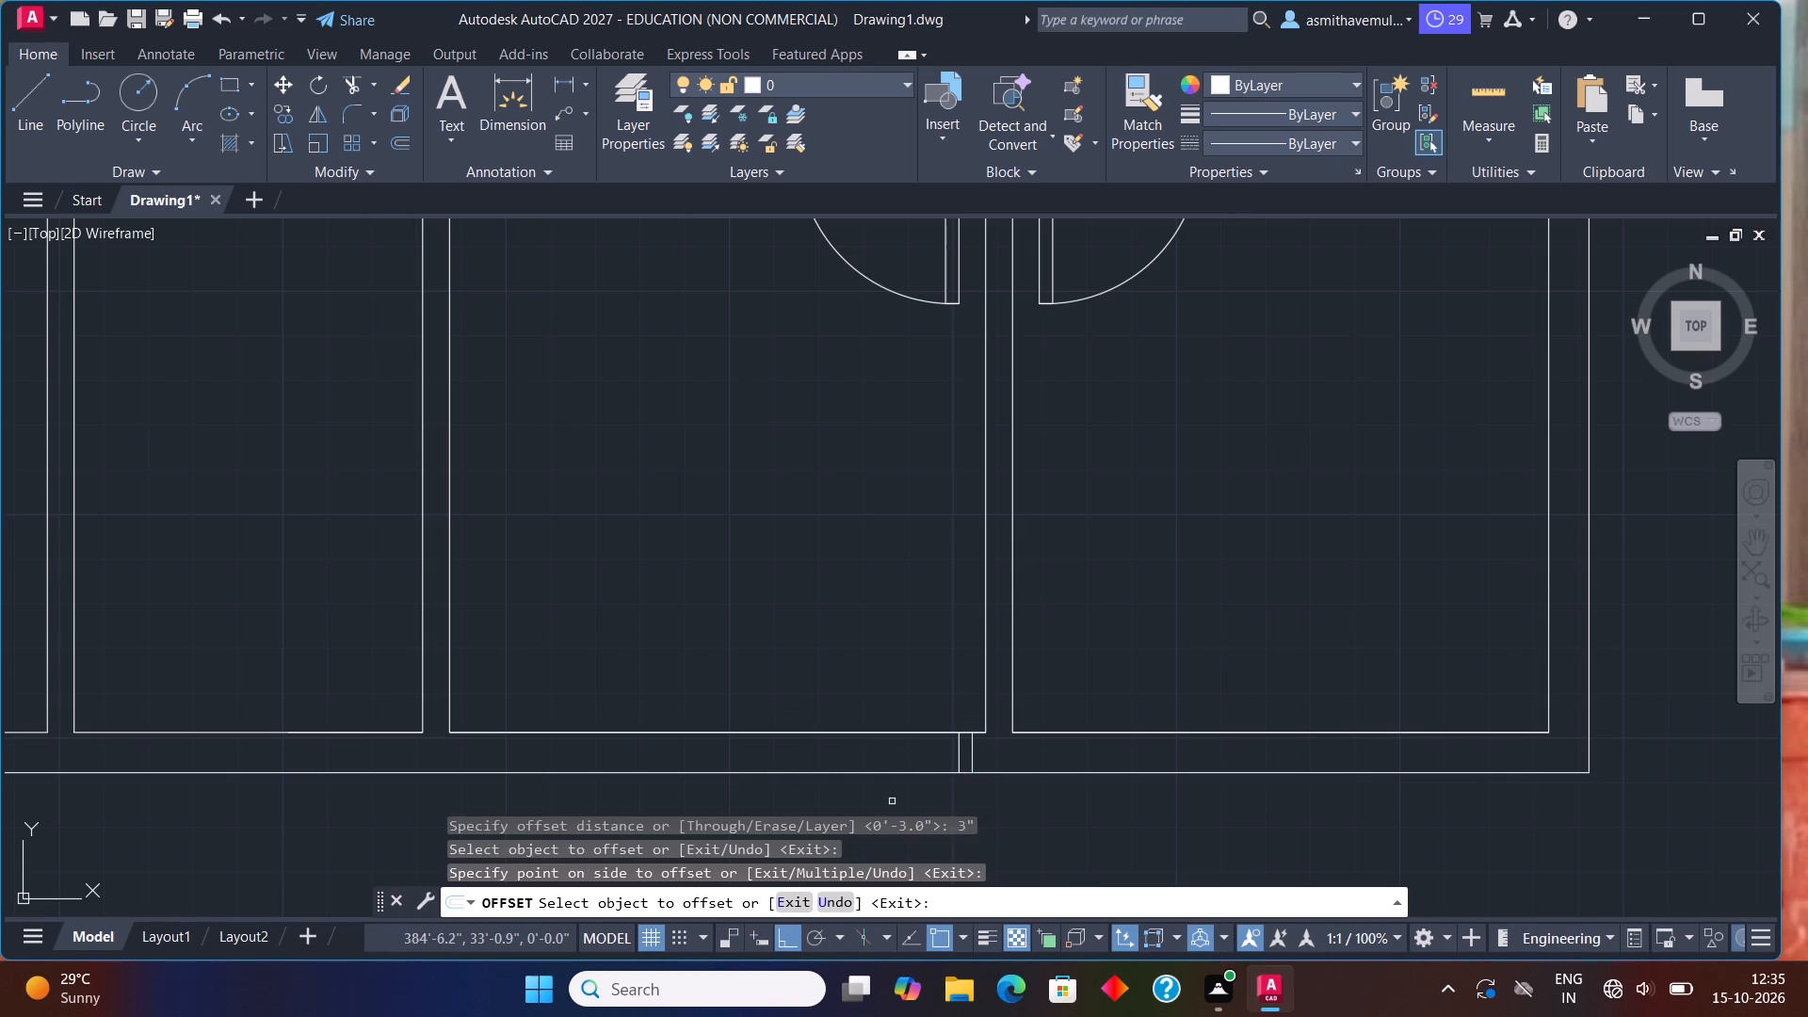
key(Escape)
Offset the leftmost of the two jamb lines 3' to the left to mark the door opening width.
key(o)
key(Return)
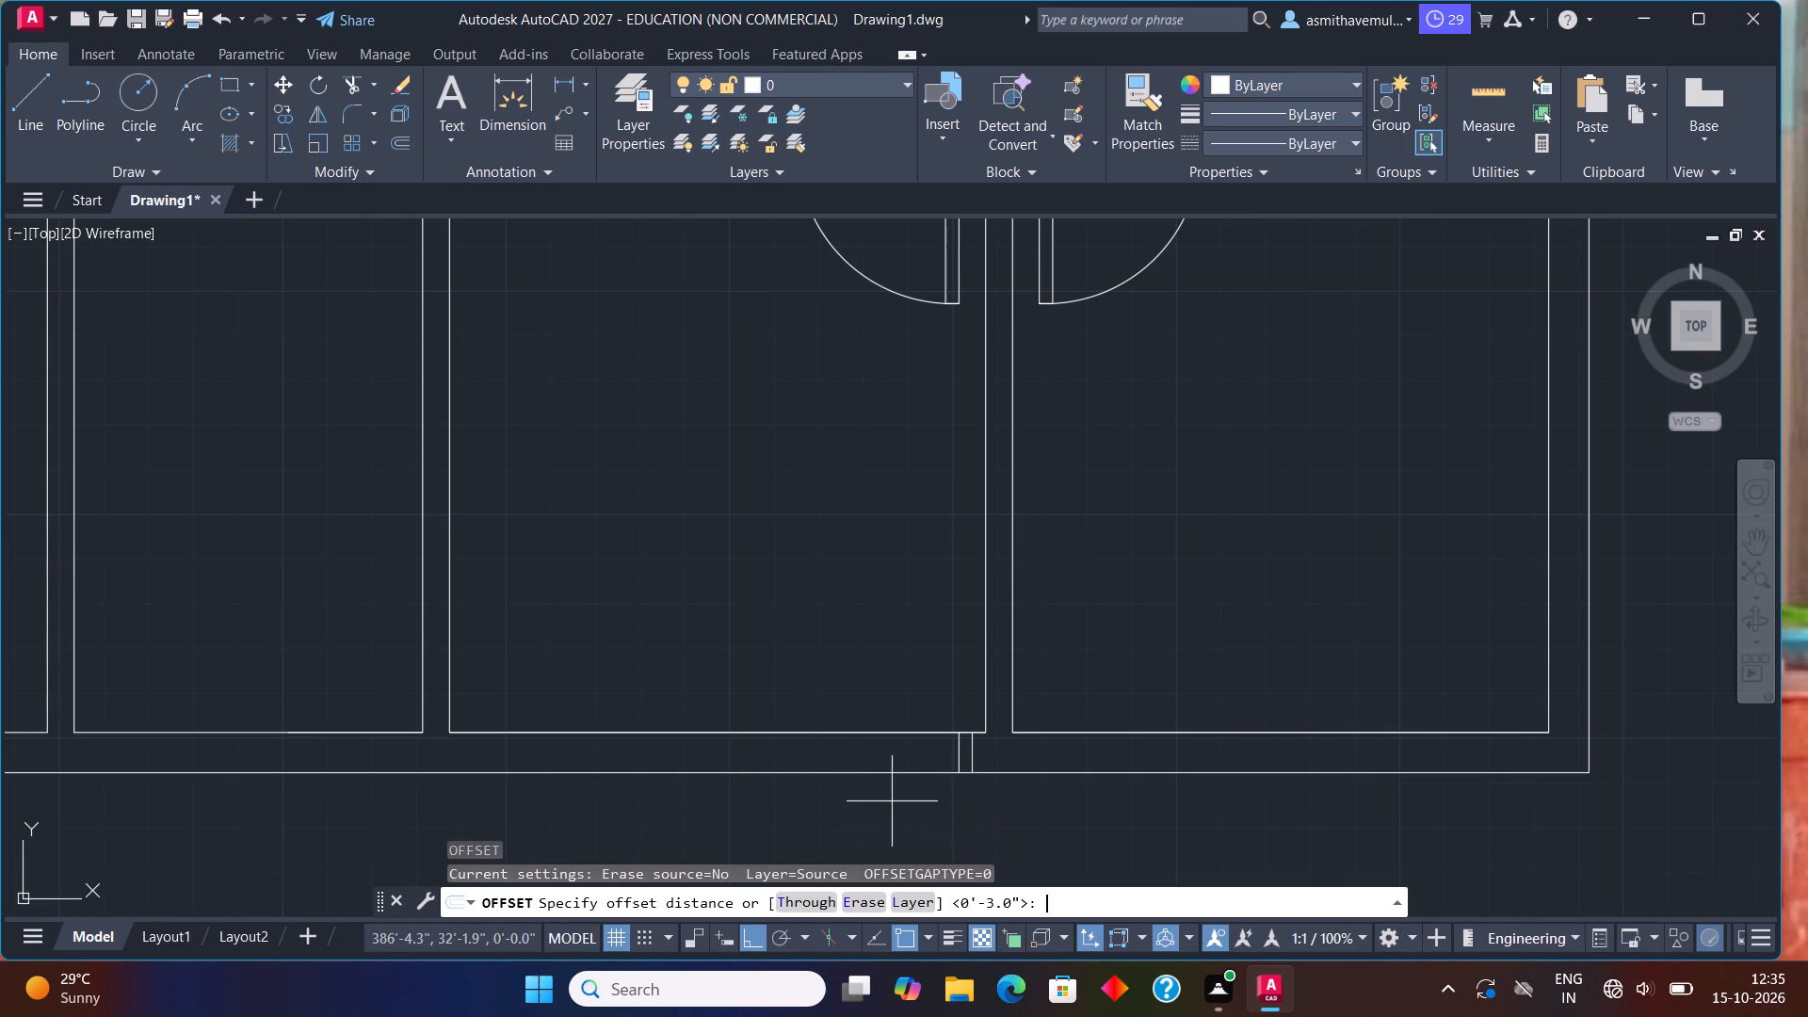
text(3')
key(Return)
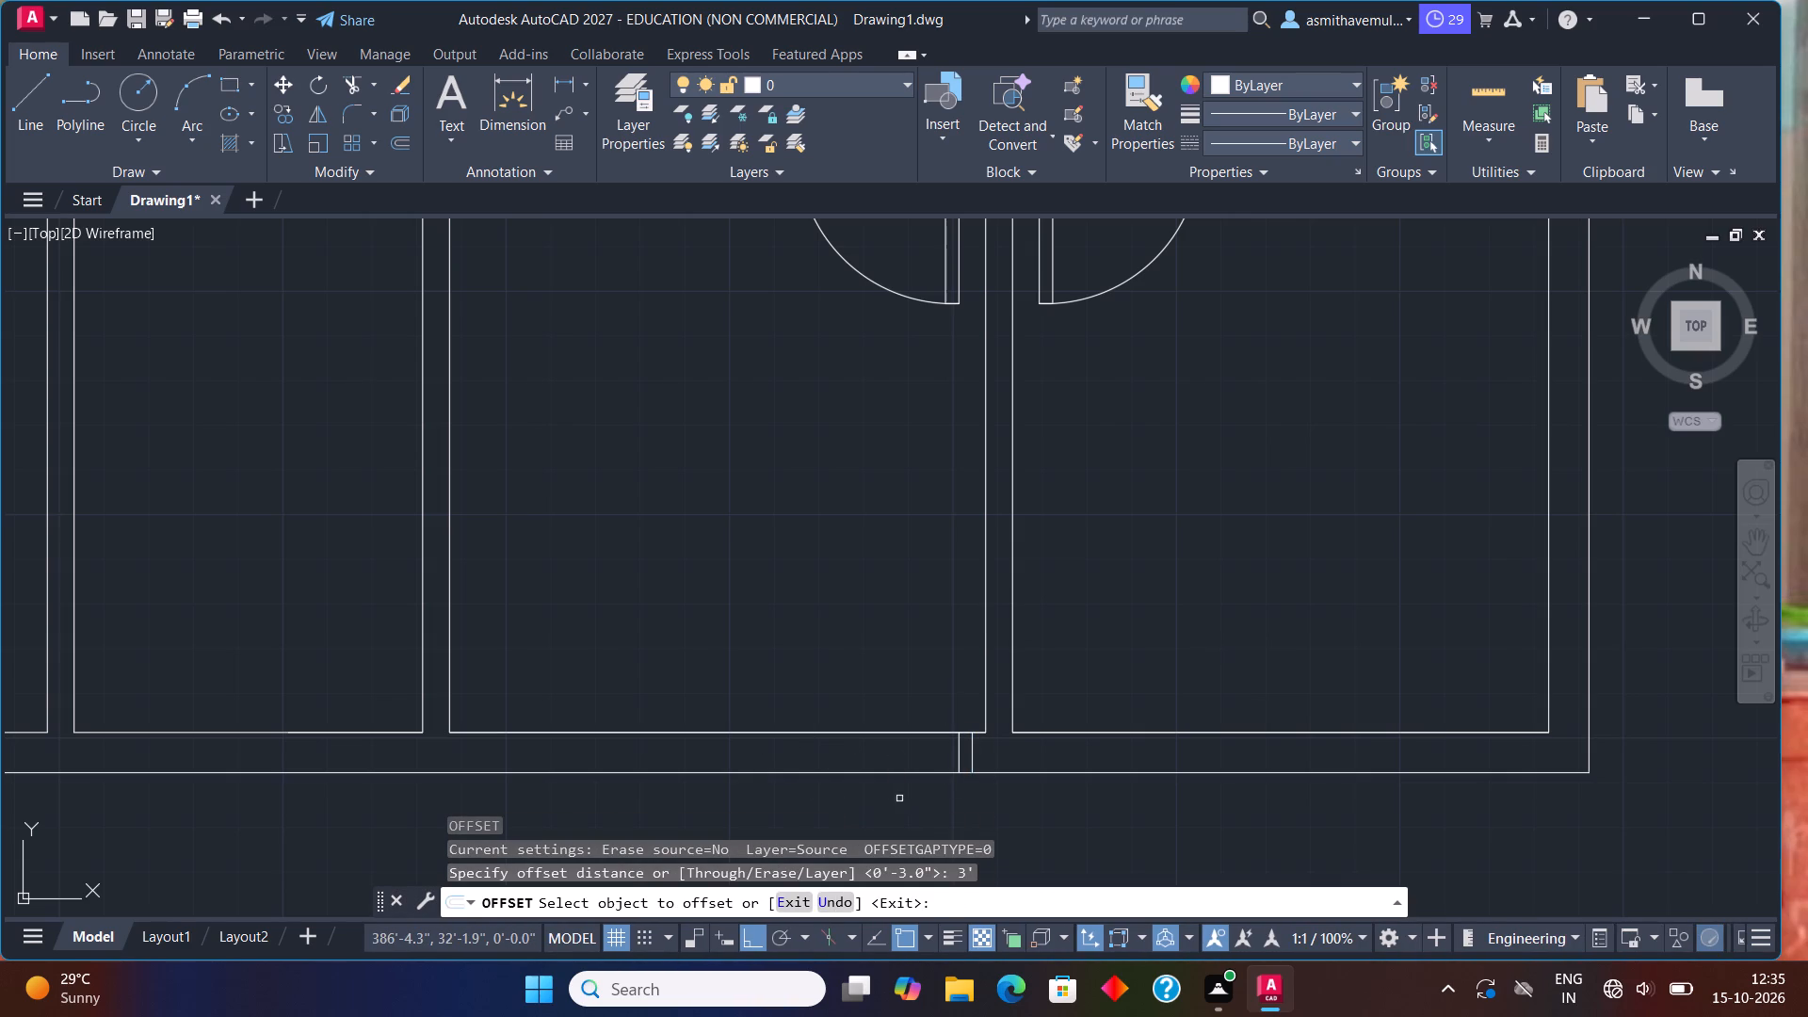
click(959, 751)
click(904, 740)
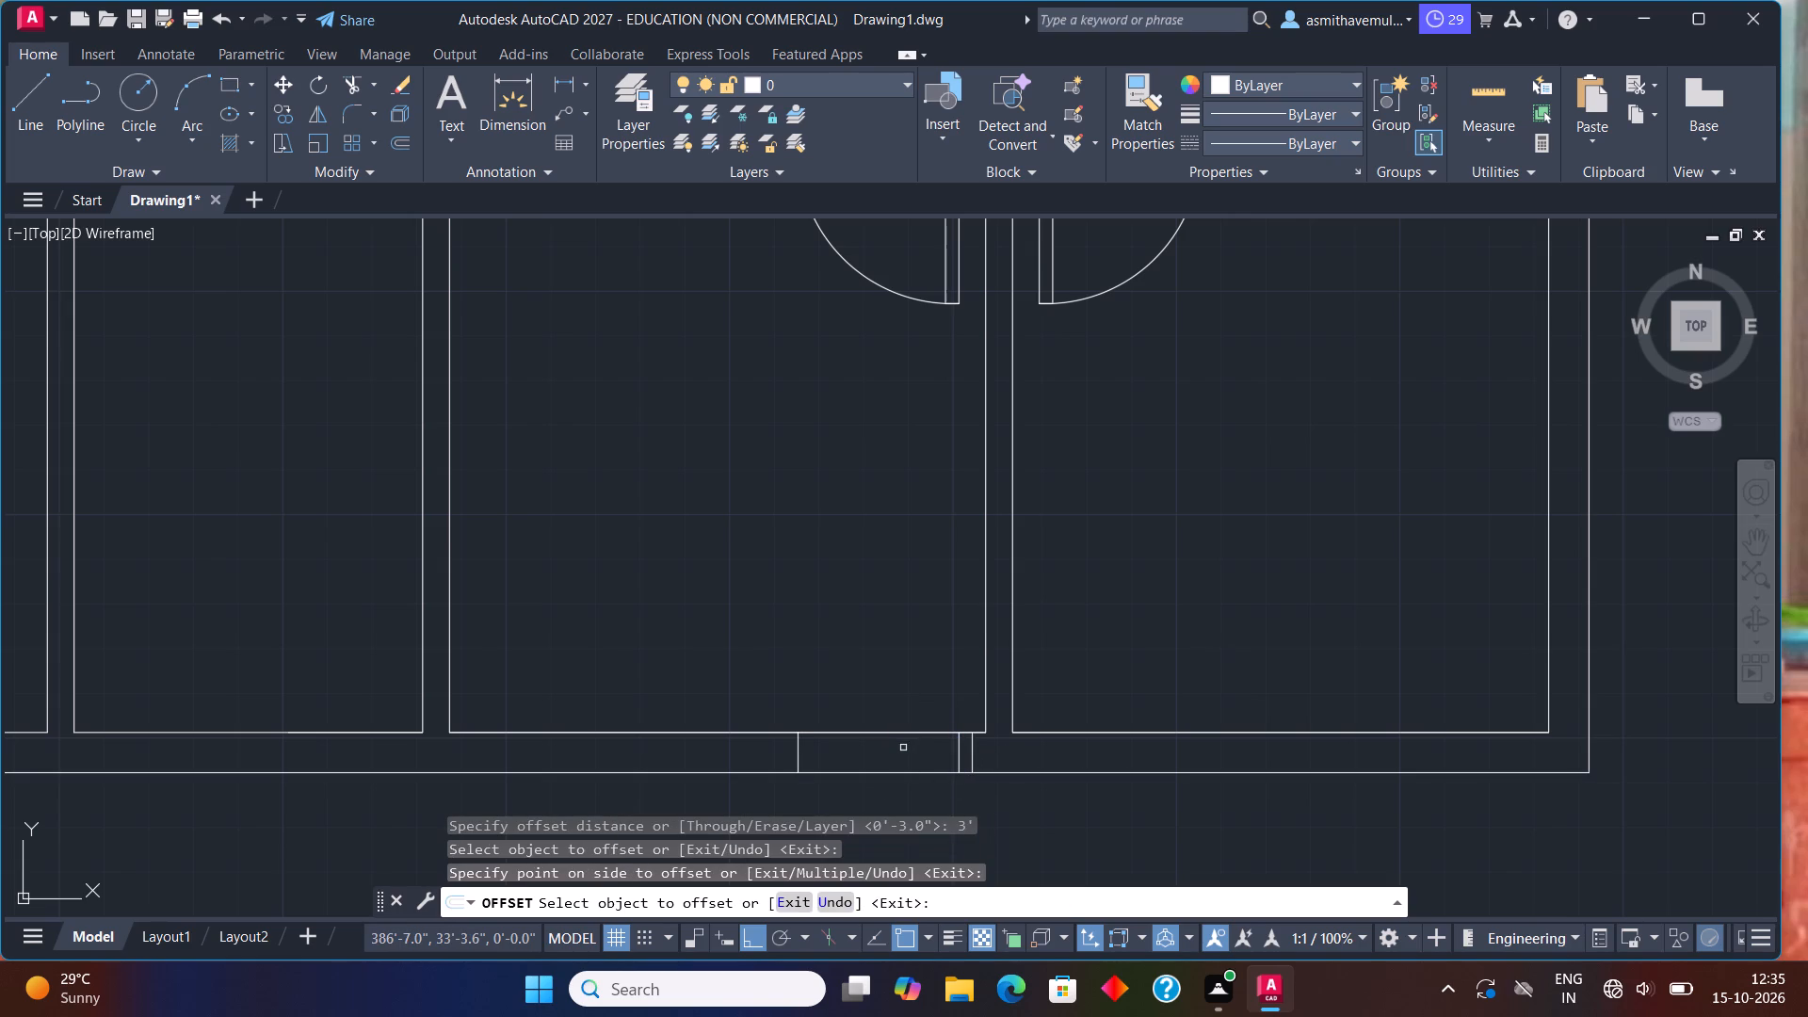
key(Escape)
Offset the line at the opening's far side 3" to the left to form the second jamb.
key(o)
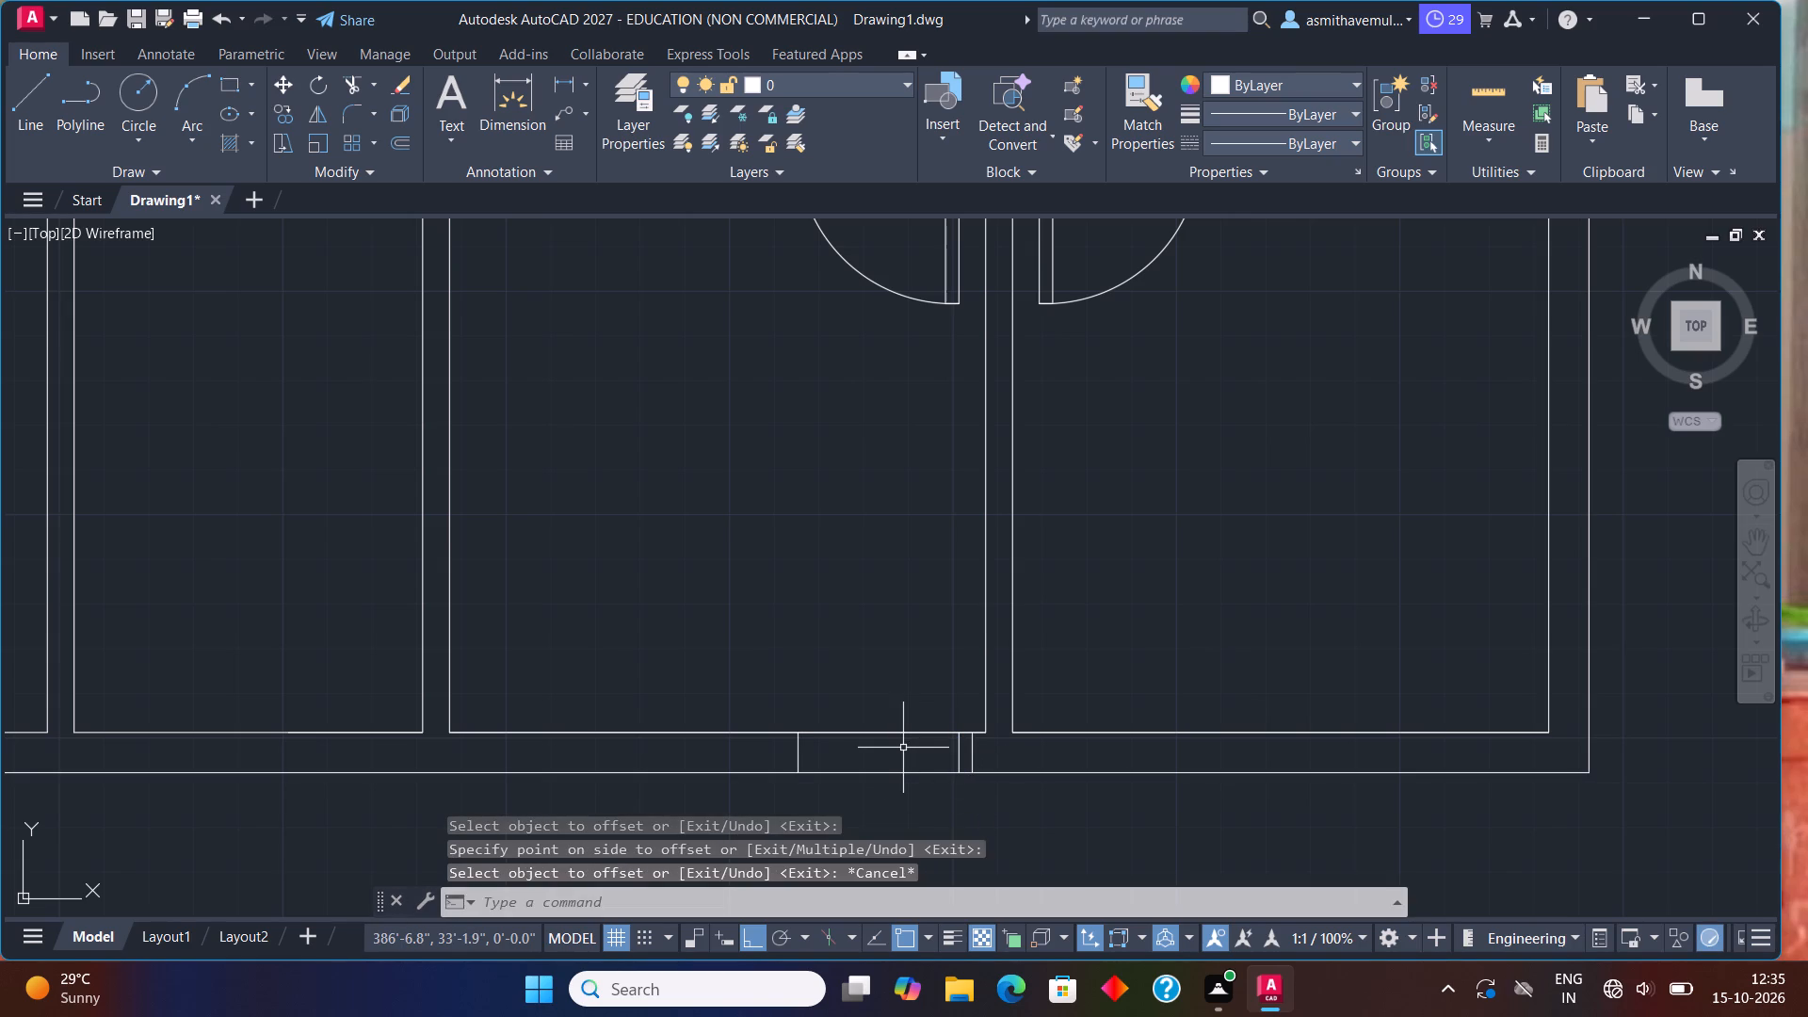
key(Return)
key(3)
key(shift+quotedbl)
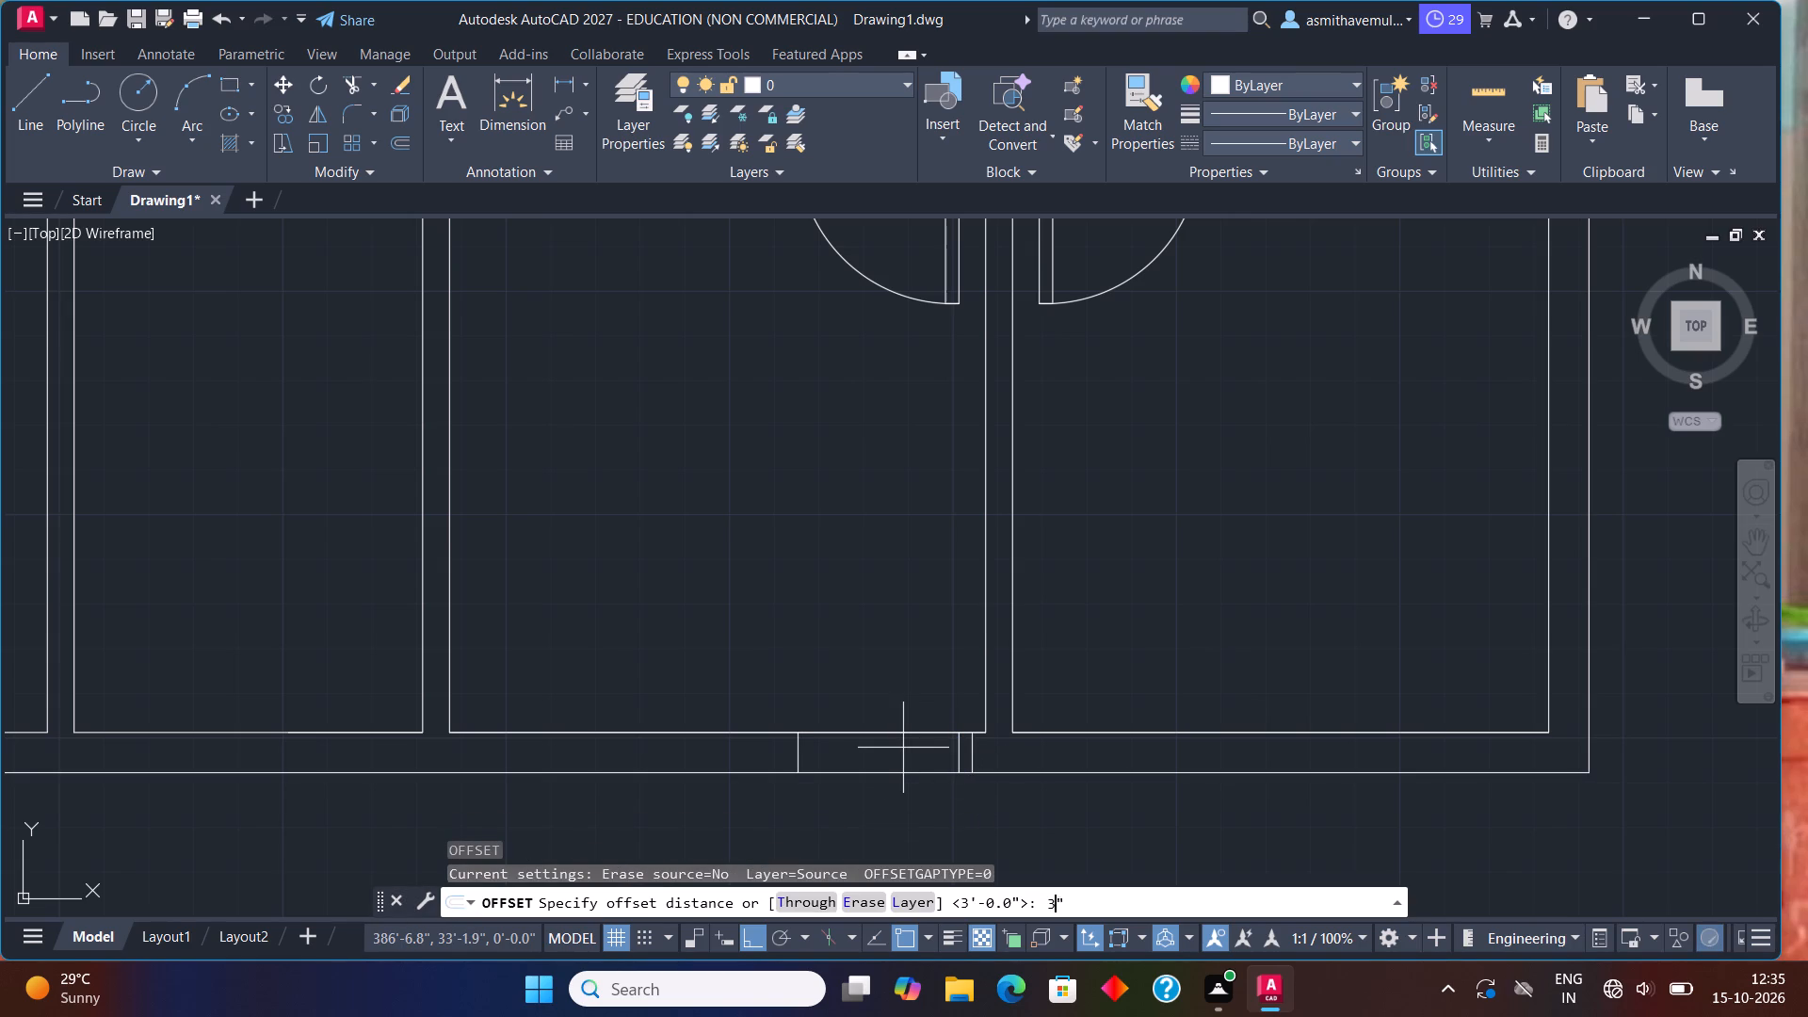
key(Return)
click(799, 742)
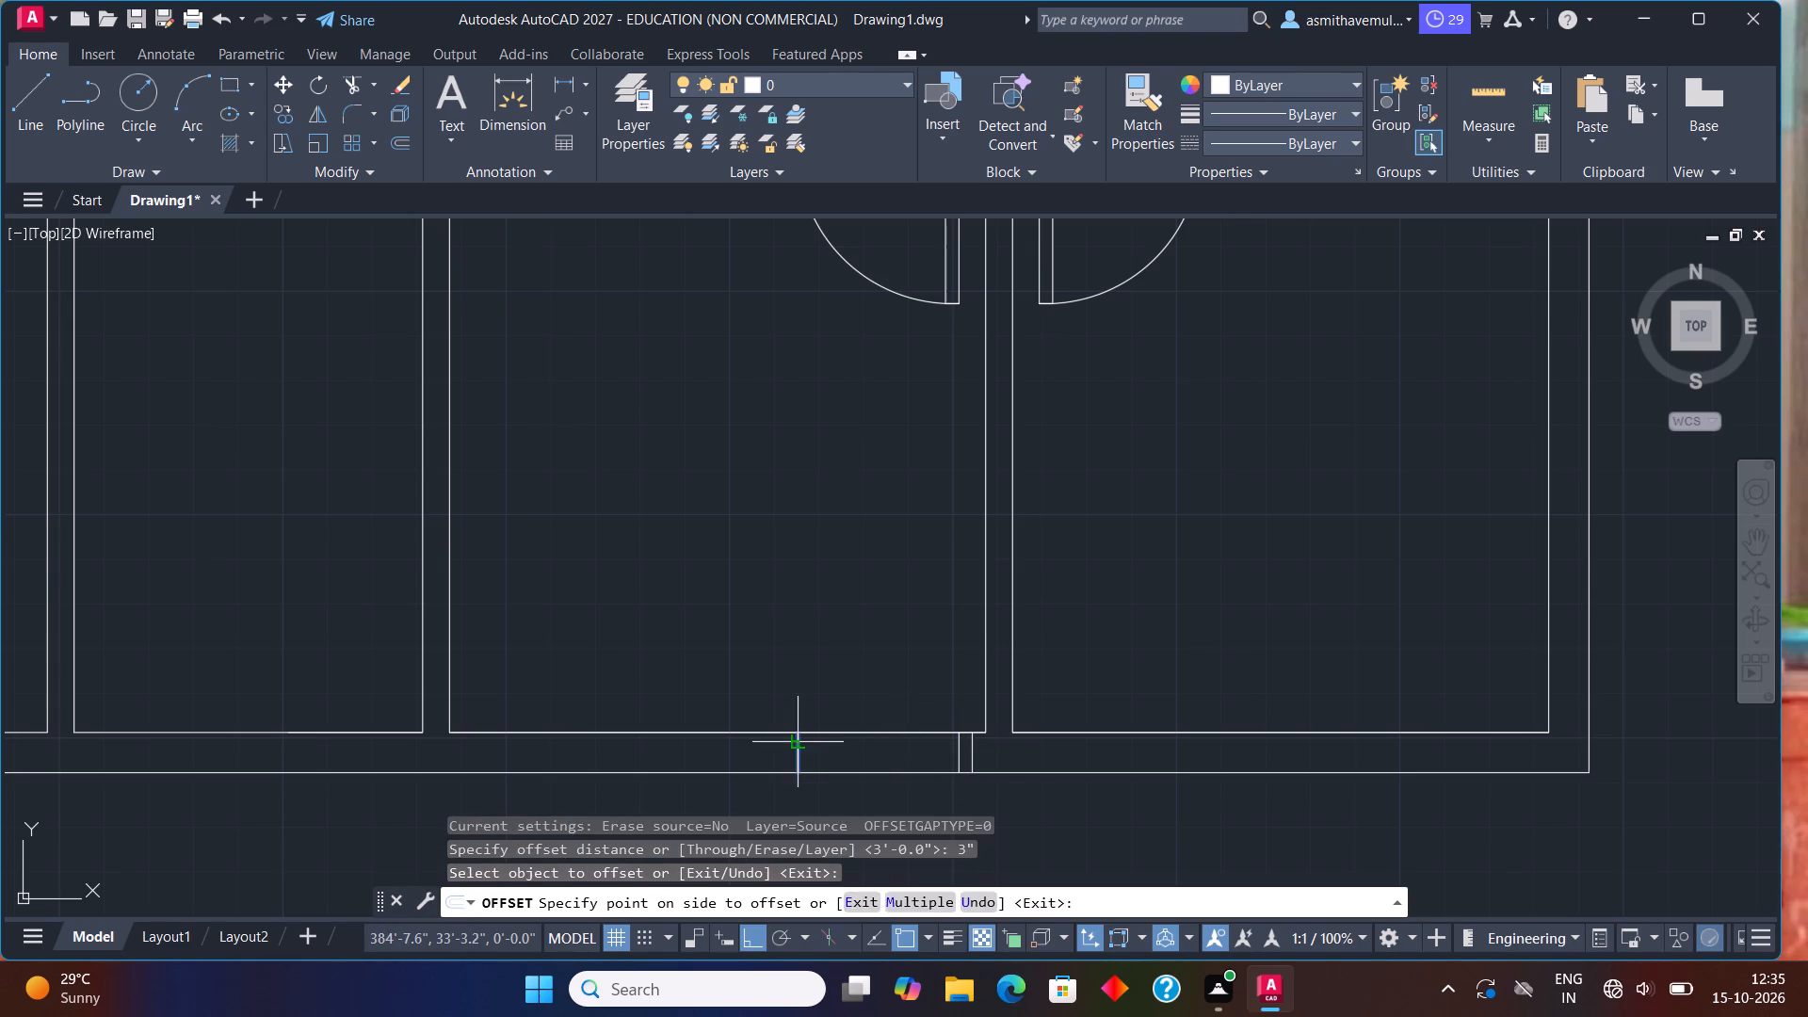
click(779, 743)
key(Escape)
Trim both exterior wall lines between the two jambs to clear the door opening left of the partition.
text(trim)
key(Return)
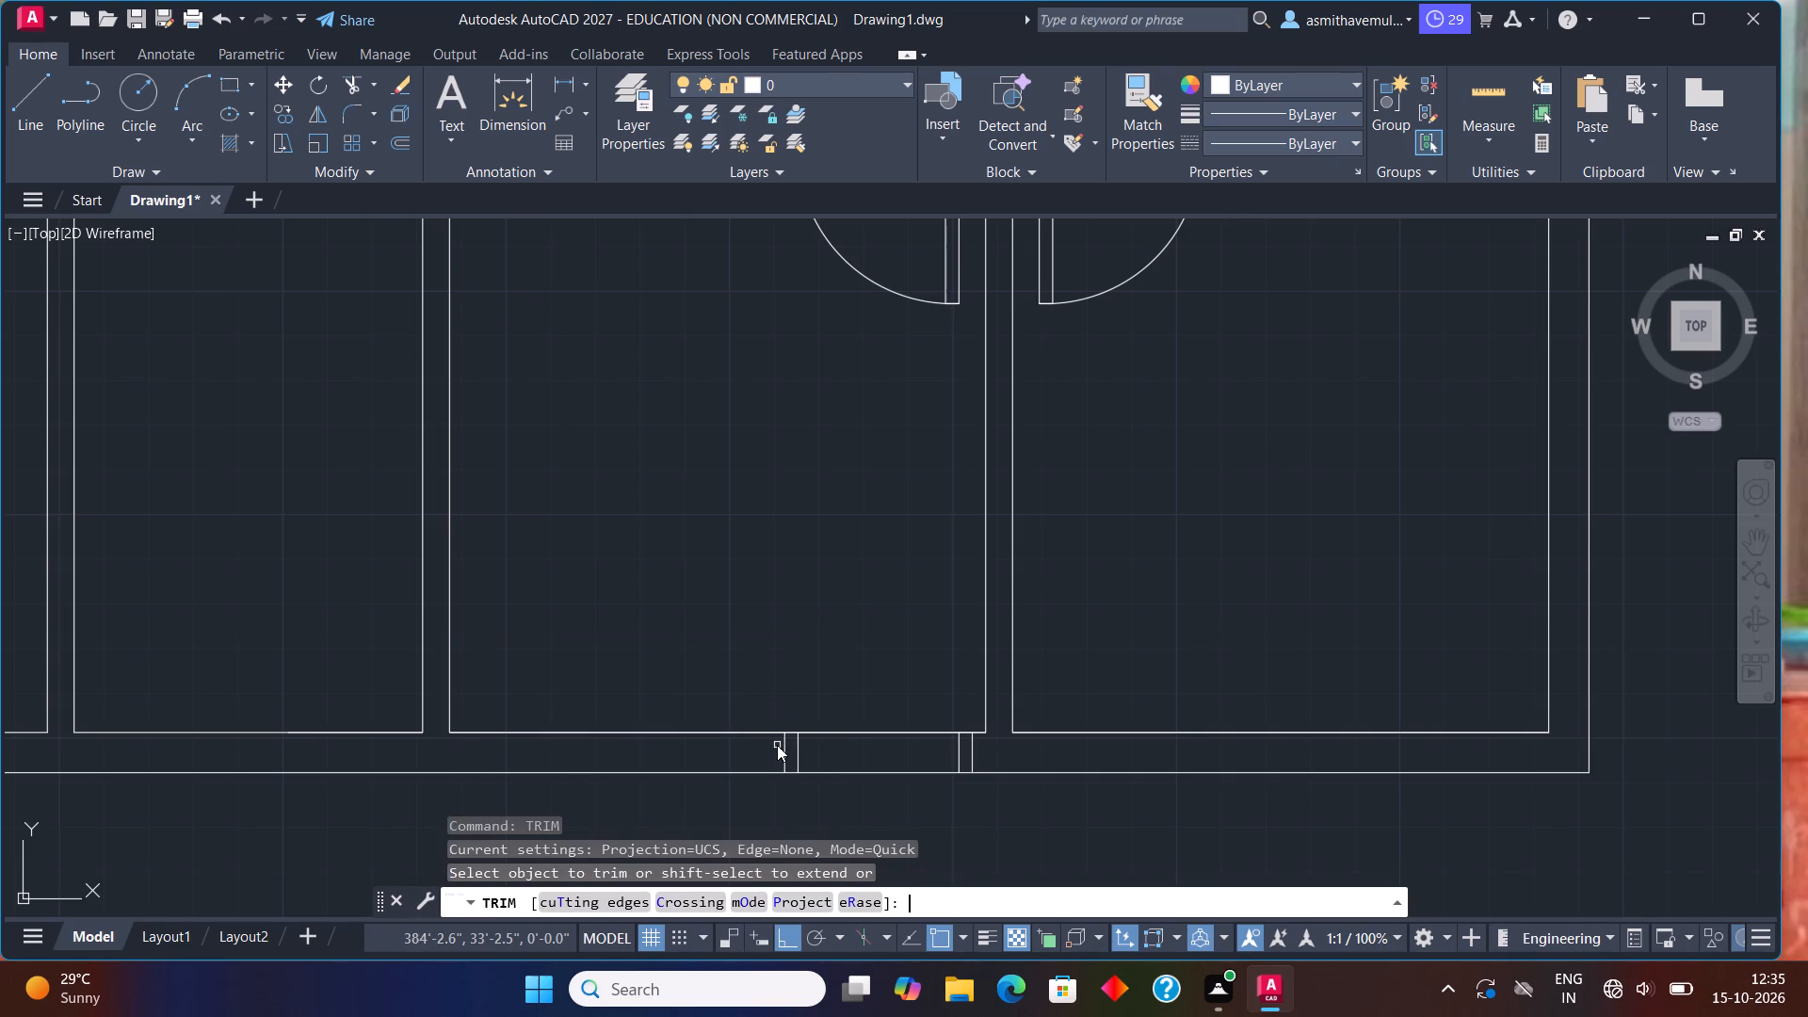
drag(831, 801, 888, 699)
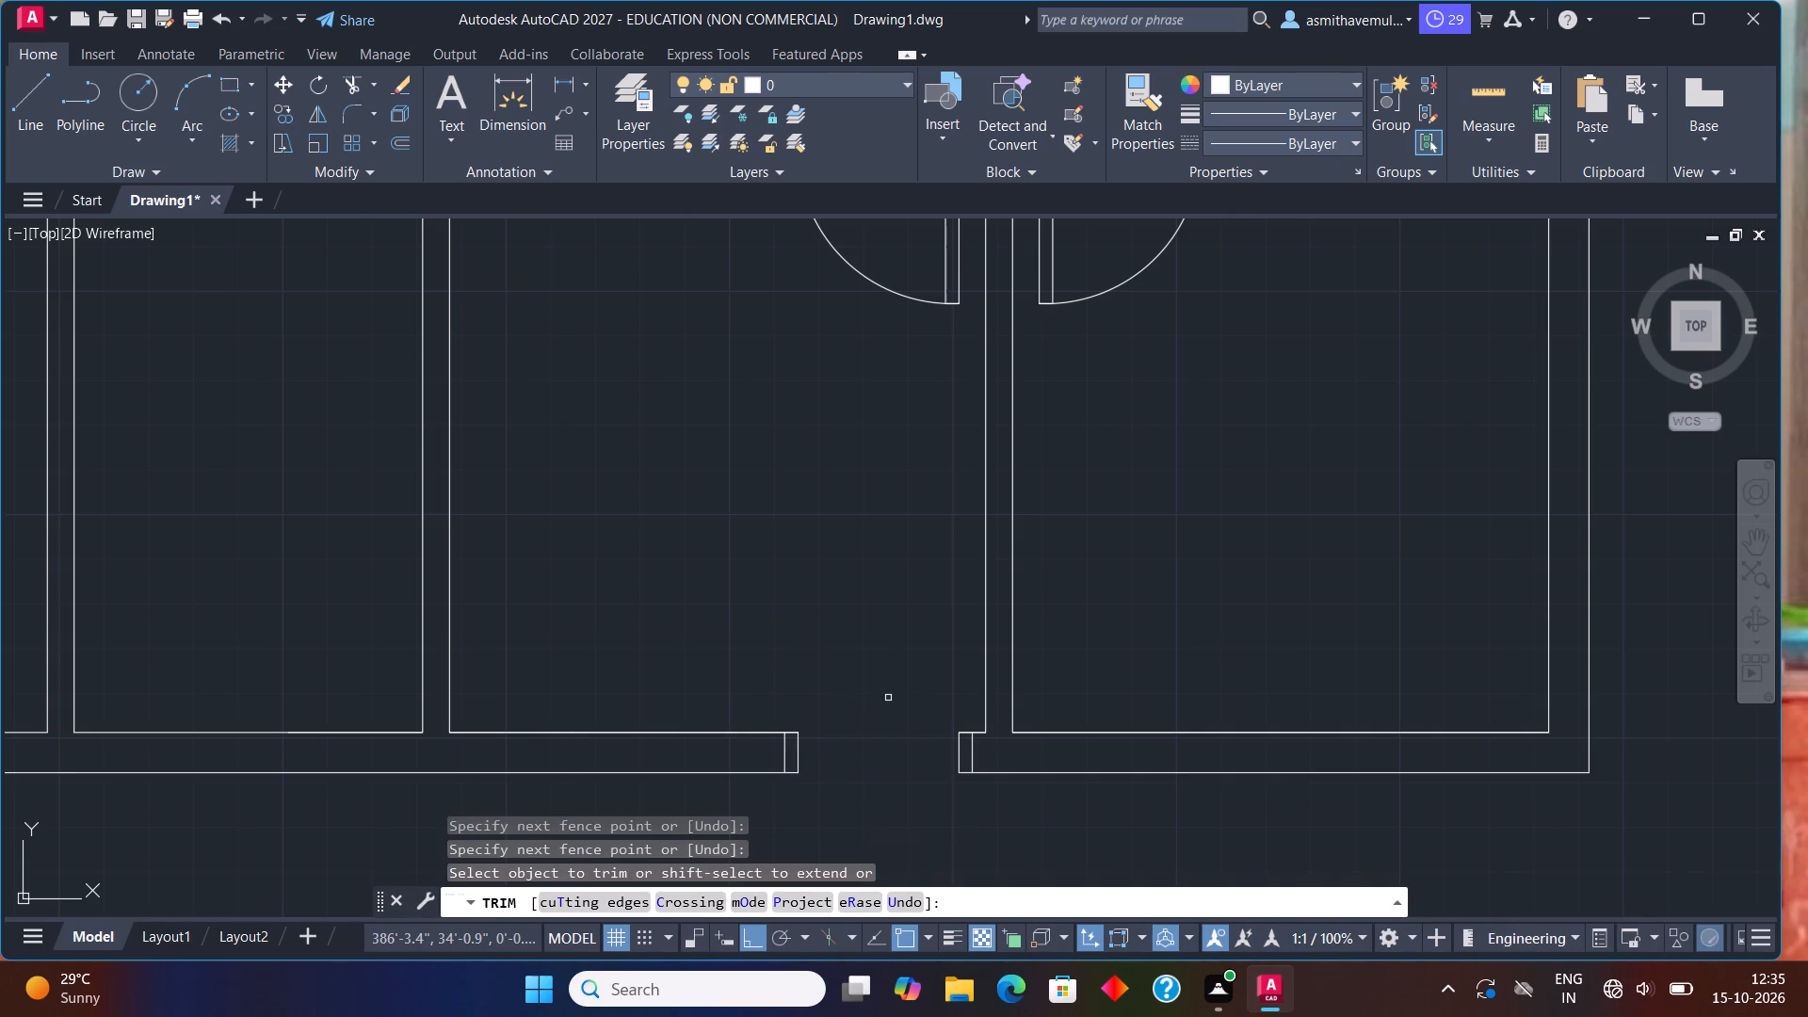
key(Escape)
Draw a jamb line across the bottom exterior wall, starting 3" right of the same partition's lower right corner.
middle_drag(1142, 647, 1051, 599)
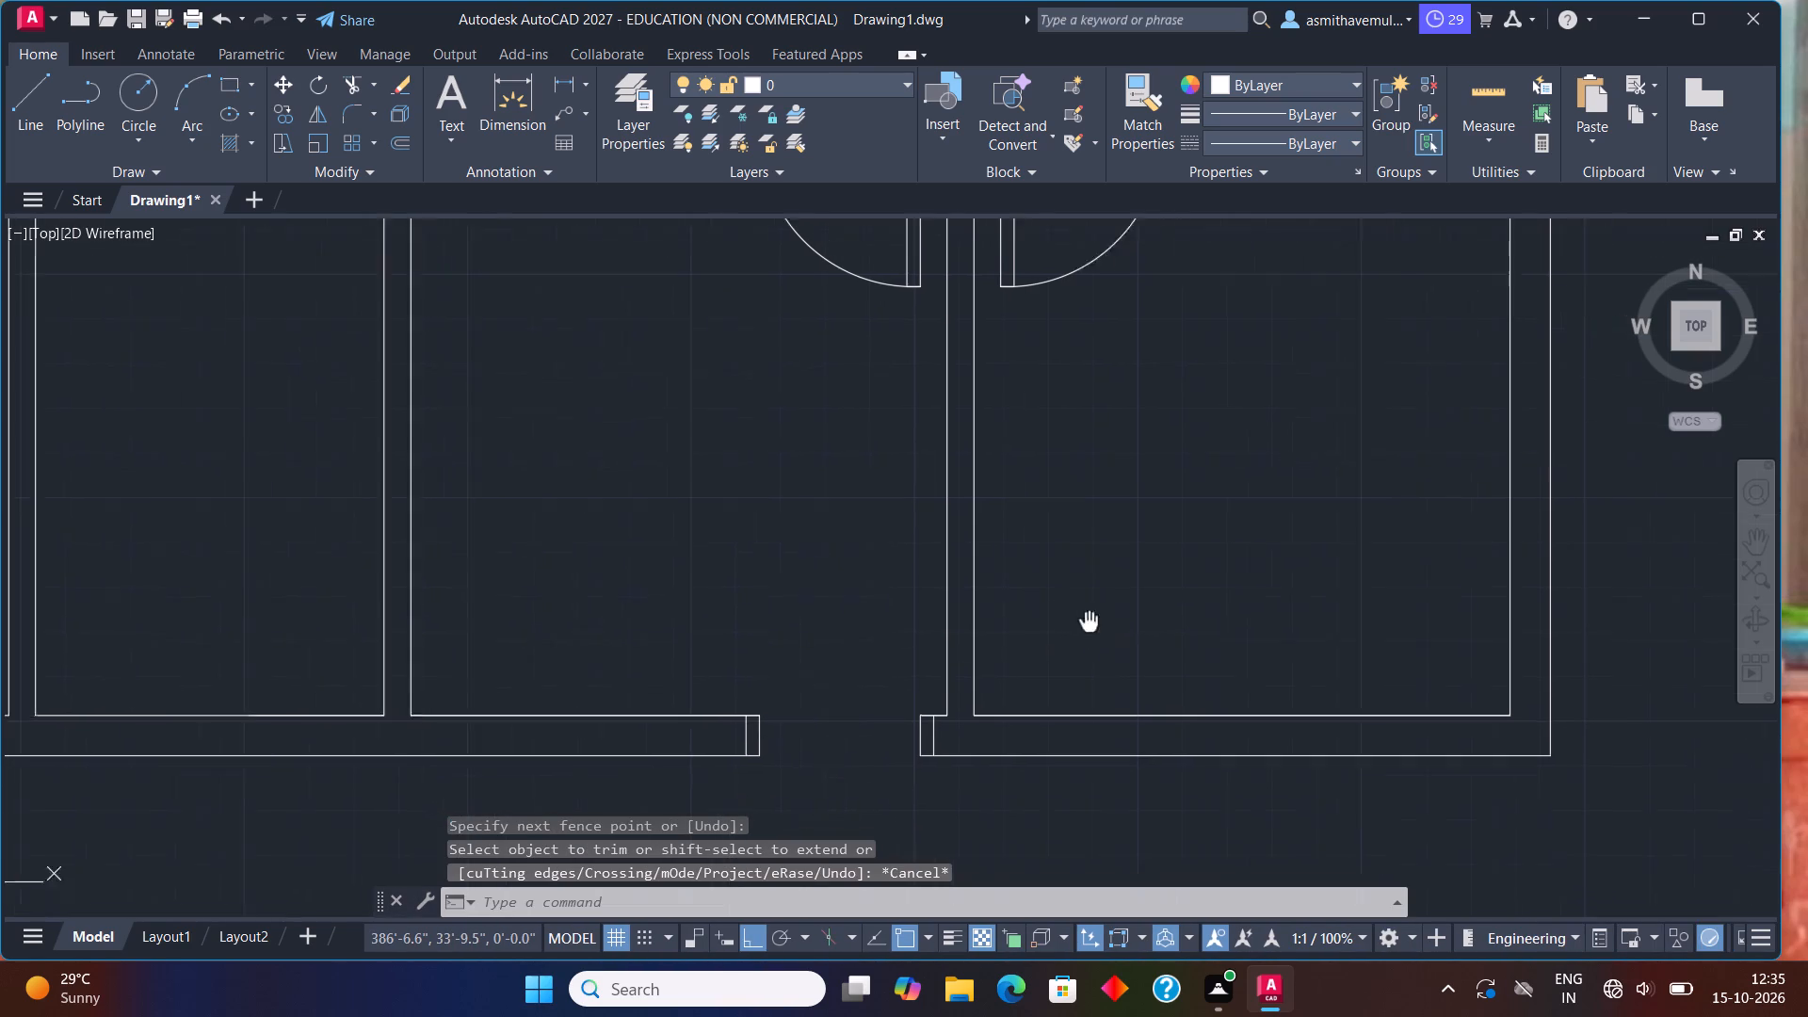
middle_drag(1051, 599, 1017, 574)
key(l)
key(Return)
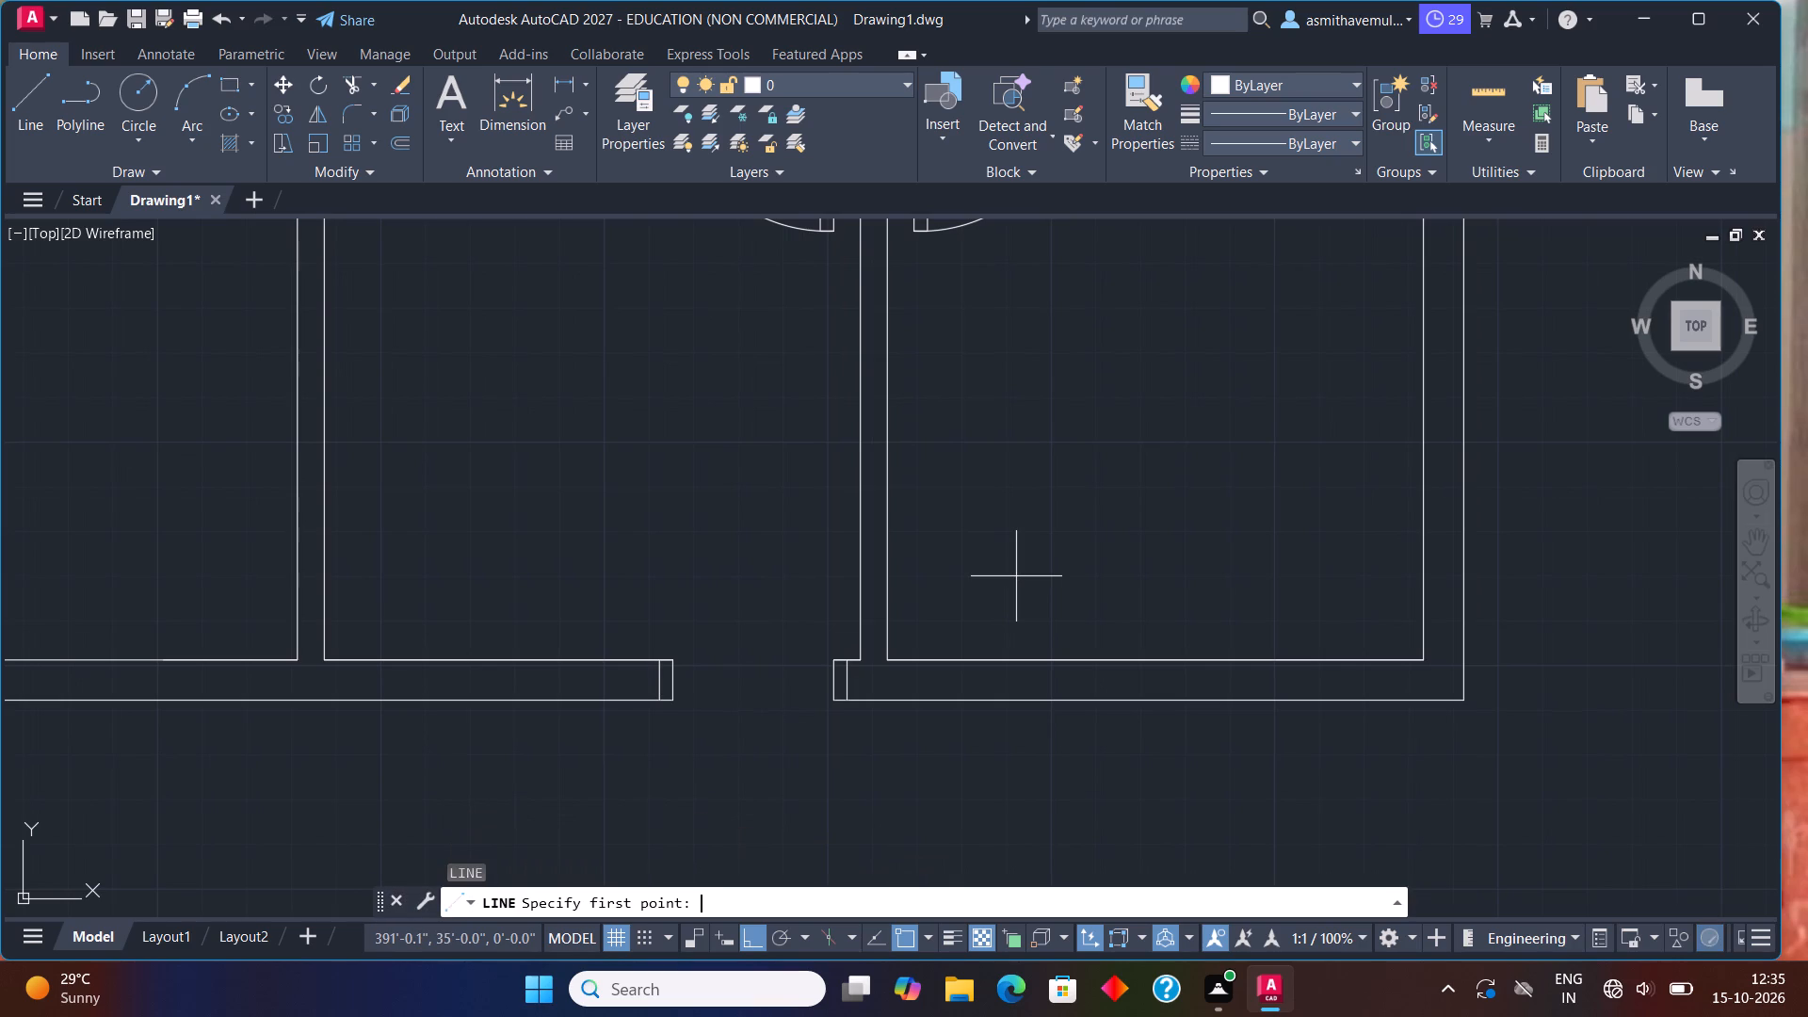
text(from)
key(Return)
click(883, 660)
text(@3)
text(",0)
key(Return)
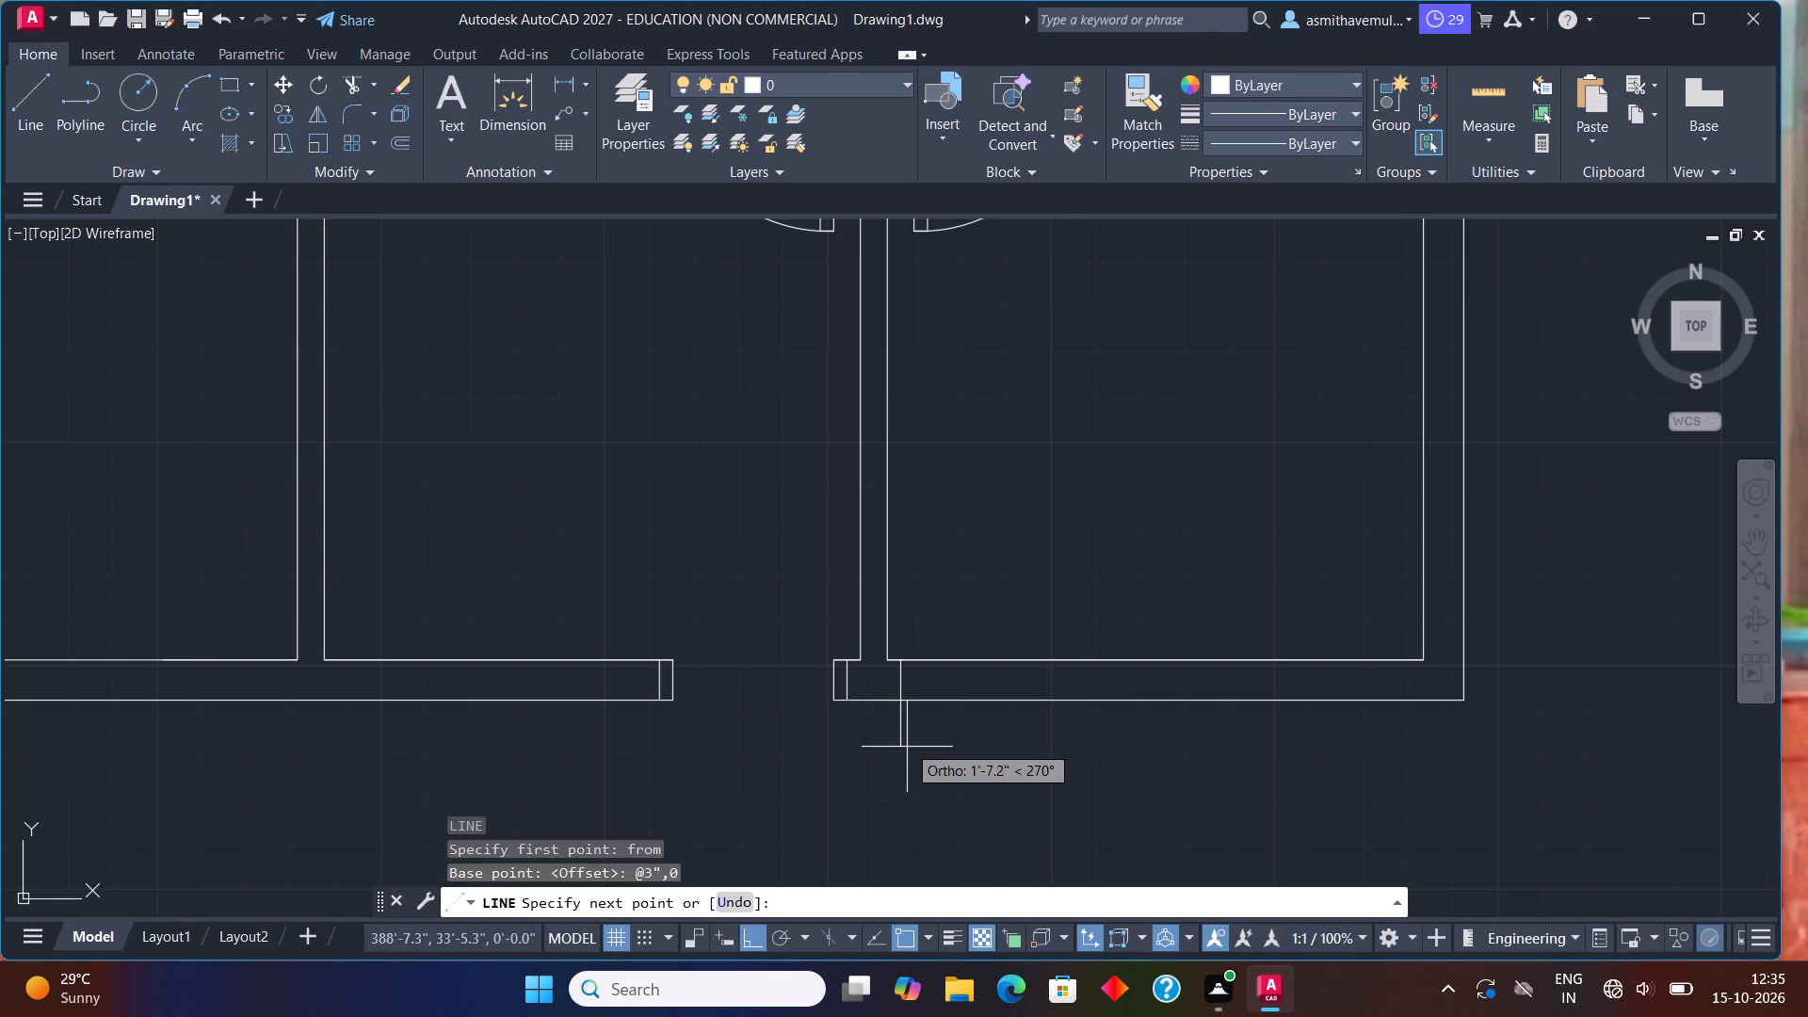
click(901, 700)
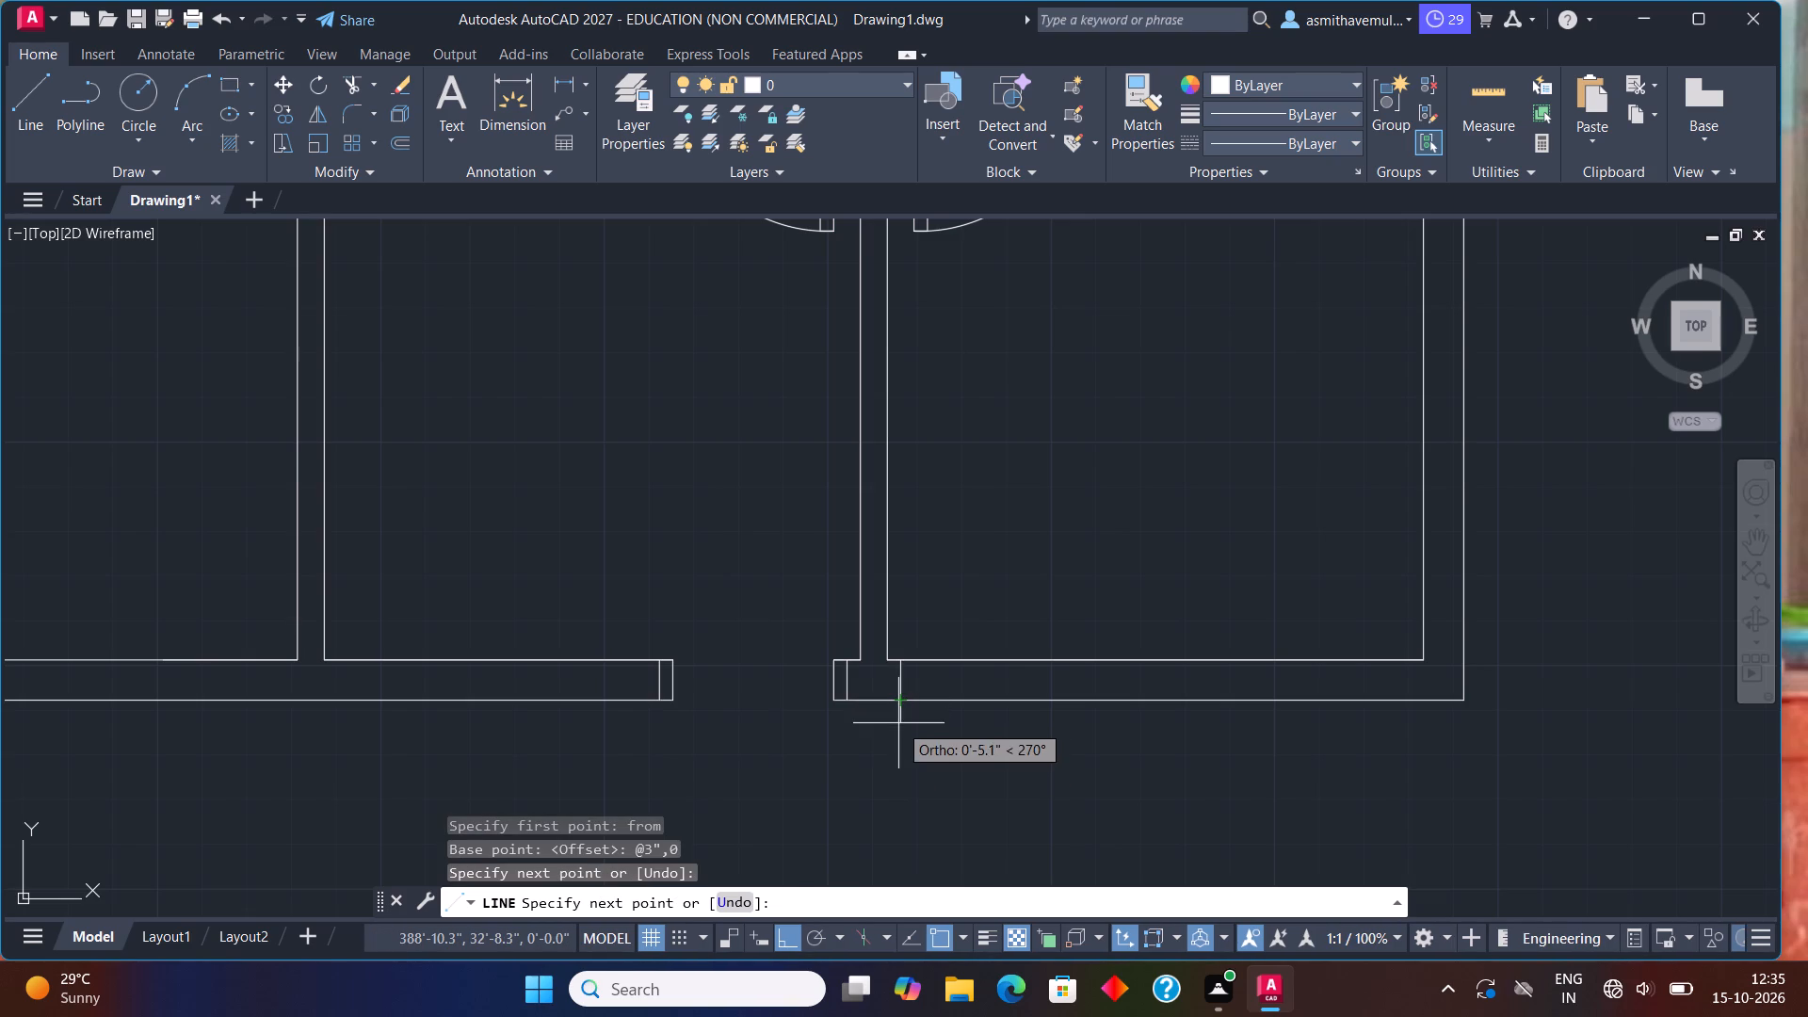
key(Escape)
Offset the jamb line on the partition's right side 3" further to the right.
key(o)
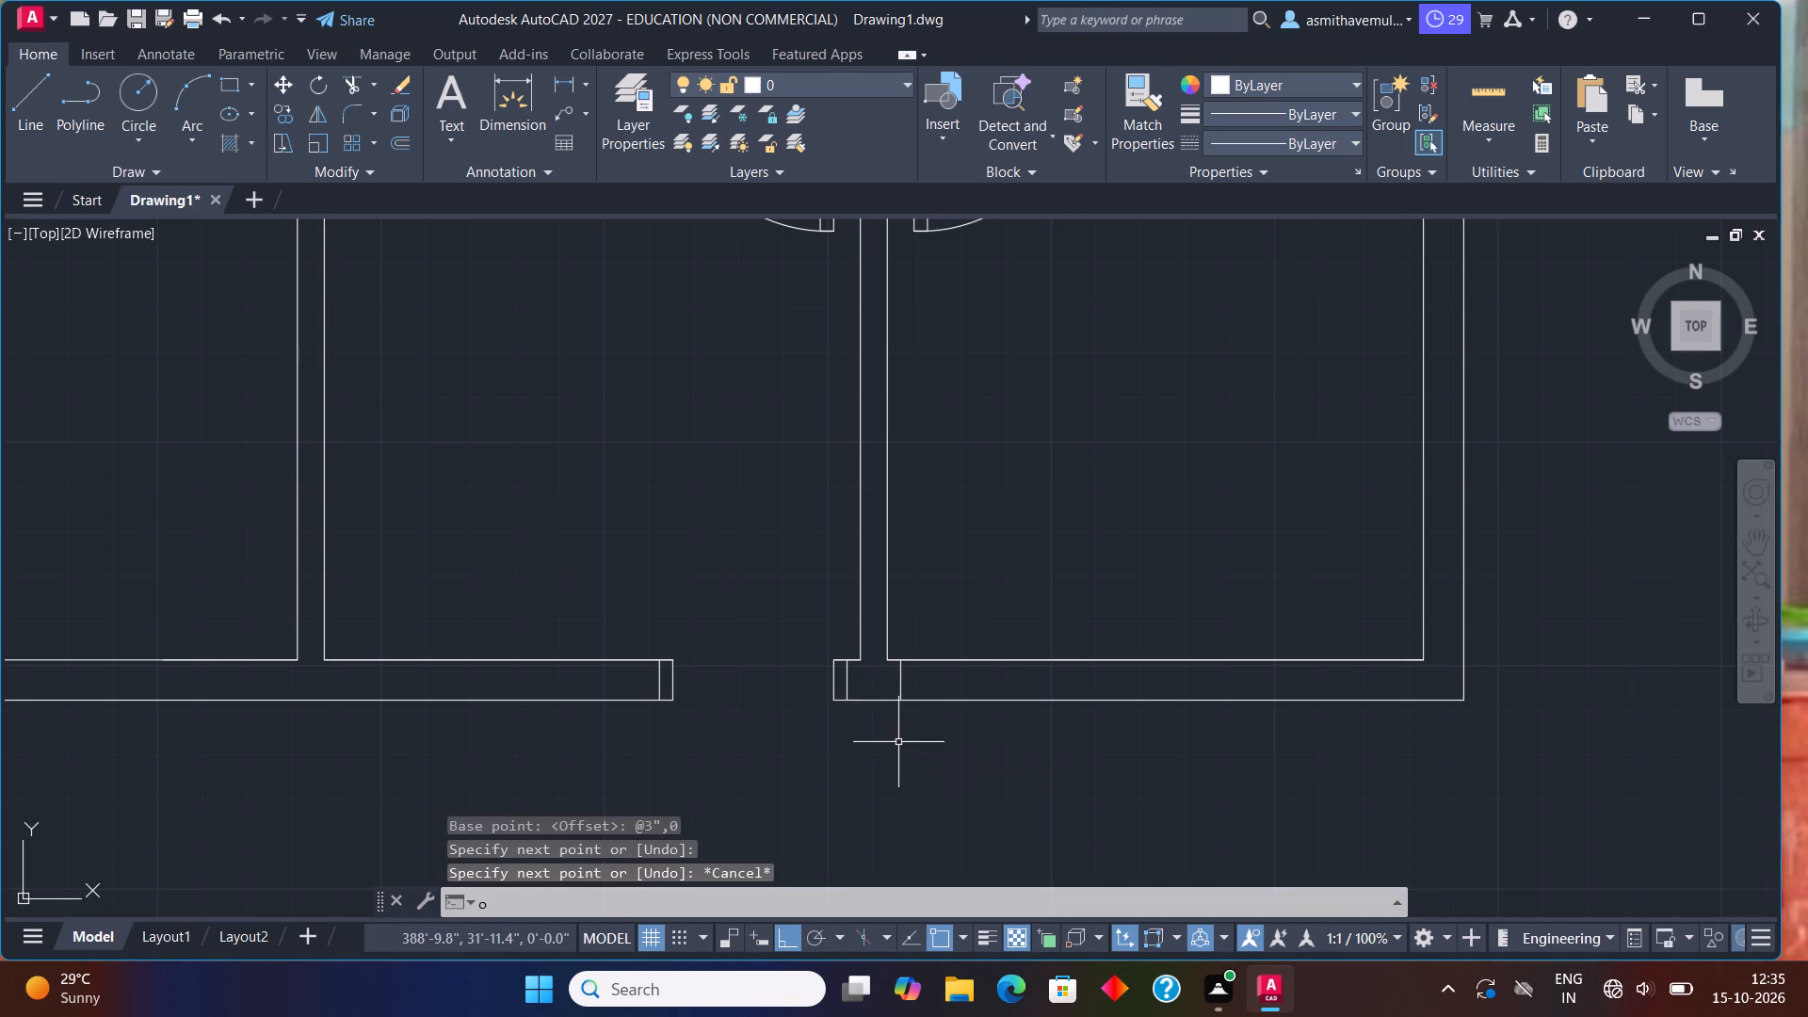
key(Return)
key(3)
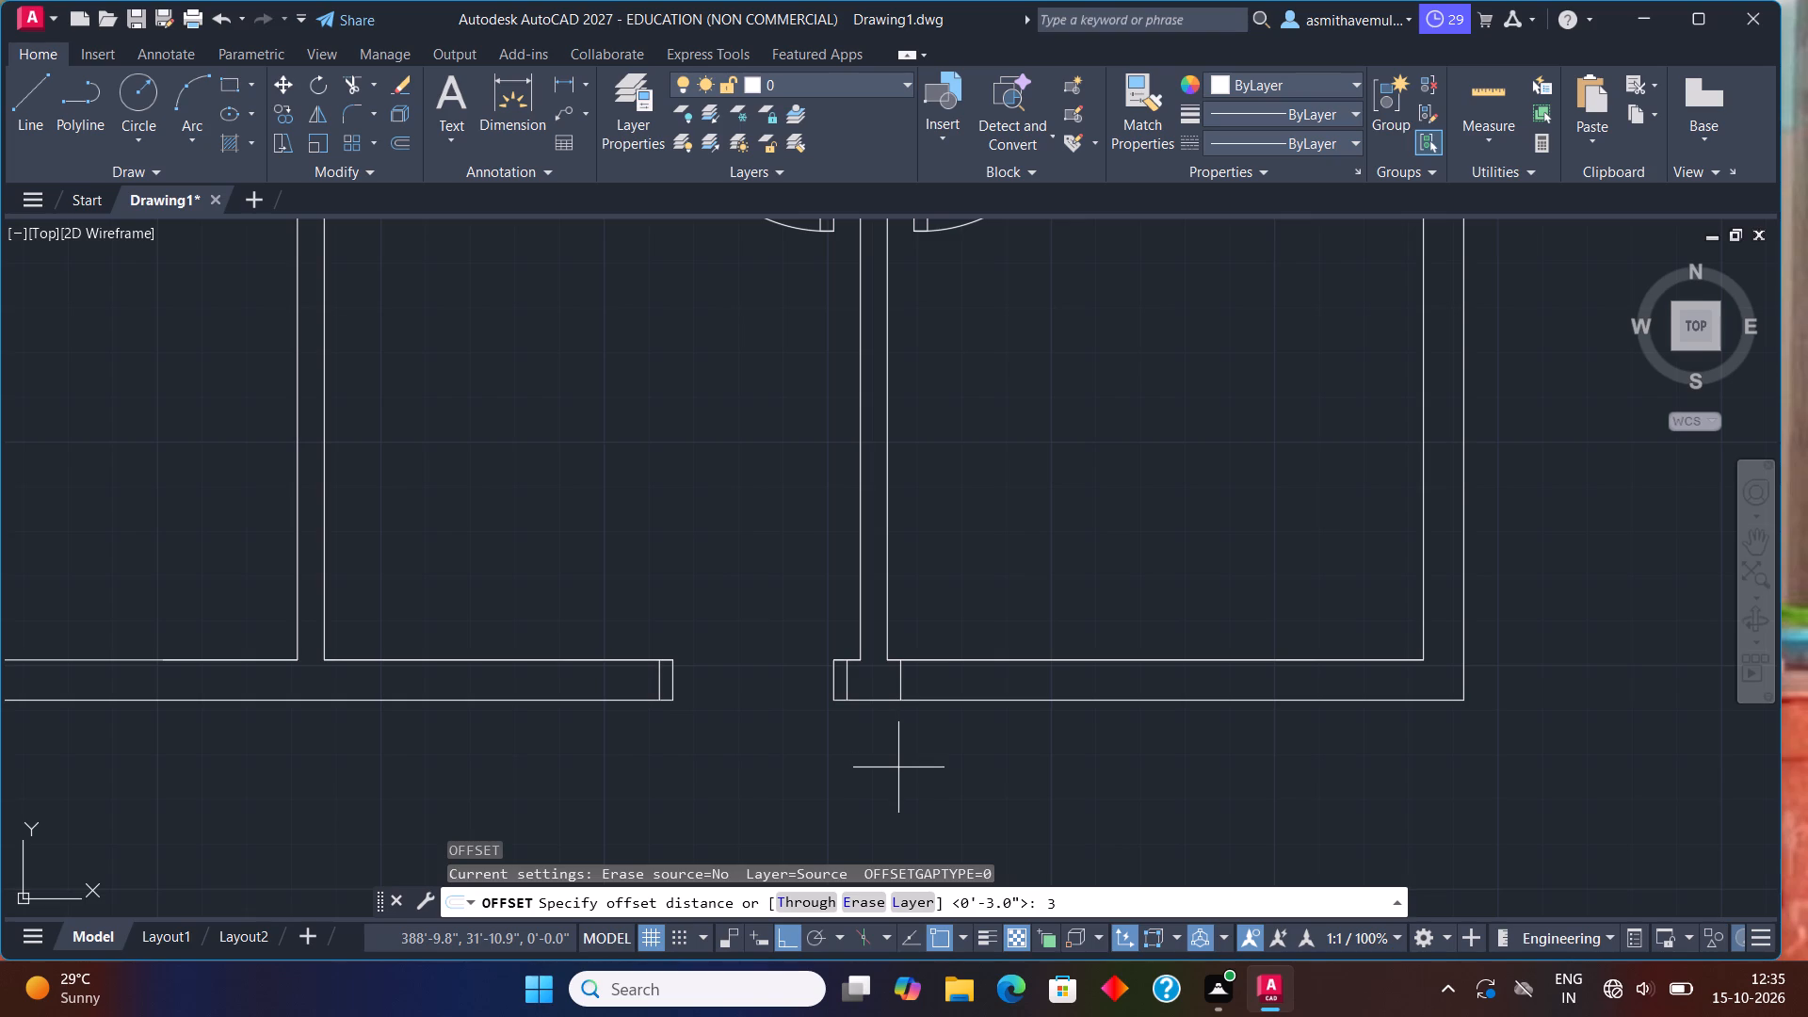
key(shift+quotedbl)
key(Return)
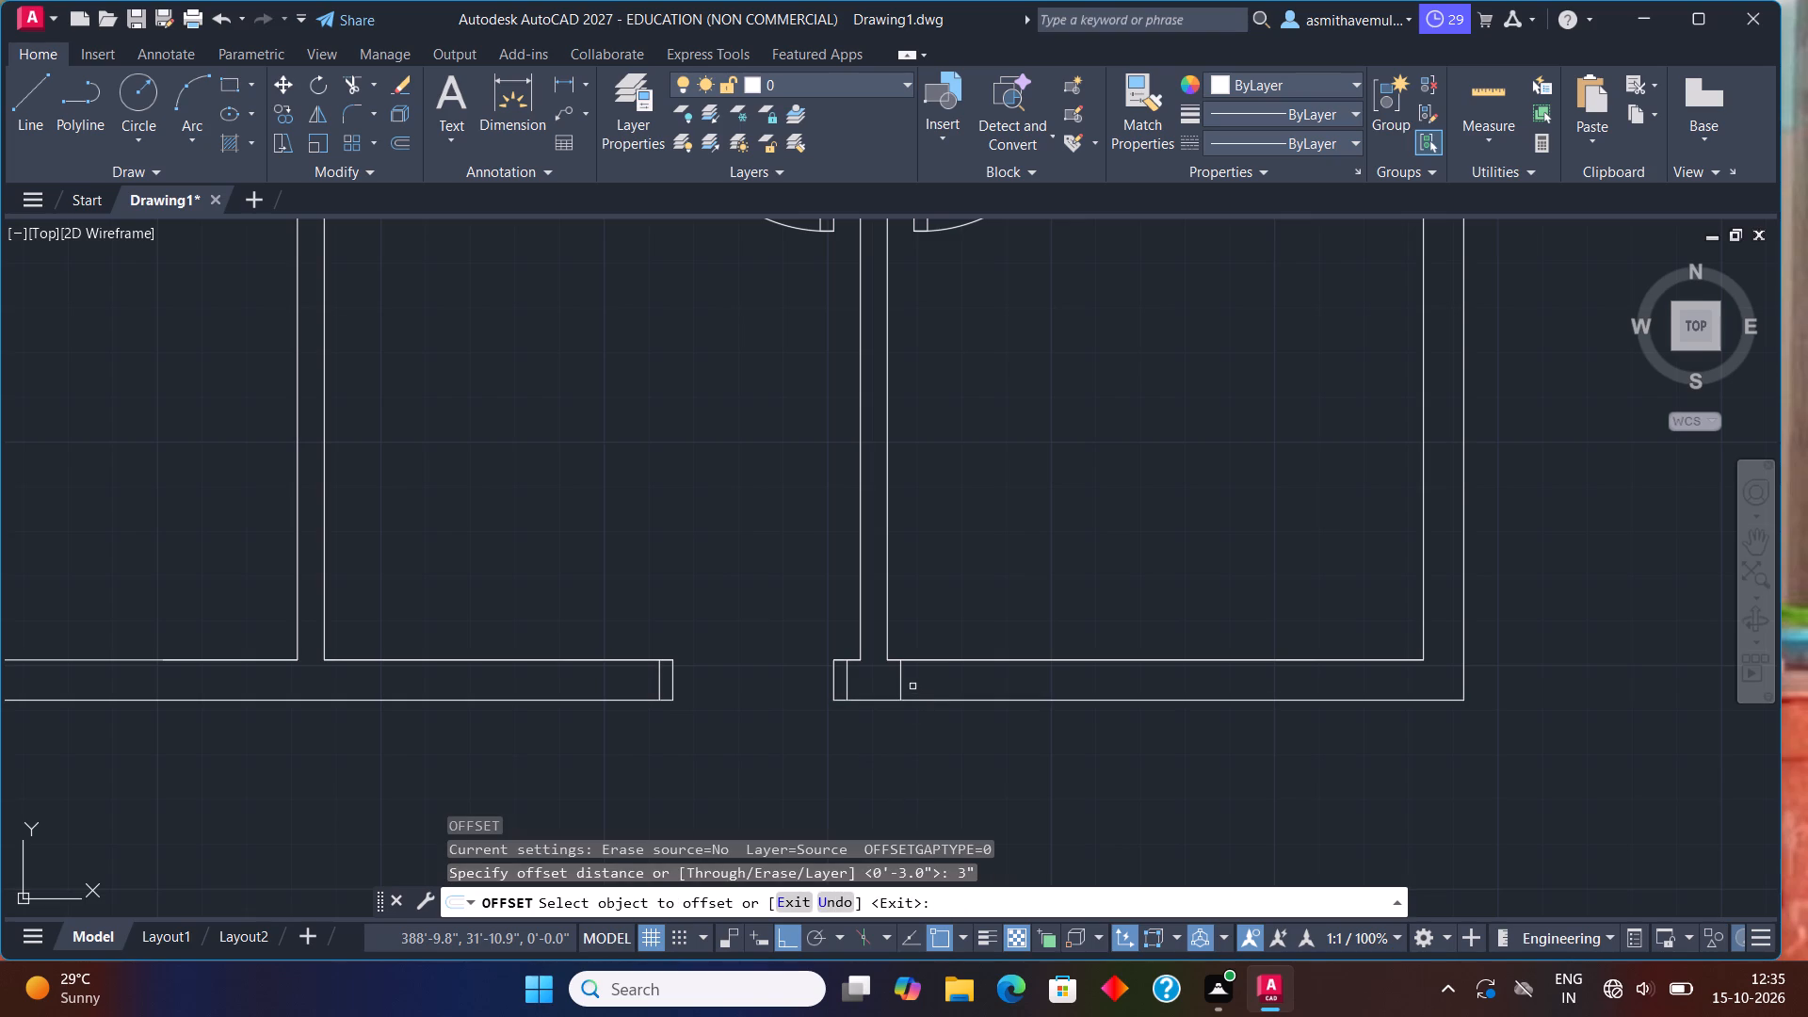
click(903, 679)
click(947, 685)
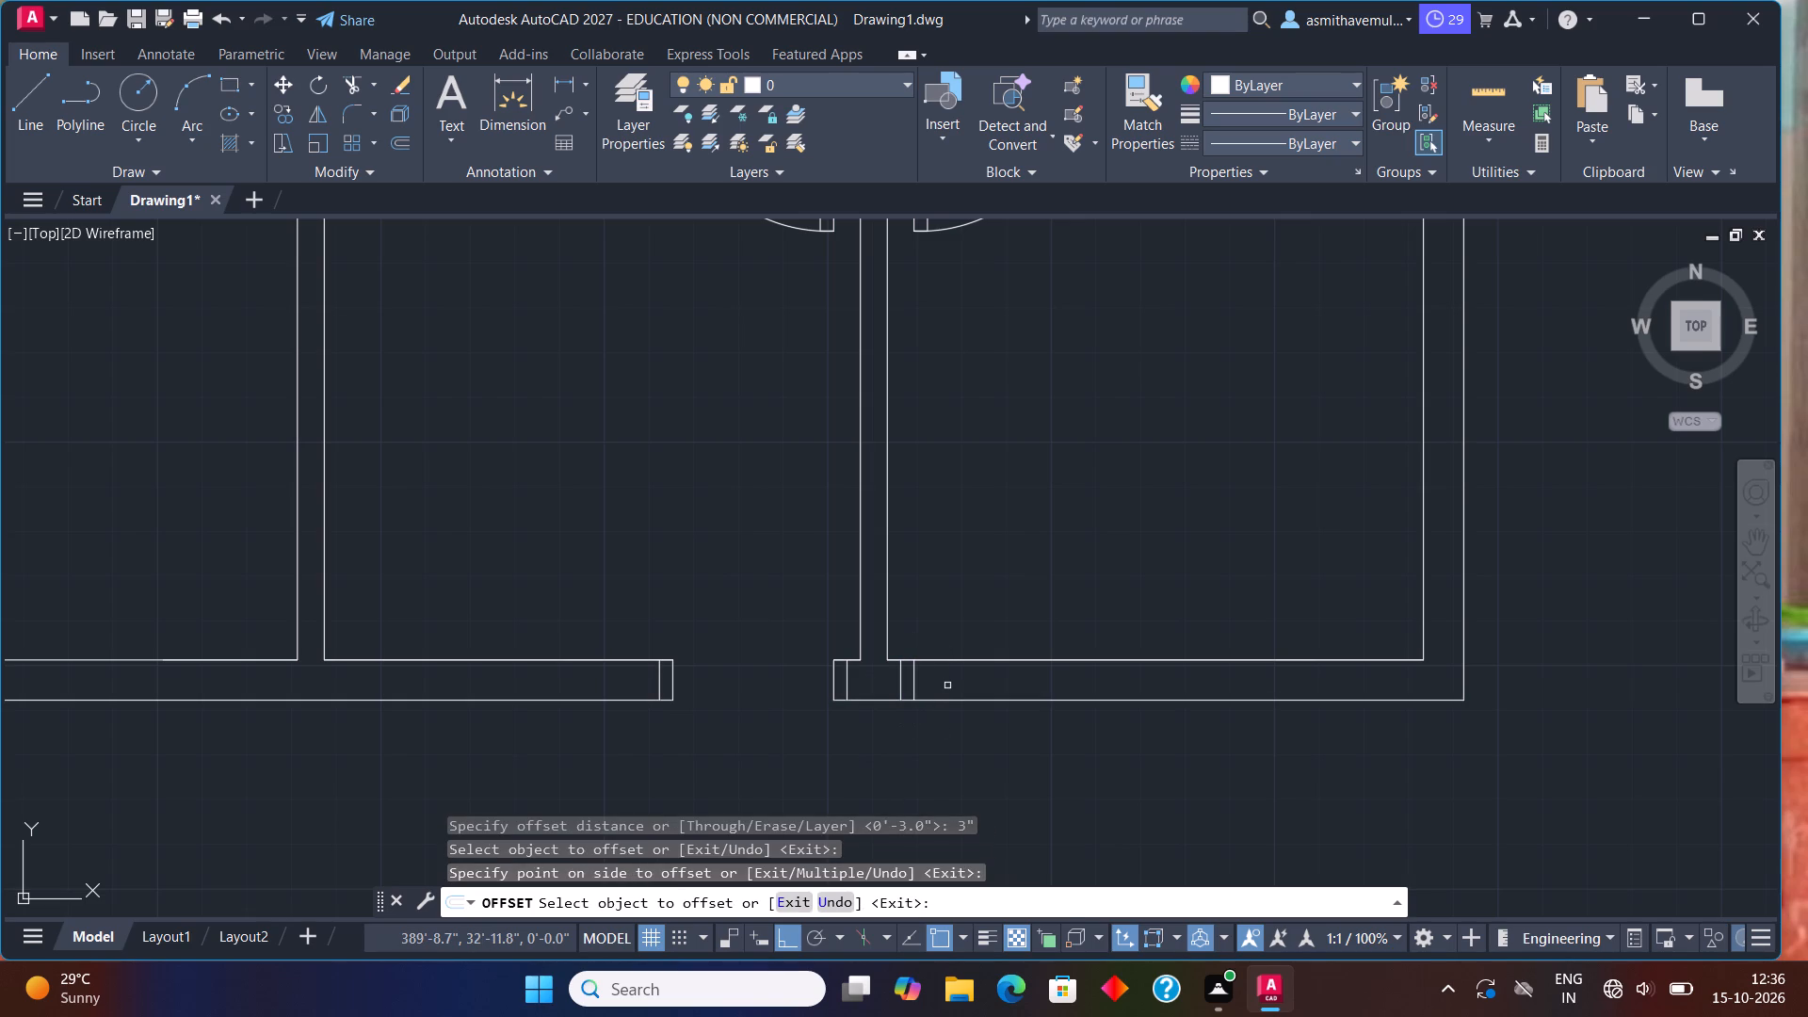
key(Escape)
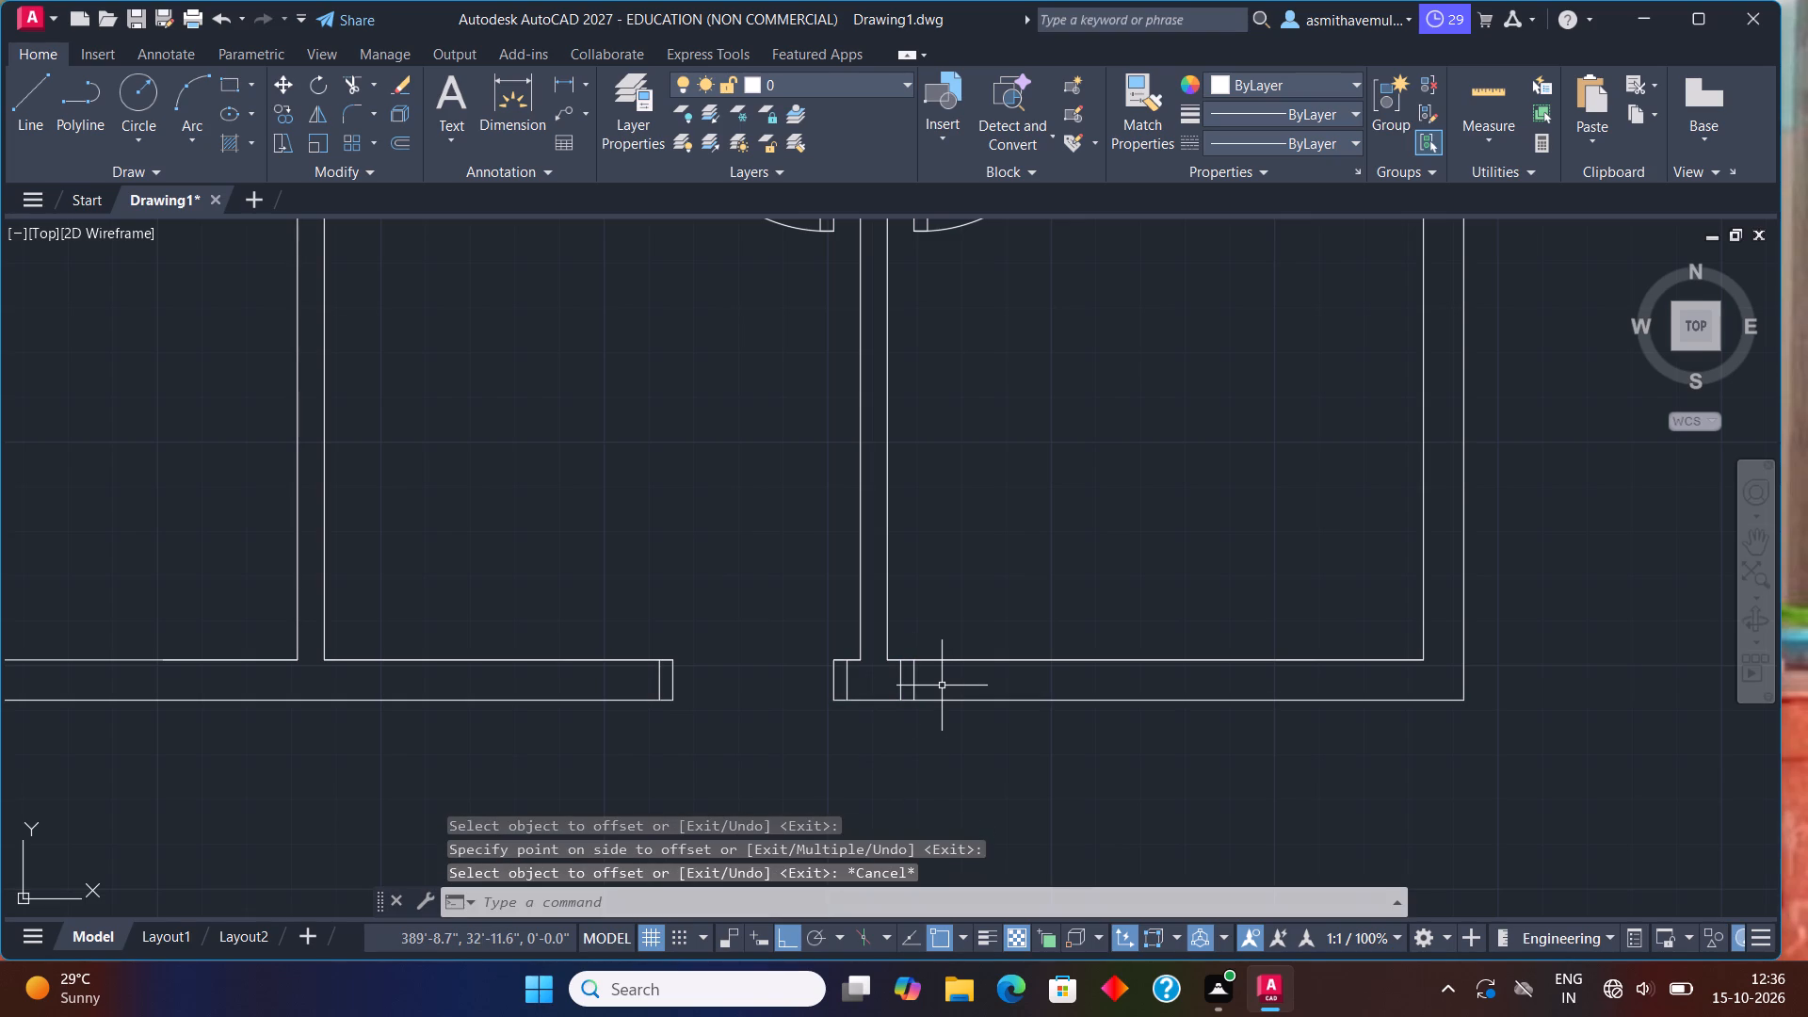
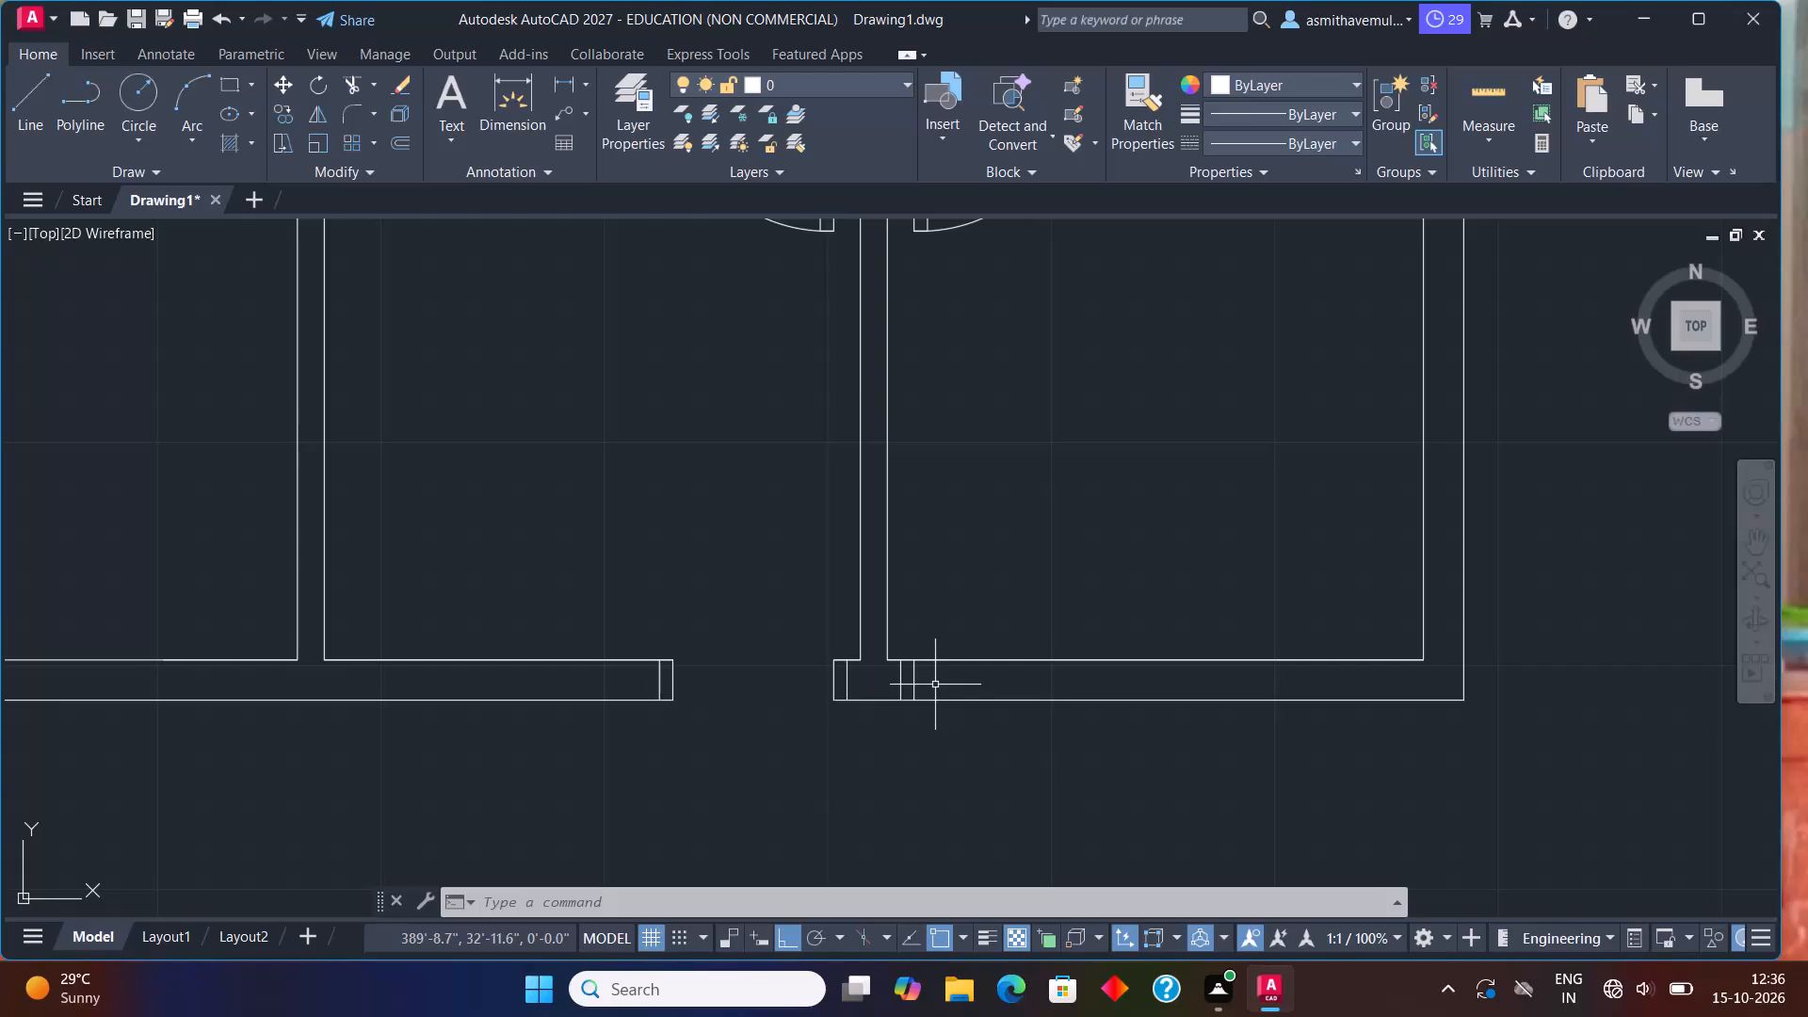
Offset the second jamb line right of the partition 3' to the right to mark the door opening's far side.
key(o)
key(Return)
text(3')
key(Return)
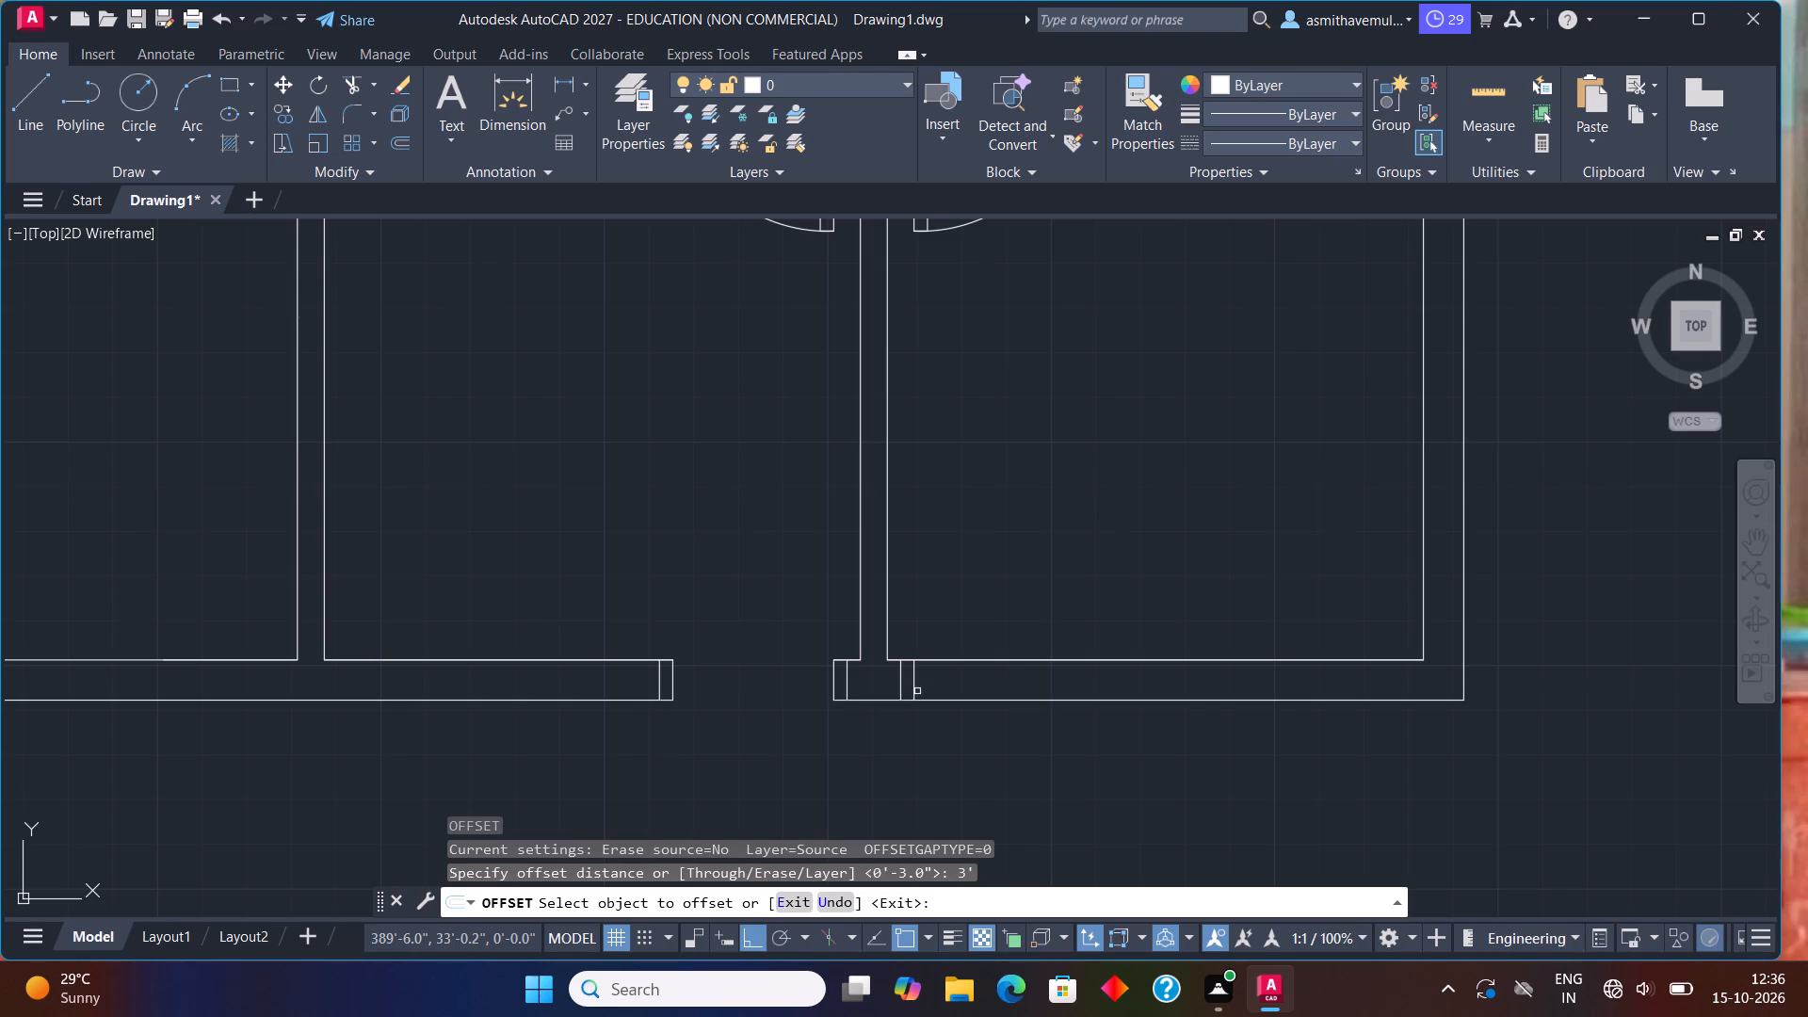
click(917, 679)
click(1006, 667)
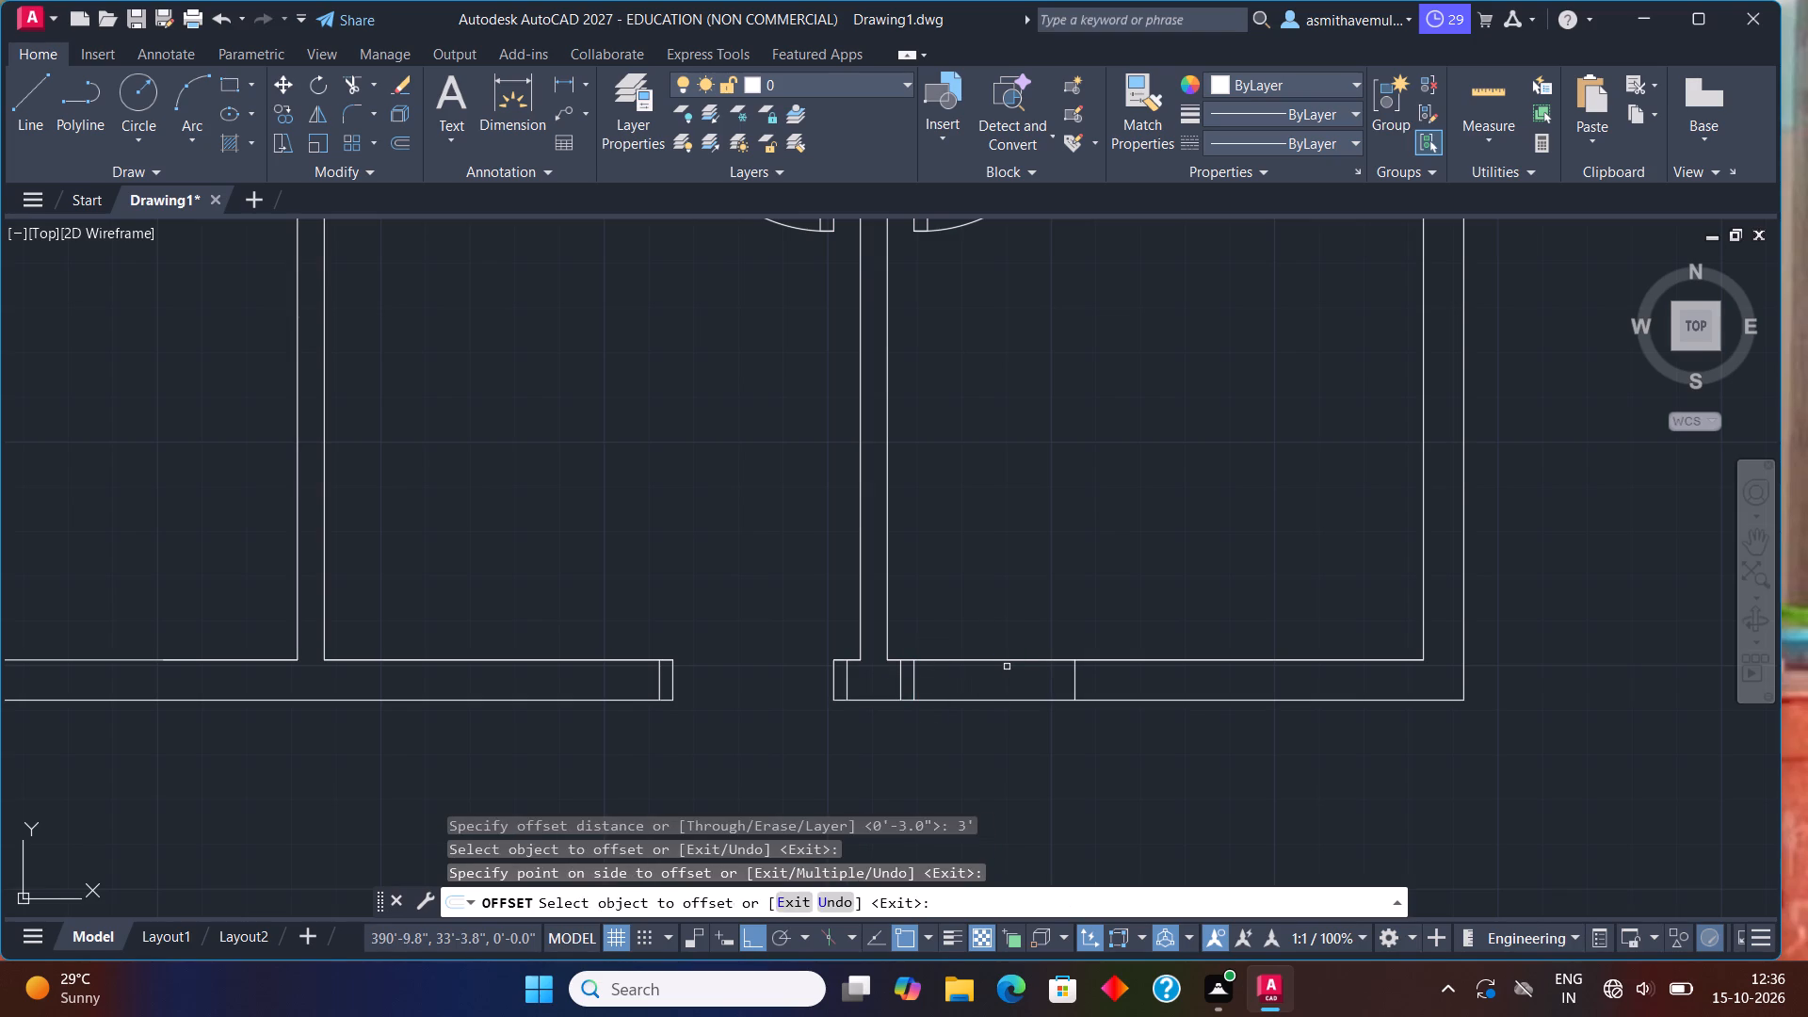
key(Escape)
Offset the line at the opening's far side 3" to the right to form the second jamb.
key(o)
key(Return)
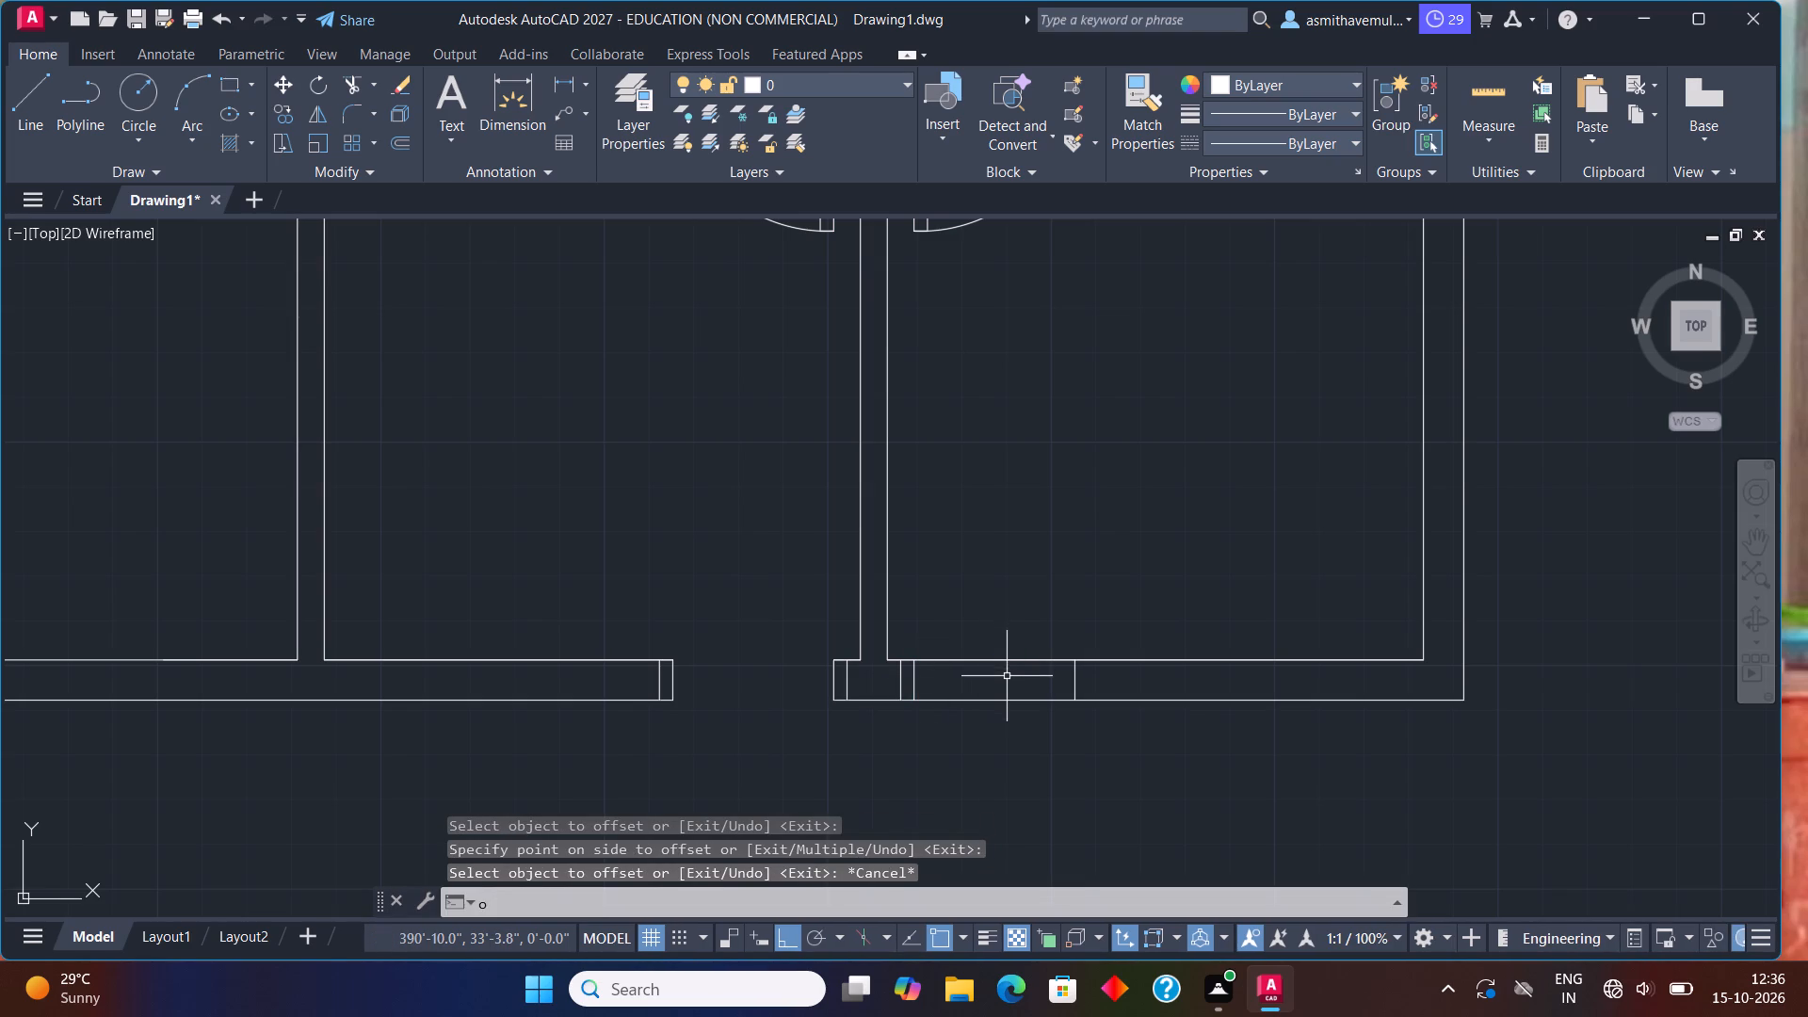
key(3)
key(shift+quotedbl)
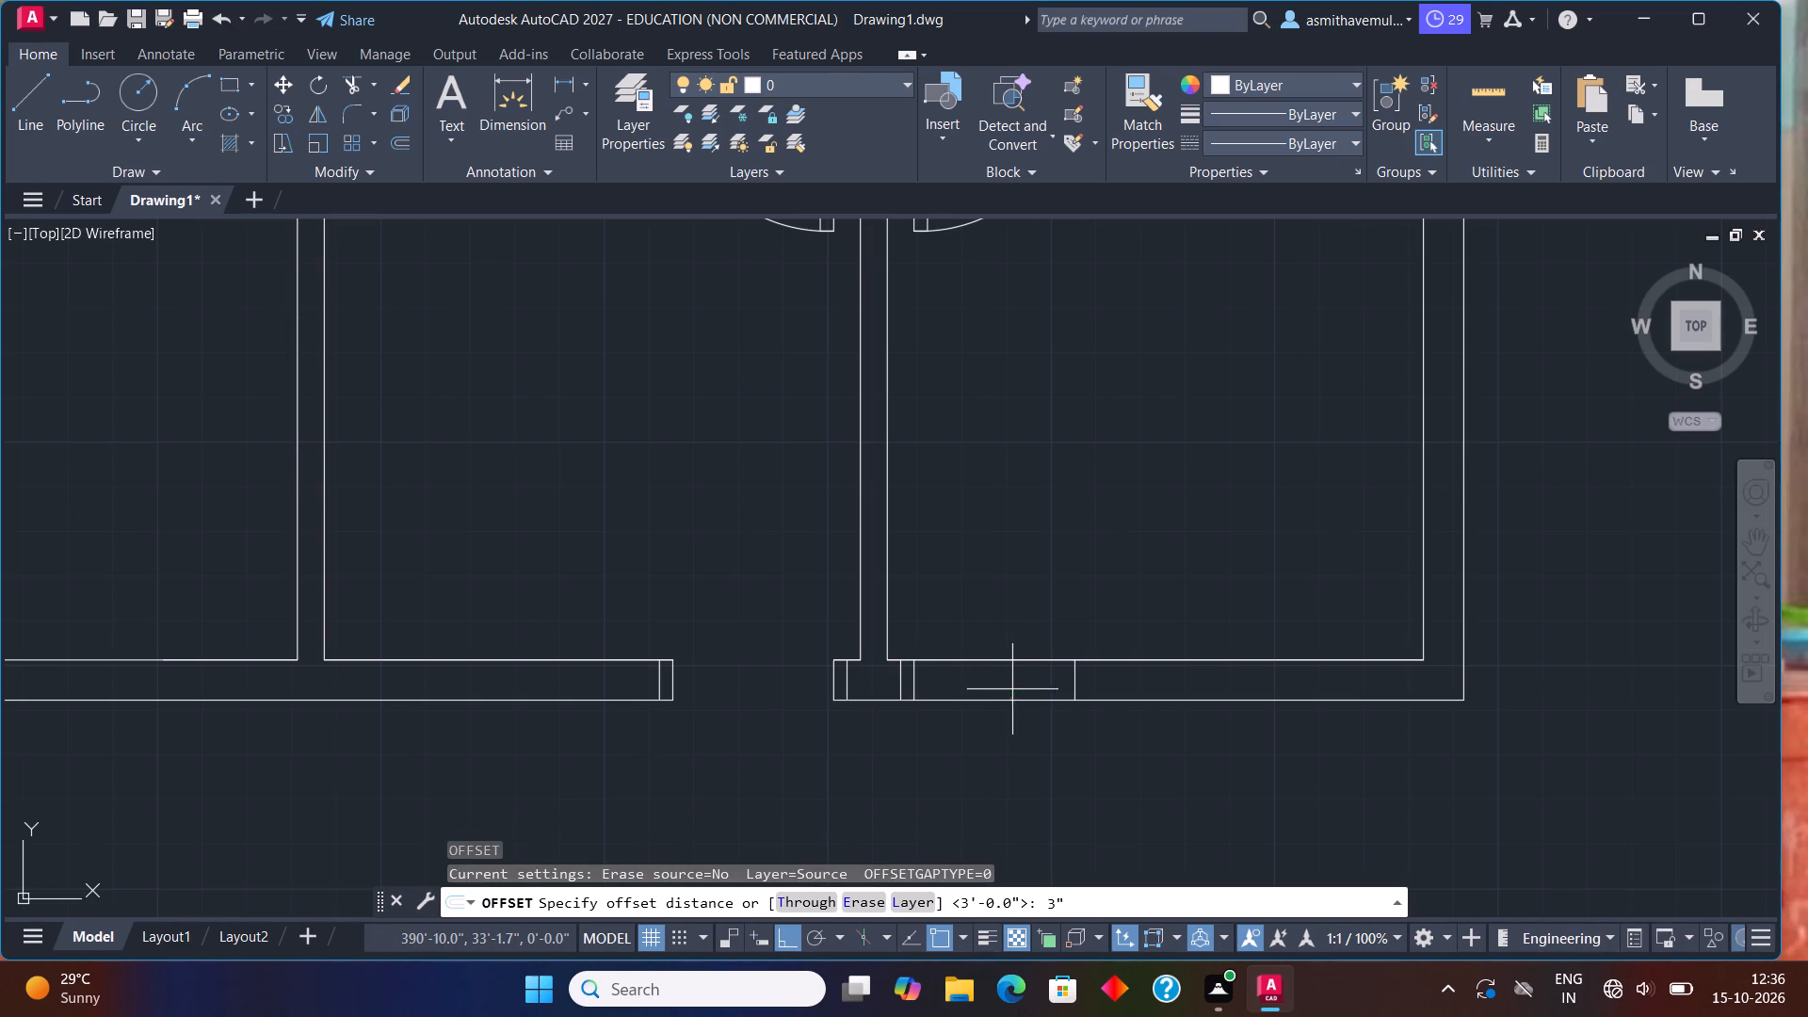
key(Return)
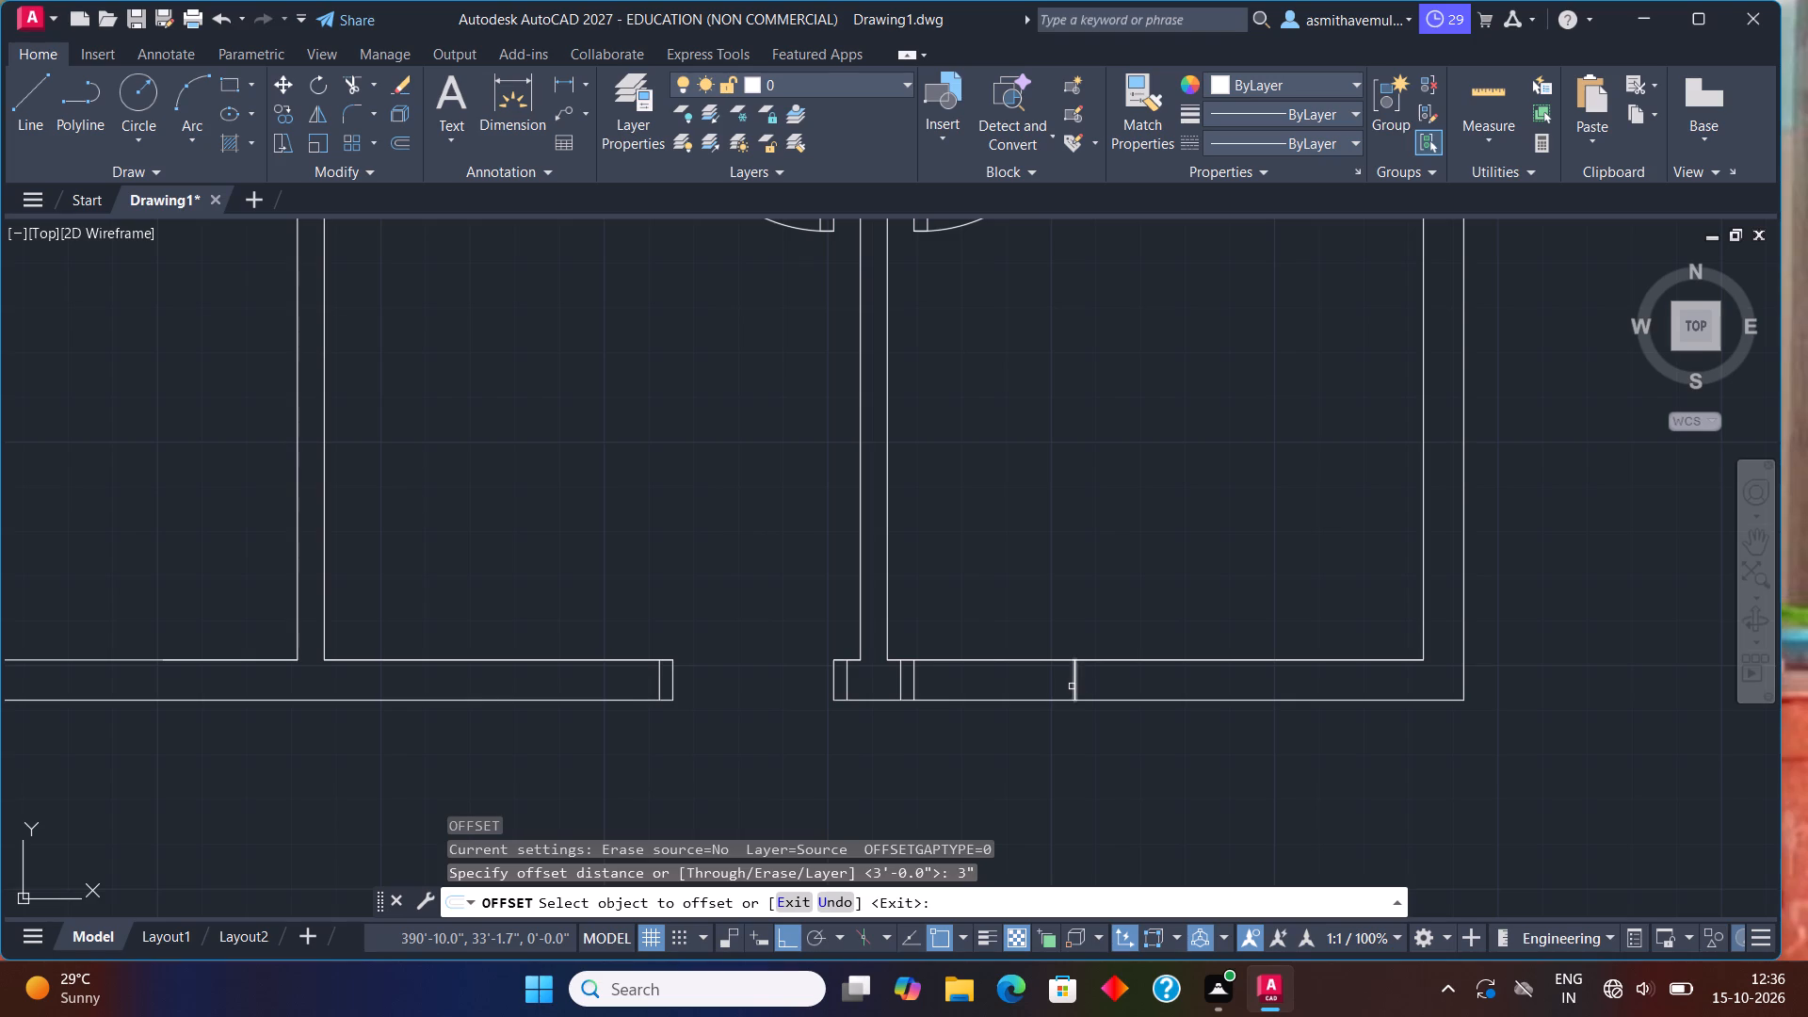
click(1074, 679)
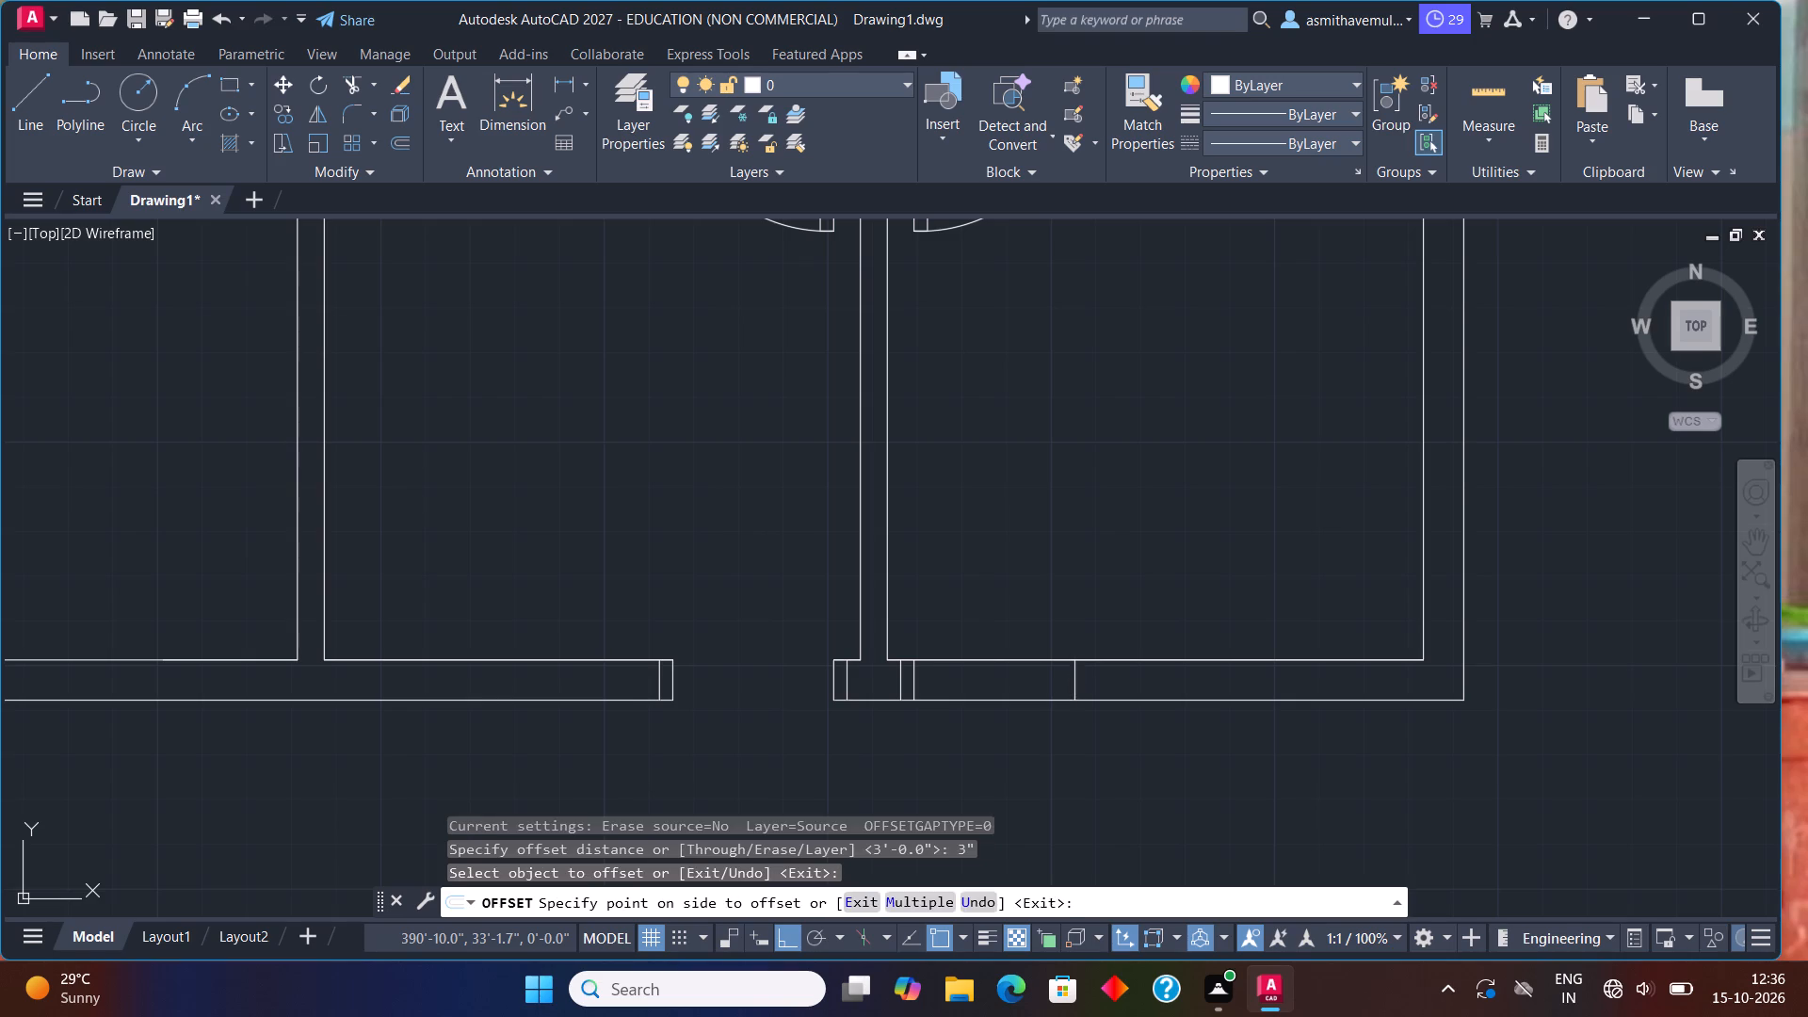
click(1107, 679)
key(Escape)
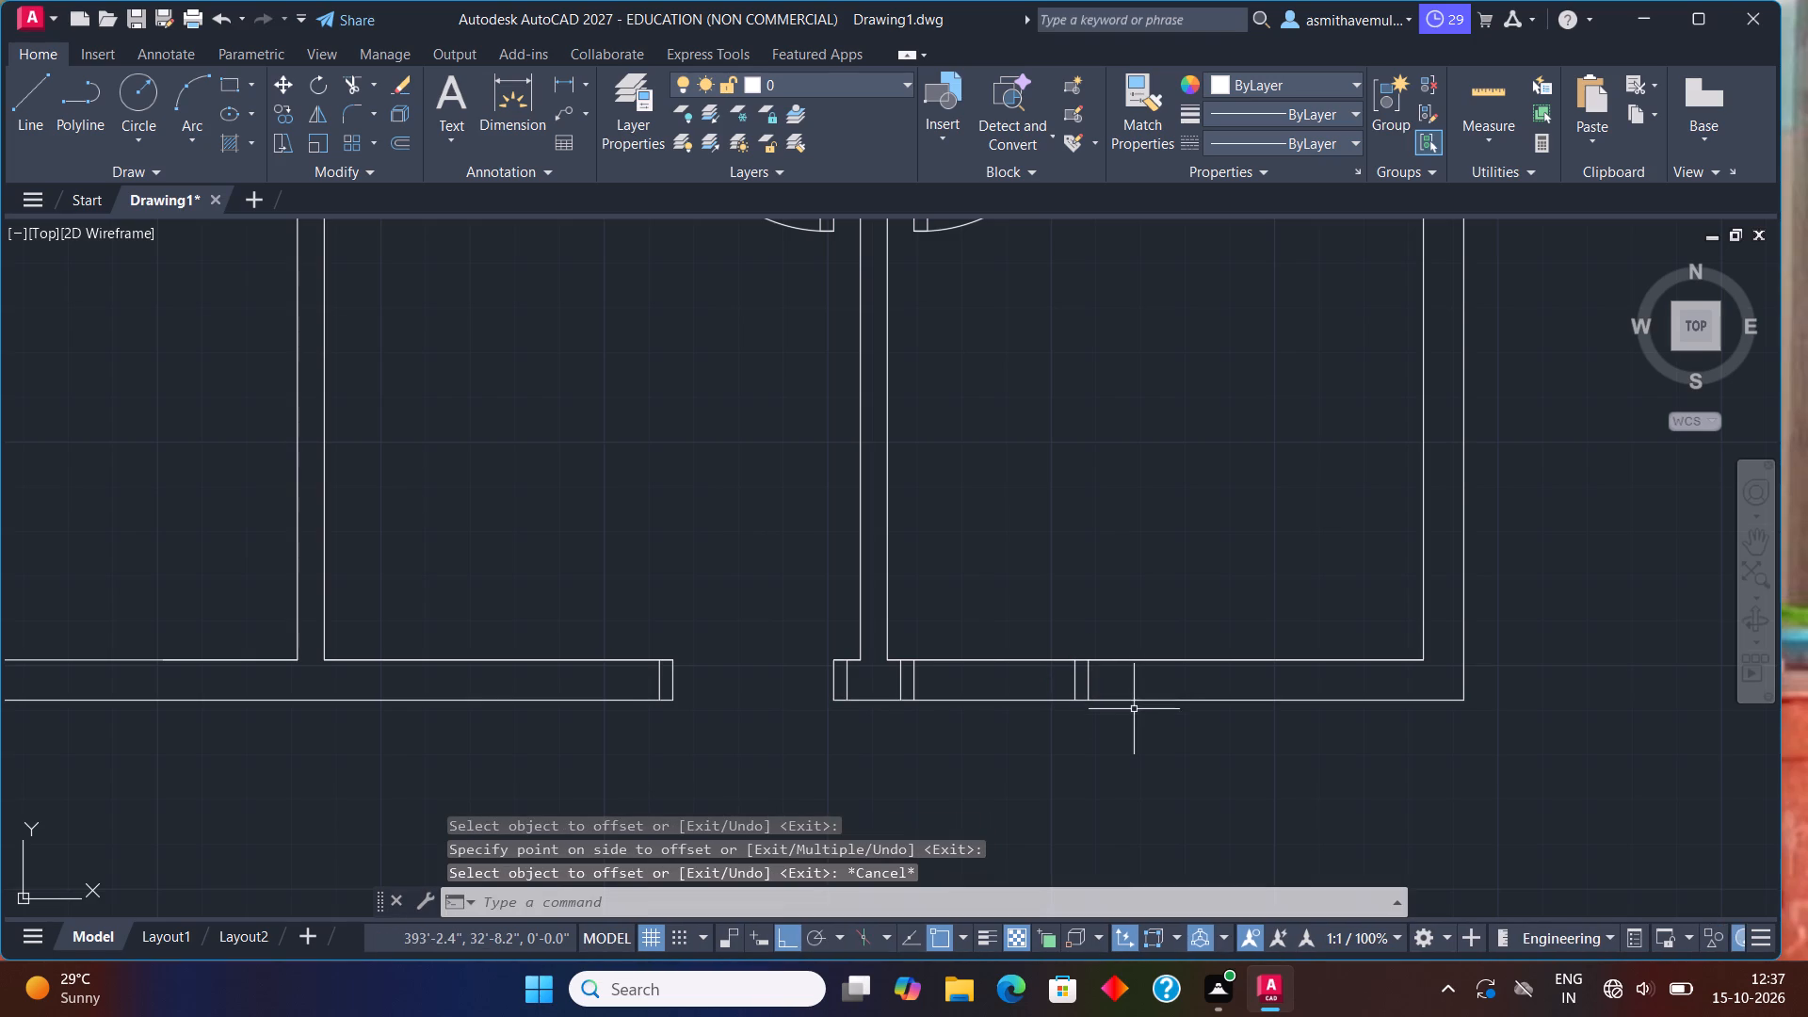
Trim both bottom exterior wall lines between the two jambs to clear the door opening right of the partition.
text(tri)
key(m)
key(Return)
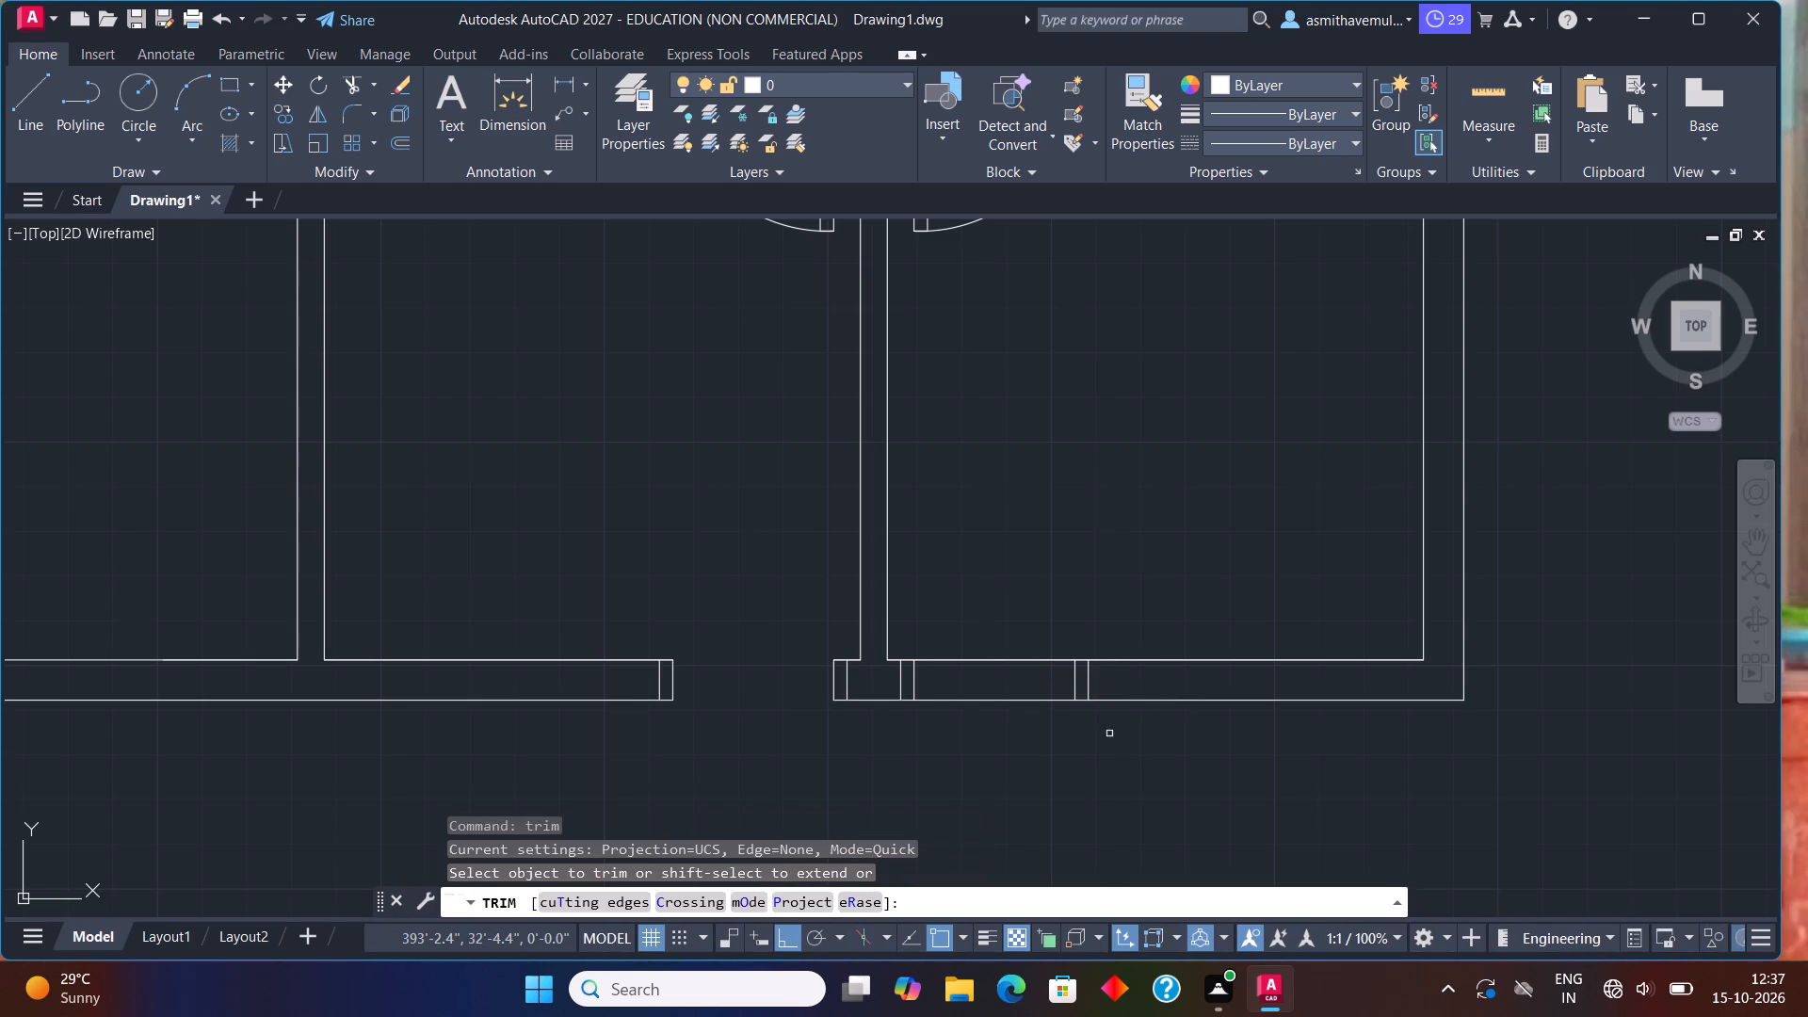
drag(1073, 734, 1043, 564)
key(Escape)
Offset the left exterior wall's inner line 6'4" to the right, above the lower rooms, to start a new partition.
scroll(1058, 573, down, 1)
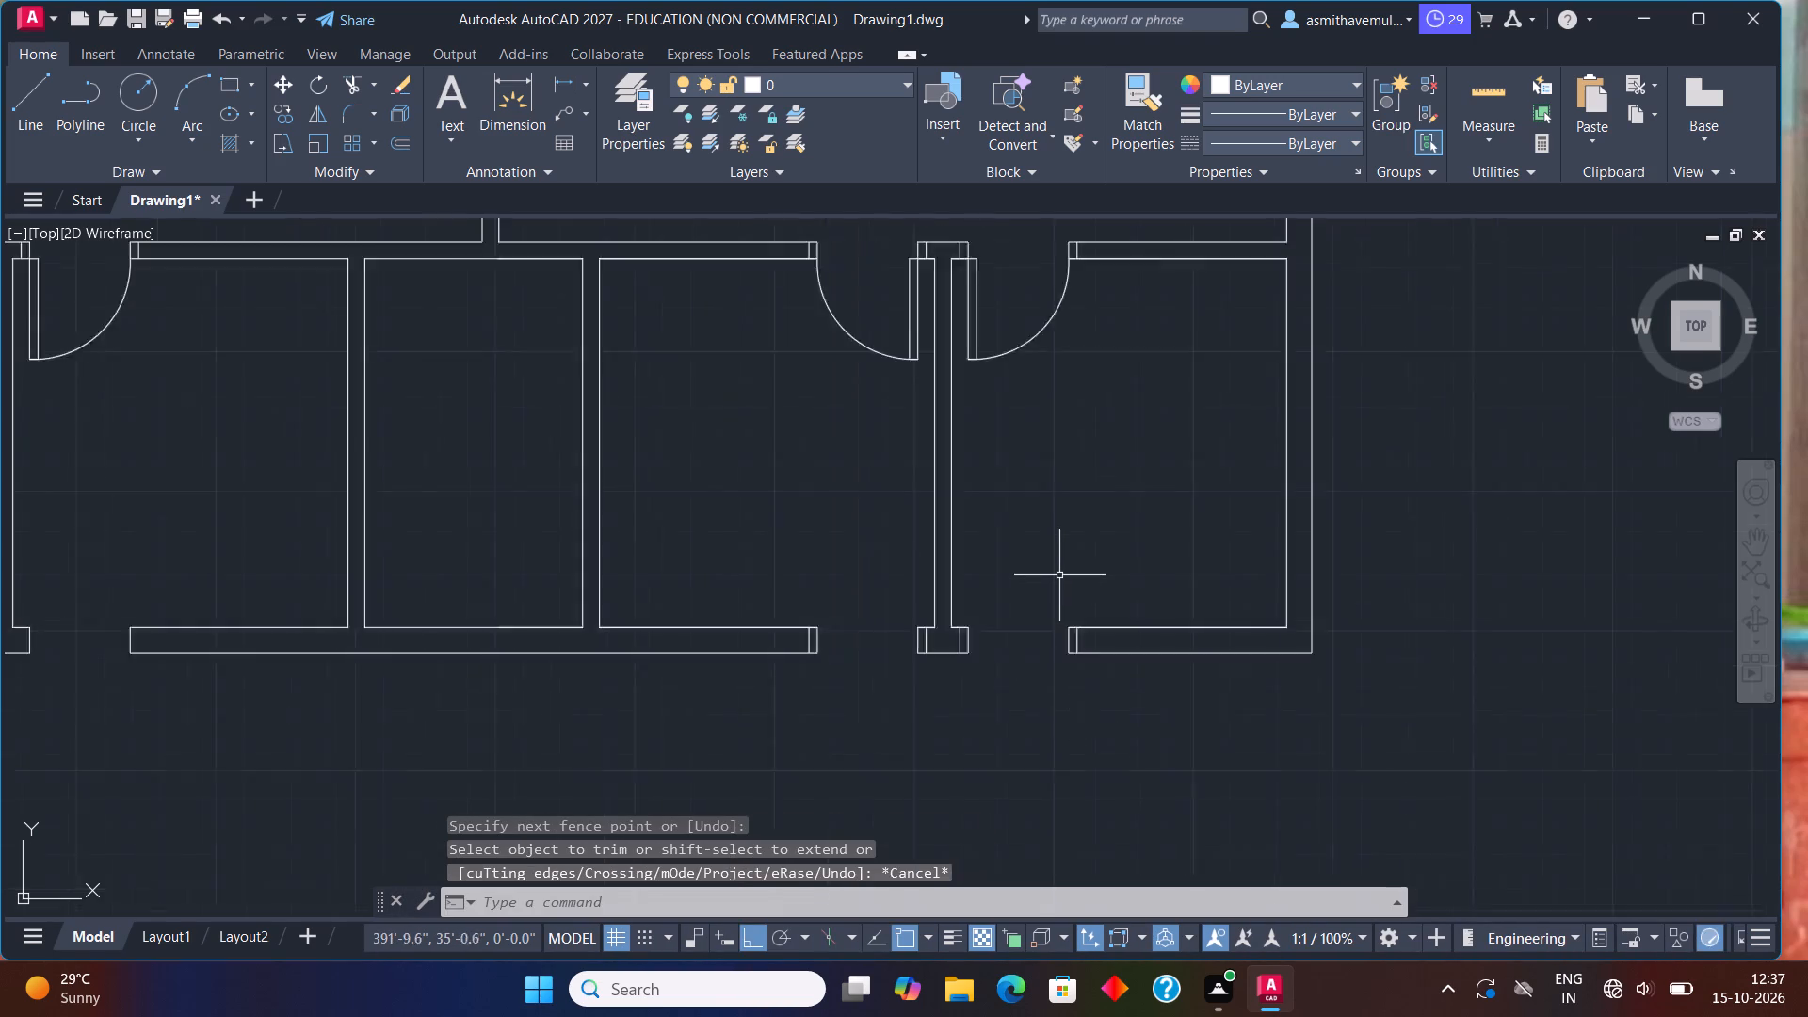
scroll(1059, 575, down, 1)
middle_drag(1063, 503, 1090, 733)
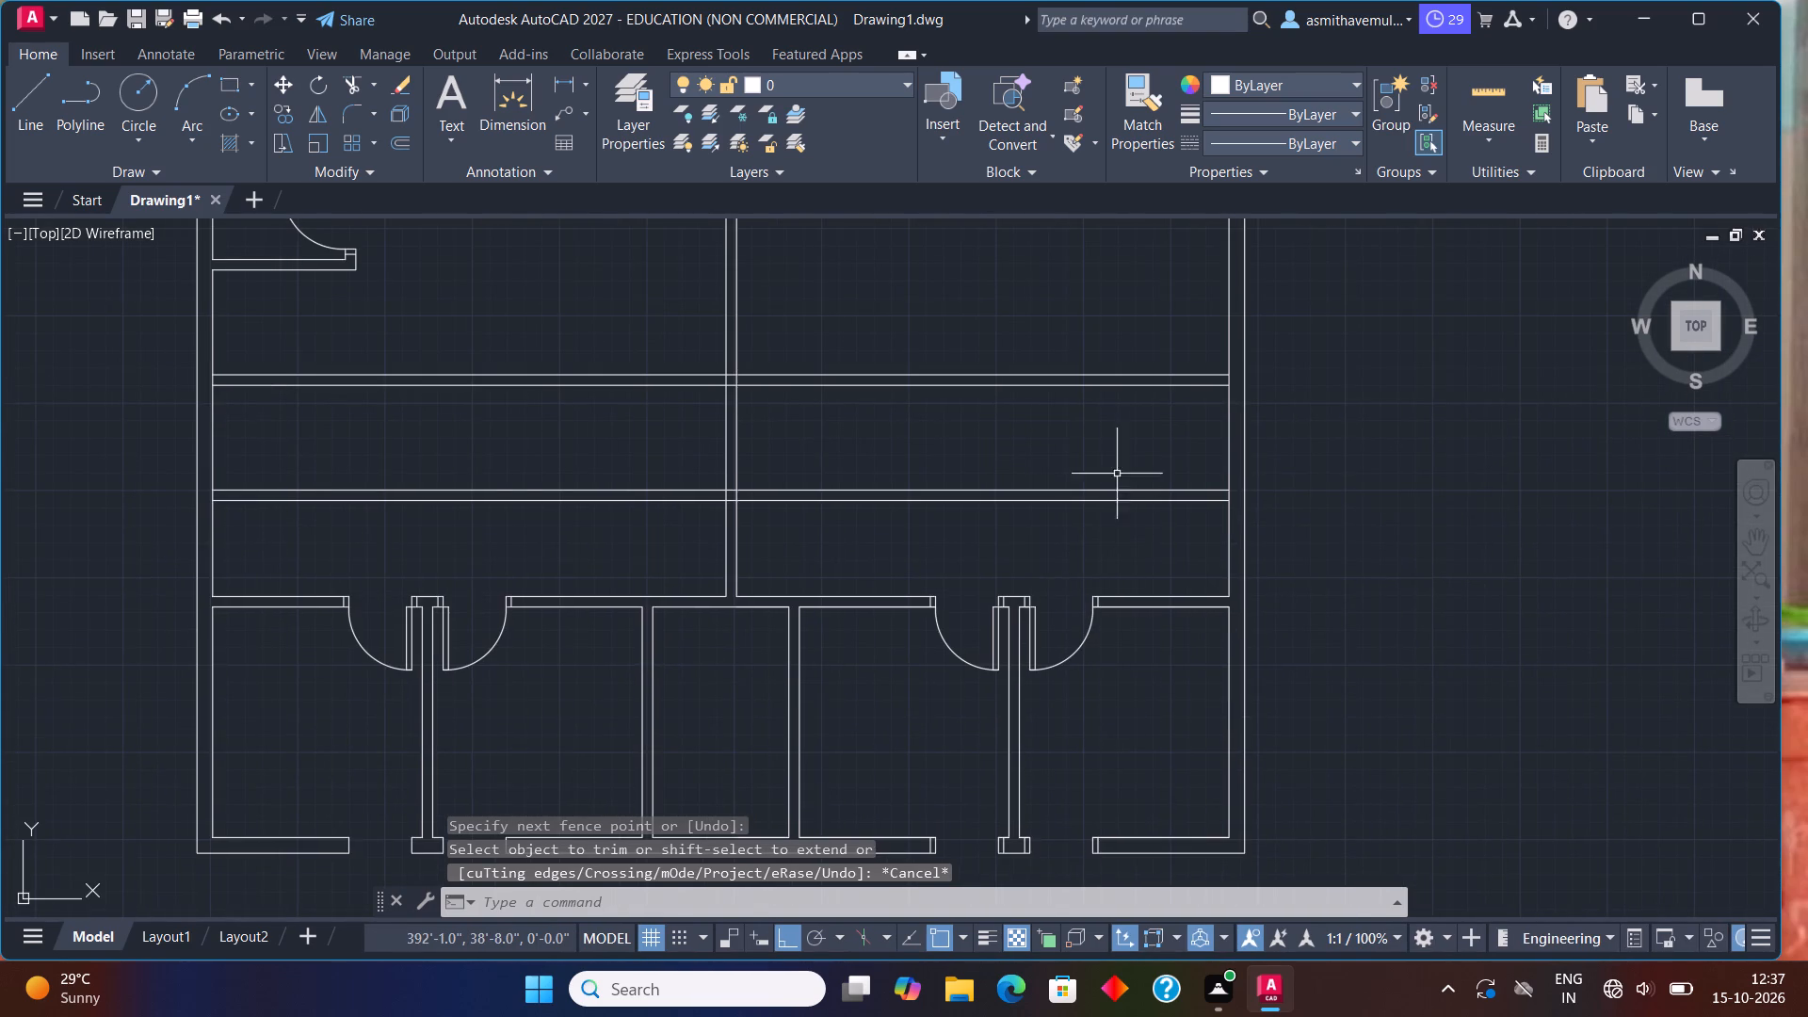
middle_drag(1110, 469, 979, 559)
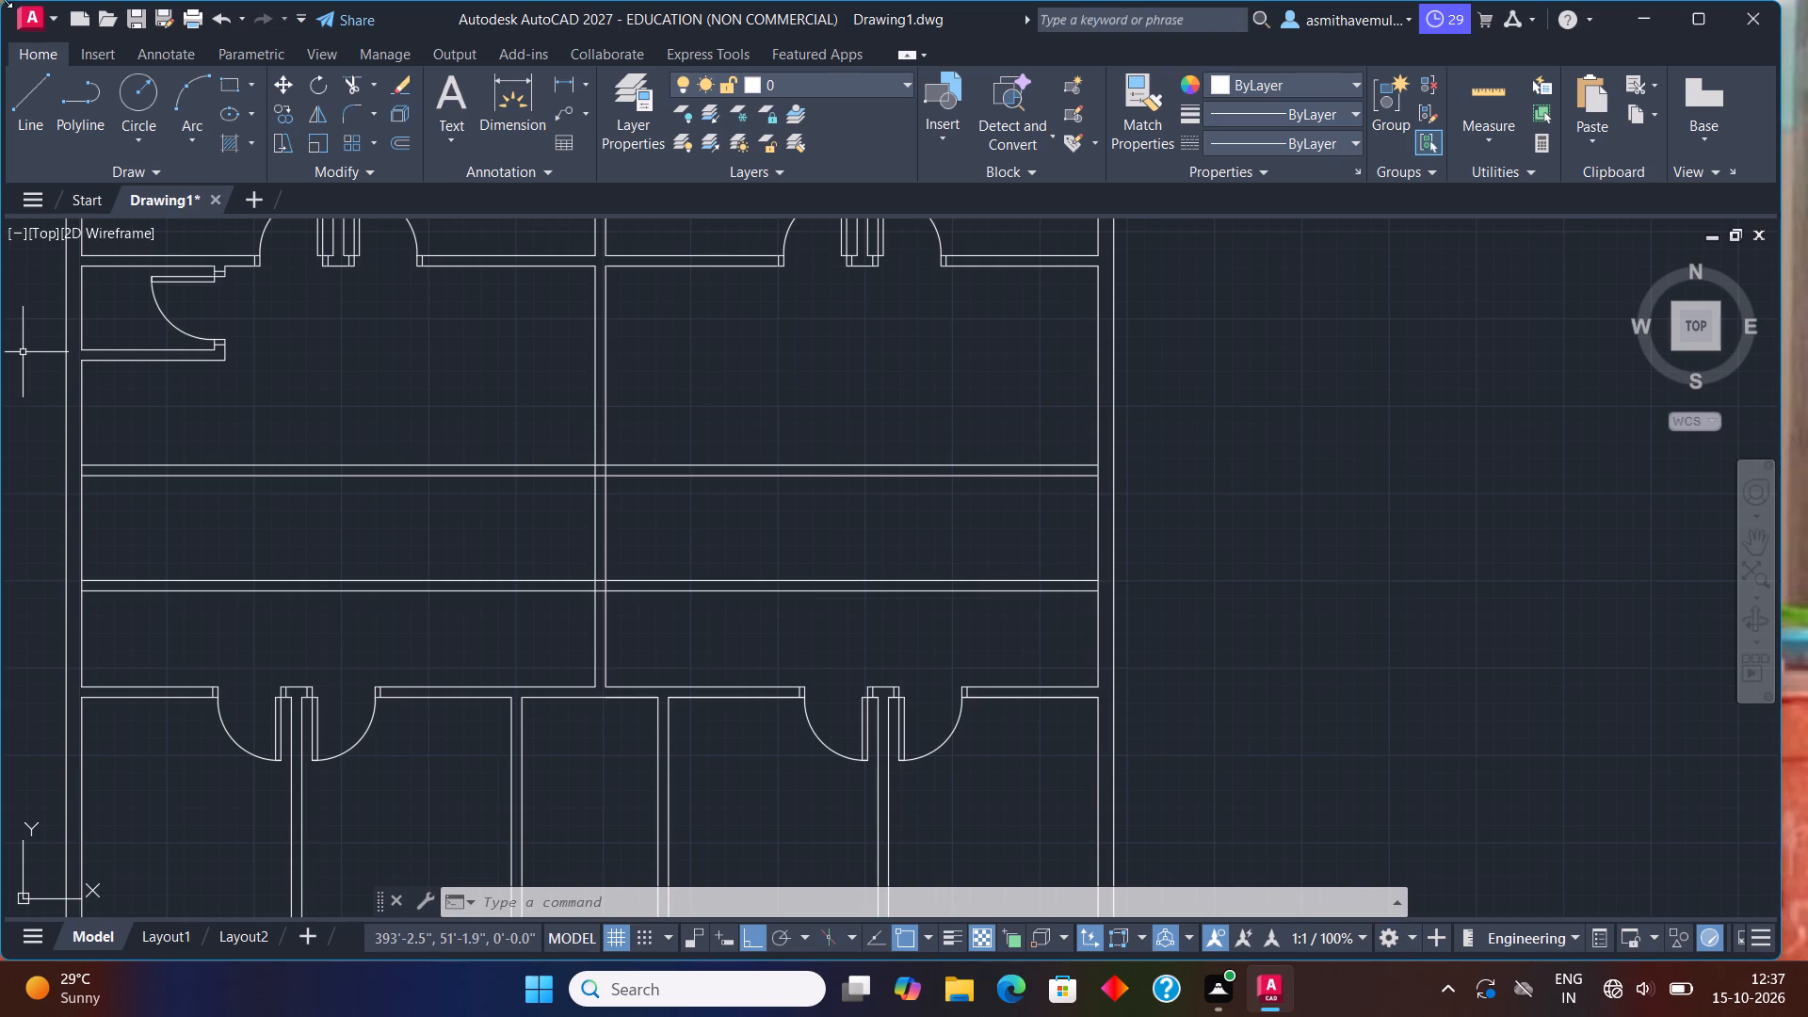
middle_drag(258, 708, 490, 373)
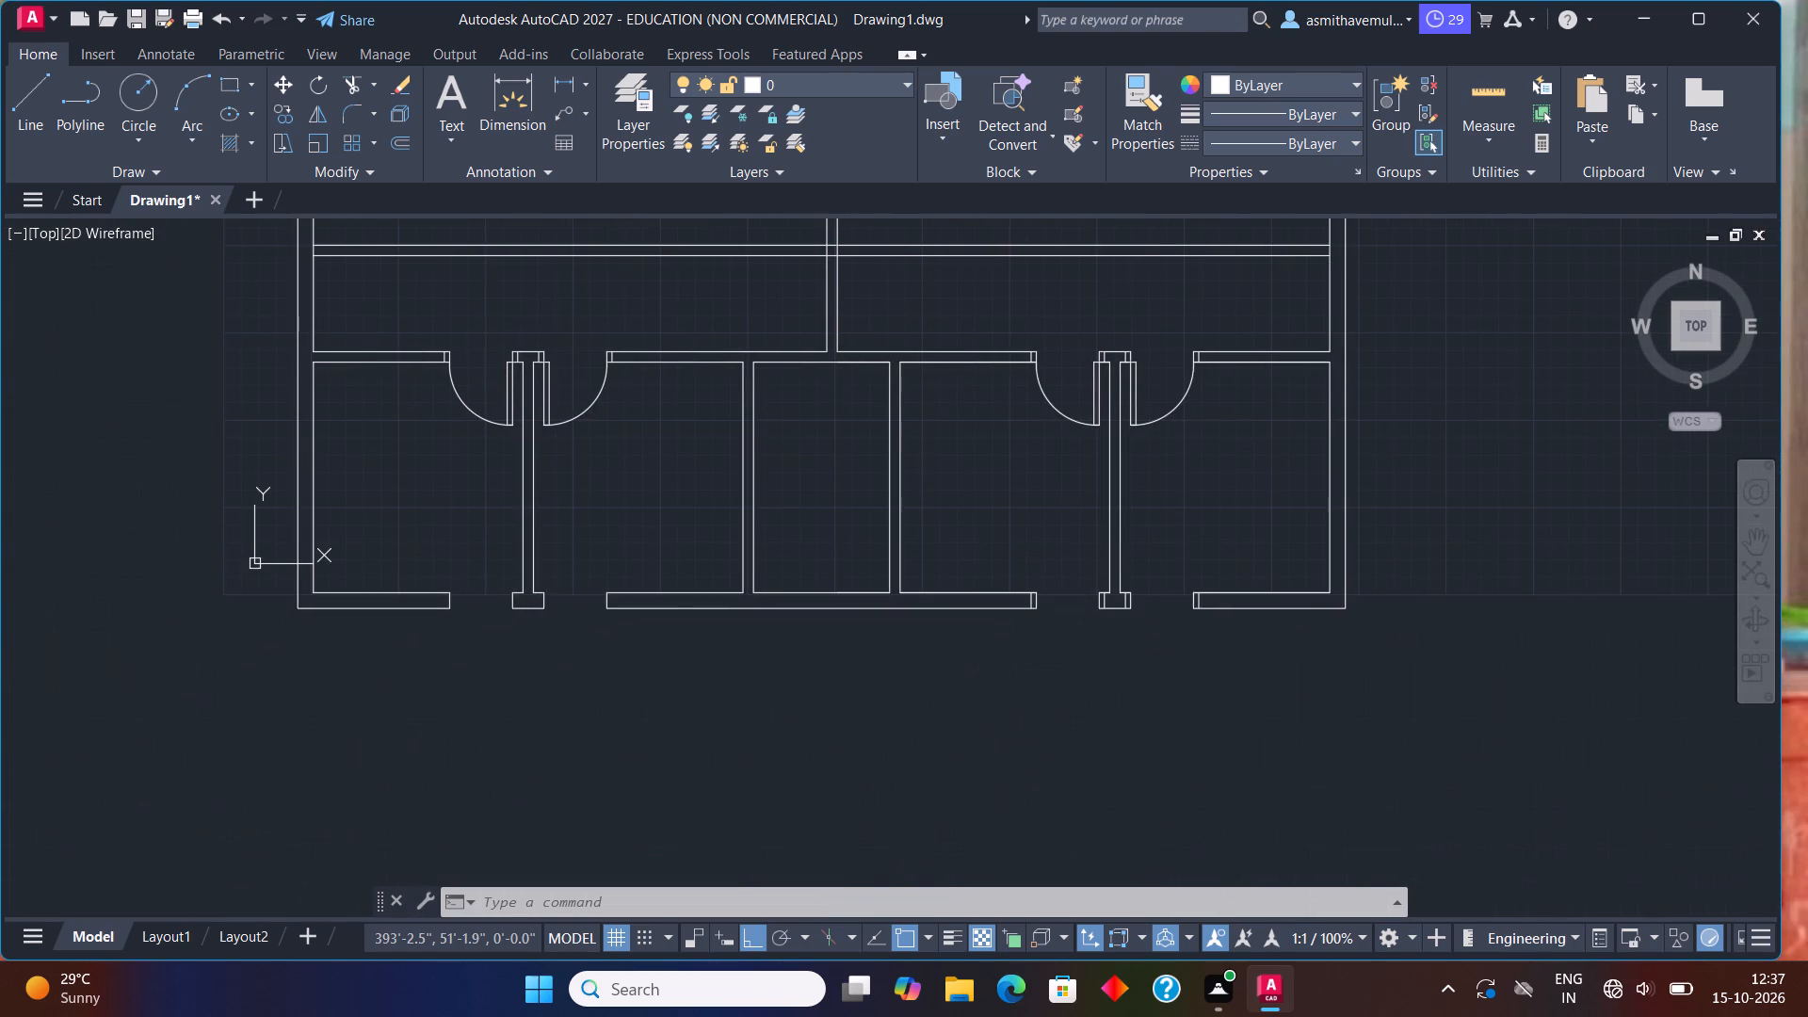
middle_drag(503, 400, 589, 618)
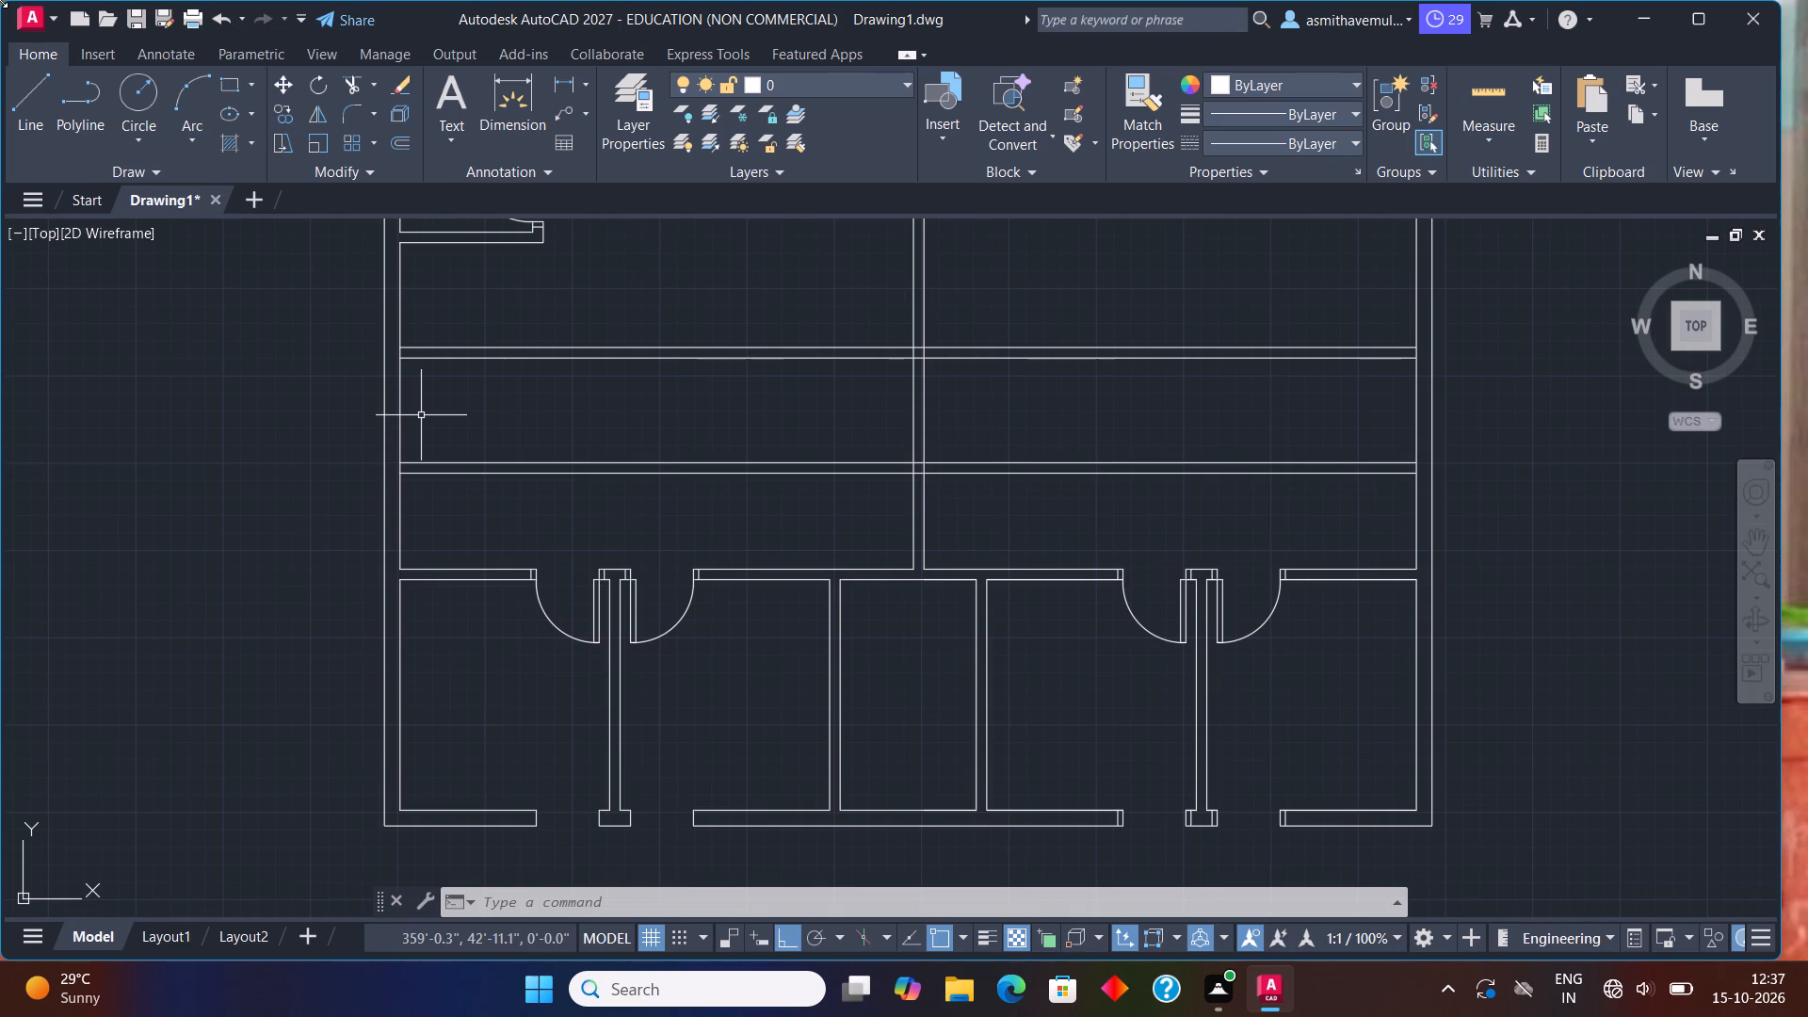
scroll(505, 583, up, 1)
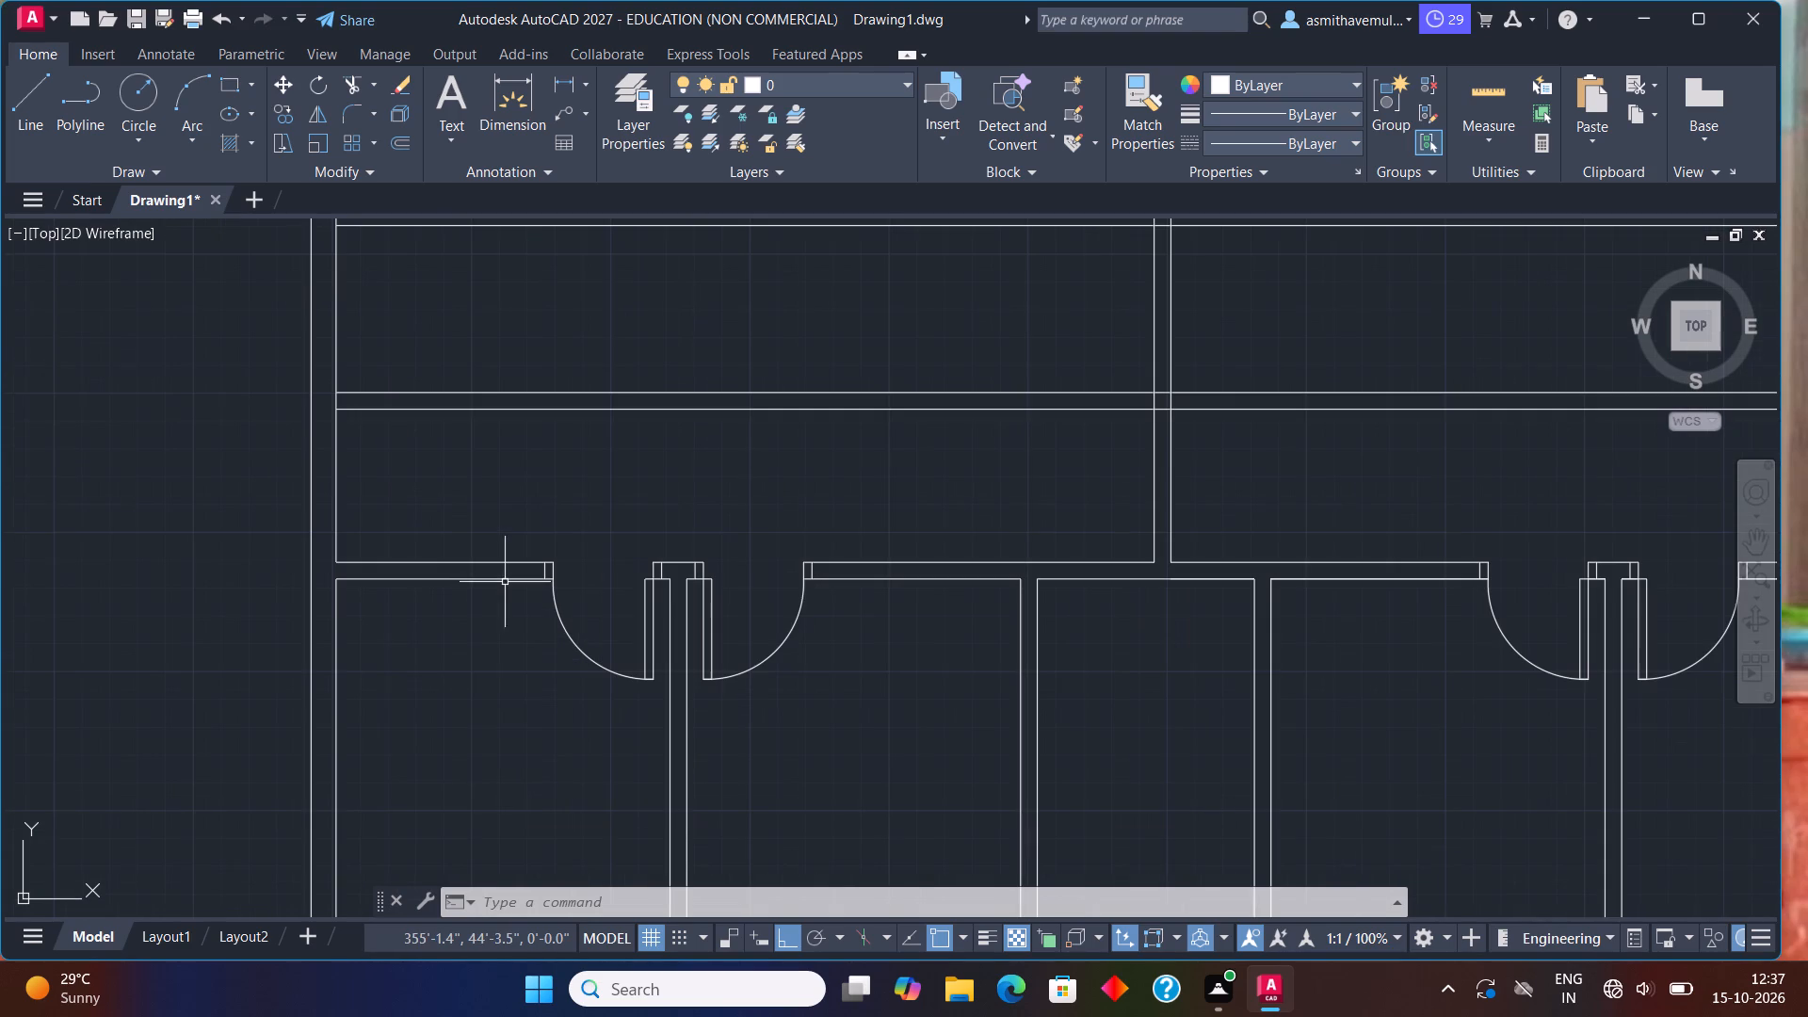
key(o)
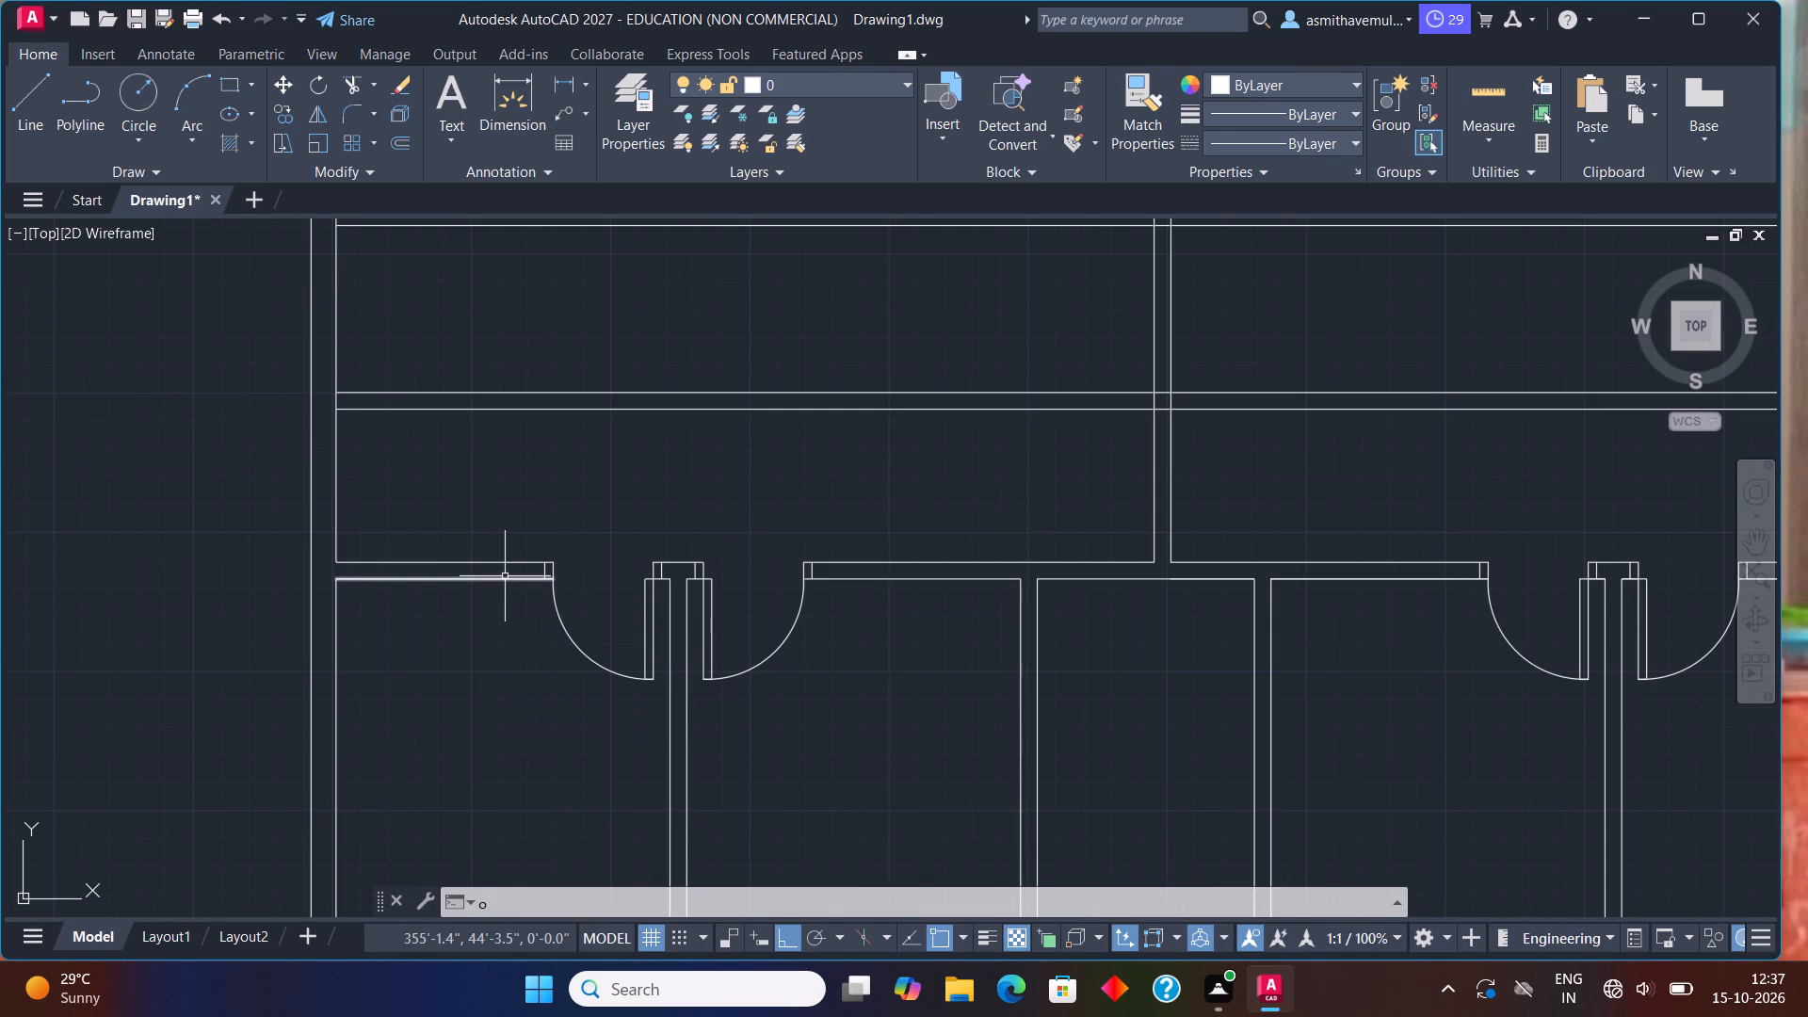
key(Return)
text(6'4")
key(Return)
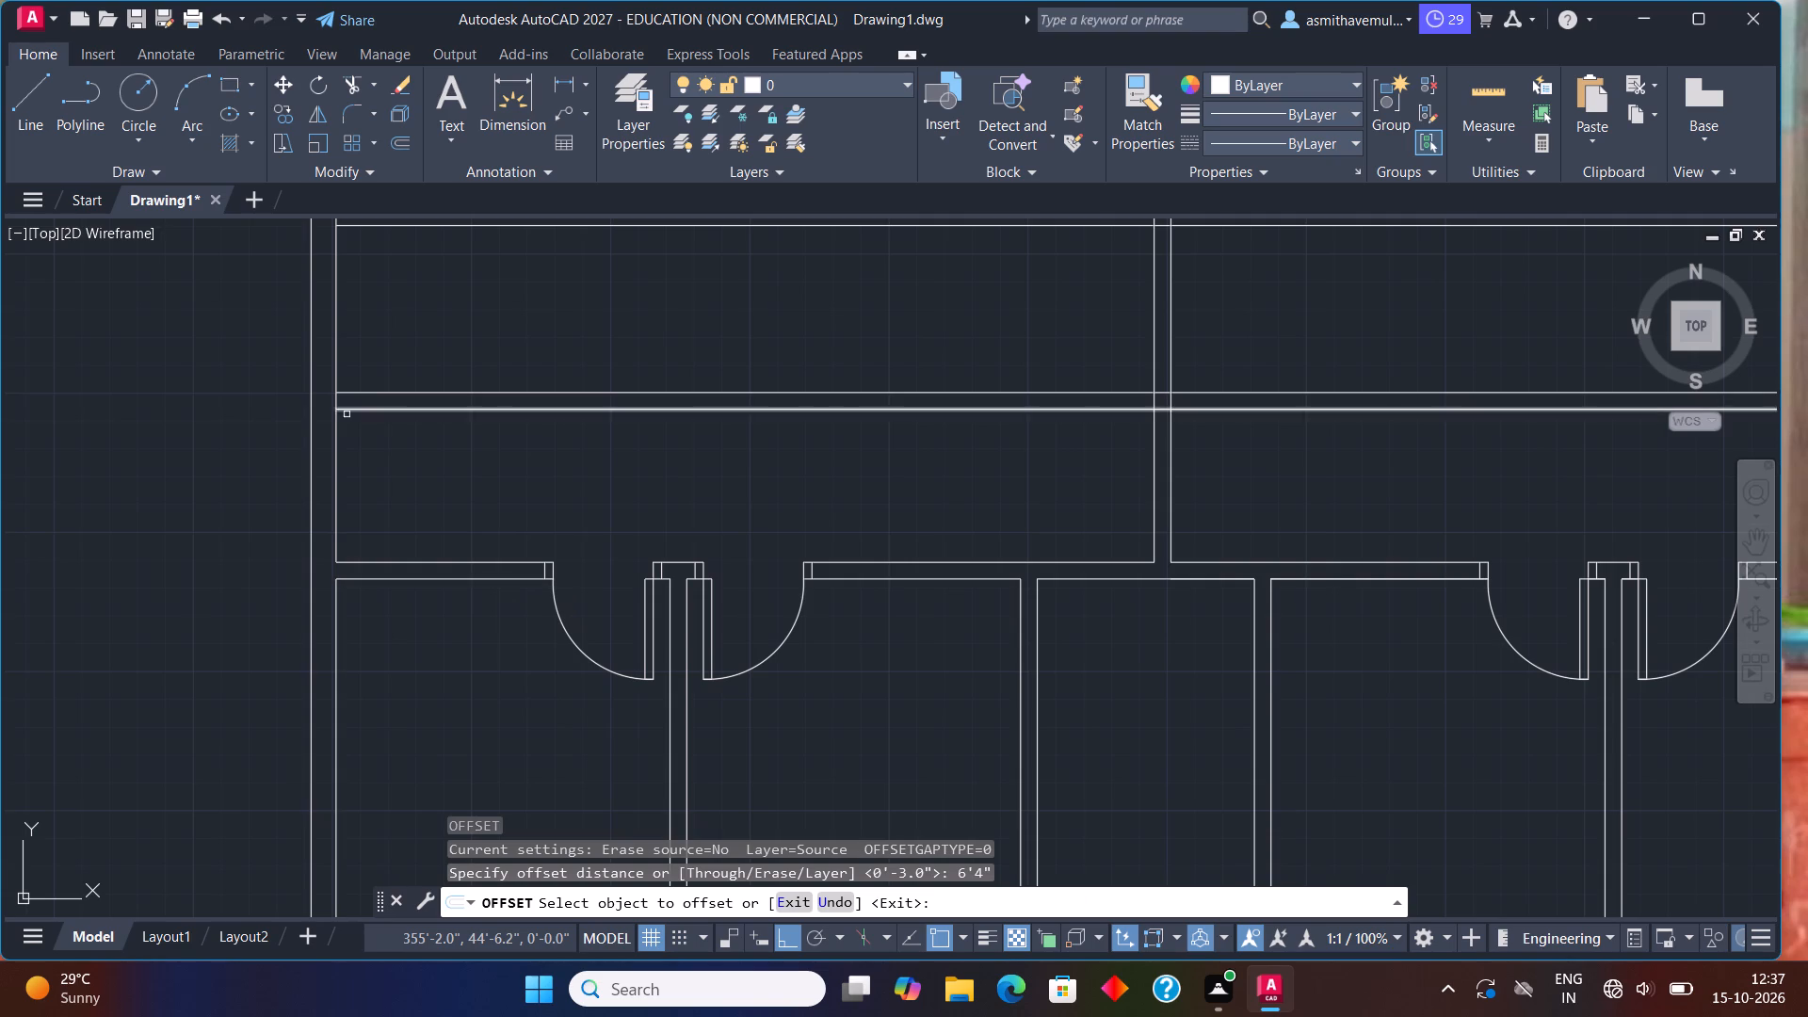
click(333, 483)
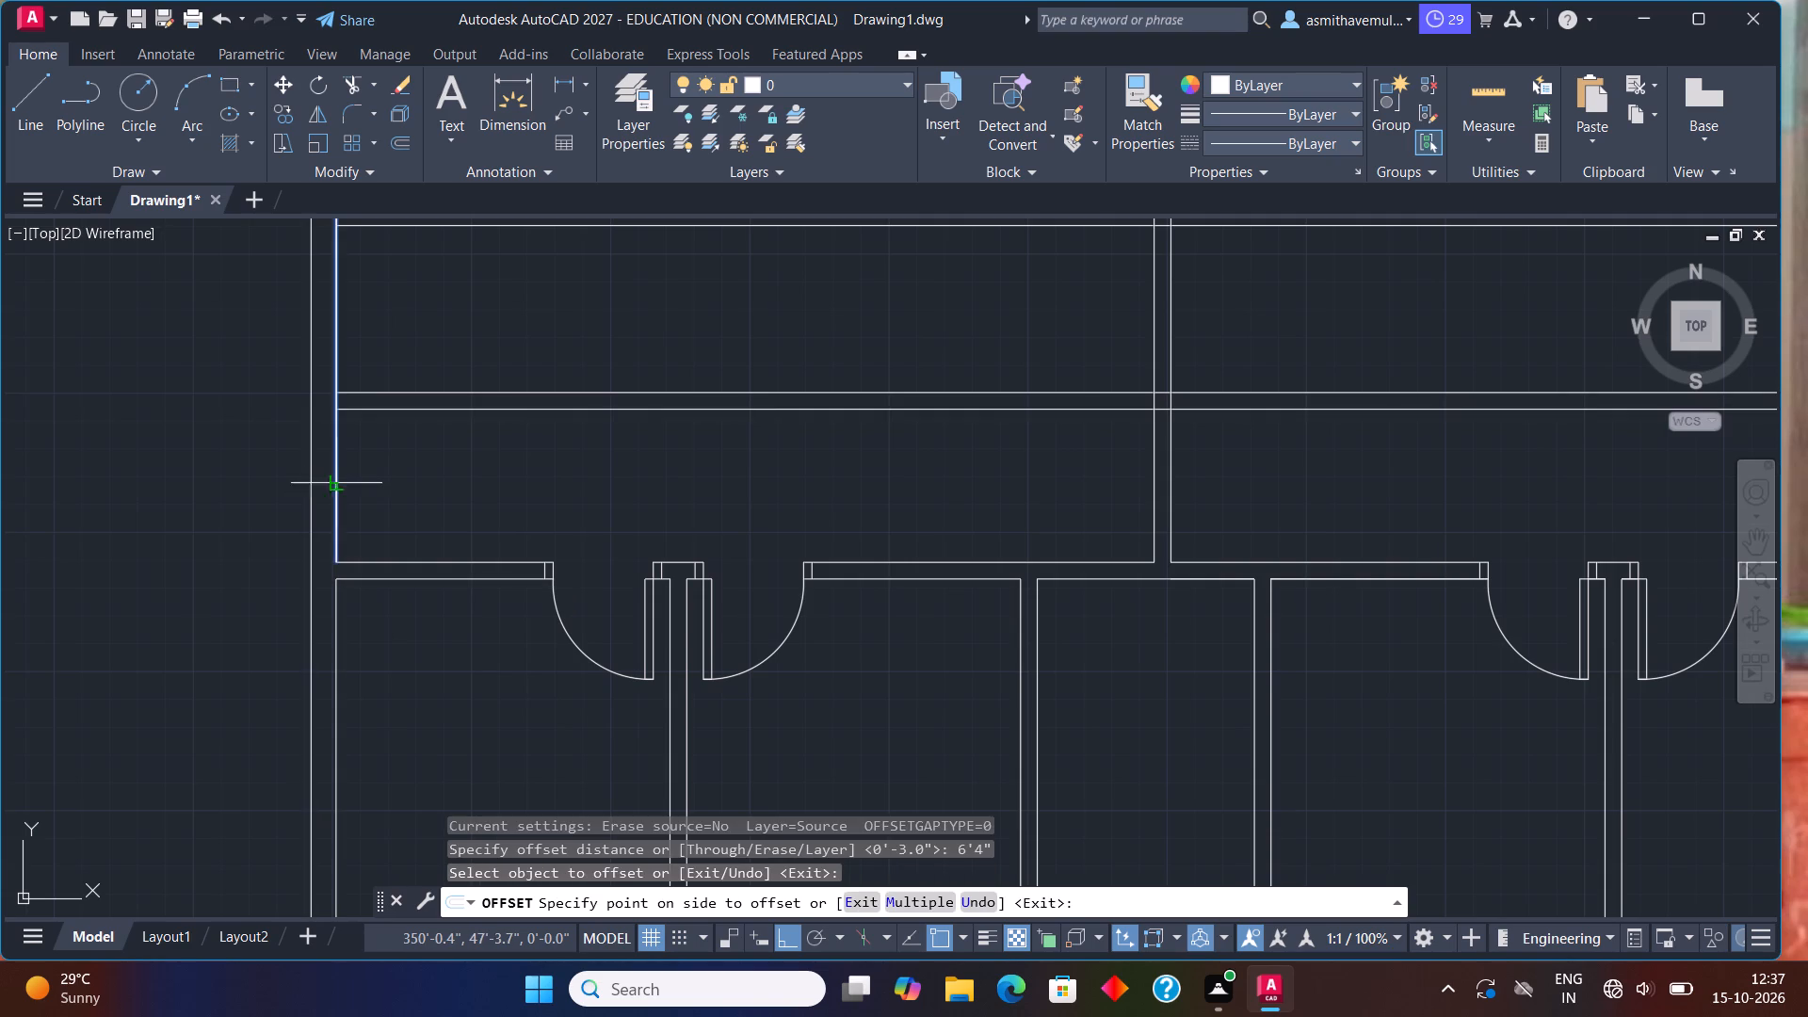
click(408, 482)
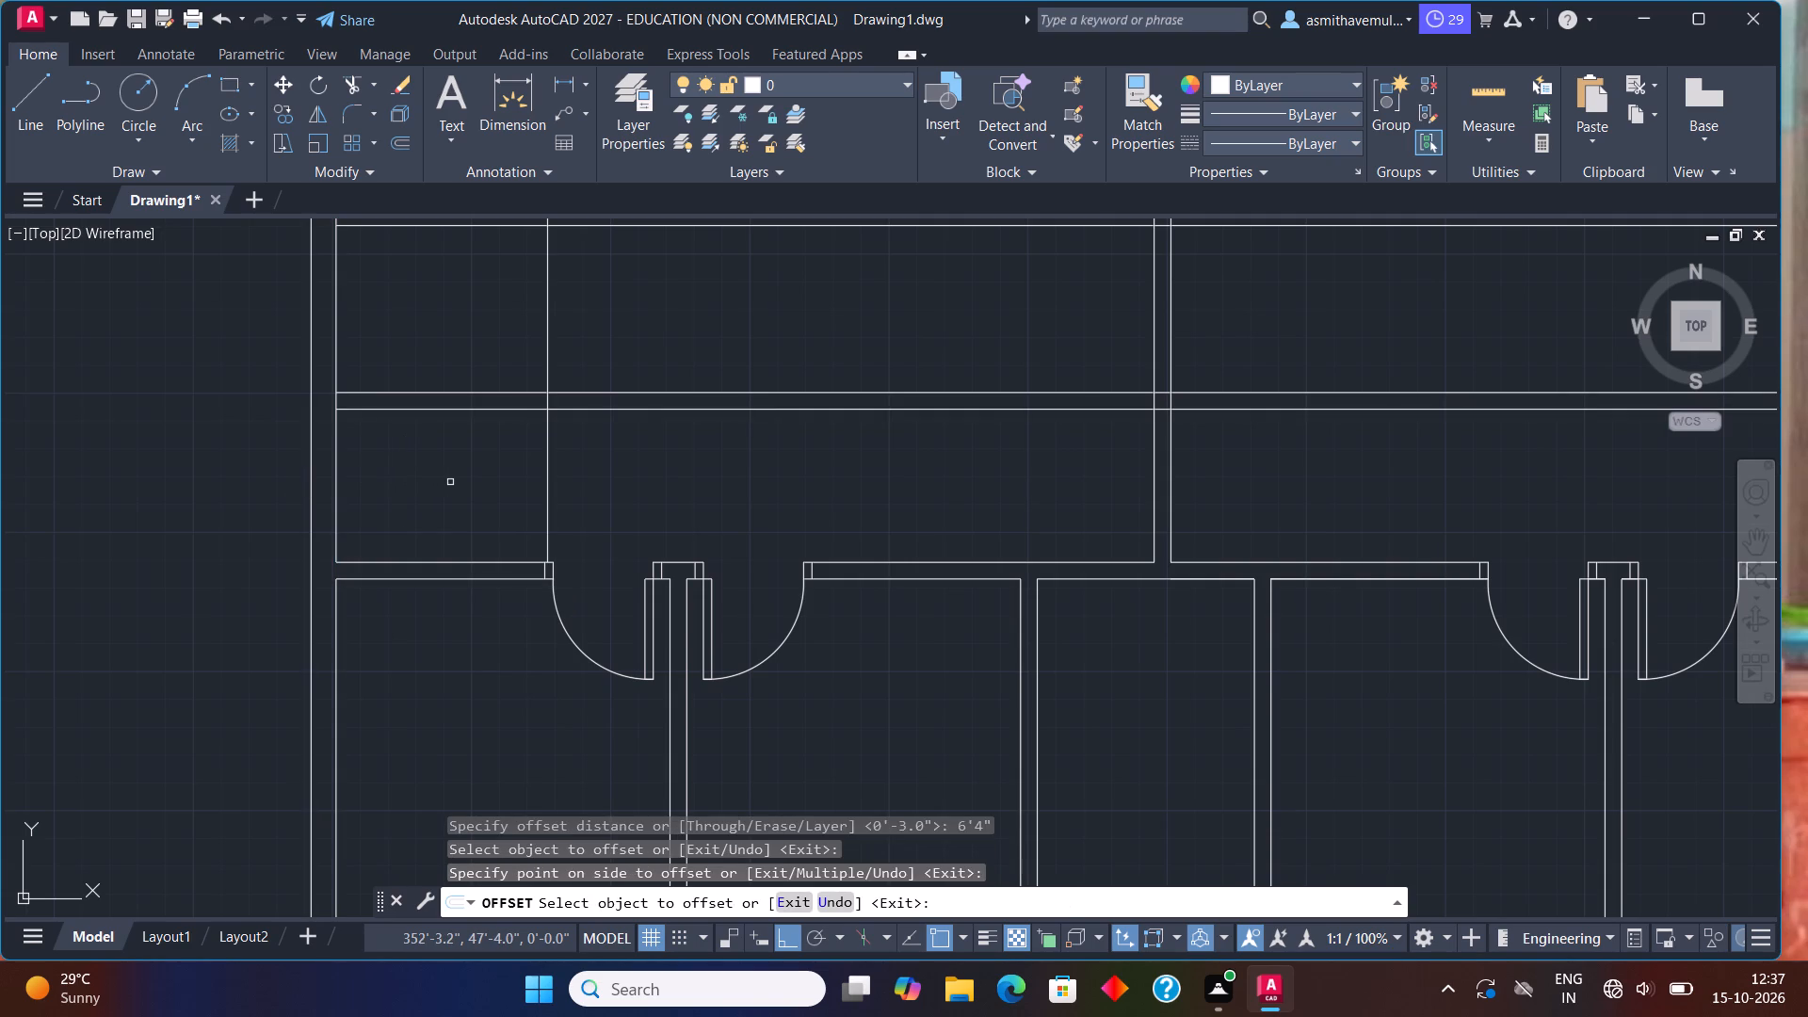
key(grave)
key(Escape)
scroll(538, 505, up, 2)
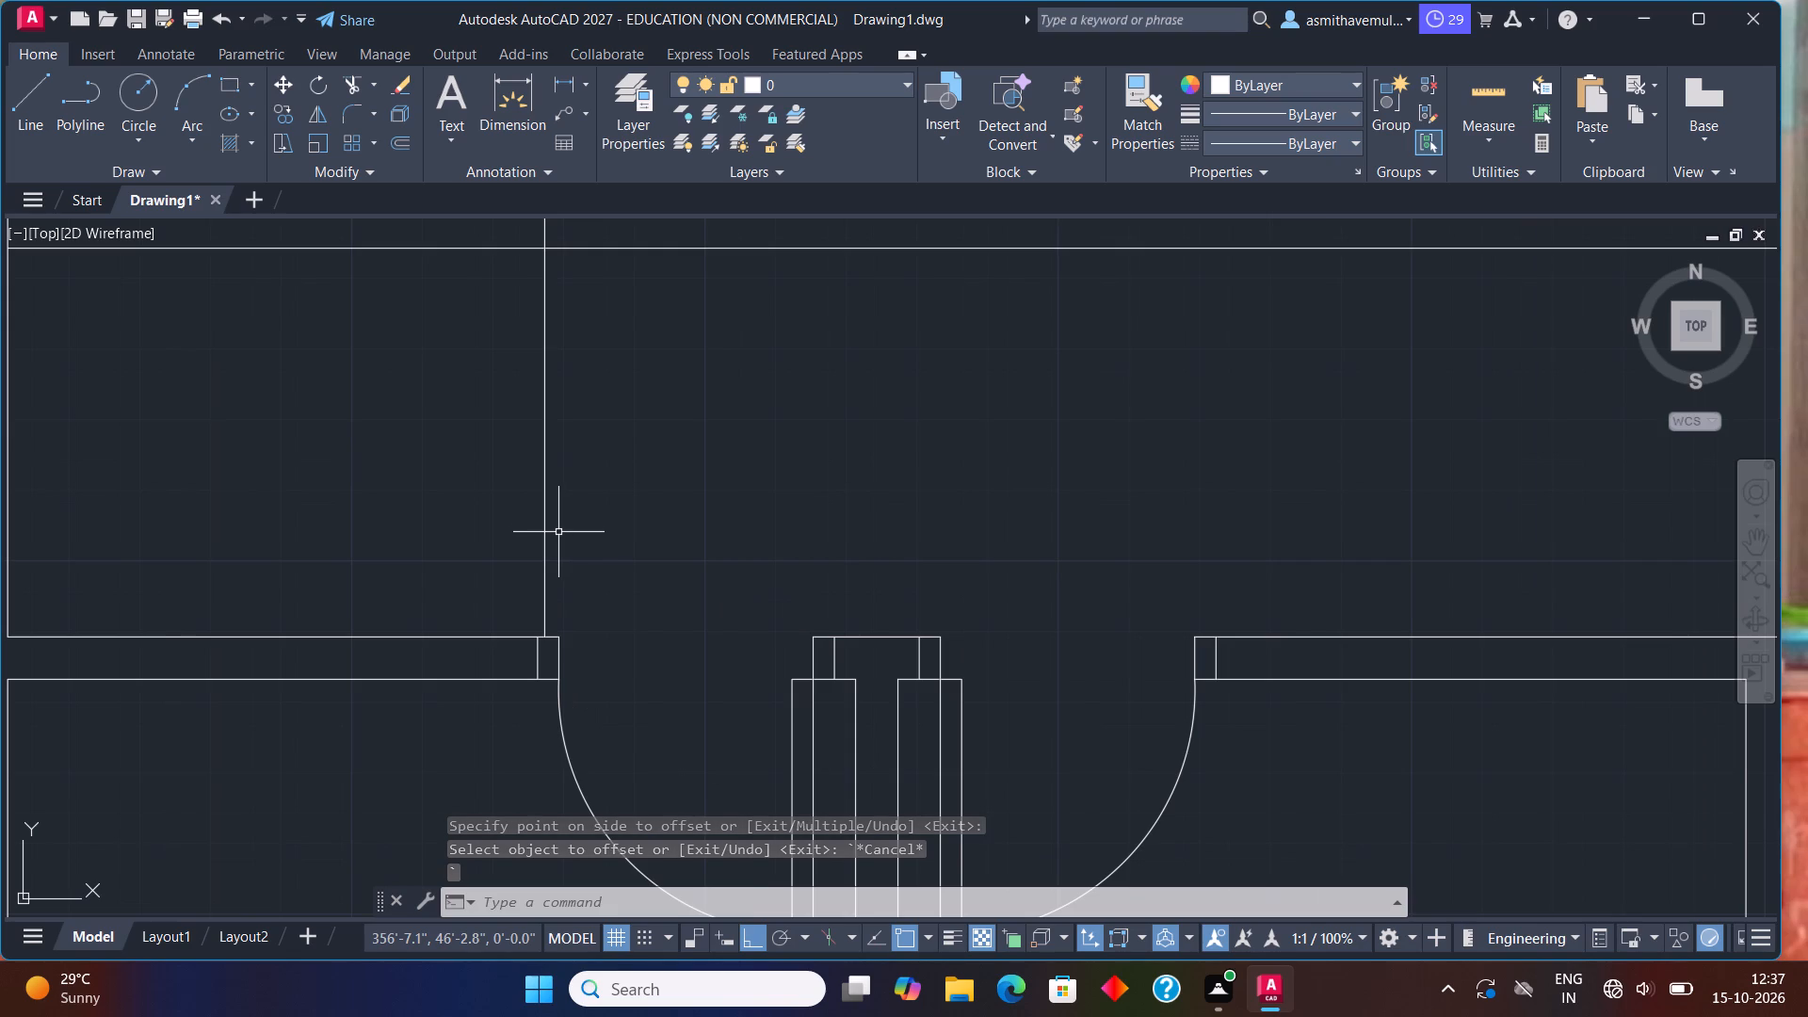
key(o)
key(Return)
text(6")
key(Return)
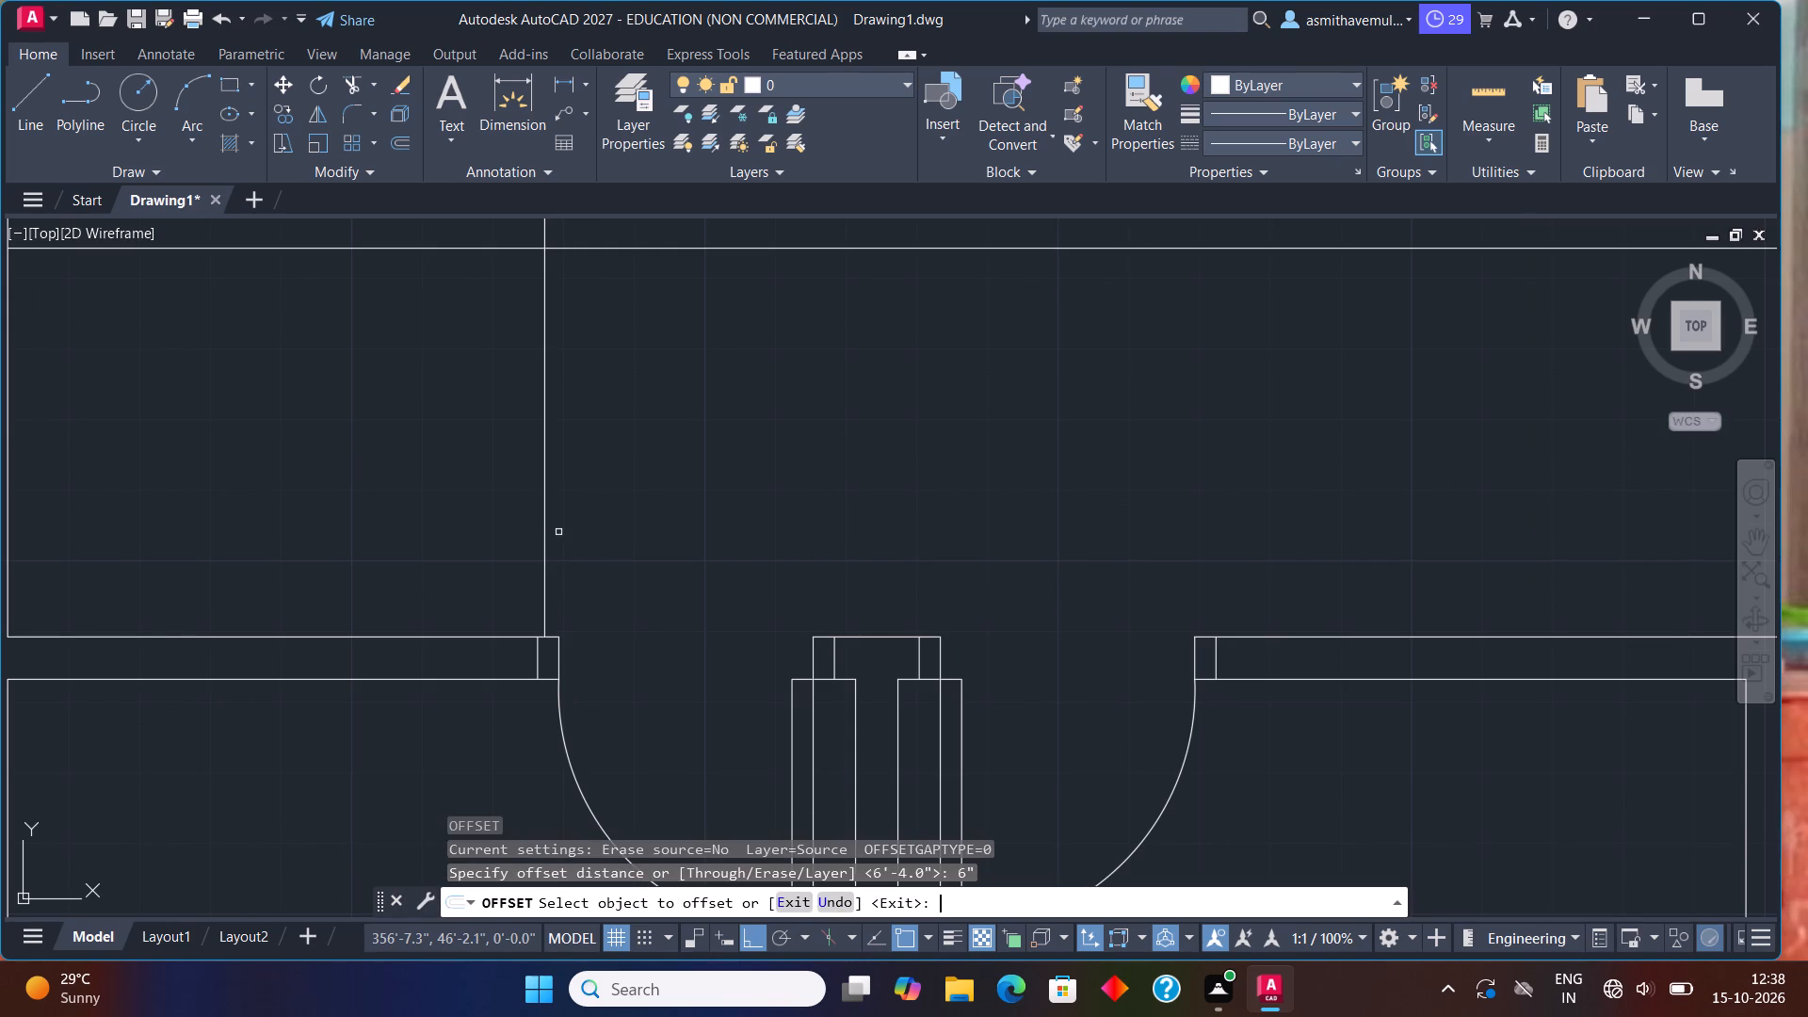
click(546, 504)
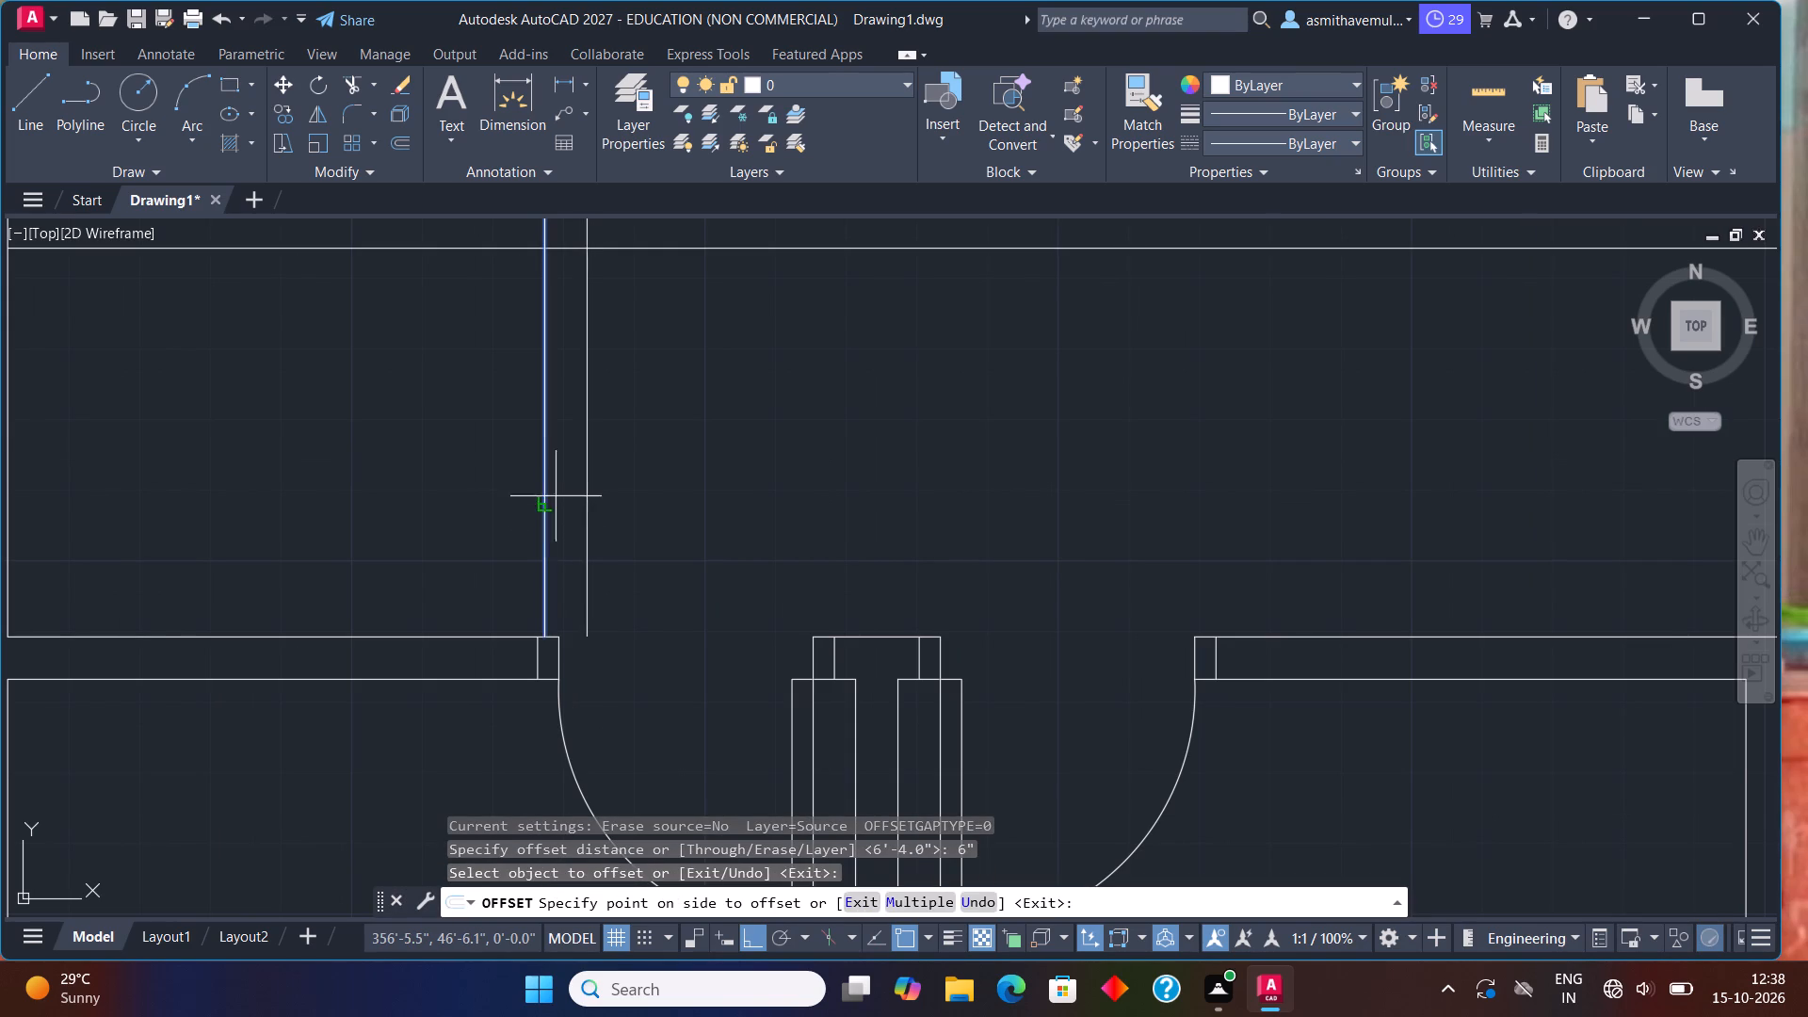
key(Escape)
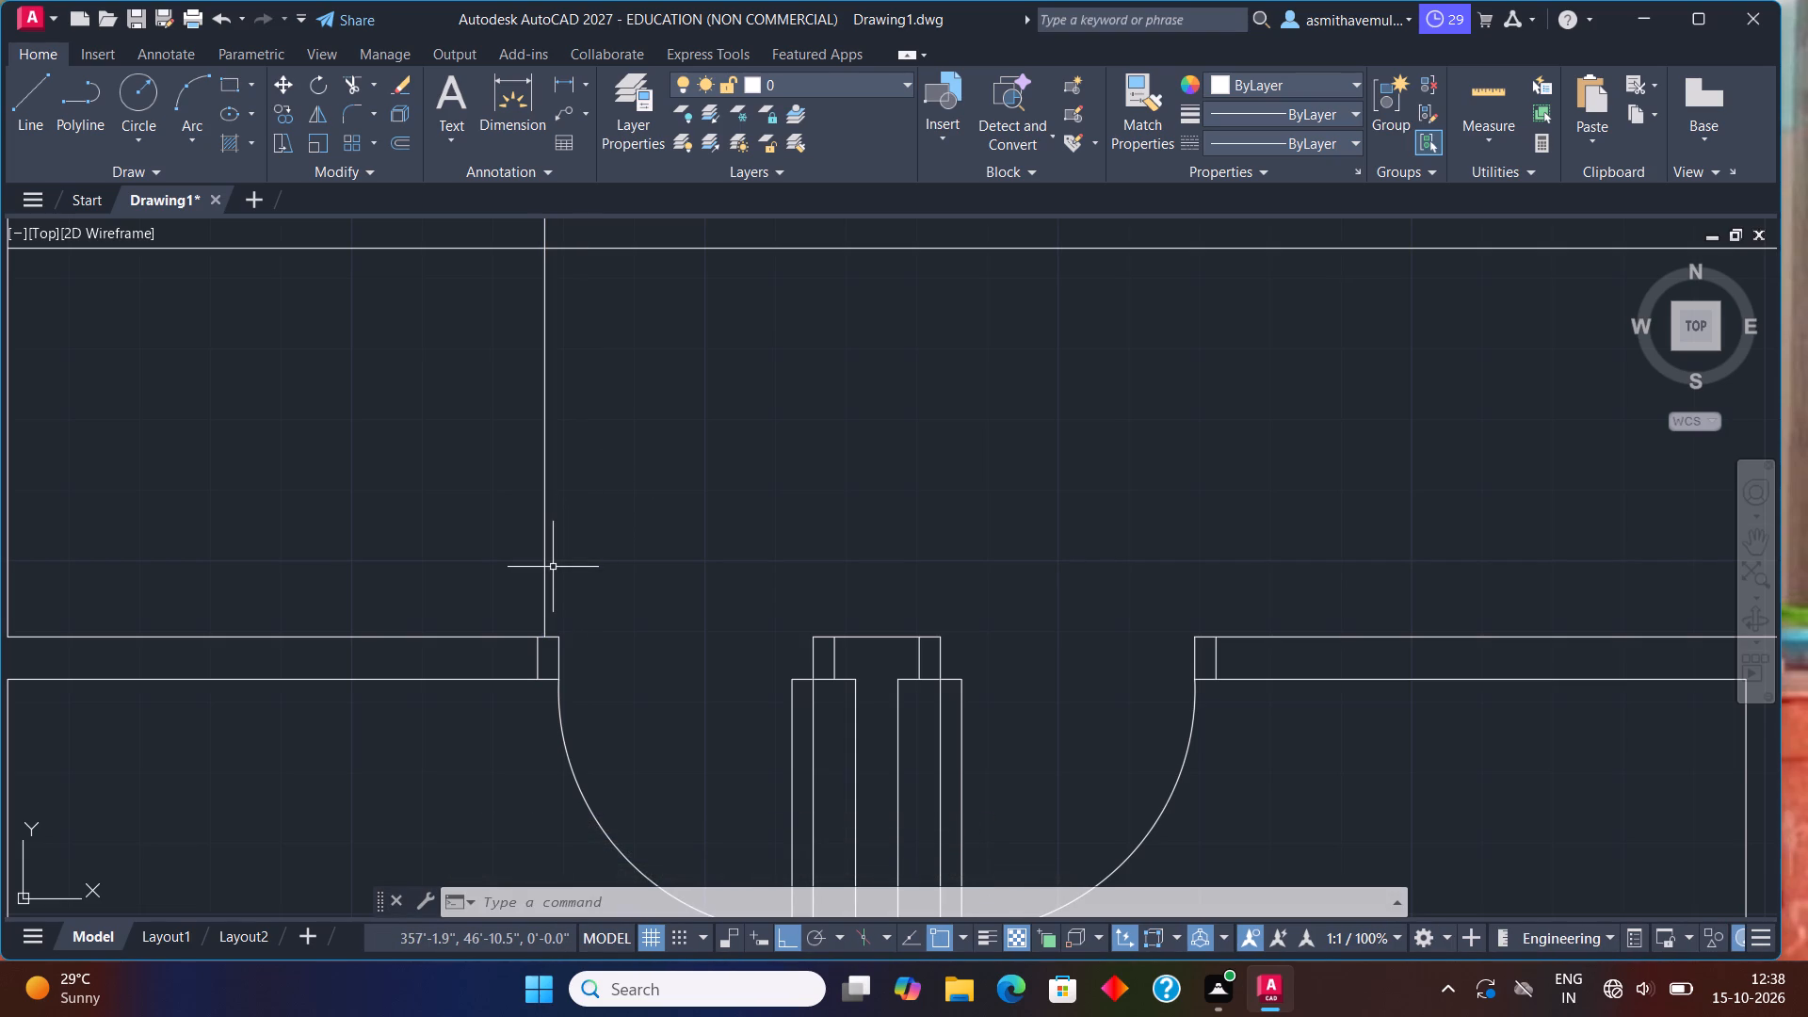
Offset the new partition line 6" to the left to give the partition its second face.
key(o)
key(Return)
text(6")
key(Return)
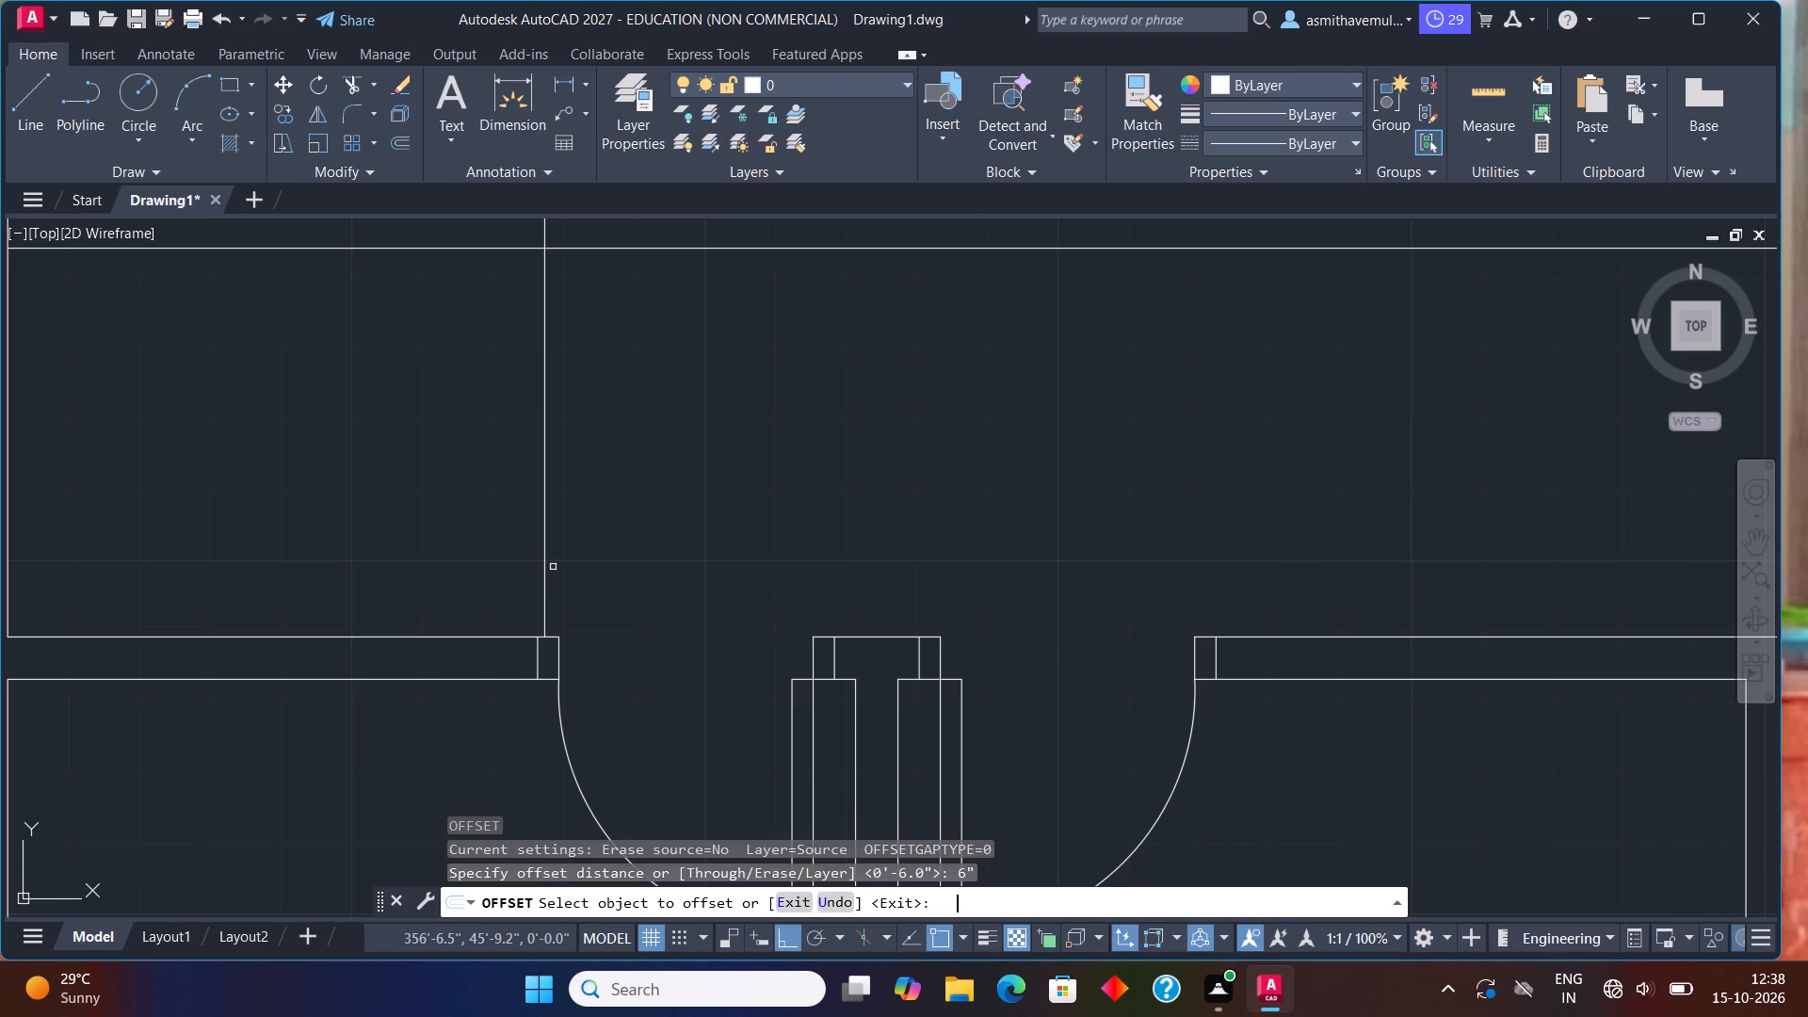
scroll(553, 566, down, 1)
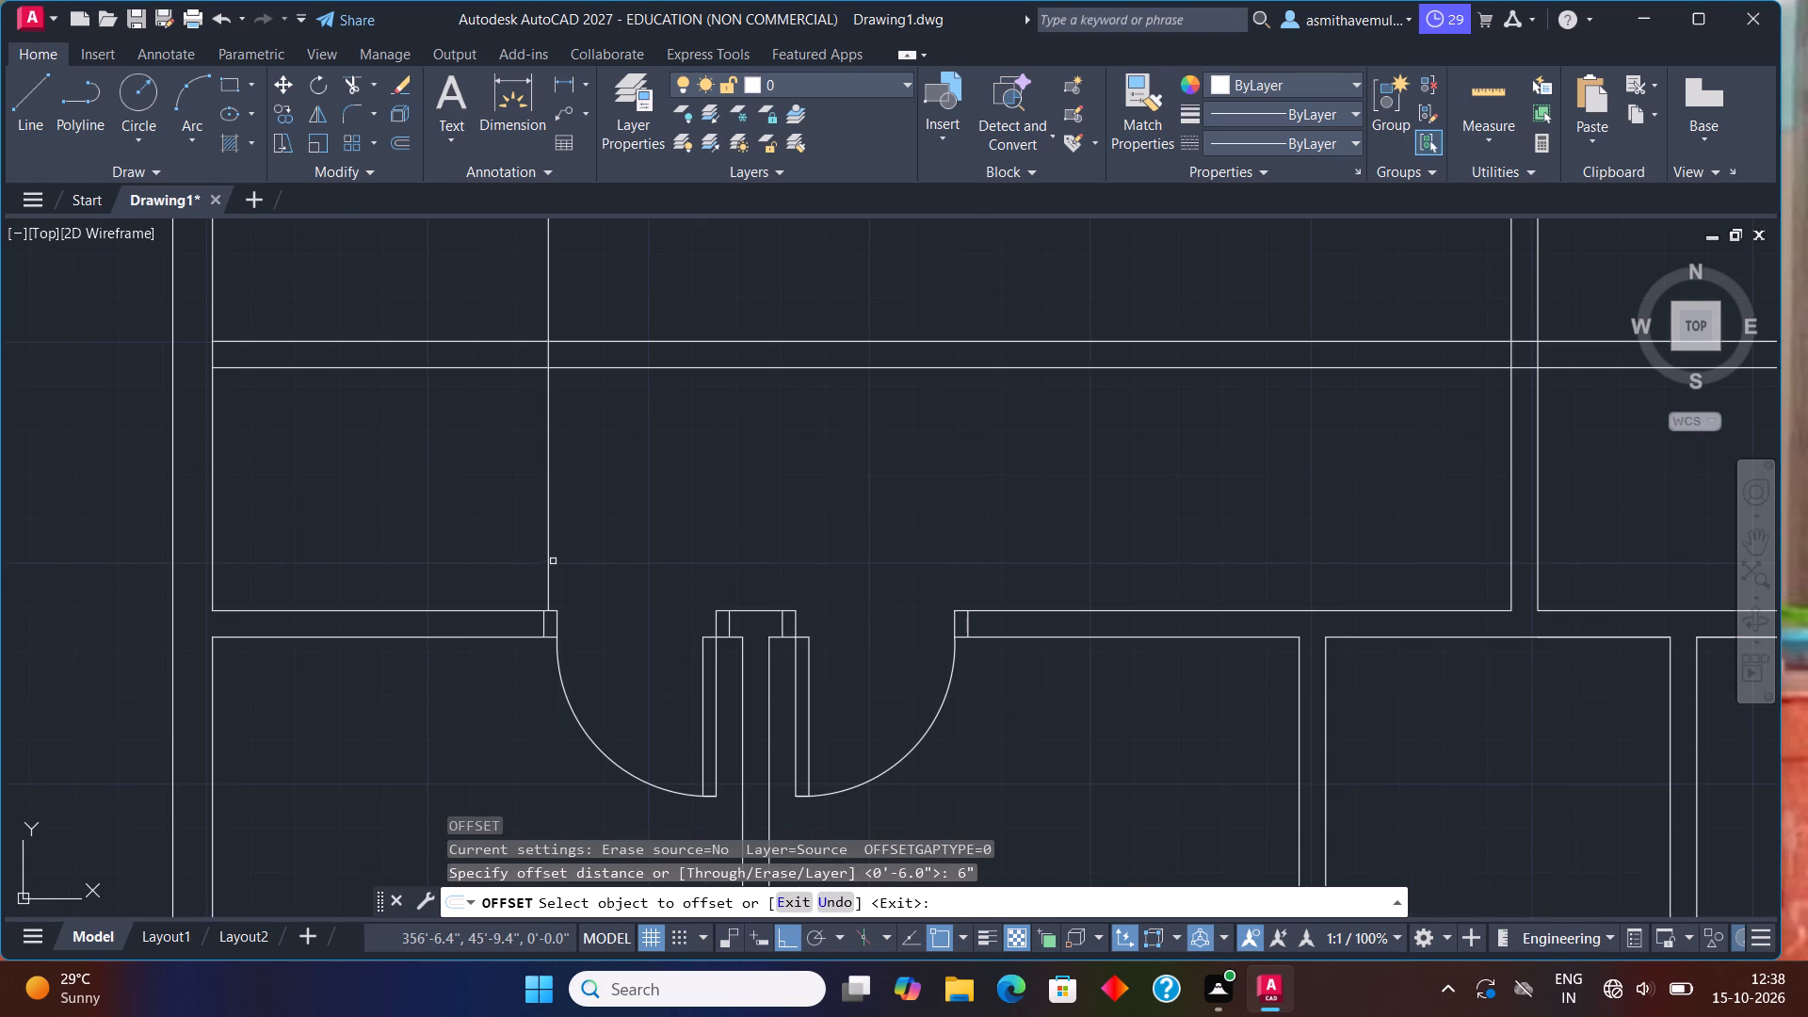
click(549, 552)
click(531, 552)
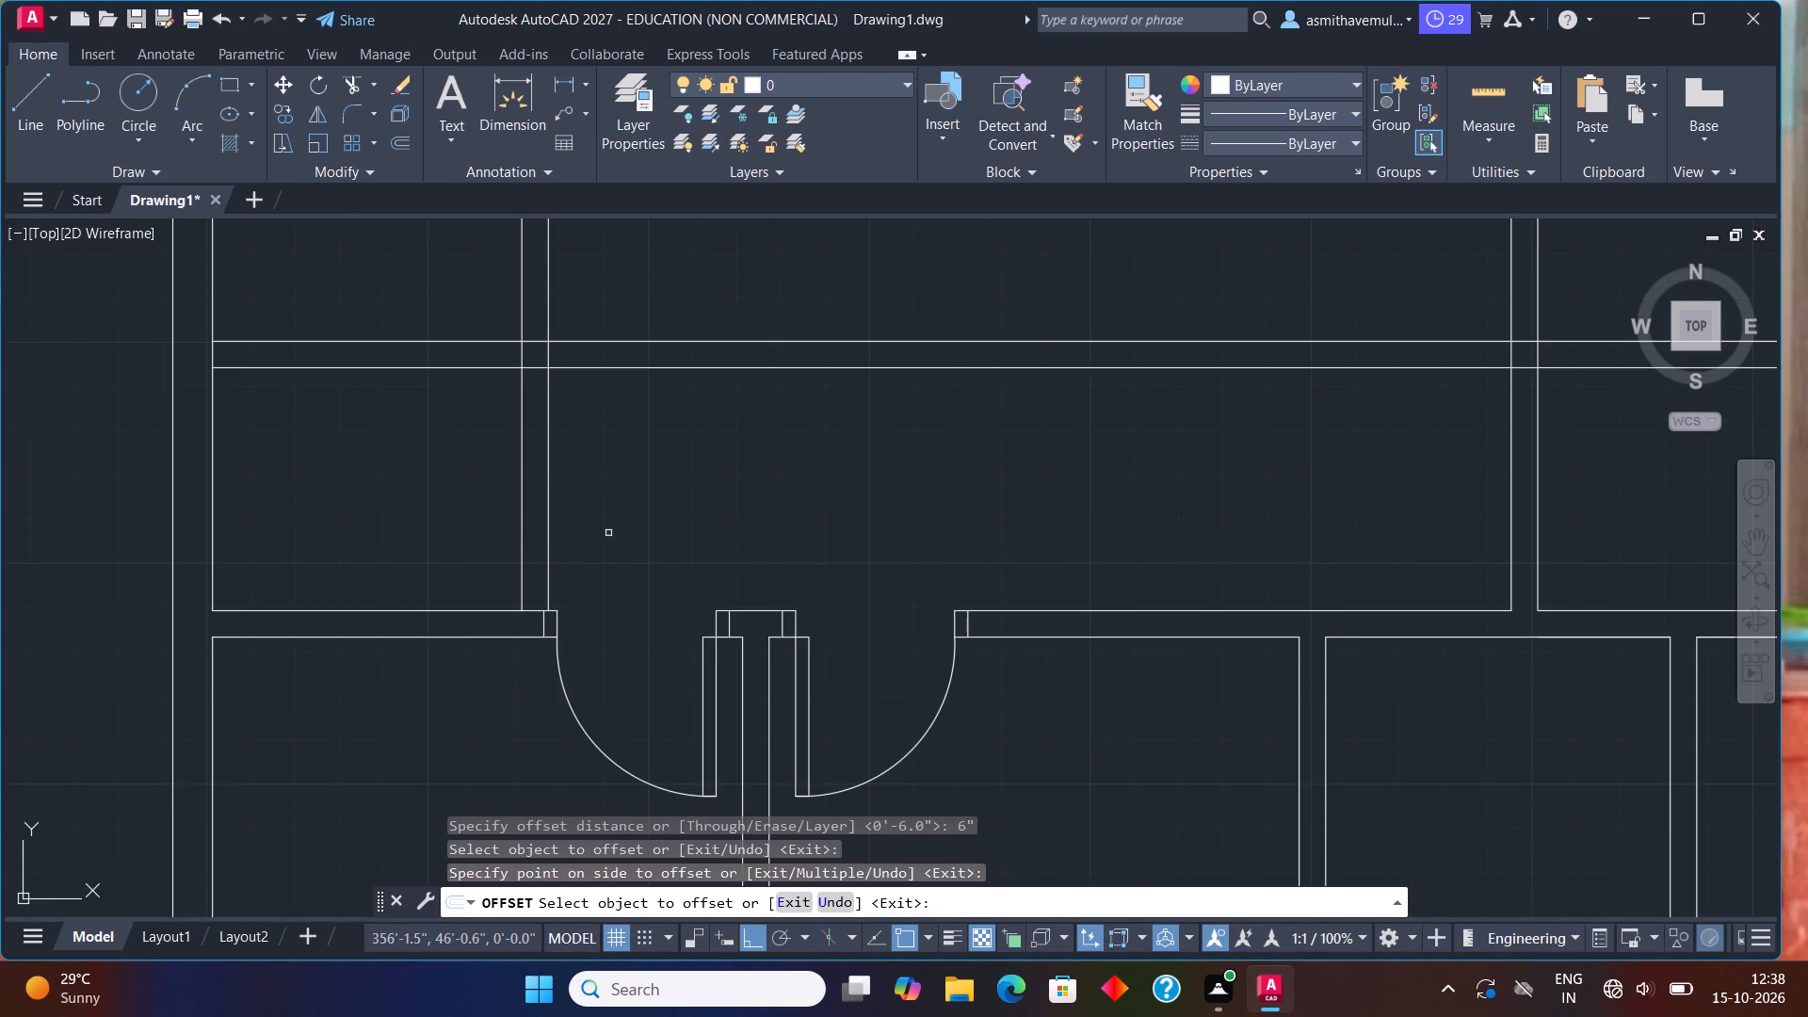
key(Escape)
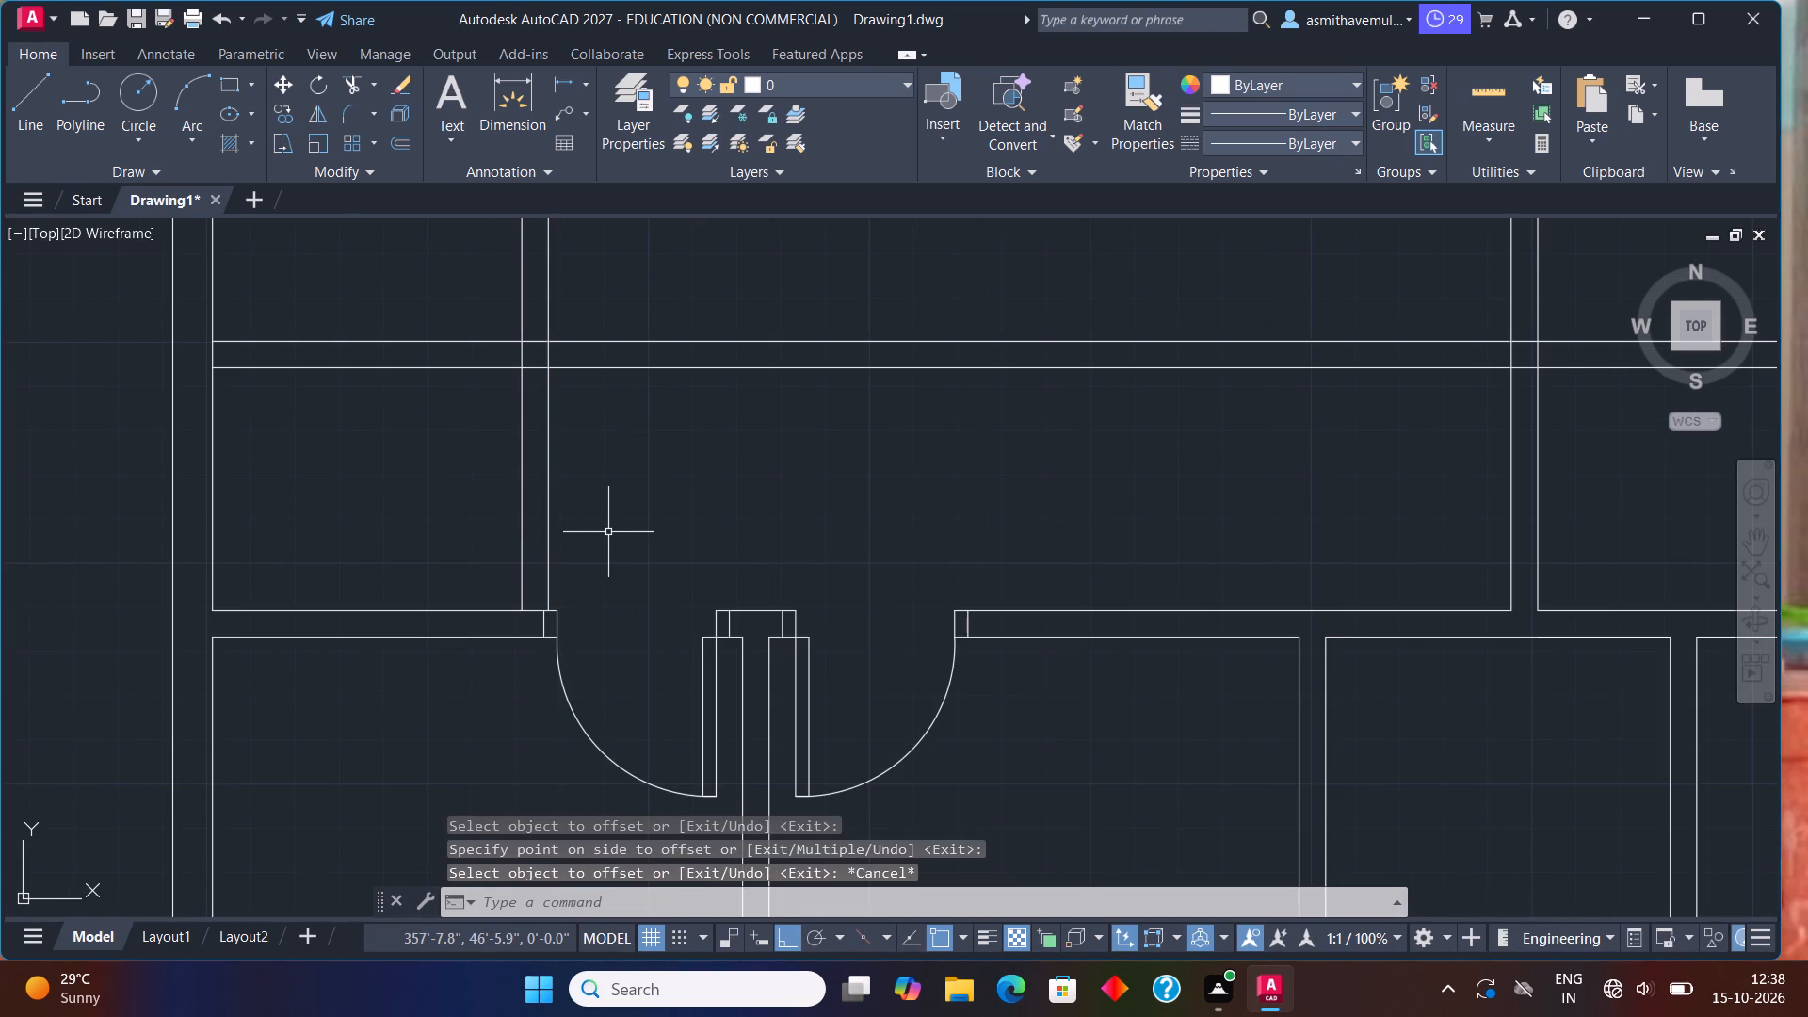
Trim the wall lines between the new partition's faces at the lower rooms' wall, including its jamb line, and at the next horizontal wall above.
text(trim)
key(Return)
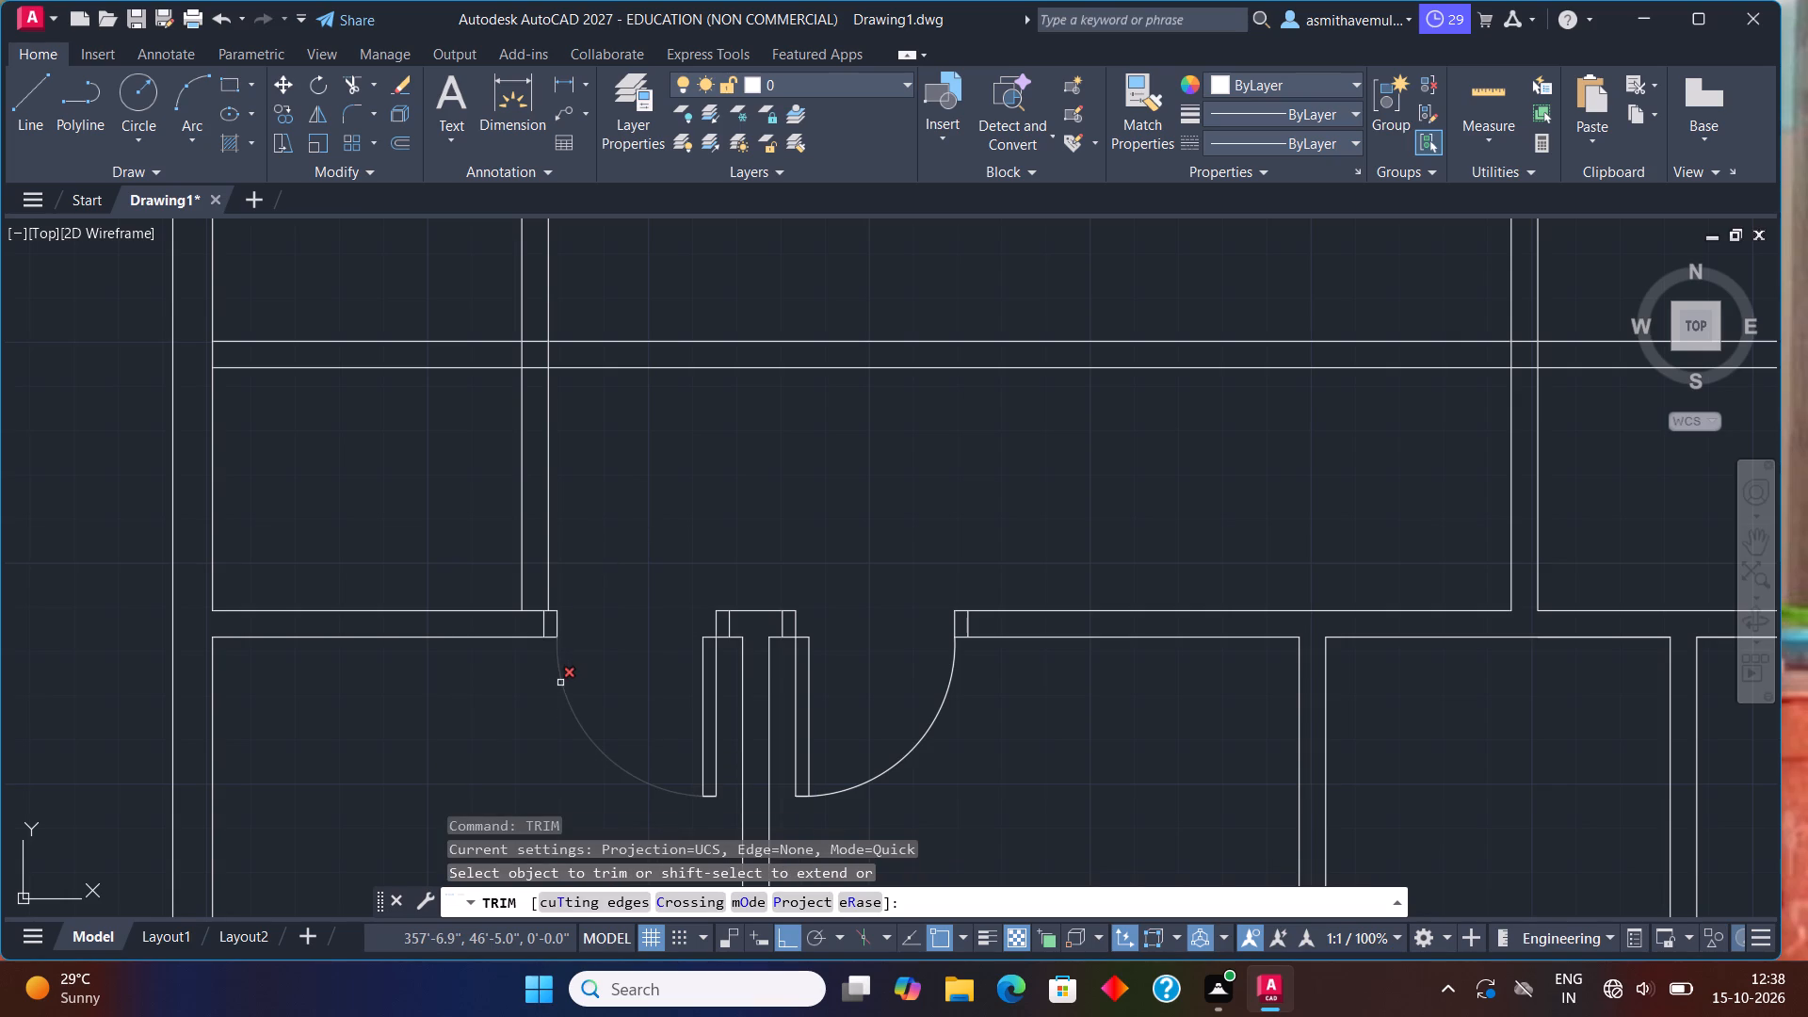
click(536, 621)
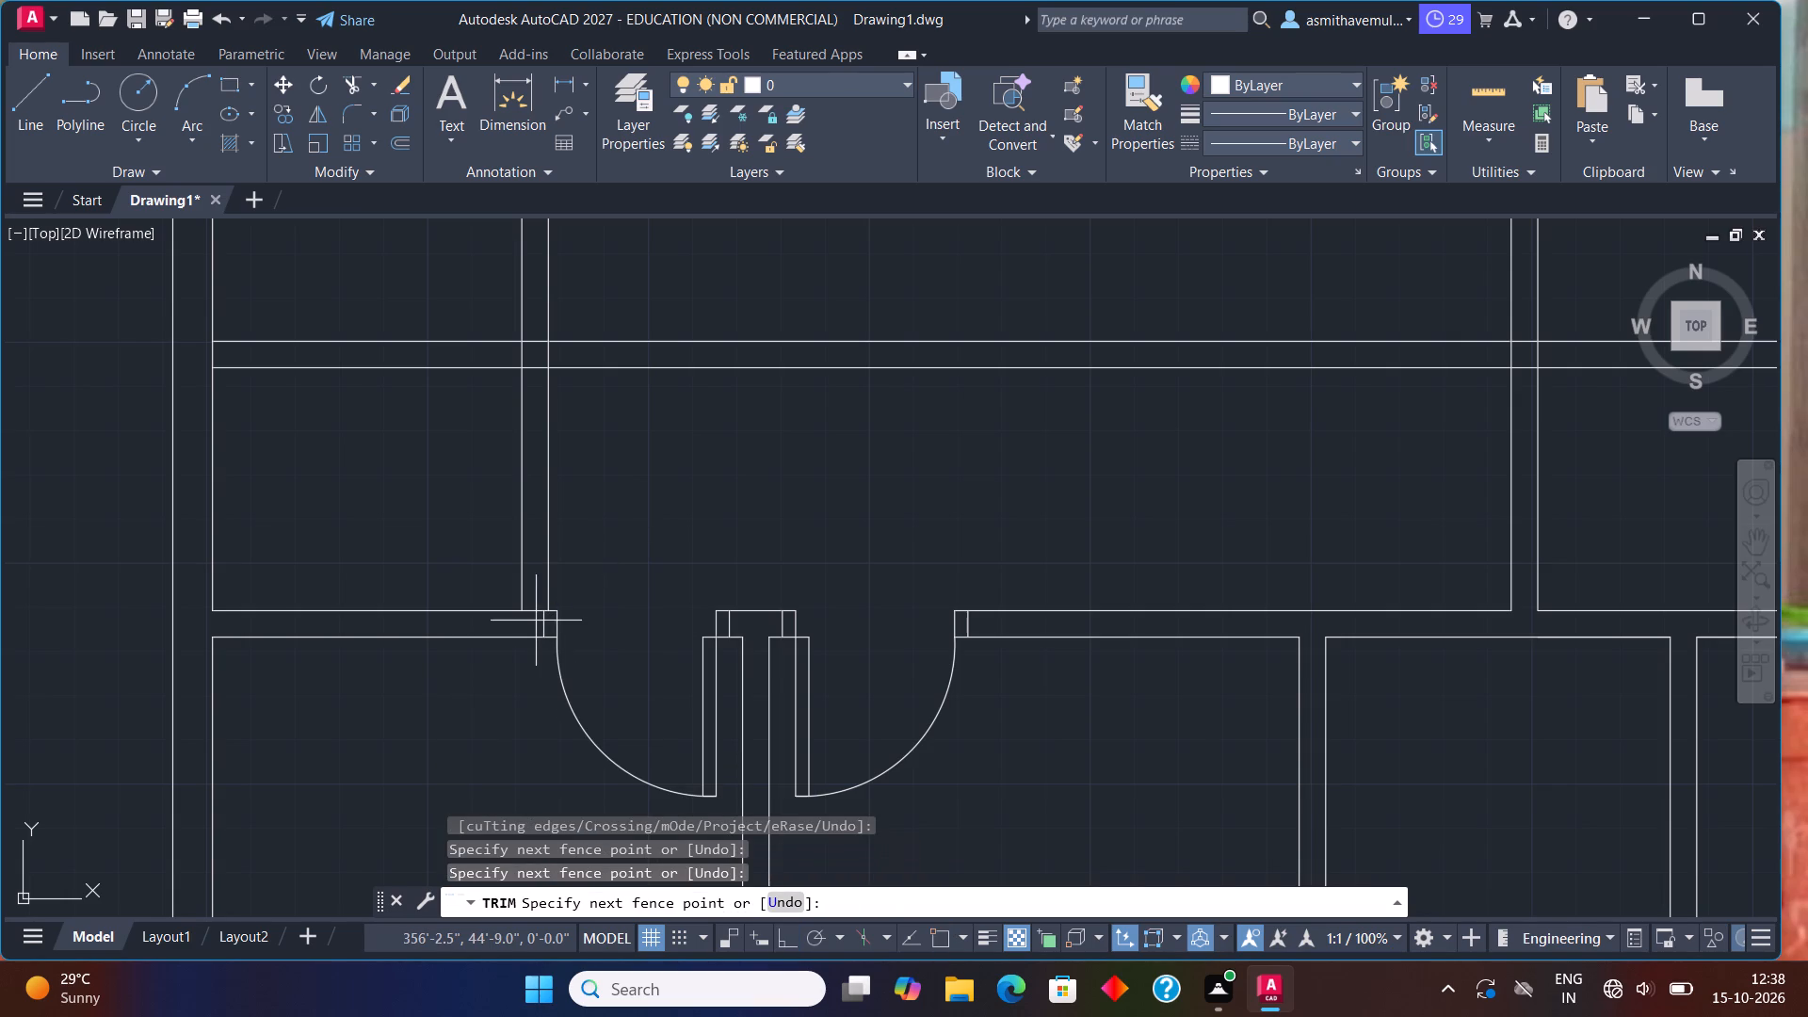
click(553, 616)
click(540, 611)
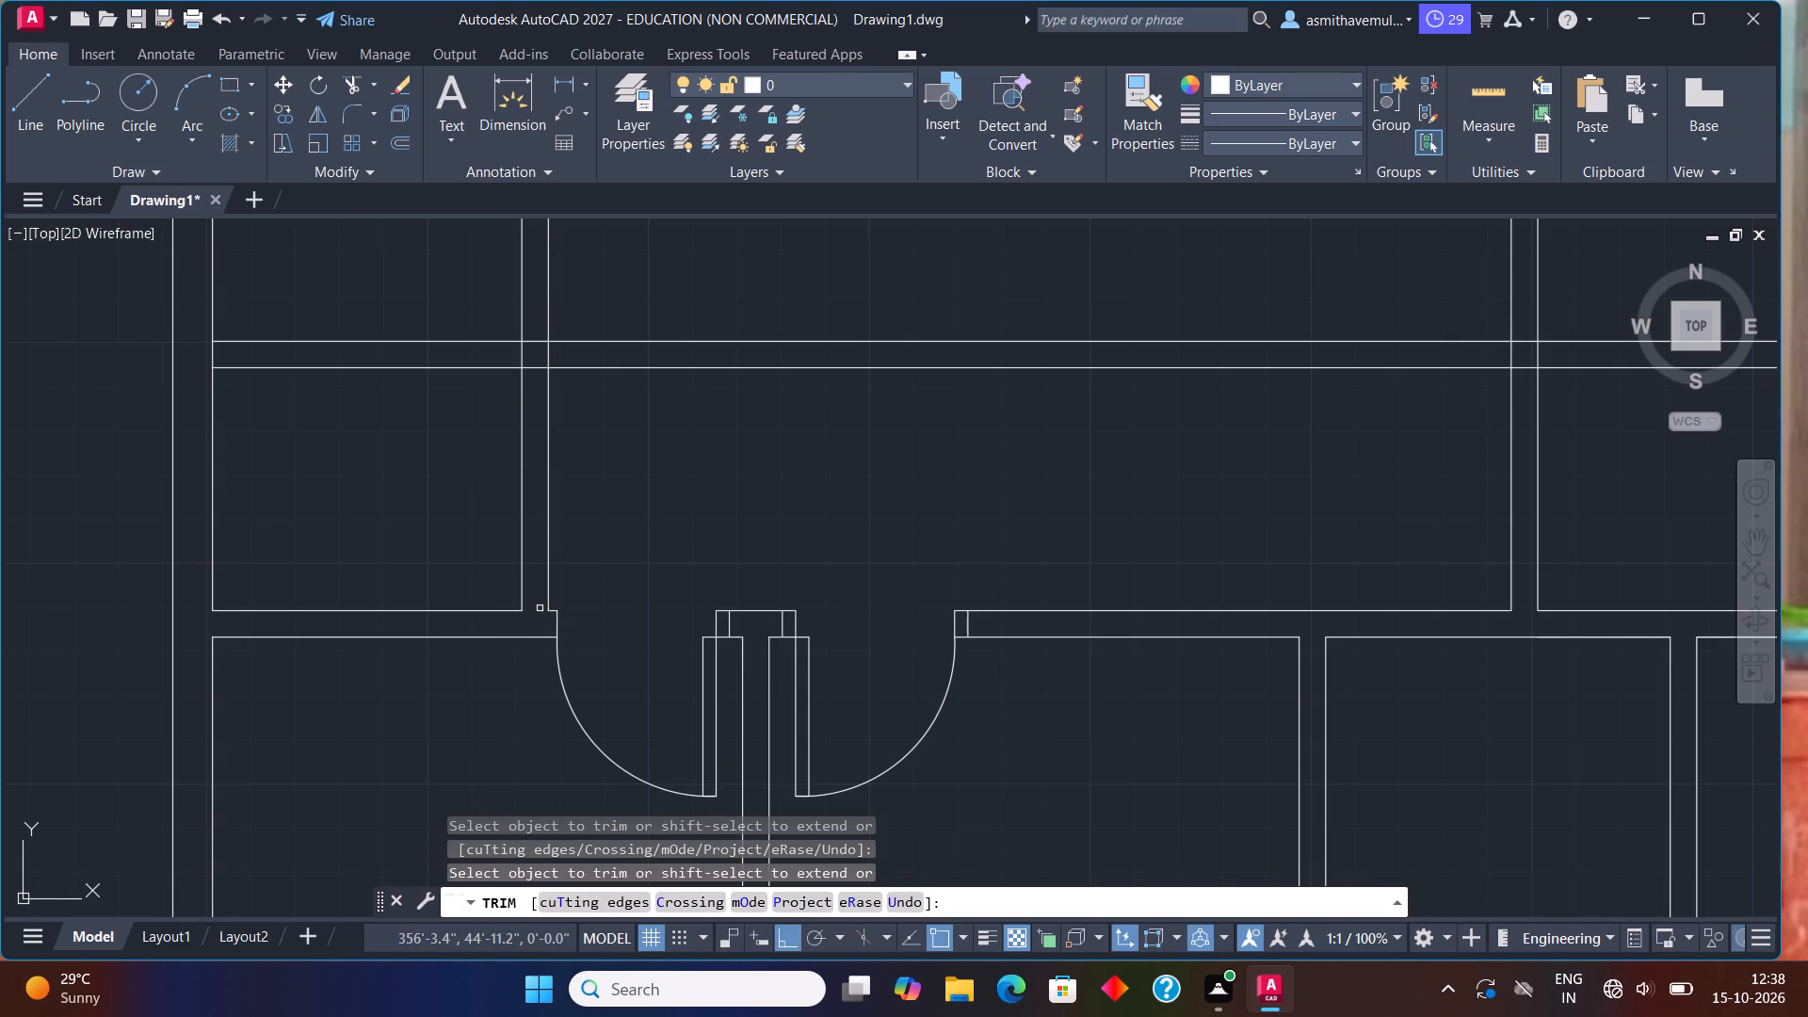
click(536, 369)
click(536, 341)
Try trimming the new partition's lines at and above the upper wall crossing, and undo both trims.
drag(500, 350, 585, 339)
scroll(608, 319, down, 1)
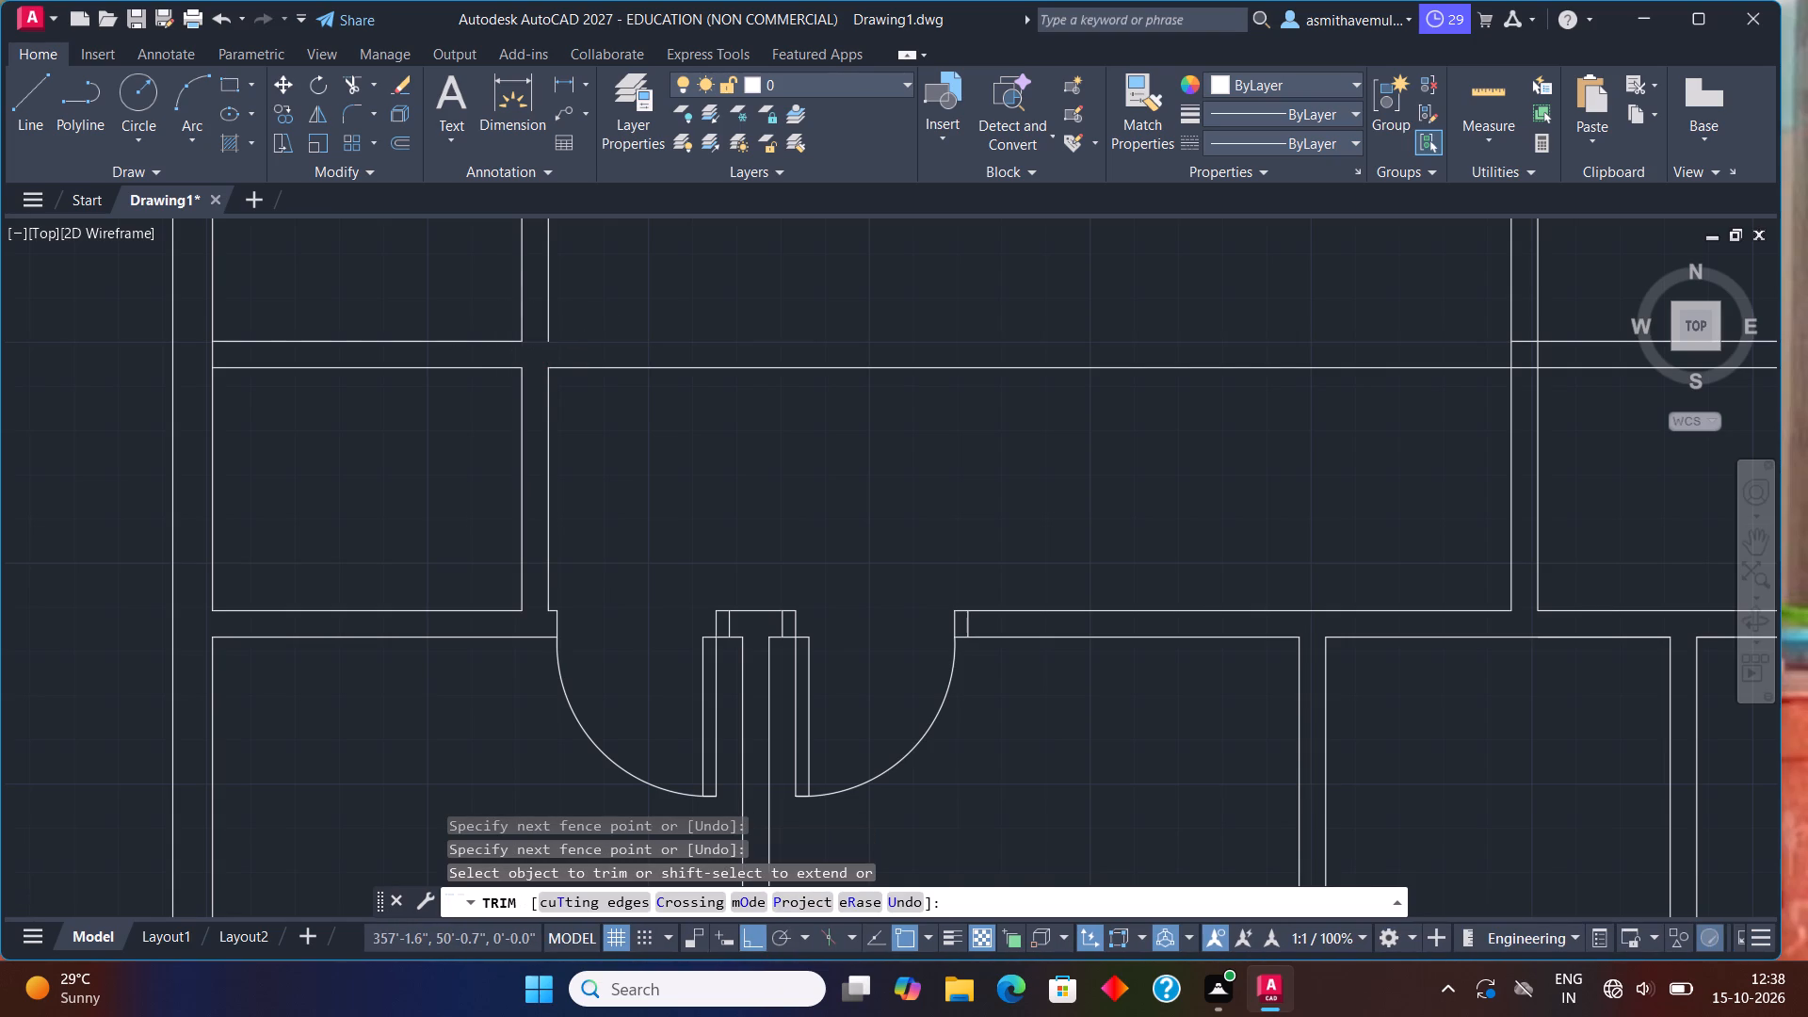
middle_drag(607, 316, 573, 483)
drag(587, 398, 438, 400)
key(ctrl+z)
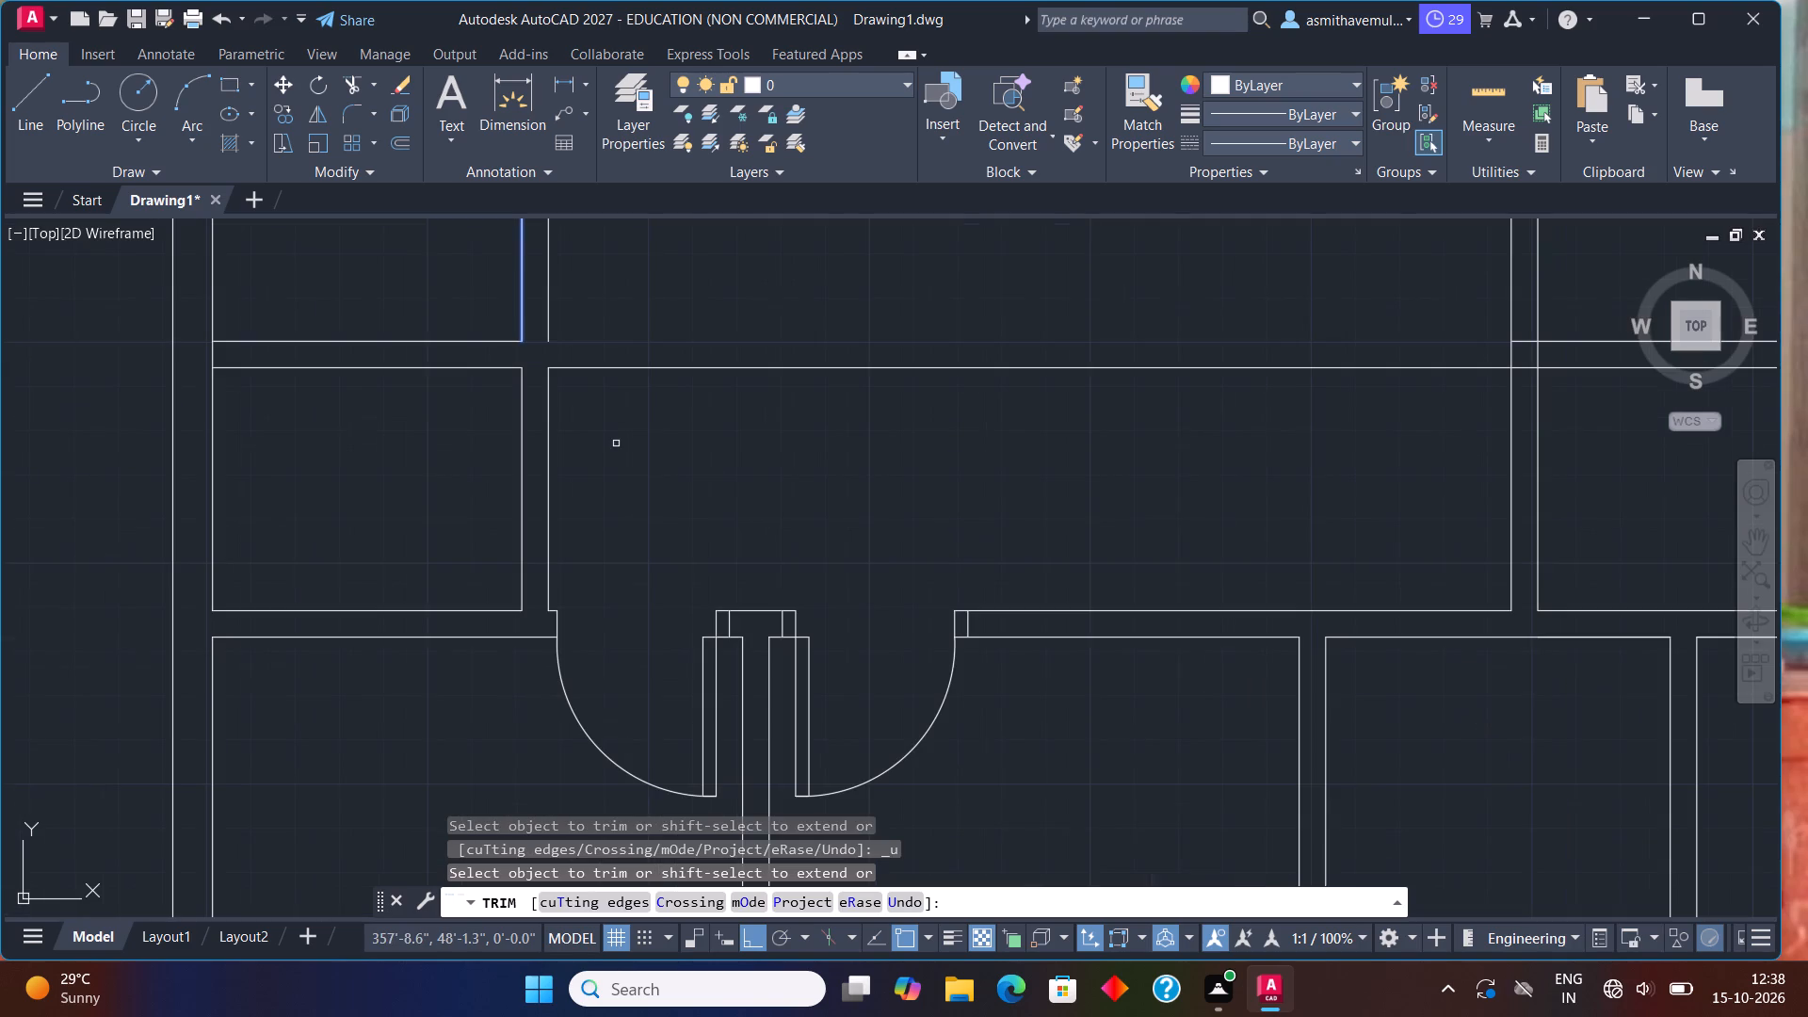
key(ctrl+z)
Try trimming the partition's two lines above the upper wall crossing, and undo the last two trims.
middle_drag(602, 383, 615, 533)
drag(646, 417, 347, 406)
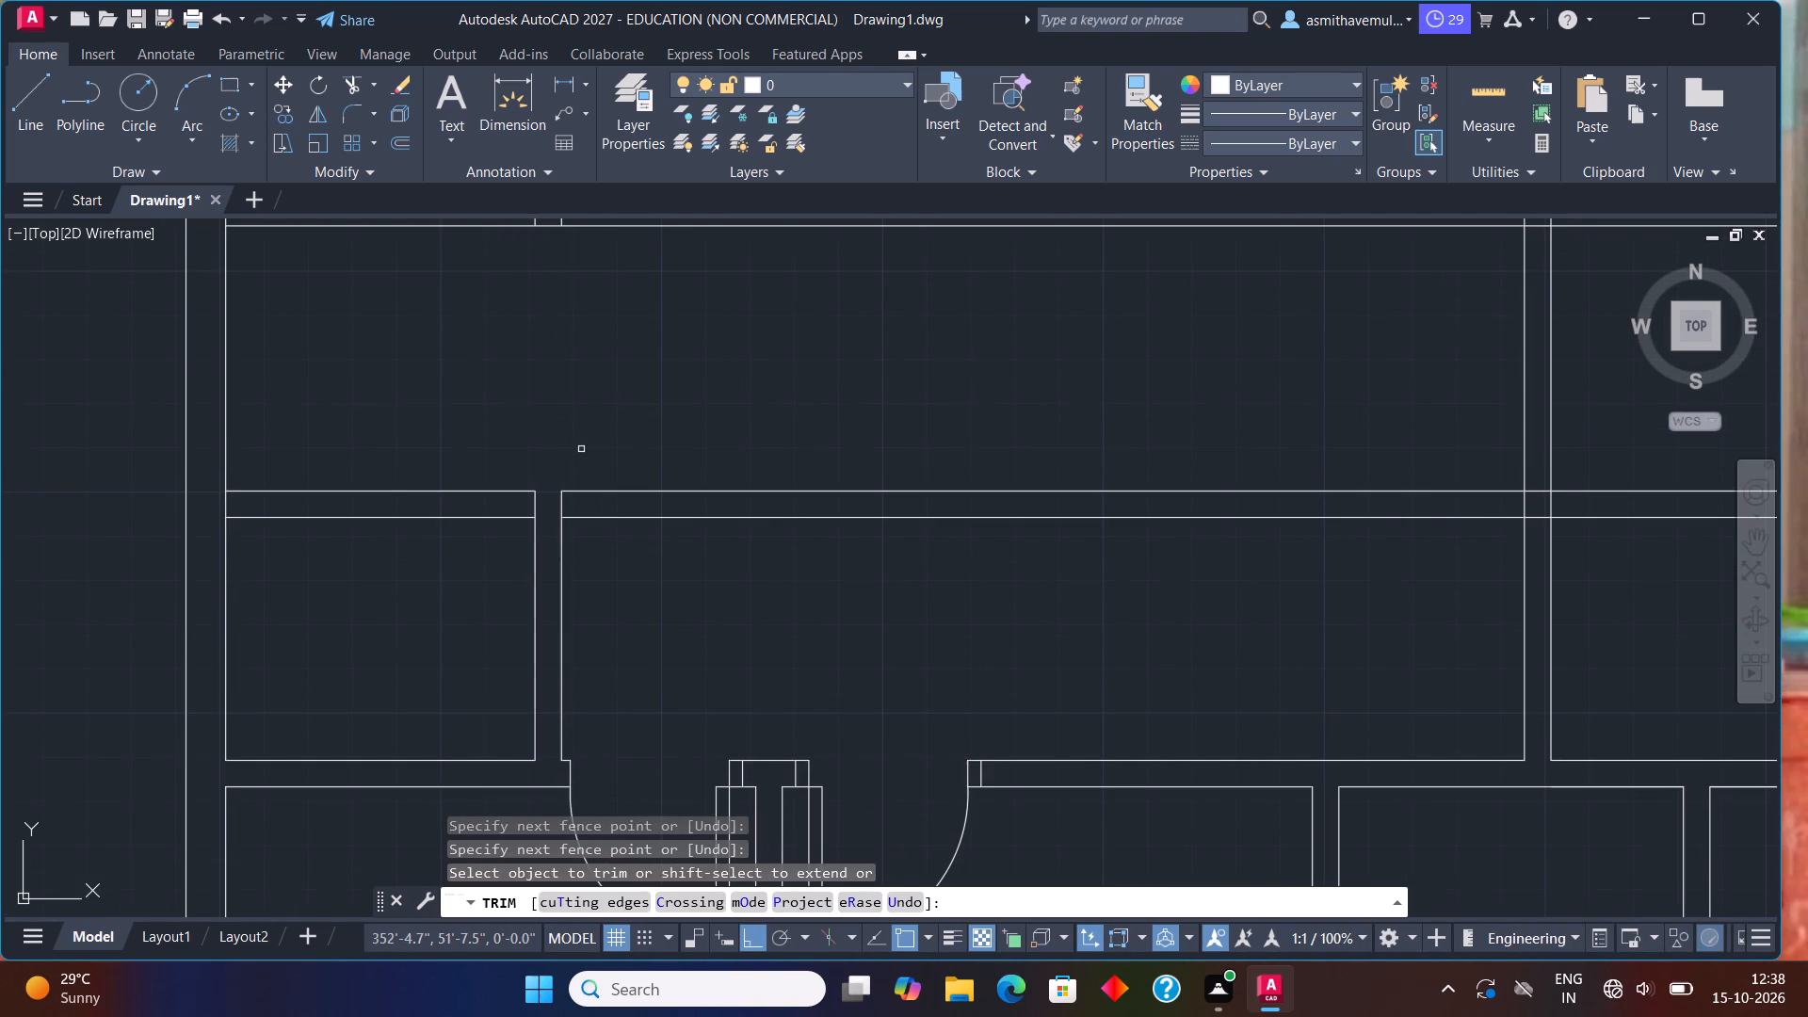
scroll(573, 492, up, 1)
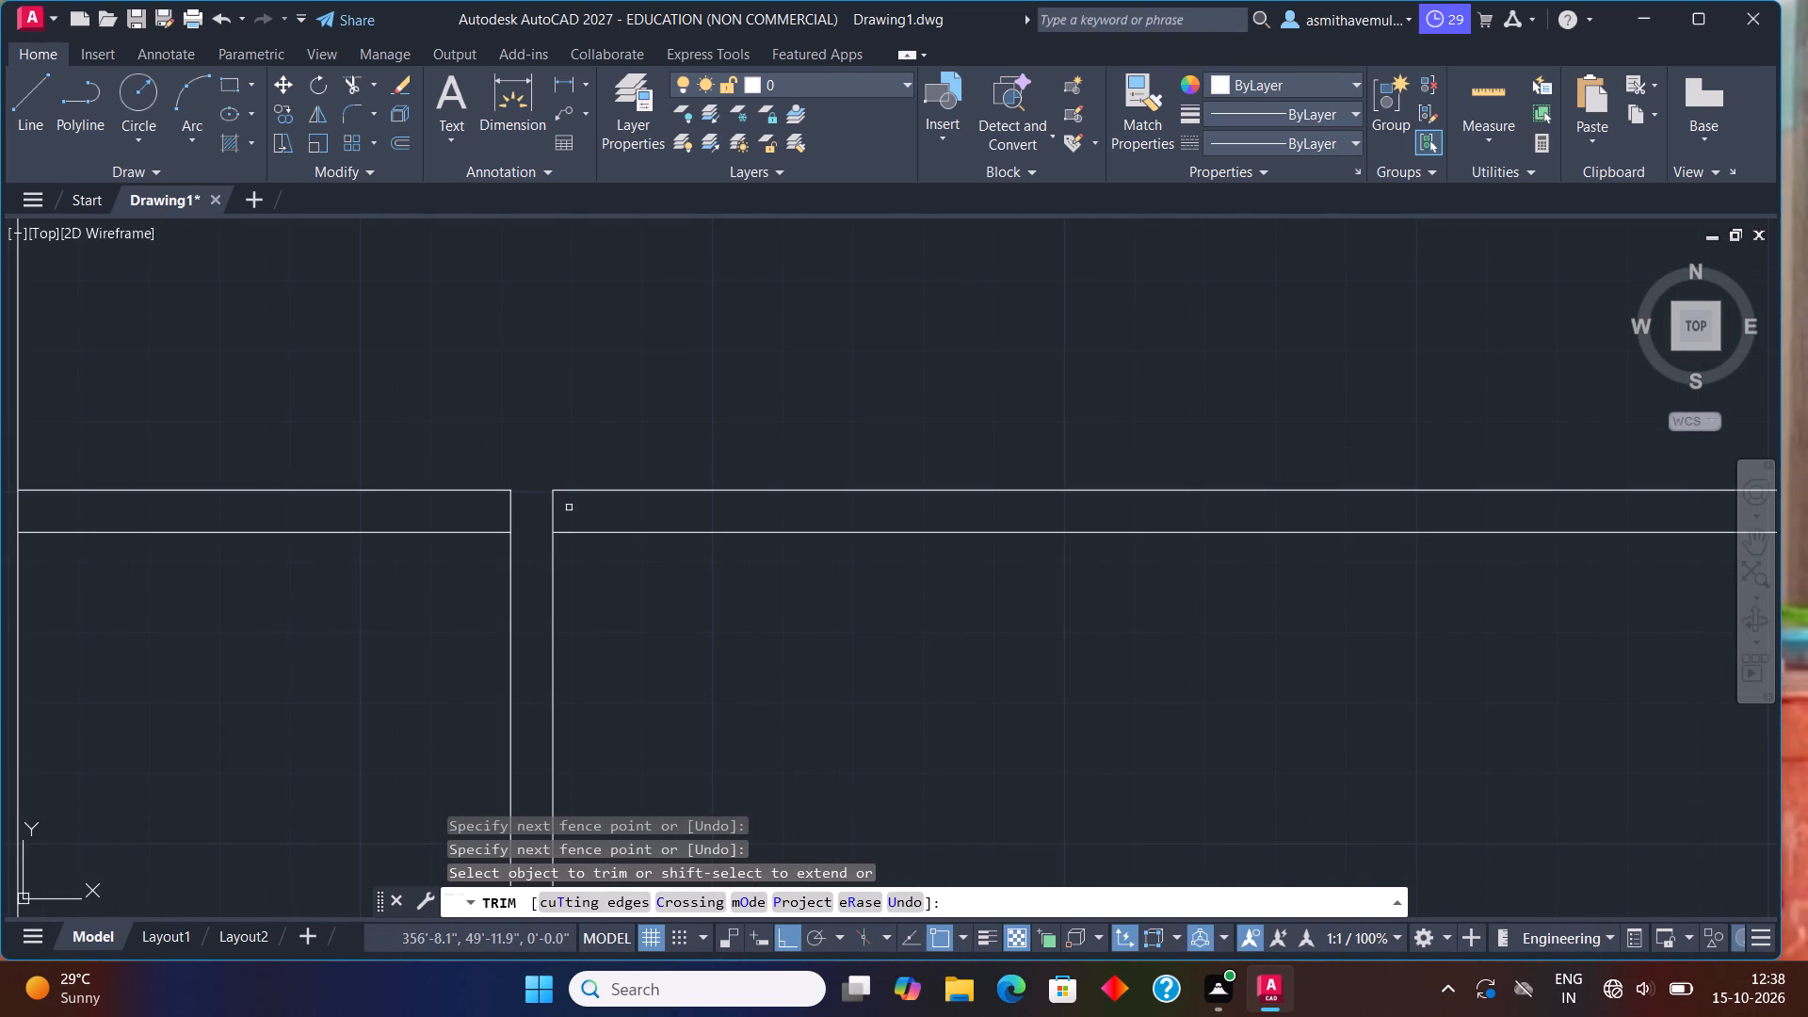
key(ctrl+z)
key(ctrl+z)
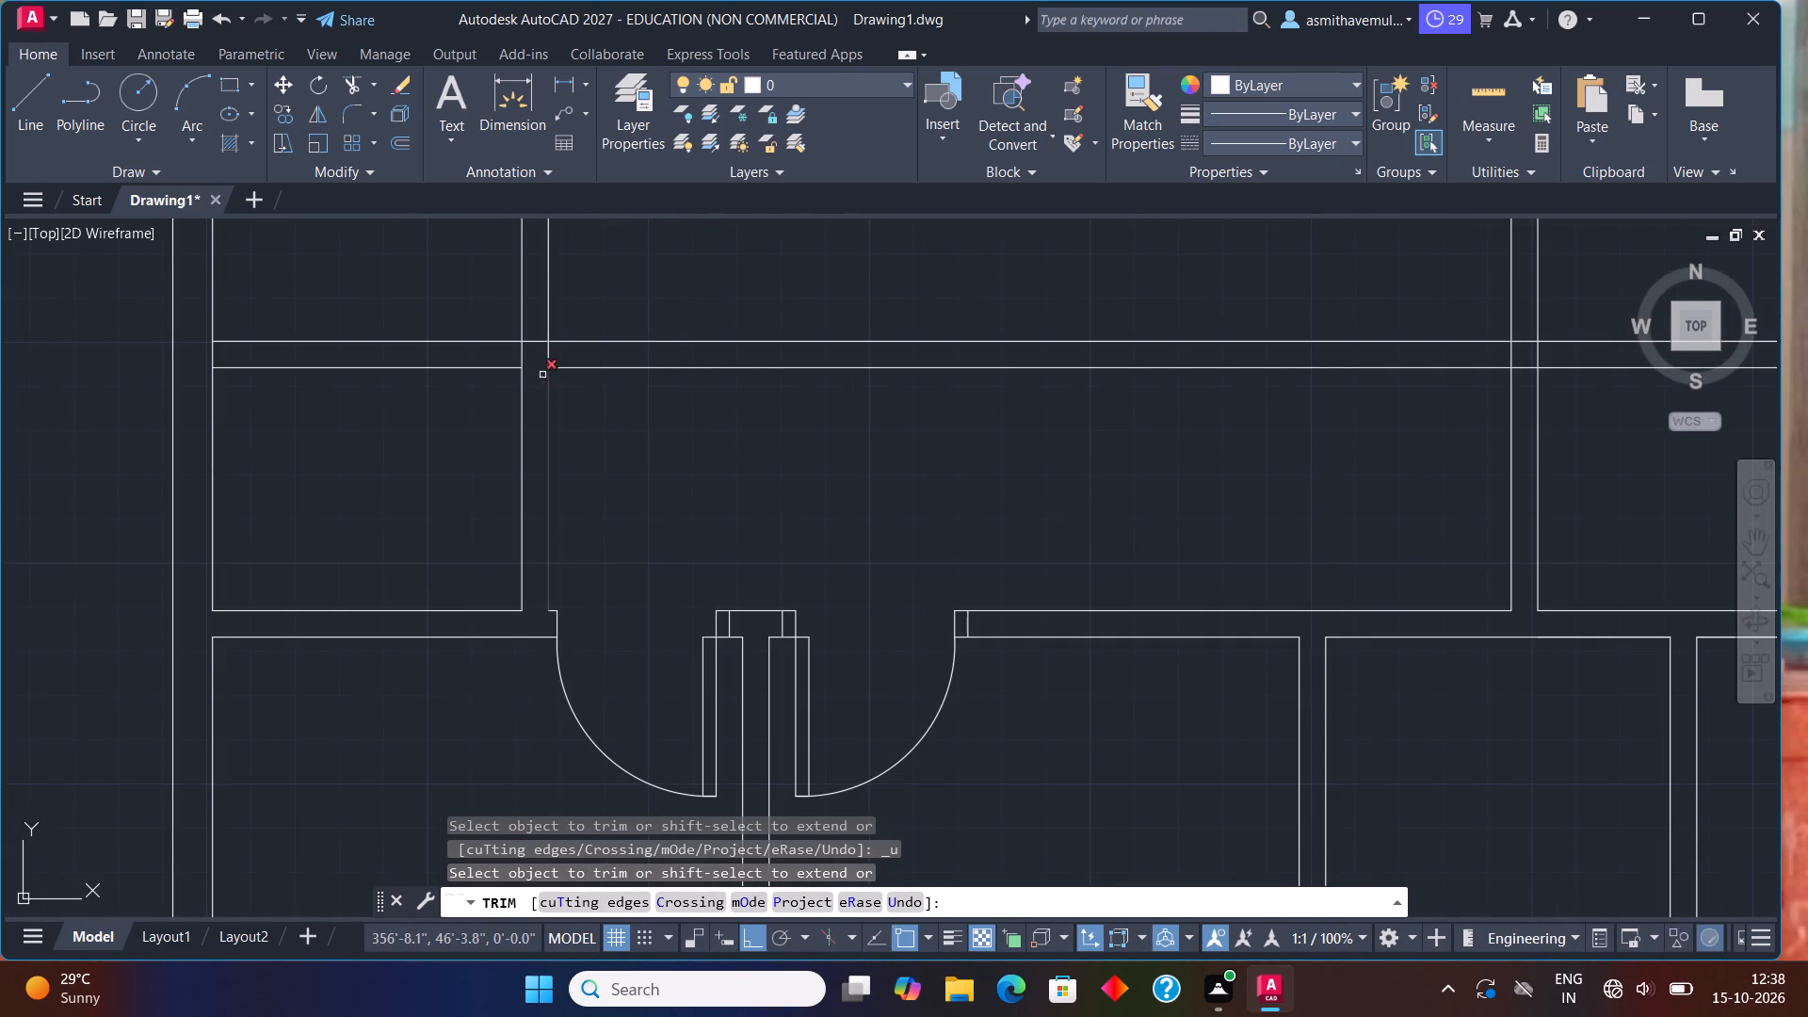
Trim the partition's two lines within the upper wall's thickness and above it, so the partition ends at that wall's lower line.
click(552, 353)
click(506, 354)
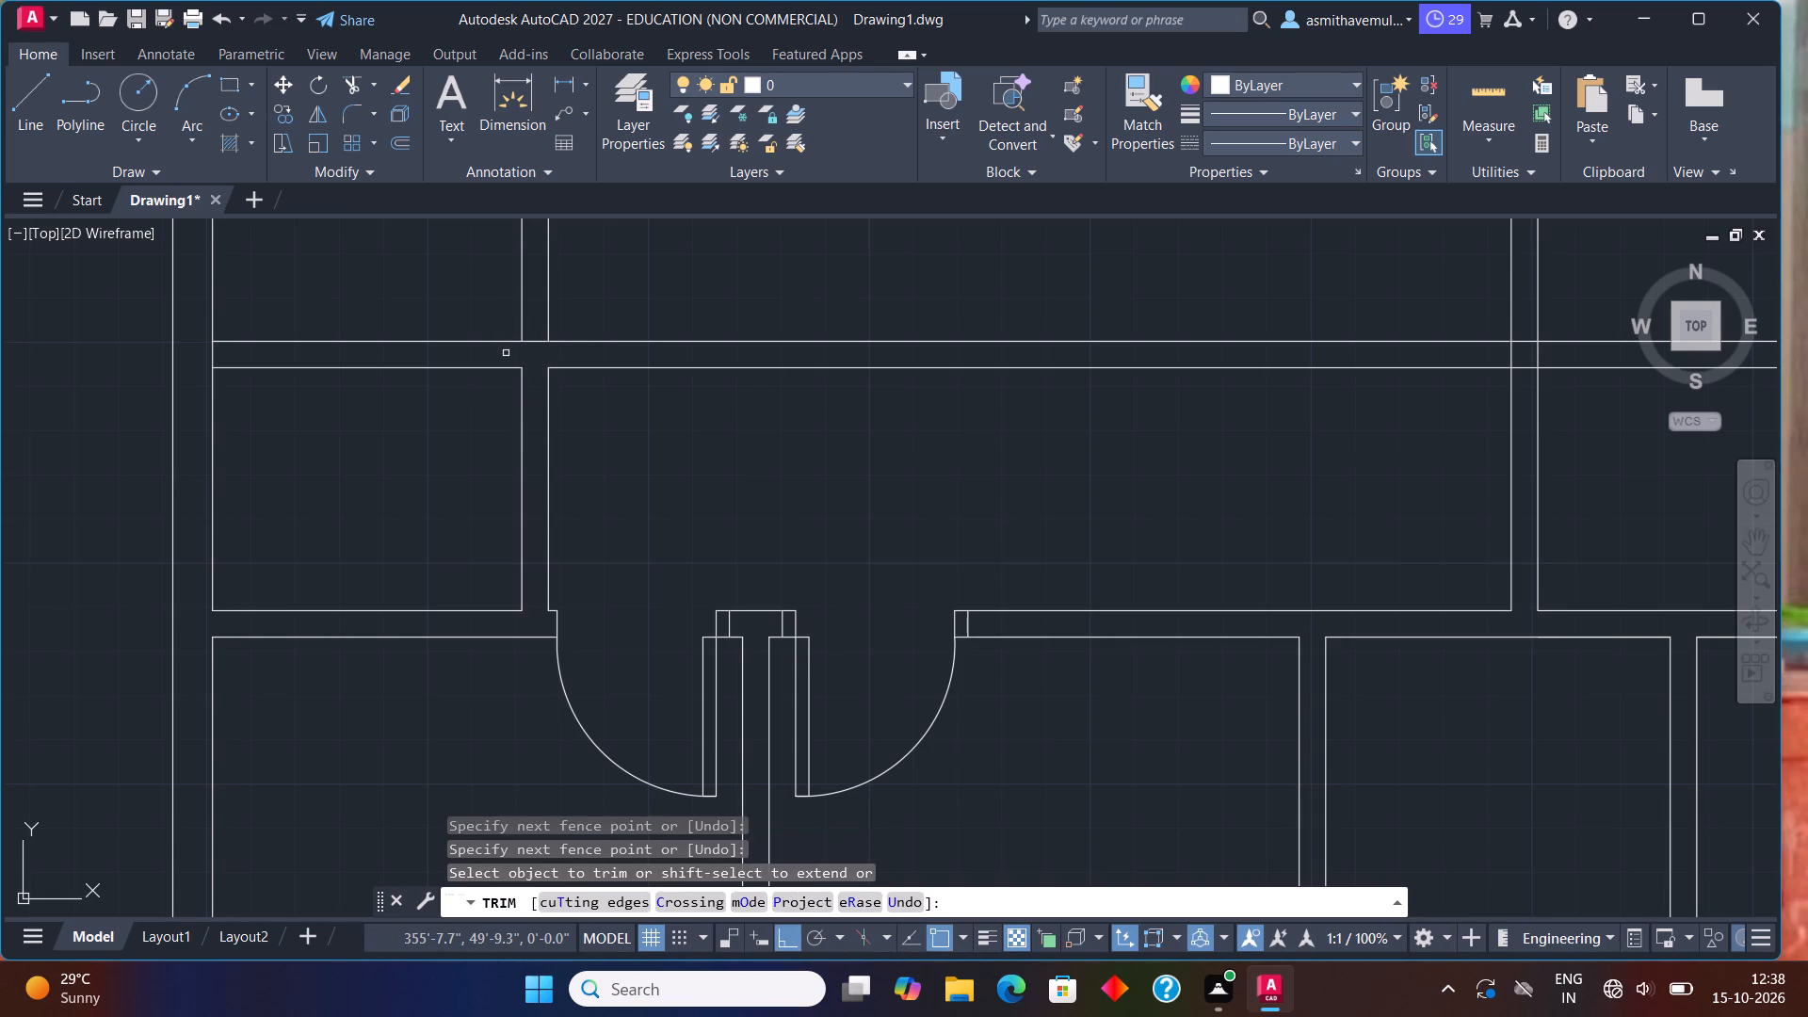
drag(511, 306, 576, 288)
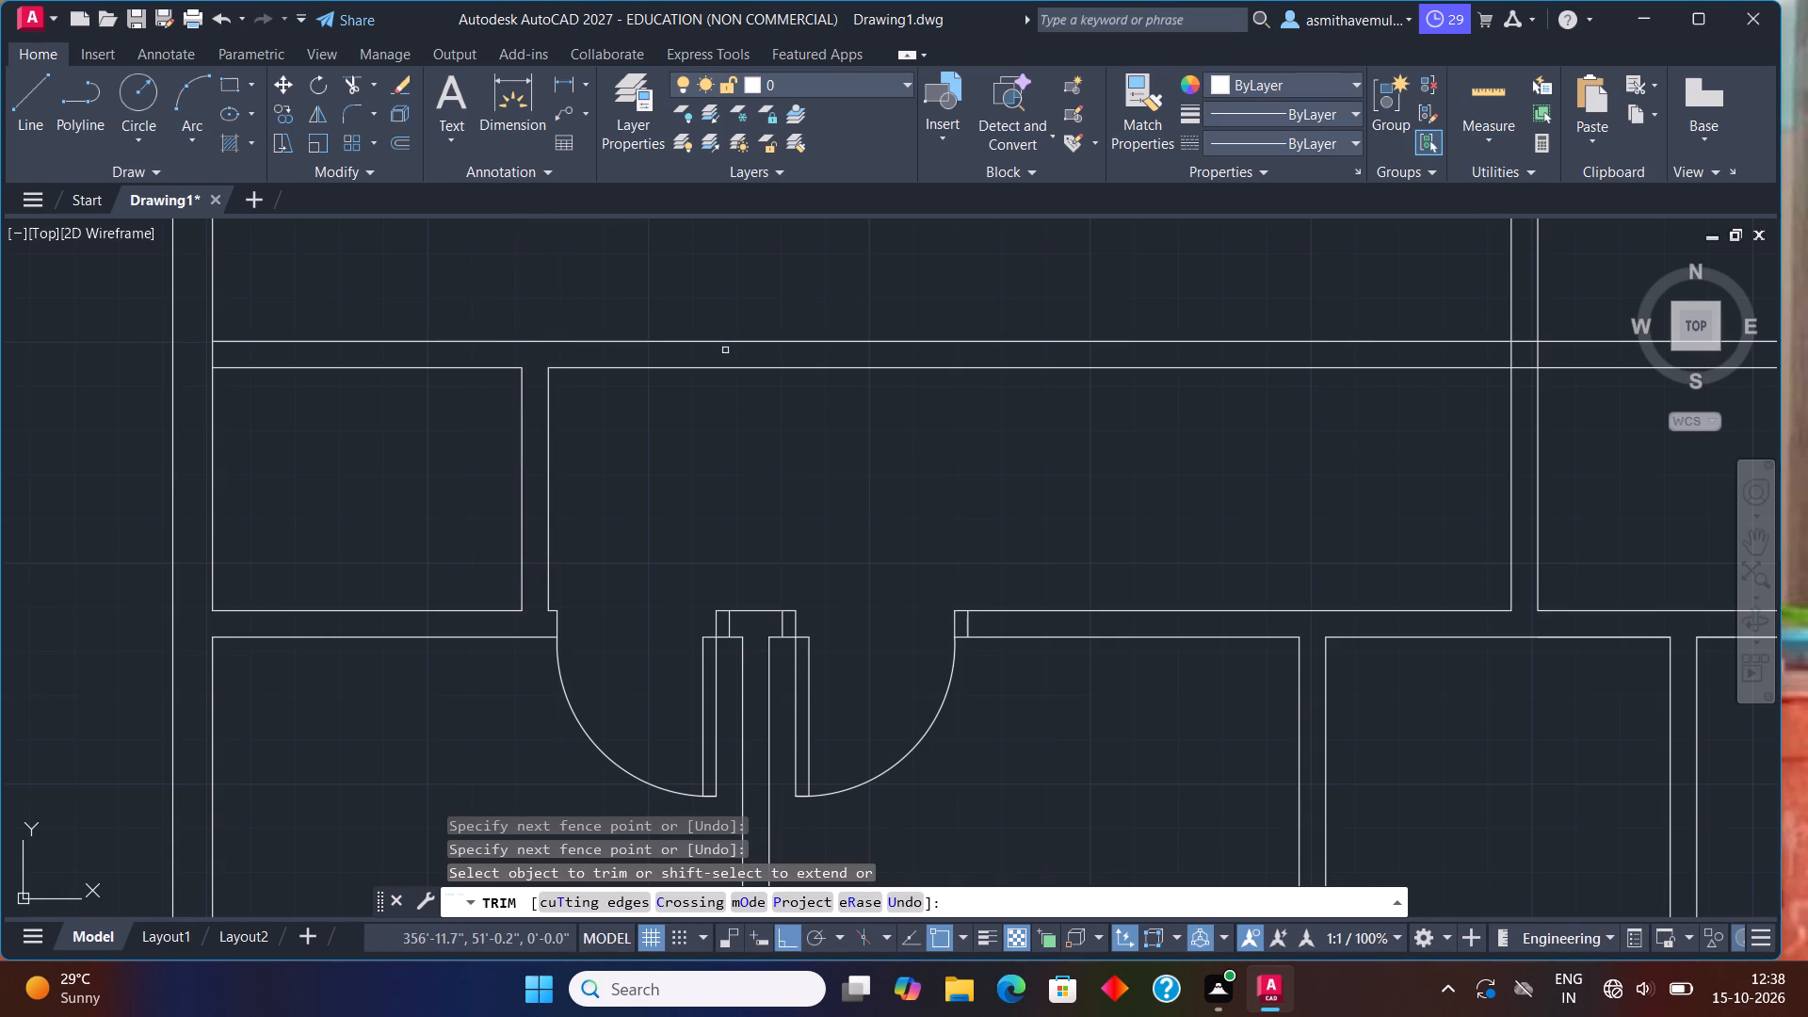
scroll(771, 422, down, 1)
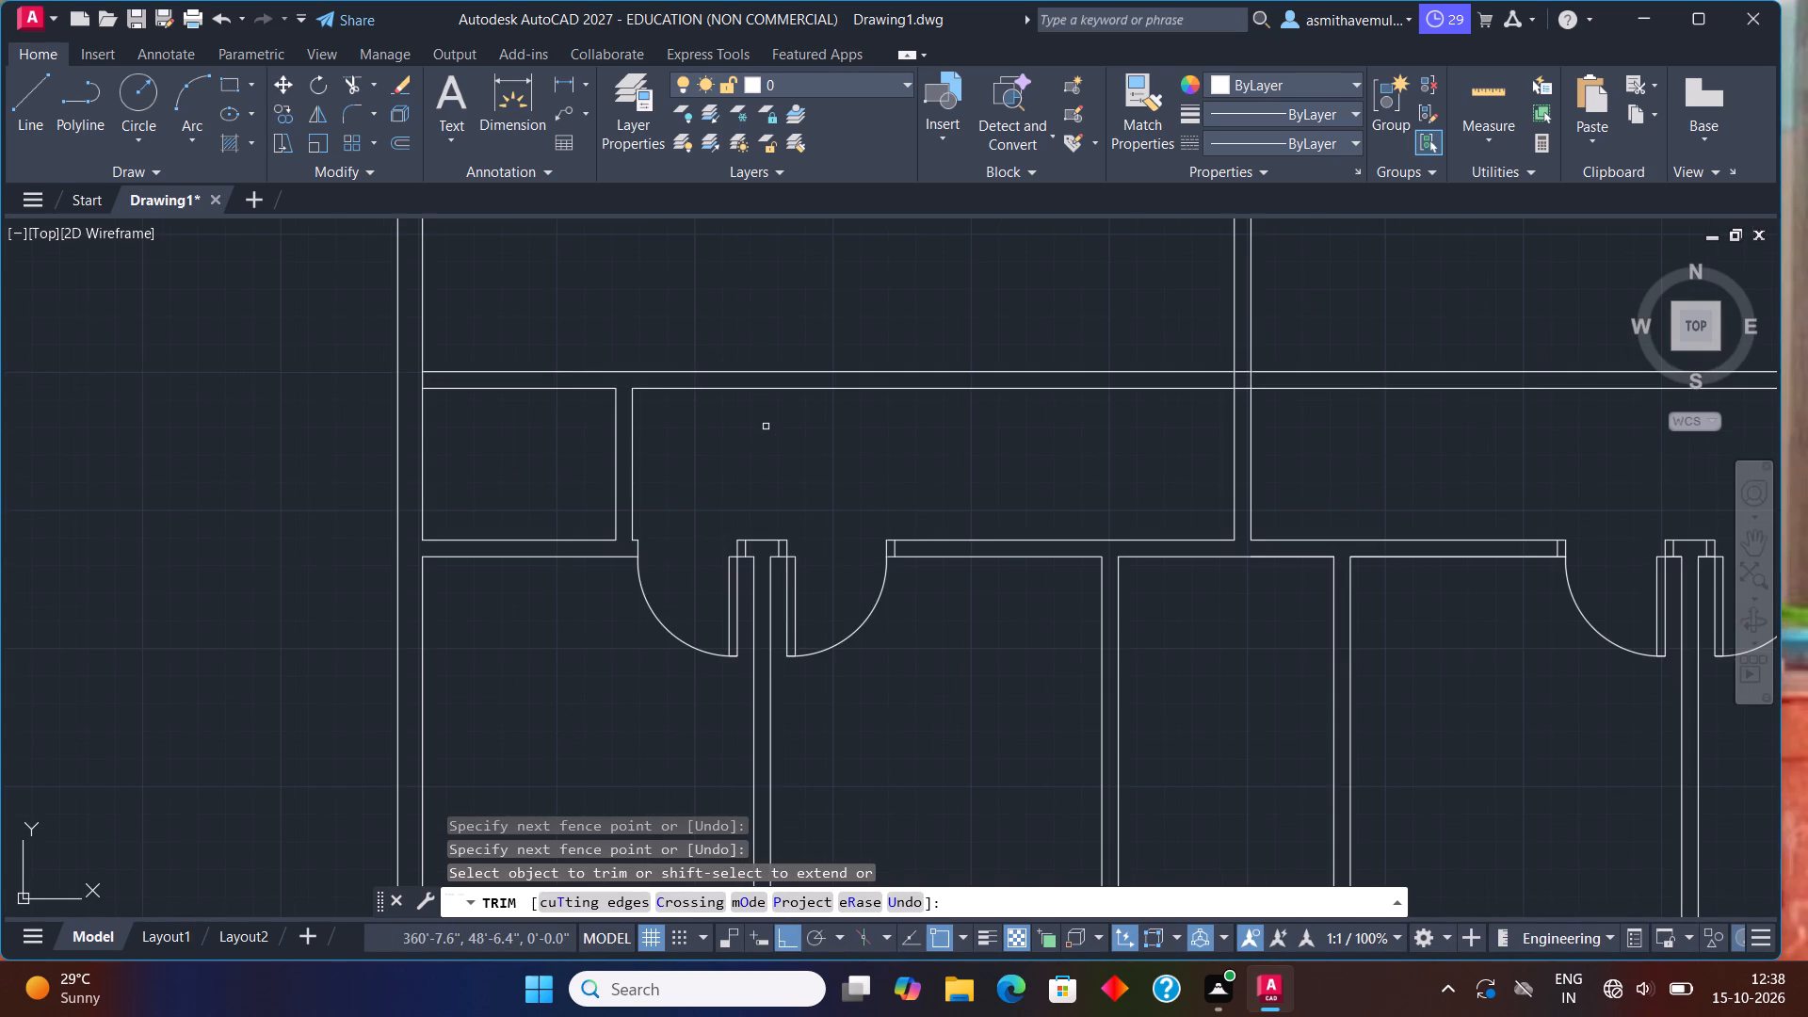
key(Escape)
Draw a line across the partition's thickness, starting 3" above the corner where its left face meets the lower rooms' wall.
key(l)
key(Return)
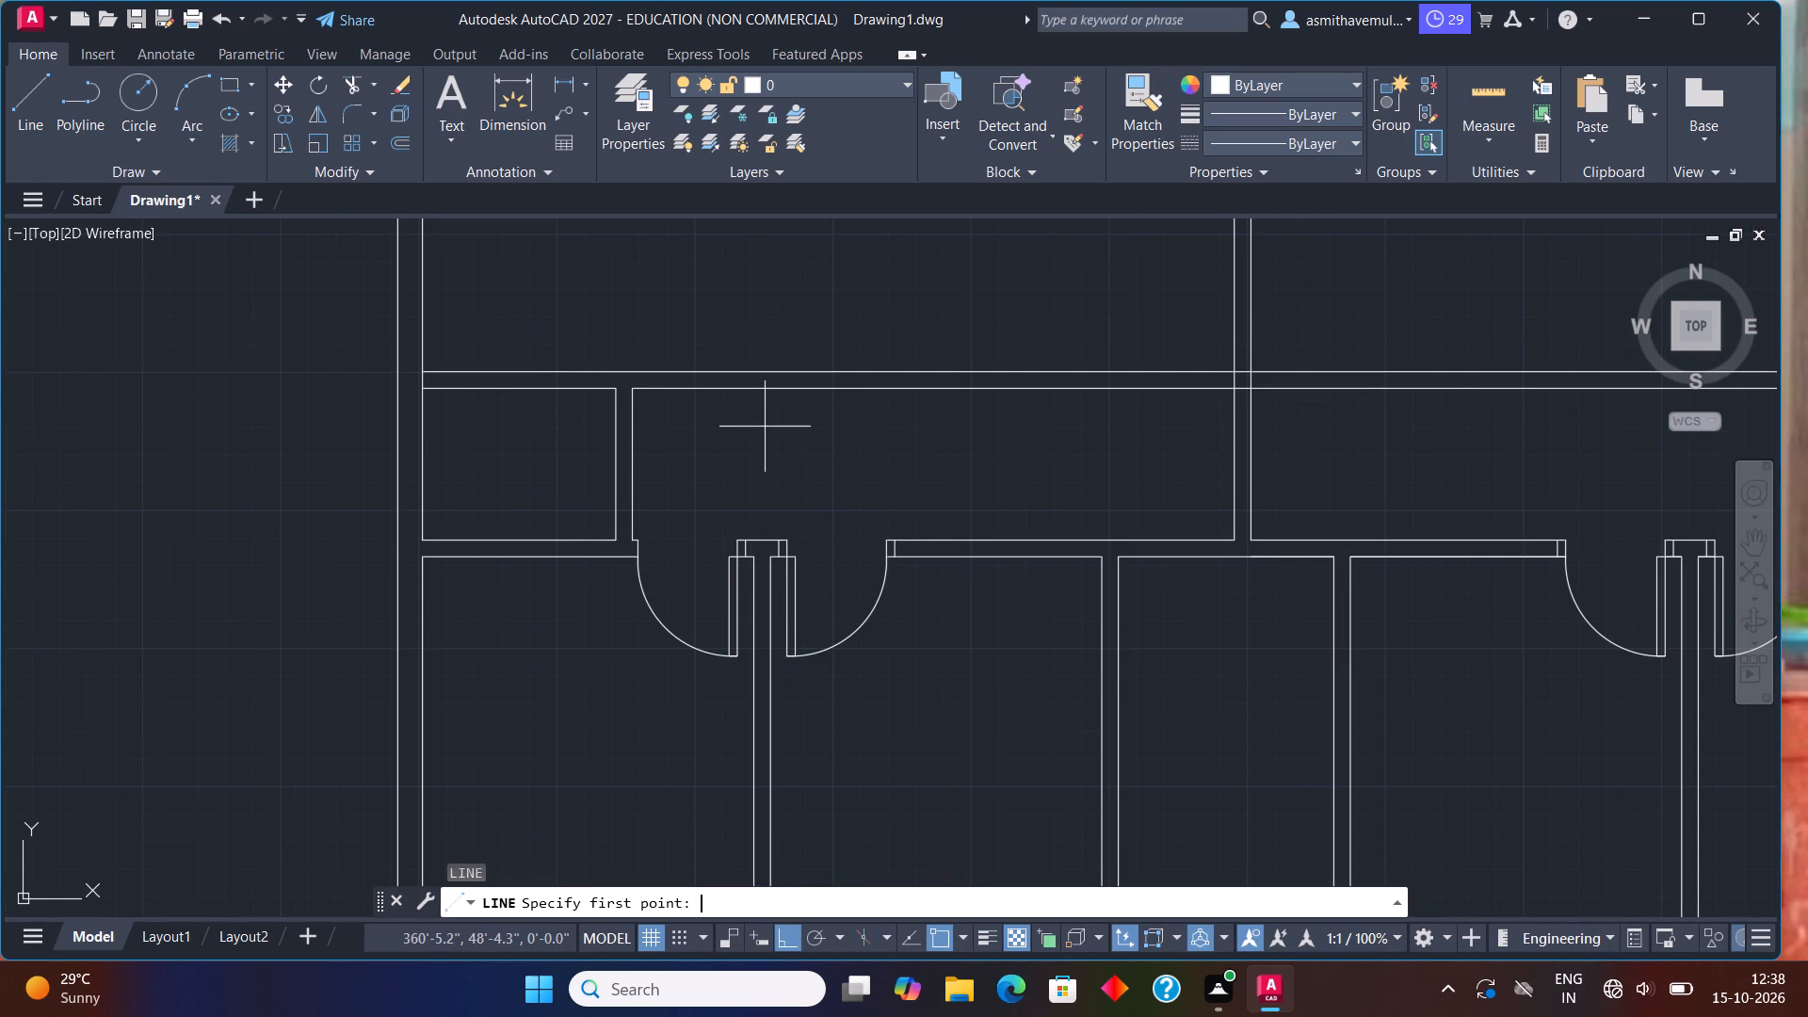
text(from)
key(Return)
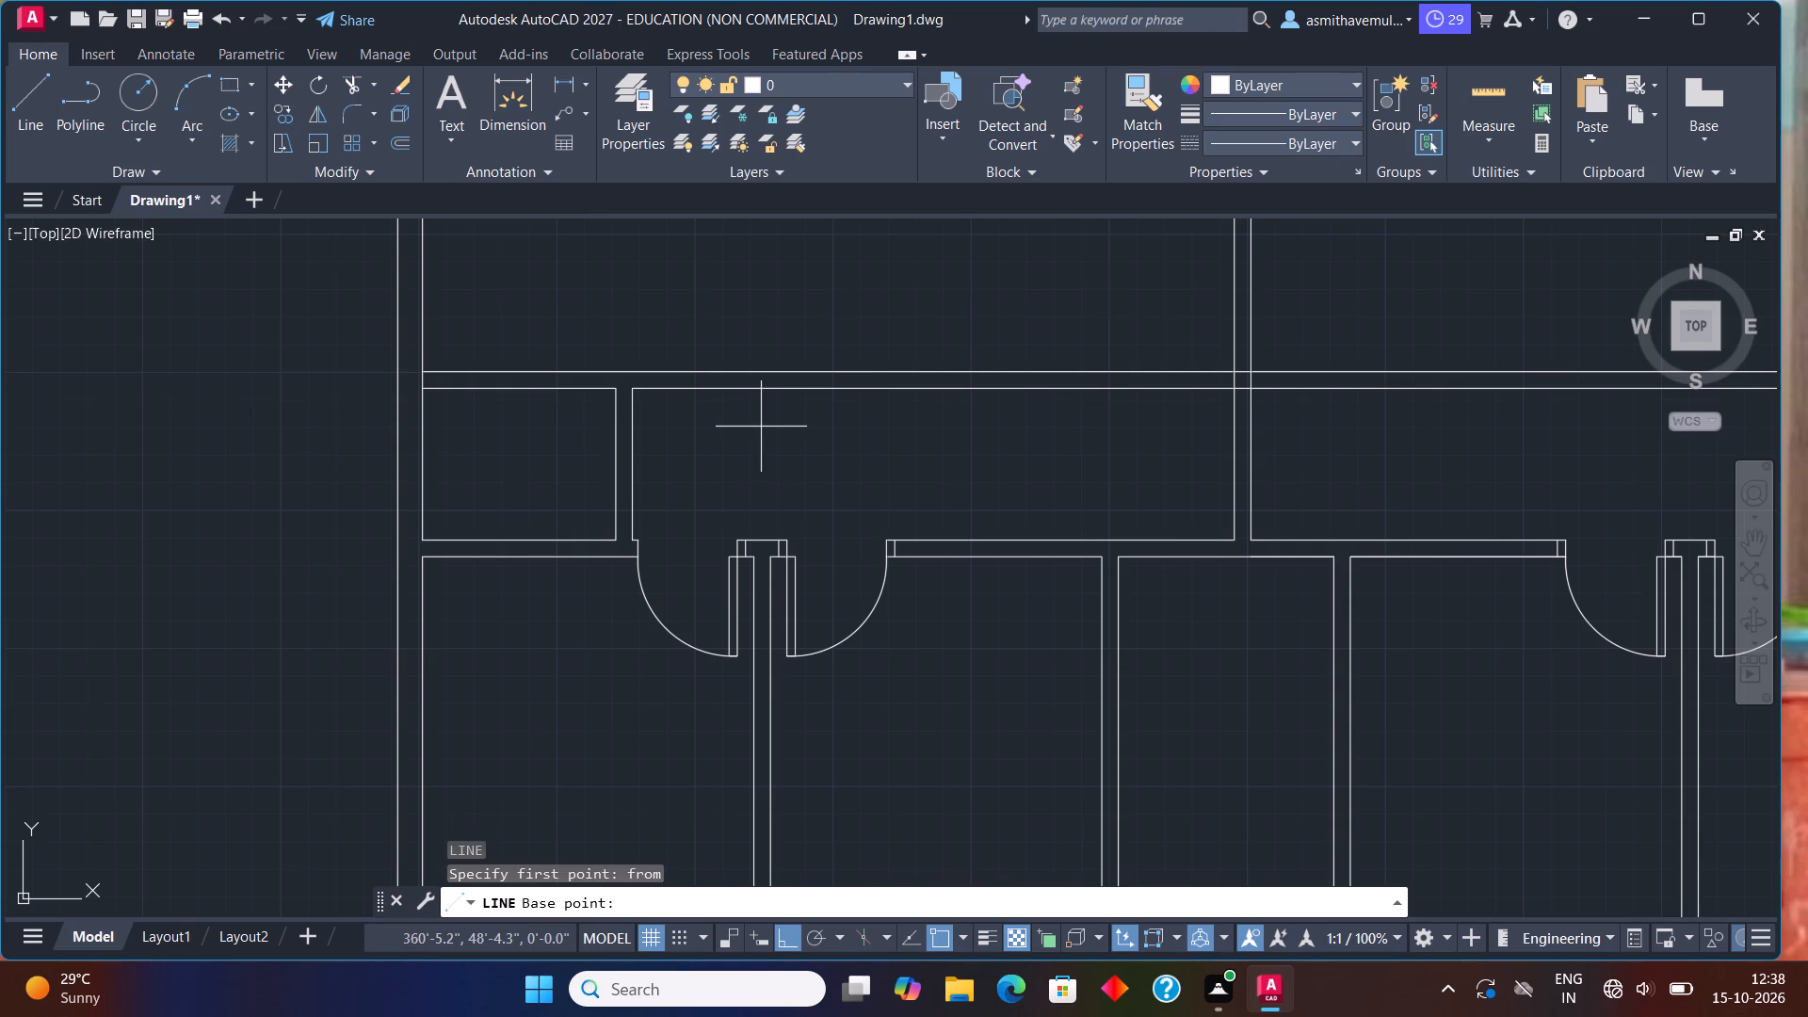
scroll(582, 557, up, 3)
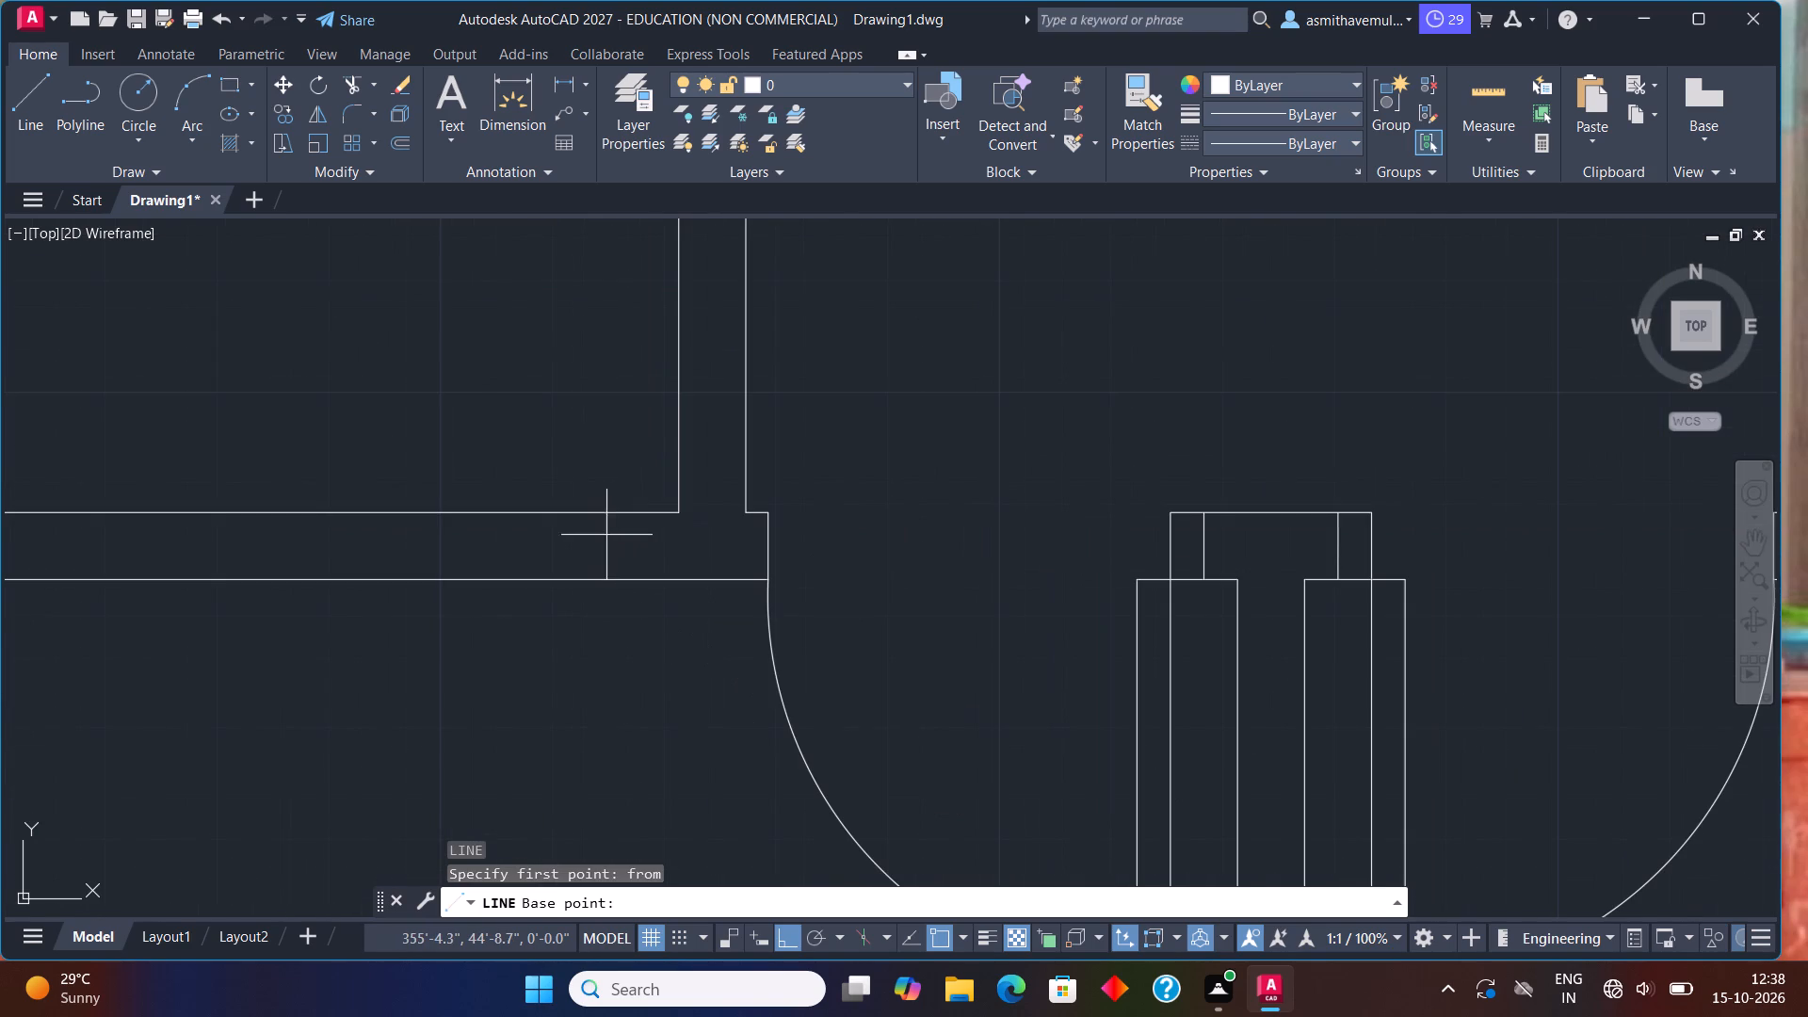
click(680, 512)
text(@0,)
key(3)
key(shift+quotedbl)
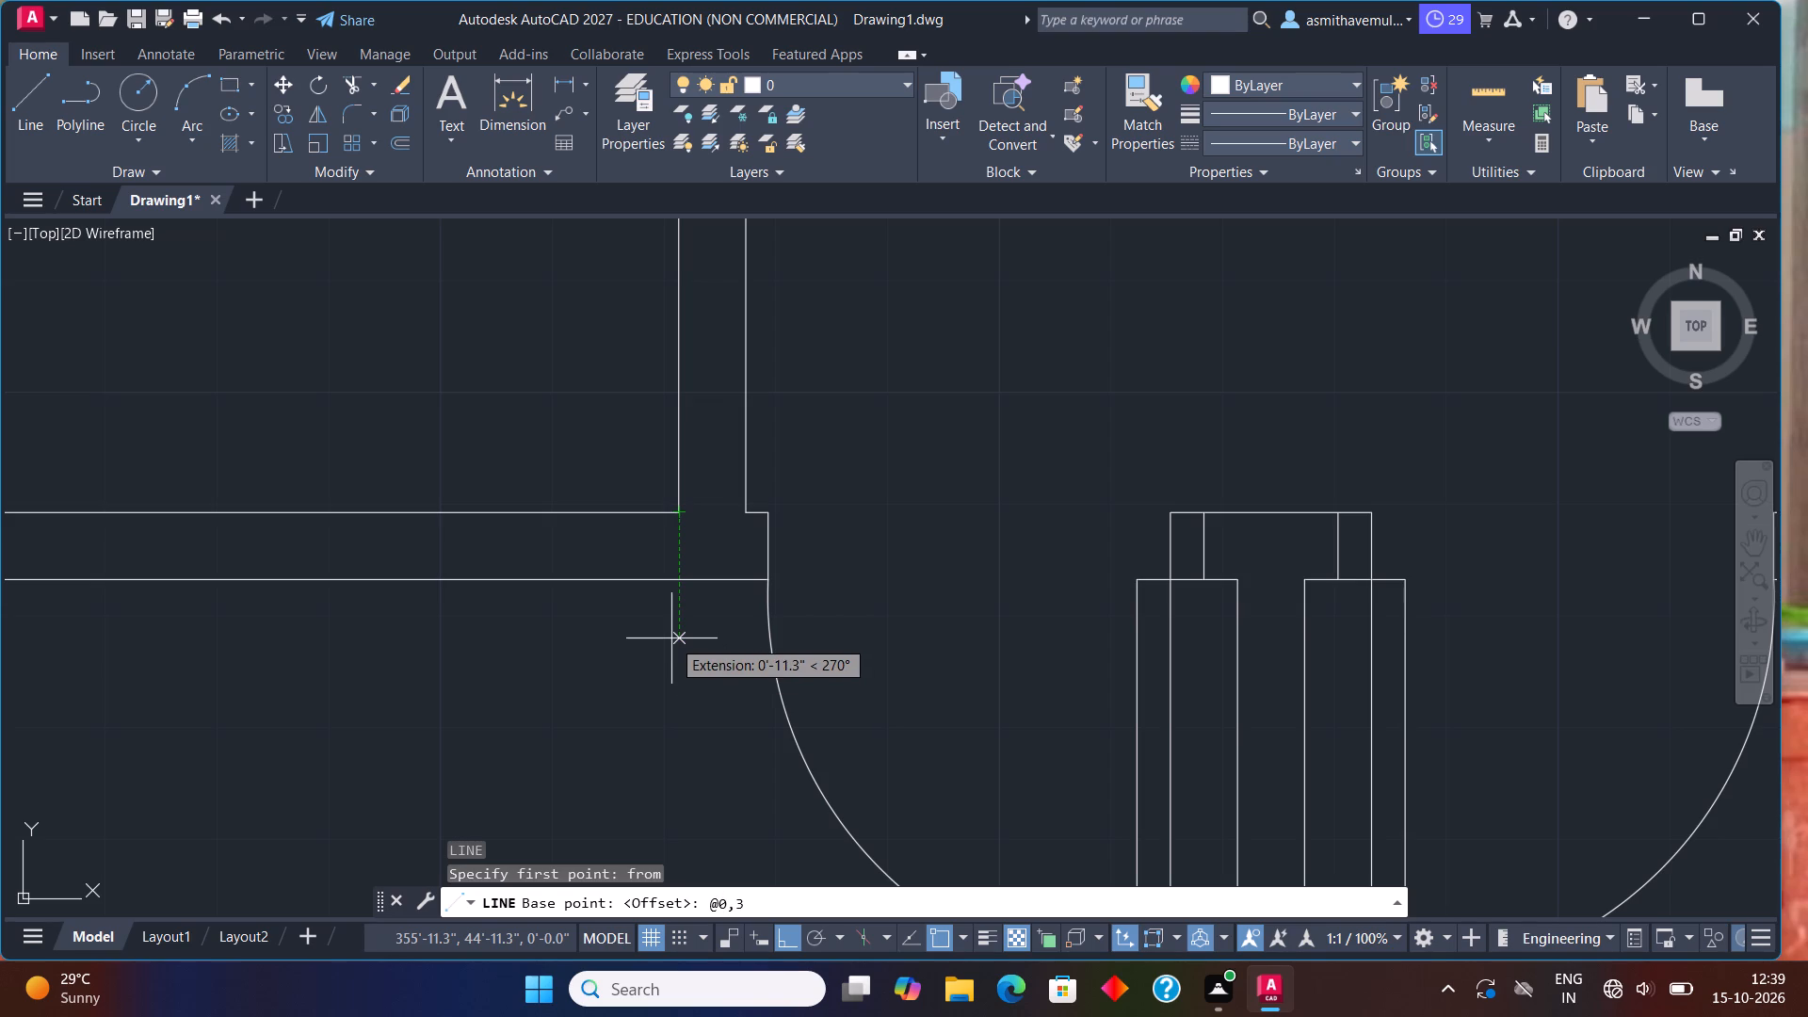
key(Return)
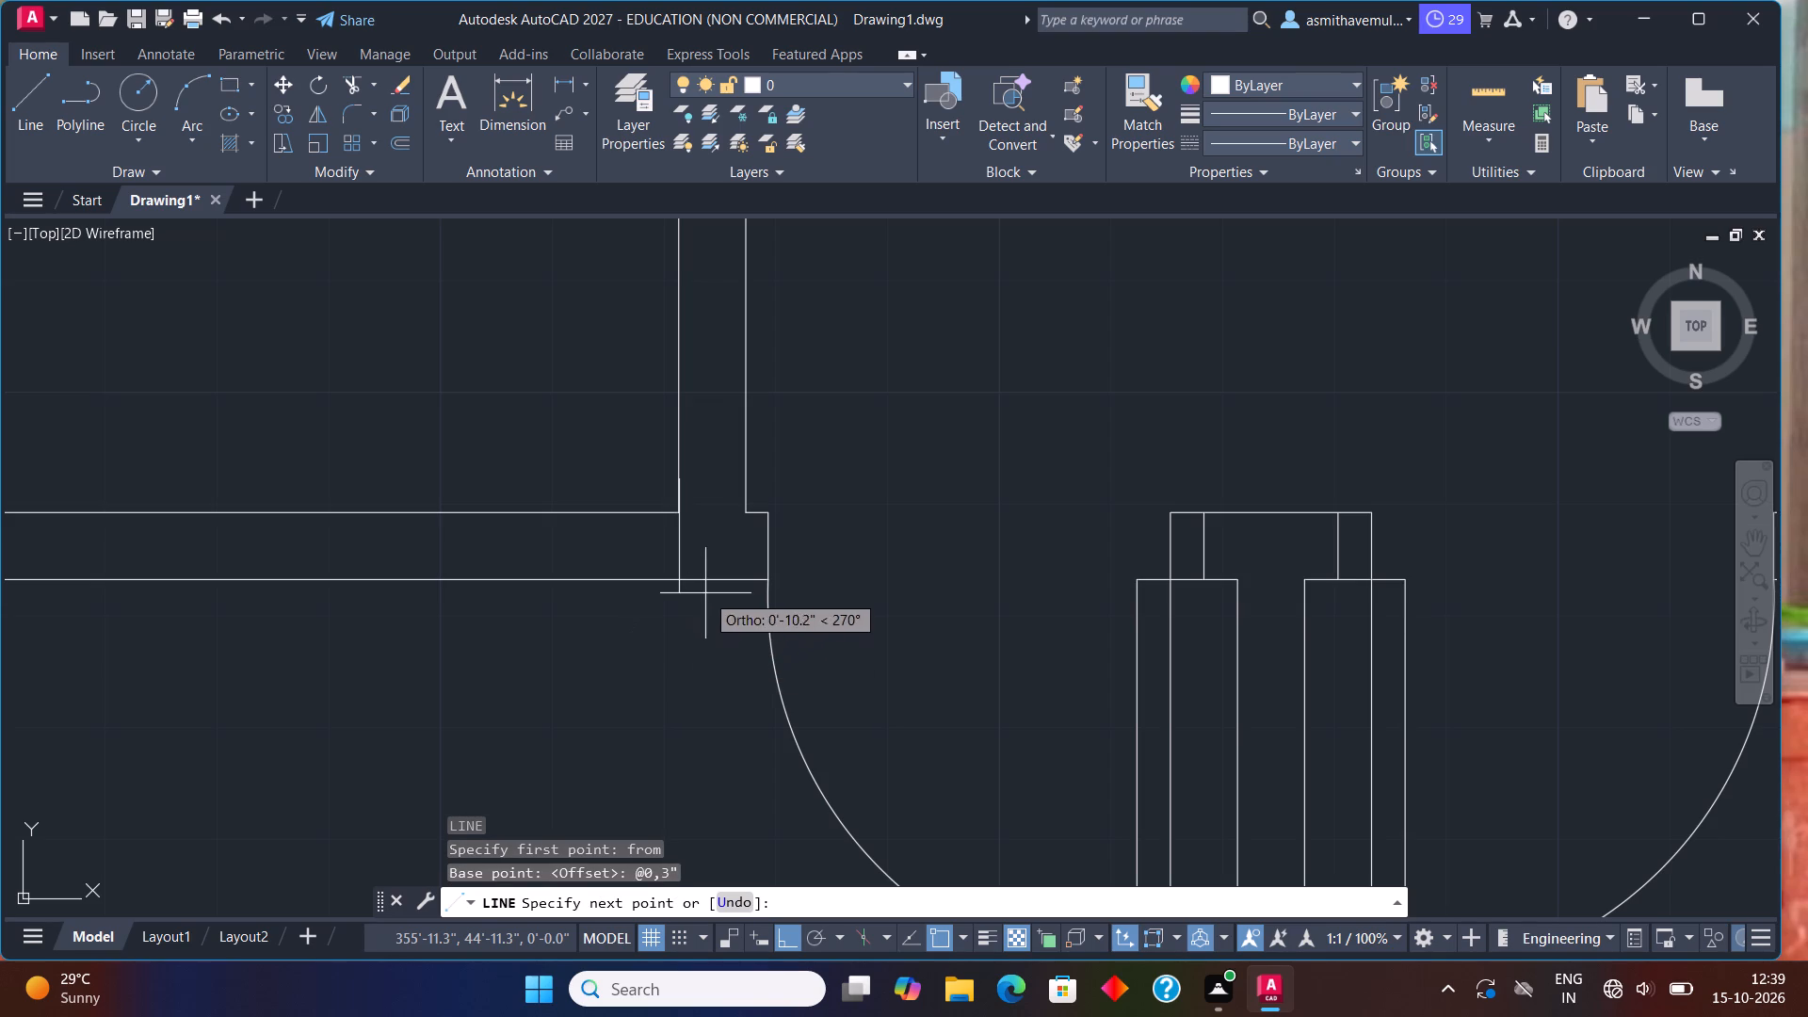
click(742, 472)
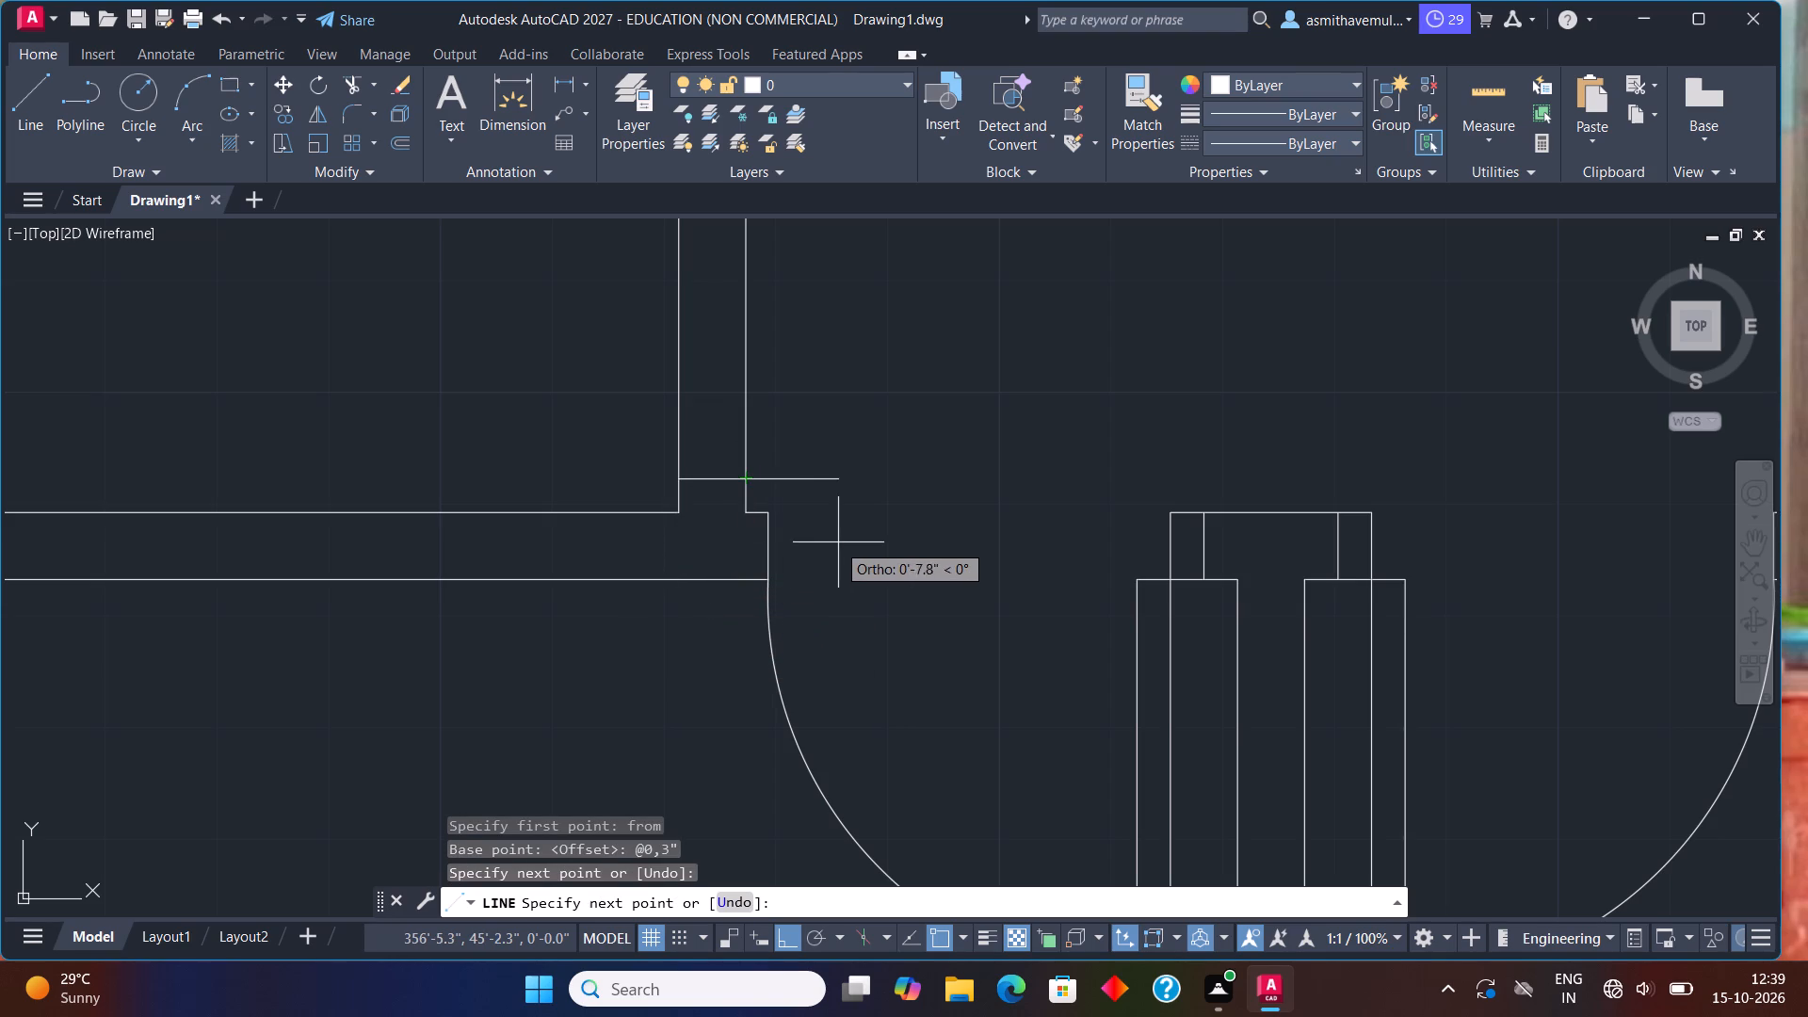
key(Escape)
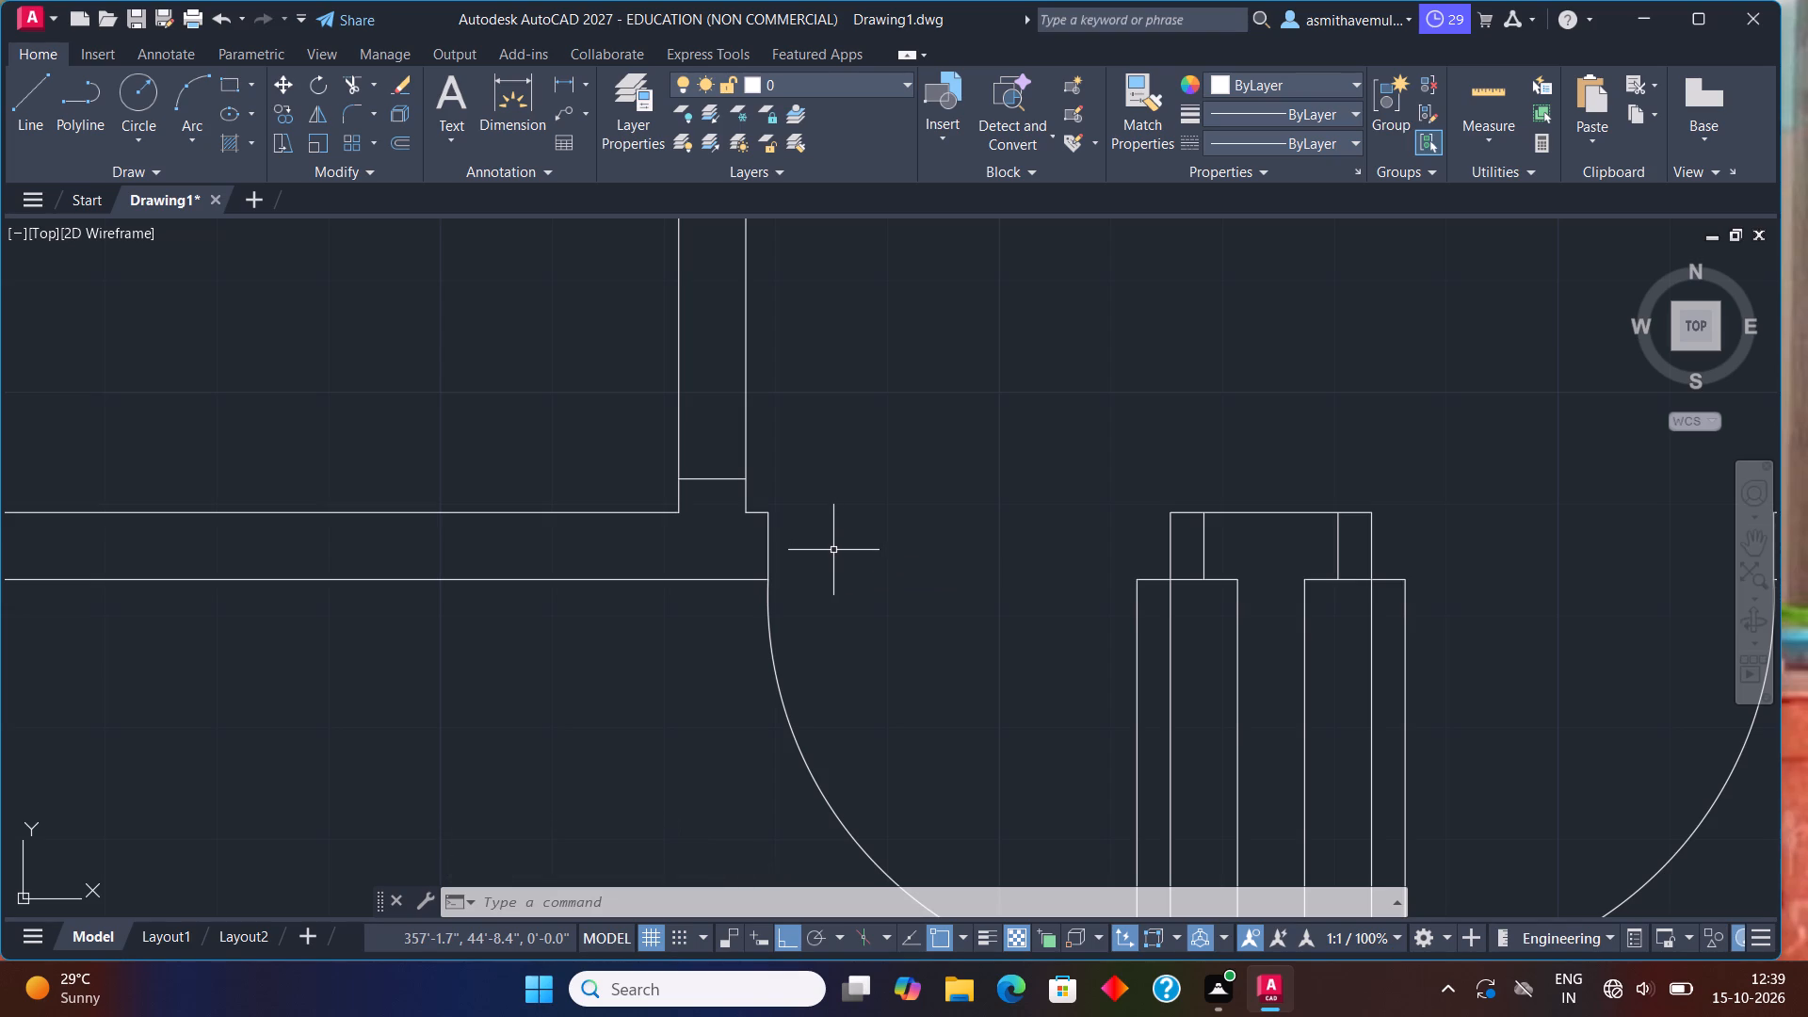
Offset the line across the partition 3" upward to form the door's lower jamb.
key(o)
key(Return)
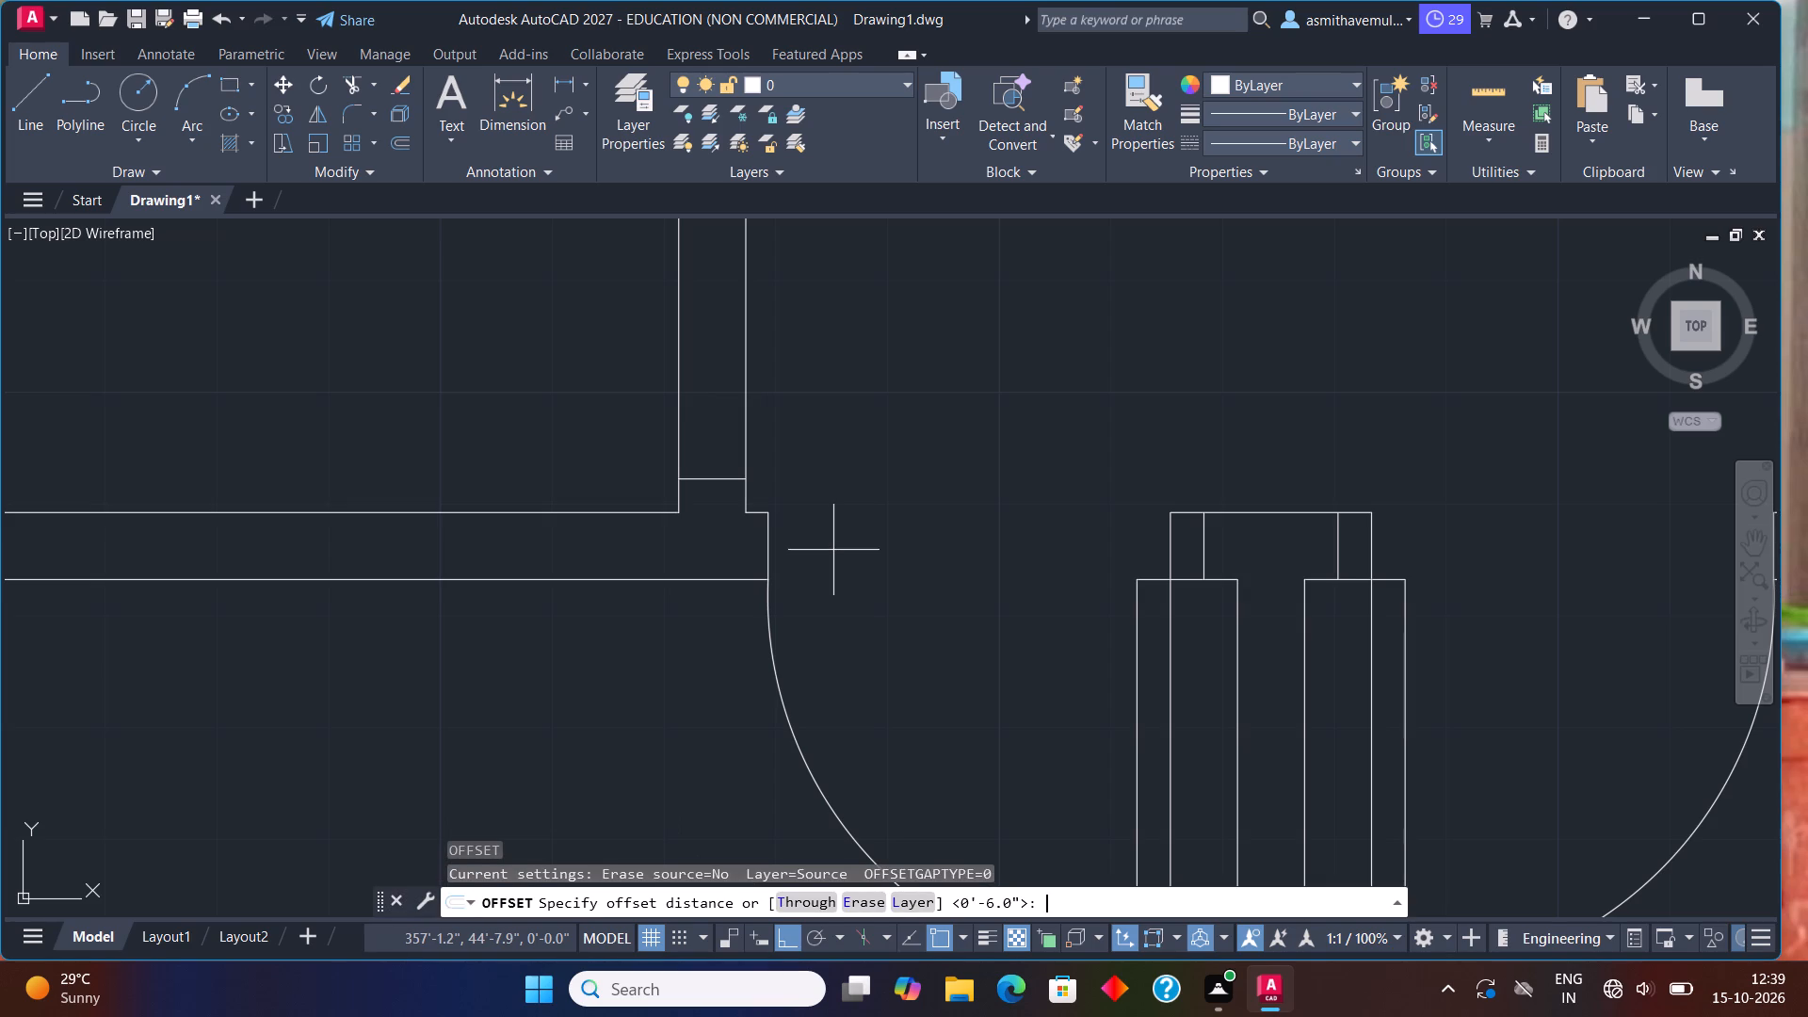
key(3)
key(shift+quotedbl)
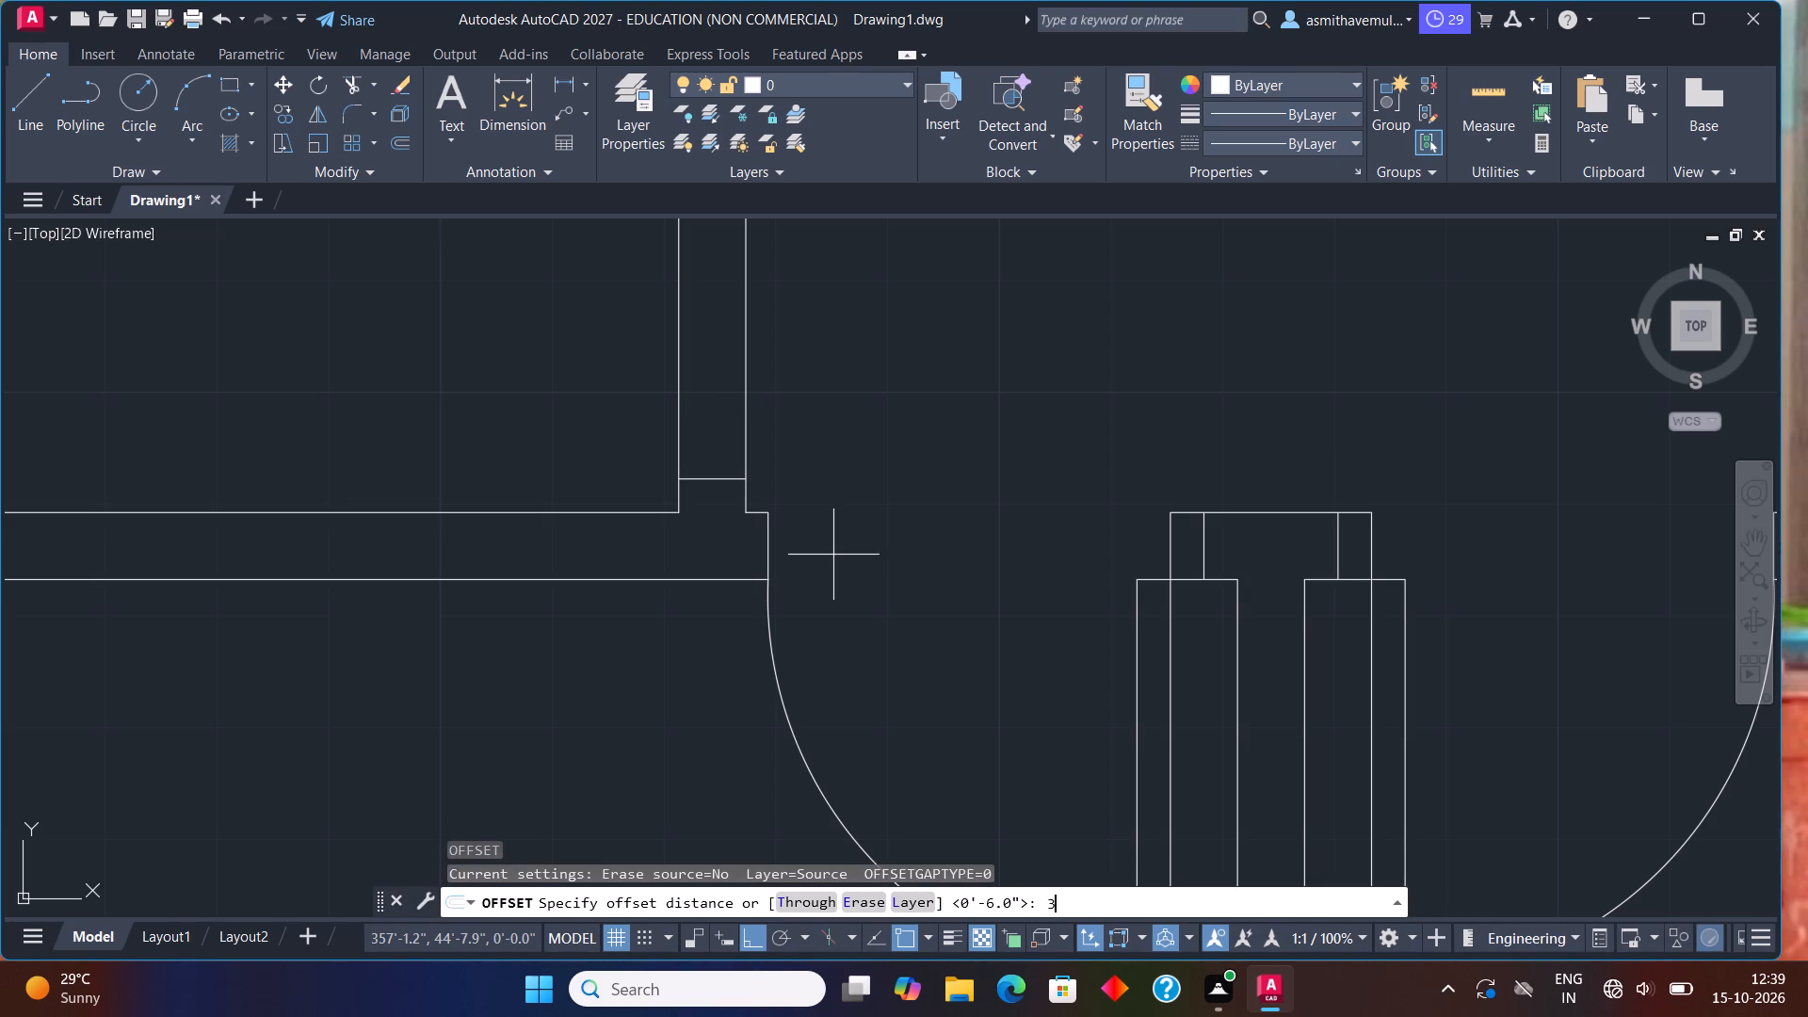
key(Return)
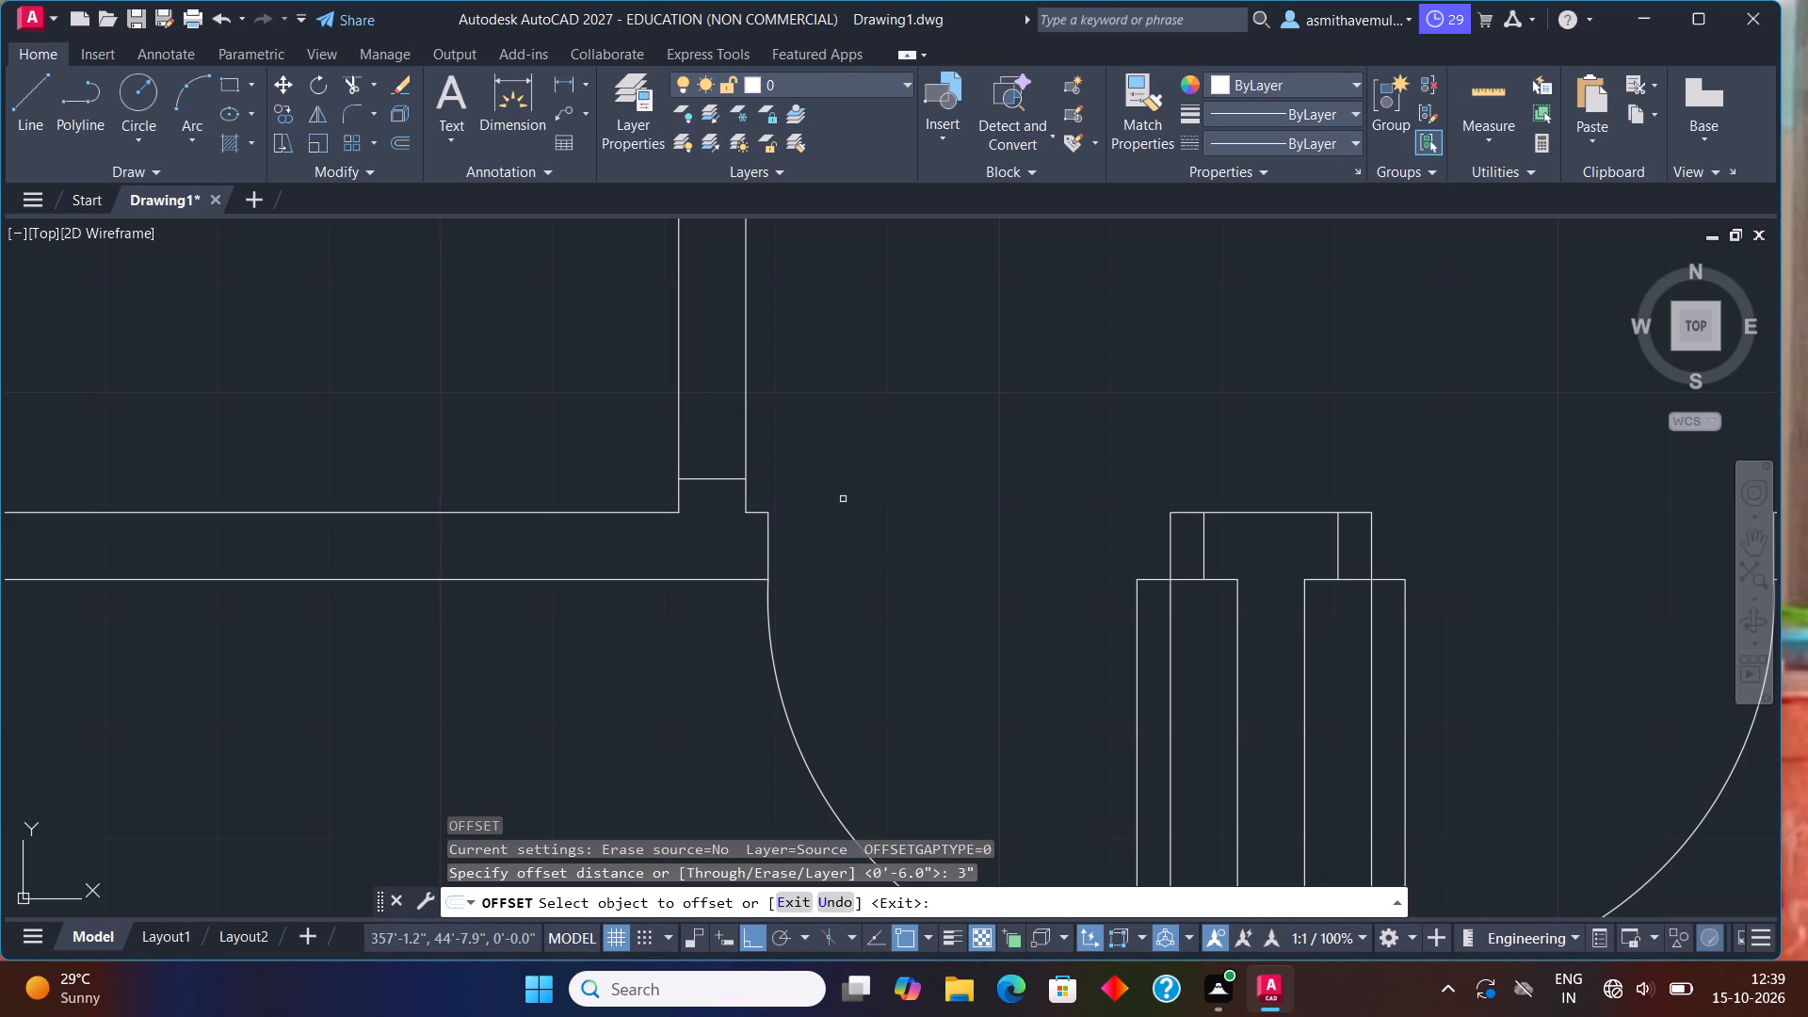
middle_drag(843, 499, 947, 769)
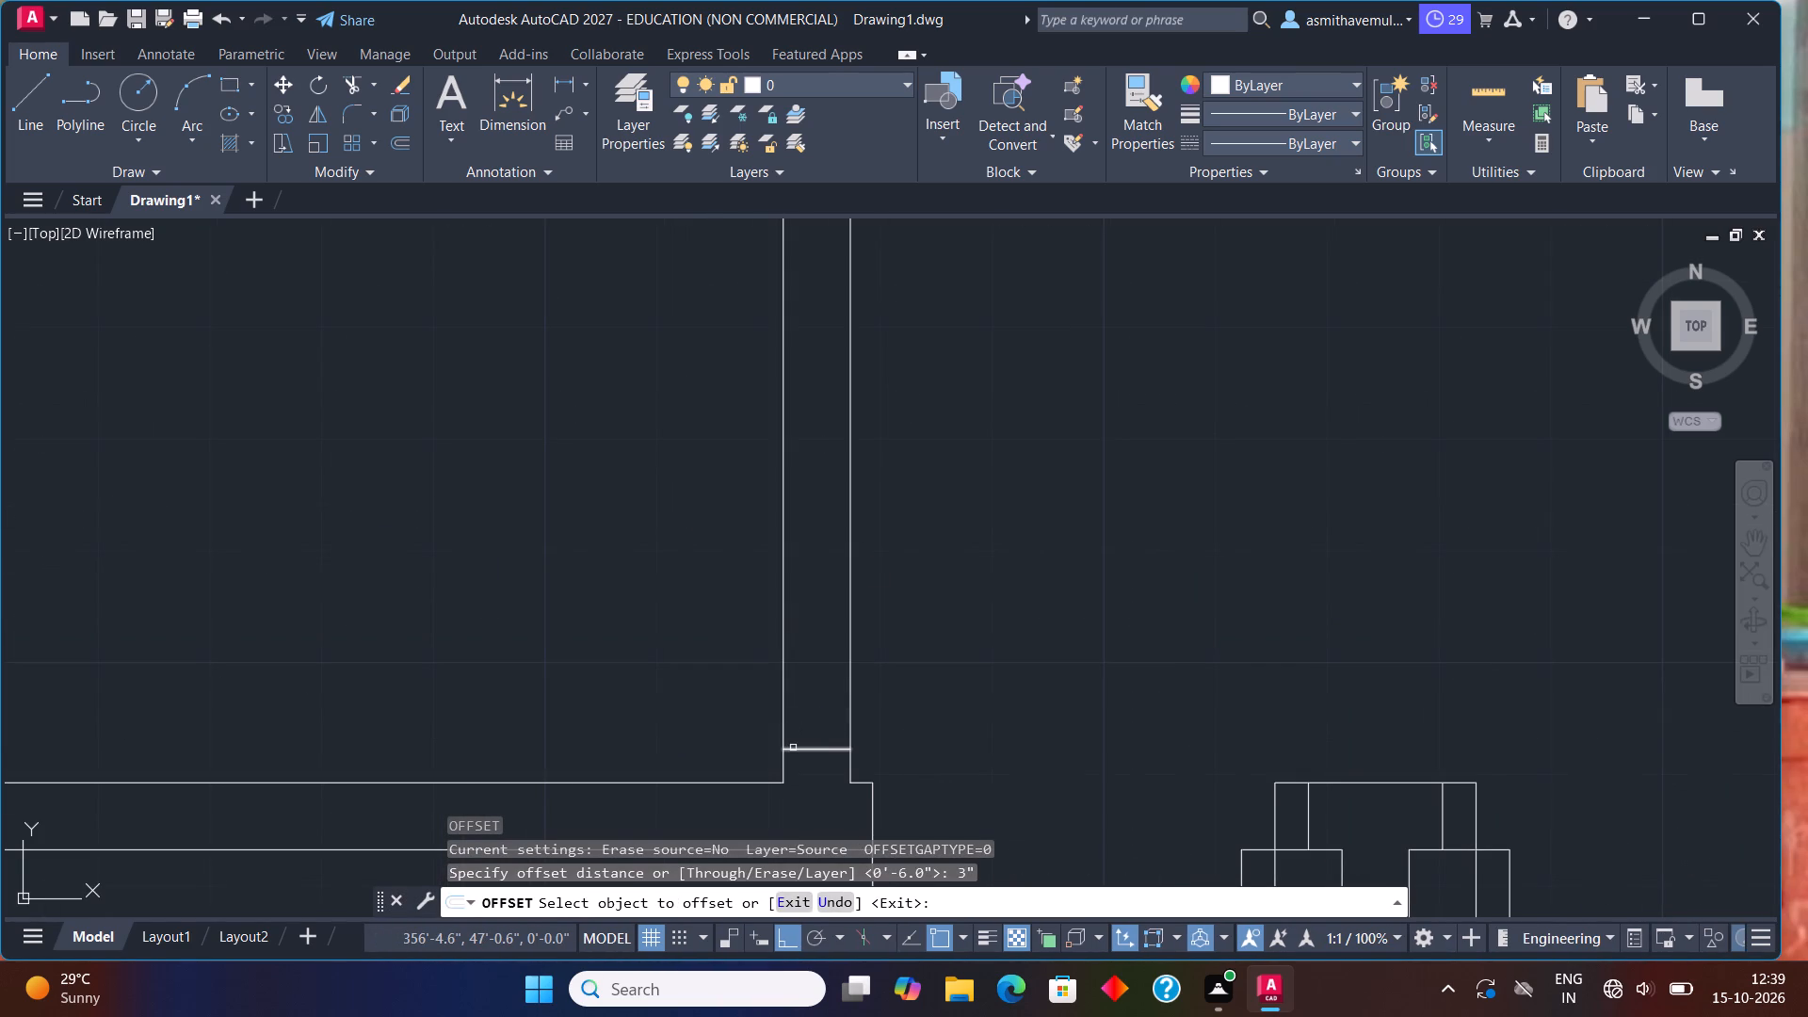
click(795, 749)
click(823, 671)
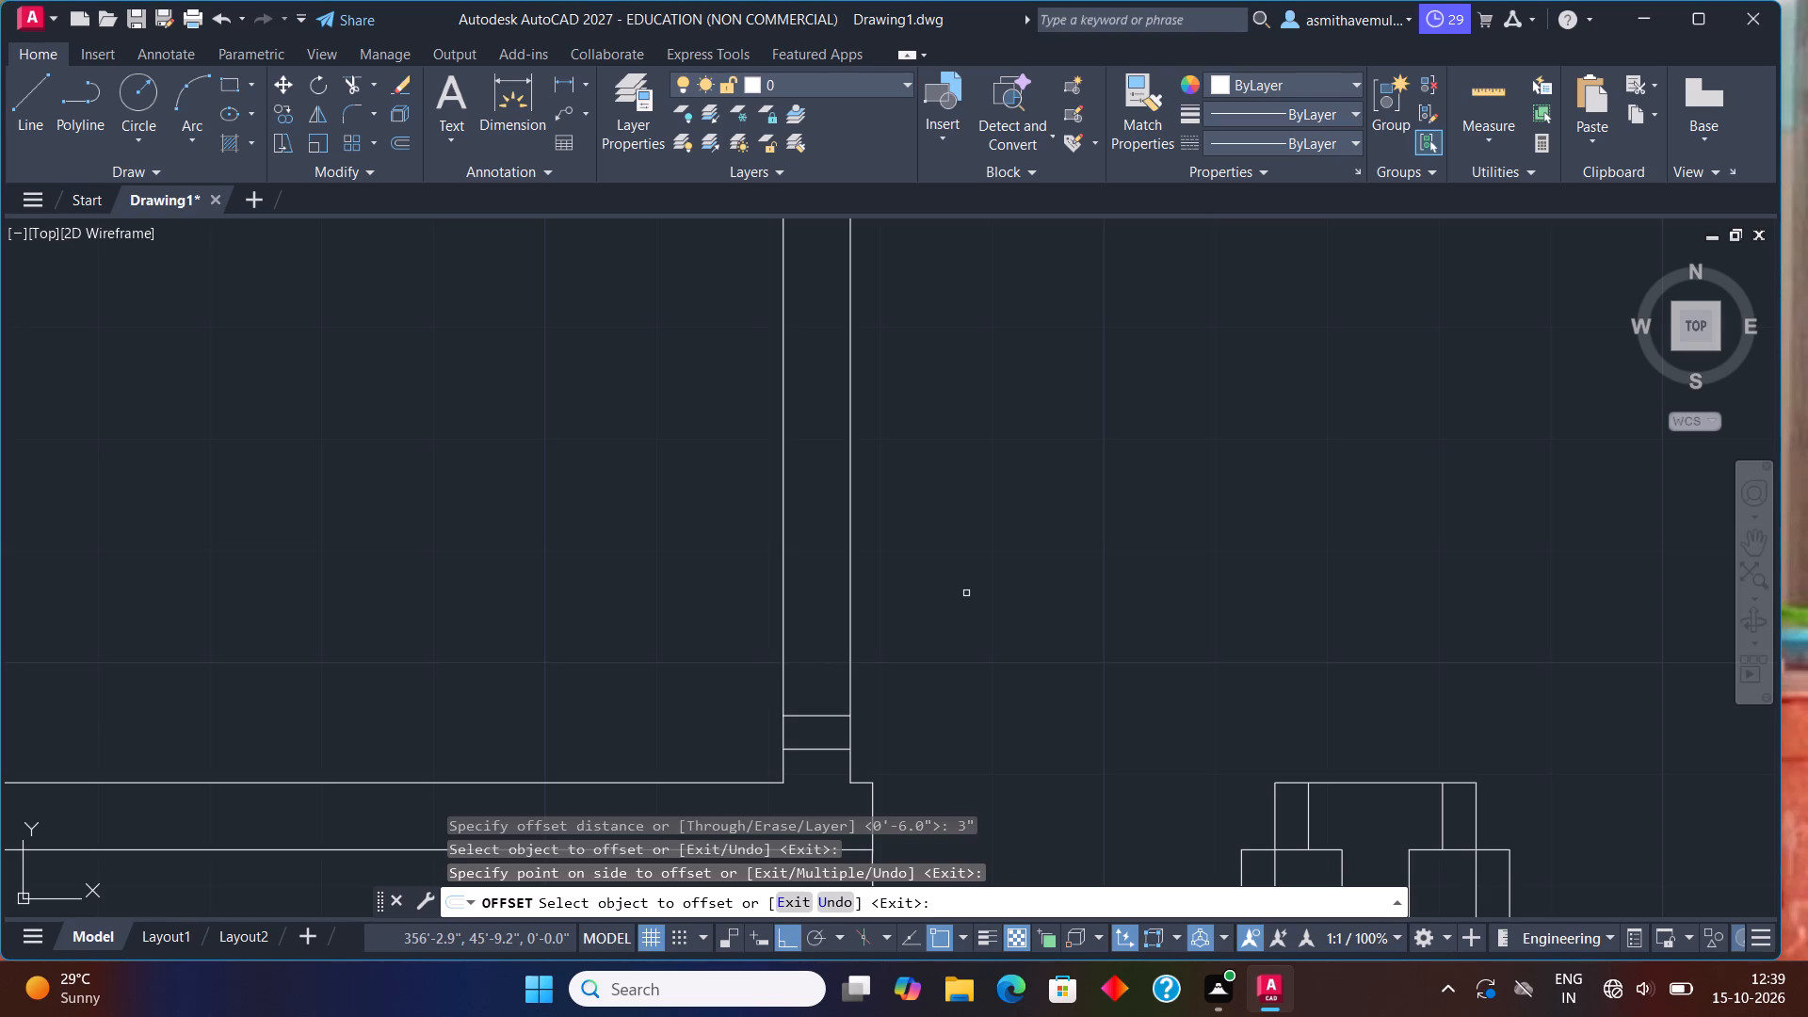
key(Escape)
Offset the lower jamb's upper line 3' upward to mark the other side of the partition's door opening.
key(o)
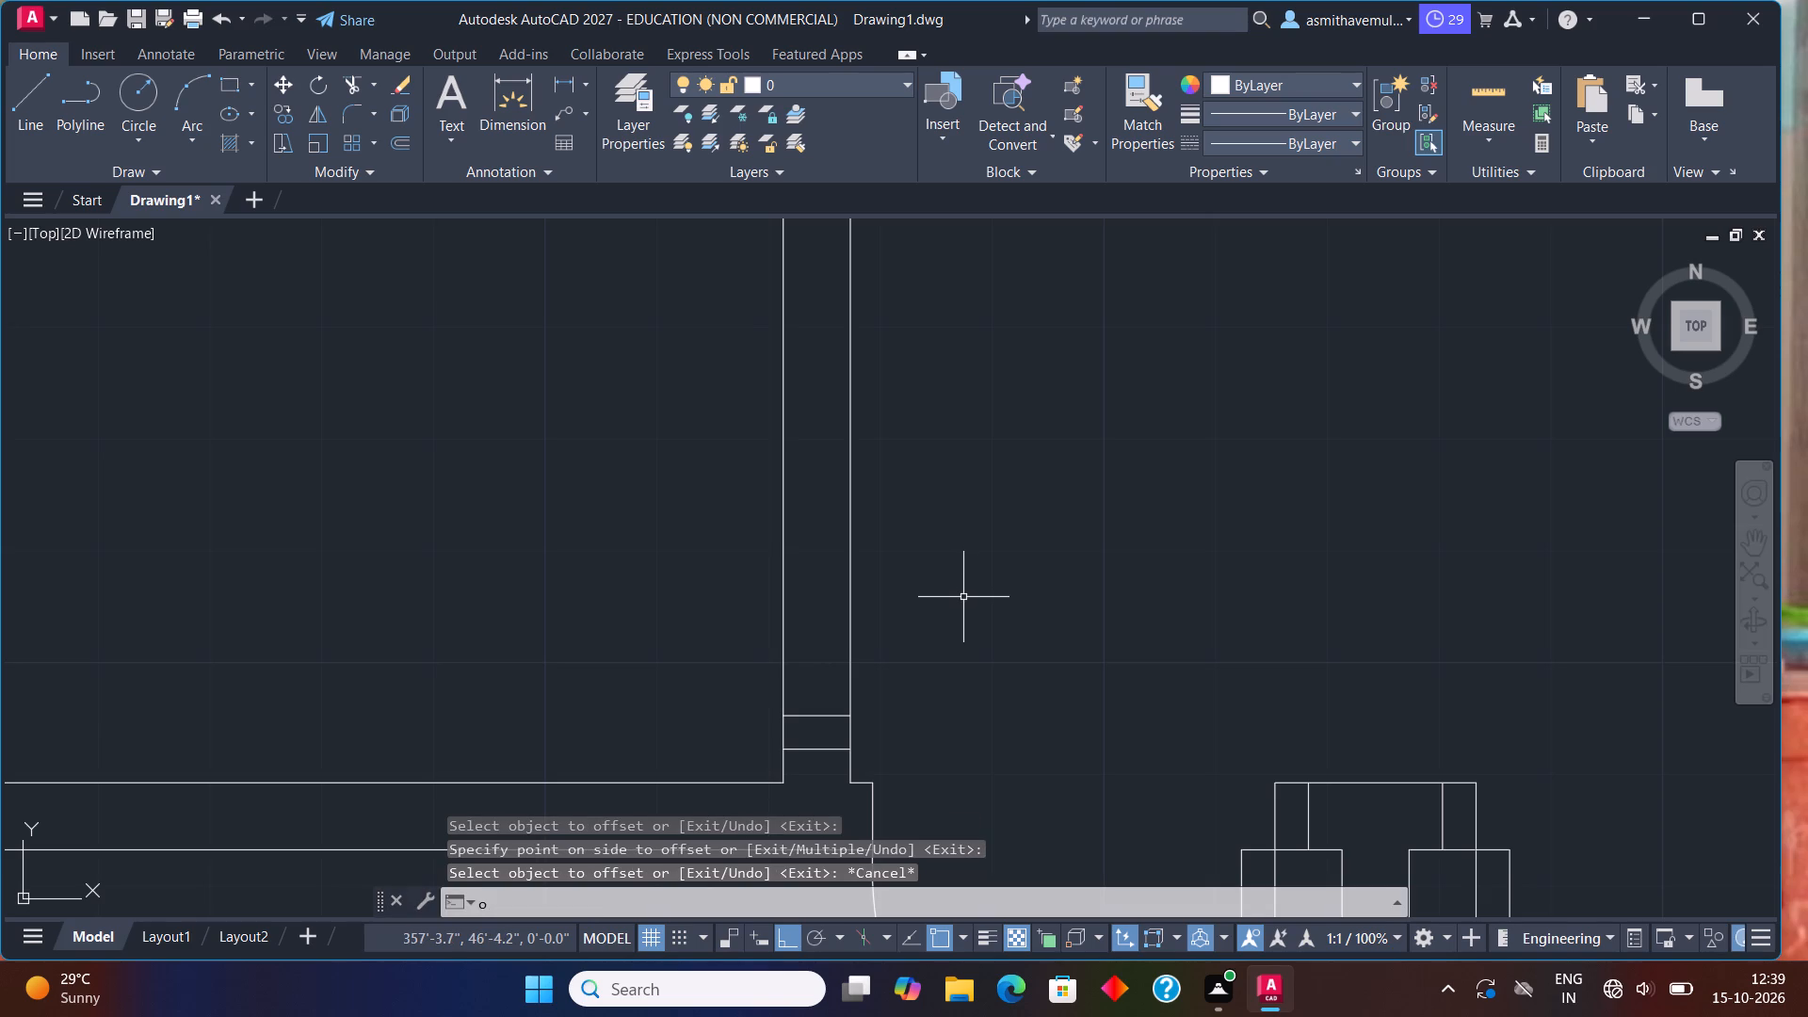
key(Return)
text(3')
key(Return)
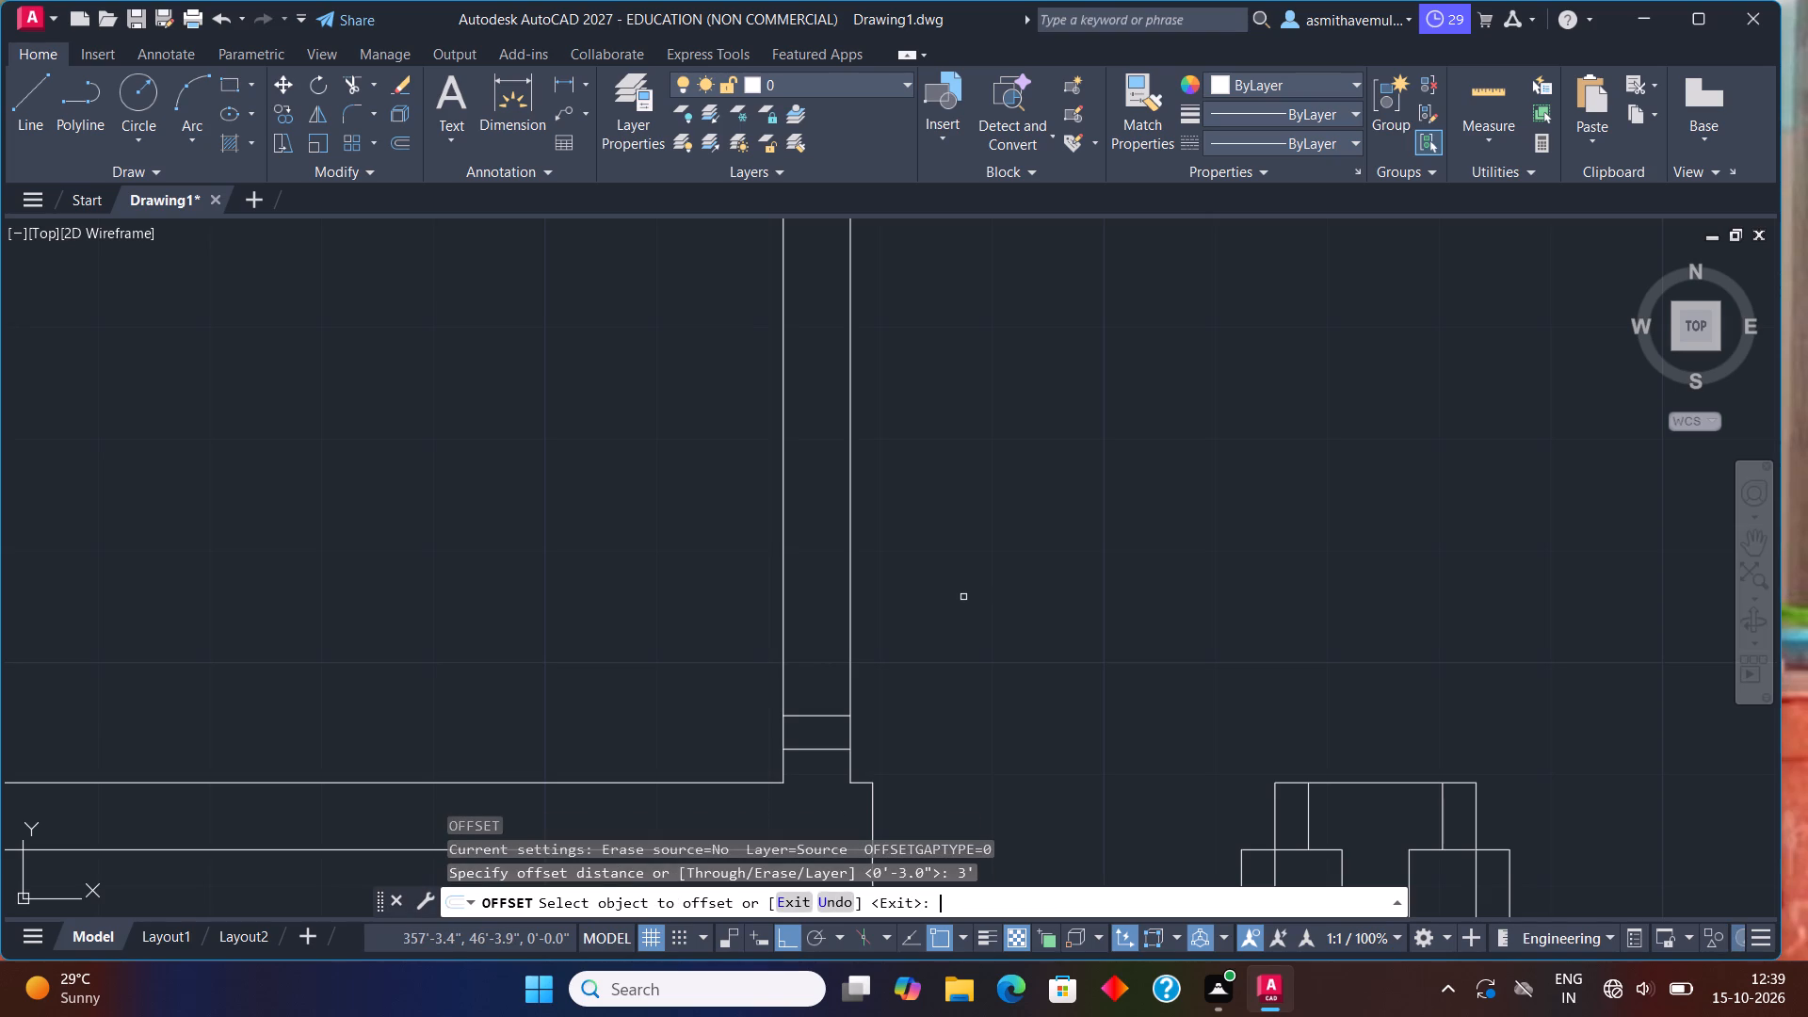
click(844, 716)
click(848, 590)
scroll(961, 444, down, 1)
middle_drag(961, 444, 977, 459)
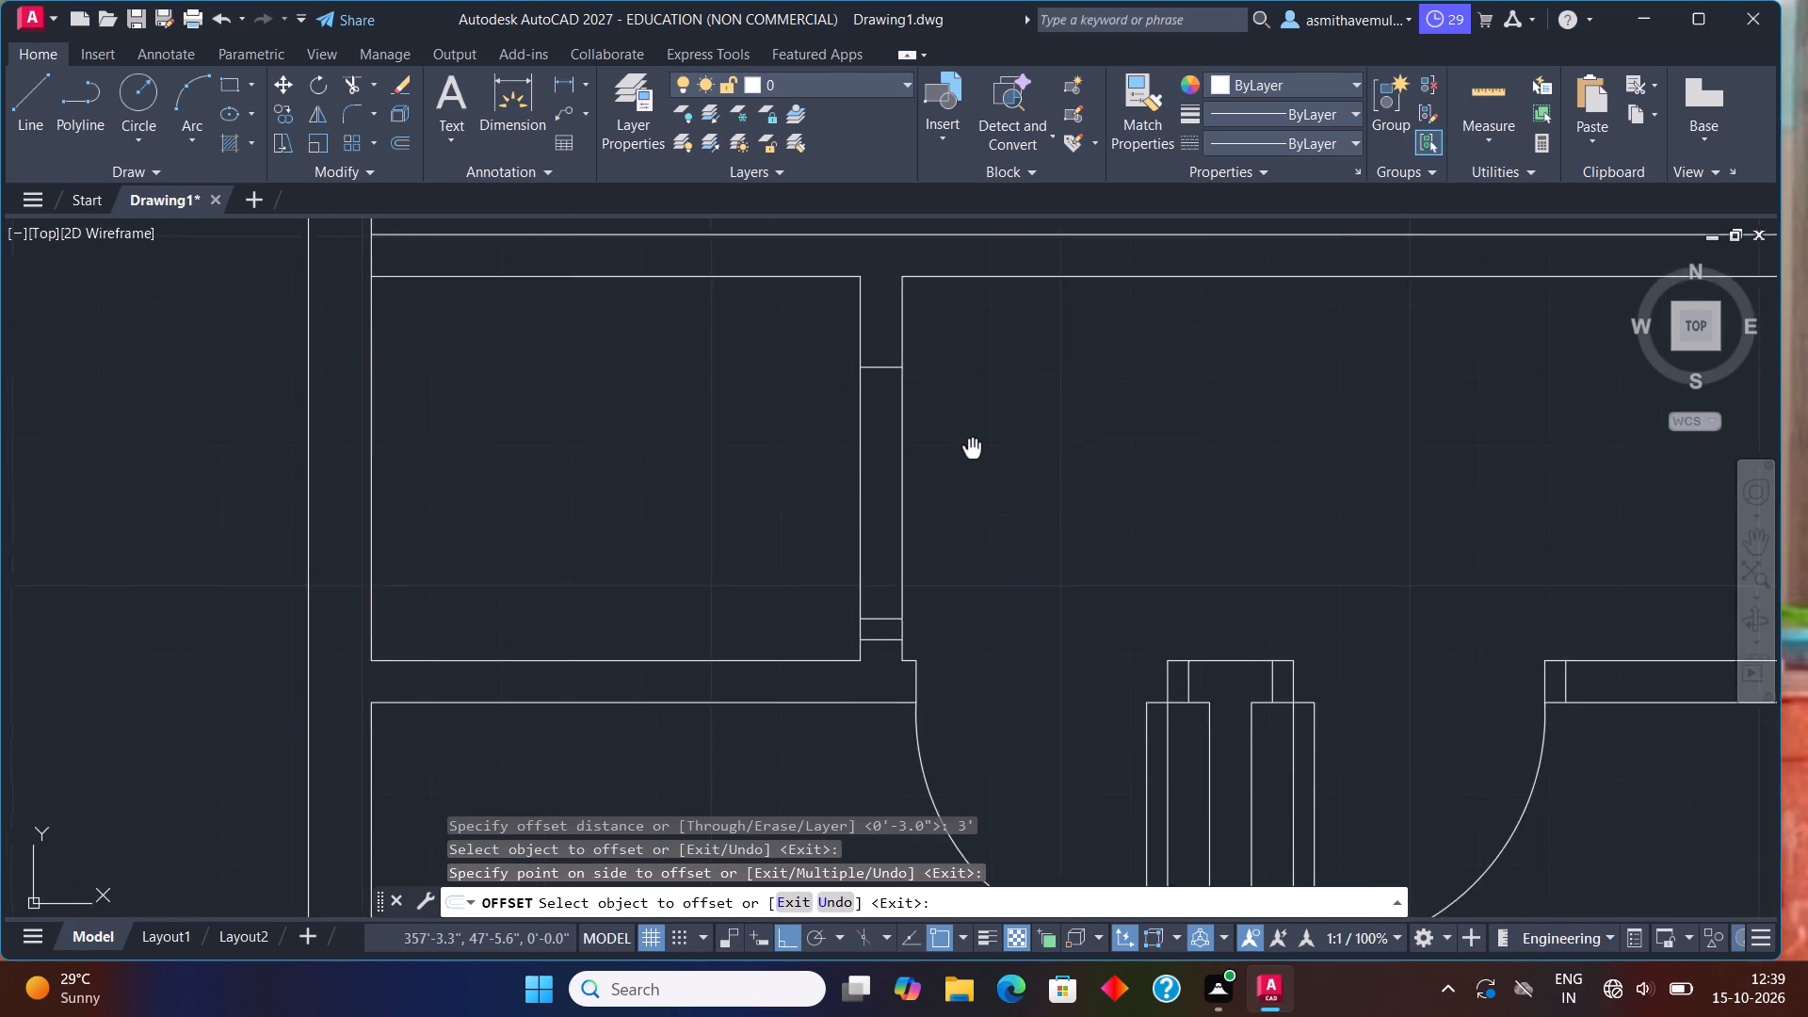
middle_drag(977, 459, 991, 502)
key(Escape)
Offset the door opening's upper line 3" upward to form the upper jamb.
key(o)
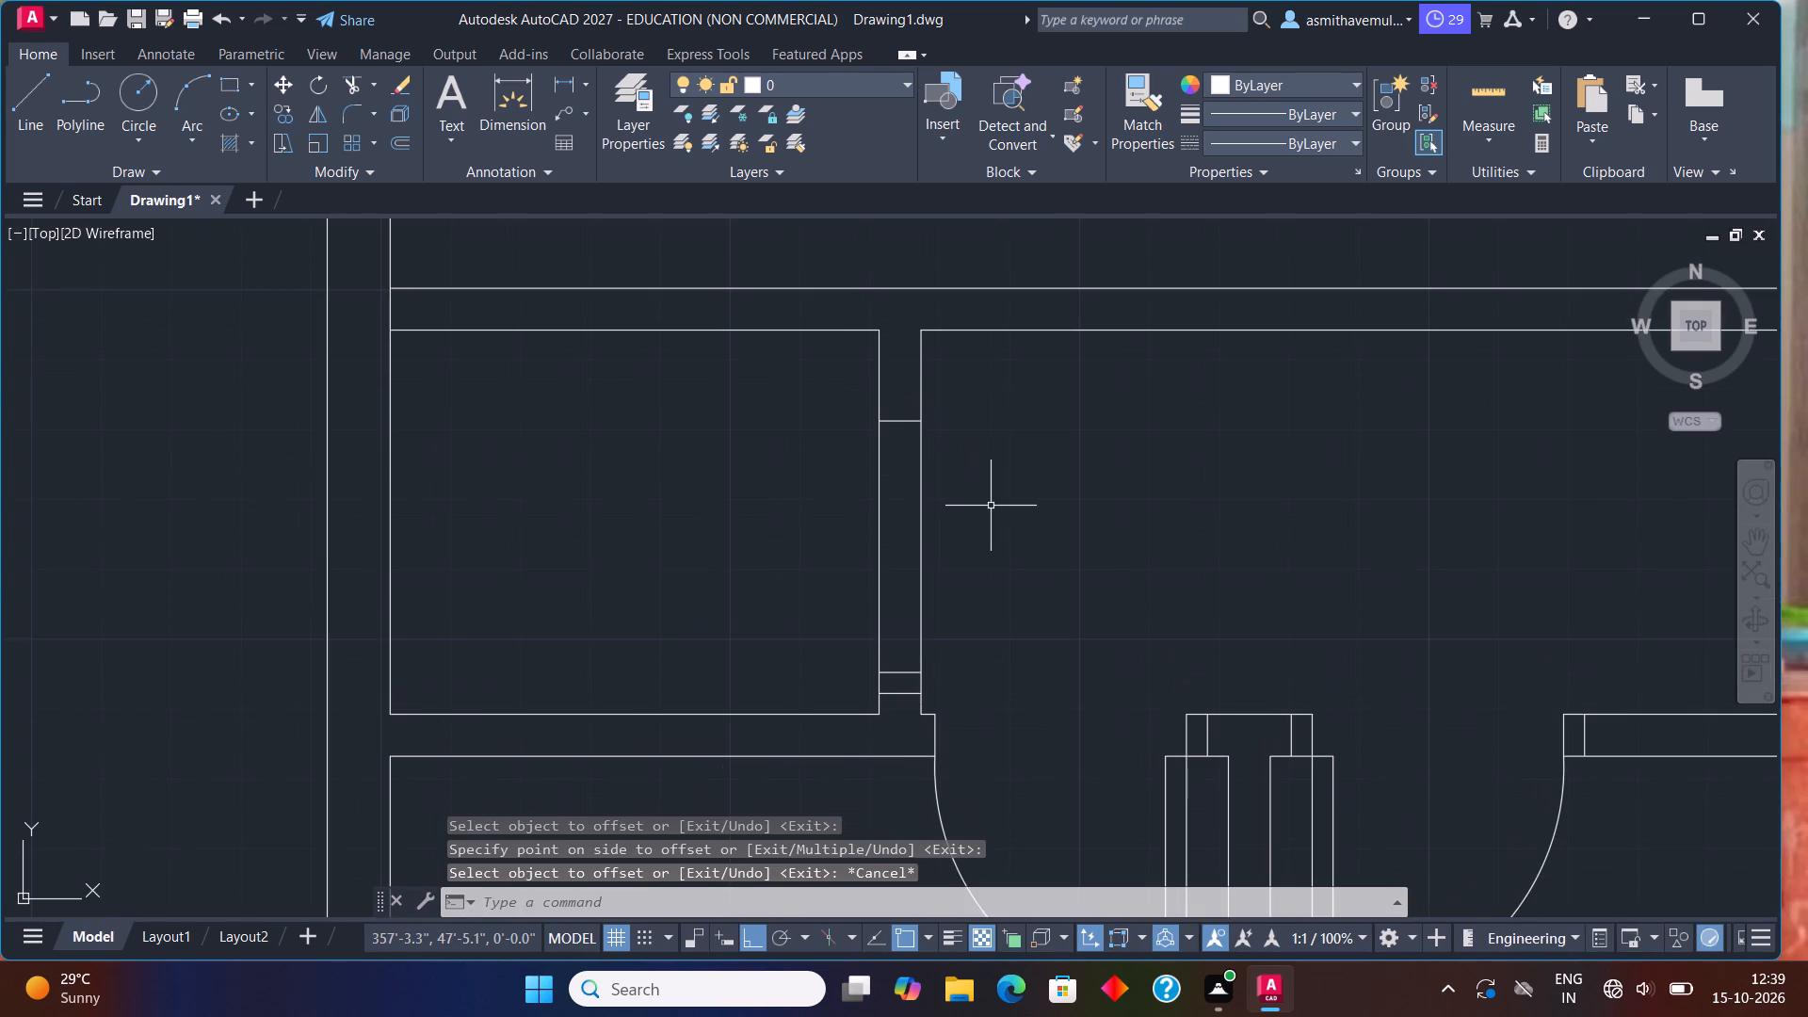
key(Return)
key(3)
key(shift+quotedbl)
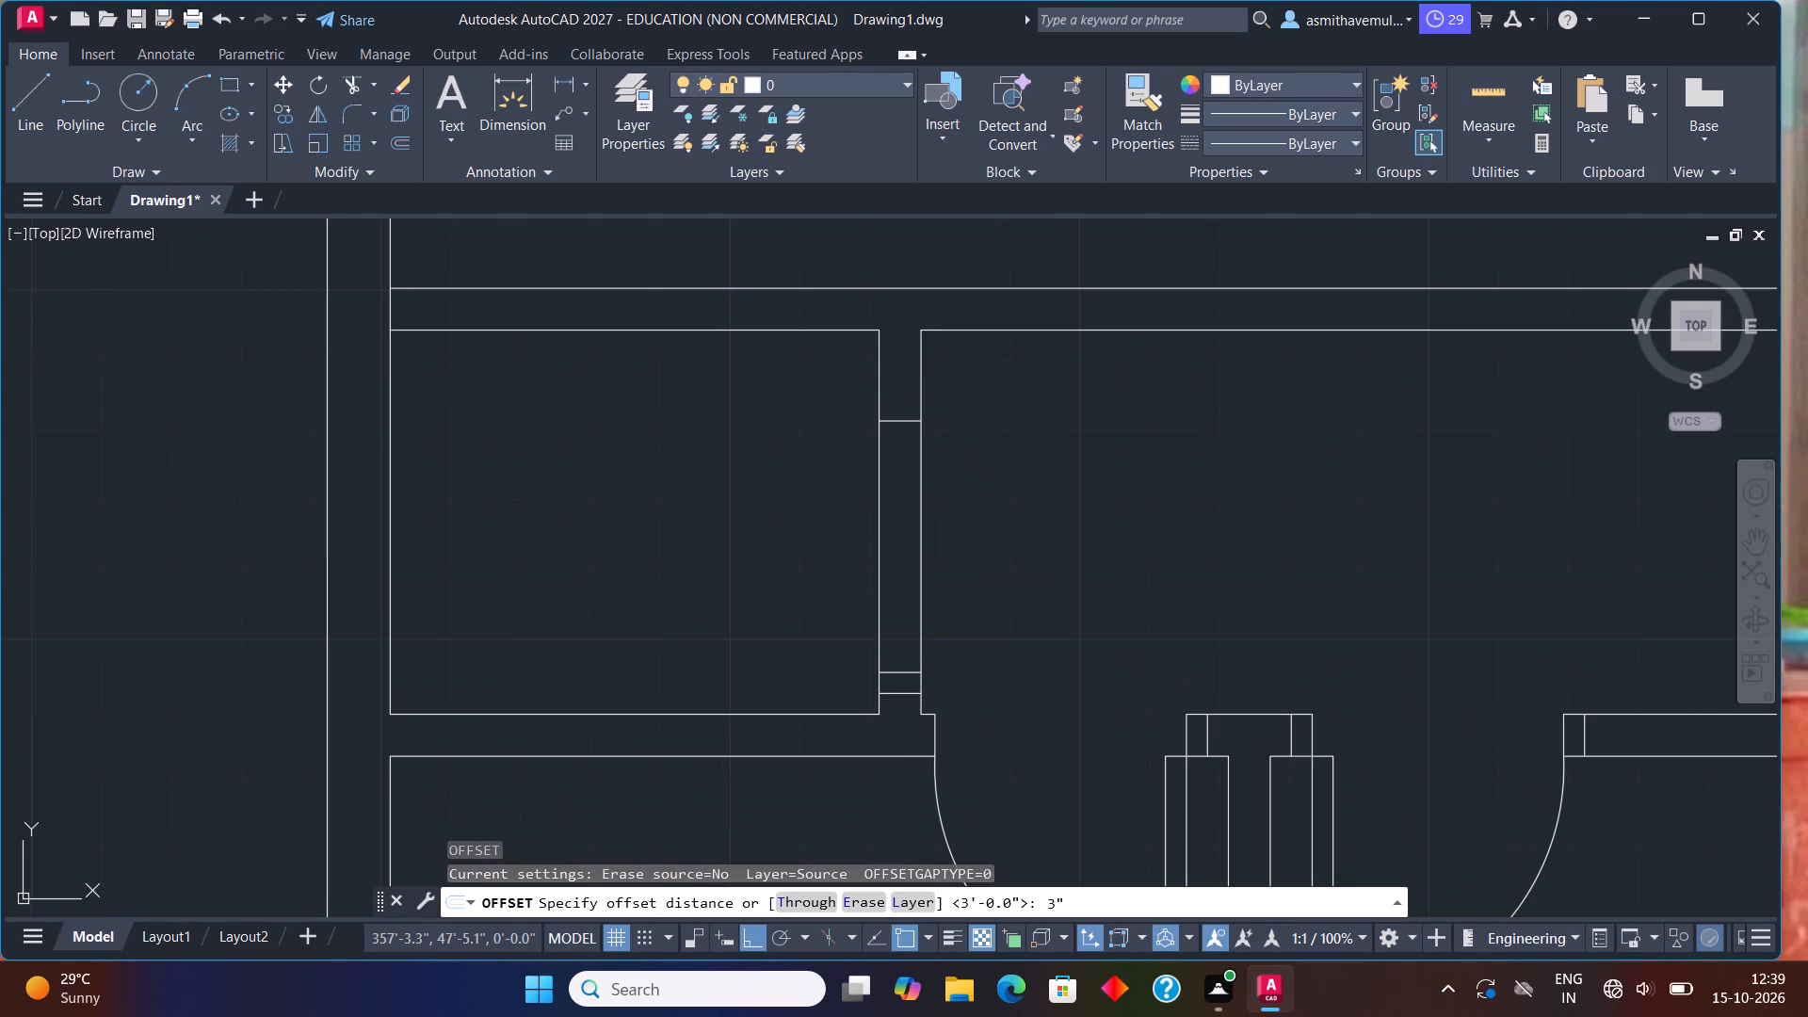
key(Return)
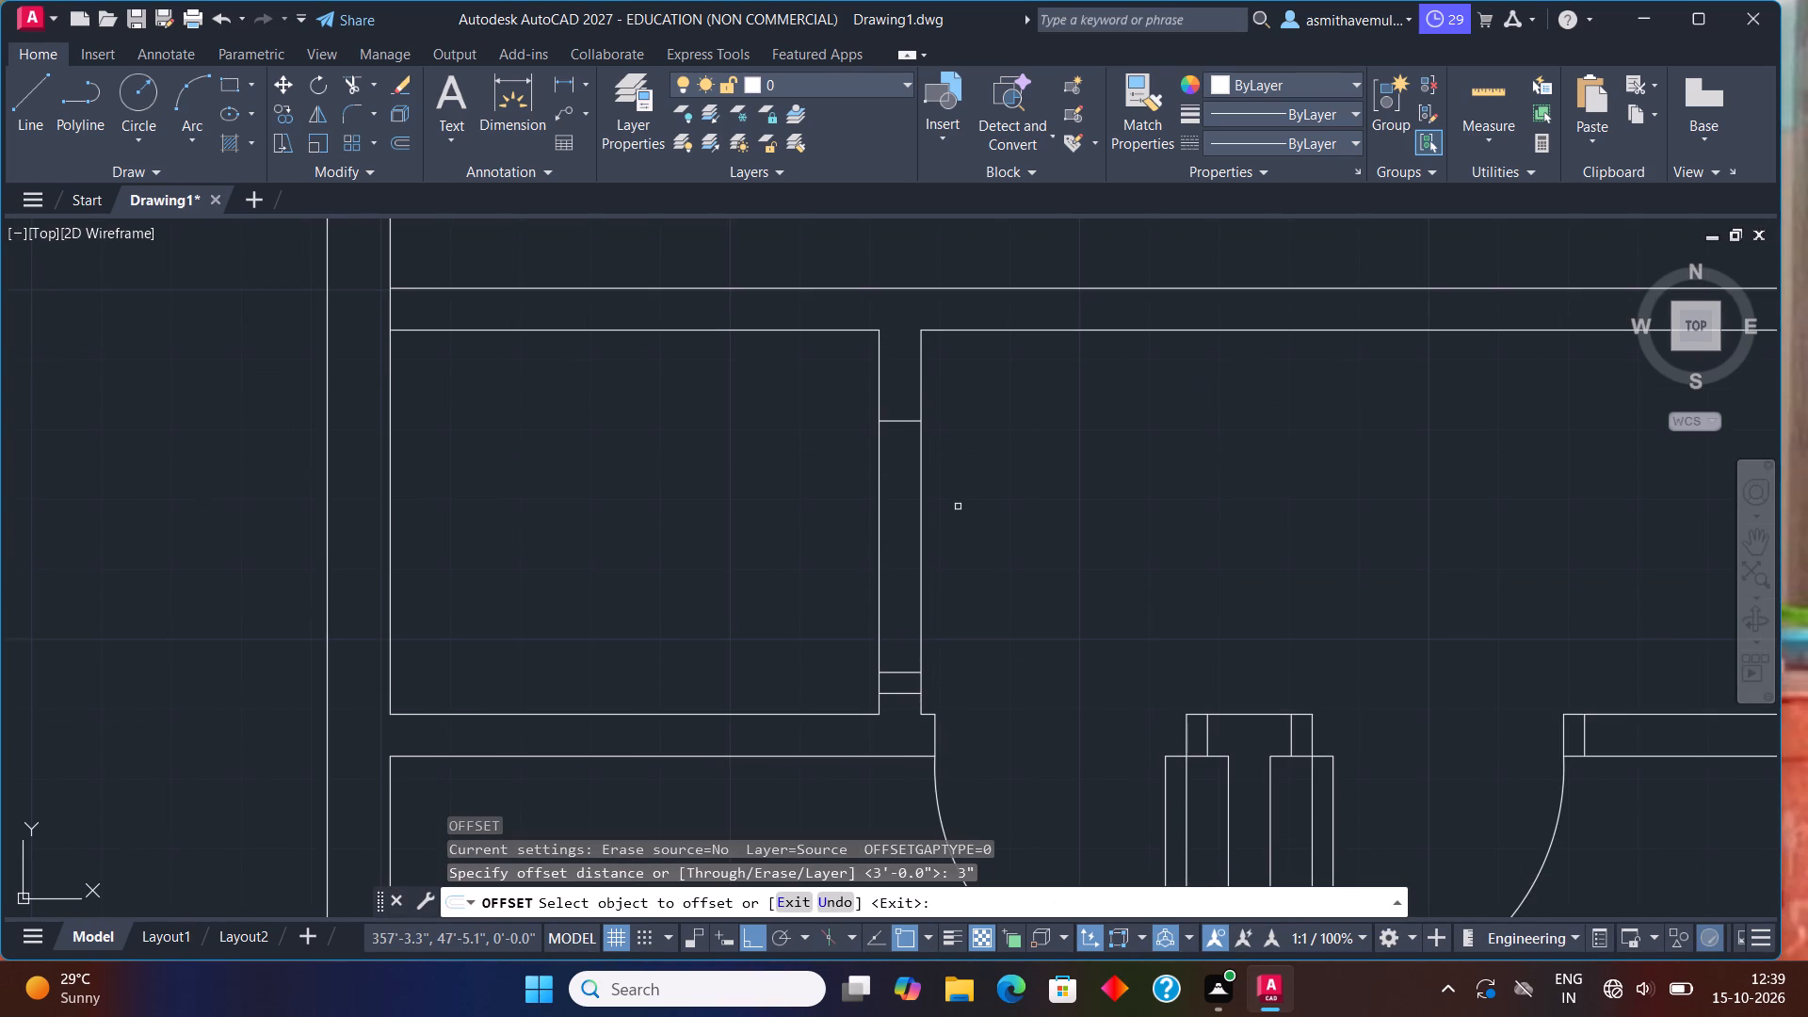
click(896, 421)
click(910, 386)
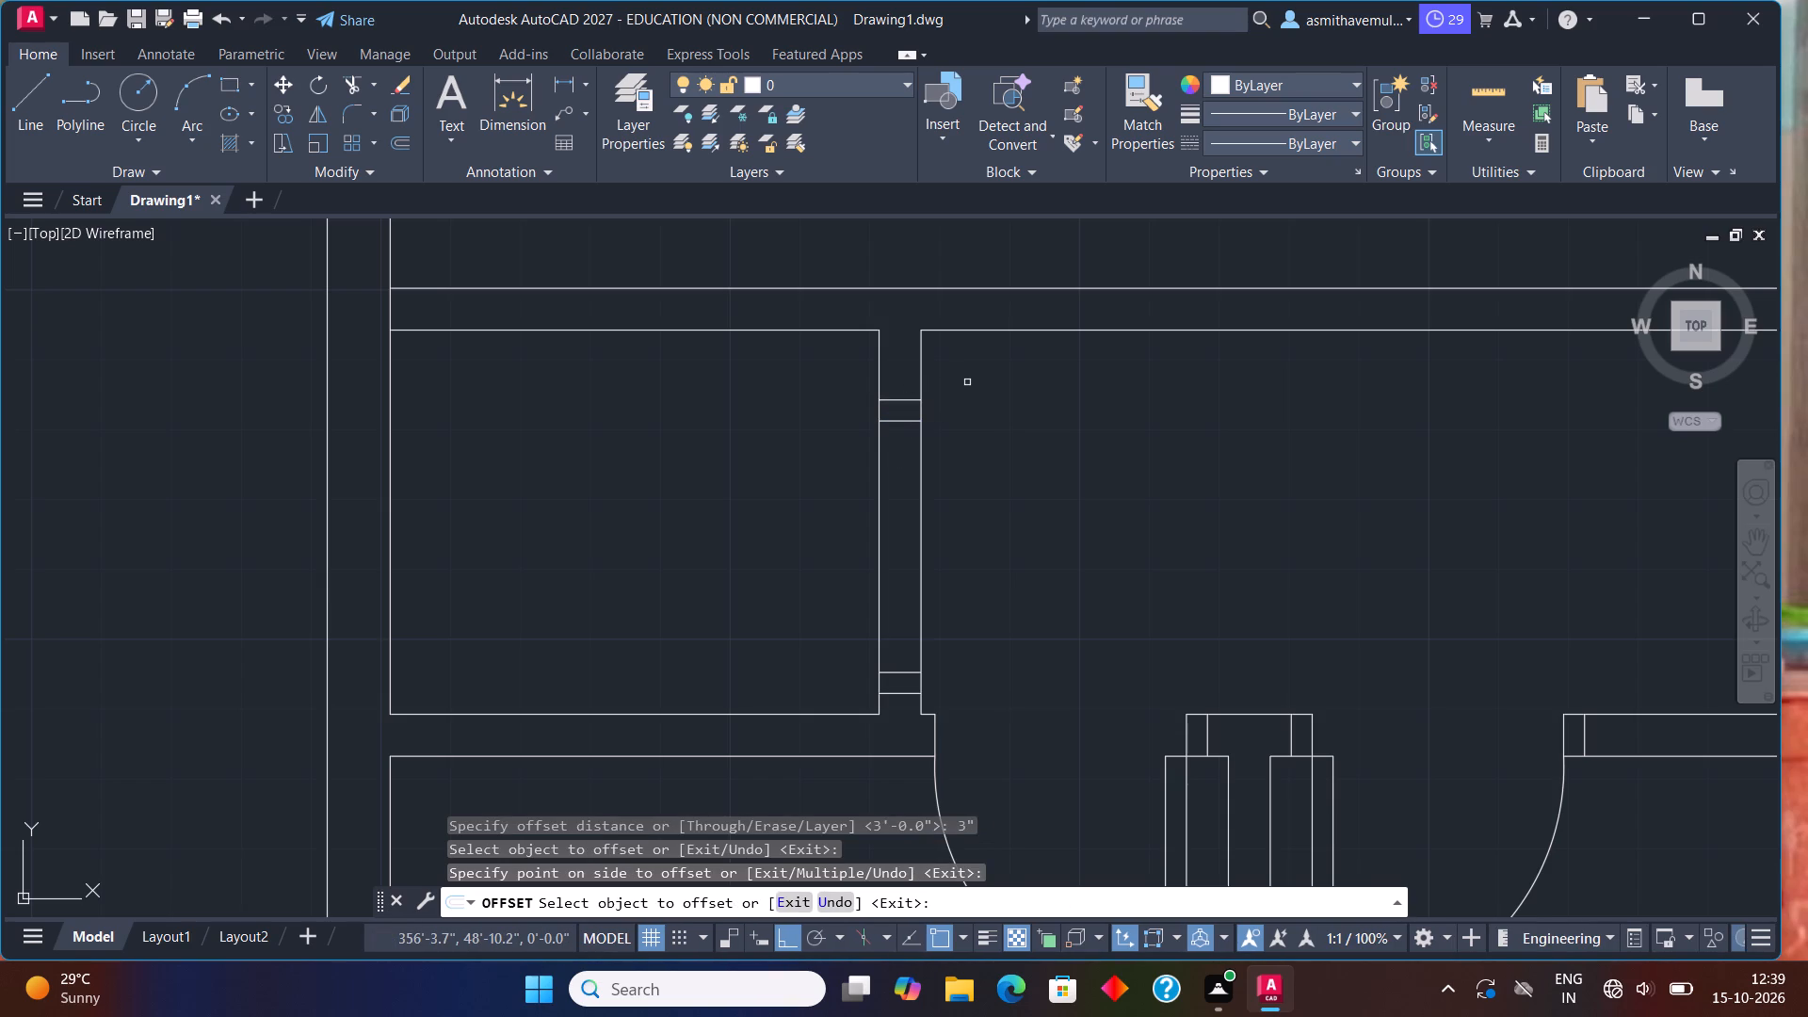
key(Escape)
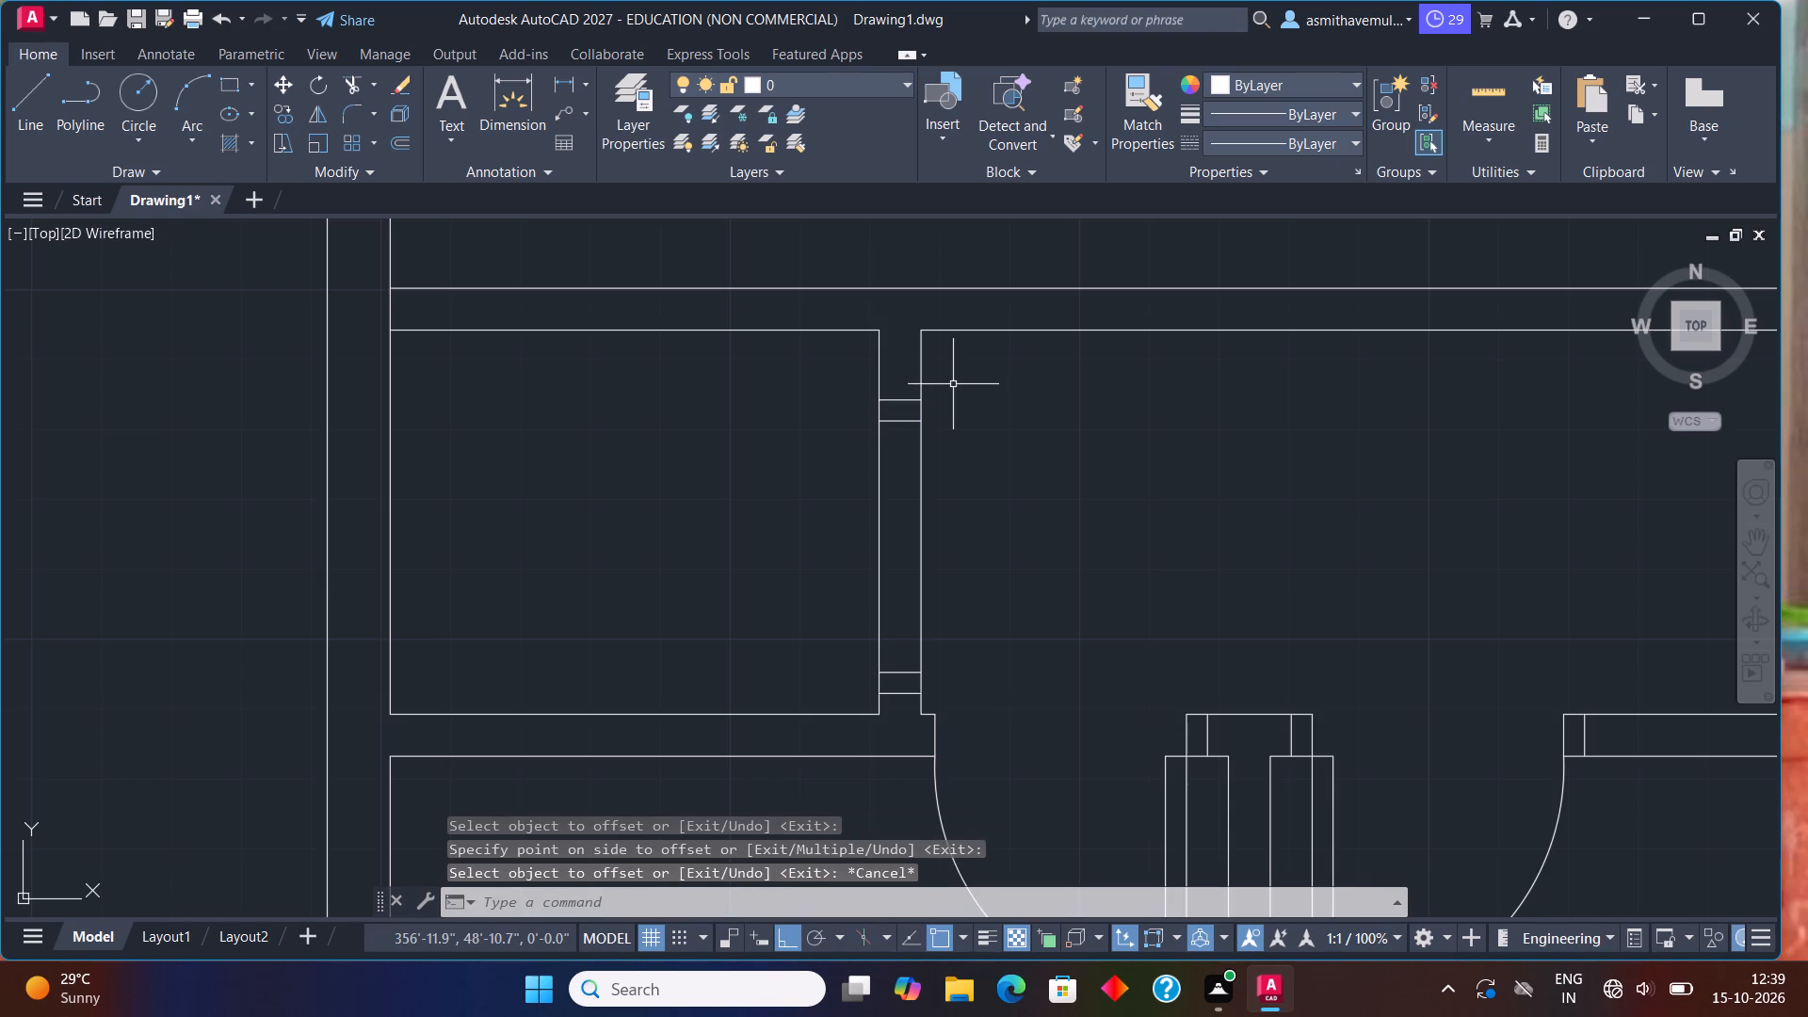
Trim both partition faces between the two jambs to clear the door opening.
text(trim)
key(Return)
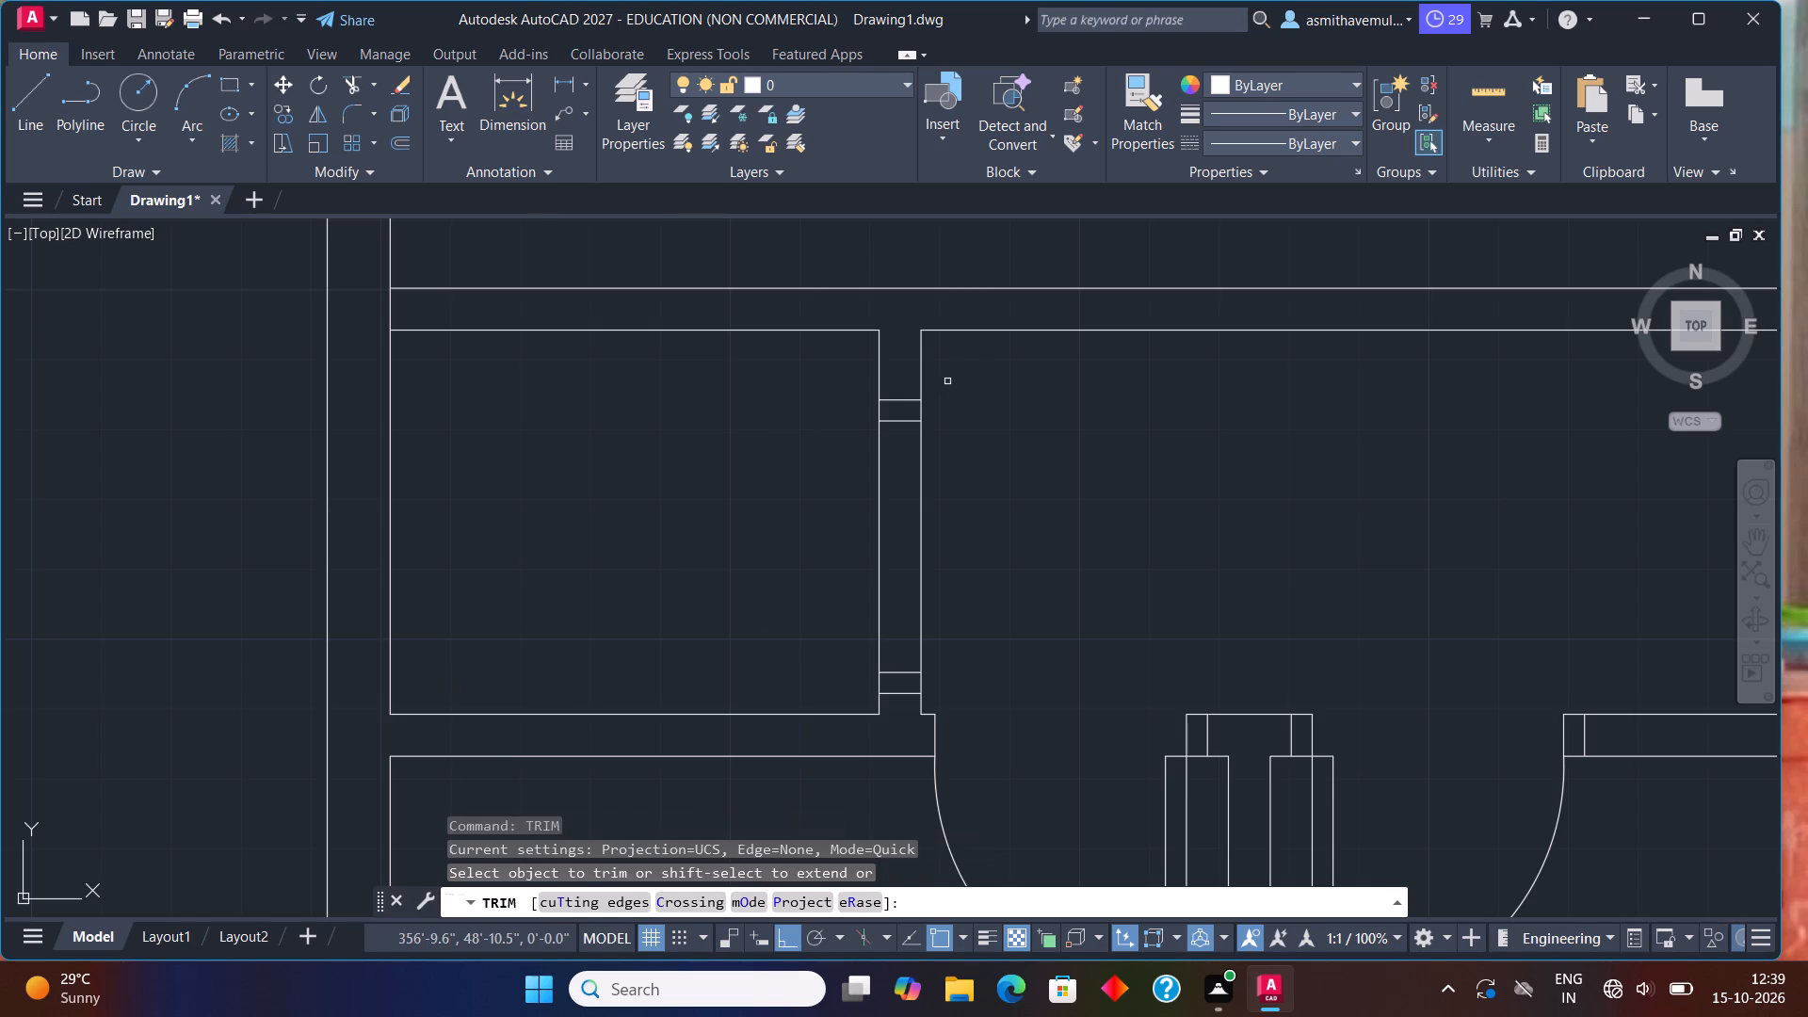
drag(957, 500, 640, 573)
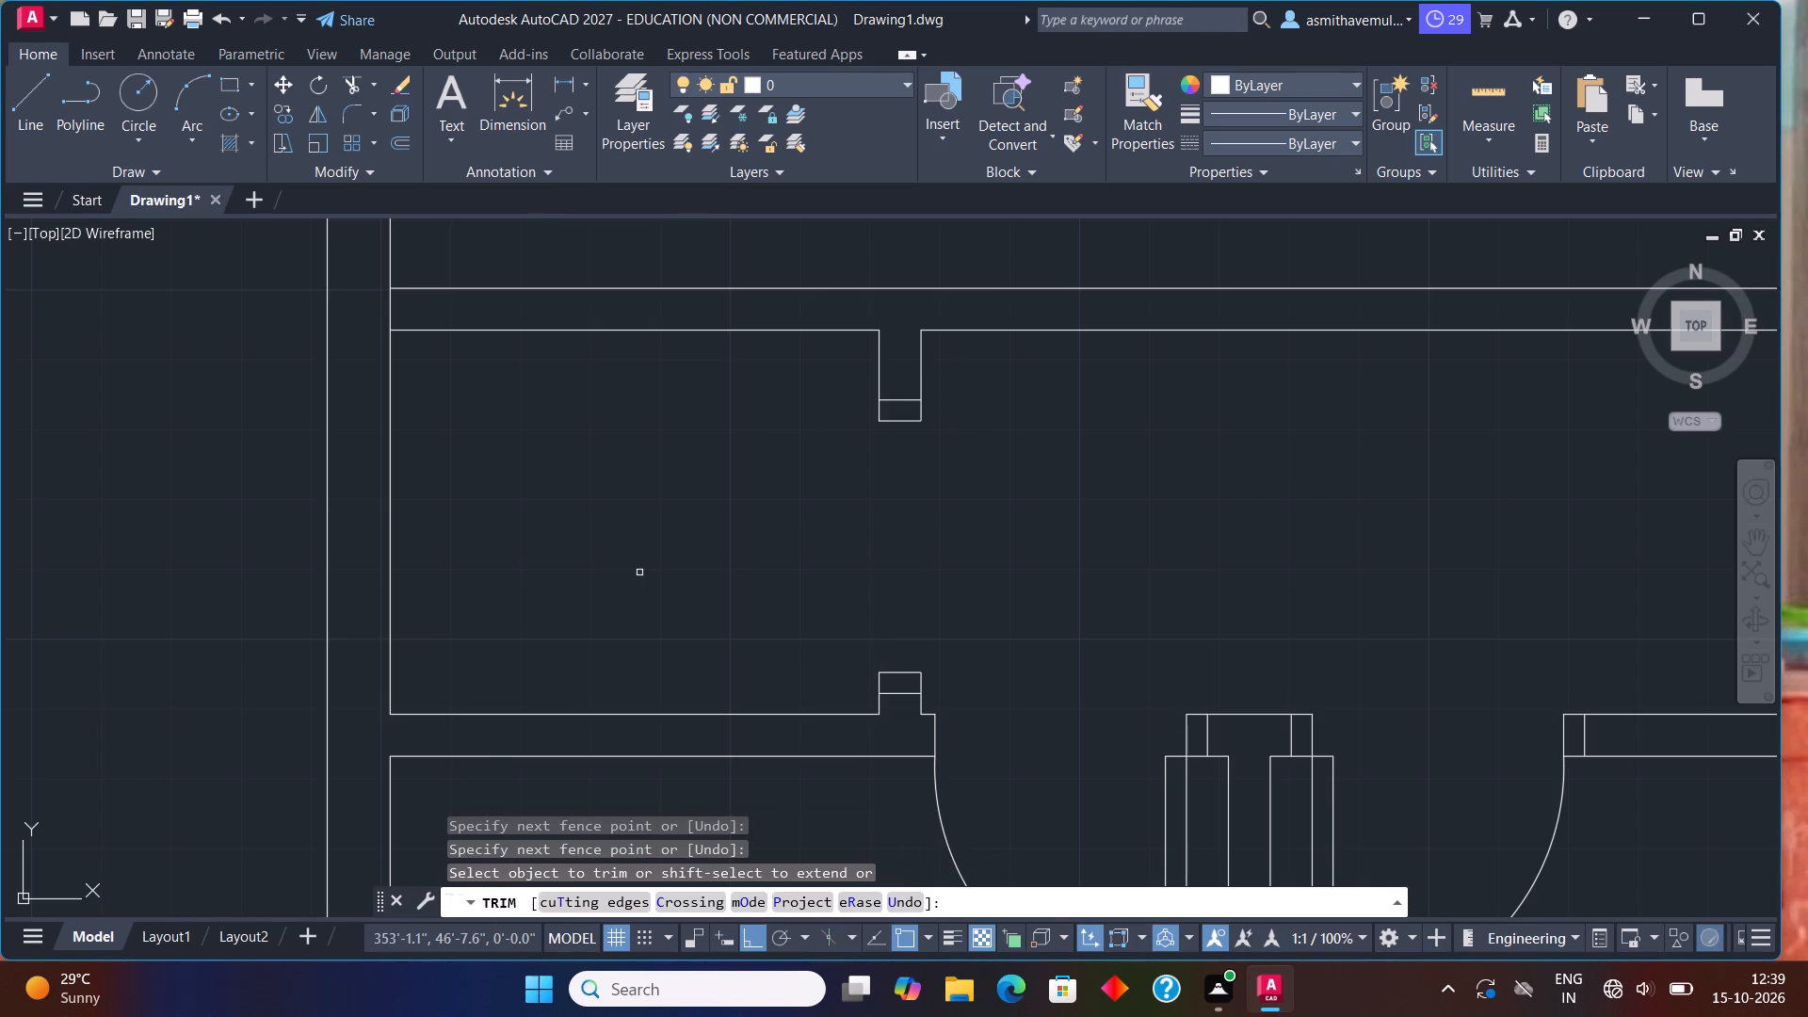
key(Escape)
Draw a 3' by 3" rectangle as the door leaf, extending left and up from the lower jamb's upper-left corner.
text(rec)
key(Return)
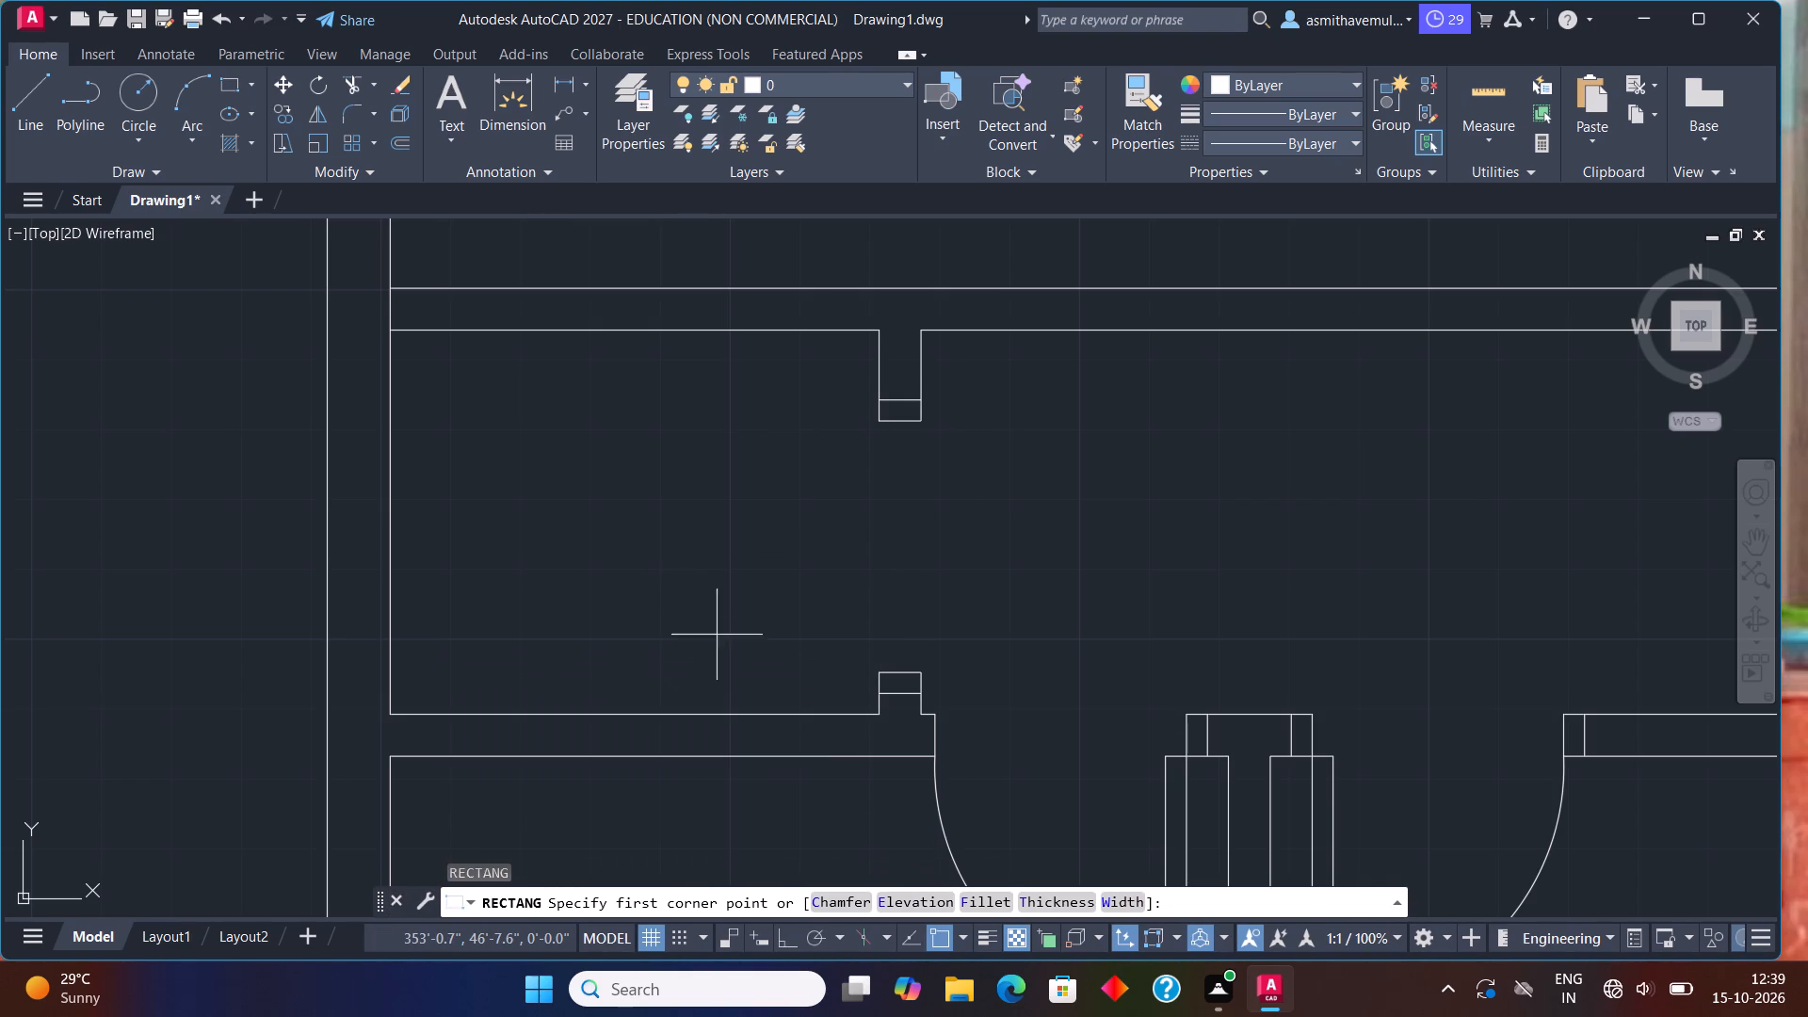
scroll(815, 709, up, 1)
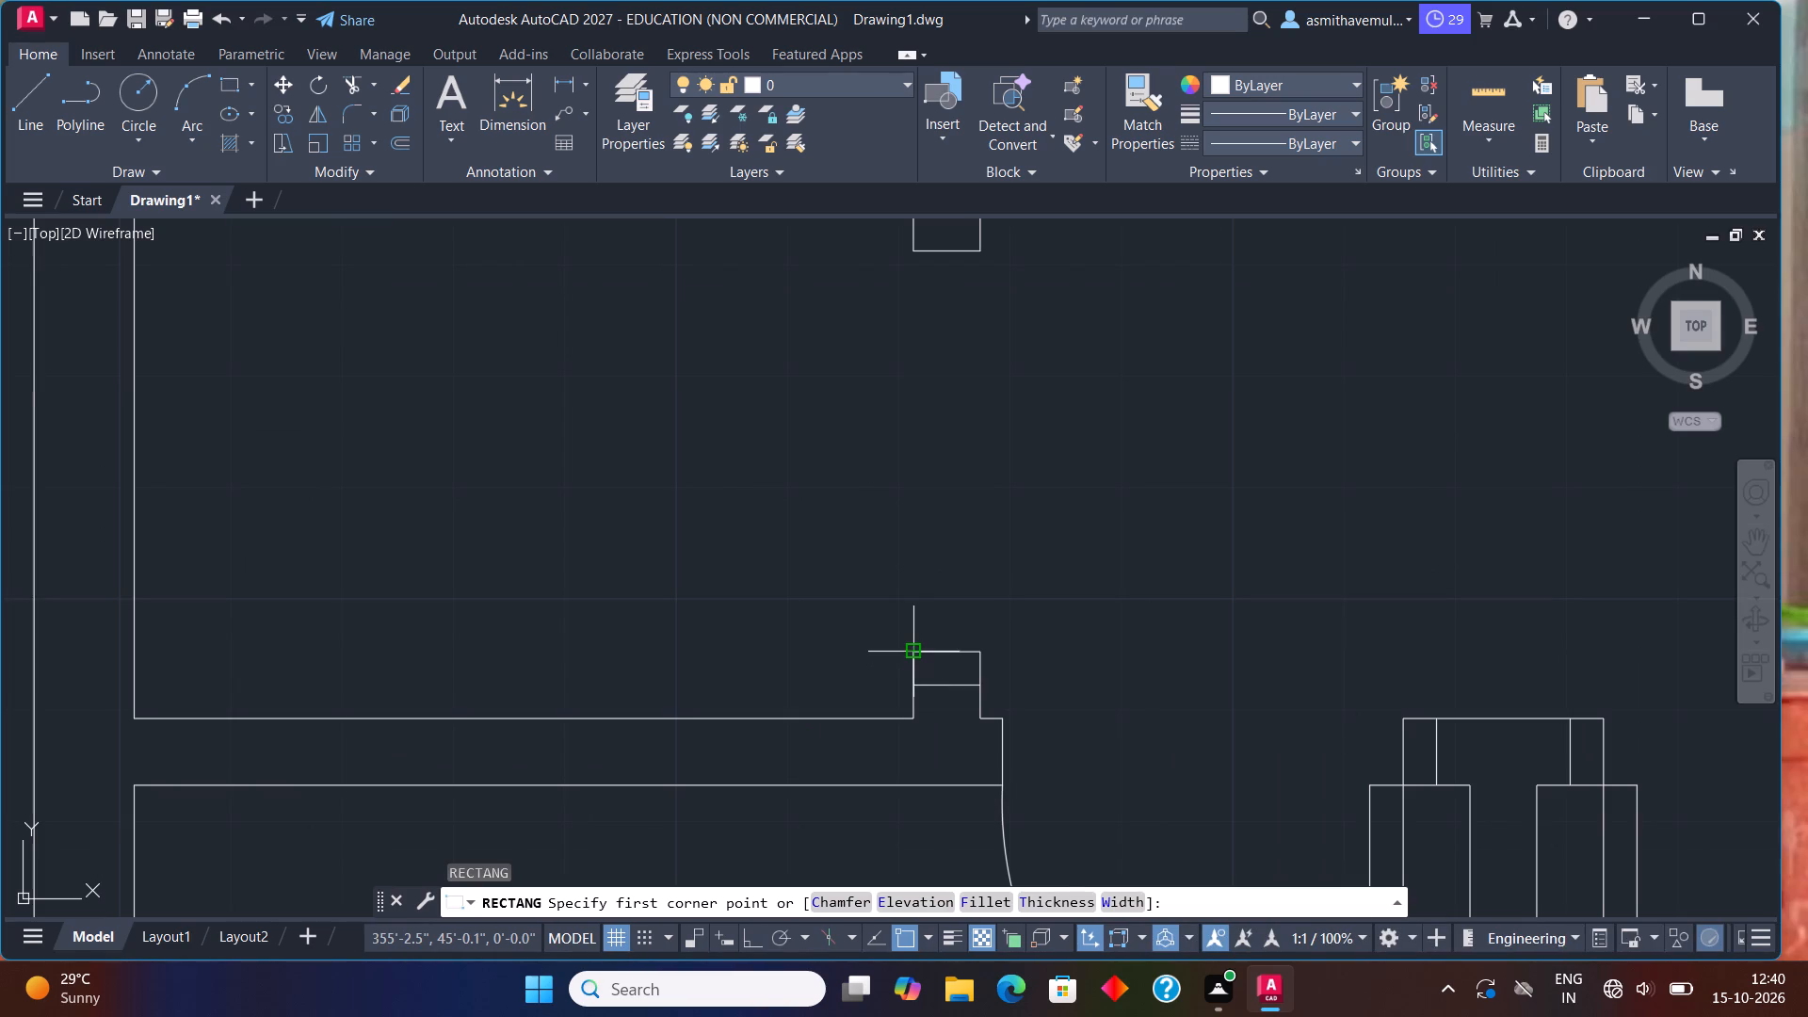
click(914, 655)
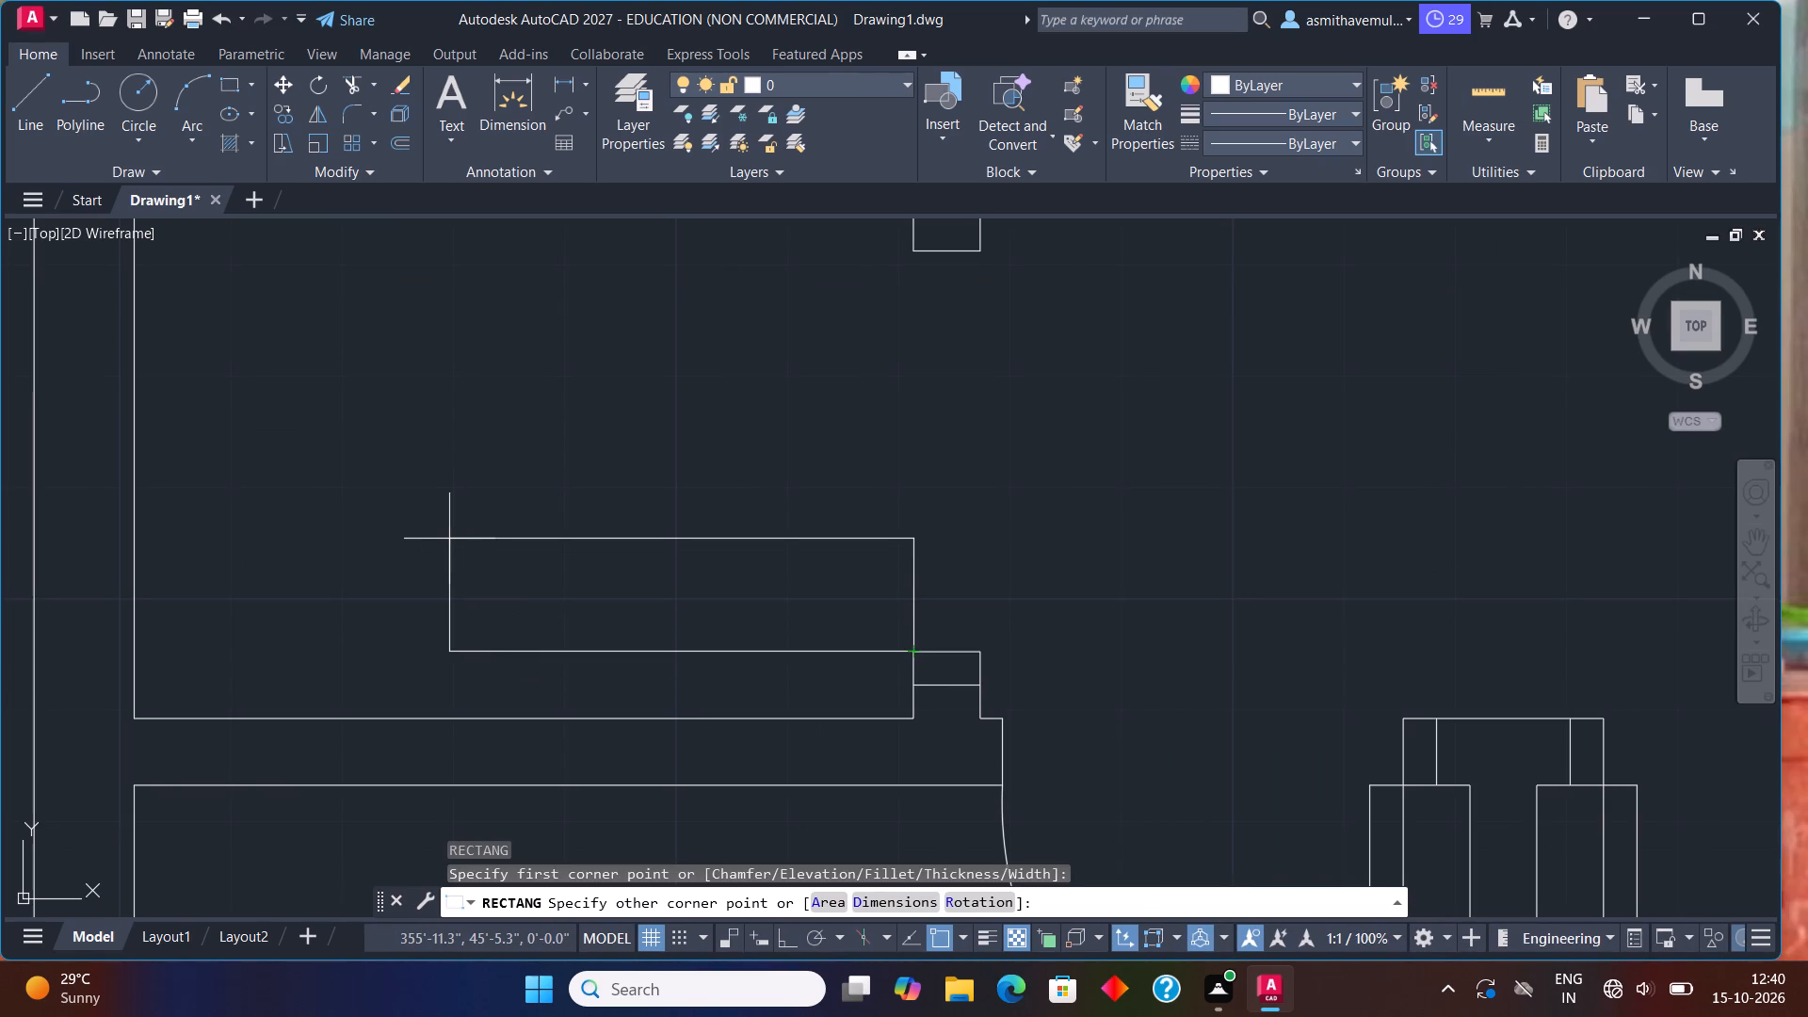
key(d)
key(Return)
text(3')
key(Return)
key(3)
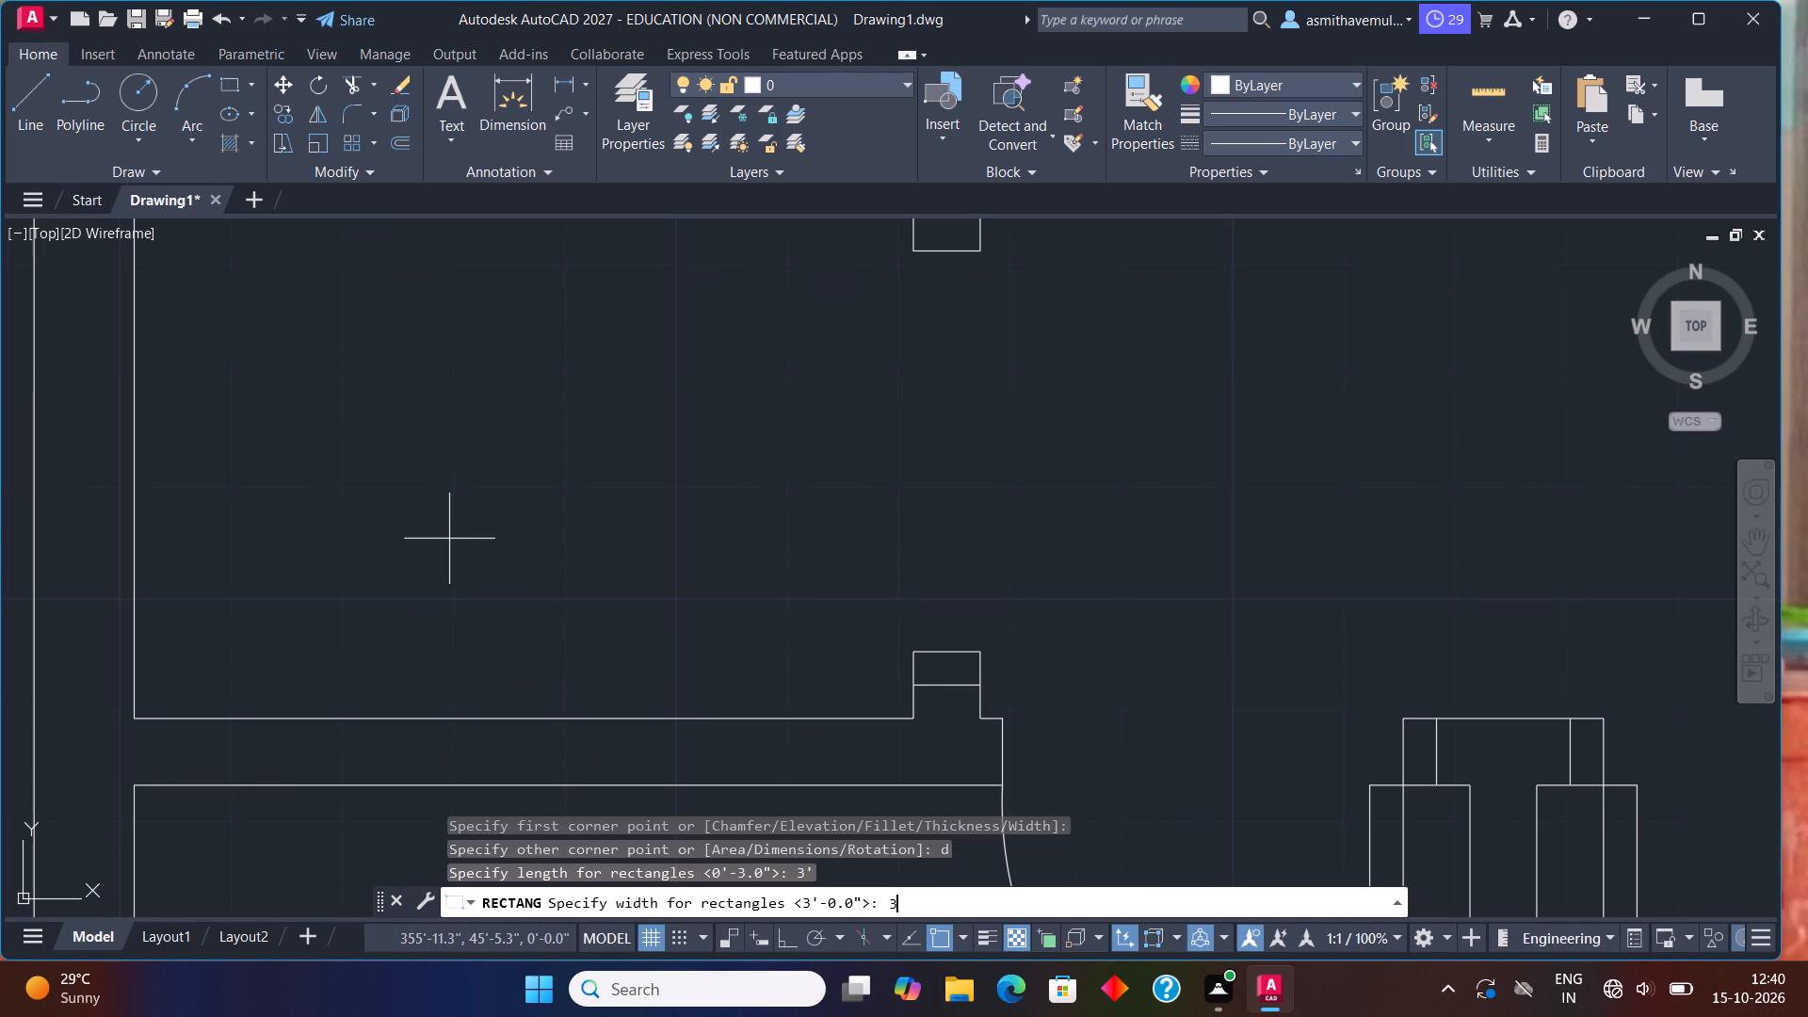
key(shift+quotedbl)
key(Return)
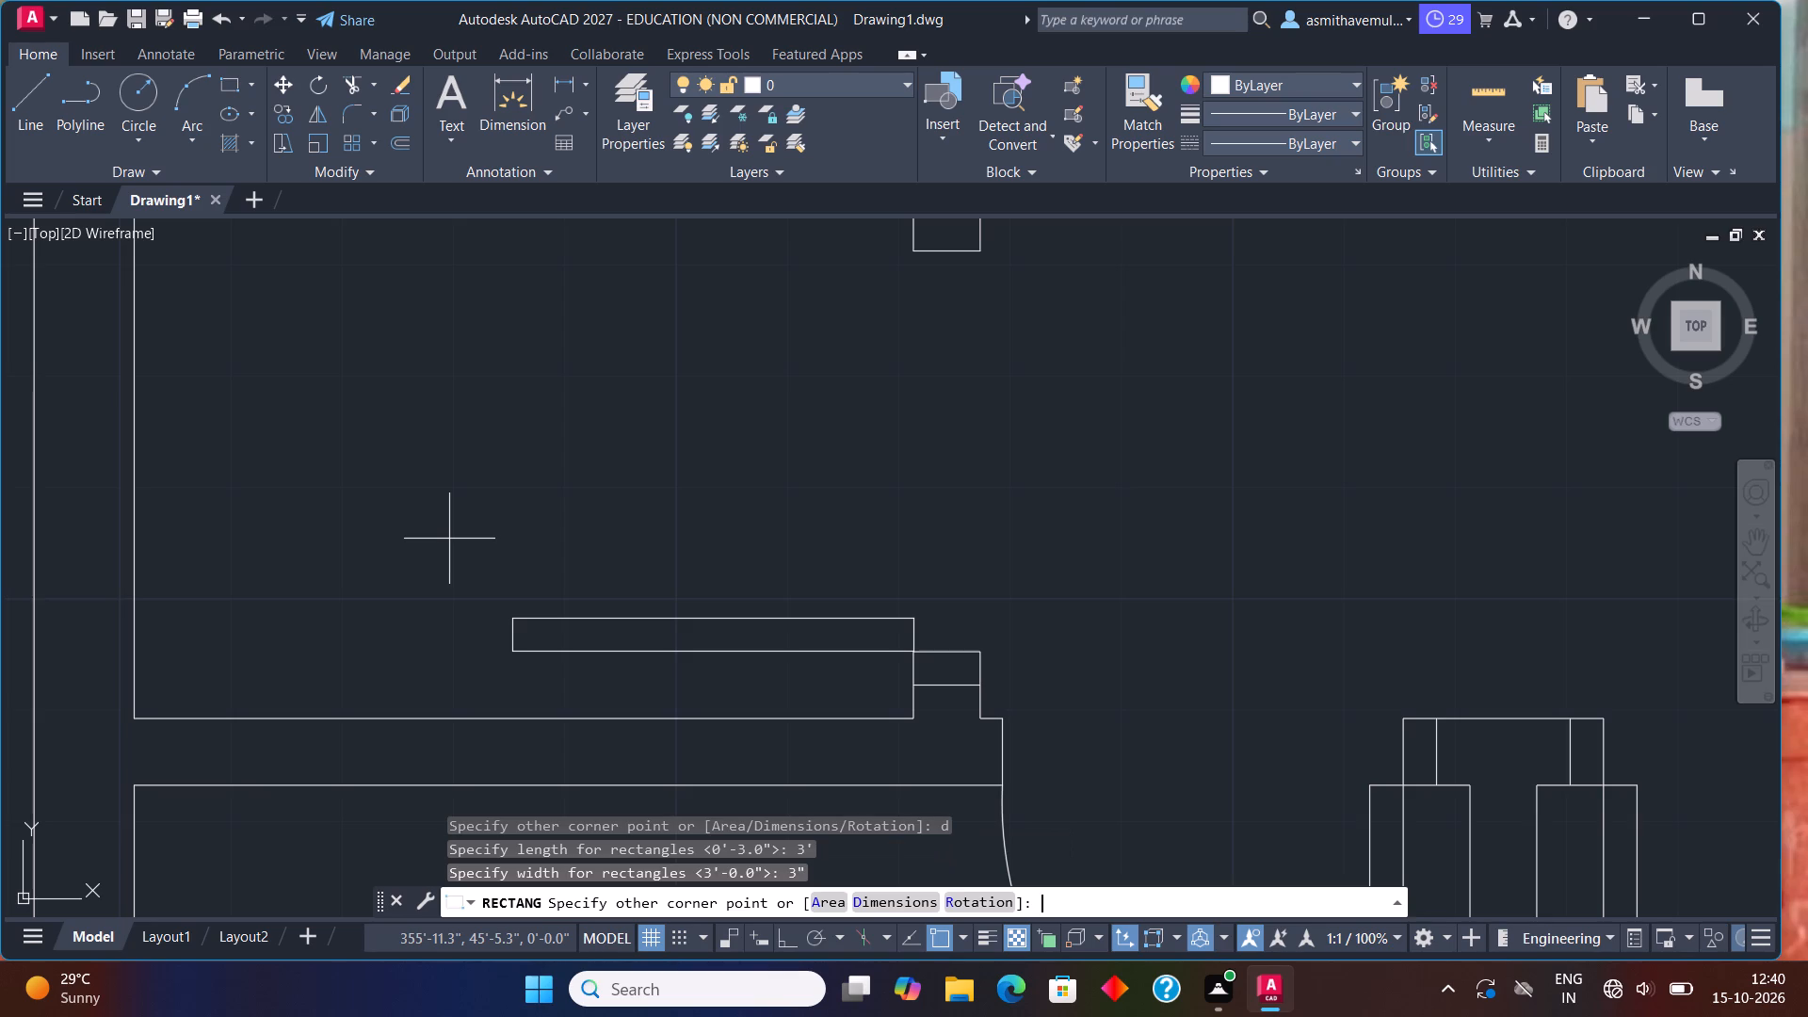
click(448, 540)
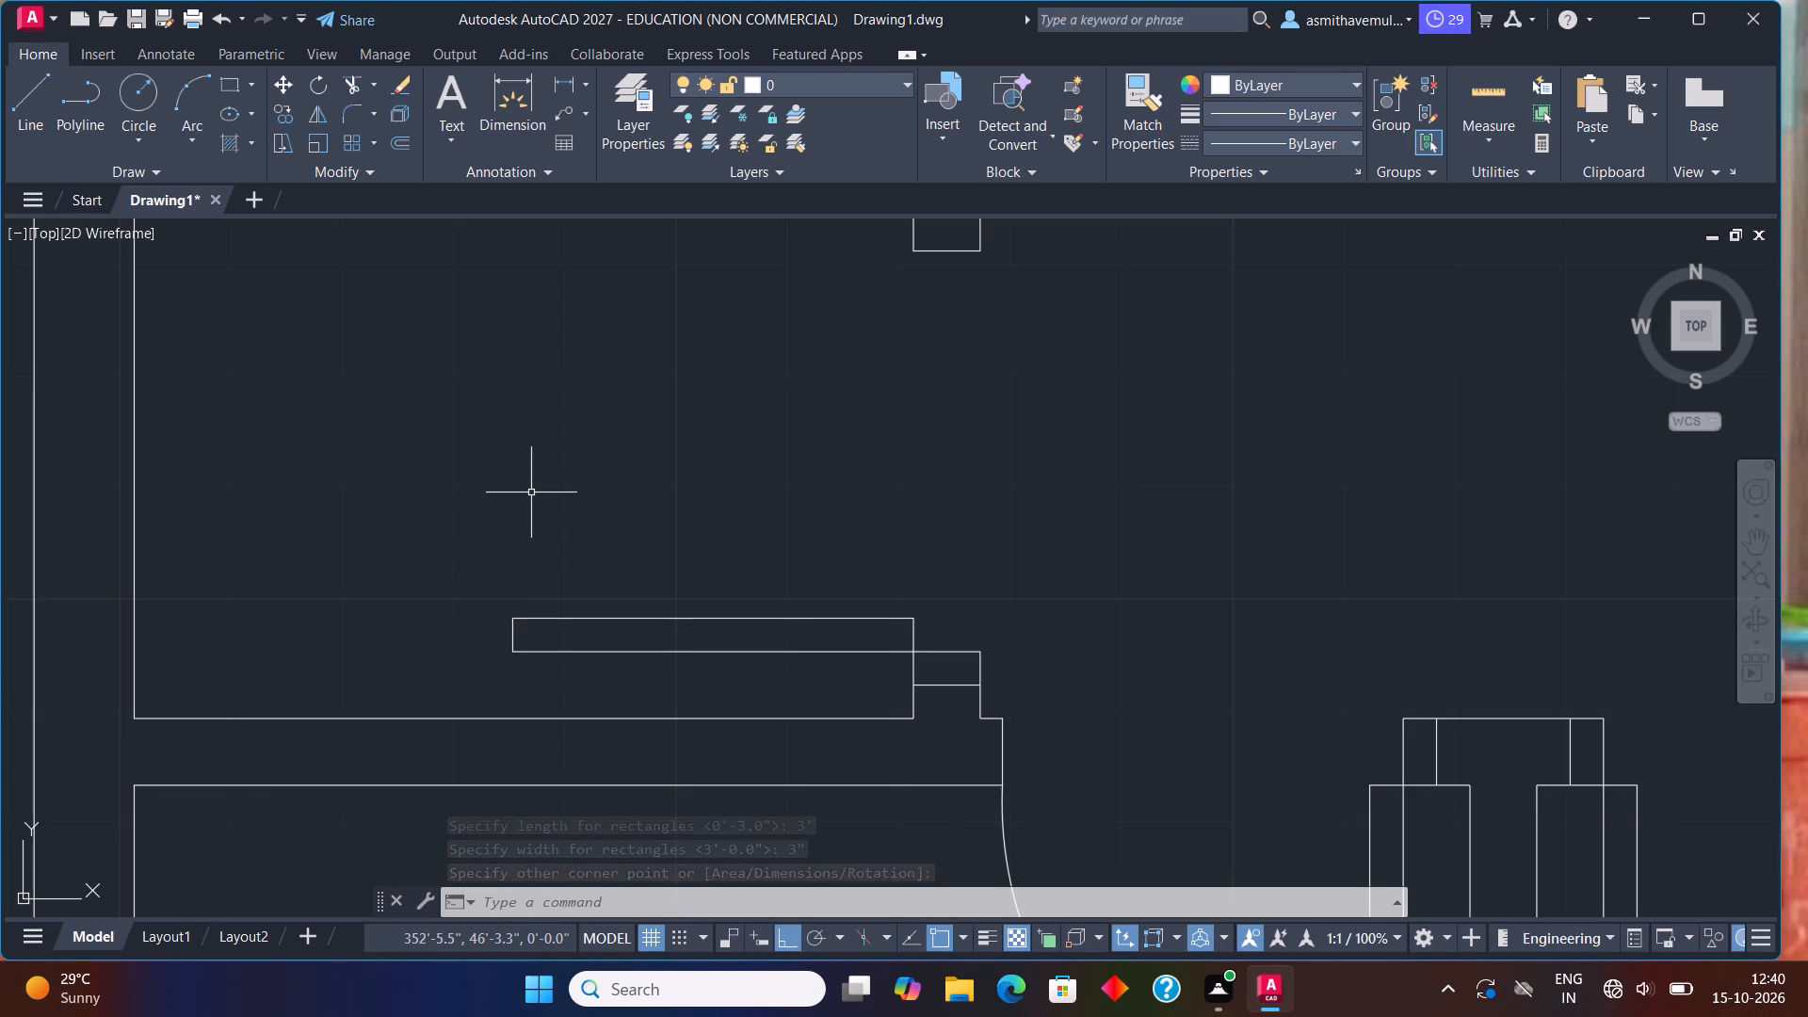
Draw the door swing as a three-point arc through the leaf's lower-left and upper-left corners to the upper jamb's lower-left corner.
text(arc)
key(Return)
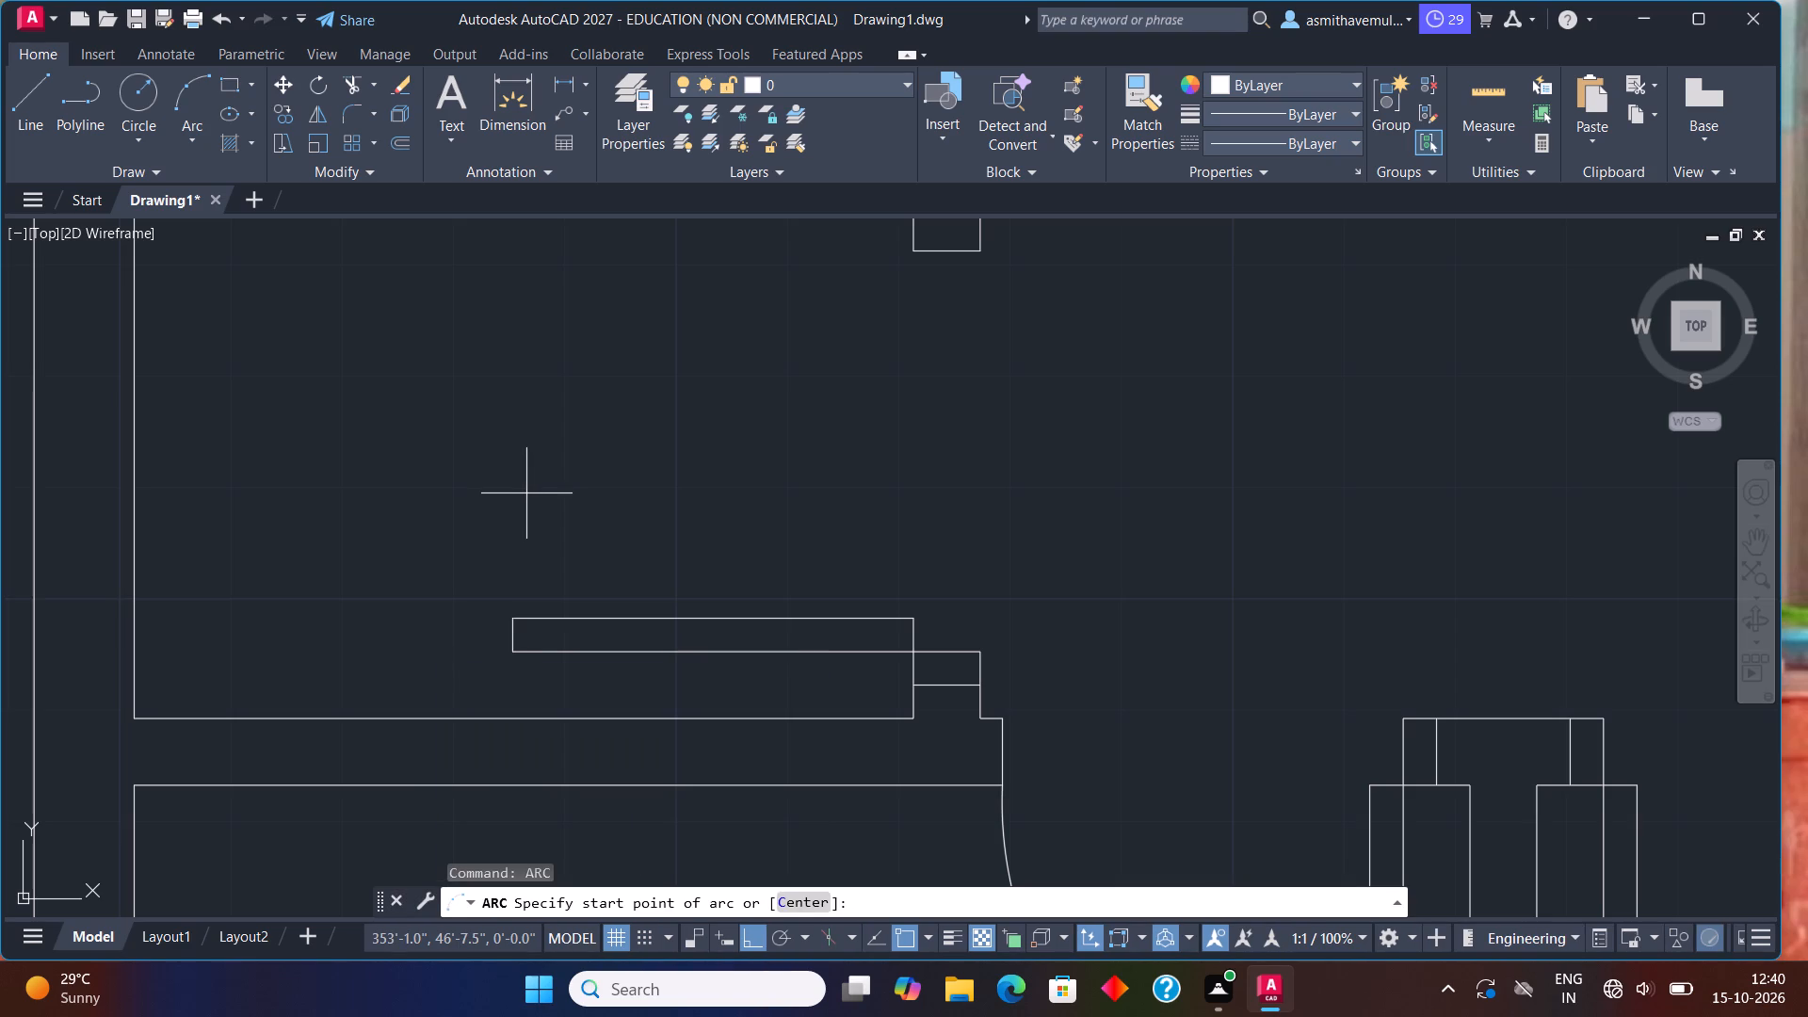
click(516, 649)
click(517, 622)
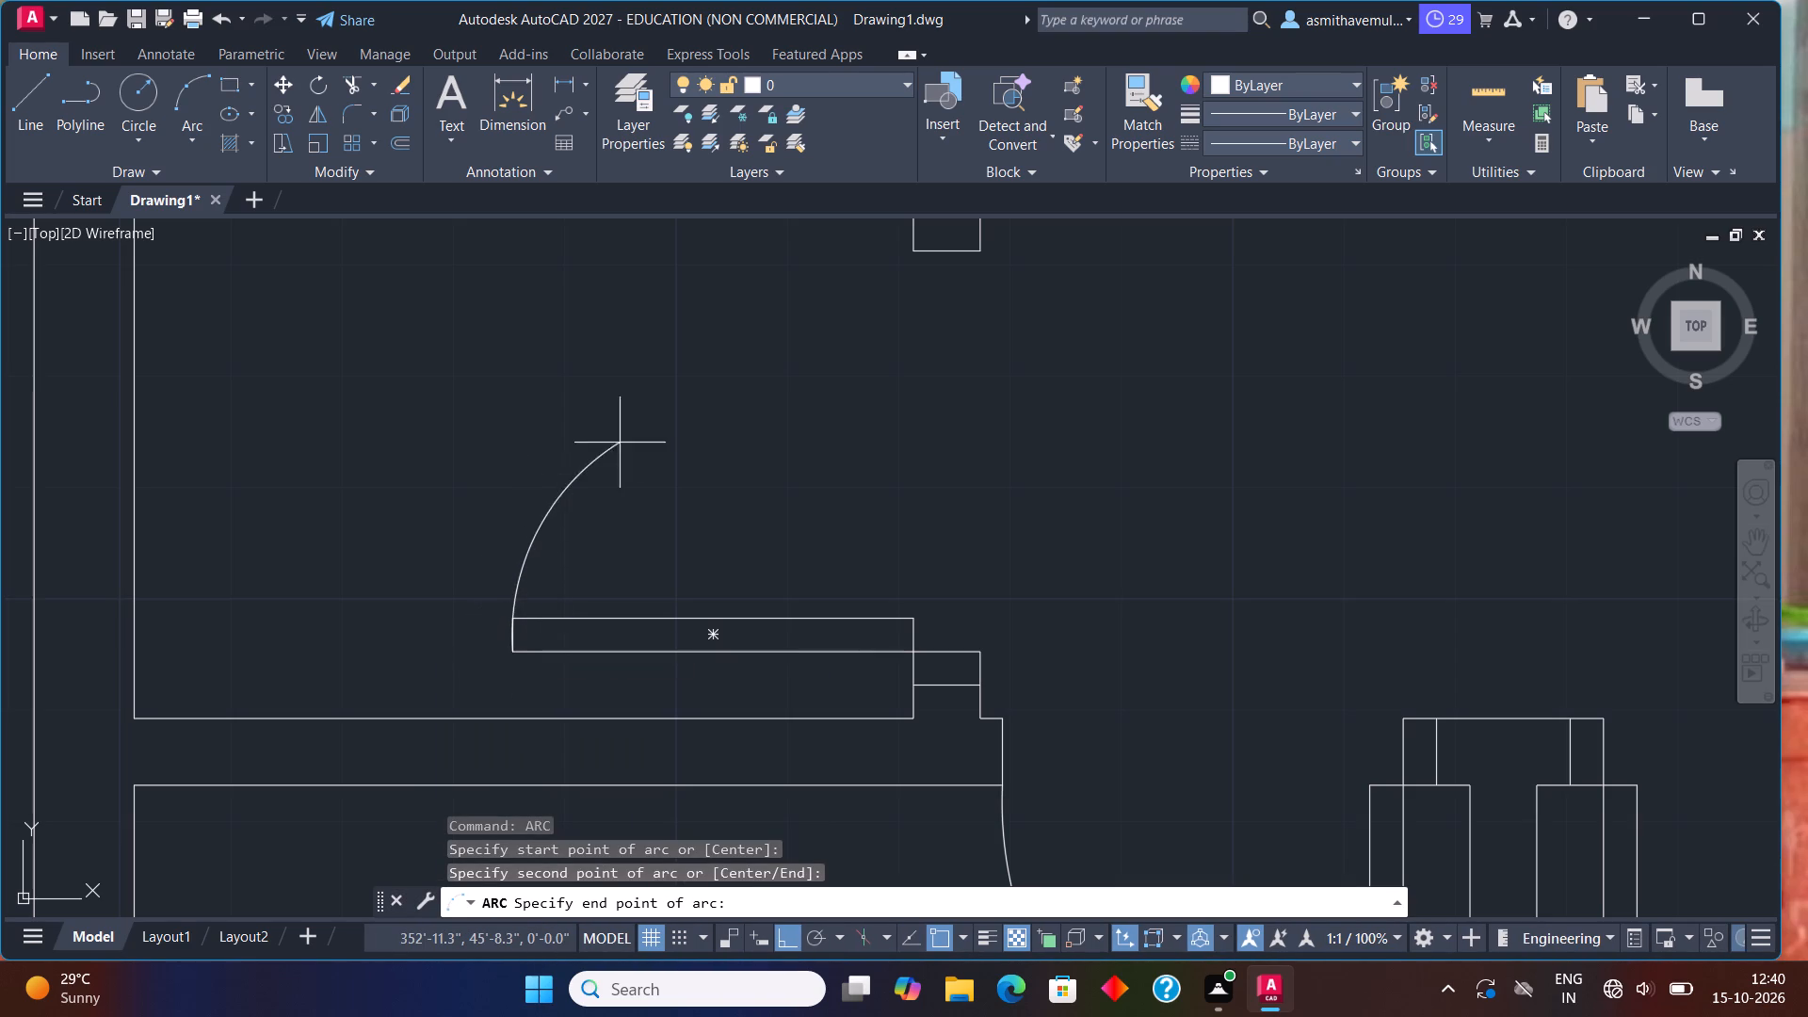
middle_drag(866, 287, 835, 513)
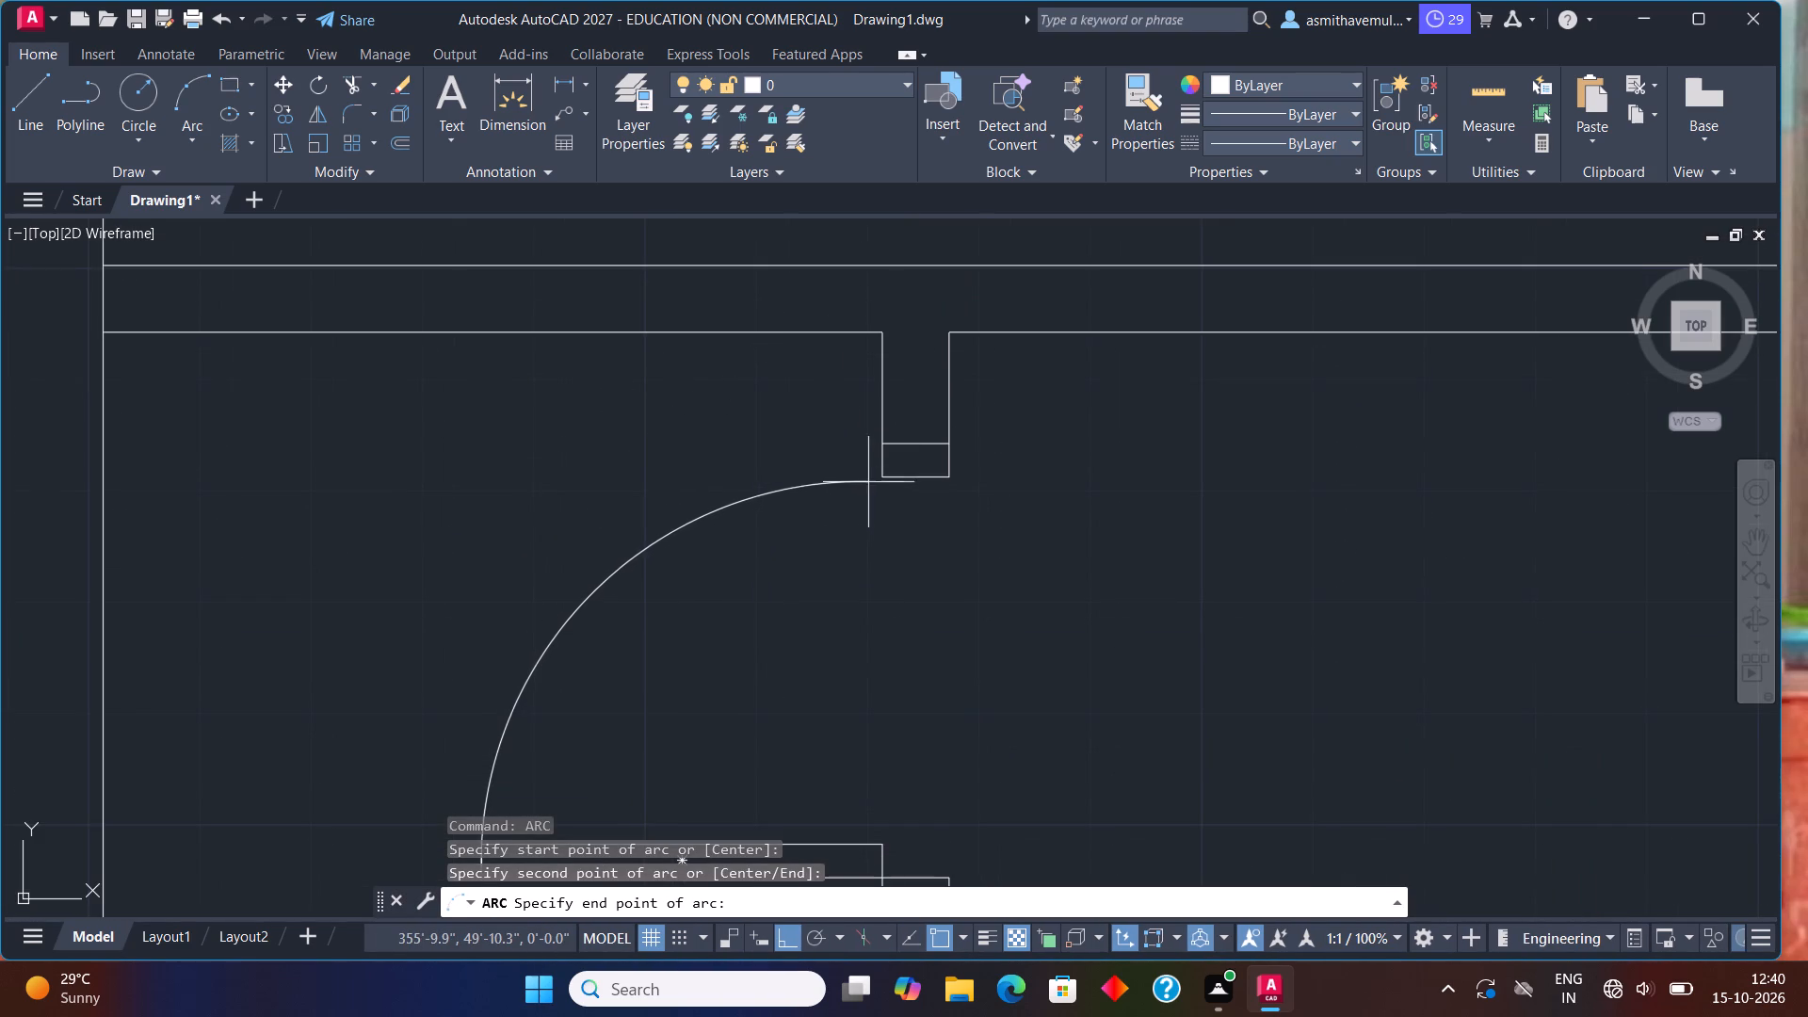
click(889, 476)
Offset the right exterior wall's inner face 6'4" inward above the lower rooms to mark a new partition.
scroll(960, 474, down, 3)
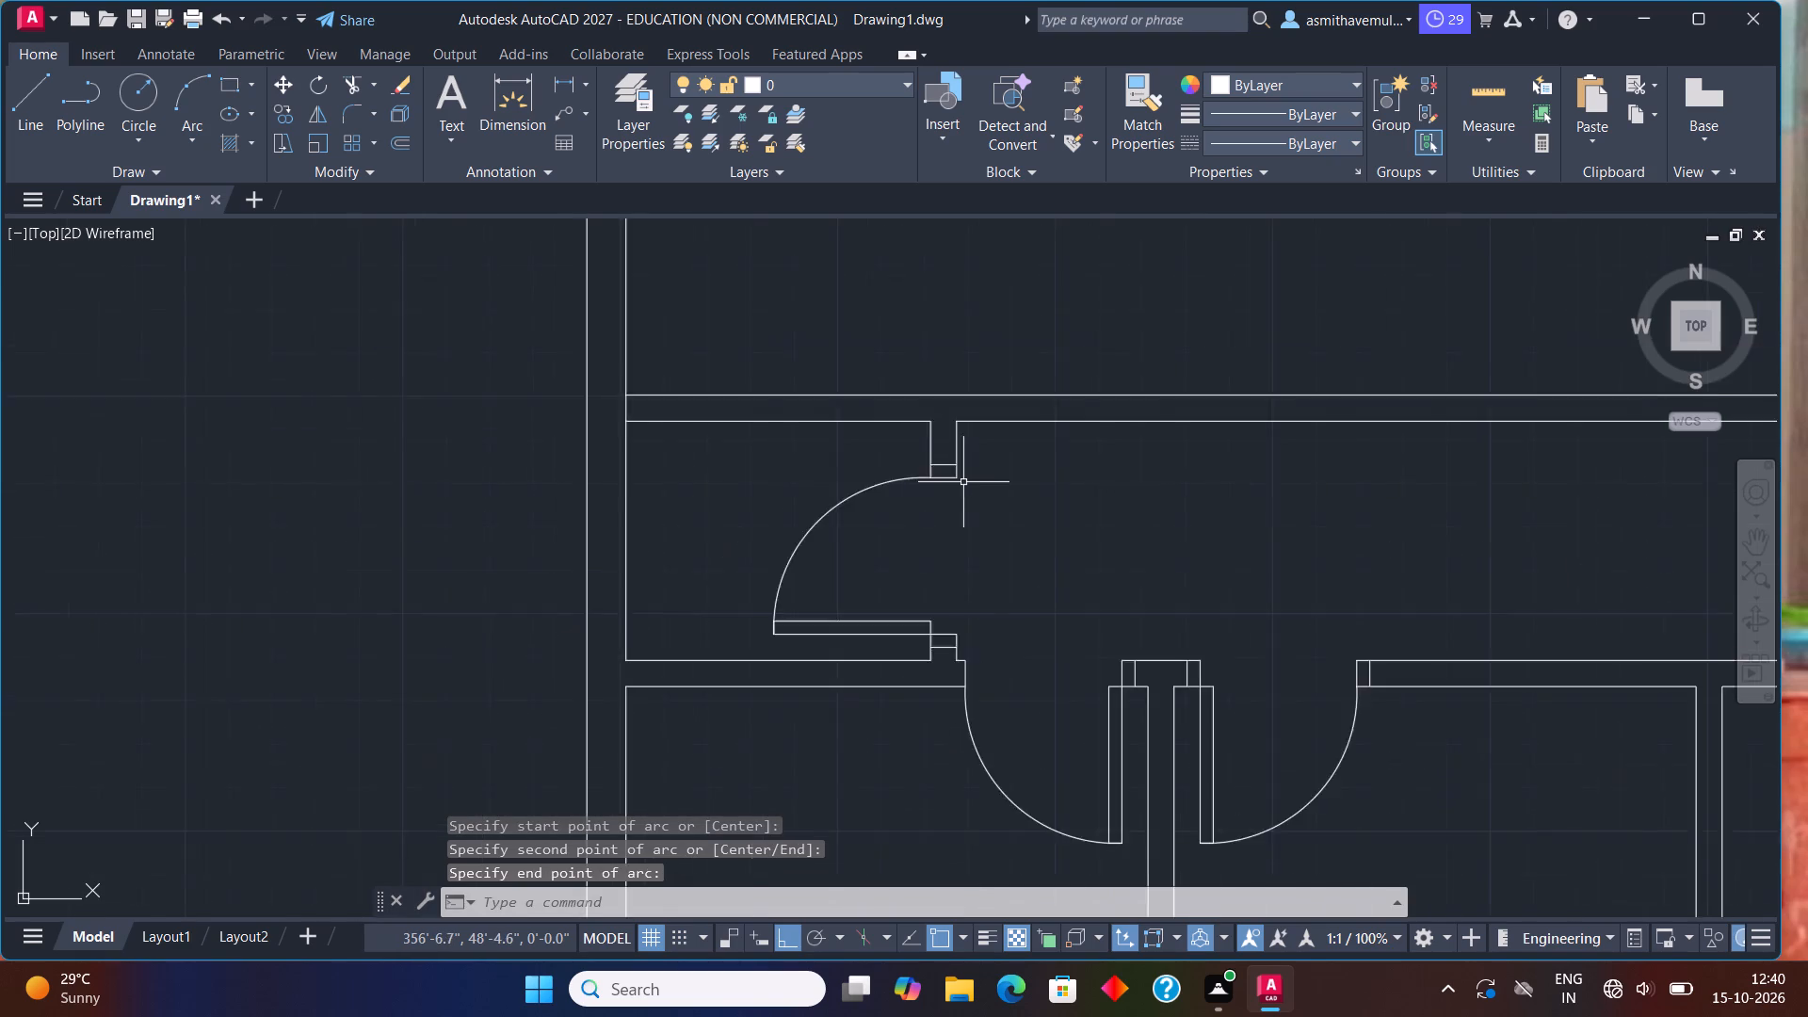
scroll(963, 482, down, 1)
middle_drag(1161, 504, 585, 460)
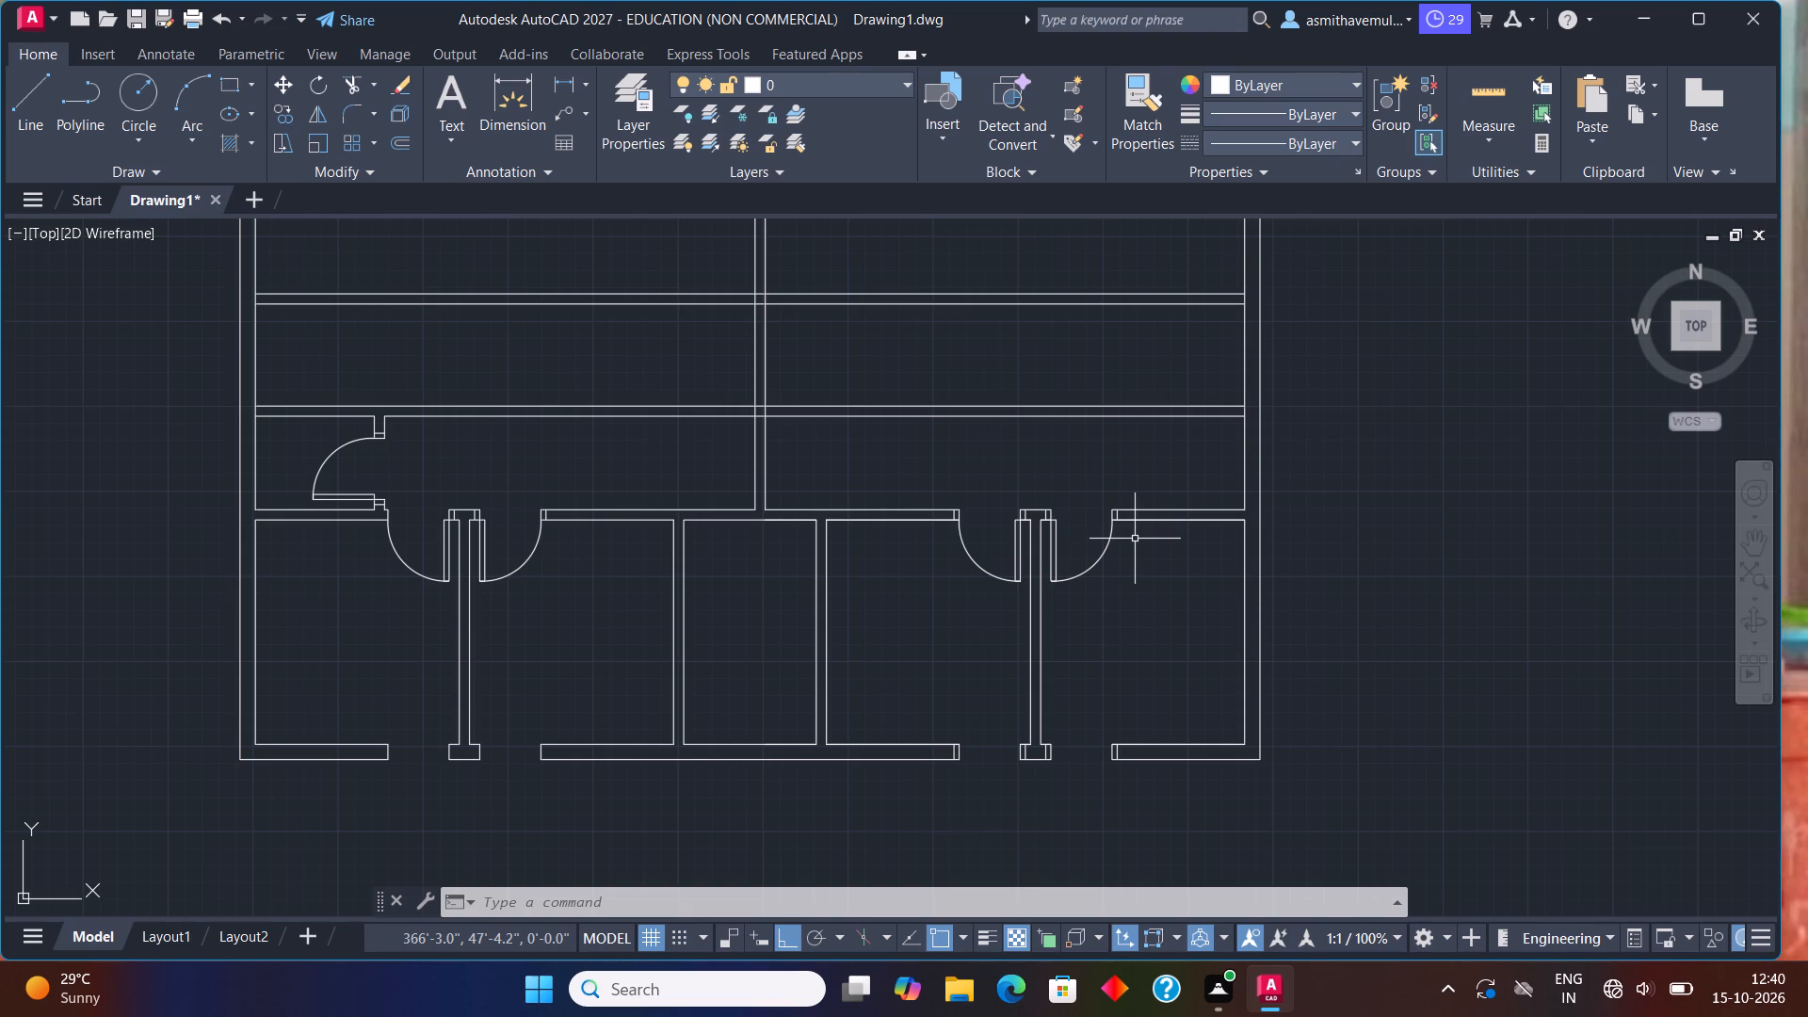
middle_drag(1150, 494, 1103, 504)
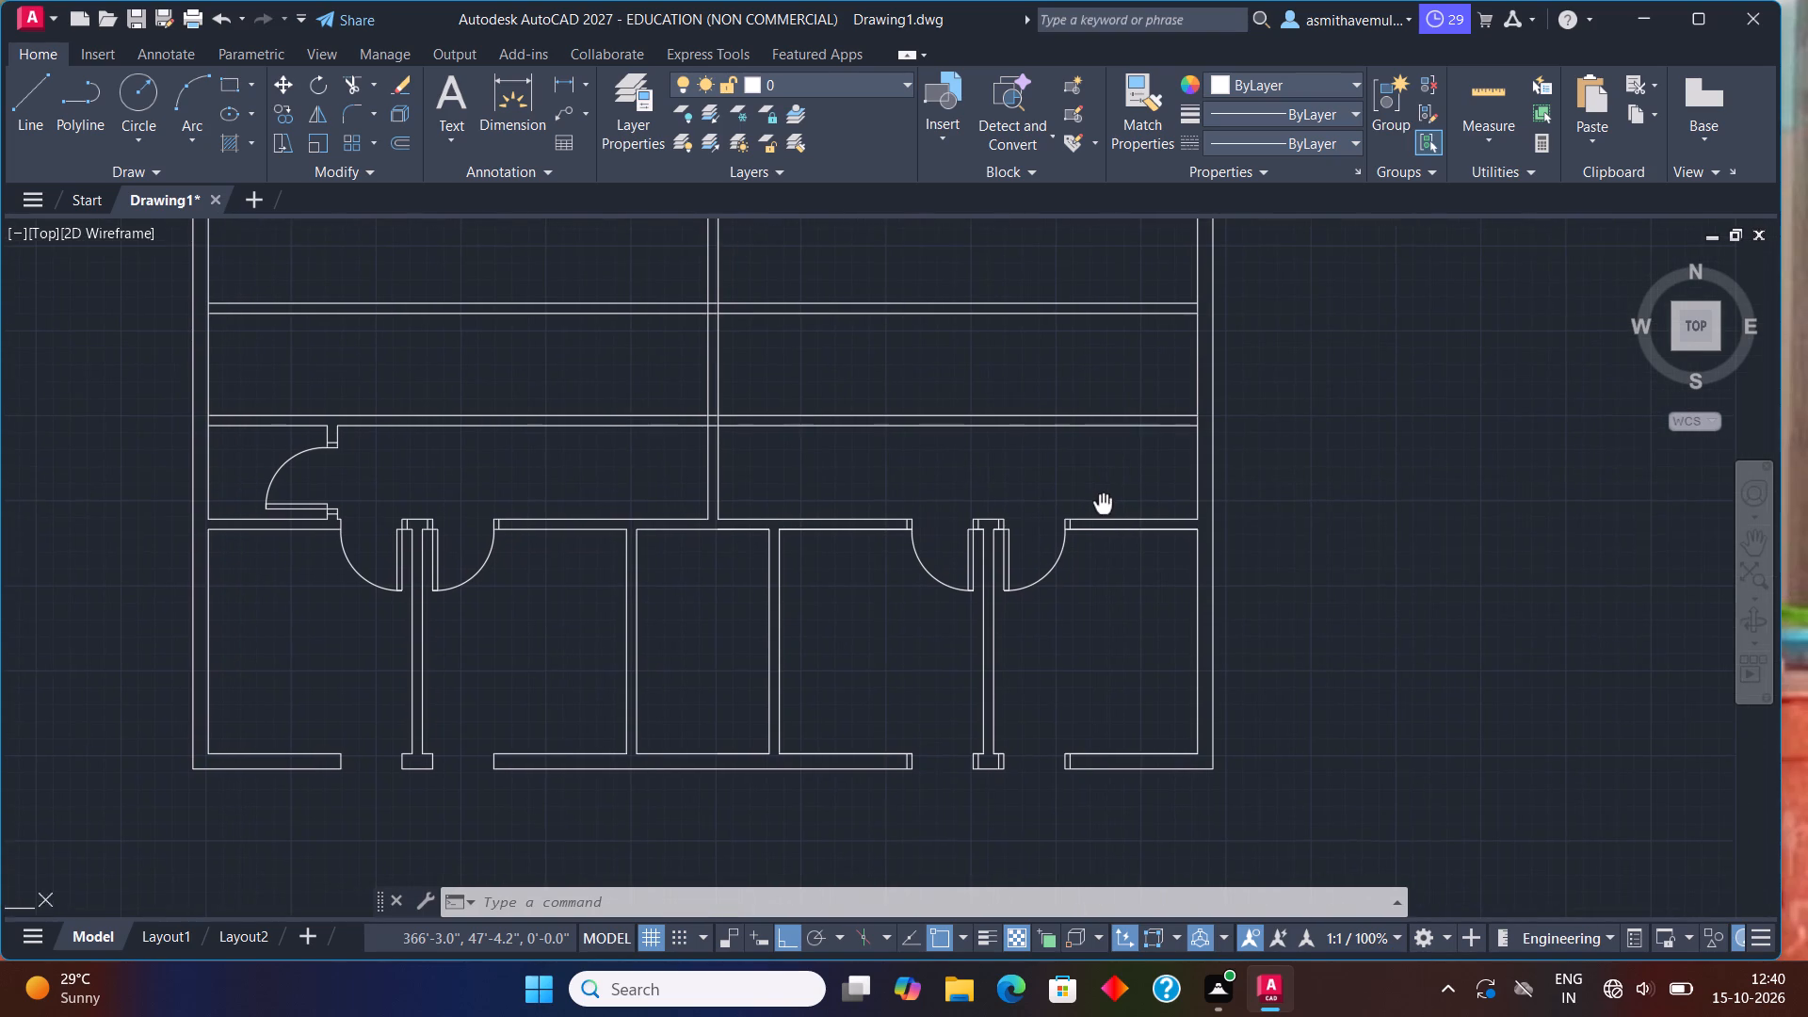
middle_drag(1103, 504, 1102, 504)
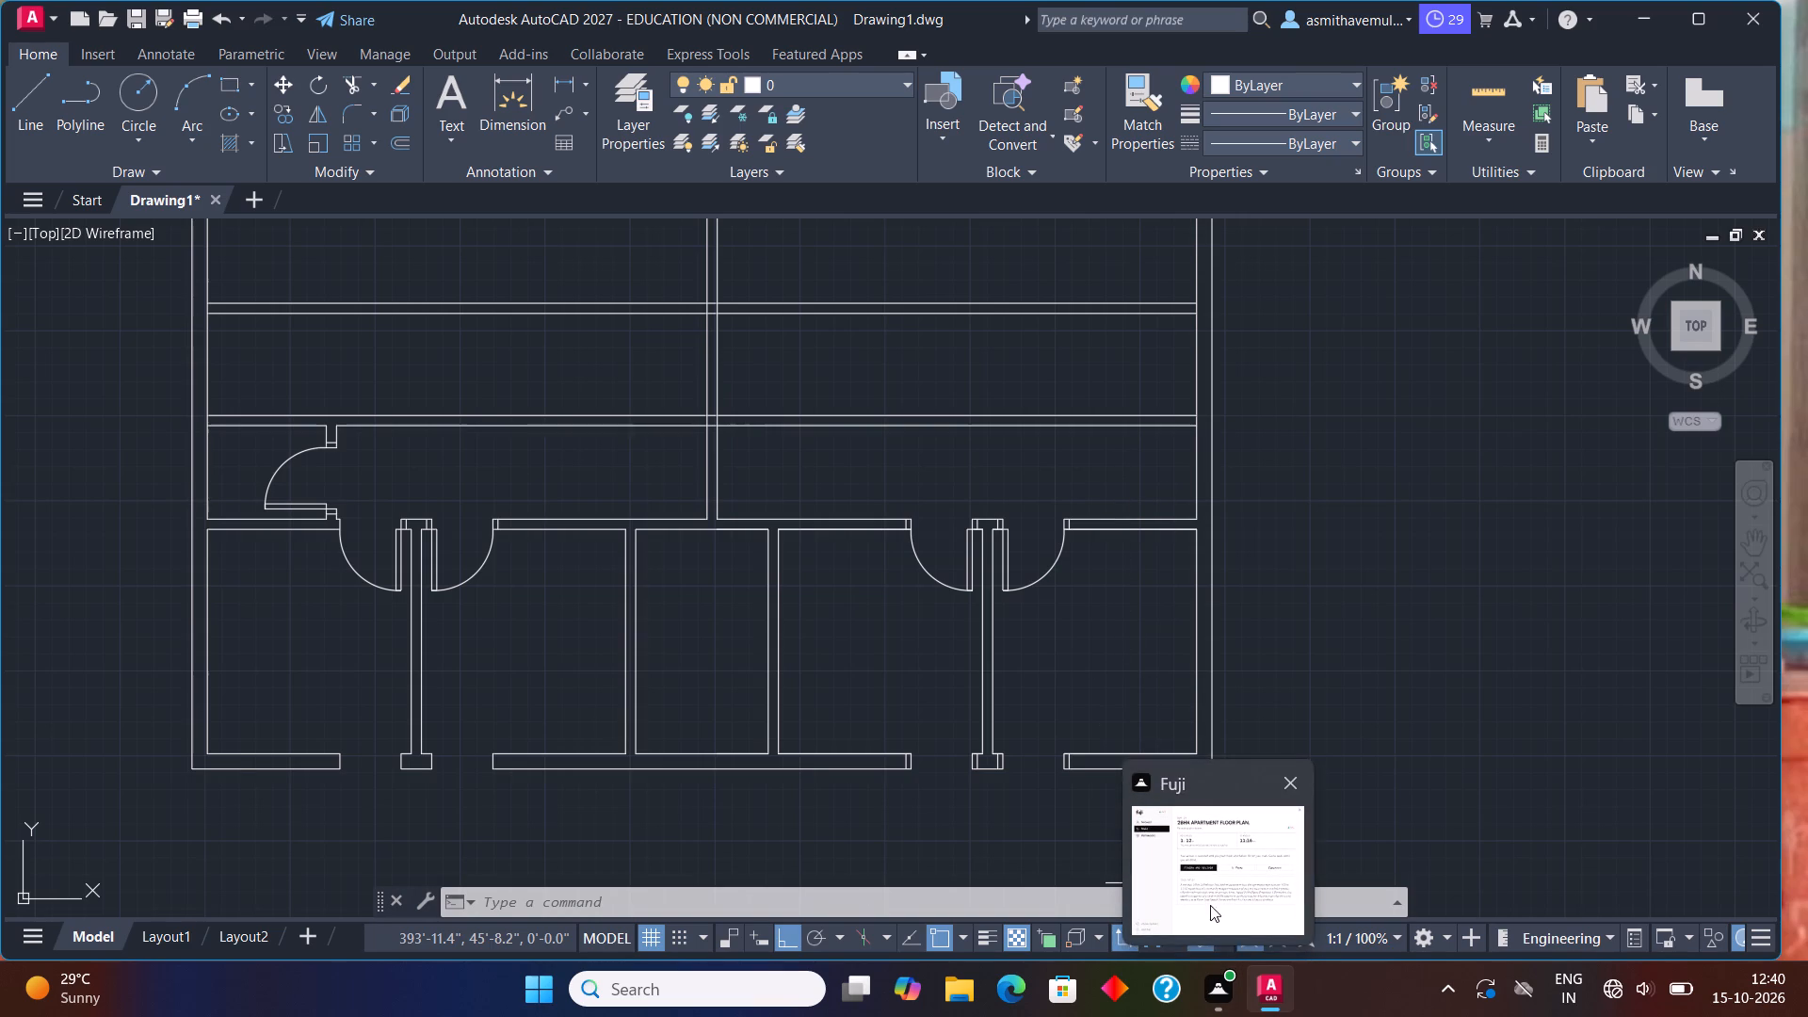
scroll(1105, 617, up, 1)
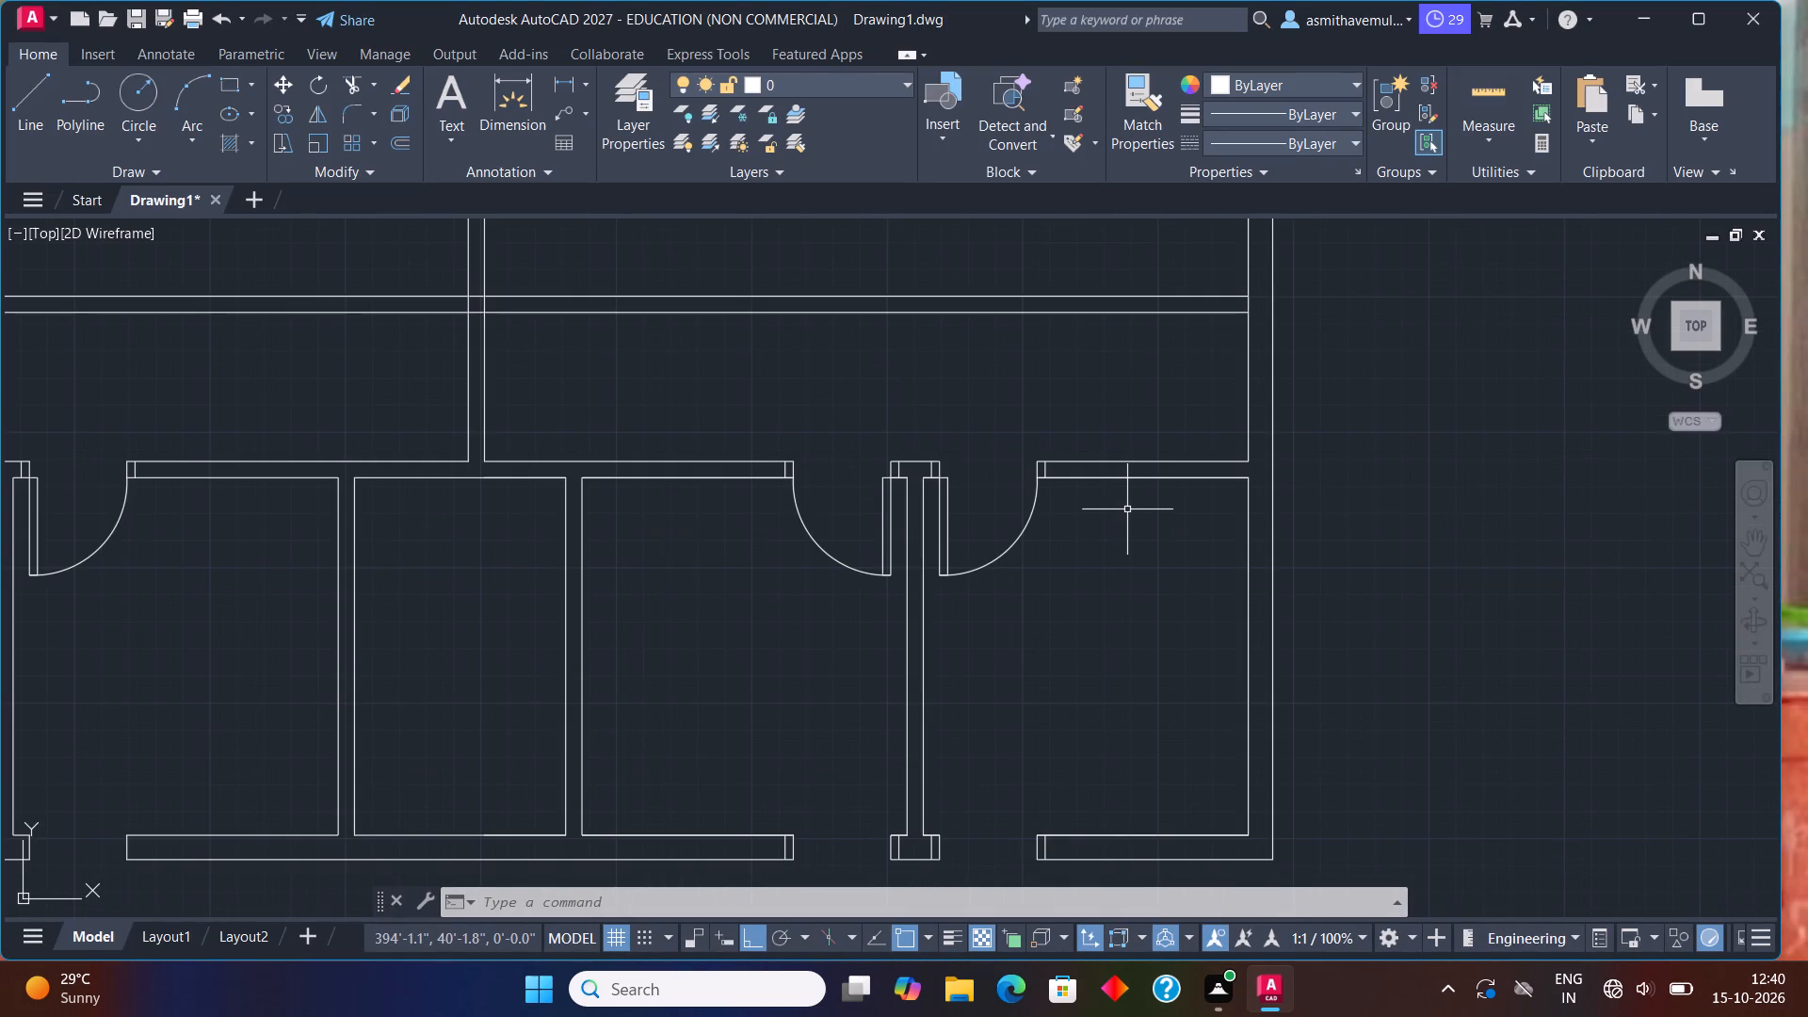
key(o)
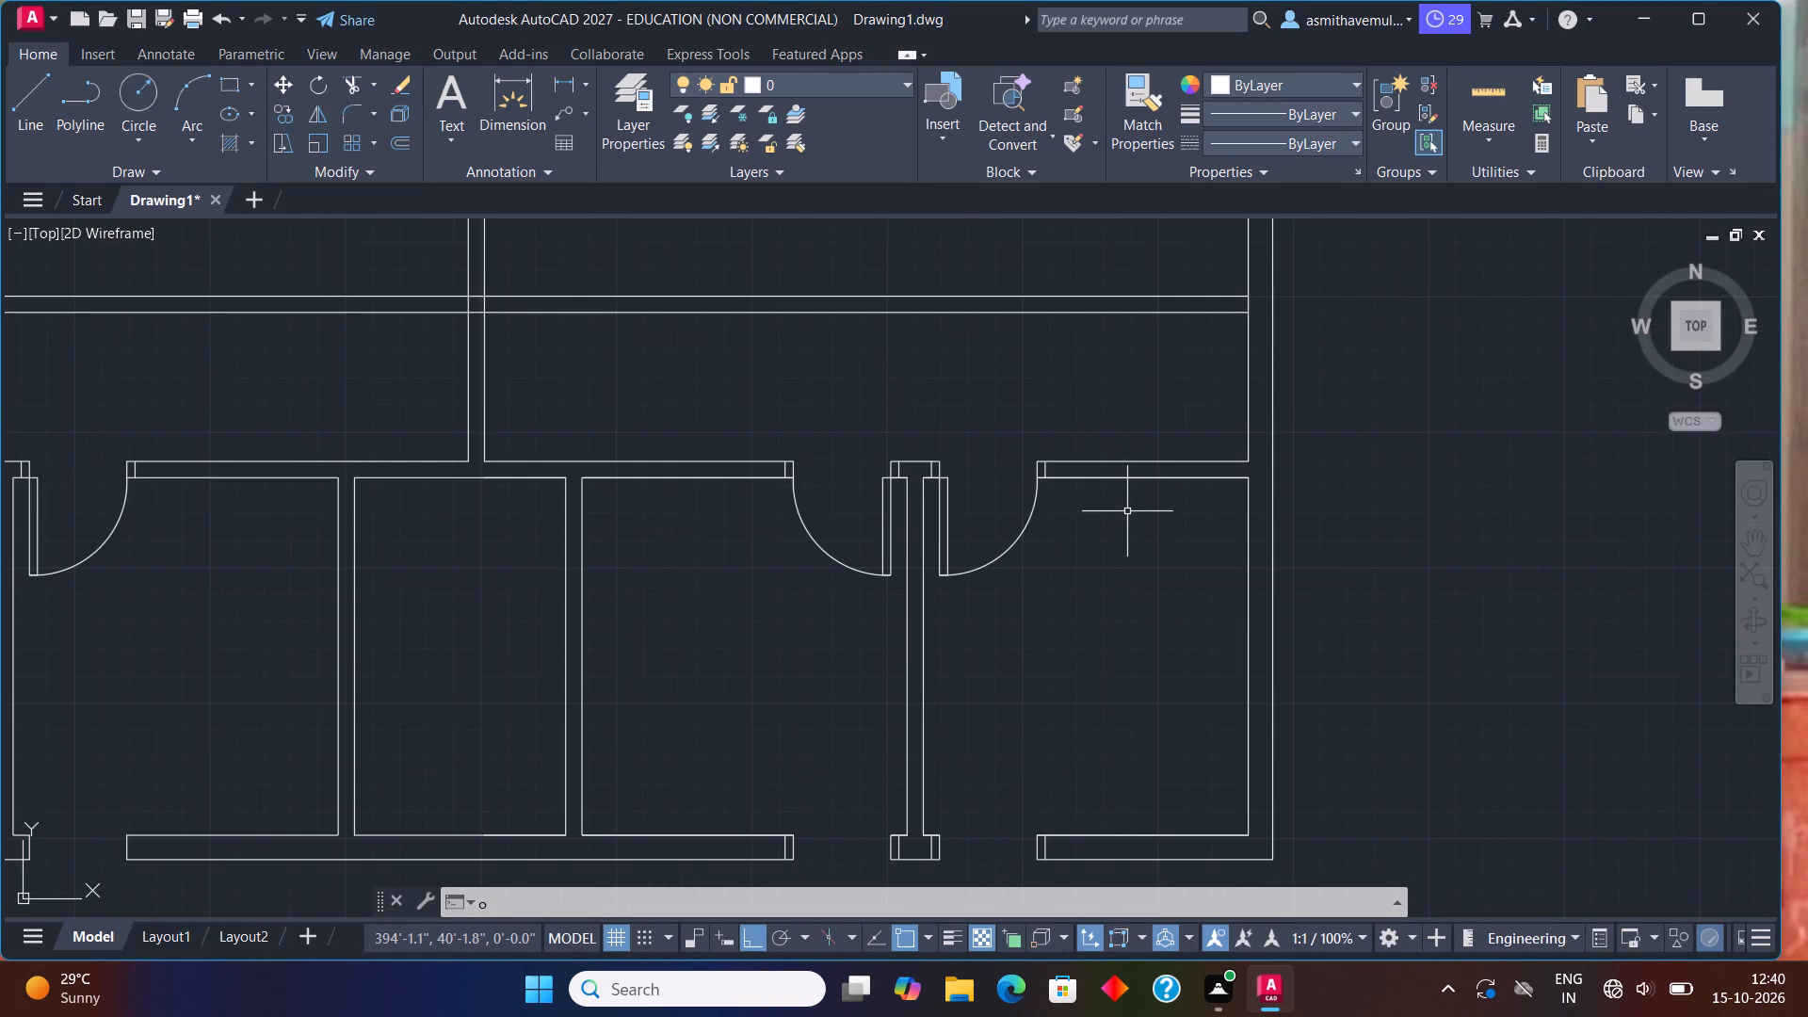
key(Return)
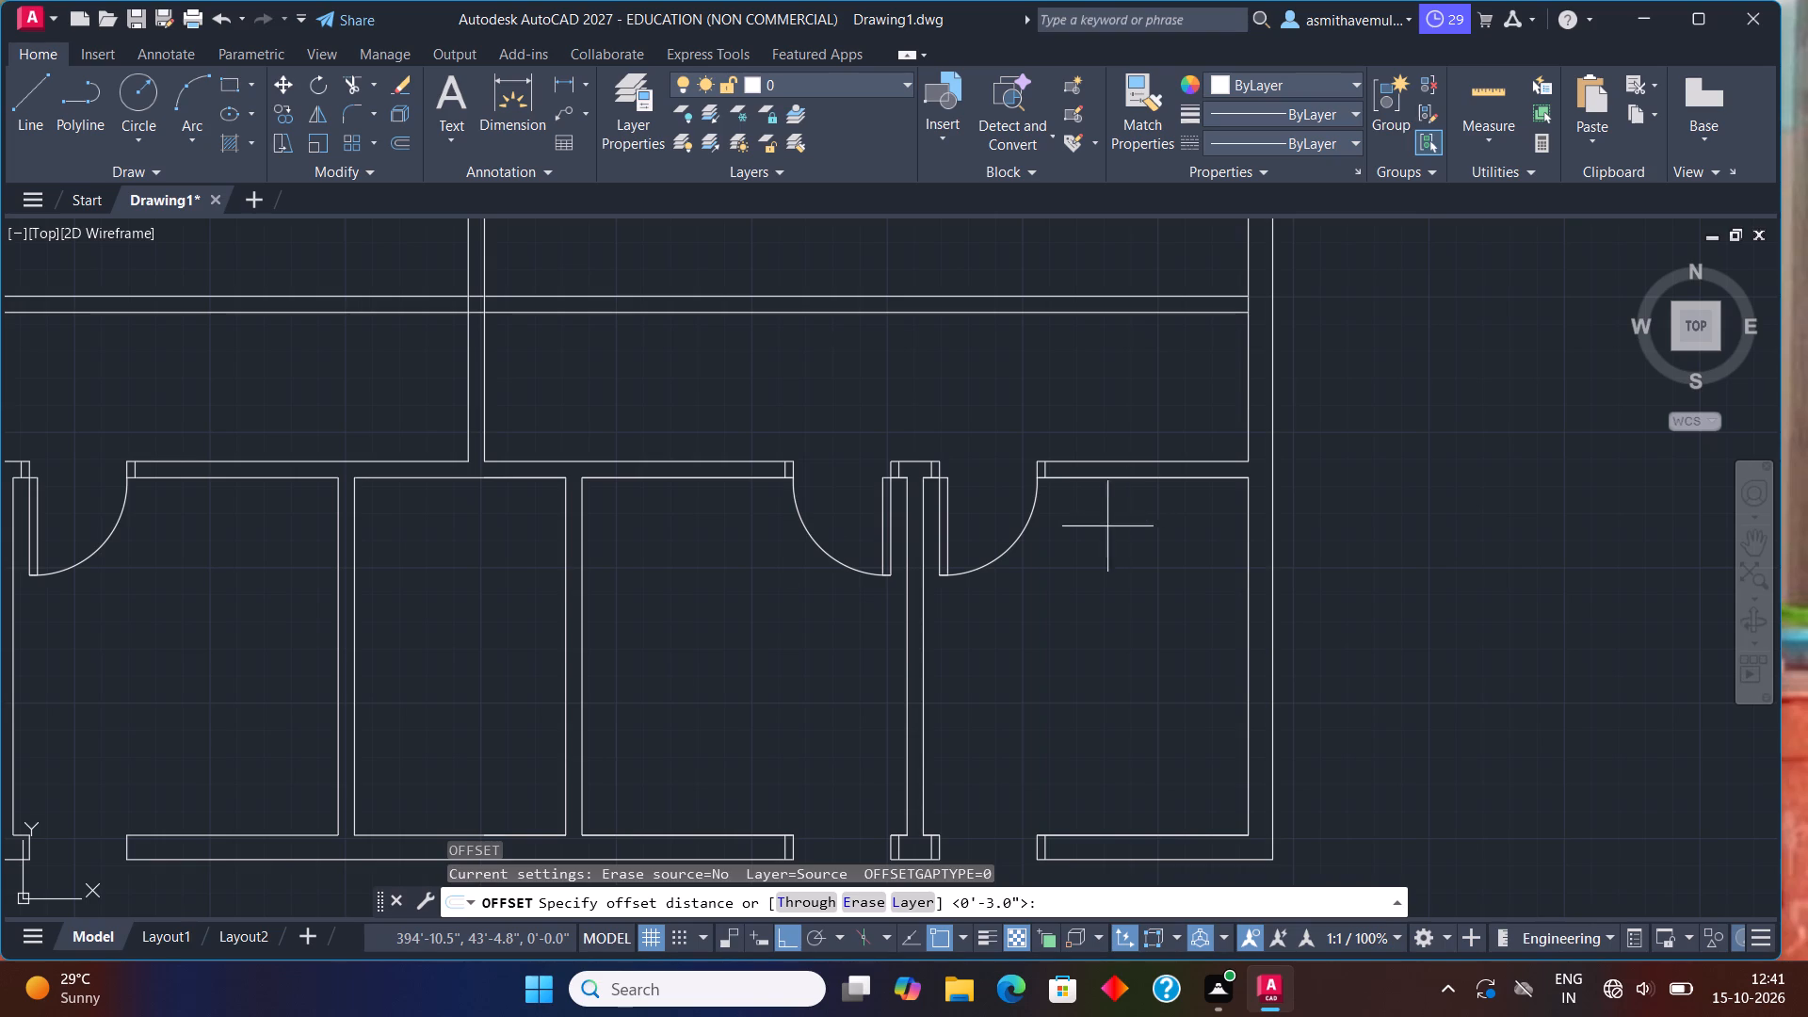
scroll(412, 577, down, 3)
scroll(401, 572, up, 1)
scroll(611, 534, up, 1)
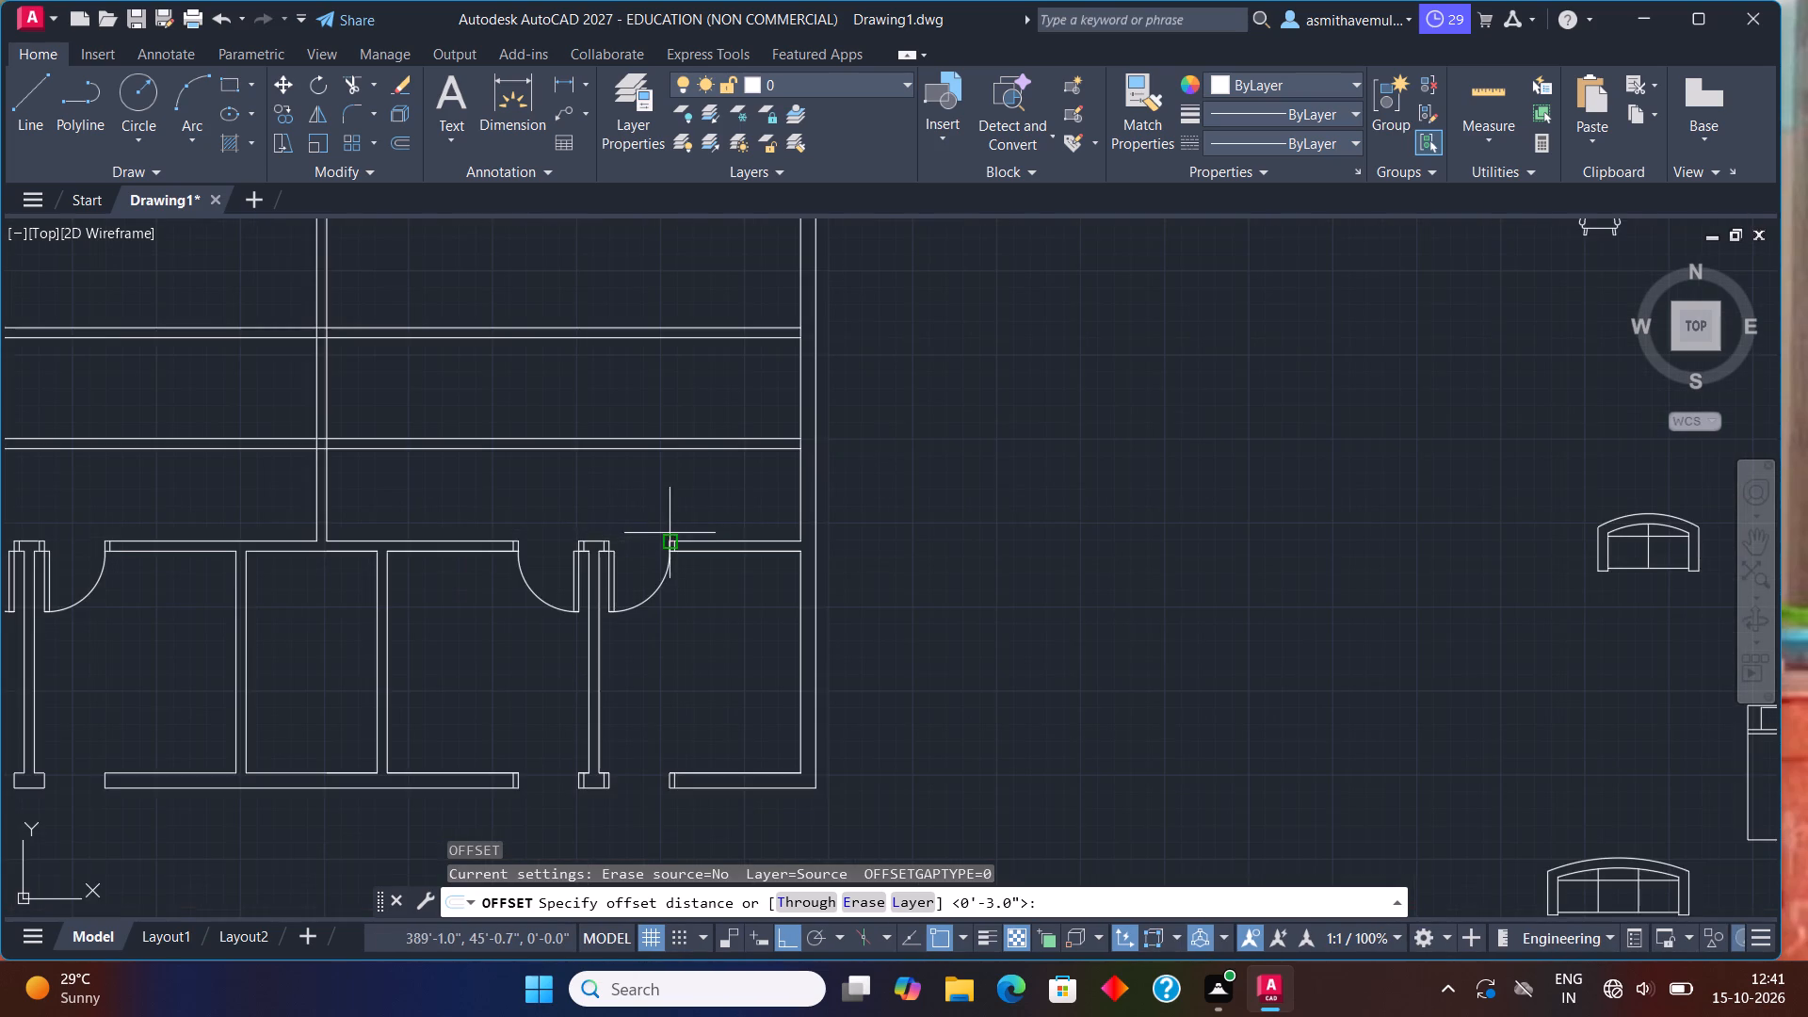
scroll(671, 530, up, 1)
key(6)
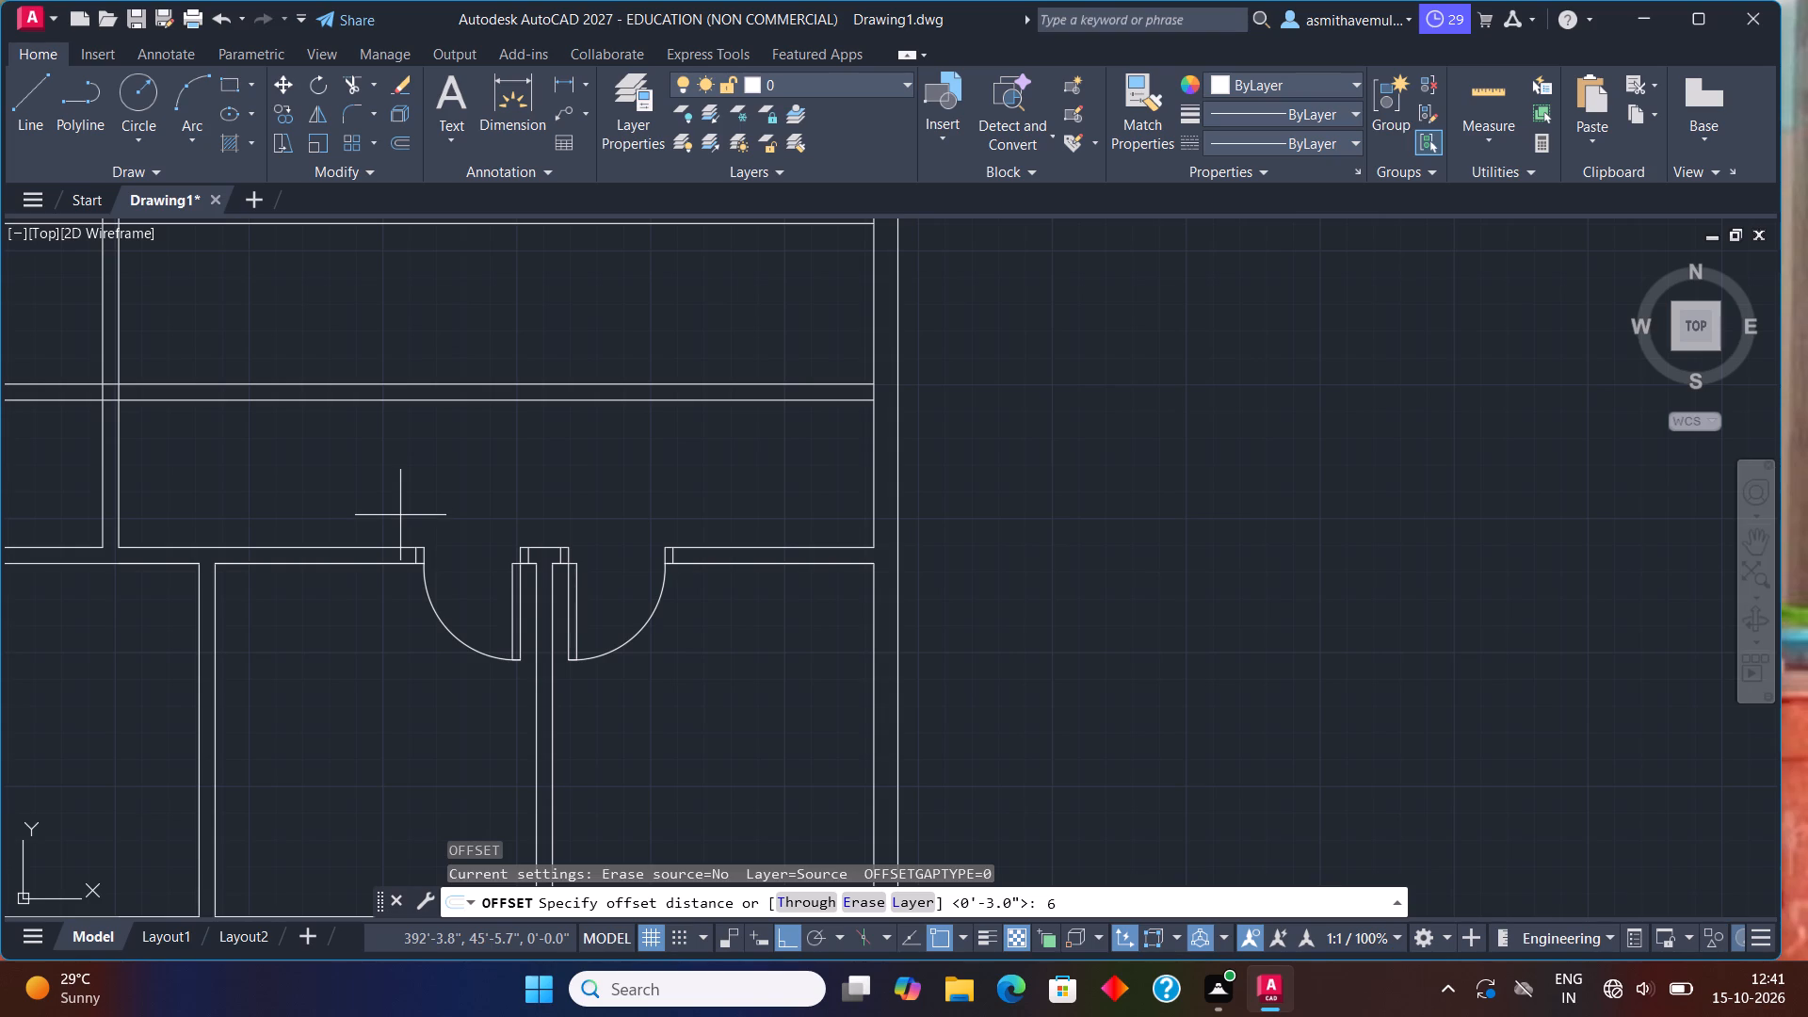
key(apostrophe)
key(4)
key(shift+quotedbl)
key(Return)
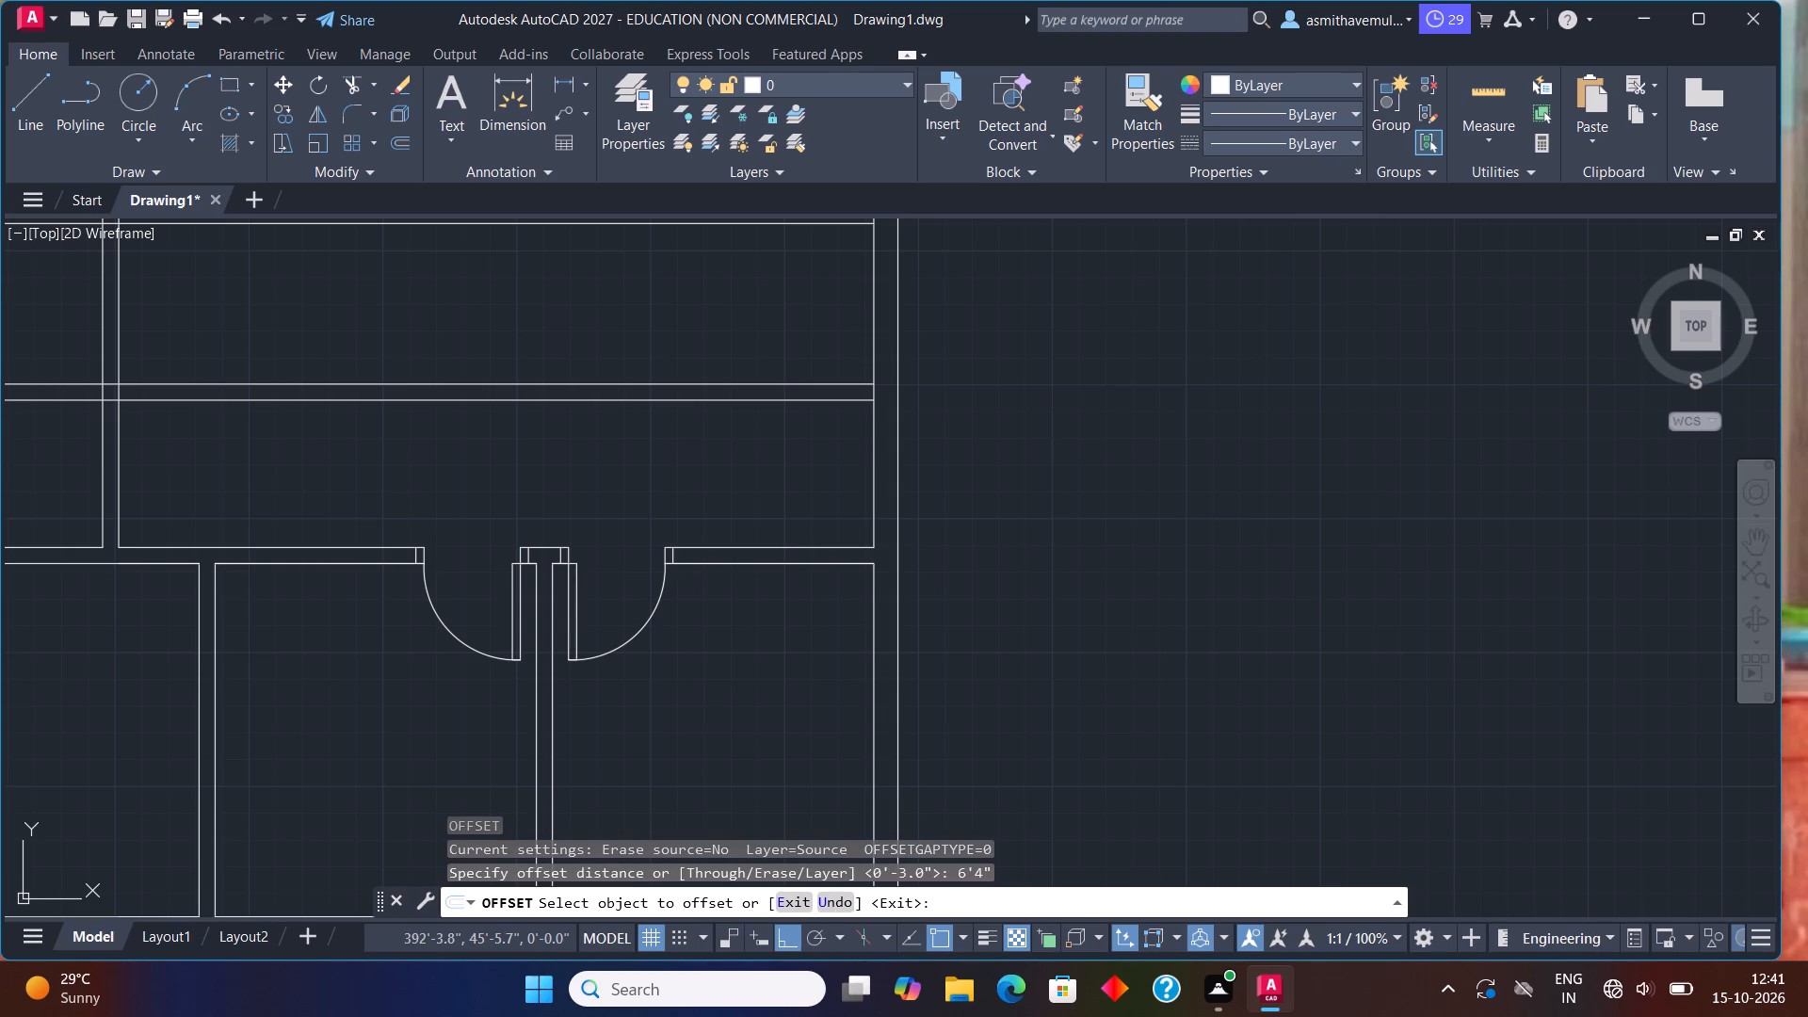
click(872, 509)
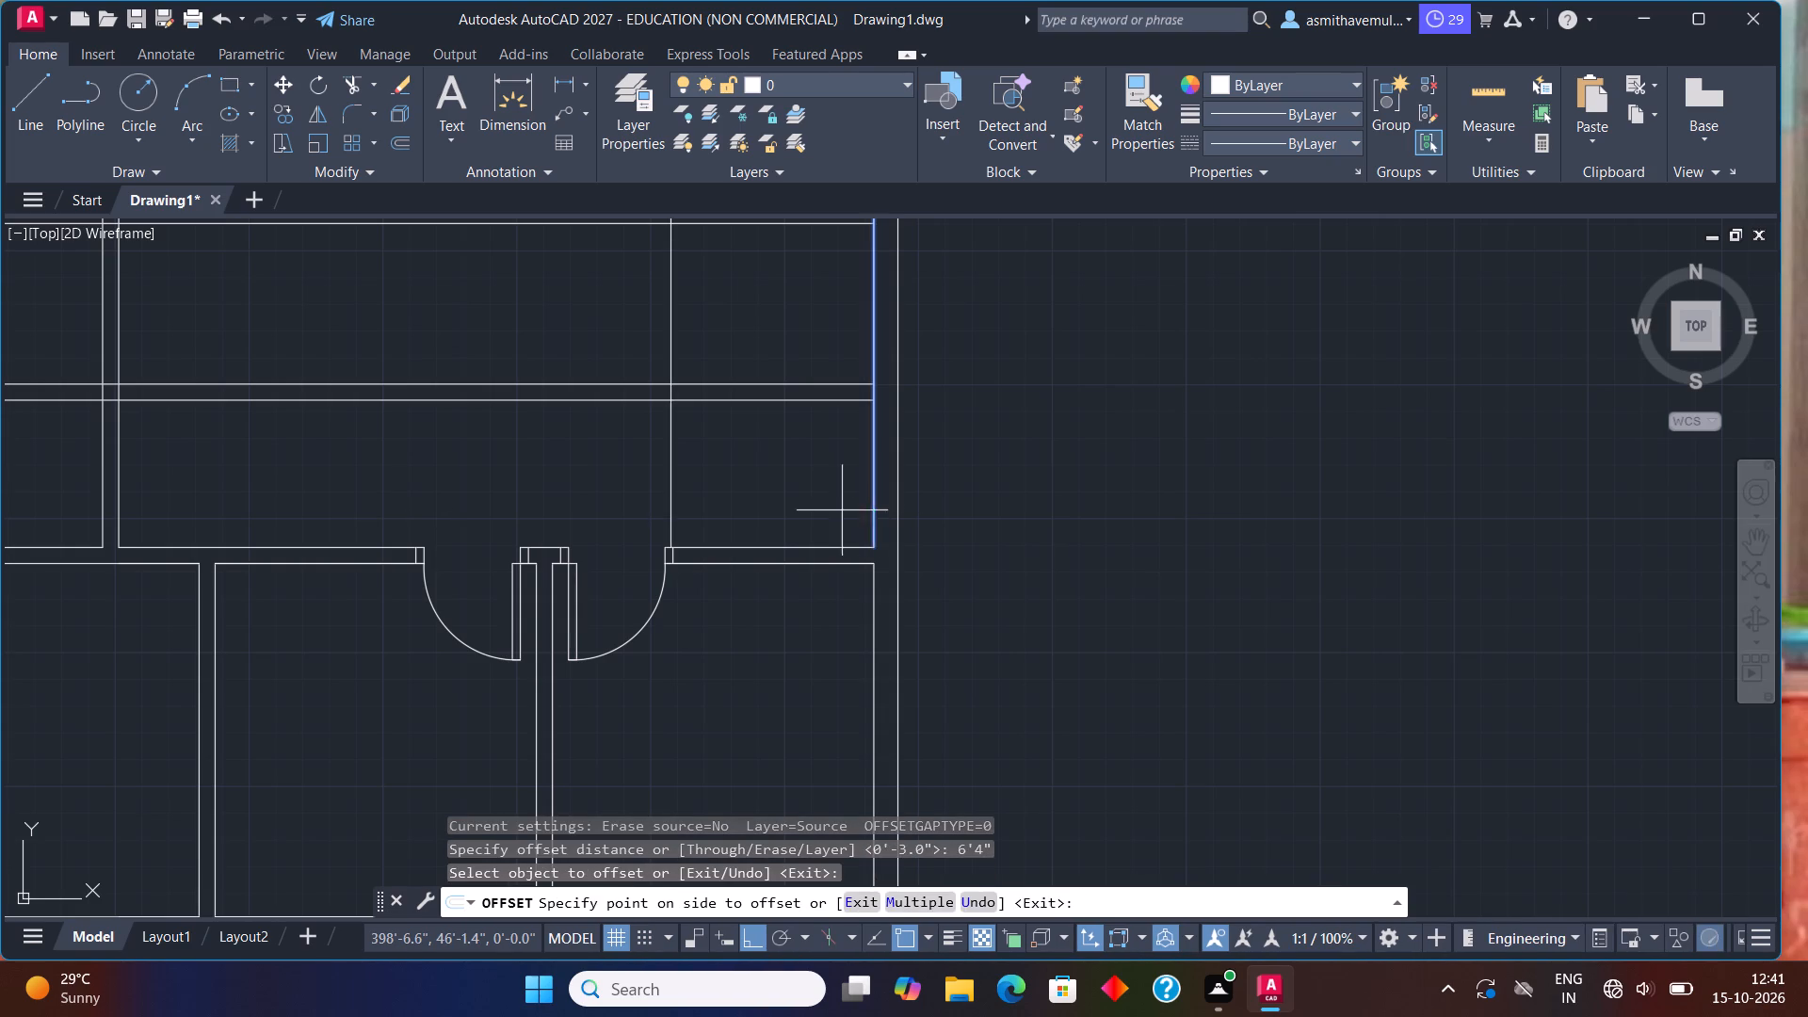
click(758, 525)
key(Escape)
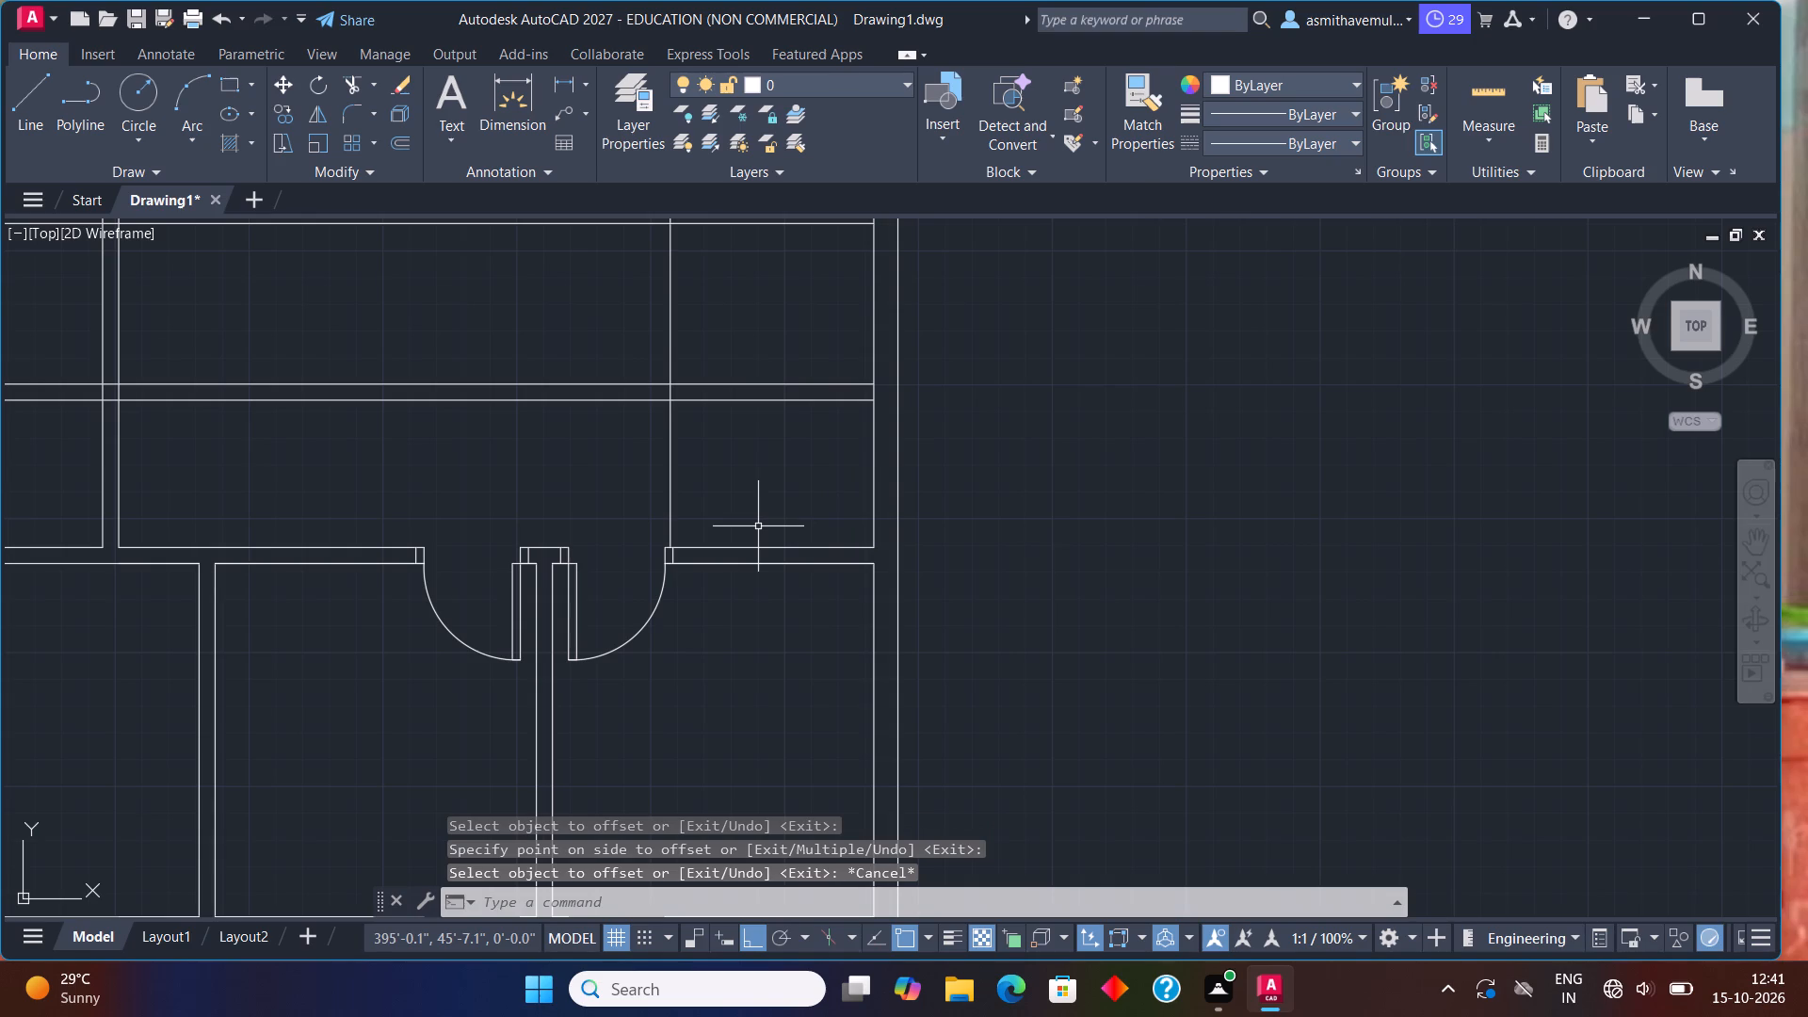
Offset the new partition line 6" toward the right exterior wall to give the partition its thickness.
key(o)
key(Return)
key(6)
key(shift+quotedbl)
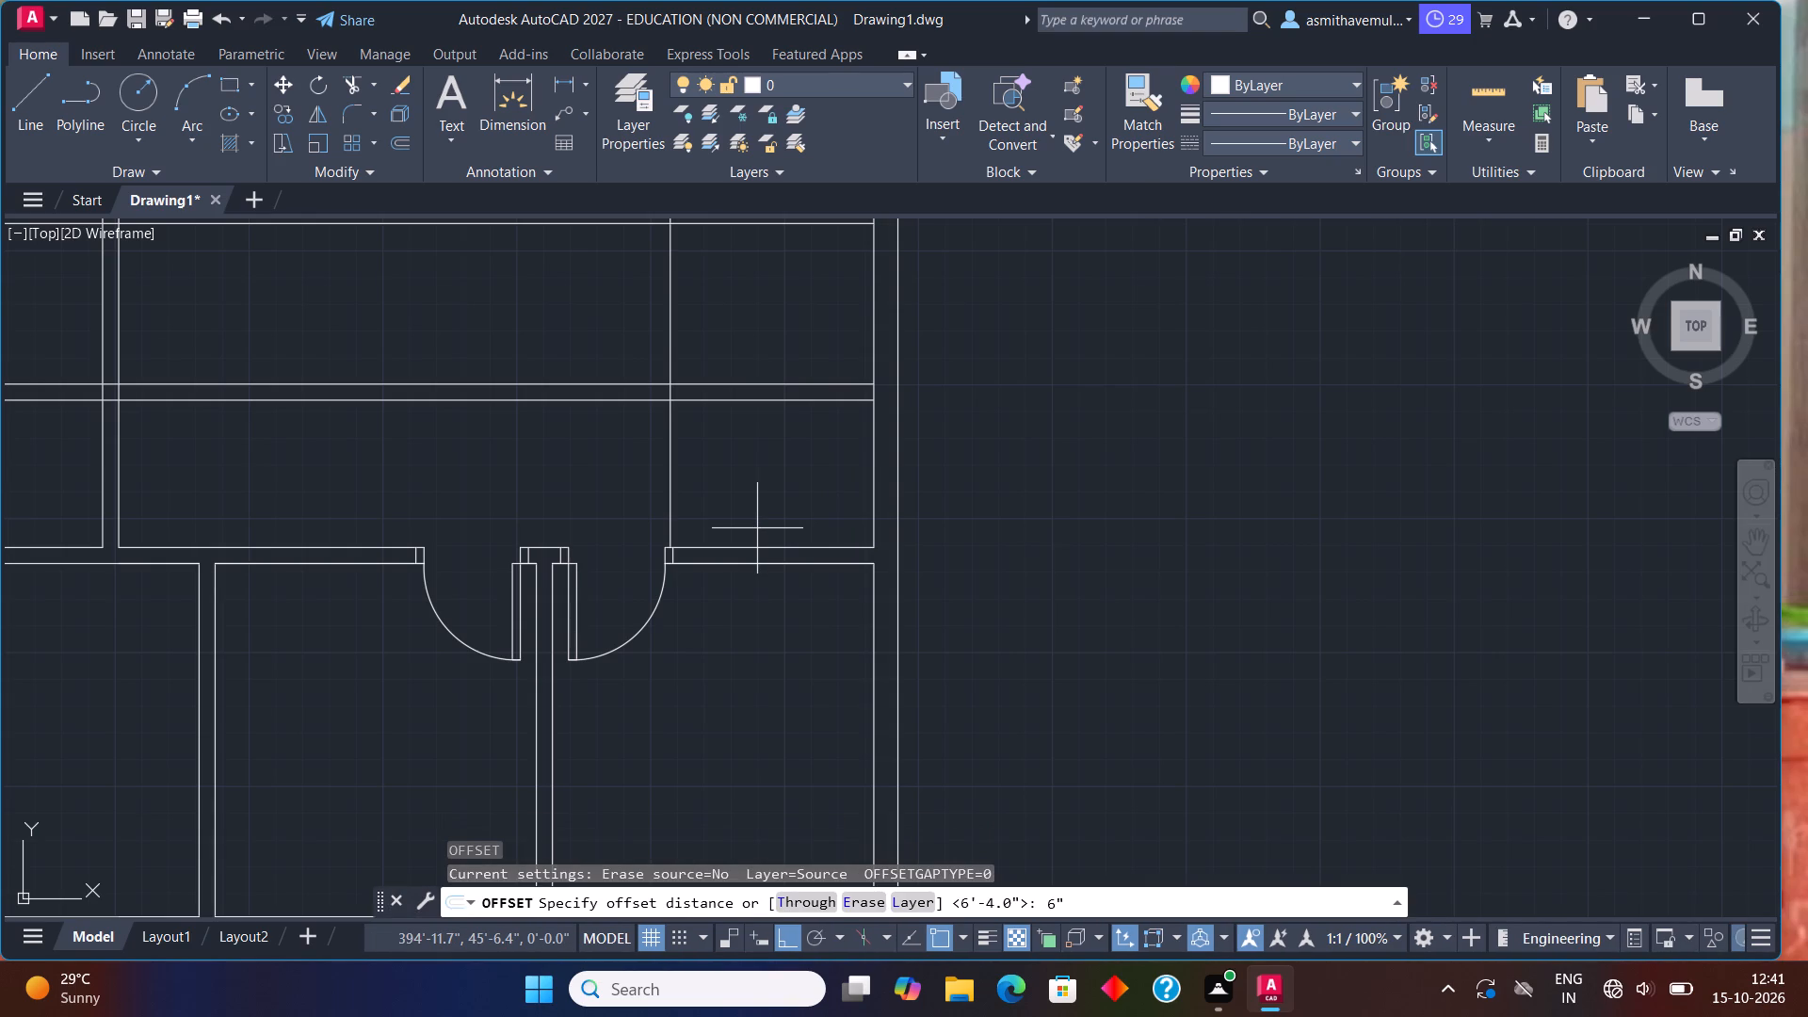
key(Return)
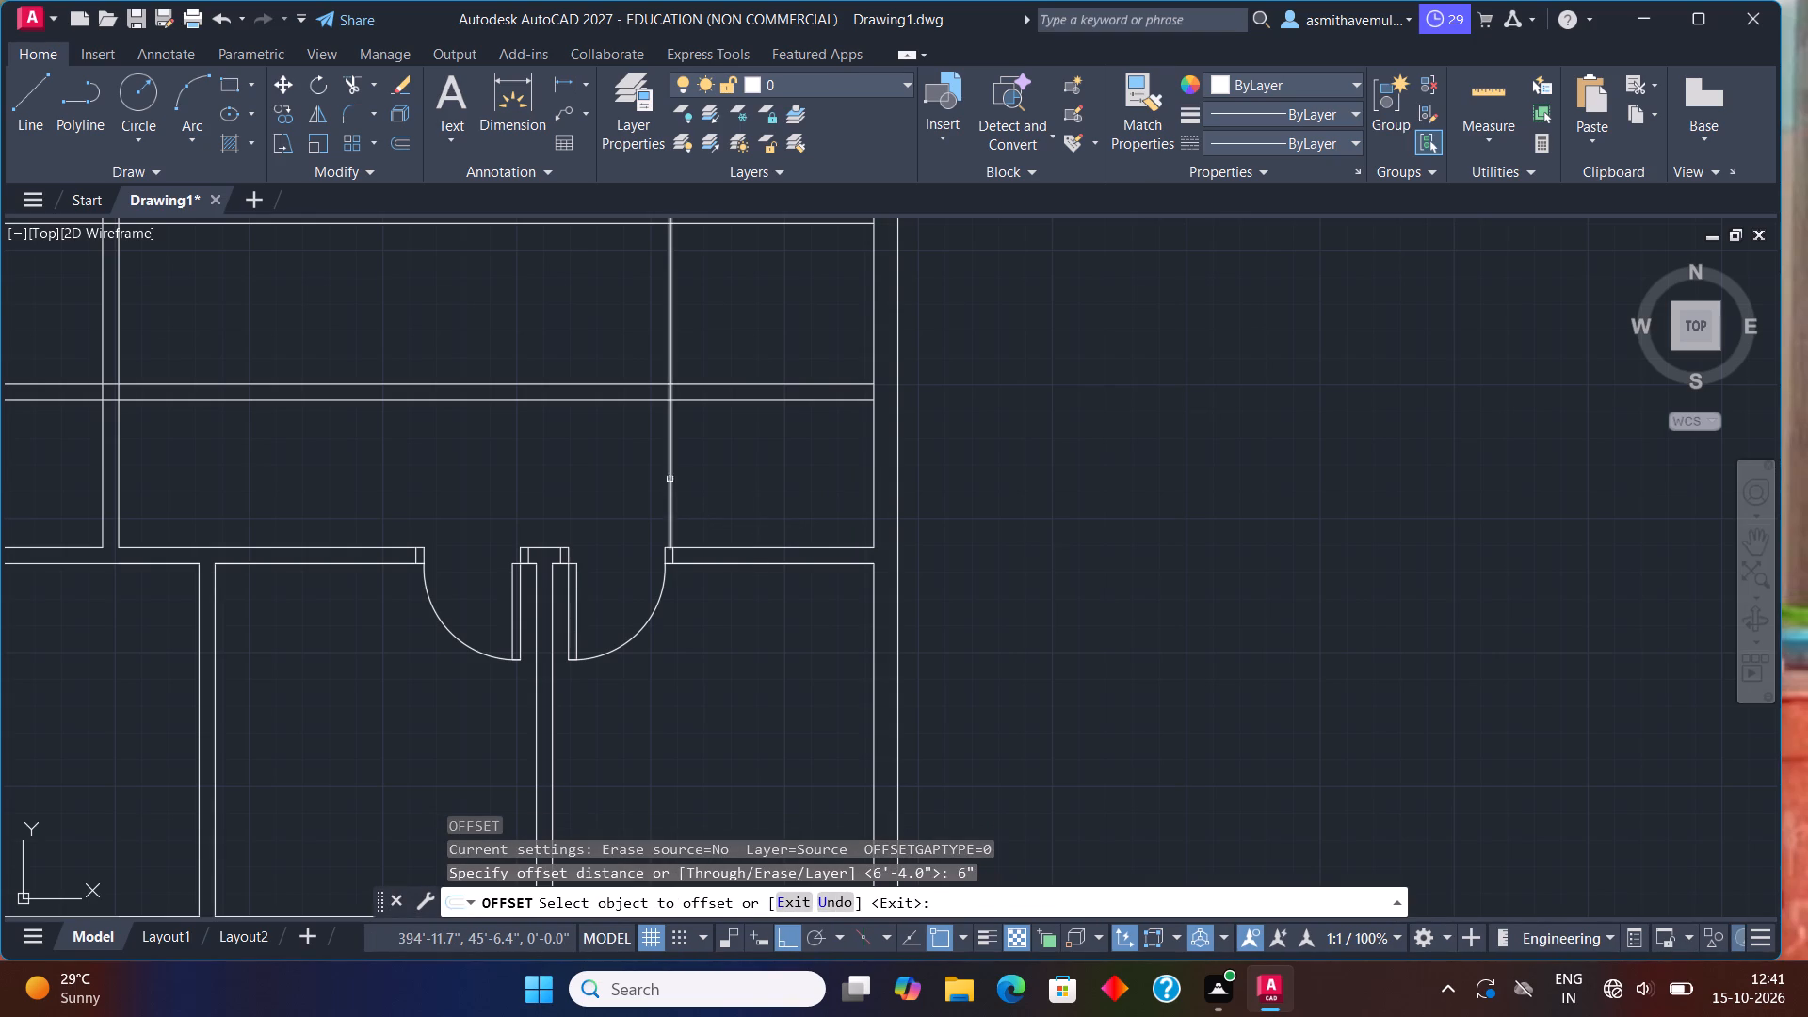
click(670, 477)
click(709, 466)
key(Escape)
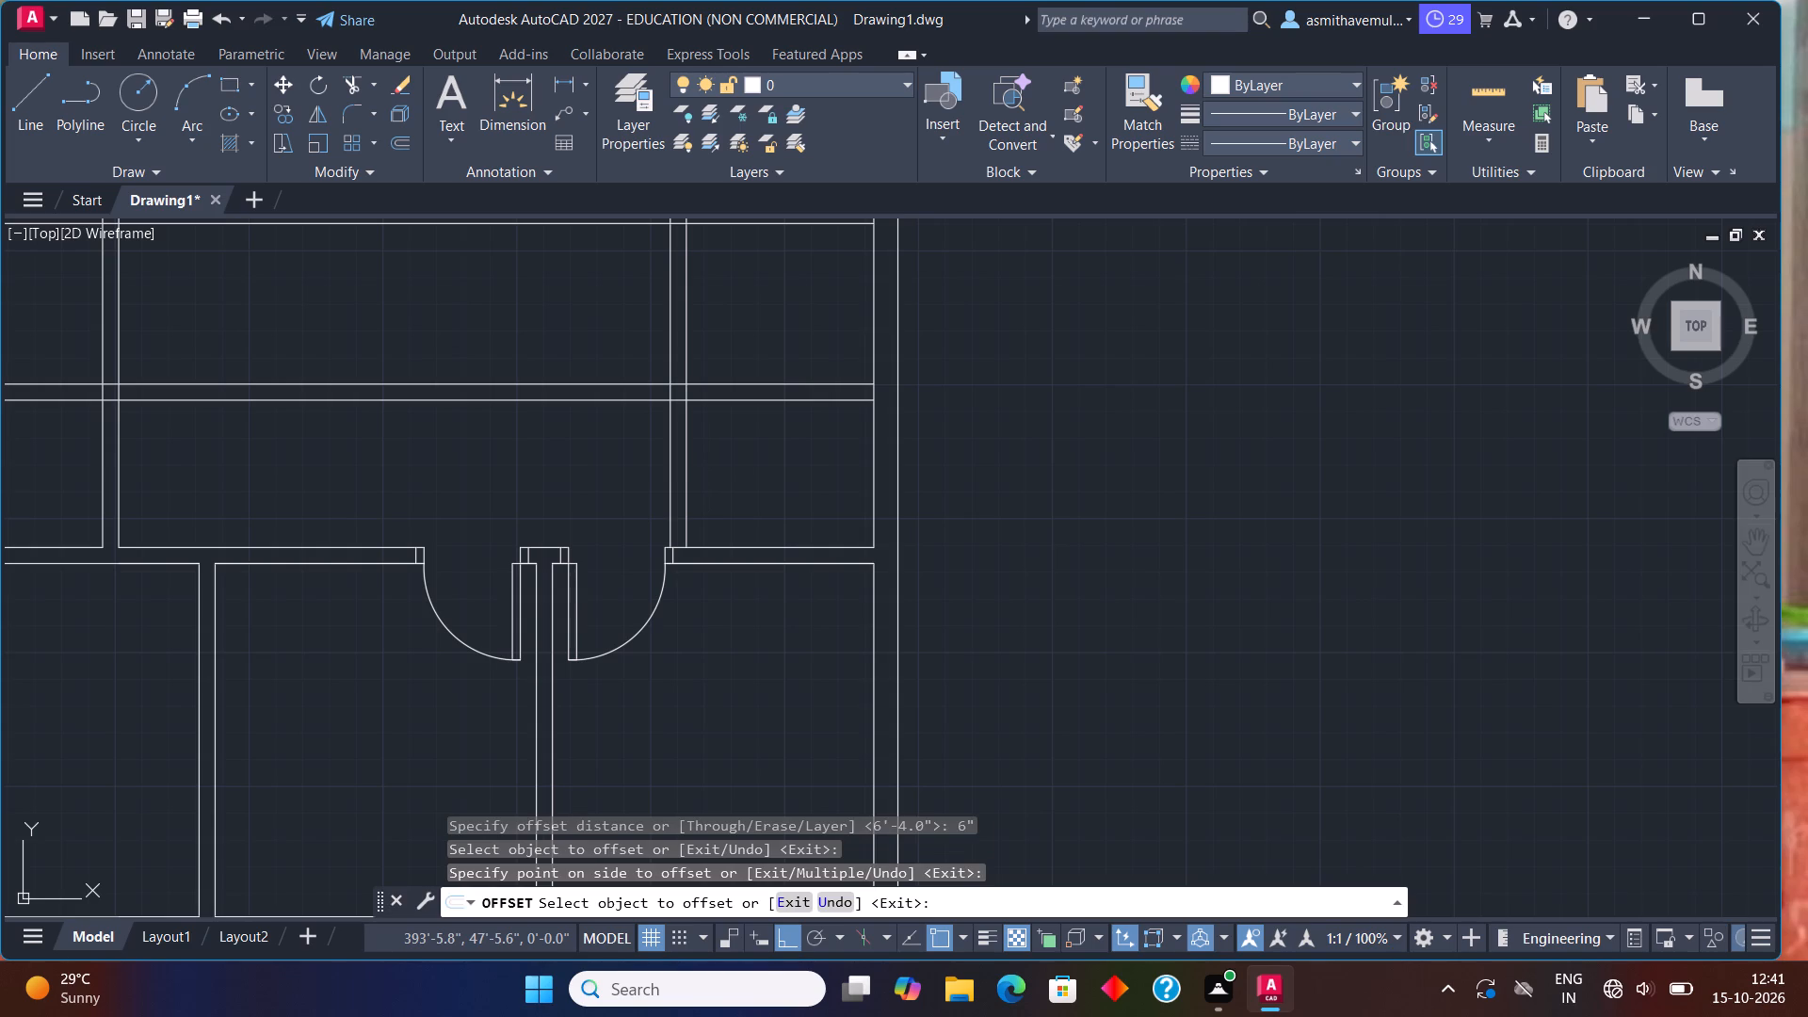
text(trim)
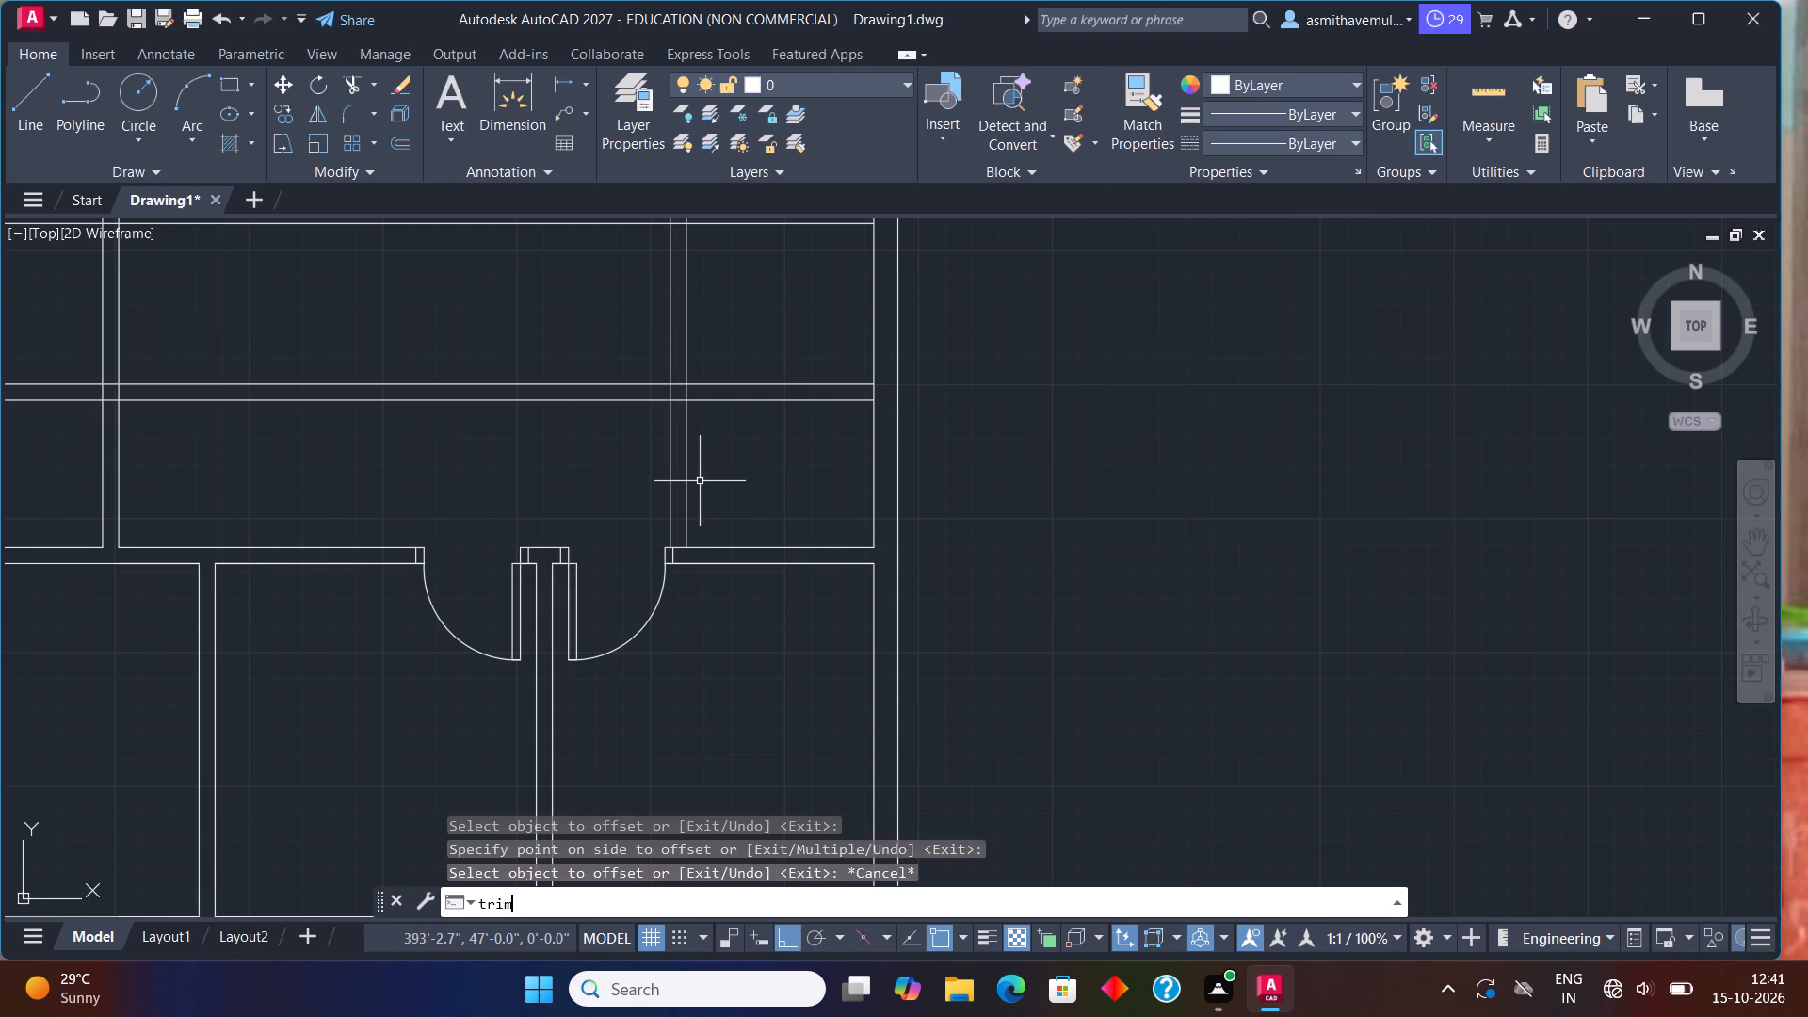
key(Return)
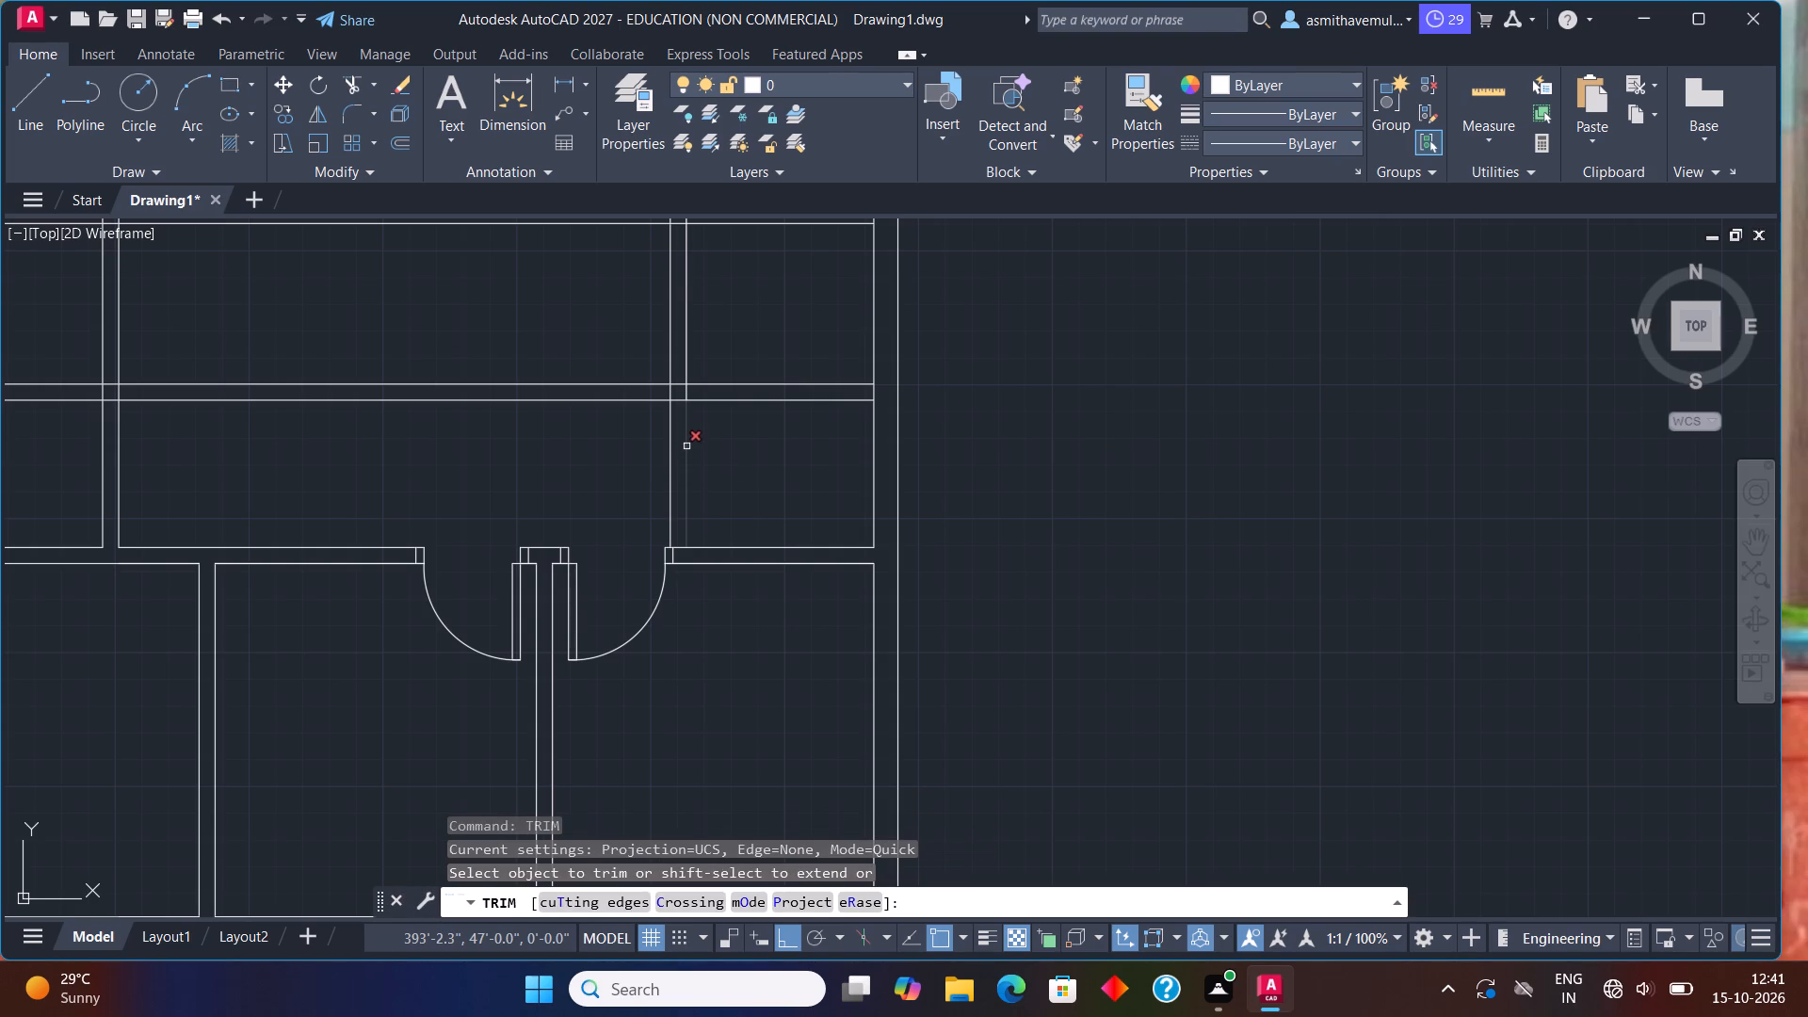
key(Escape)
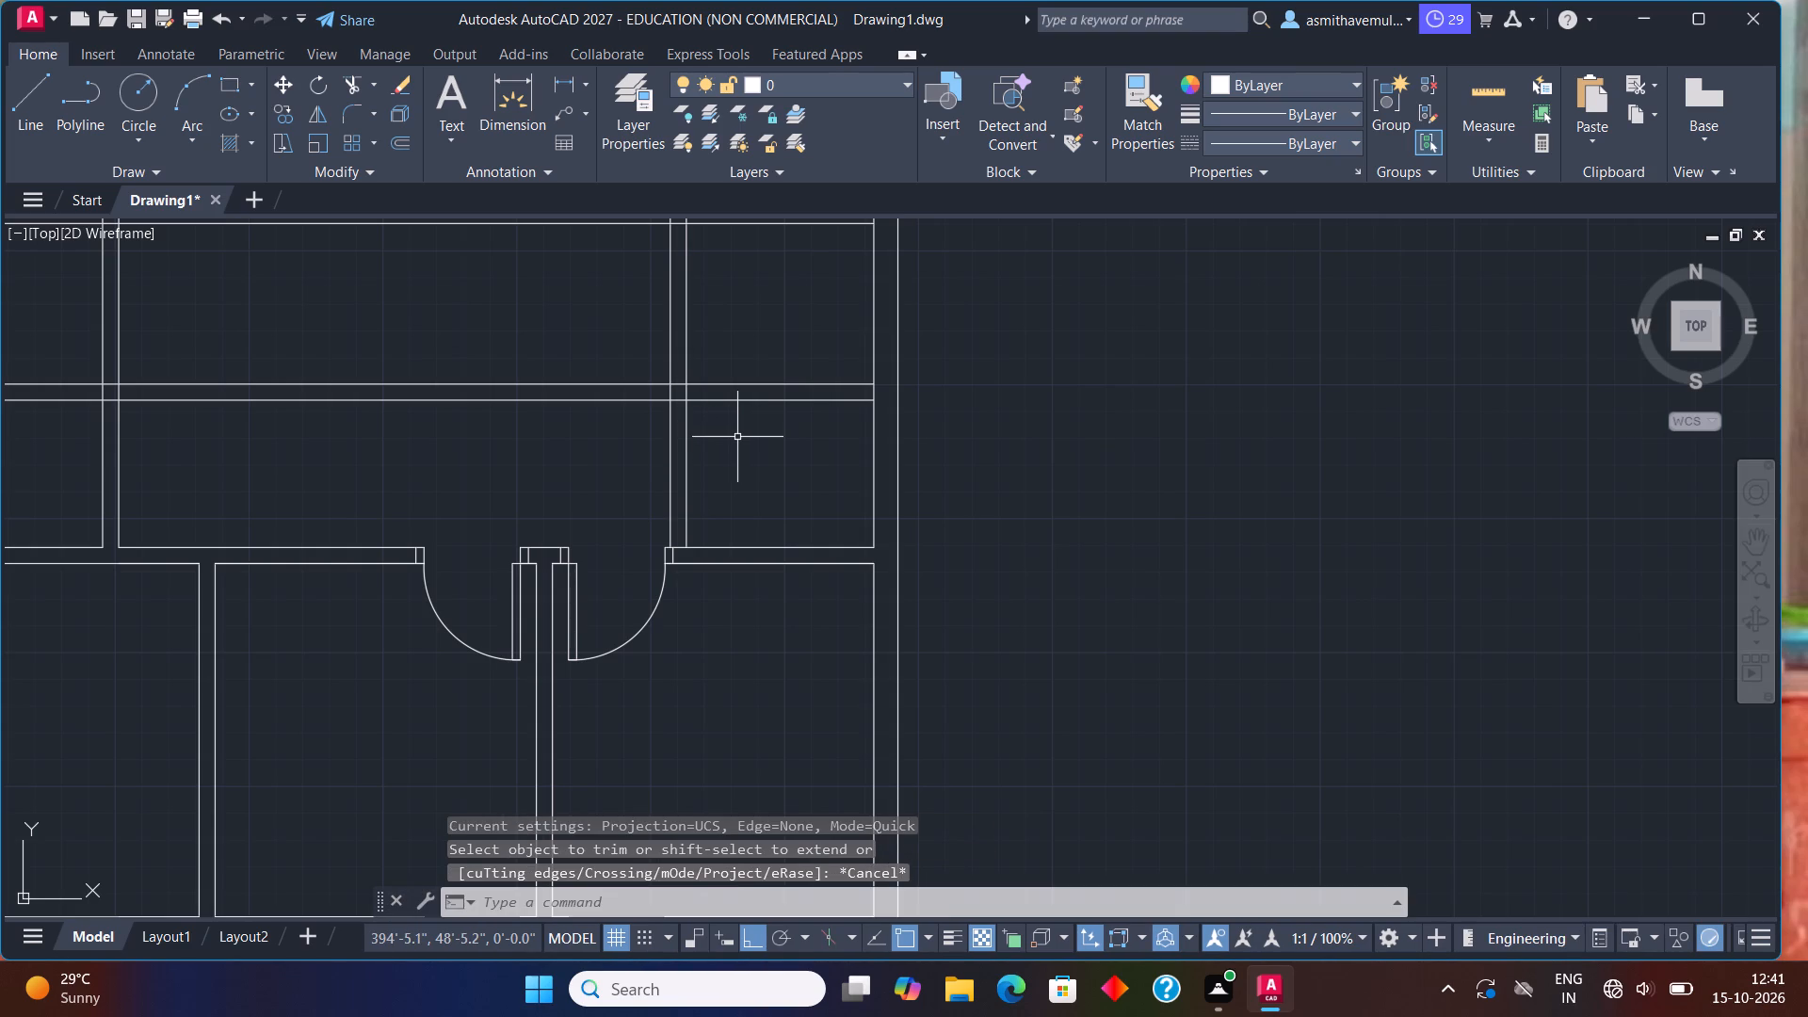
Offset the upper wall line between the rightmost door and the right exterior wall 7'4" upward.
key(o)
key(Return)
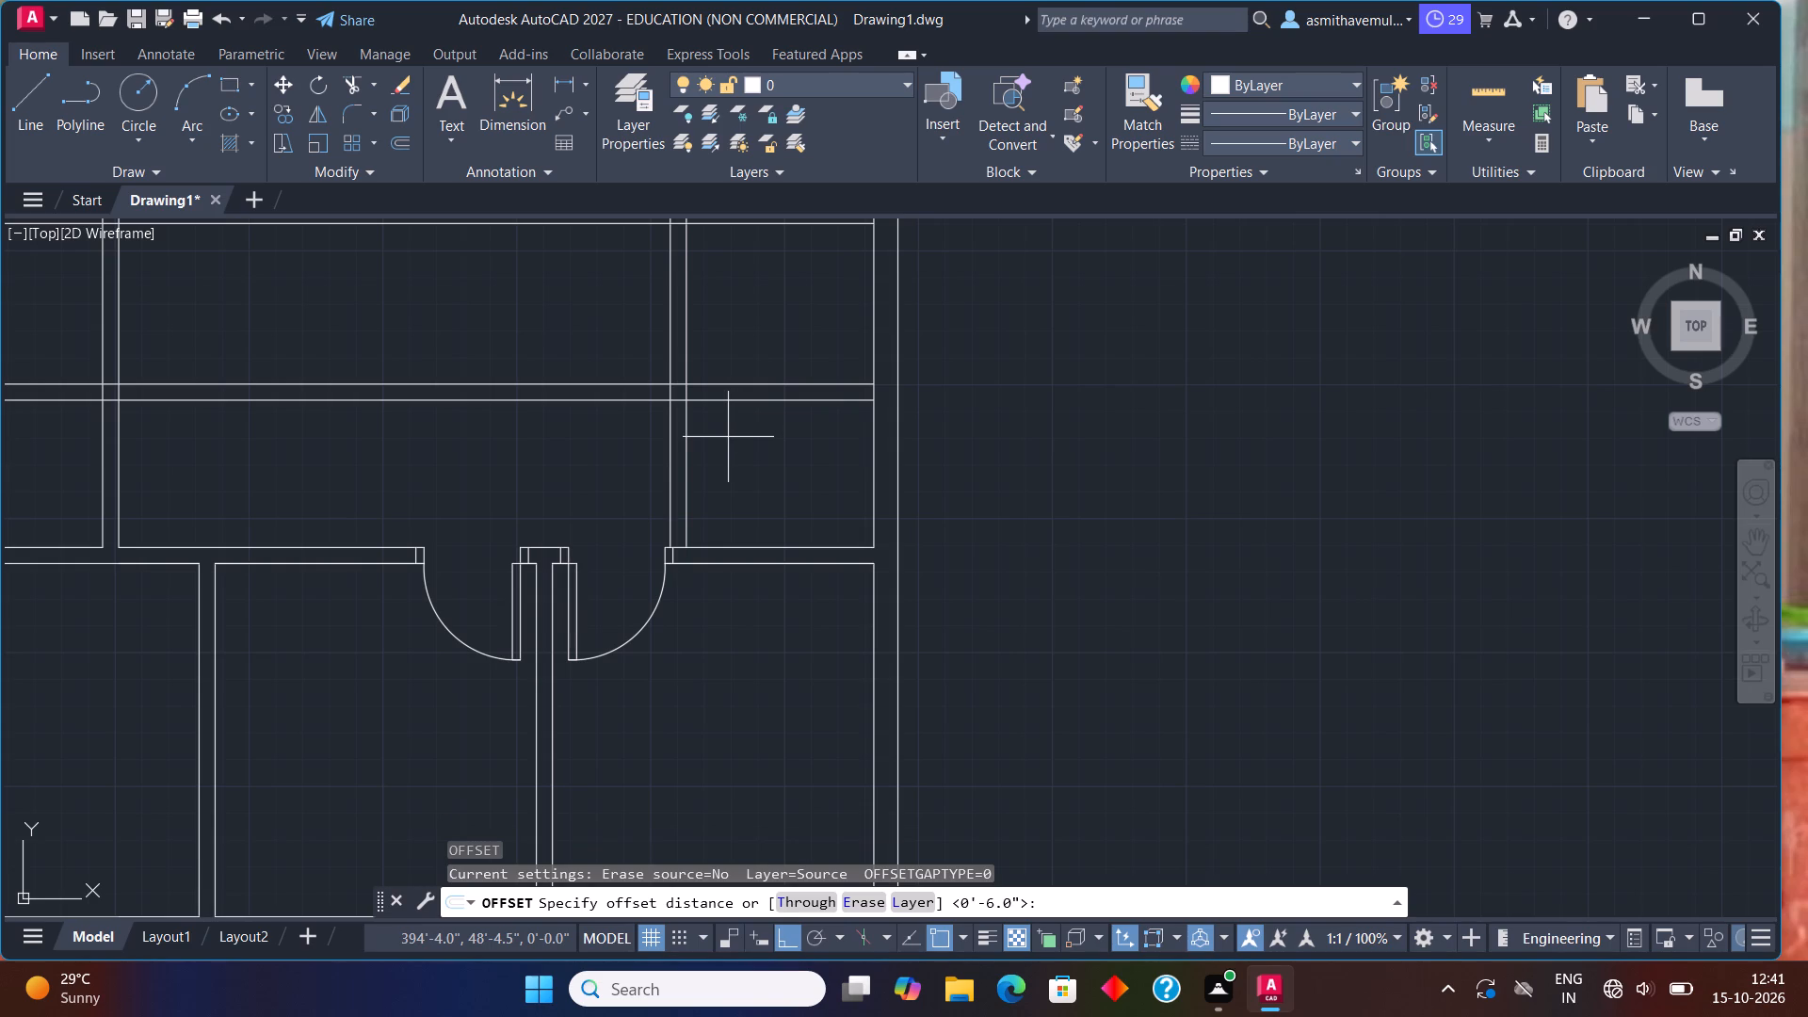
key(7)
text('4)
key(shift+quotedbl)
key(Return)
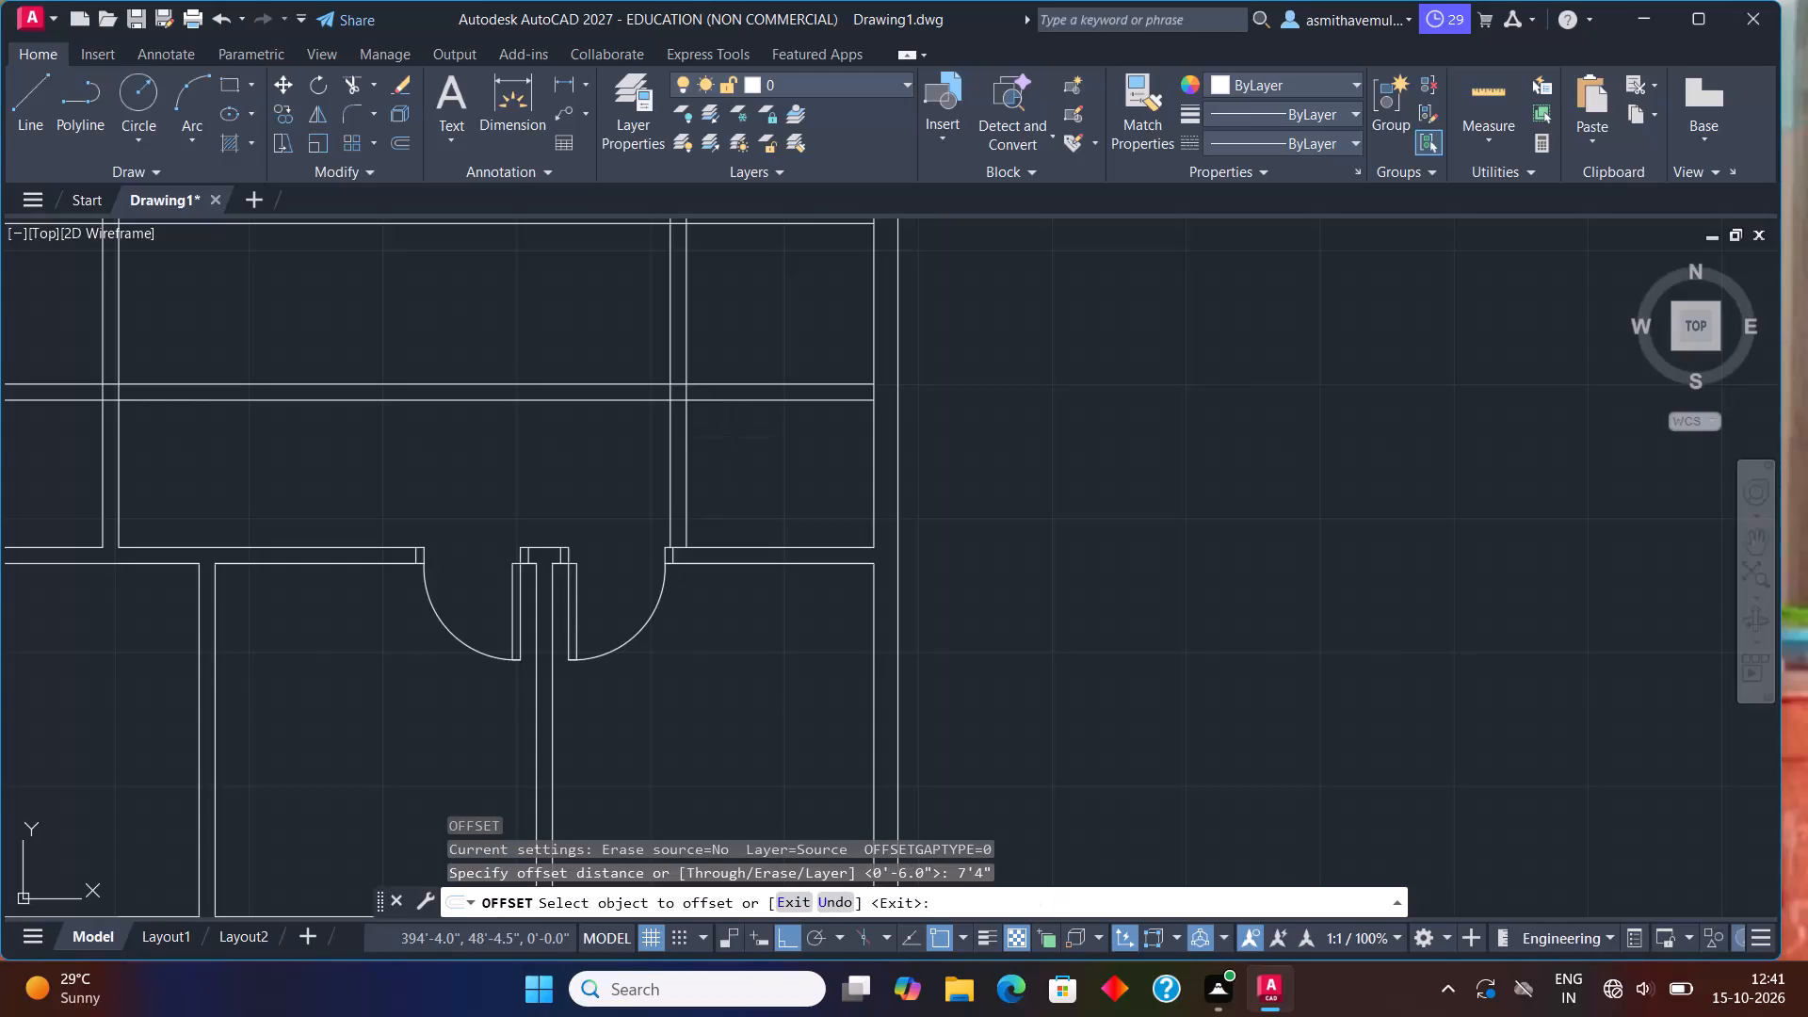
click(857, 546)
click(844, 372)
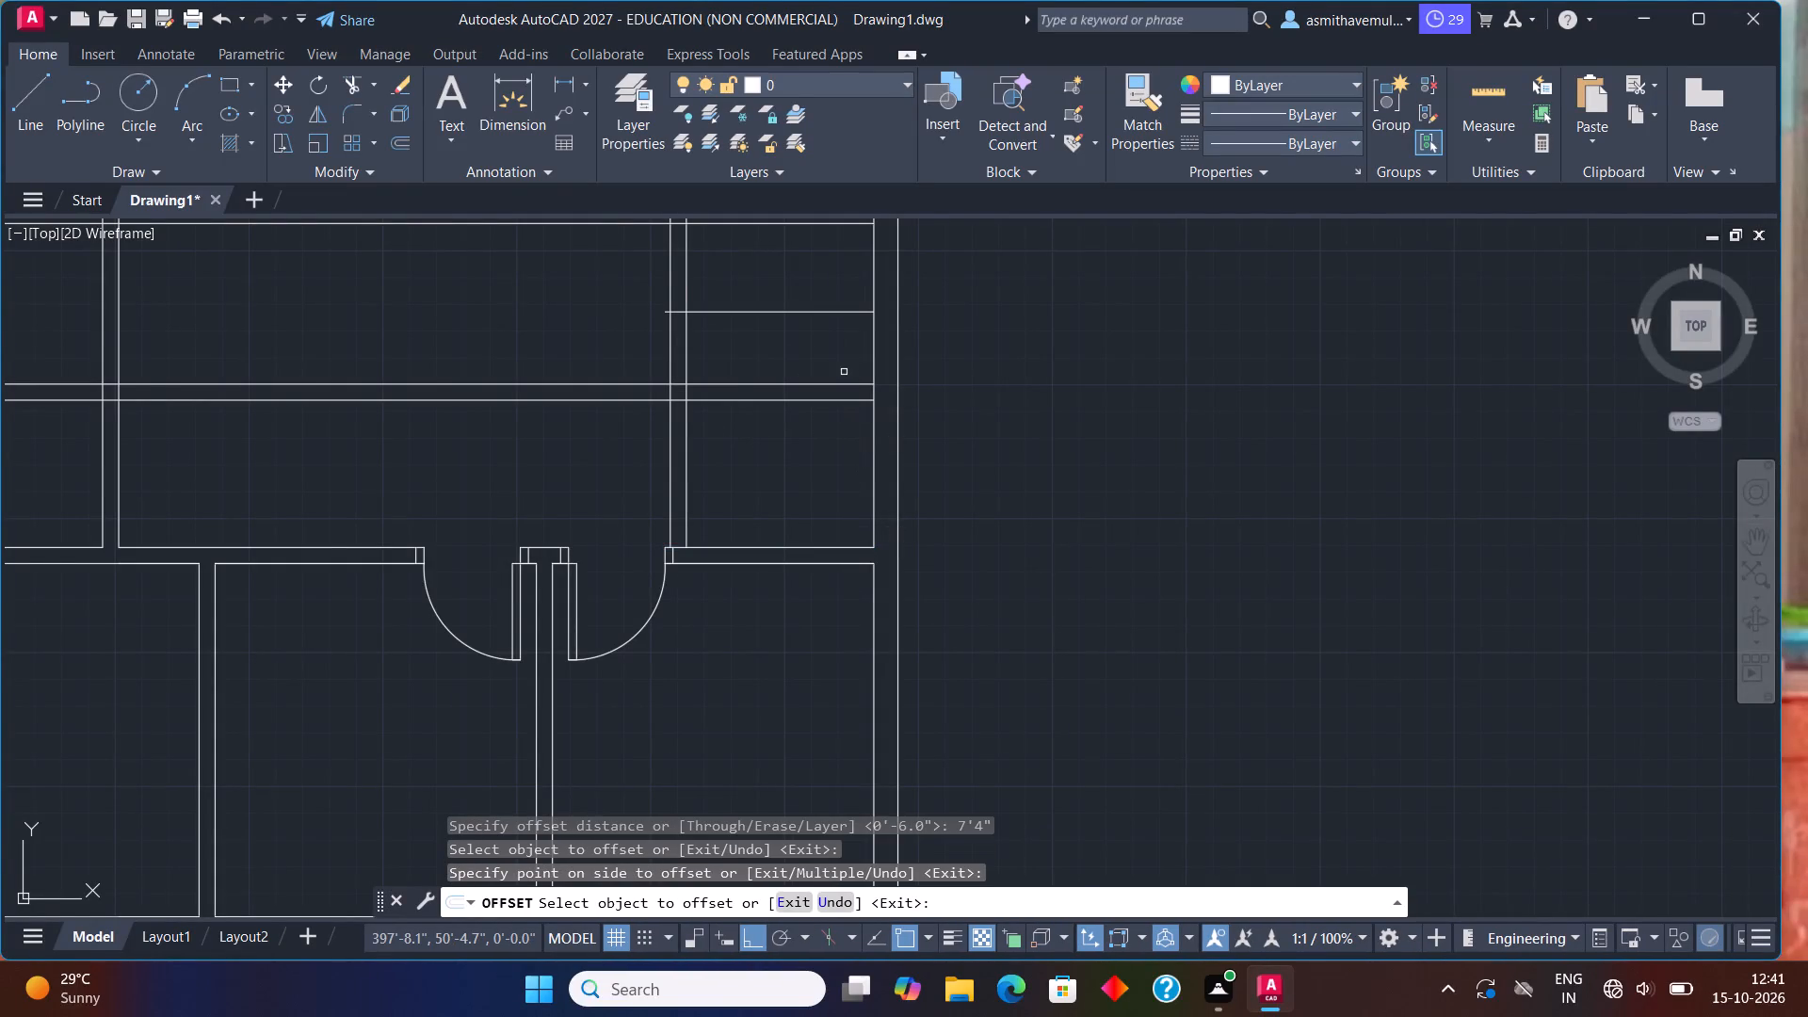
key(Escape)
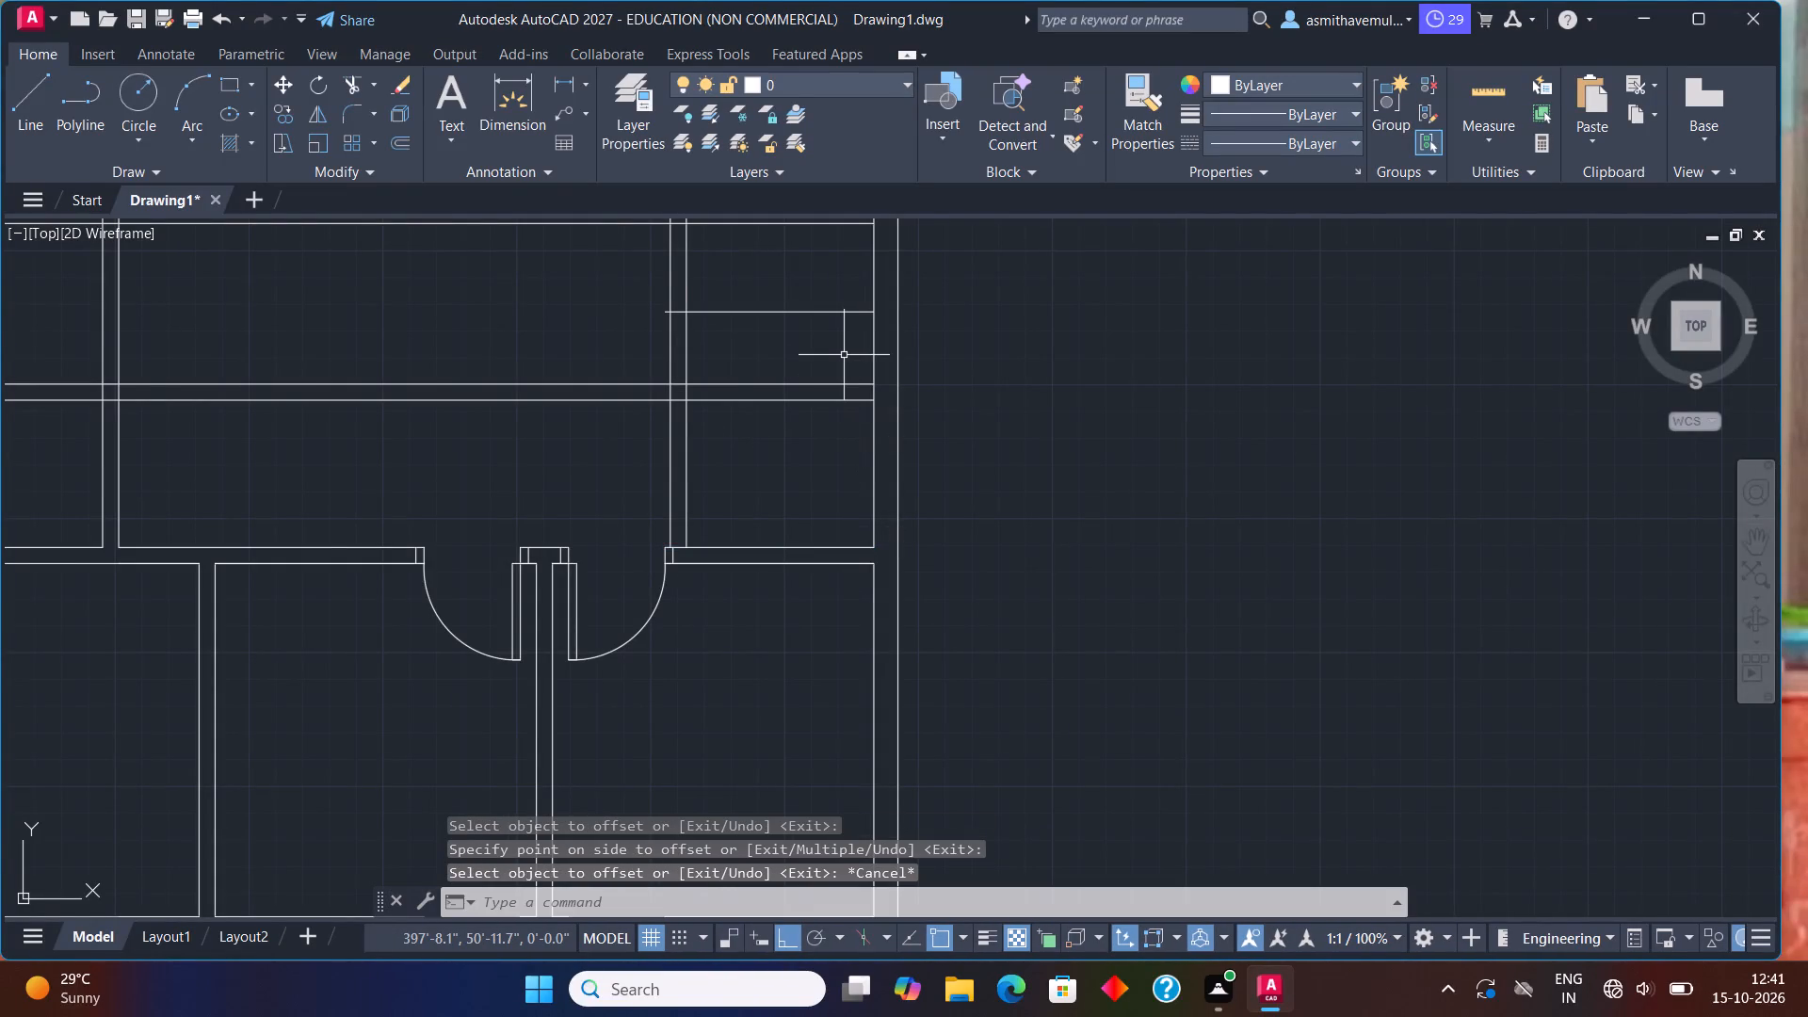
Offset the new short horizontal line 6" upward to form the second face of the cross wall.
key(o)
key(Return)
key(6)
key(shift+quotedbl)
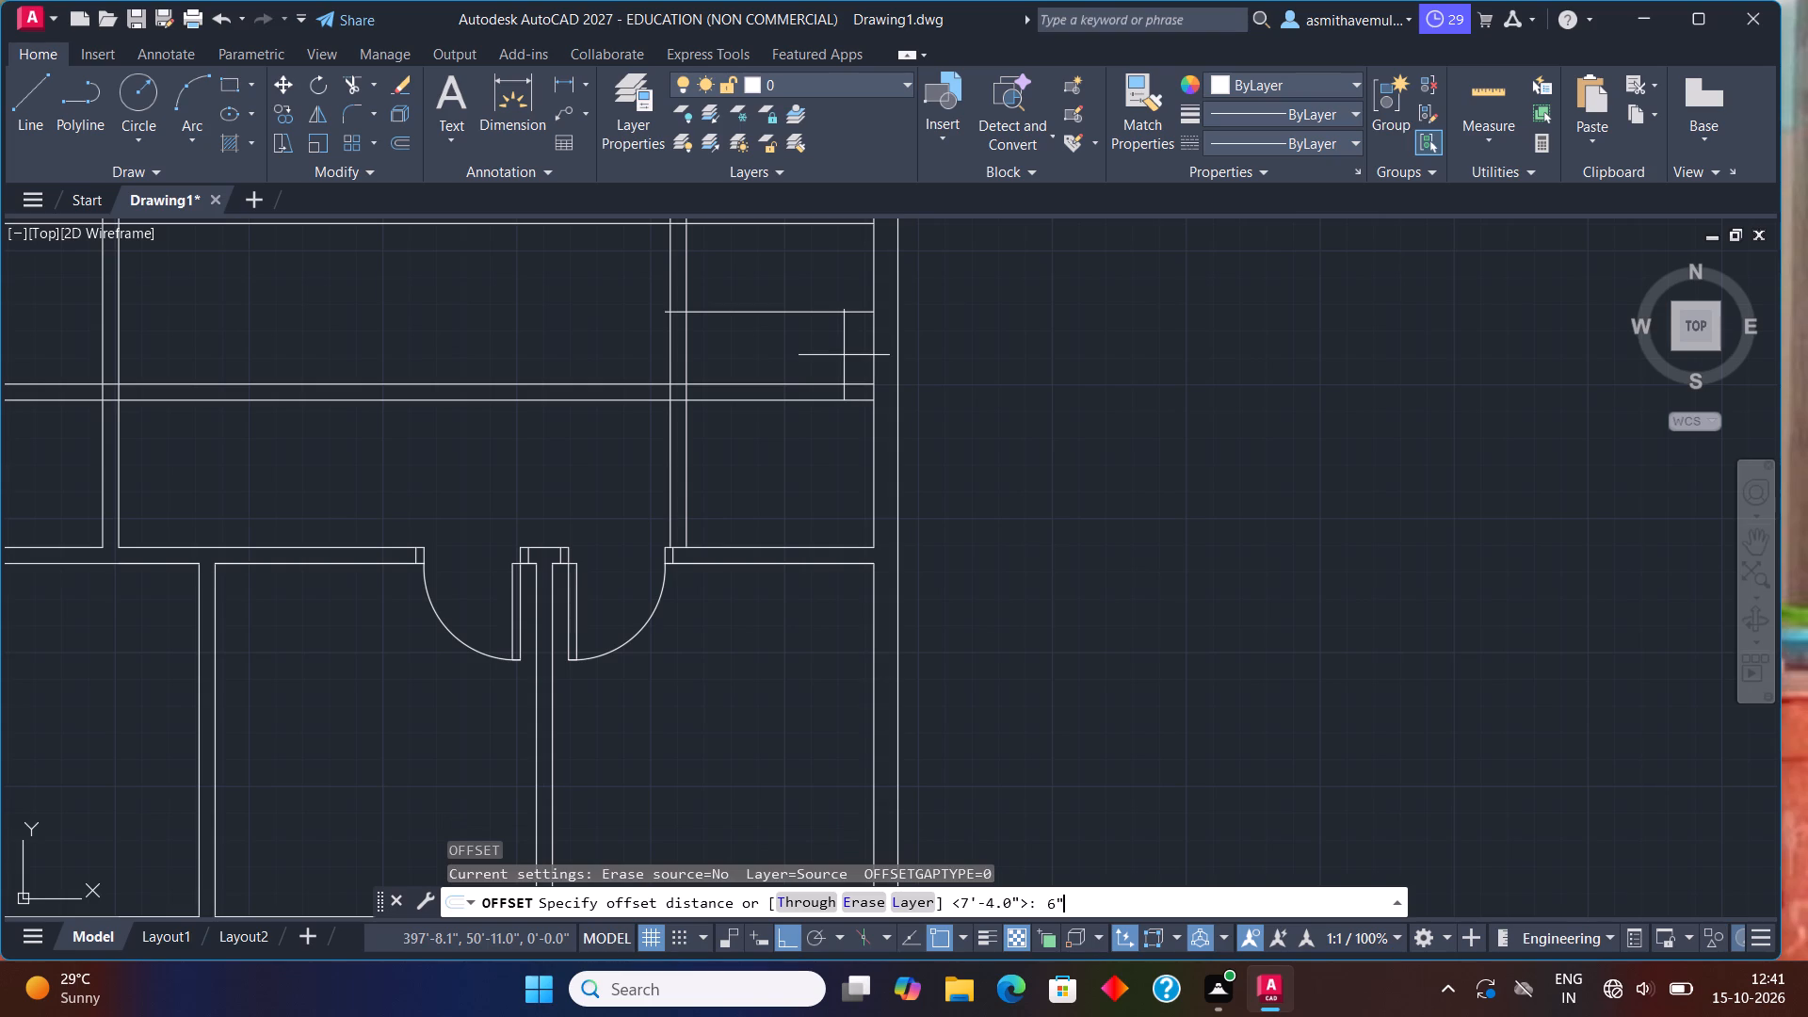
key(Return)
middle_drag(846, 357, 900, 577)
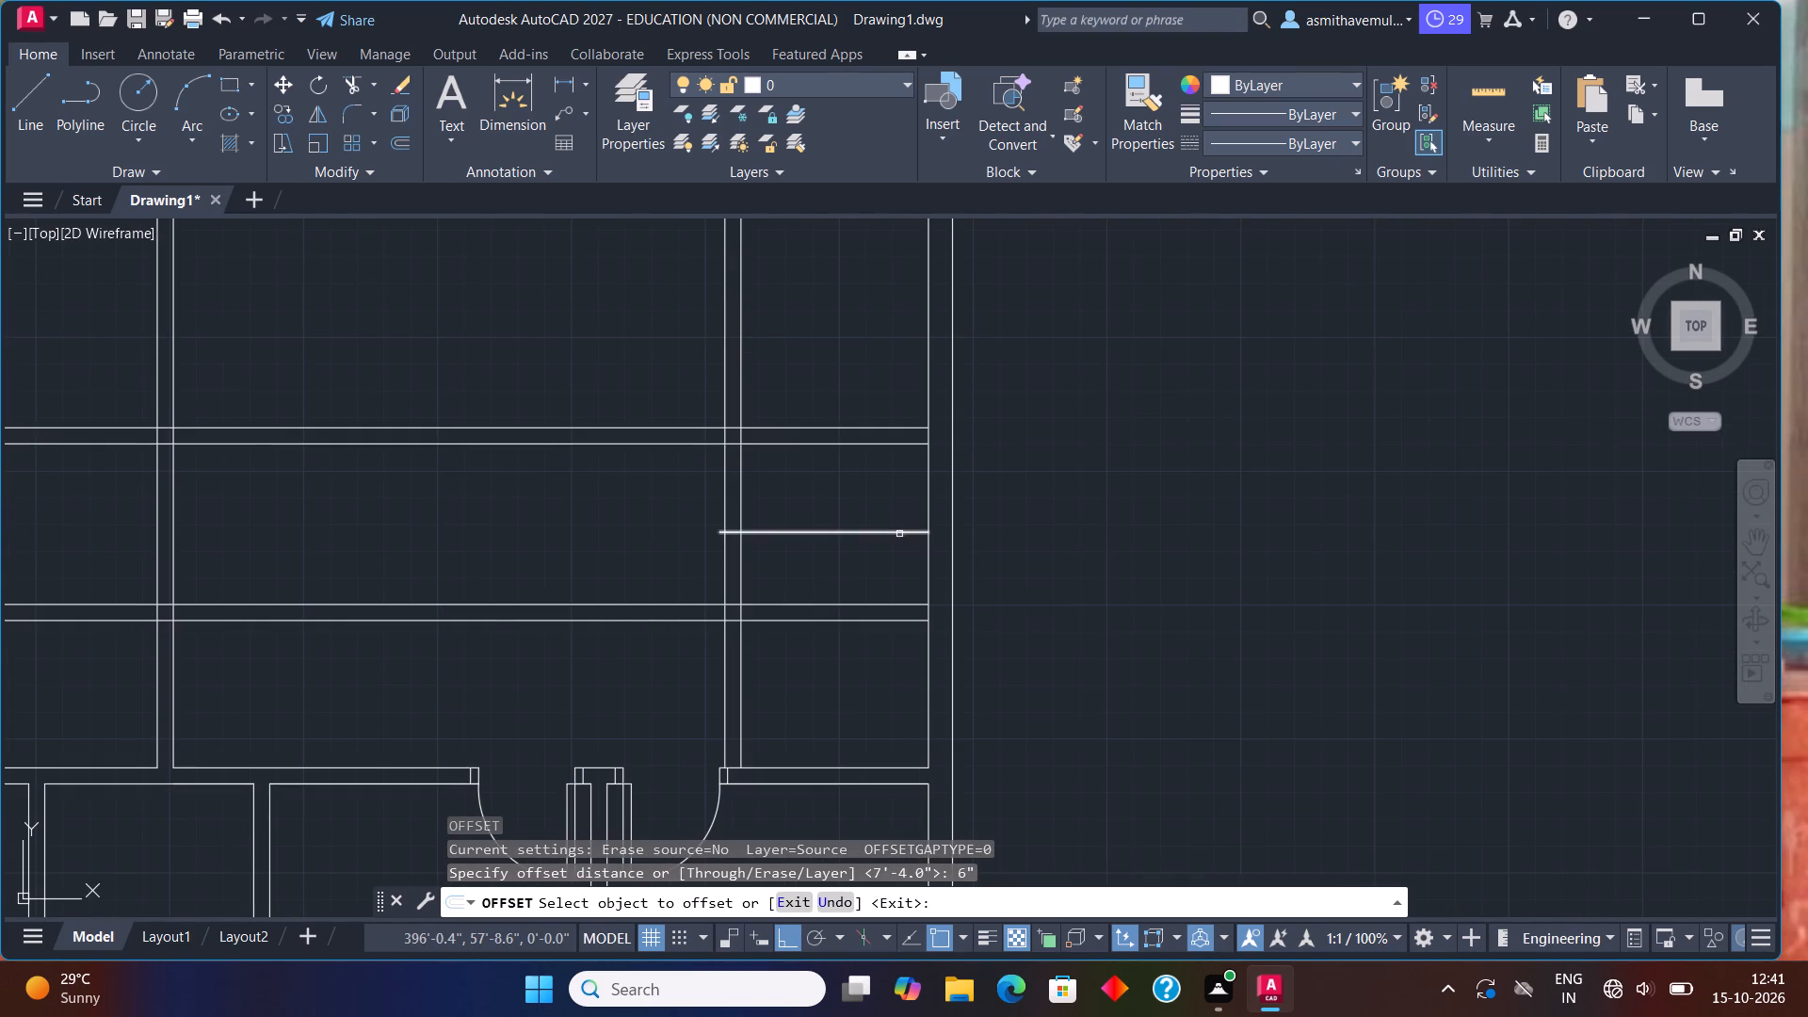
click(899, 534)
click(899, 496)
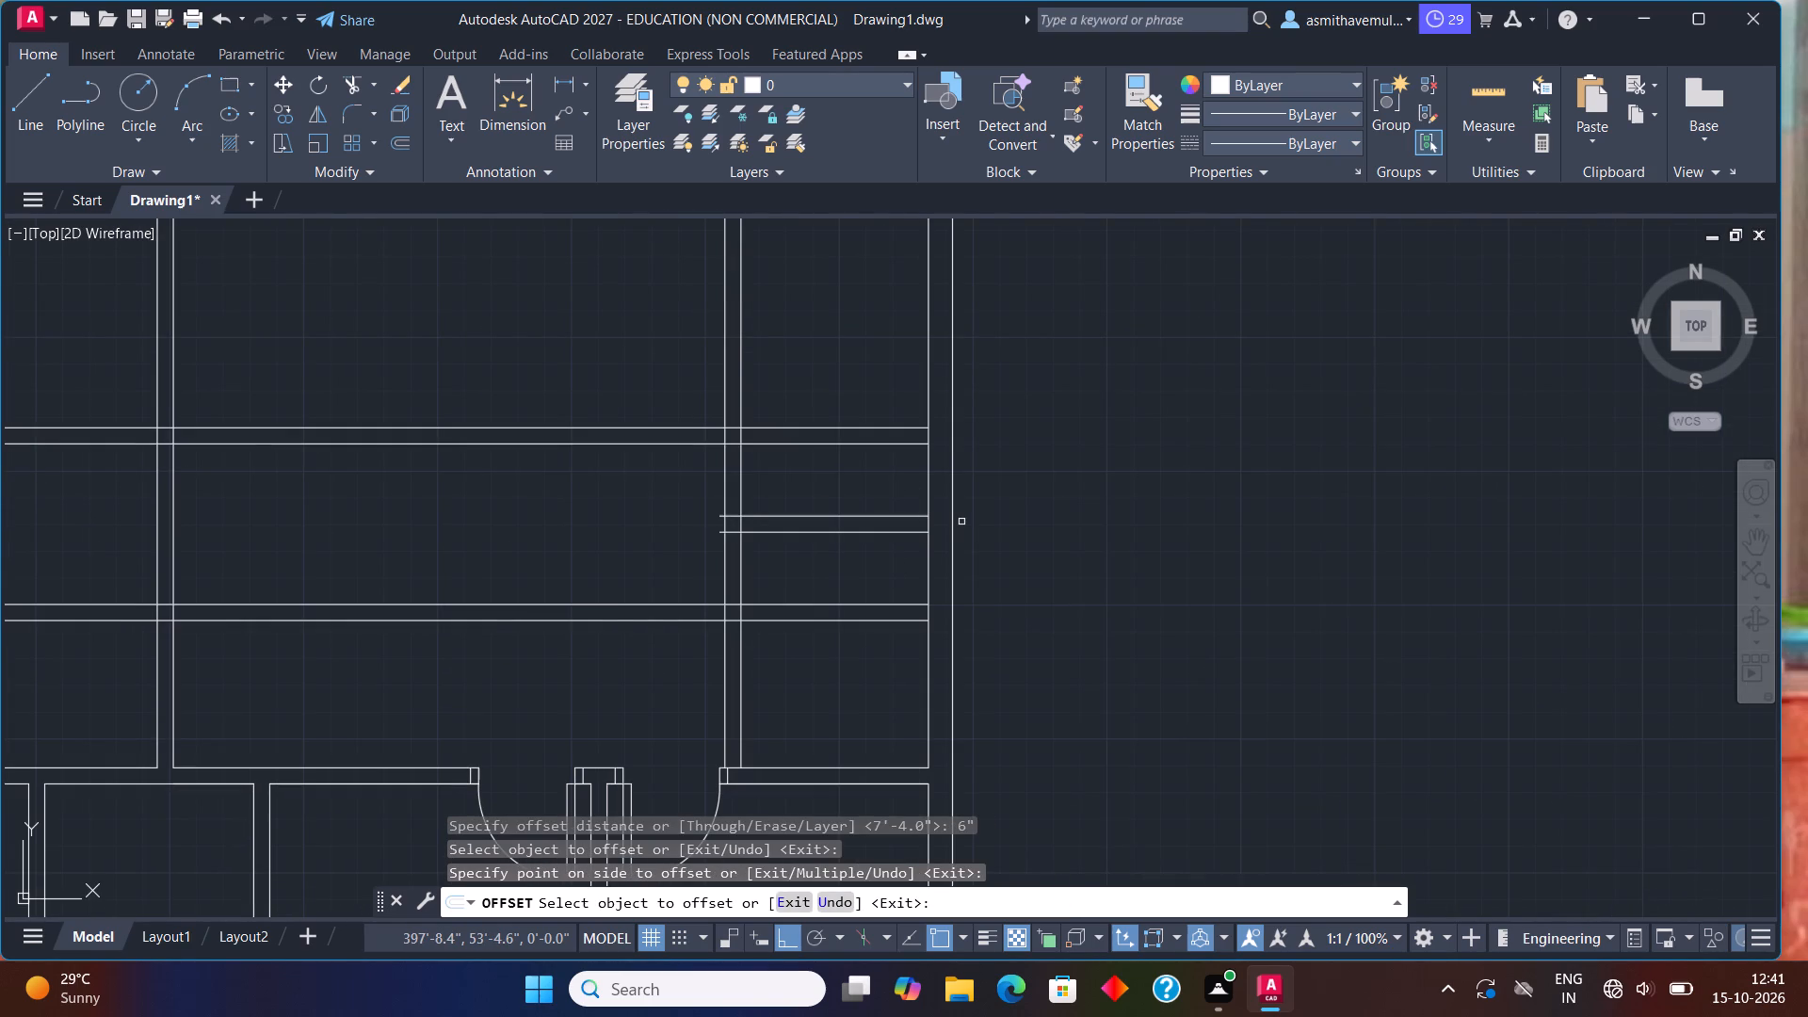
key(Escape)
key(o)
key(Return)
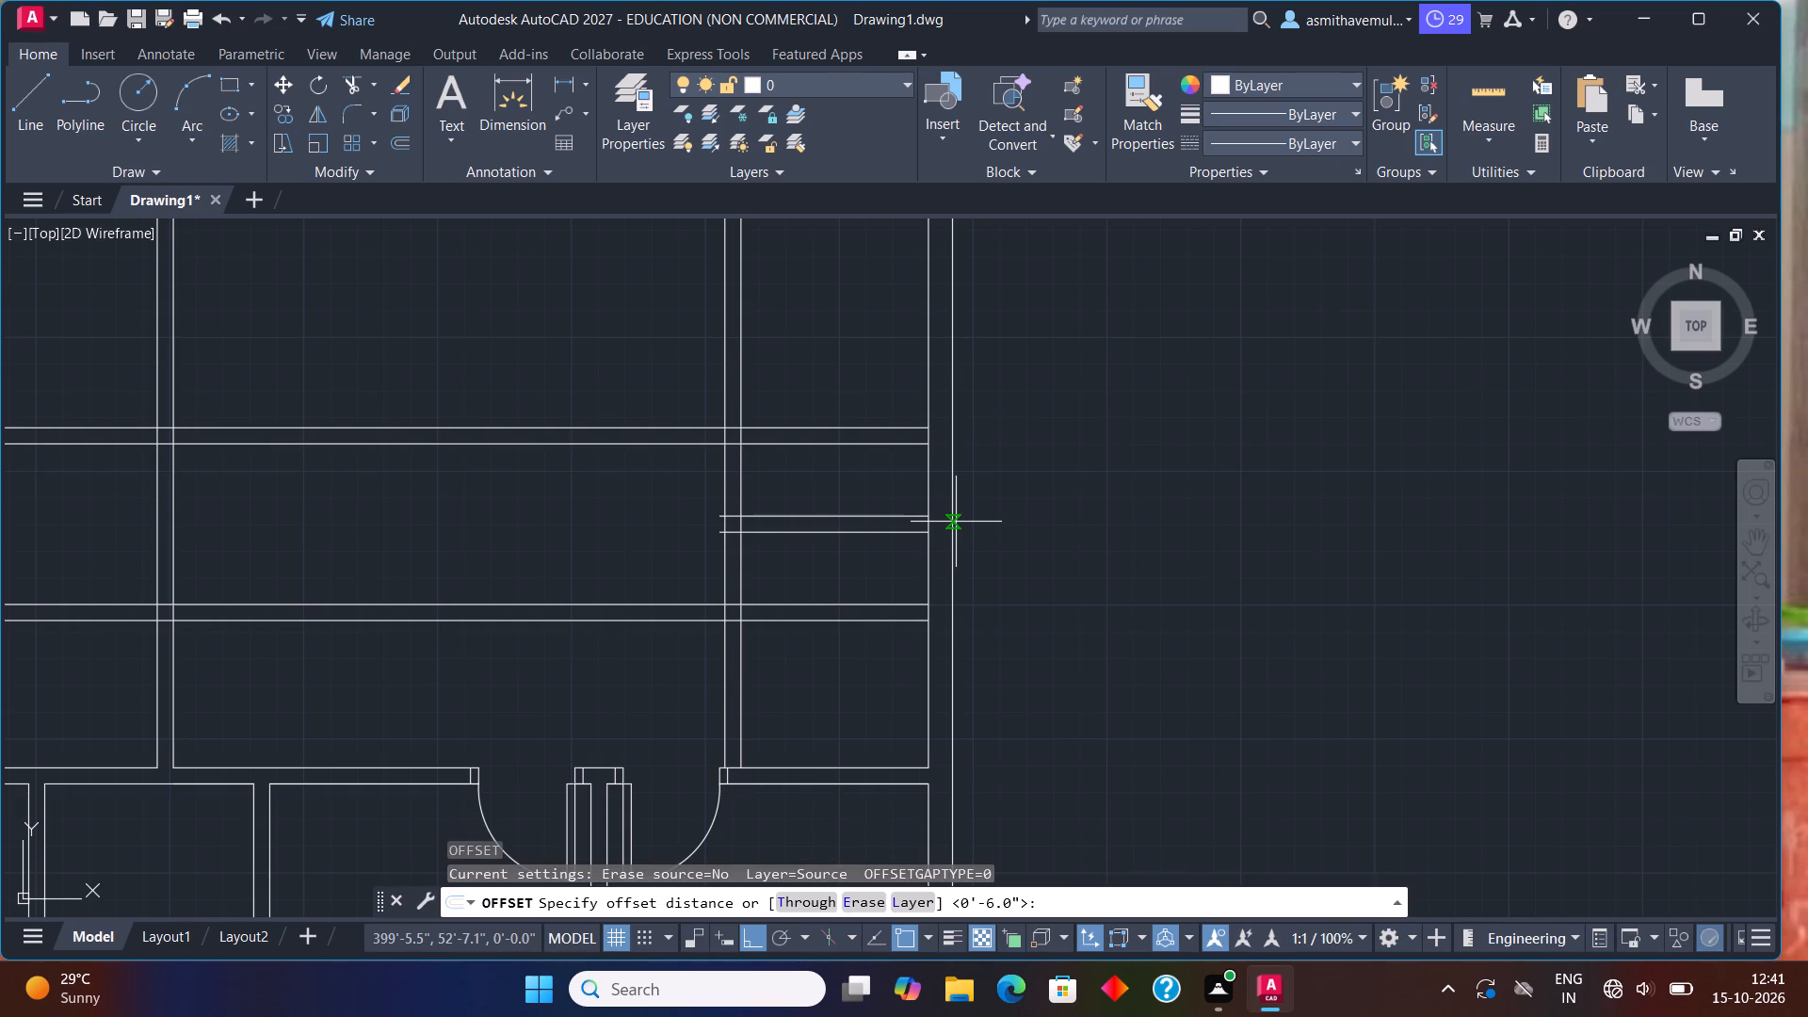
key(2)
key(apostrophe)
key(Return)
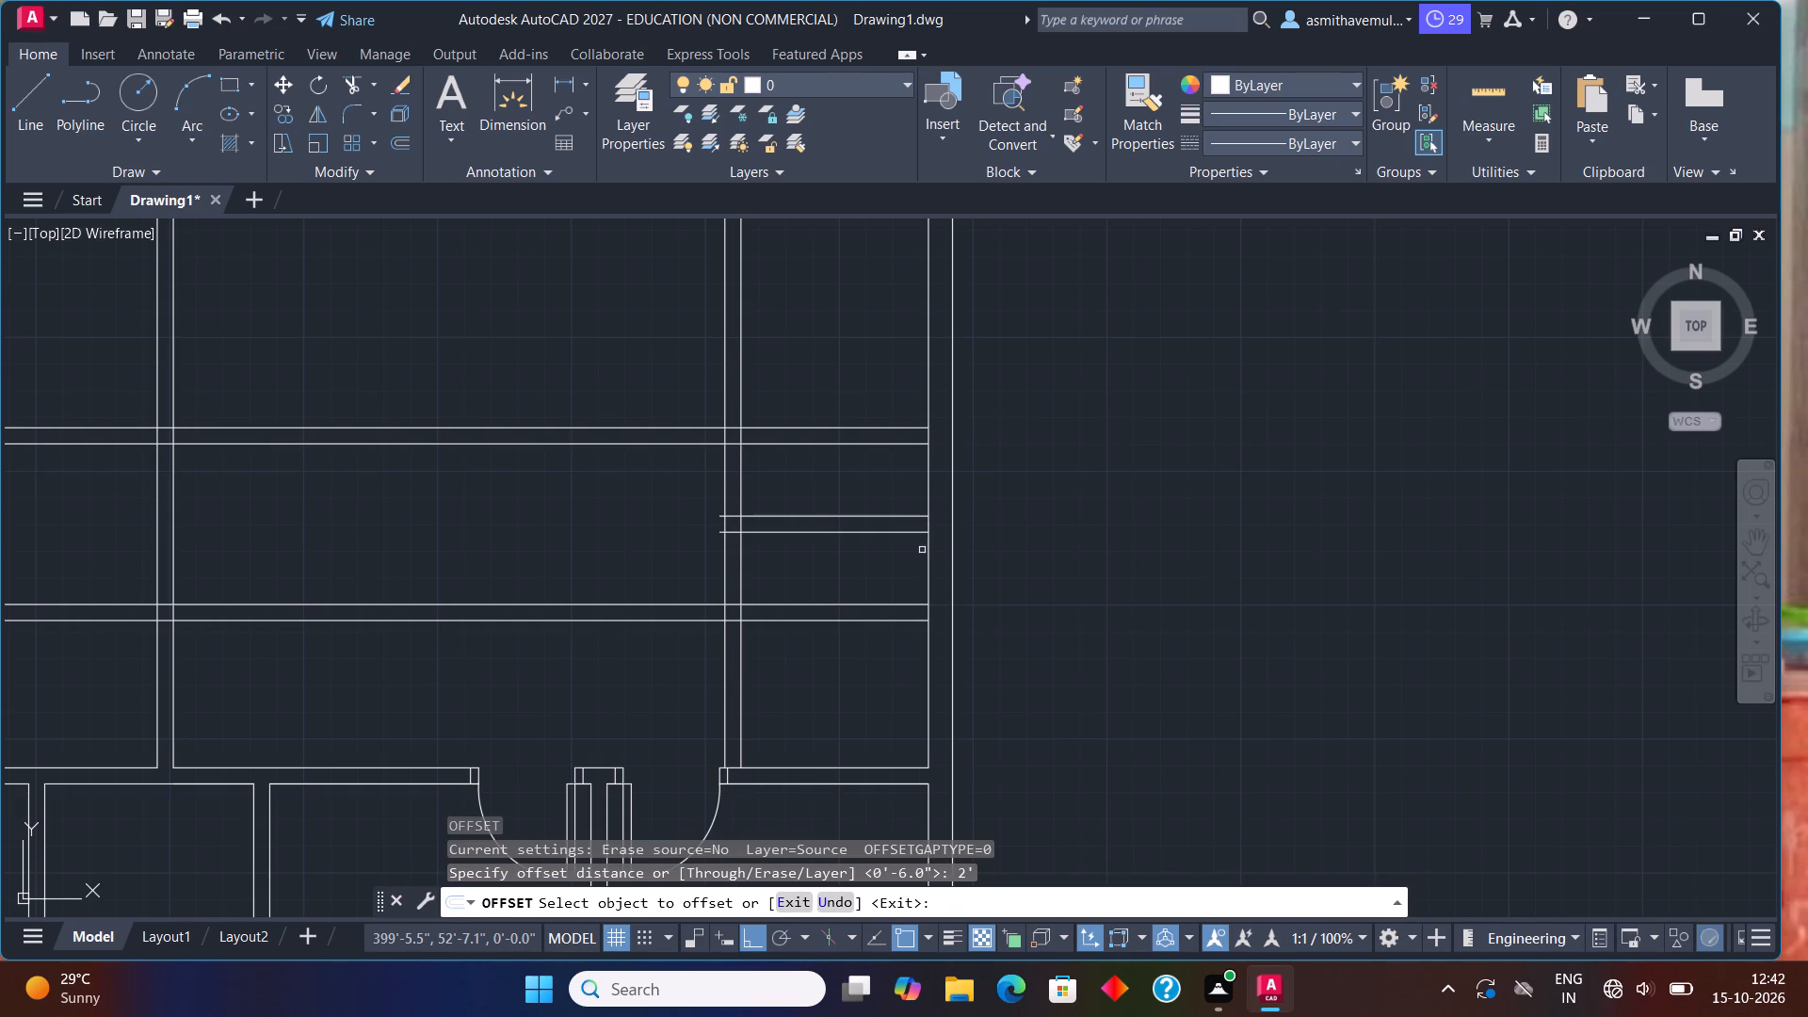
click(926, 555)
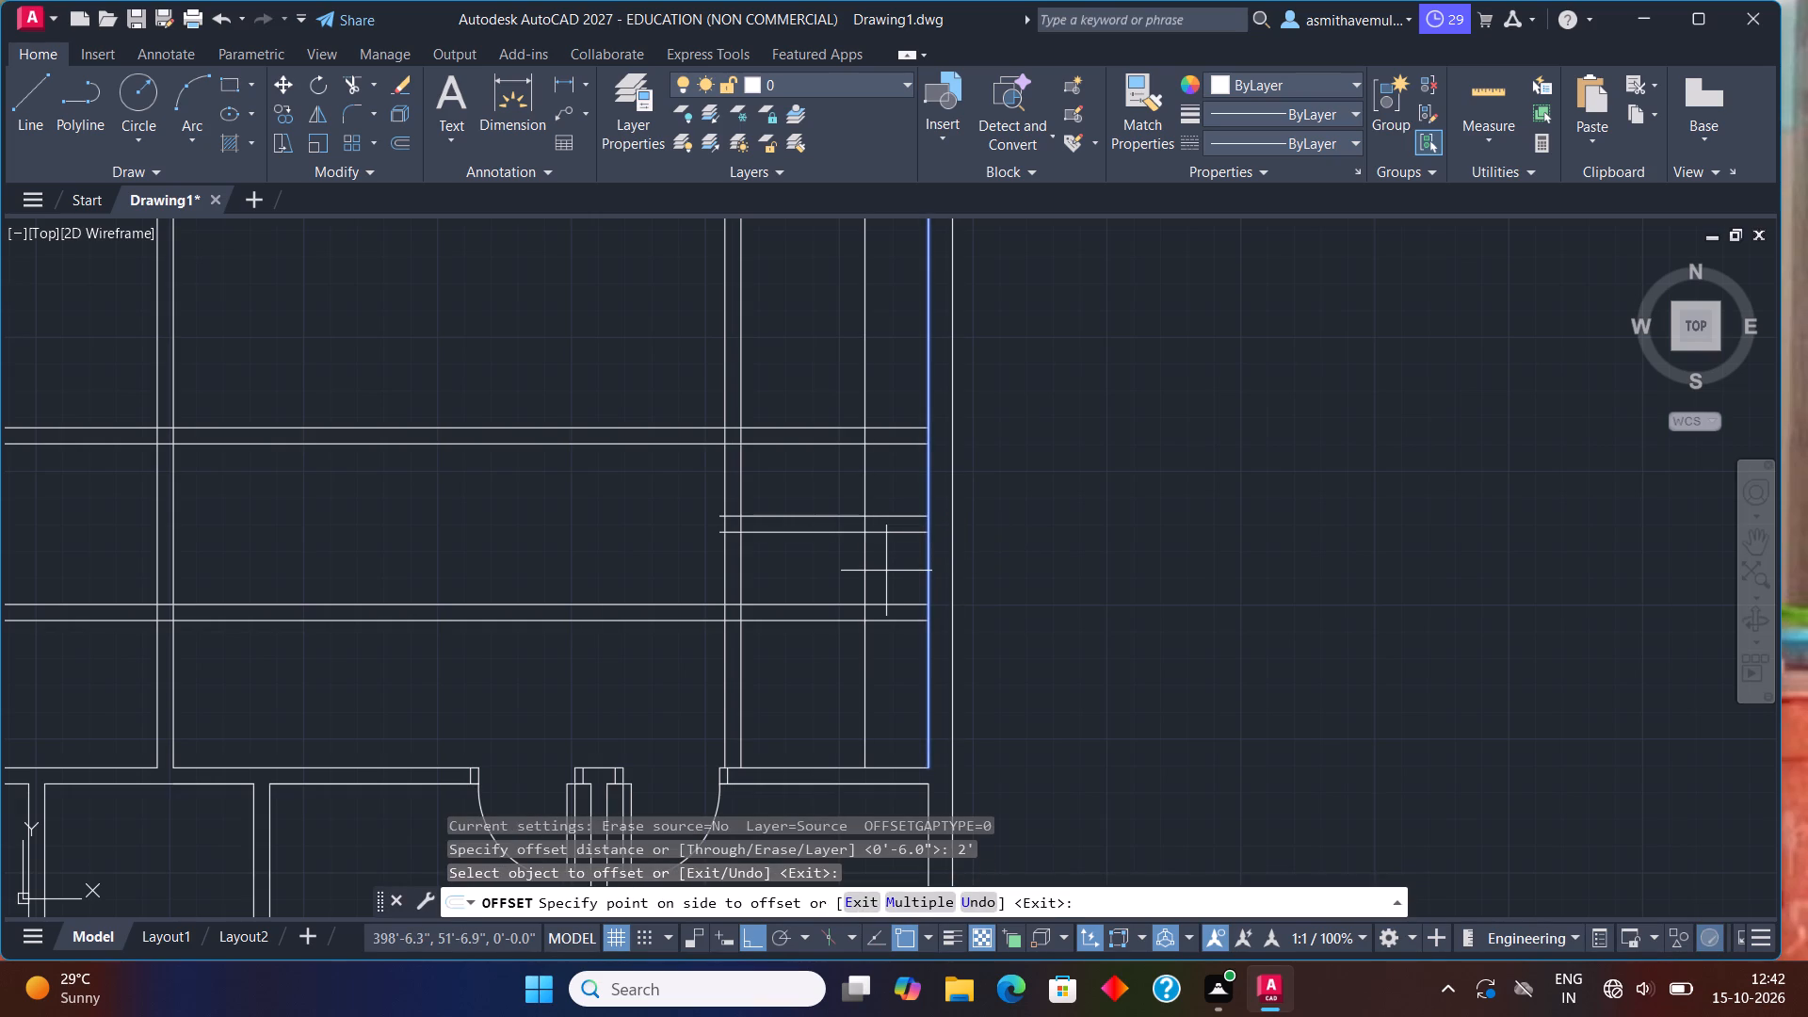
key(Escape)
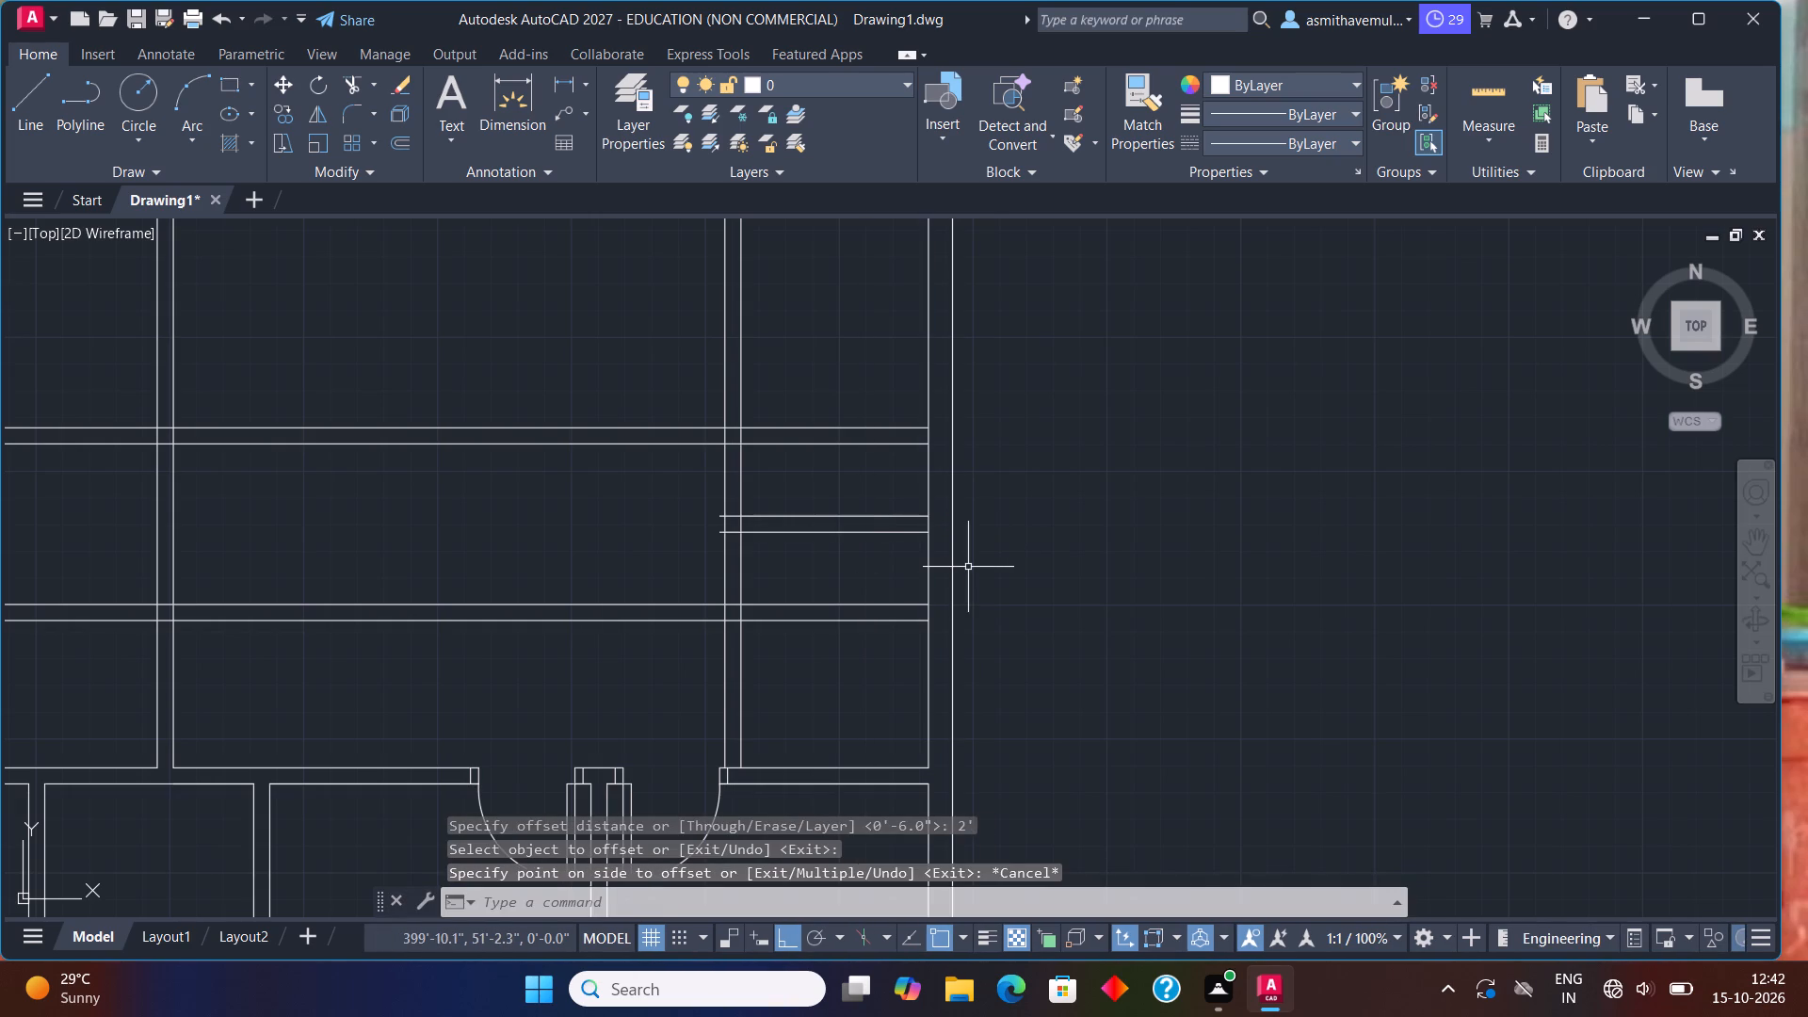
Offset the right exterior wall's inner face 3' inward to mark a second vertical partition.
key(o)
key(Return)
key(3)
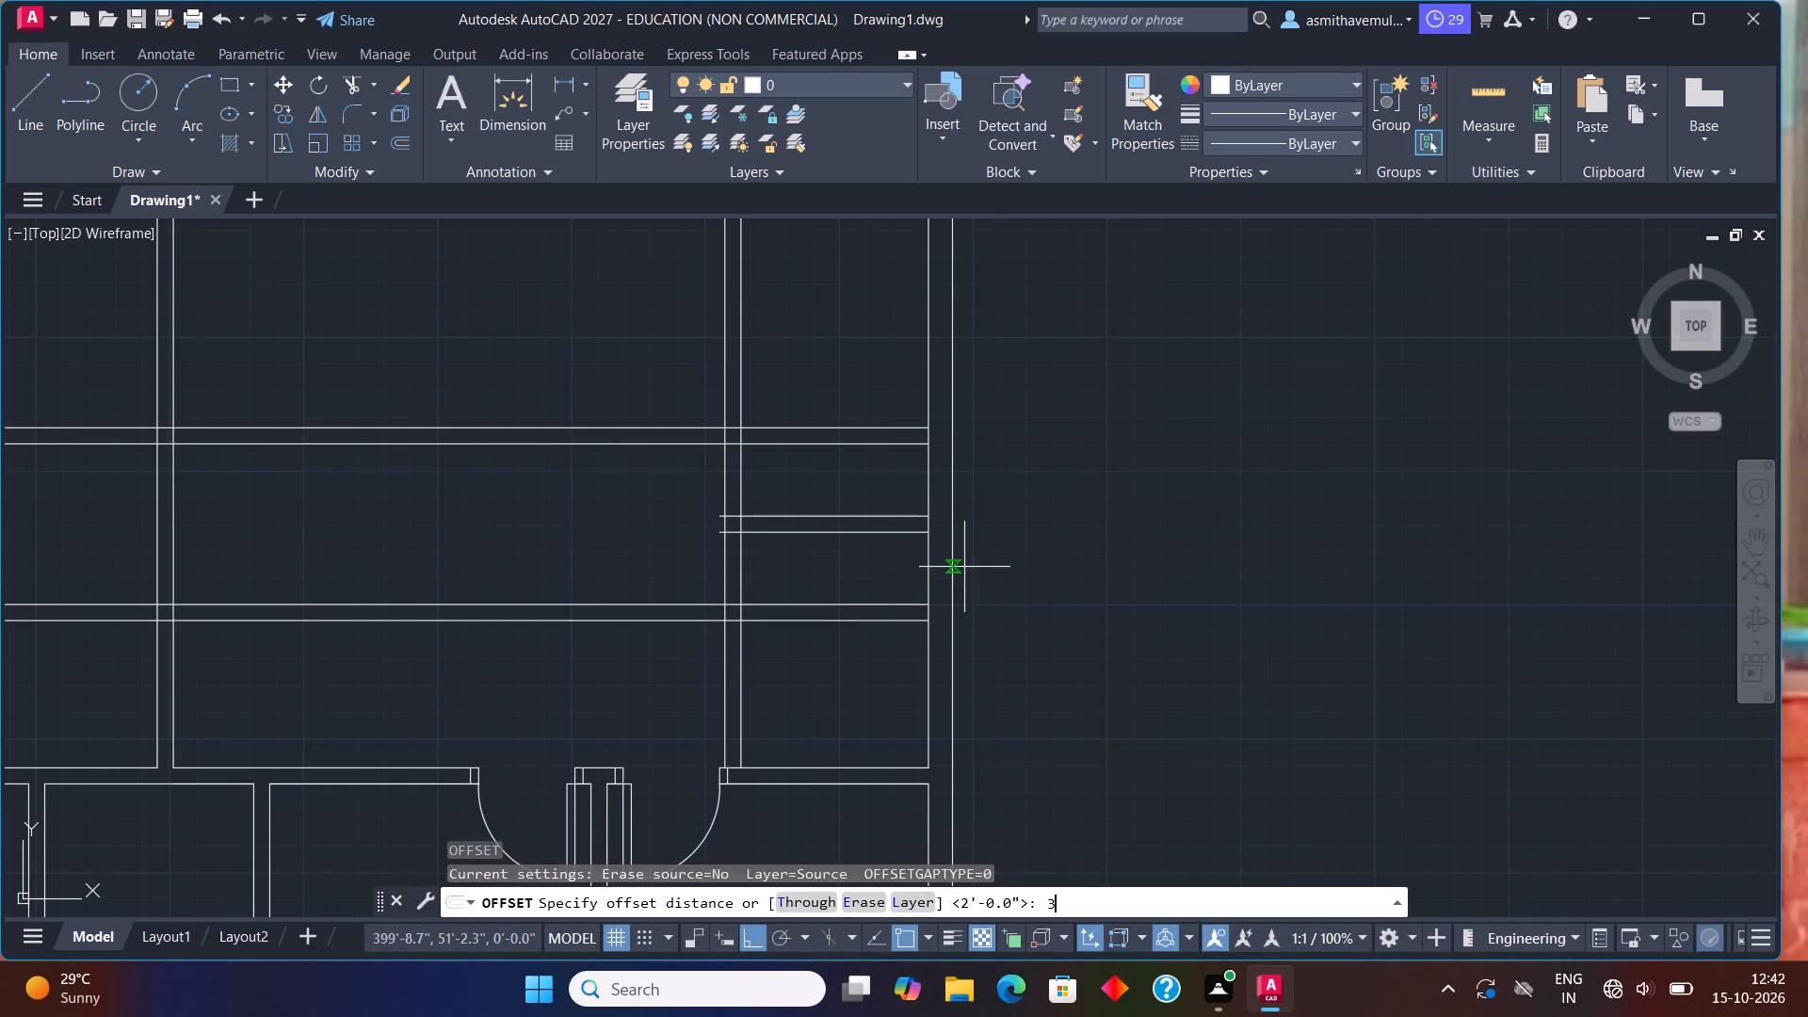
key(apostrophe)
key(Return)
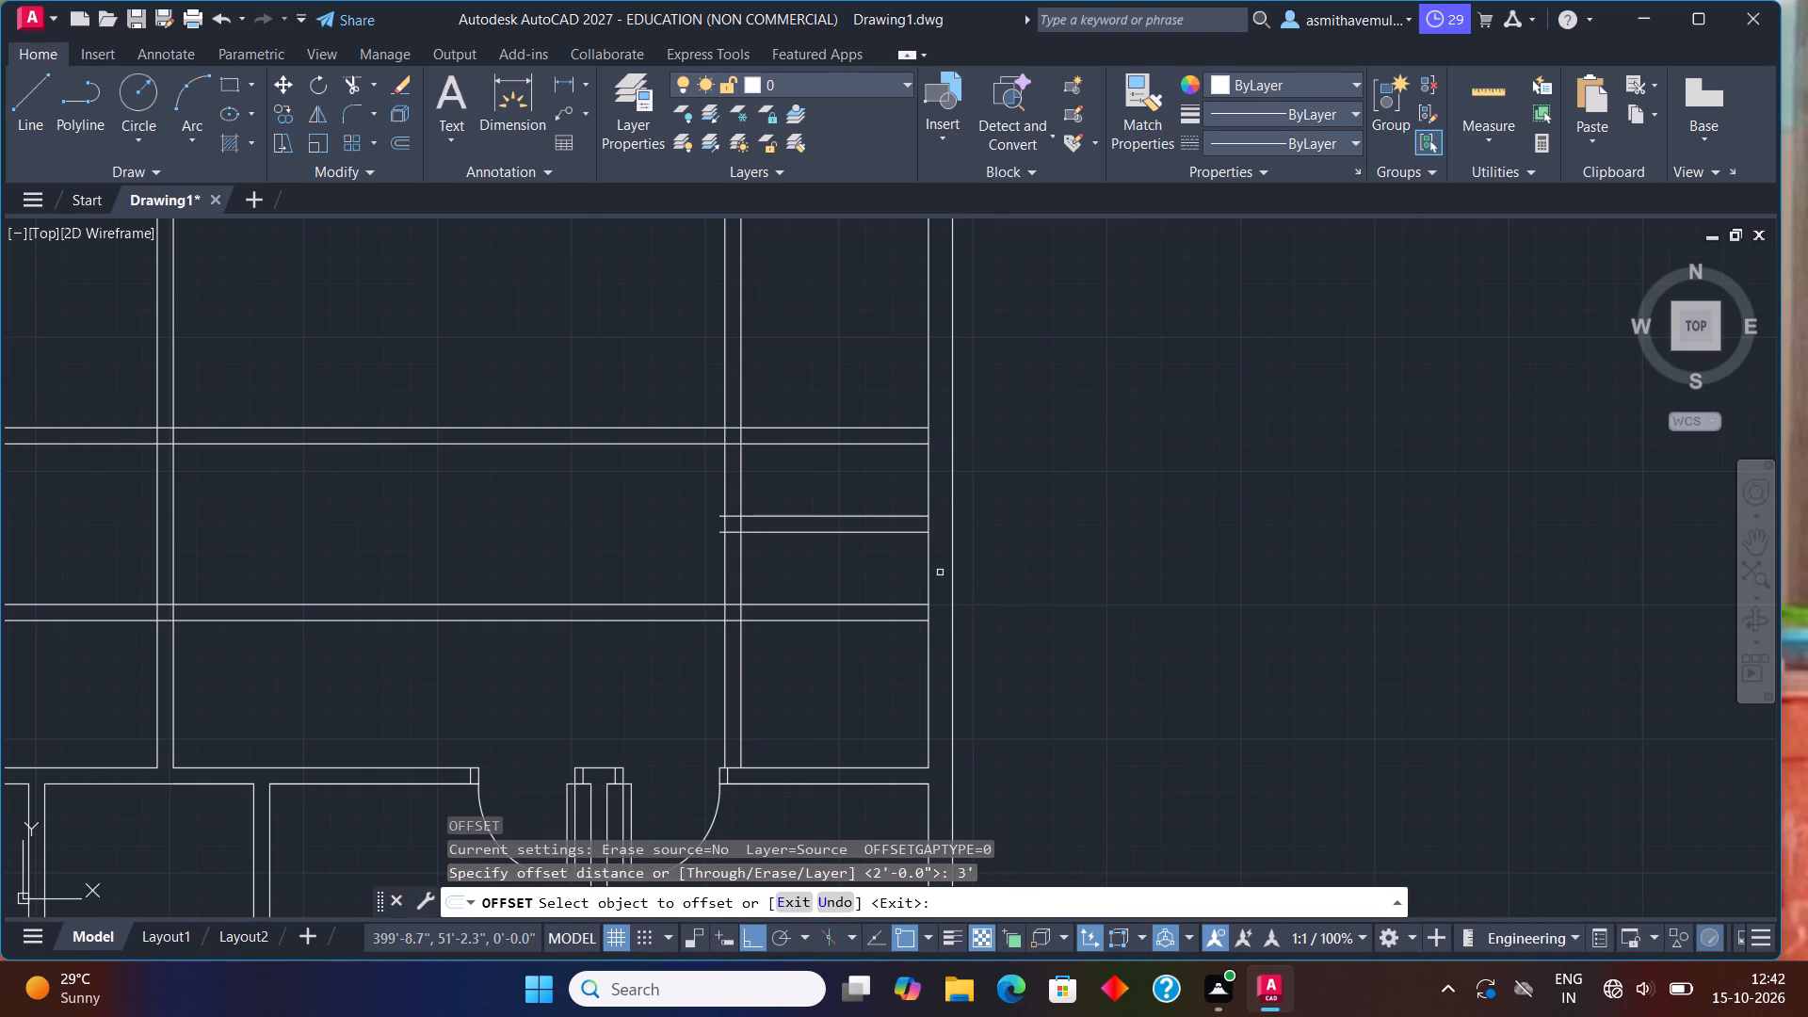
click(925, 563)
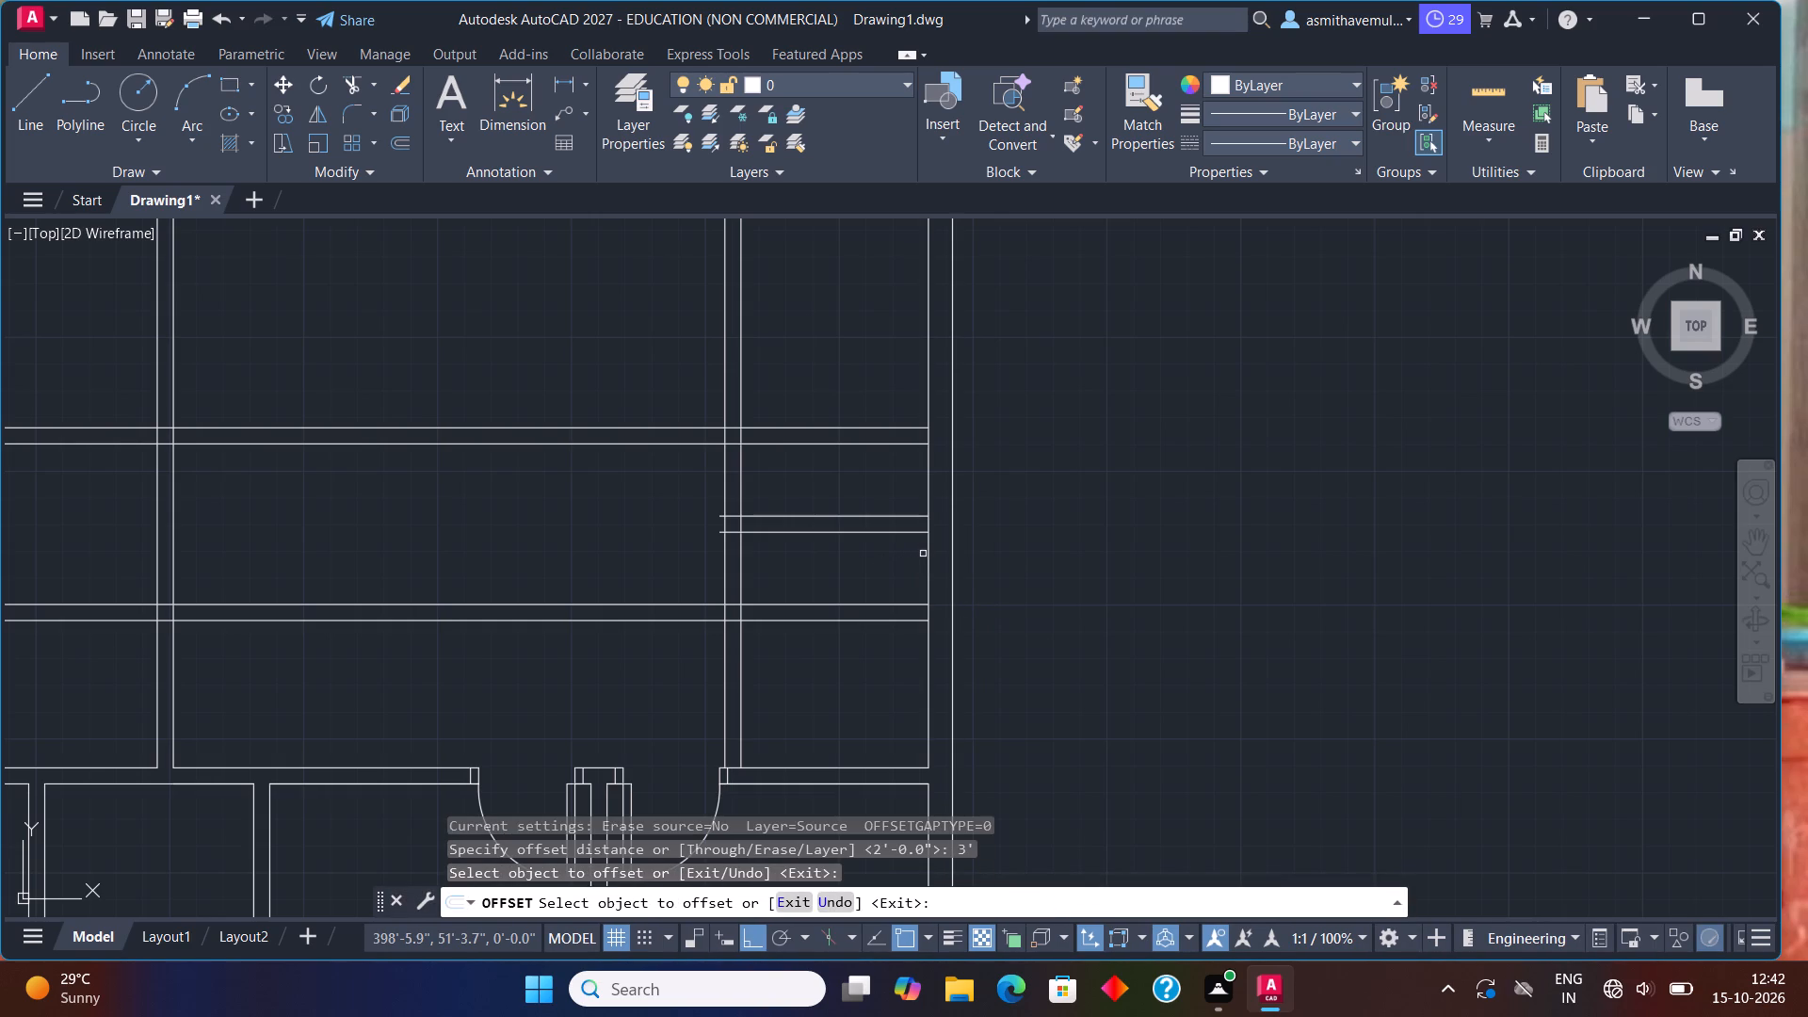
click(928, 562)
click(867, 578)
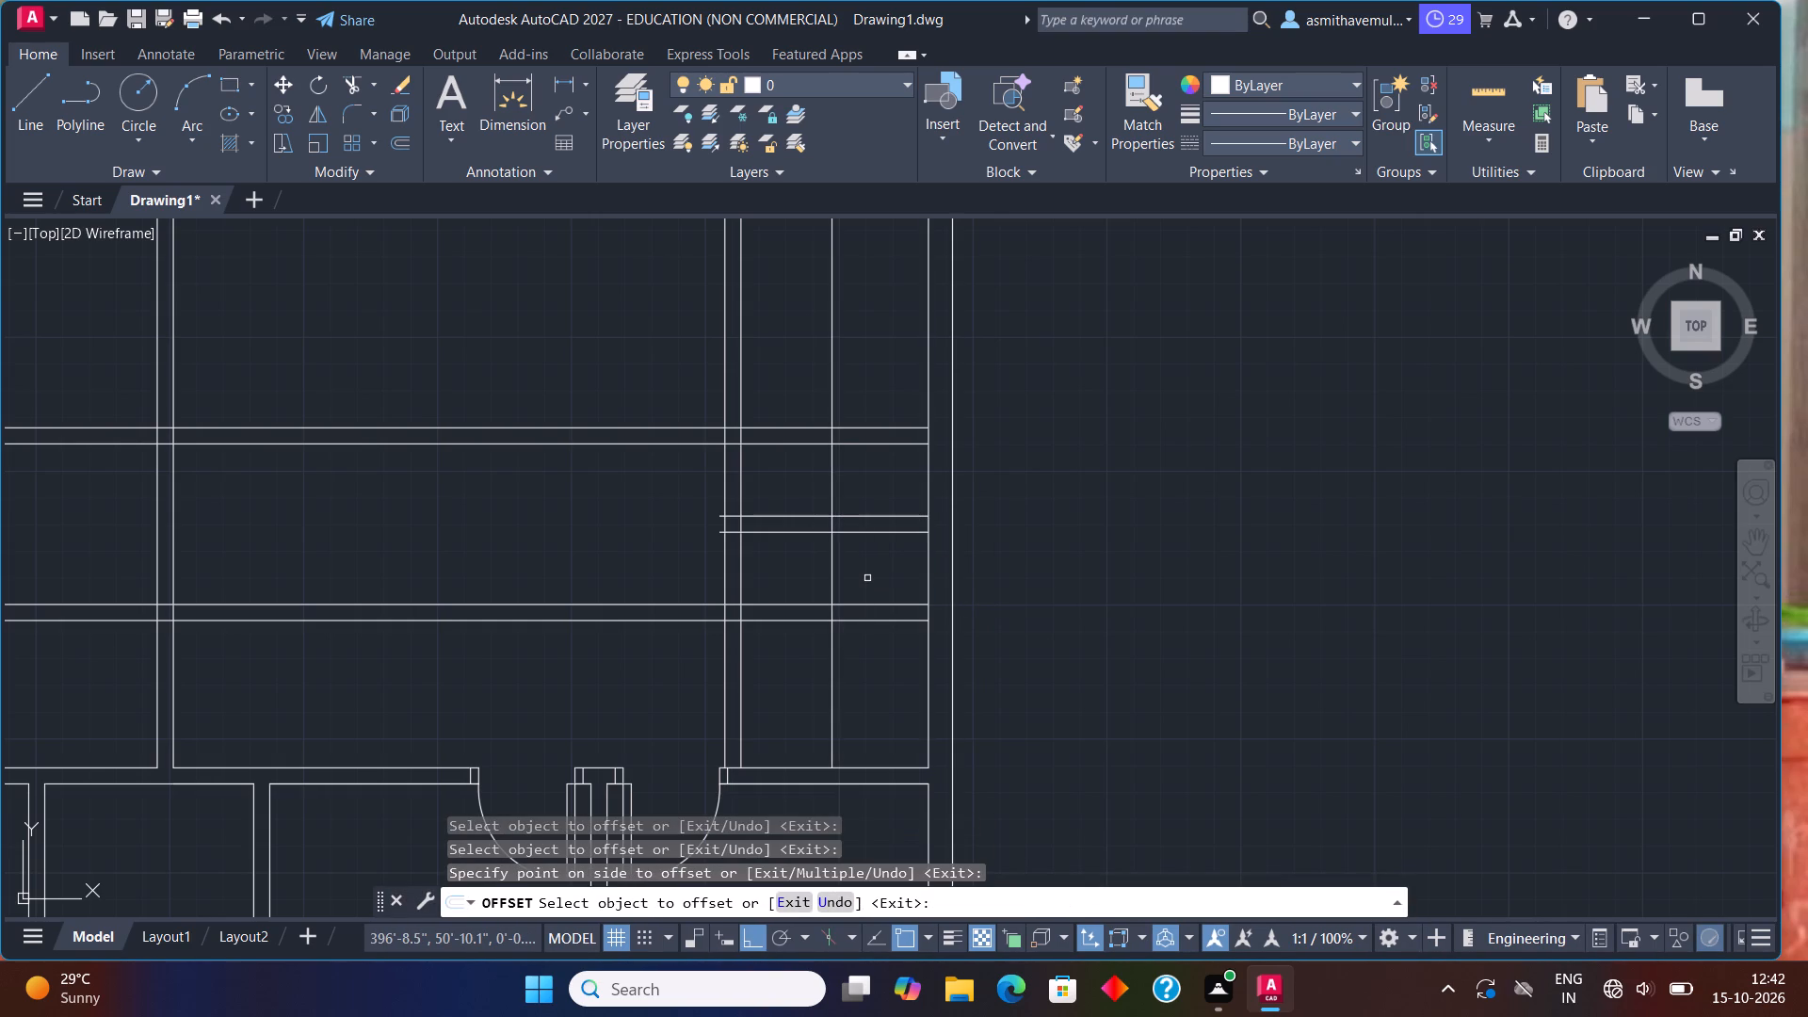
key(Escape)
Offset the new 3' partition line 6" away from the right exterior wall to give the partition its thickness.
key(o)
key(Return)
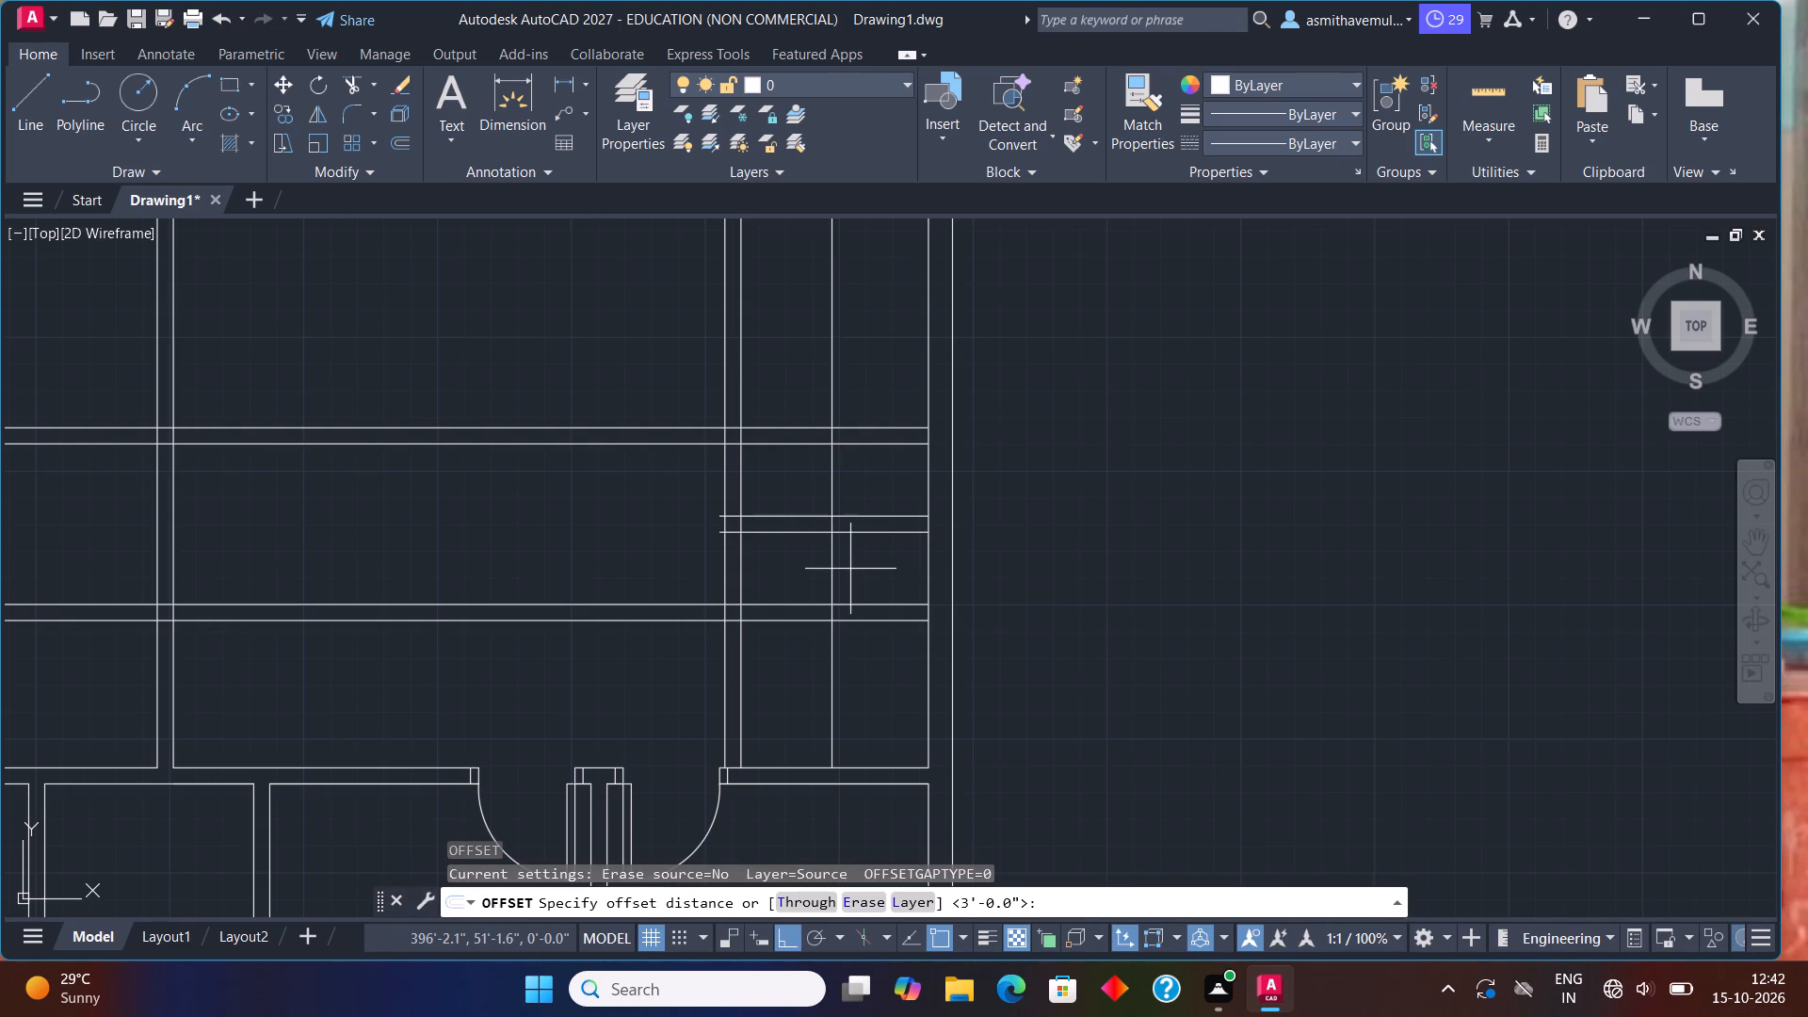
key(3)
key(BackSpace)
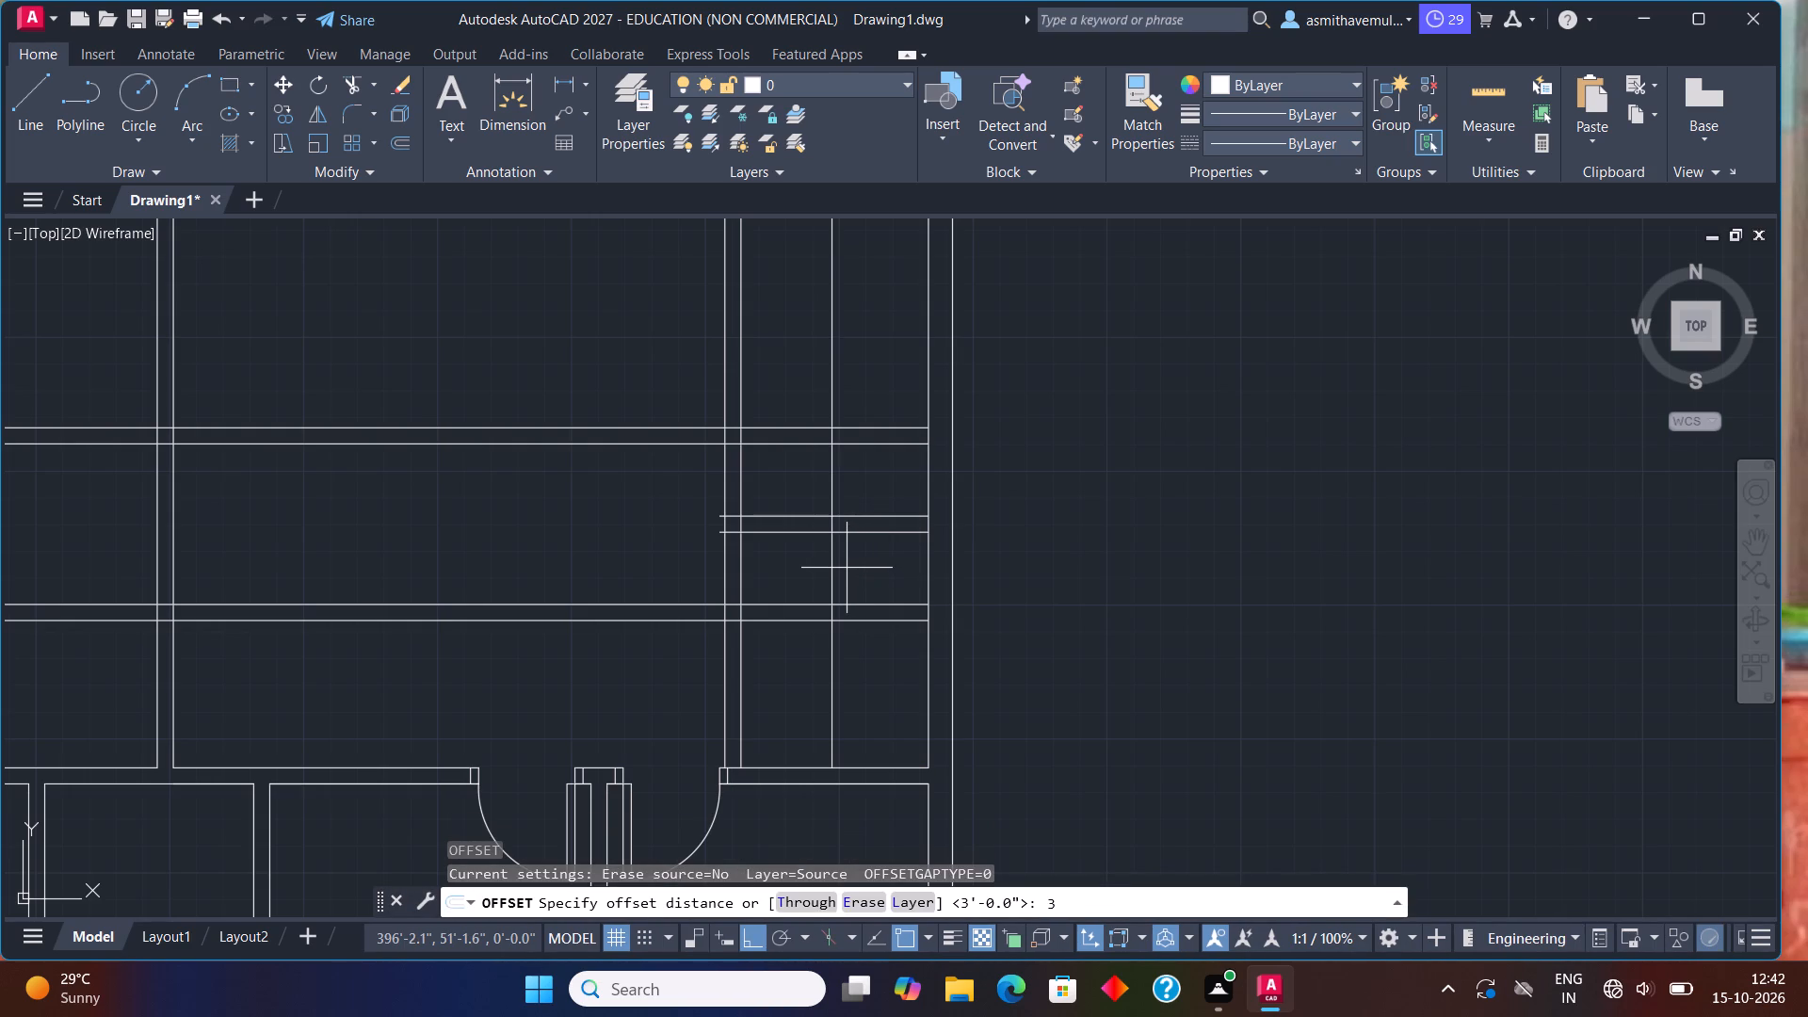
key(6)
key(shift+quotedbl)
key(Return)
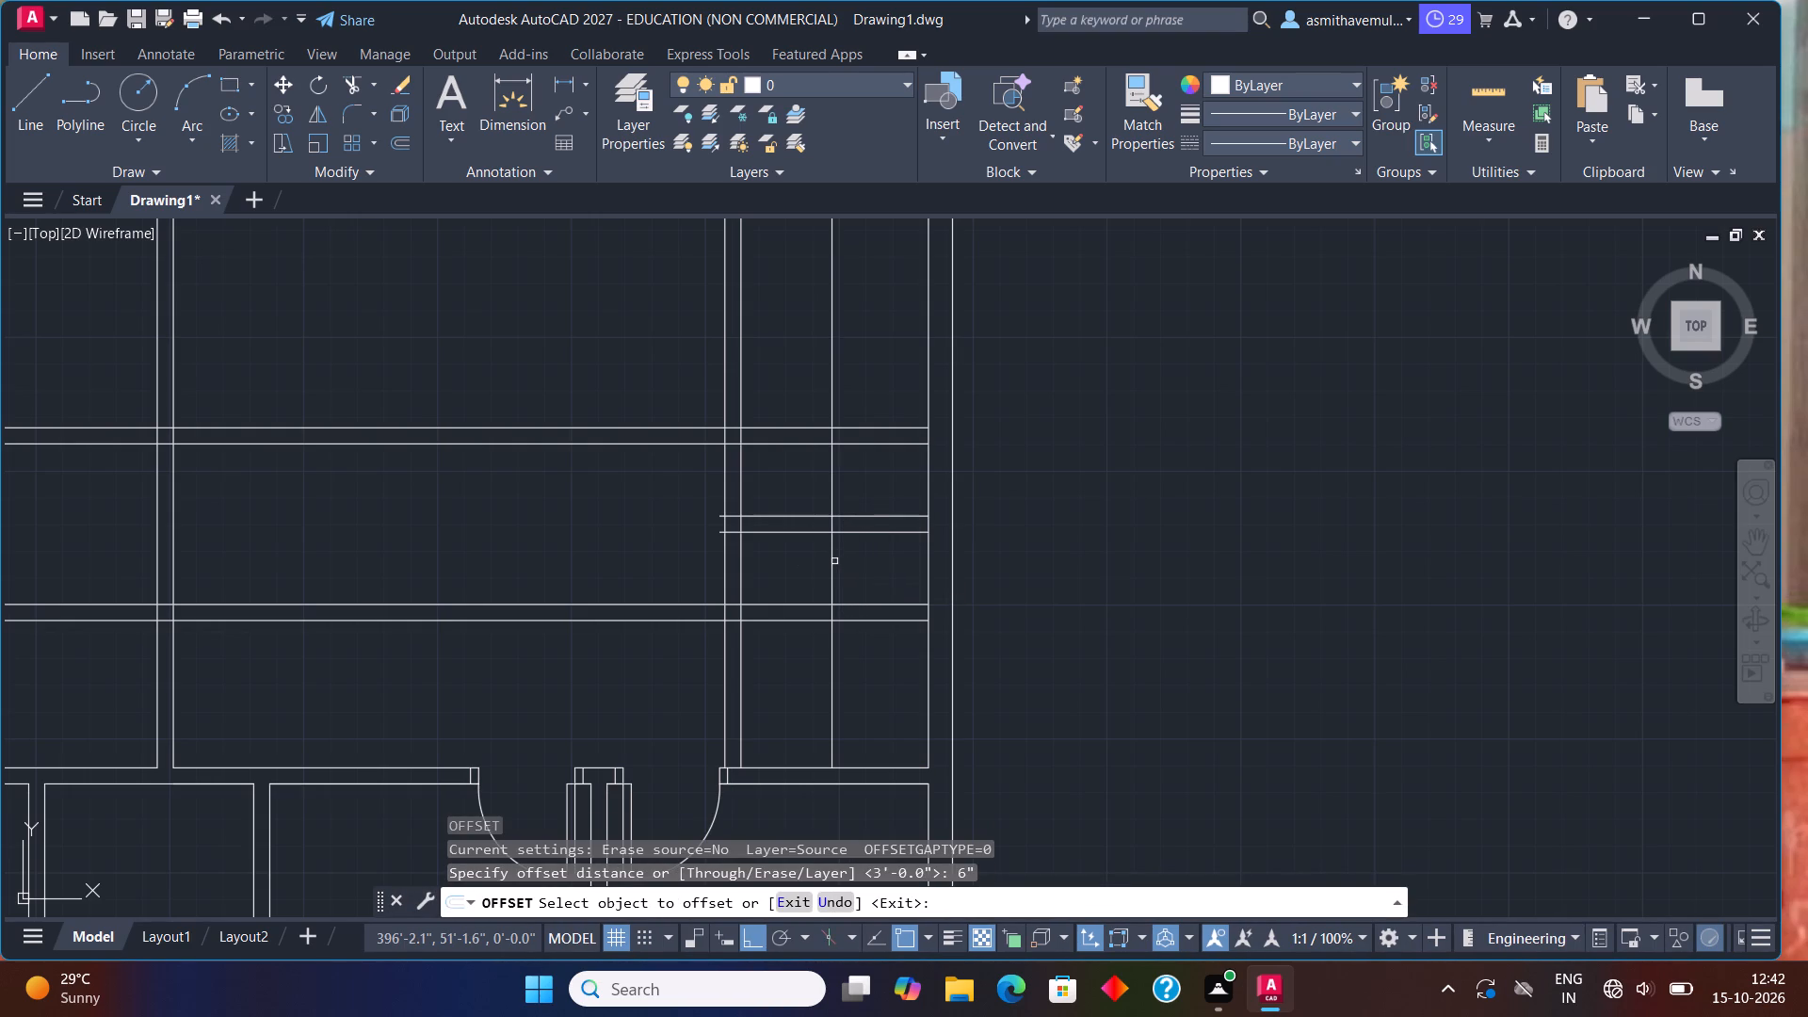
click(833, 561)
click(790, 580)
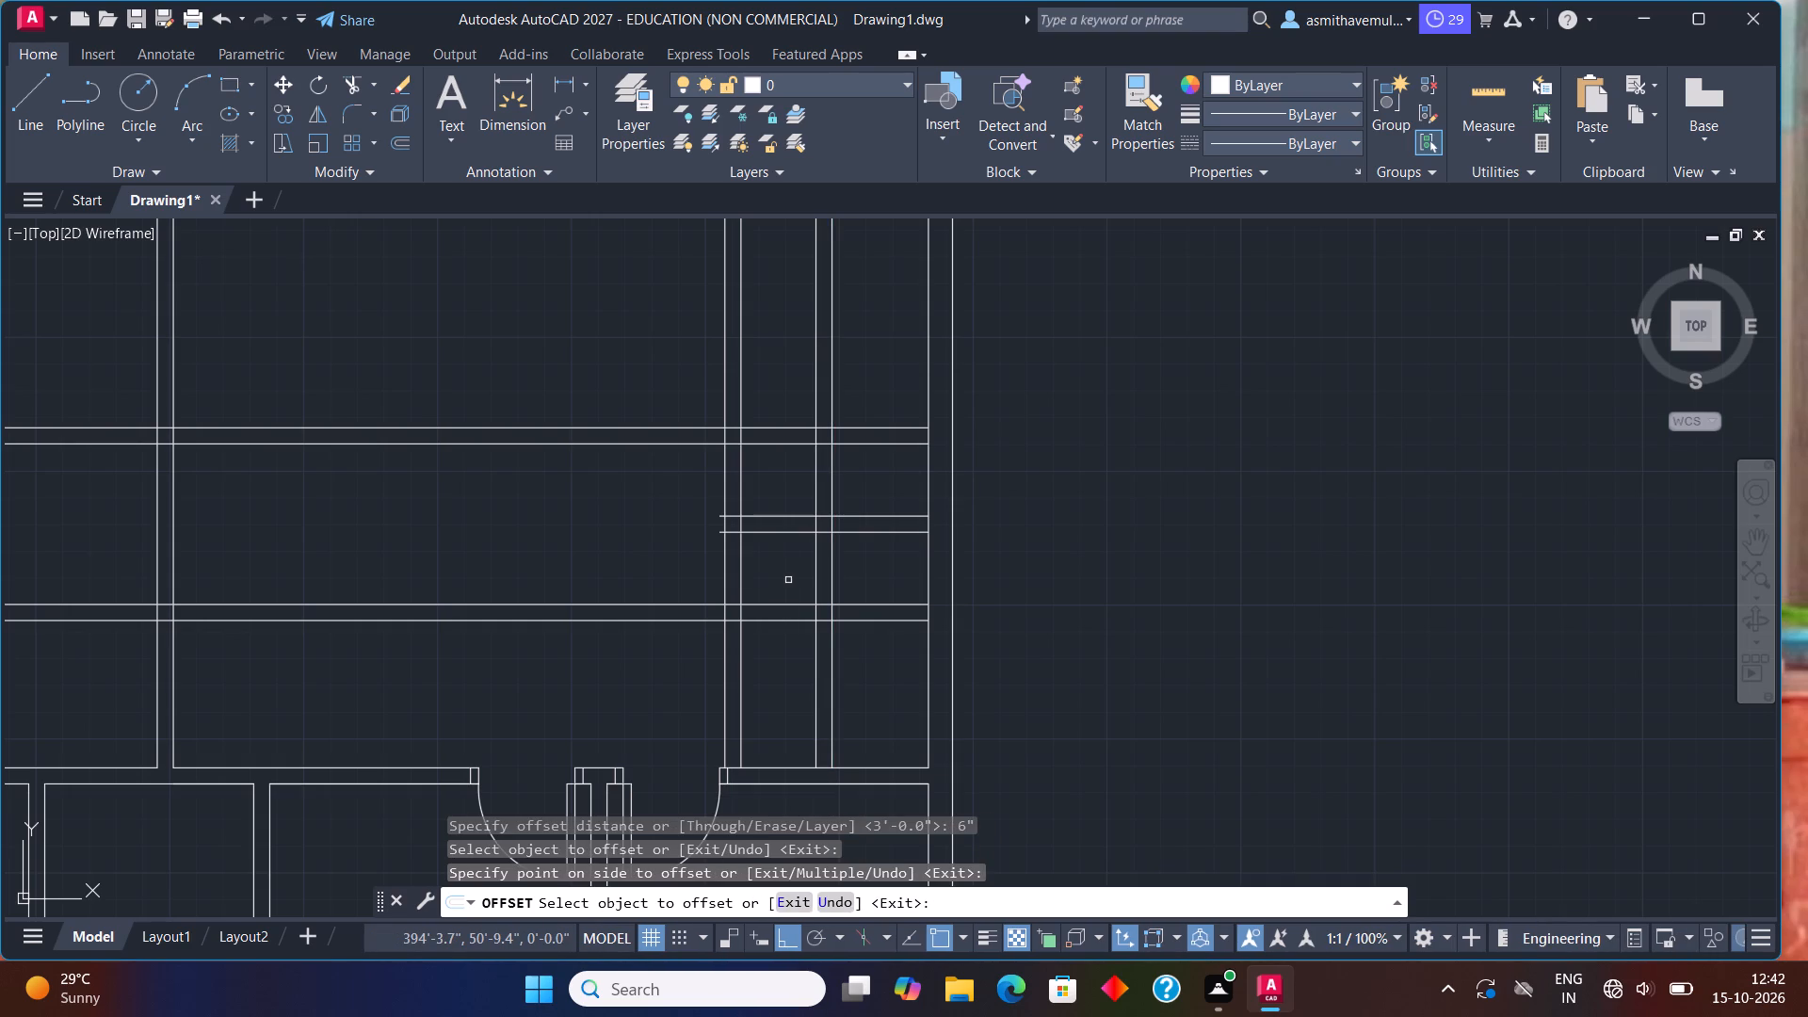
key(Escape)
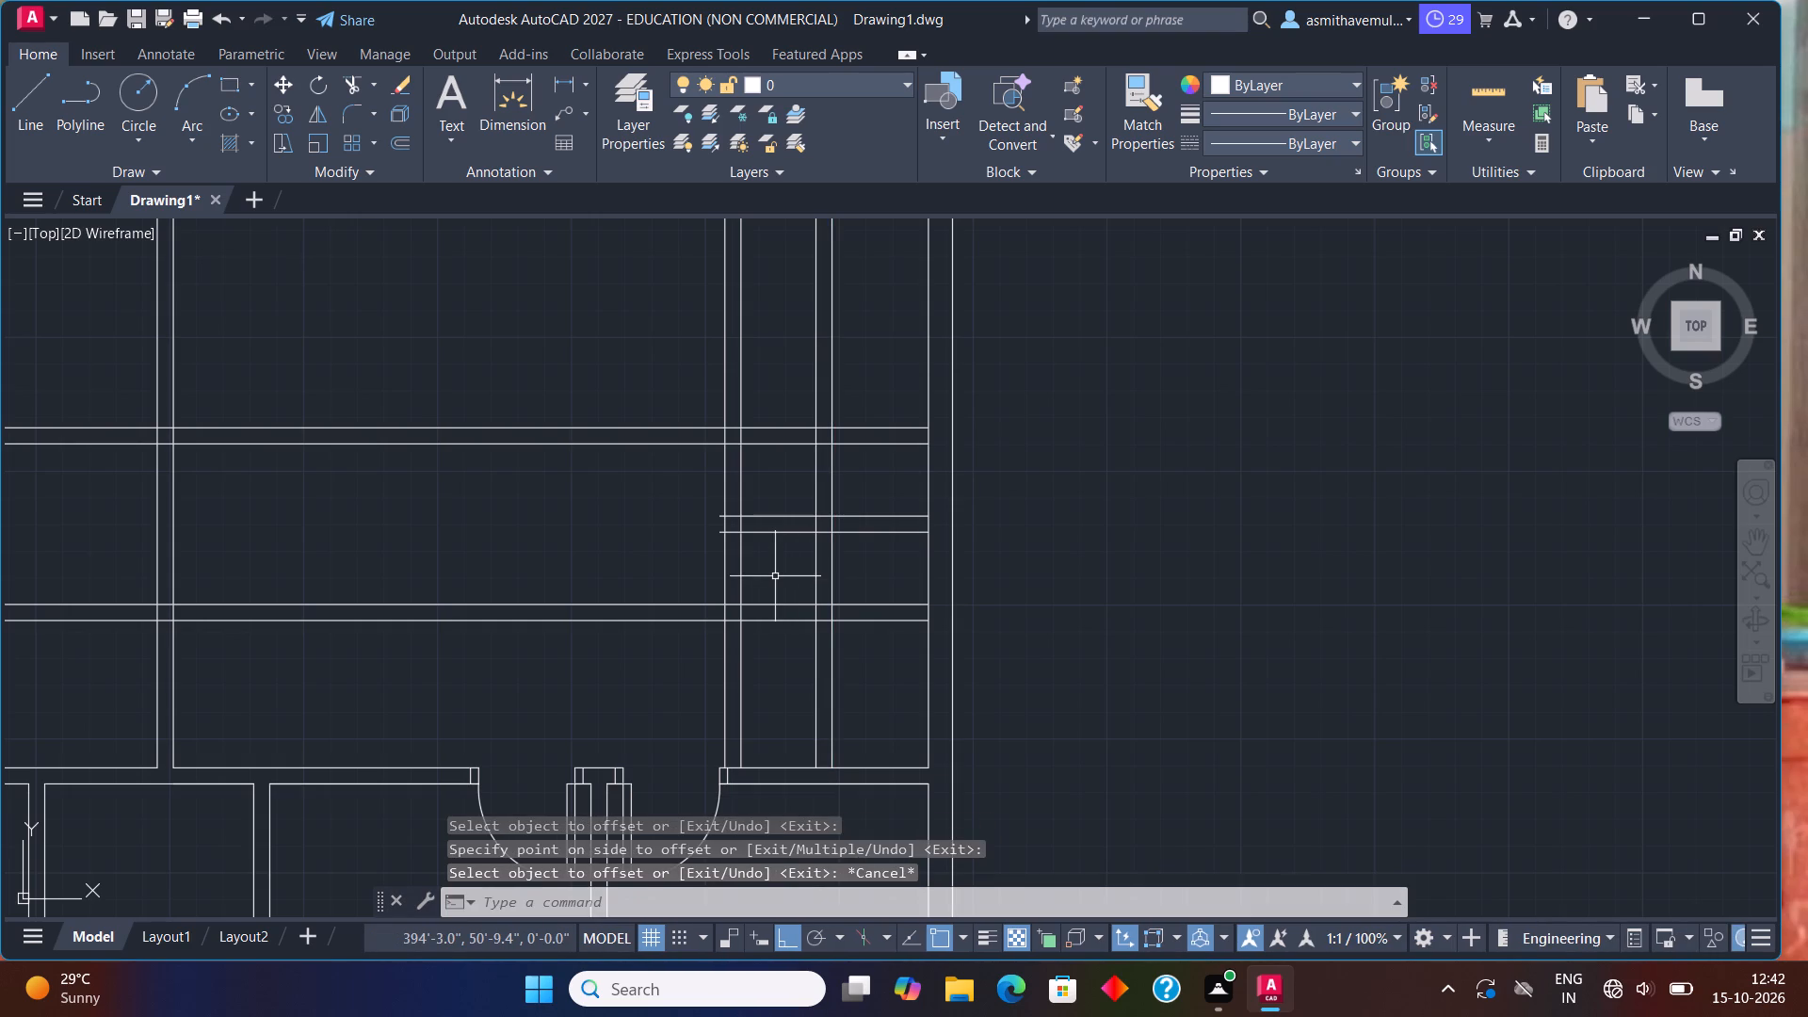
Trim the lower long horizontal wall to its short piece between the two right-hand partitions, and cut the 3' partition off below it.
text(tri)
key(Return)
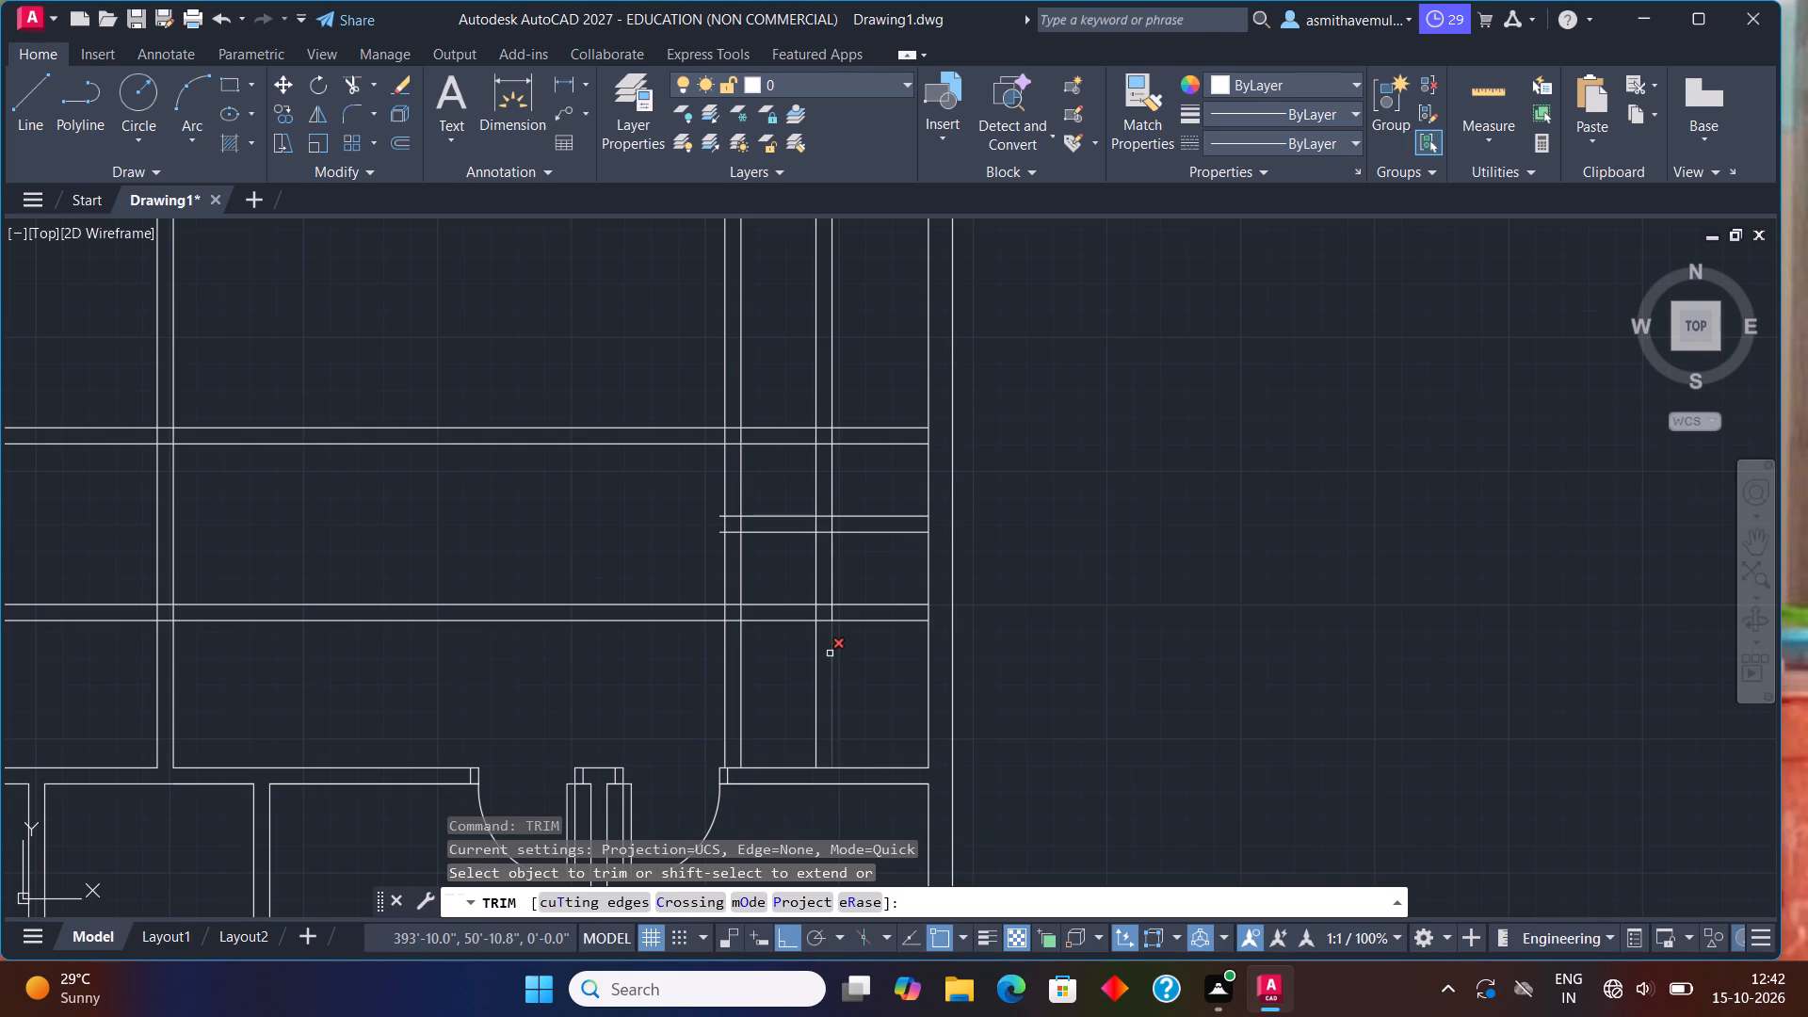
drag(804, 666, 883, 573)
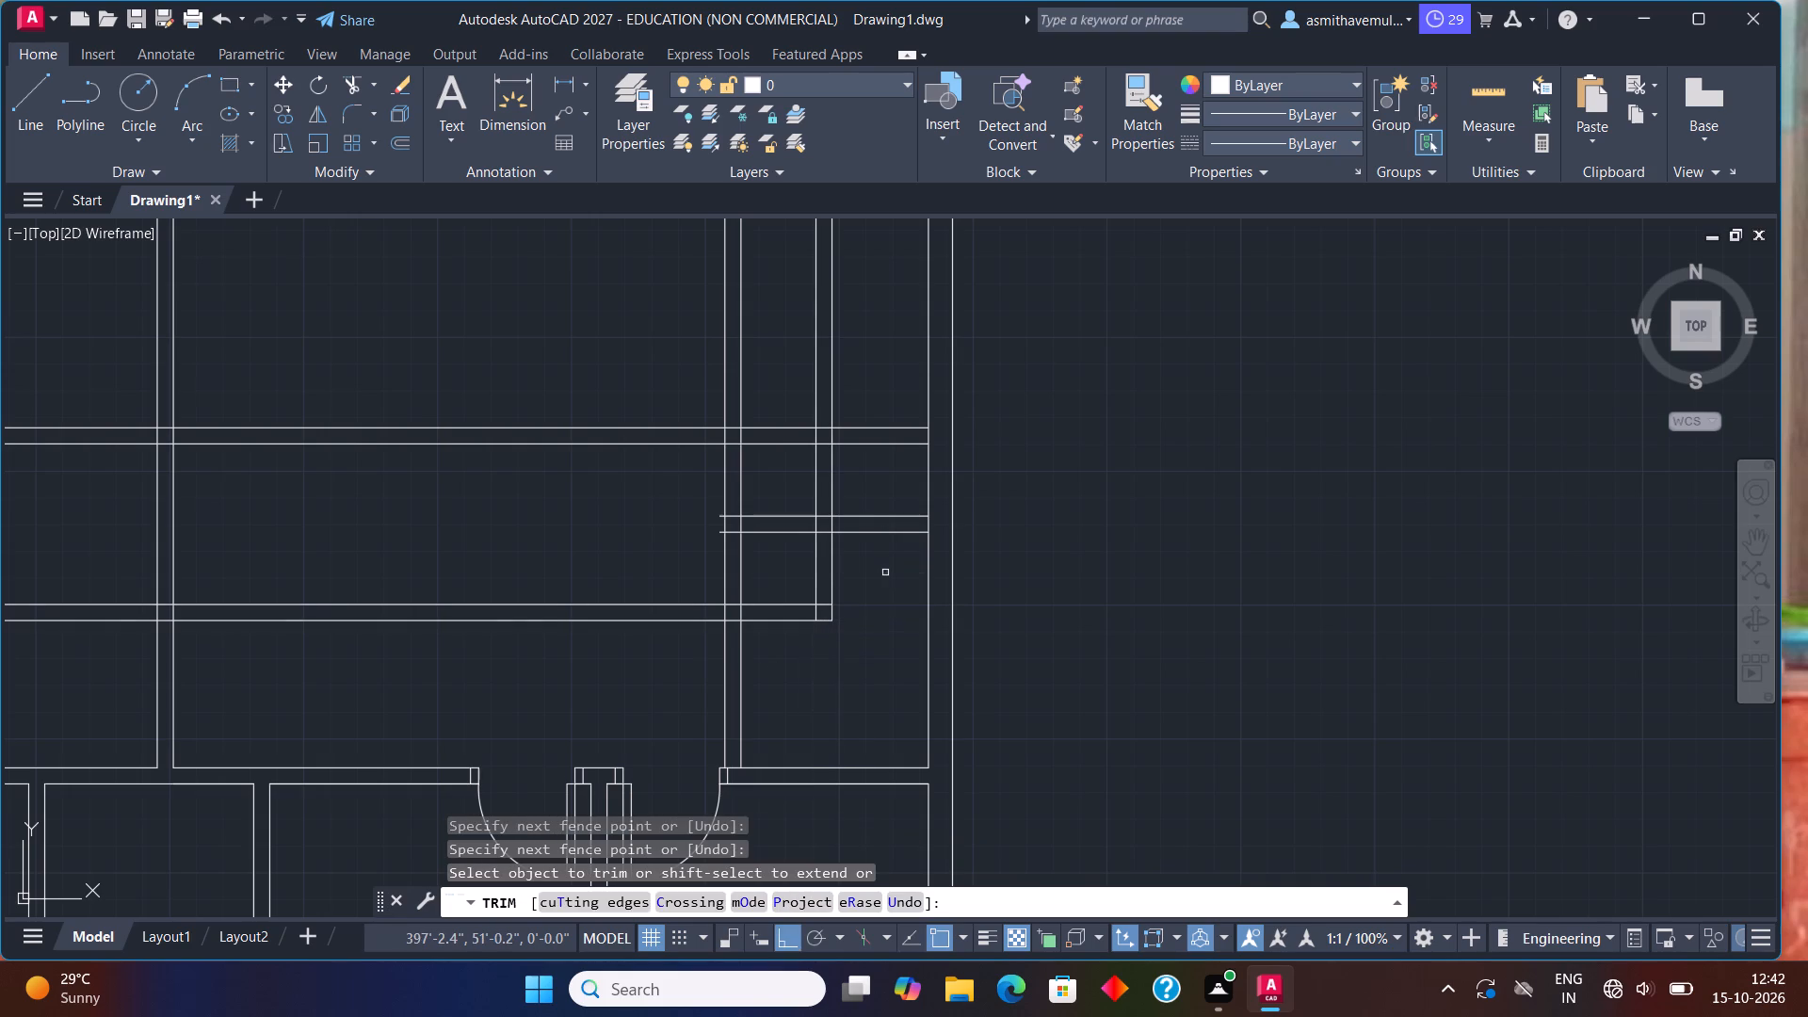
scroll(693, 716, up, 1)
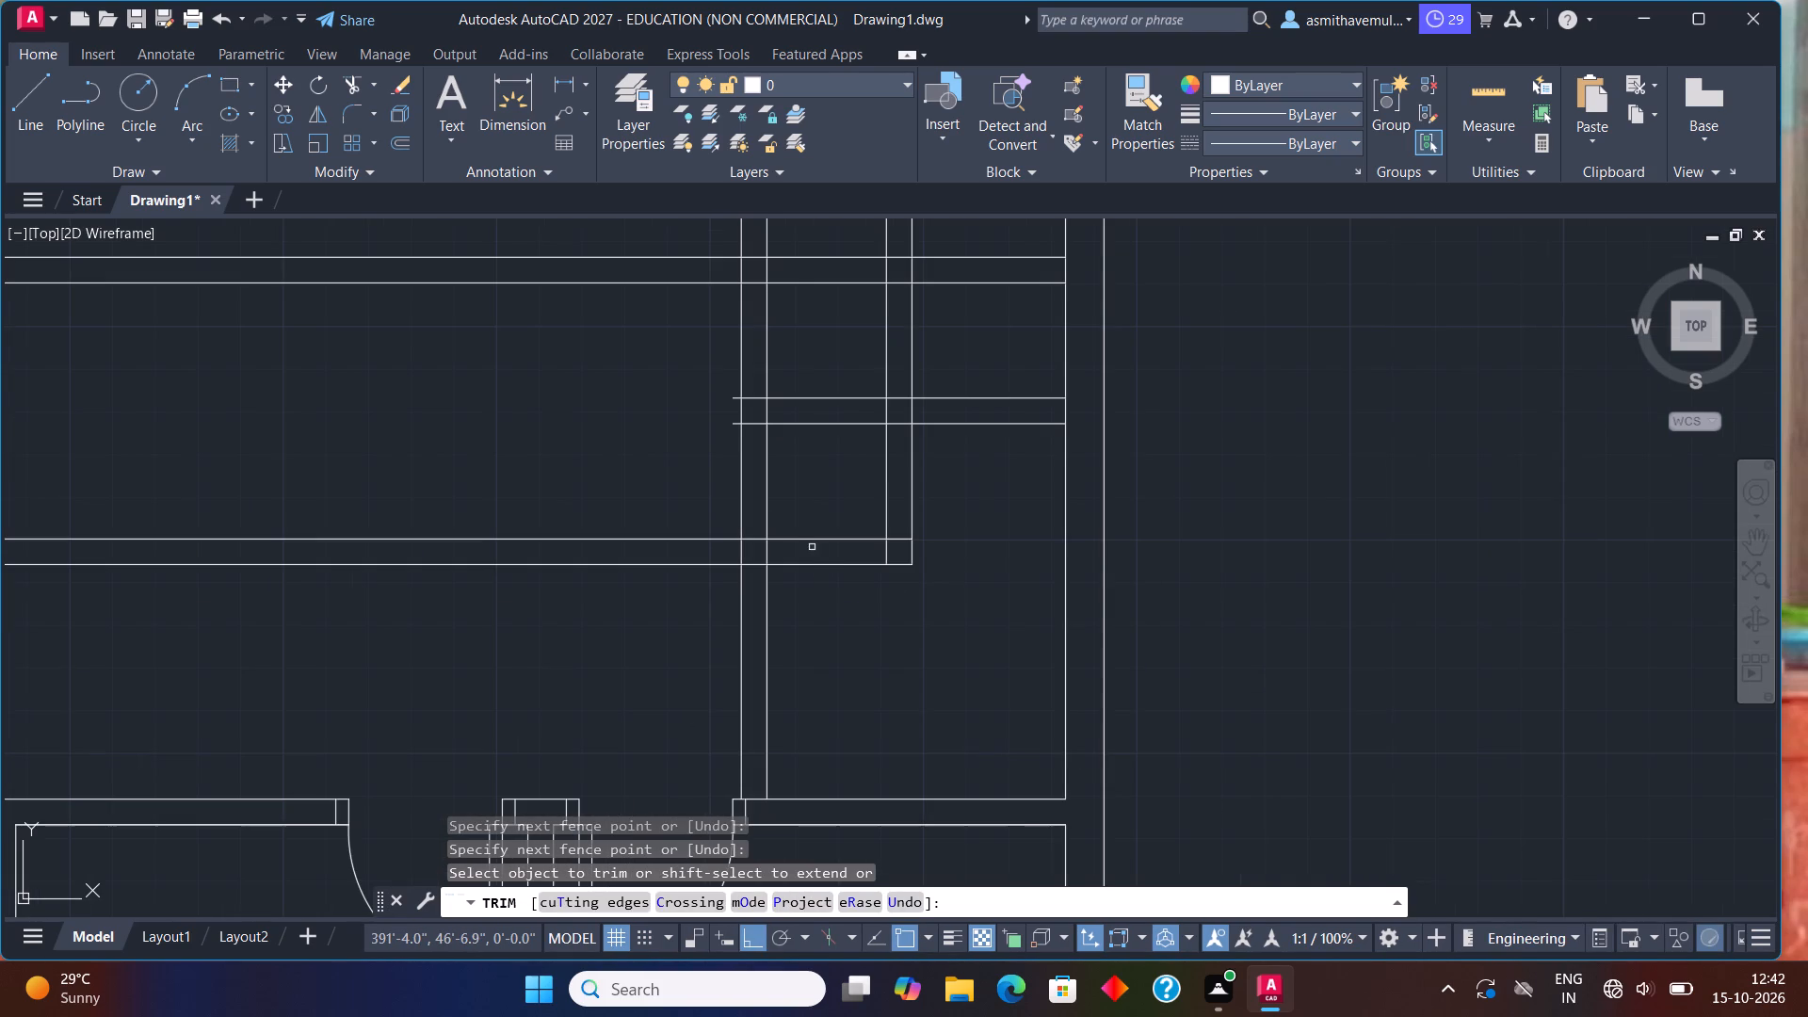
scroll(765, 547, down, 3)
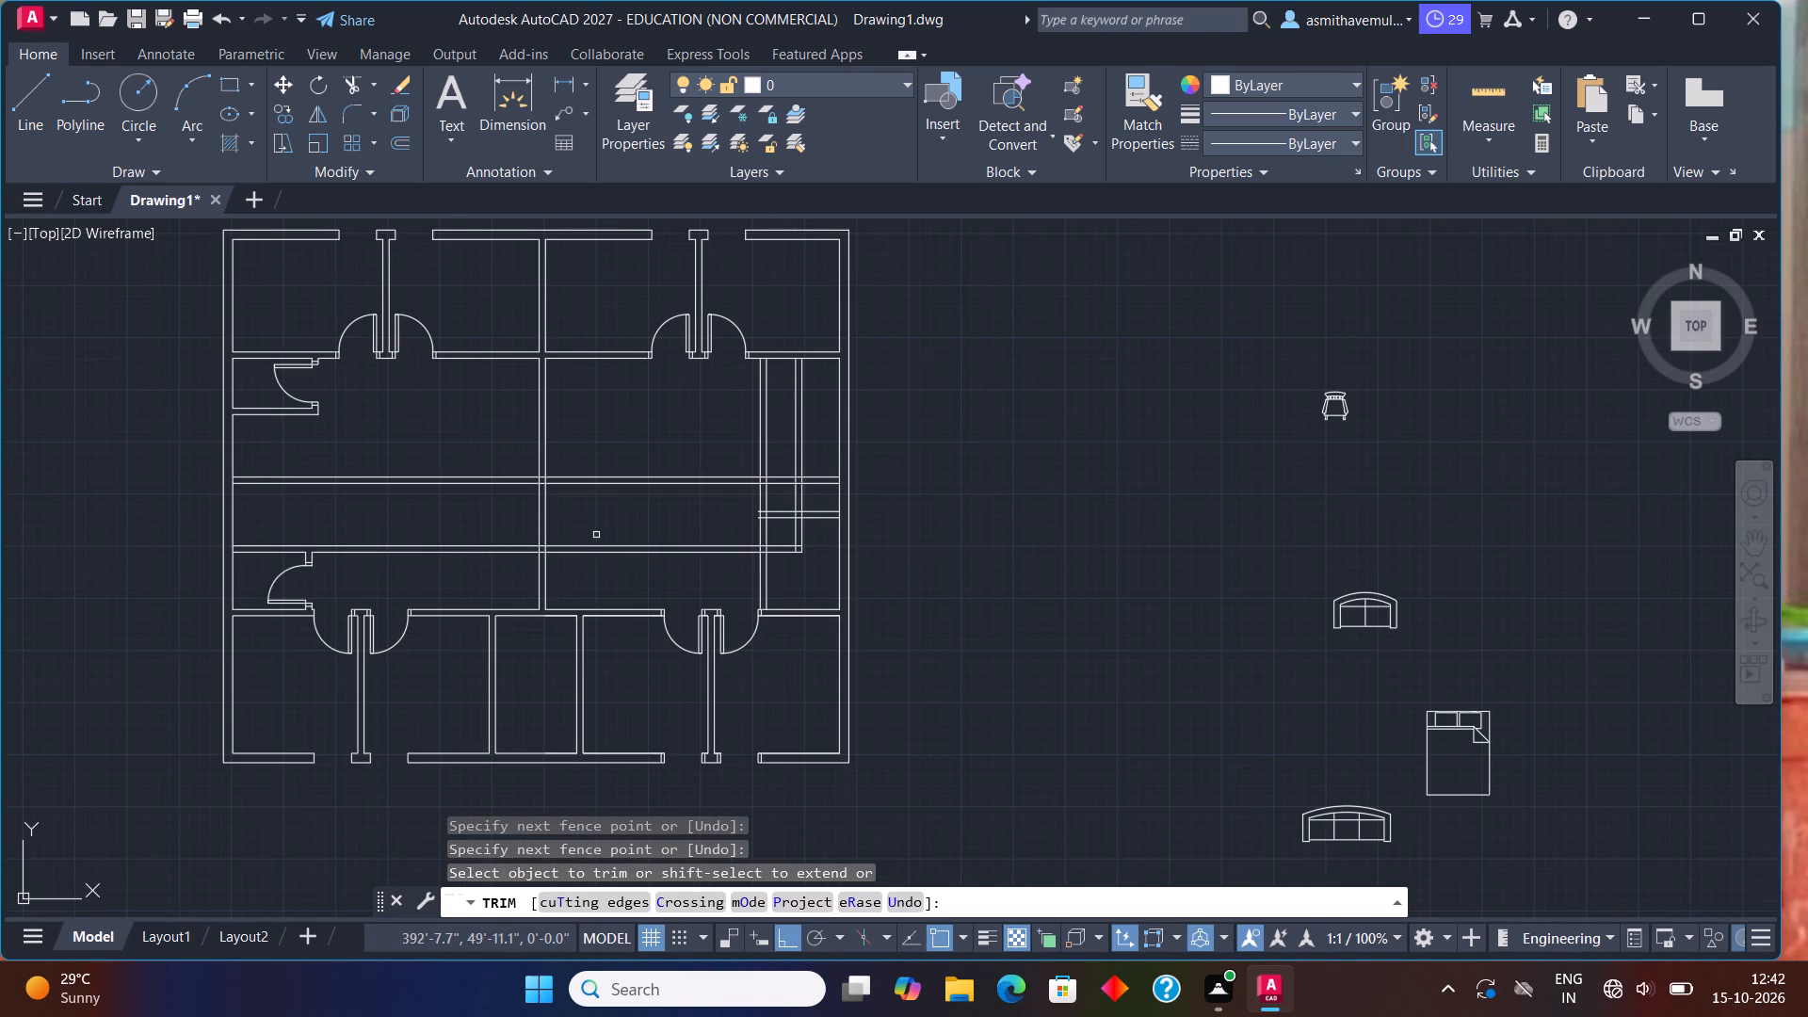
drag(597, 533, 610, 575)
Trim the 6'4" partition between the short cross wall and the lower wall piece, and clean both corners into a stepped wall.
scroll(742, 553, up, 3)
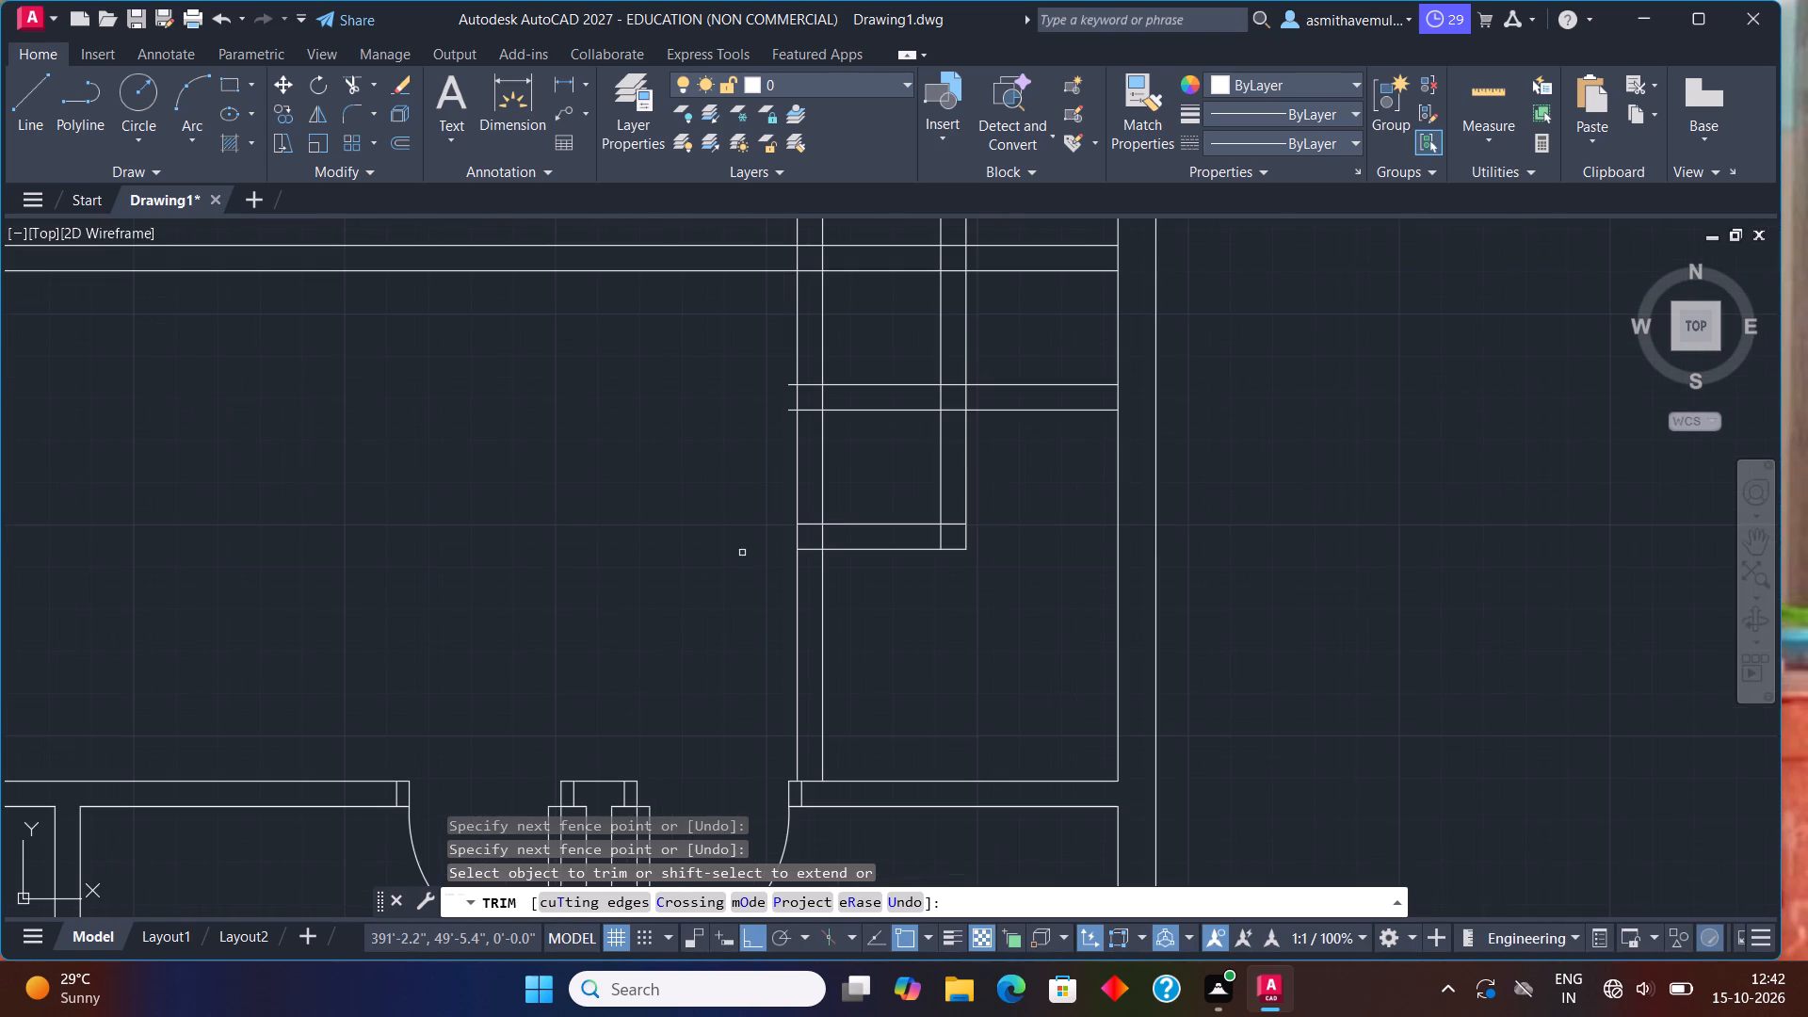
drag(894, 484, 728, 484)
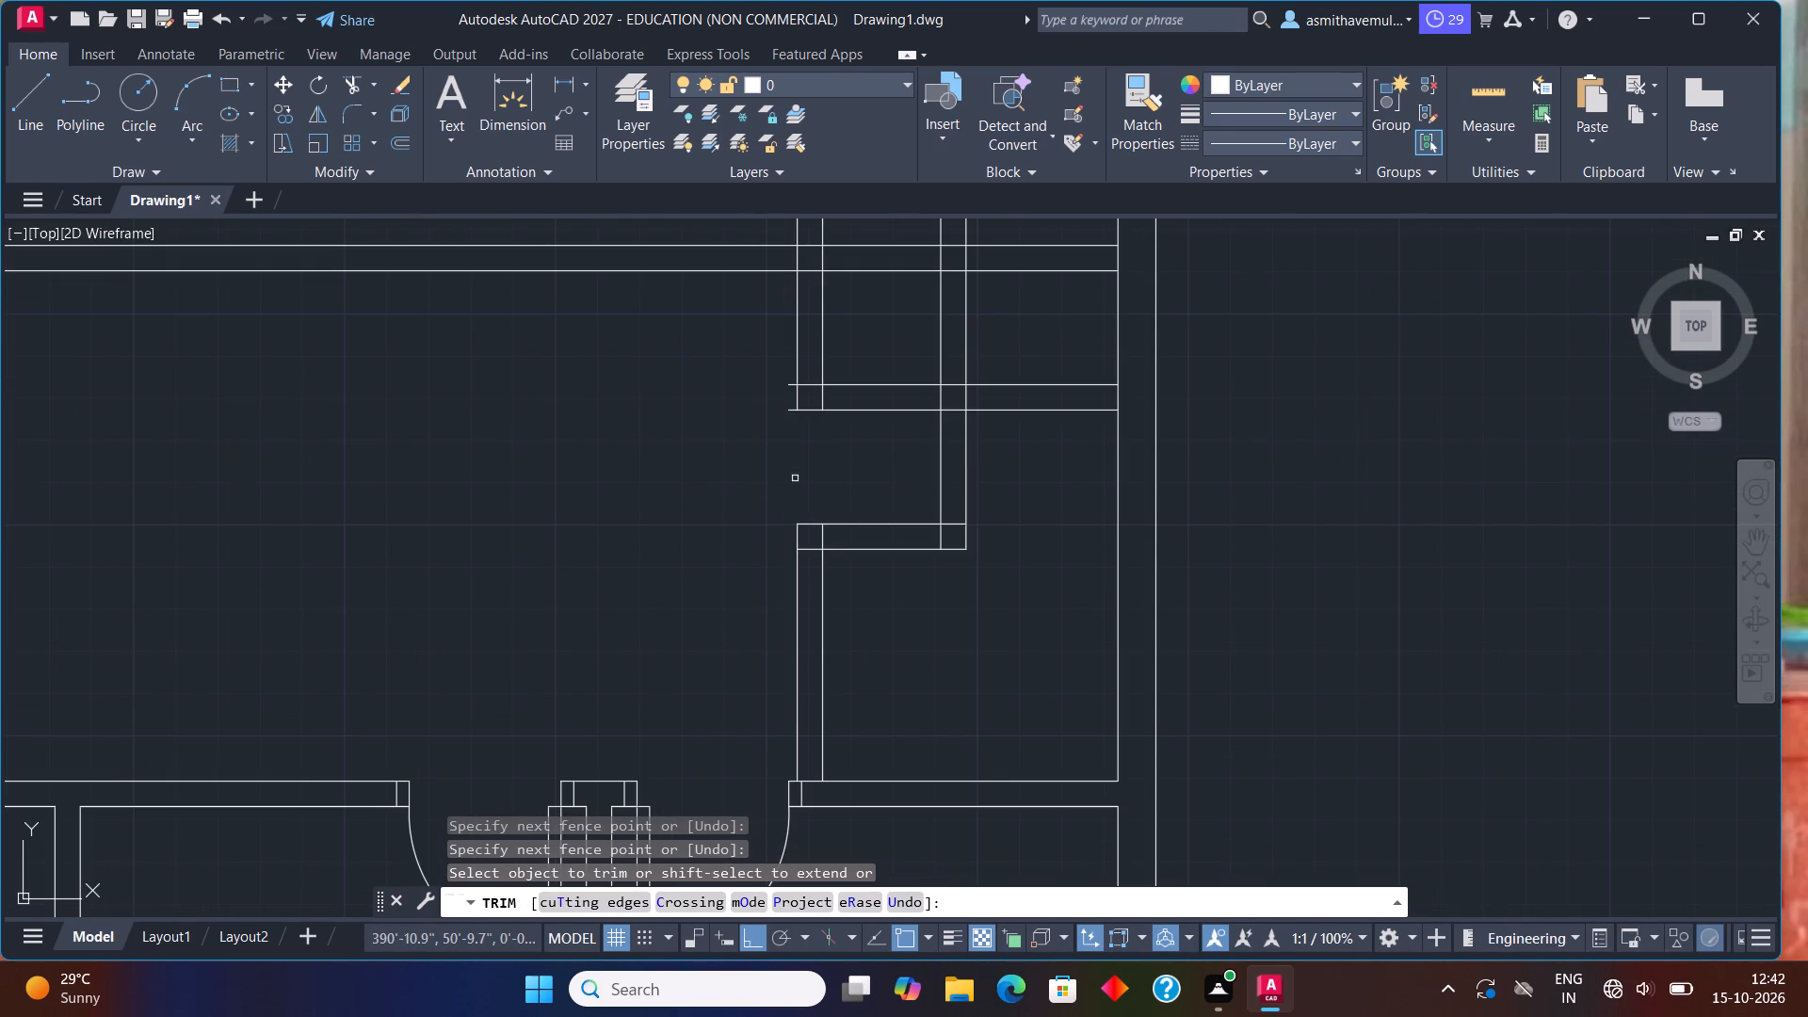
click(823, 538)
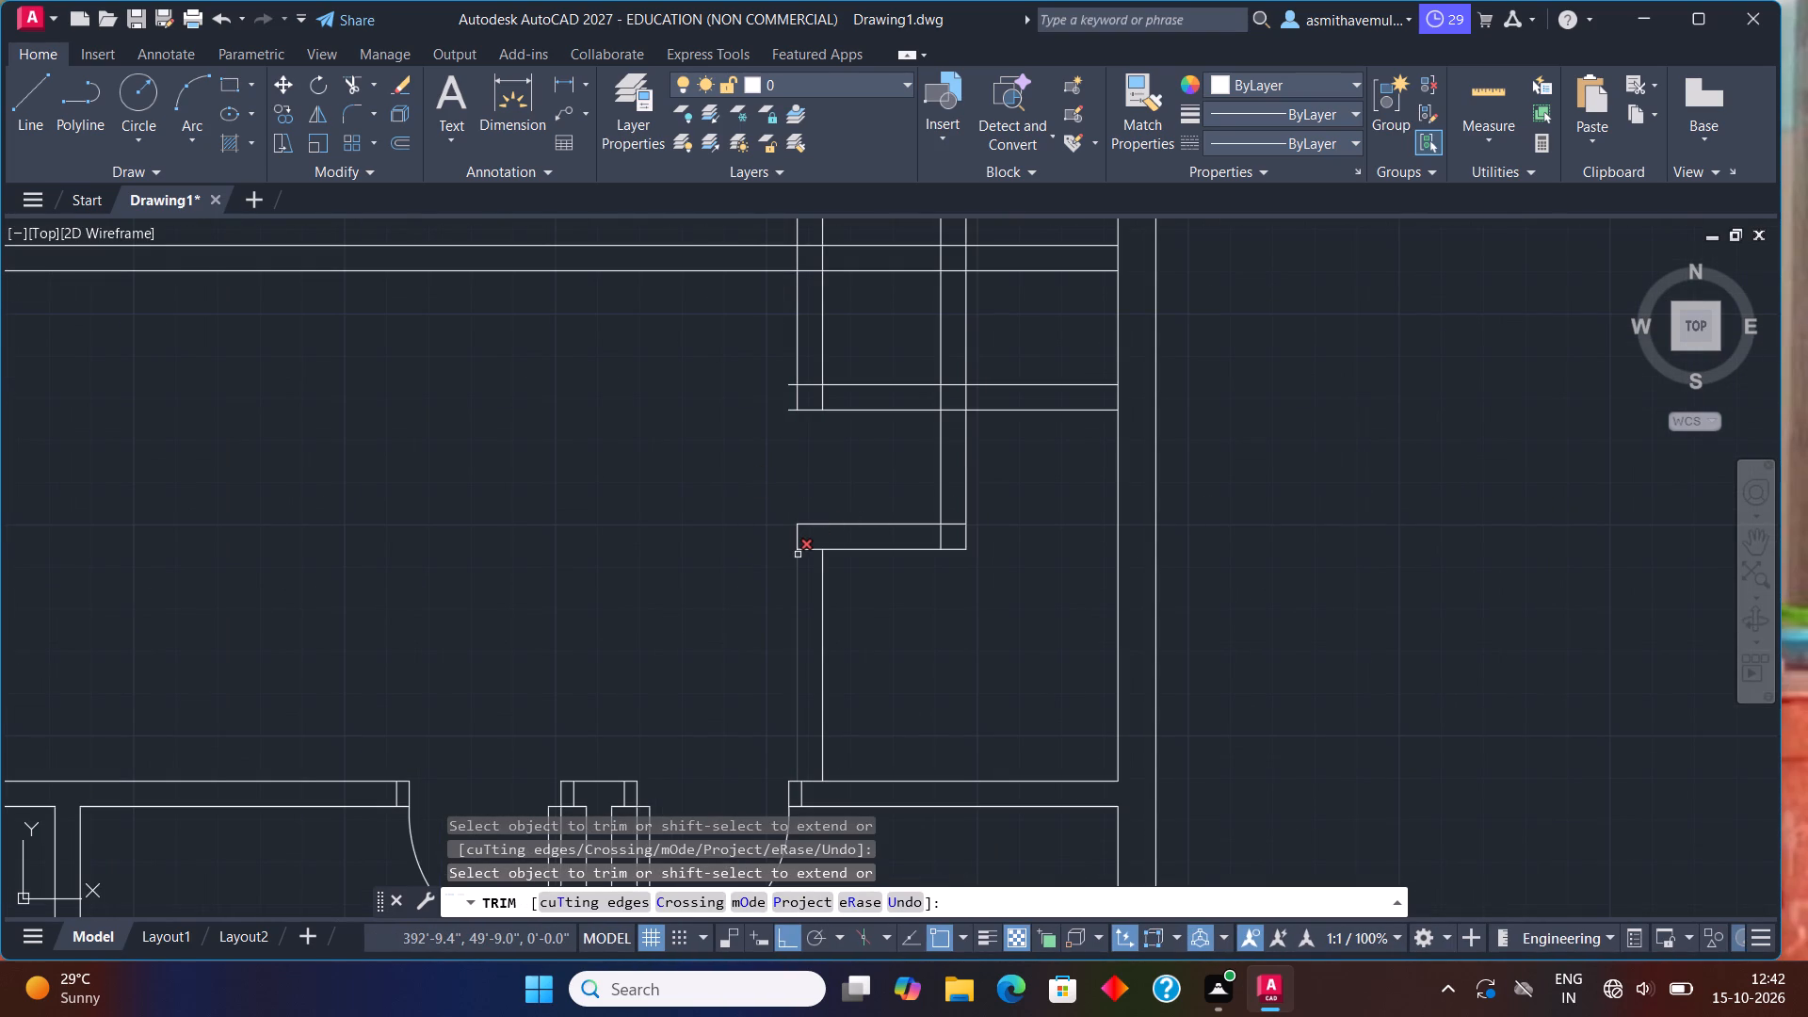
click(806, 552)
click(950, 523)
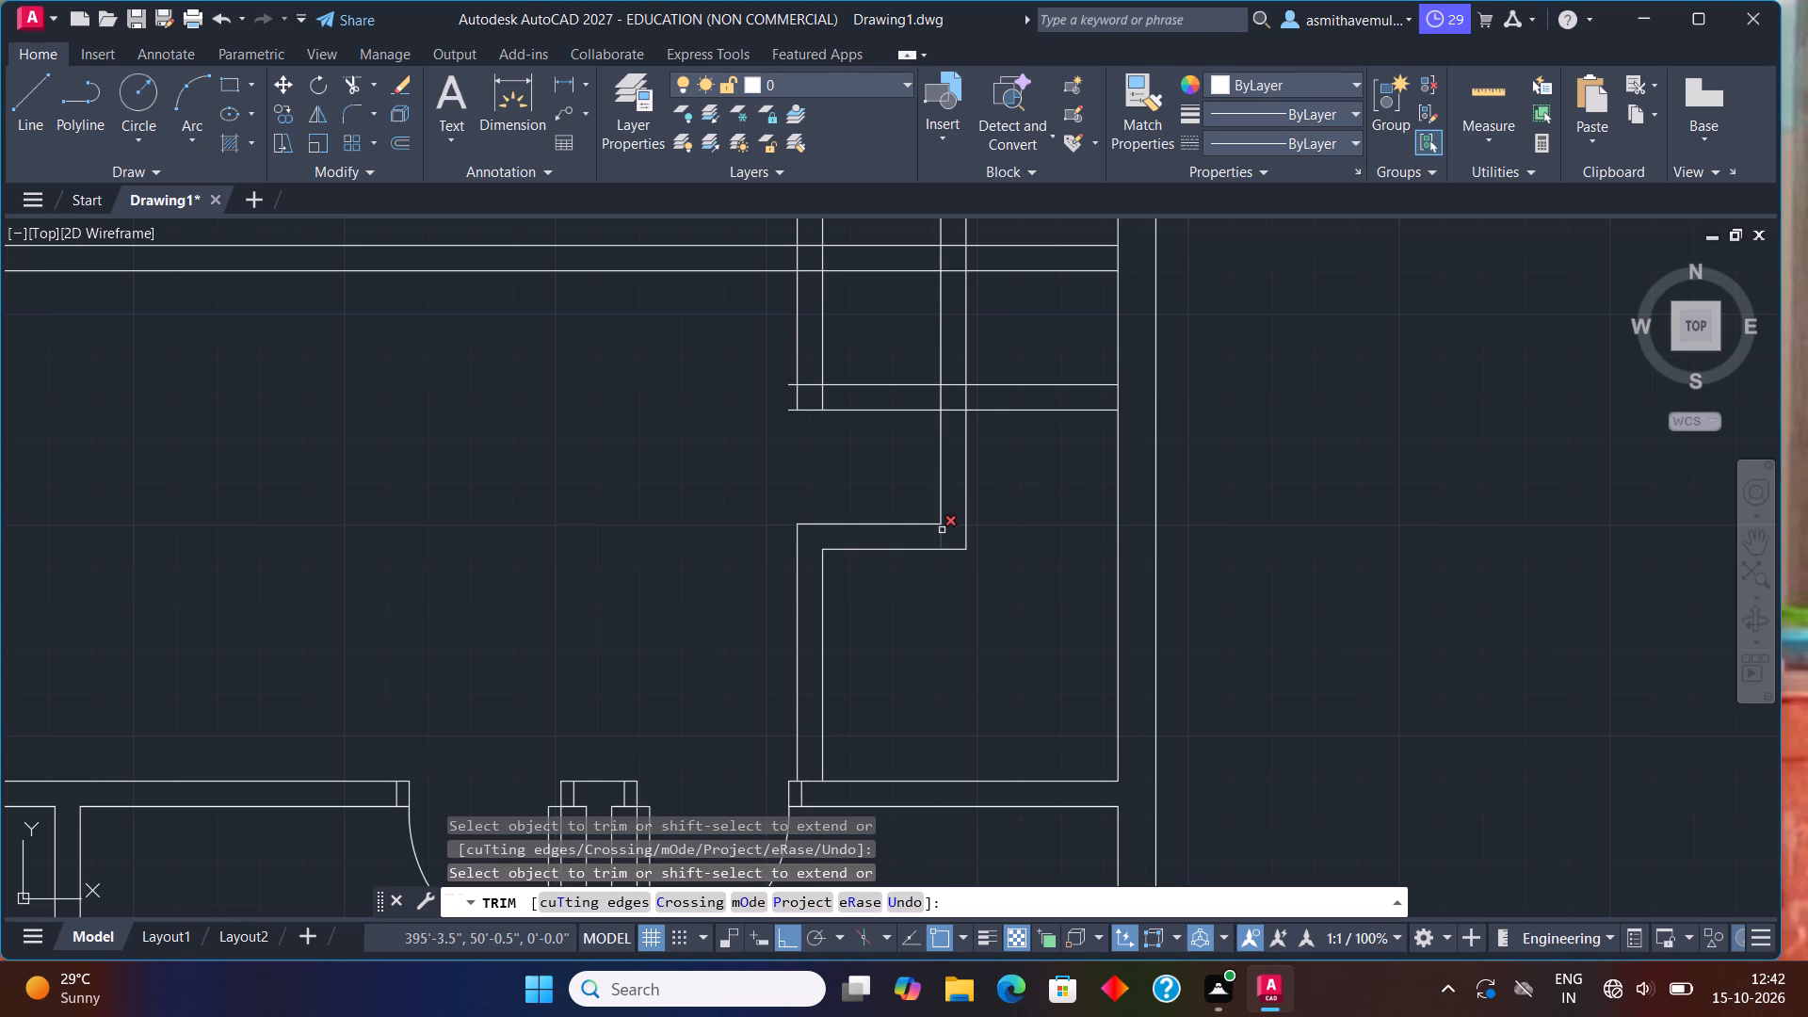
click(942, 530)
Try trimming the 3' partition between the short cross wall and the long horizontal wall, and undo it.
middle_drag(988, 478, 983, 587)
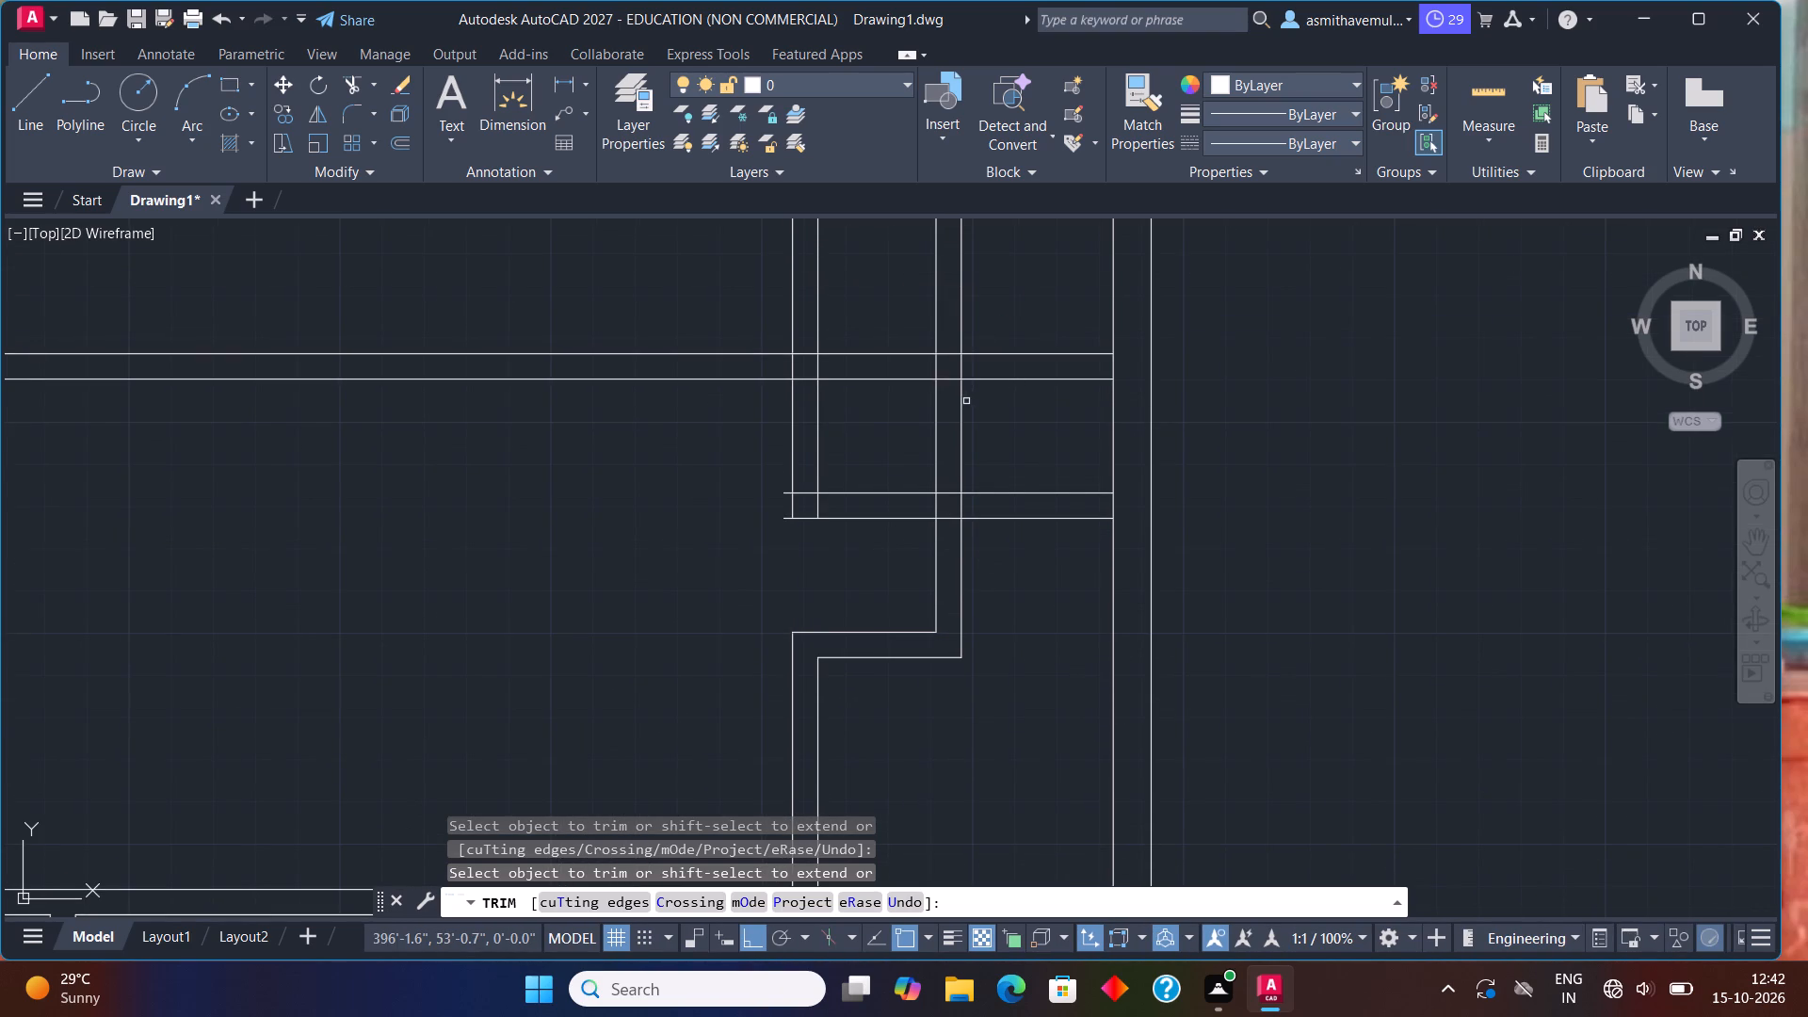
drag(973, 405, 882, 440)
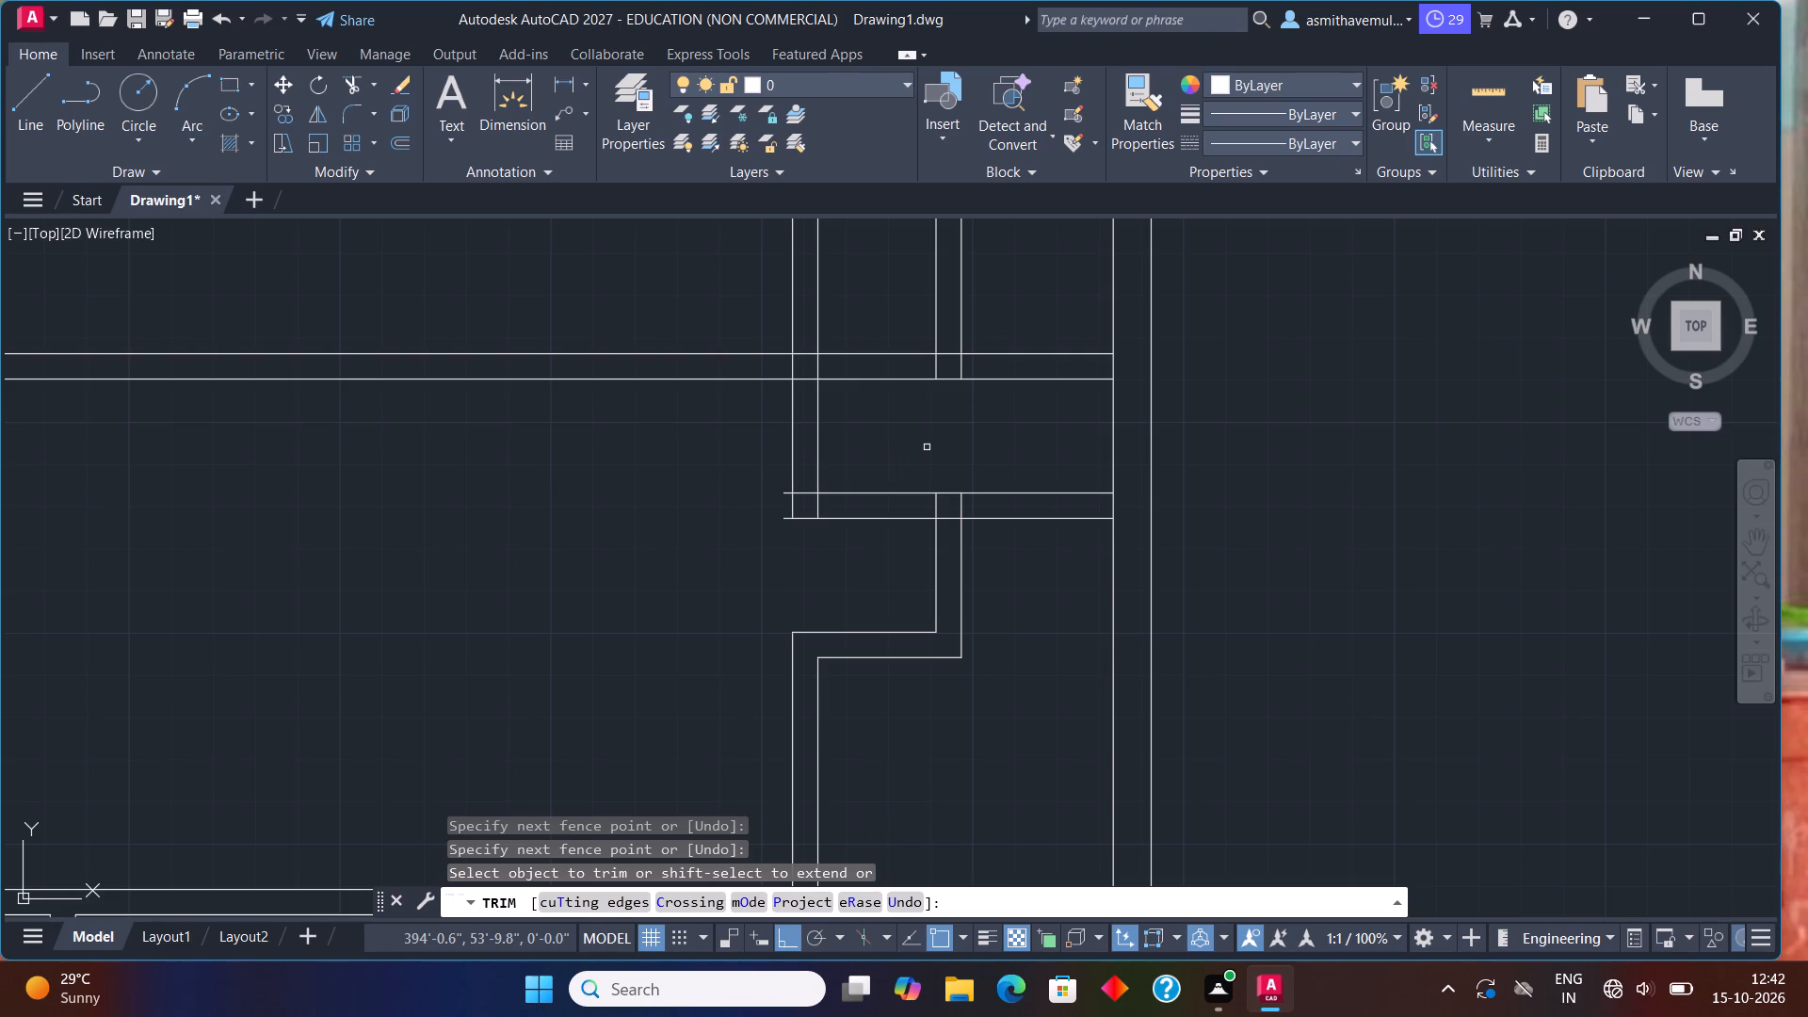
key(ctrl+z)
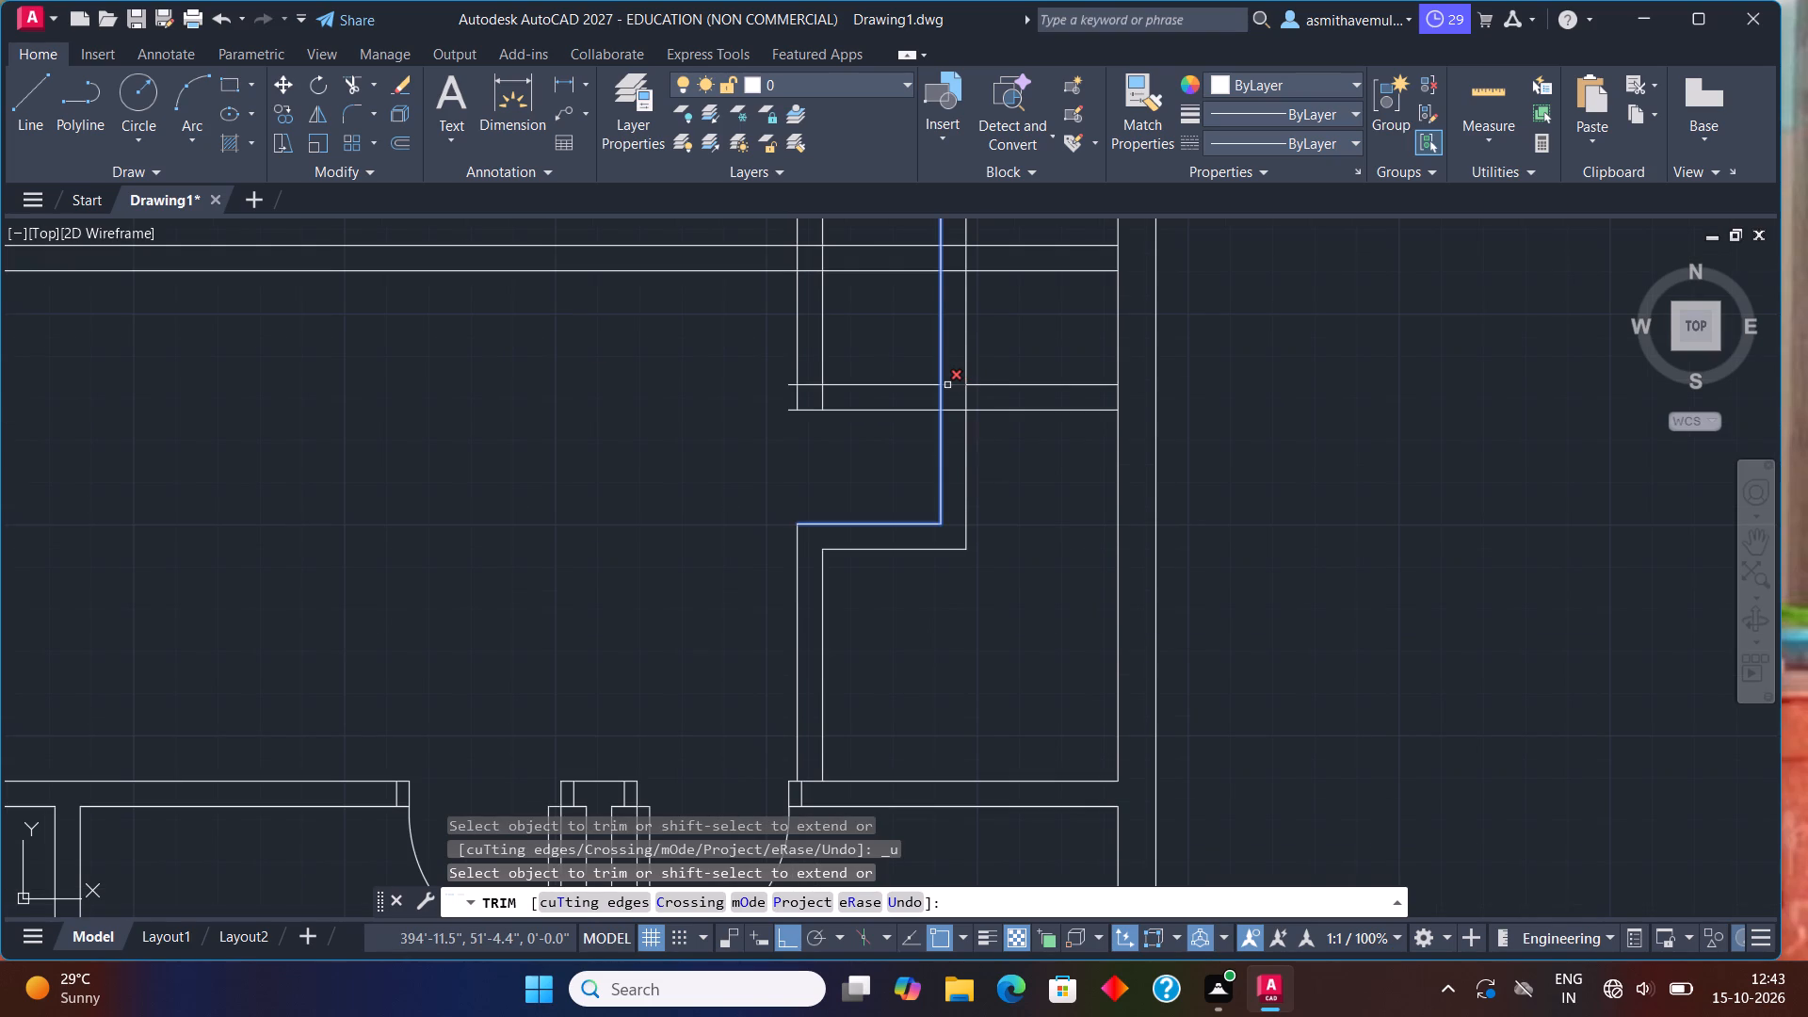
Trim the short cross wall's two lines where they pass through the 3' partition.
scroll(946, 385, up, 1)
drag(952, 374, 952, 473)
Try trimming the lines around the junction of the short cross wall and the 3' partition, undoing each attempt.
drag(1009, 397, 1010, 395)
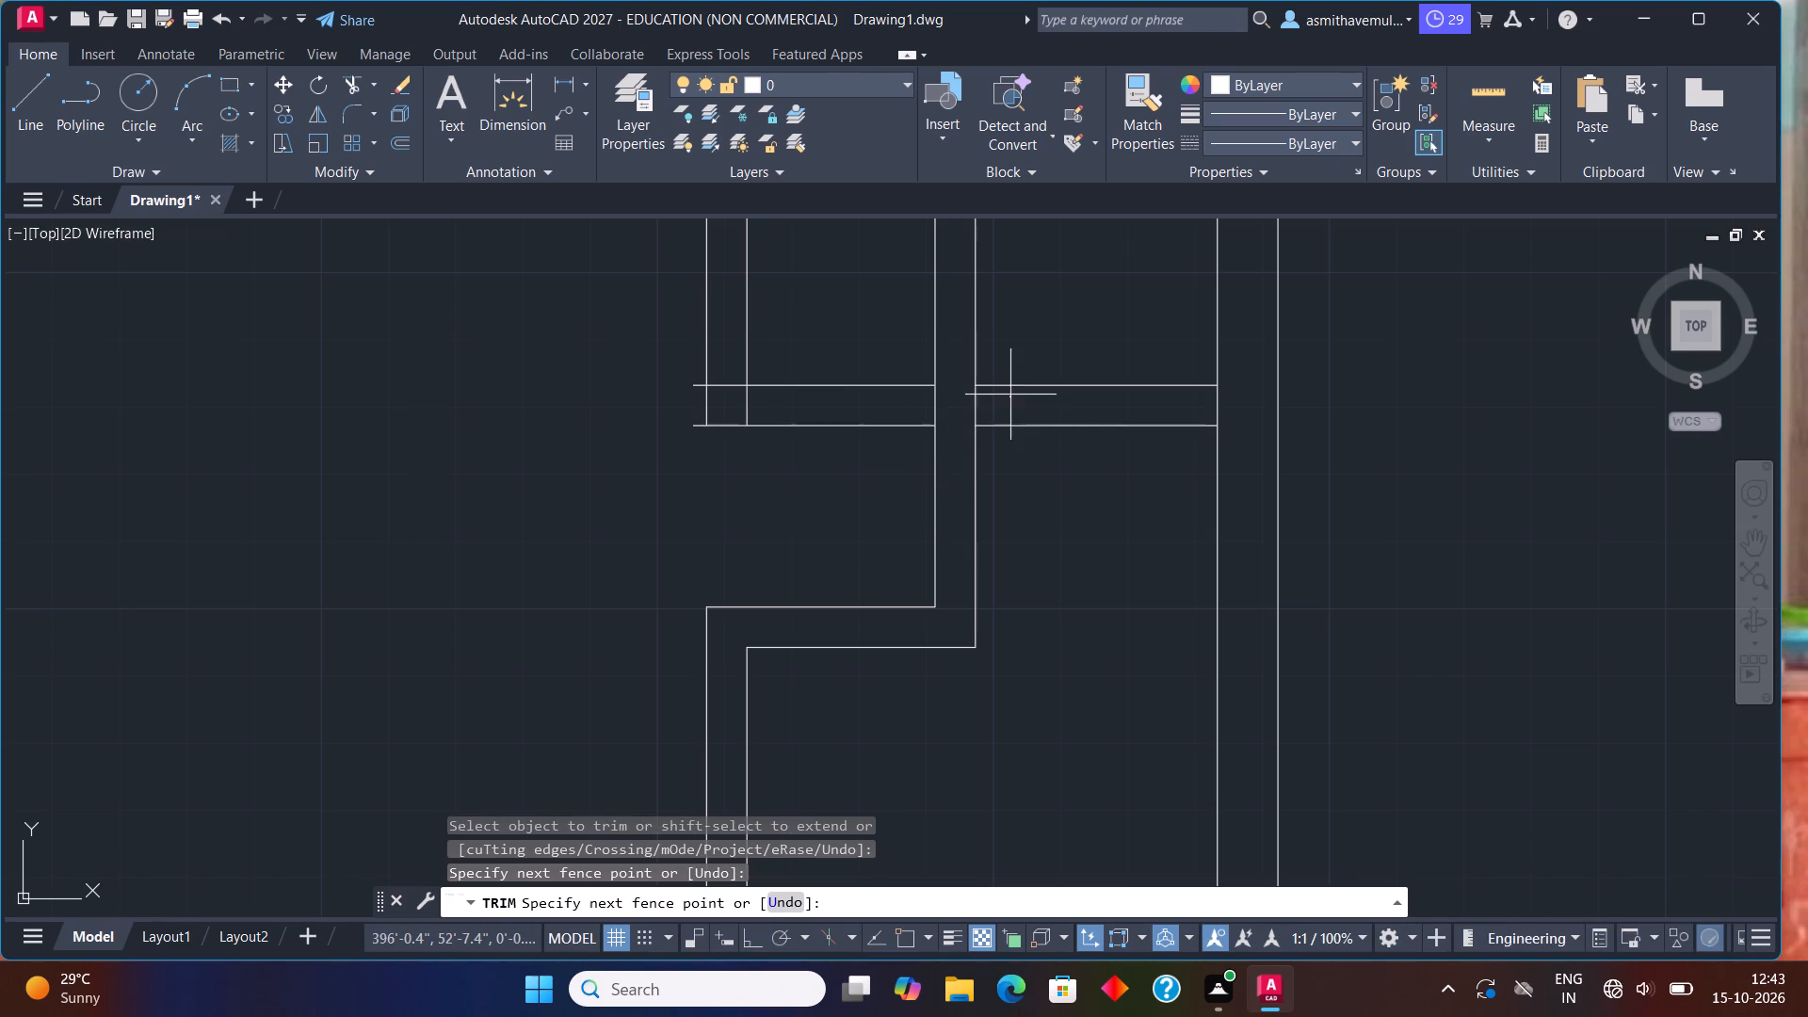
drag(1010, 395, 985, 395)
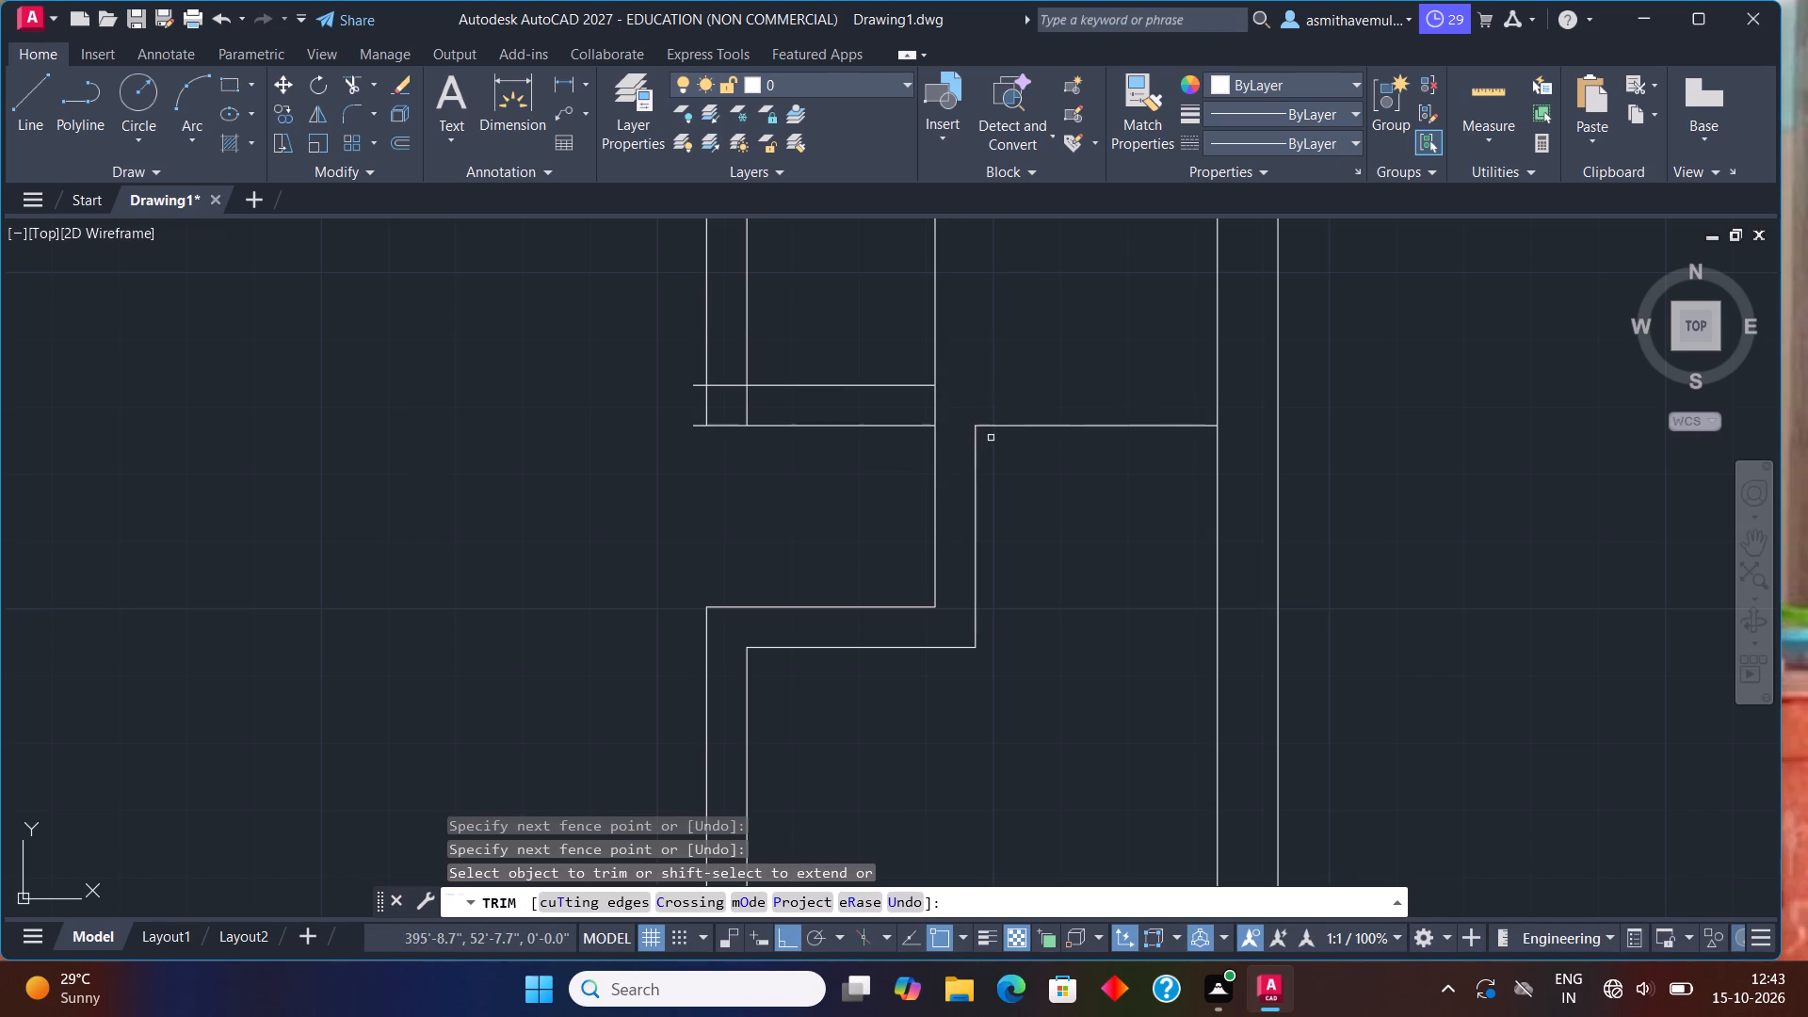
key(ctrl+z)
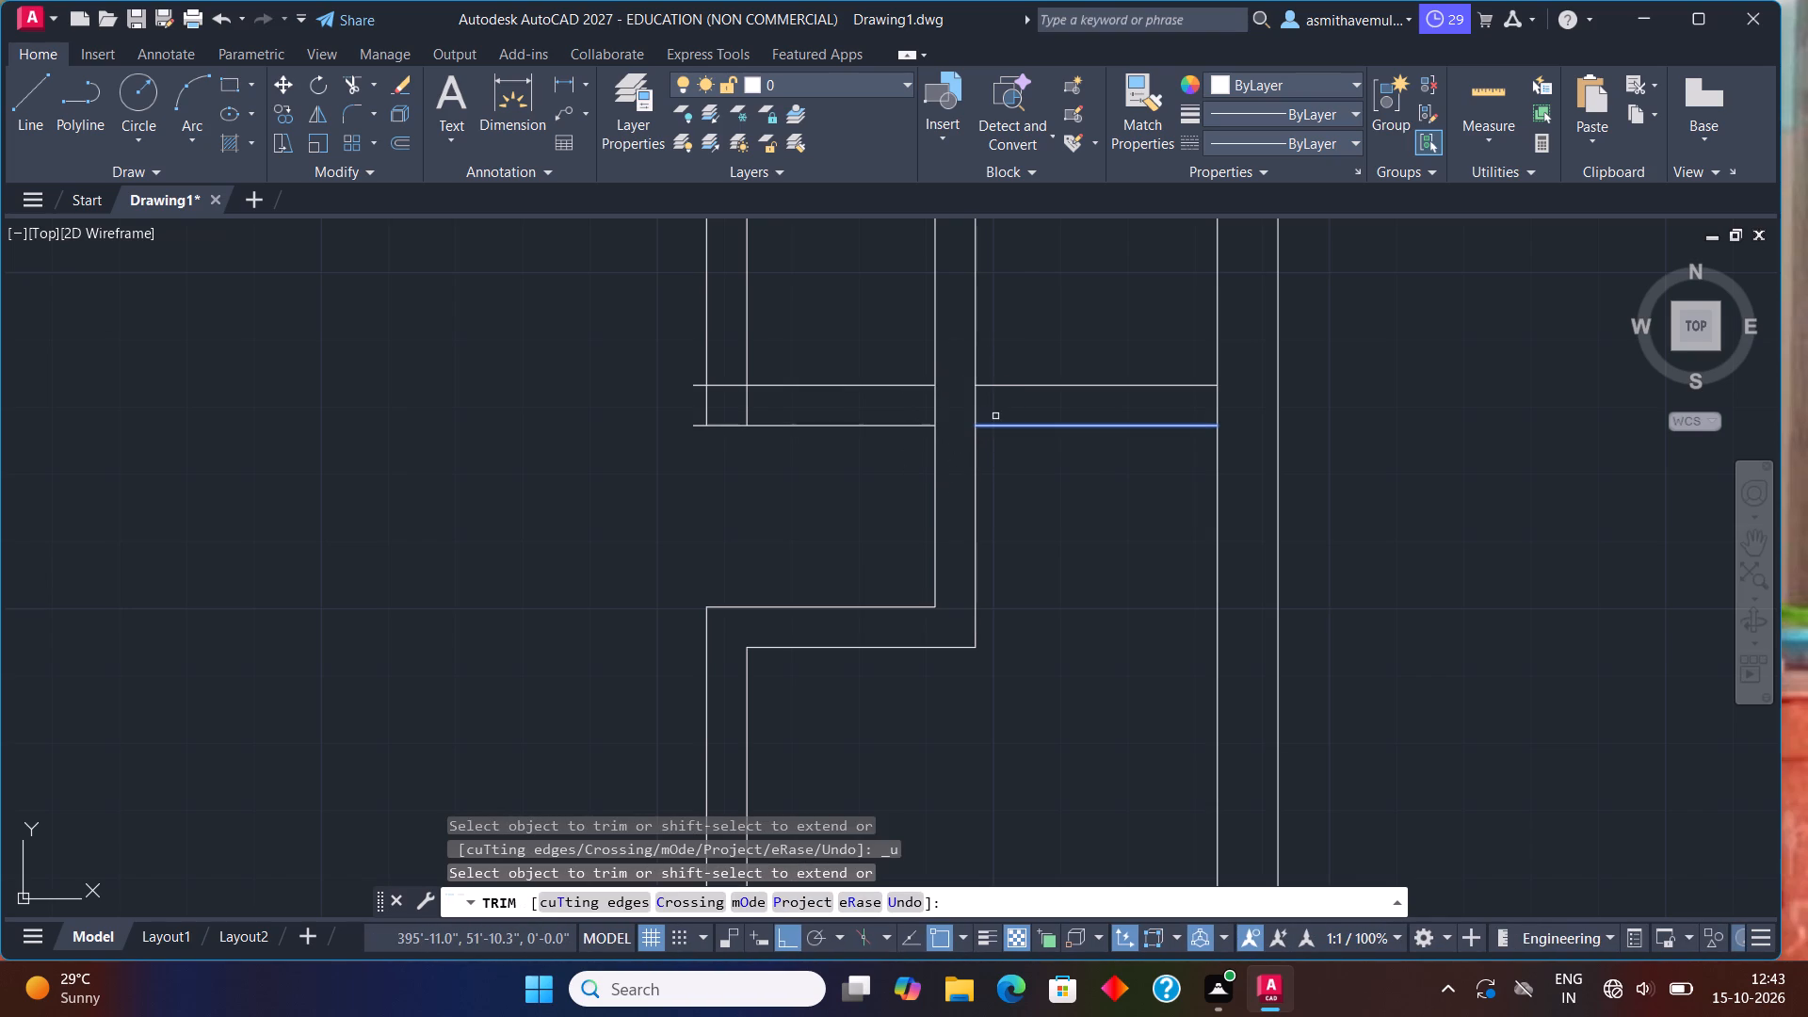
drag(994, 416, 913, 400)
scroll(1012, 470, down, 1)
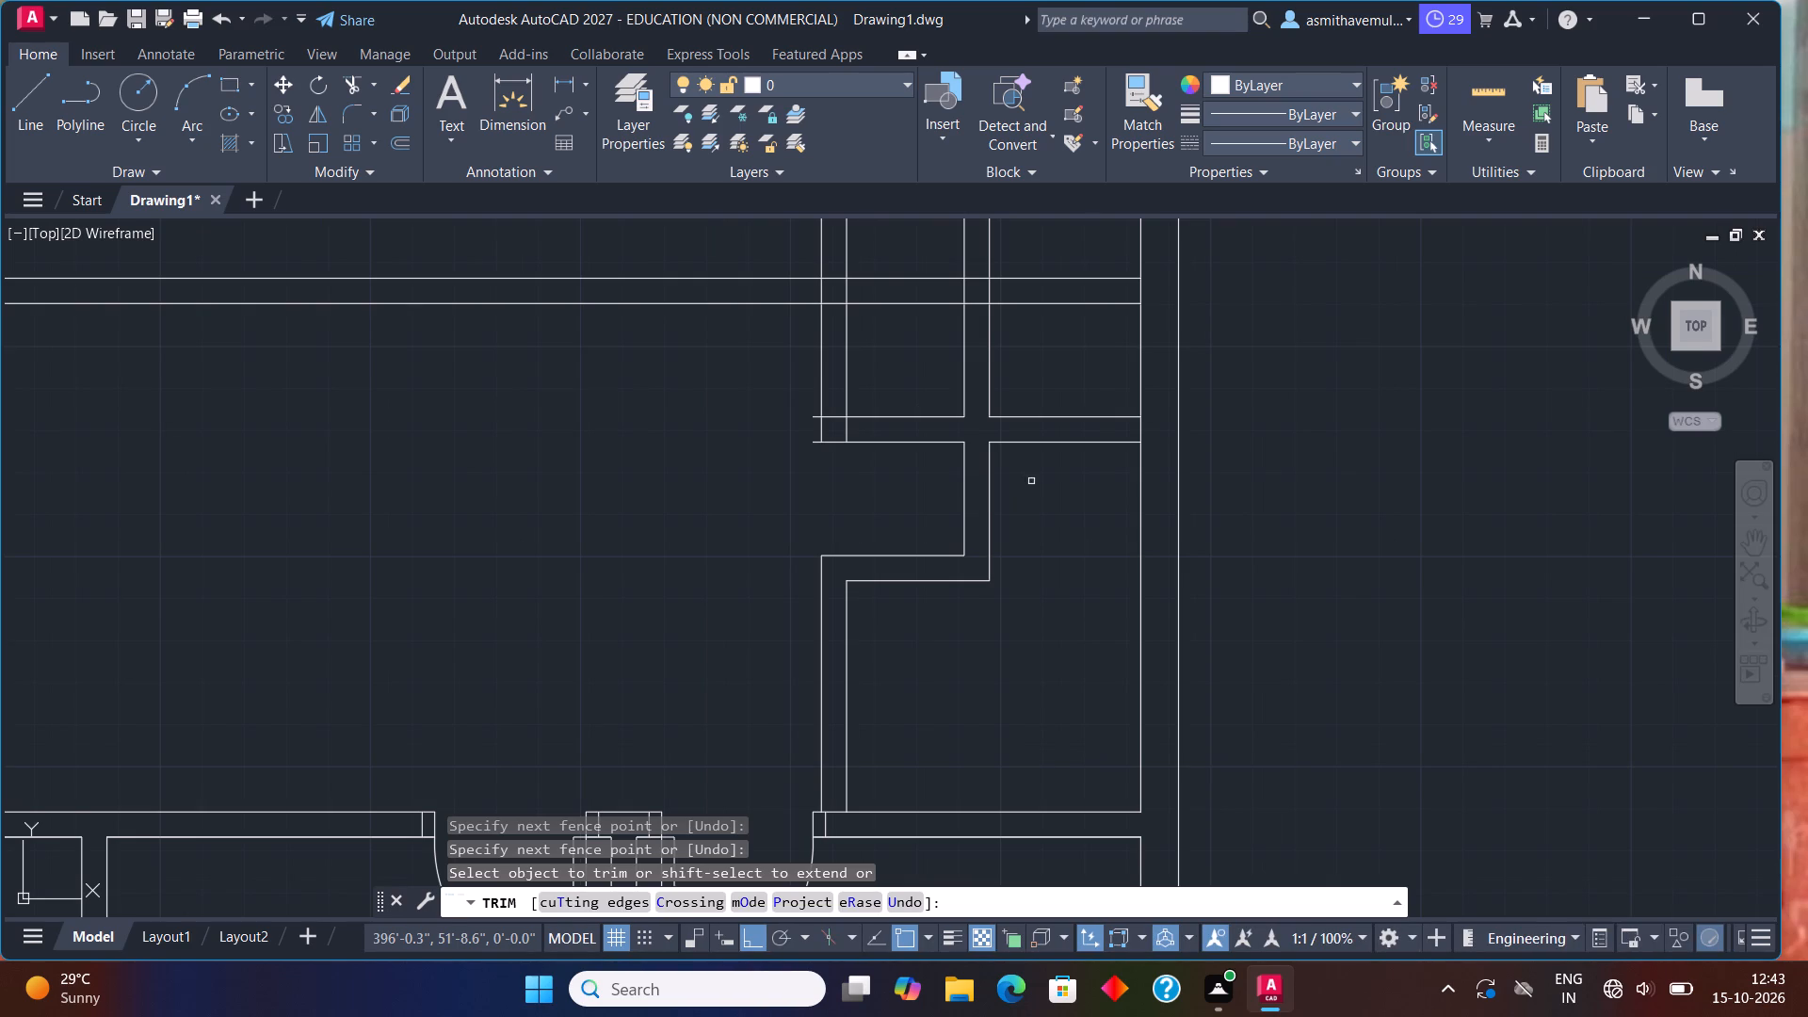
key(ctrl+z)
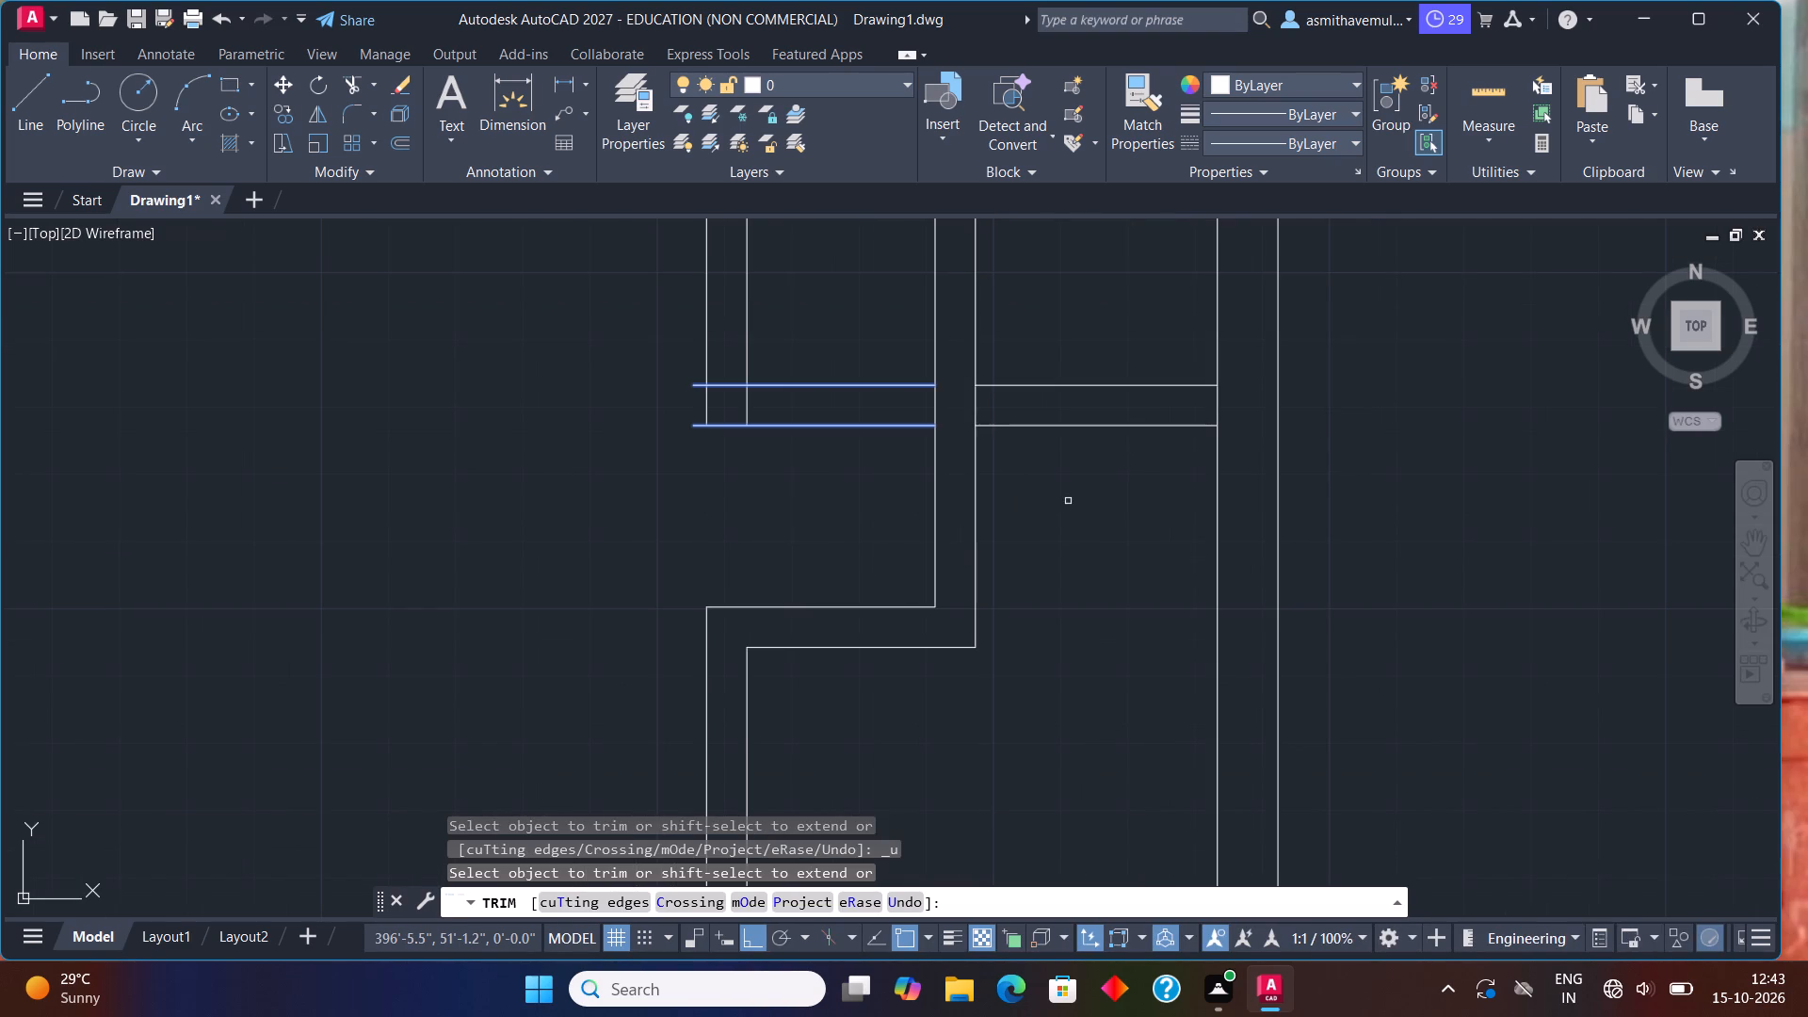
Trim away the short cross wall on both sides of the 3' partition, and the 6'4" partition's stub below the long horizontal wall.
drag(1070, 496, 1069, 300)
scroll(1063, 378, down, 2)
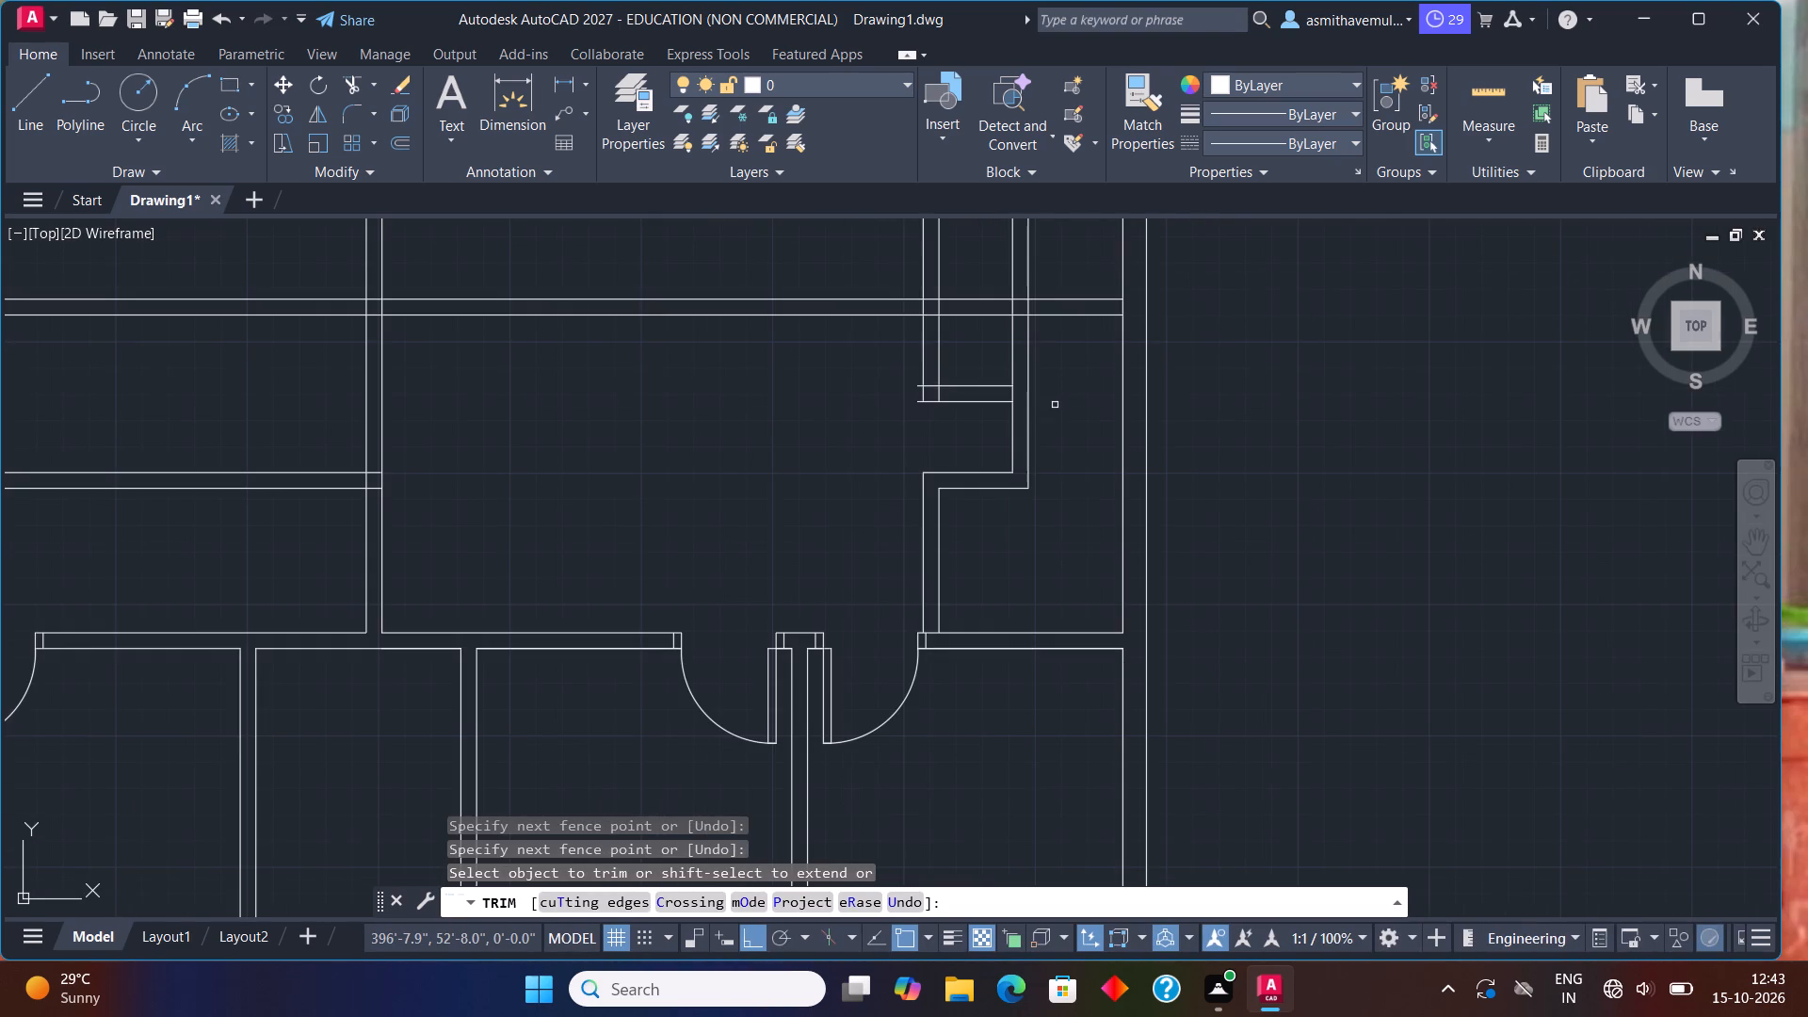
middle_drag(1057, 439, 1102, 569)
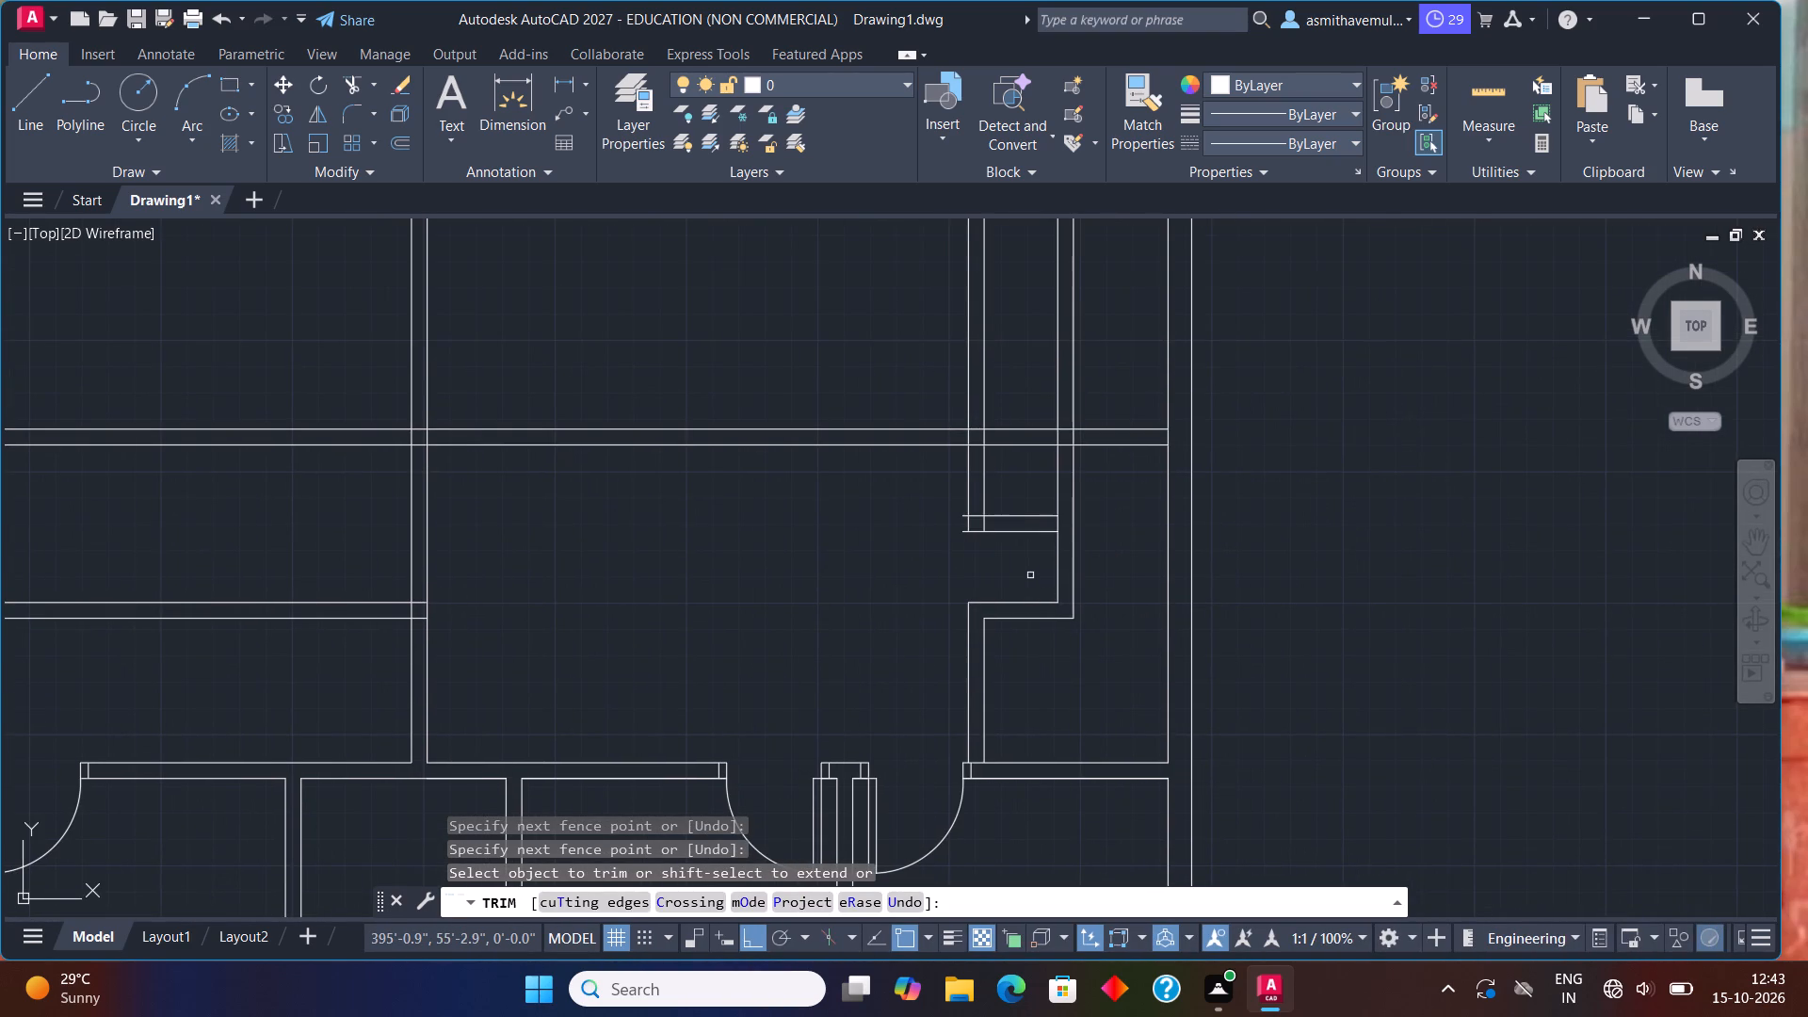
drag(1016, 543, 1000, 491)
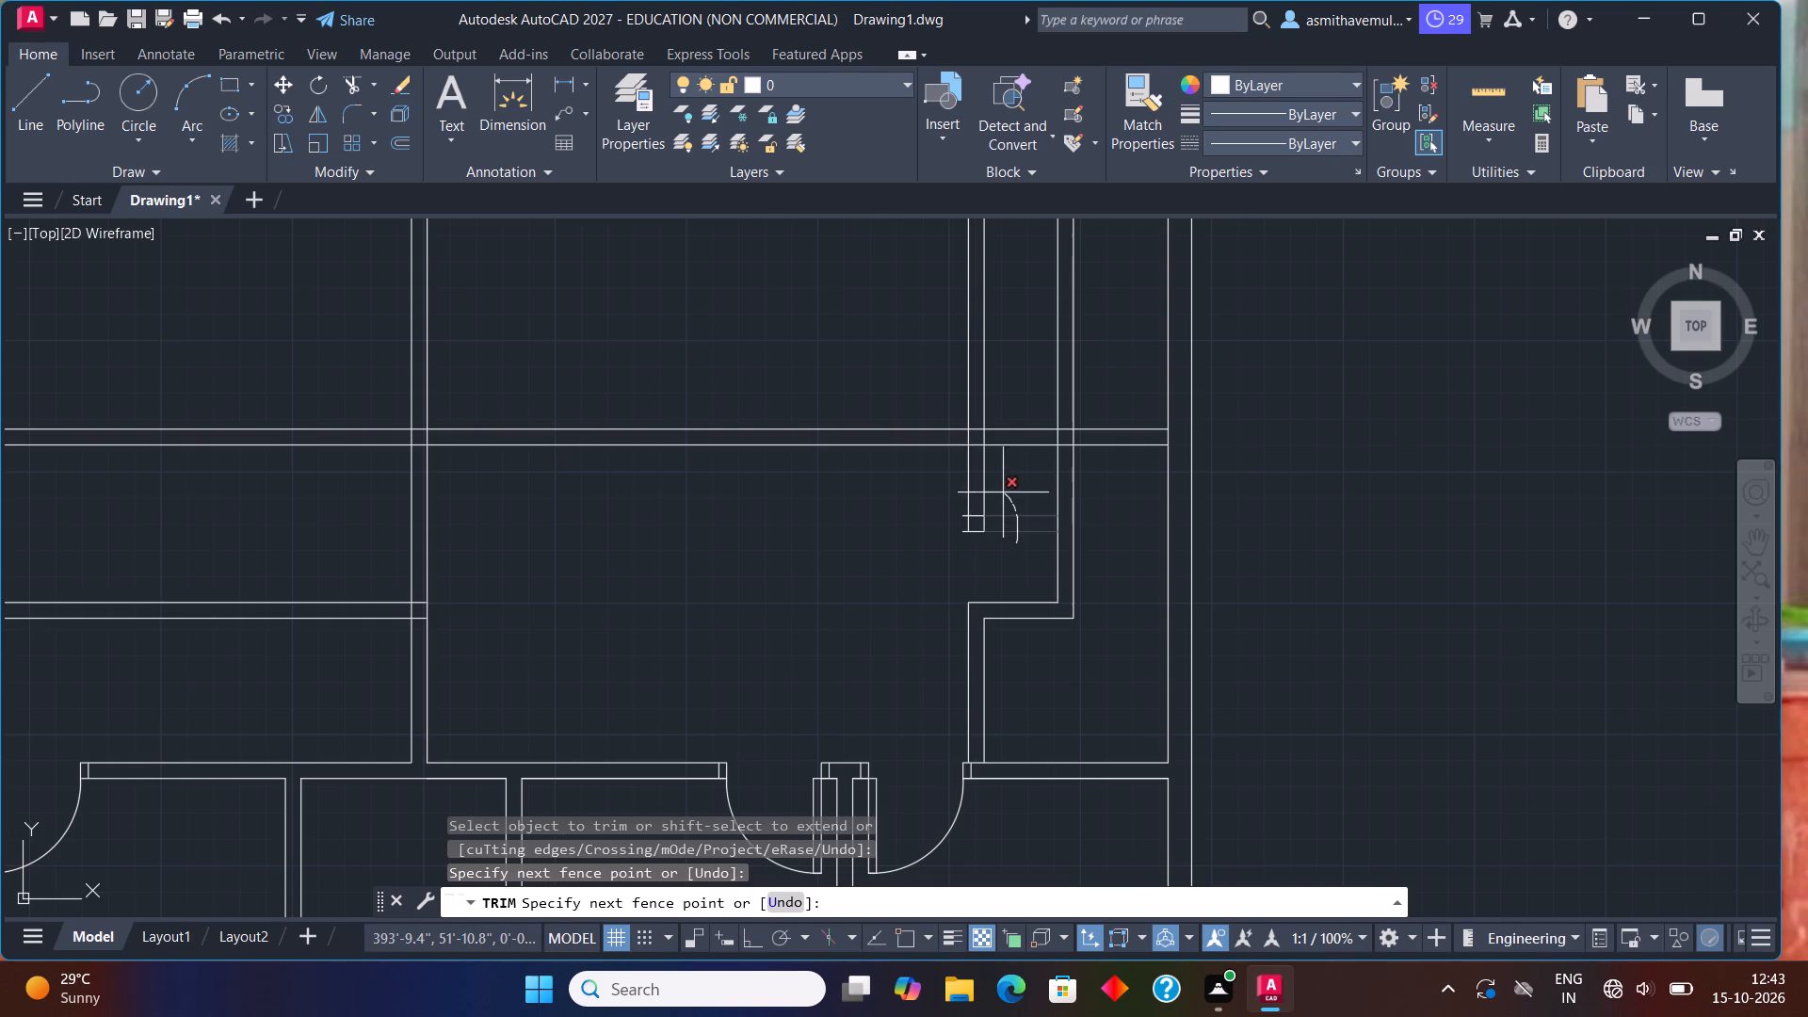
drag(1000, 491, 983, 500)
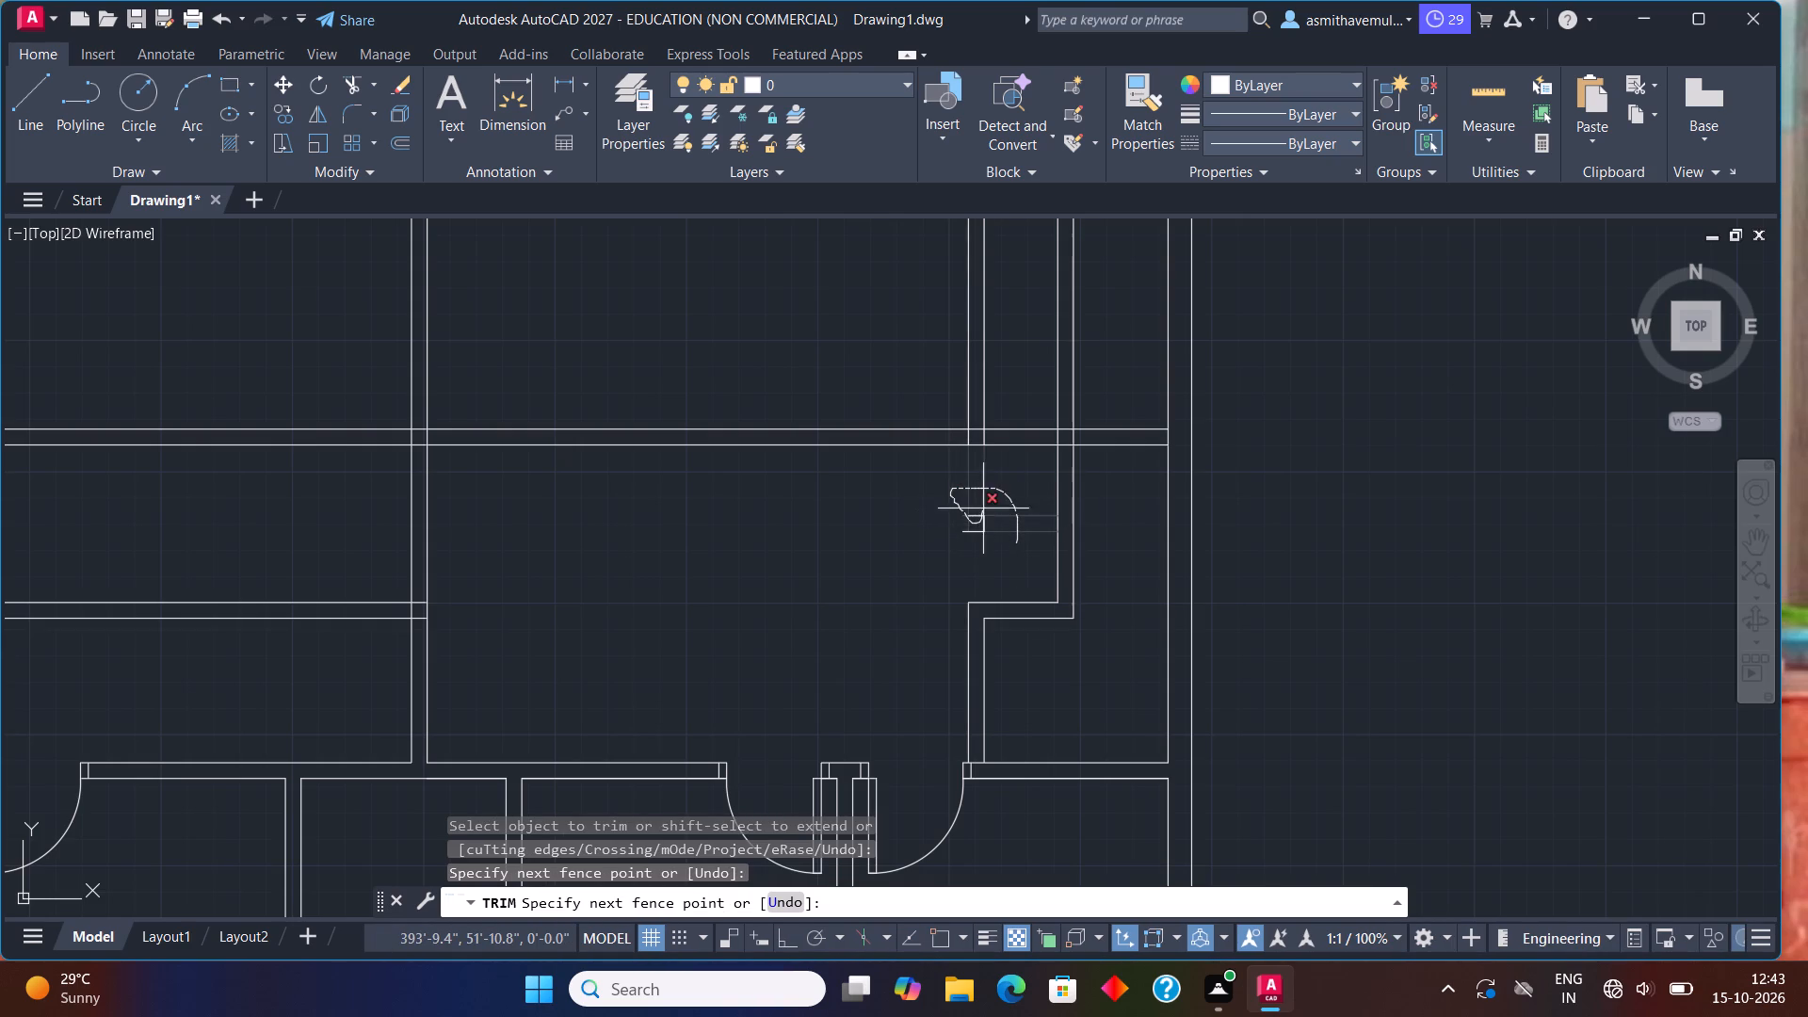
drag(983, 500, 976, 524)
drag(976, 524, 980, 525)
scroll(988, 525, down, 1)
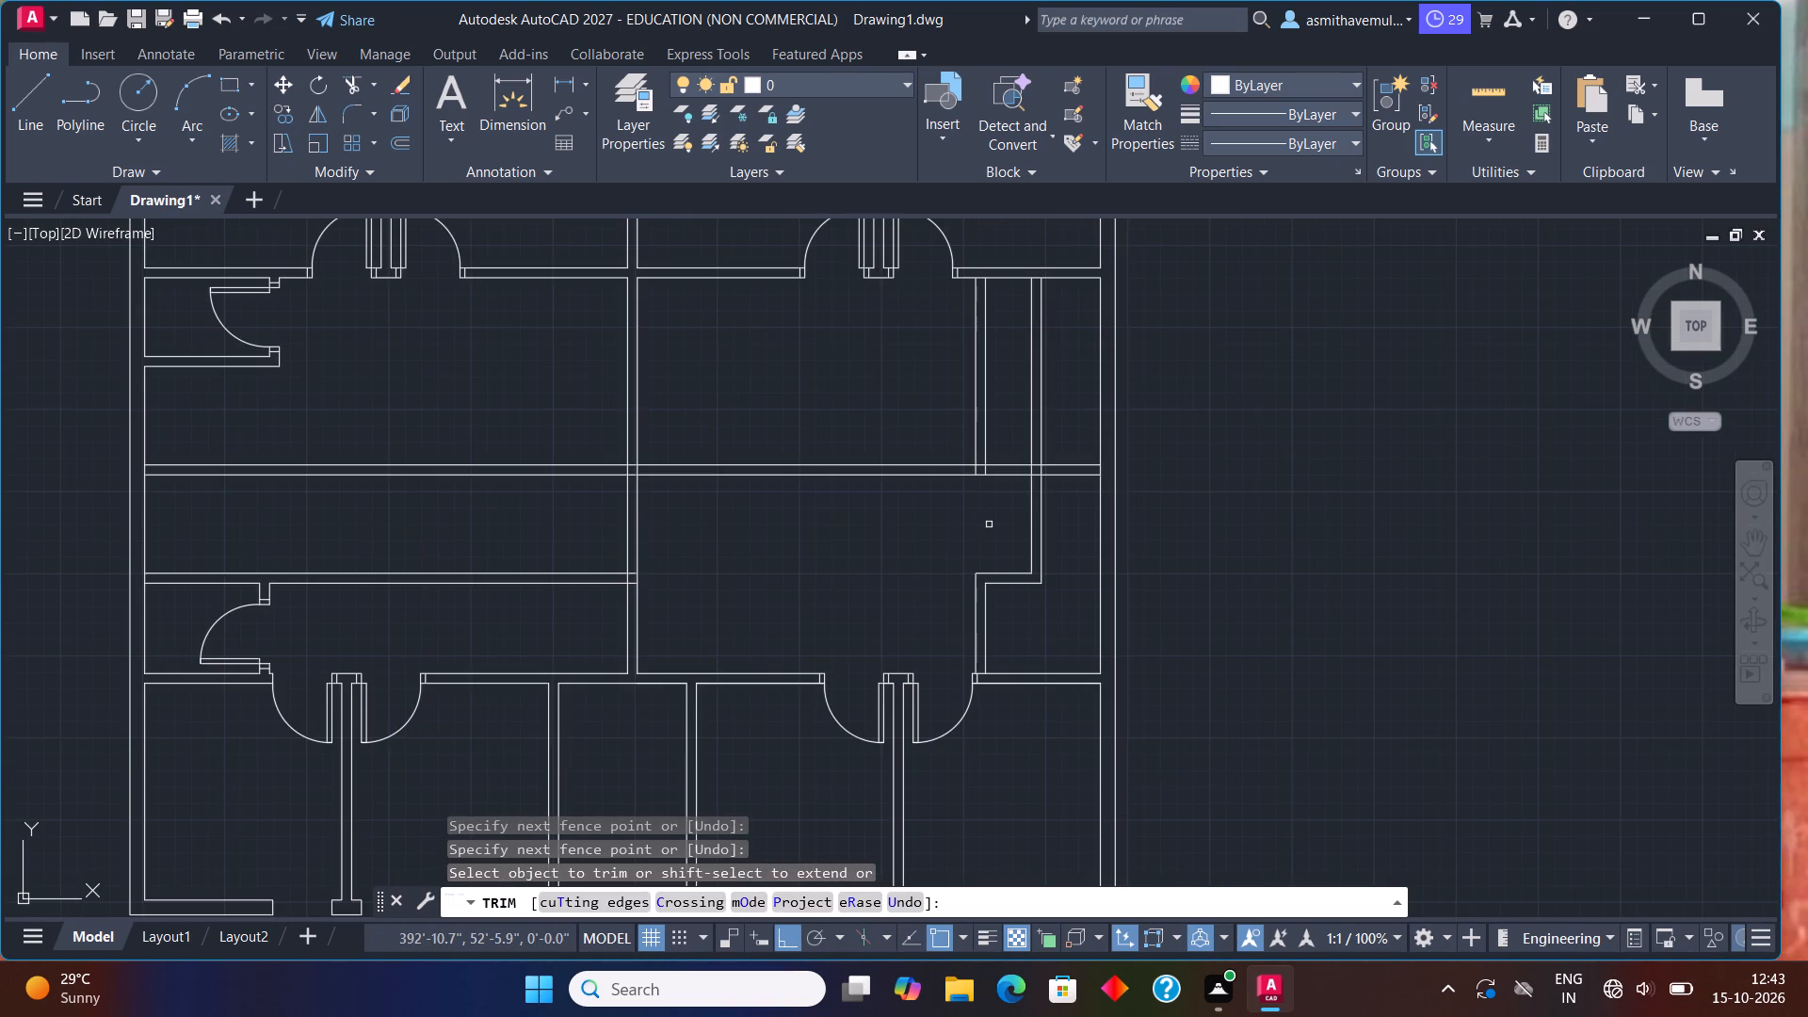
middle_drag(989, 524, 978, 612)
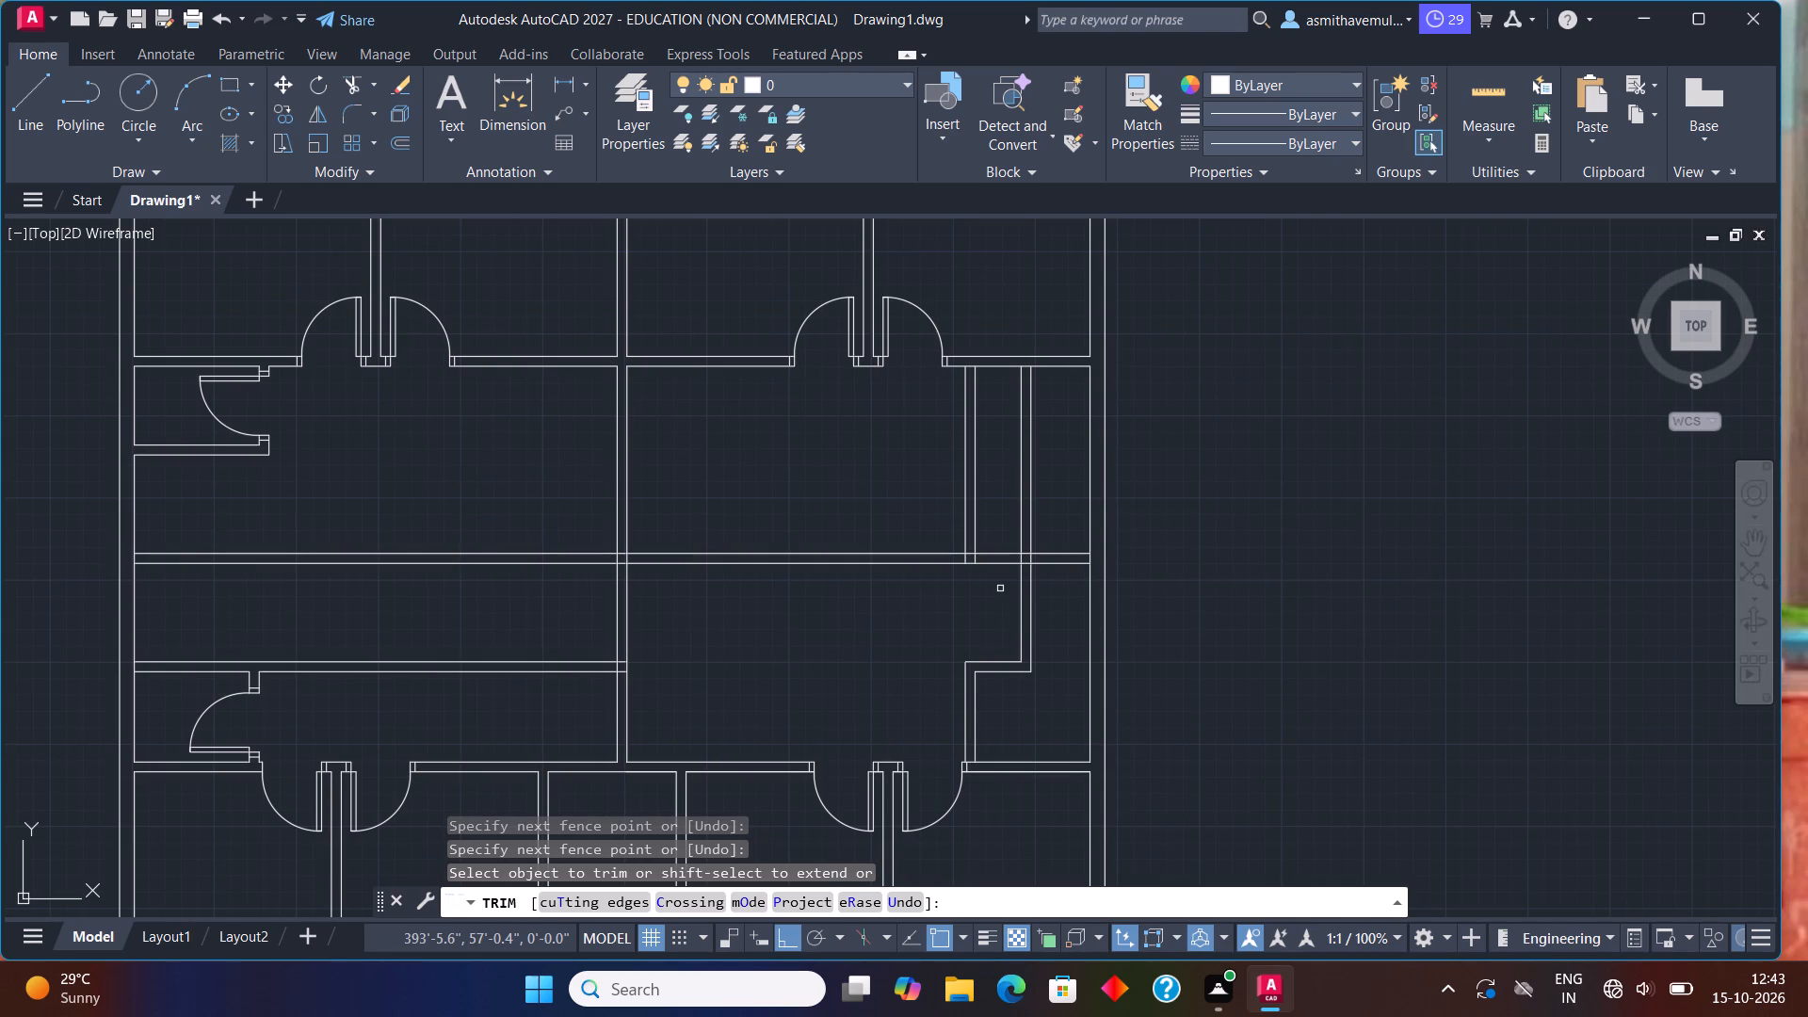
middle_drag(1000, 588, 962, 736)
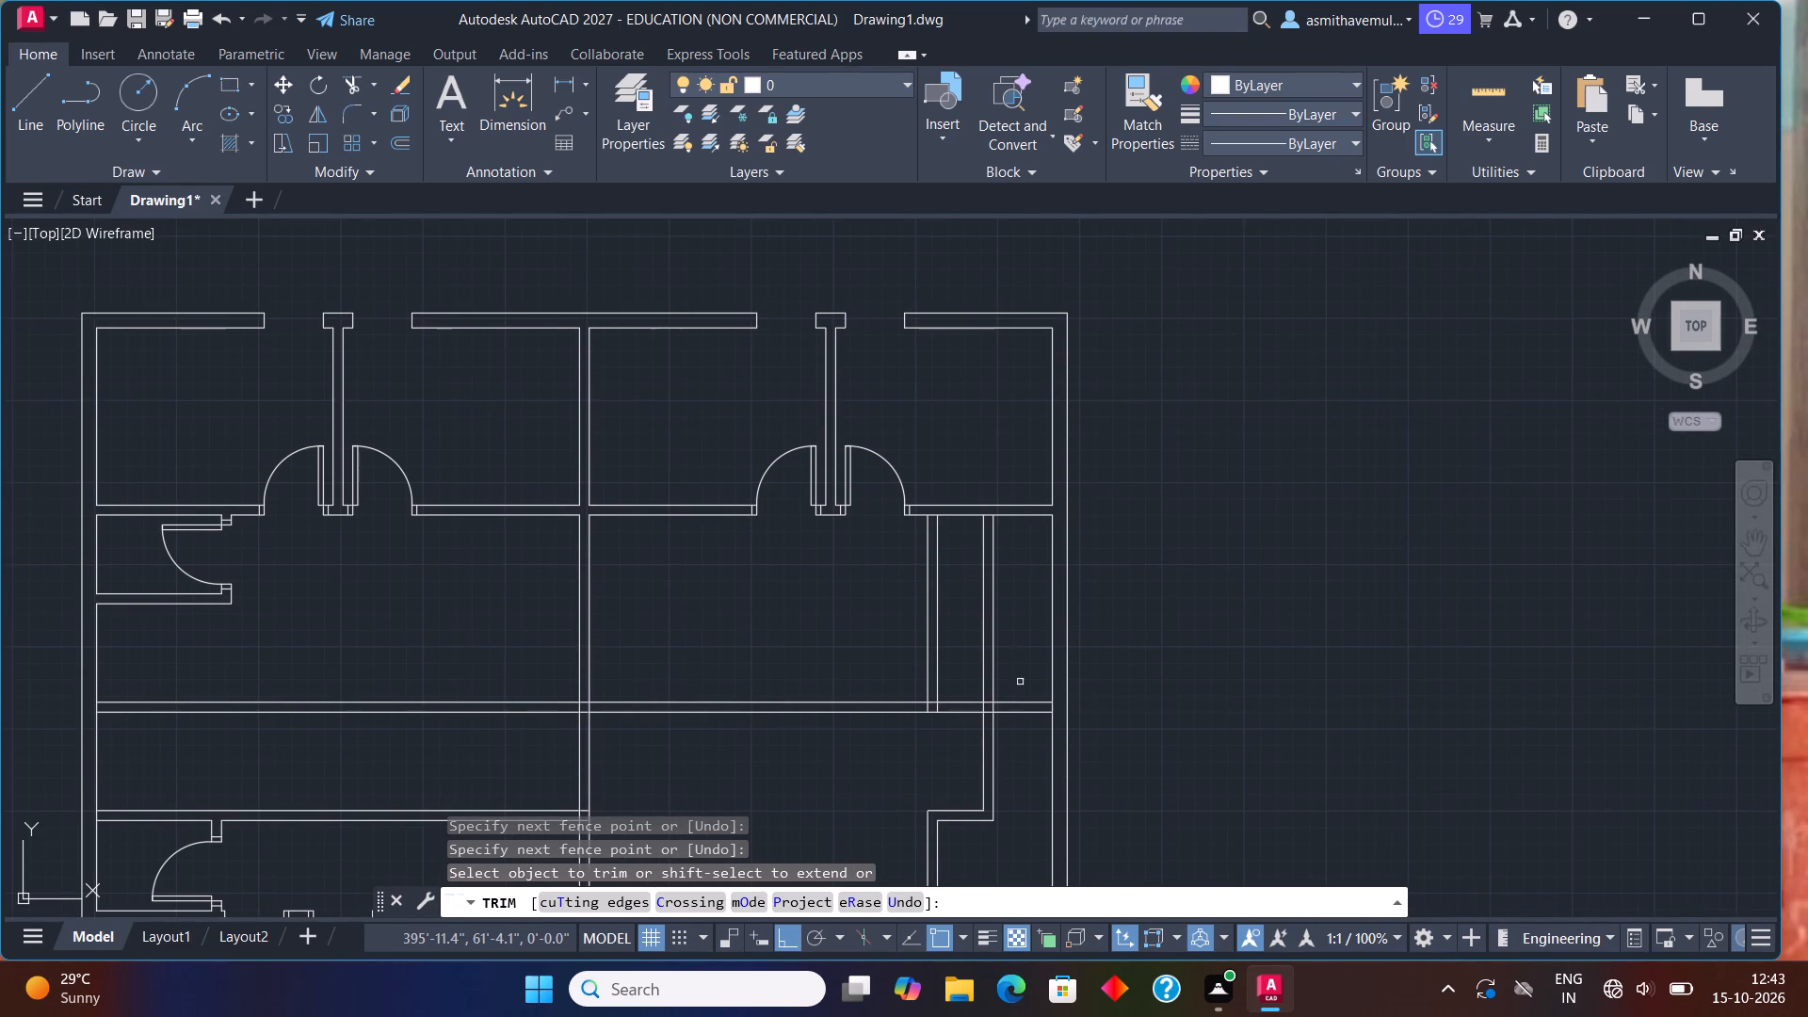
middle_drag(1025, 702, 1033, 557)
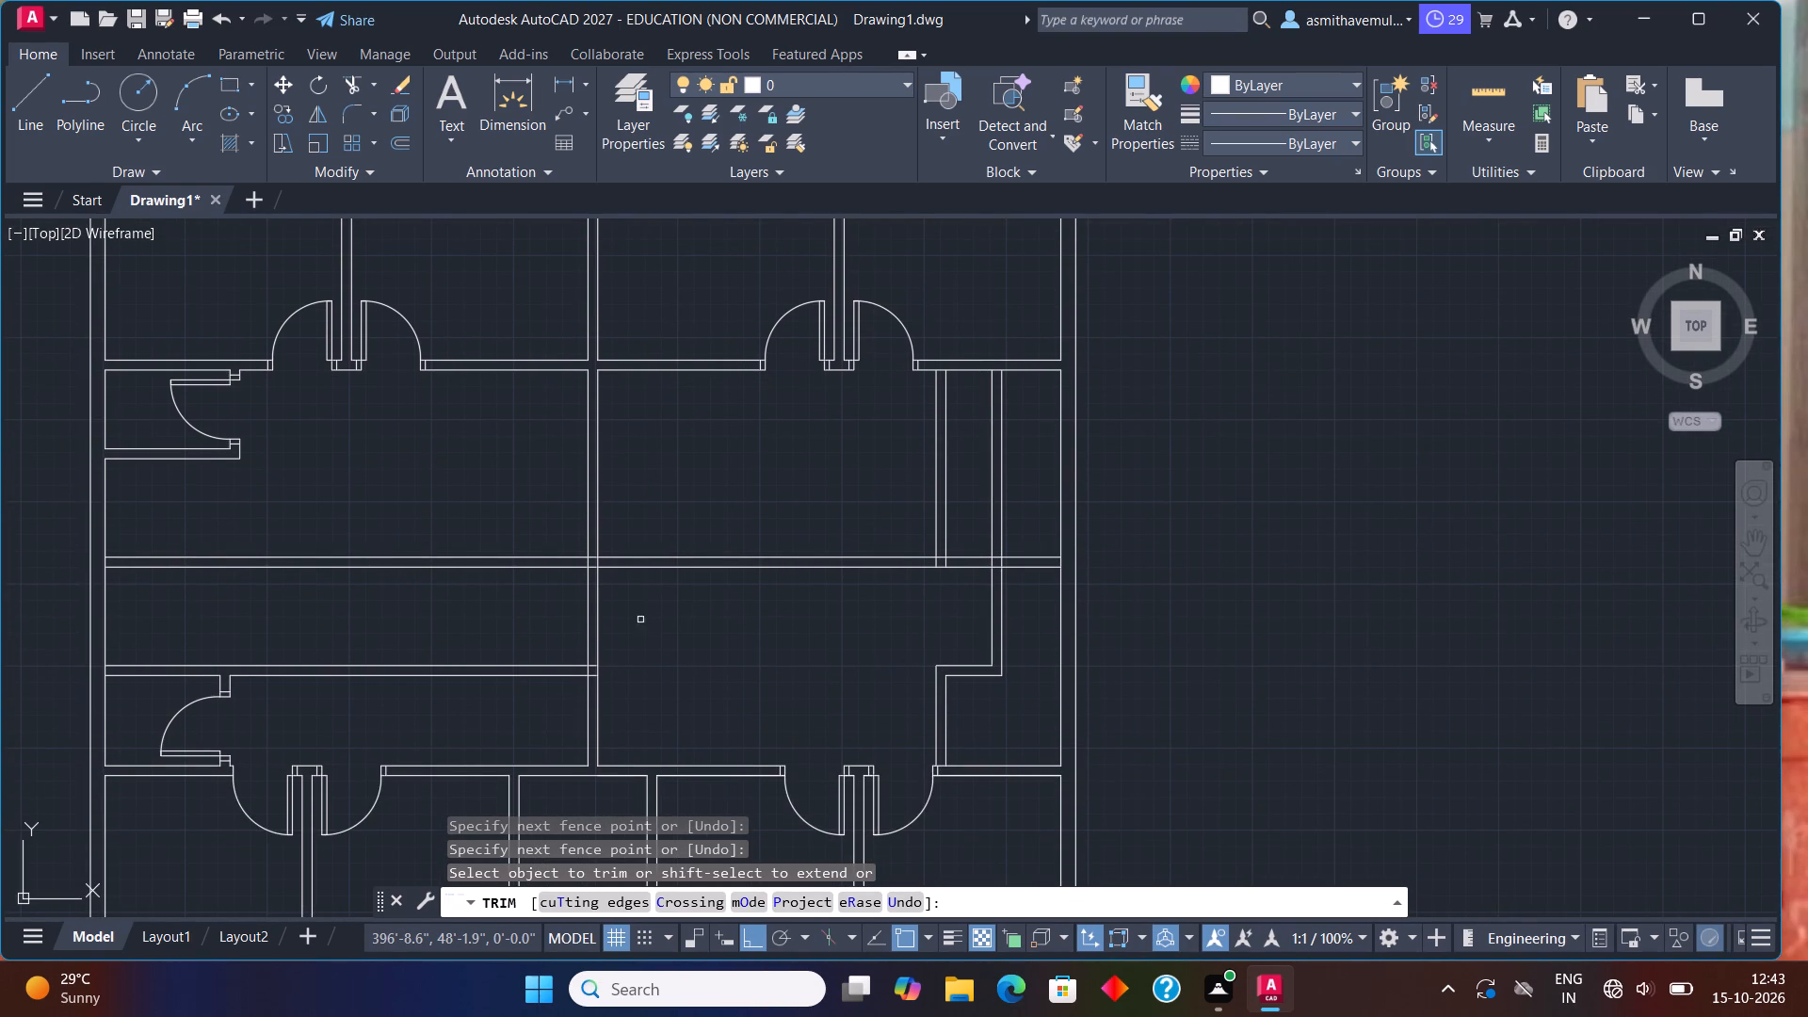
Extend the lower line of the upper-left room's bottom wall across the plan to the right exterior wall.
key(Escape)
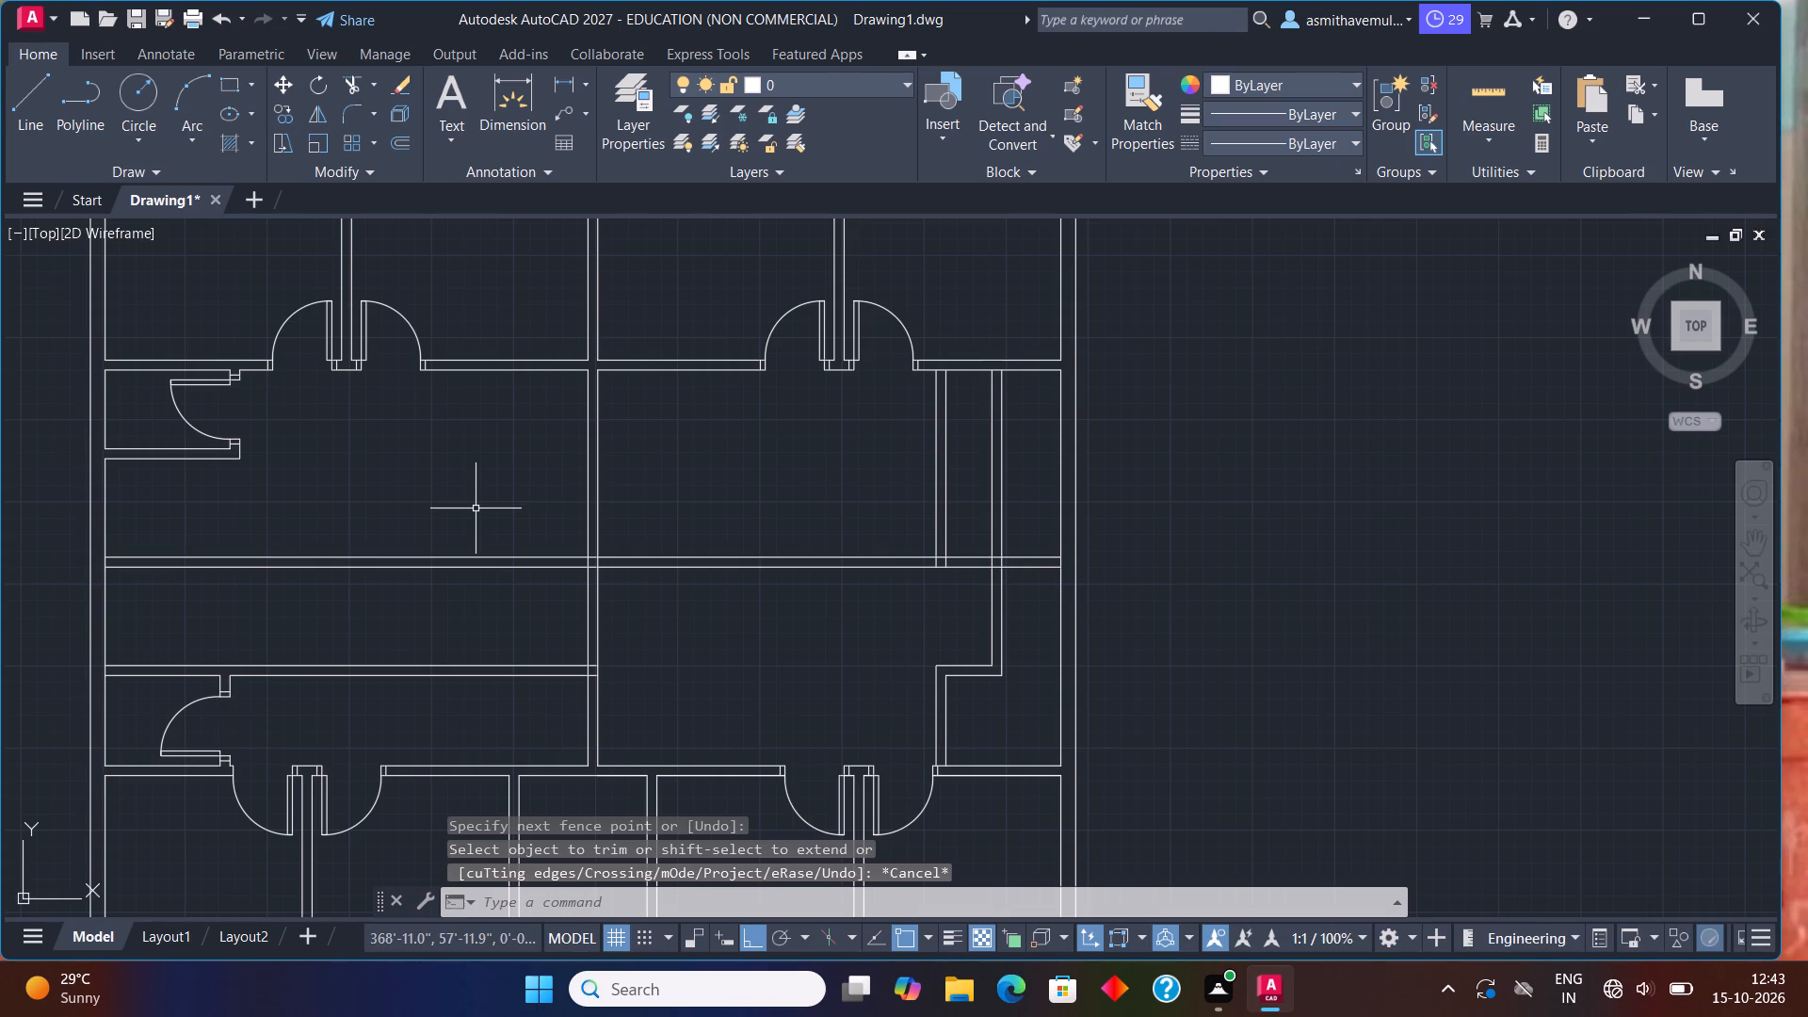
text(ext)
text(en)
key(d)
key(Return)
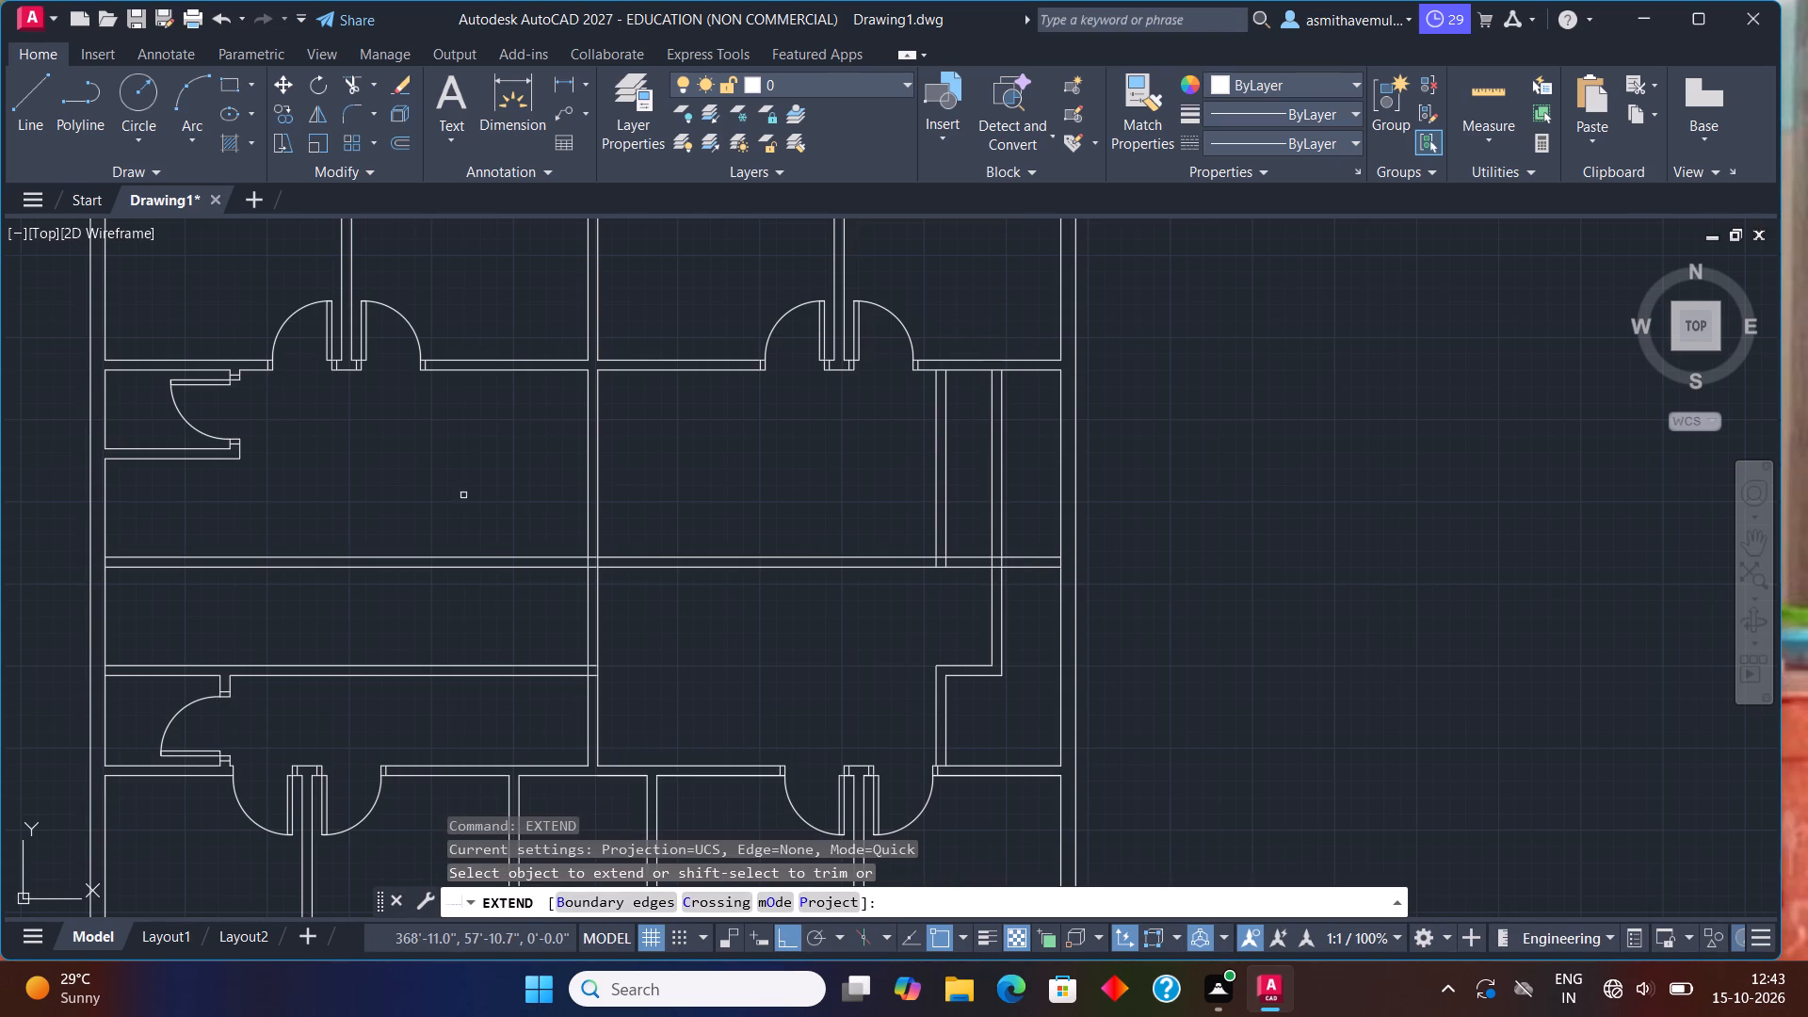
scroll(216, 474, up, 1)
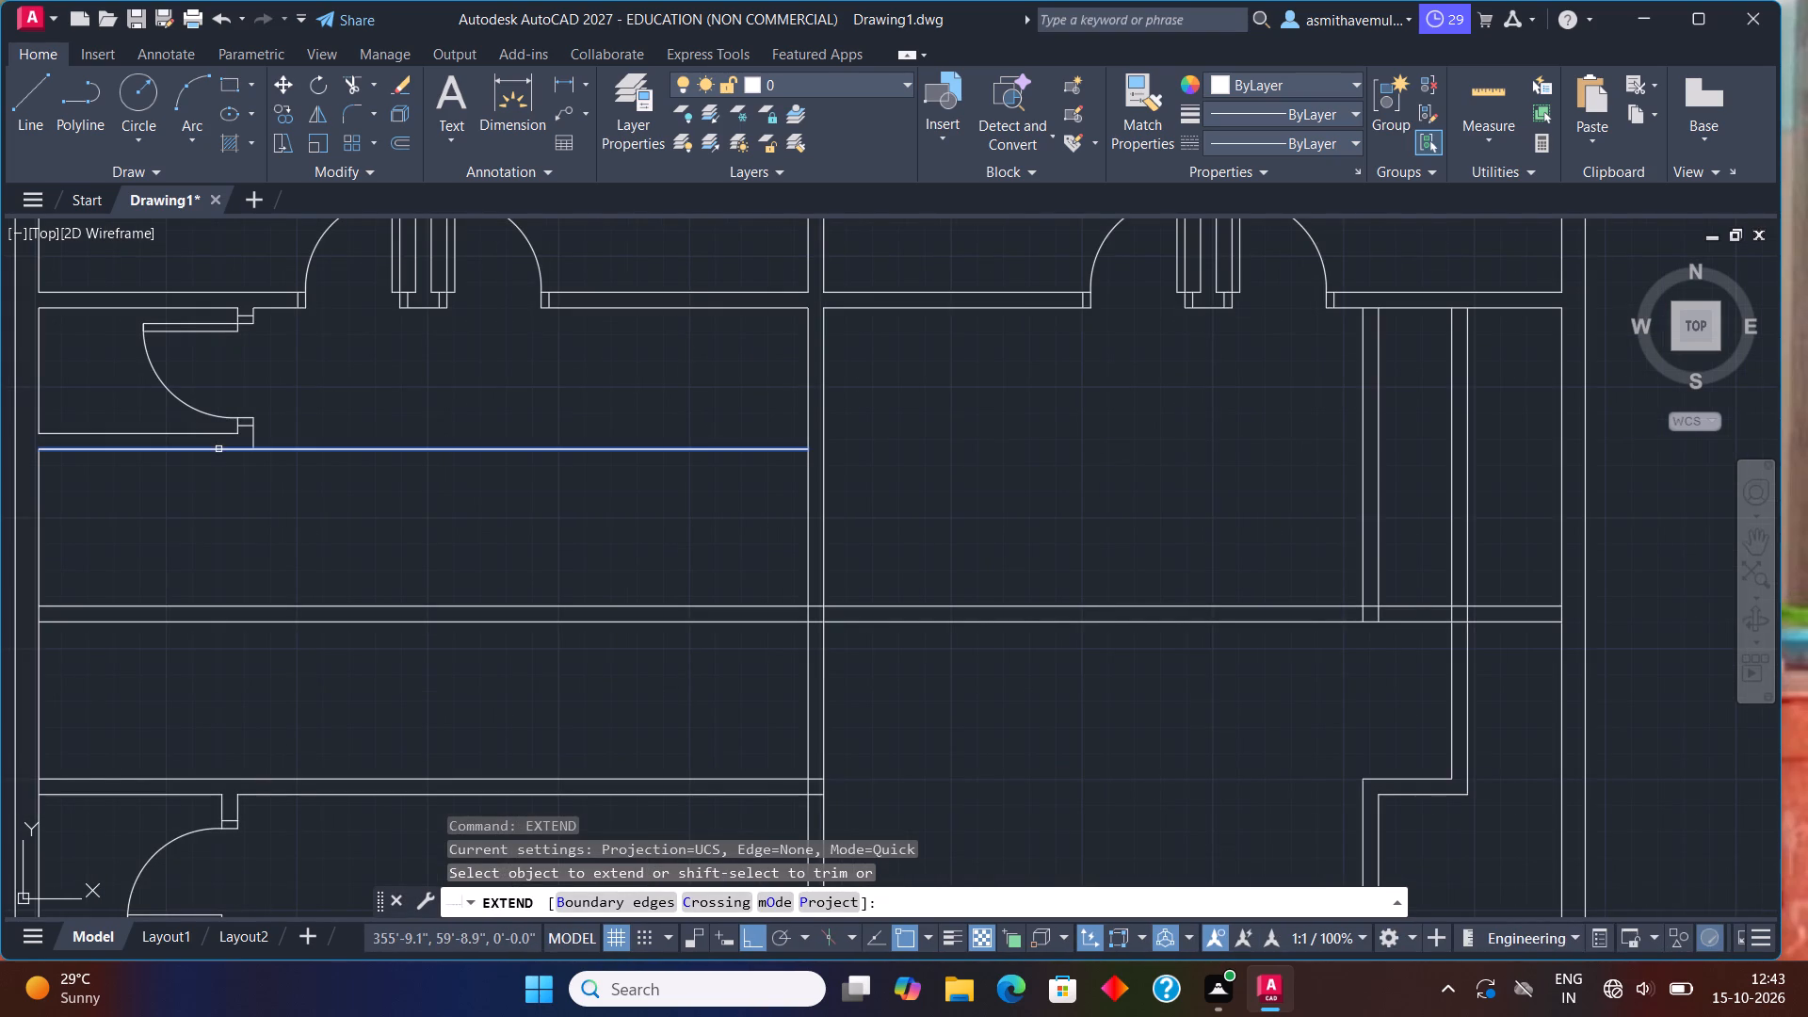
click(218, 449)
middle_drag(872, 516, 871, 516)
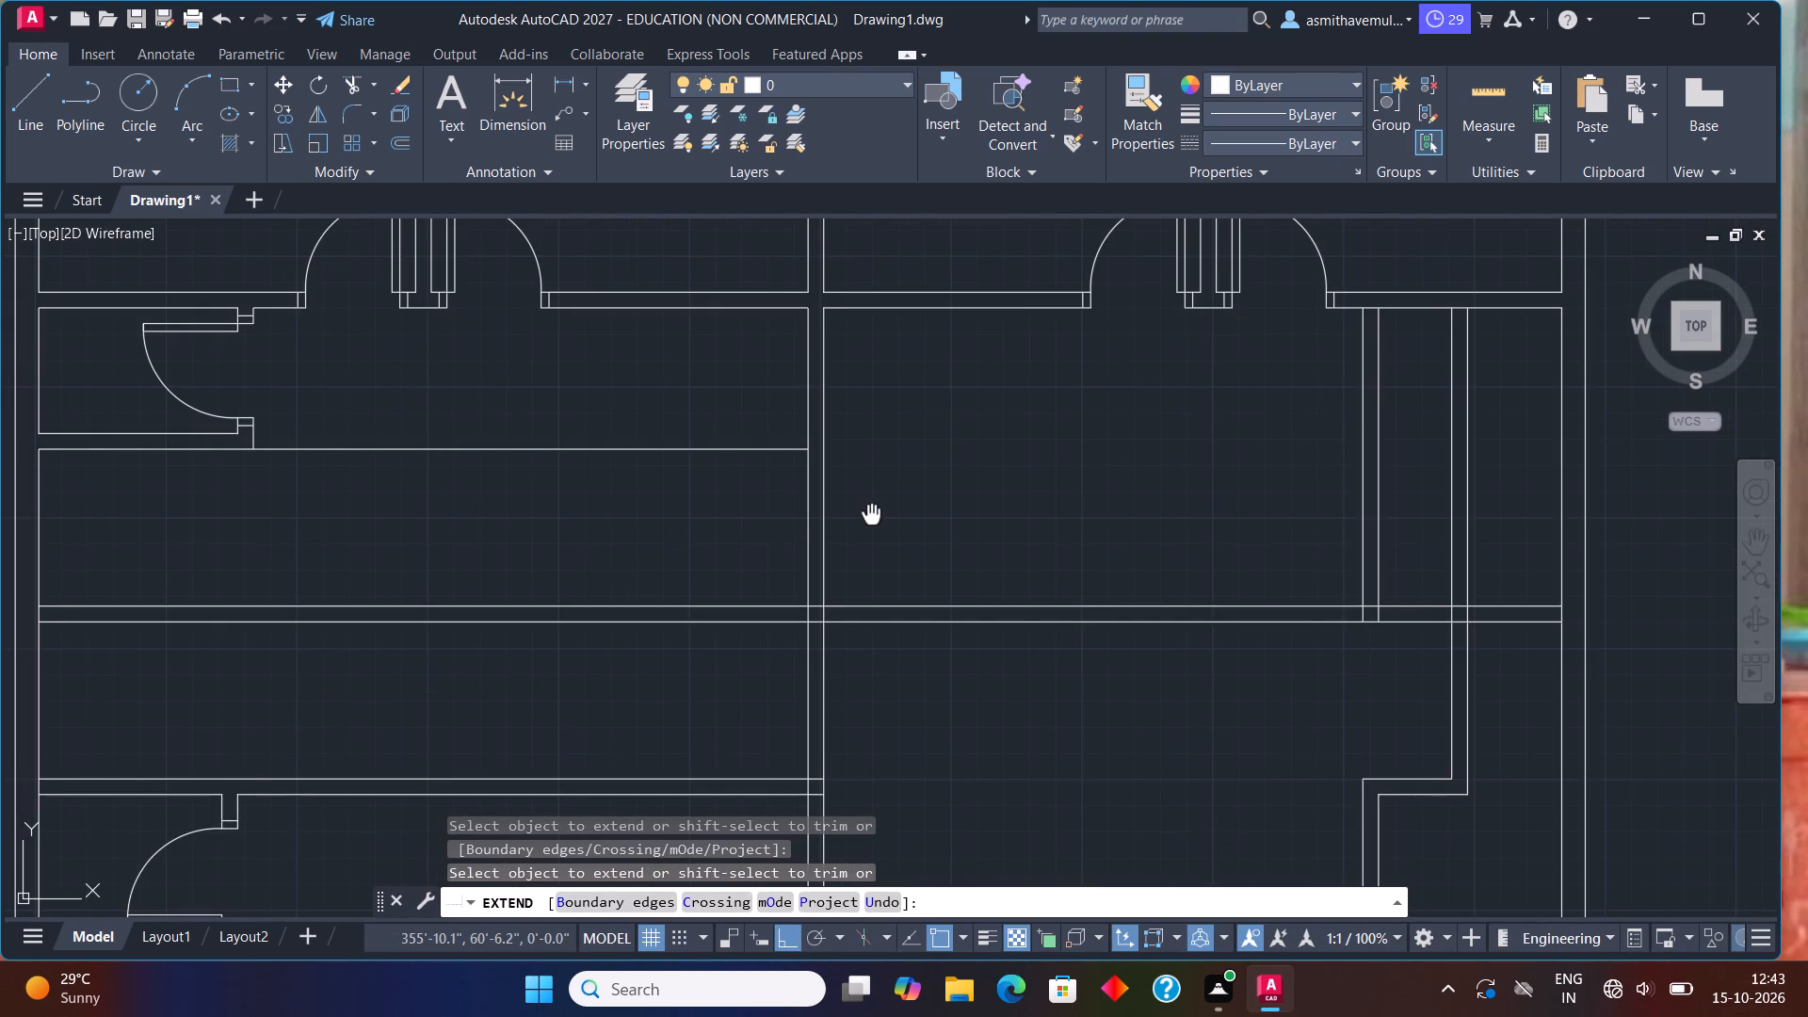
middle_drag(871, 516, 774, 574)
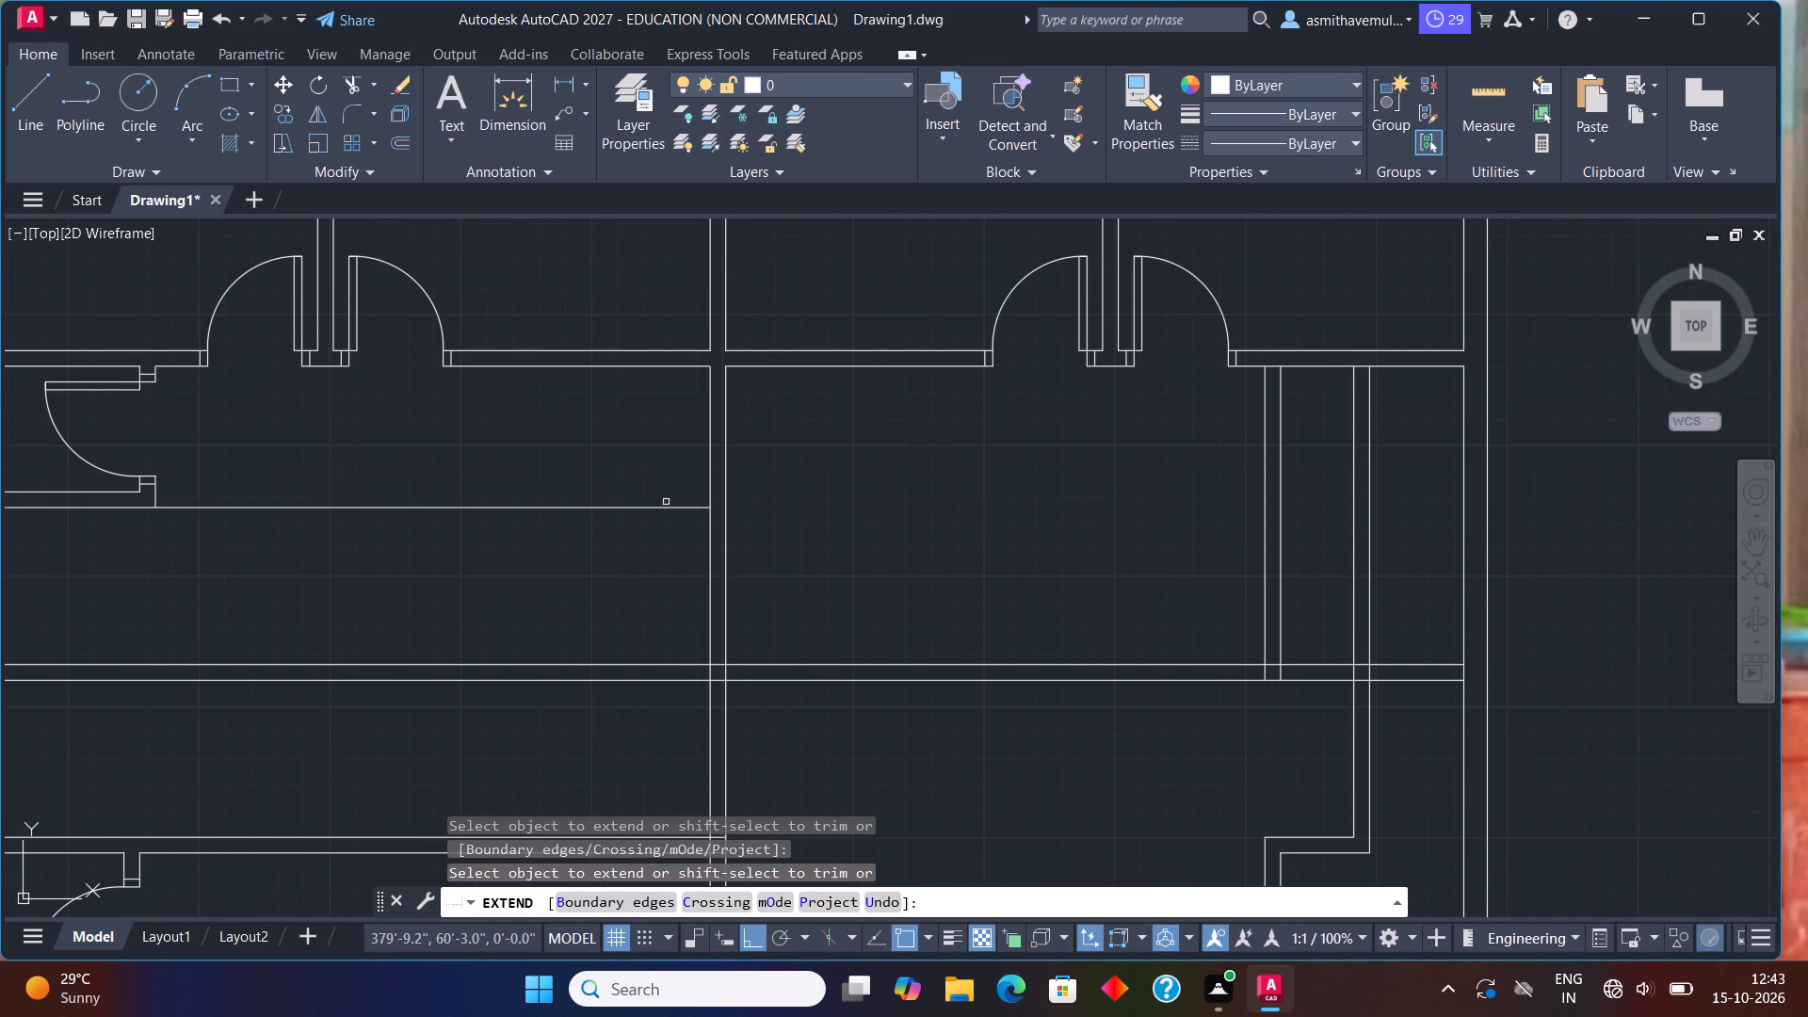
click(679, 507)
click(686, 507)
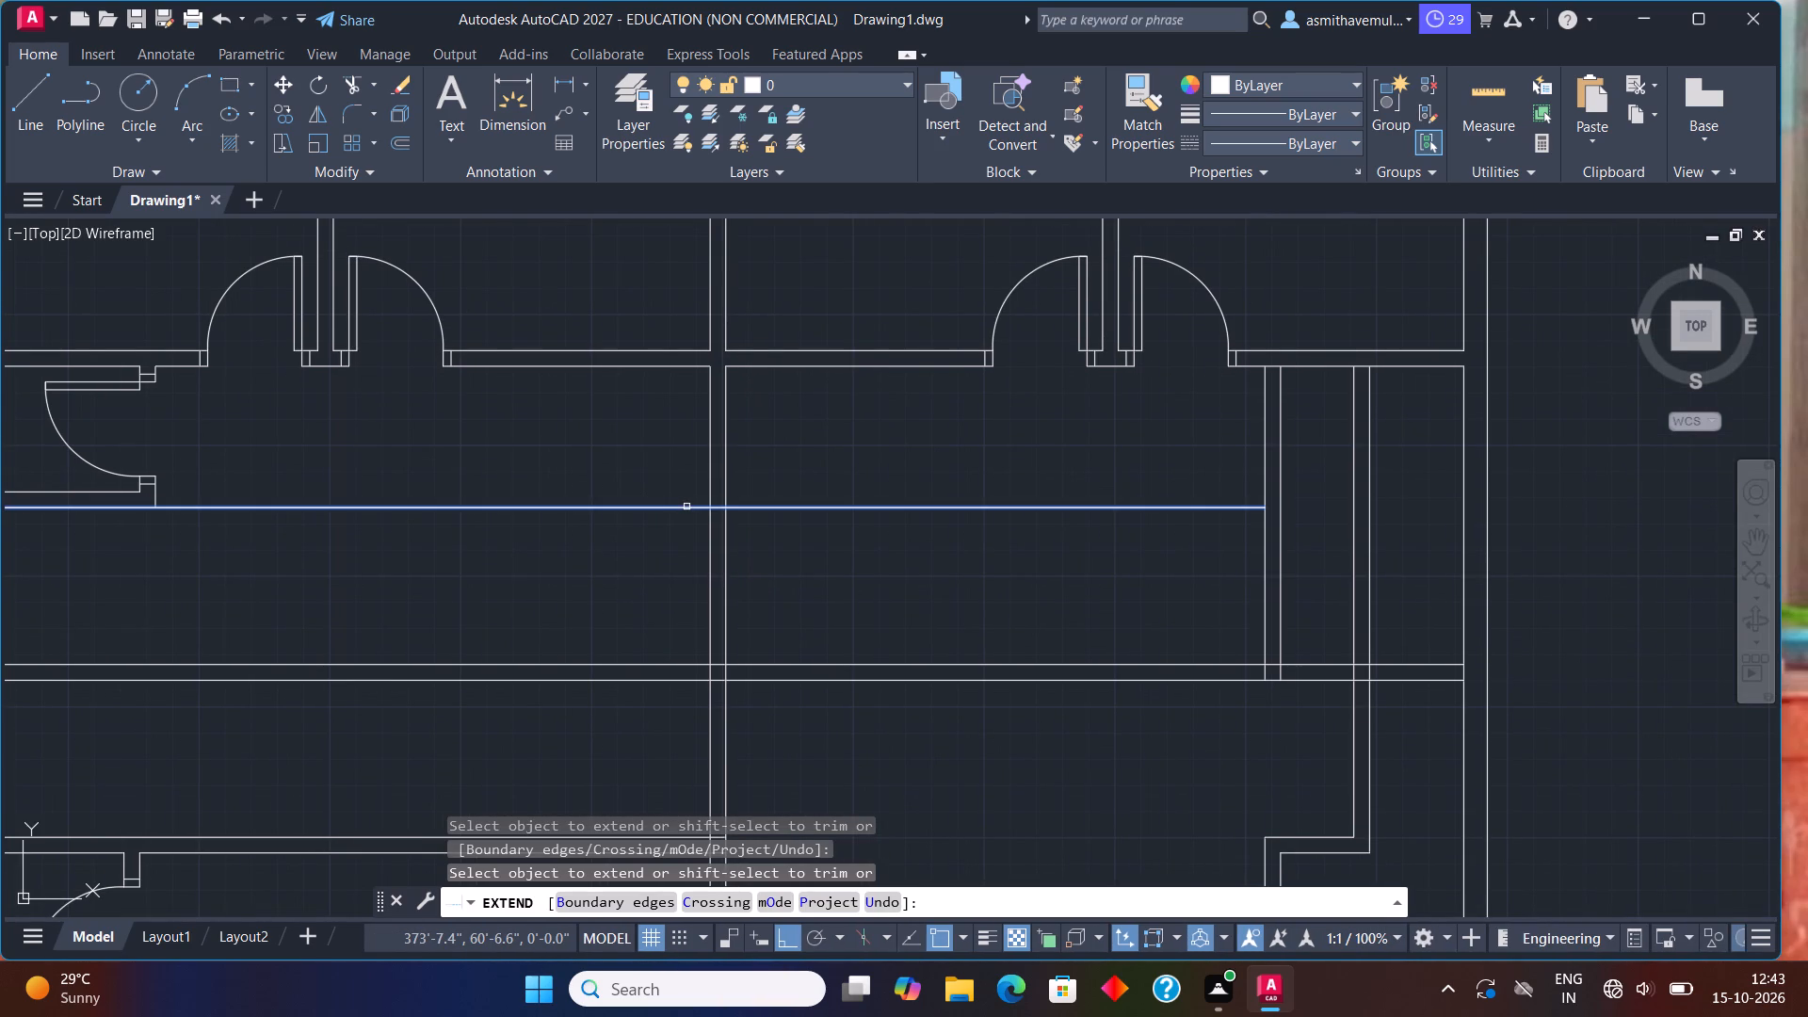
click(1012, 507)
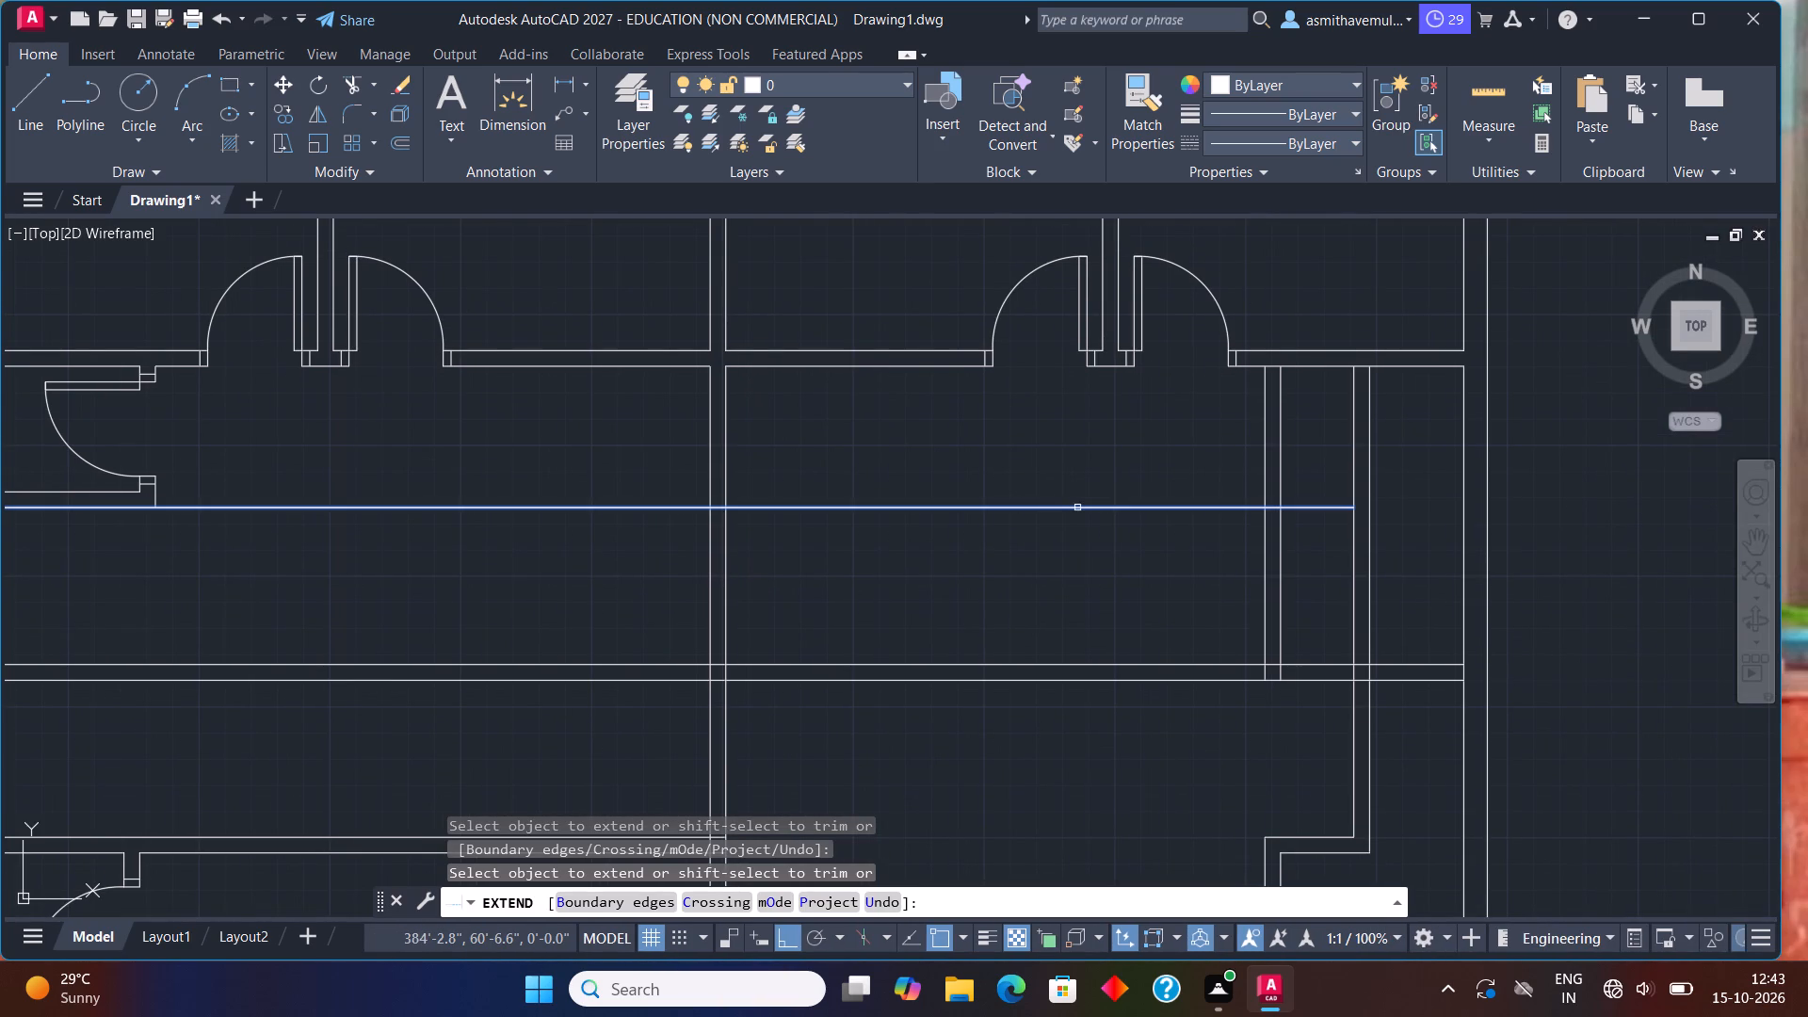
click(1104, 508)
click(1113, 509)
click(1118, 510)
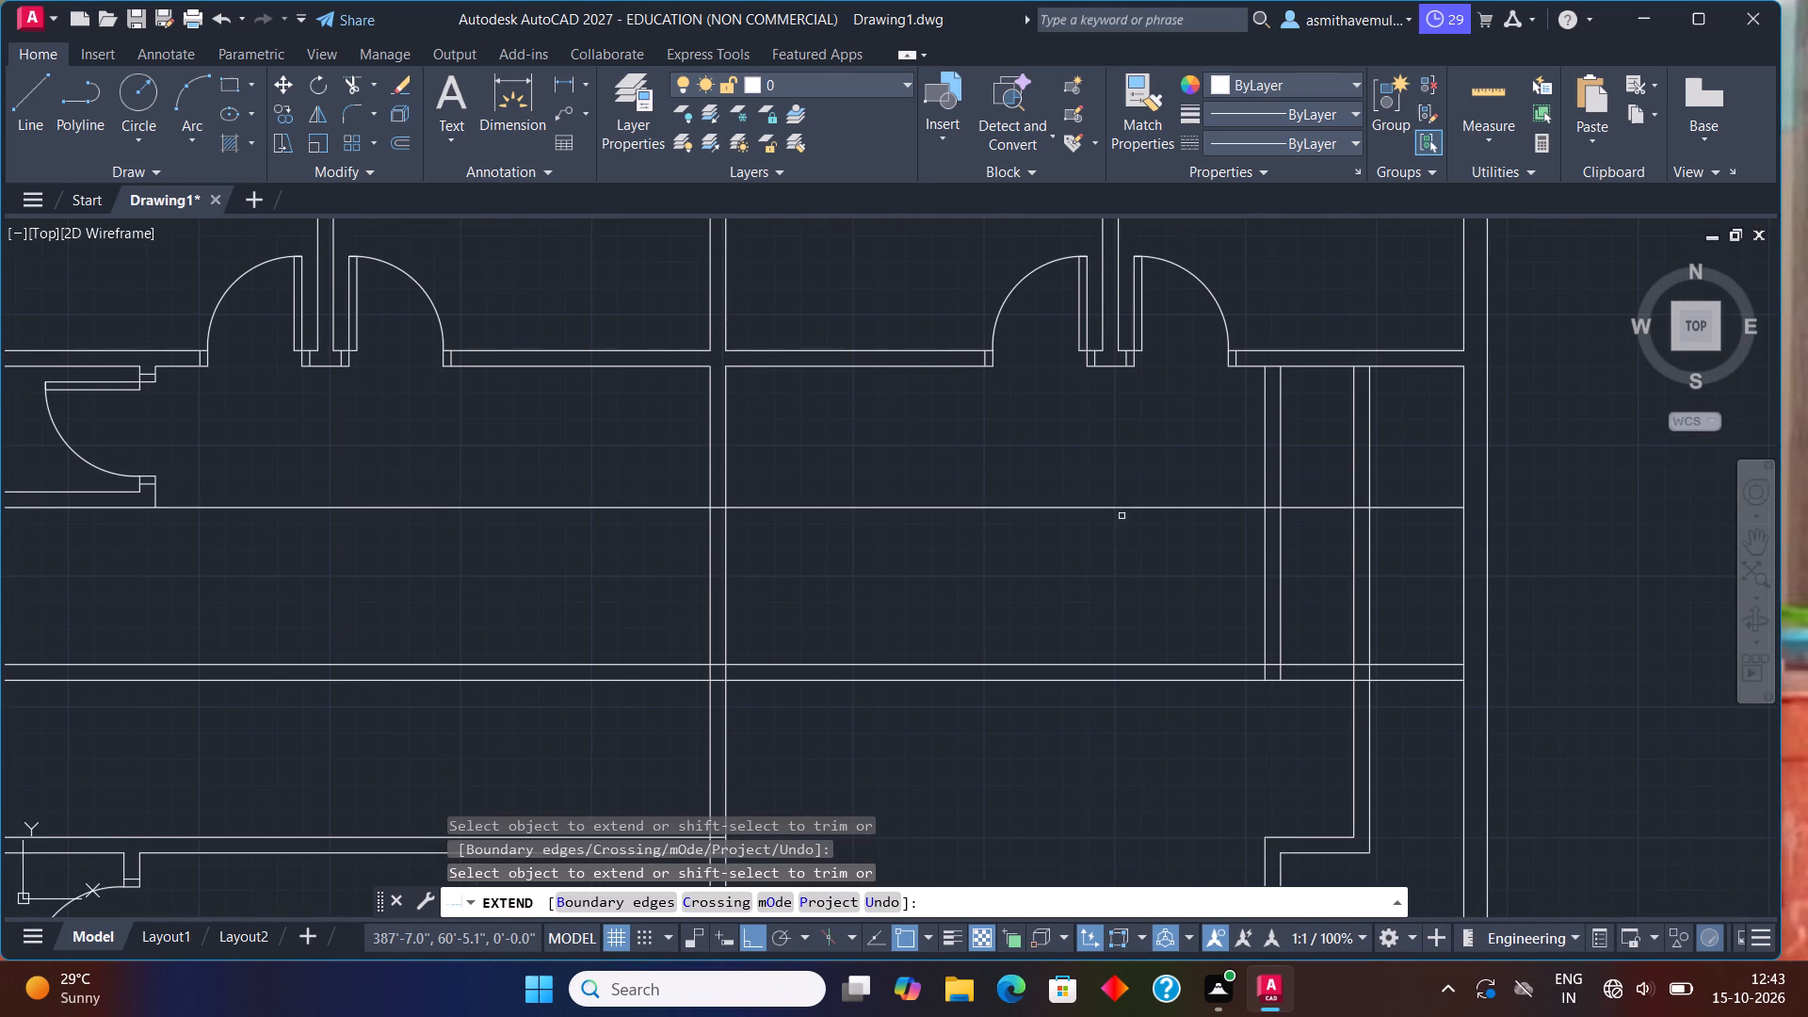
key(Escape)
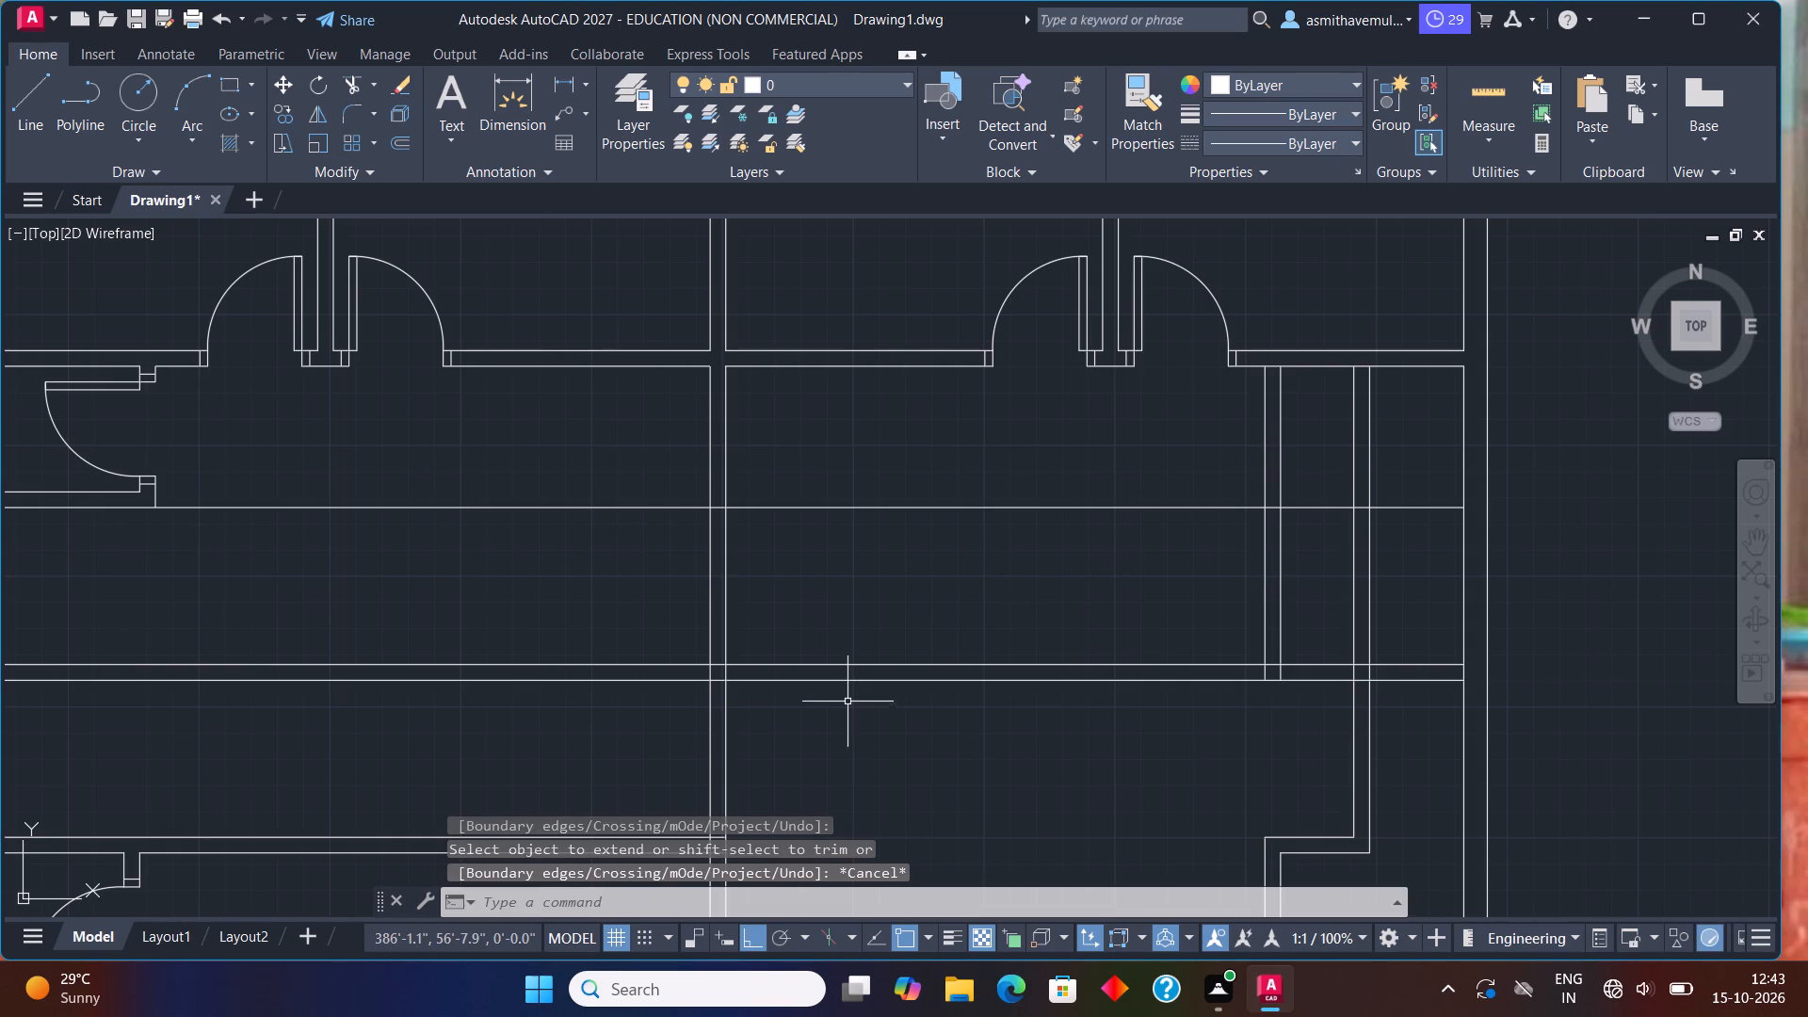
Offset the extended wall line 6" upward to form the new long wall.
key(o)
key(Return)
key(6)
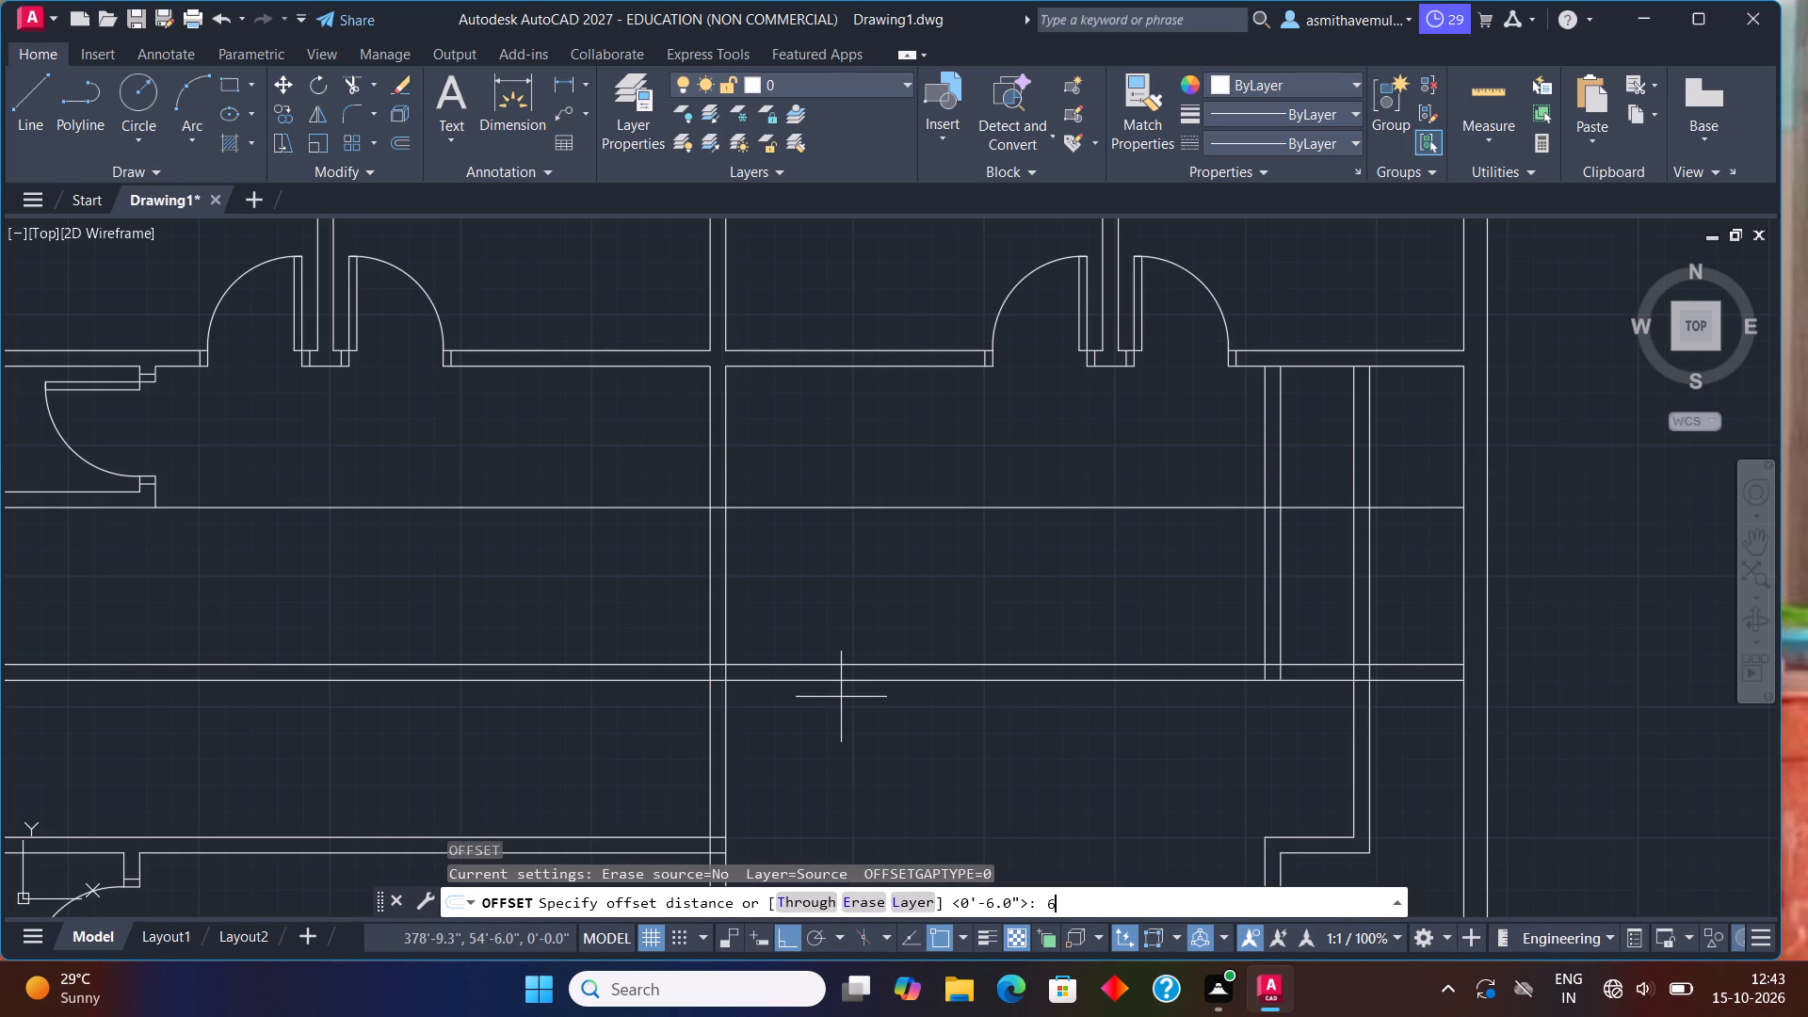
key(shift+quotedbl)
key(Return)
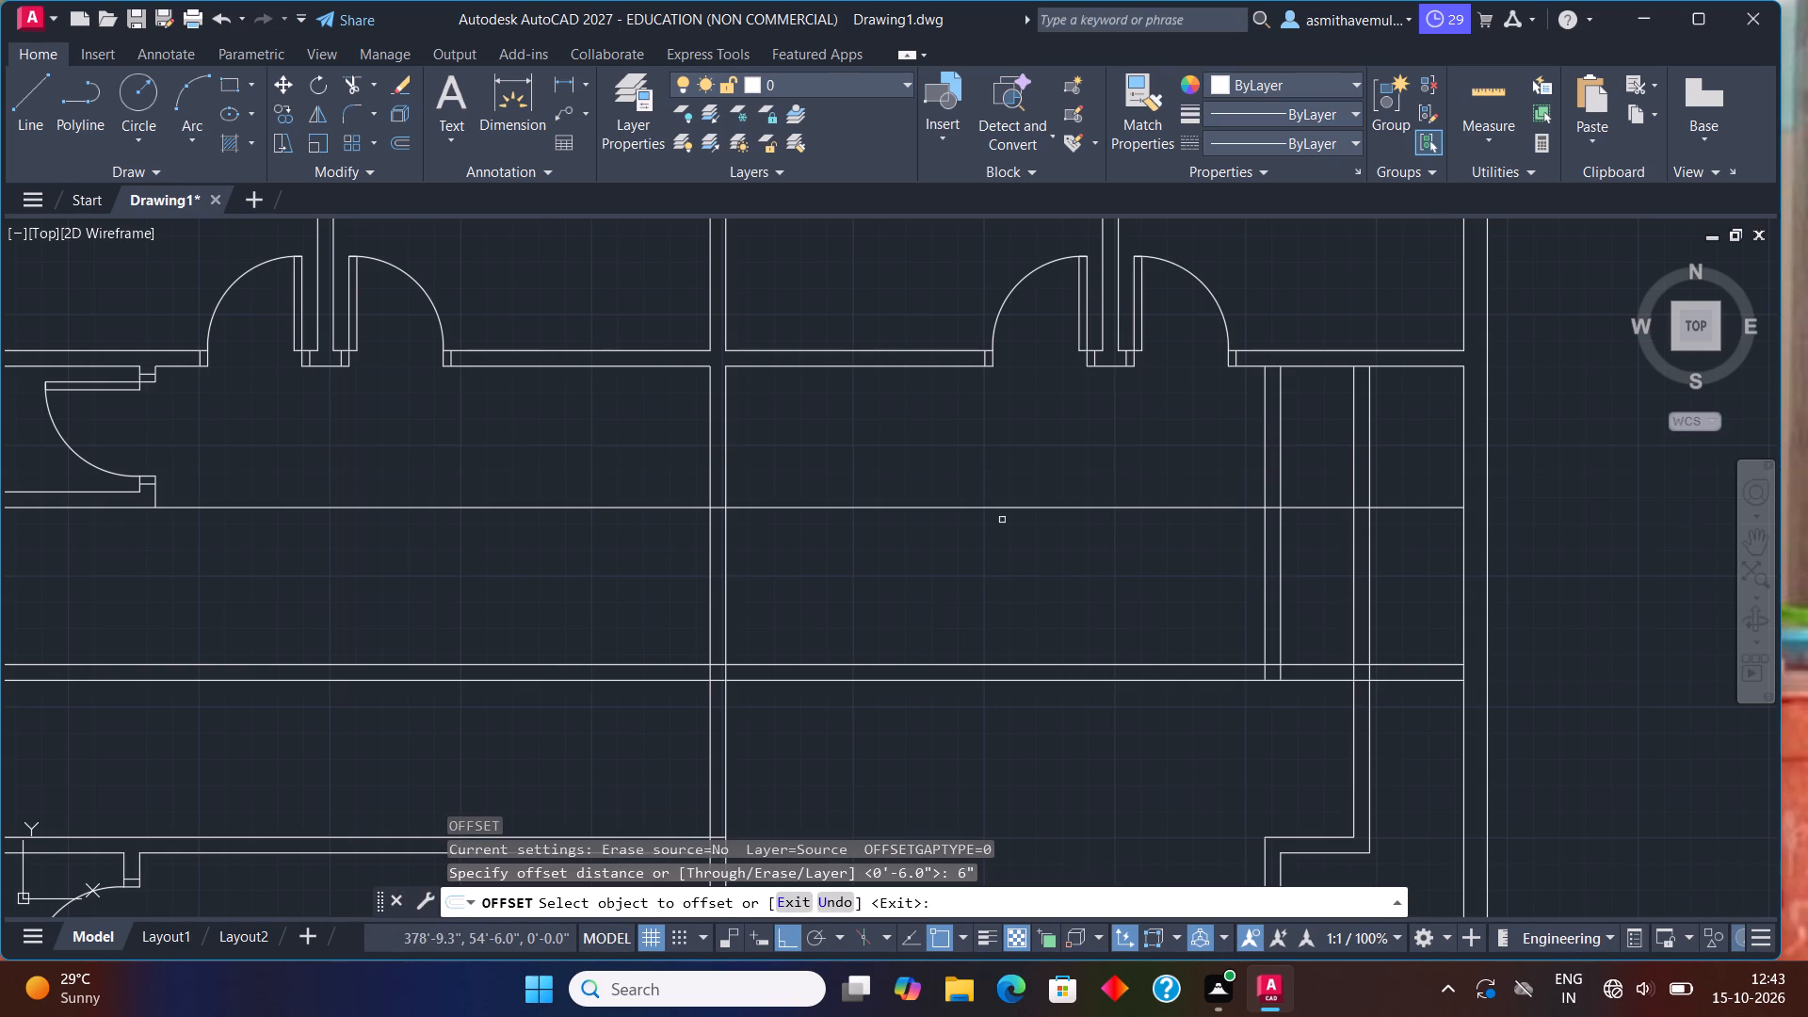
click(1393, 508)
click(1394, 479)
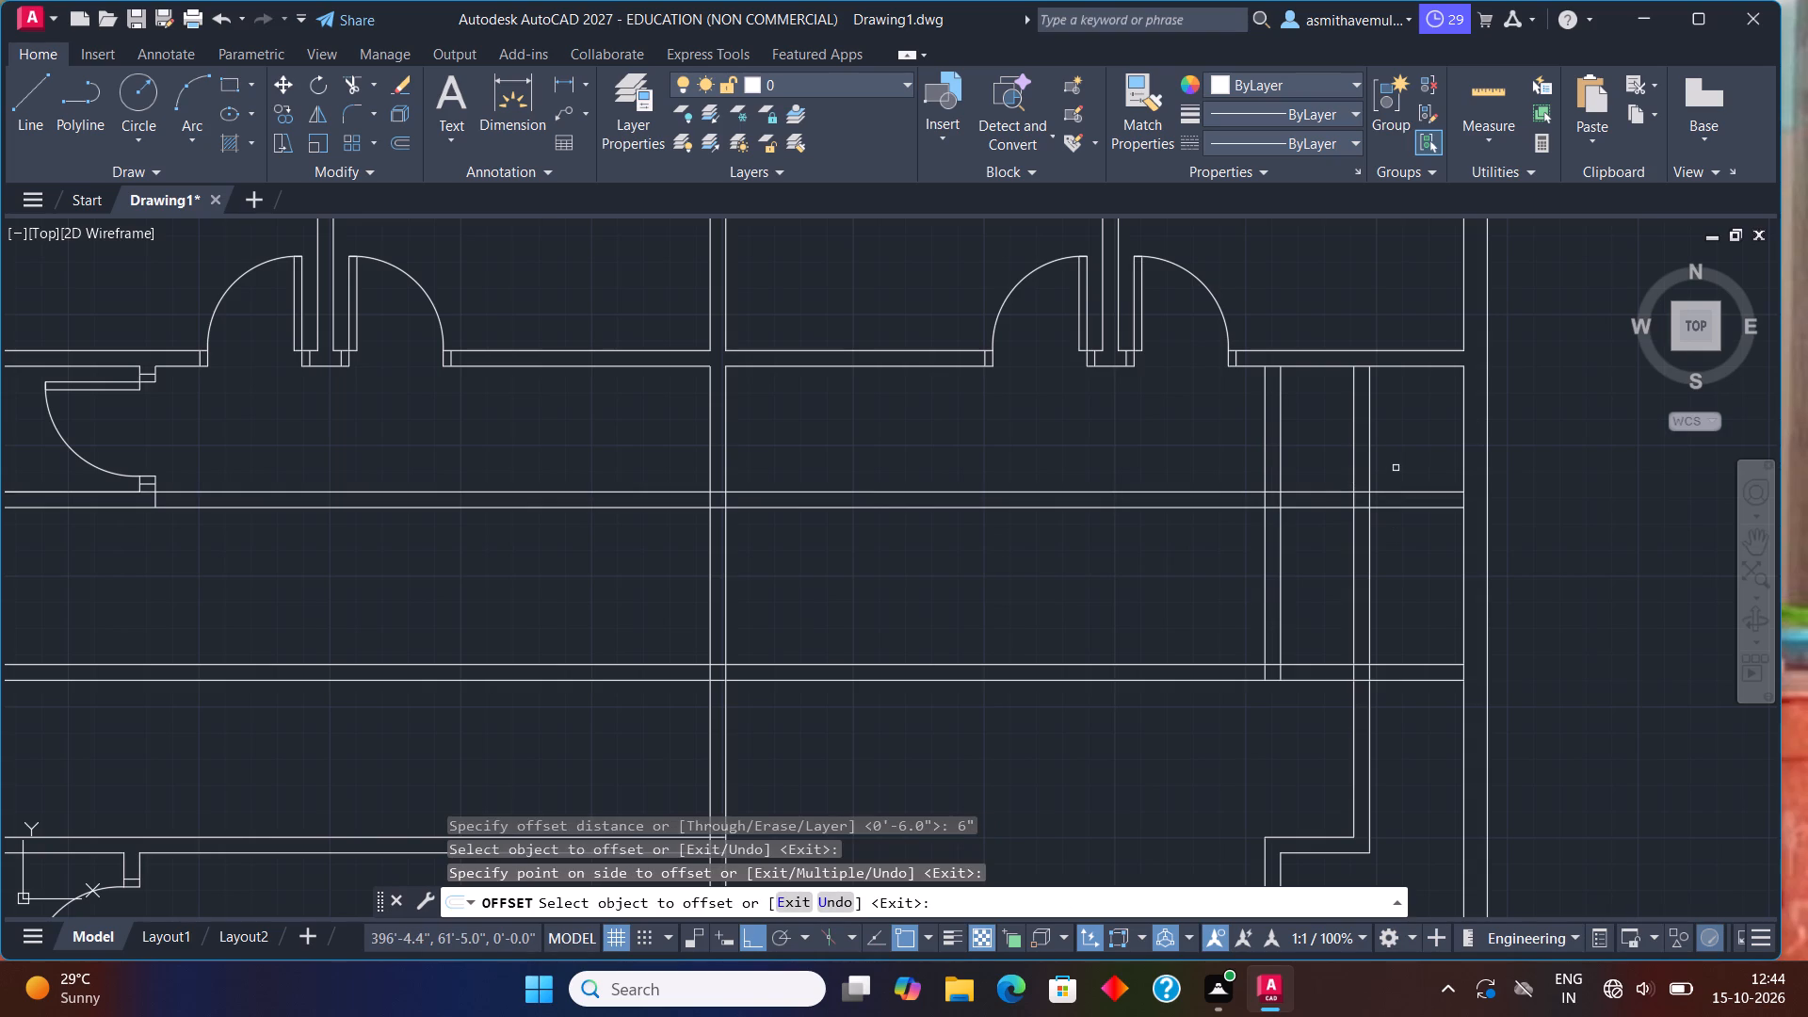
key(Escape)
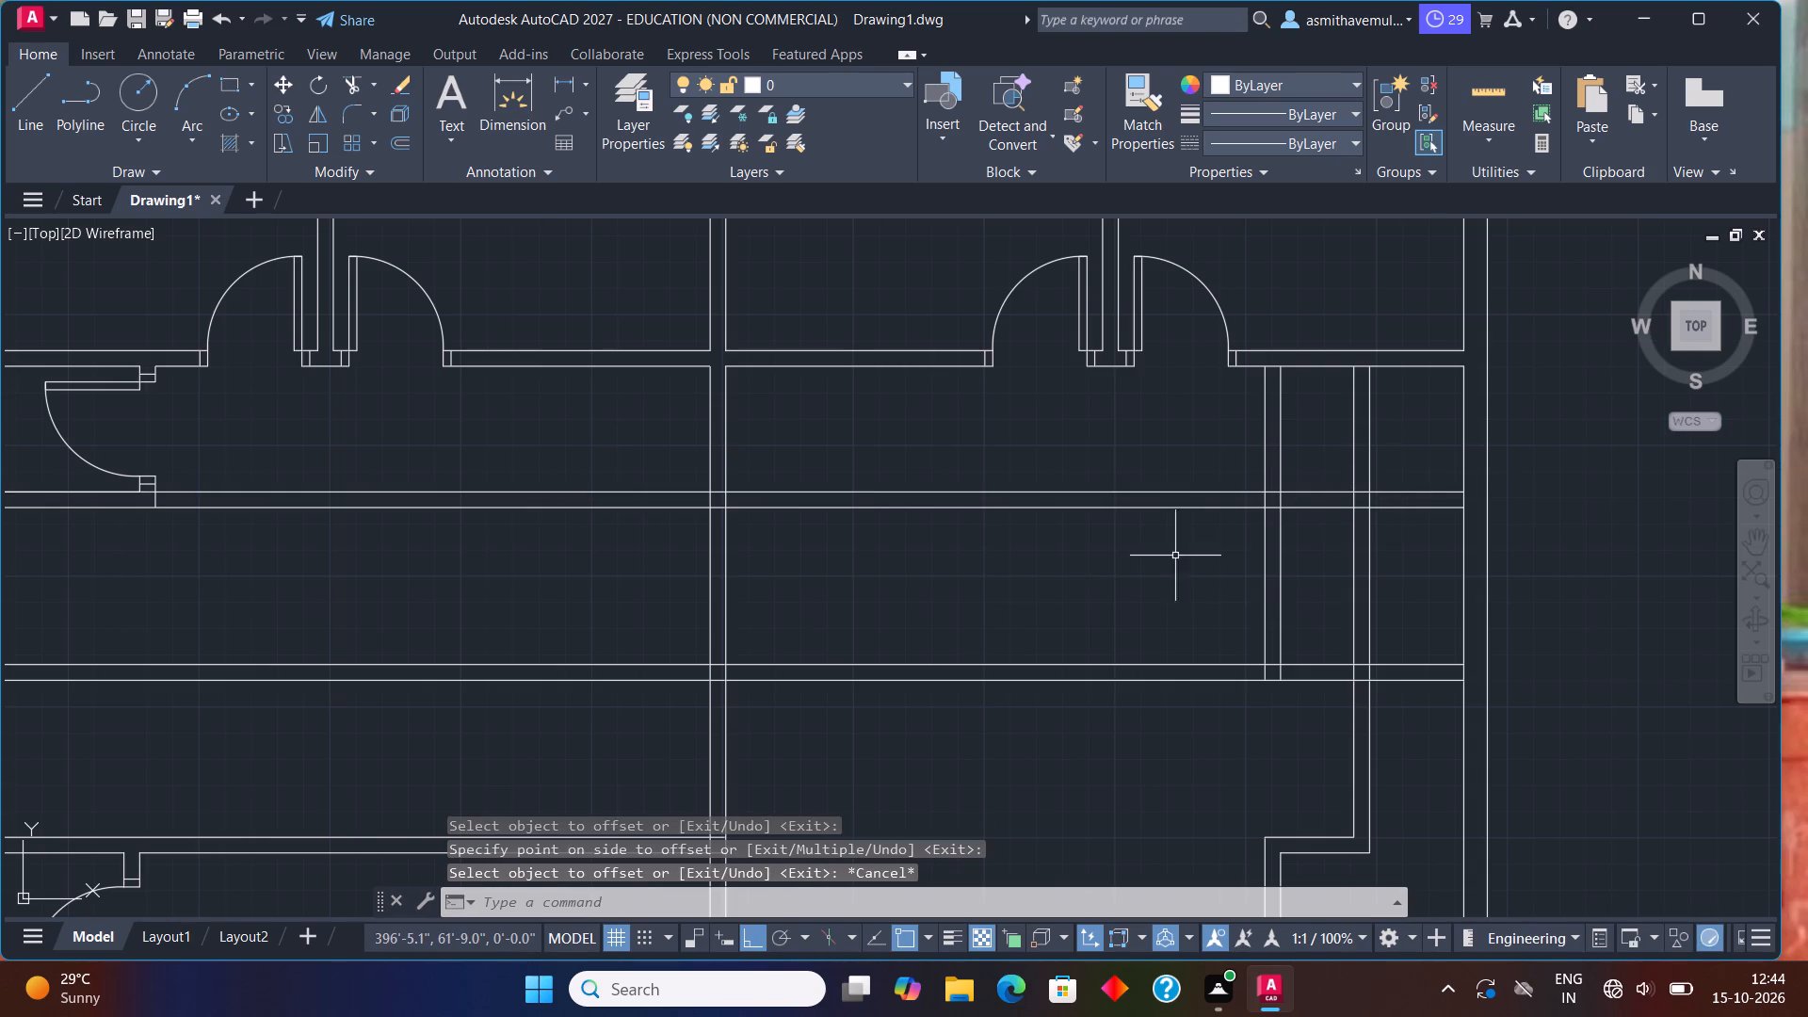
Trim the new long wall and the two vertical partitions near the right exterior wall into a step mirroring the lower one.
scroll(1009, 584, down, 2)
scroll(951, 594, up, 1)
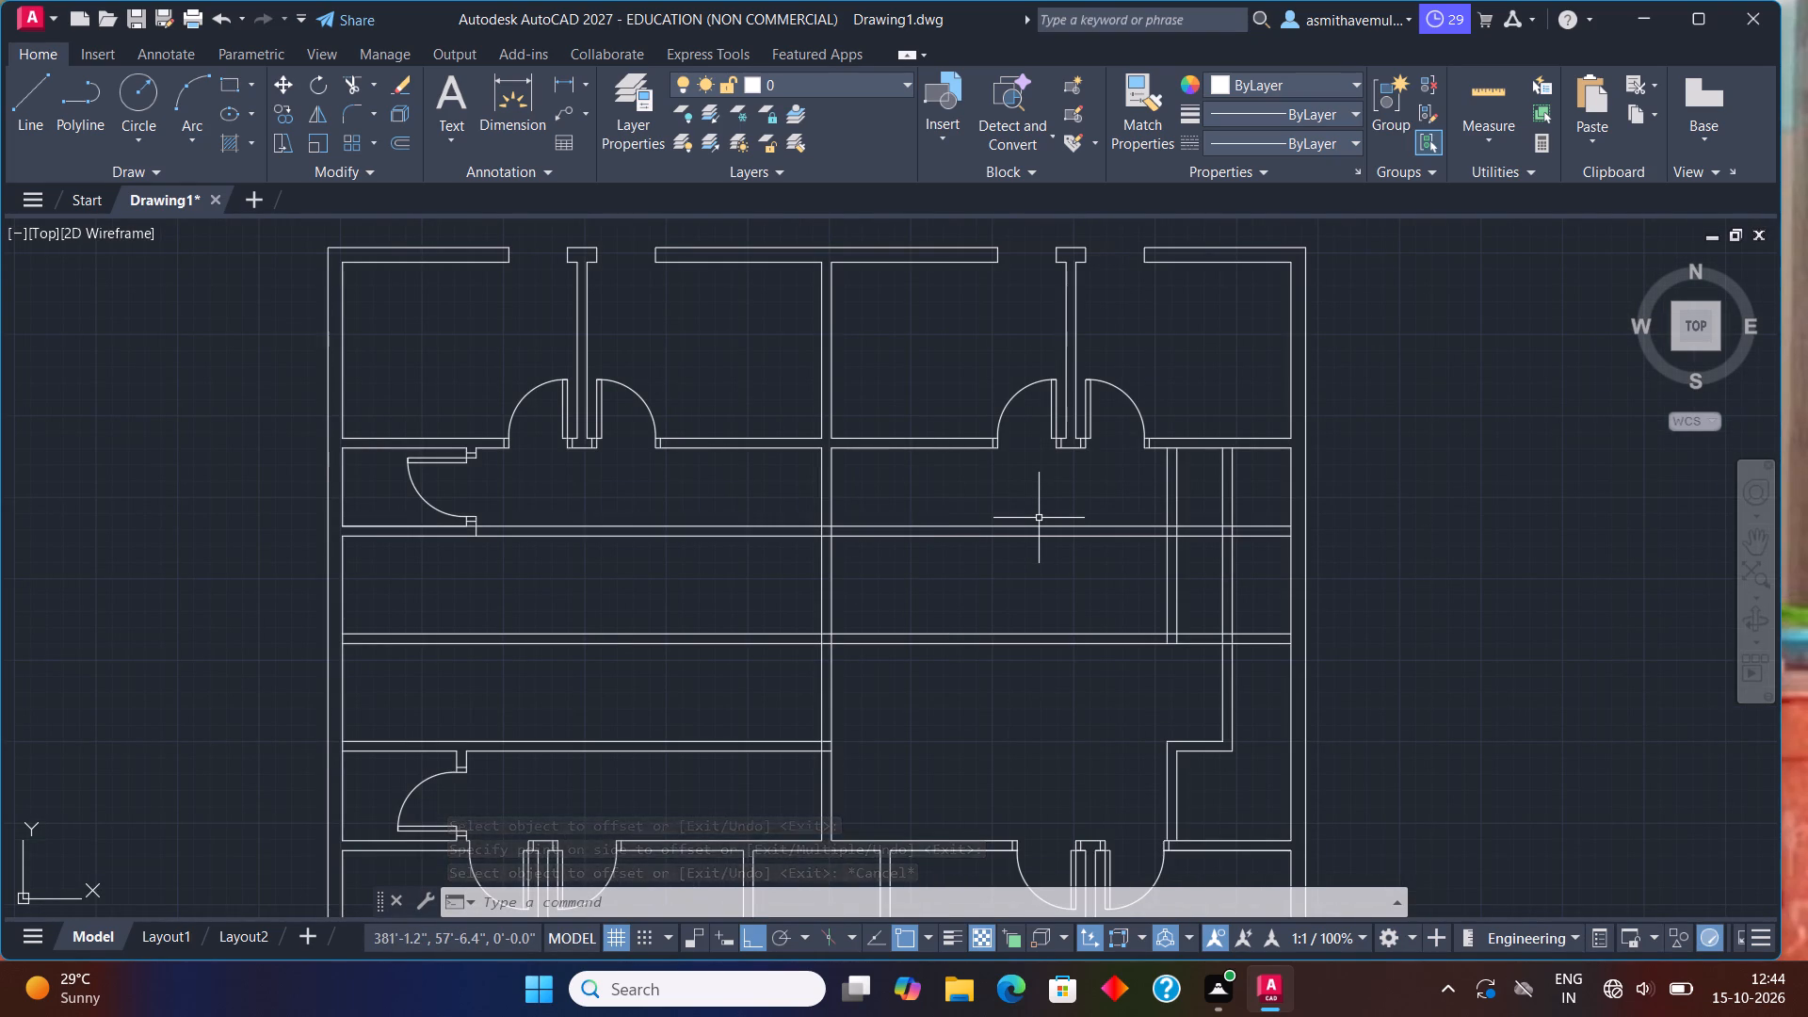
text(trim)
key(Return)
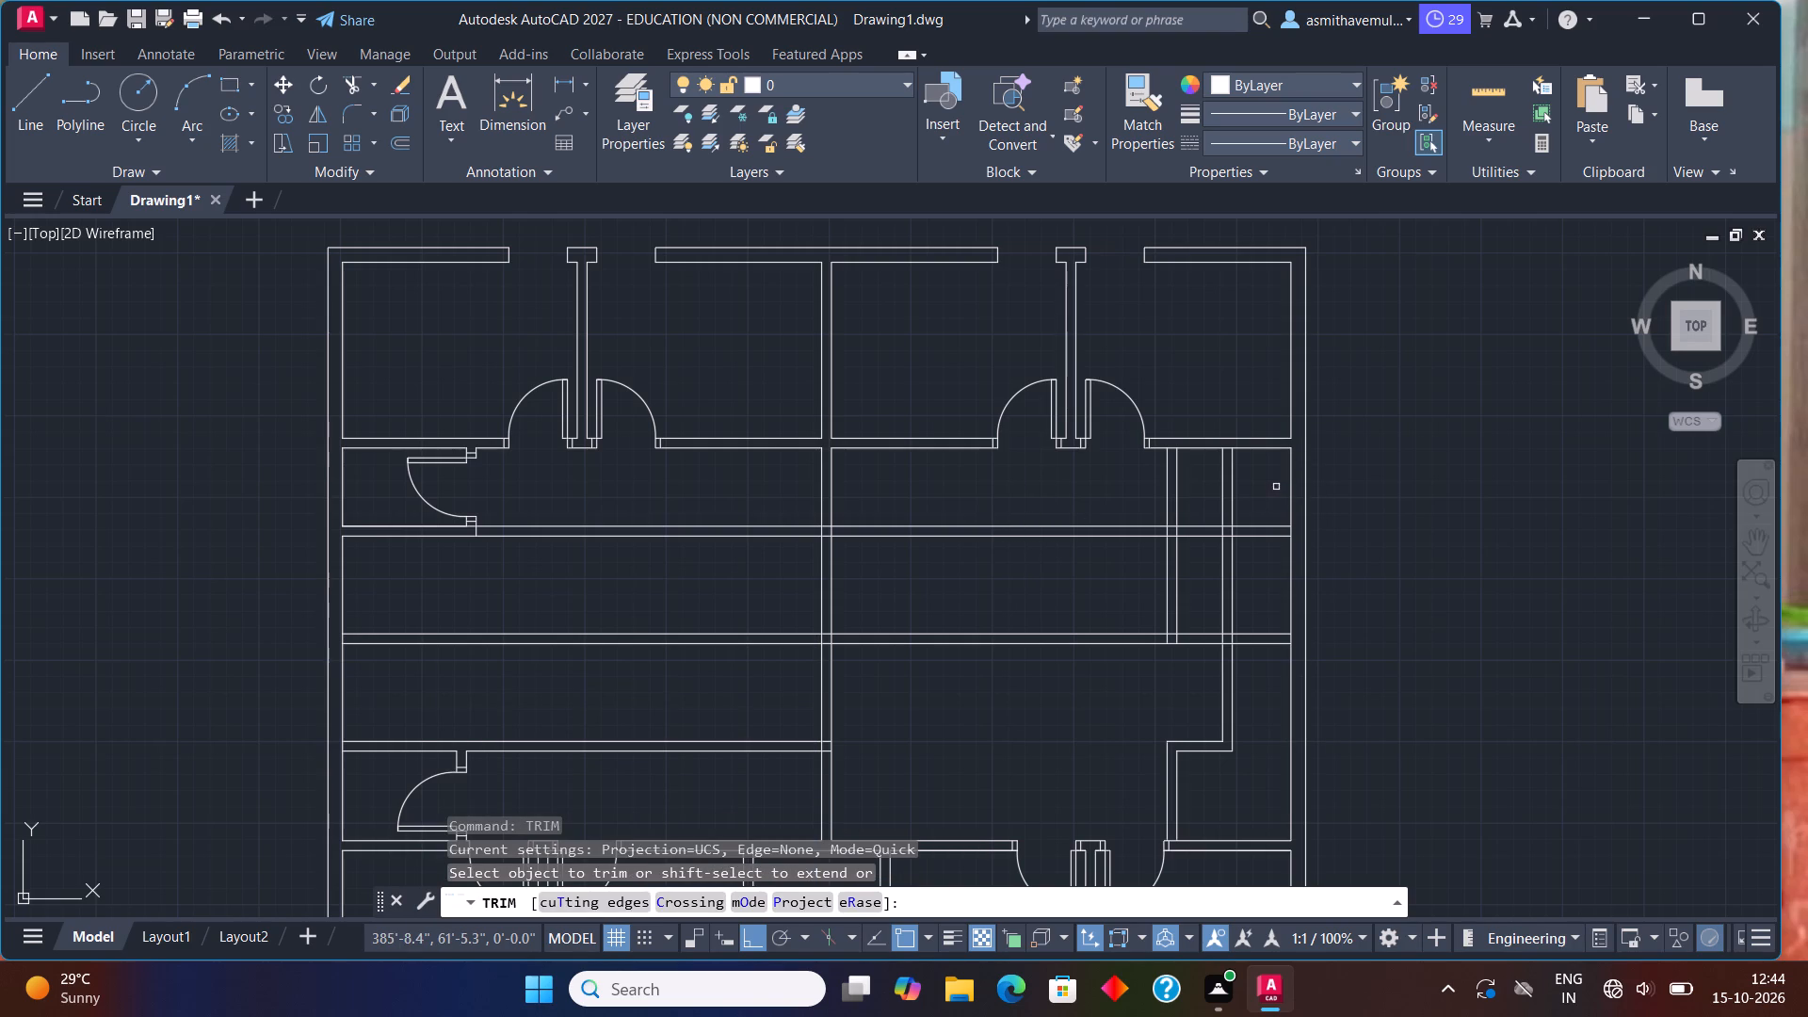
drag(1274, 486, 1212, 495)
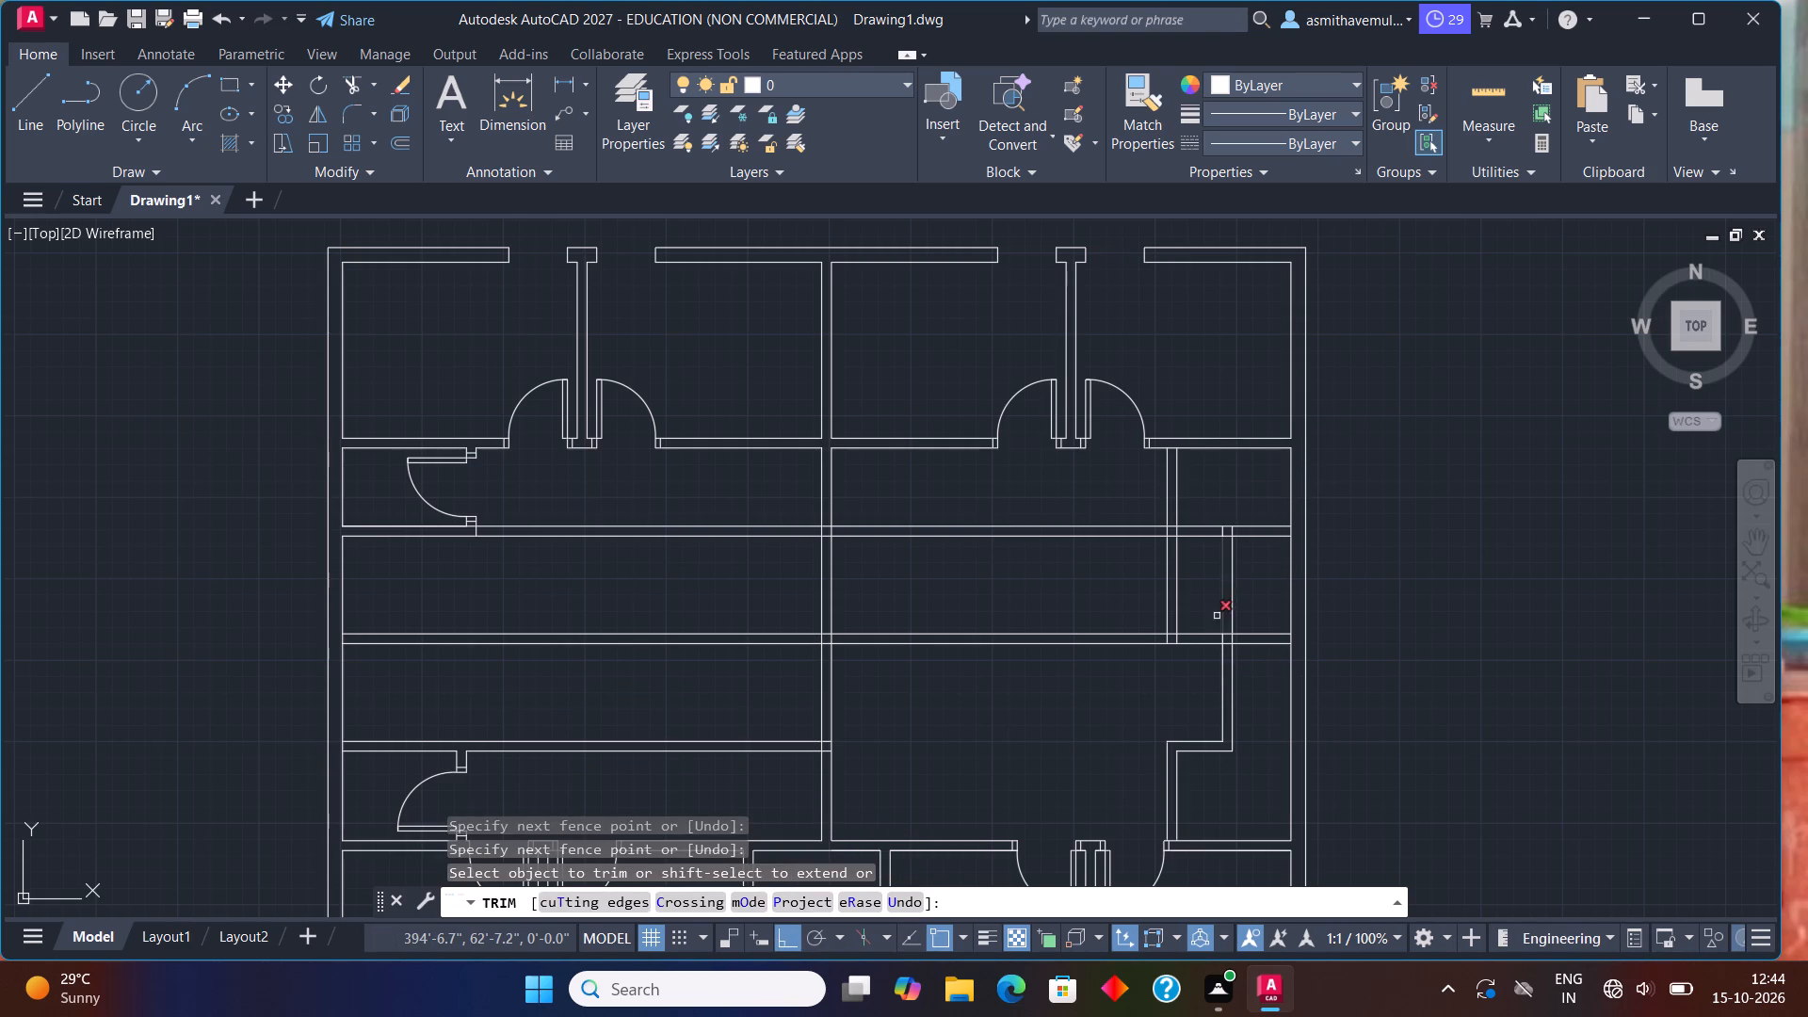
drag(1196, 586, 1045, 585)
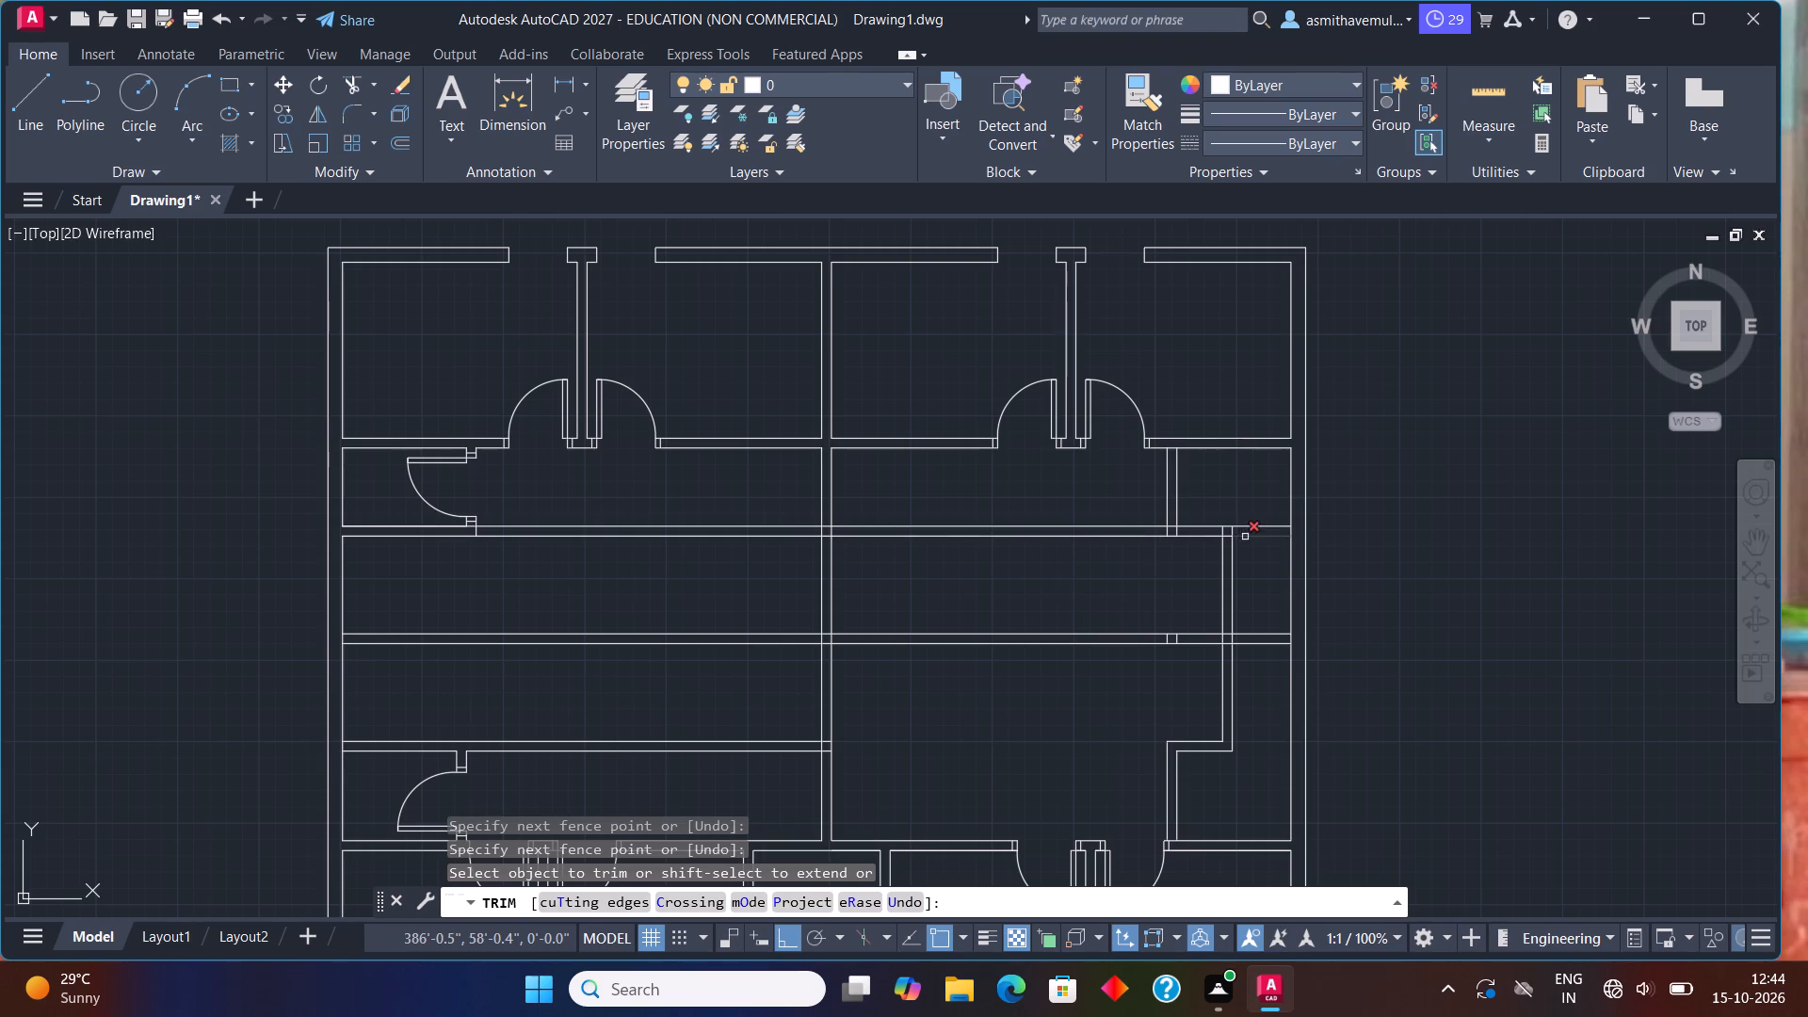
drag(1251, 548, 1256, 504)
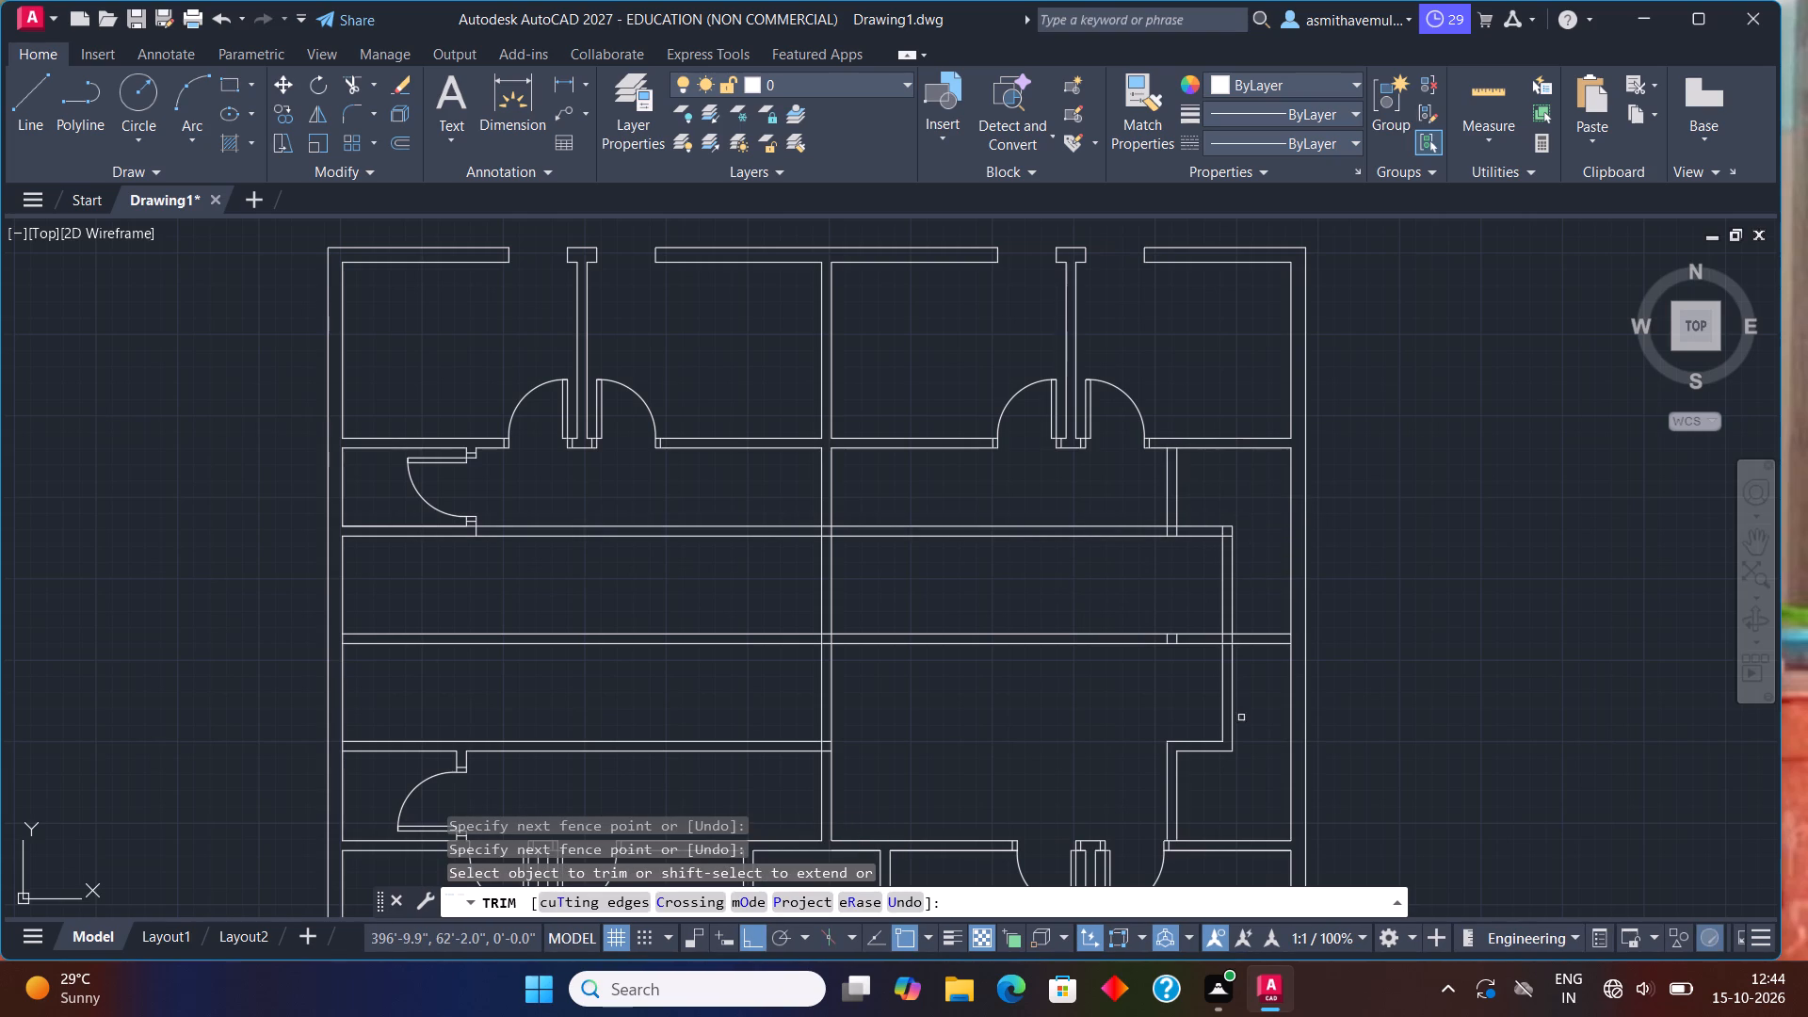
Examine the stepped wall and its junctions with the long horizontal walls near the right exterior wall.
scroll(1246, 765, down, 1)
middle_drag(1235, 750, 1155, 578)
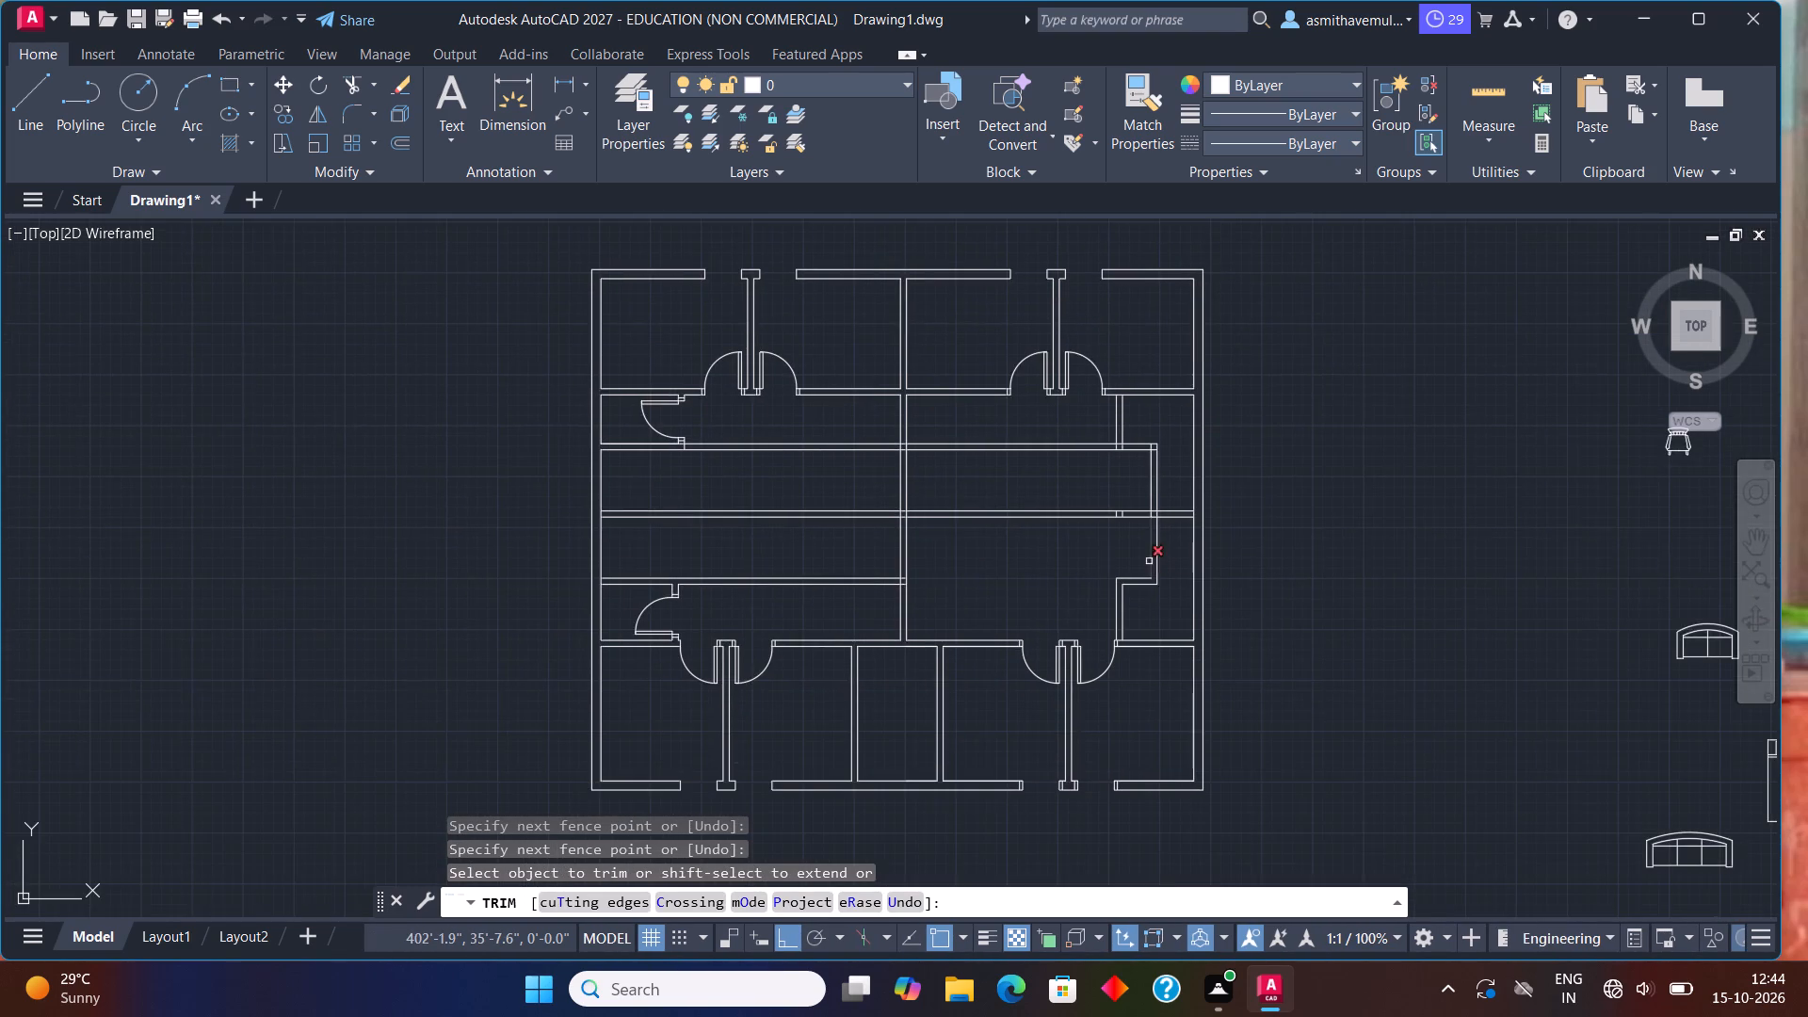
scroll(1146, 541, up, 3)
middle_drag(1159, 496, 1117, 688)
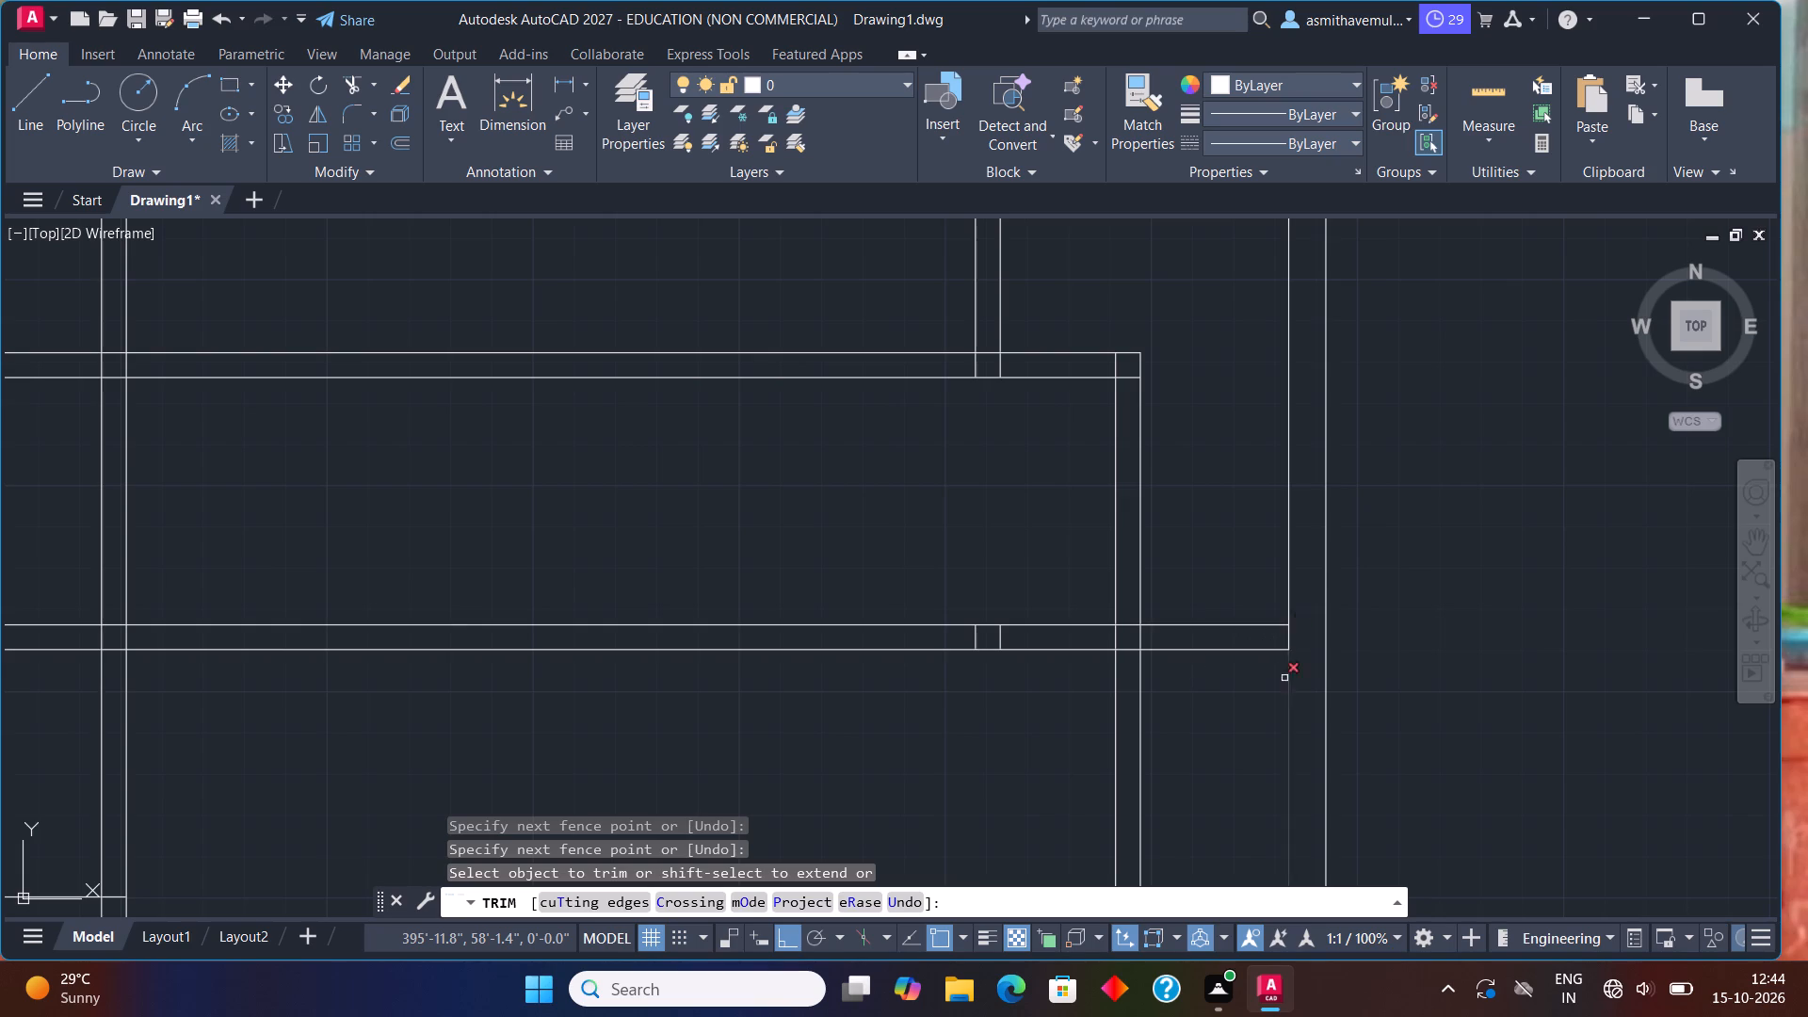
scroll(1270, 717, down, 1)
middle_drag(1238, 734, 1238, 562)
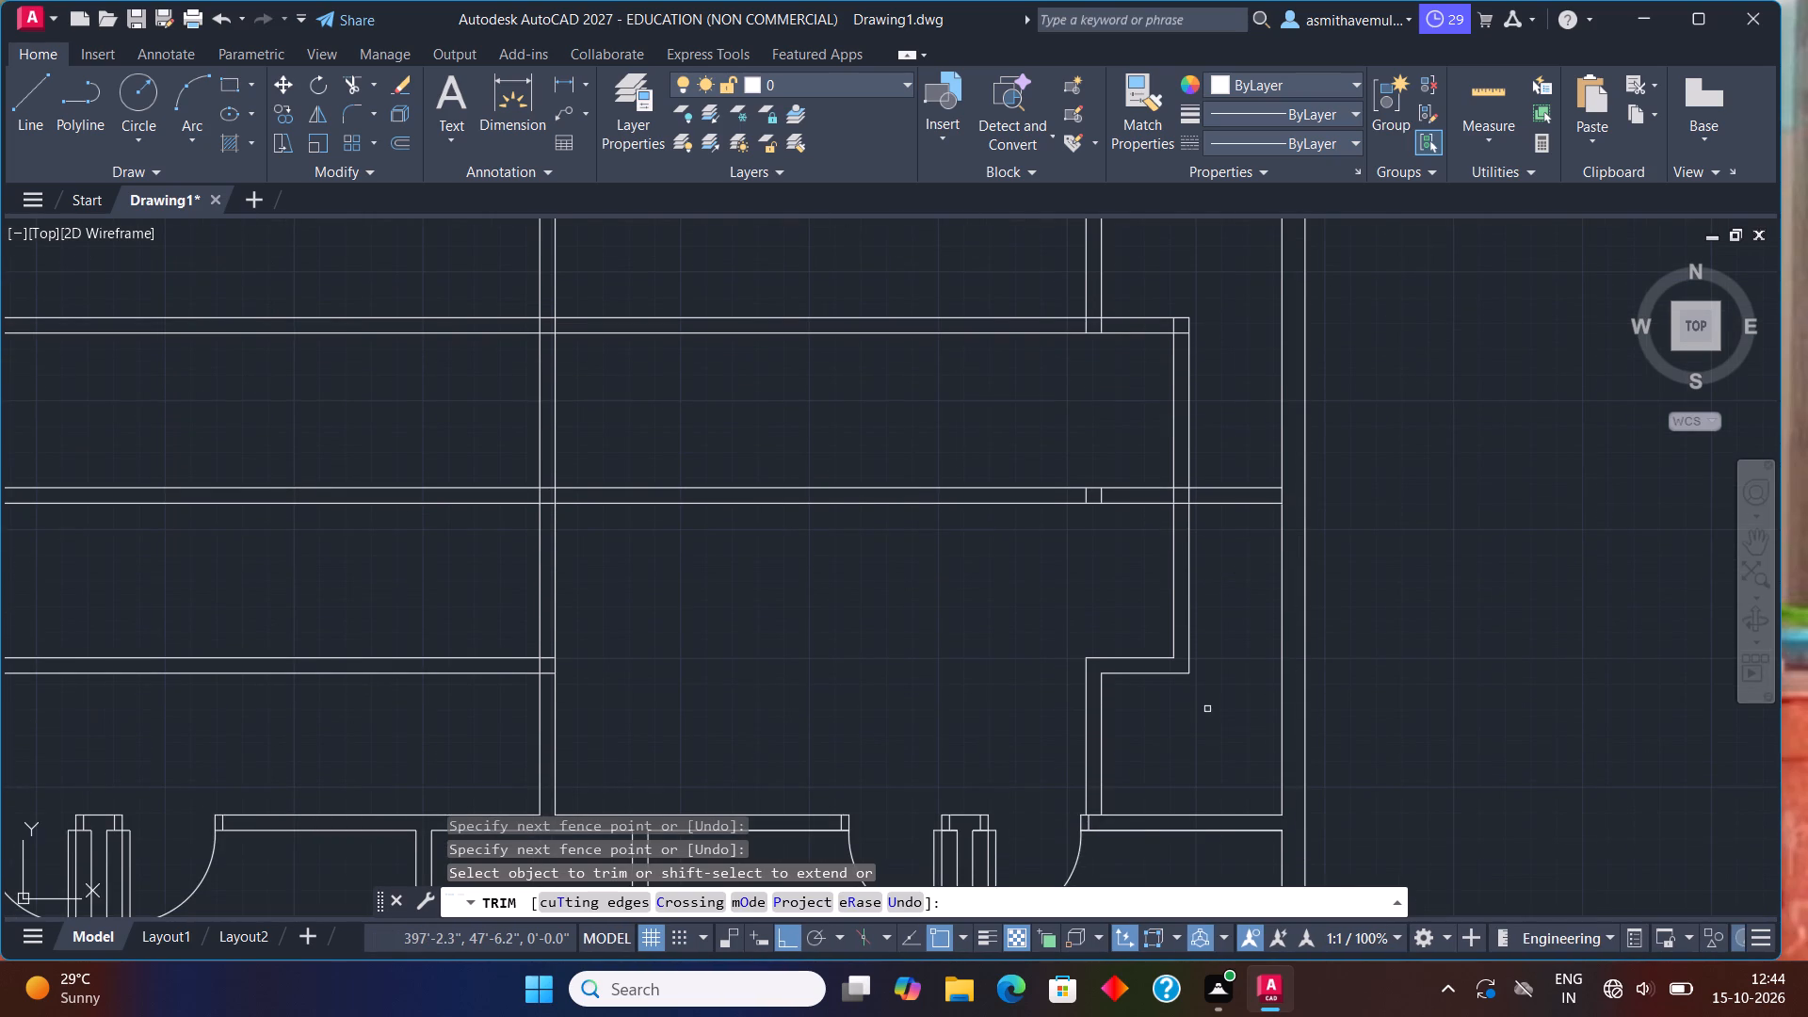
middle_drag(1267, 501, 1233, 616)
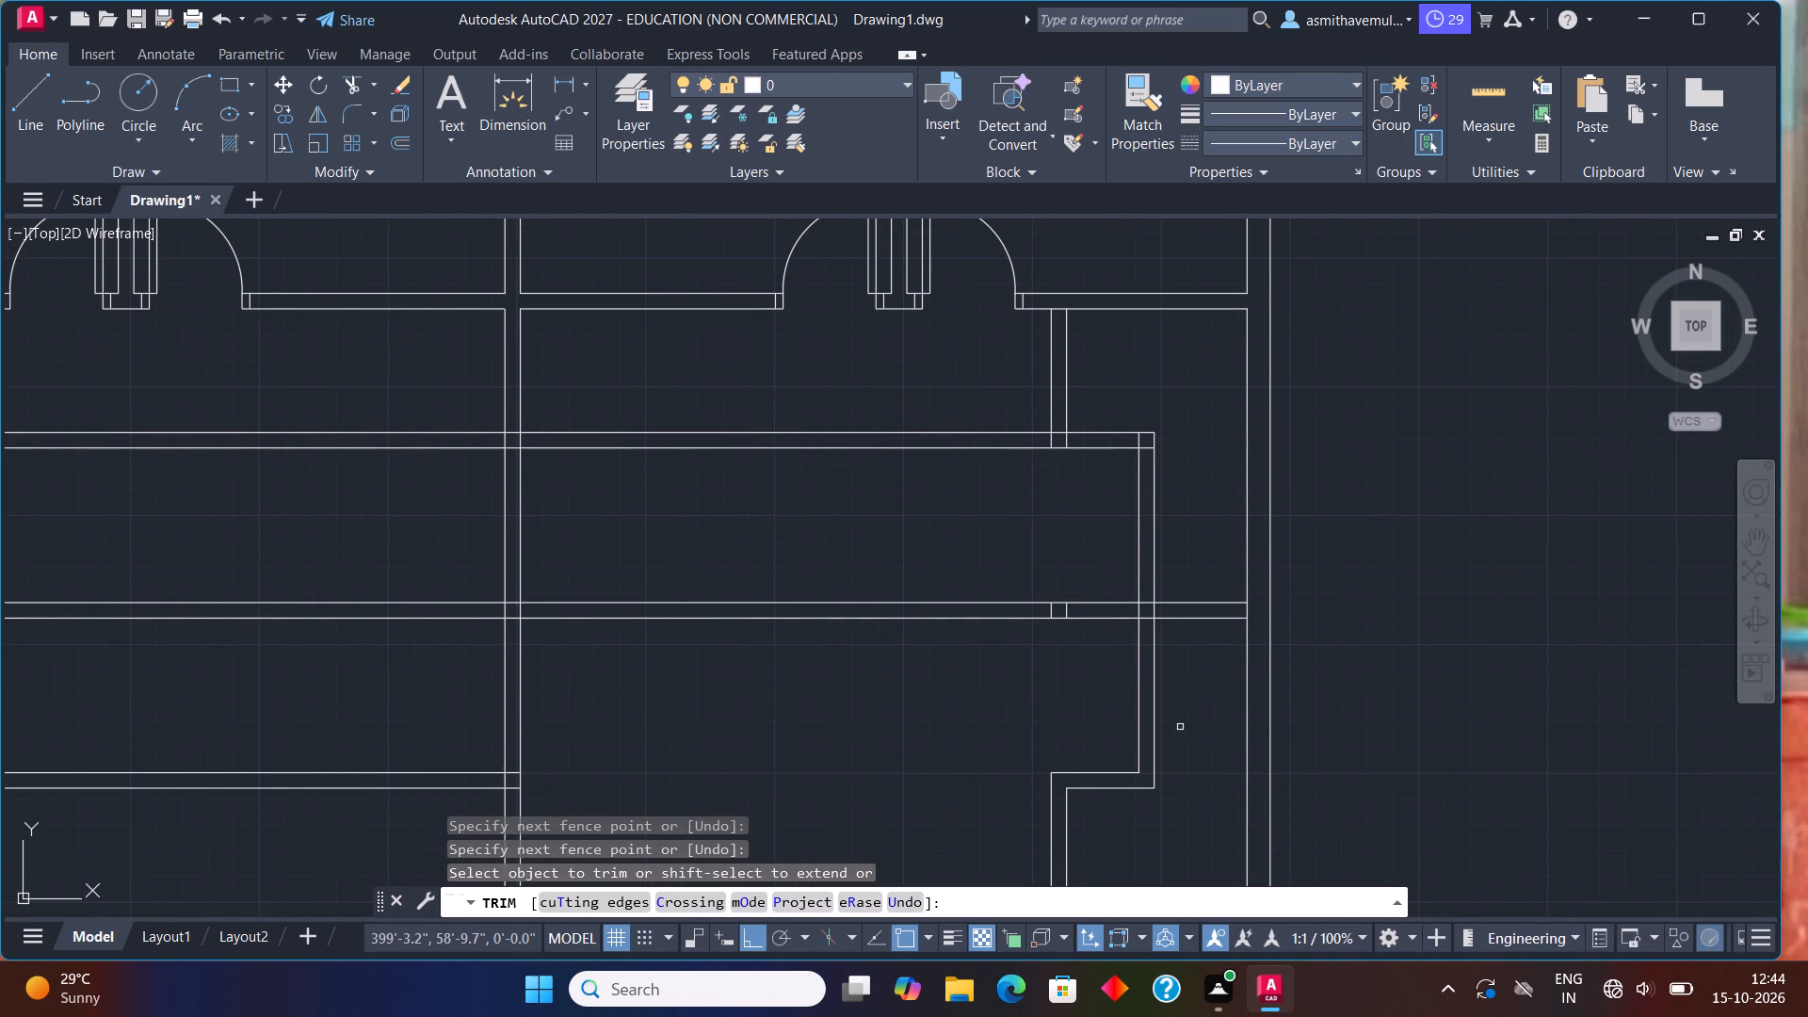
scroll(1014, 735, down, 1)
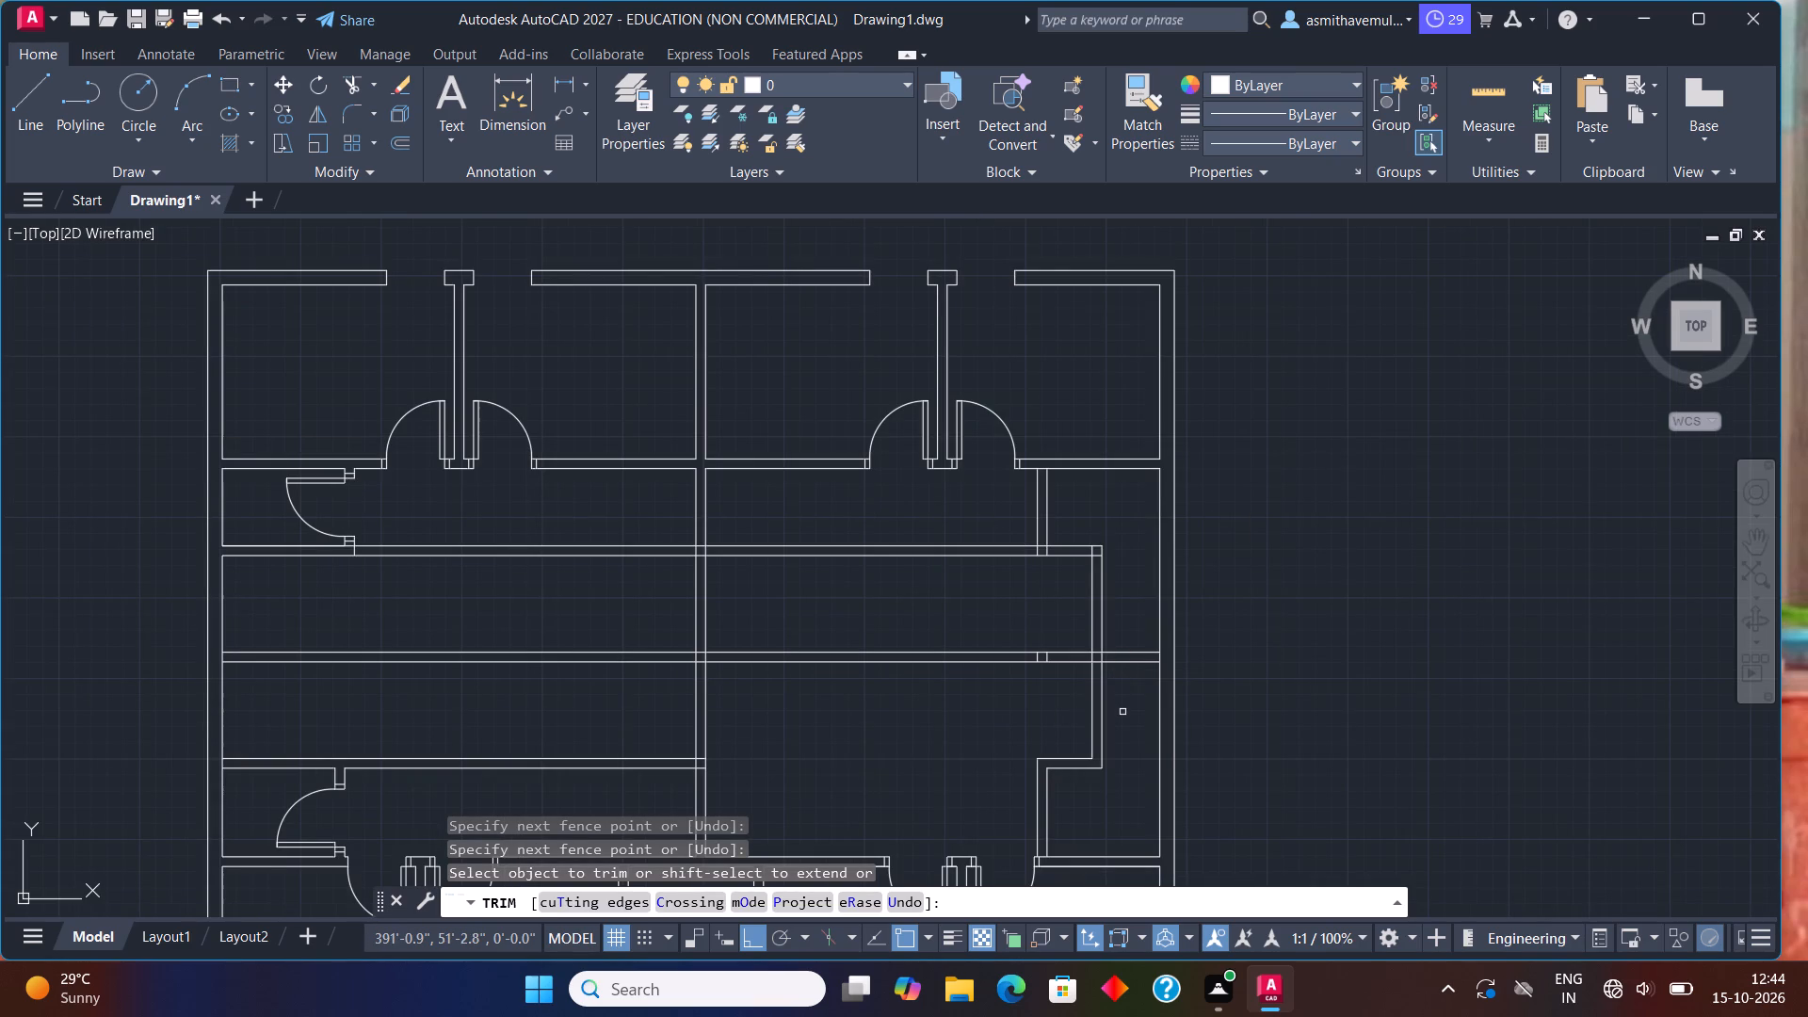
scroll(1119, 702, up, 2)
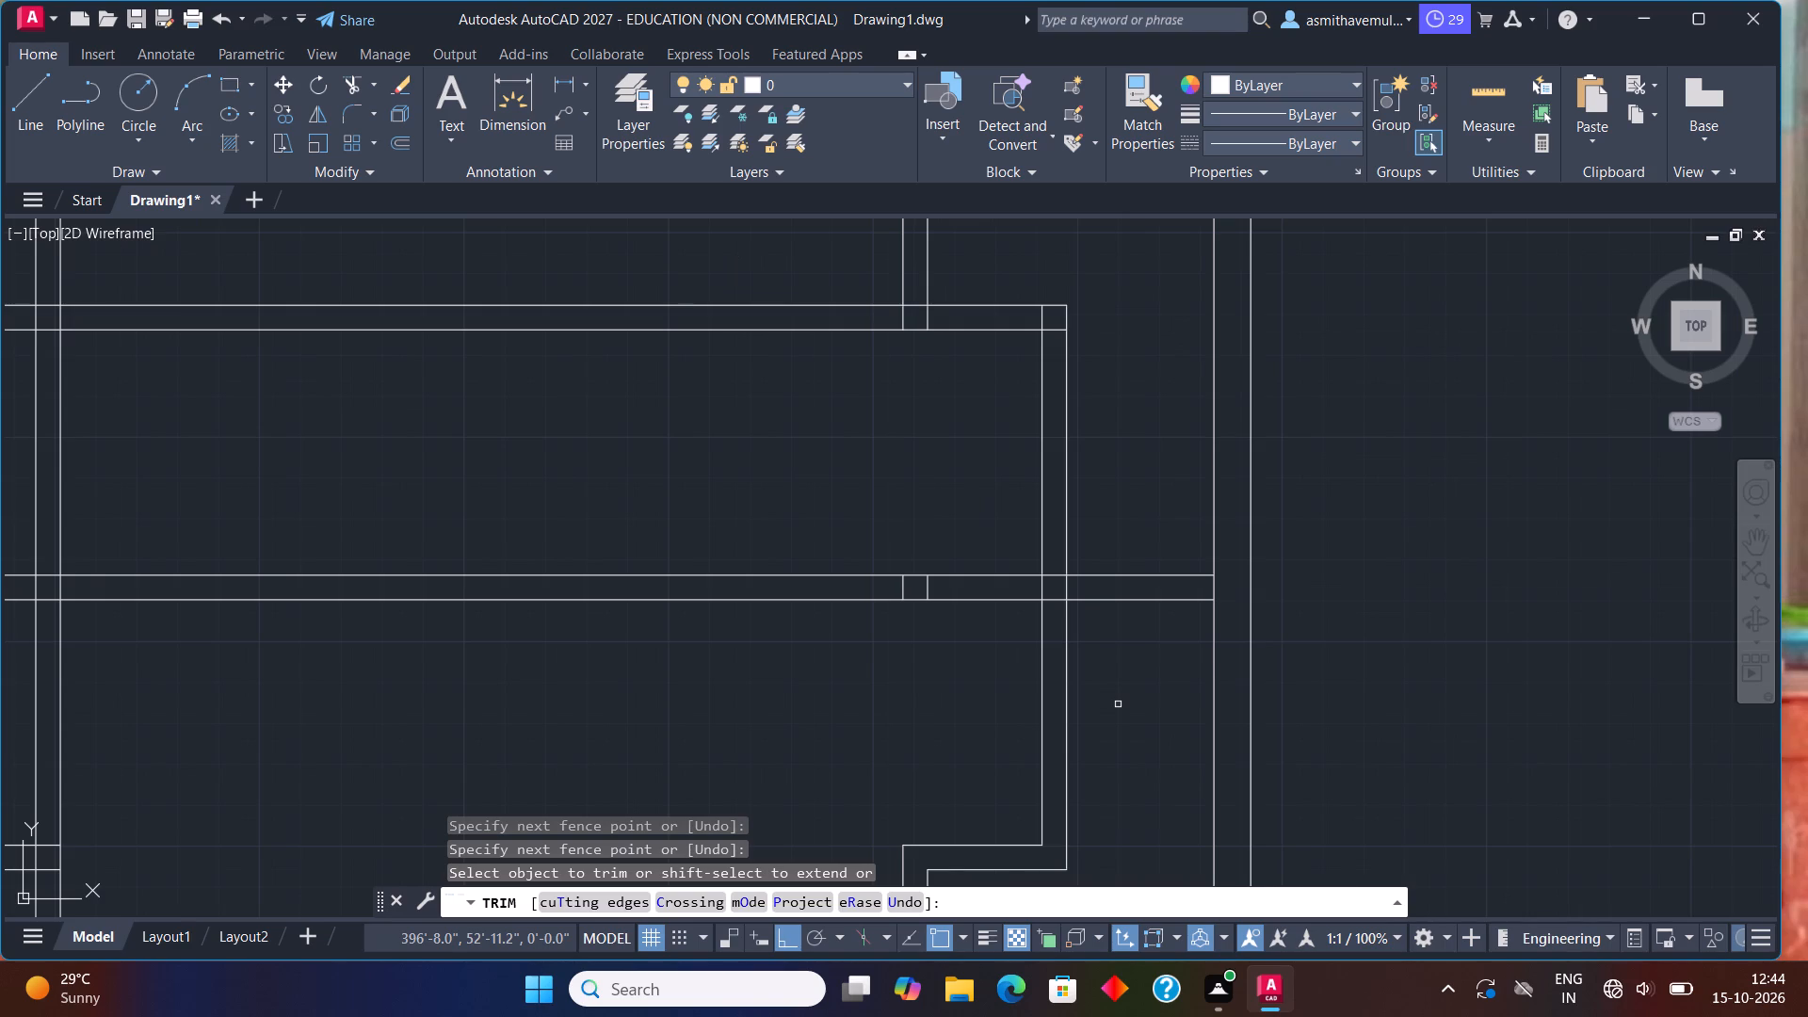
key(Escape)
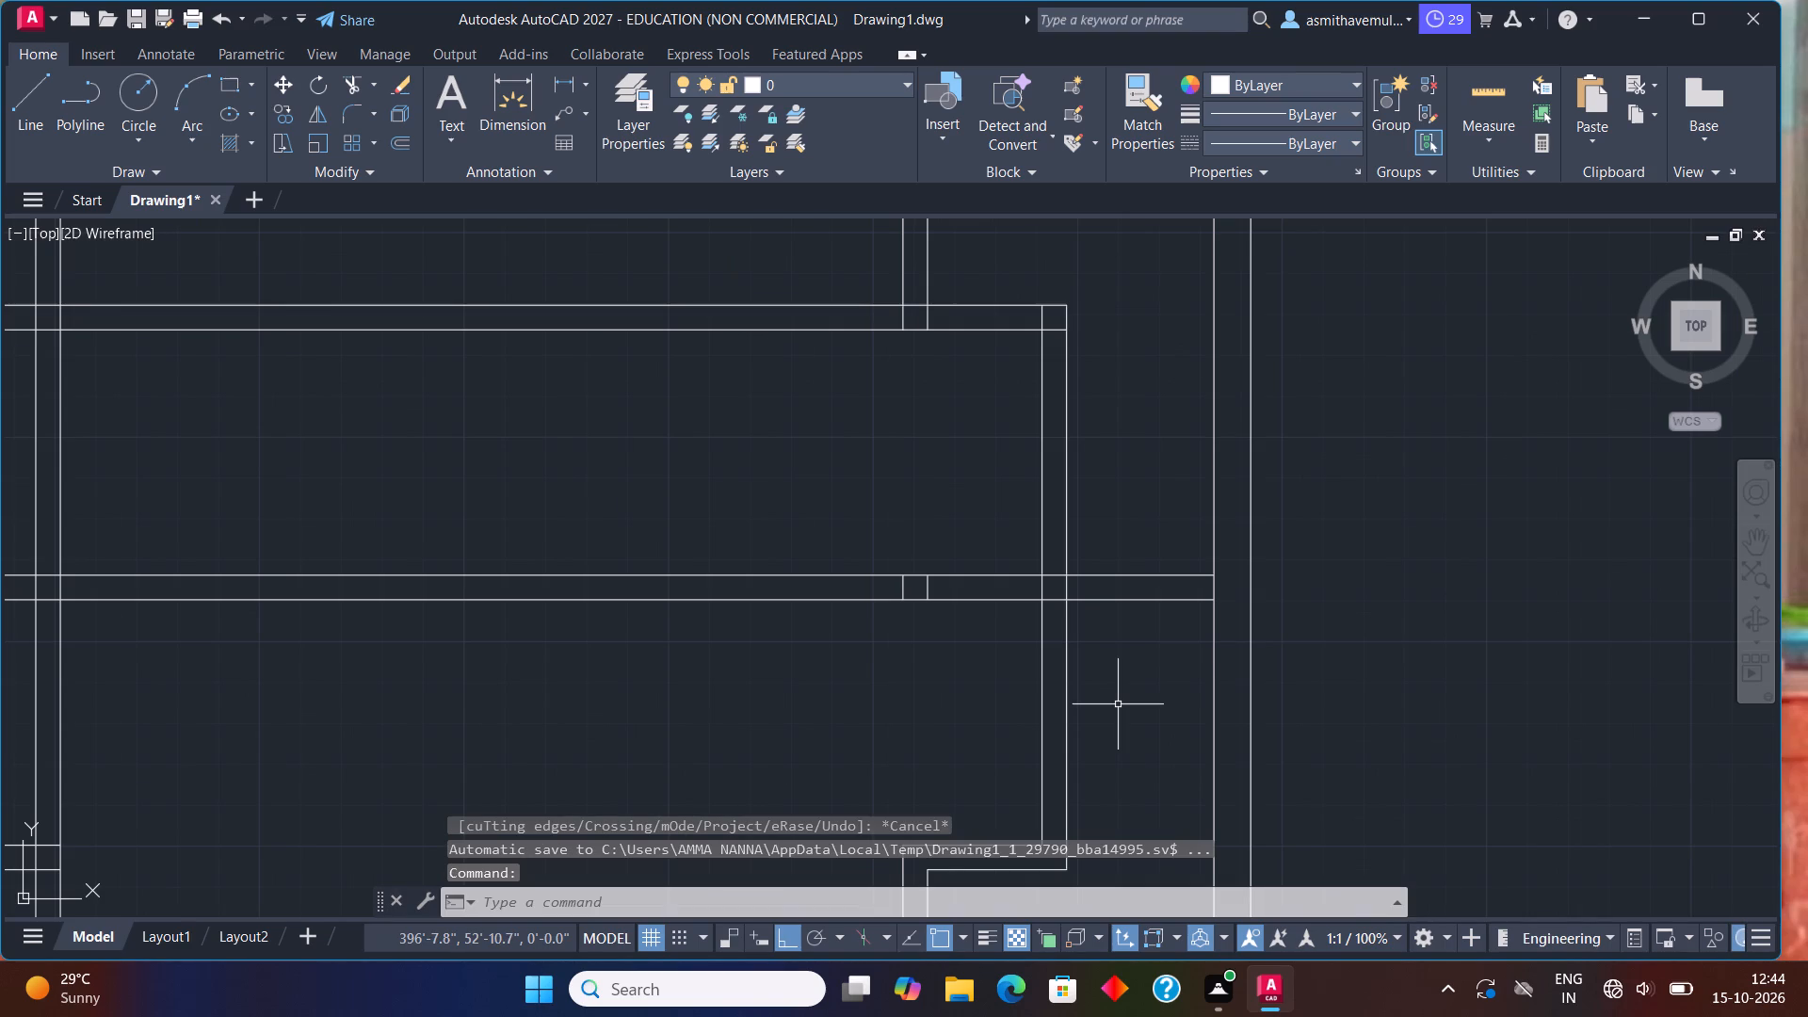
Draw a horizontal line below the middle long wall, from the 3' partition's inner line to the right exterior wall.
key(l)
key(Return)
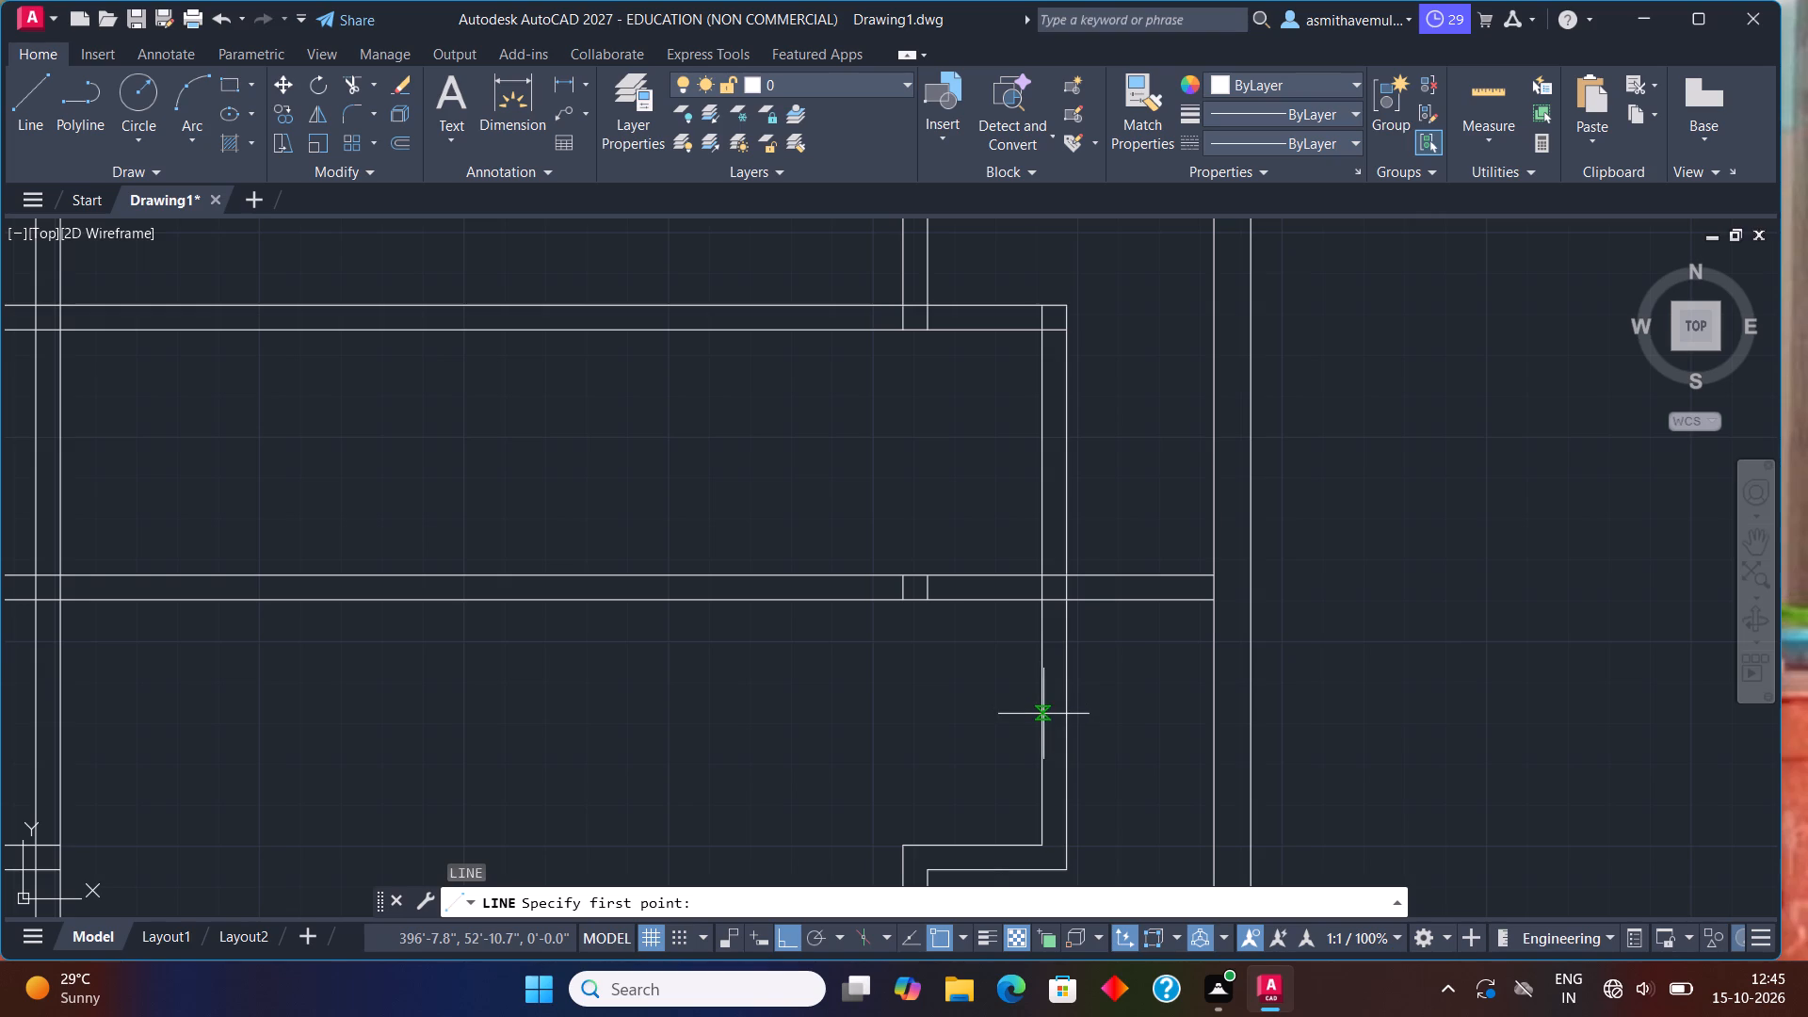
click(1043, 714)
click(1219, 711)
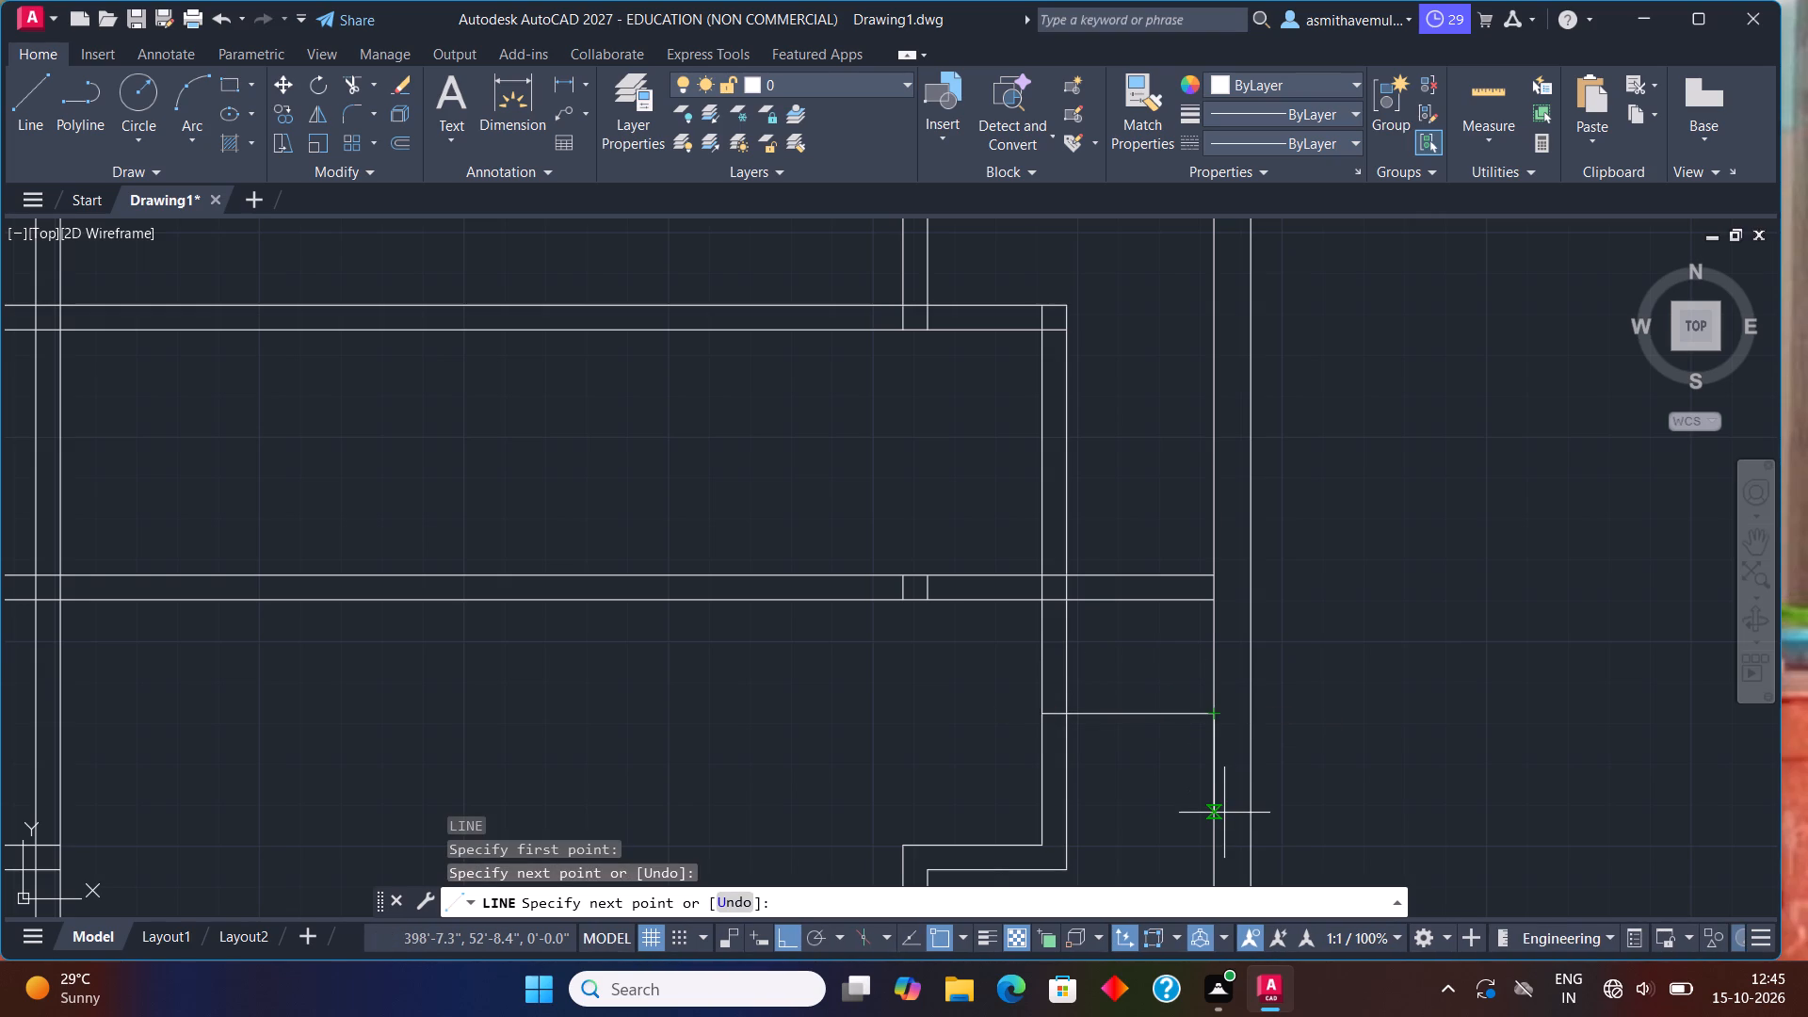
key(Escape)
Offset the short connecting line below the middle long wall 6" upward.
key(o)
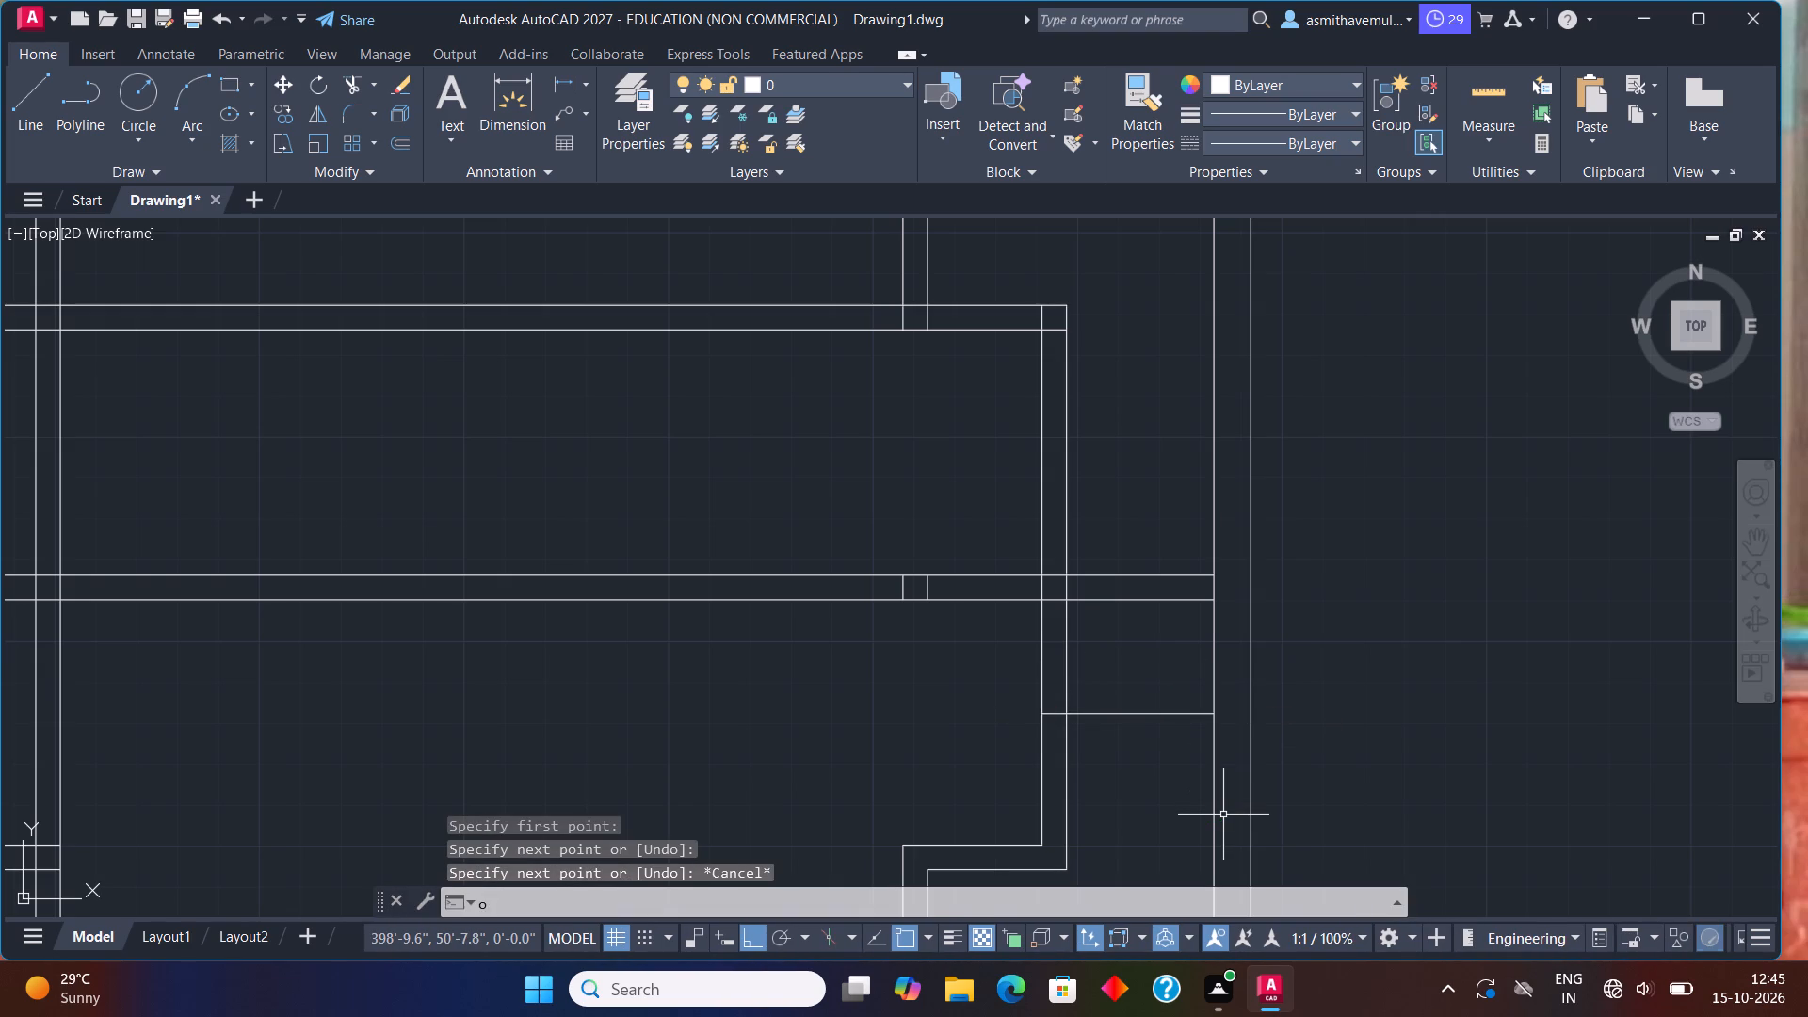
key(Return)
key(6)
key(shift+quotedbl)
key(Return)
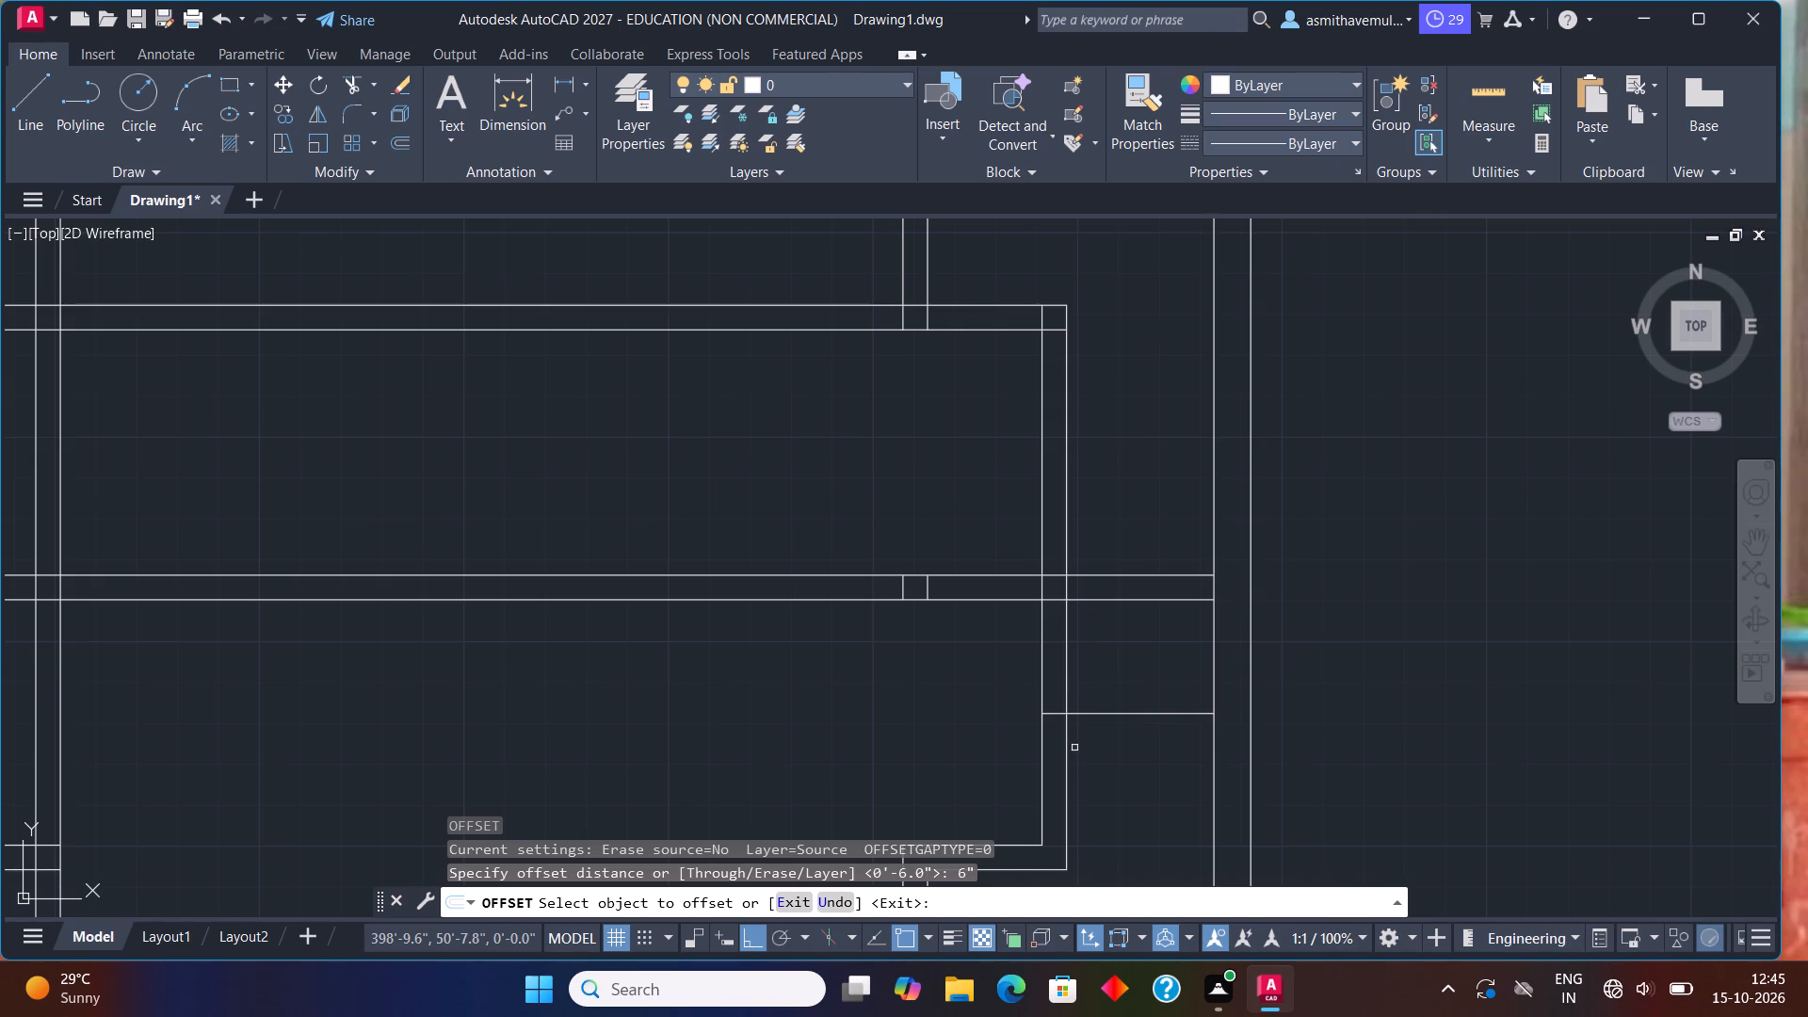
click(1121, 715)
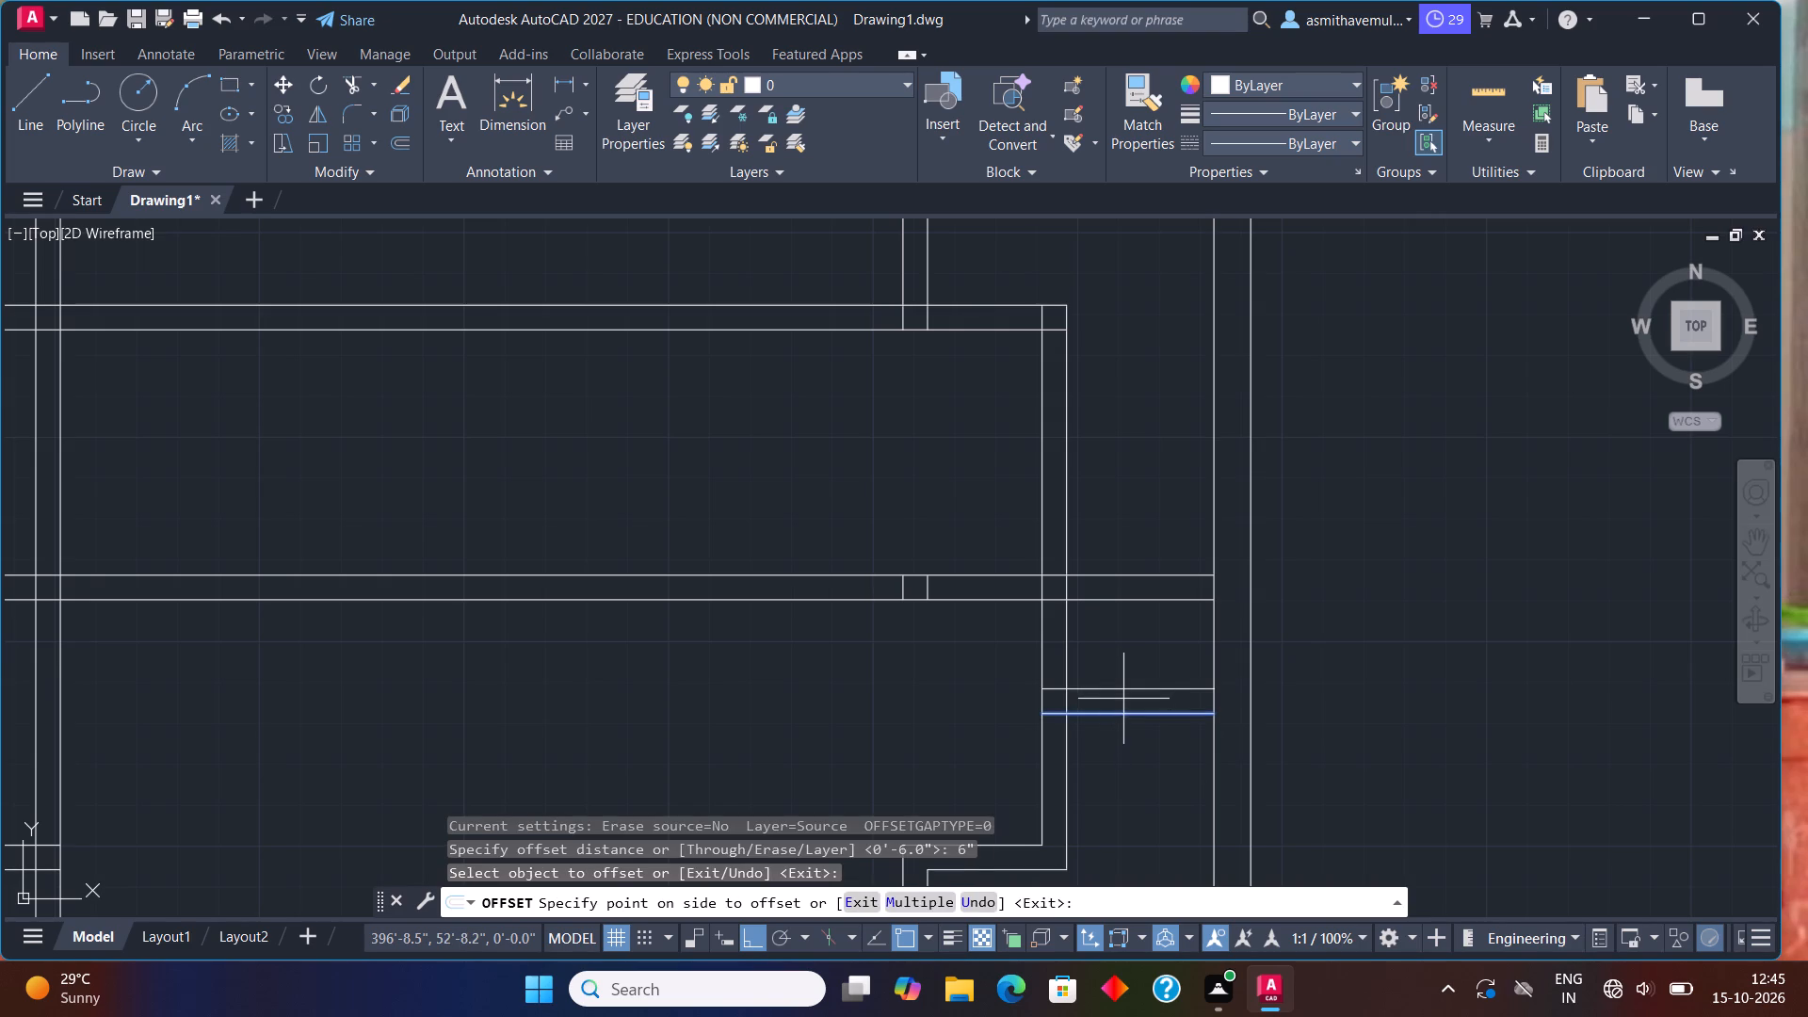
click(1126, 693)
key(Escape)
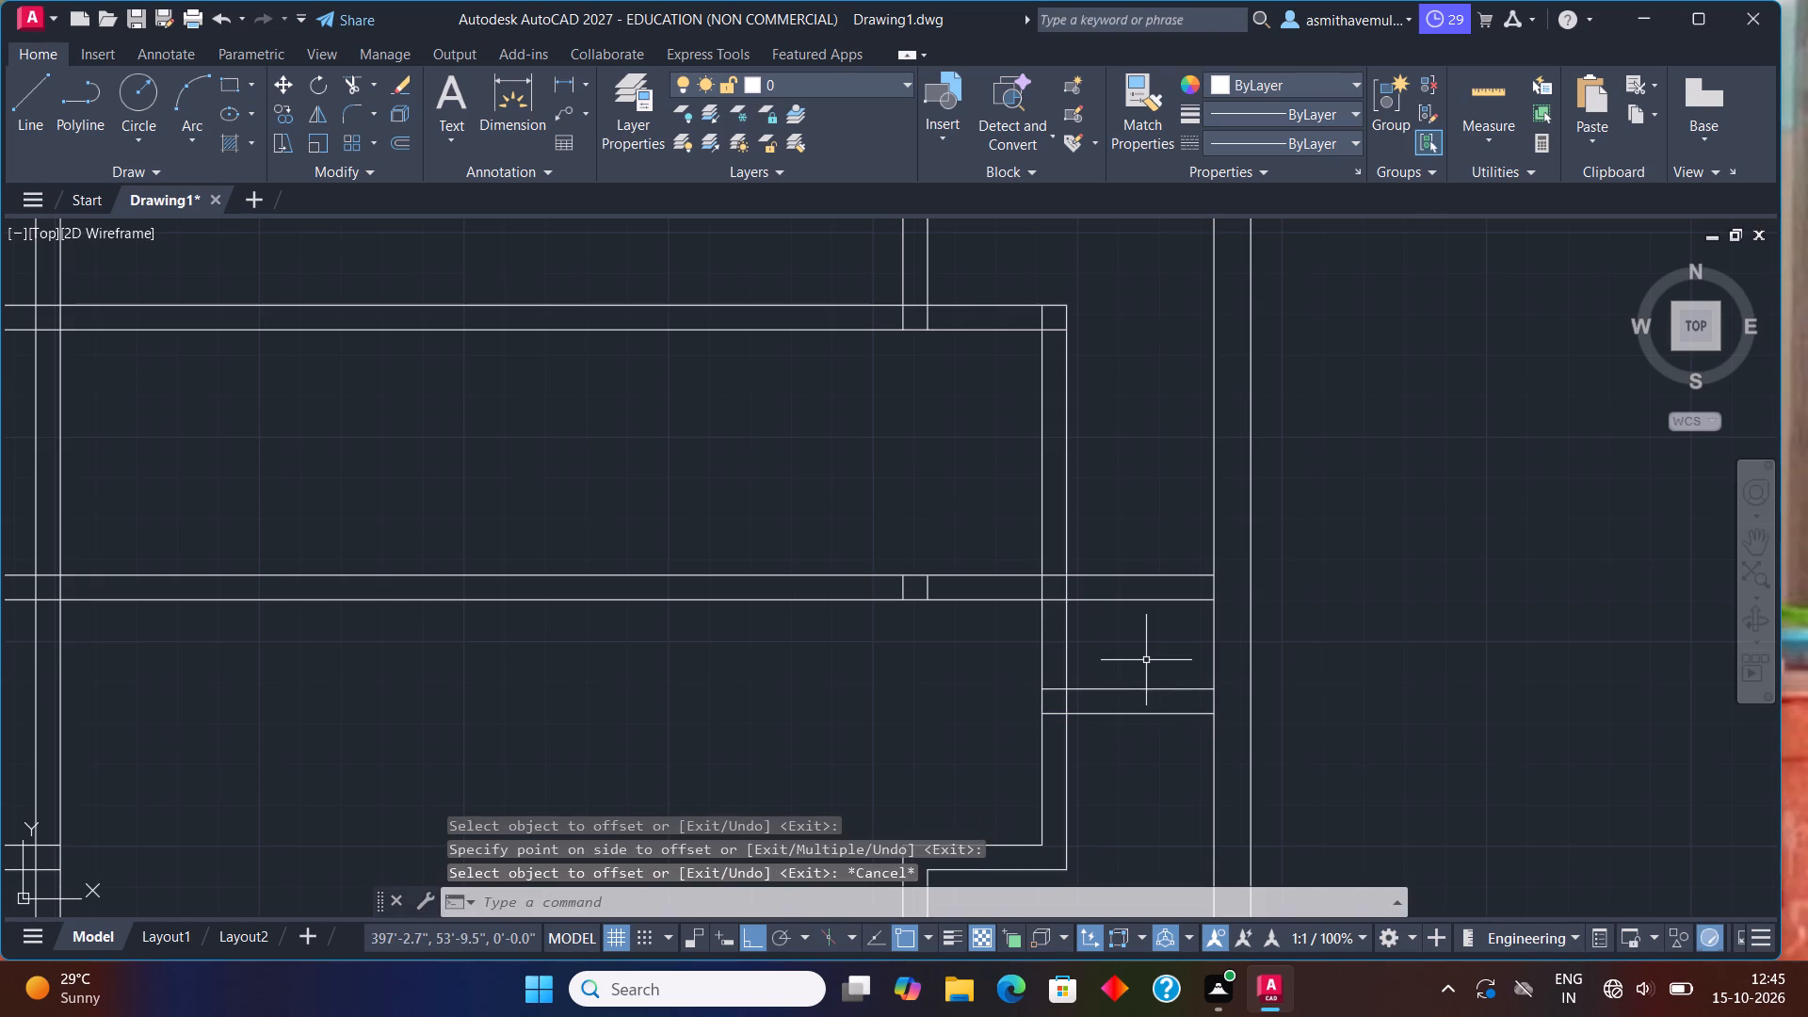
Draw a horizontal line above the middle long wall, from the 3' partition's outer line to the right exterior wall.
key(l)
key(Return)
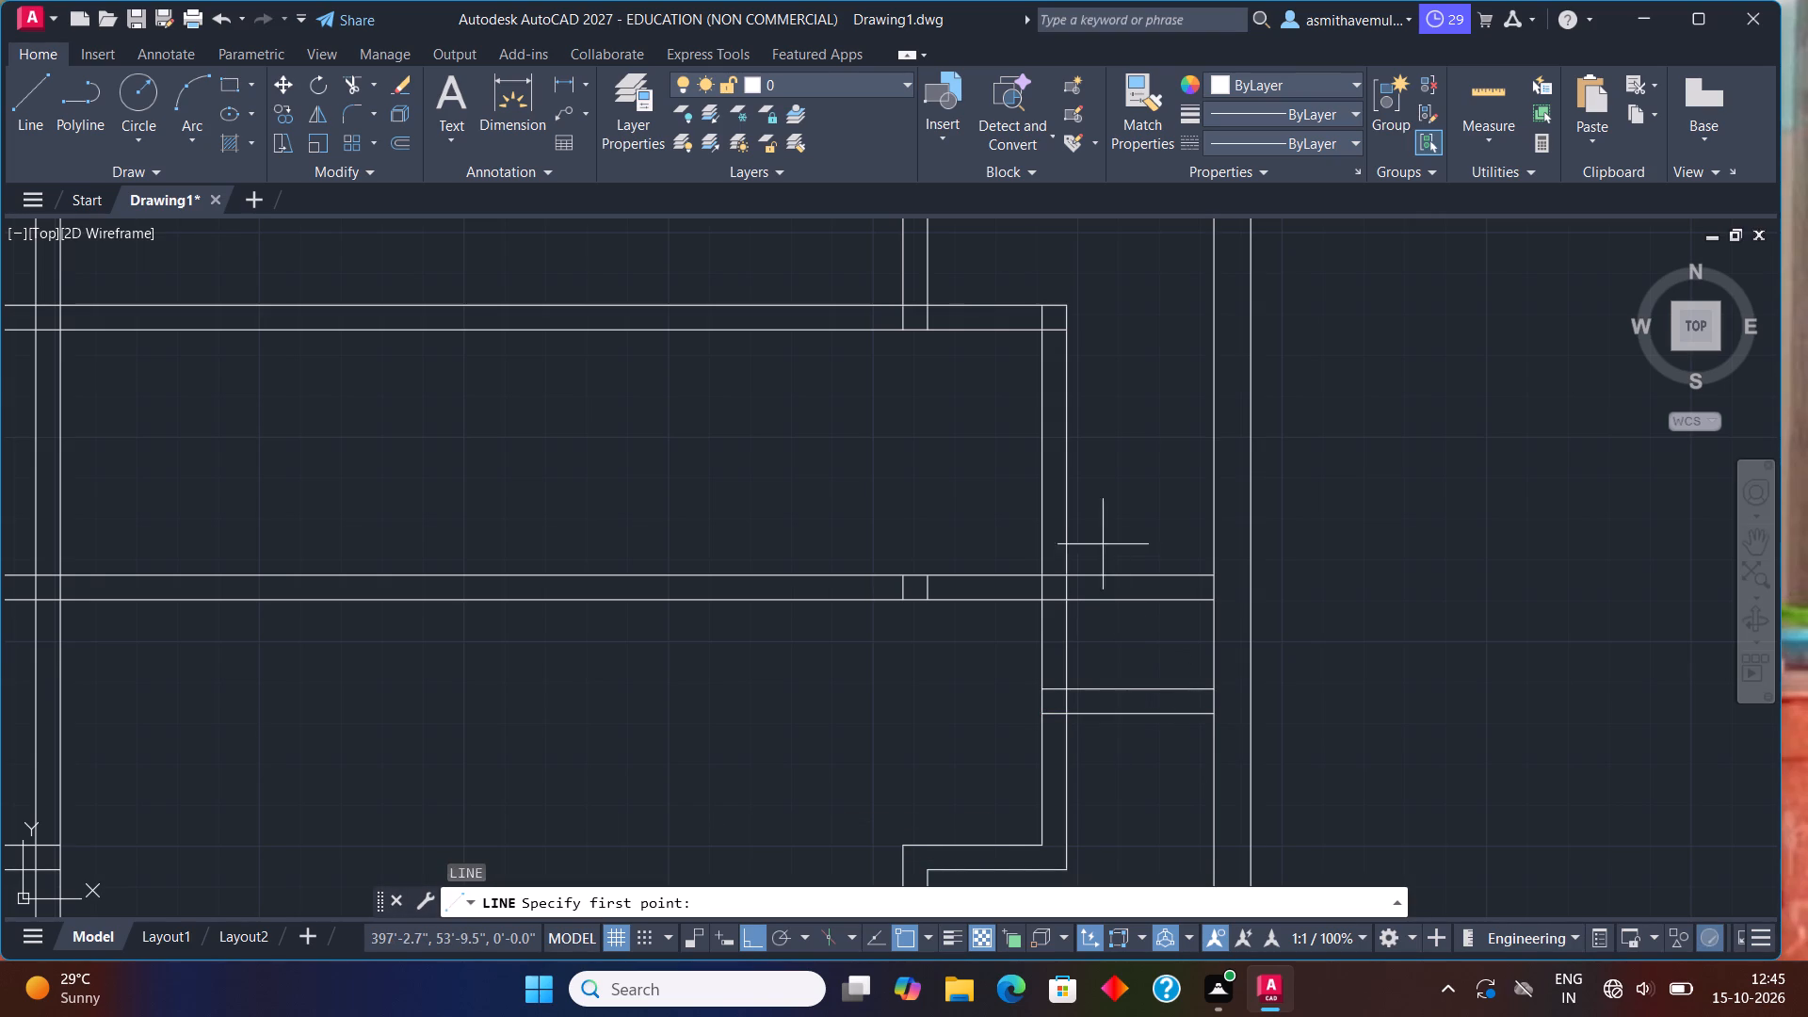
click(1065, 438)
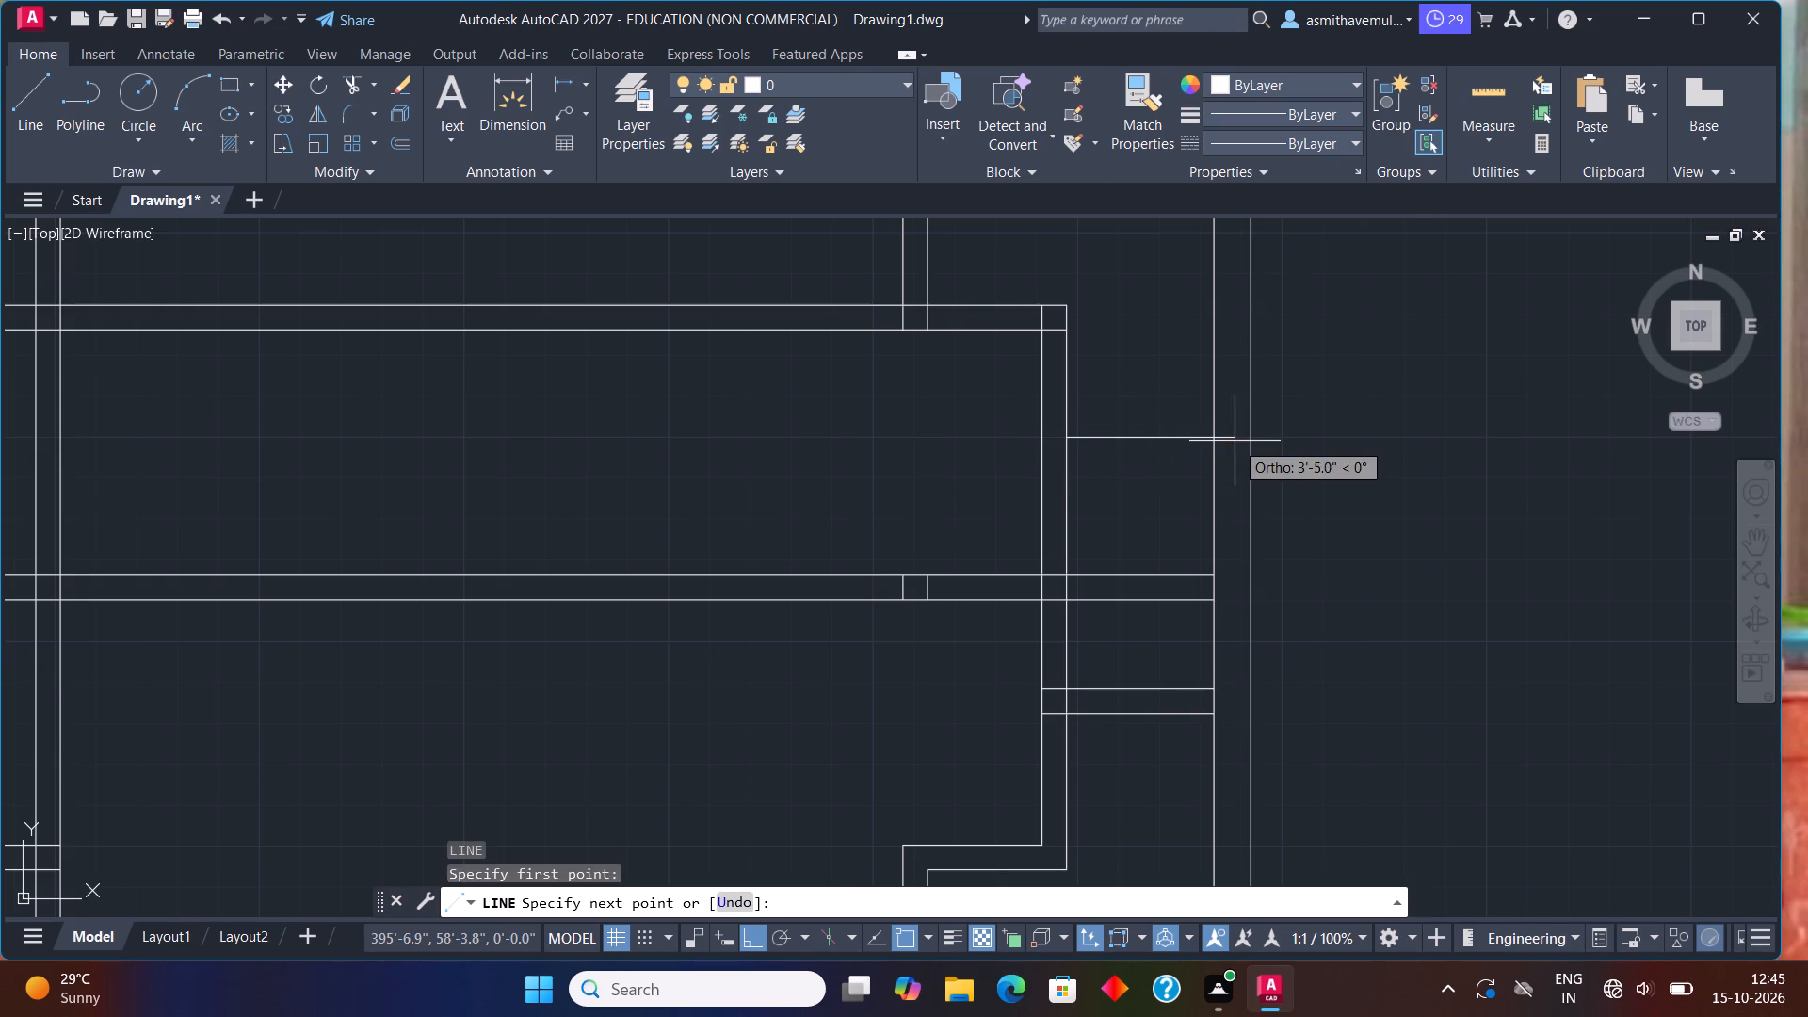
click(1219, 439)
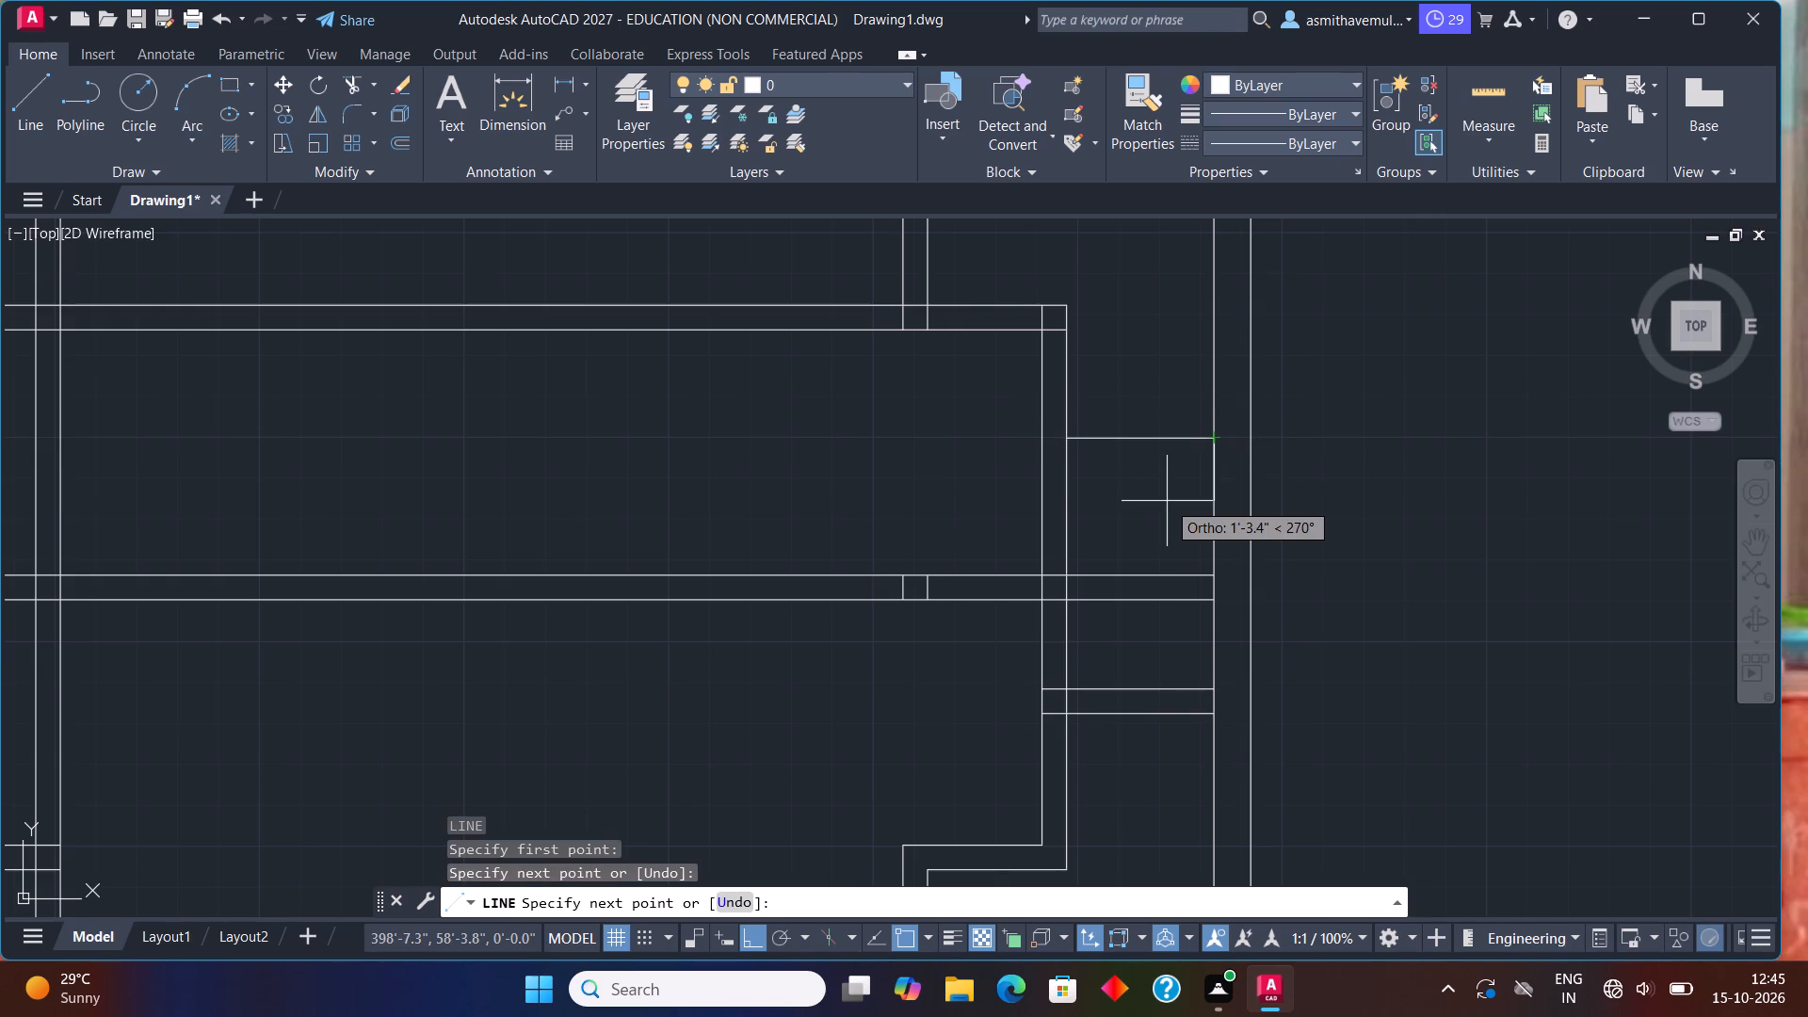
key(Escape)
Offset the short connecting line above the middle long wall 6" downward.
key(o)
key(Return)
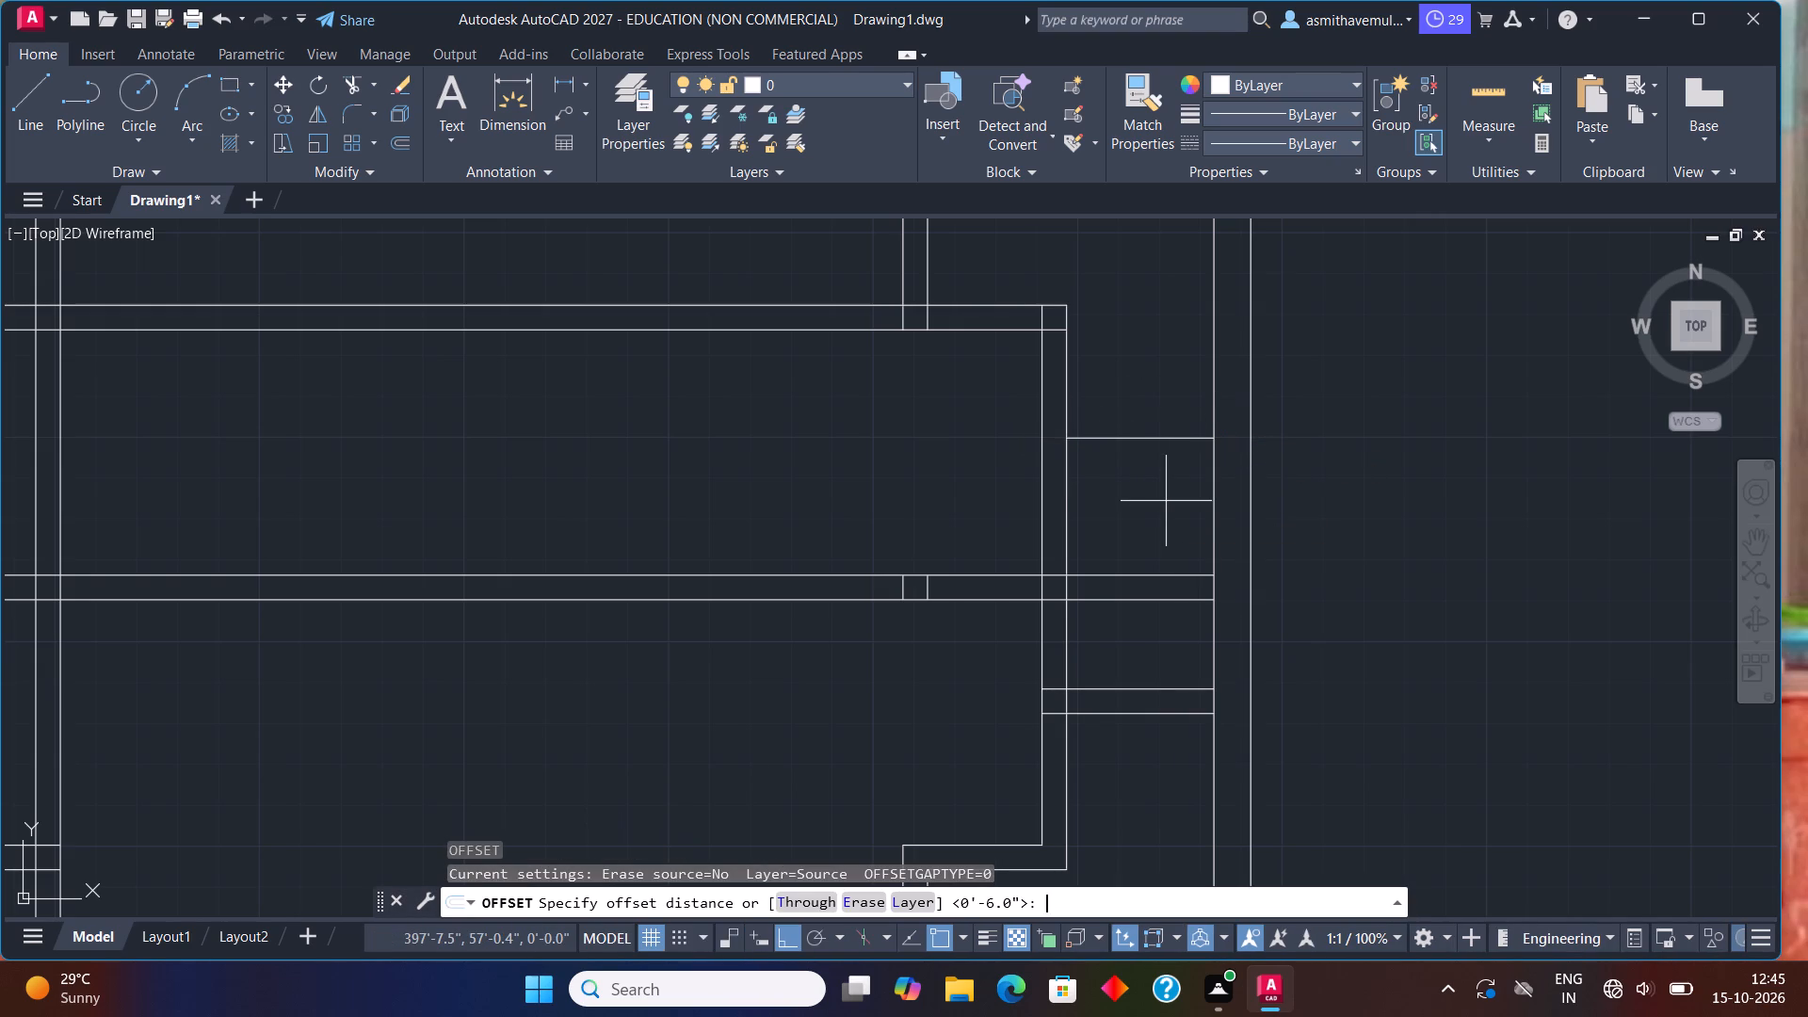
text(6")
key(Return)
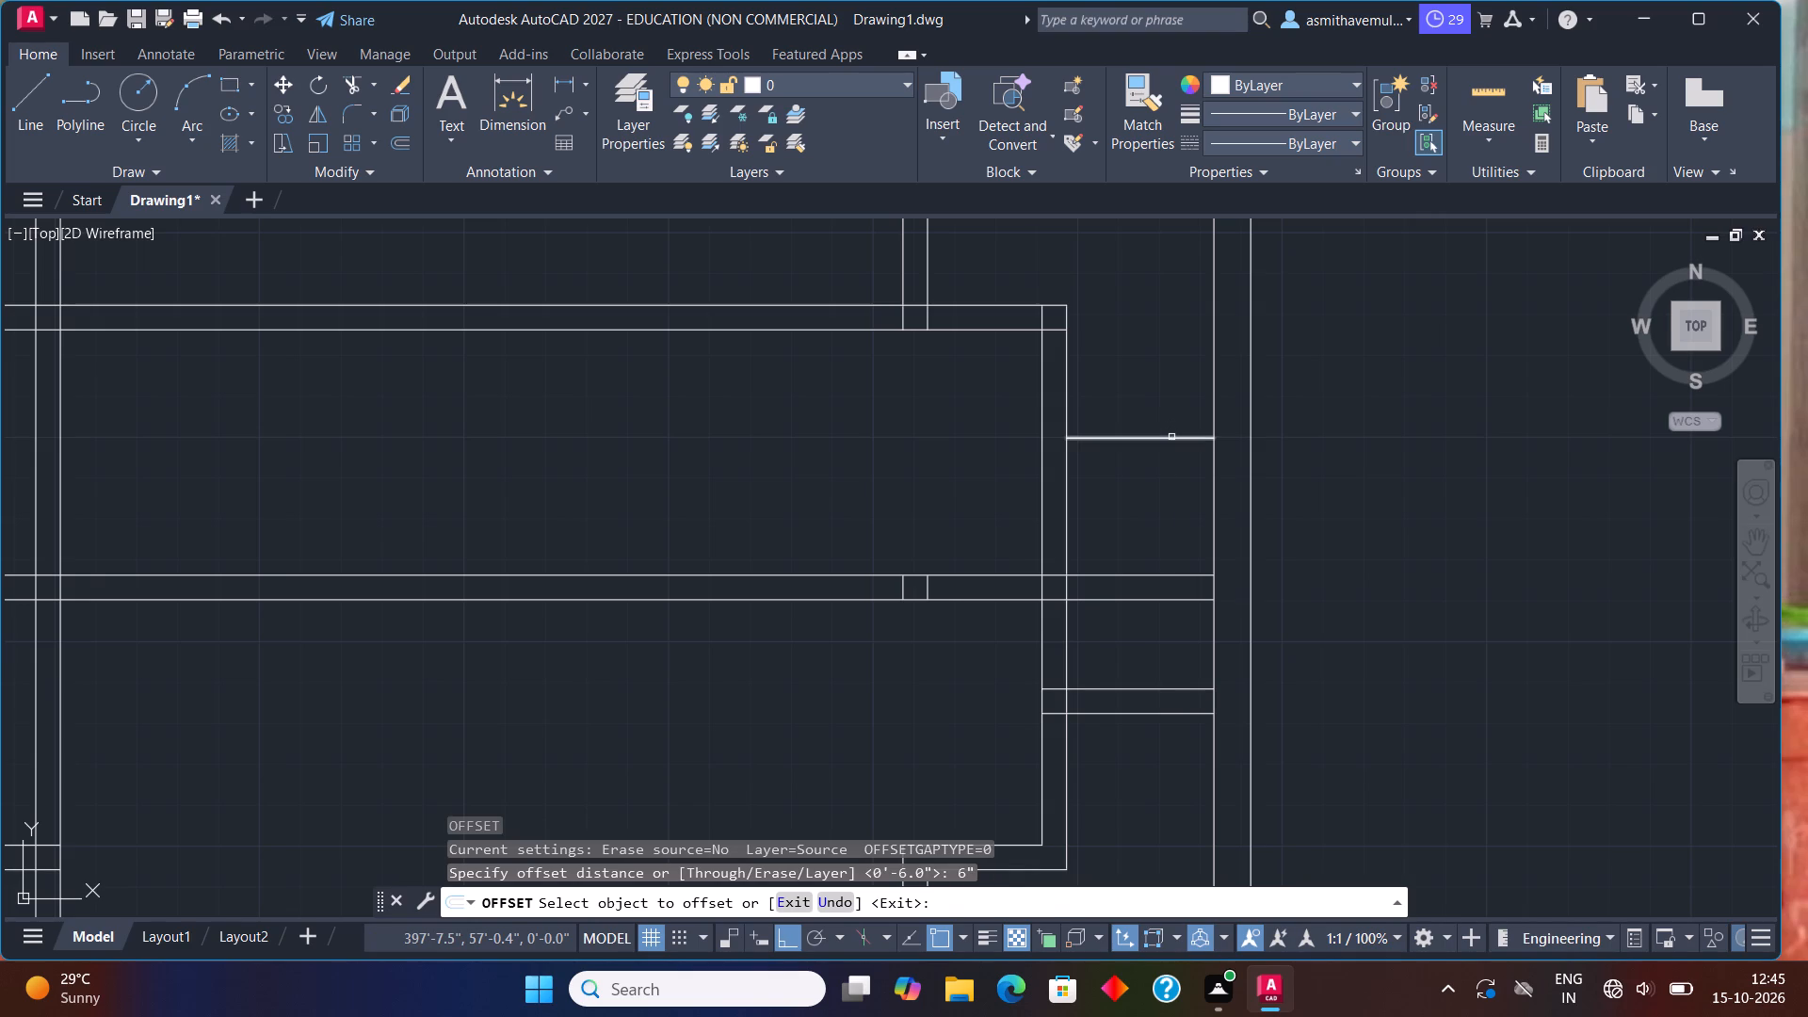
click(1171, 437)
click(1164, 489)
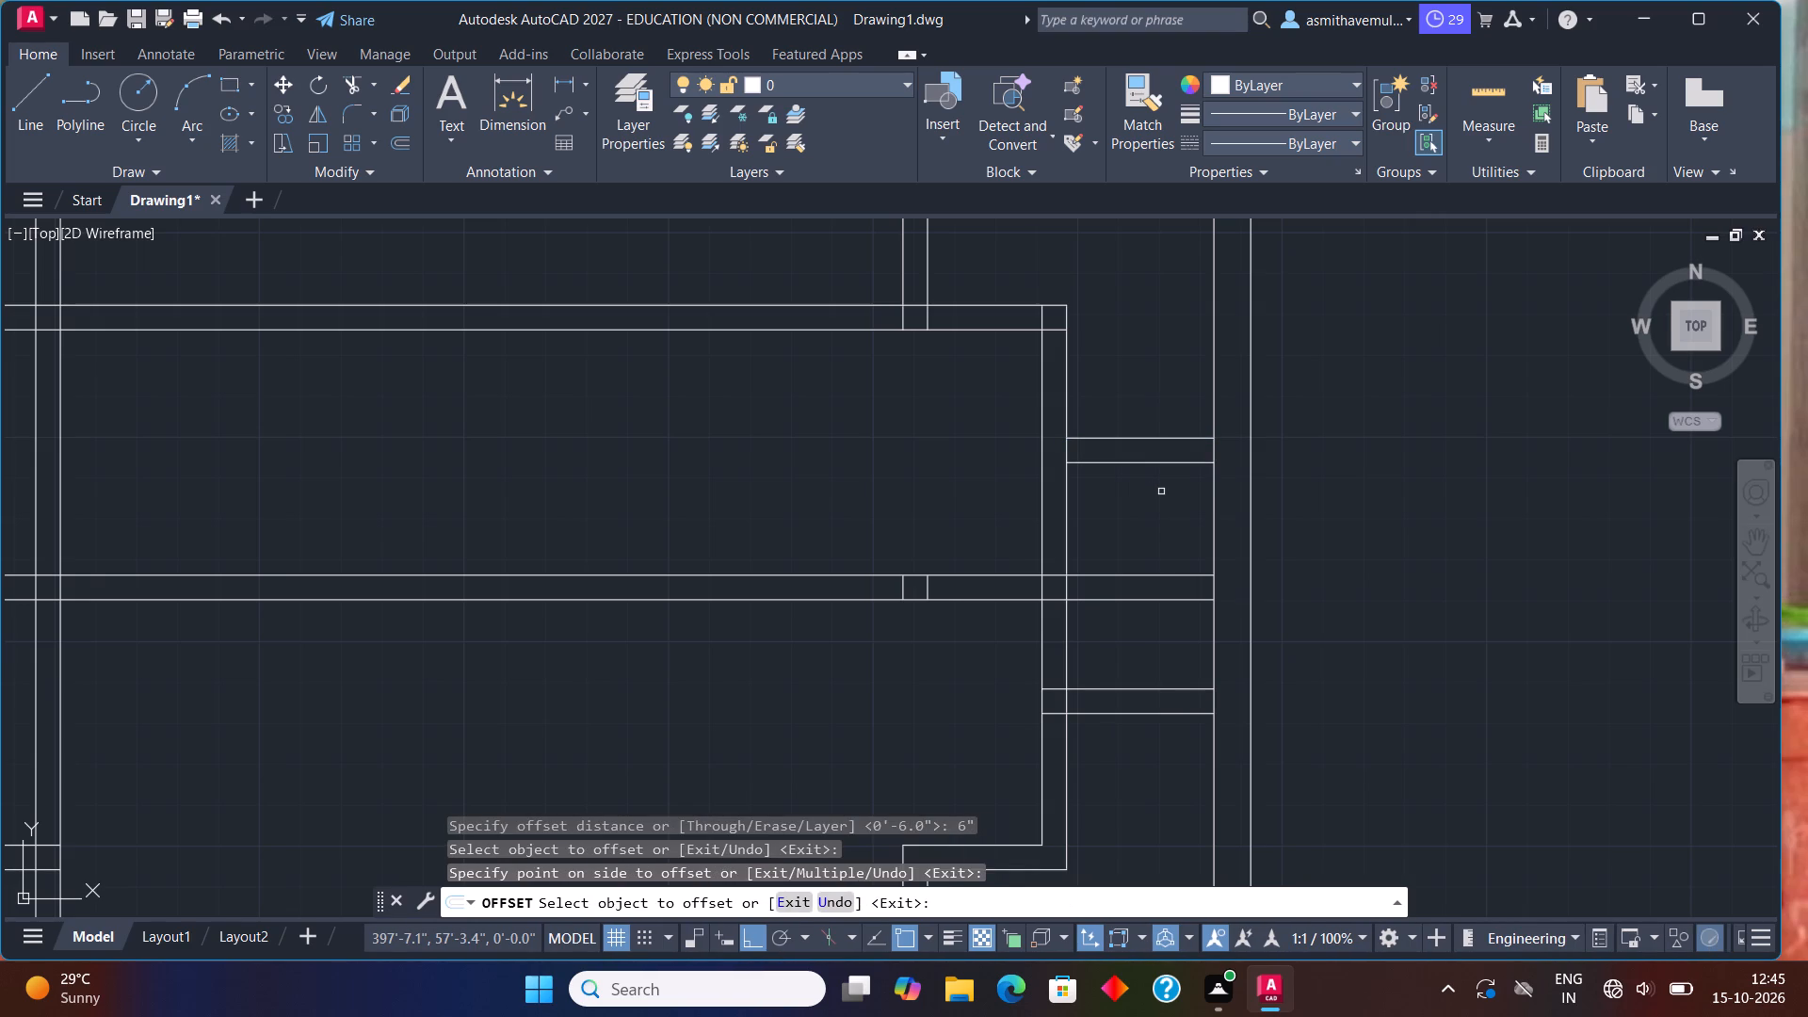
key(Escape)
Trim the middle long wall beyond the 3' partition and open the partition's outer line at both short cross walls.
text(tr)
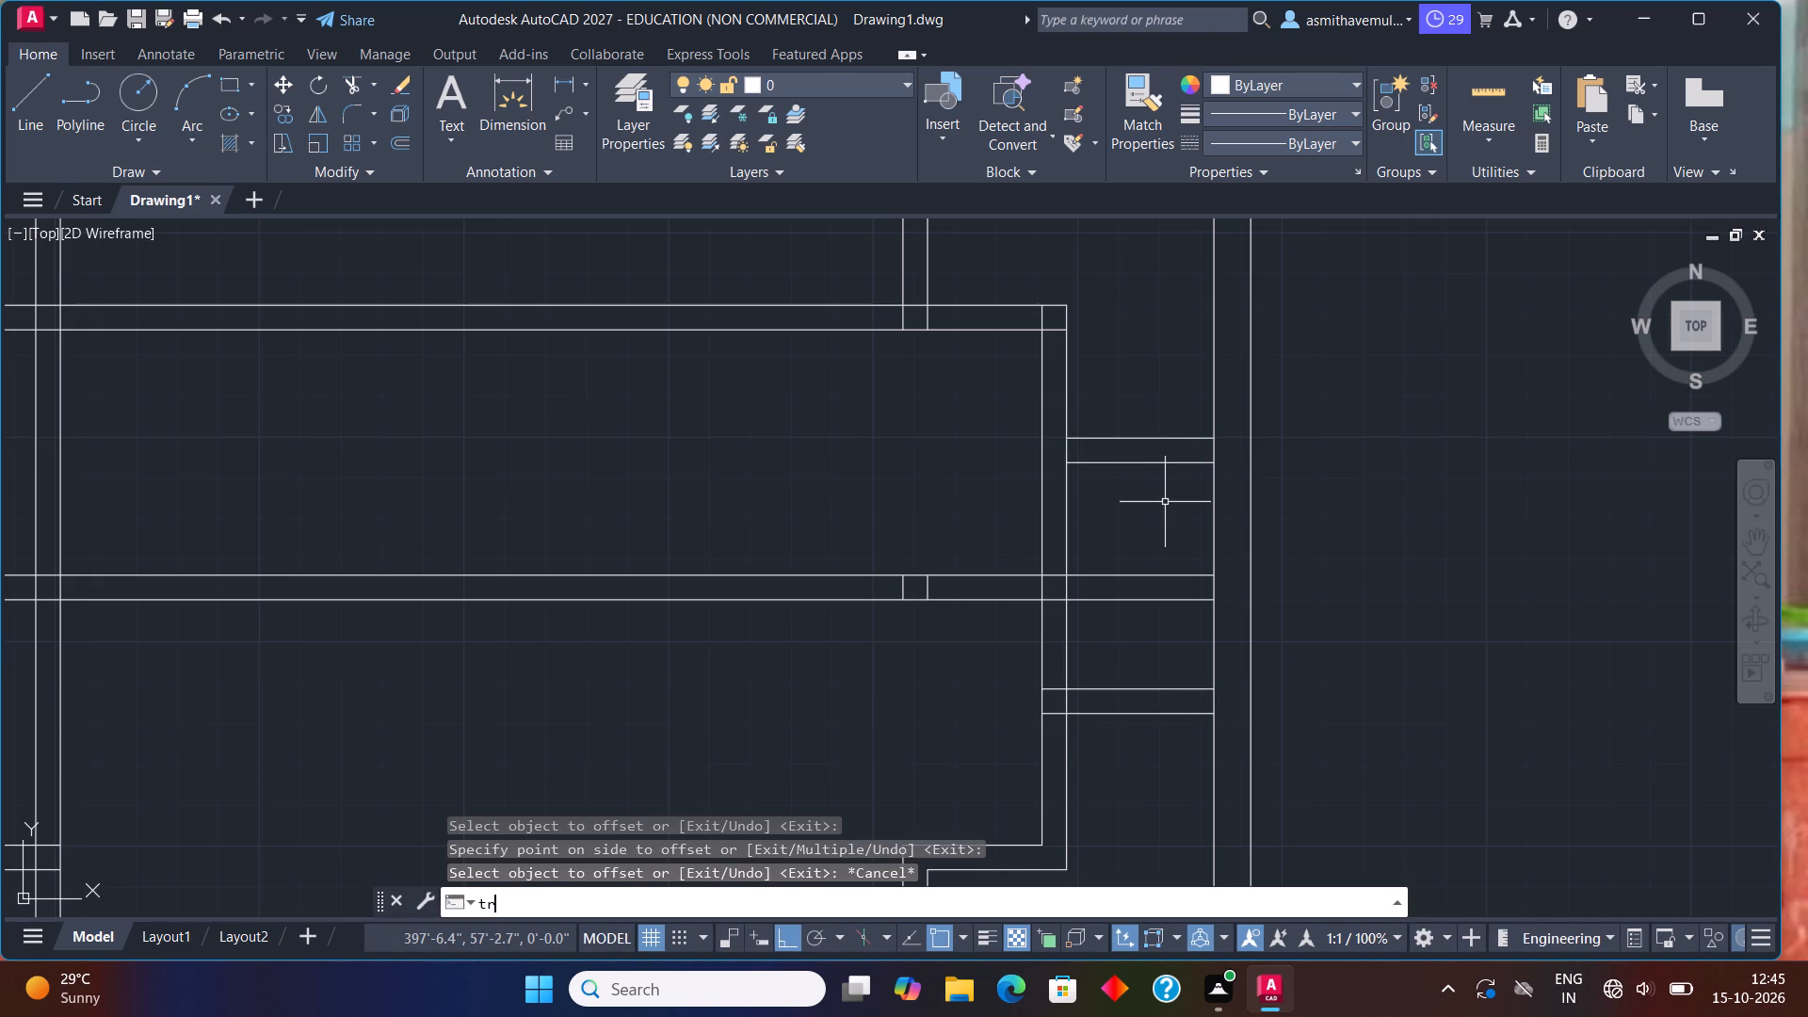
key(i)
key(m)
key(Return)
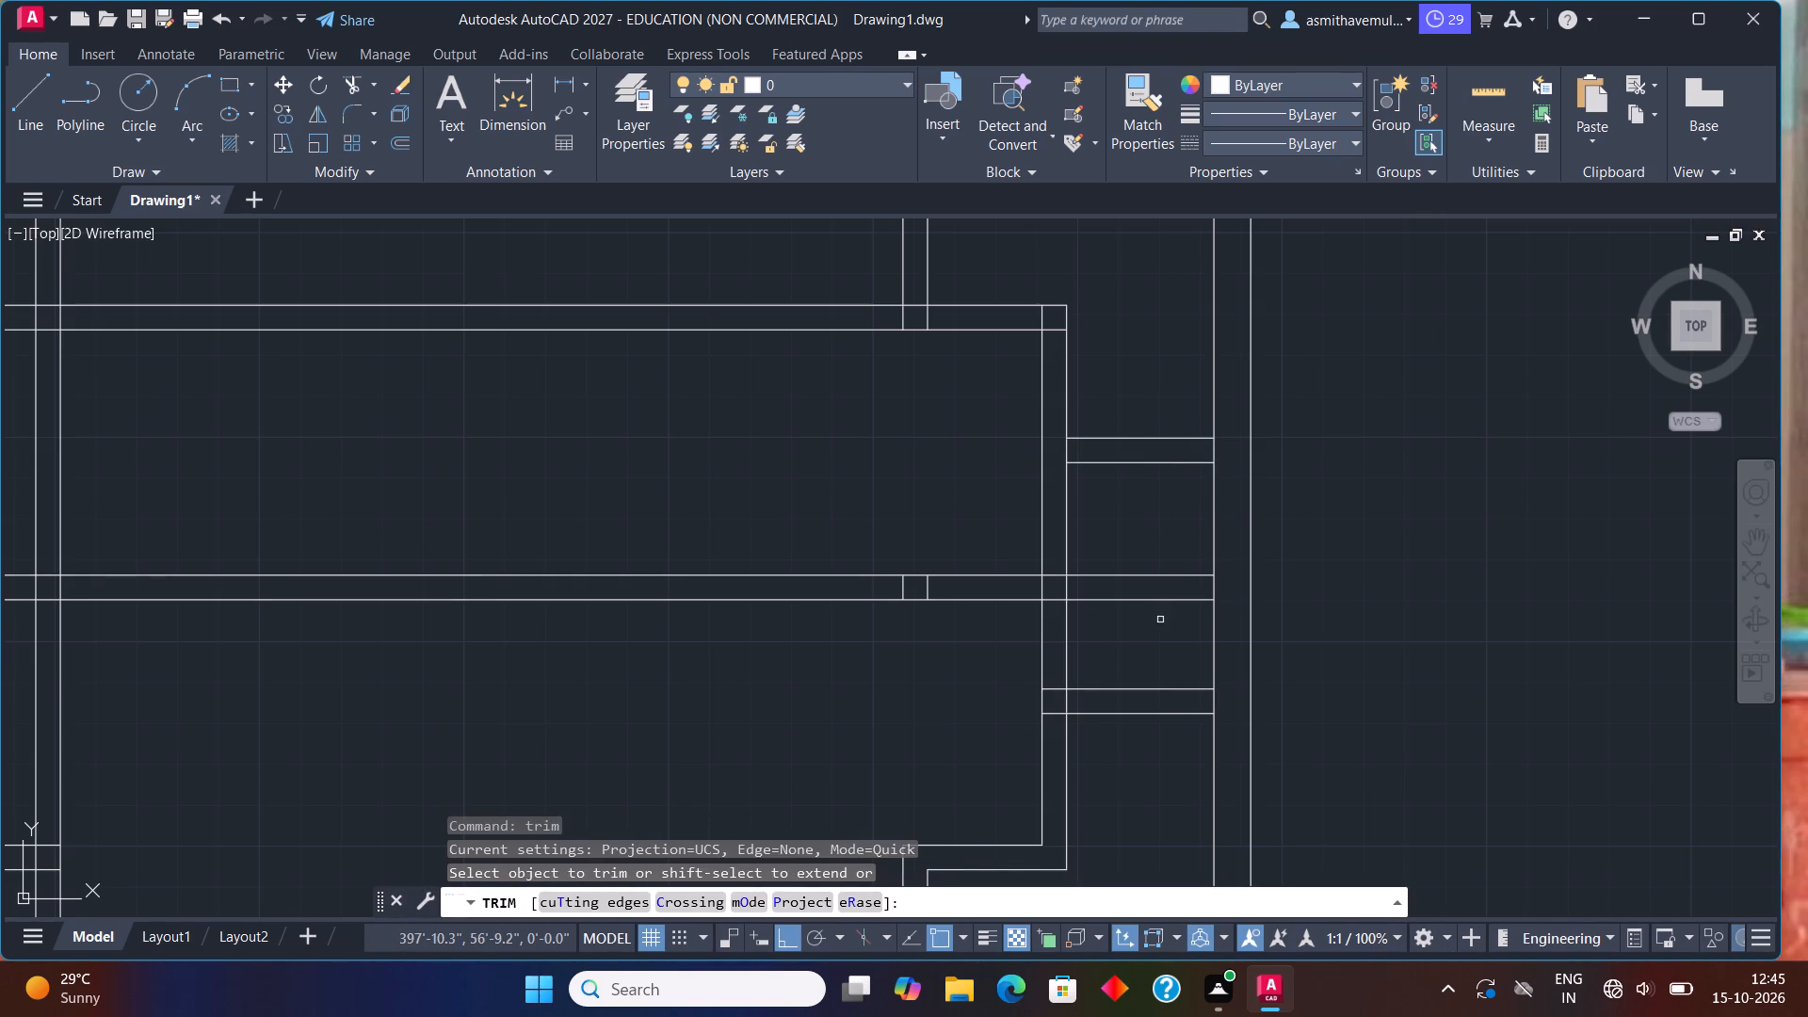
drag(1159, 620, 1168, 569)
scroll(1108, 593, down, 1)
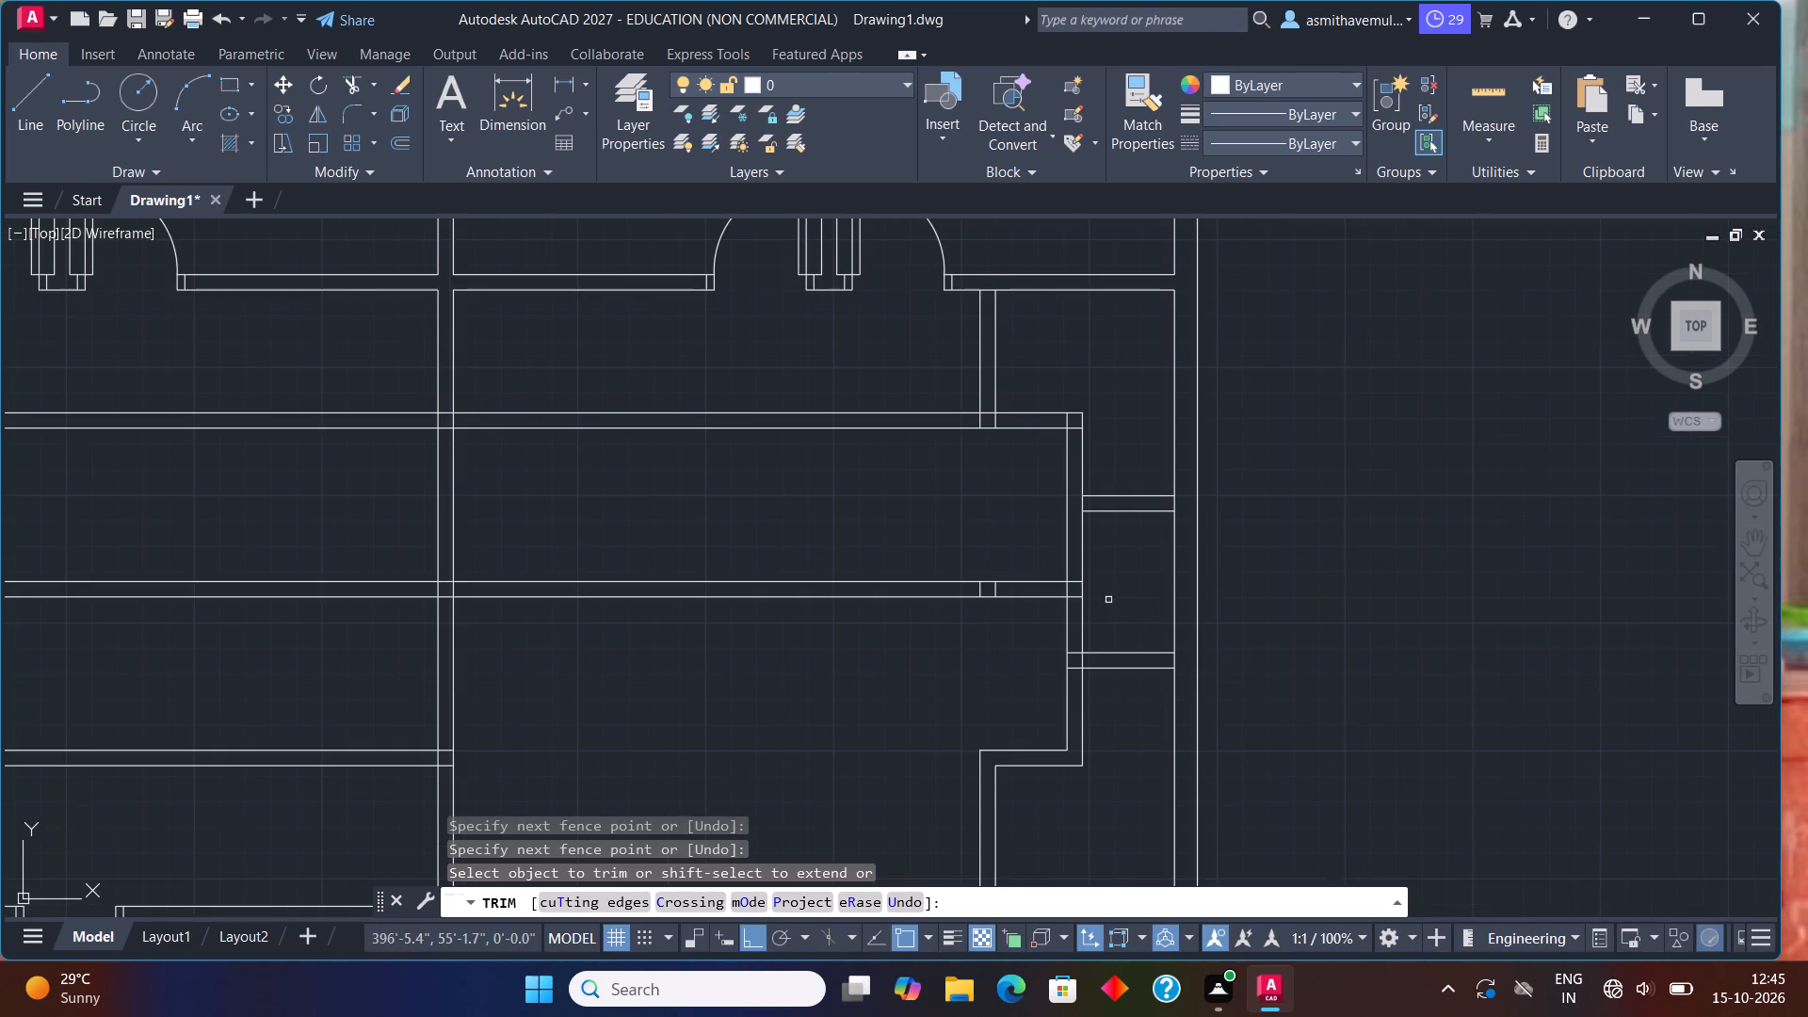
middle_drag(1094, 617, 1107, 575)
scroll(1102, 616, up, 1)
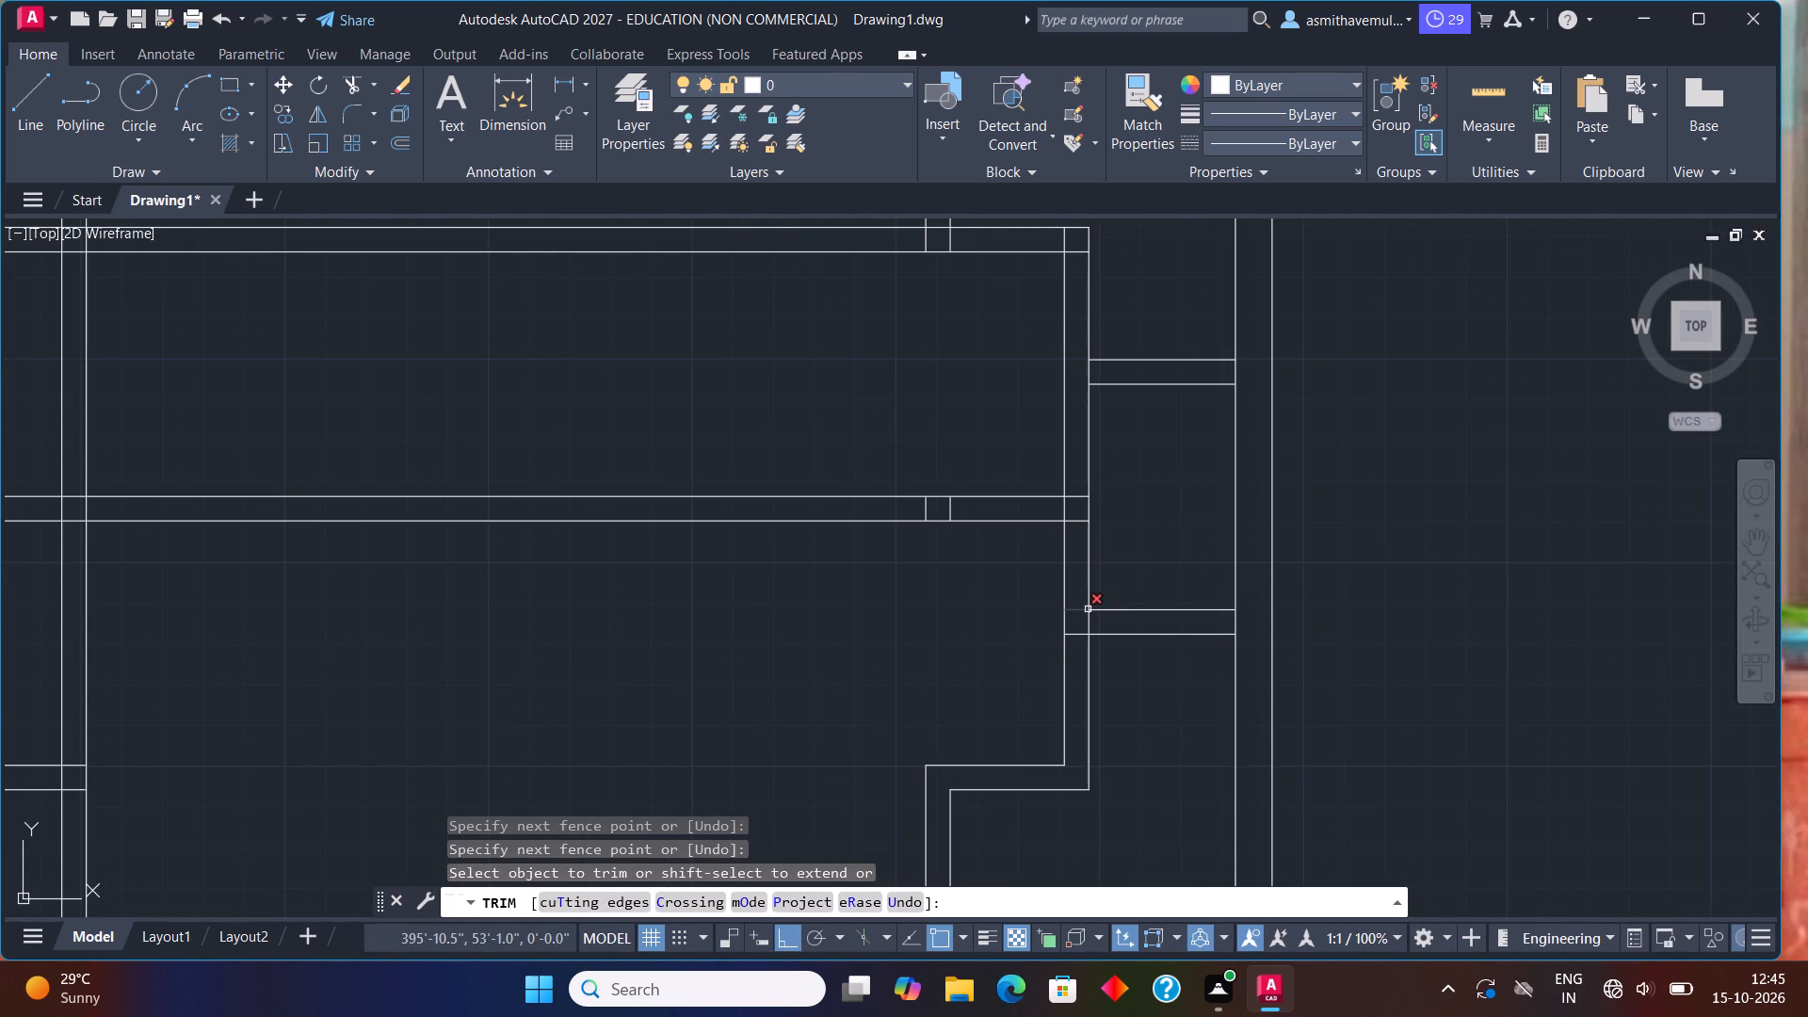
click(1088, 609)
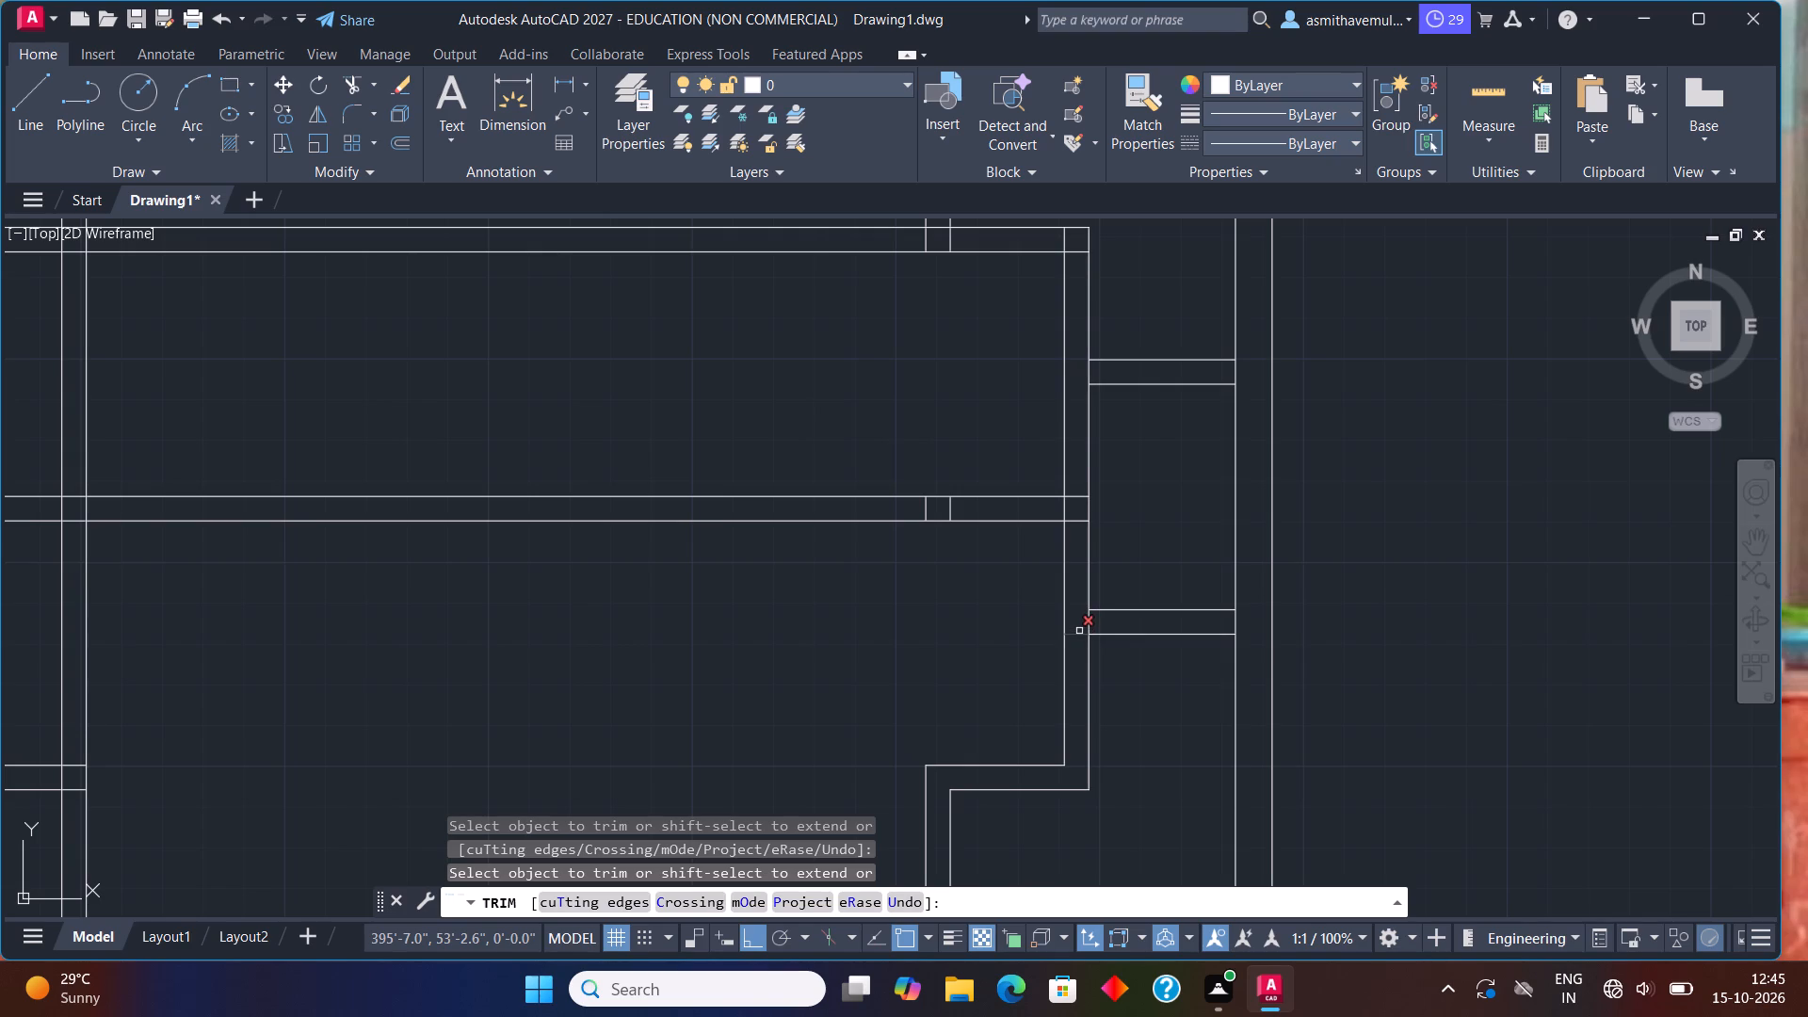
click(1079, 631)
click(1092, 621)
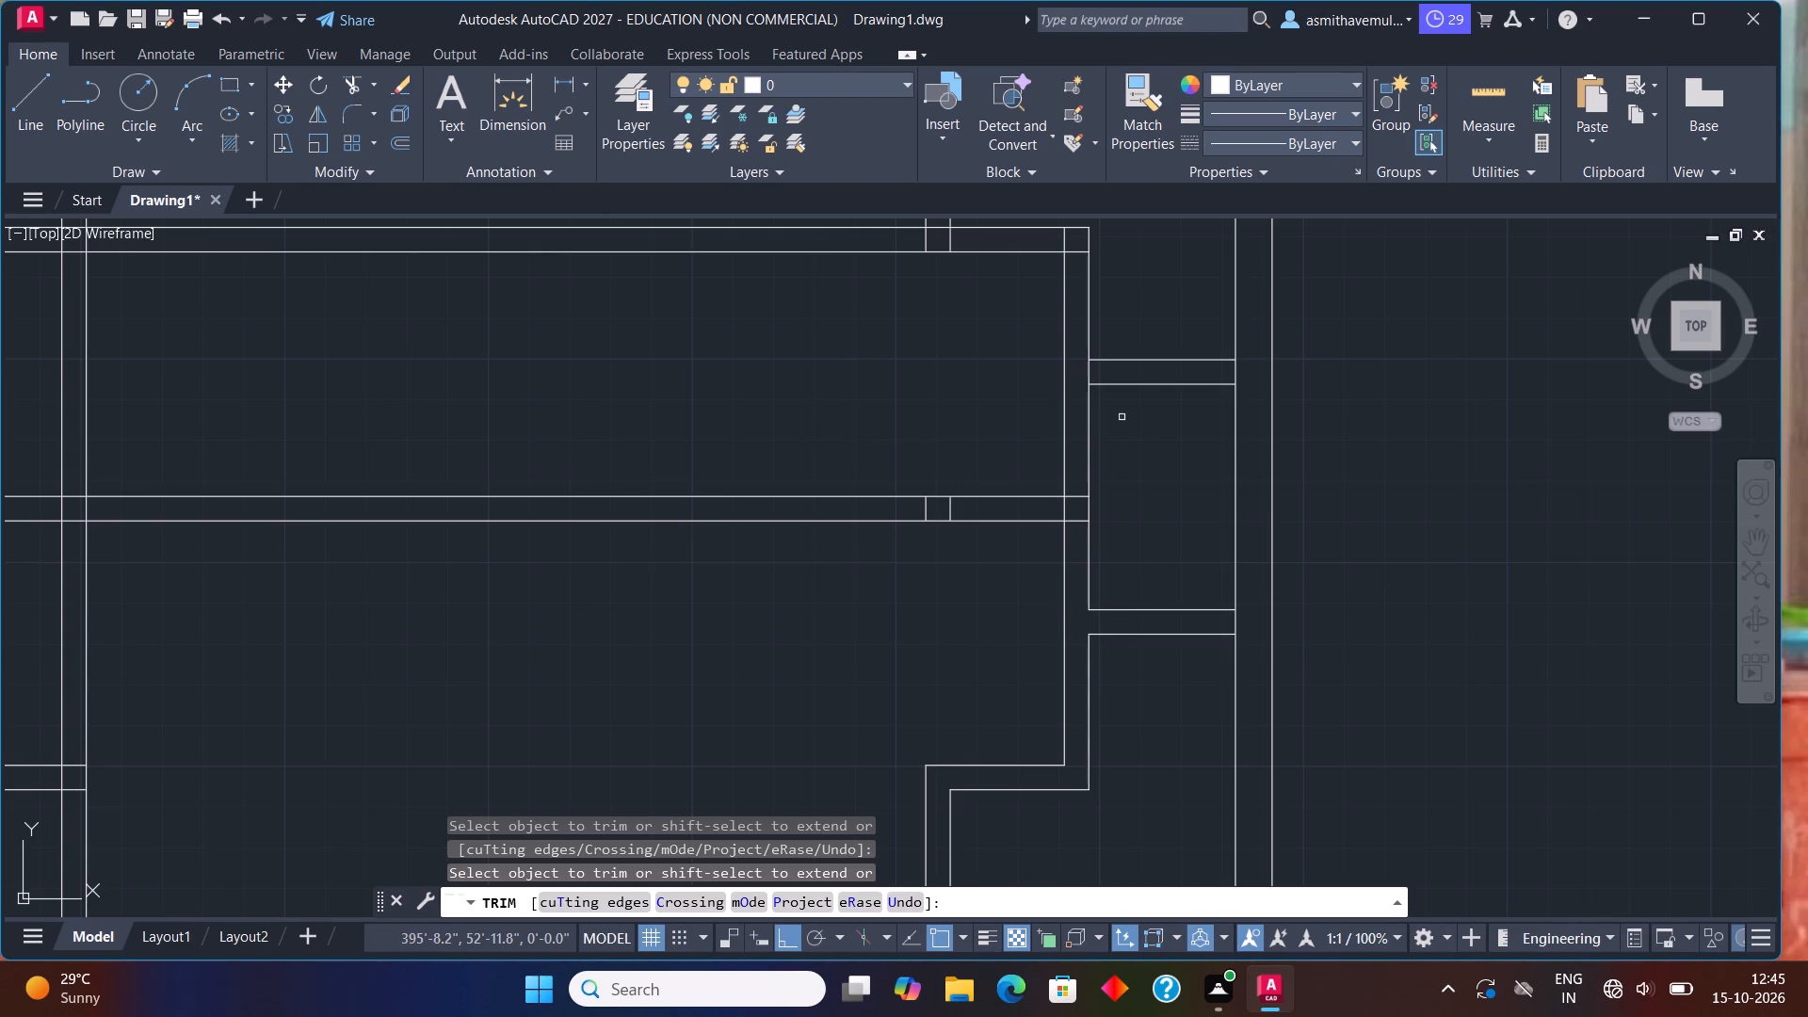
click(1090, 374)
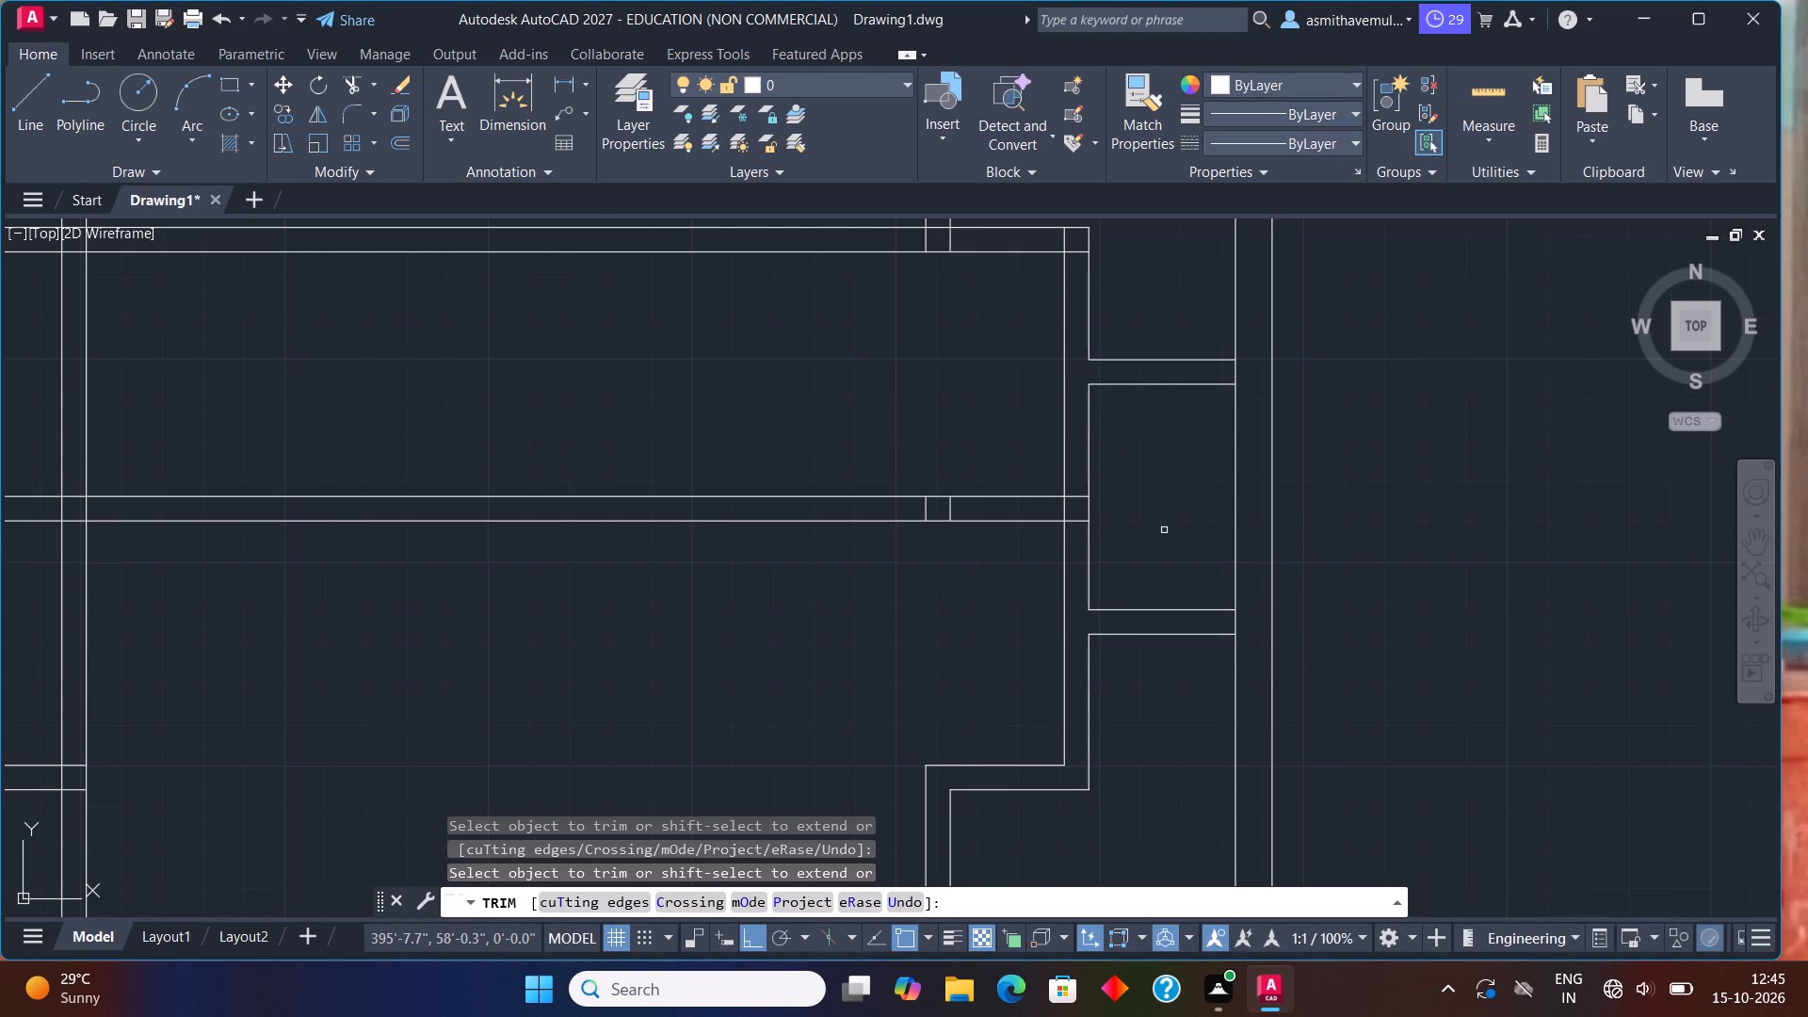
Extend the cross walls' facing lines to the exterior wall's outer face and trim away the exterior wall between them.
shift+click(1212, 380)
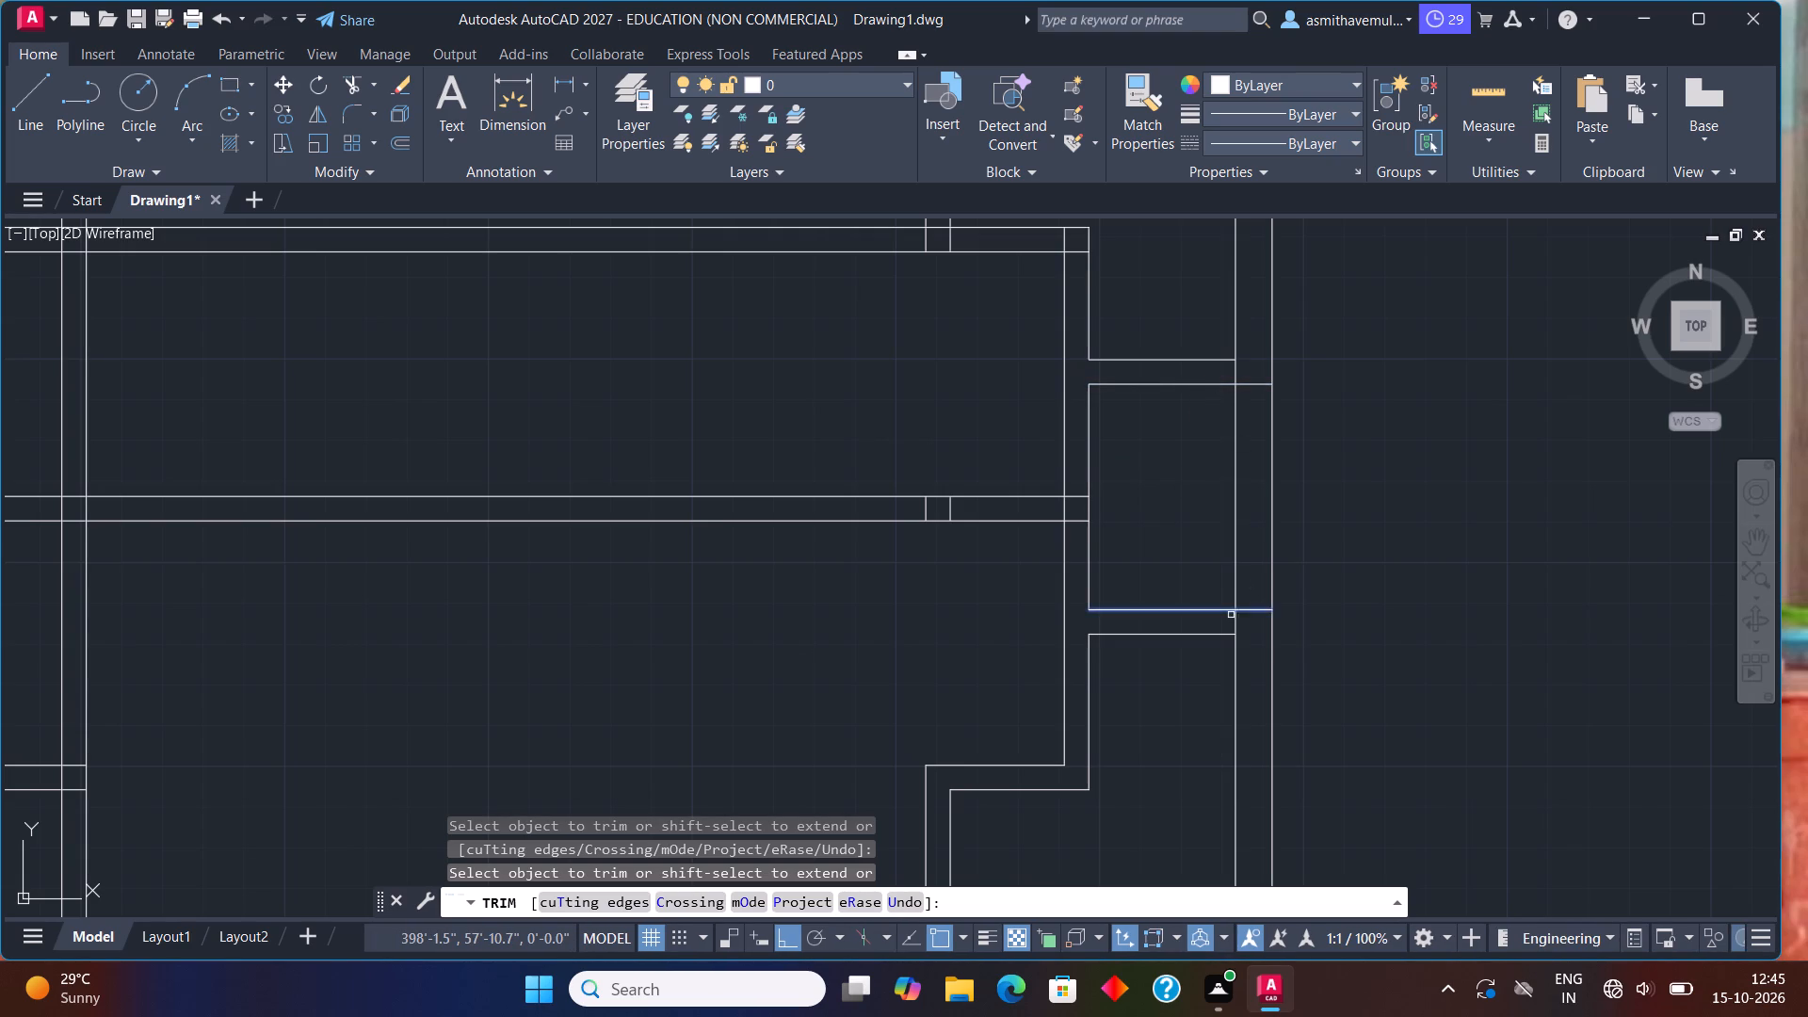
shift+click(1229, 611)
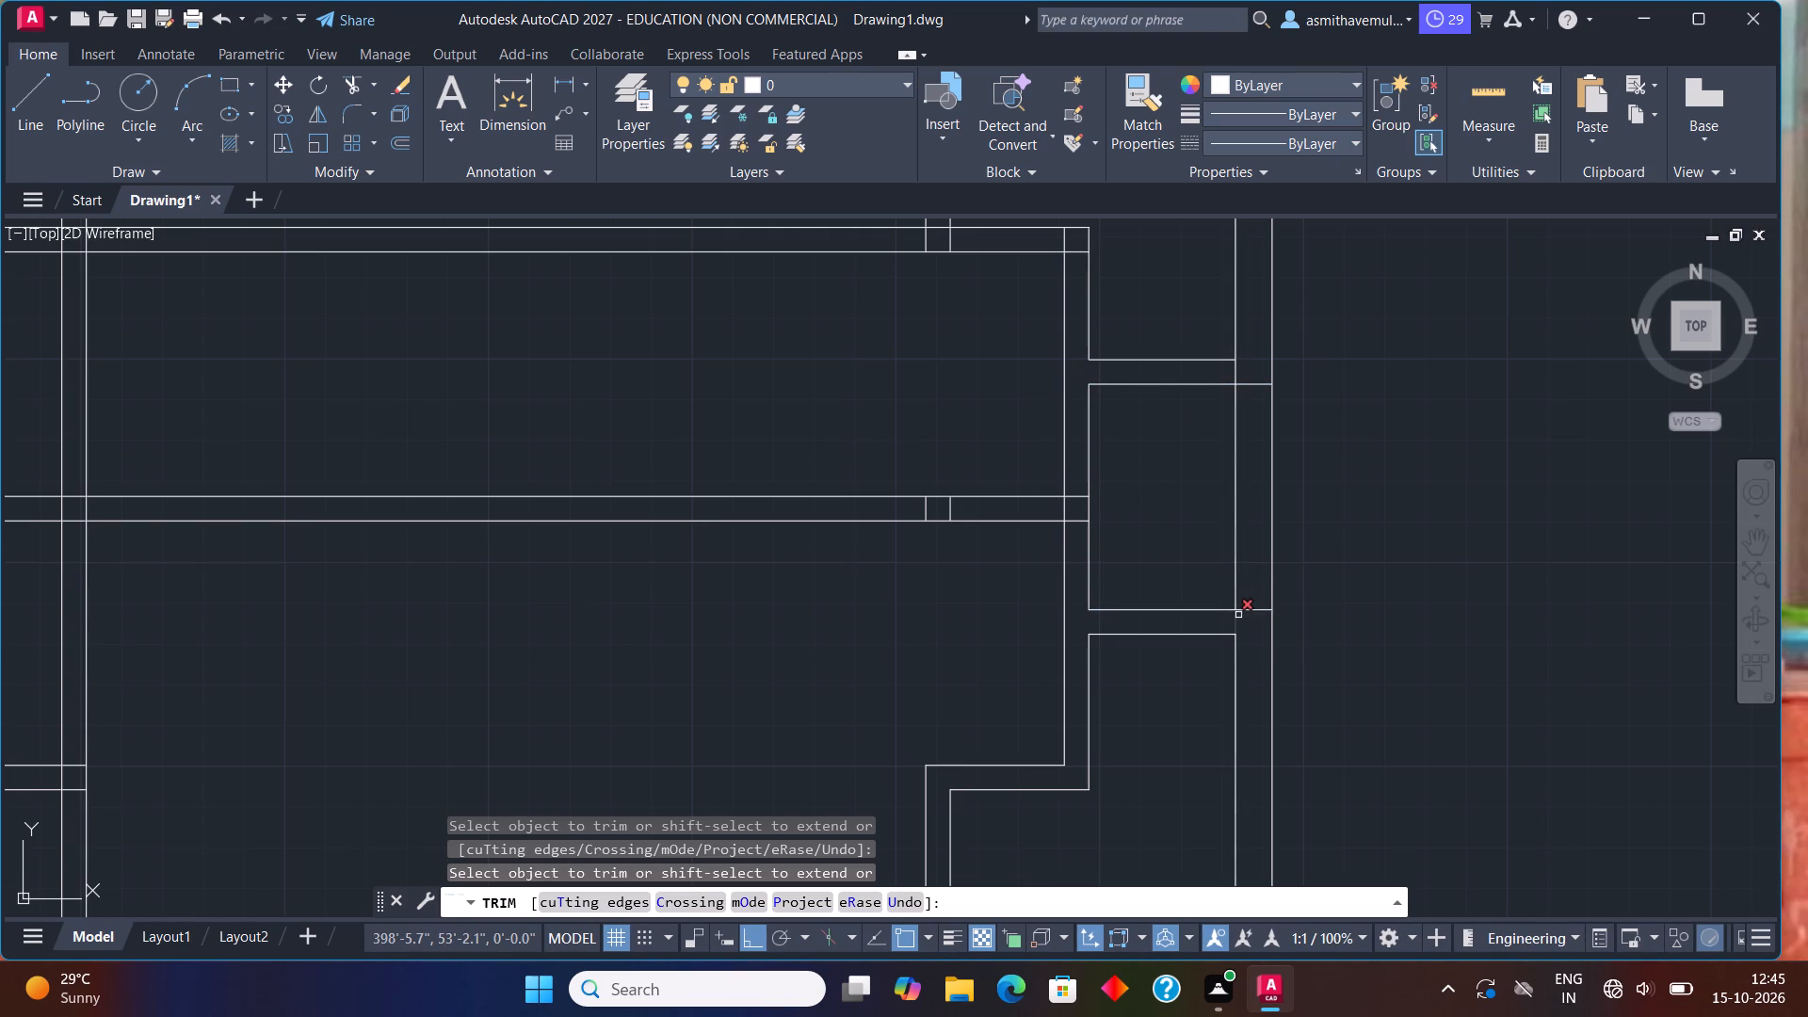
click(1238, 615)
drag(1227, 561, 1234, 552)
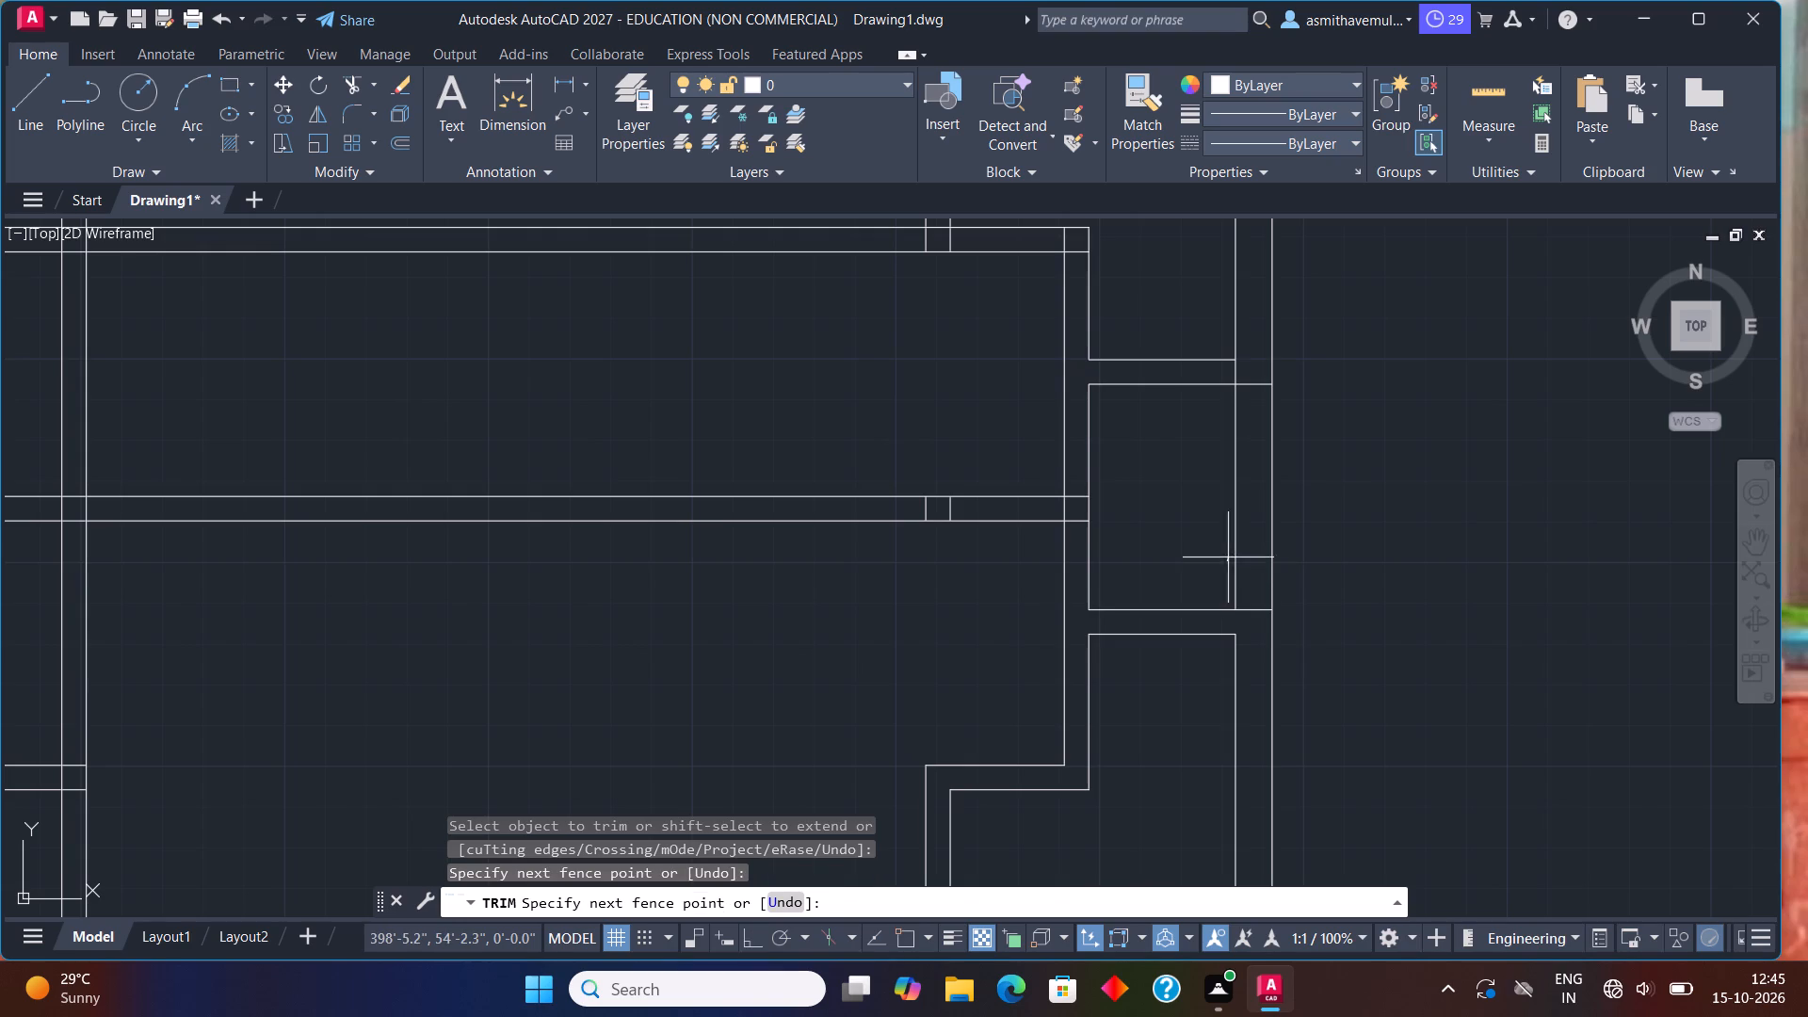
drag(1234, 552, 1364, 494)
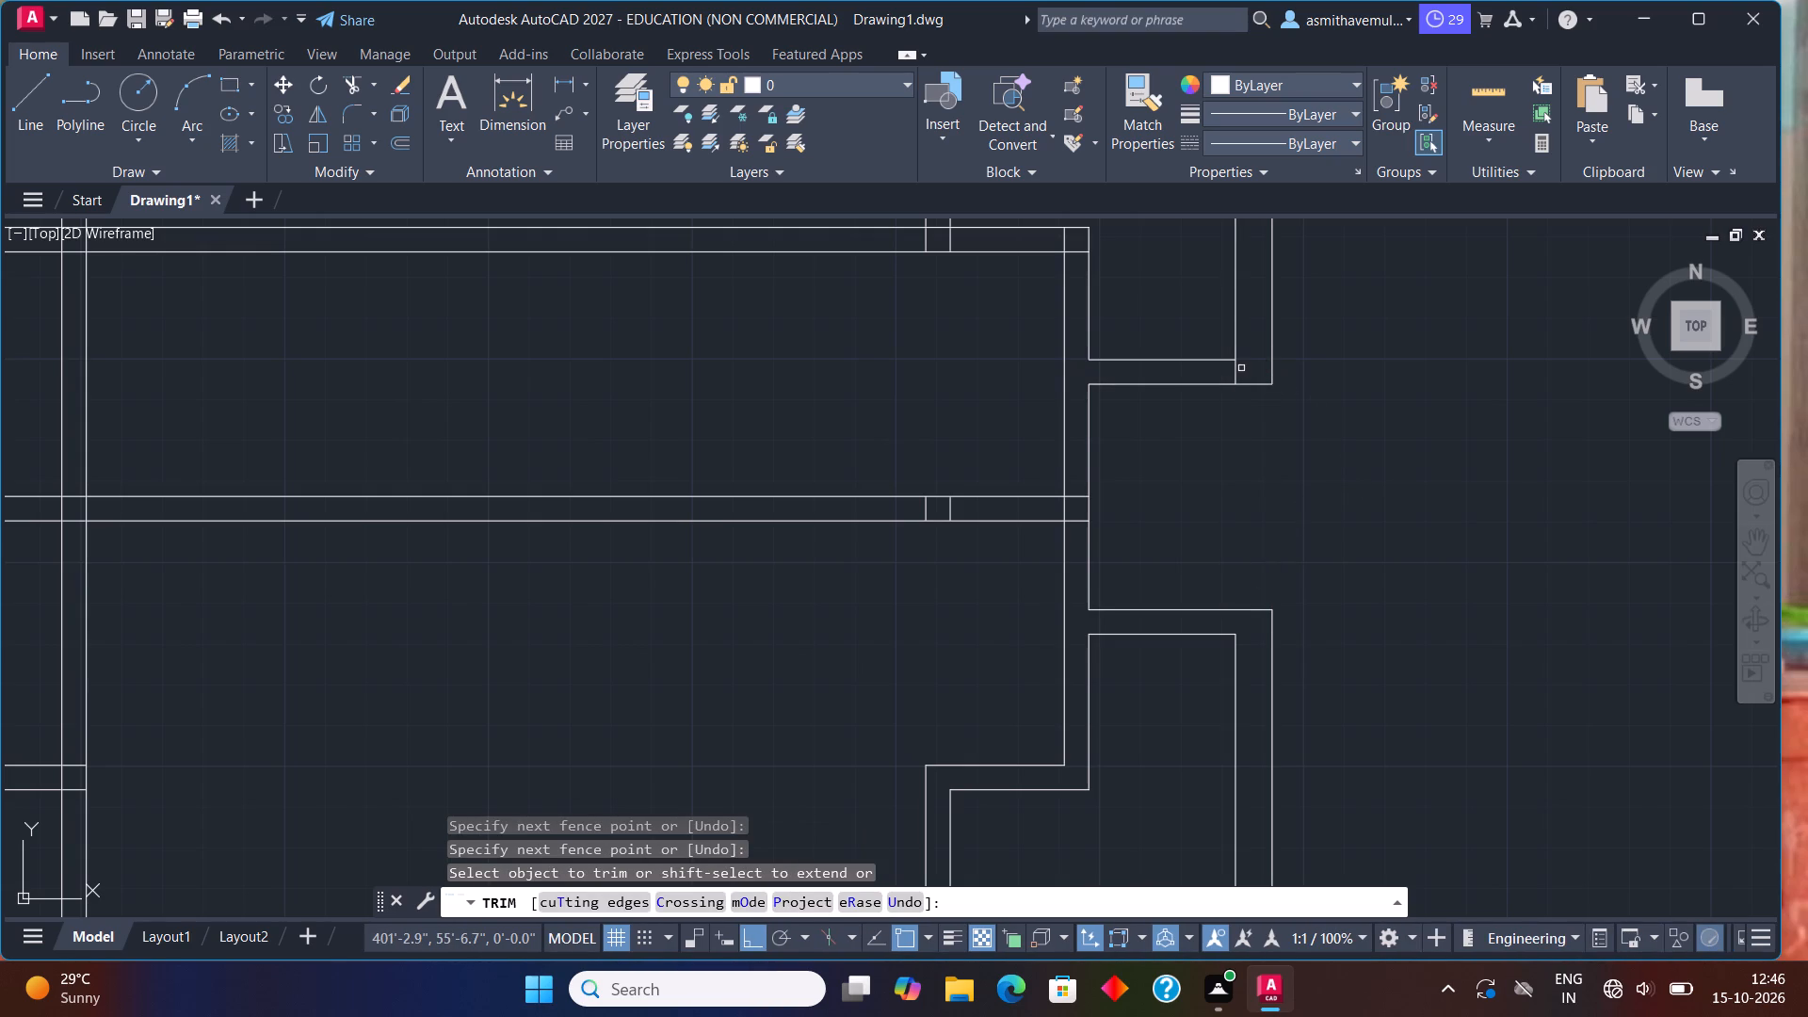
click(1235, 368)
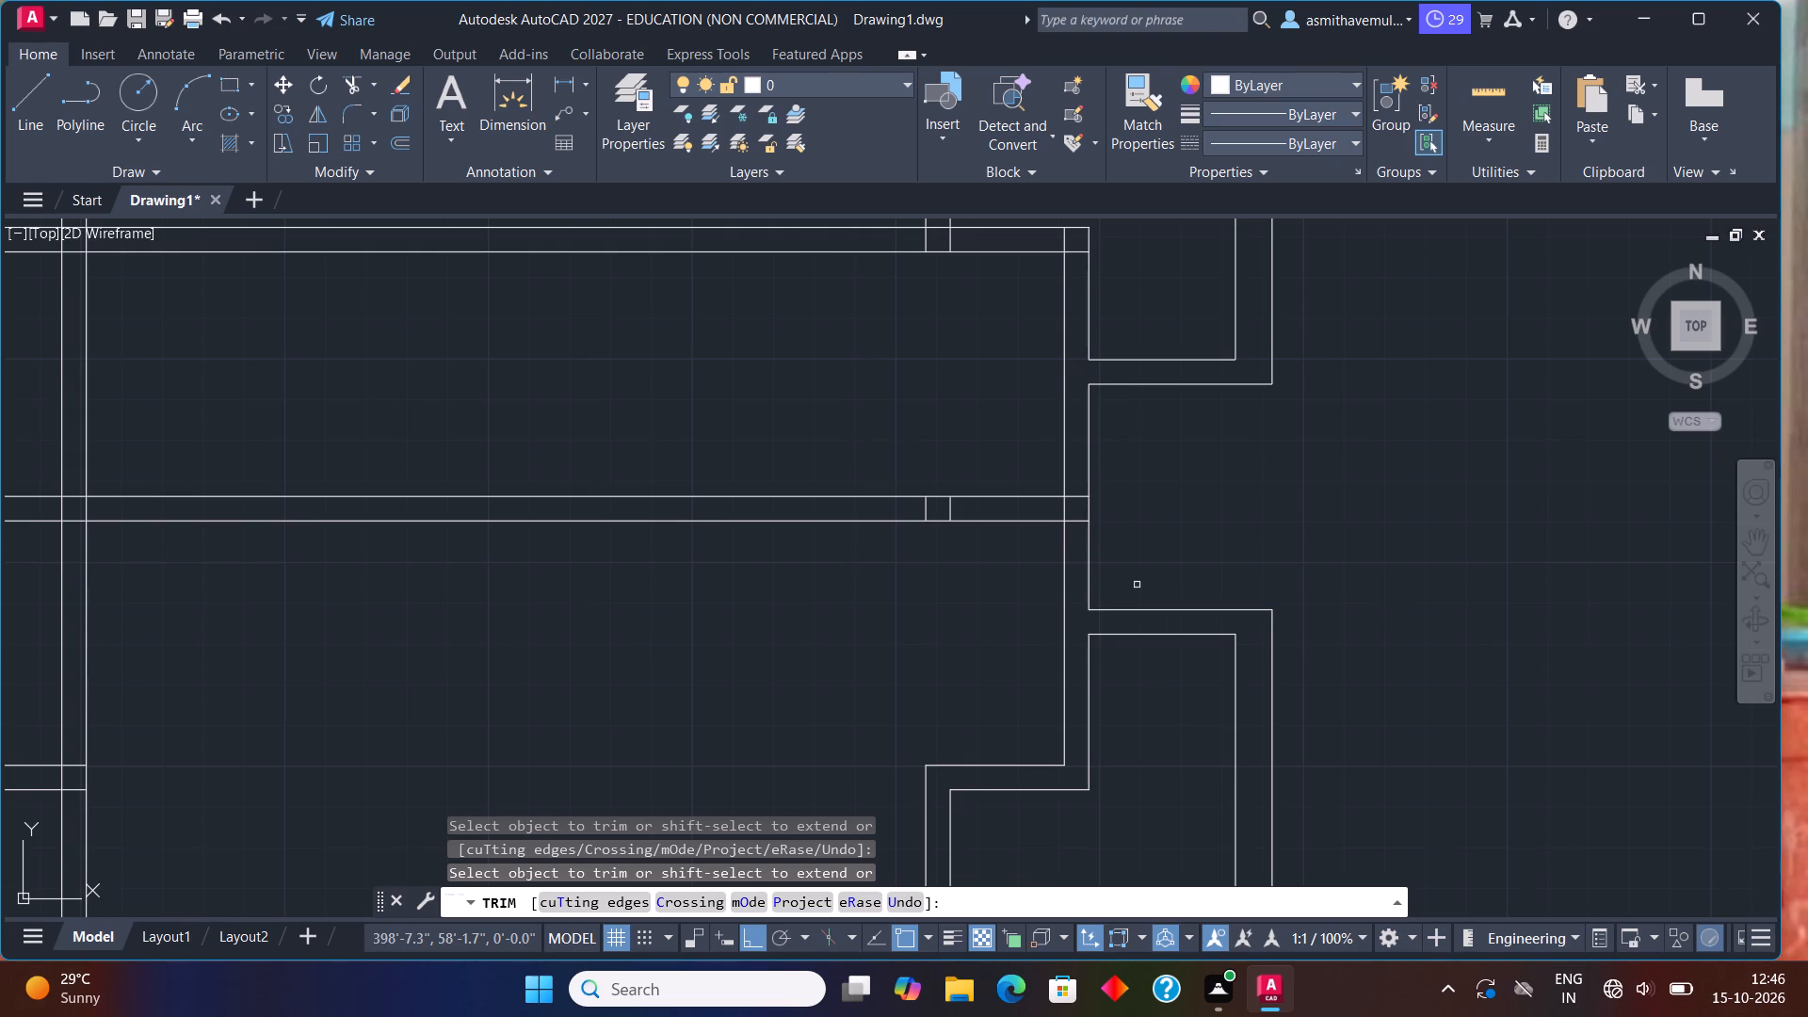
Trim the crossing lines where the middle long wall meets the 3' partition, including the two short stubs inside the wall.
scroll(1078, 540, up, 2)
drag(1089, 415, 1064, 599)
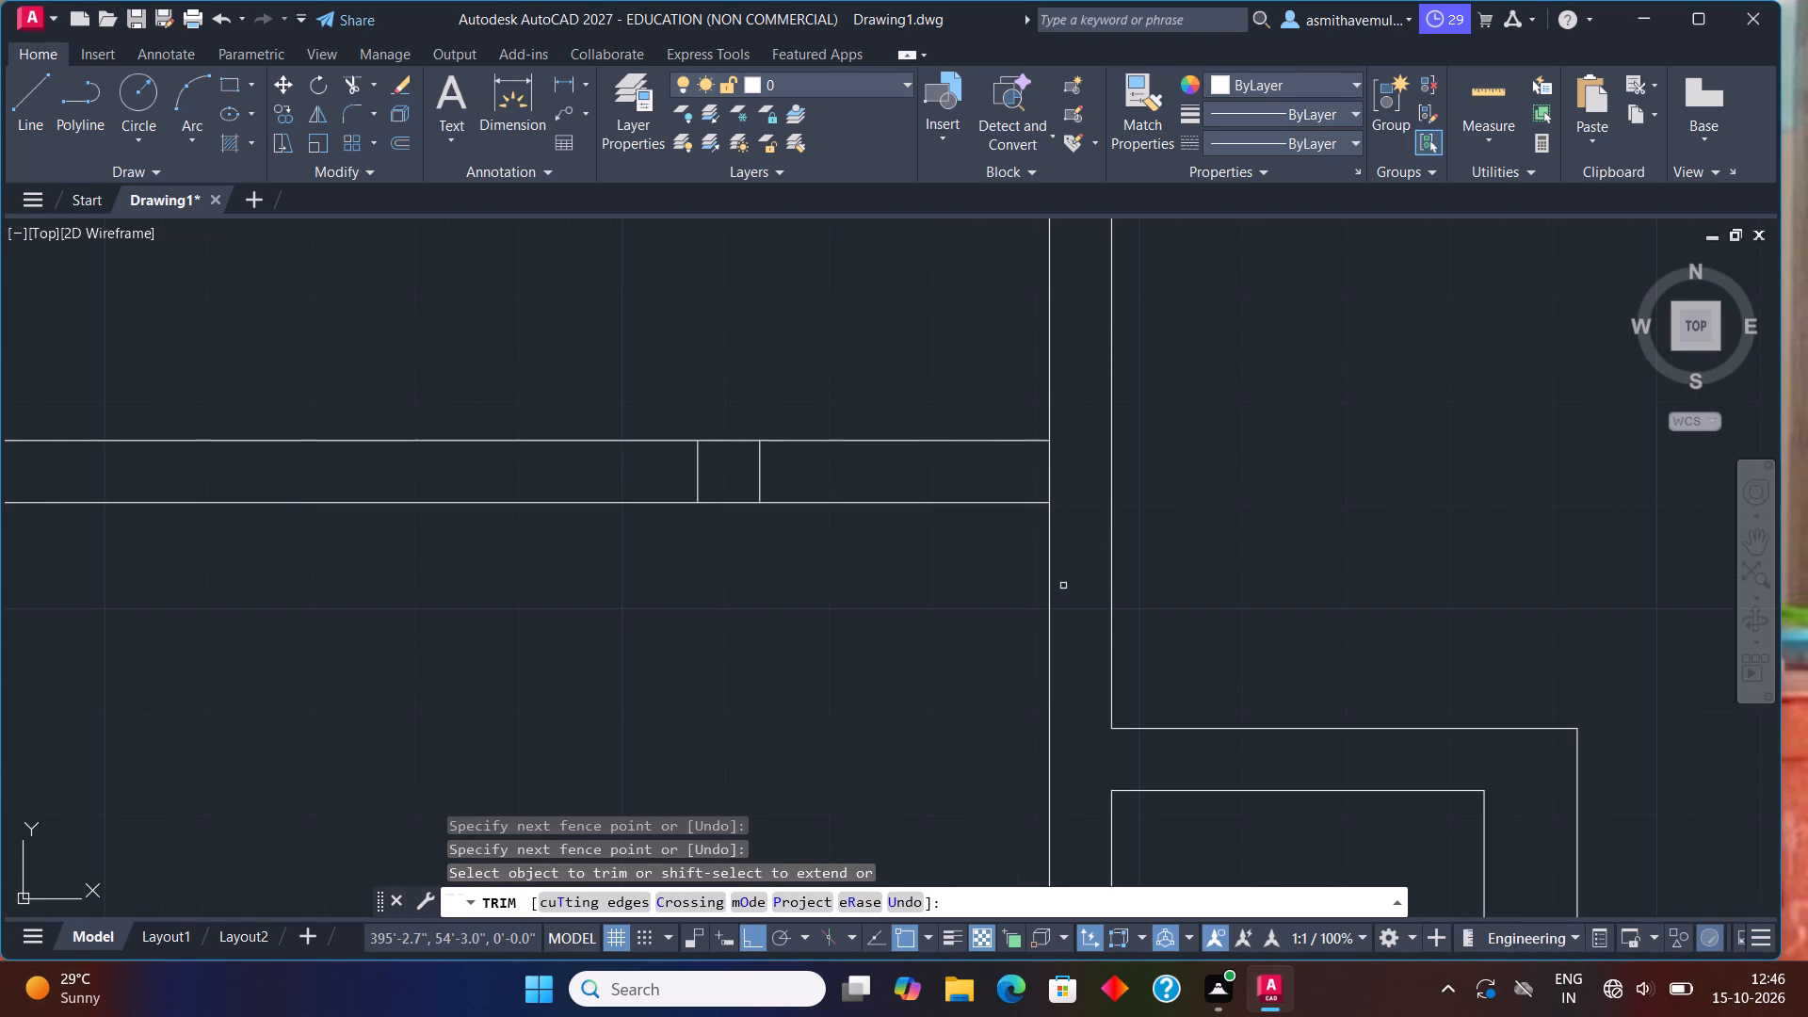
drag(1058, 458, 748, 478)
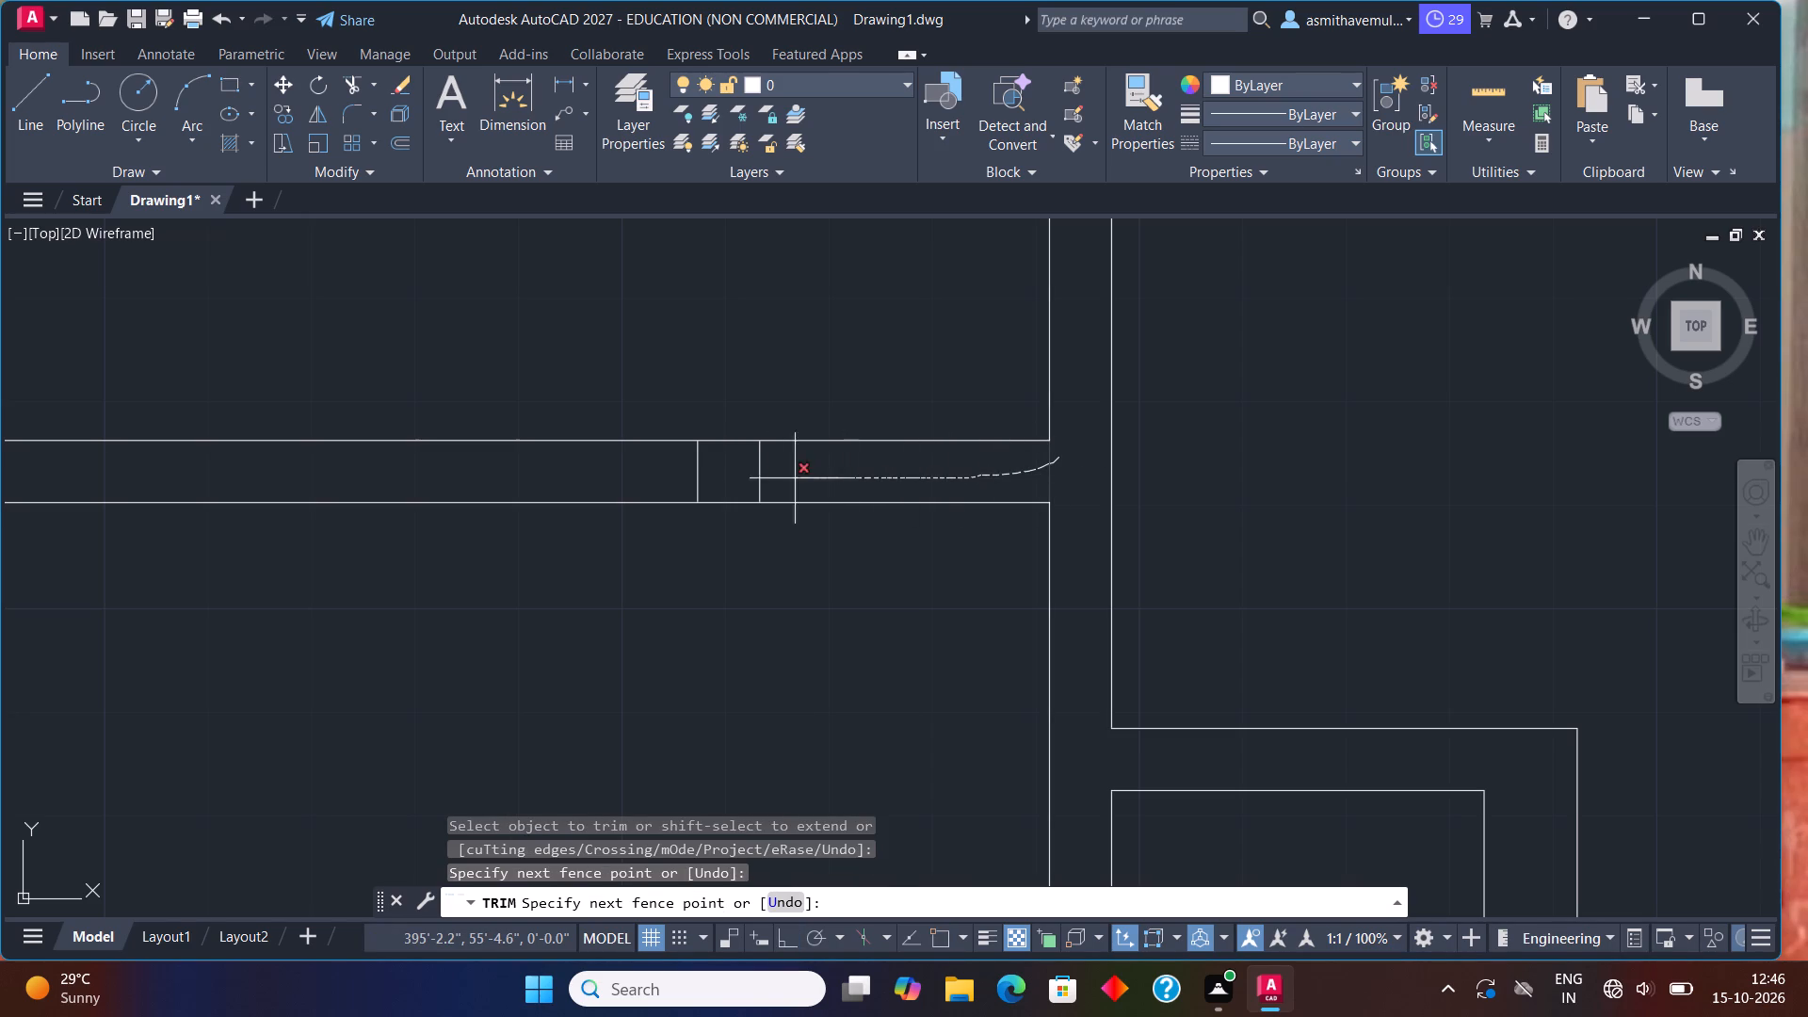
drag(748, 478, 671, 478)
scroll(838, 408, down, 3)
Trim the upper long wall's junction with the vertical partition above it and clean its corner with the 3' partition.
middle_drag(847, 394, 843, 640)
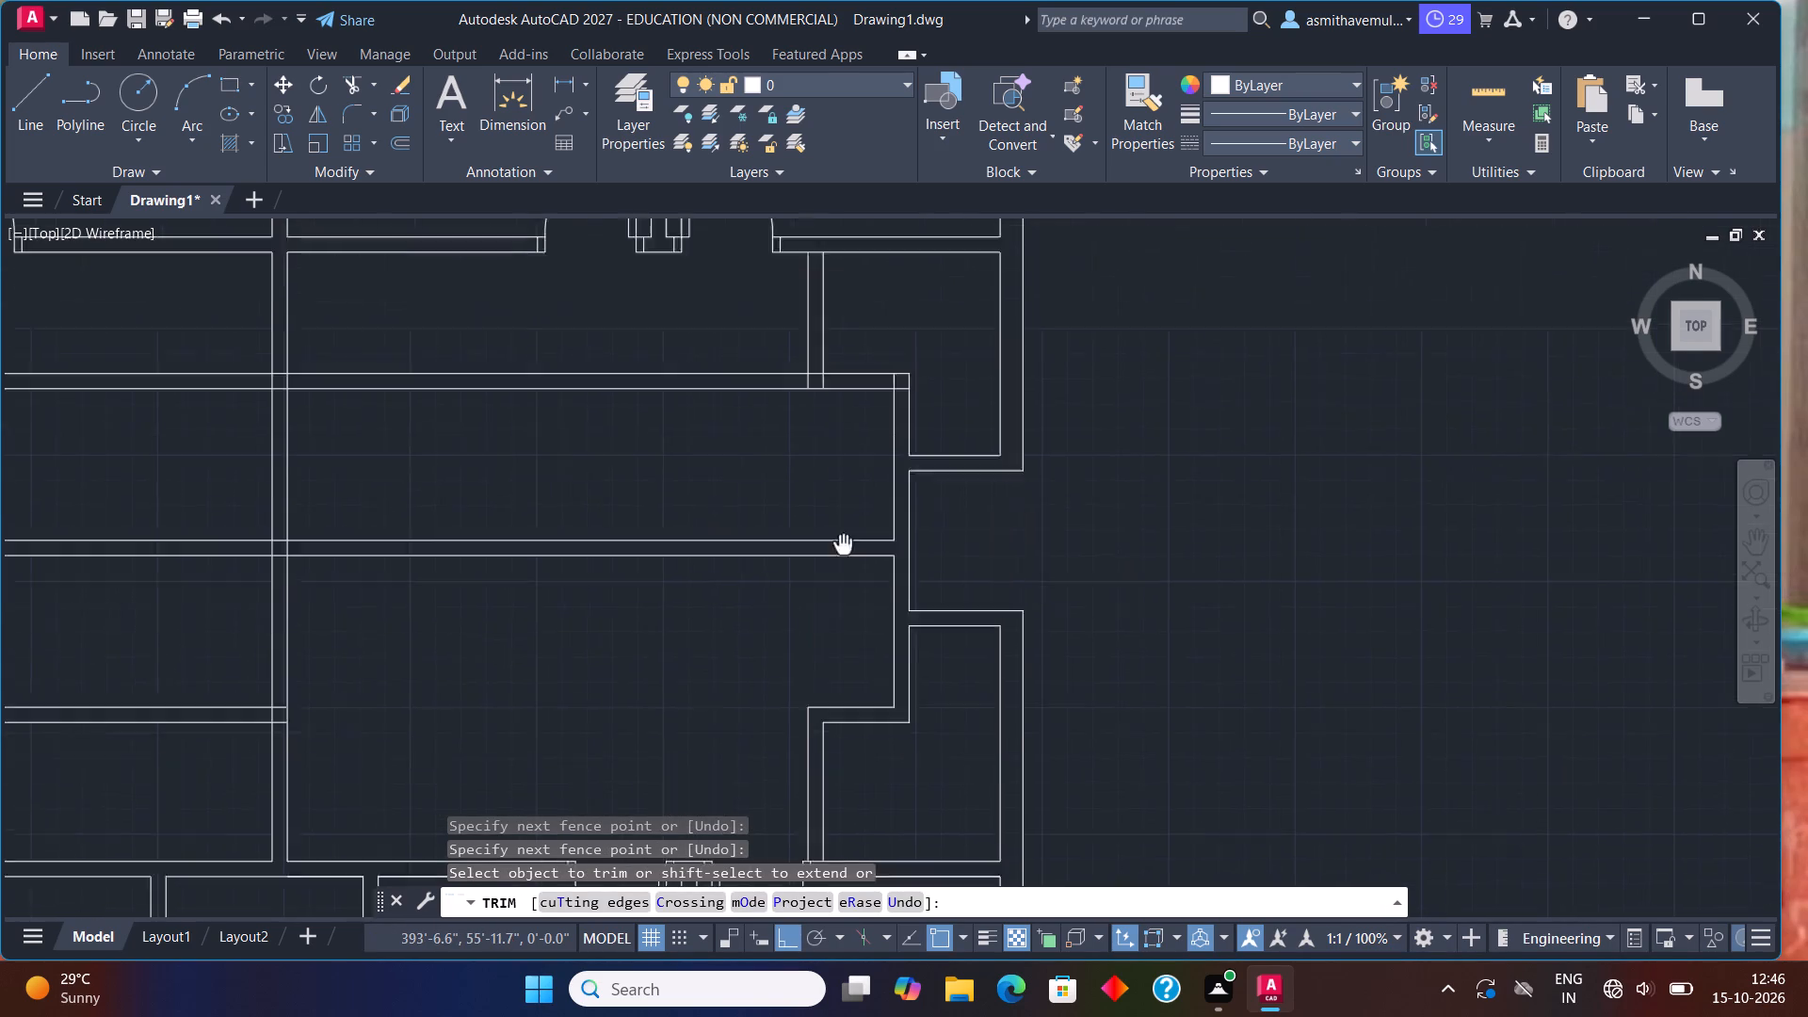
middle_drag(843, 640, 845, 726)
scroll(871, 512, up, 3)
middle_drag(696, 744, 953, 353)
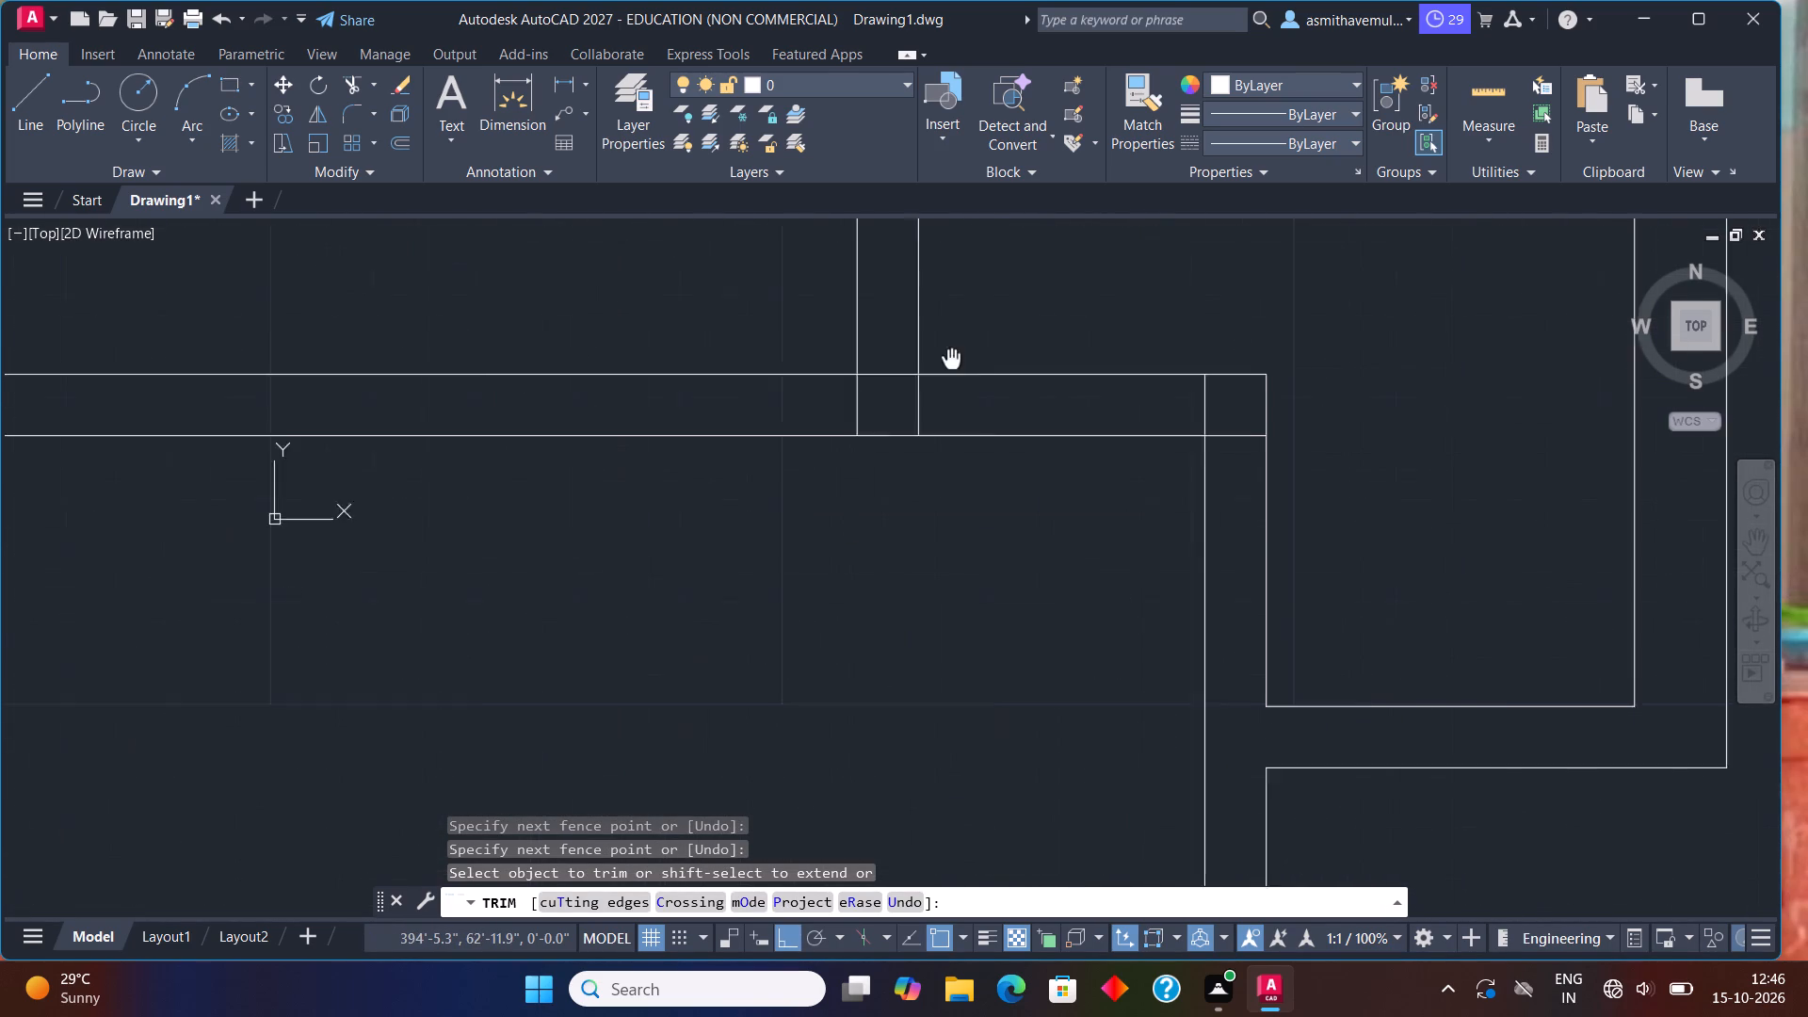
middle_drag(953, 353, 954, 352)
drag(899, 346, 852, 414)
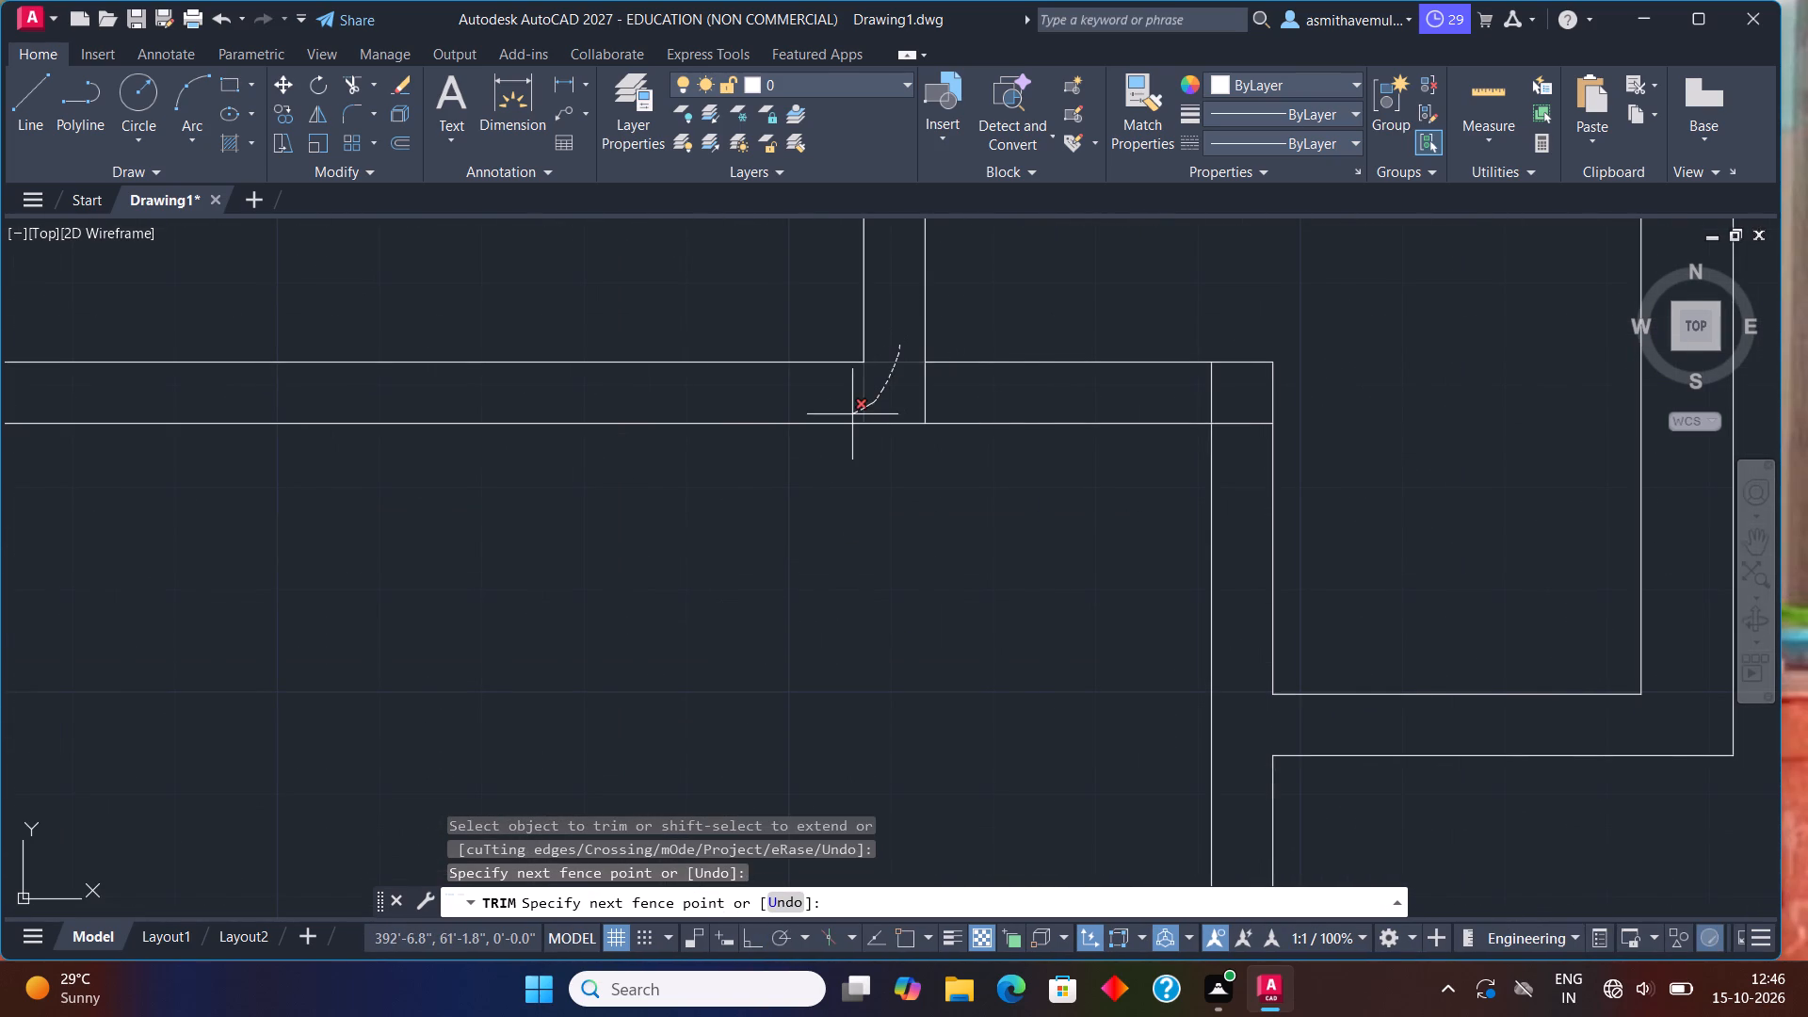
drag(852, 414, 990, 411)
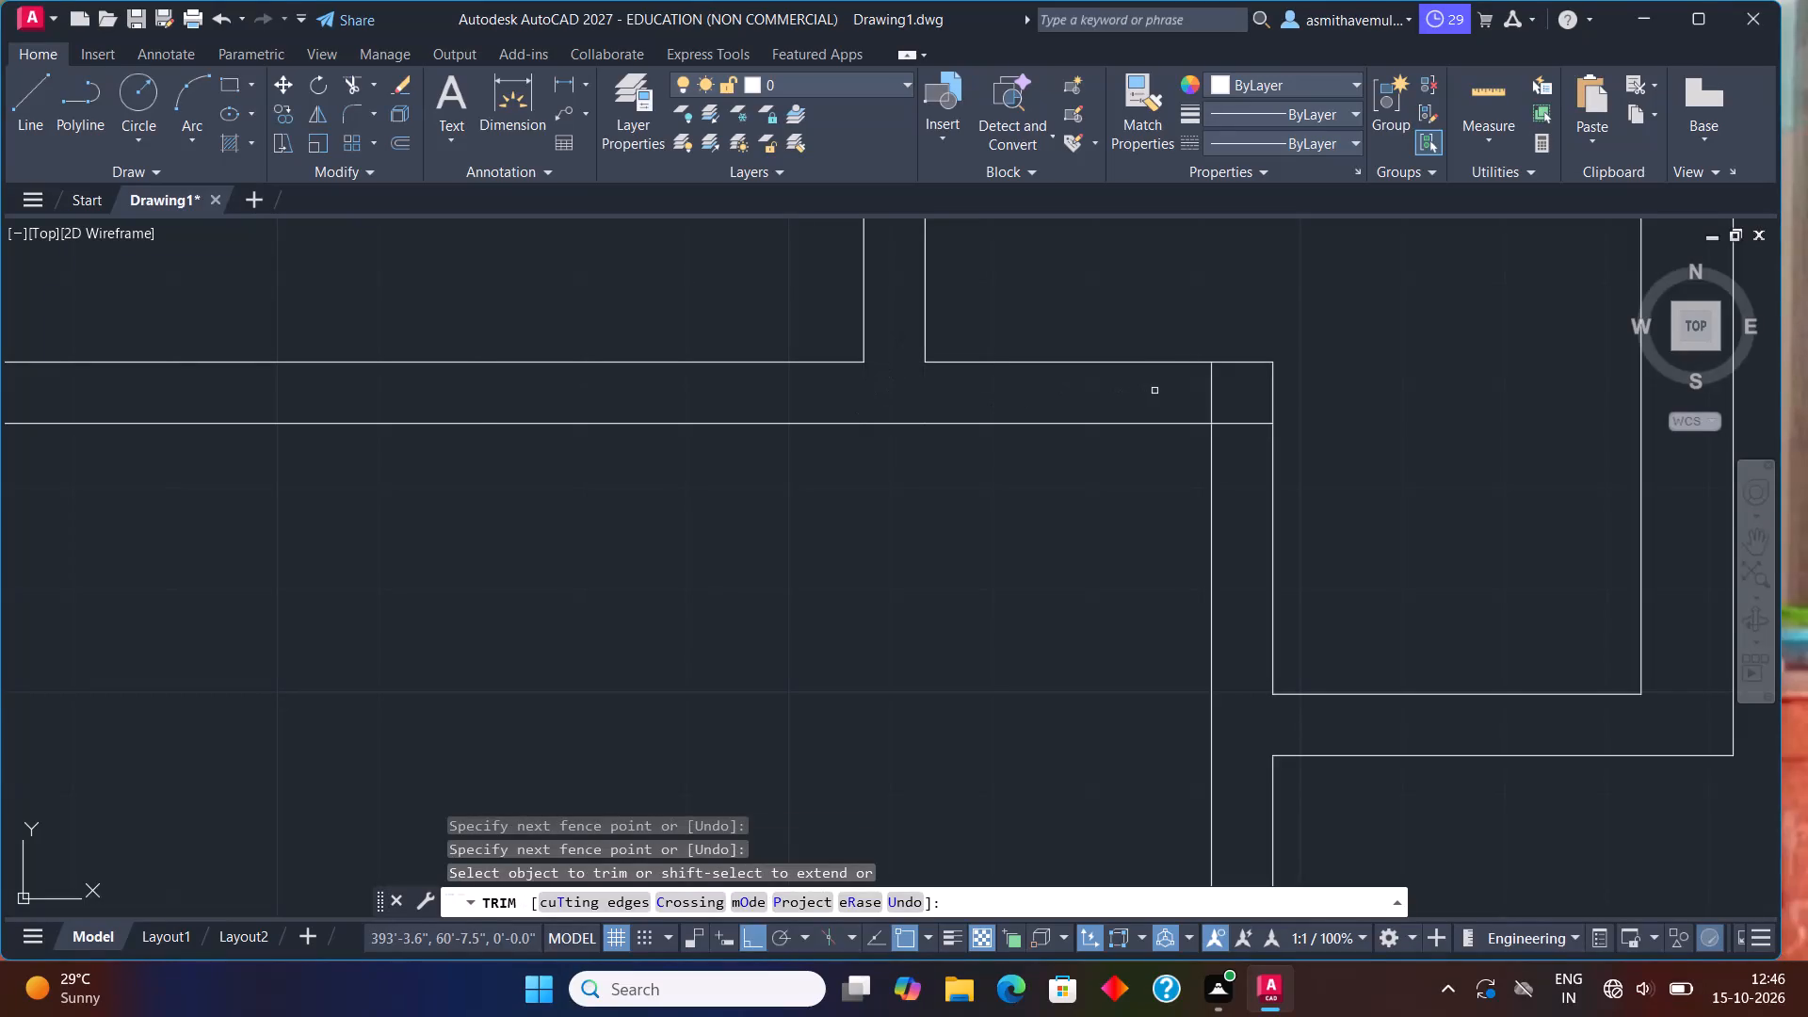
drag(1162, 391, 1242, 473)
scroll(1285, 476, down, 3)
scroll(1454, 579, down, 1)
middle_drag(1455, 578, 1368, 182)
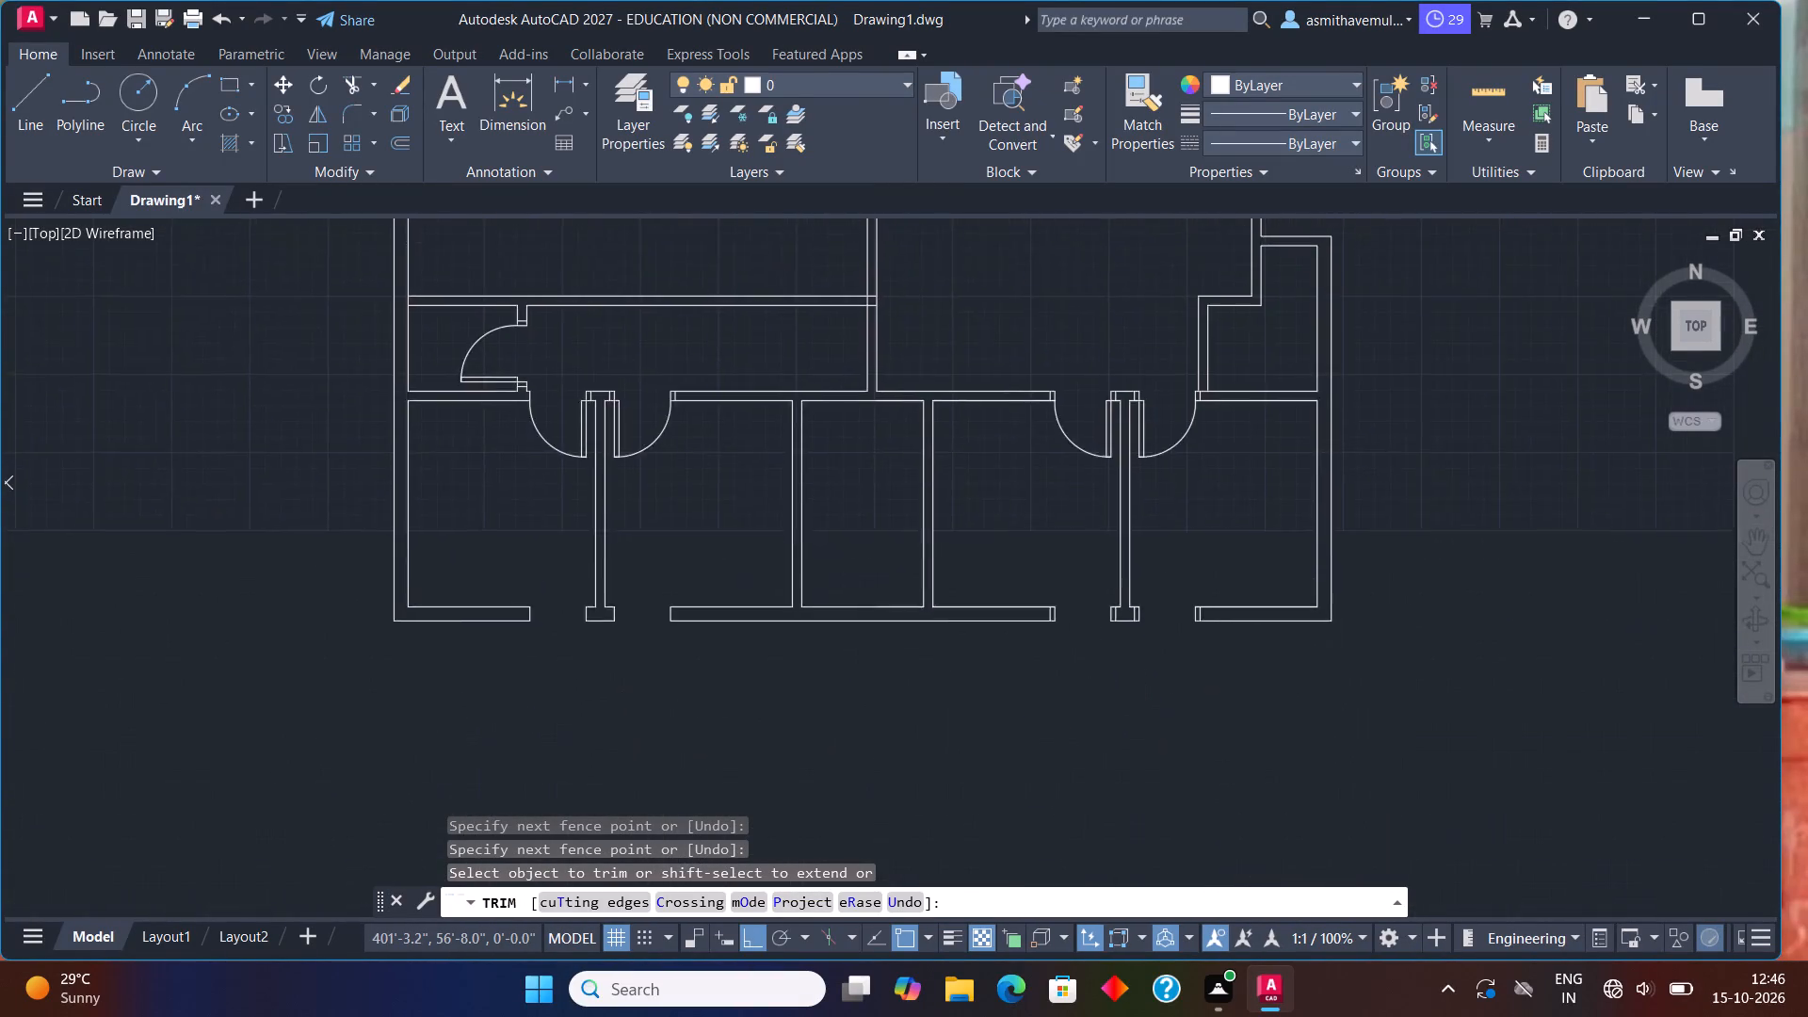
middle_drag(1368, 182, 1317, 362)
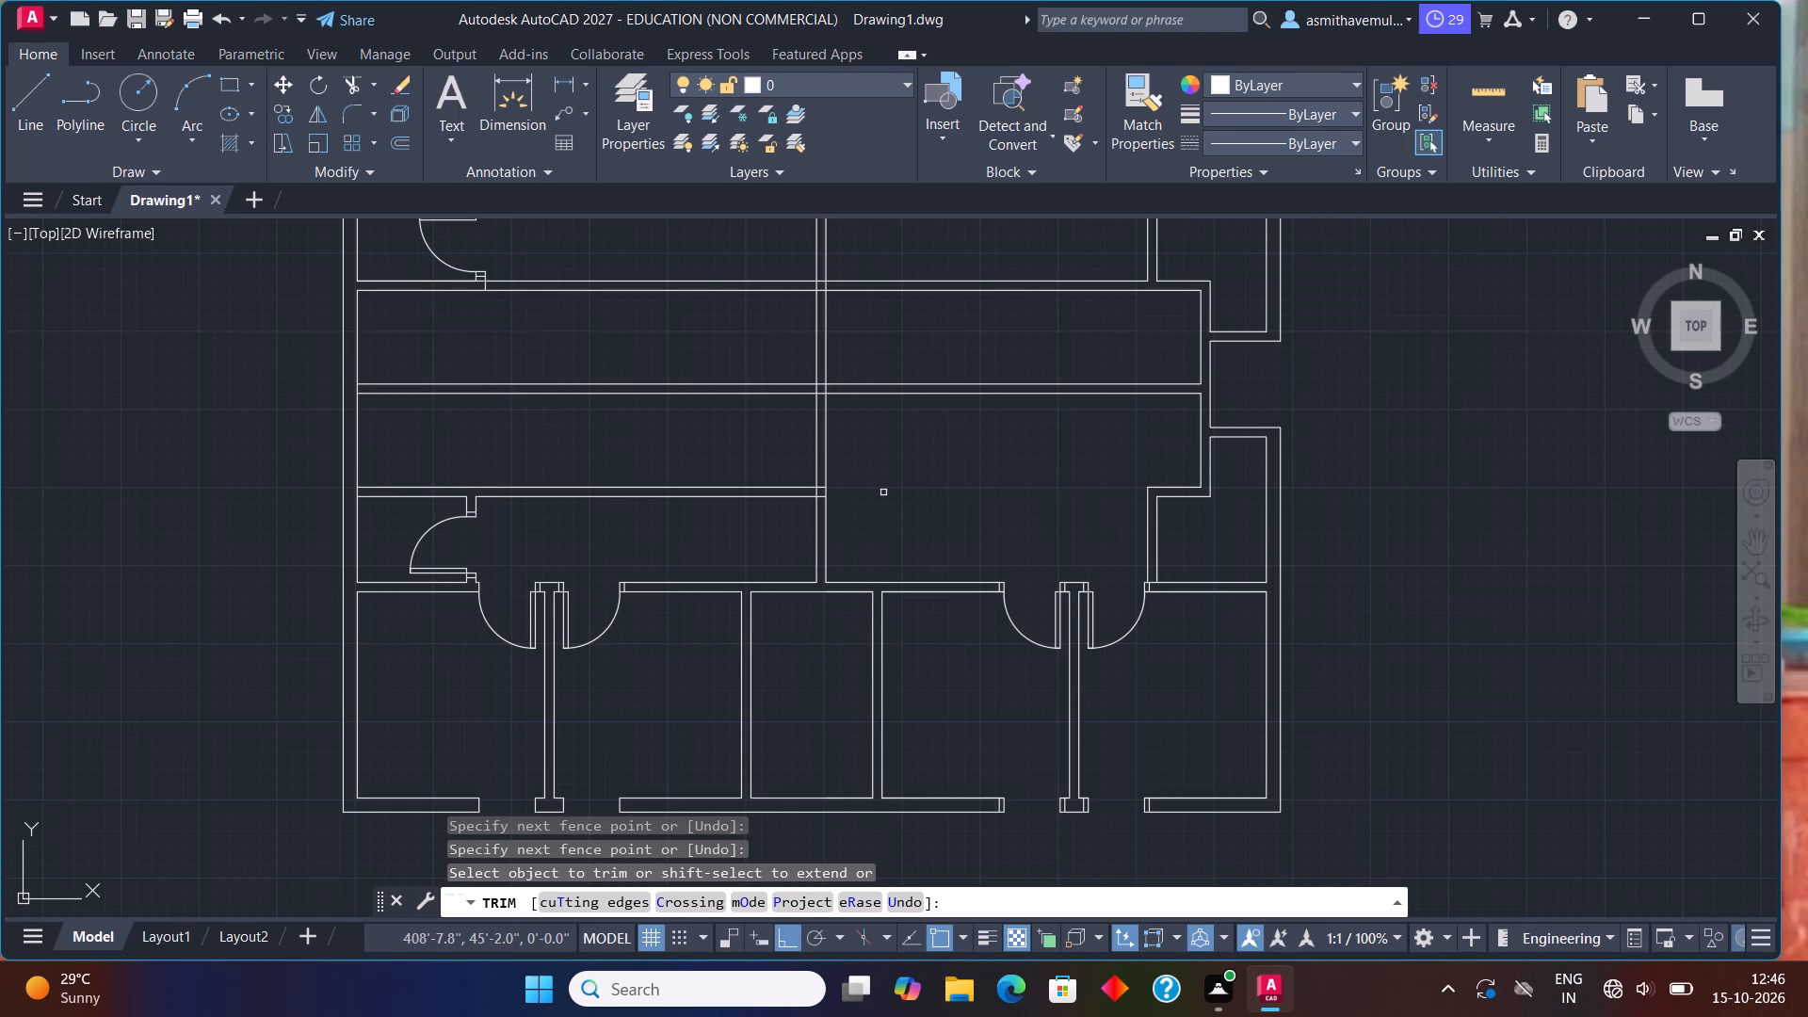
key(Escape)
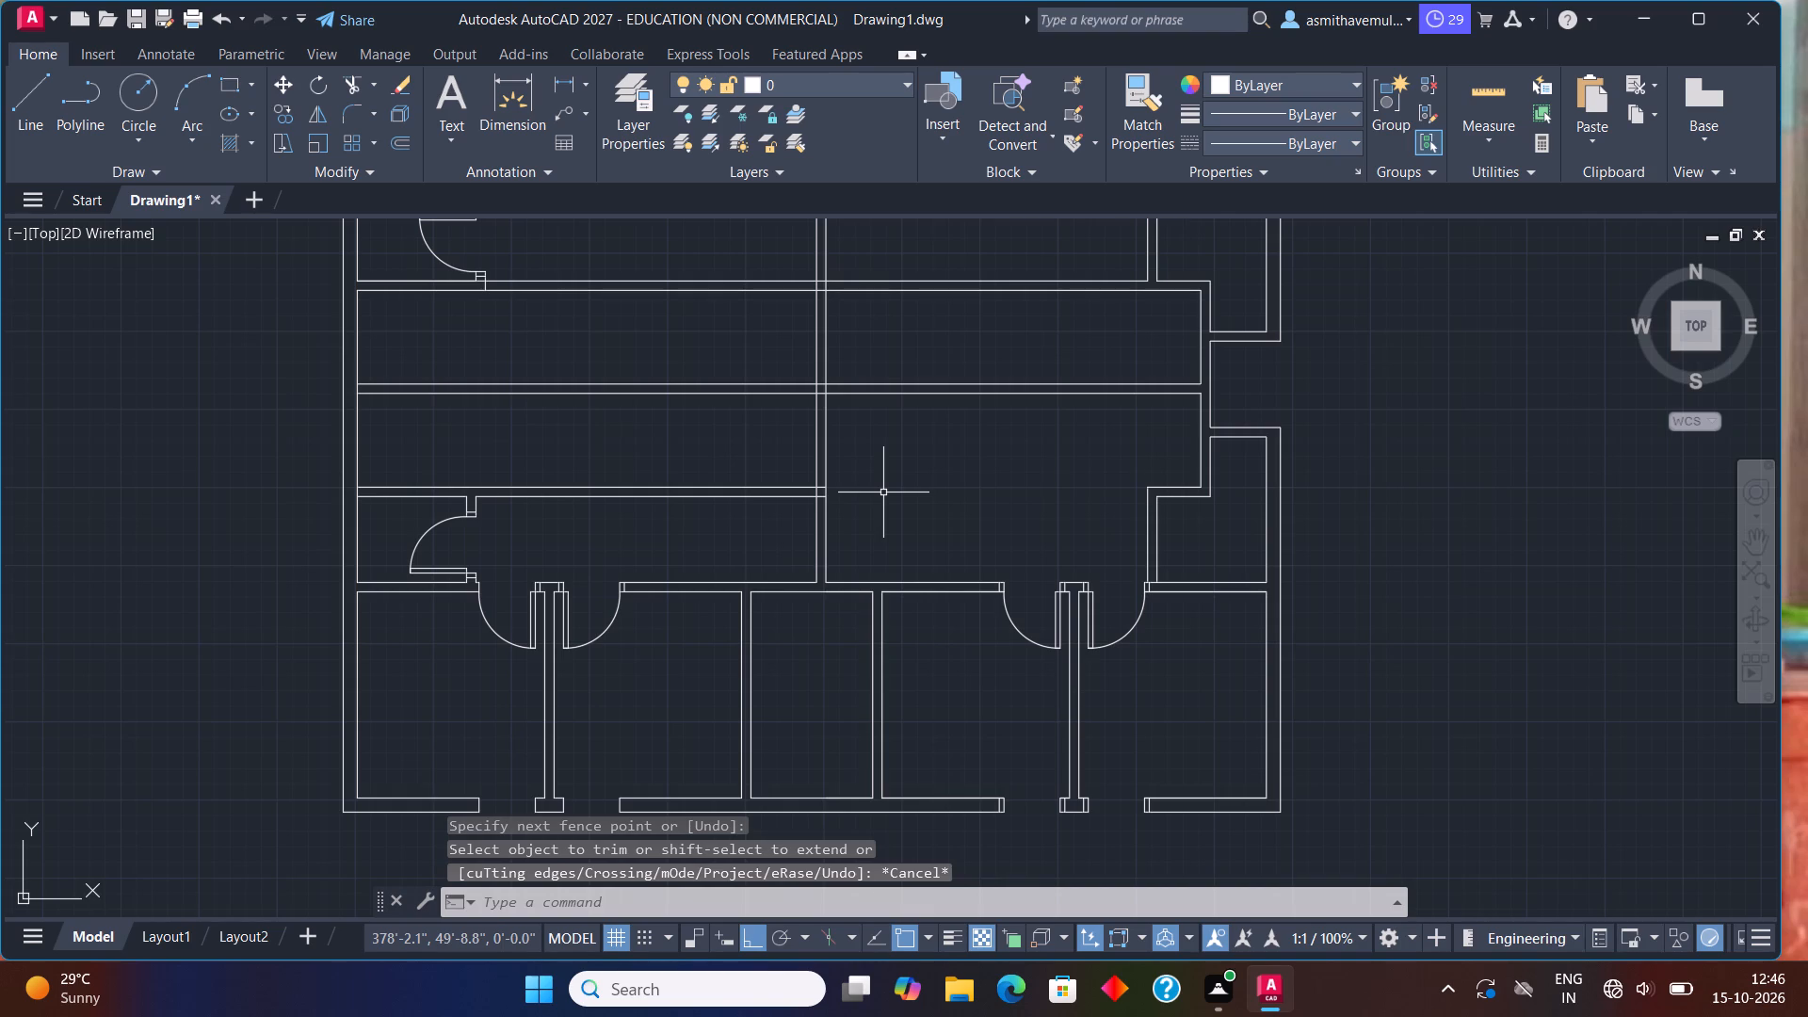
Extend both lines of the vertical partition between the two central lower rooms up to the middle long wall's lower face.
text(extend)
key(Return)
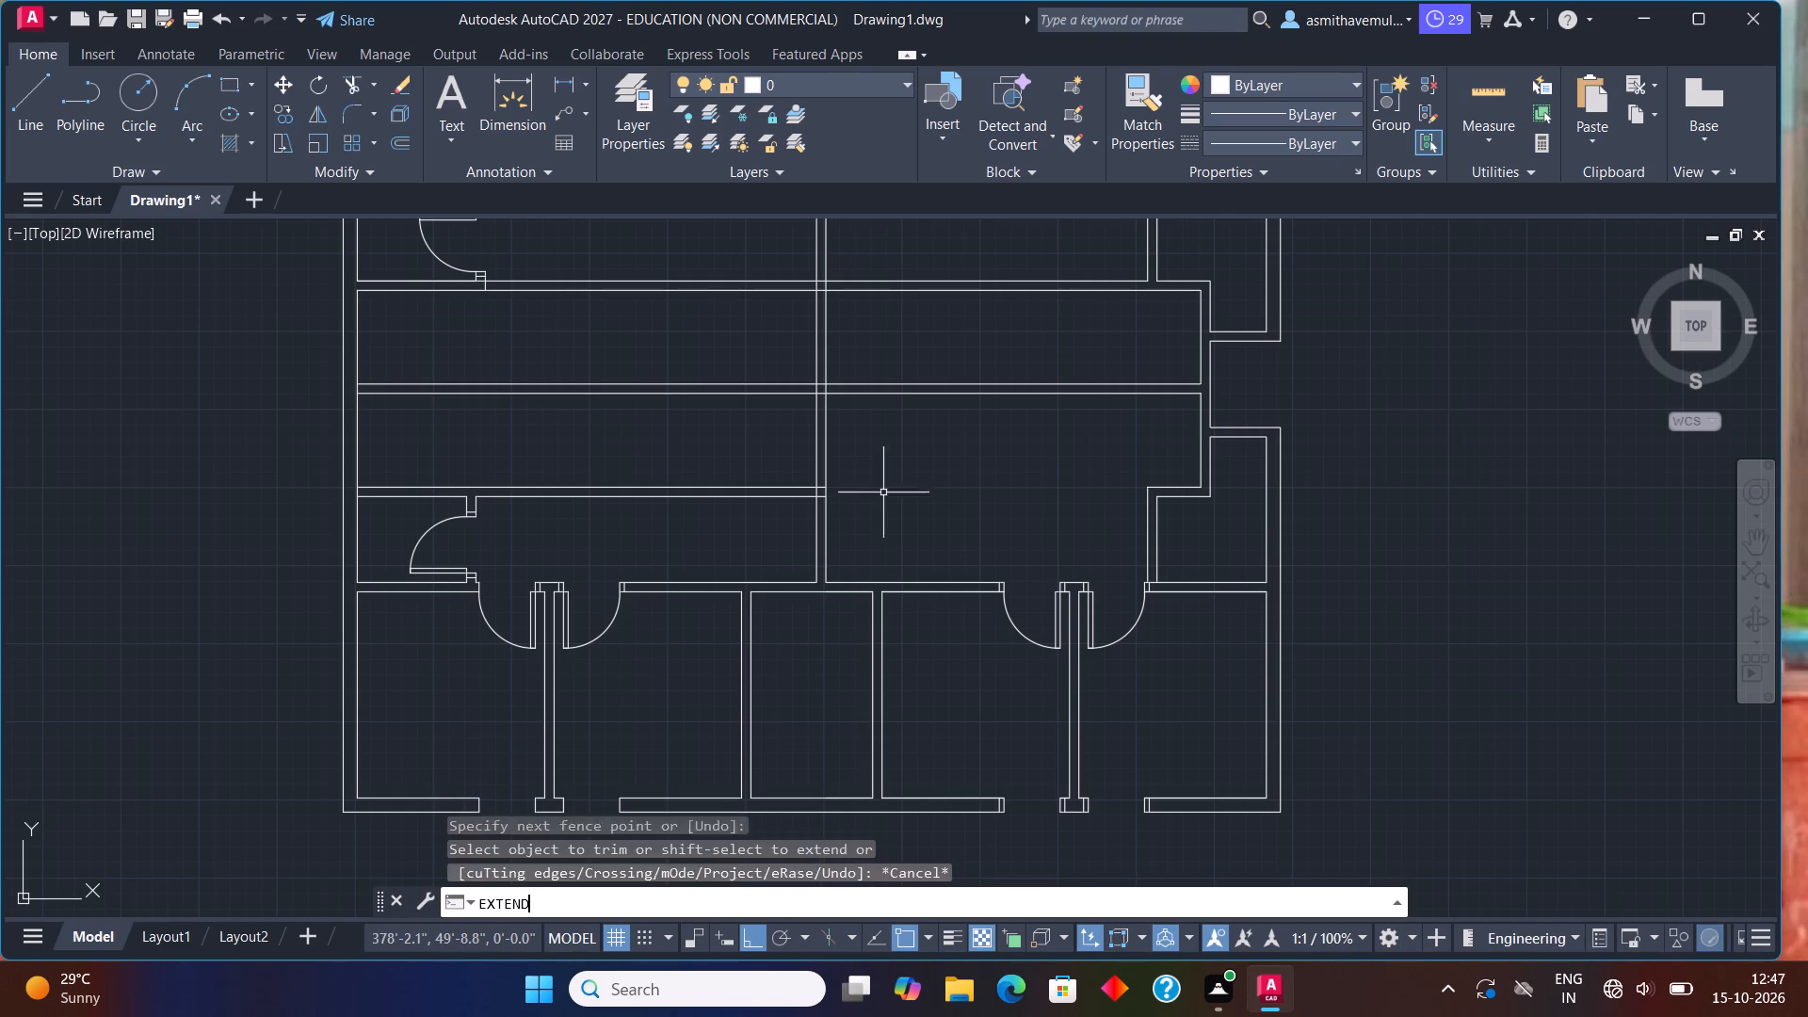
click(874, 608)
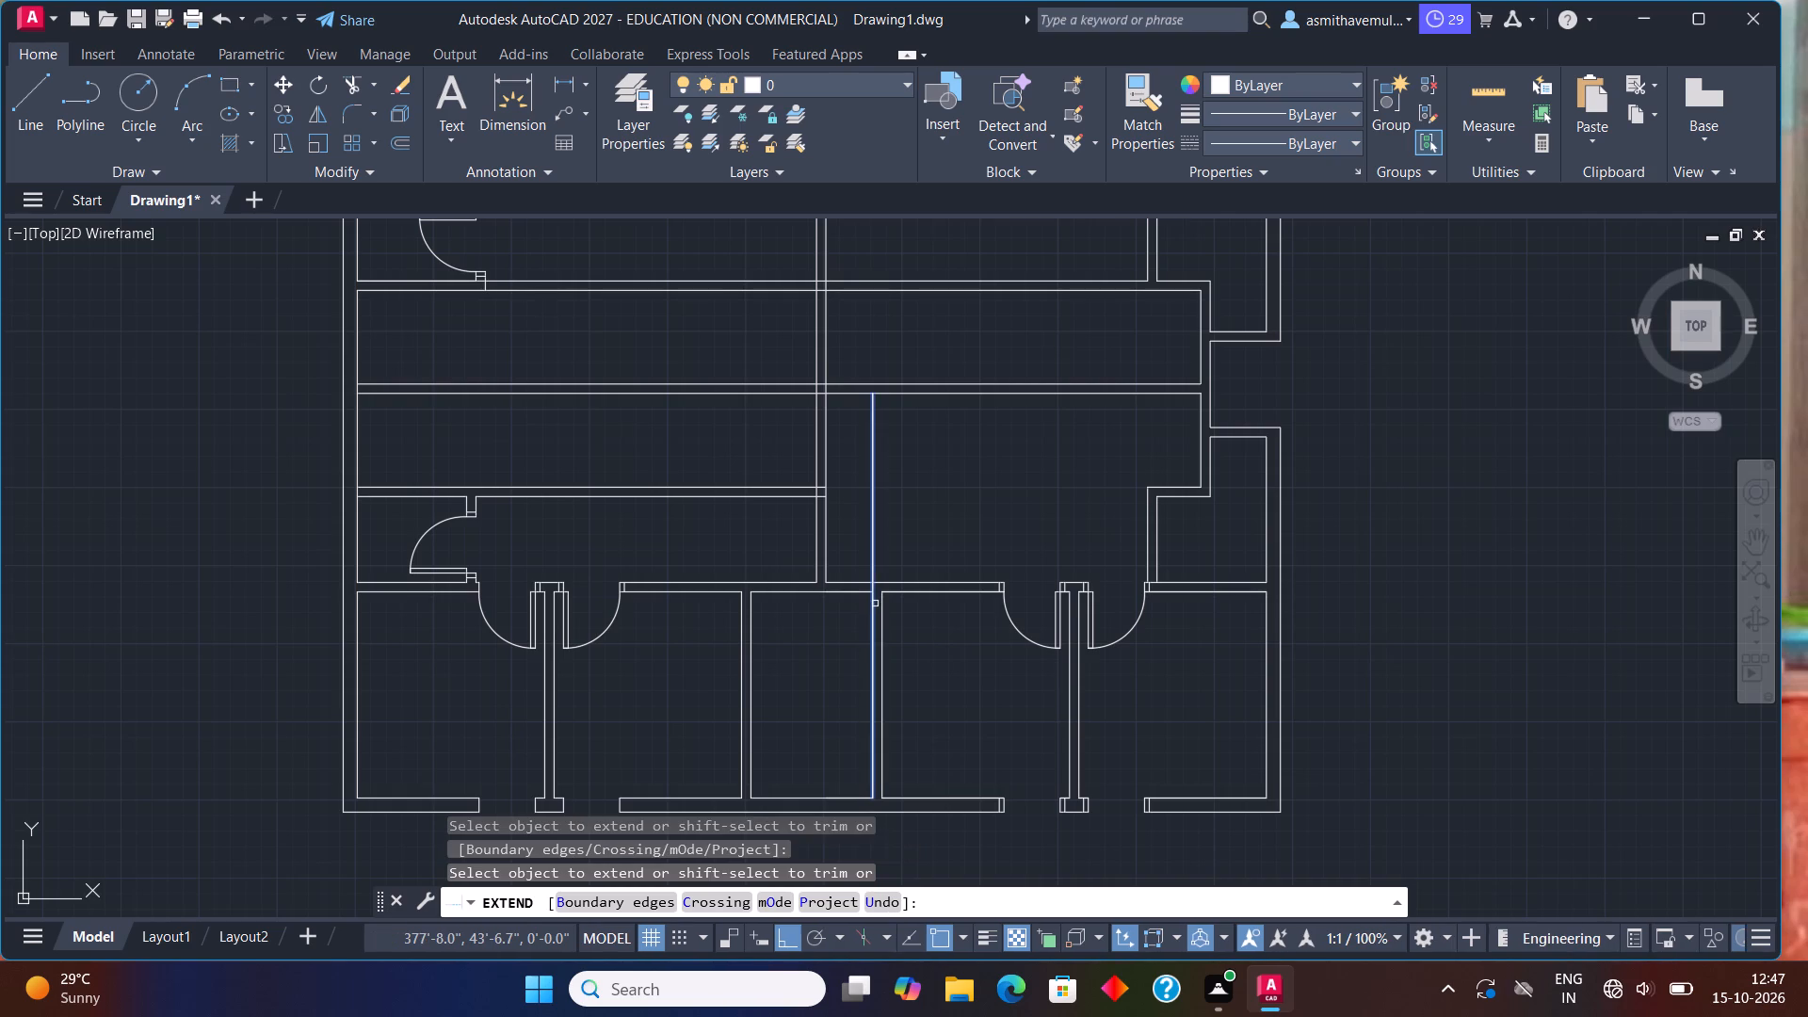
click(875, 590)
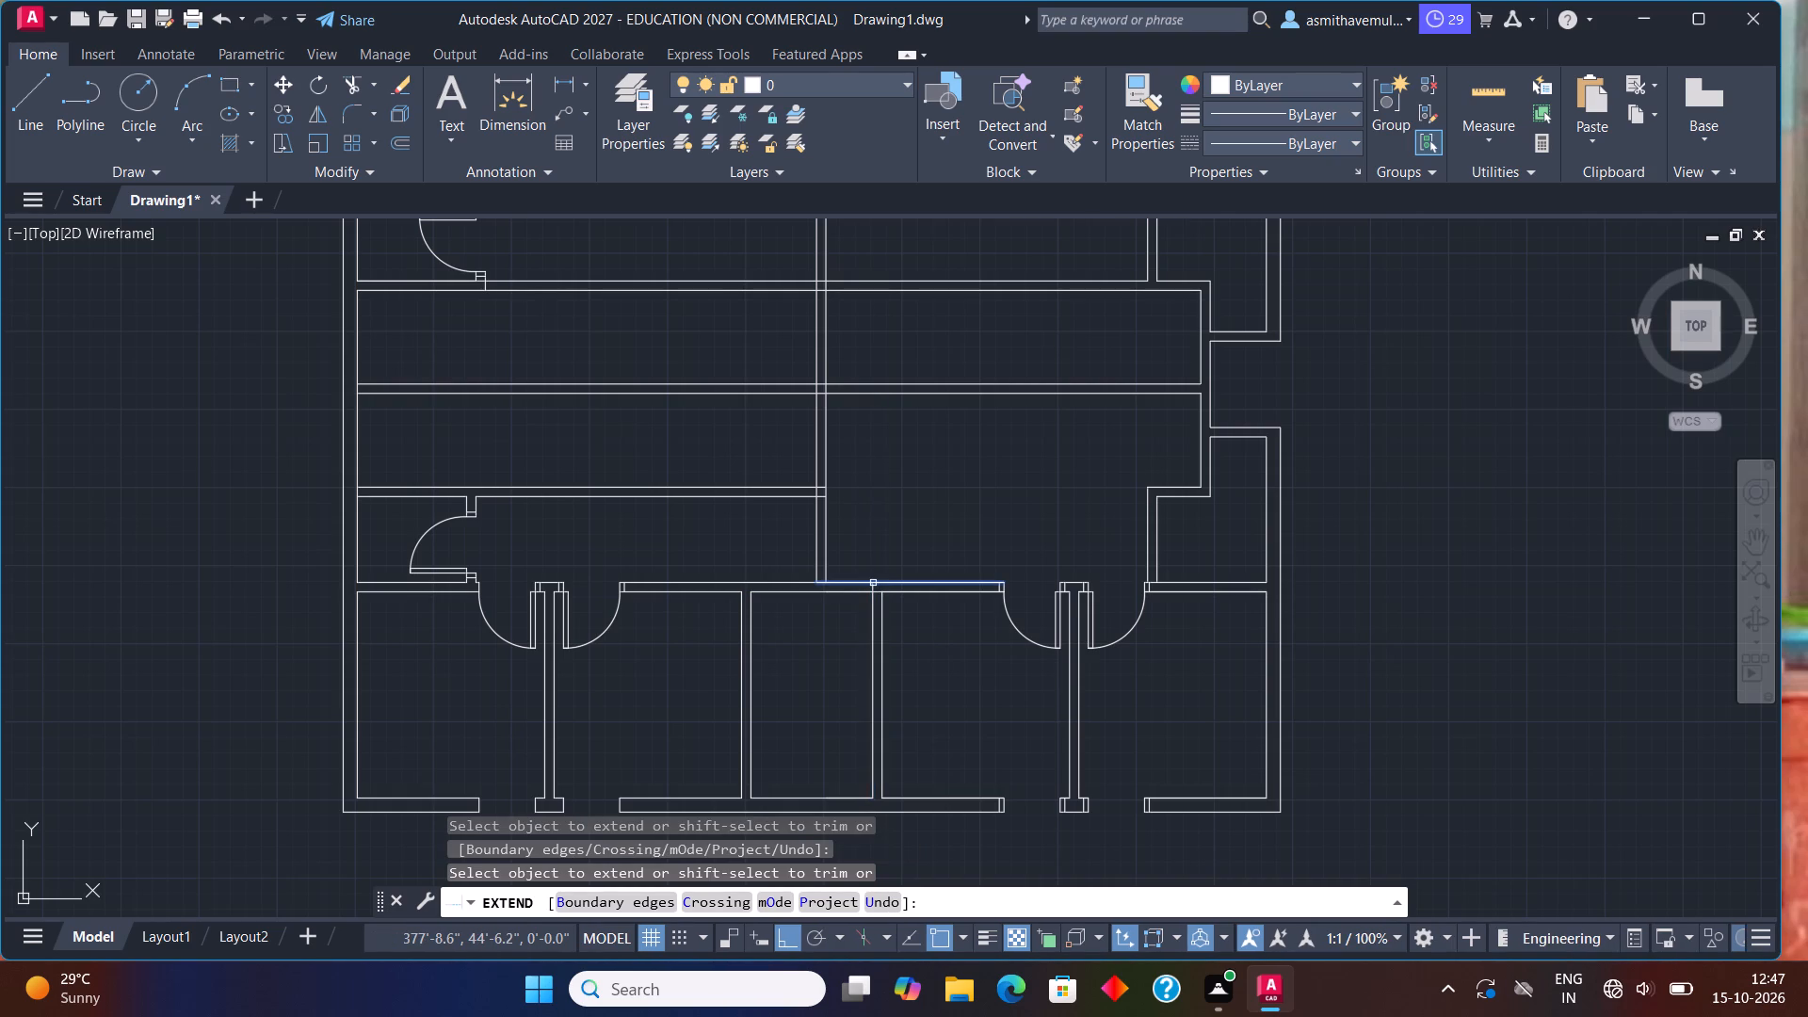
click(871, 615)
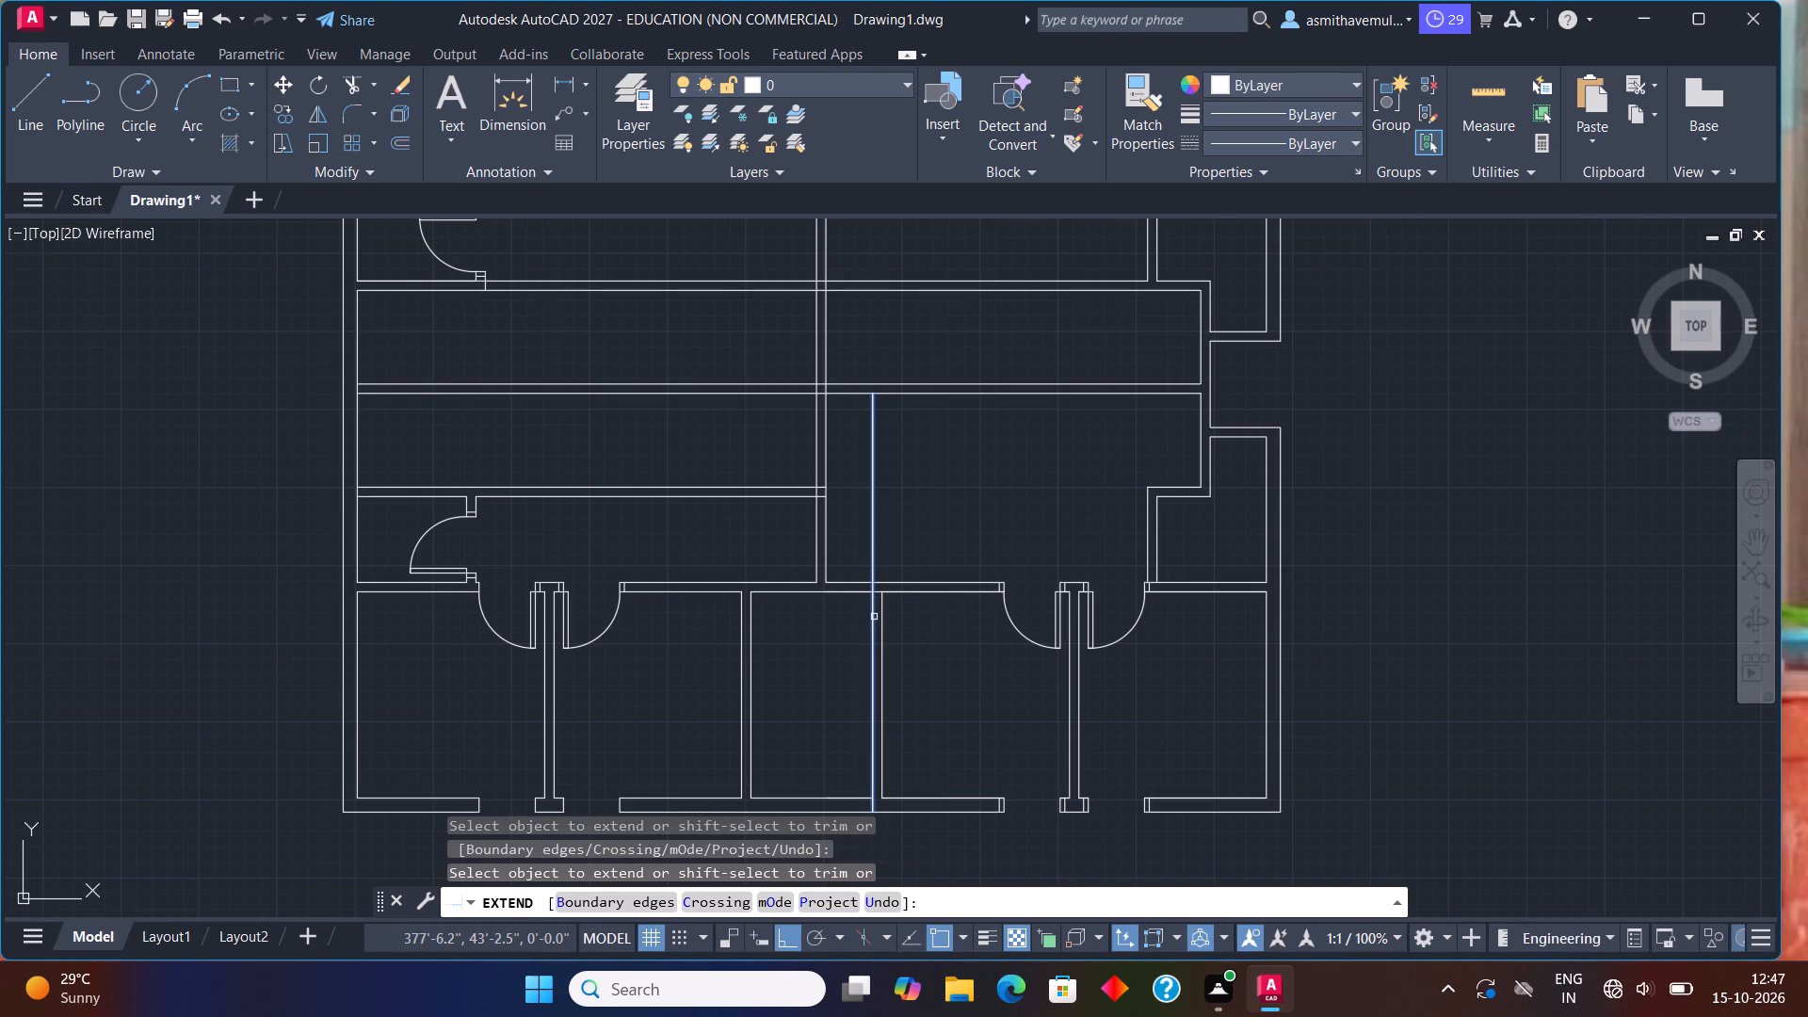
click(891, 633)
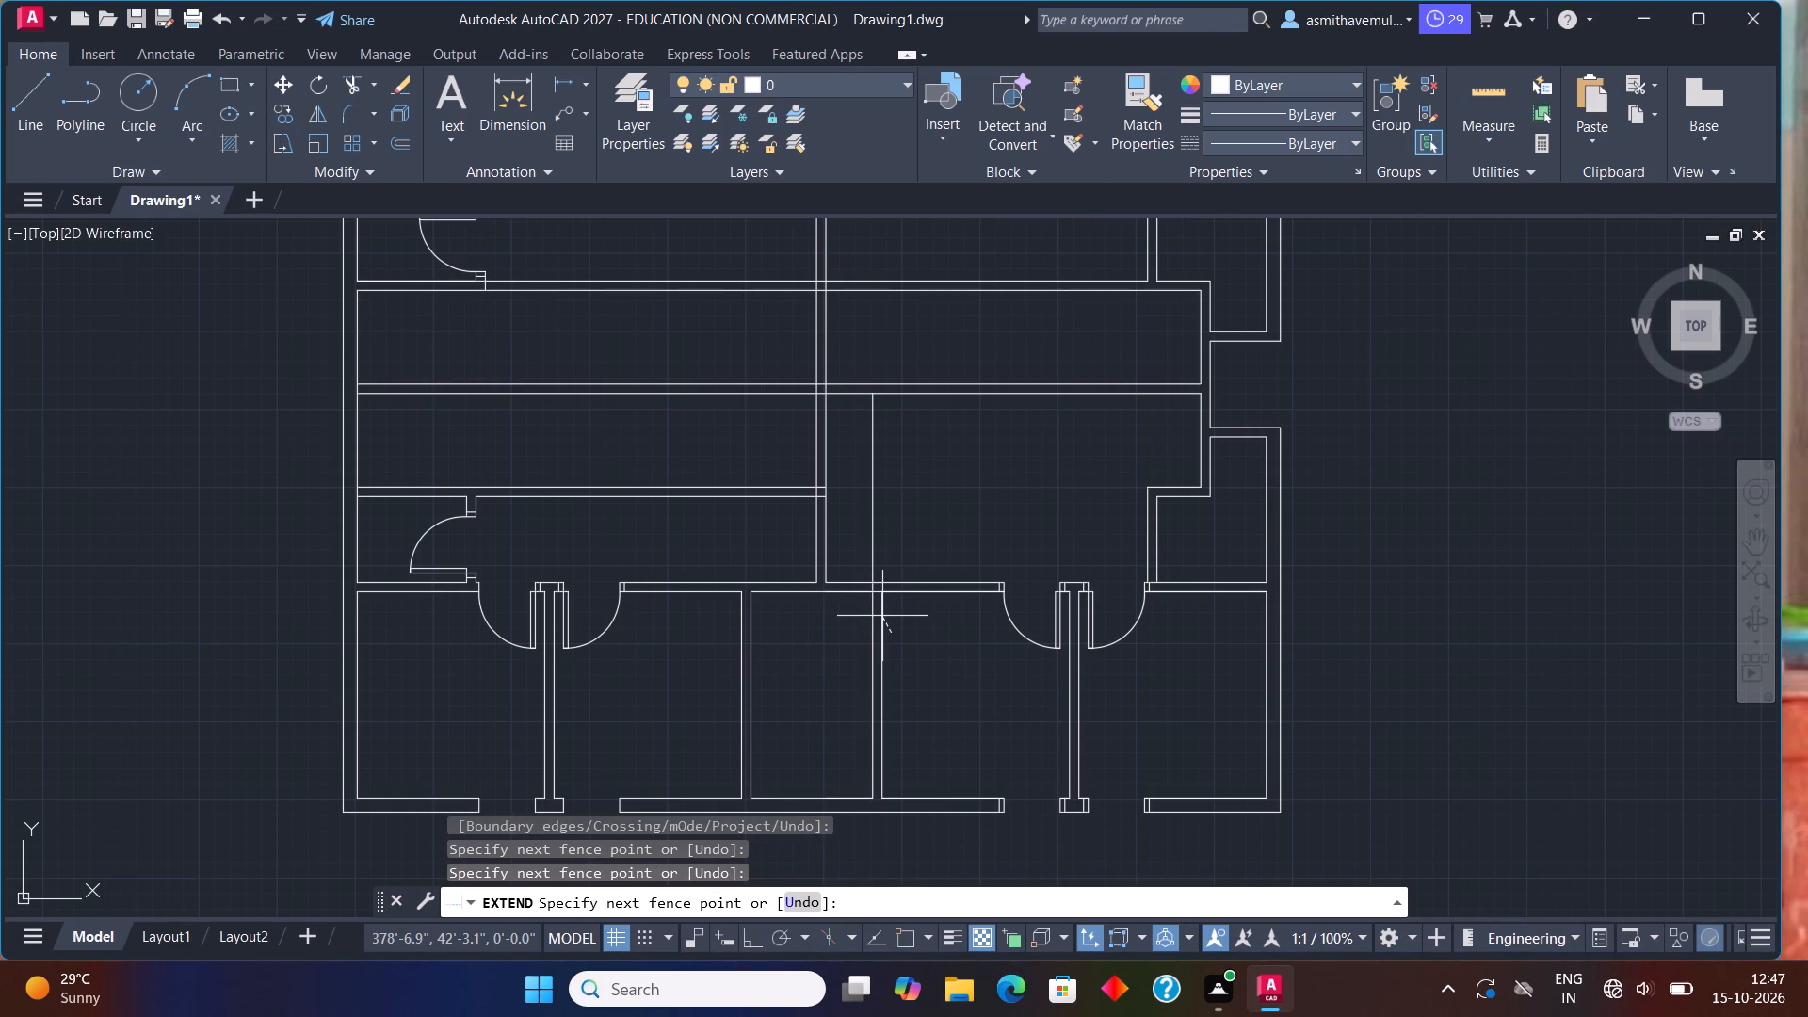
click(882, 616)
click(882, 616)
click(882, 612)
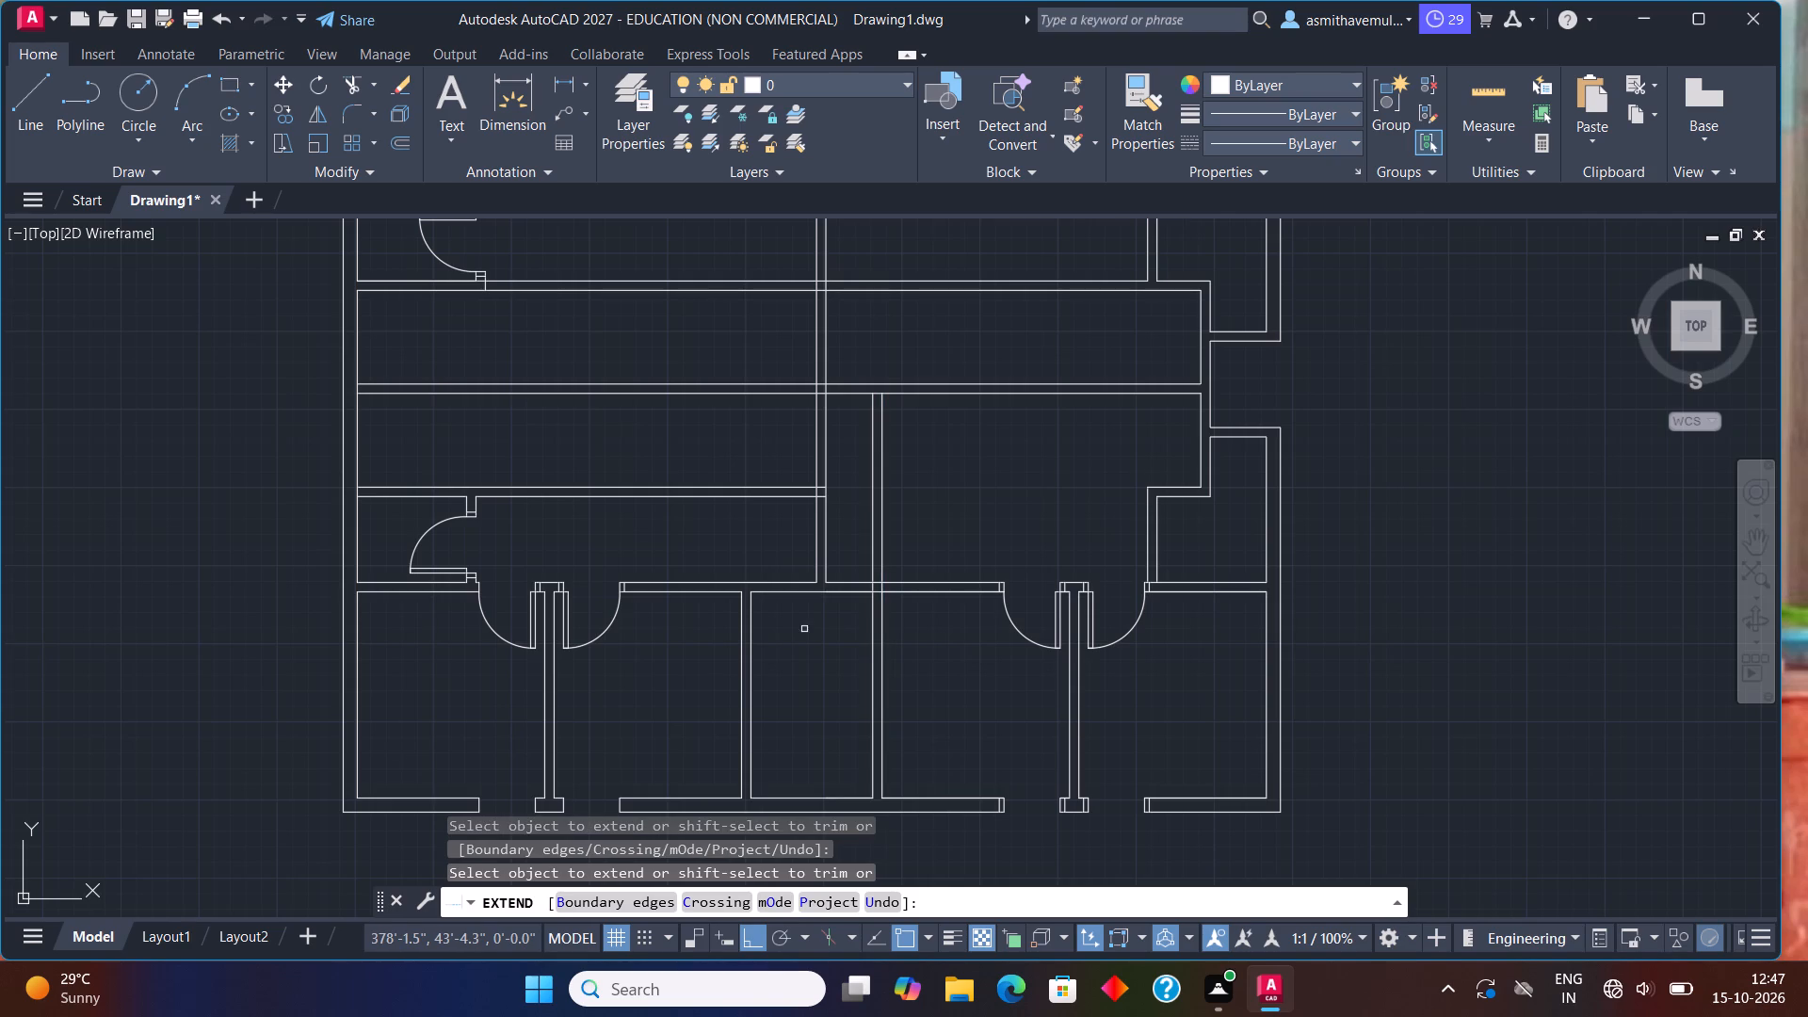
Extend both lines of the lower vertical partition just west of the central wall up to the middle long wall.
click(752, 636)
click(752, 615)
click(751, 600)
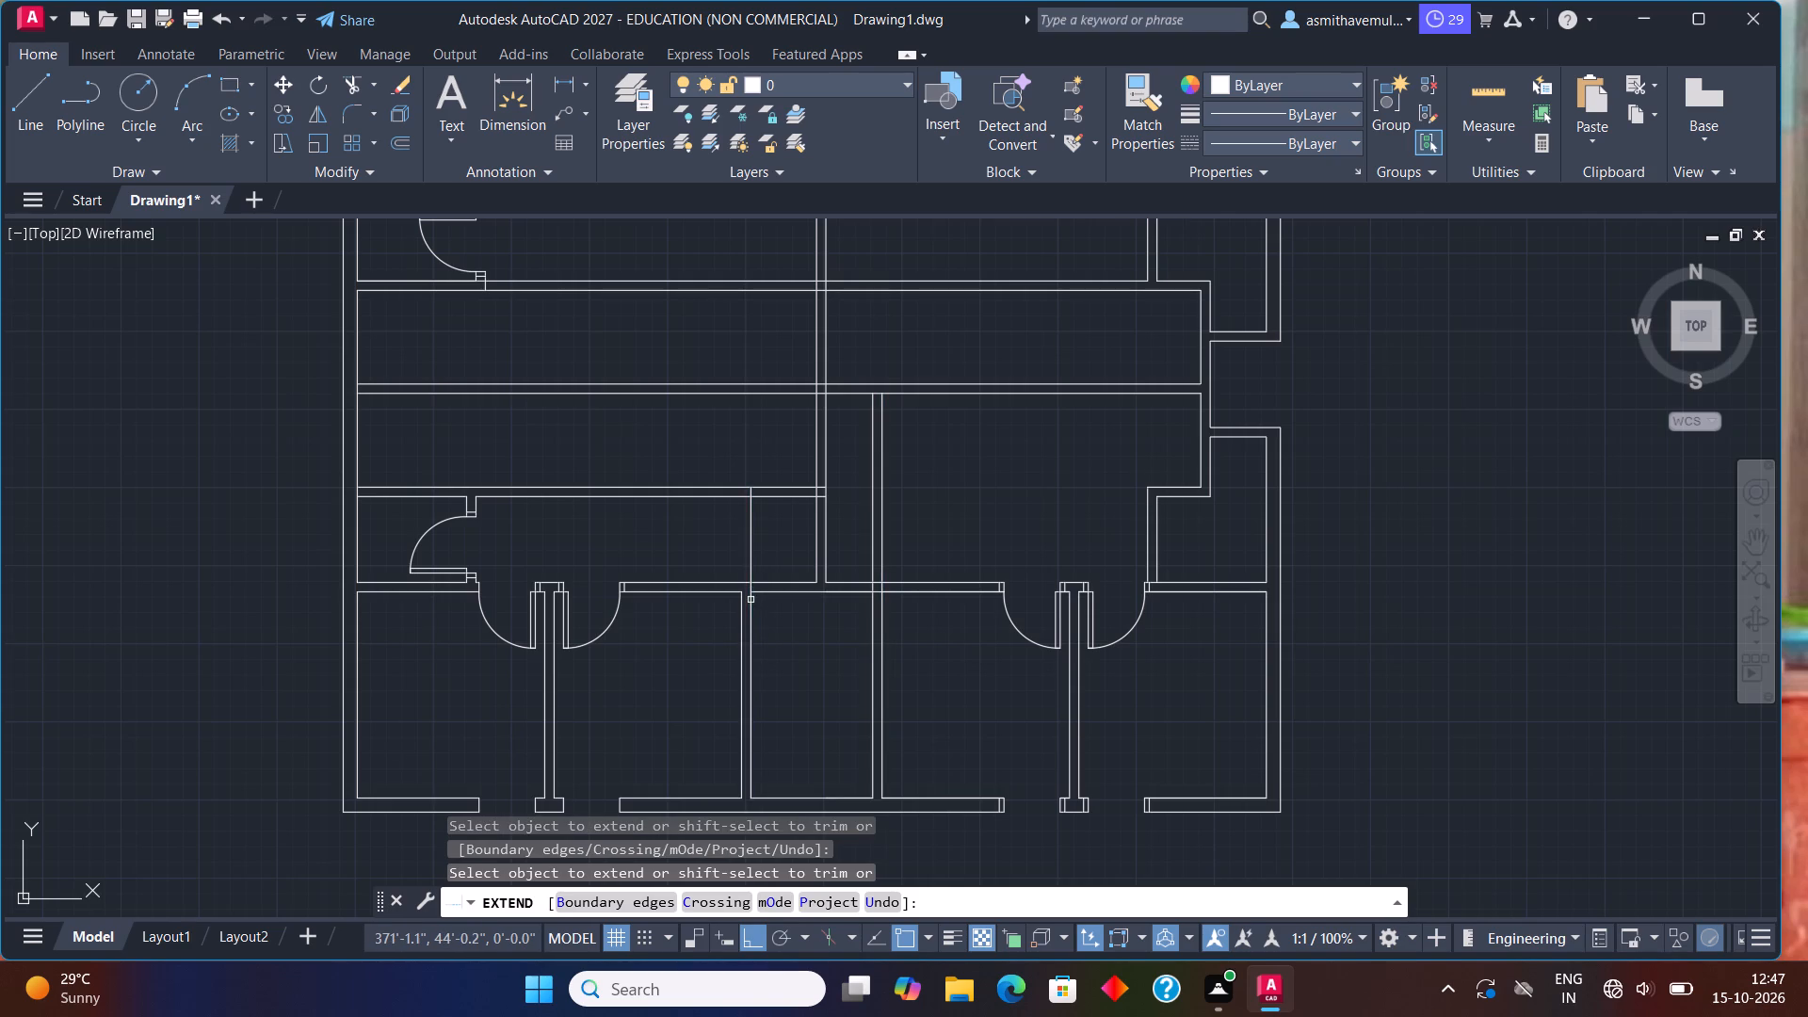
click(752, 552)
click(740, 616)
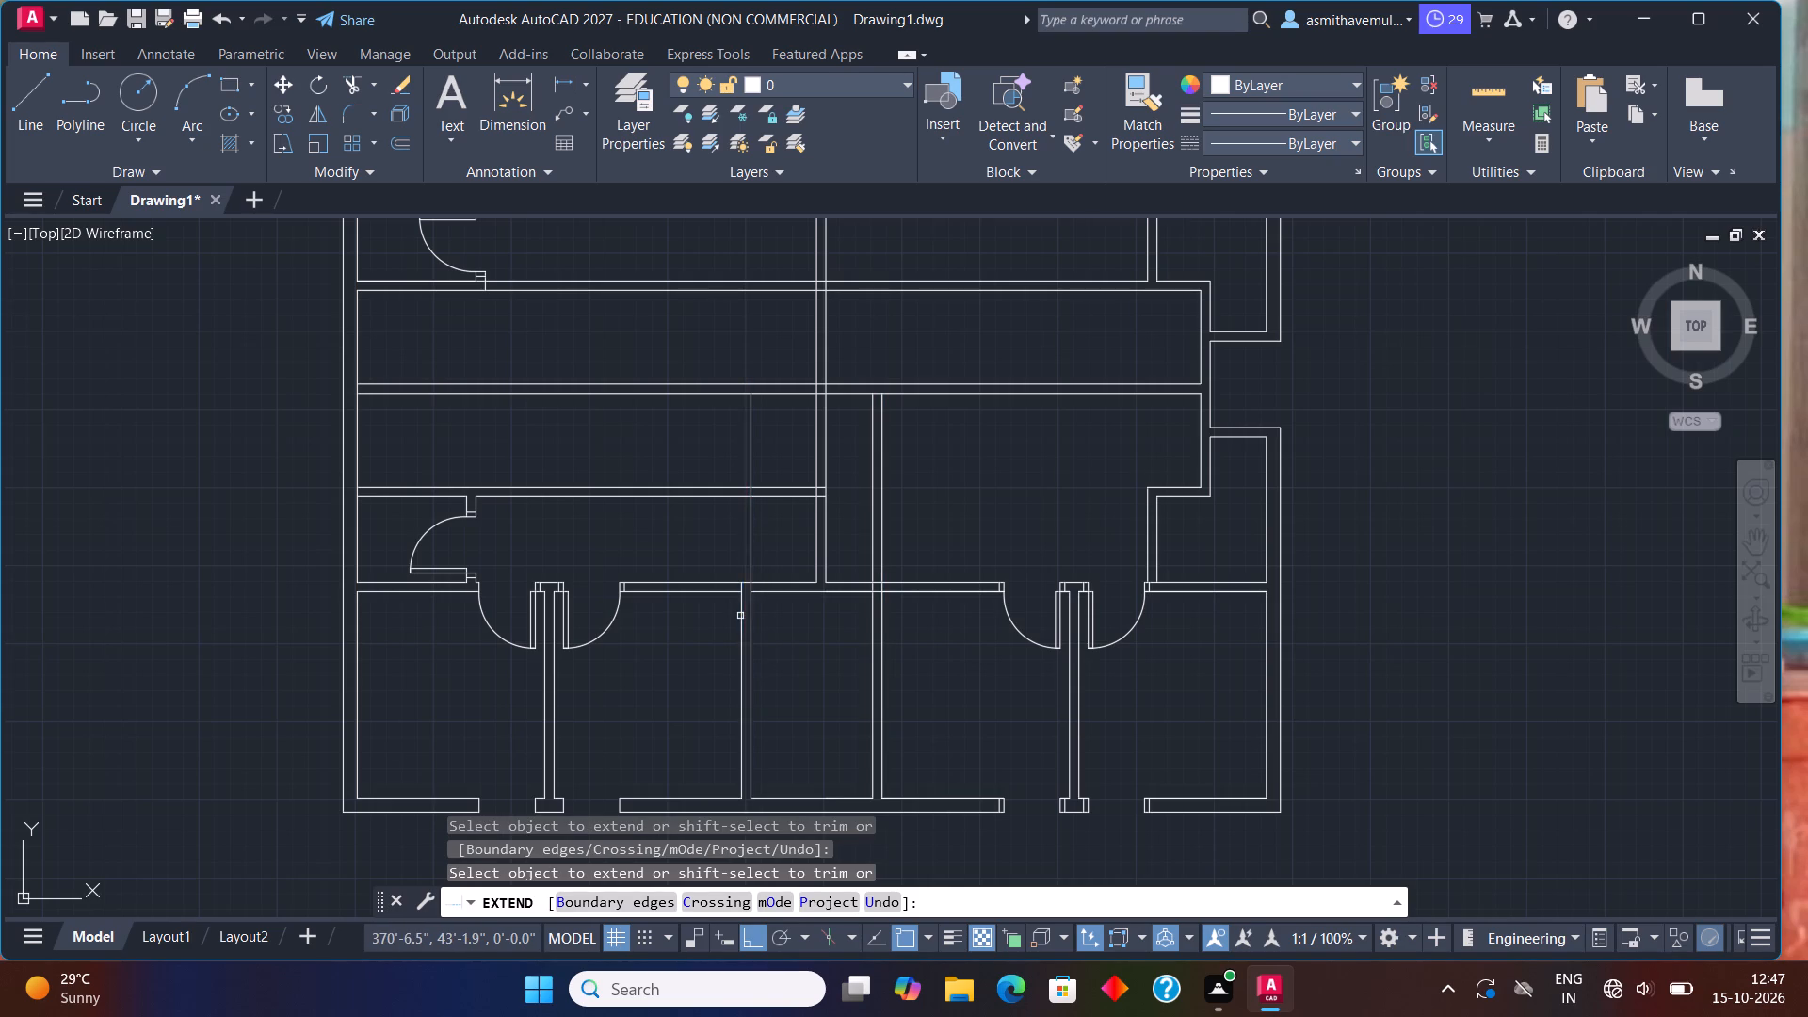
click(738, 602)
click(738, 557)
click(738, 537)
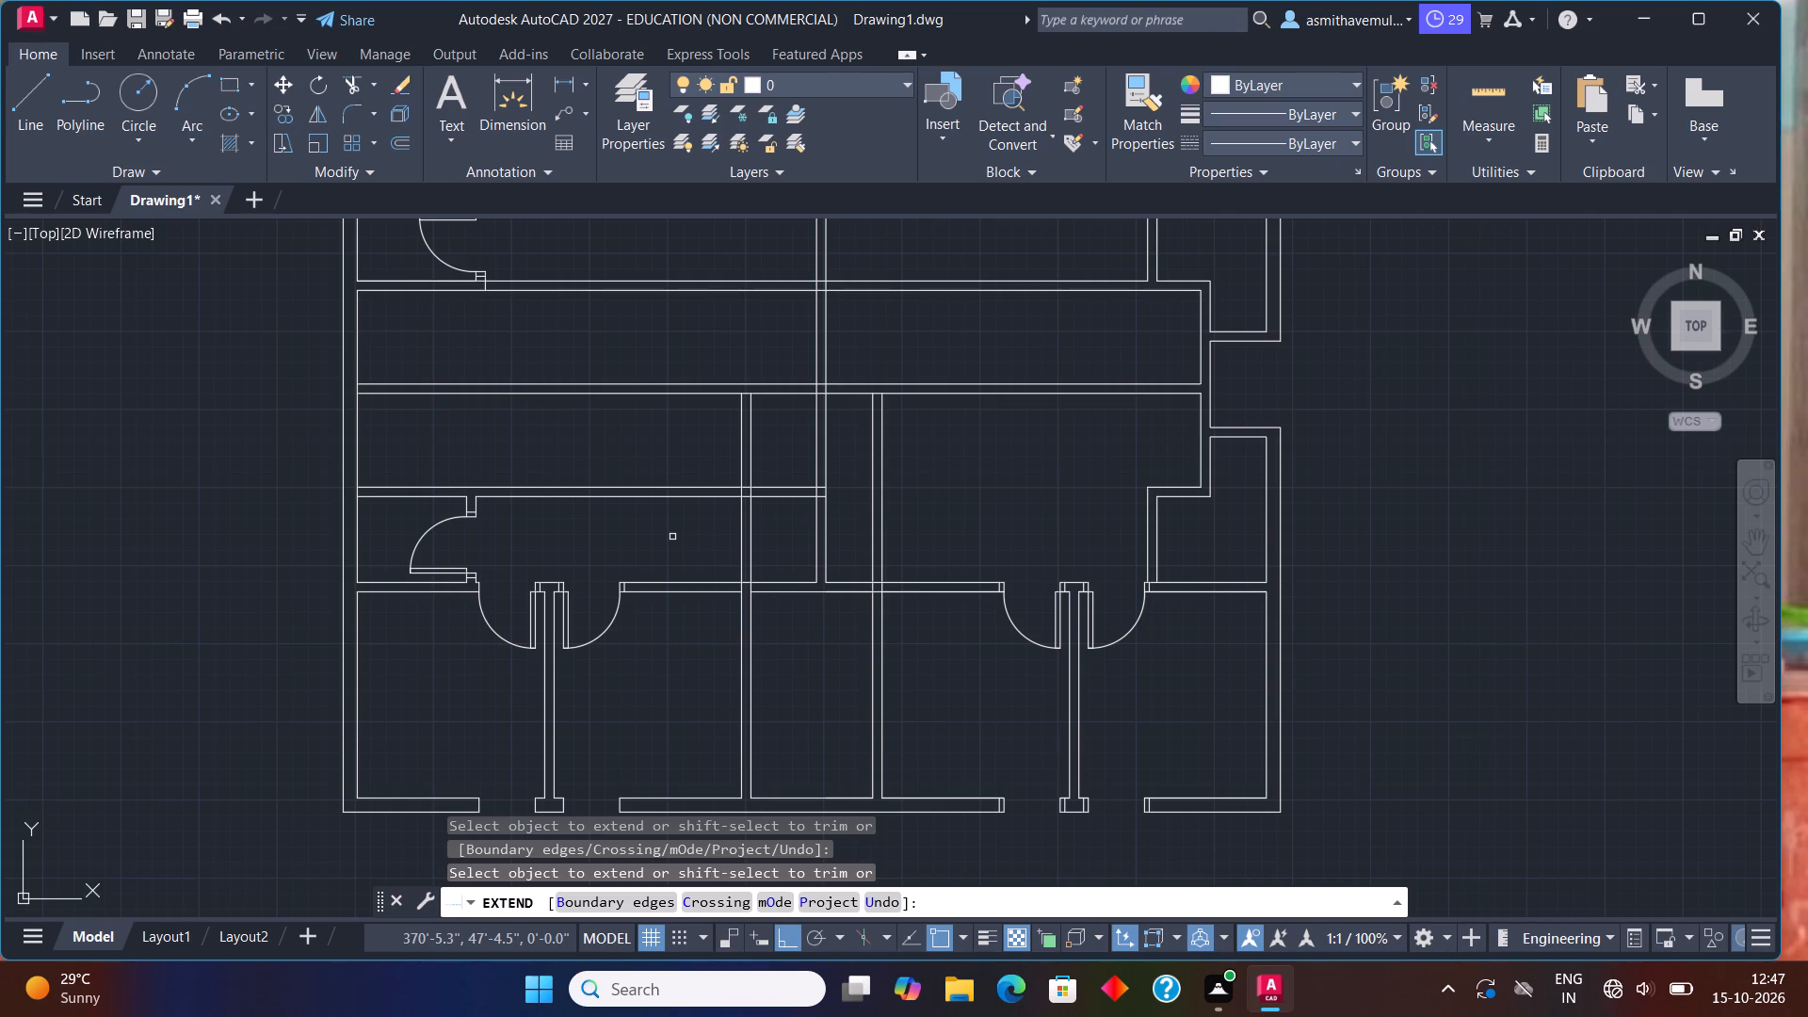
key(Escape)
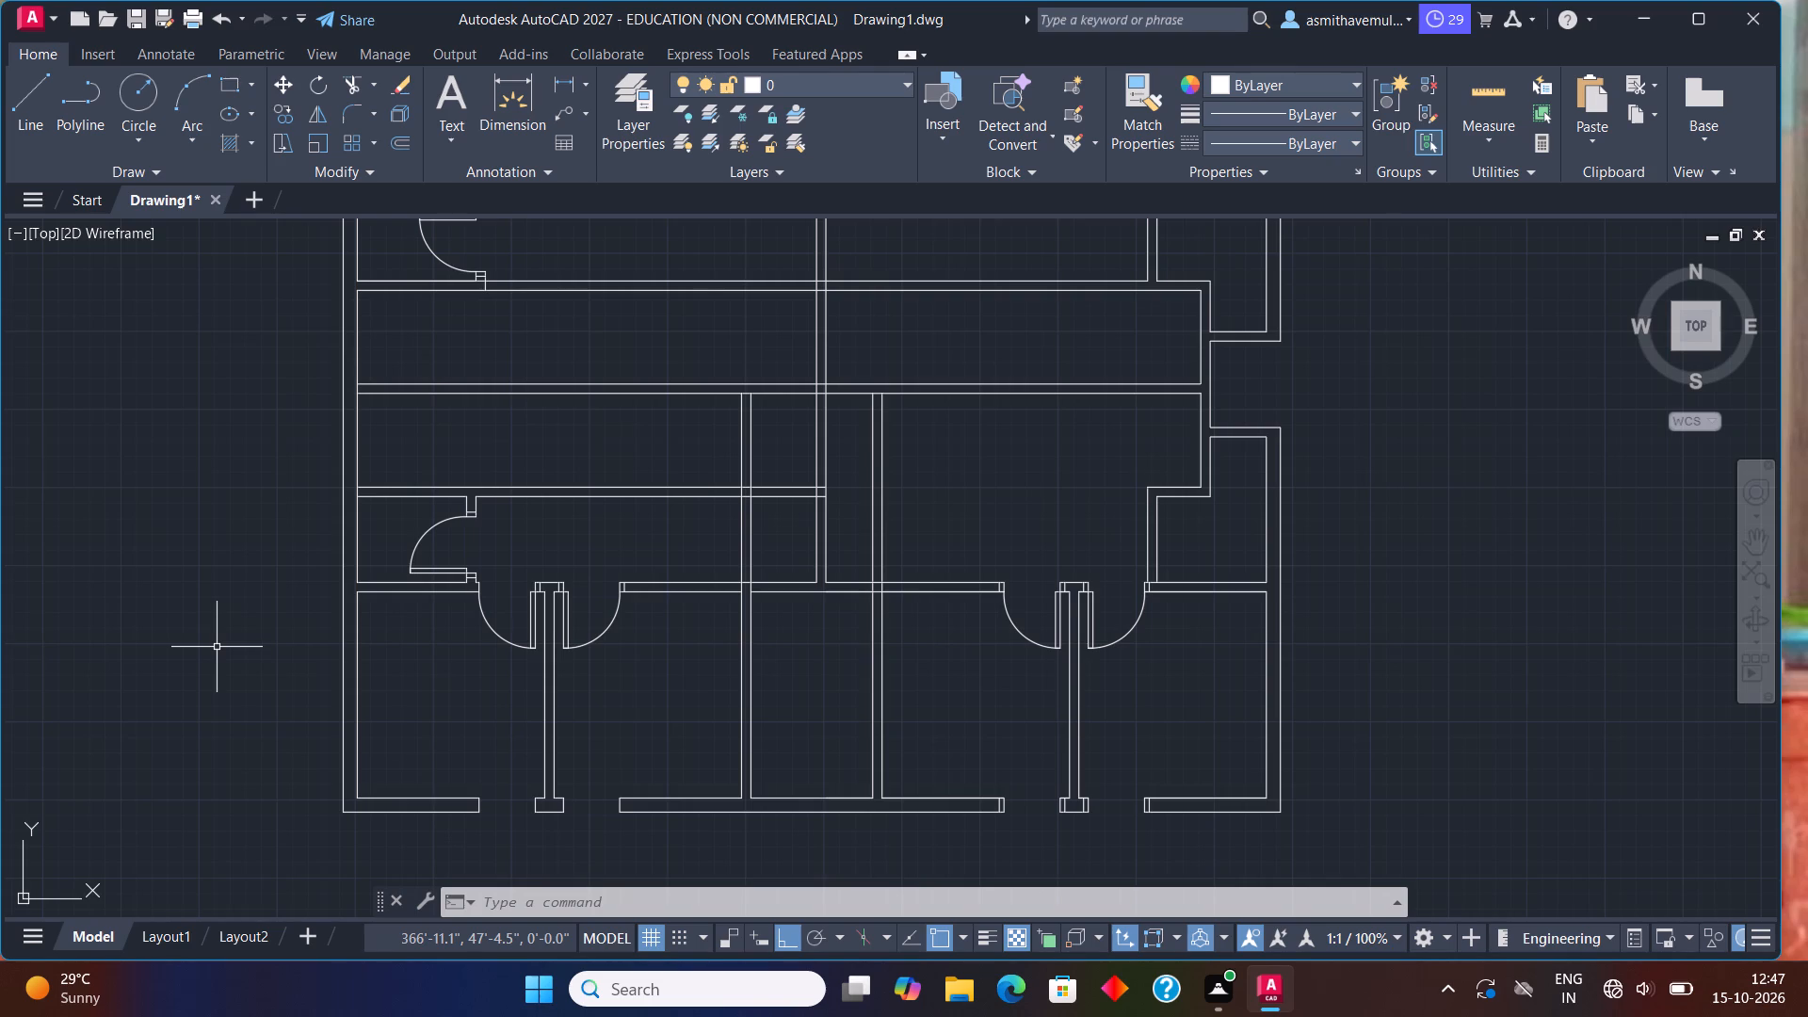
Trim away the horizontal wall lines and the central wall's lower segment between the two lower vertical partitions, up to the middle long wall.
text(trim)
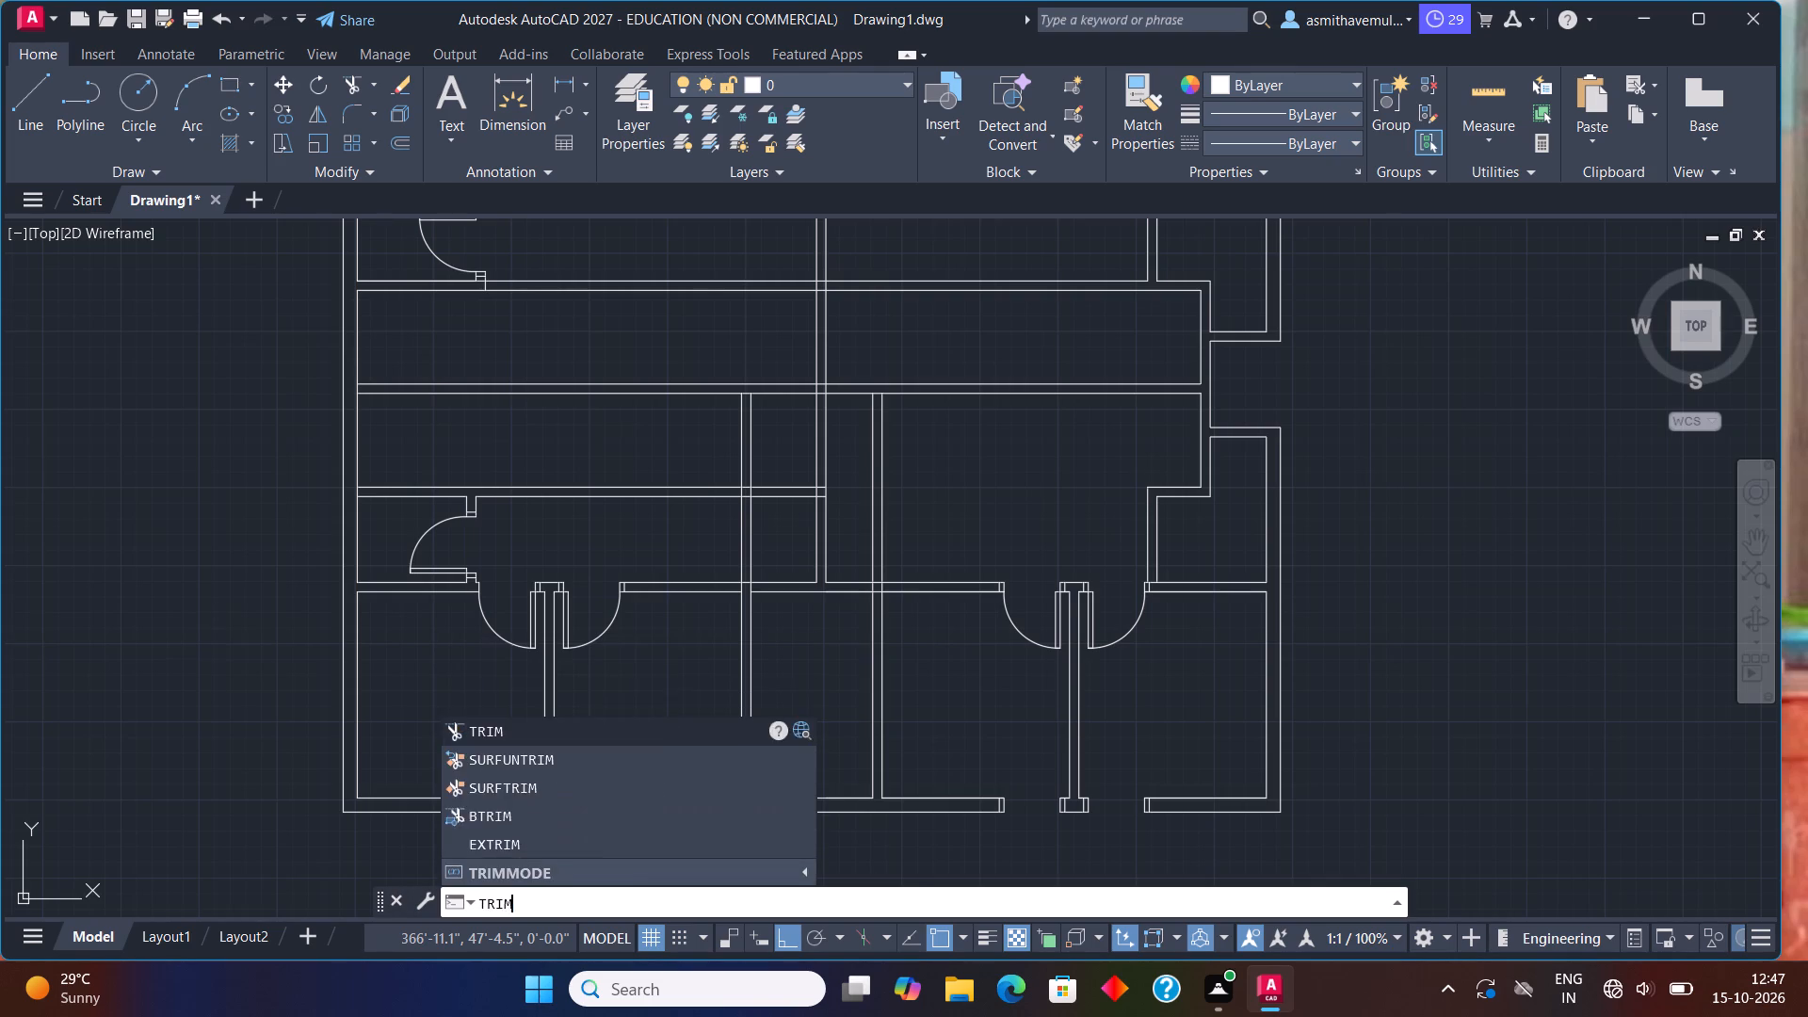
key(Return)
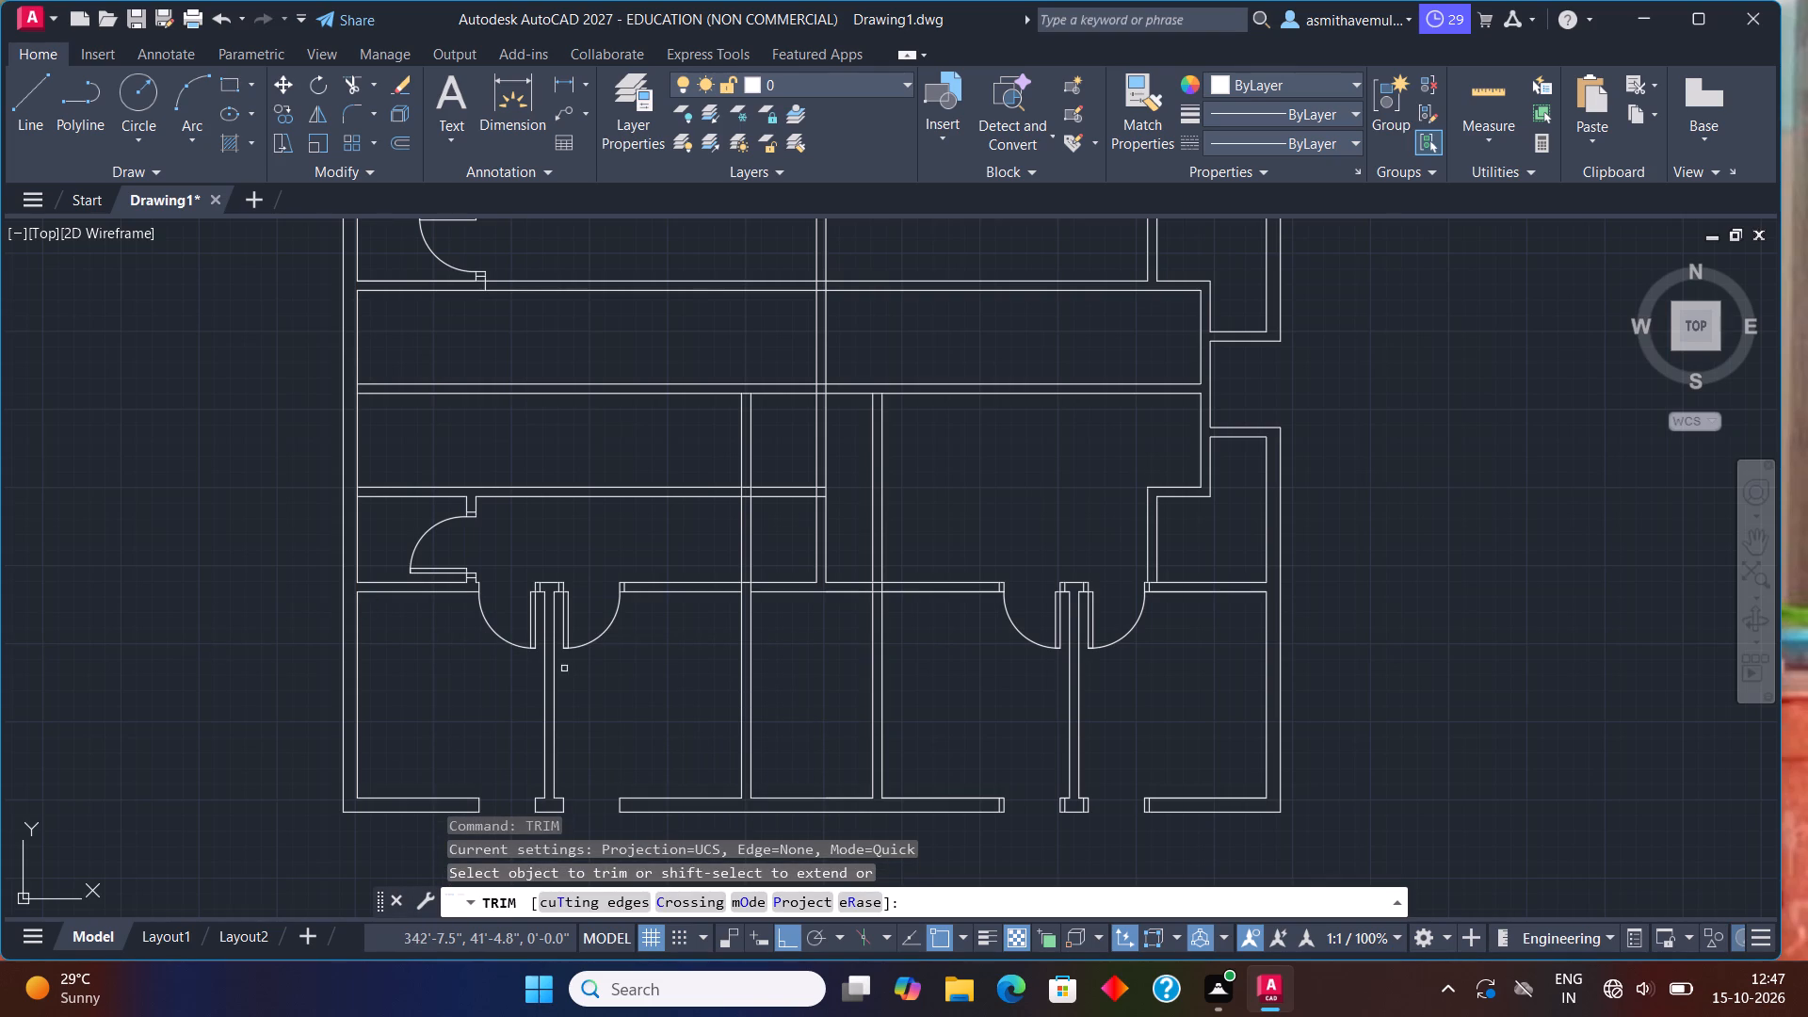
drag(767, 609, 783, 475)
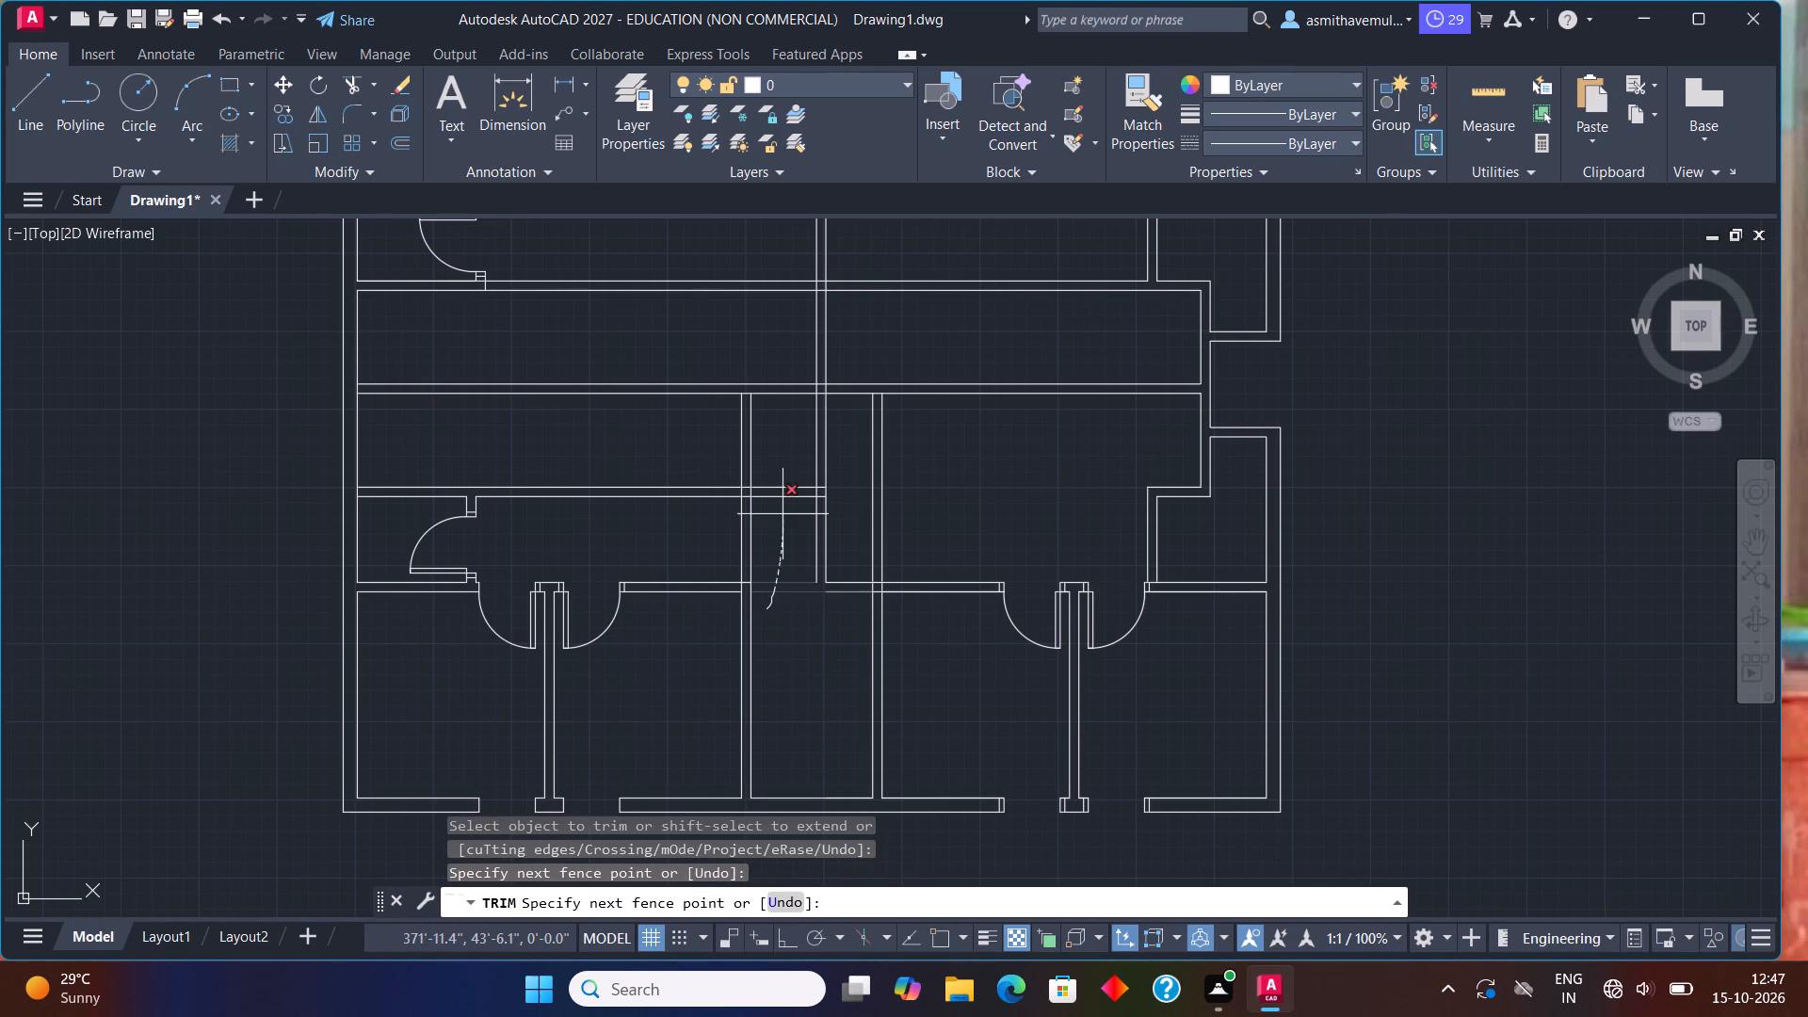
drag(783, 475, 828, 567)
drag(828, 567, 857, 598)
drag(834, 573, 810, 552)
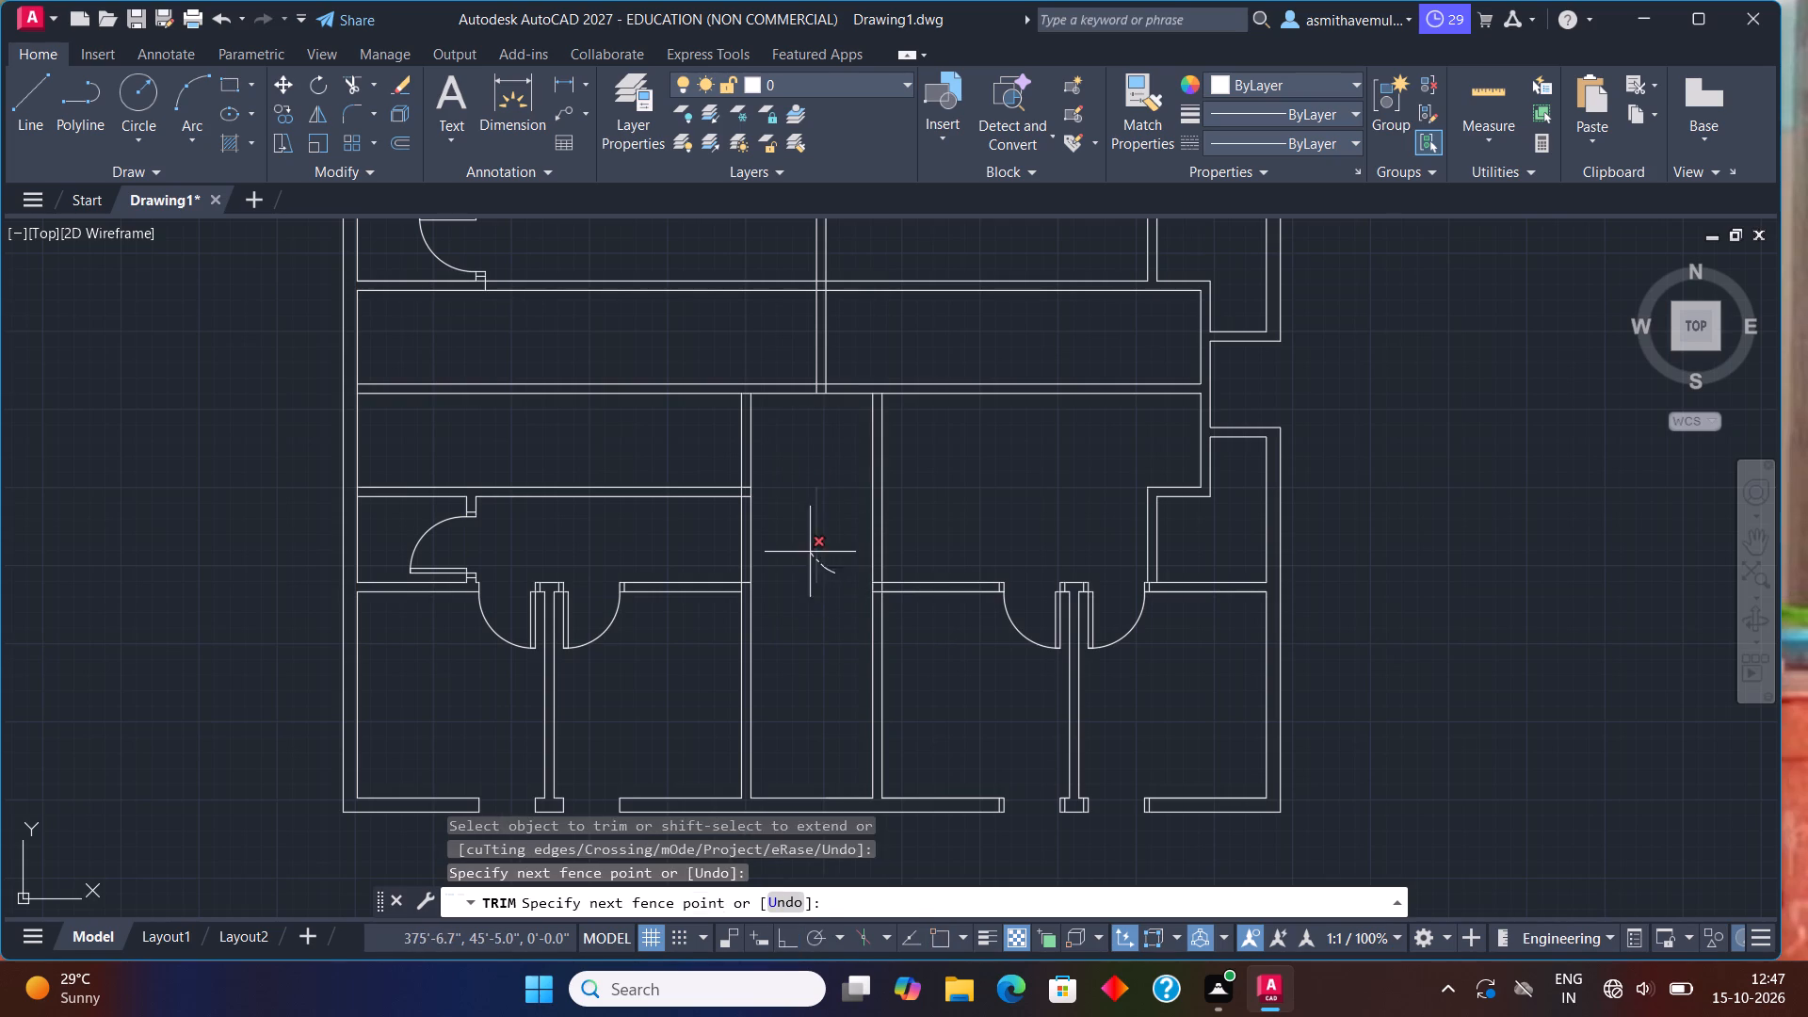
scroll(820, 473, up, 2)
middle_drag(820, 429, 768, 618)
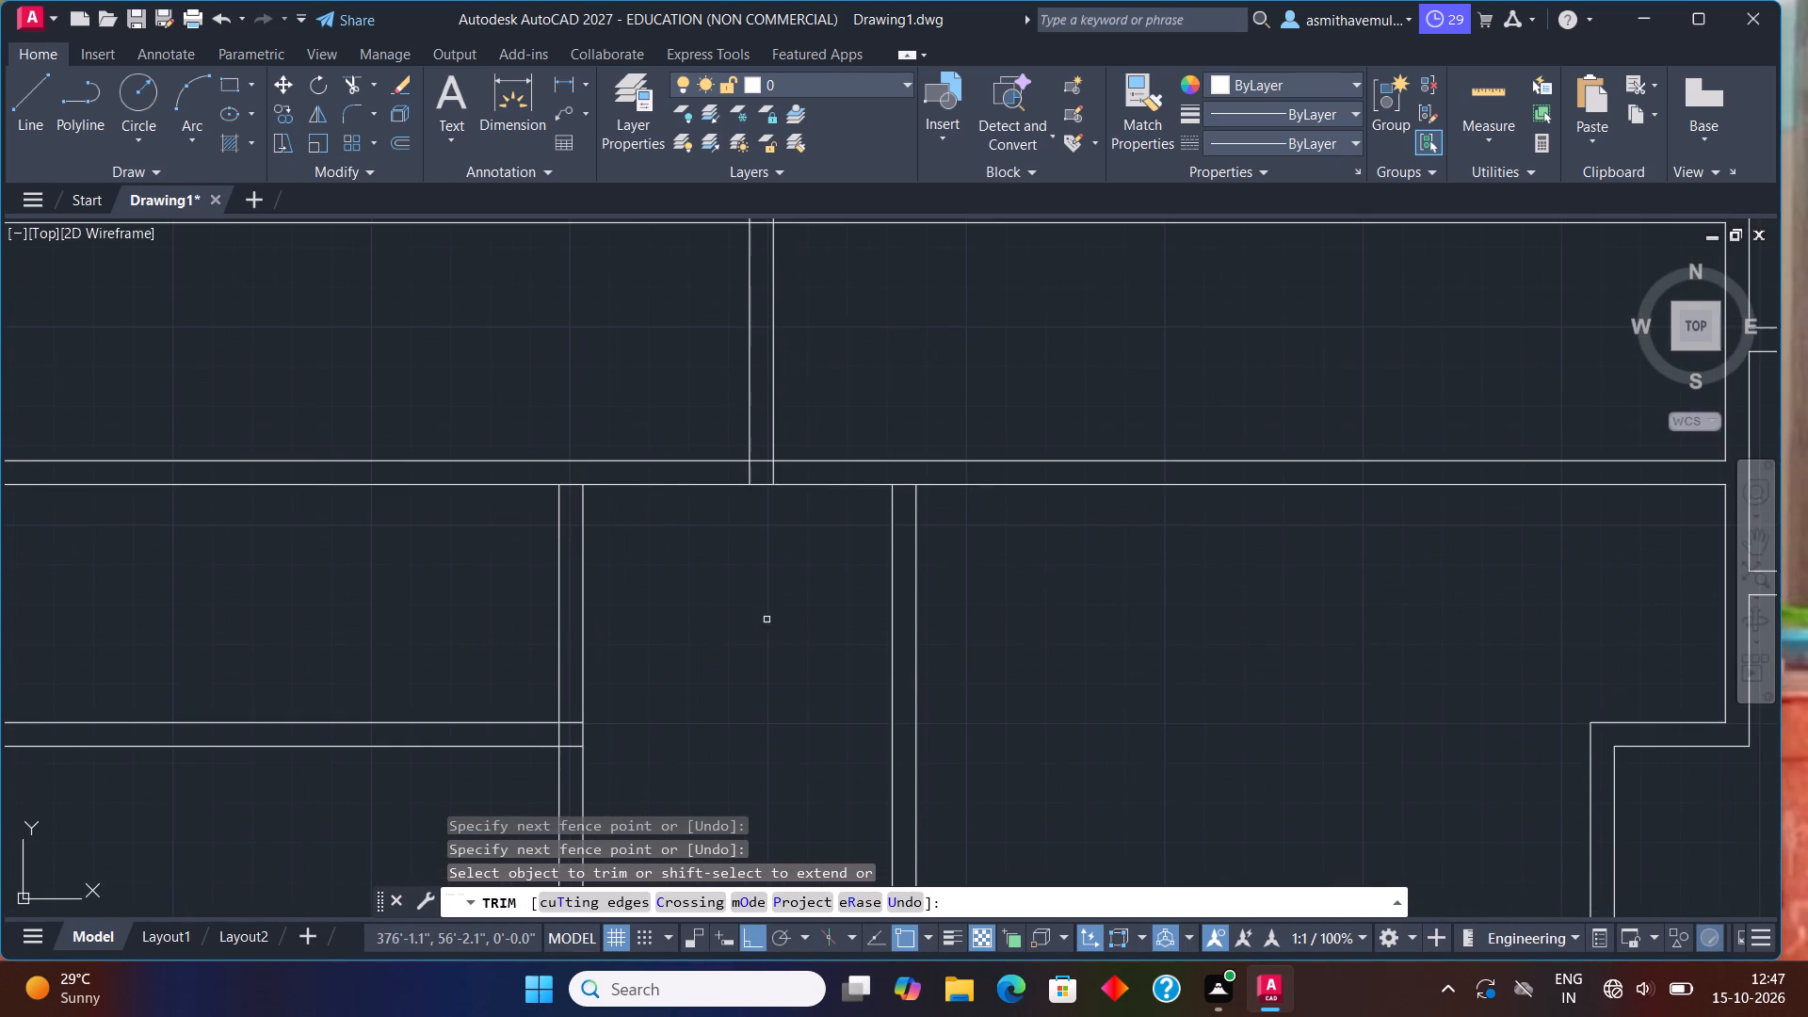
scroll(611, 627, down, 2)
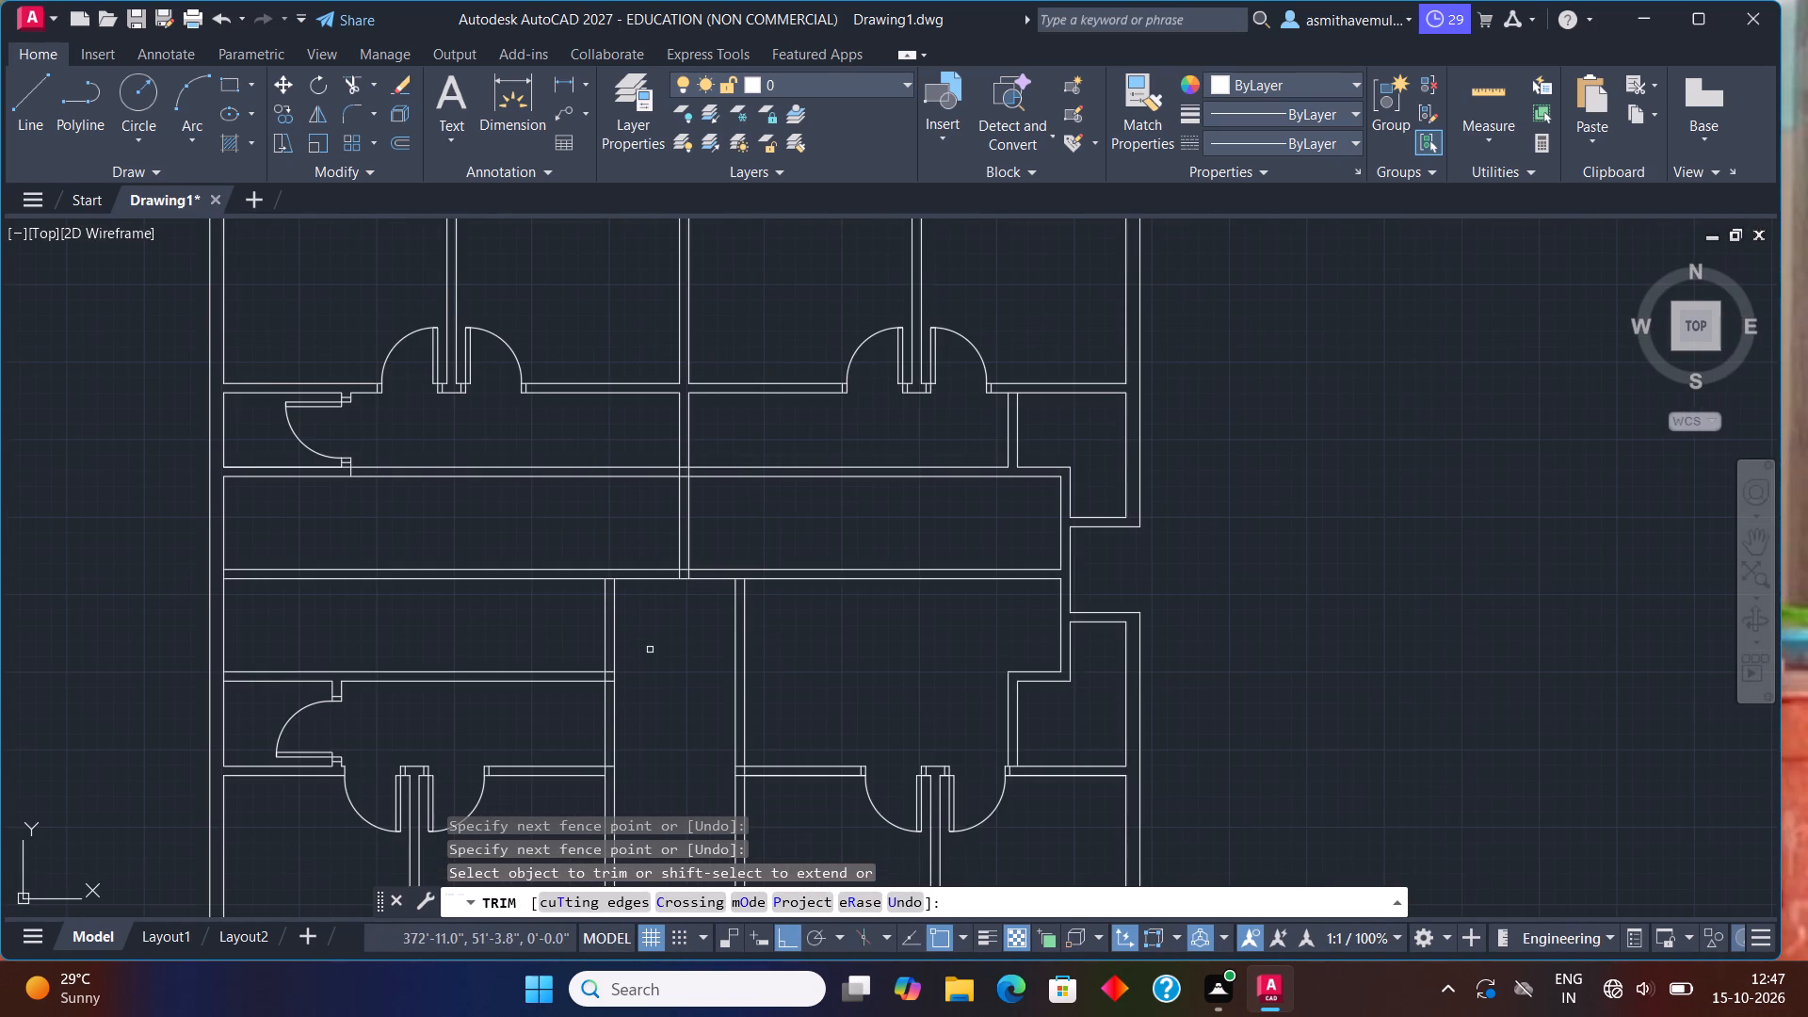
key(Escape)
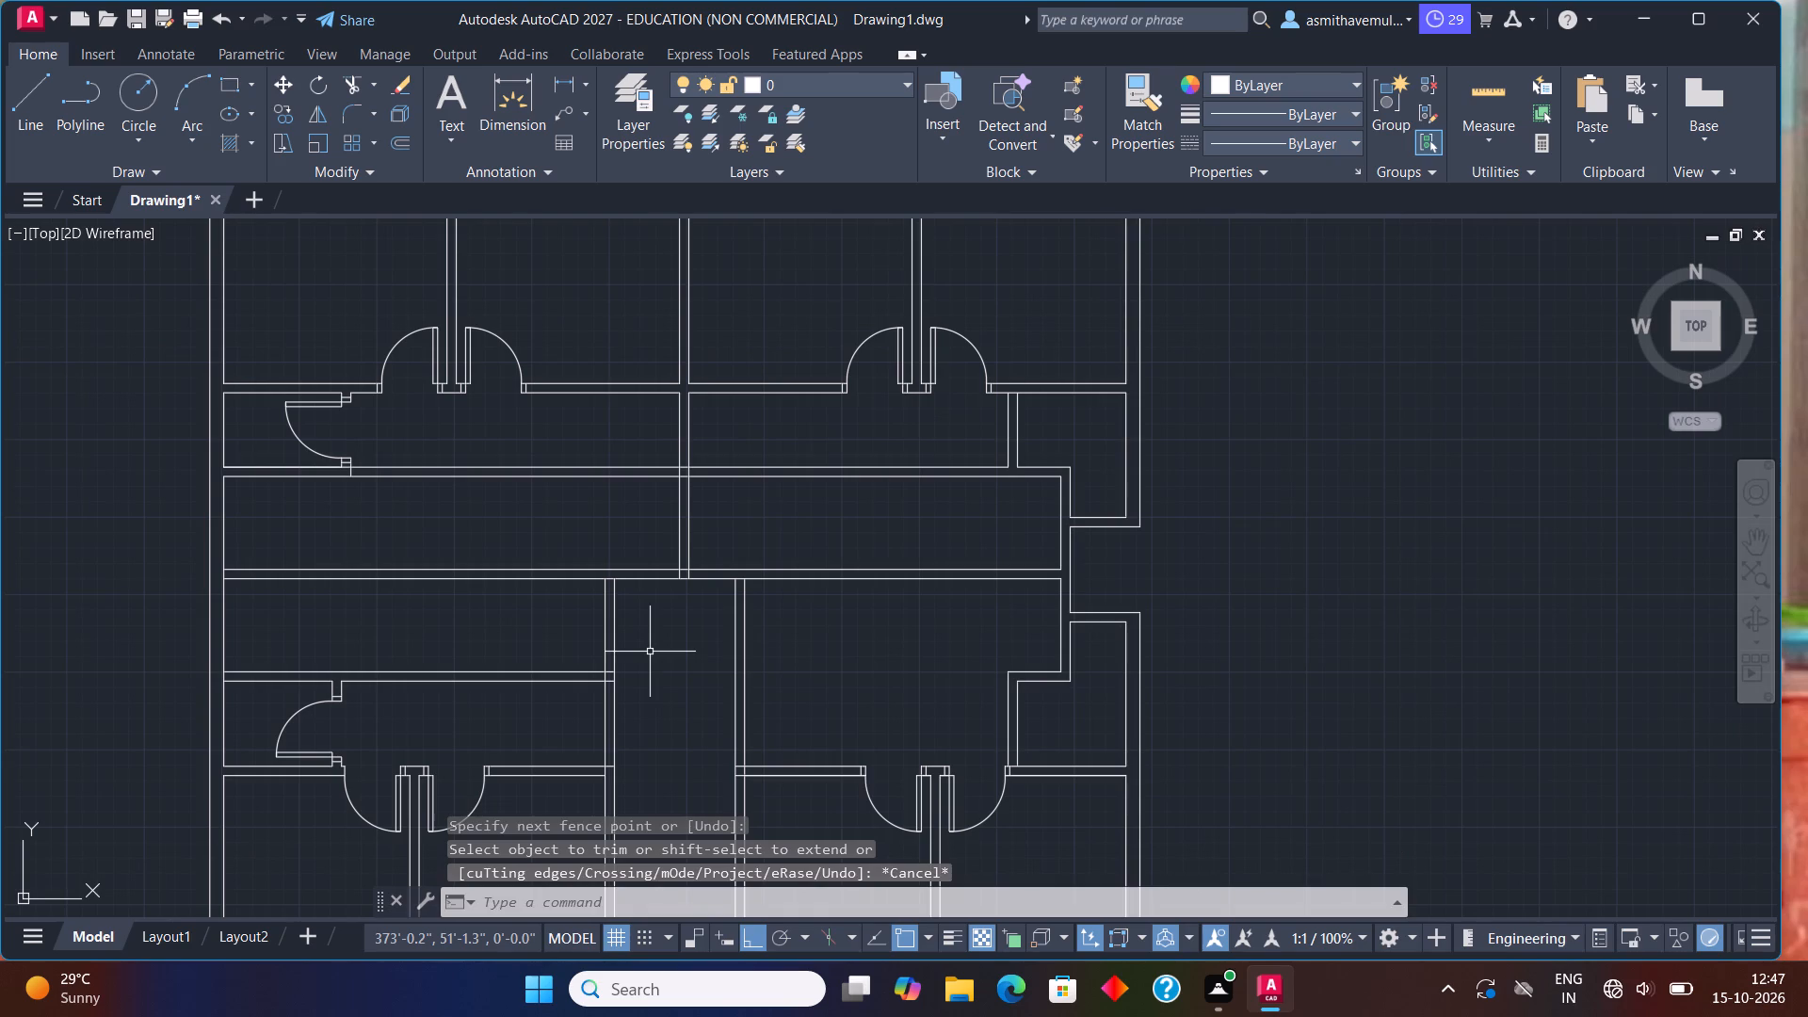
Draw a short jamb line across the middle long wall, starting 3" east of the central vertical wall's lower east corner.
key(l)
key(Return)
text(fr)
text(om)
key(Return)
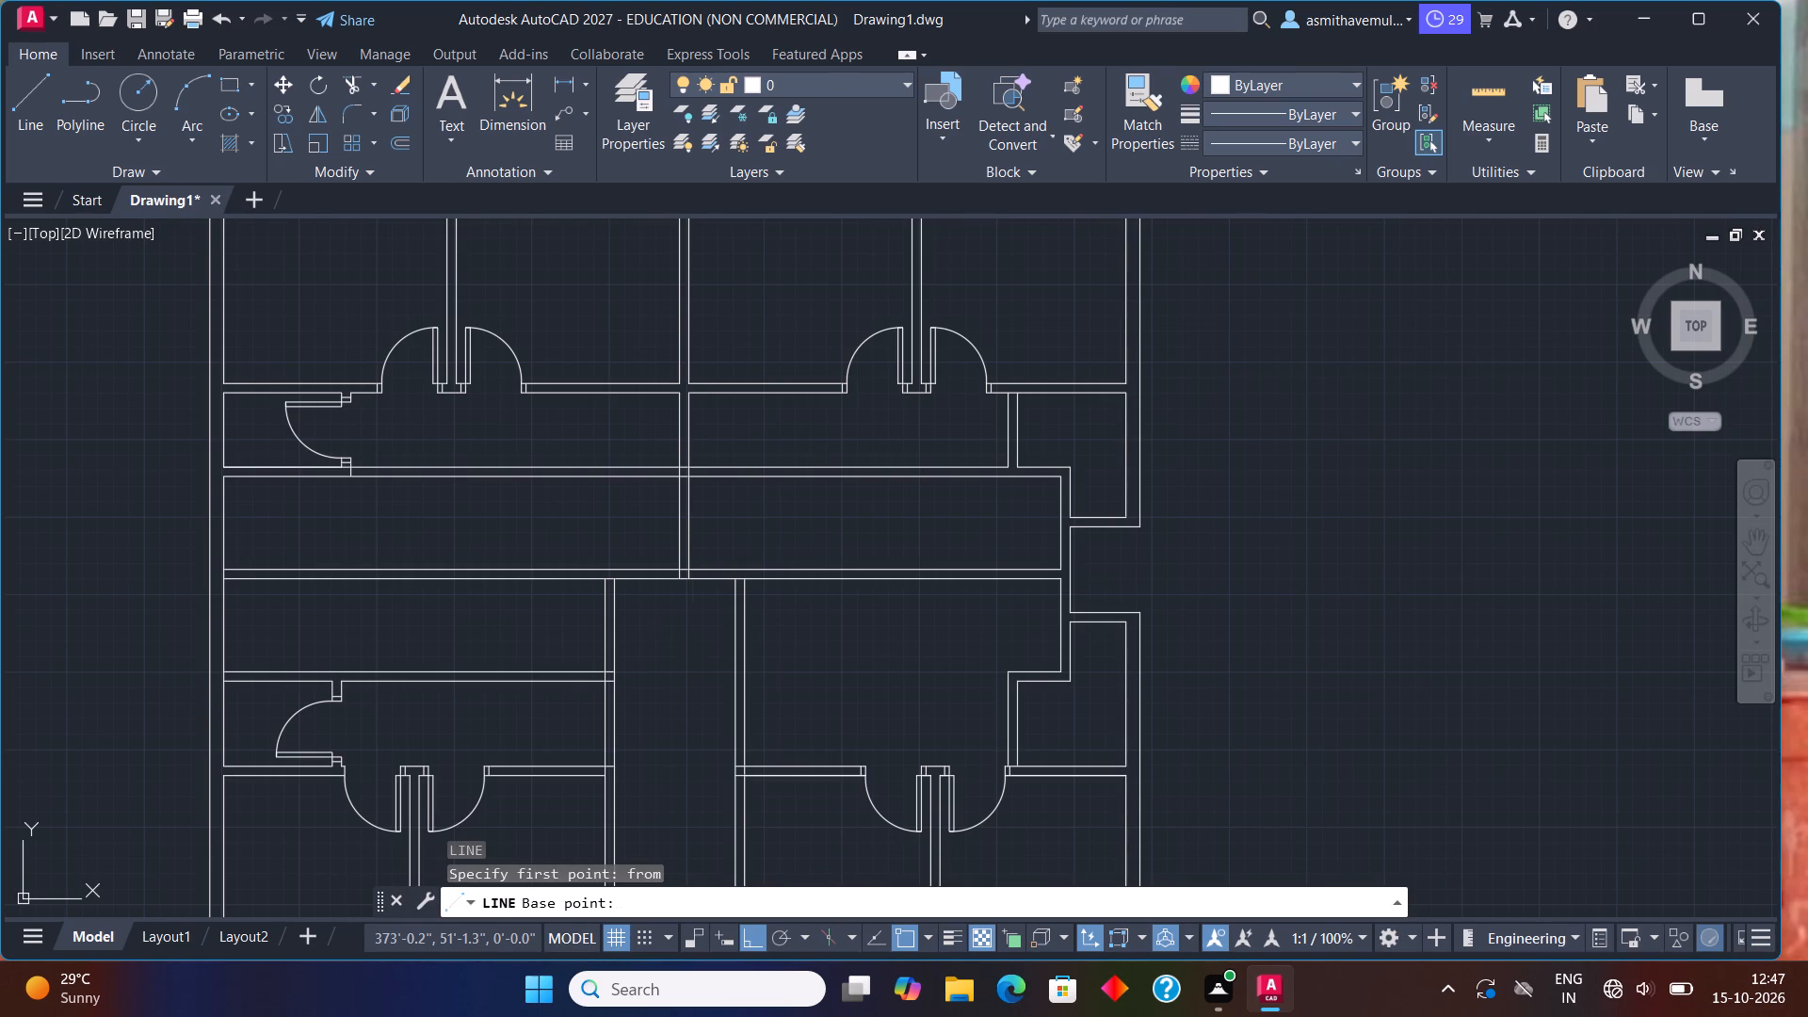
scroll(696, 608, up, 3)
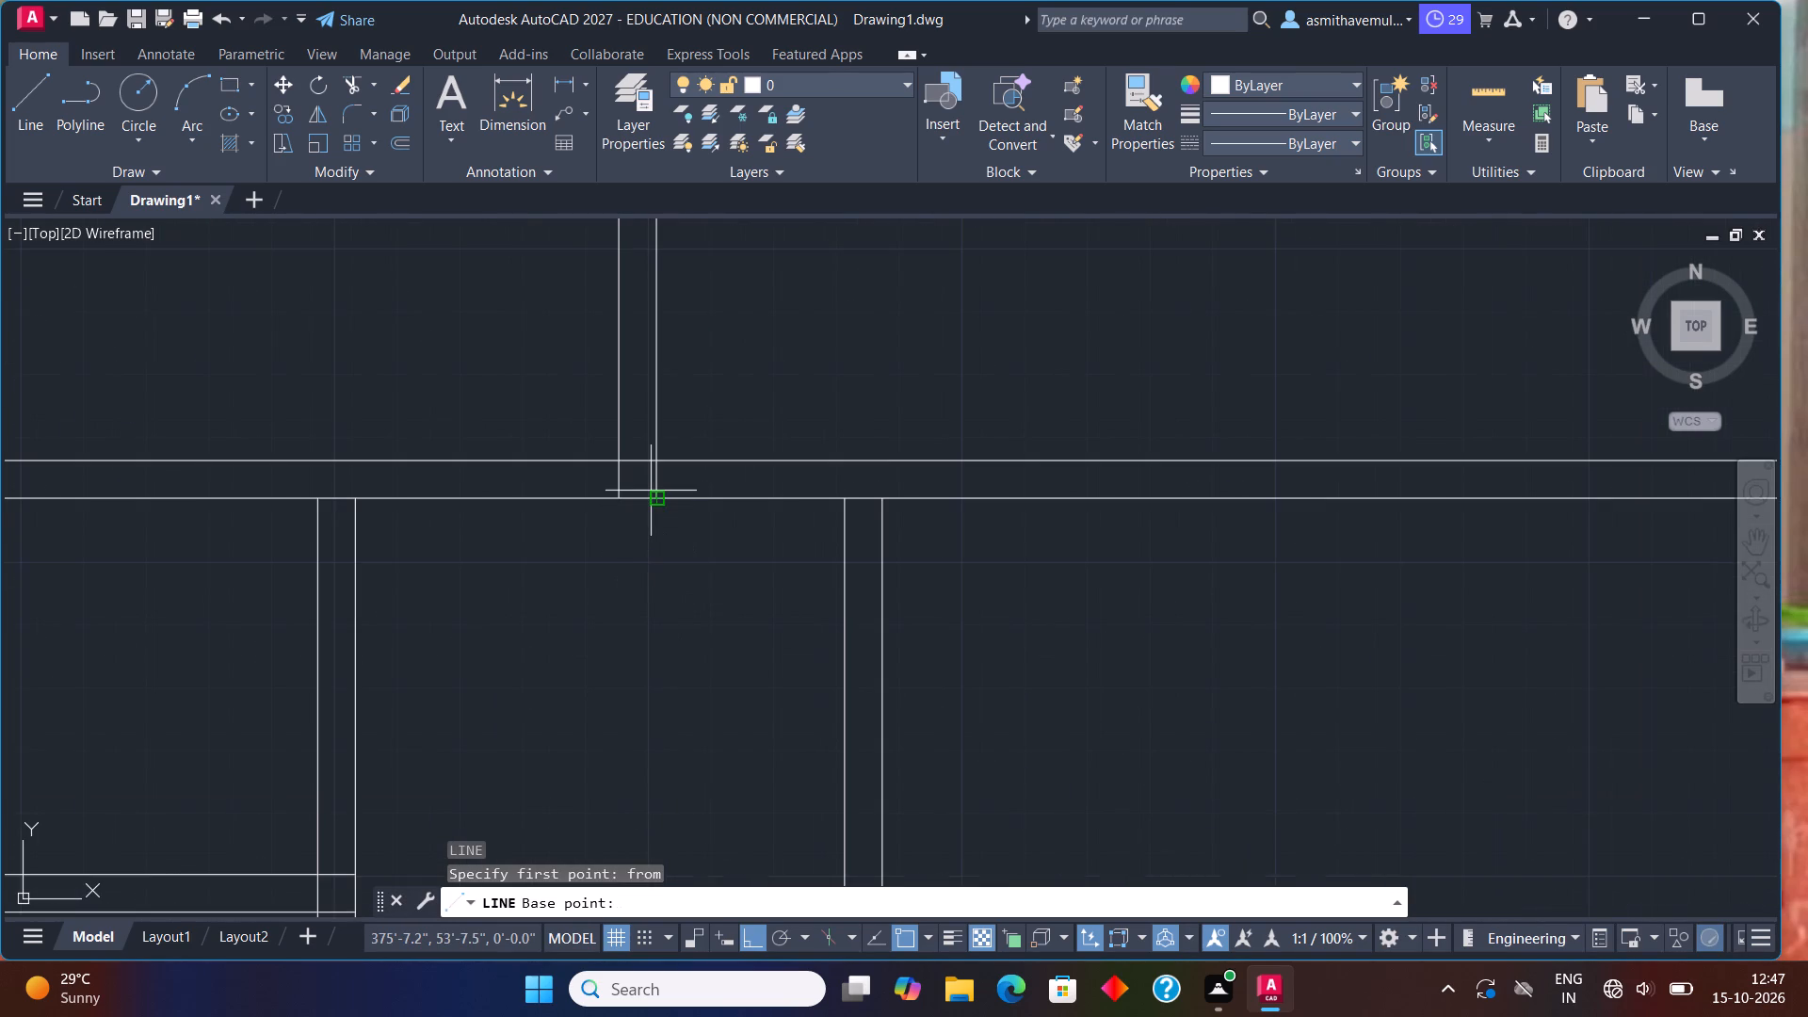
click(652, 495)
text(@3)
text(",0)
key(Return)
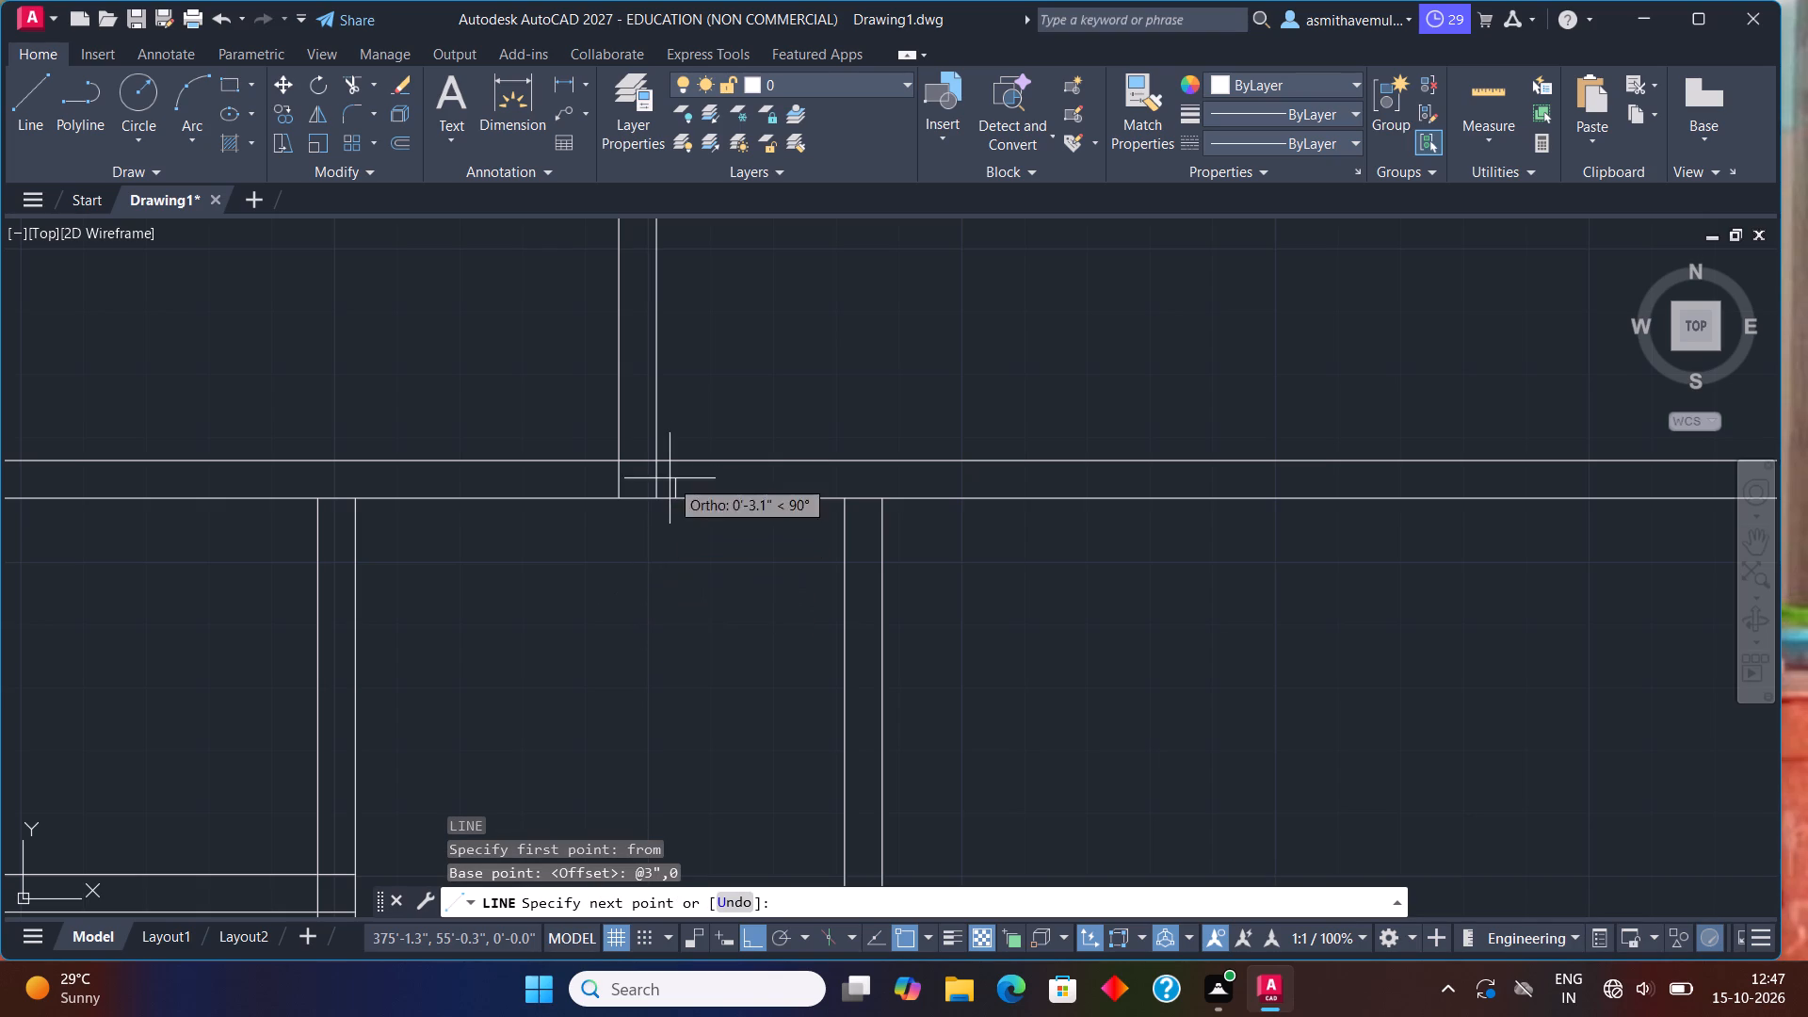
click(675, 455)
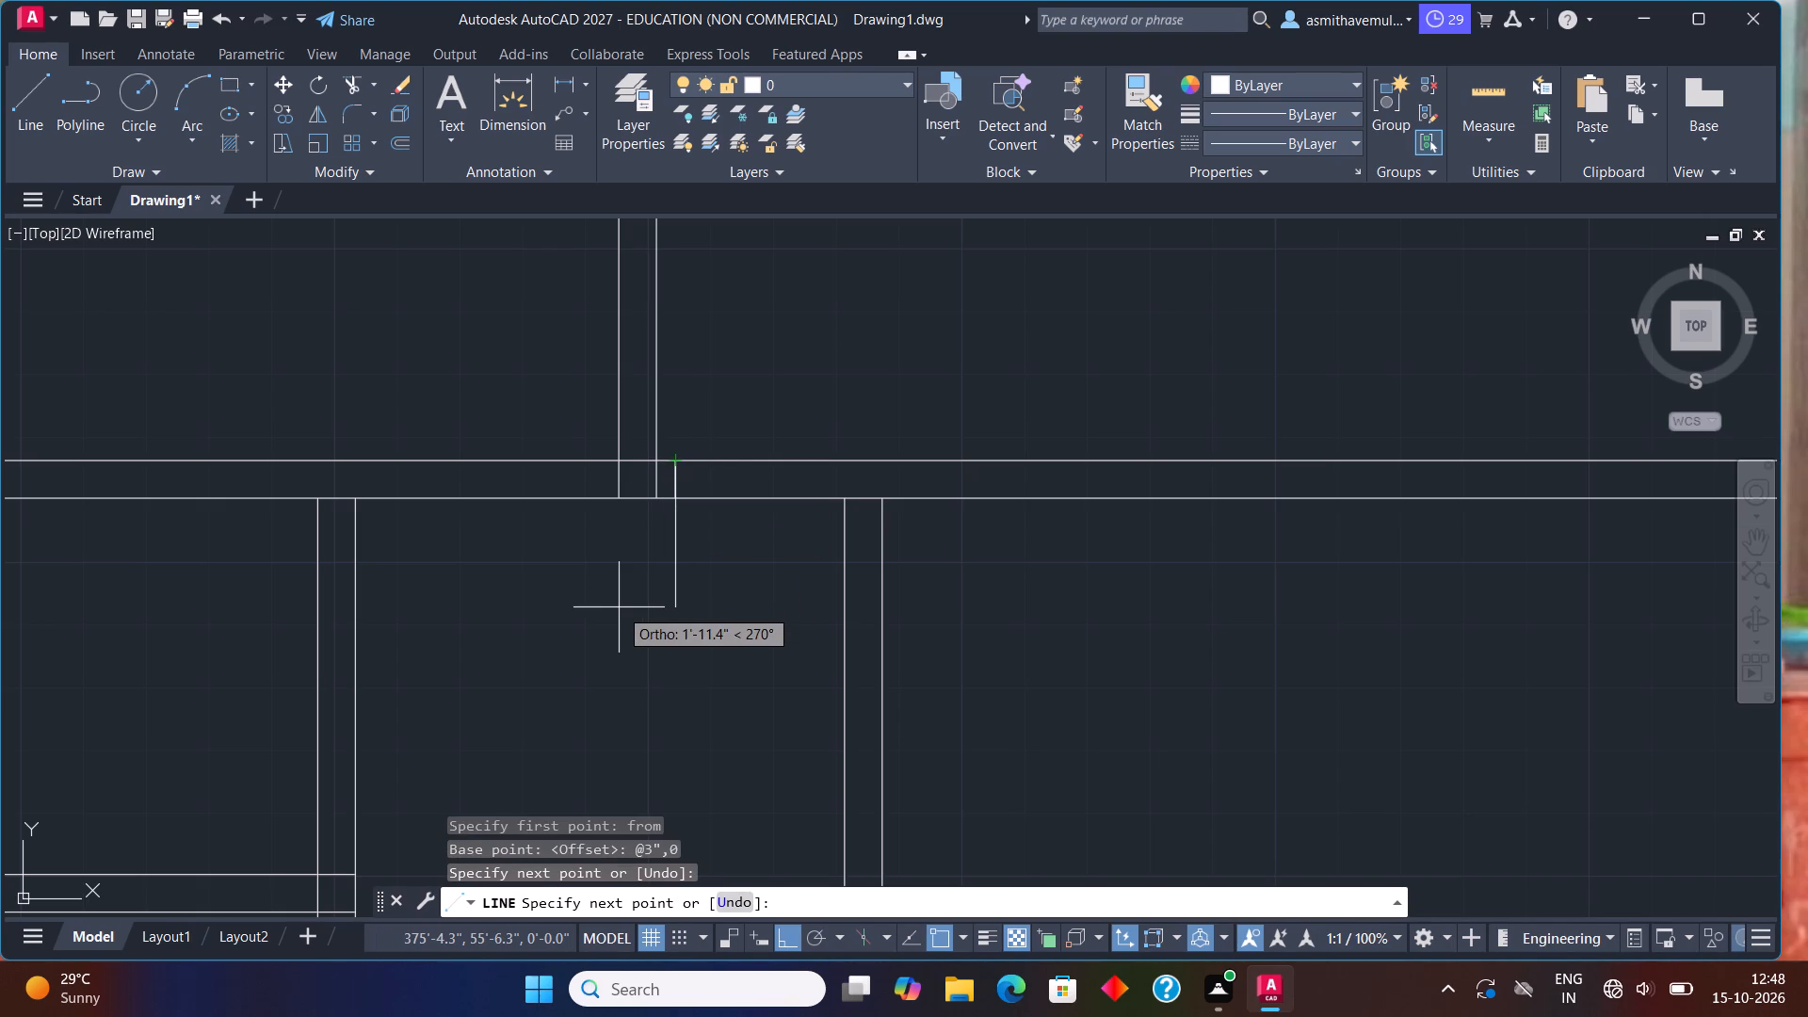
key(Escape)
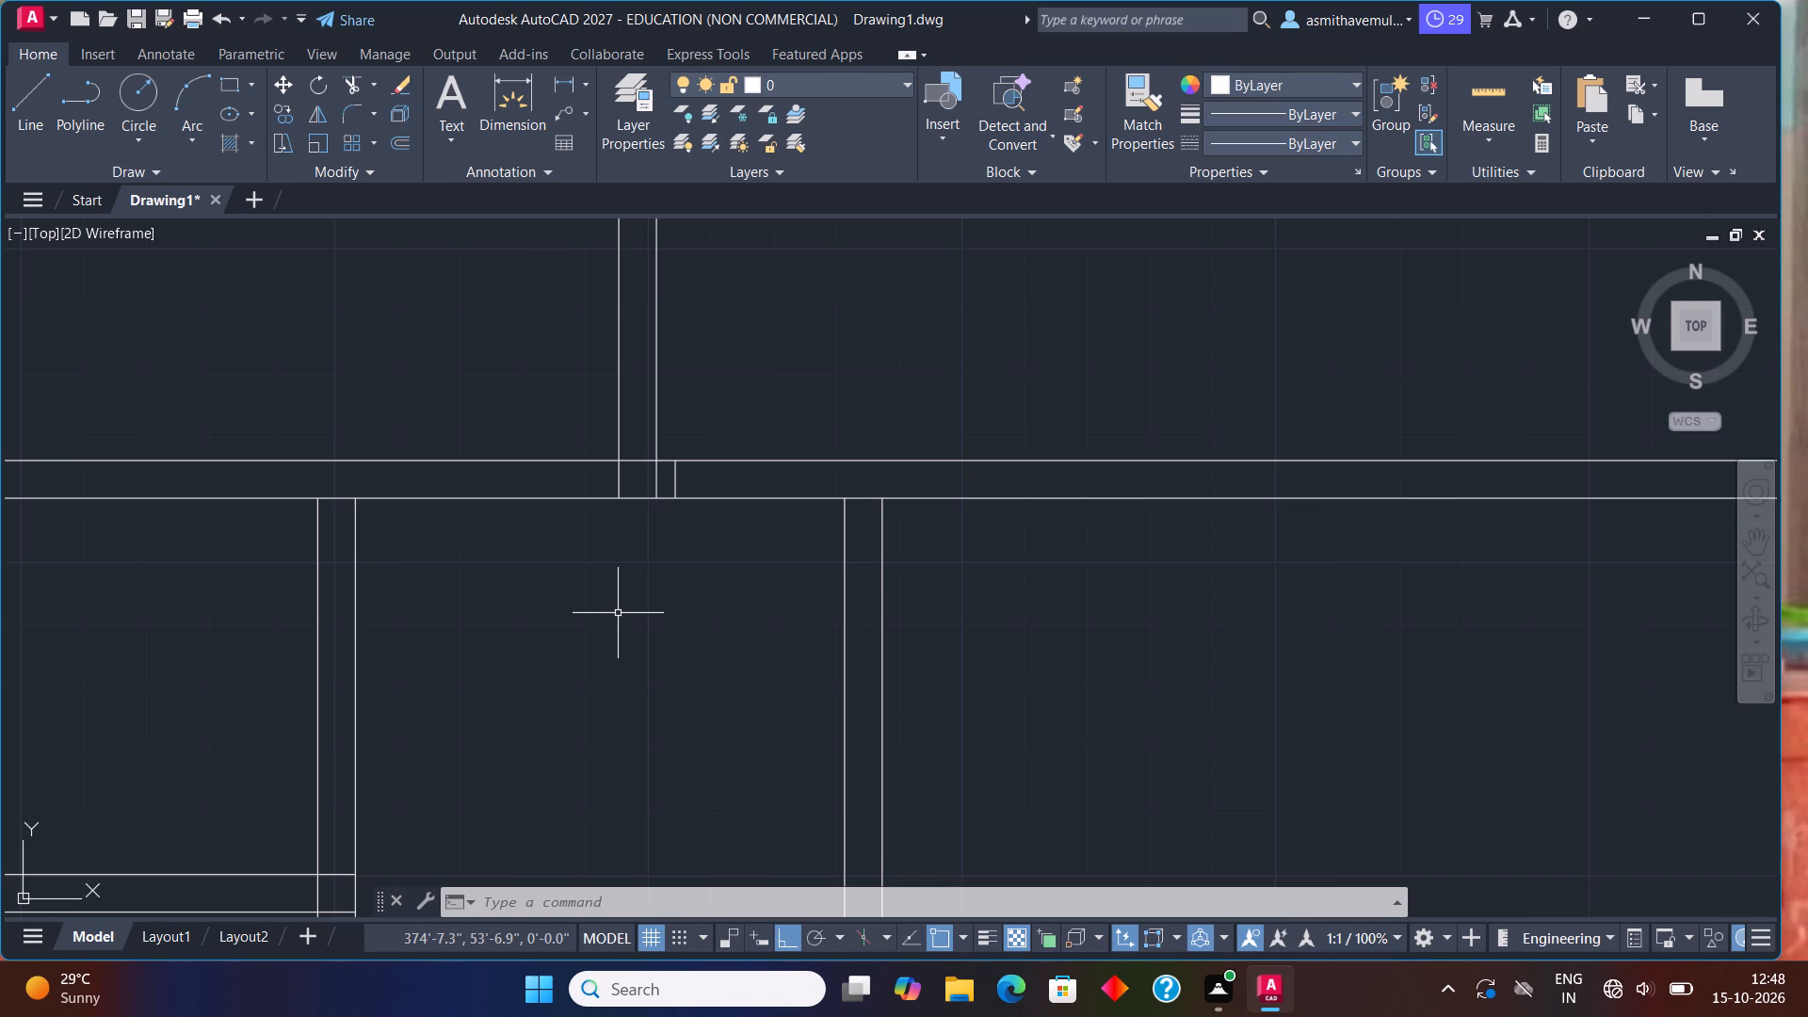
Offset the new jamb line 3" east within the middle long wall.
key(o)
key(Return)
key(3)
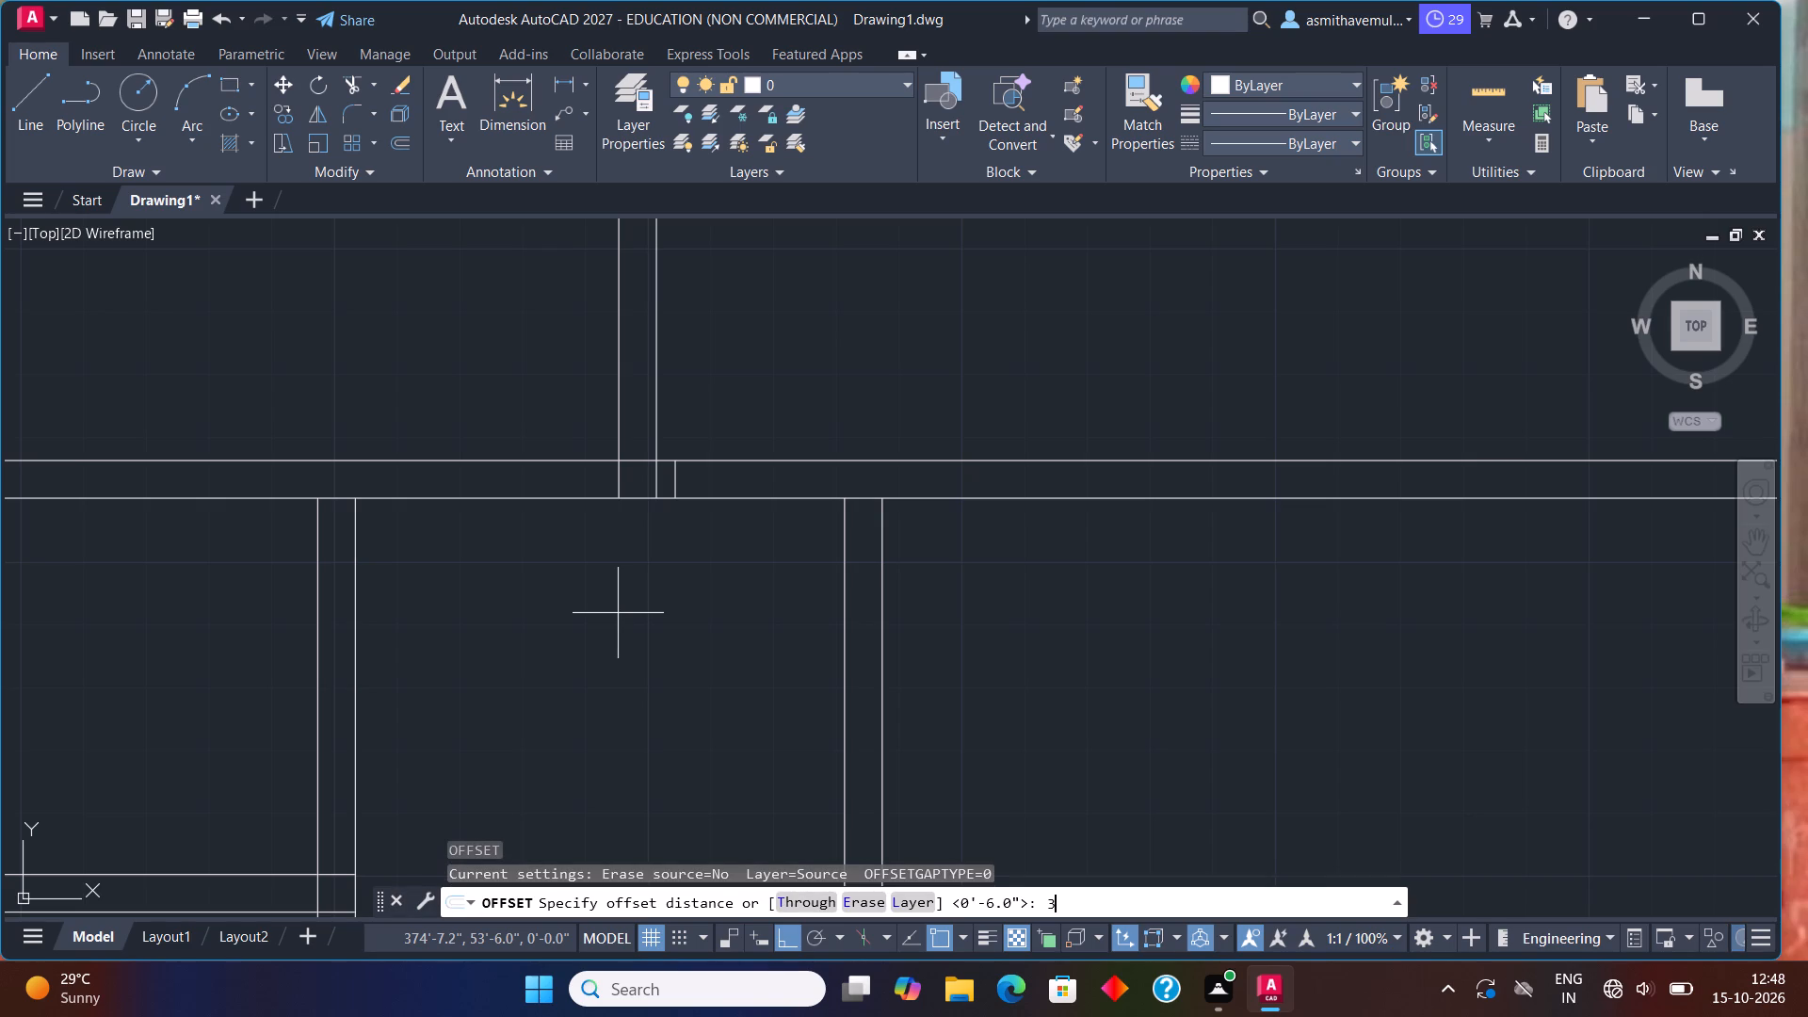
key(shift+quotedbl)
key(Return)
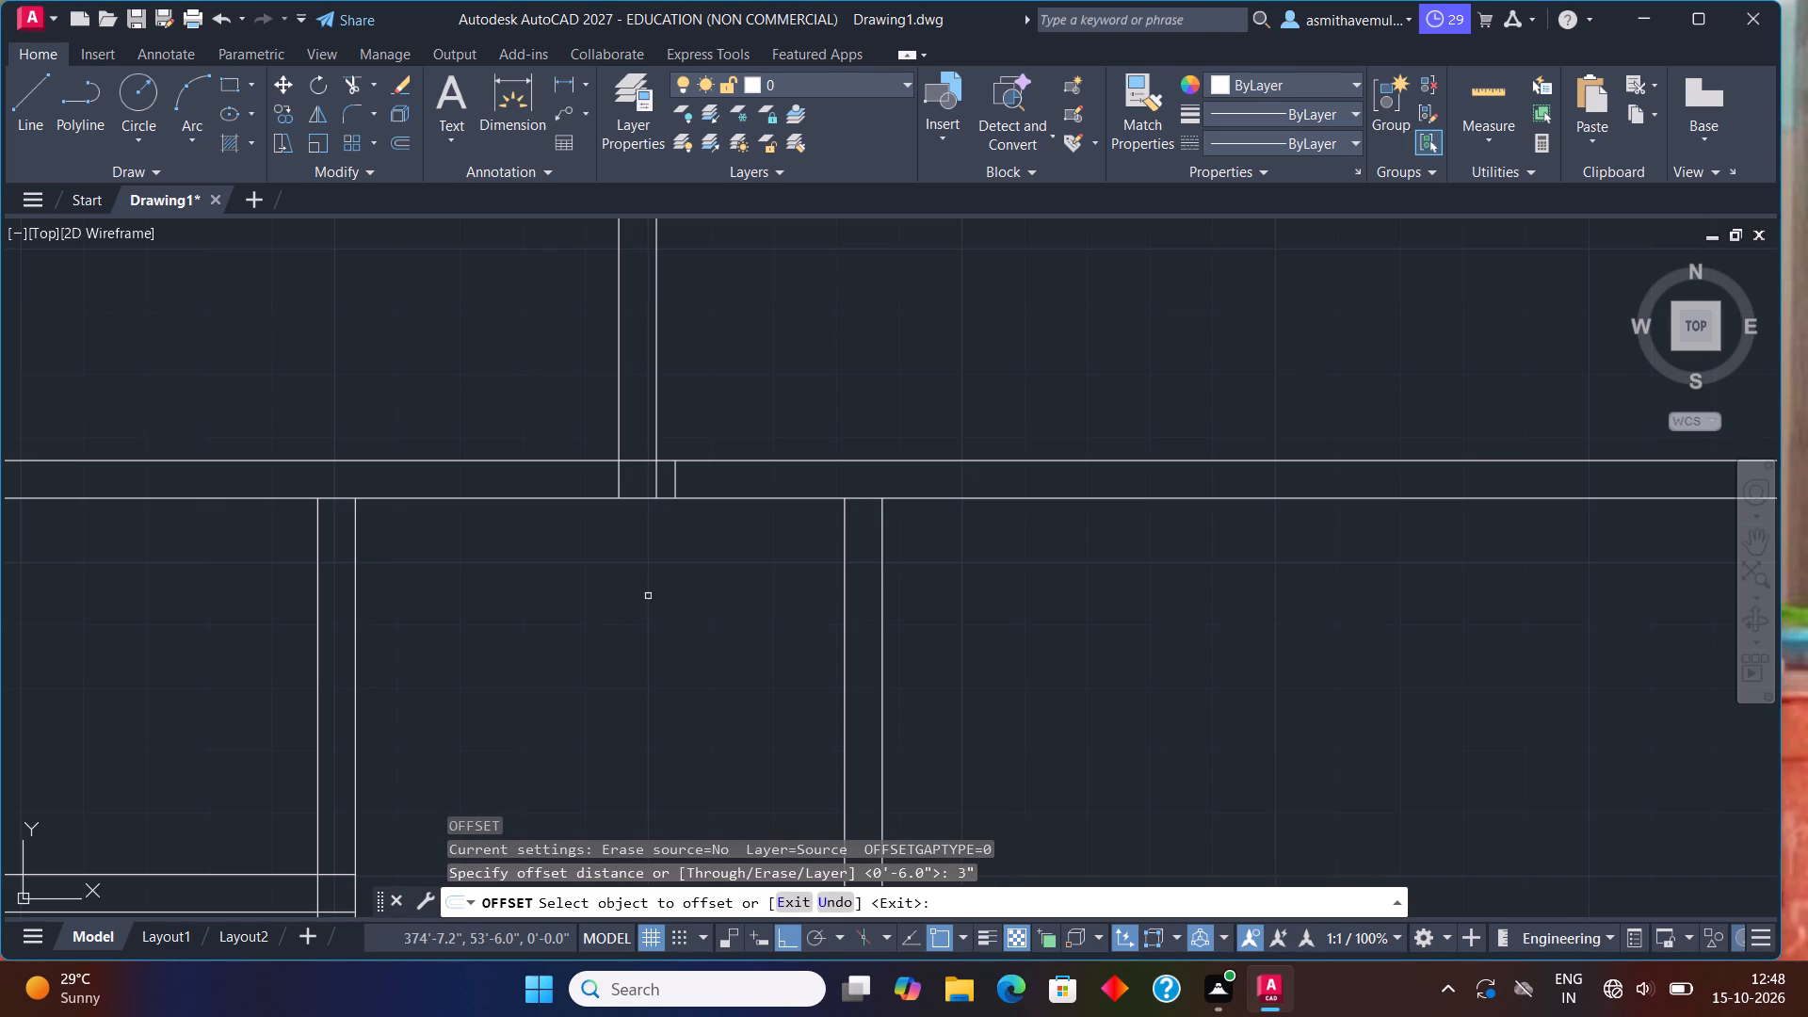
click(677, 489)
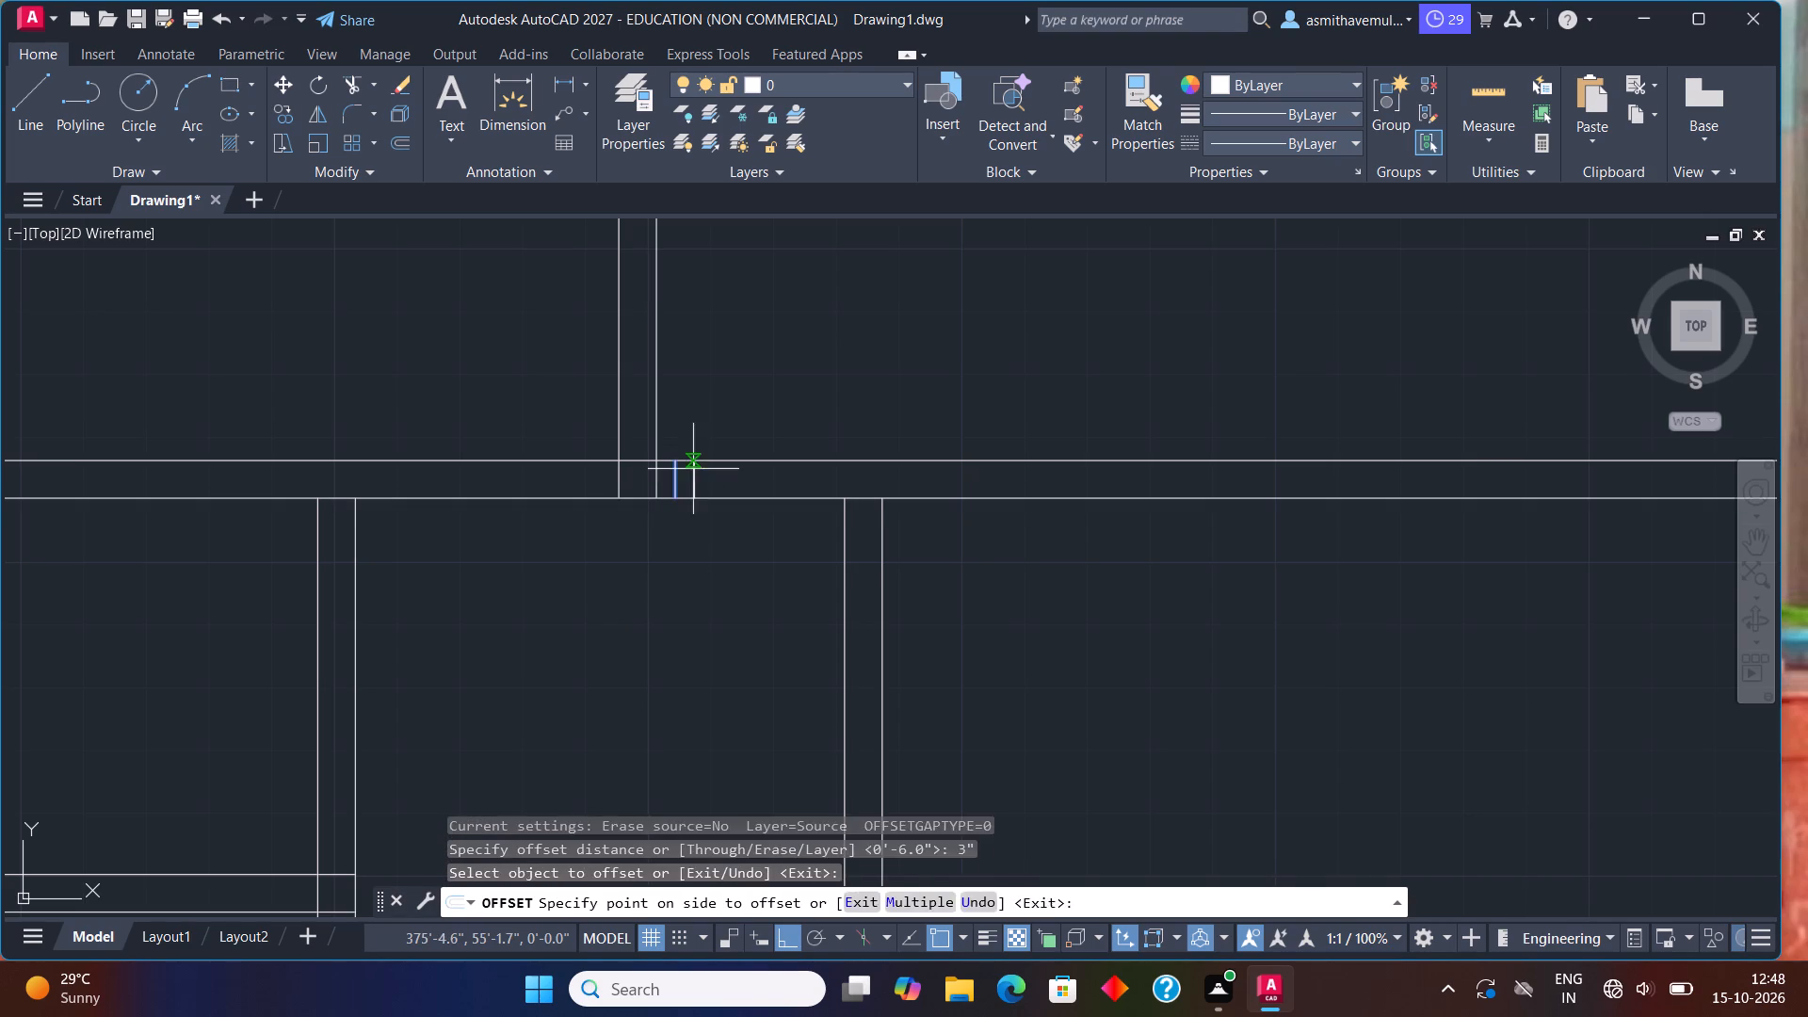
click(693, 469)
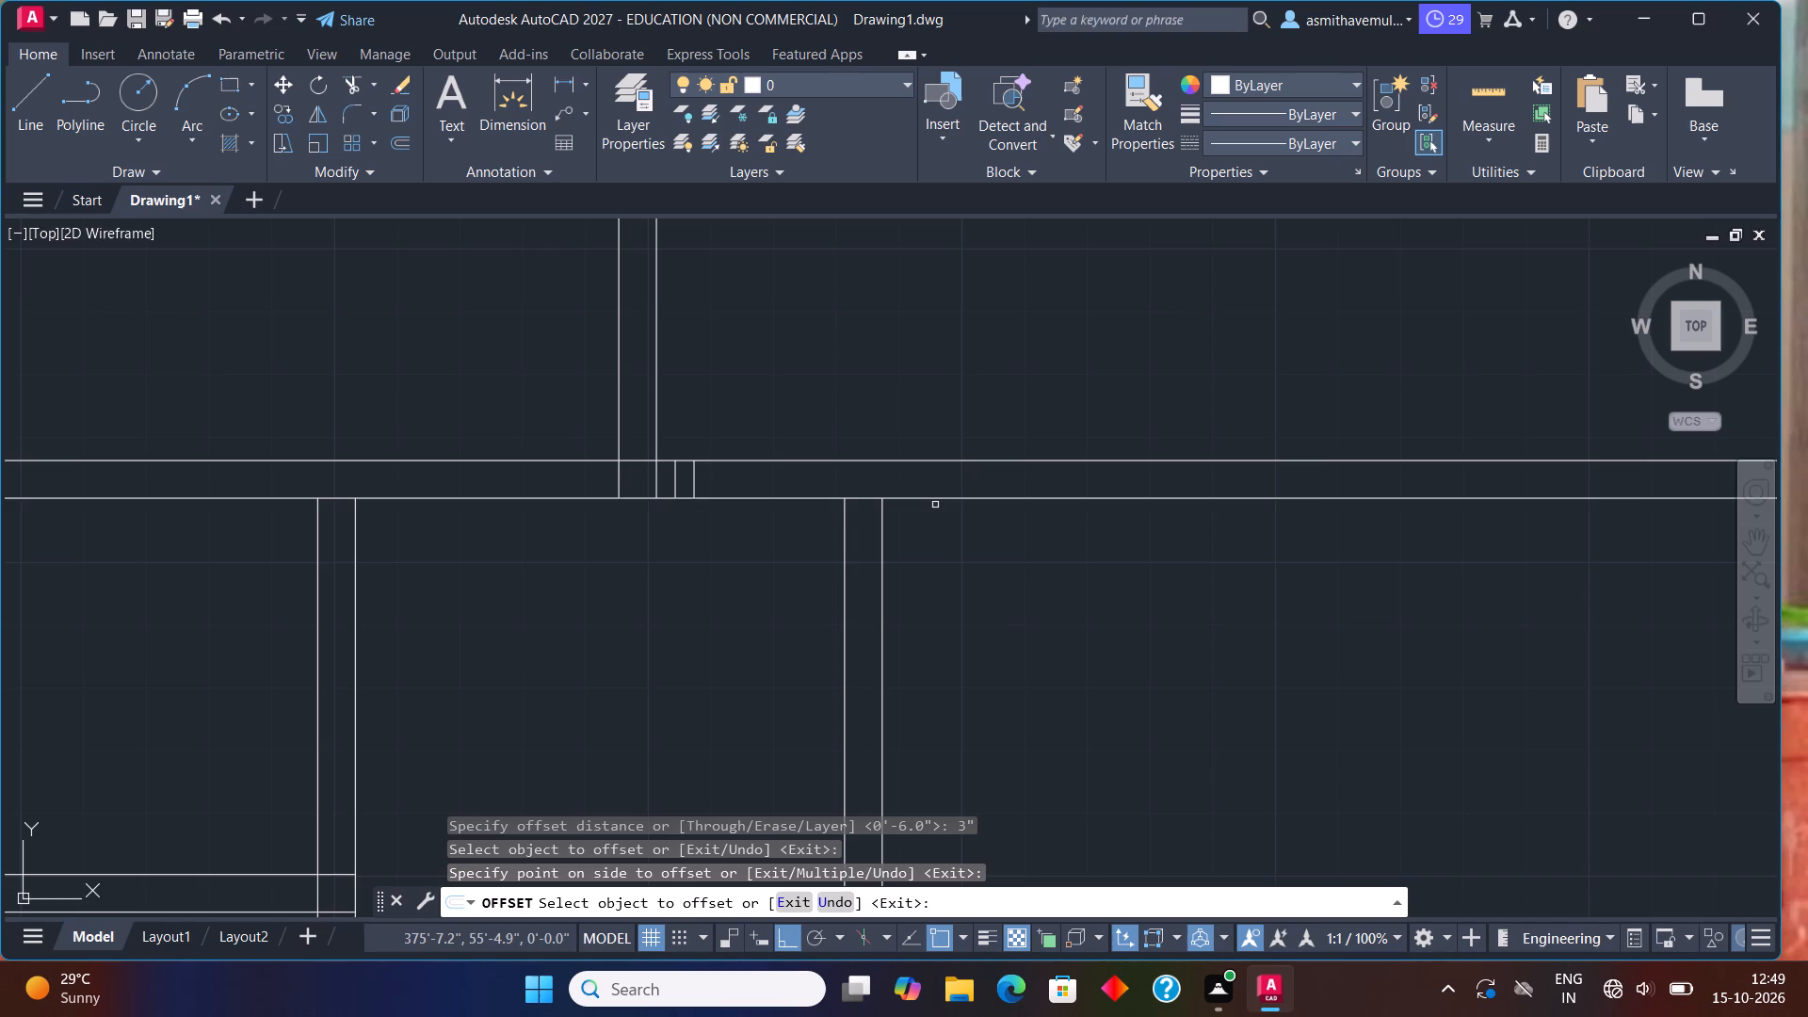
key(Escape)
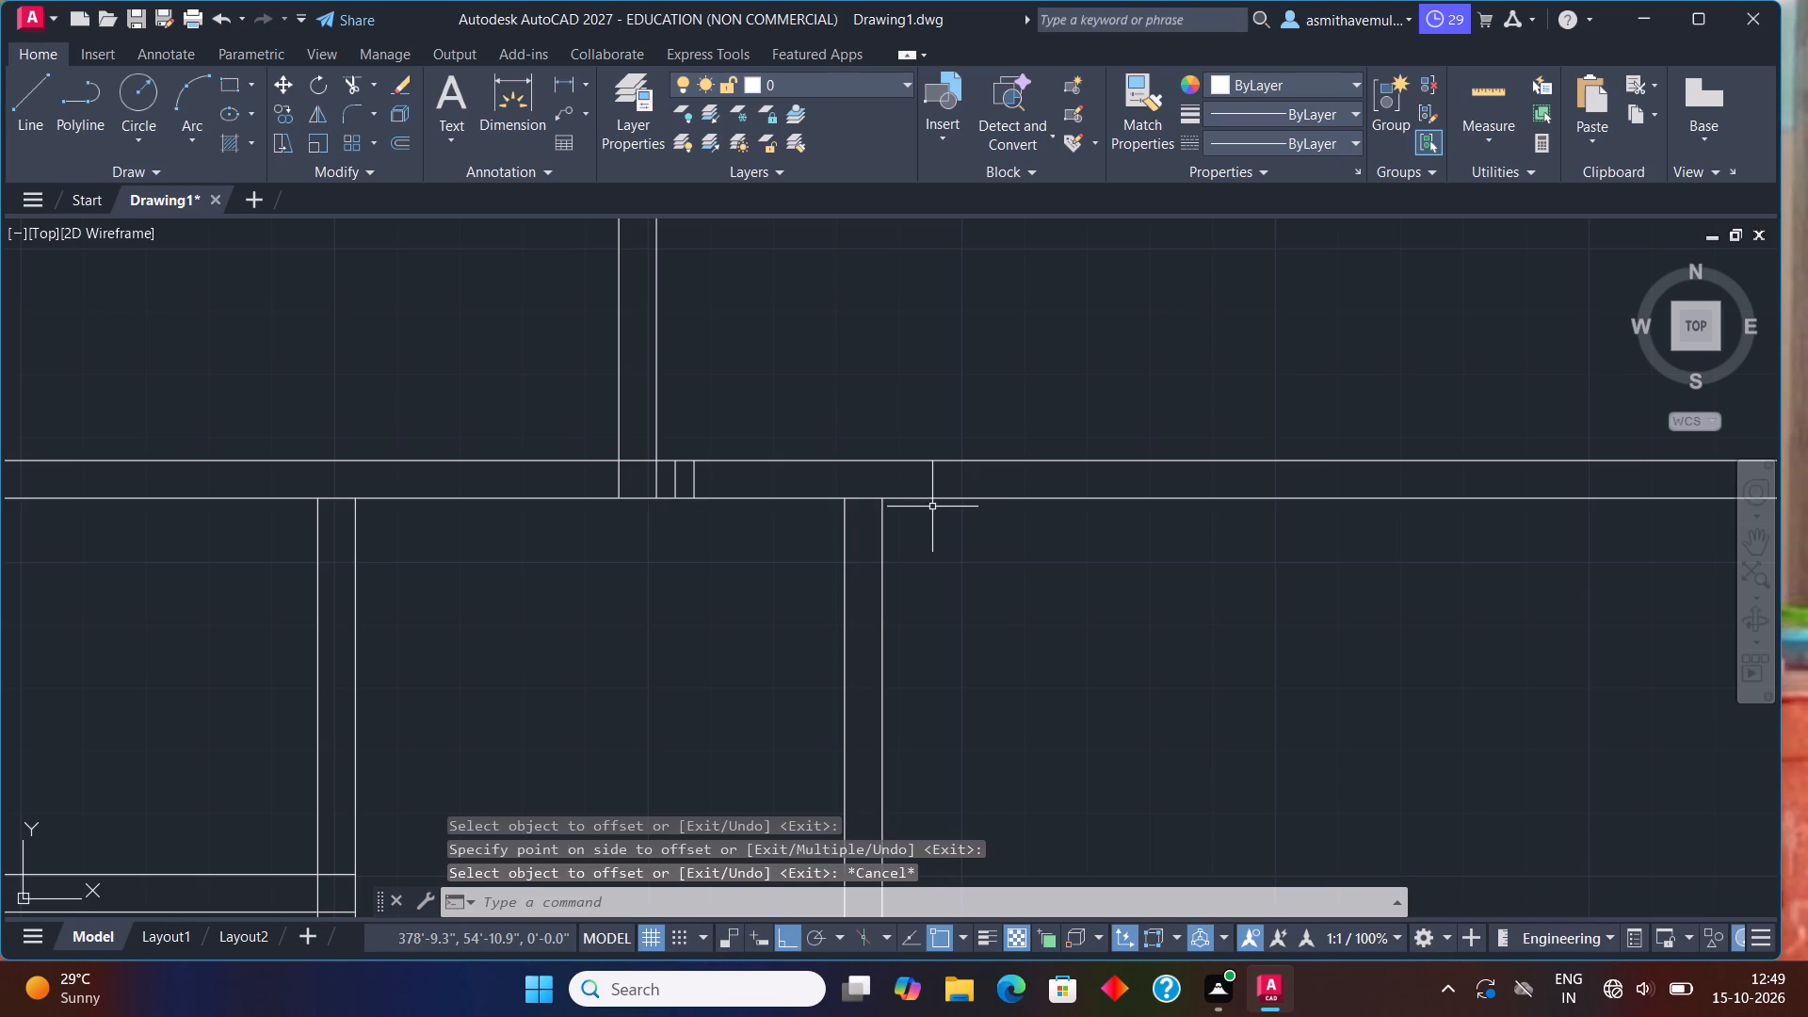
Offset the eastern jamb line 3' east along the middle long wall to mark the door opening's far side.
key(o)
key(Return)
text(3')
key(Return)
scroll(585, 576, down, 2)
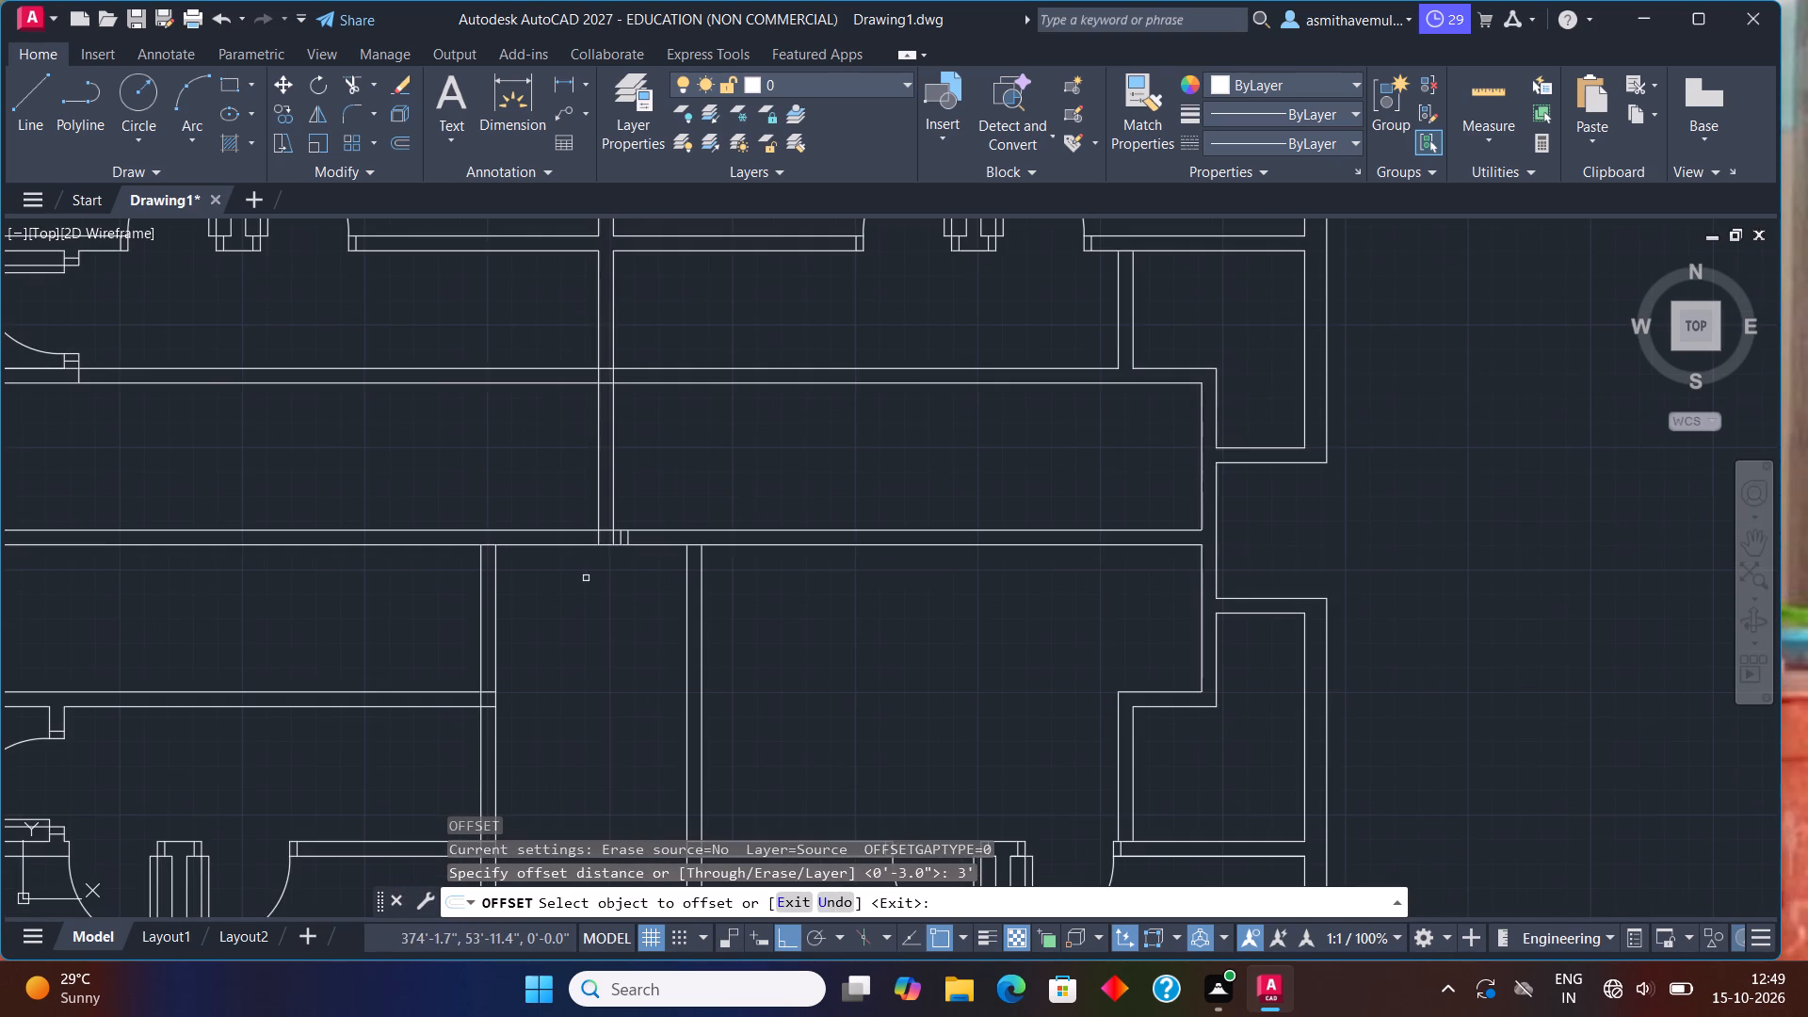
scroll(591, 589, down, 1)
scroll(606, 573, up, 3)
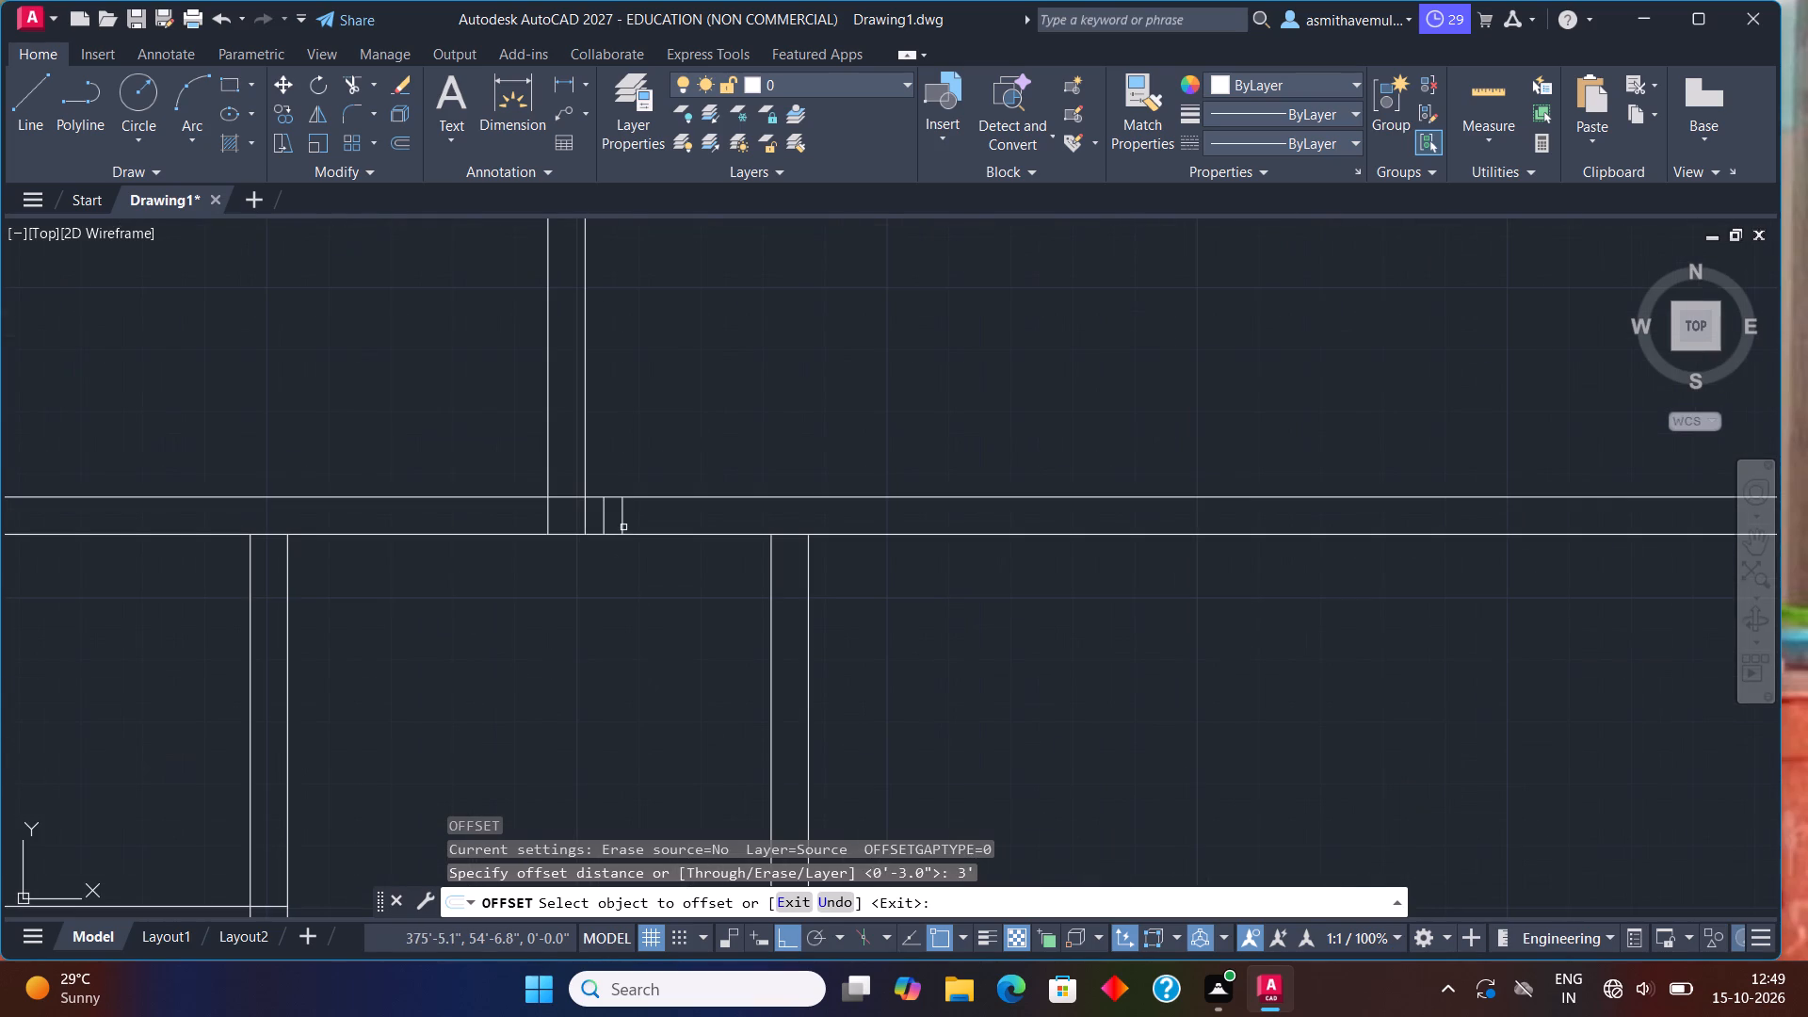
click(623, 527)
click(660, 506)
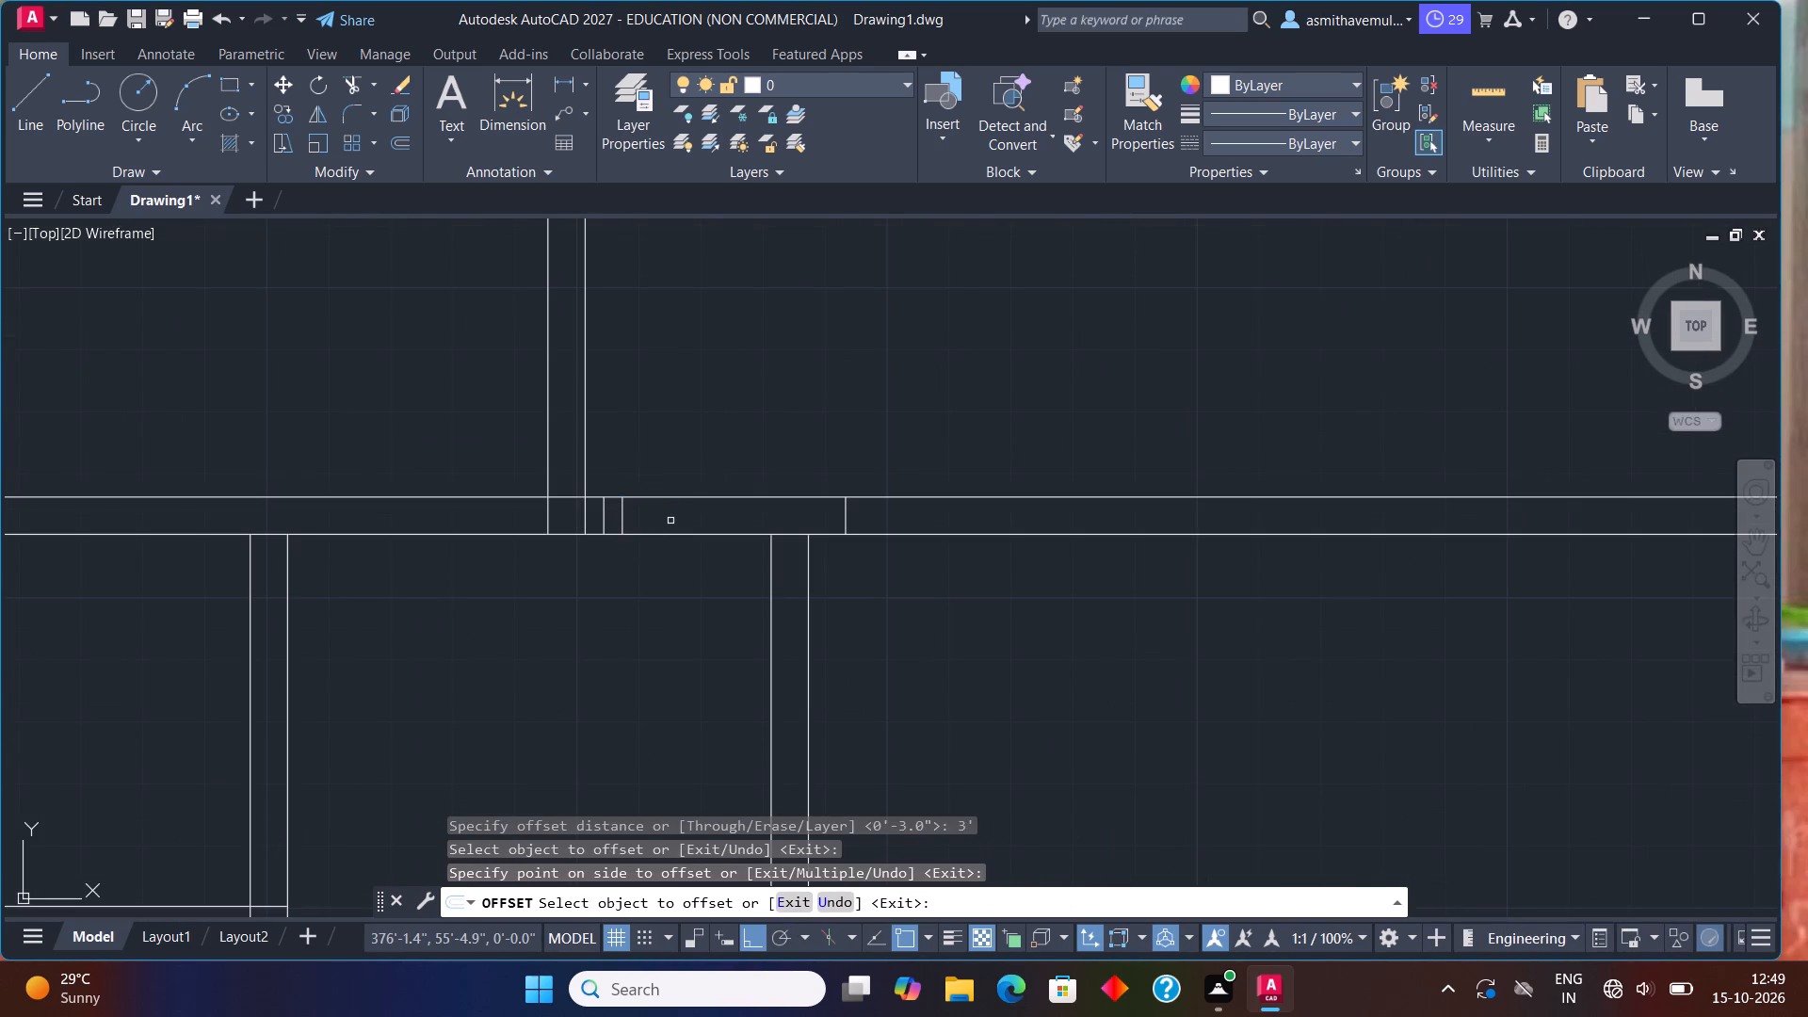
key(Escape)
Offset the door opening's far-side line 3" to both its west and east sides.
key(o)
key(Return)
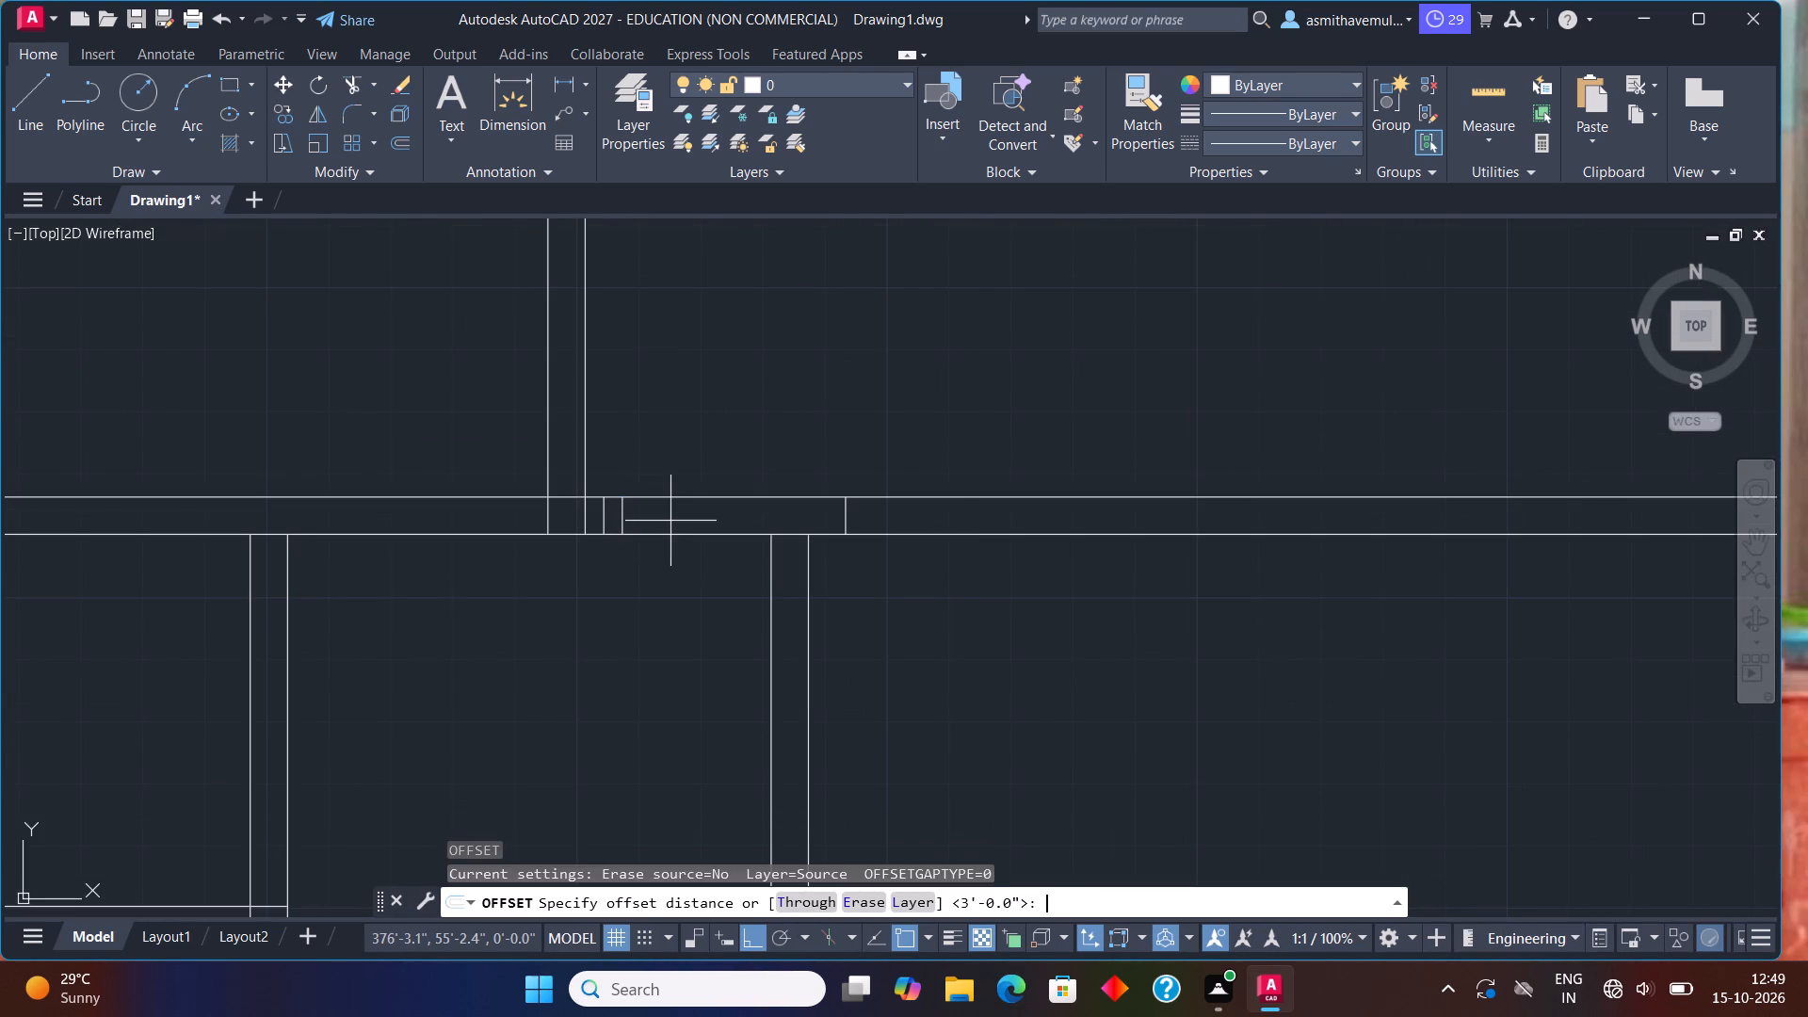
text(3")
key(Return)
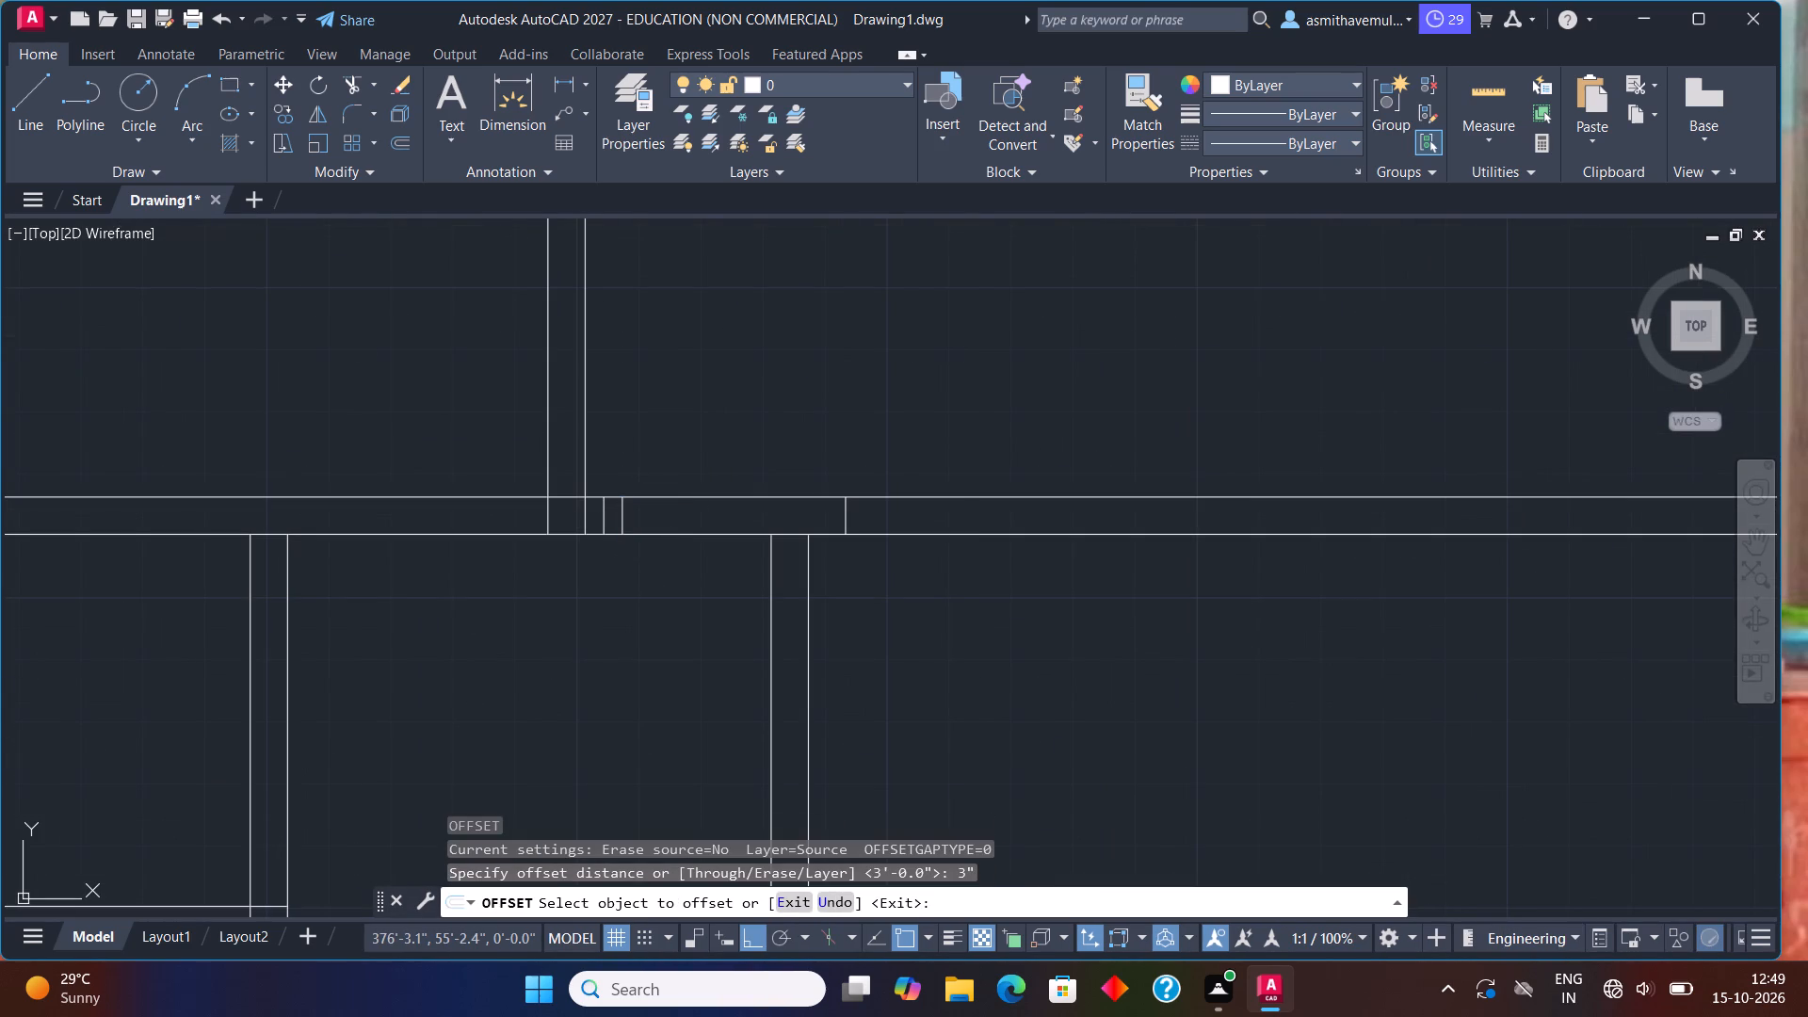
click(845, 518)
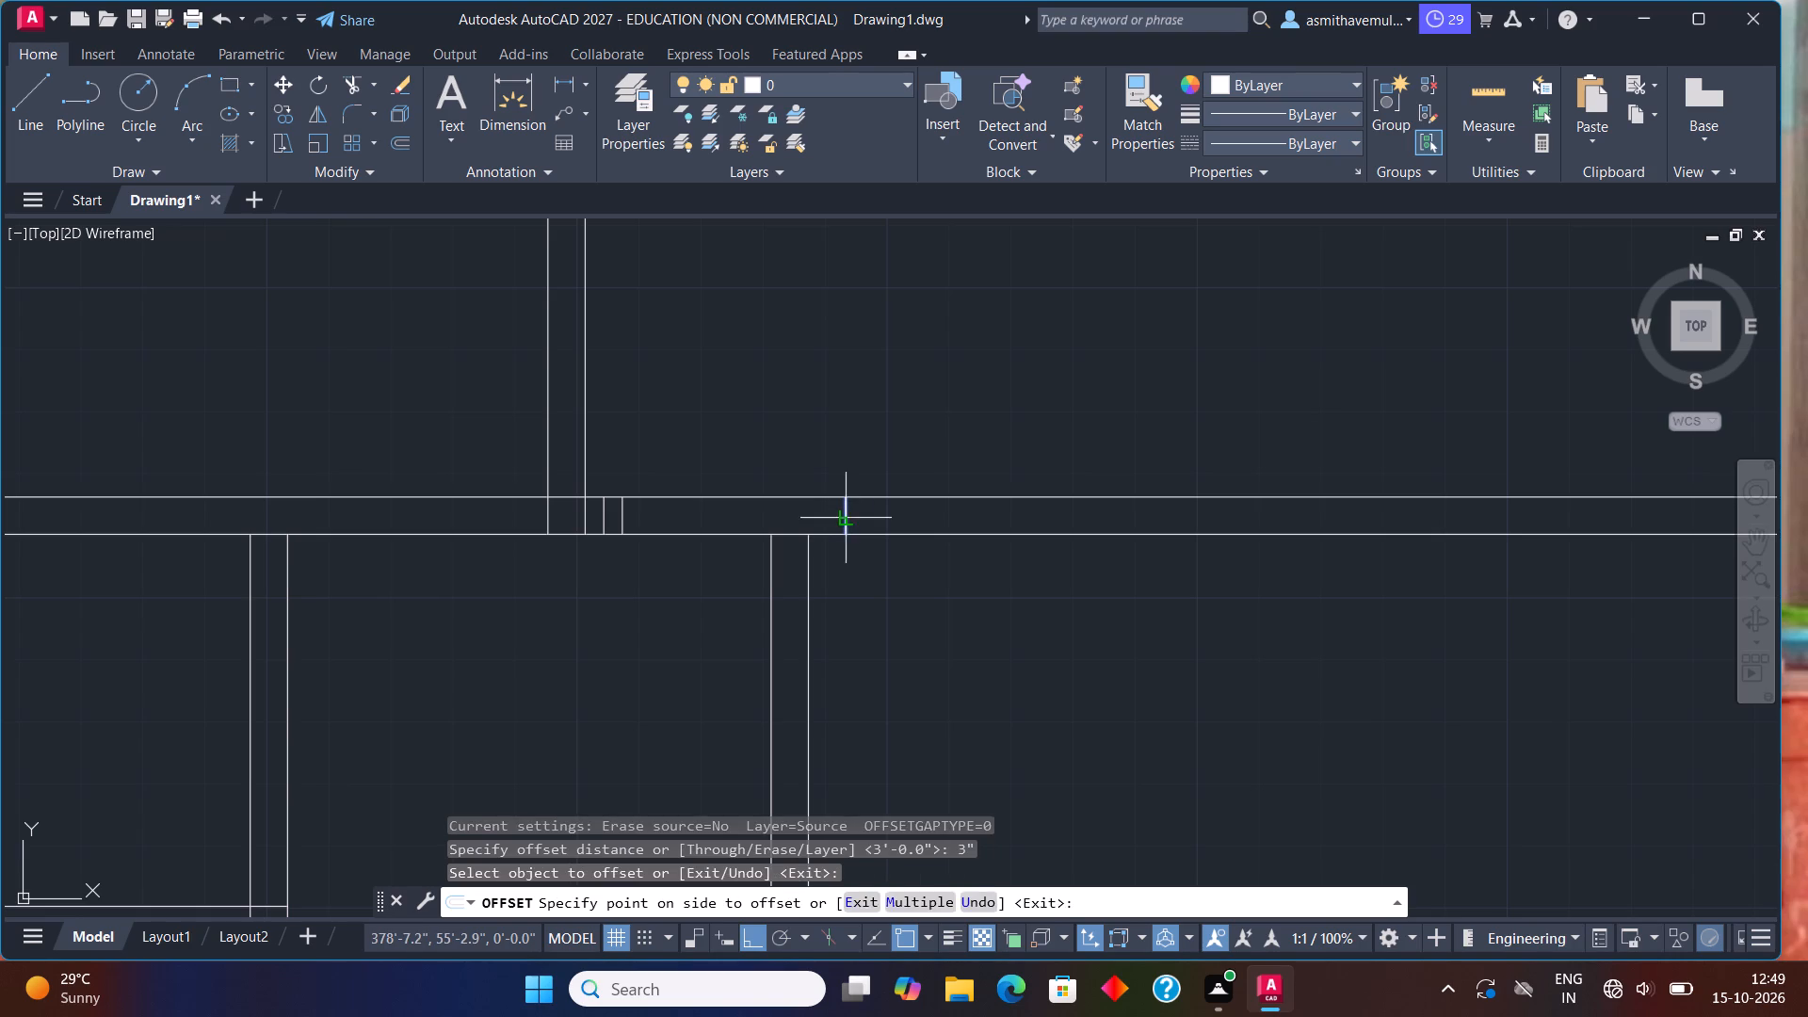
click(855, 509)
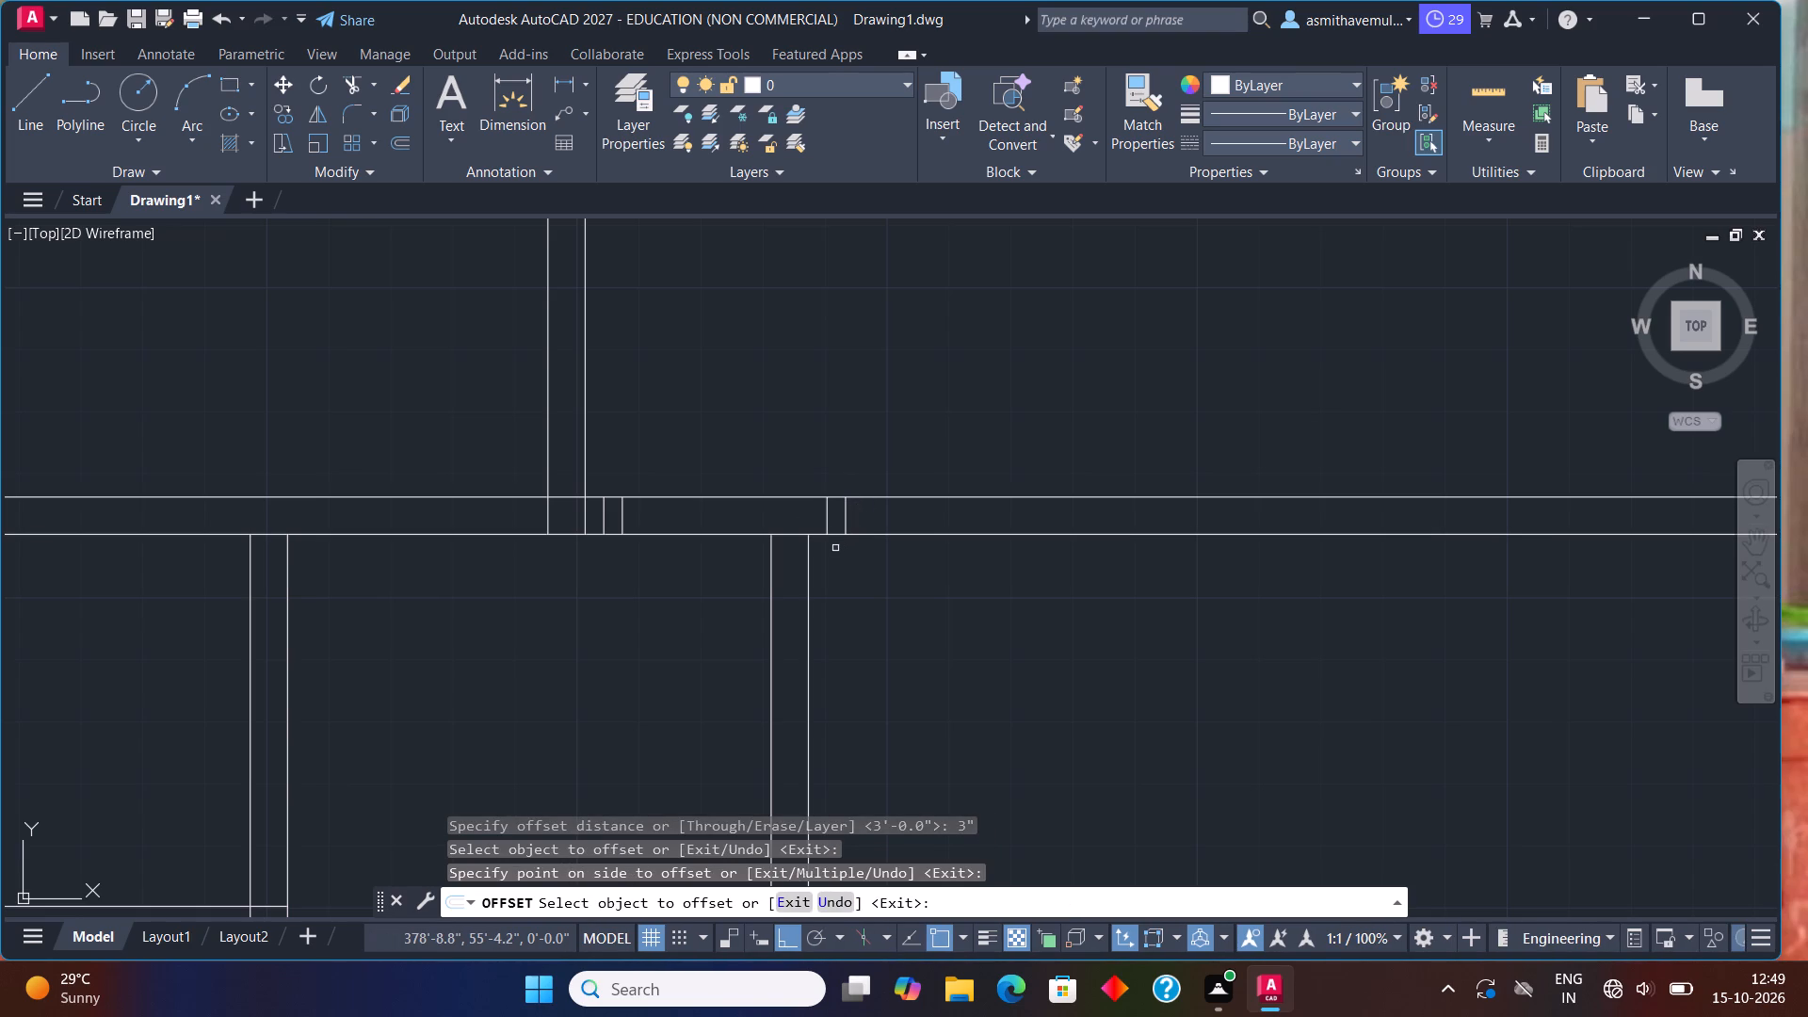
click(847, 529)
click(867, 510)
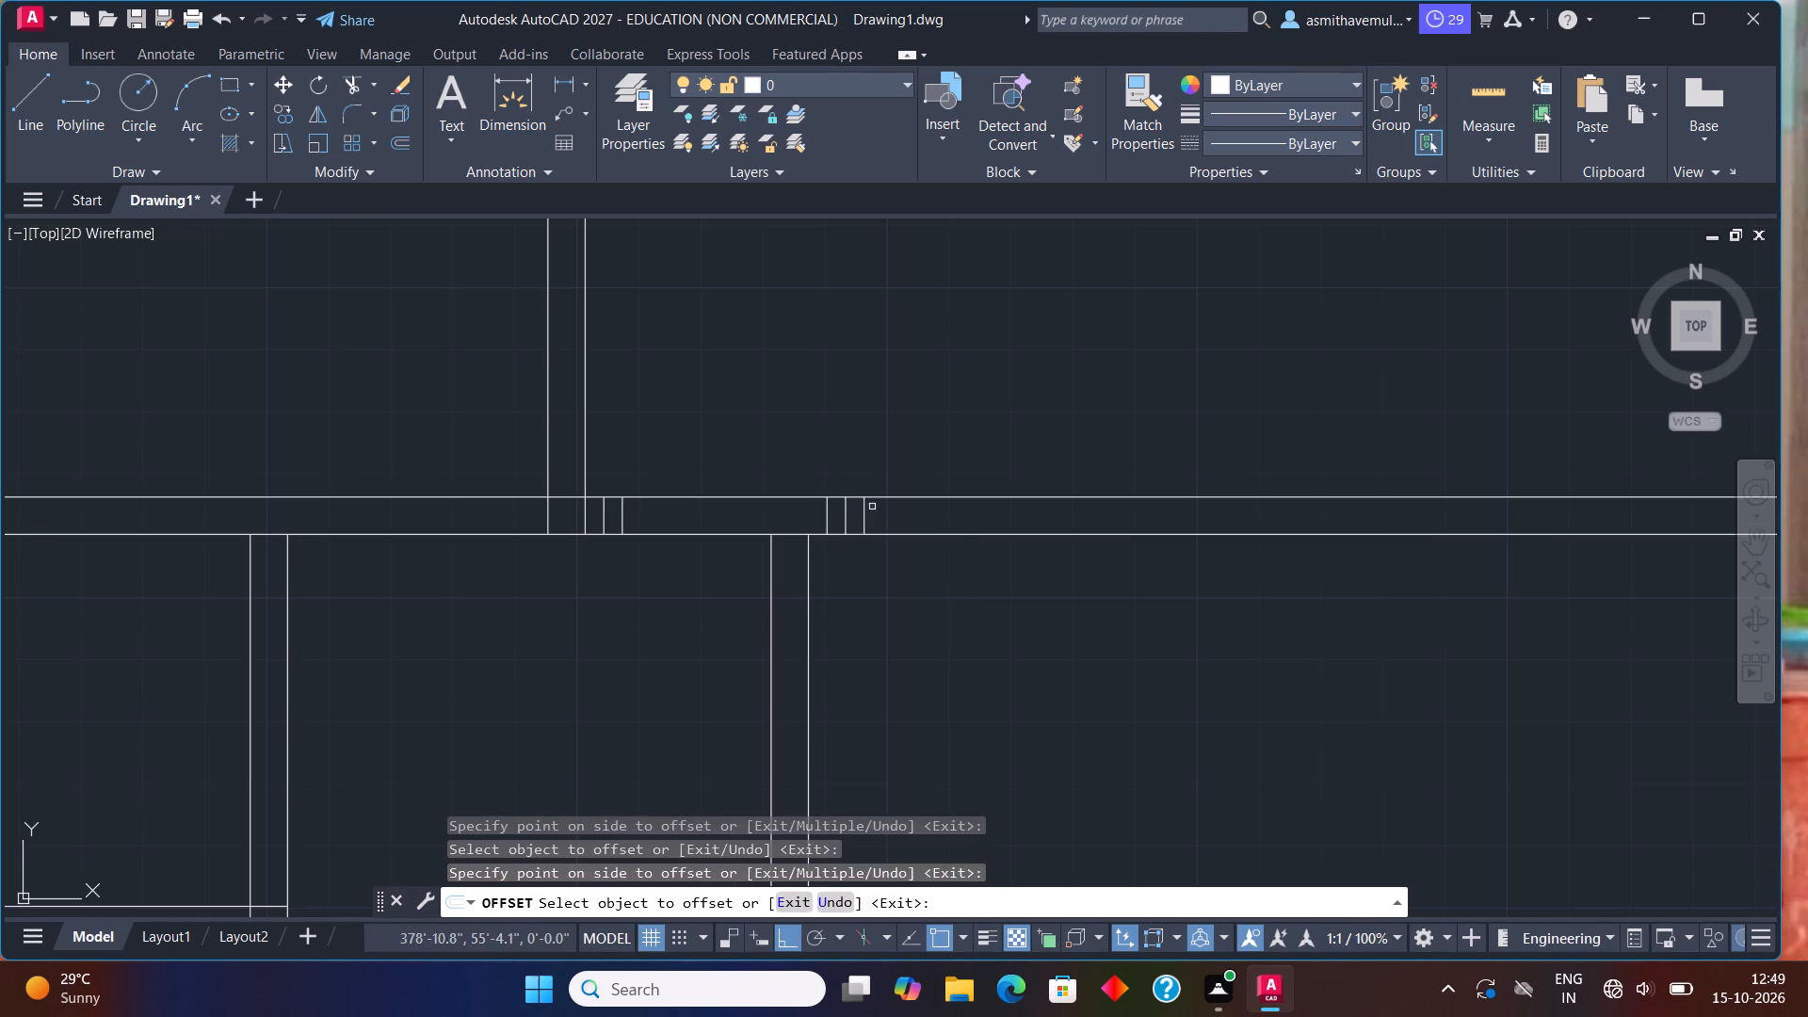
key(Escape)
Trim away the extra 3" offset line lying inside the door opening in the middle long wall.
text(trim)
key(Return)
scroll(850, 563, up, 1)
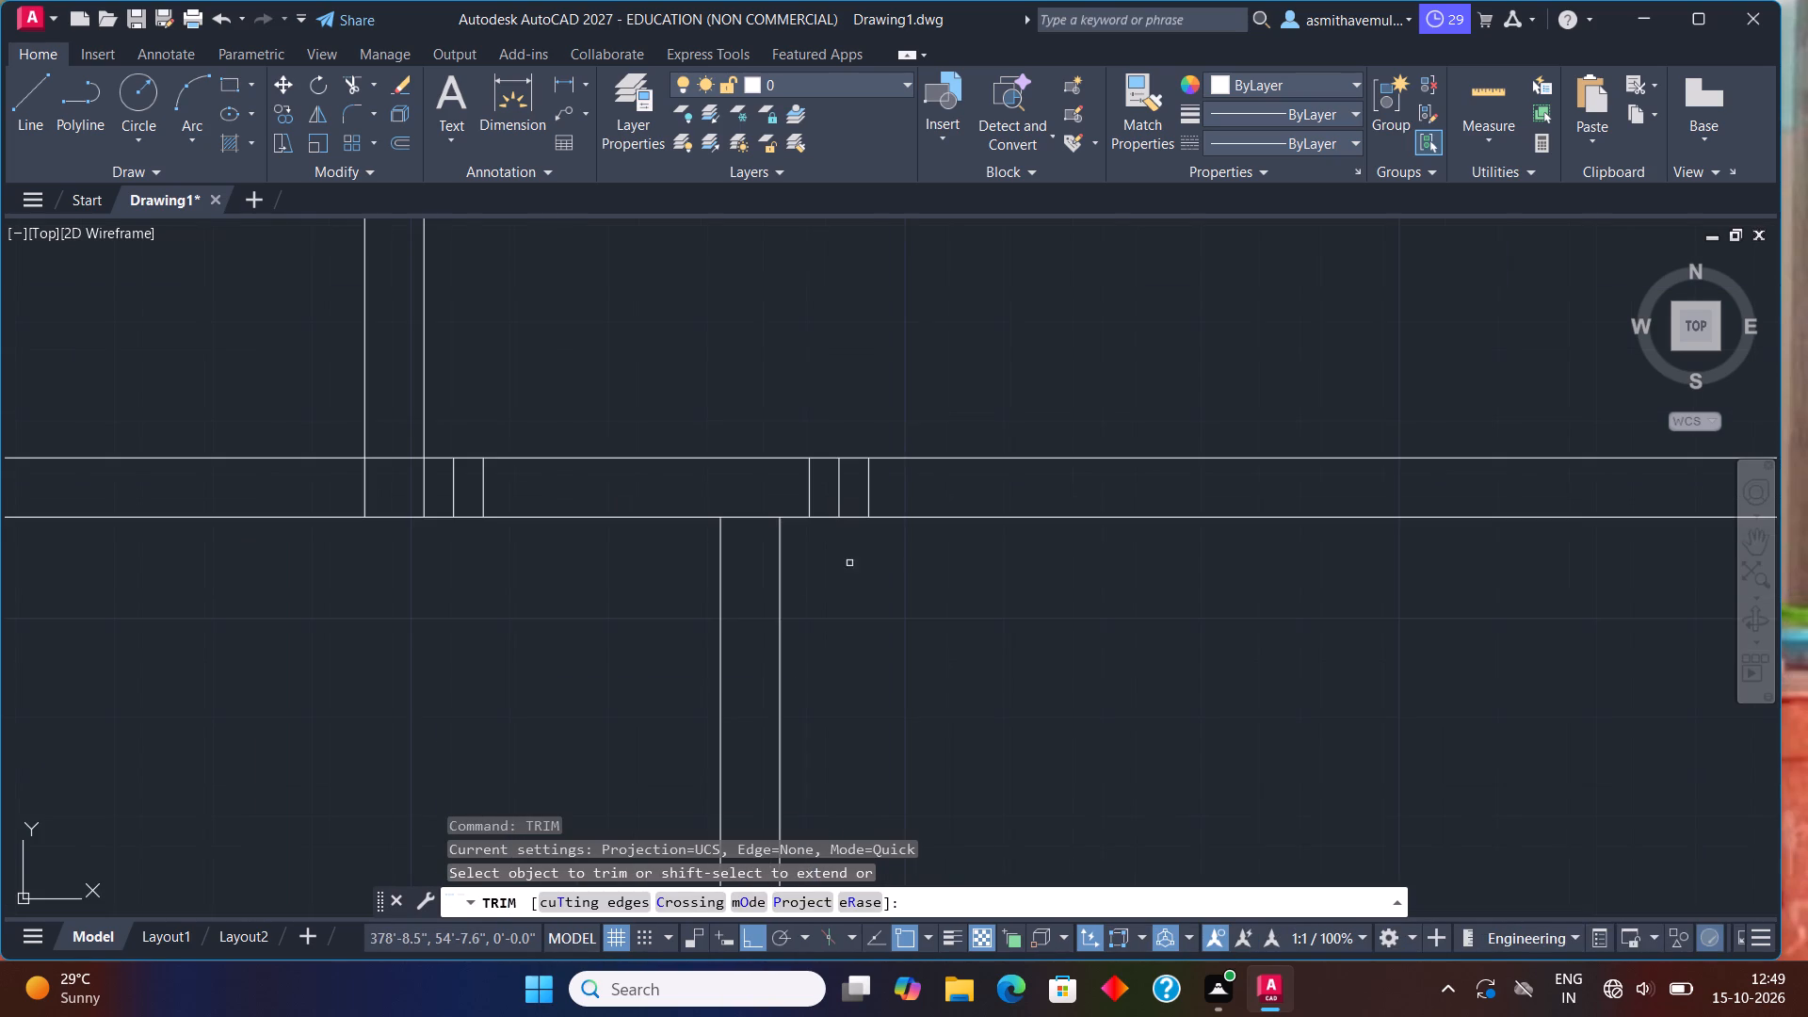
click(807, 491)
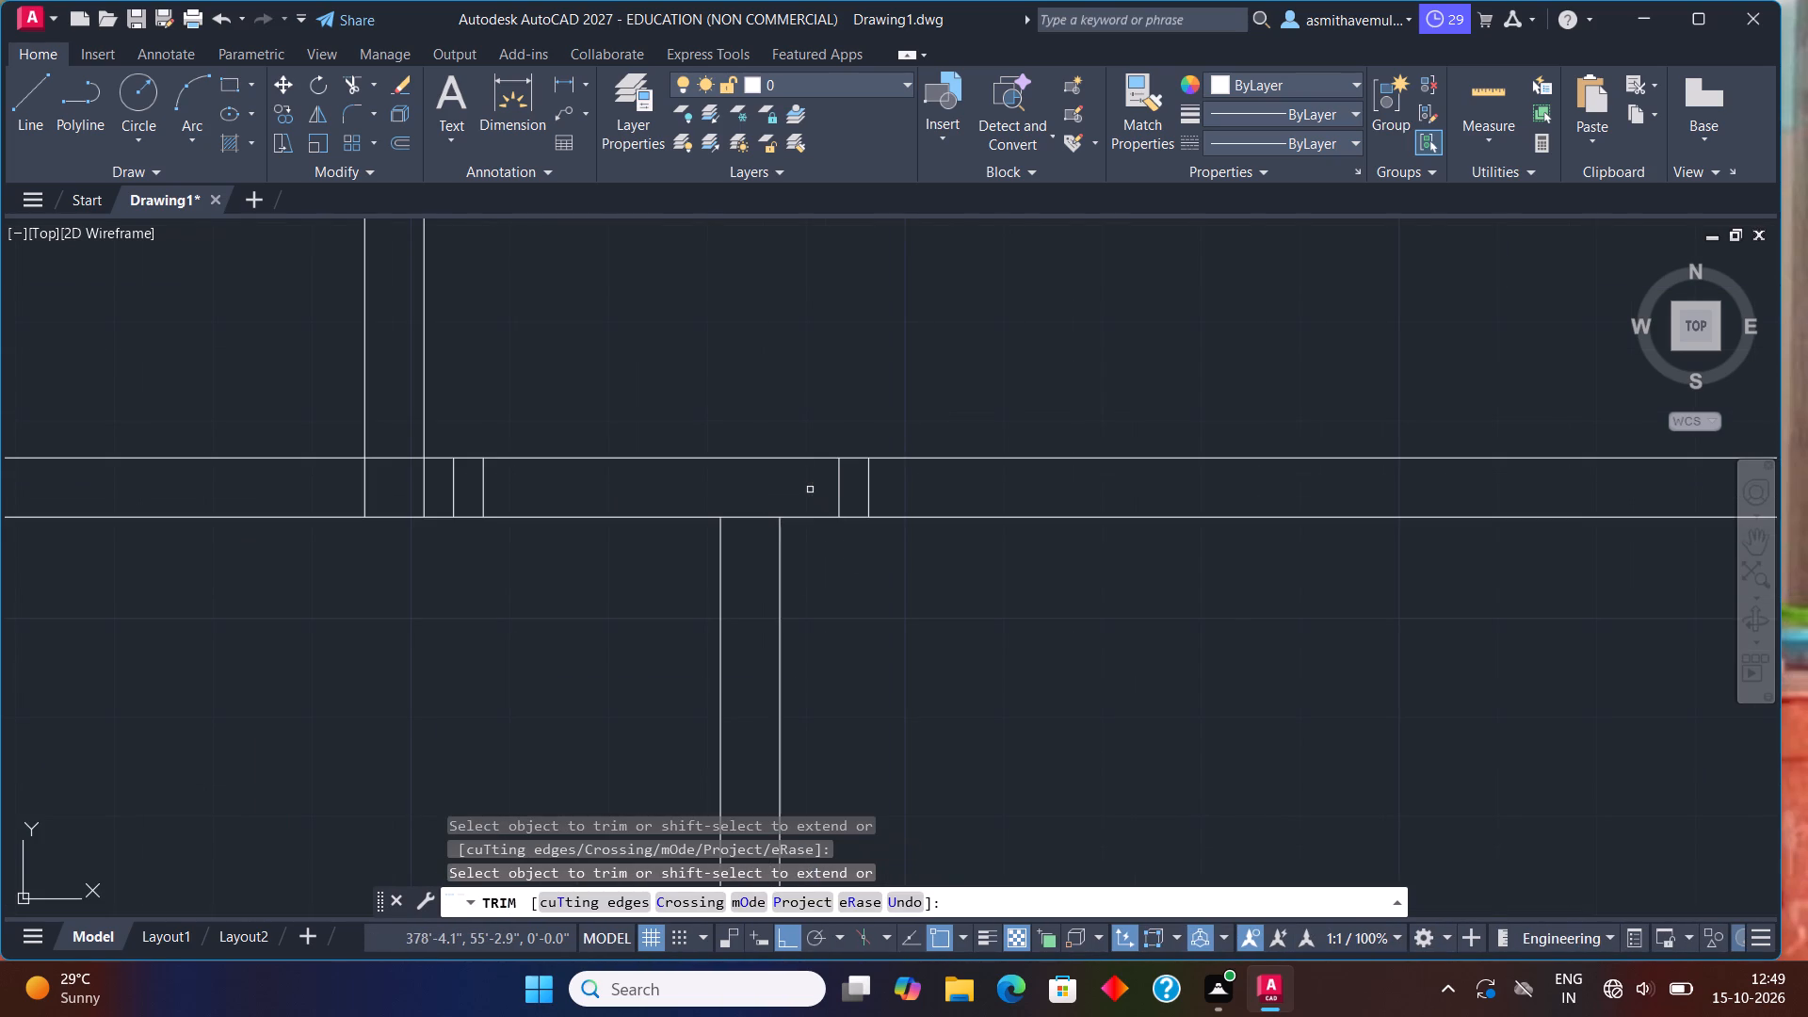
key(Escape)
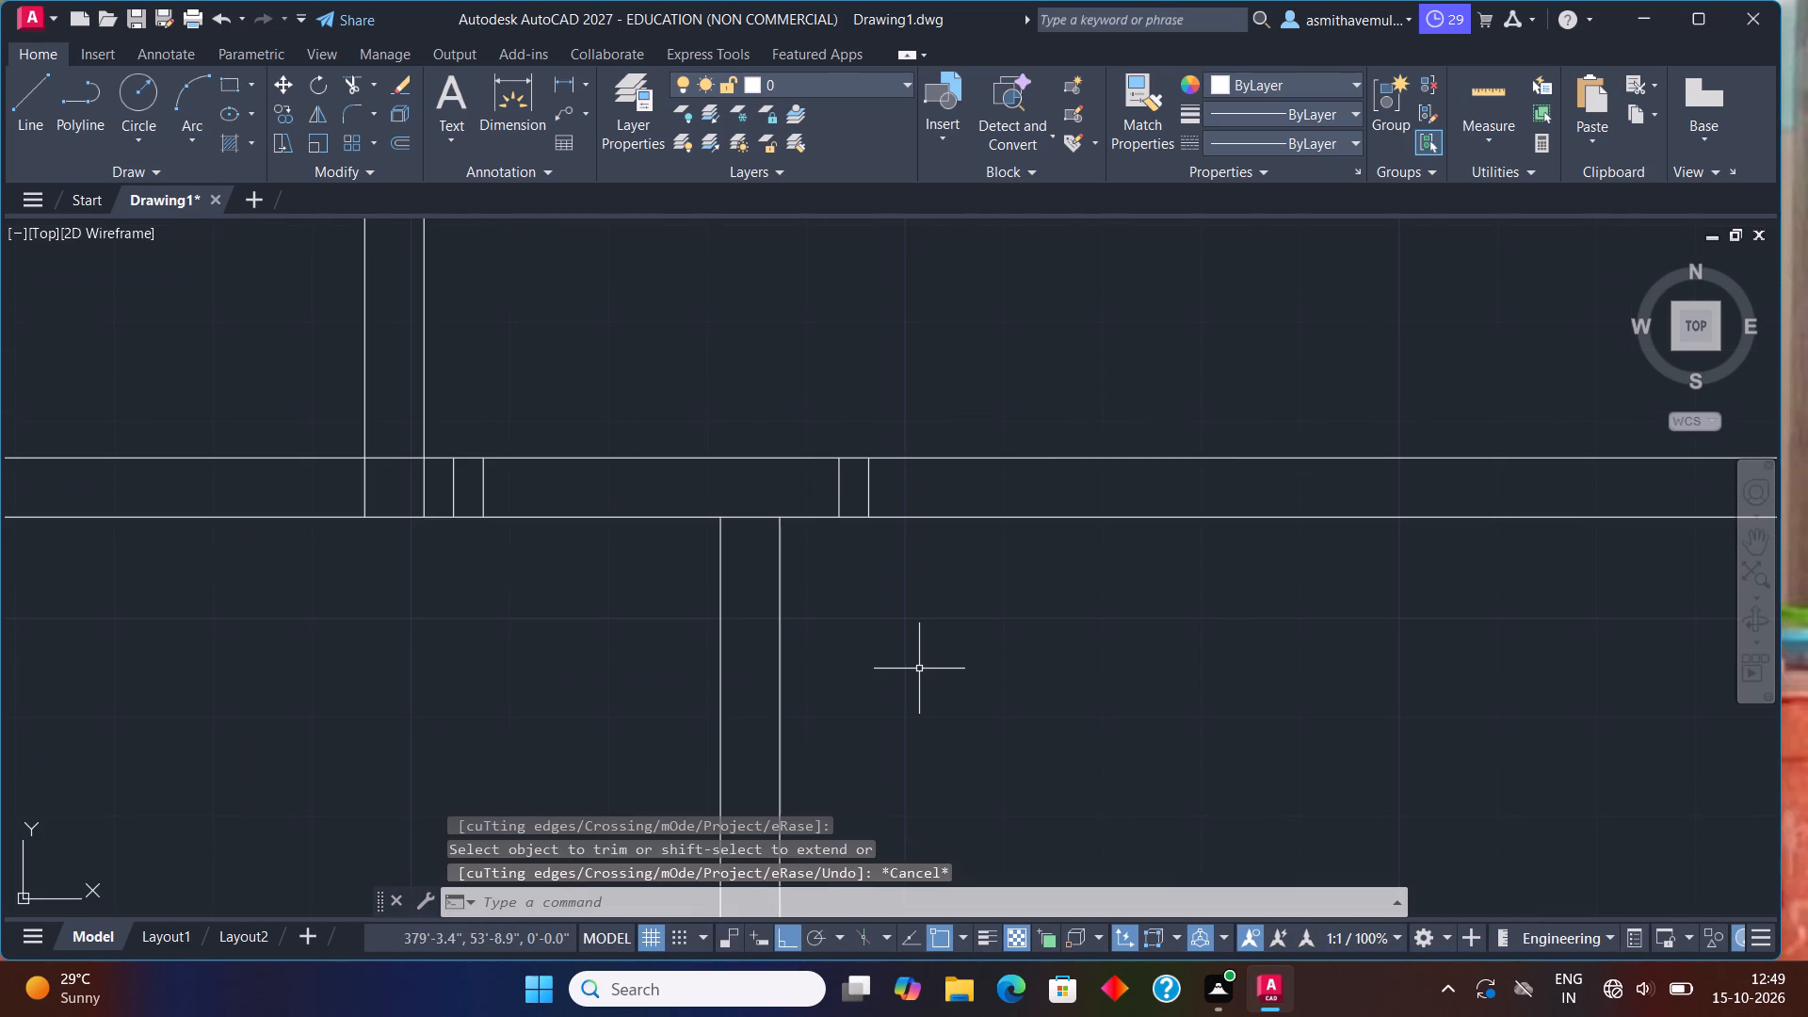
Measure the door opening's width between its inner jamb lines with a temporary linear dimension.
text(dli)
key(Return)
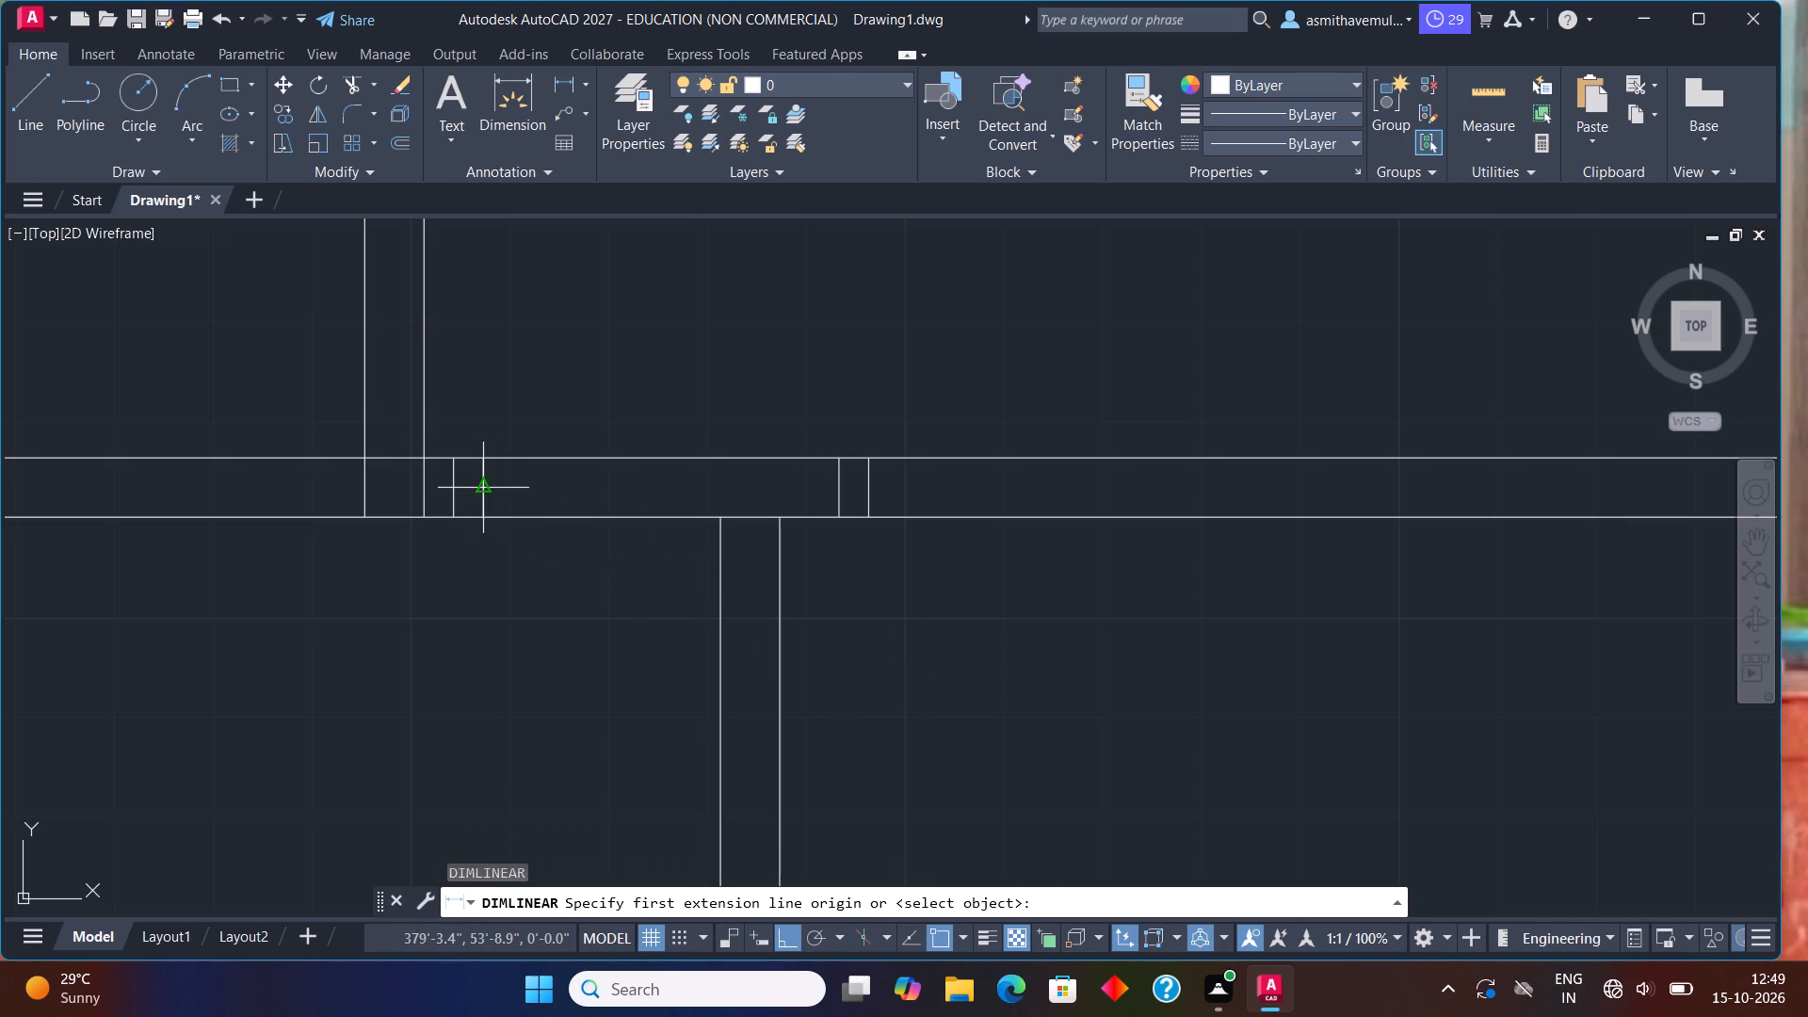
drag(477, 490, 493, 490)
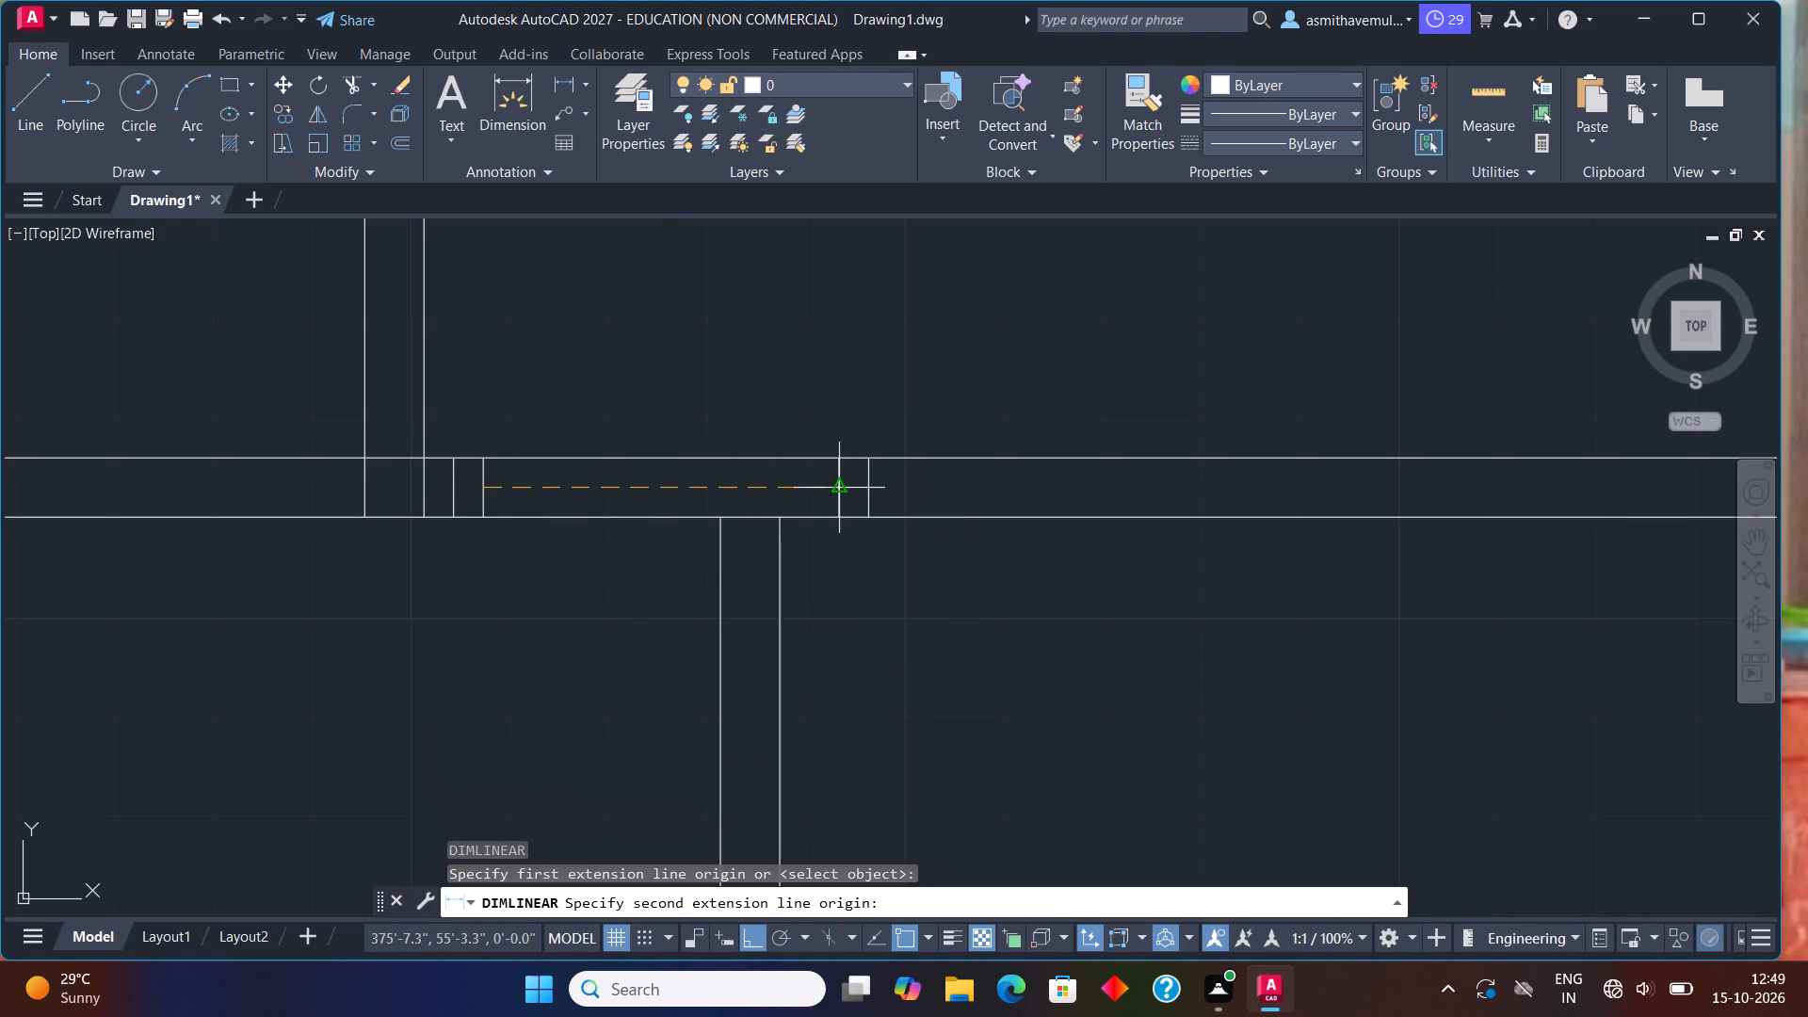
click(833, 487)
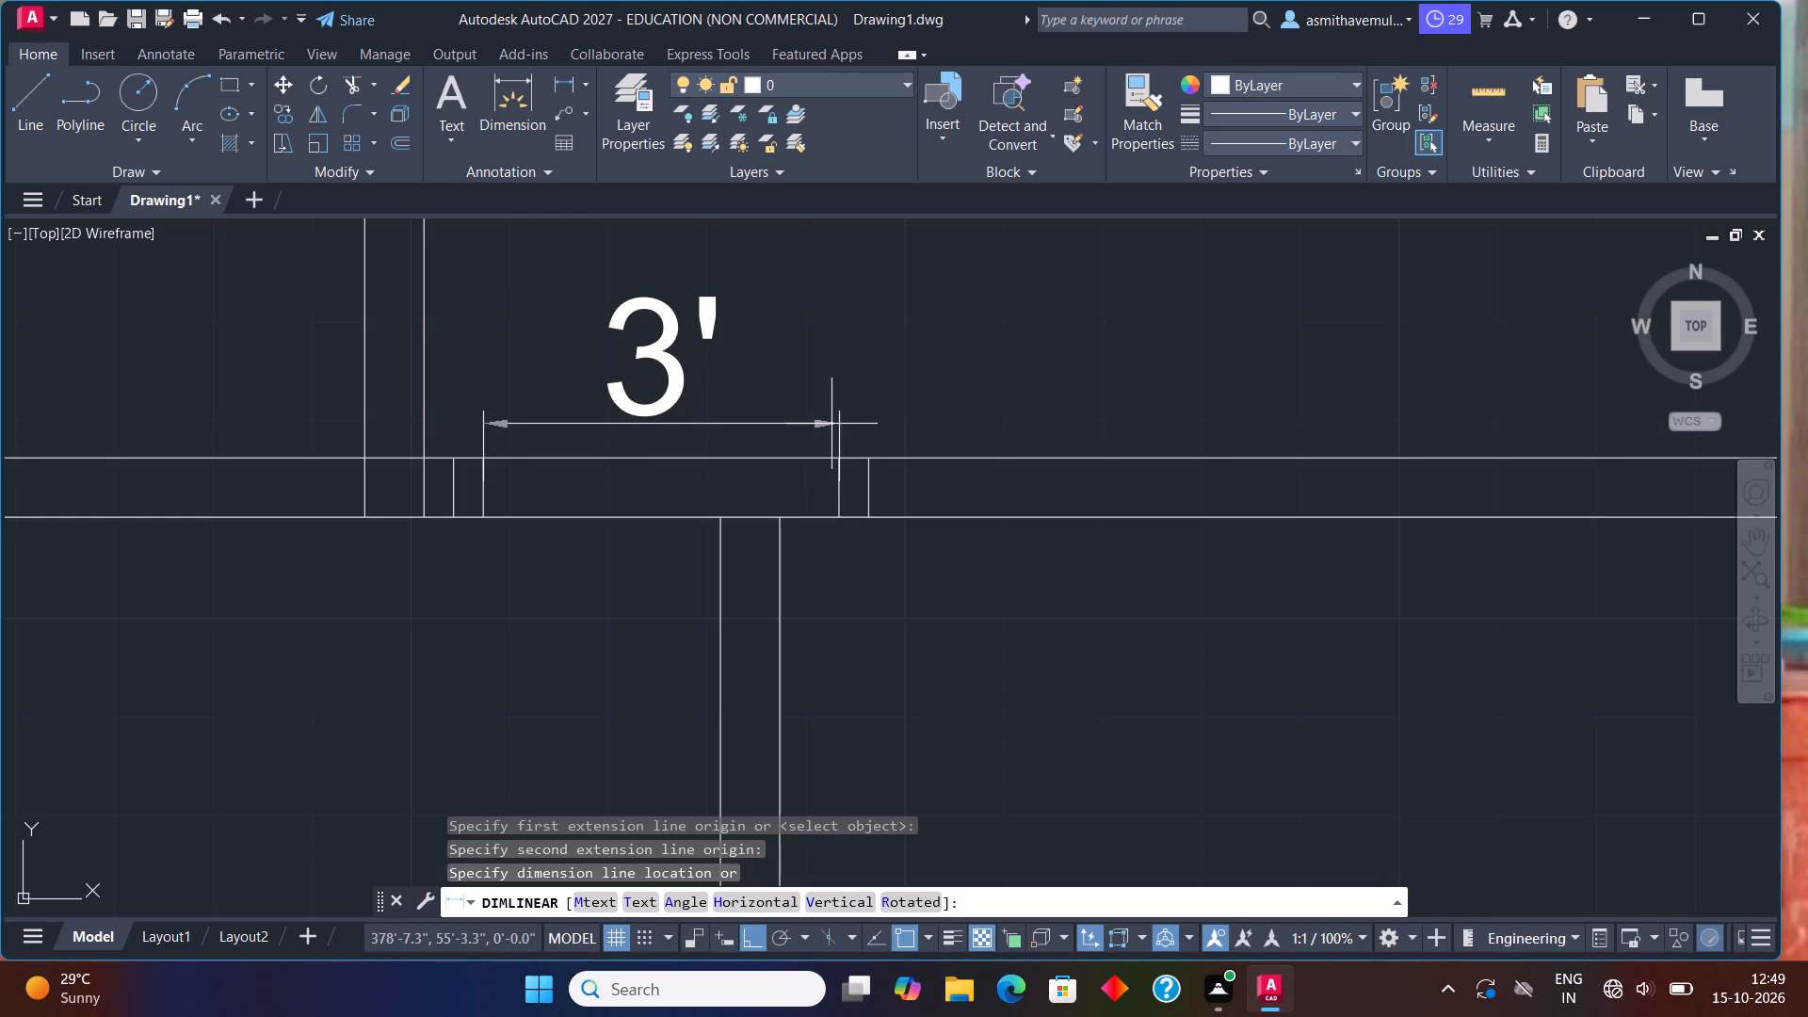
key(Escape)
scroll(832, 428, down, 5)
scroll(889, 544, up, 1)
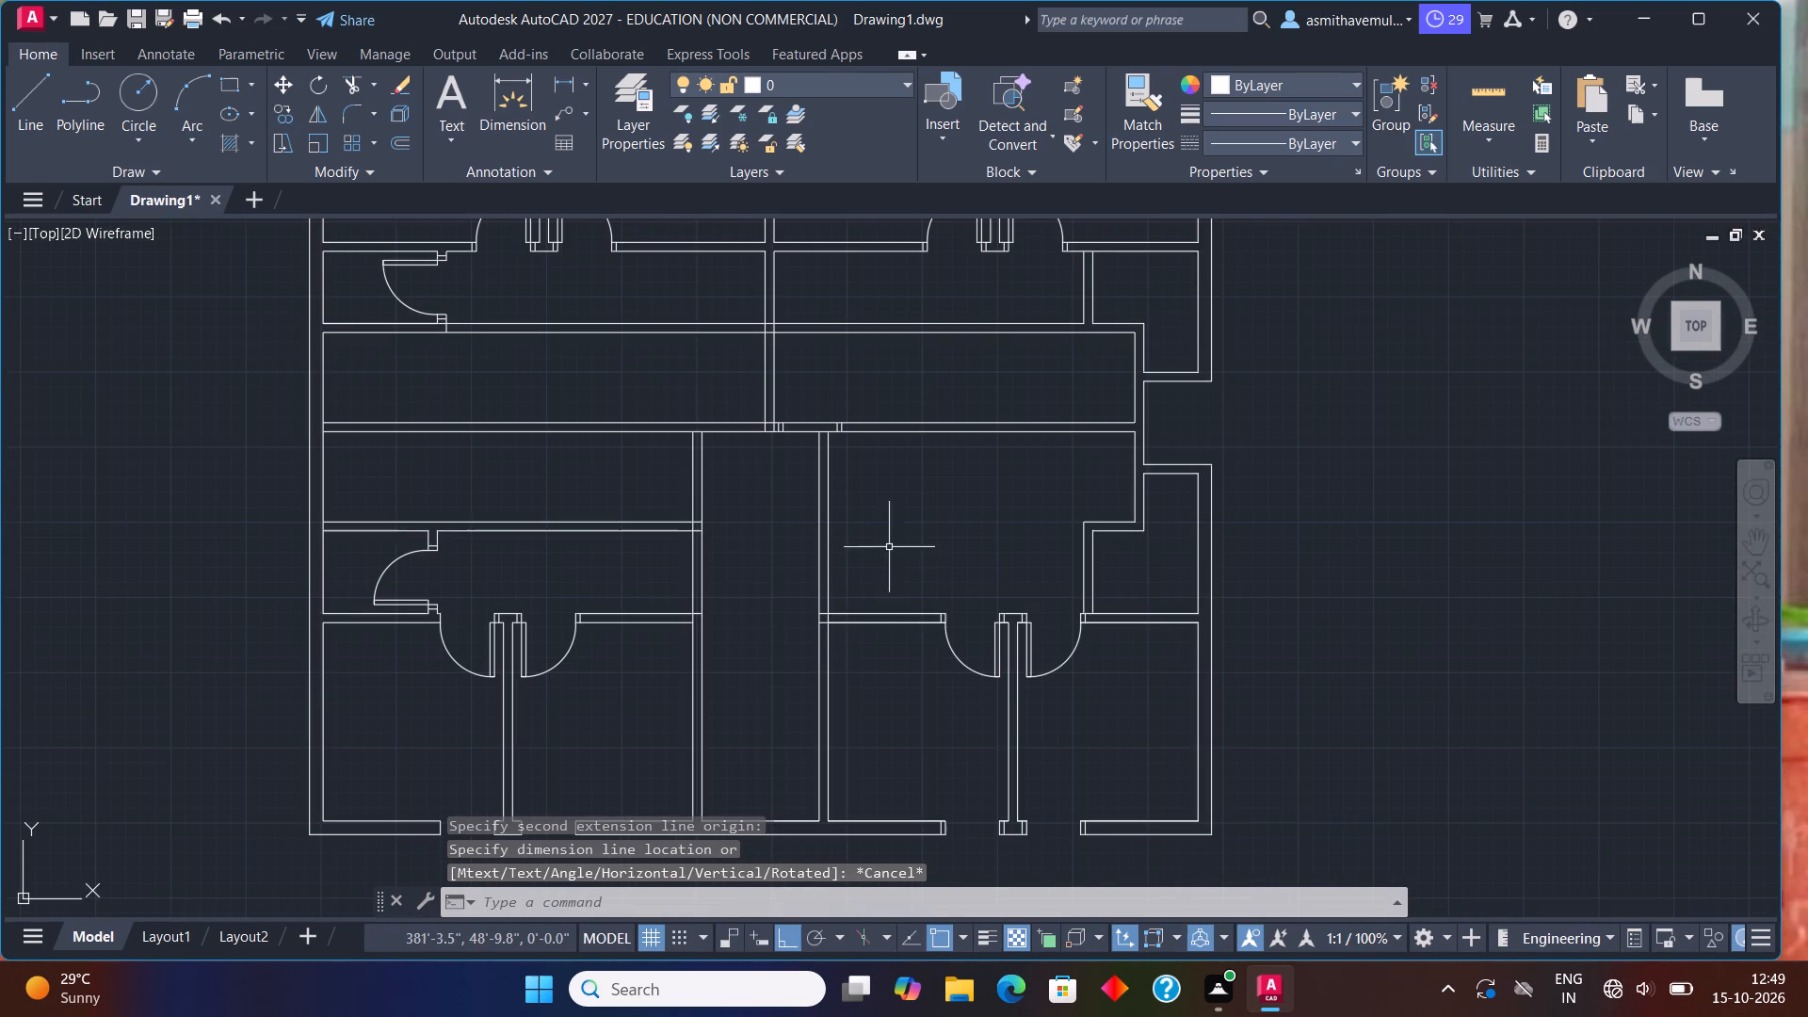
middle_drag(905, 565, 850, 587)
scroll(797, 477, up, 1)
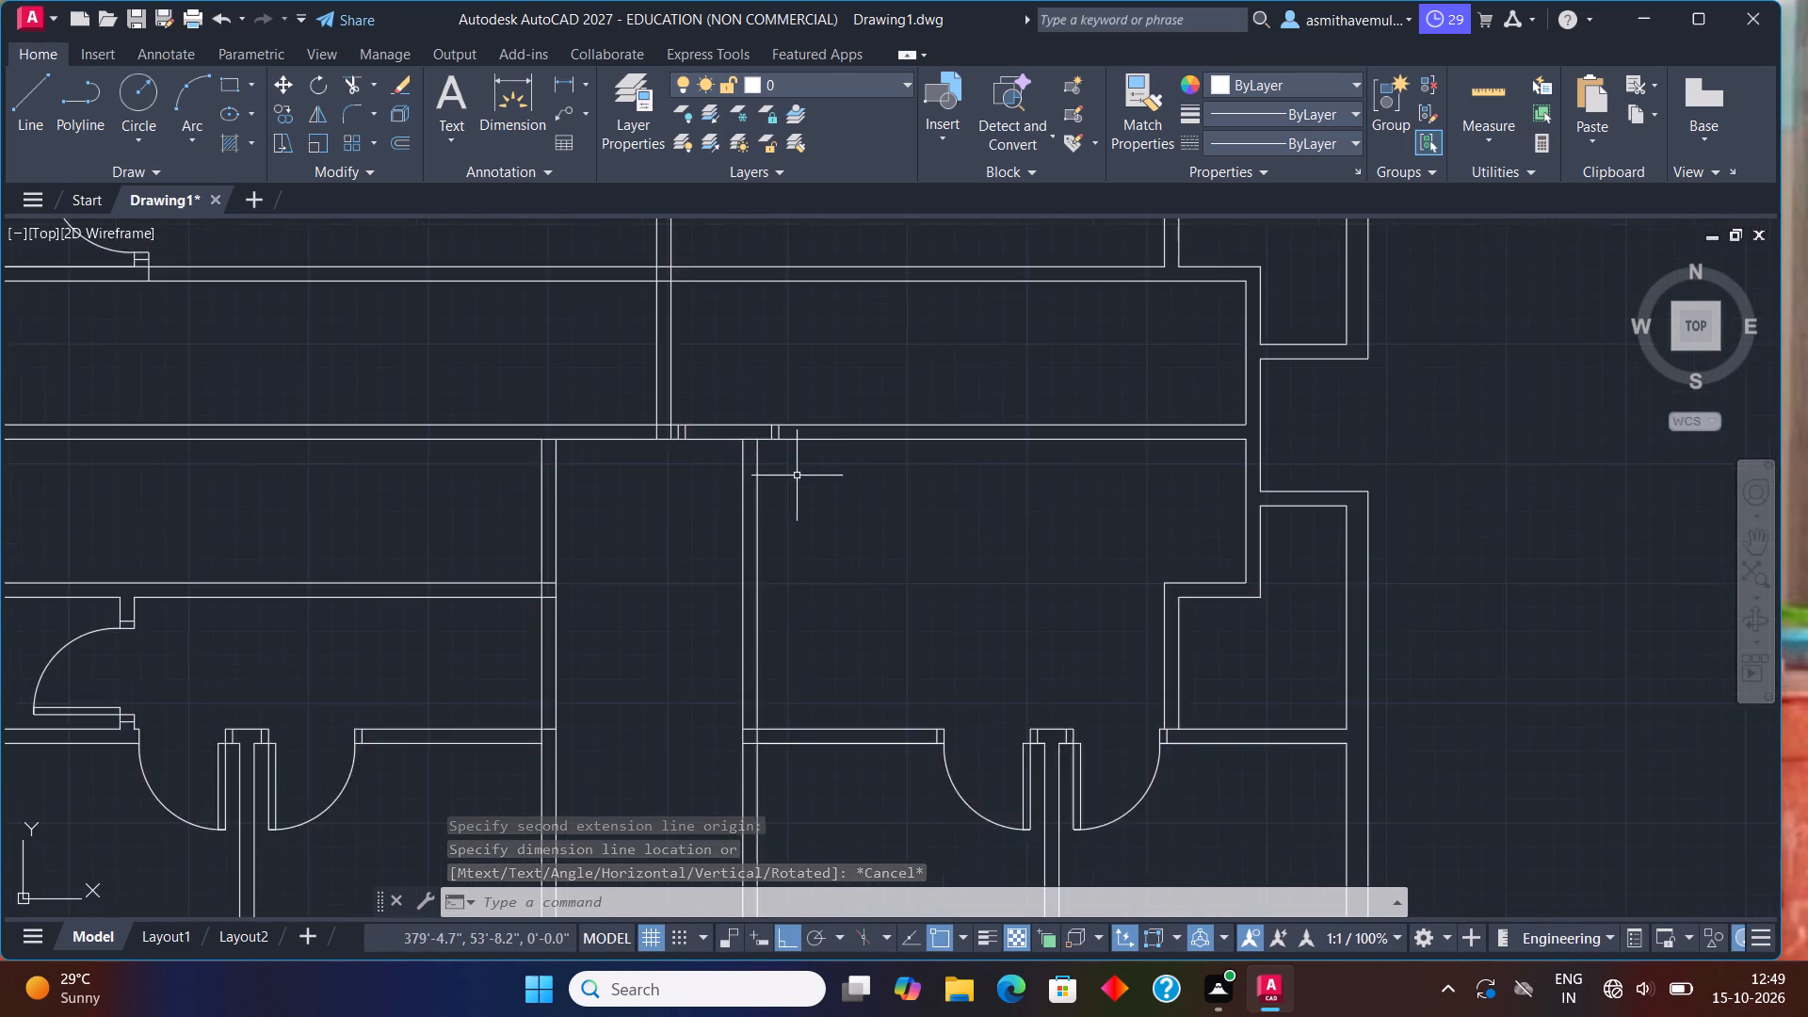
Erase the two far-side jamb lines east of the door opening in the middle long wall.
scroll(797, 473, up, 2)
drag(761, 382, 711, 390)
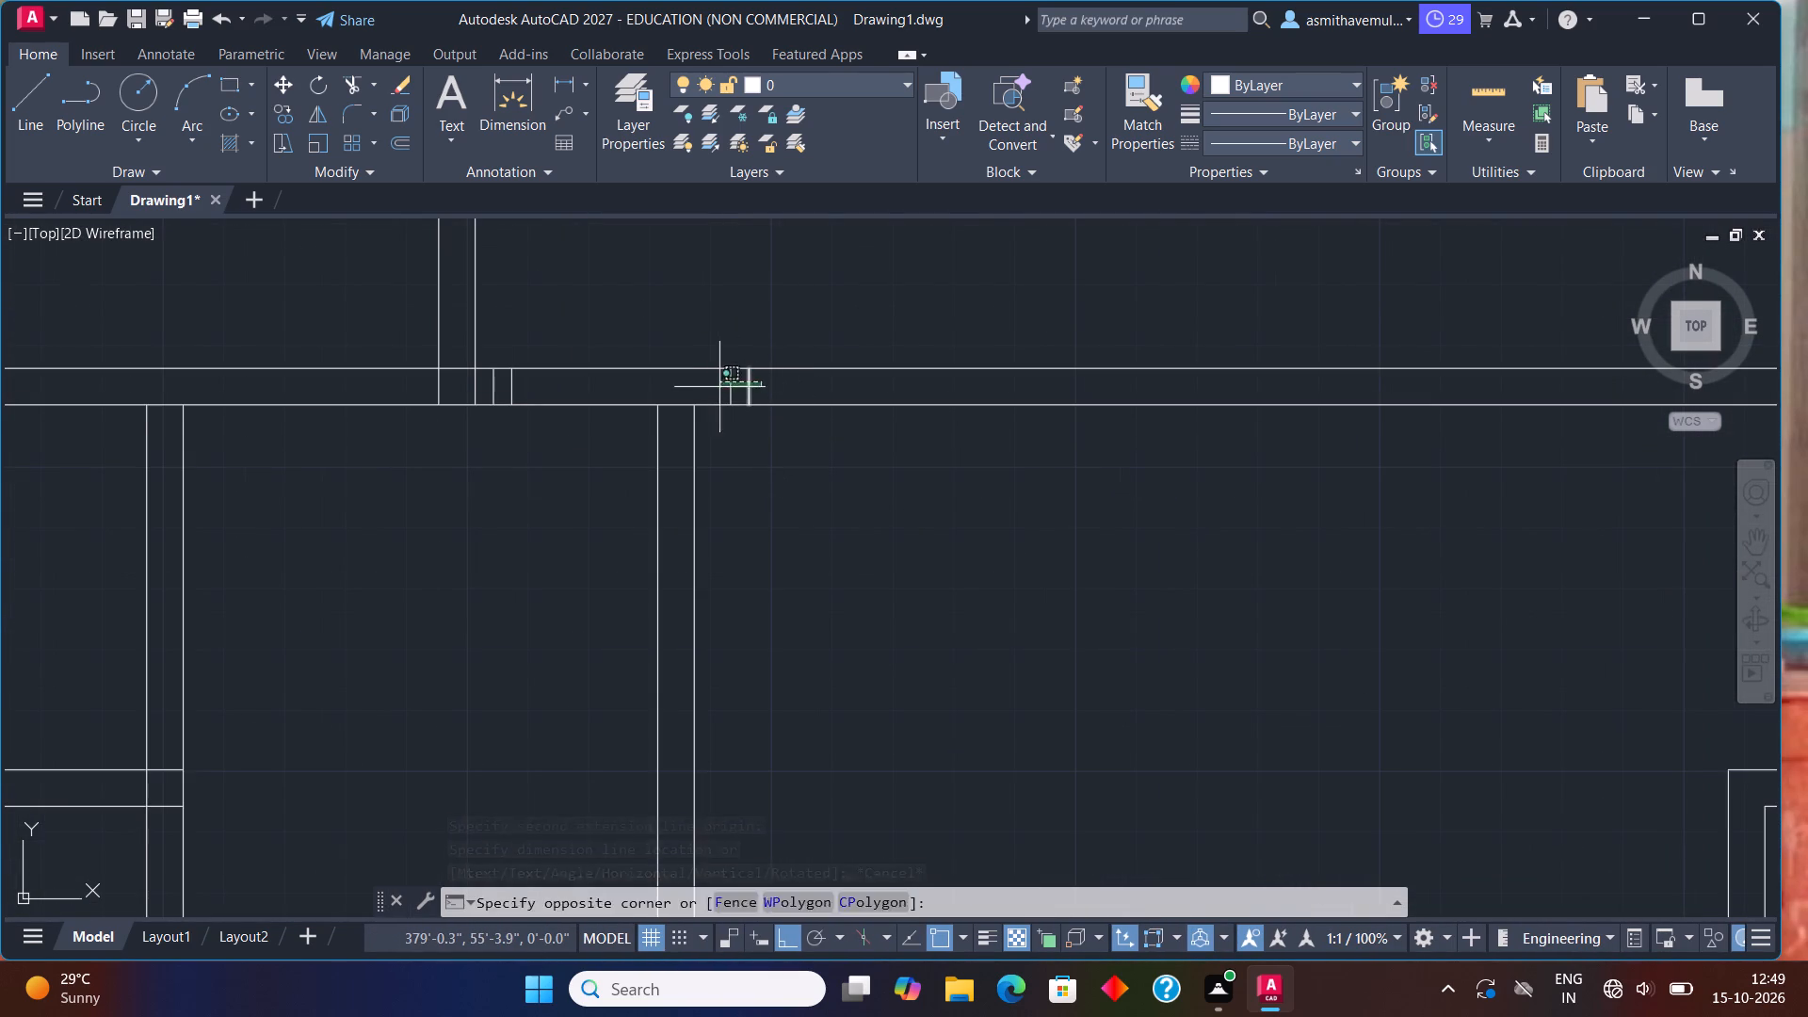
drag(711, 390, 710, 390)
key(Delete)
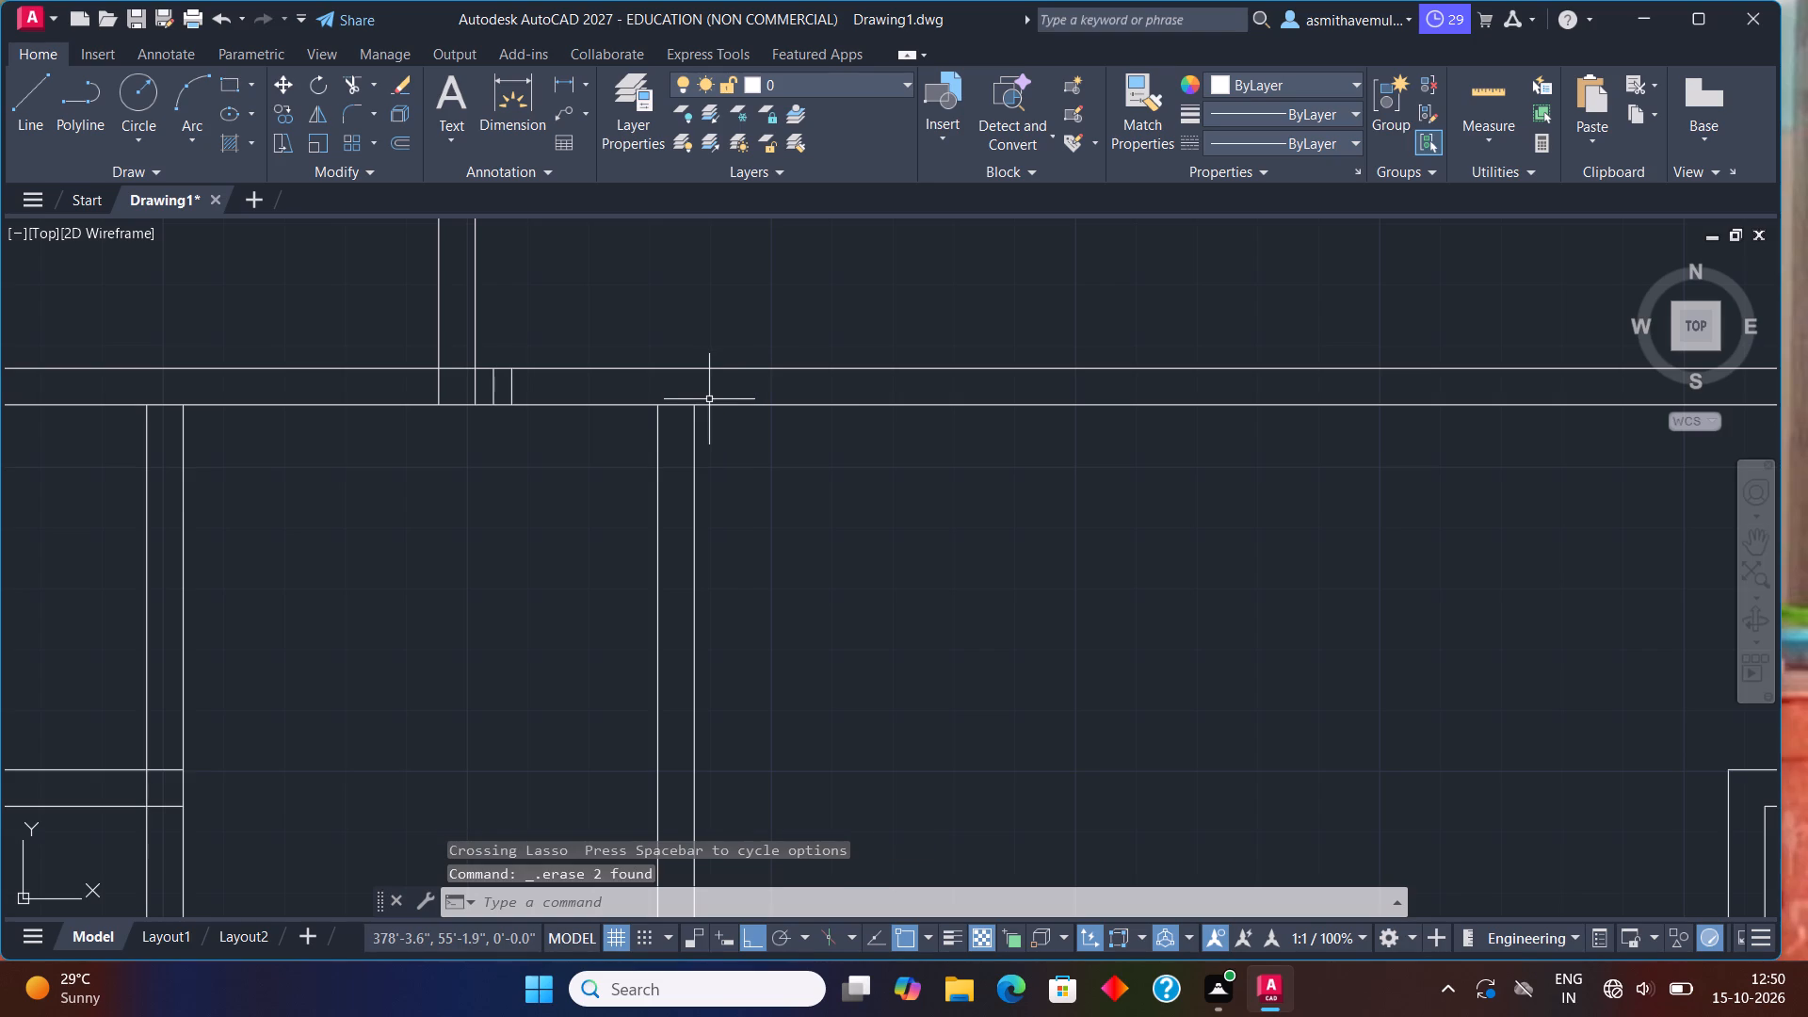
Offset the eastern of the two remaining jamb lines 2'6" east along the middle long wall to mark the opening's far side.
key(o)
key(Return)
text(2')
text(6")
key(Return)
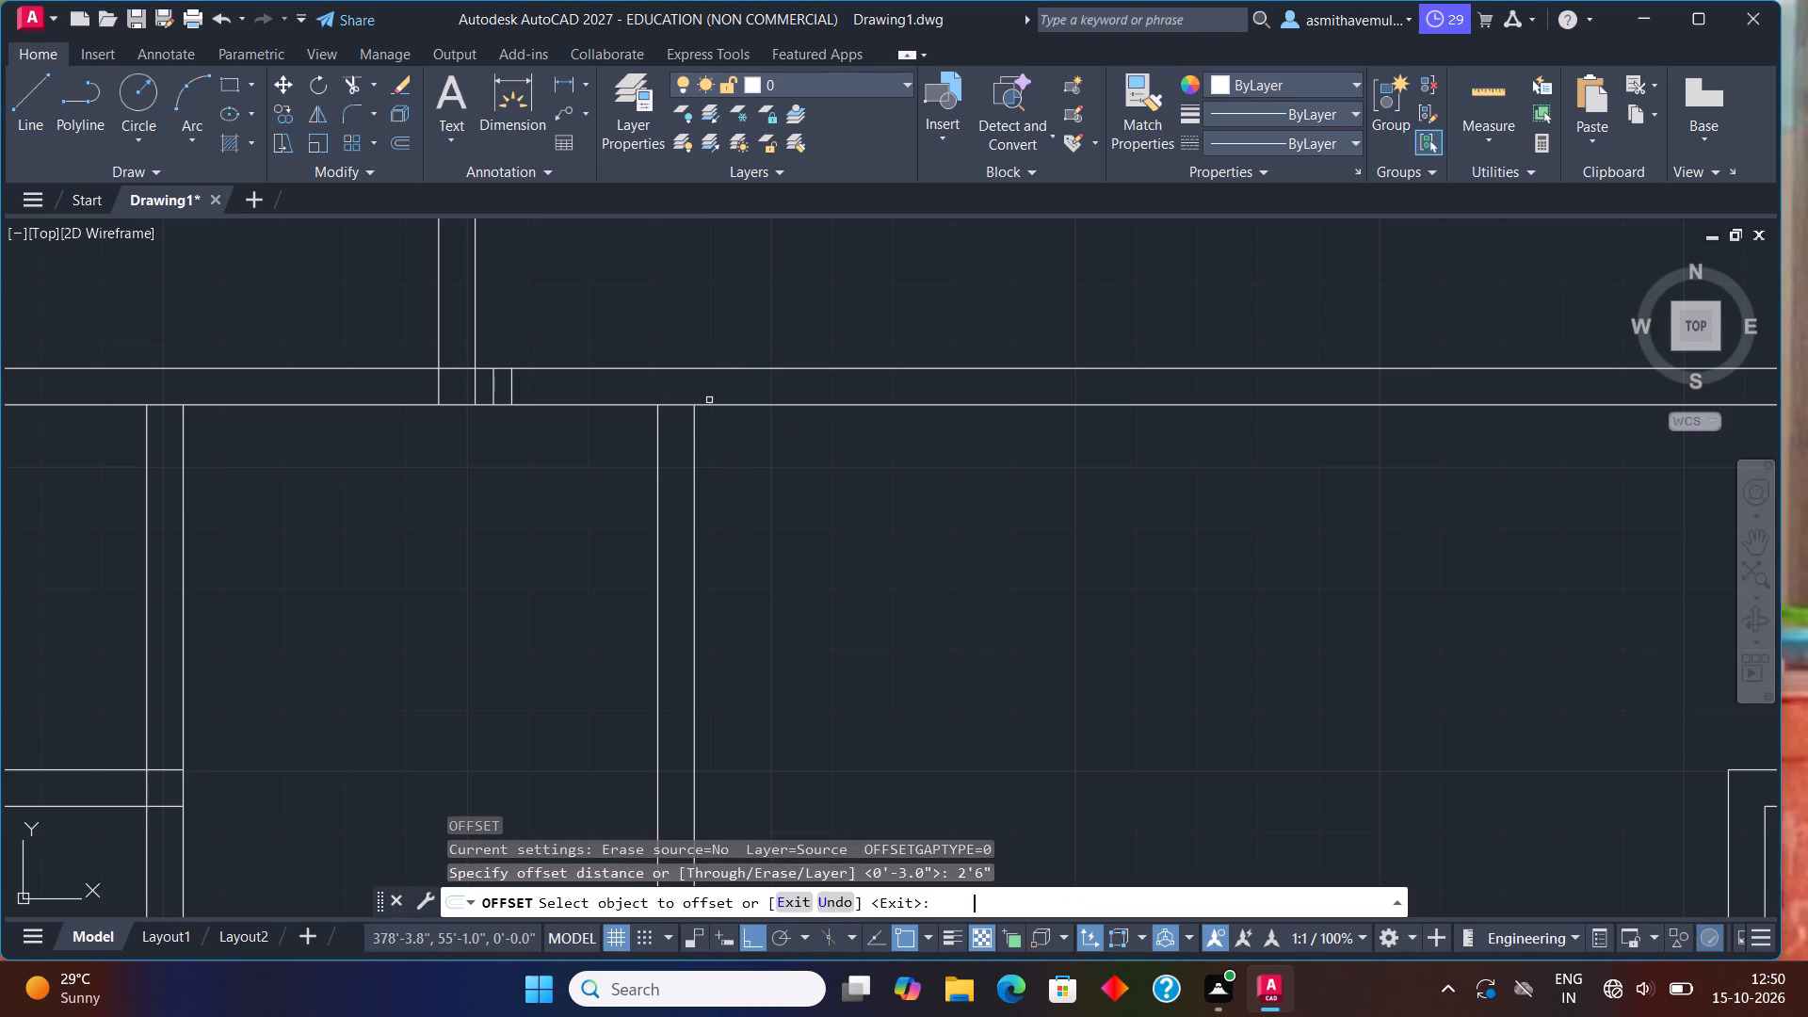
click(511, 382)
click(534, 387)
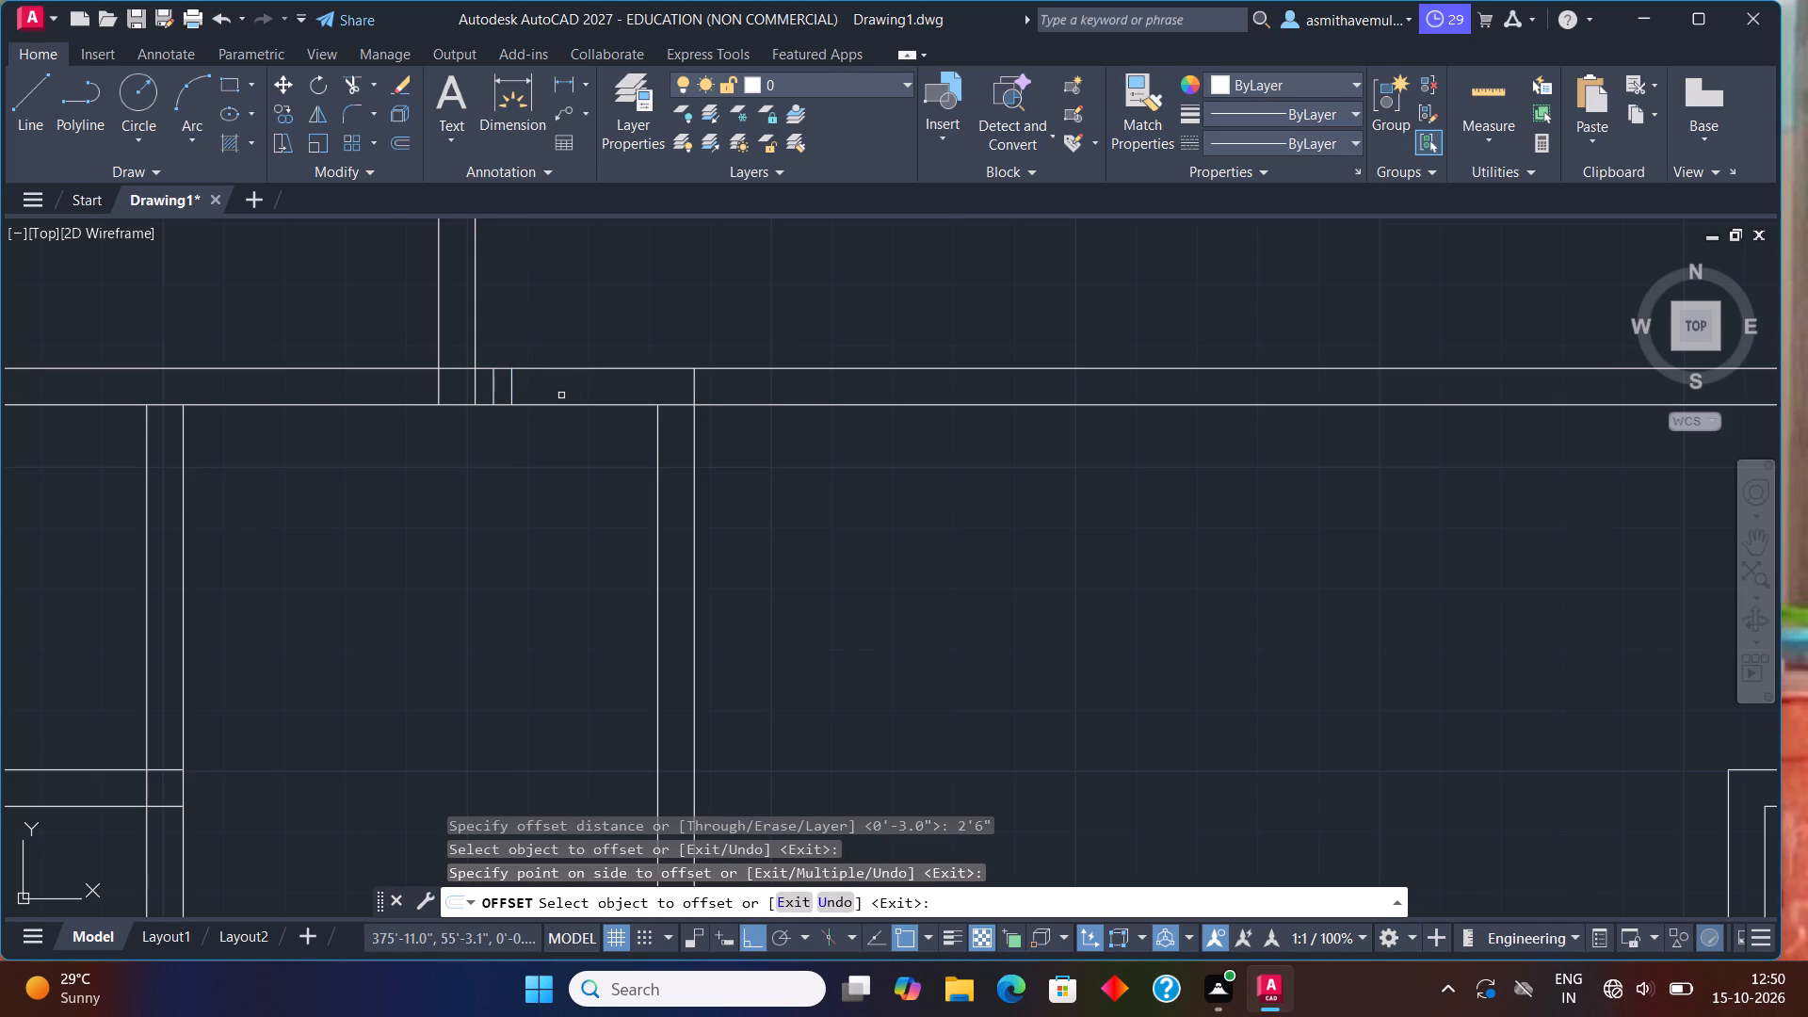
key(Escape)
Offset the opening's new far-side line 3" east to complete the eastern jamb in the middle long wall.
key(o)
key(Return)
text(3")
key(Return)
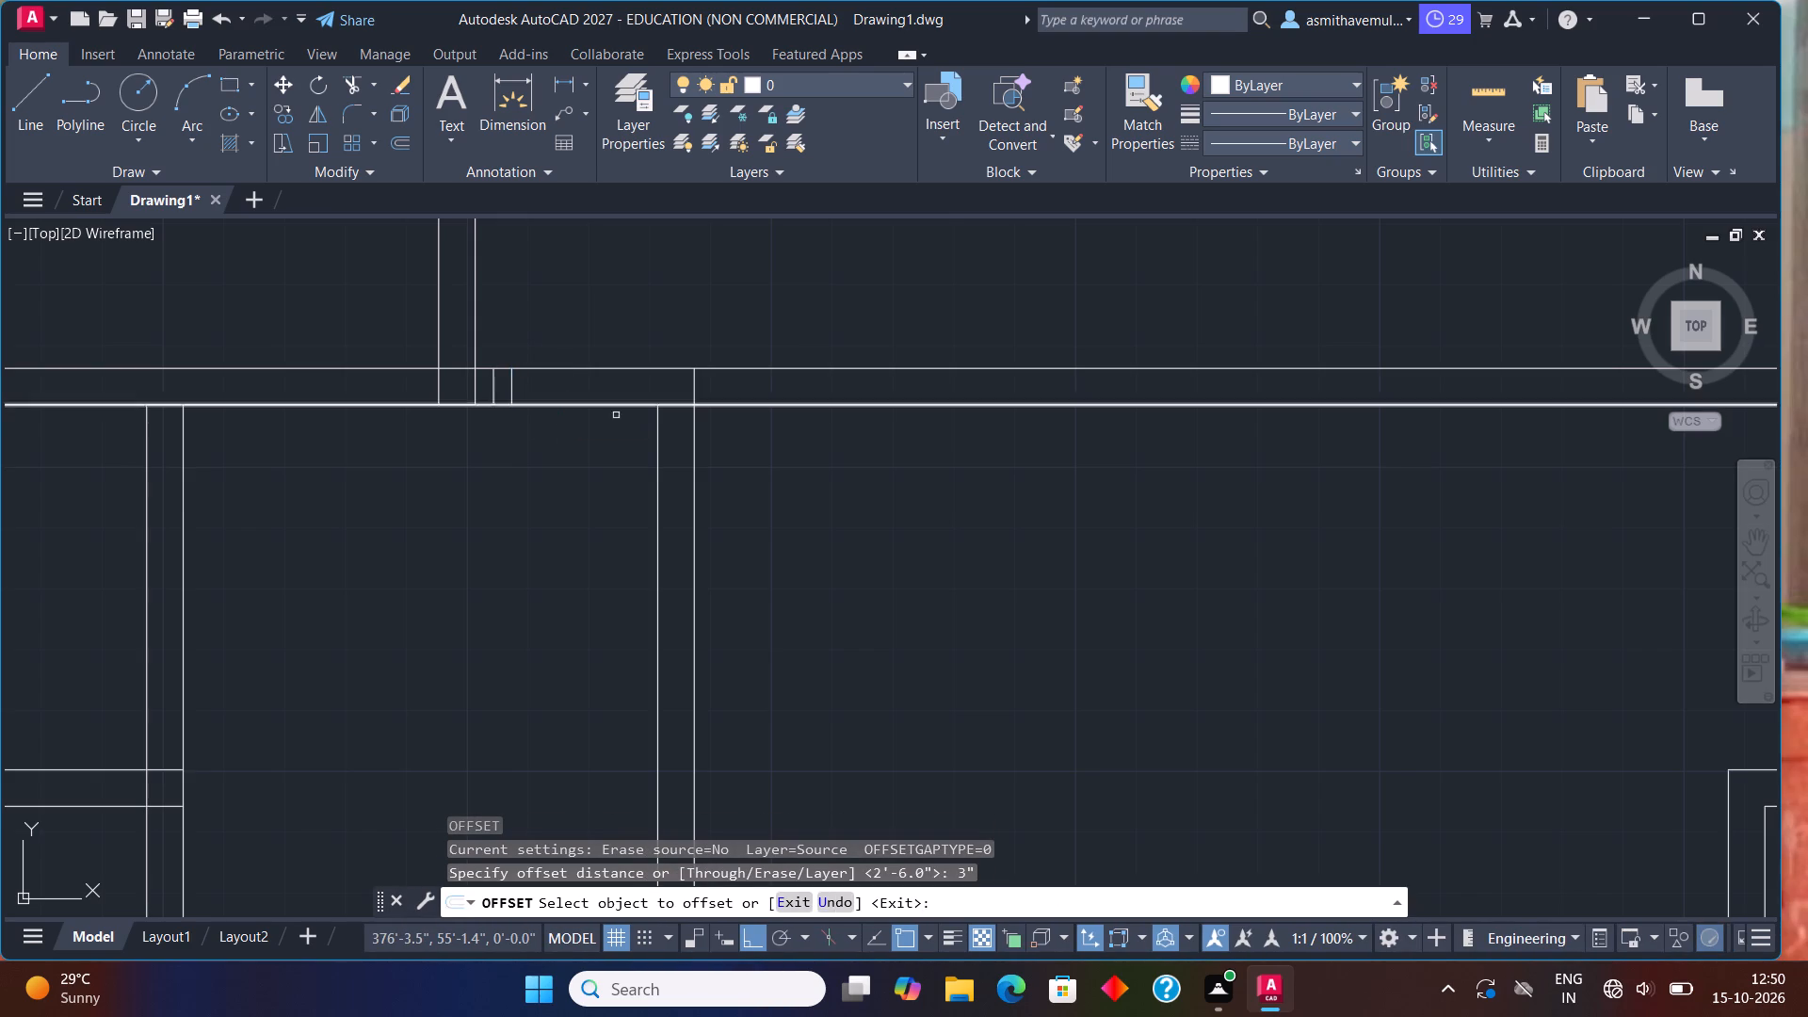
click(692, 378)
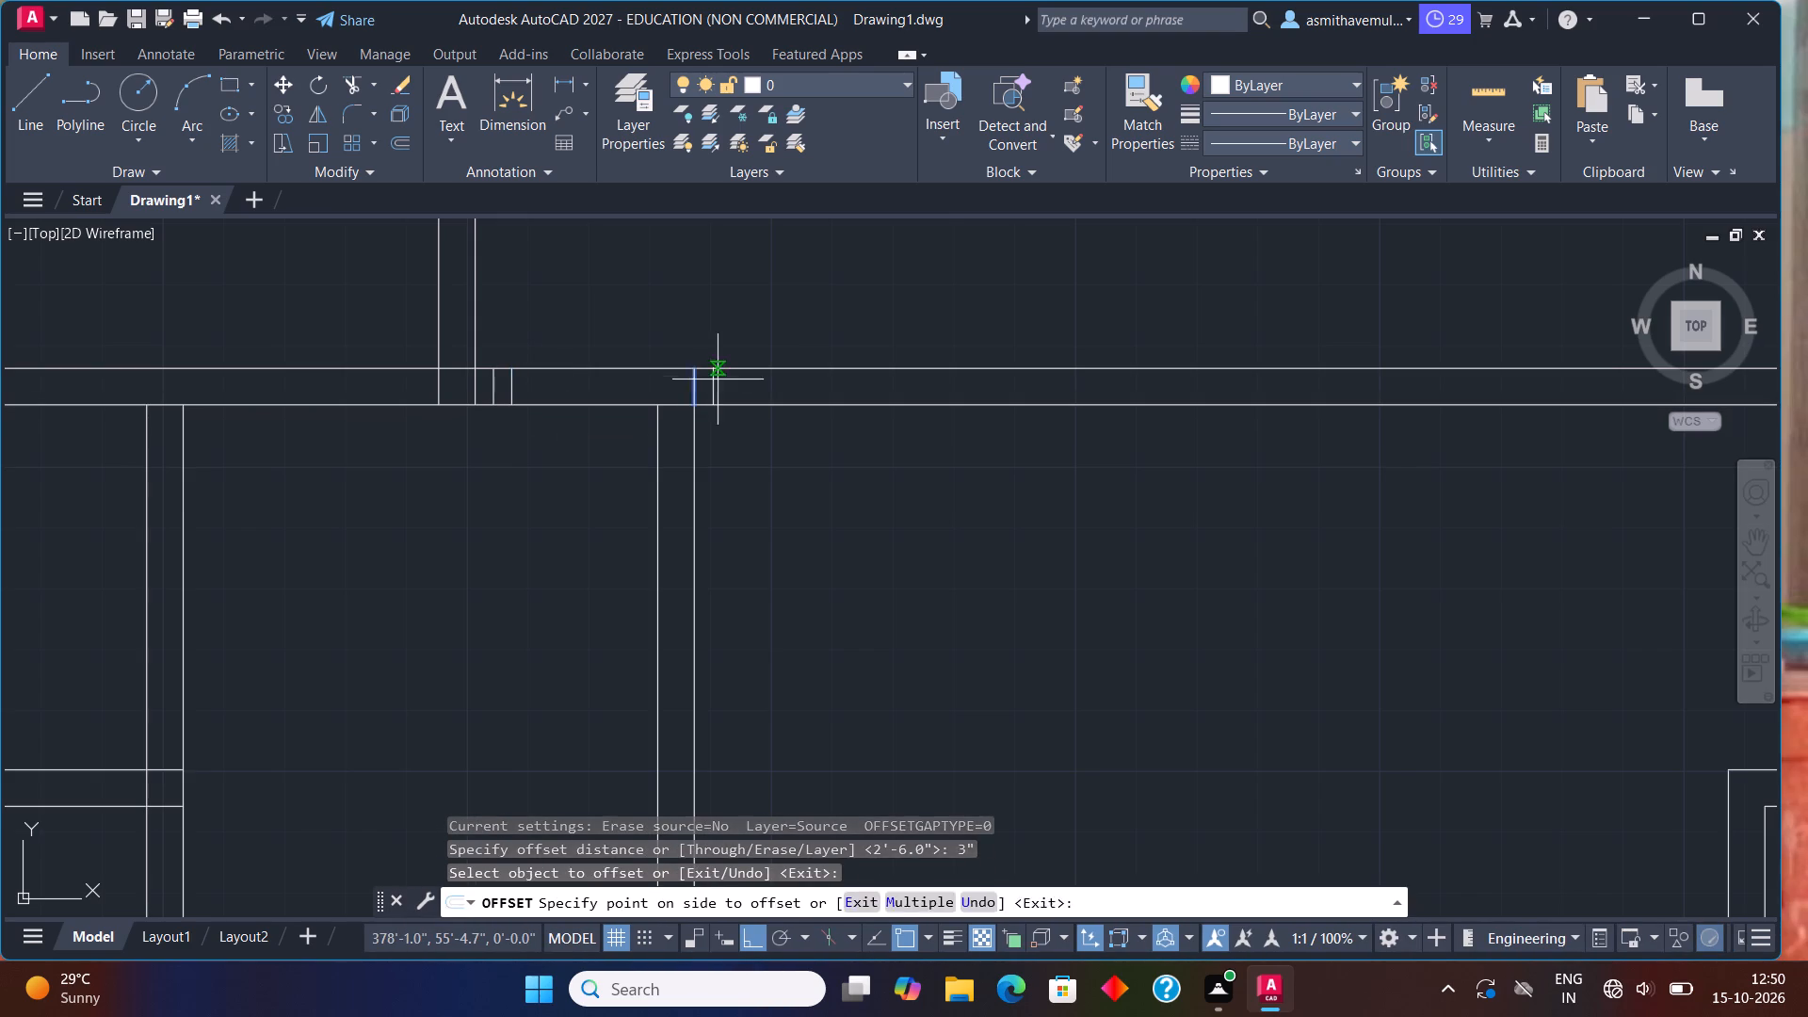
click(722, 379)
key(Escape)
Draw a vertical line from the middle long wall, just east of the eastern jamb, down to the southern wall's inner face.
key(l)
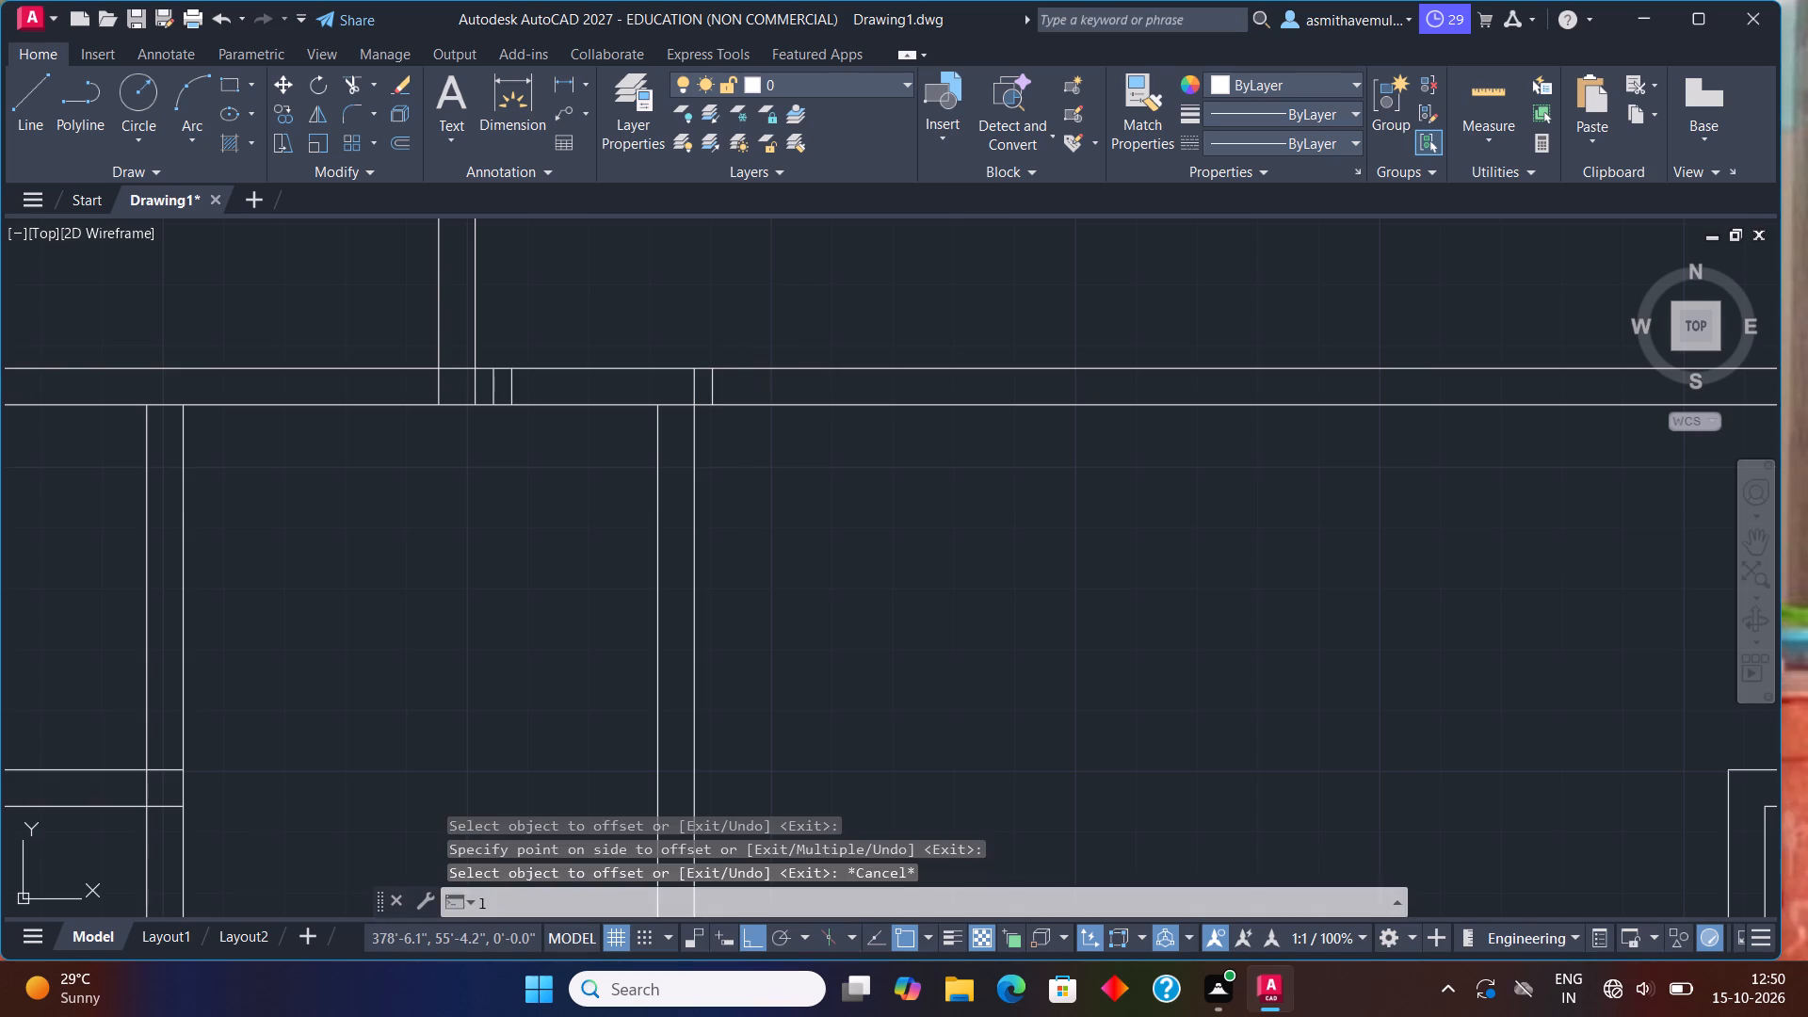
key(Return)
scroll(710, 400, up, 2)
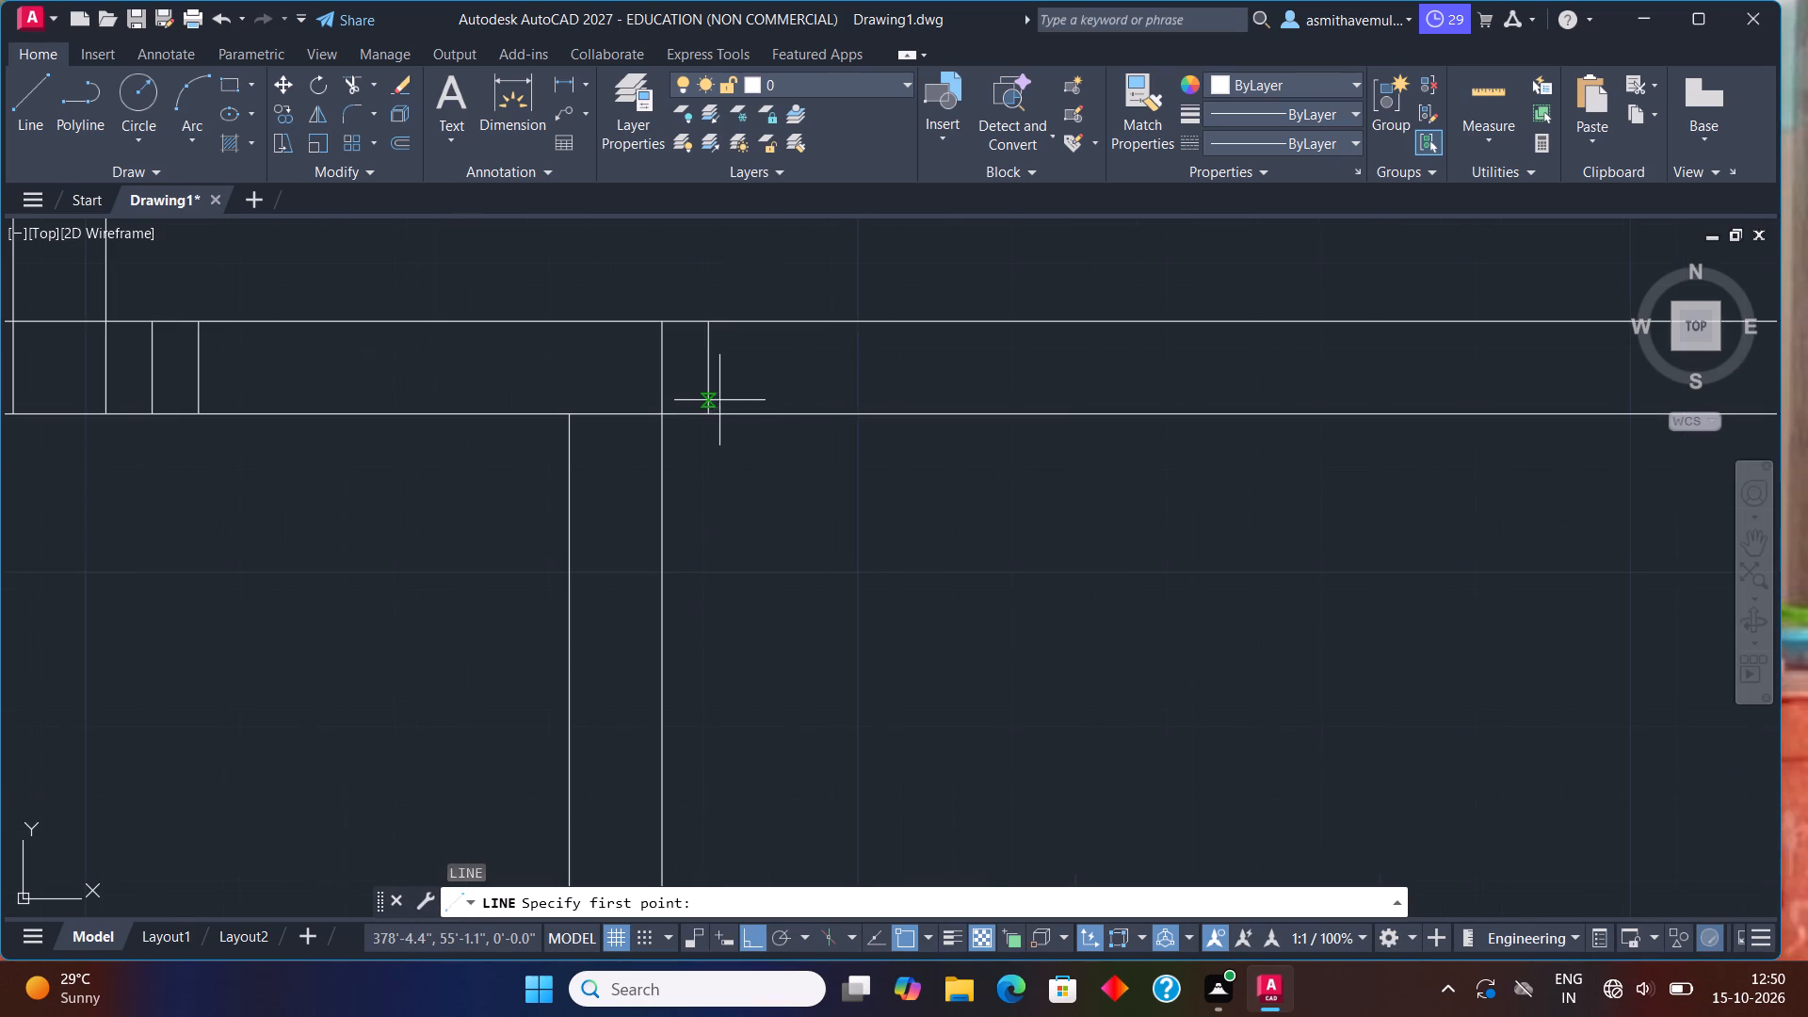
click(733, 412)
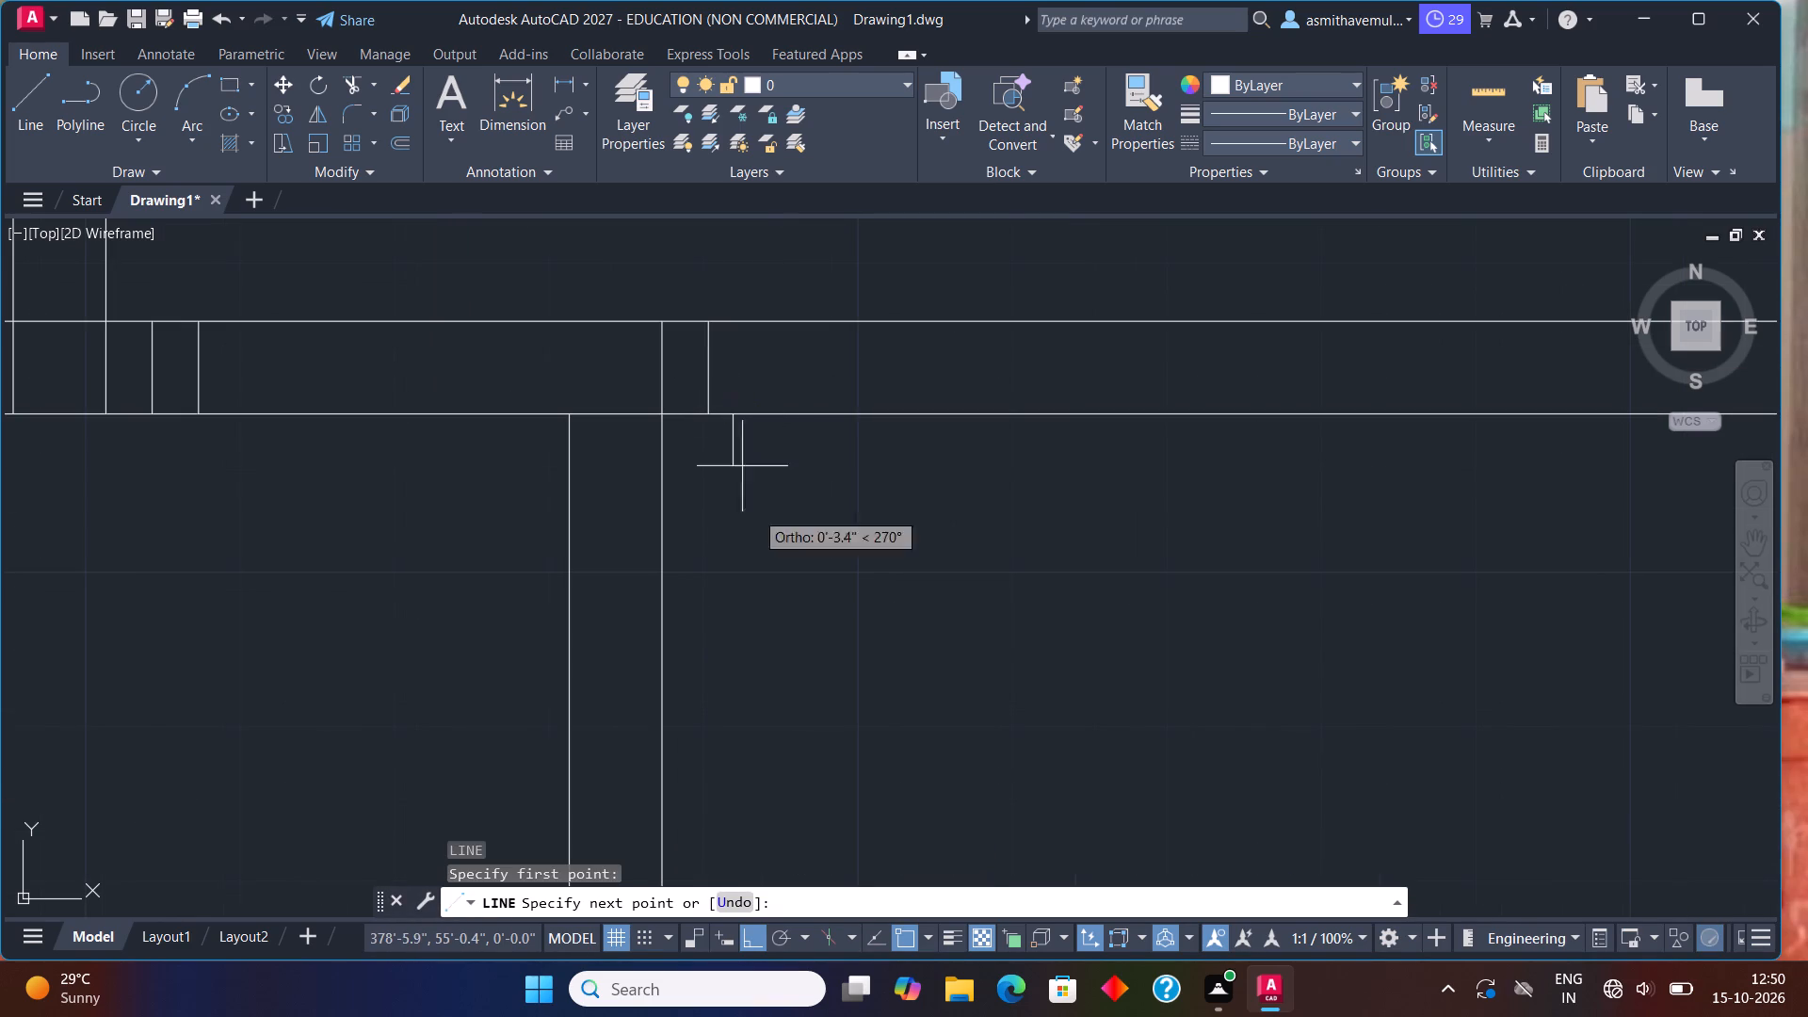
scroll(815, 699, down, 4)
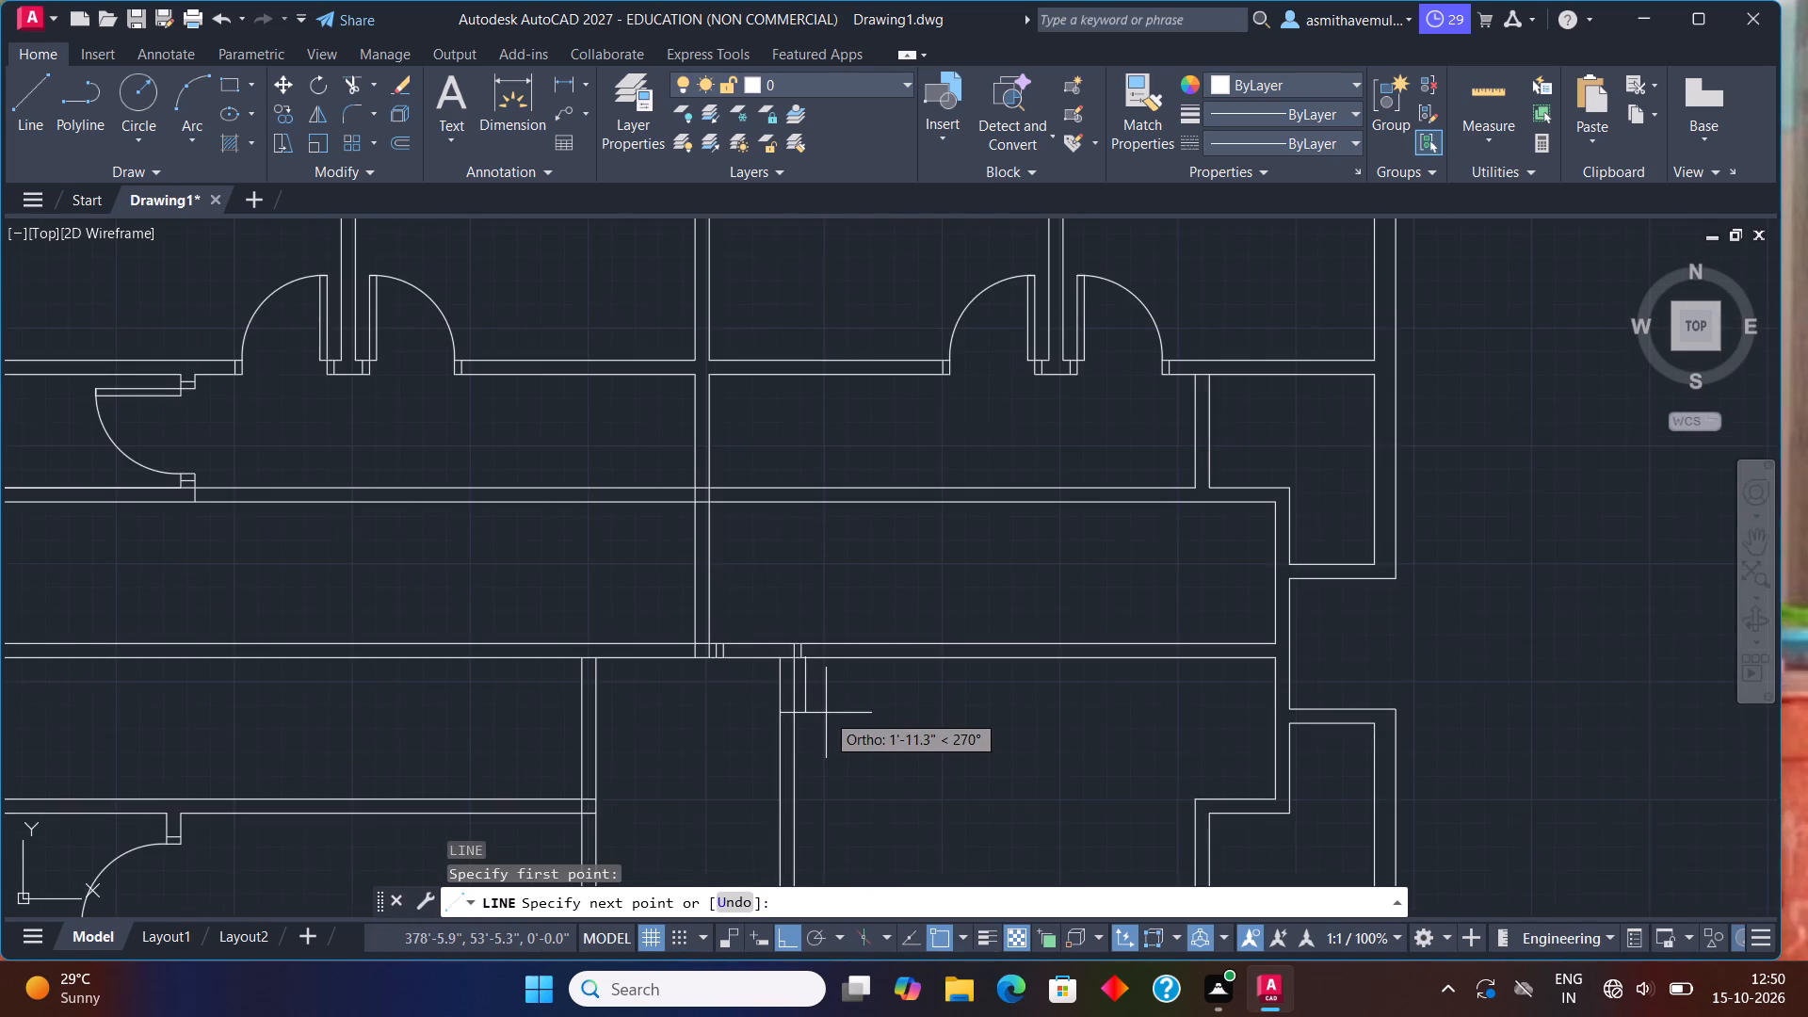
middle_drag(826, 709, 773, 304)
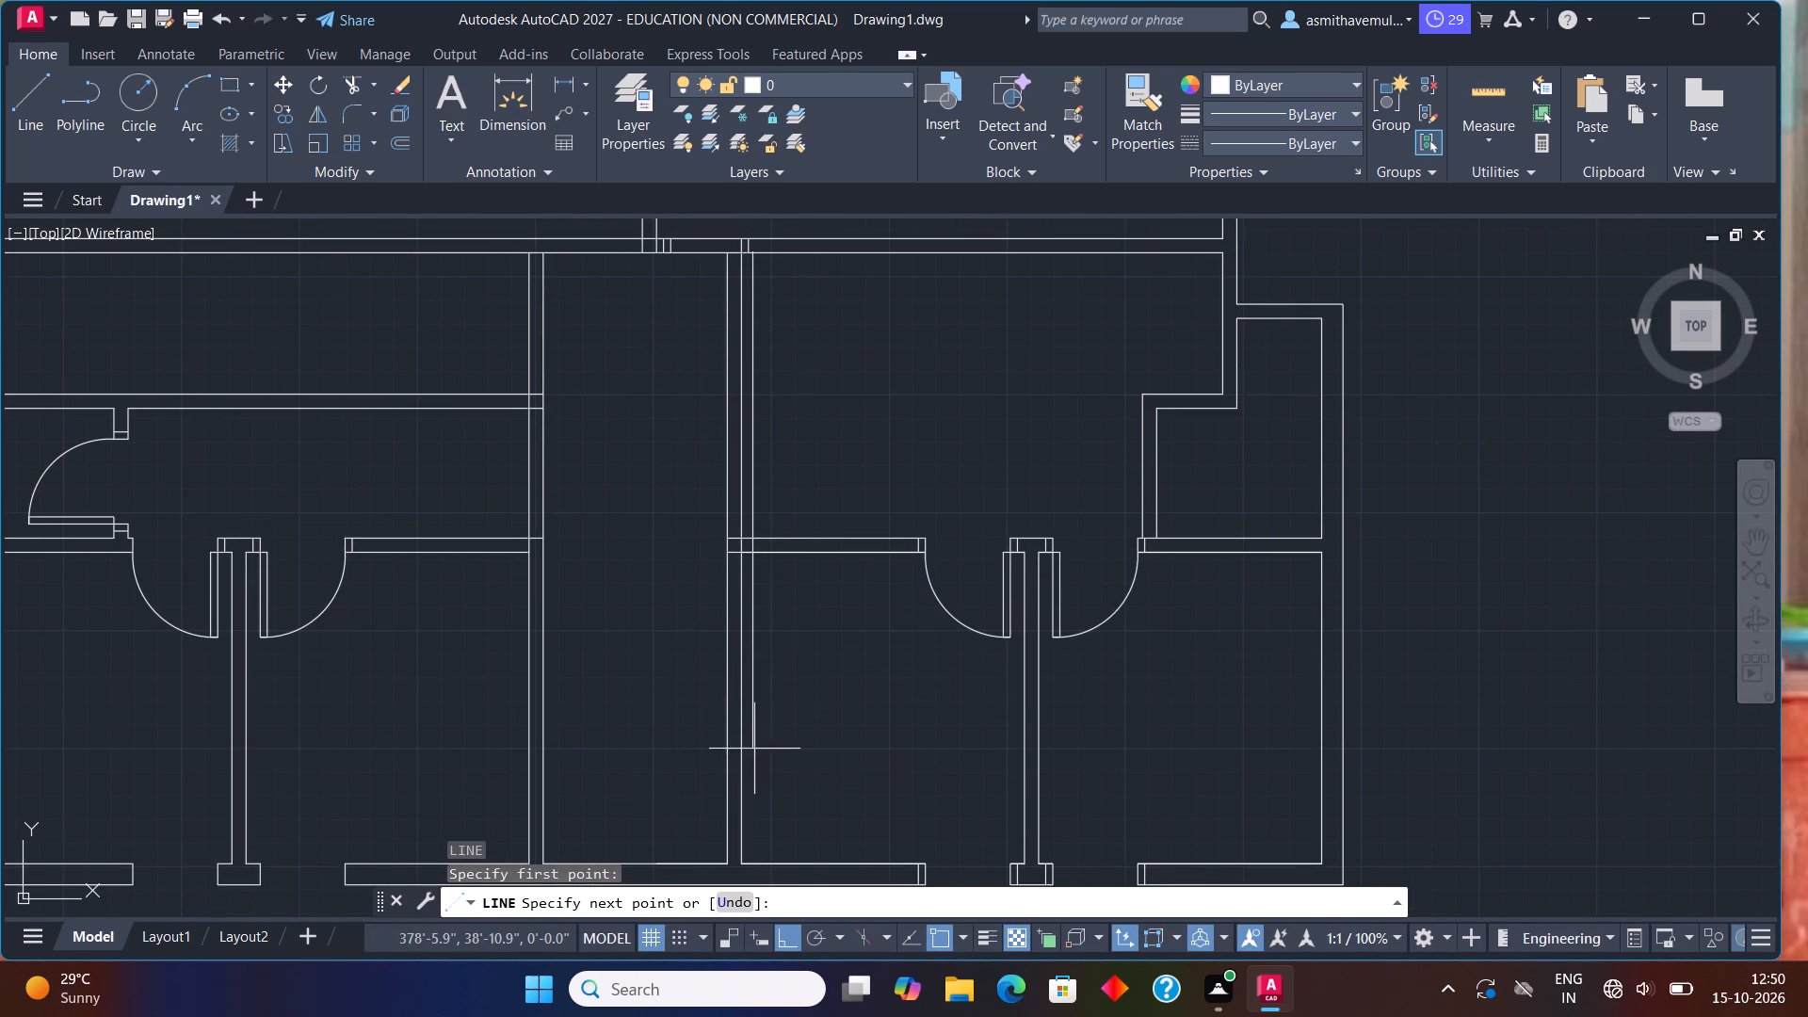
middle_drag(721, 702, 684, 495)
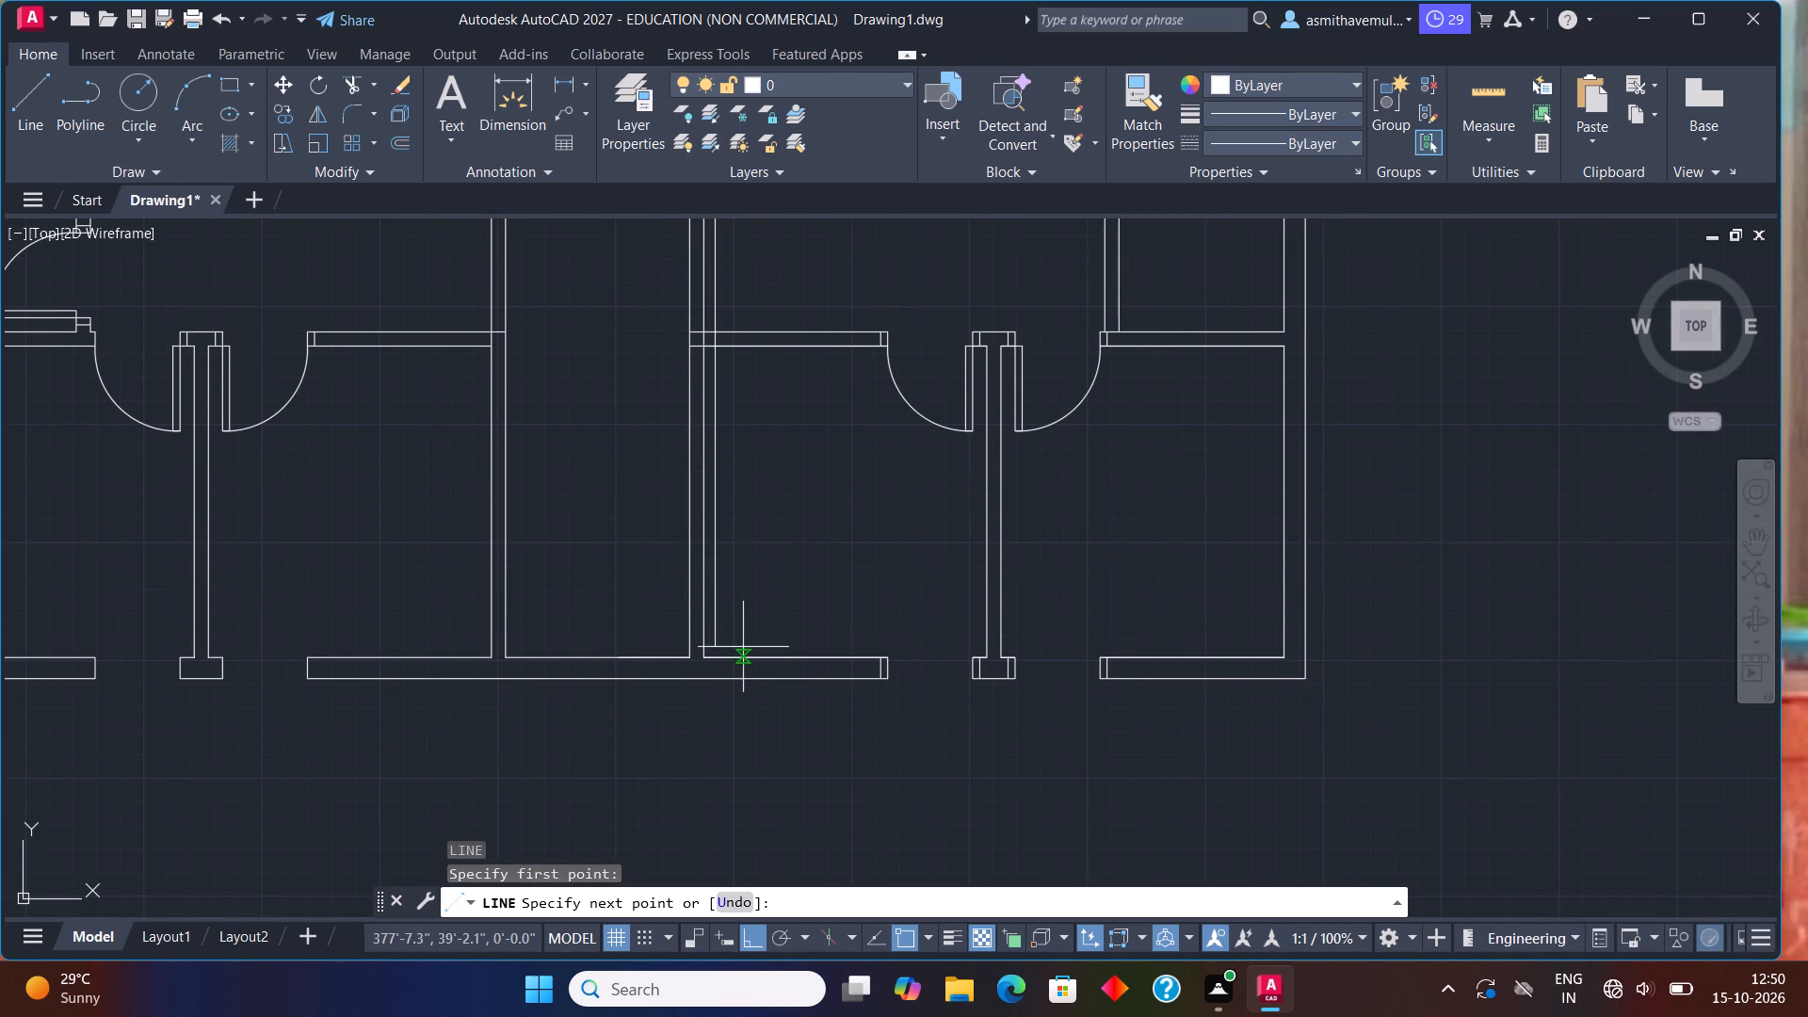
click(719, 662)
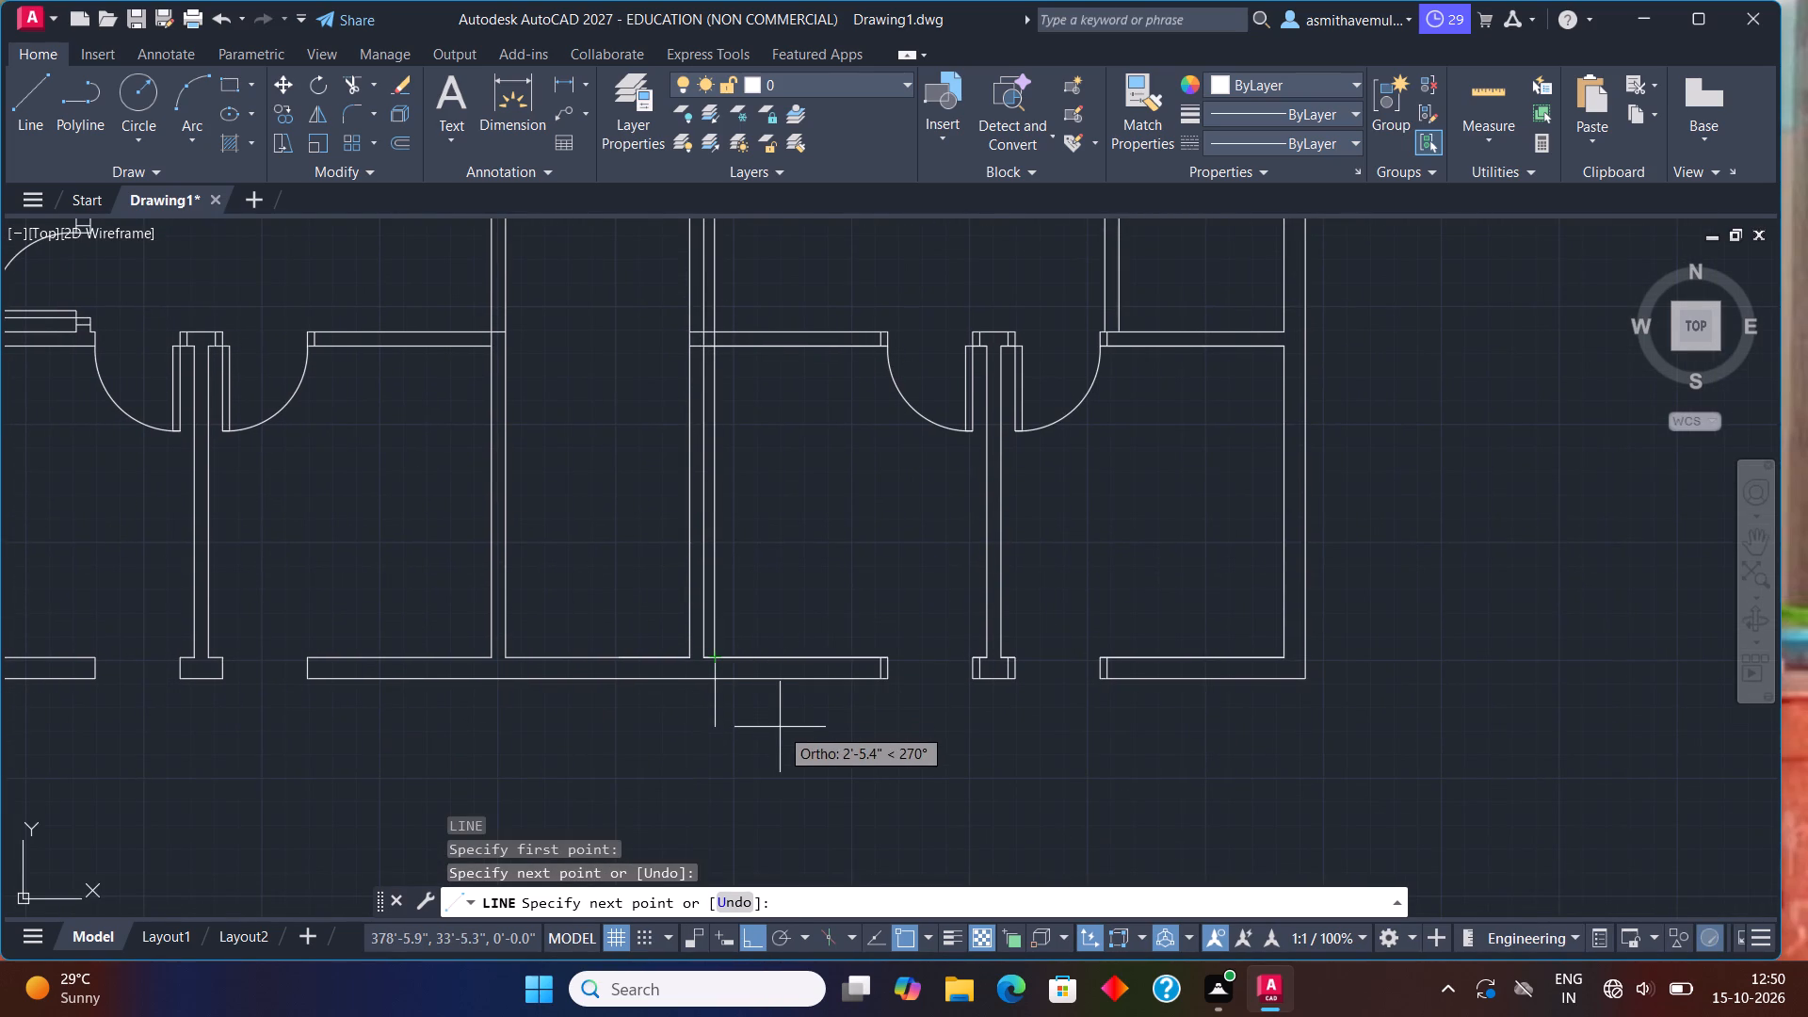
key(Escape)
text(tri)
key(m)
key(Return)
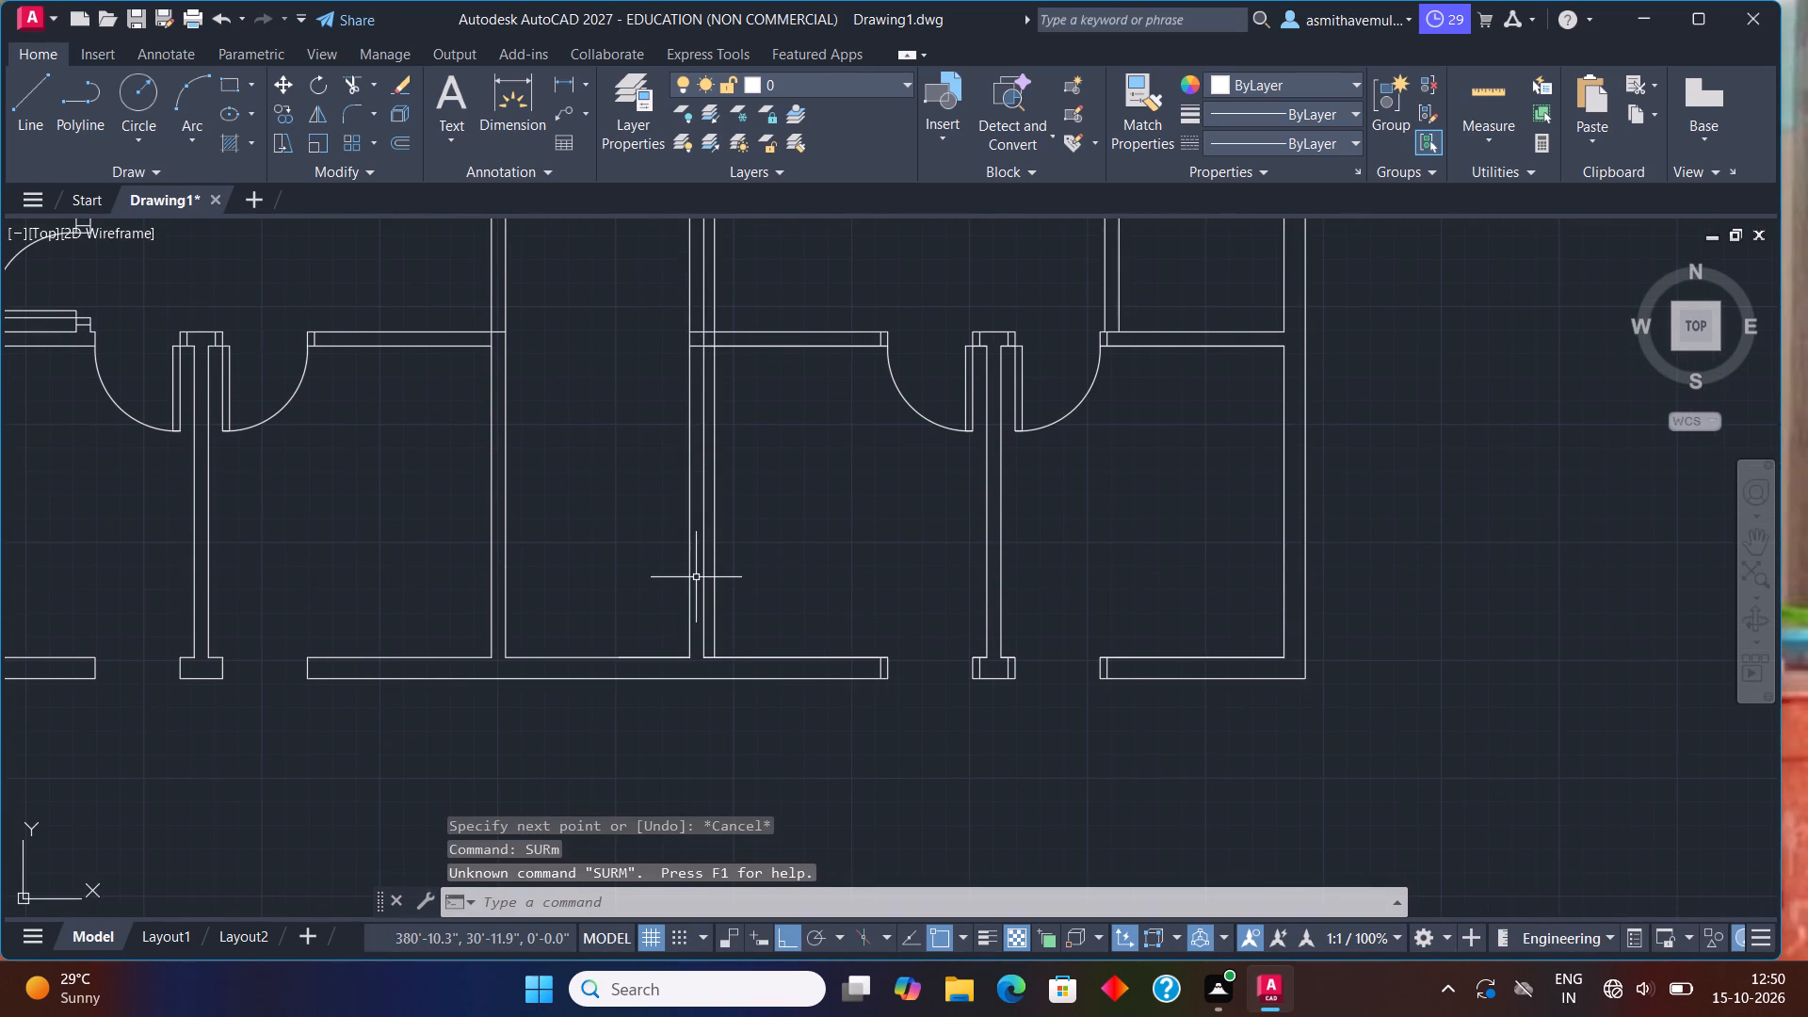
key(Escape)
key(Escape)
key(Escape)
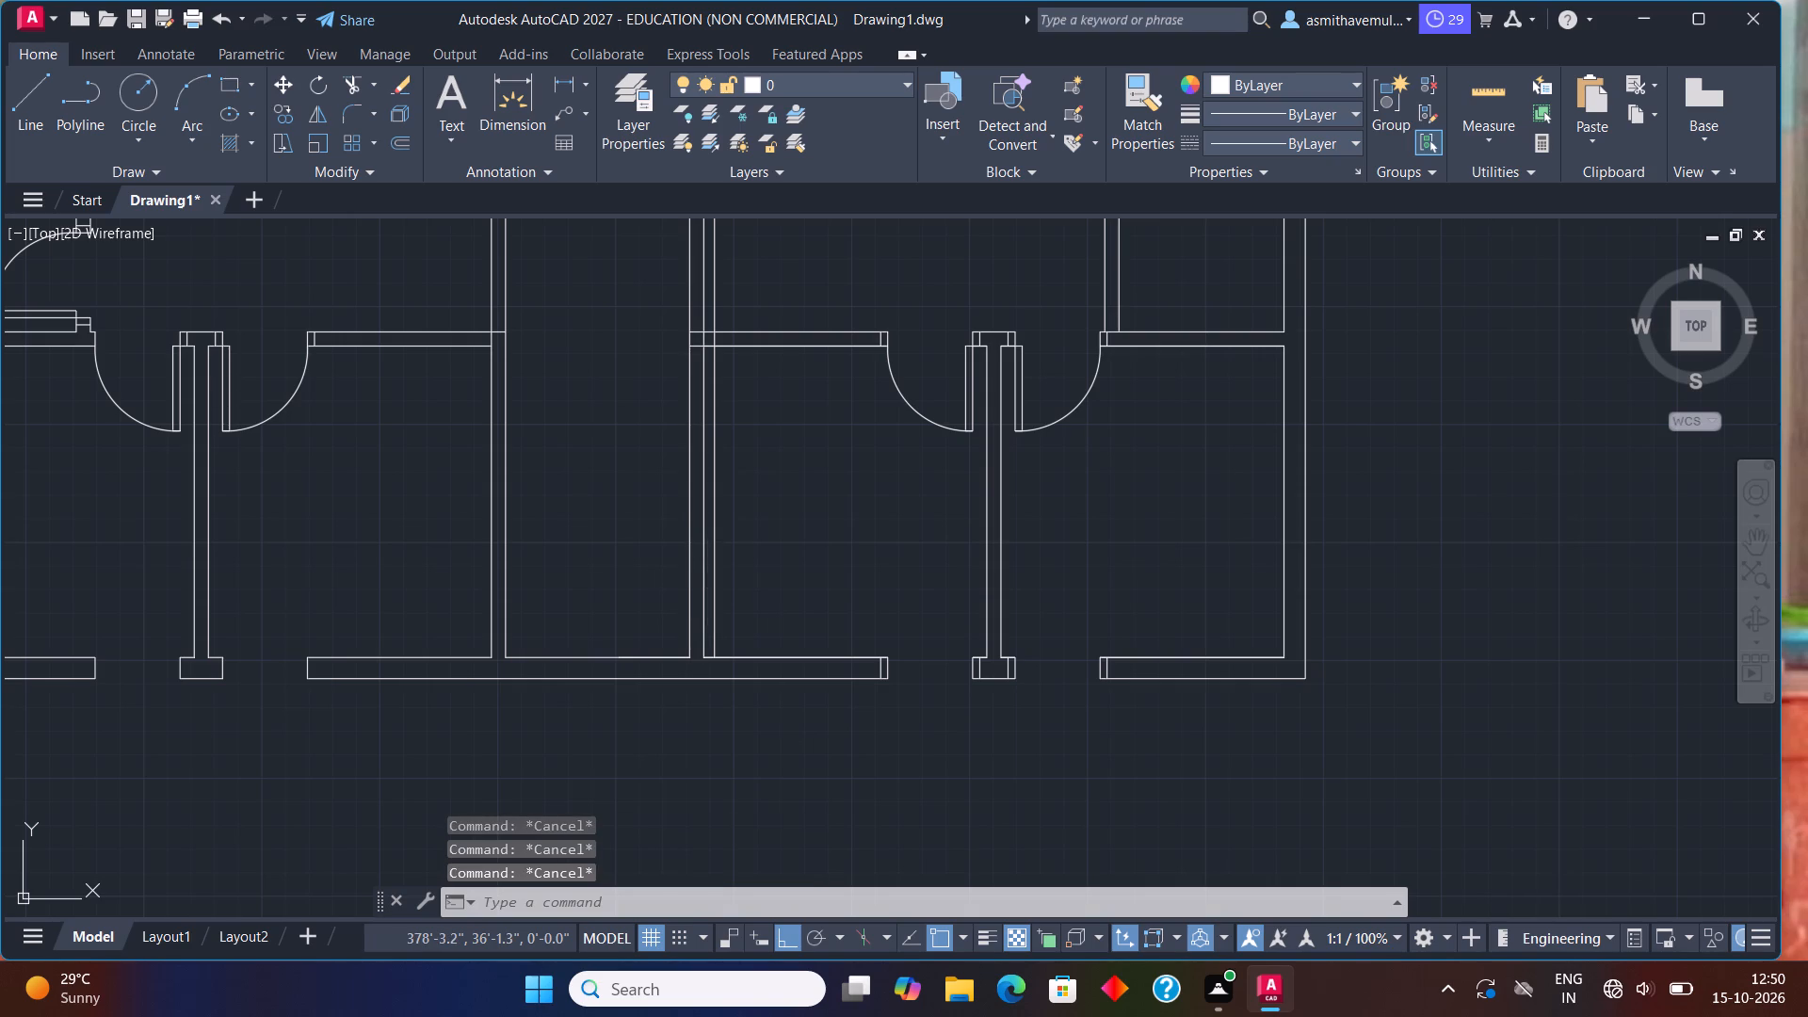
Trim away the two old partition wall lines just west of the new vertical line.
text(trim)
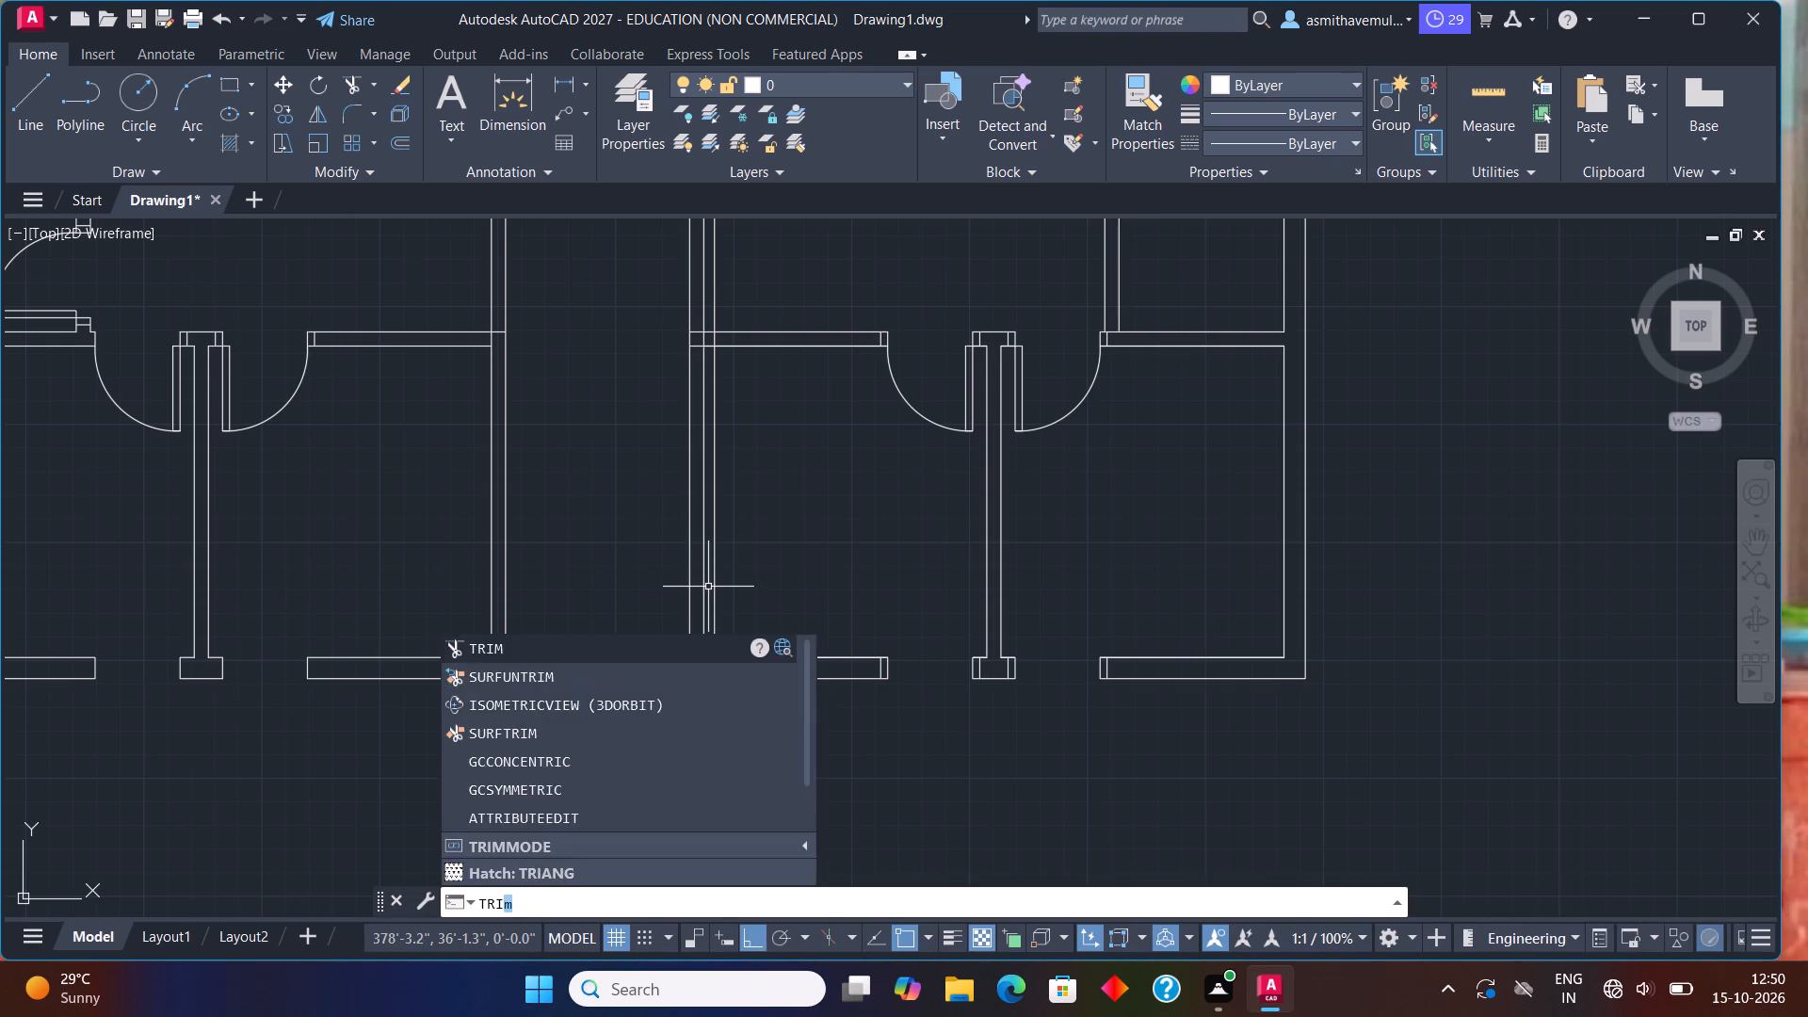
key(Return)
scroll(708, 587, up, 1)
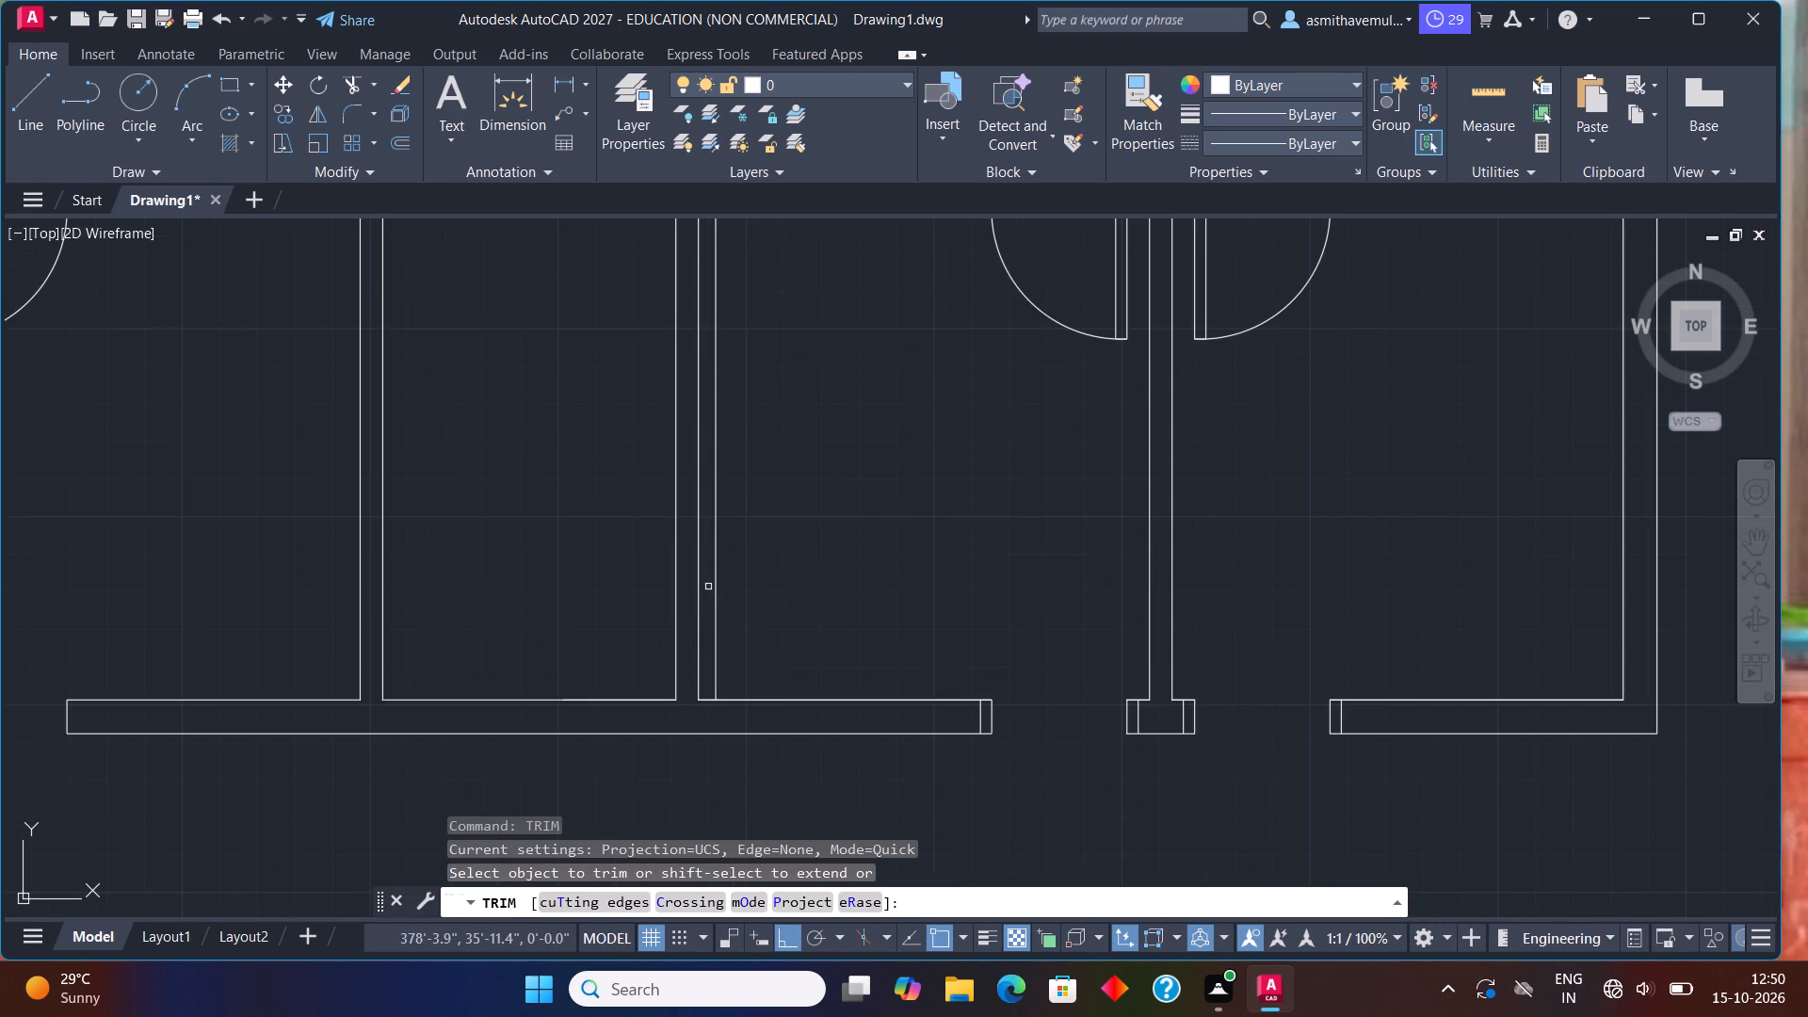
drag(708, 587, 667, 600)
drag(704, 589, 600, 626)
Trim the two stub ends of the southeastern rooms' cross wall that project west of the new vertical line.
scroll(698, 453, down, 3)
middle_drag(718, 427, 759, 520)
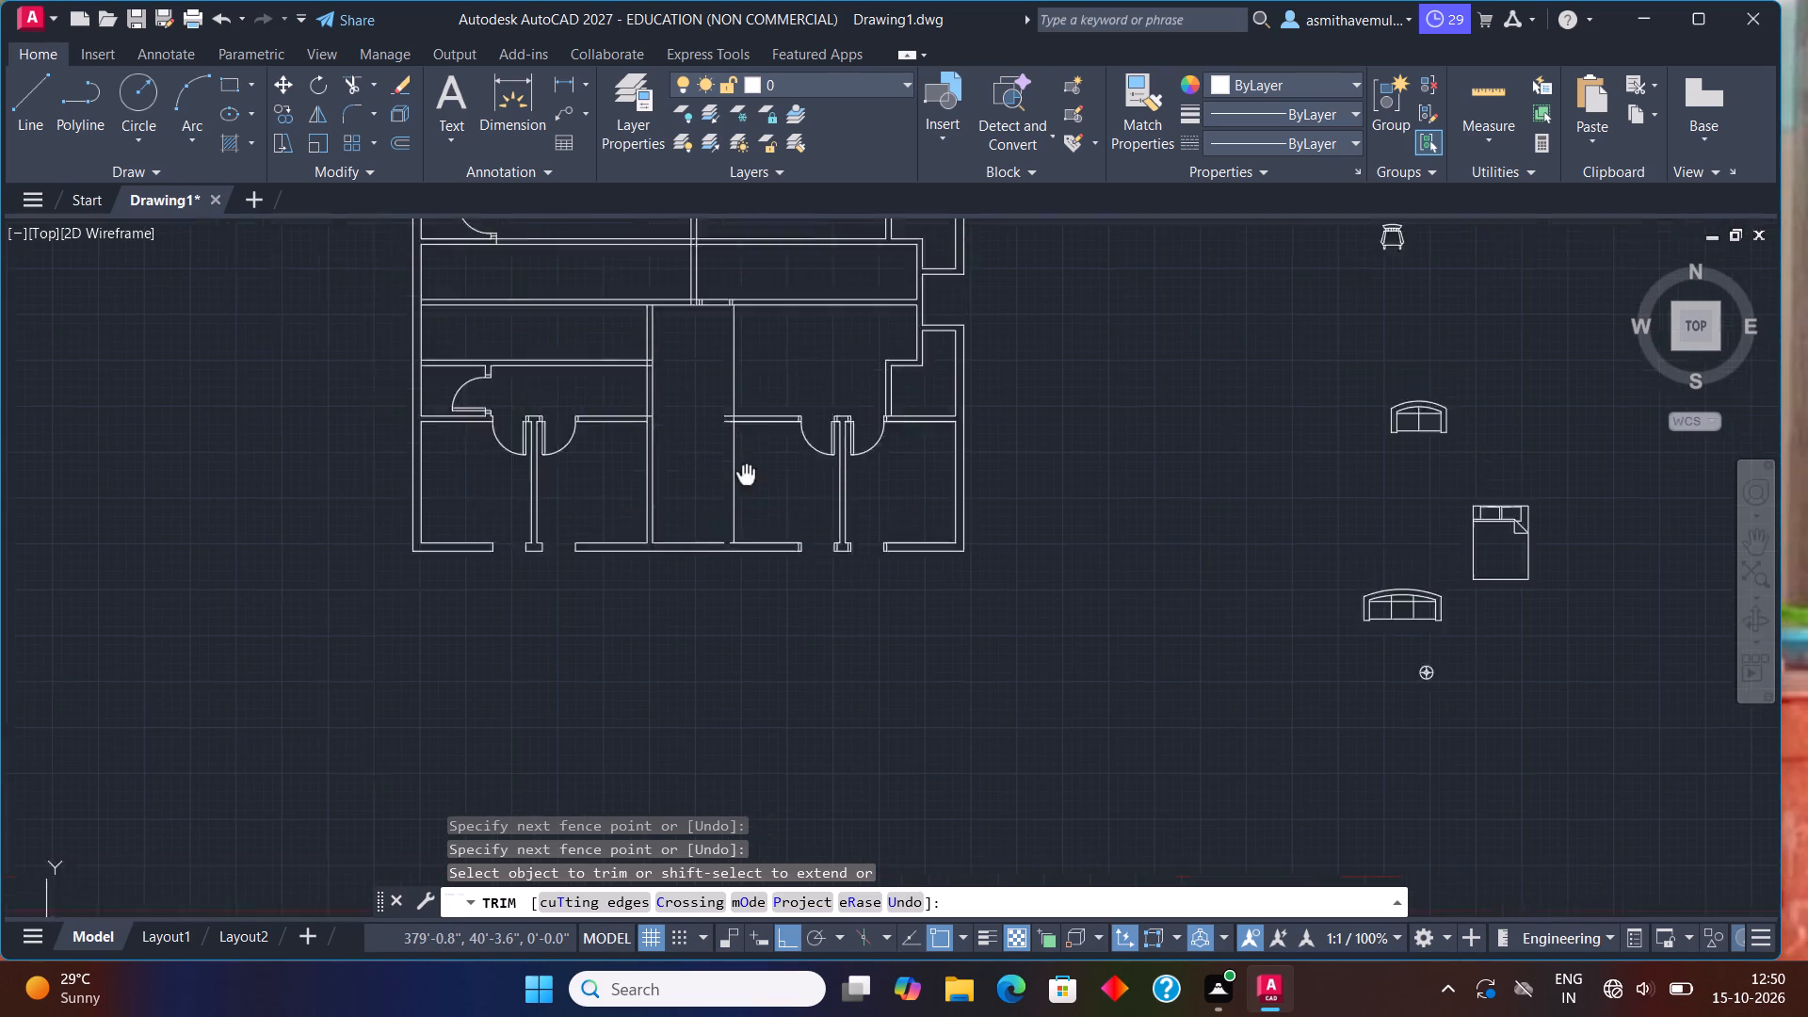
middle_drag(759, 520, 763, 547)
scroll(754, 515, up, 3)
drag(723, 485, 718, 450)
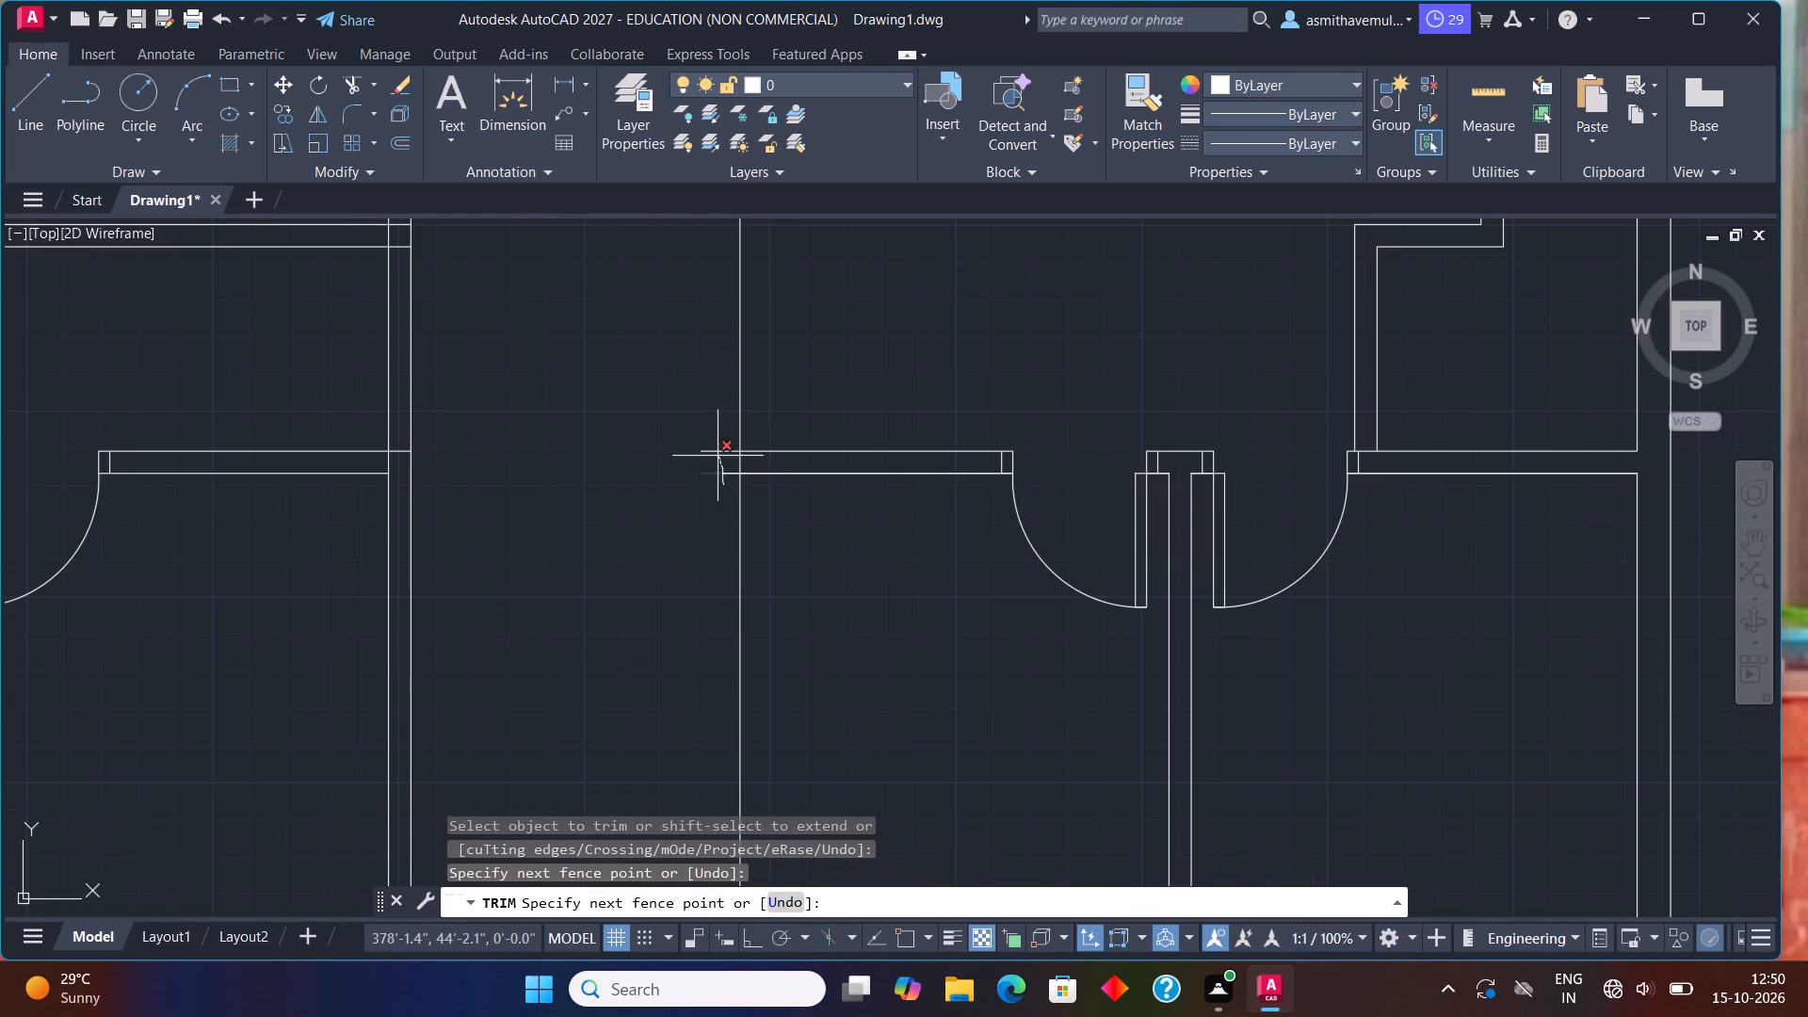
drag(718, 450, 714, 428)
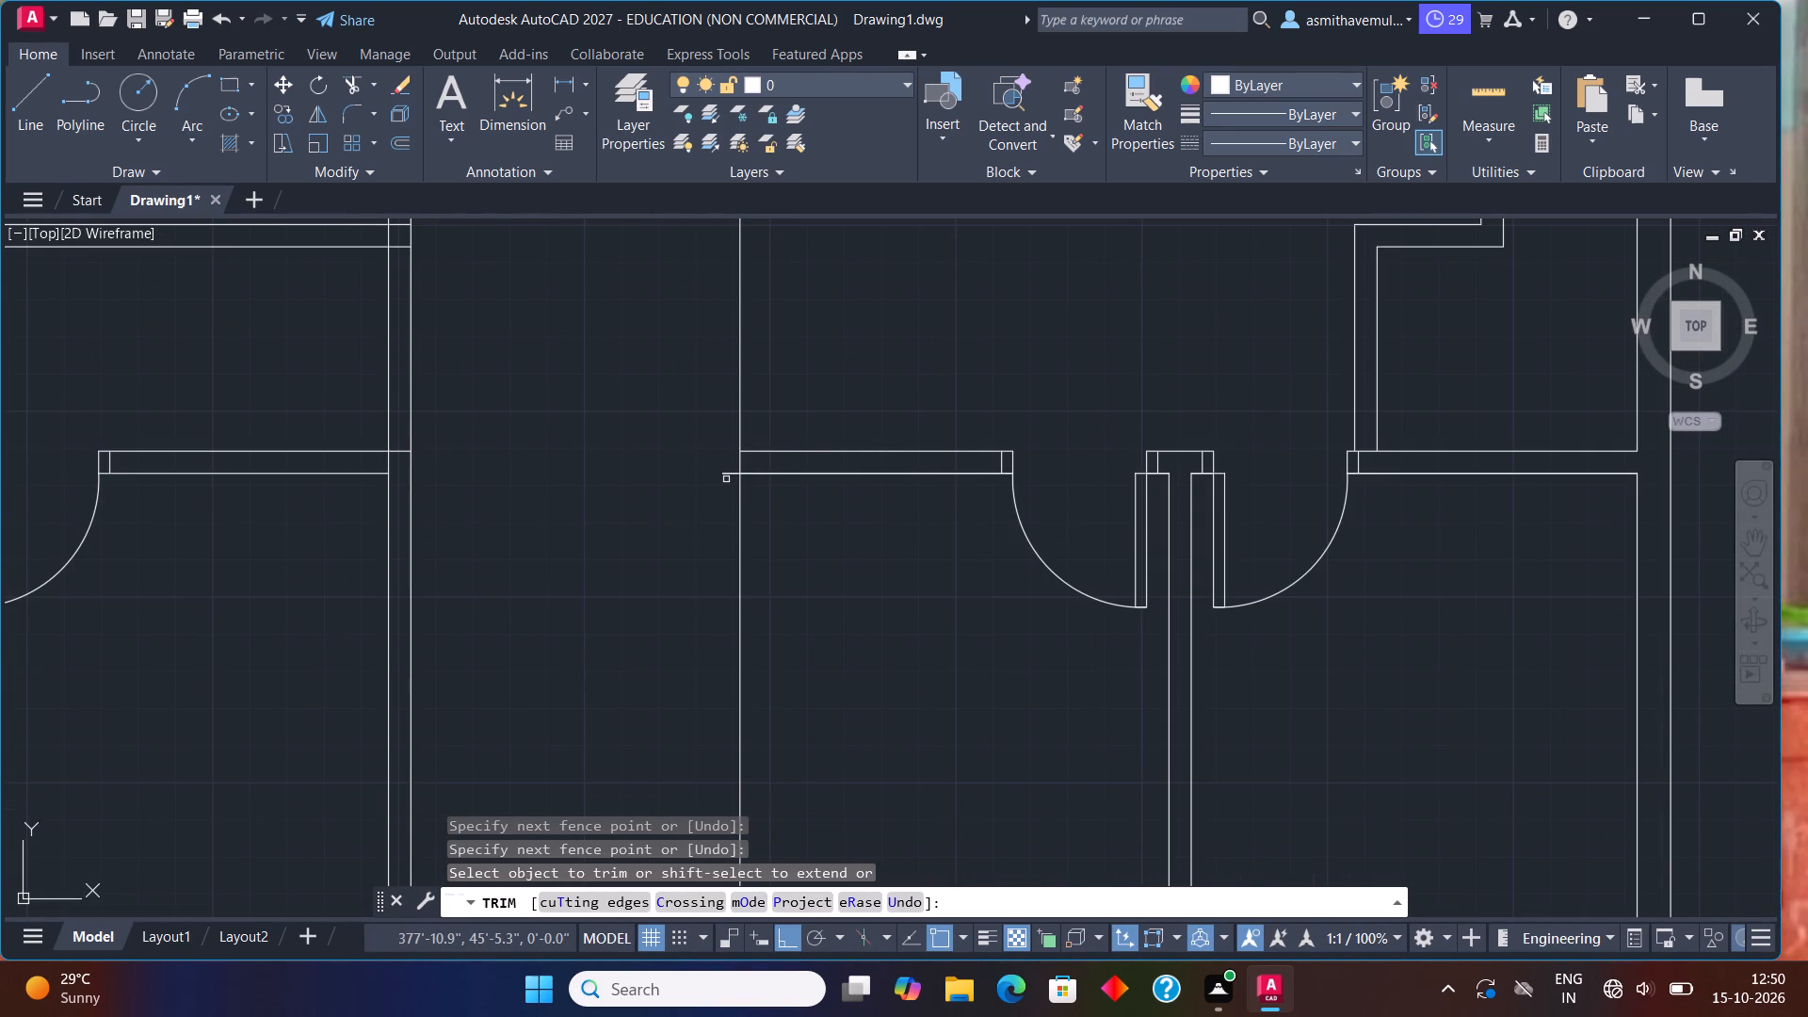
click(731, 470)
click(731, 477)
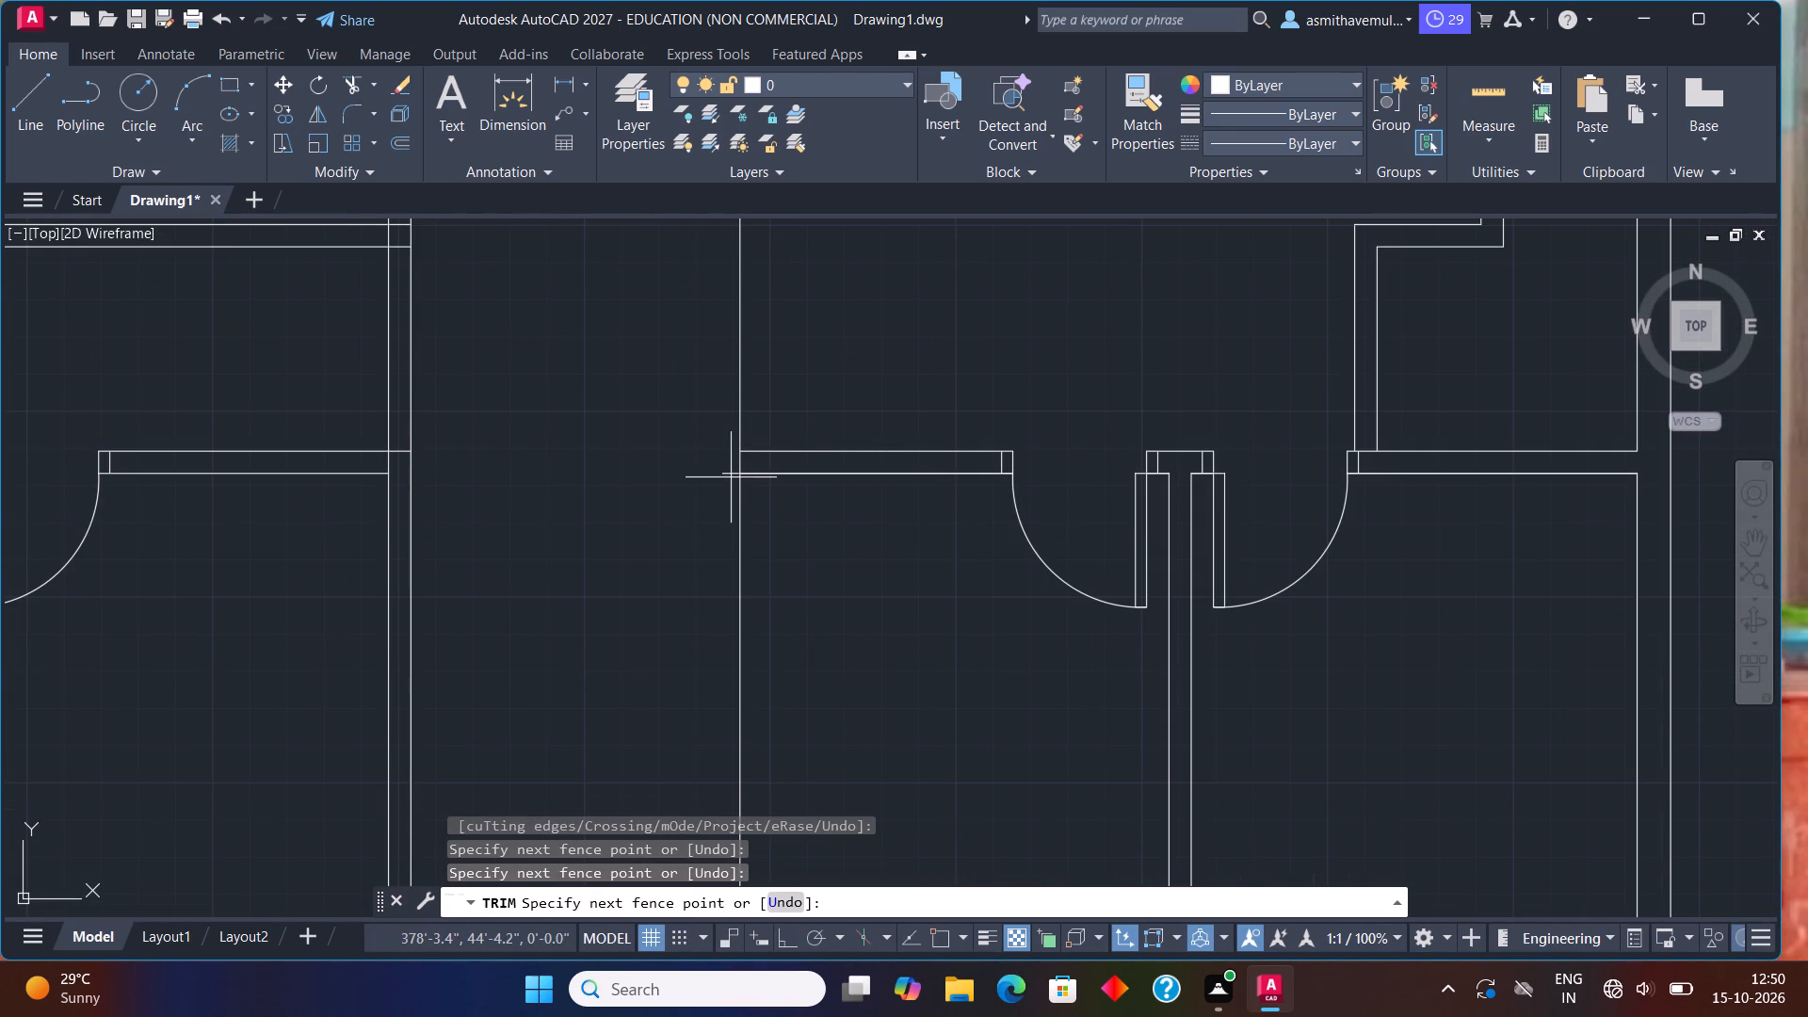
click(733, 465)
Trim both faces of the middle long wall between the two jambs to open the doorway.
scroll(701, 404, down, 2)
middle_drag(701, 405, 728, 565)
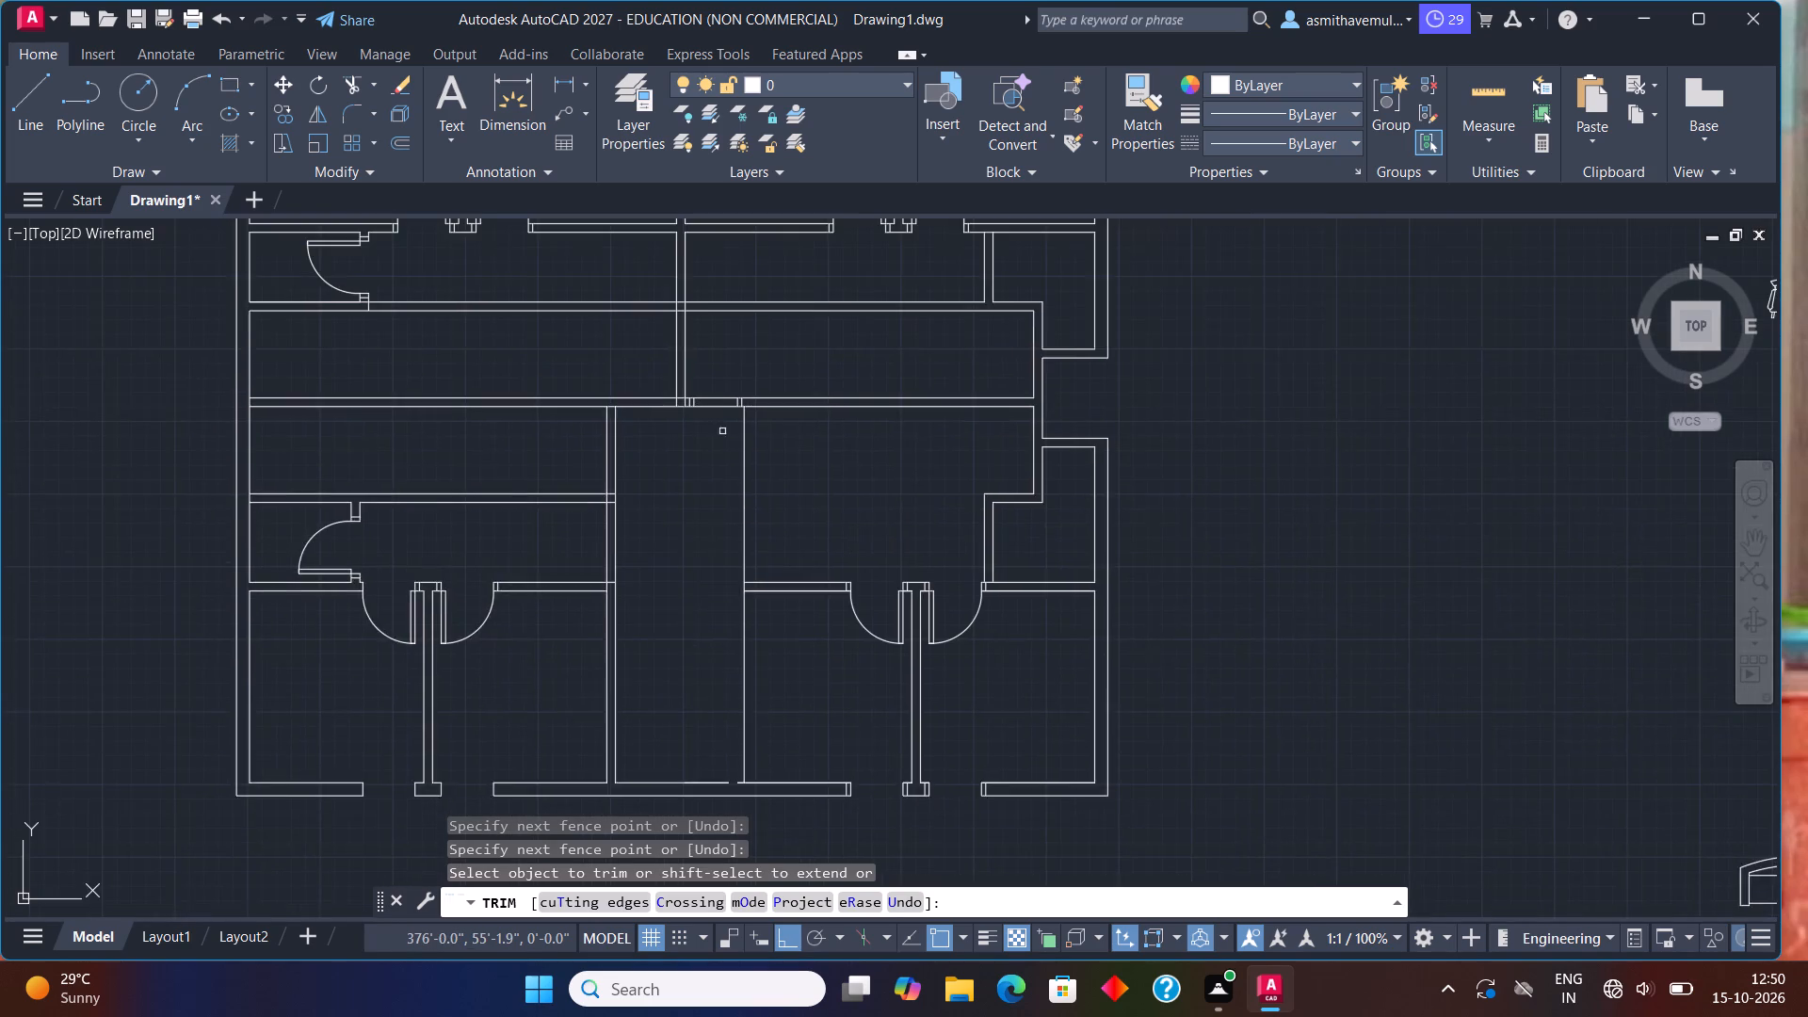
scroll(722, 374, up, 1)
drag(719, 363, 702, 487)
Trim the overlapping lines where the central wall meets the middle long wall, west of the door opening.
scroll(670, 428, up, 2)
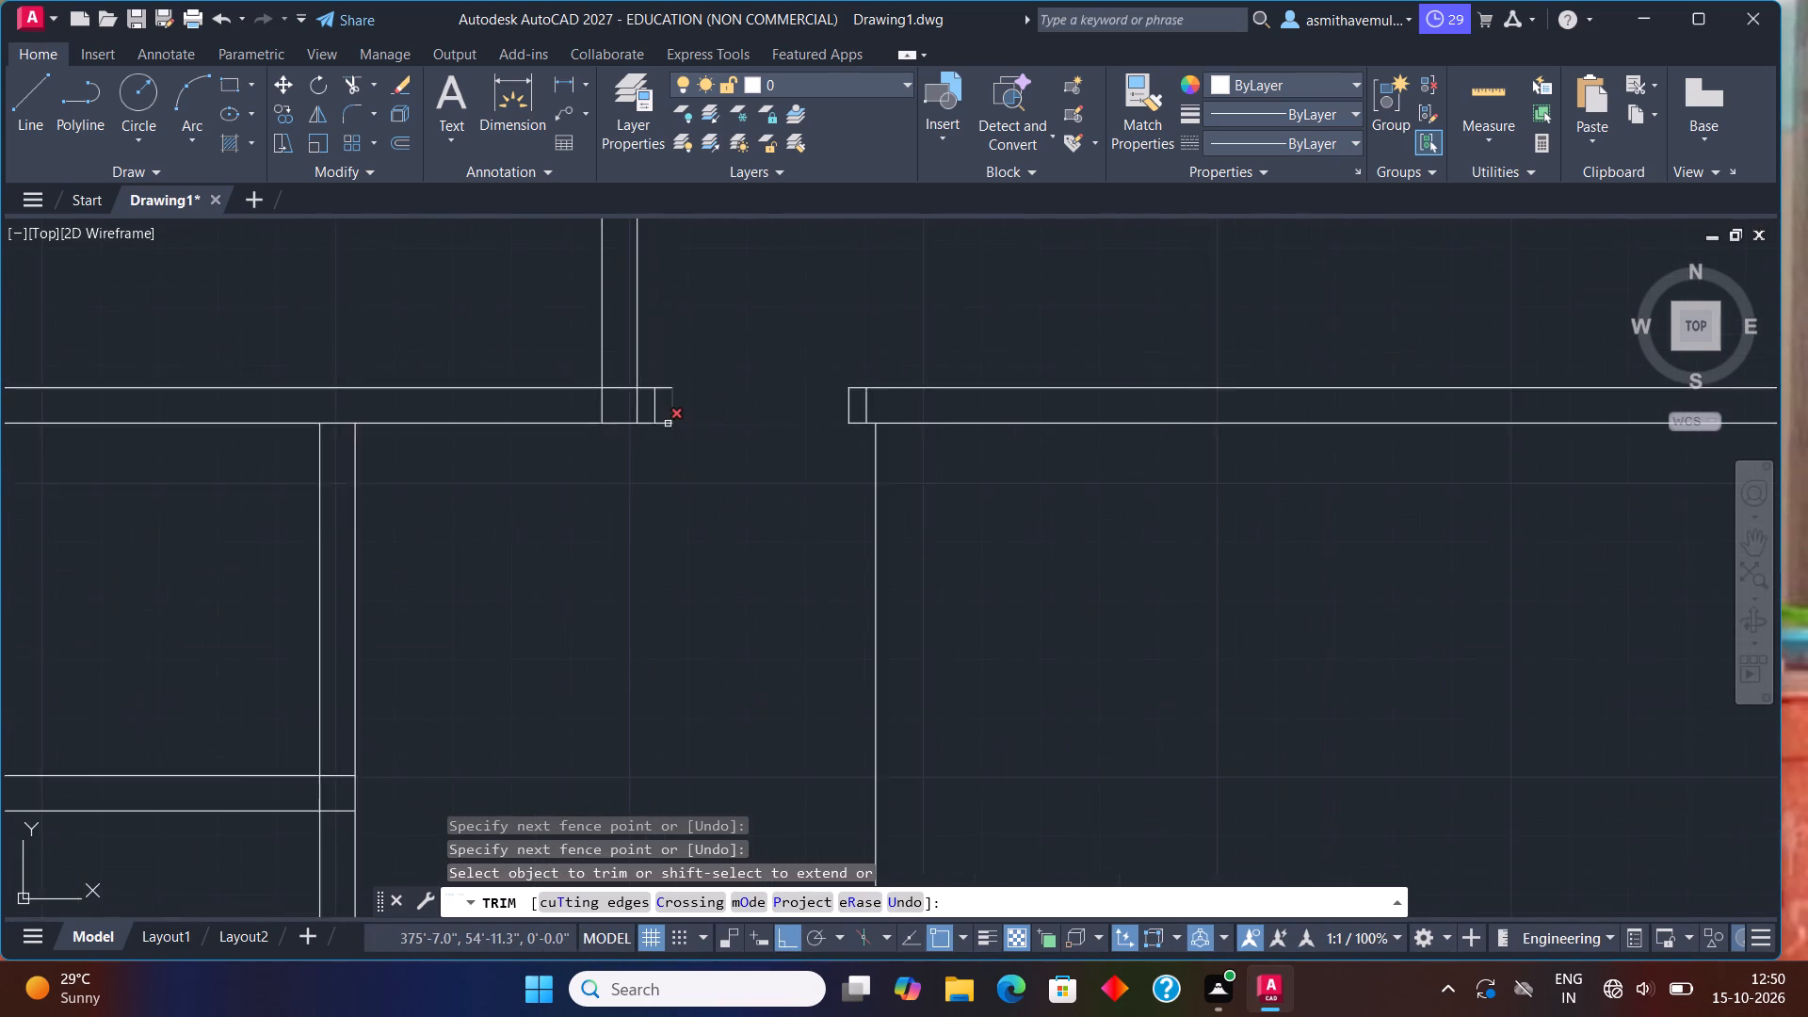
scroll(668, 424, up, 1)
drag(603, 358, 573, 413)
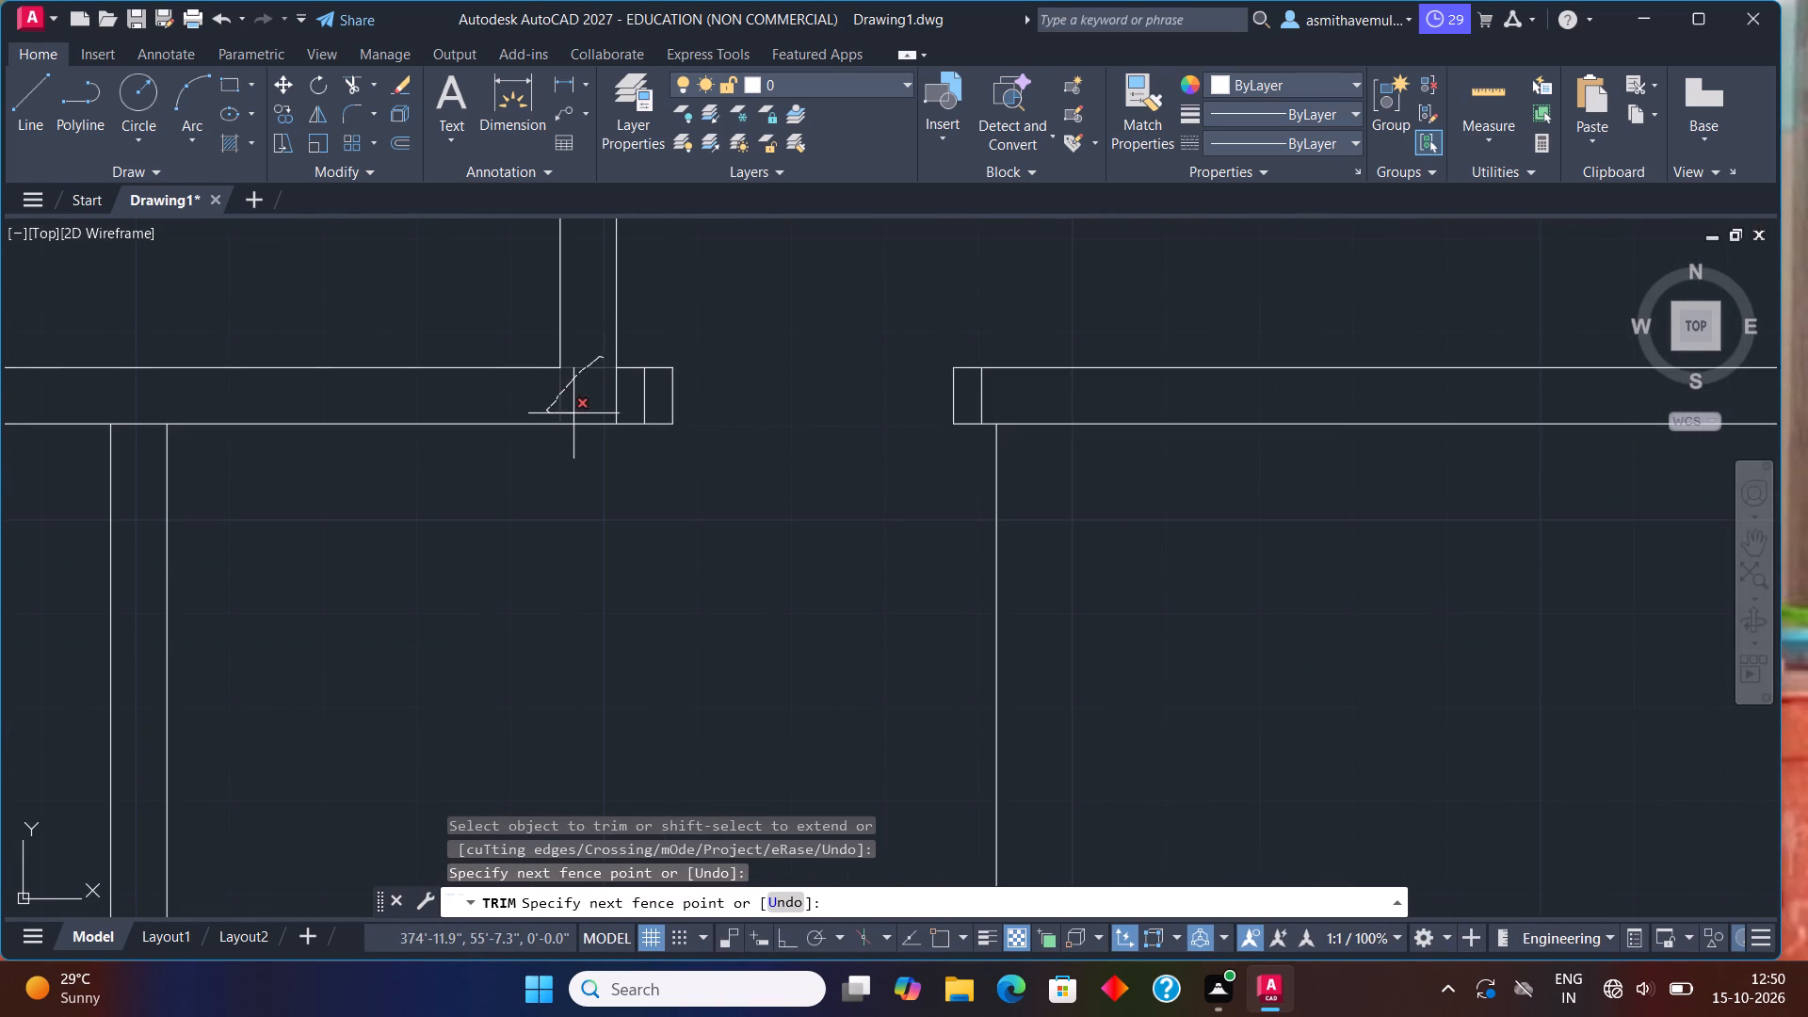
drag(573, 413, 640, 392)
scroll(725, 480, down, 1)
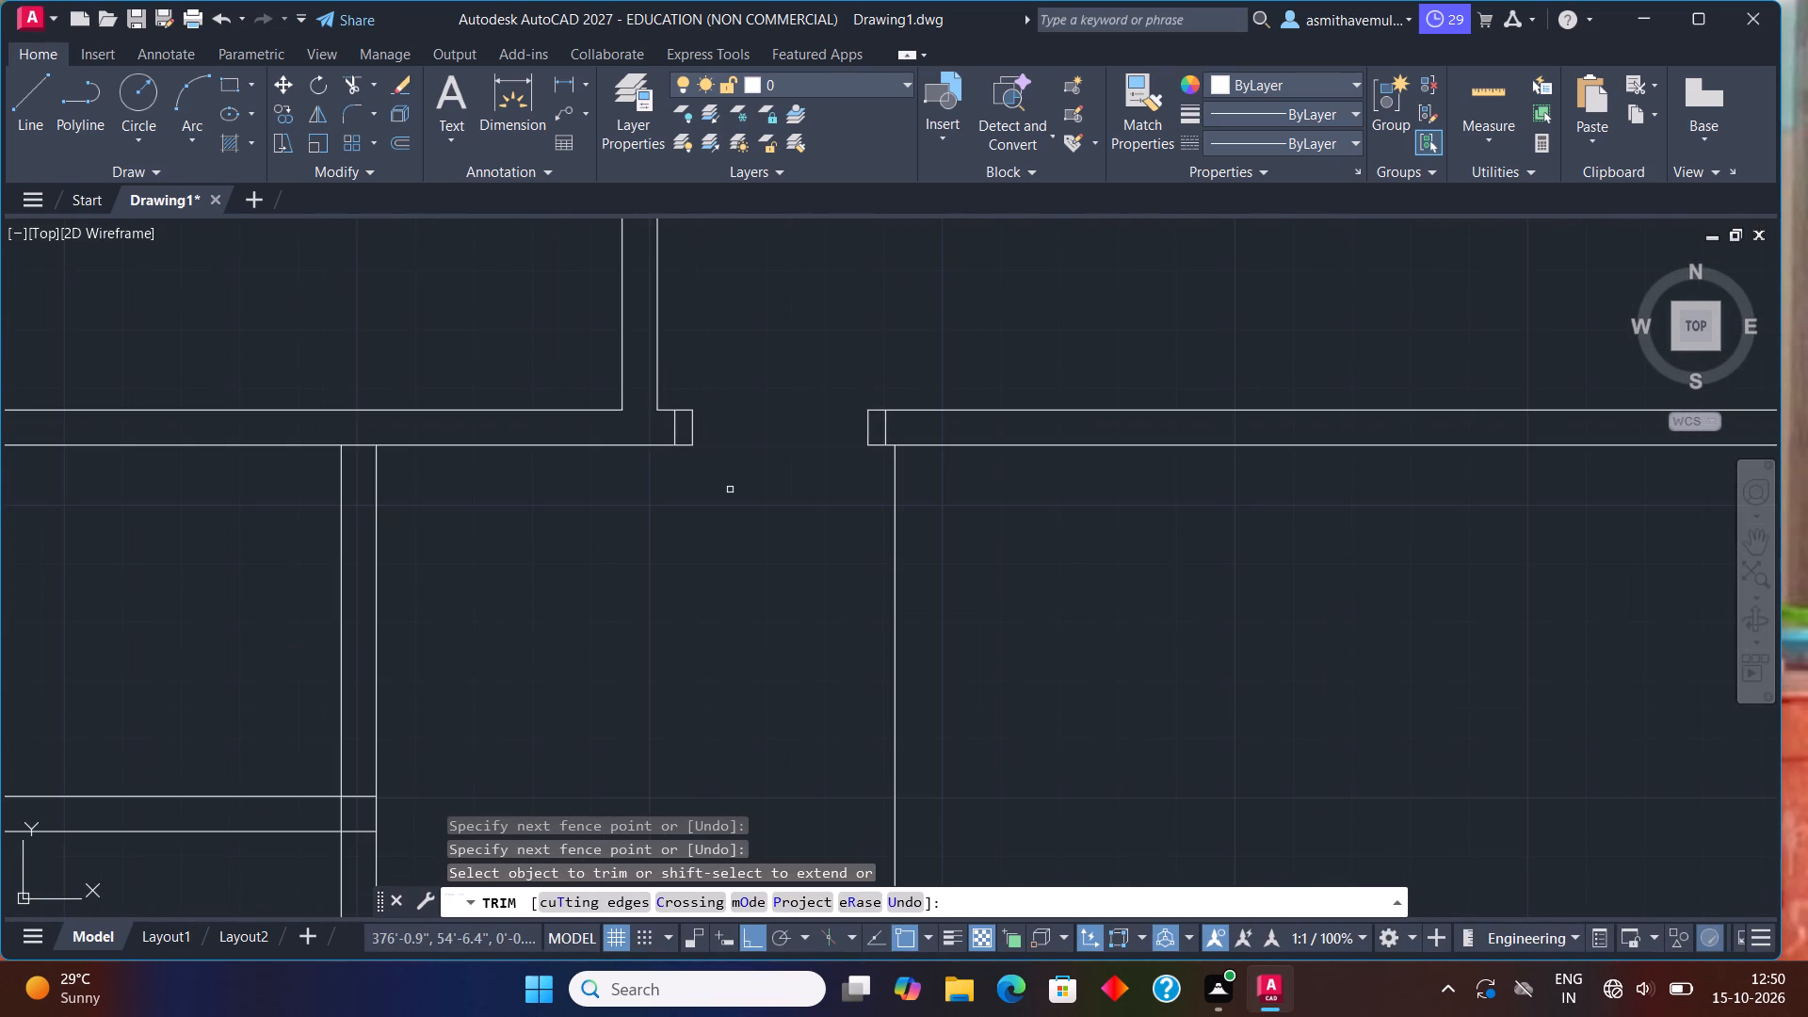
key(Escape)
Offset the new vertical partition line 6" east to give the wall its thickness.
key(o)
key(Return)
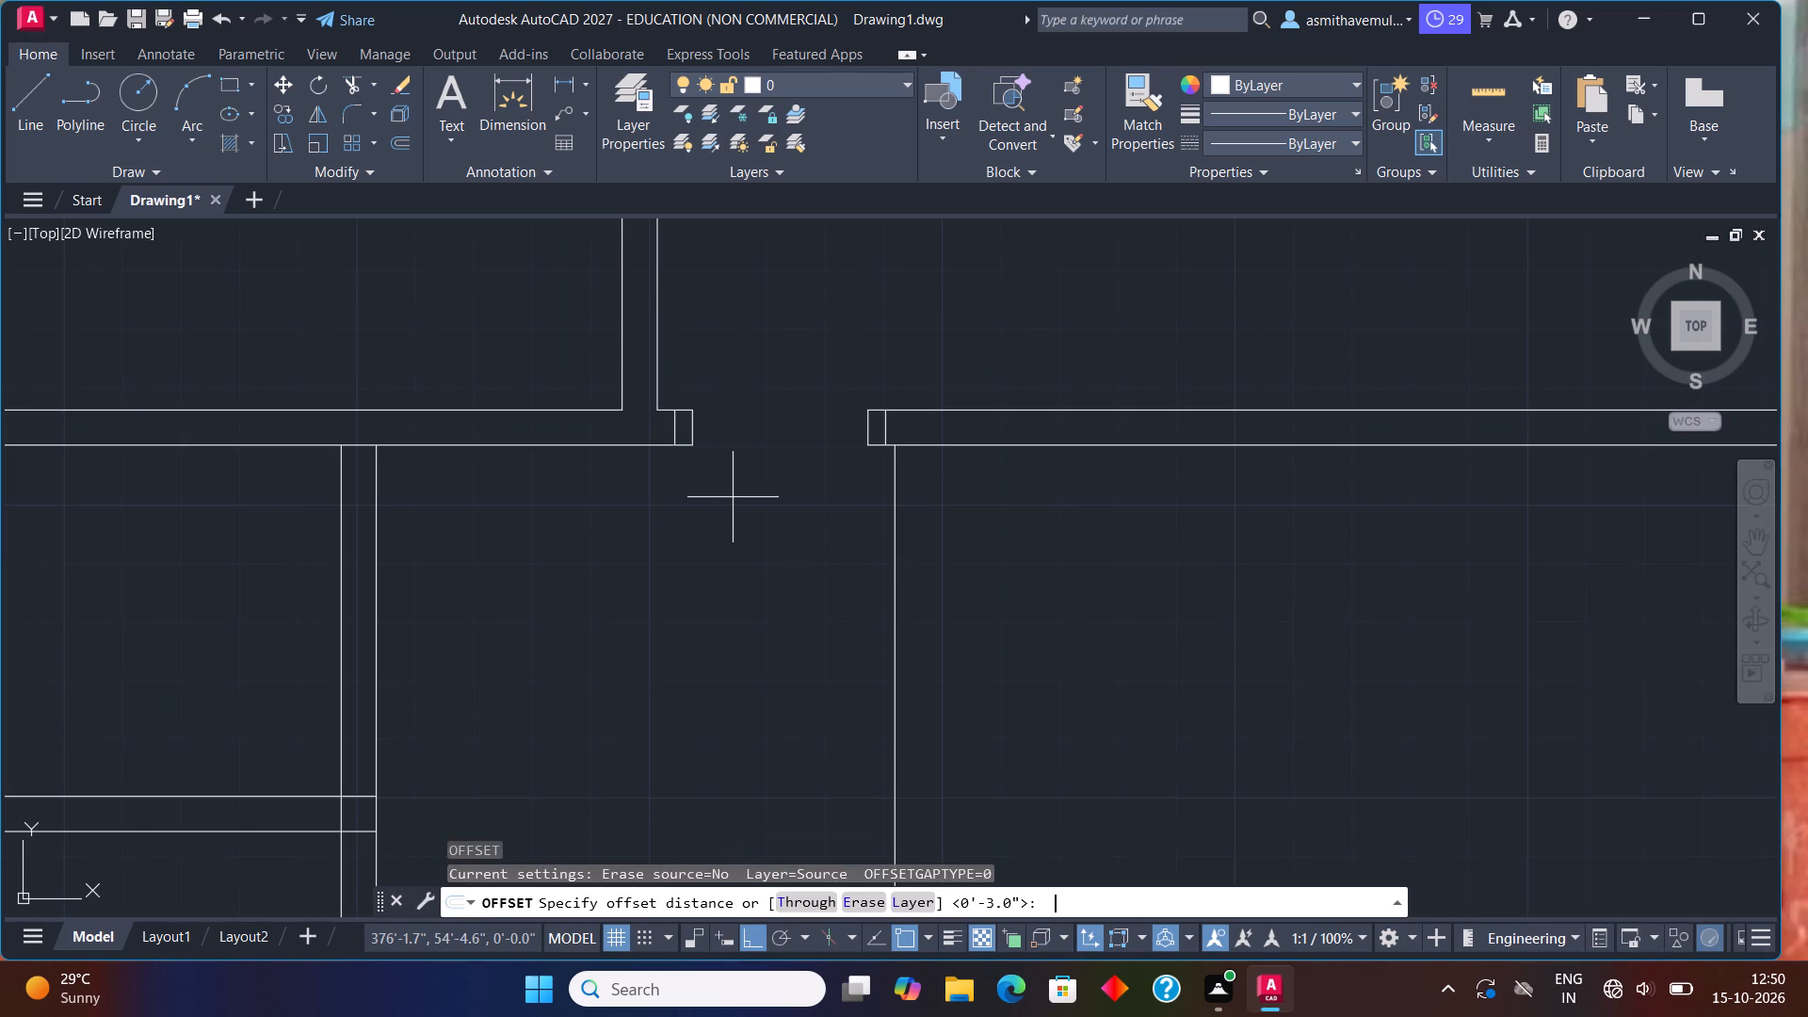
key(7)
key(BackSpace)
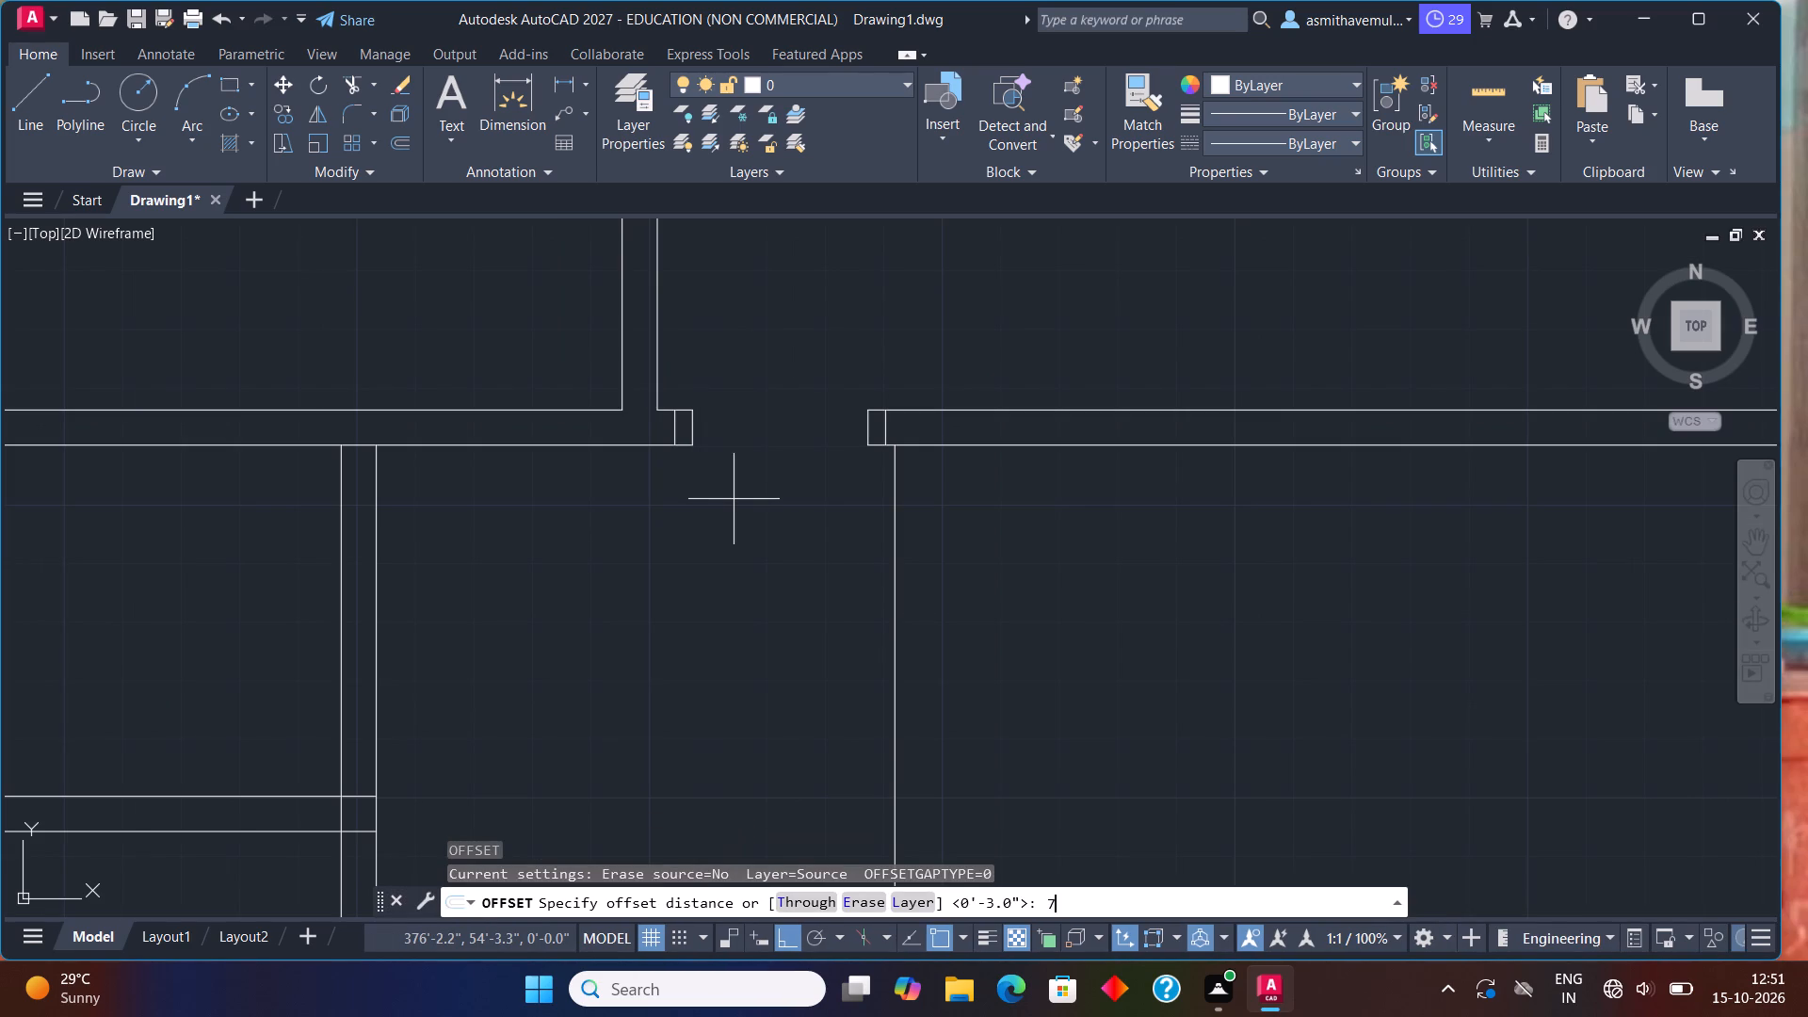
key(6)
key(shift+quotedbl)
key(Return)
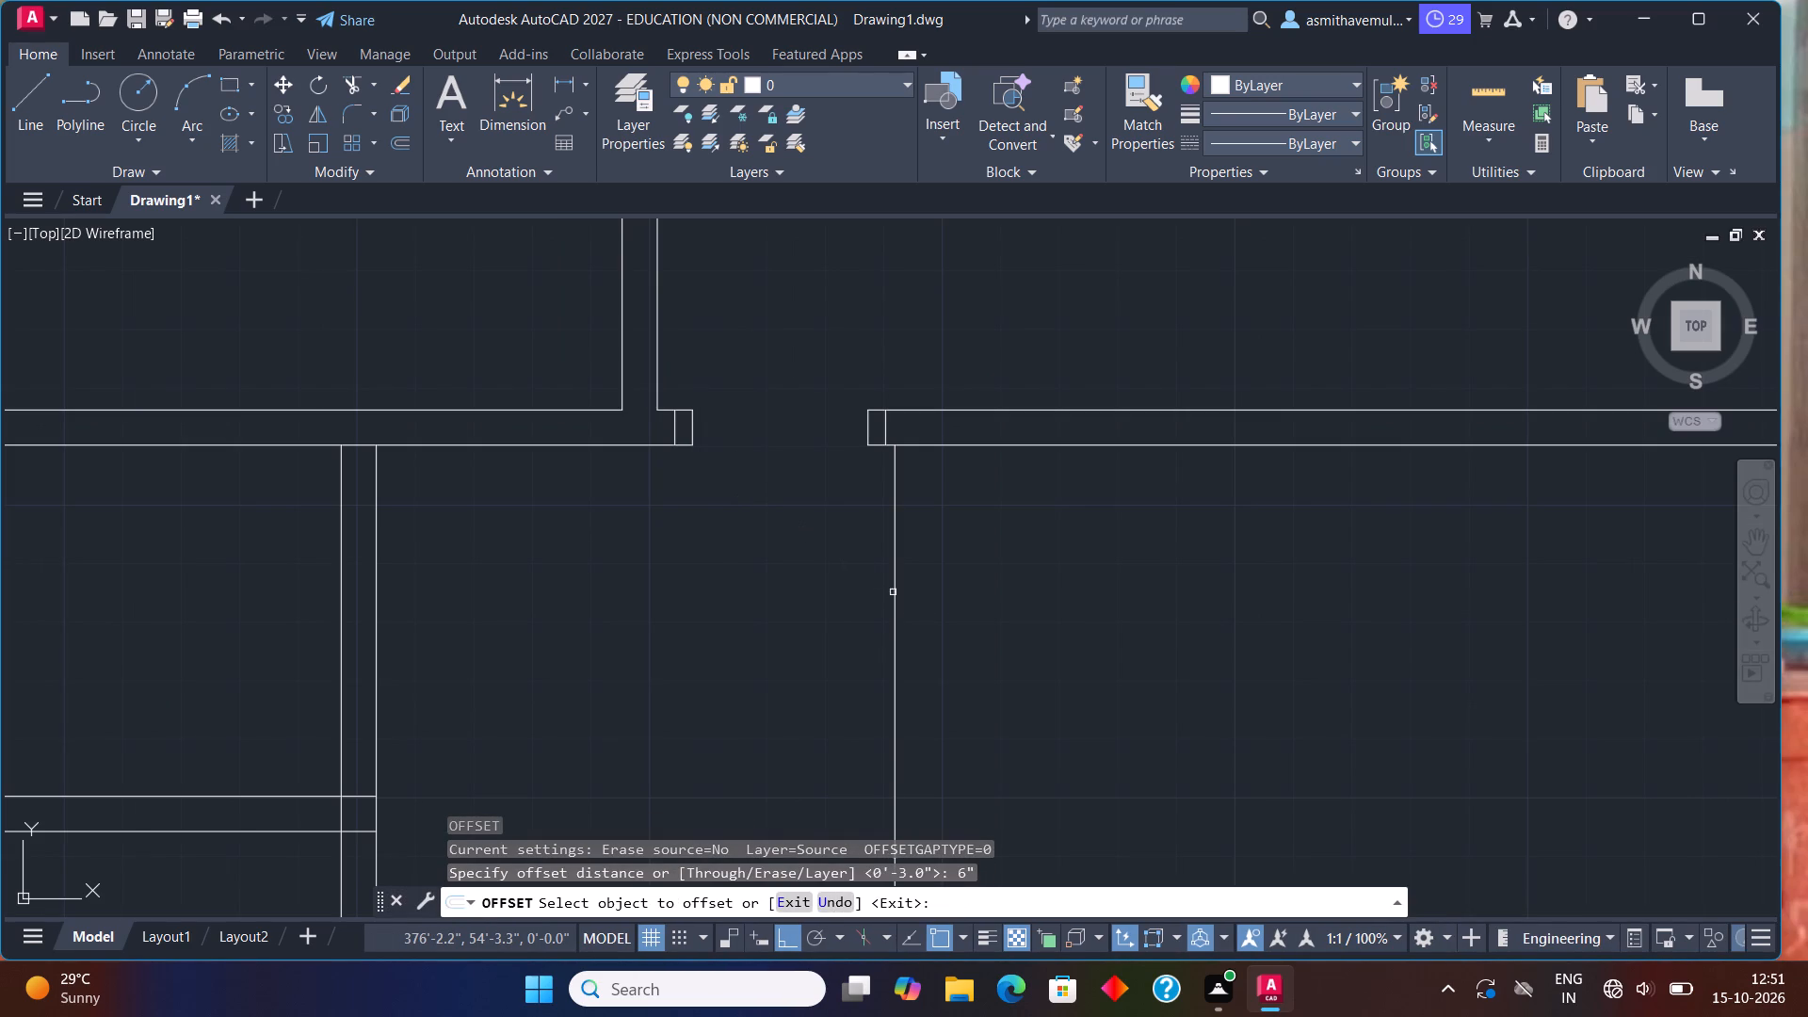
drag(895, 595, 904, 596)
click(975, 596)
scroll(996, 599, down, 2)
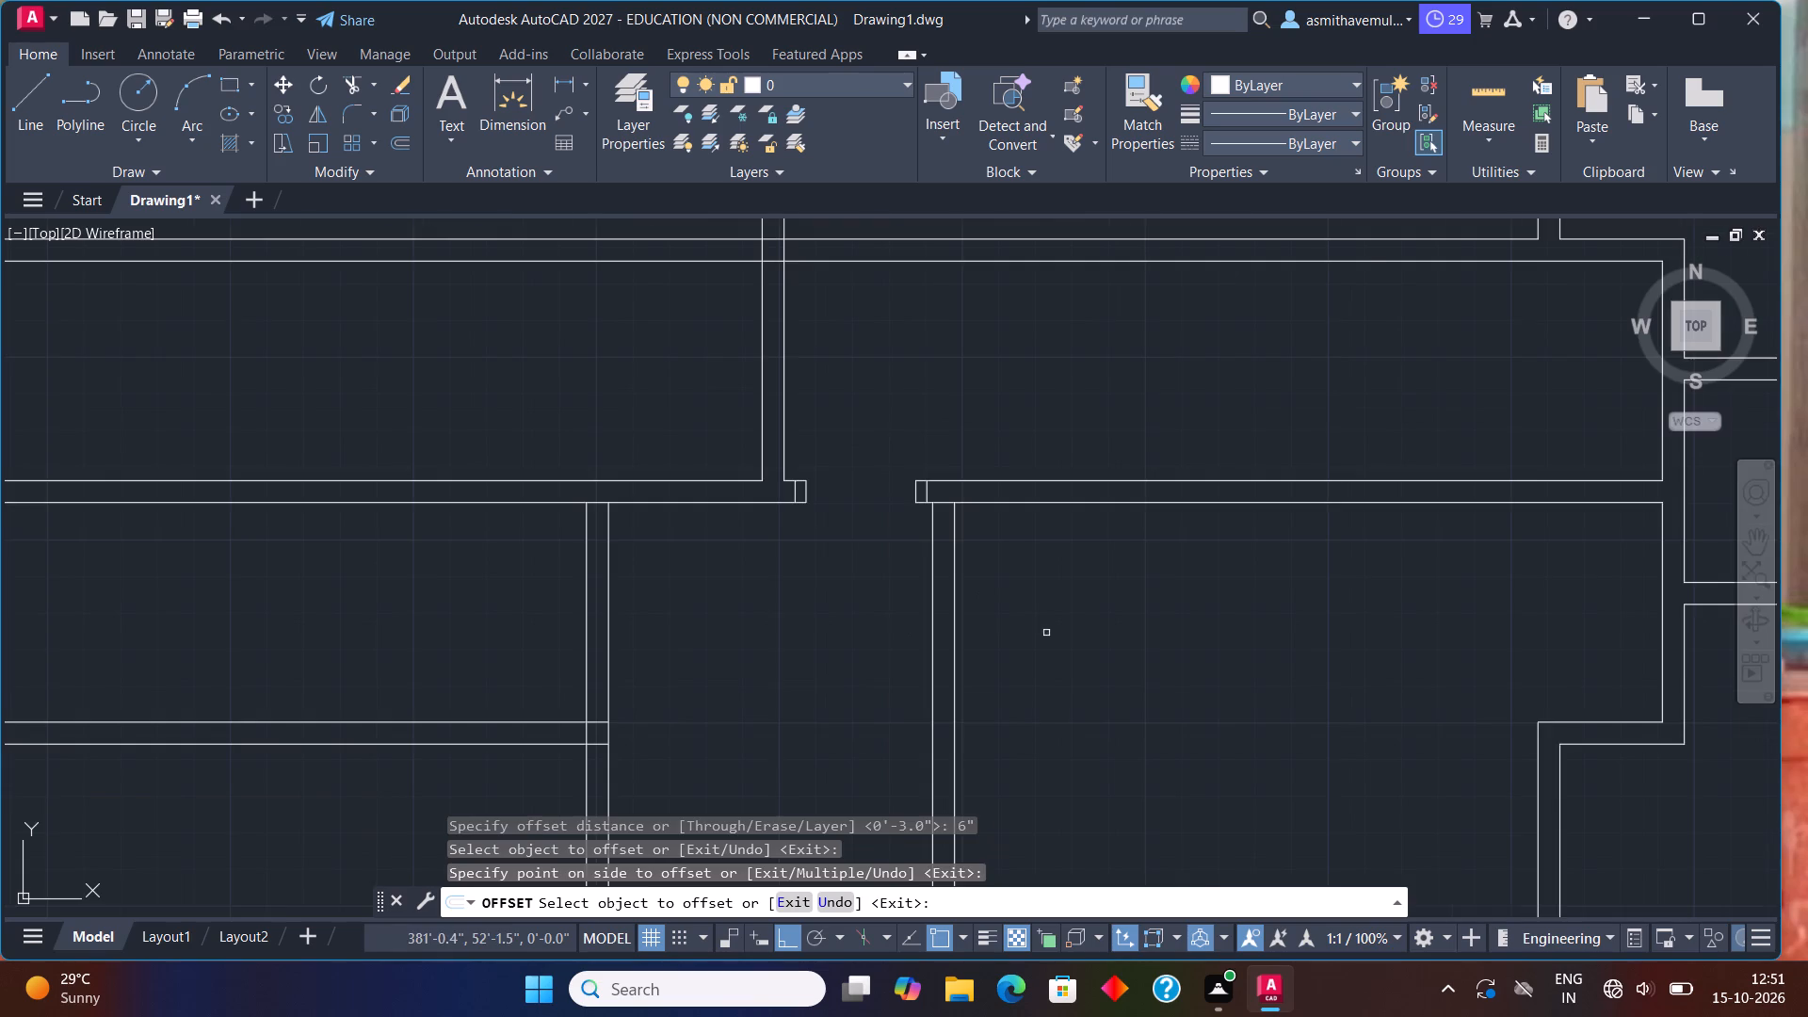
scroll(1062, 656, down, 2)
middle_drag(1075, 679, 1013, 592)
scroll(1017, 638, up, 1)
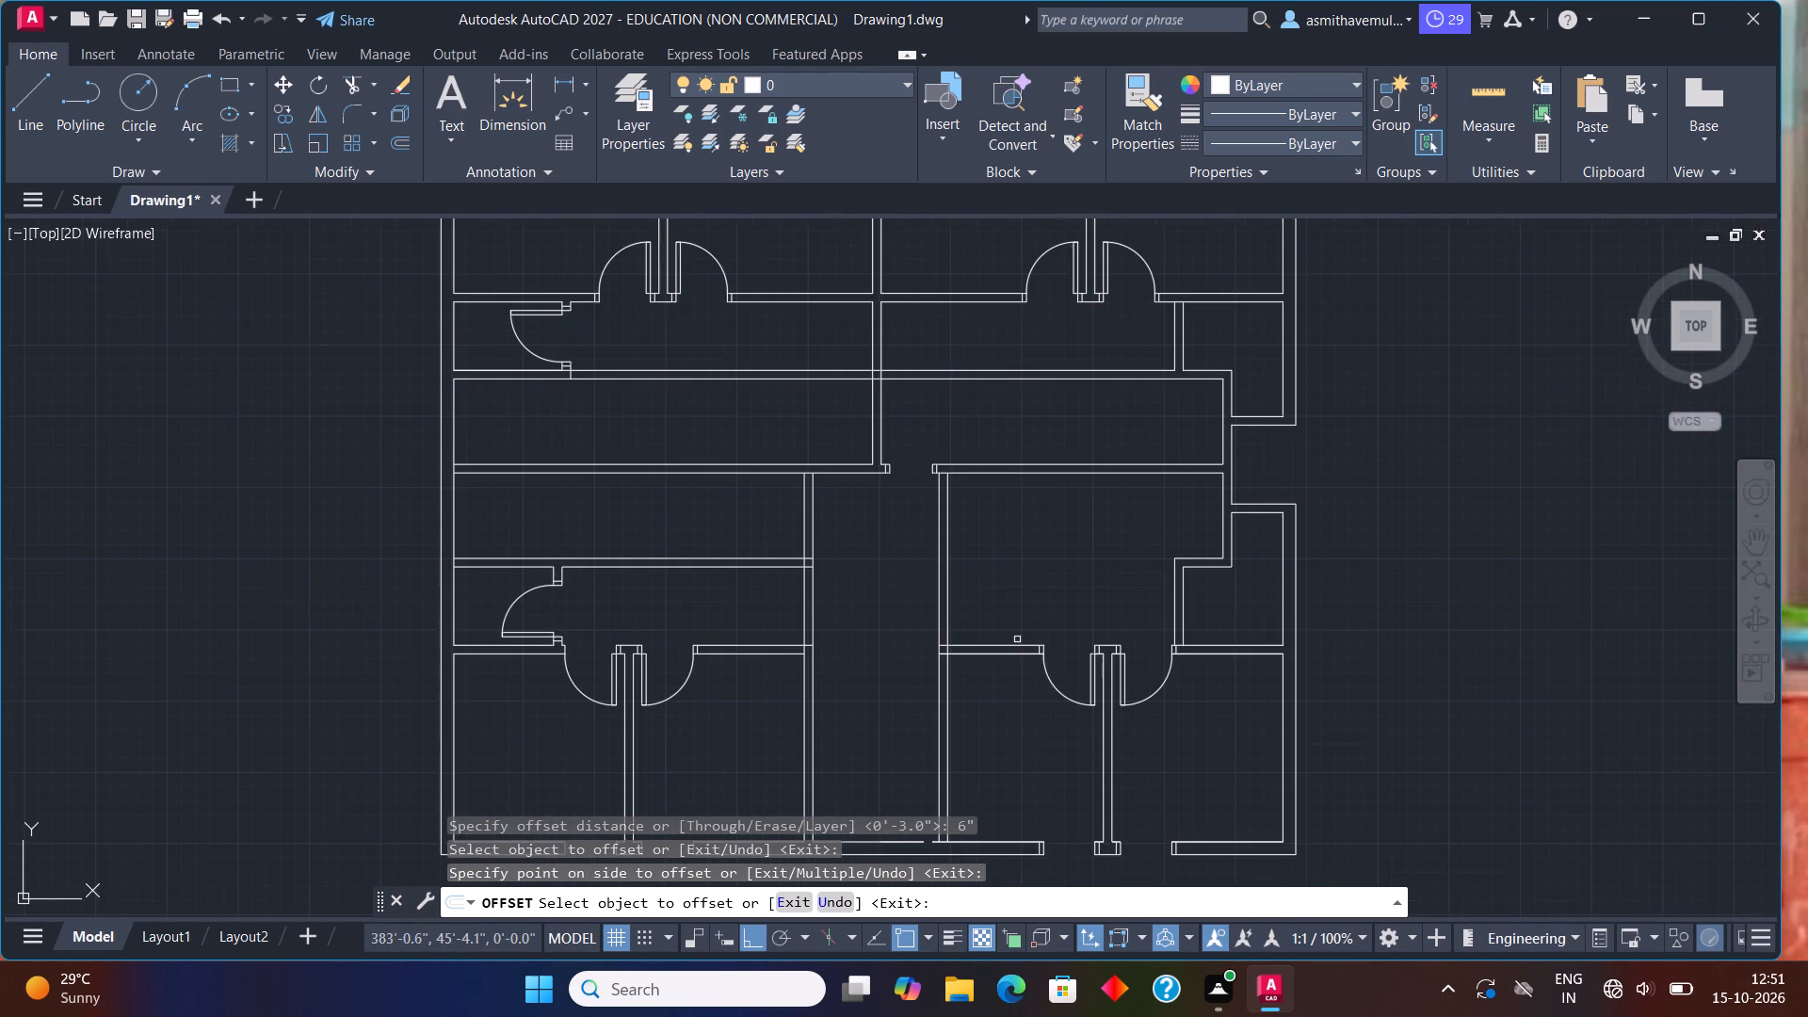
key(Escape)
Trim the south exterior wall's inner face where the new double-line partition east of the central space meets it.
text(trim)
key(Return)
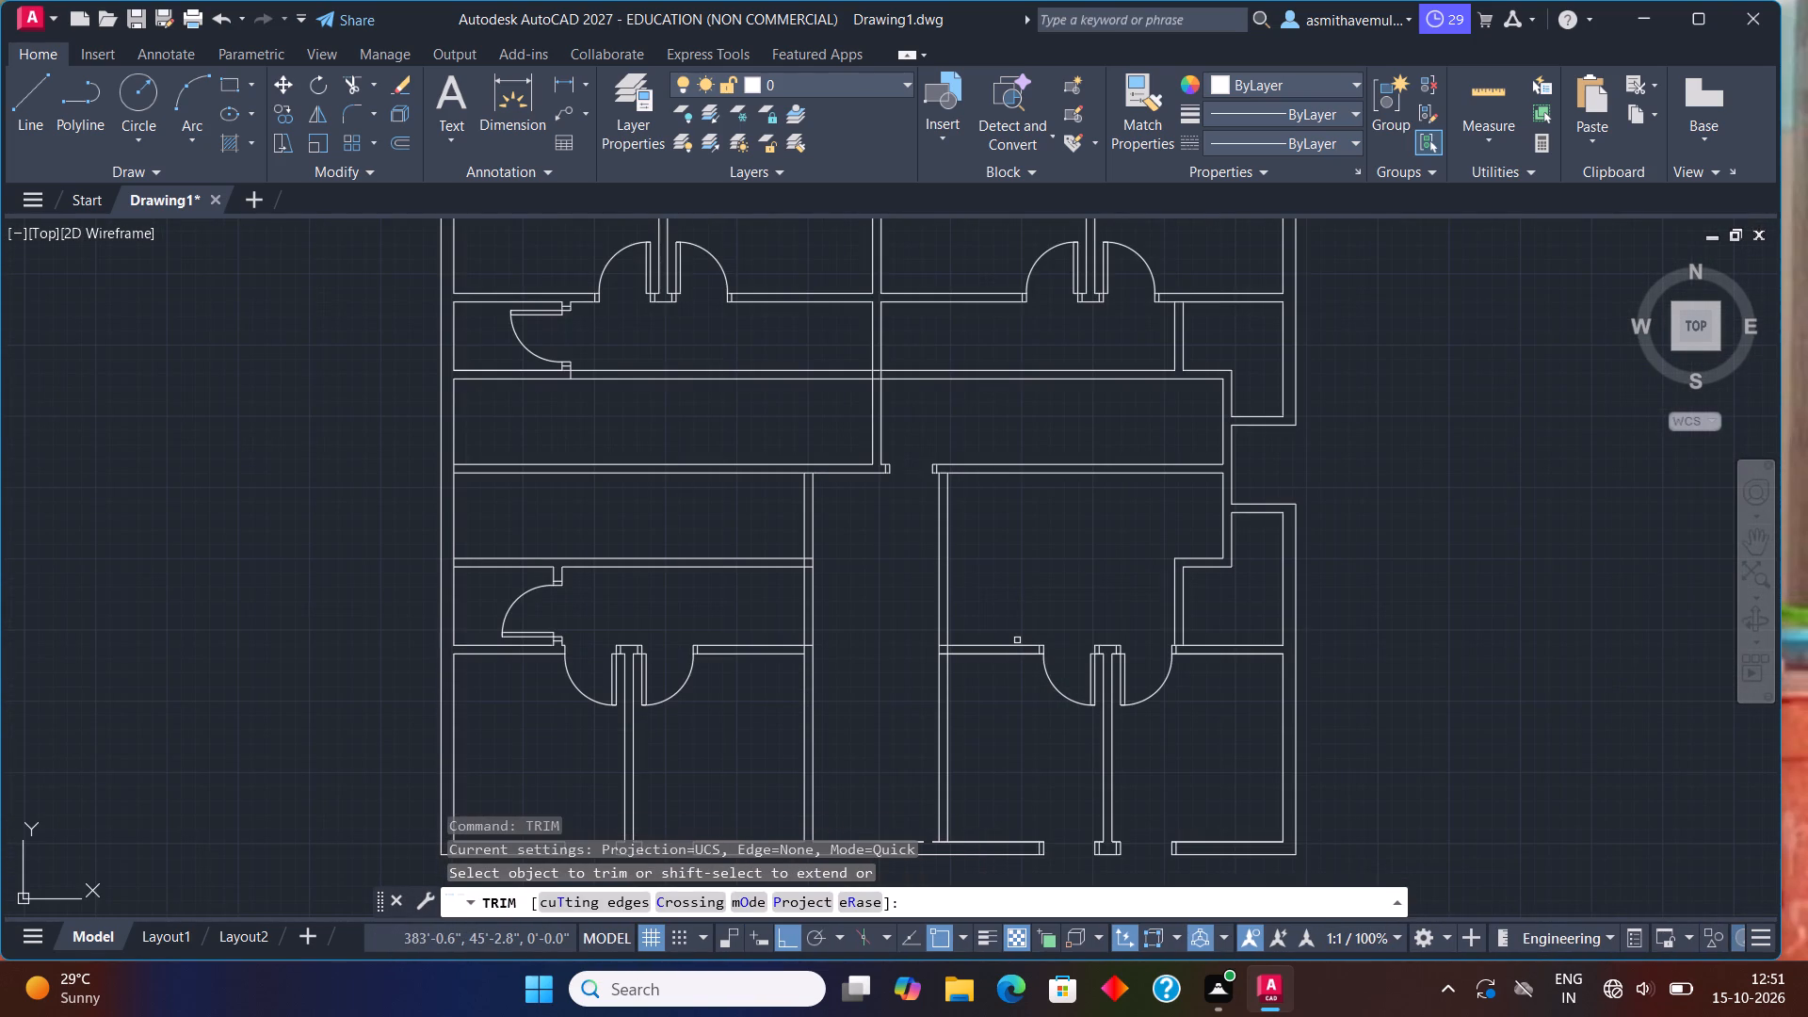
scroll(967, 768, up, 1)
middle_drag(949, 645, 931, 462)
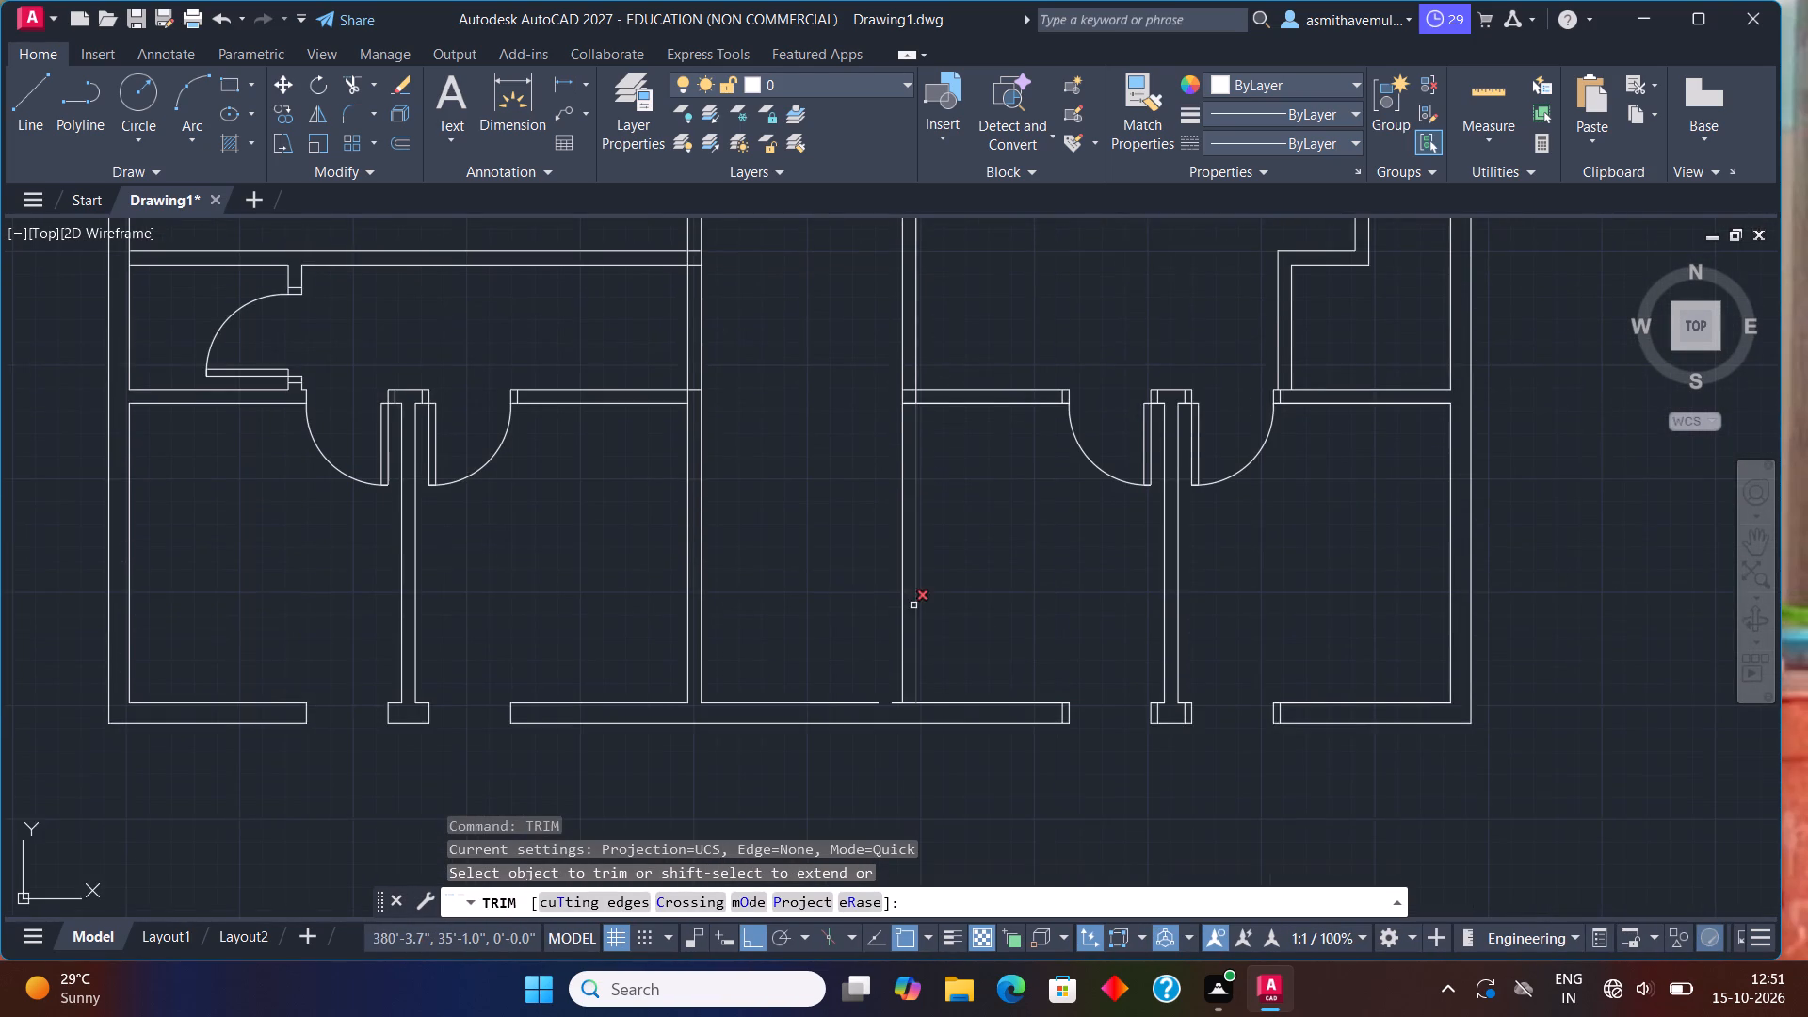
scroll(911, 624, up, 2)
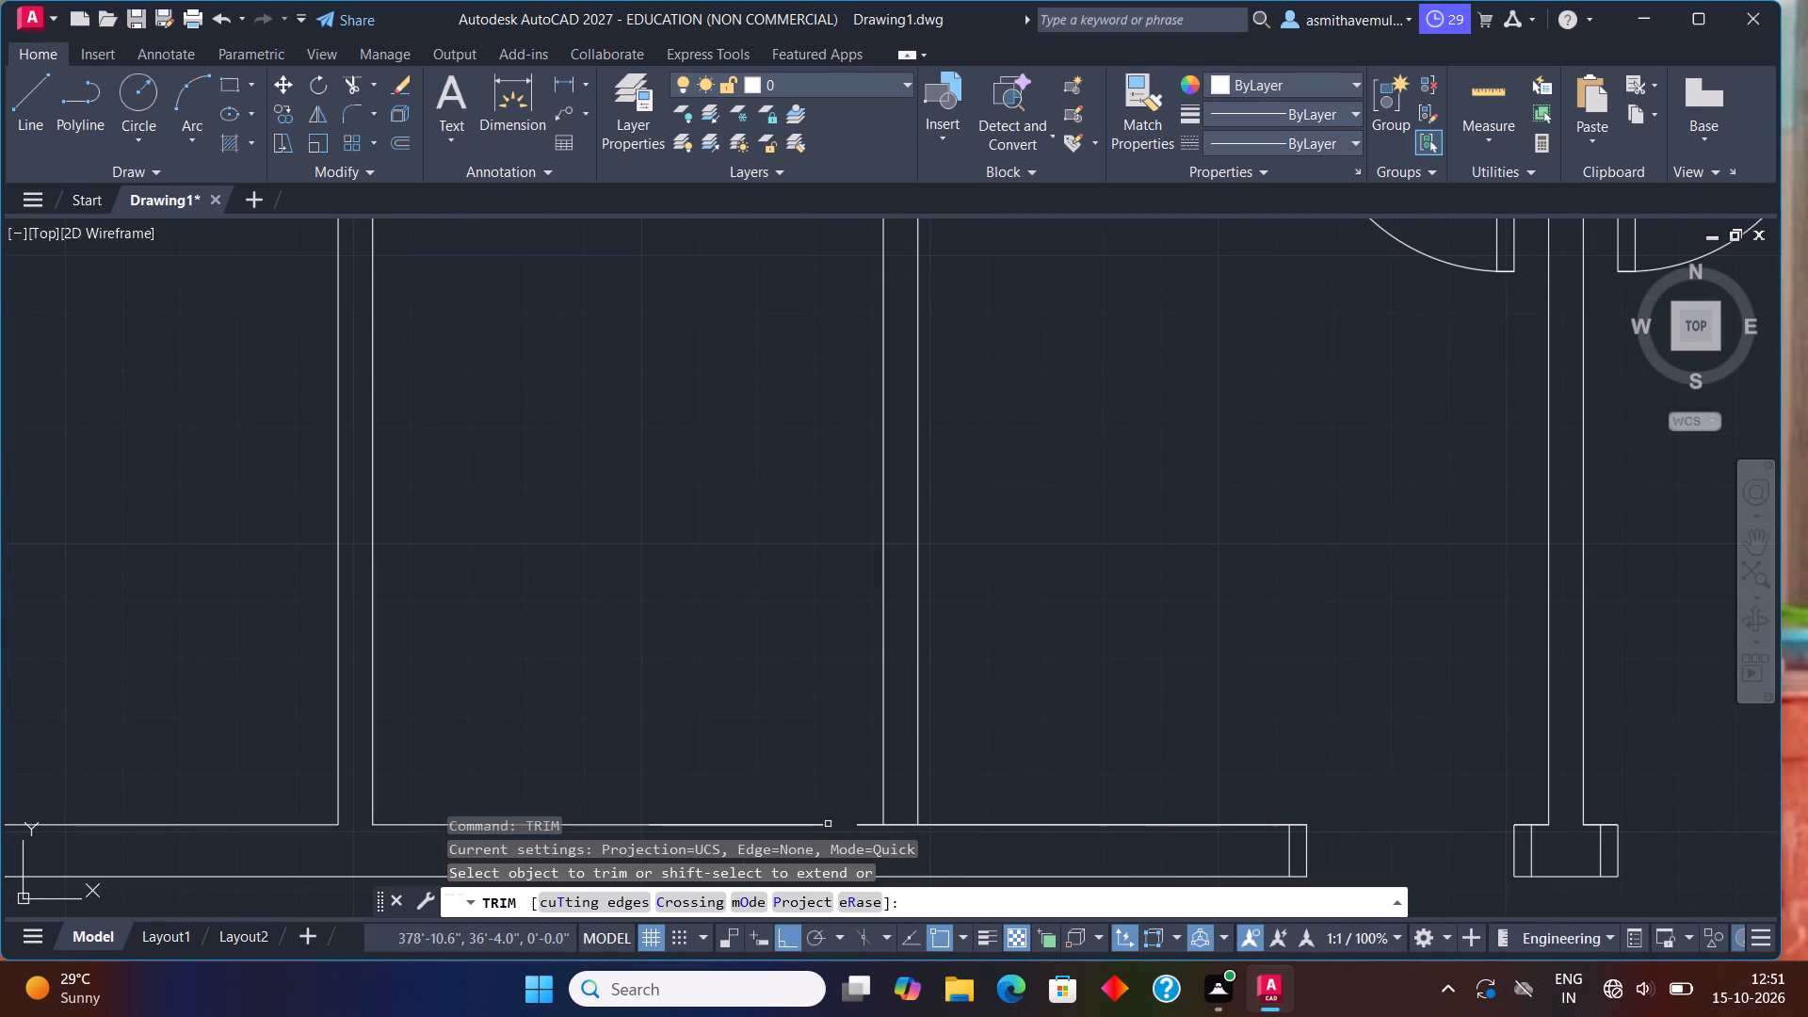
shift+click(818, 824)
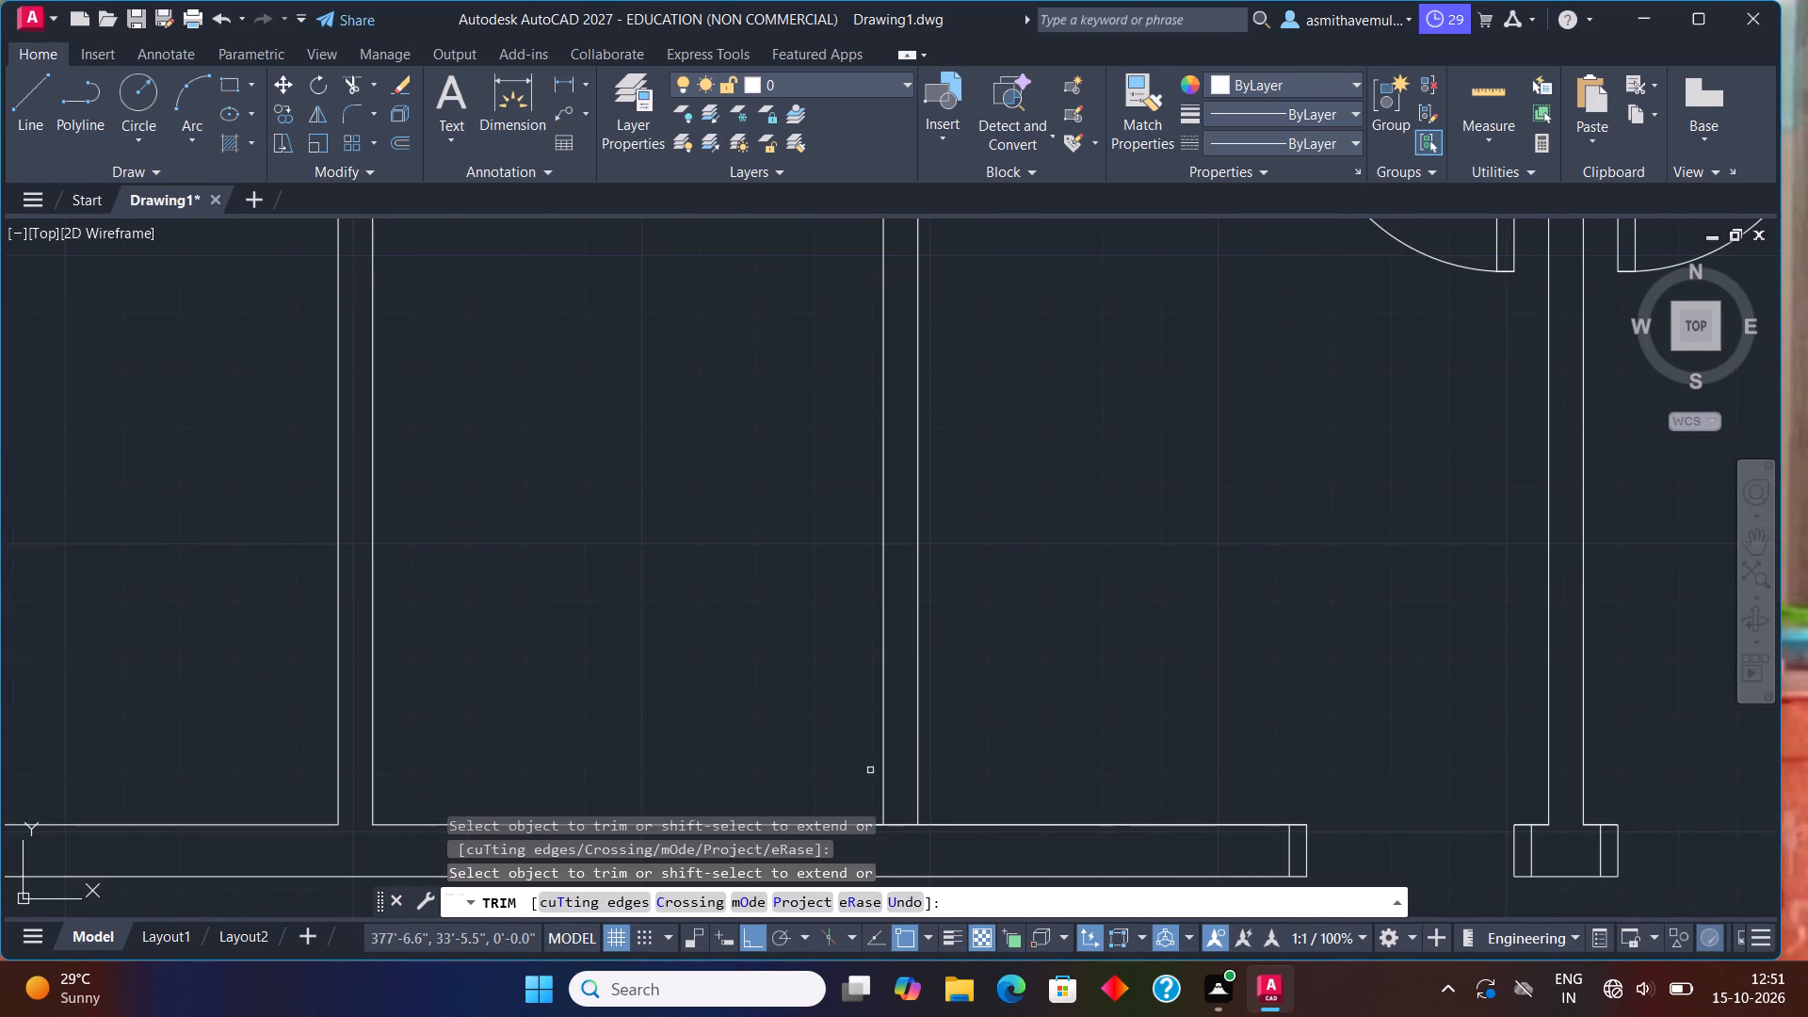
drag(901, 837, 901, 813)
scroll(953, 597, down, 1)
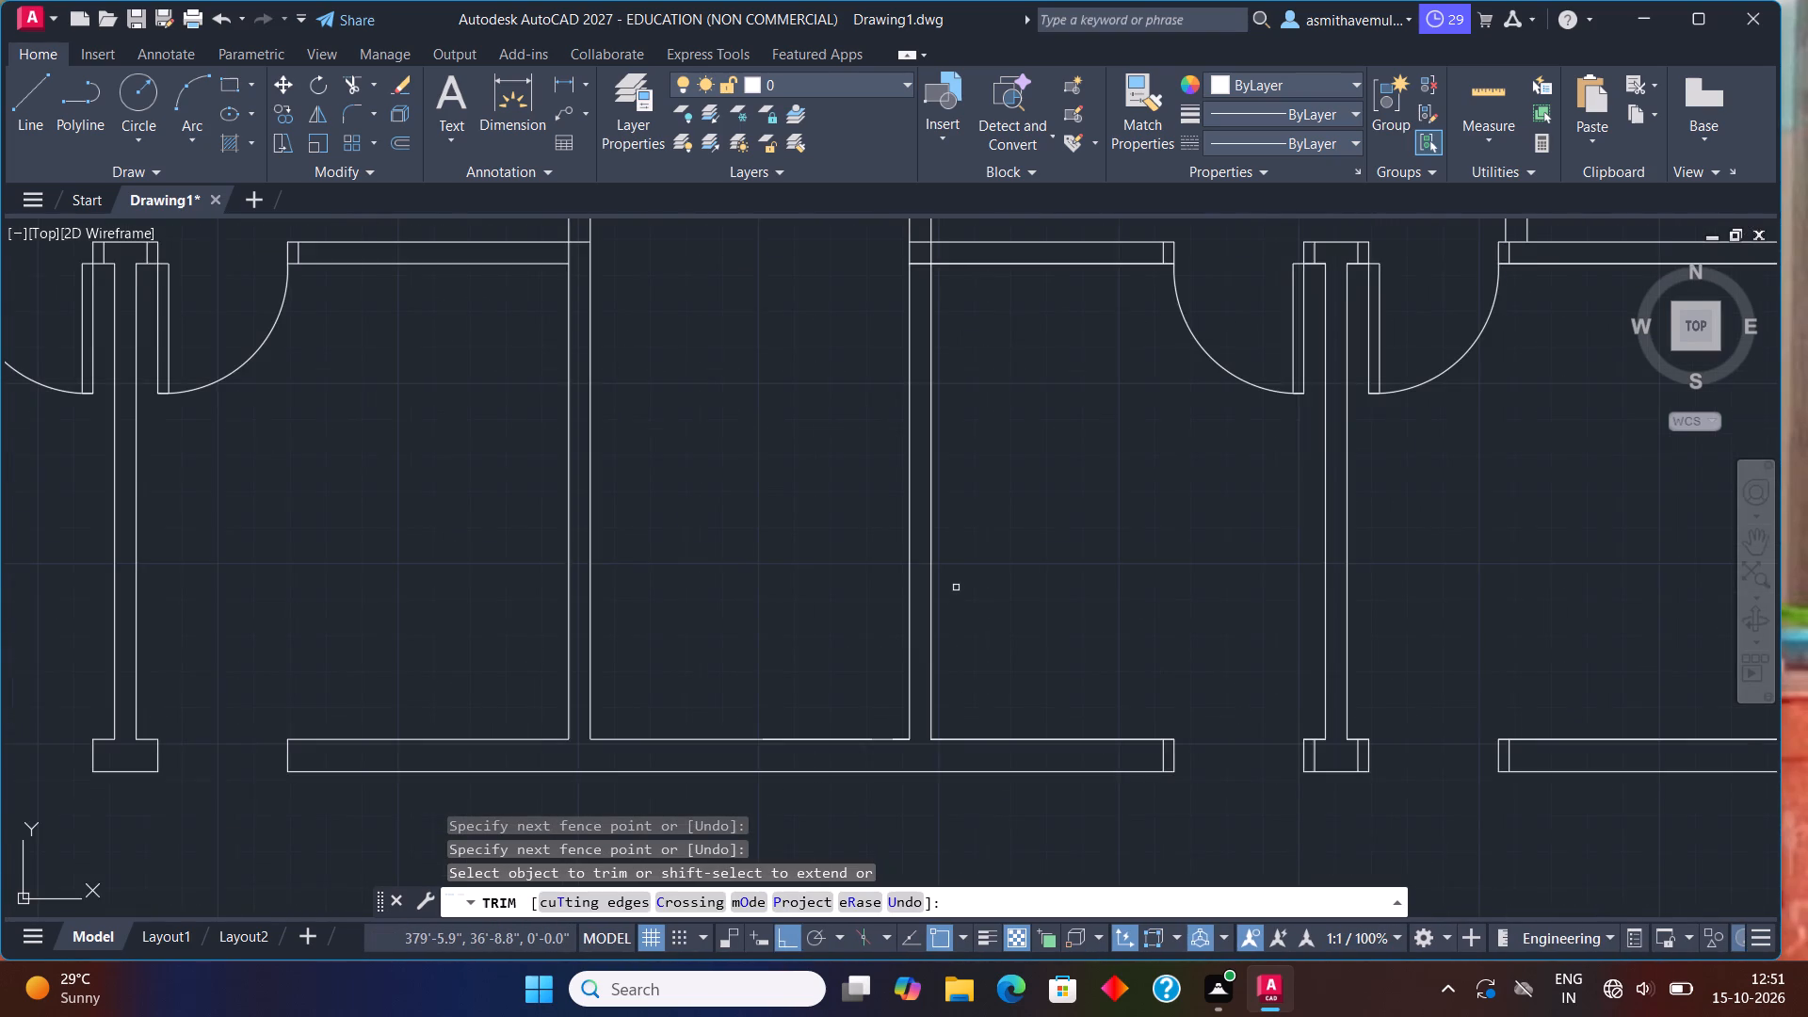
Trim the overlapping lines where the southeastern rooms' cross wall meets the new partition to form a clean junction.
middle_drag(957, 582, 957, 829)
scroll(896, 483, up, 2)
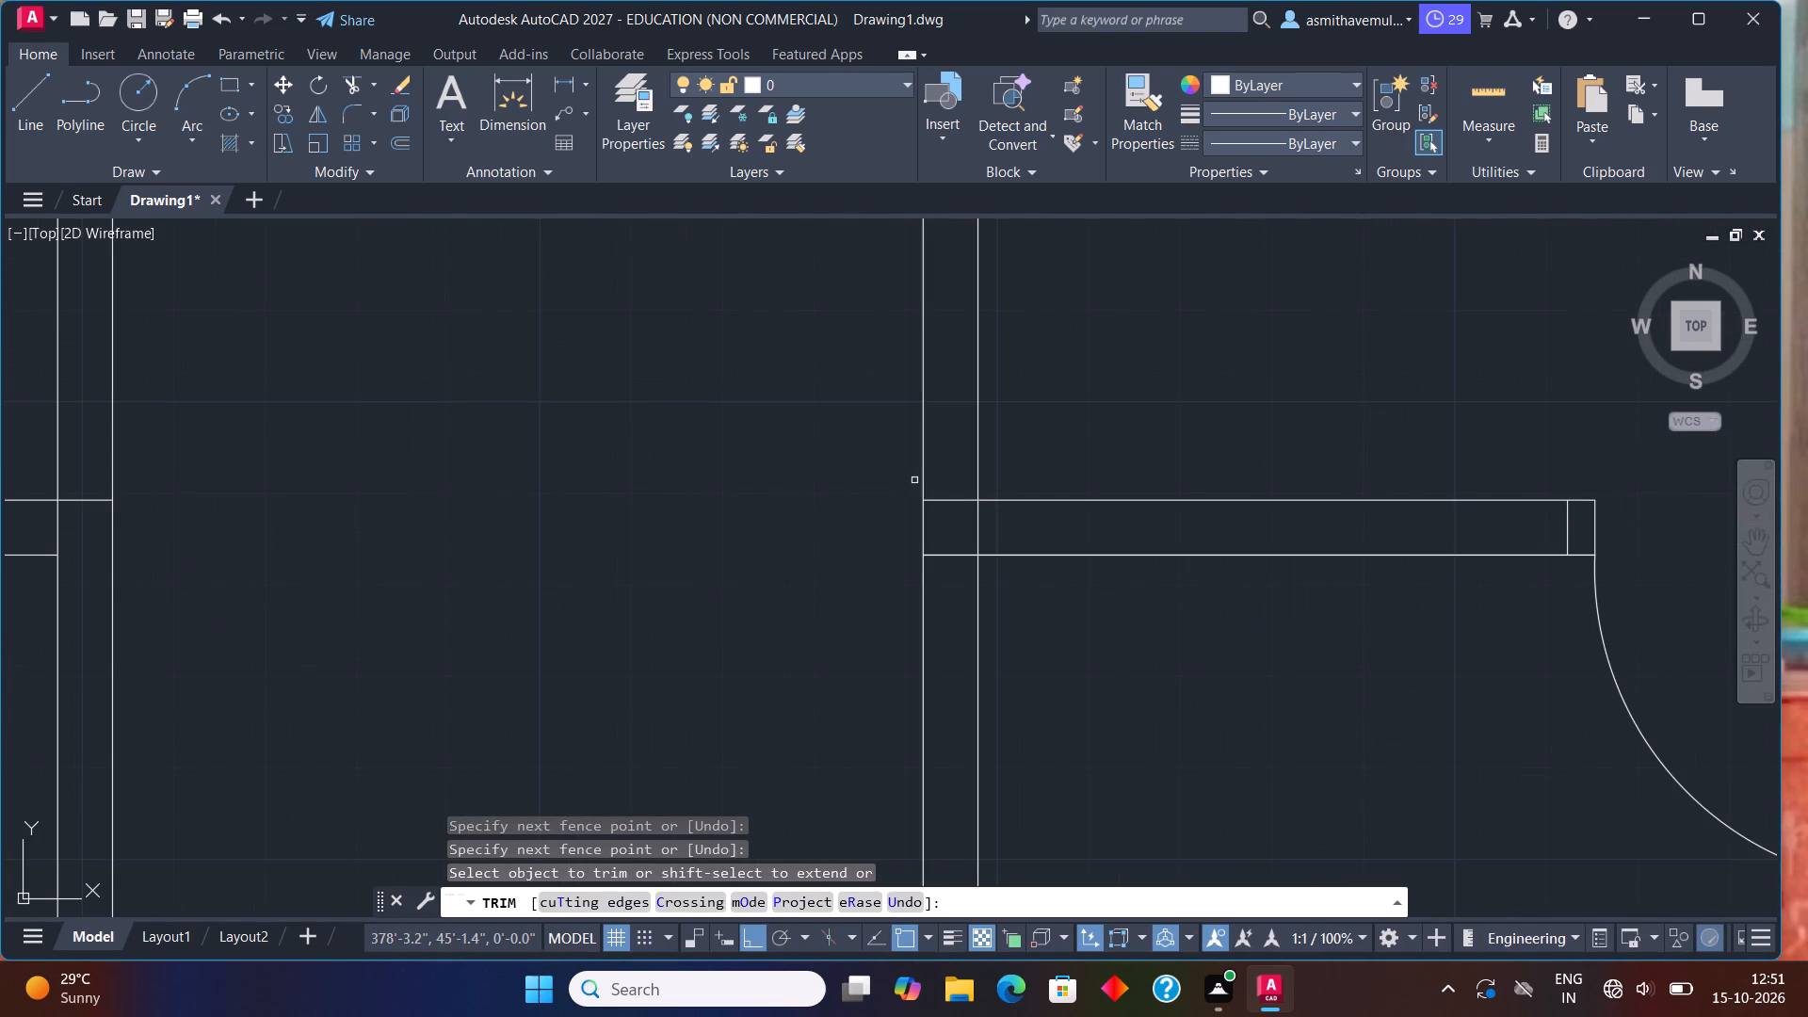
drag(938, 480, 957, 585)
drag(964, 545, 1002, 526)
scroll(1080, 561, down, 3)
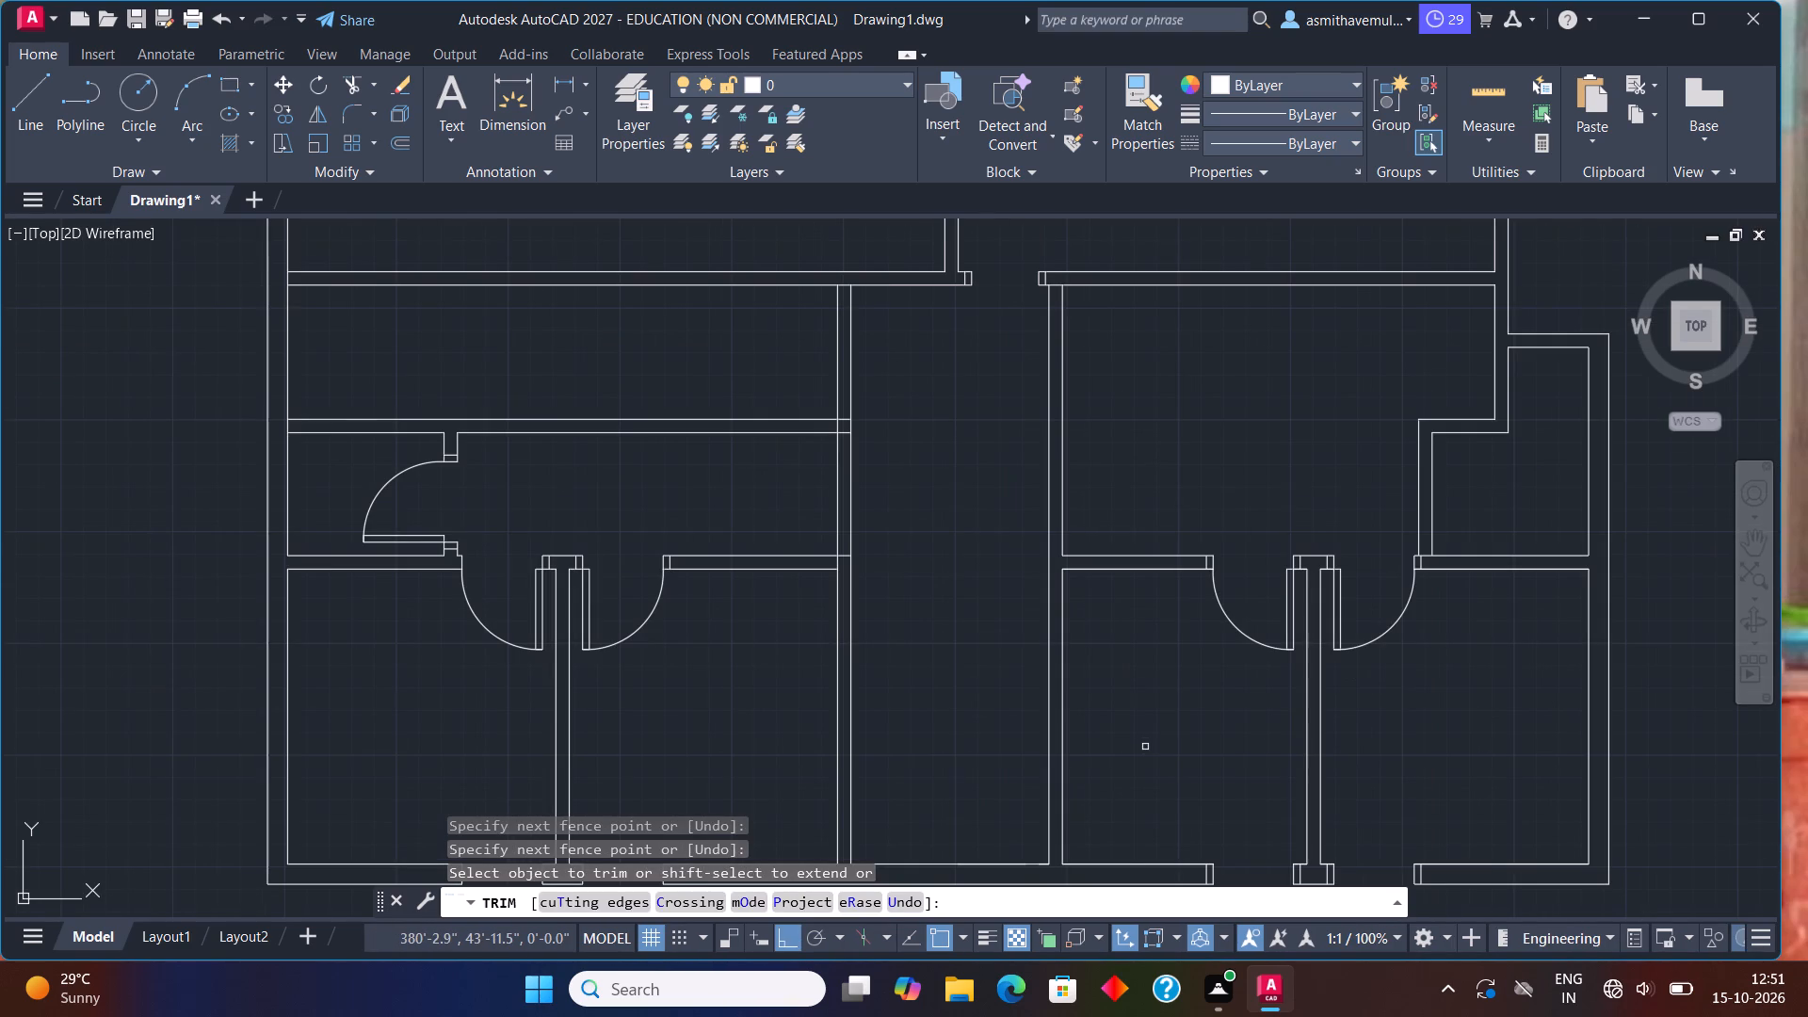
key(Escape)
Draw a jamb line across the middle long wall, starting 3" west of the central wall's west-face corner.
middle_drag(1016, 446, 984, 595)
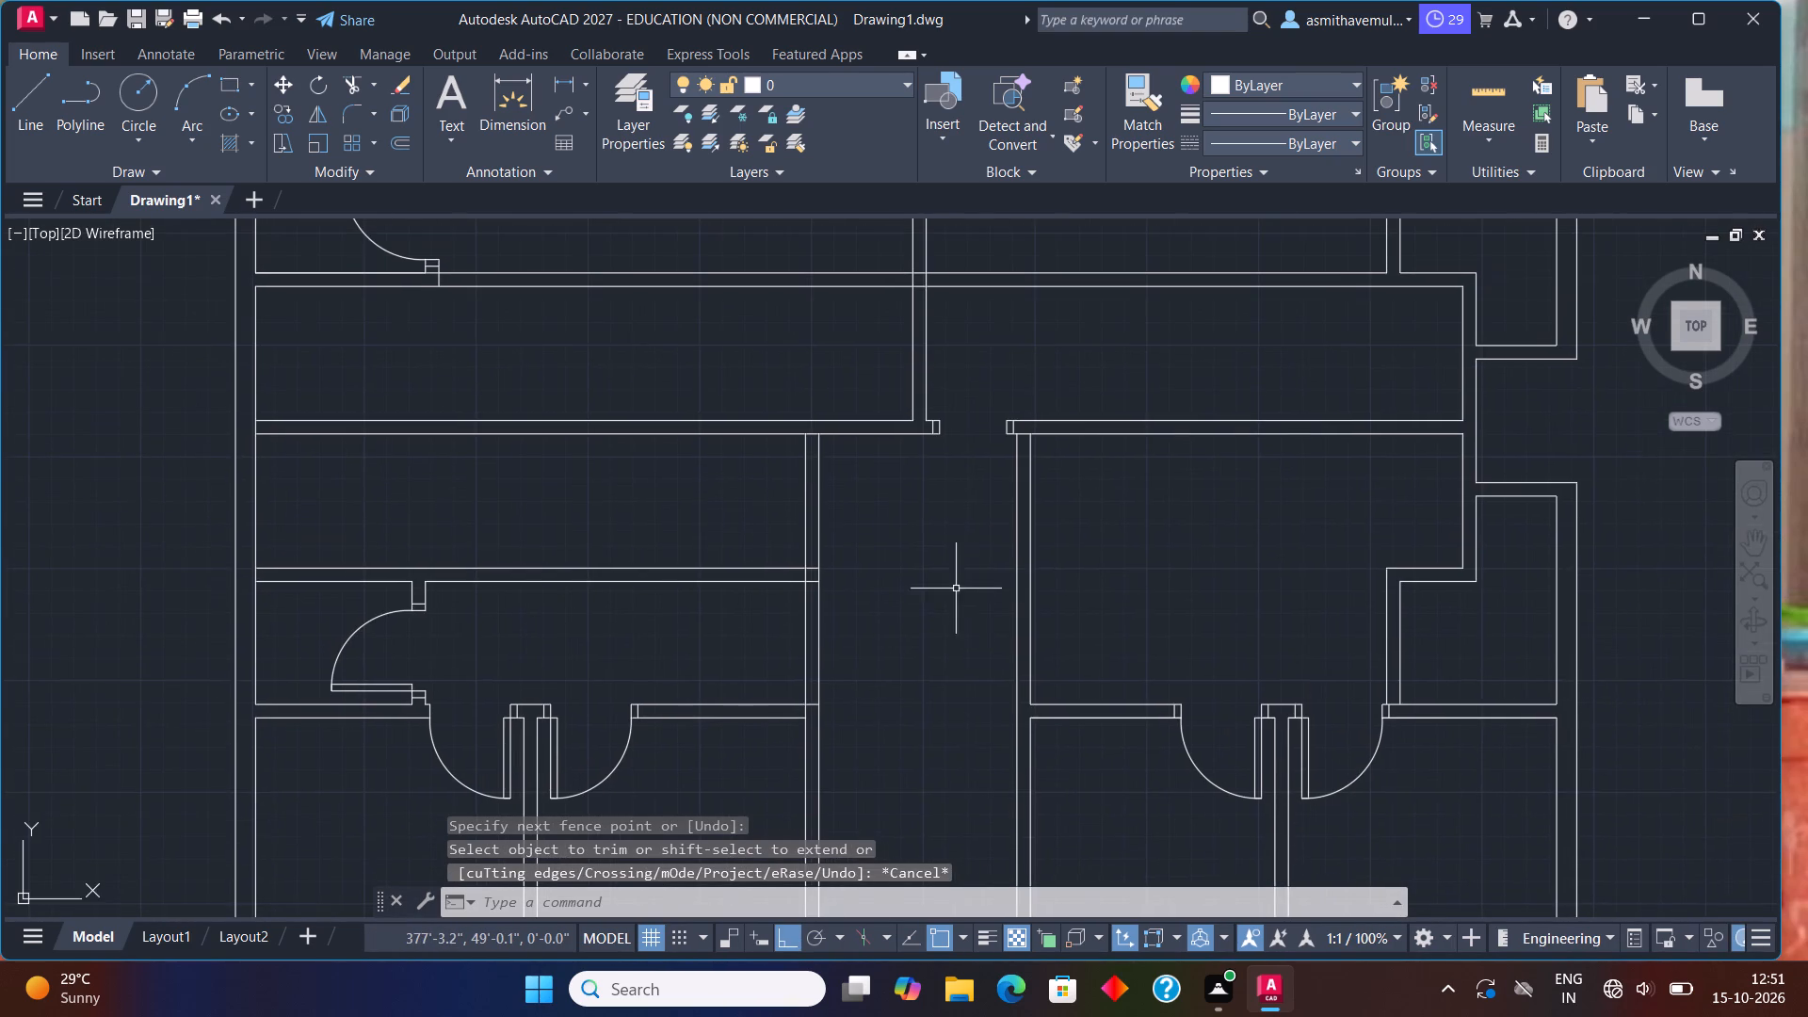
scroll(885, 482, up, 1)
key(l)
key(Return)
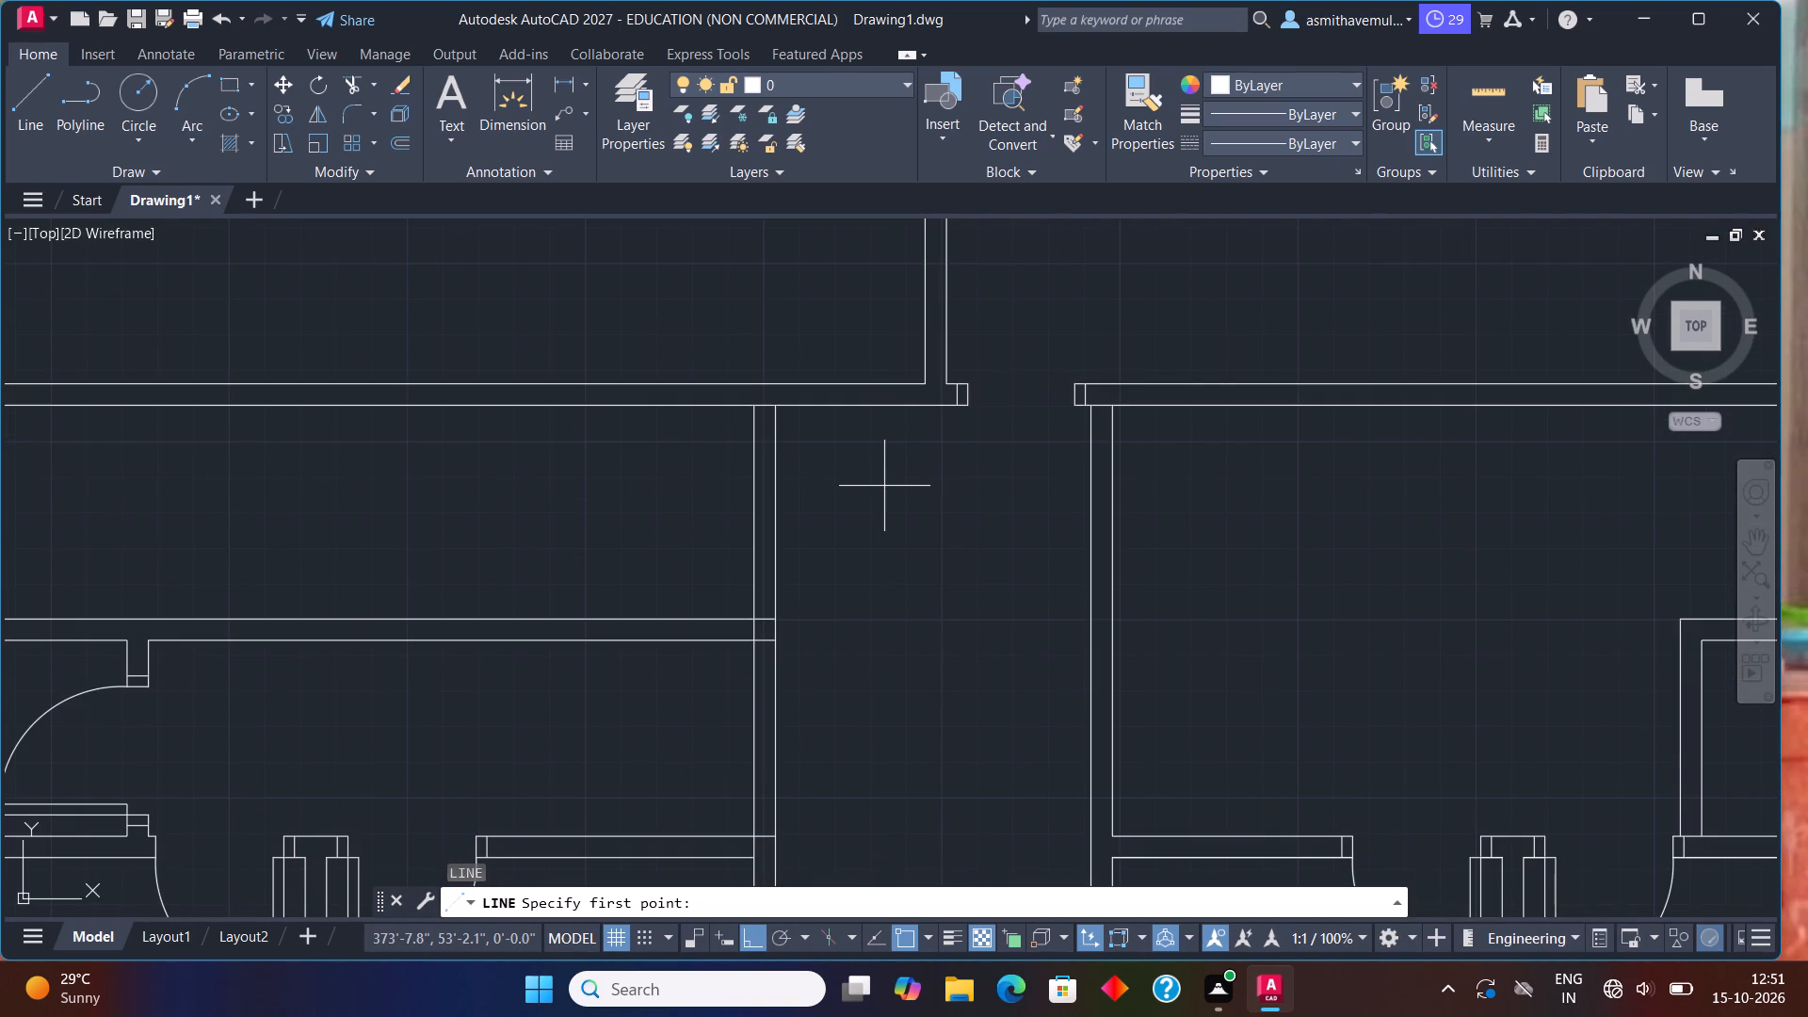
text(from)
key(Return)
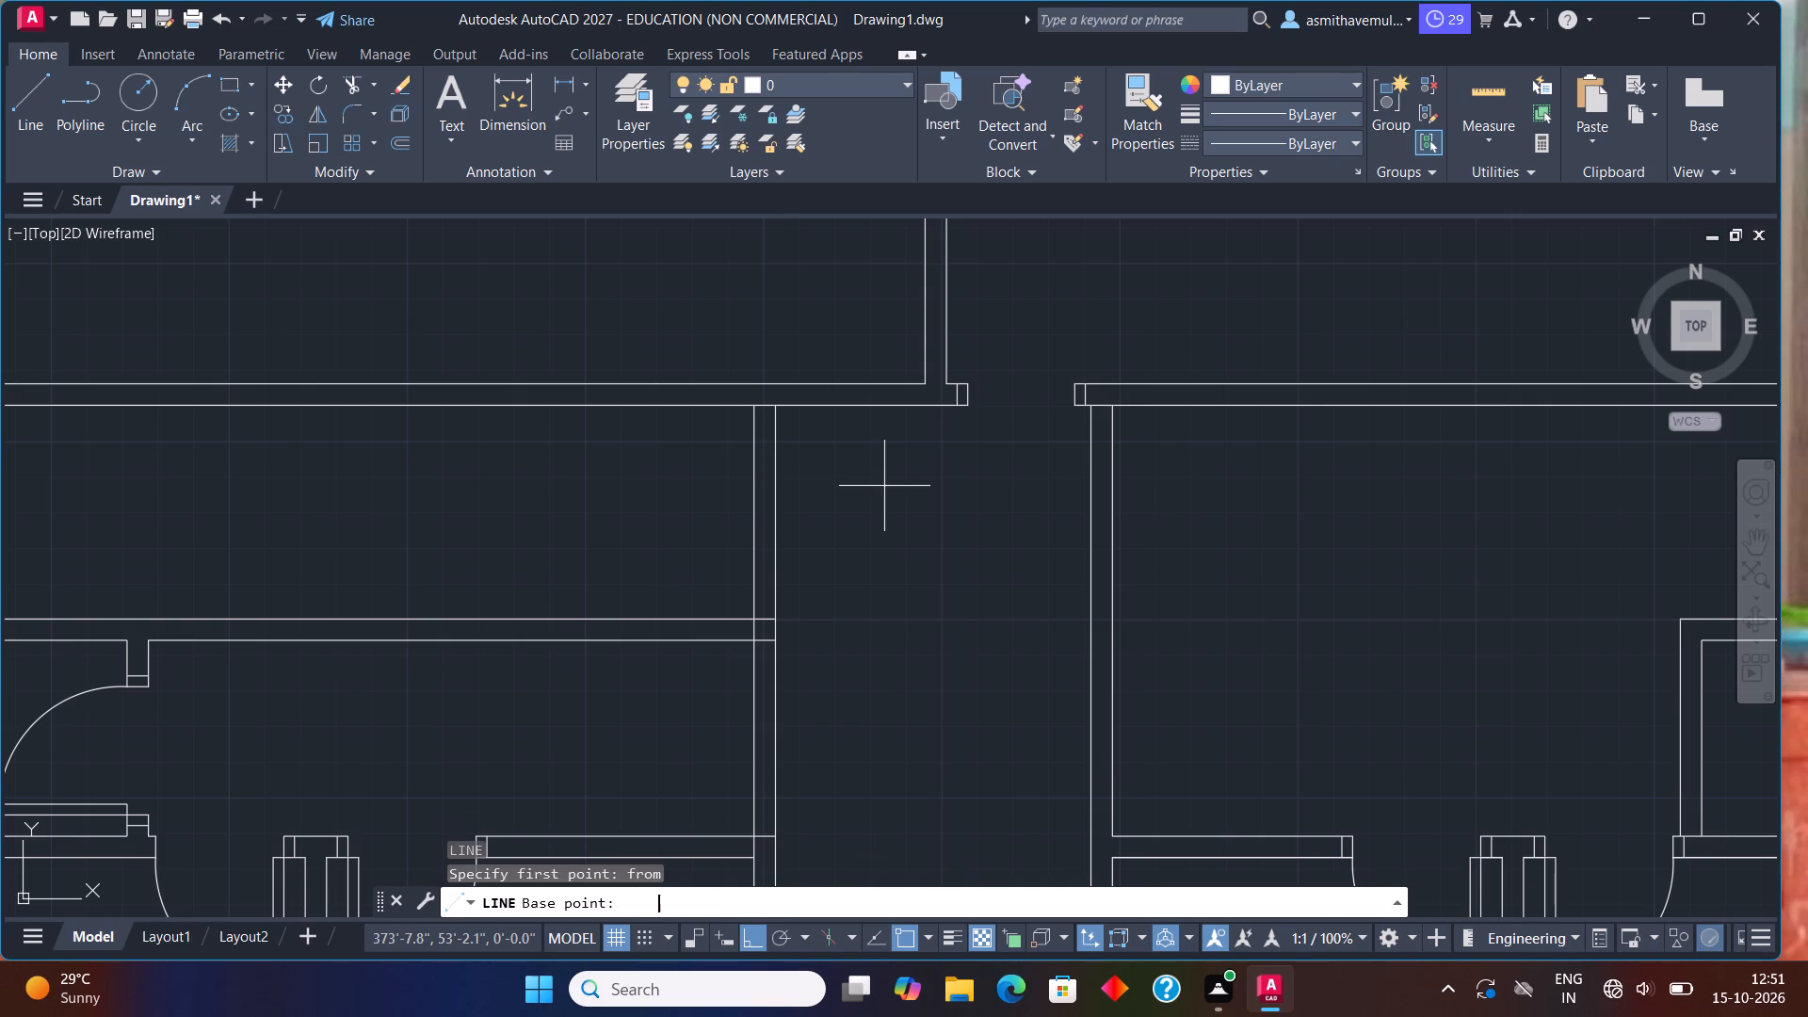
click(927, 383)
text(@-3",0)
key(Return)
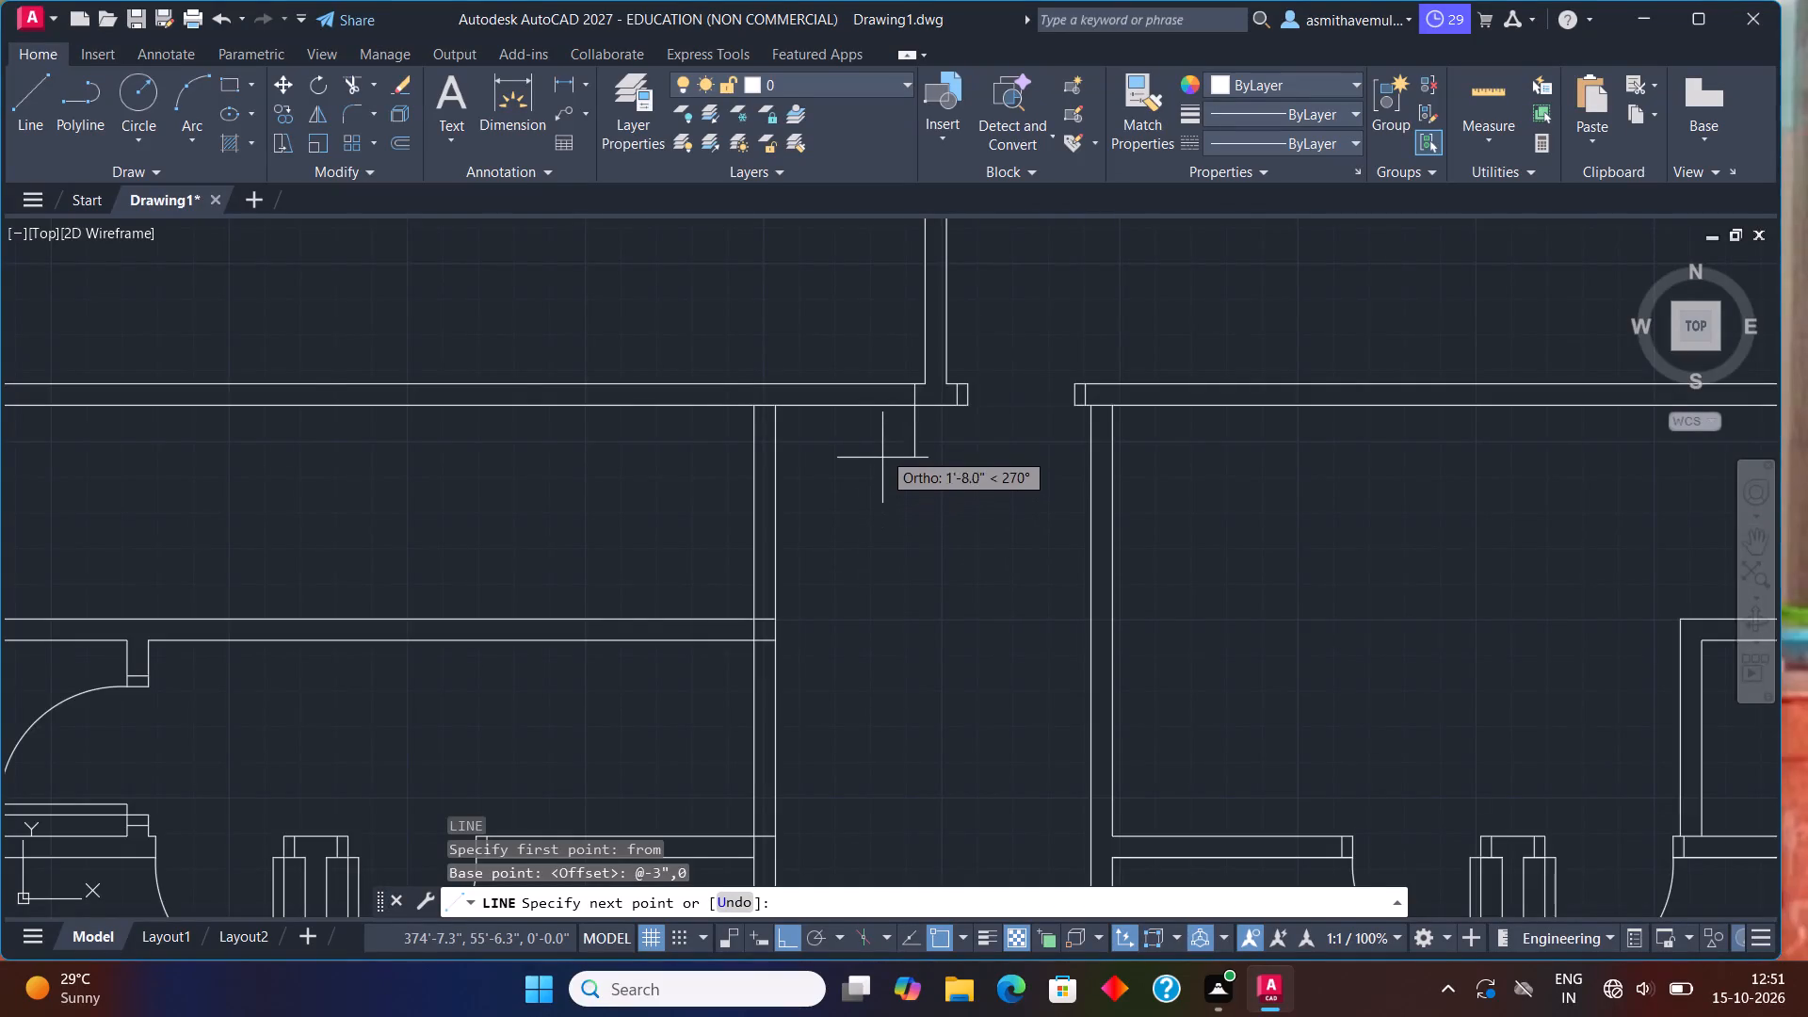
scroll(884, 429, up, 1)
click(935, 389)
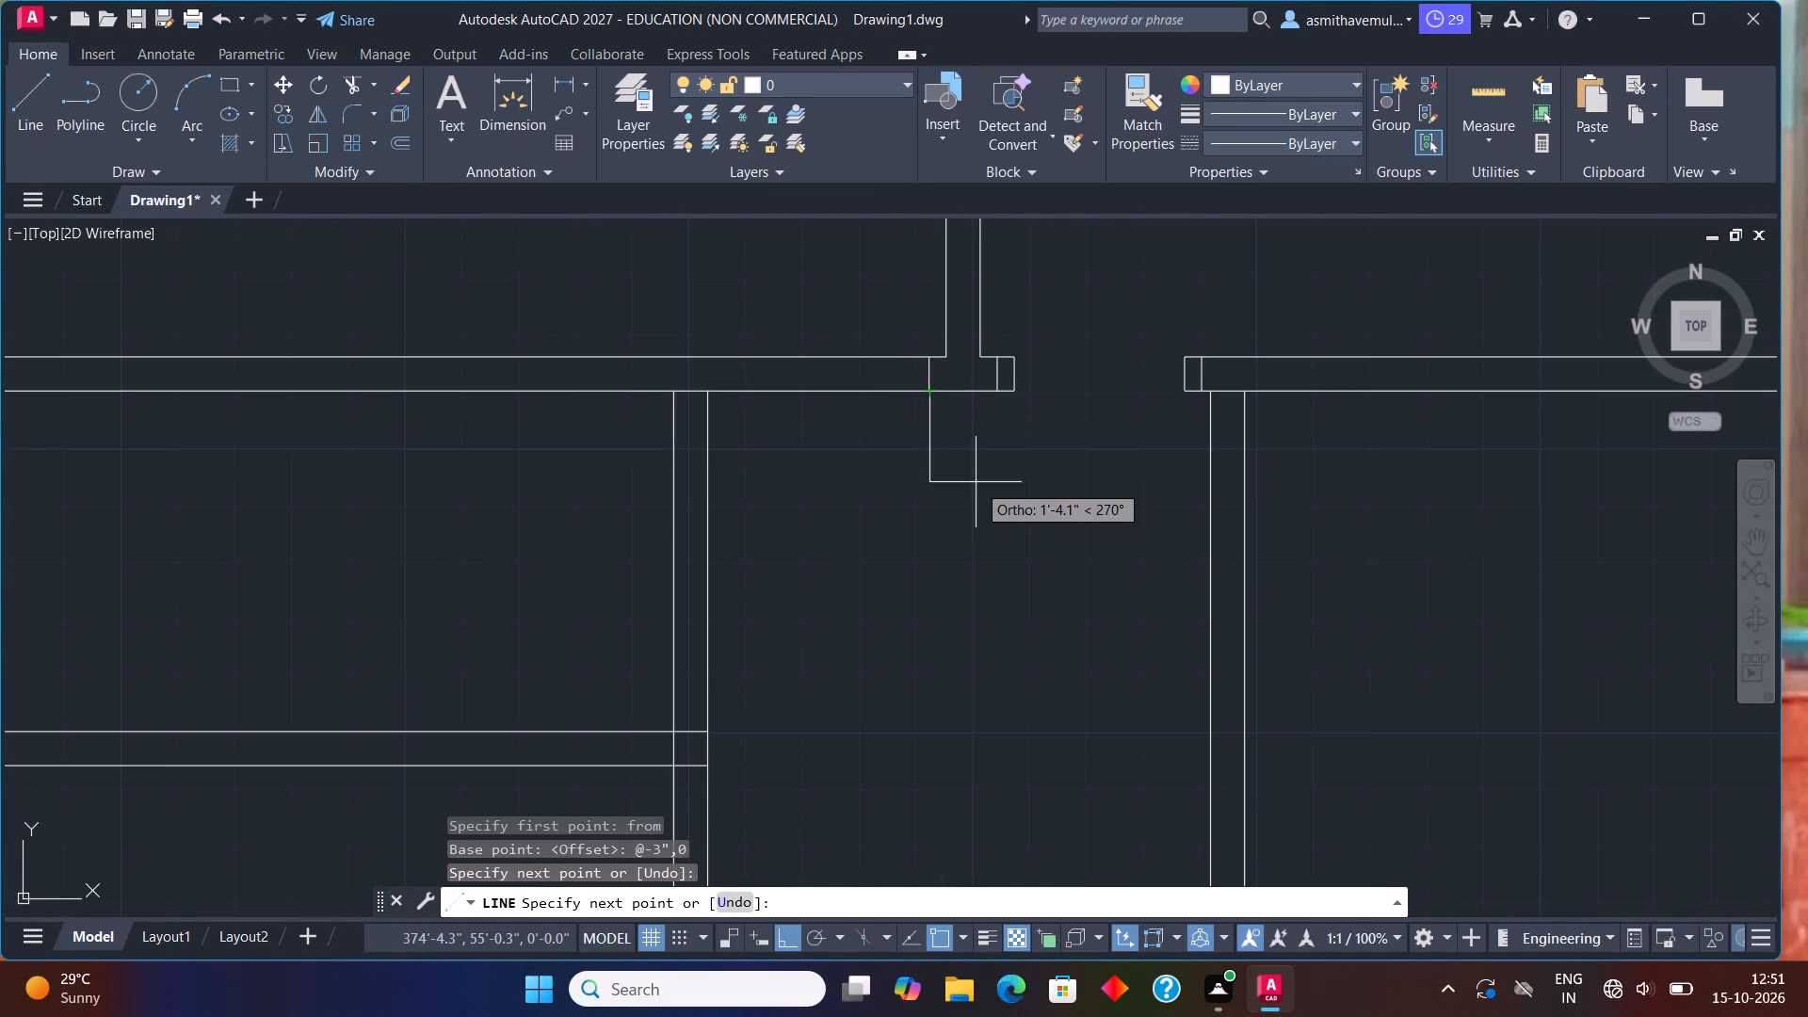
key(Escape)
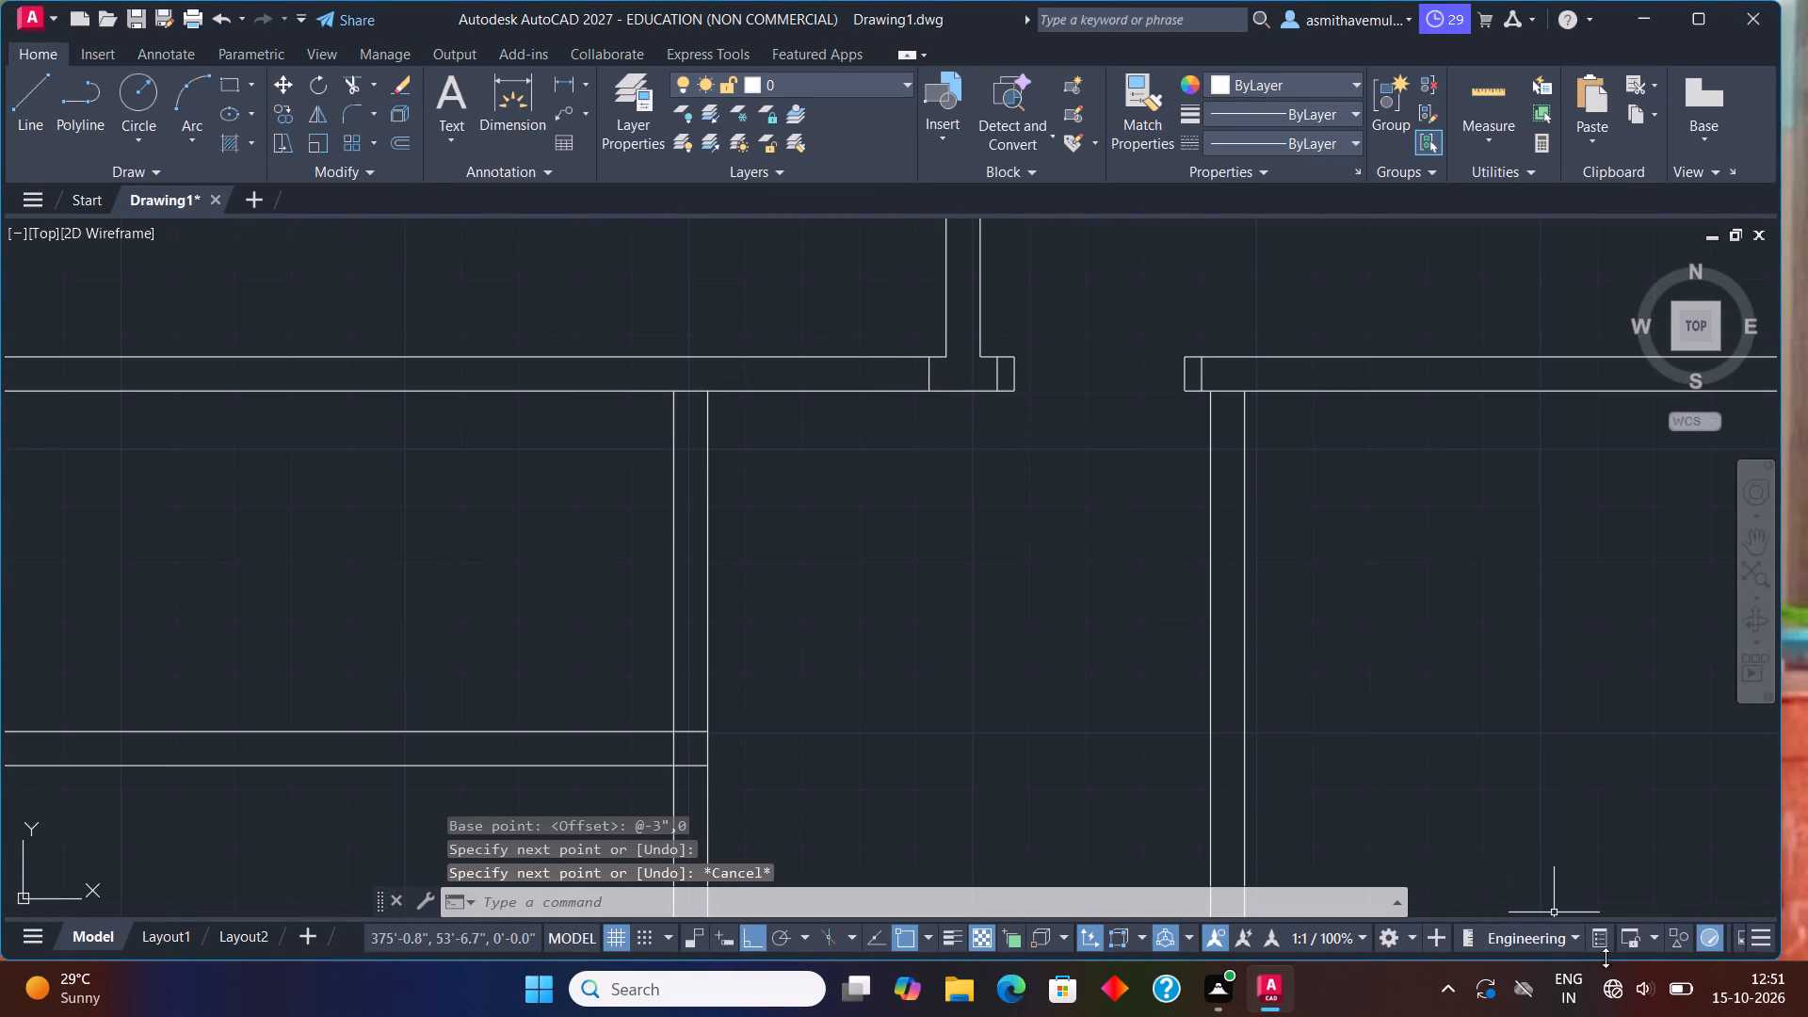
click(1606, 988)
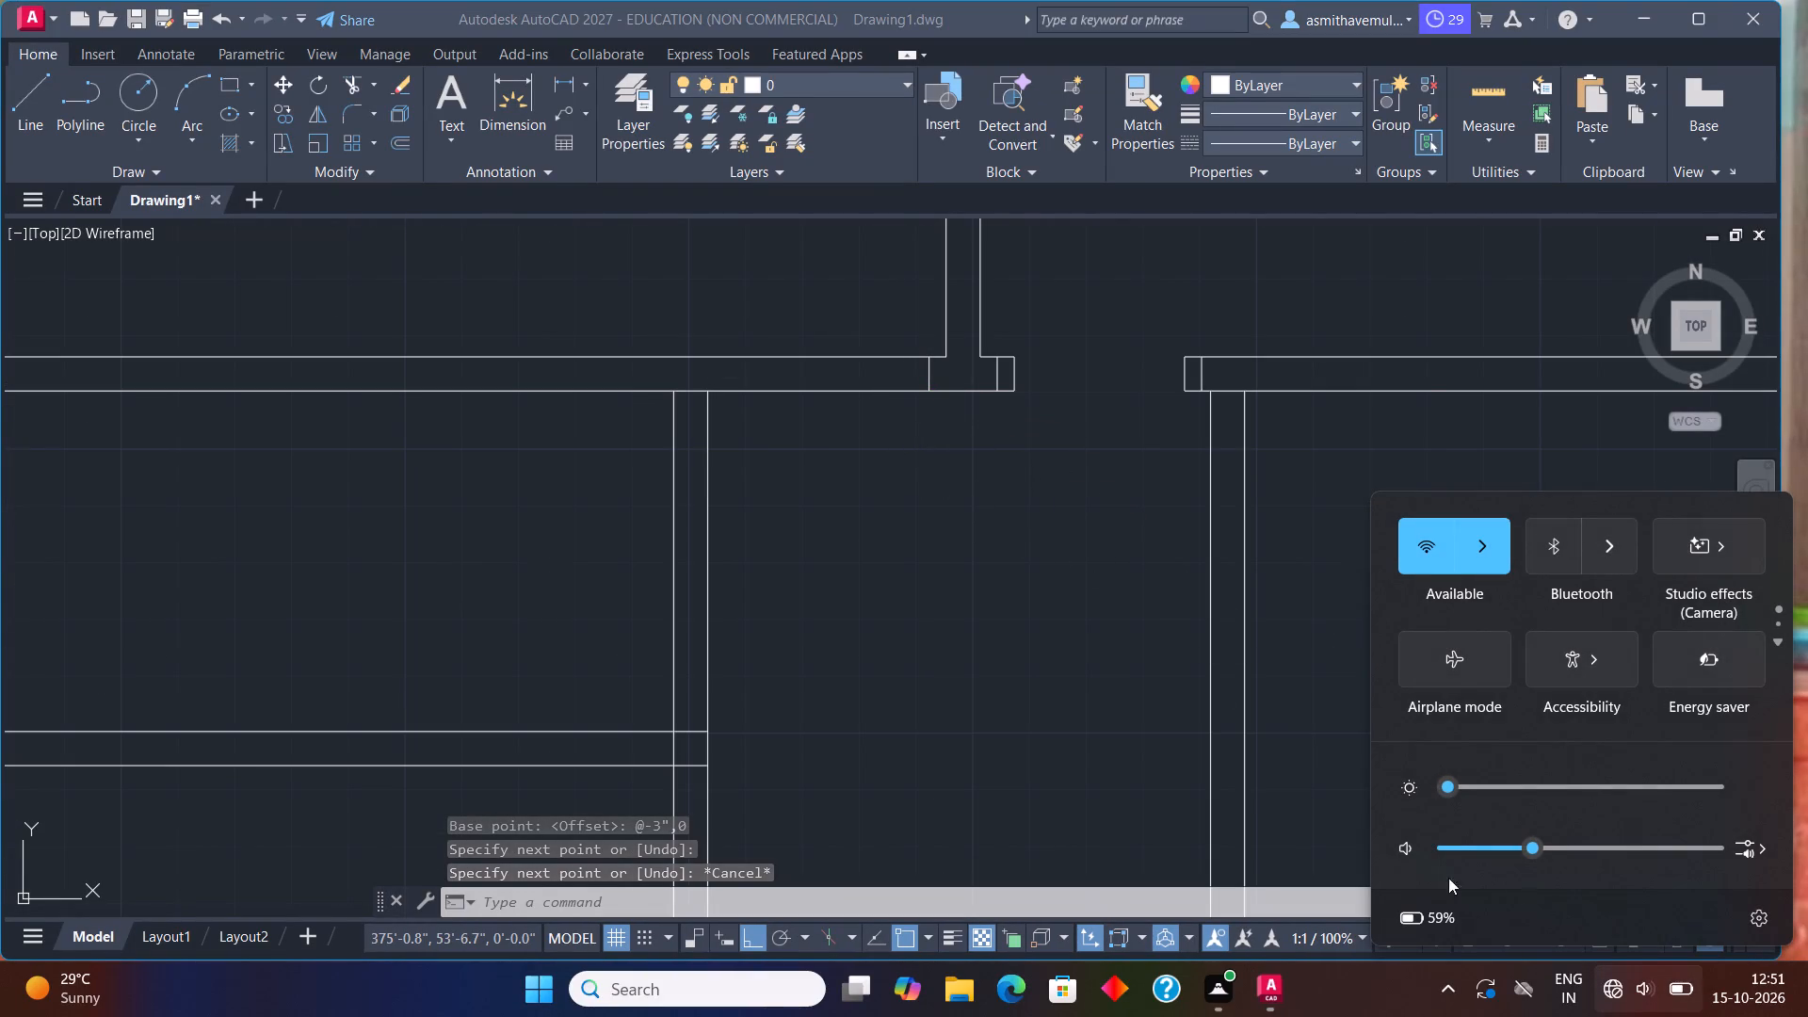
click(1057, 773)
Offset the new jamb line 3" west along the middle long wall.
key(o)
key(Return)
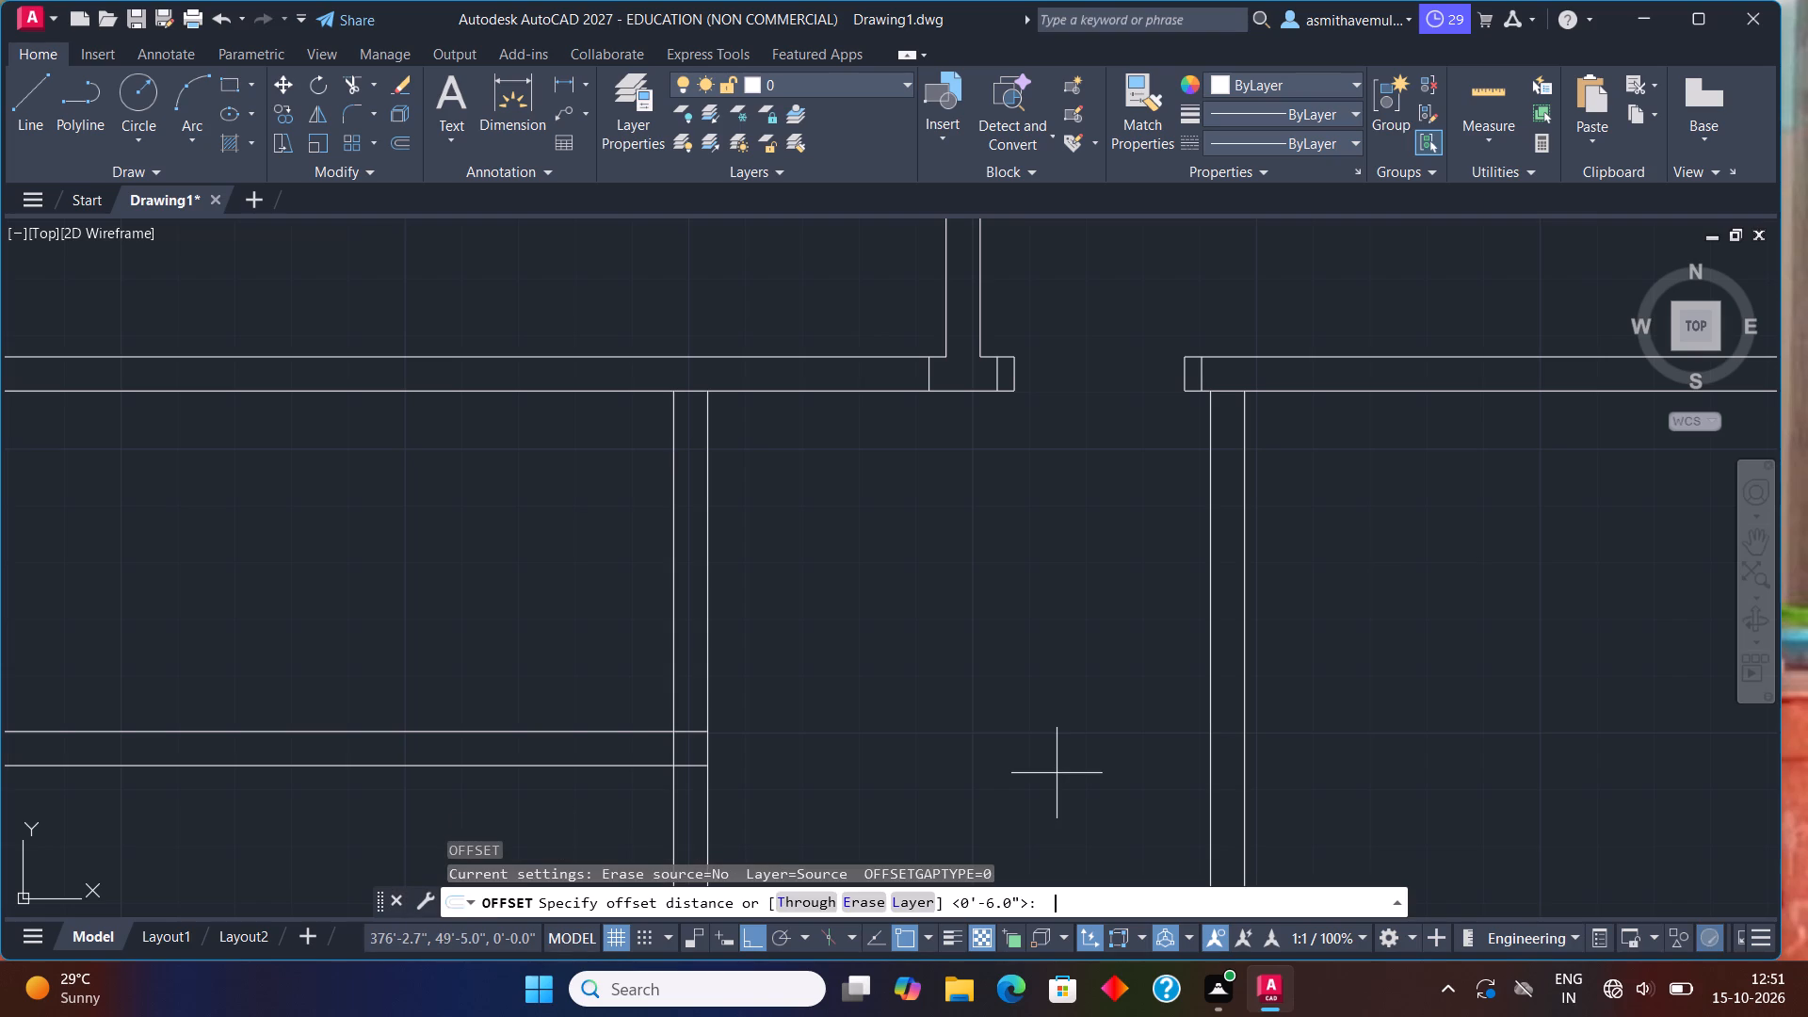
key(3)
key(shift+quotedbl)
key(Return)
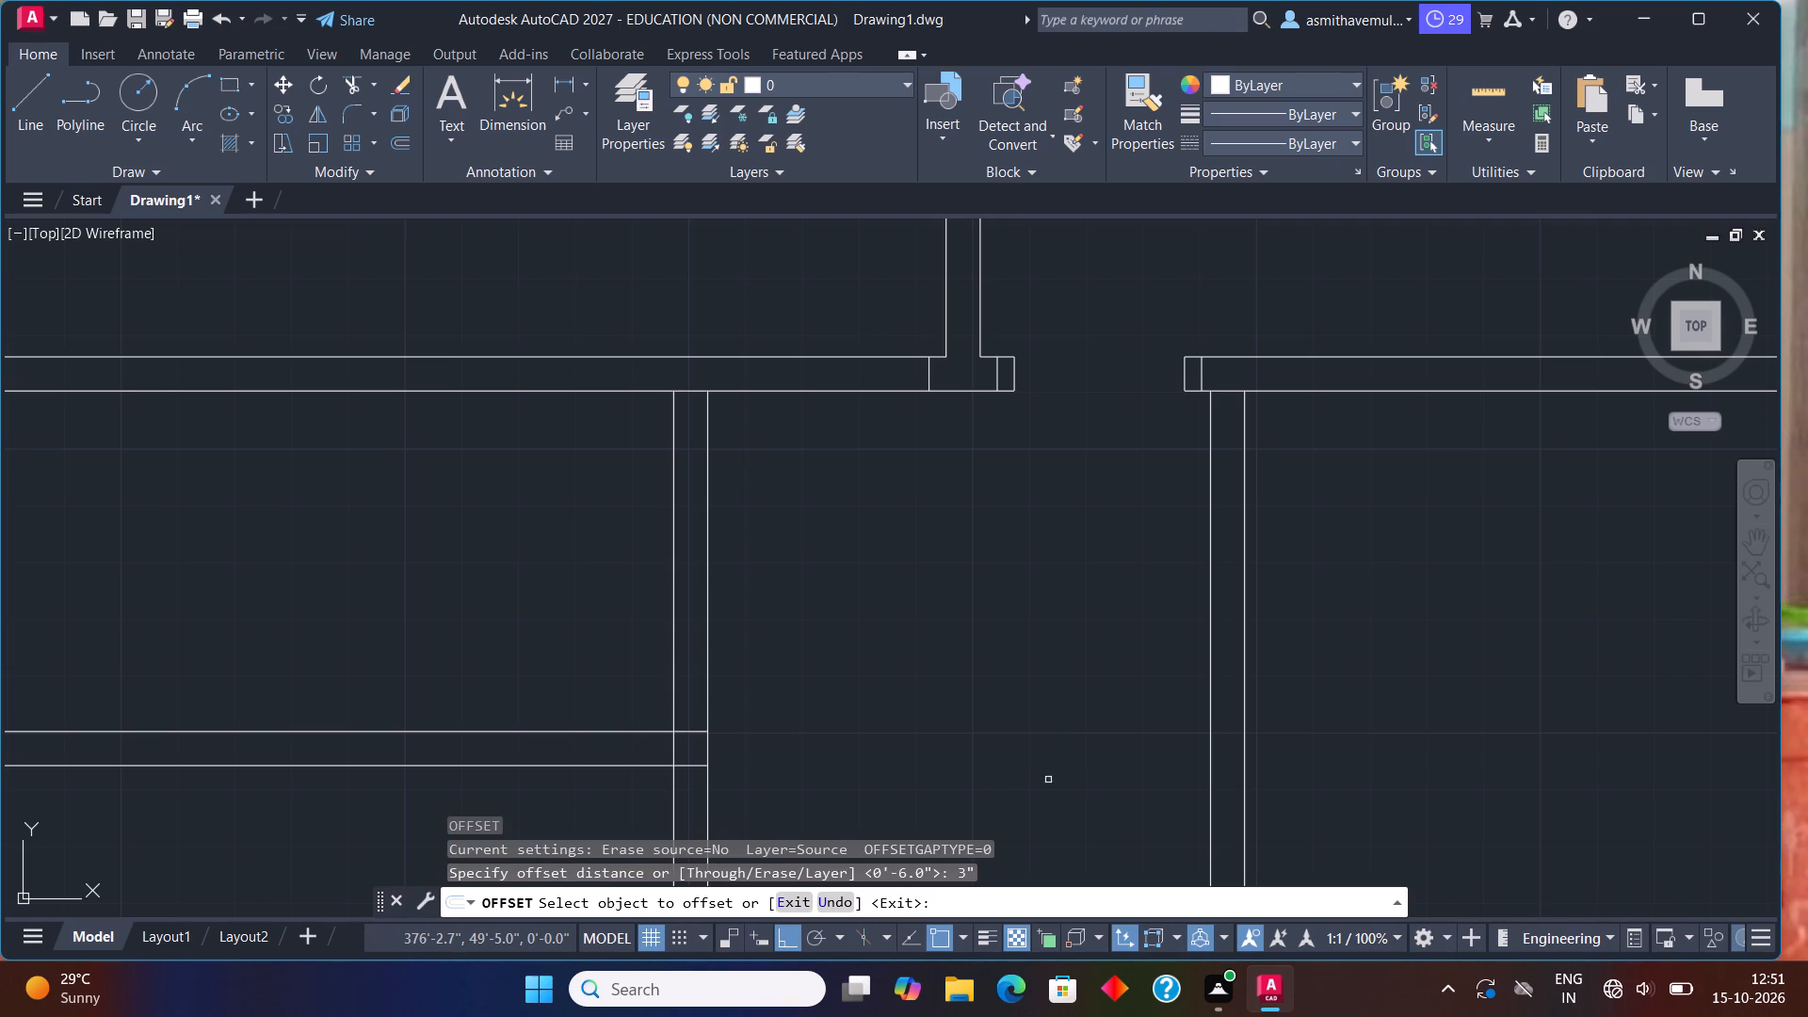
click(929, 369)
click(877, 384)
scroll(886, 410, up, 1)
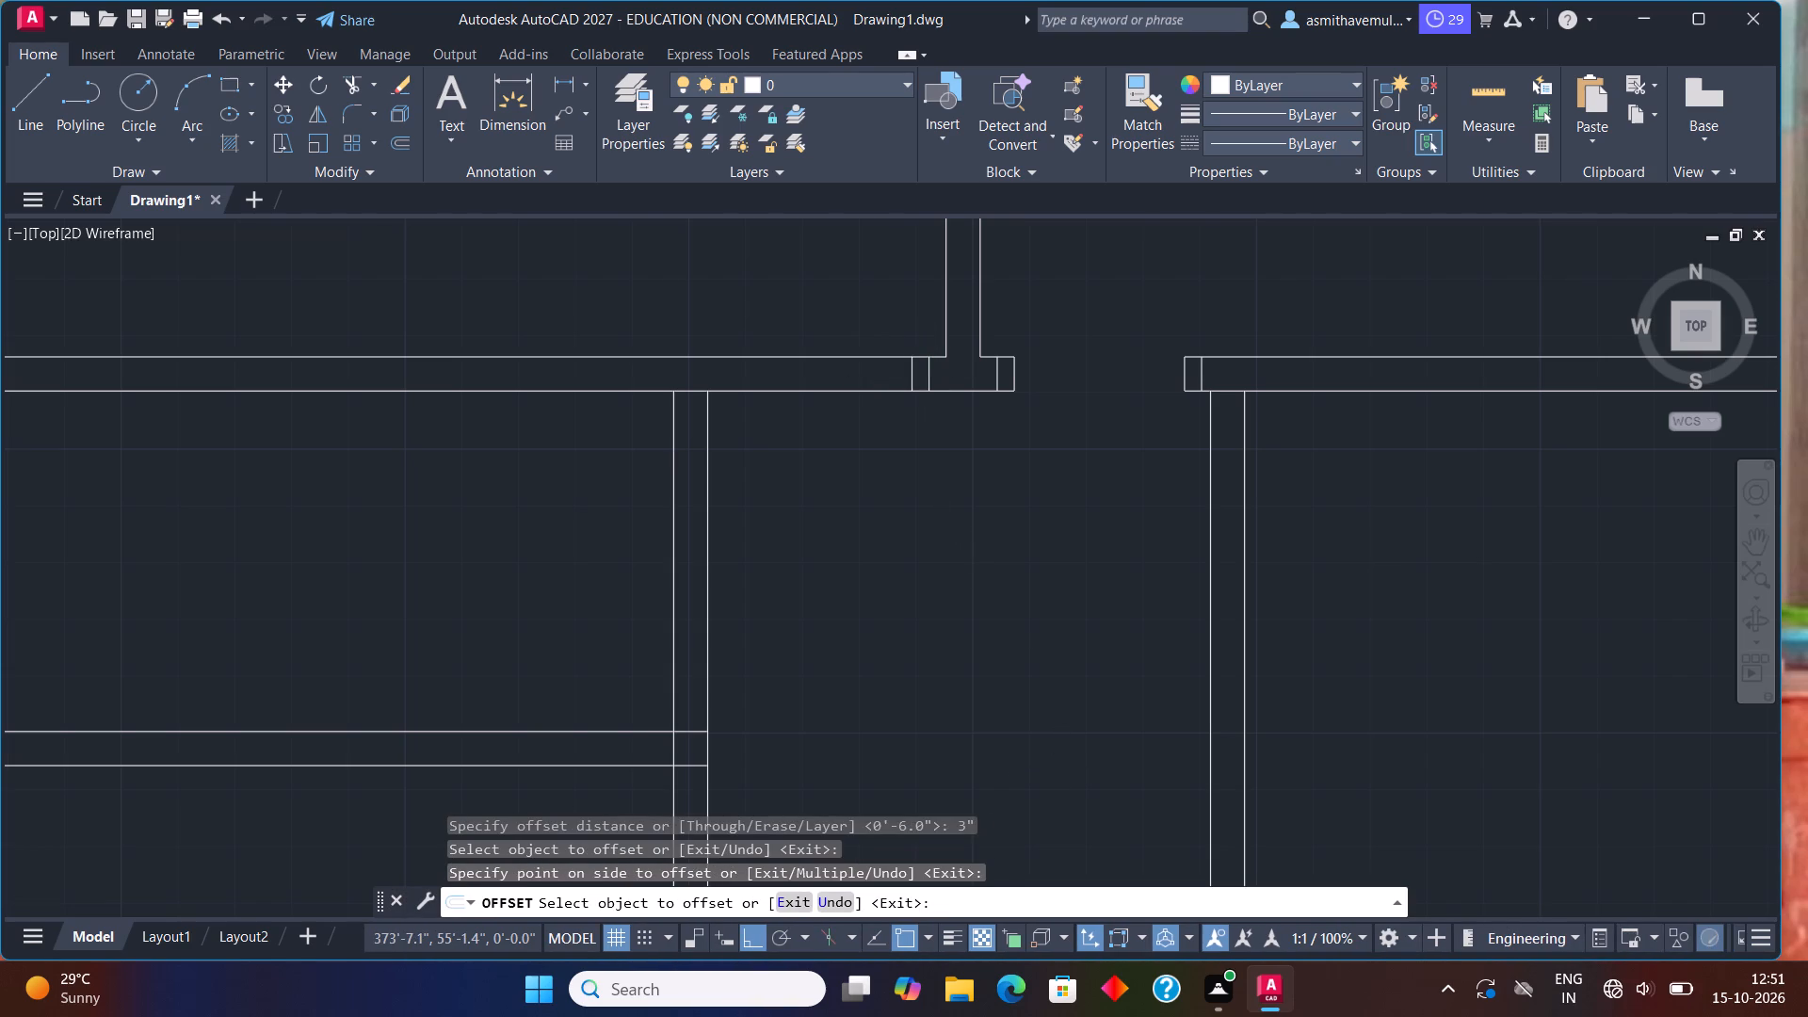
scroll(886, 410, up, 1)
key(Escape)
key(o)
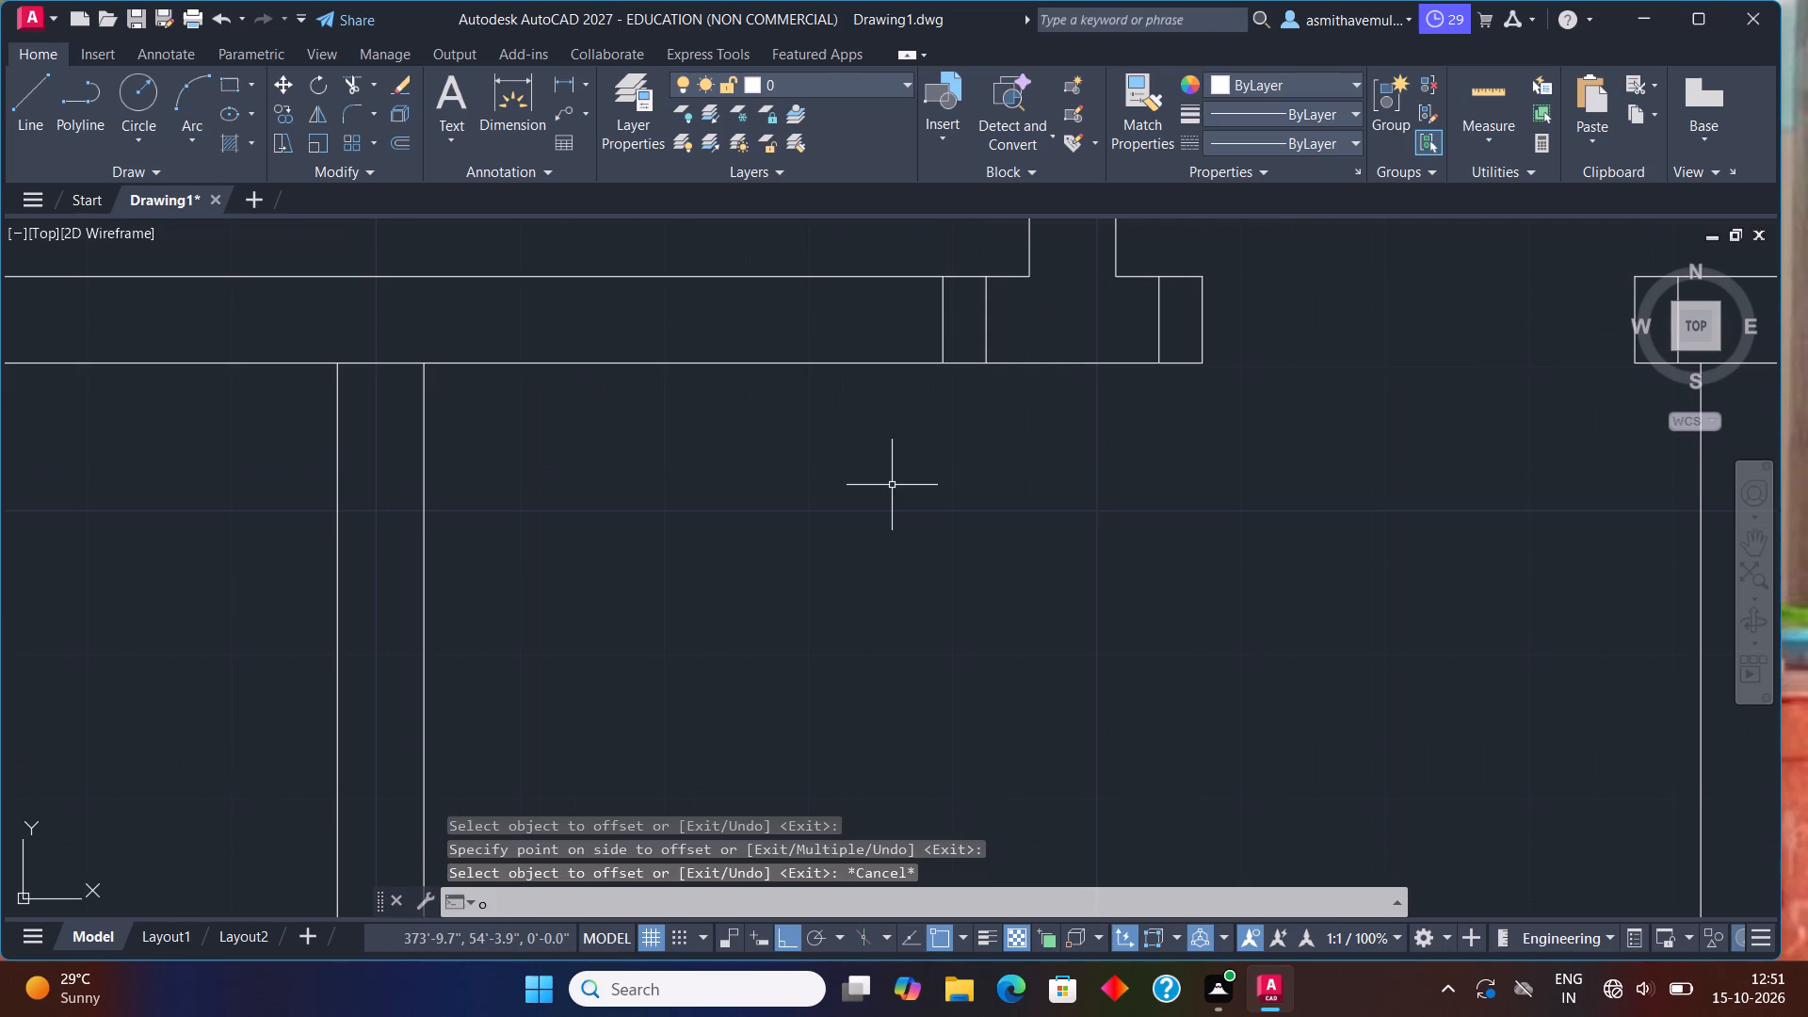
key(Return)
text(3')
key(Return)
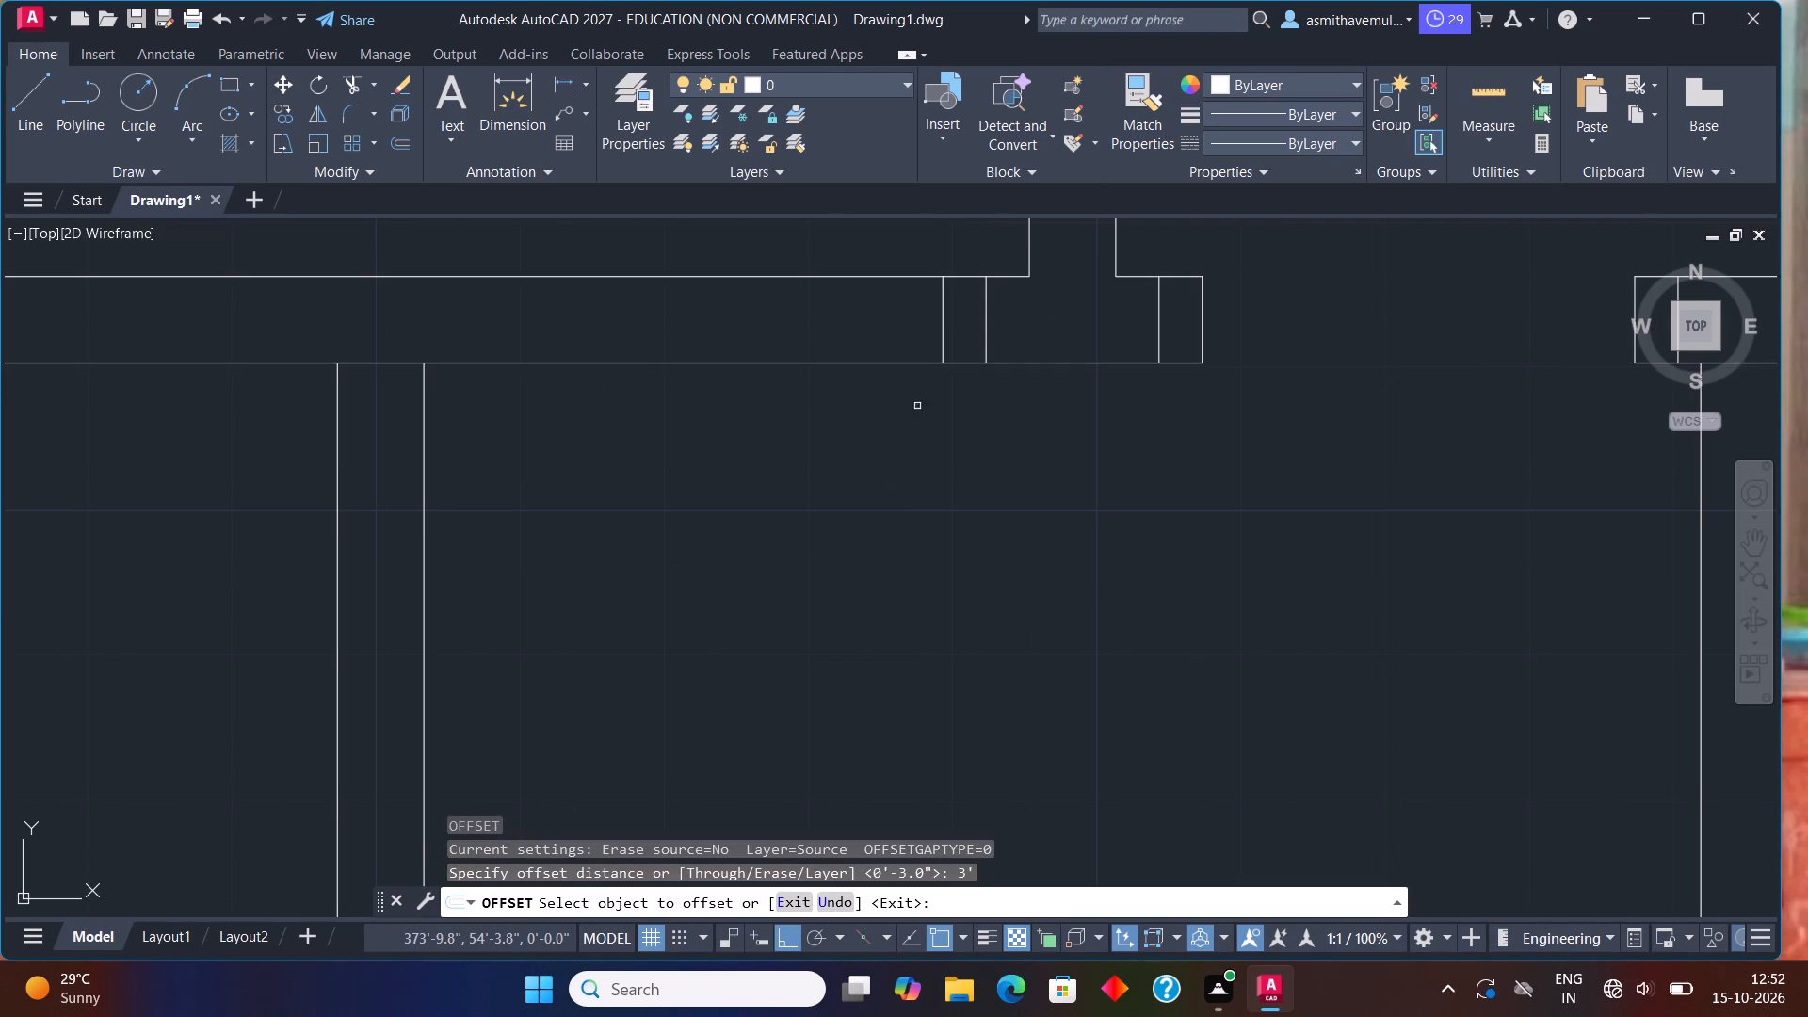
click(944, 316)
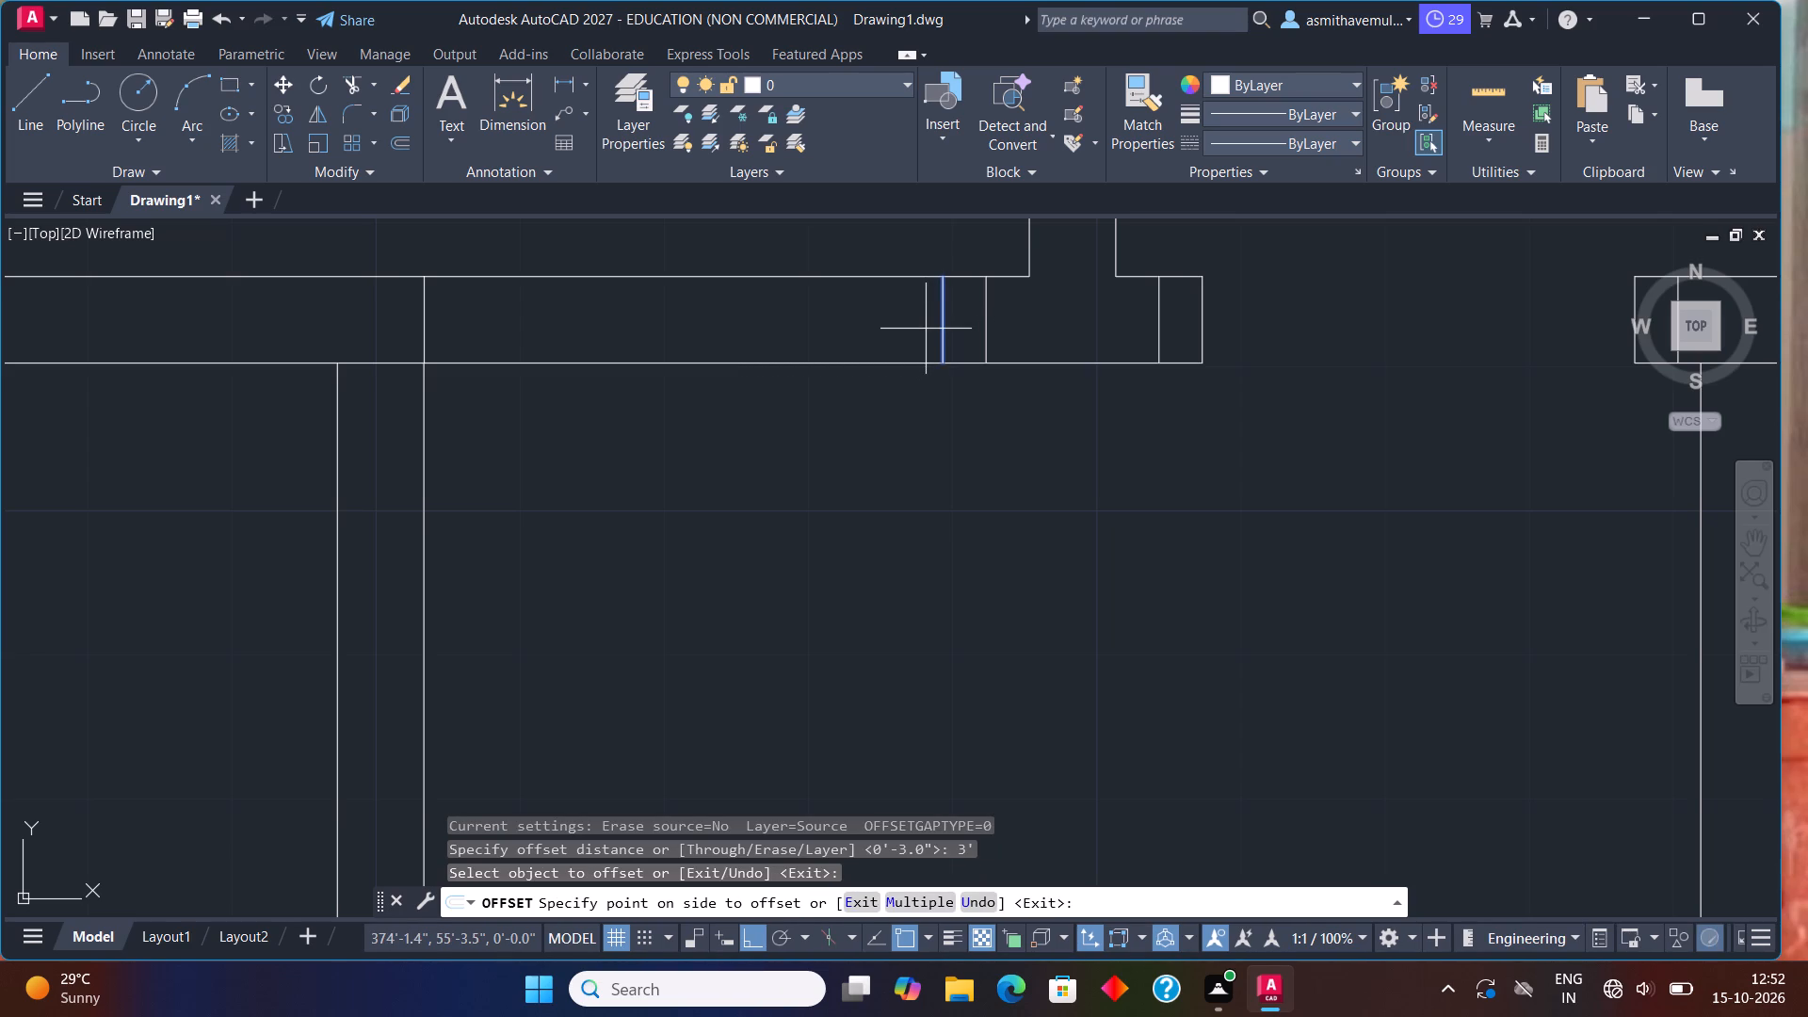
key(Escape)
Offset the westernmost jamb line 2'6" west to mark the width of a second door opening.
key(o)
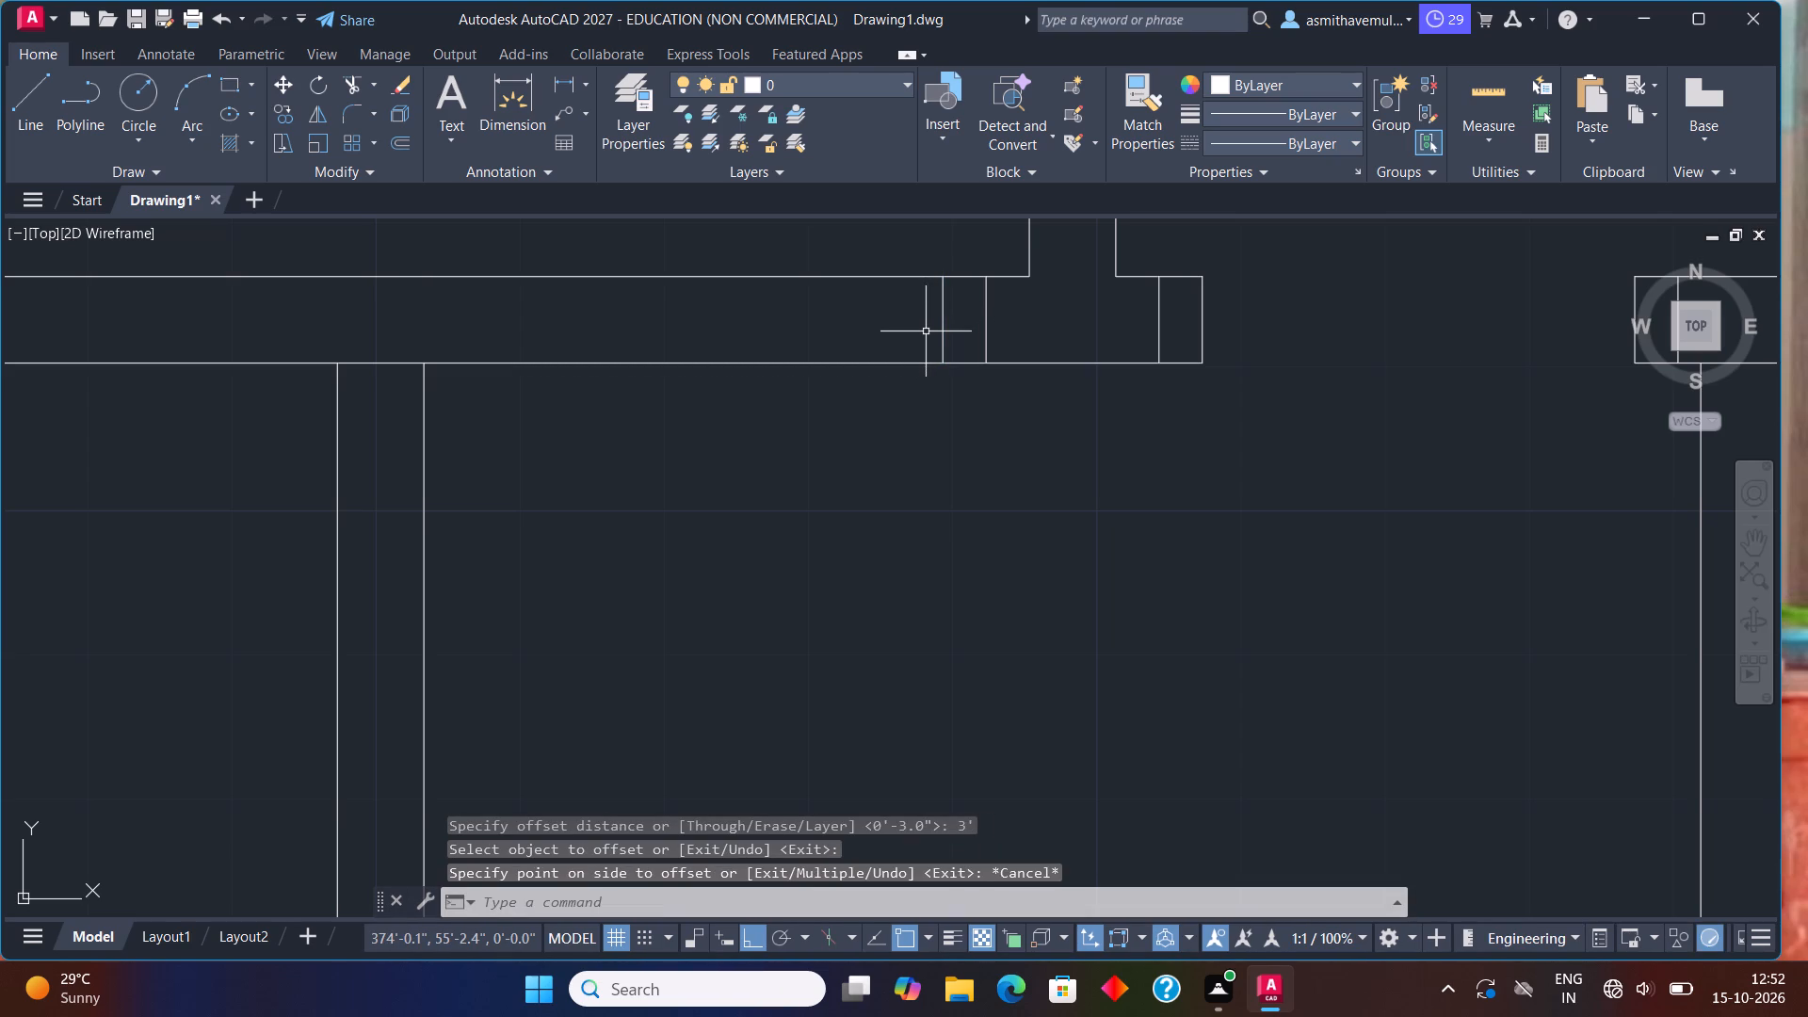
key(Return)
text(2'6)
key(shift+quotedbl)
key(Return)
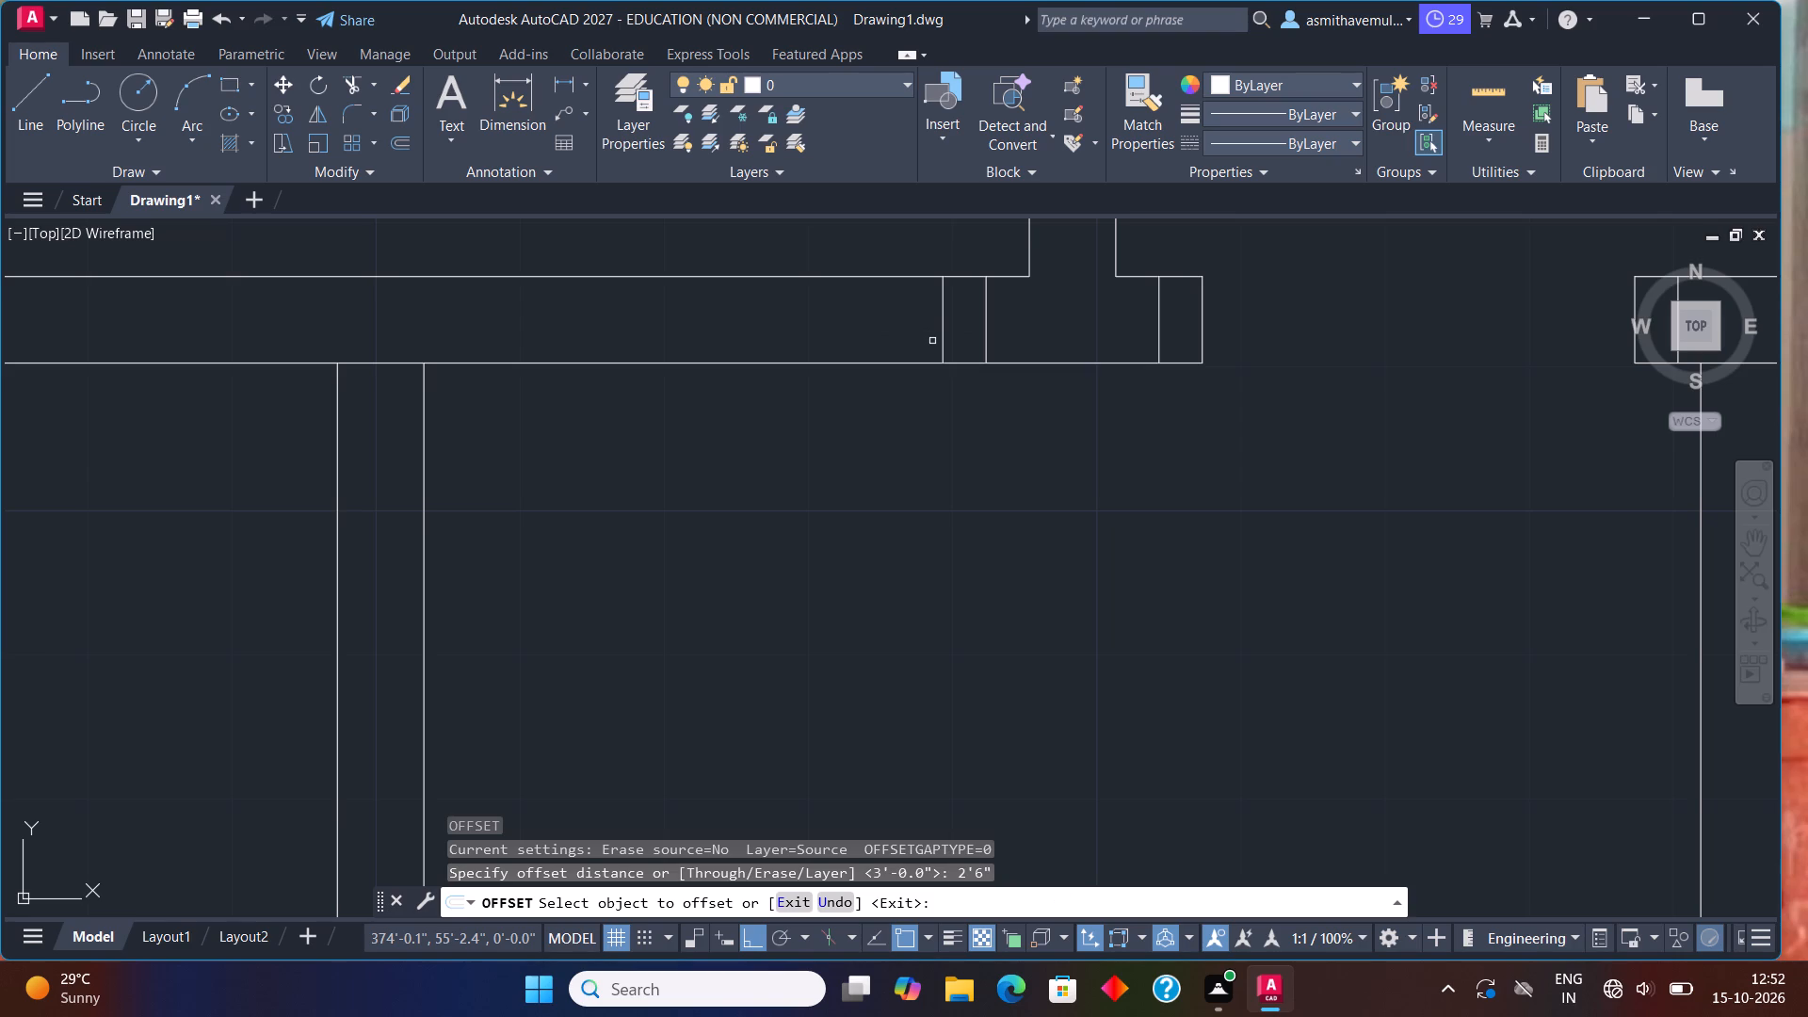
click(944, 327)
click(878, 339)
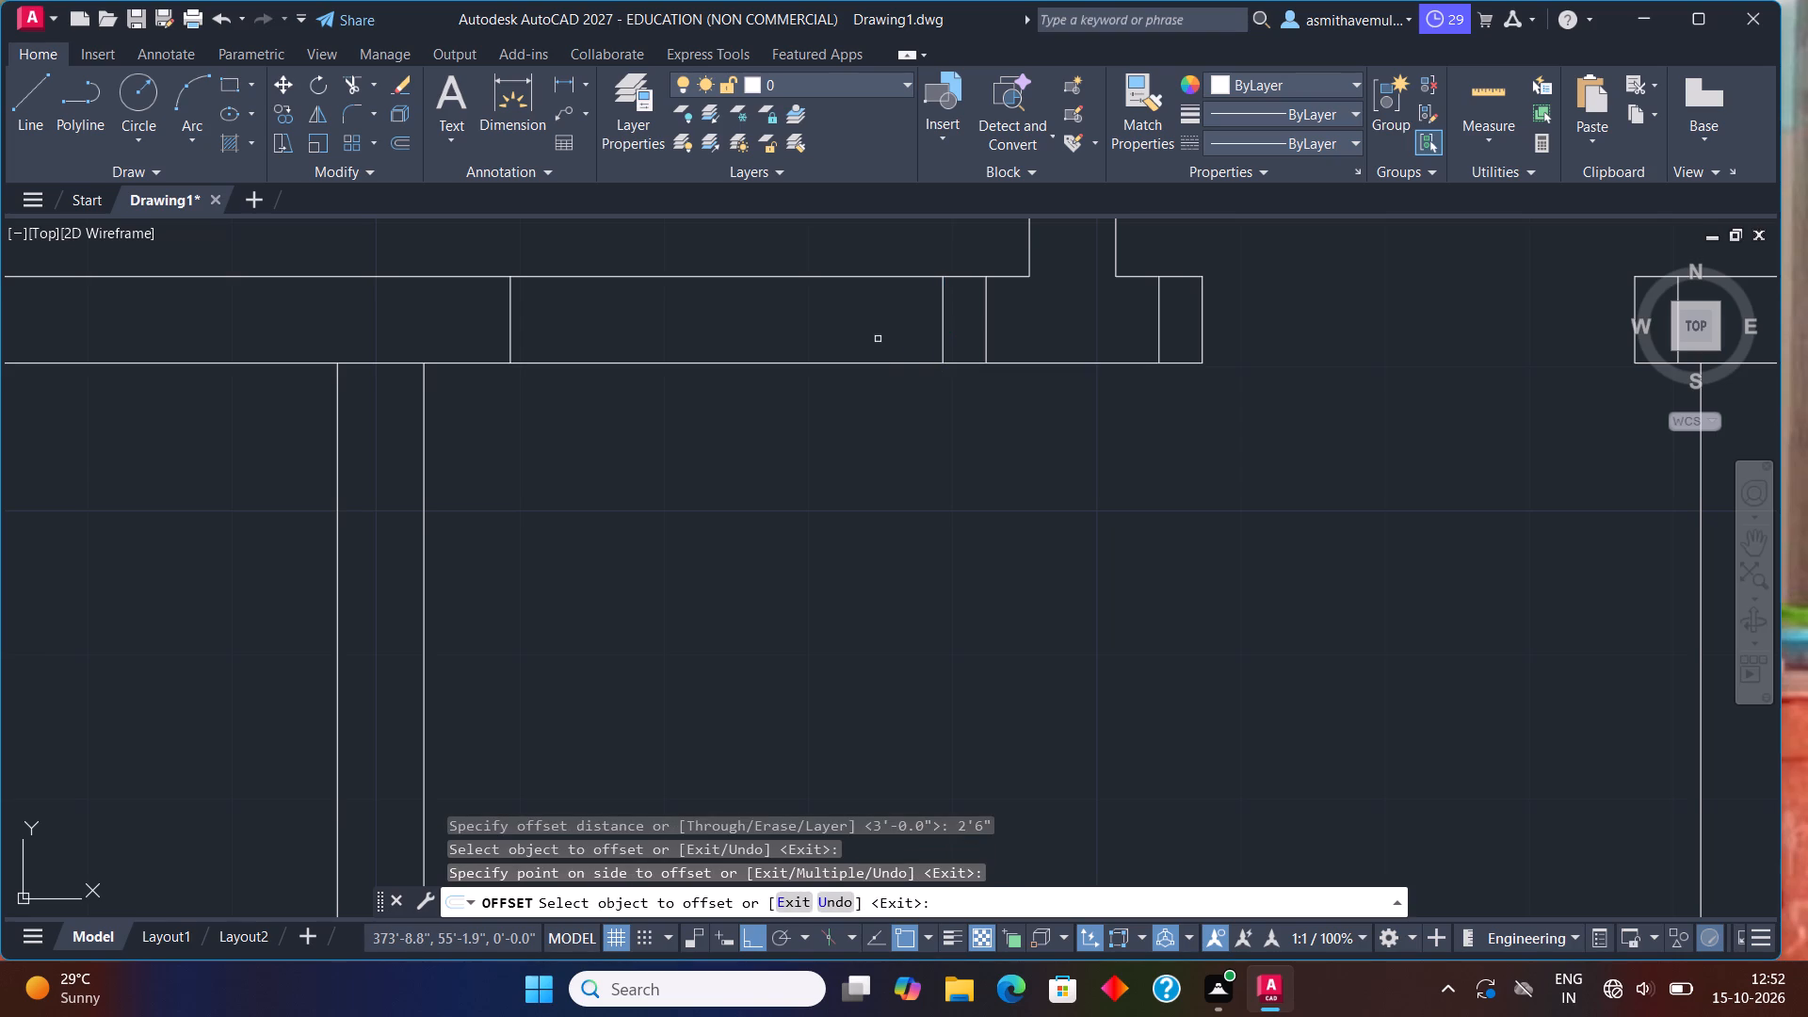
key(Escape)
Offset the second opening's far jamb line 3" west to complete its jamb.
key(o)
key(Return)
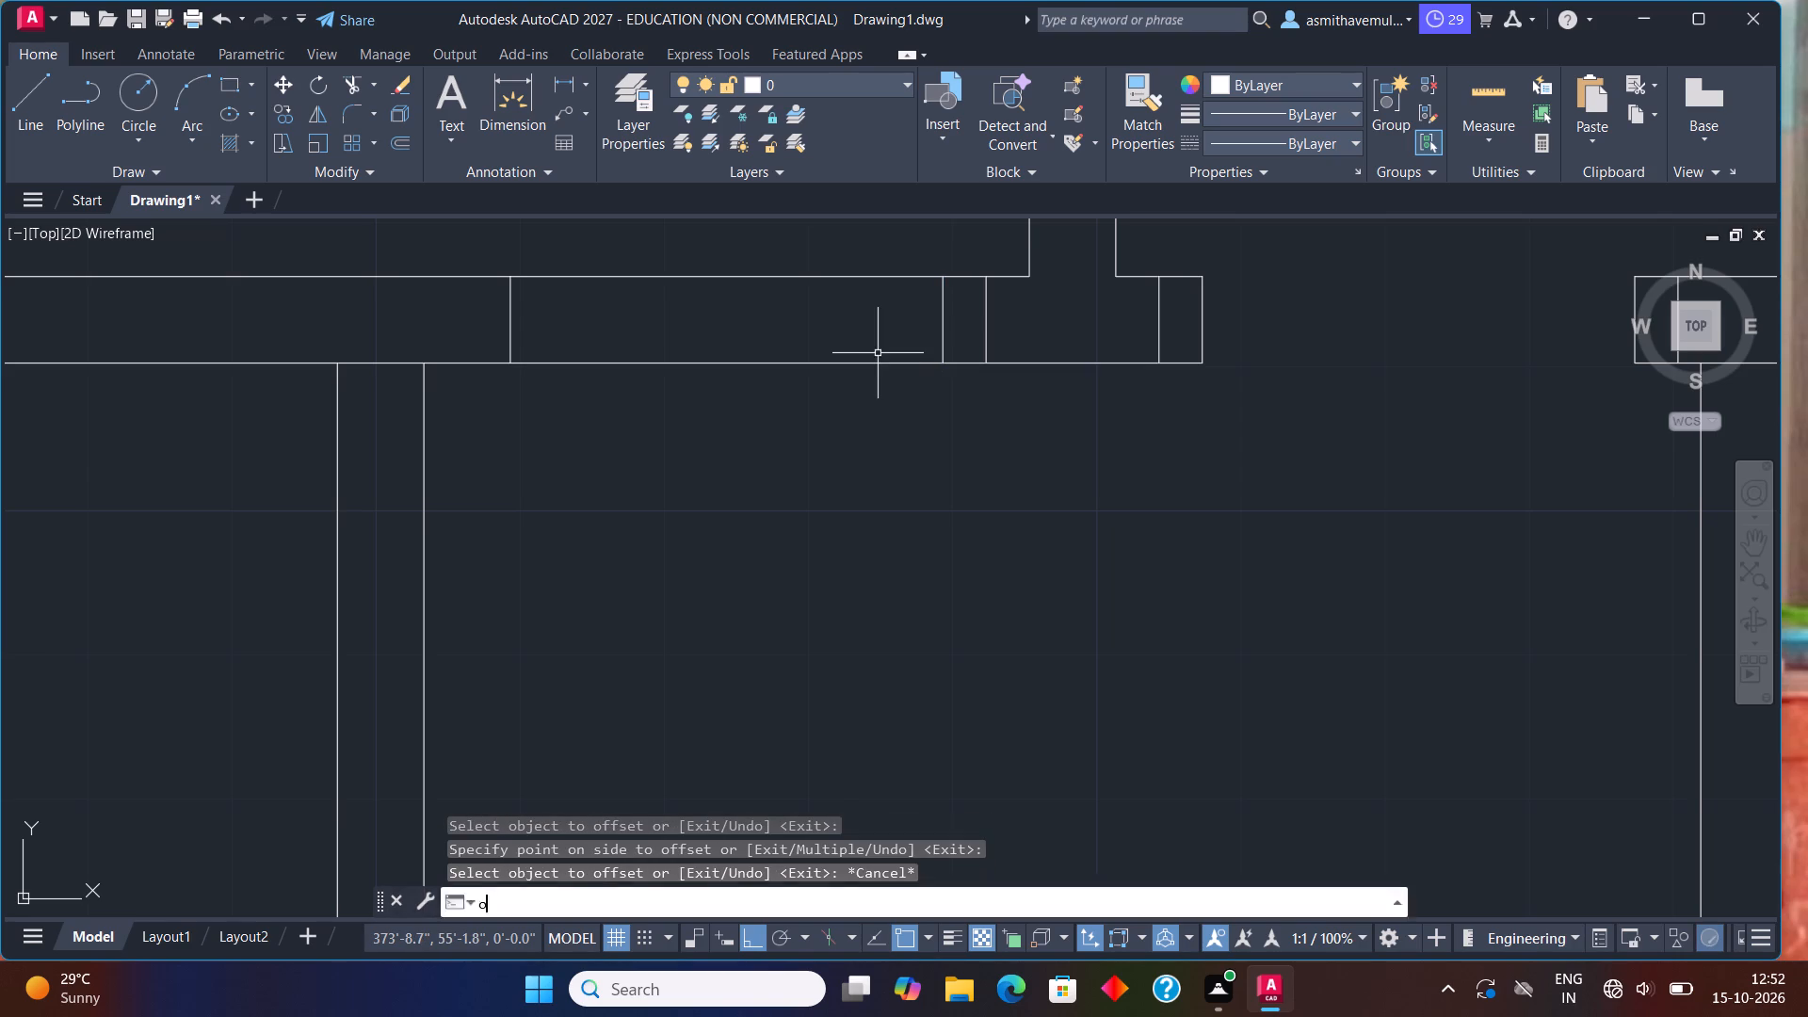
key(3)
key(shift+quotedbl)
key(Return)
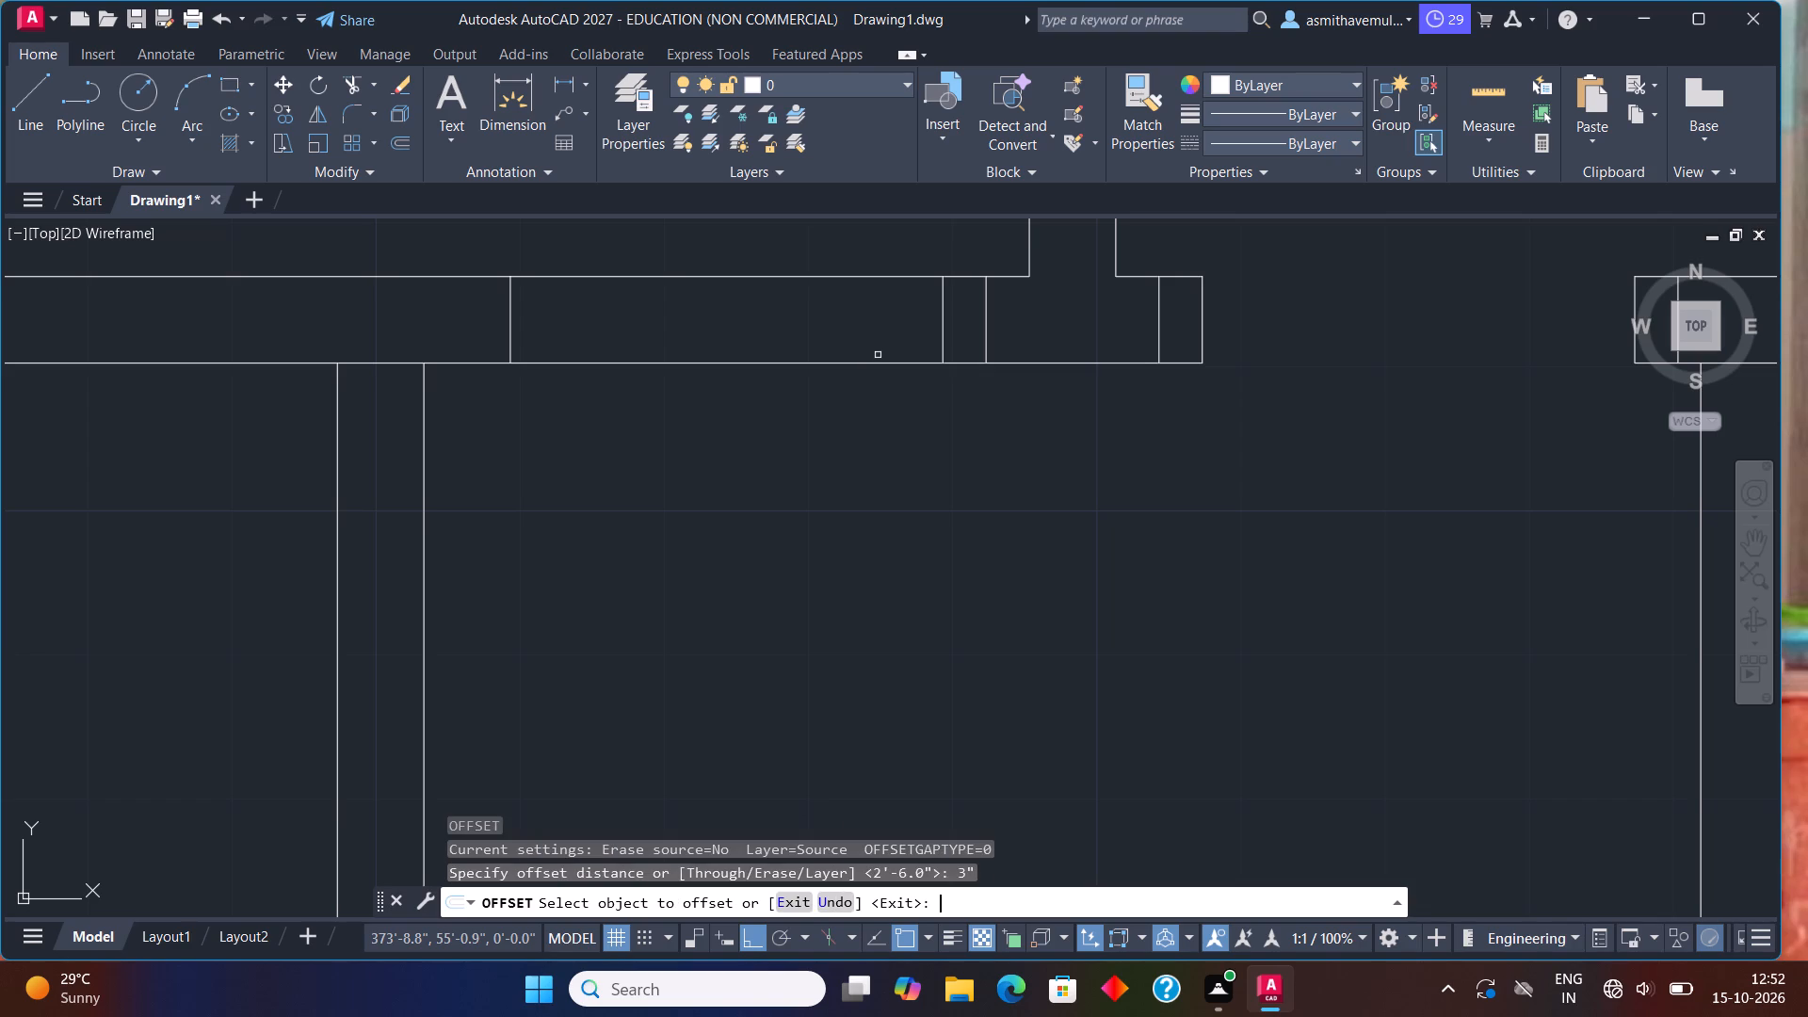
click(510, 309)
click(465, 318)
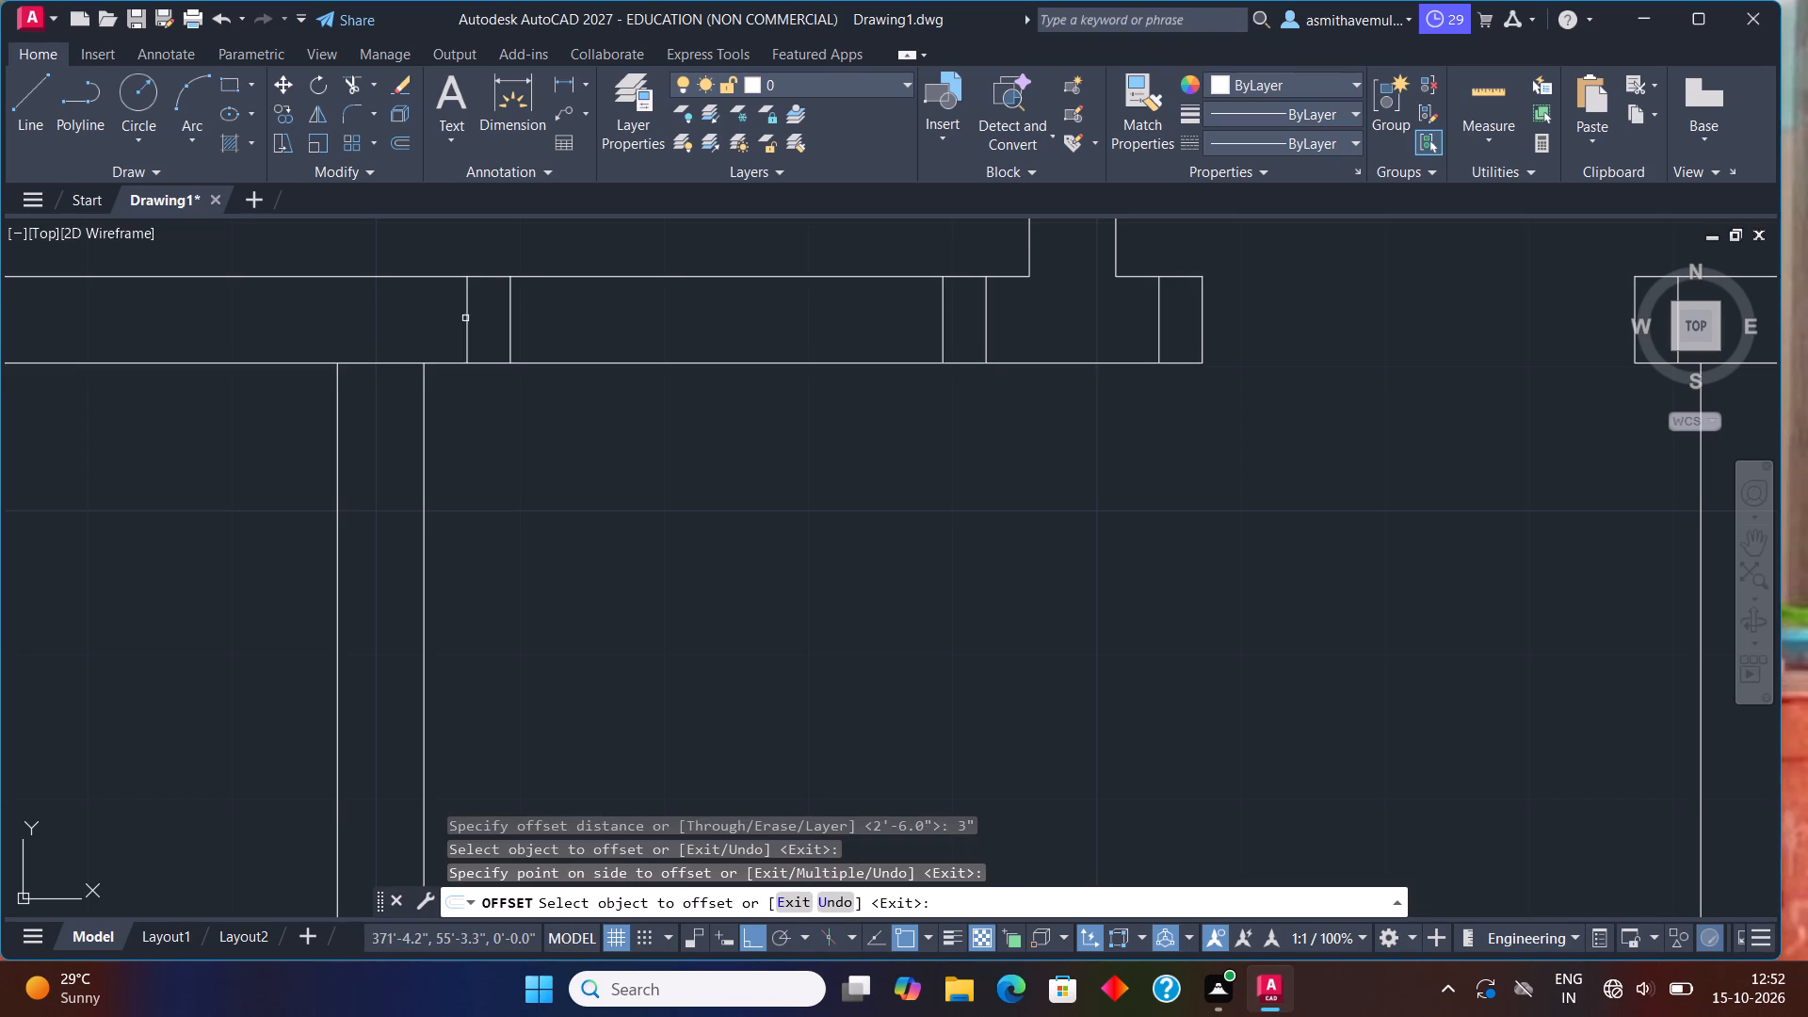
key(Escape)
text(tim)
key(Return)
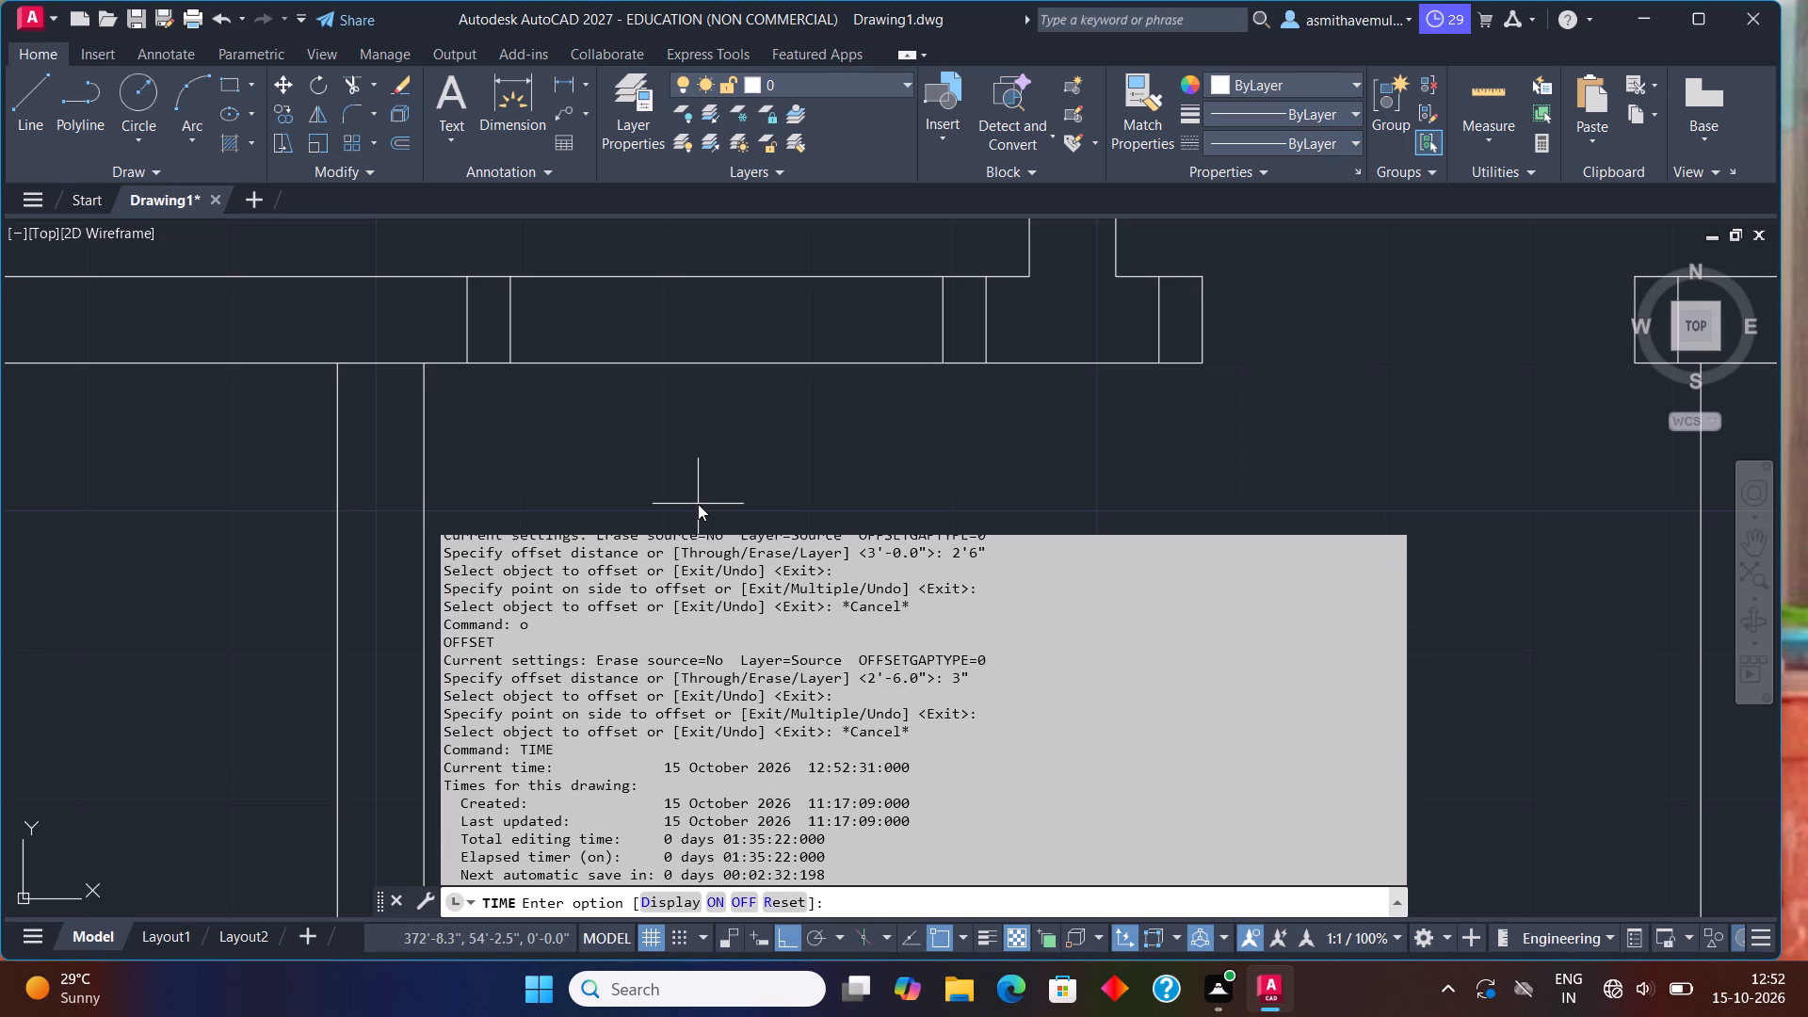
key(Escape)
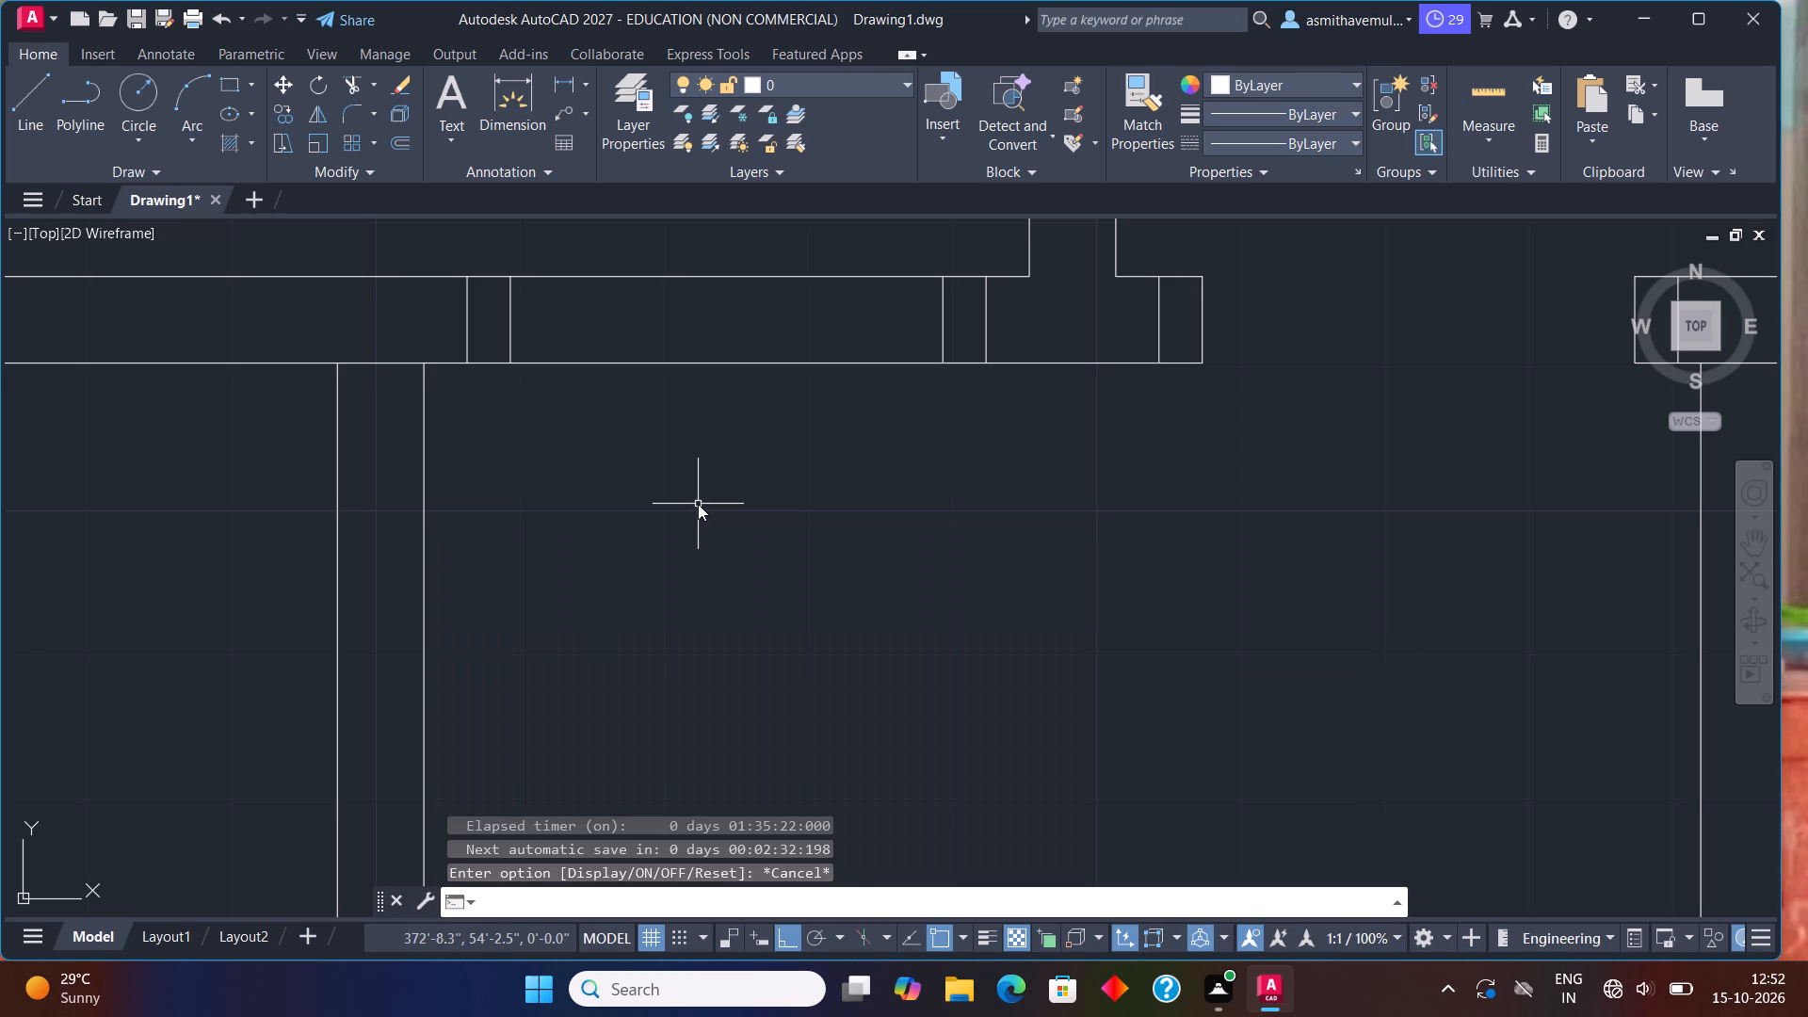
Trim both faces of the middle long wall between the new jambs to open the doorway west of the central wall.
text(trim)
key(Return)
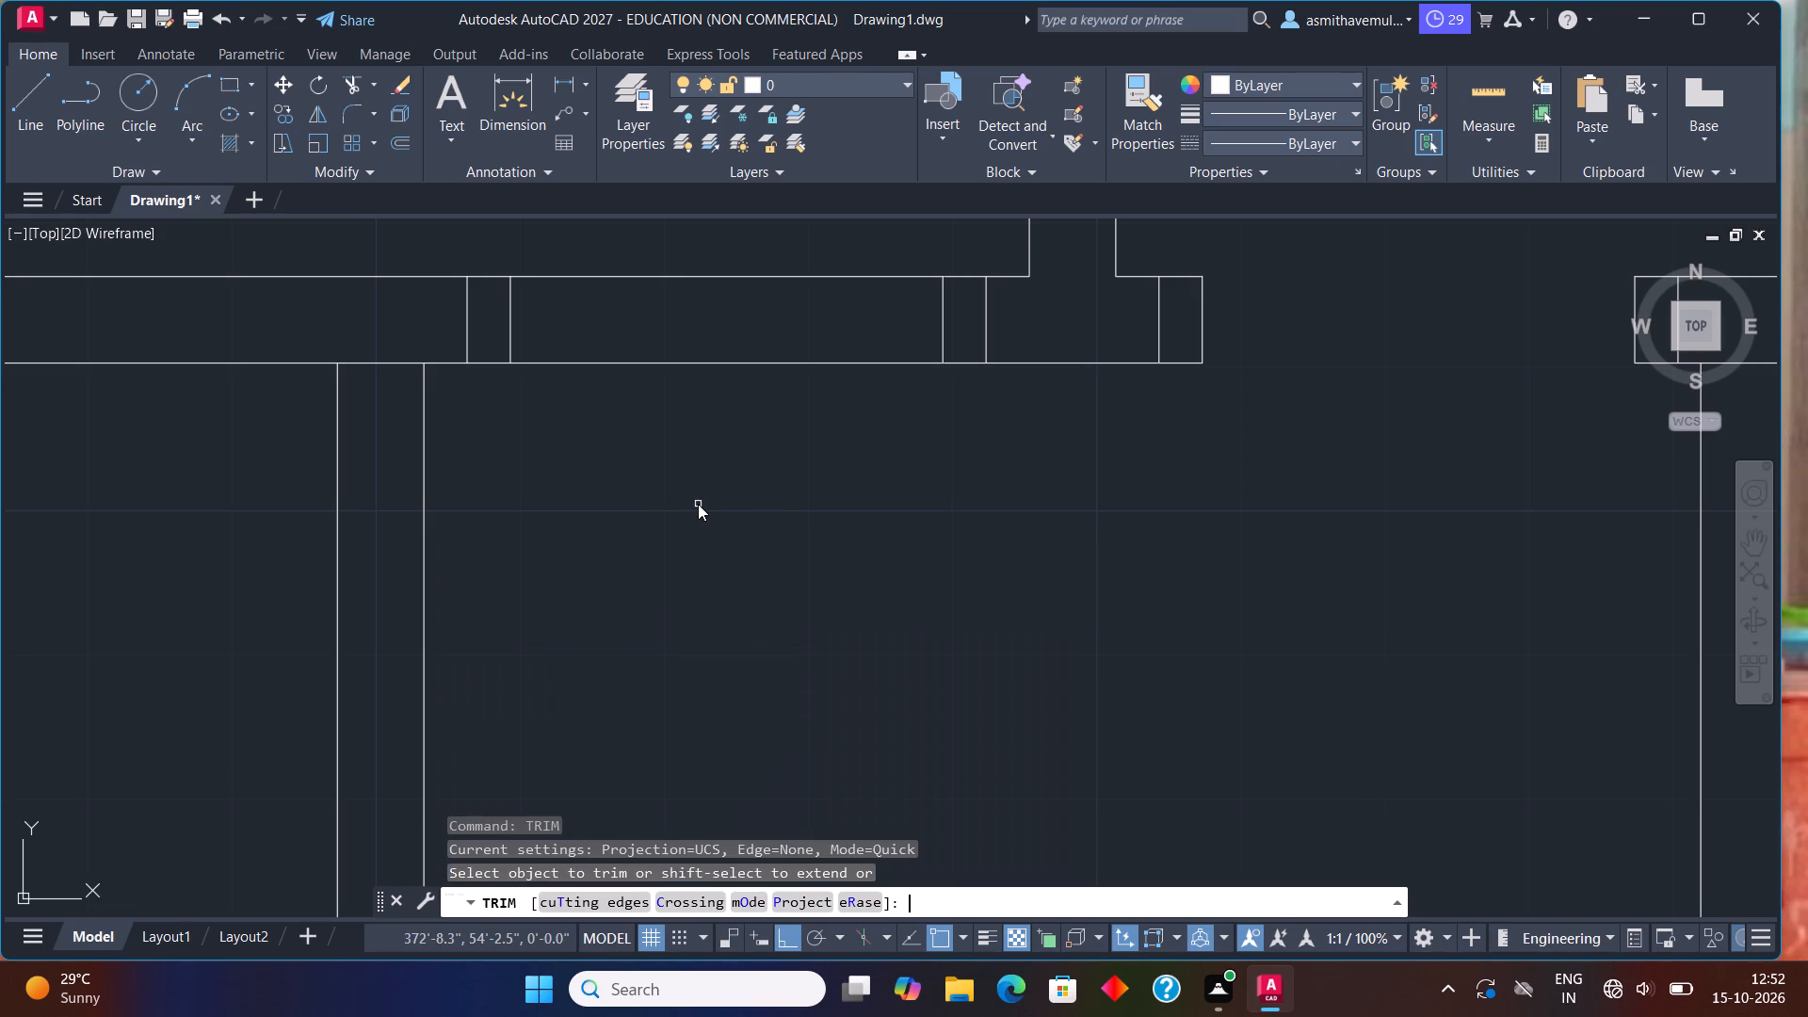
drag(708, 498, 723, 282)
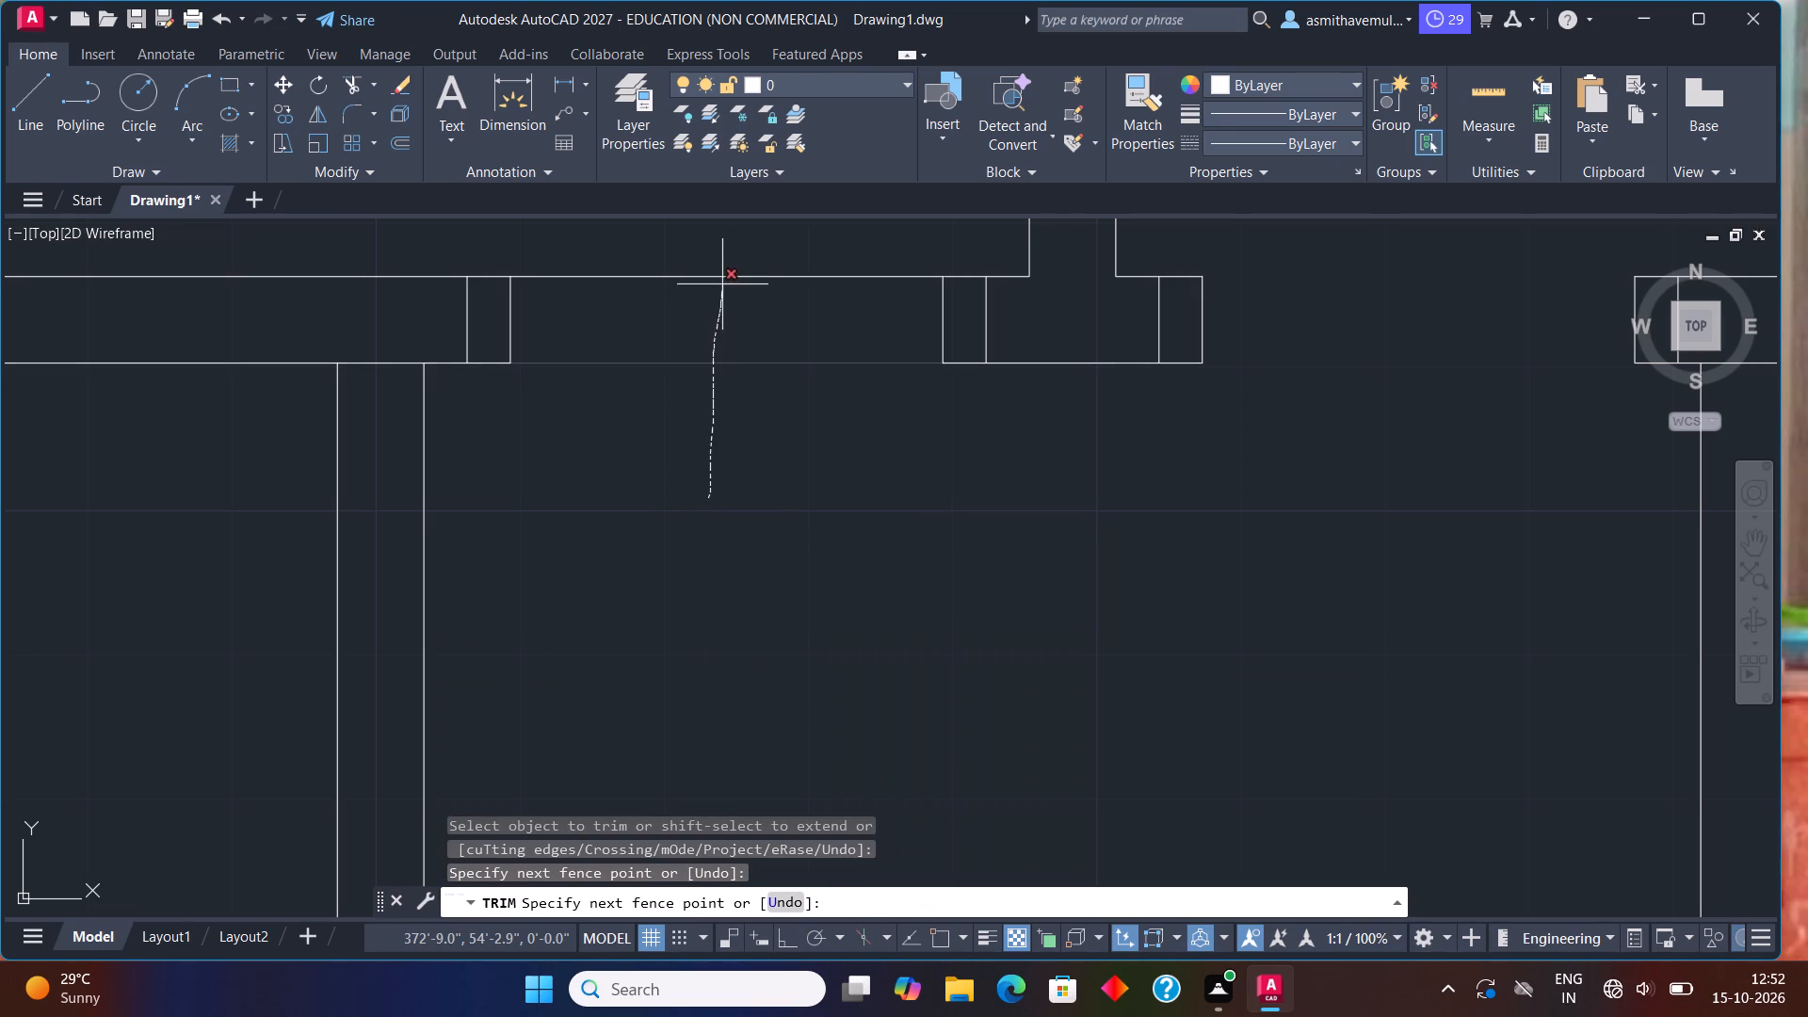
drag(723, 282, 733, 257)
Examine the two door openings beside the central wall and the partitions around the corridor south of them.
scroll(734, 249, down, 3)
scroll(640, 317, up, 1)
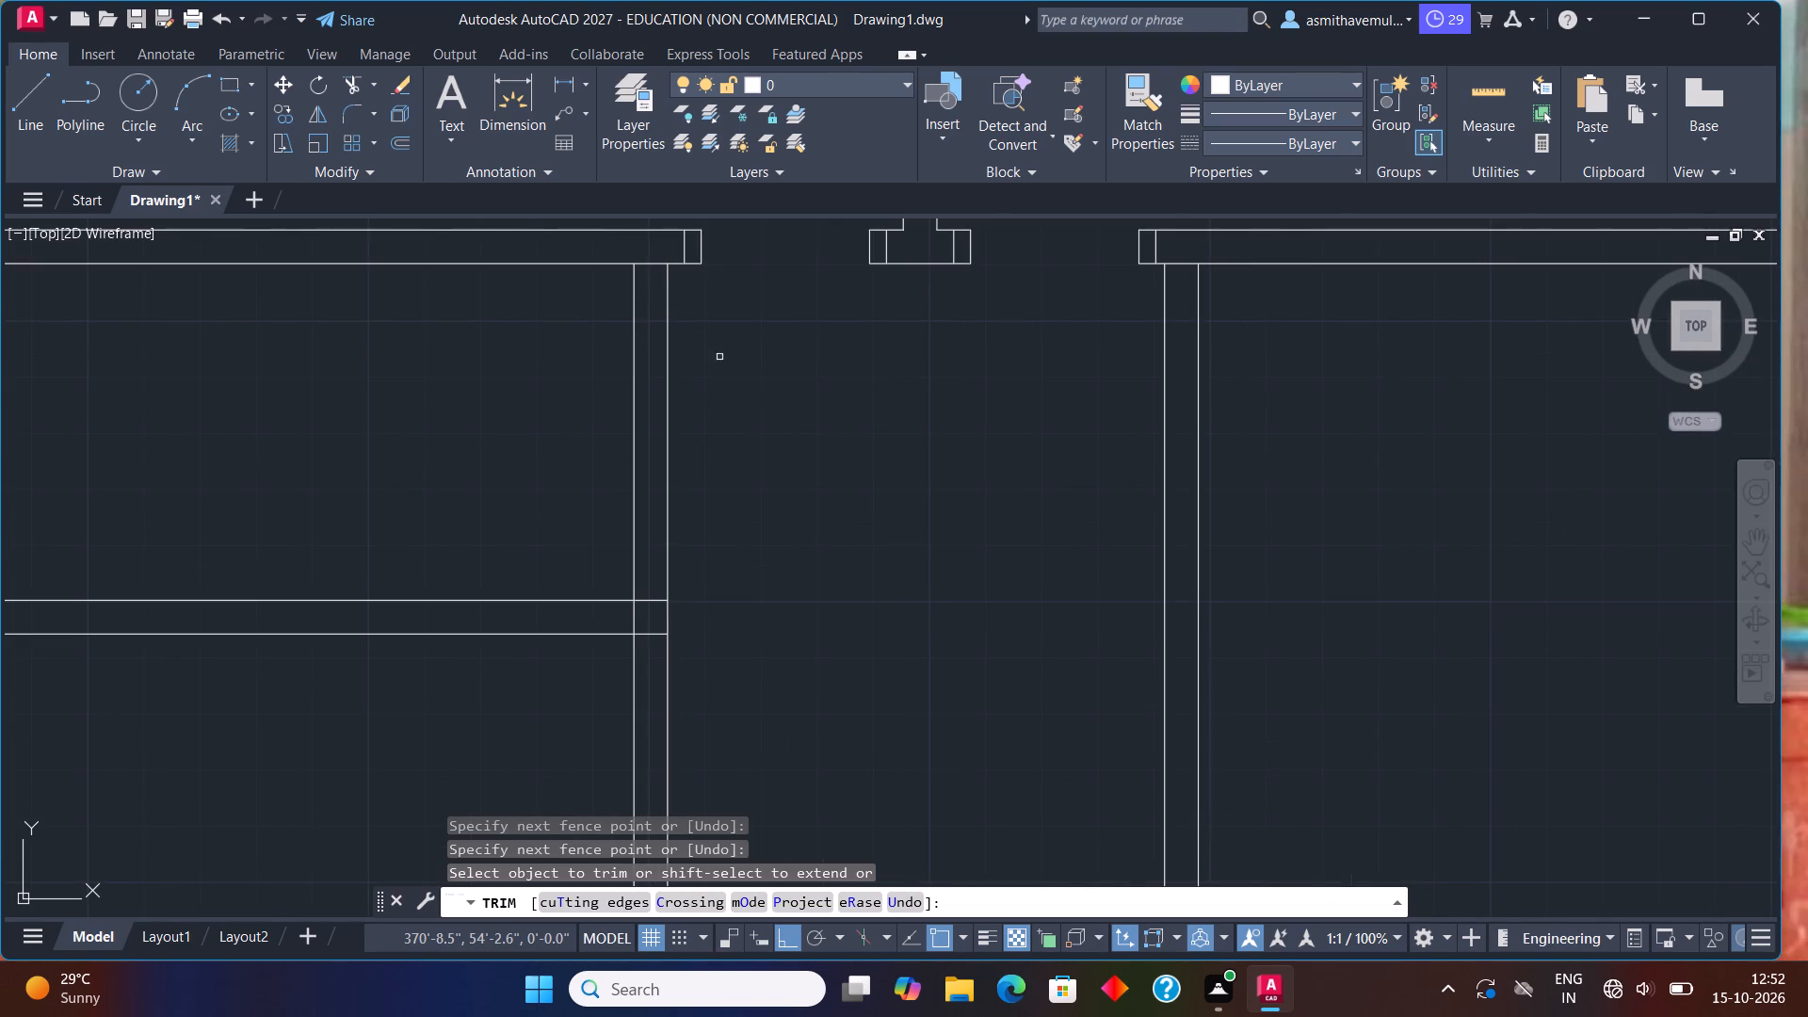
scroll(798, 482, down, 2)
scroll(816, 492, up, 1)
middle_drag(817, 490, 751, 631)
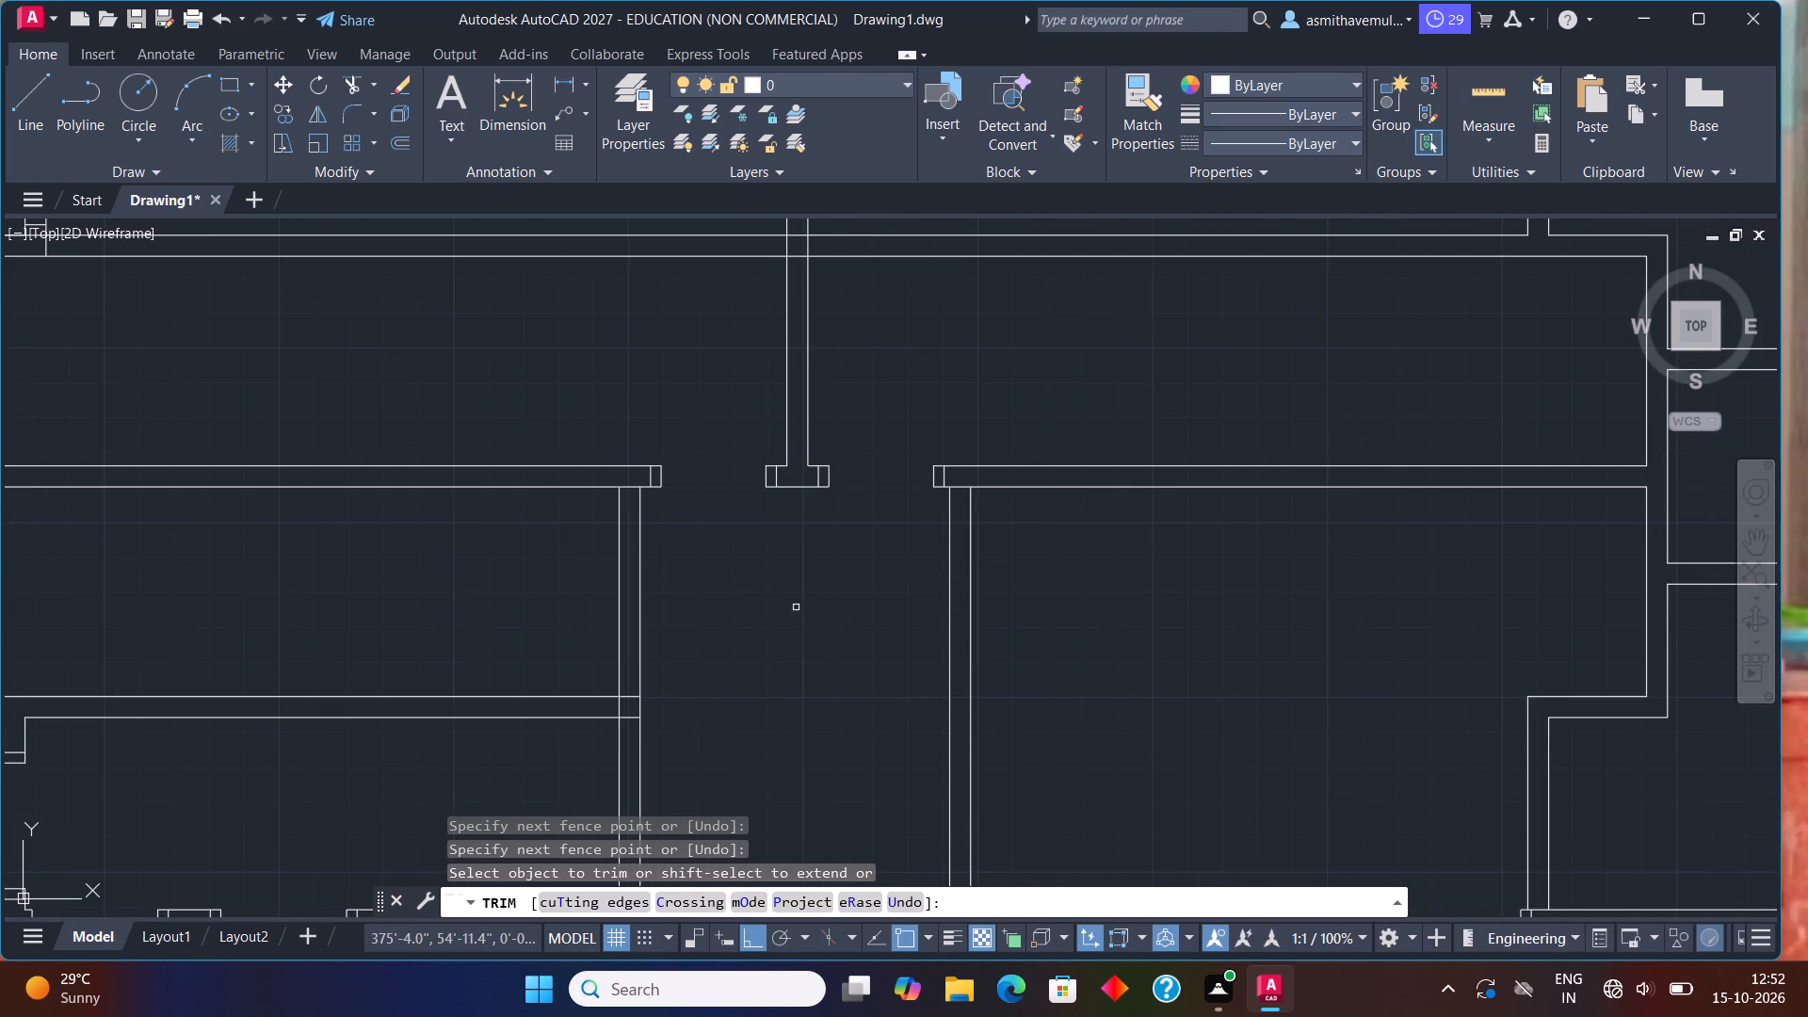
middle_drag(814, 596, 789, 555)
scroll(752, 530, down, 2)
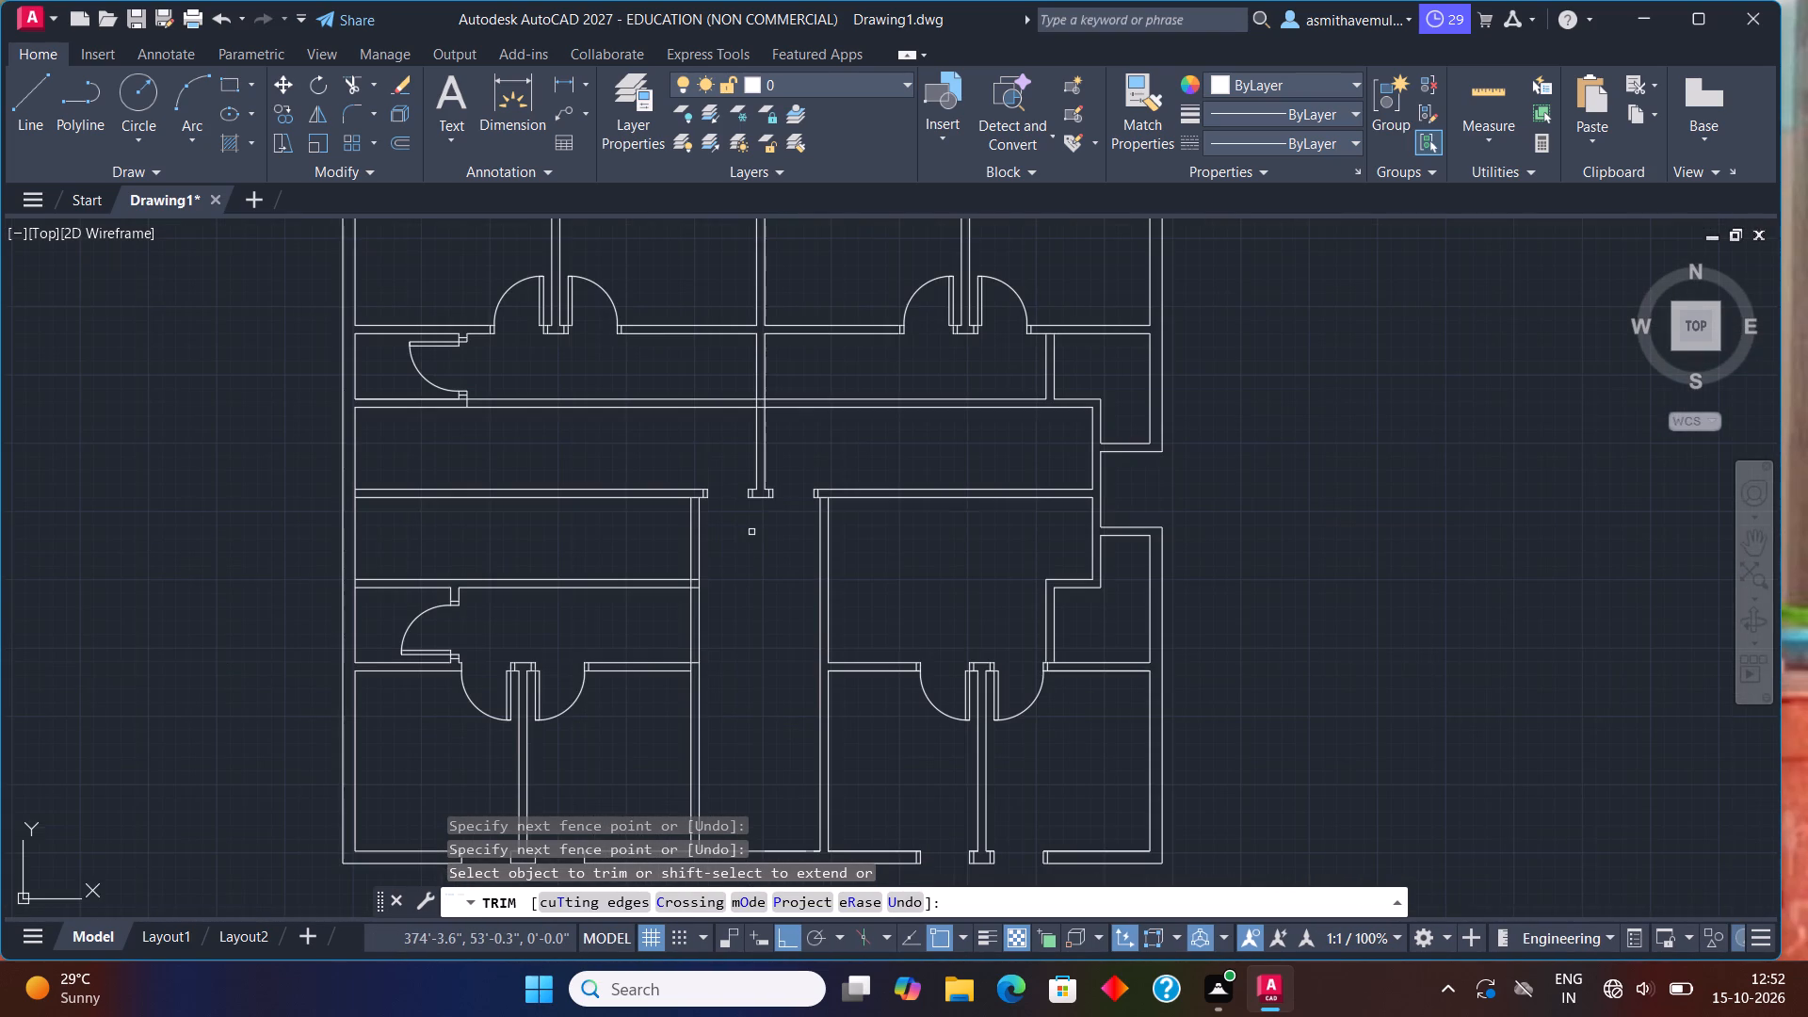
scroll(751, 537, down, 1)
scroll(779, 680, up, 1)
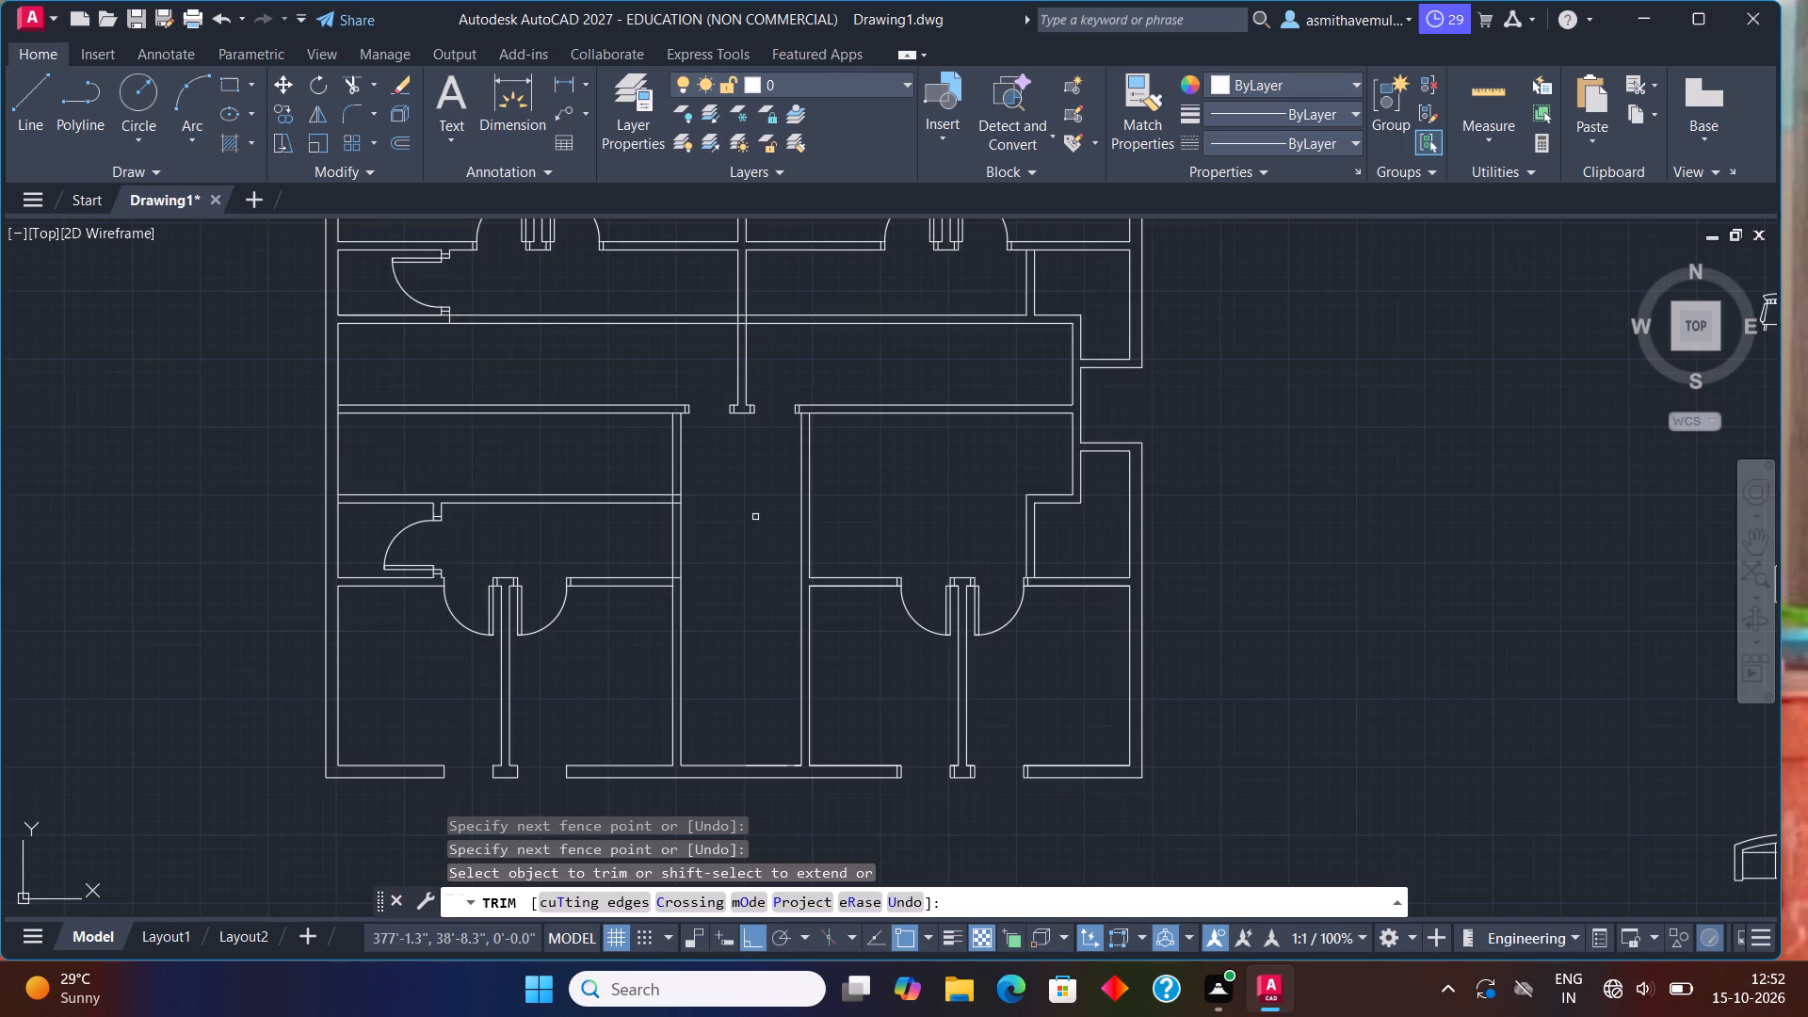
scroll(753, 504, up, 1)
scroll(751, 413, up, 2)
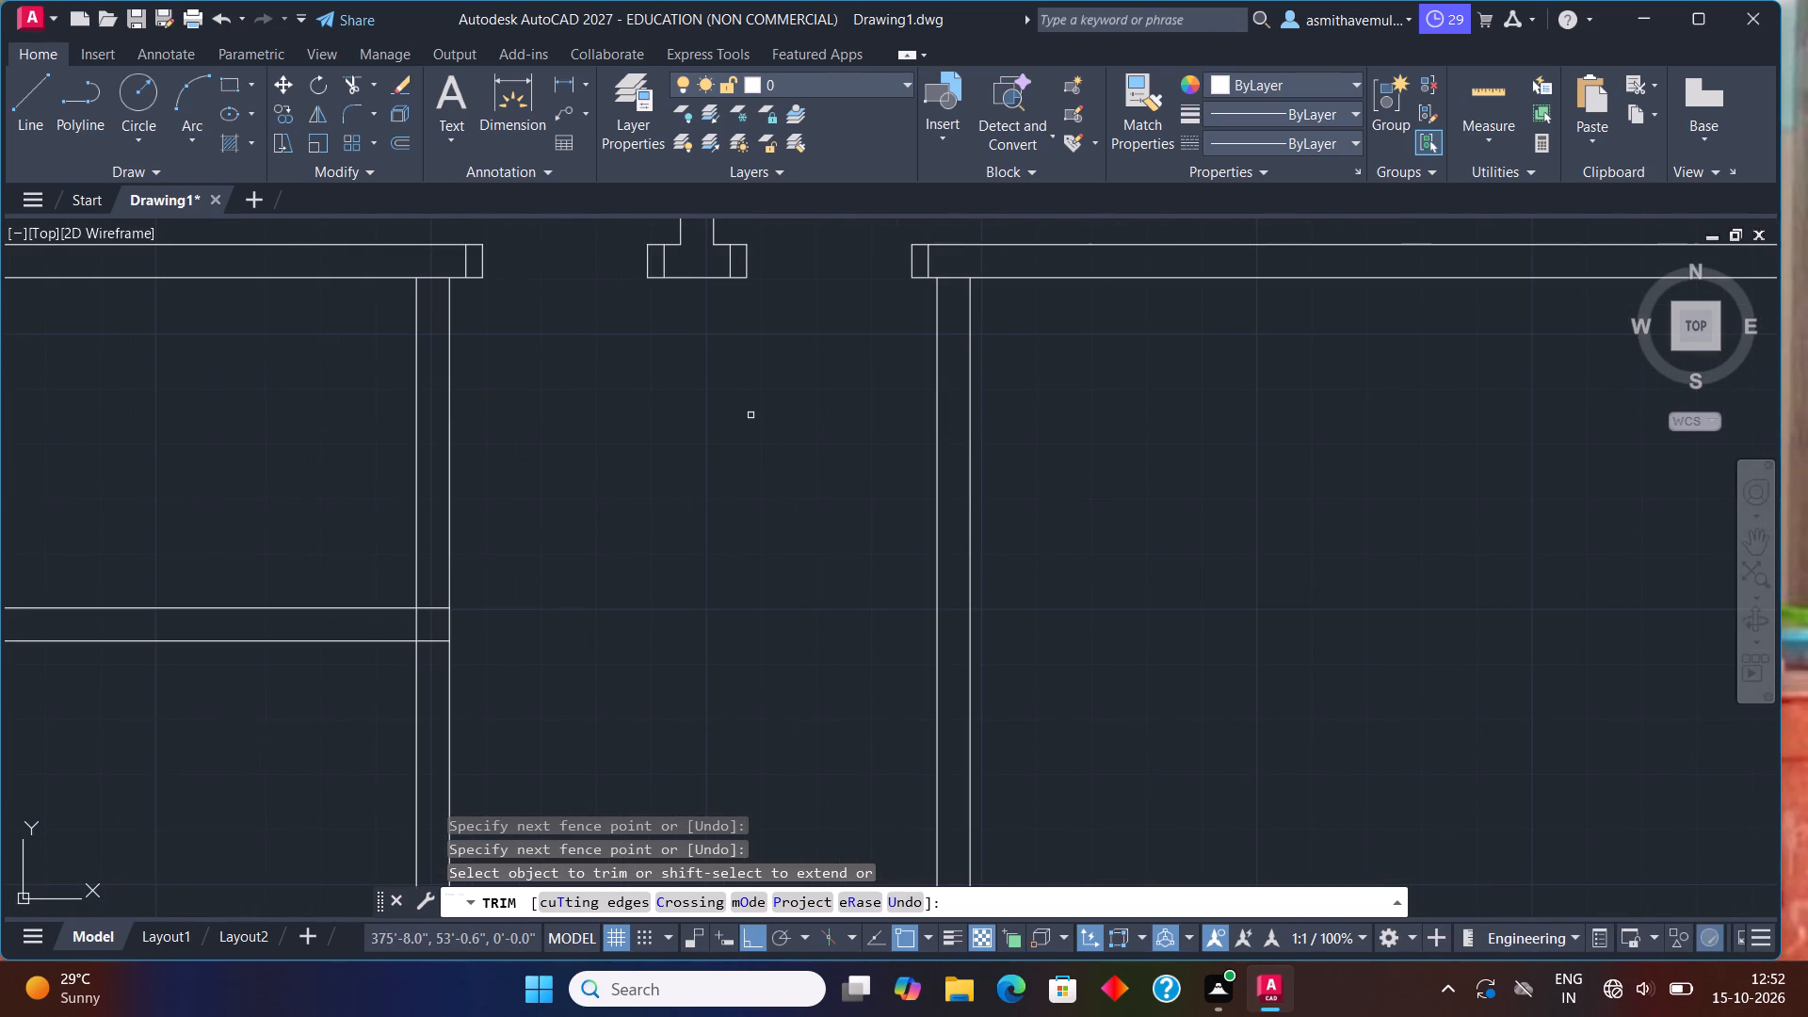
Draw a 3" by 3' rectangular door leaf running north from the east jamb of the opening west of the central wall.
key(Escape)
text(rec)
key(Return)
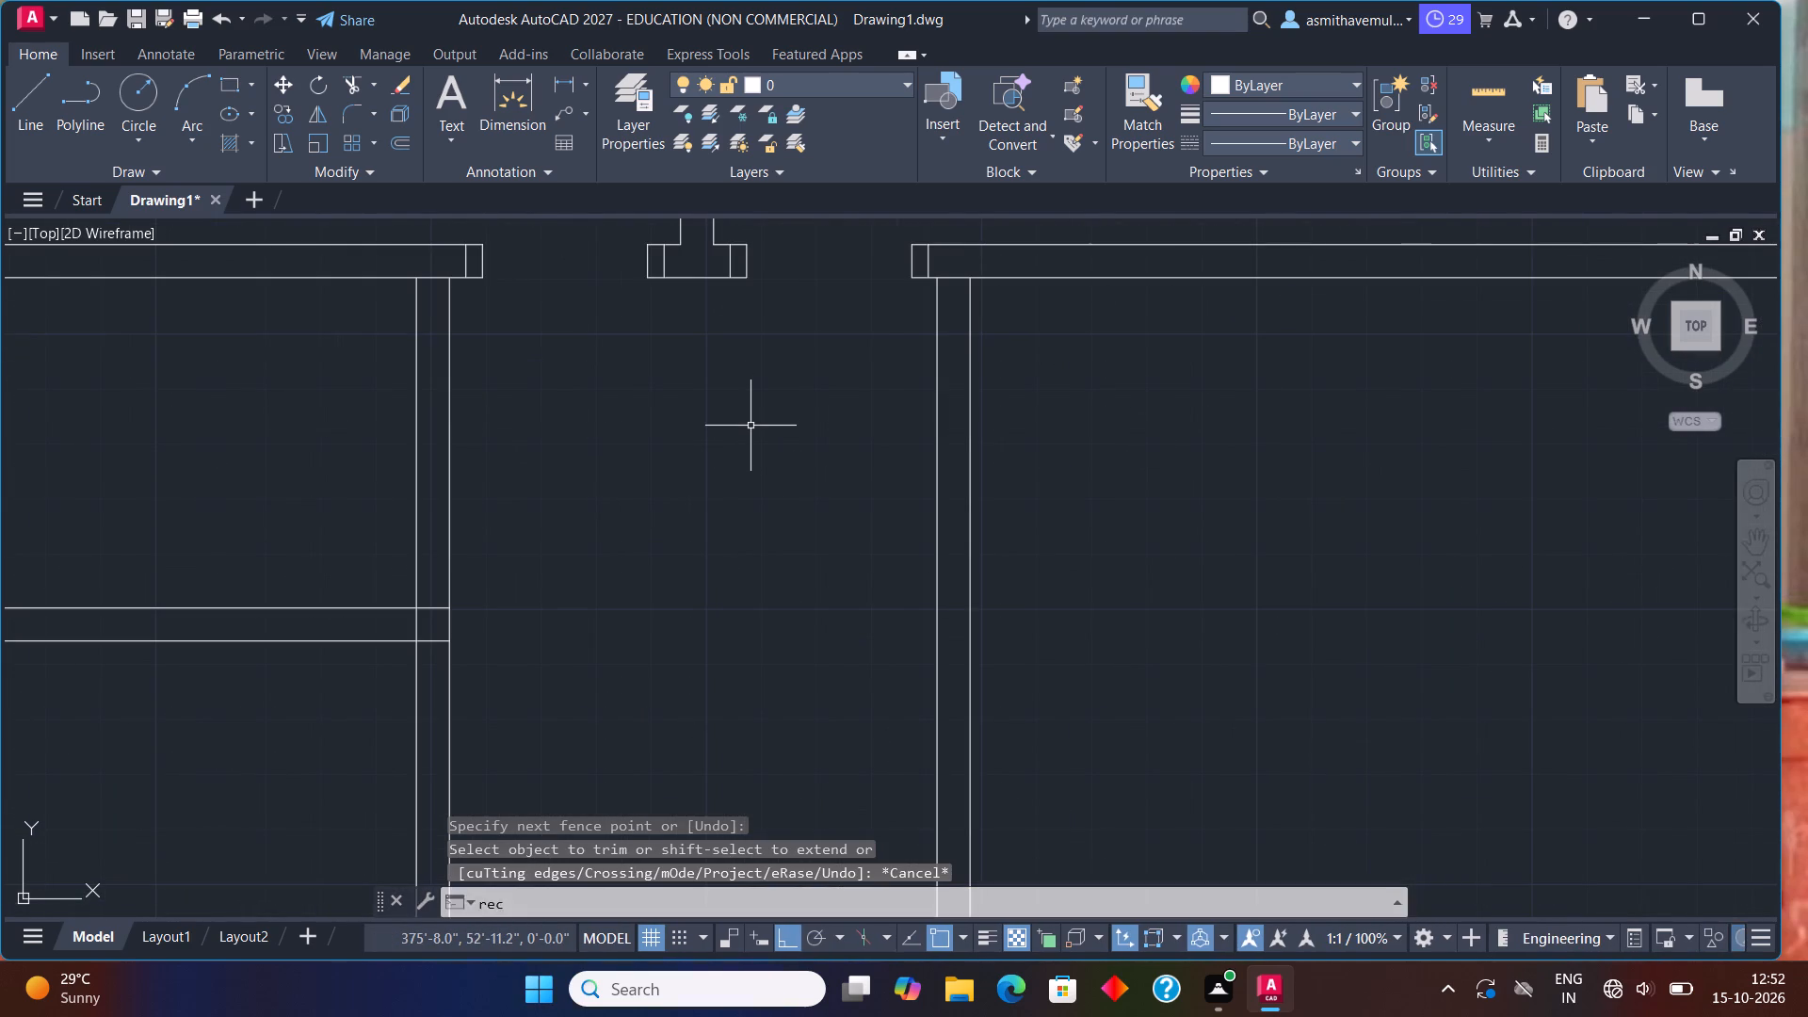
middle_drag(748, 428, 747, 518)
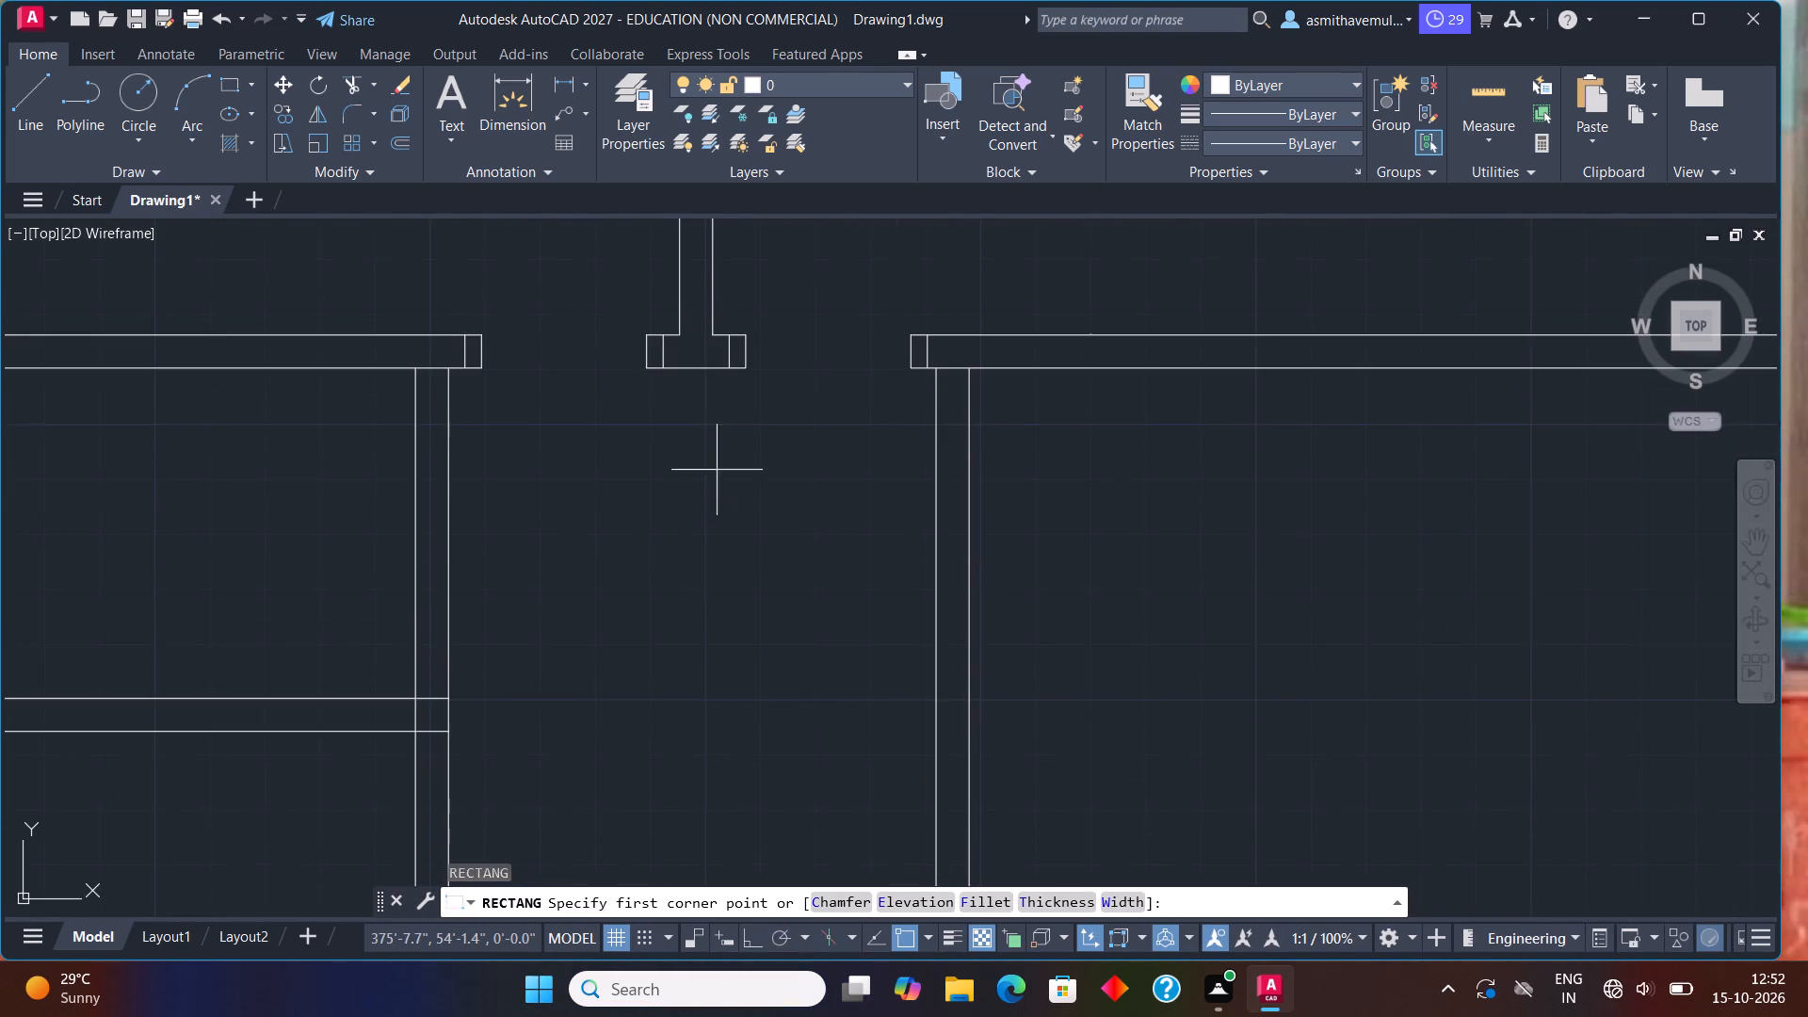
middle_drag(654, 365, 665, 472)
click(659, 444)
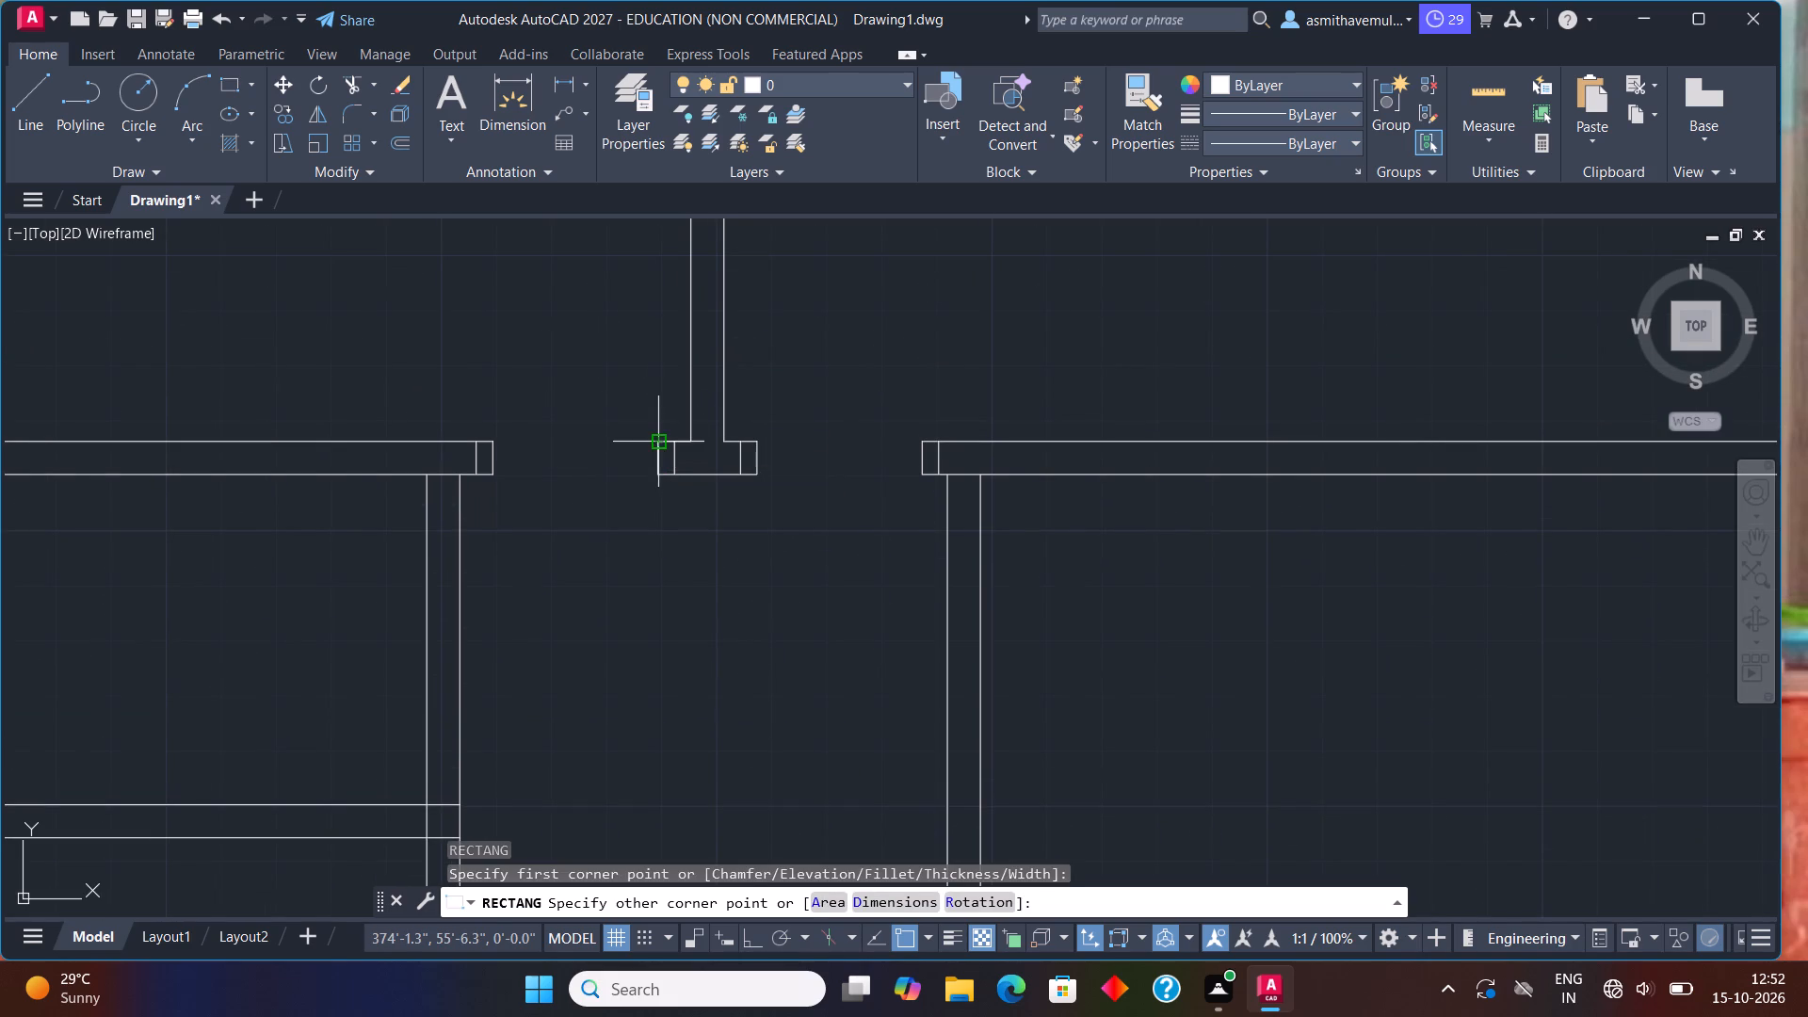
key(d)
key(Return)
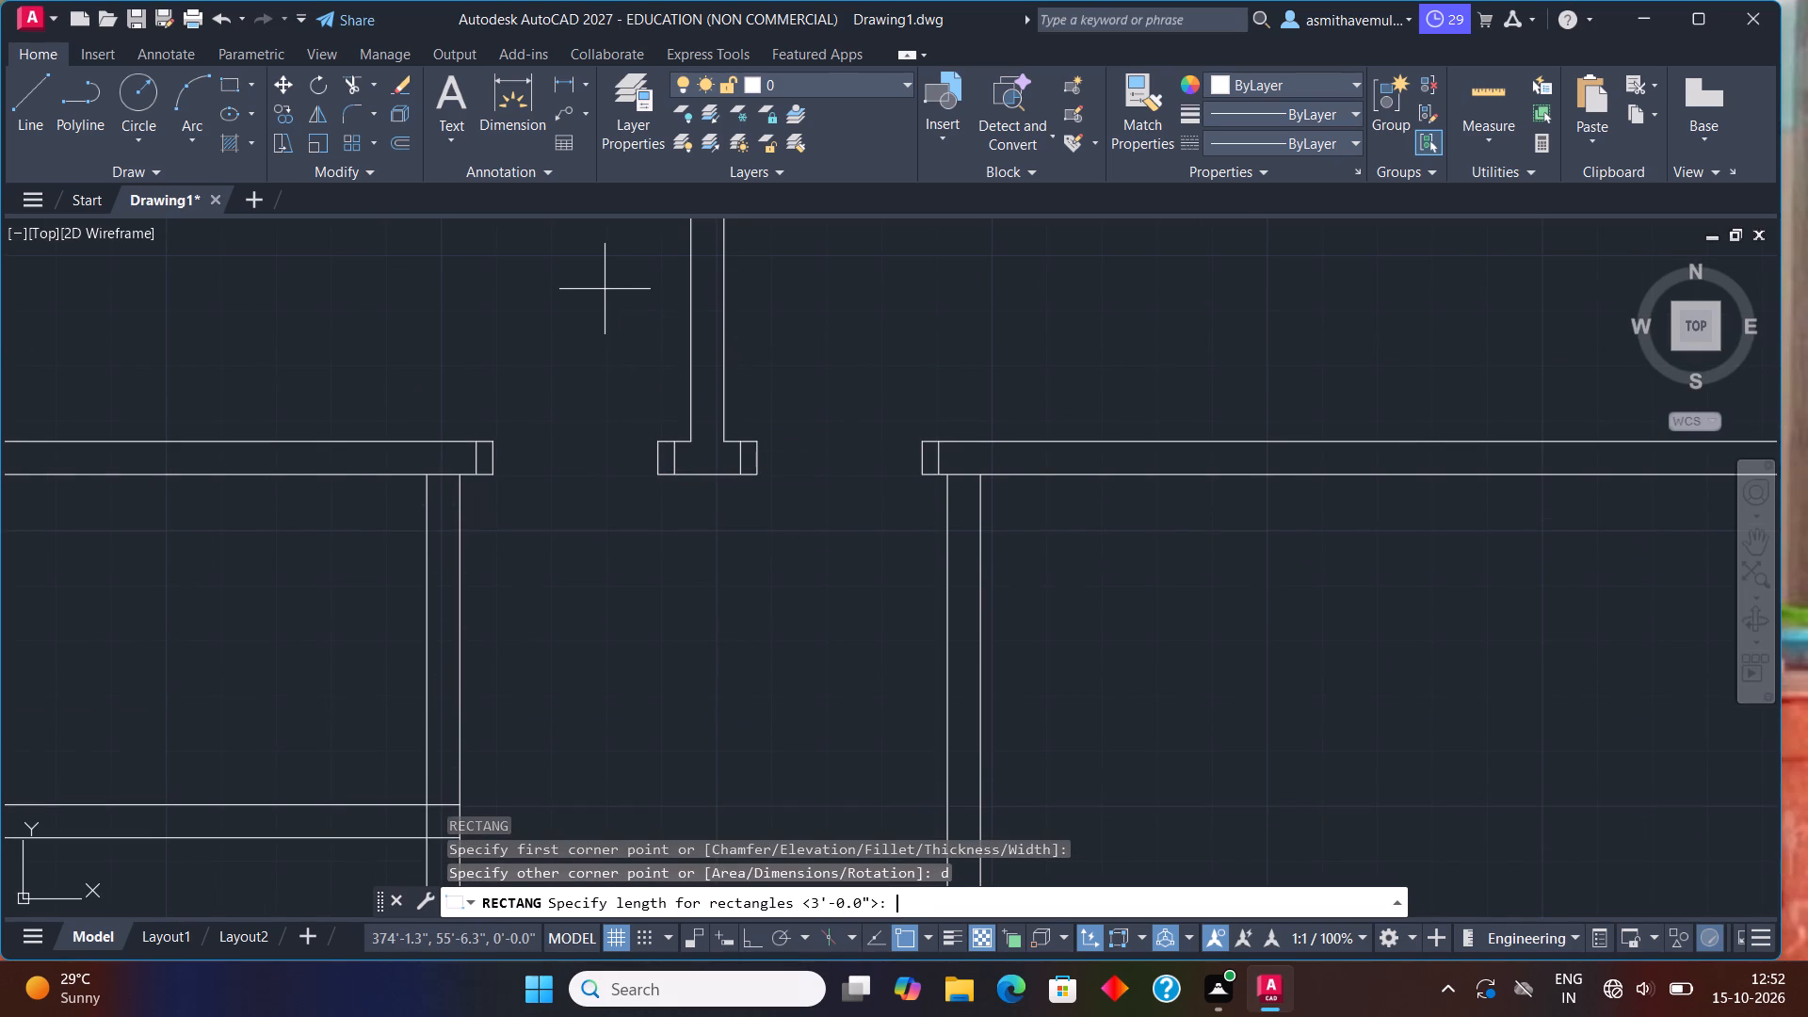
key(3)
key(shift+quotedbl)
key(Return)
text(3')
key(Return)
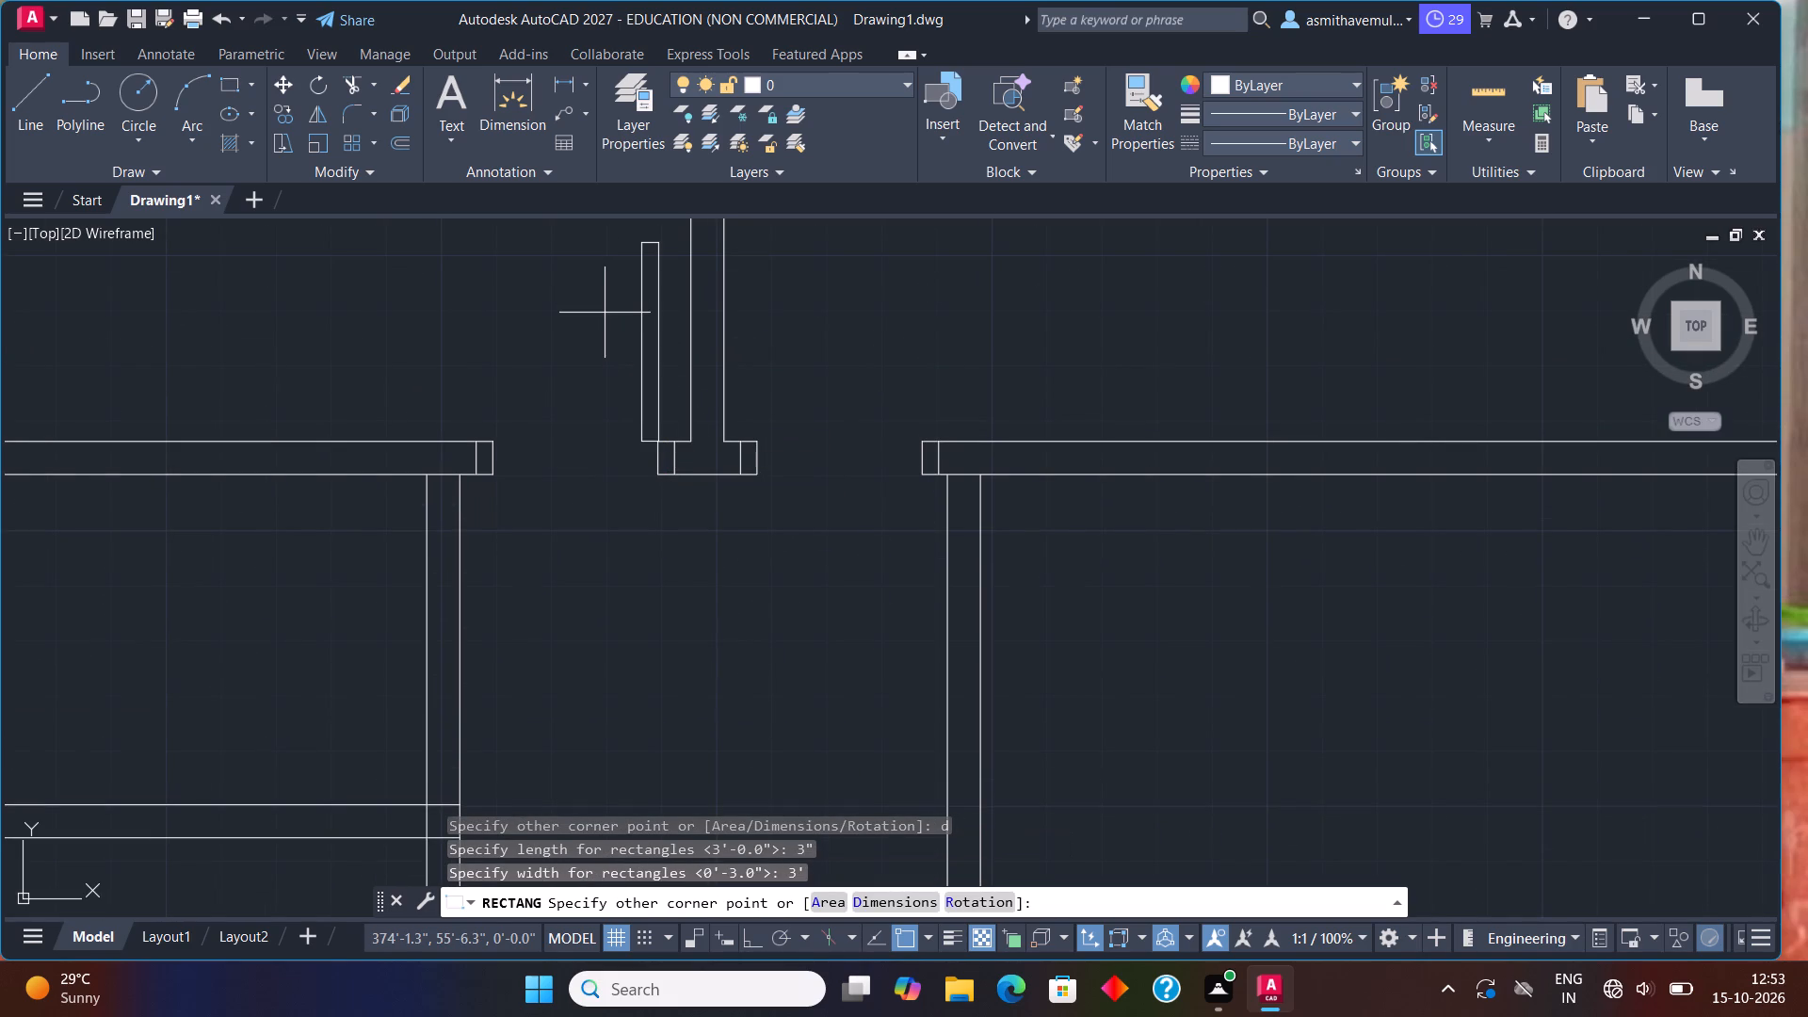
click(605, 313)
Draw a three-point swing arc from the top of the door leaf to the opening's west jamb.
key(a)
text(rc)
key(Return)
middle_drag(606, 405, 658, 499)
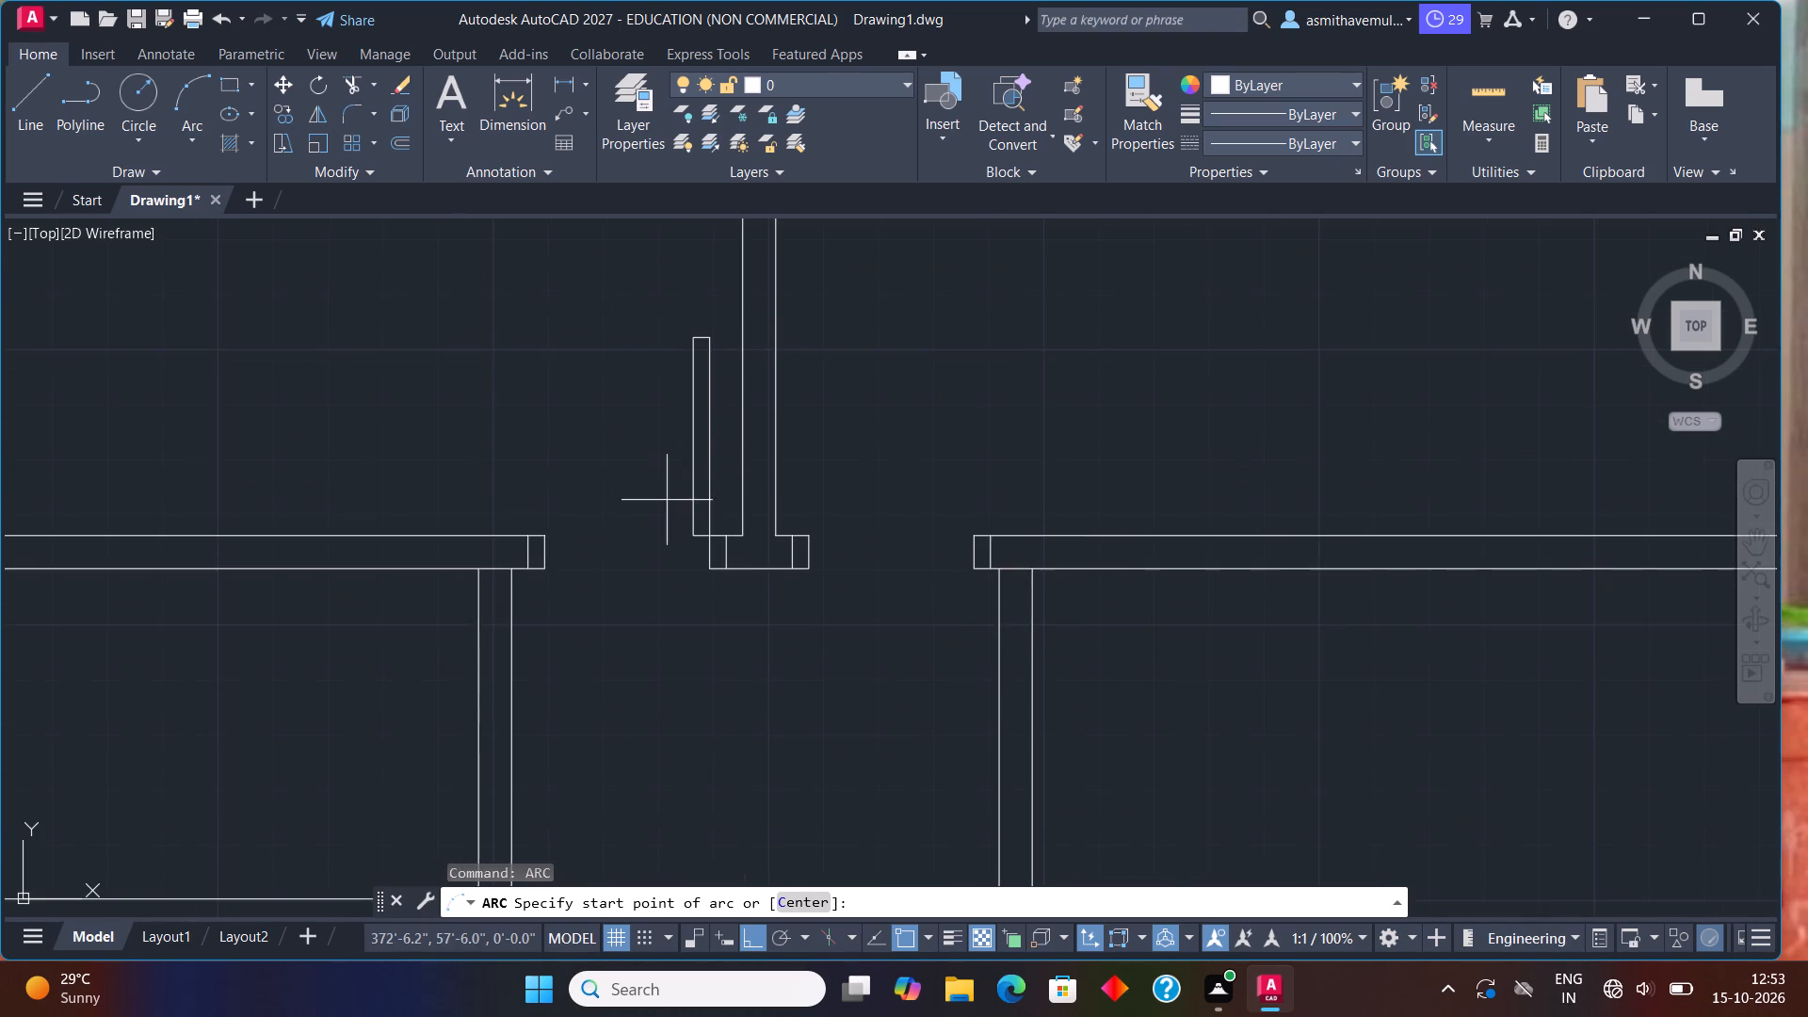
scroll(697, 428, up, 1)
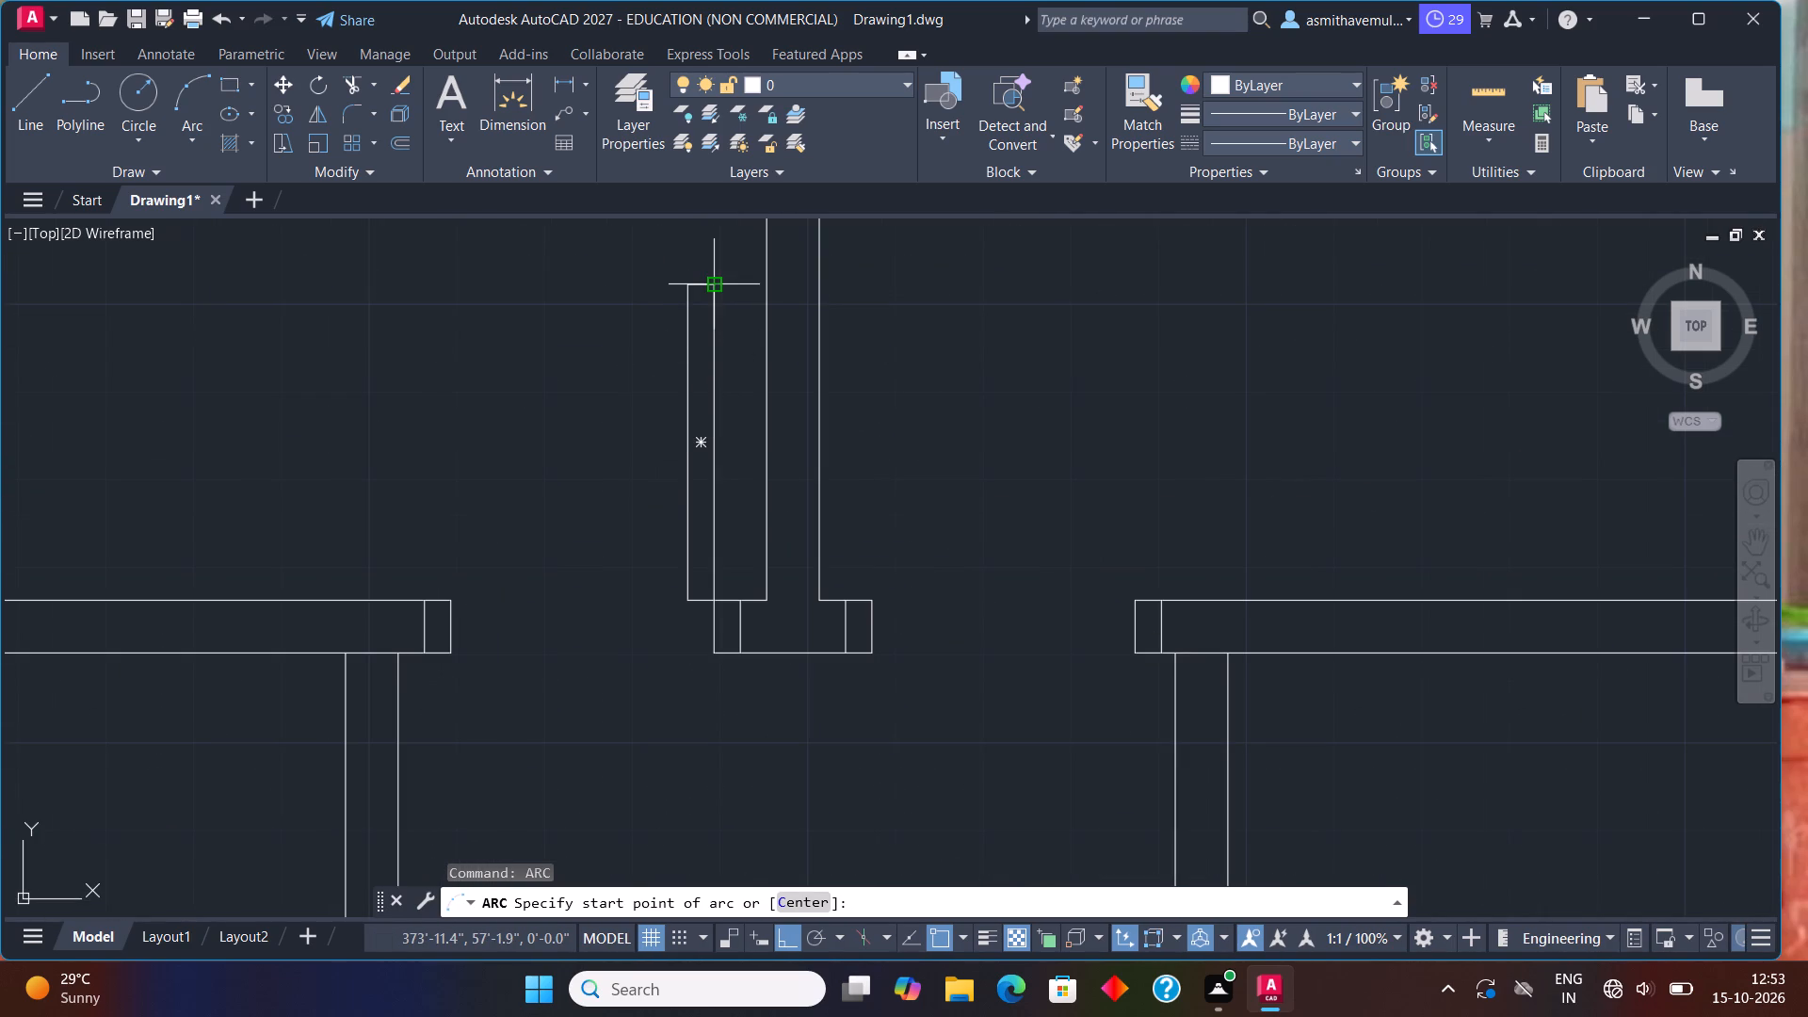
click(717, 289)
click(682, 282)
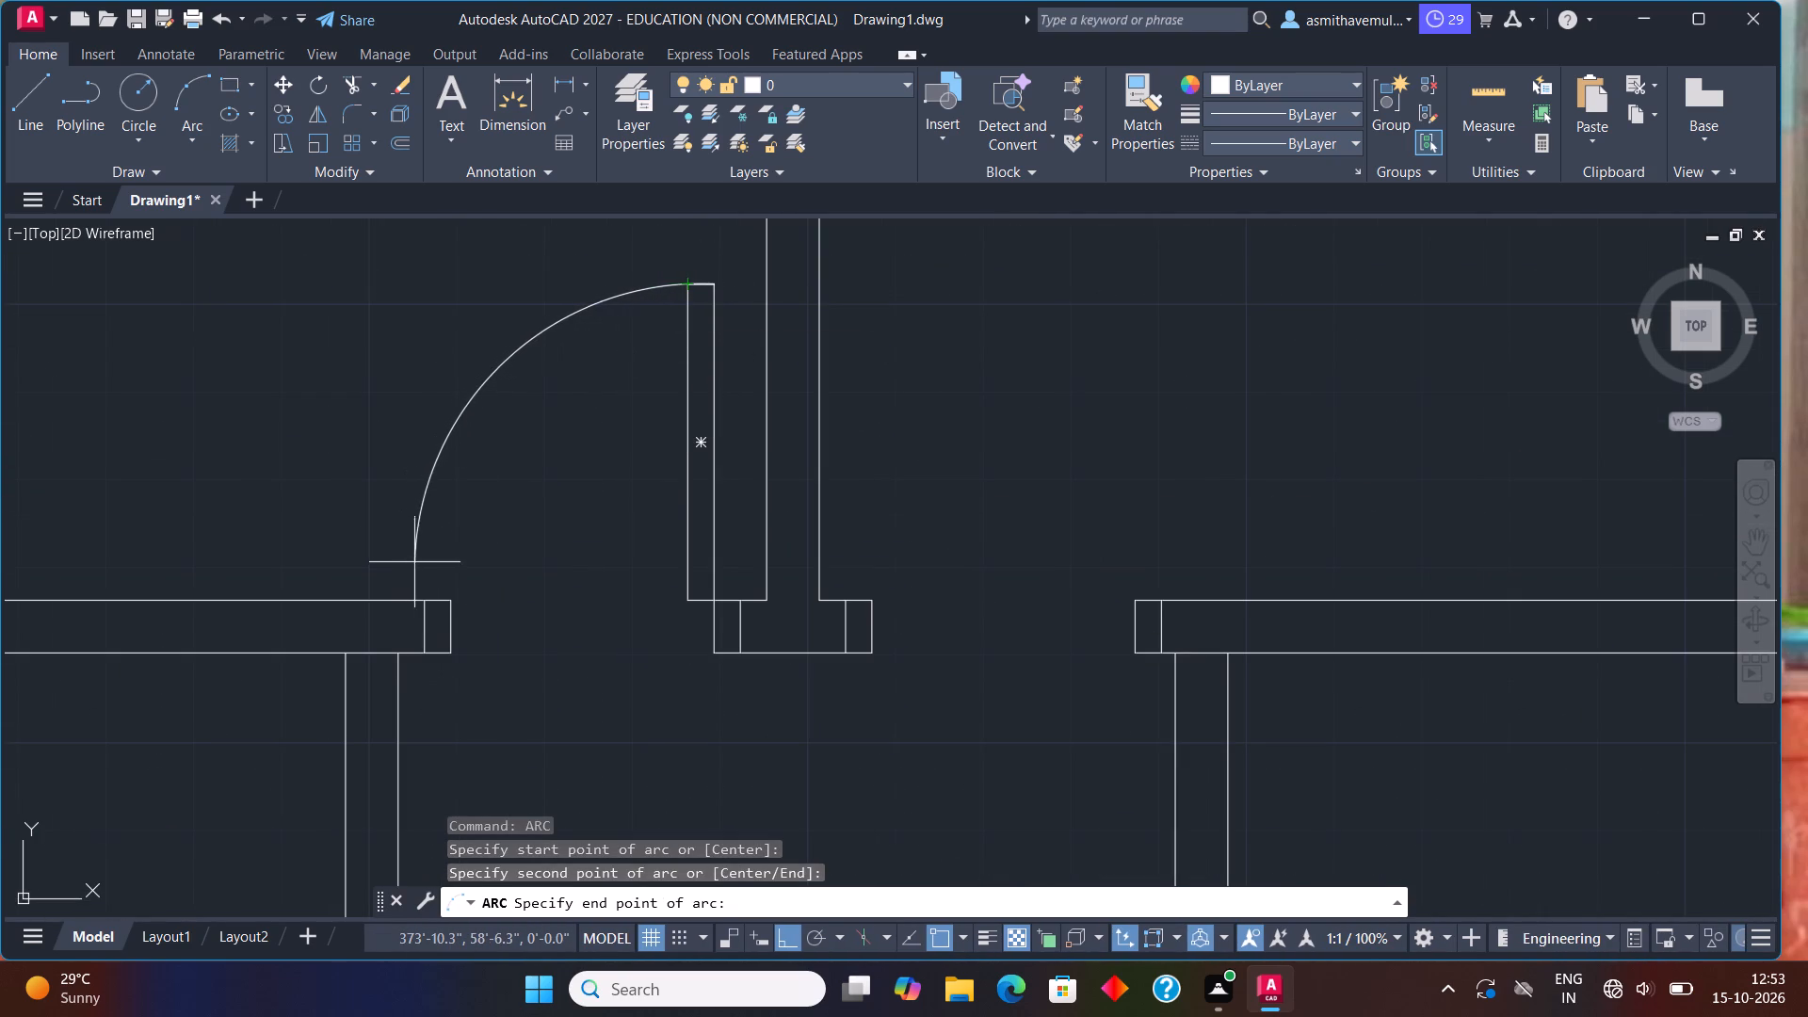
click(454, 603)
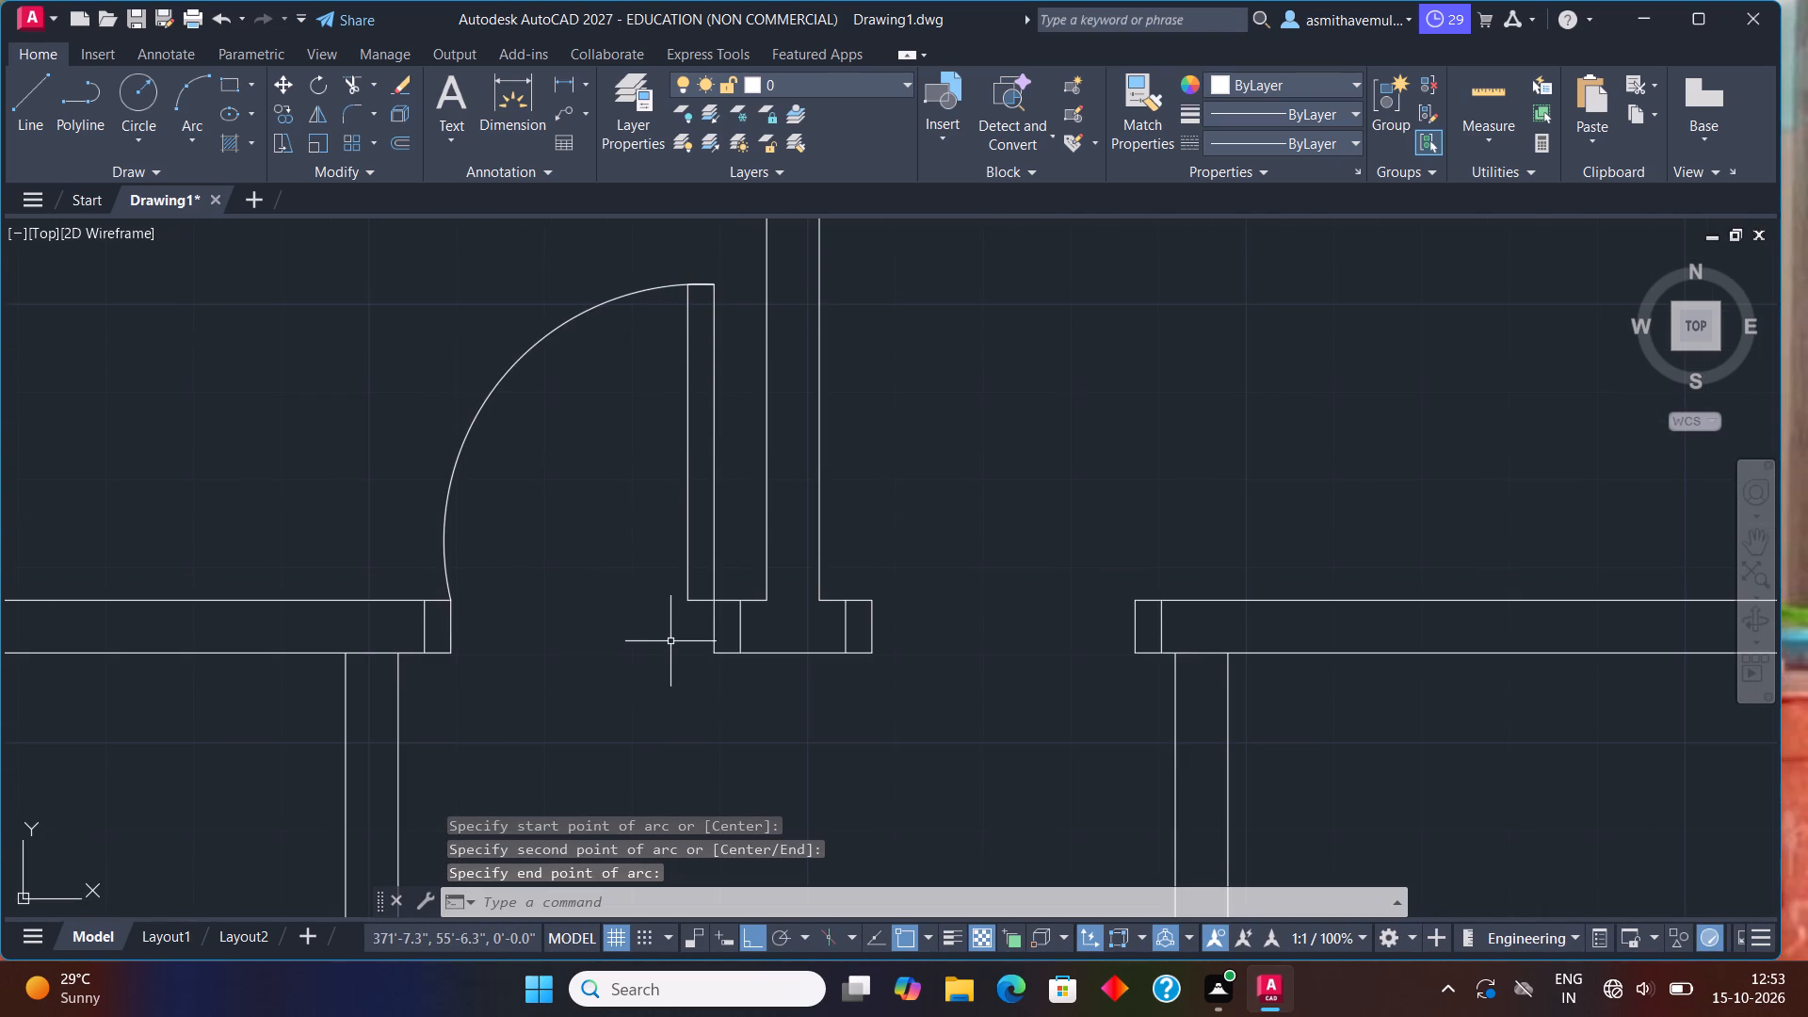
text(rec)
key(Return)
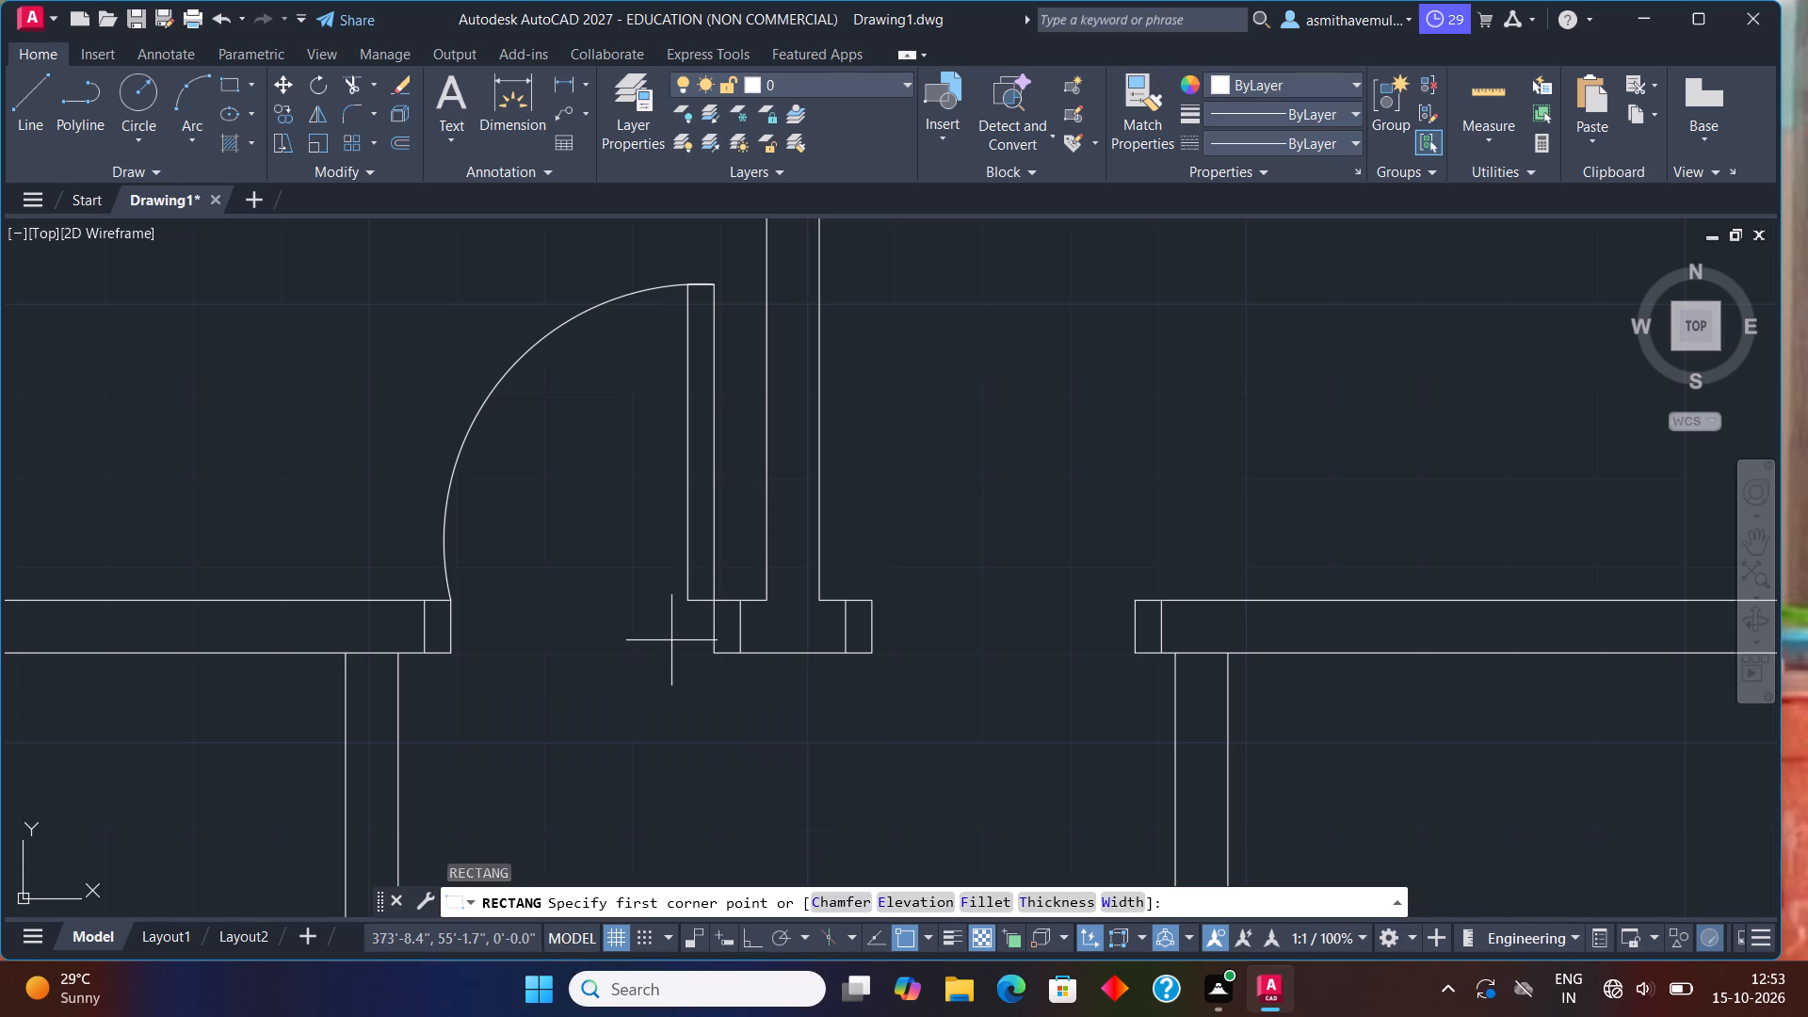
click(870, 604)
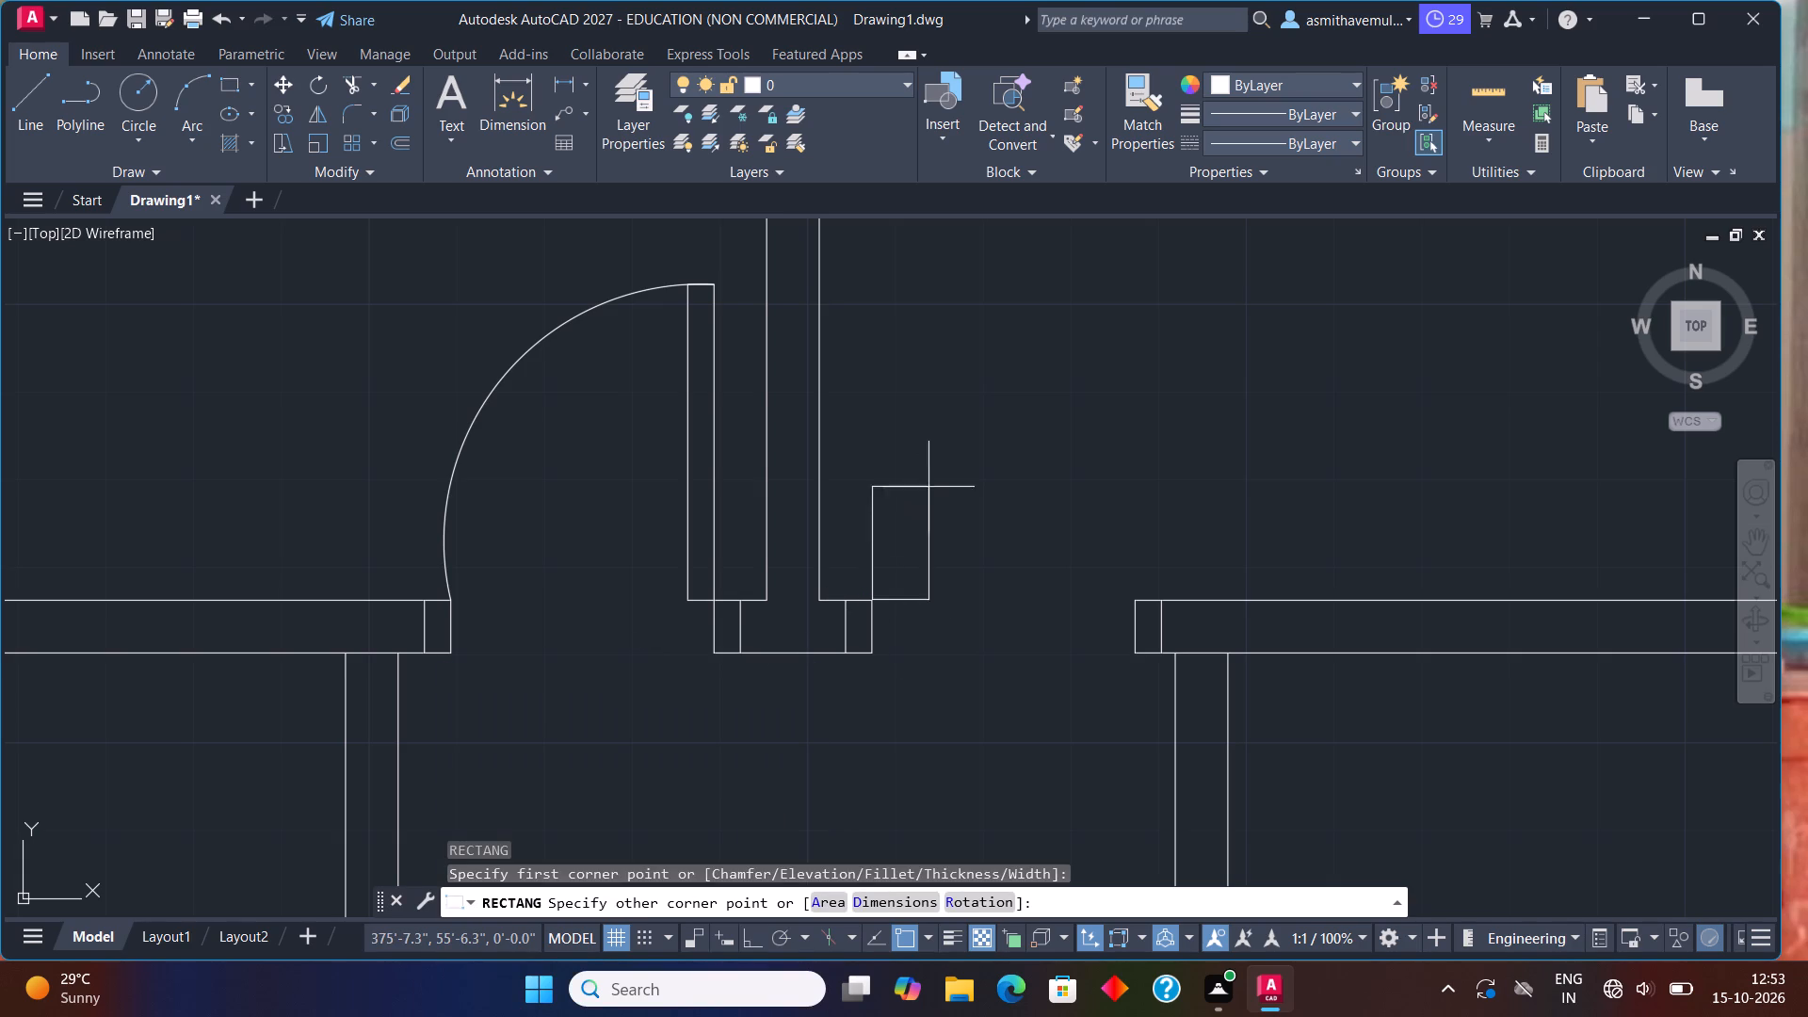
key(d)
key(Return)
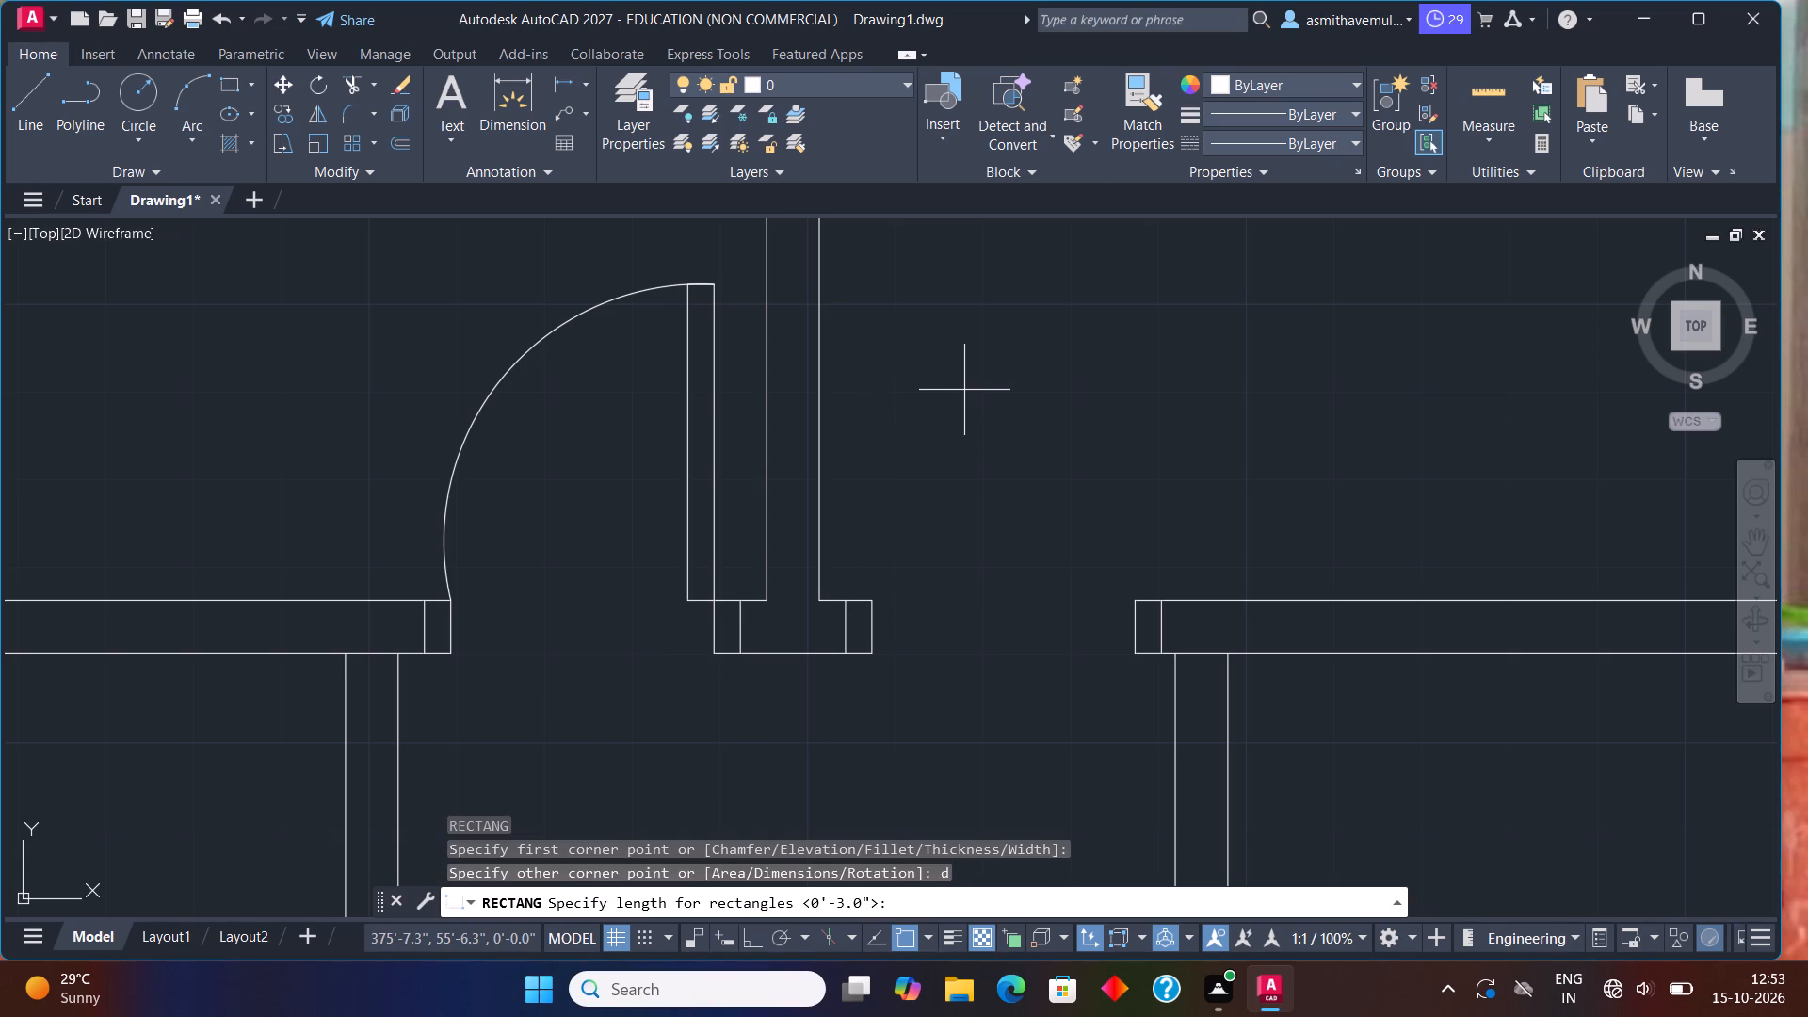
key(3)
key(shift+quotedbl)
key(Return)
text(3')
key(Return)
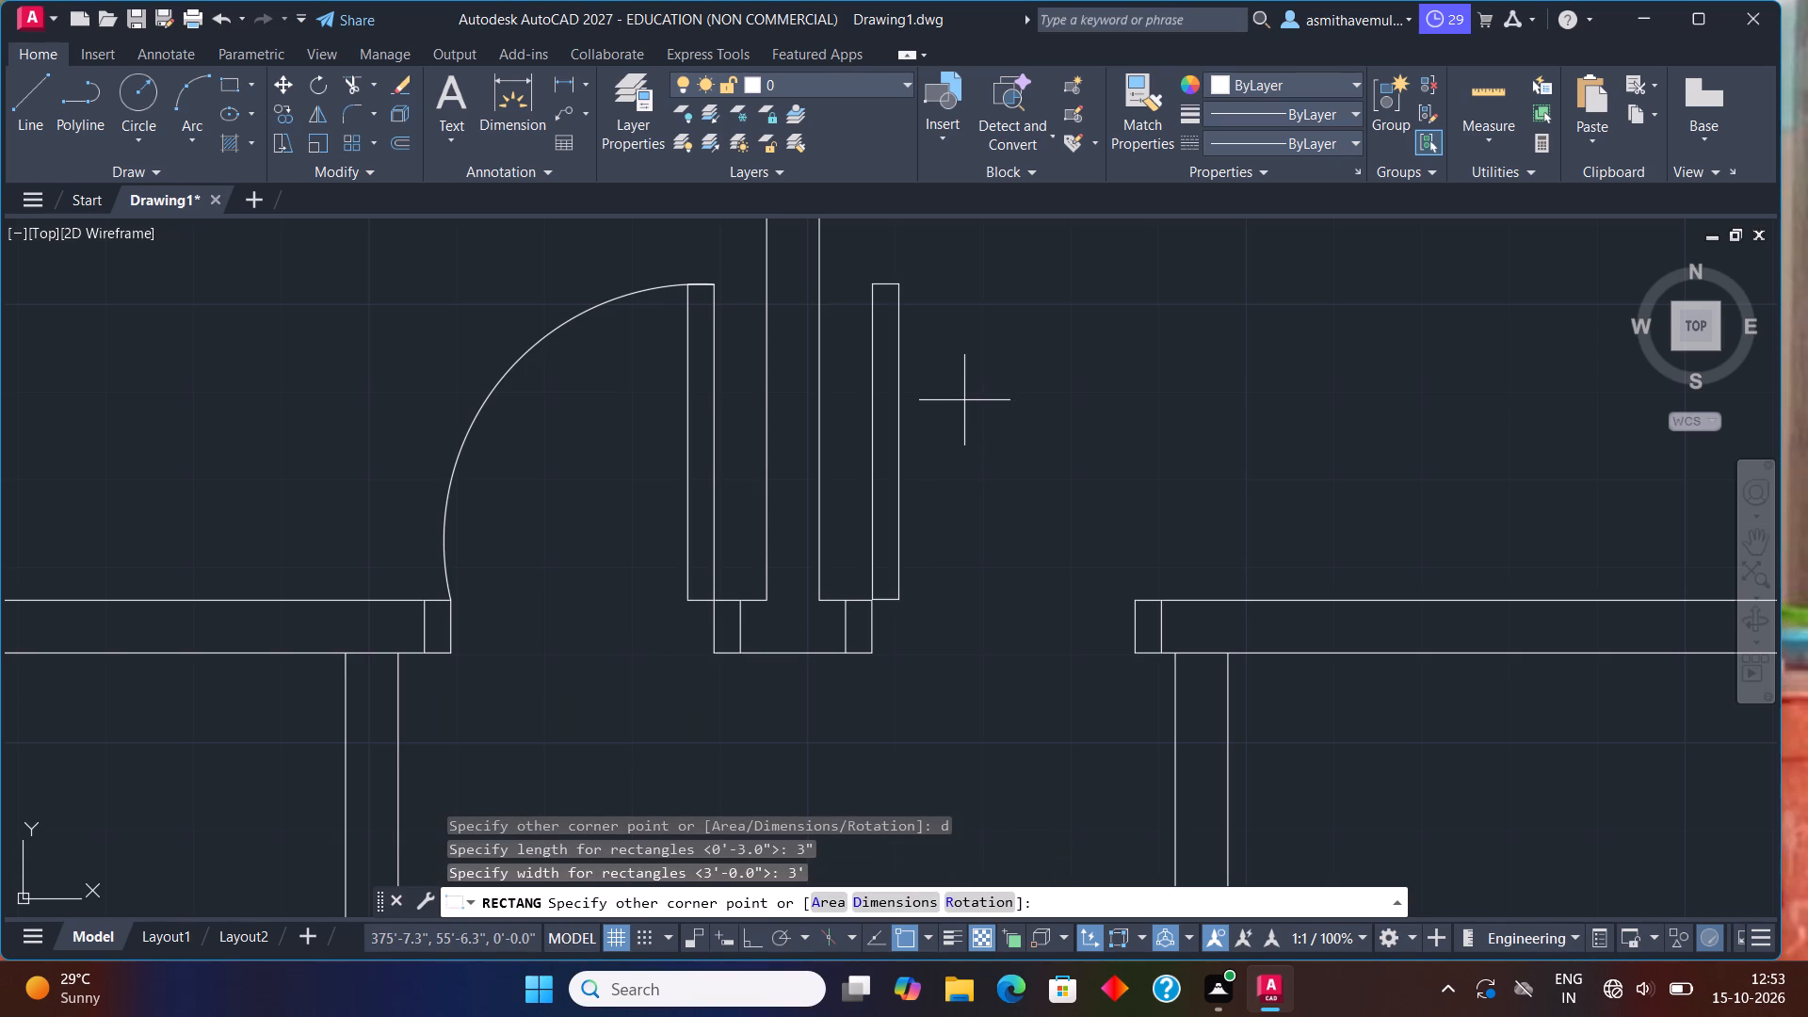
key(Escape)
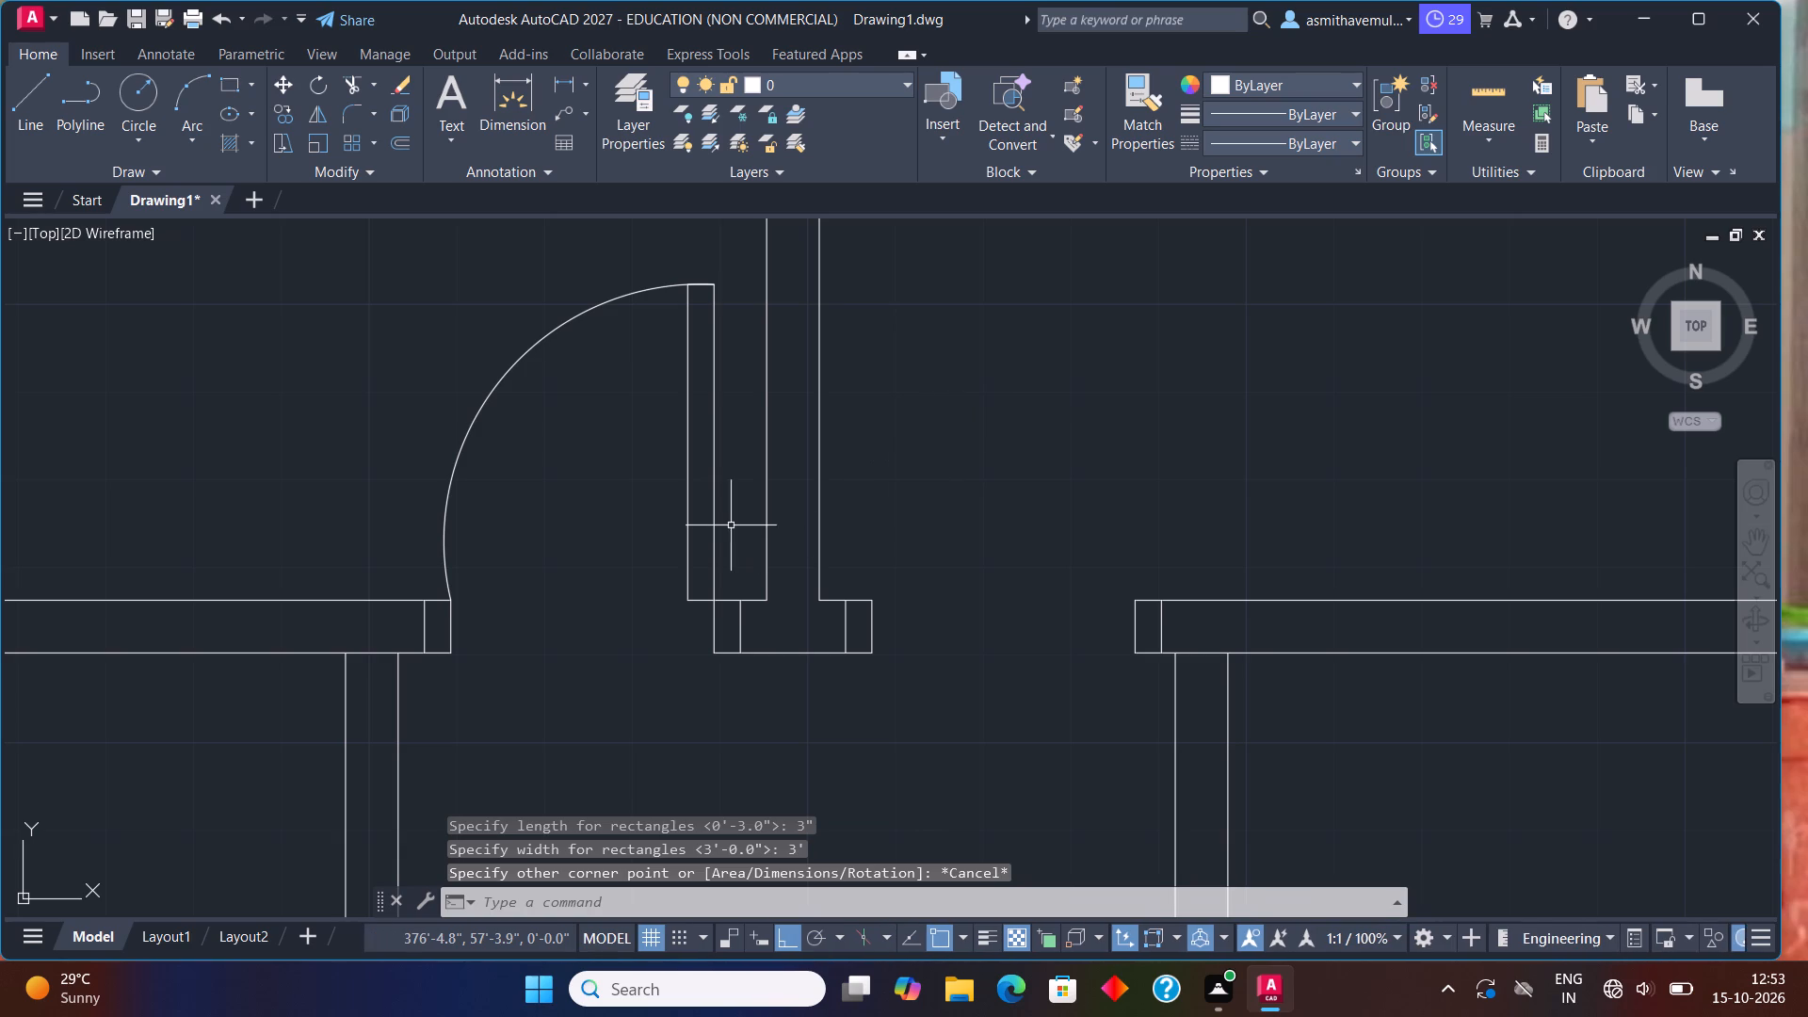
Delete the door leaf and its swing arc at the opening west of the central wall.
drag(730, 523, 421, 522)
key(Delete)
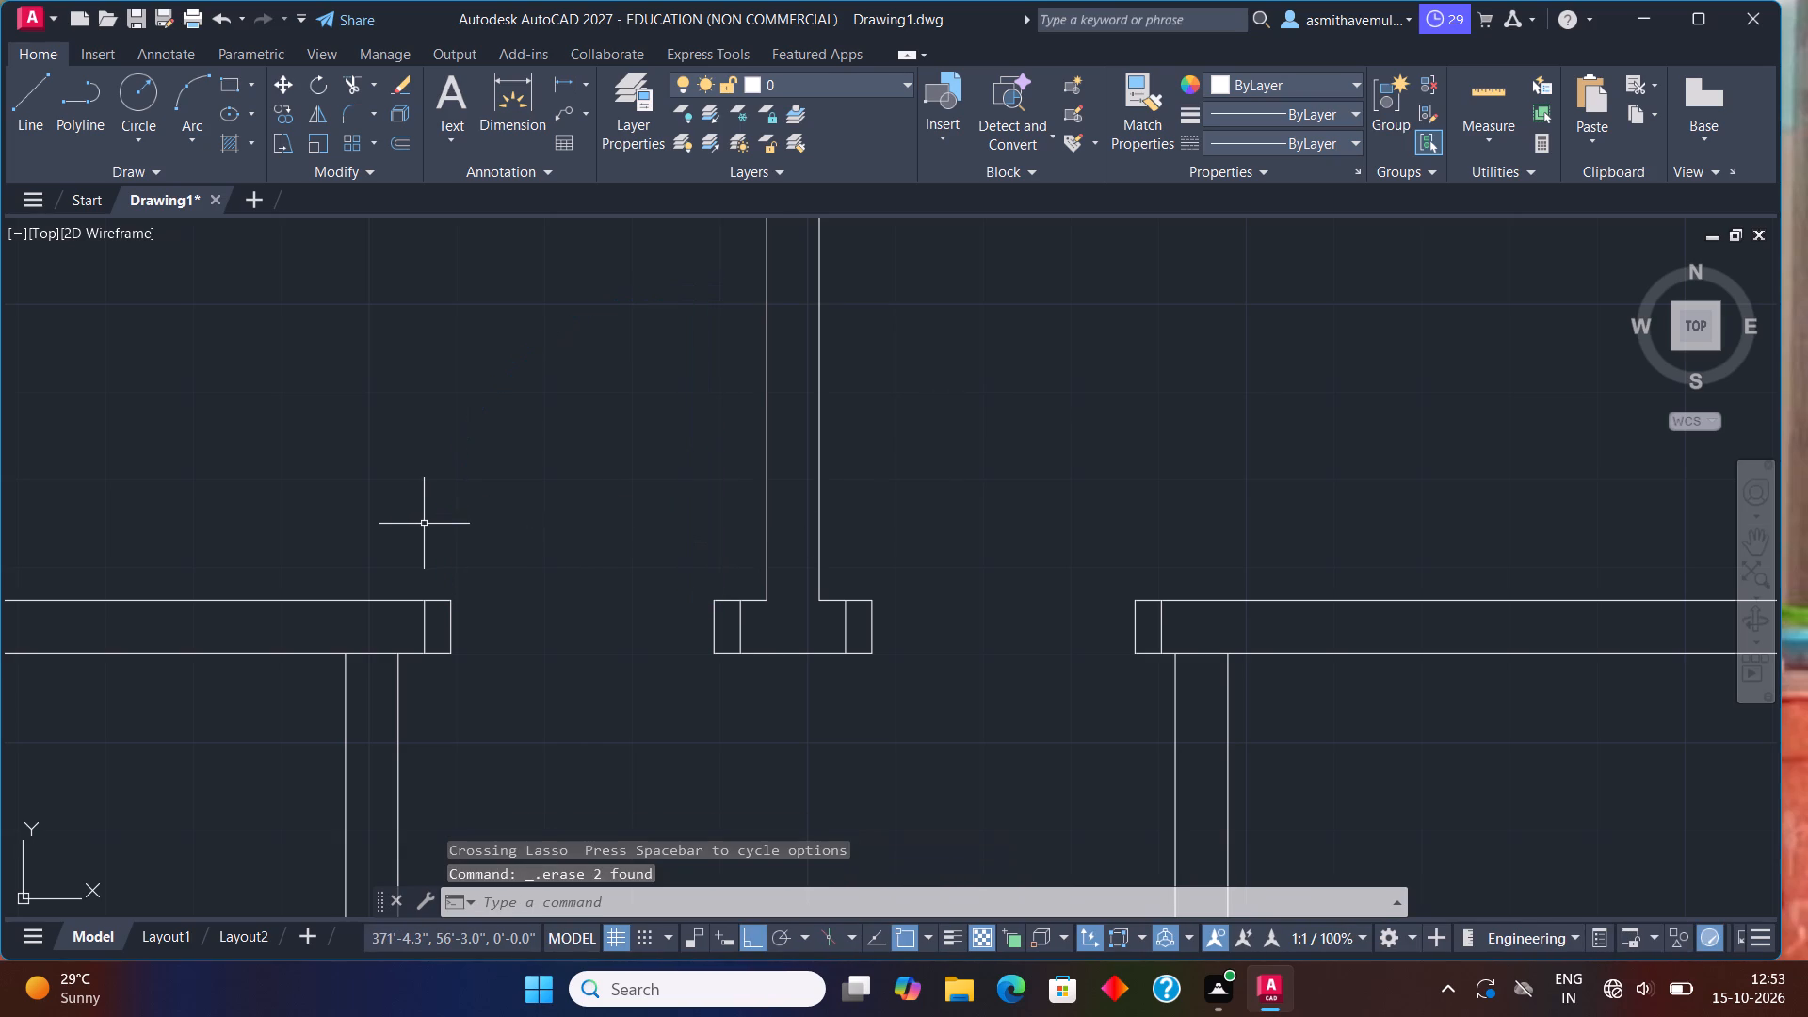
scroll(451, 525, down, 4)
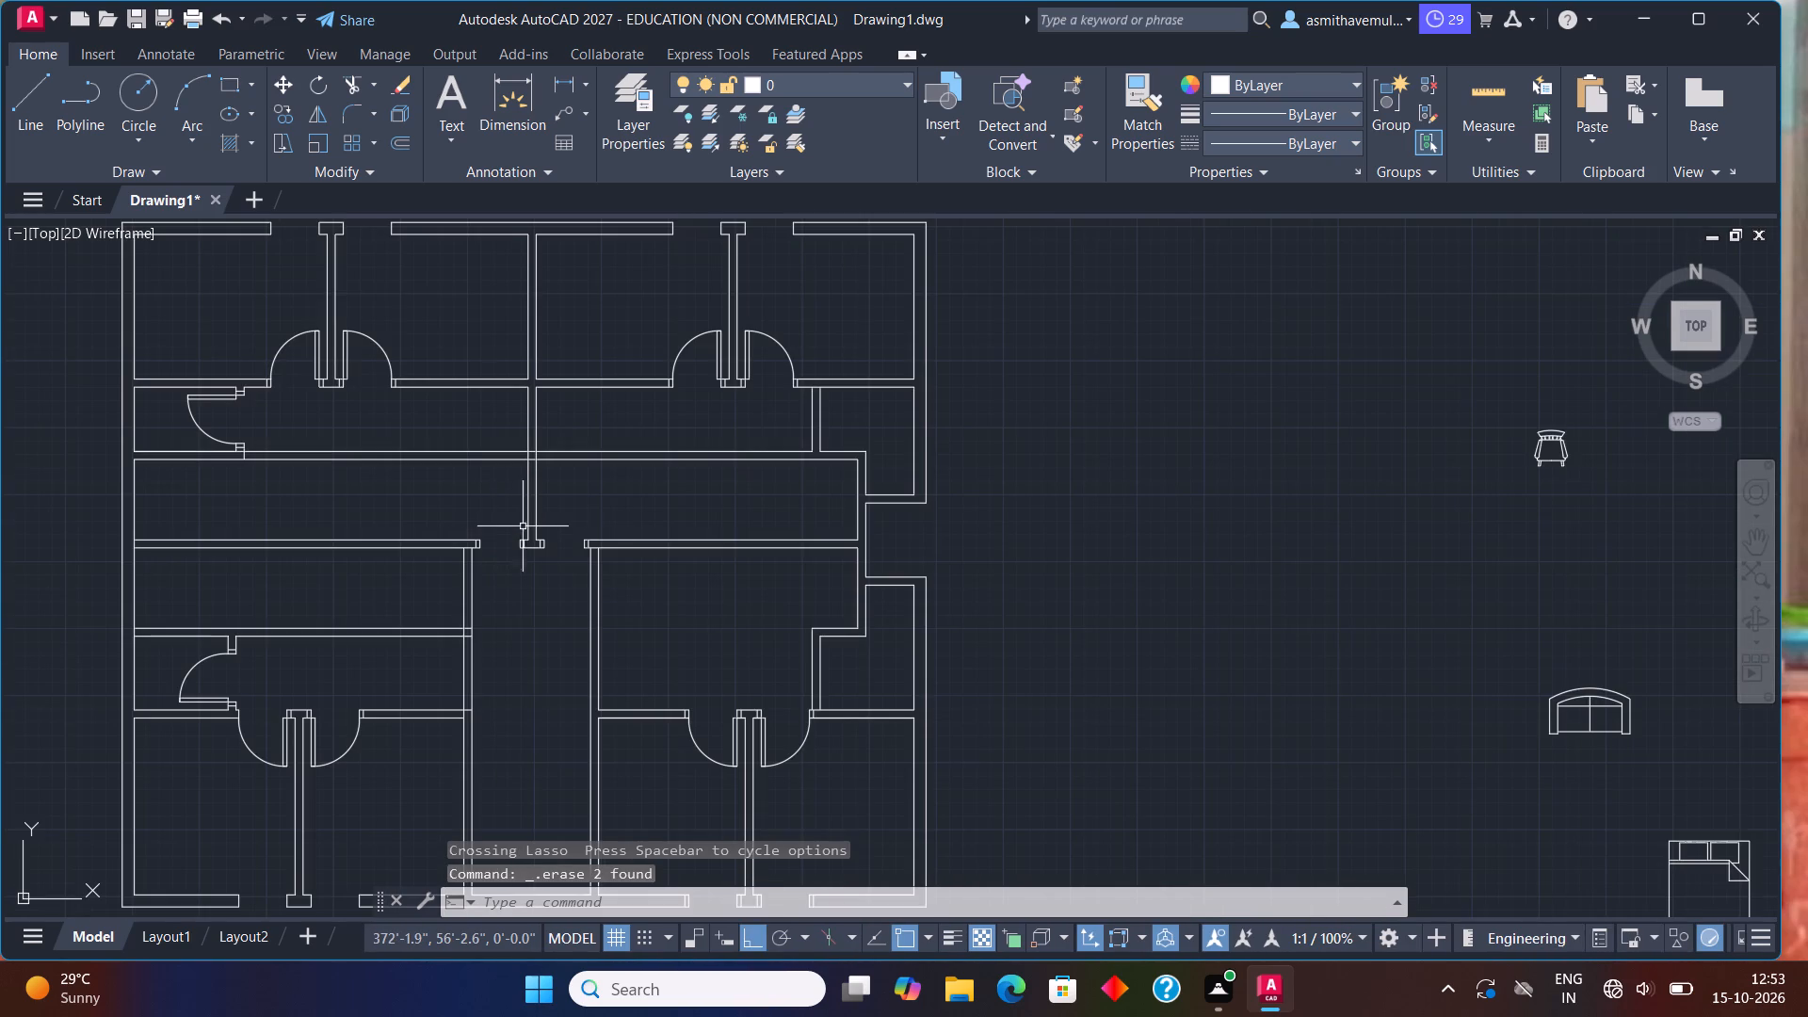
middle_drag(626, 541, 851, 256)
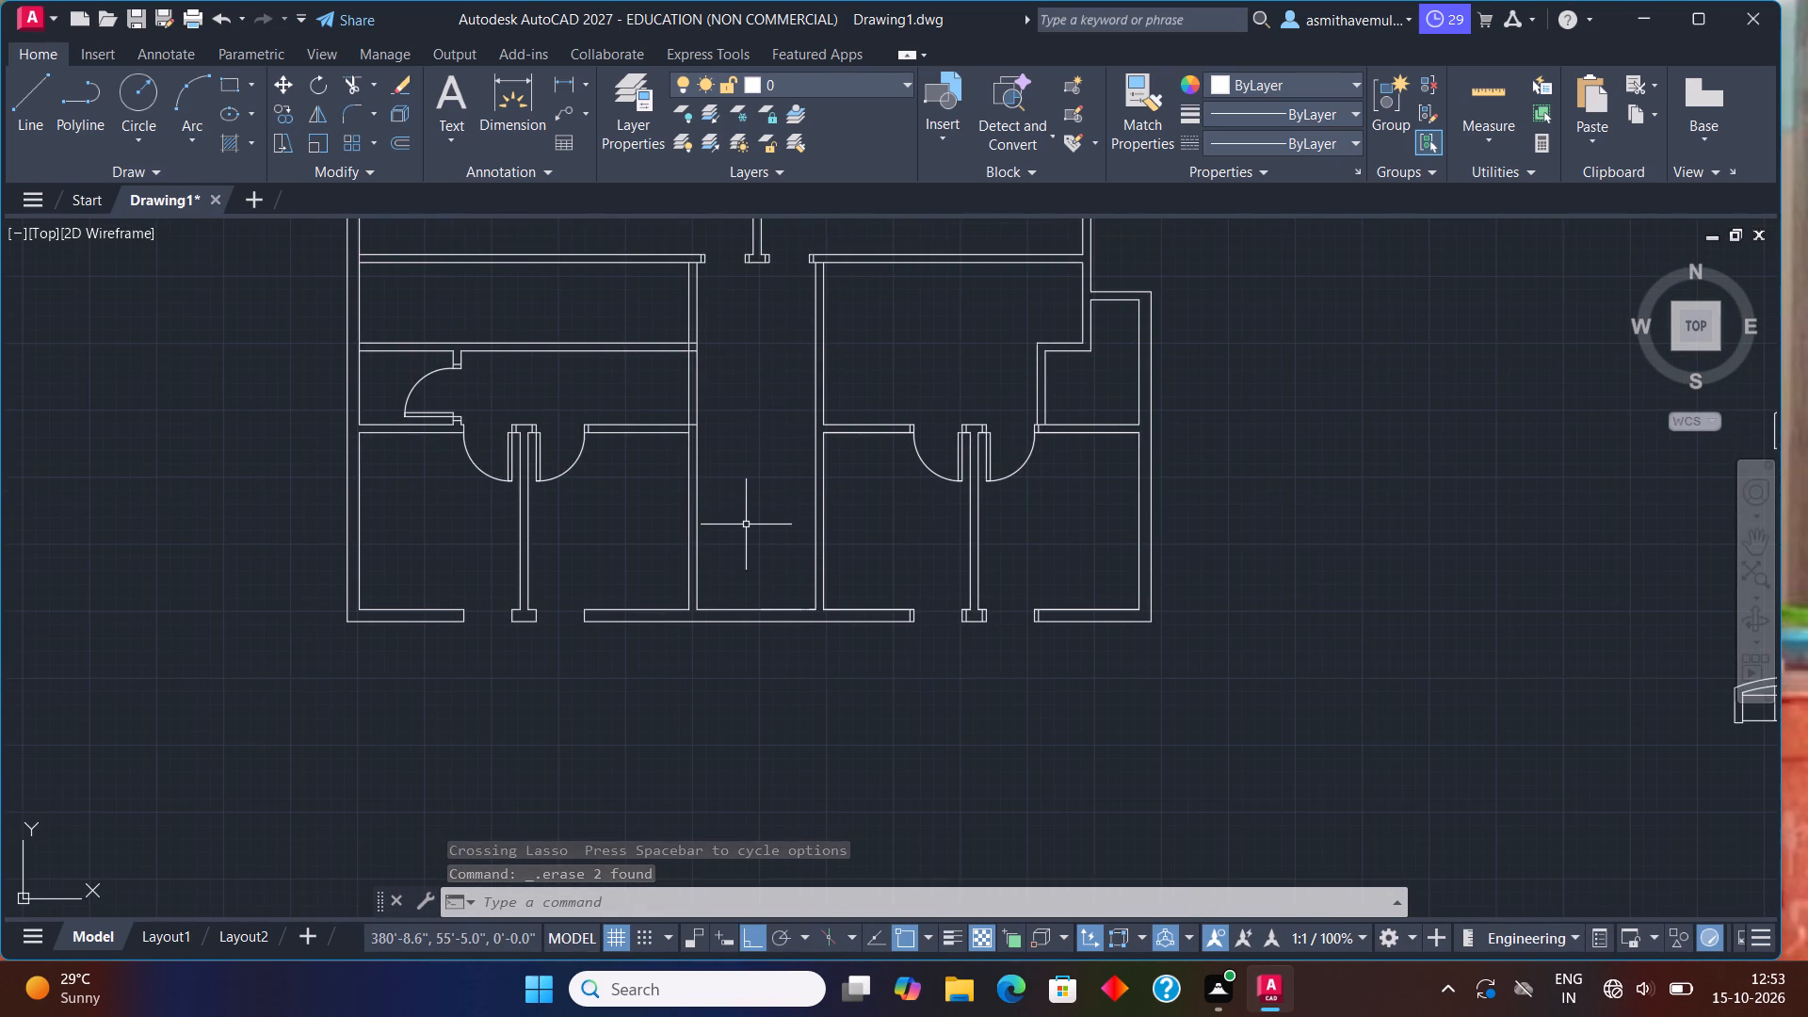
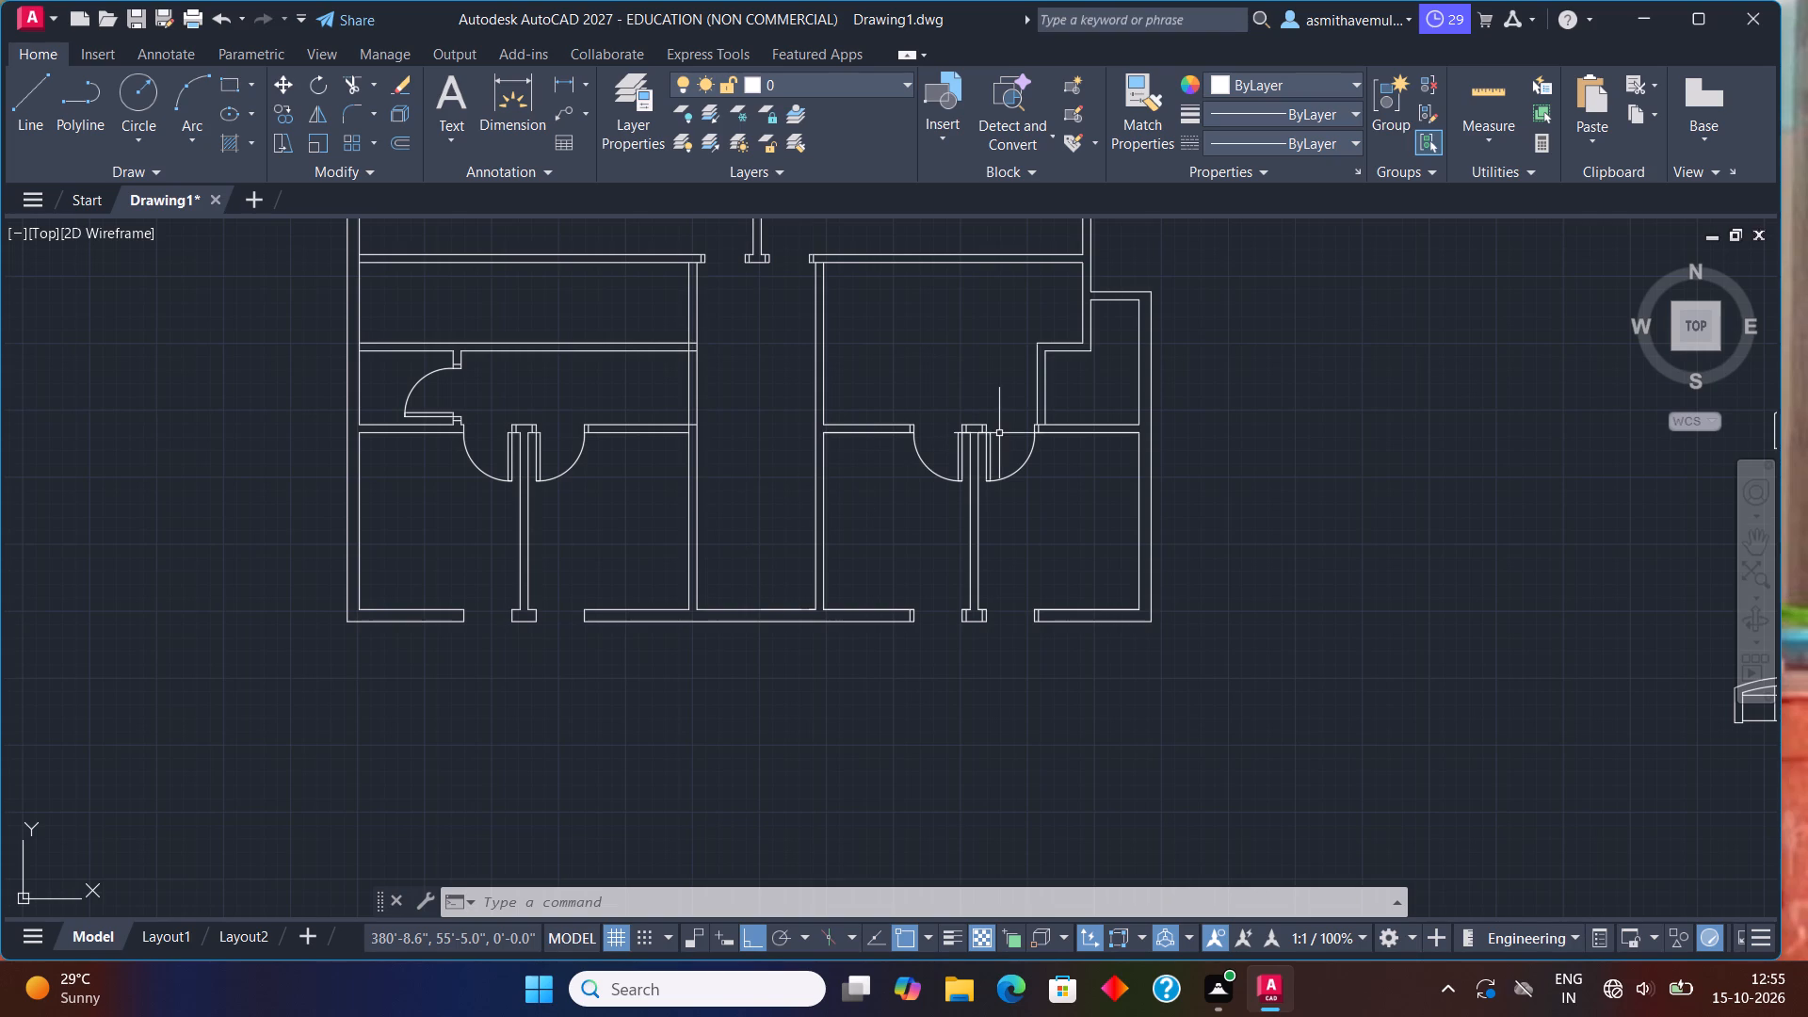
Draw a jamb line across the short partition east of the southeast paired doors, 3" north of its south end.
middle_drag(1080, 385, 985, 677)
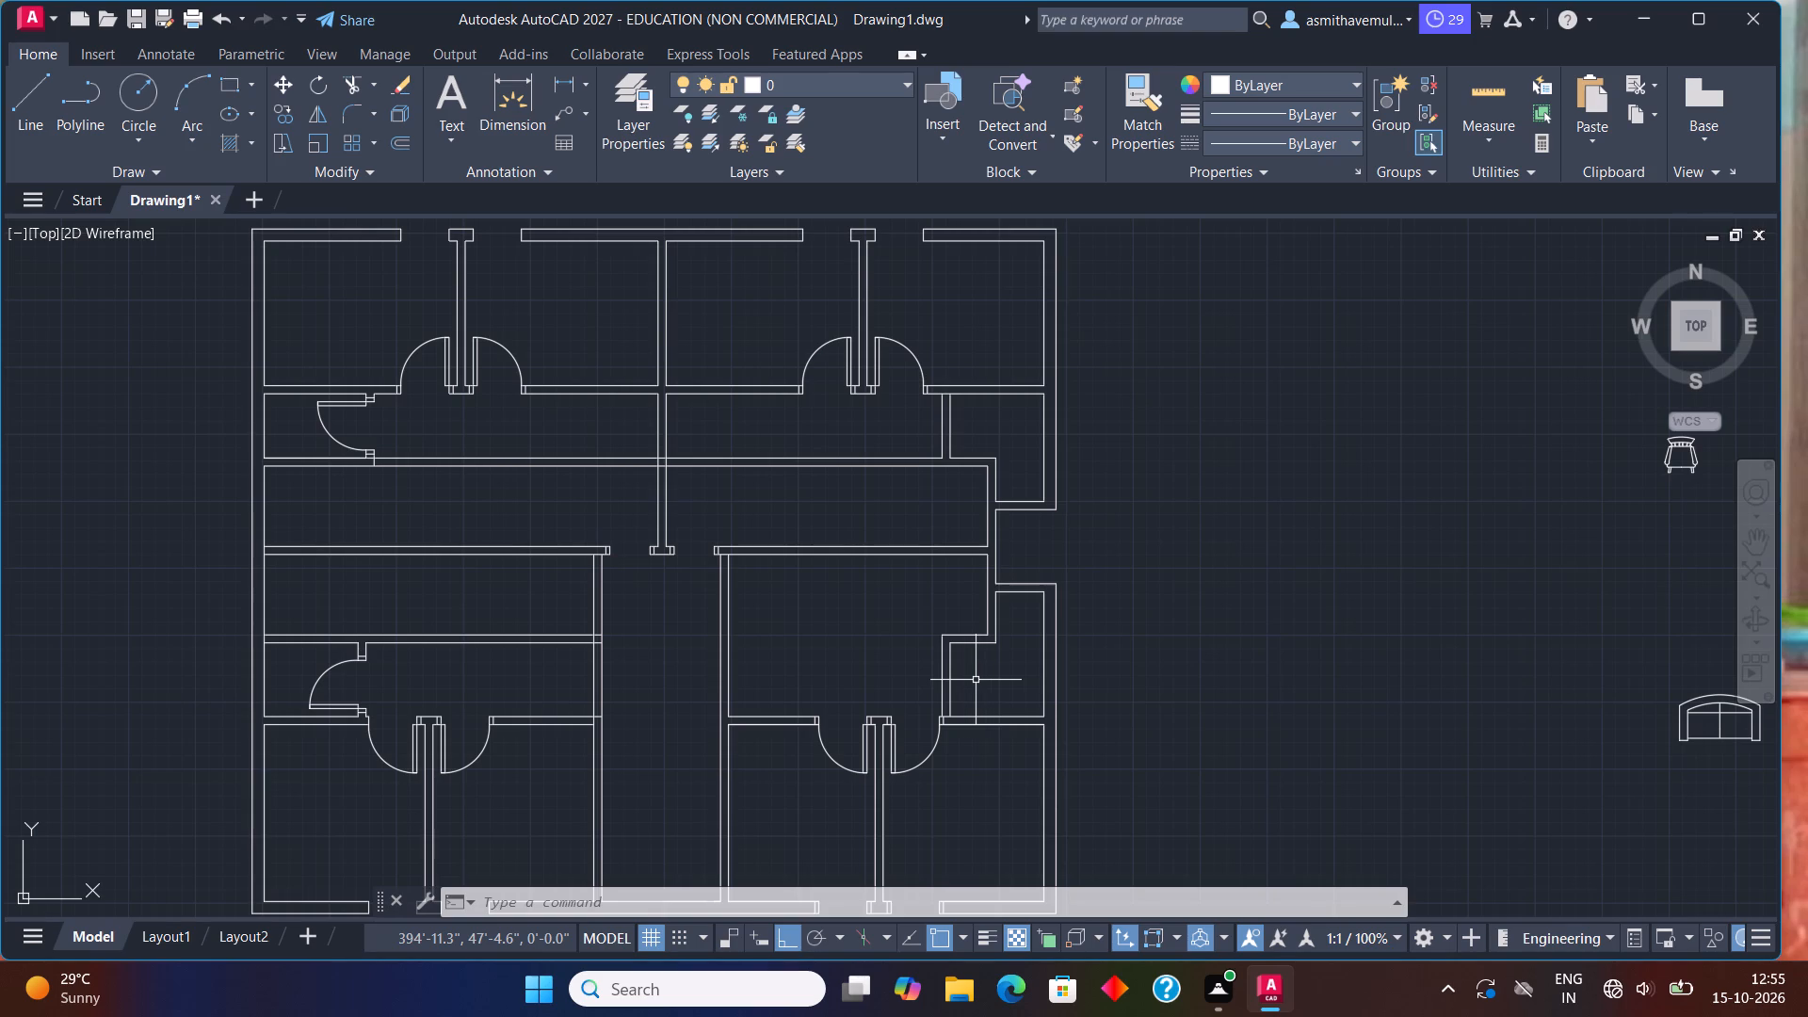
scroll(980, 702, up, 1)
middle_drag(980, 702, 960, 578)
scroll(896, 609, up, 1)
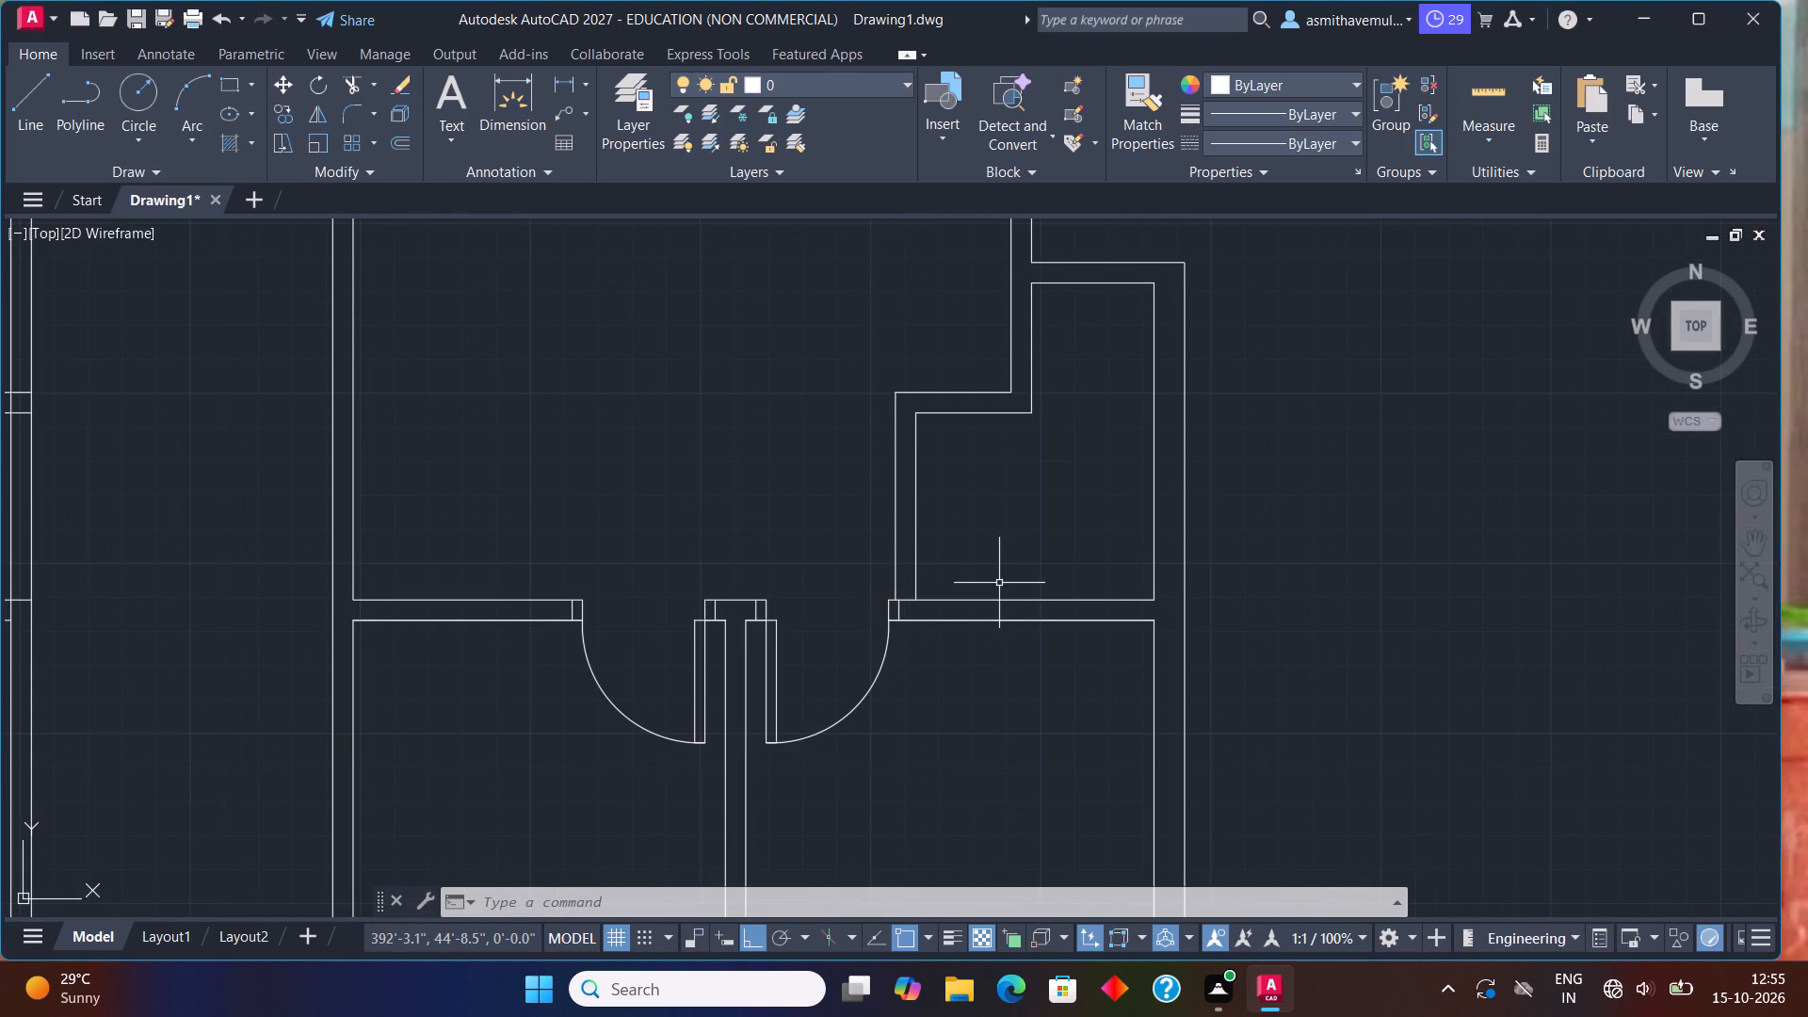
scroll(989, 585, up, 2)
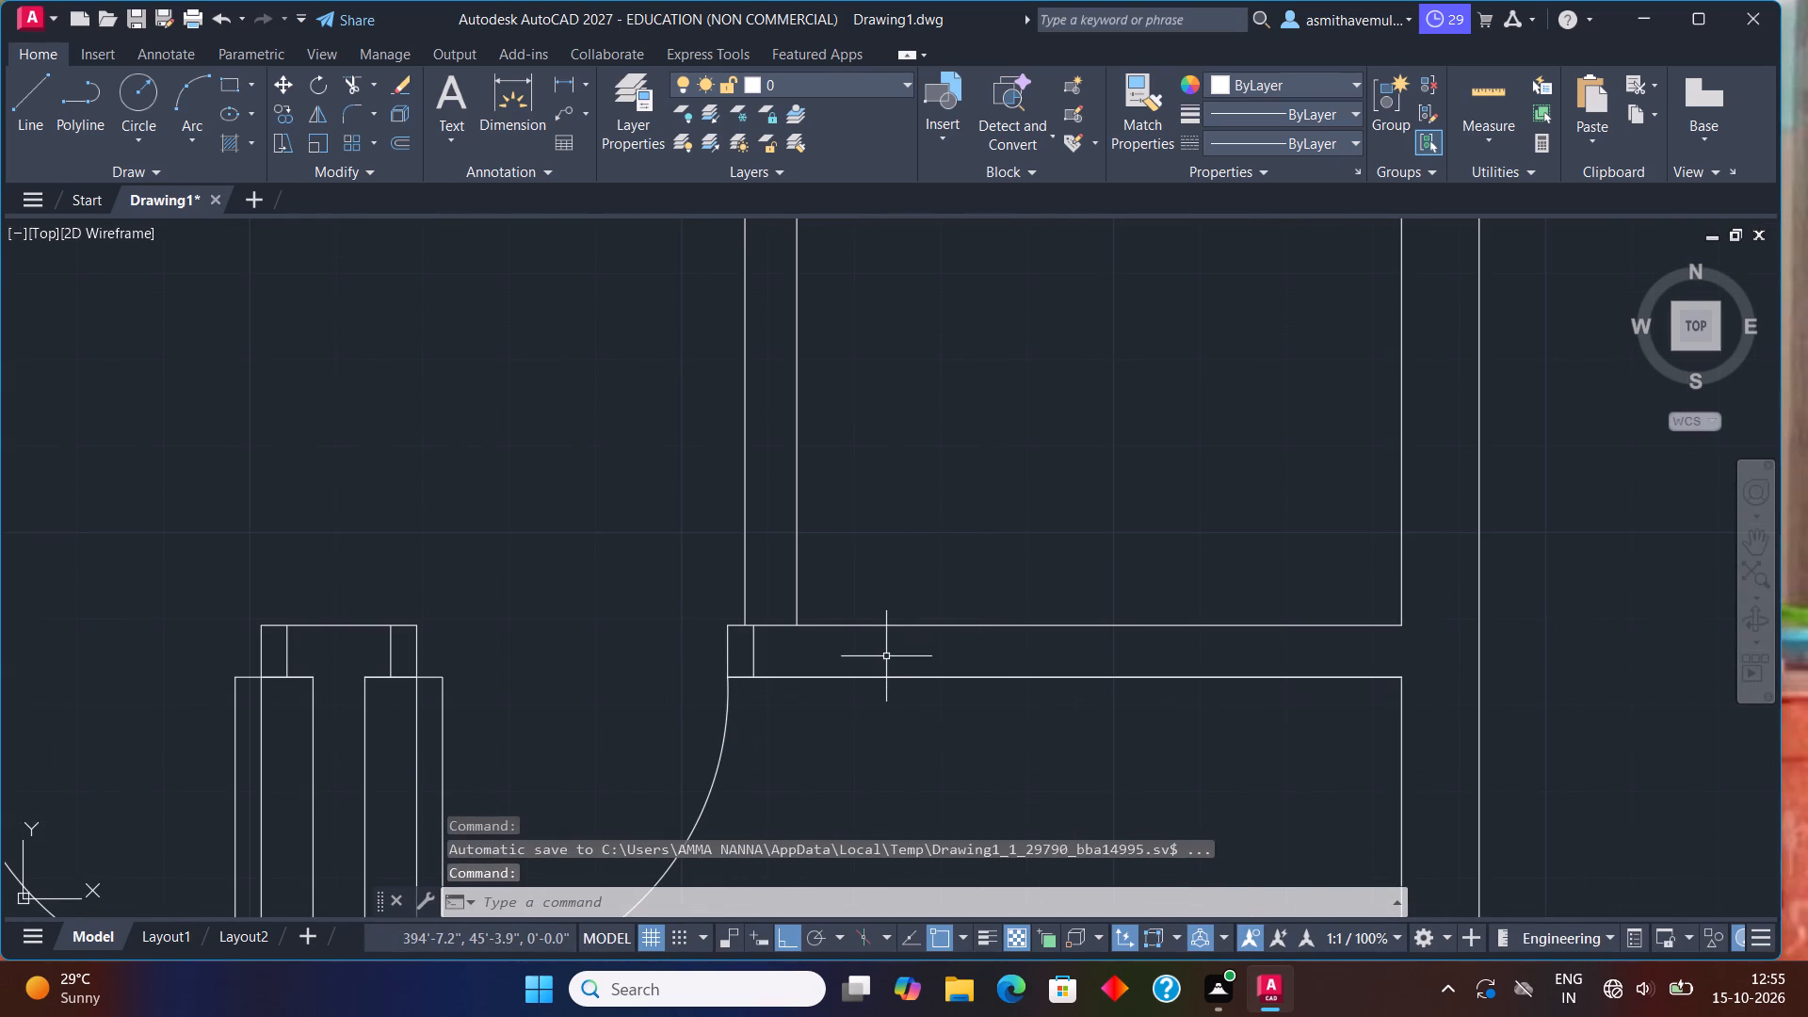
scroll(883, 658, down, 1)
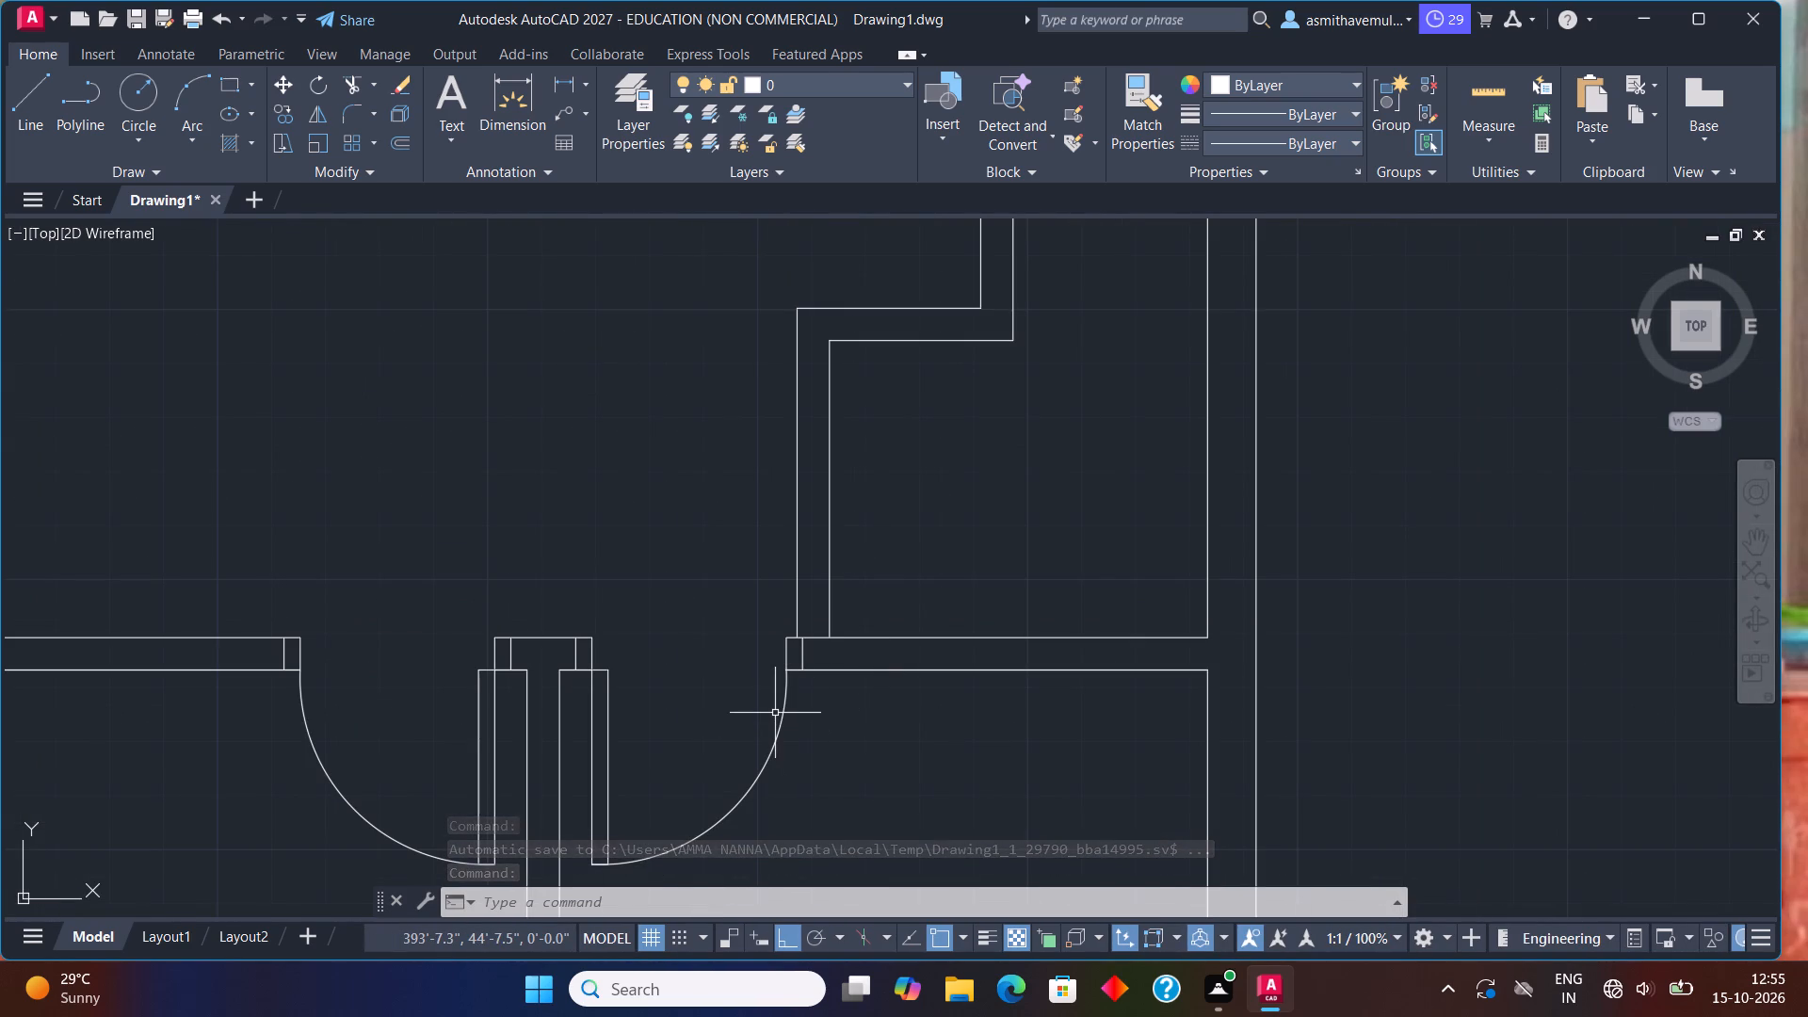
key(l)
key(Return)
text(from)
key(Return)
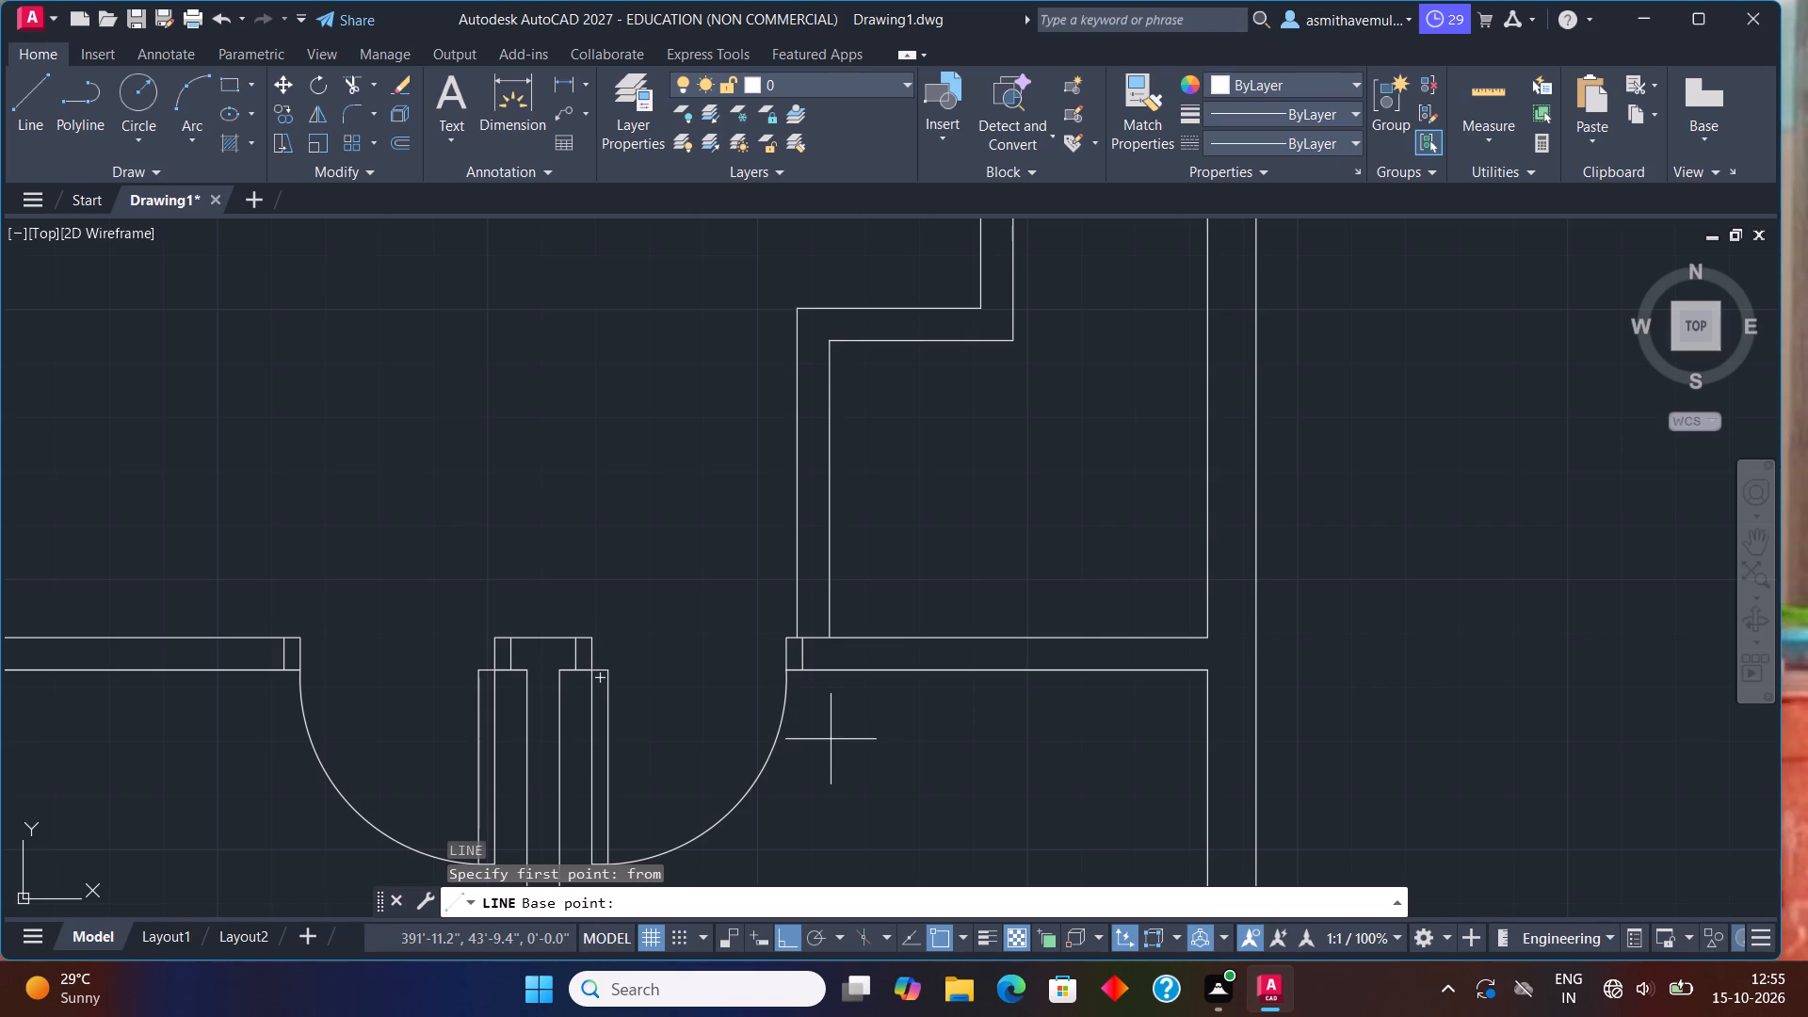
click(831, 635)
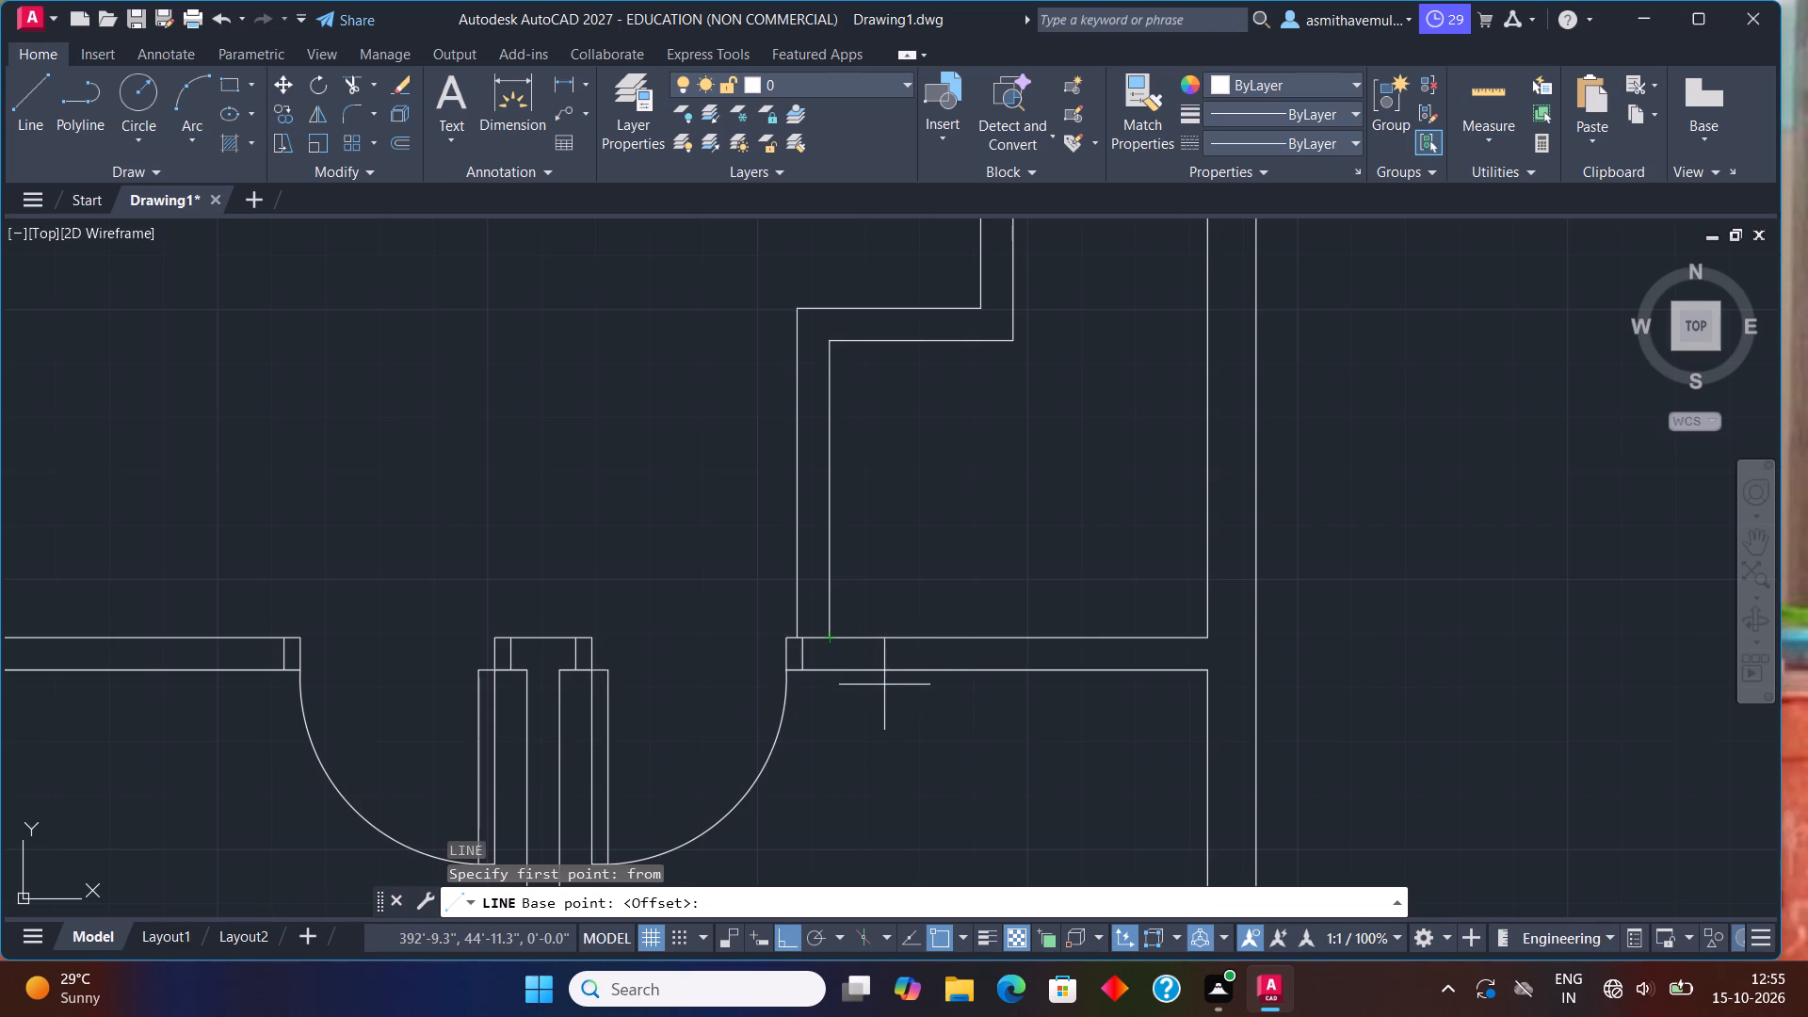
text(@0,3")
key(Return)
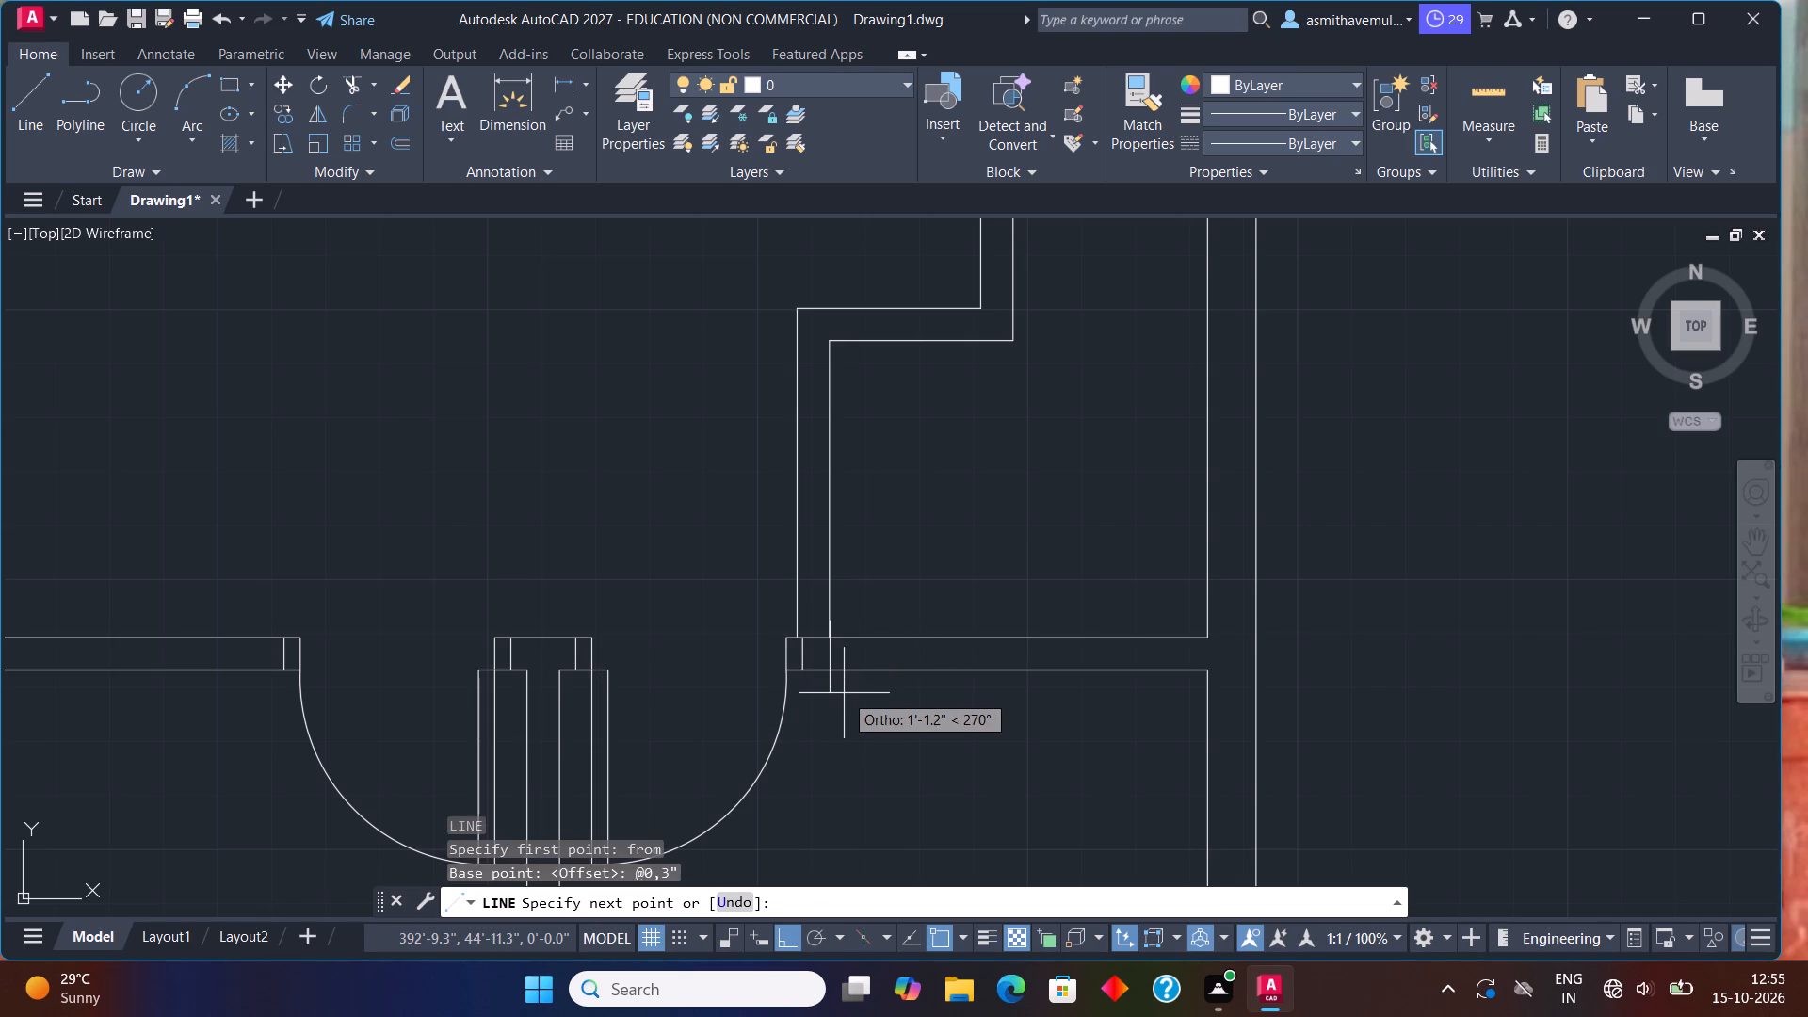
click(792, 628)
key(Escape)
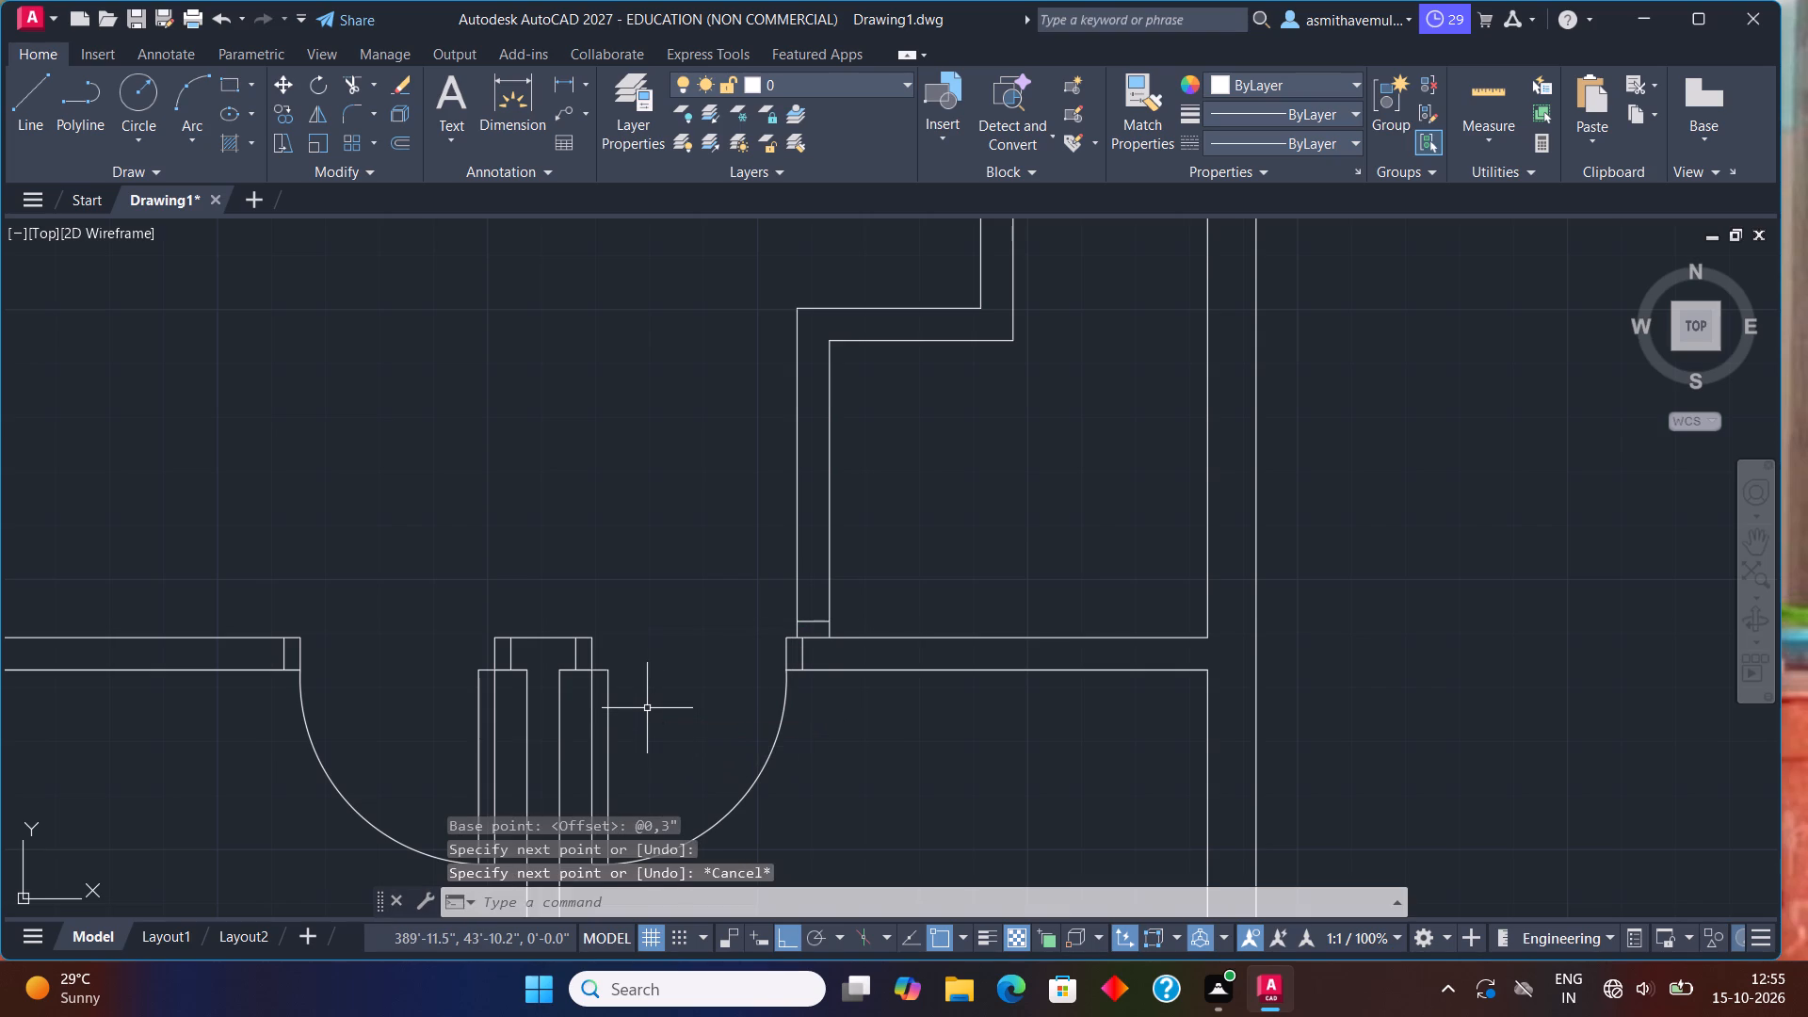
Offset the new jamb line 3" north within the short partition.
key(o)
key(Return)
key(3)
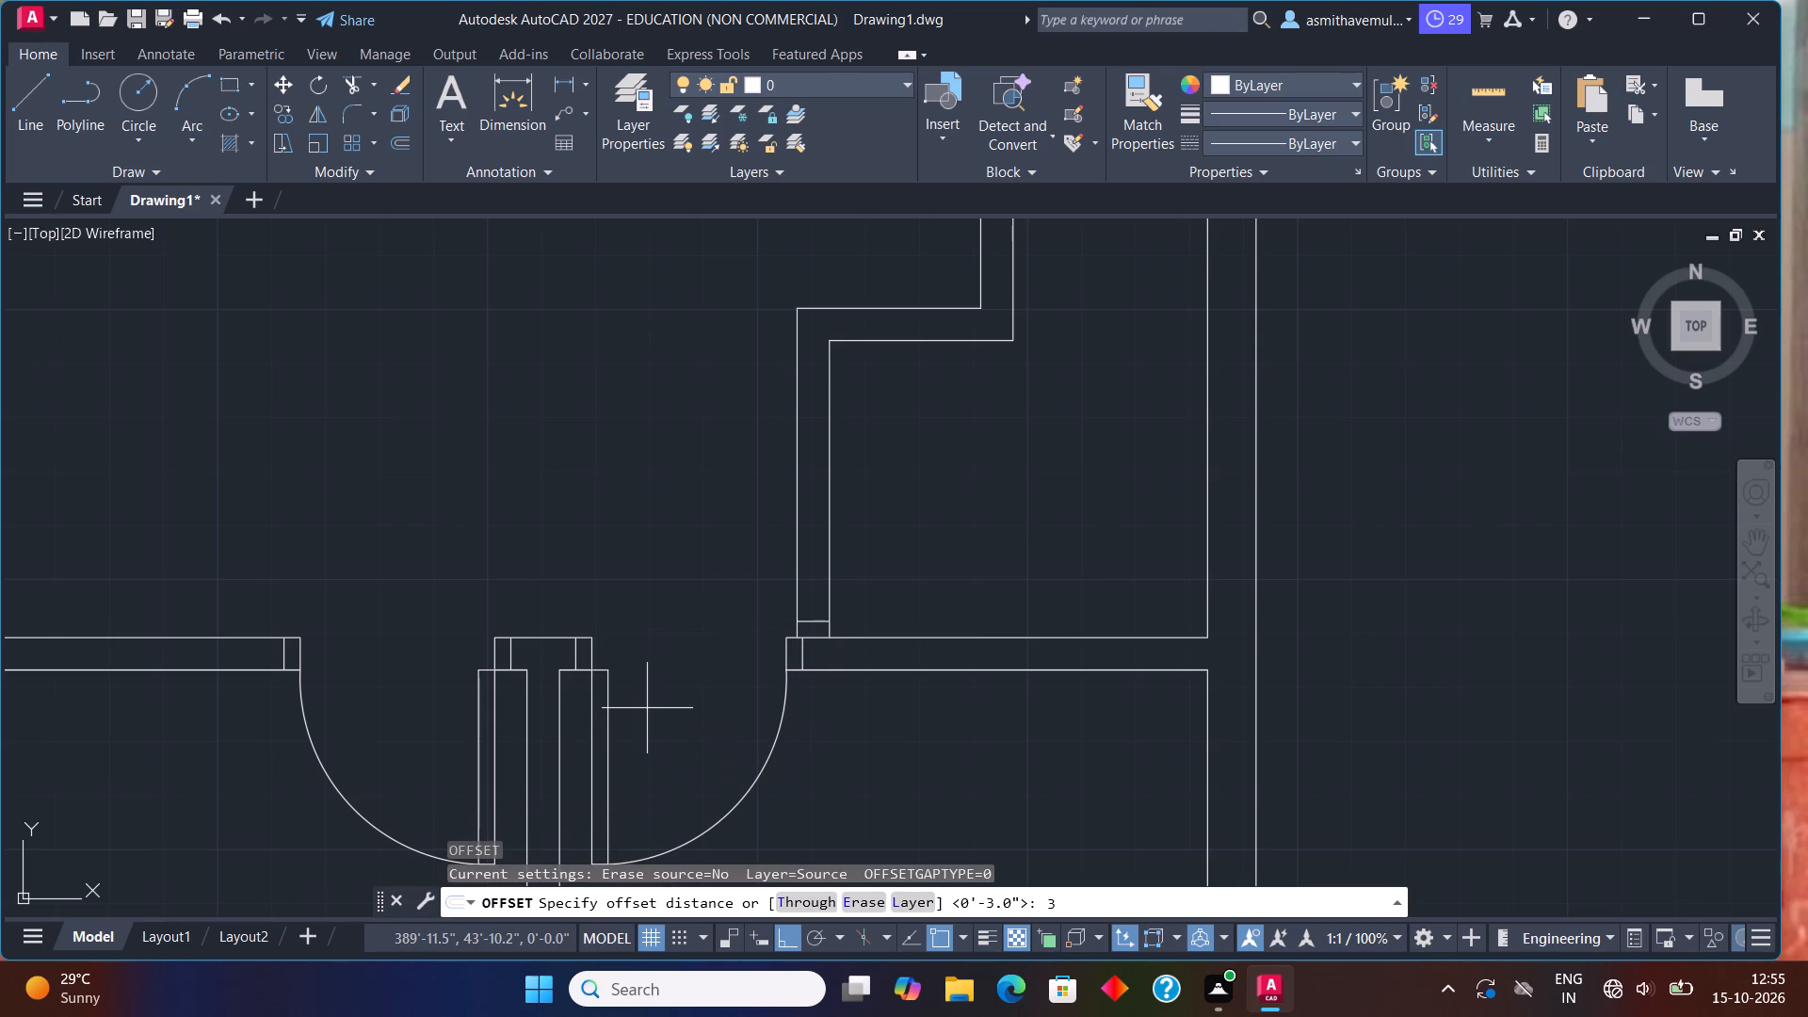
key(shift+quotedbl)
key(Return)
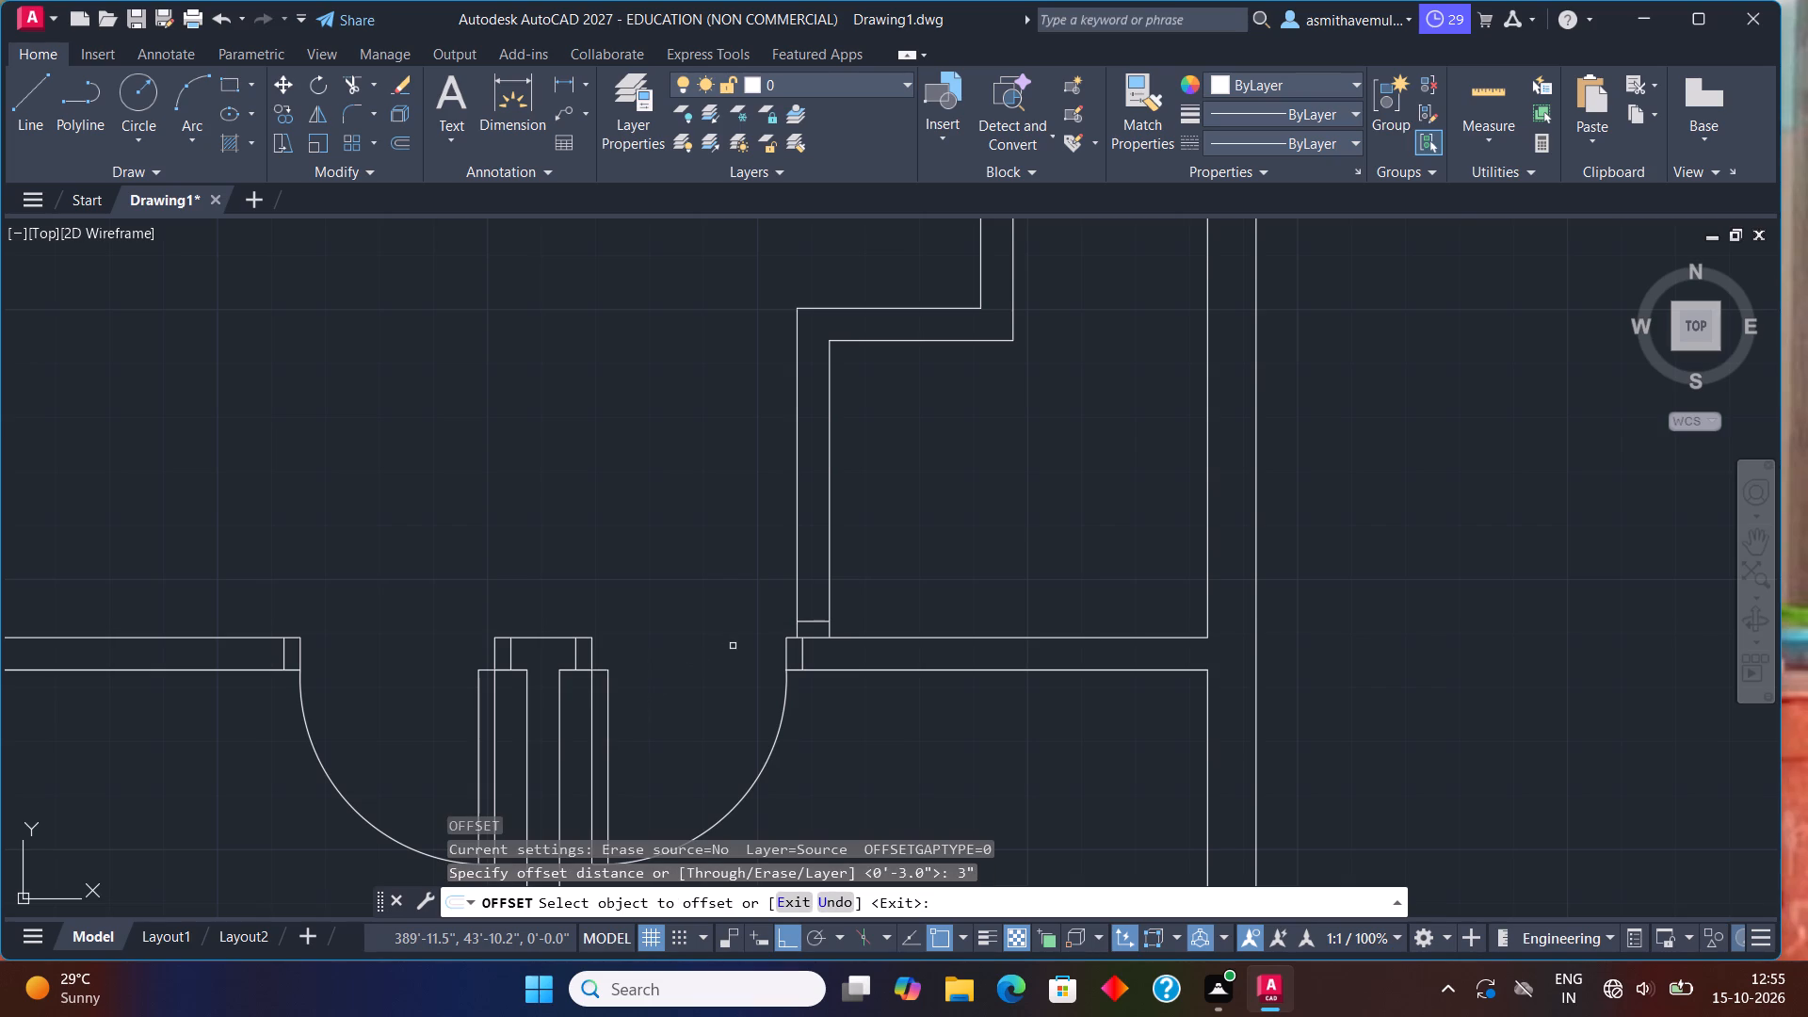
click(803, 623)
click(809, 605)
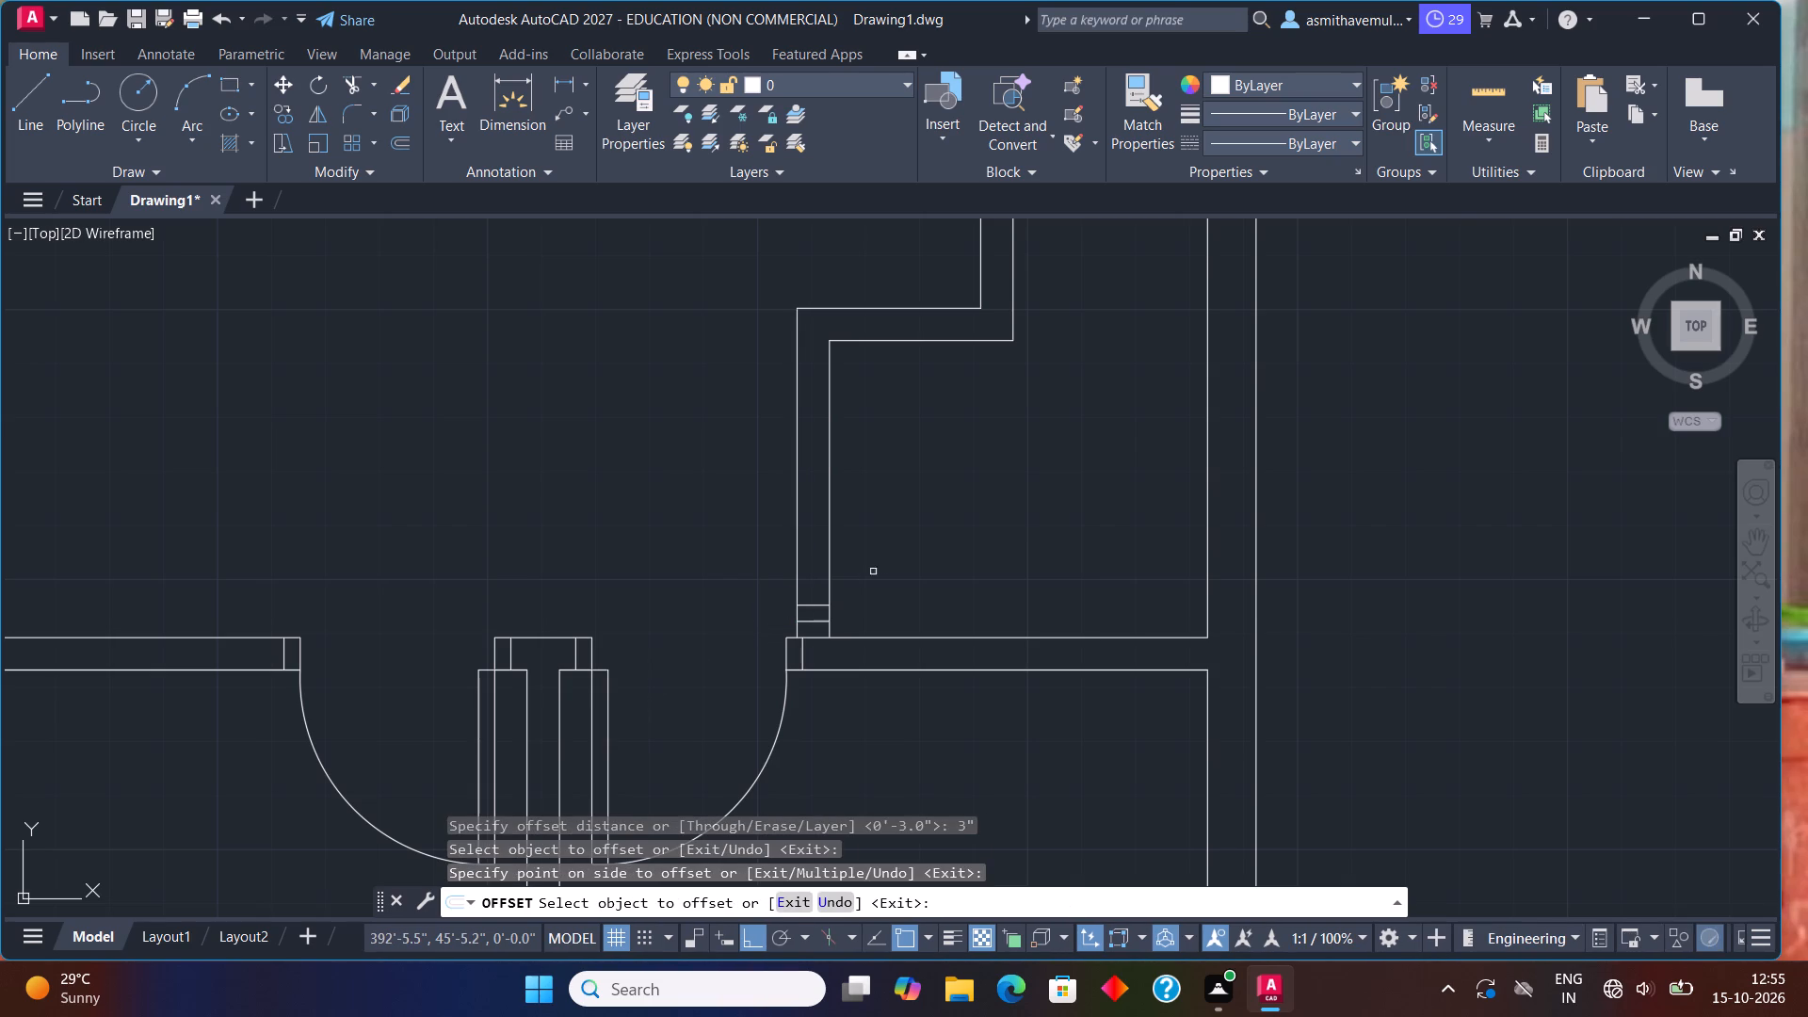
key(Escape)
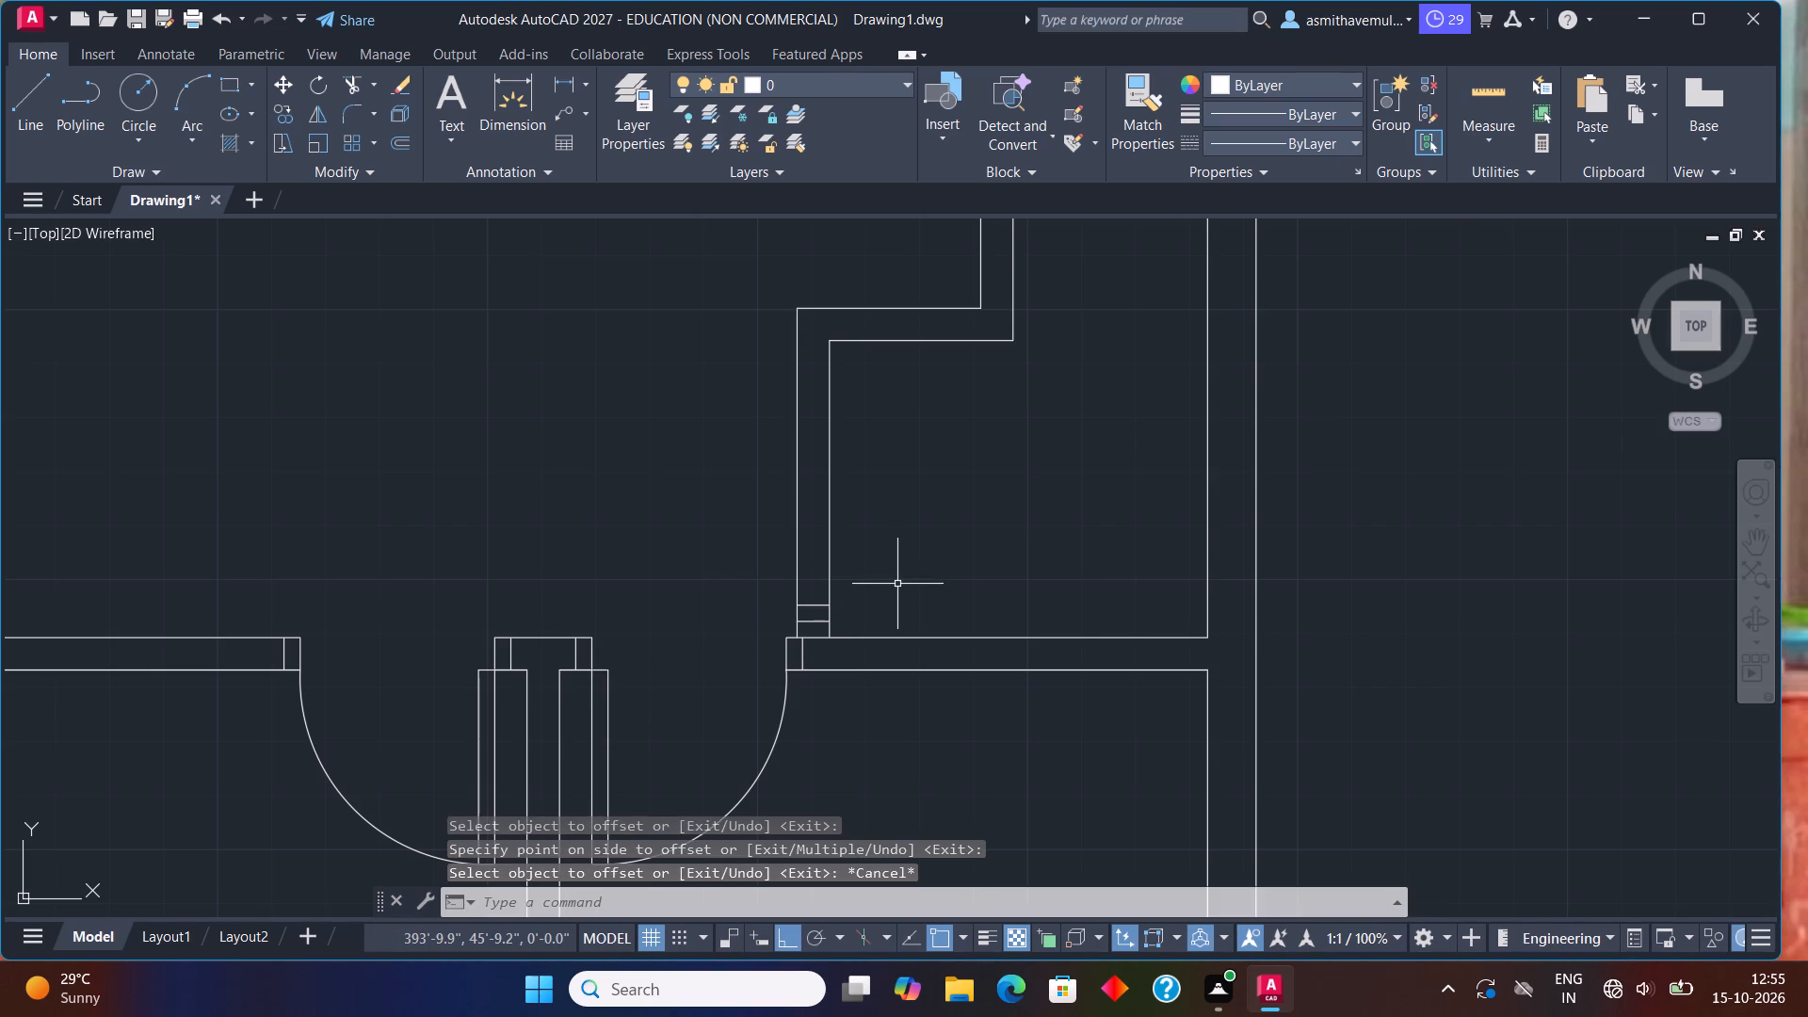
Offset the upper jamb line 3' north to mark the width of the door opening.
key(o)
key(Return)
text(3')
key(Return)
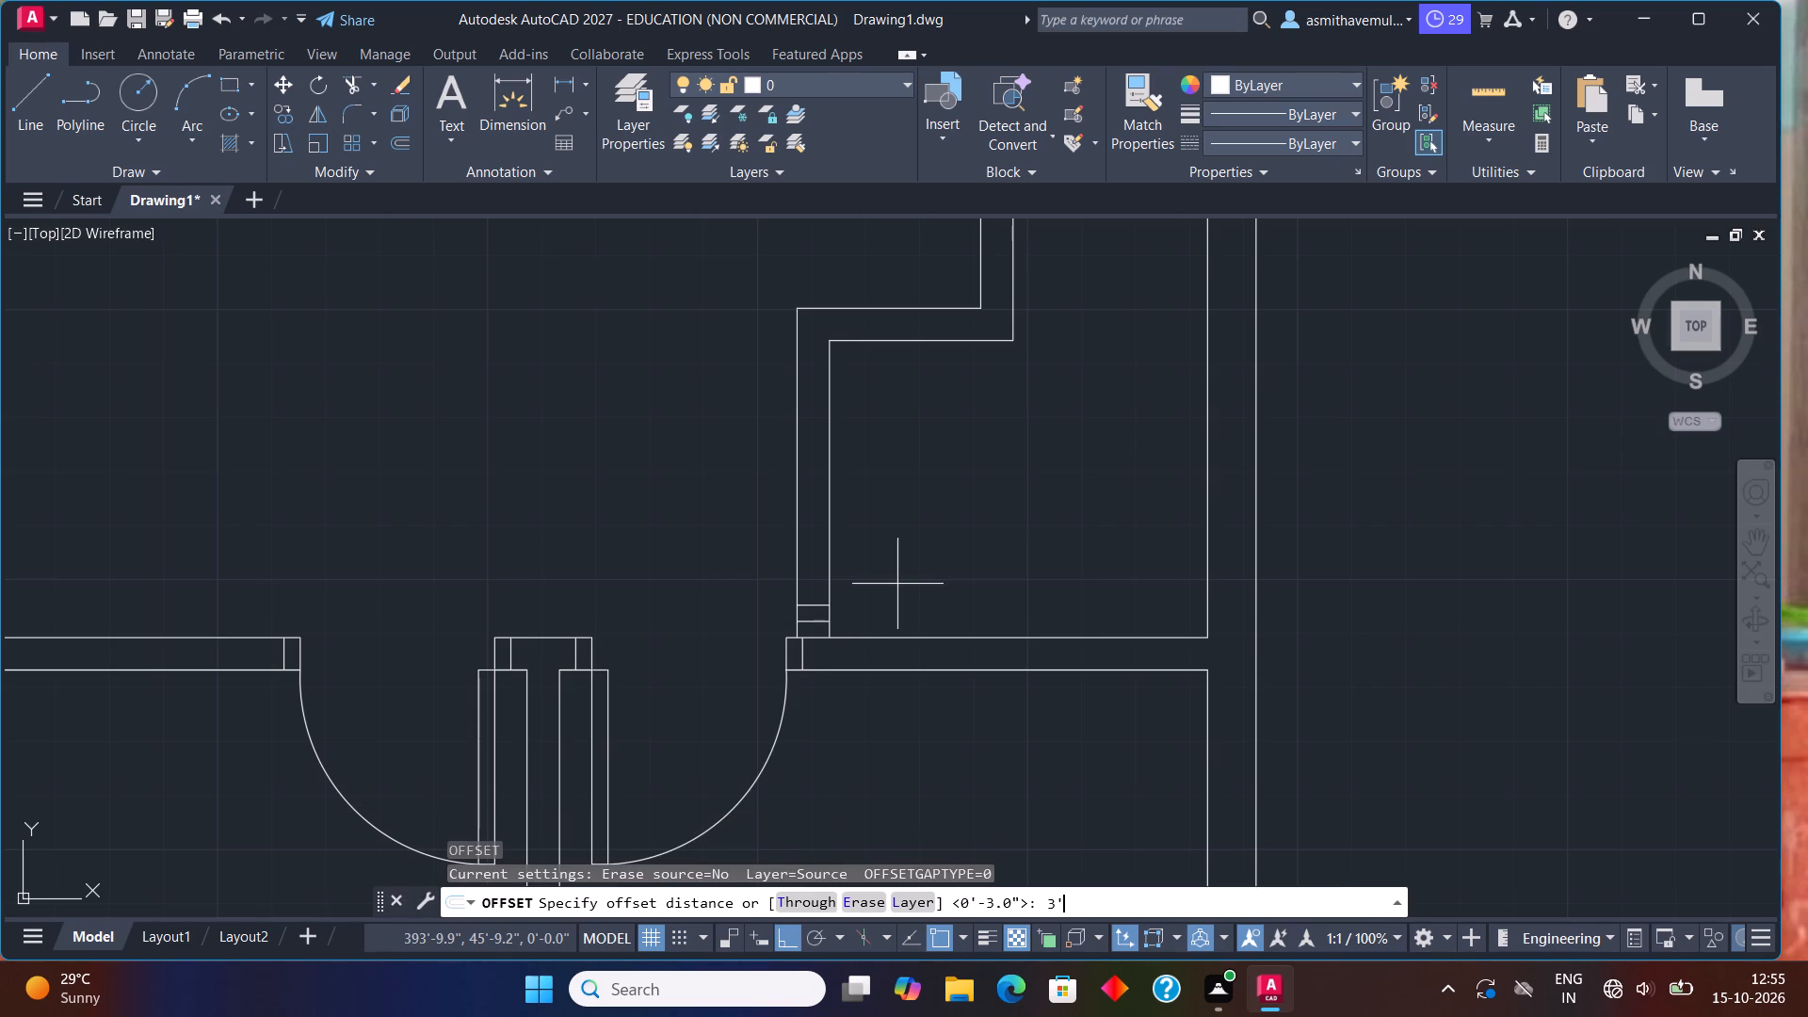
scroll(874, 590, up, 1)
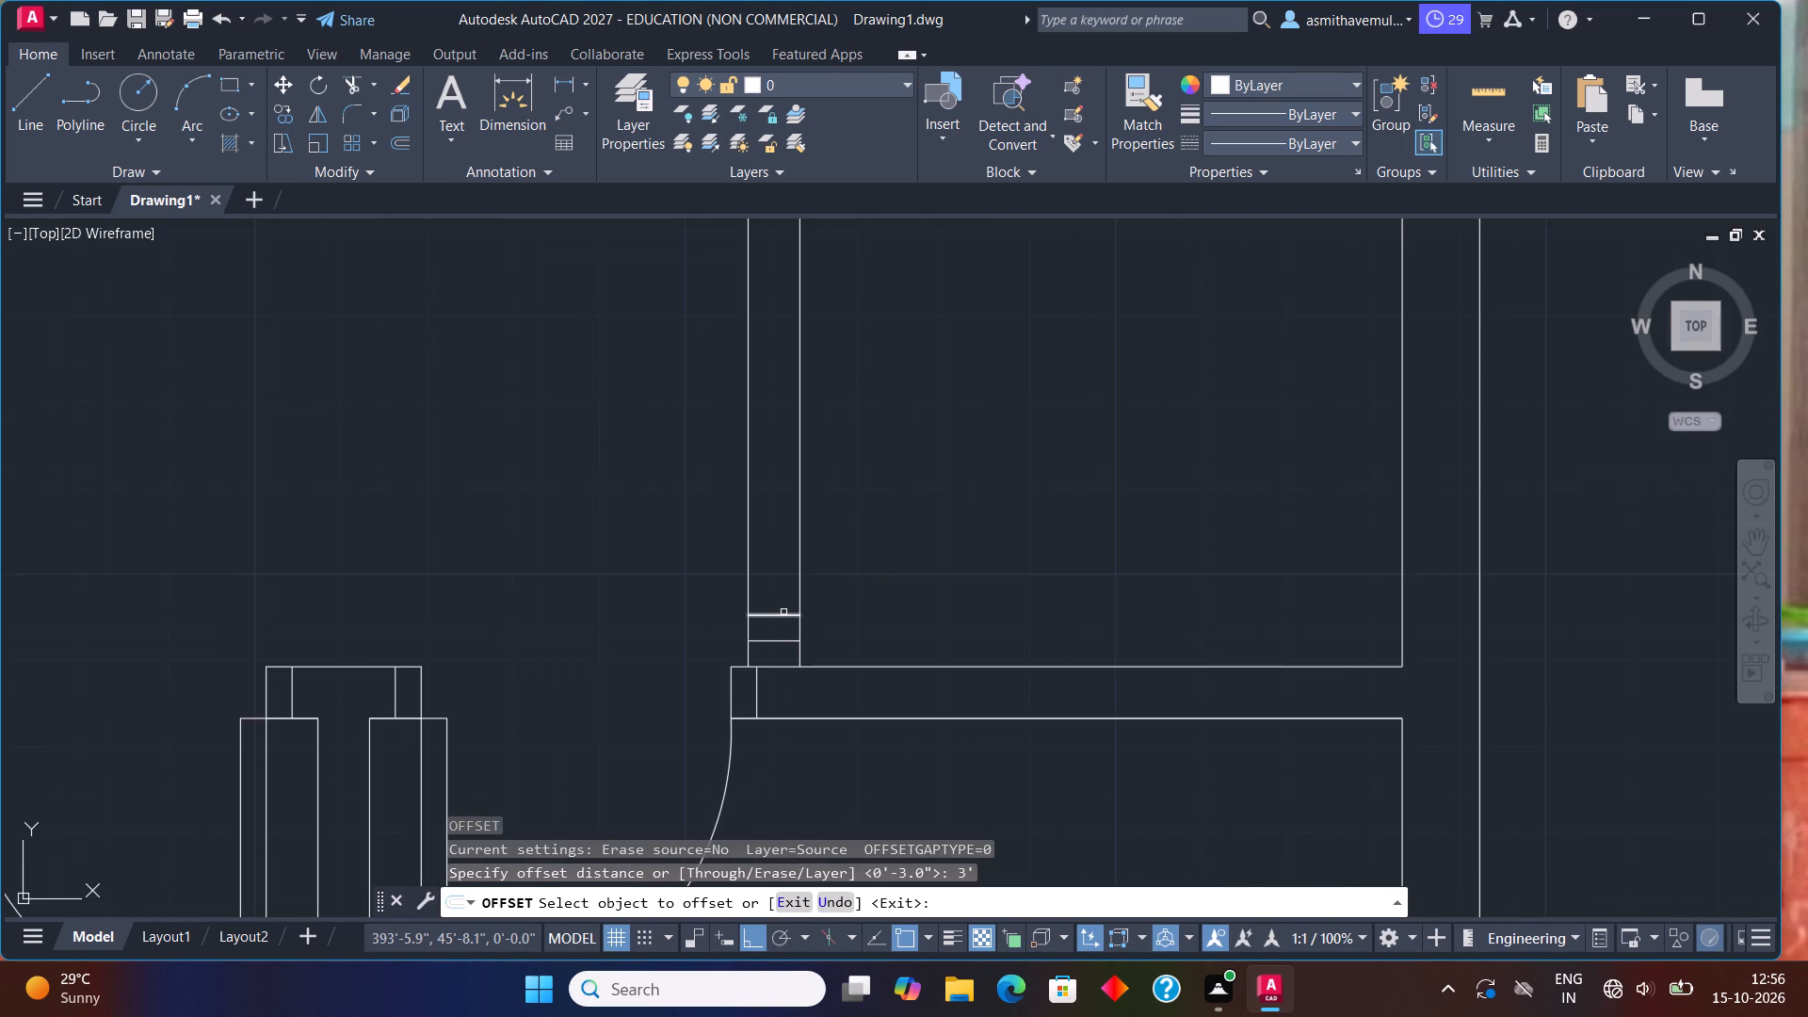
click(781, 614)
click(784, 554)
middle_drag(870, 469, 864, 578)
key(Escape)
Offset the opening's north edge line 3" further north to form the second jamb.
key(o)
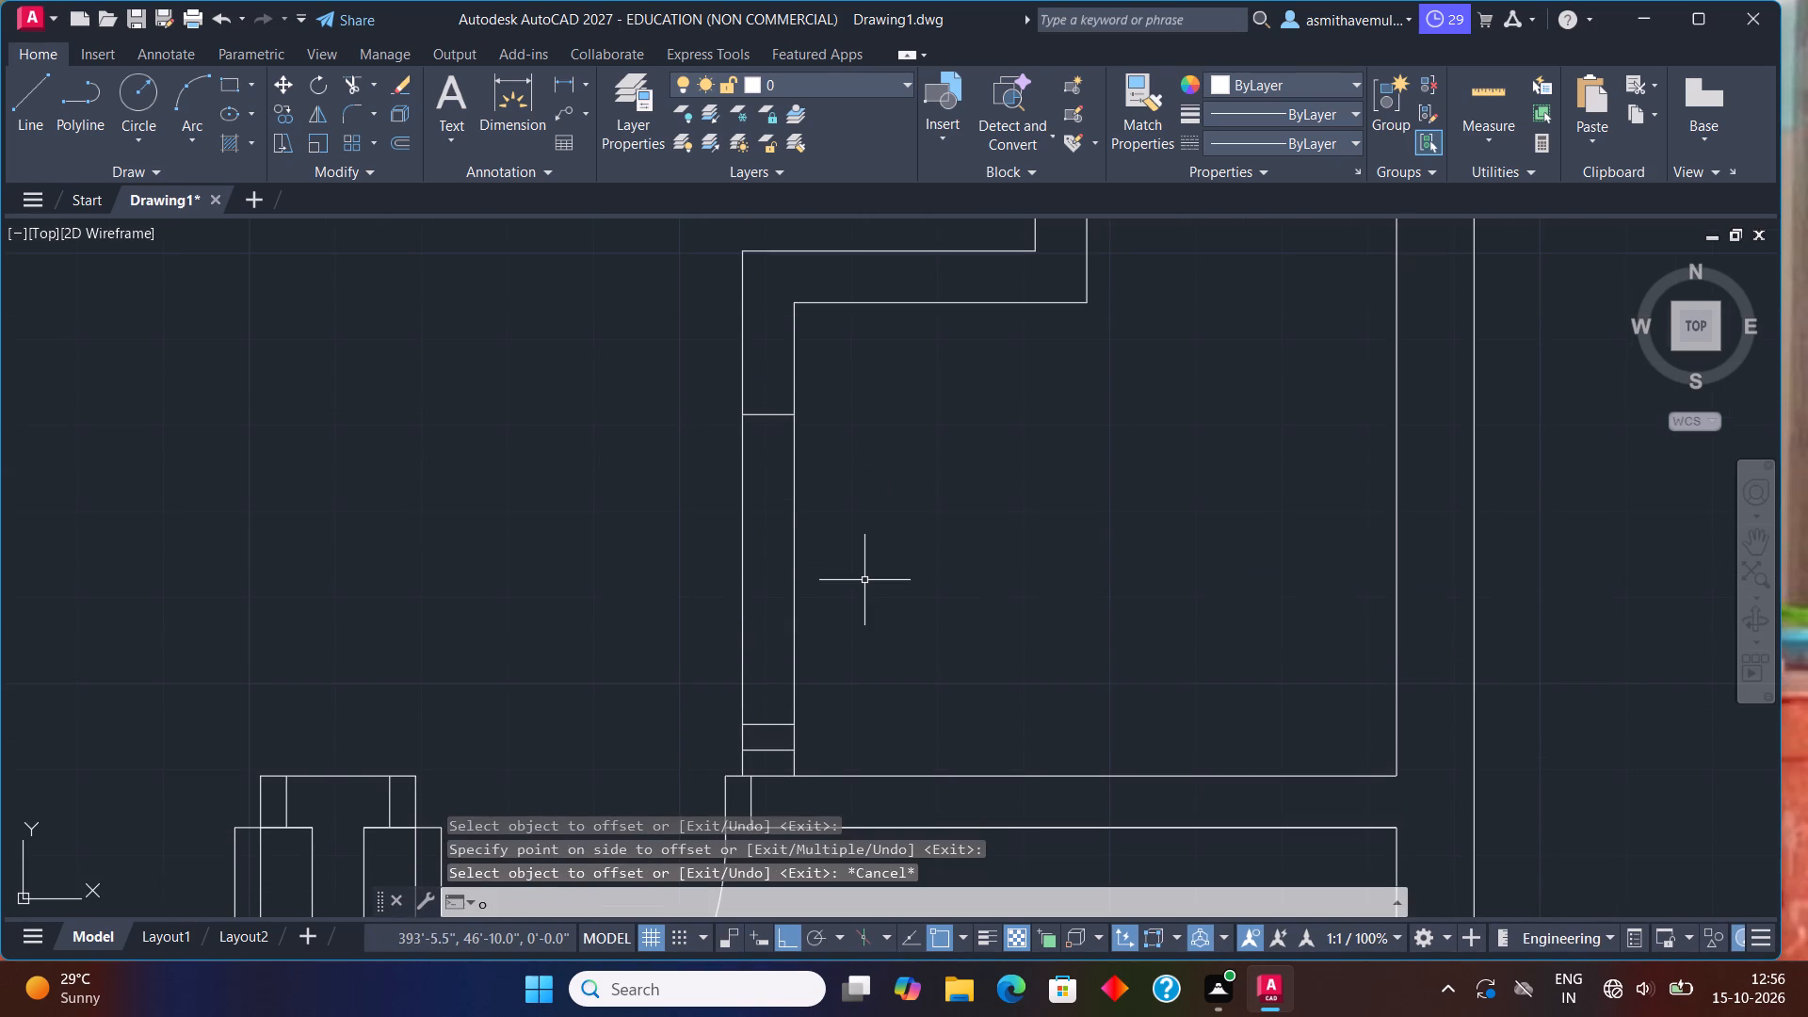
key(Return)
text(3")
key(Return)
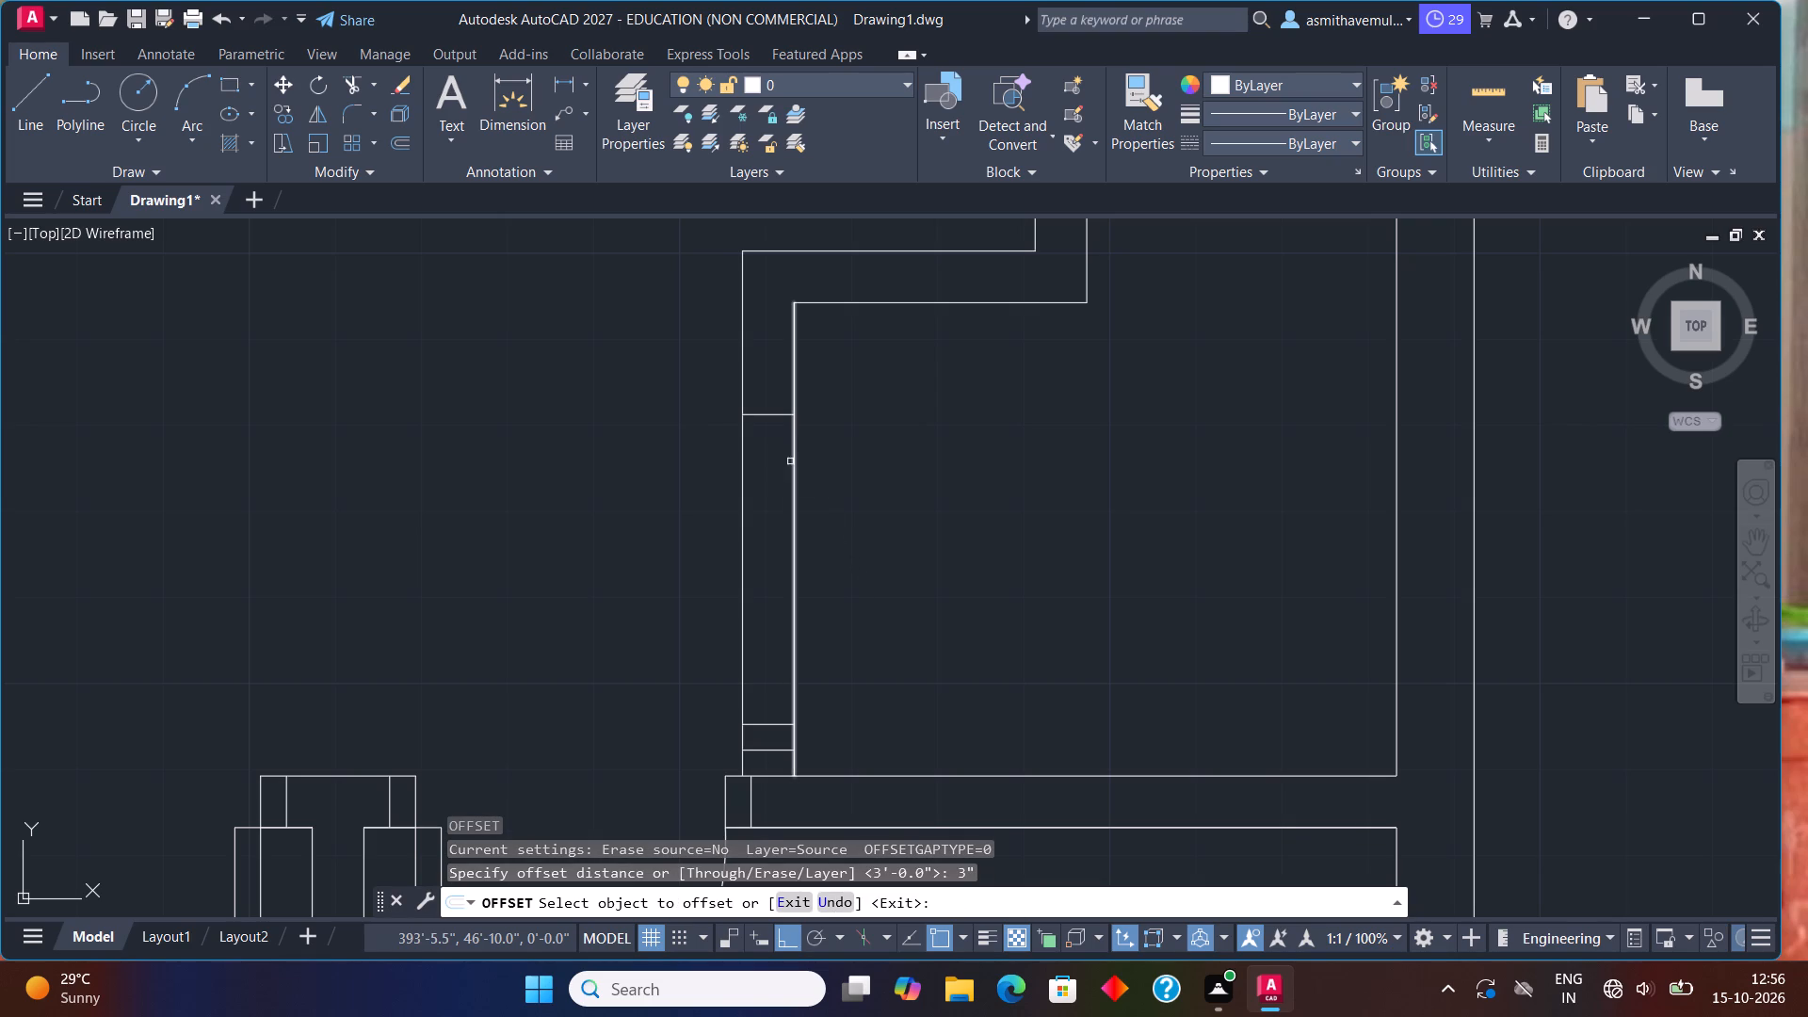
click(780, 415)
click(780, 379)
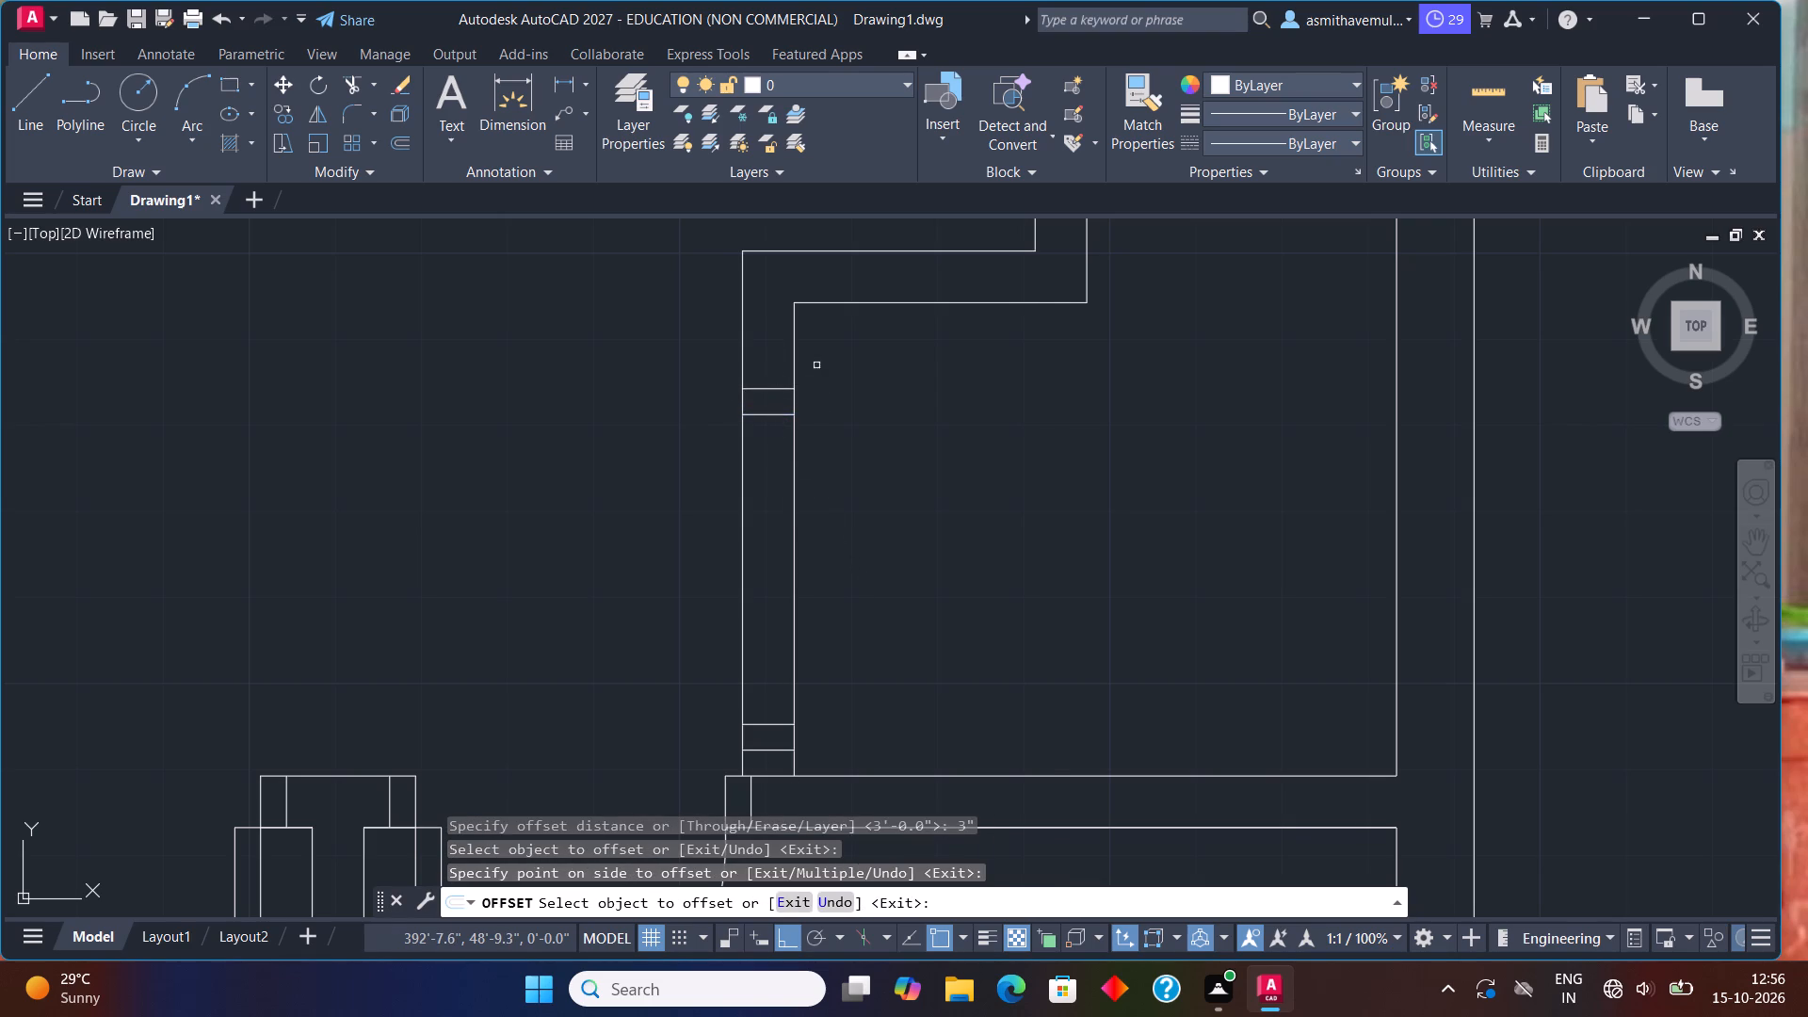
key(Escape)
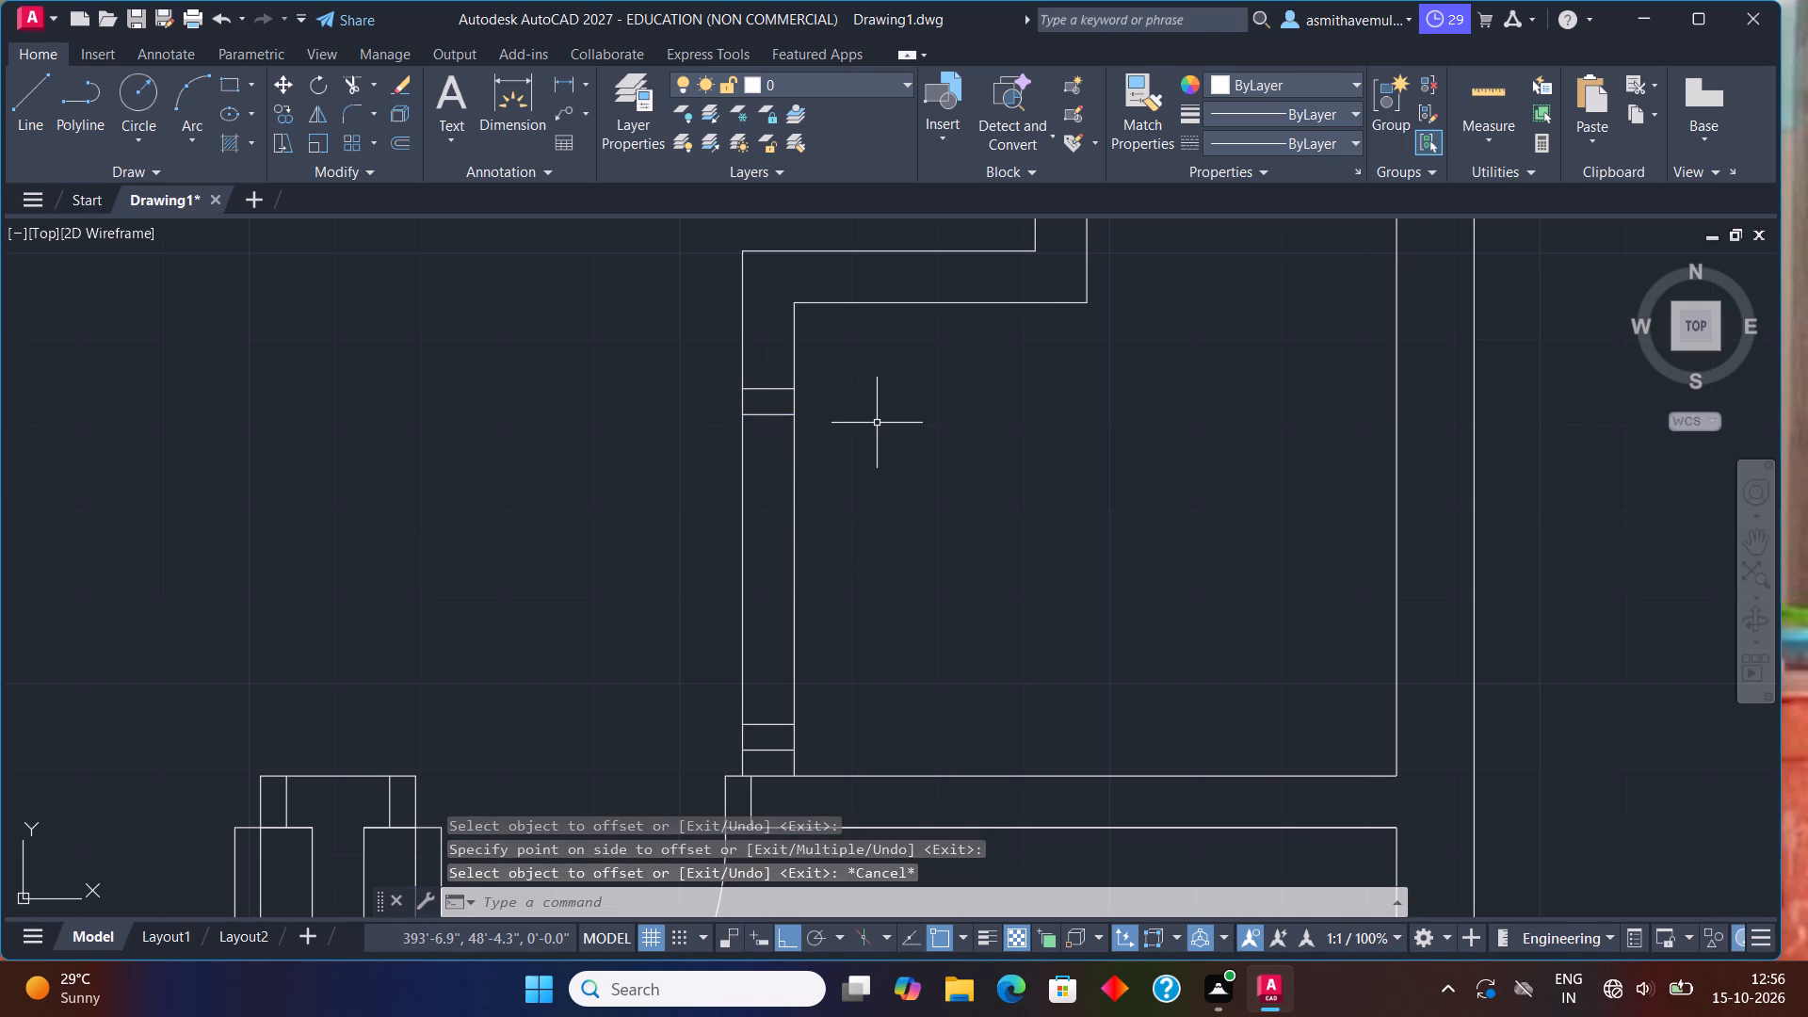
Trim both partition lines between the two jambs to open the doorway.
text(trim)
key(Return)
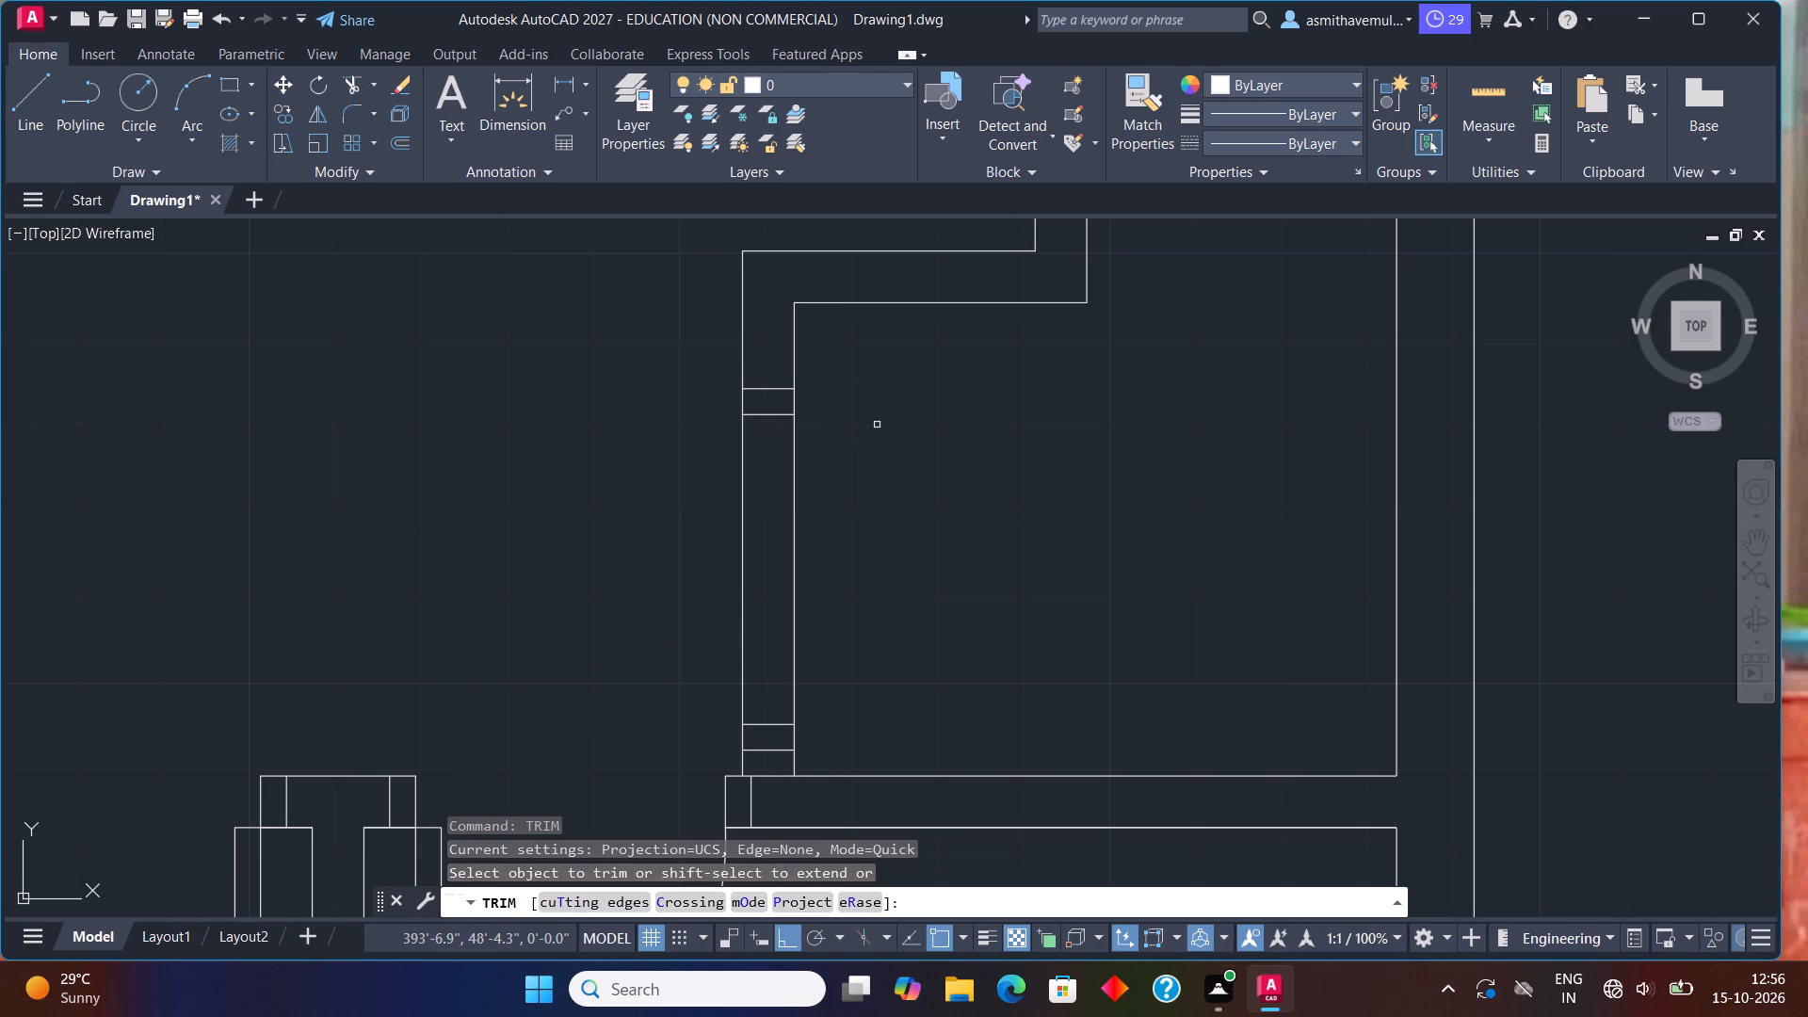
drag(878, 466, 651, 594)
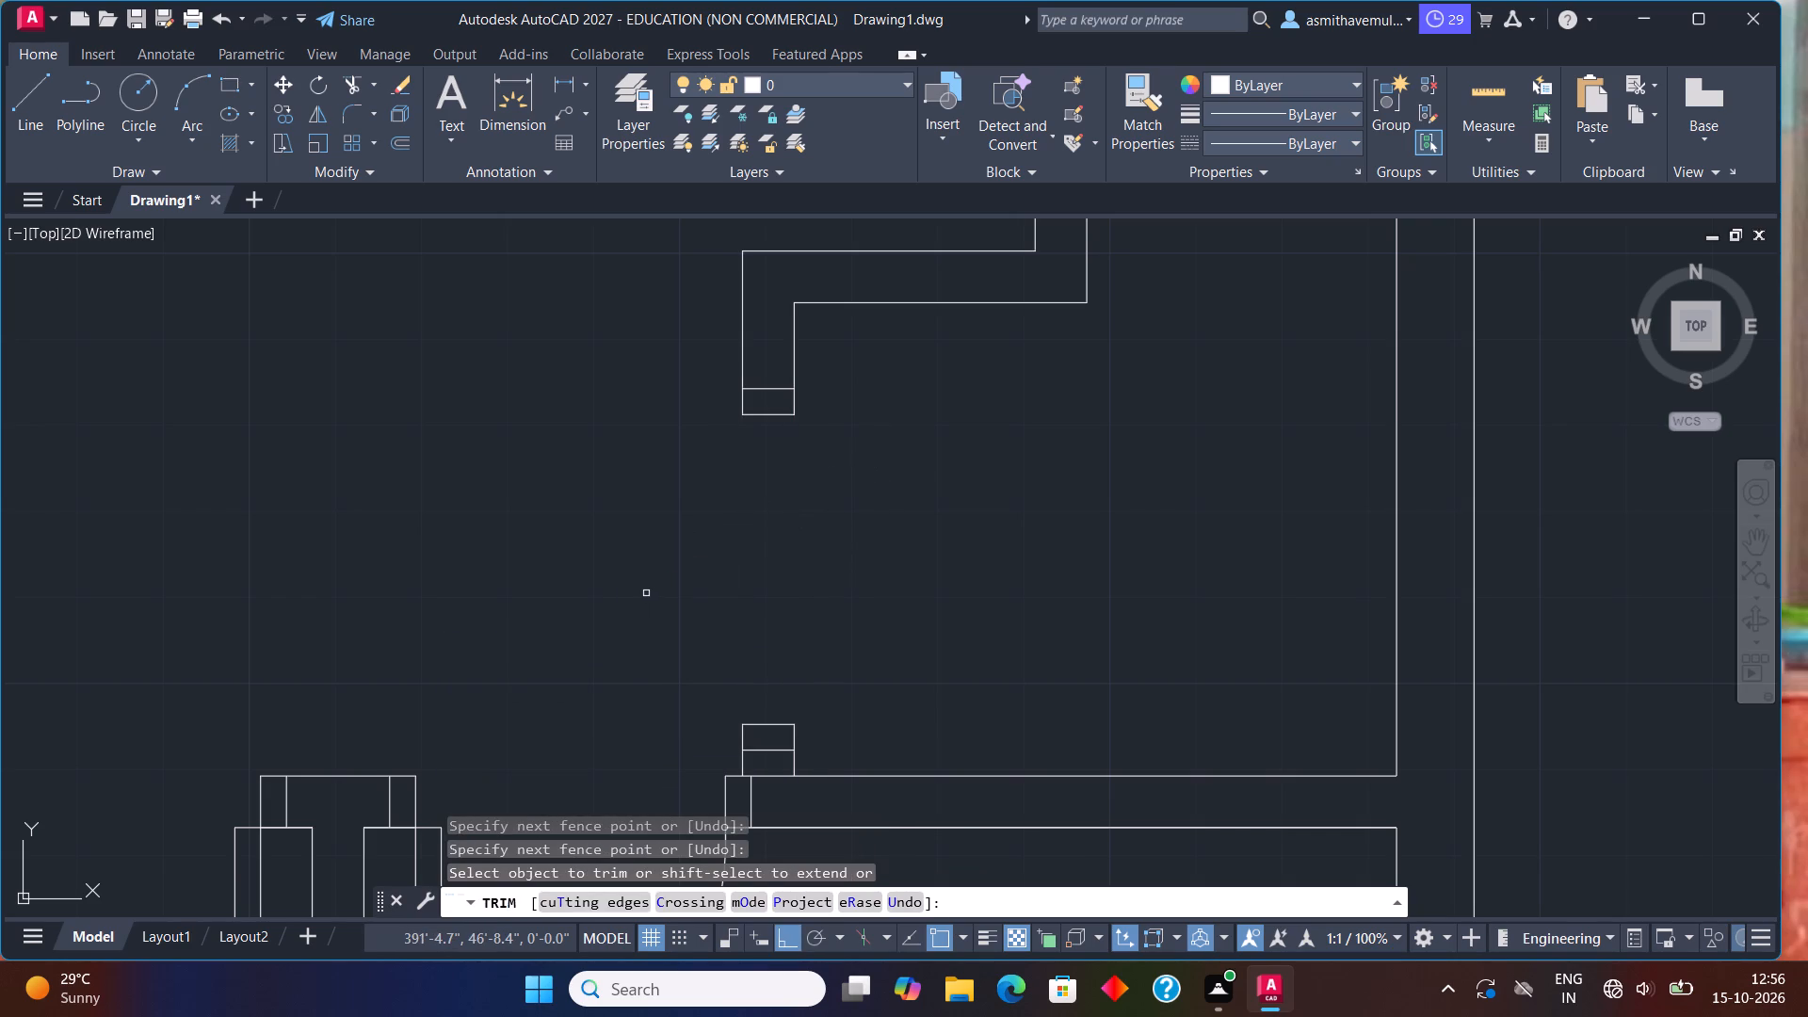
key(Escape)
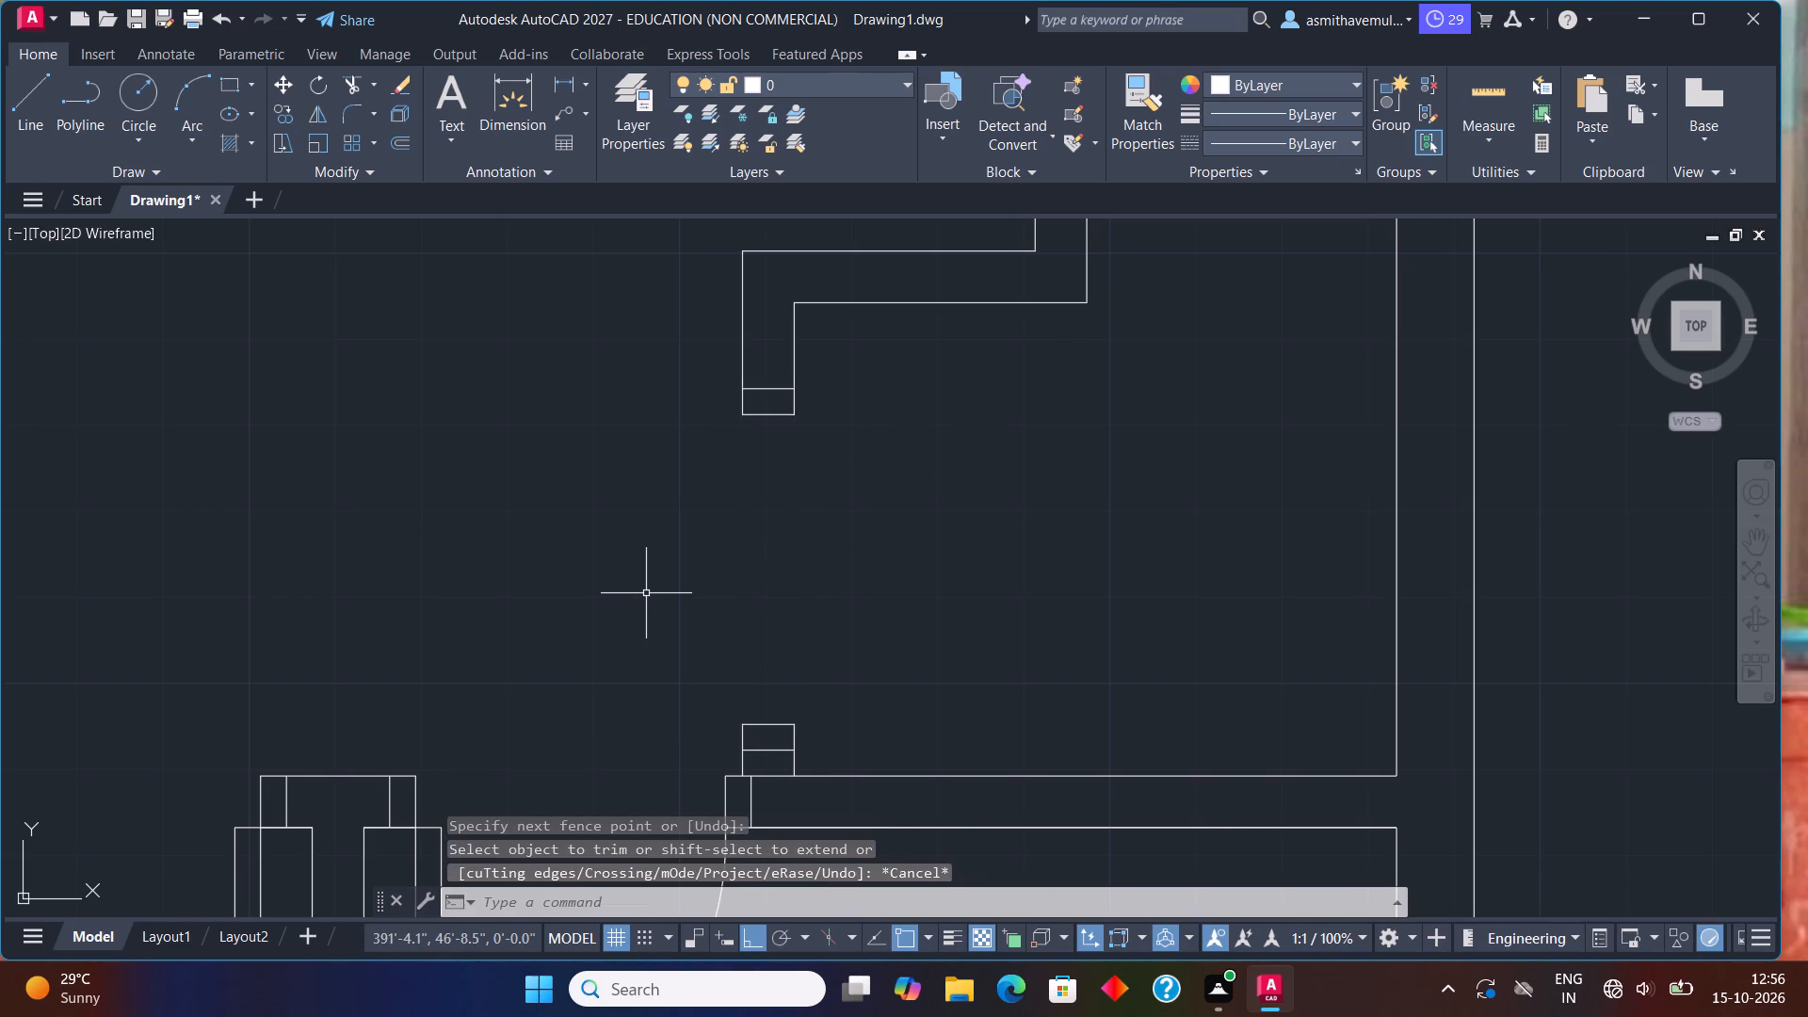
Draw a 3' by 3" rectangular door leaf running east from the northeast corner of the opening's south jamb.
text(rec)
key(Return)
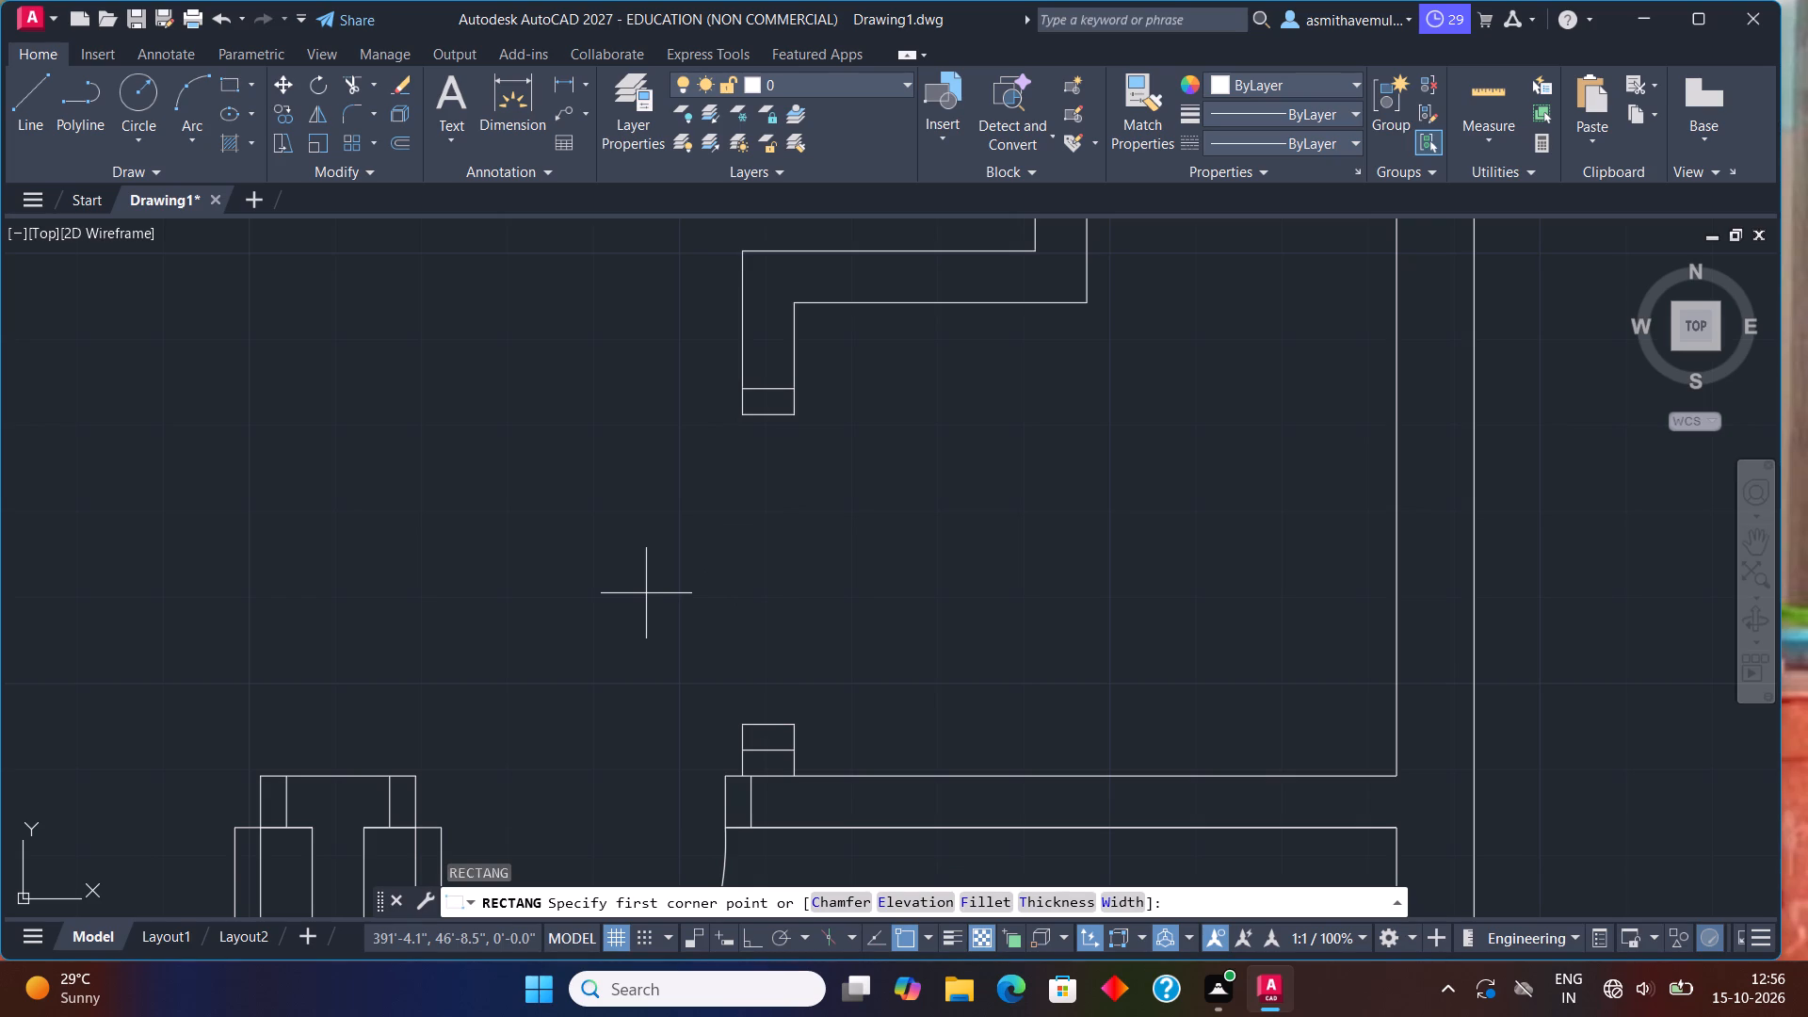
click(797, 720)
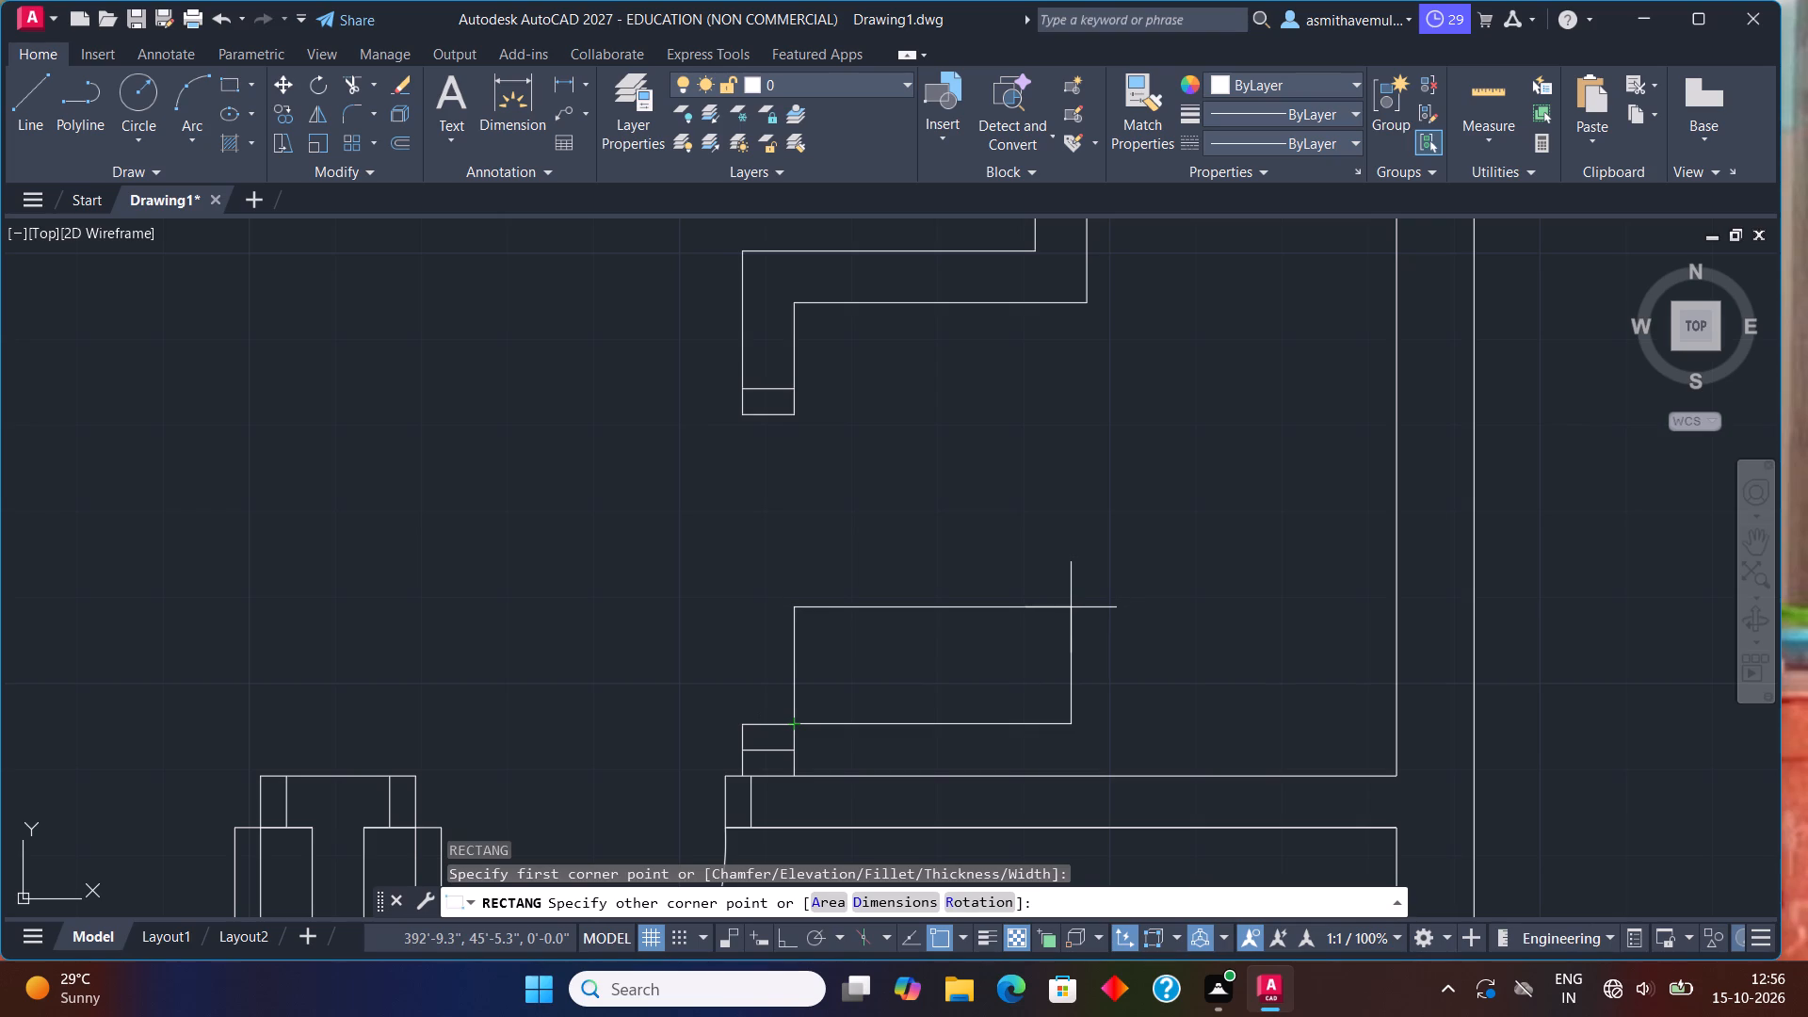
key(d)
key(Return)
text(3')
key(Return)
key(3)
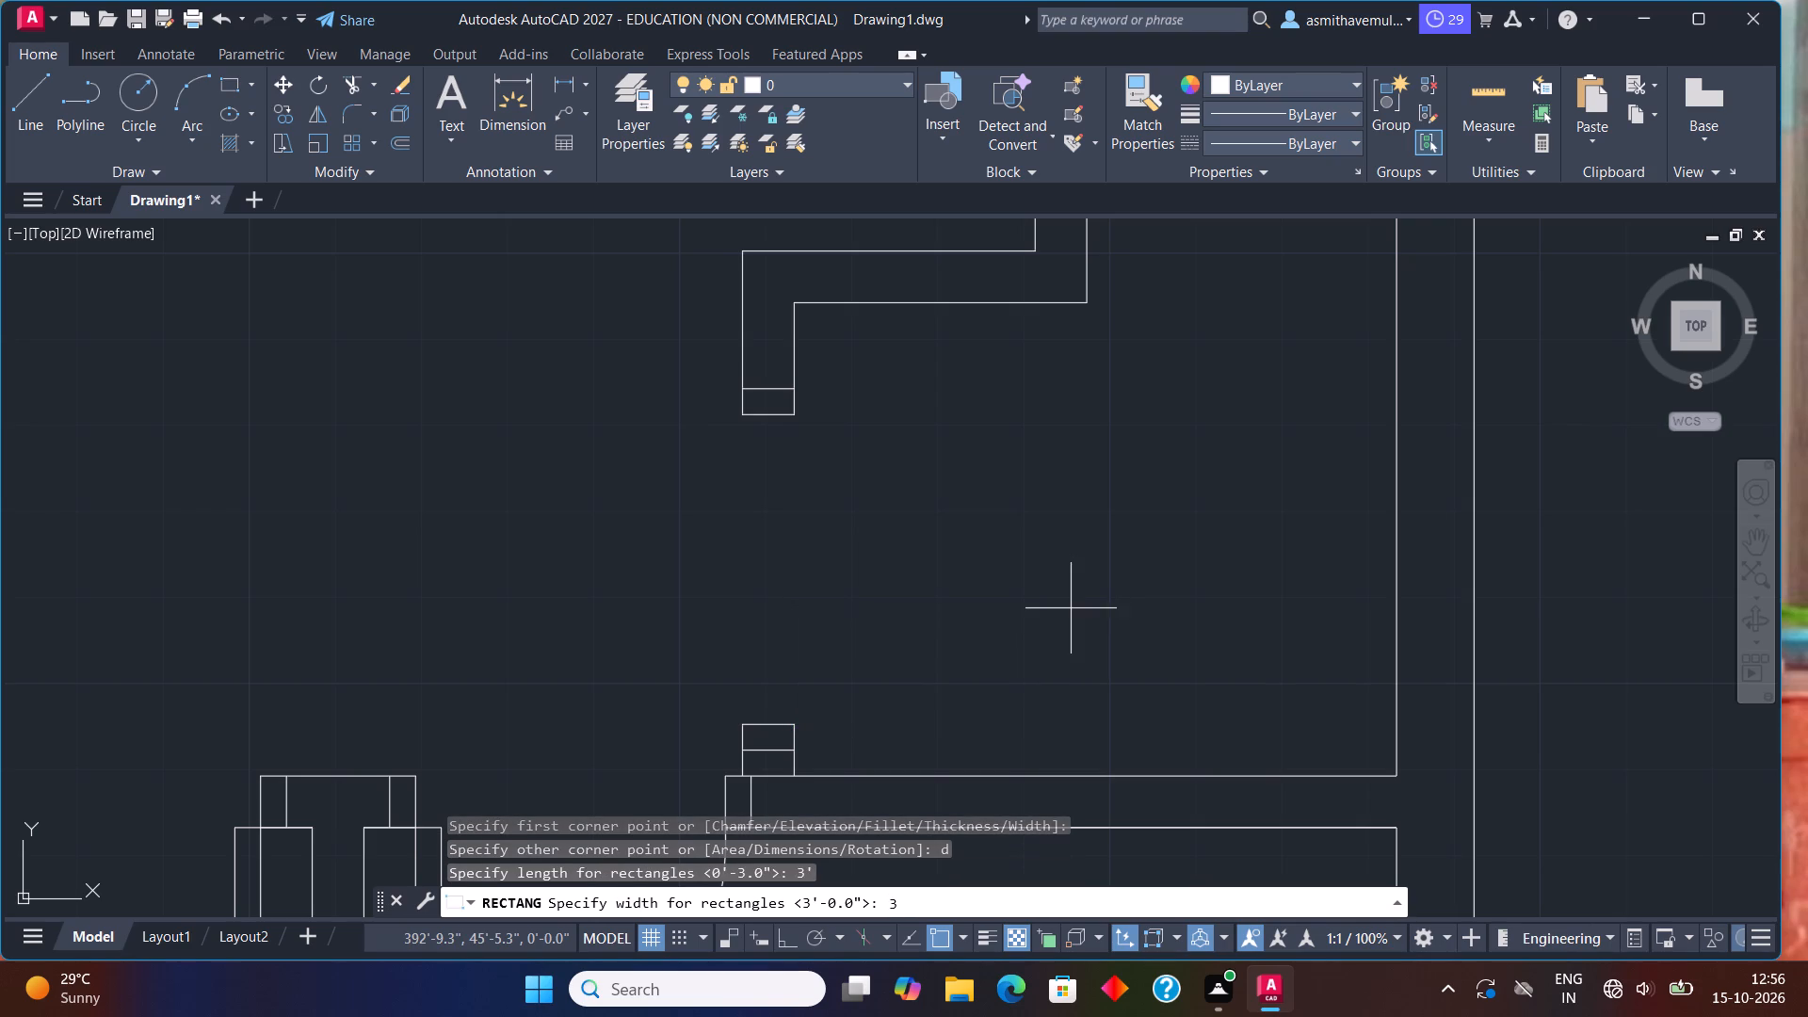
key(shift+quotedbl)
key(Return)
click(1049, 608)
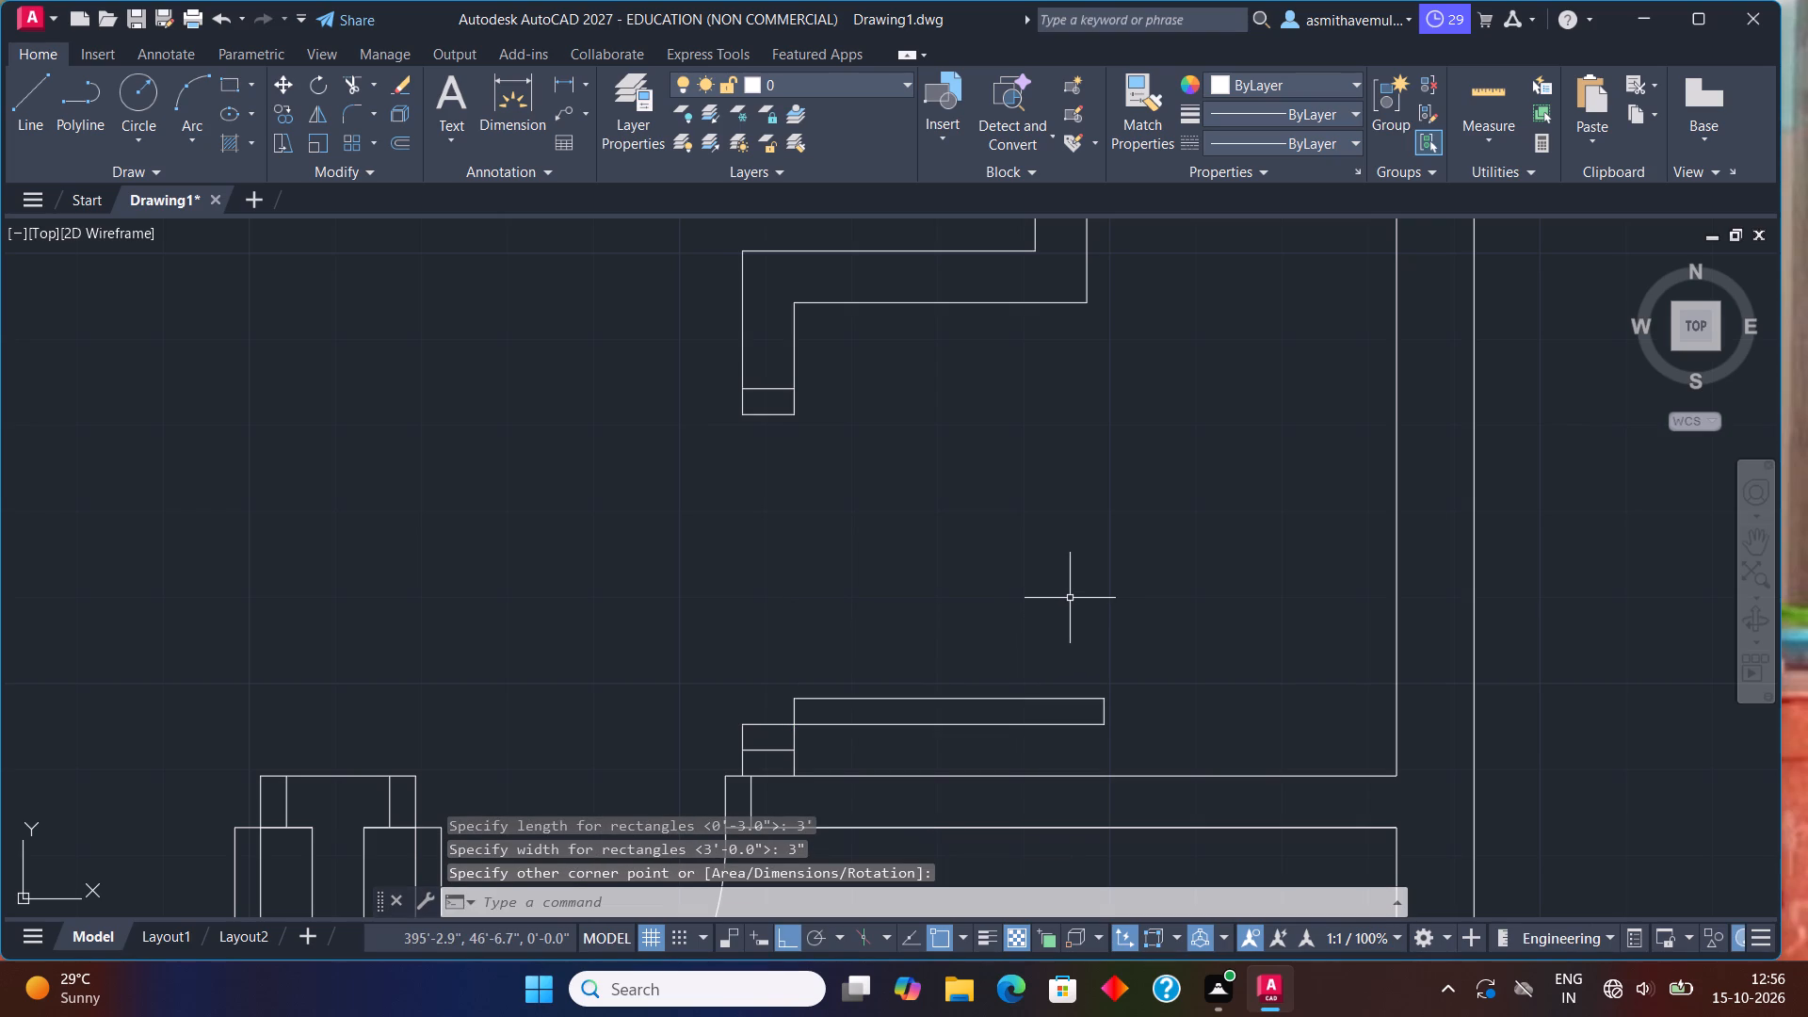
Draw a three-point swing arc from the east end of the door leaf to the opening's north jamb.
text(arc)
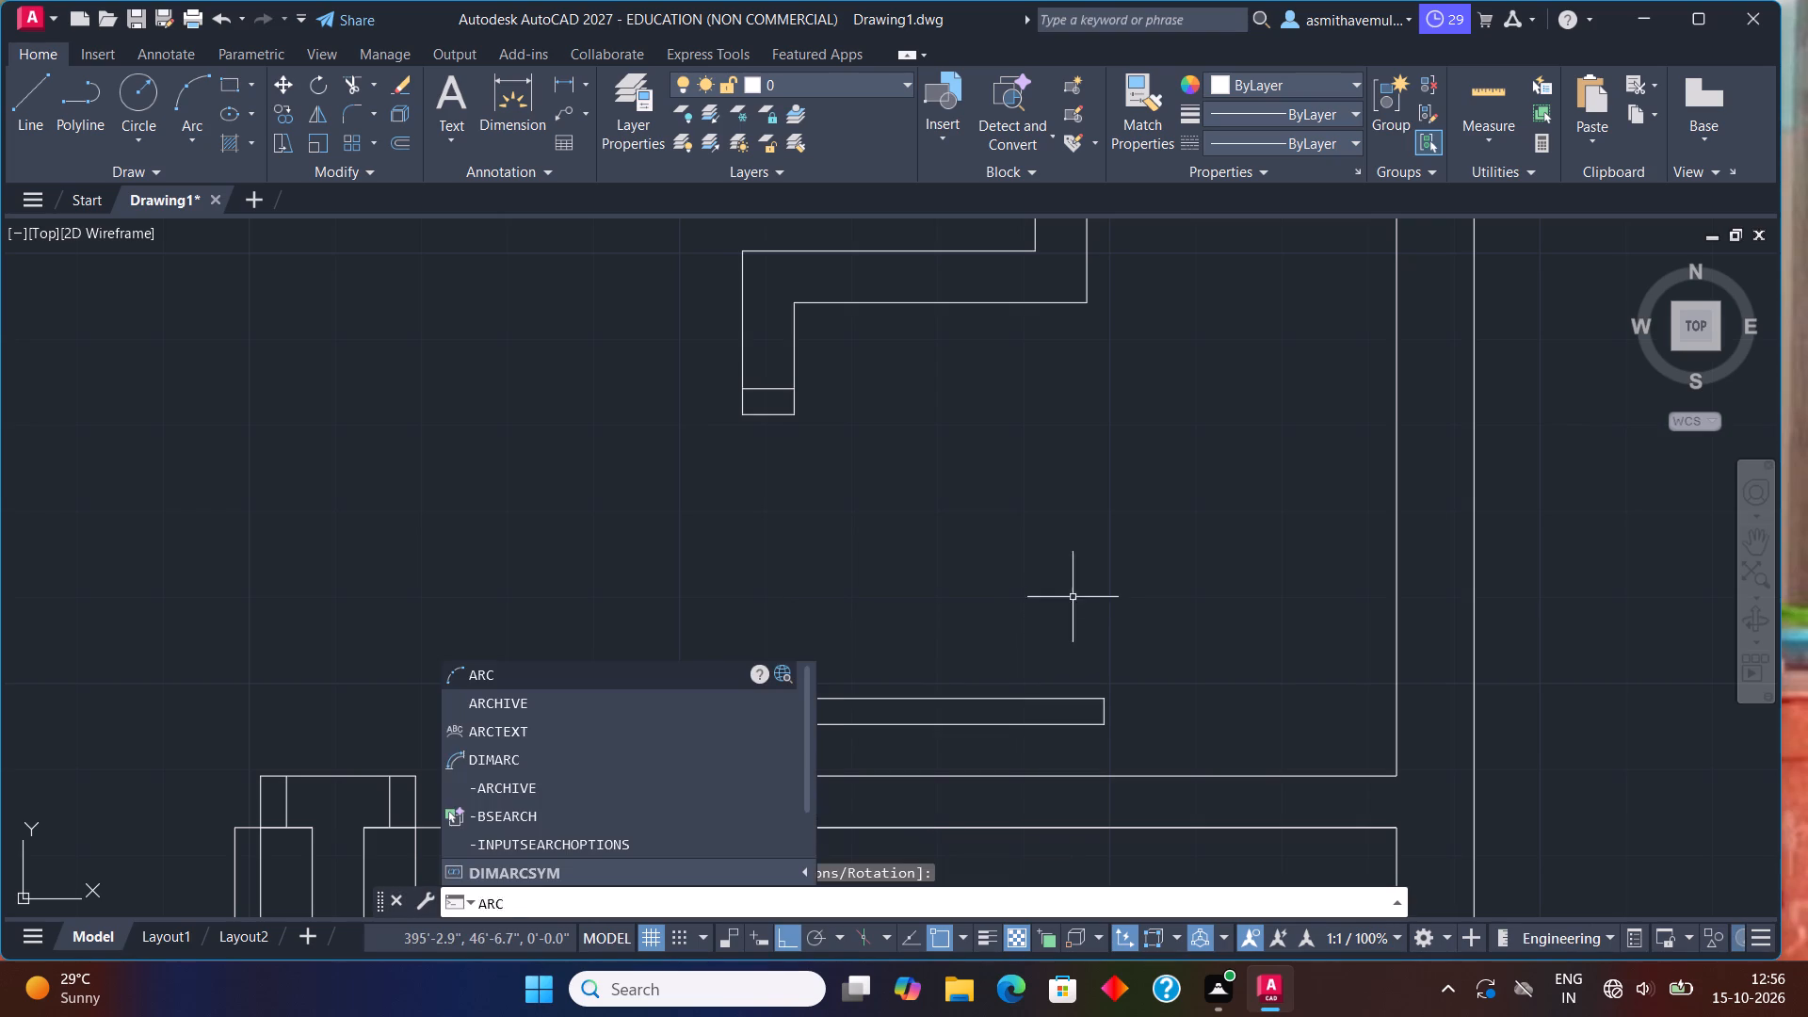
key(Return)
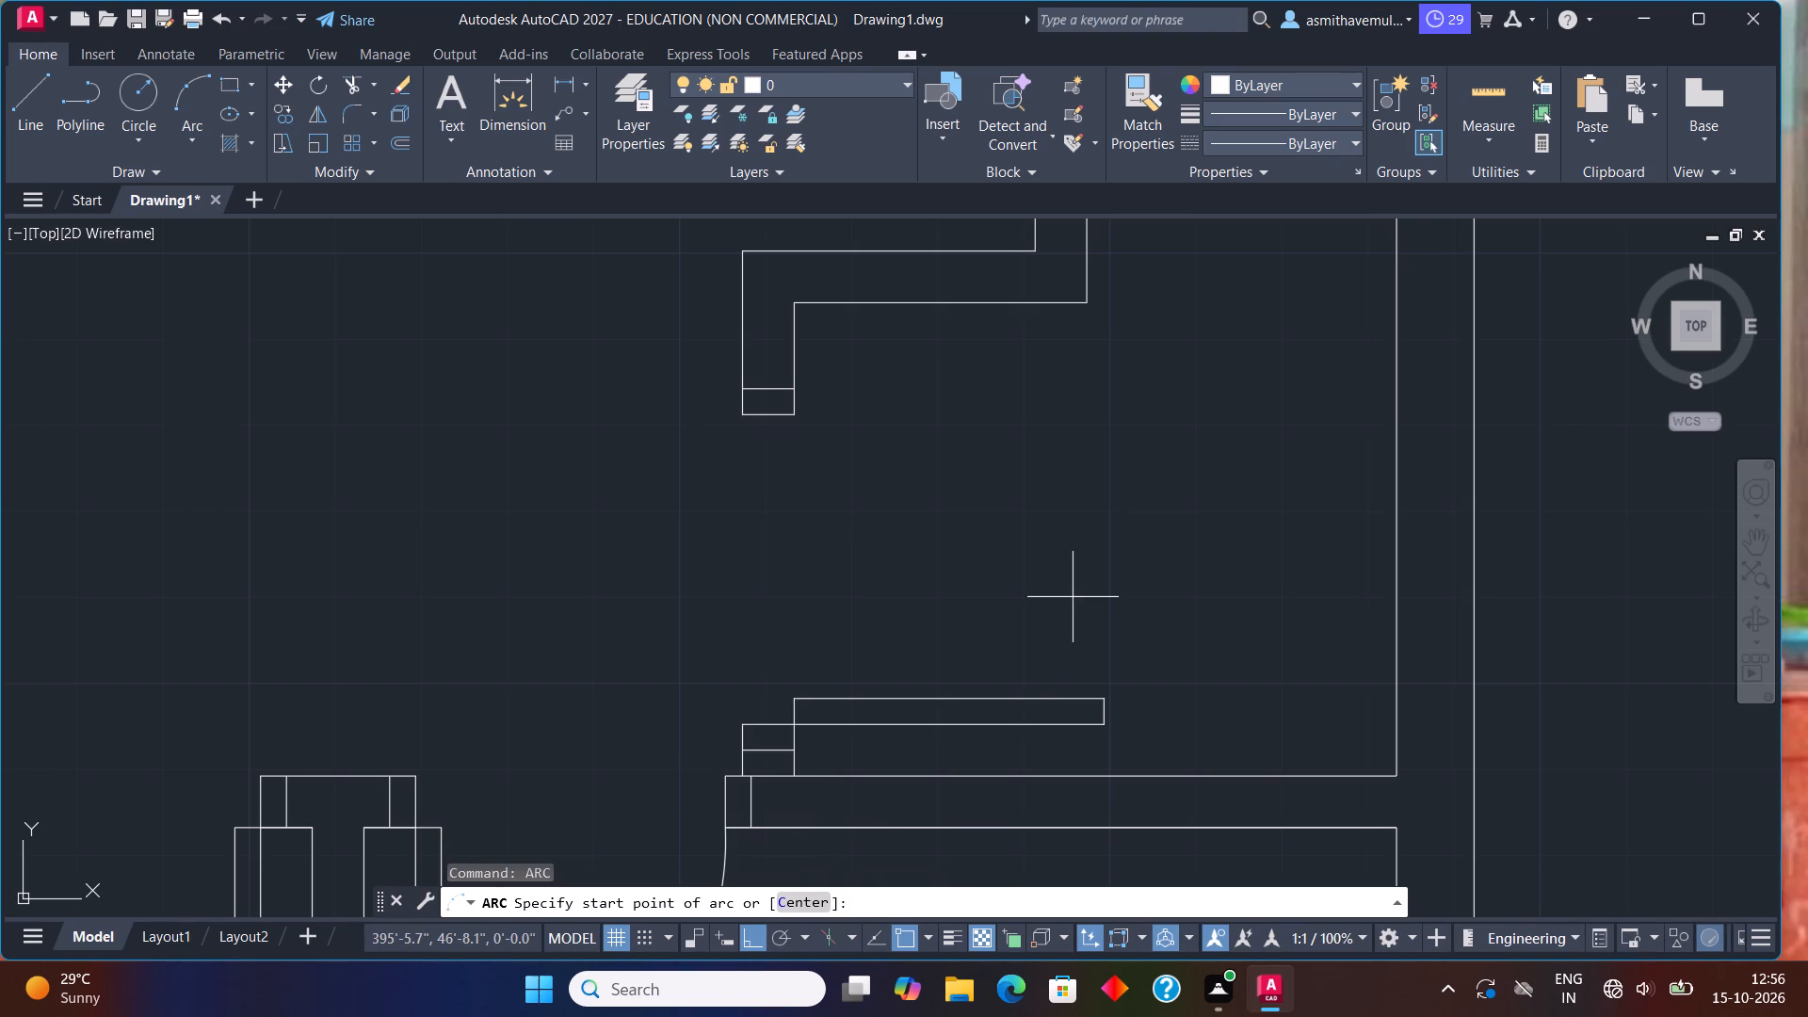
click(1110, 729)
click(1110, 692)
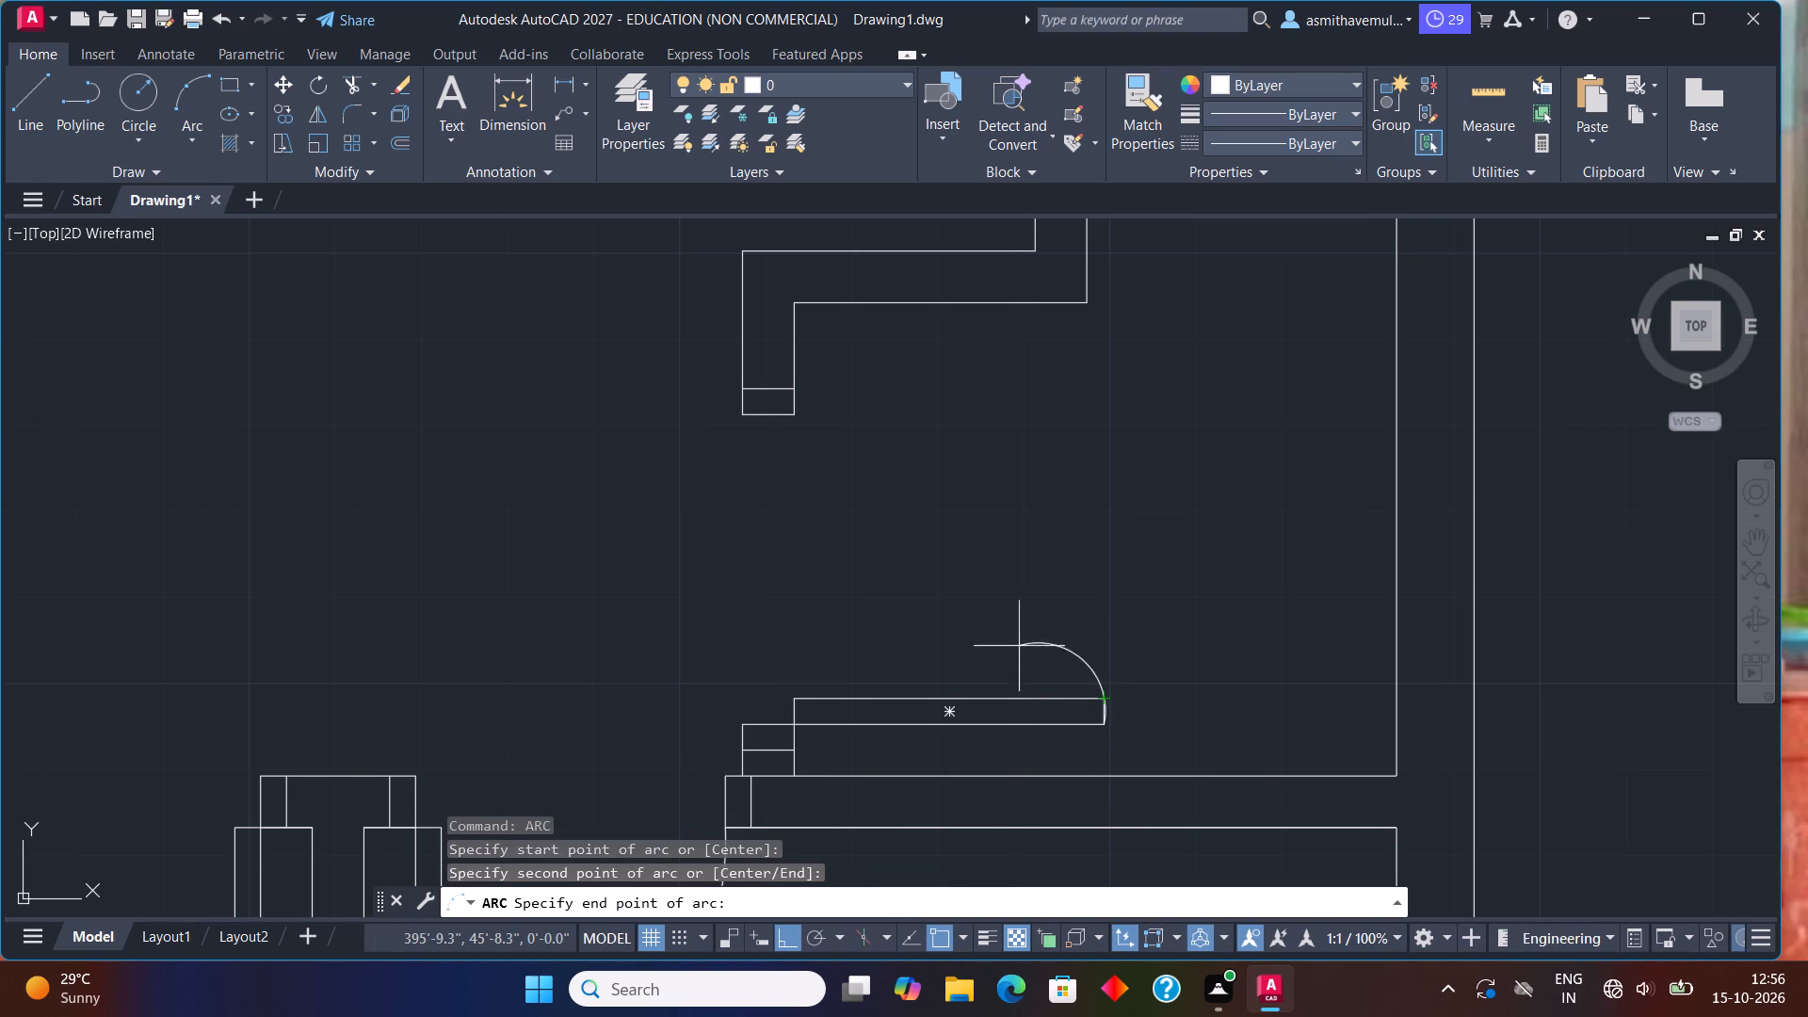
click(797, 418)
Trim the wall line across the north end of the short partition beside the northeastern paired doors.
scroll(848, 444, down, 3)
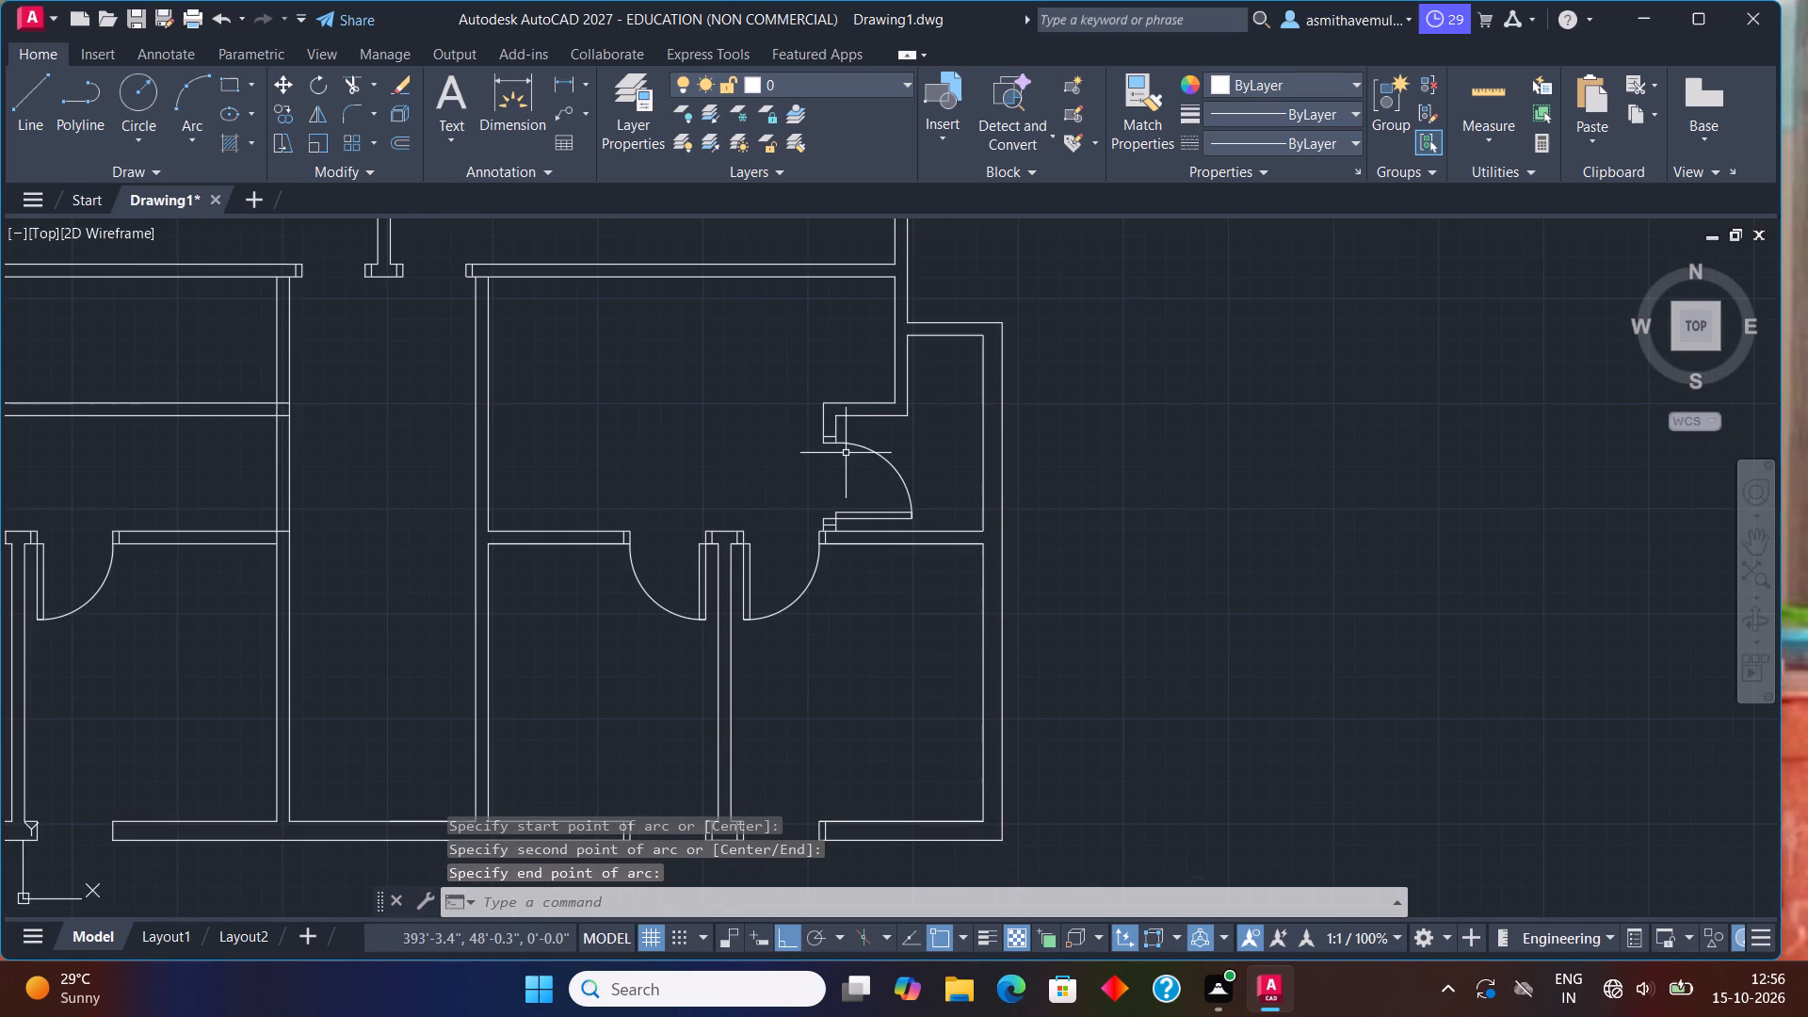
middle_drag(846, 453, 923, 845)
scroll(911, 484, up, 1)
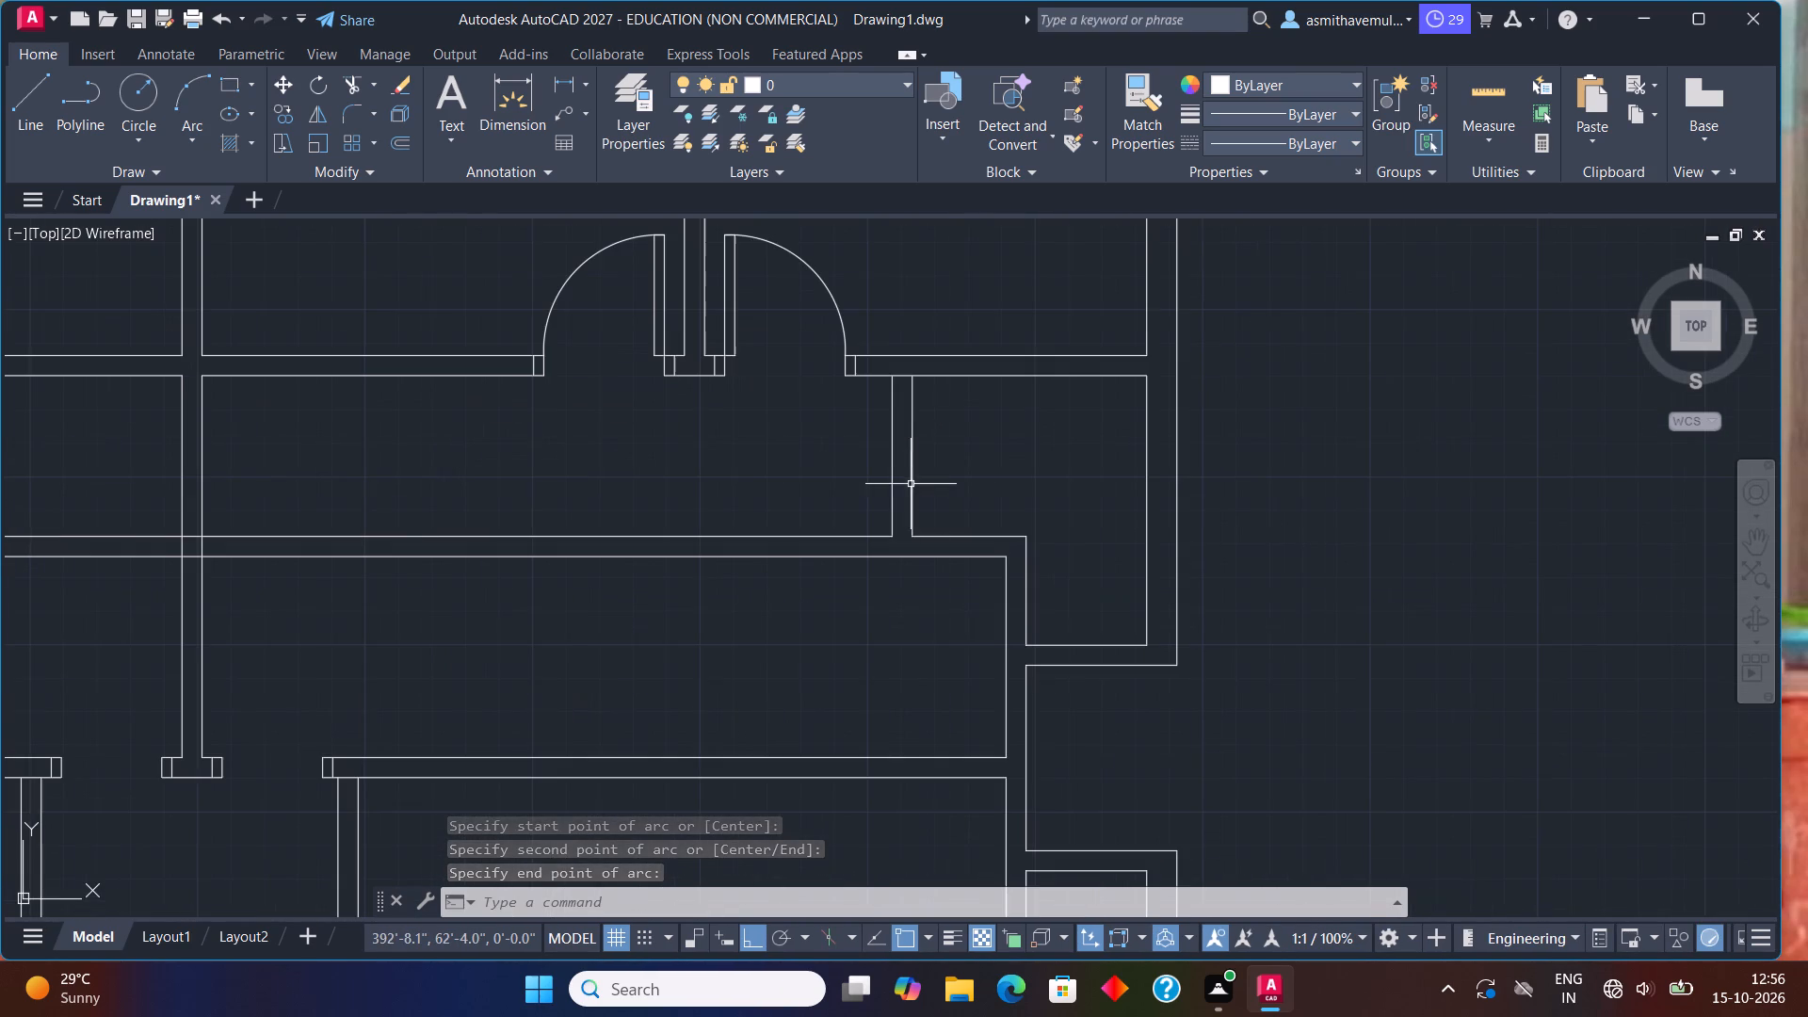
middle_drag(913, 465, 881, 612)
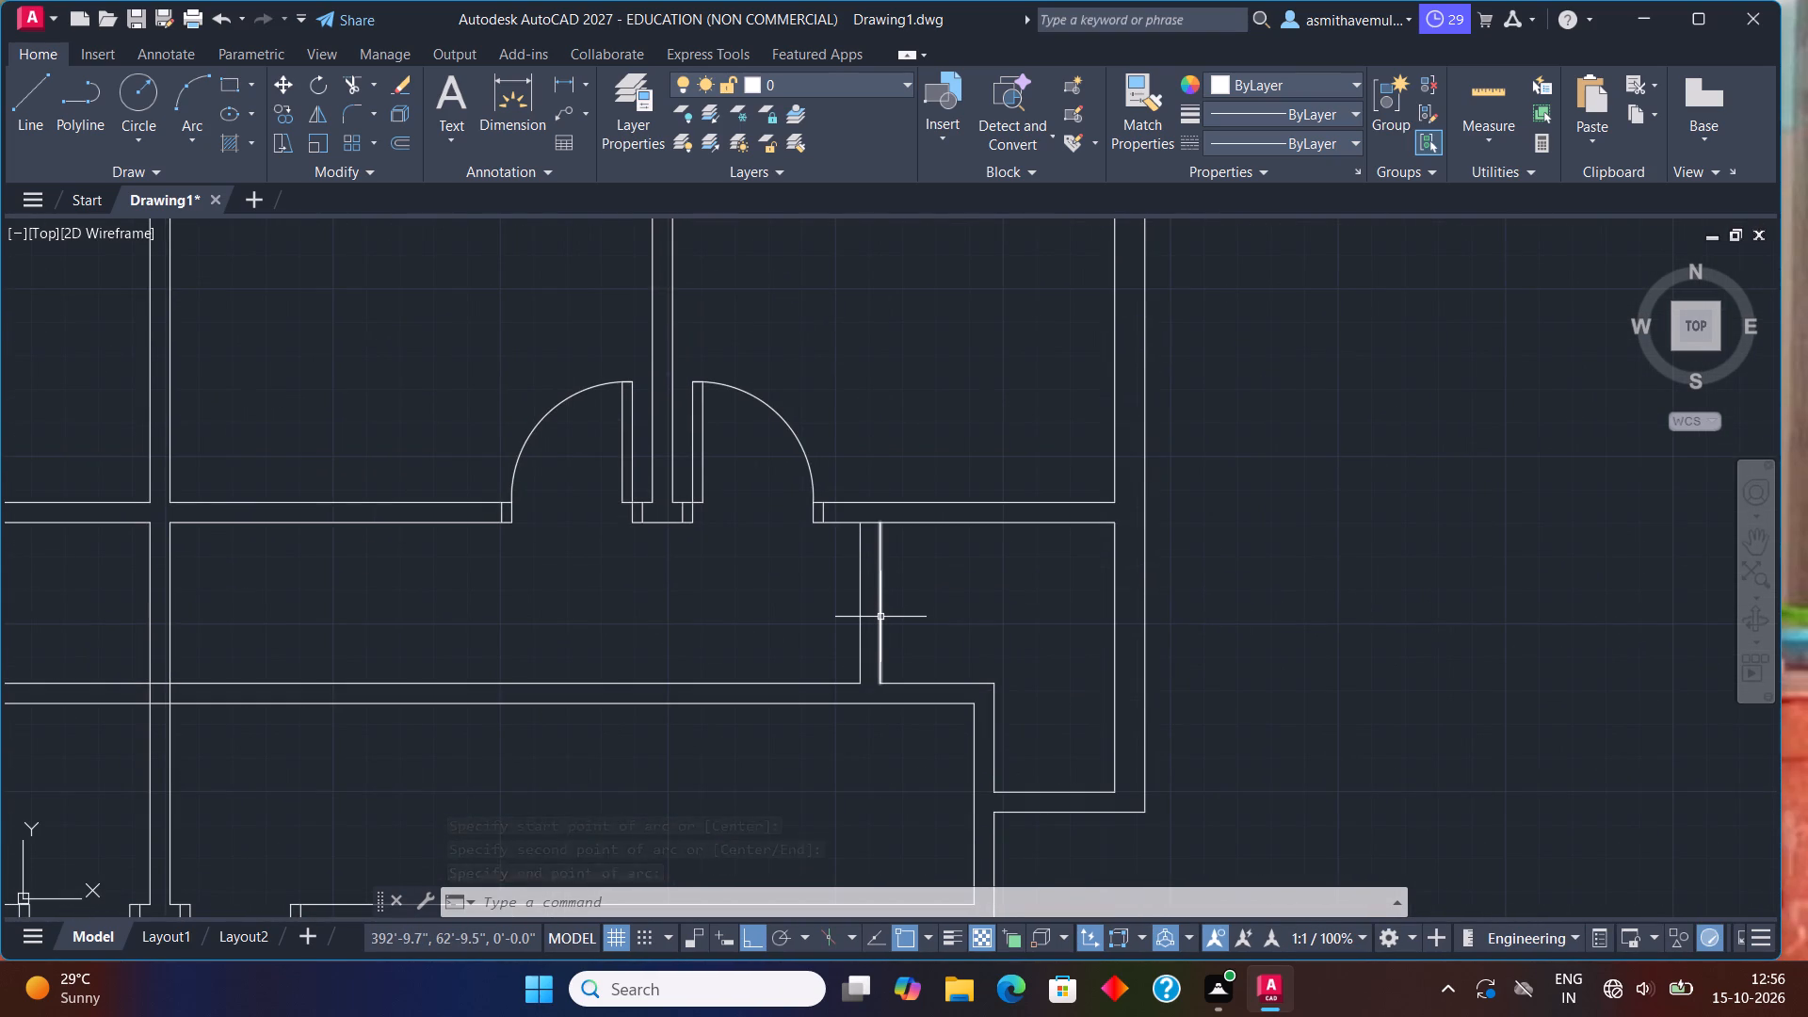
text(trim)
key(Return)
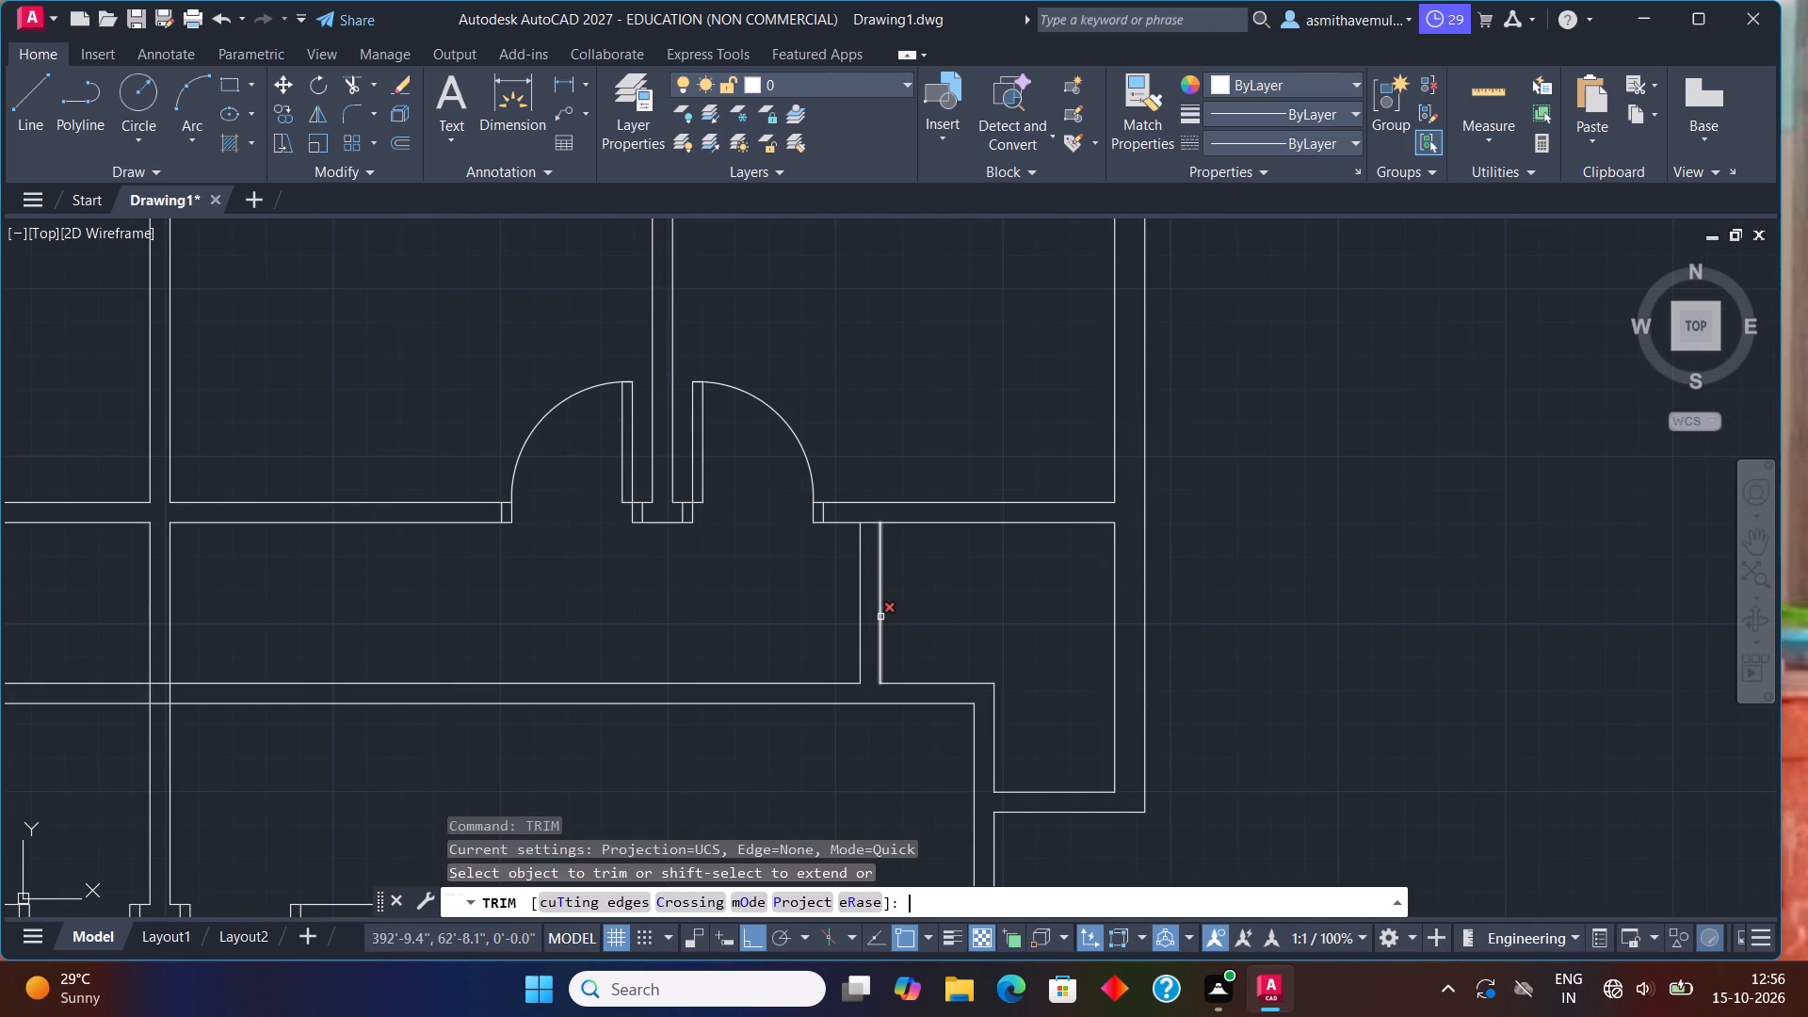
scroll(880, 605, up, 2)
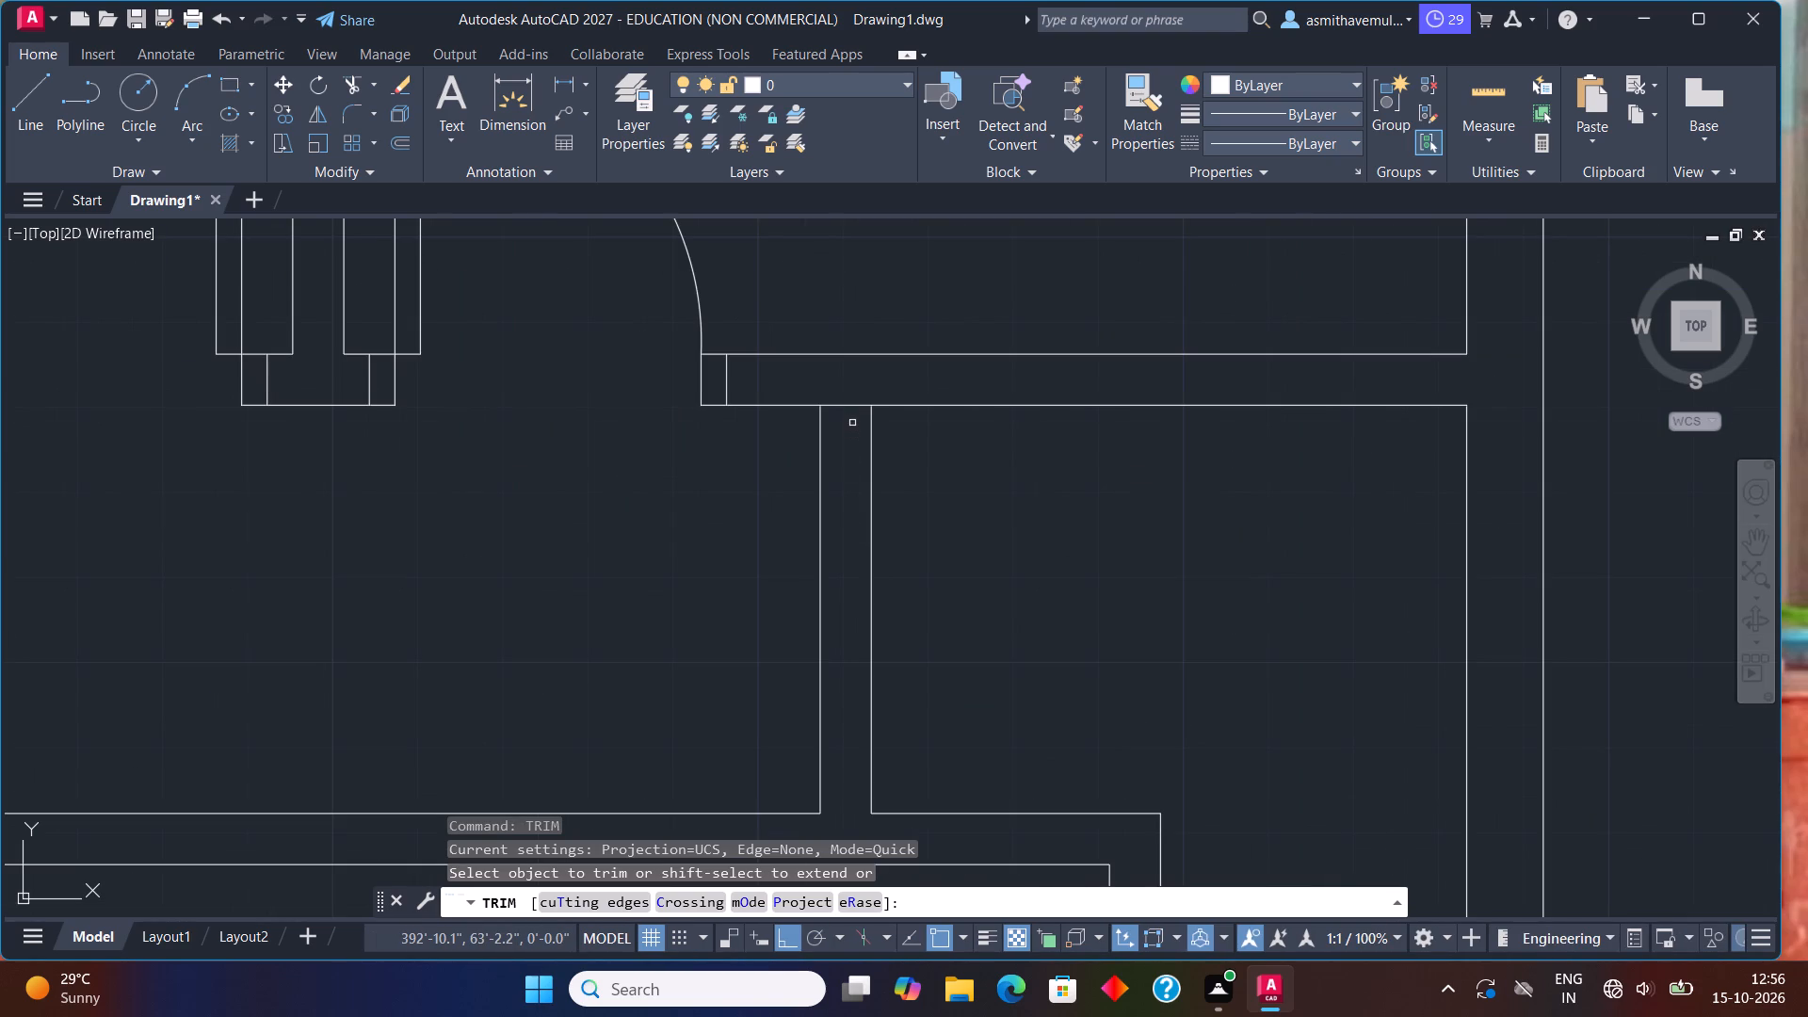
click(852, 405)
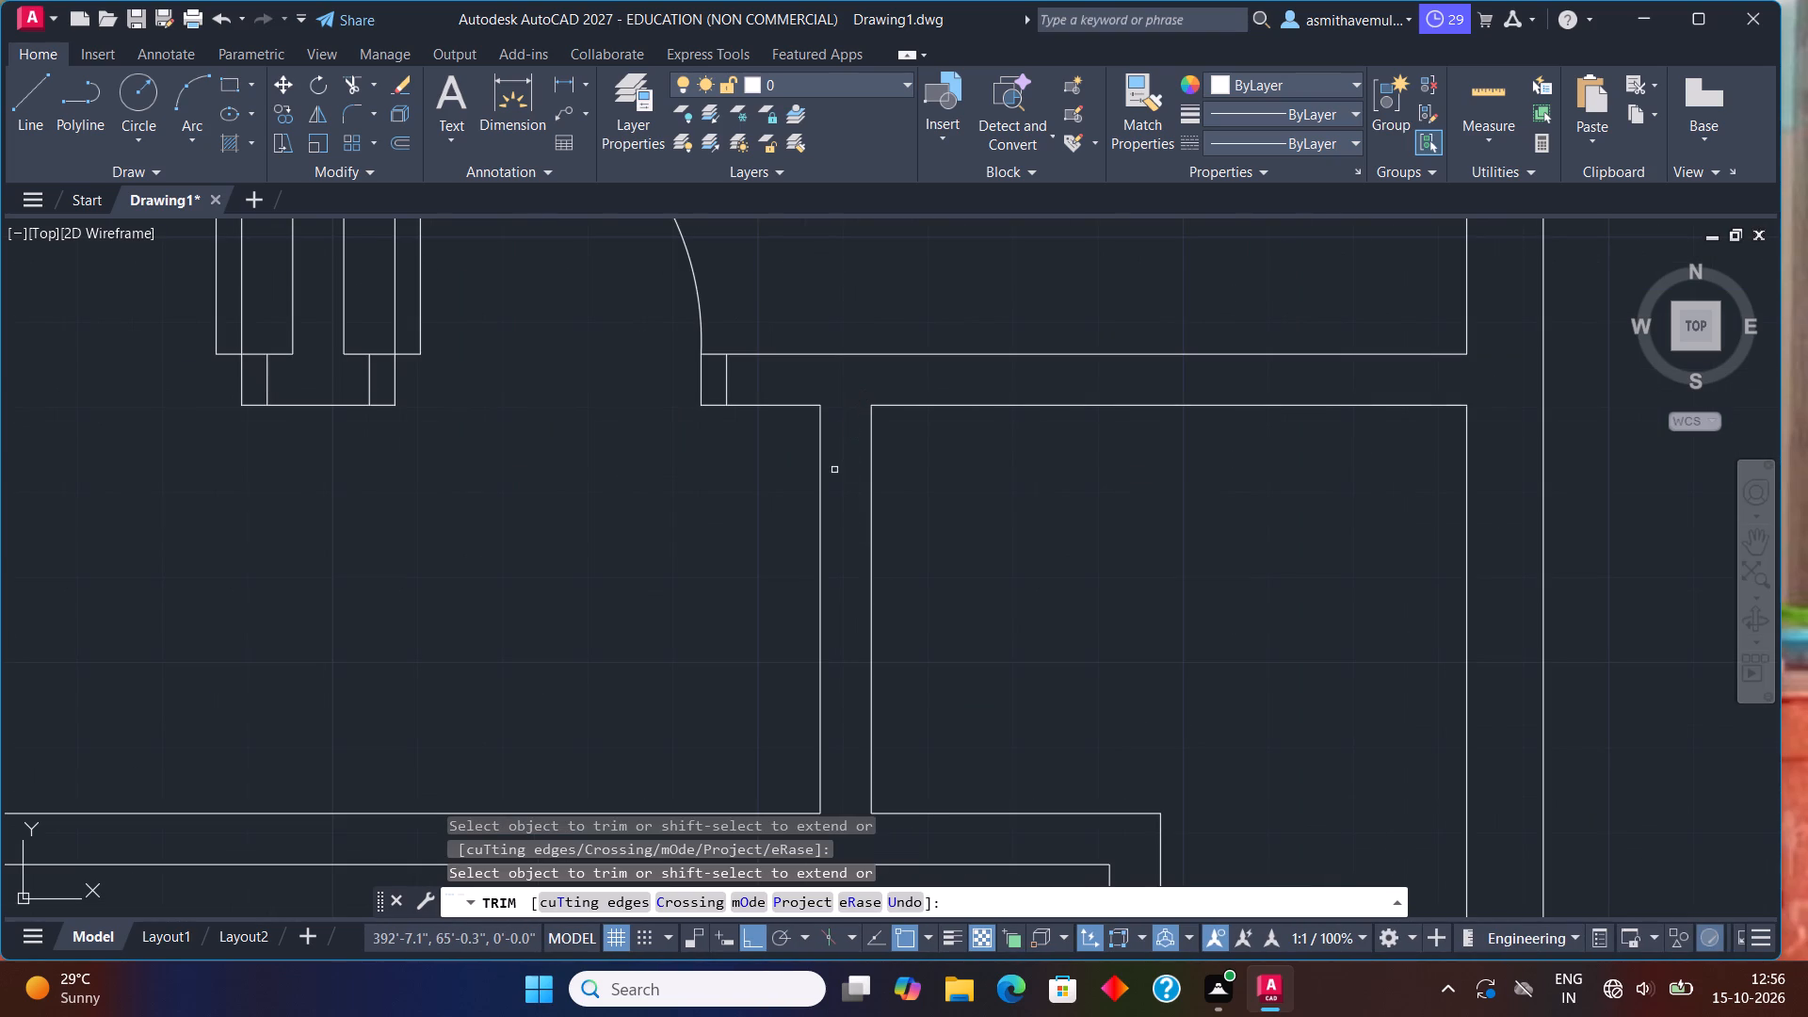
key(Escape)
Draw a line across the short partition, starting 3" south of its northeast corner, to mark the first jamb's north edge.
key(l)
key(Return)
text(from)
key(Return)
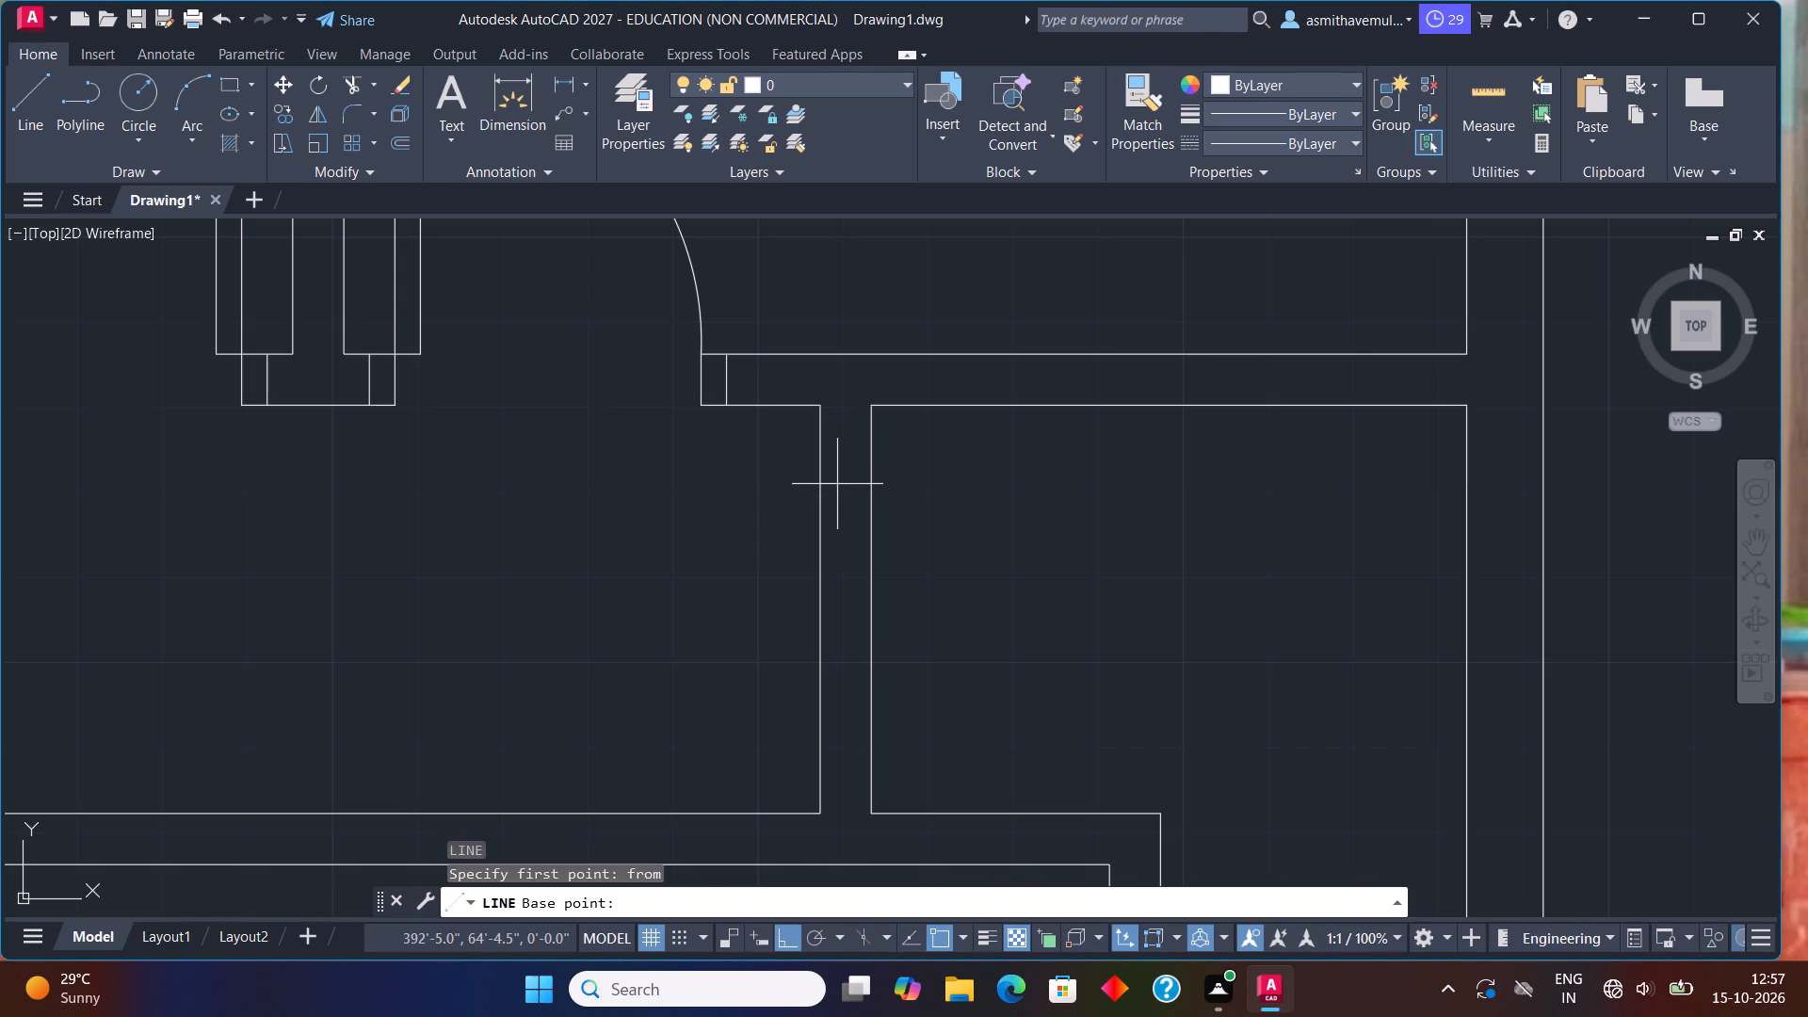
click(873, 410)
text(@0,)
text(-3)
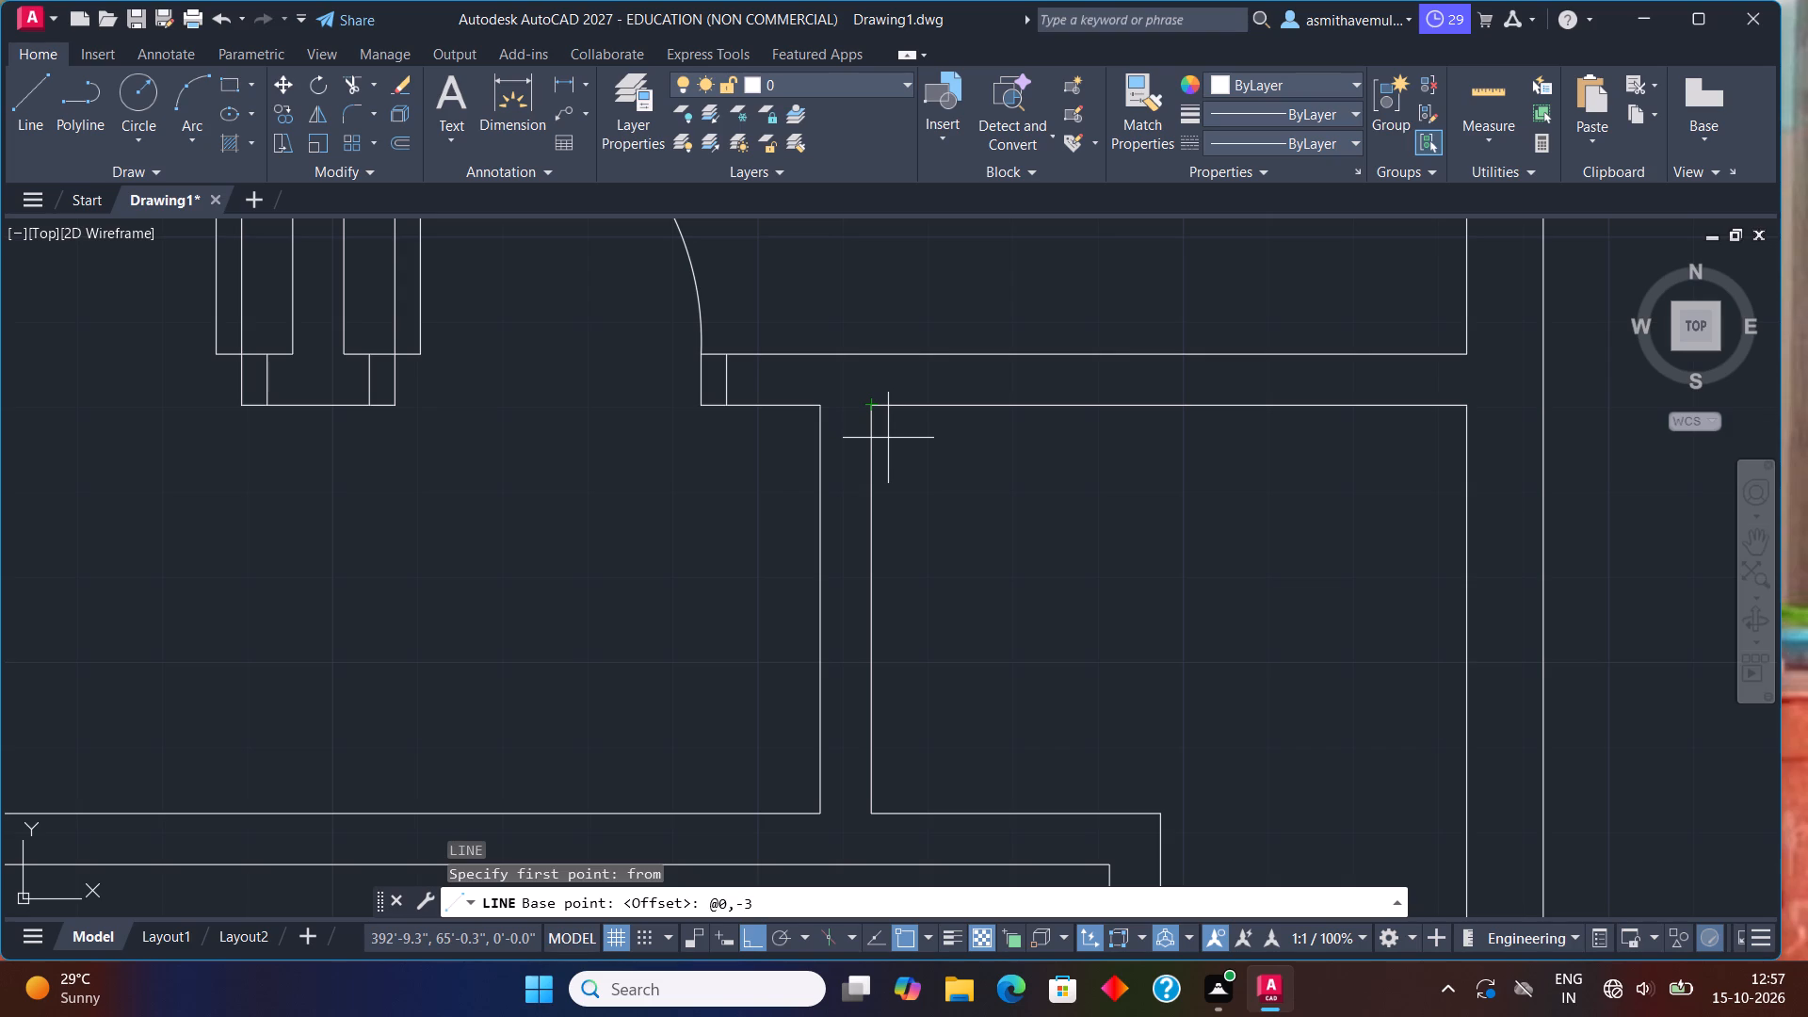
key(shift+quotedbl)
key(Return)
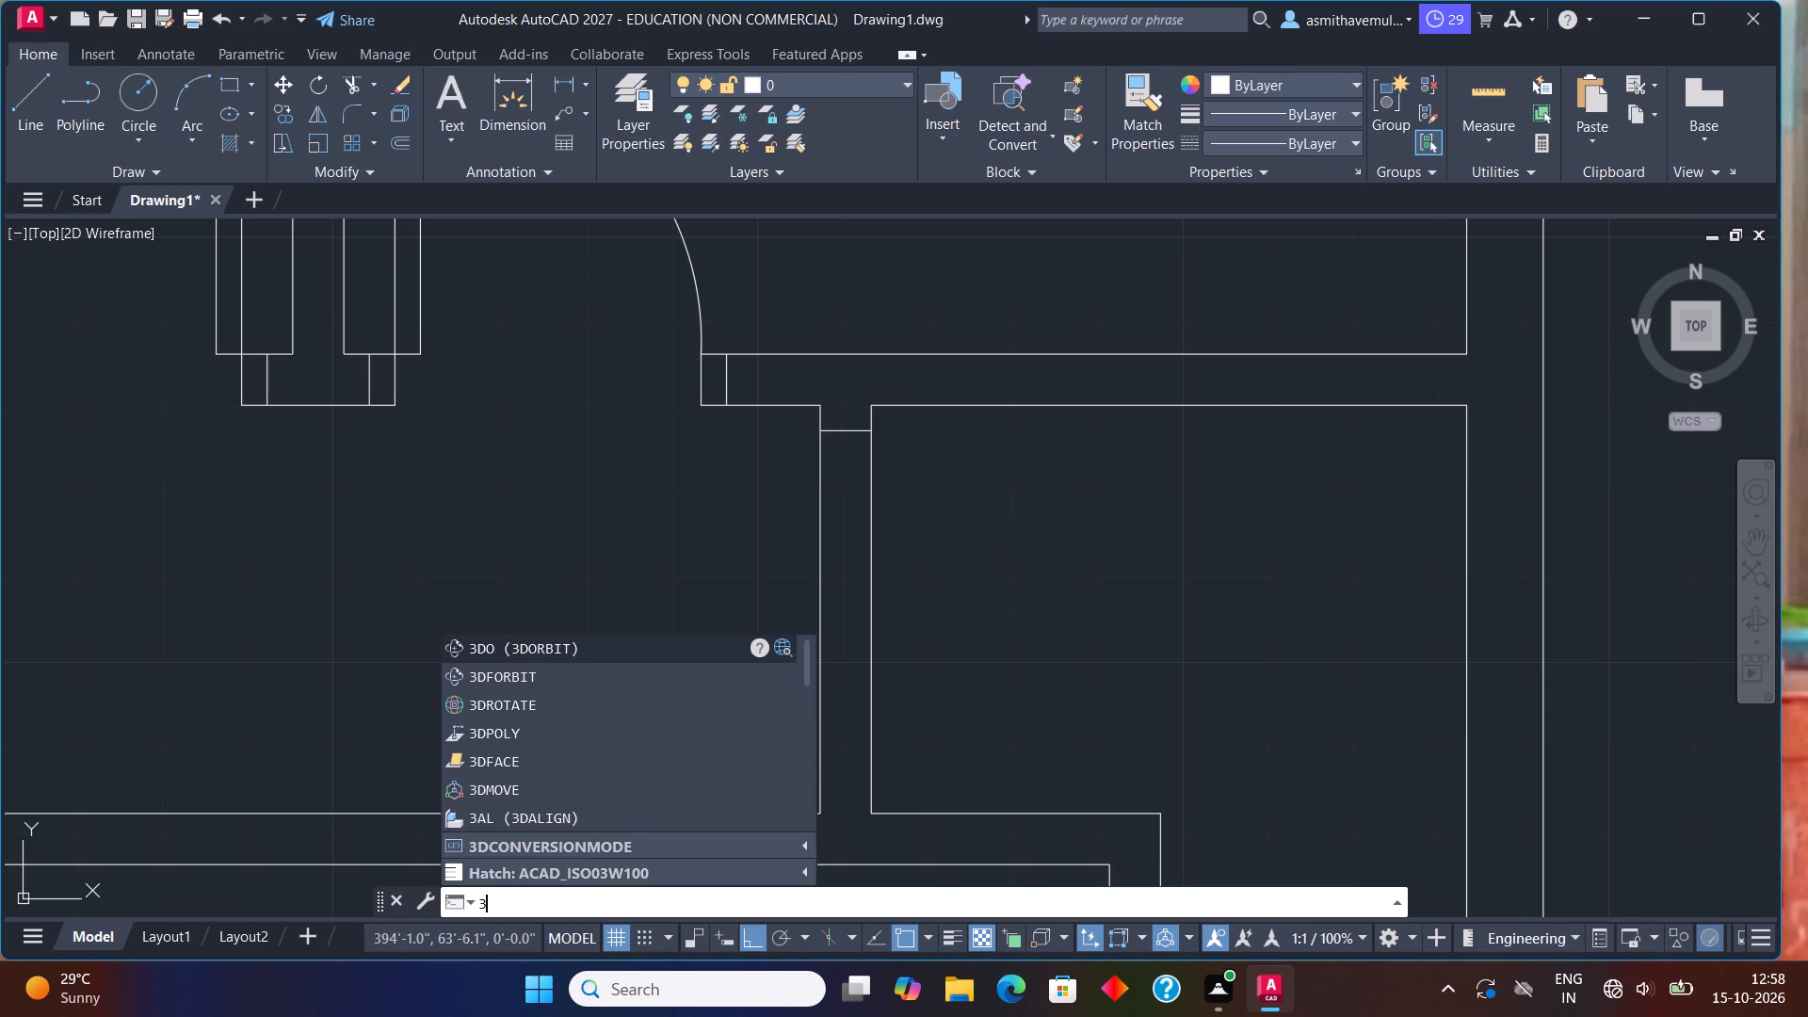
key(Escape)
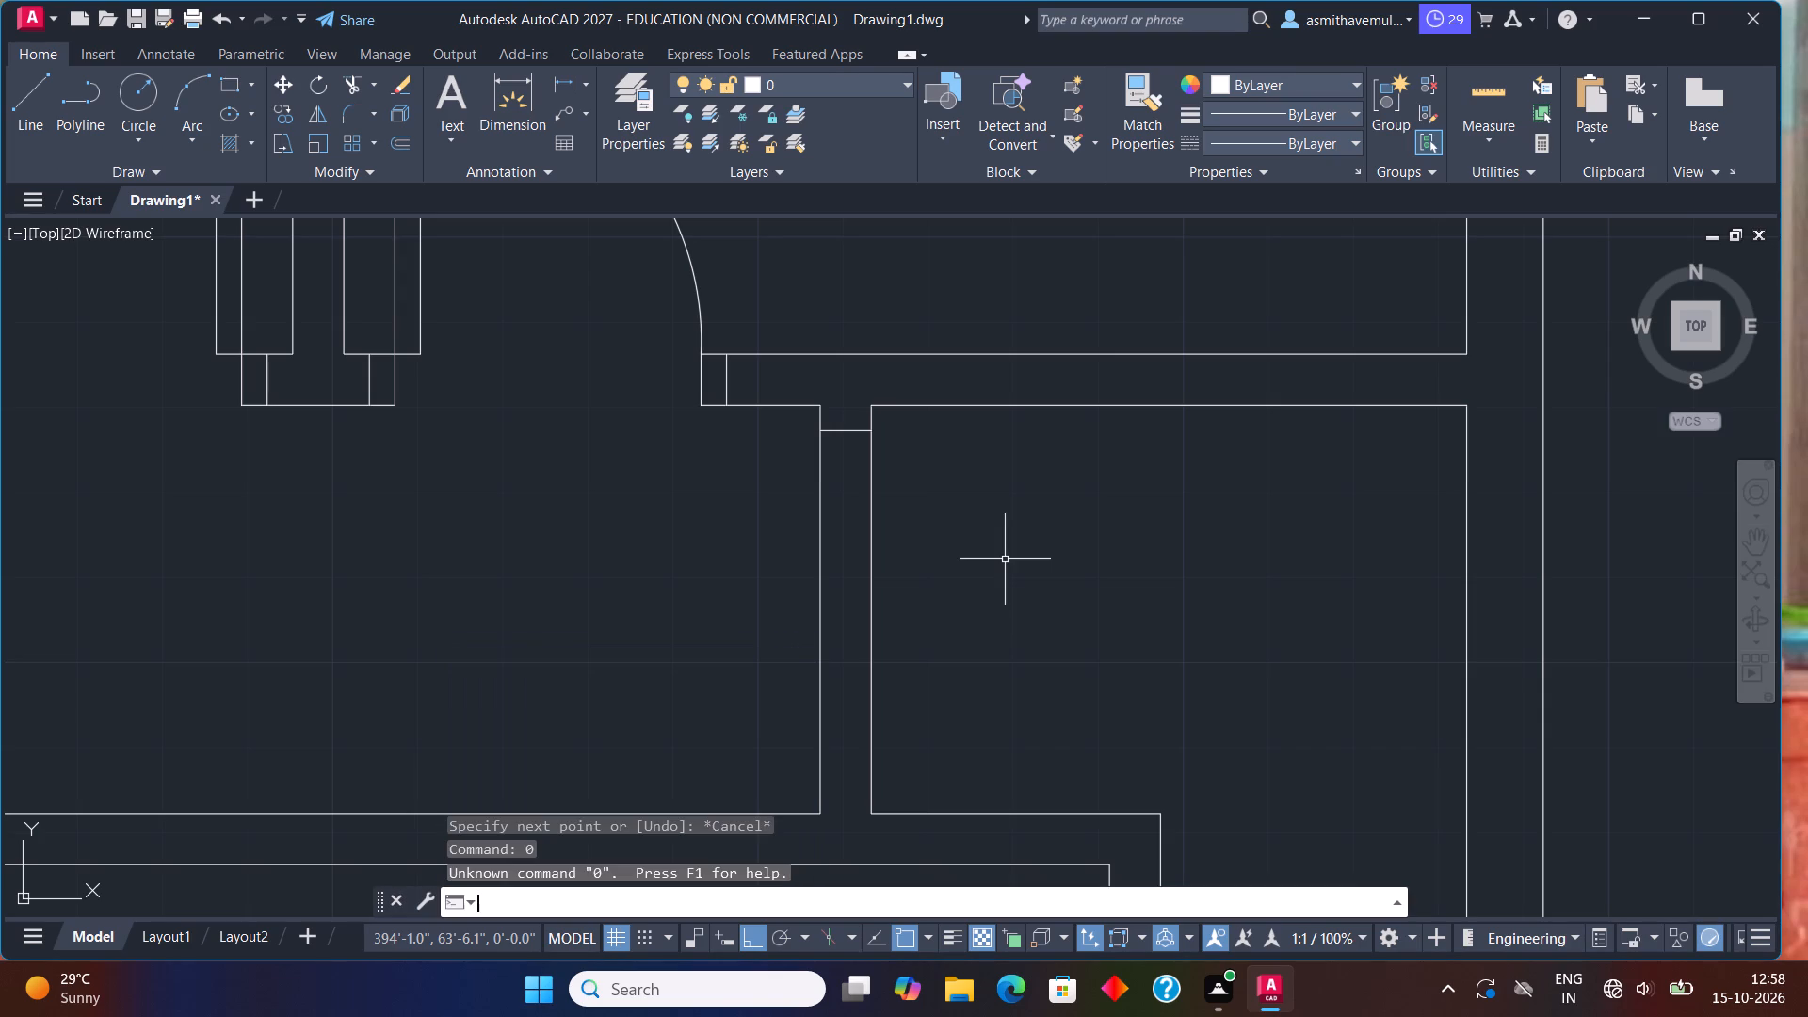
Offset the line across the partition 3" south to complete the north jamb.
key(o)
key(Return)
text(3")
key(Return)
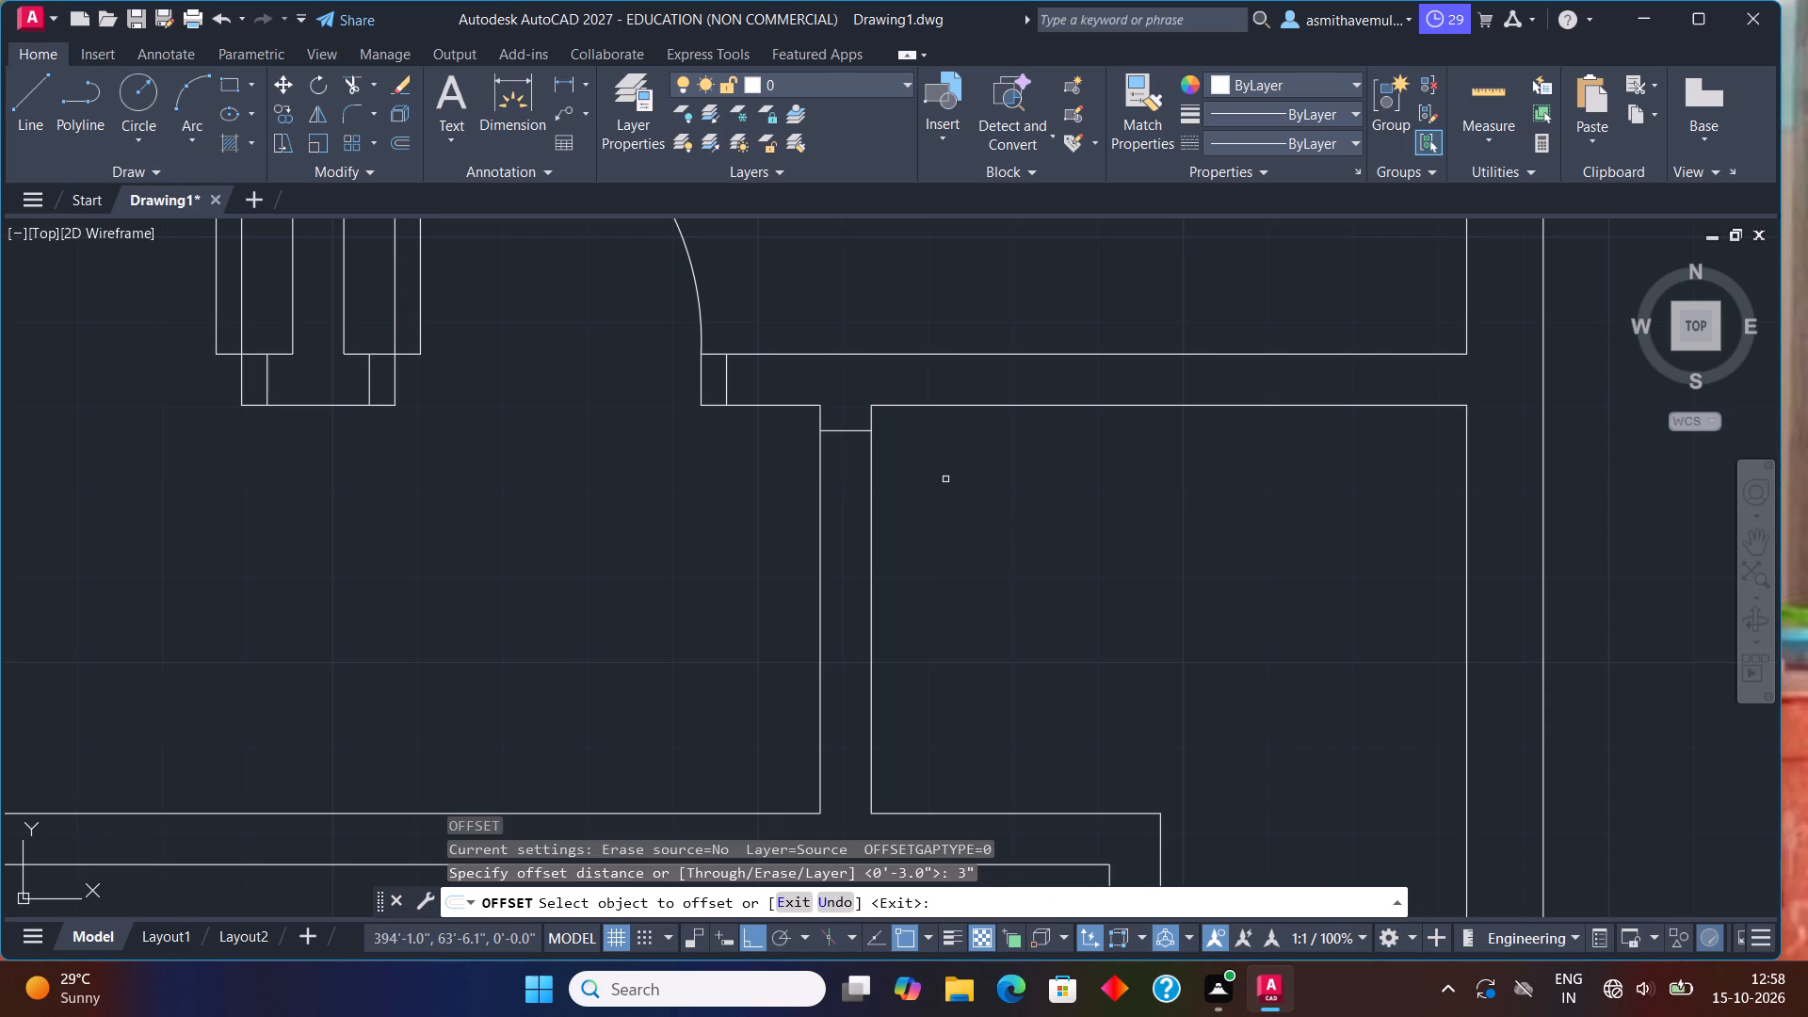
click(851, 428)
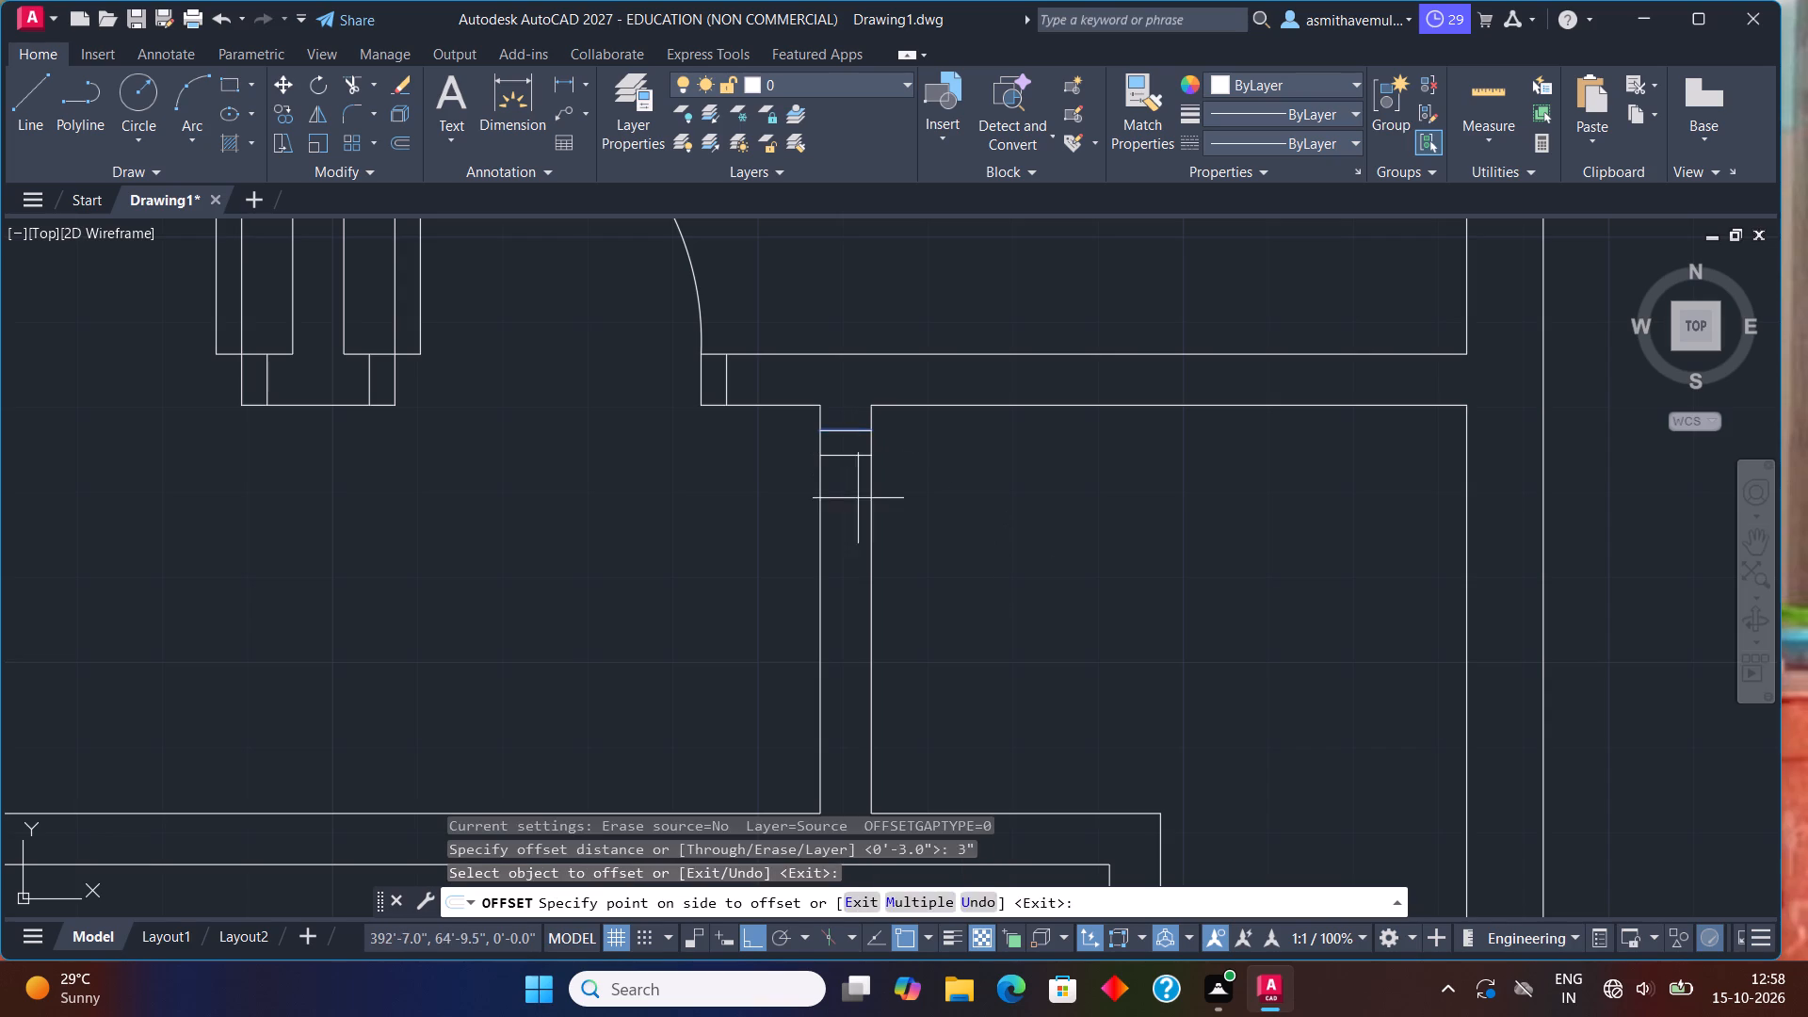
click(855, 514)
key(Escape)
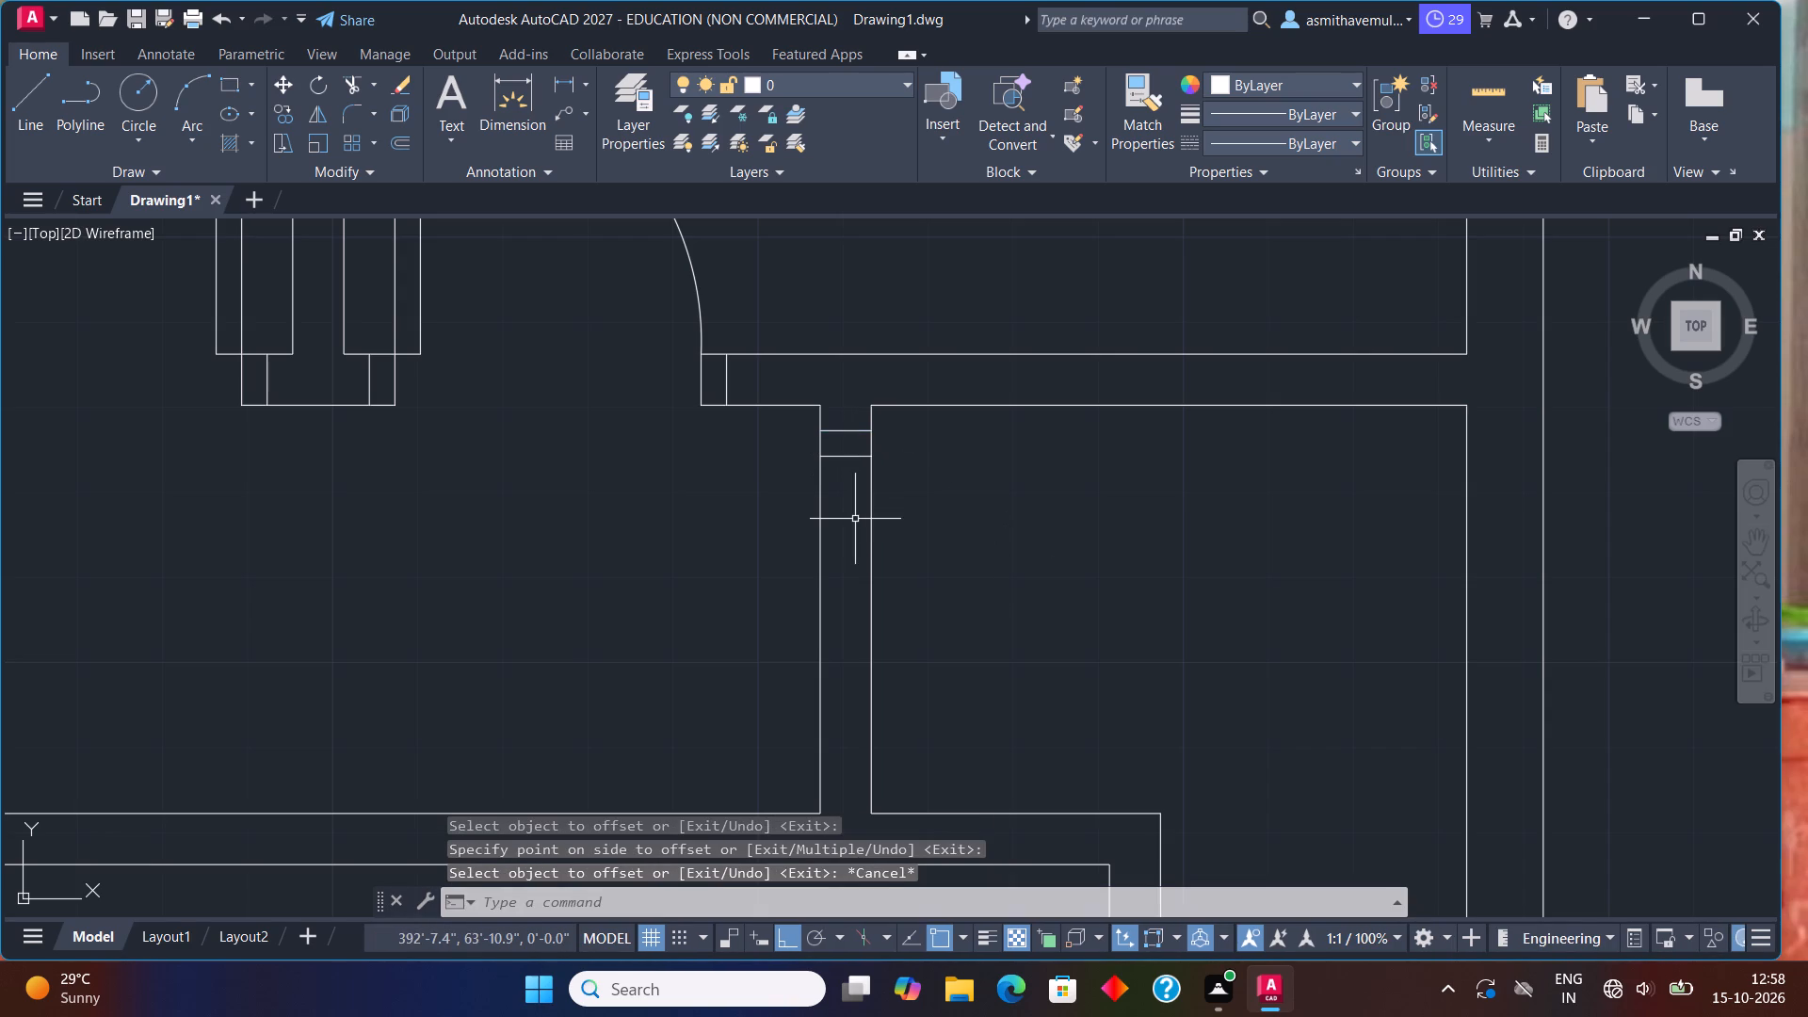
Offset the north jamb's south edge 3' south to mark the far side of the door opening.
key(o)
key(Return)
text(3')
key(Return)
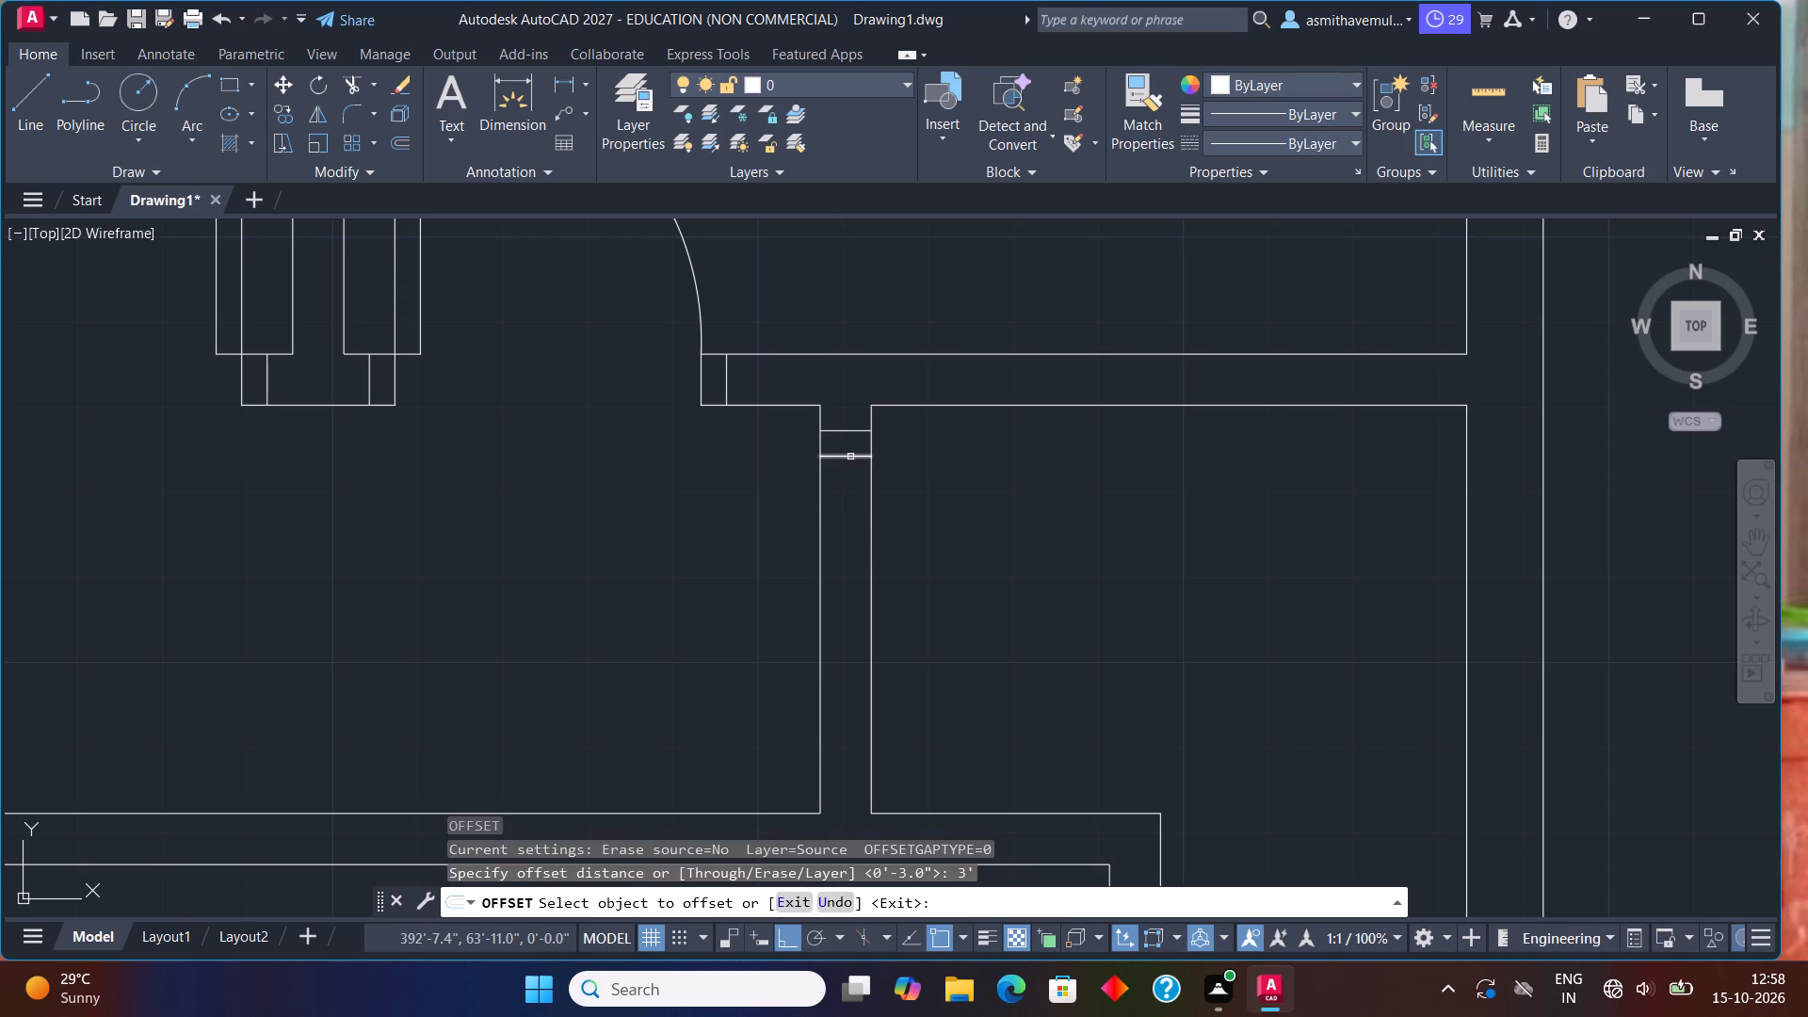
click(850, 457)
click(860, 534)
key(Escape)
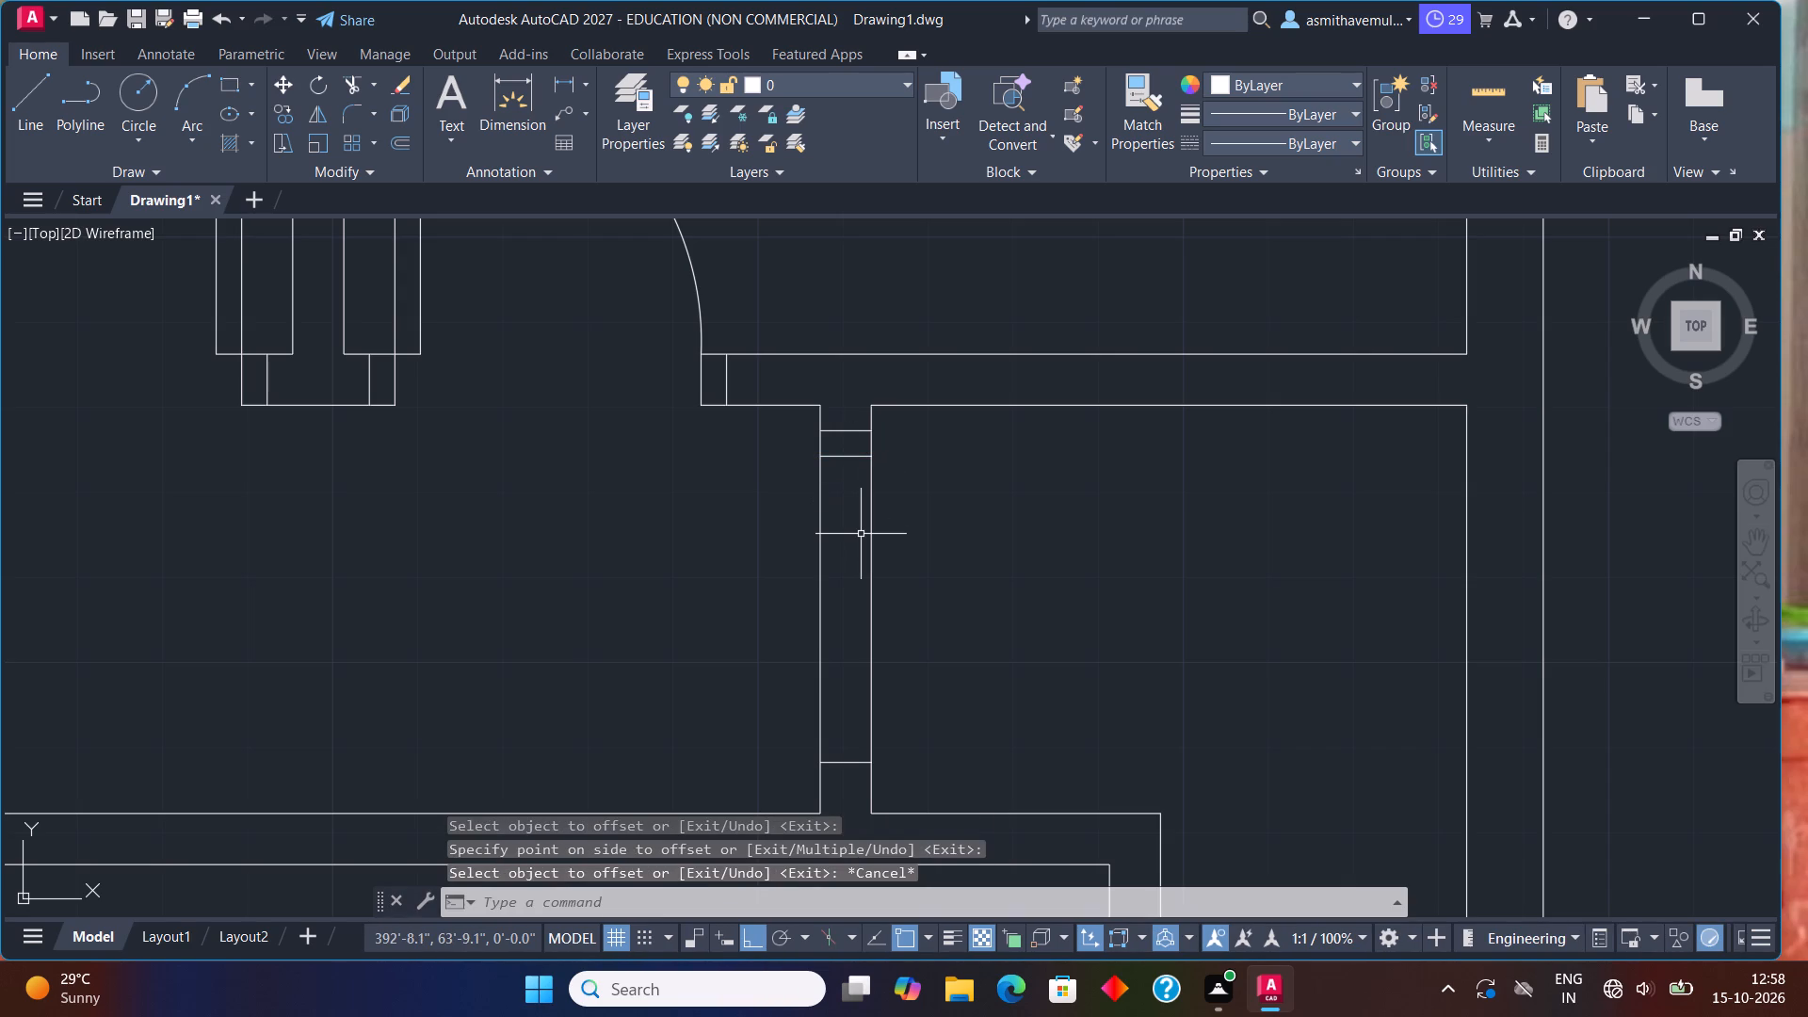
Offset the opening's south edge line 3" further south to form the second jamb.
key(o)
key(Return)
key(3)
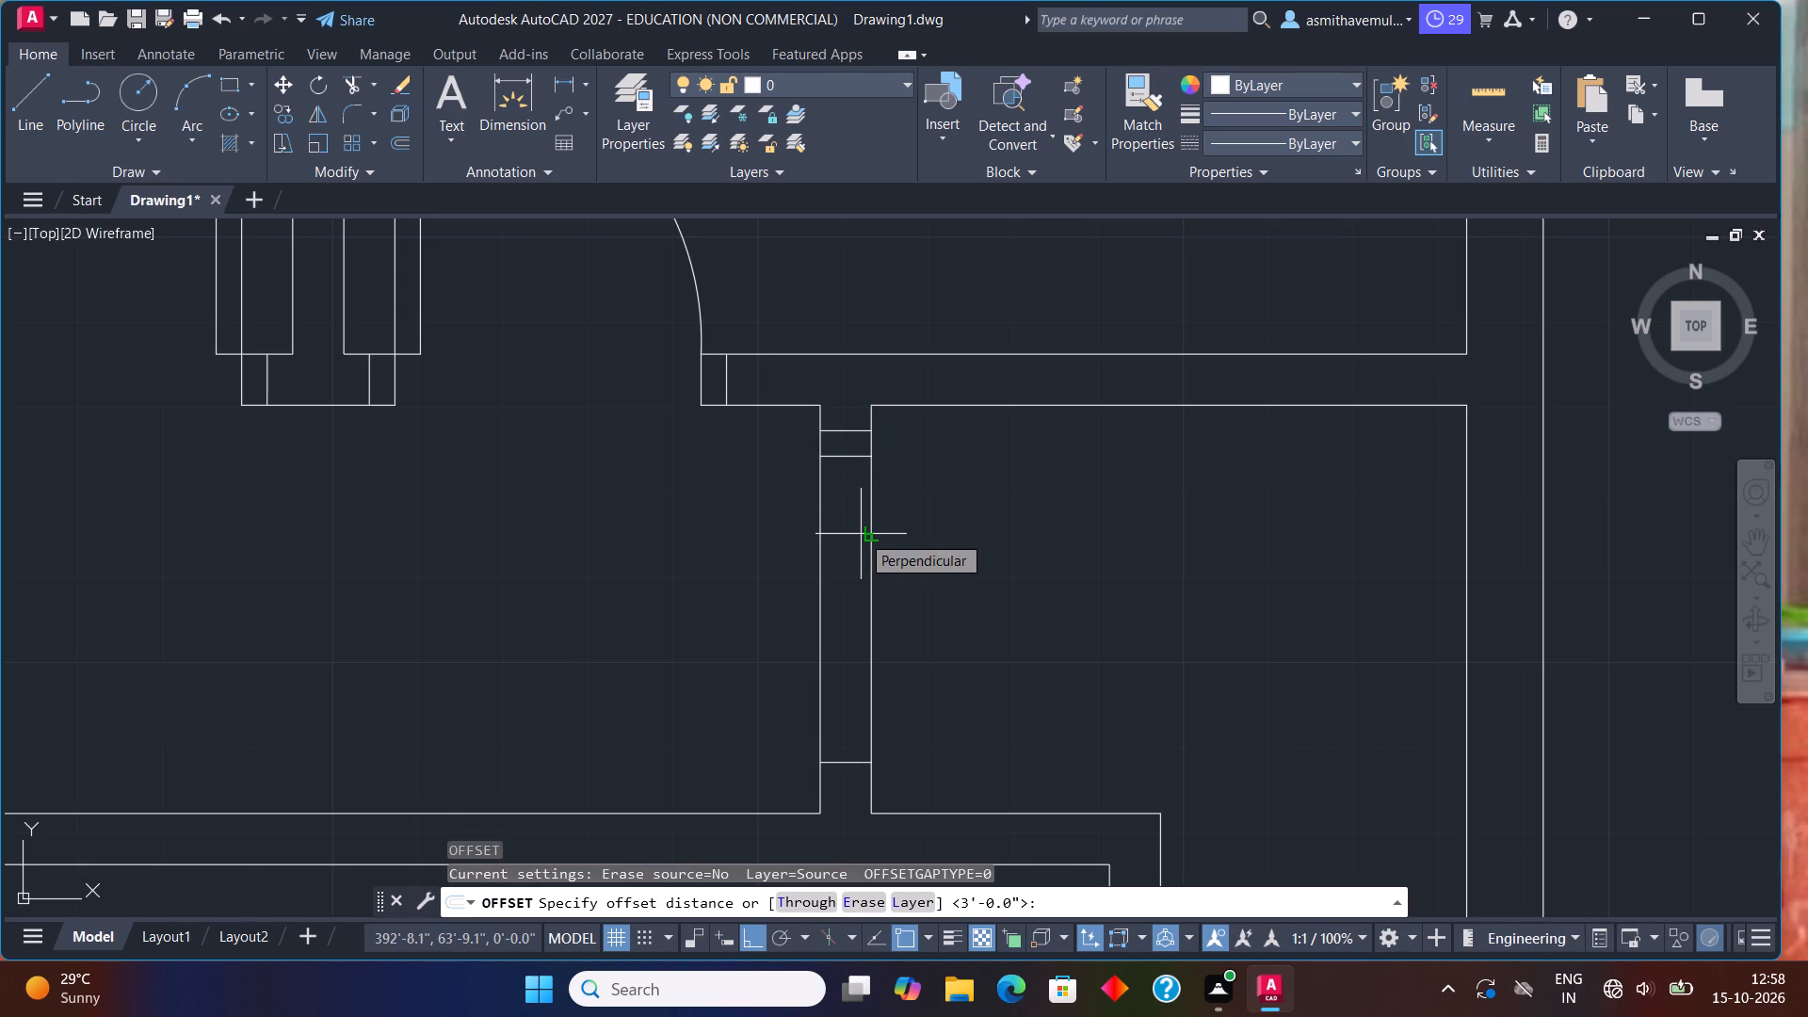
key(shift+quotedbl)
key(Return)
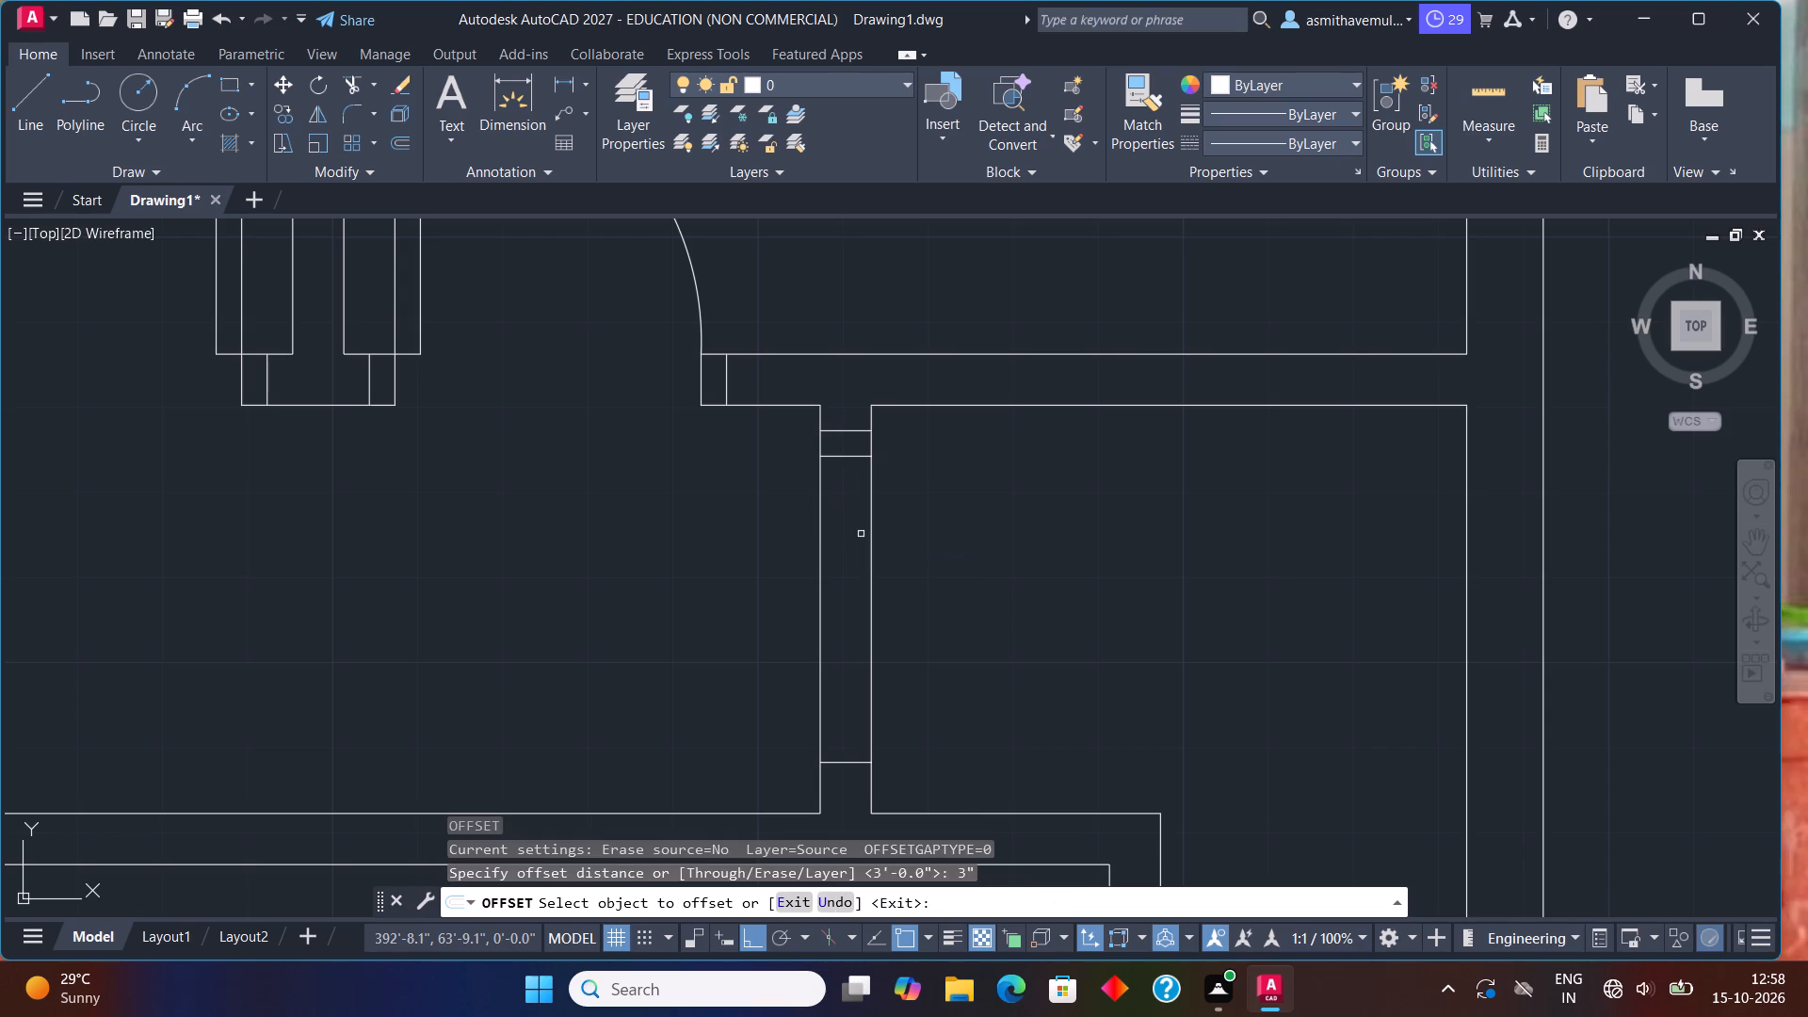
click(856, 762)
click(855, 785)
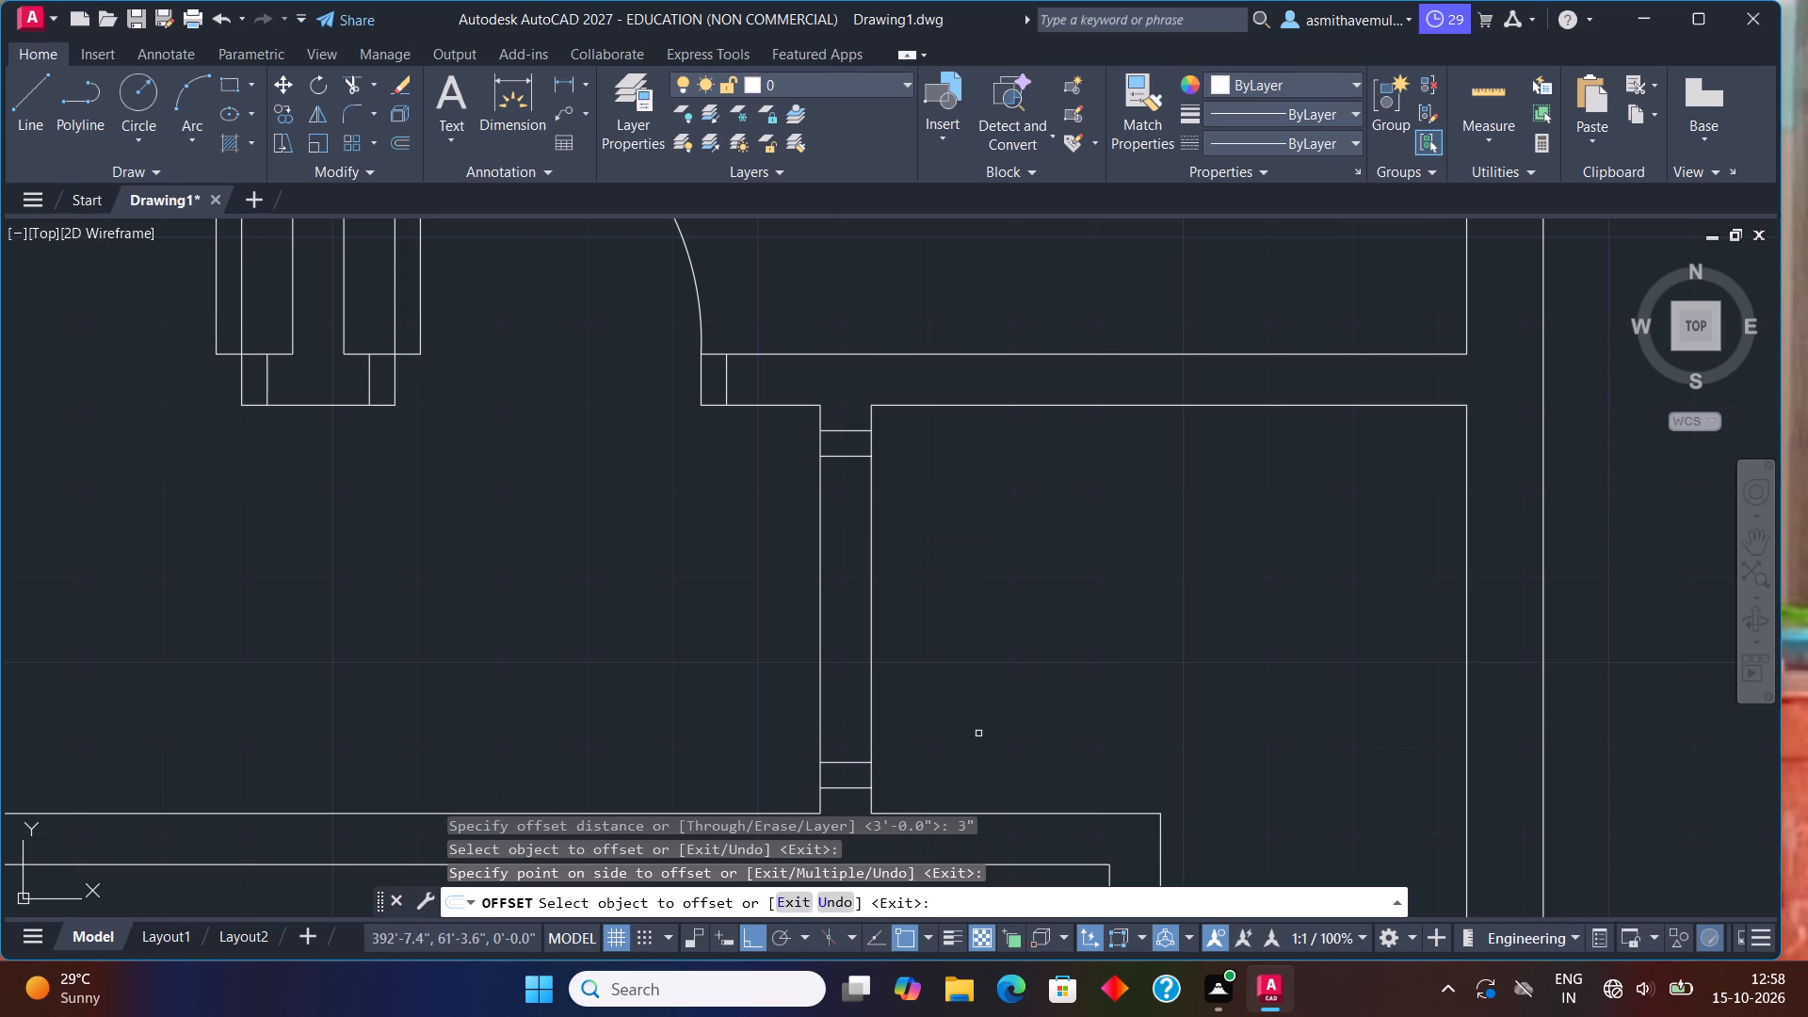
key(Escape)
Trim both partition lines between the two jambs to open the doorway.
text(trim)
key(Return)
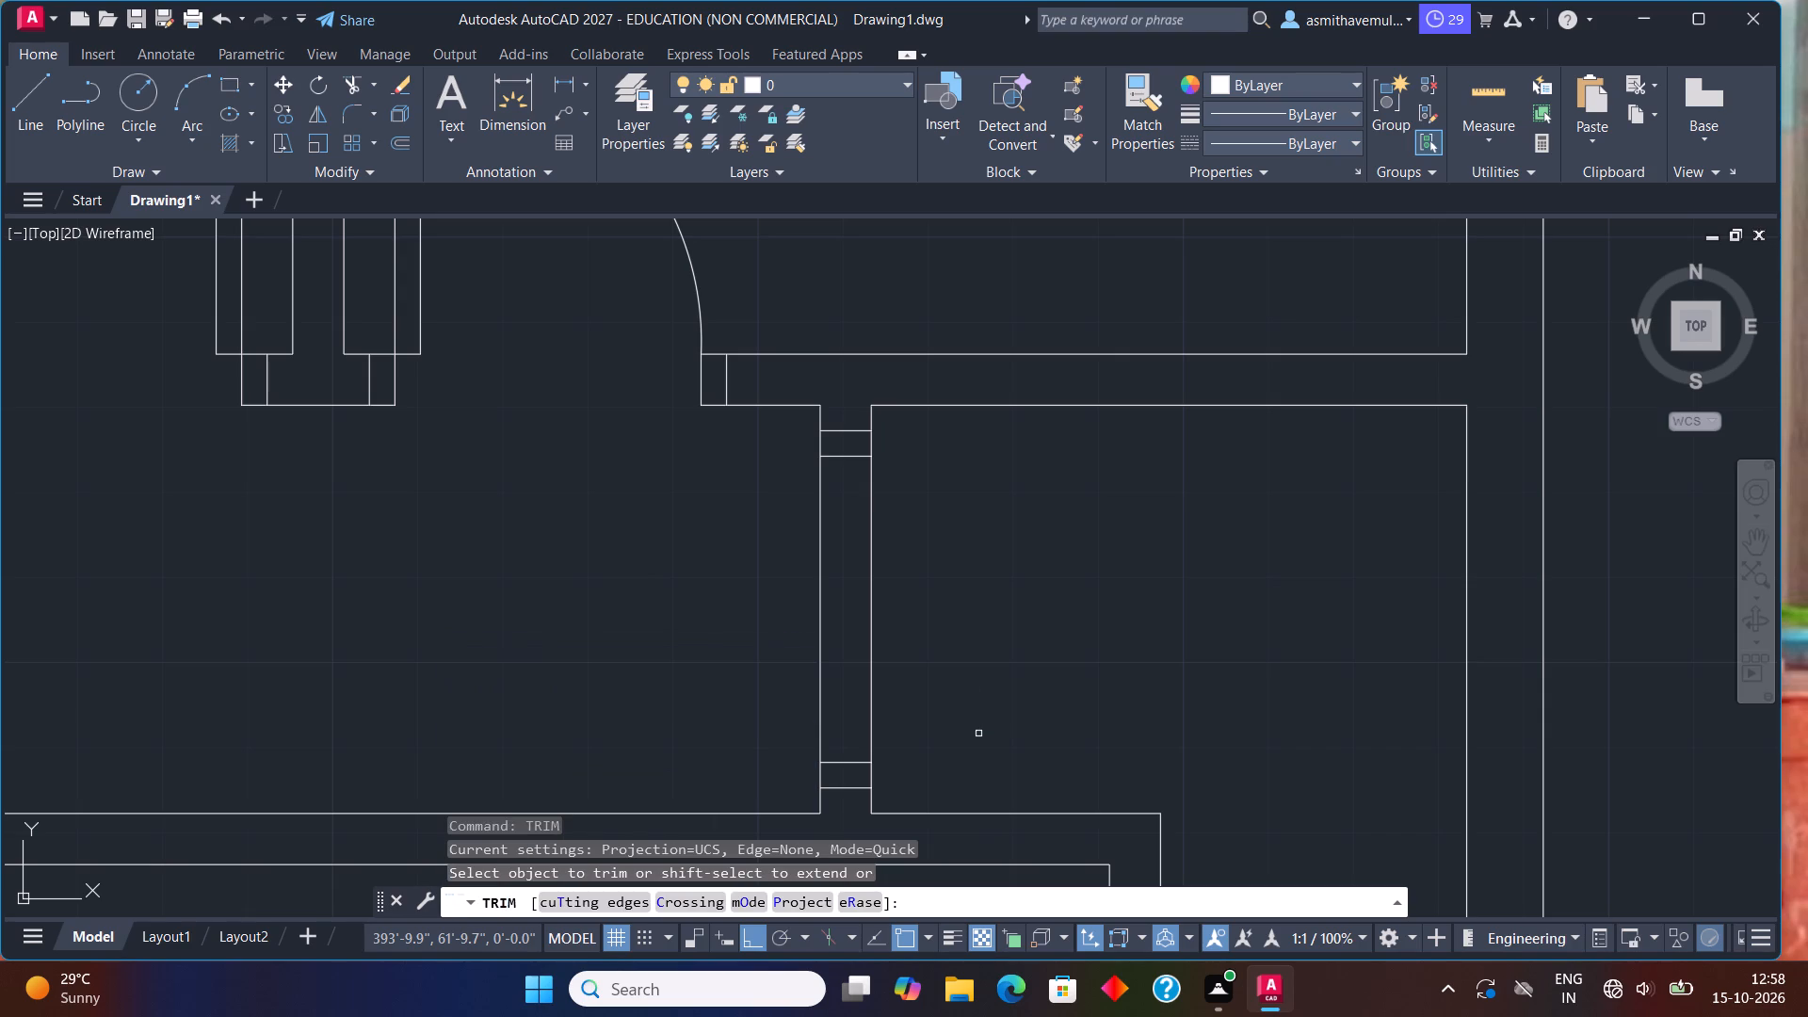
drag(917, 692, 707, 690)
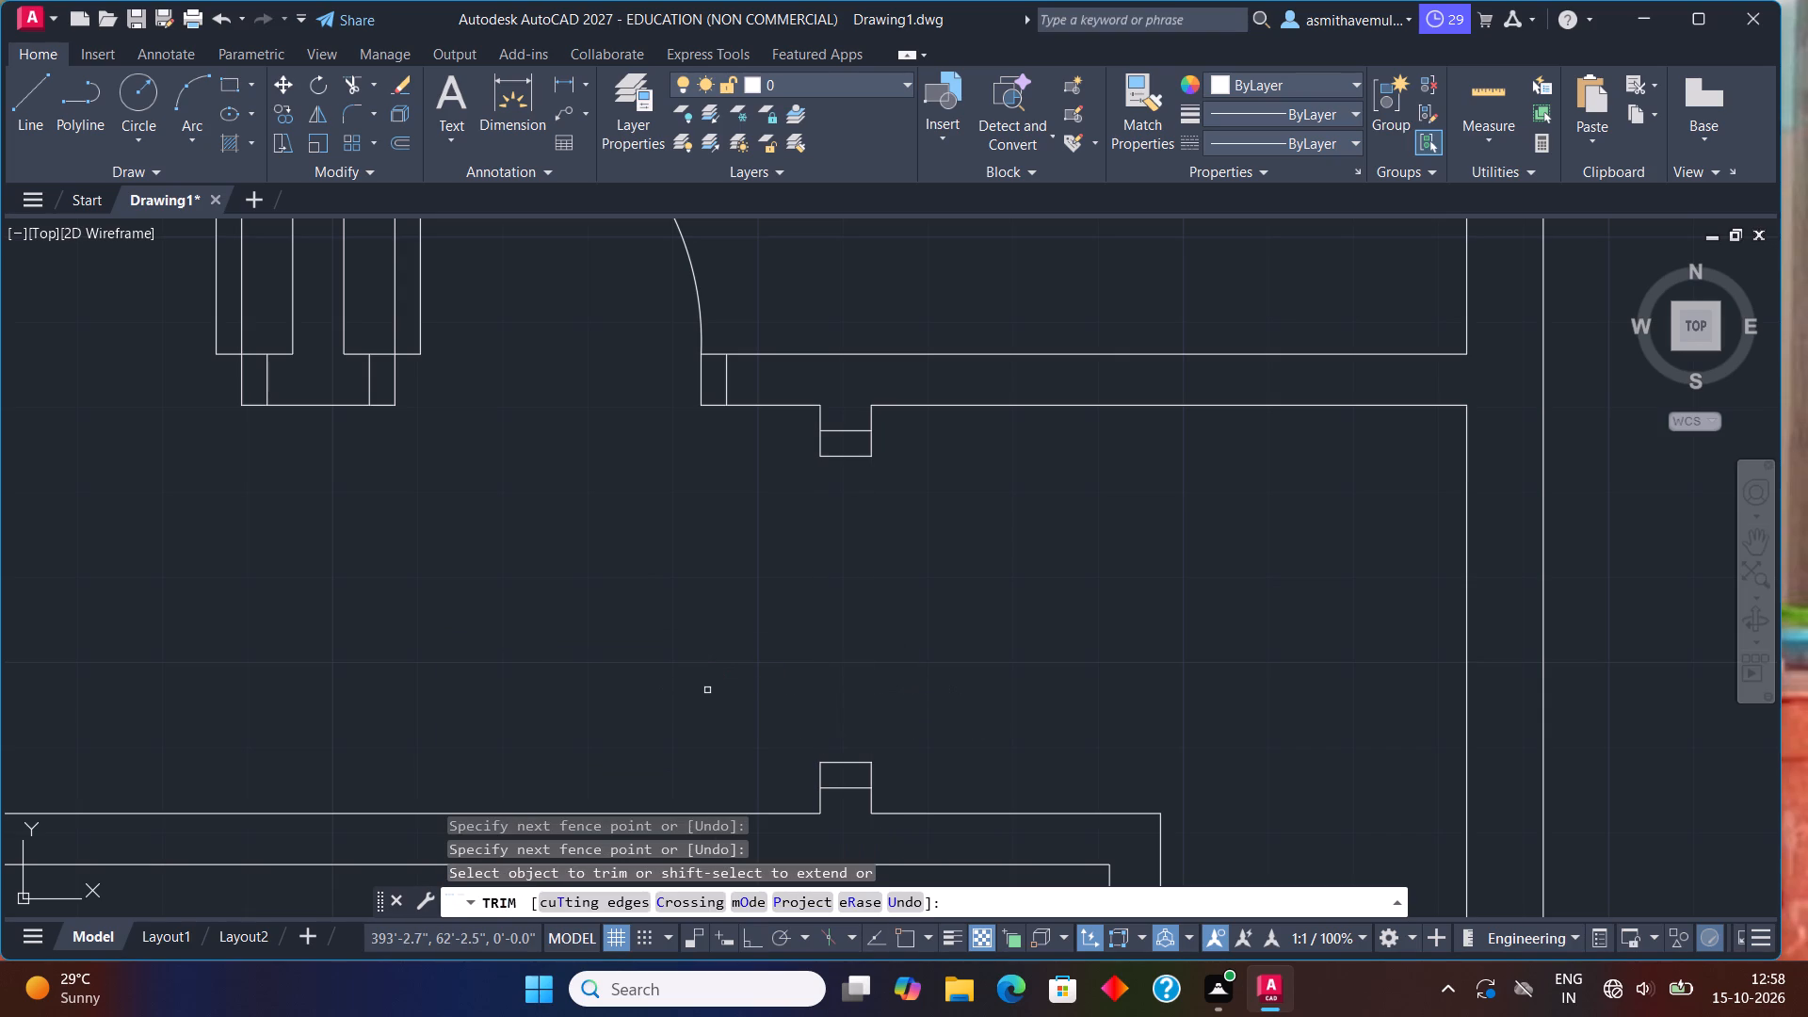
key(Escape)
Draw a 3' by 3" rectangular door leaf running east from the southeast corner of the opening's north jamb.
text(rec)
key(Return)
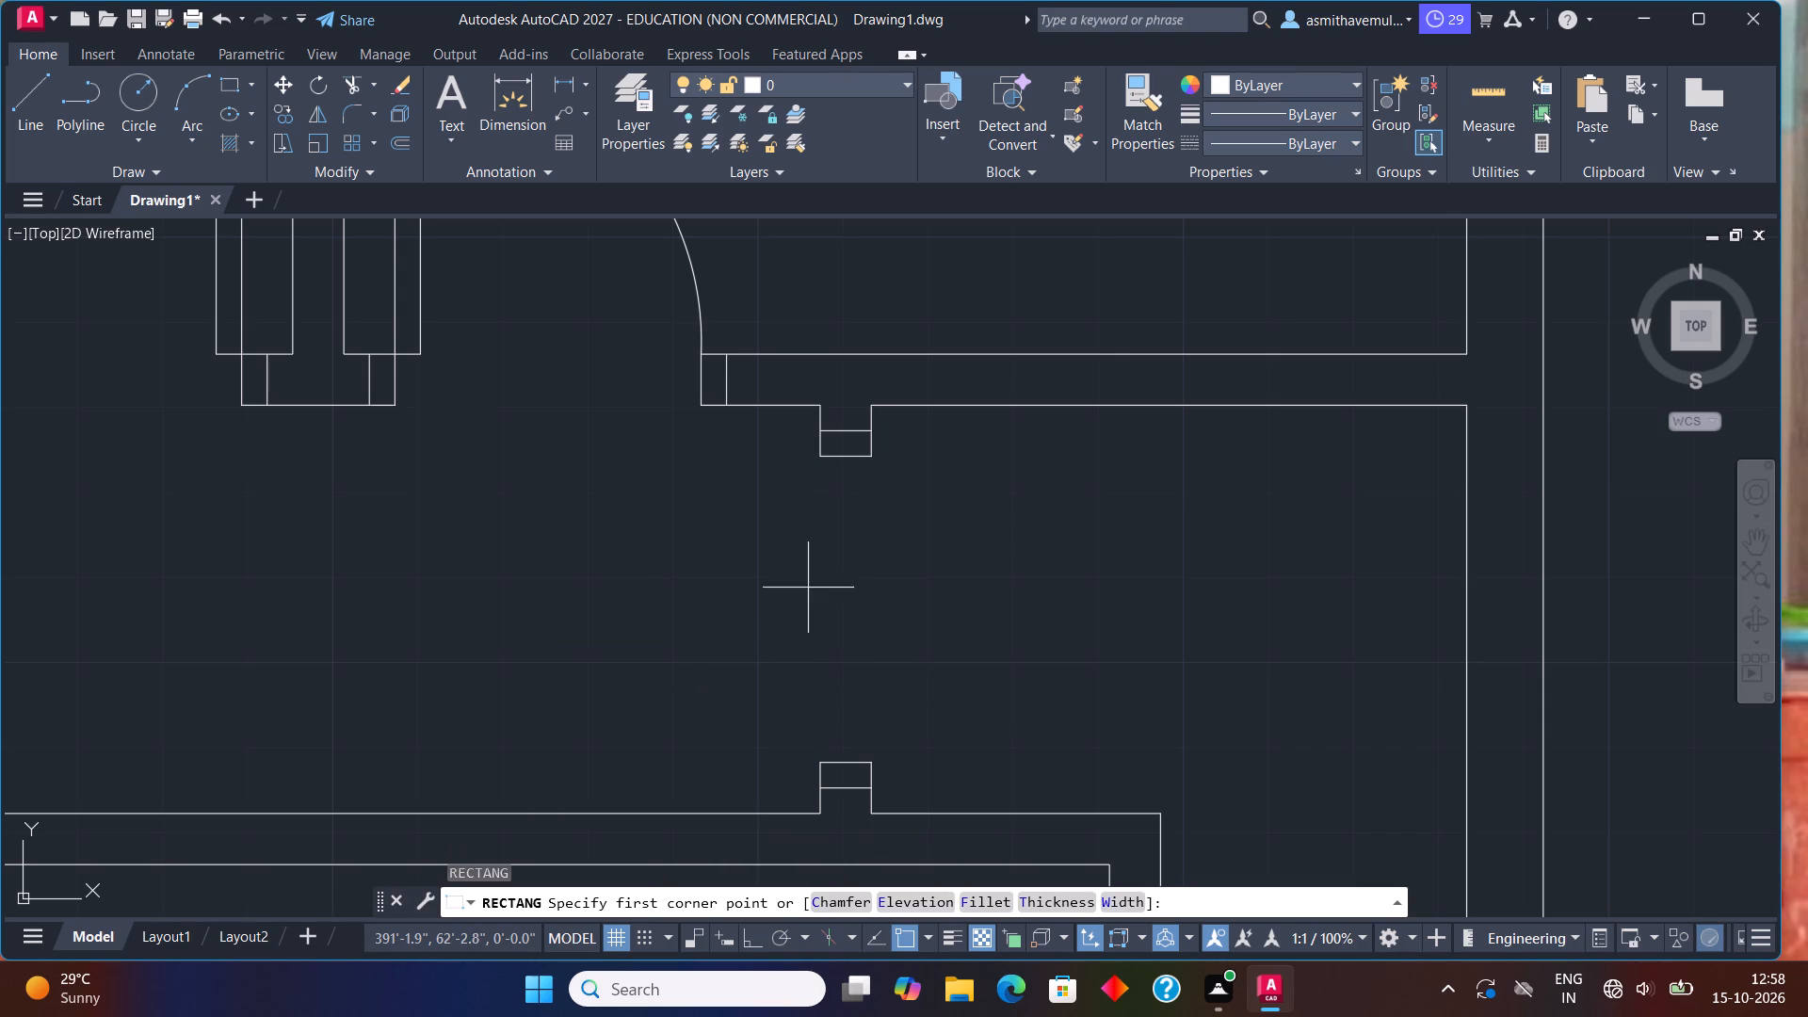
click(868, 458)
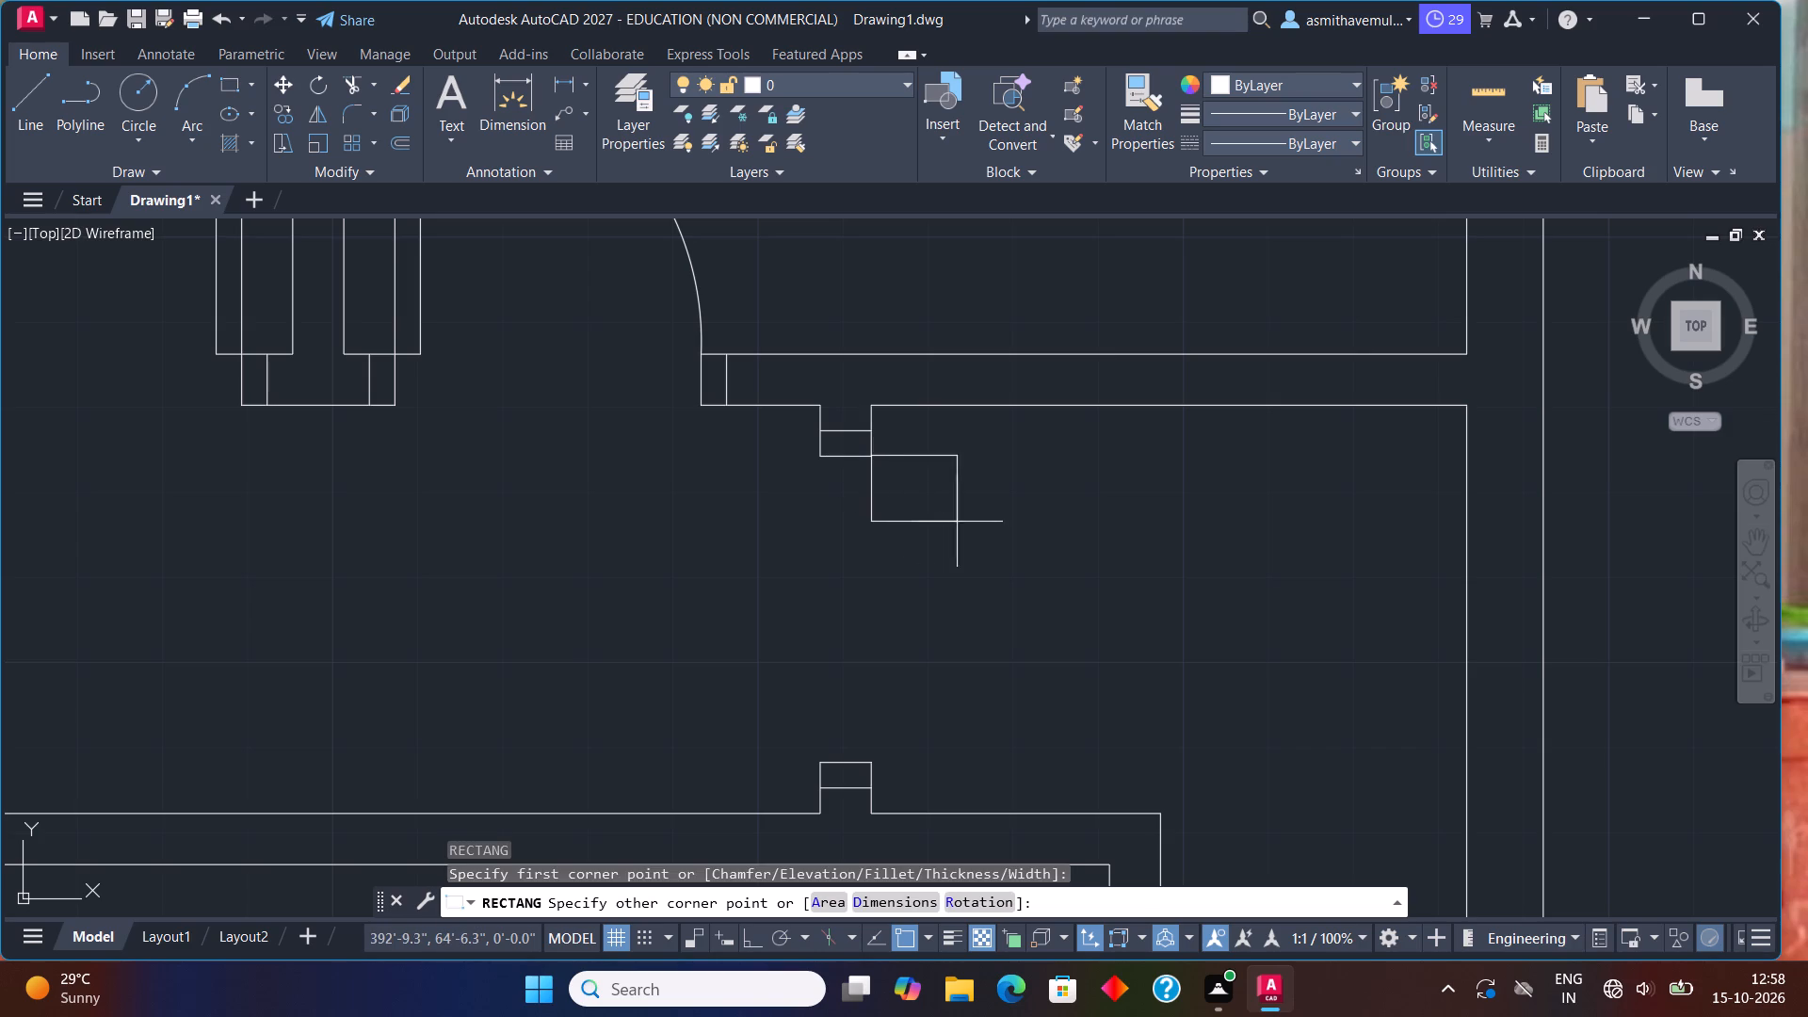
key(d)
key(Return)
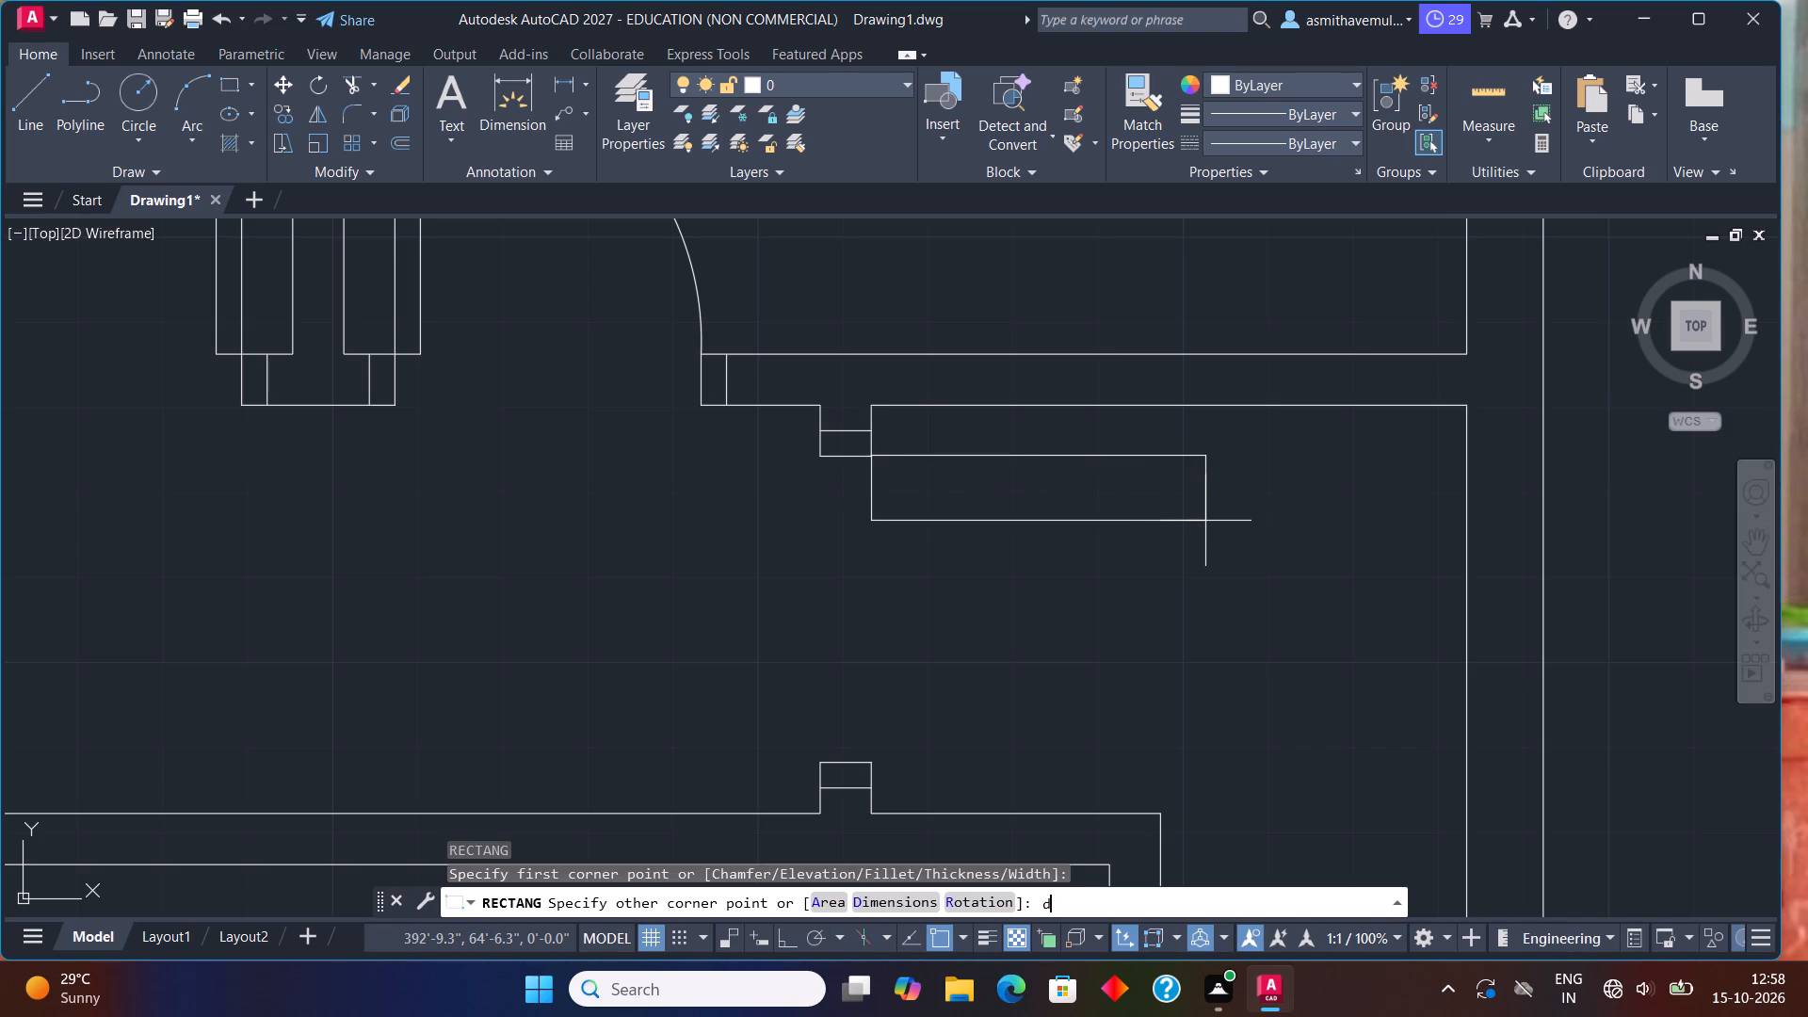
text(3')
key(Return)
key(3)
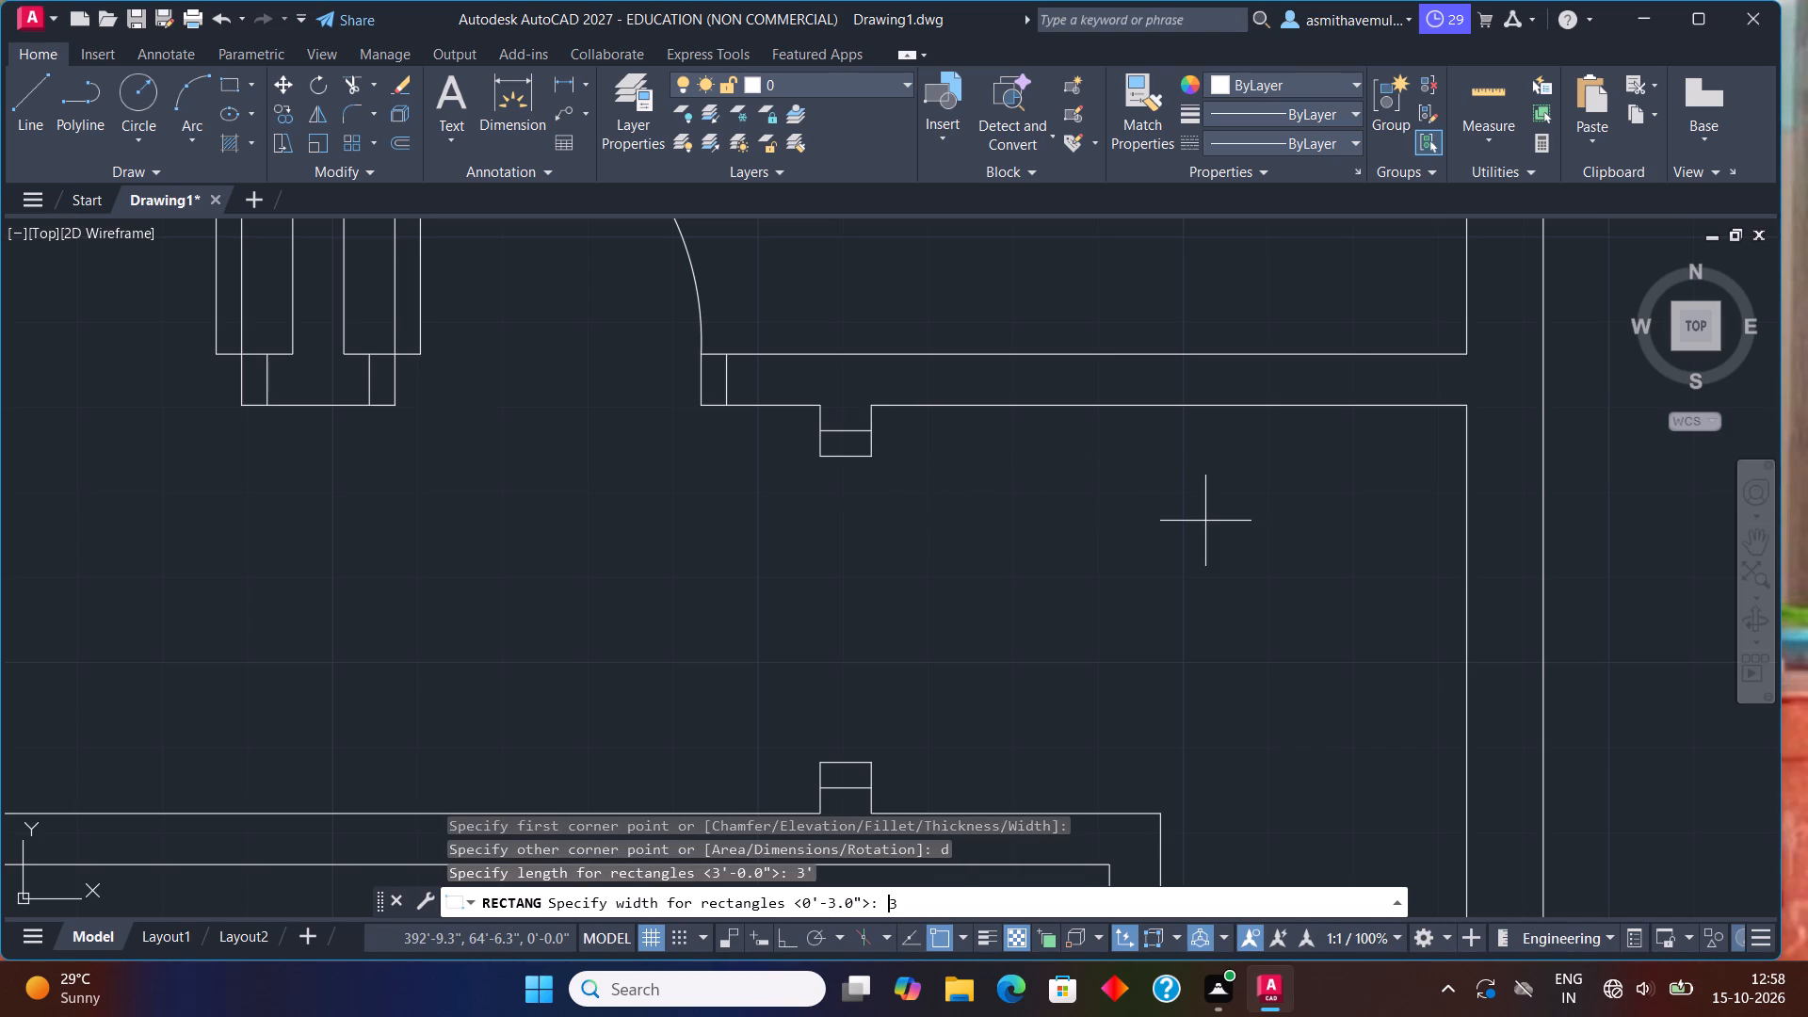
key(shift+quotedbl)
key(Return)
click(1202, 523)
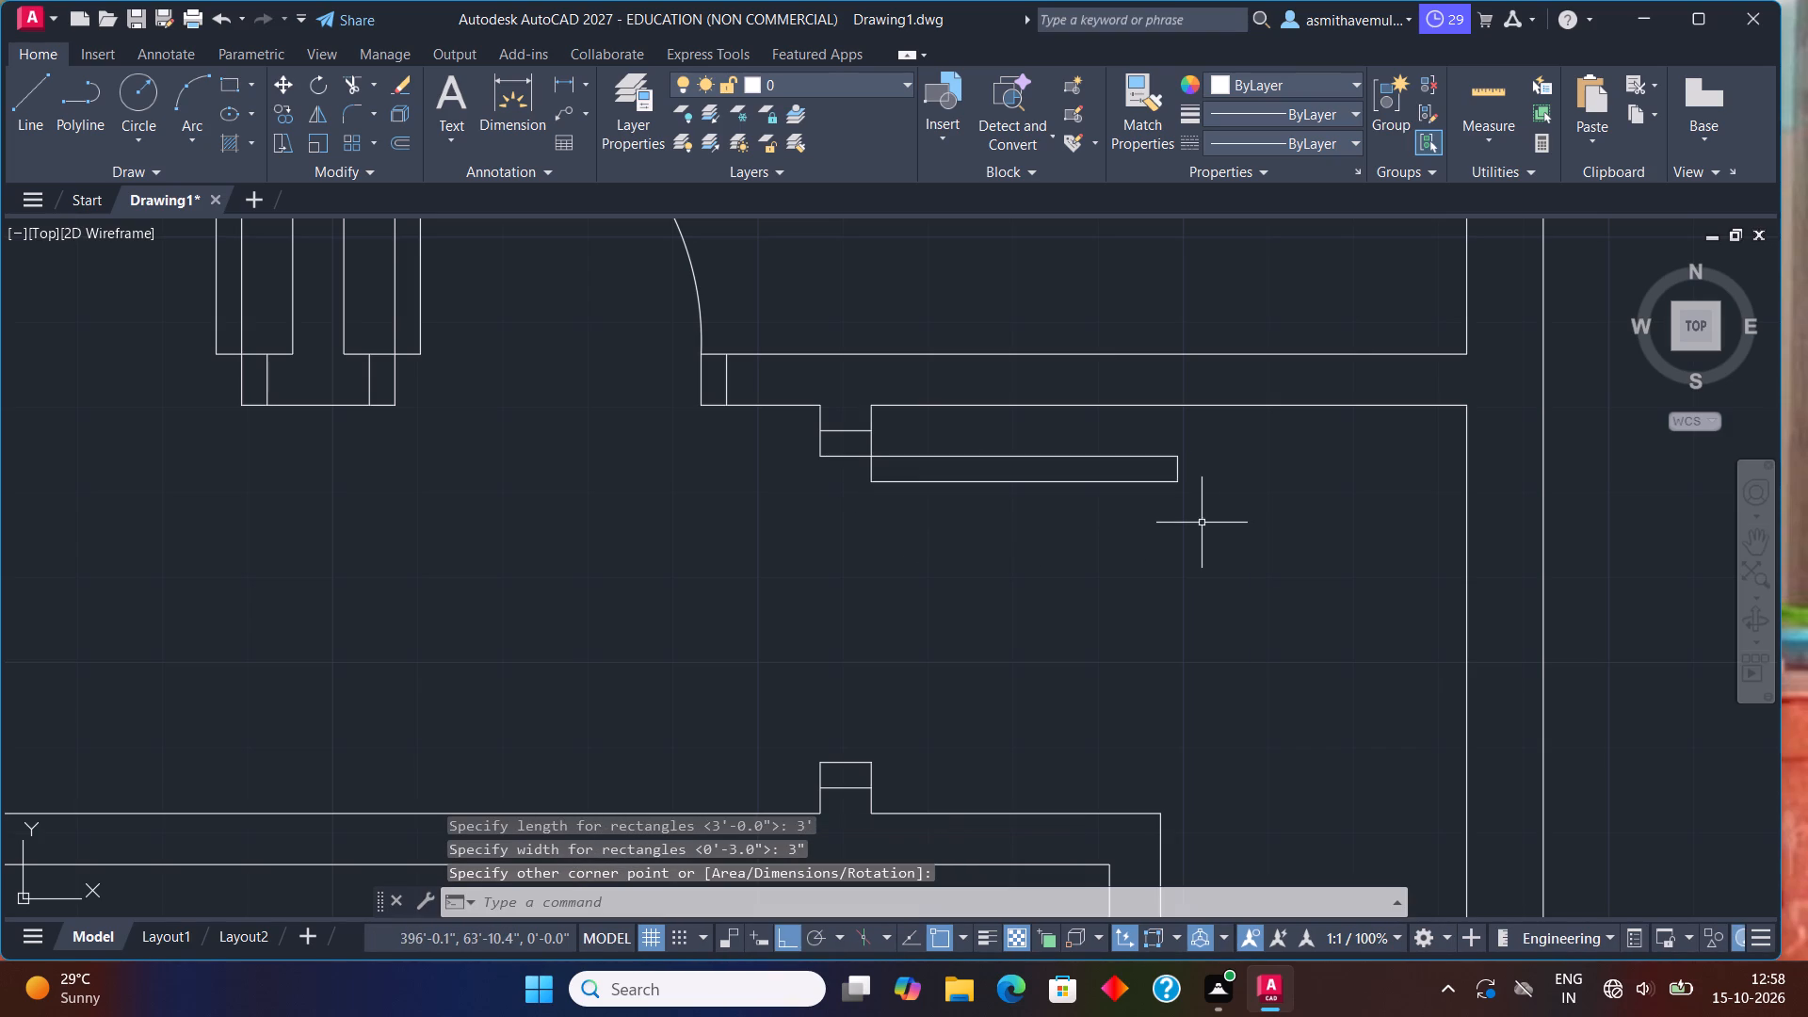
Draw a three-point swing arc from the east end of the door leaf to the opening's south jamb.
text(arc)
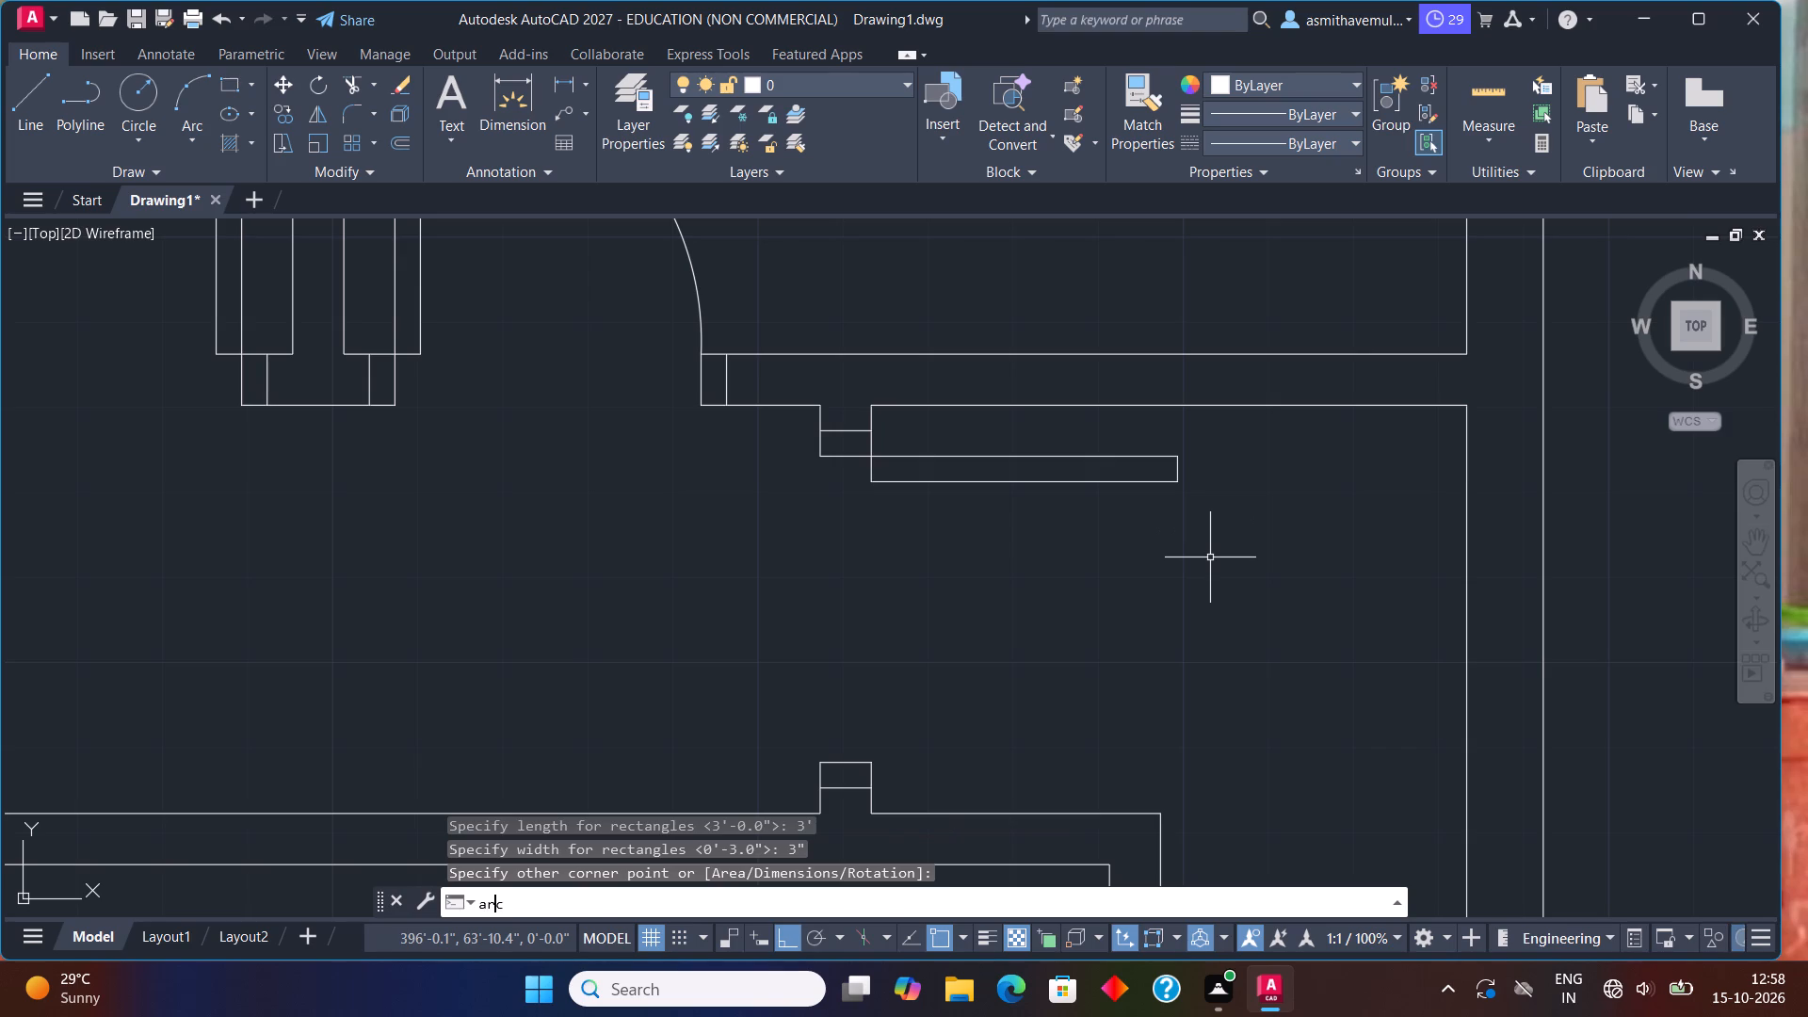
key(Return)
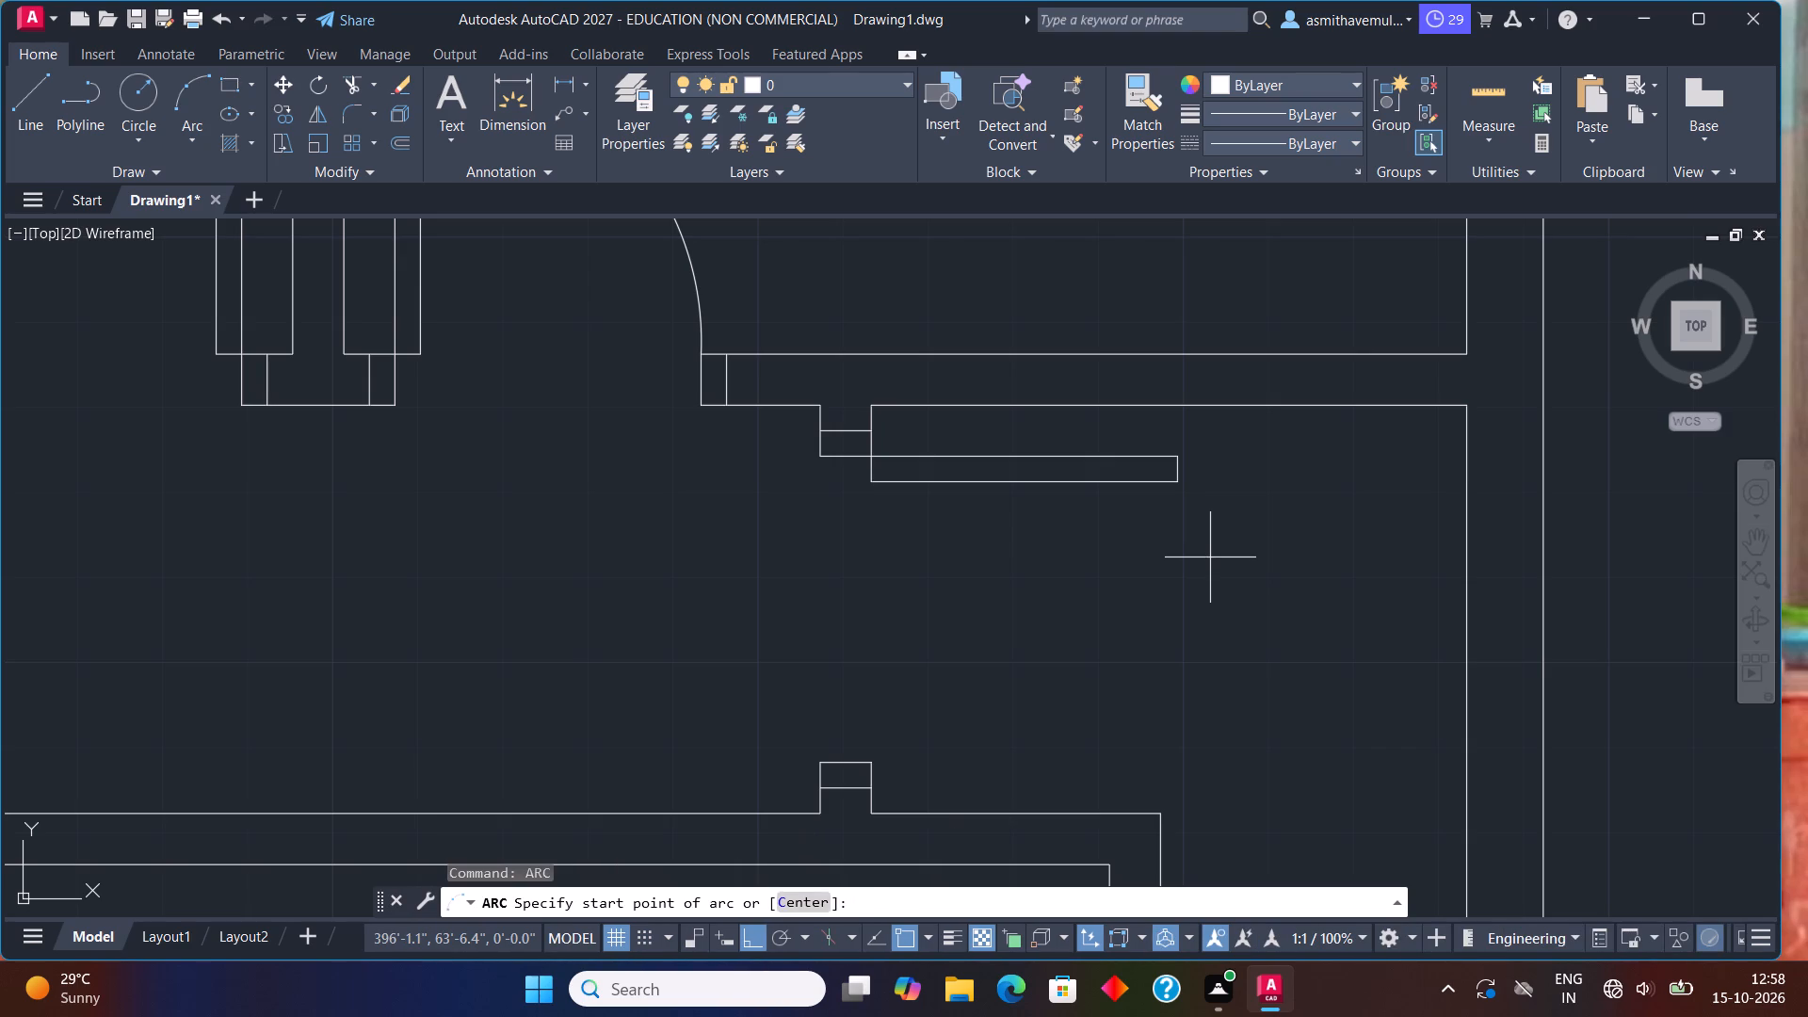
click(1177, 451)
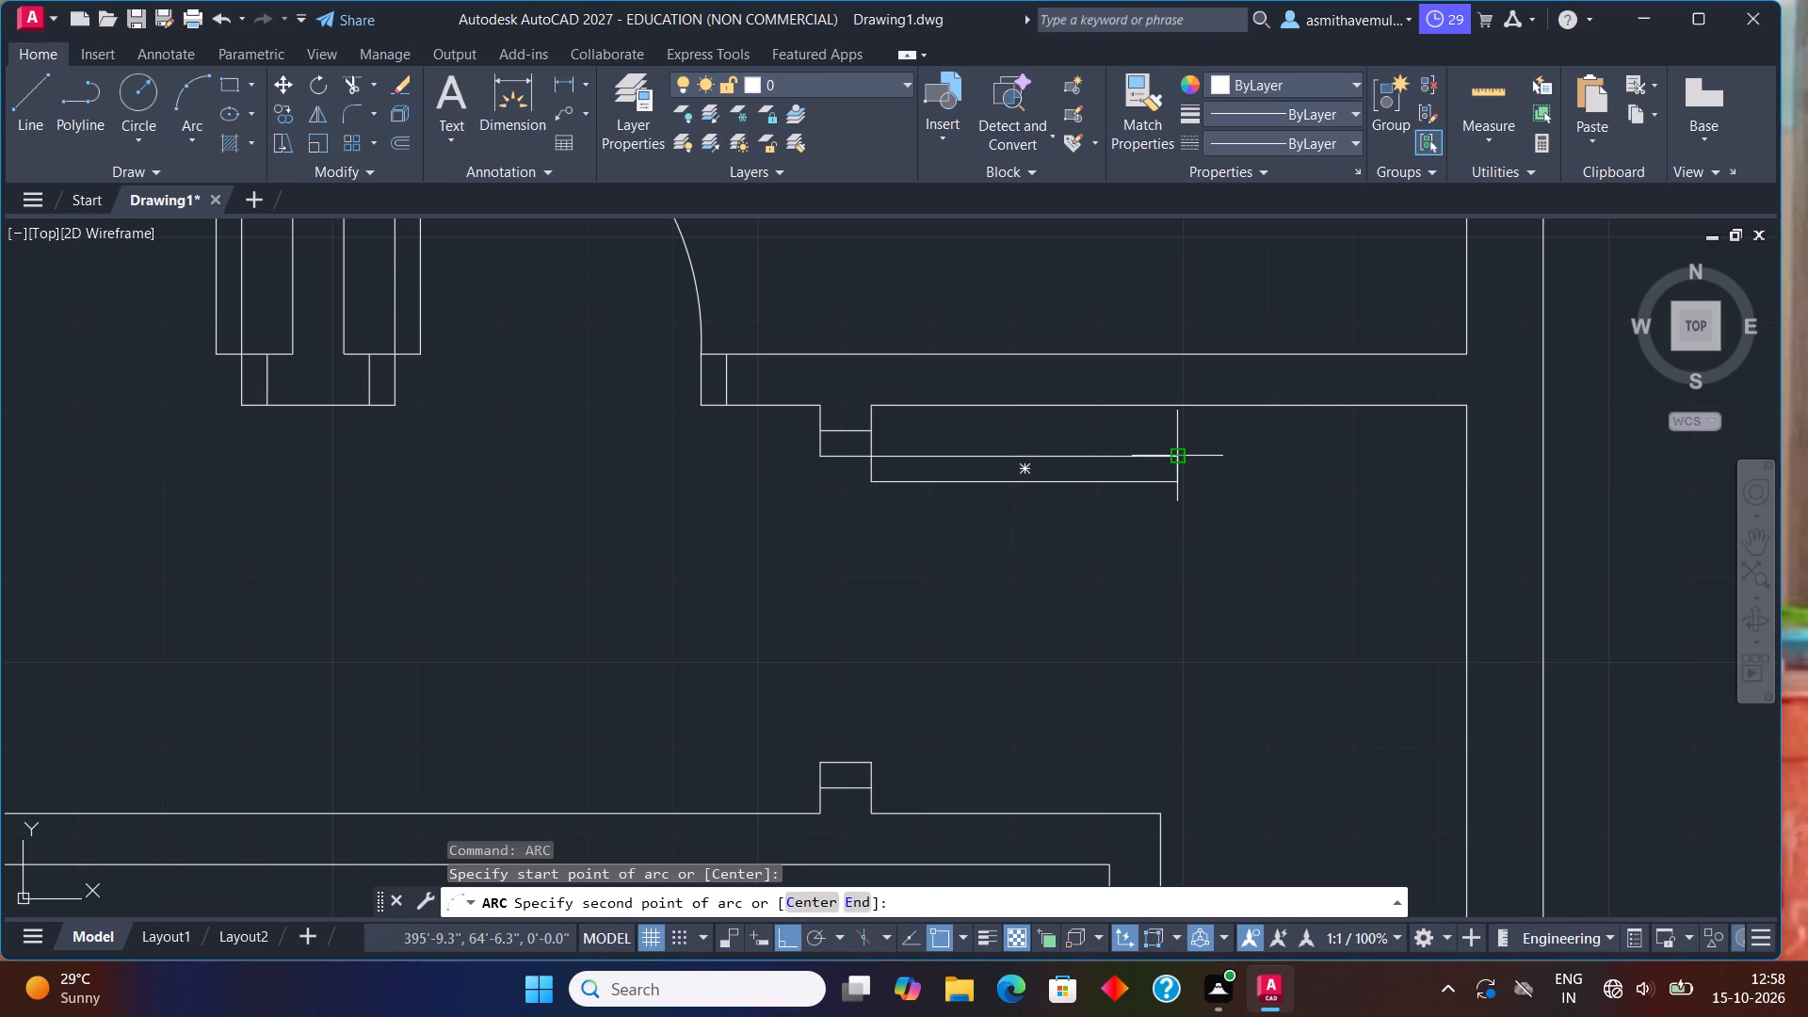
click(1177, 477)
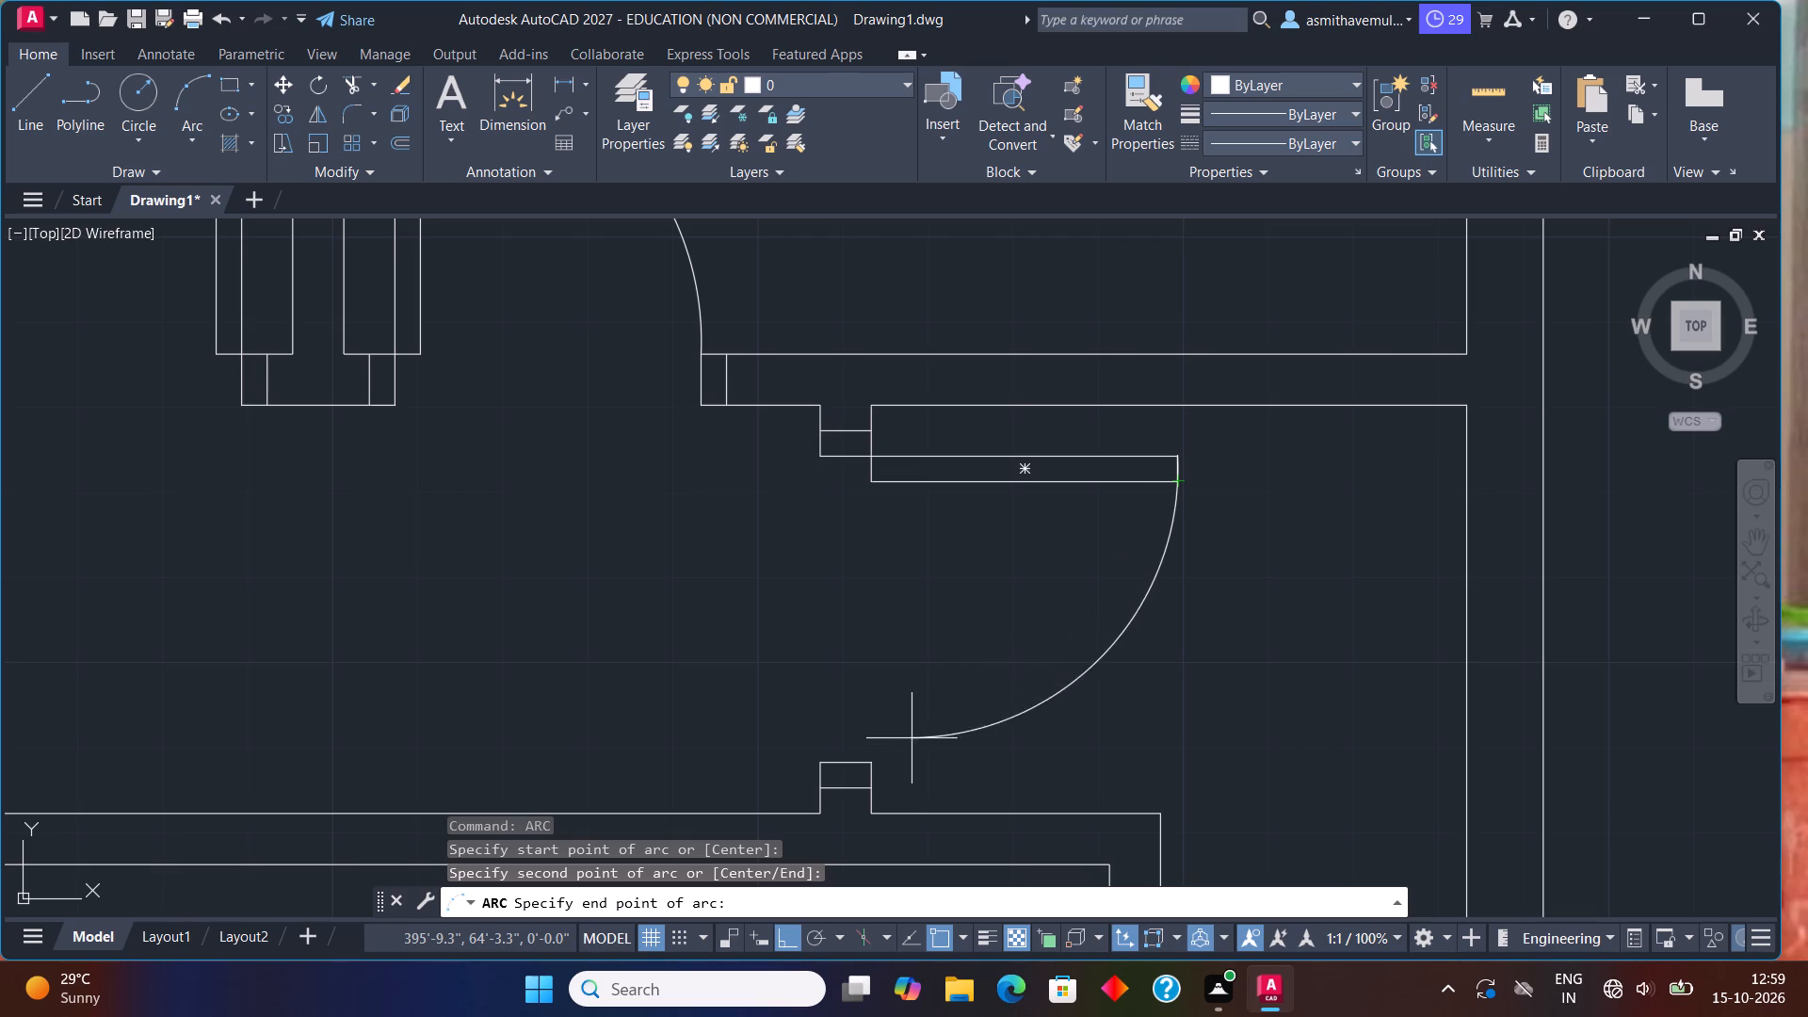
click(873, 765)
Copy the bed symbol by its northwest corner into the northwest corner room, with its head against the north wall.
scroll(995, 604, down, 3)
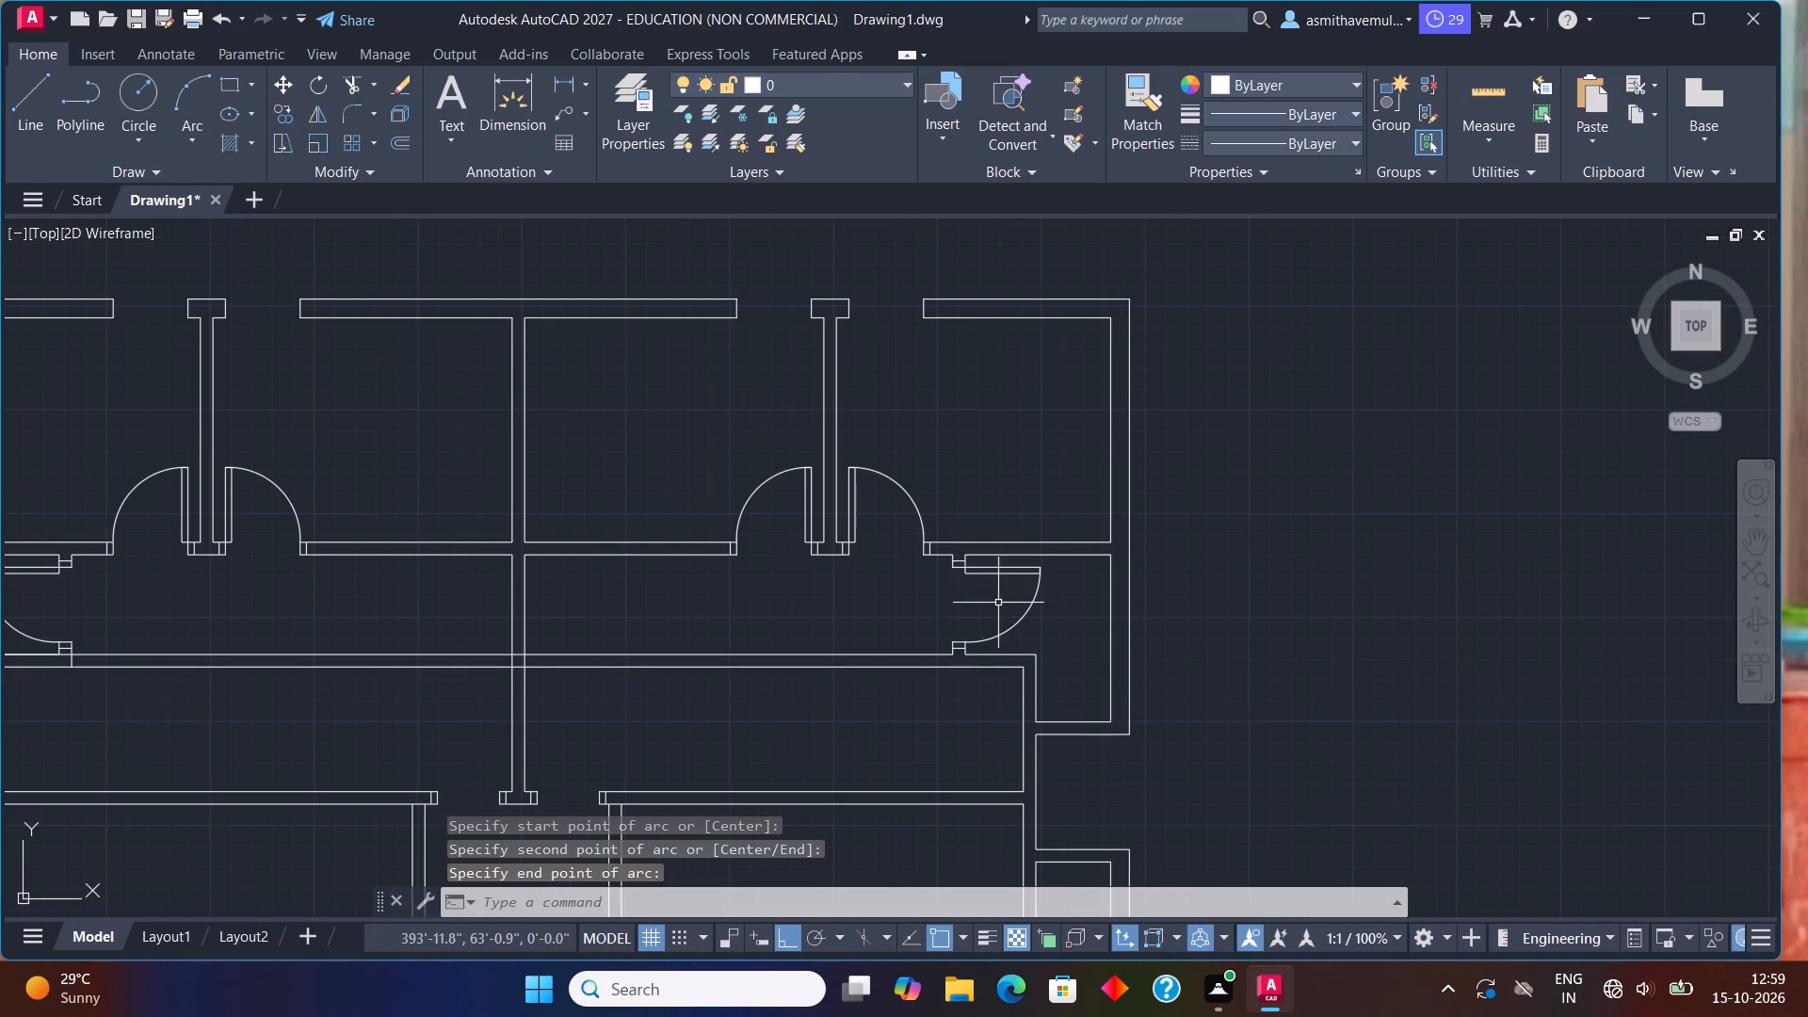
scroll(1066, 585, down, 1)
middle_drag(1024, 652, 1037, 535)
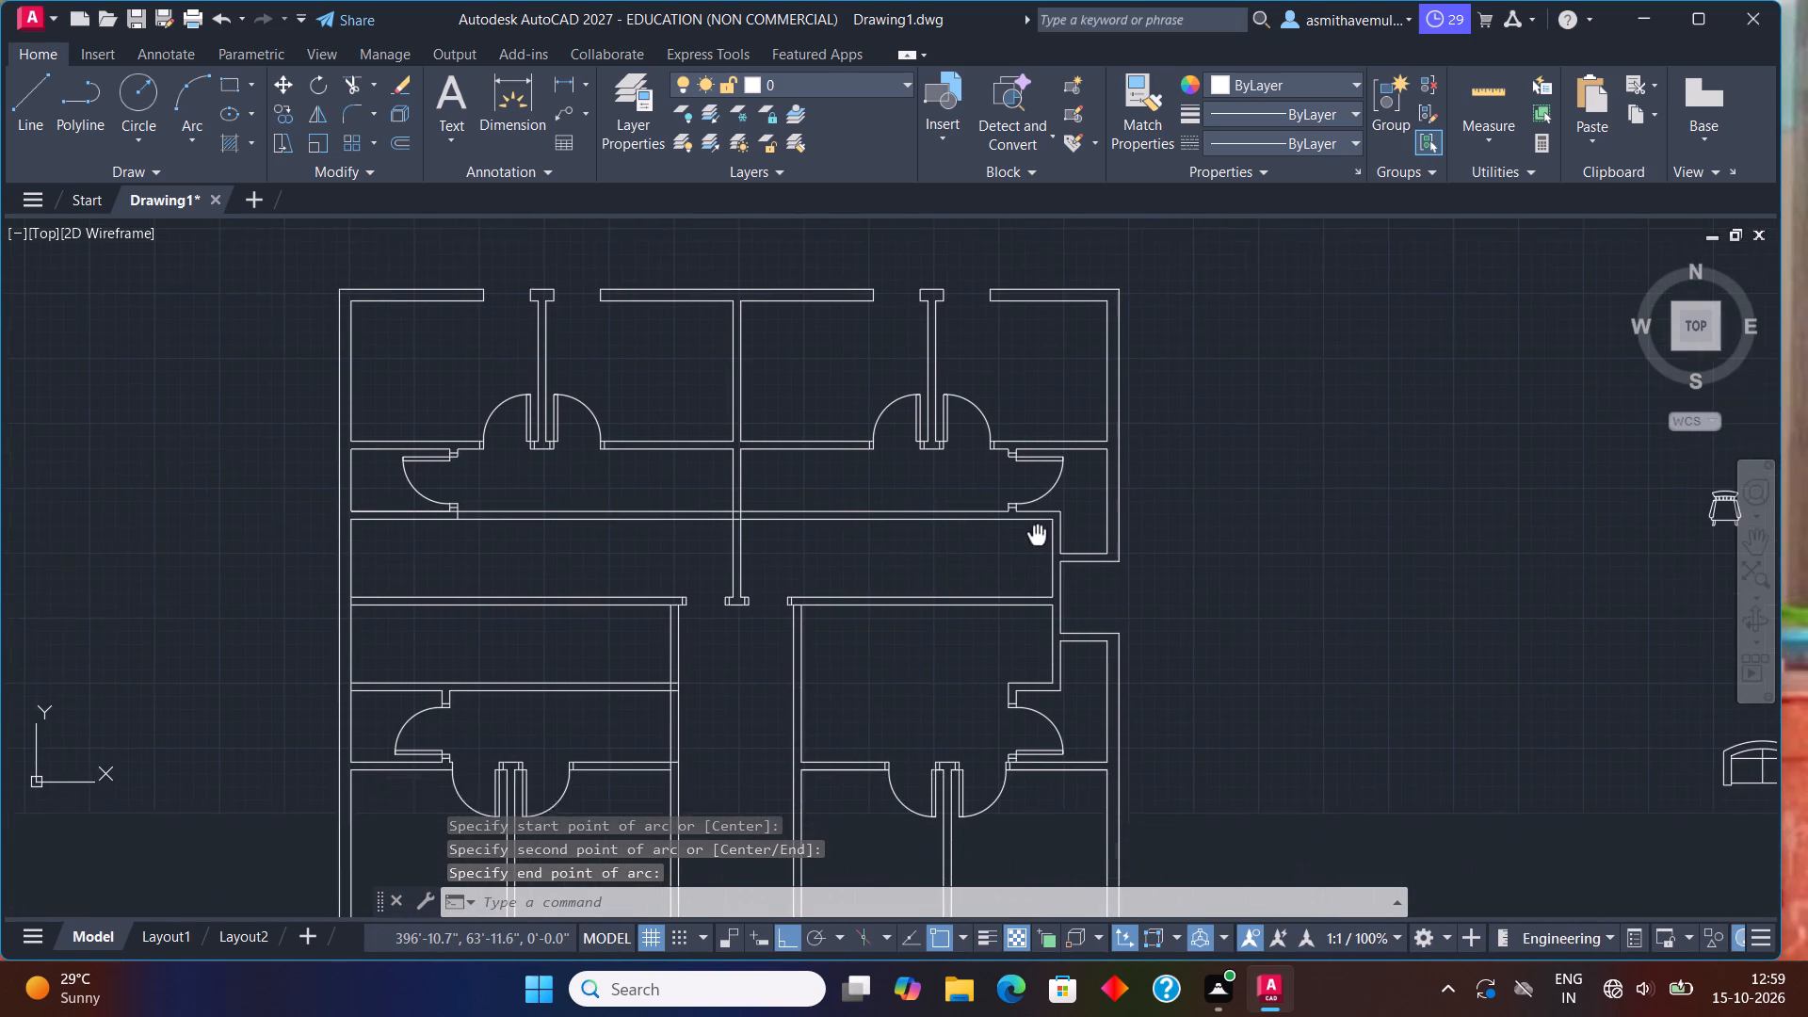
middle_drag(1037, 535, 1037, 512)
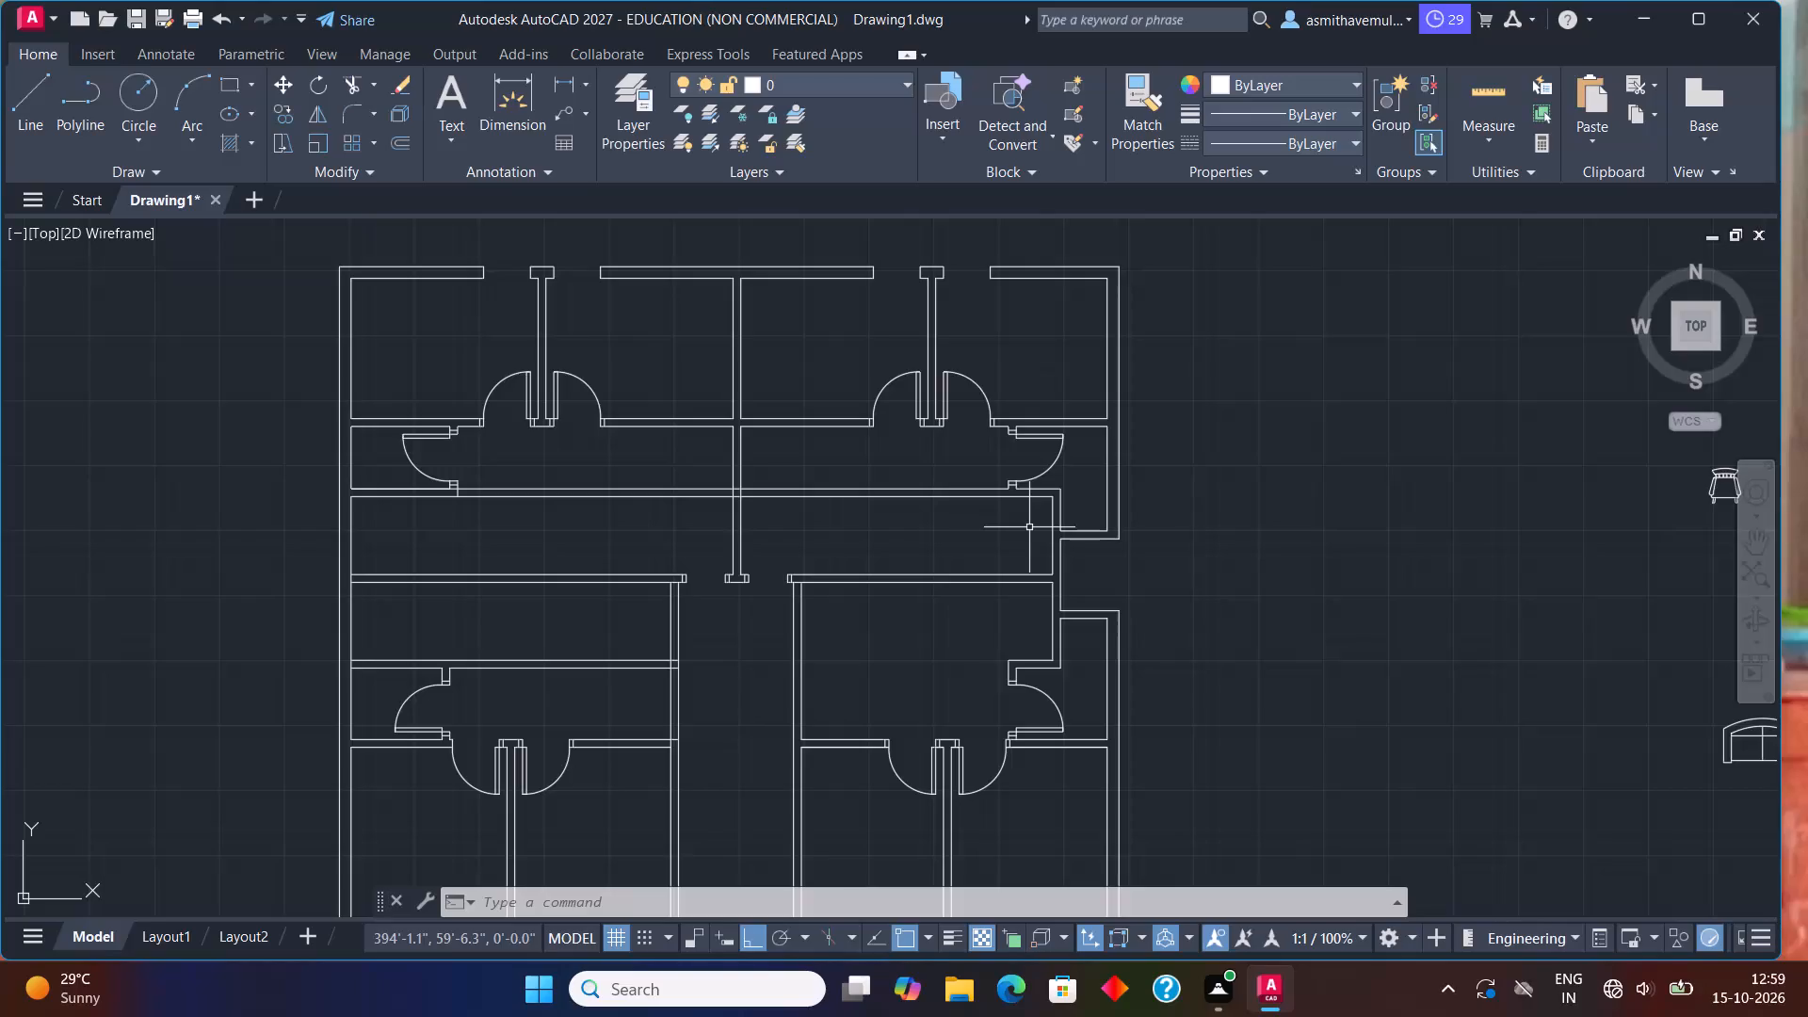
scroll(1052, 488, down, 1)
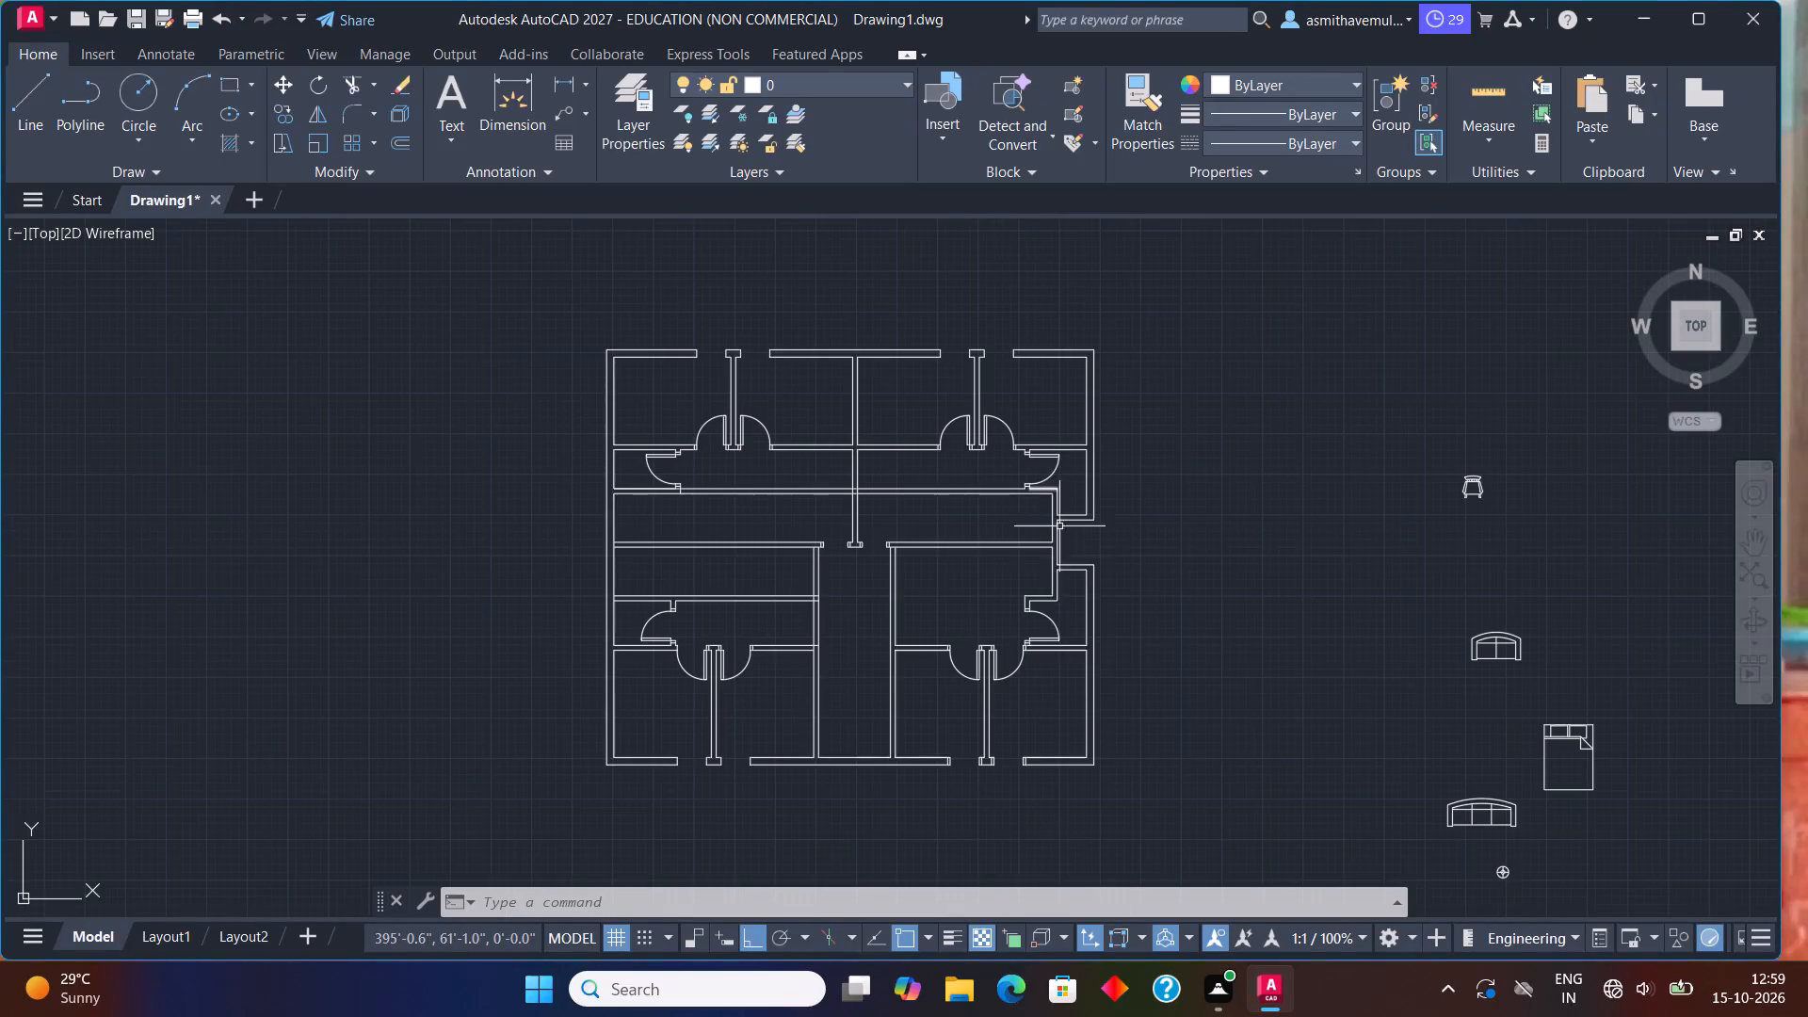
middle_drag(1071, 640, 955, 550)
drag(1554, 634, 1397, 655)
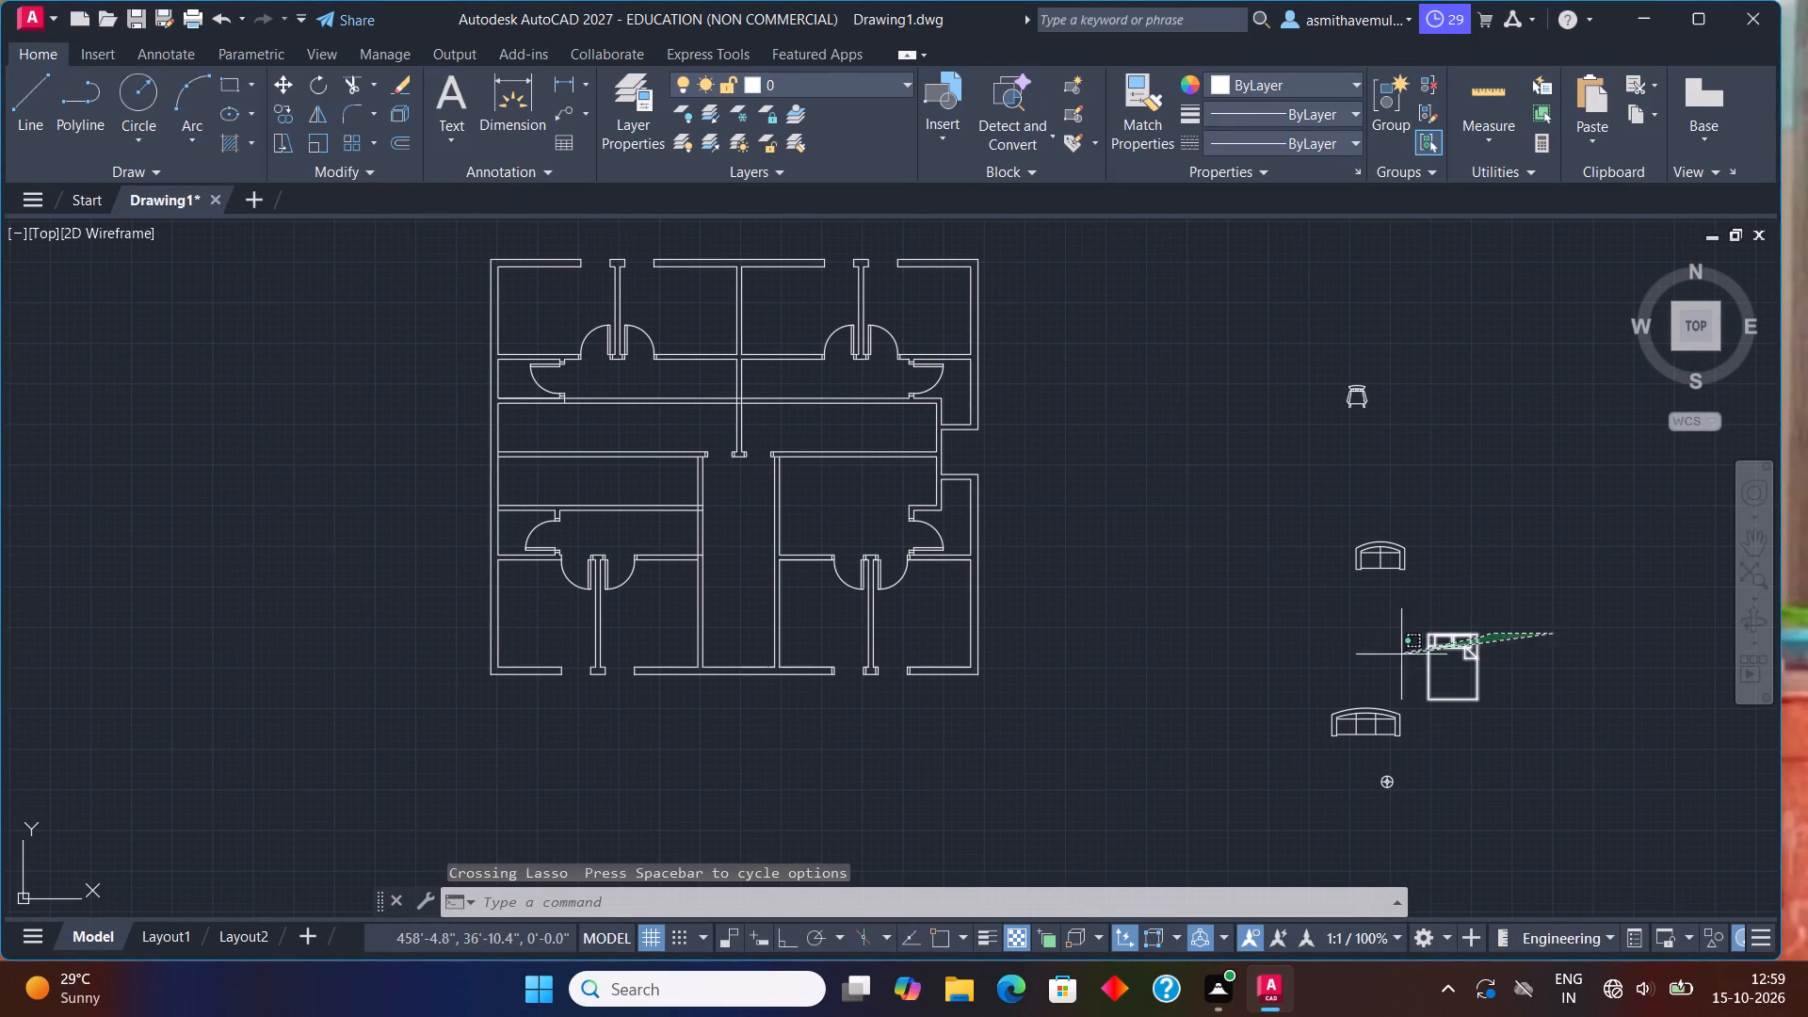
drag(1397, 655, 1363, 662)
key(c)
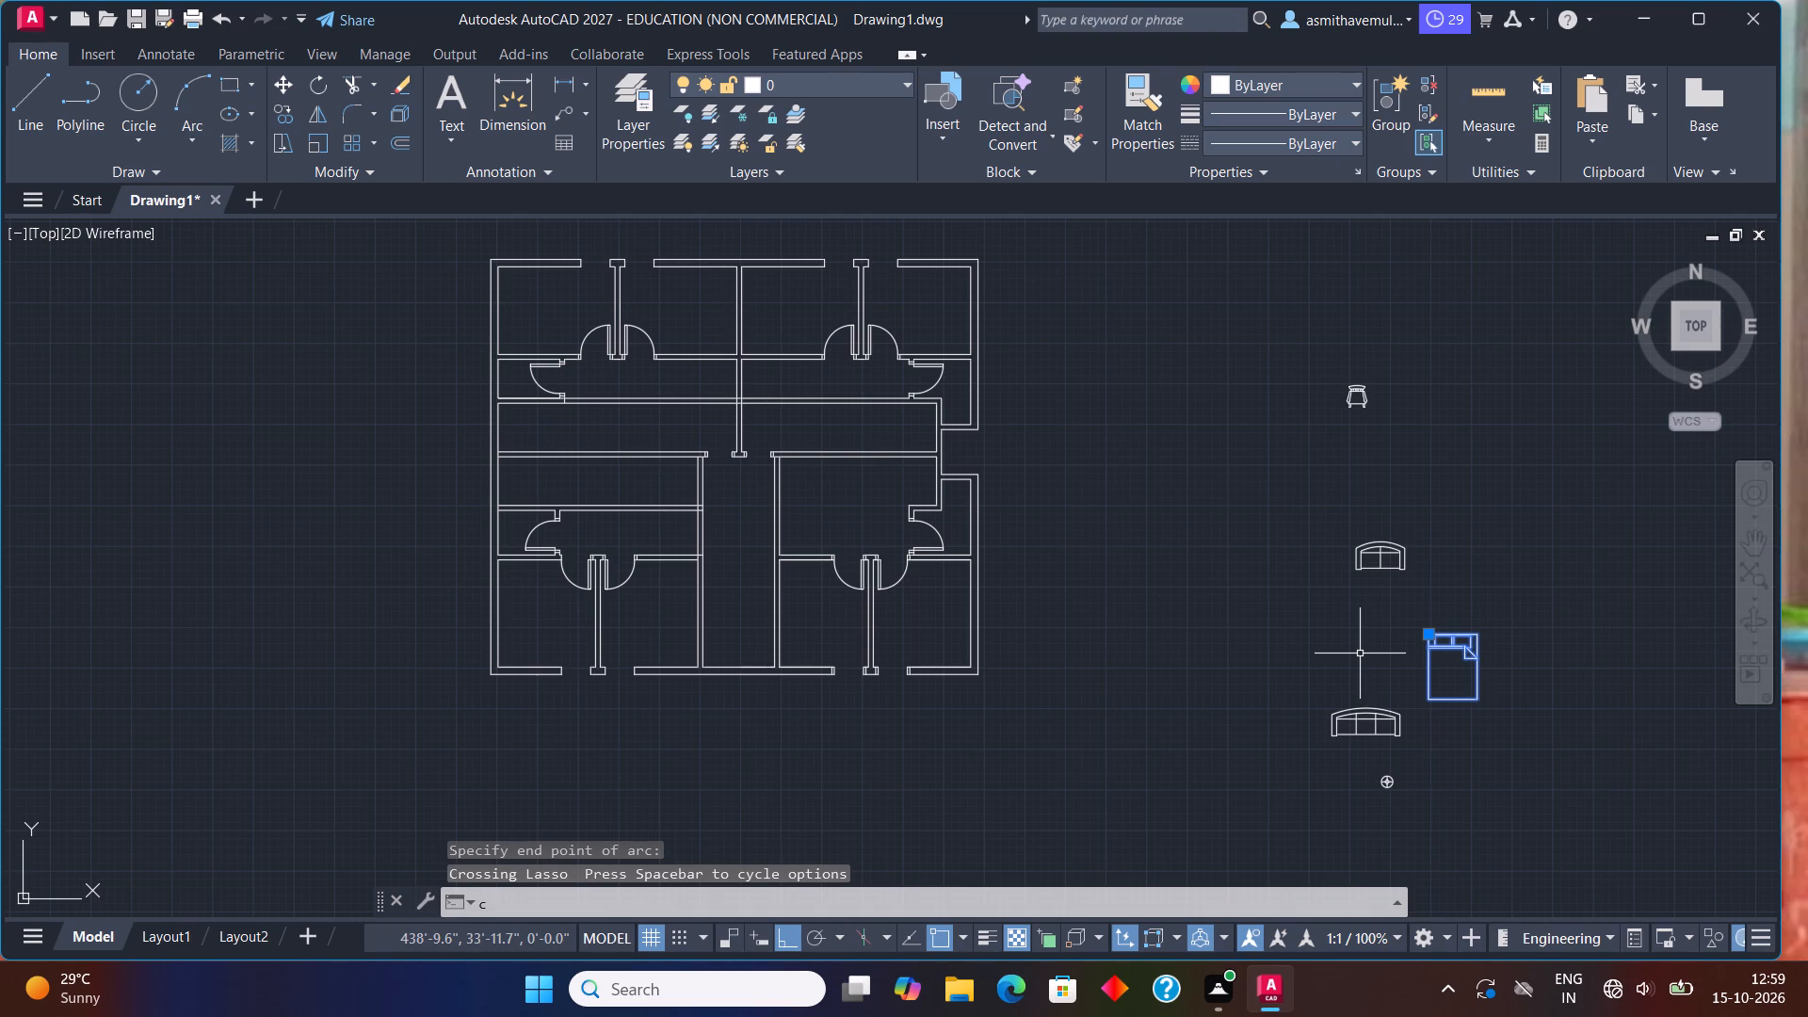
text(op)
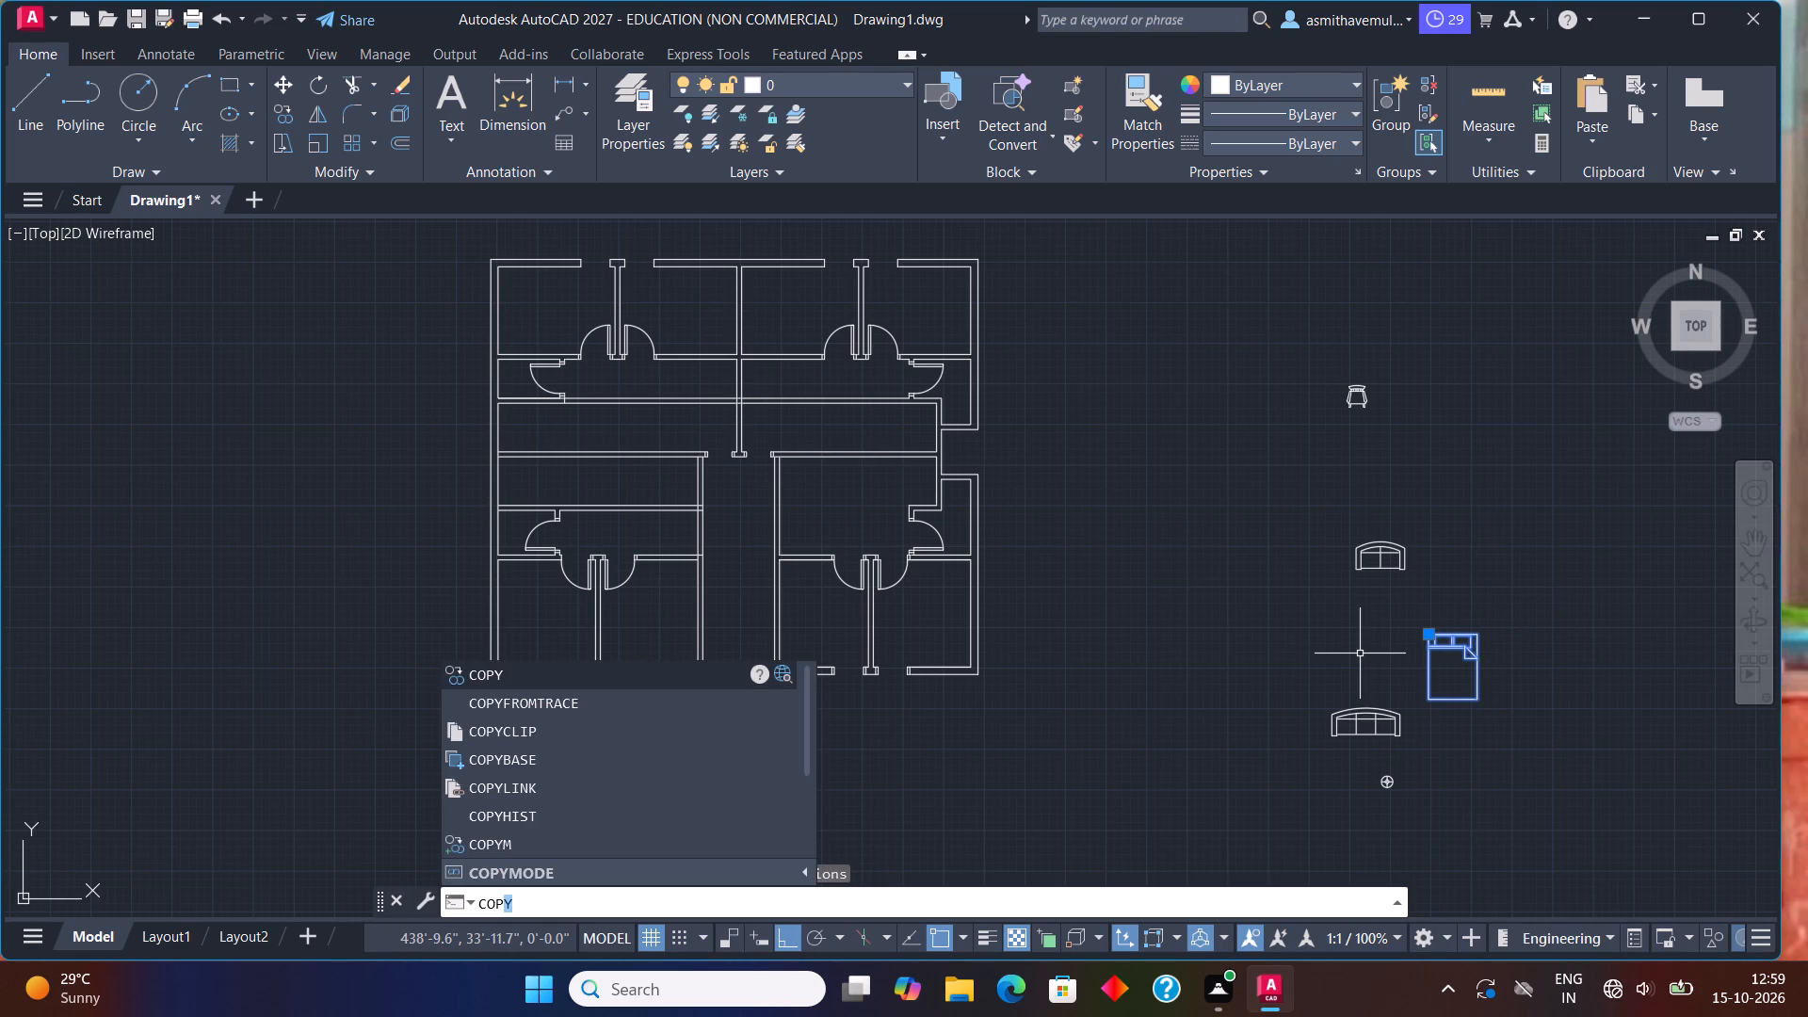
key(Return)
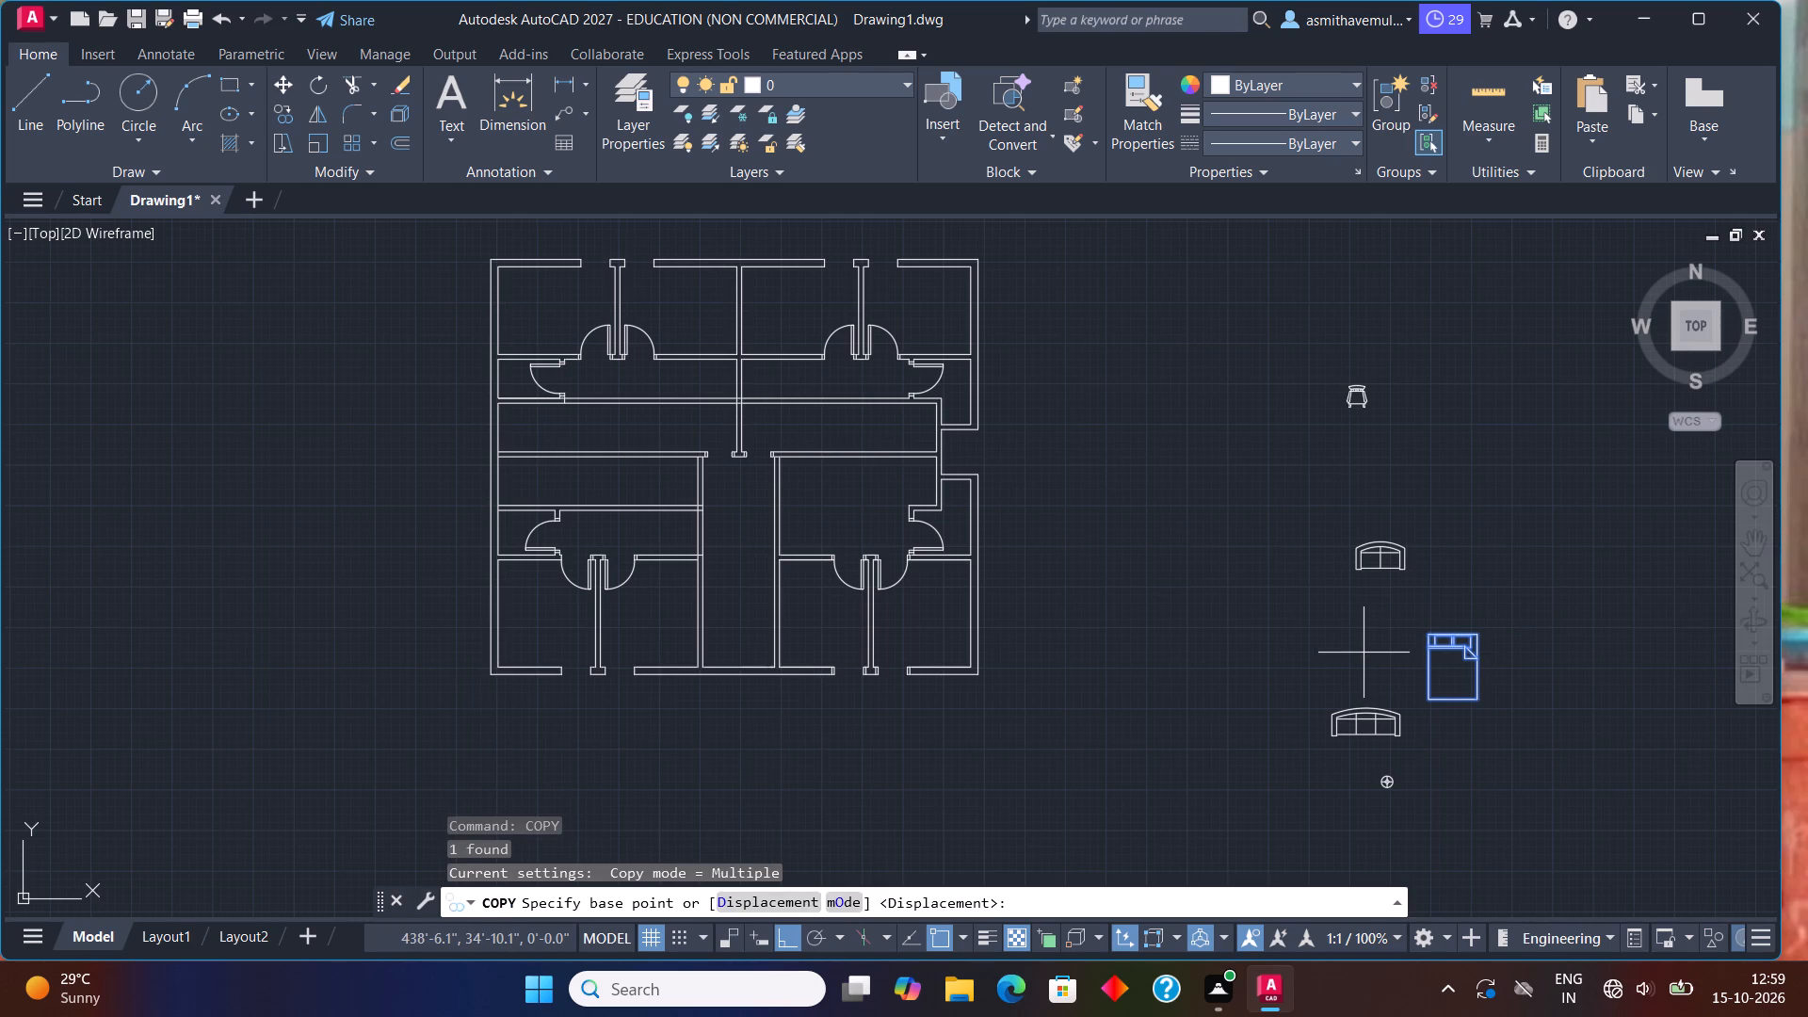
click(1429, 636)
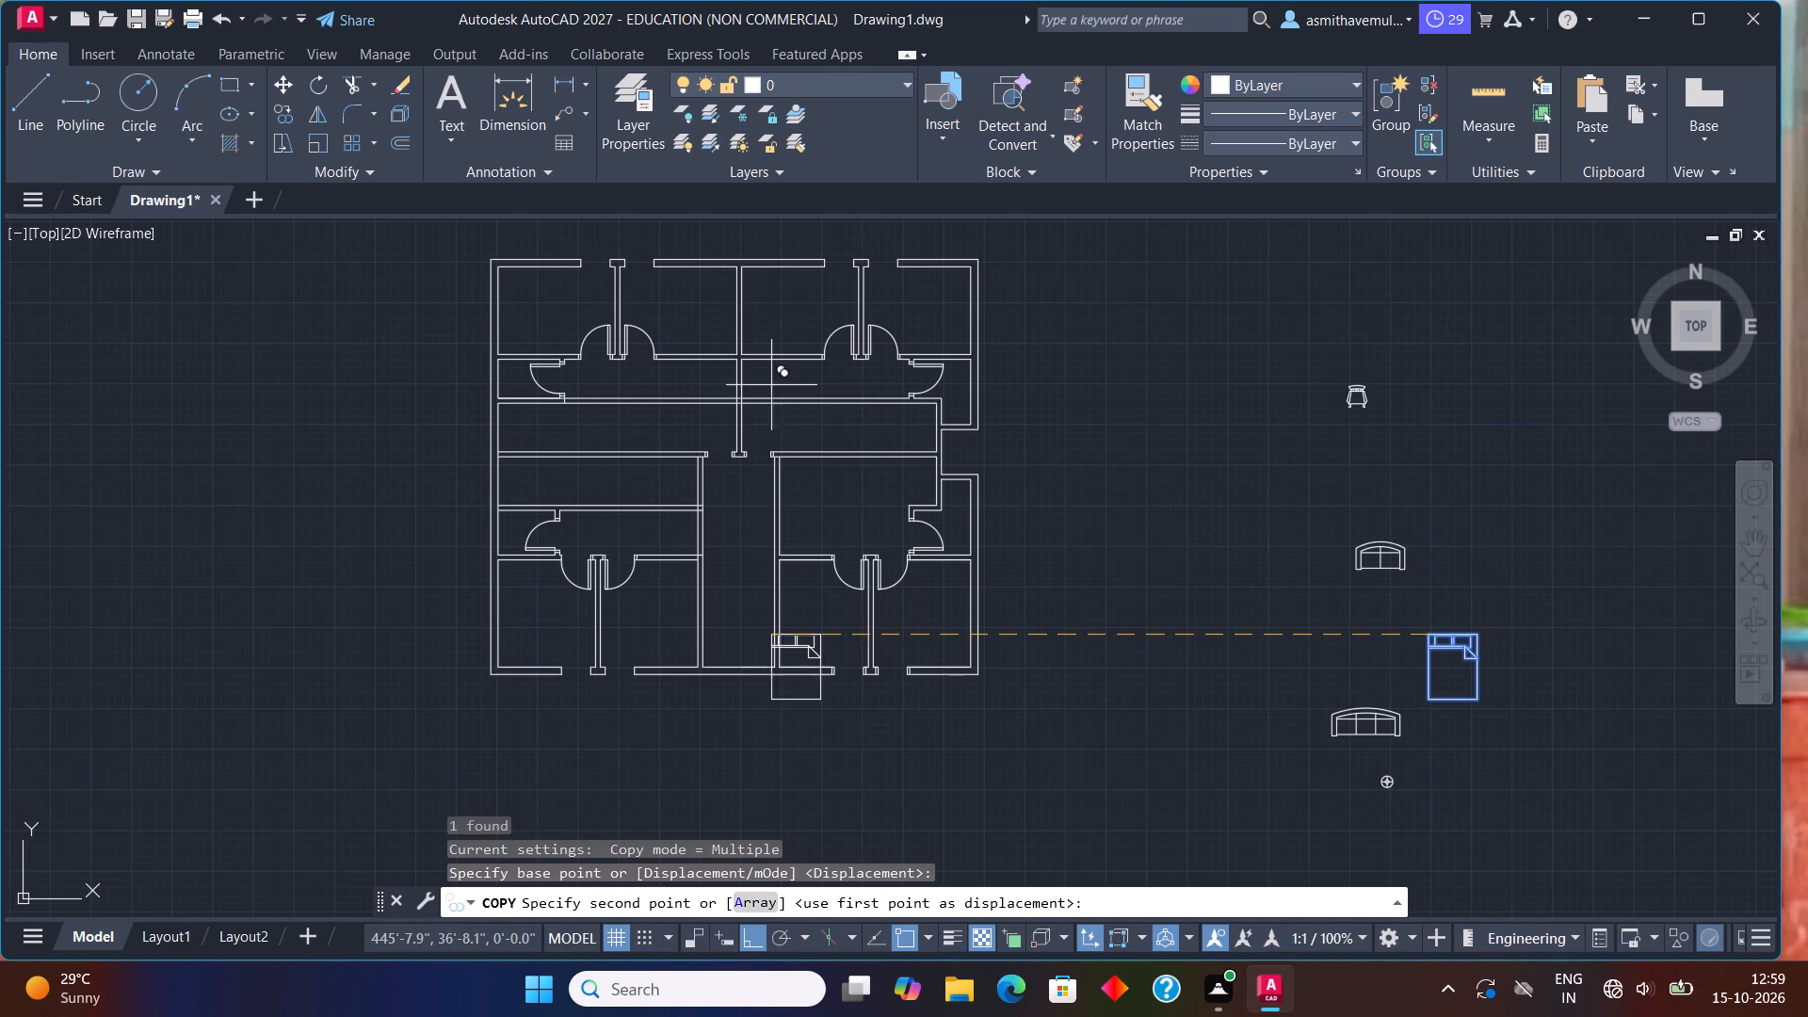
key(F8)
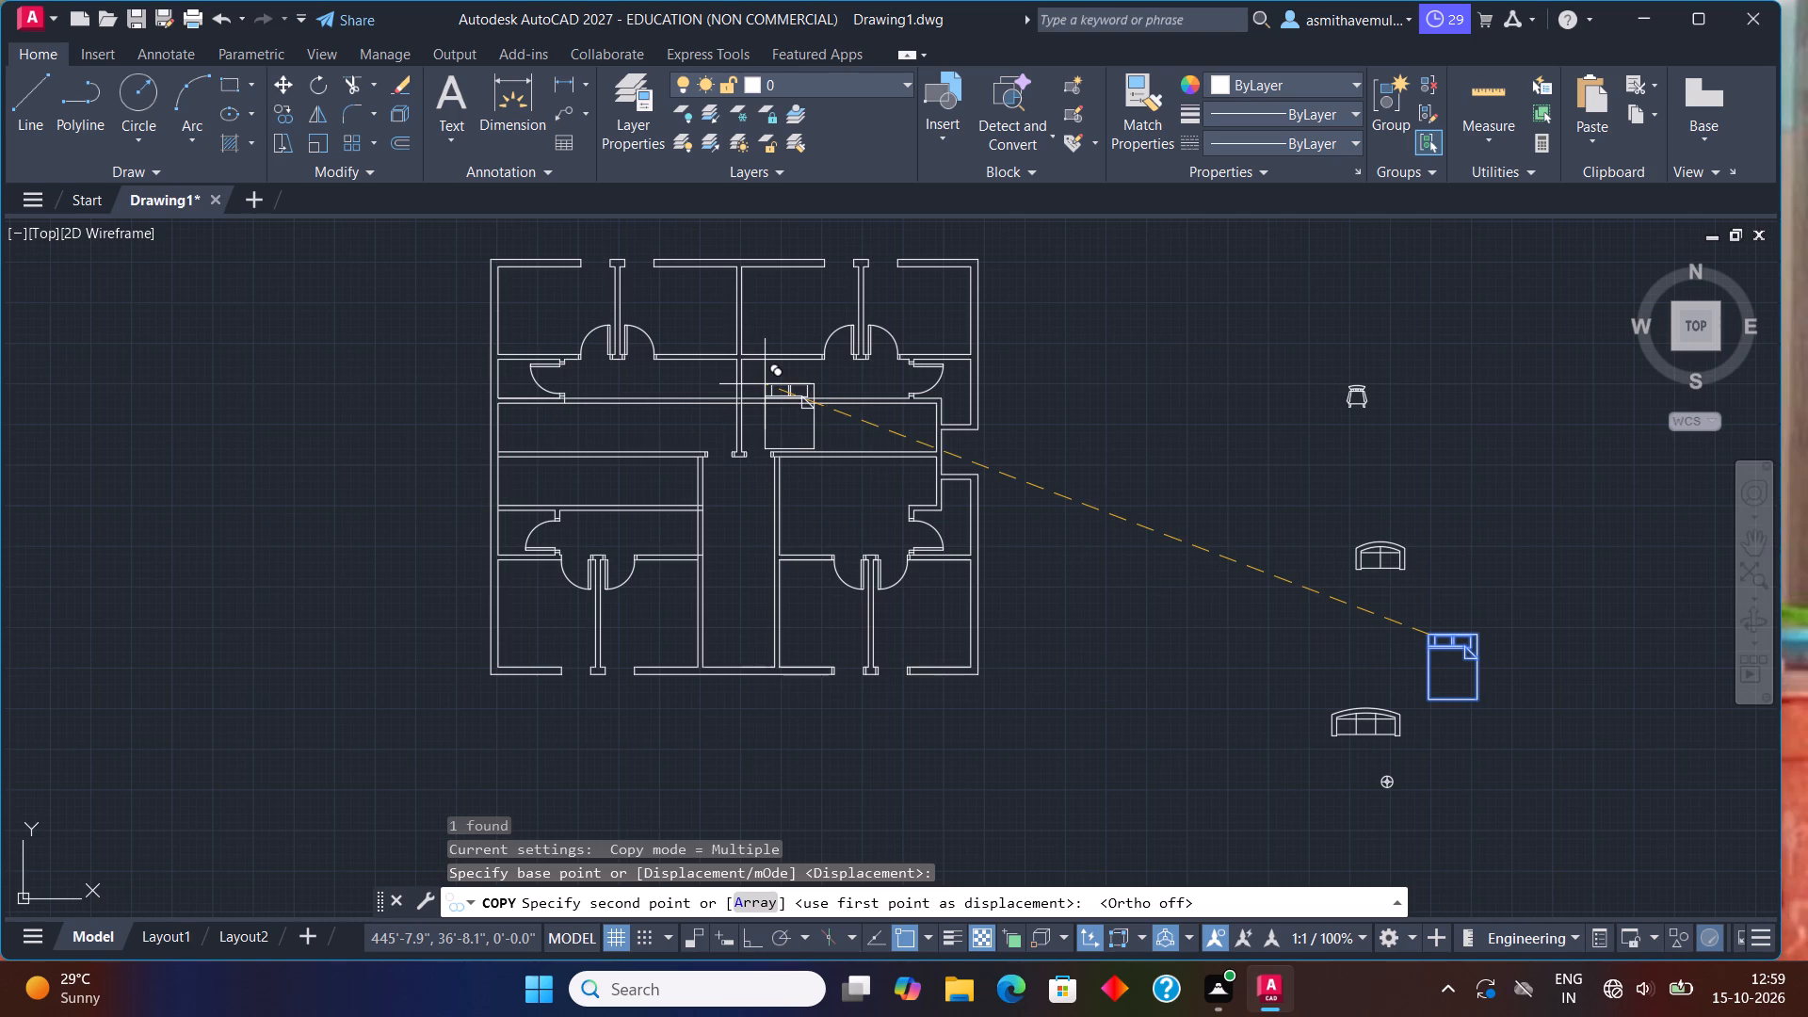
middle_drag(500, 343, 605, 559)
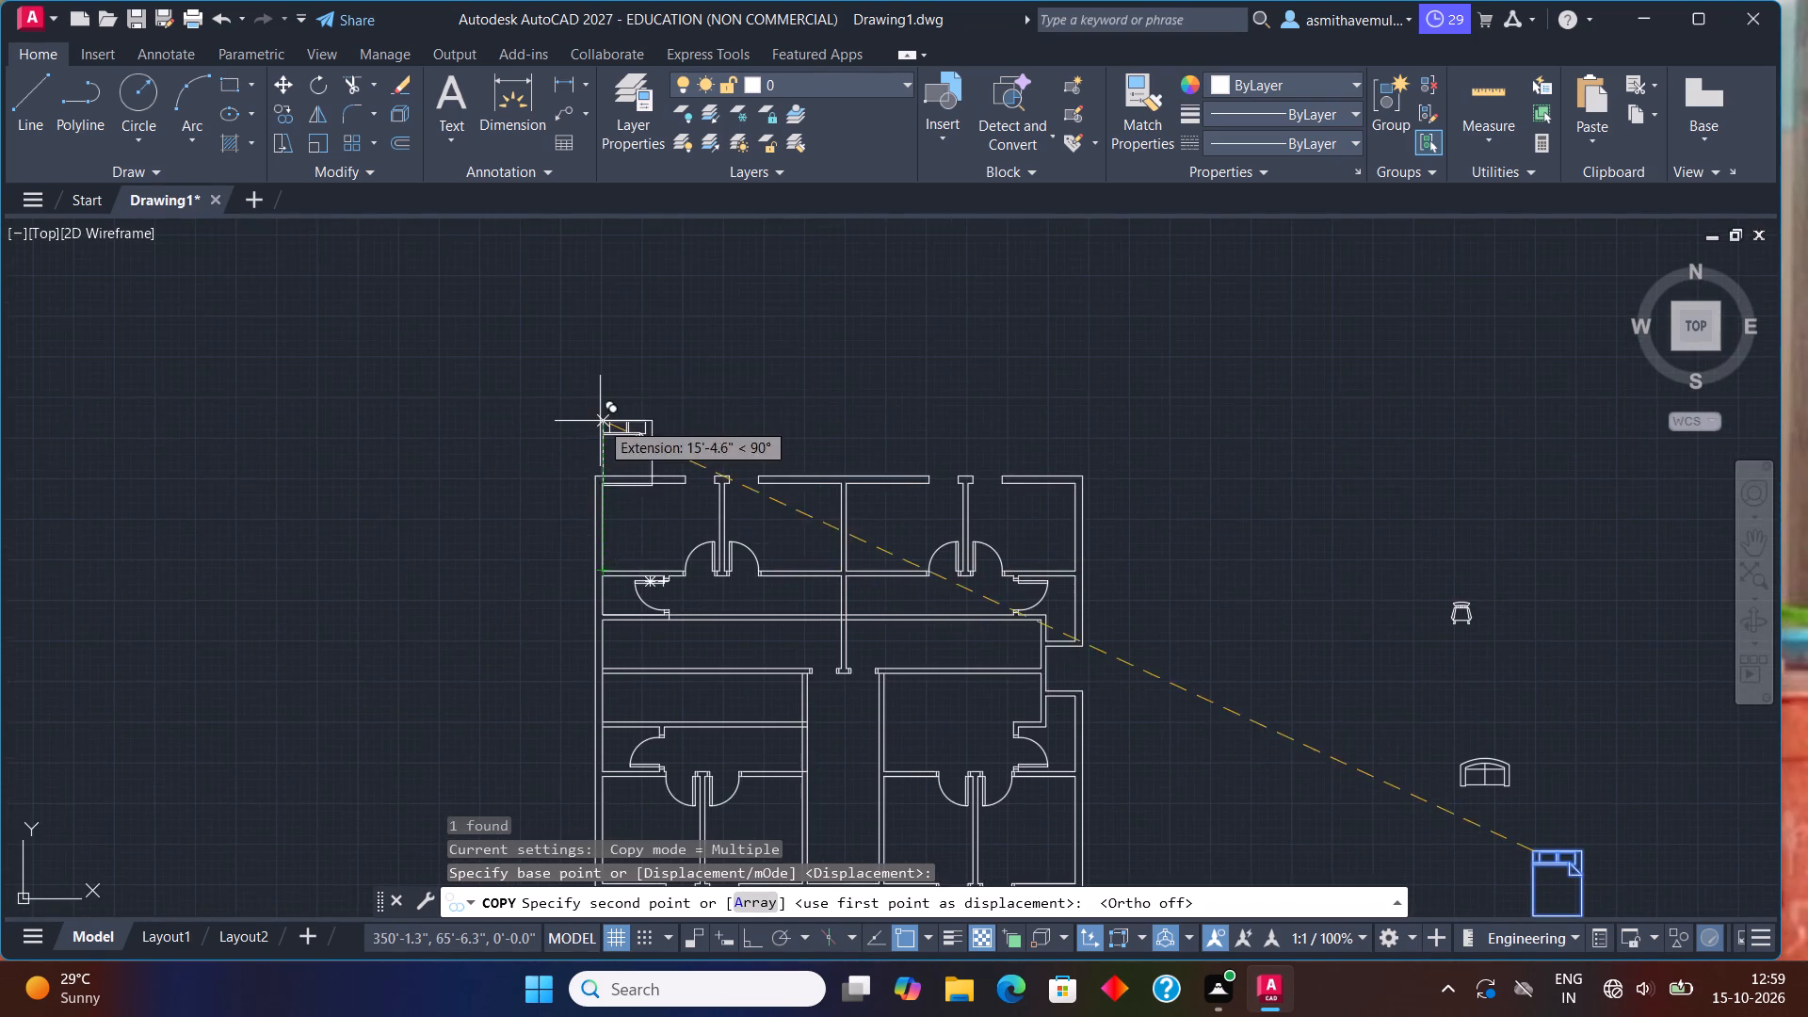
scroll(600, 421, up, 2)
scroll(619, 561, up, 2)
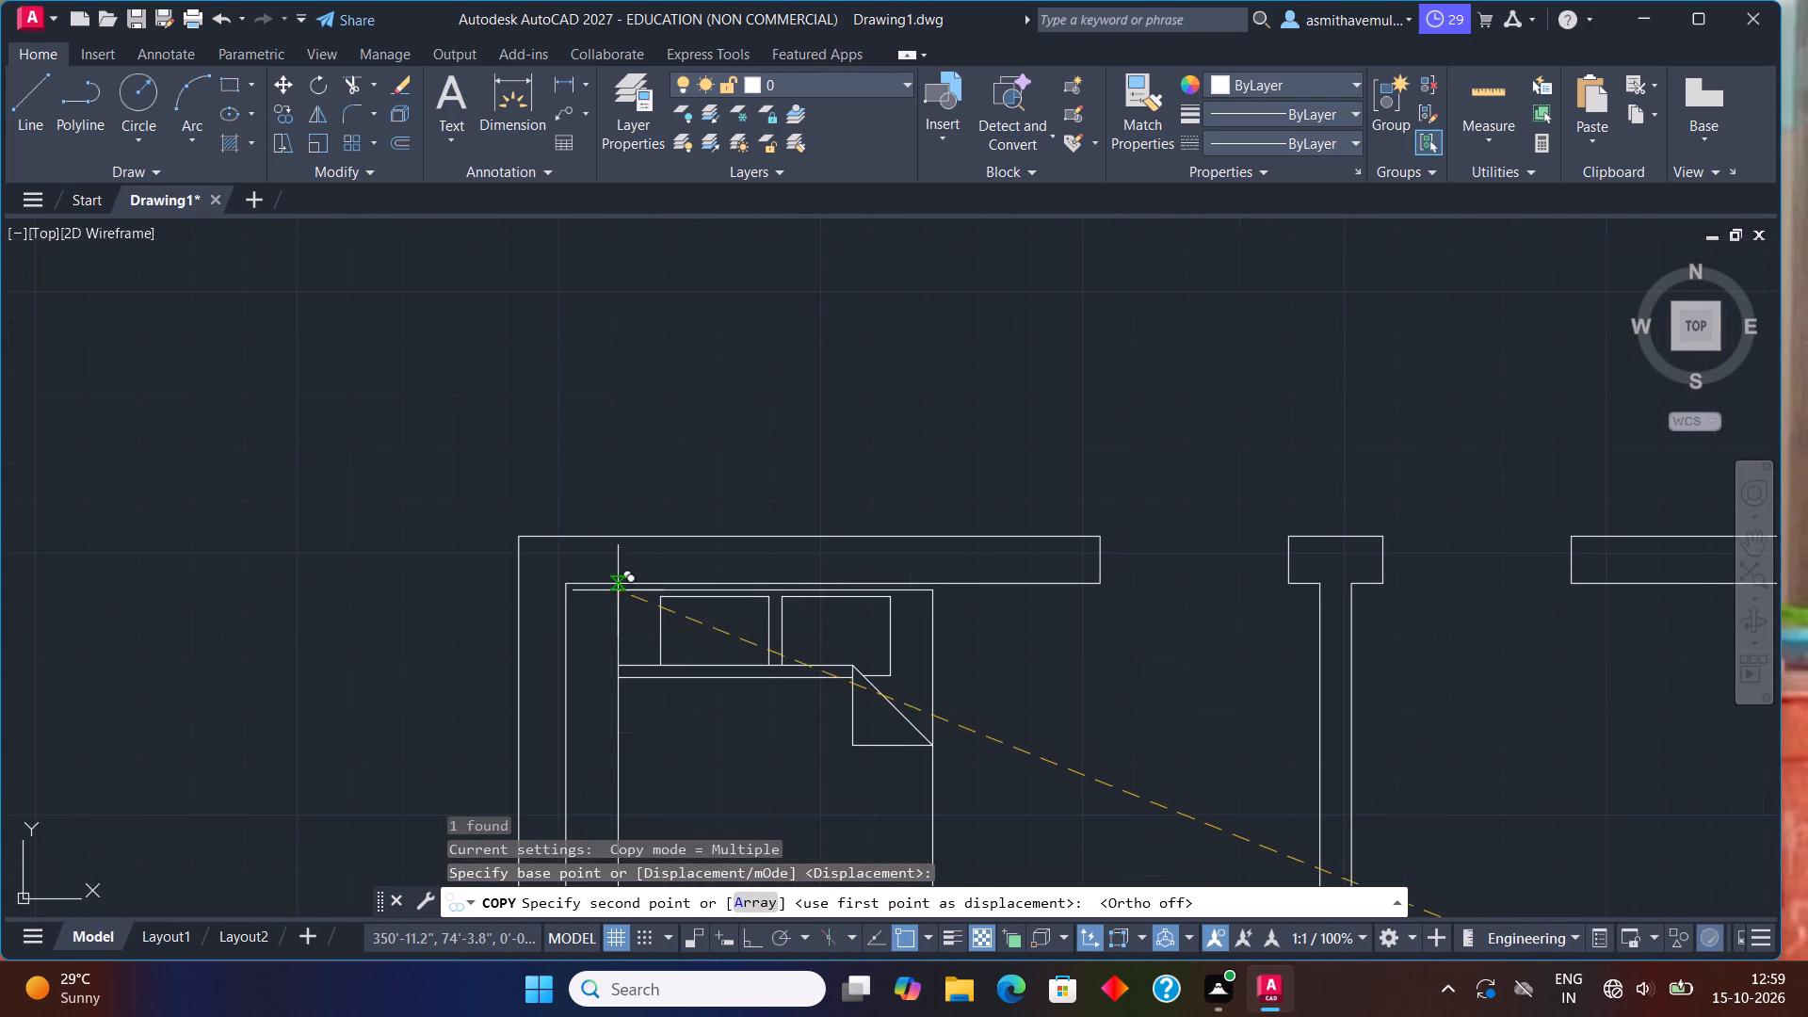
click(617, 584)
Place two more bed copies against the north wall, one in each room flanking the central partition.
scroll(897, 616, down, 4)
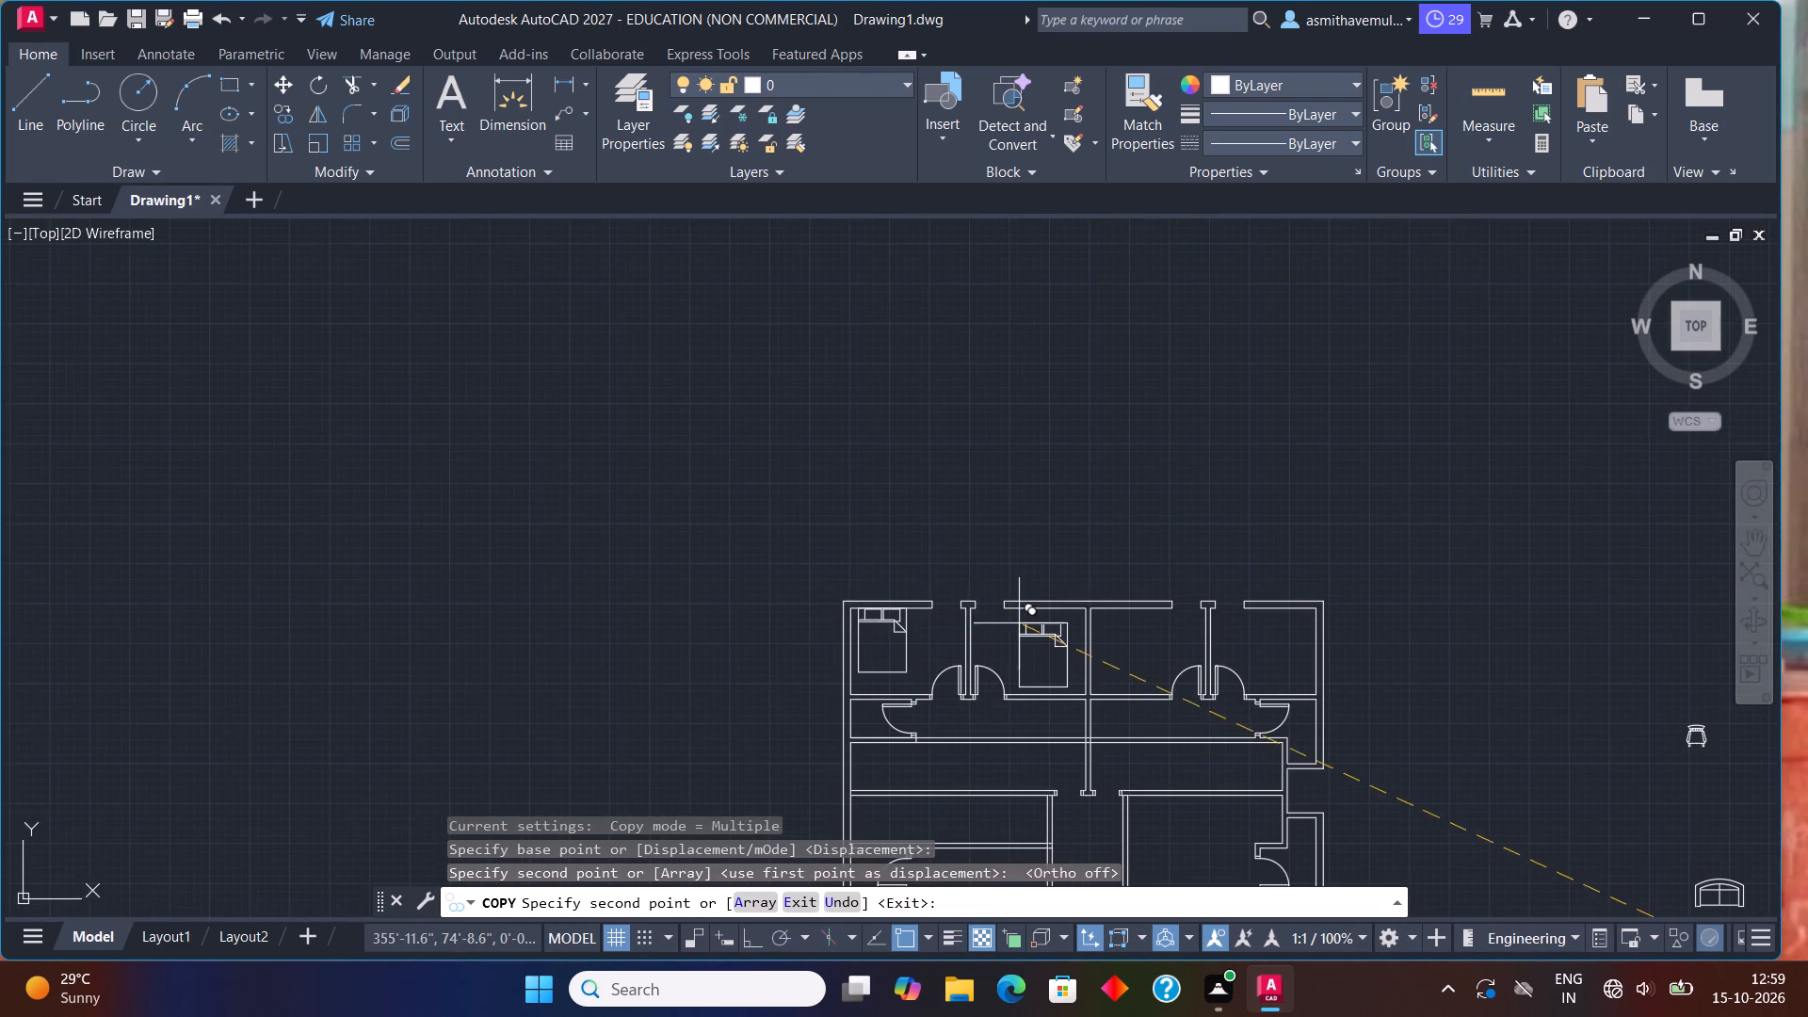
middle_drag(1029, 627, 486, 439)
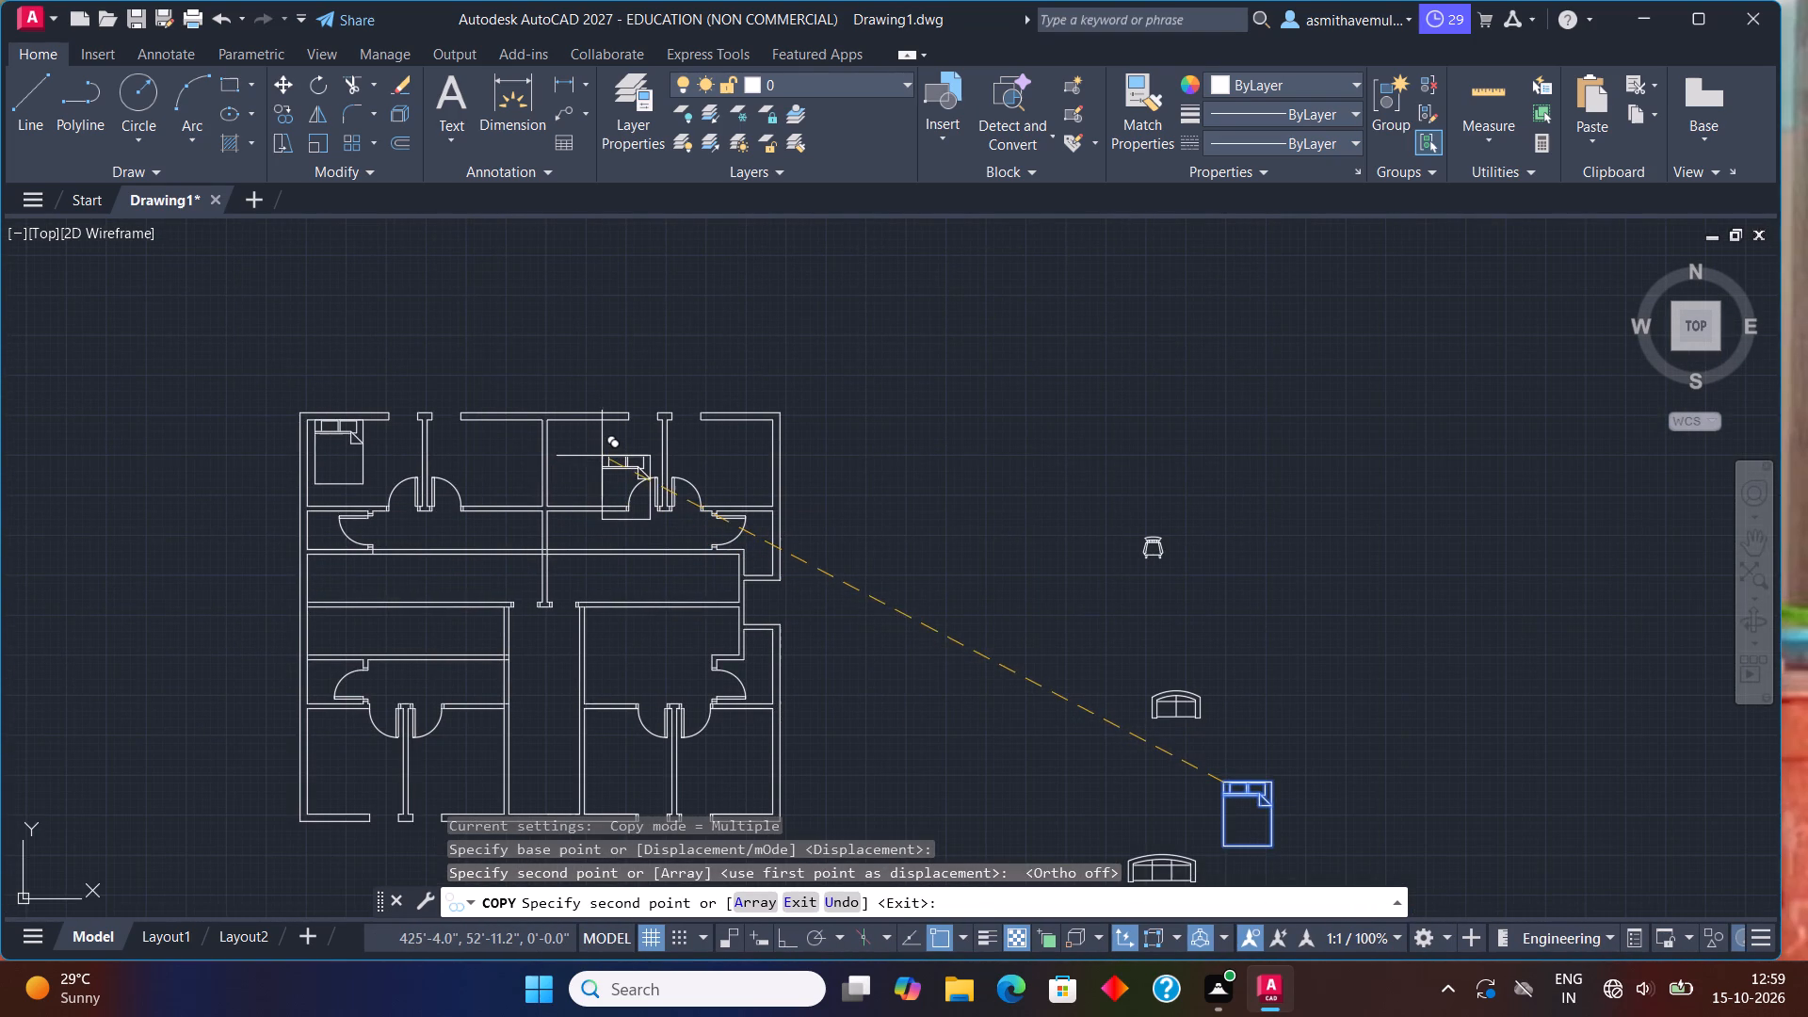
scroll(457, 443, up, 3)
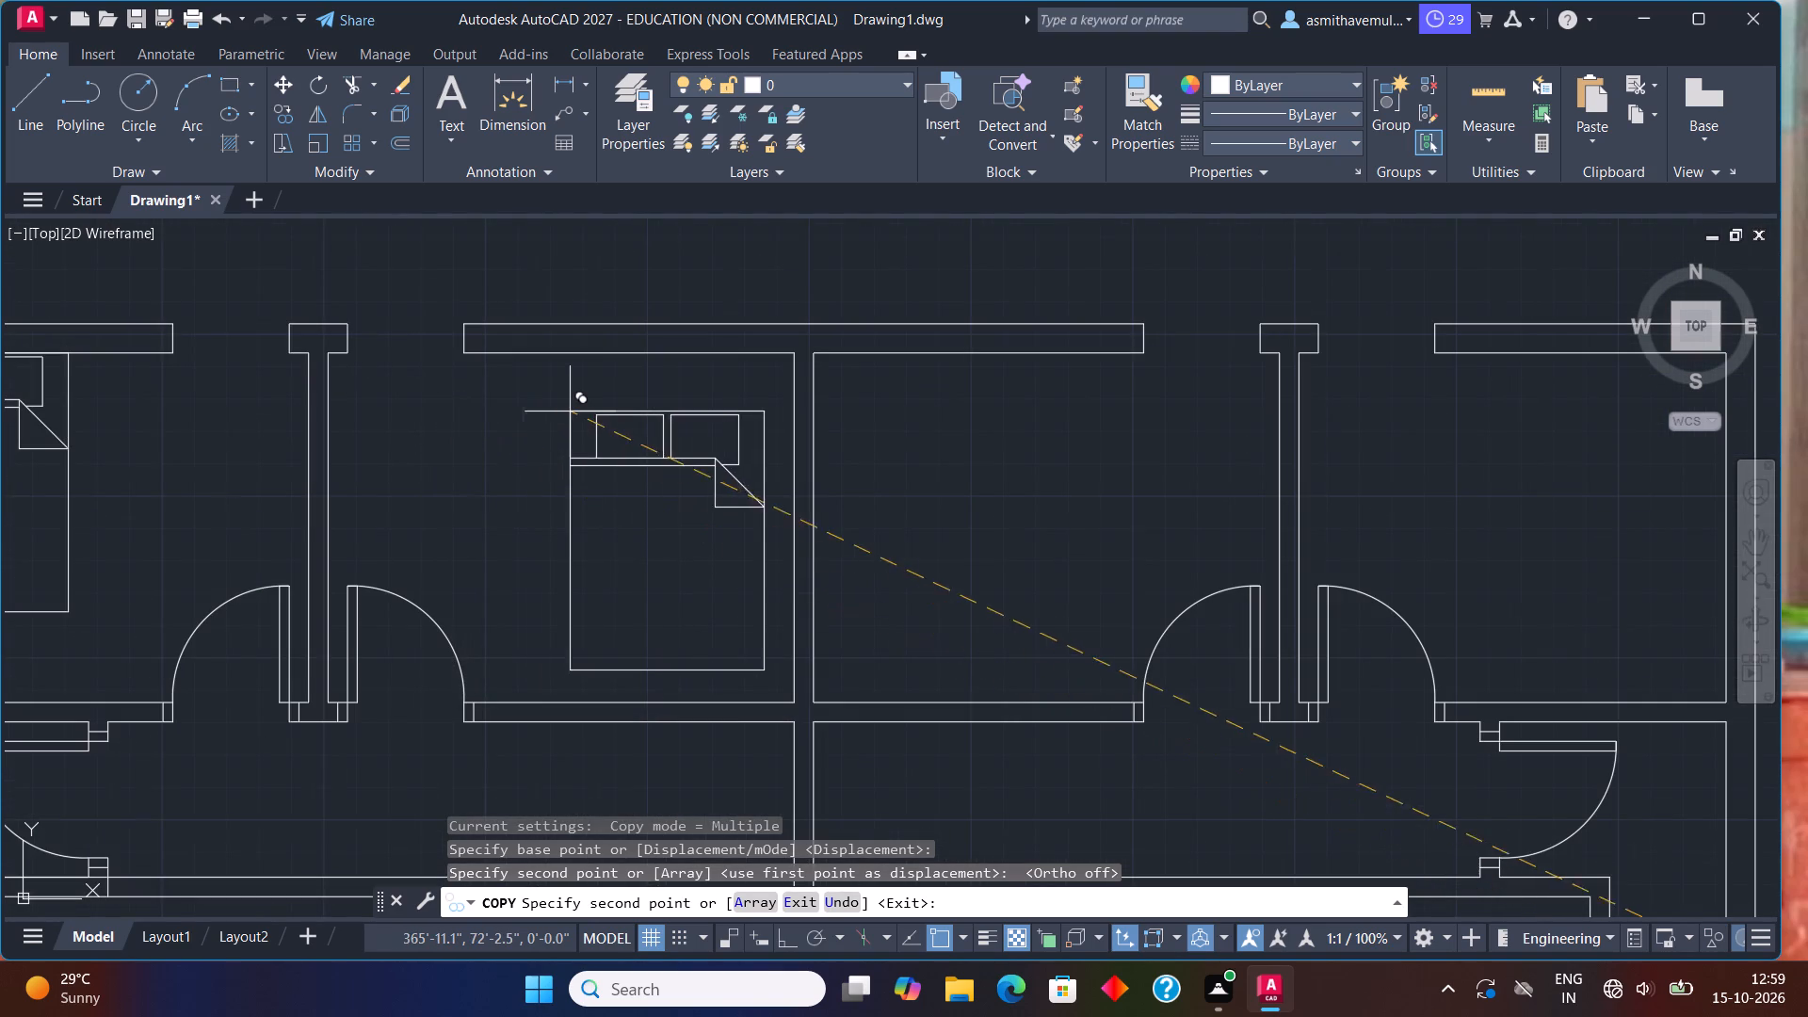
scroll(583, 375, up, 2)
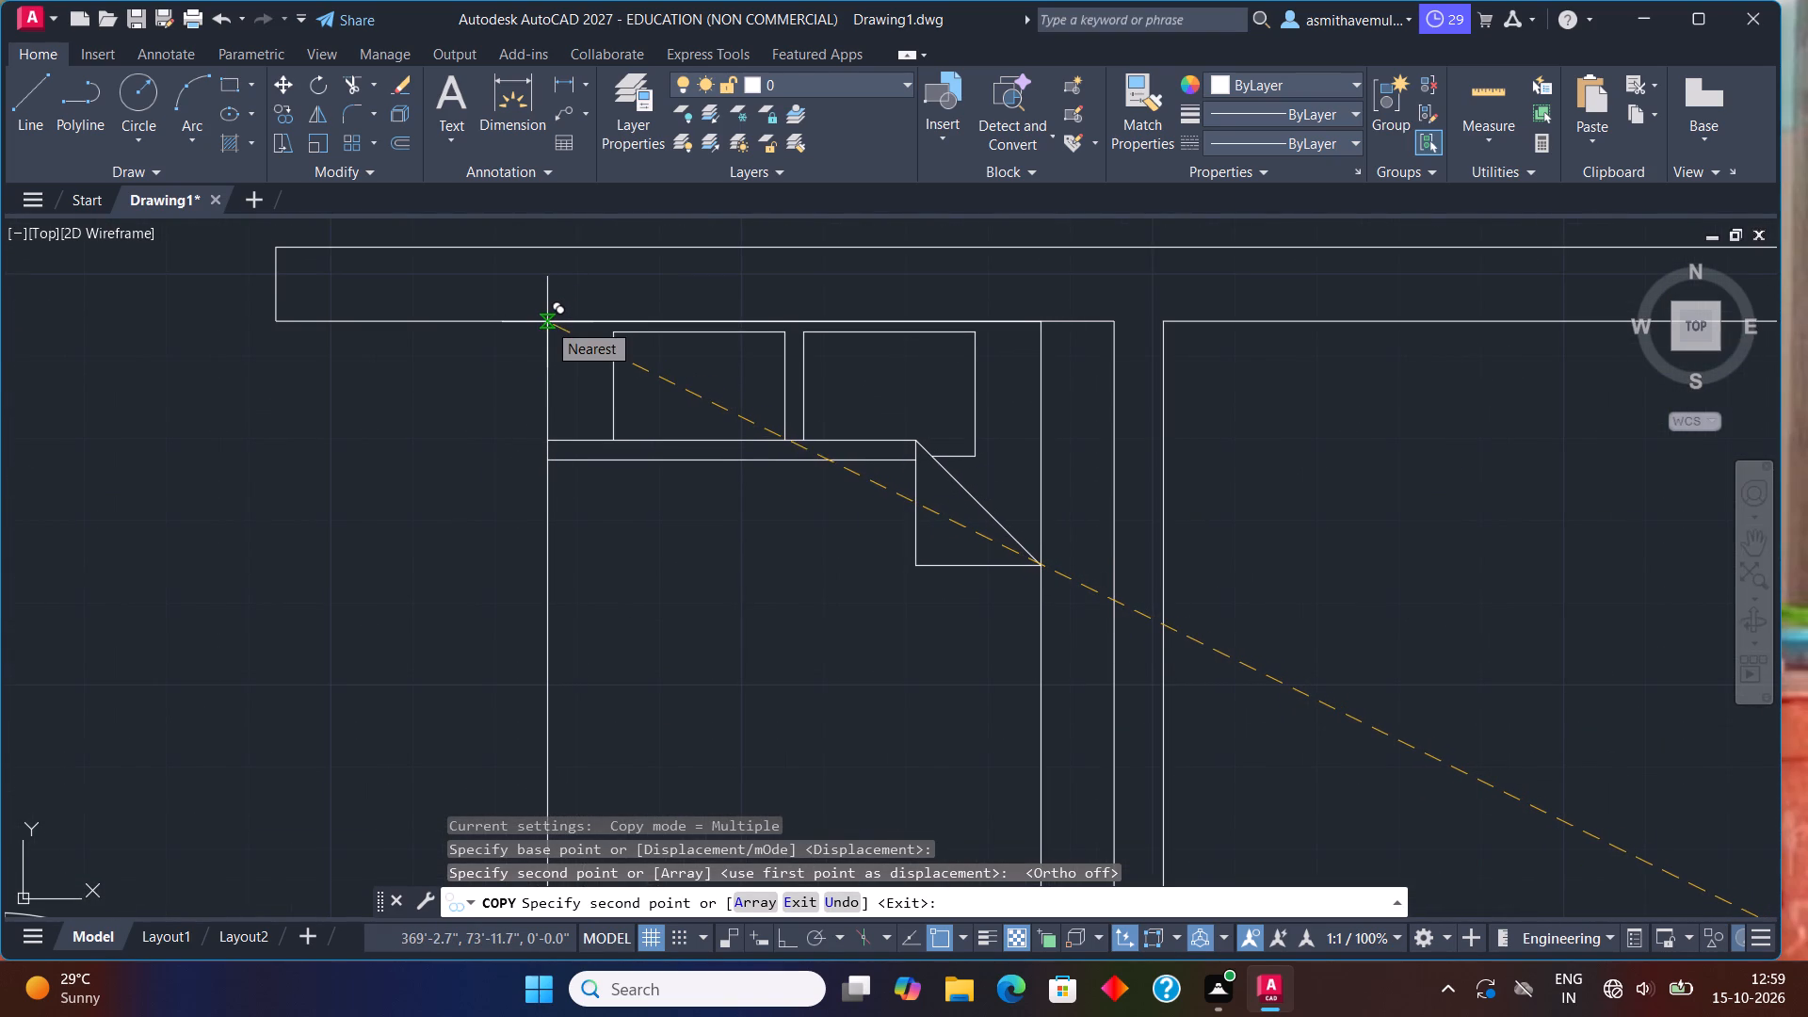
click(545, 323)
scroll(916, 492, down, 3)
middle_drag(945, 478, 692, 414)
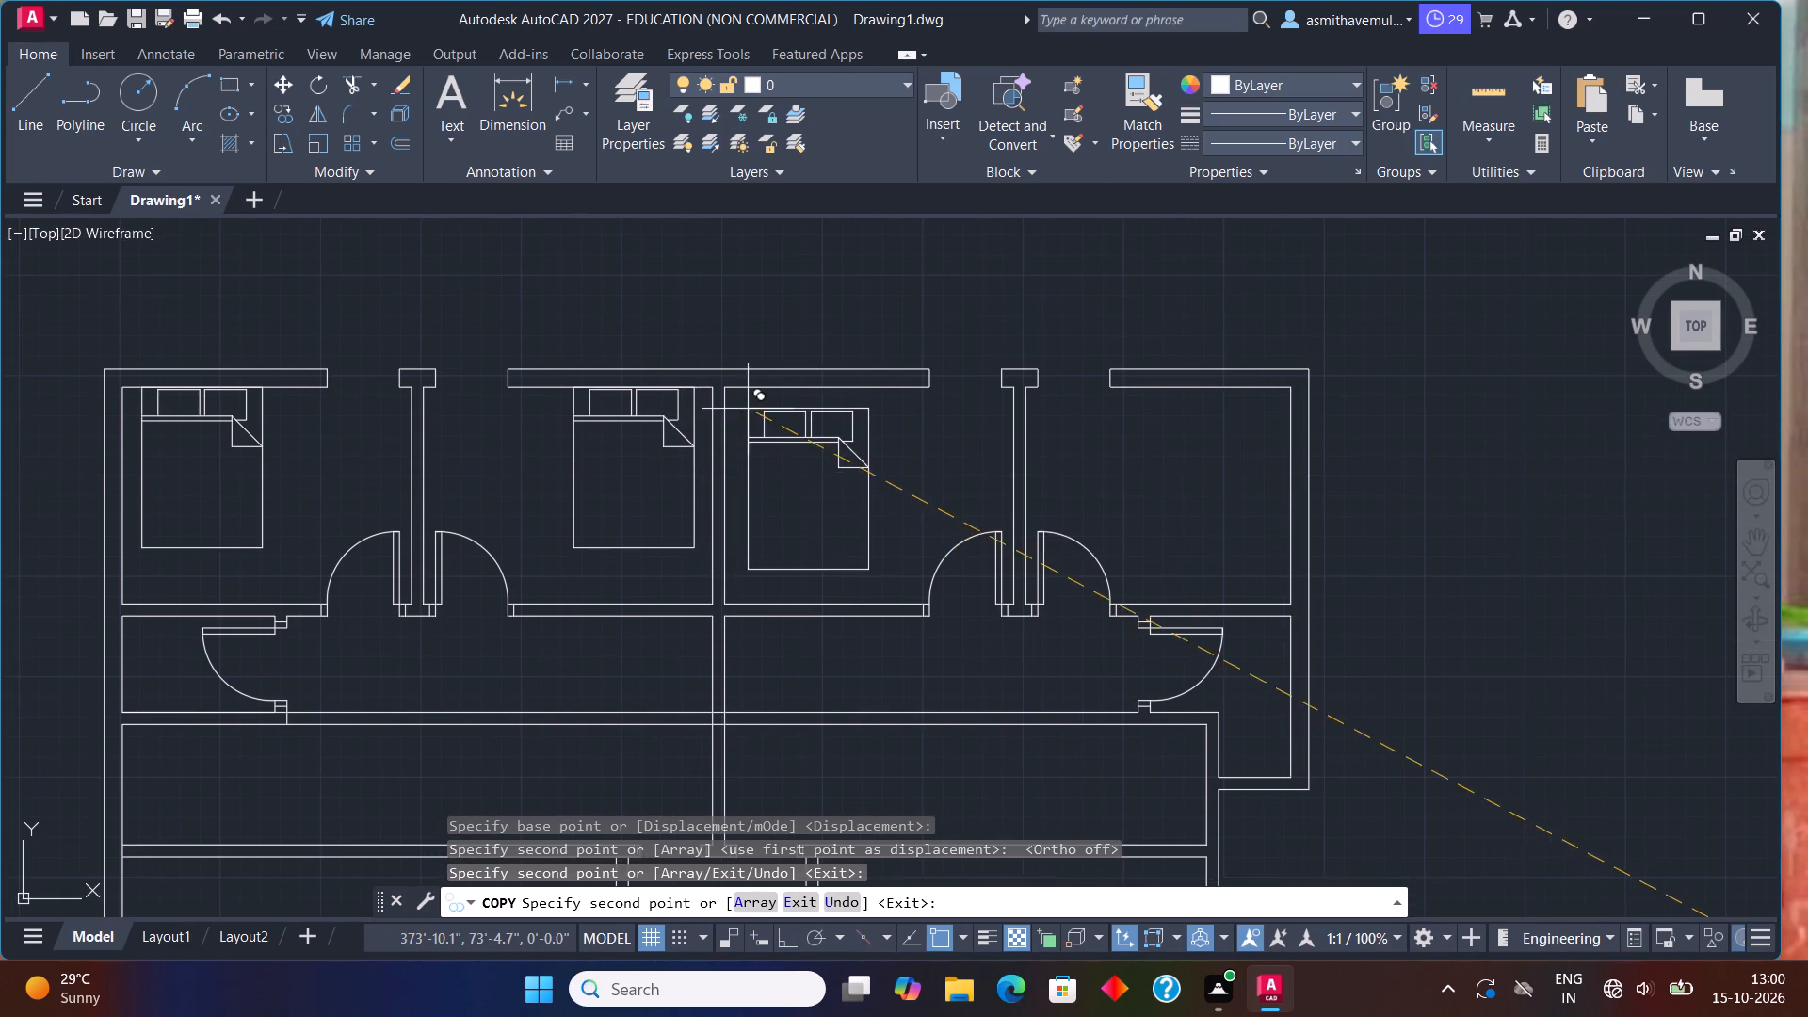
scroll(750, 408, up, 3)
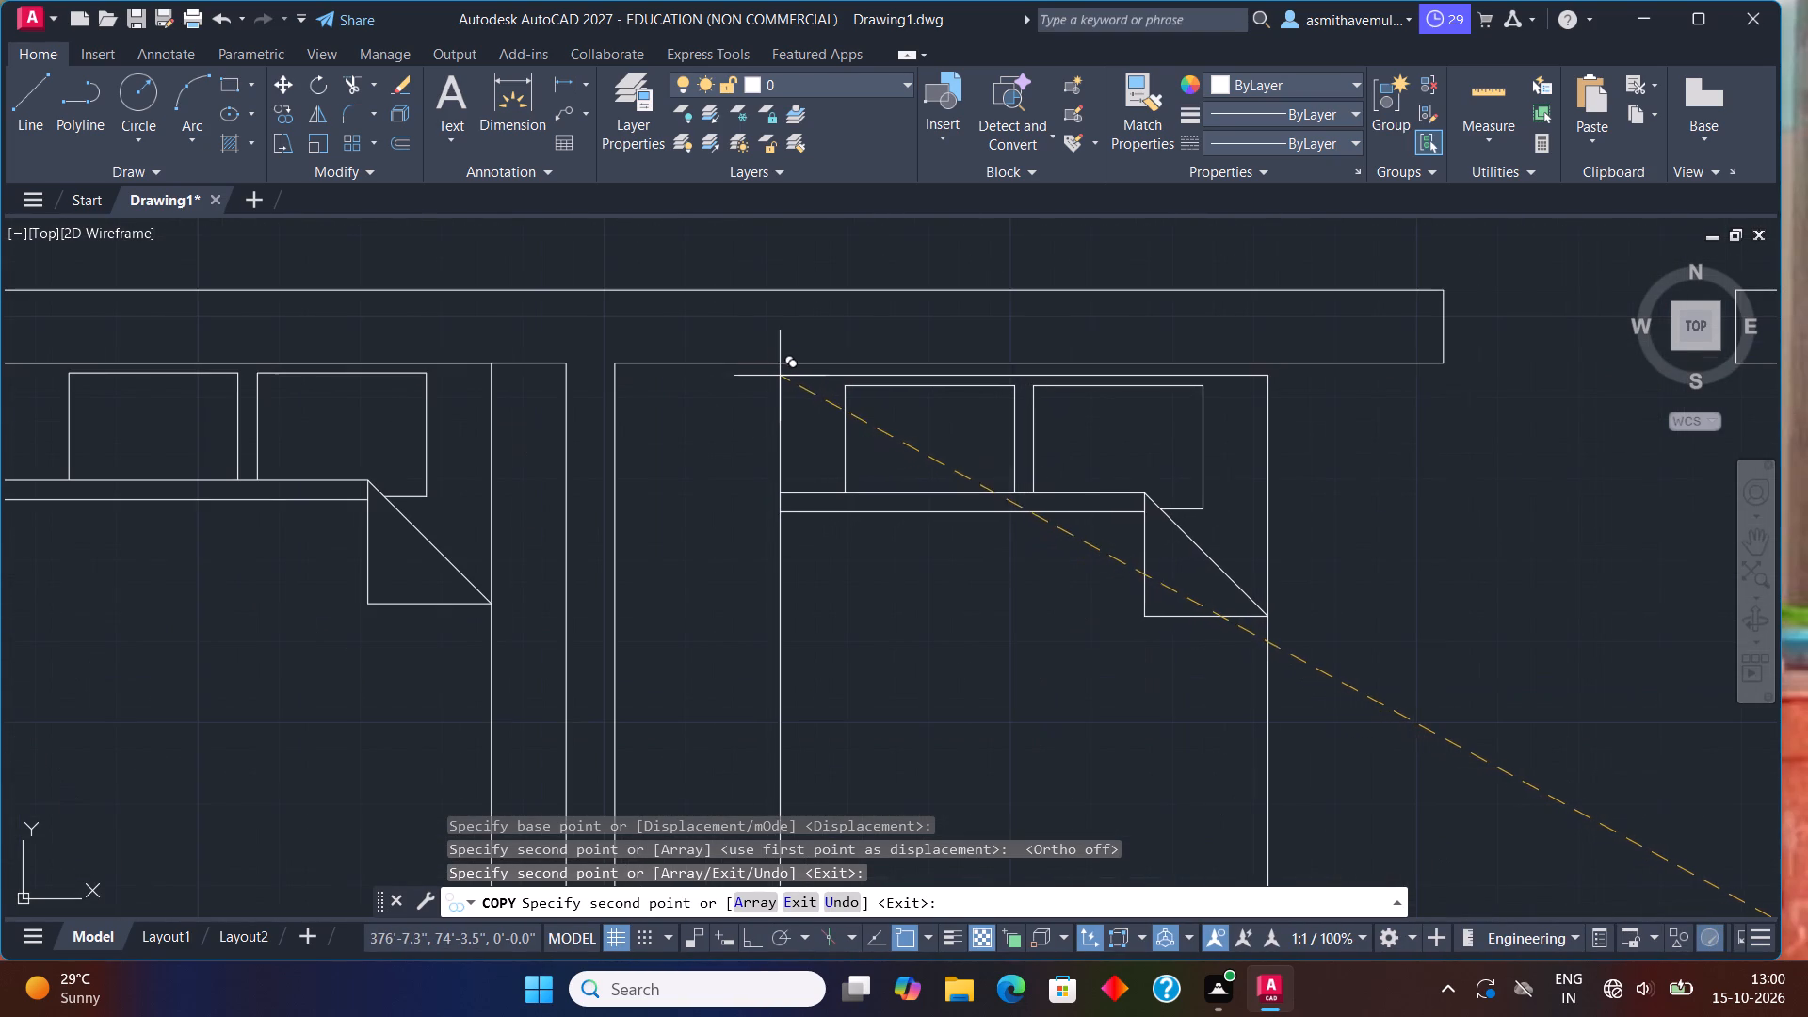
click(786, 364)
Place another bed copy in the northeast corner room, with its head against the north wall.
scroll(930, 434, down, 2)
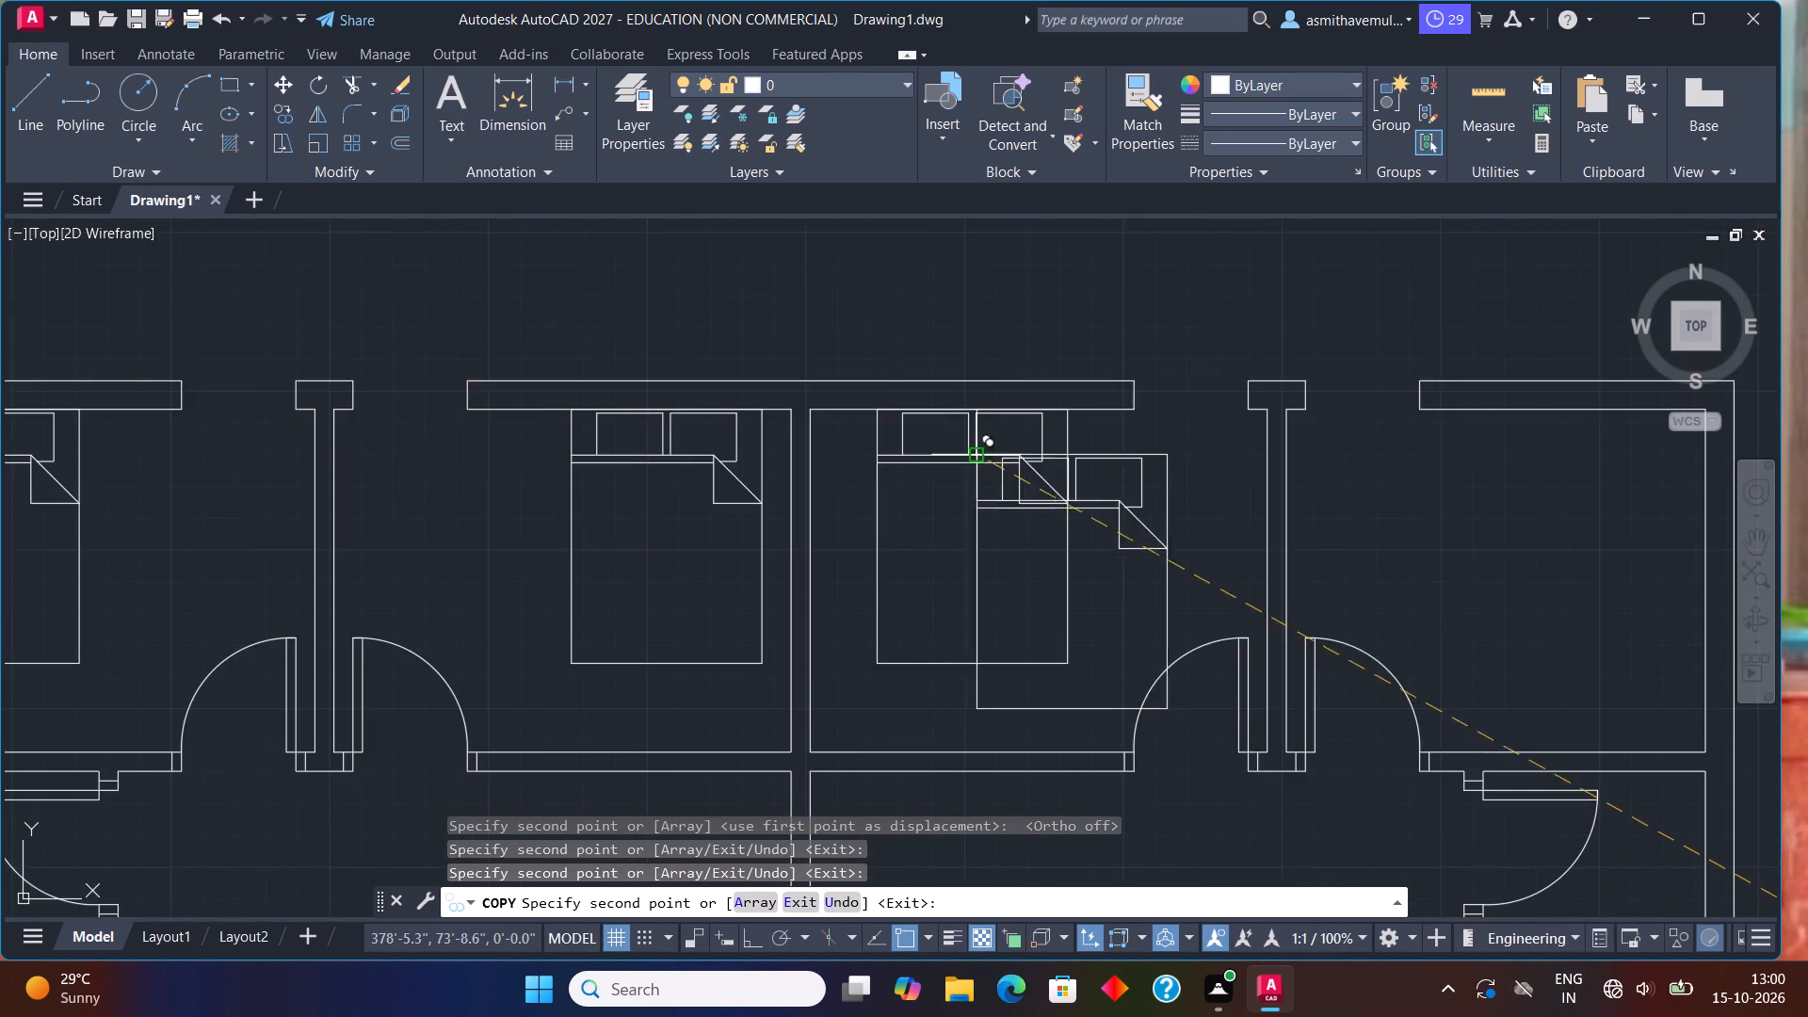
scroll(997, 459, down, 1)
middle_drag(1151, 457, 694, 431)
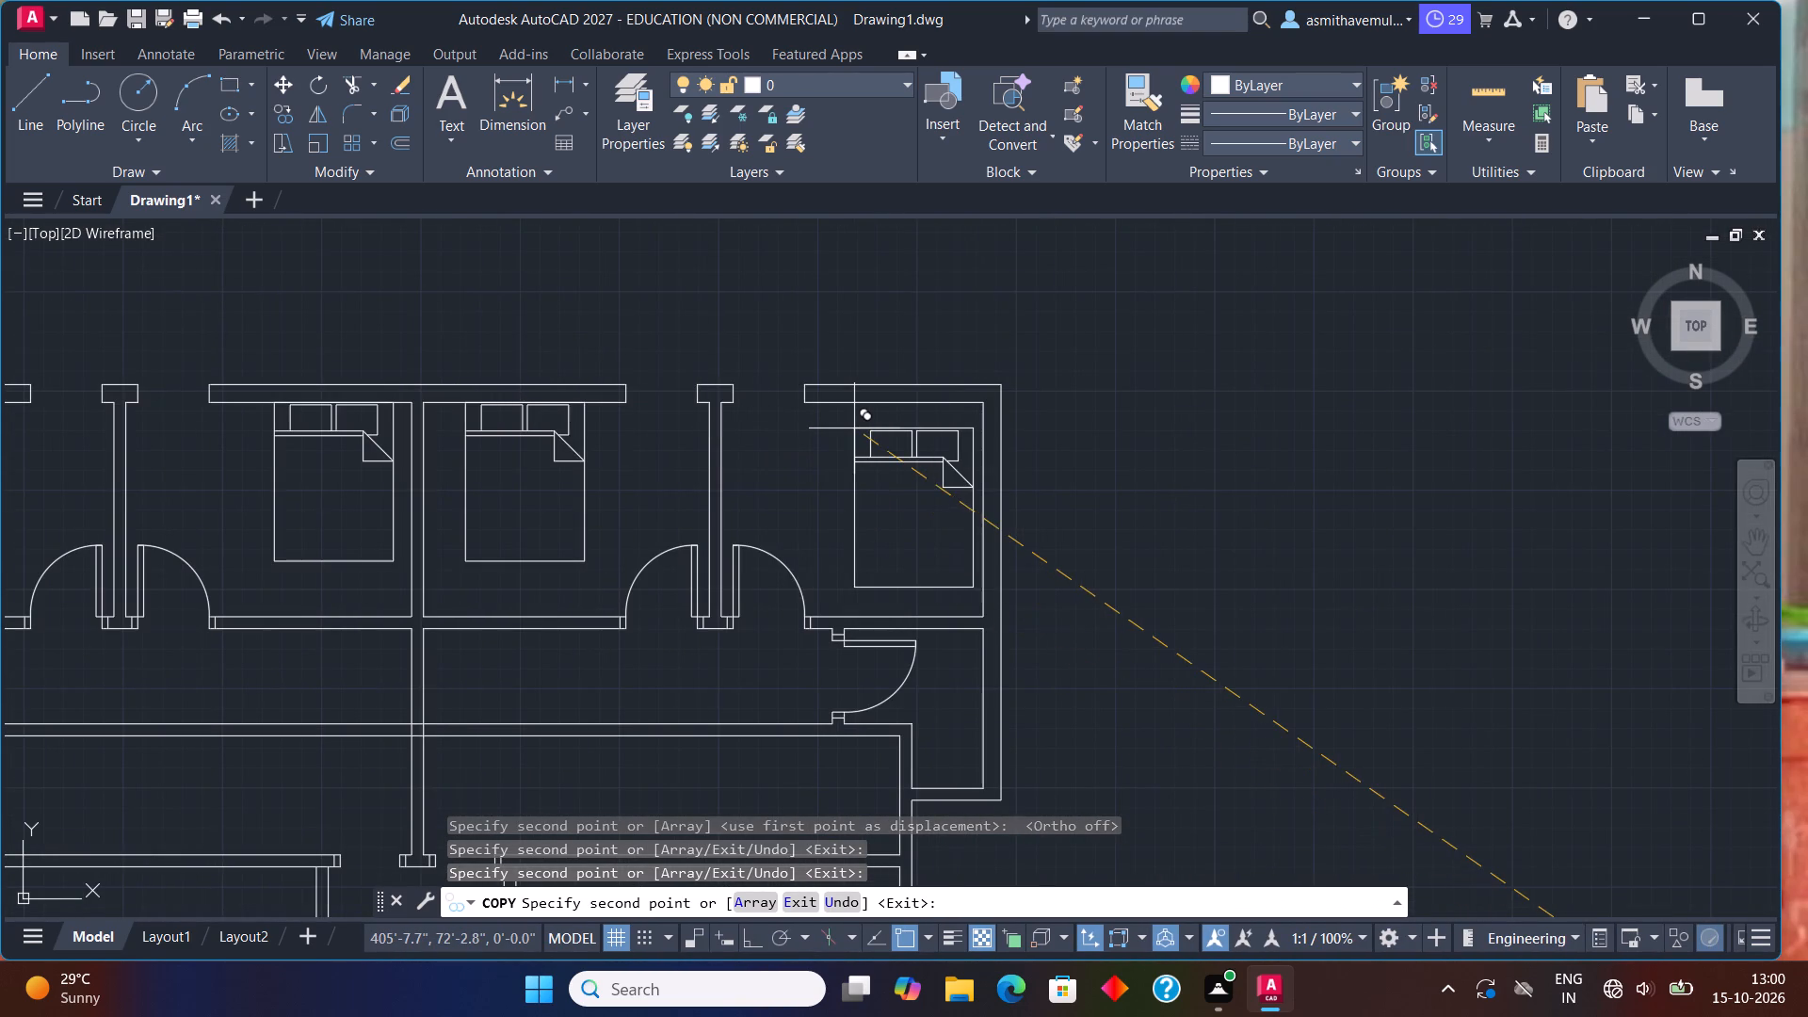
scroll(854, 428, up, 2)
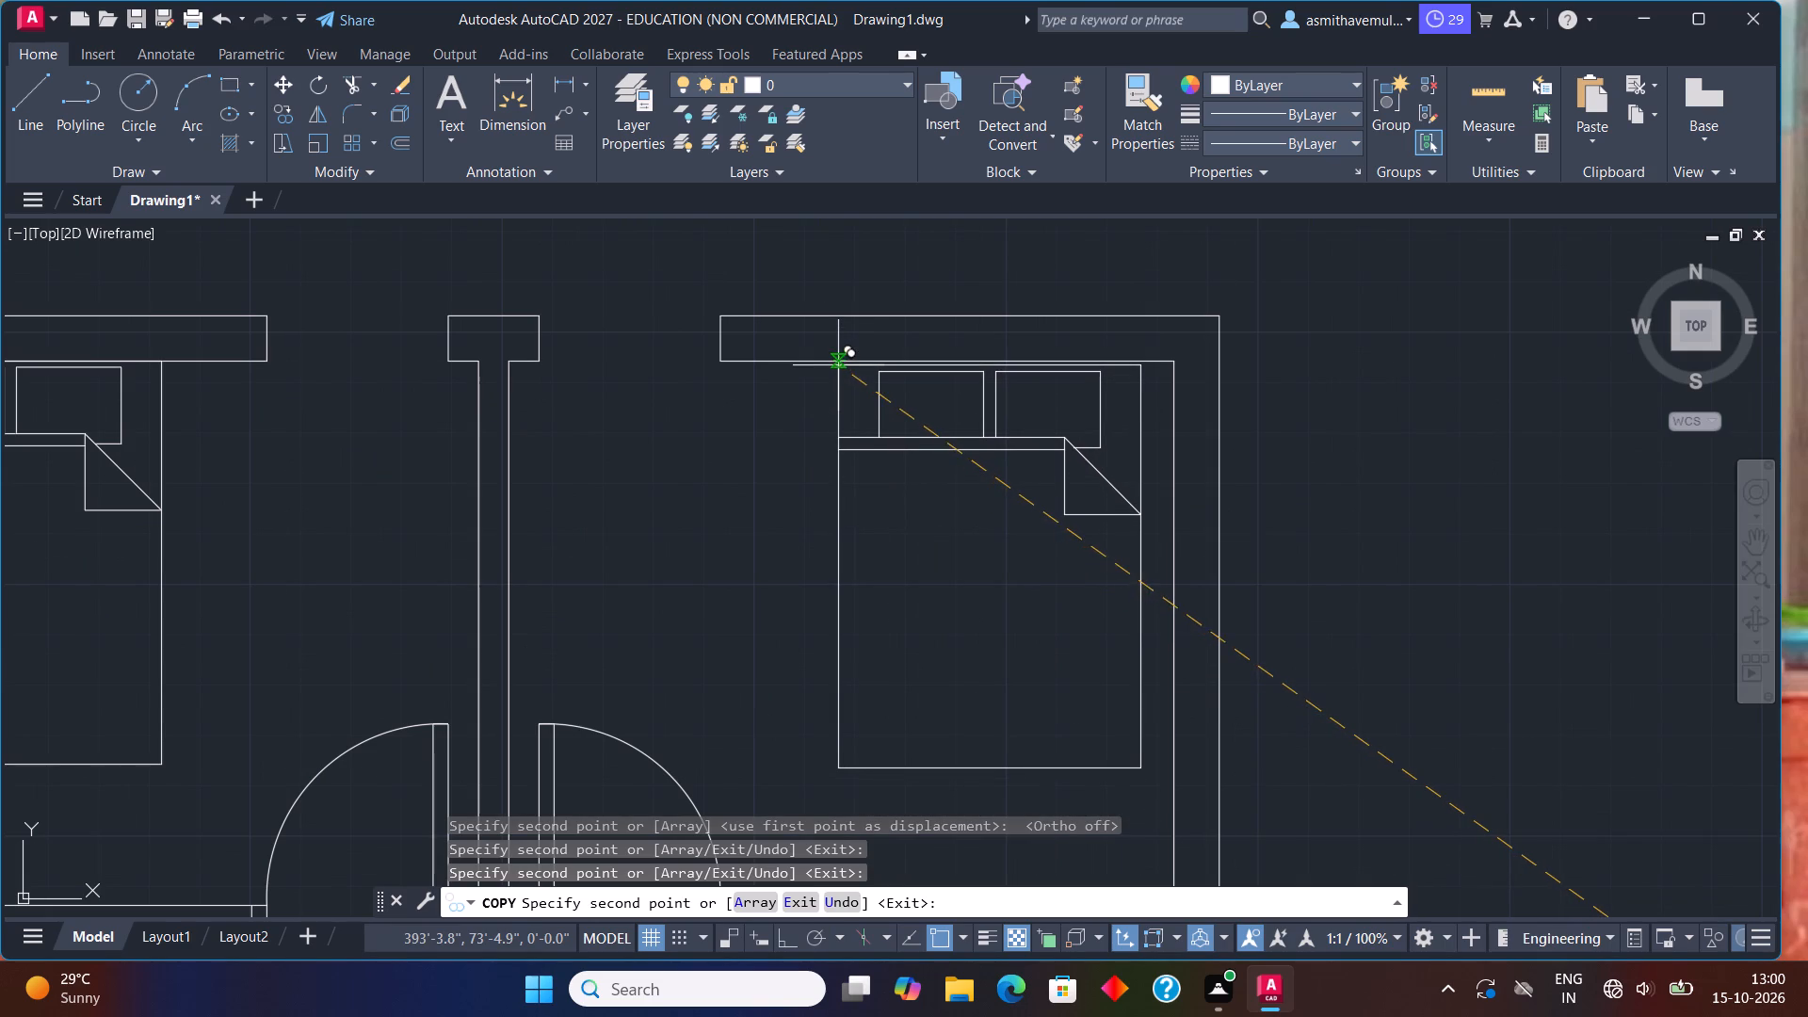
click(838, 363)
Place a spare bed copy in the open space just east of the plan and end the copying.
scroll(734, 493, down, 3)
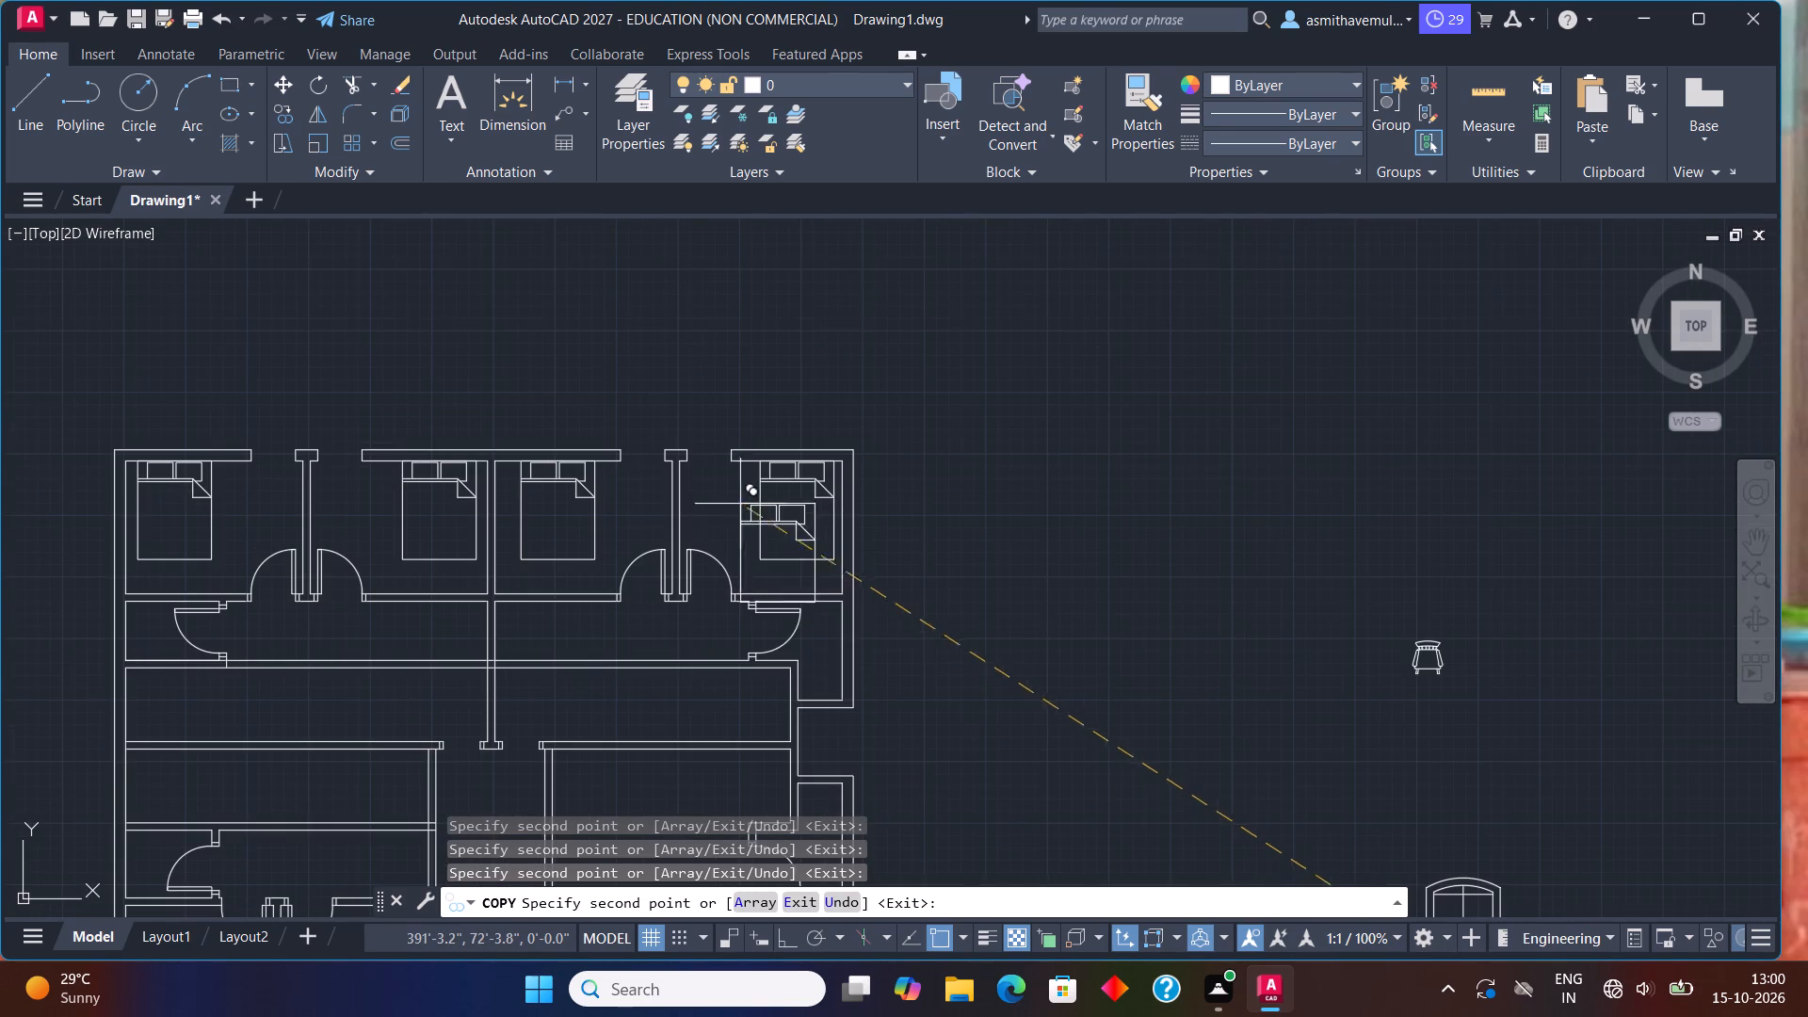
middle_drag(792, 579, 973, 336)
middle_drag(994, 566, 984, 508)
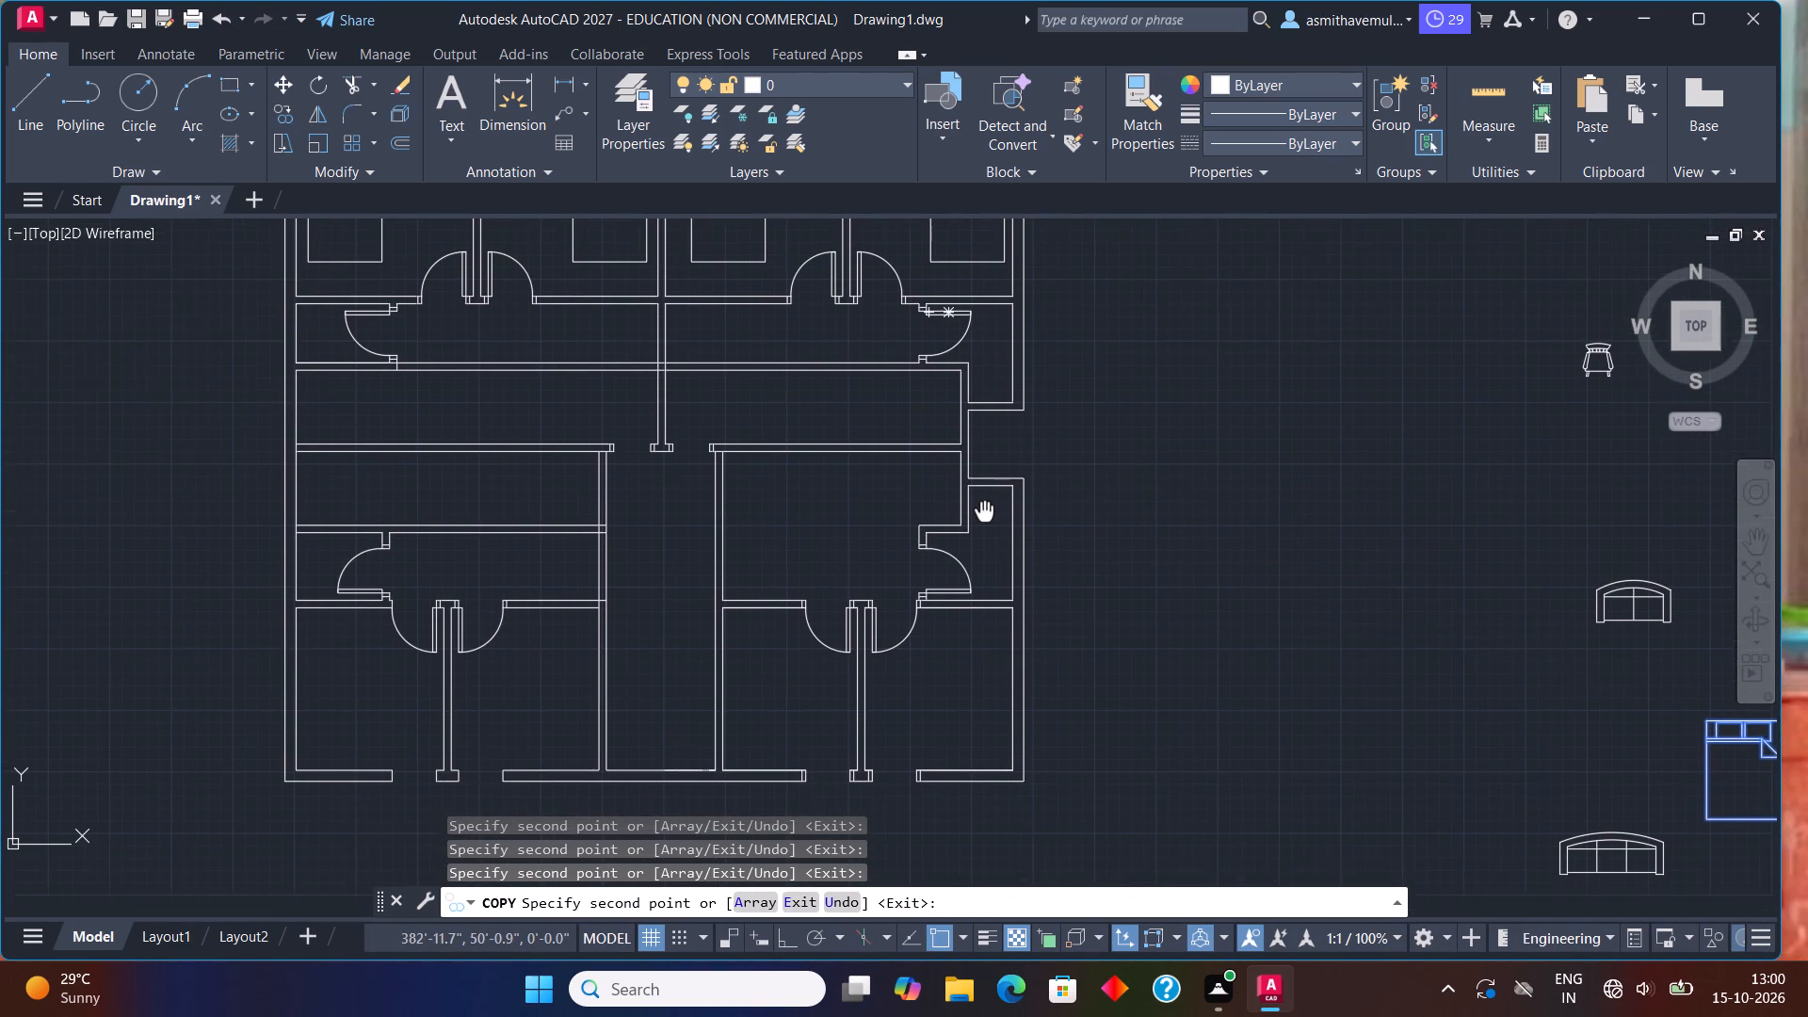
middle_drag(984, 508, 984, 506)
click(1217, 545)
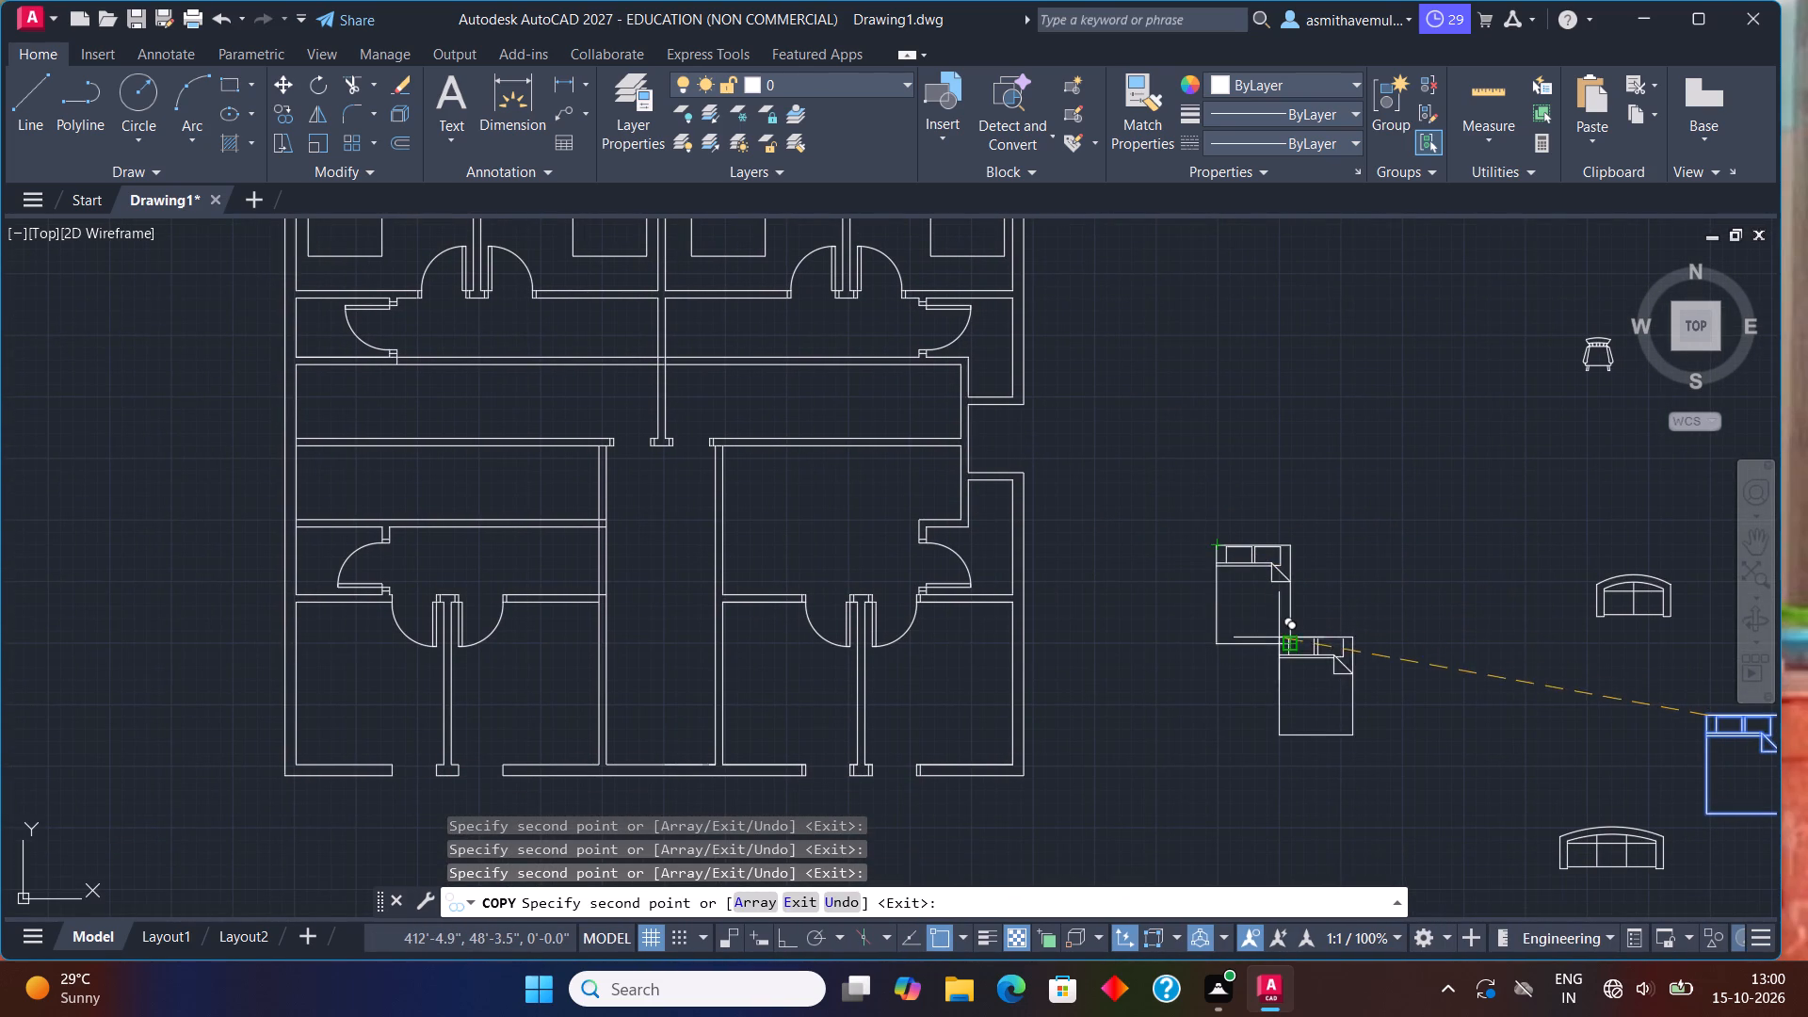
key(Escape)
Rotate the spare bed 180° about its northwest corner so that its pillows face south.
drag(1311, 585, 1157, 632)
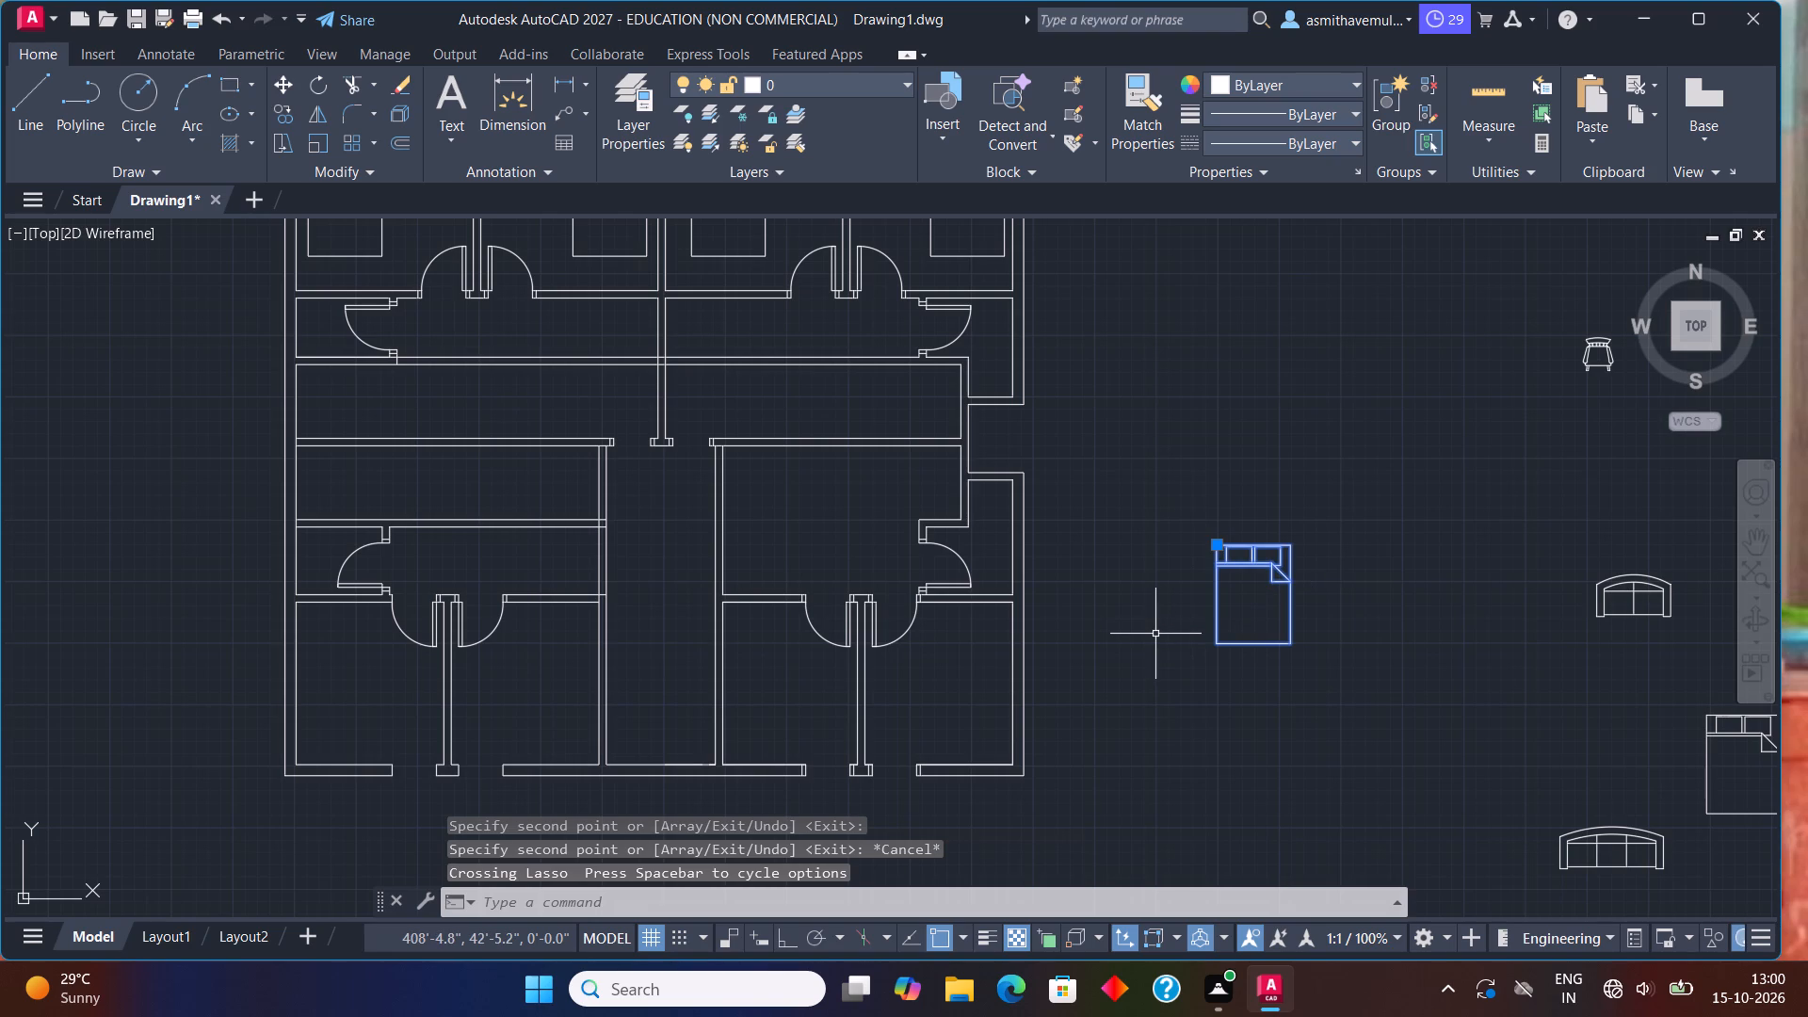
key(r)
key(o)
key(Return)
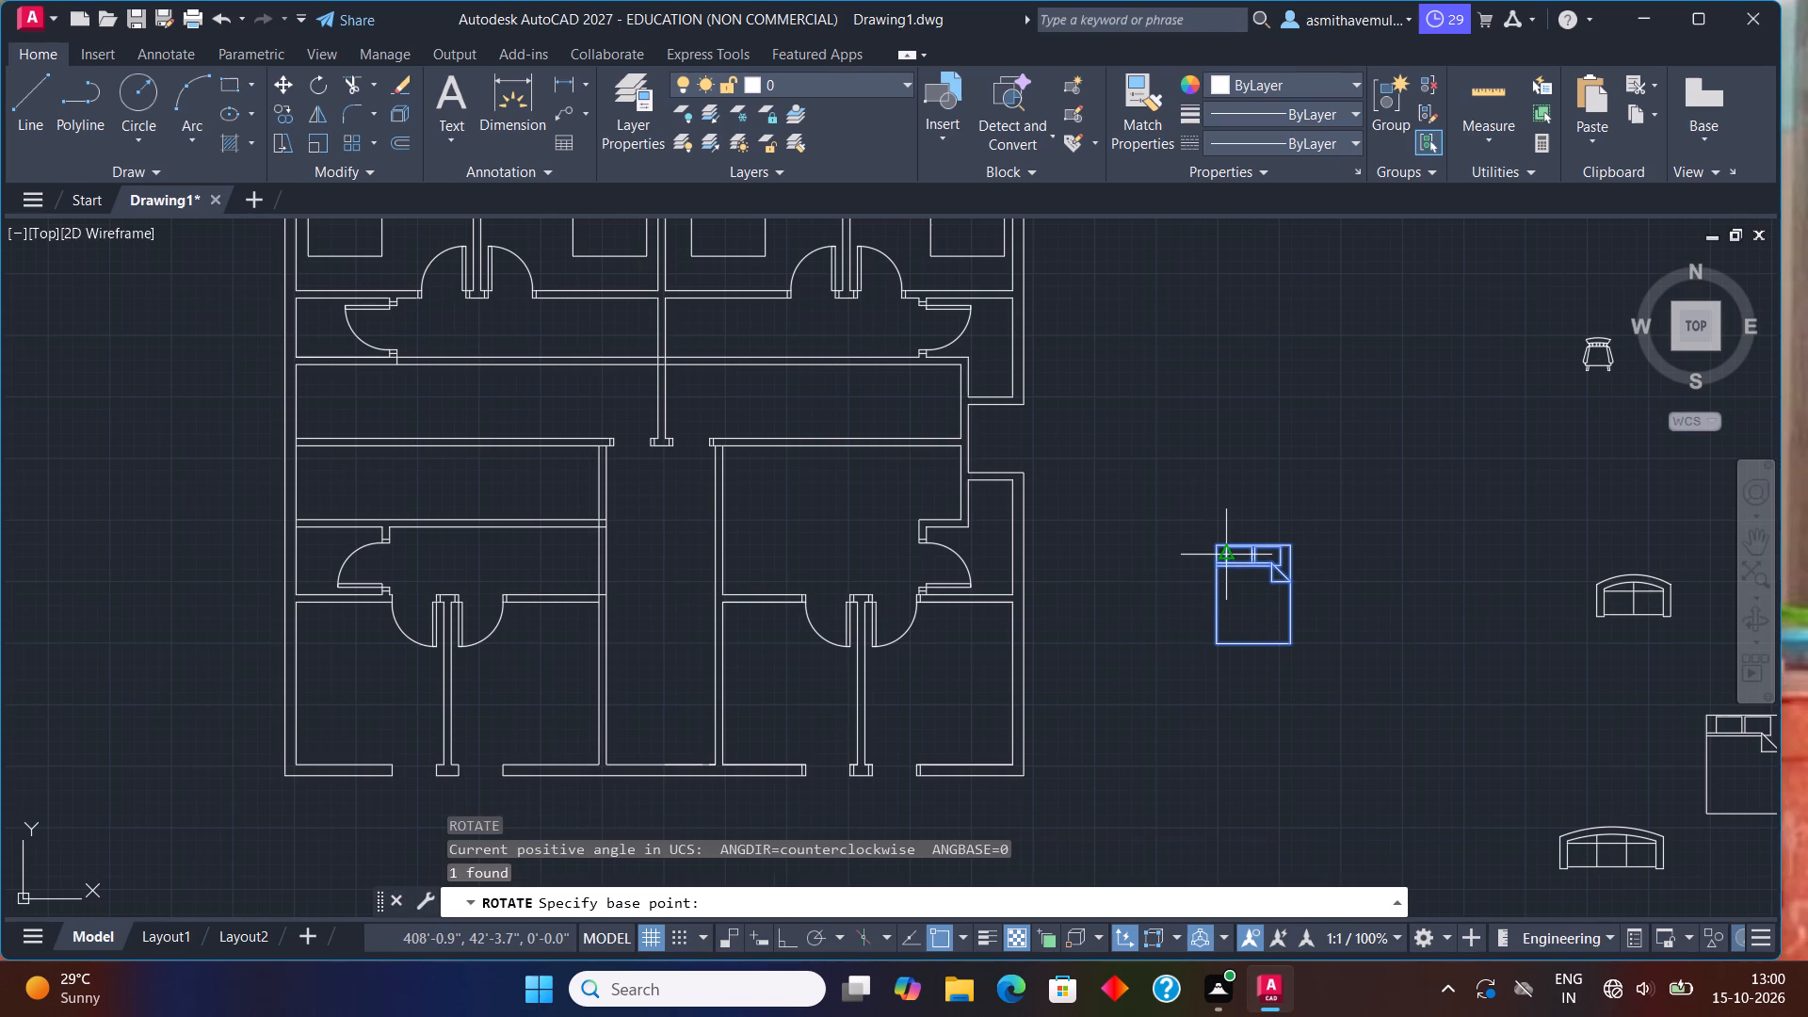
click(1212, 541)
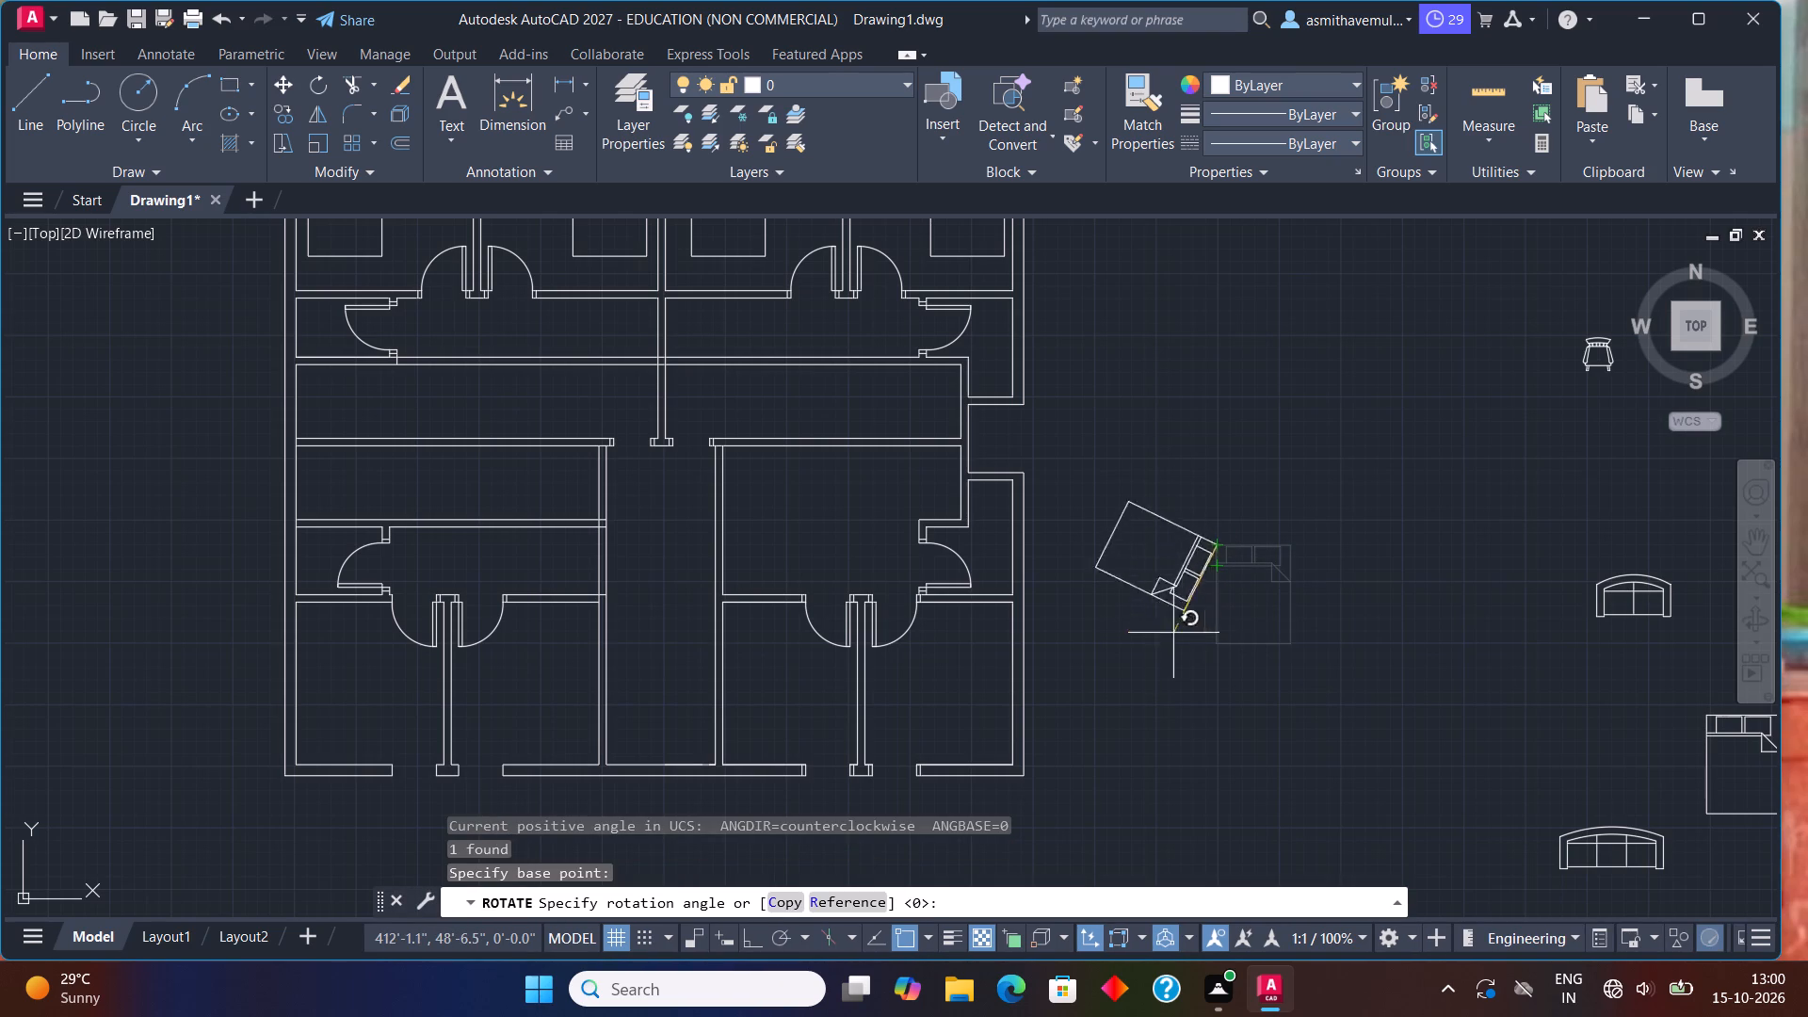
key(F8)
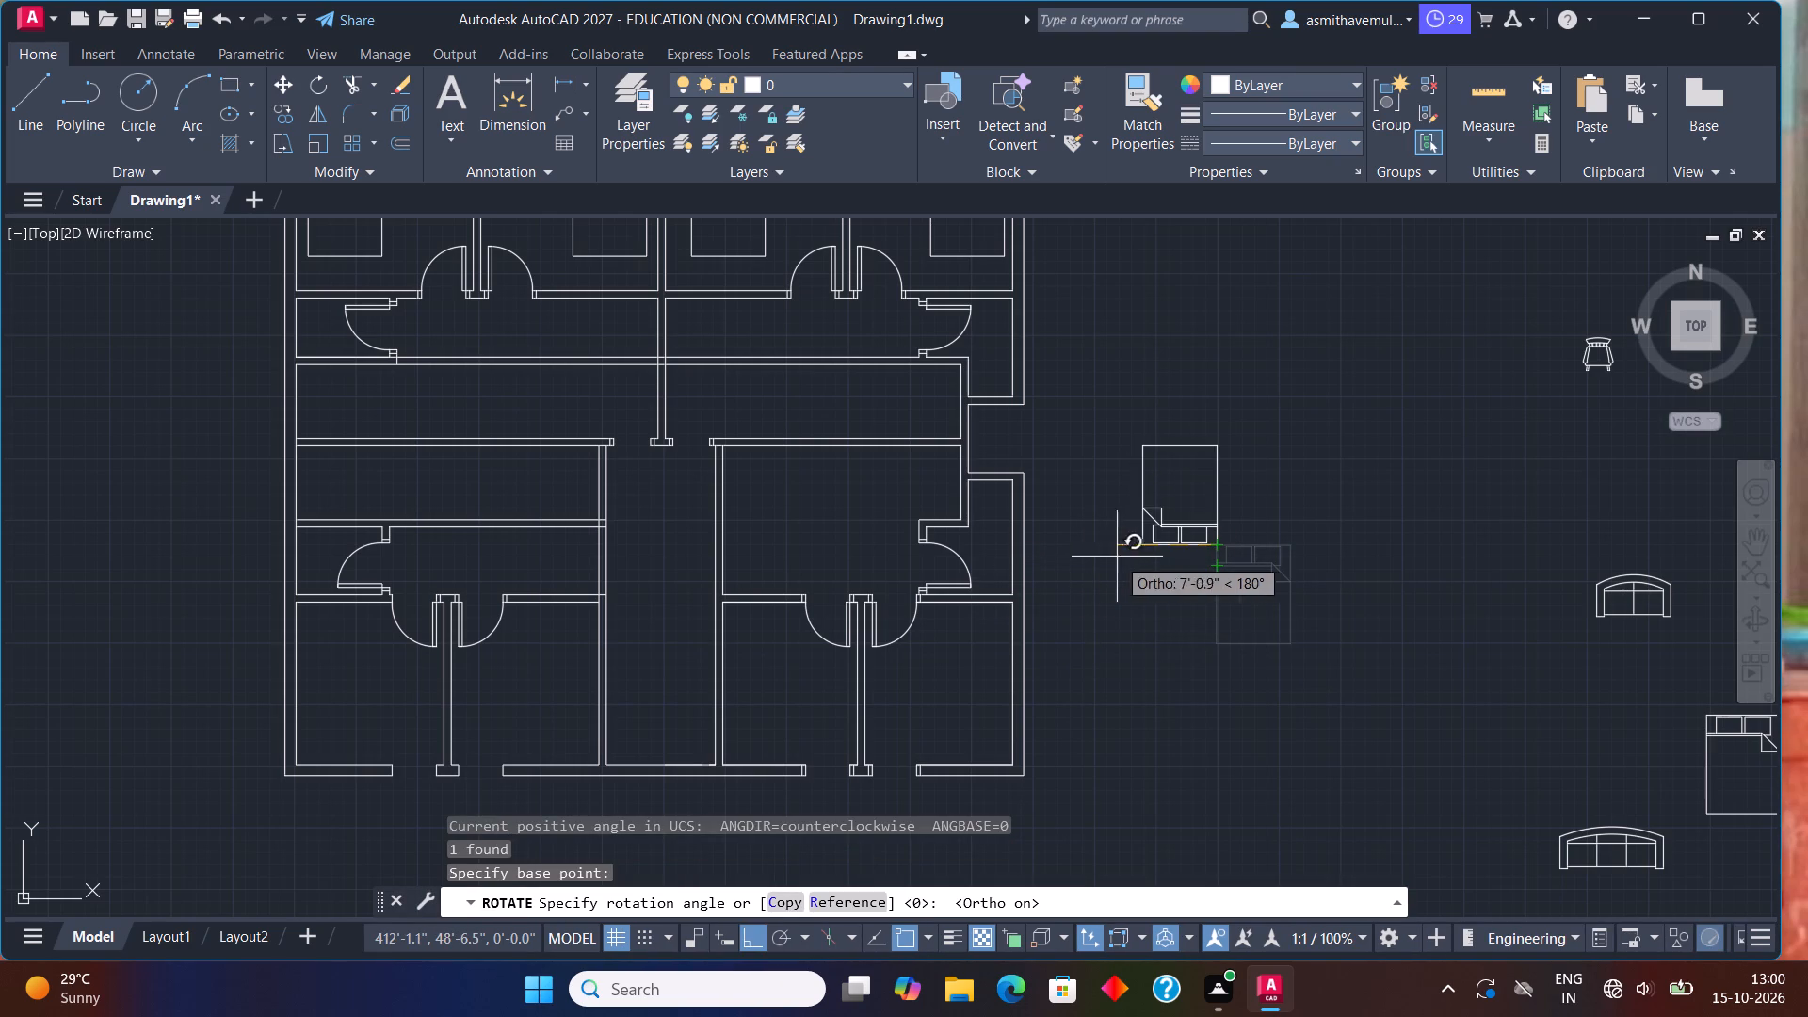
click(1176, 550)
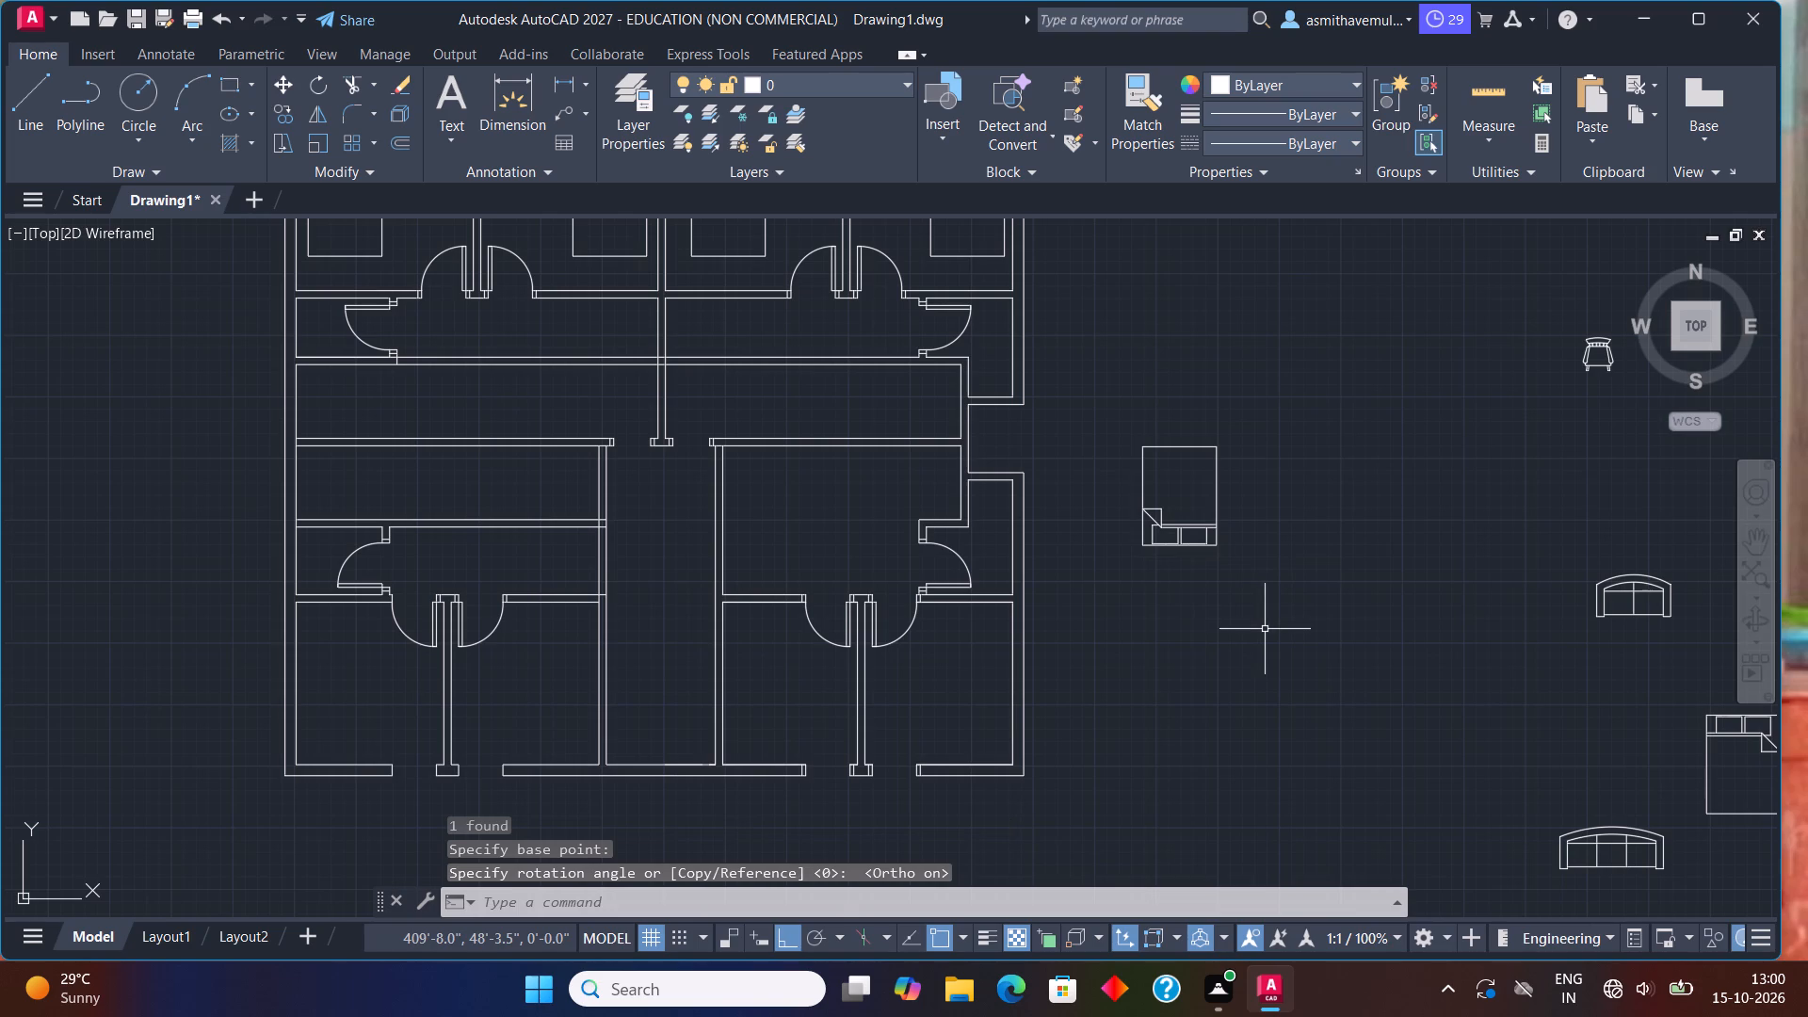
With Ortho off, copy the spare rotated bed from its southeast corner into the southwest corner room, pillows against the south wall.
key(F8)
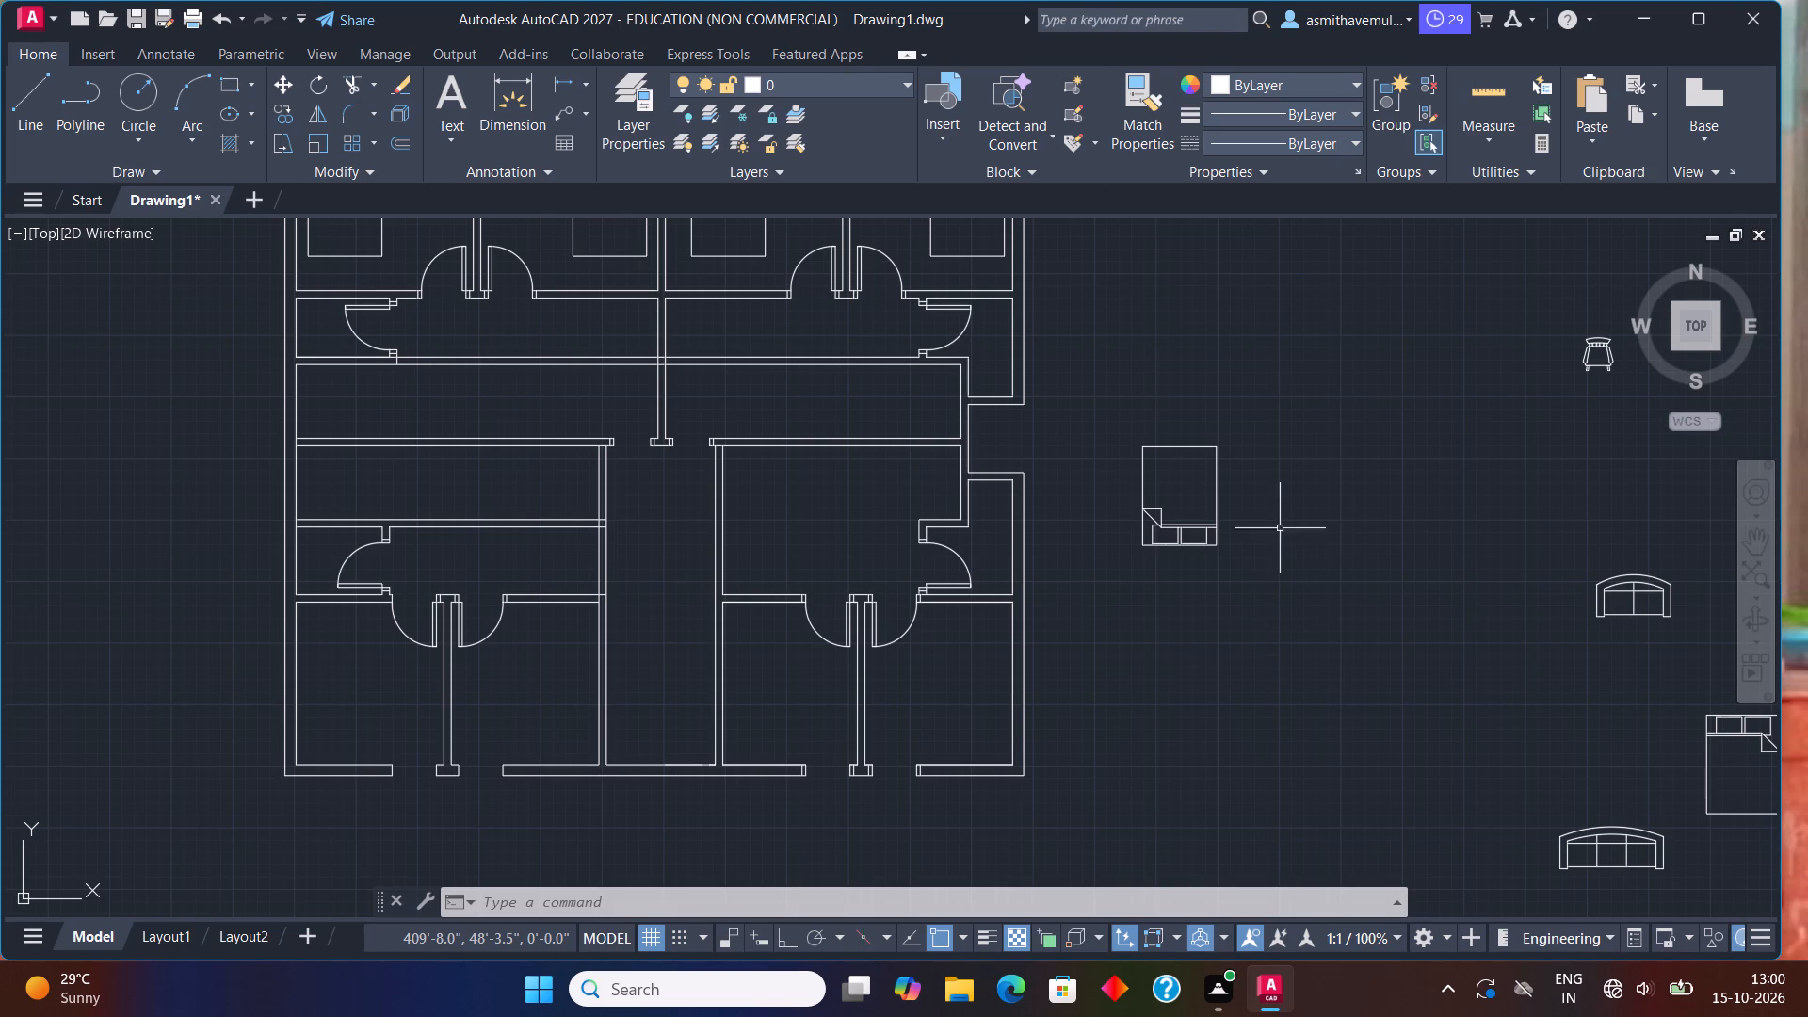
drag(1268, 514, 1143, 564)
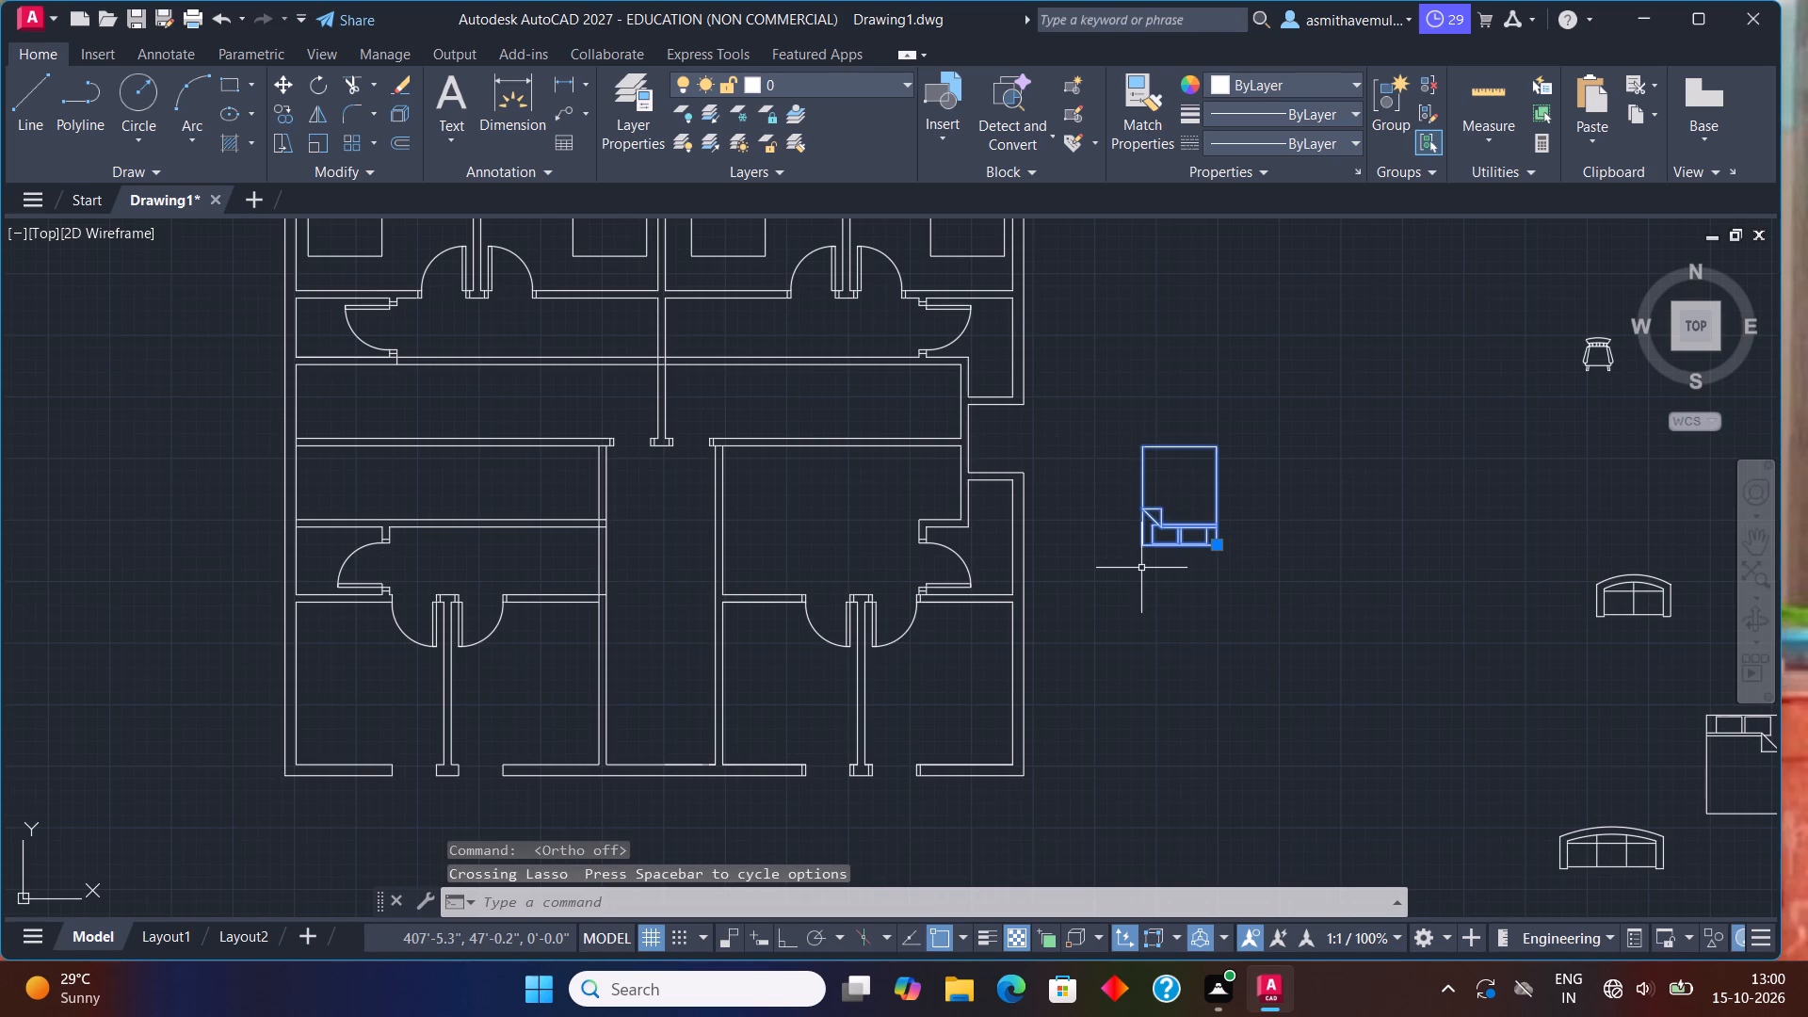
text(copy)
key(Return)
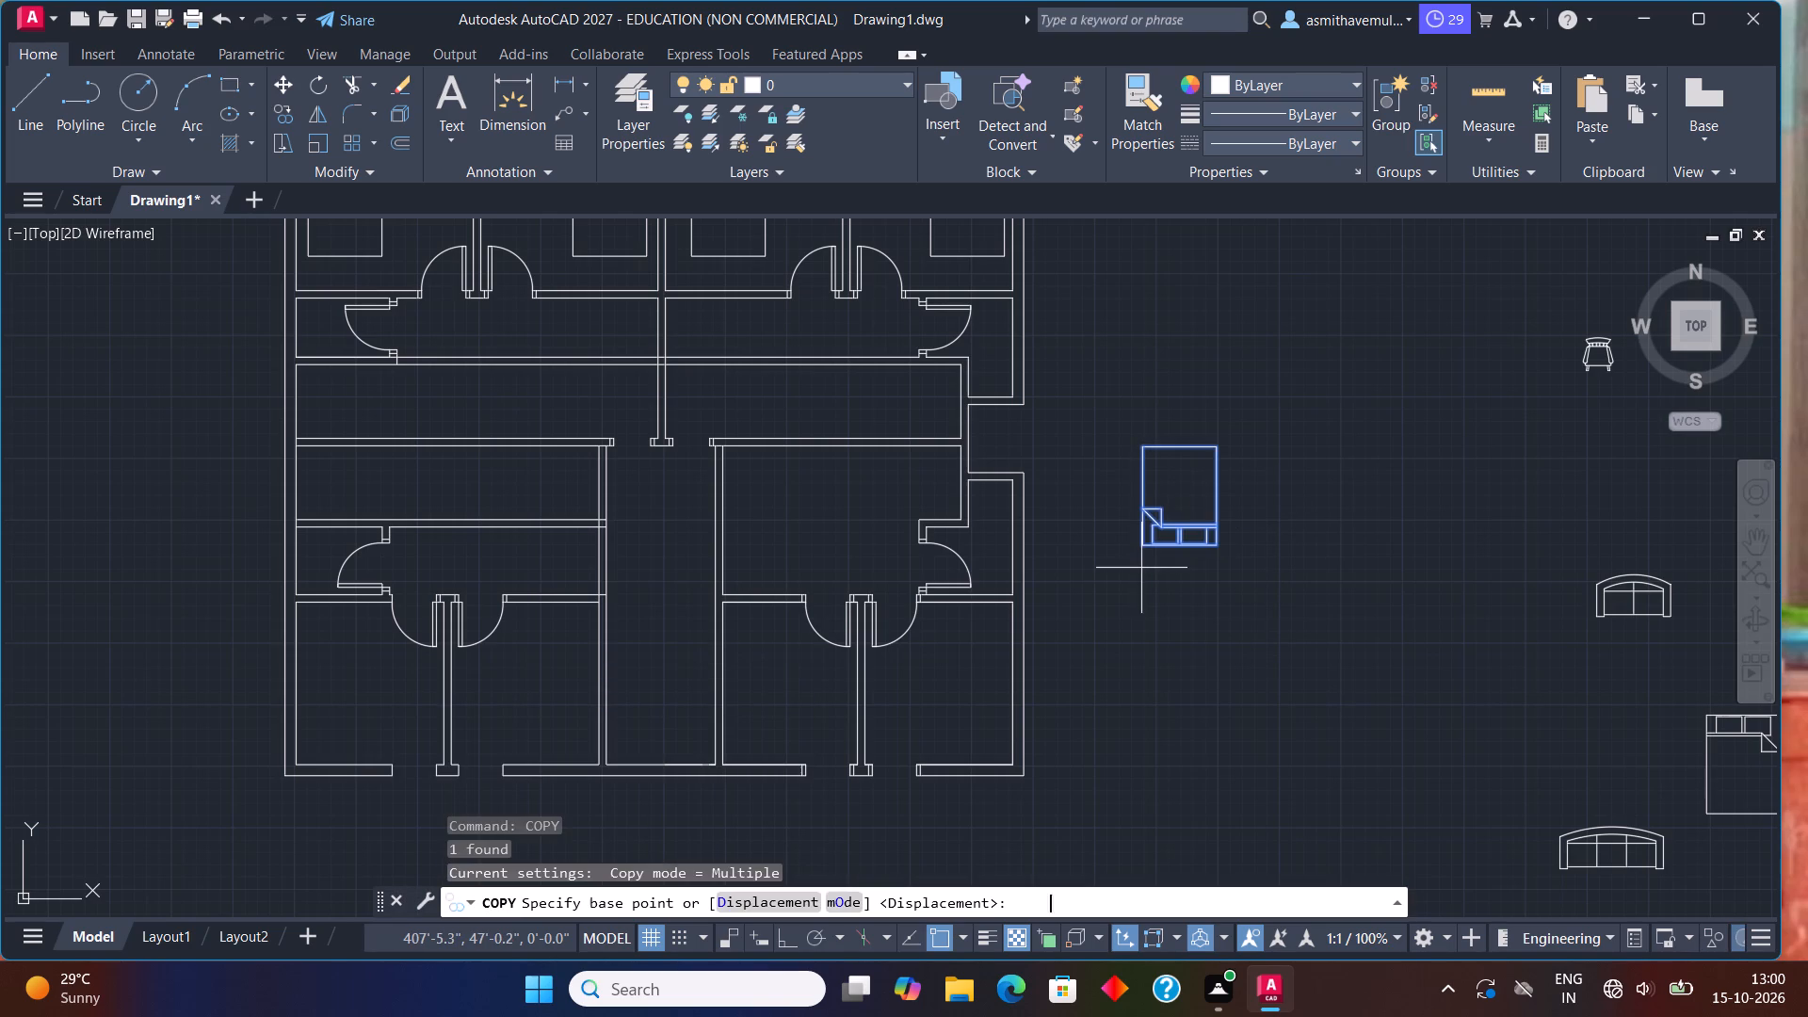
click(1219, 542)
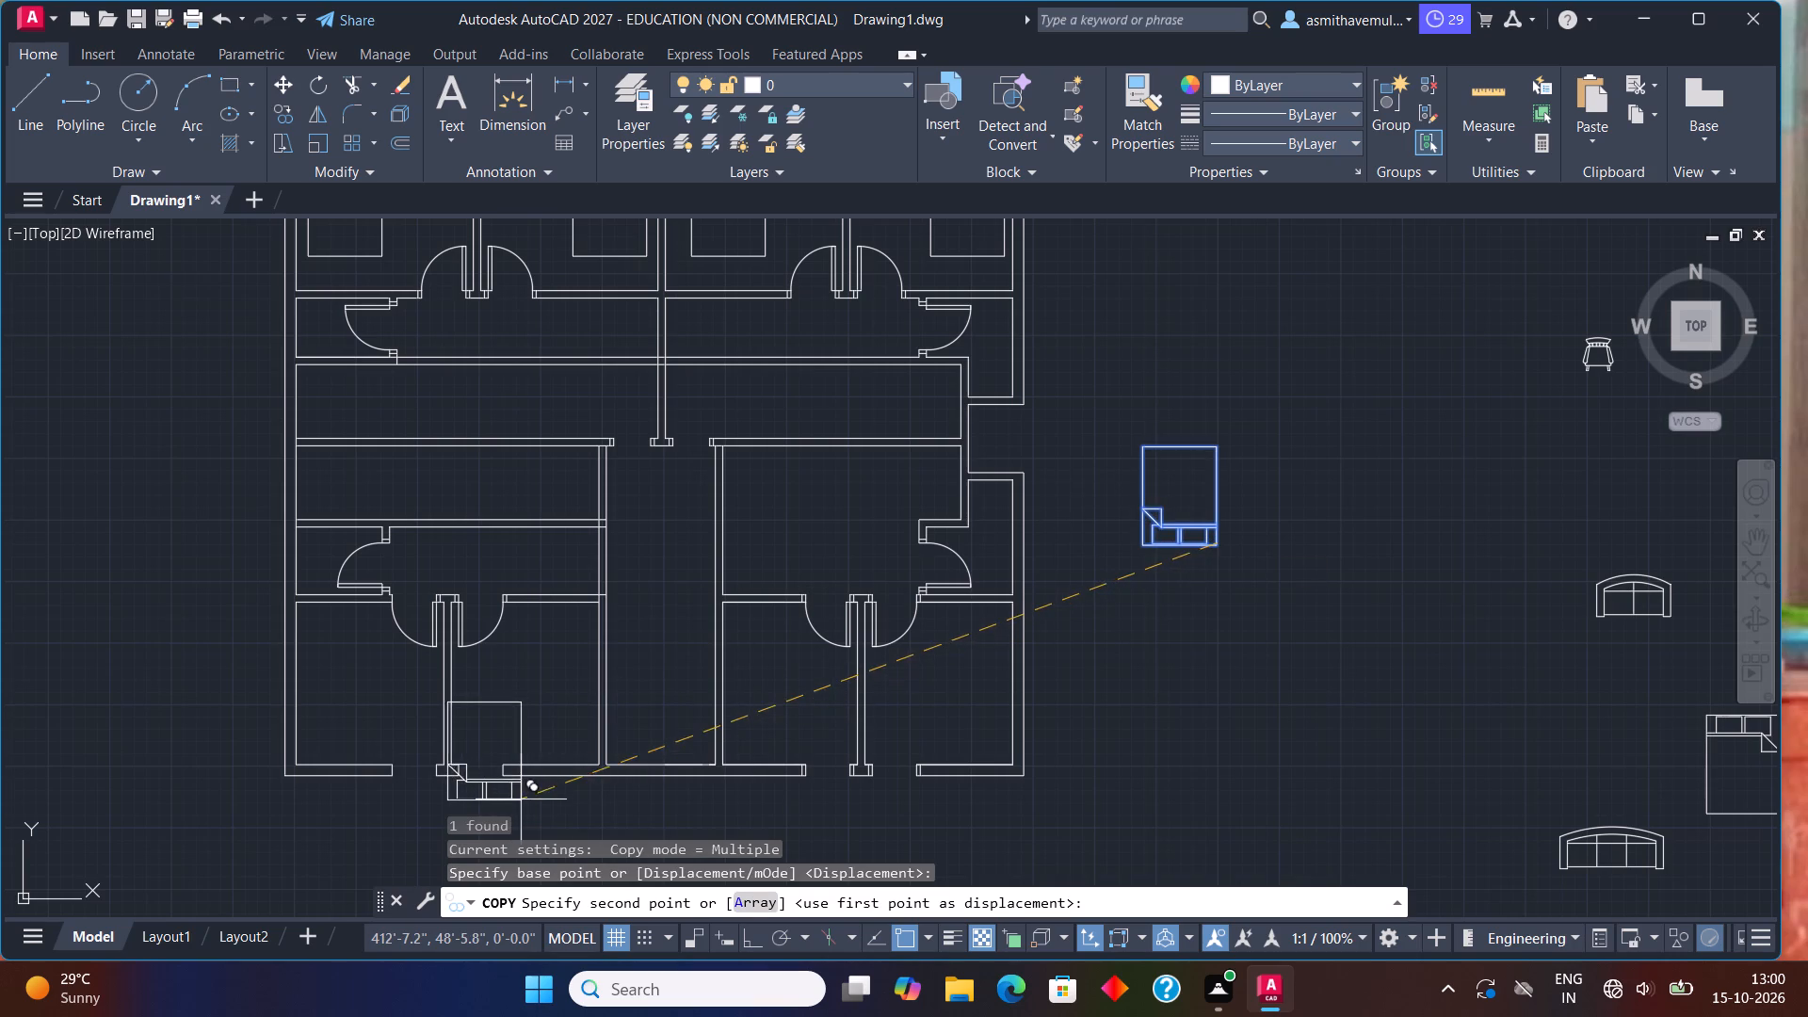
scroll(392, 744, up, 3)
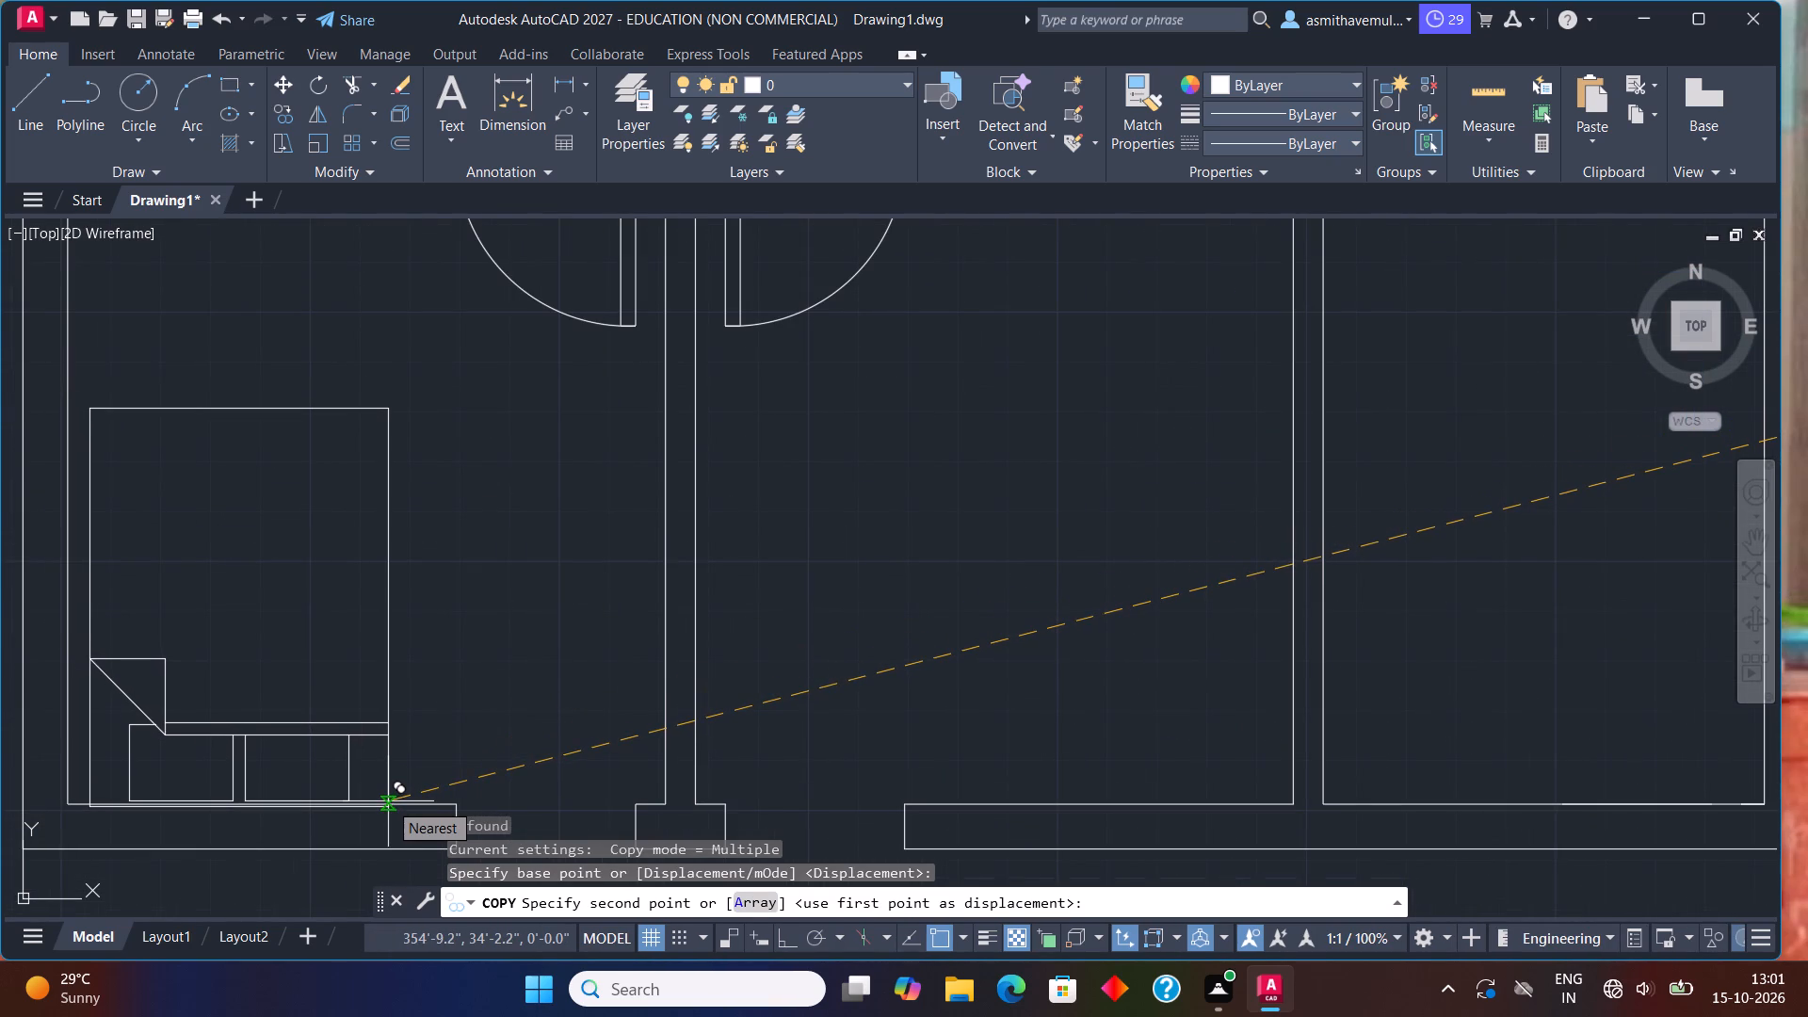
scroll(391, 793, up, 1)
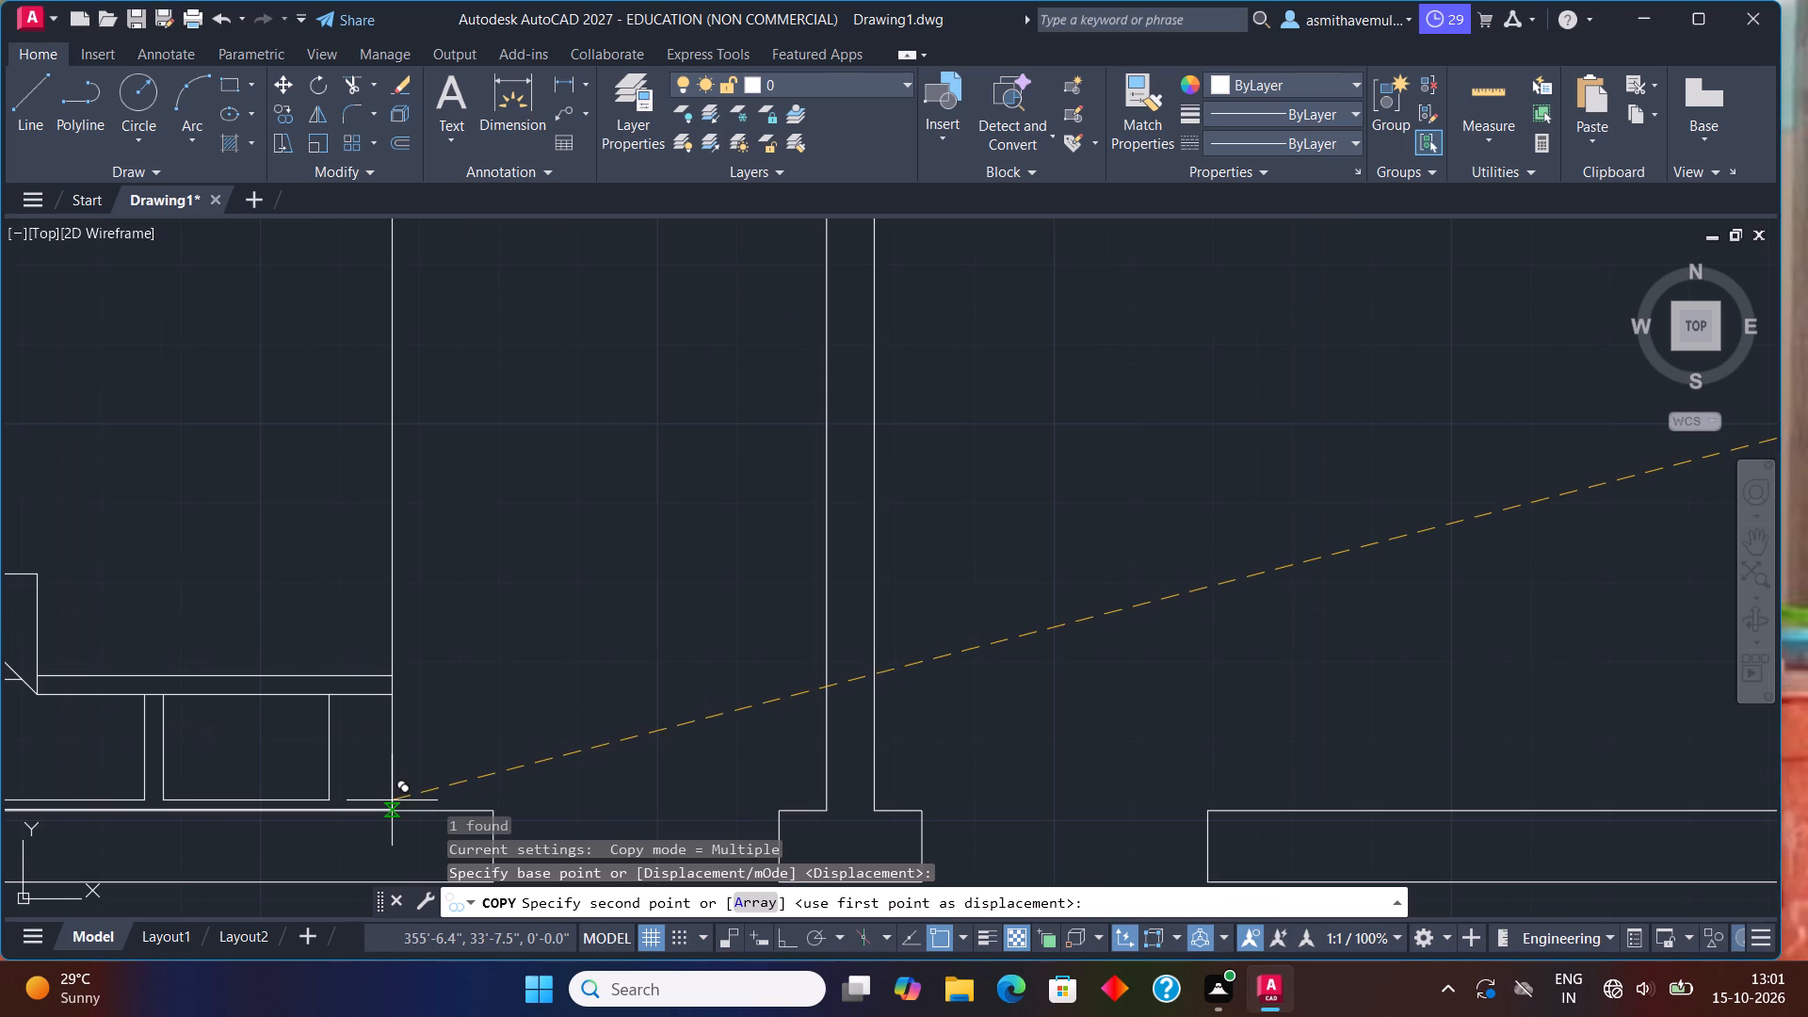
click(392, 800)
Place another rotated bed copy against the south wall in the room just west of the central passage.
scroll(857, 703, down, 1)
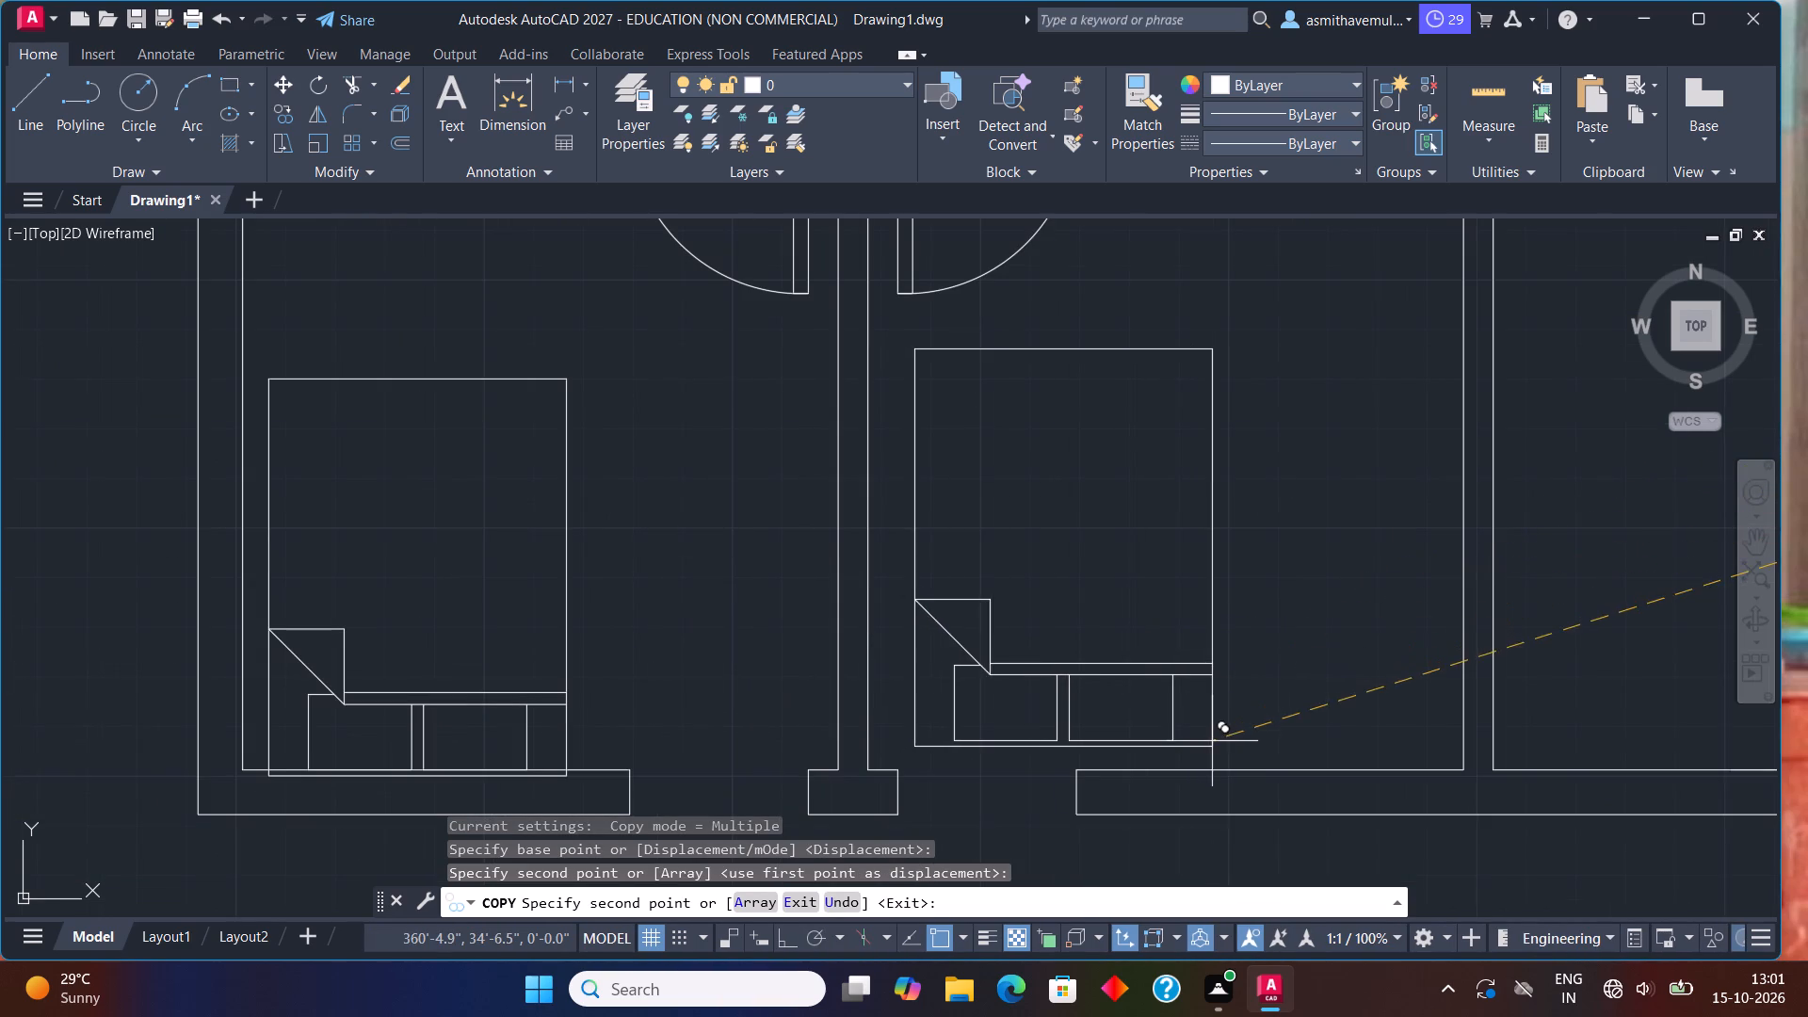
middle_drag(1212, 741, 981, 727)
scroll(1086, 751, up, 2)
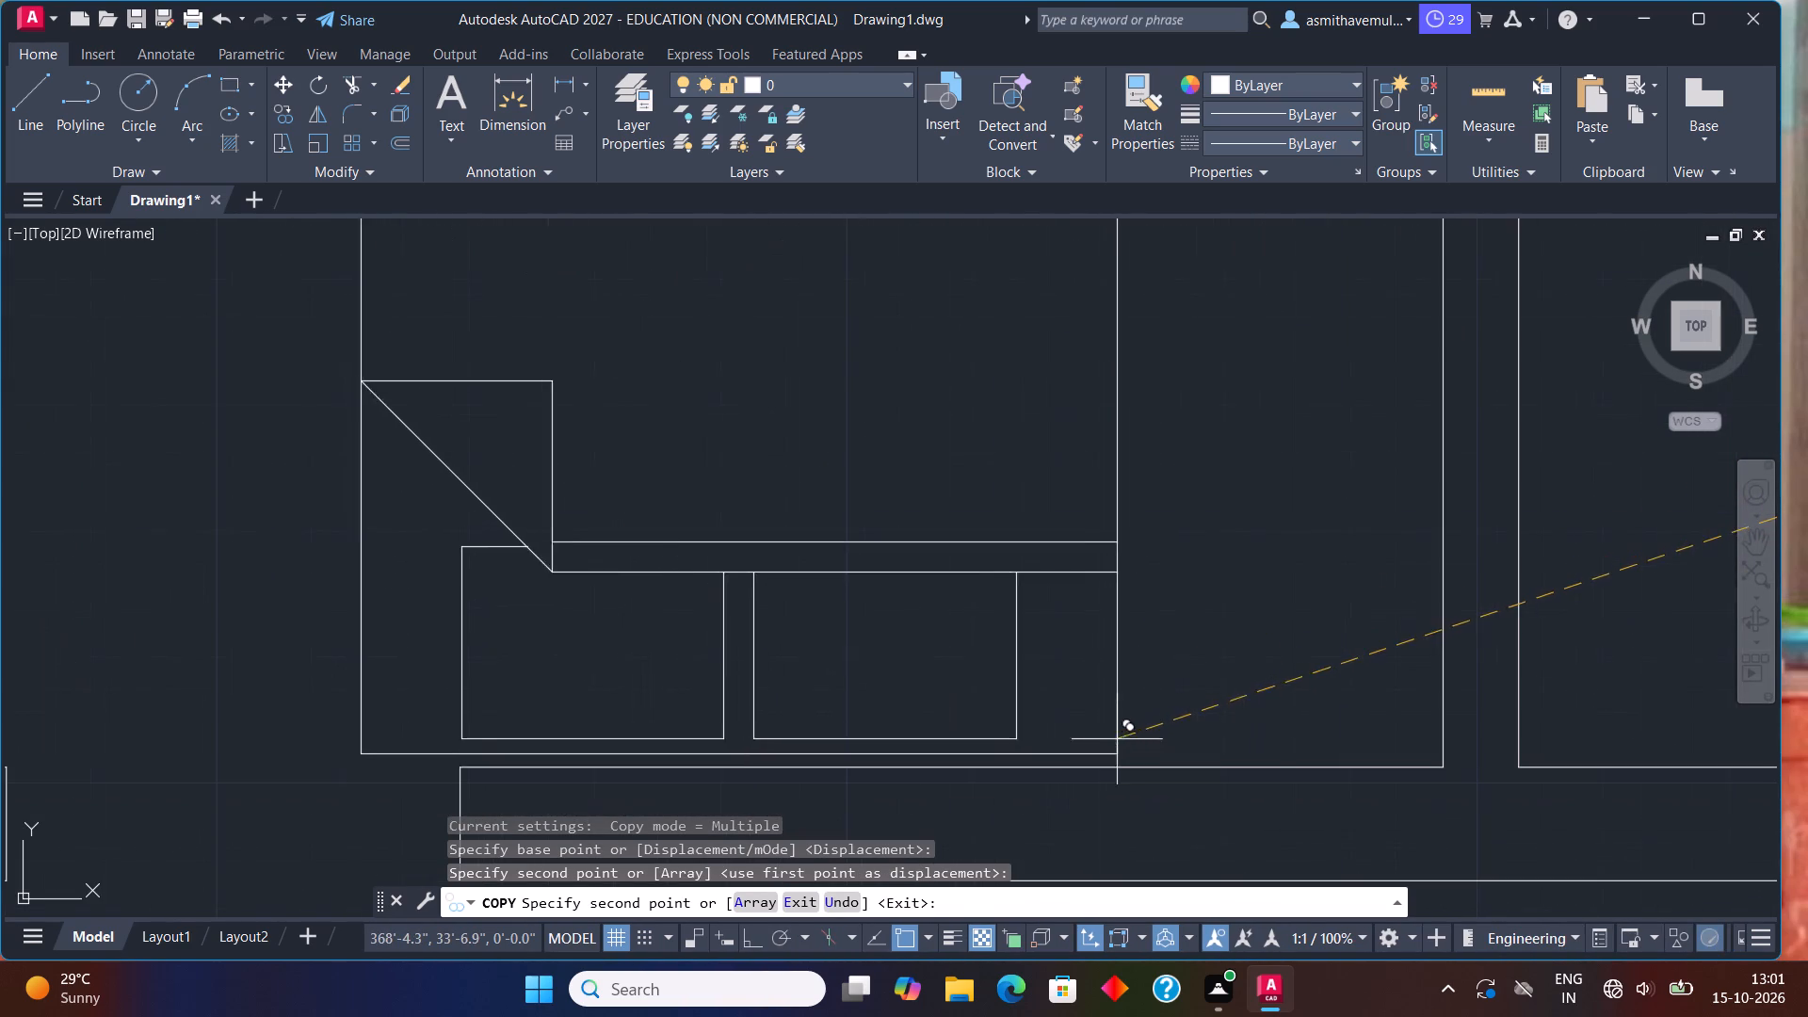
click(1338, 750)
Place another rotated bed copy against the south wall in the room just east of the central passage.
scroll(1473, 688, down, 1)
middle_drag(1490, 685, 767, 684)
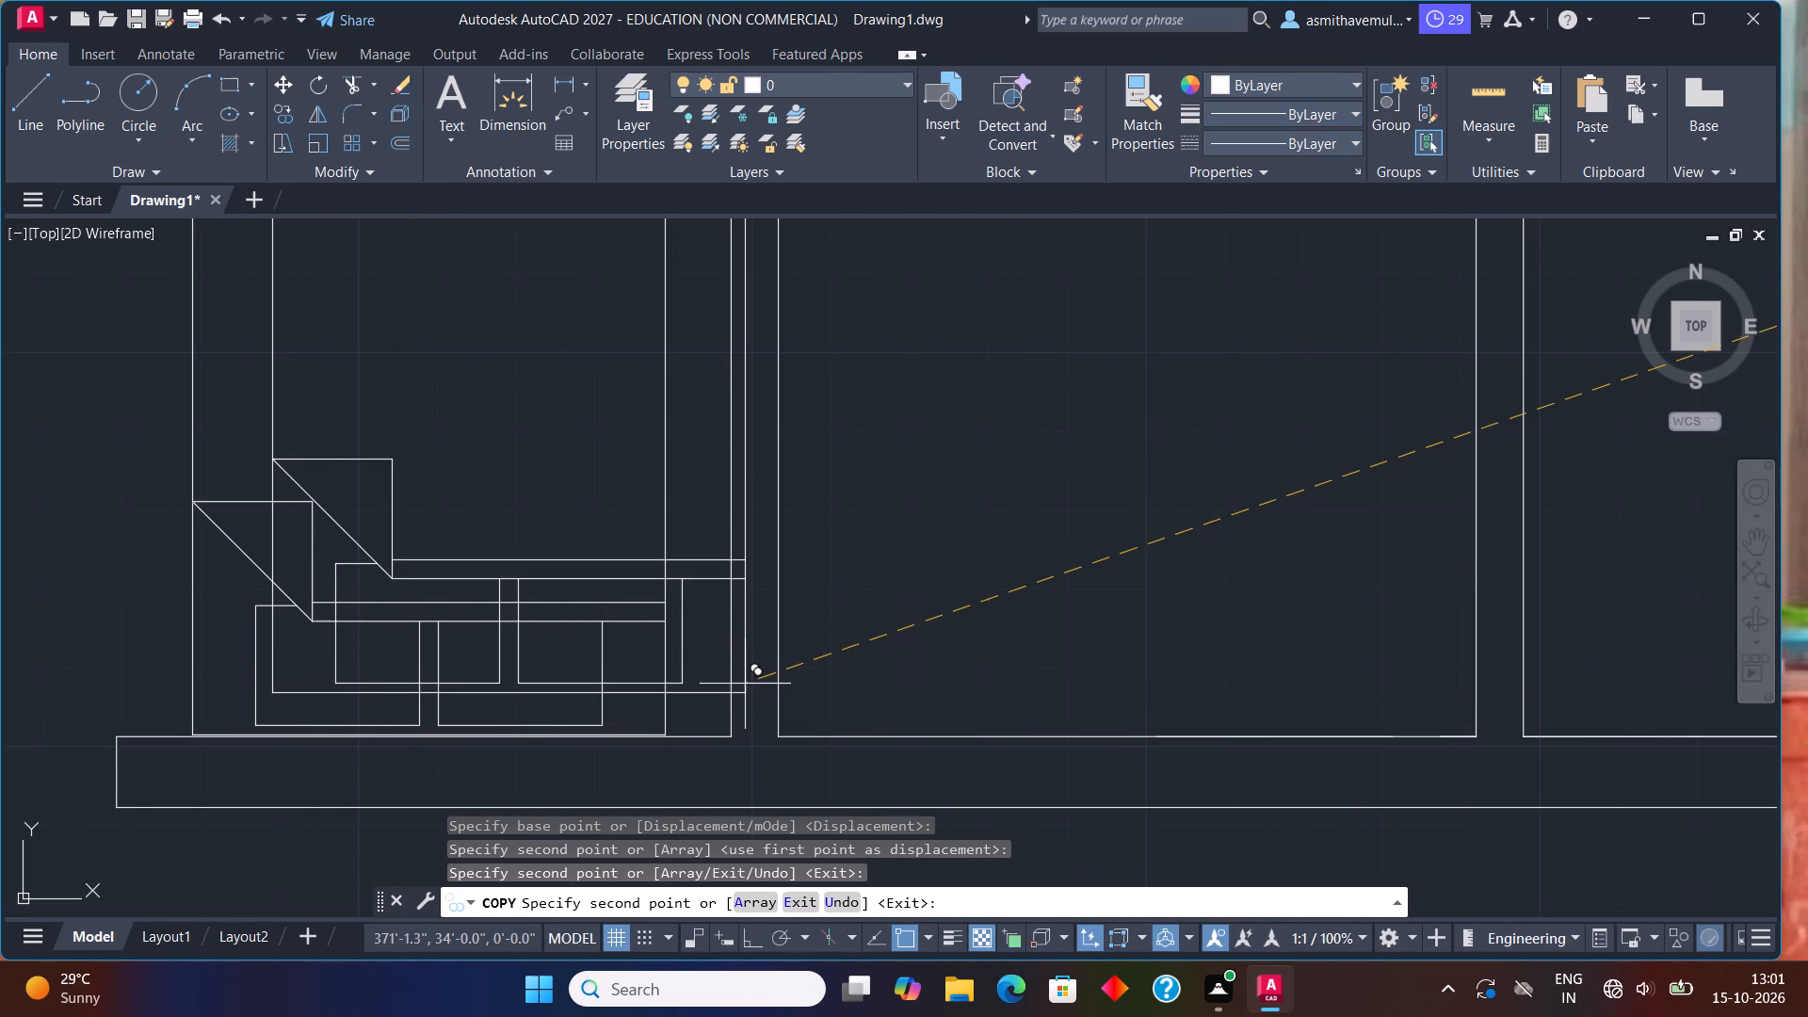
scroll(1300, 648, down, 2)
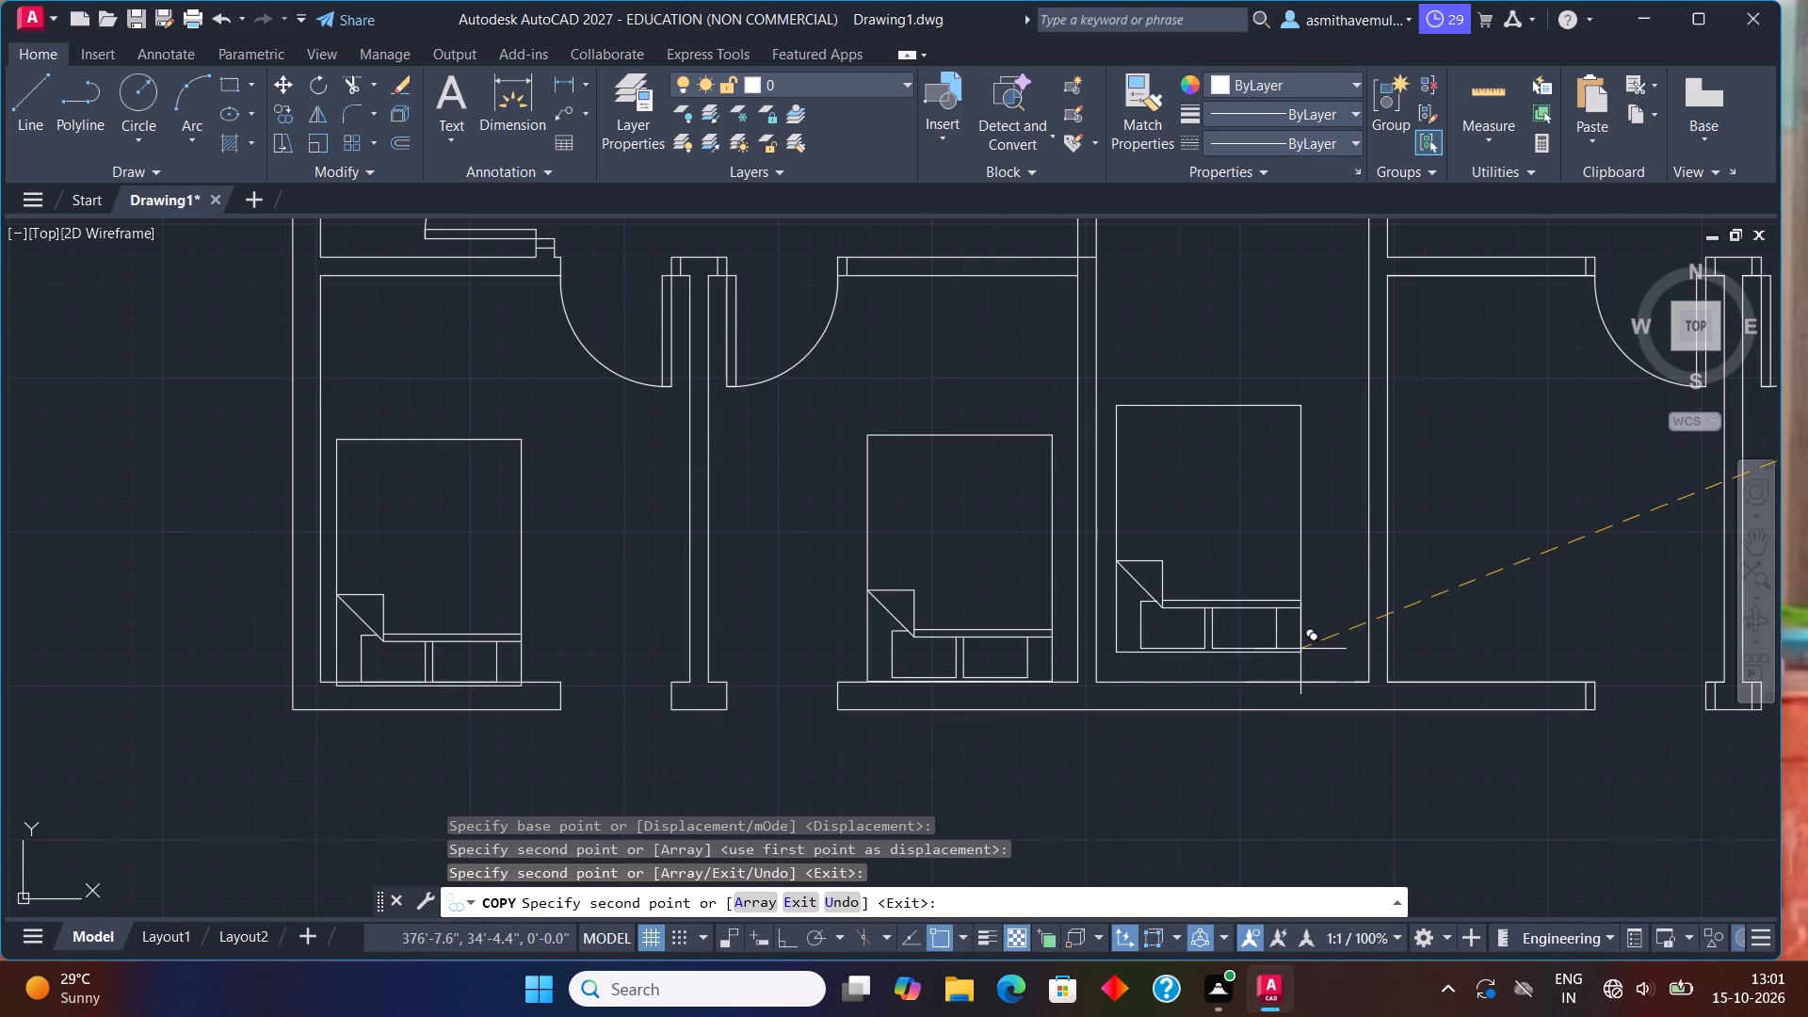
middle_drag(1467, 666, 1102, 618)
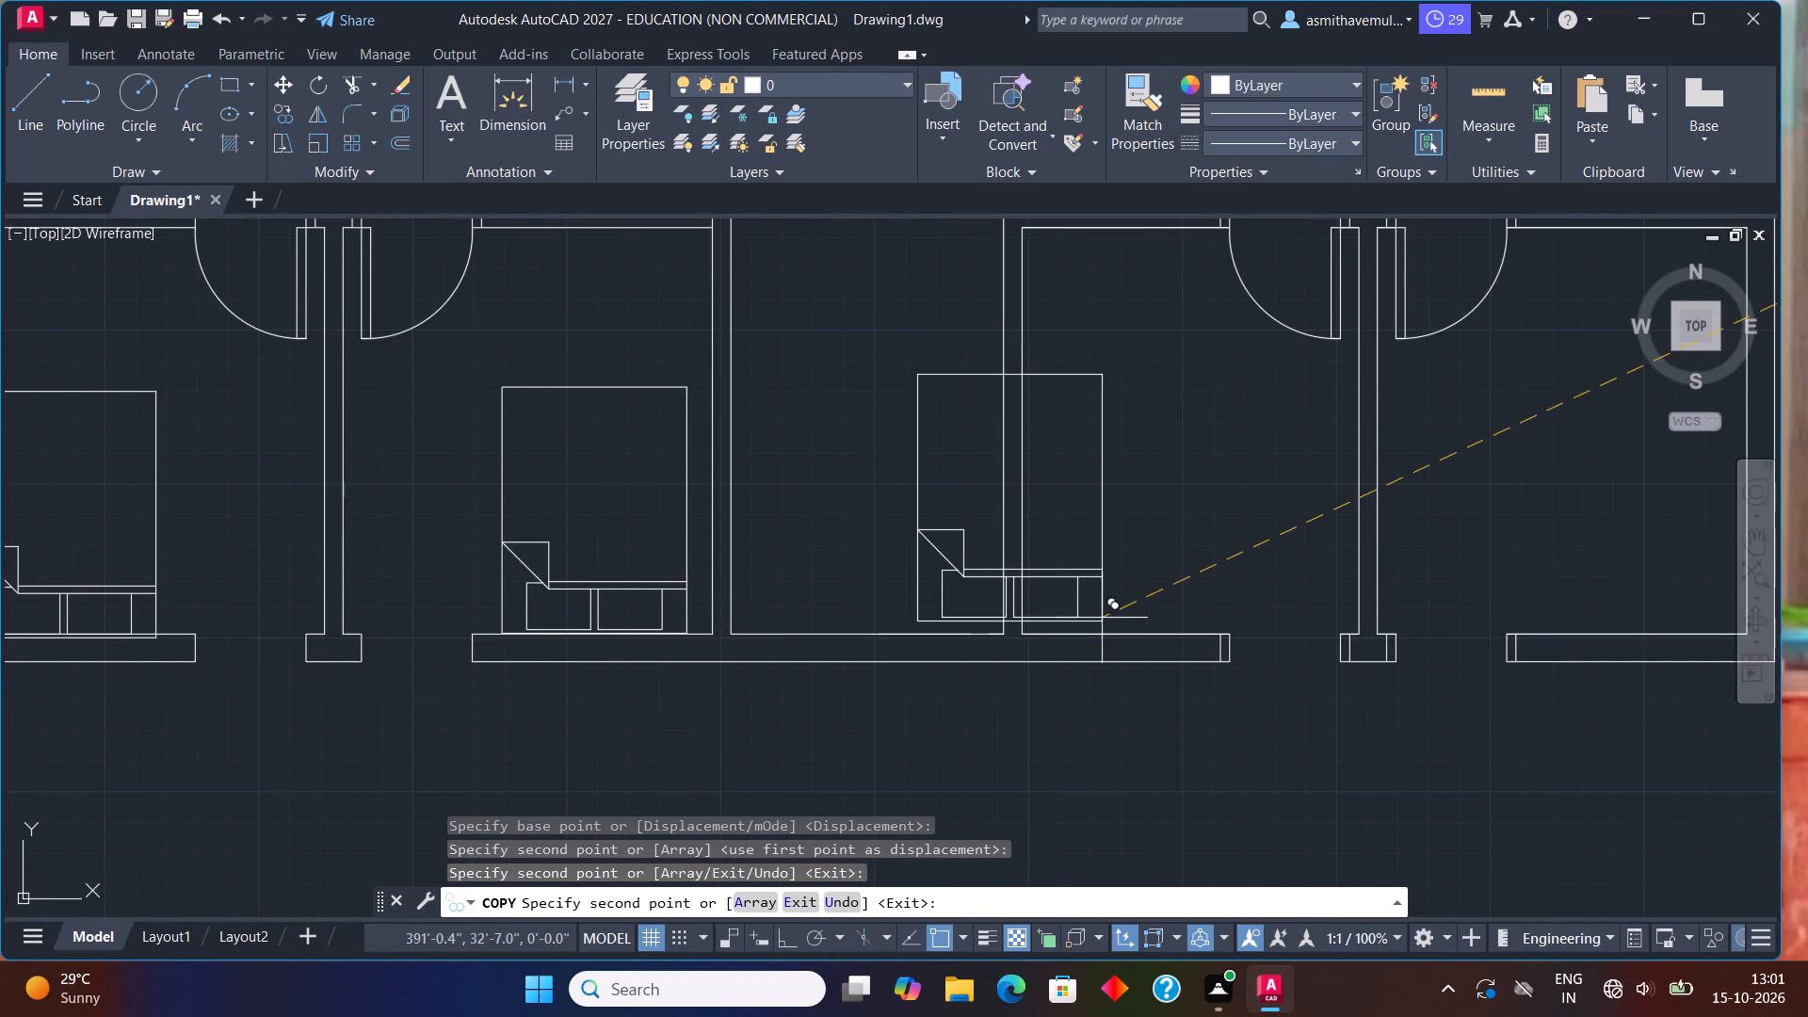
scroll(1219, 658, up, 1)
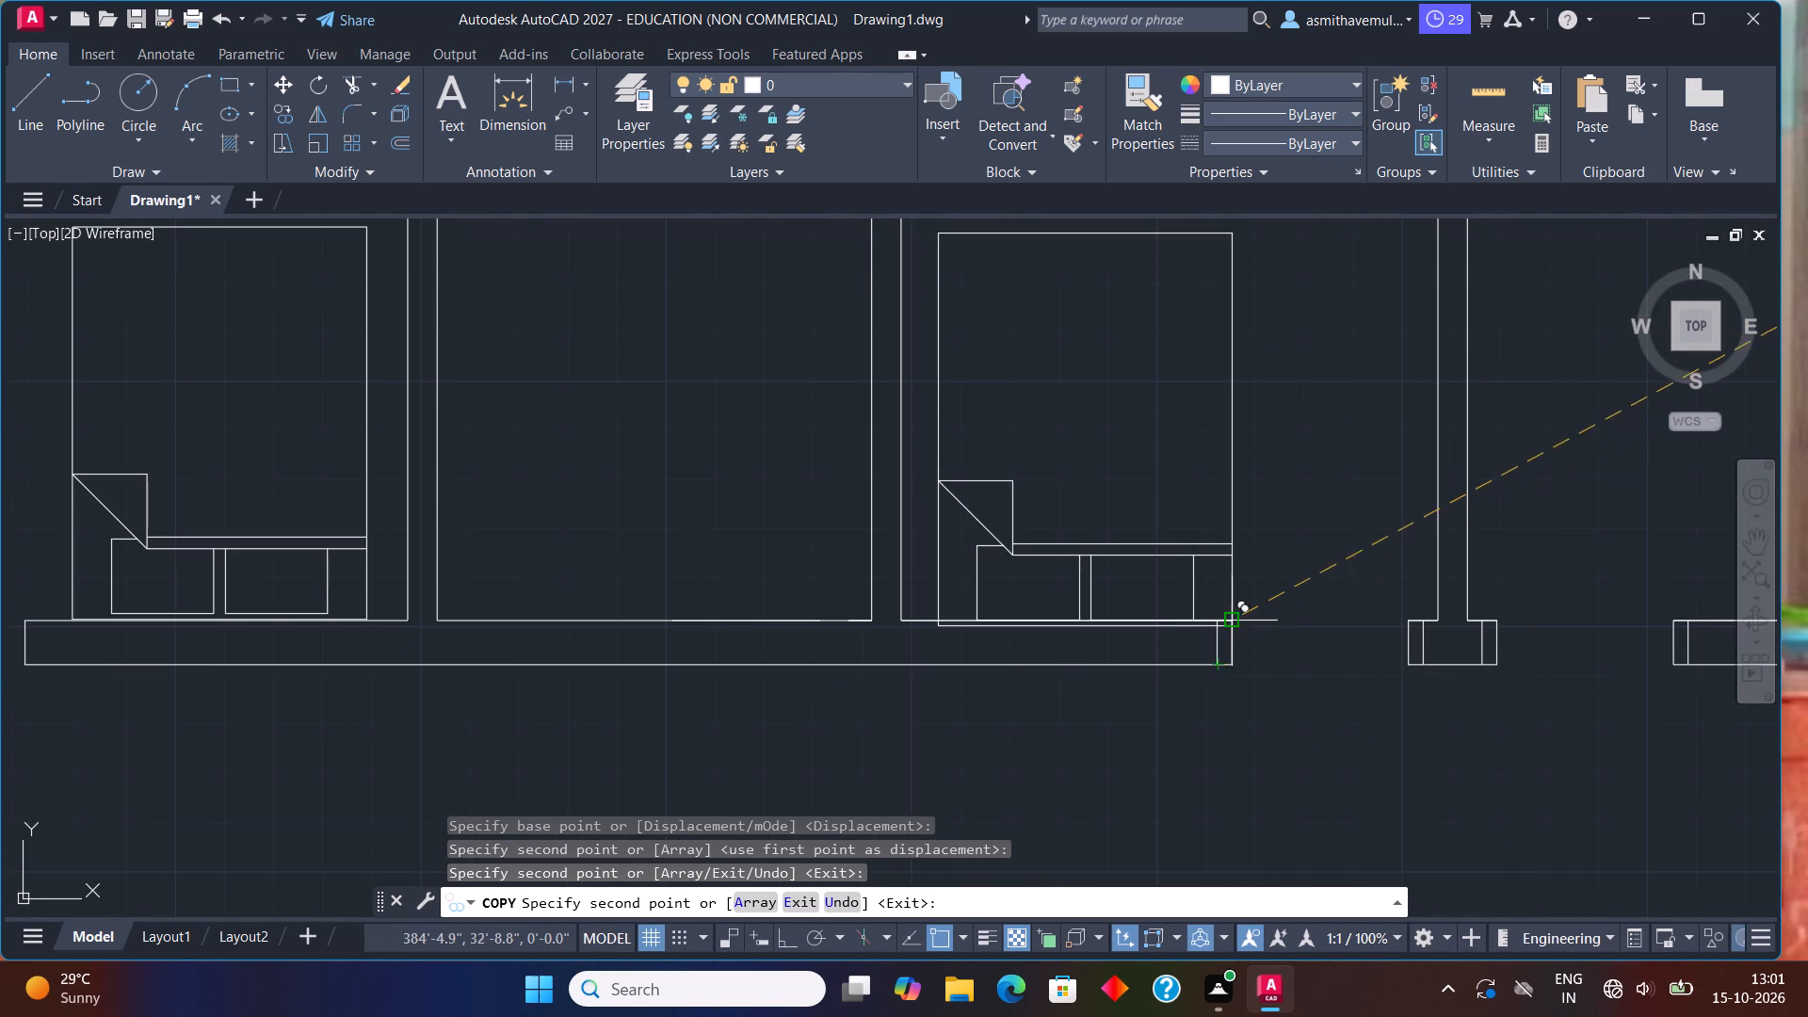
scroll(1231, 616, up, 2)
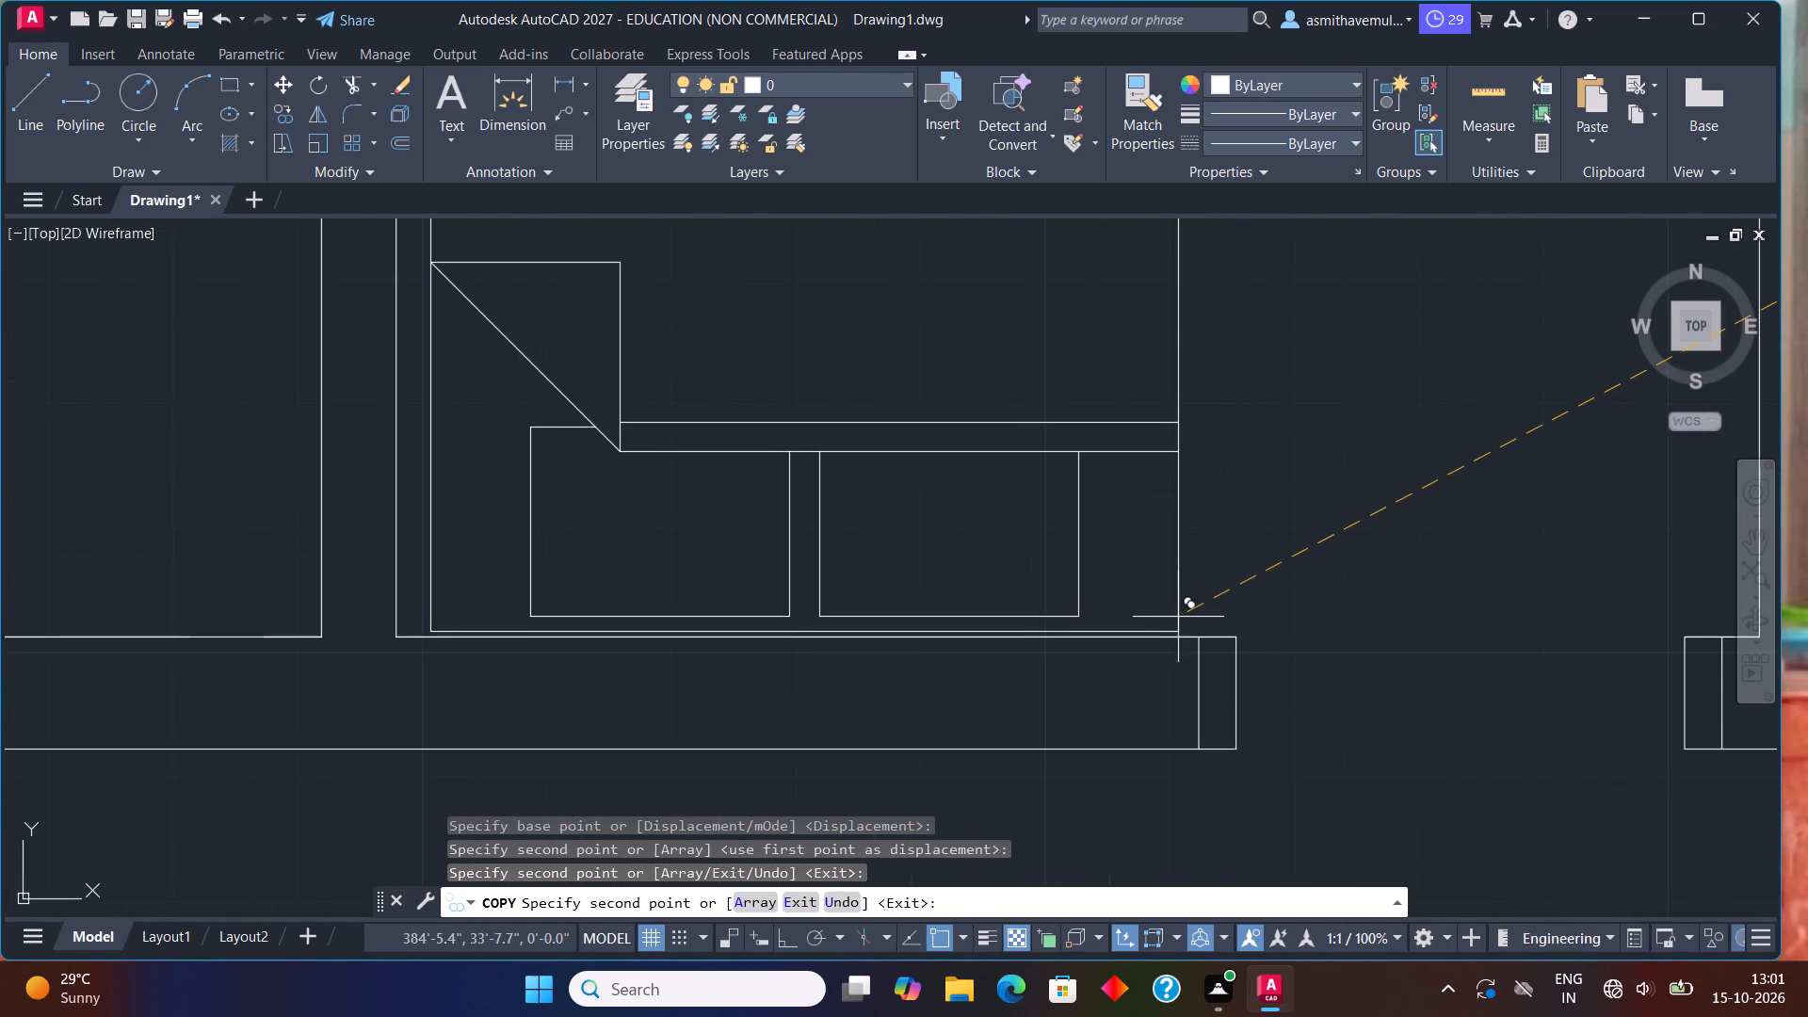
scroll(1165, 621, up, 2)
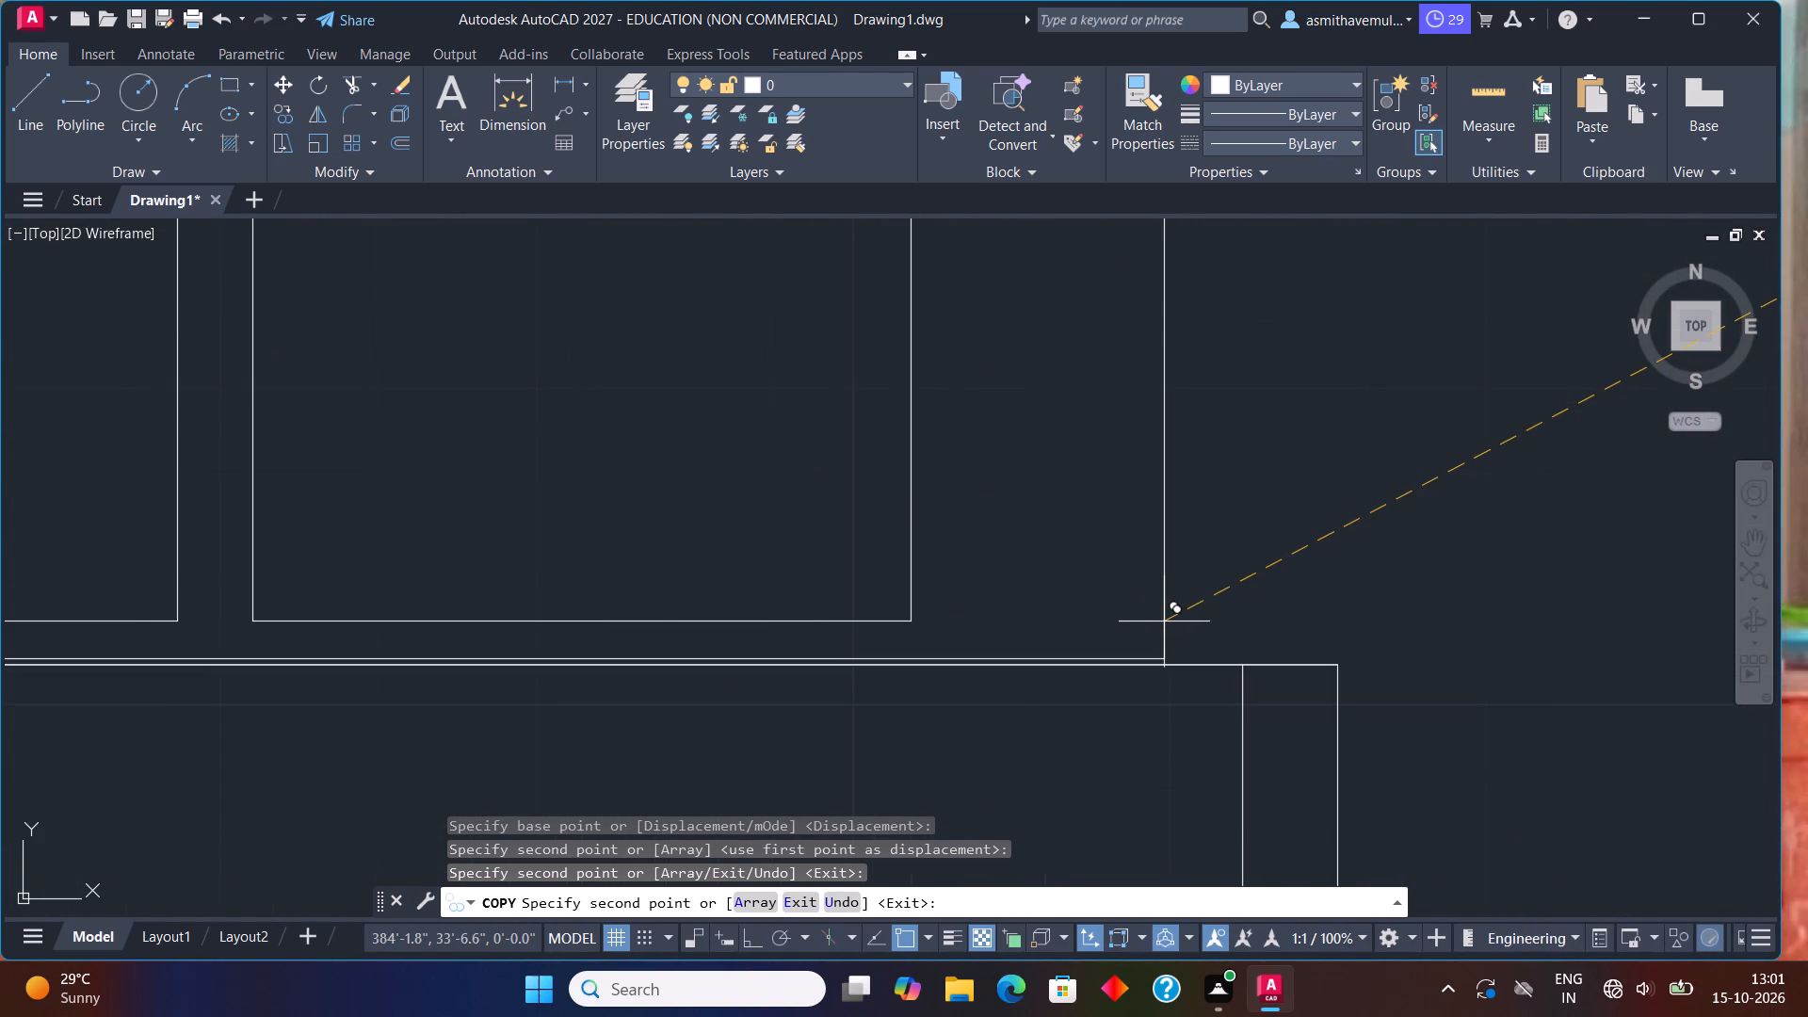
click(1164, 627)
Place a rotated bed copy against the south wall in the southeast corner room and end the copying.
scroll(1287, 575, down, 2)
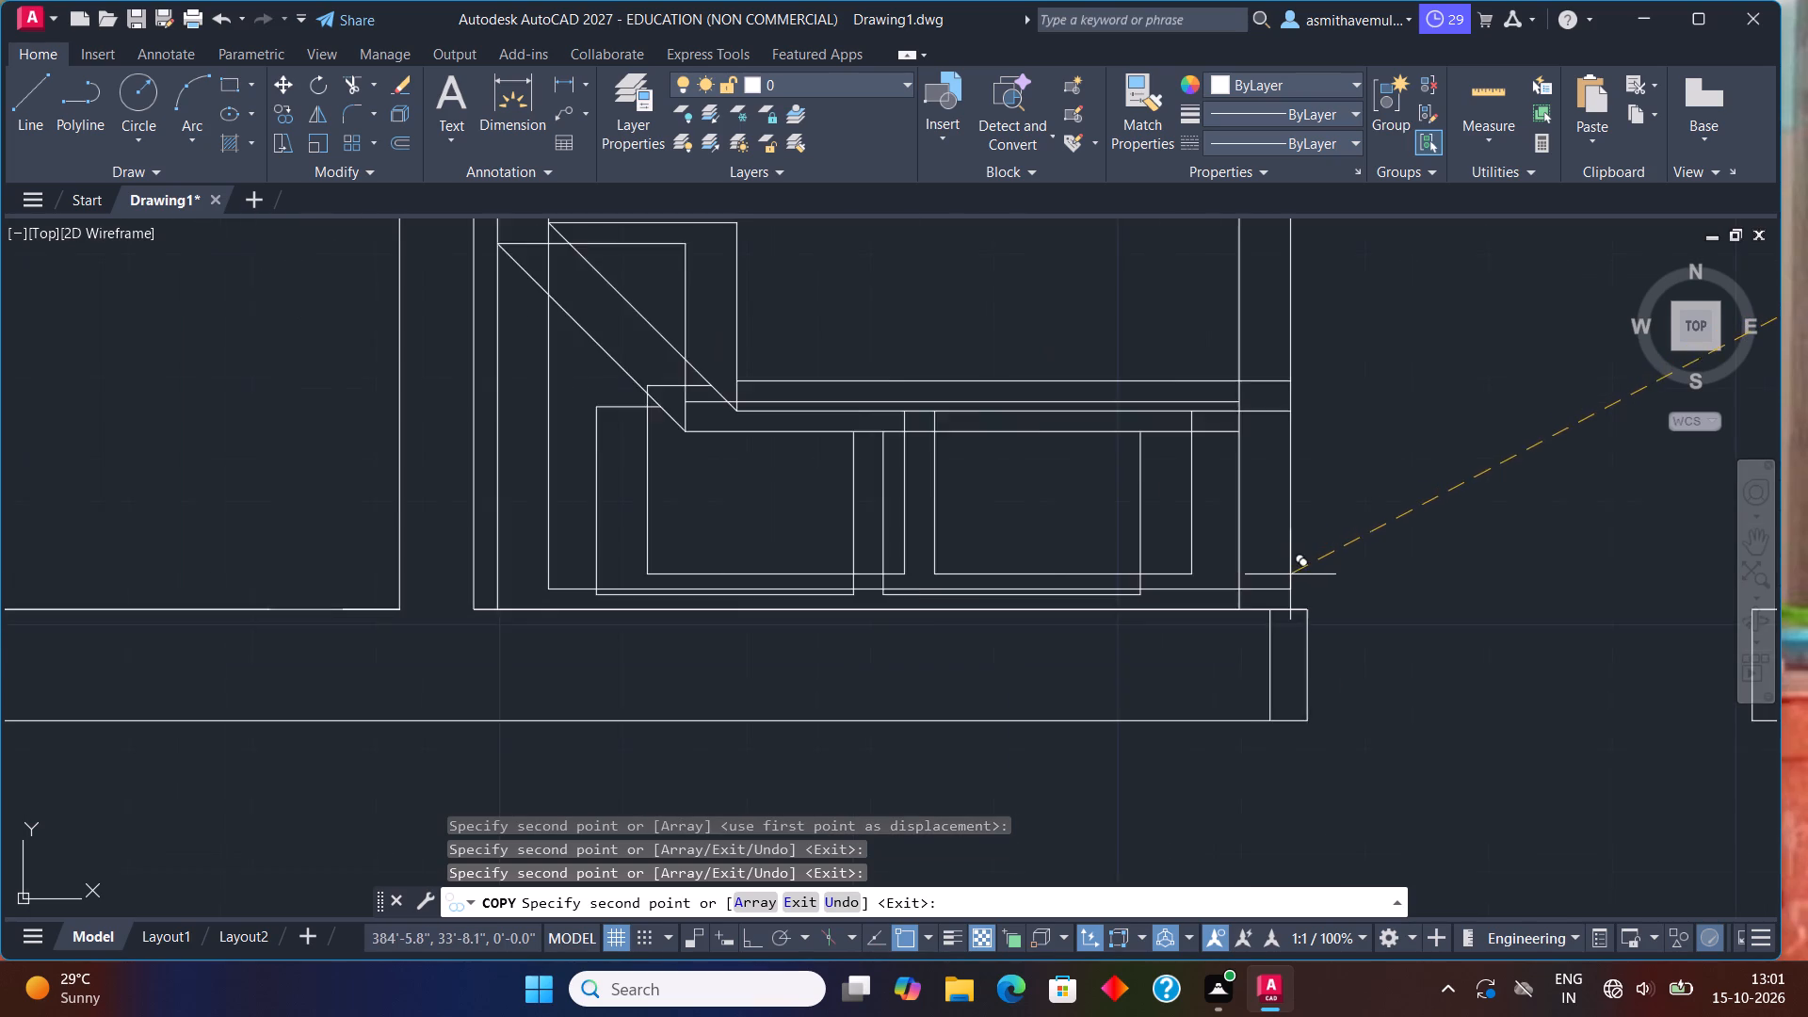
scroll(1290, 574, down, 2)
middle_drag(1483, 692, 583, 690)
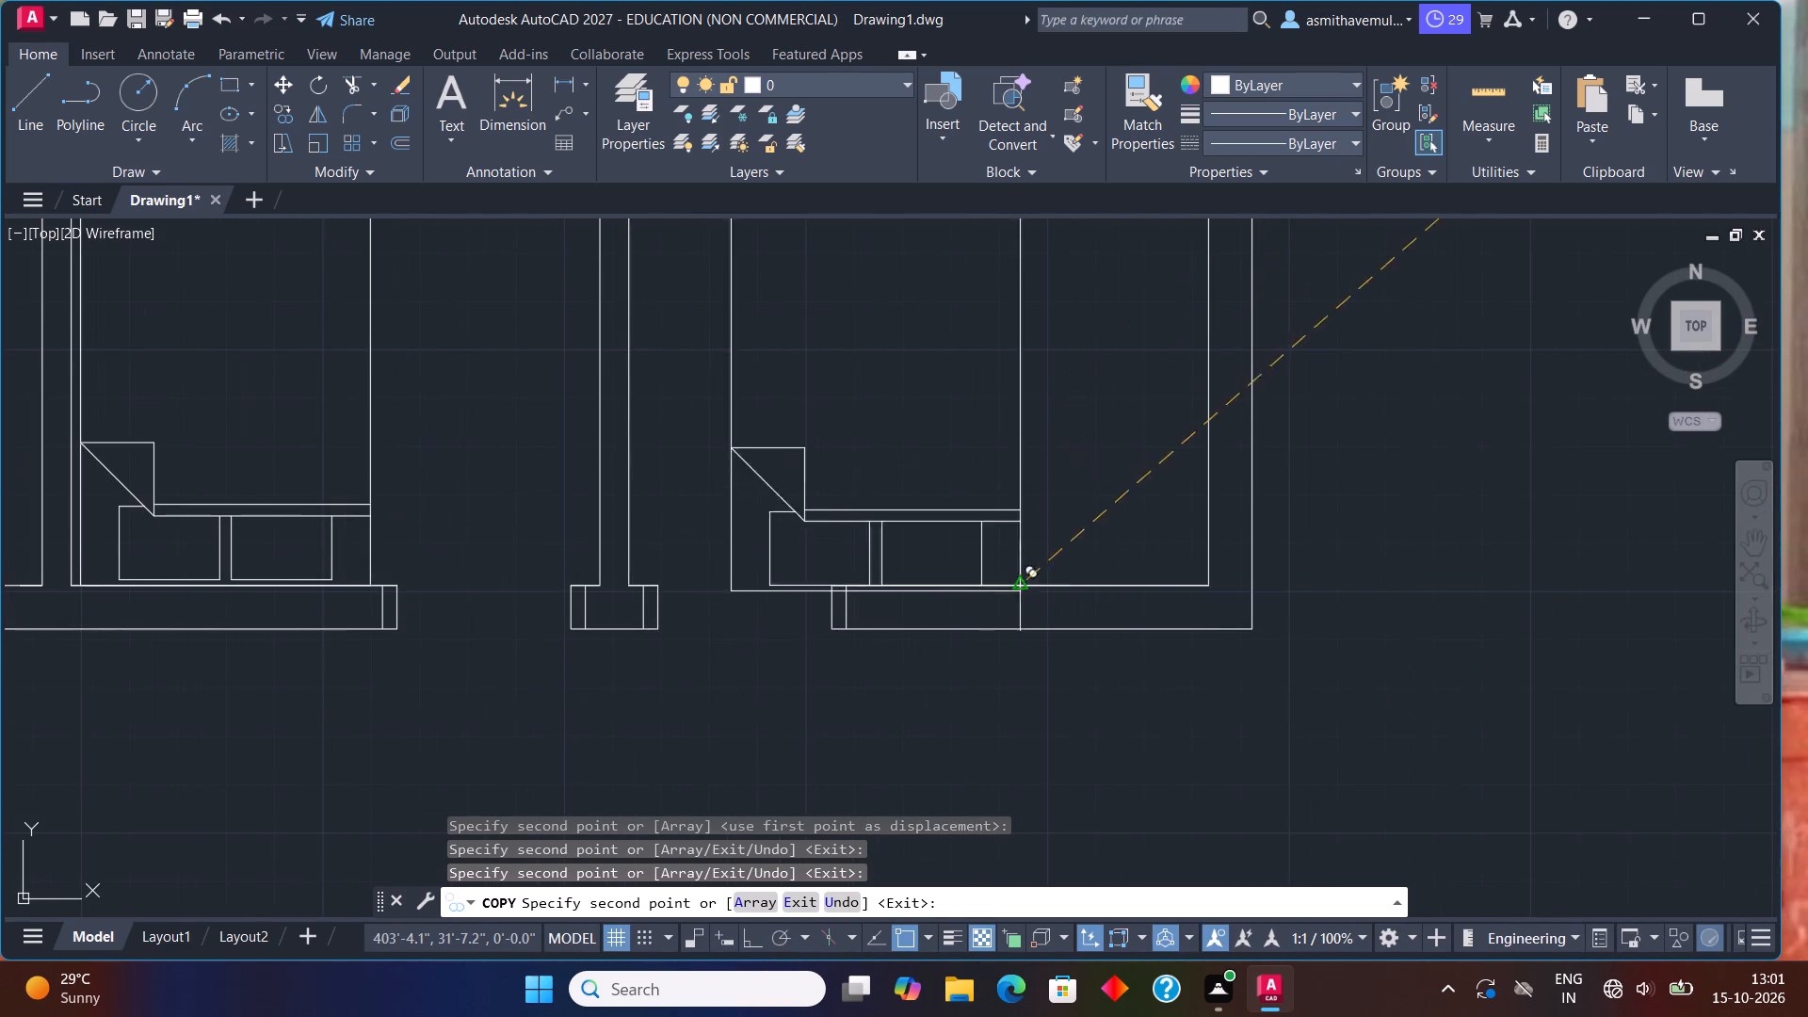
scroll(1206, 567, up, 2)
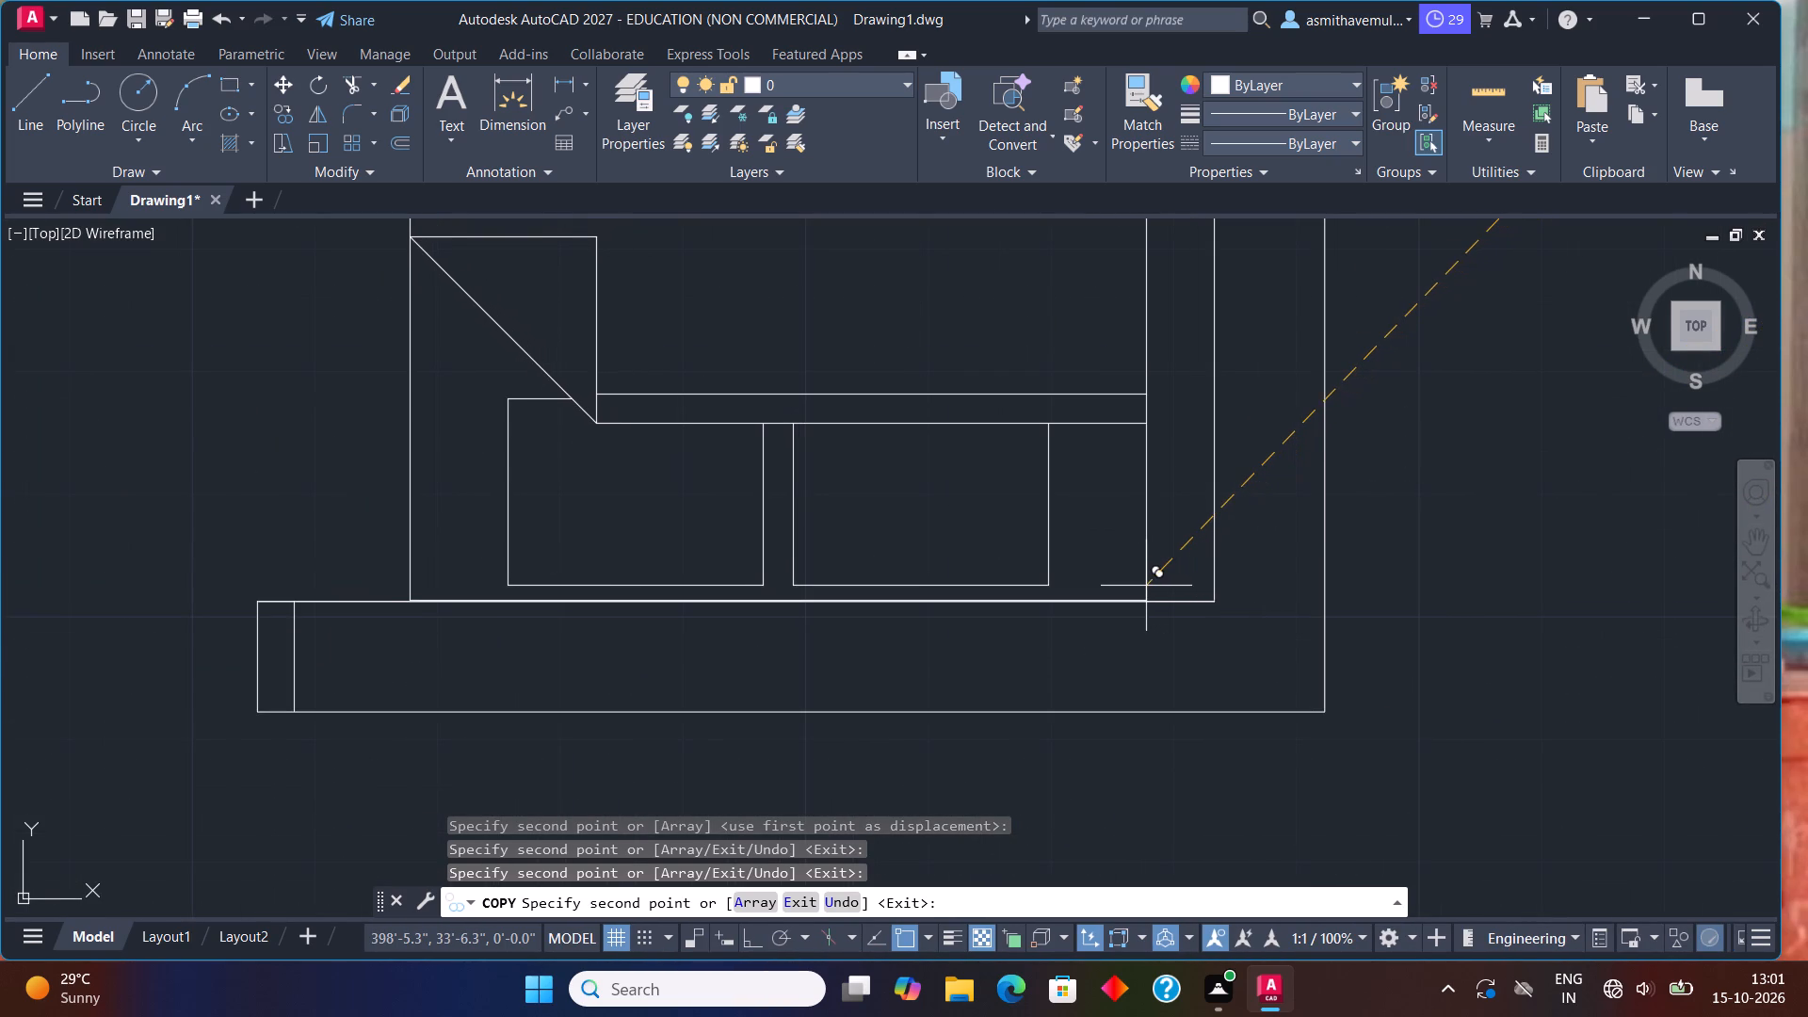
click(1146, 587)
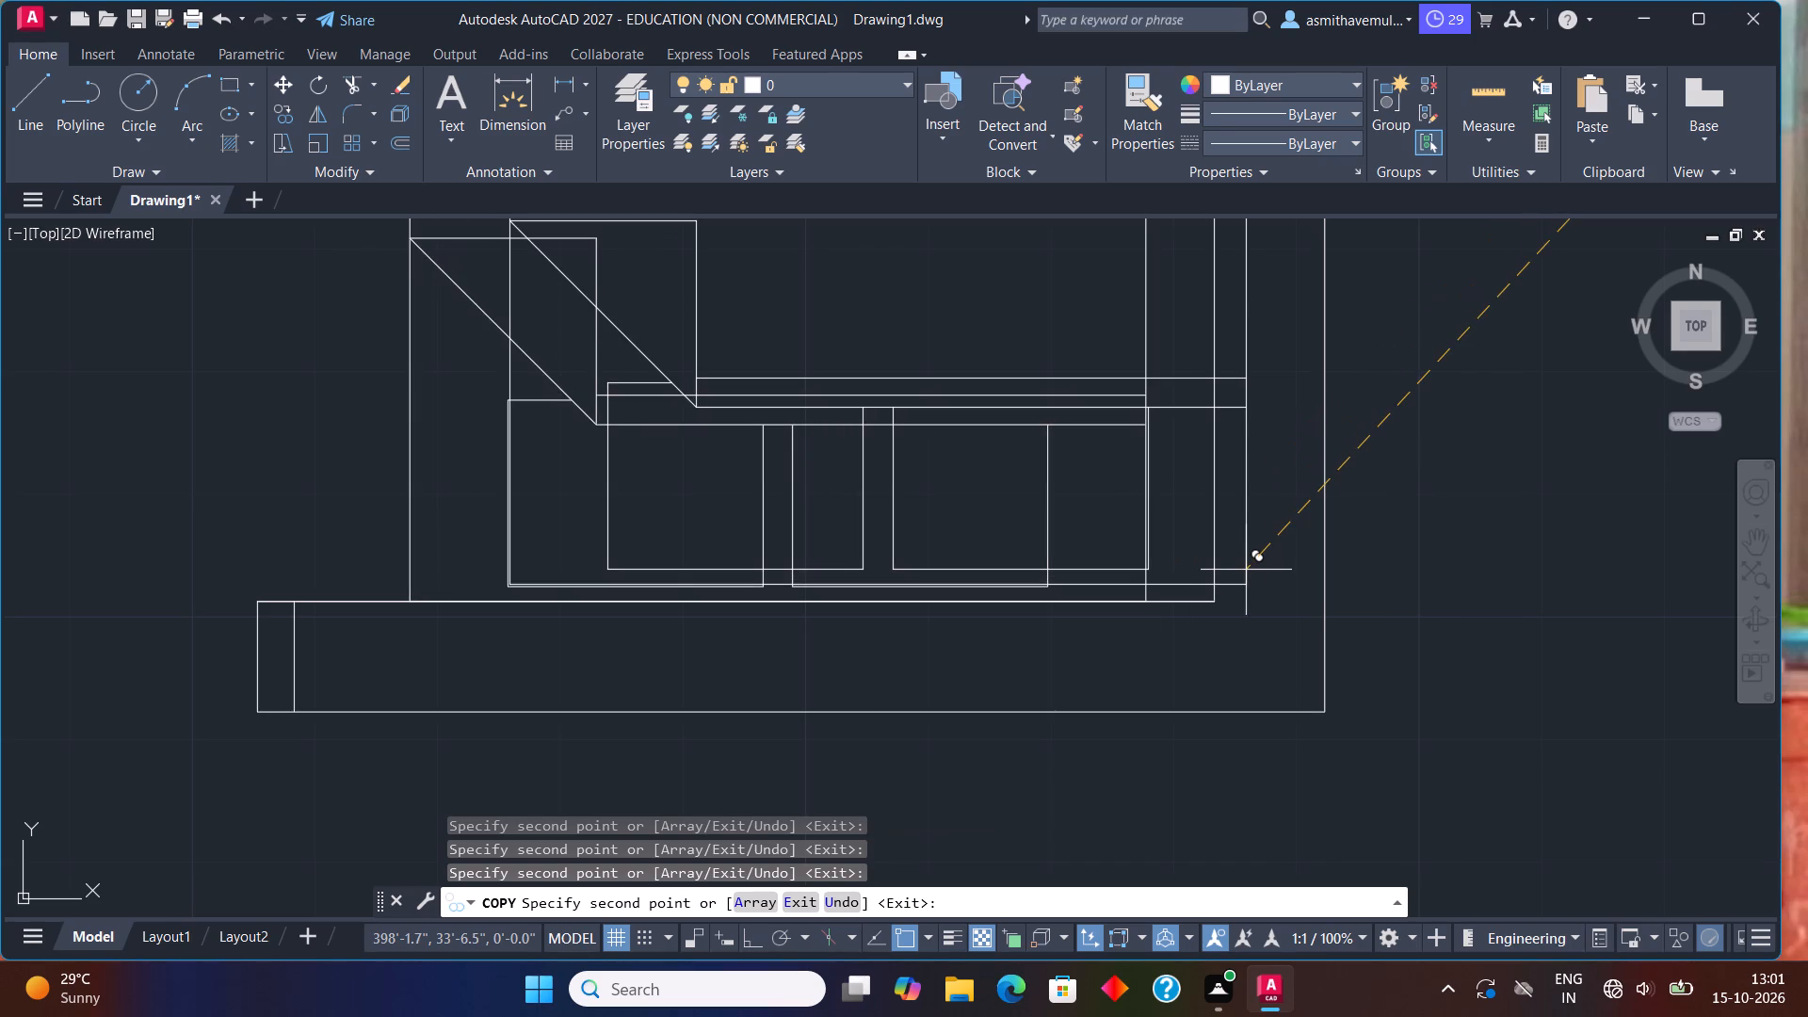
key(Escape)
Move the southwest corner room's bed by its southeast corner so its head sits flush on the south wall's inner face.
scroll(1246, 569, down, 2)
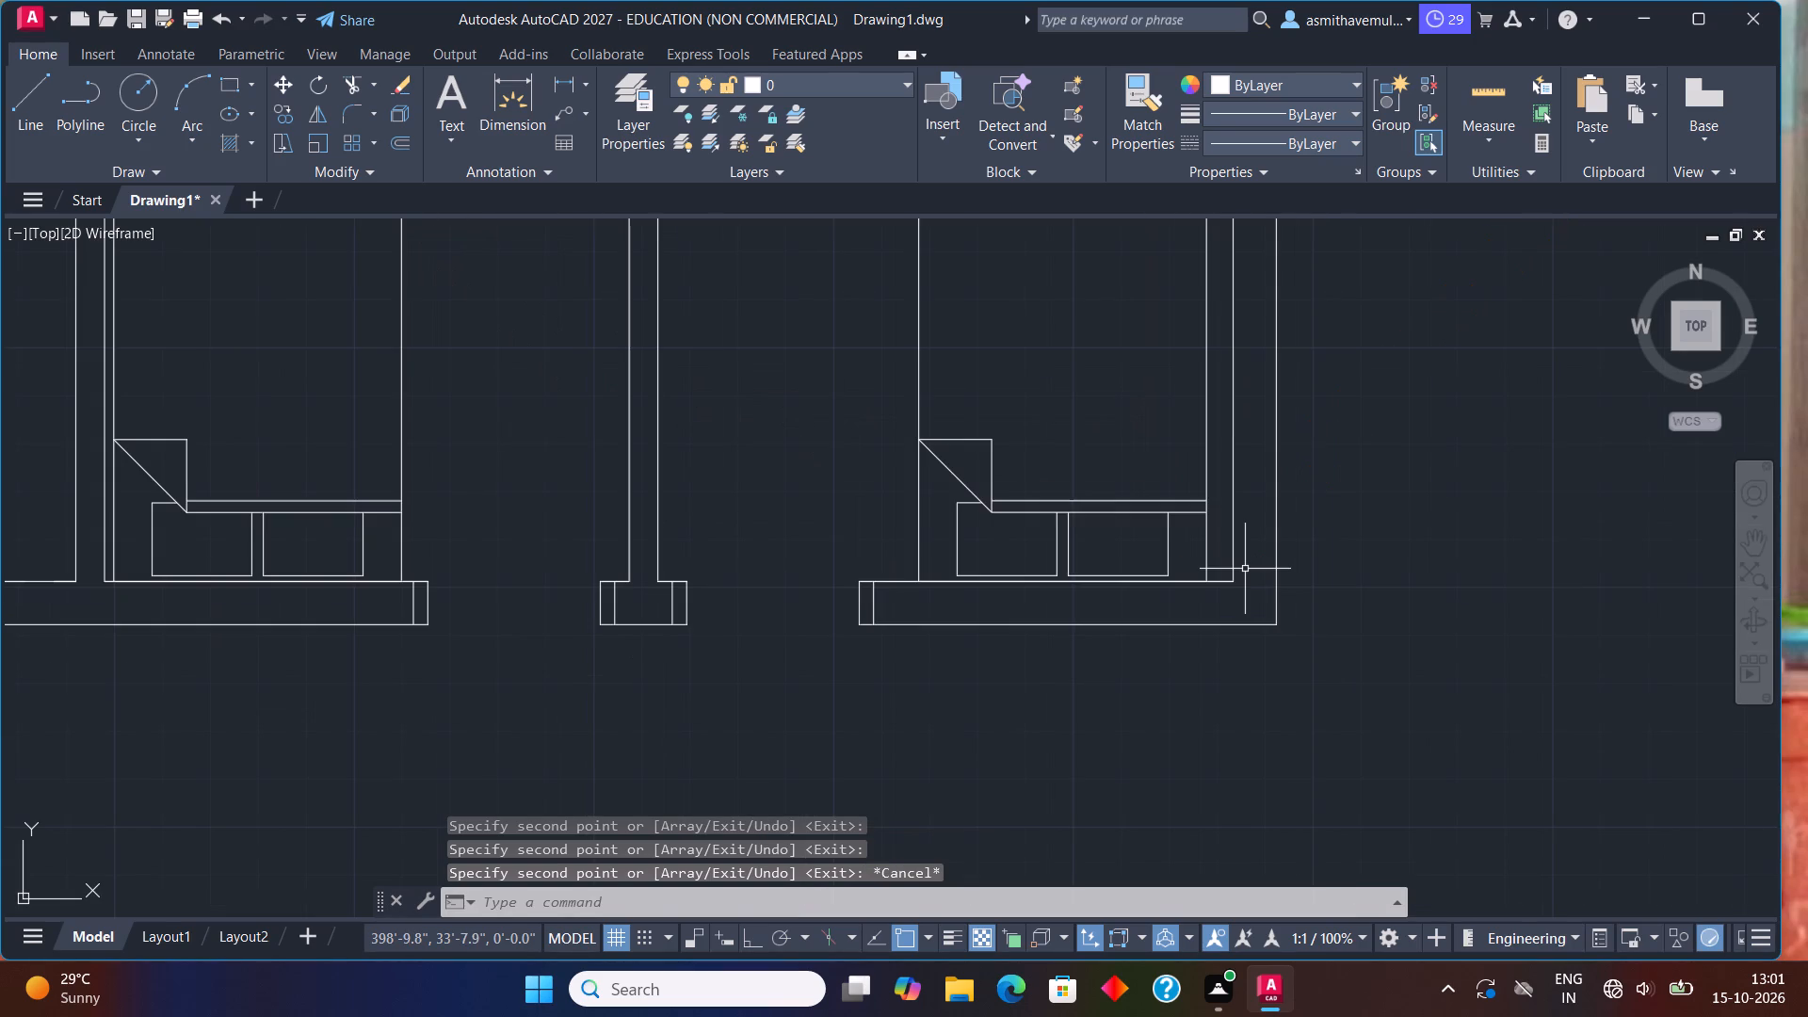
scroll(1072, 635, down, 1)
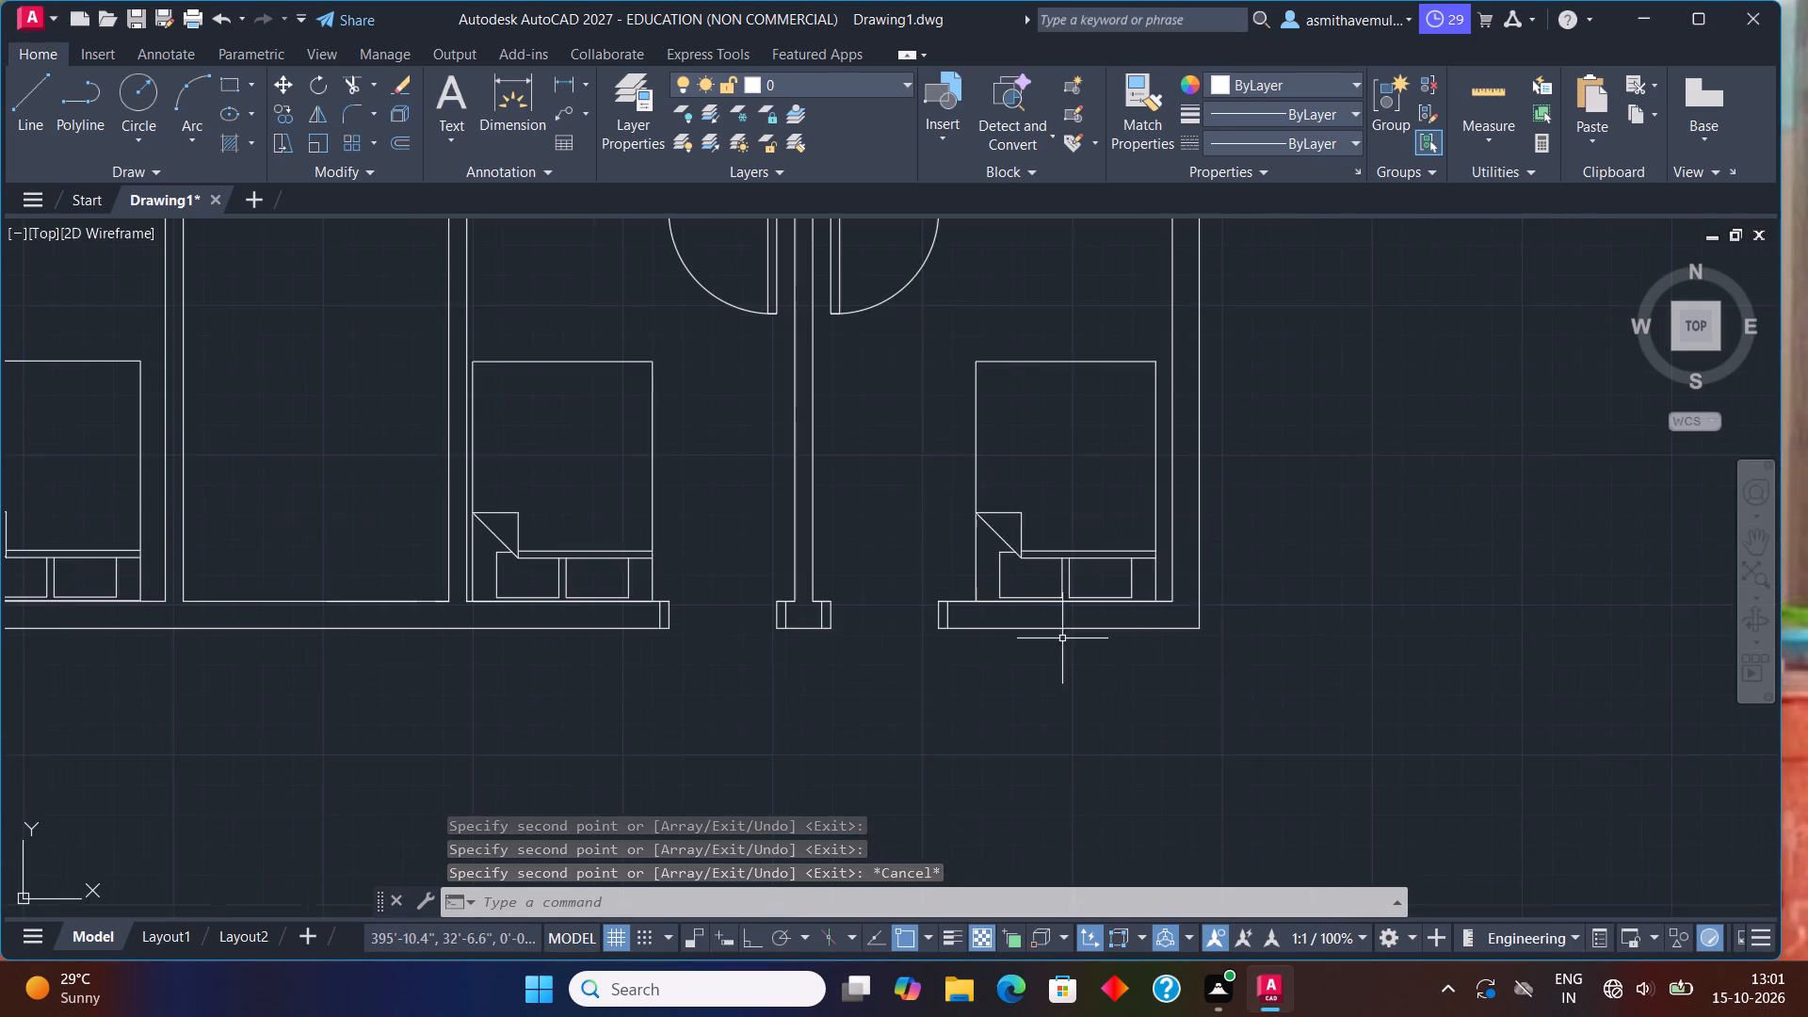
scroll(881, 685, down, 1)
middle_drag(806, 718, 1262, 622)
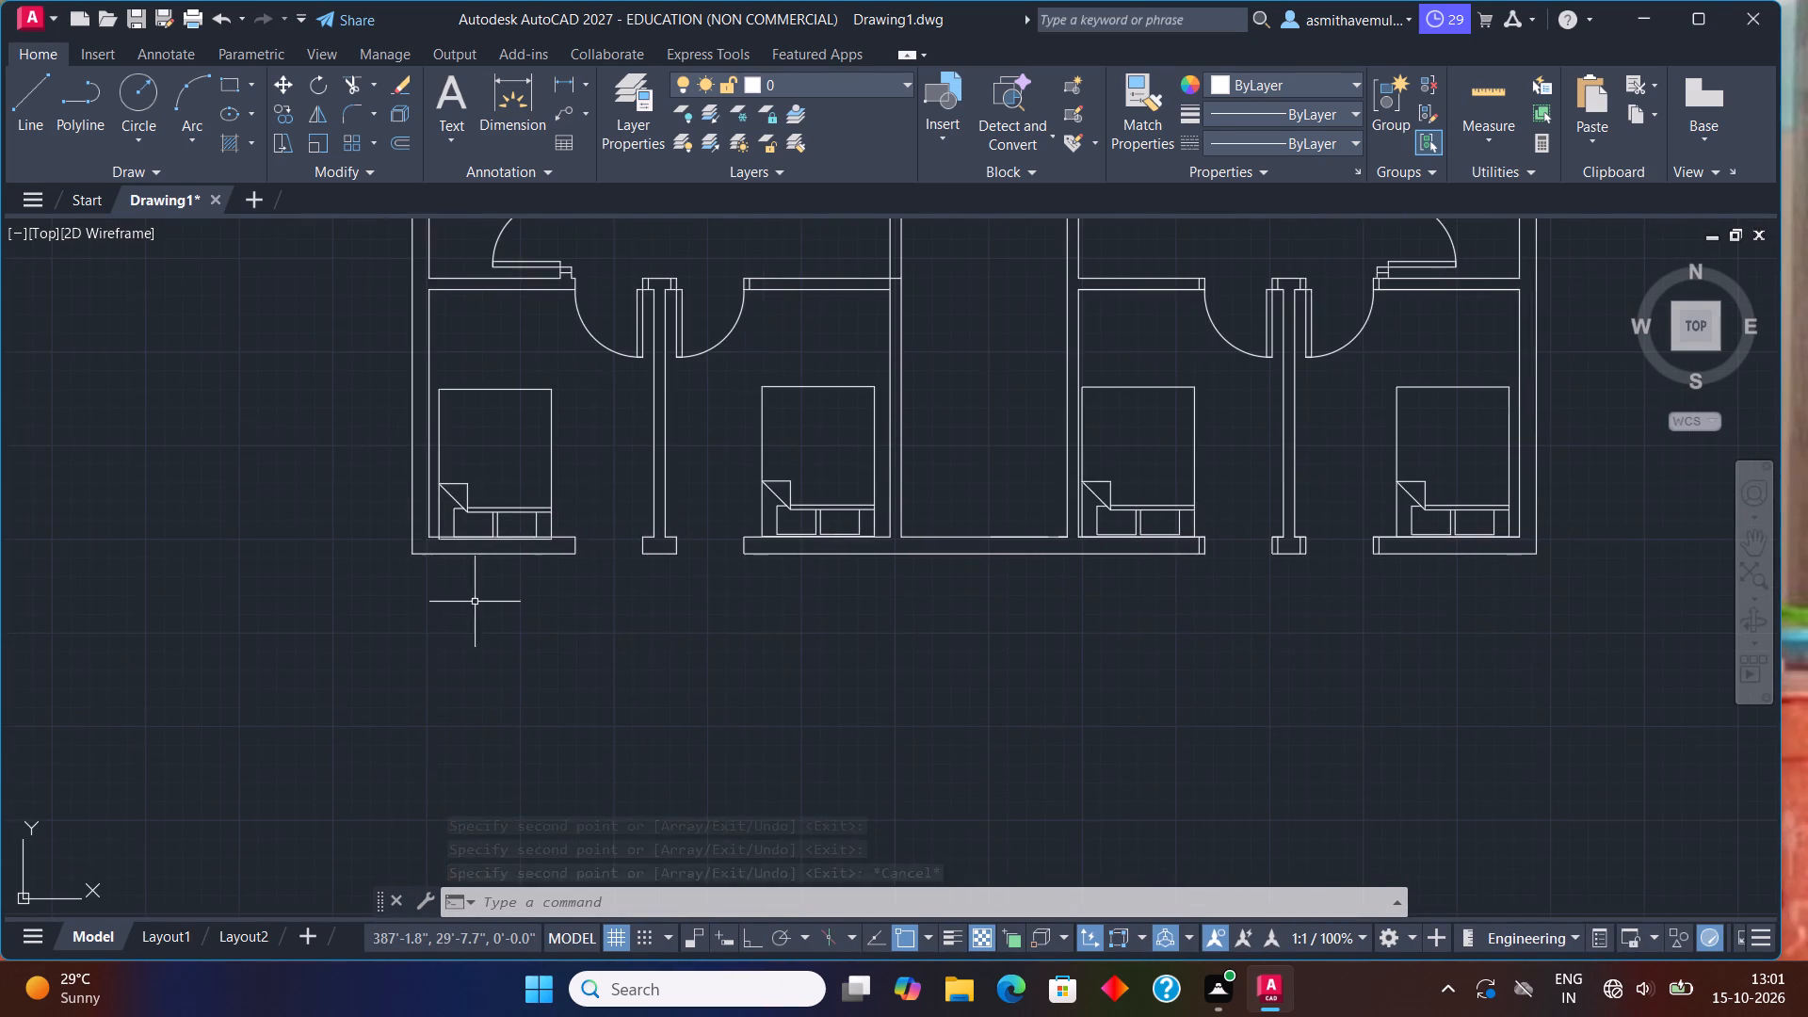
scroll(519, 527, up, 2)
click(594, 495)
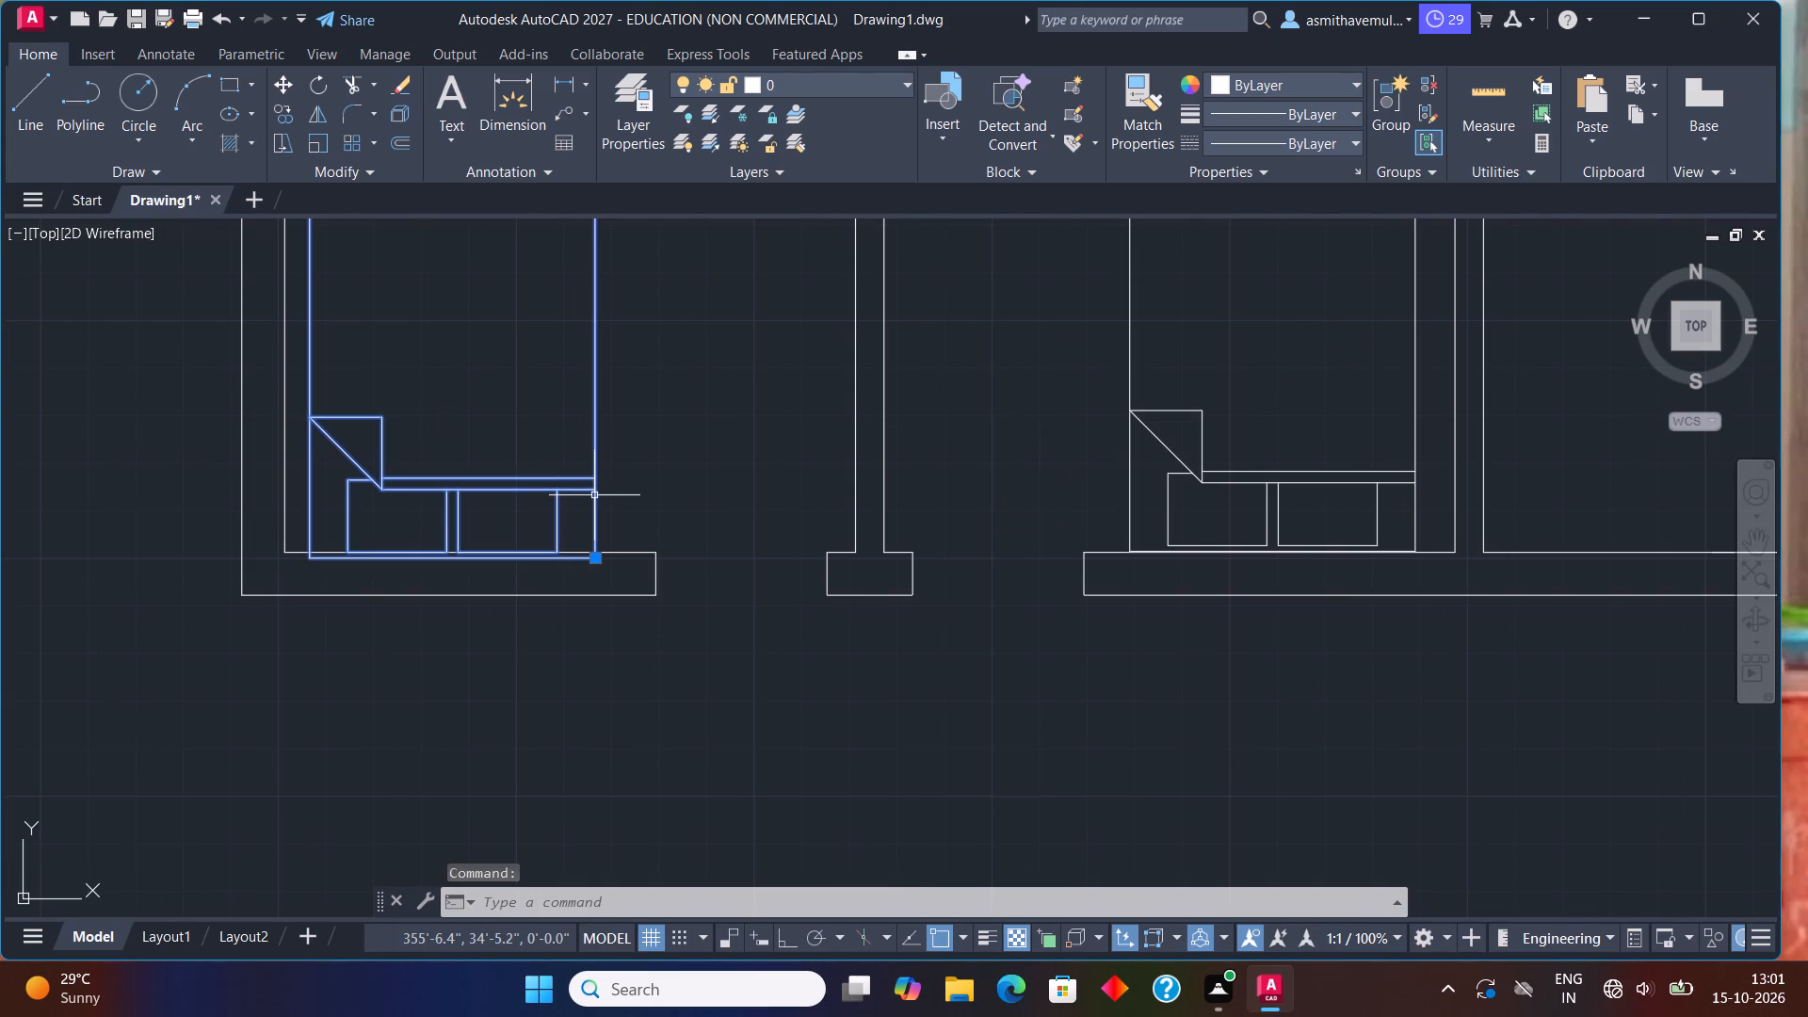
key(m)
key(Return)
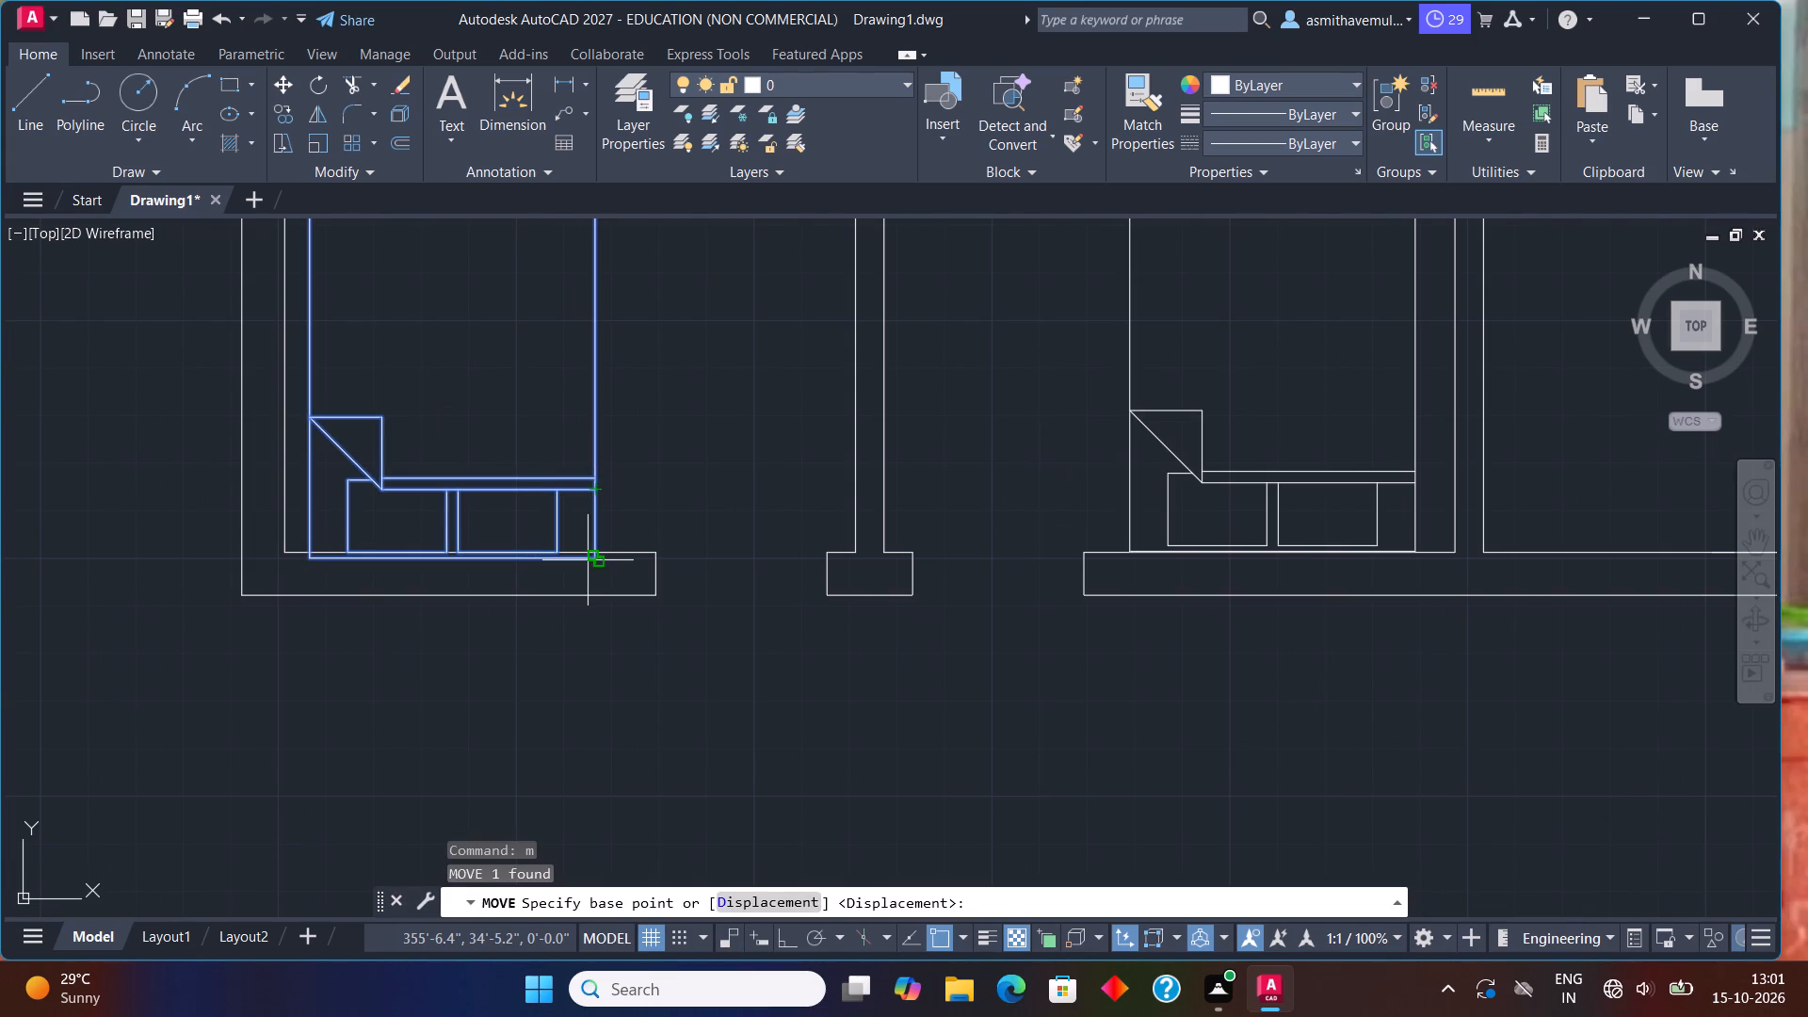
click(595, 560)
scroll(595, 553, up, 3)
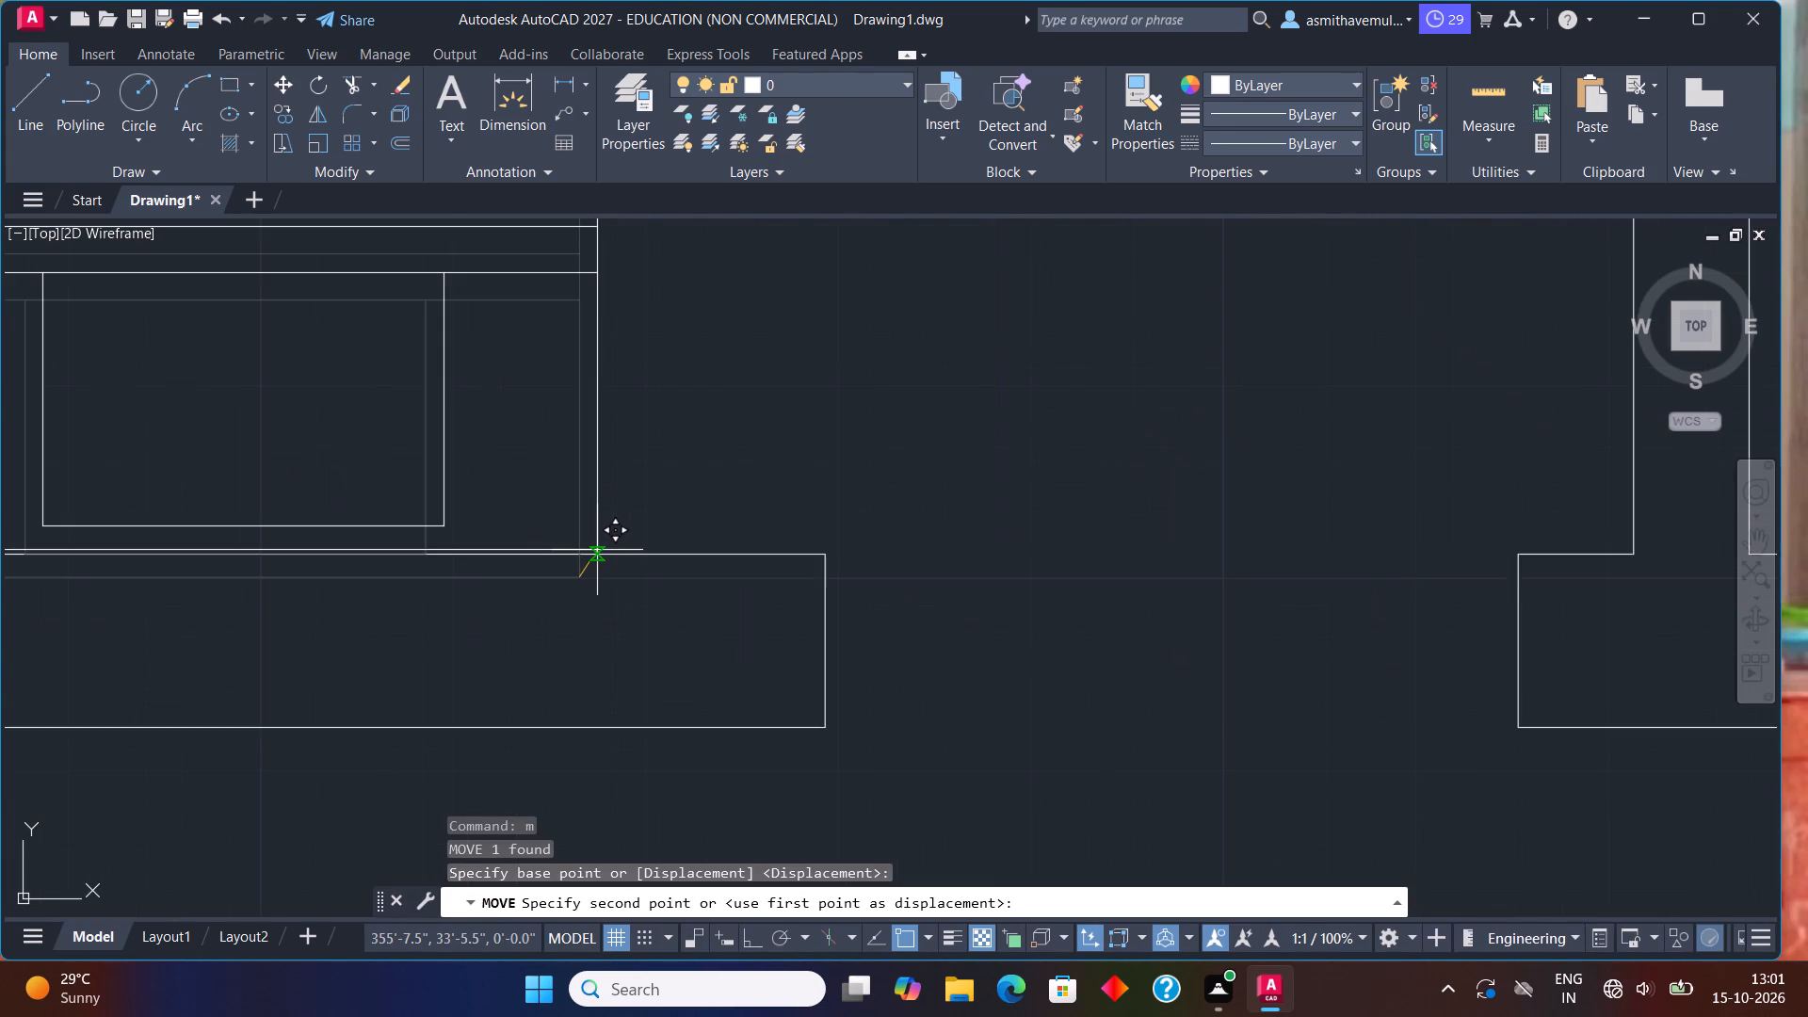
click(597, 552)
scroll(873, 547, down, 3)
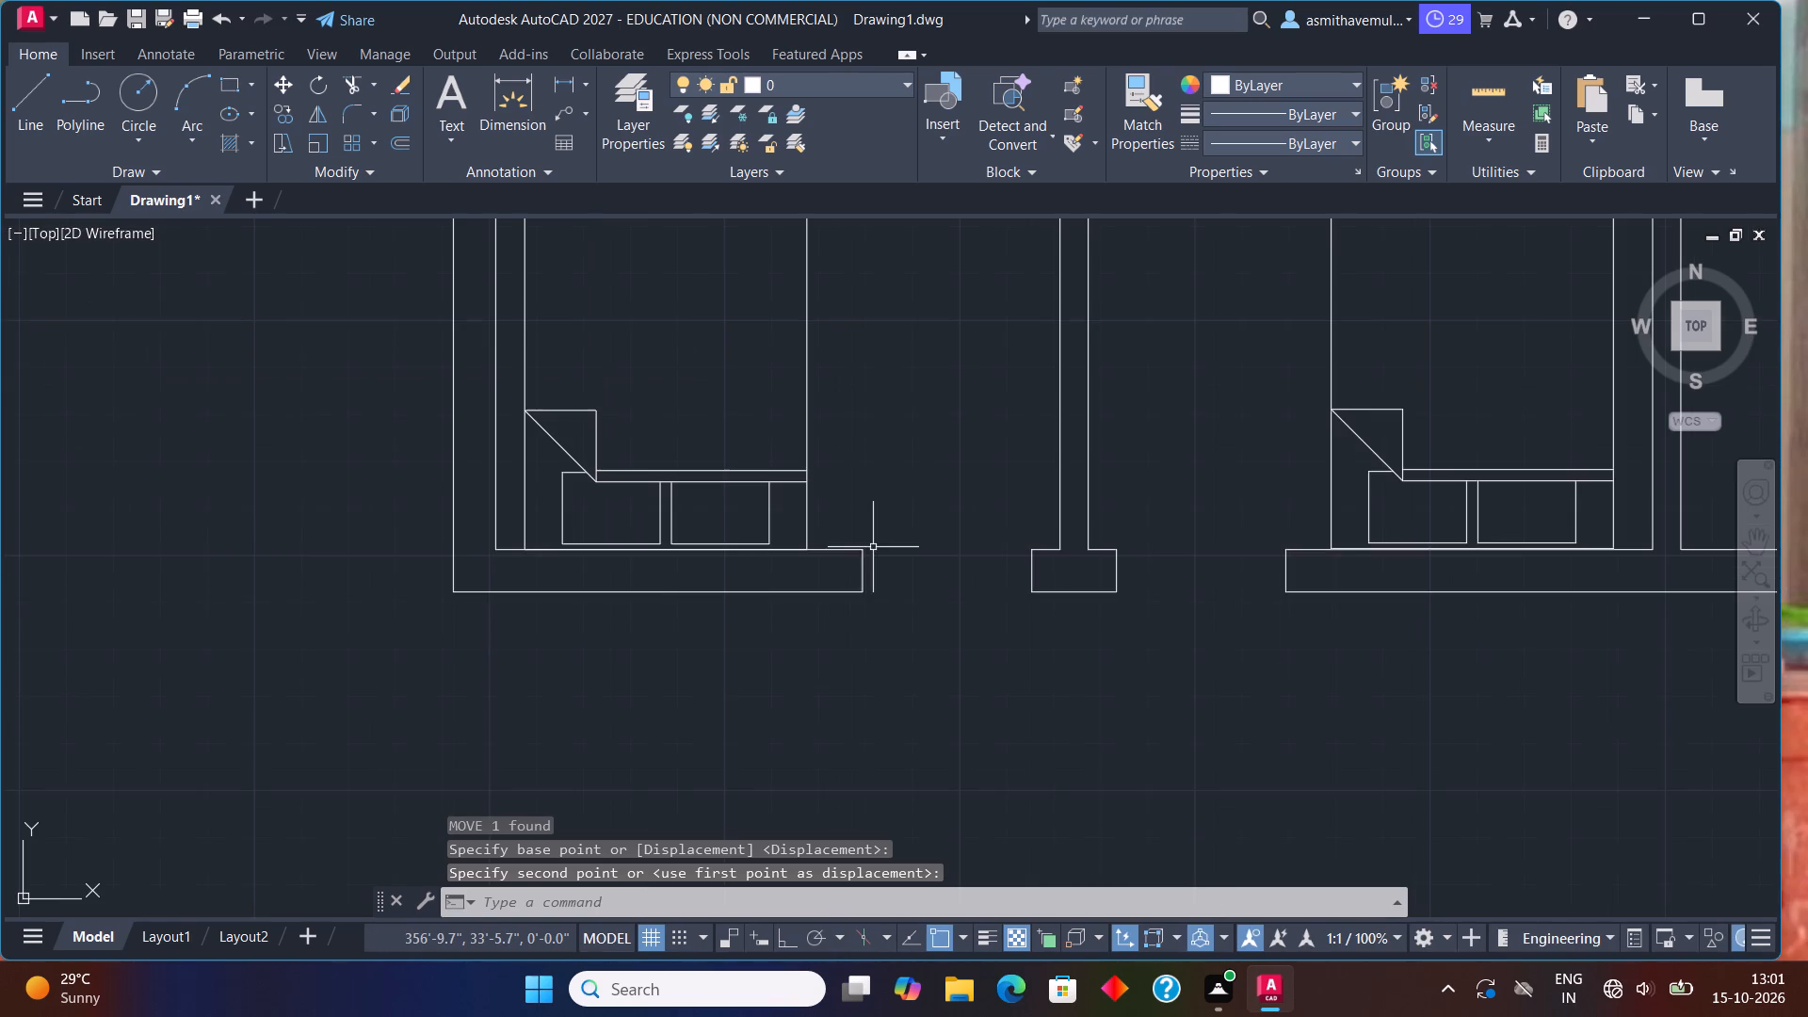
Move the bed just west of the central passage so its head sits flush on the south wall's inner face.
middle_drag(1181, 593, 913, 604)
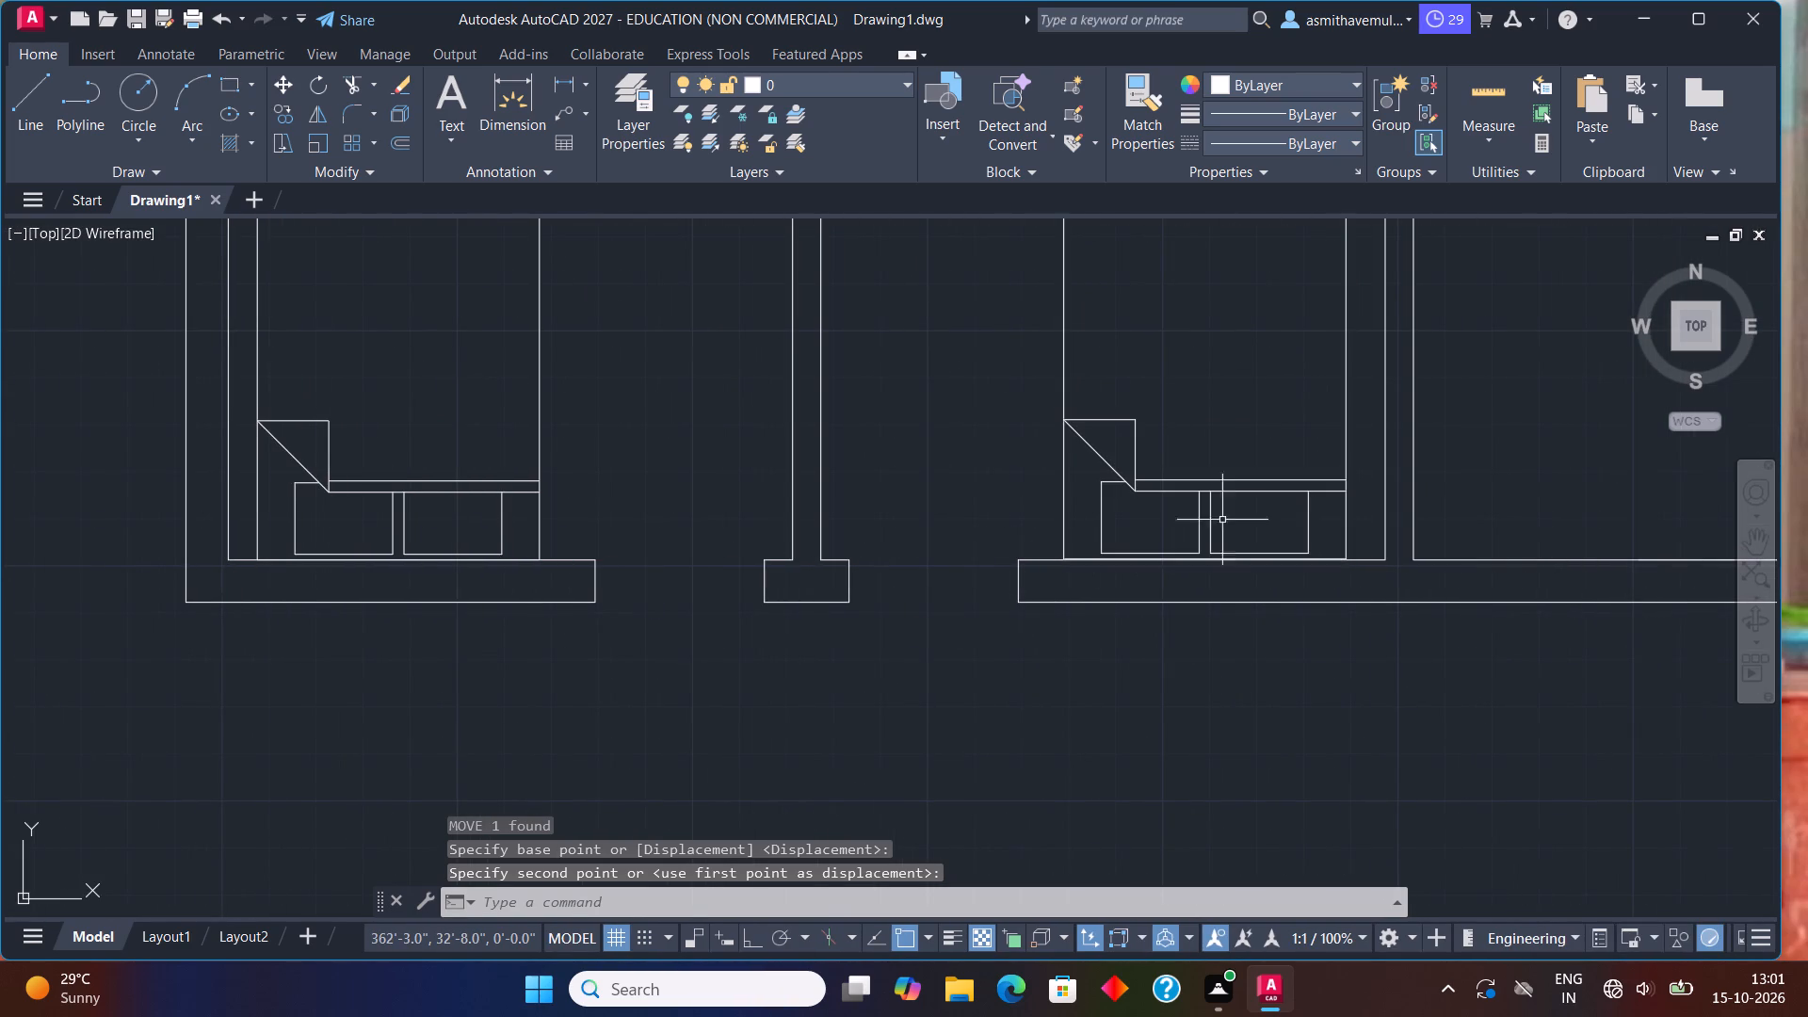
click(1348, 508)
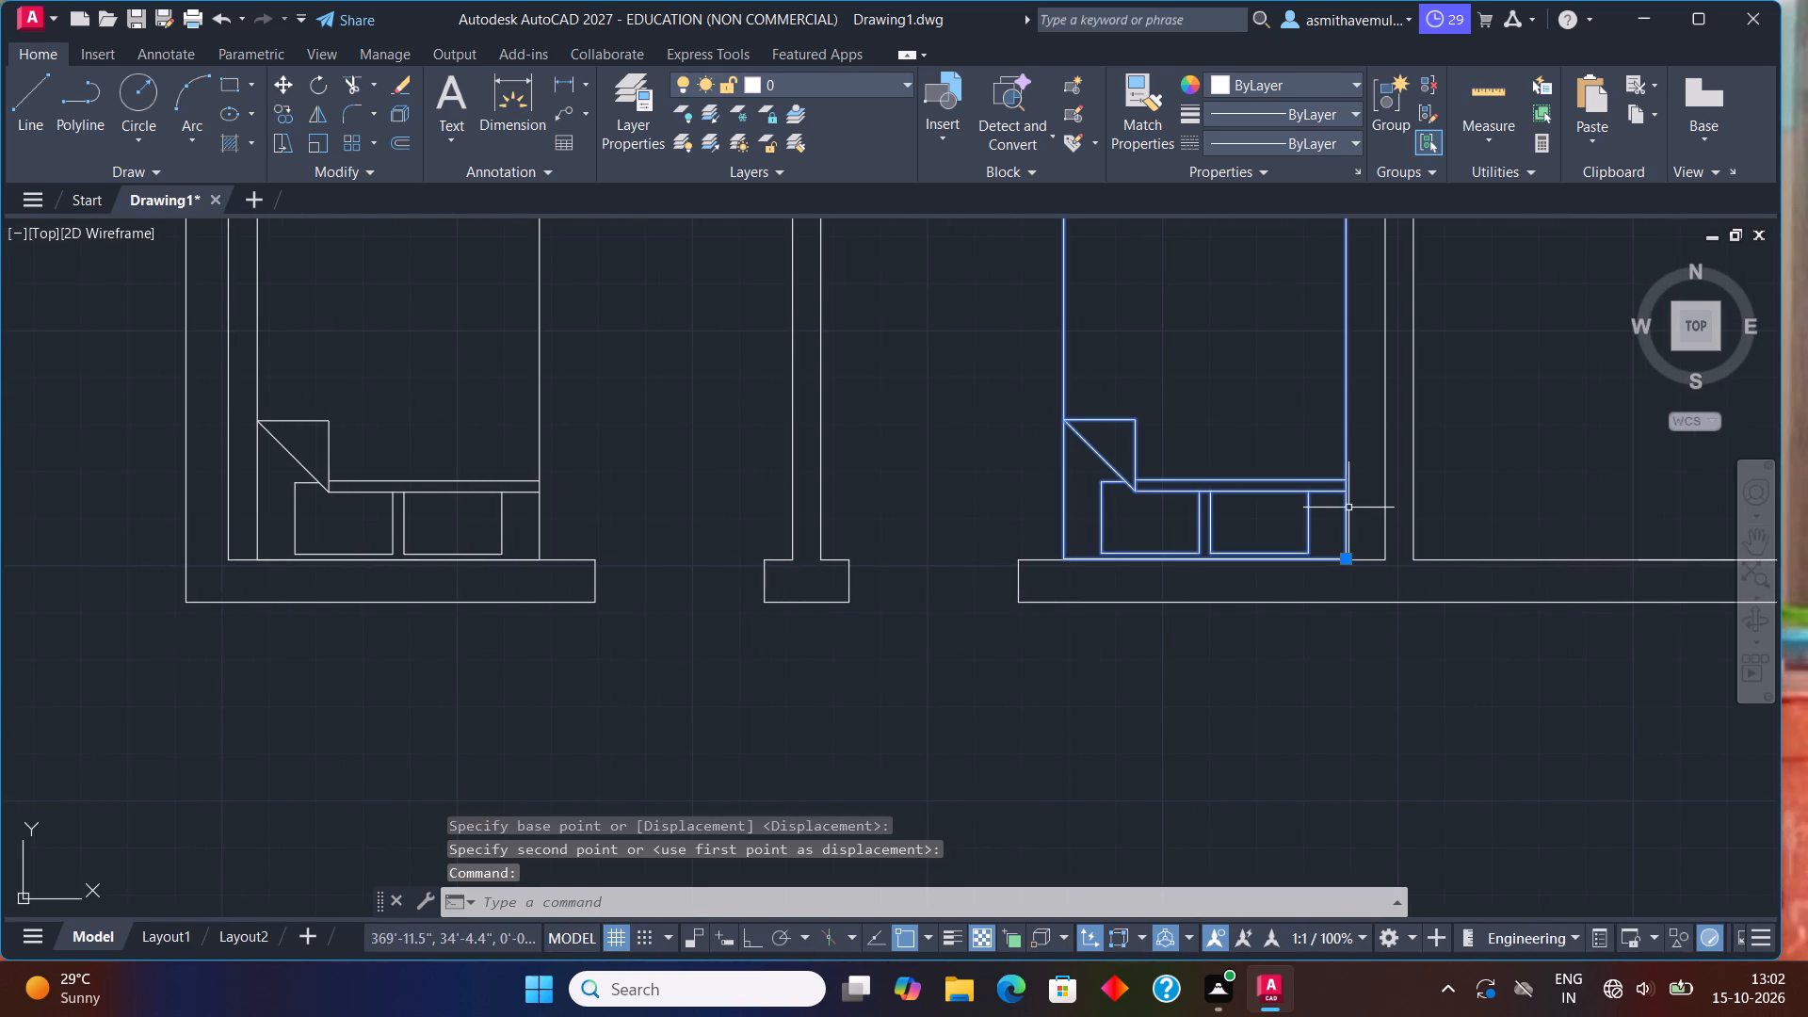
key(m)
key(Return)
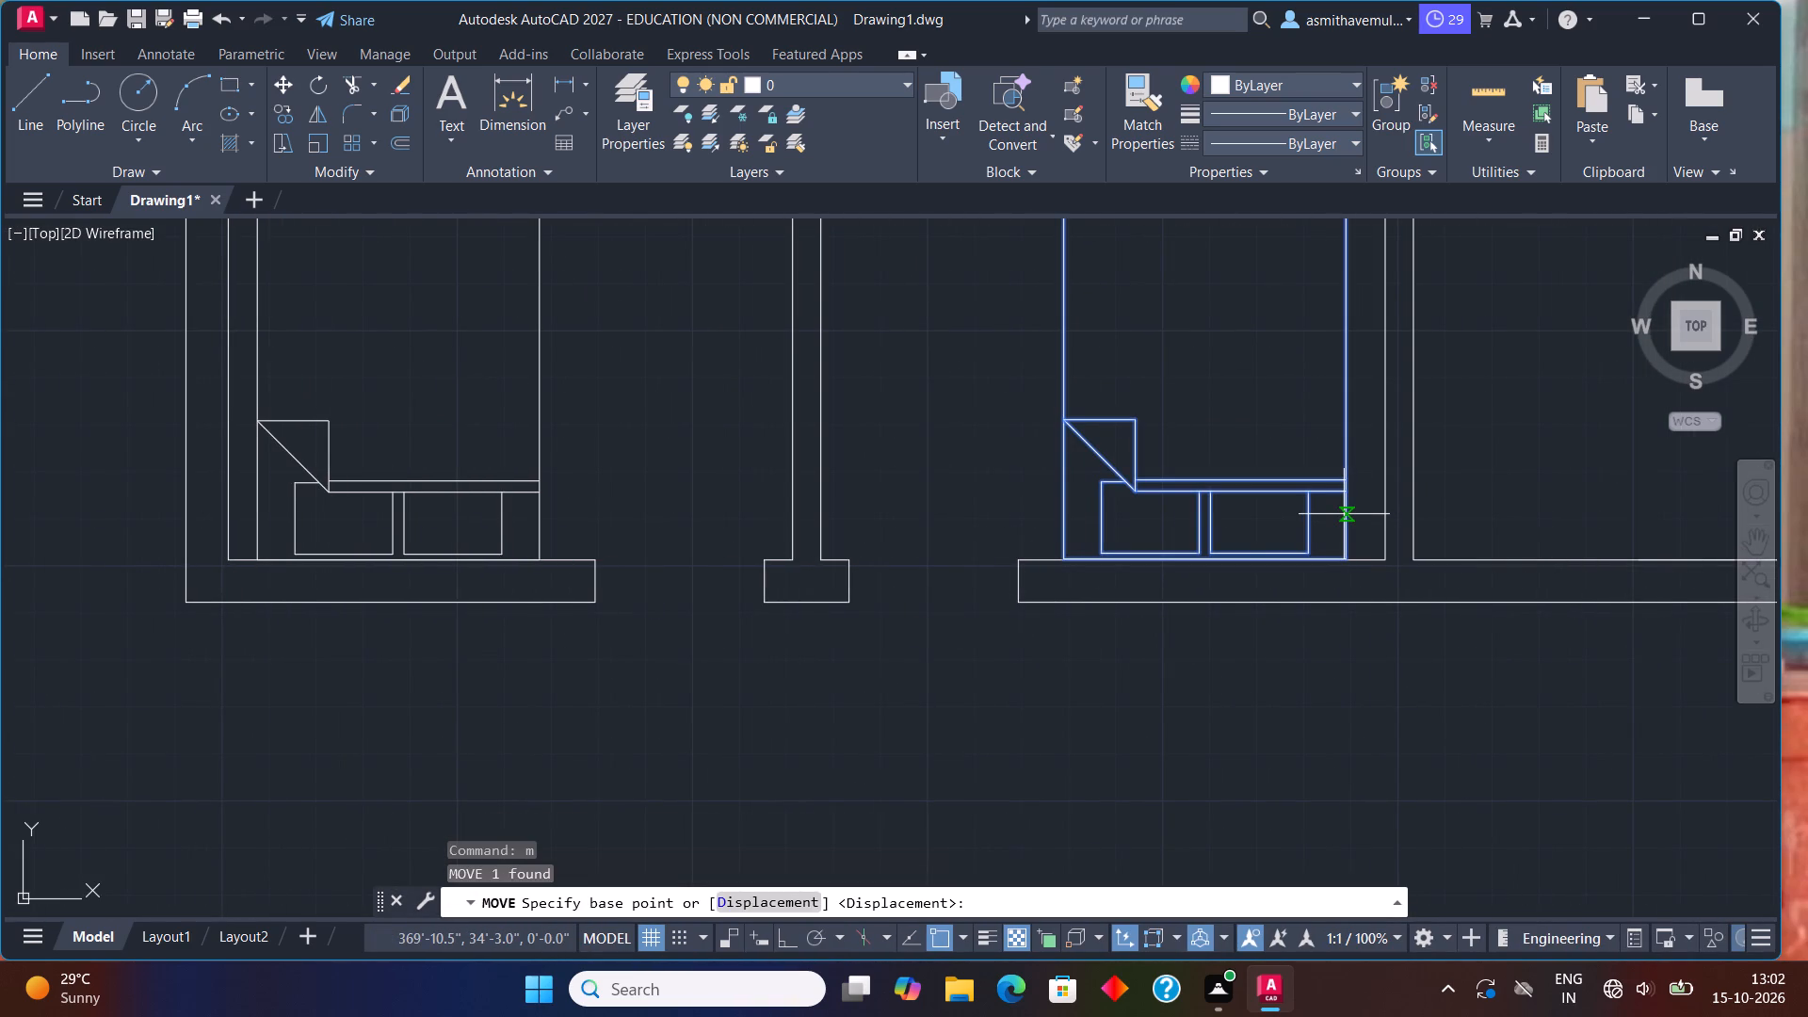
click(1344, 557)
scroll(1344, 557, up, 1)
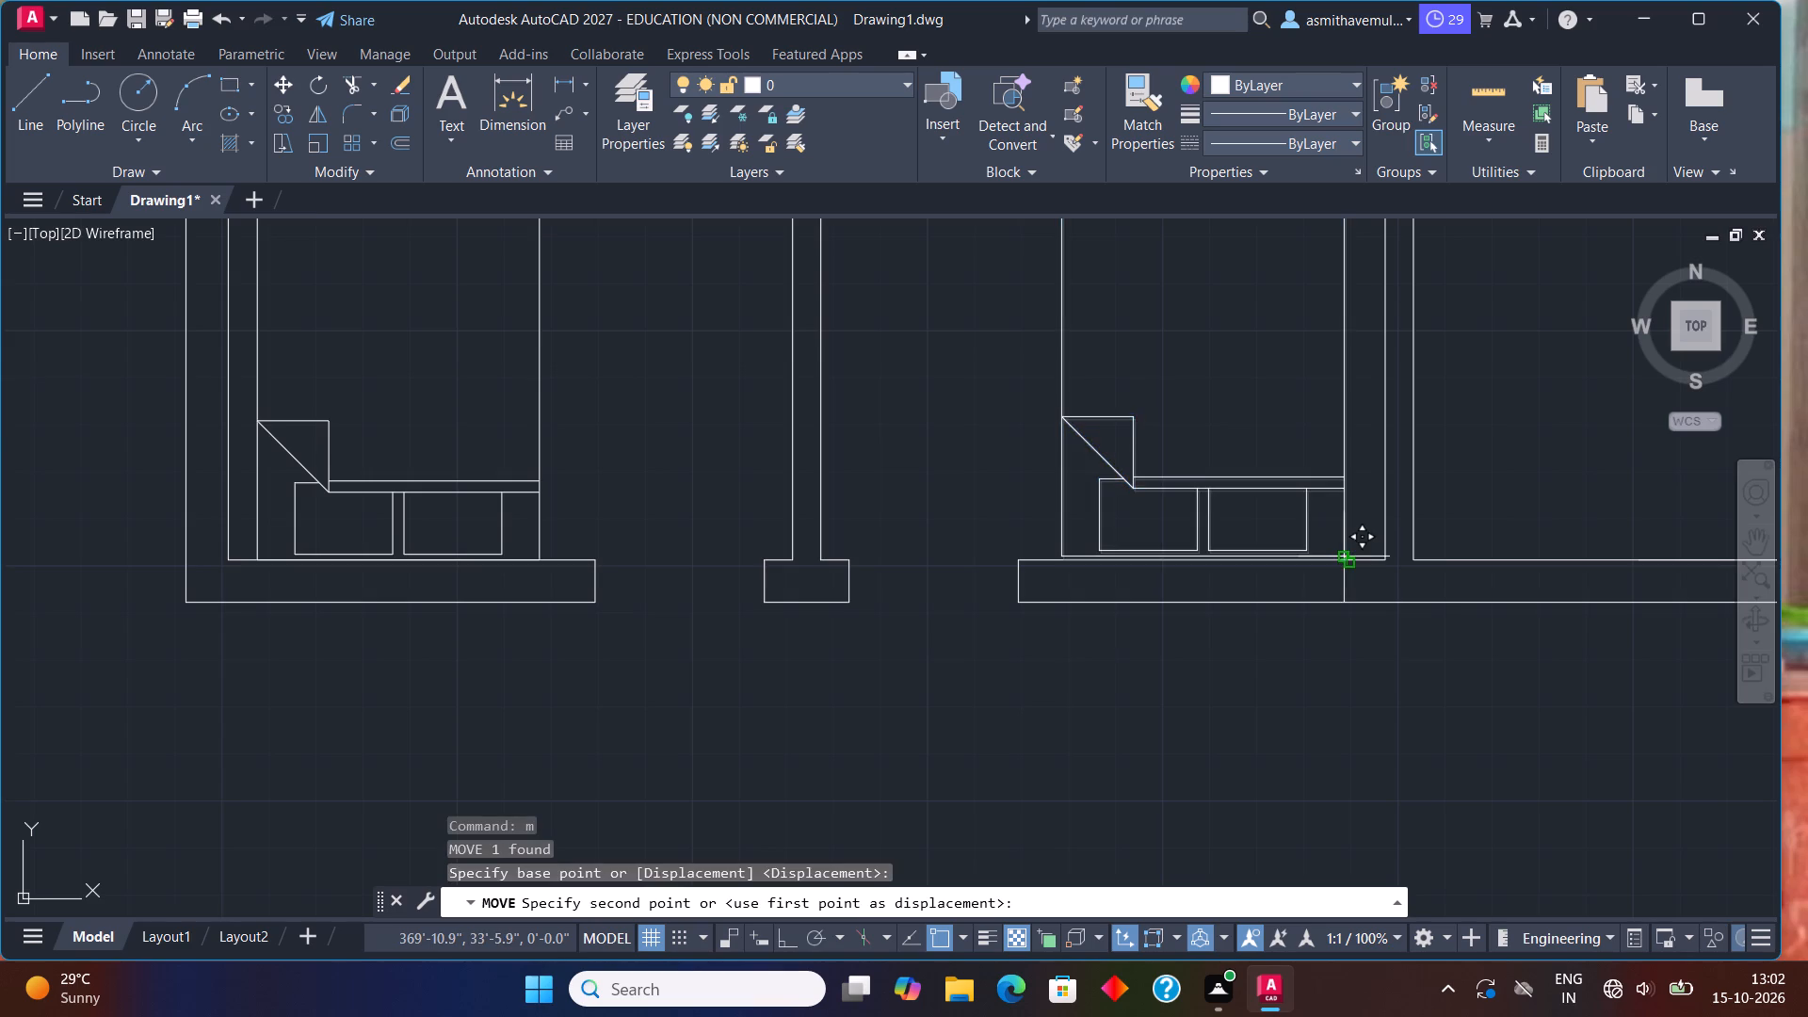
scroll(1344, 557, up, 3)
click(1344, 569)
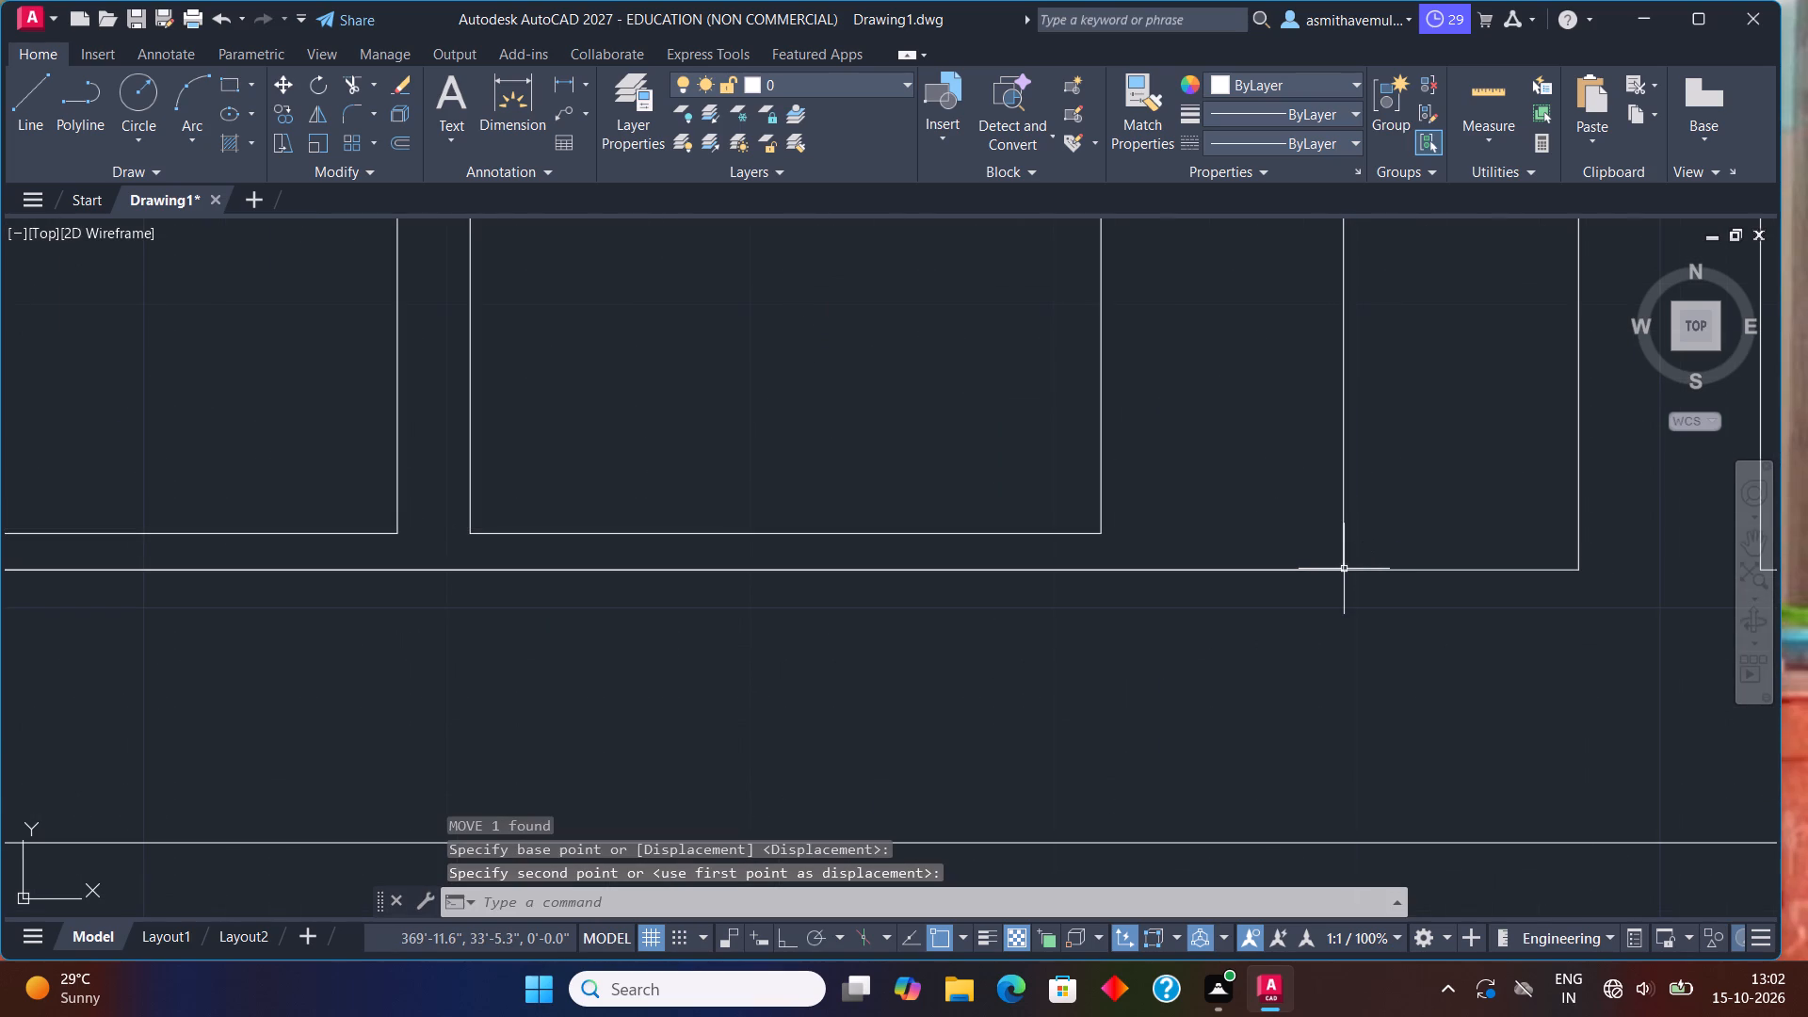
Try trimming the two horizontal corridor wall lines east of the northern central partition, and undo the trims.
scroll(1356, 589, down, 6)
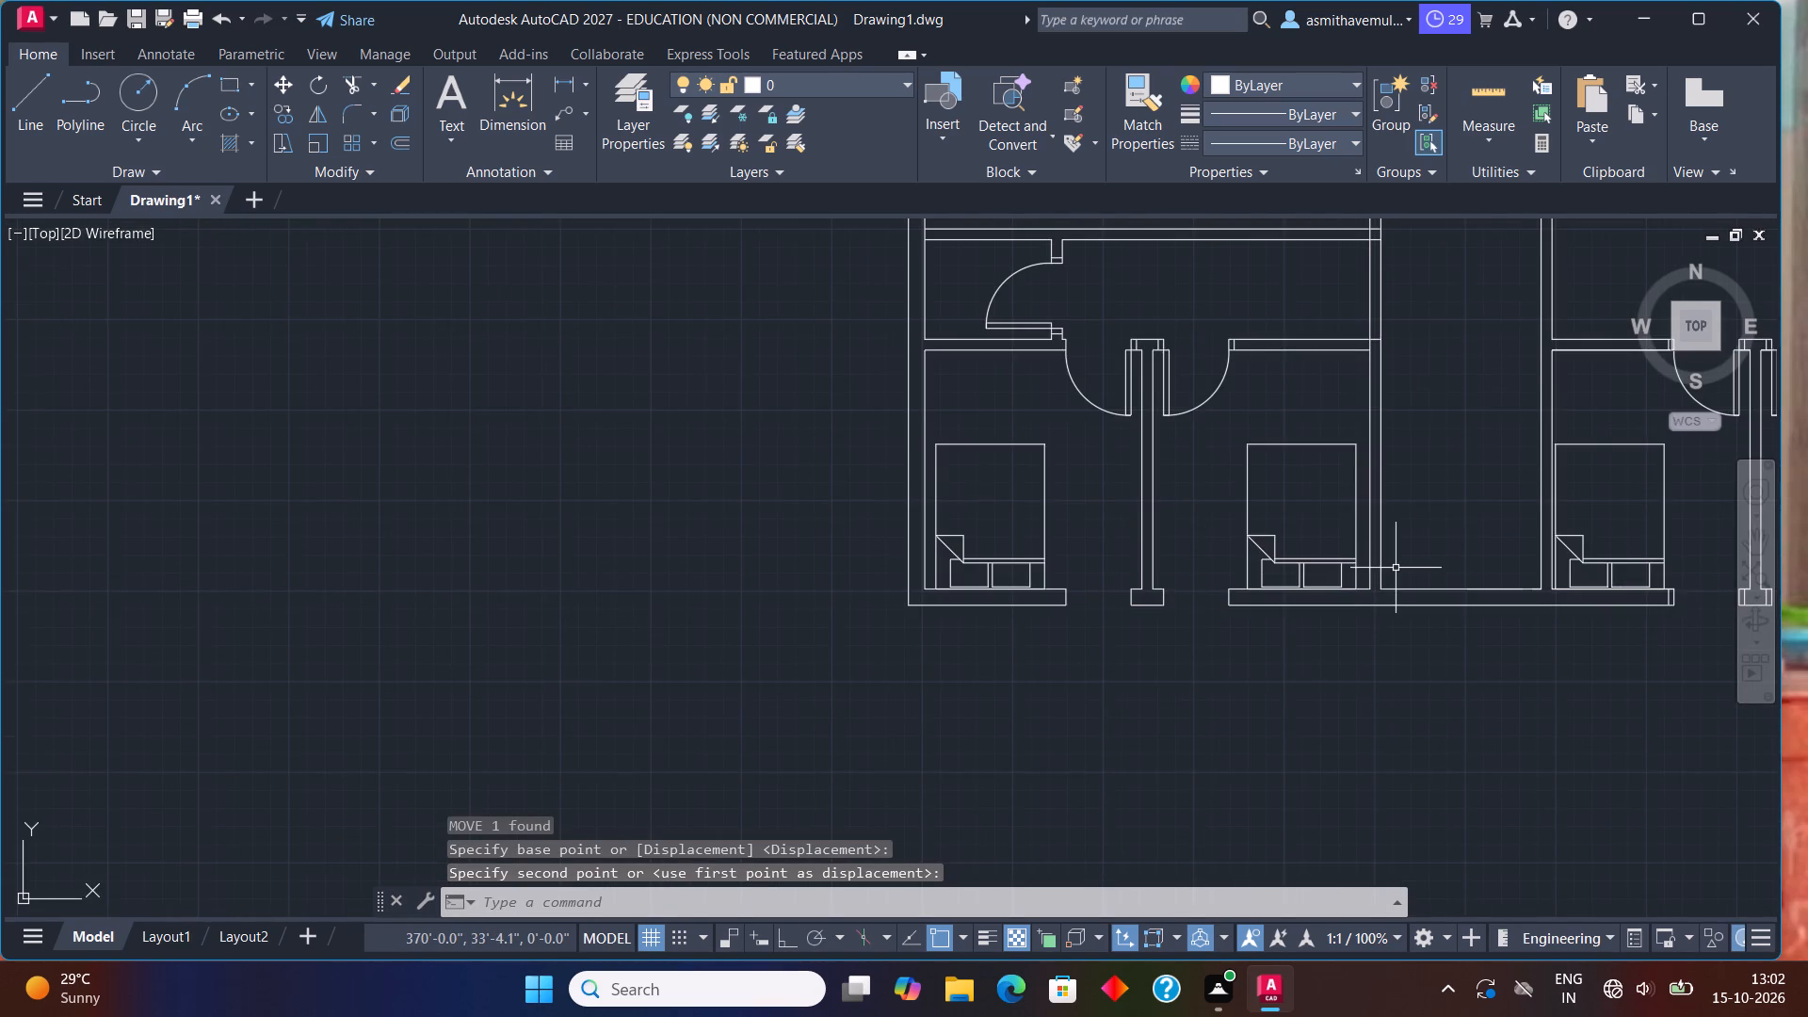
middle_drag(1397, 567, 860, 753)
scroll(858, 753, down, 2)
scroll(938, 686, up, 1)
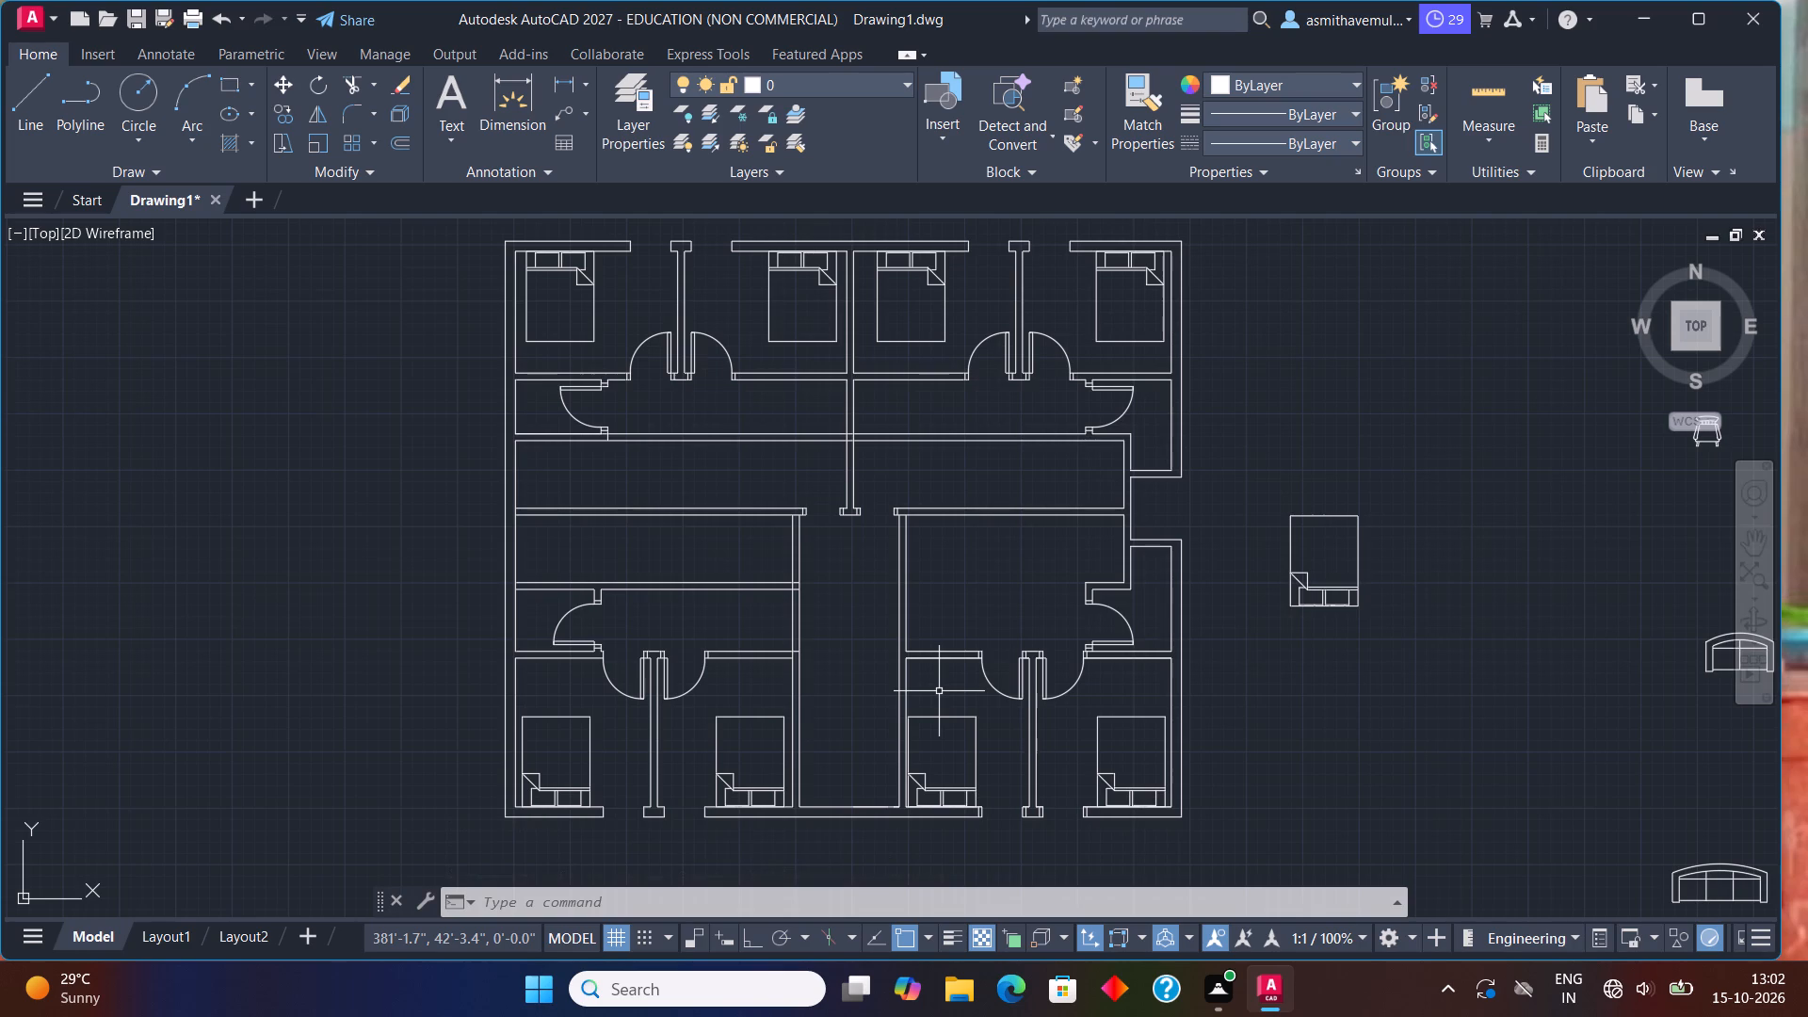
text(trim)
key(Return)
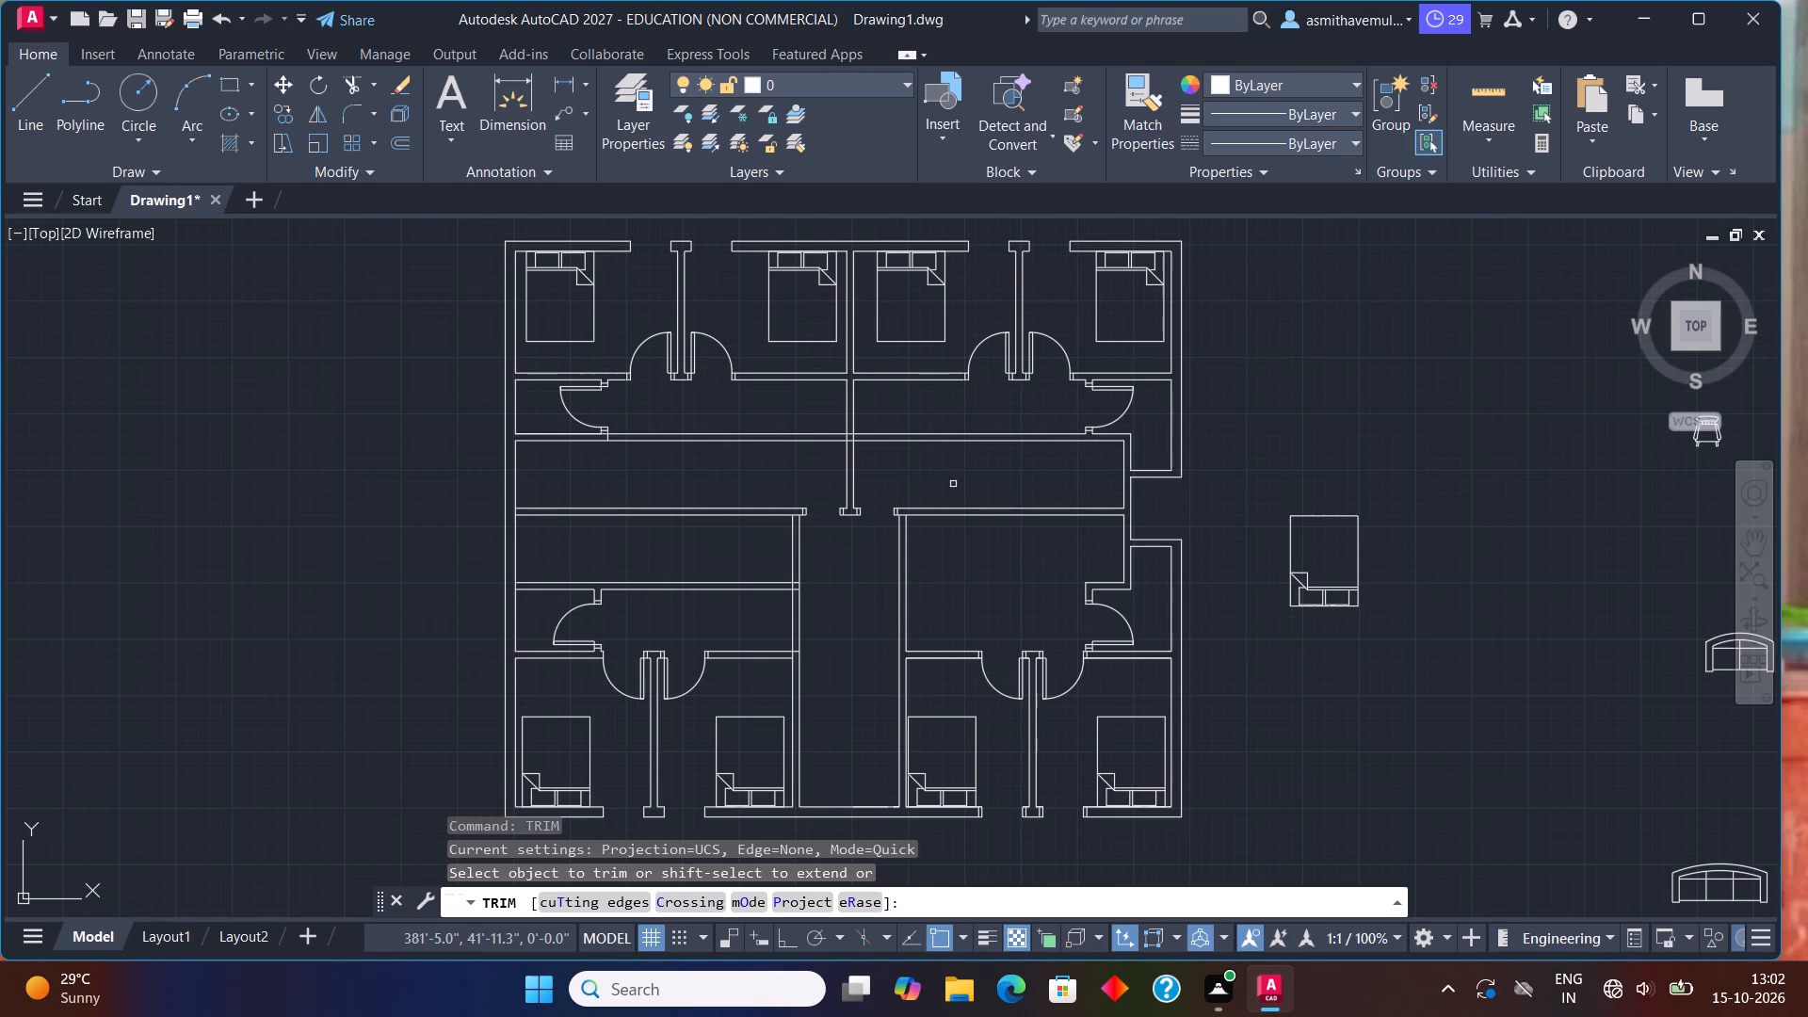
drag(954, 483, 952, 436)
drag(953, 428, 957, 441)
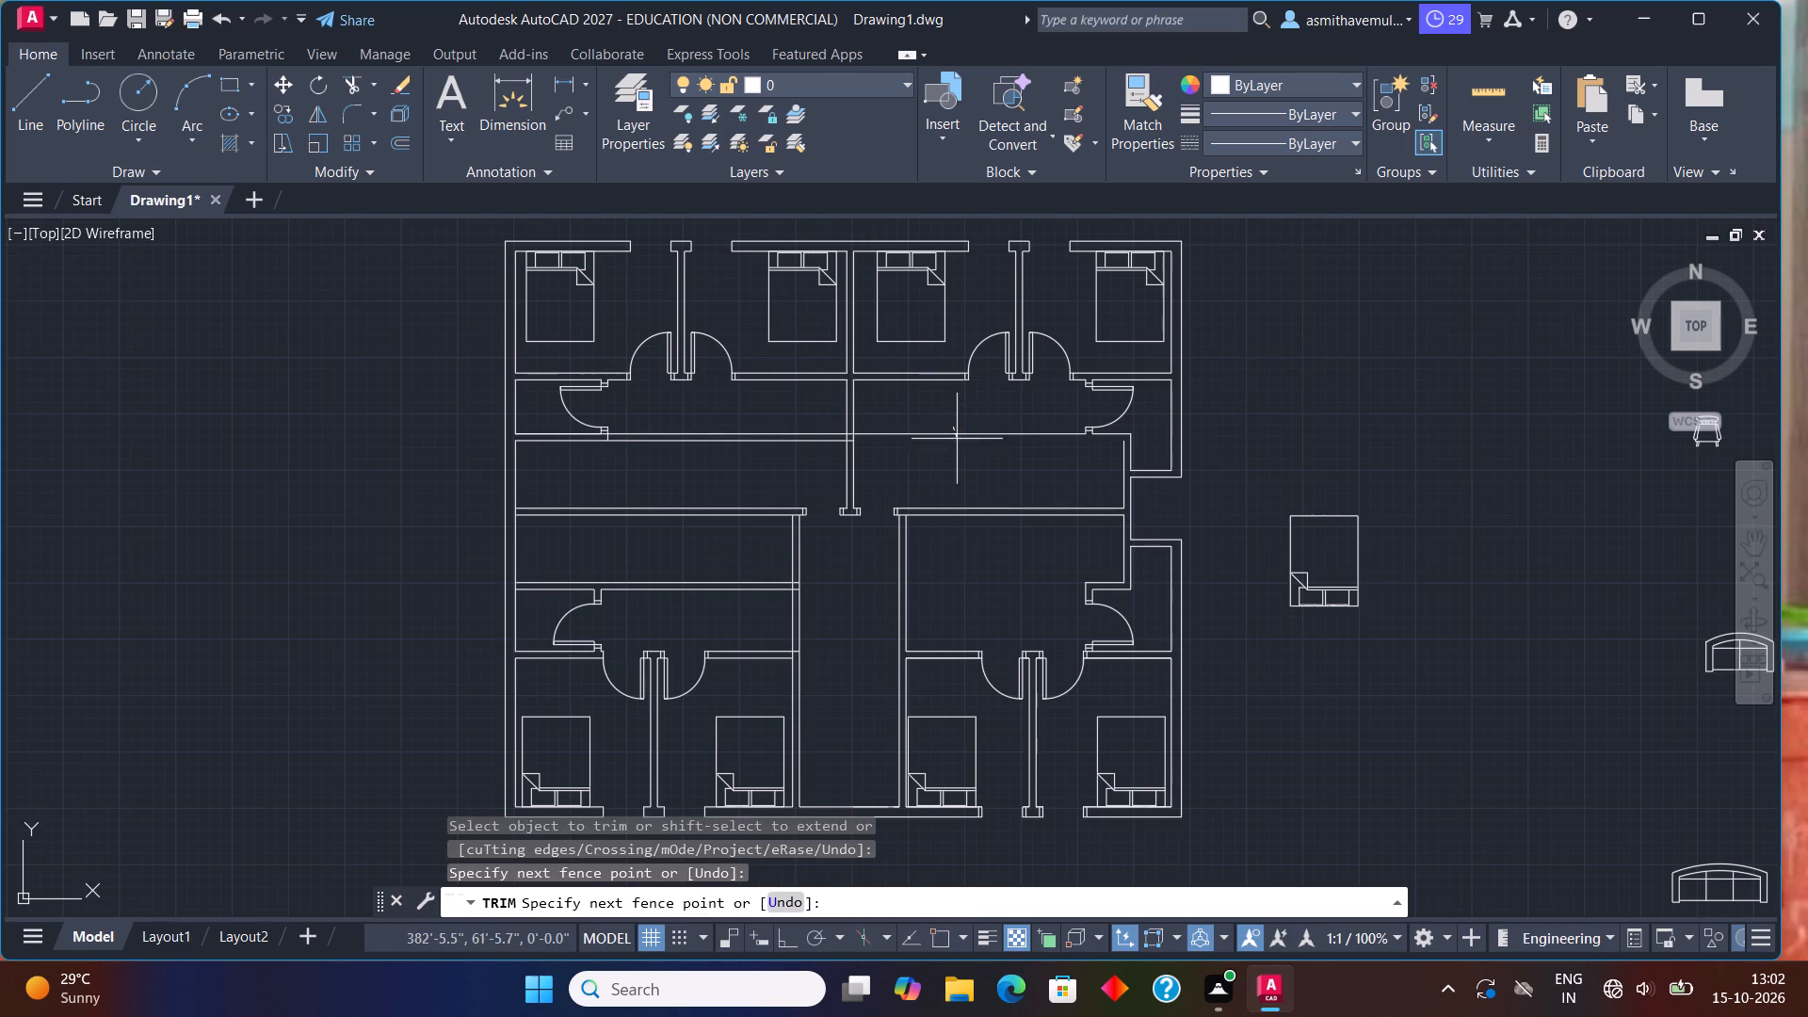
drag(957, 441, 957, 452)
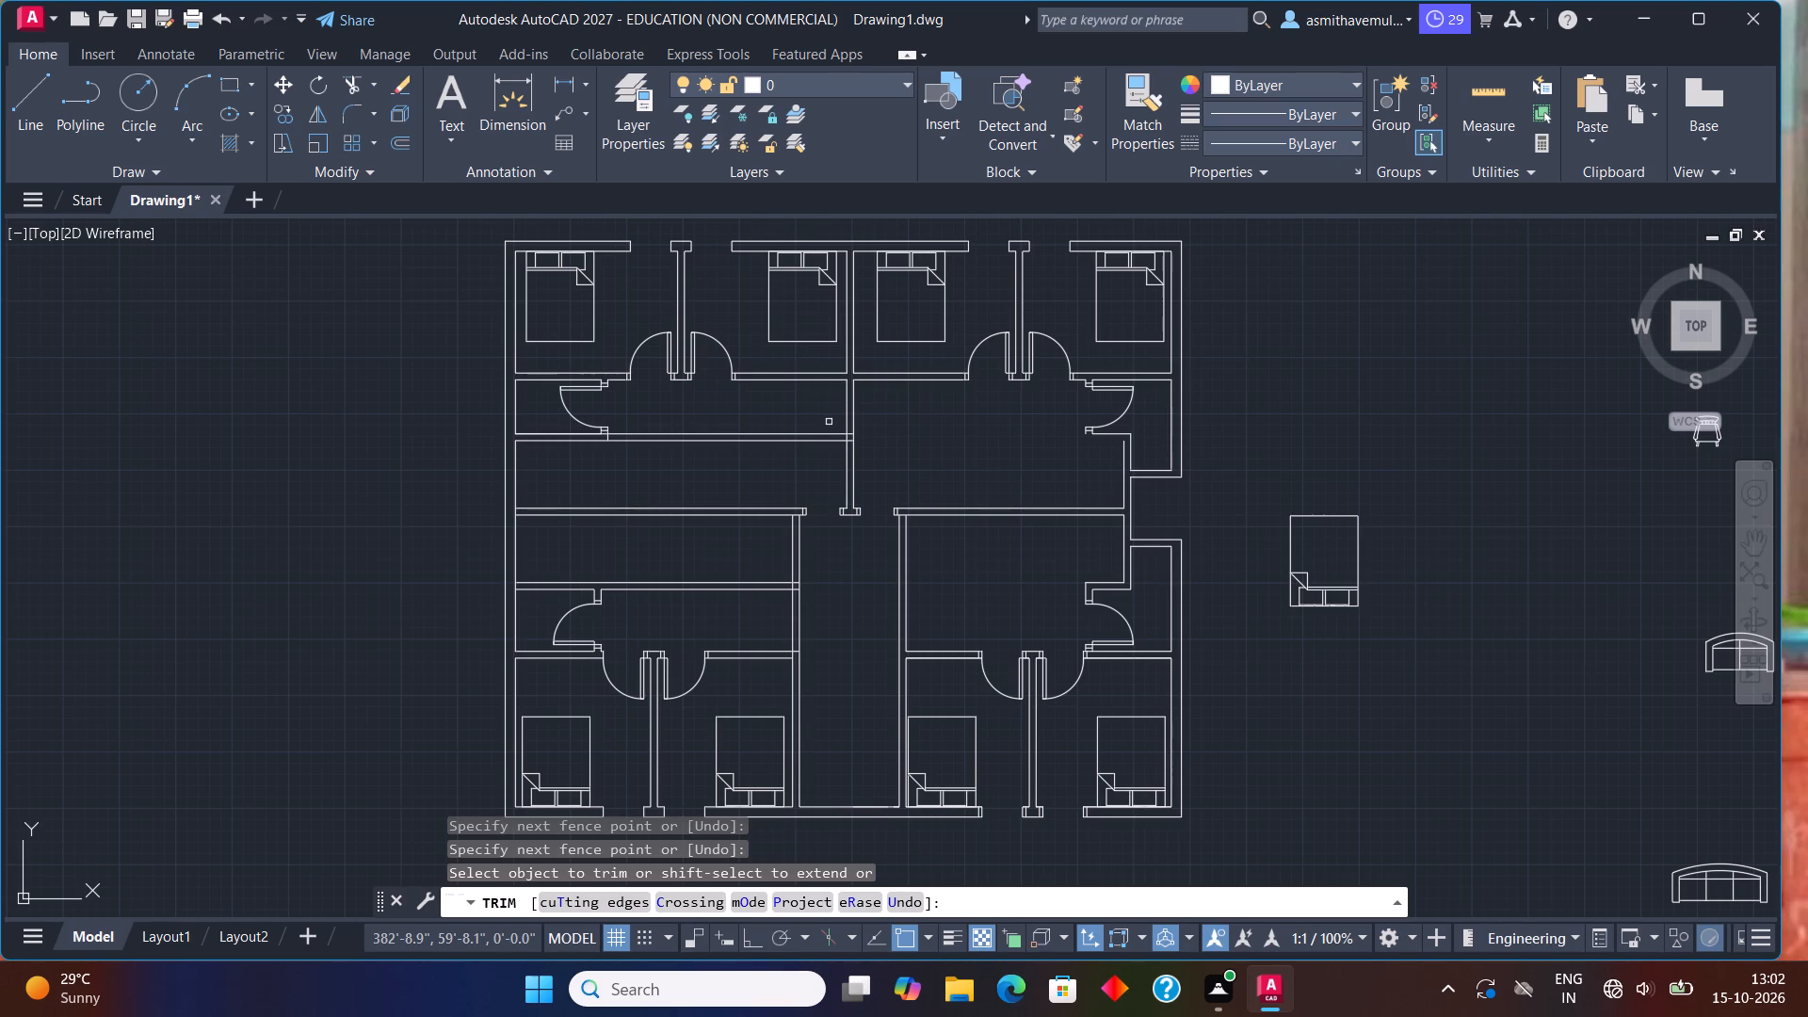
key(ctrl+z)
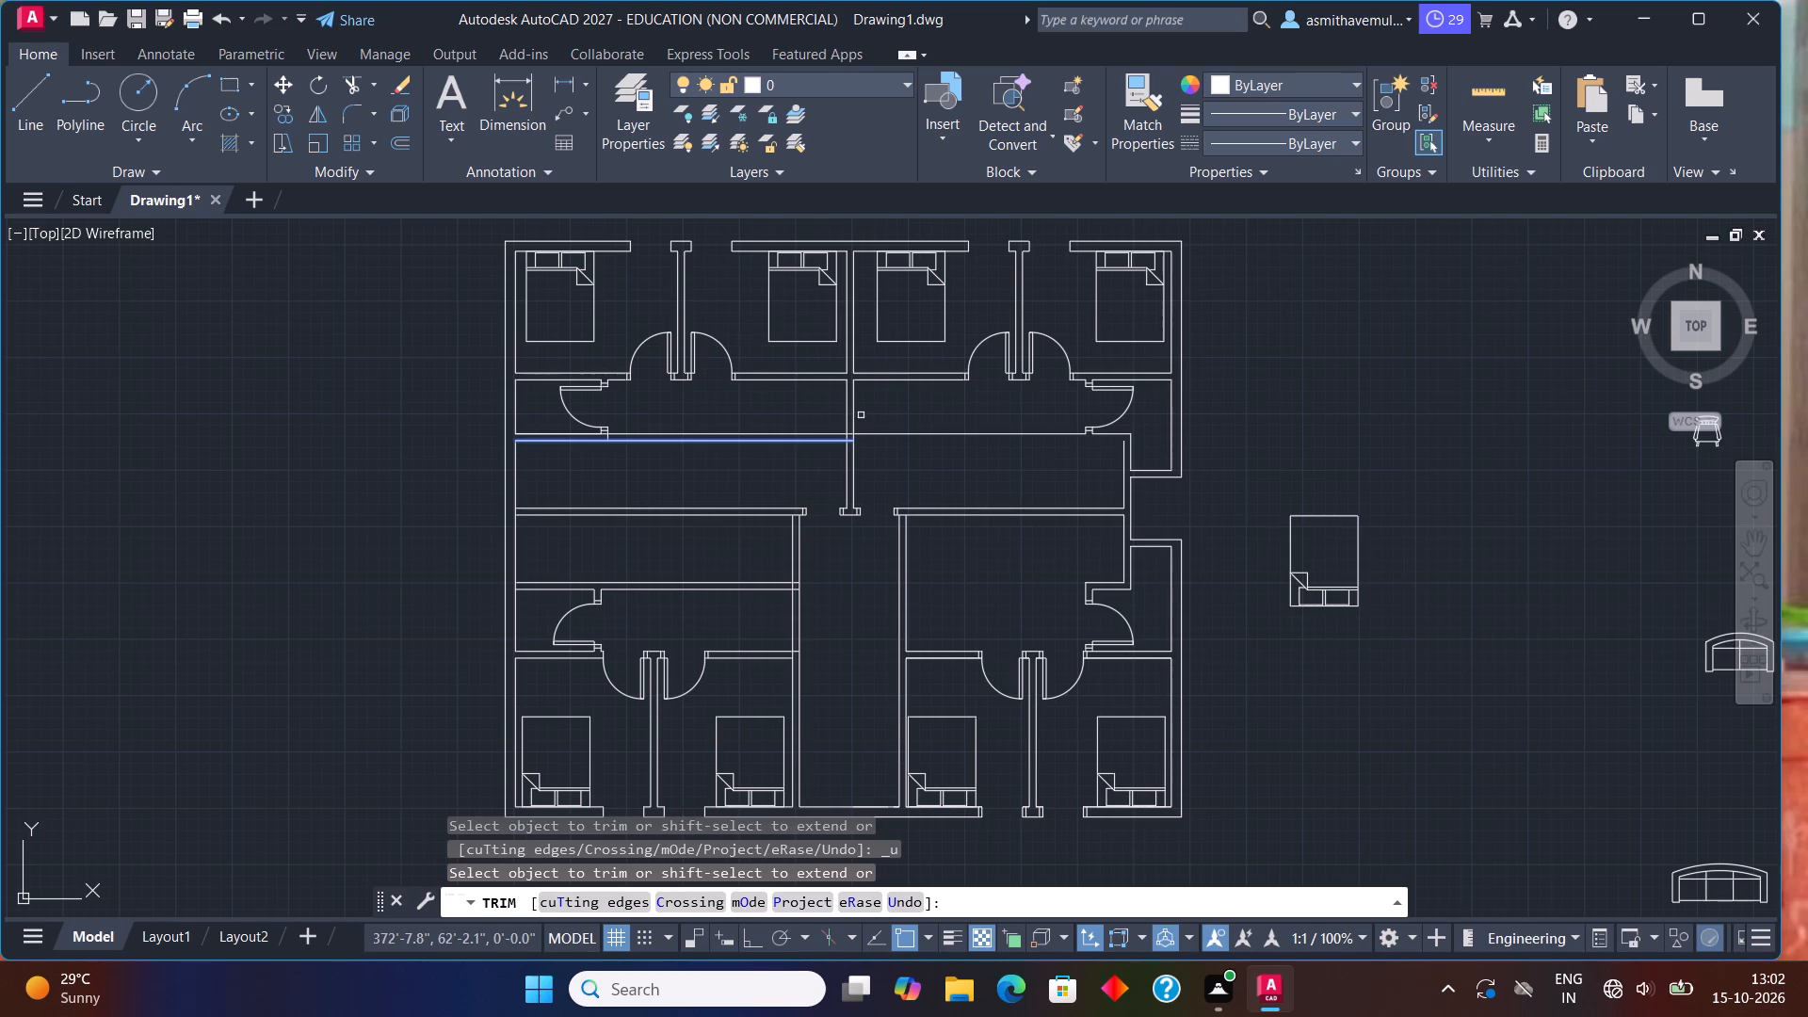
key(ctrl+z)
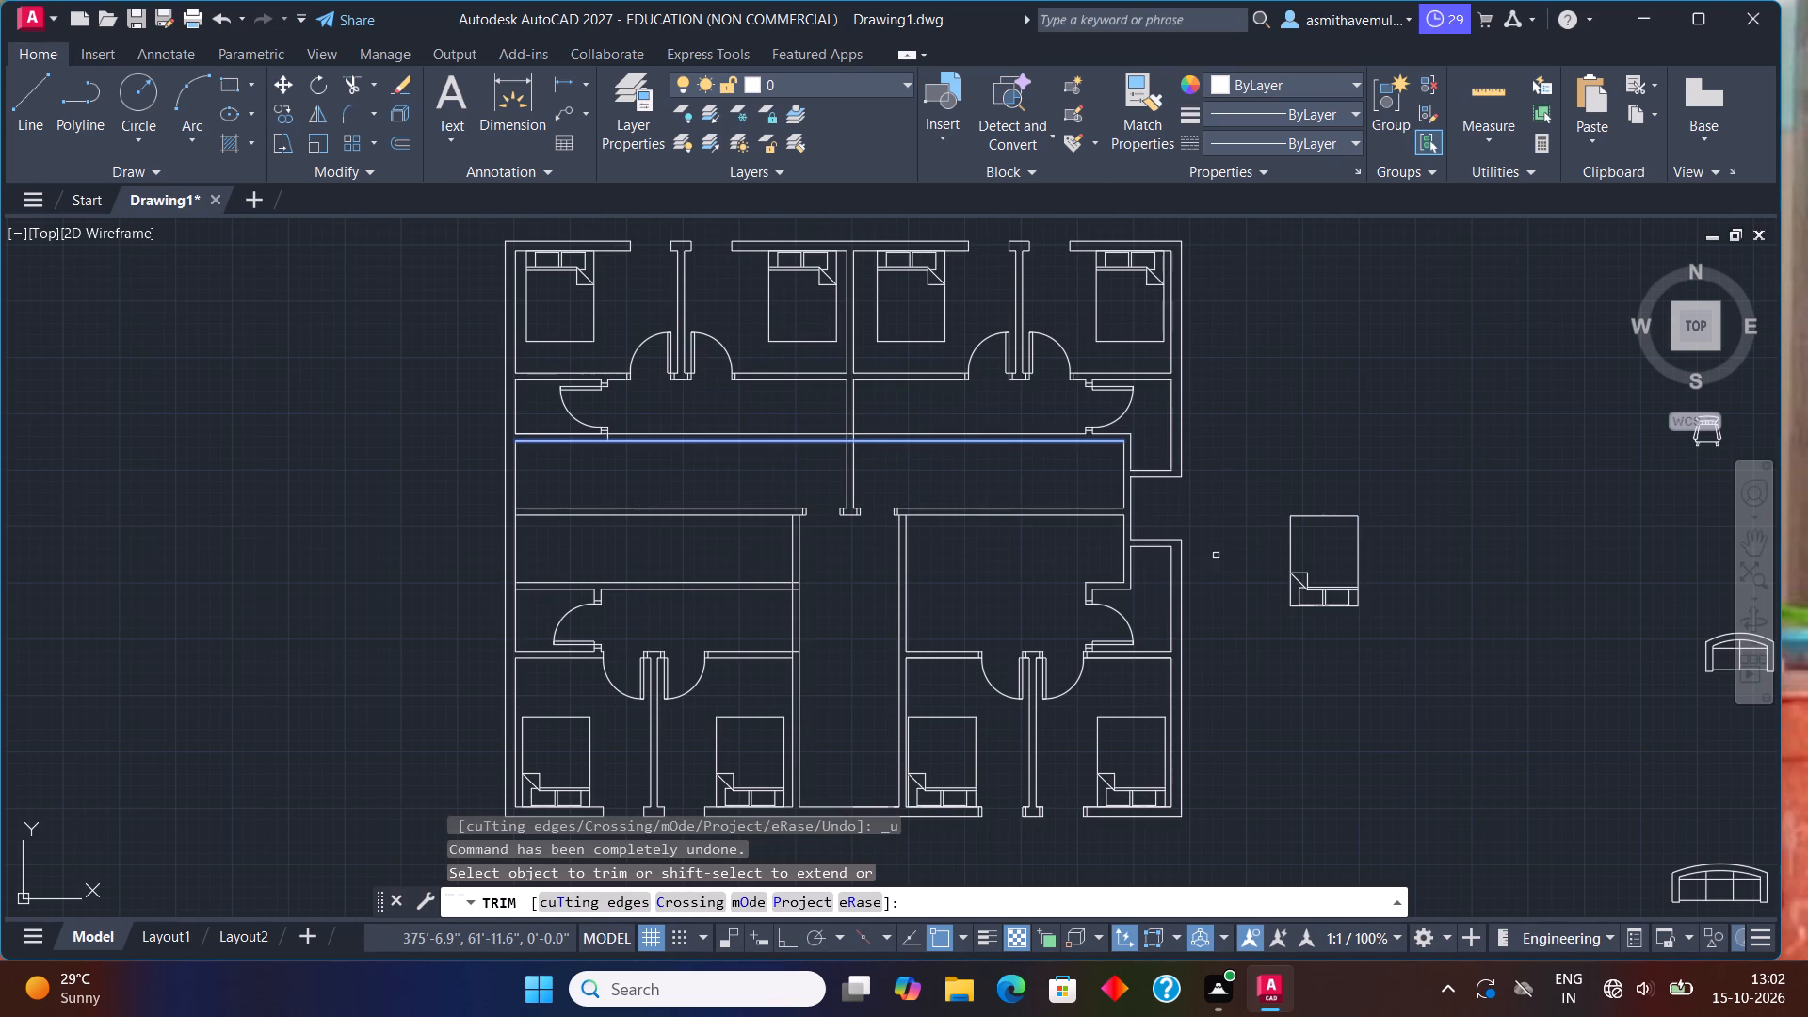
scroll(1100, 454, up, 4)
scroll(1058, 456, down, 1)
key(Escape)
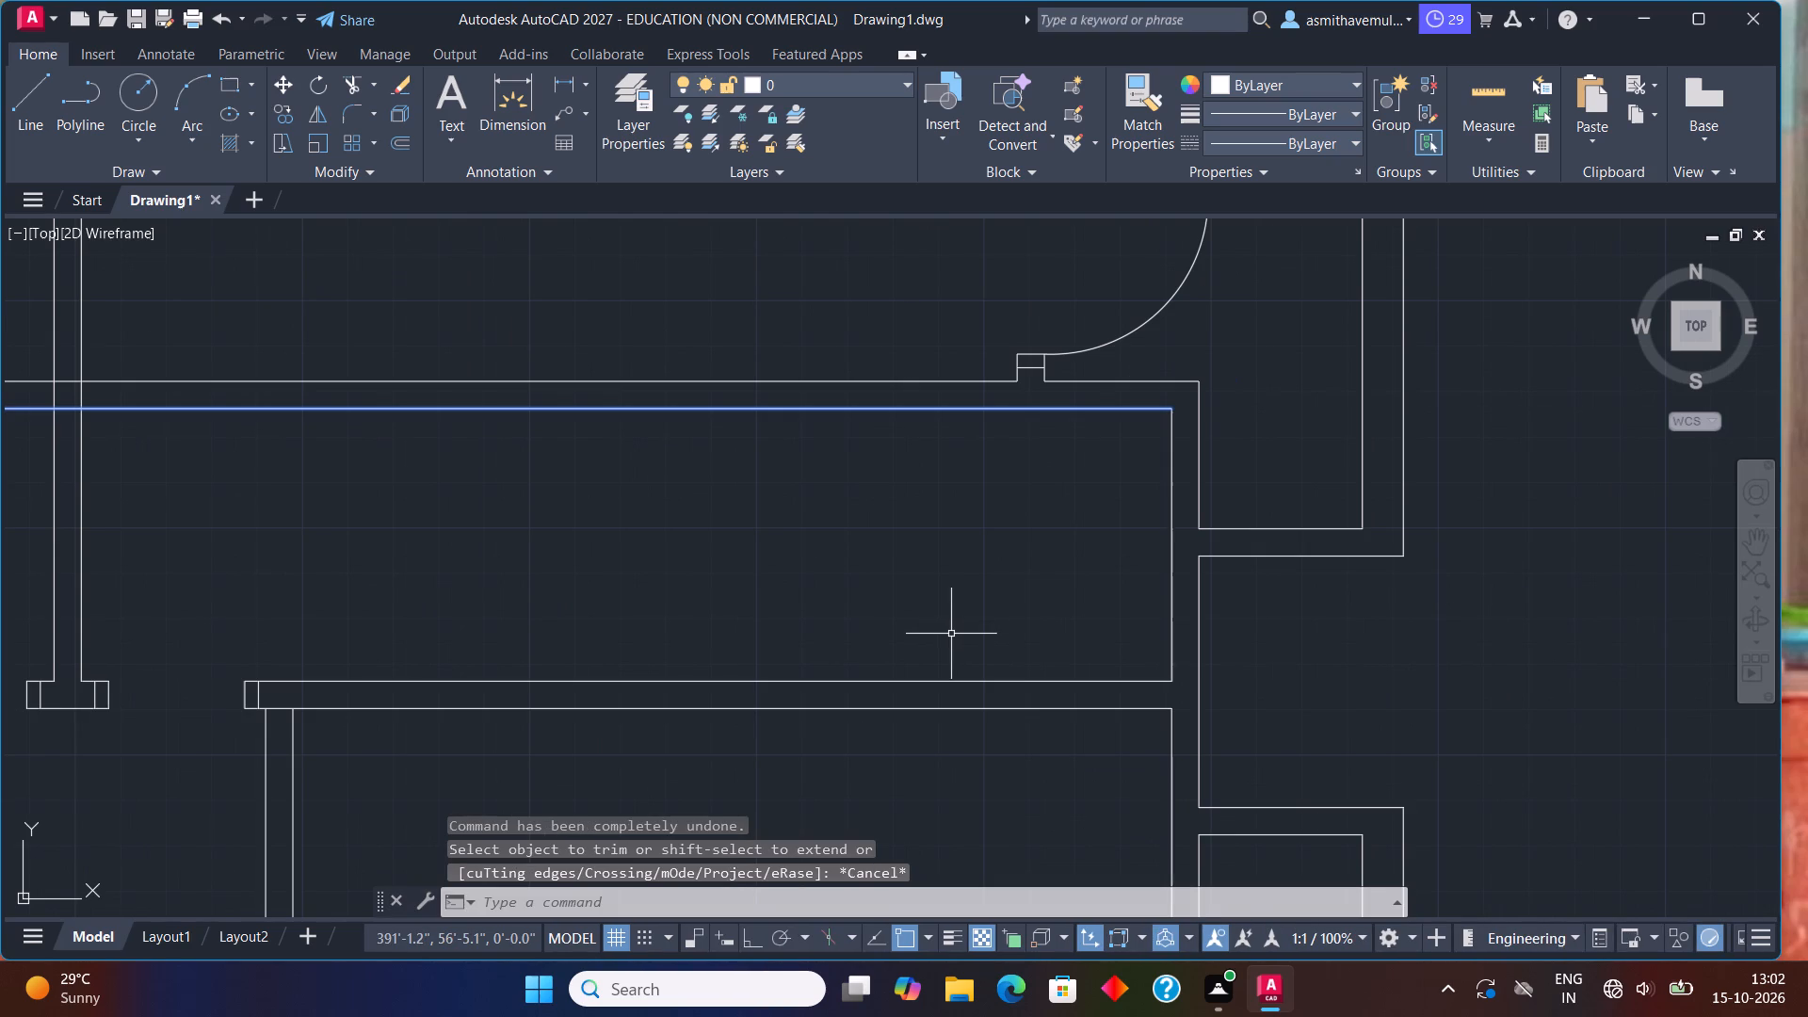
Draw a short line across the wall thickness at the northeast inner door's lower jamb to close the wall end.
key(l)
key(Return)
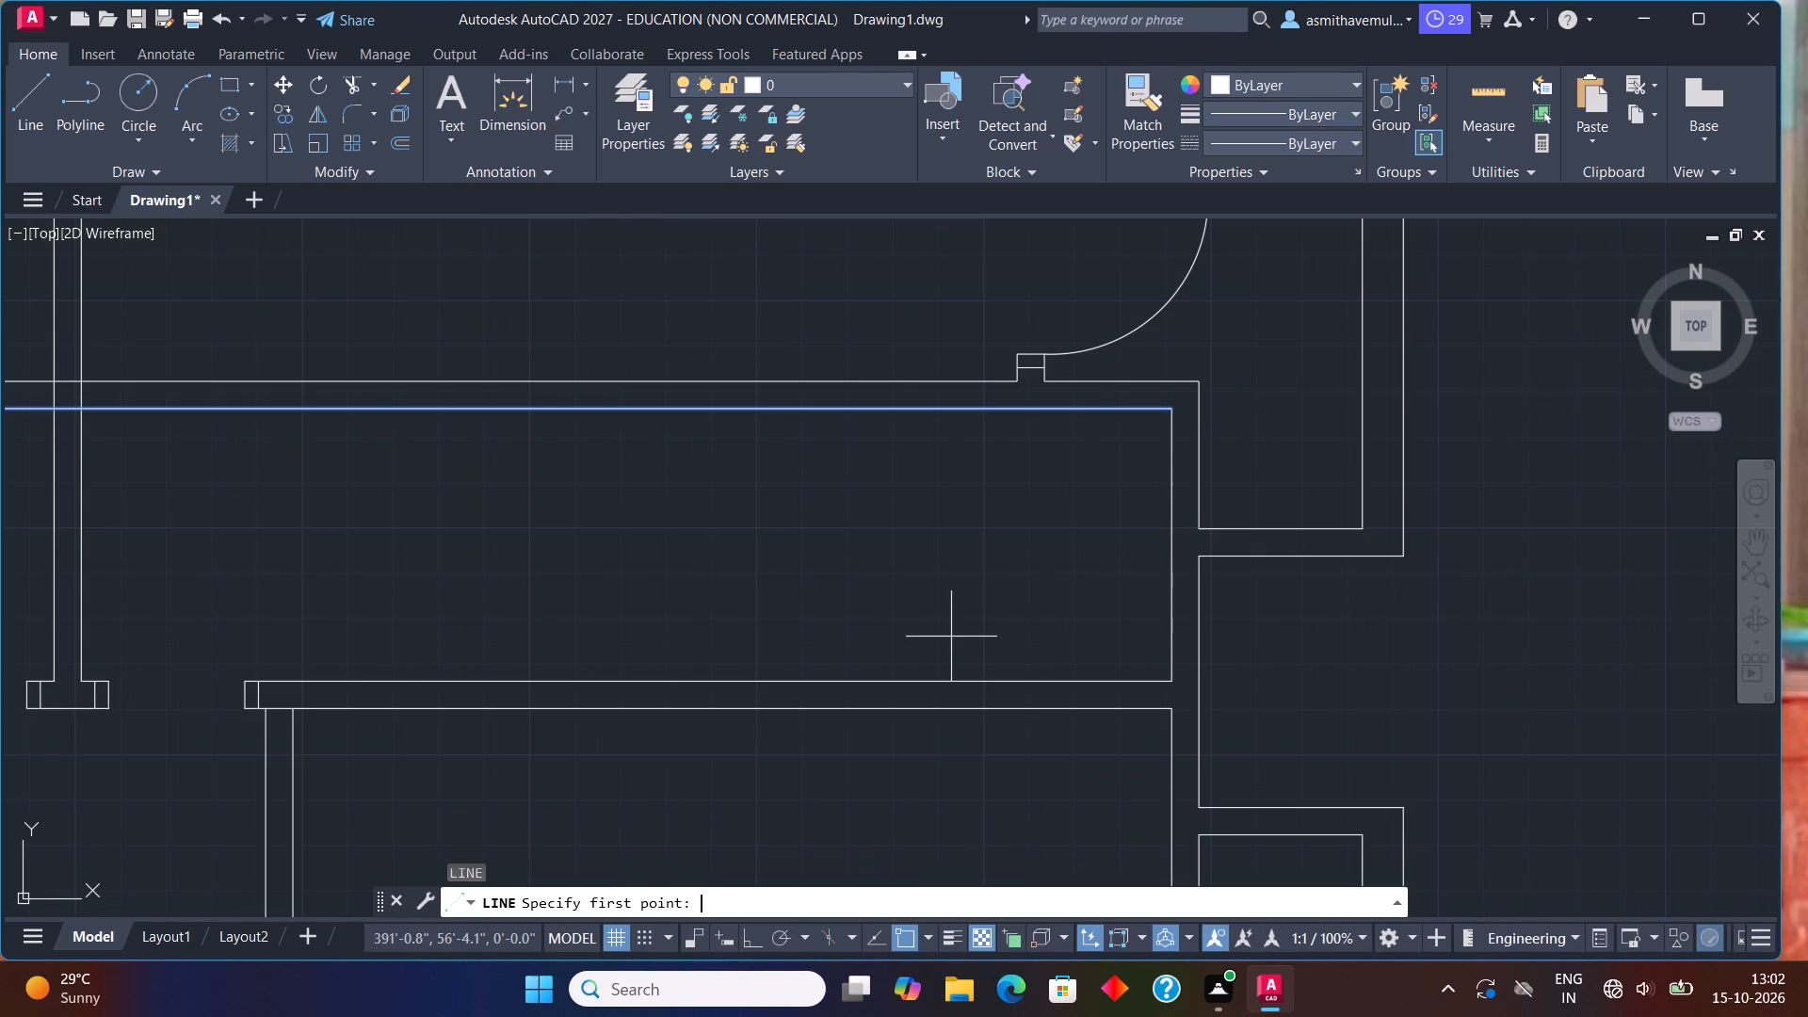
click(1018, 379)
click(1016, 403)
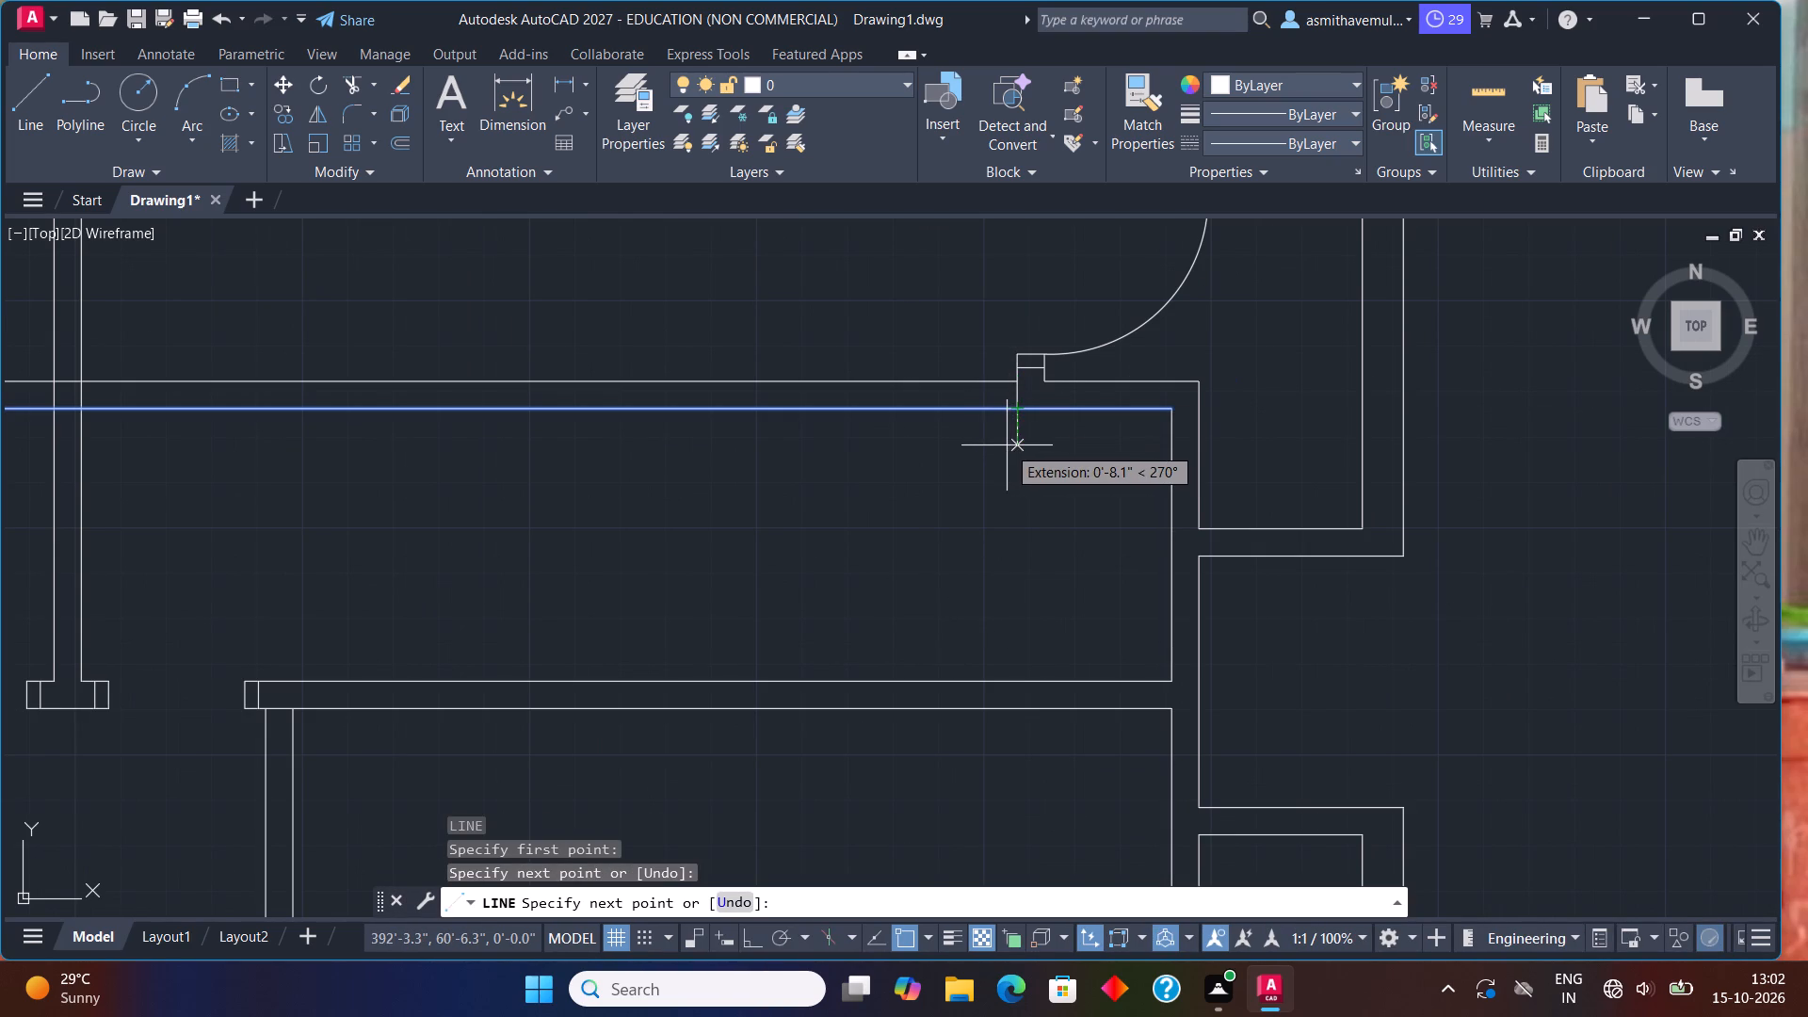
key(Escape)
Trim the double horizontal wall lines on both sides of the northern central partition, back to the west and east door jambs.
scroll(982, 455, down, 2)
middle_drag(873, 525, 920, 498)
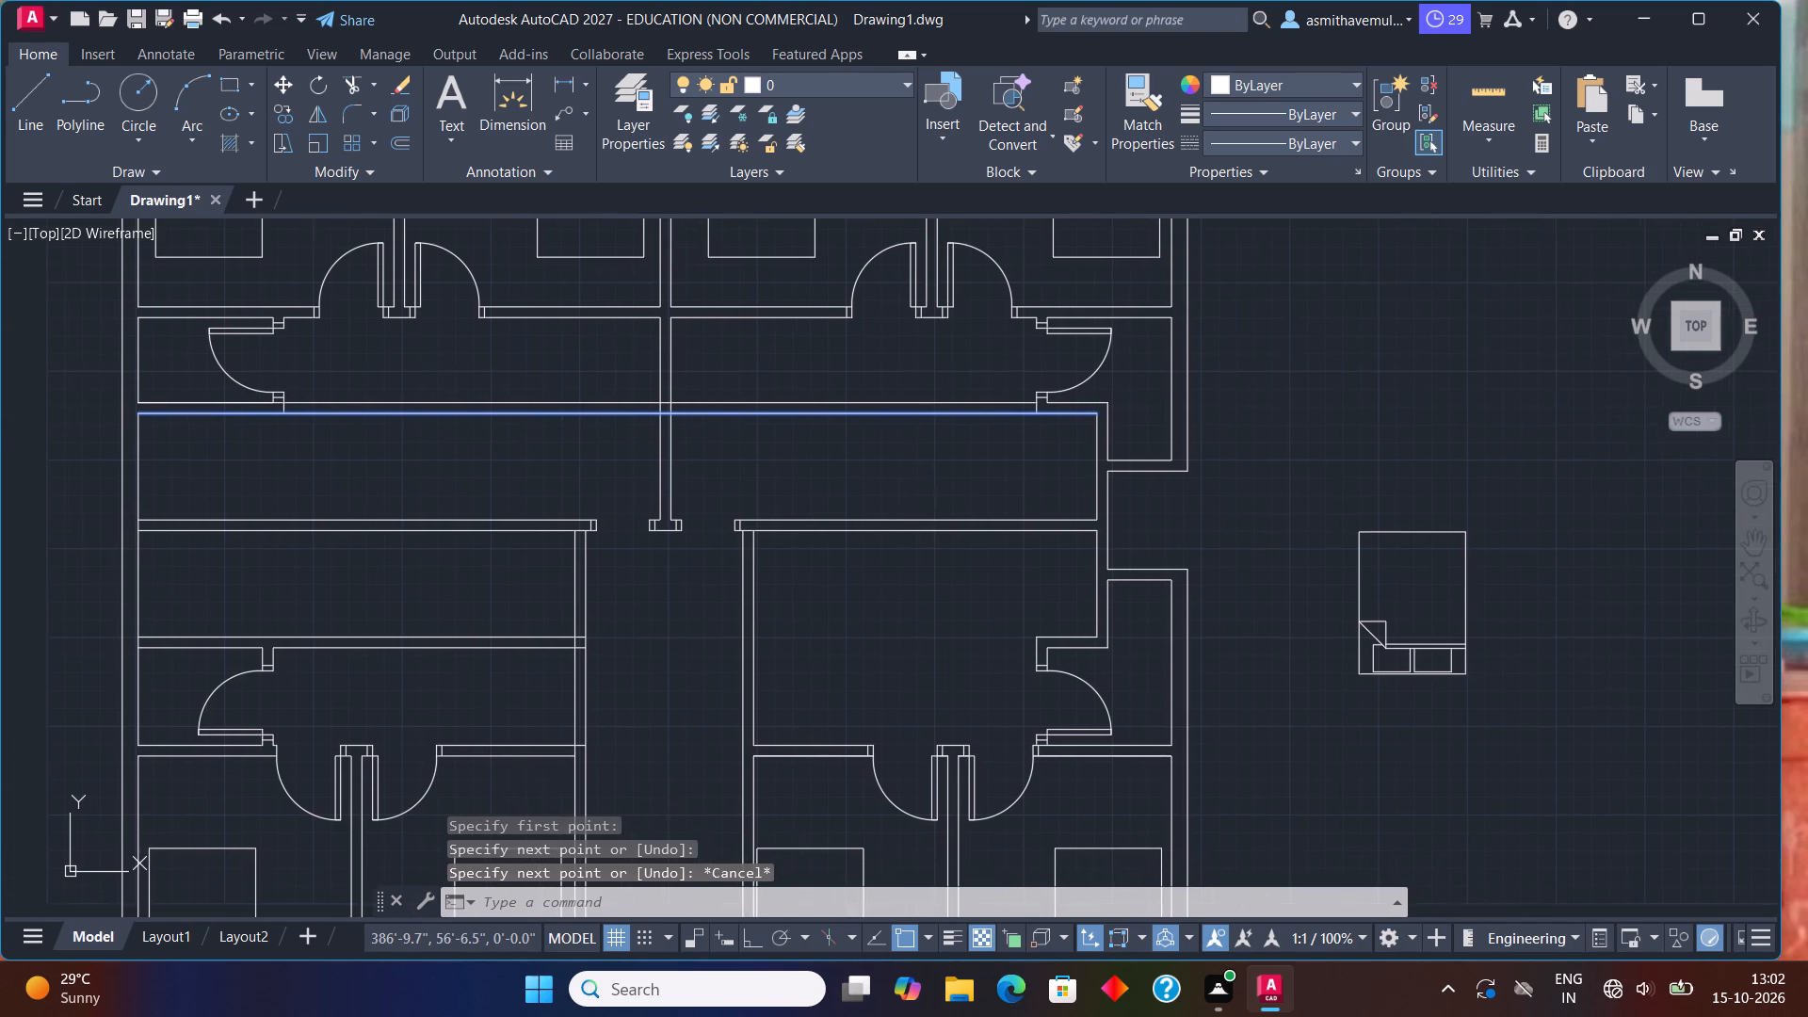
text(tr)
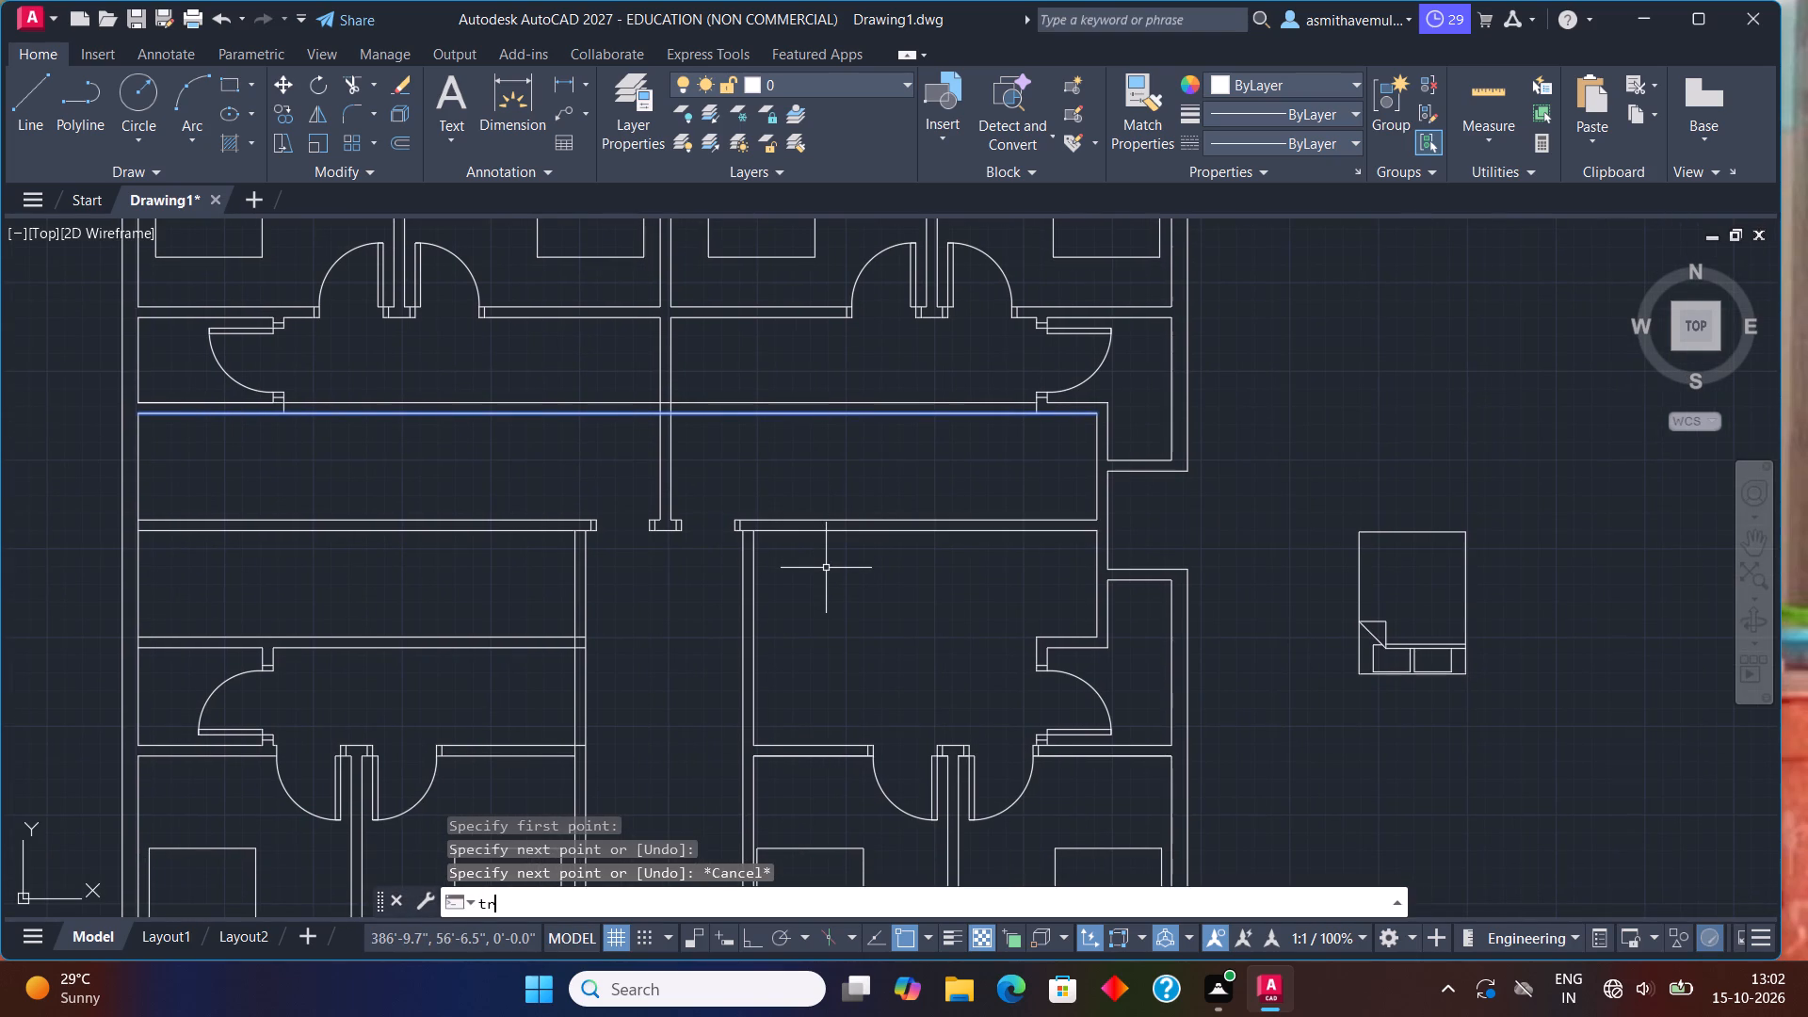
key(i)
key(m)
key(Return)
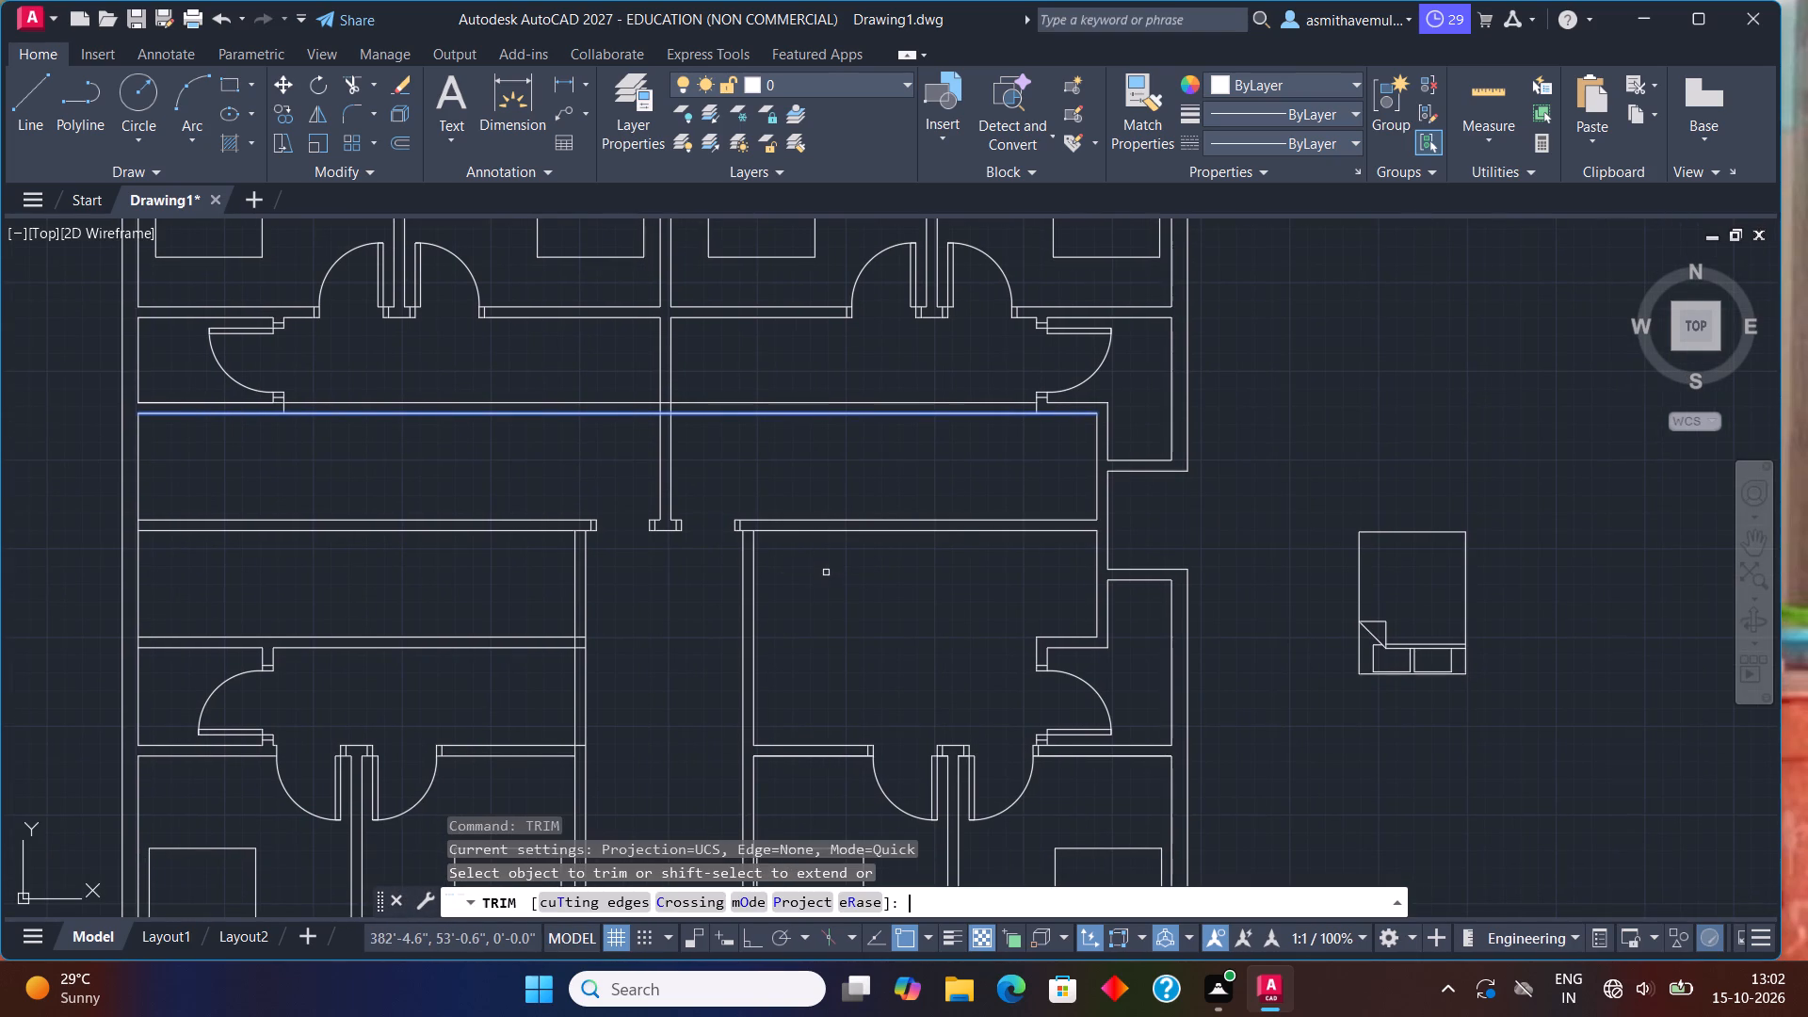
drag(597, 418, 593, 387)
drag(819, 383, 831, 428)
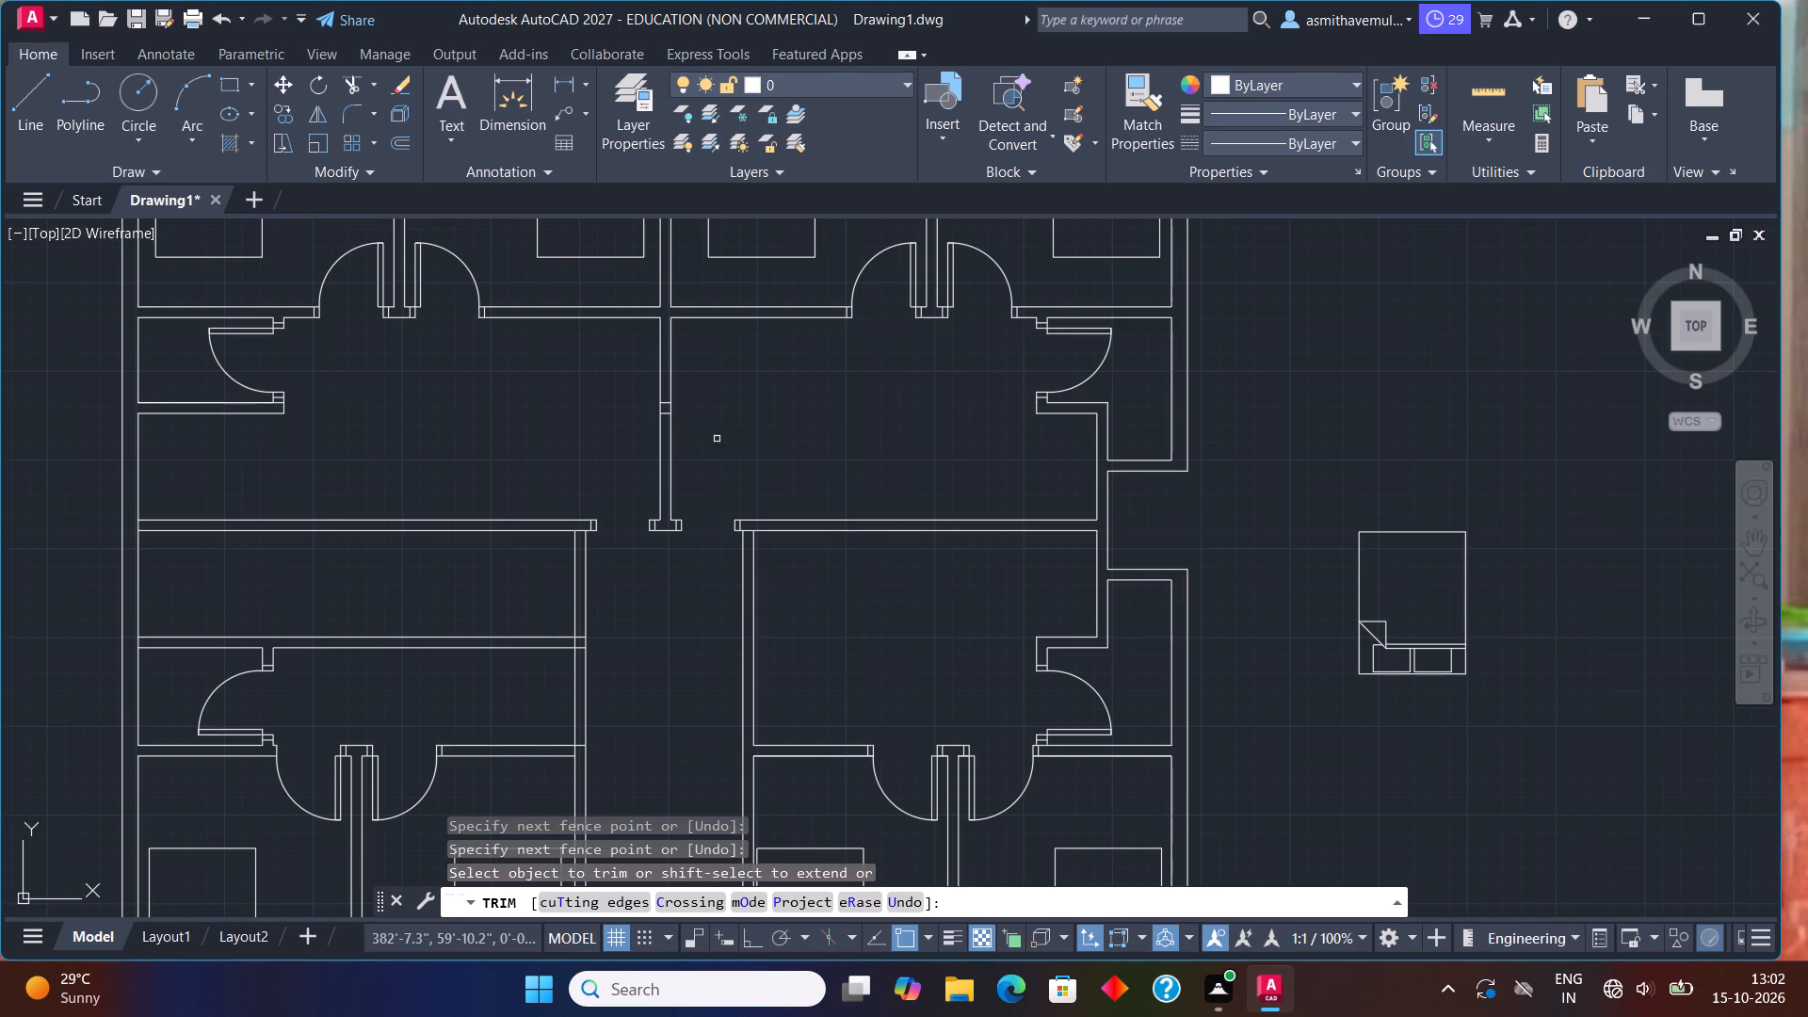
Trim the two leftover short wall lines crossing inside the northern central partition.
scroll(712, 439, up, 3)
drag(565, 296, 565, 307)
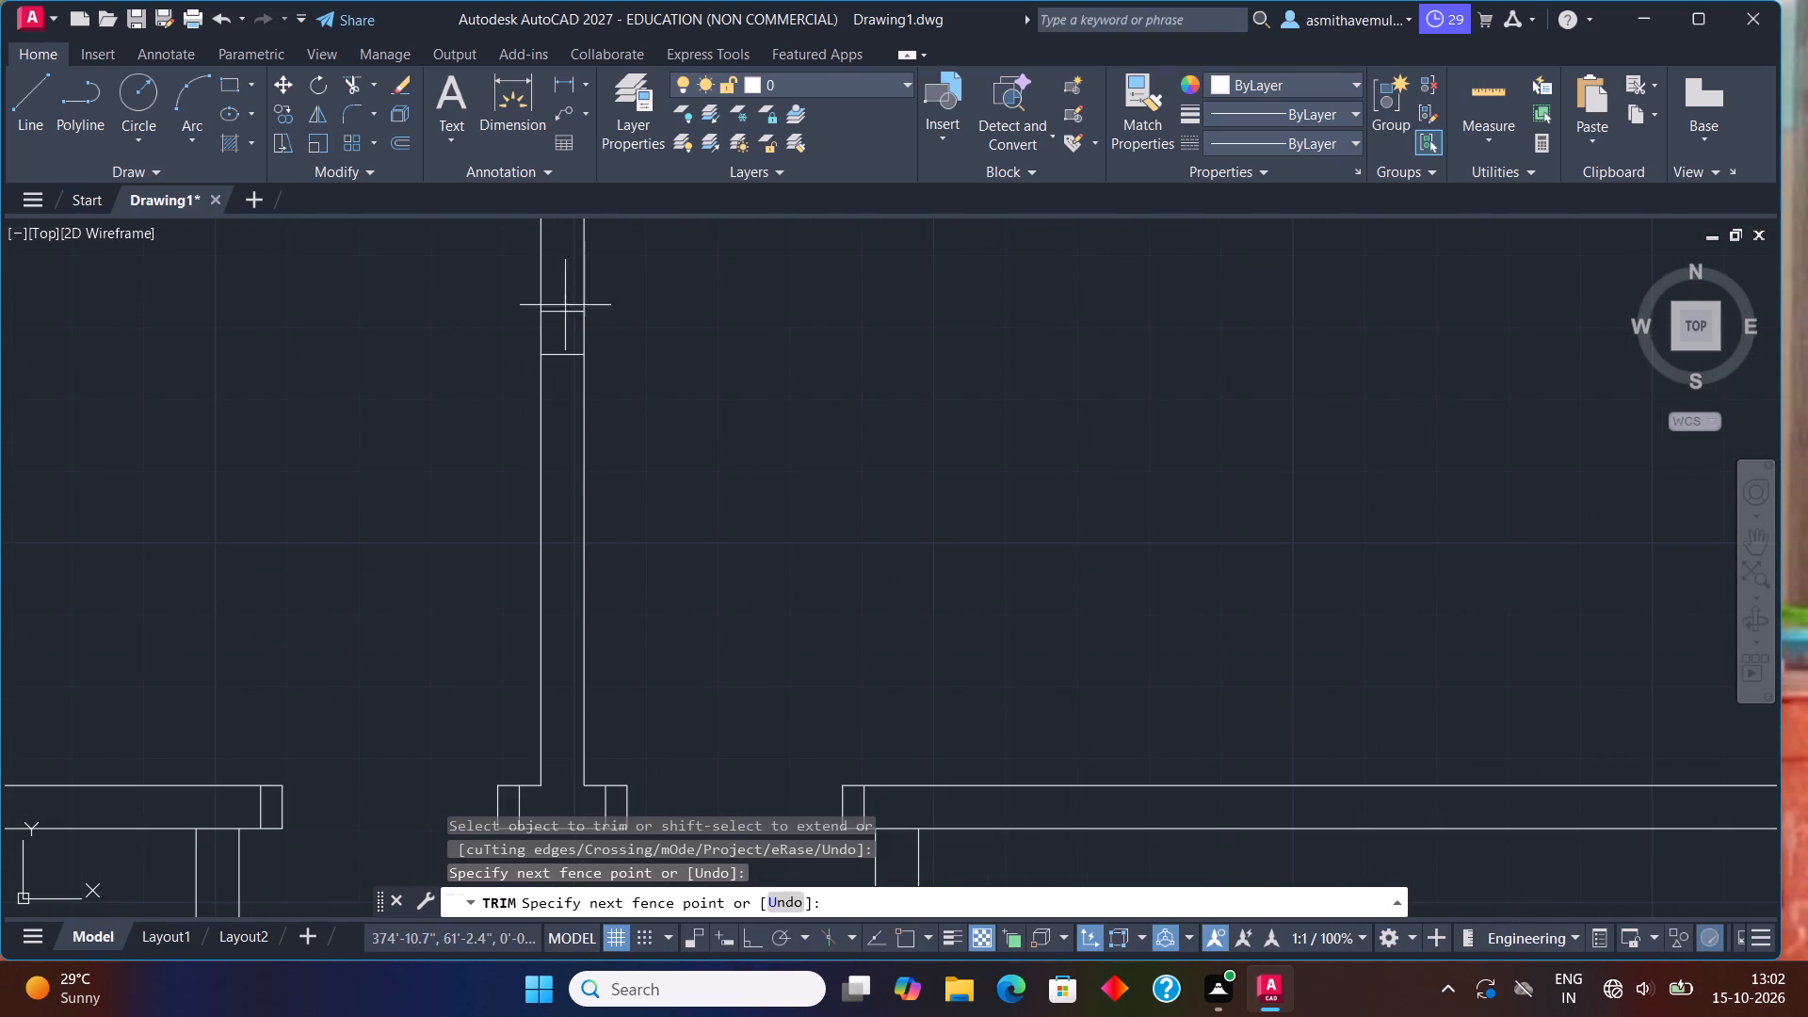
drag(565, 307, 565, 385)
key(Escape)
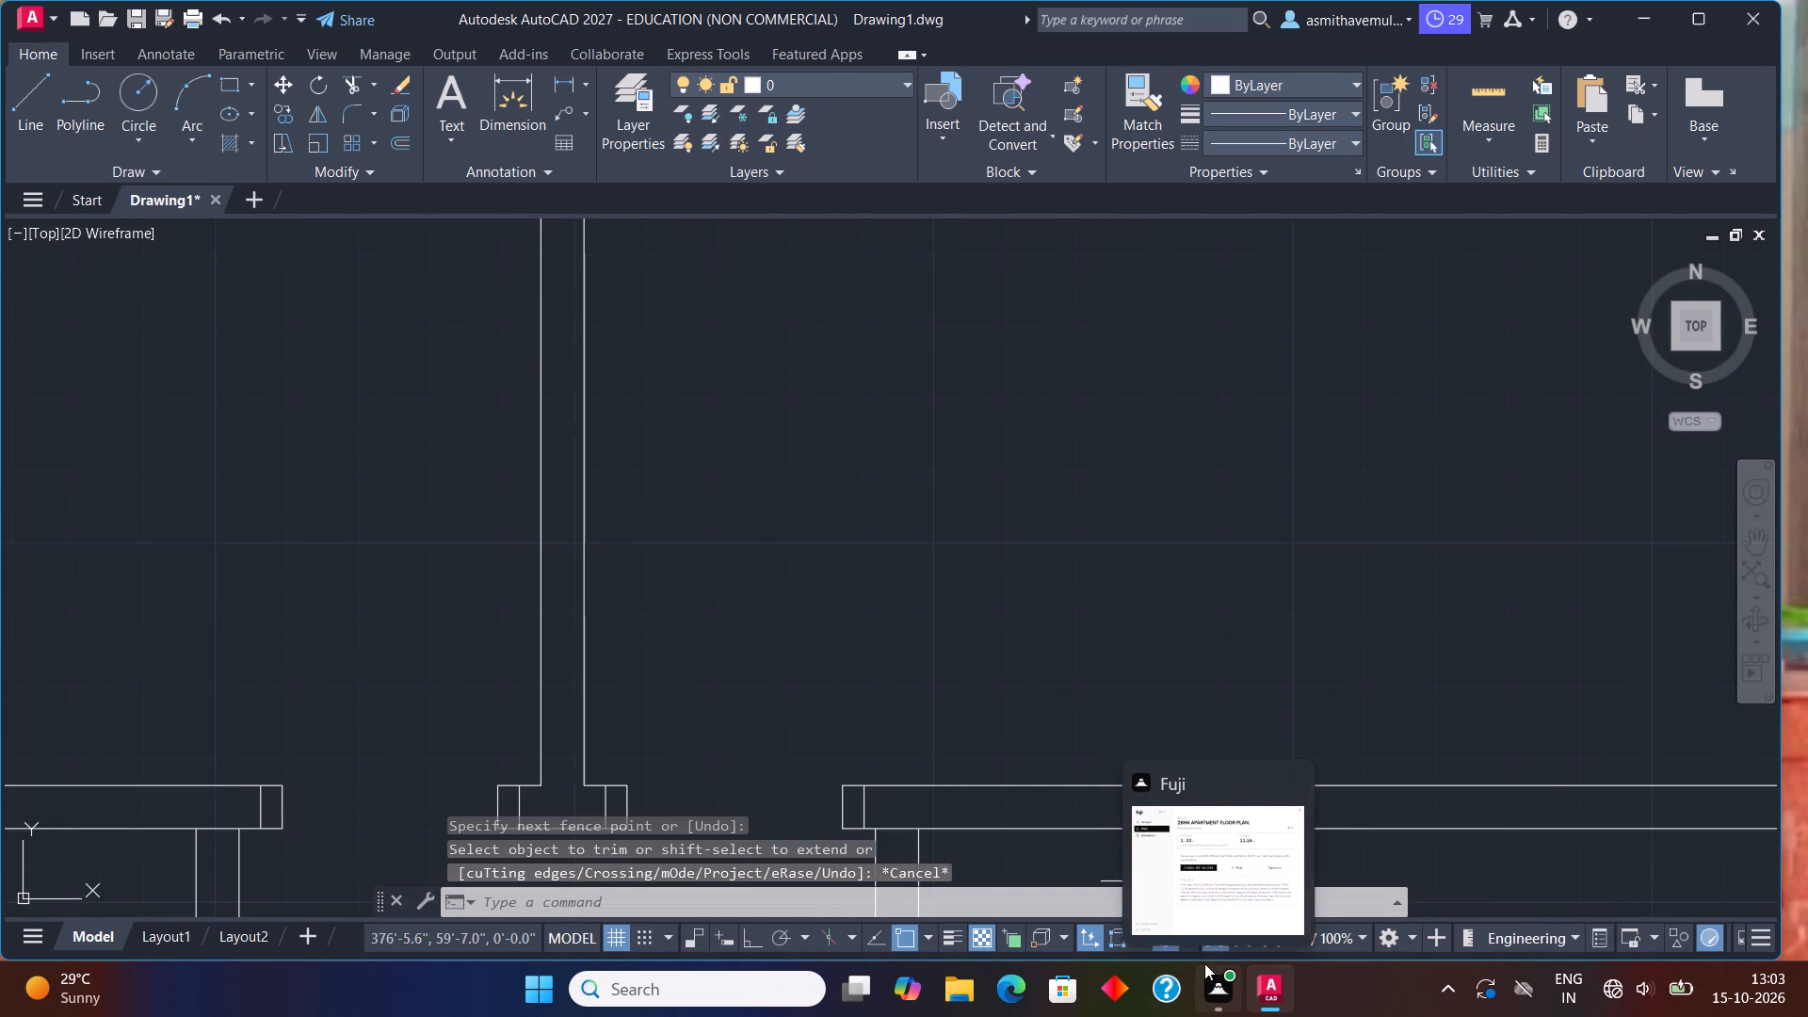
Move the chair symbol from the far east closer to the floor plan, above the spare bed.
scroll(721, 635, down, 3)
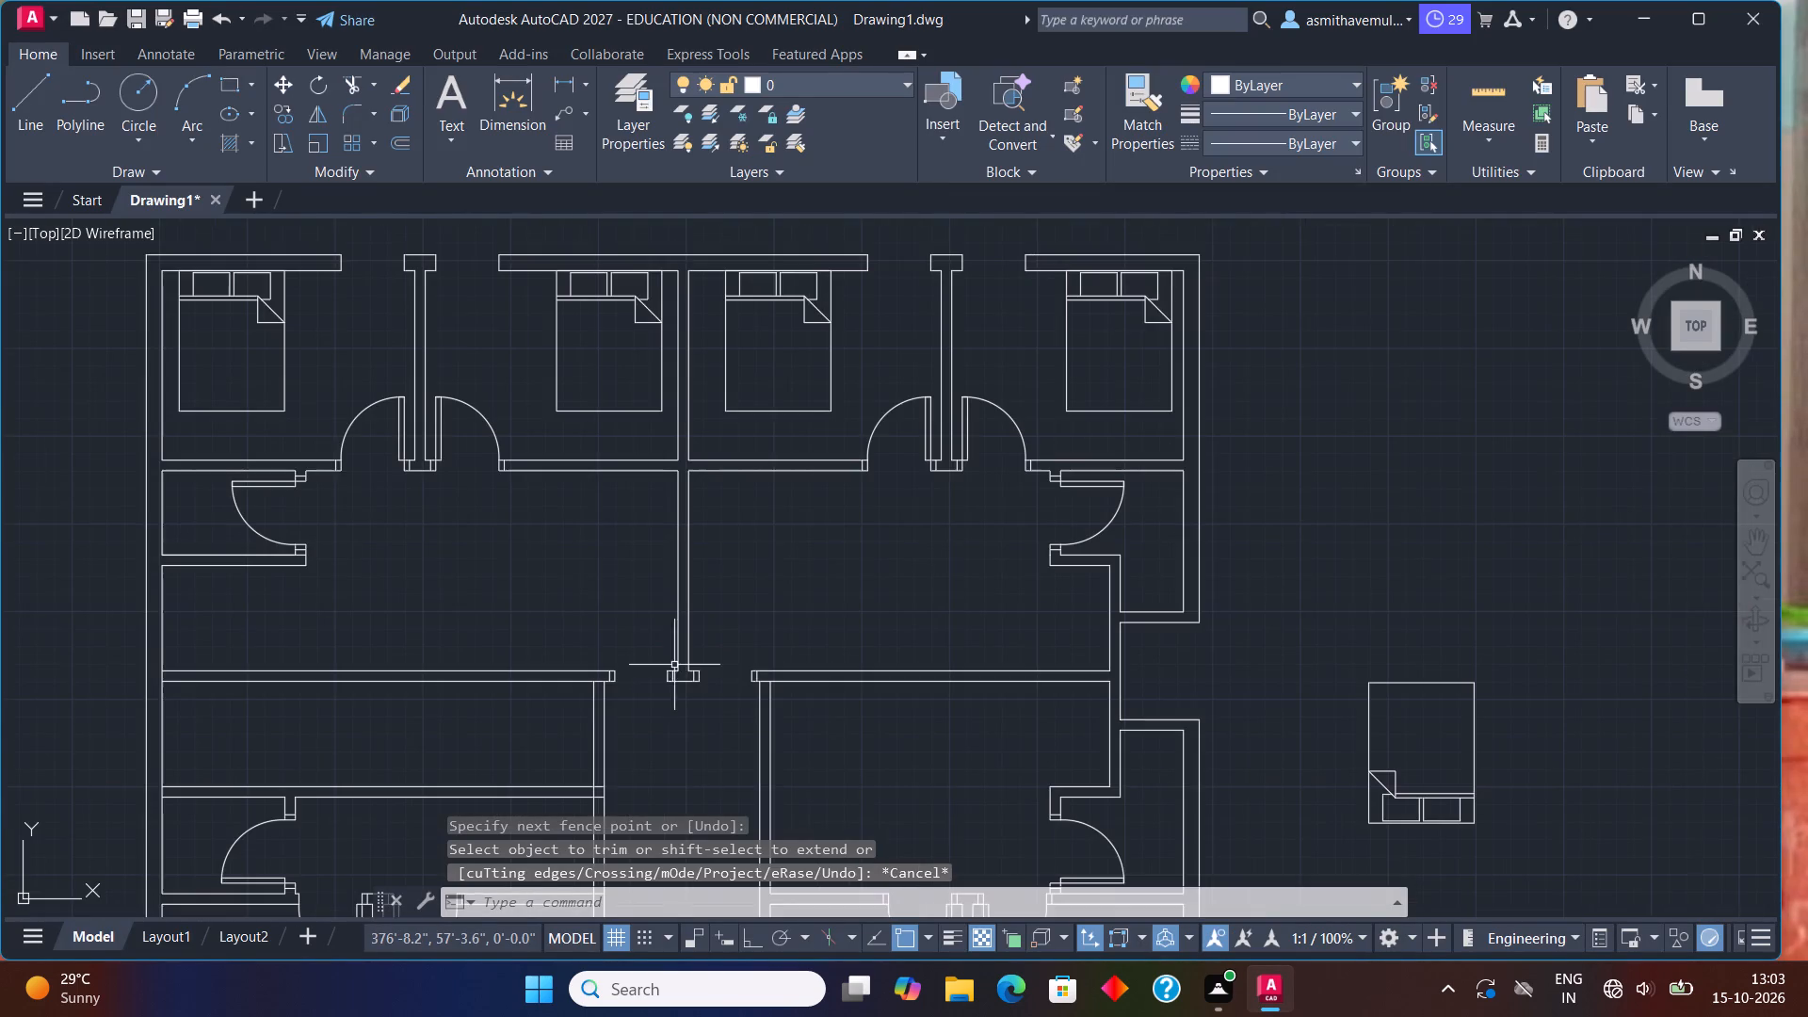
middle_drag(665, 670, 870, 563)
scroll(870, 562, down, 1)
middle_drag(948, 584, 885, 571)
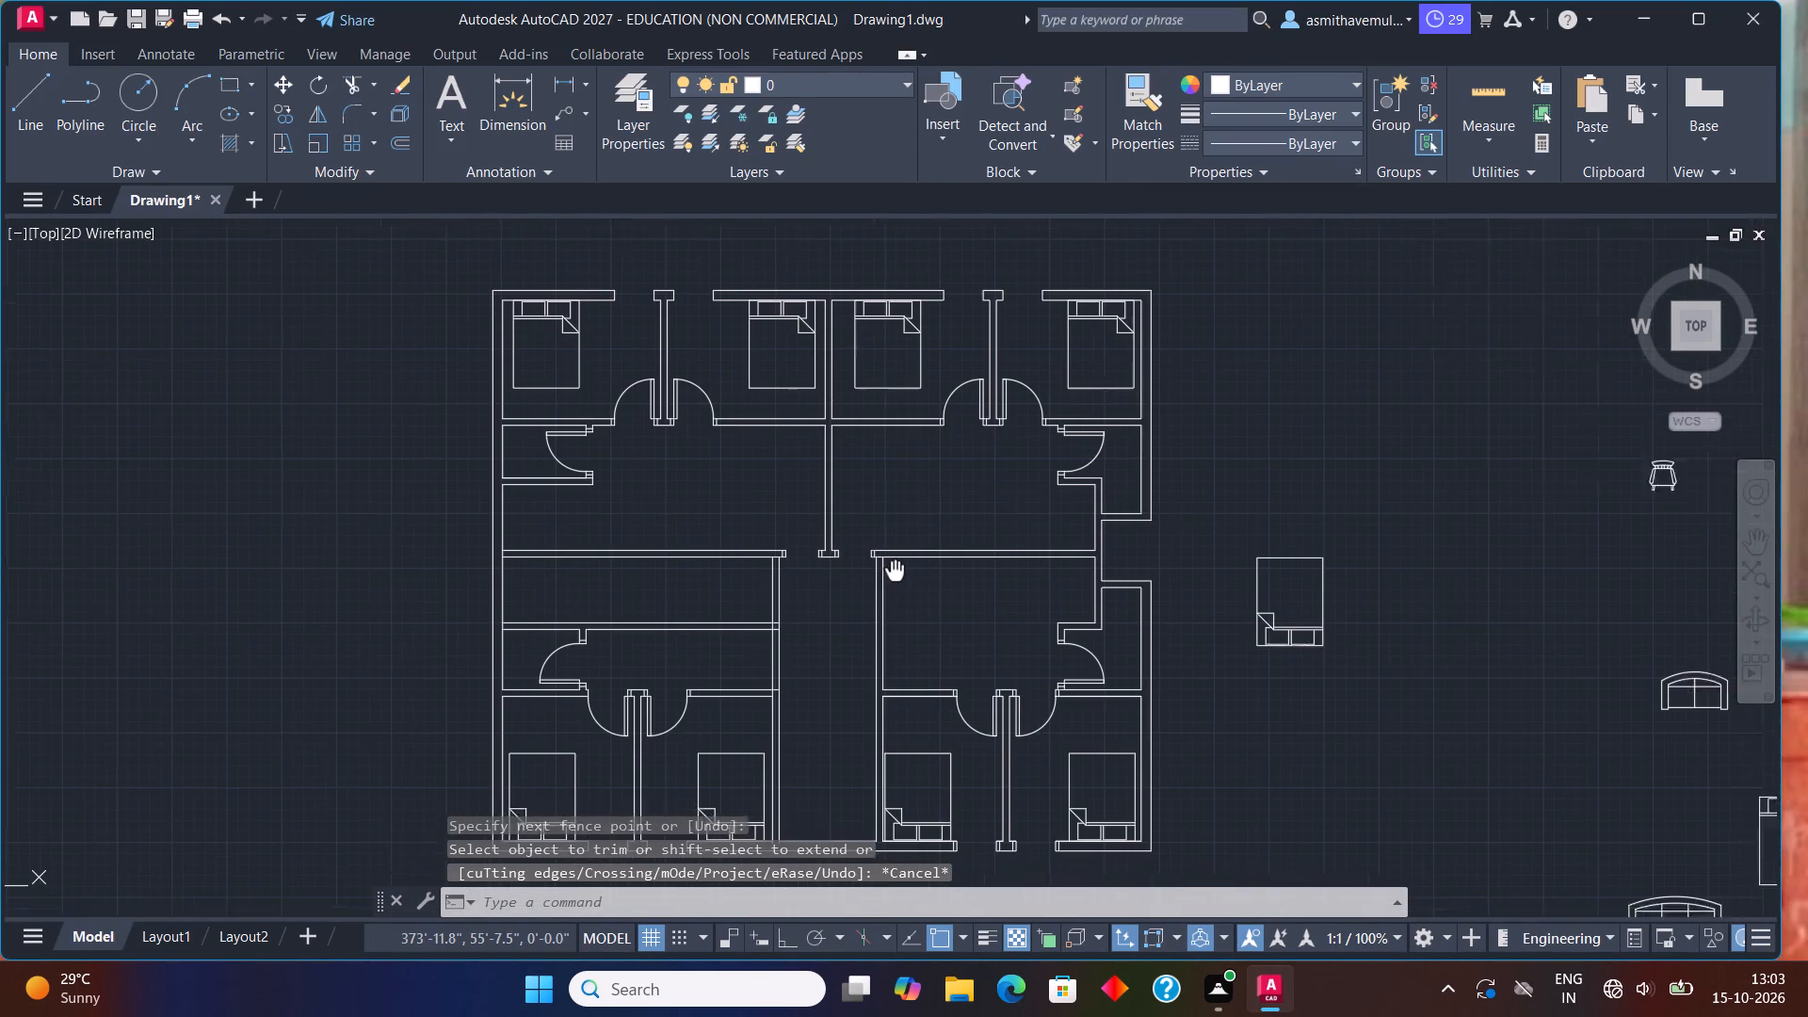
middle_drag(885, 571, 761, 570)
middle_drag(1364, 469, 1274, 468)
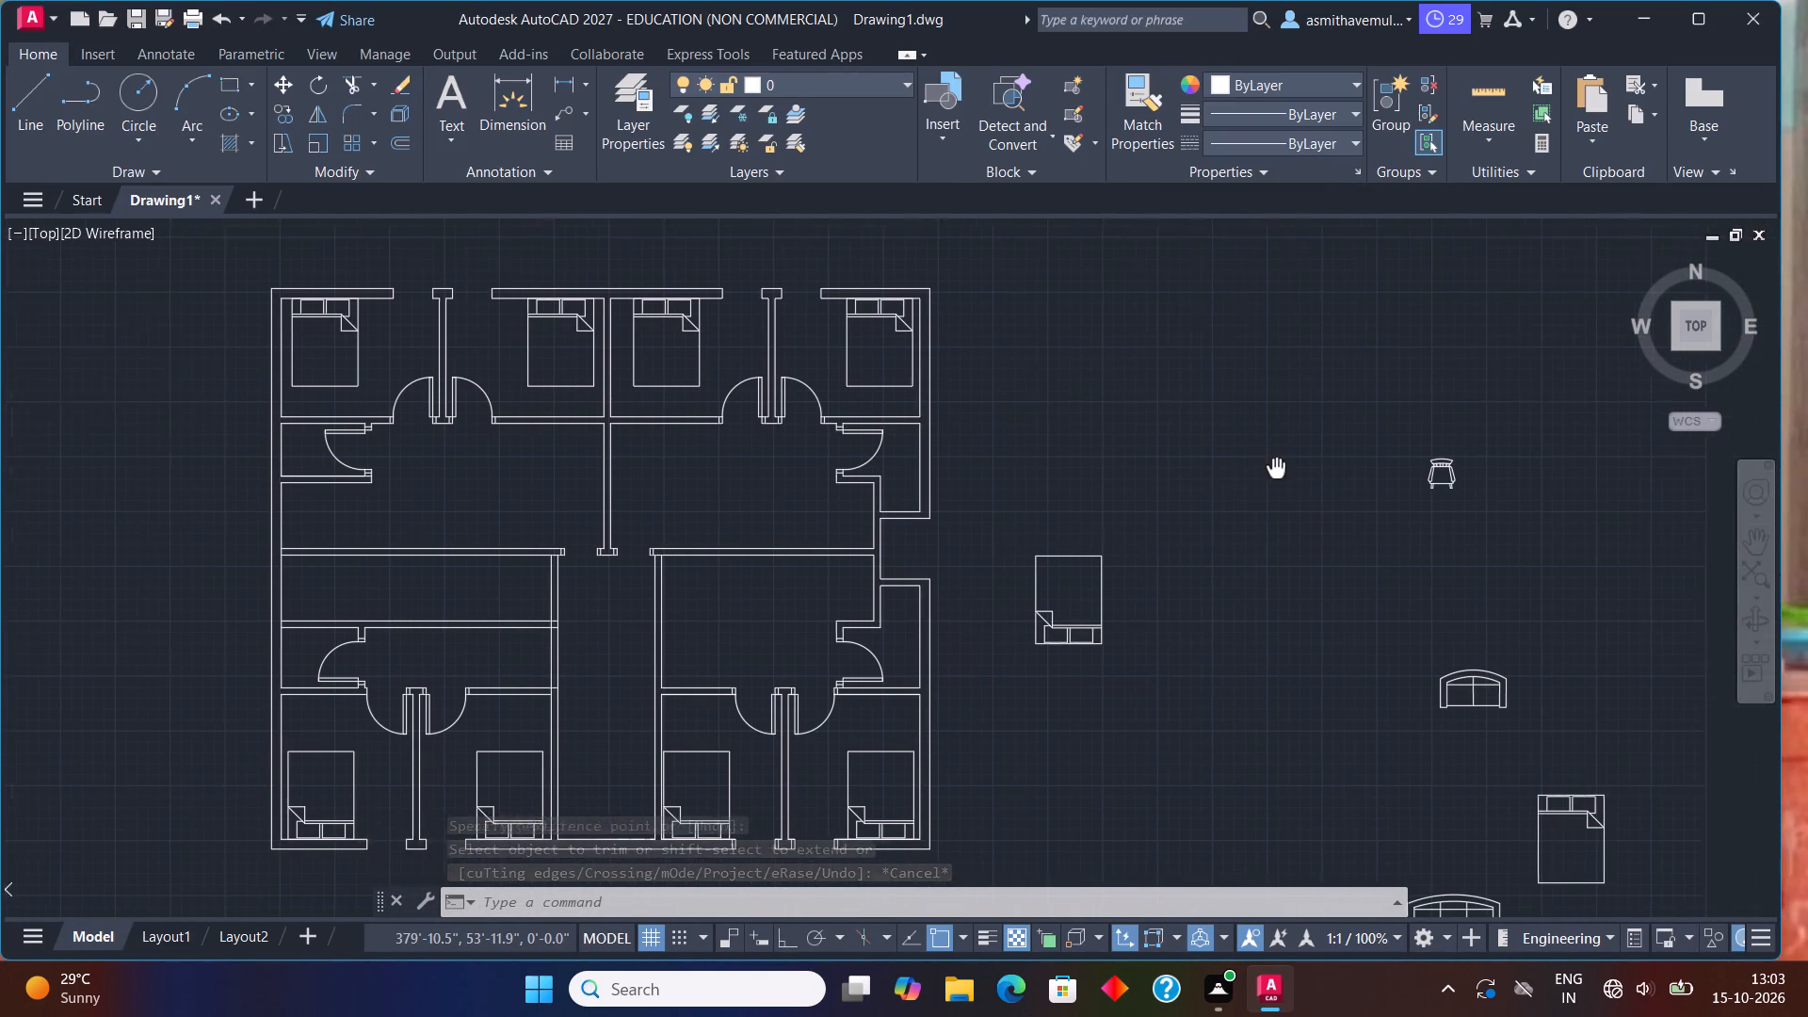
middle_drag(1274, 468, 1223, 468)
drag(1441, 450, 1351, 508)
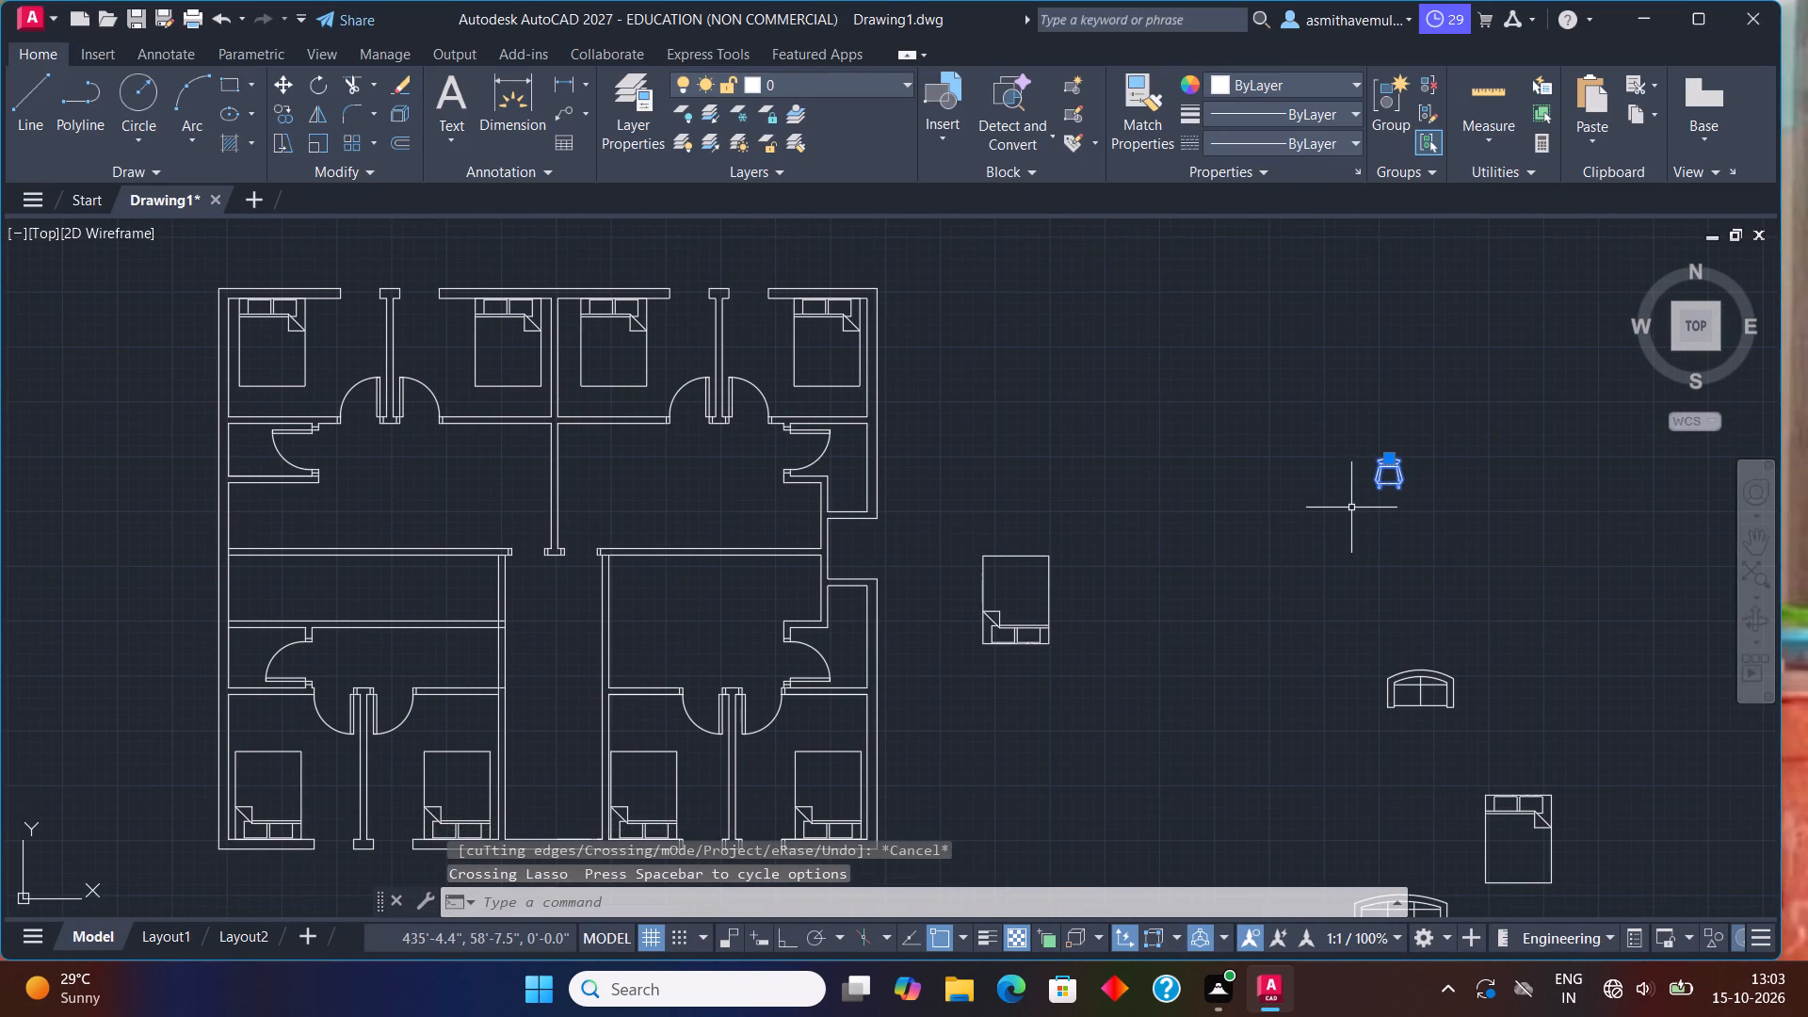
key(m)
key(Return)
click(1386, 491)
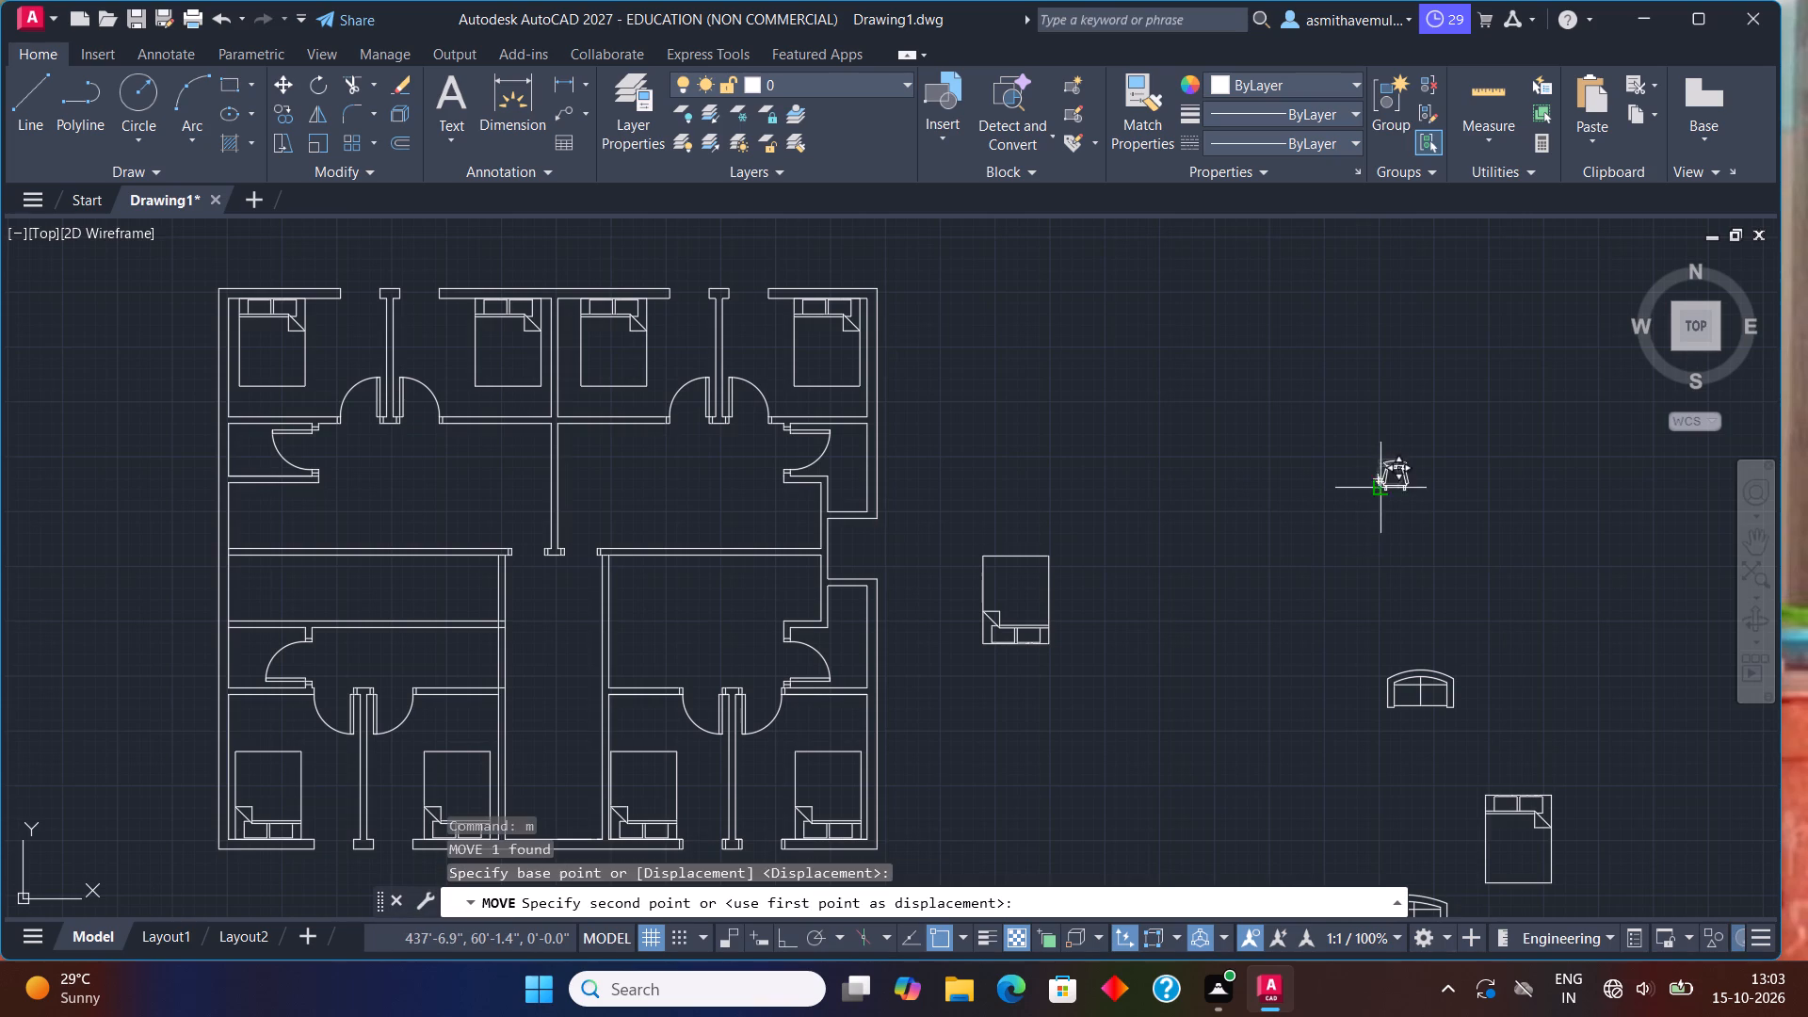
click(990, 422)
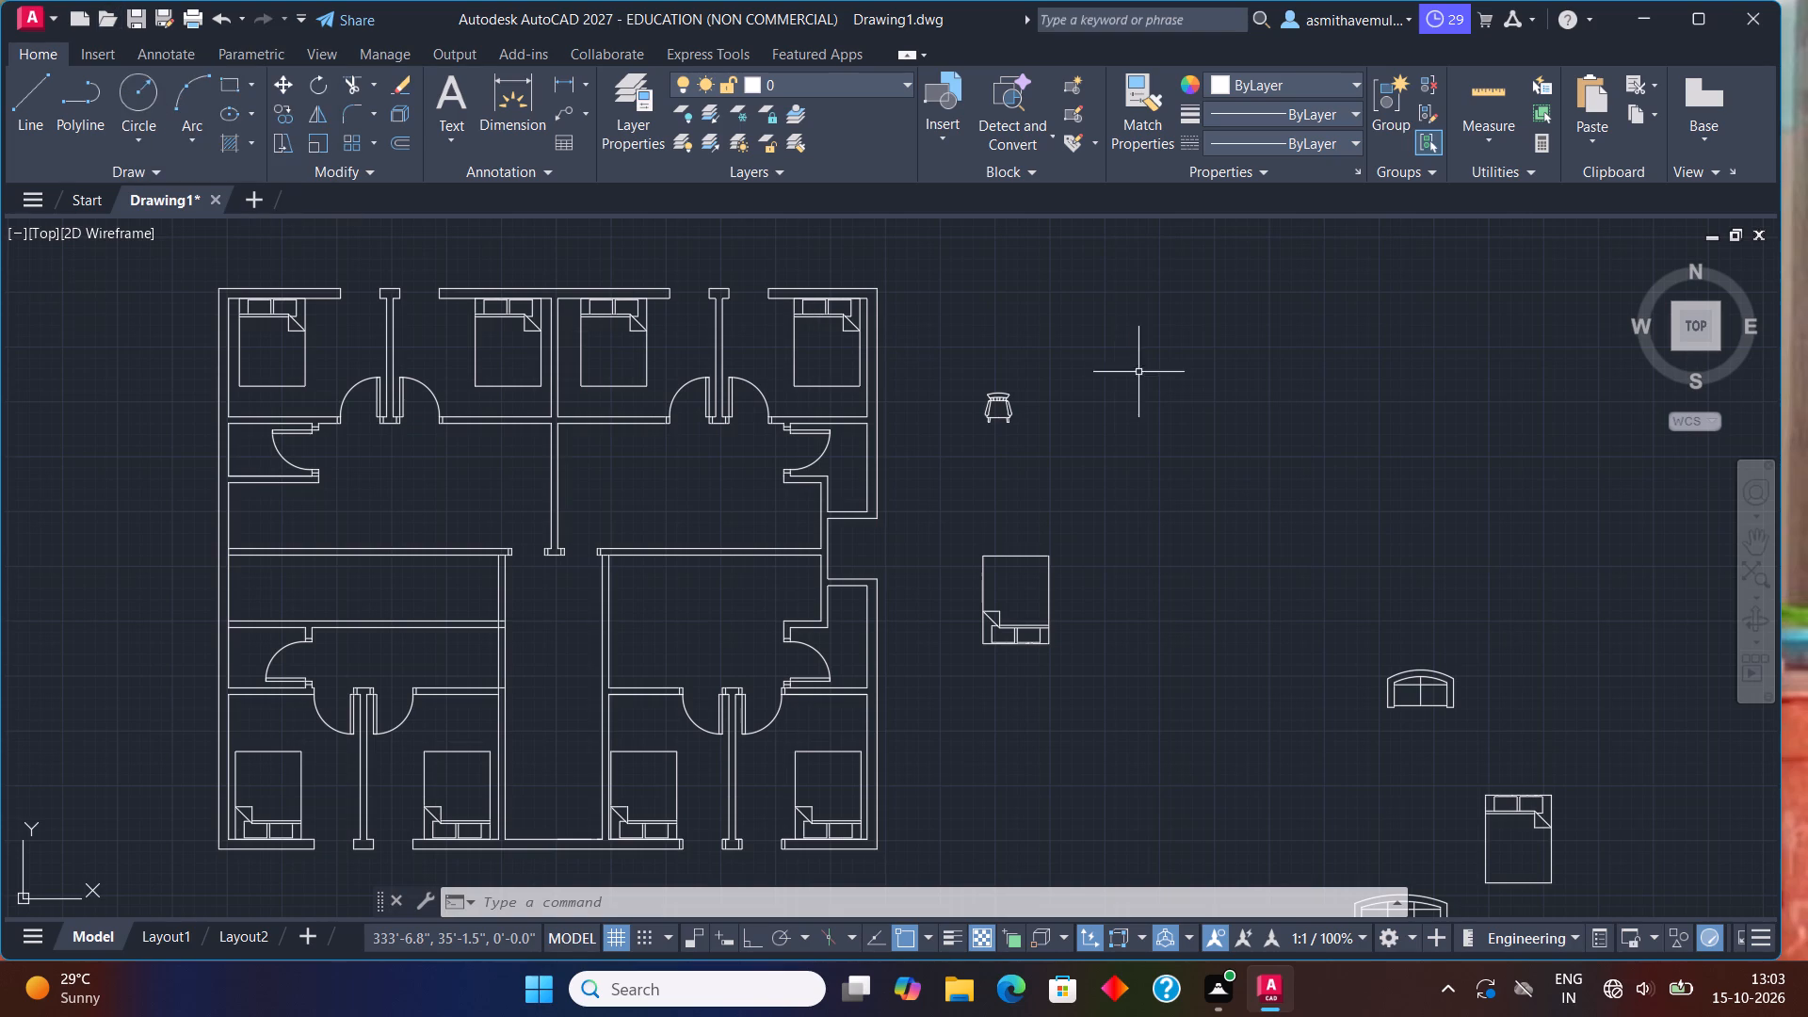
Select the chair symbol just east of the floor plan.
scroll(1035, 374, up, 1)
drag(1025, 375, 1016, 382)
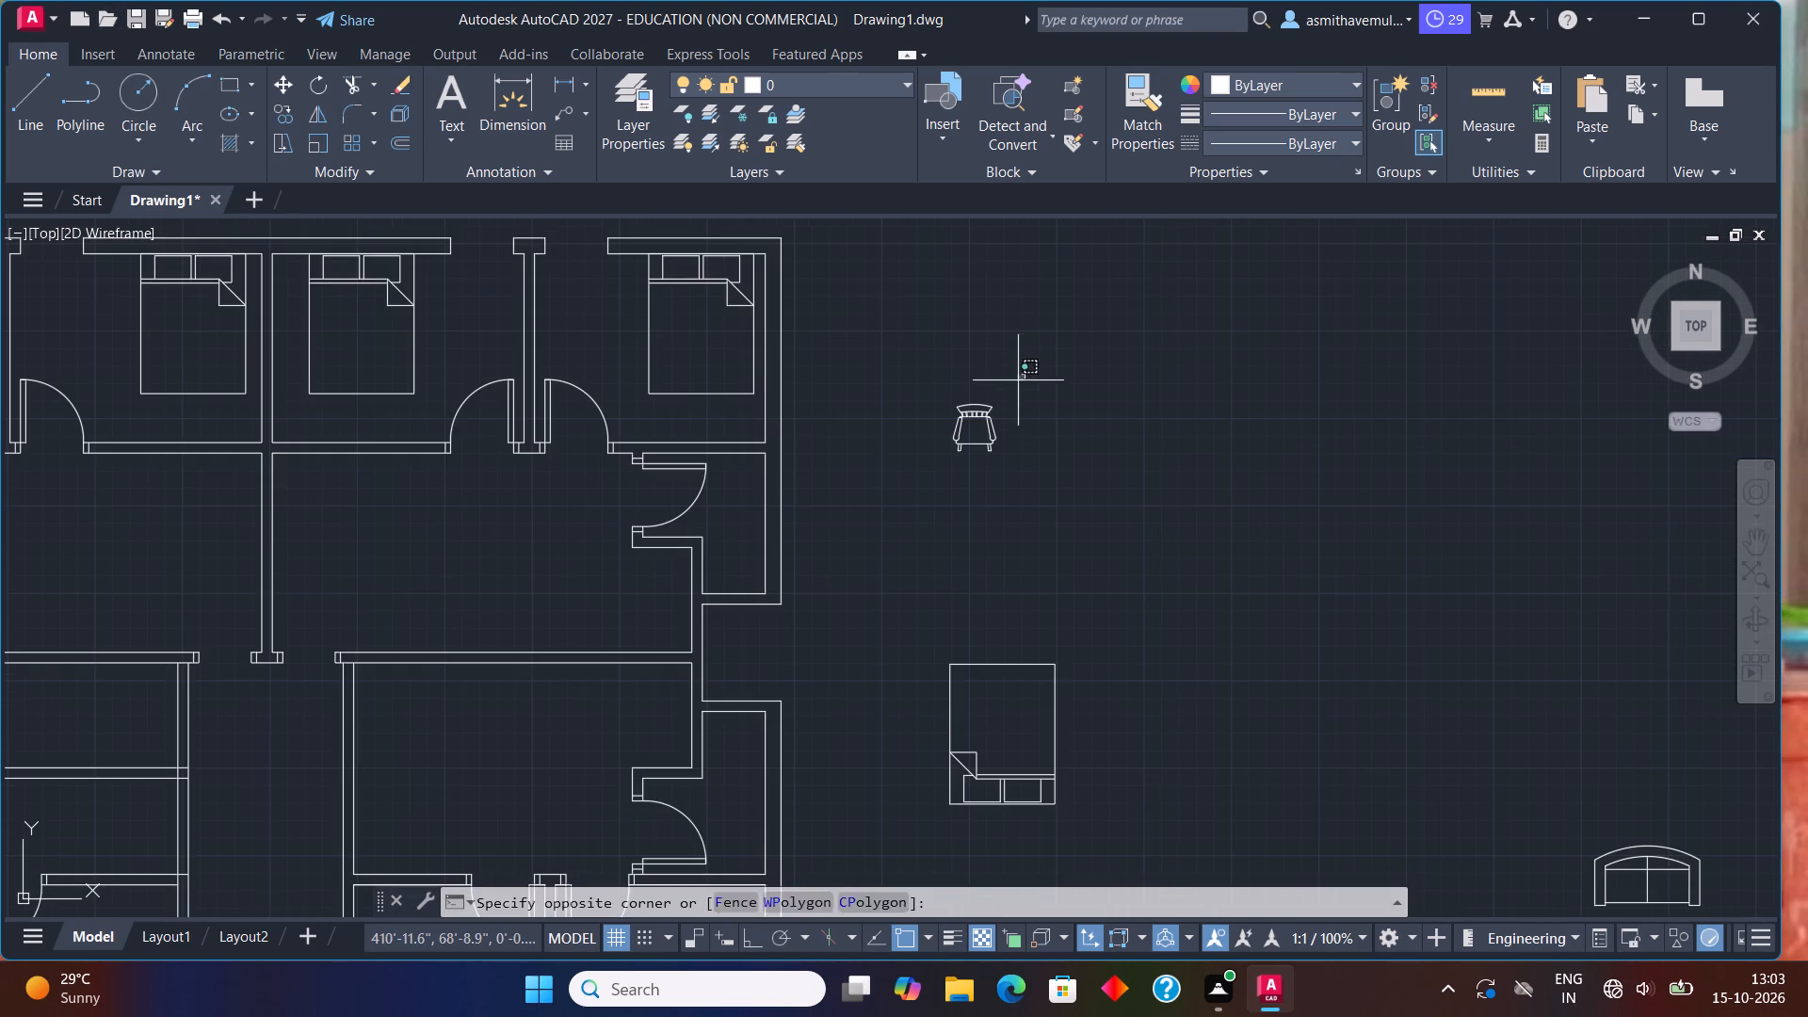
drag(1016, 382, 965, 475)
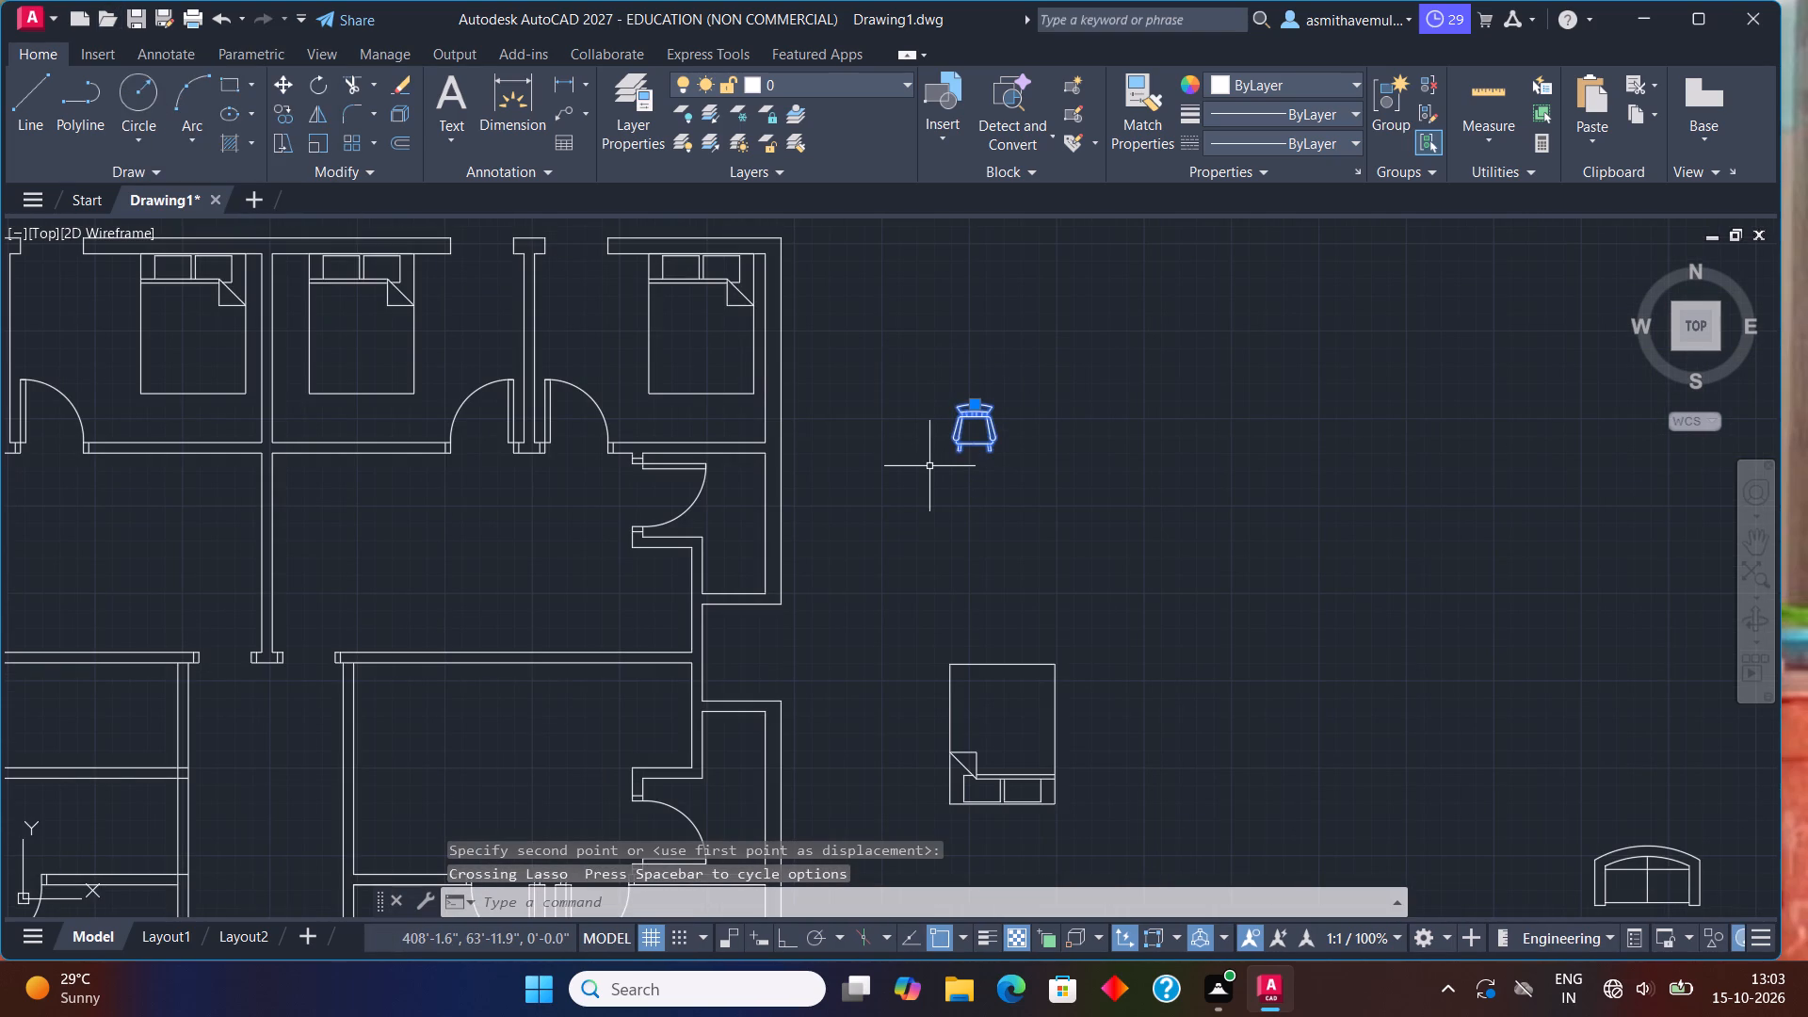
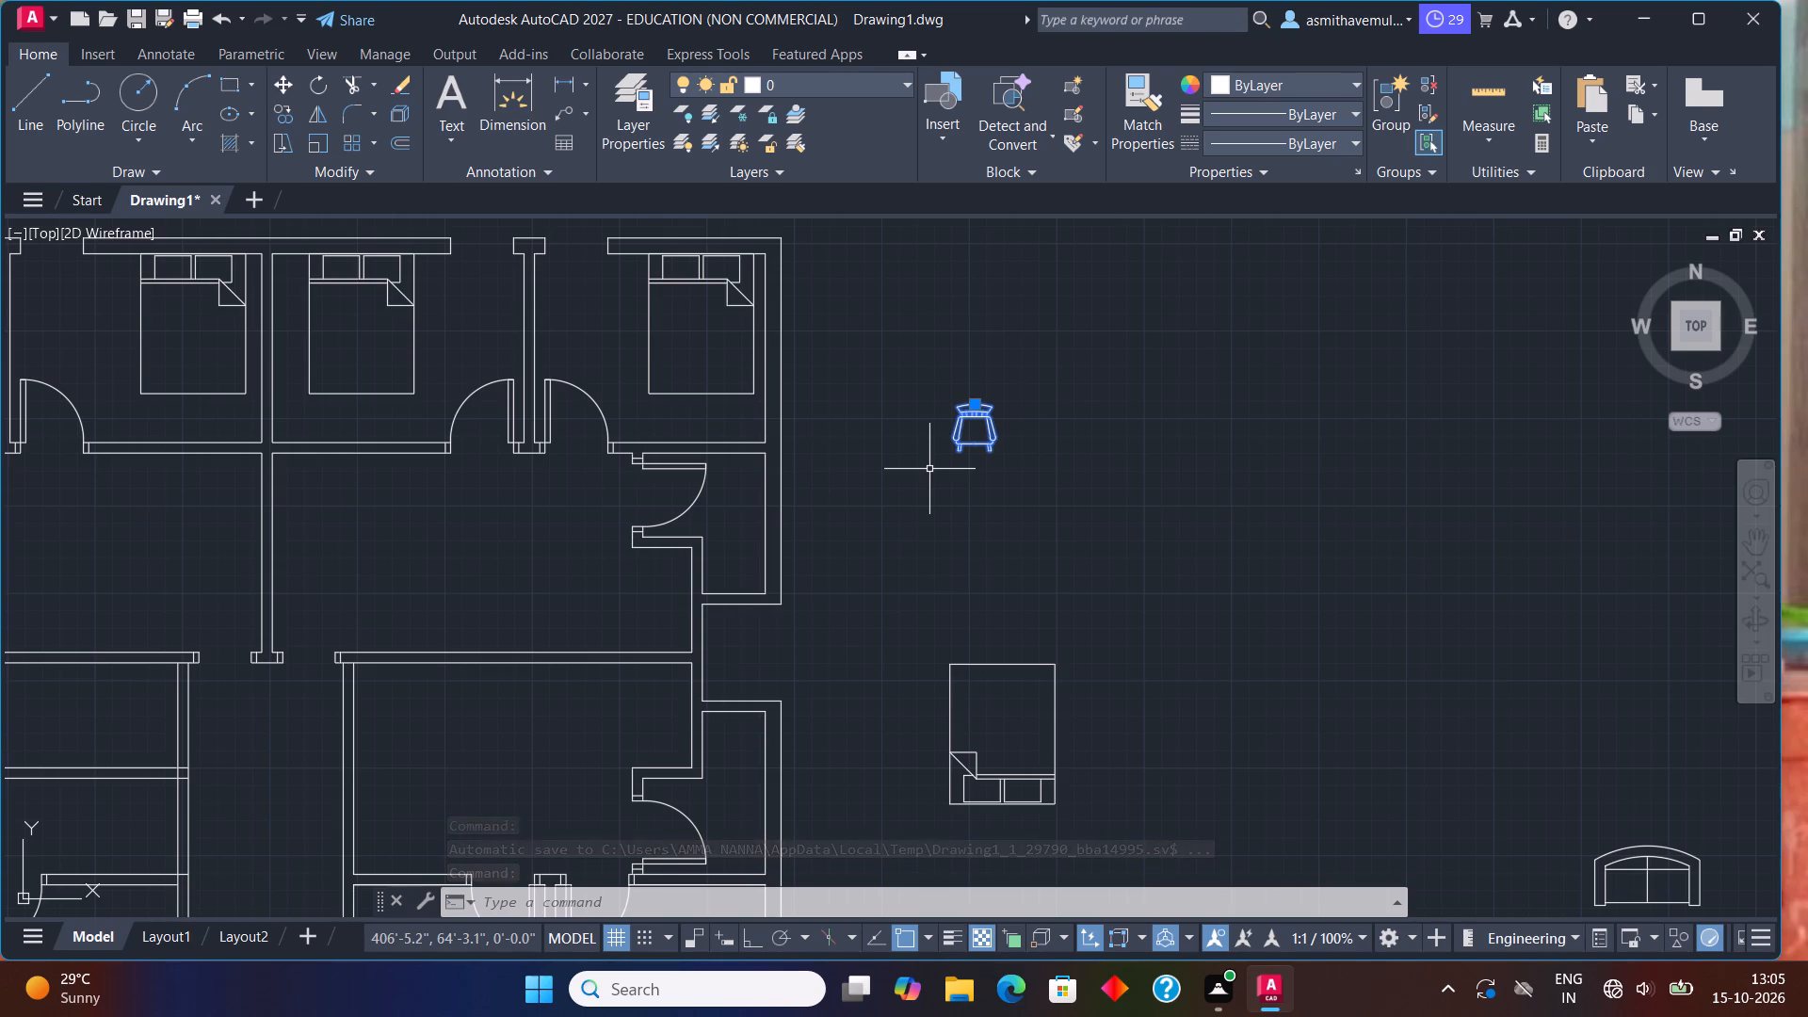
Rotate the selected chair 90° about the midpoint of its backrest so the backrest faces west.
text(ro)
key(Return)
key(F8)
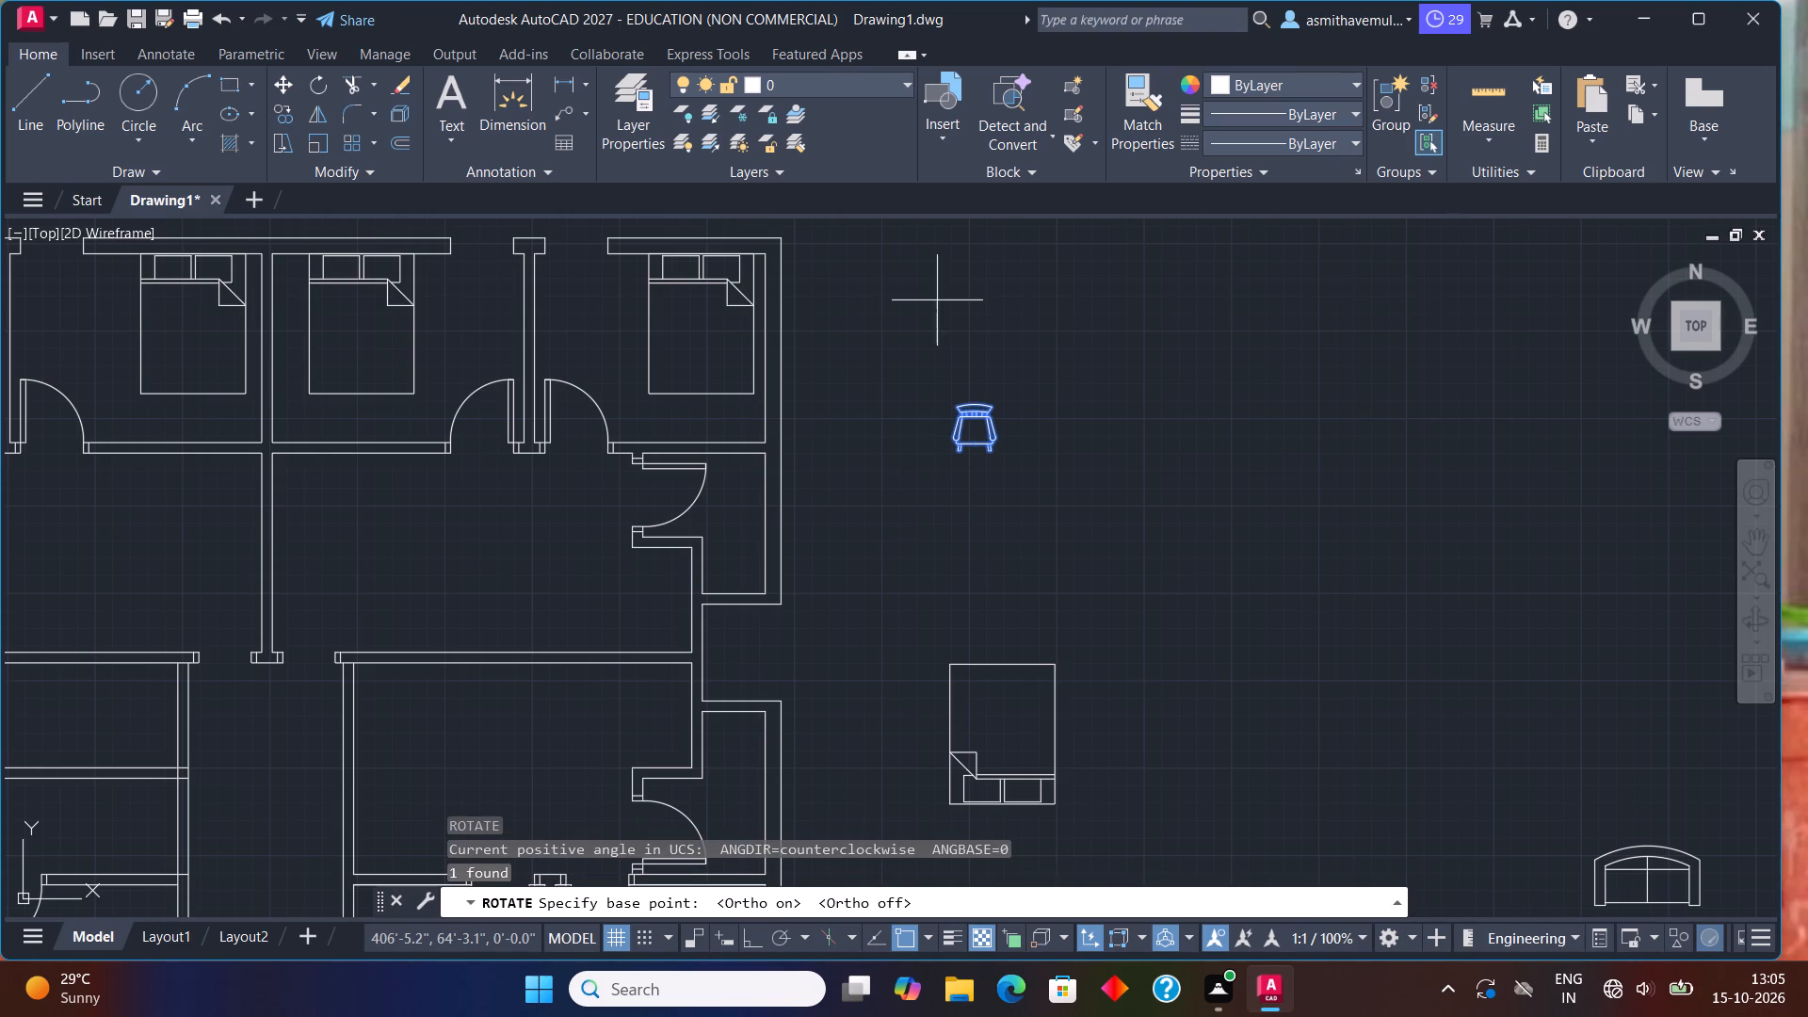
click(975, 406)
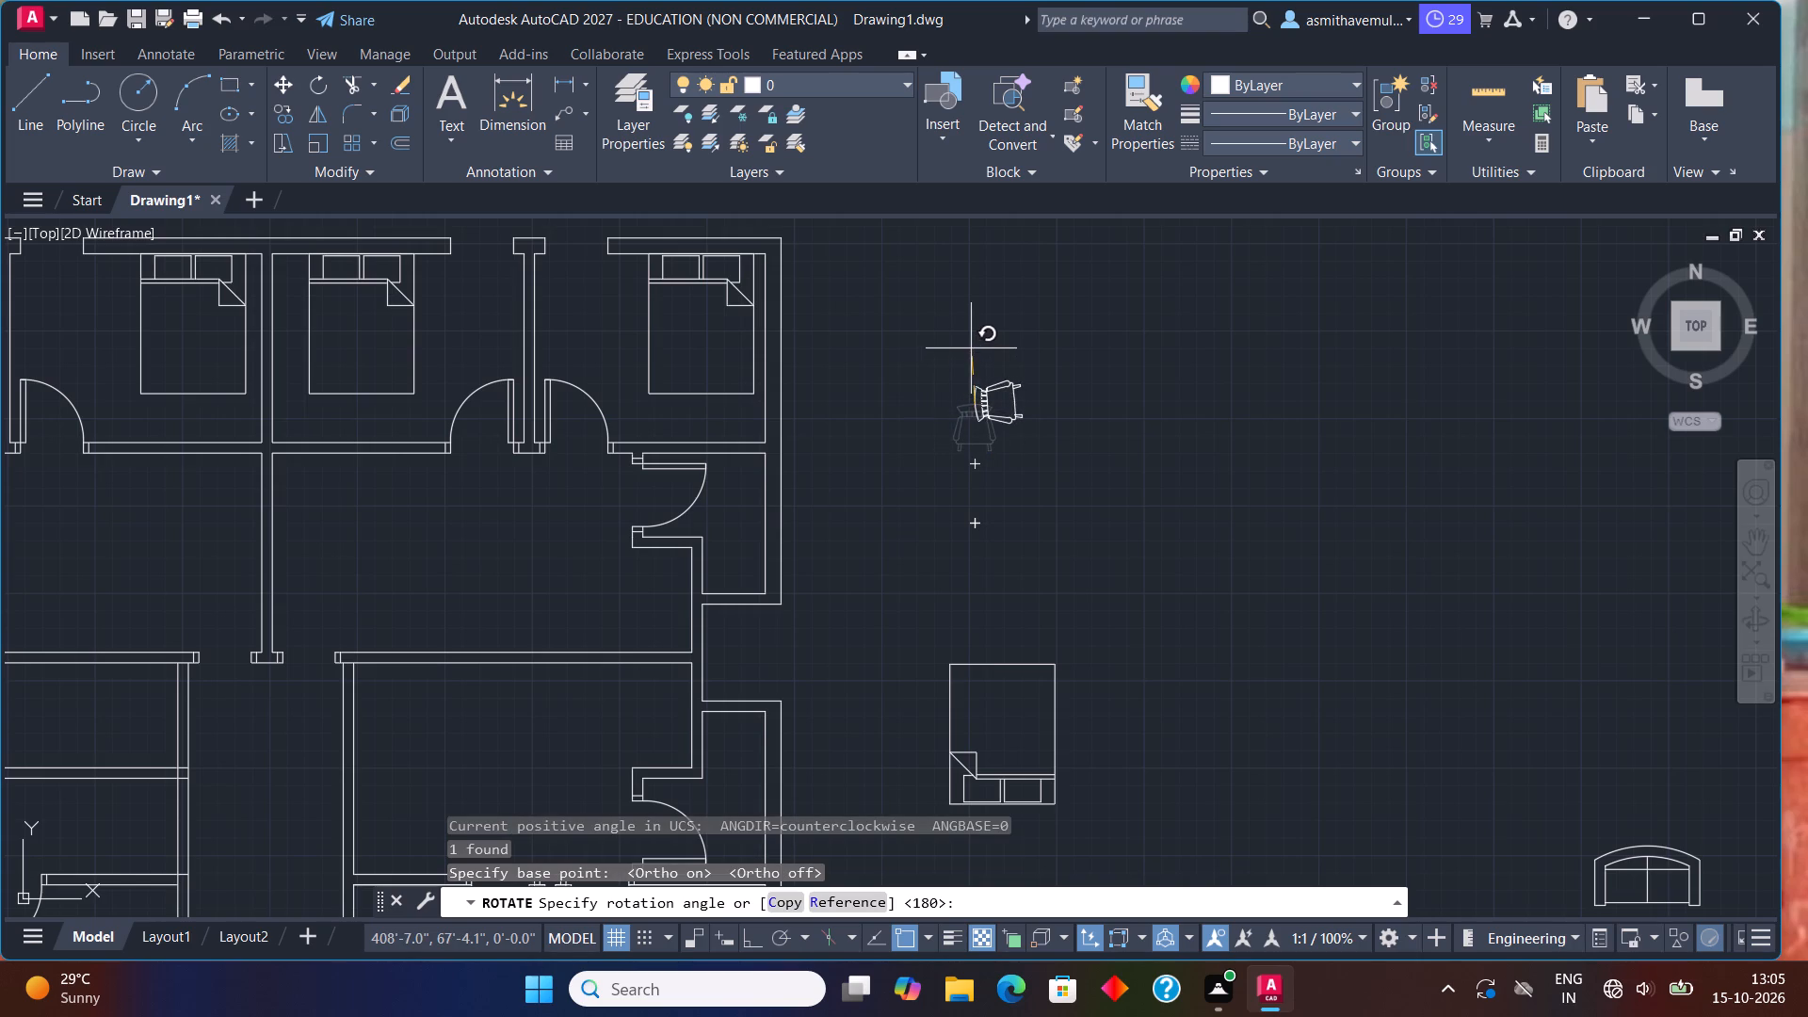
key(F8)
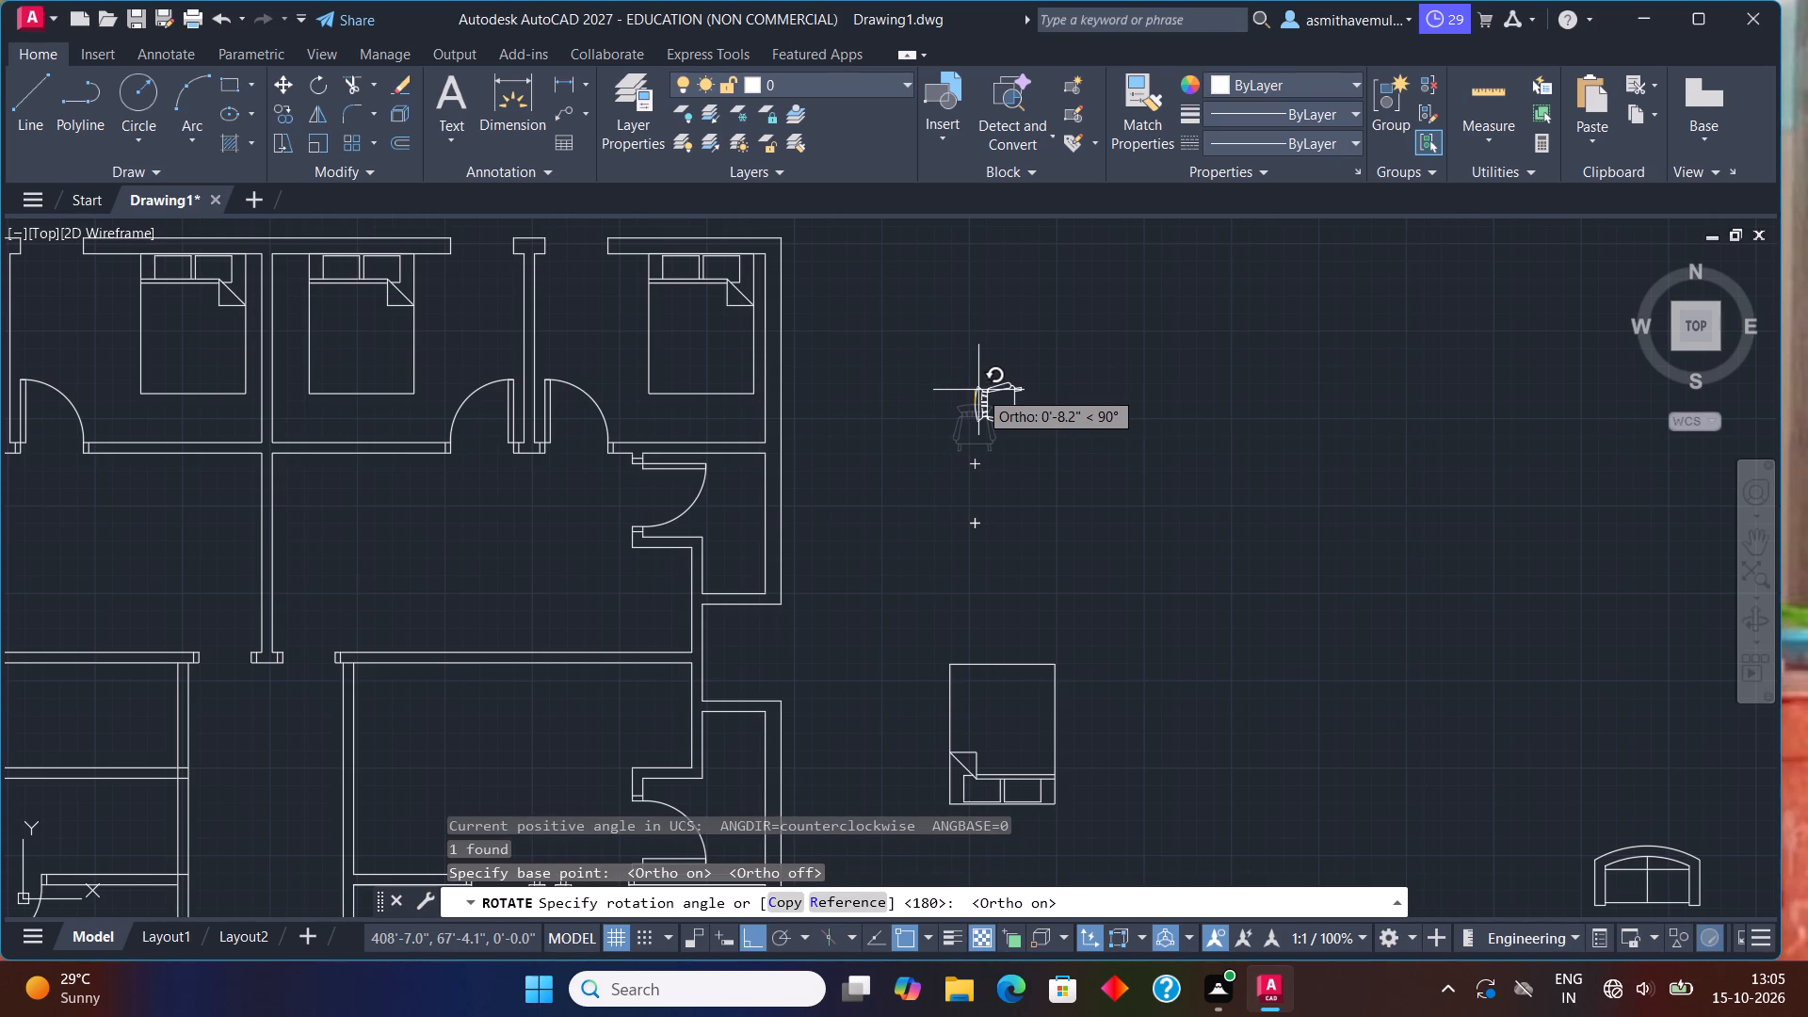
click(978, 390)
Move the rotated chair by its backrest midpoint onto the east face of the western bedroom partition, north of the paired doors.
drag(1020, 378, 955, 458)
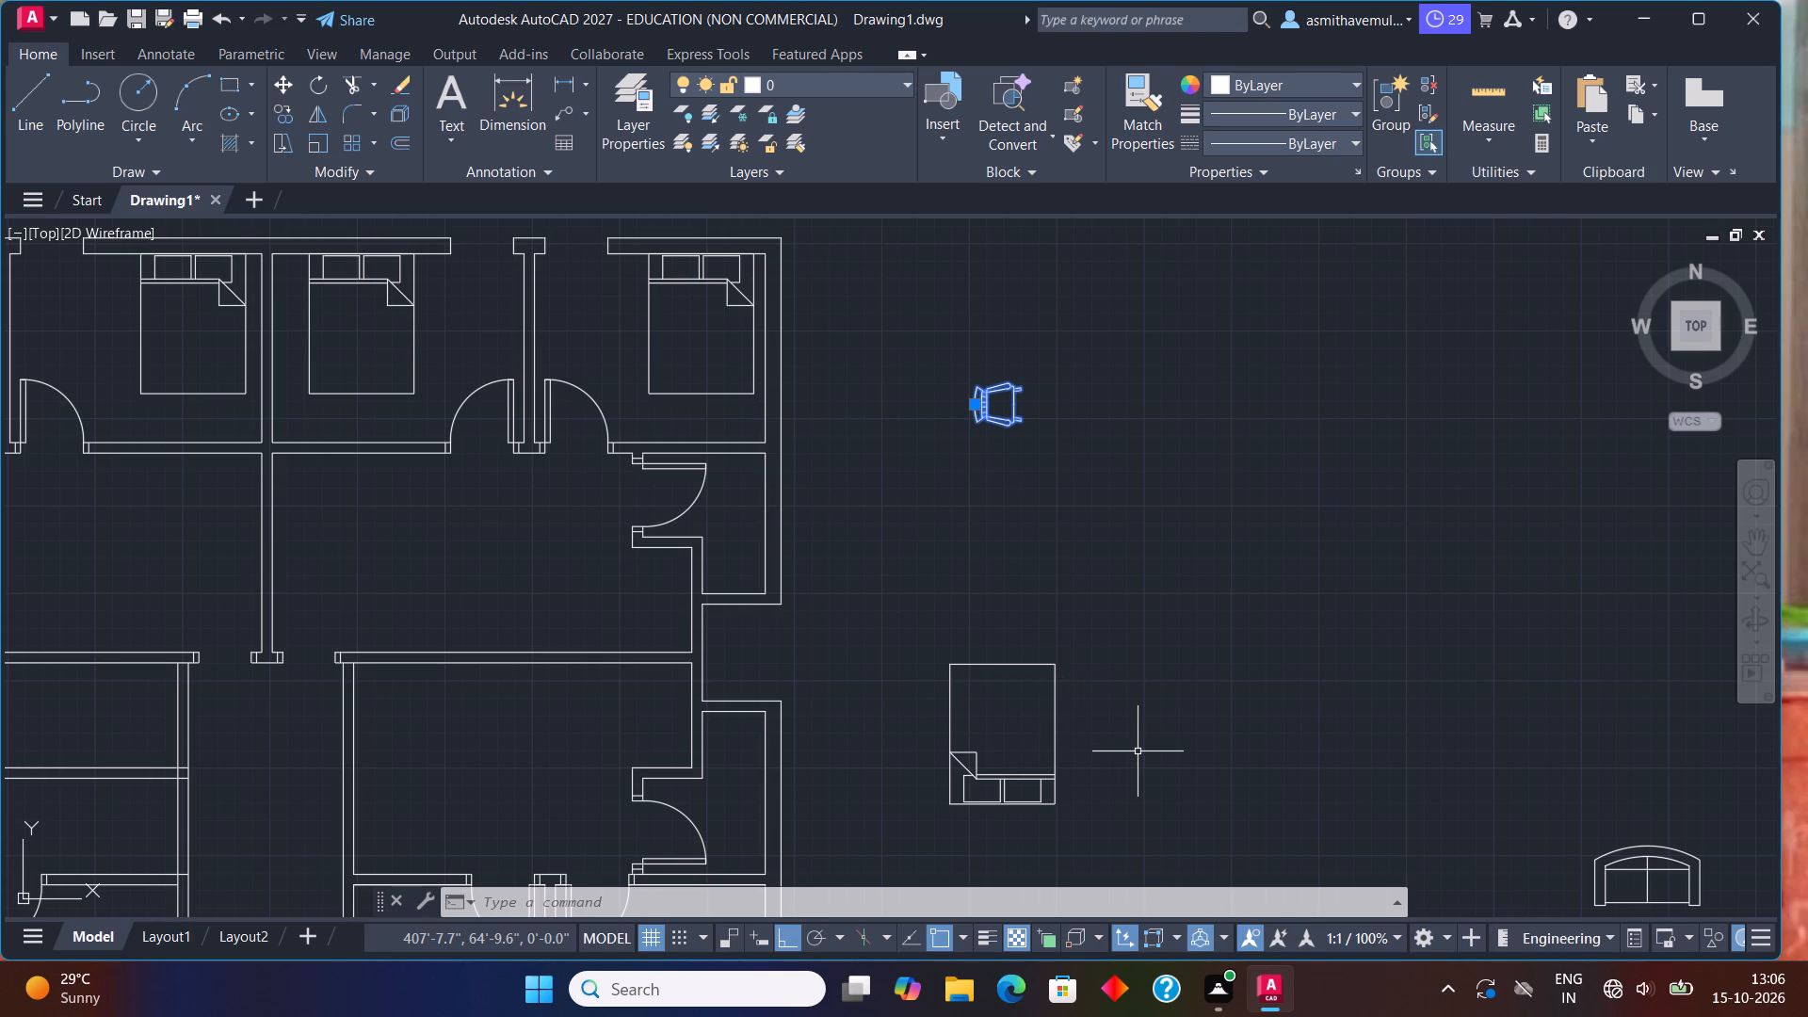
key(m)
key(Return)
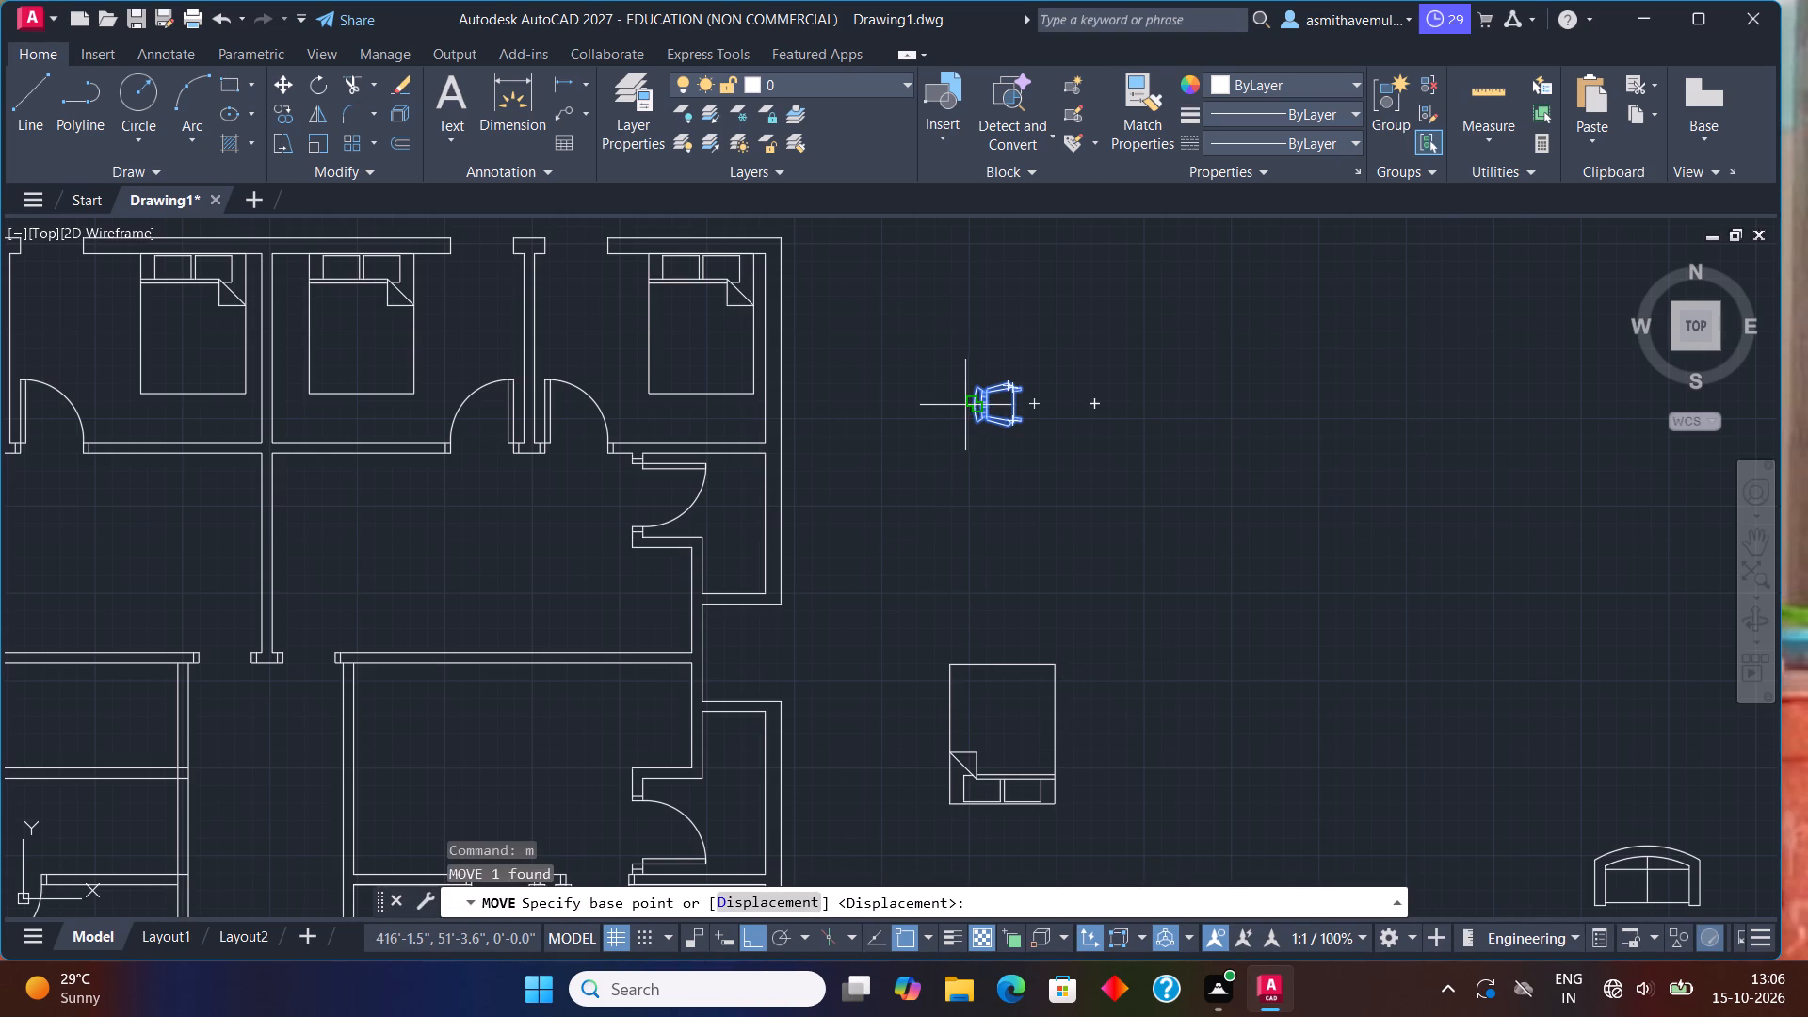
click(972, 407)
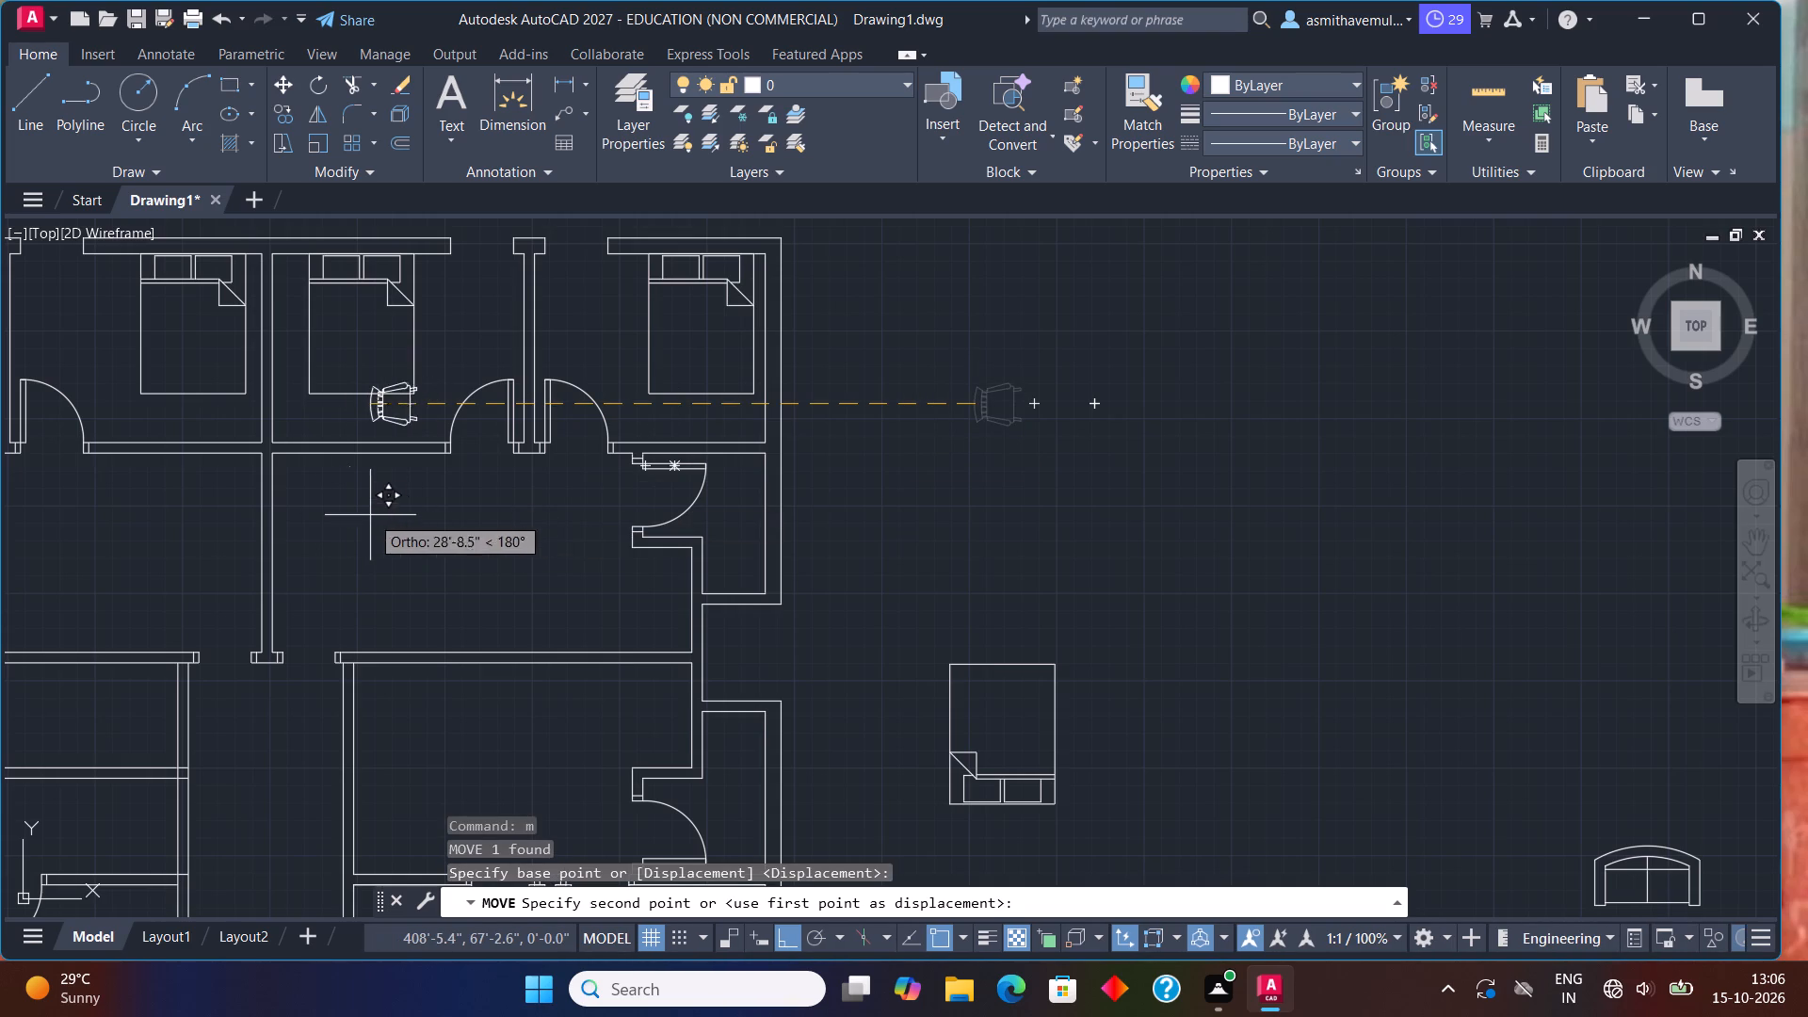
key(F8)
middle_drag(133, 393, 133, 392)
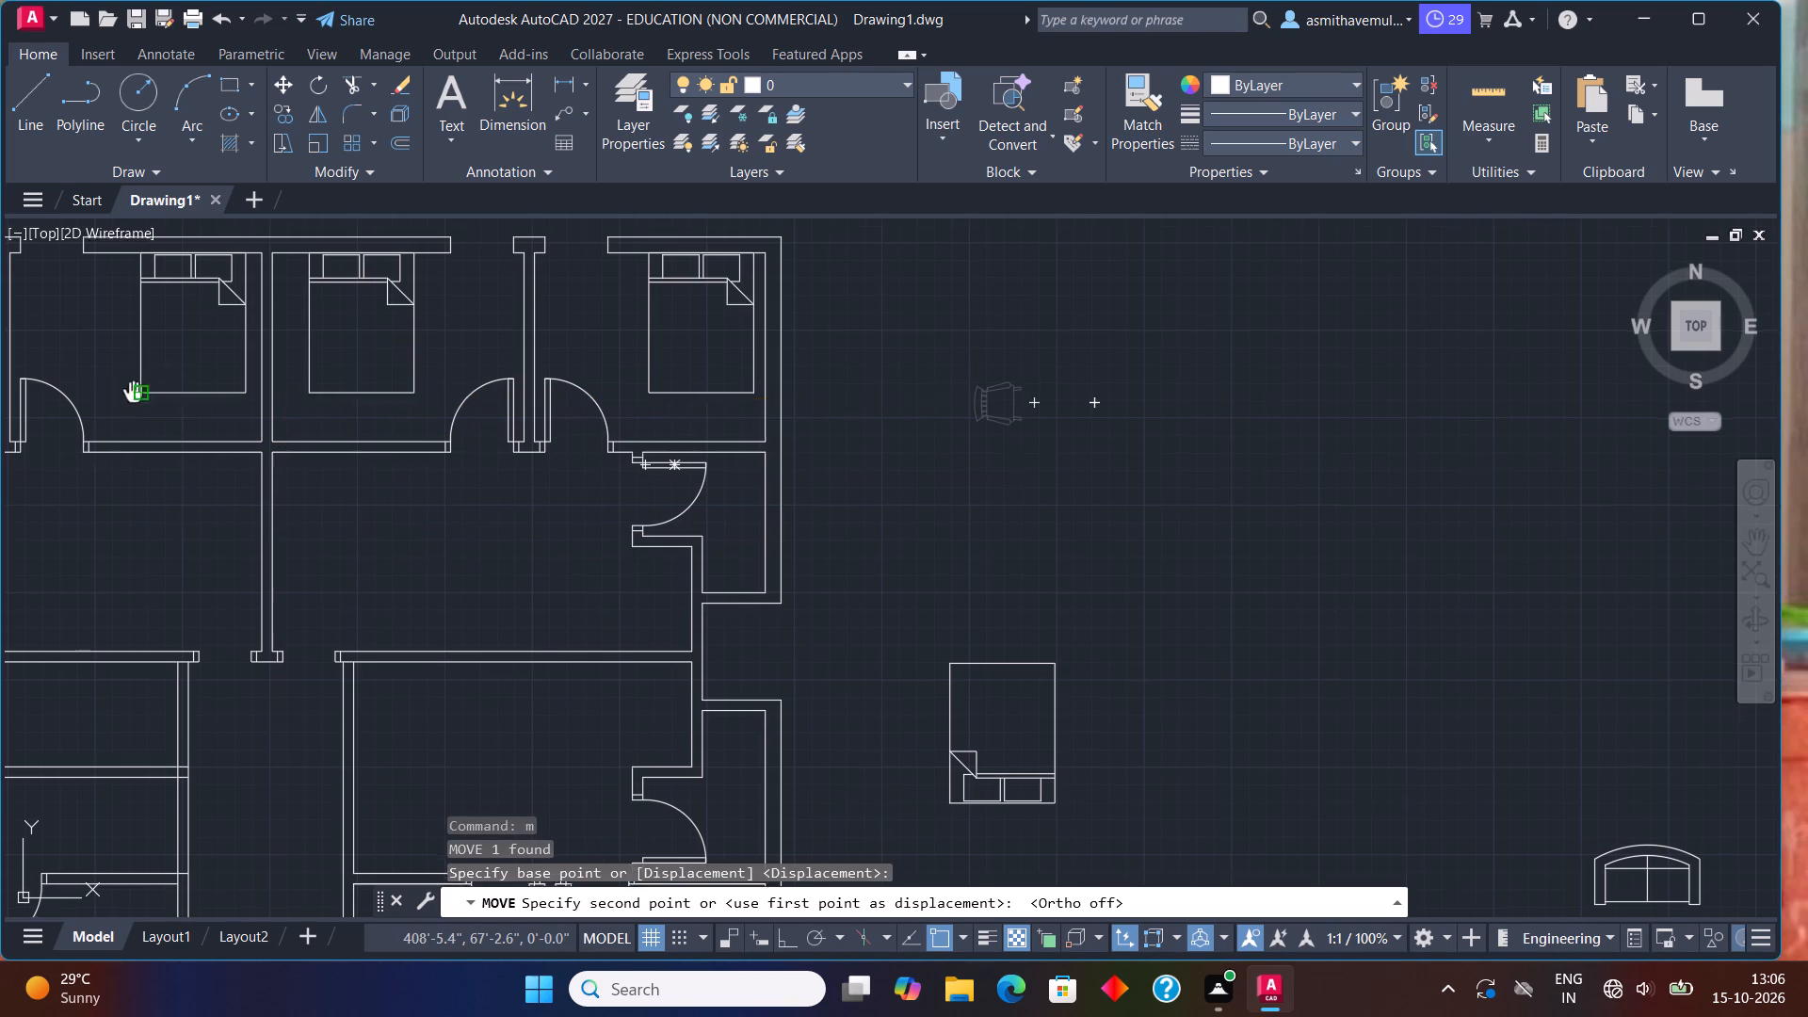
middle_drag(133, 392, 549, 448)
scroll(682, 385, up, 1)
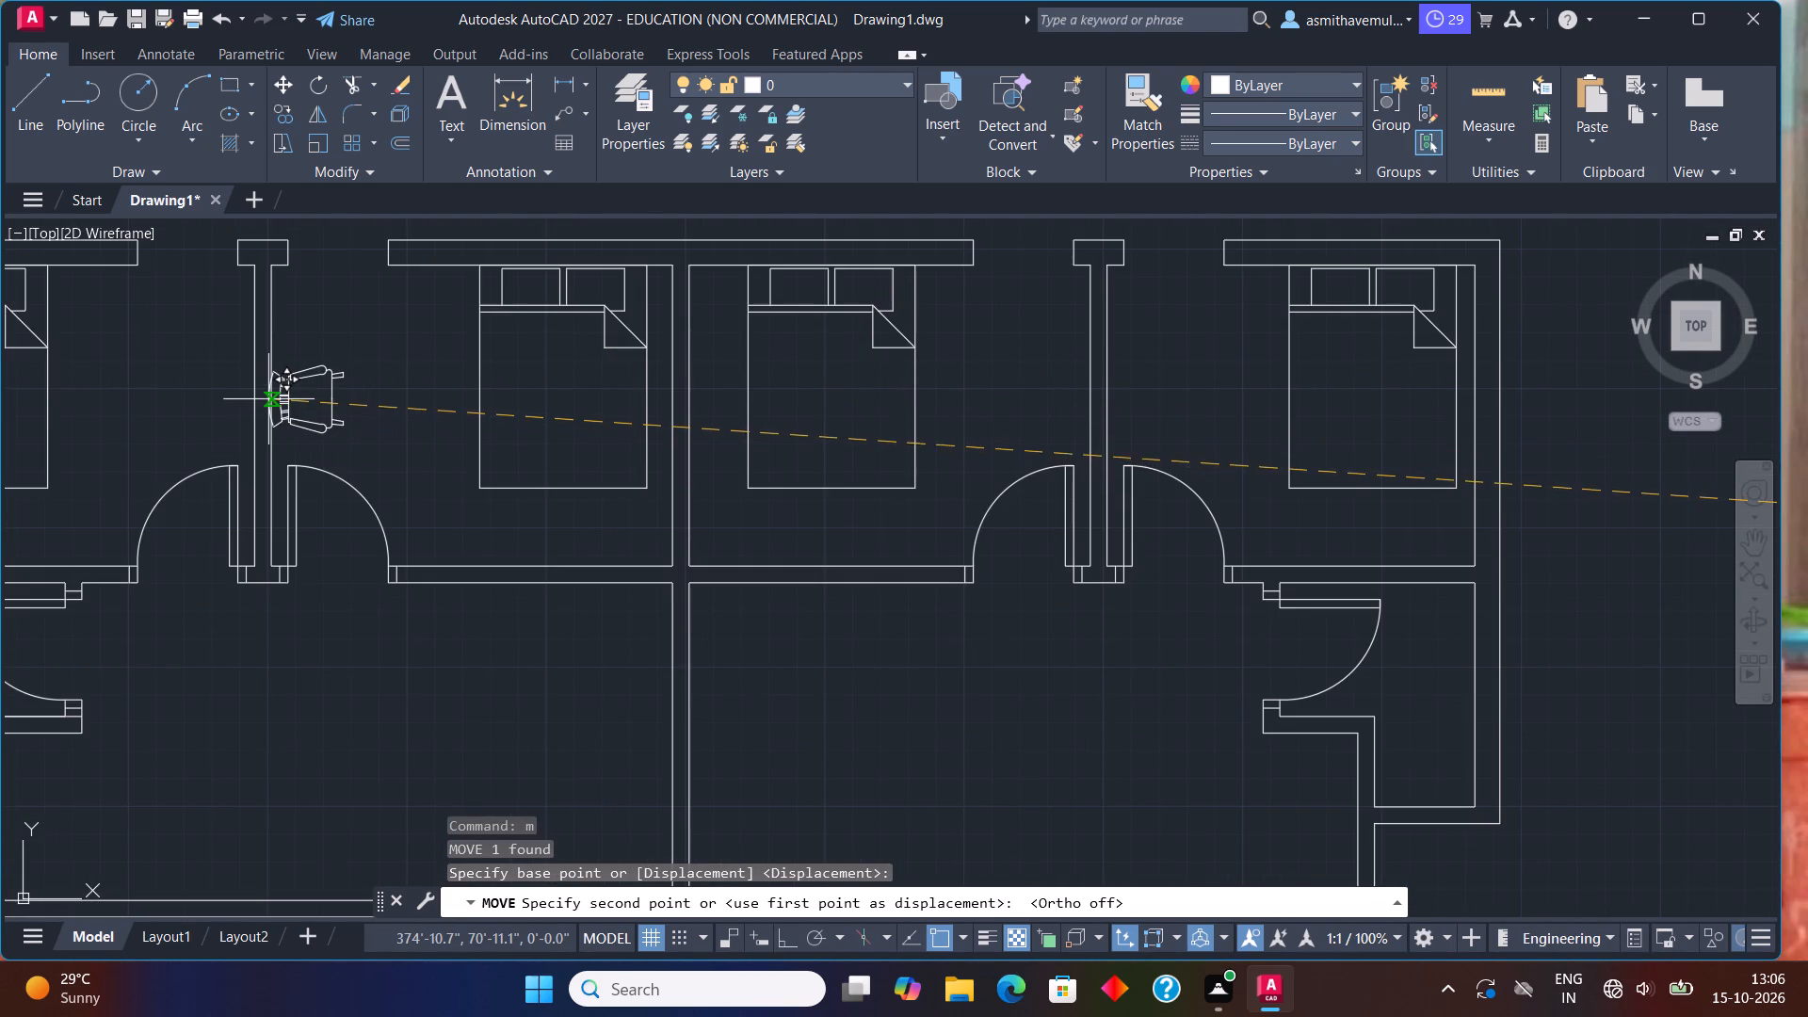
scroll(268, 398, up, 1)
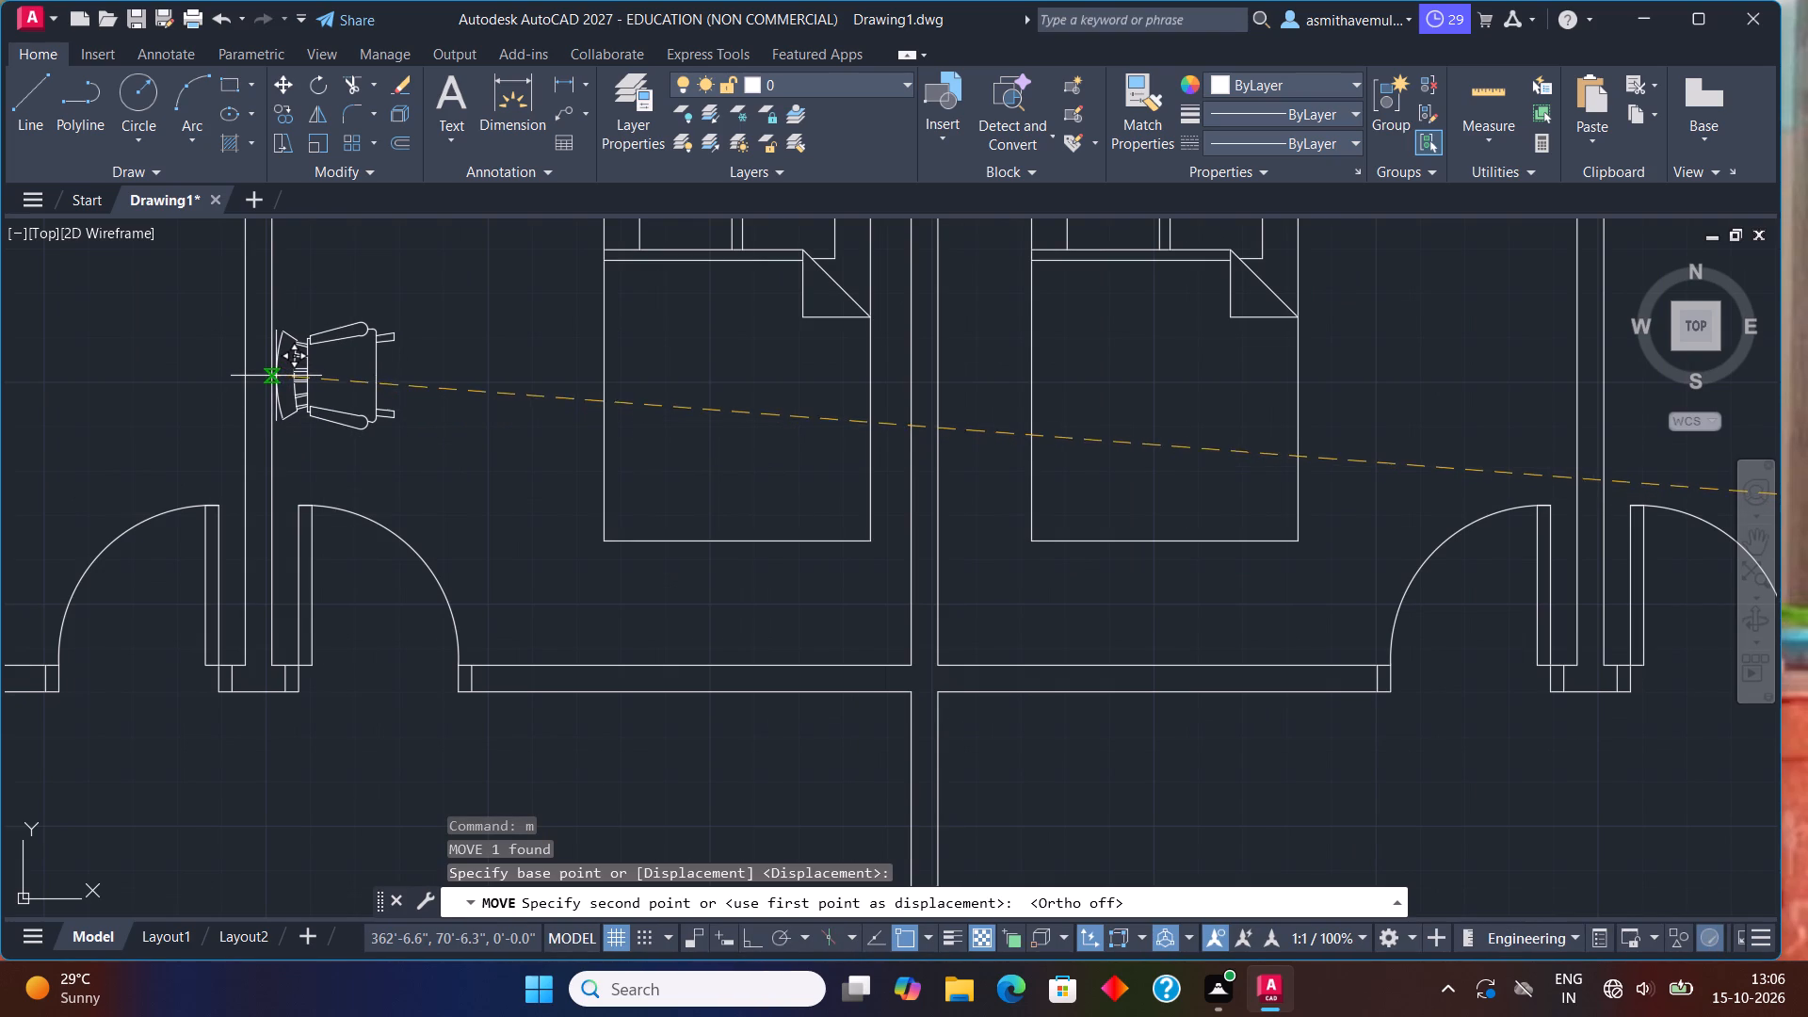
click(272, 347)
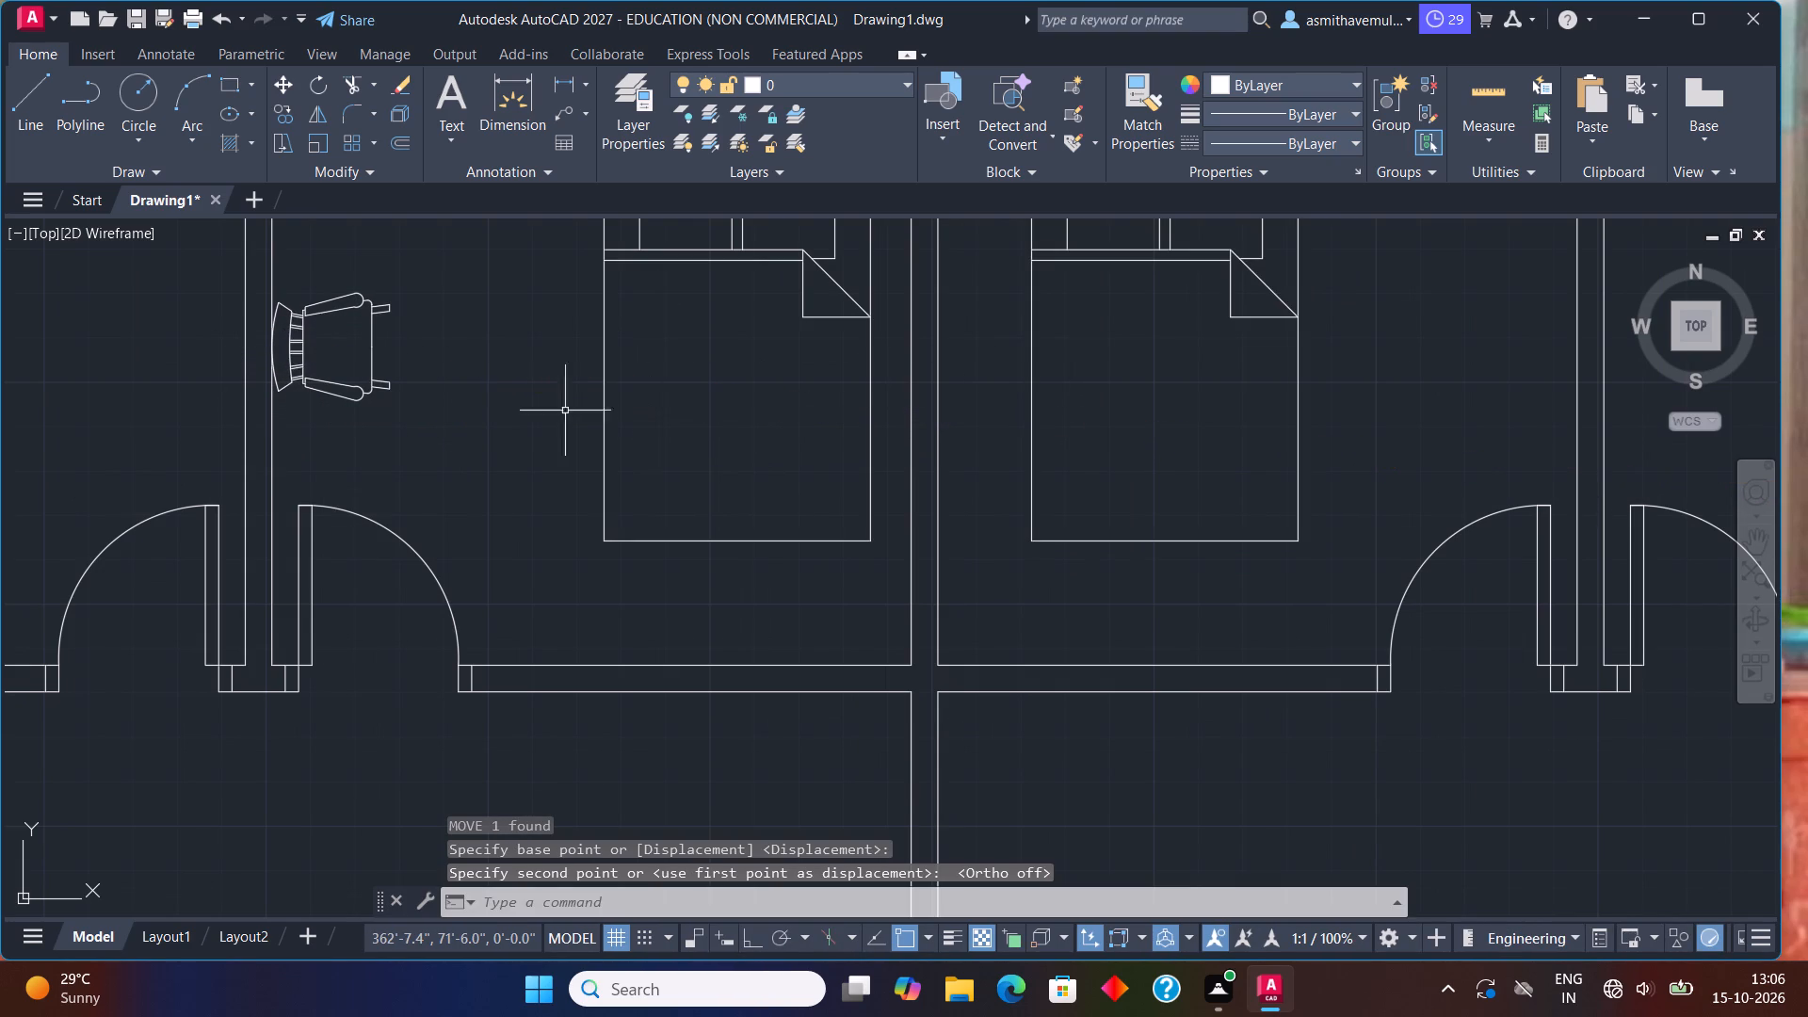
Copy the chair by its backrest midpoint onto the east face of the eastern bedroom partition, north of the doors.
click(347, 393)
click(338, 380)
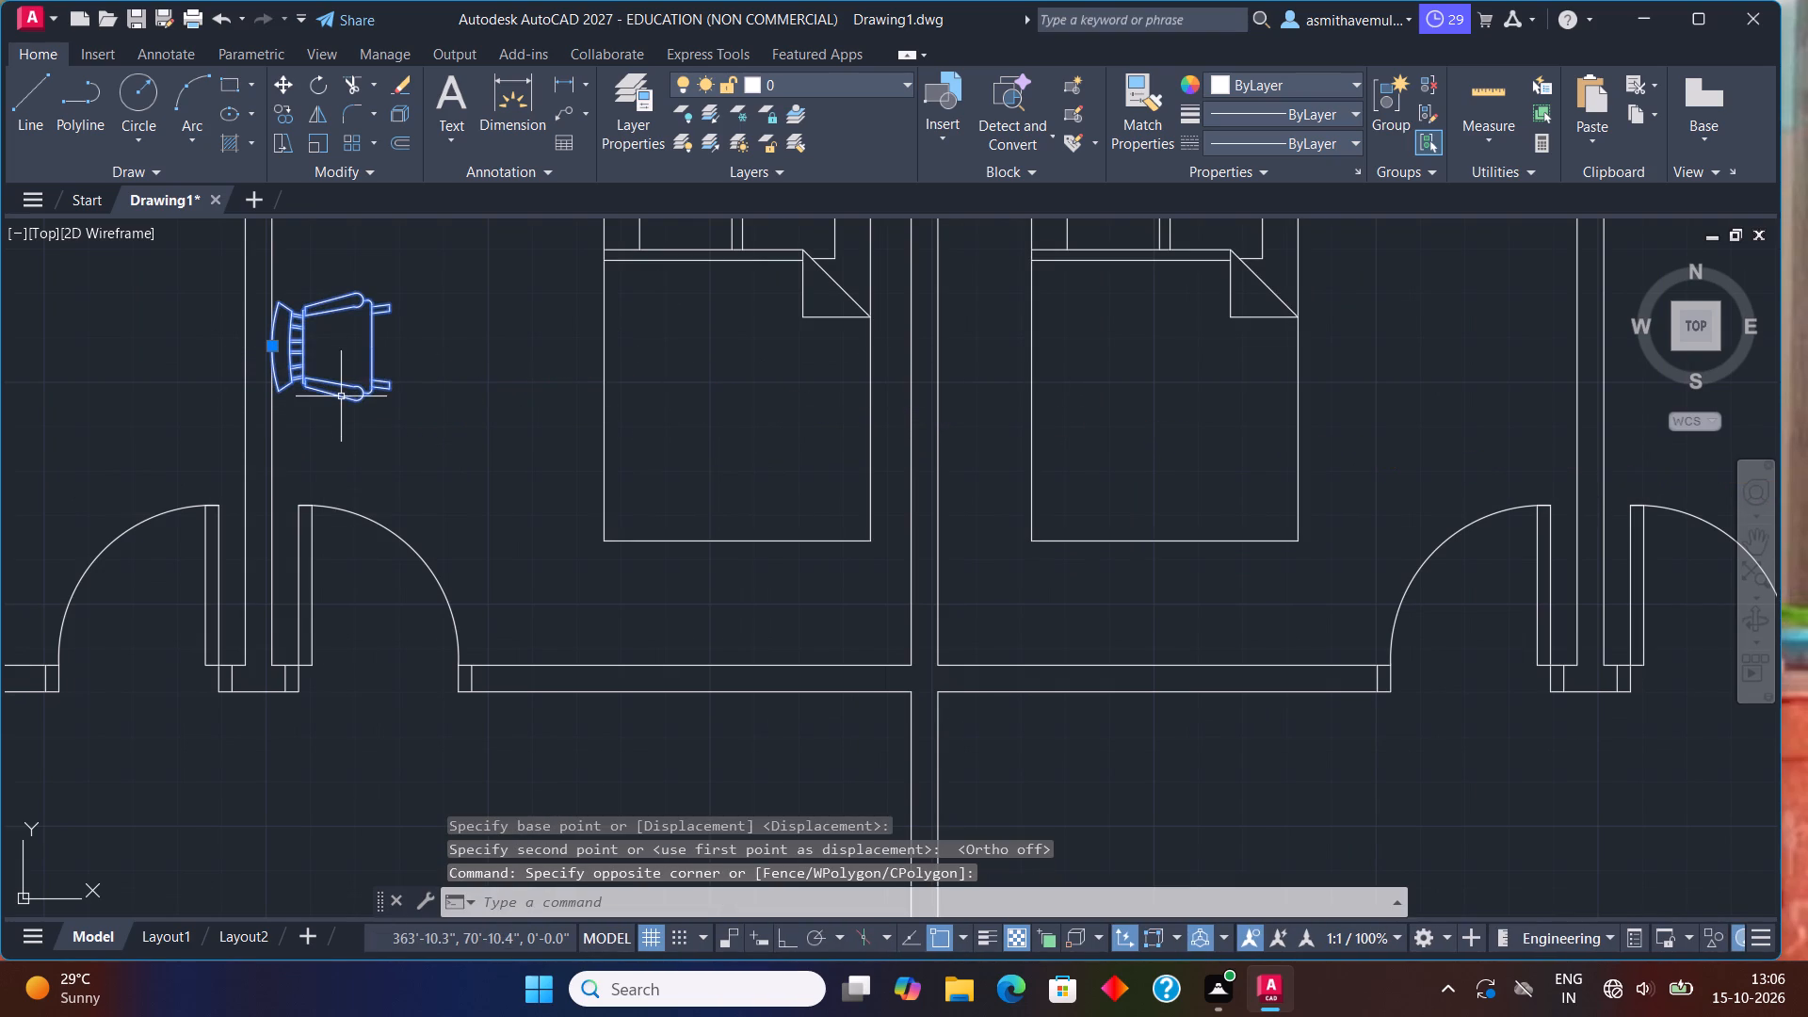
text(cc)
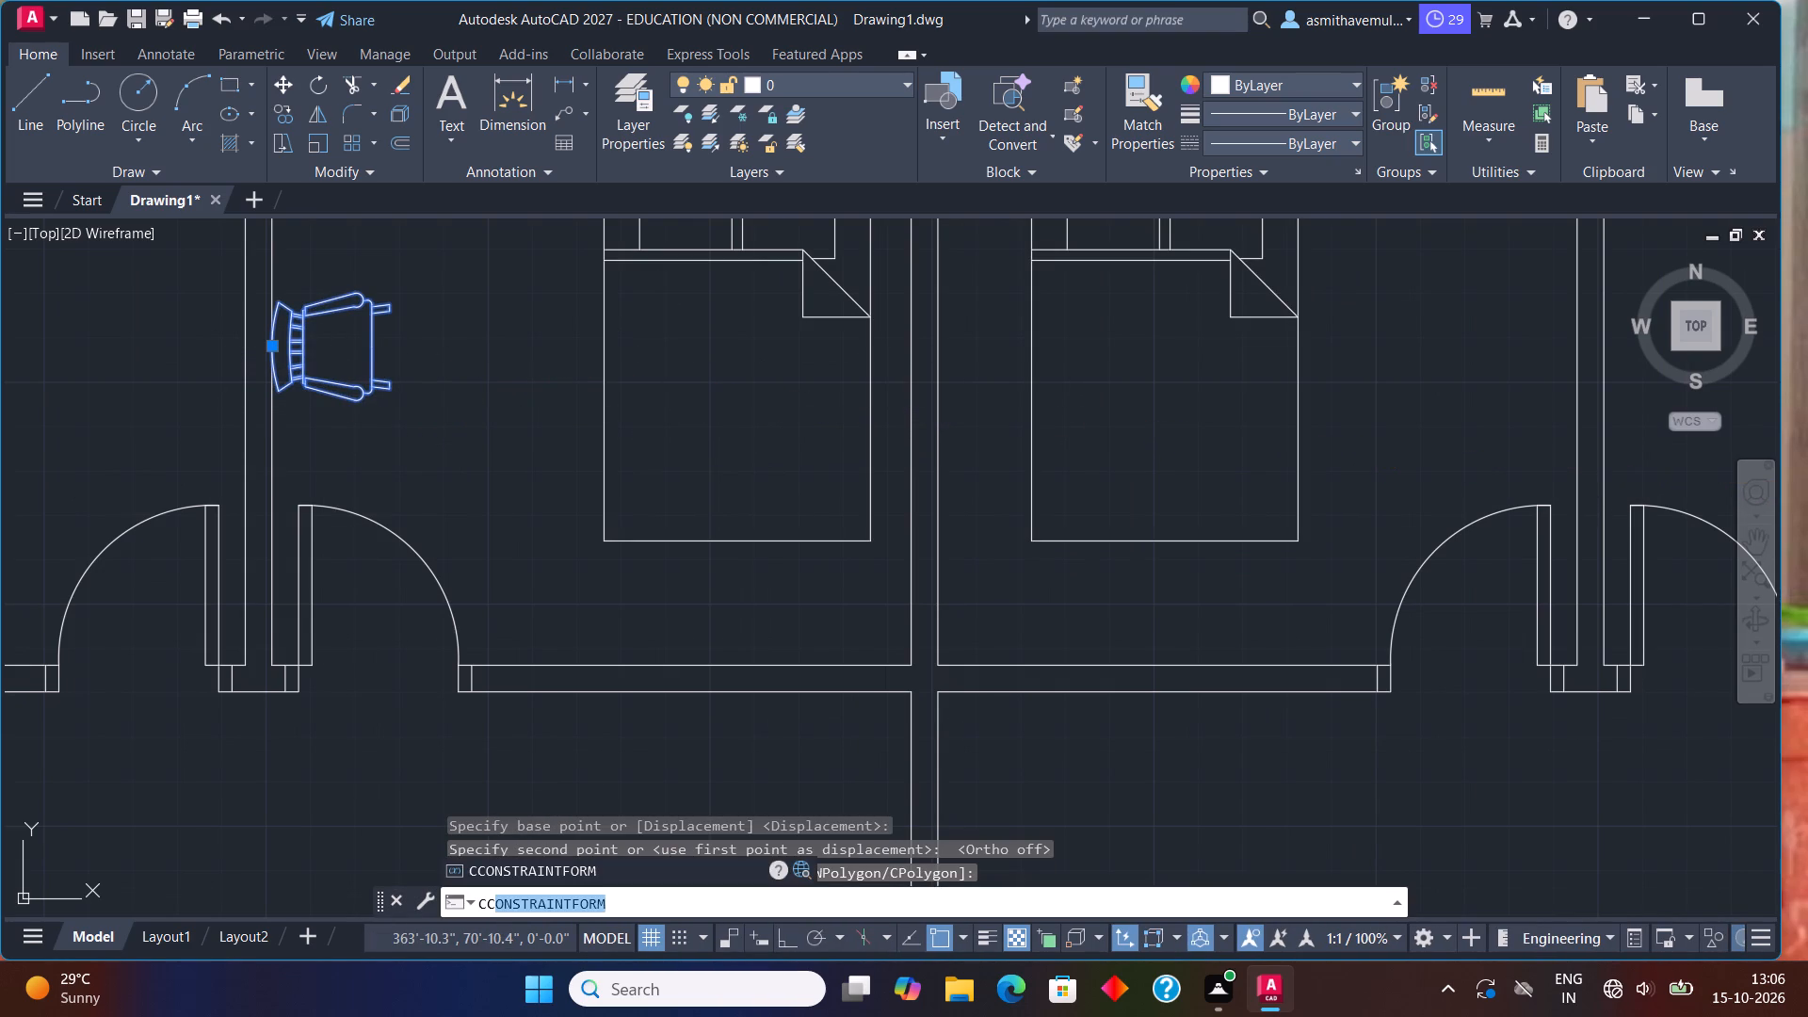
key(BackSpace)
key(BackSpace)
text(opy)
key(Return)
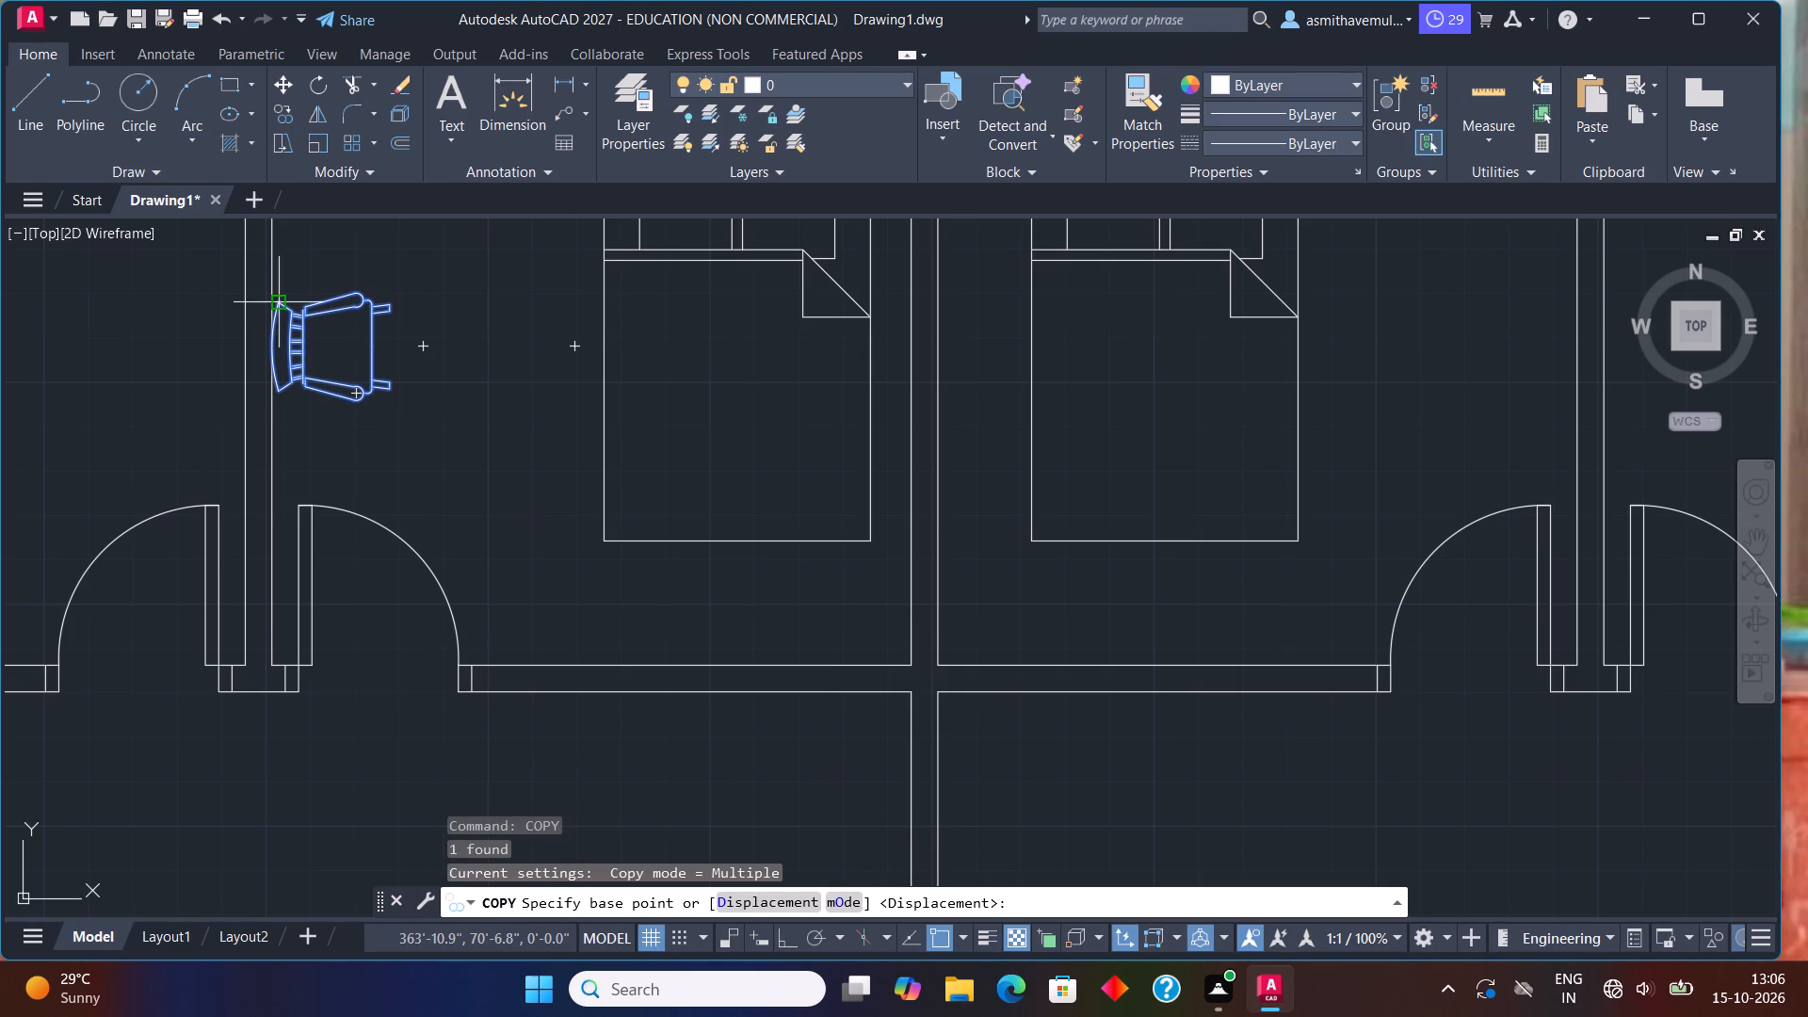
drag(269, 346, 286, 344)
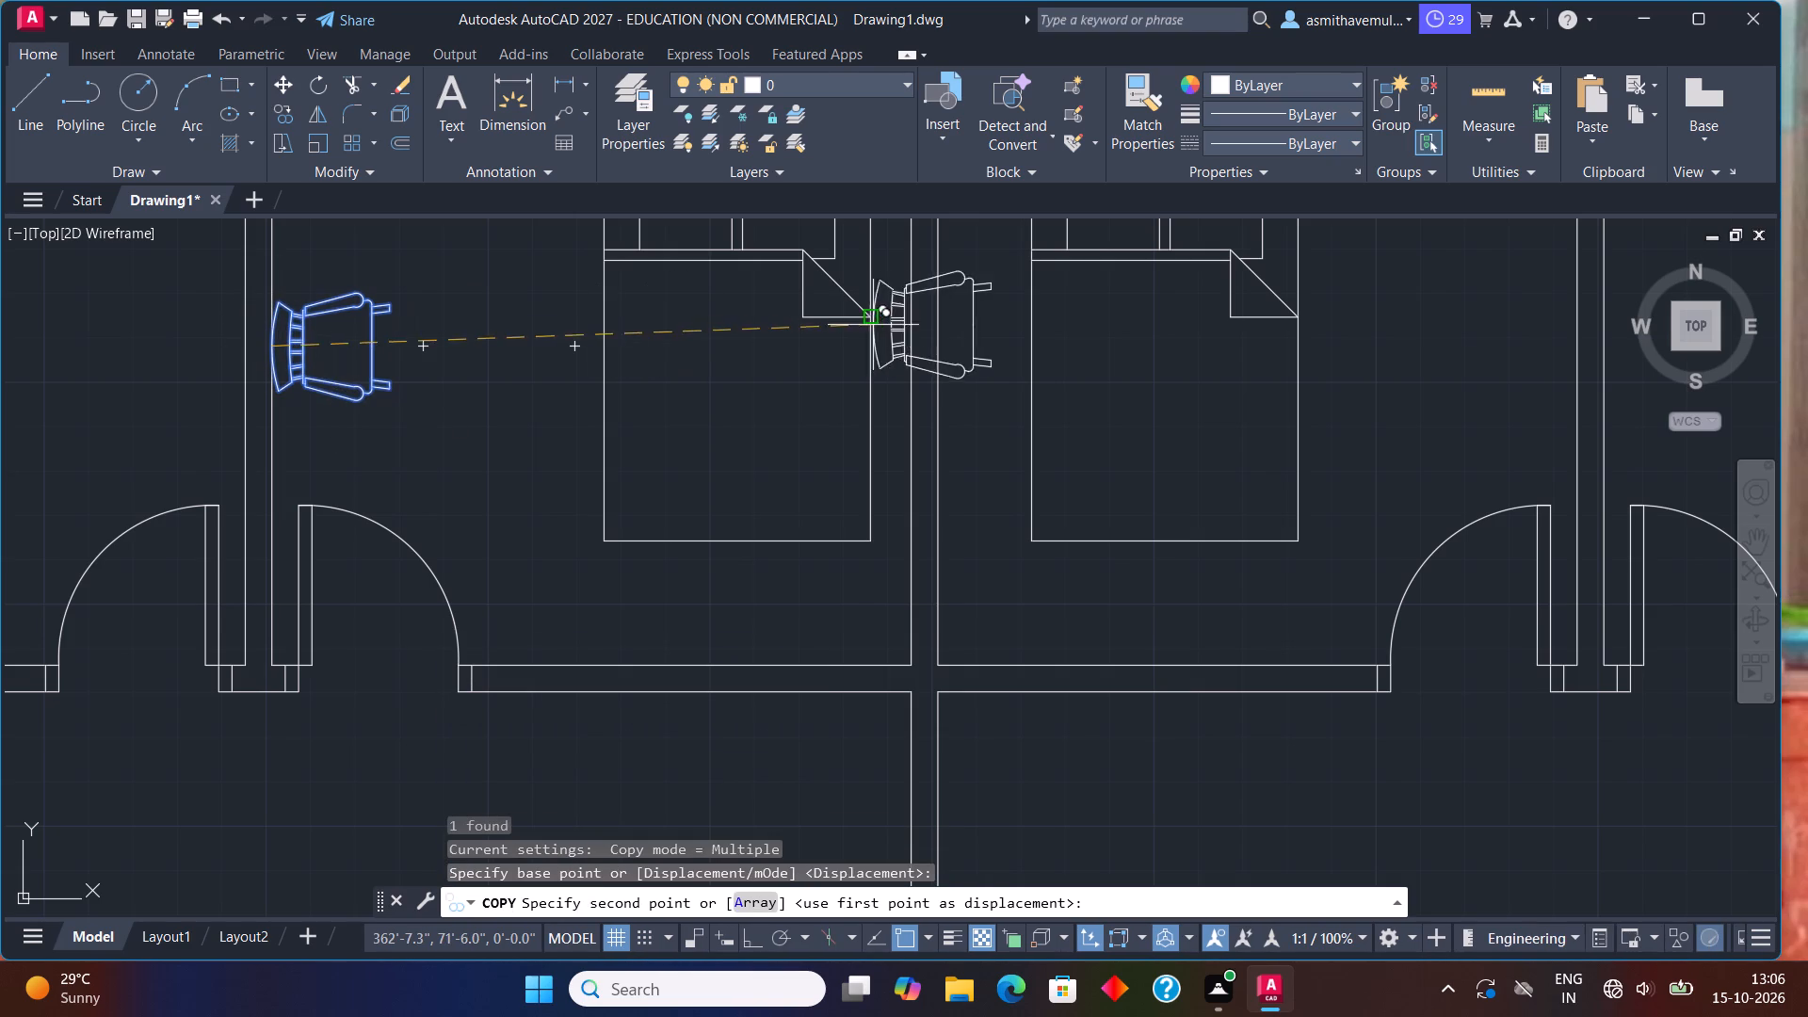
middle_drag(1602, 480, 703, 511)
scroll(702, 511, down, 1)
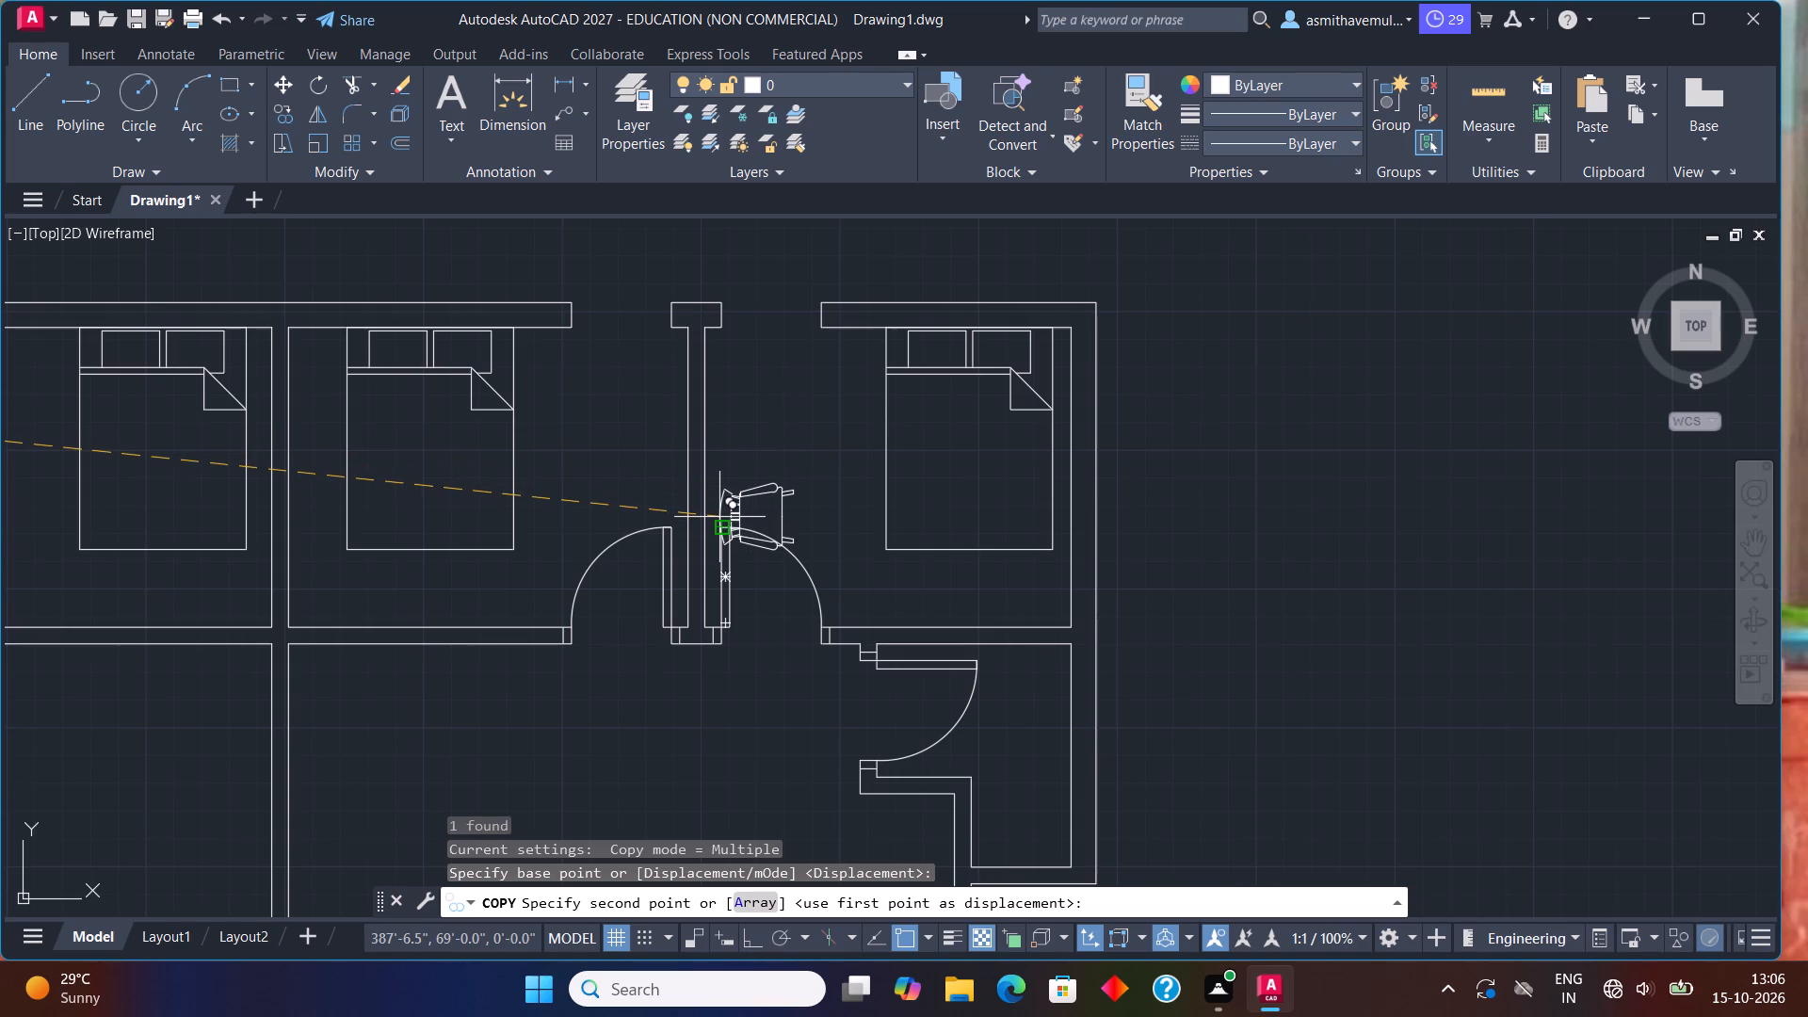
scroll(693, 436, up, 2)
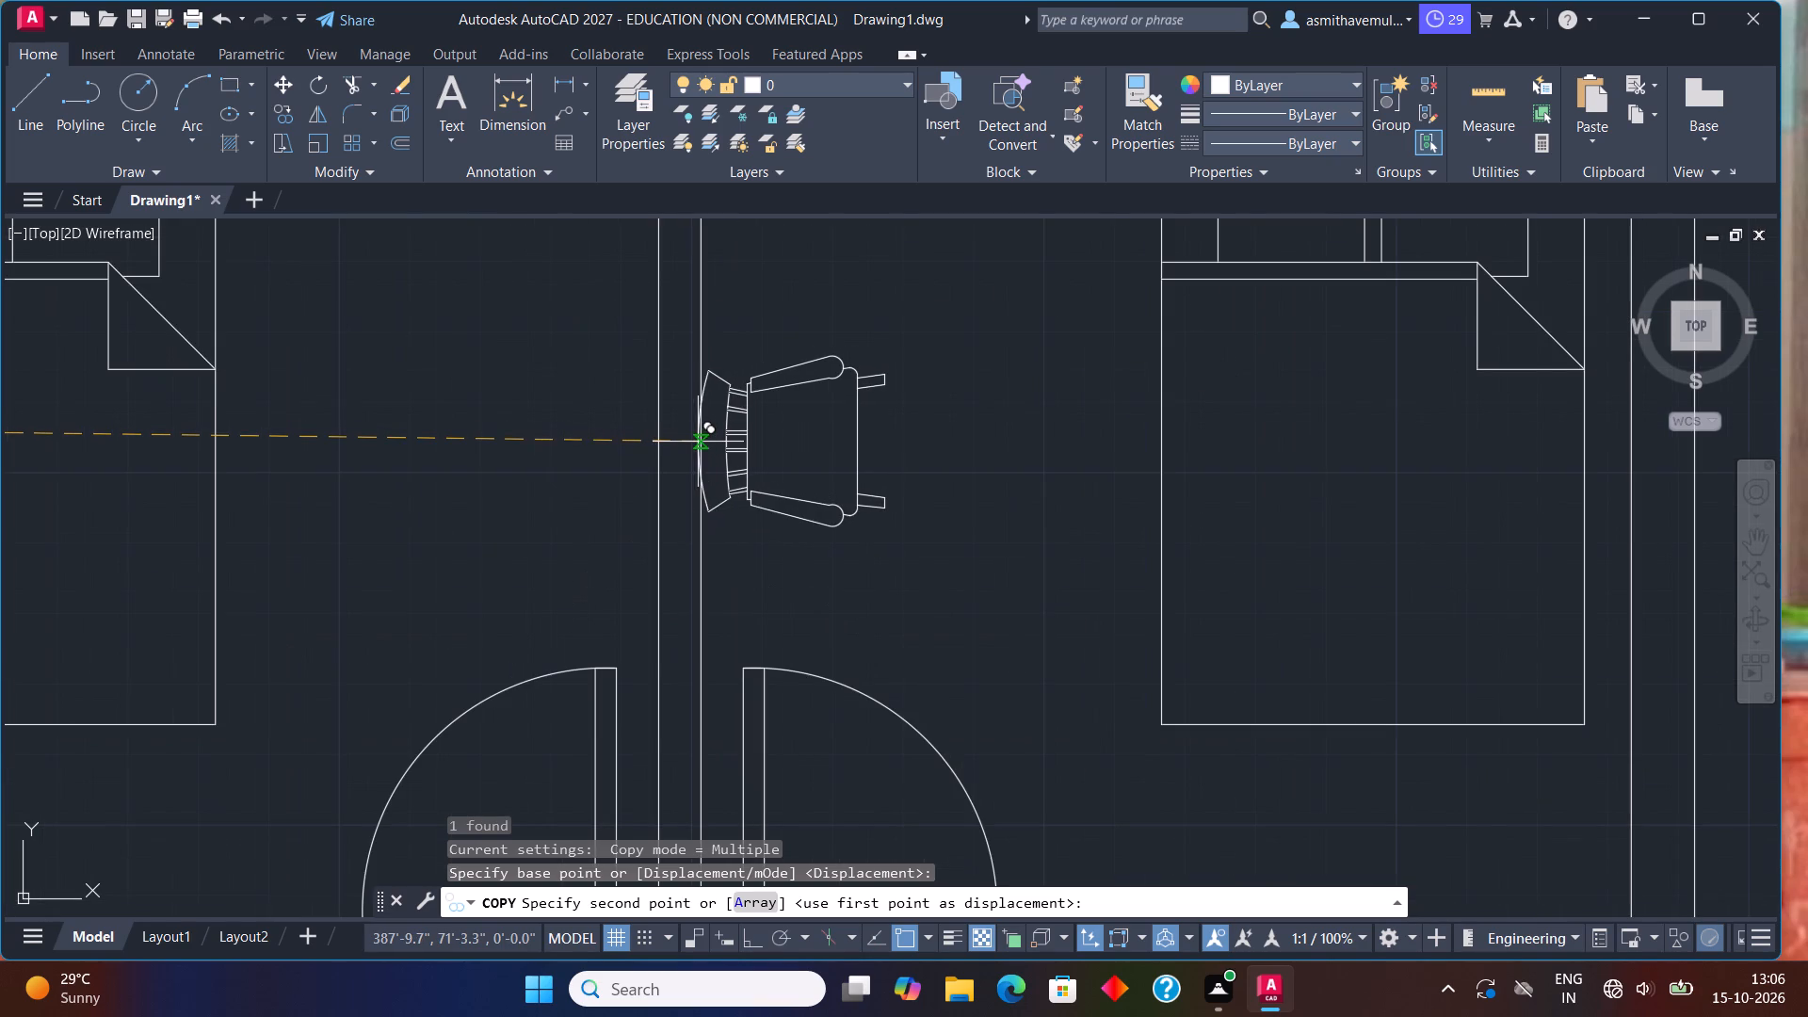
click(702, 442)
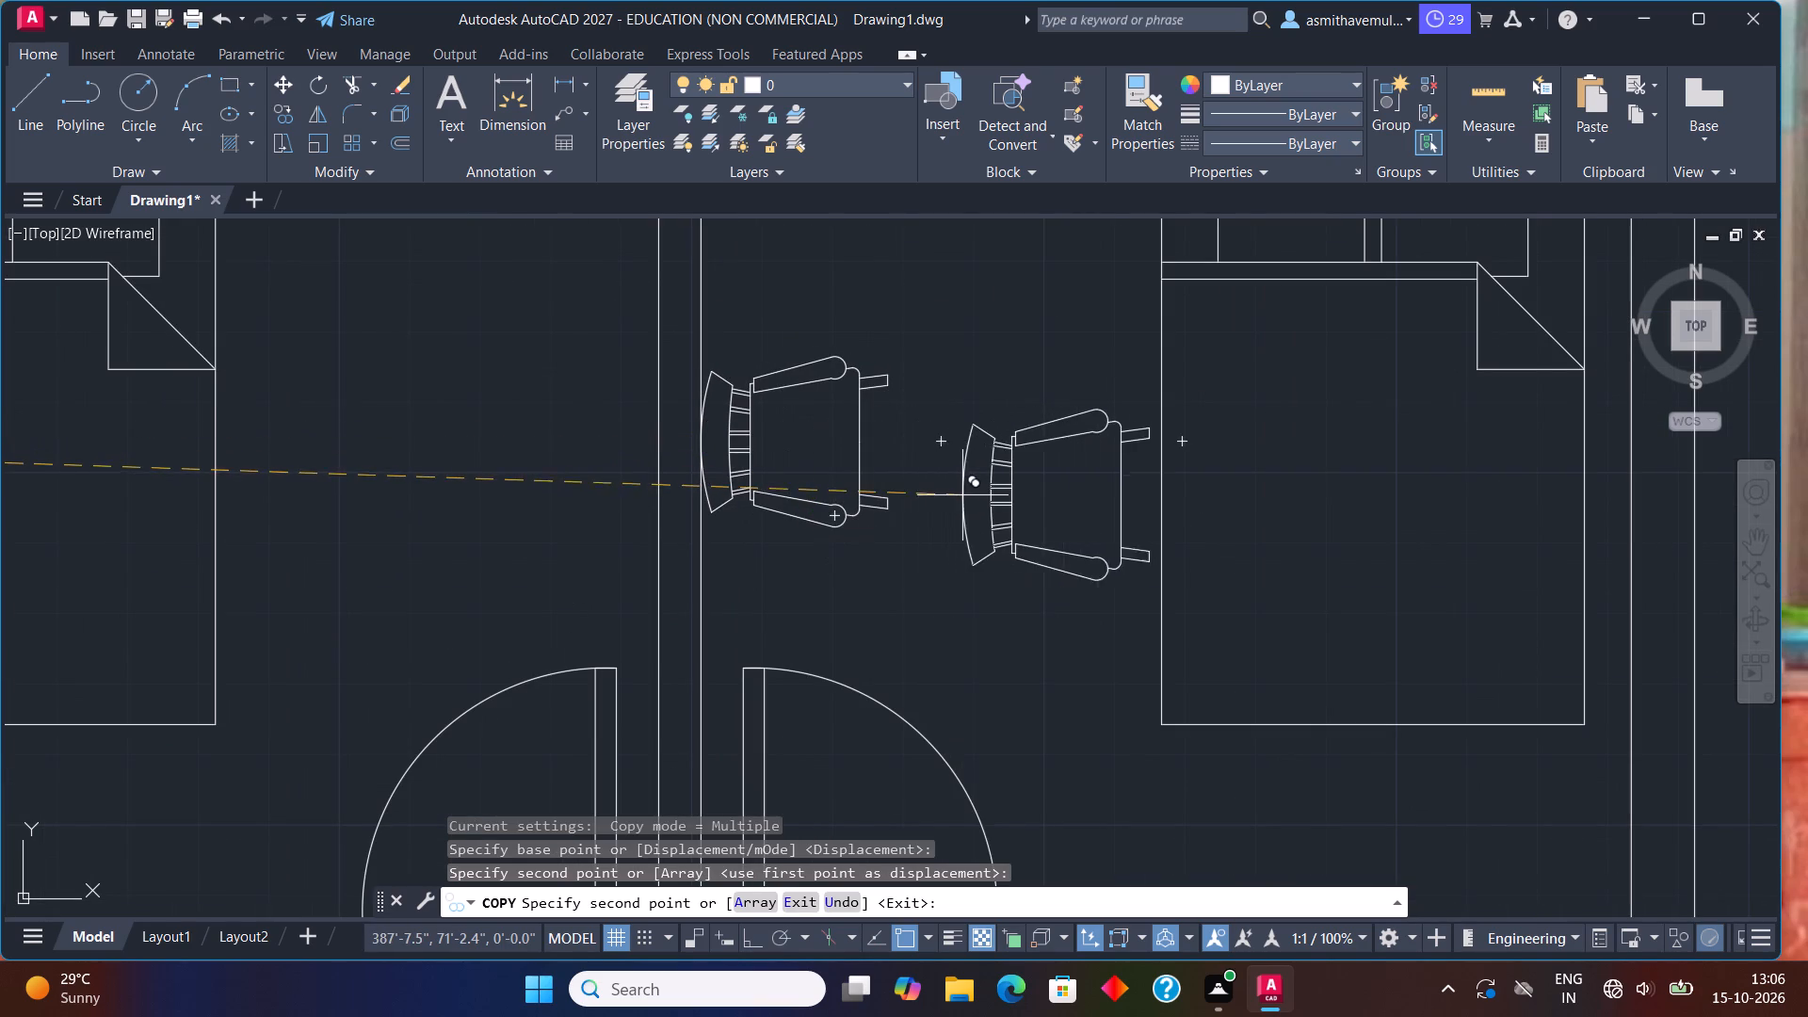
key(Escape)
Copy the chair at the eastern partition to the empty area just east of the floor plan.
scroll(1074, 494, down, 3)
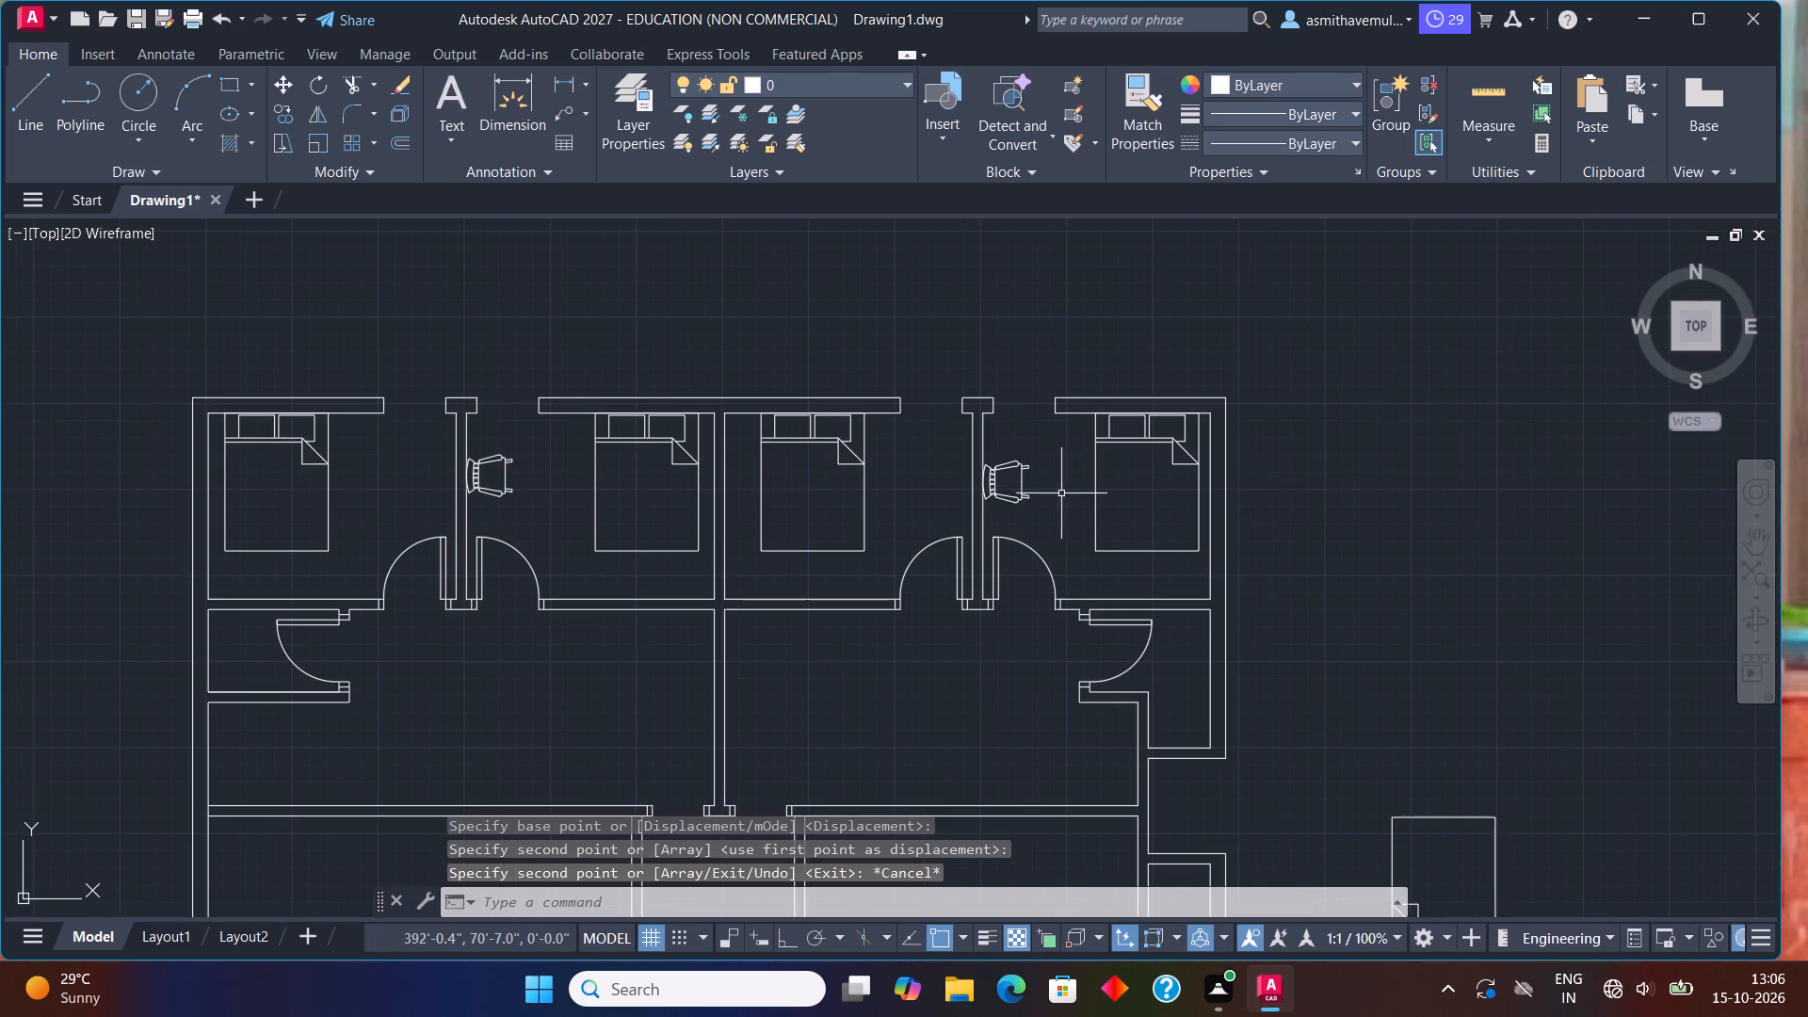
click(1009, 465)
text(copy)
key(Return)
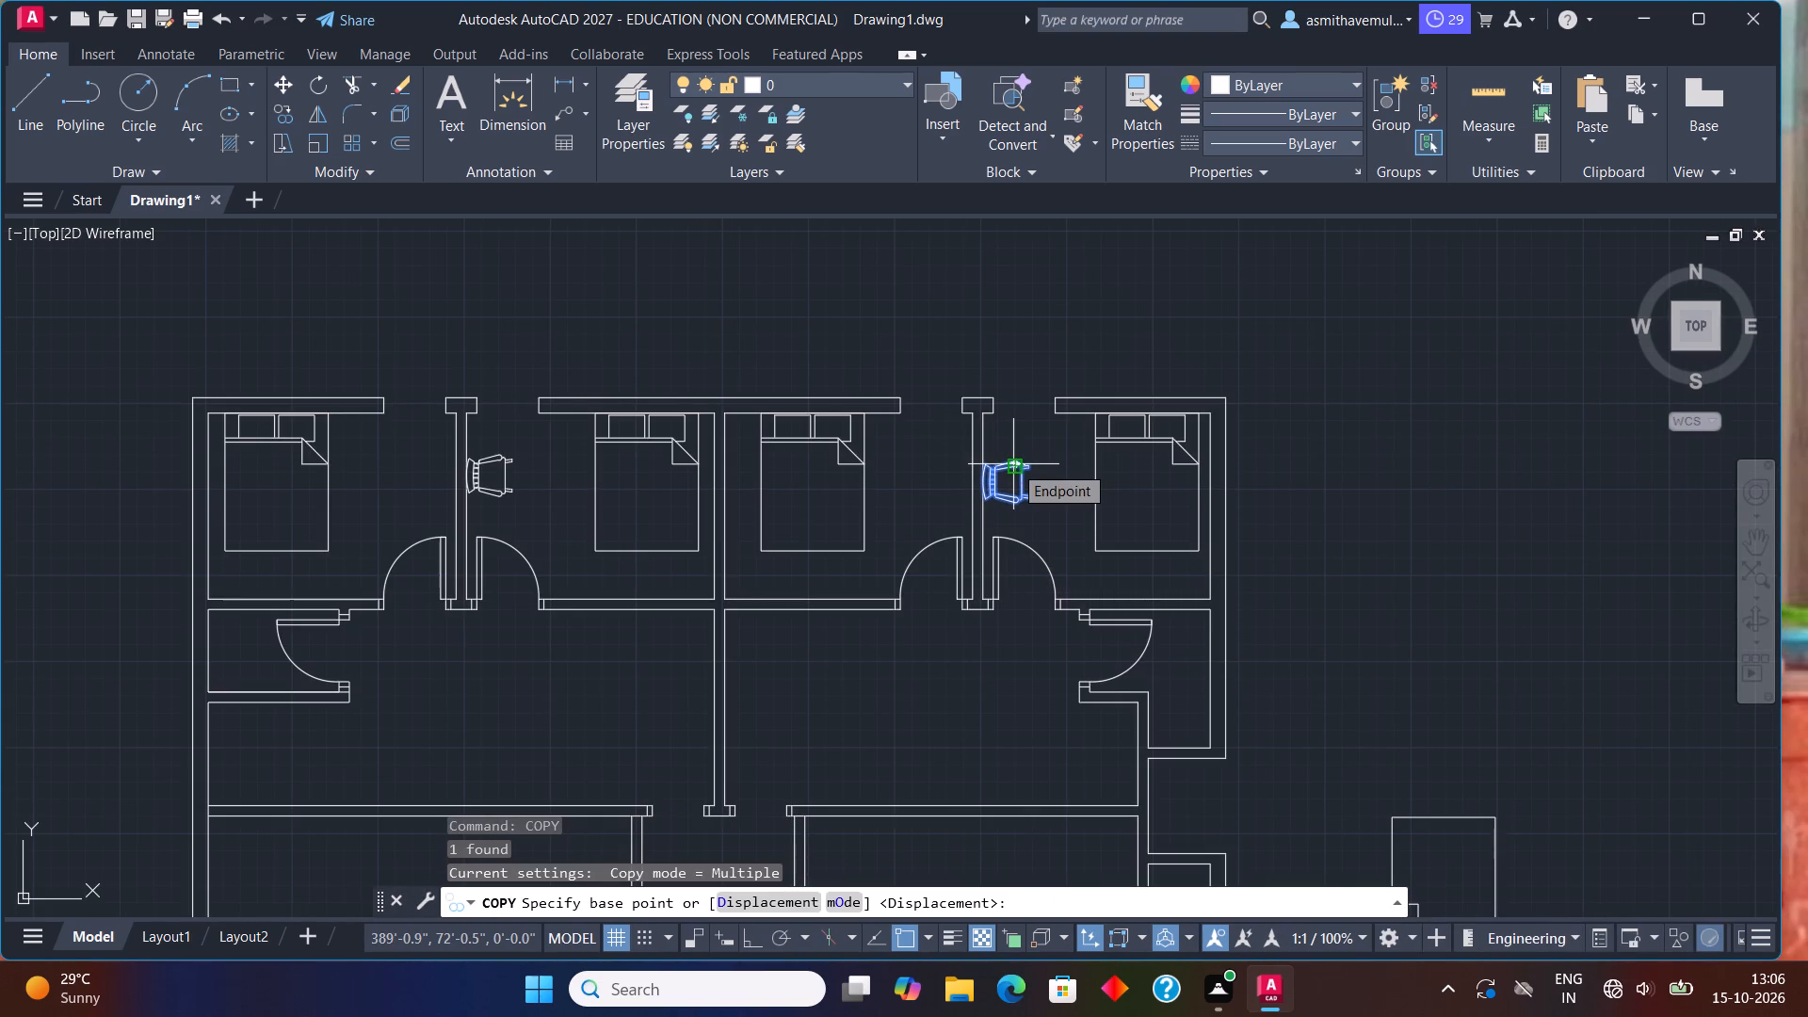
click(1013, 463)
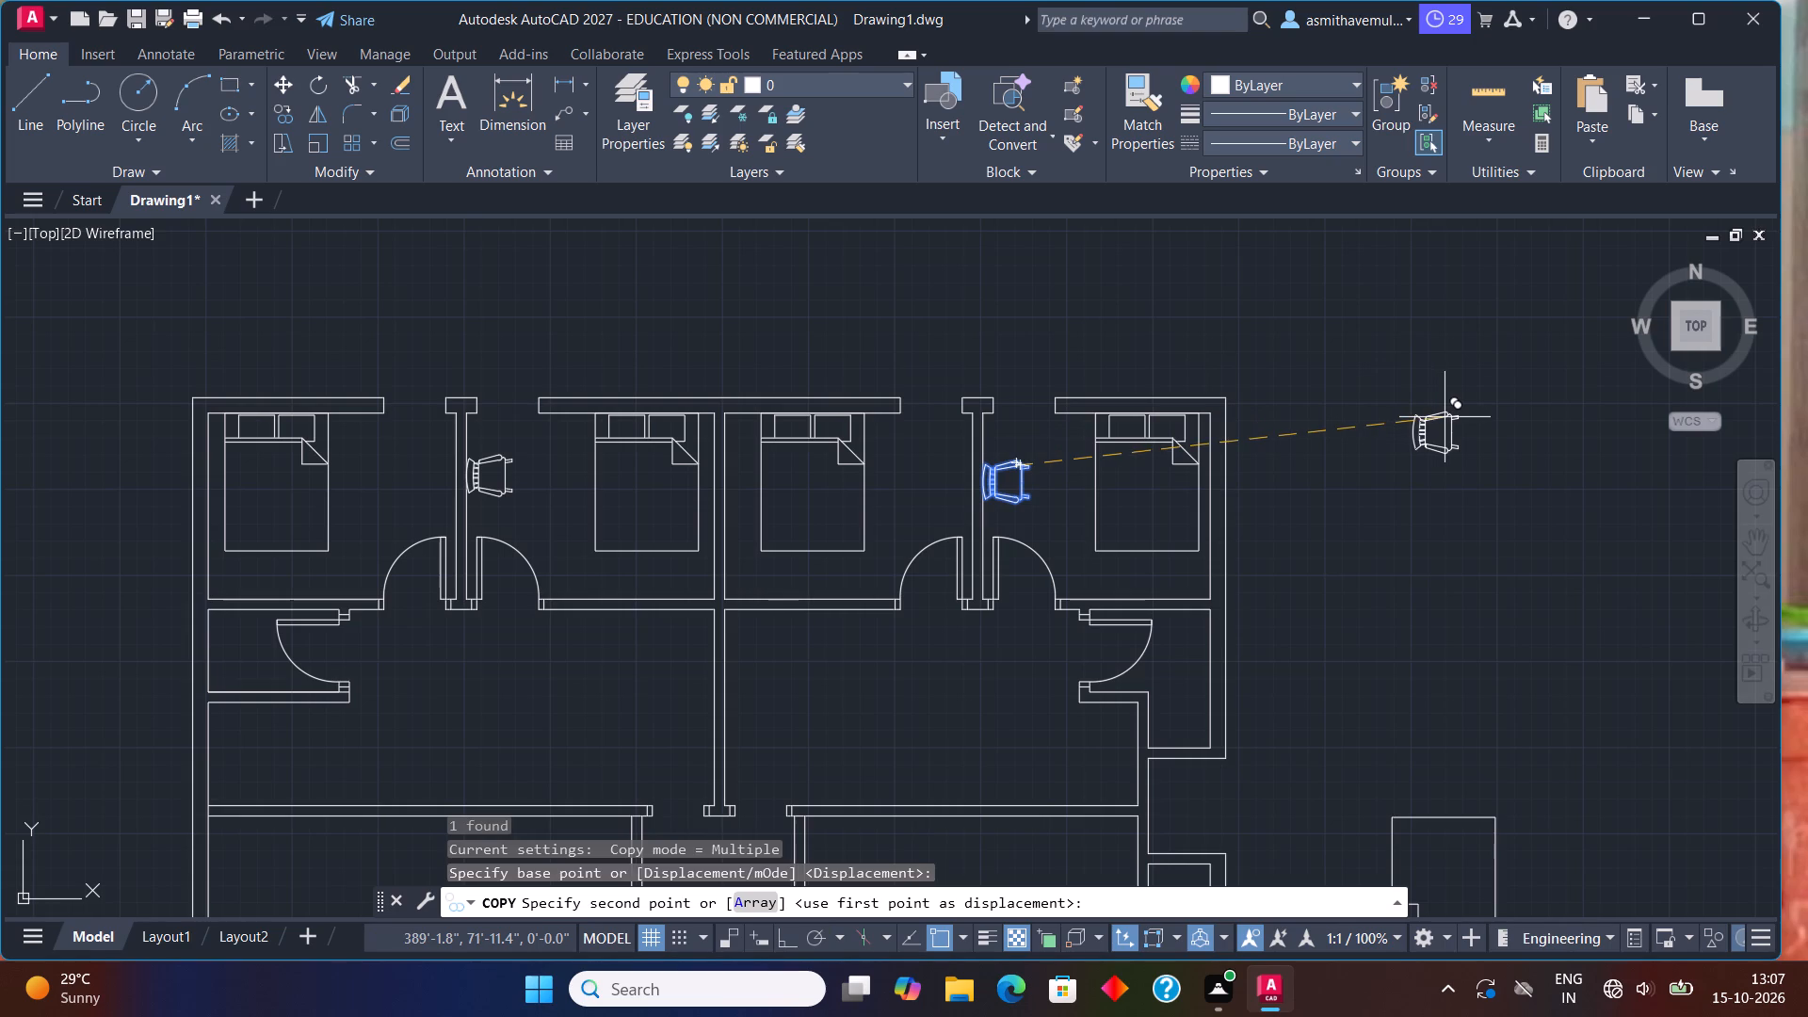
click(1445, 417)
key(Escape)
Rotate the spare chair east of the floor plan 180° about its backrest so the backrest faces east.
drag(1487, 415, 1479, 412)
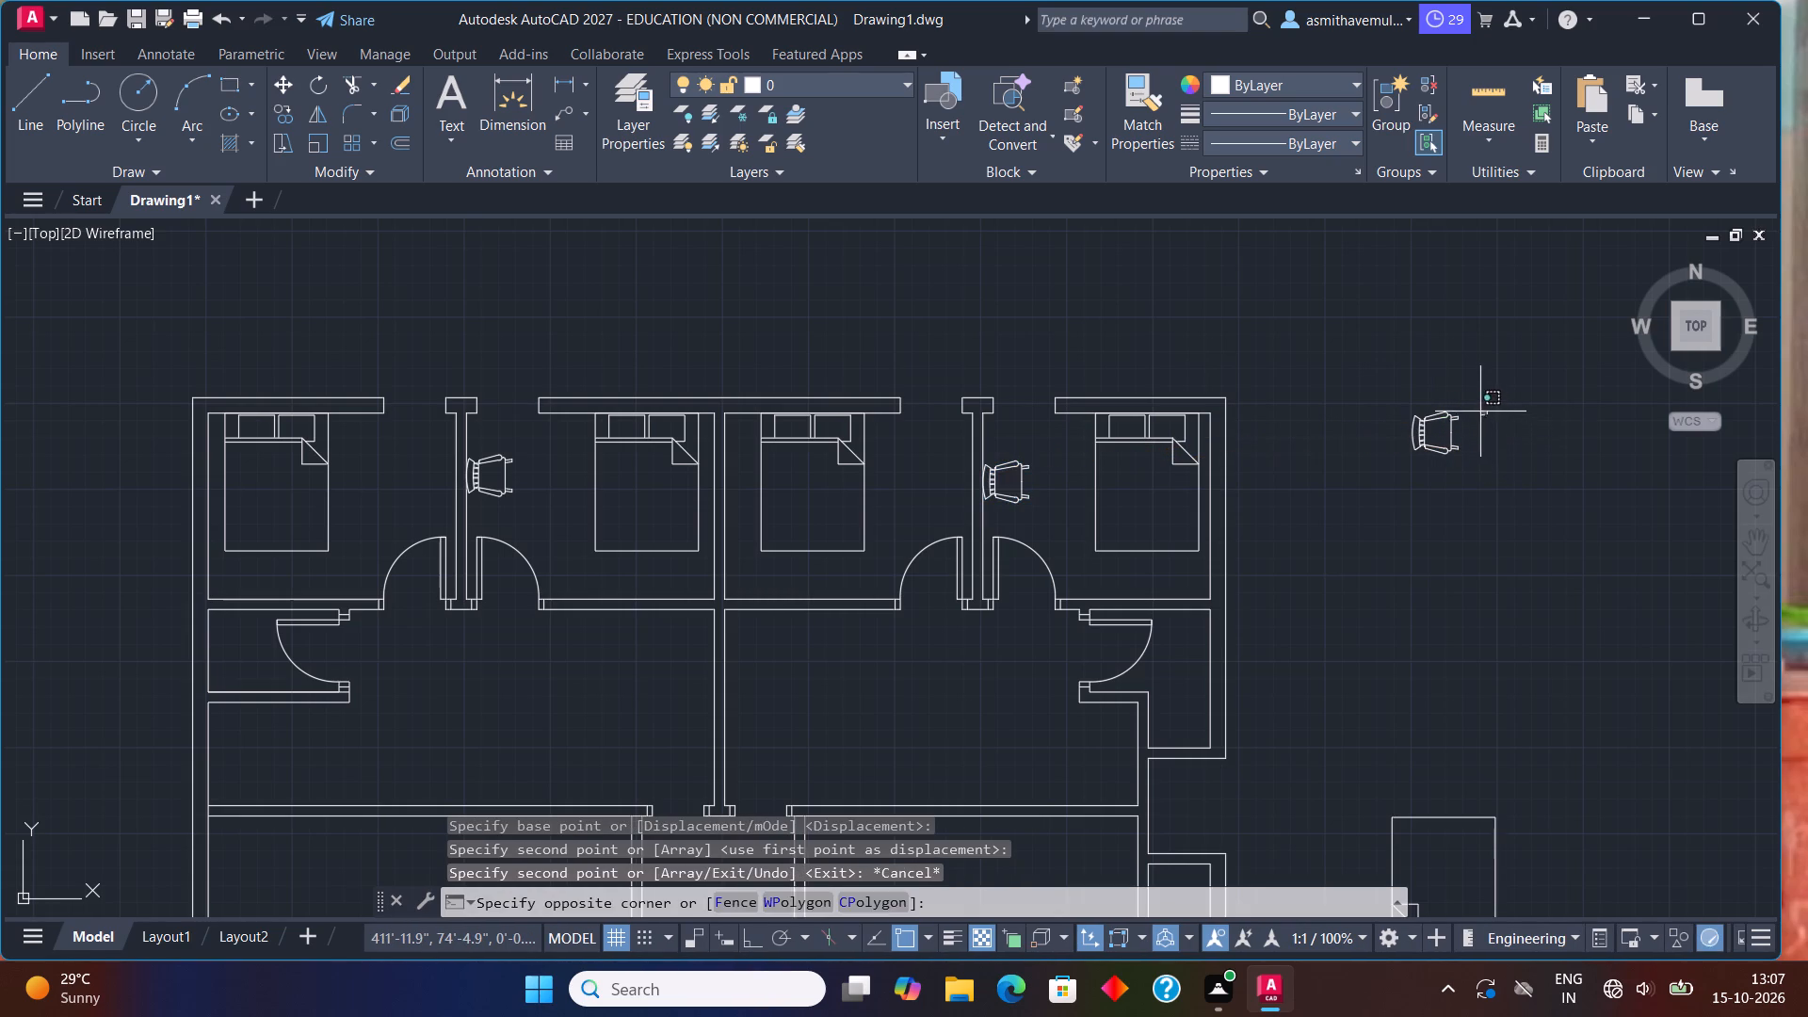
drag(1479, 412, 1436, 471)
text(ro)
key(Return)
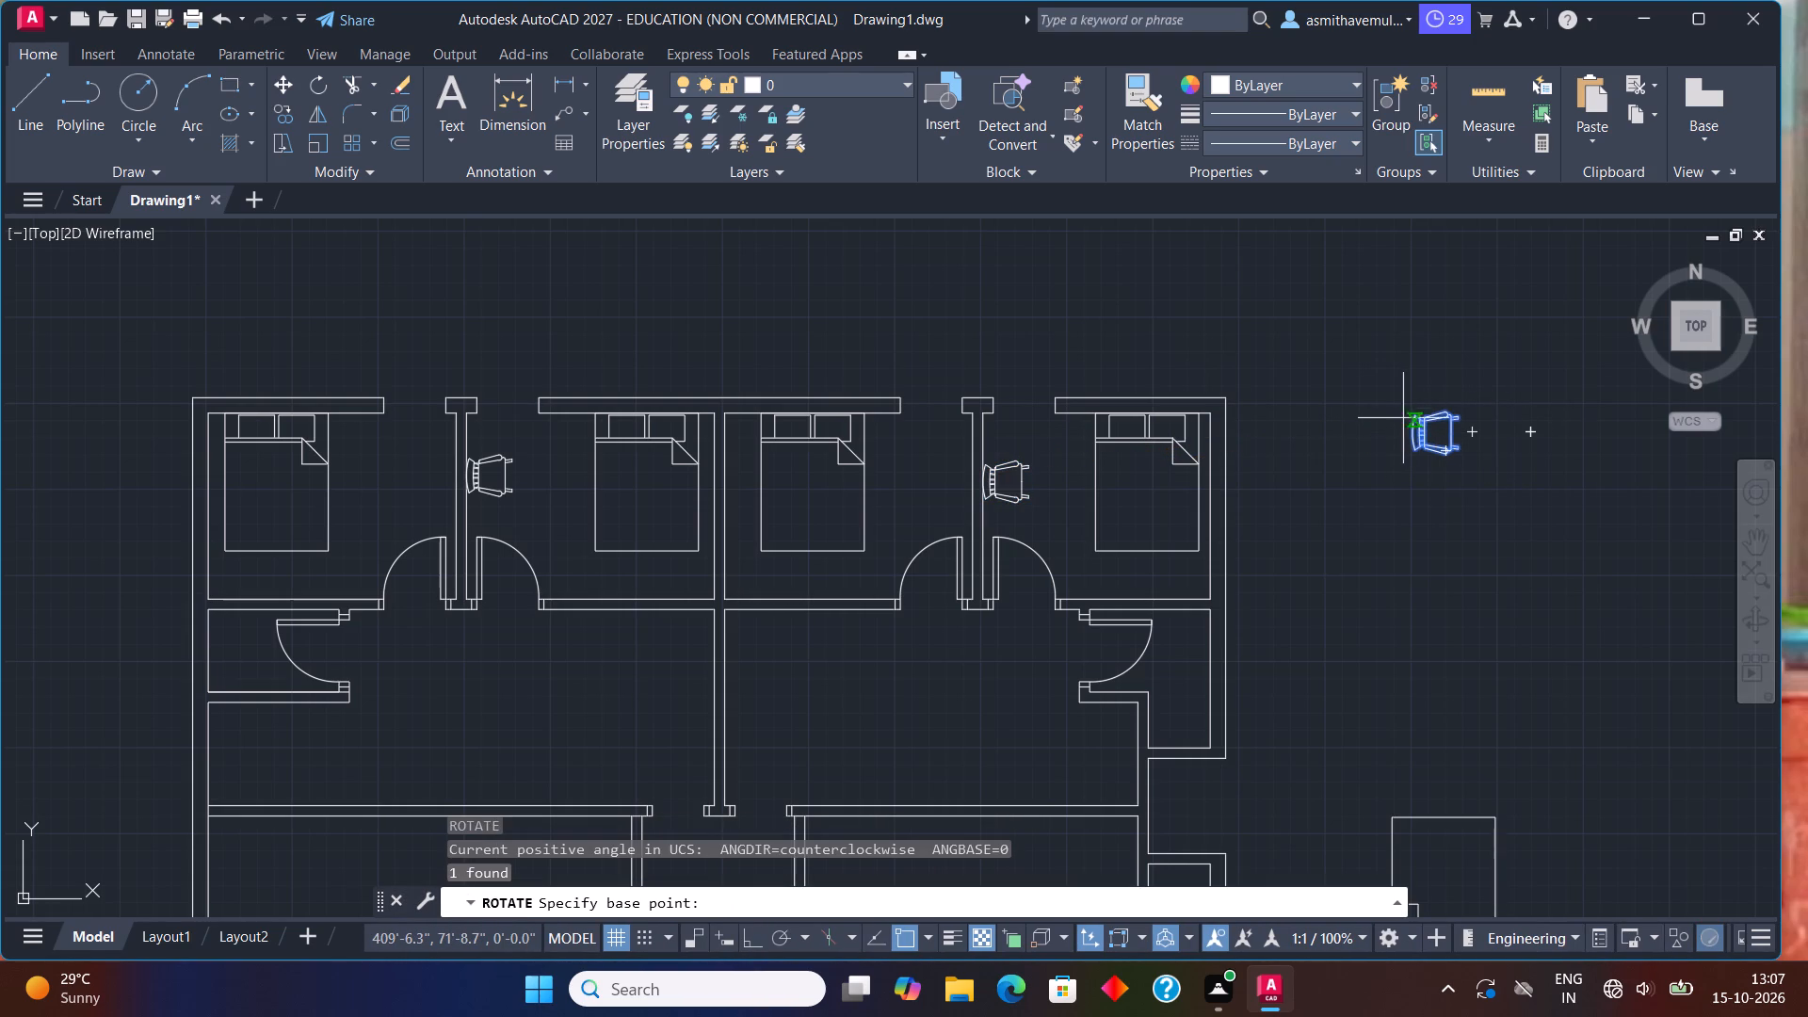
click(1416, 439)
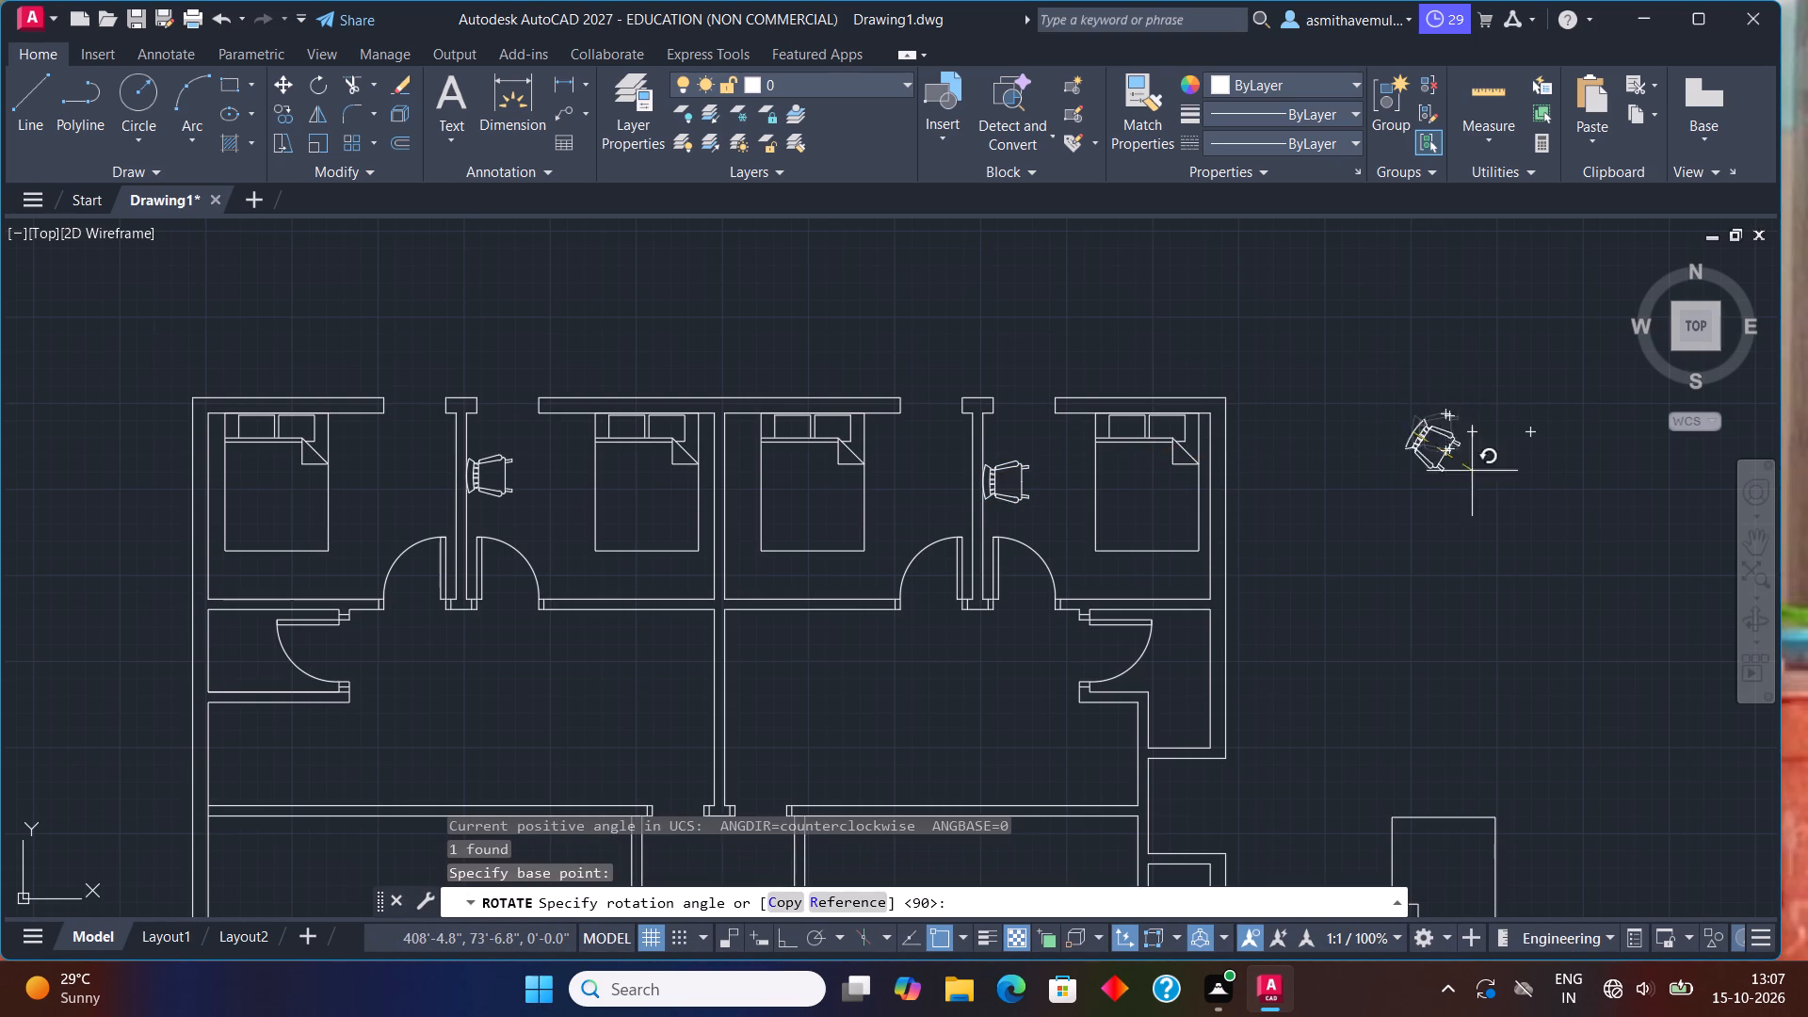
key(F8)
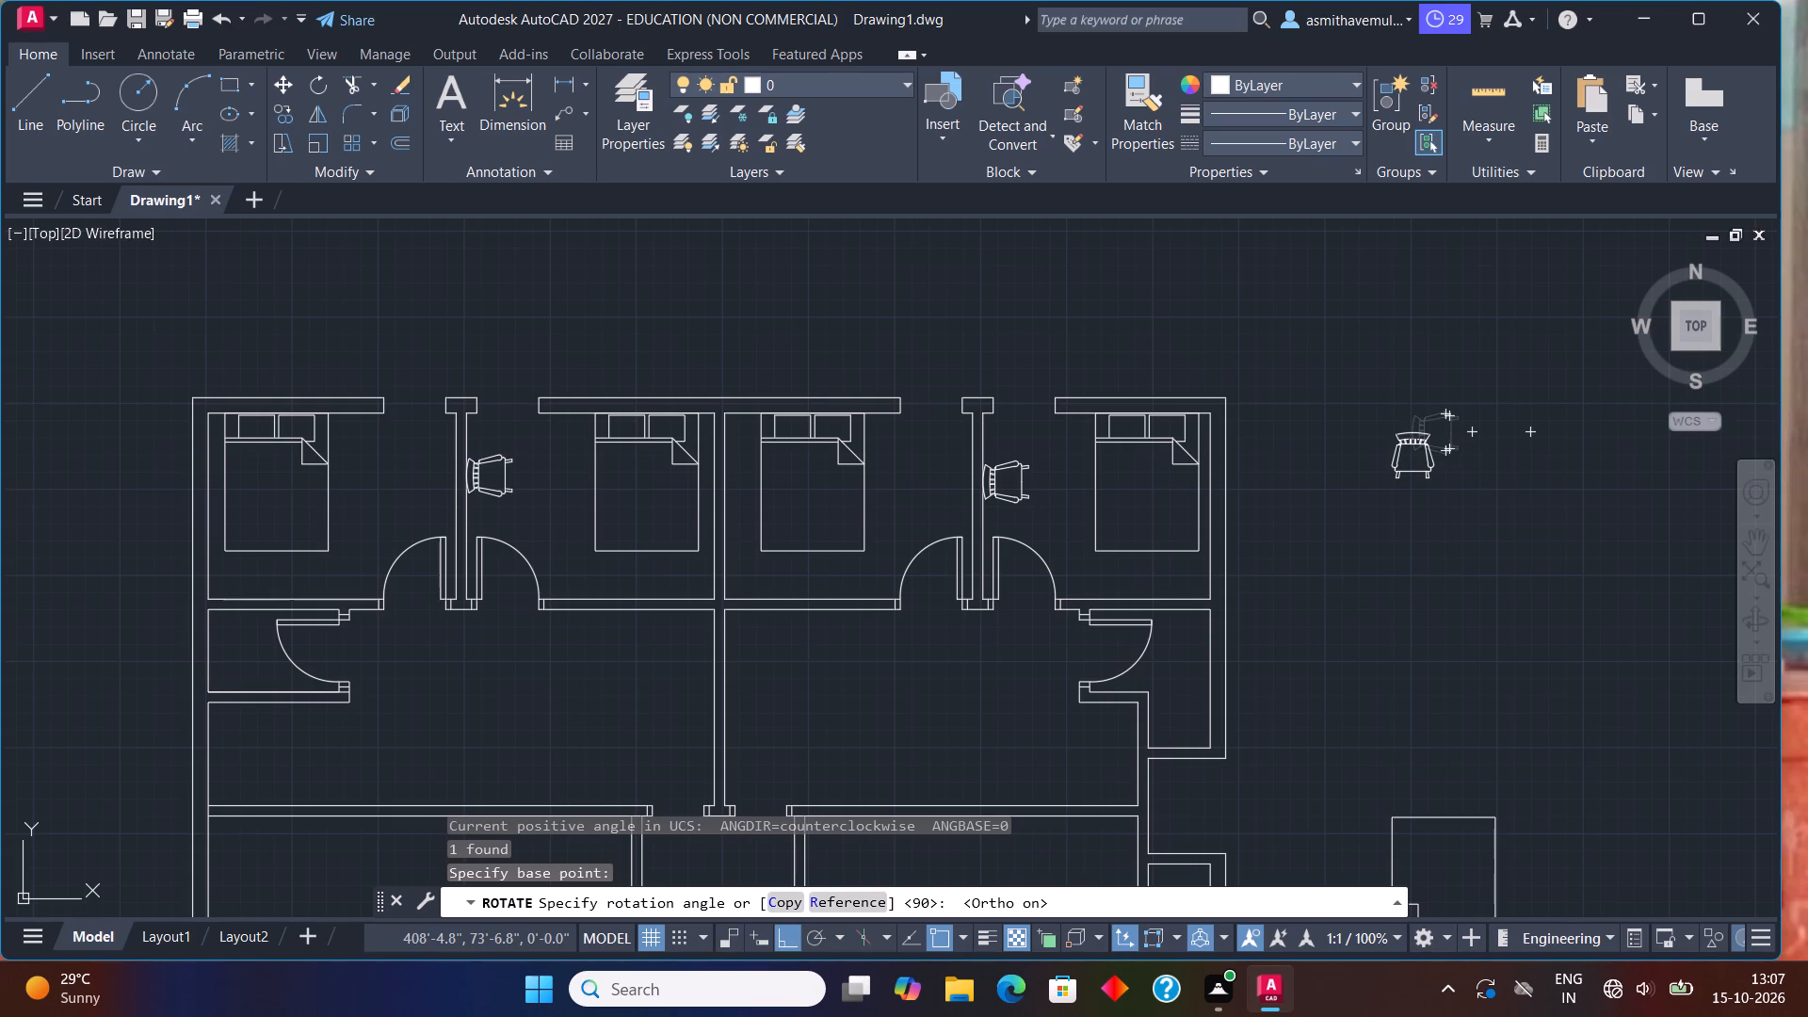
click(1388, 433)
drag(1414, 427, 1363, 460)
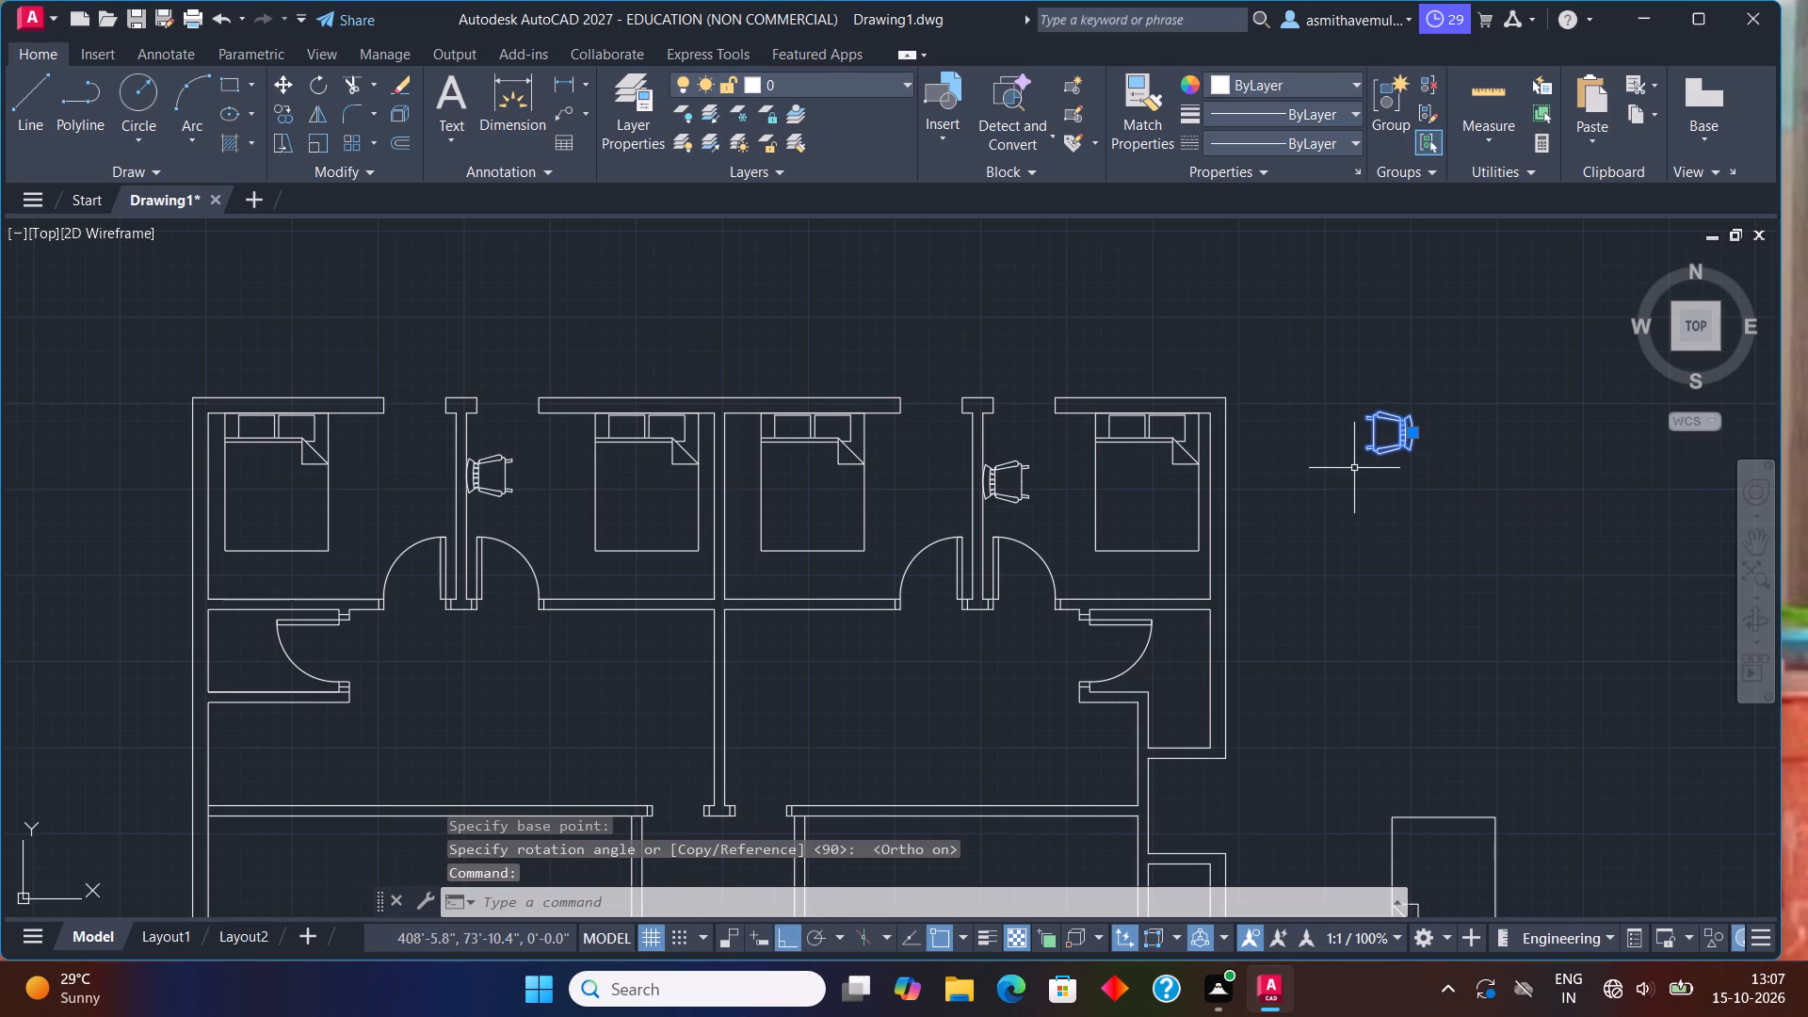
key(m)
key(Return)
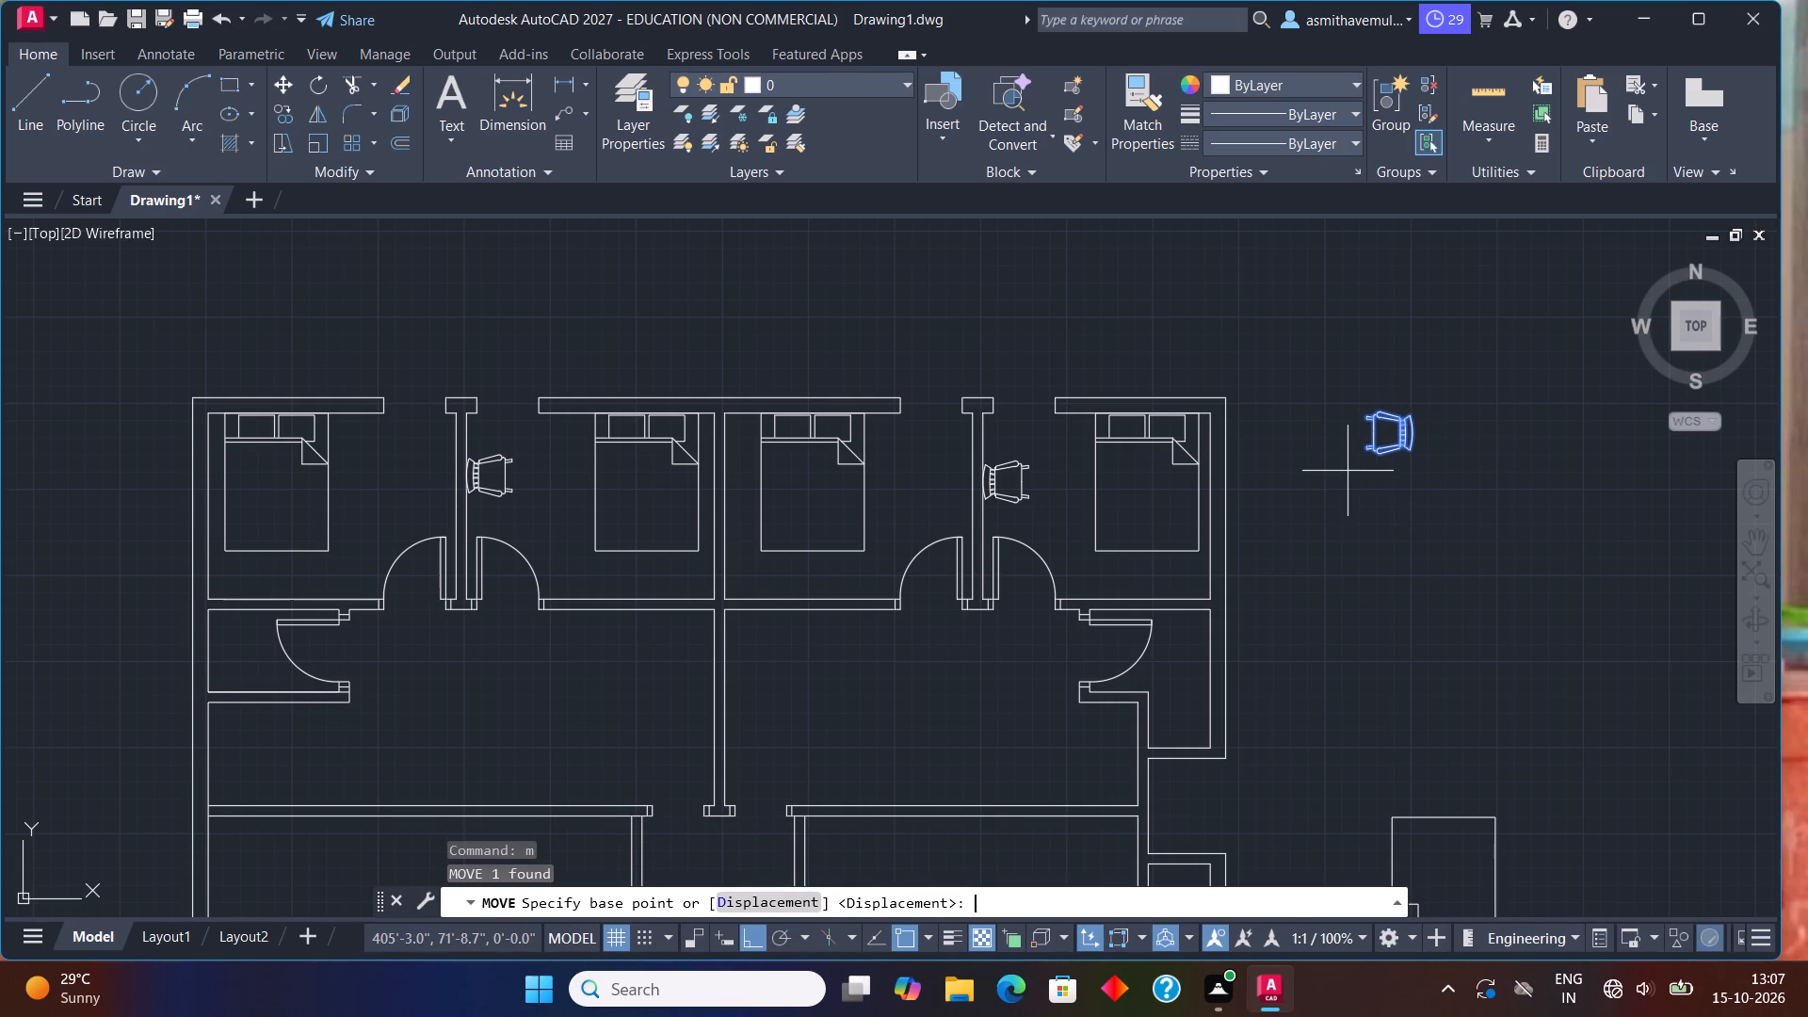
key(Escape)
Copy the spare chair by its backrest midpoint onto the west face of the eastern bedroom partition, opposite the existing chair.
text(copy)
key(Return)
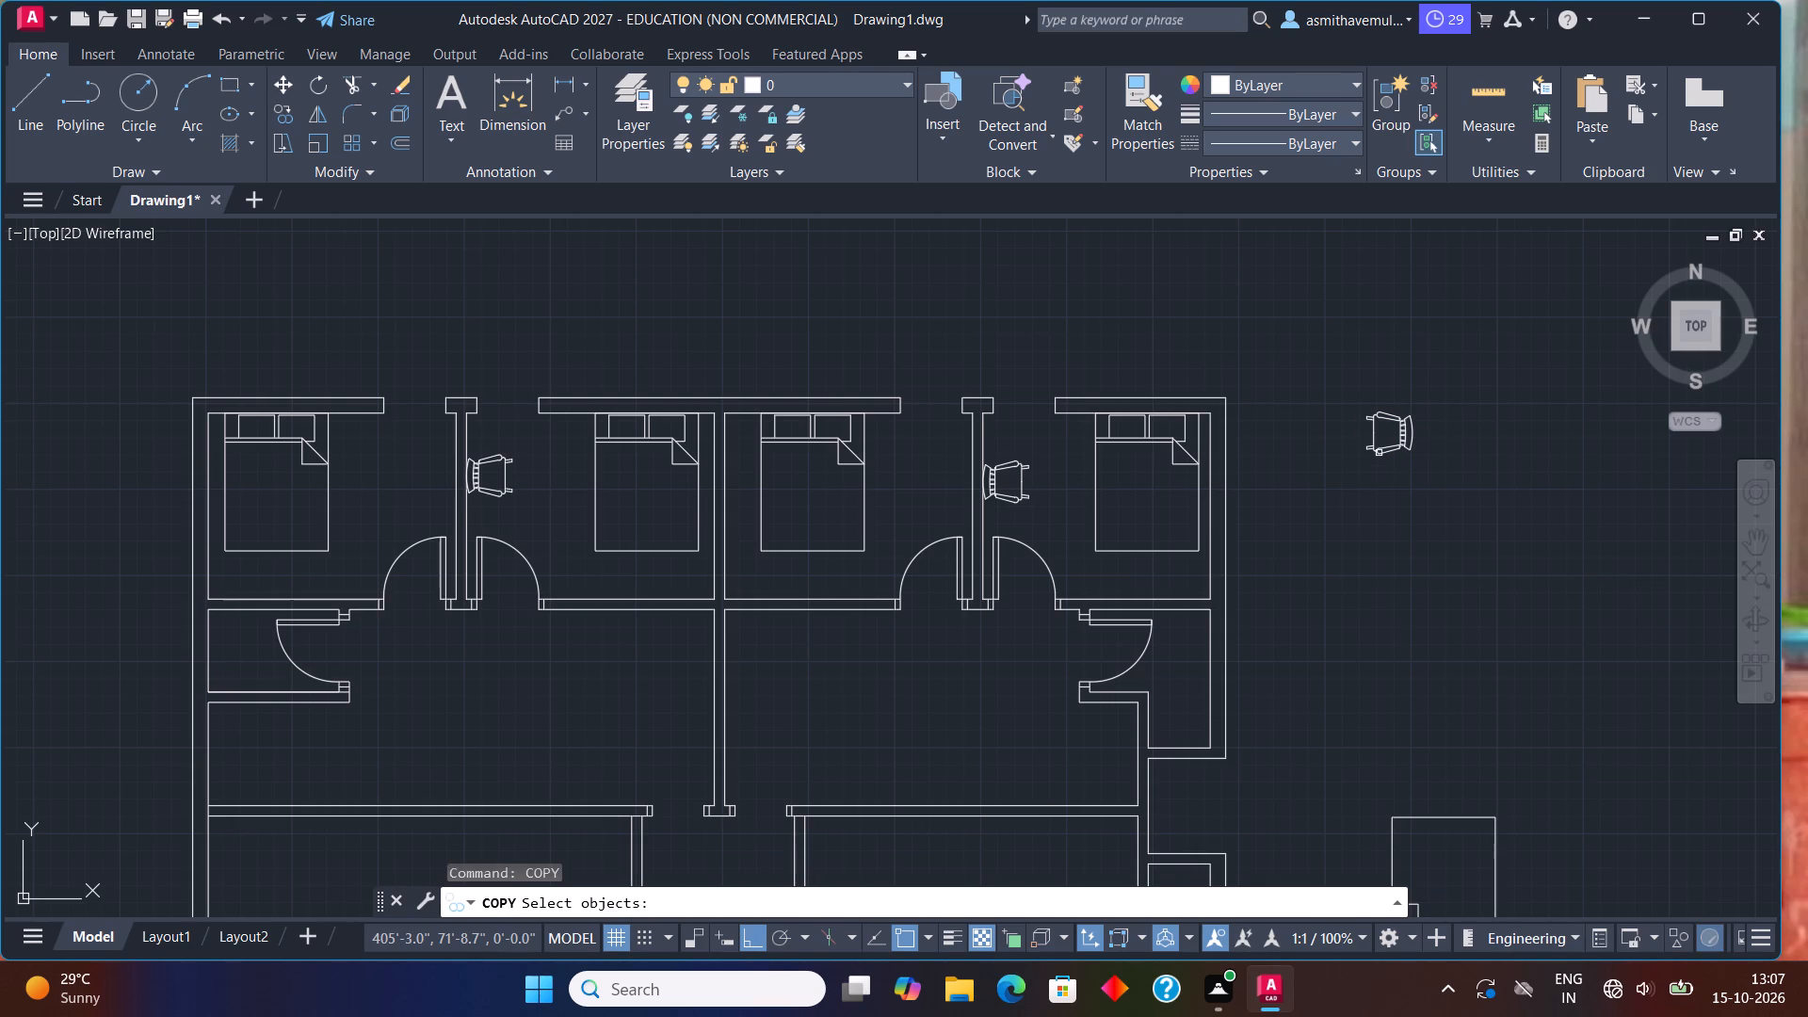
drag(1381, 377, 1422, 469)
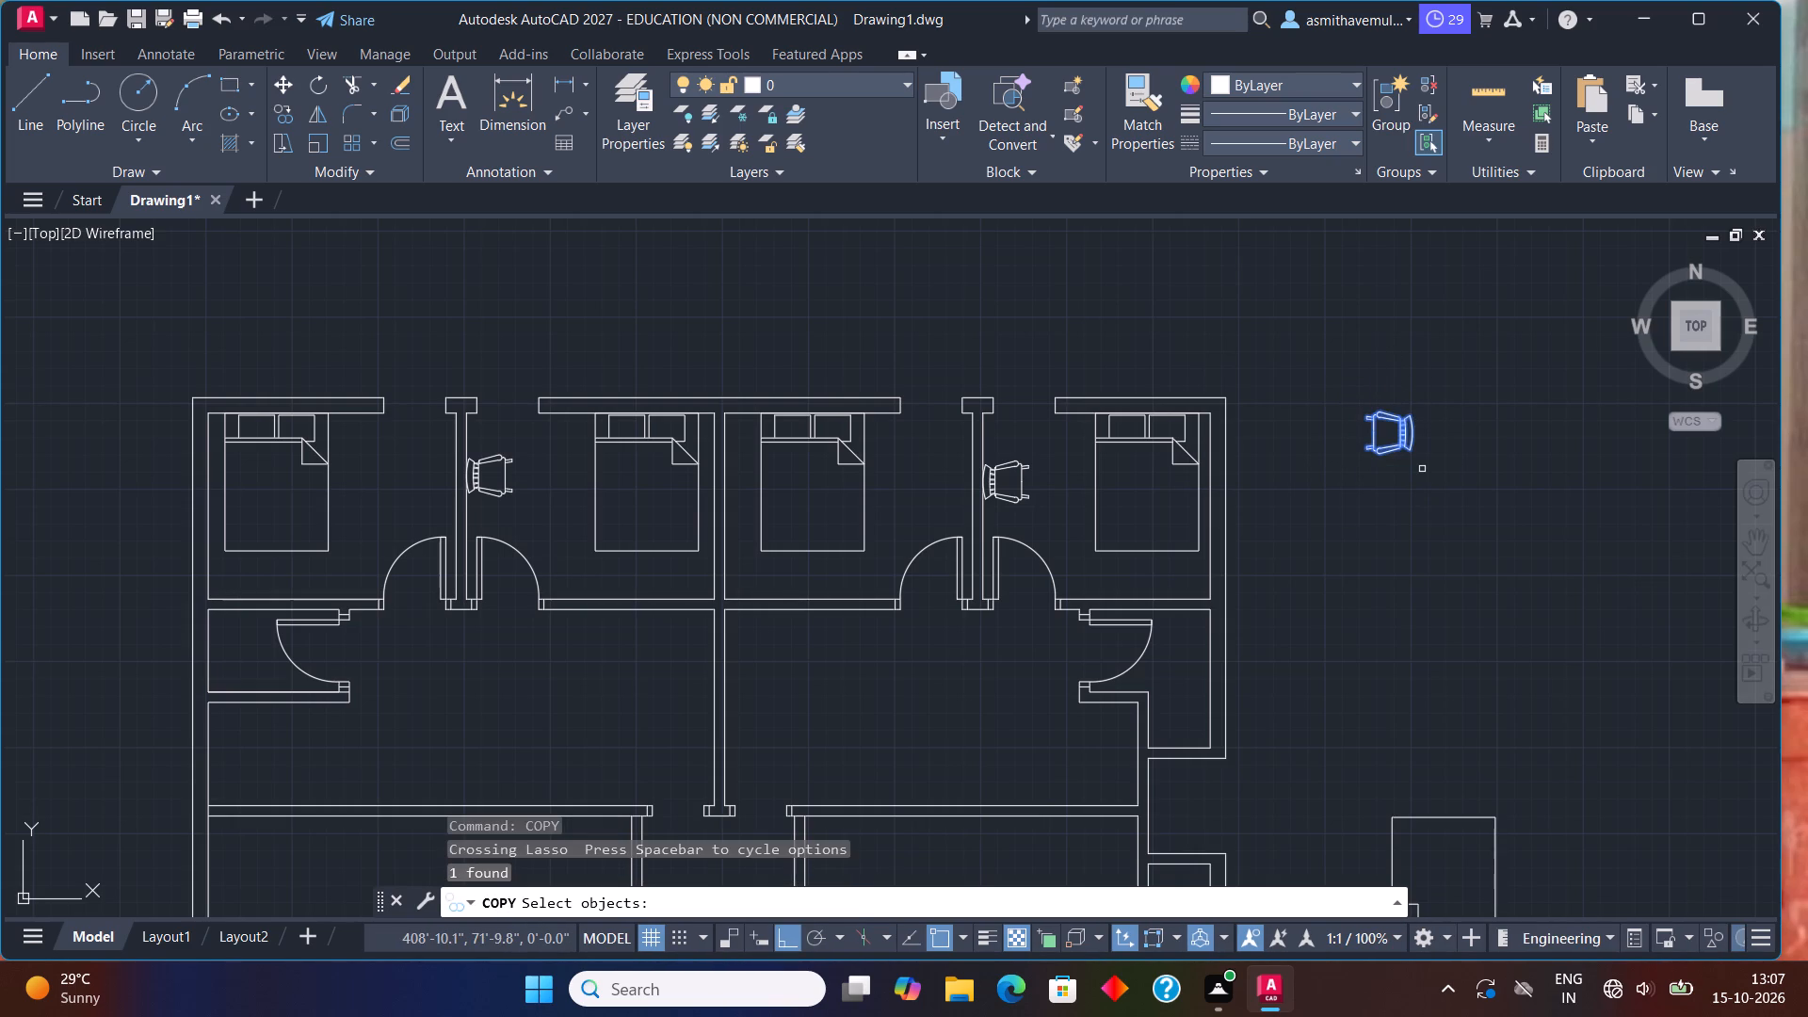
key(Return)
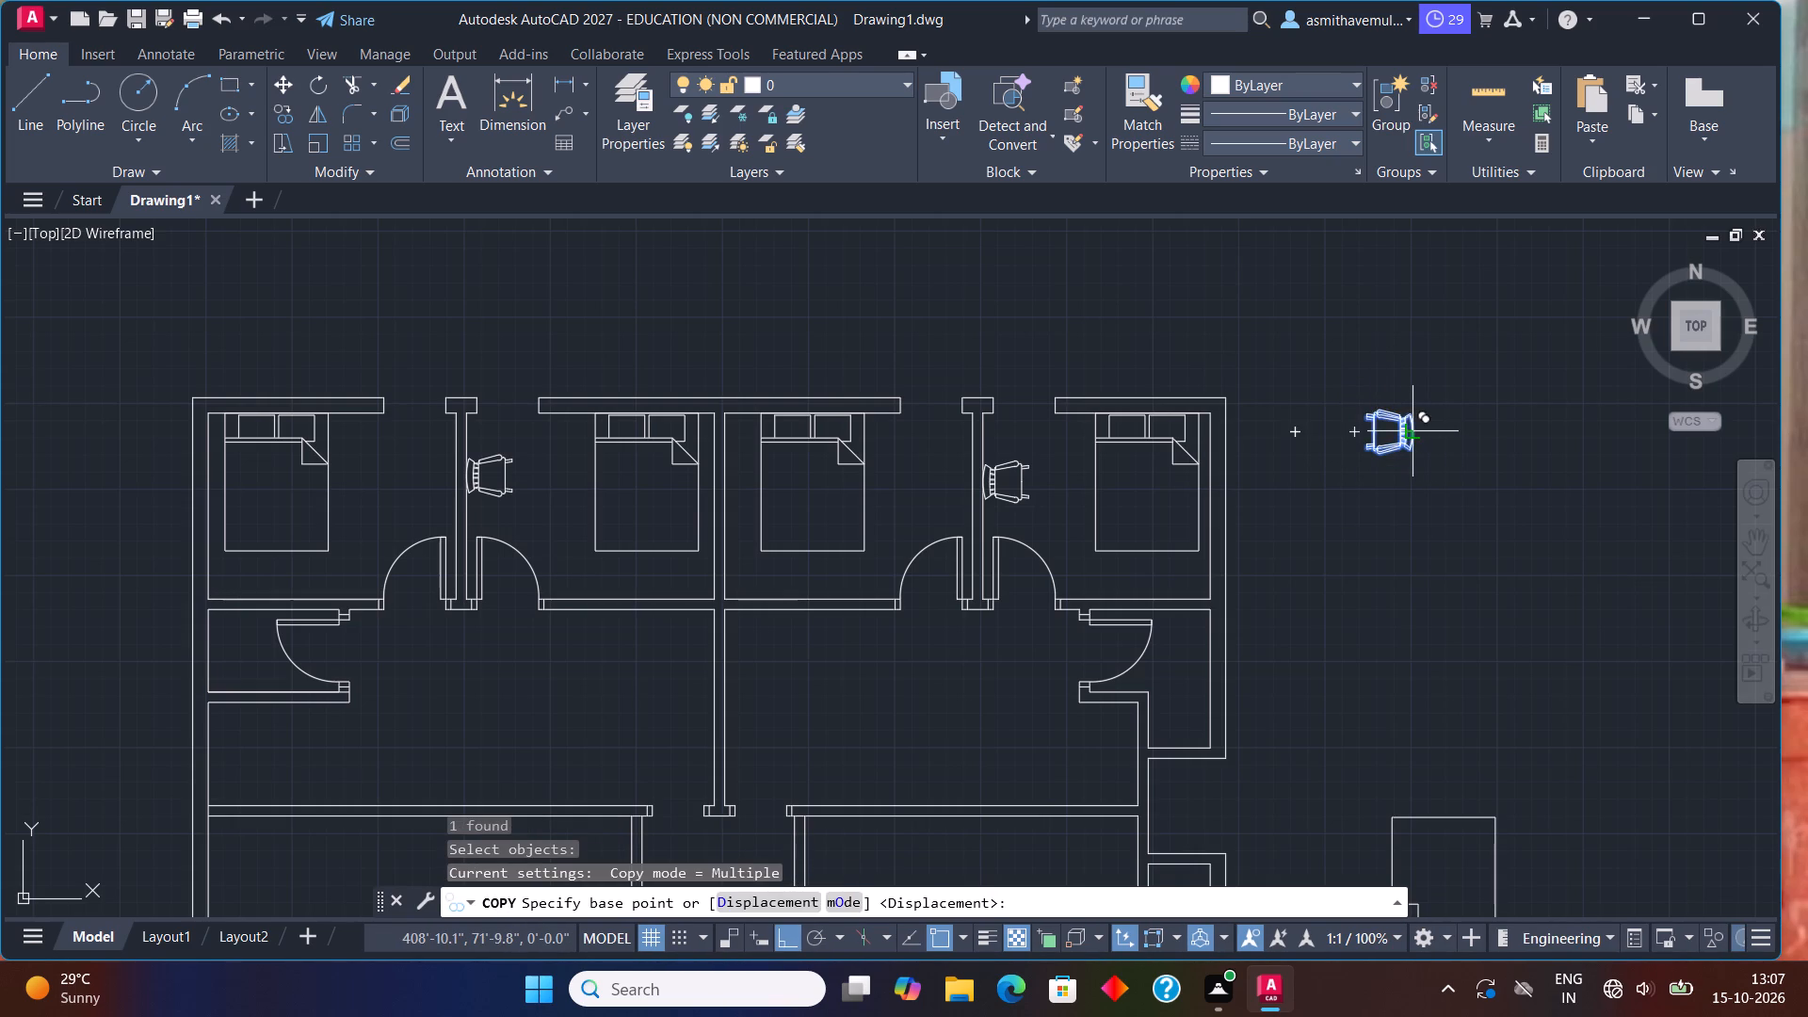
click(1412, 431)
key(F8)
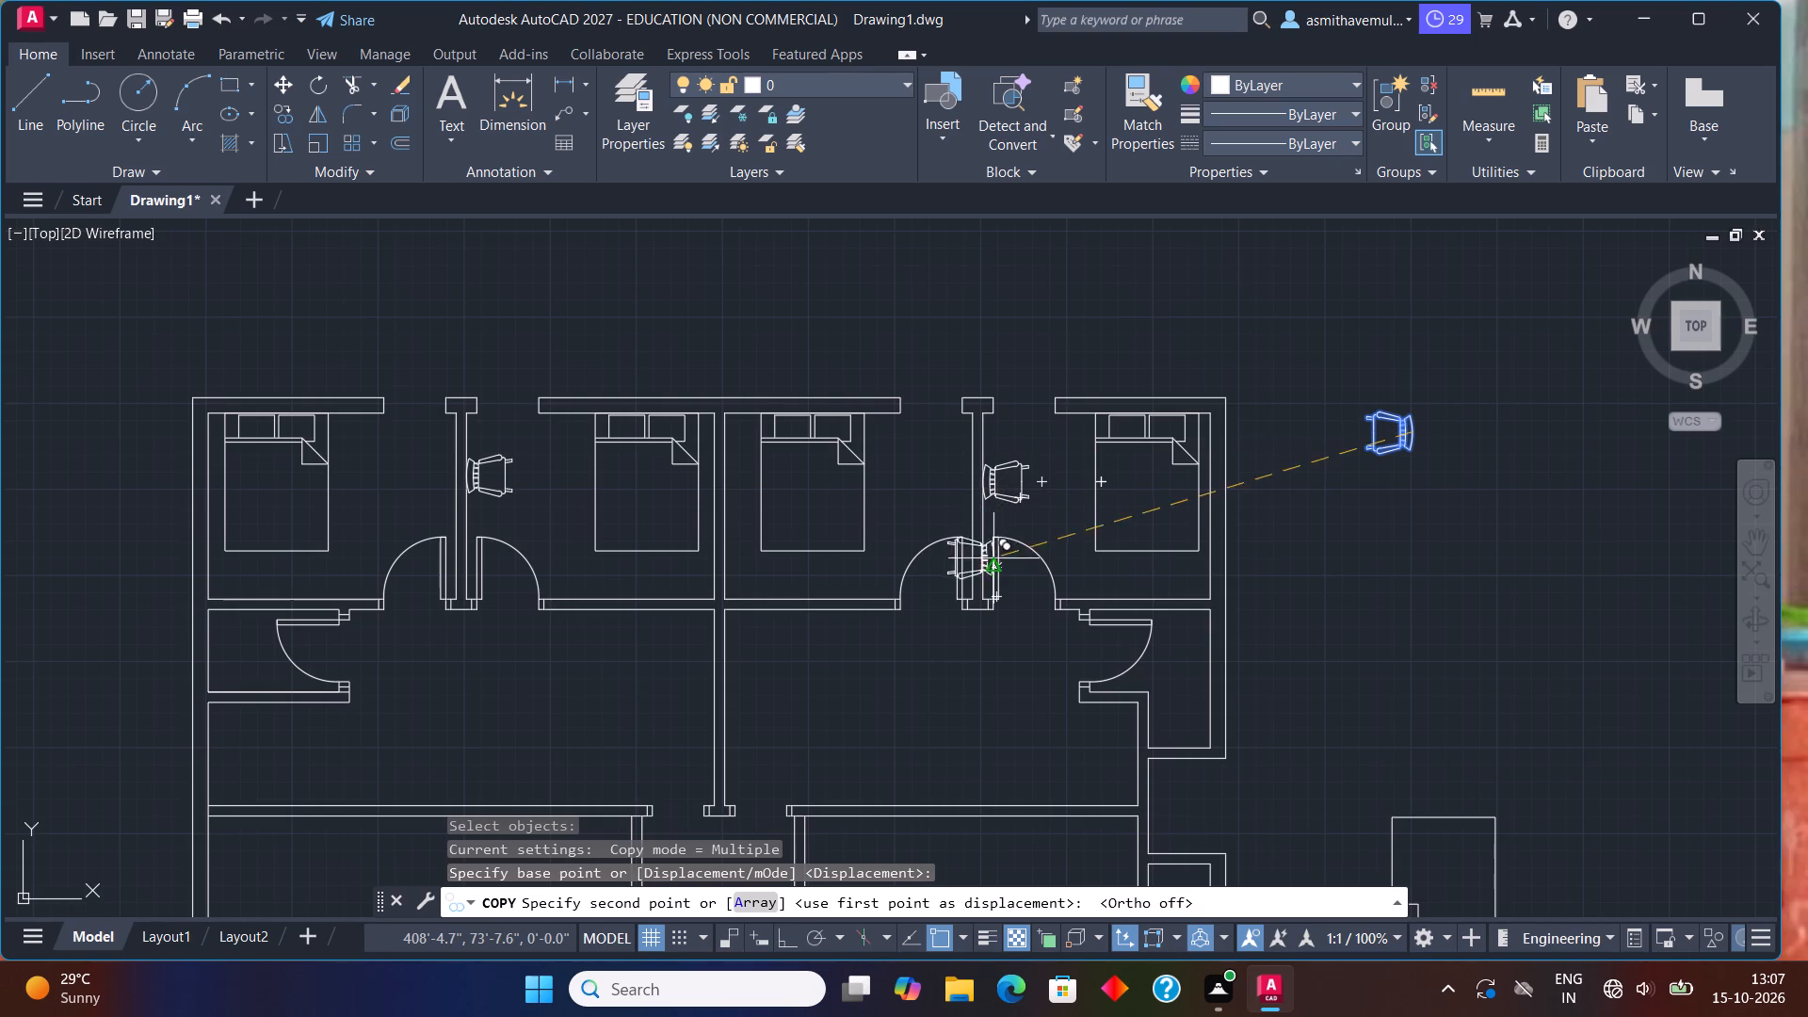
scroll(953, 500, up, 5)
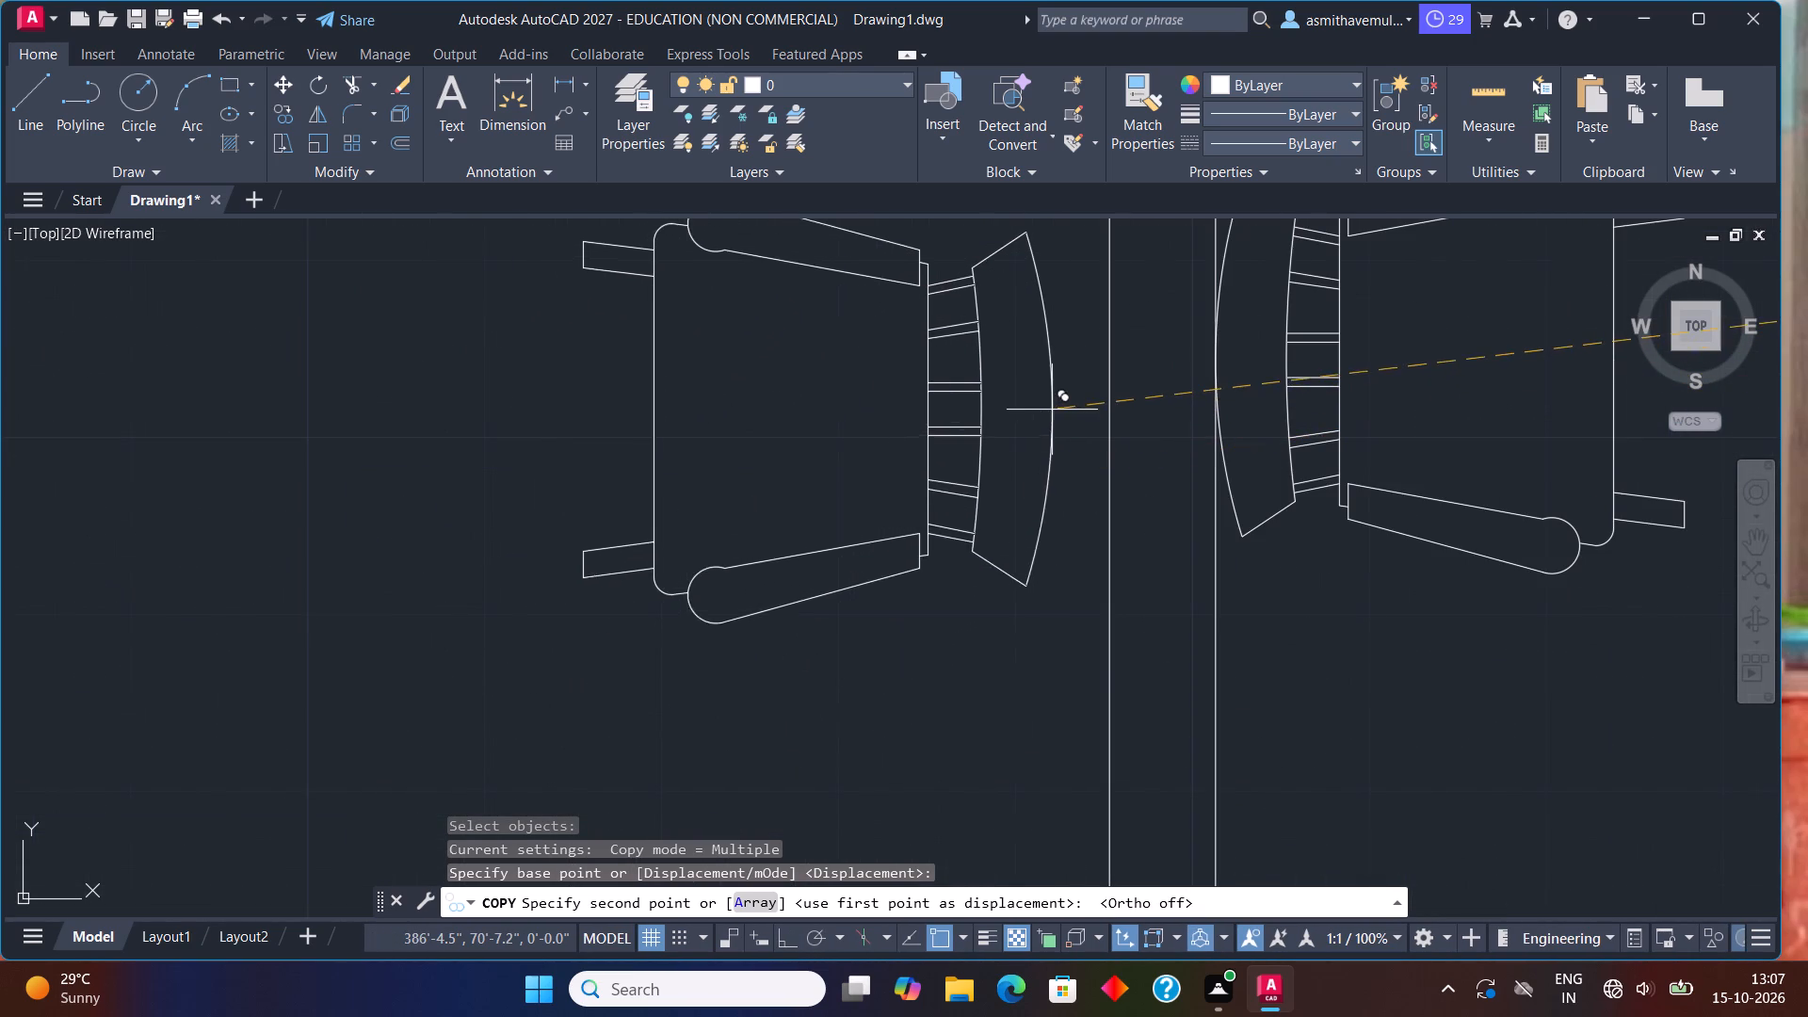
middle_drag(1085, 413, 1021, 513)
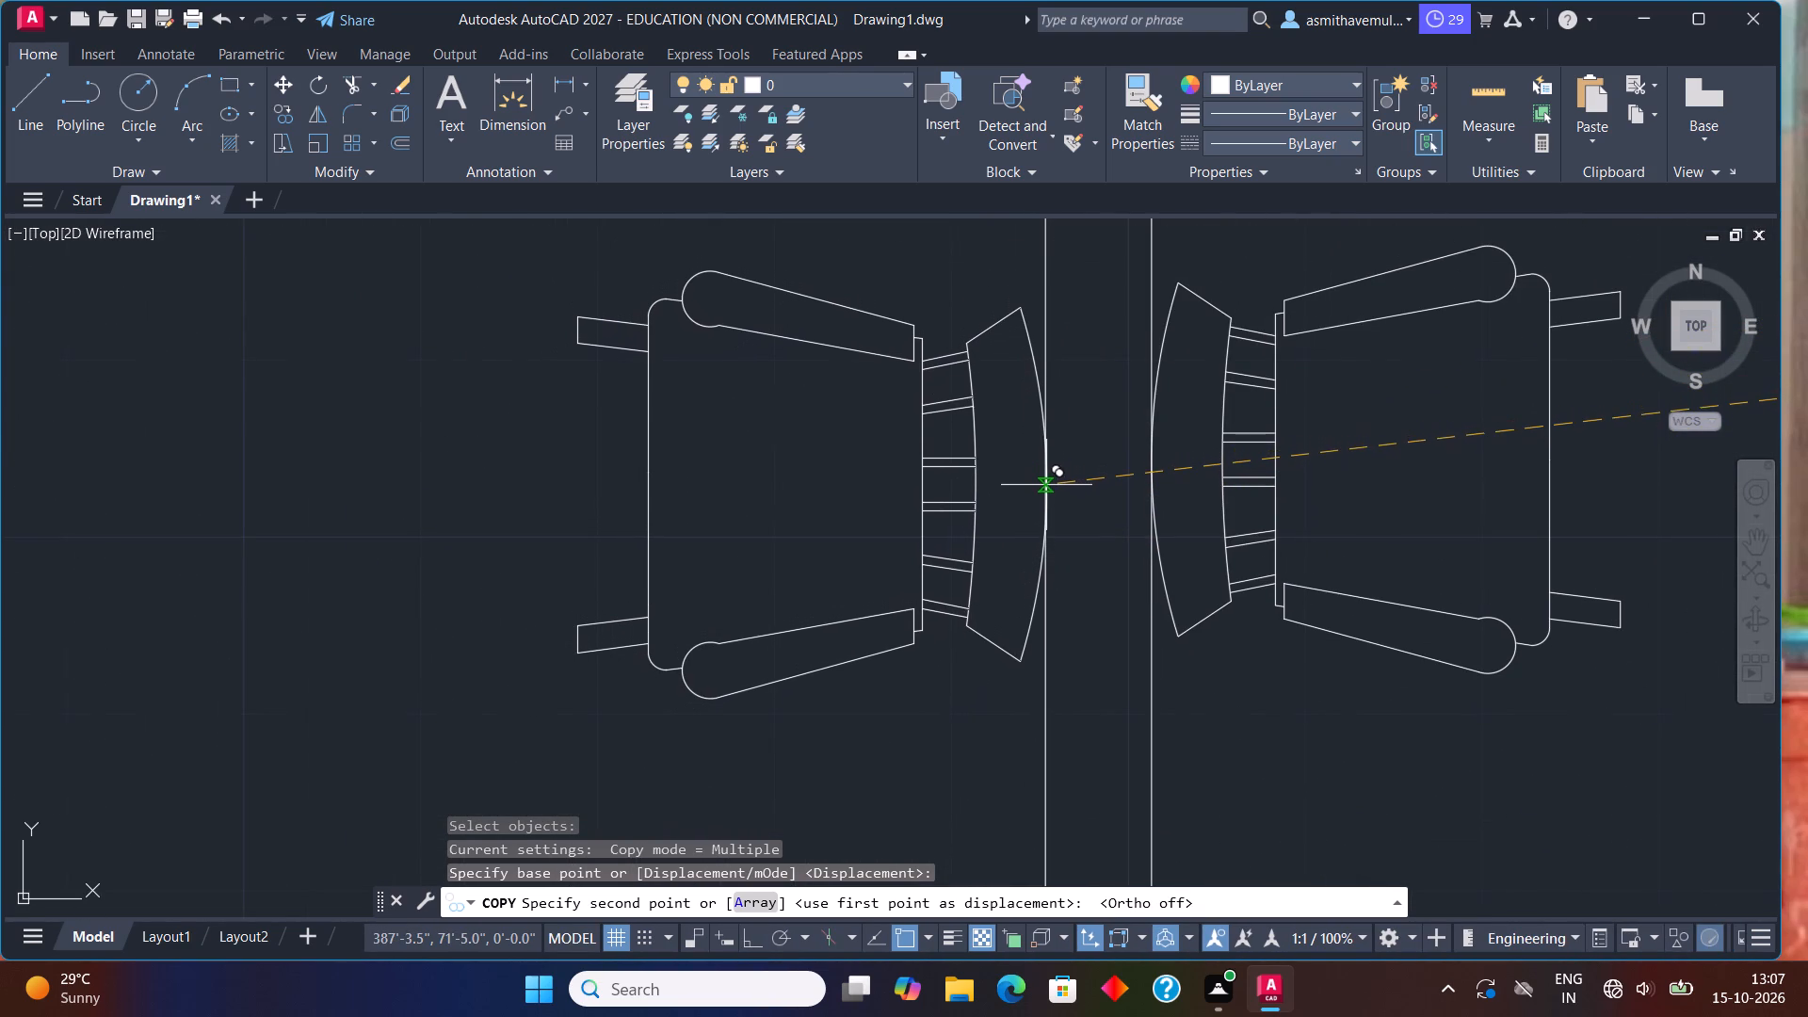
click(1044, 483)
Copy the chair by its backrest midpoint onto the west face of the western bedroom partition, opposite the existing chair.
scroll(875, 520, down, 2)
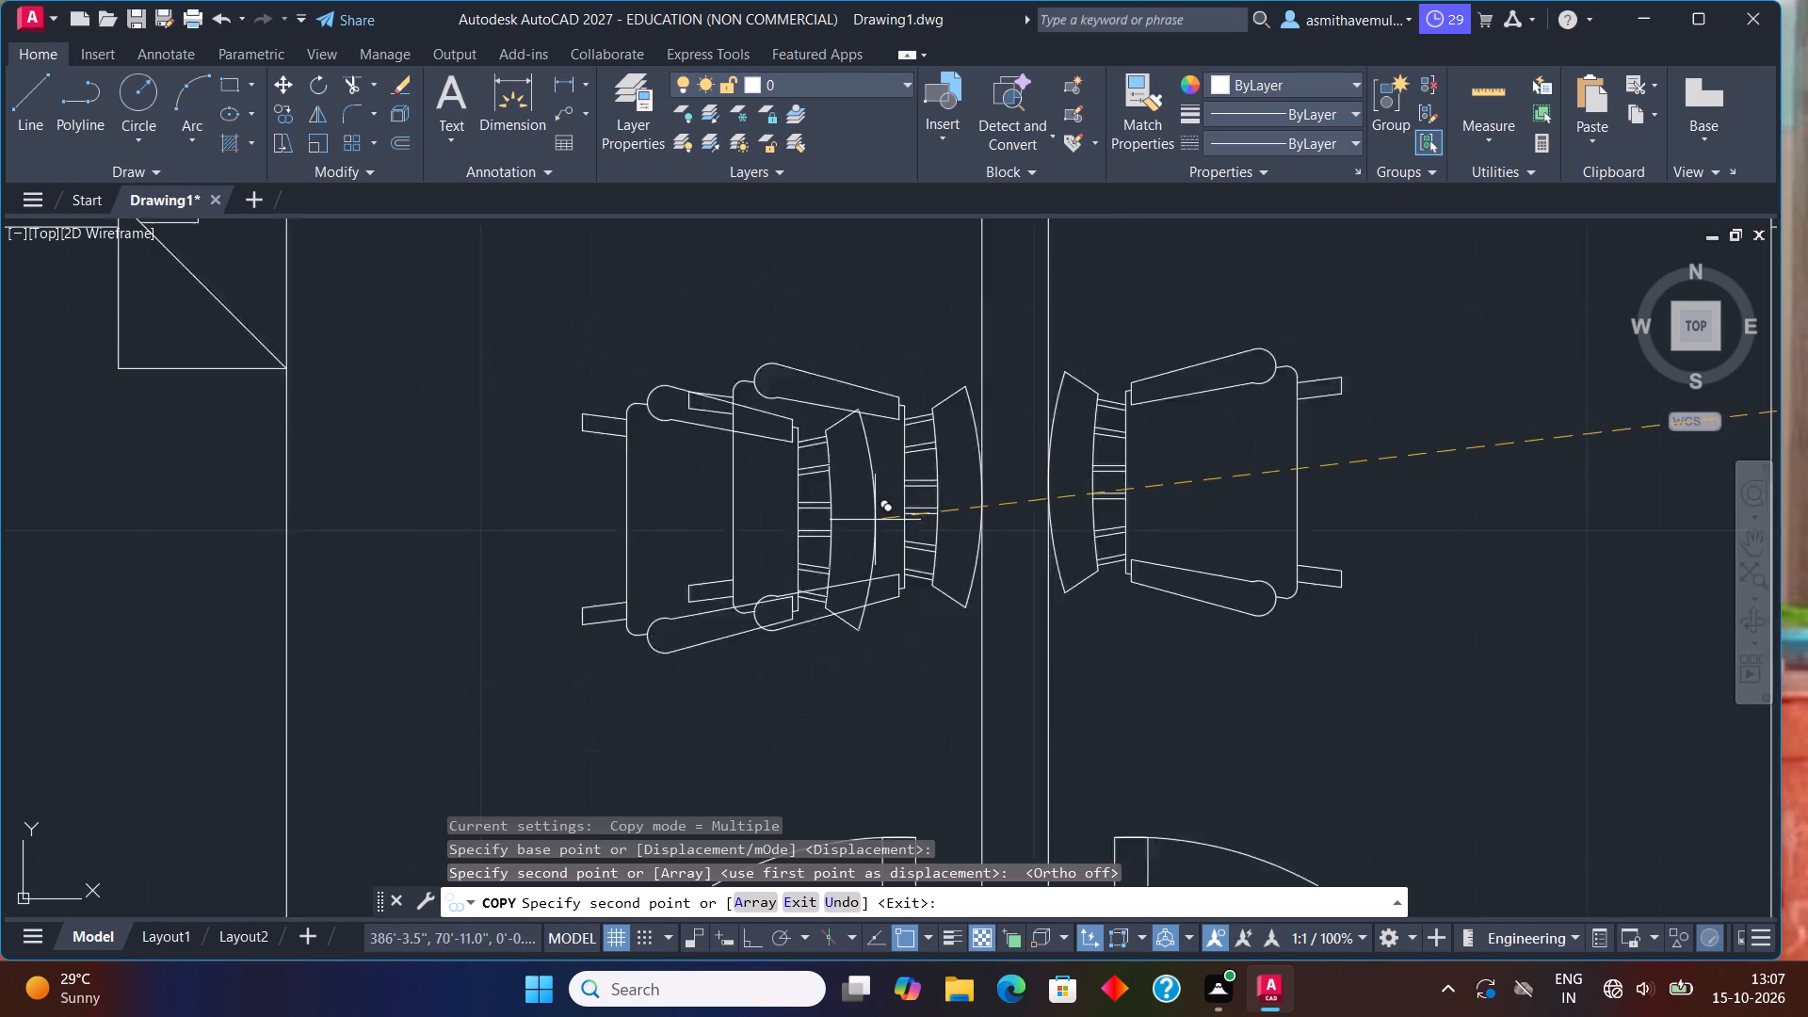
middle_drag(808, 530, 1302, 525)
middle_drag(1012, 548, 1424, 454)
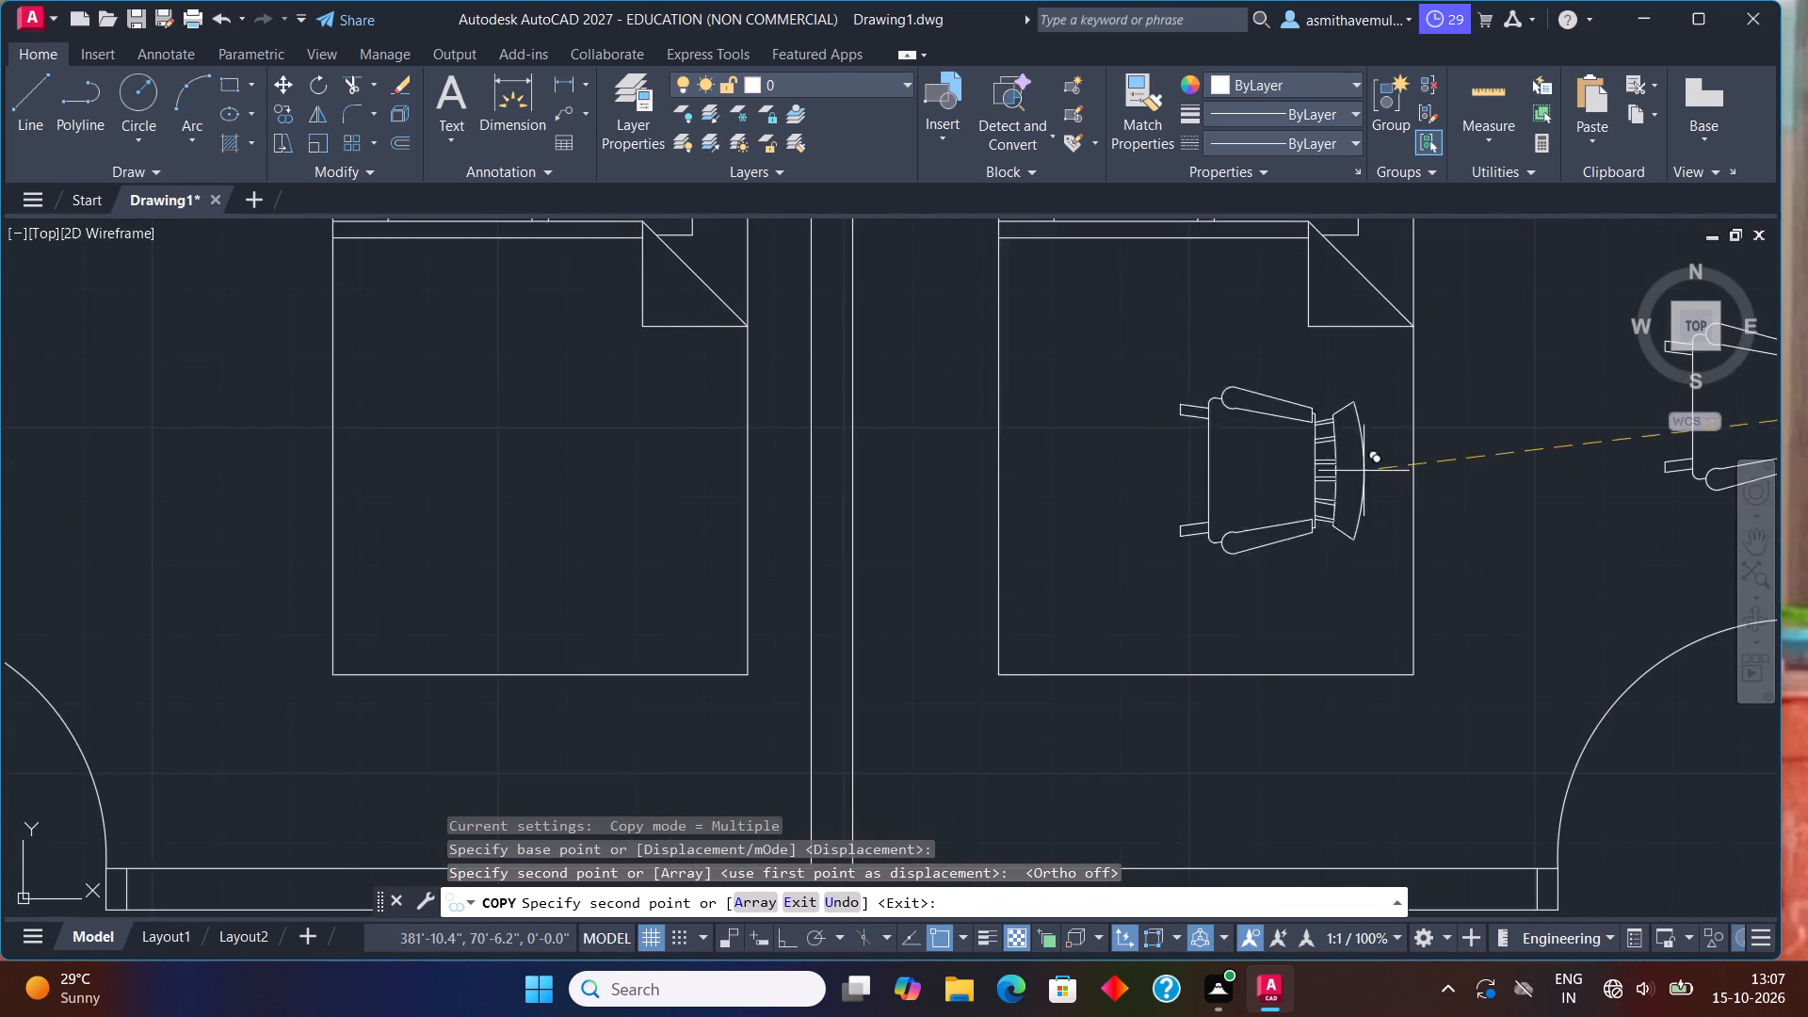
scroll(1150, 521, down, 1)
scroll(895, 552, down, 1)
scroll(485, 500, up, 3)
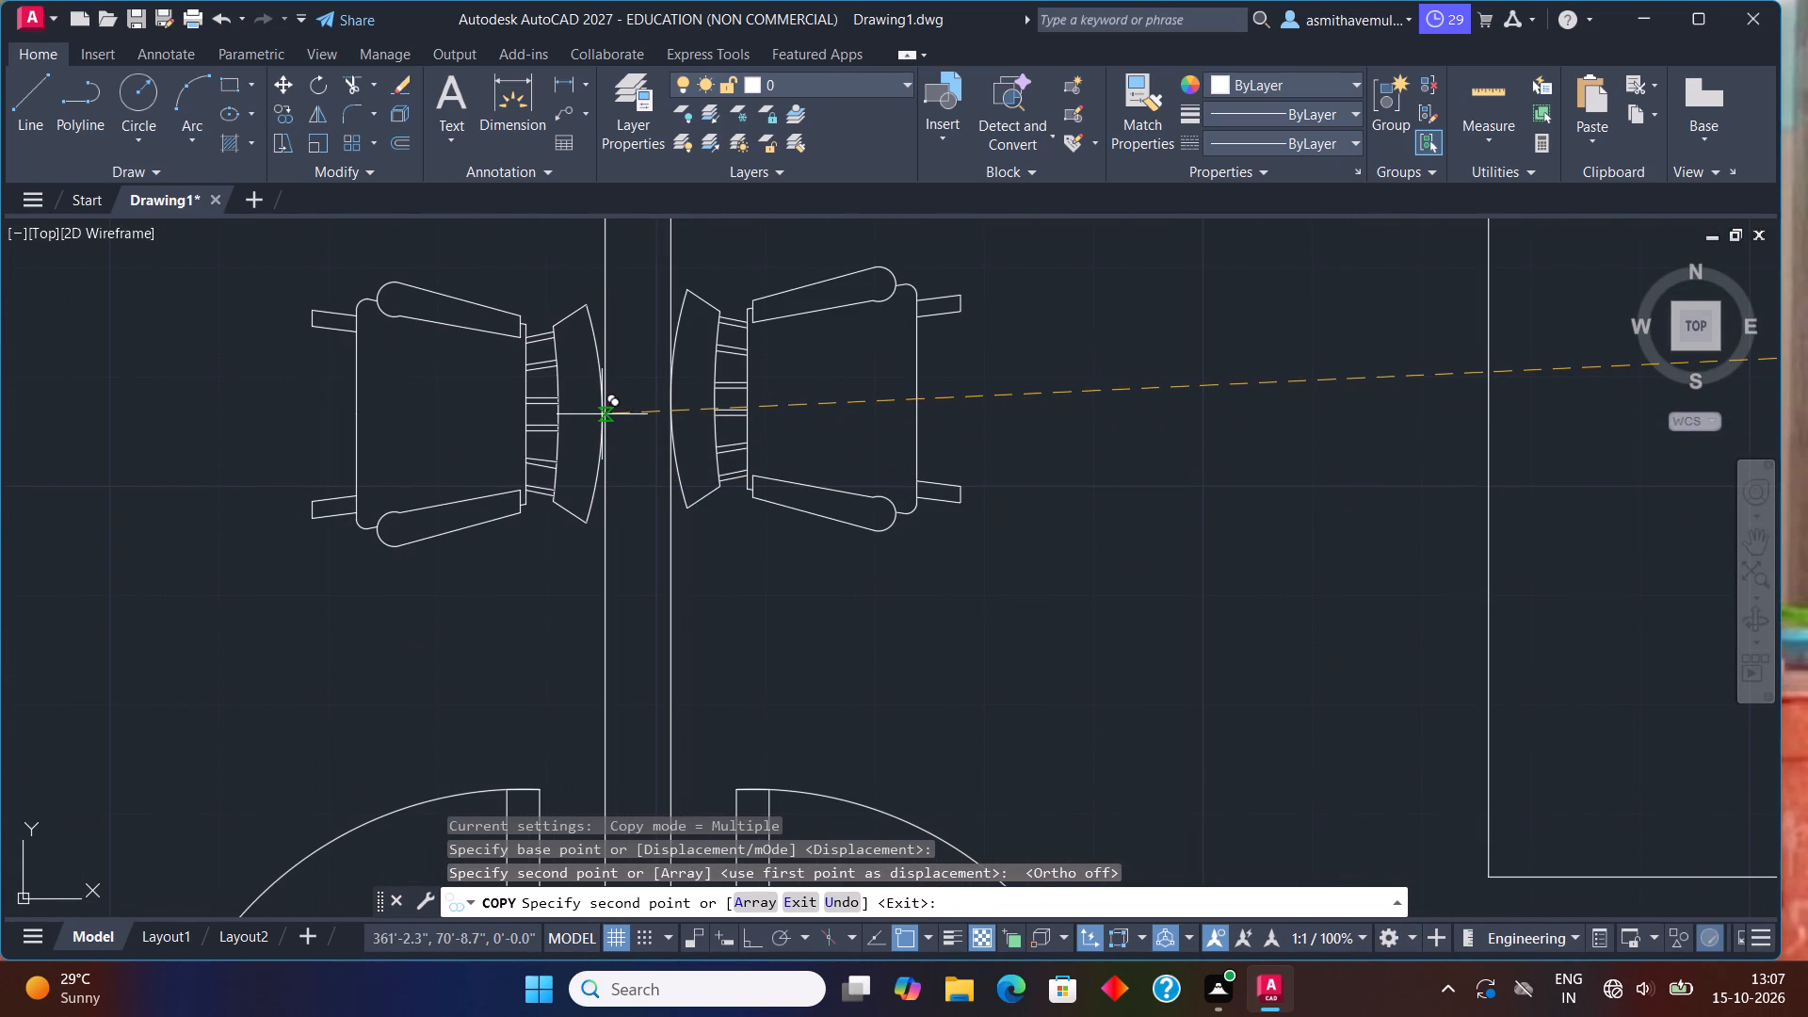
click(602, 411)
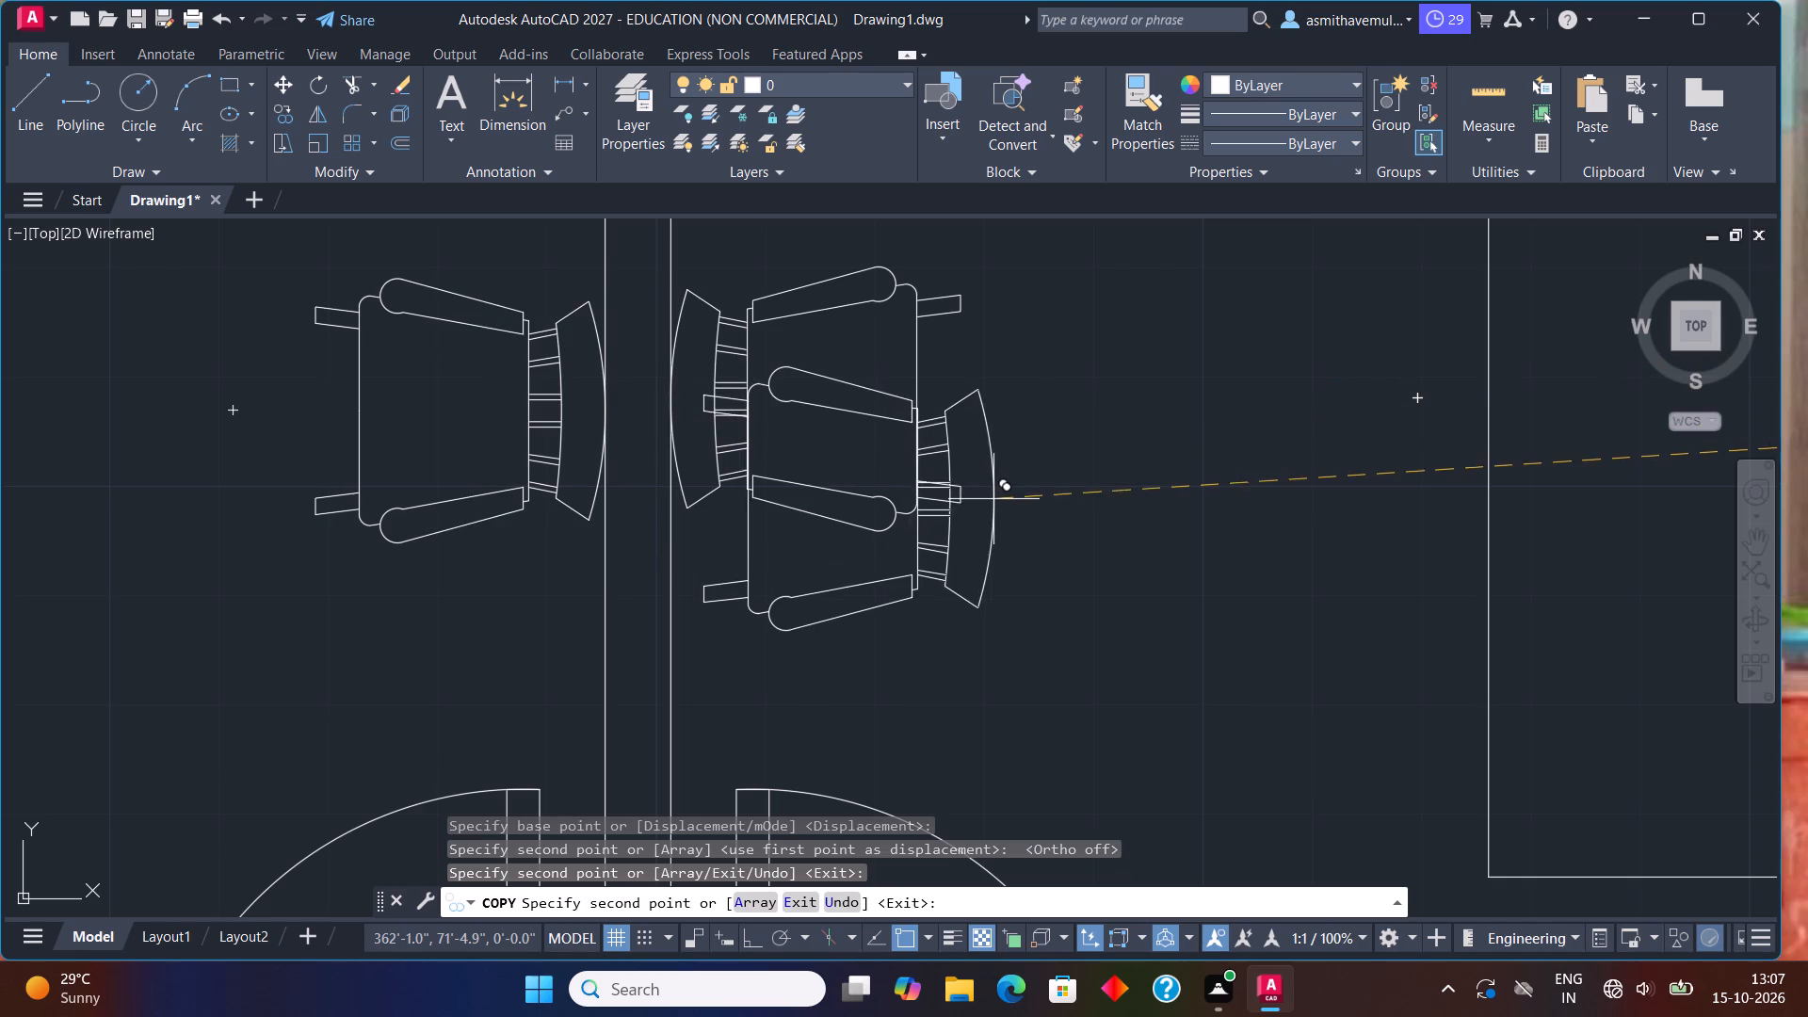
key(Escape)
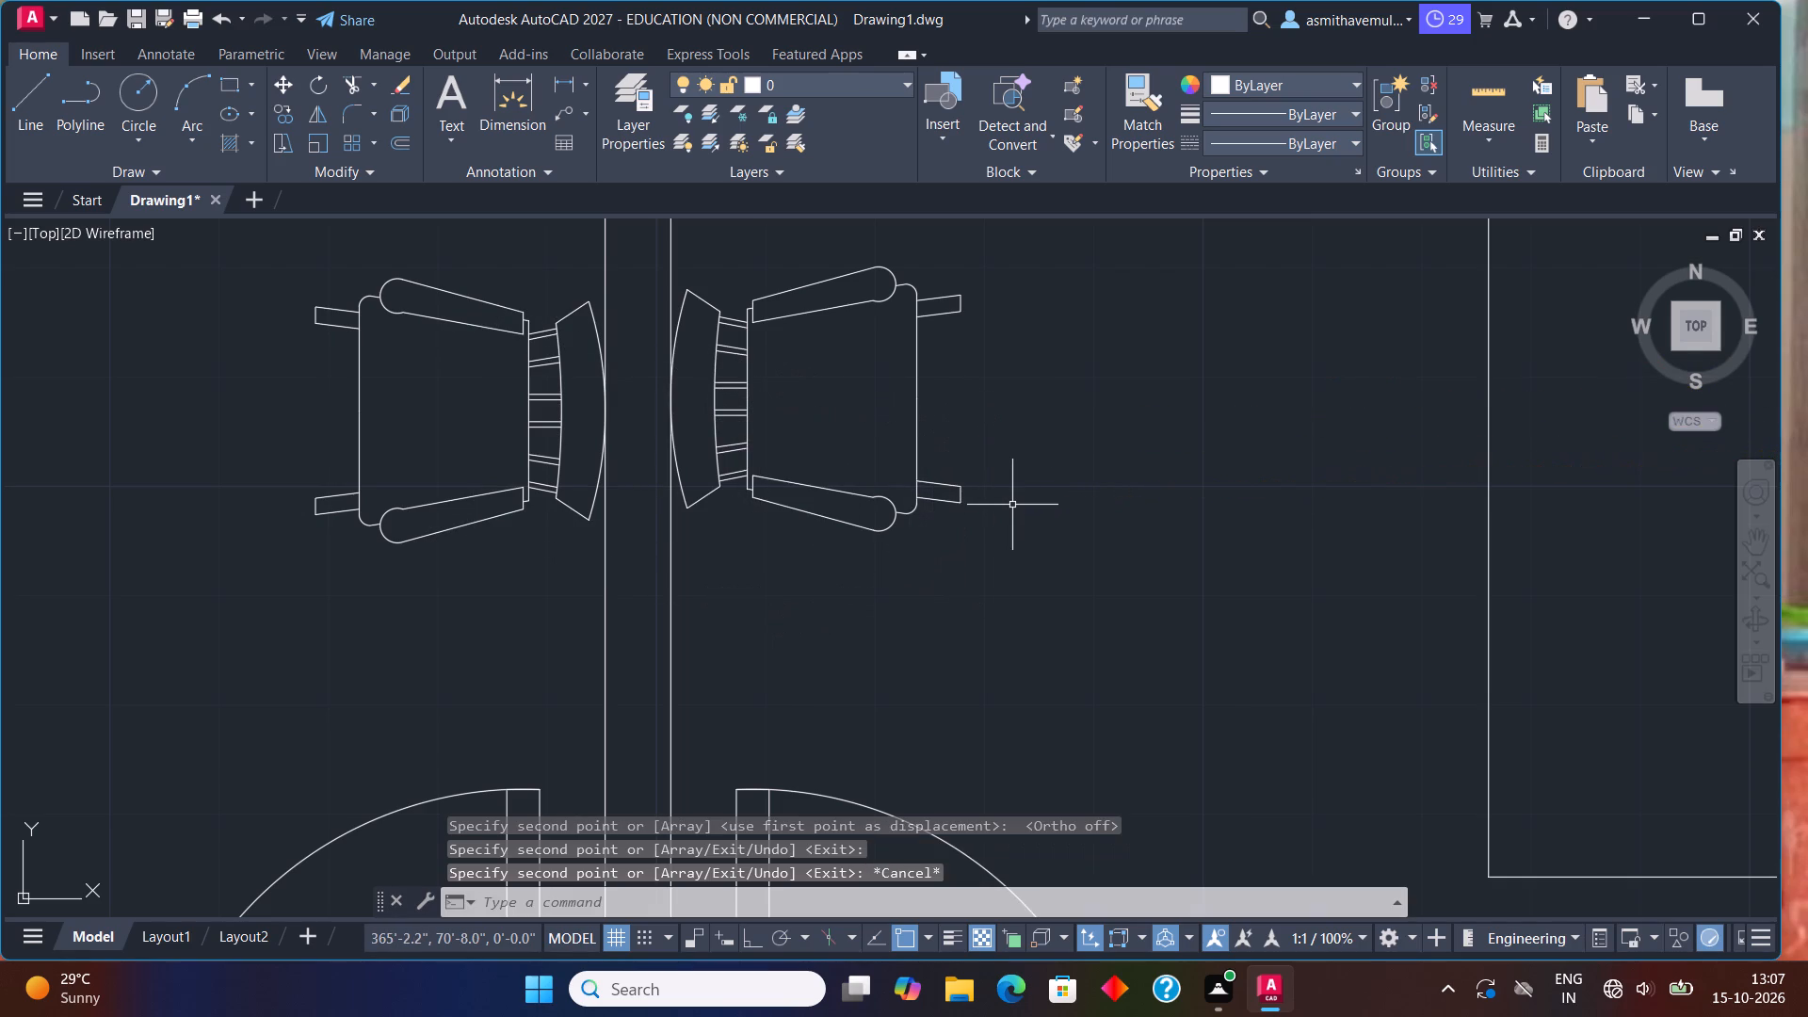
Insert the Dining Set - 36 x 72 in. block from DesignCenter's Home - Space Planner drawing into the empty area east of the floor plan.
scroll(1012, 505, down, 3)
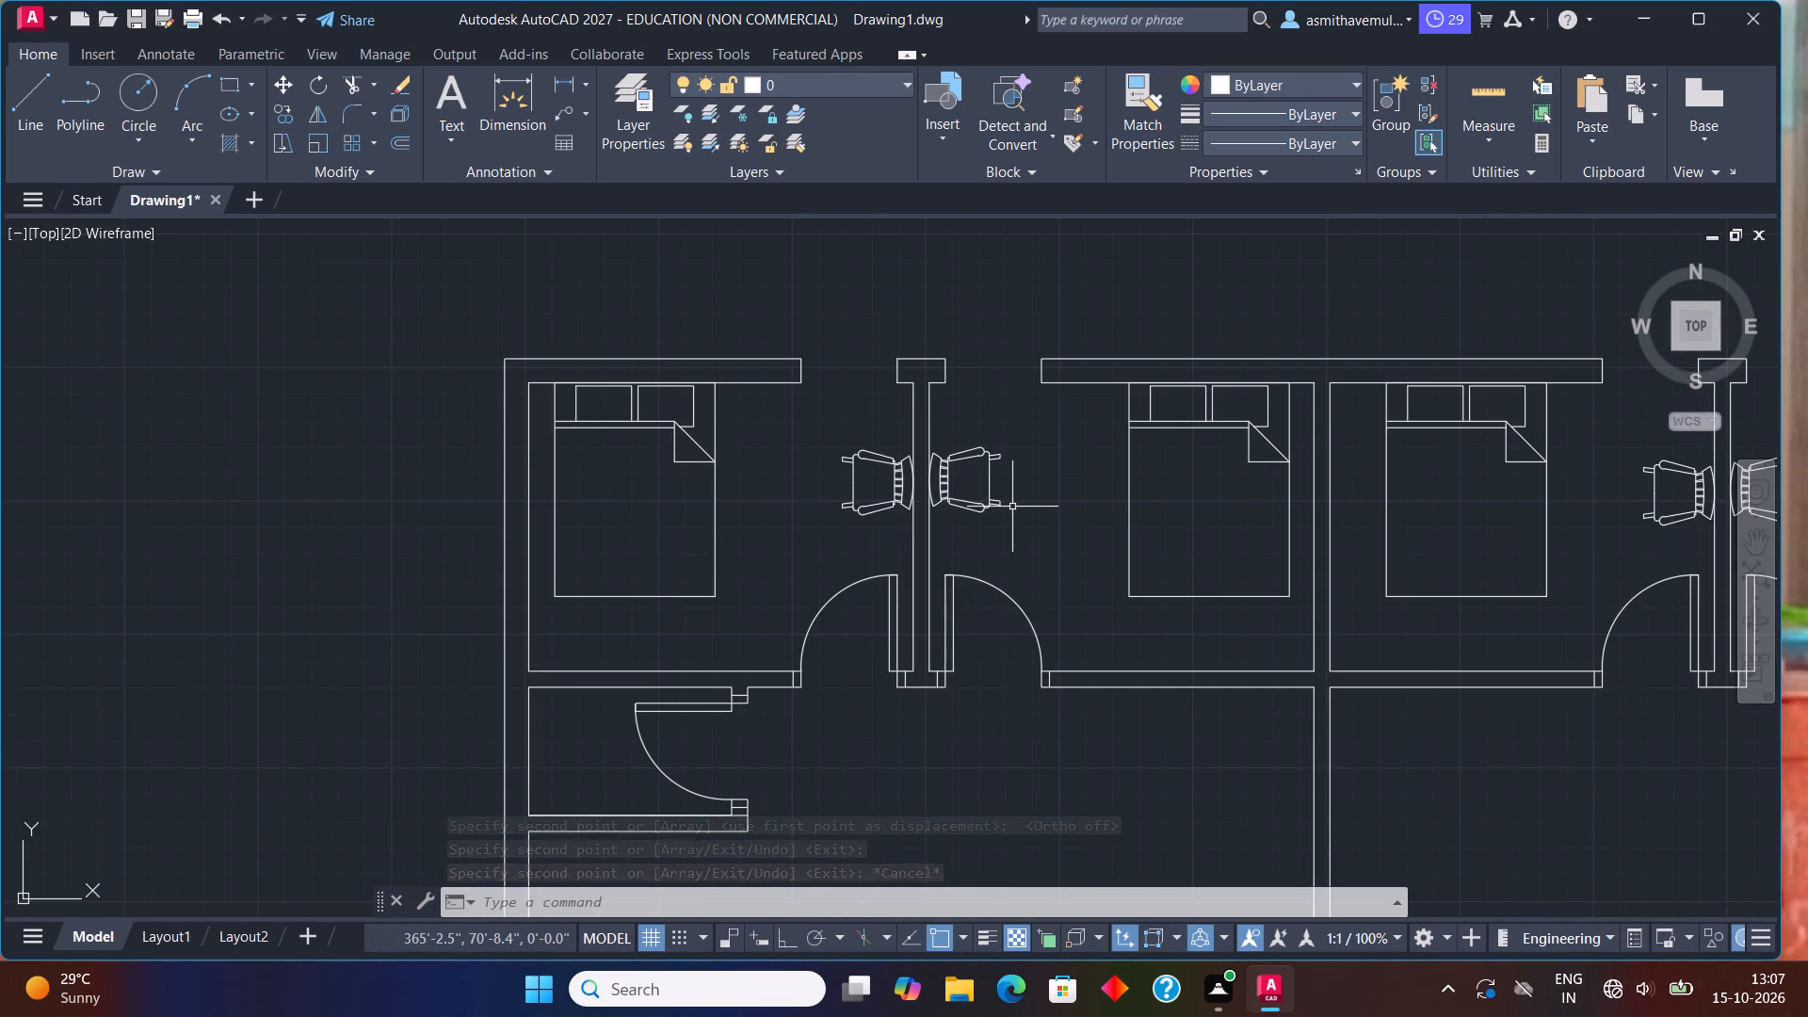
scroll(1012, 507, down, 2)
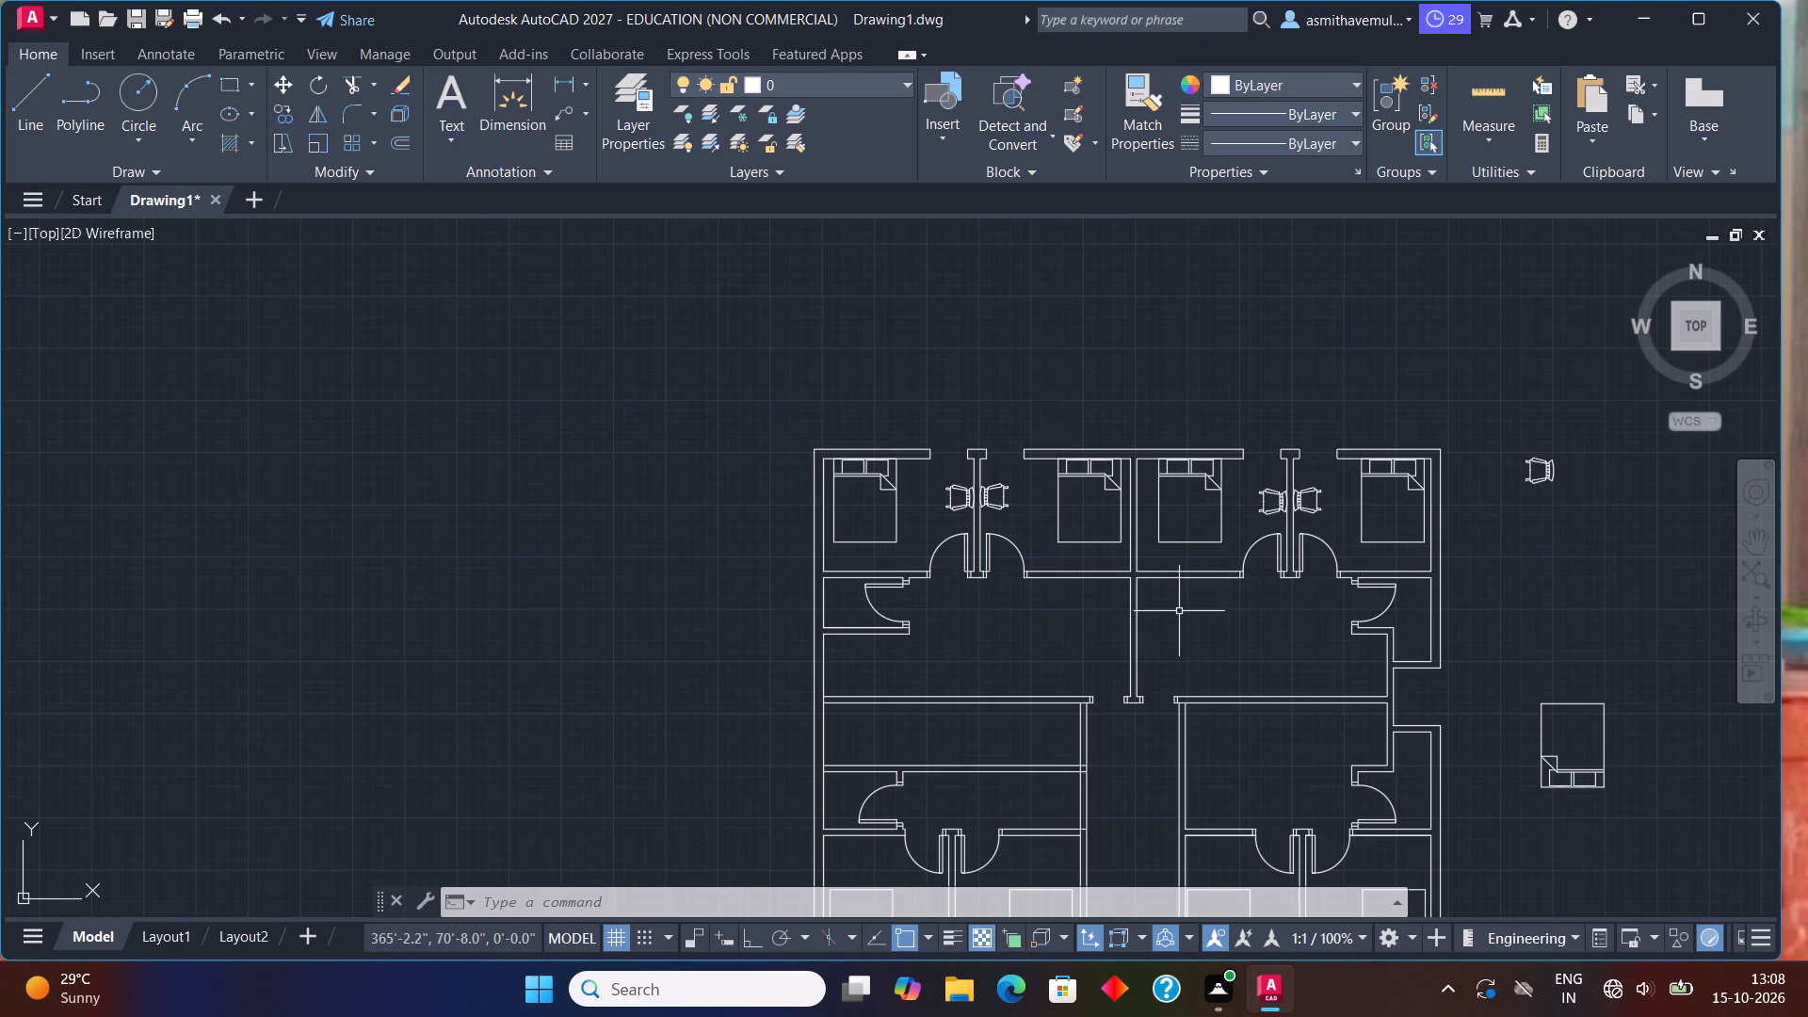
middle_drag(1182, 608, 847, 460)
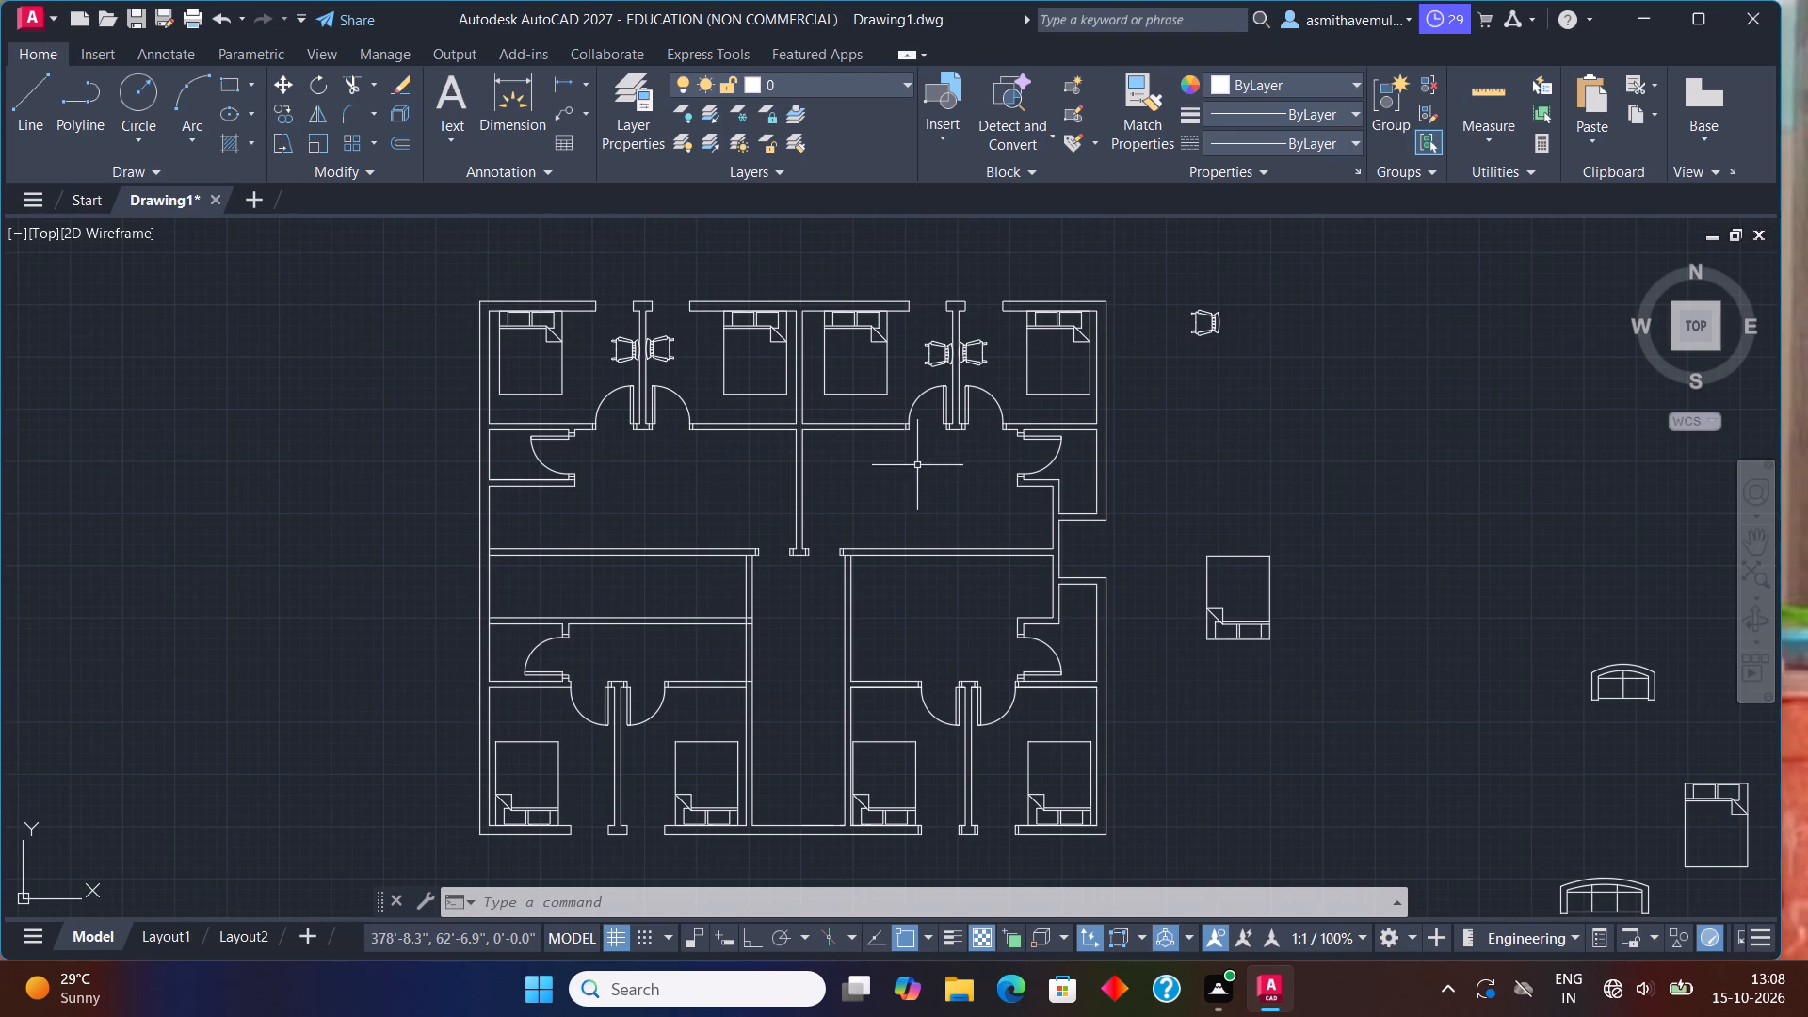
key(ctrl+2)
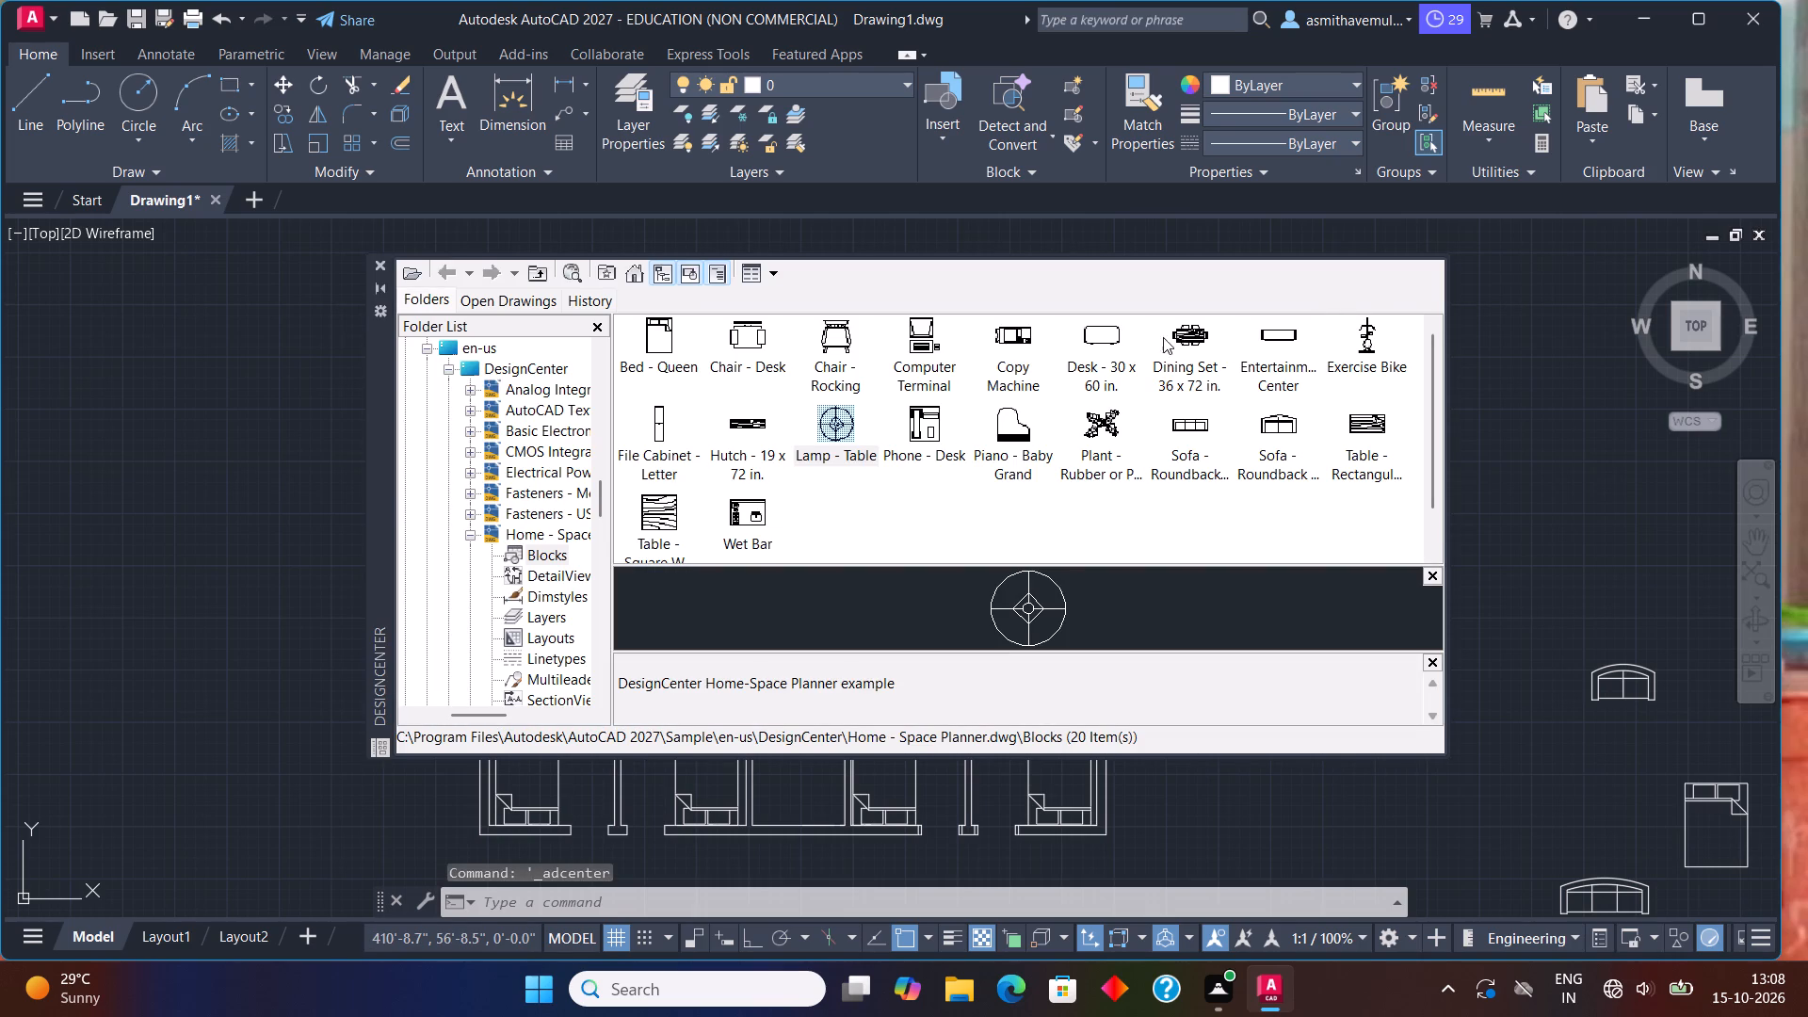
drag(1168, 330, 1538, 541)
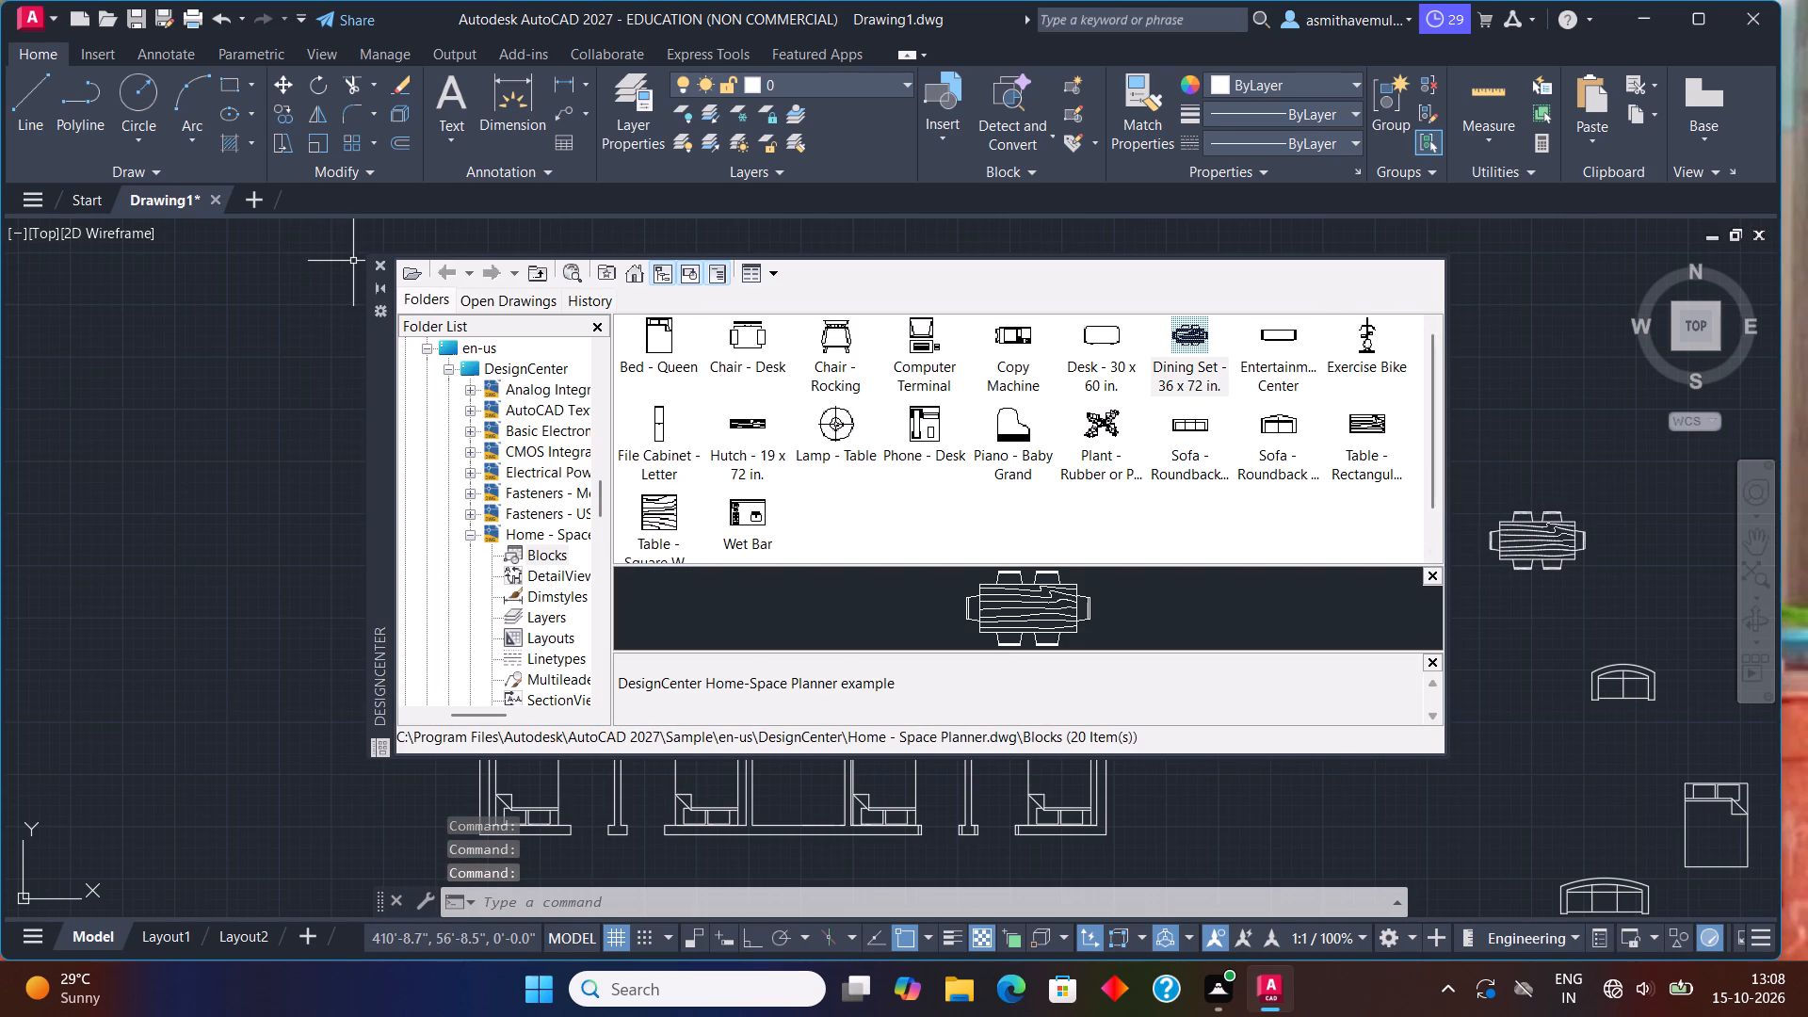
click(378, 266)
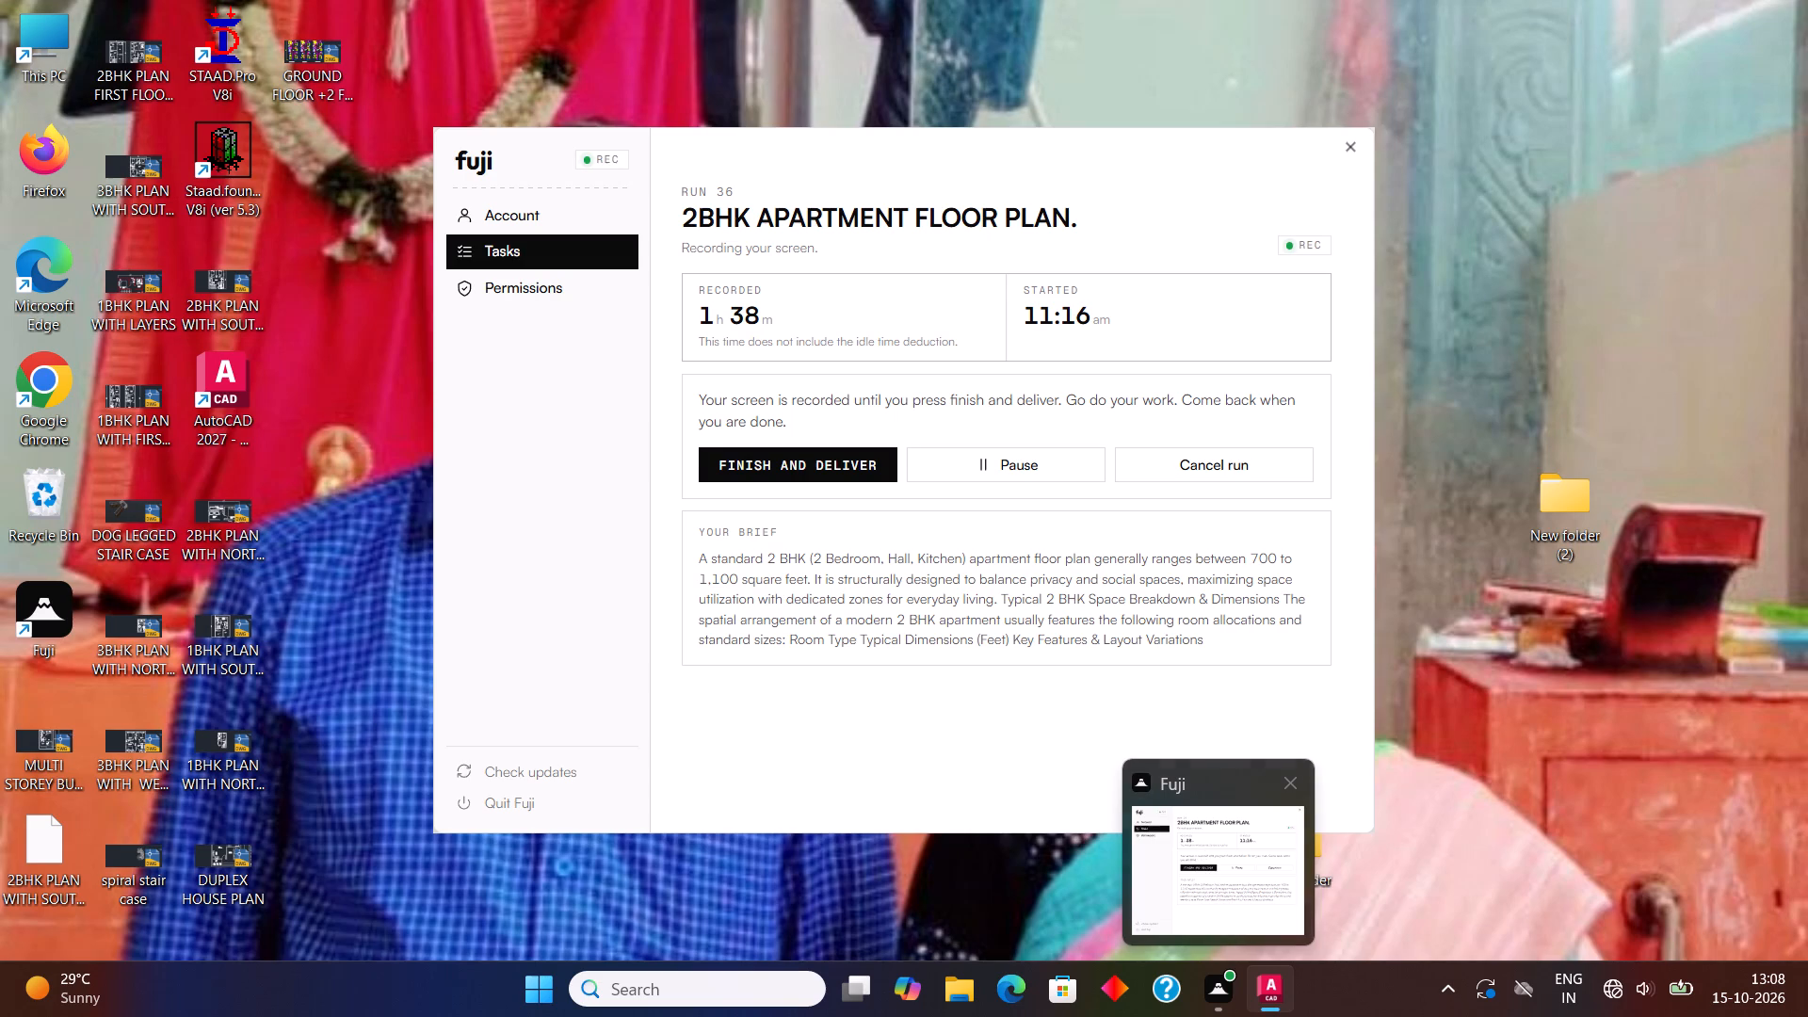
Move the dining set into the northwest apartment's hall, south of the bedroom doors and east of the bathroom door.
middle_drag(1203, 339, 1169, 330)
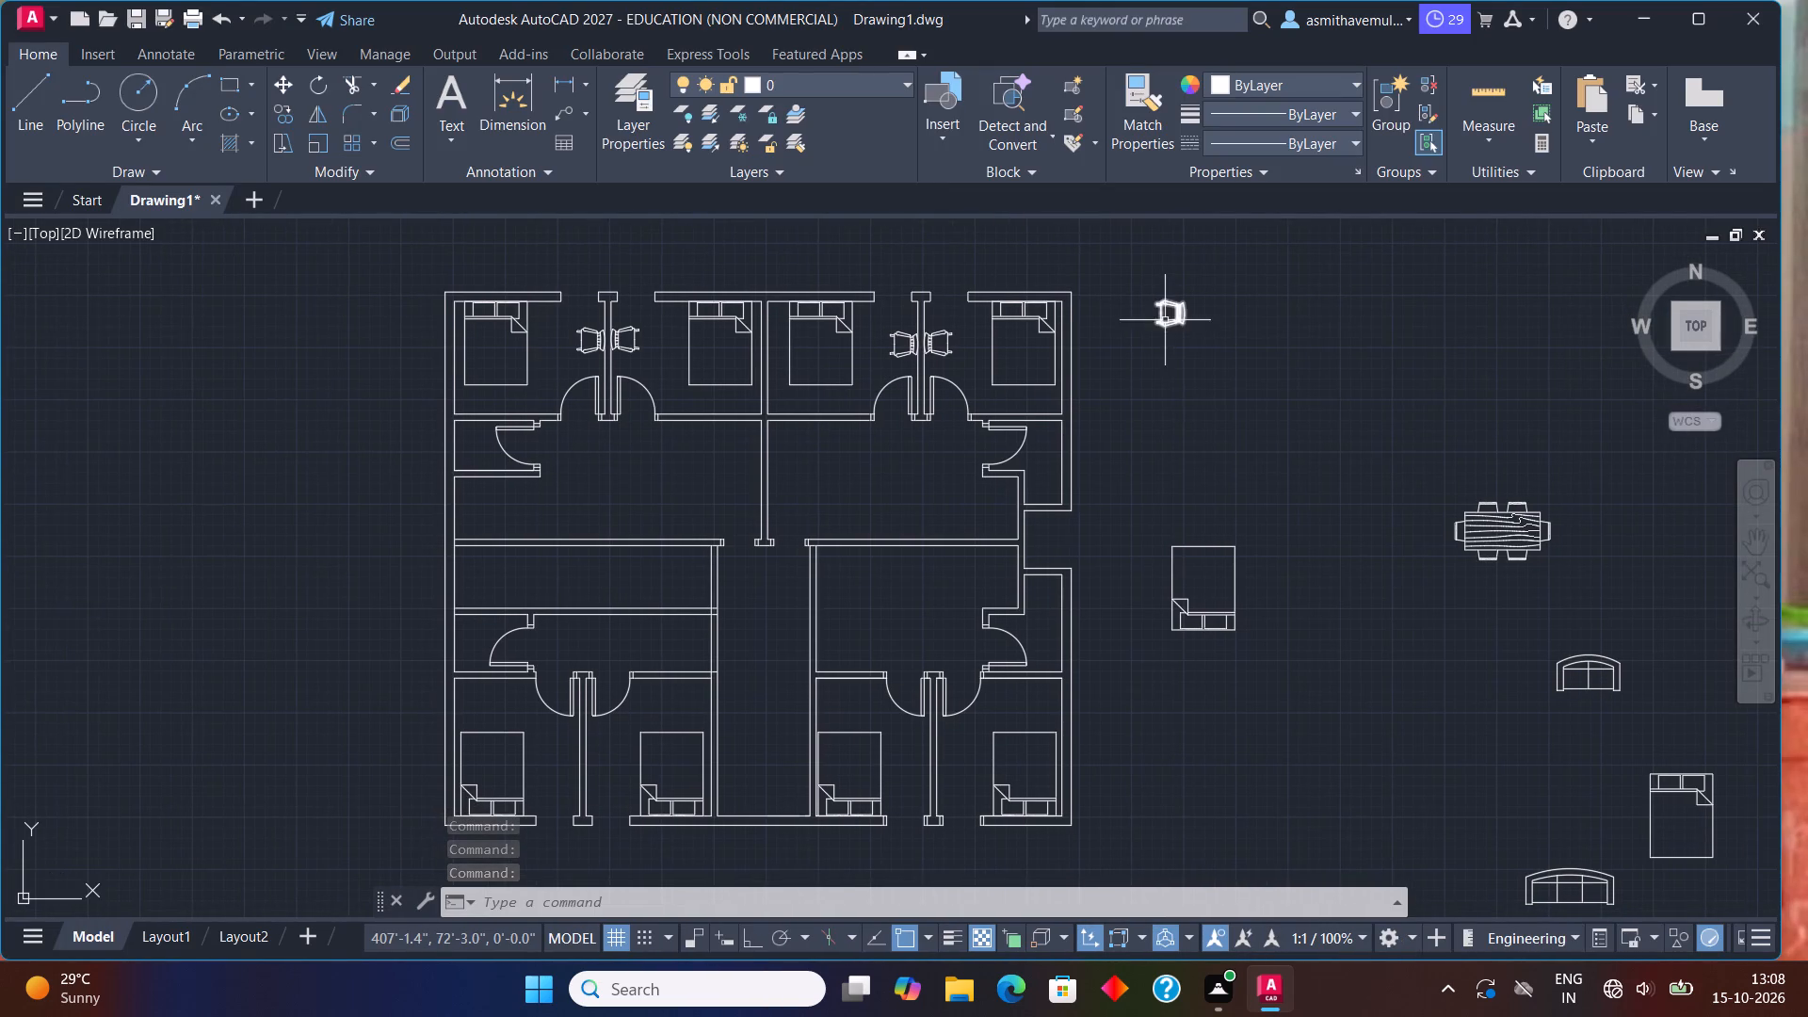
click(1508, 547)
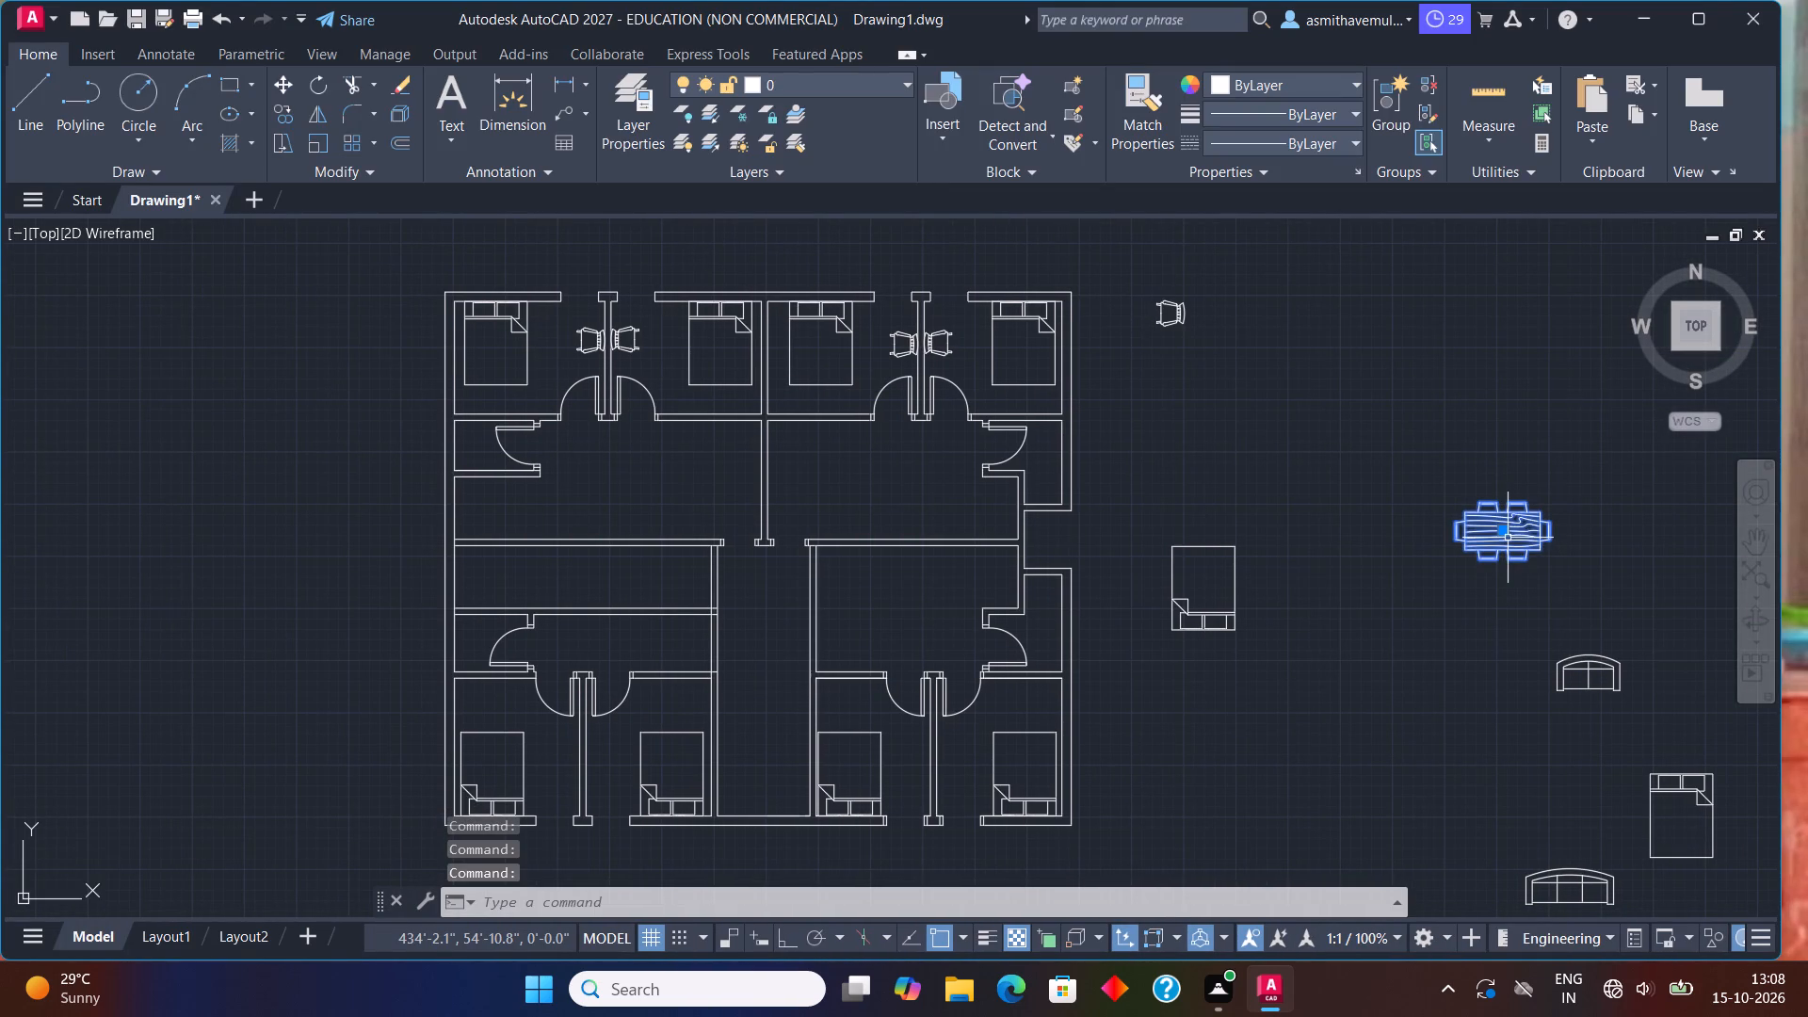
key(m)
key(Return)
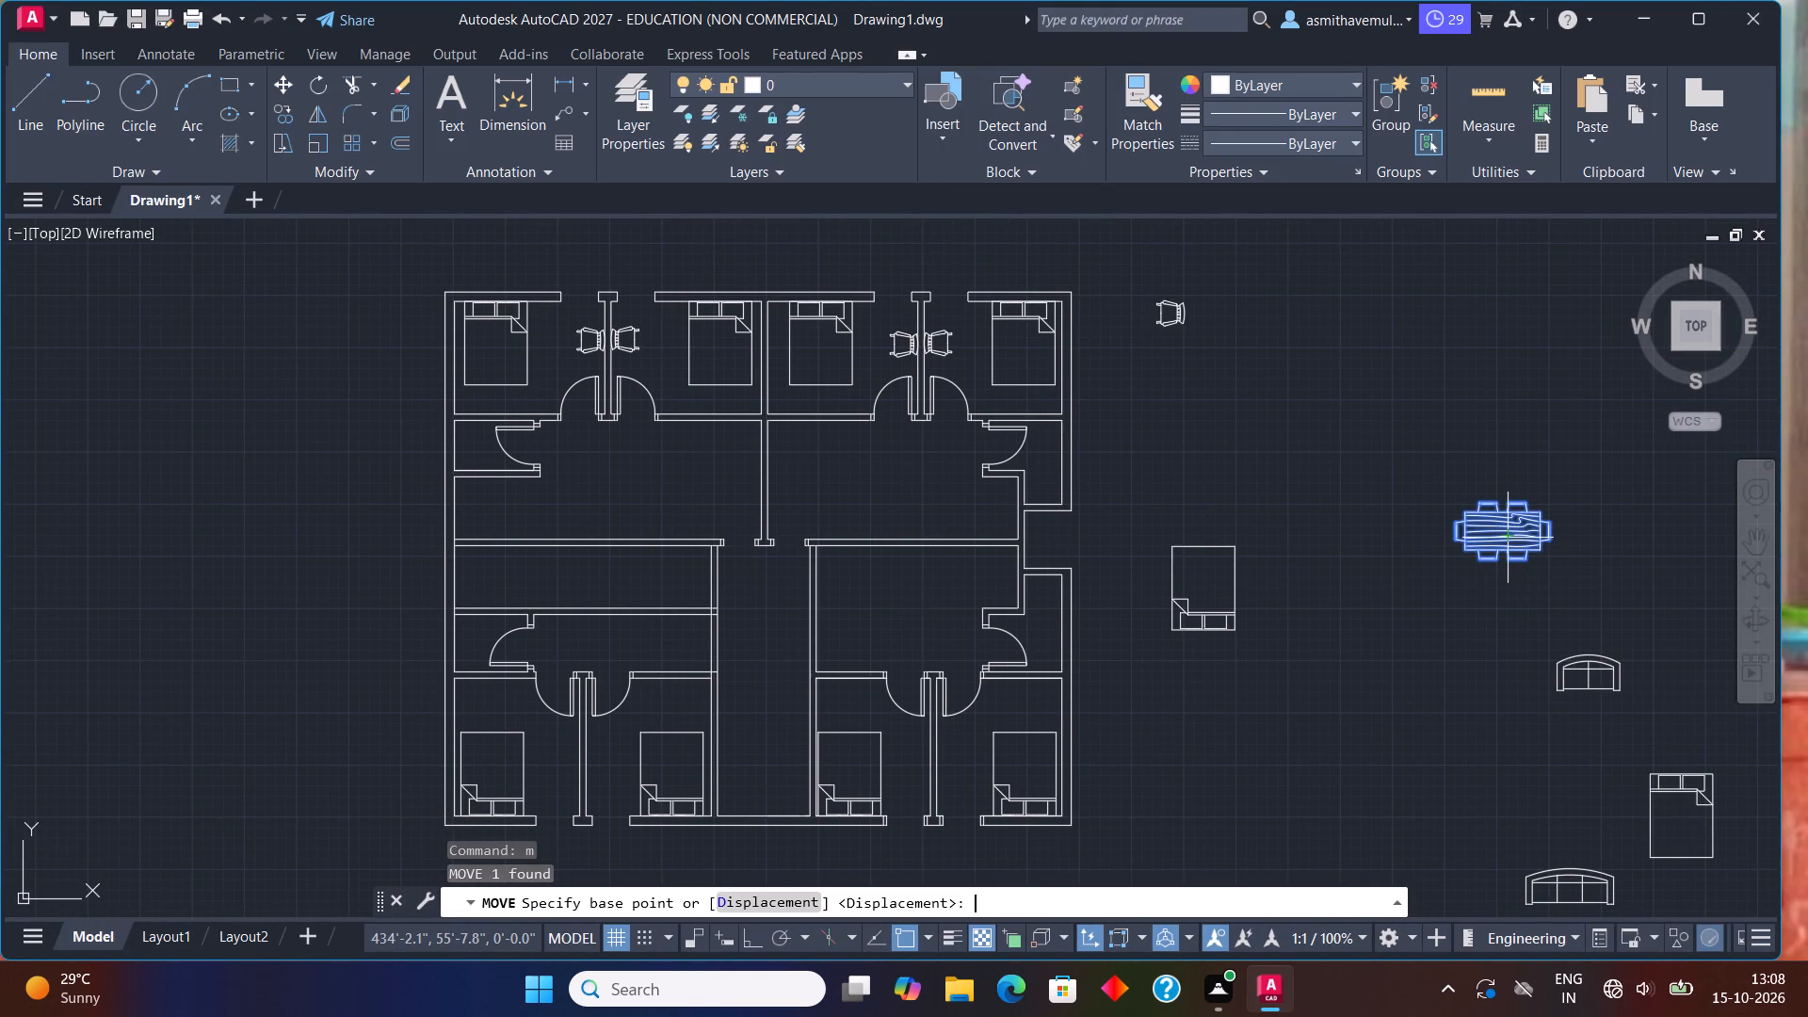
click(1508, 538)
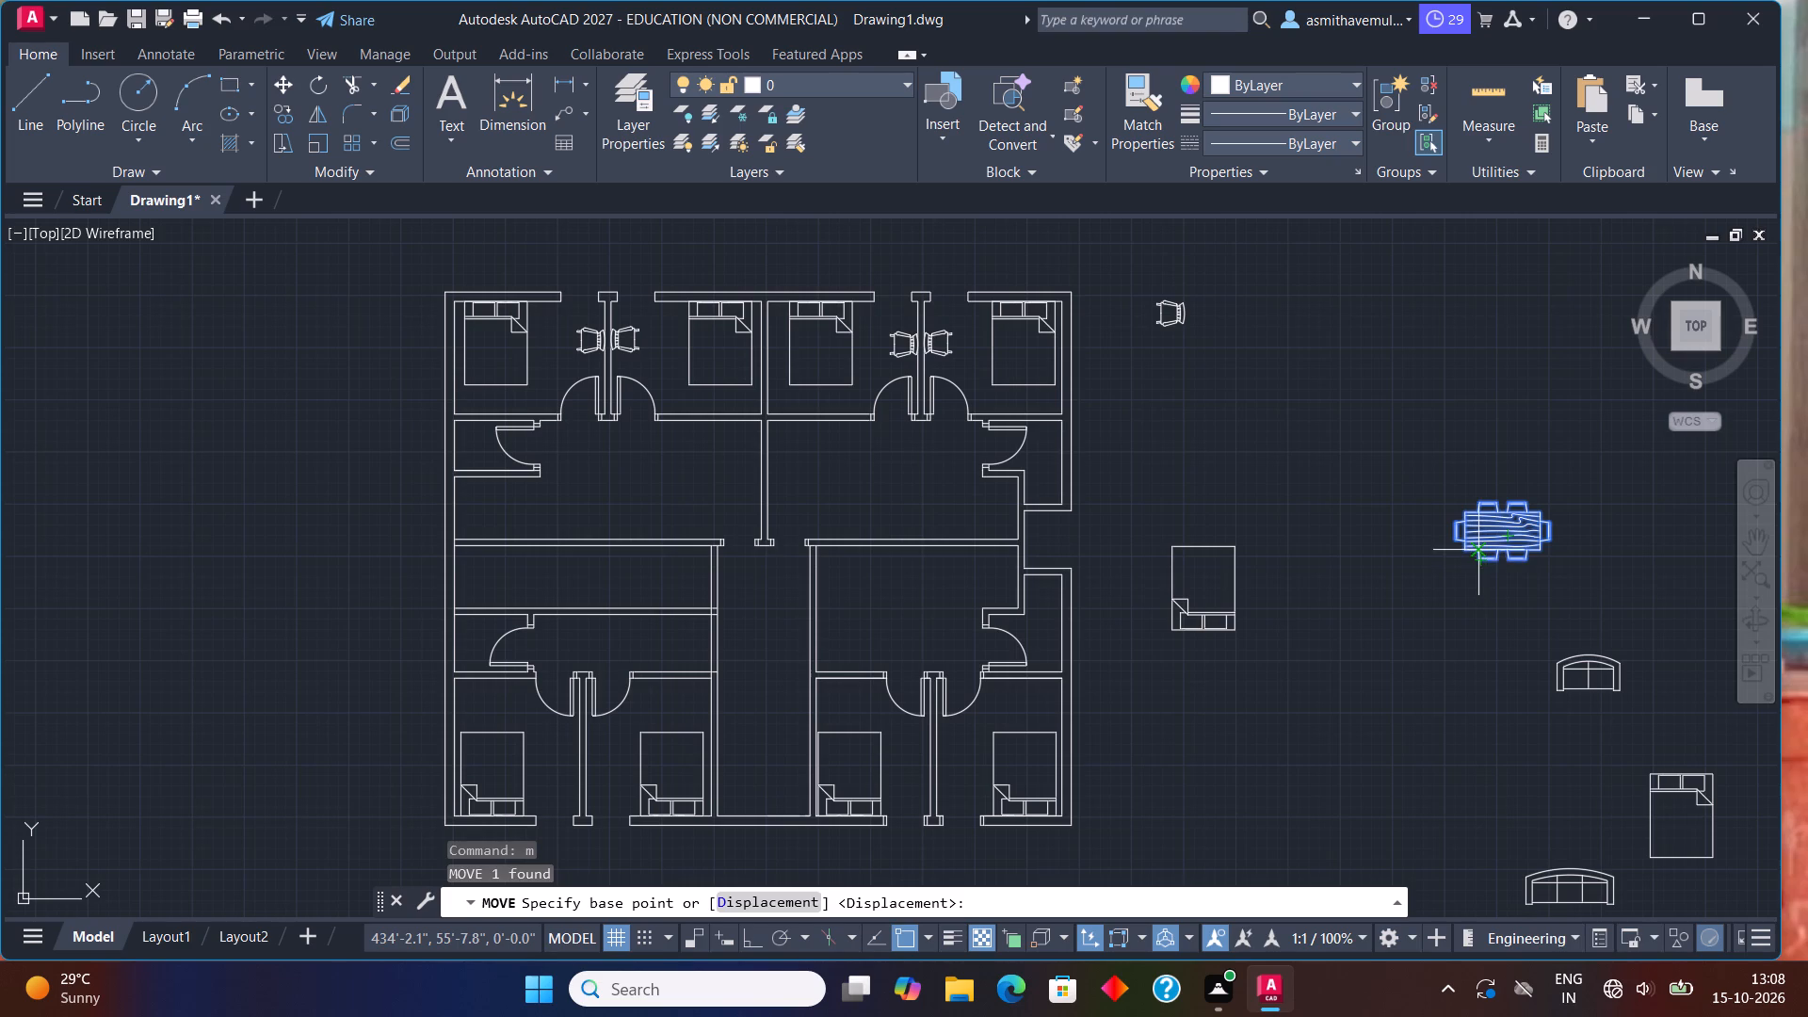
click(1482, 544)
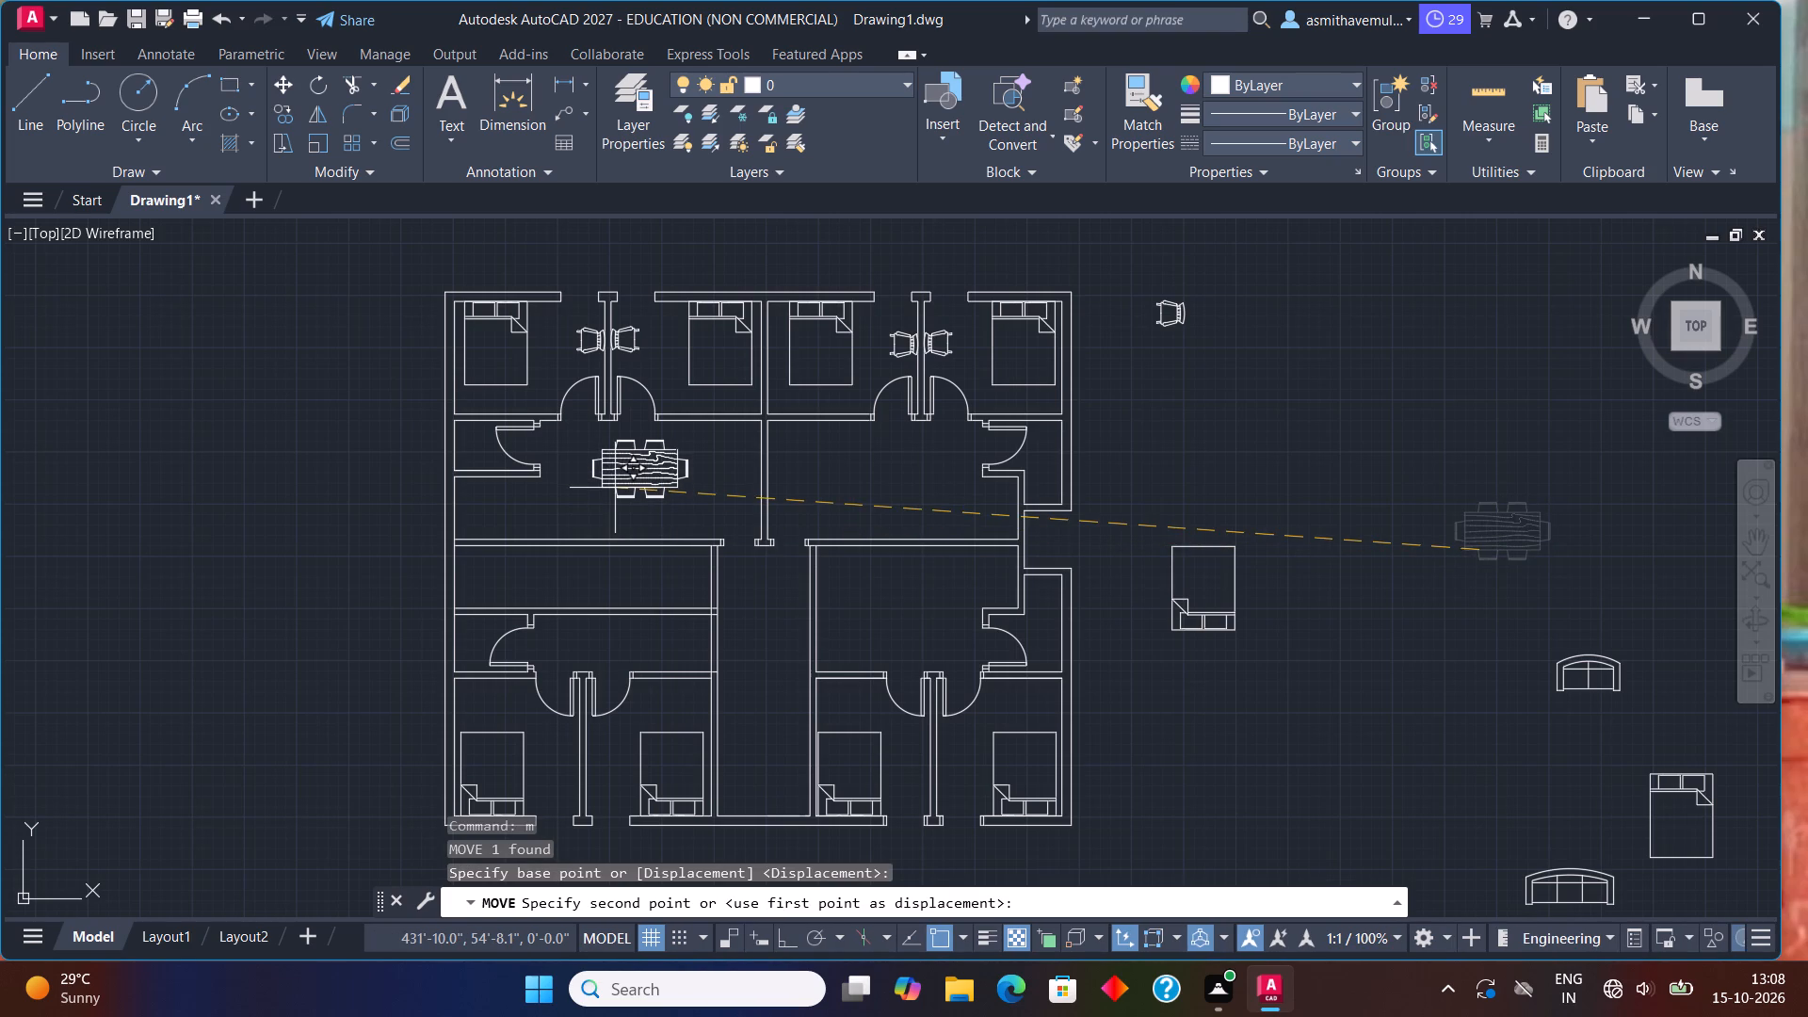
scroll(615, 488, up, 1)
click(597, 499)
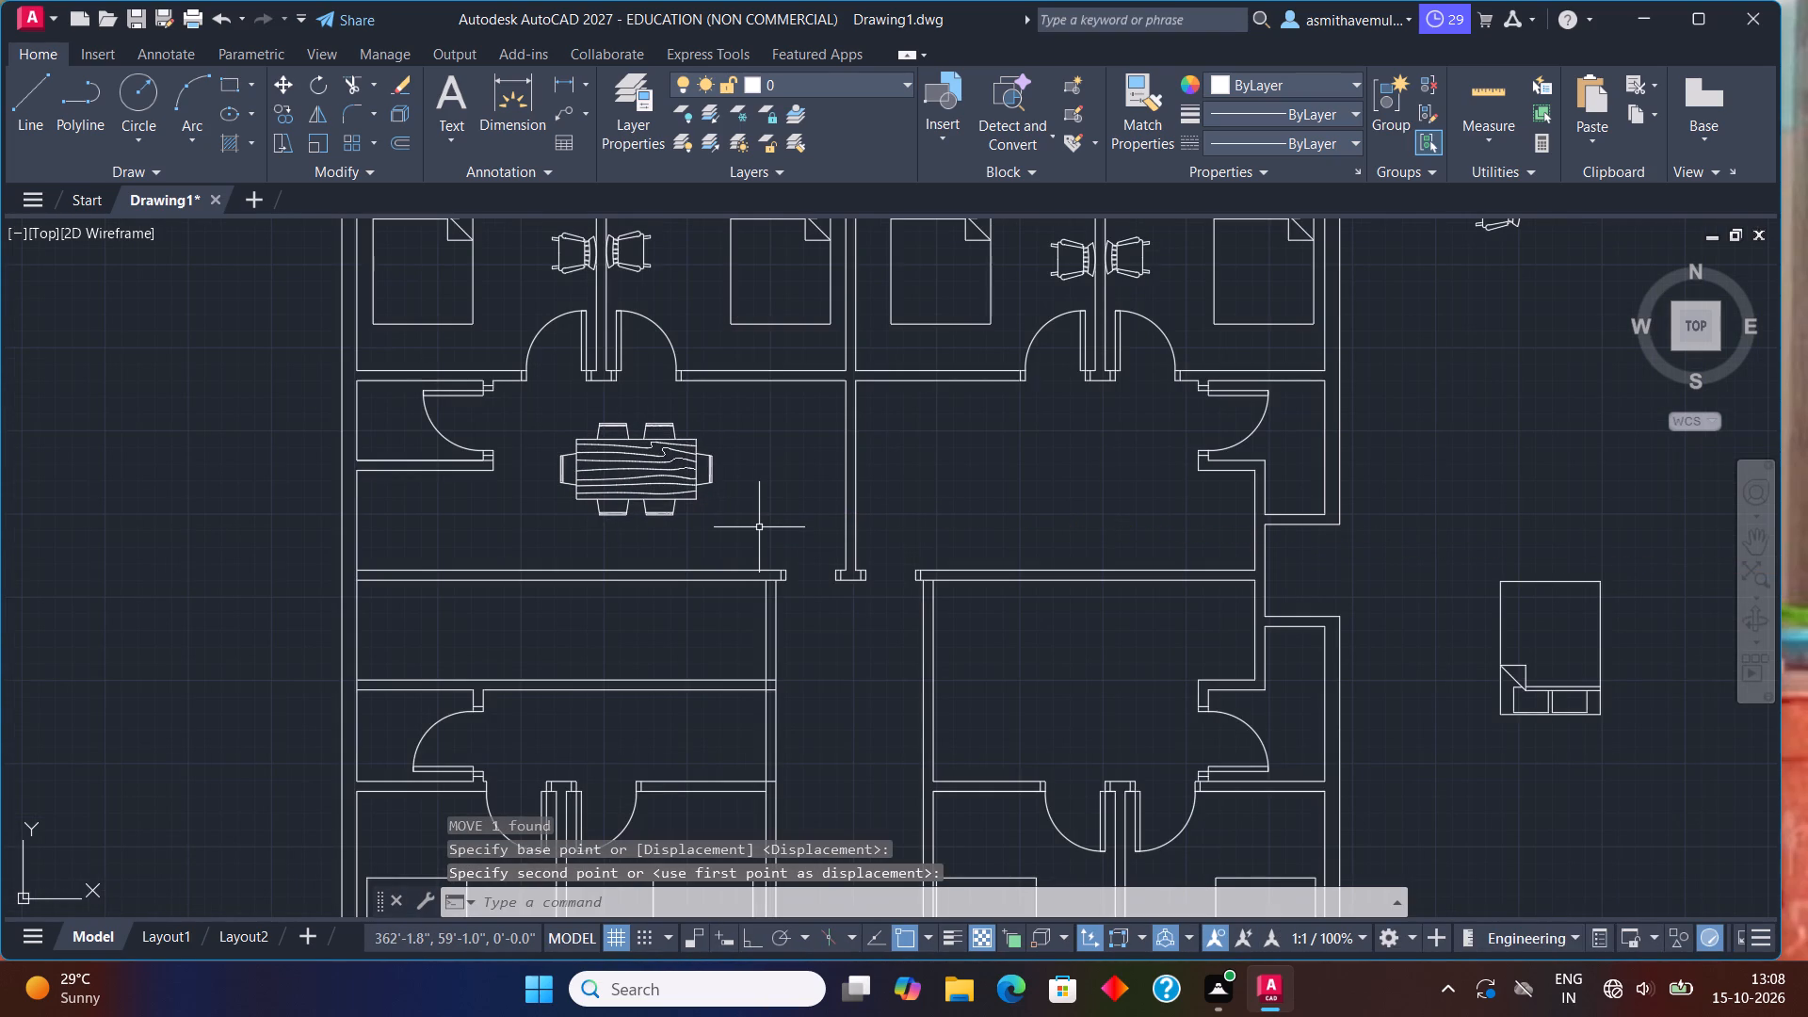
Draw a line across the partition thickness above the southwest bathroom door, extending the jamb's east edge to the partition's north face.
key(l)
key(Return)
scroll(589, 669, up, 1)
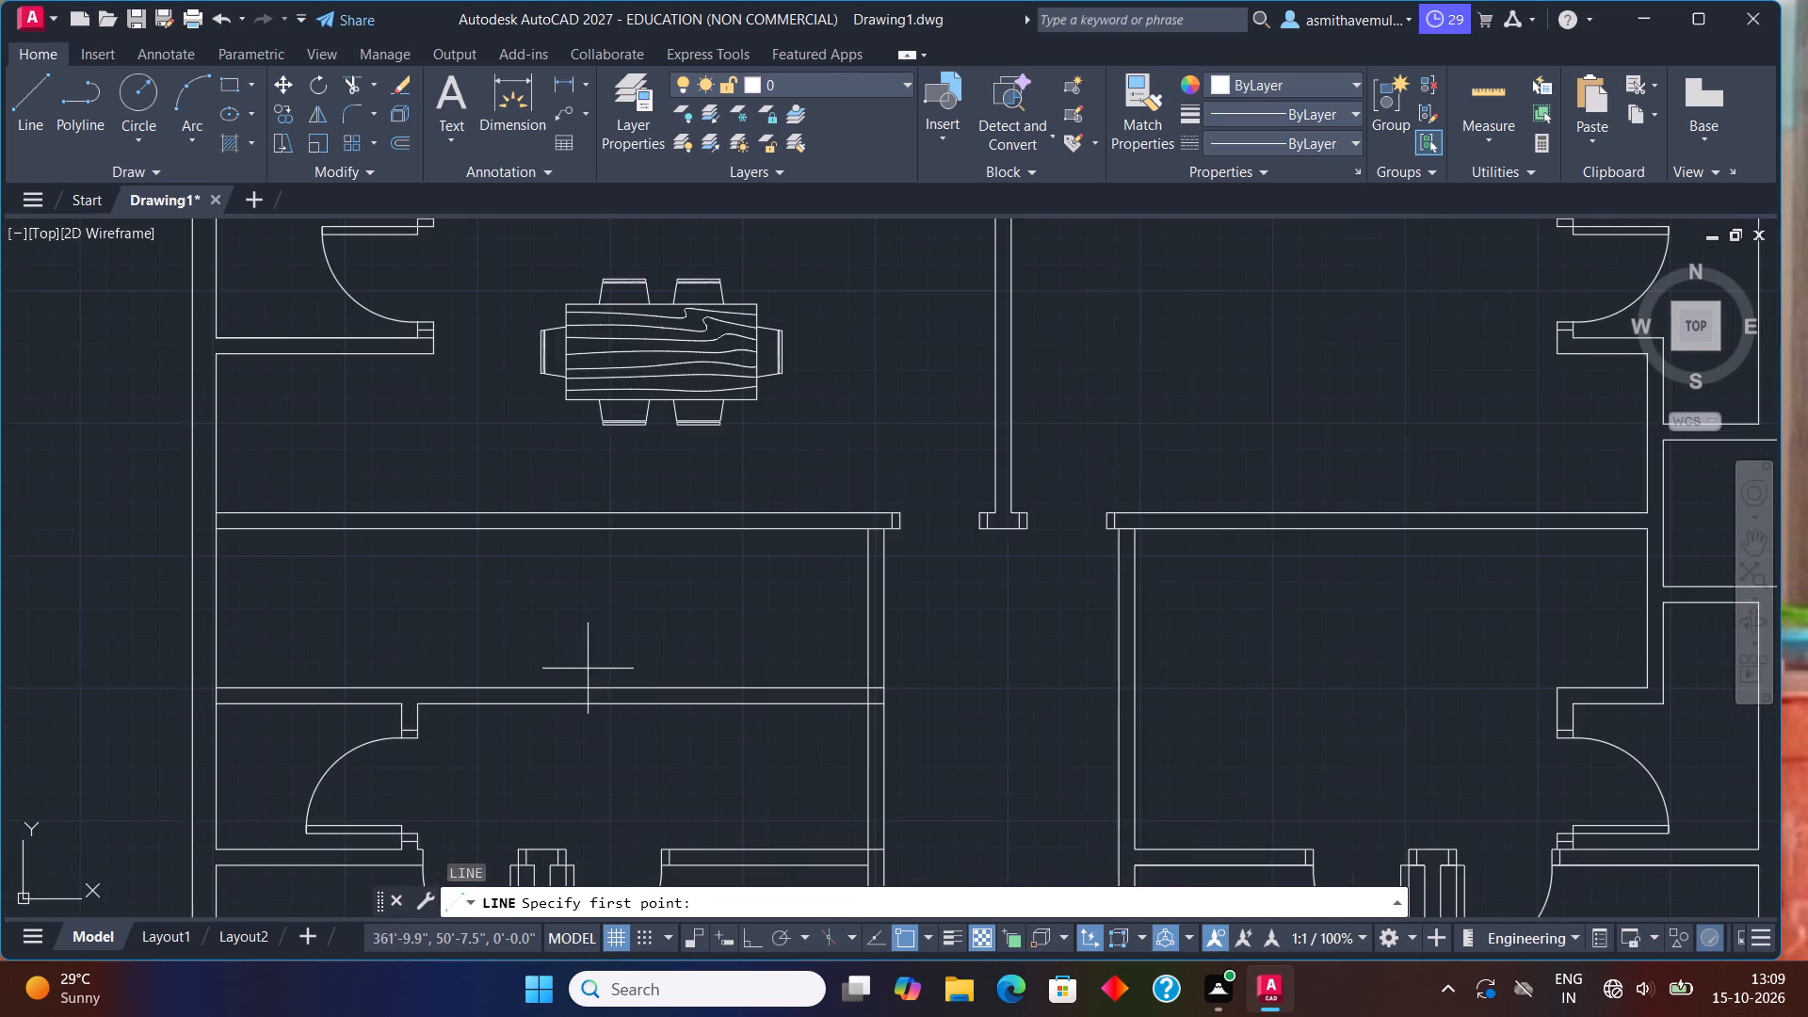
scroll(526, 679, up, 1)
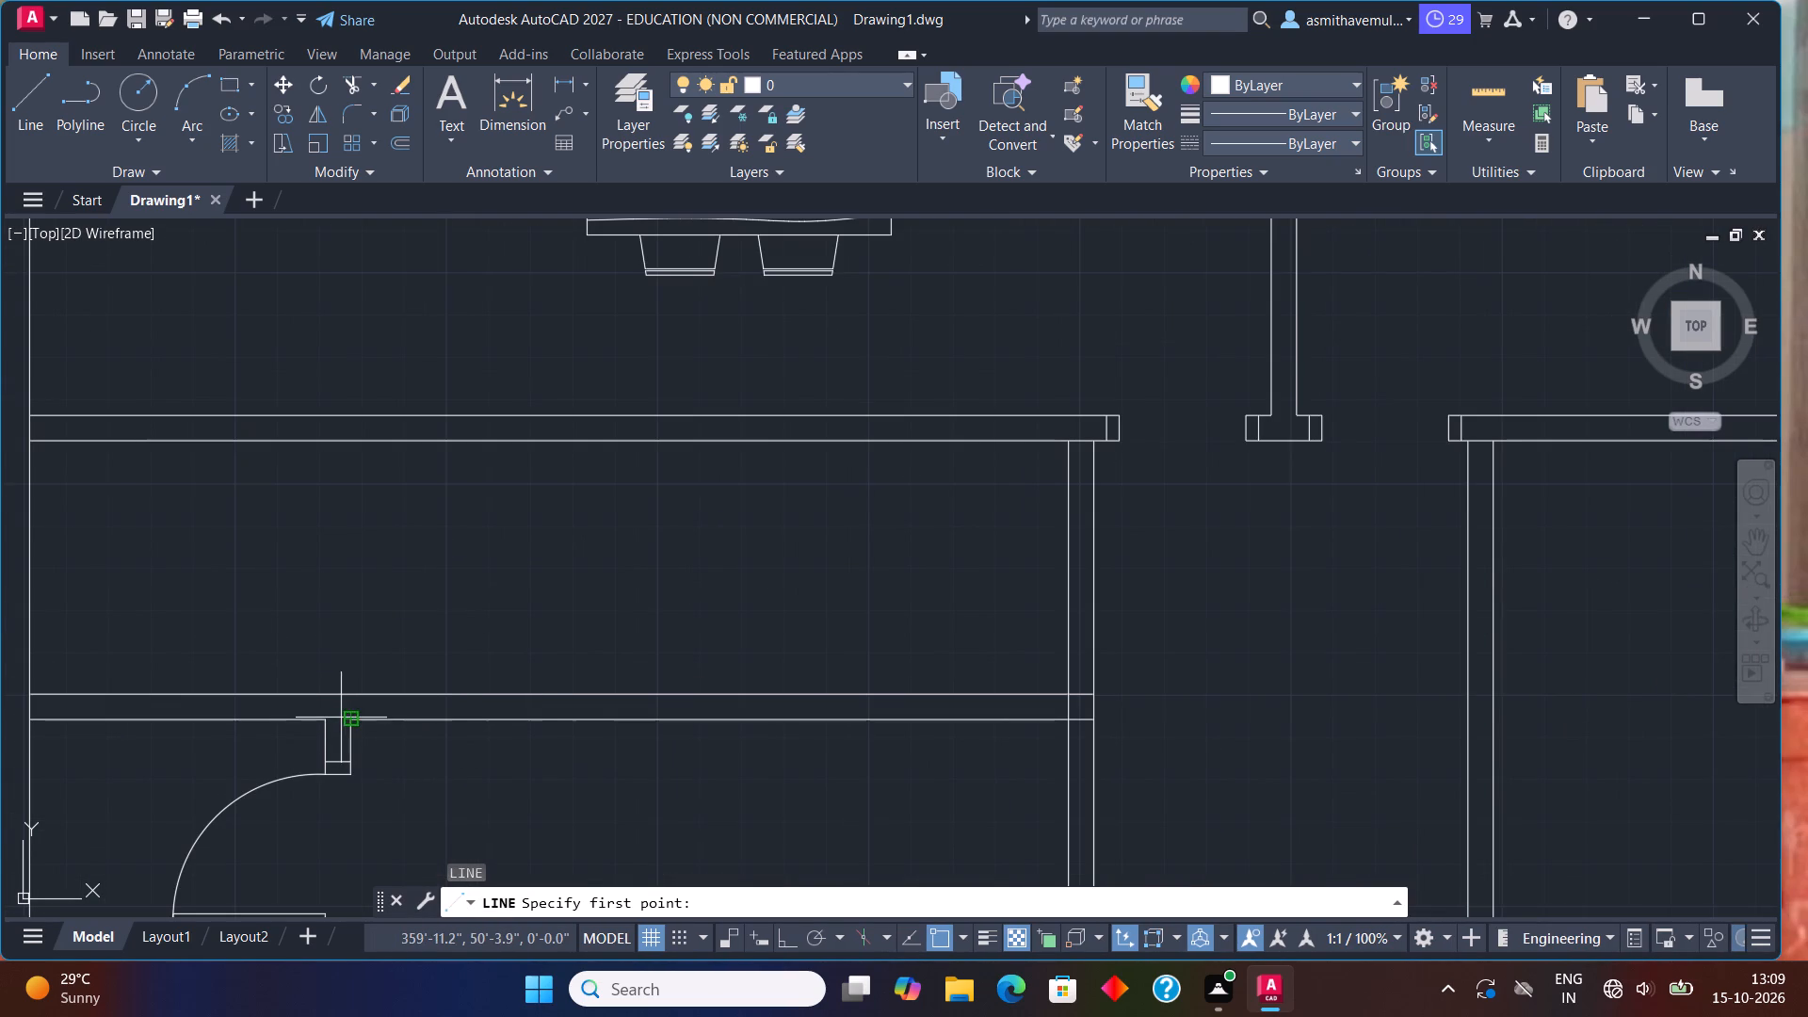
click(351, 720)
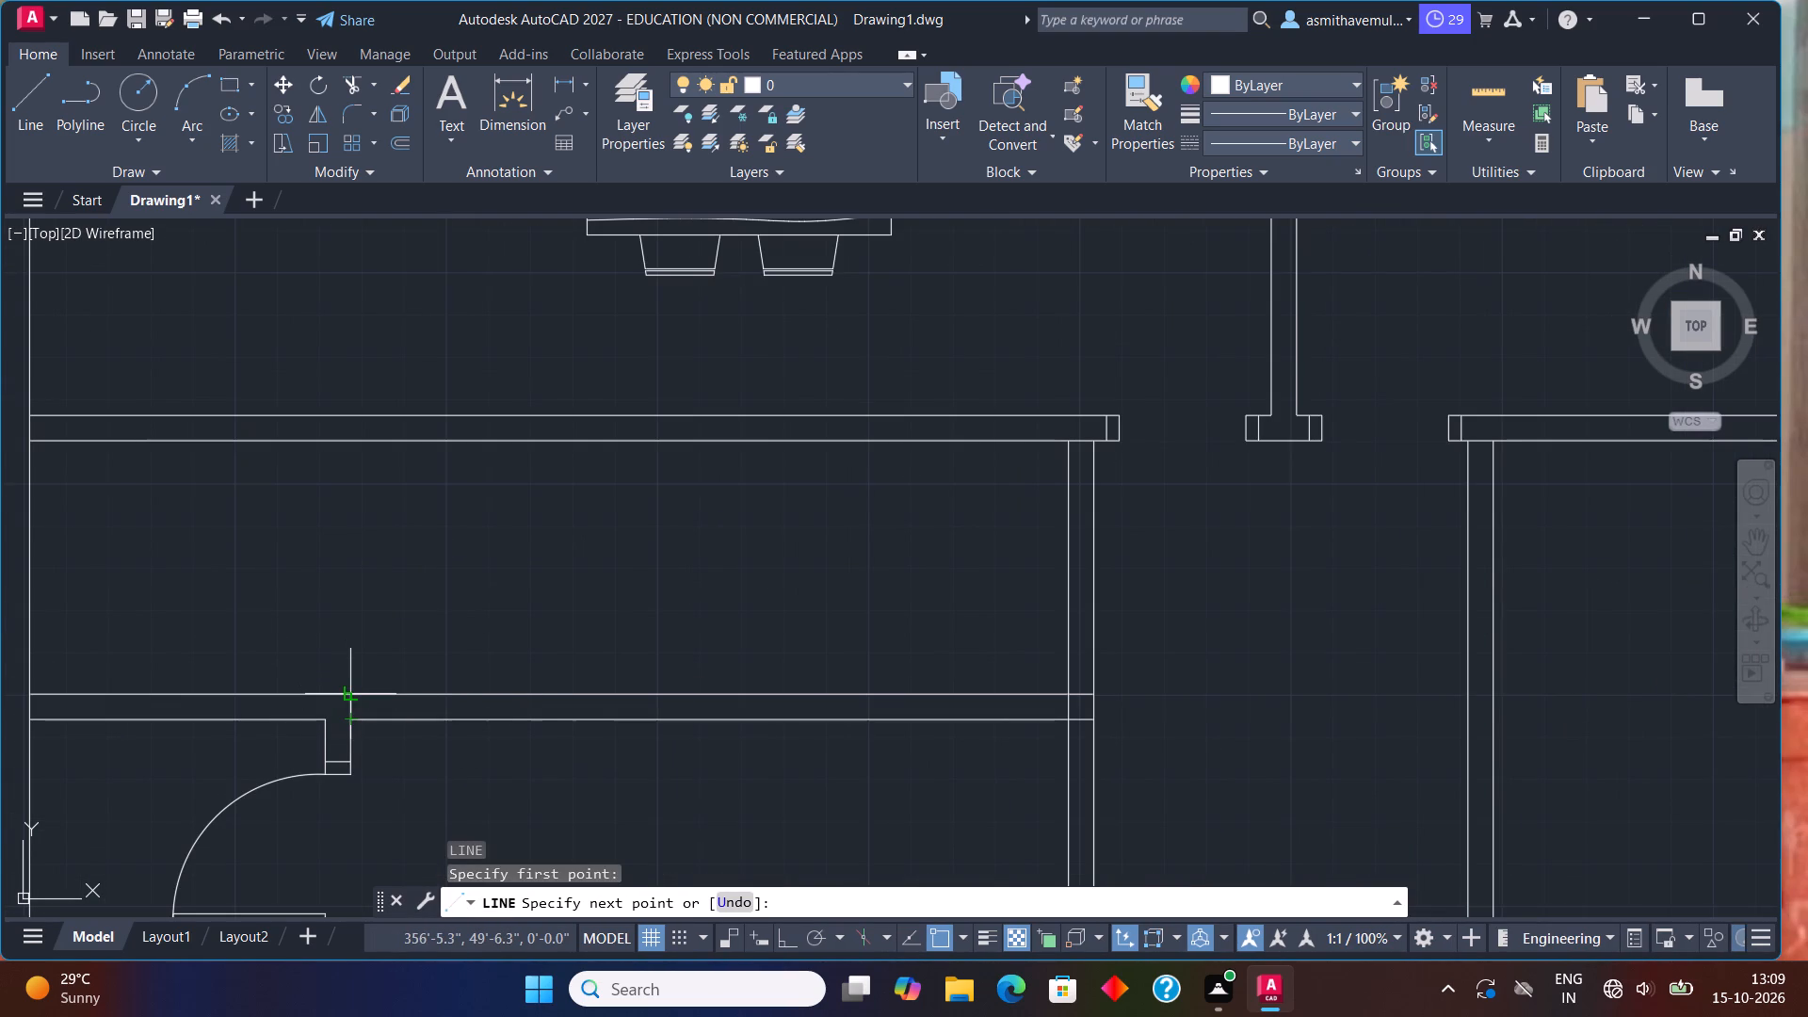
click(350, 689)
key(Escape)
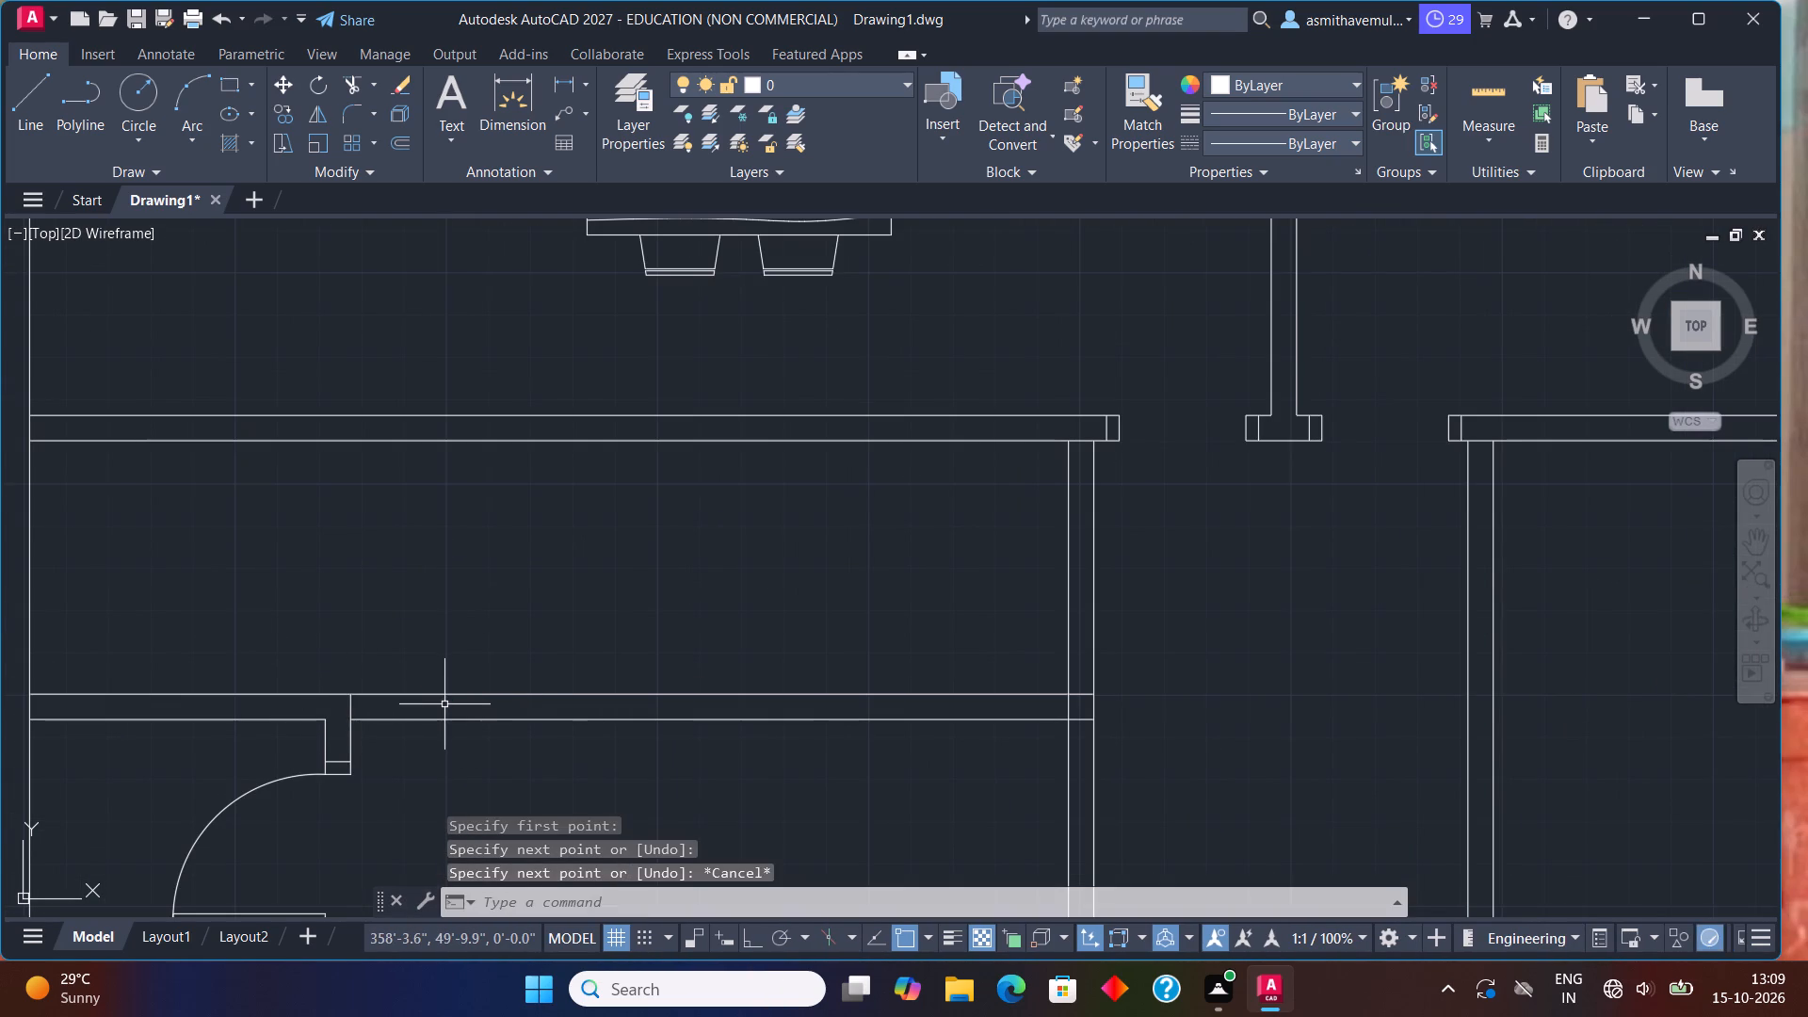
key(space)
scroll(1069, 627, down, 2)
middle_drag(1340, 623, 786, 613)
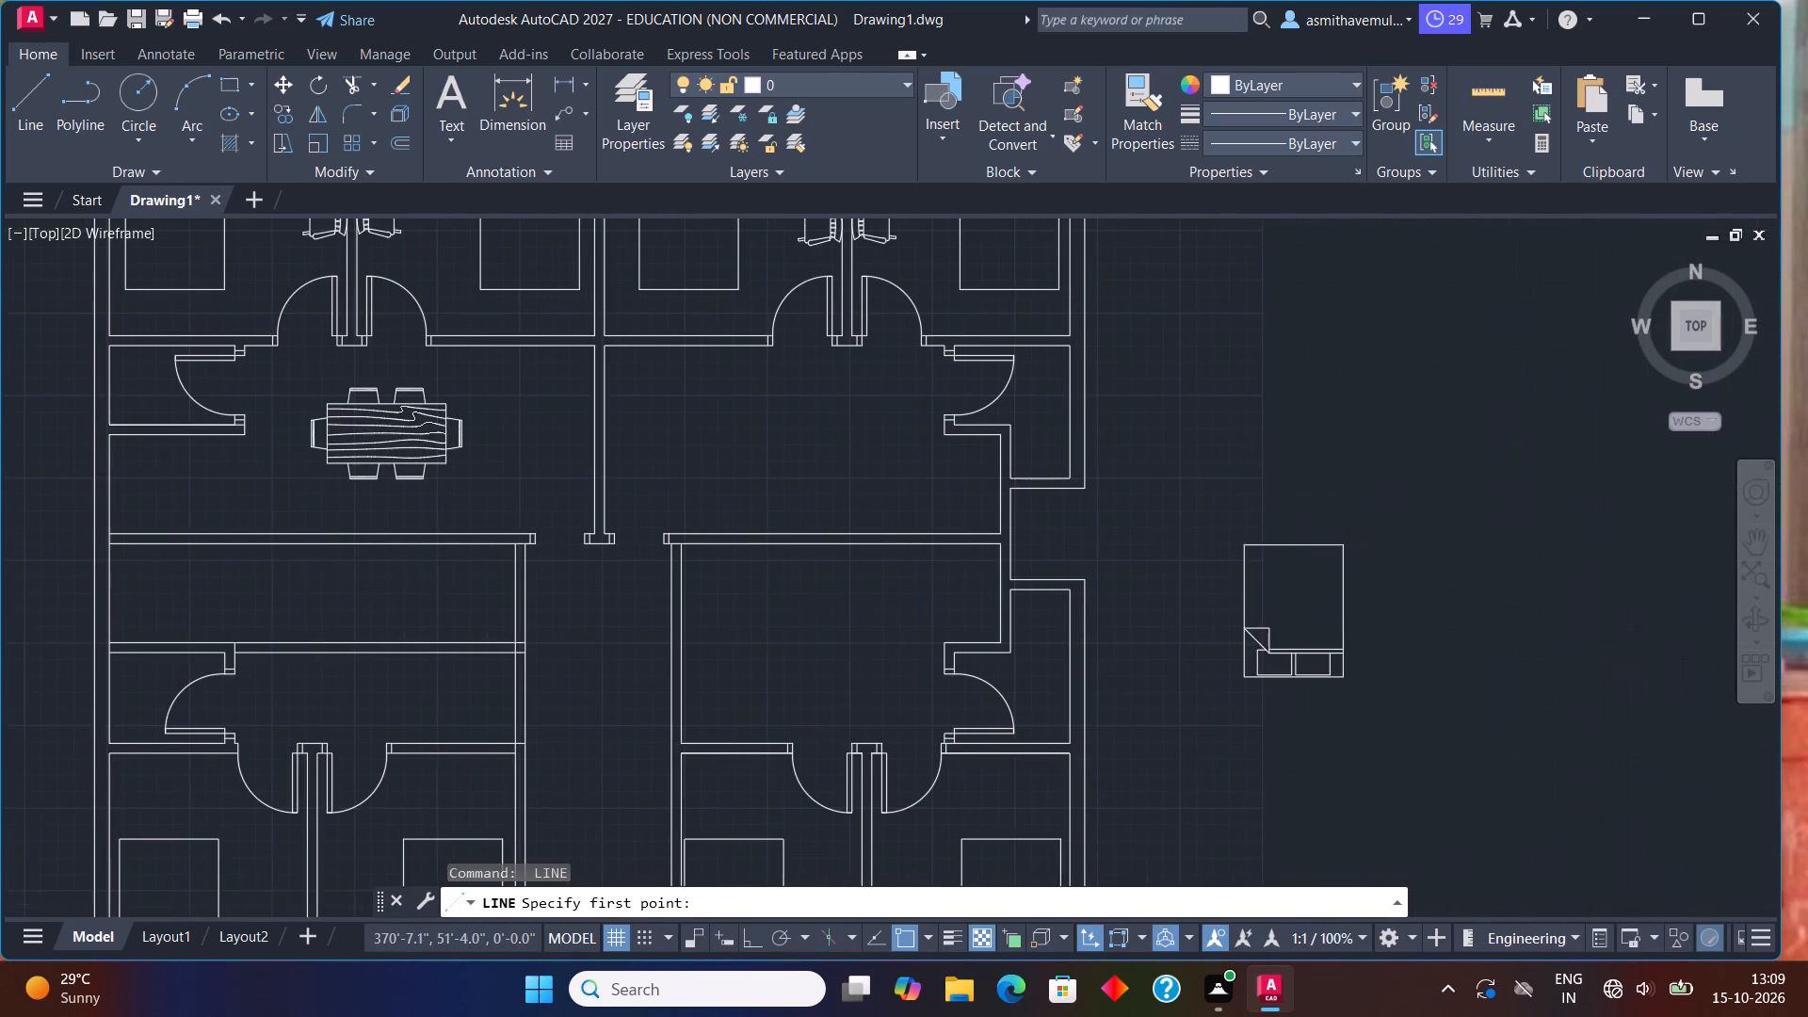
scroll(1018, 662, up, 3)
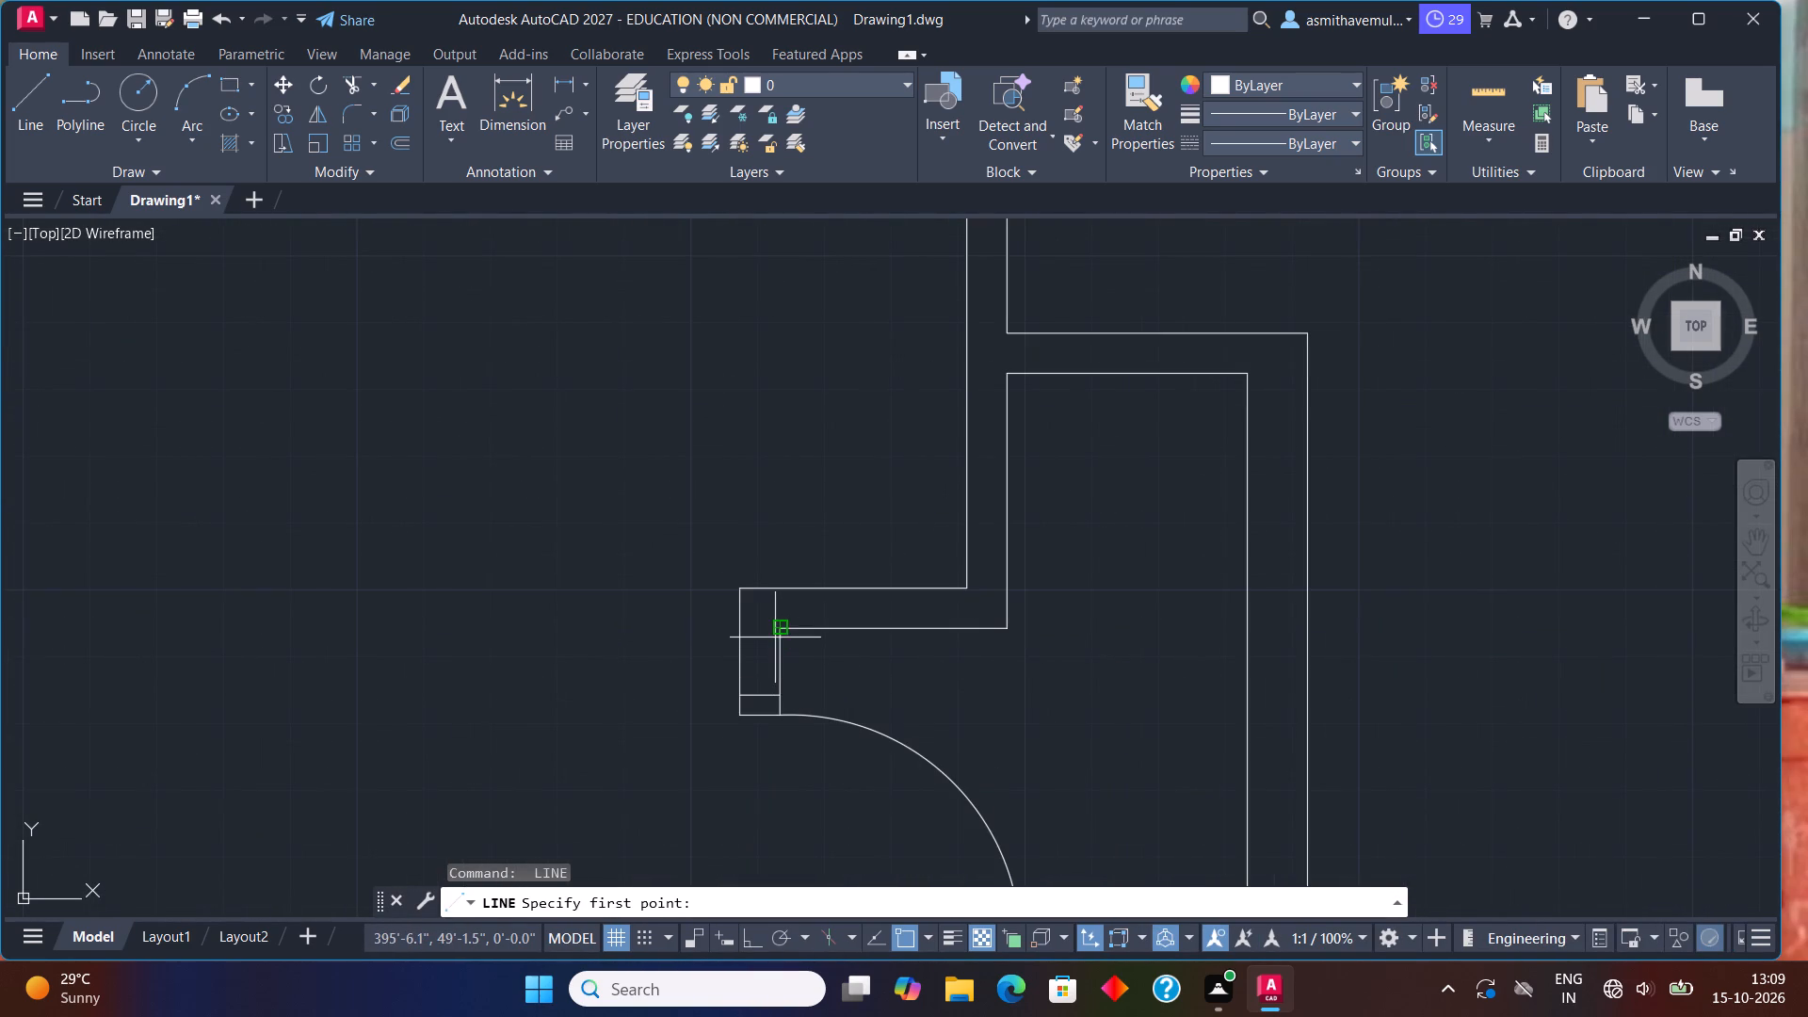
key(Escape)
Trim the partition's south face line where it overlaps the corridor wall's thickness, at the east end of the partition above the southwest bathroom.
scroll(767, 492, down, 2)
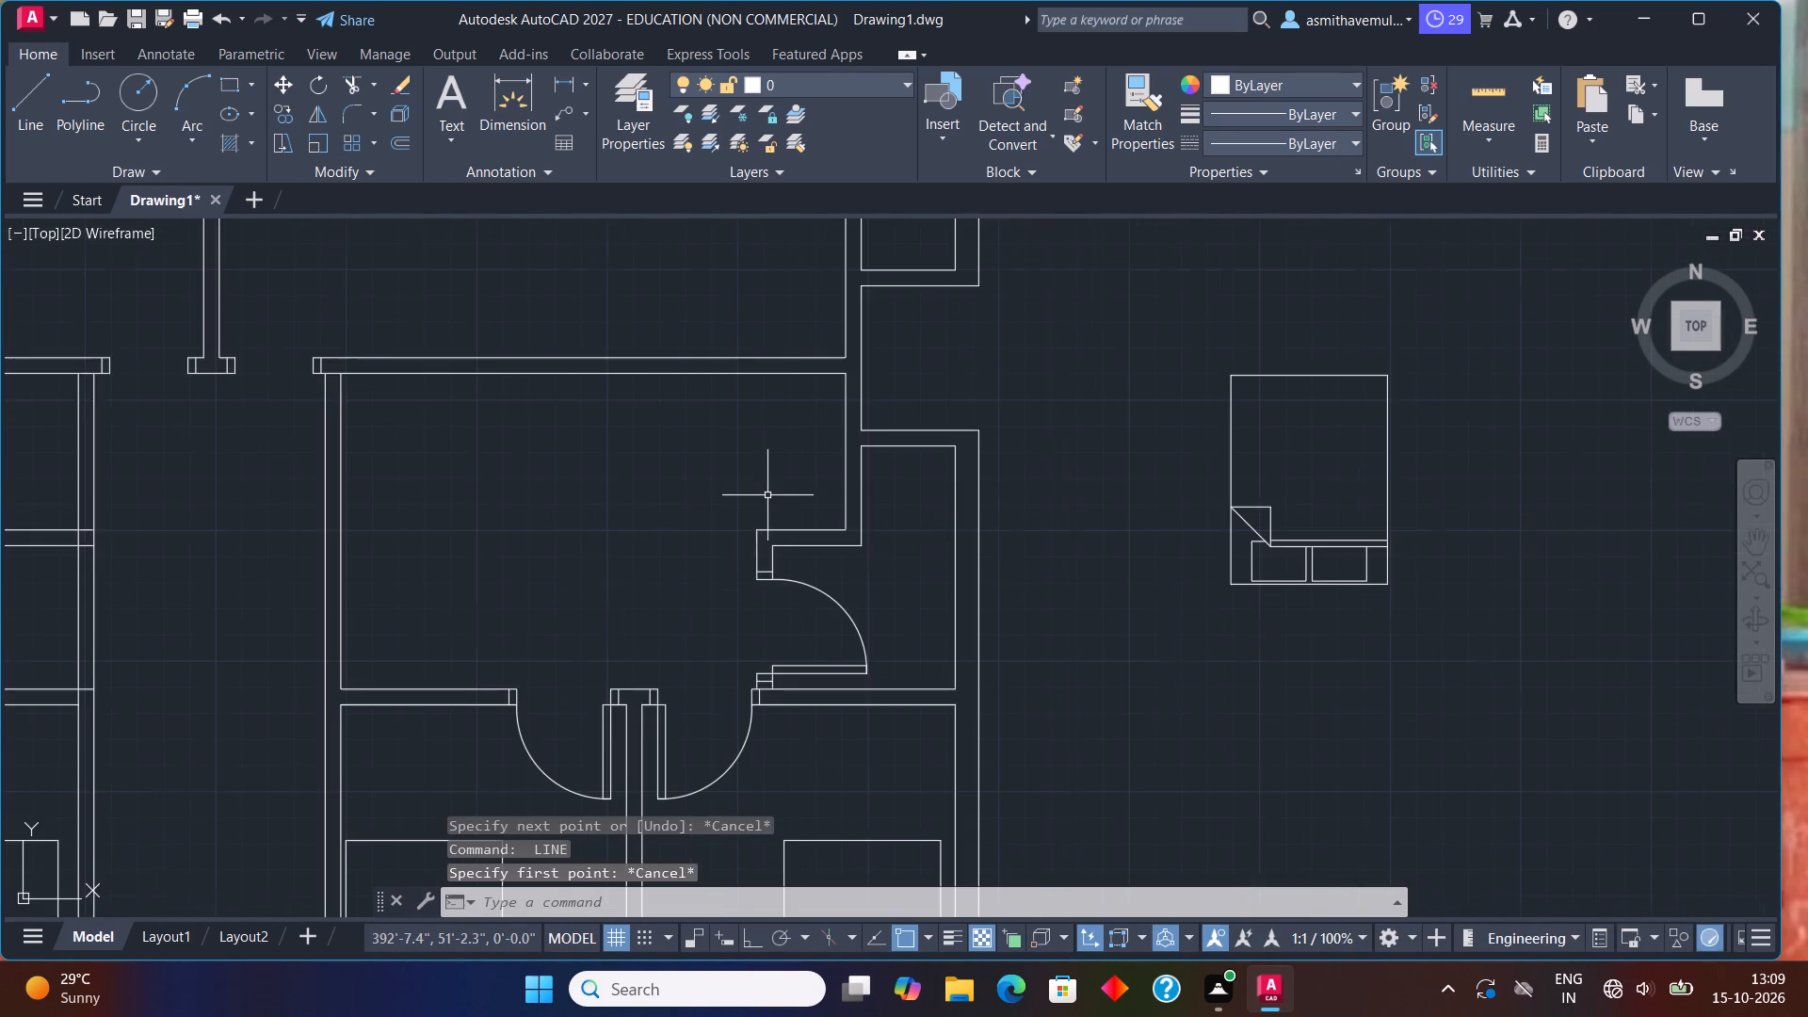
scroll(767, 497, down, 1)
middle_drag(736, 524, 903, 499)
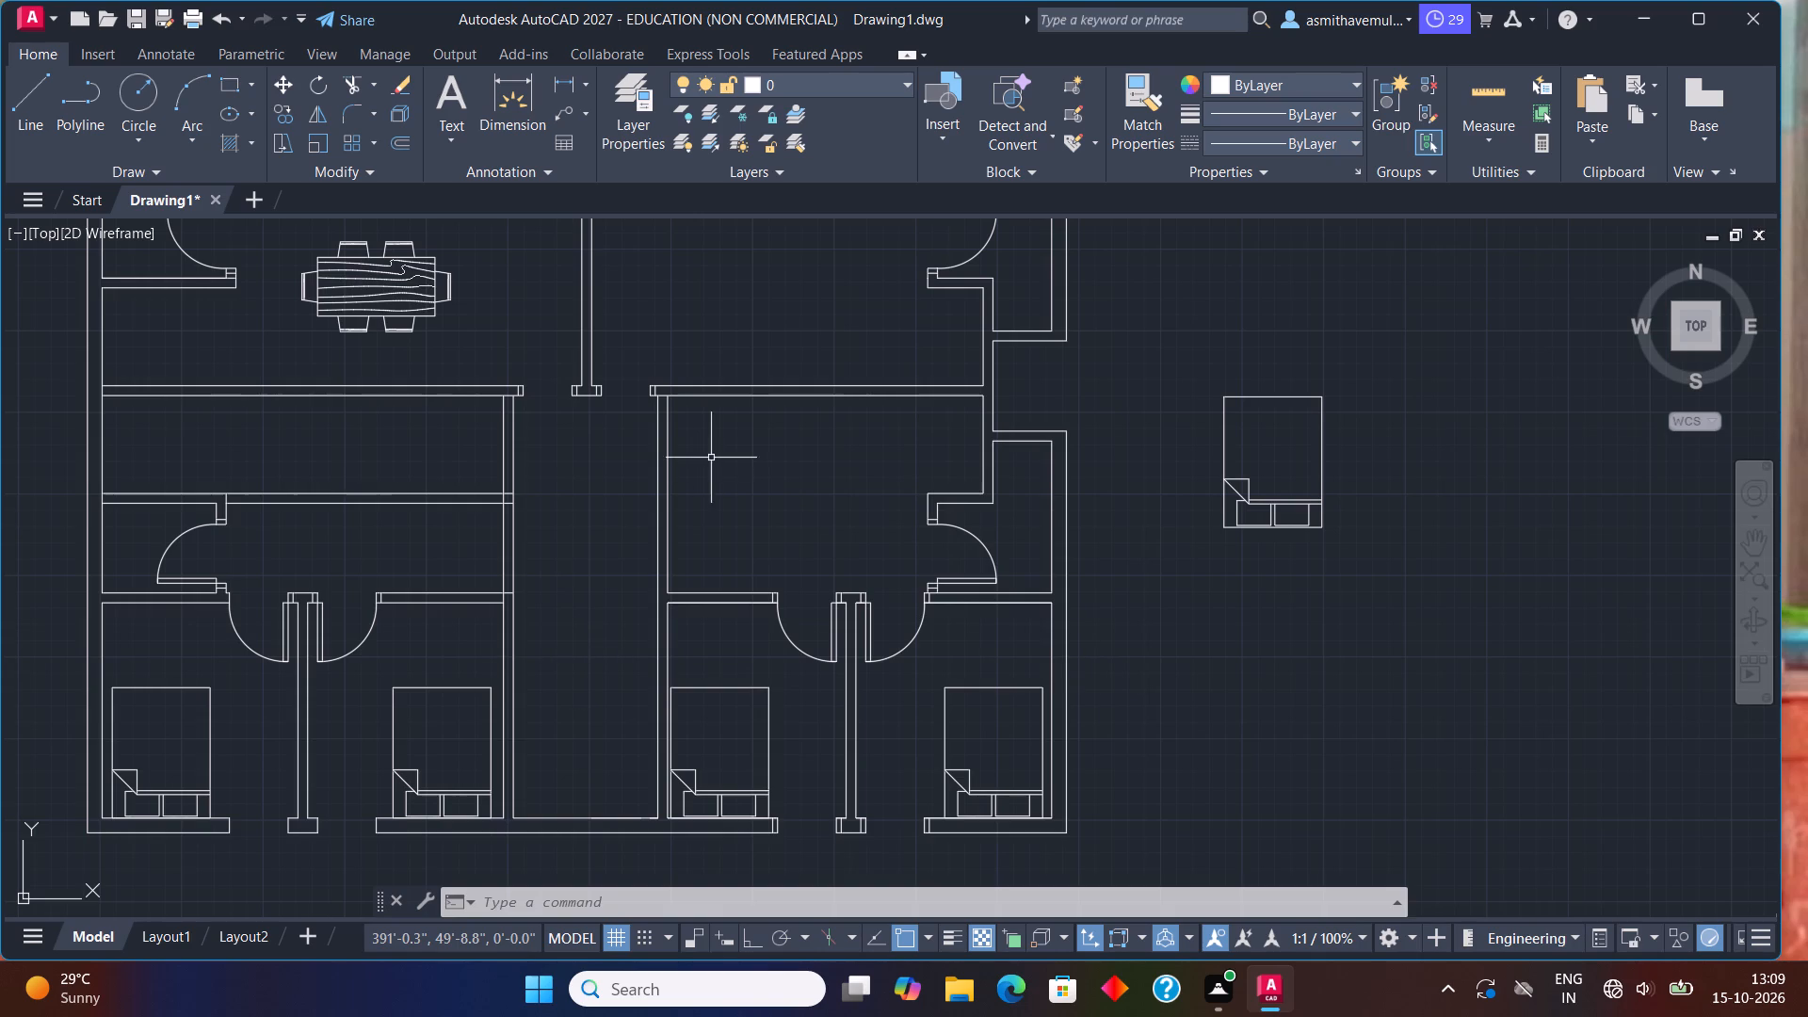
text(trim)
key(Return)
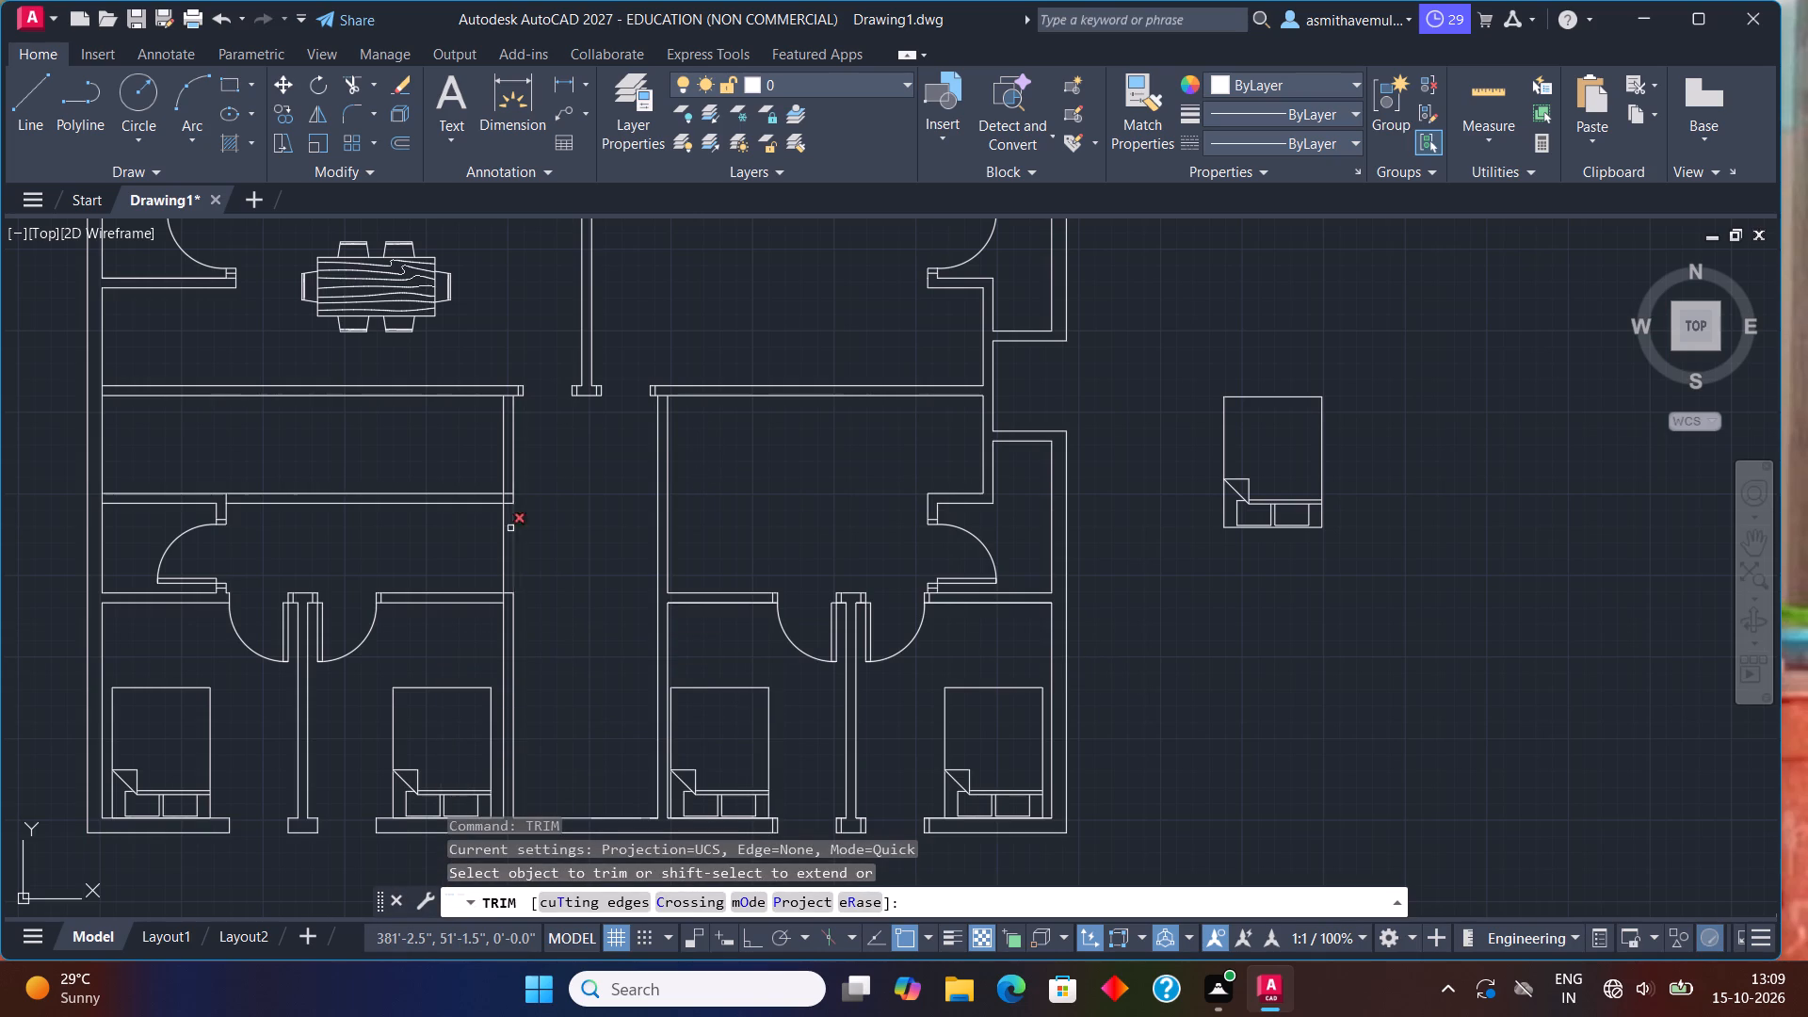
scroll(504, 528, up, 2)
drag(505, 433, 510, 456)
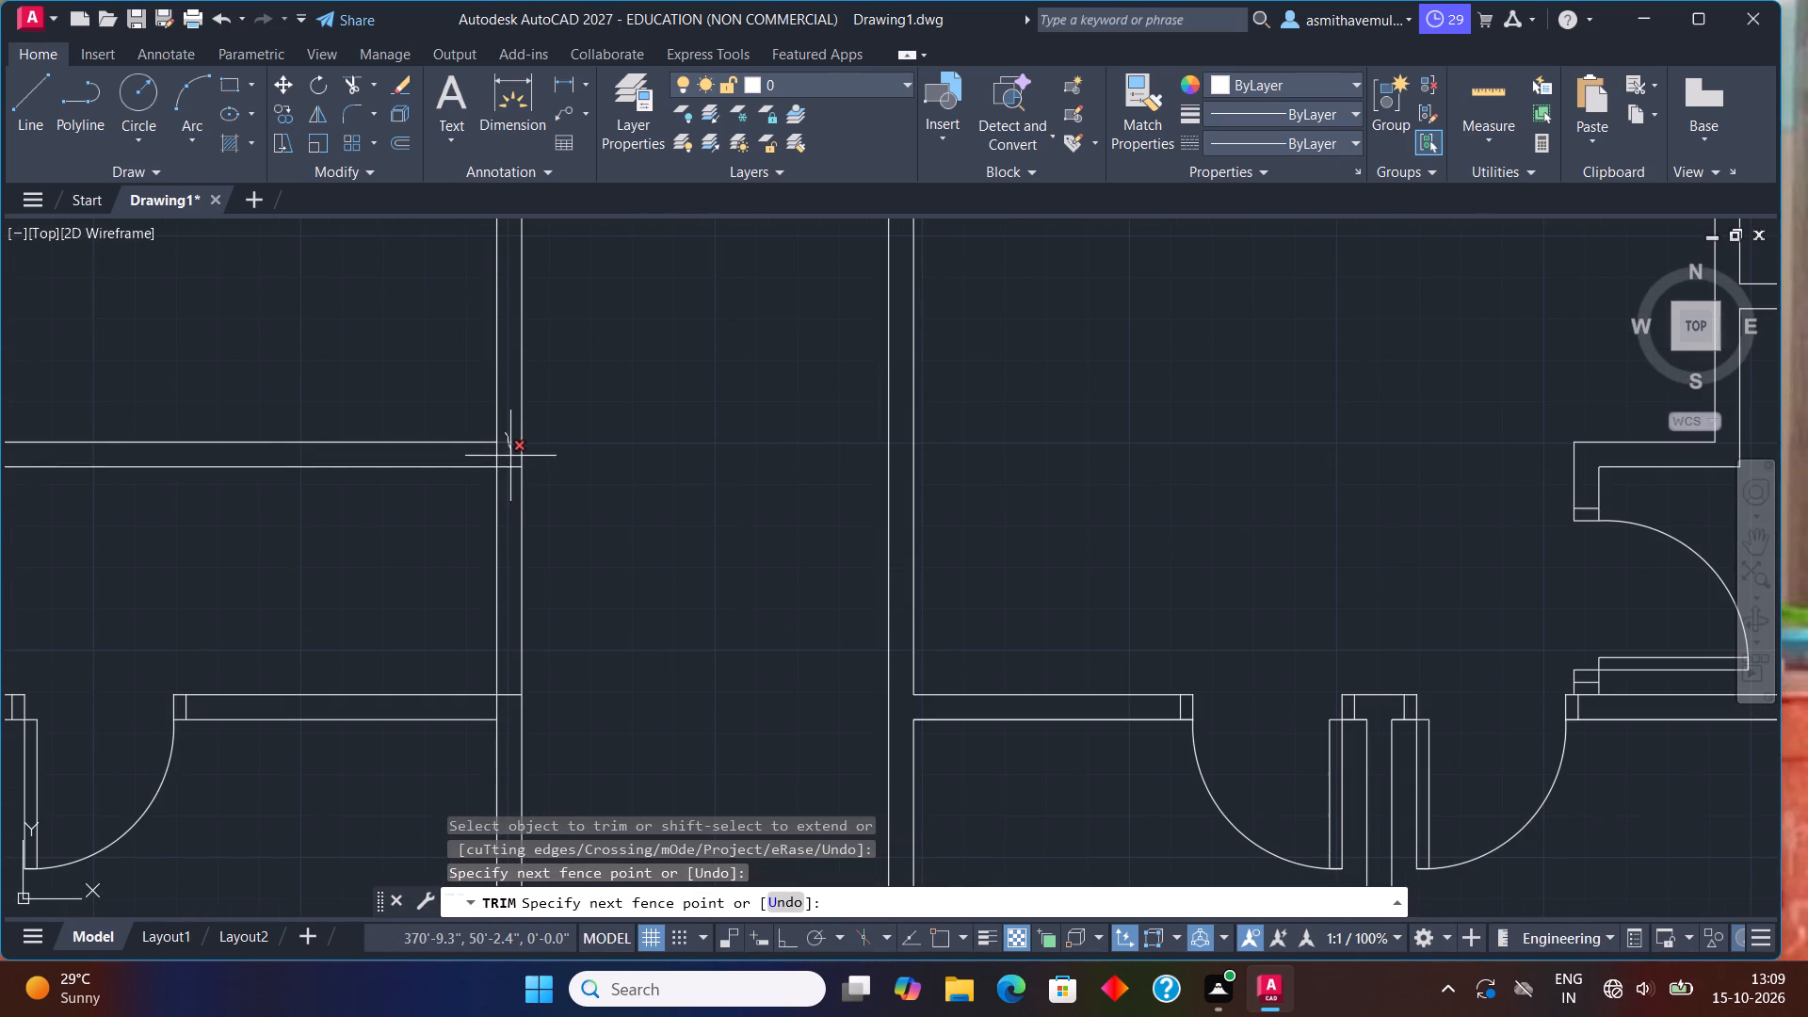
drag(510, 456, 514, 494)
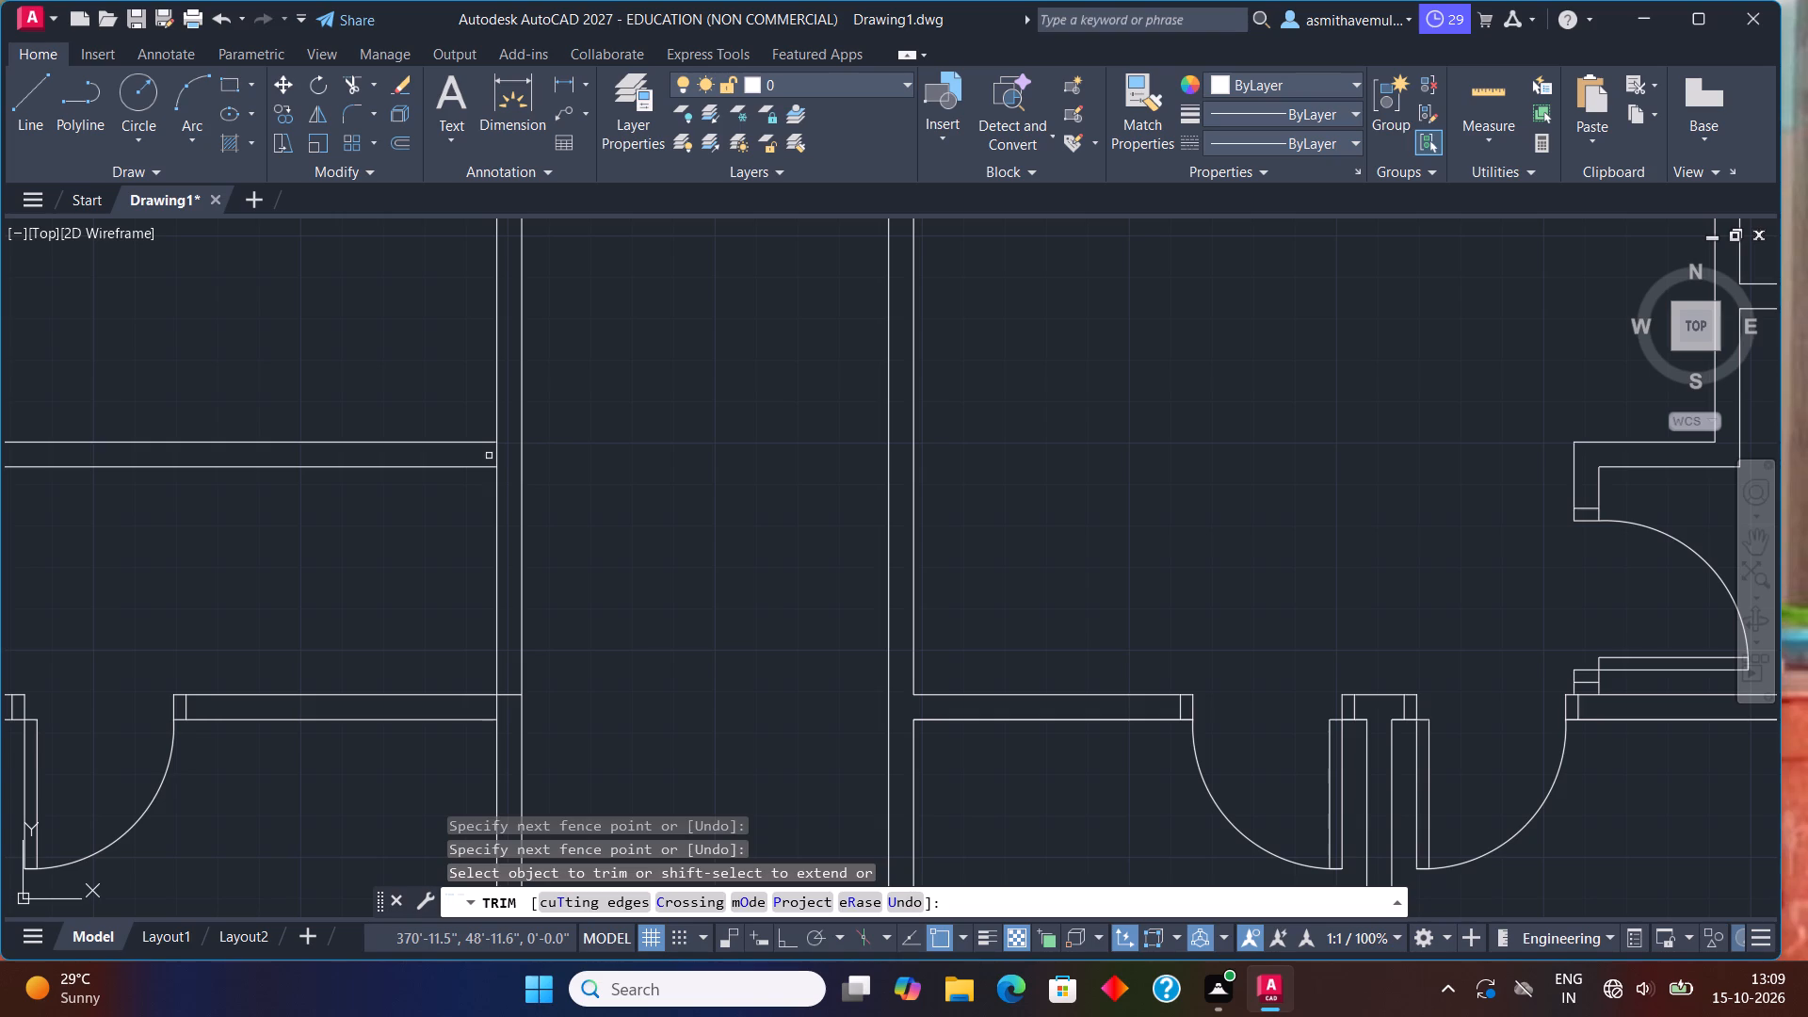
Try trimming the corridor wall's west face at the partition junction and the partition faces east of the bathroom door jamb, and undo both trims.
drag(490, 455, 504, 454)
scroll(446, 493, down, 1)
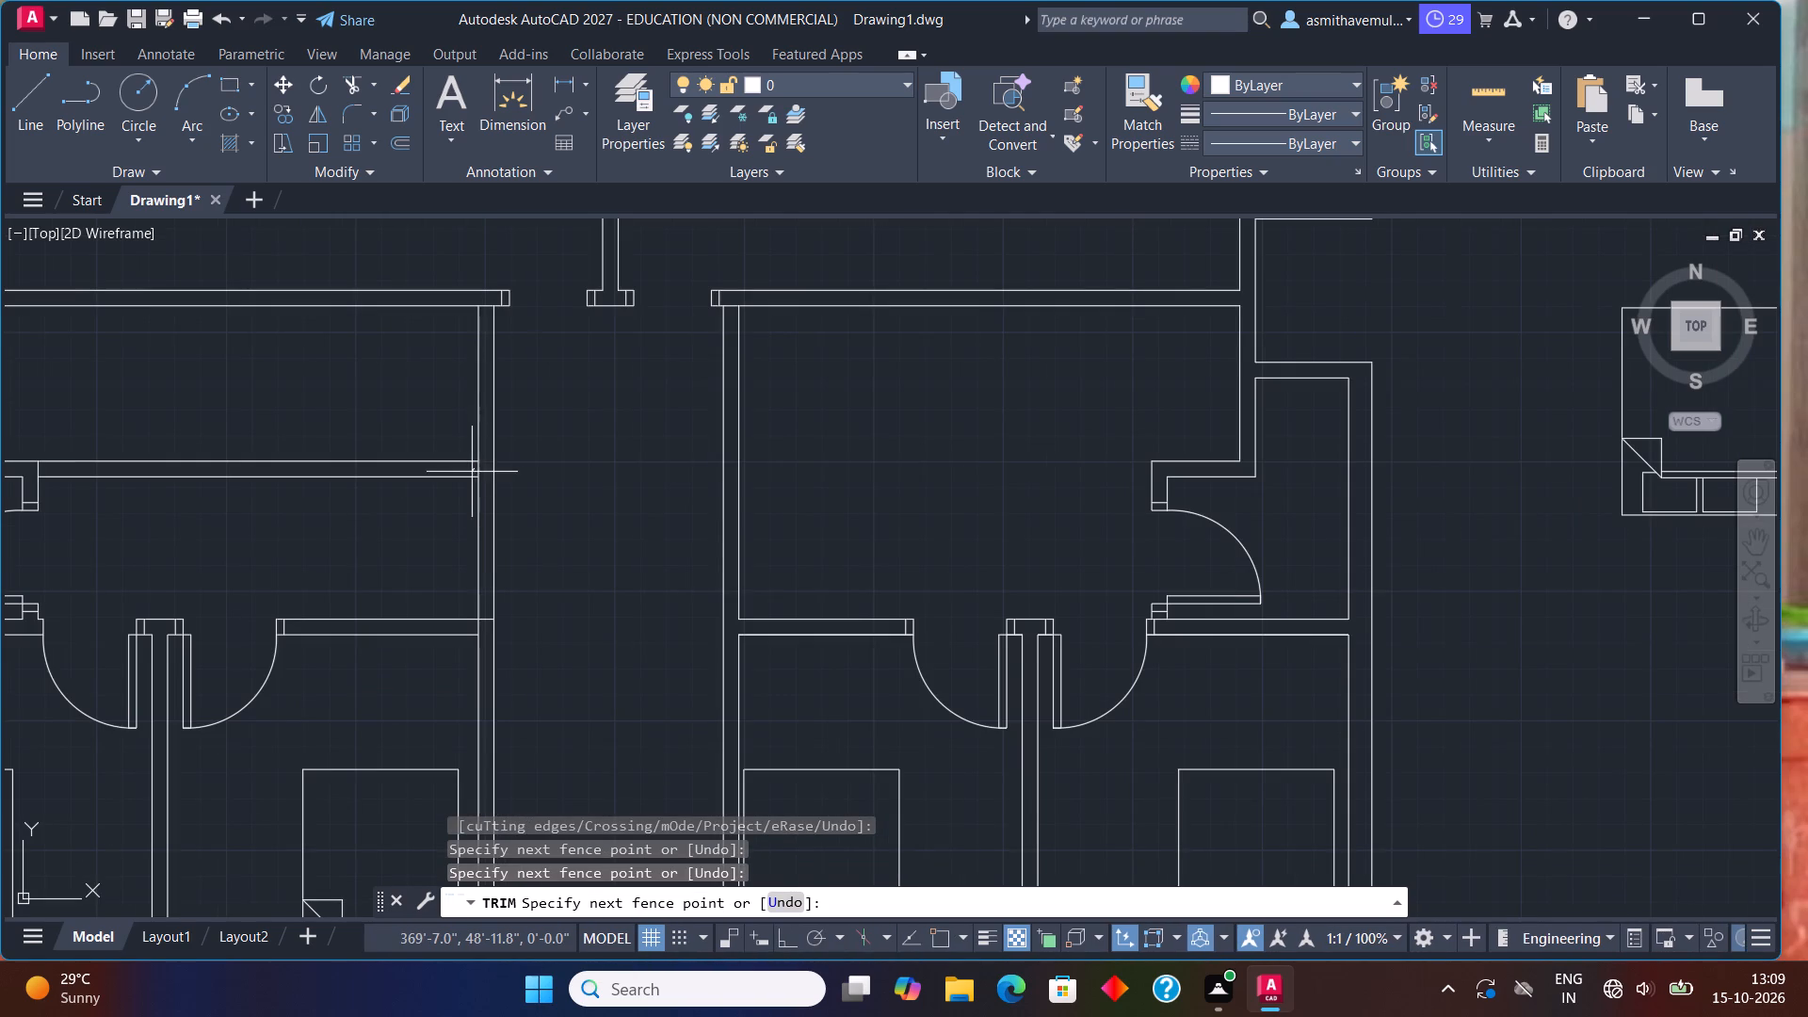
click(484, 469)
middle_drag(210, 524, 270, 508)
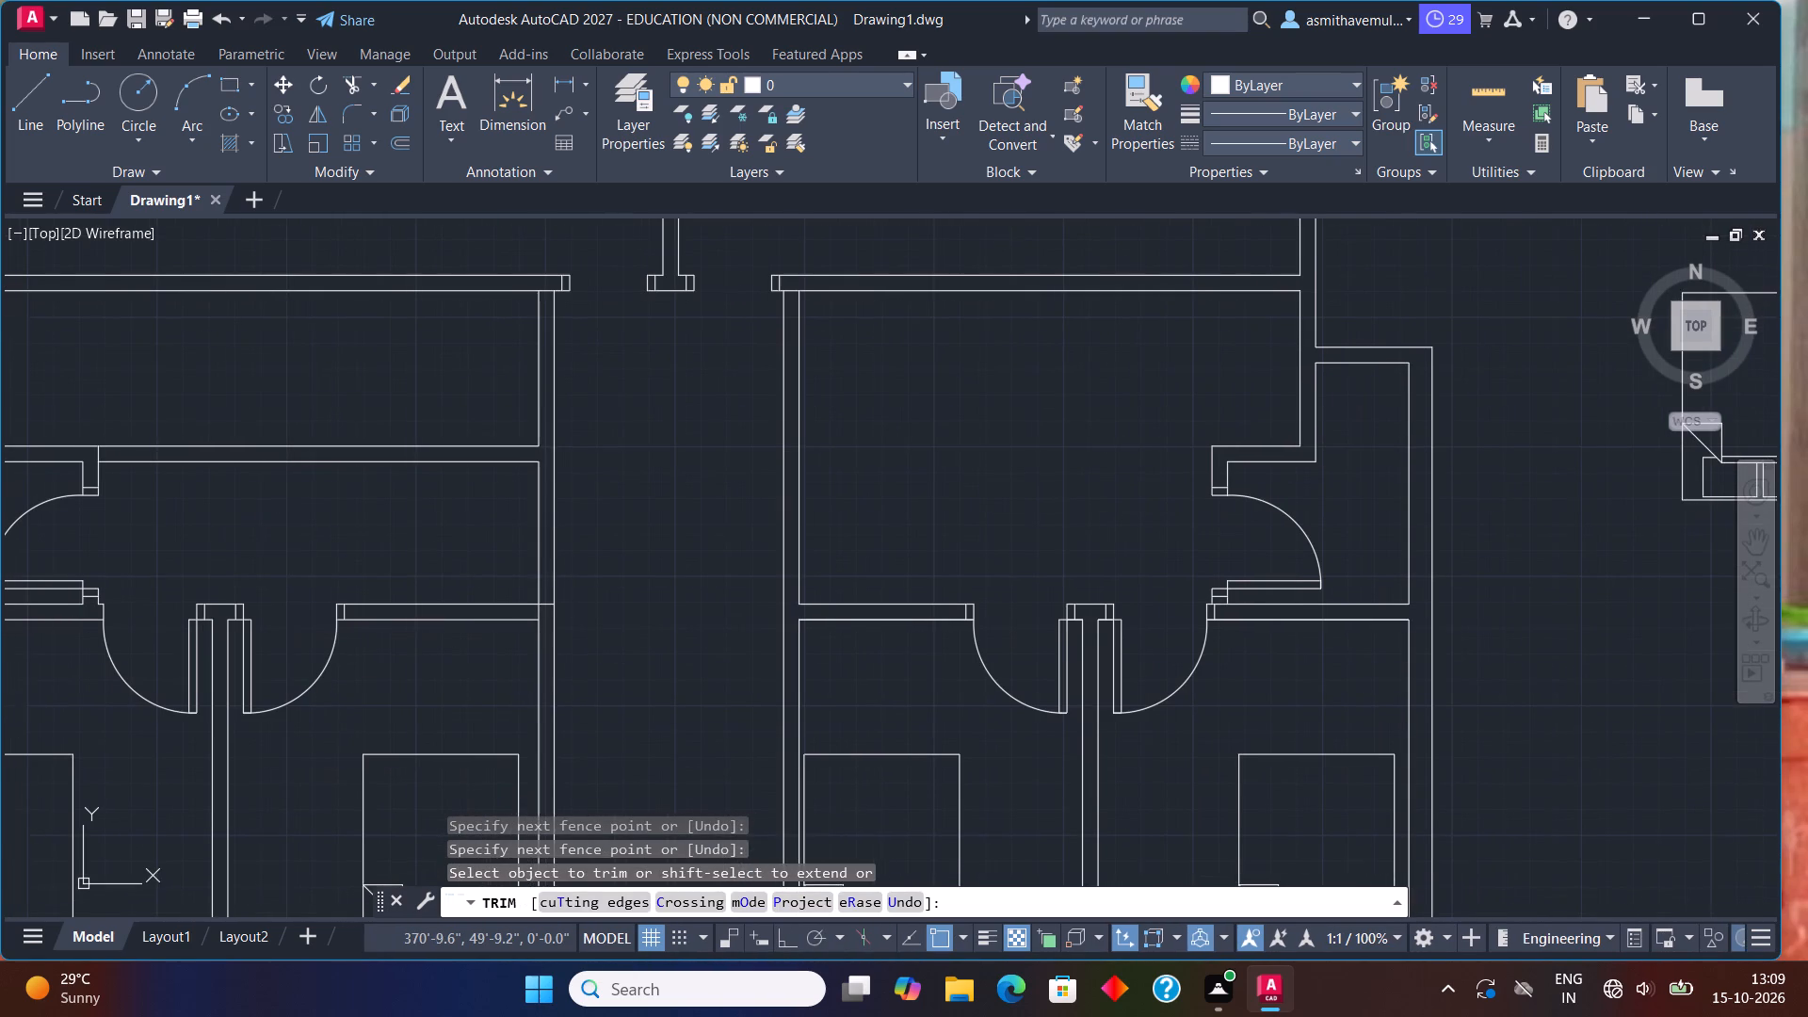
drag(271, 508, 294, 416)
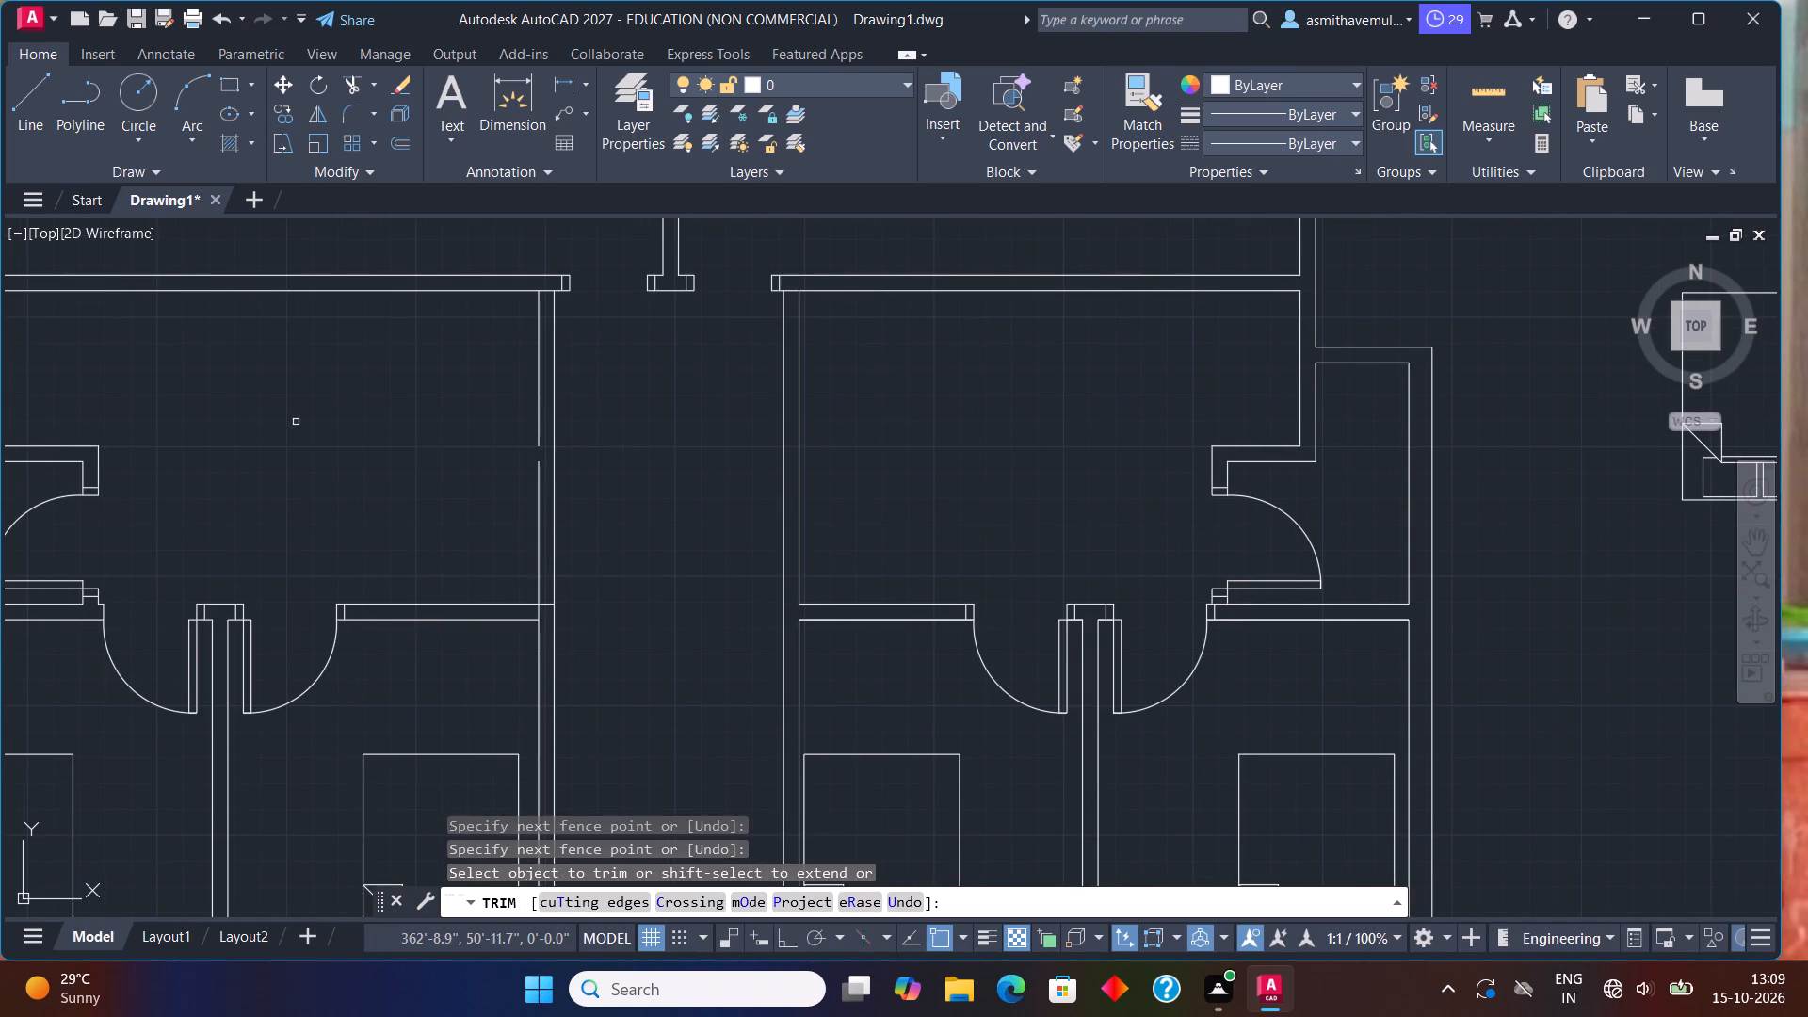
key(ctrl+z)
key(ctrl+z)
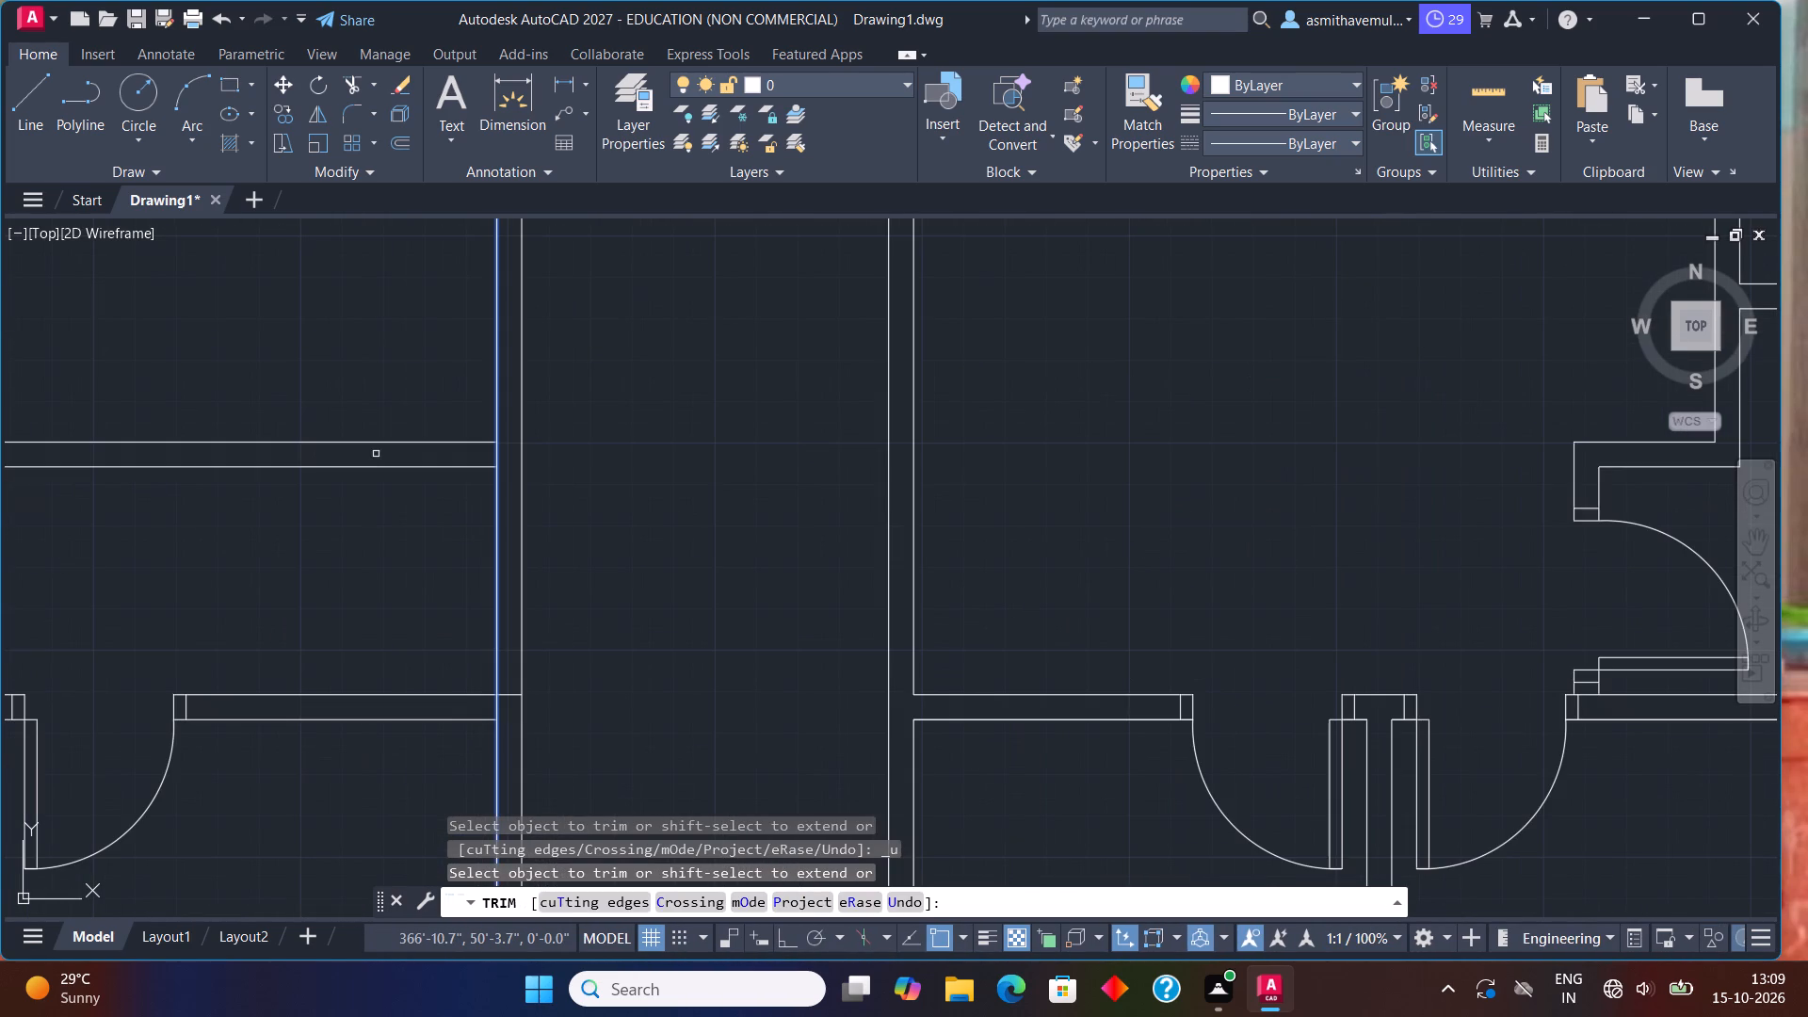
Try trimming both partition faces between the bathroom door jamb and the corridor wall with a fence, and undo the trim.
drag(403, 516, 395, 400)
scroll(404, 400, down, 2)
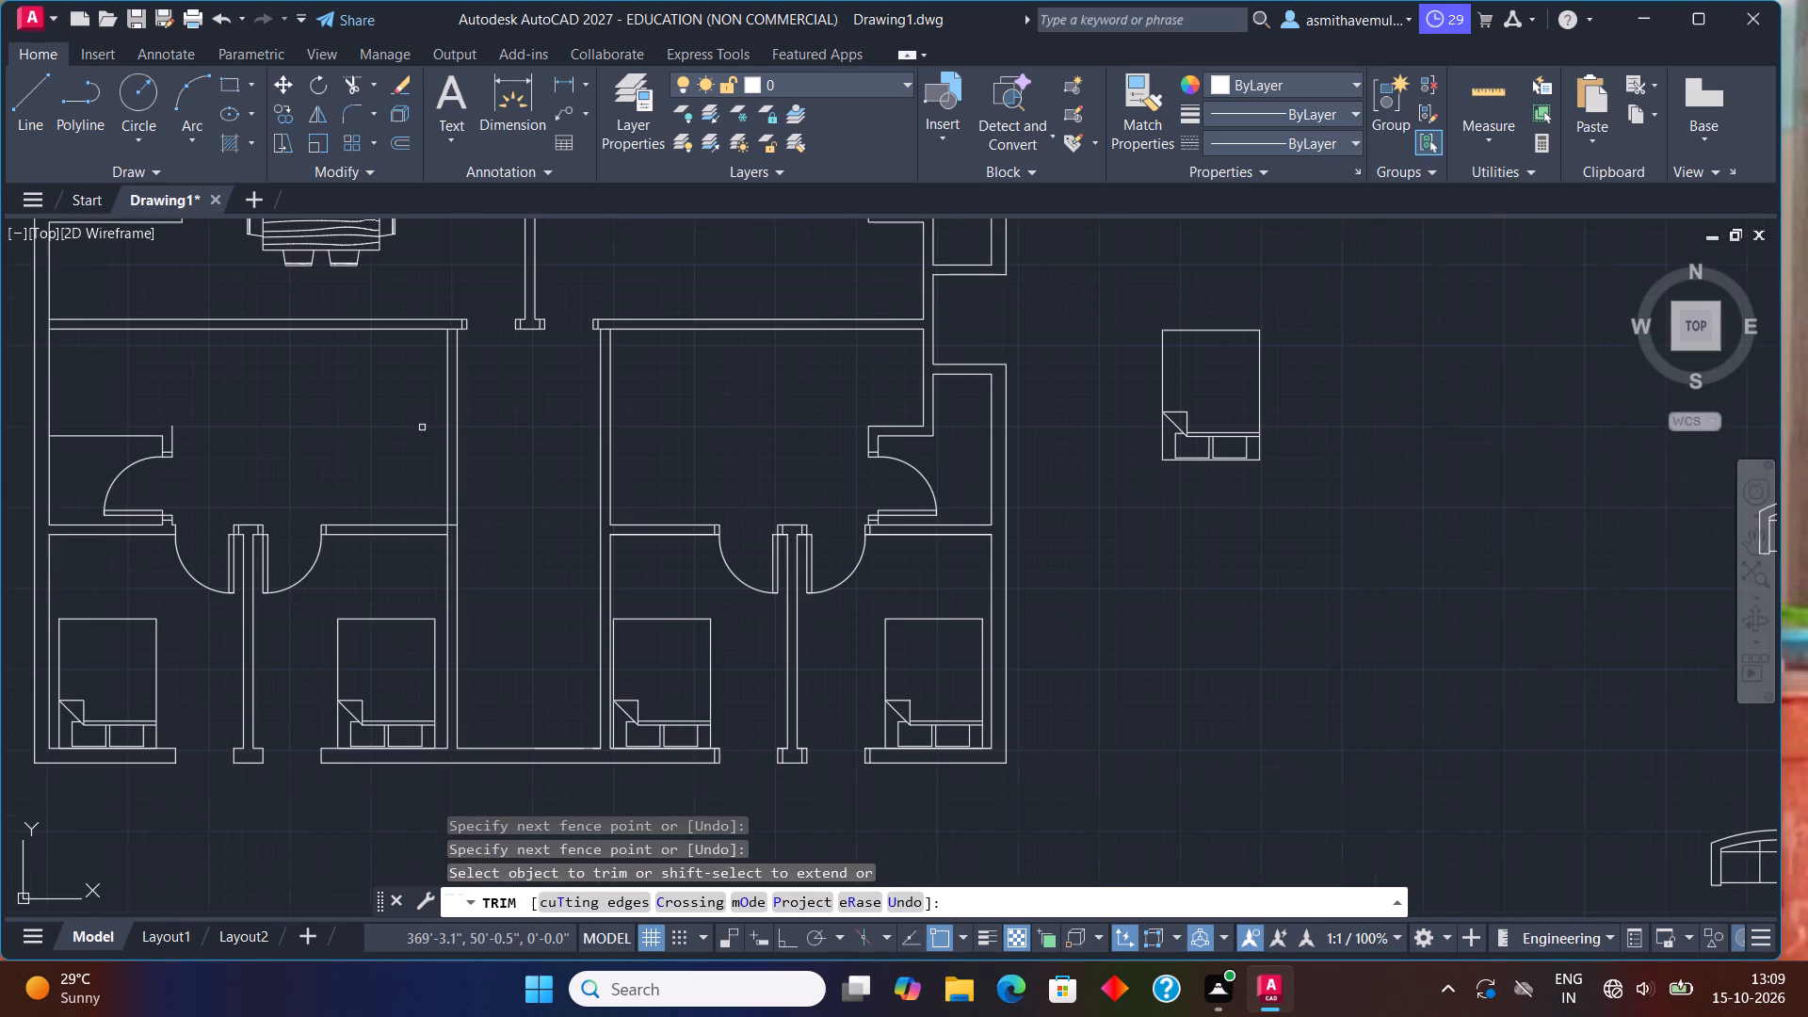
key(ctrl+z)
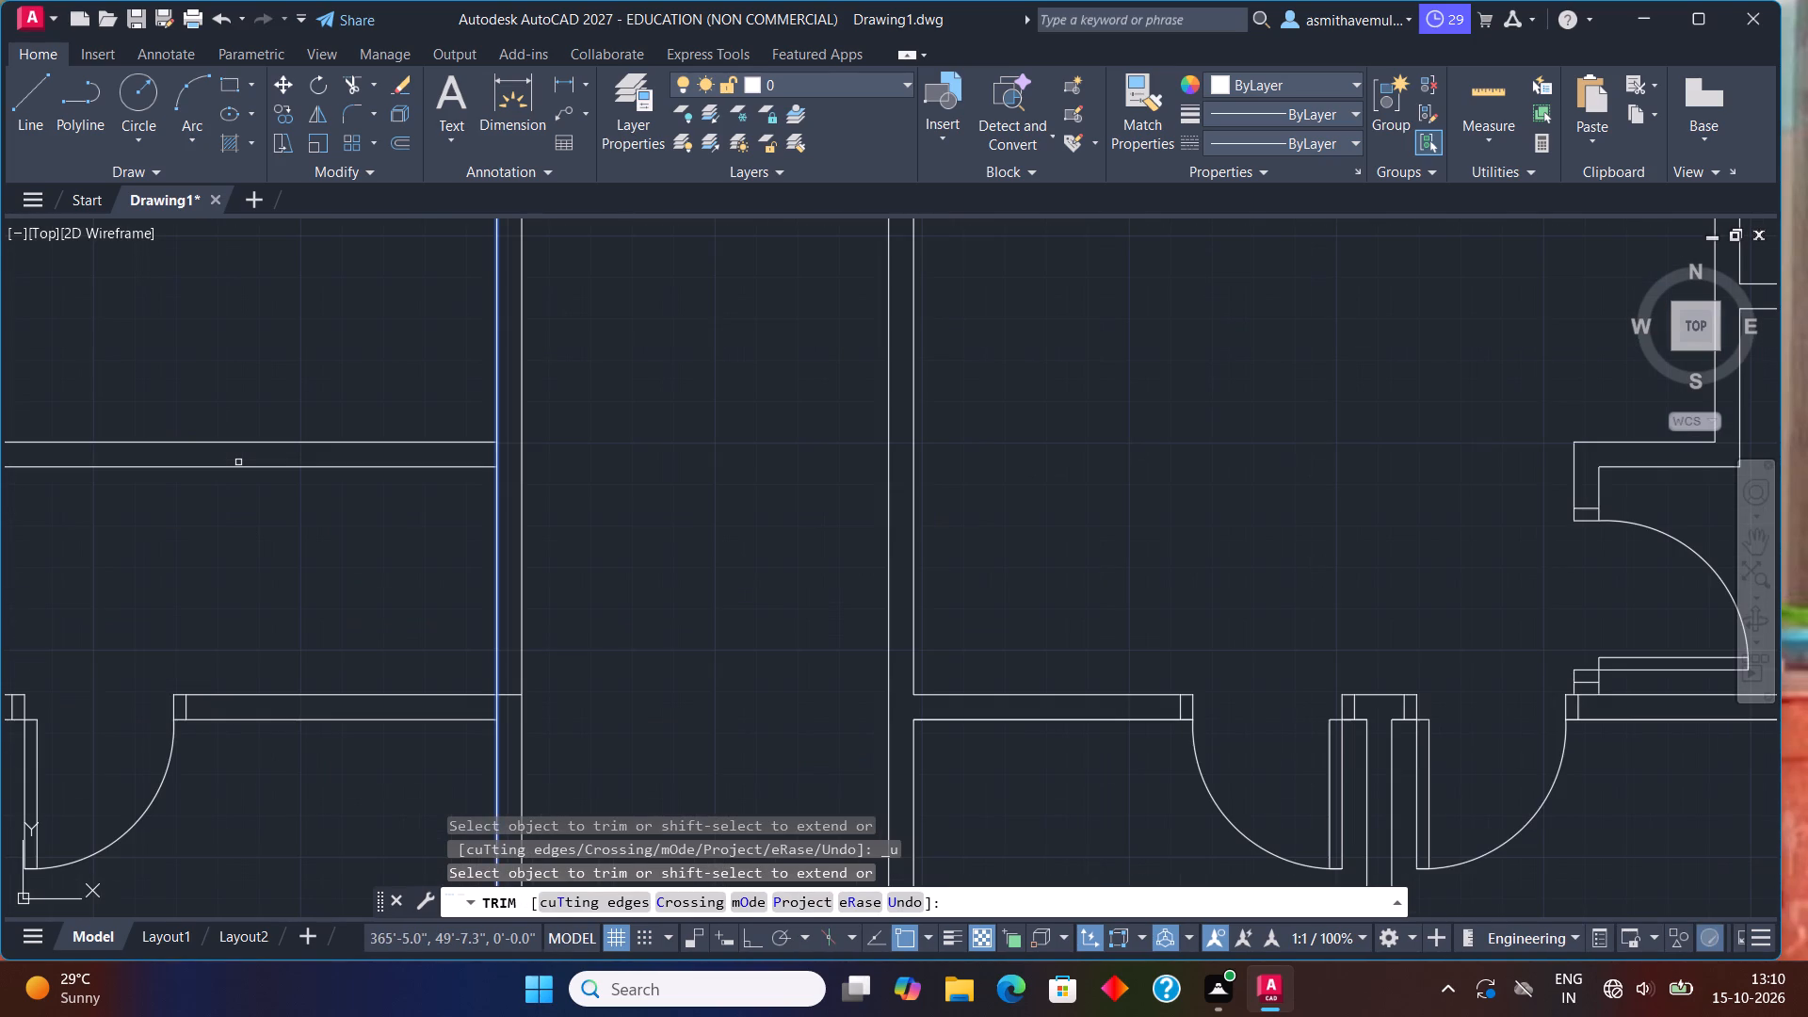
Trim away both partition faces between the southwest bathroom's door jamb and the corridor wall.
middle_drag(238, 463, 508, 518)
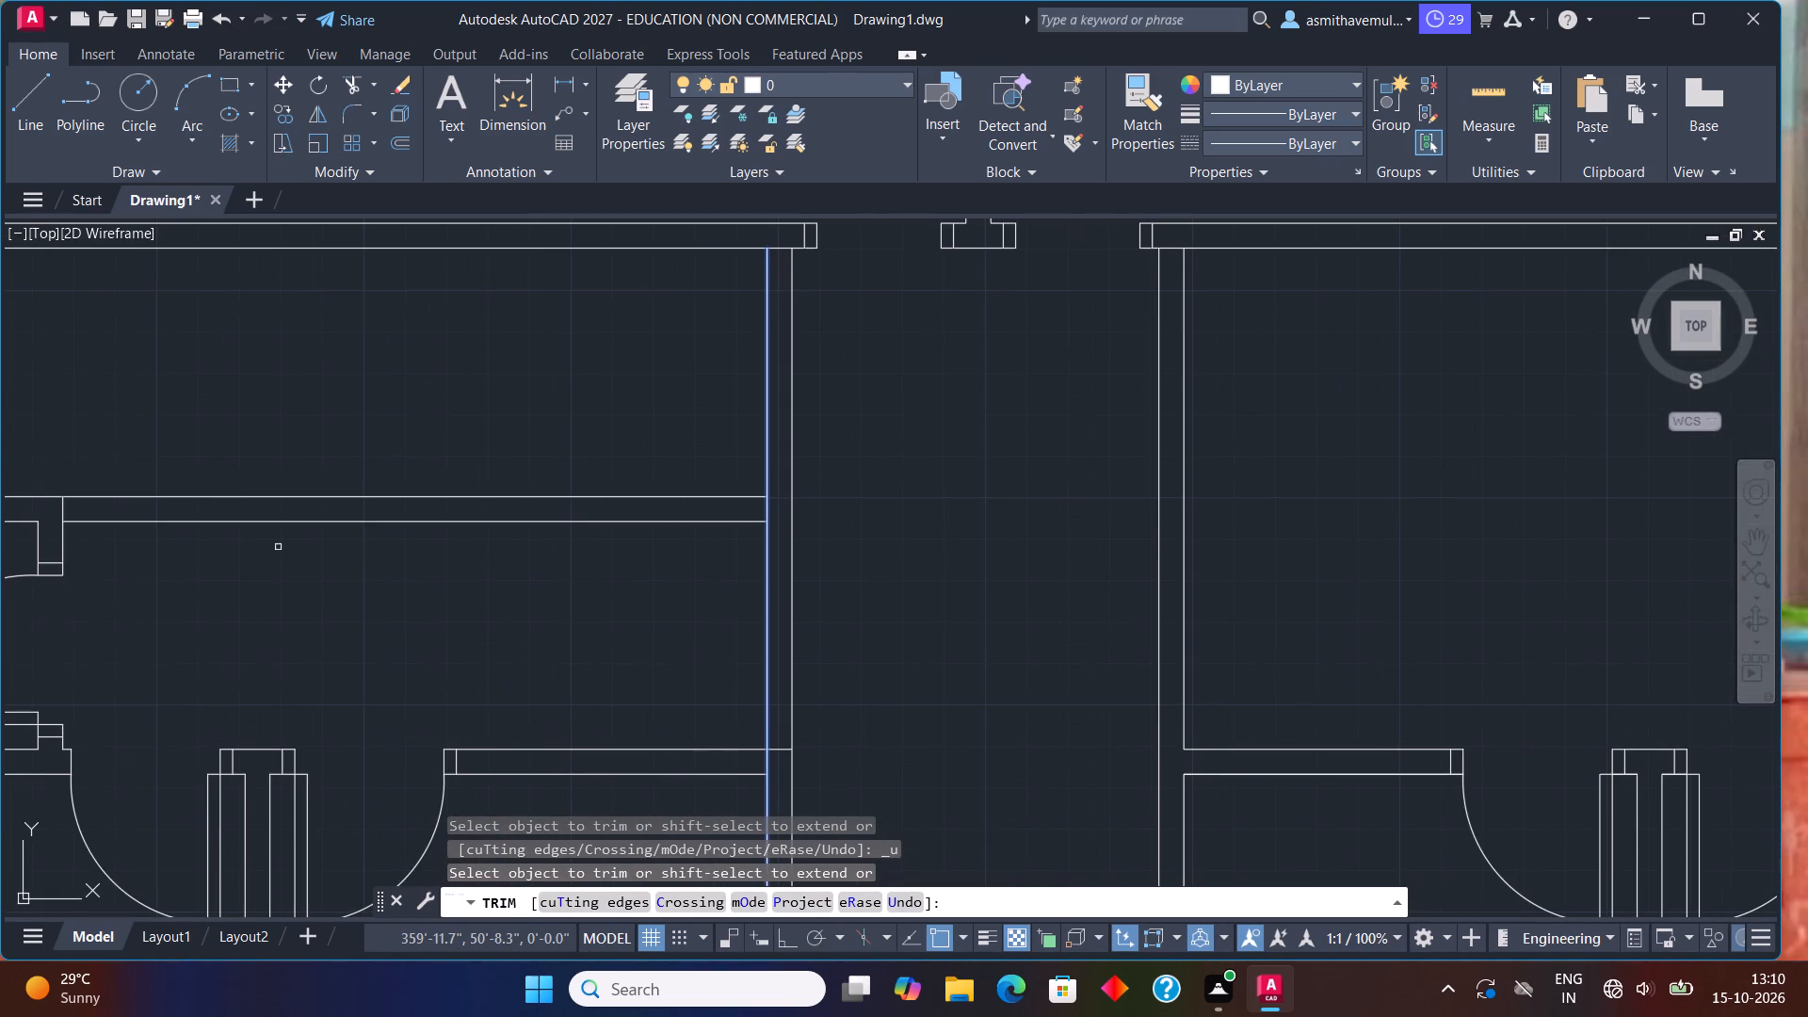
middle_drag(224, 545, 416, 476)
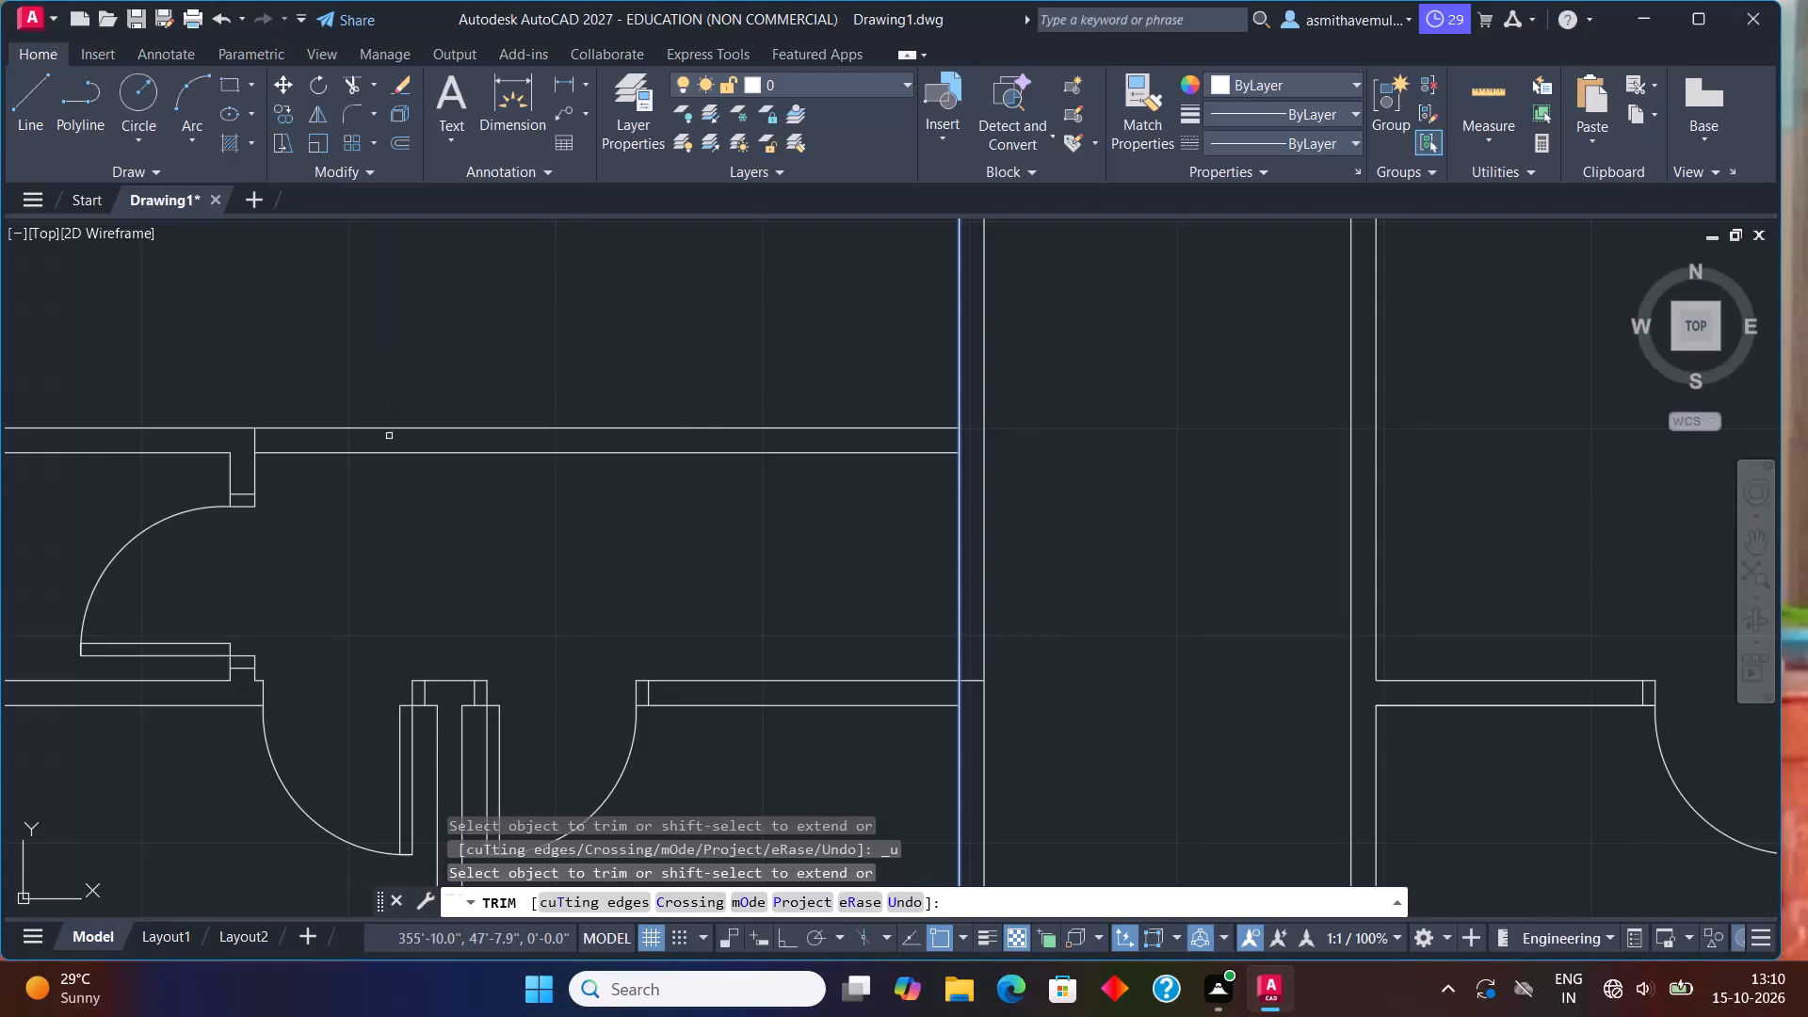
click(390, 430)
click(392, 453)
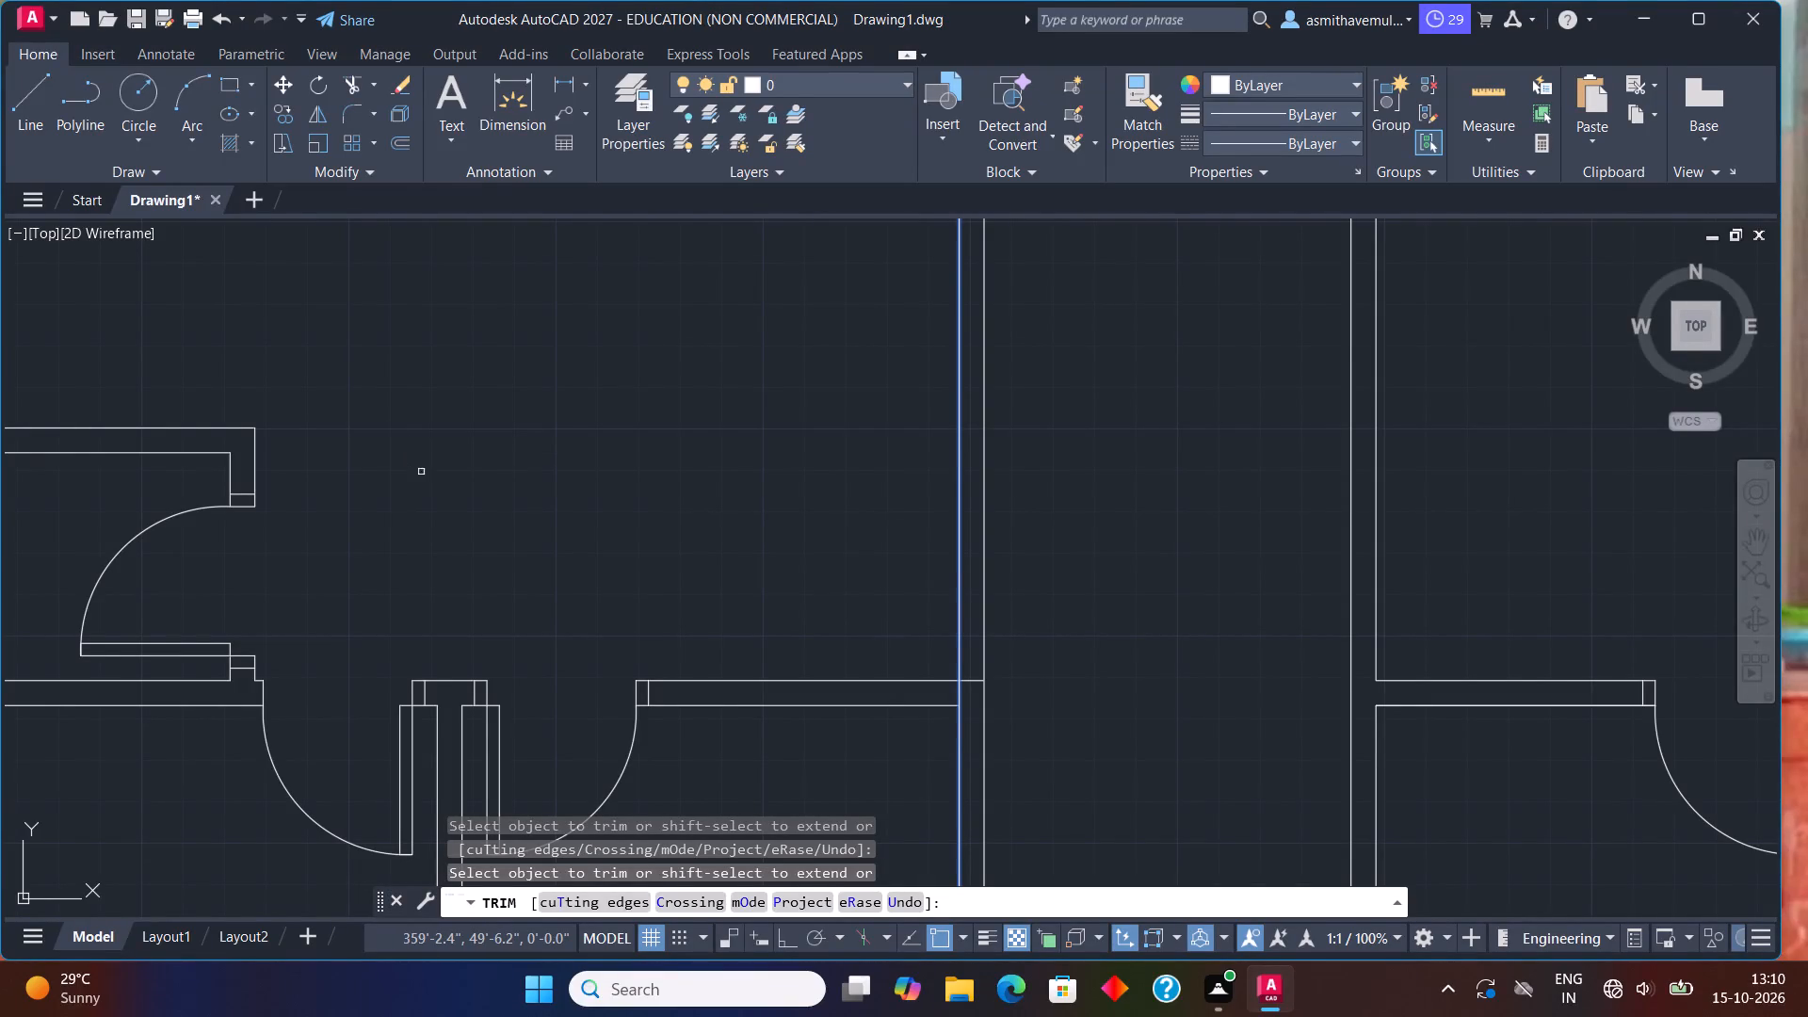
key(Escape)
Copy the six-seat dining set from the northwest hall into the southwest, southeast and northeast halls.
scroll(453, 485, down, 2)
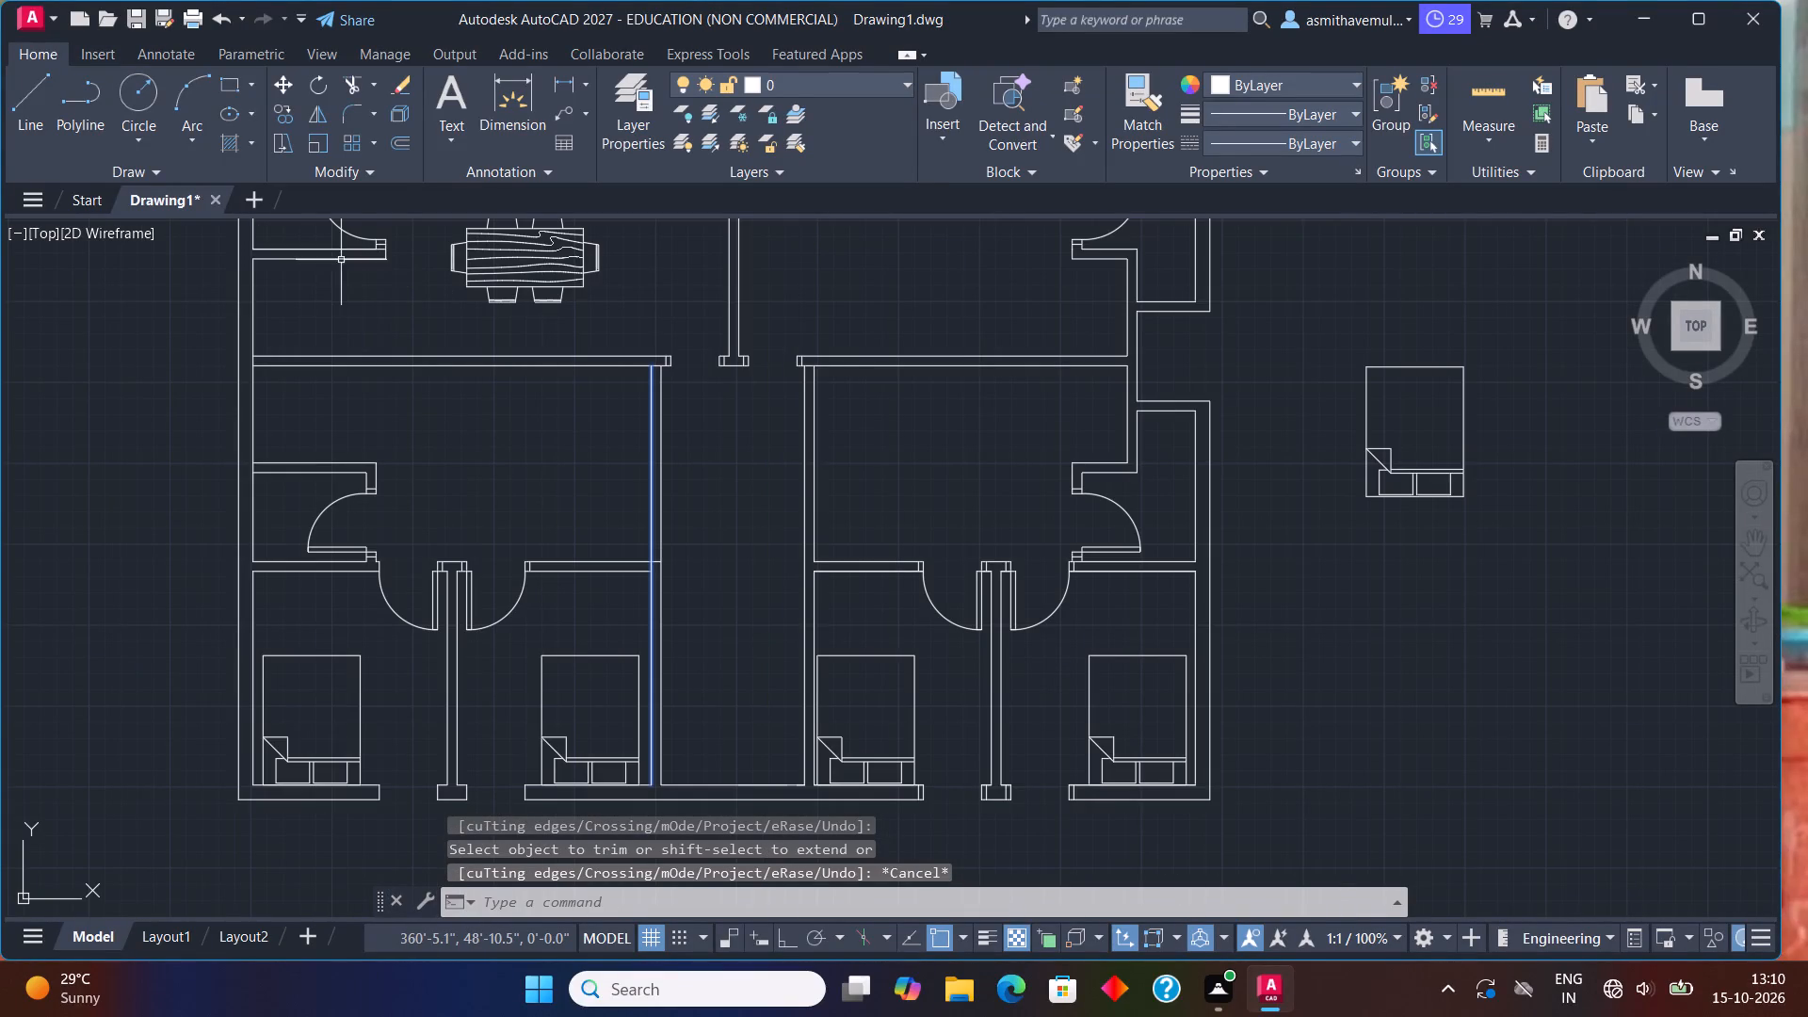
text(cop)
key(y)
key(Return)
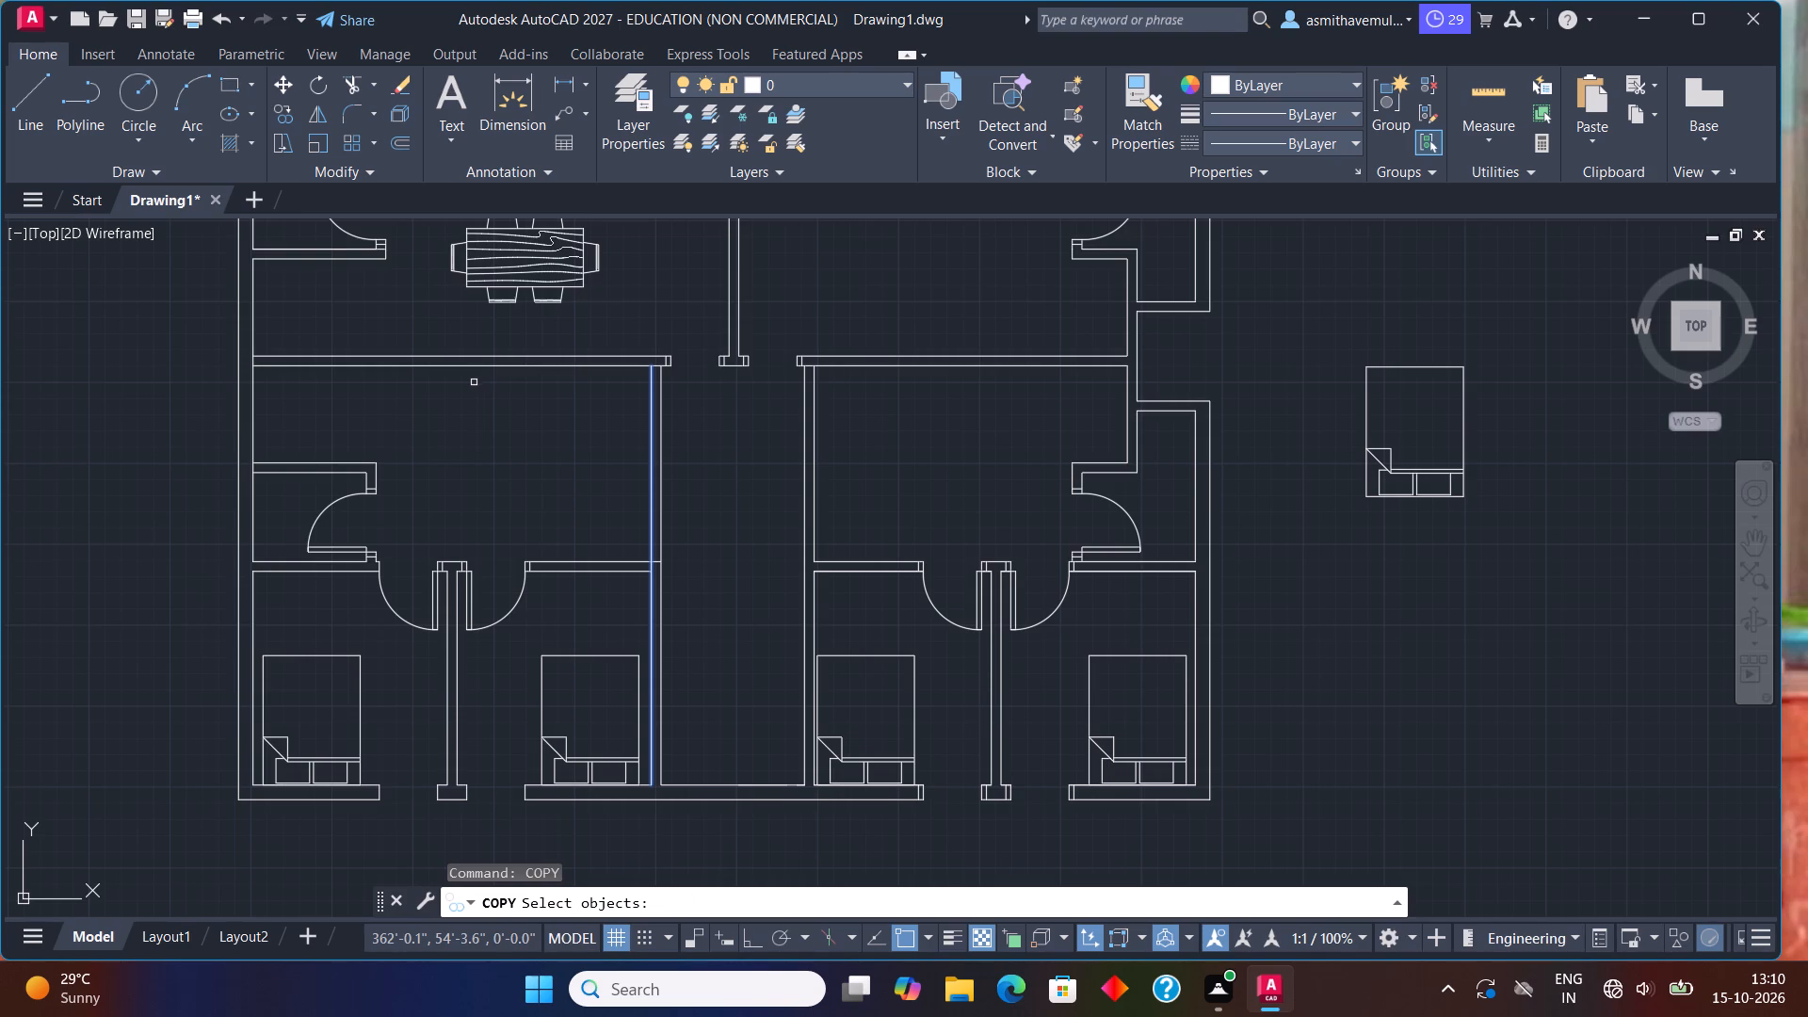
click(503, 256)
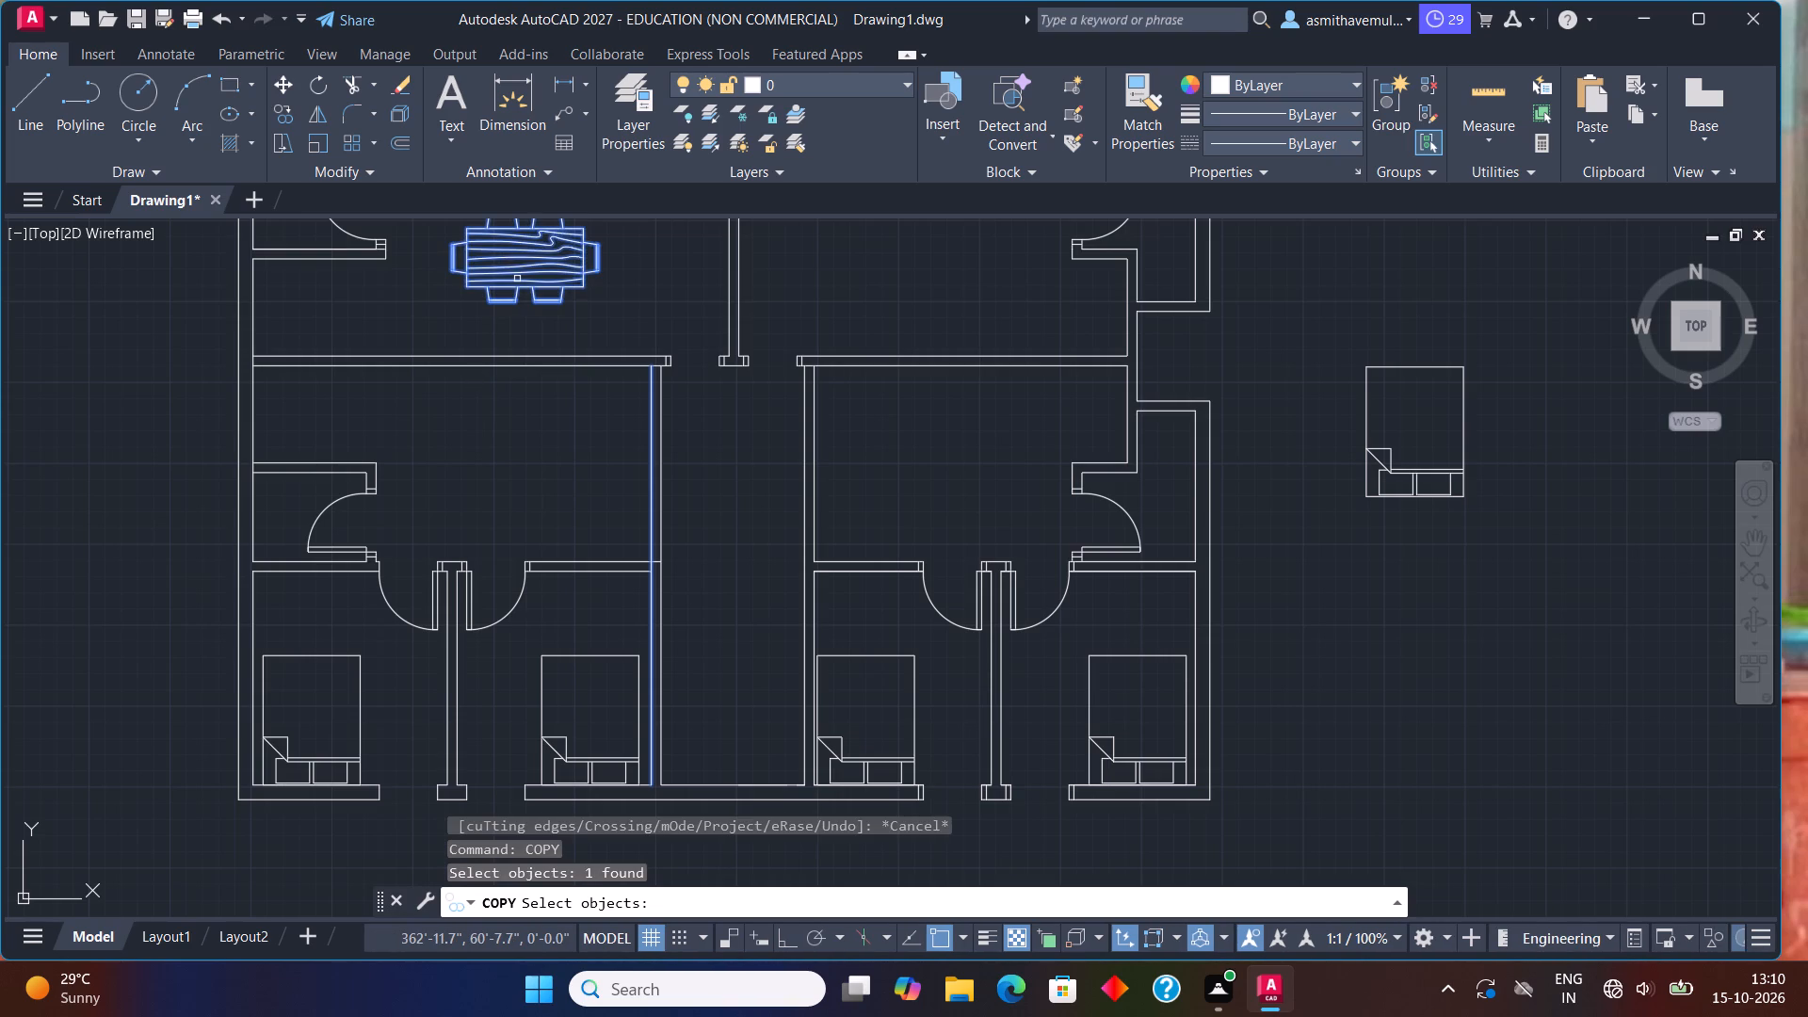
key(Return)
click(520, 266)
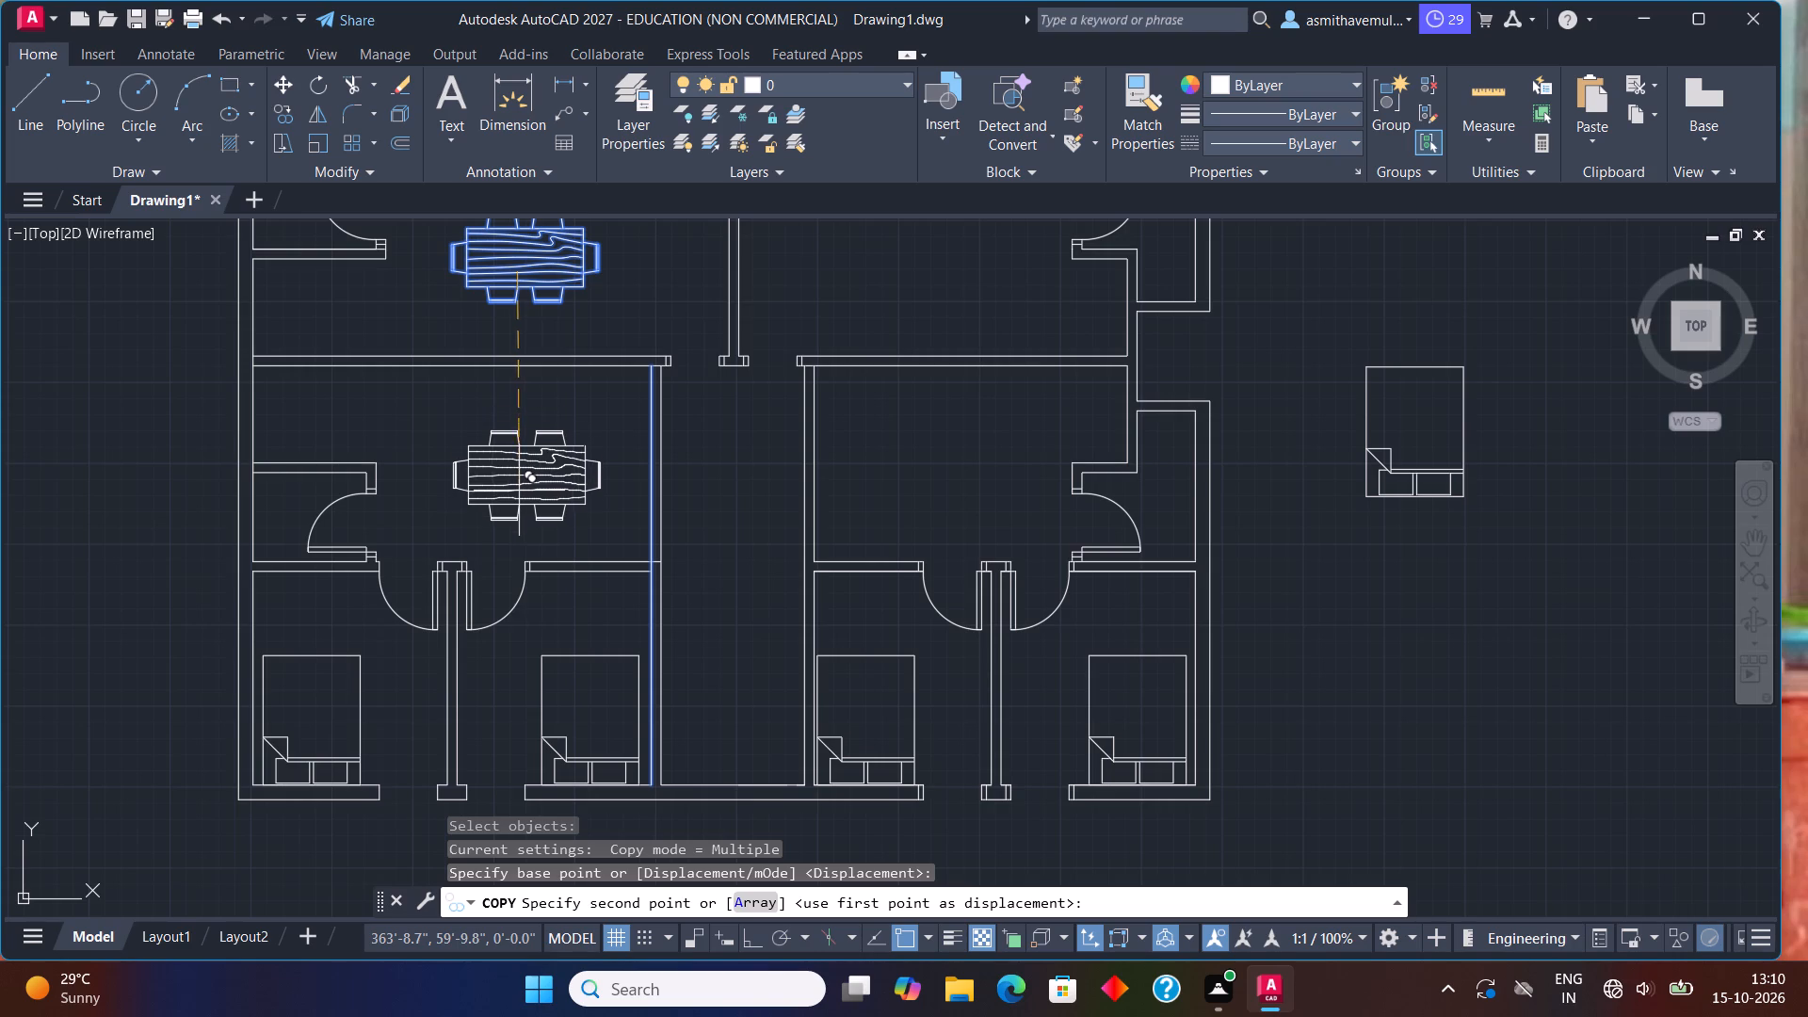
click(480, 476)
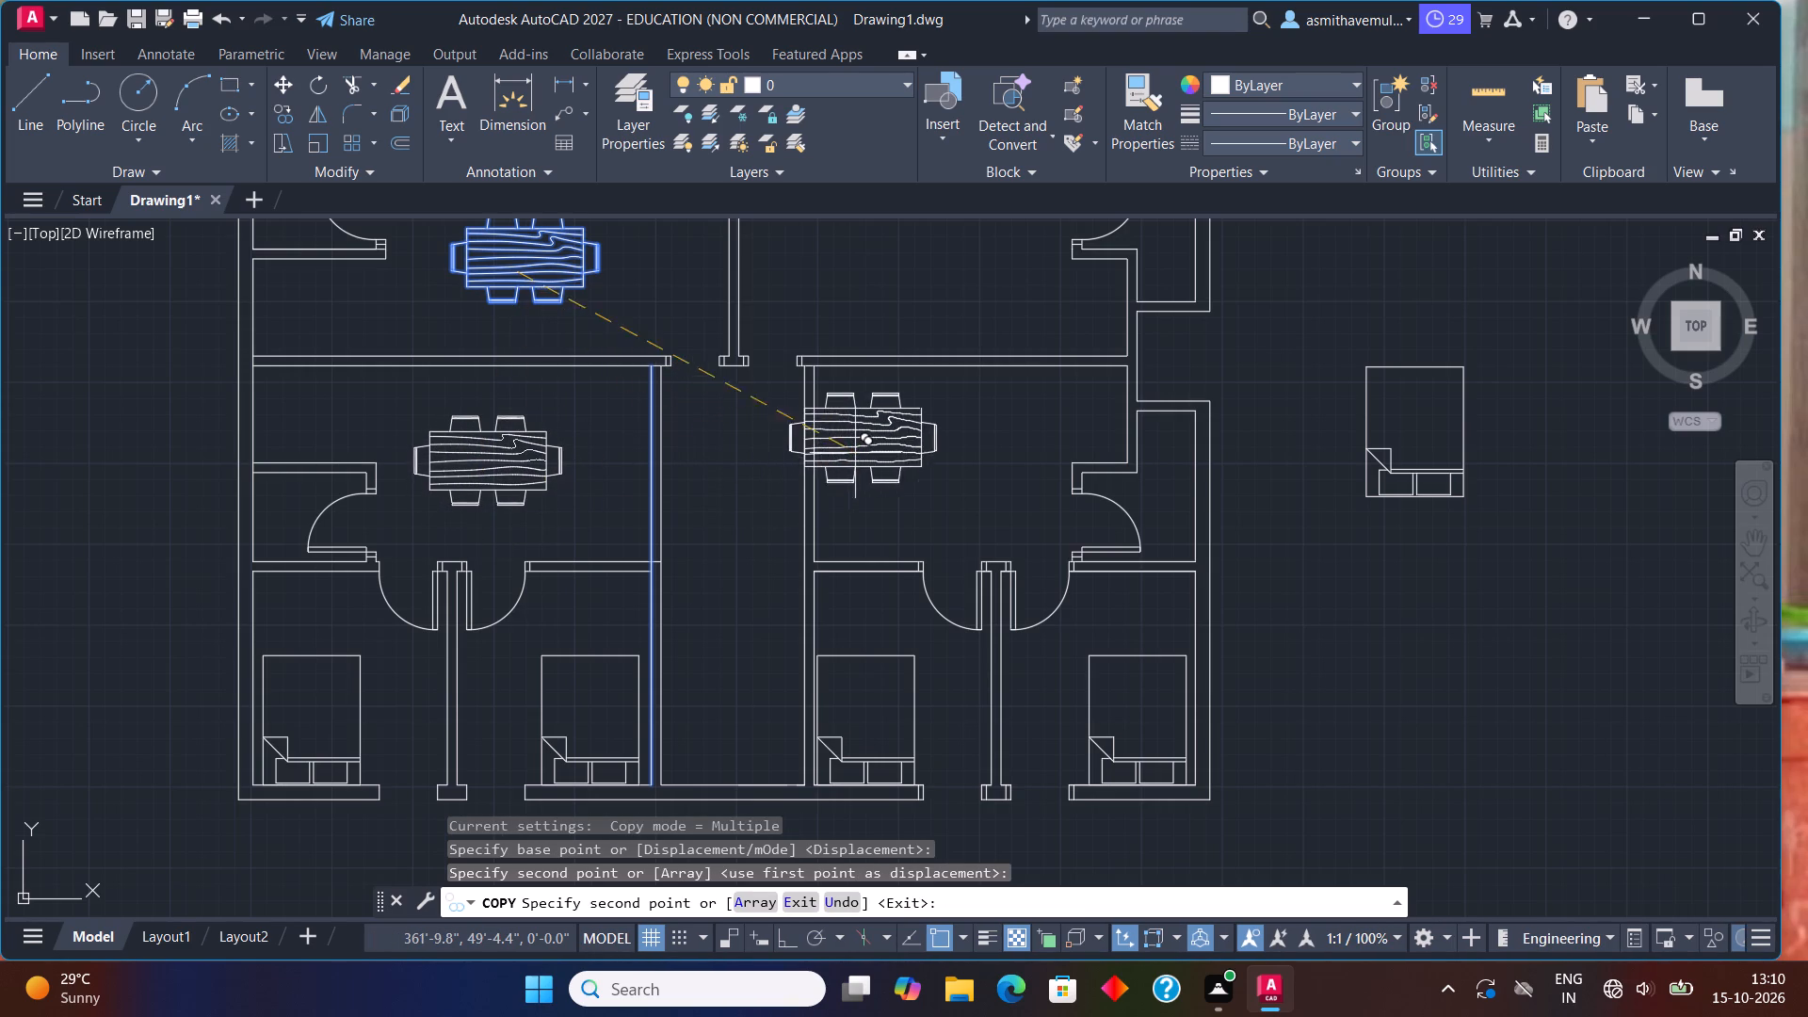
click(900, 447)
middle_drag(896, 376, 899, 673)
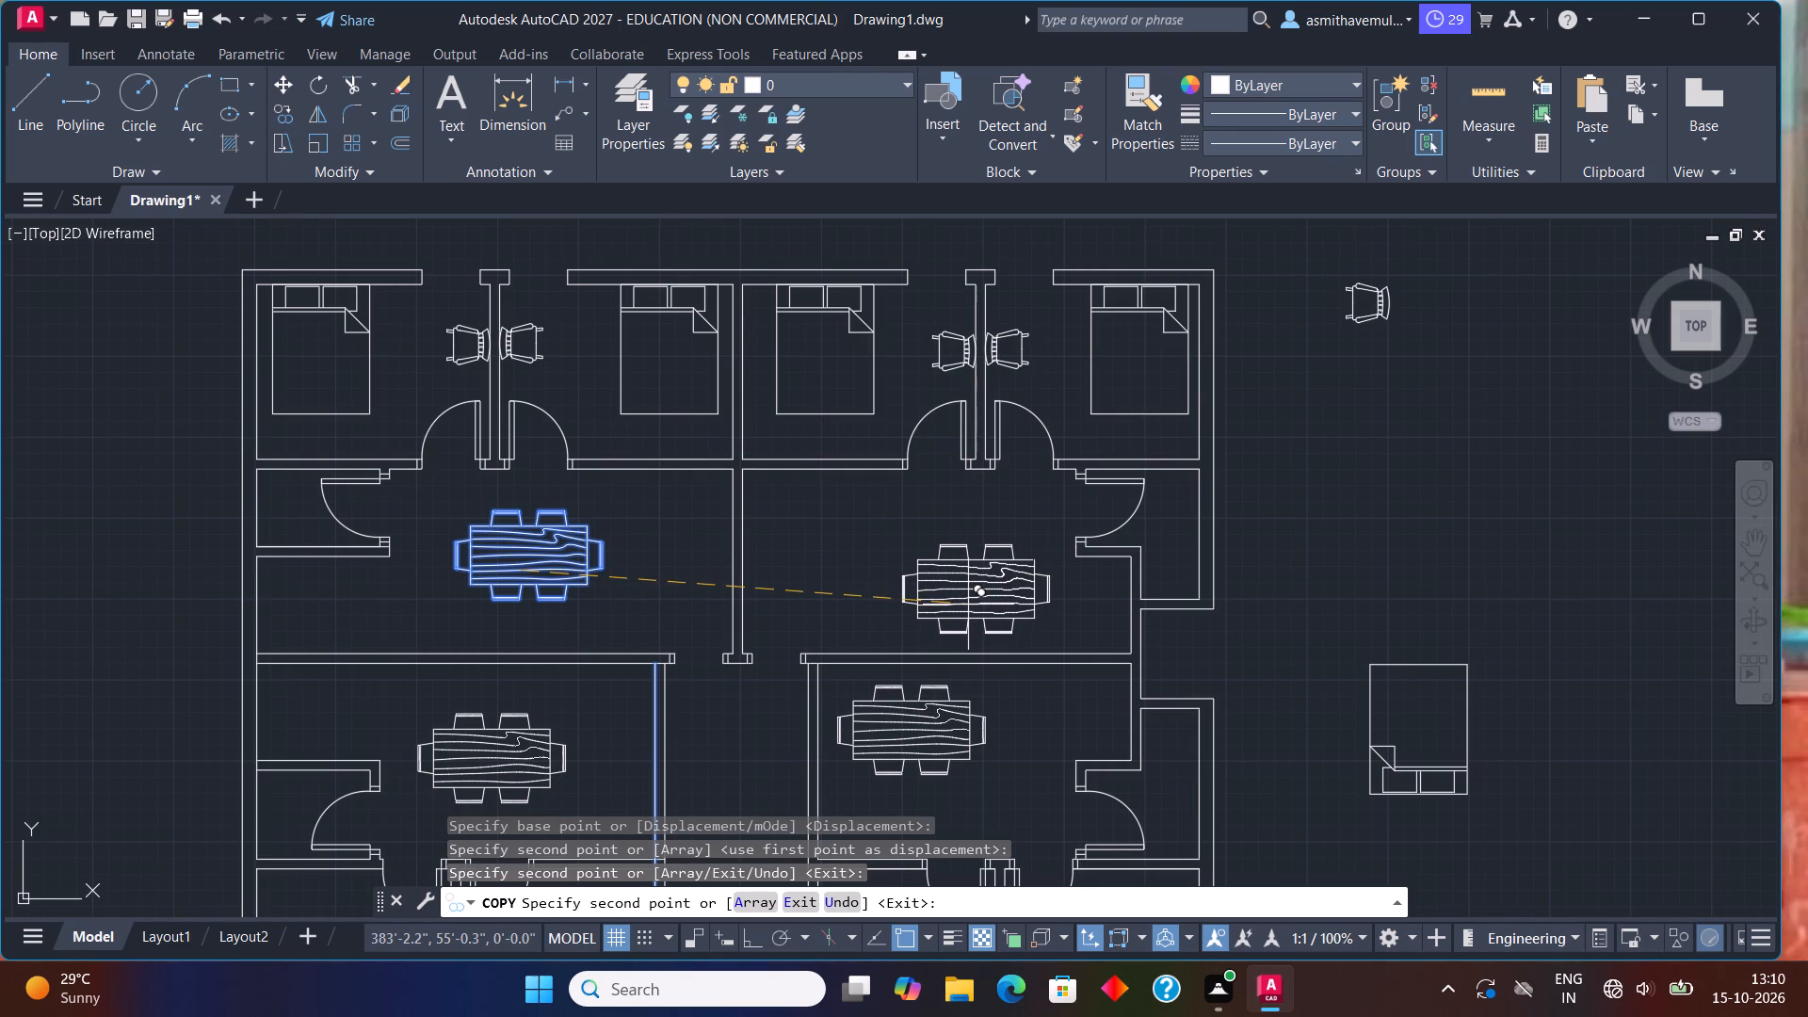
click(968, 603)
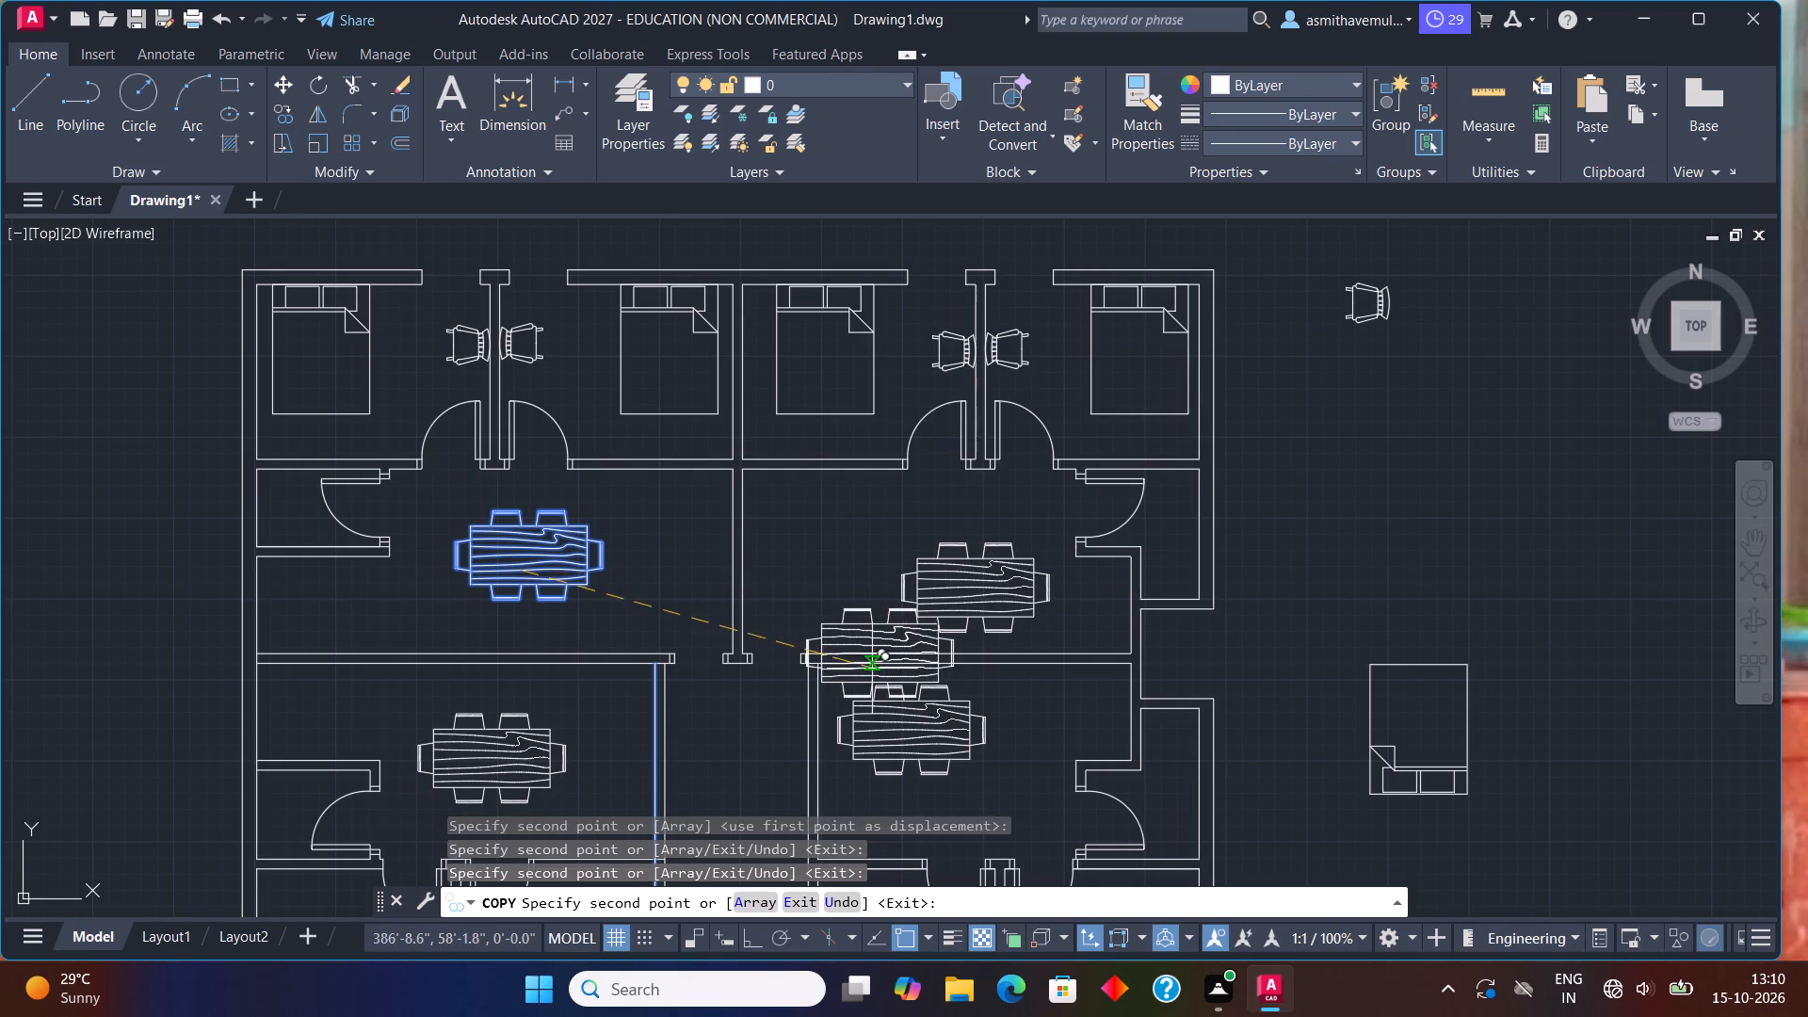
key(grave)
key(Escape)
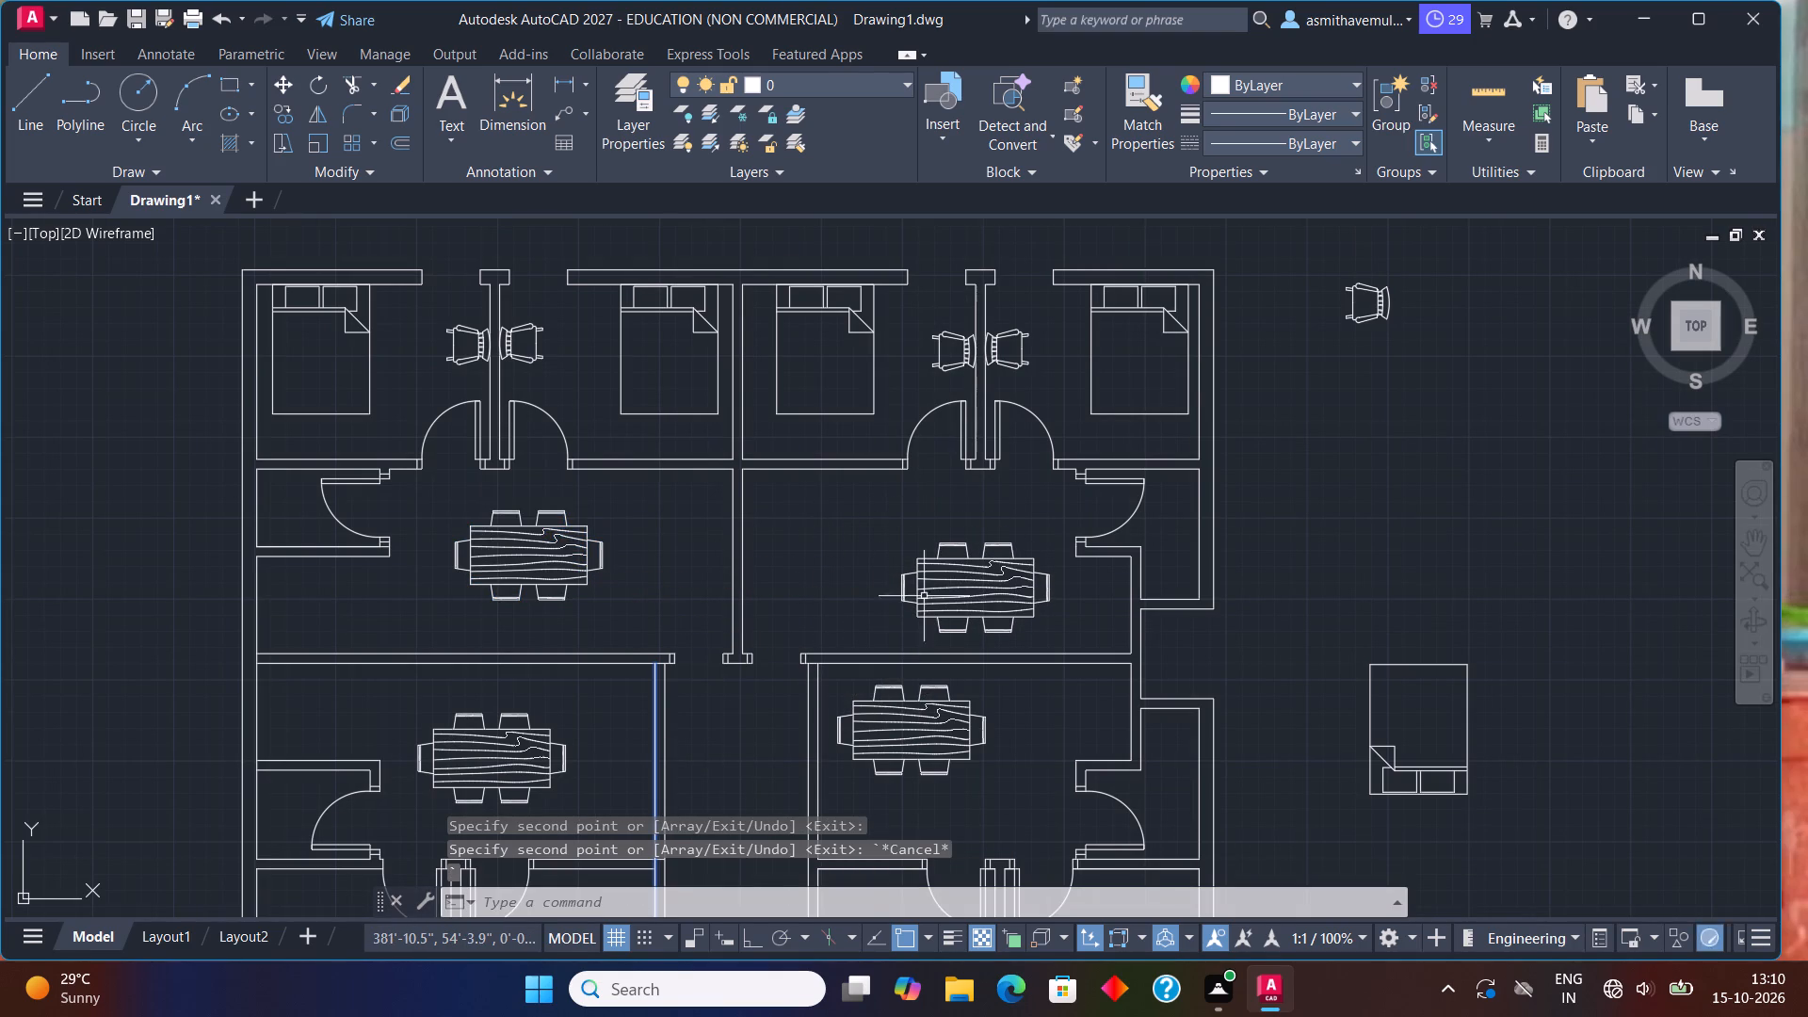
Copy the two-seat sofa into the northeast hall's northwest corner and place a spare copy outside the plan, north of the spare bed.
scroll(1064, 543, down, 1)
middle_drag(1226, 597, 1062, 569)
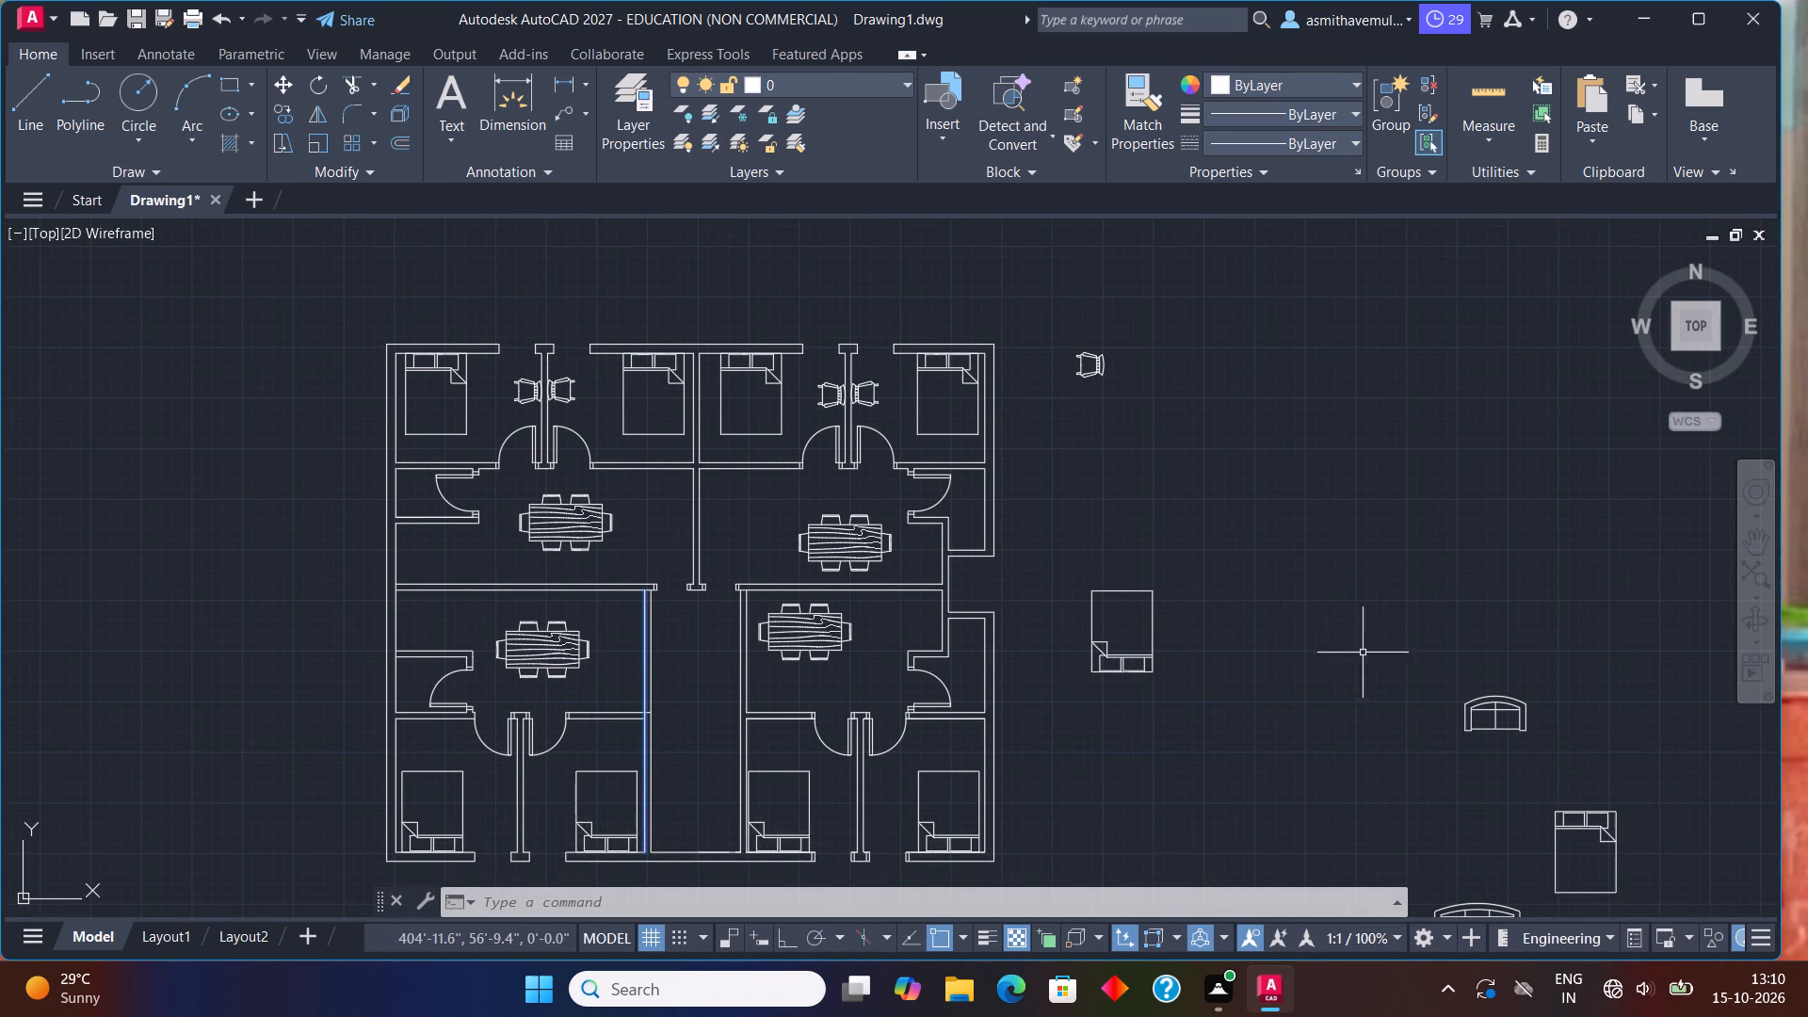
click(1496, 707)
text(copy)
key(Return)
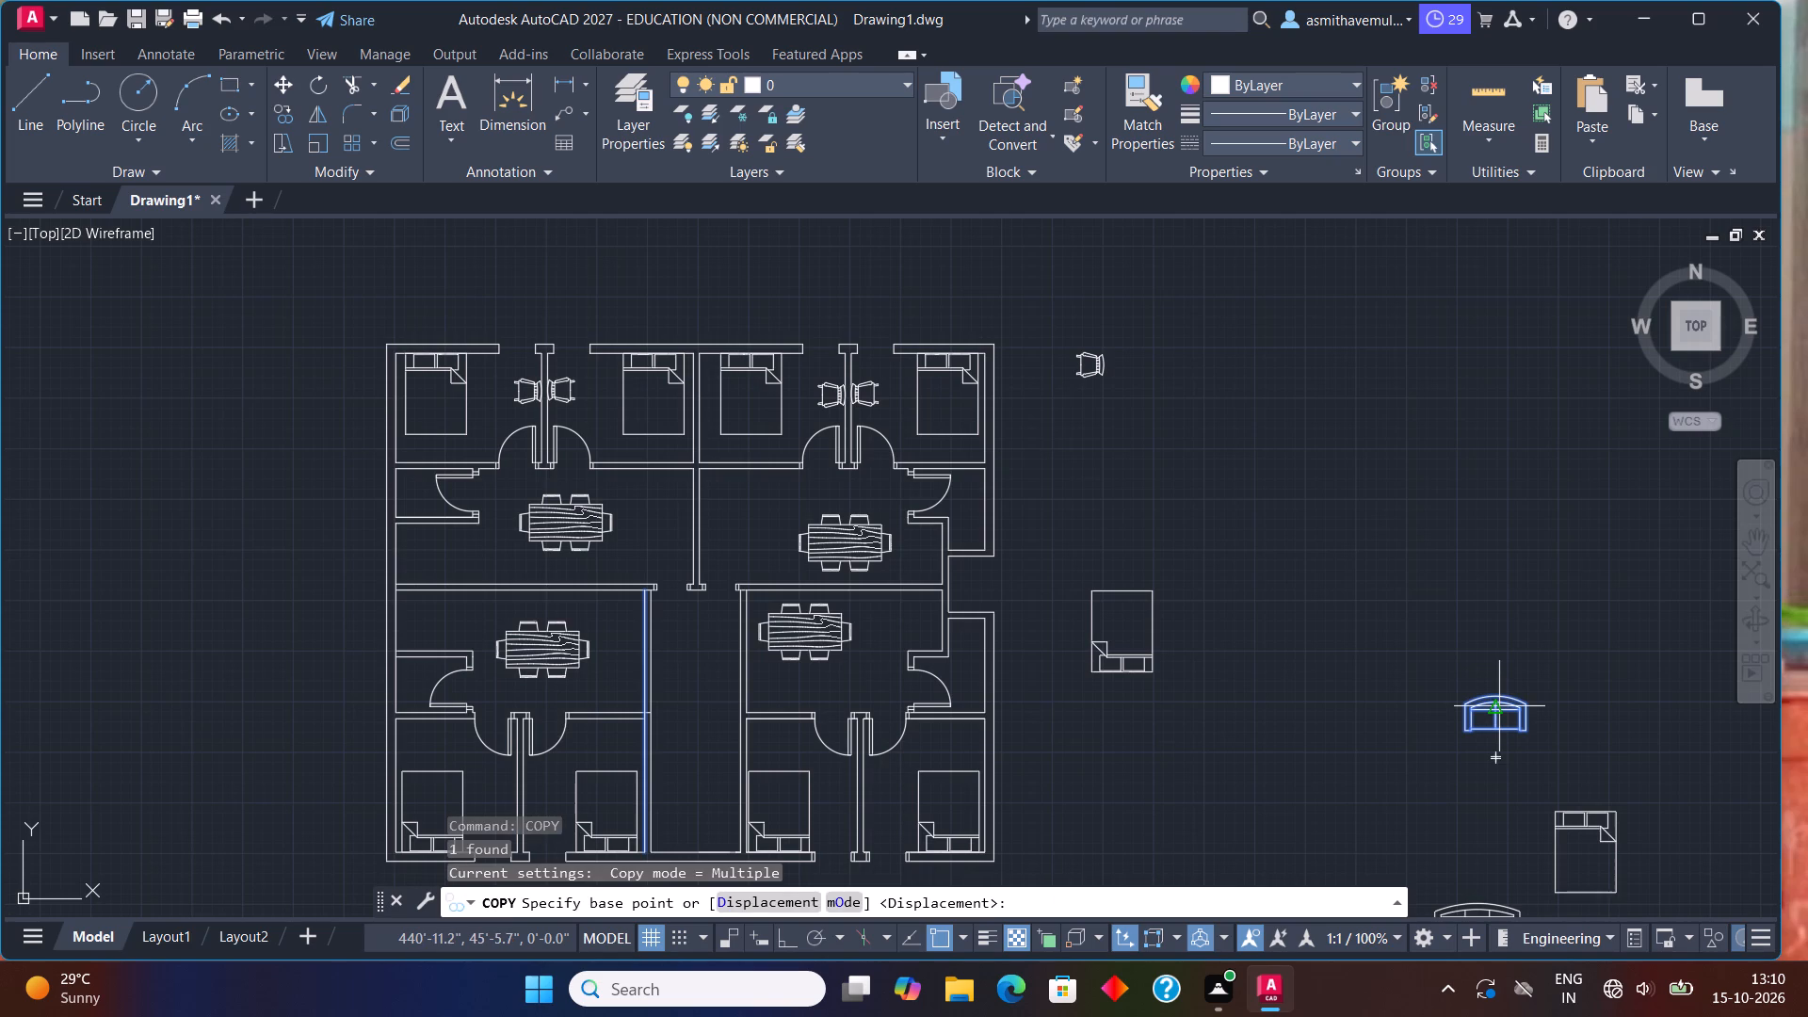
click(1500, 706)
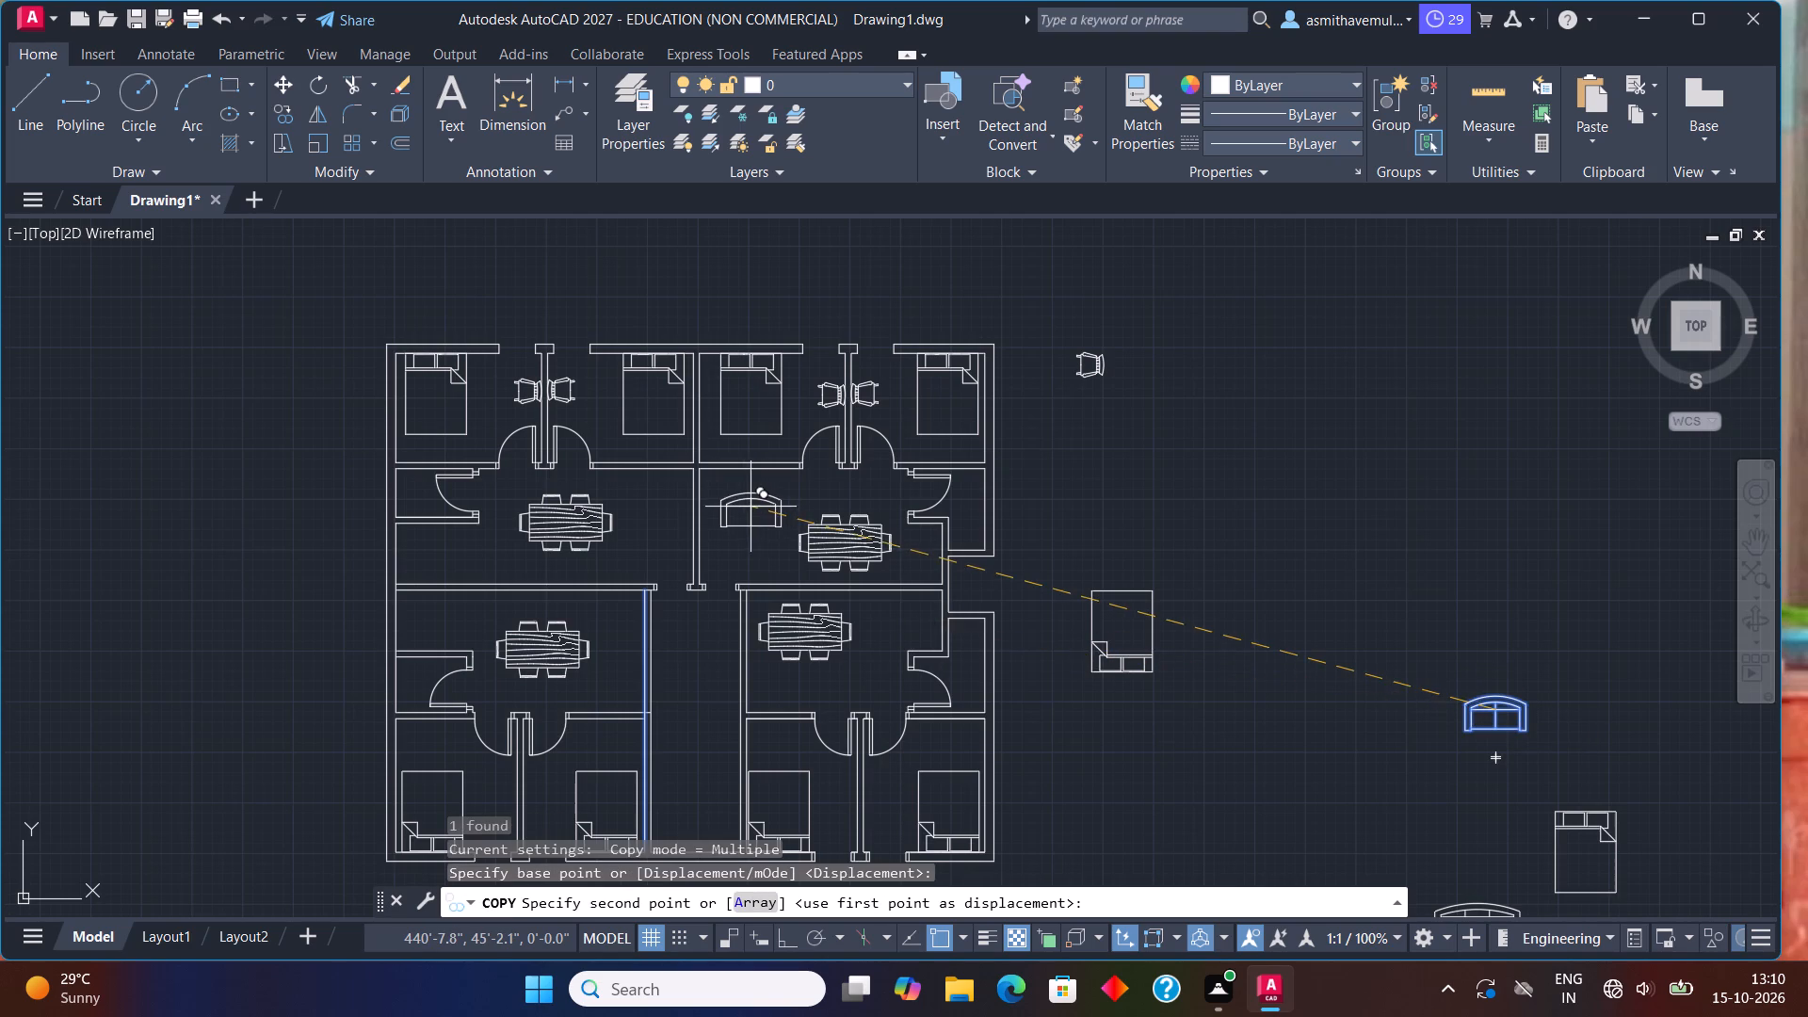
scroll(750, 507, up, 1)
click(740, 485)
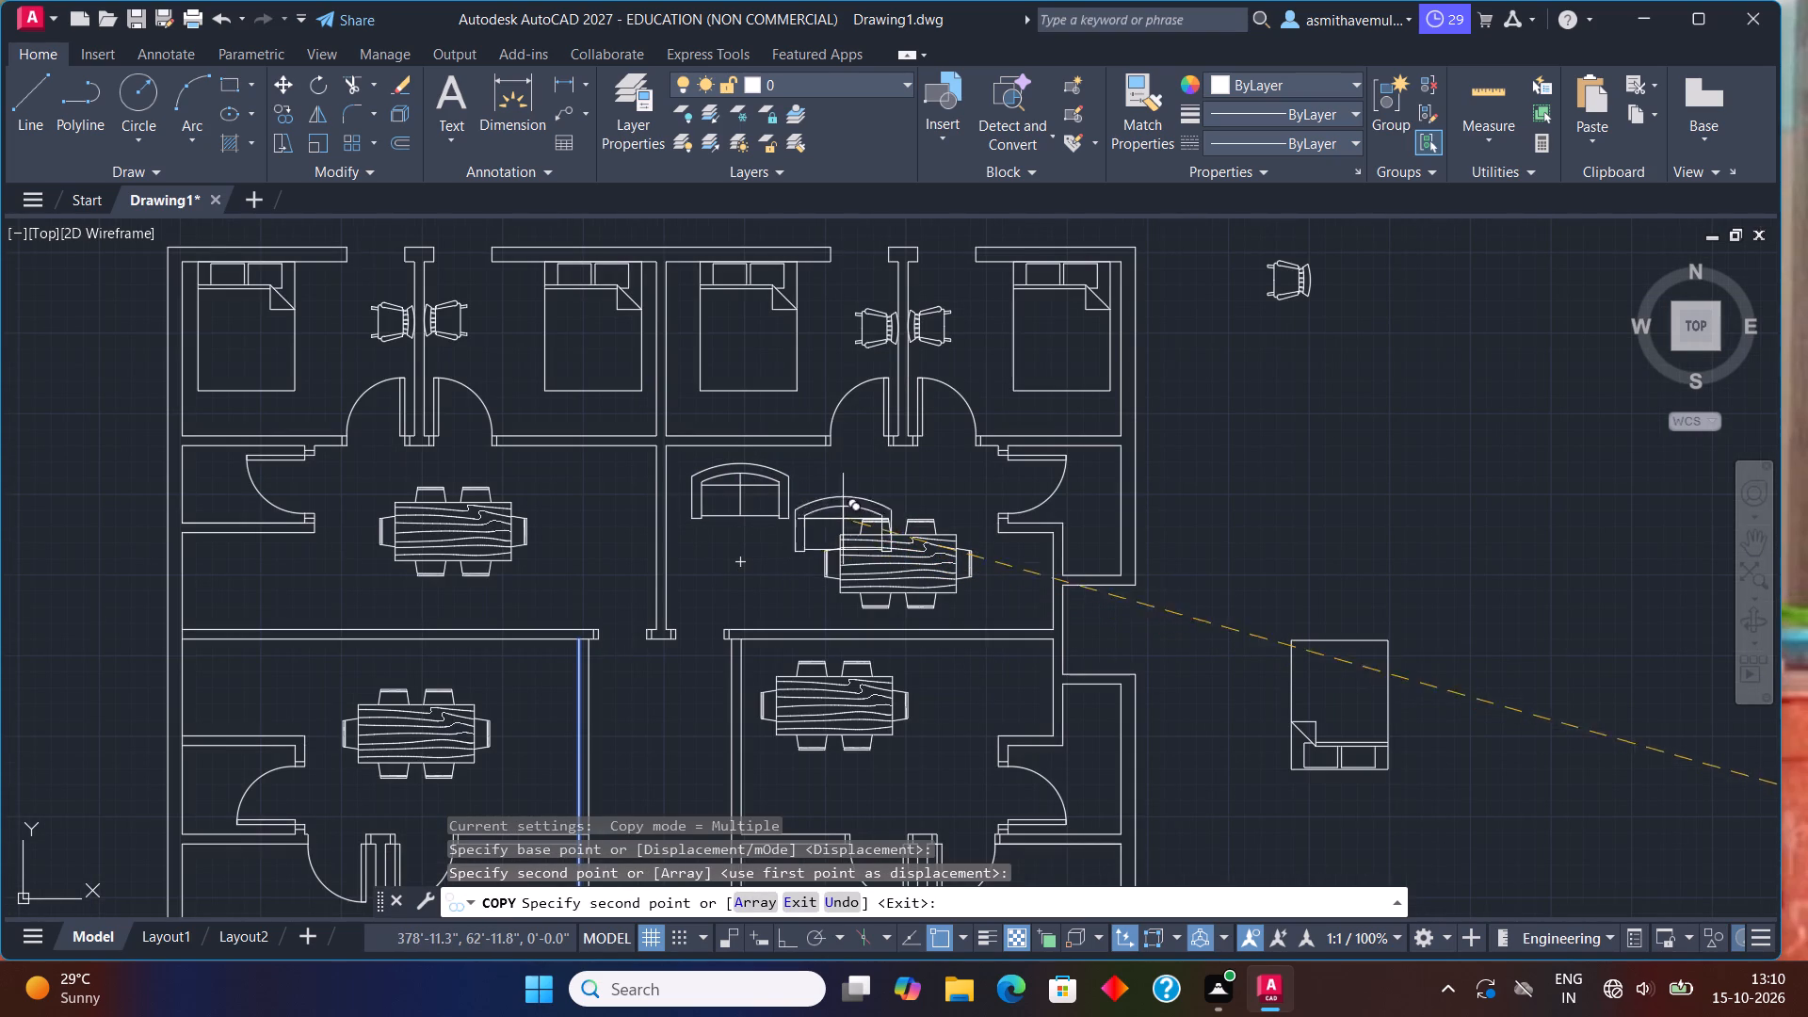
click(1382, 472)
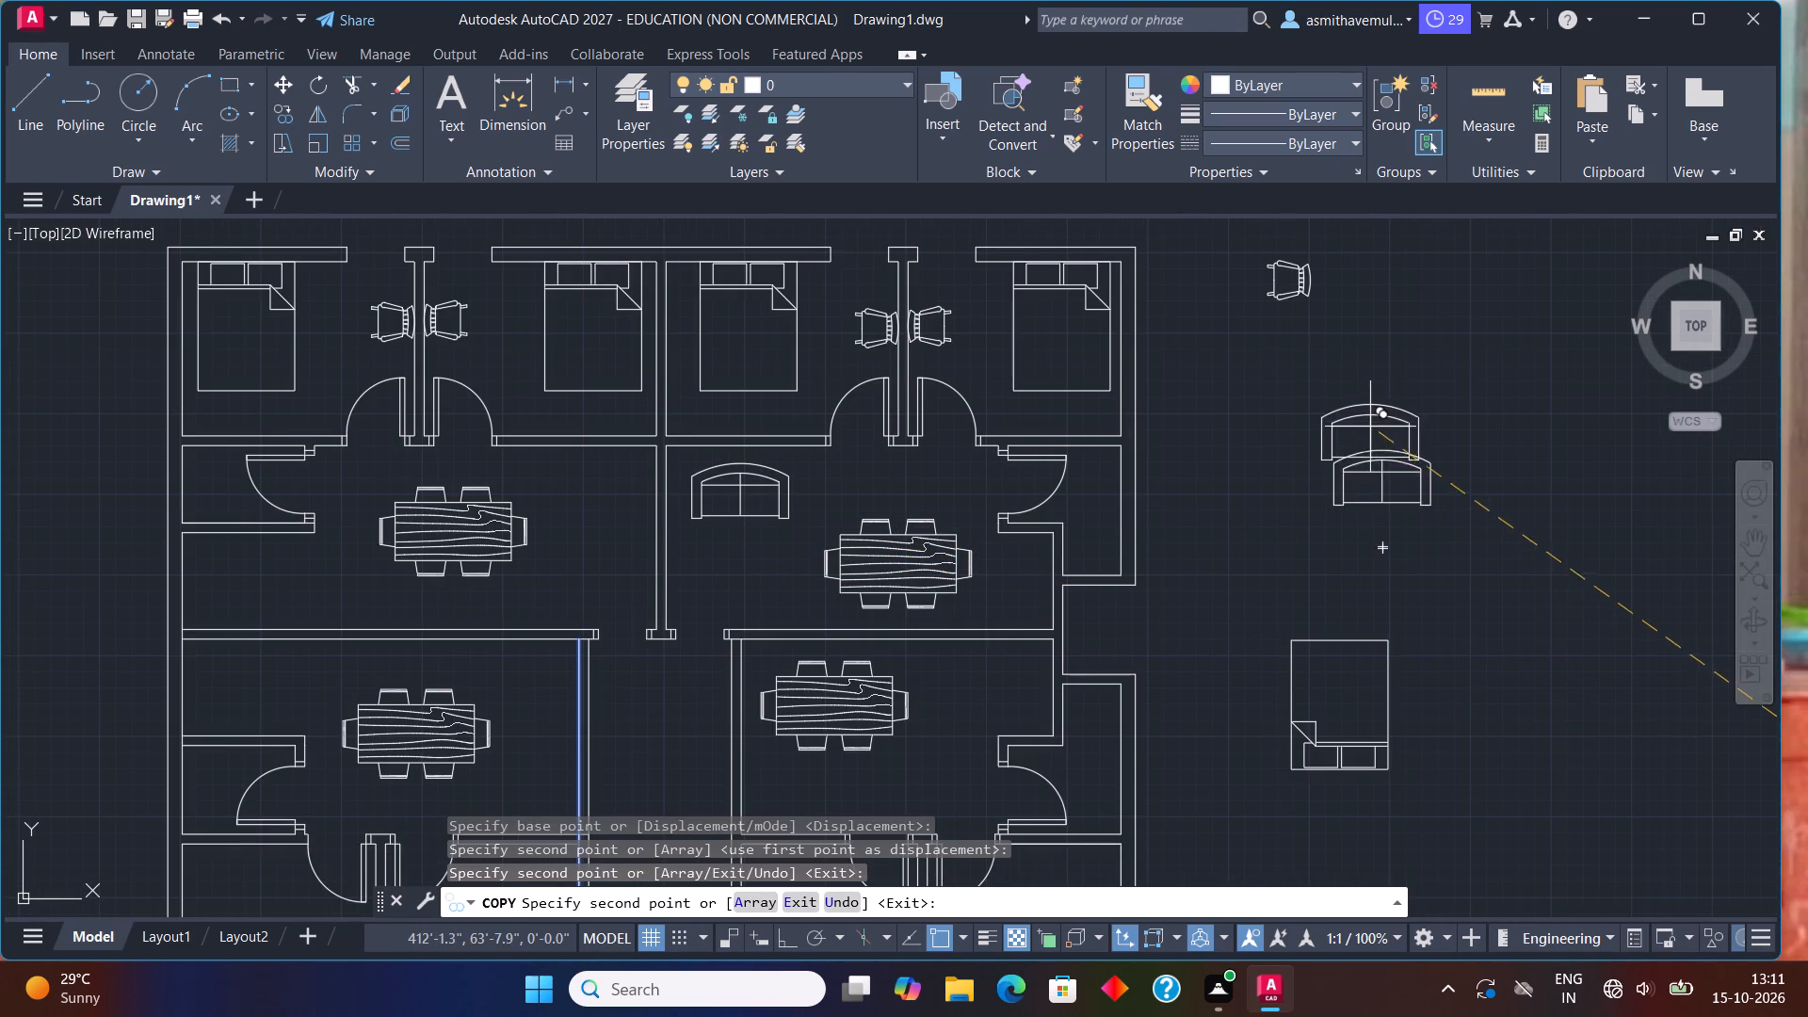
key(Escape)
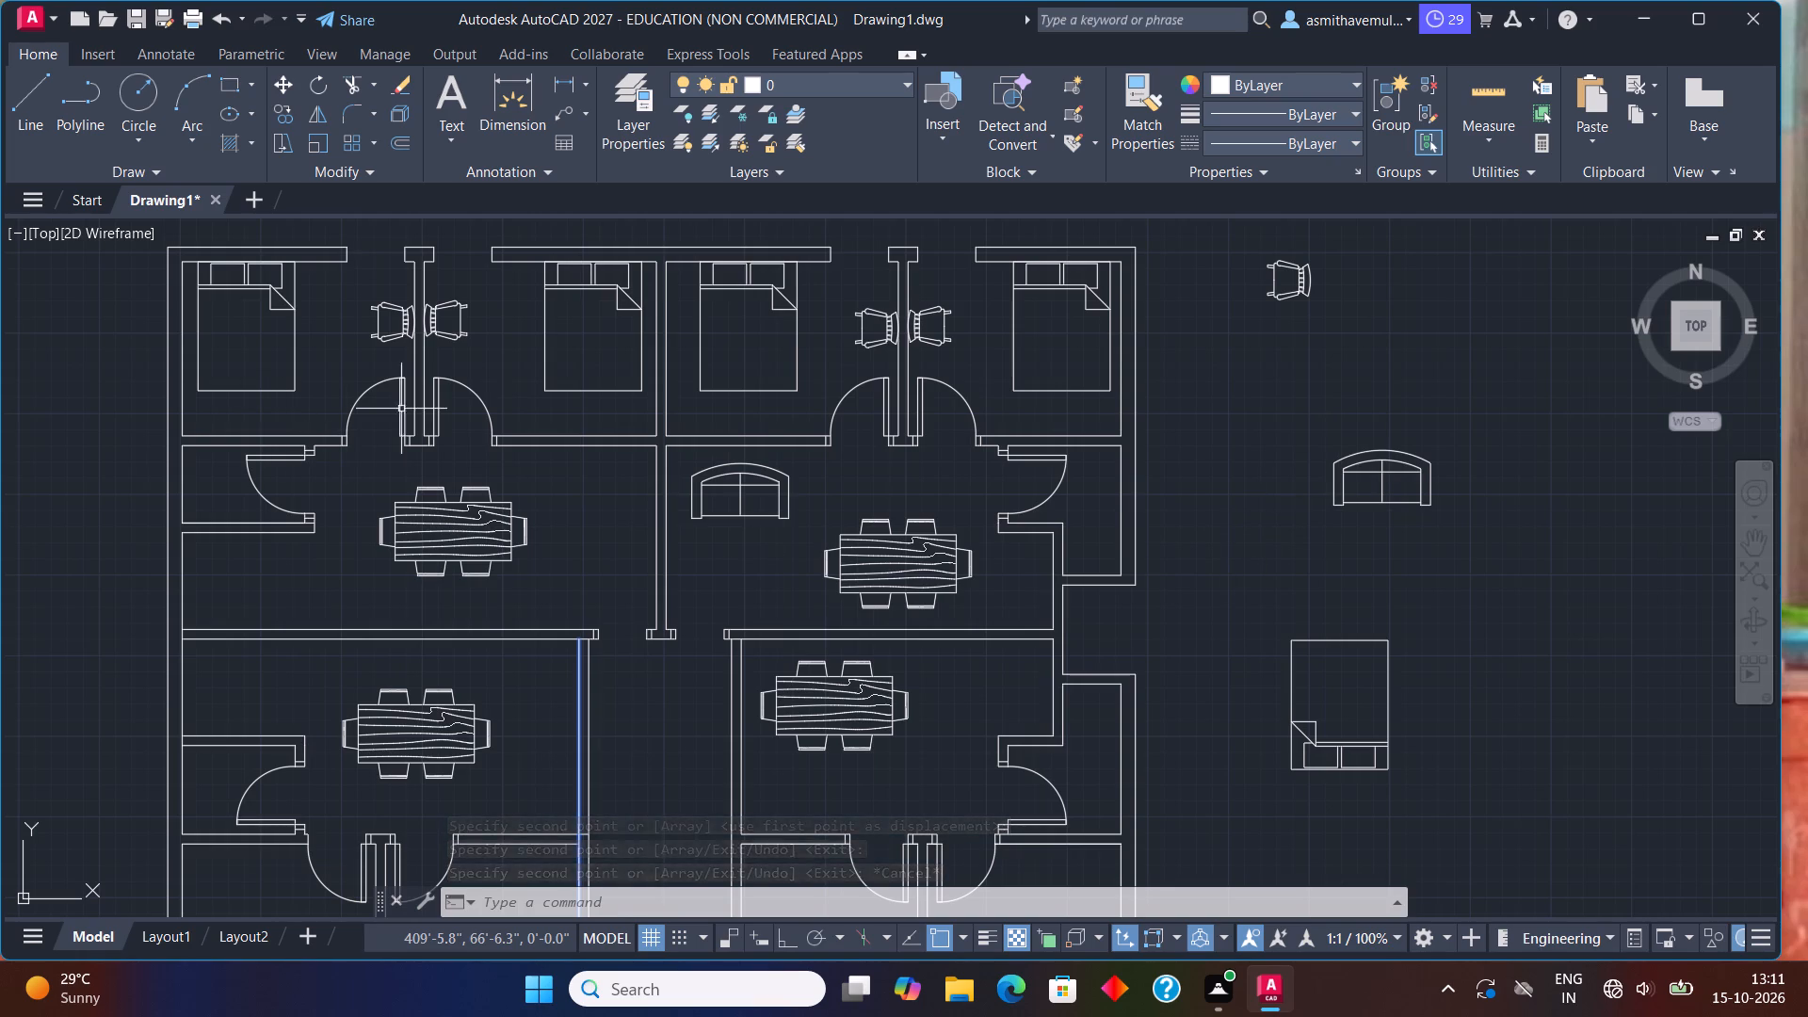
Move the northeast hall's sofa so the midpoint of its curved back touches the hall's north wall face.
scroll(659, 428, up, 1)
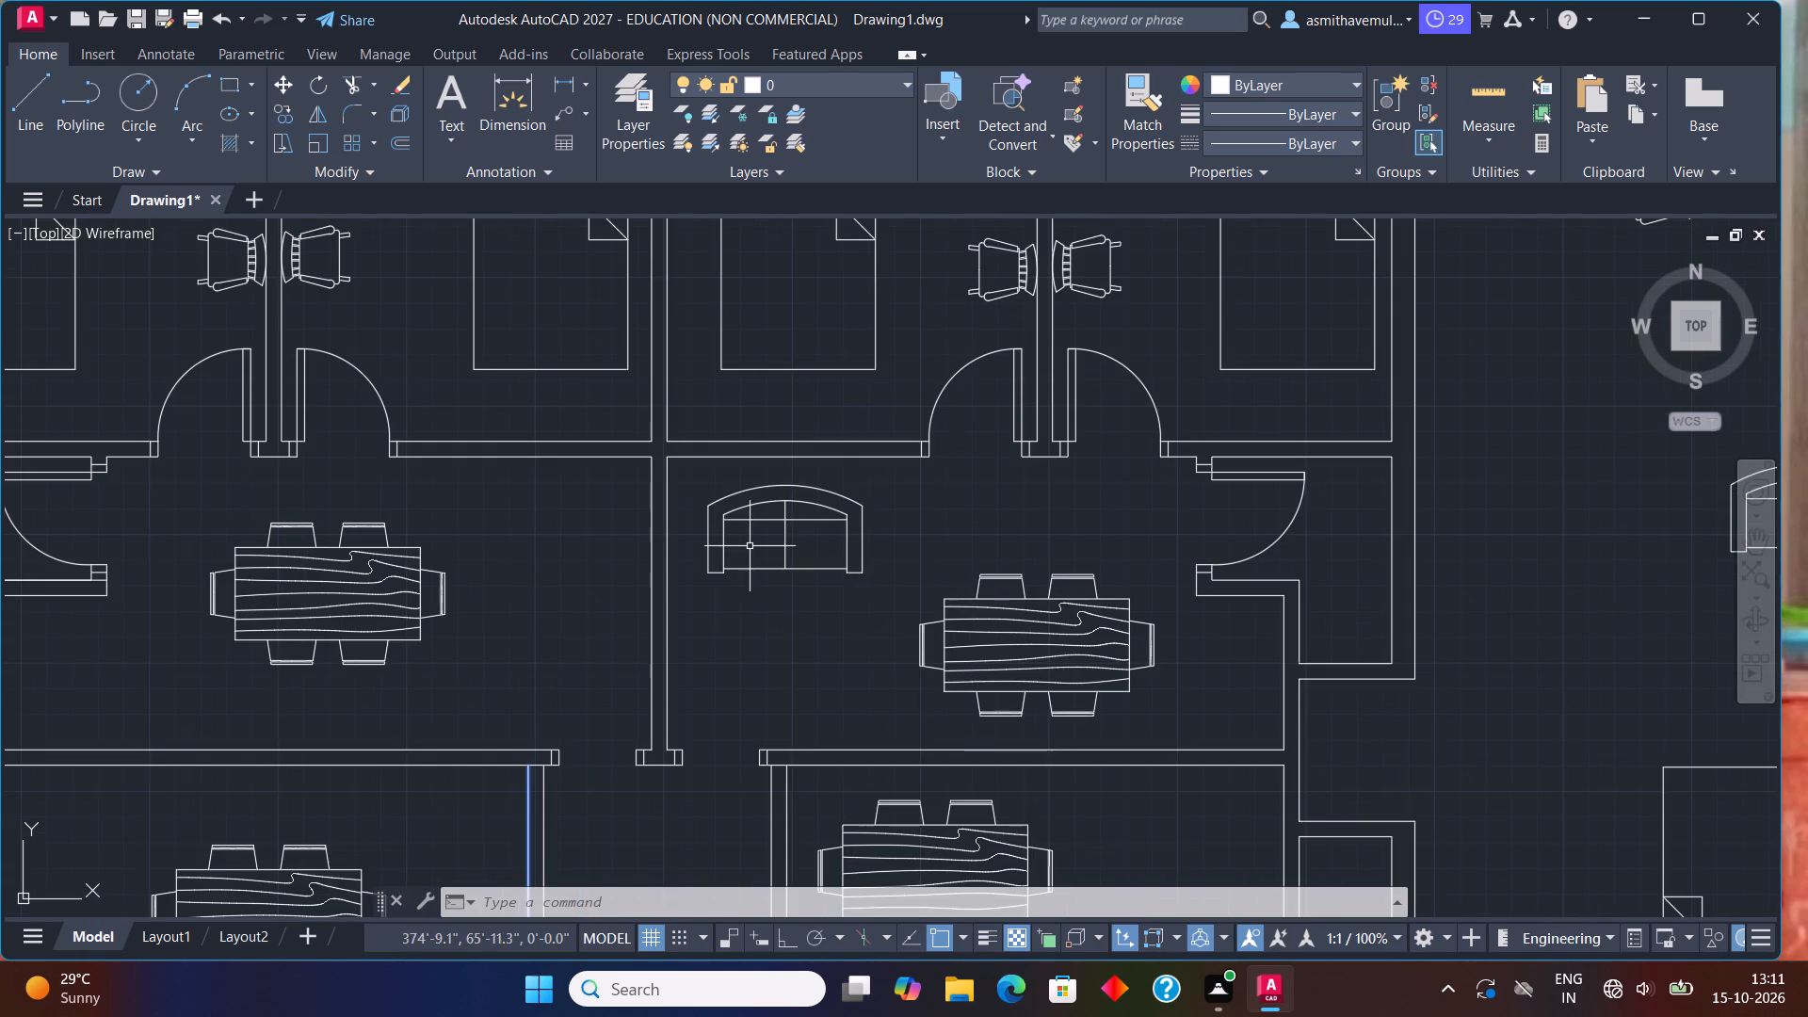
click(790, 520)
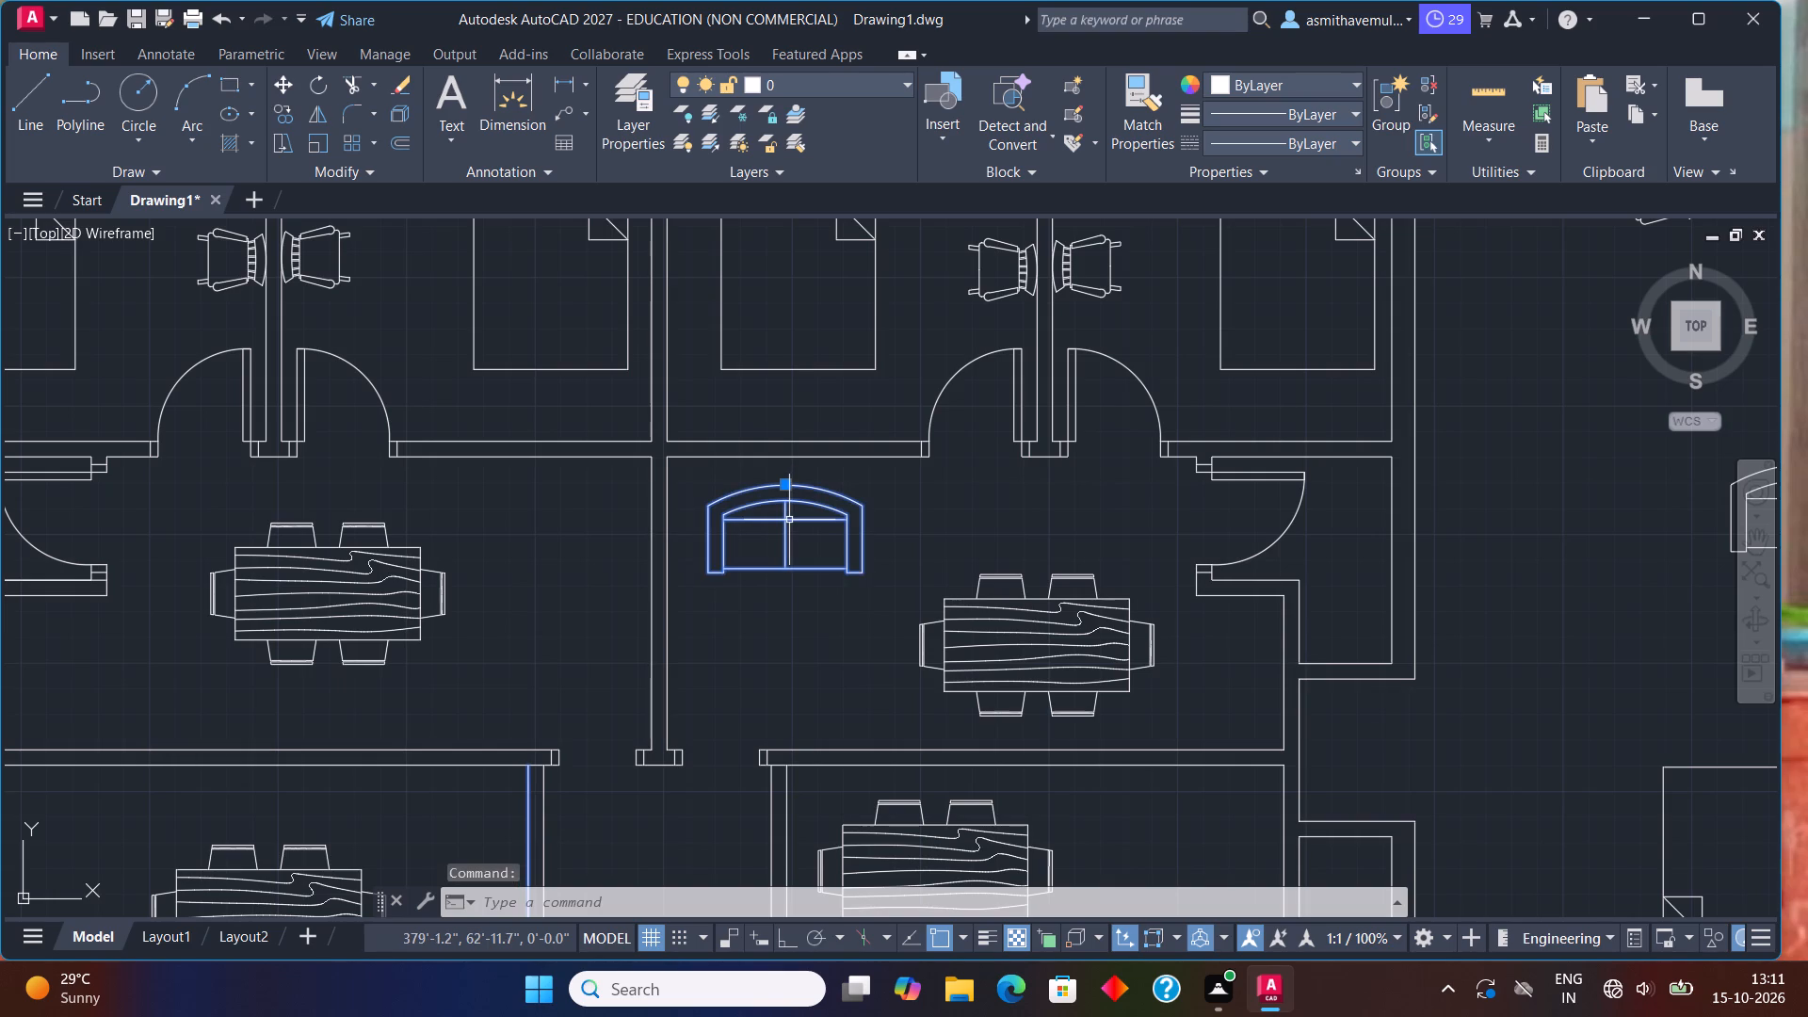
key(m)
key(Return)
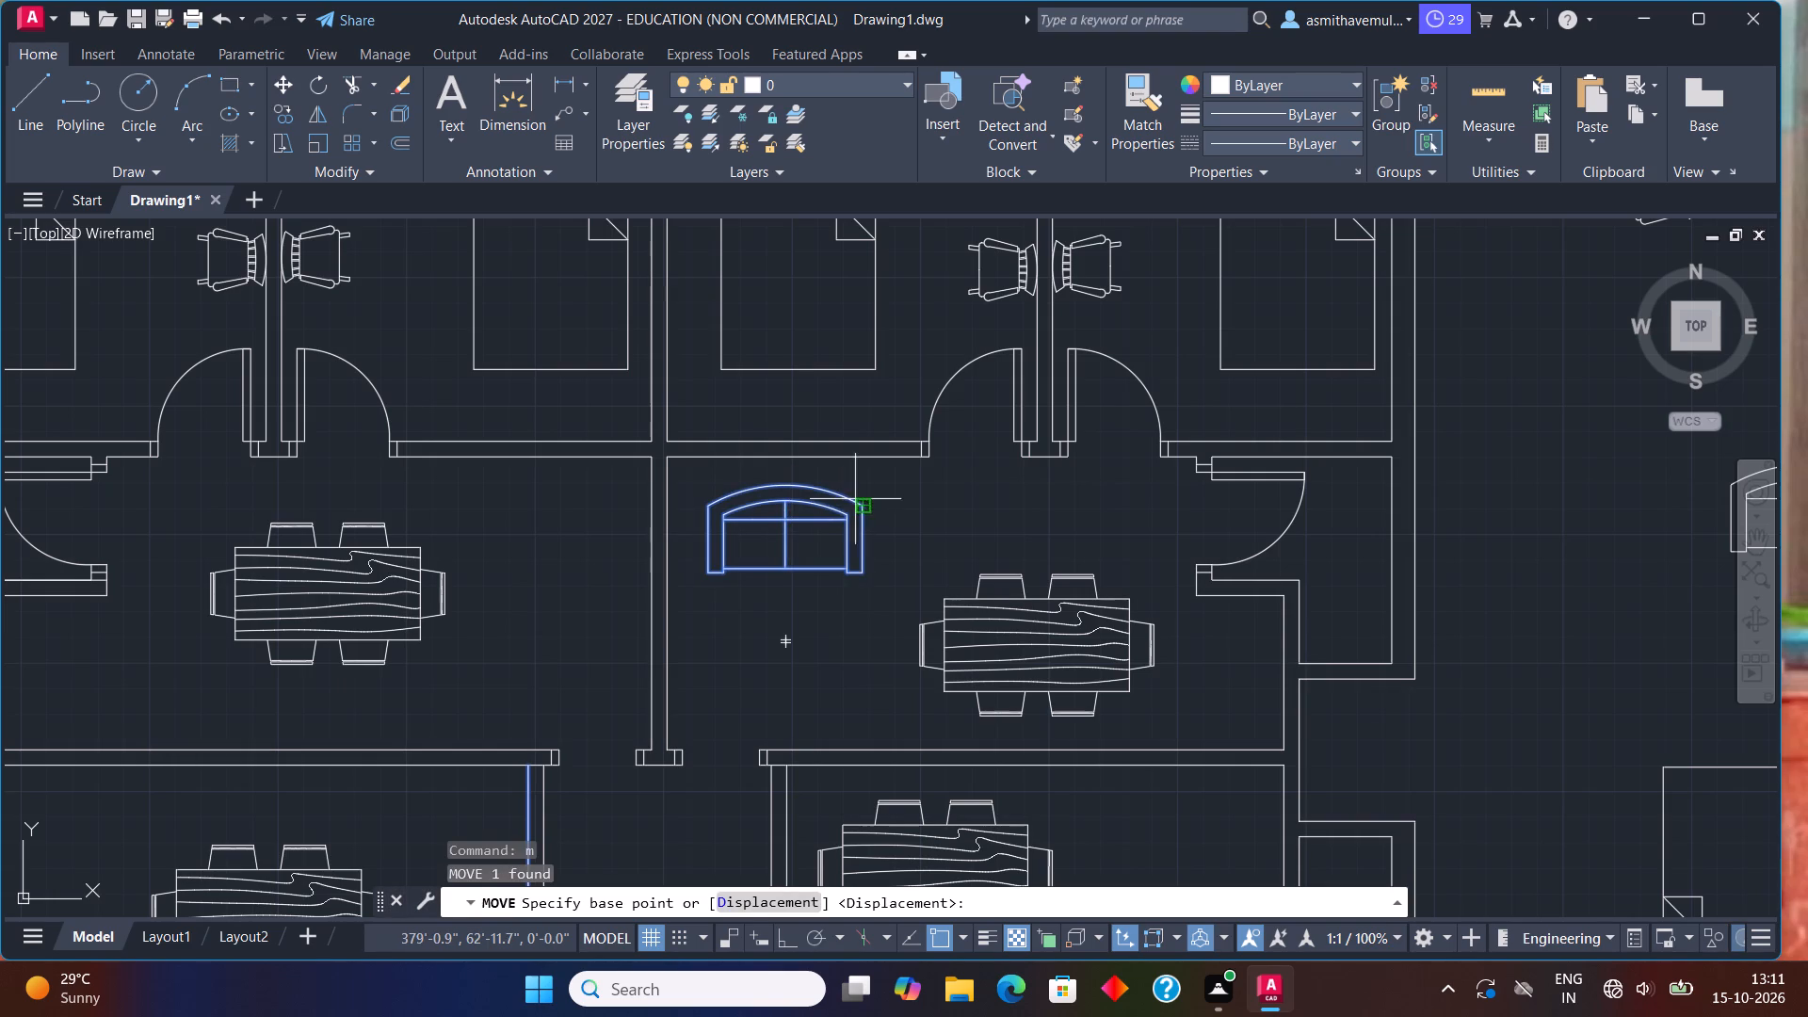
click(783, 487)
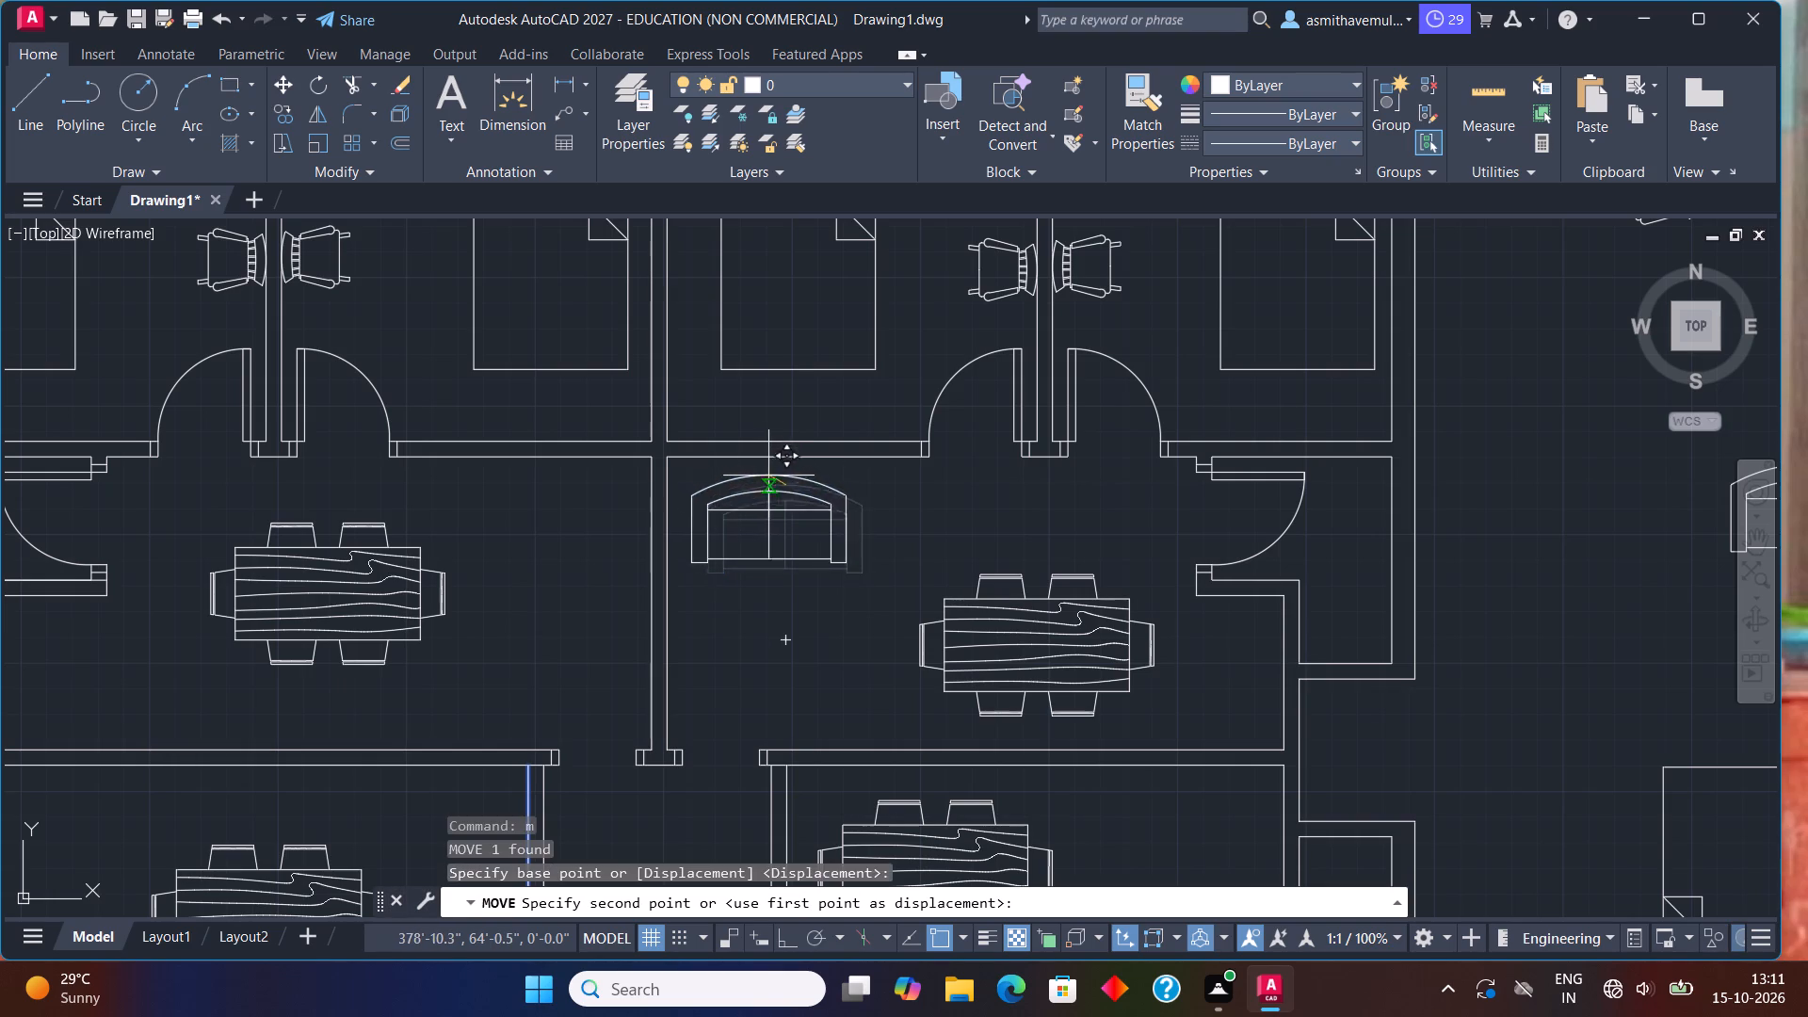
scroll(762, 469, up, 2)
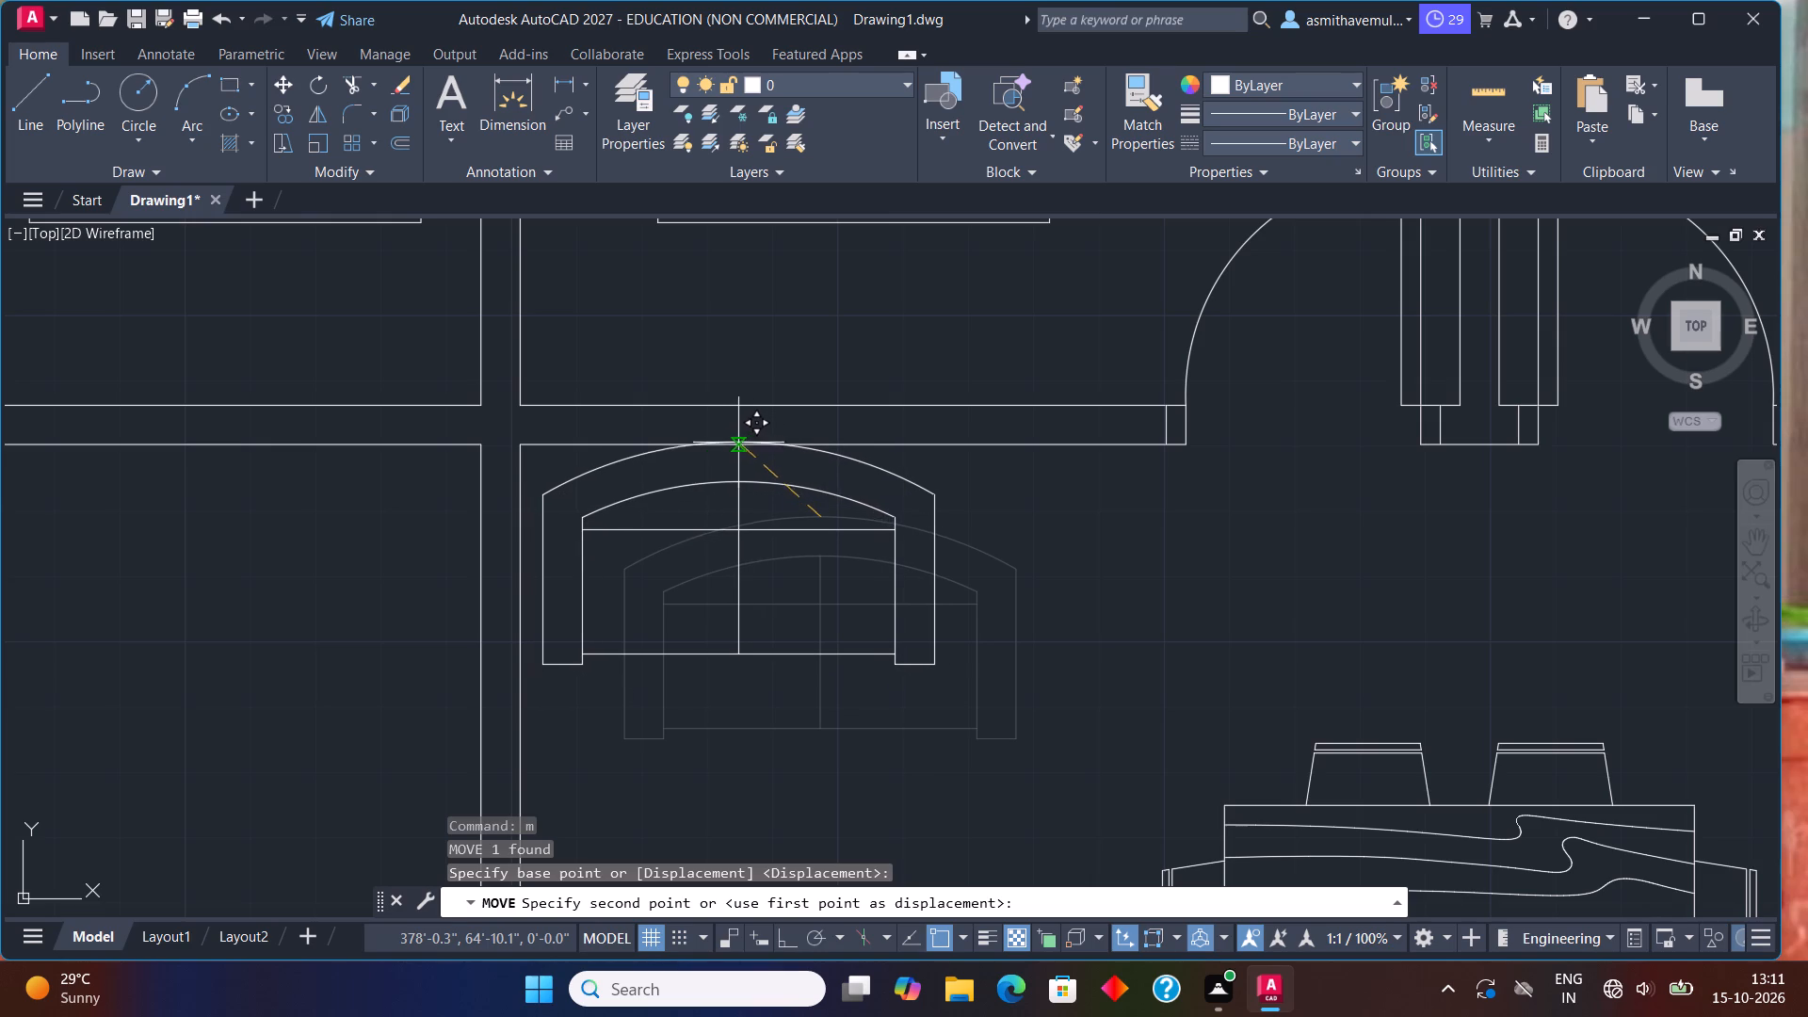
click(739, 442)
Scale the northeast hall's sofa down to a little over half its size about the midpoint of its back.
click(834, 492)
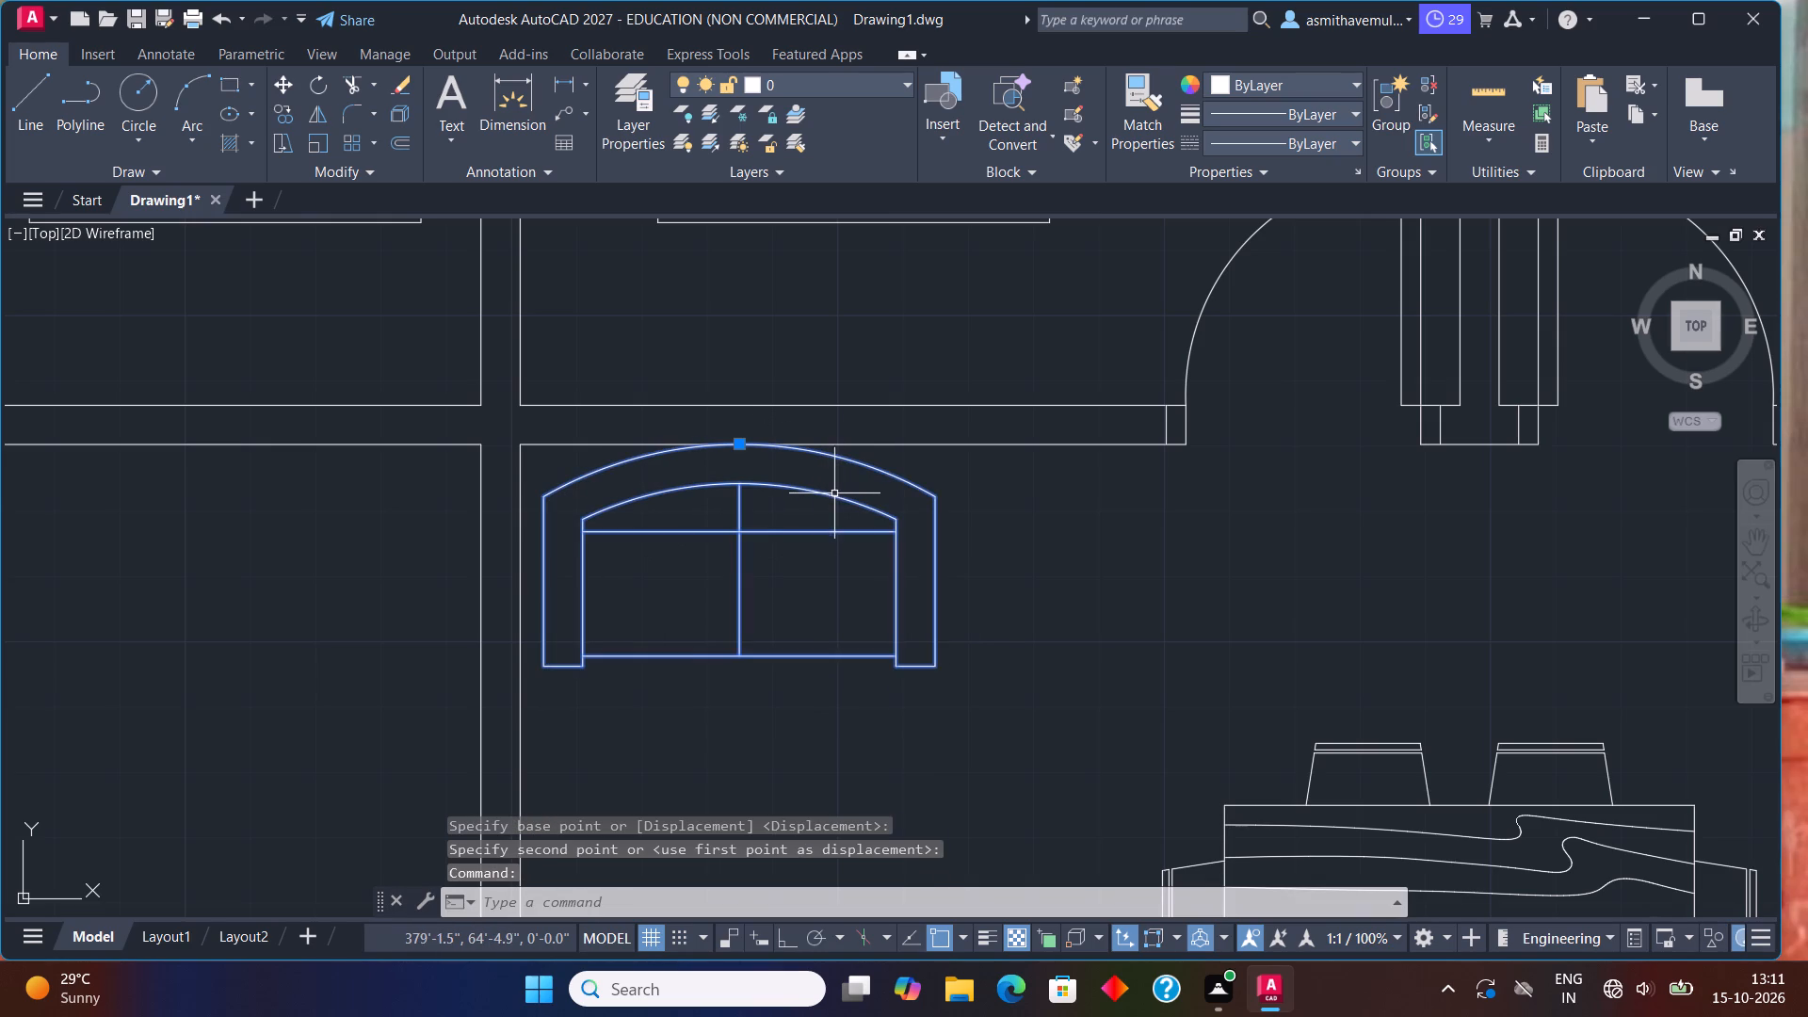
text(sca)
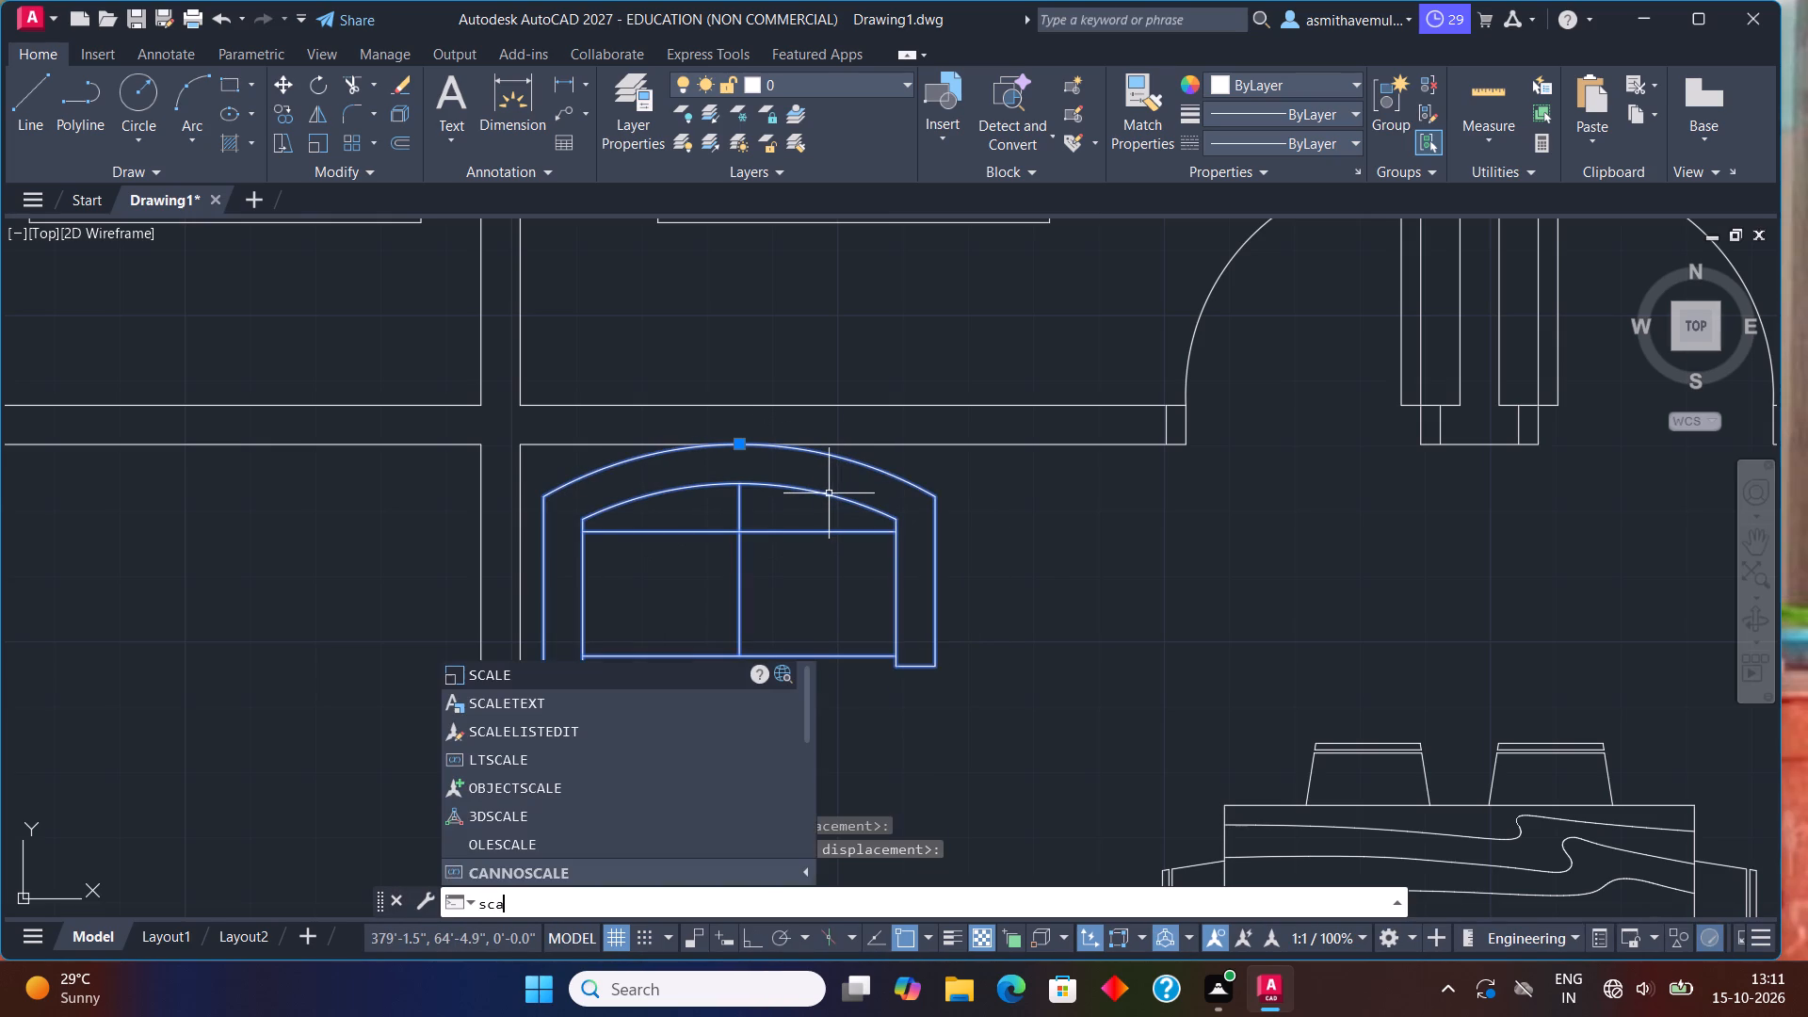
key(e)
key(BackSpace)
text(le)
key(Return)
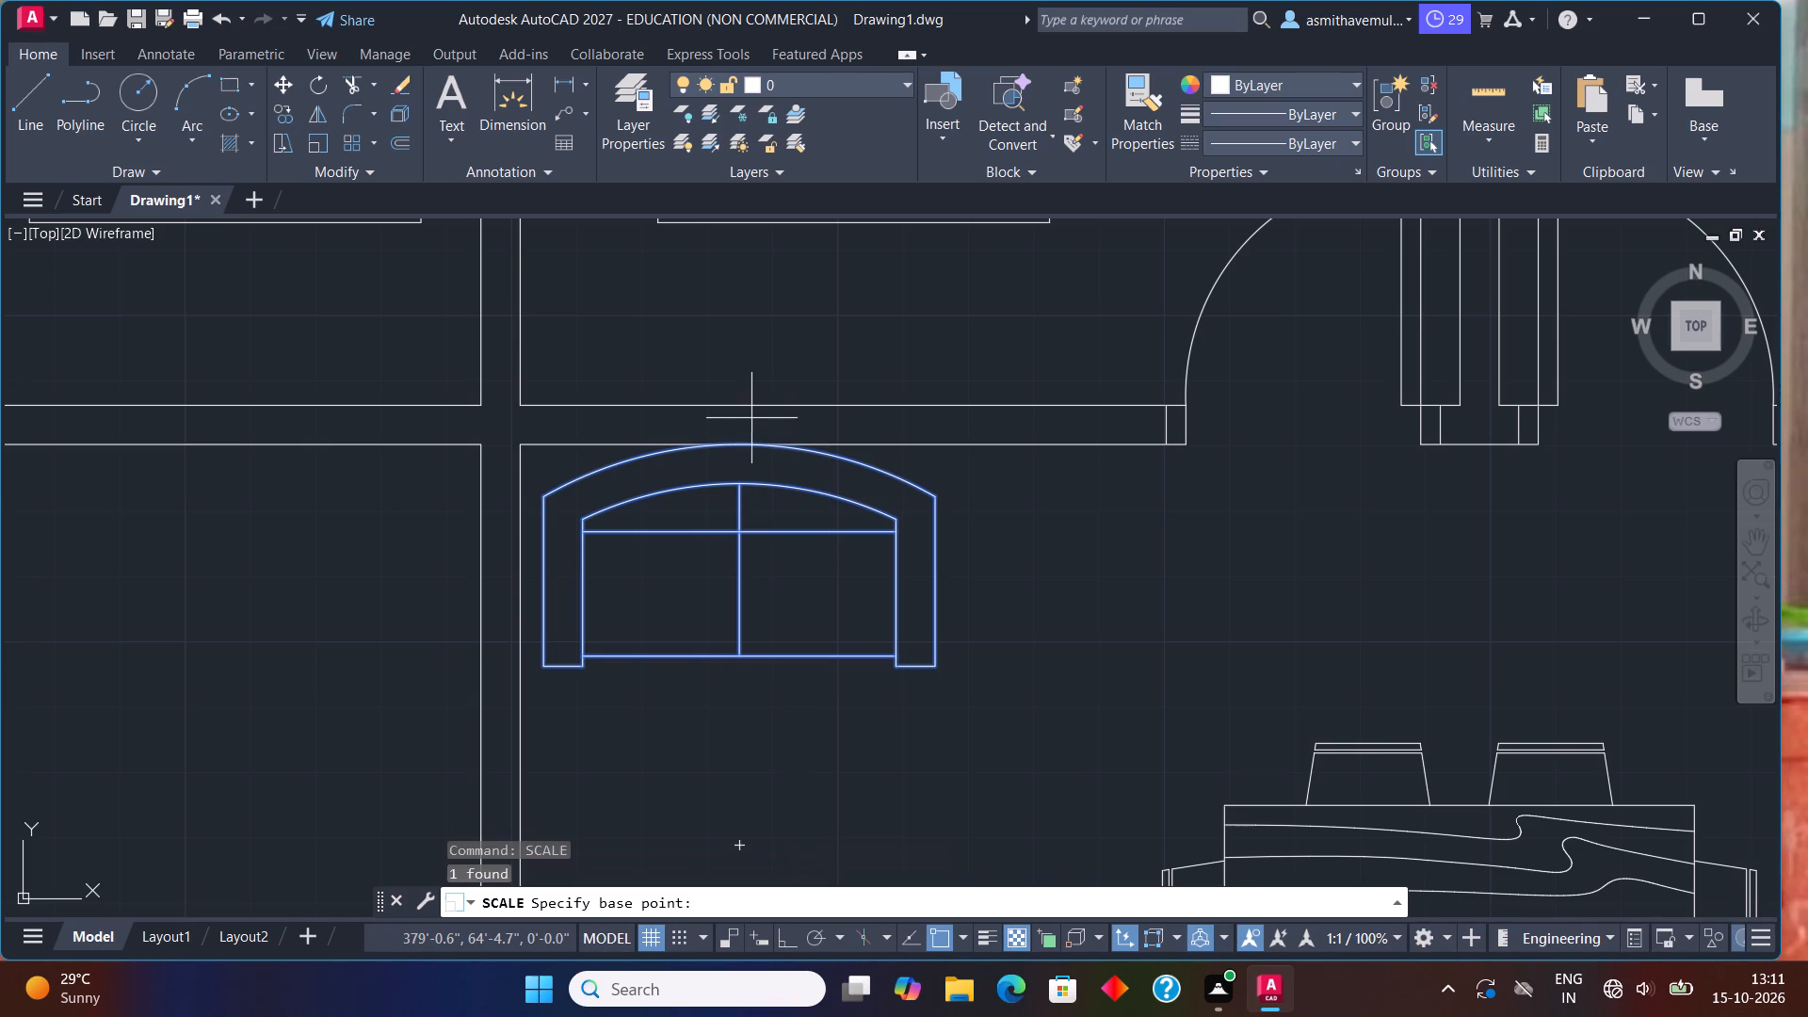
click(739, 442)
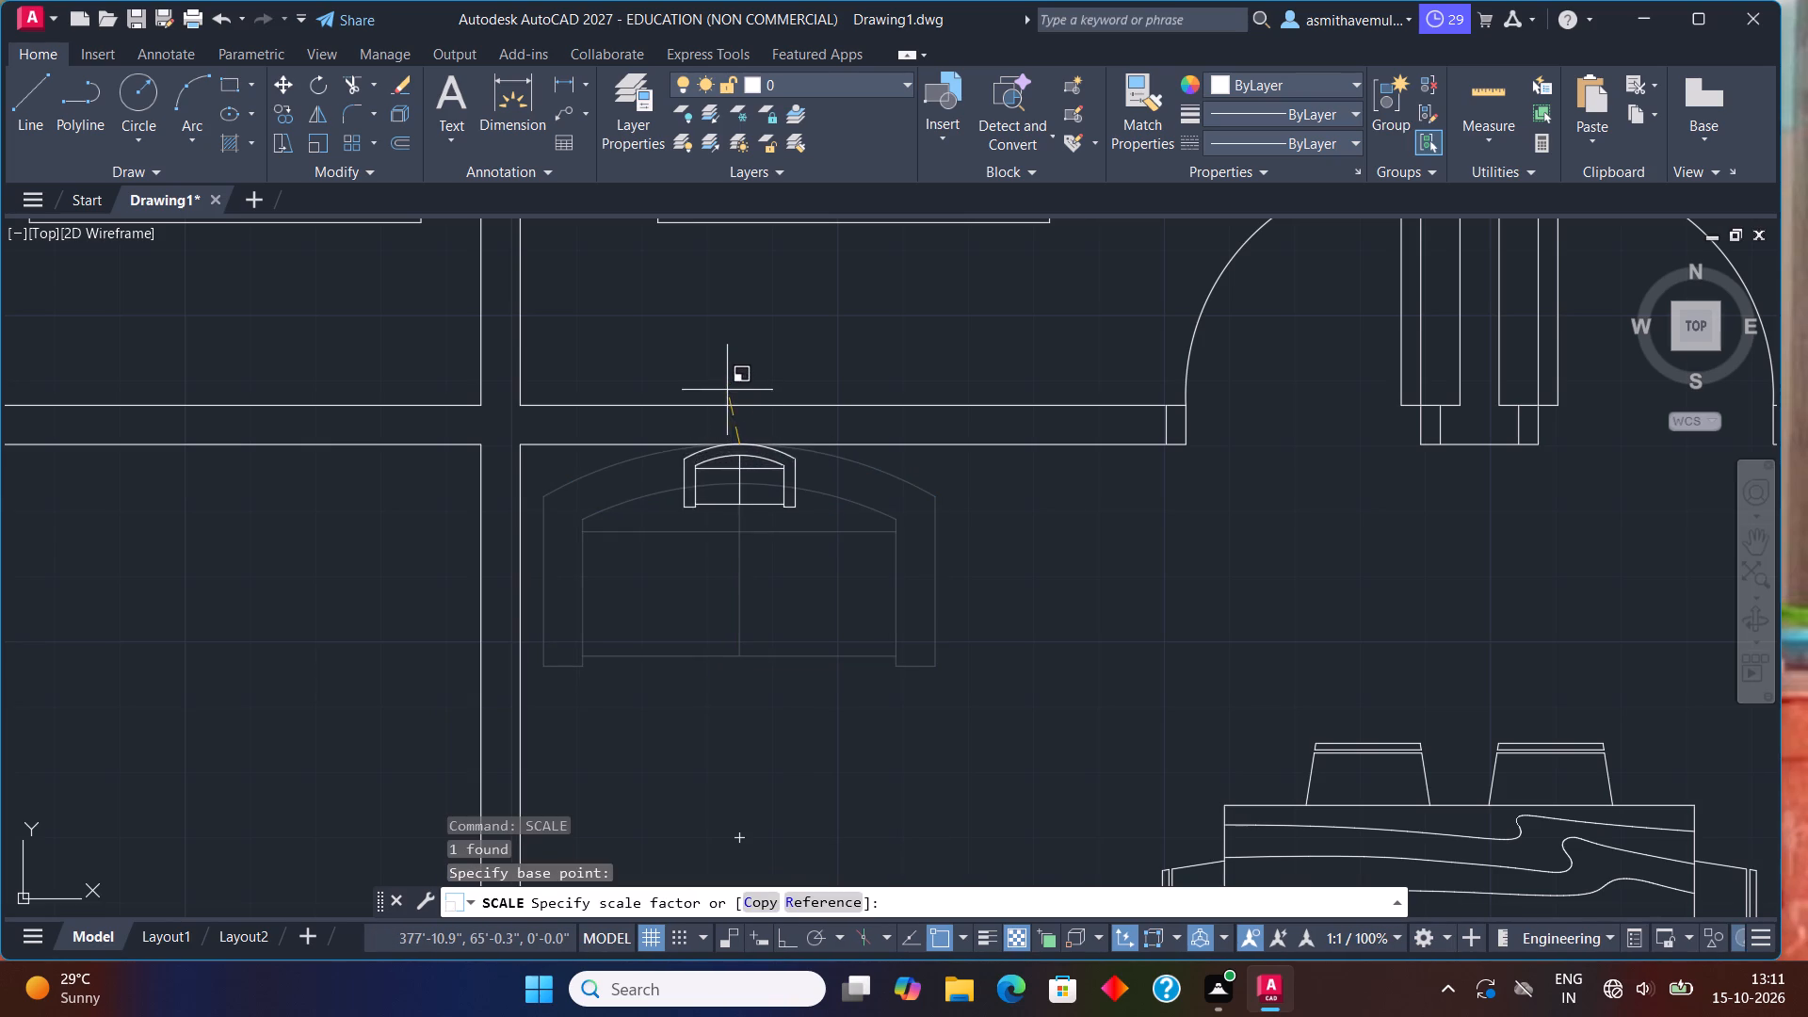
click(711, 336)
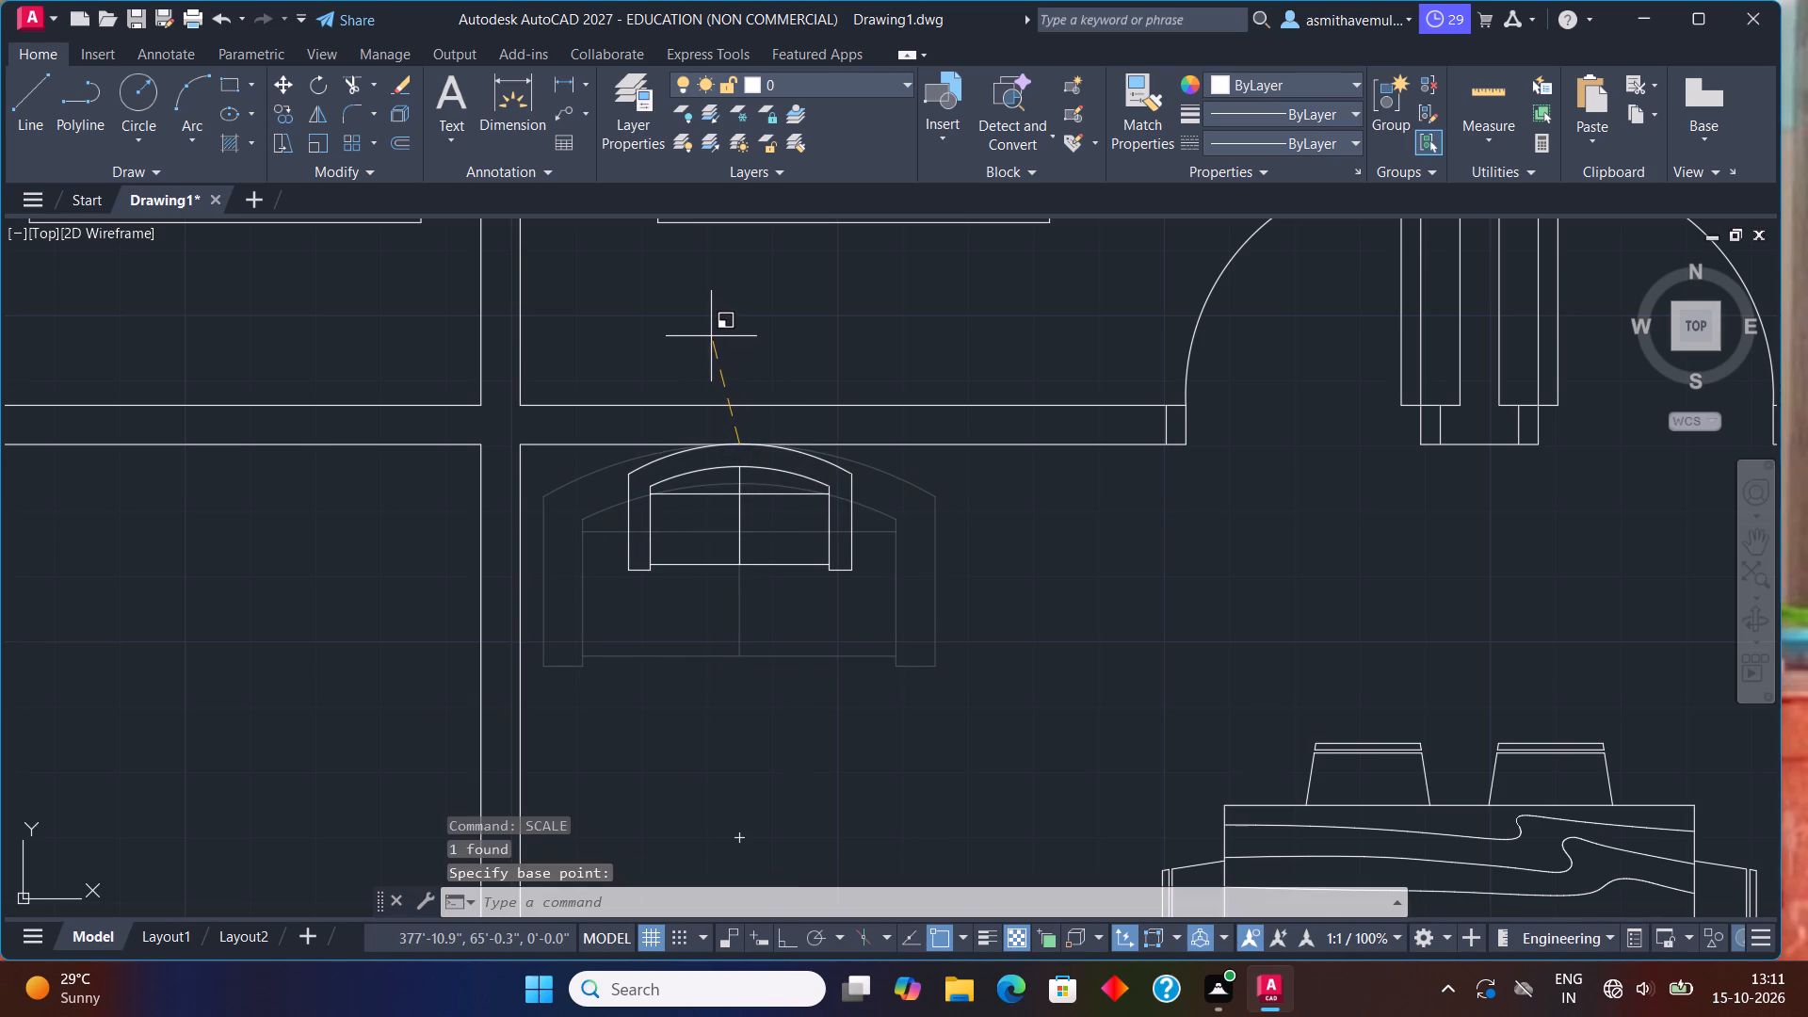
Copy the reduced sofa to a spot just southeast of the original in the northeast hall.
click(813, 482)
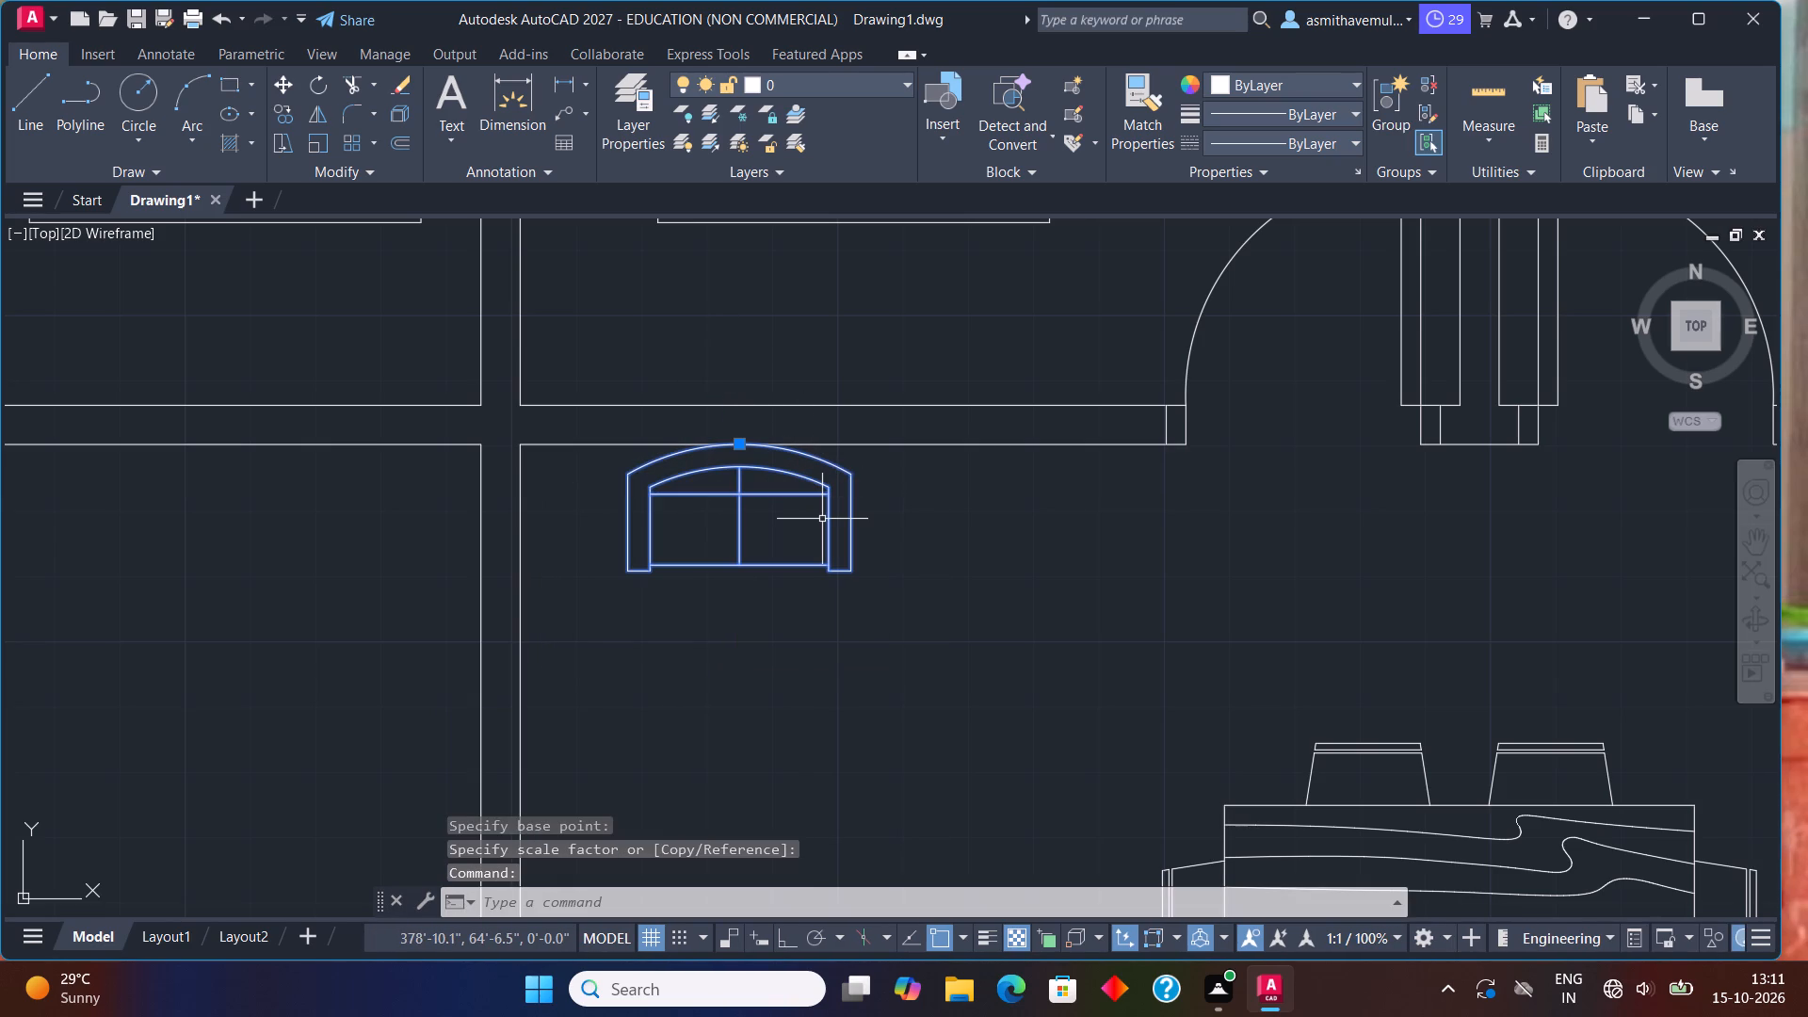
text(copy)
key(Return)
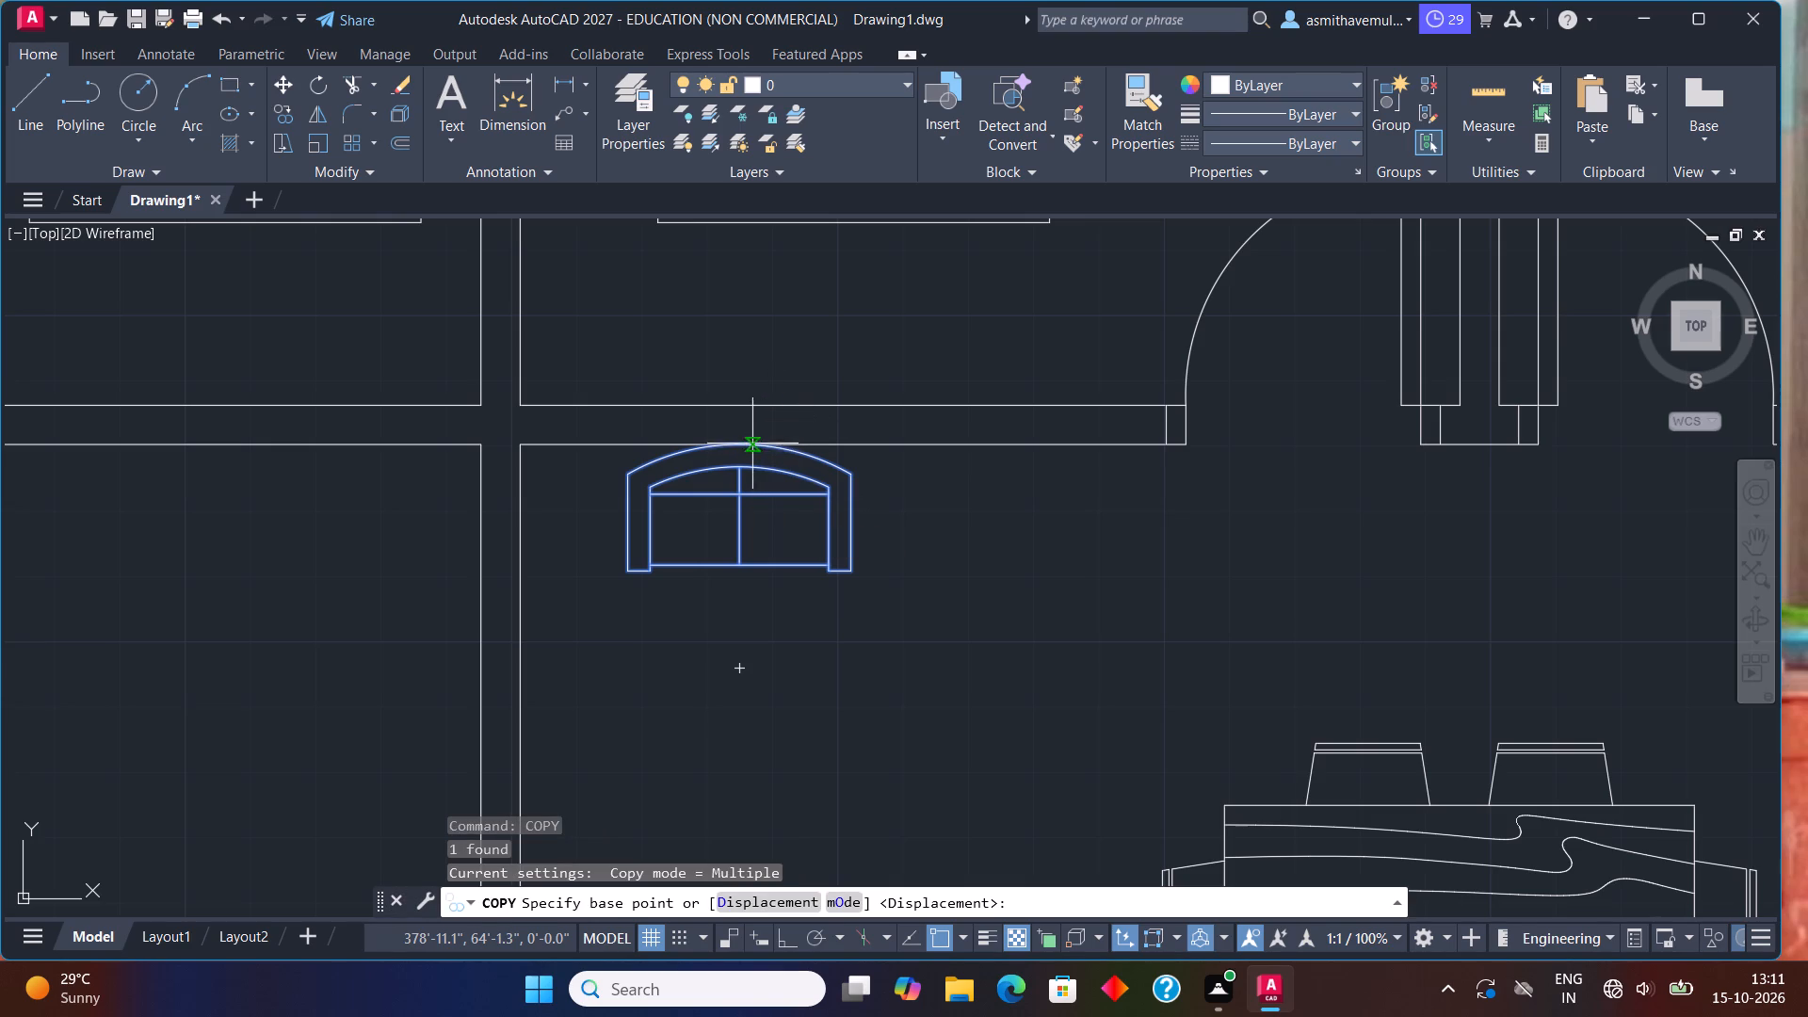
drag(747, 442, 750, 450)
click(844, 643)
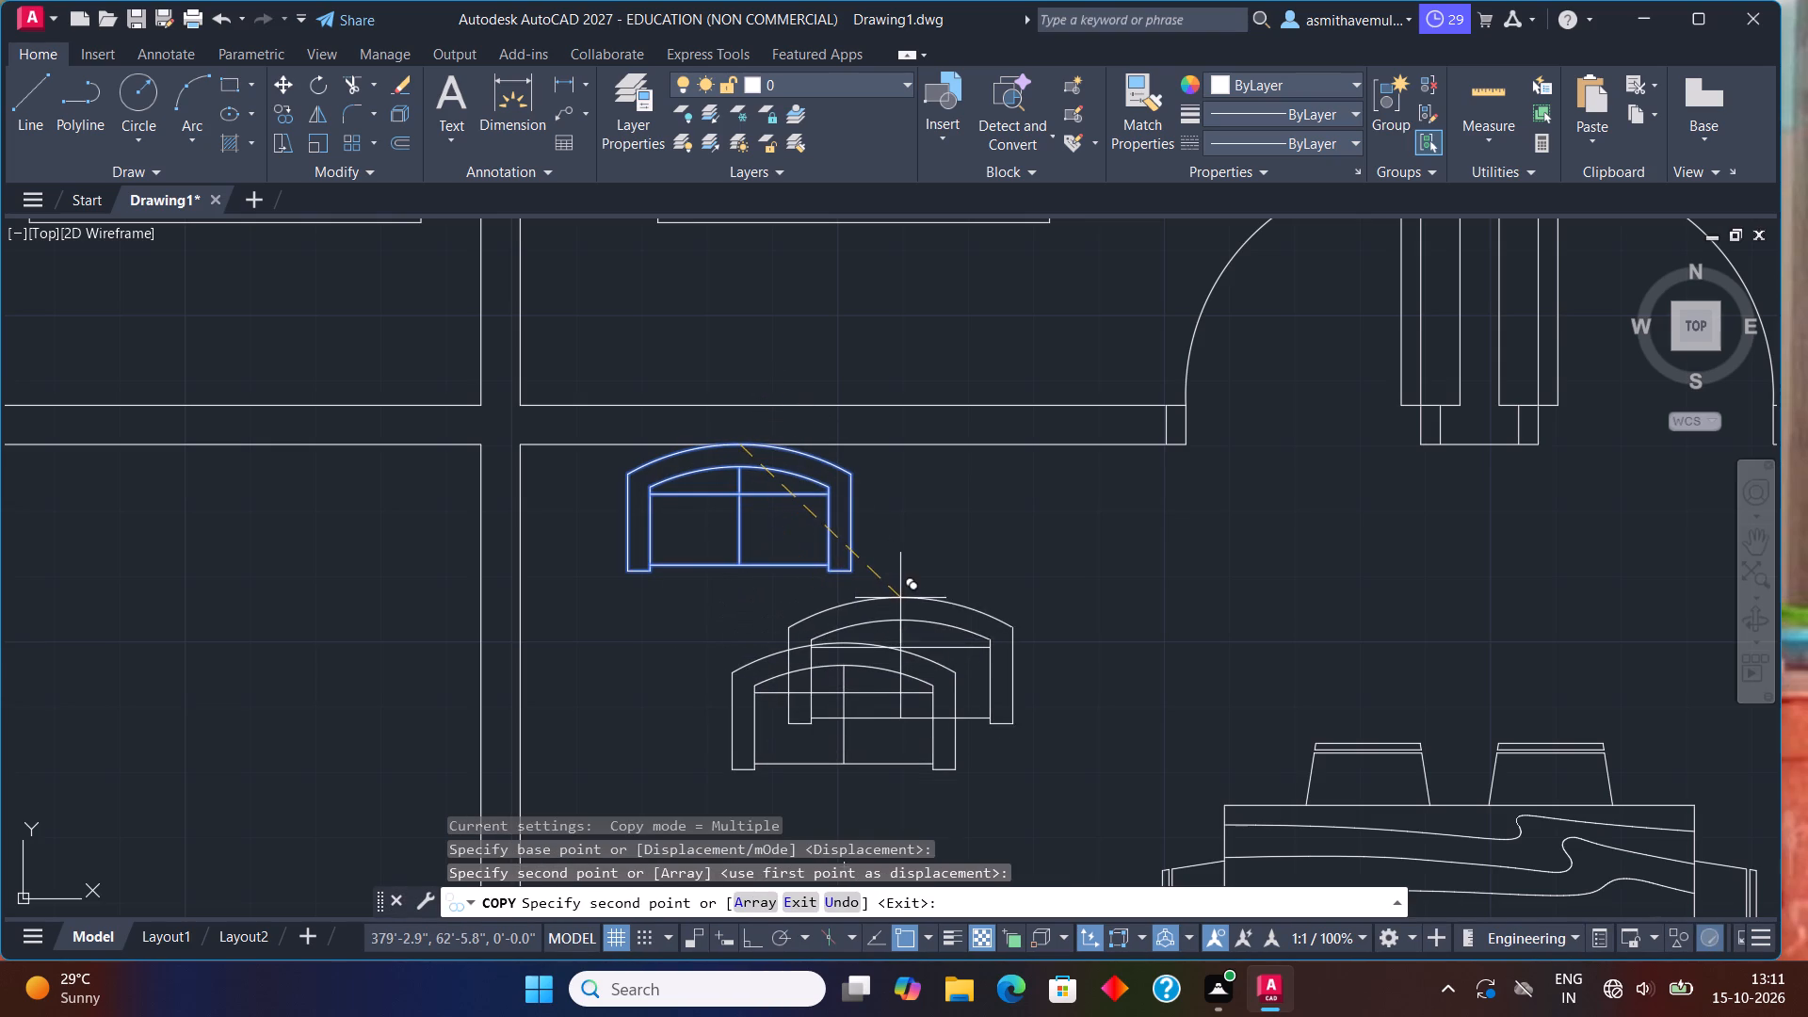
key(Escape)
Rotate the second sofa 90 degrees counterclockwise about the midpoint of its back, with Ortho on, so its back faces west.
drag(900, 618, 868, 808)
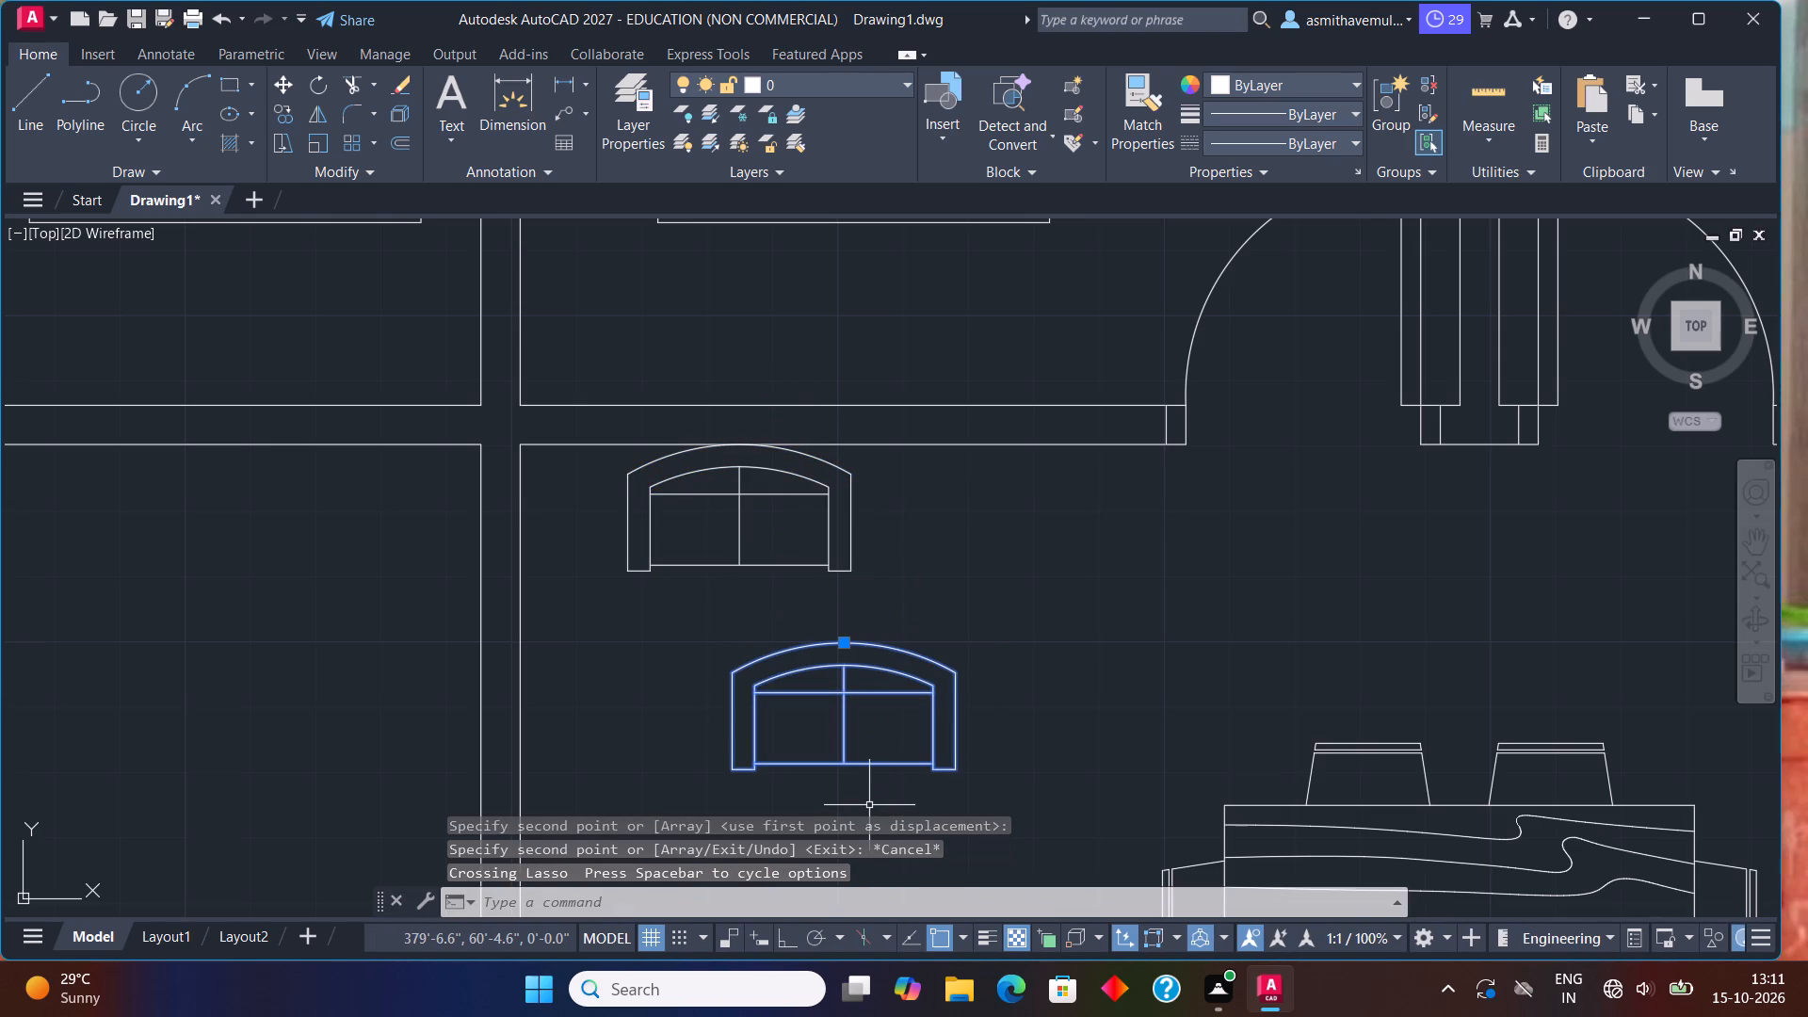
key(r)
key(o)
key(Return)
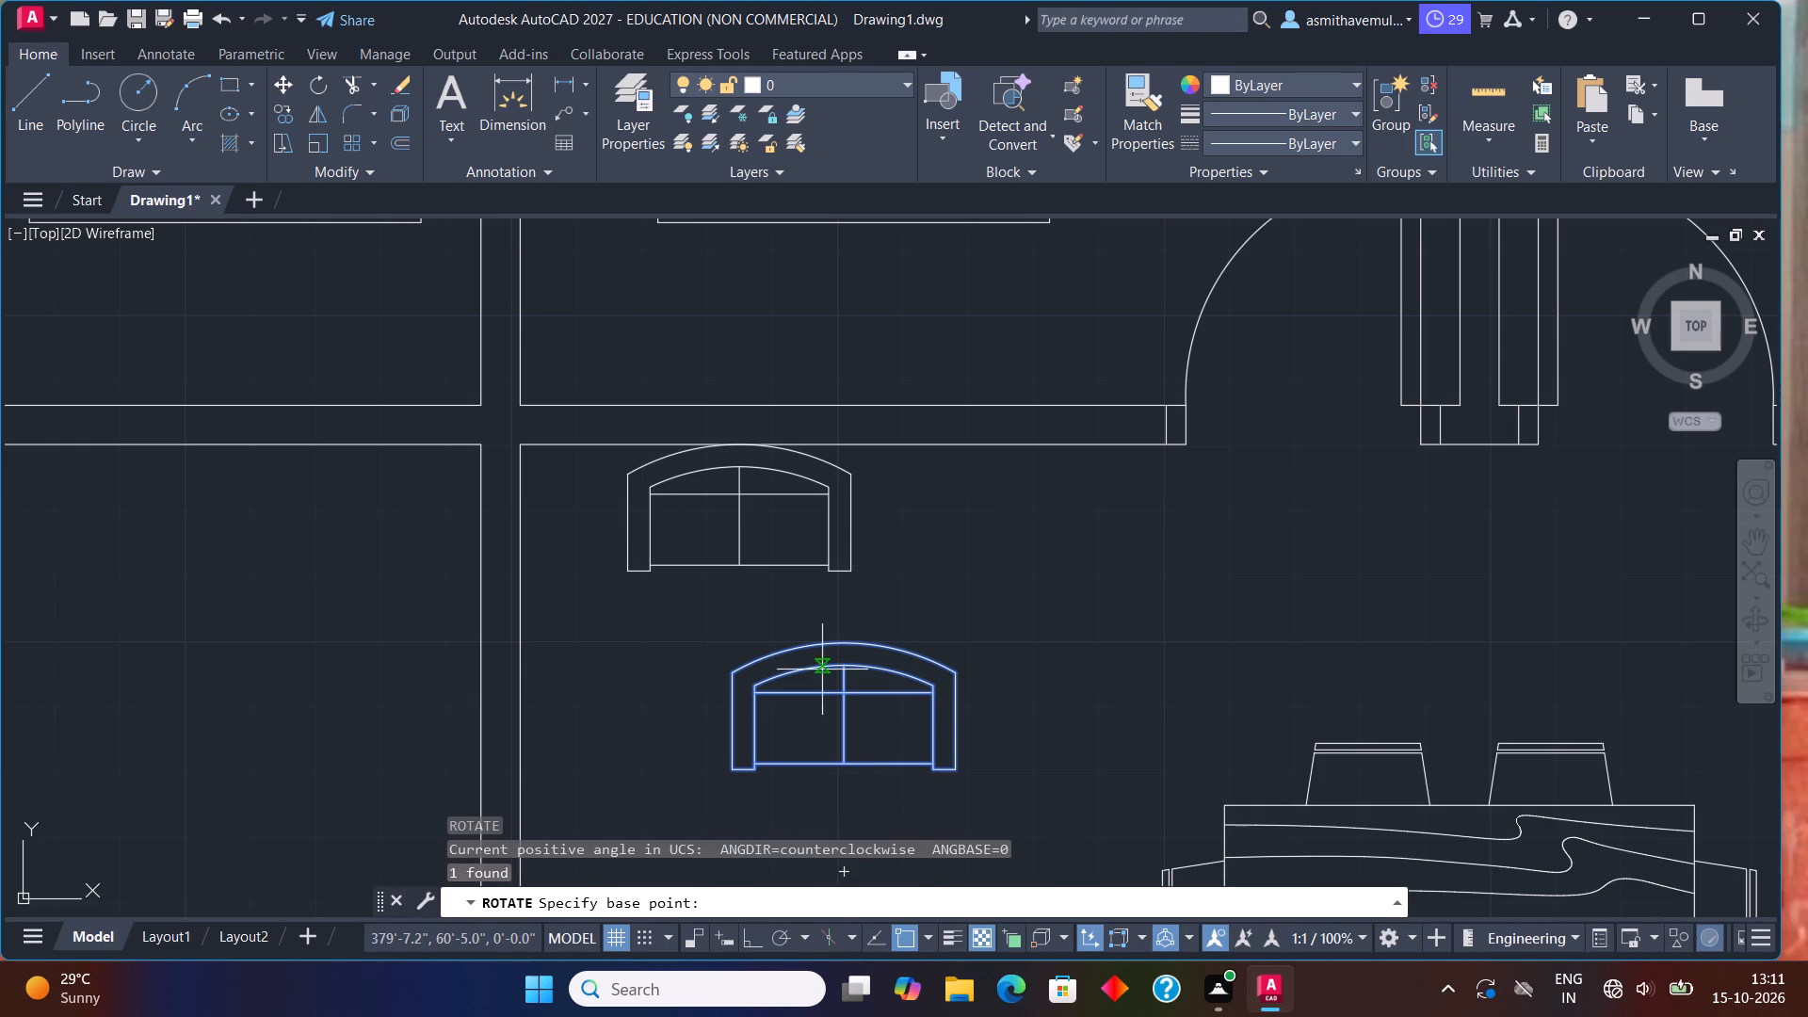
click(844, 640)
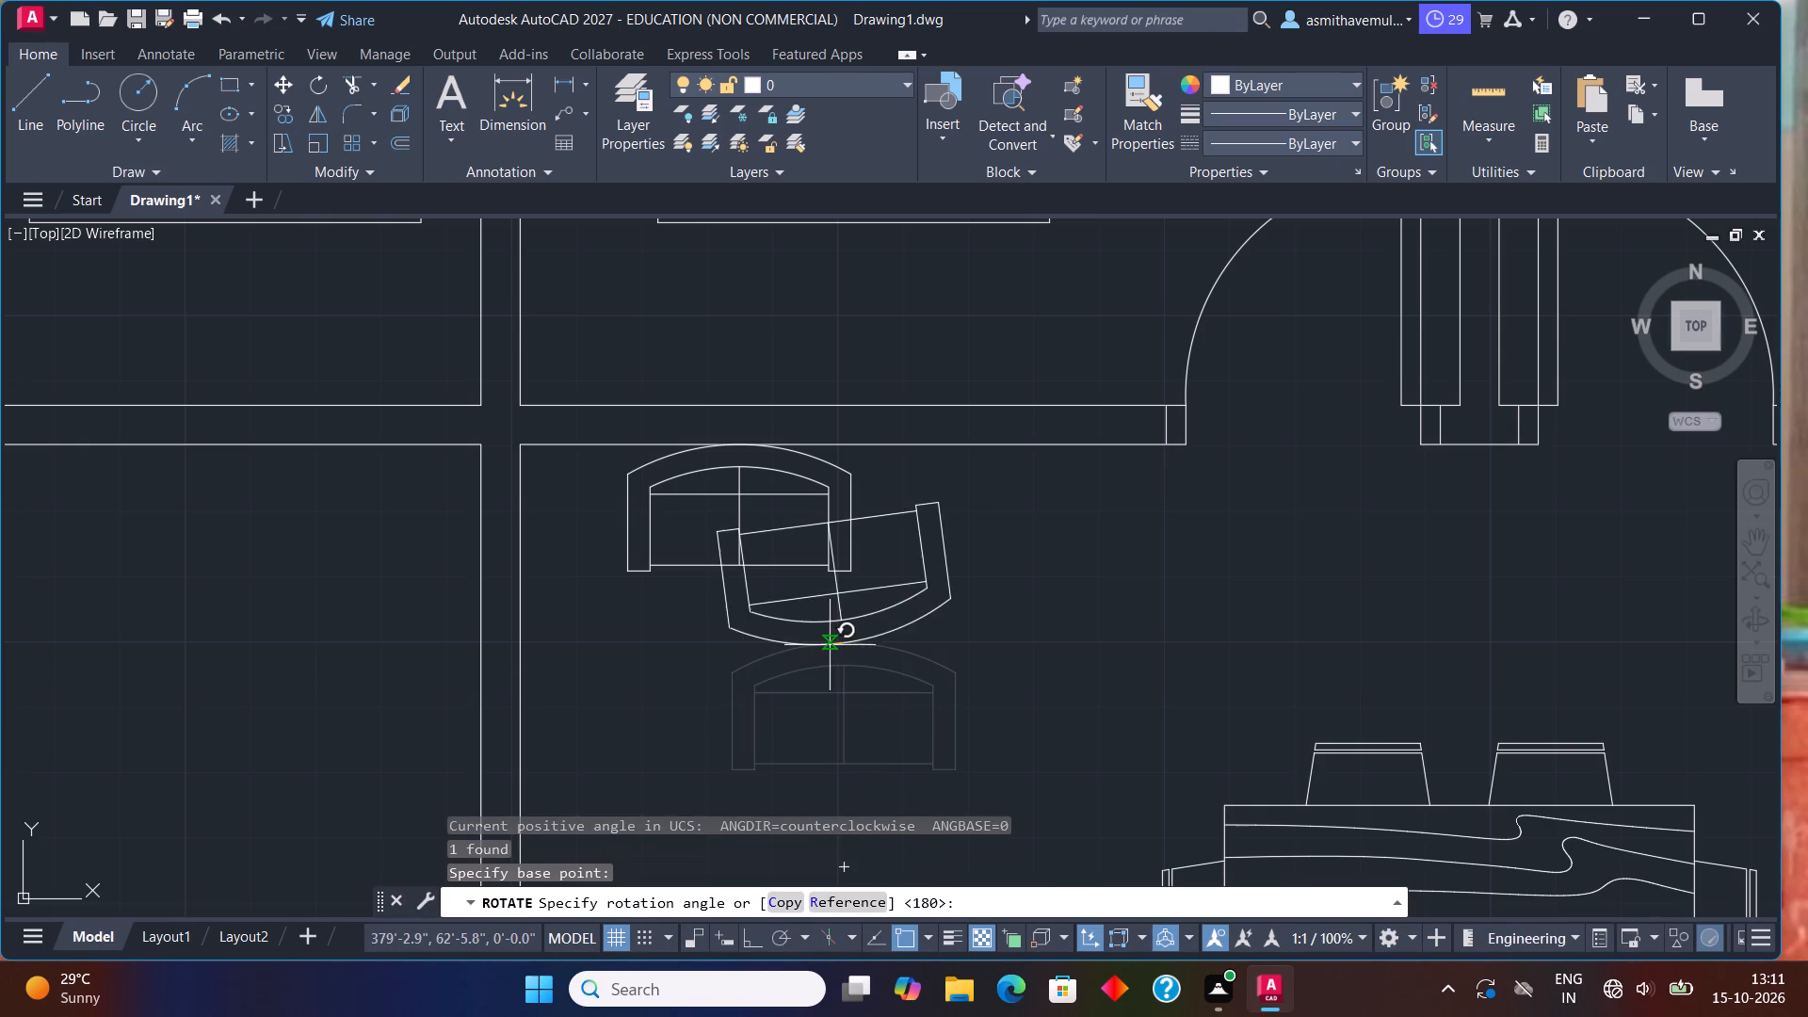
key(F8)
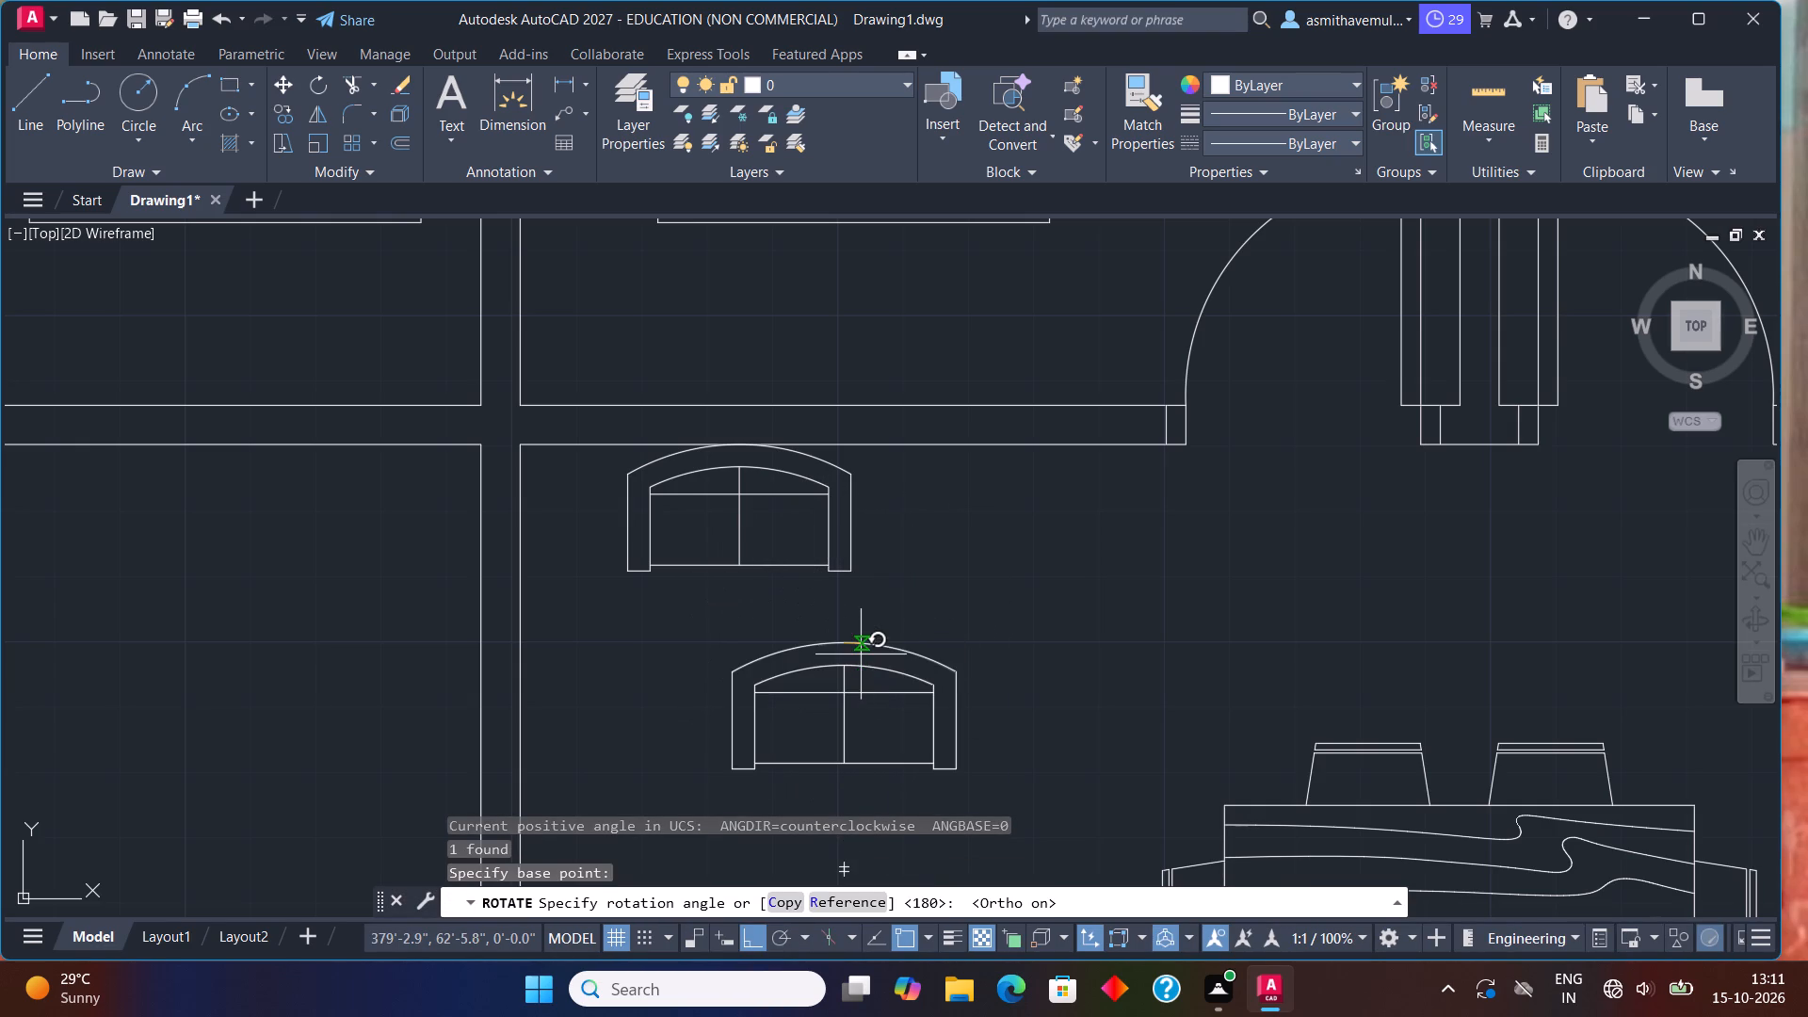
click(839, 625)
Move the rotated sofa, with Ortho off, so the midpoint of its curved back touches the northeast hall's west wall face.
drag(952, 613, 951, 639)
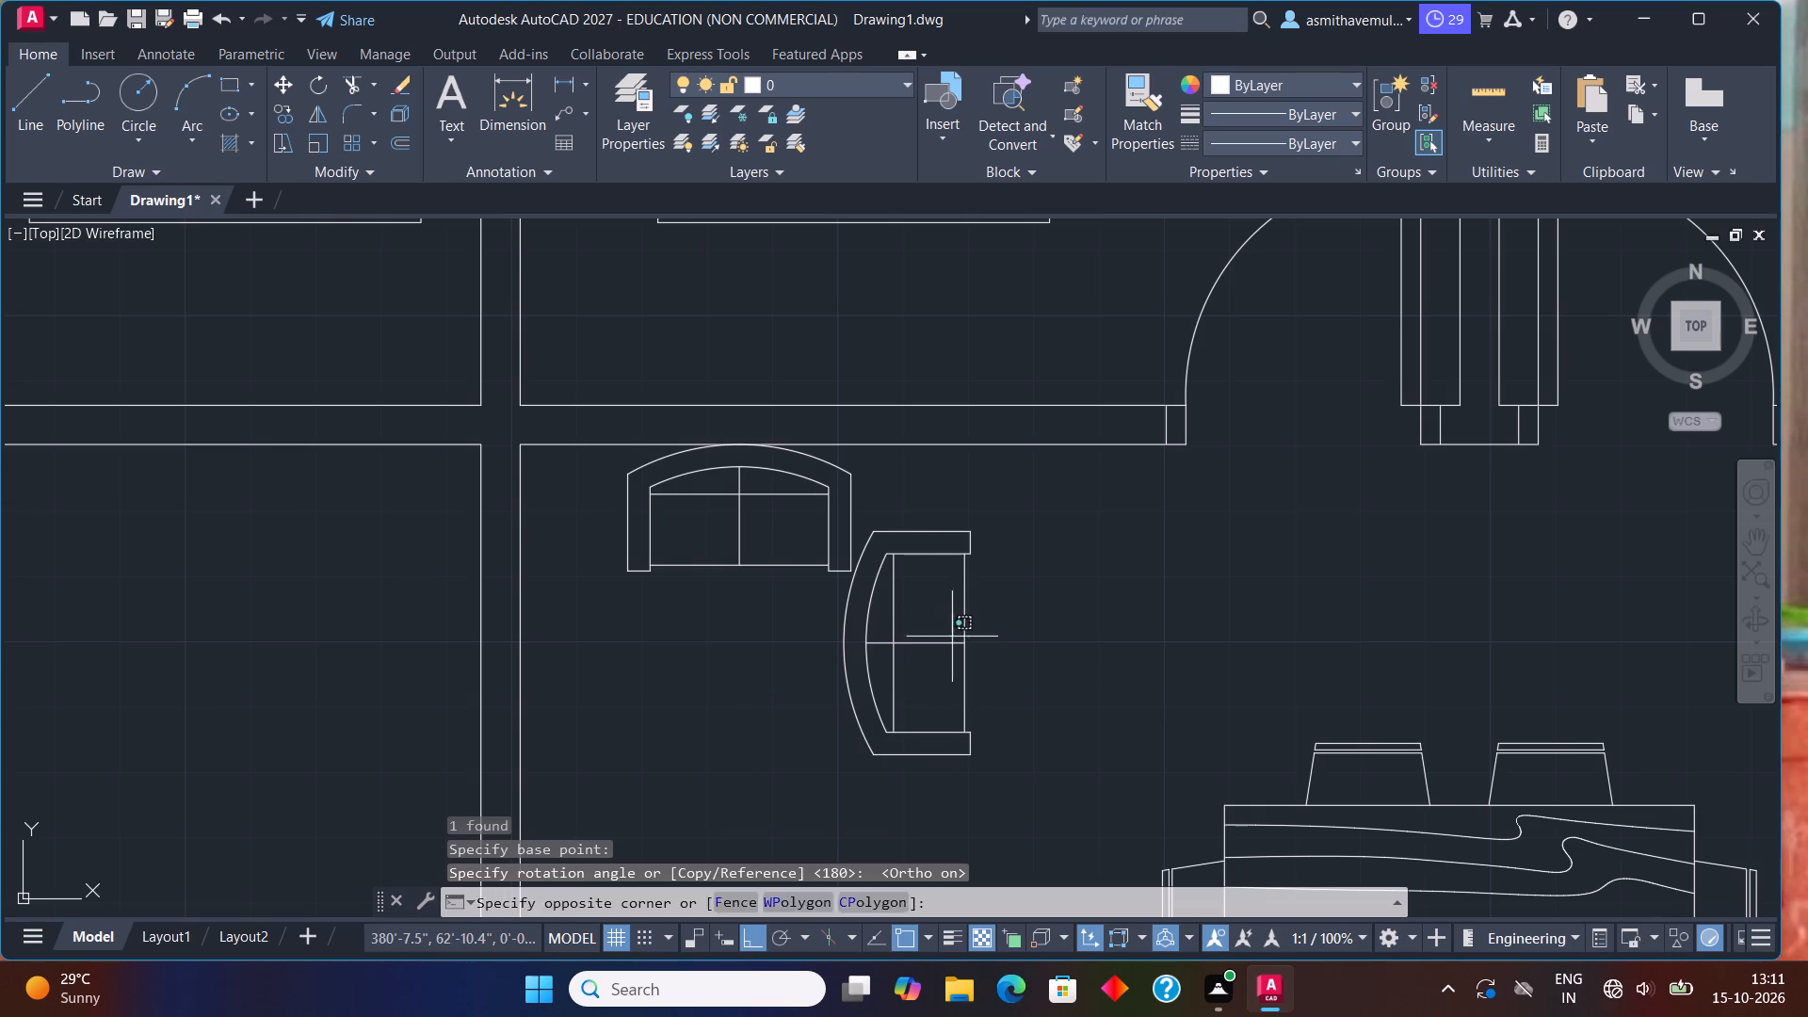
drag(951, 639, 911, 782)
key(m)
key(Return)
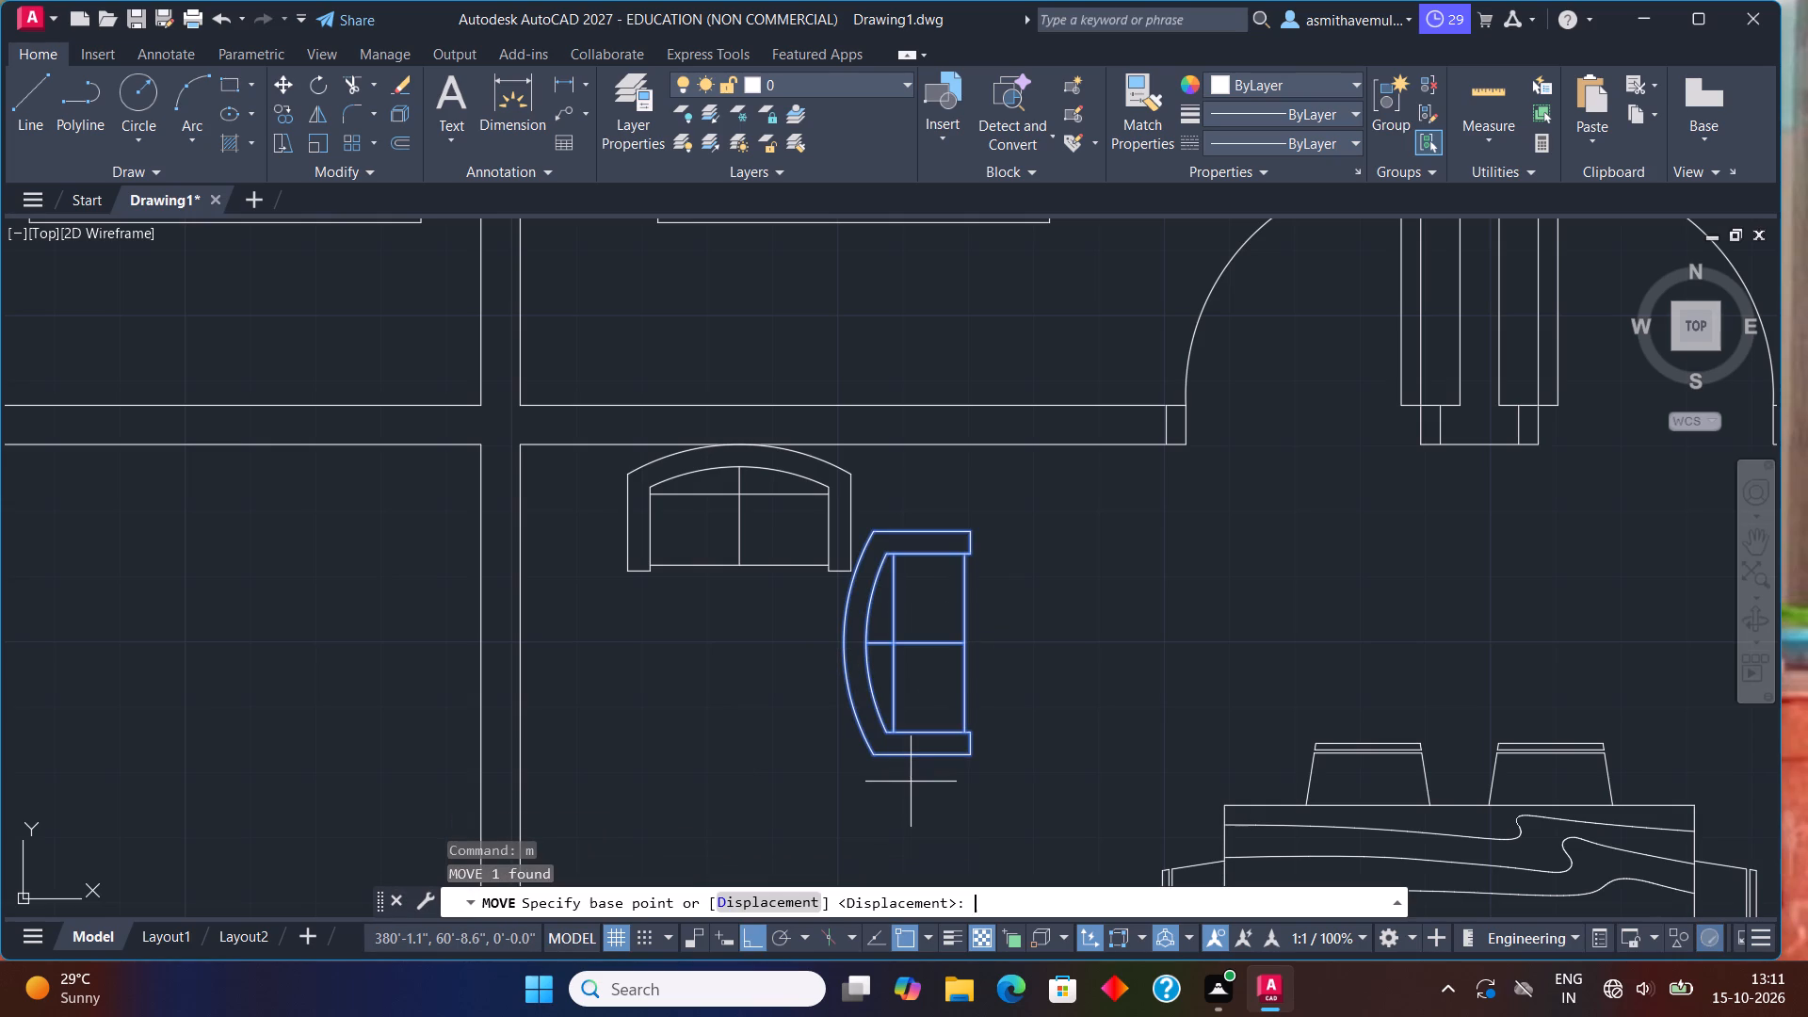
key(F8)
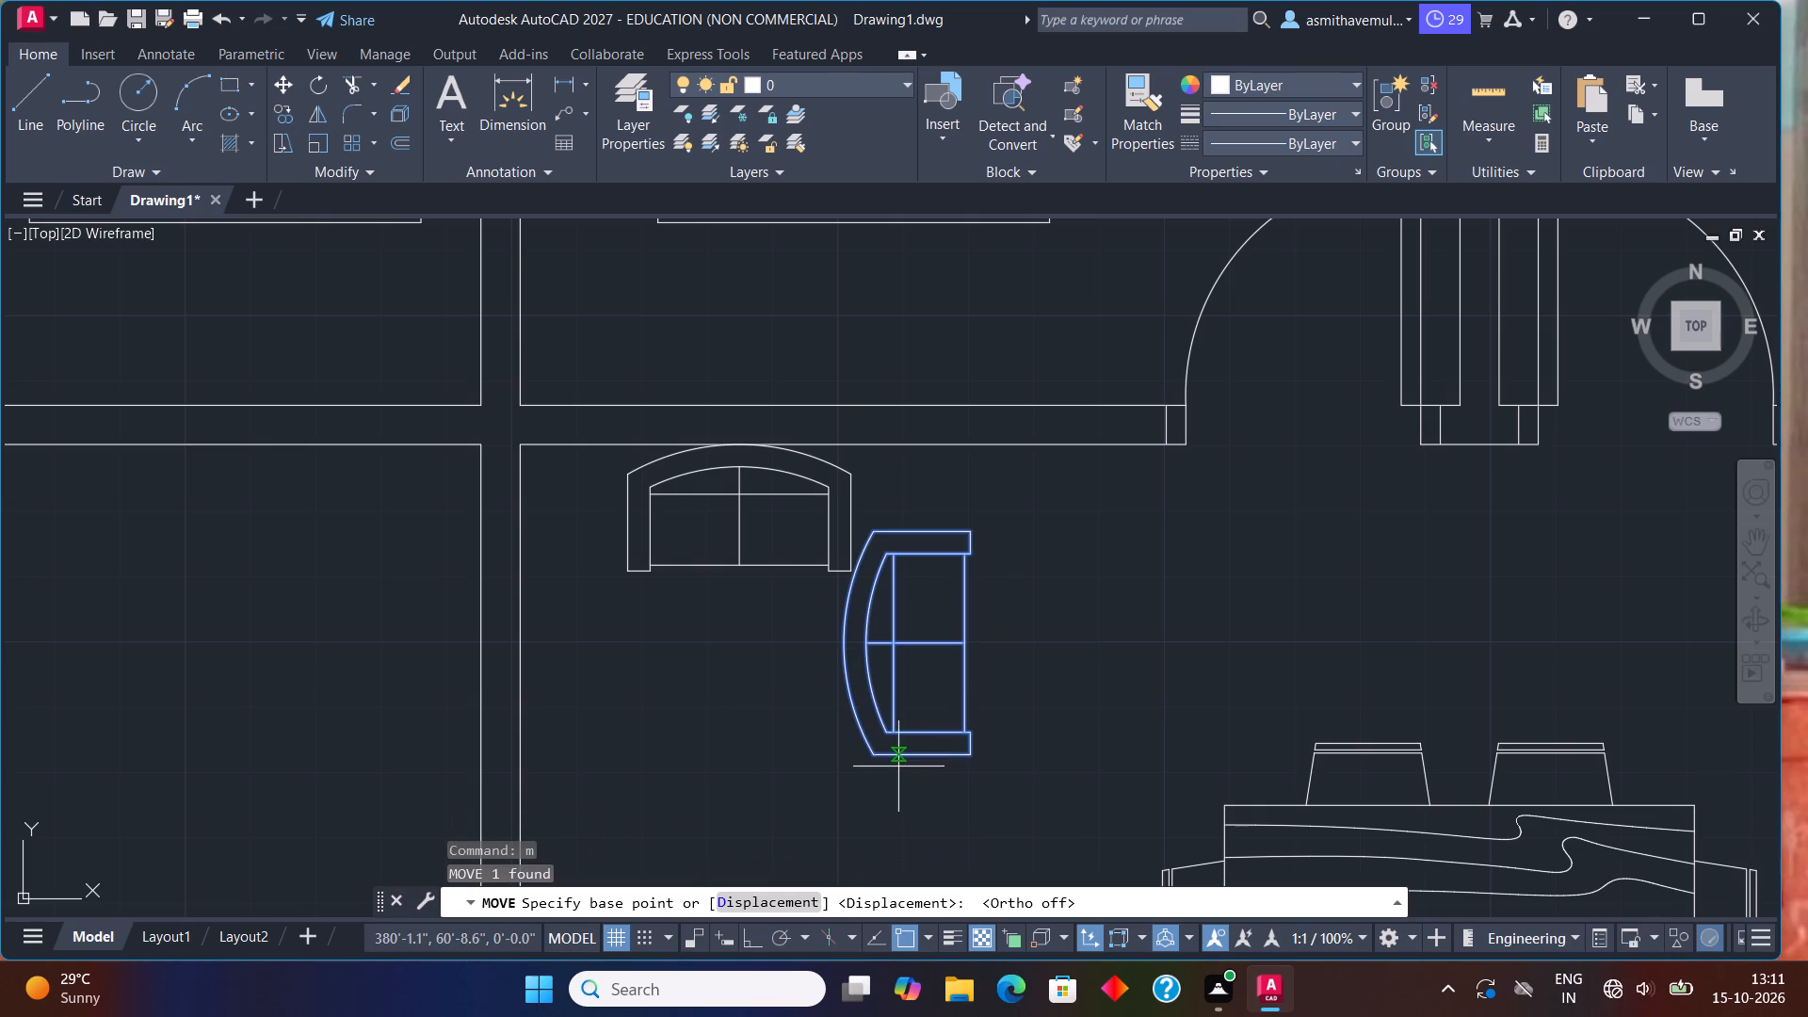
drag(843, 646, 833, 650)
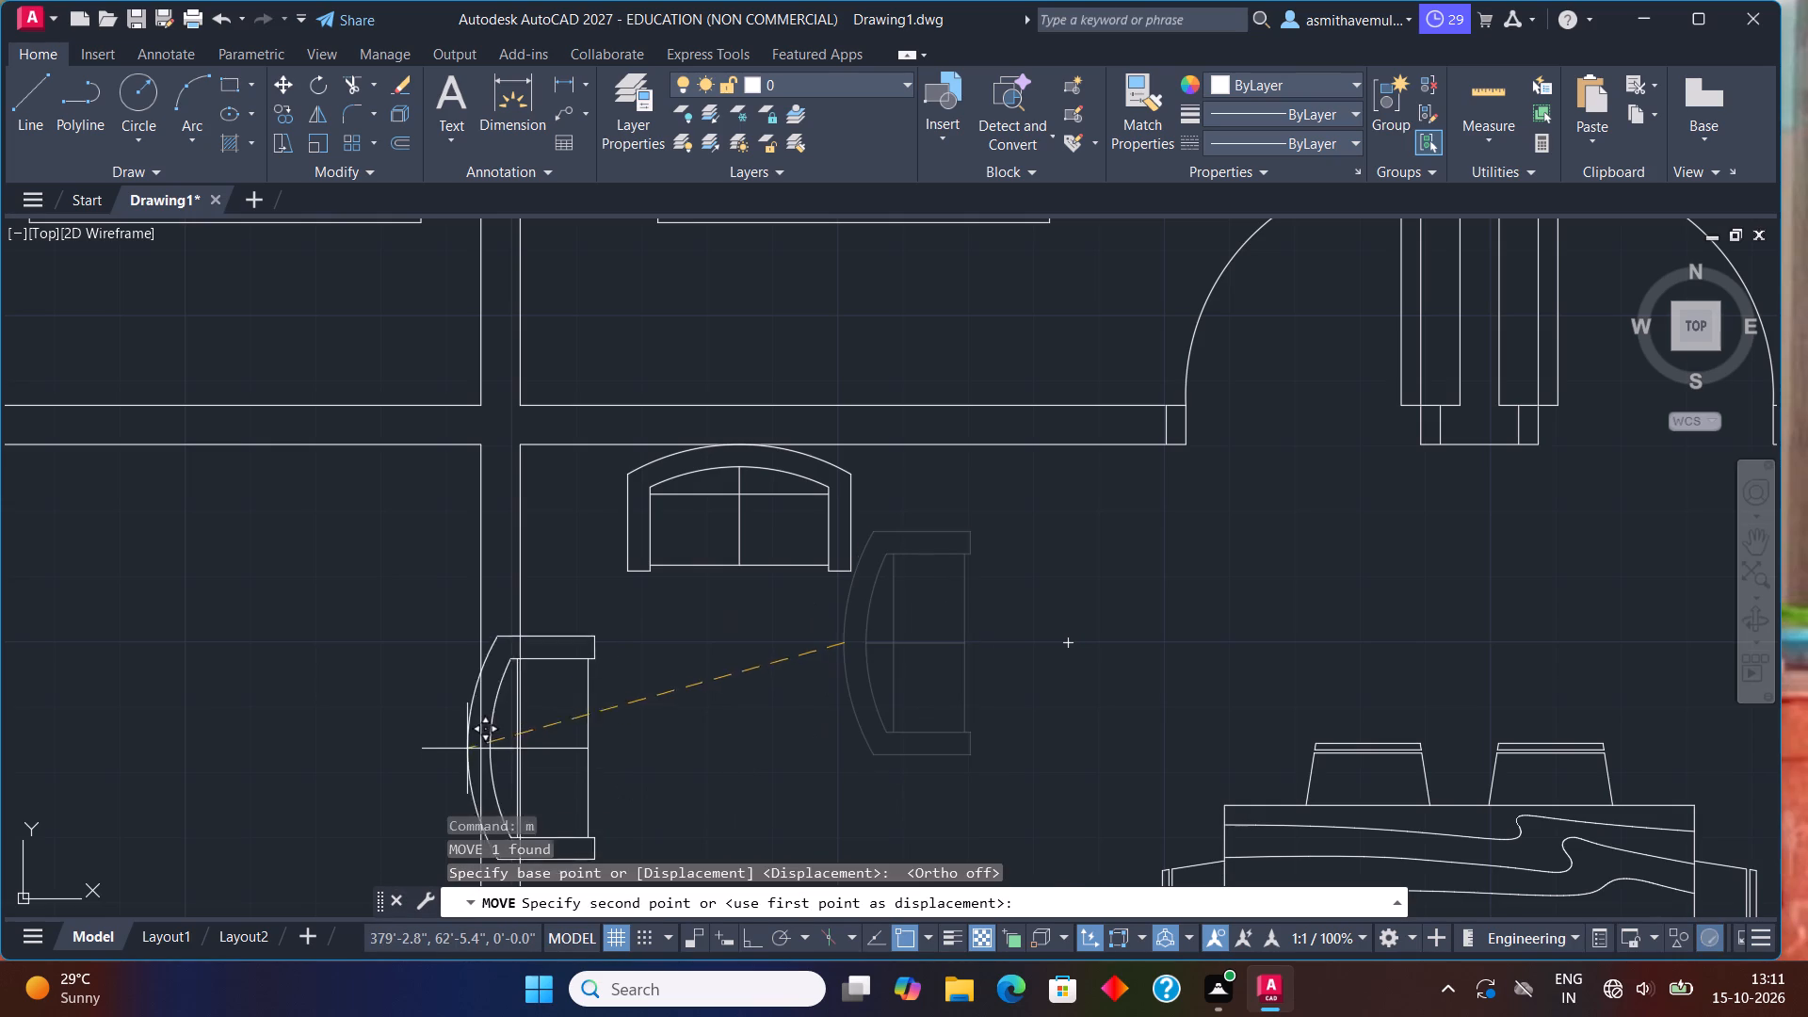
scroll(497, 708, up, 2)
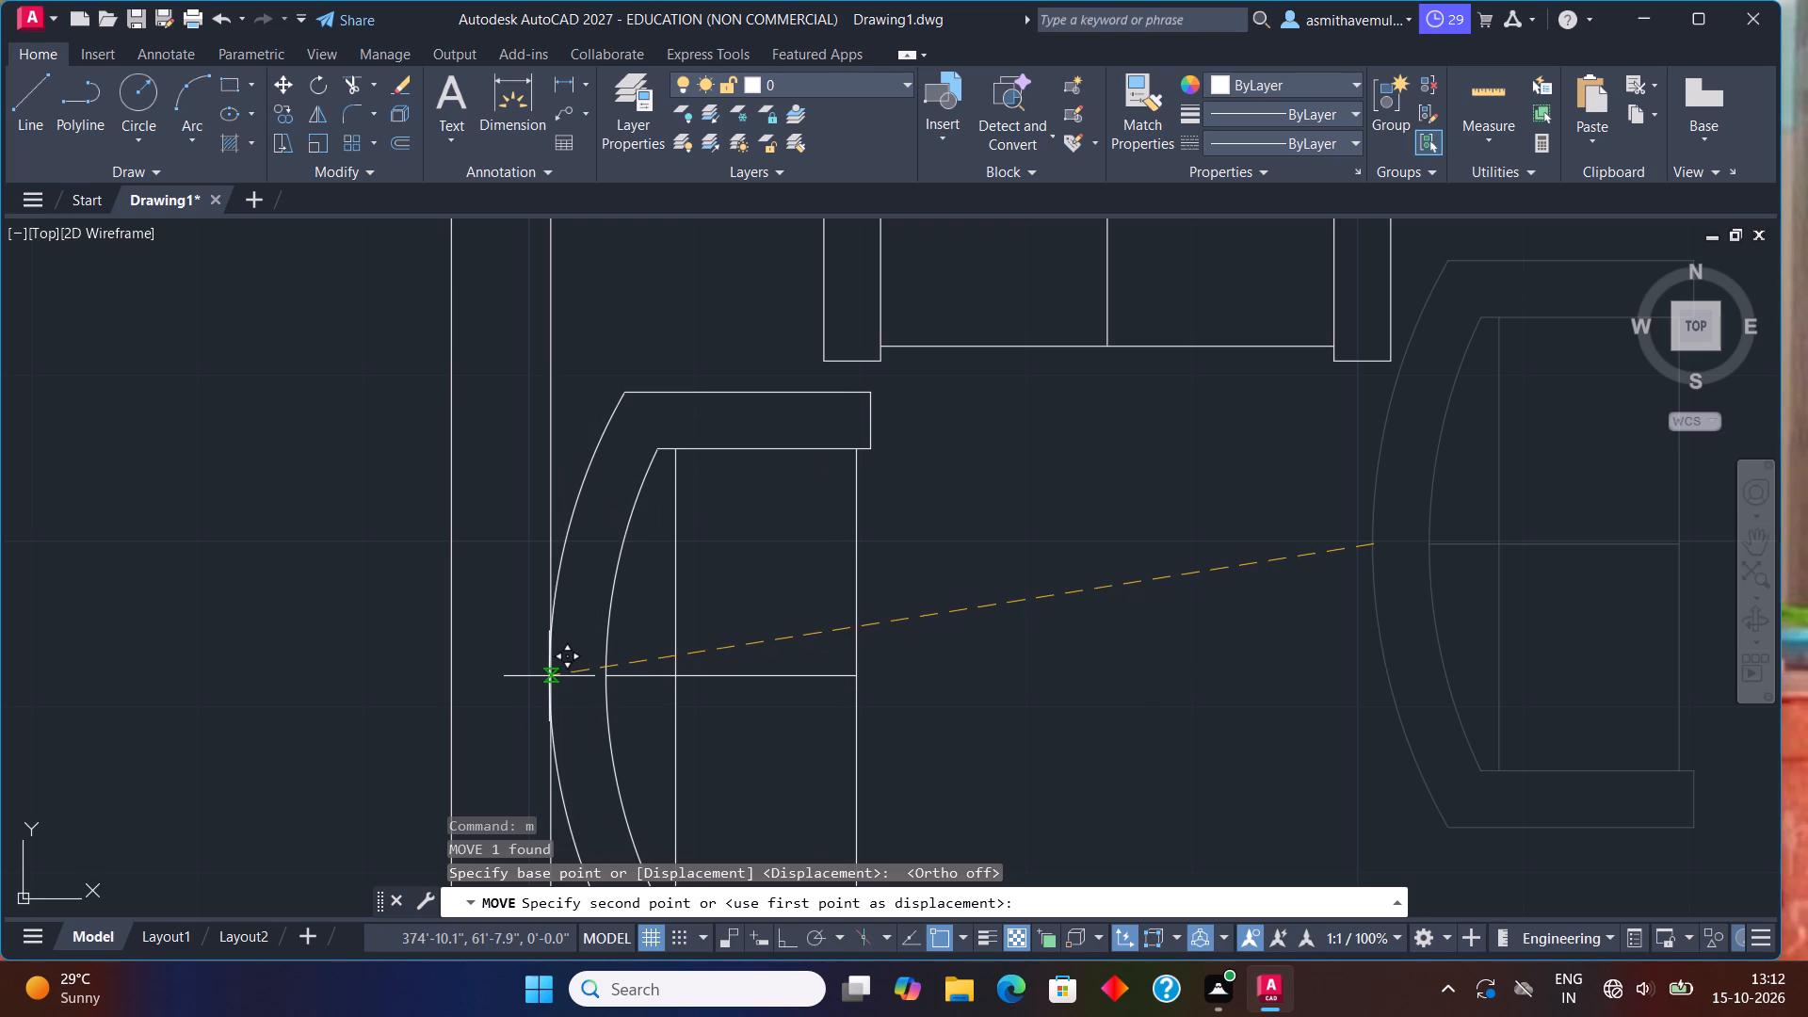
click(549, 676)
Copy the north-wall sofa by its back midpoint into the northwest hall, once against the north wall near the shared wall and once southwest of that.
scroll(833, 622, down, 2)
scroll(994, 658, down, 1)
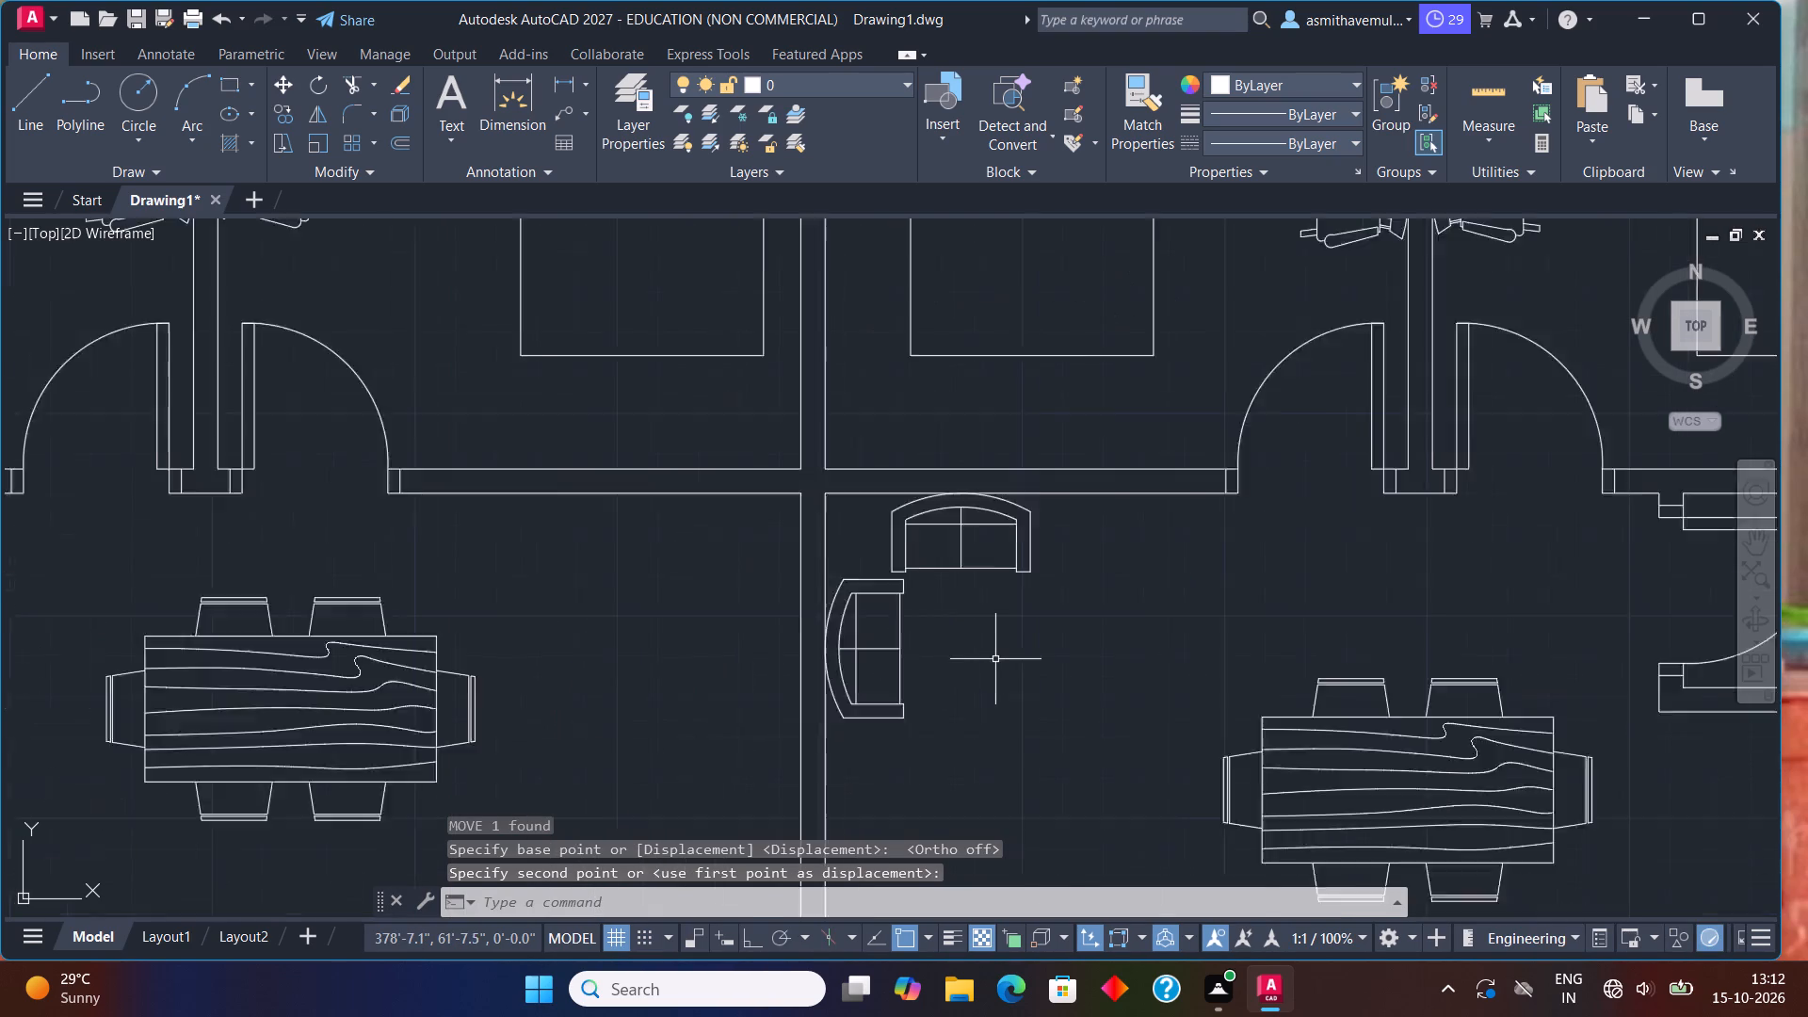
scroll(995, 660, down, 1)
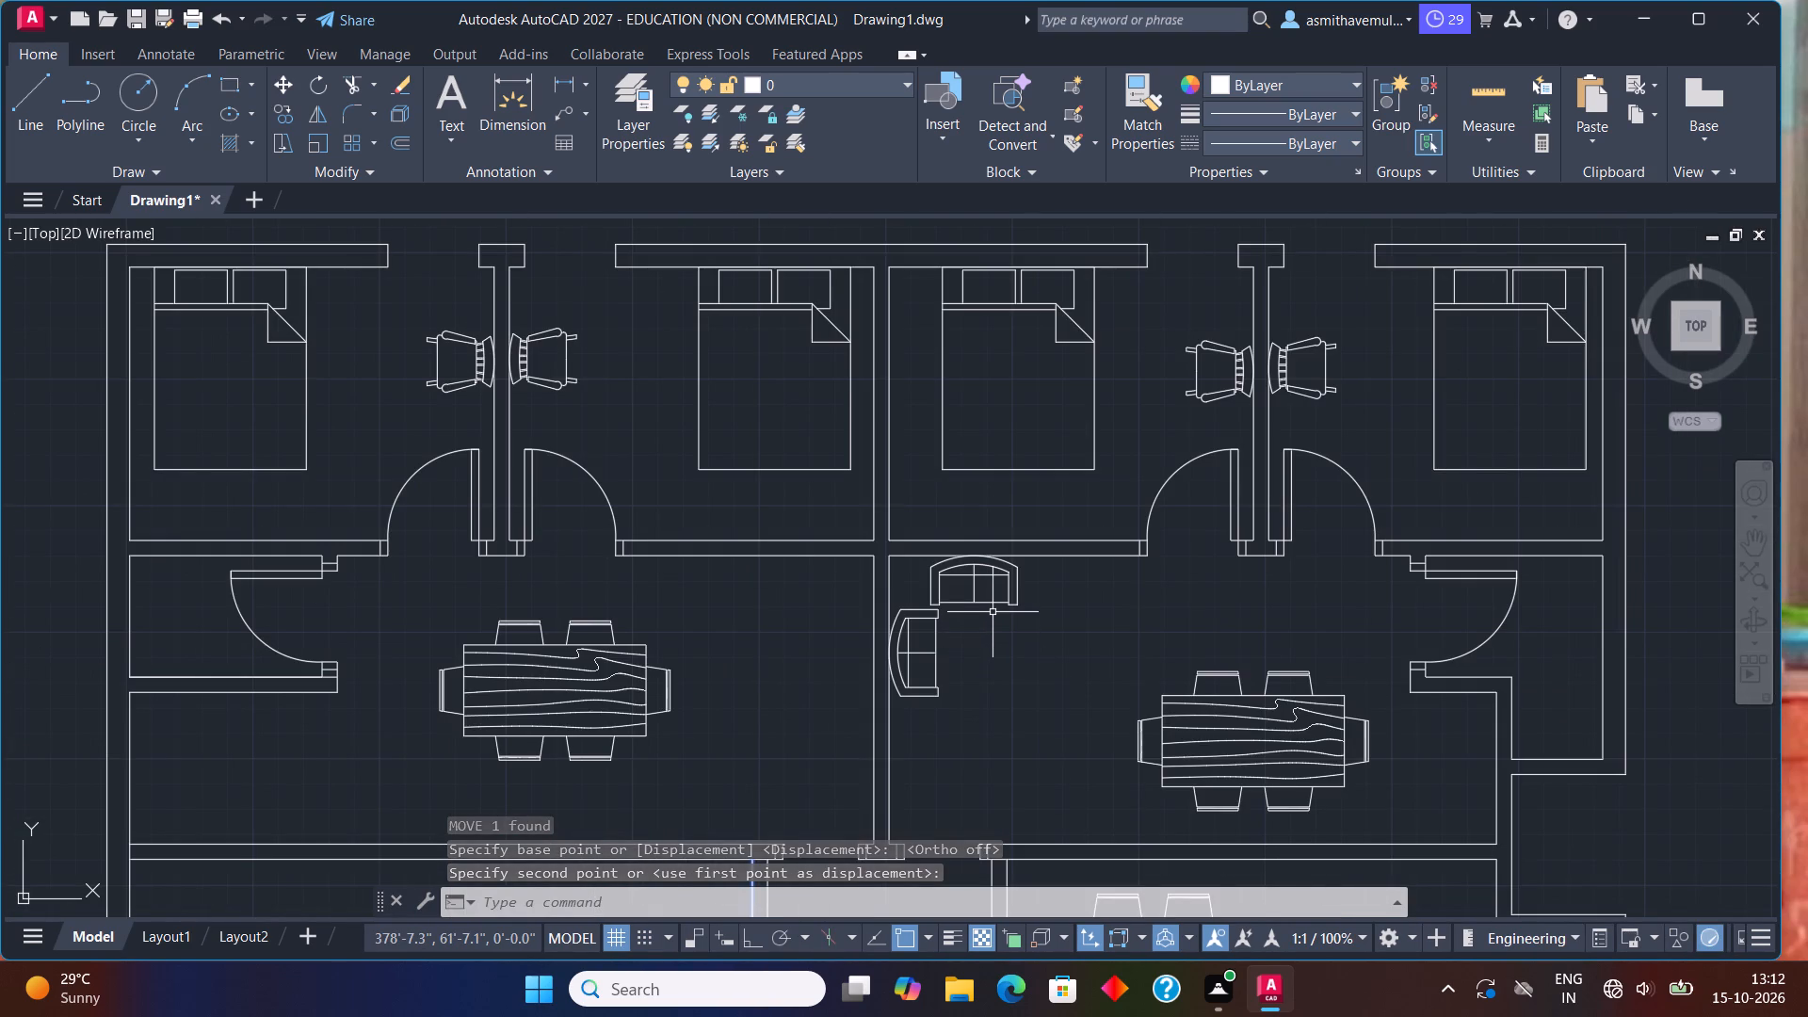
click(998, 575)
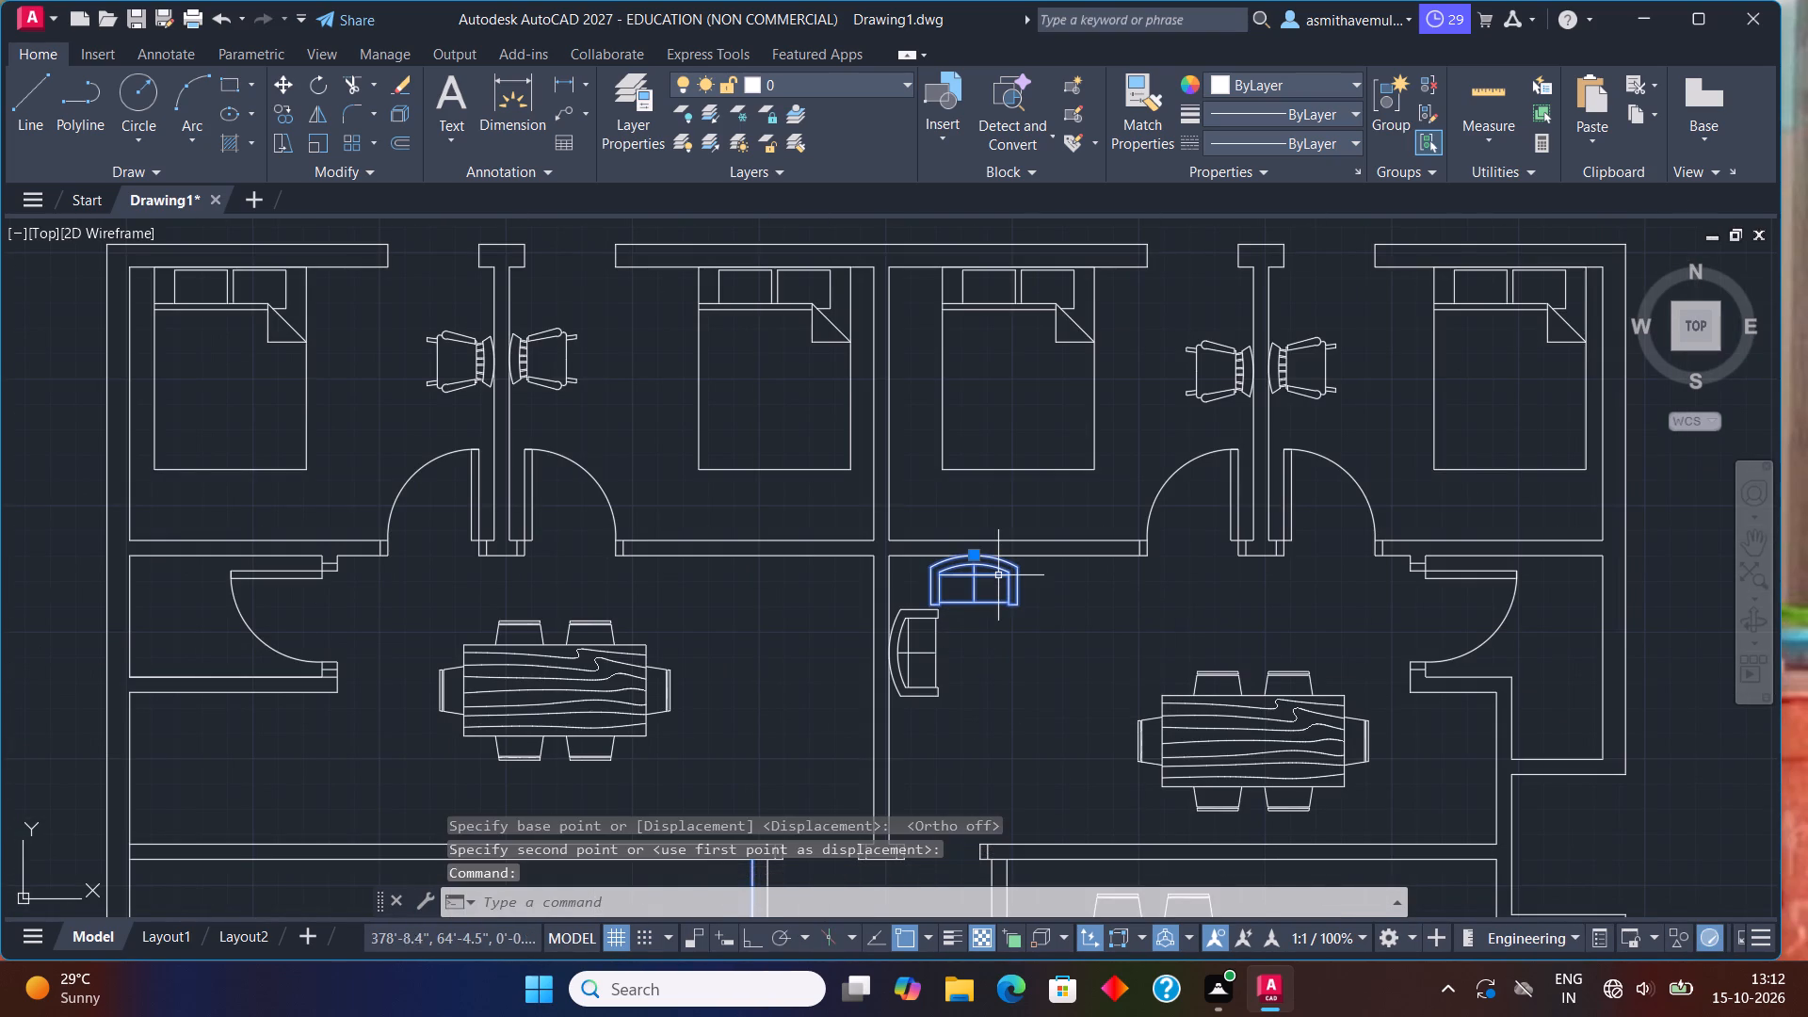
text(copy)
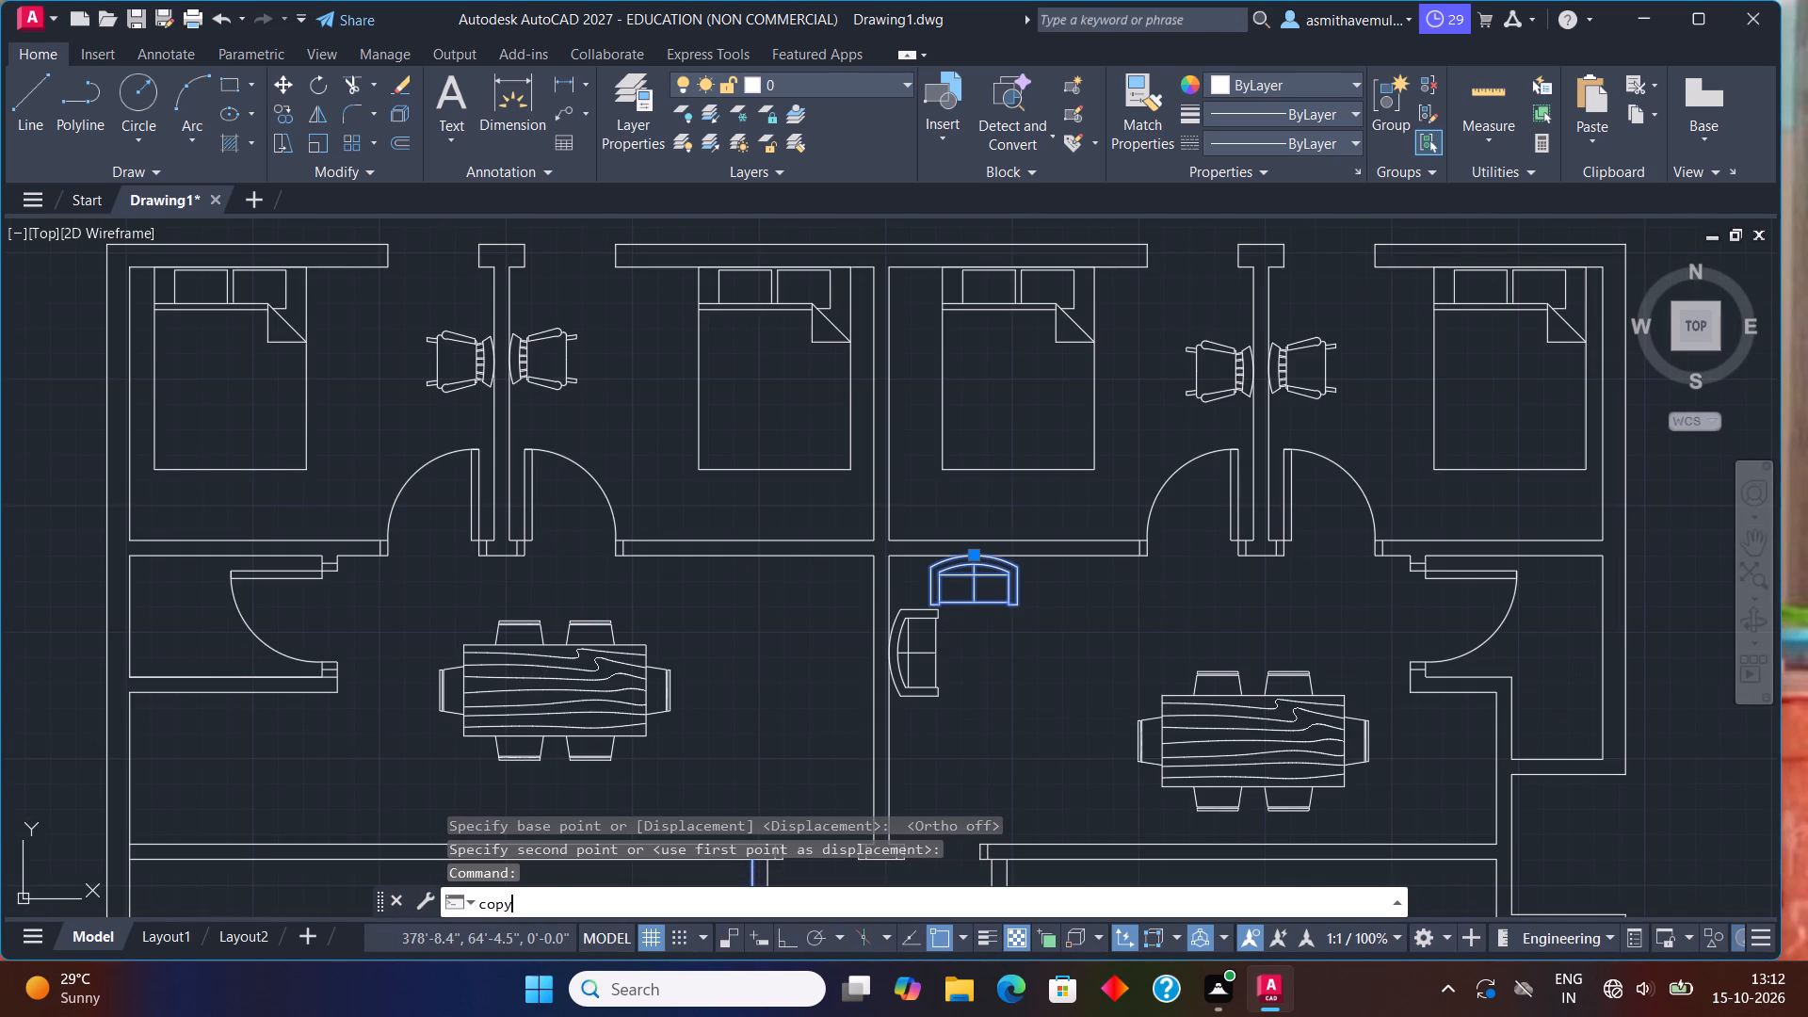
key(Return)
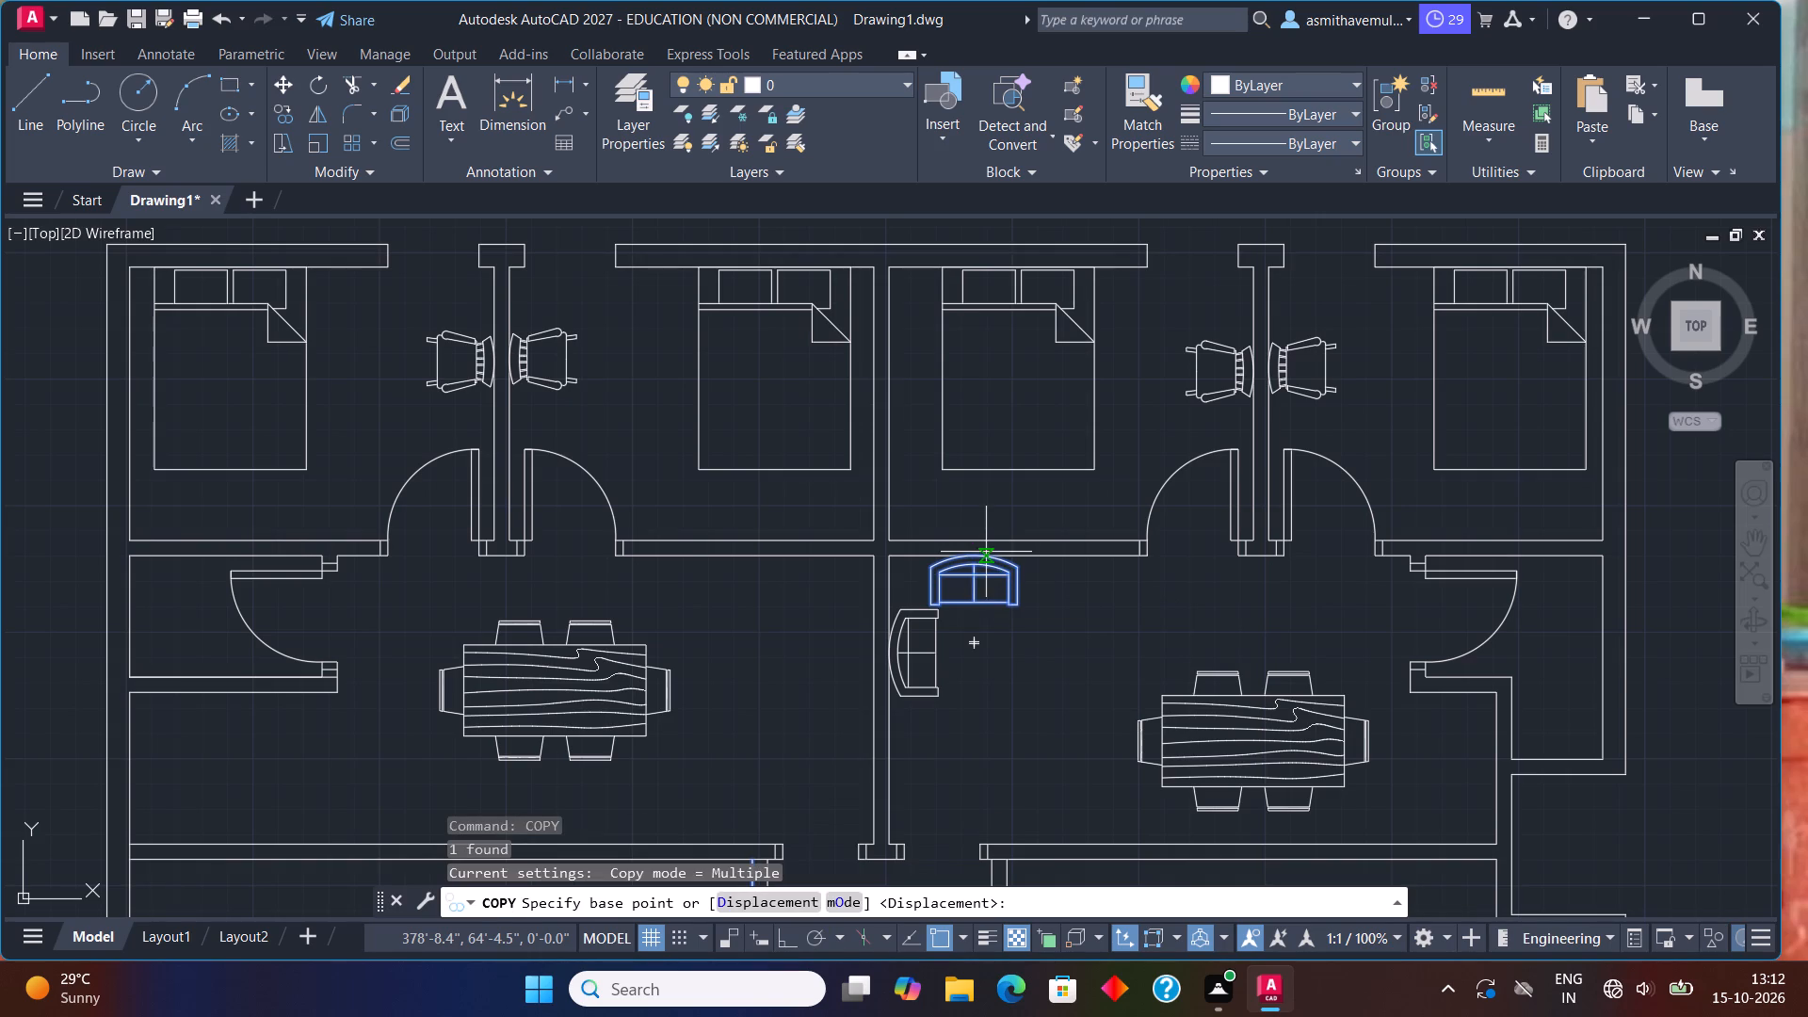
click(973, 557)
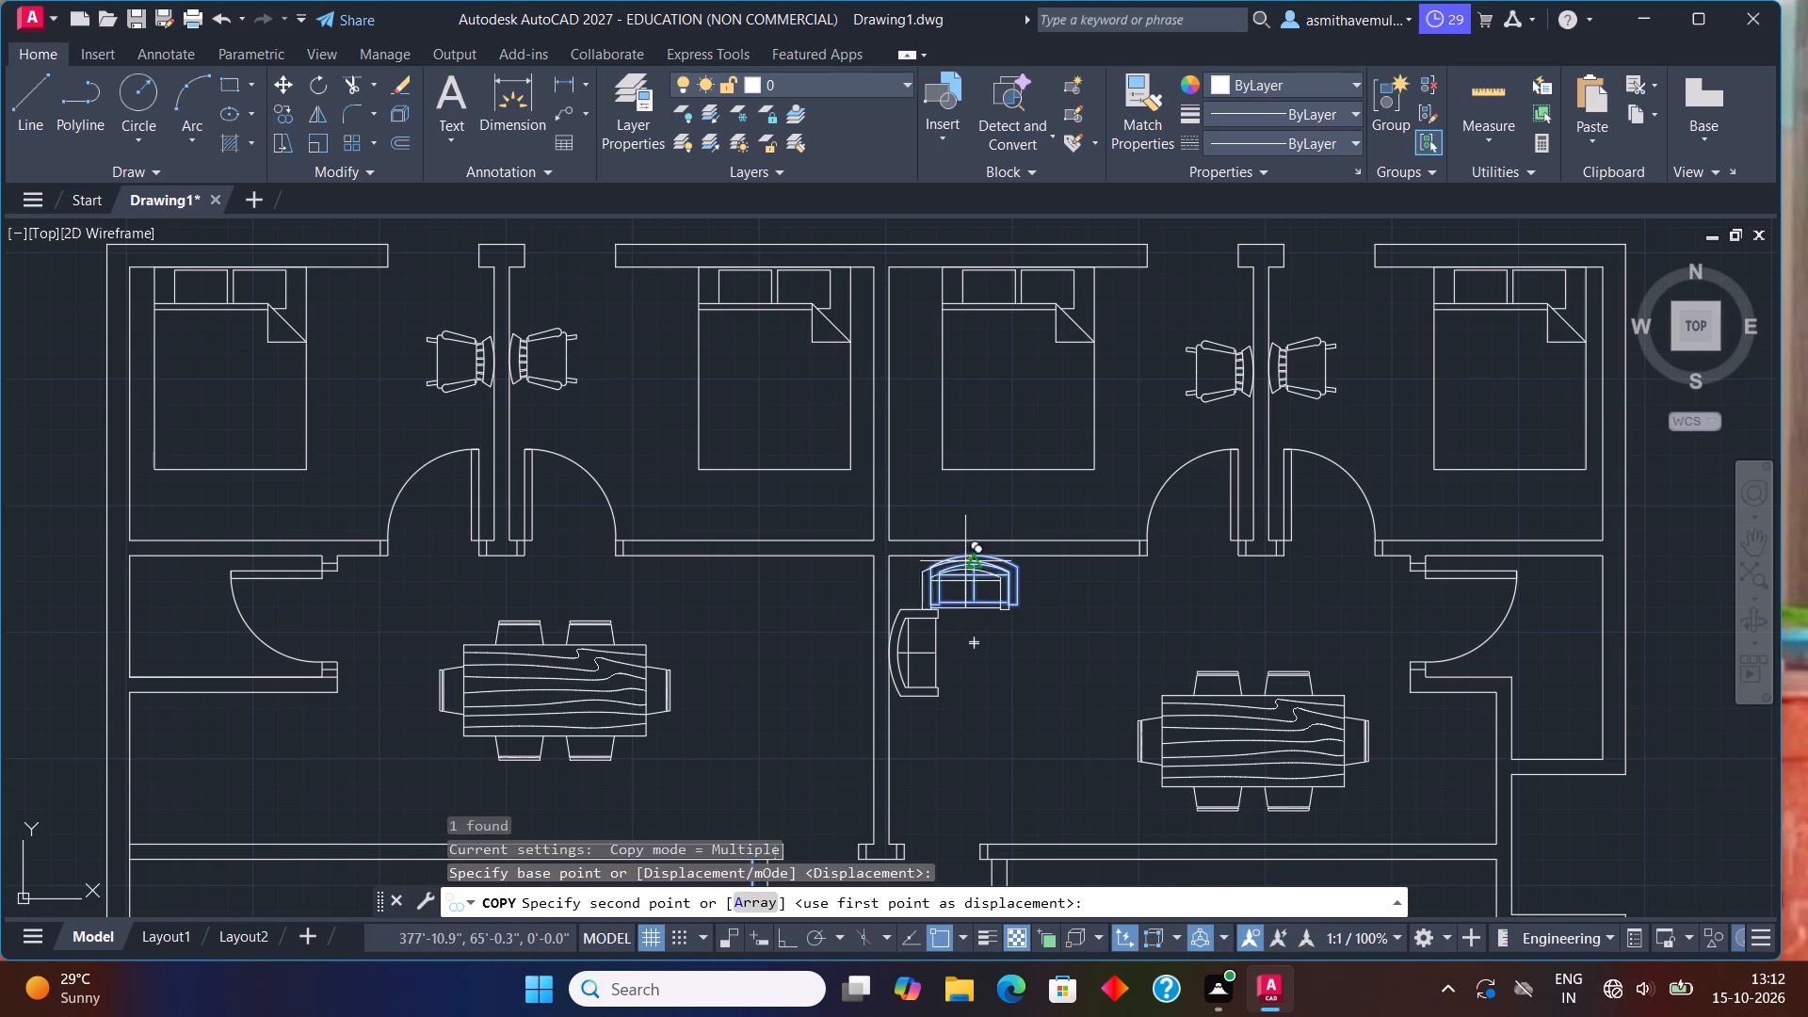
scroll(791, 585, up, 2)
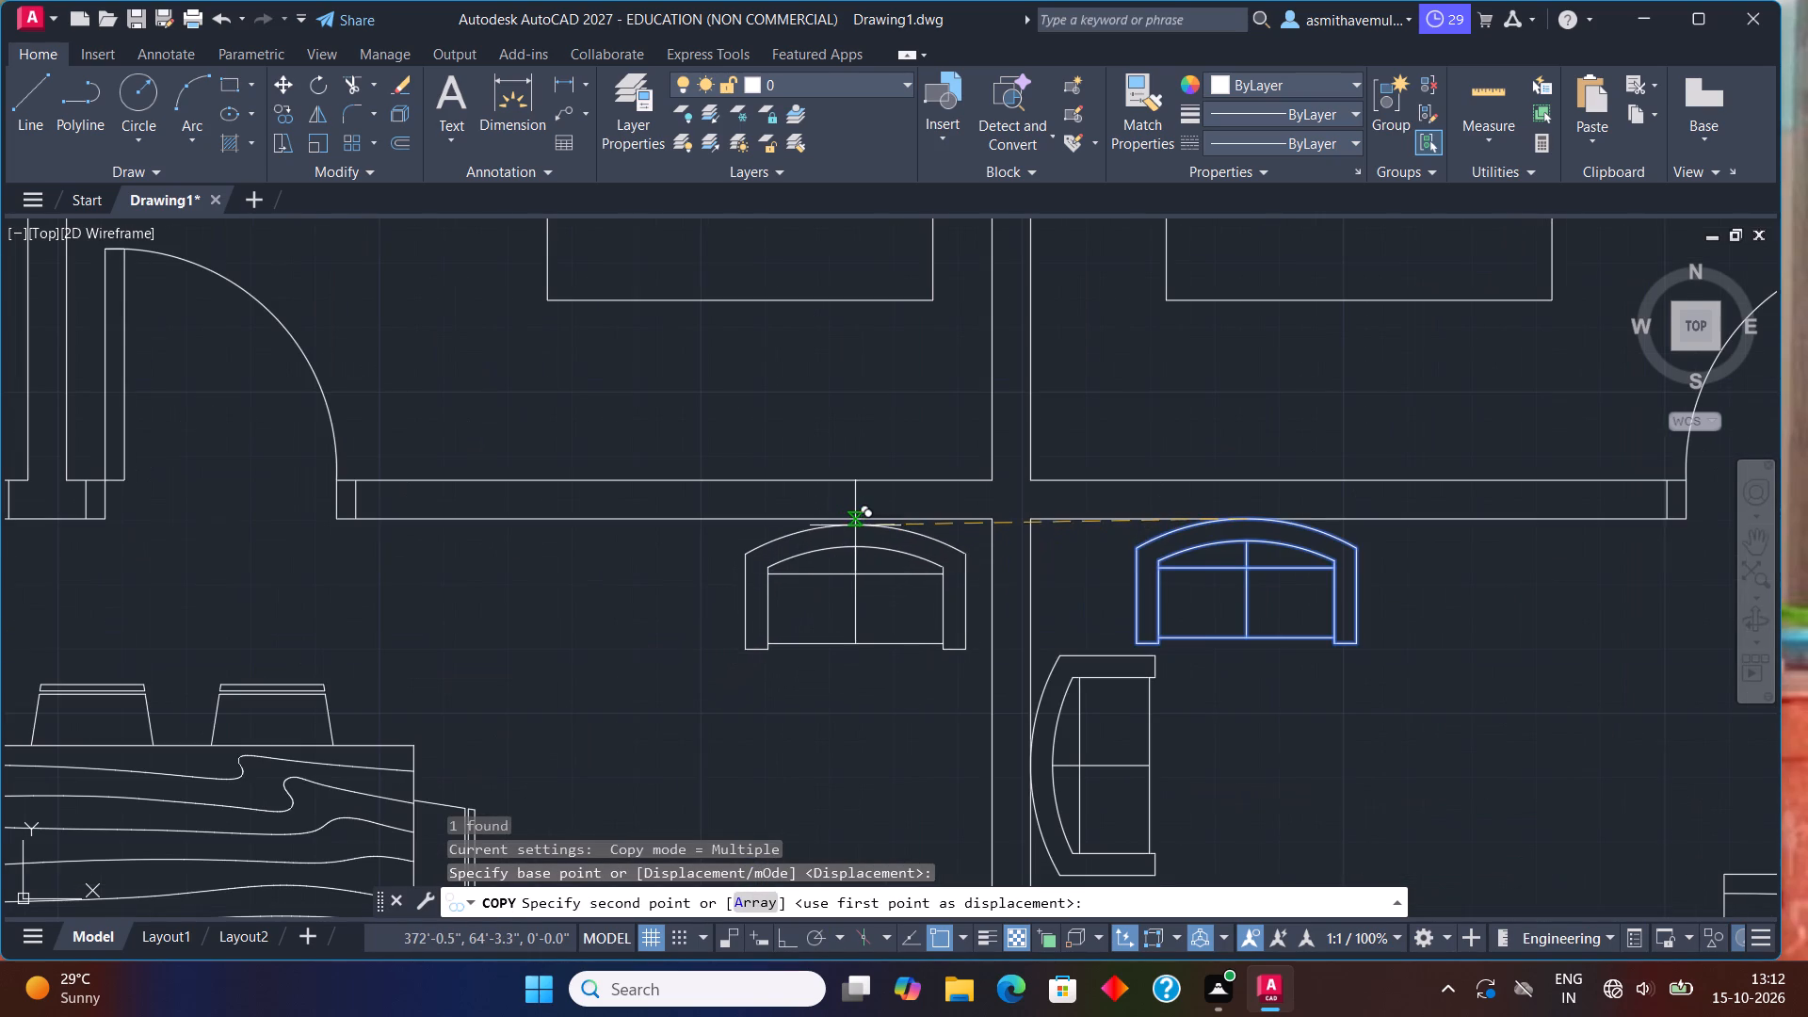
click(862, 521)
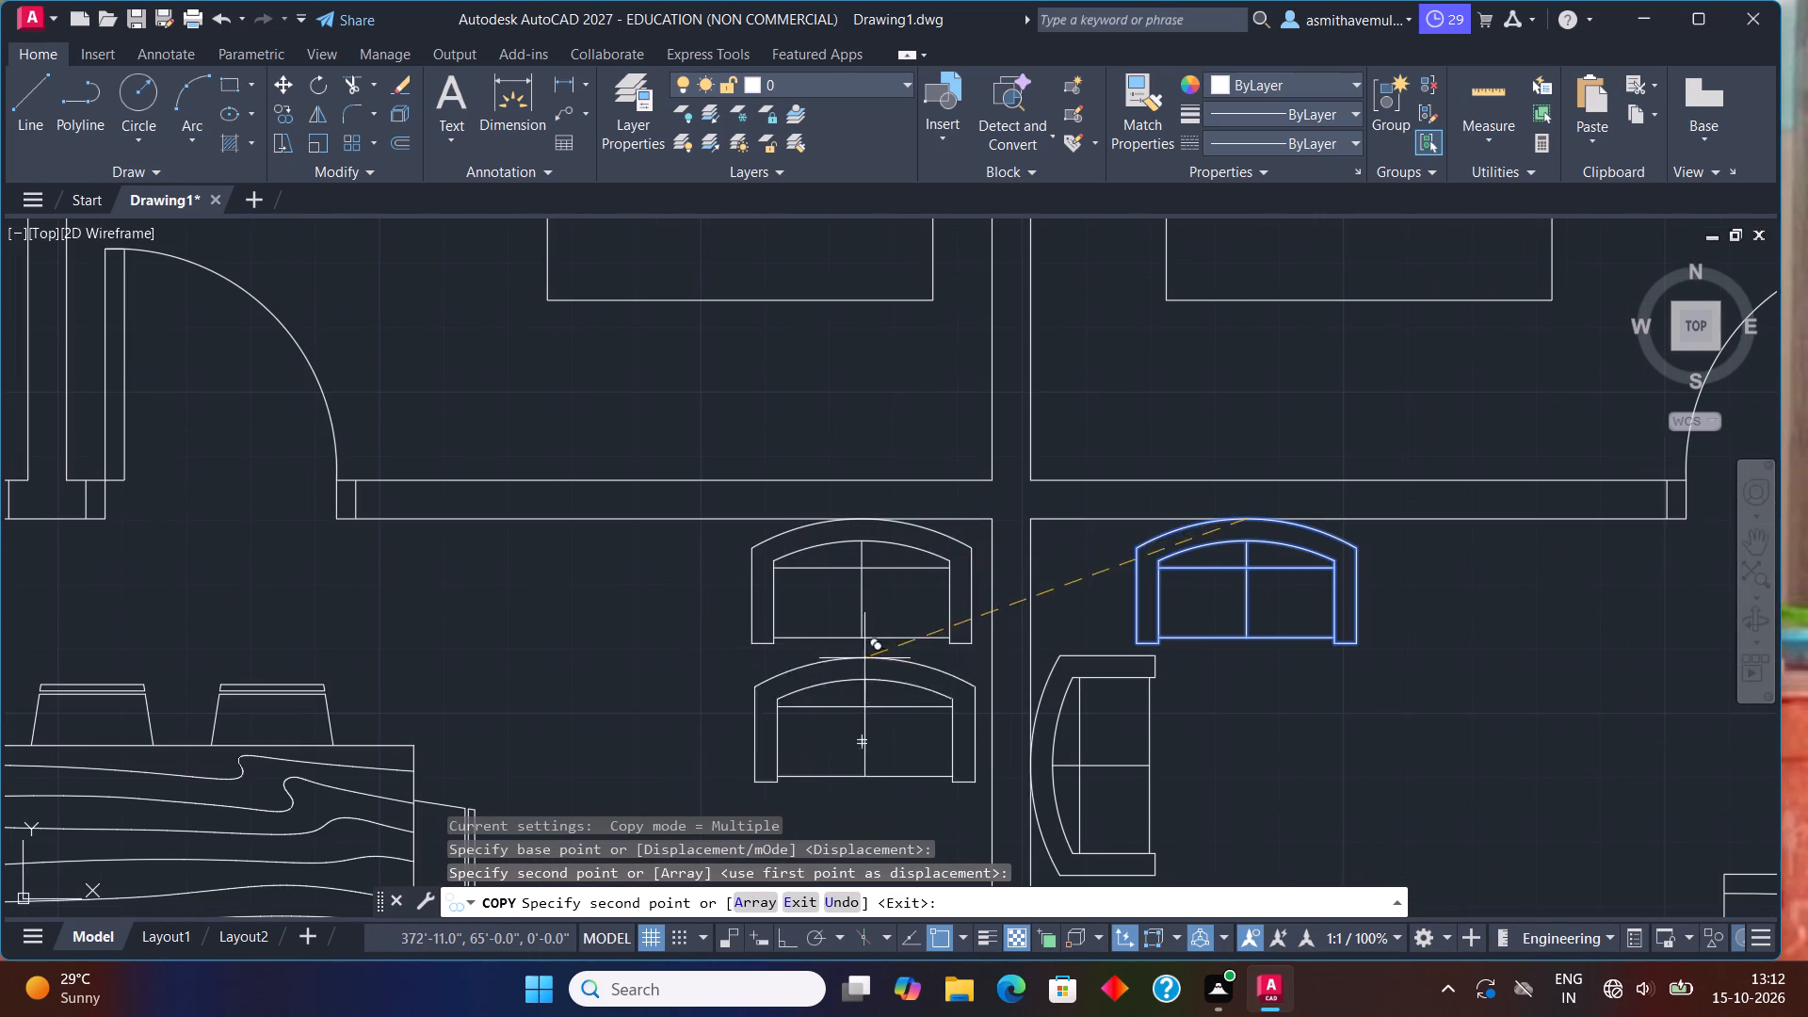
click(657, 734)
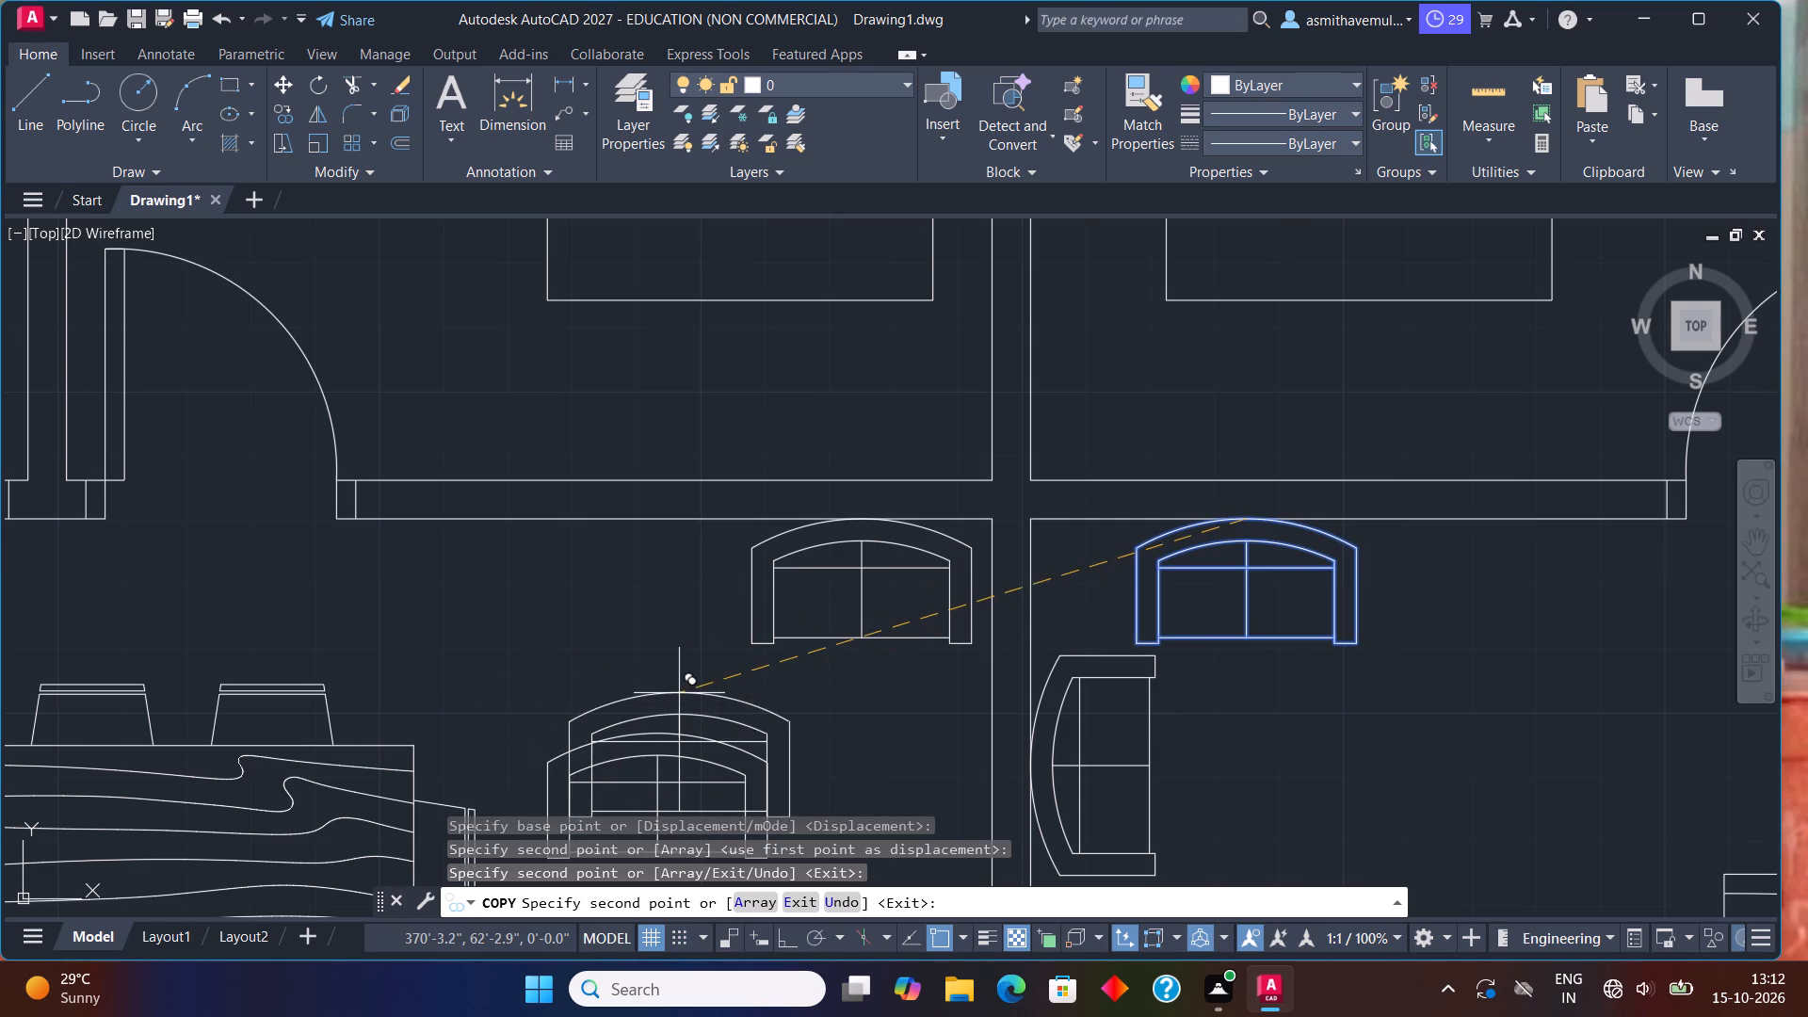
key(Escape)
scroll(679, 693, down, 1)
middle_drag(712, 706, 712, 628)
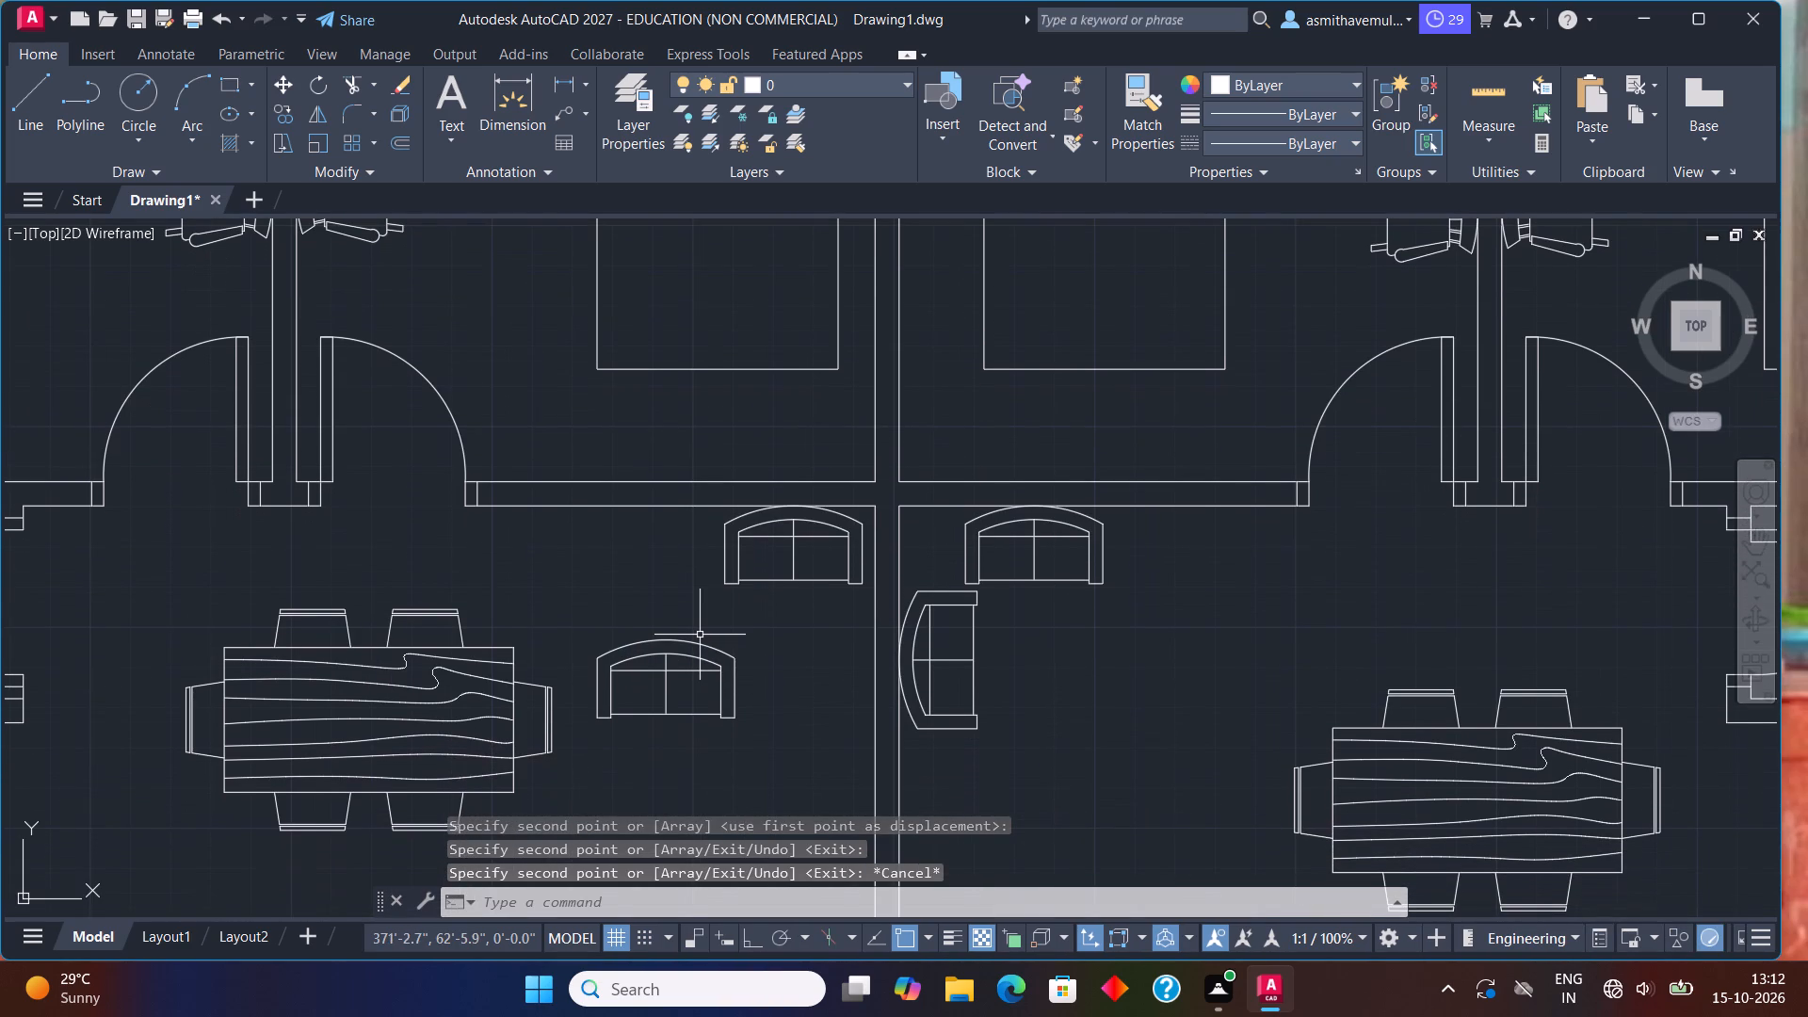
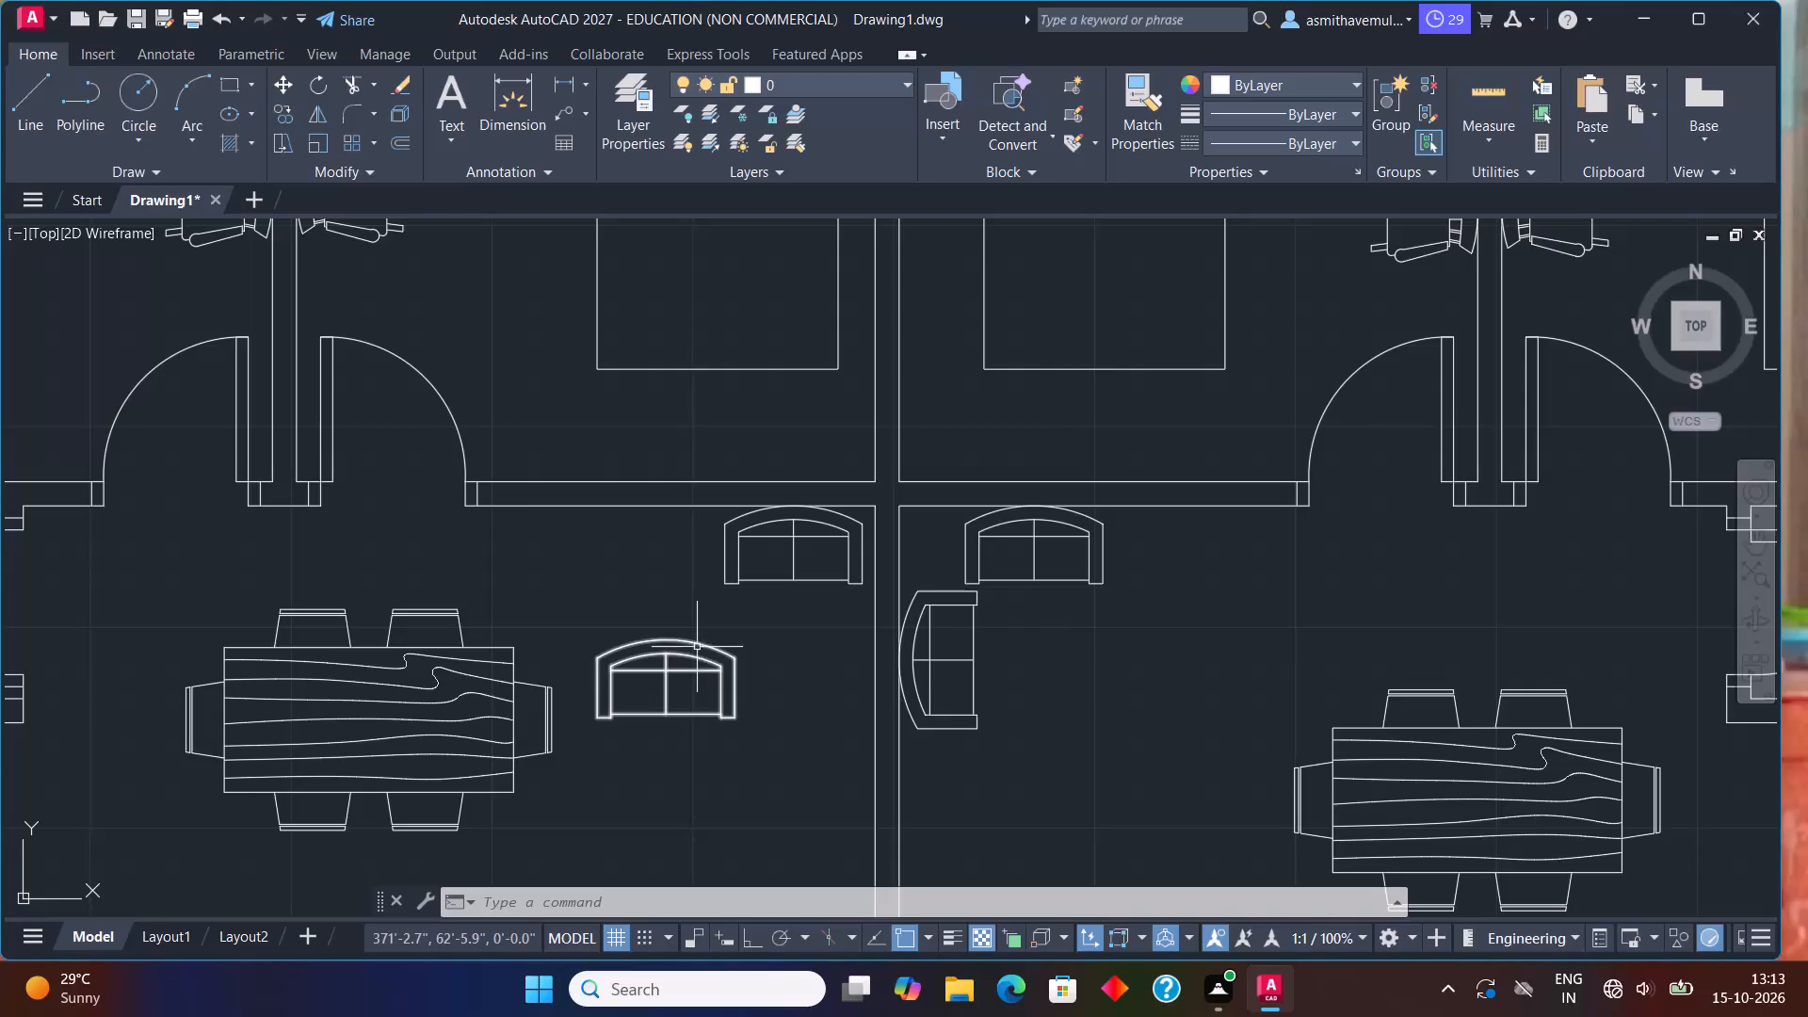
Rotate the southwestern sofa in the northwest hall 90 degrees clockwise about its back midpoint, with Ortho on, so its back faces east.
click(689, 658)
text(ro)
key(Return)
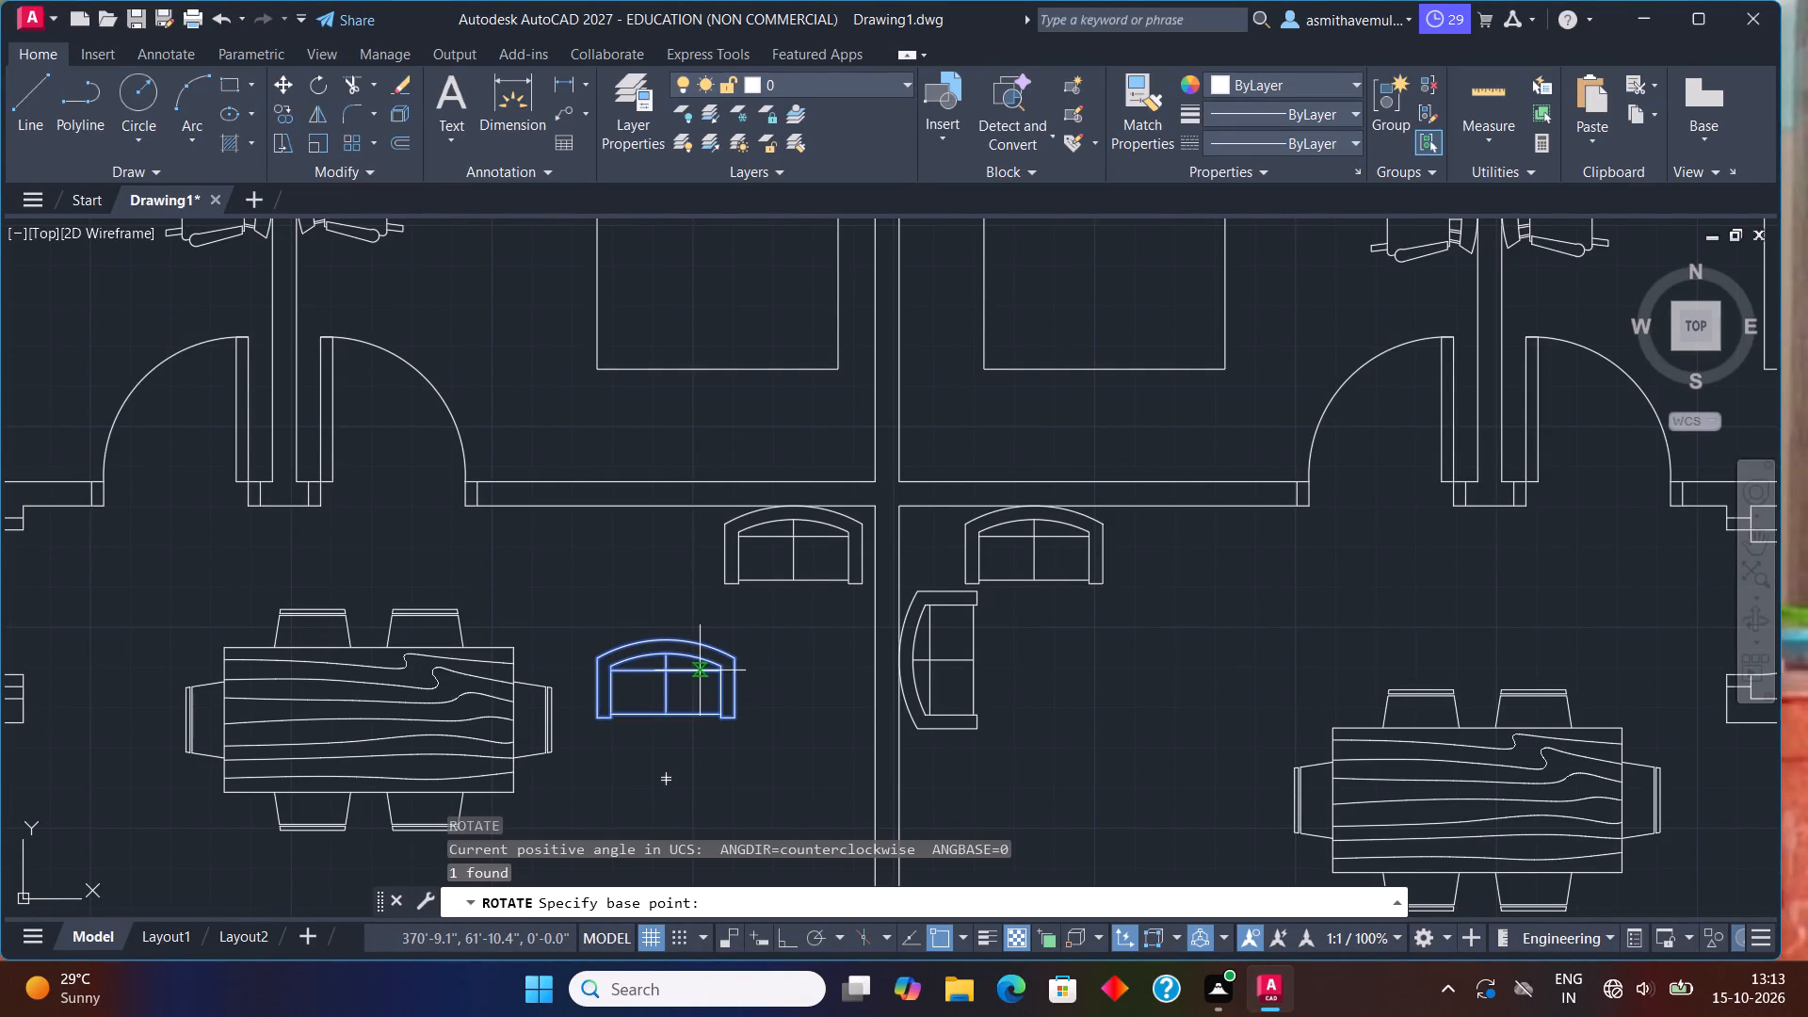
click(666, 636)
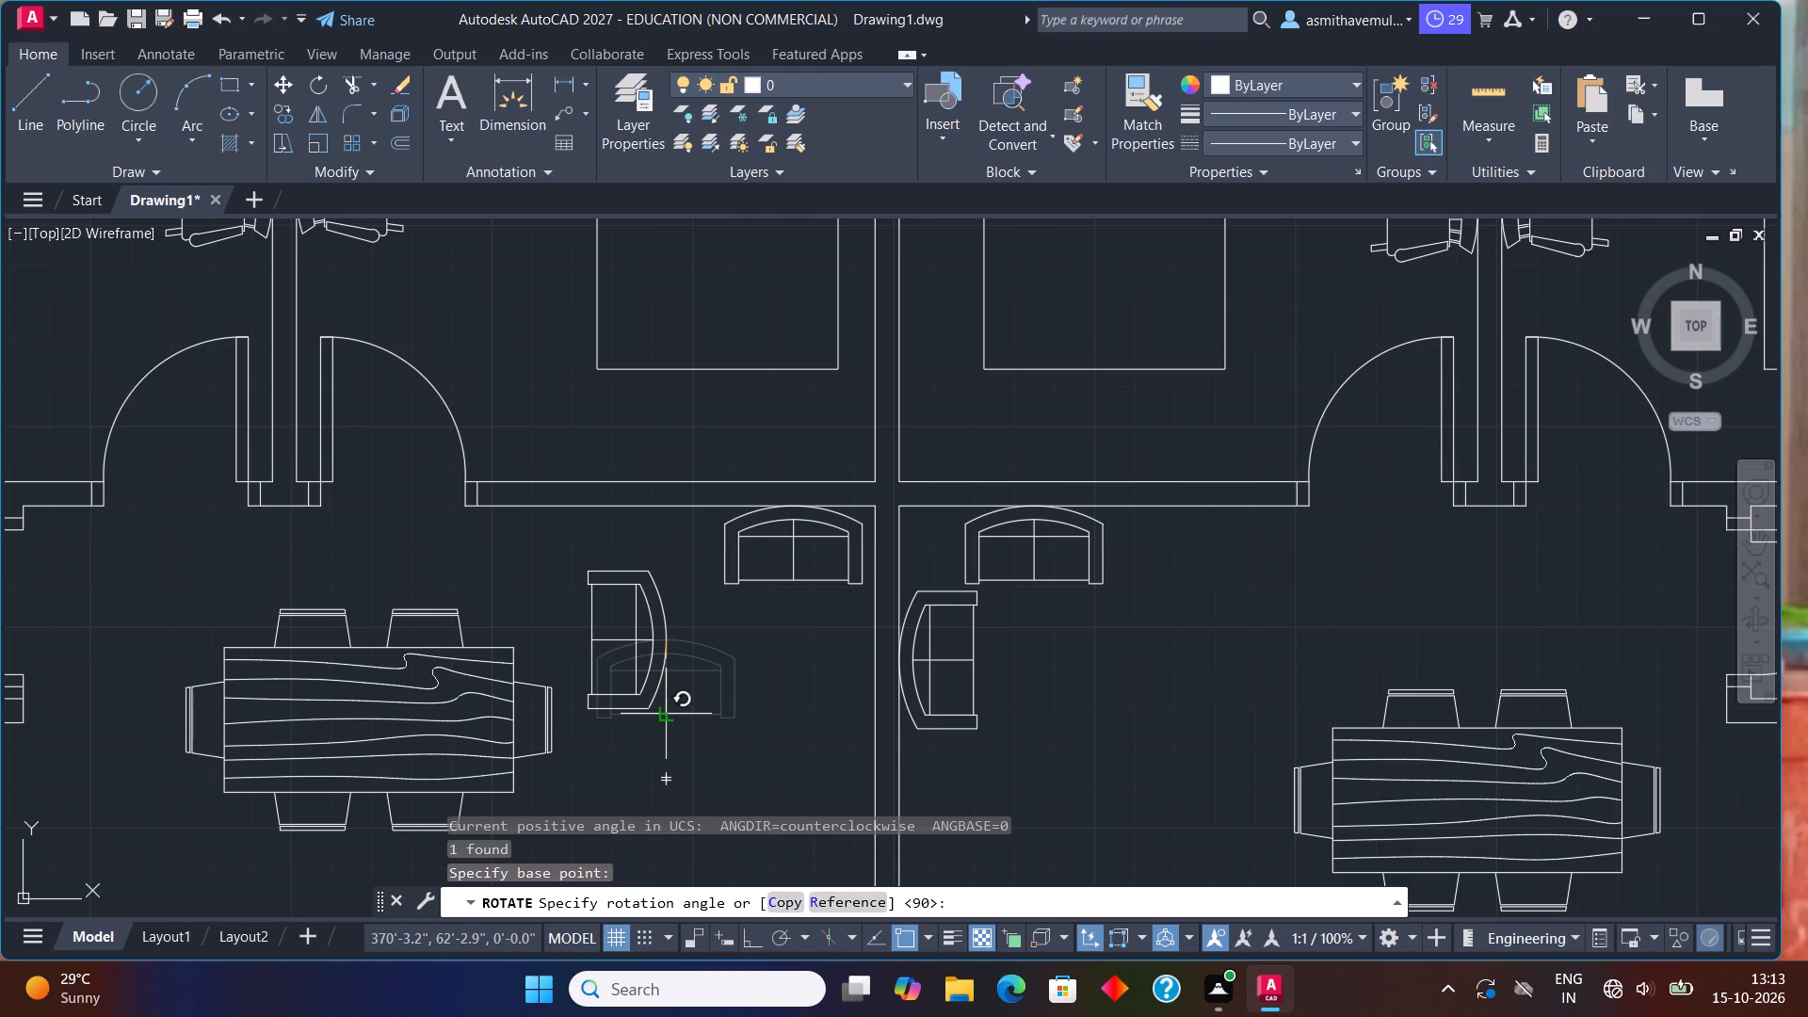
key(F8)
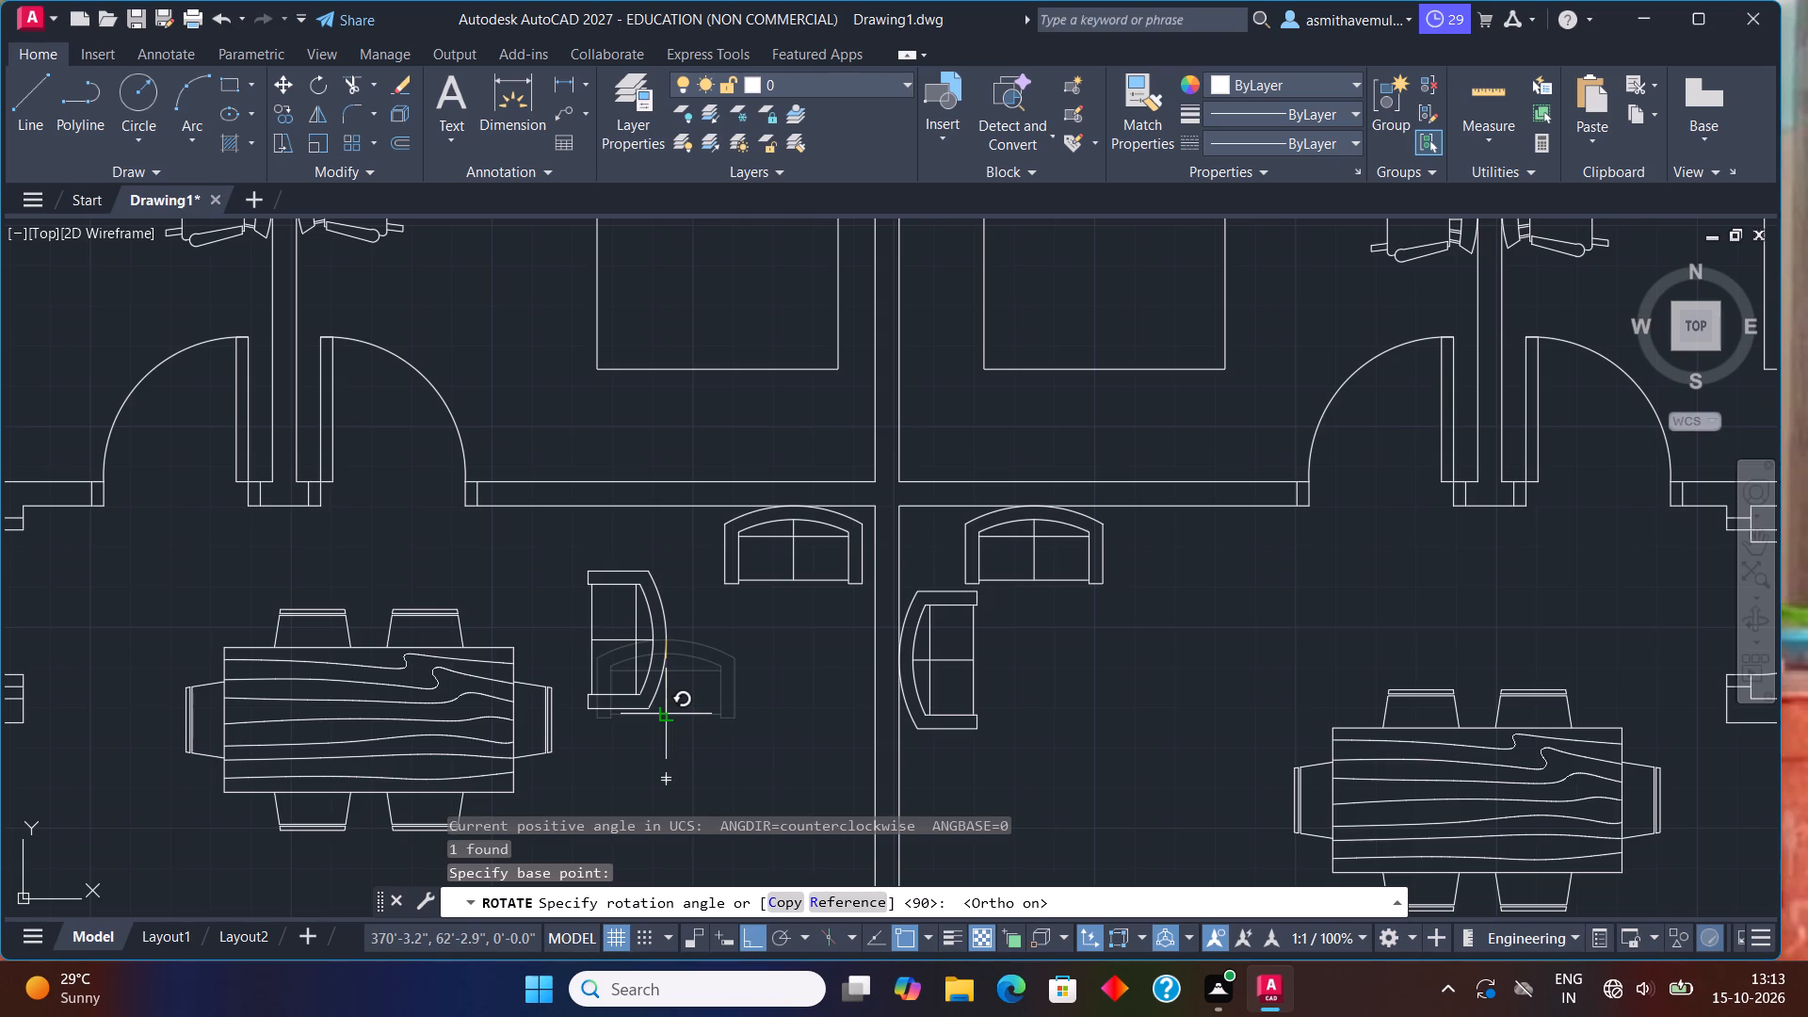
click(662, 649)
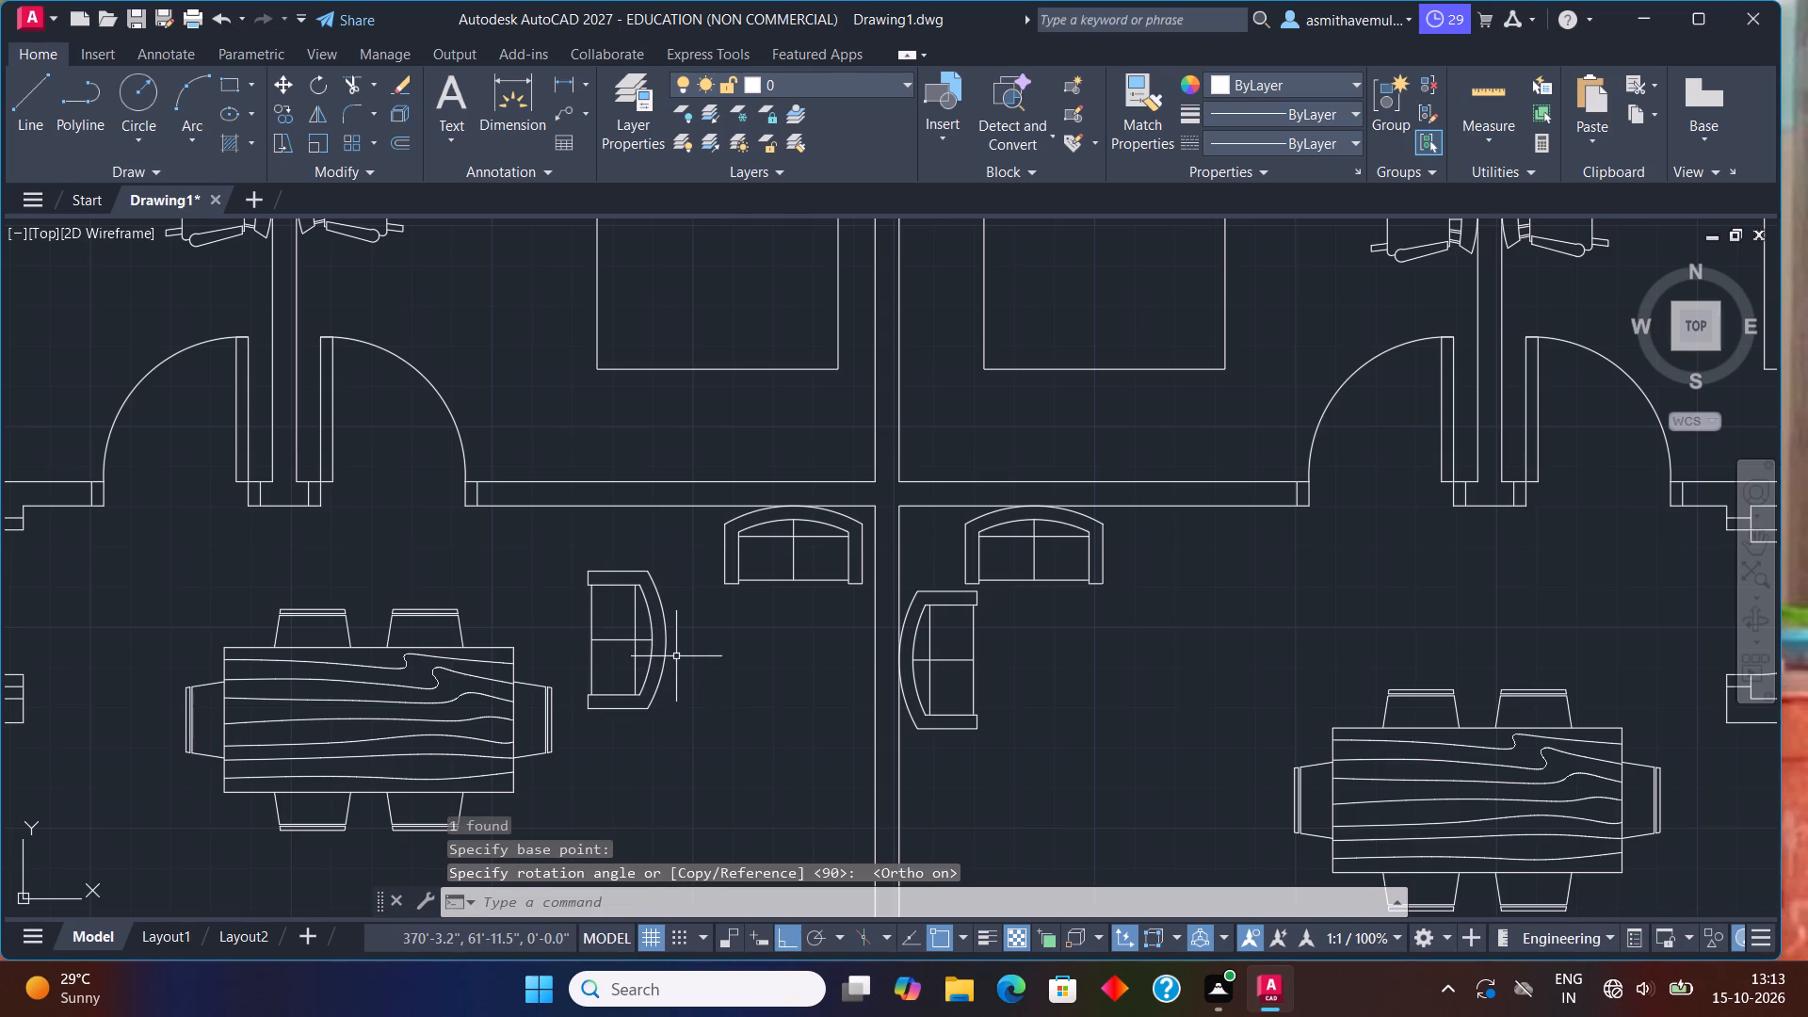
Move the rotated sofa, with Ortho off, so its curved back's midpoint touches the northwest hall's east wall face.
drag(677, 654, 625, 684)
key(m)
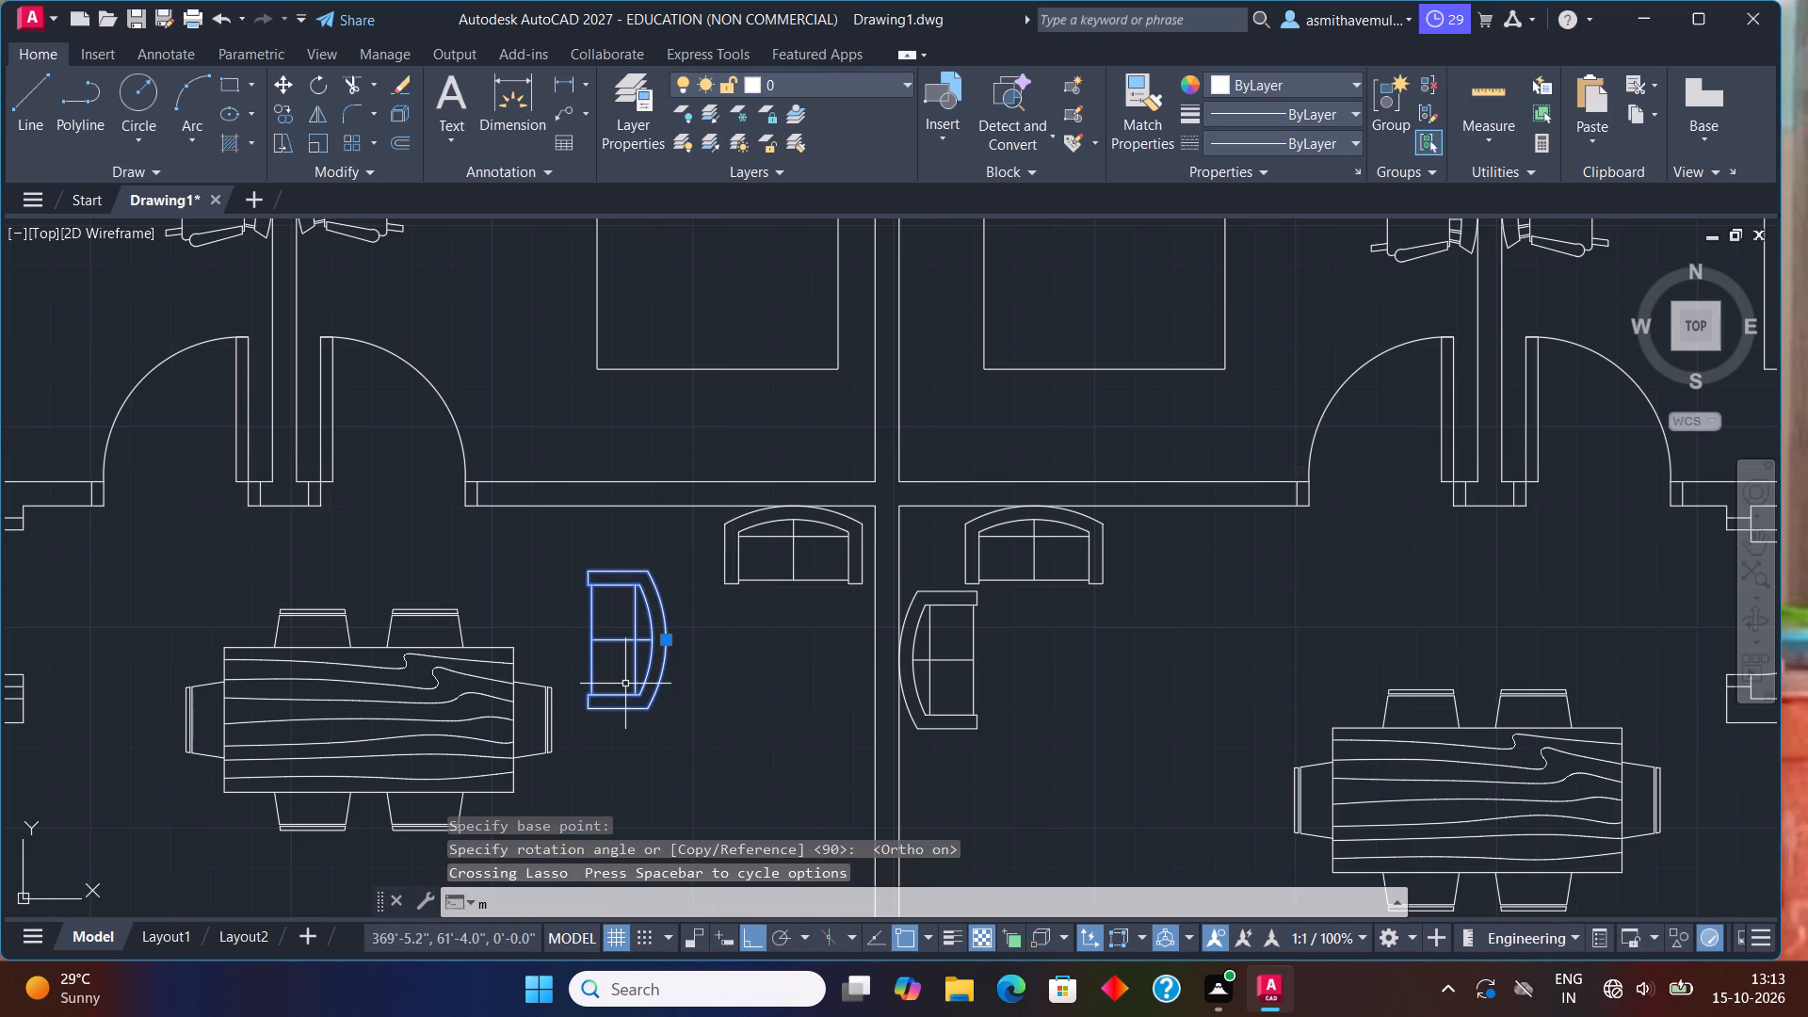
key(Return)
key(F8)
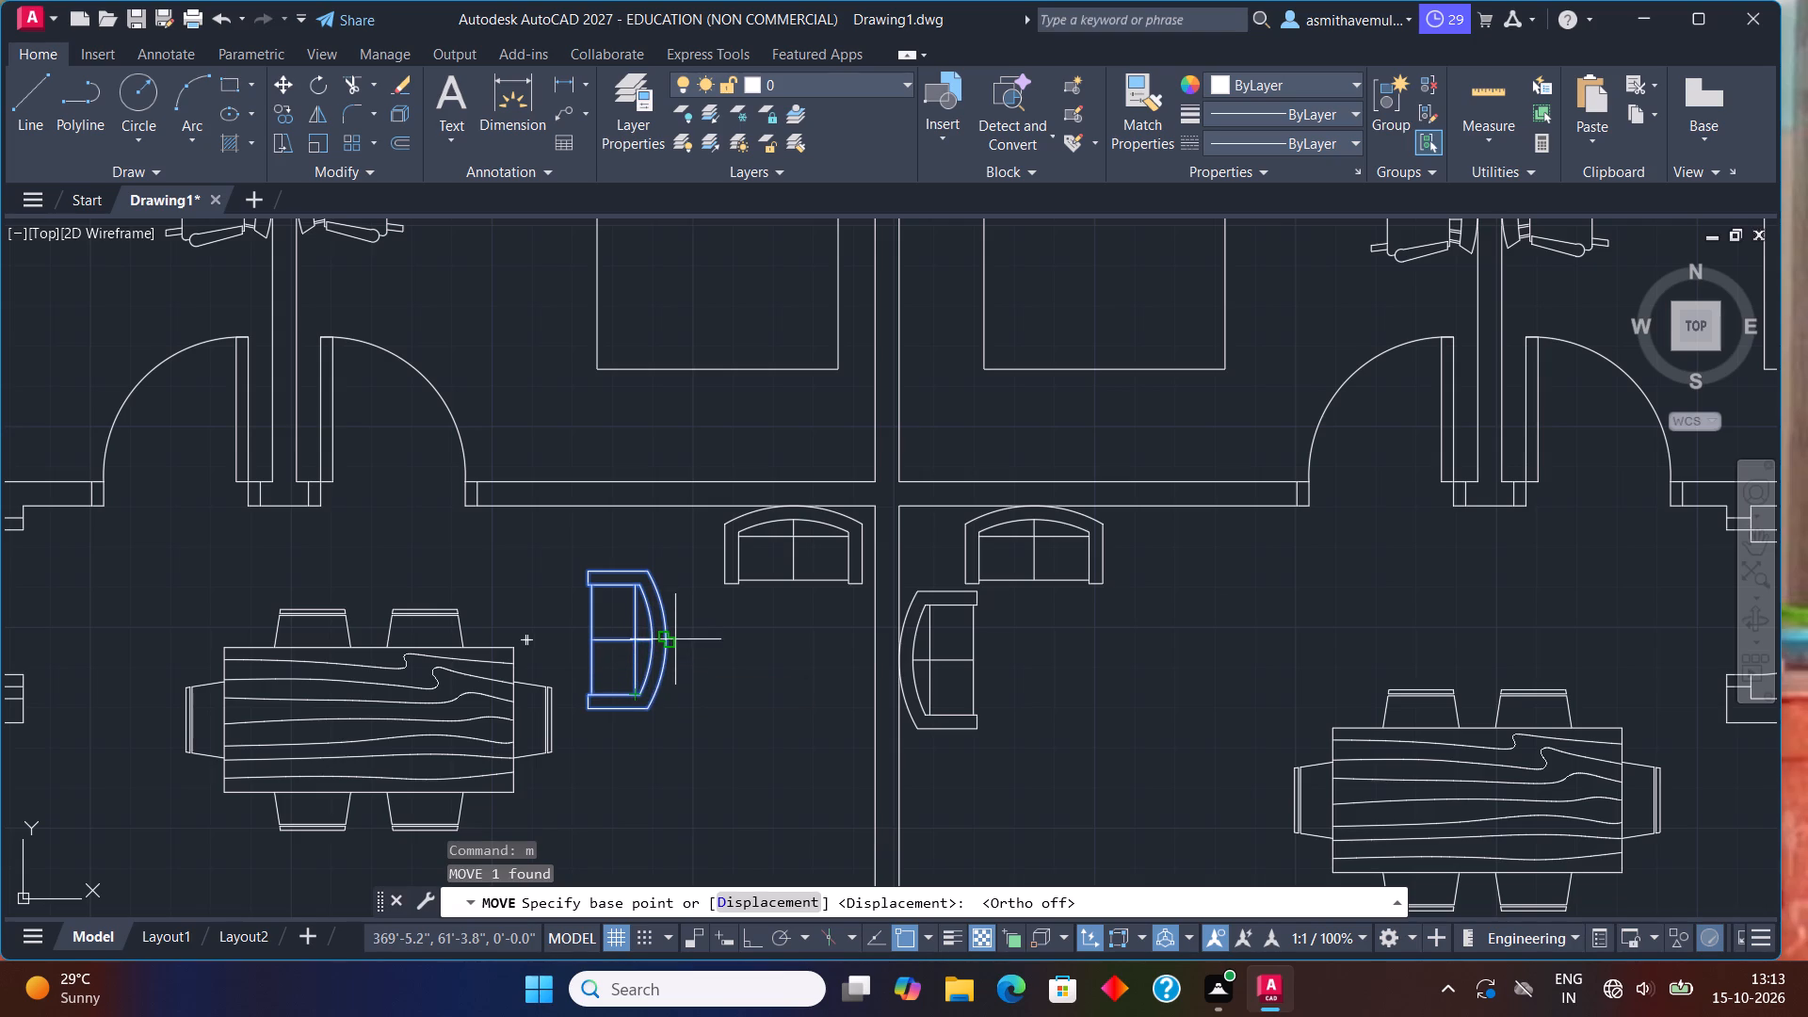
click(670, 641)
scroll(846, 659, up, 1)
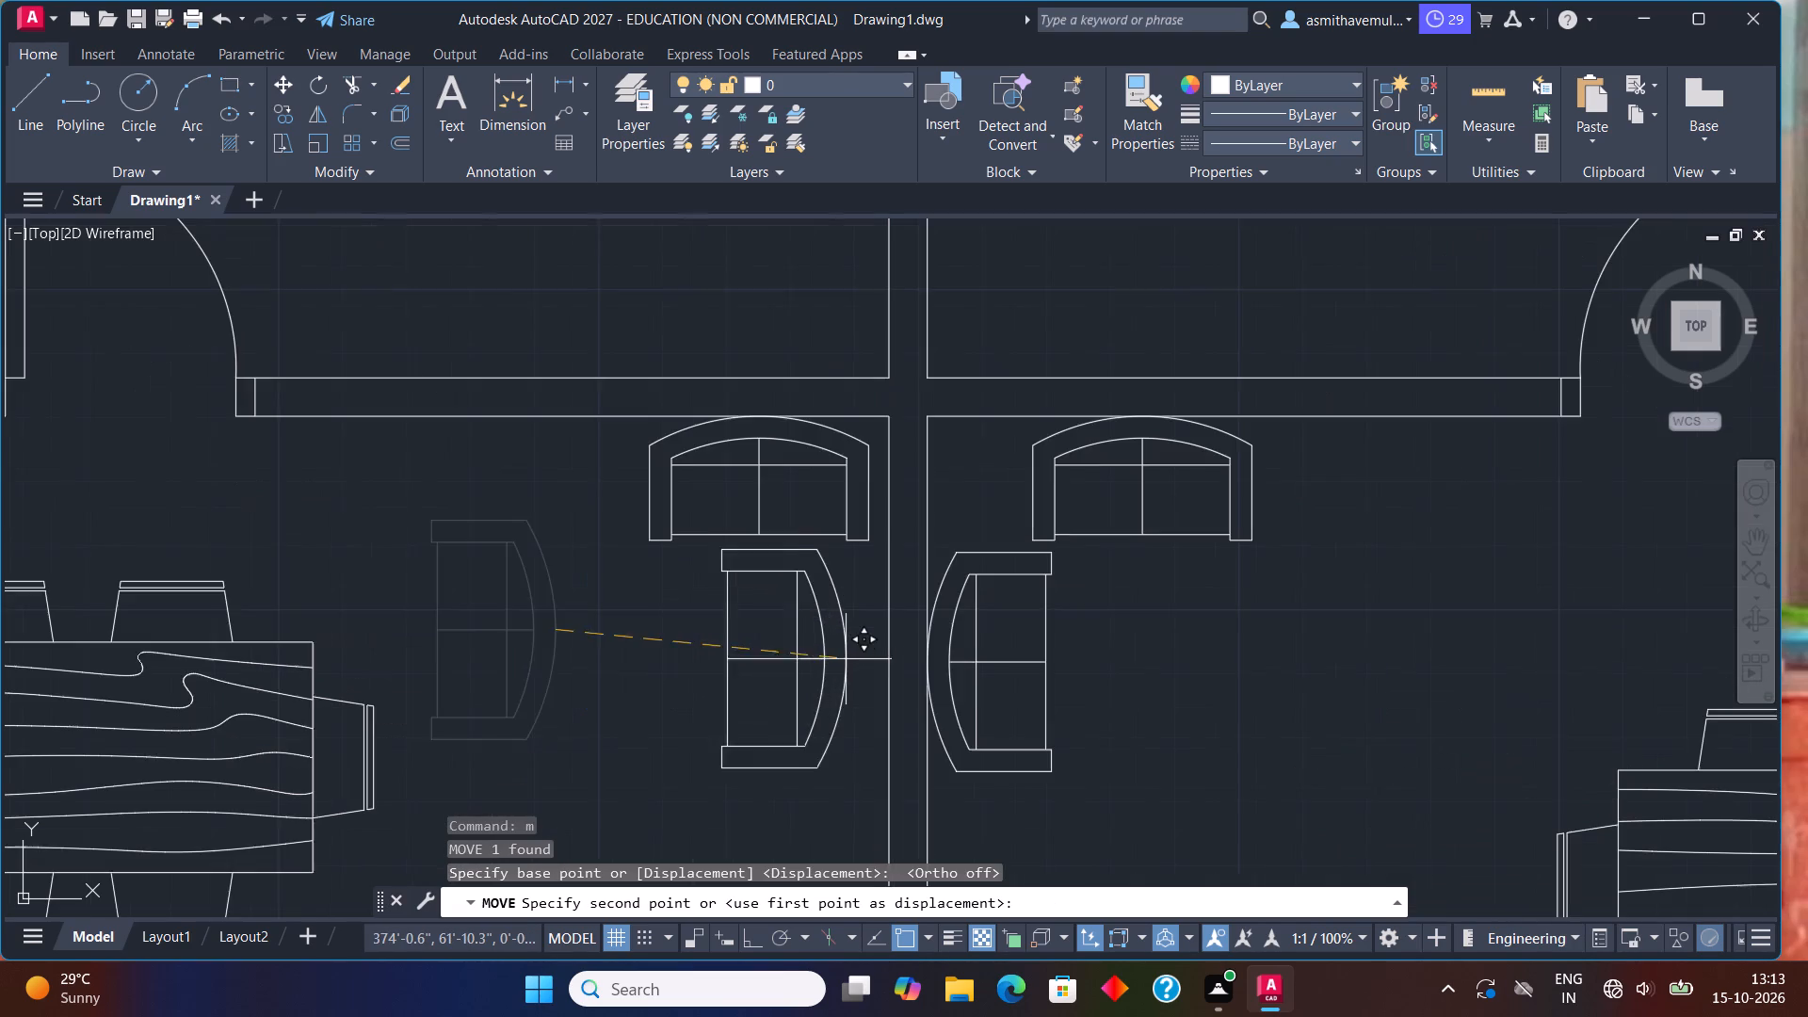
scroll(848, 670, up, 1)
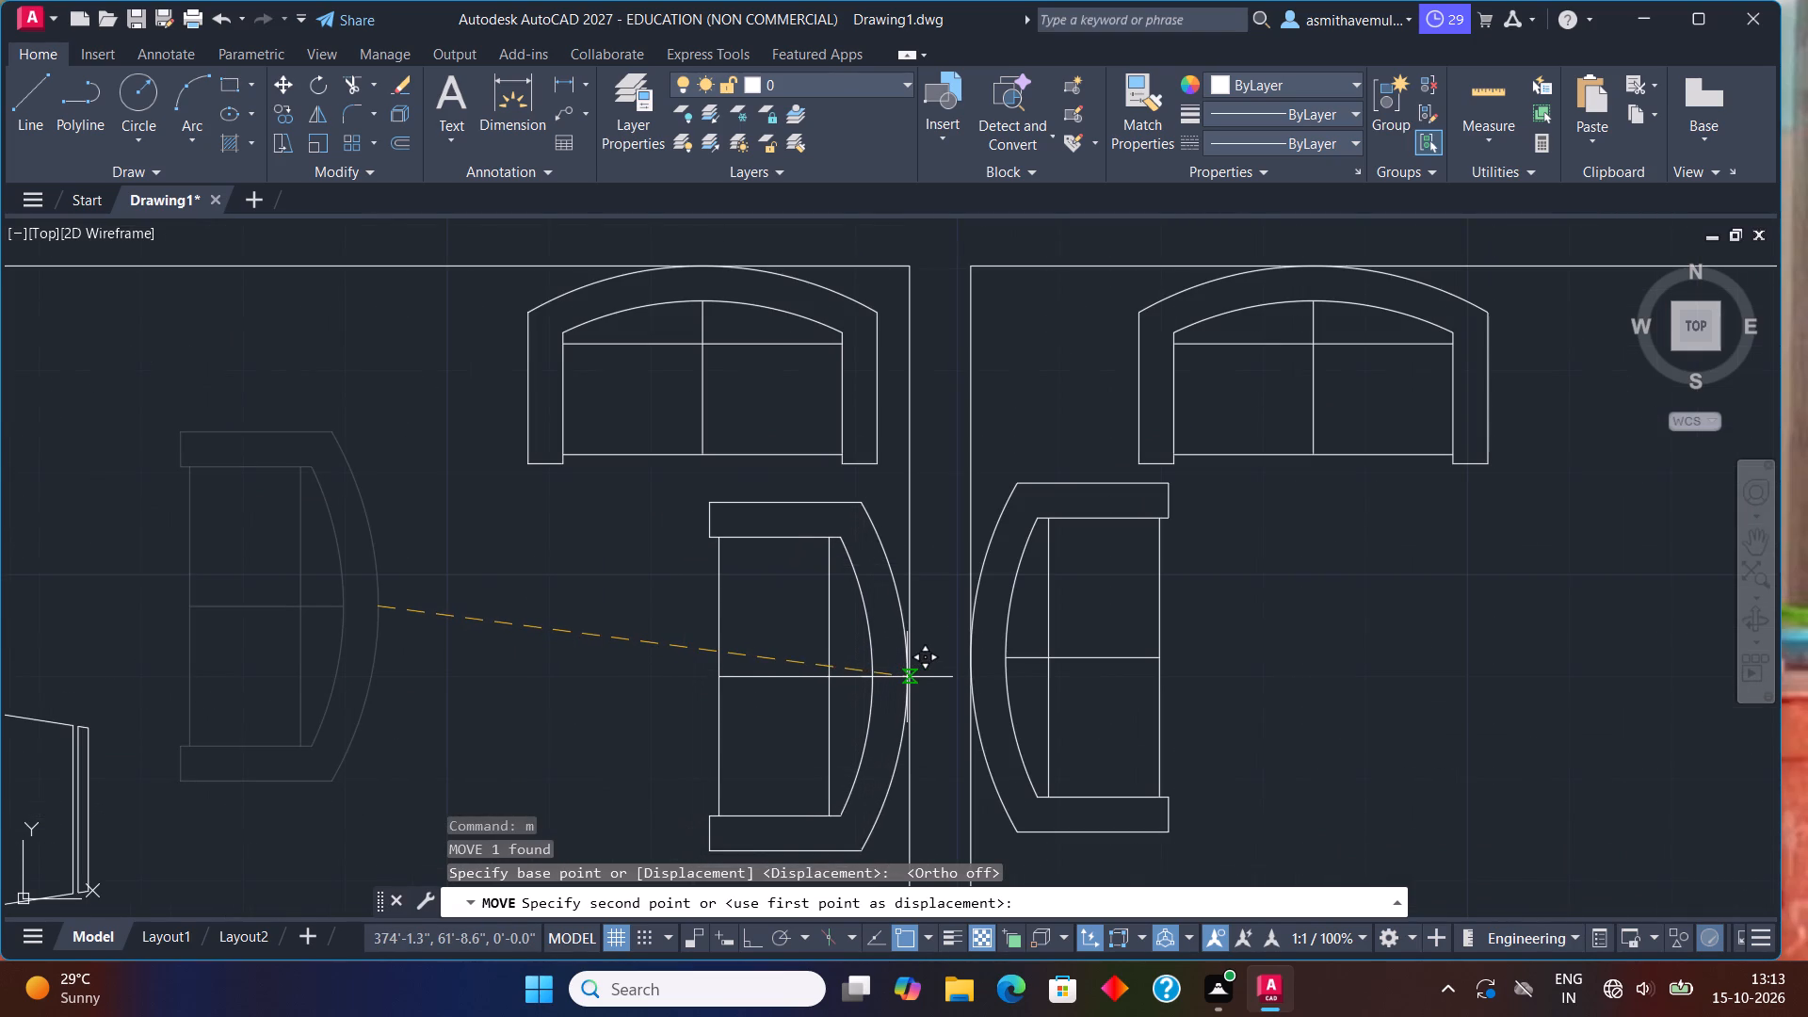
click(913, 672)
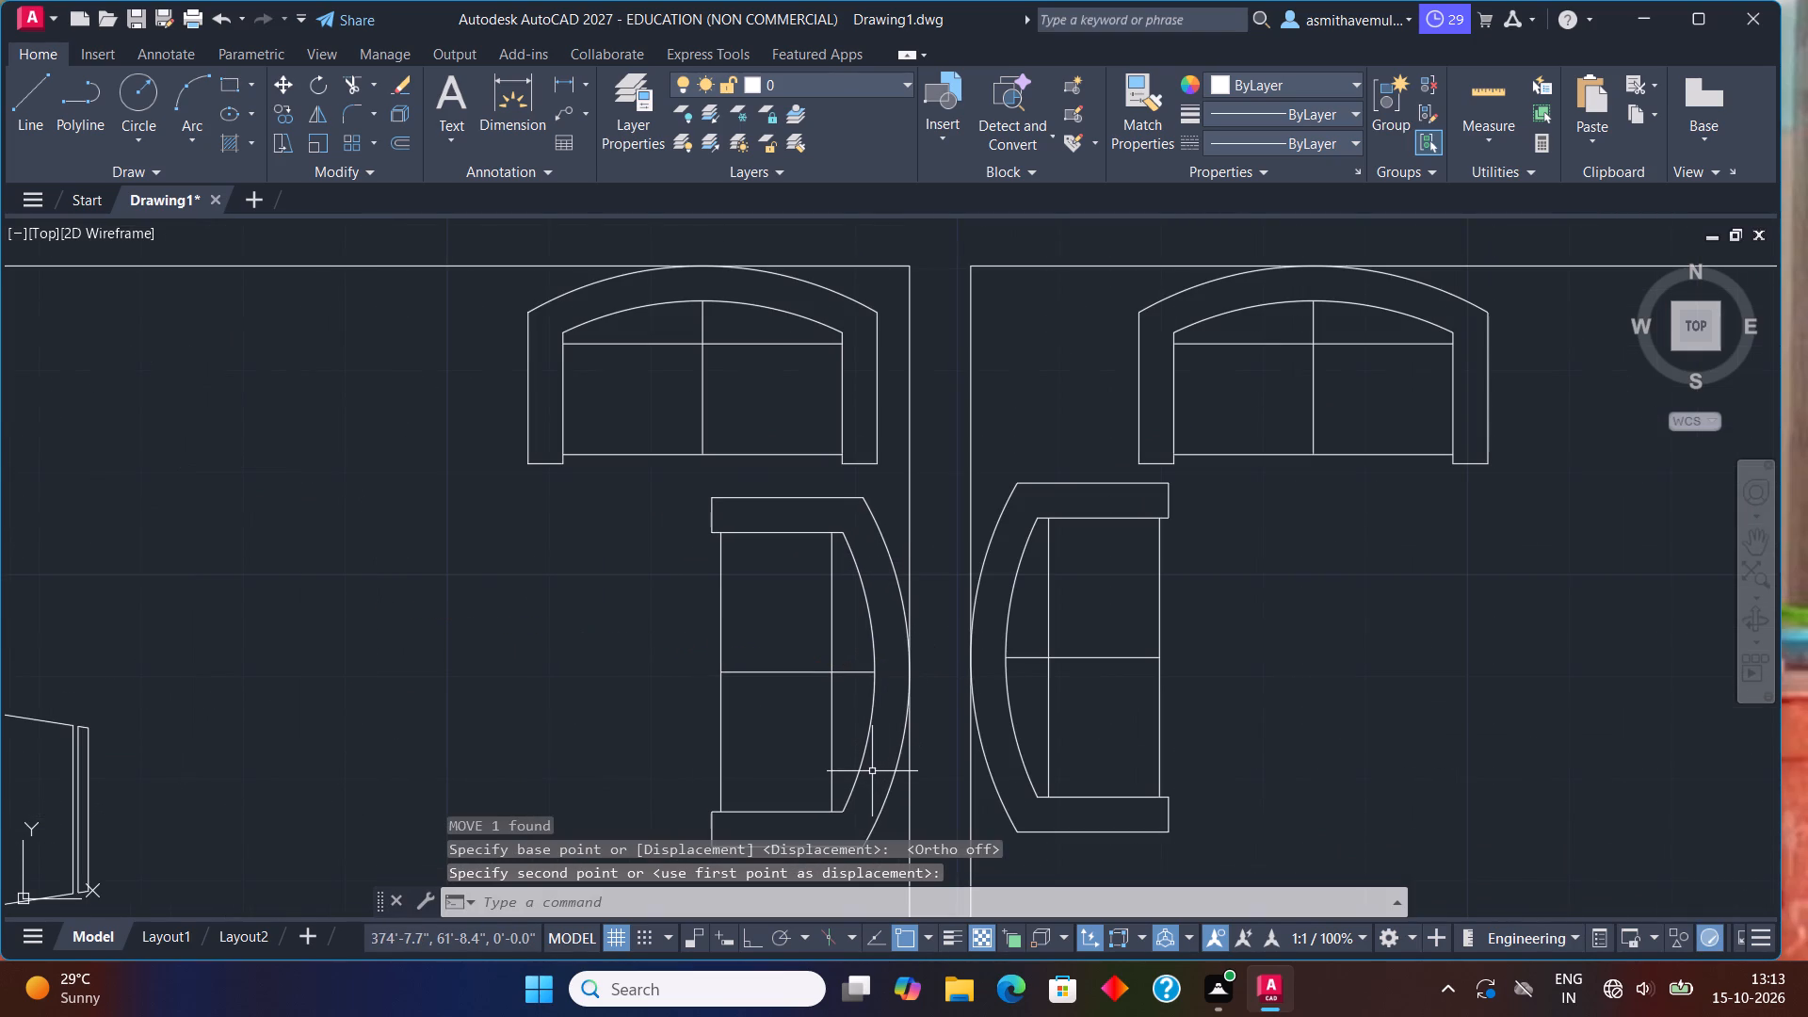
Move the northwest hall's north-wall sofa by its back midpoint farther west along the north wall, clear of the east-wall sofa.
key(m)
key(Return)
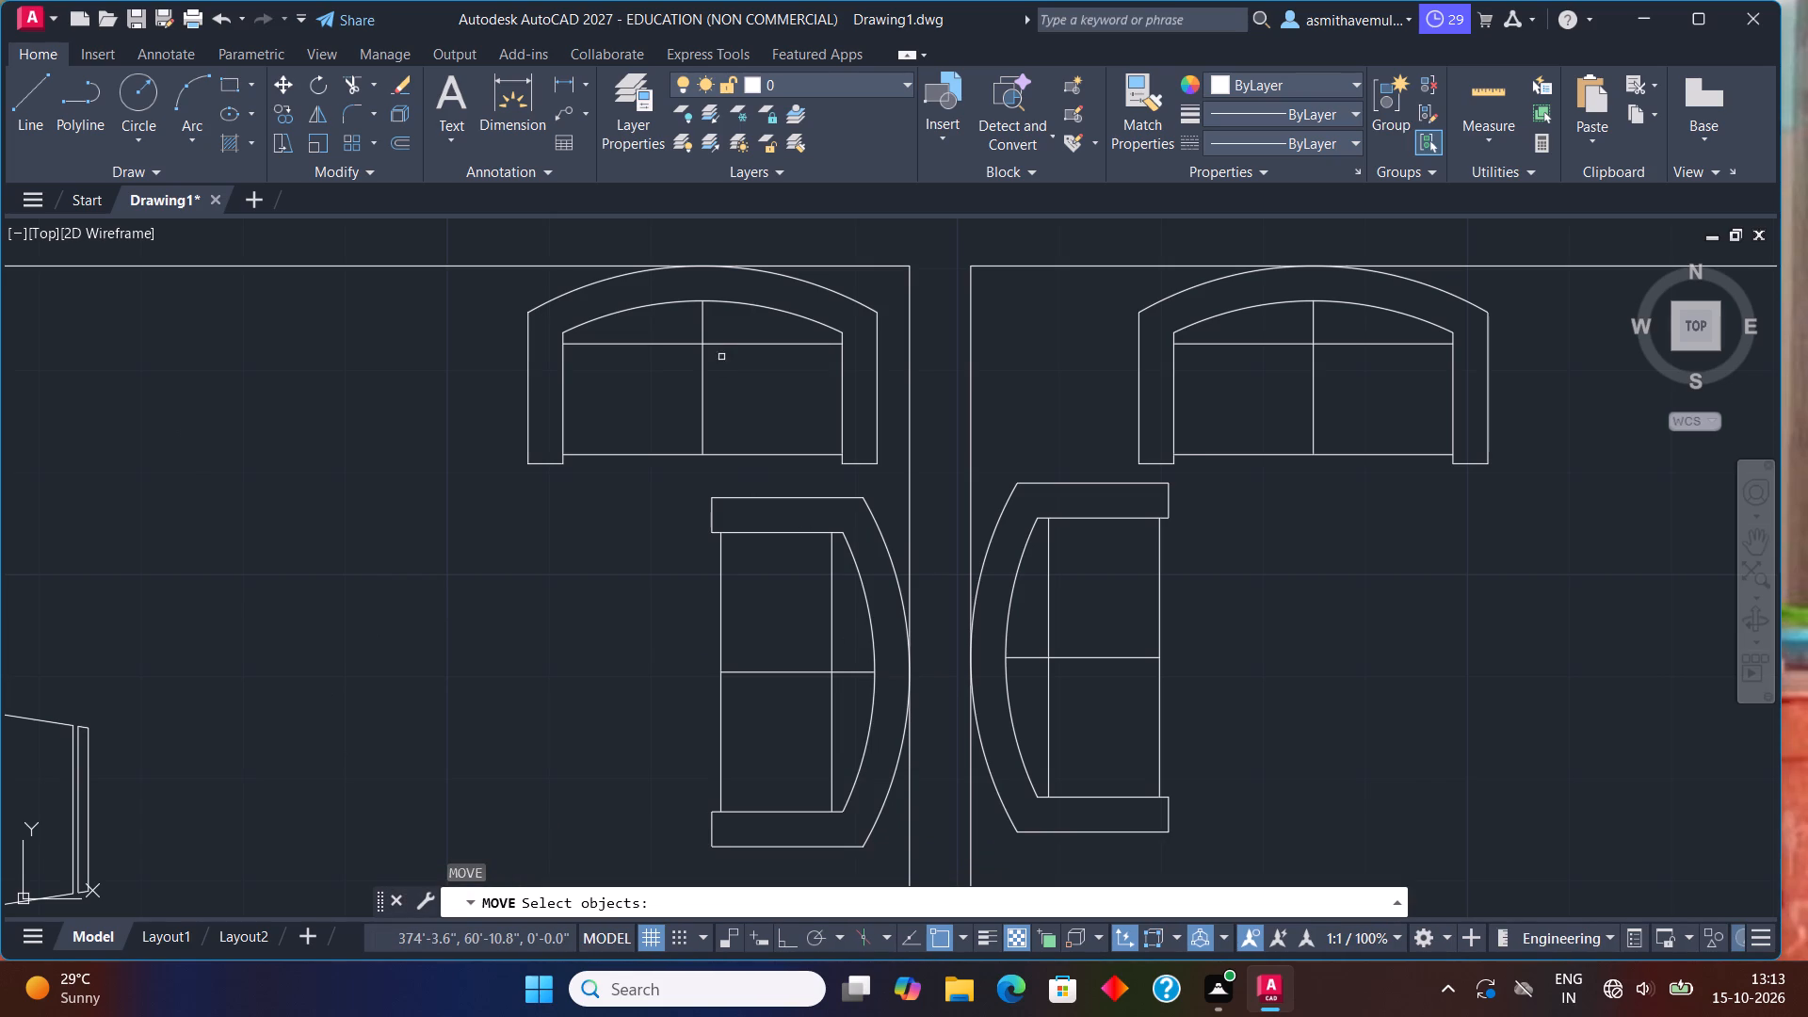
click(720, 303)
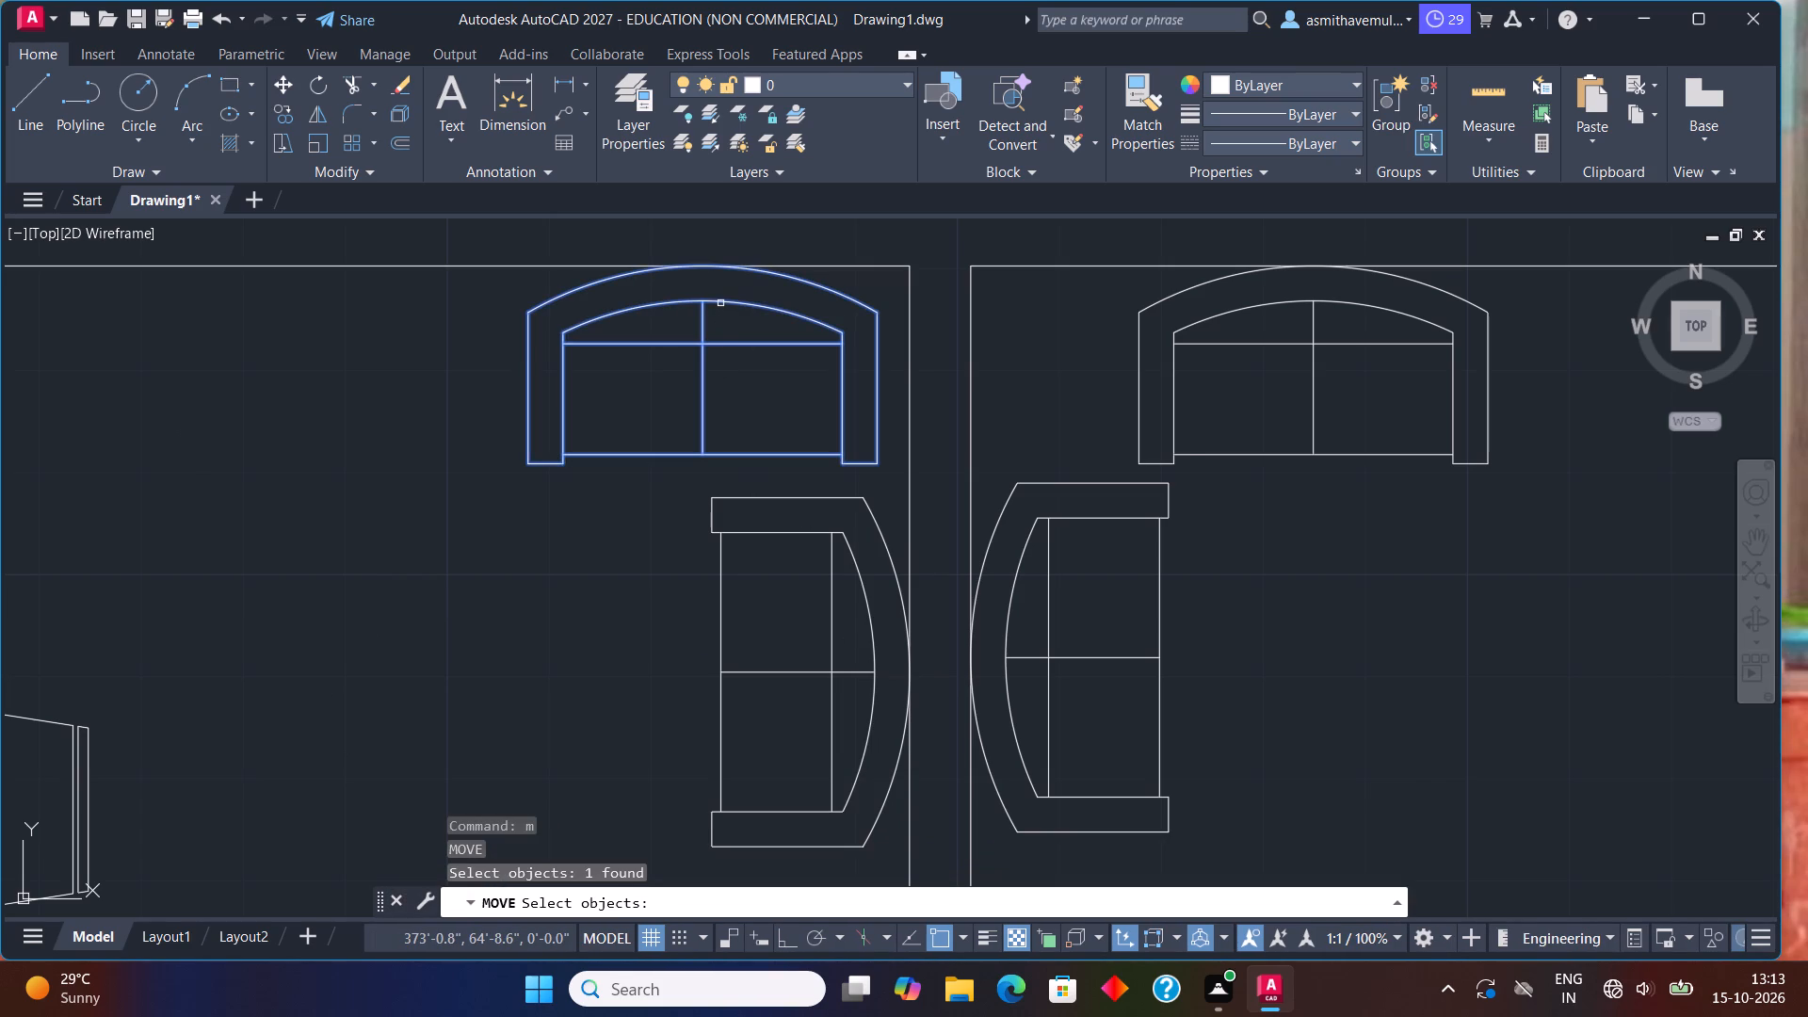
key(Return)
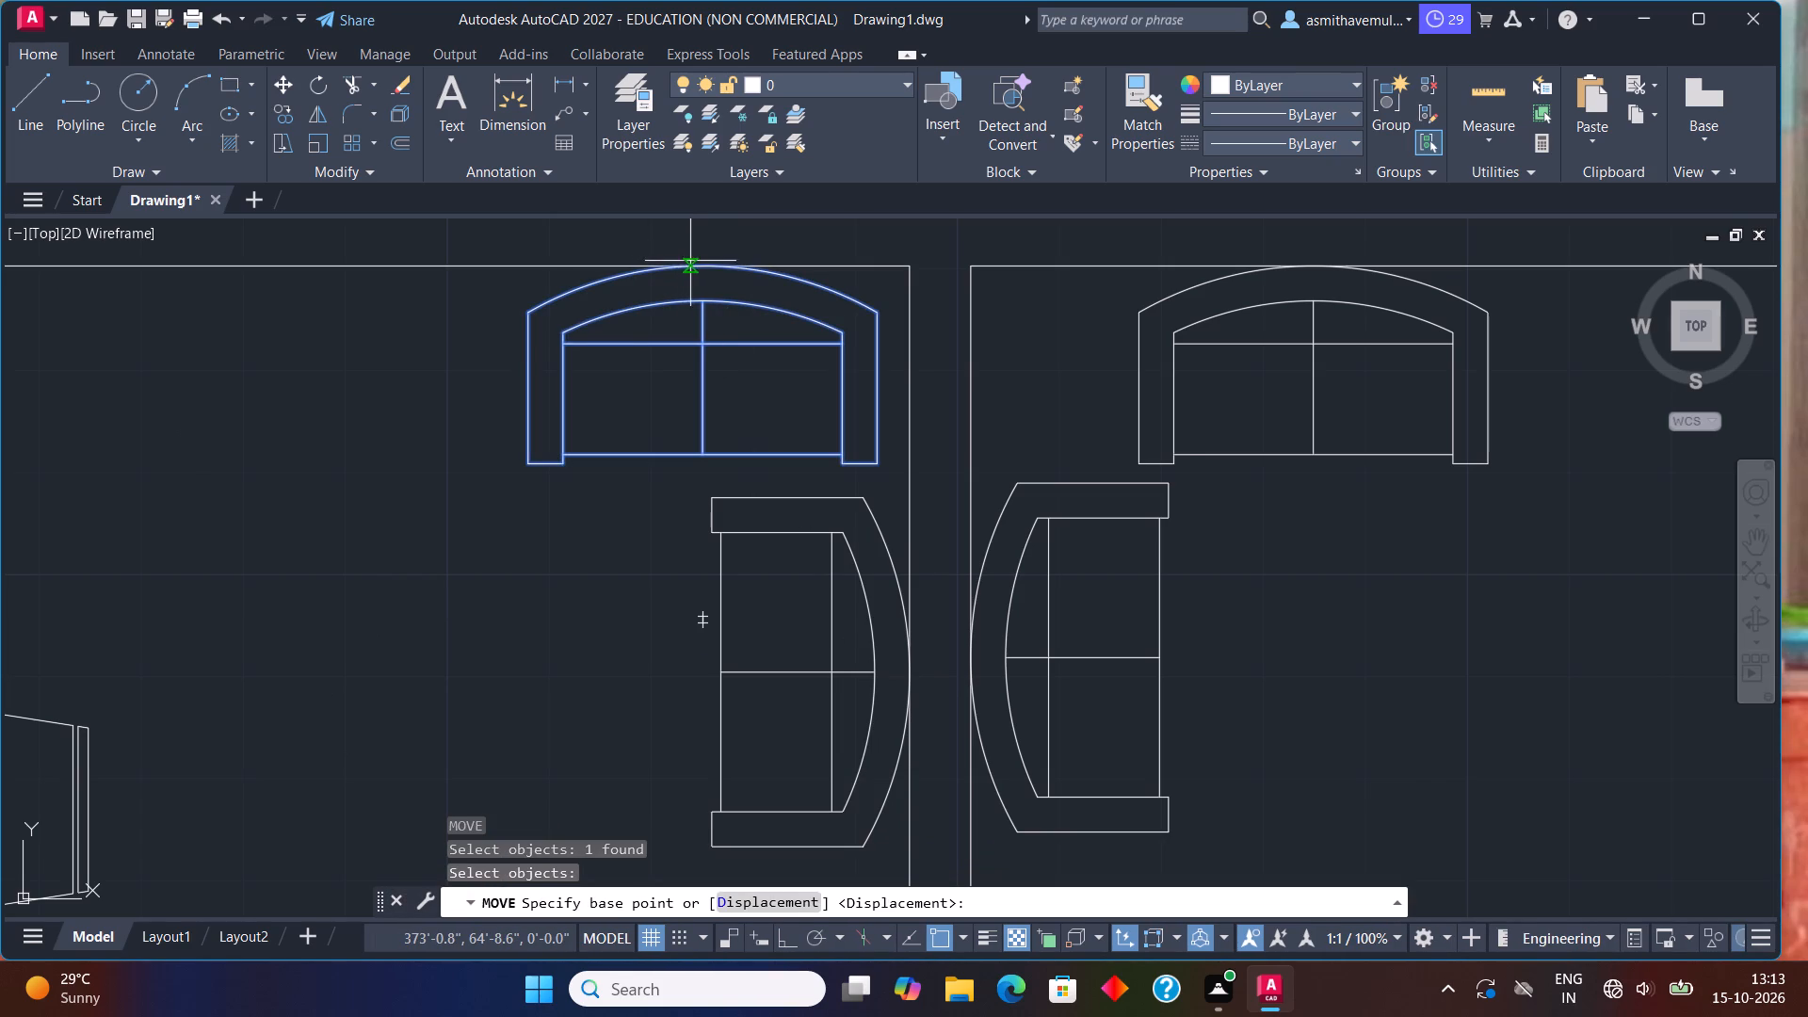
click(702, 264)
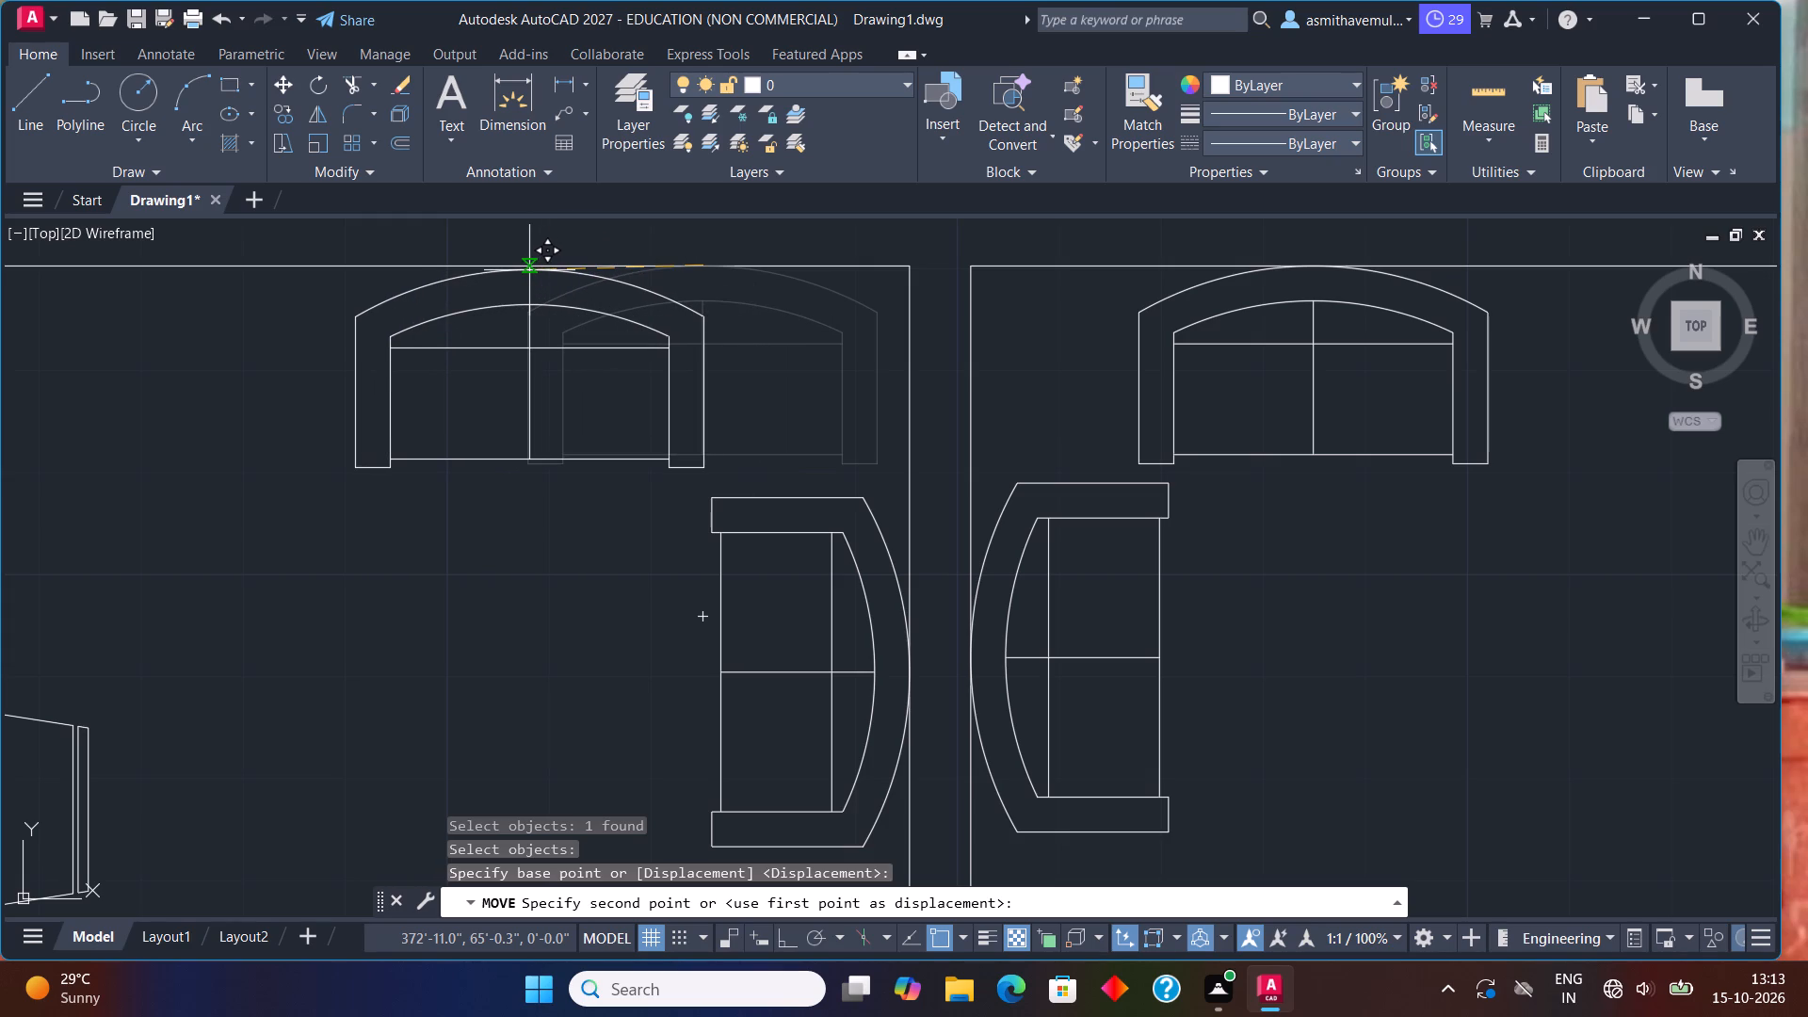
scroll(528, 270, up, 1)
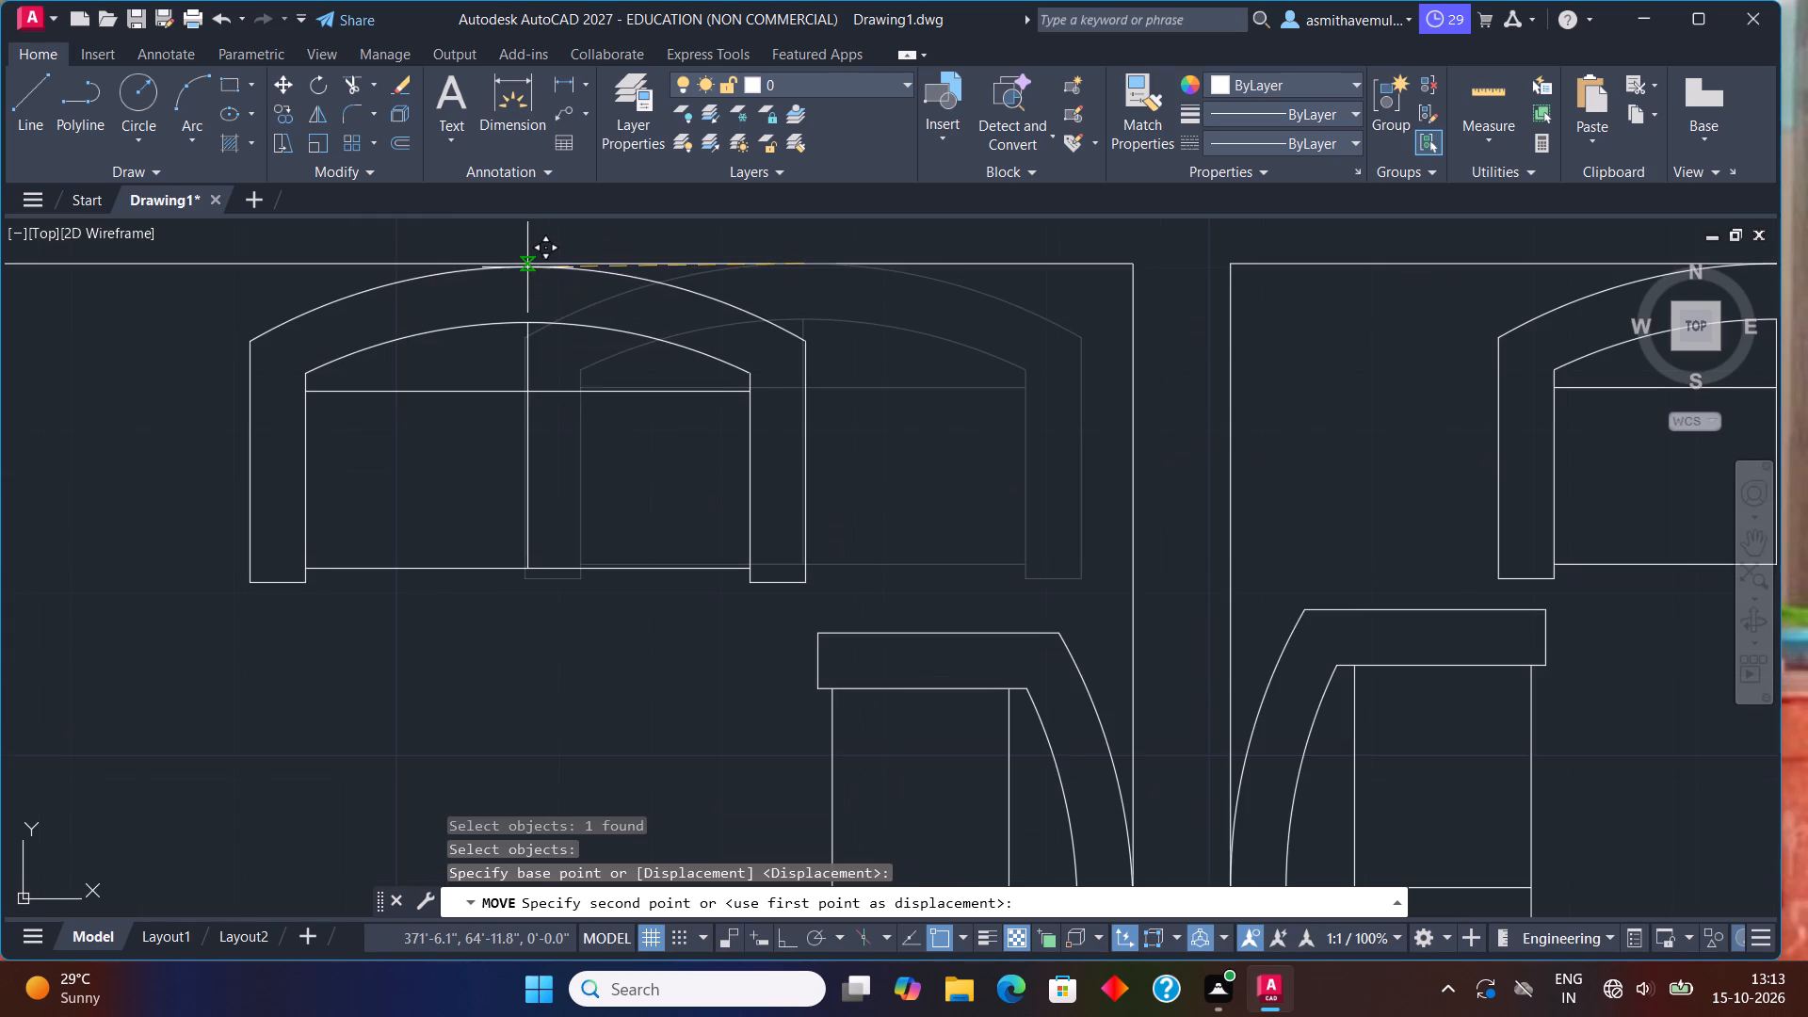
click(527, 266)
Scale the northwest hall's dining set down to about 90% of its size, using the table's southeast corner as base point.
scroll(780, 509, down, 1)
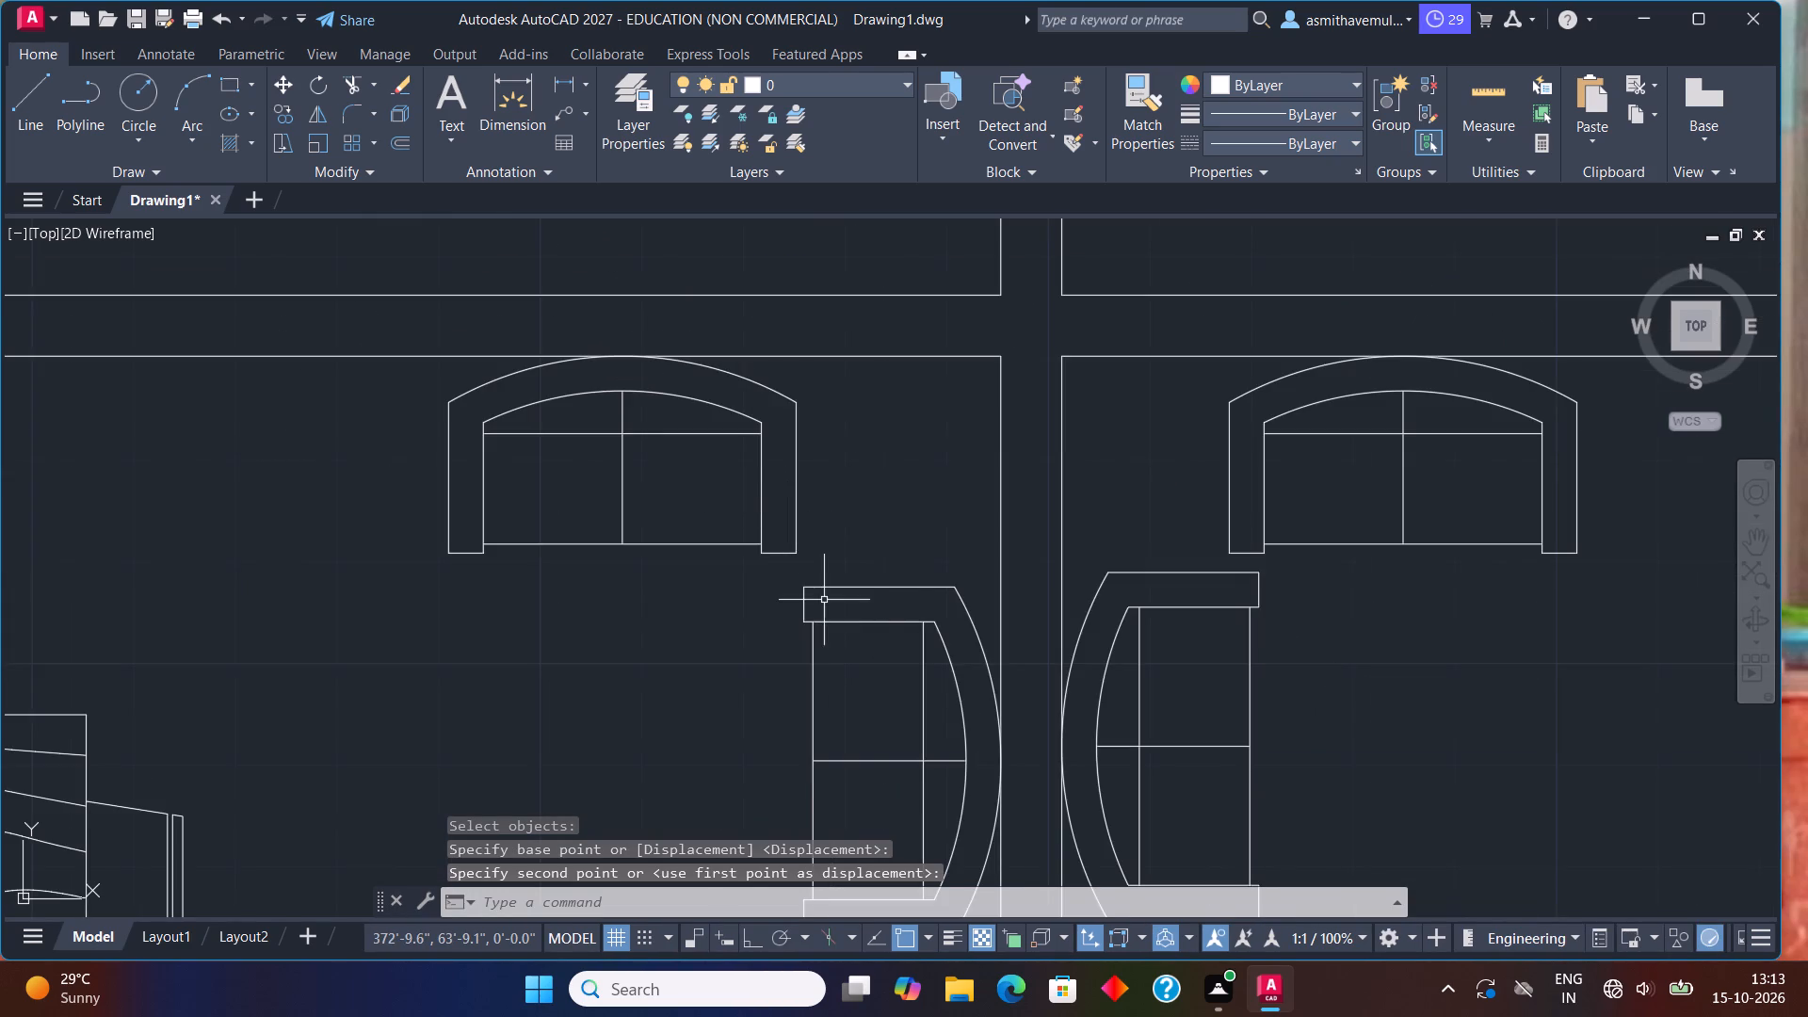
scroll(826, 604, down, 1)
middle_drag(857, 687, 832, 643)
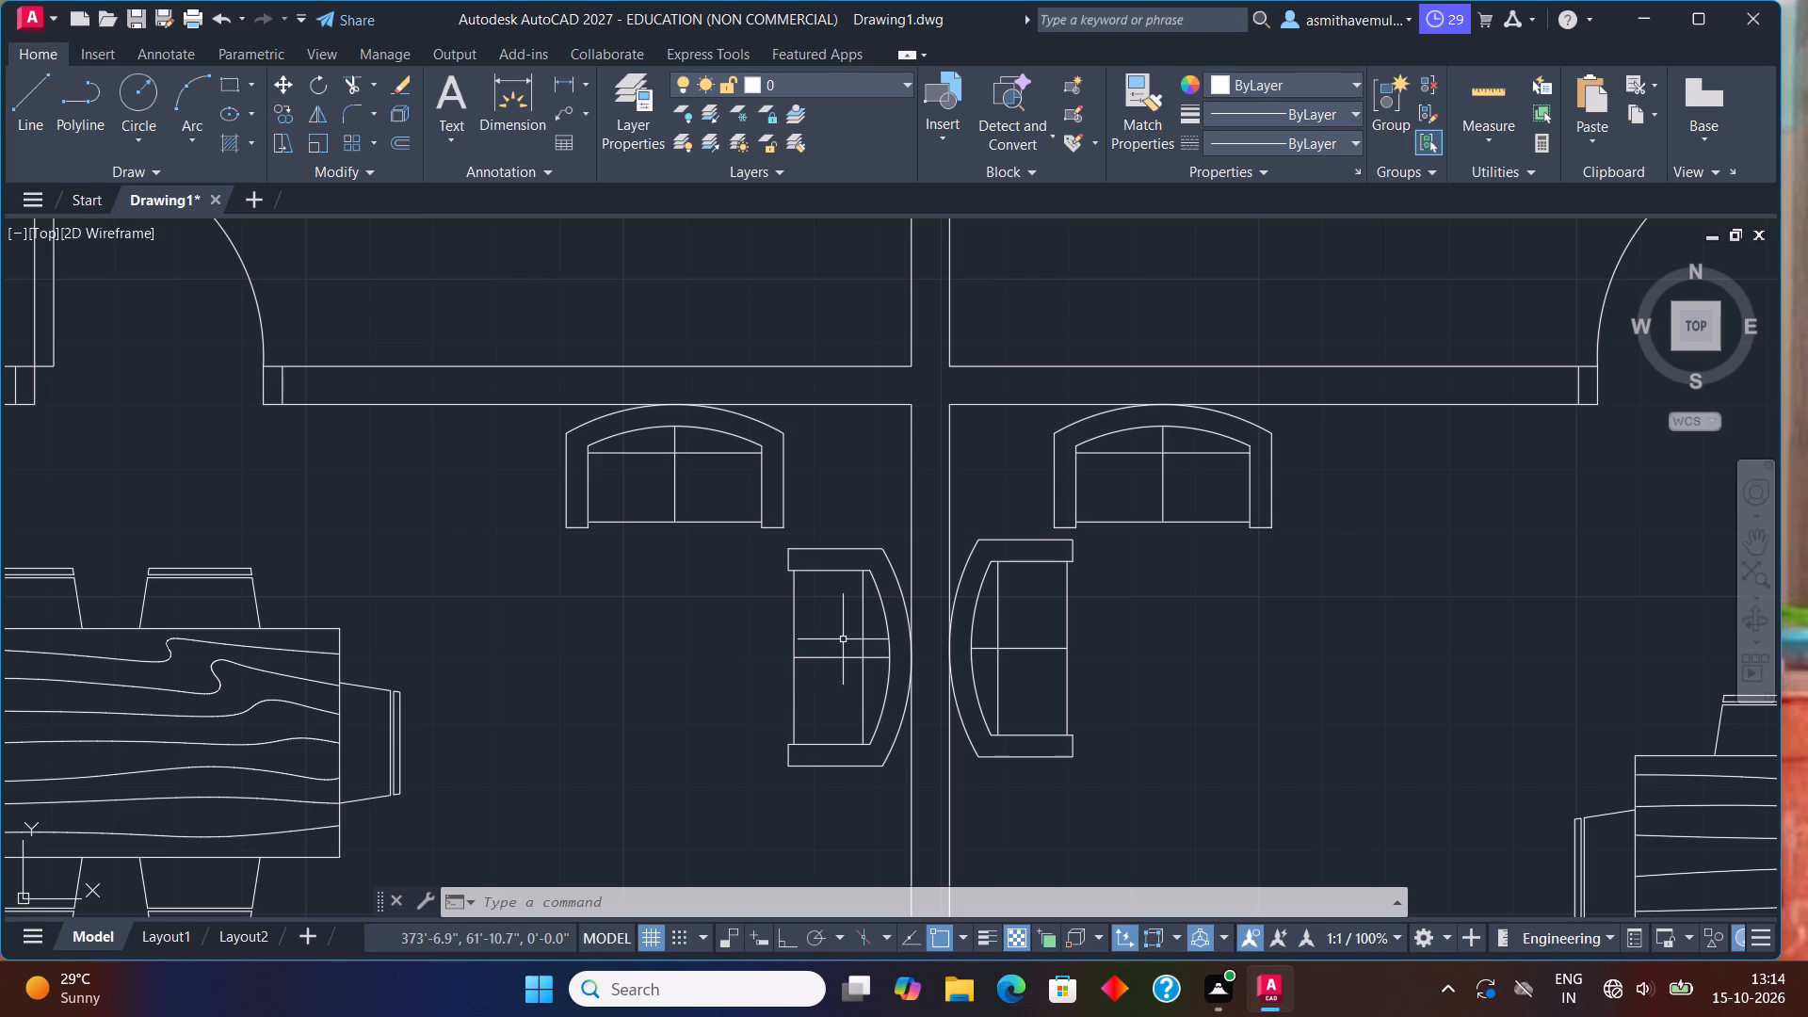
scroll(490, 800, down, 1)
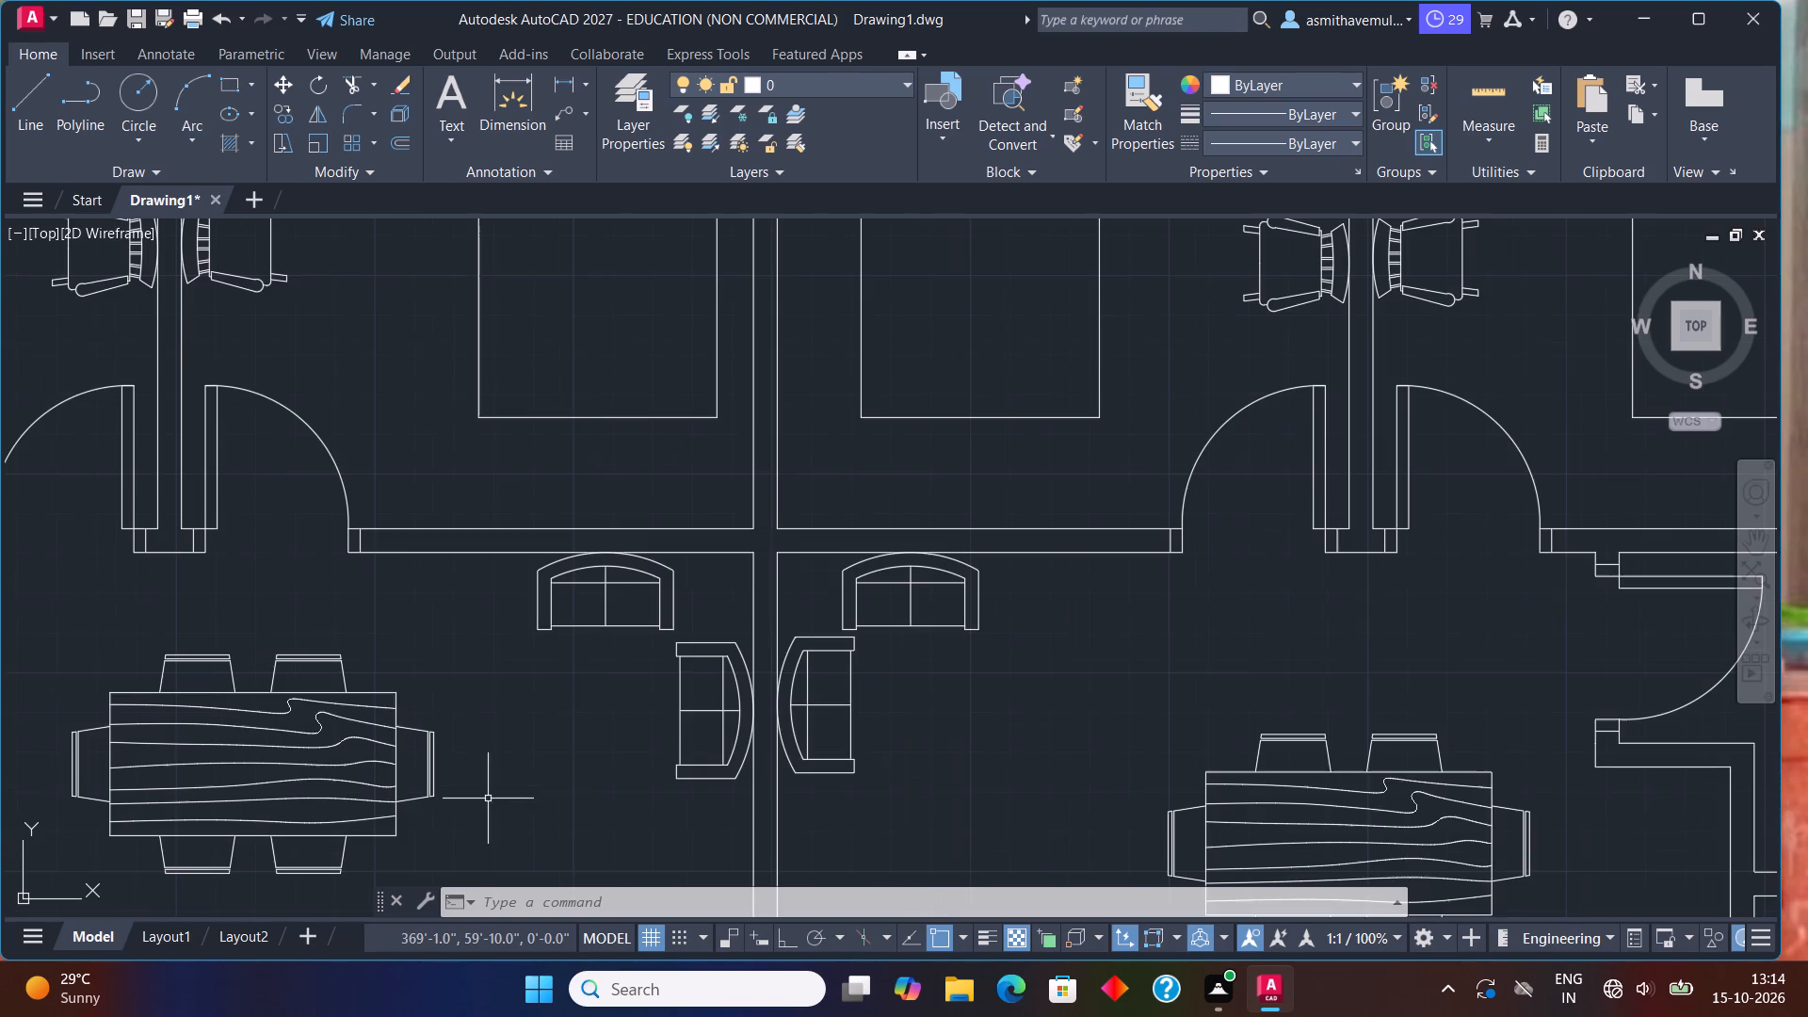
middle_drag(479, 747, 479, 740)
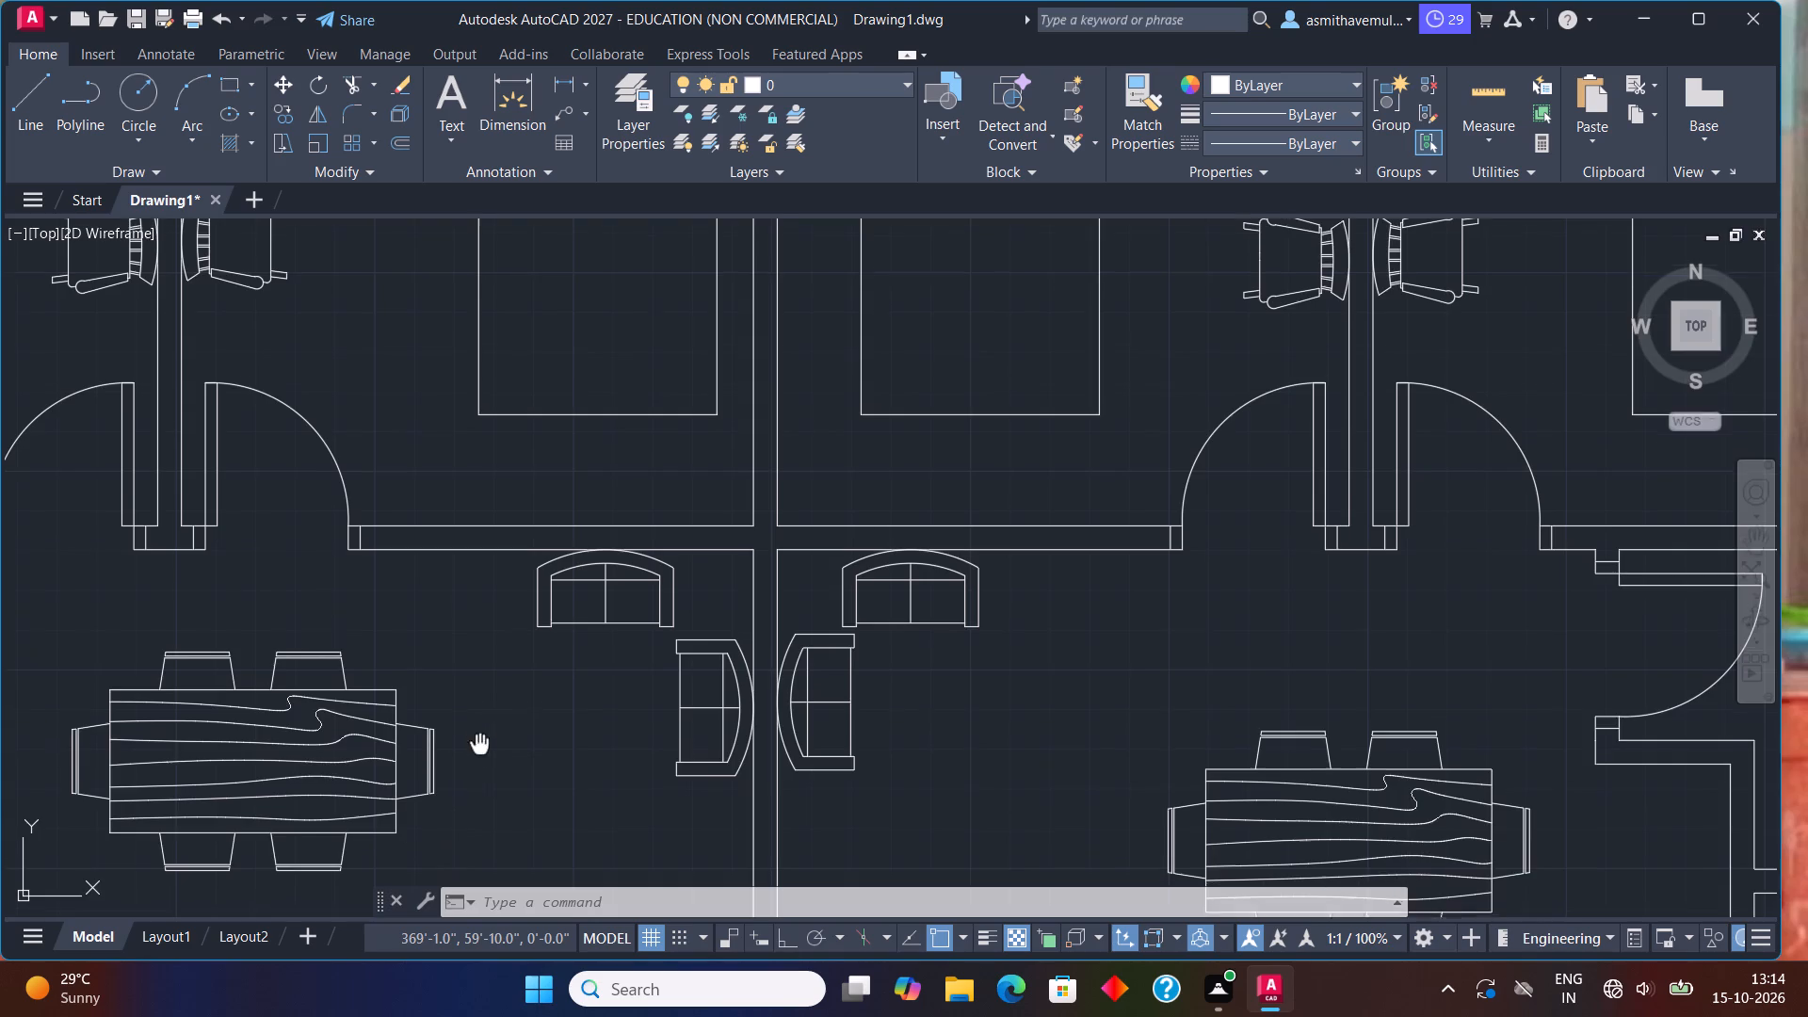
middle_drag(479, 740, 510, 613)
click(344, 610)
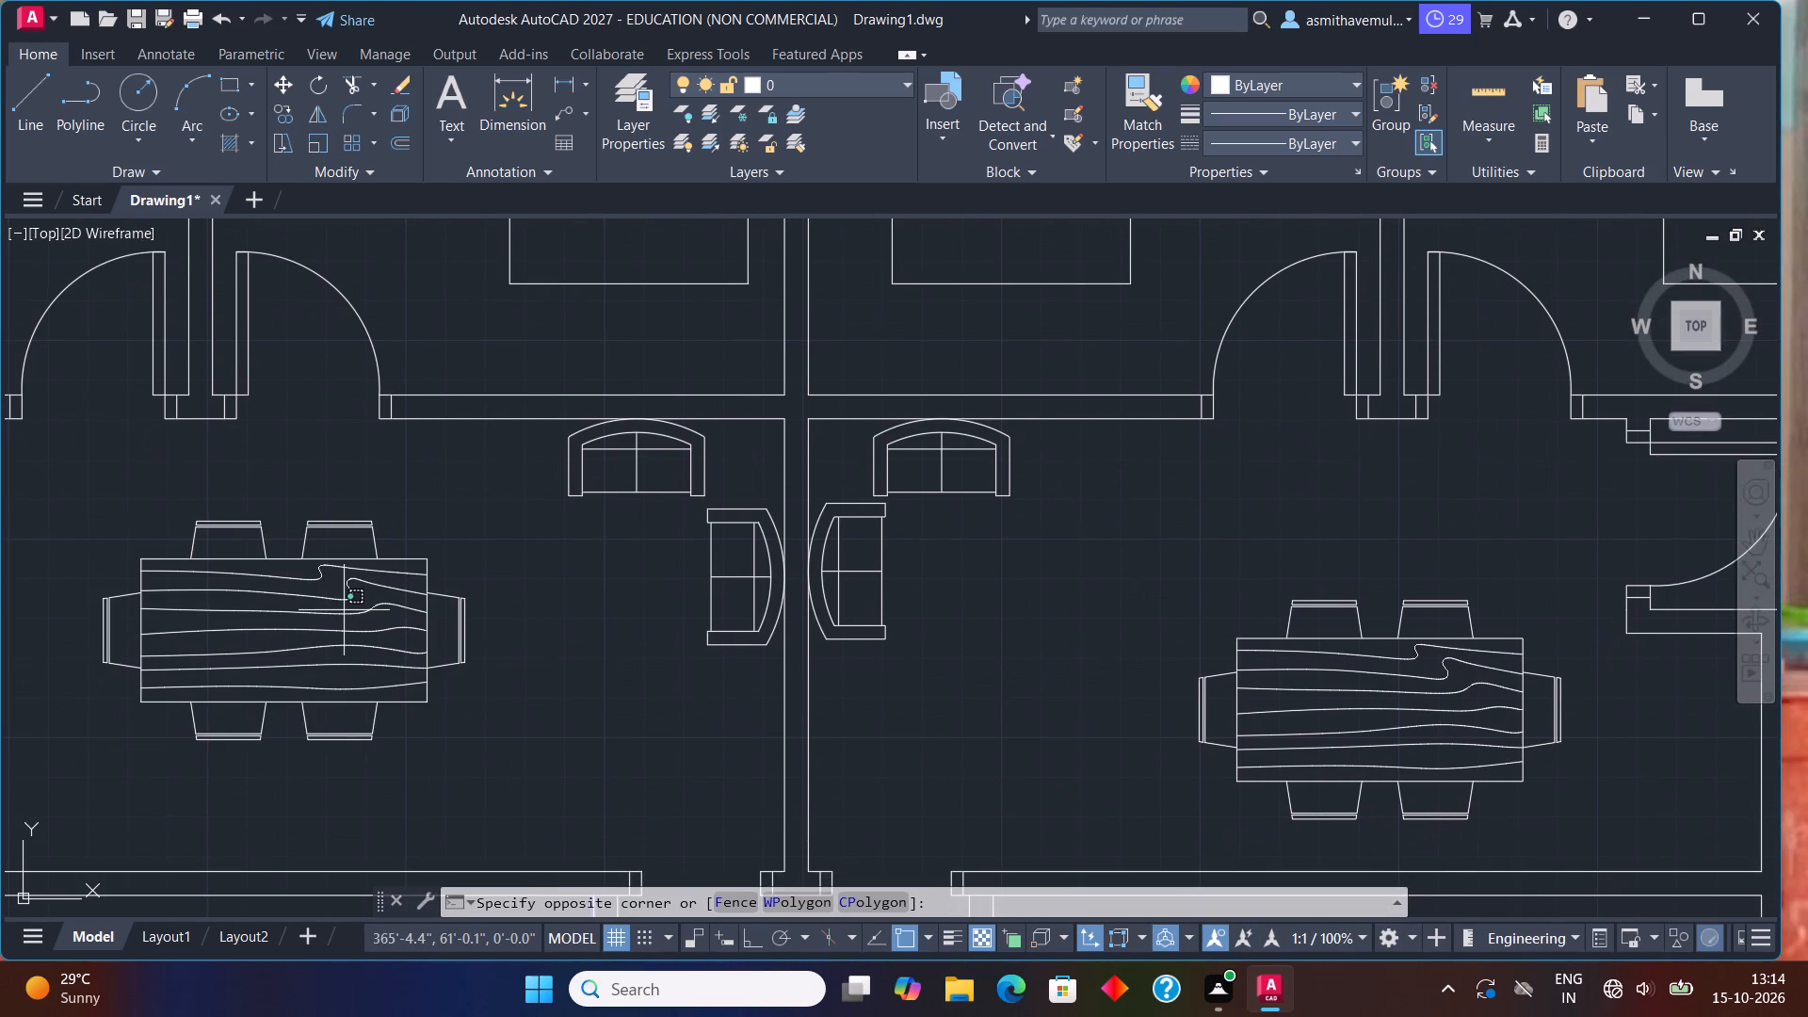
click(326, 656)
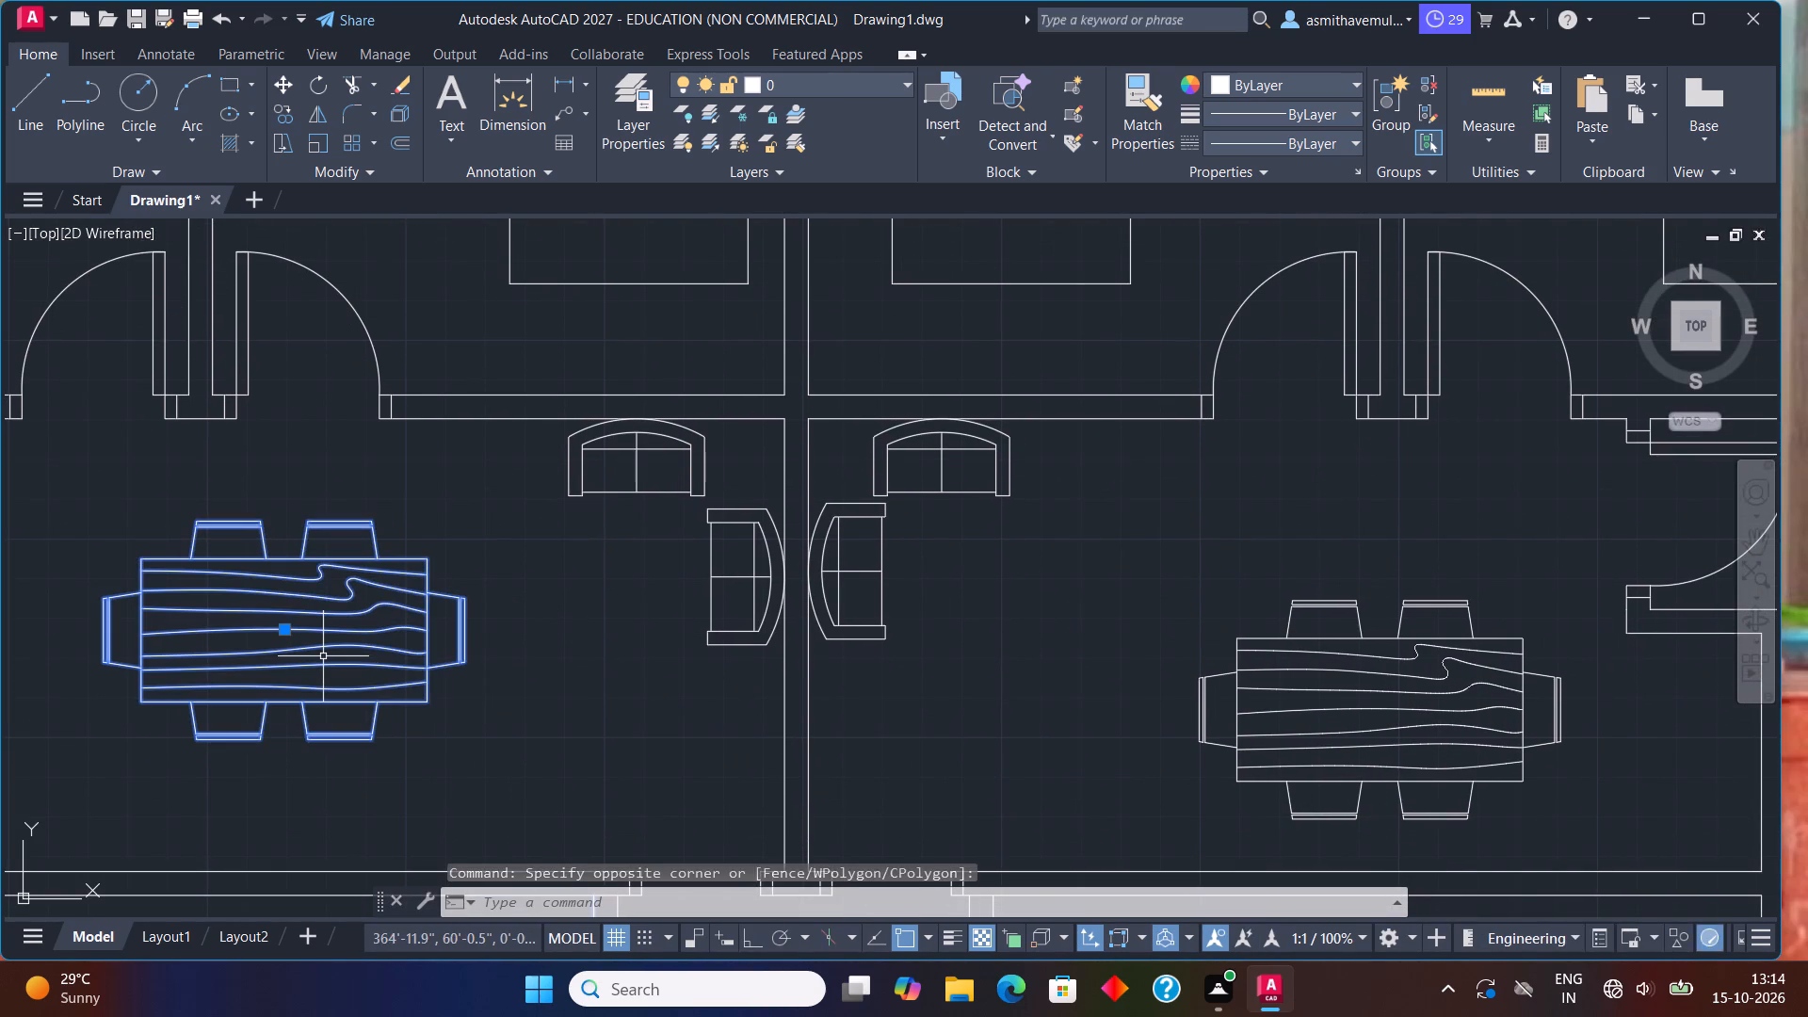
text(scale)
key(Return)
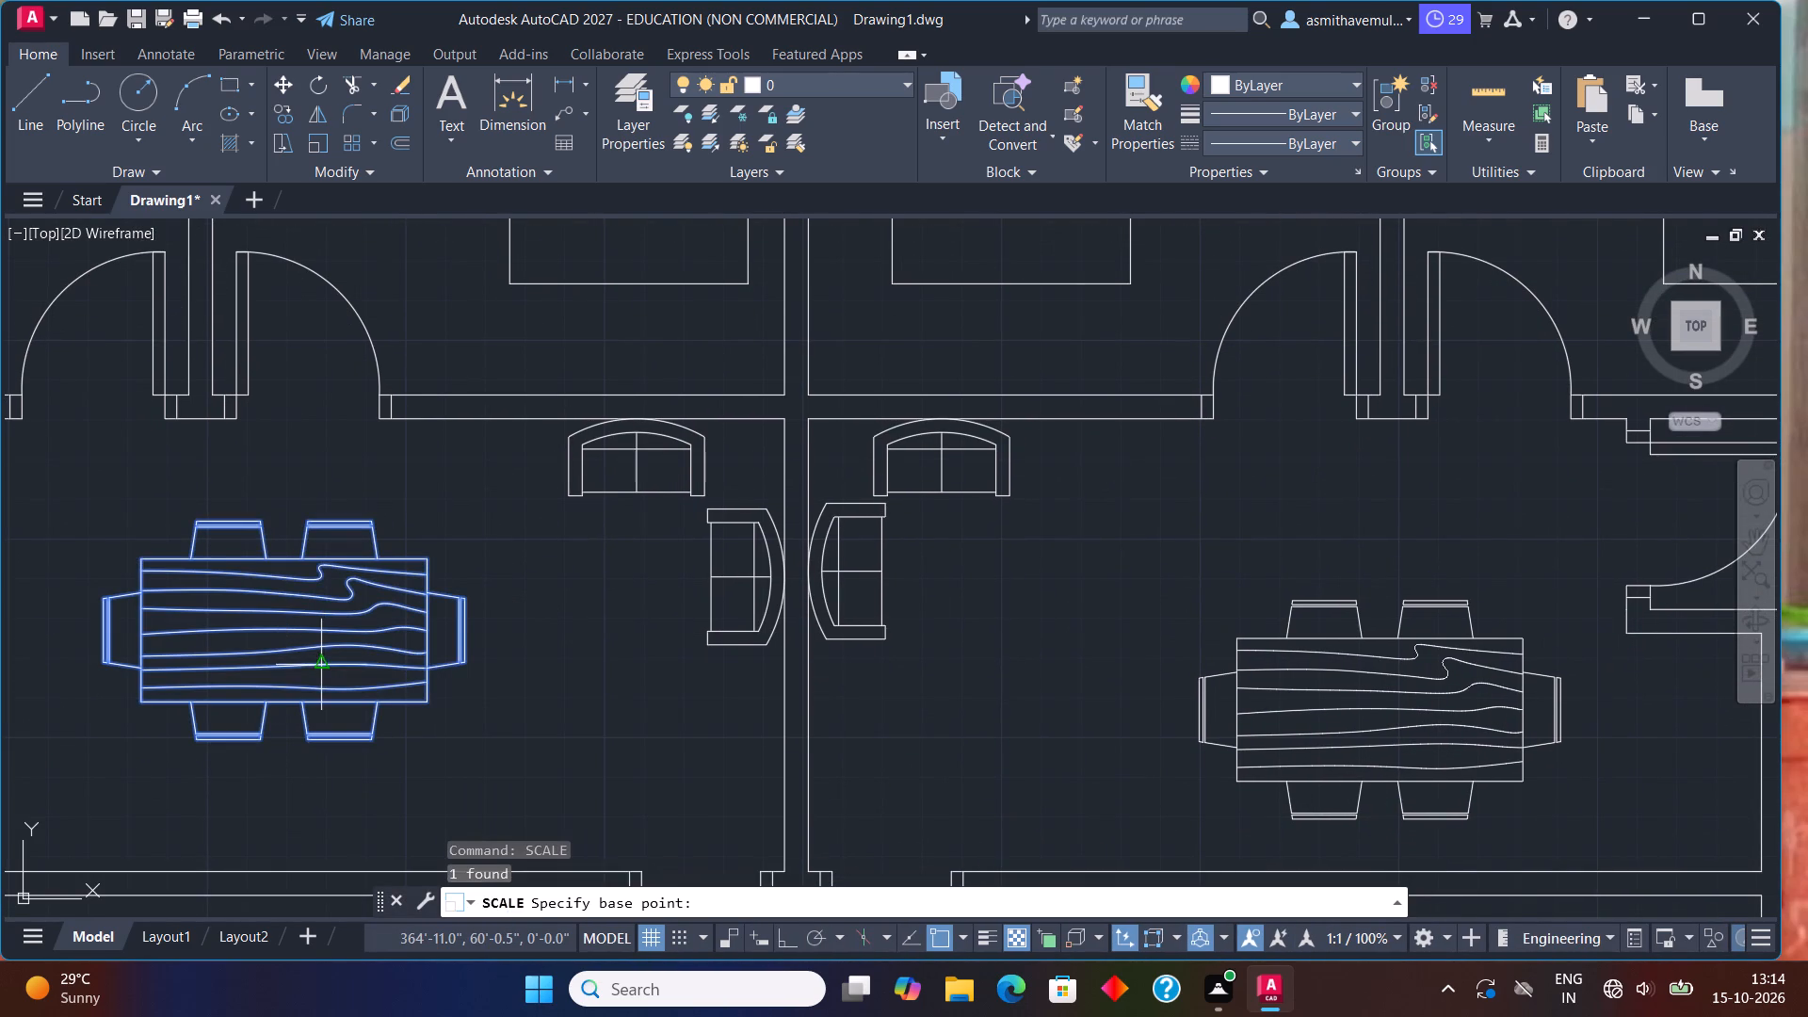
click(435, 705)
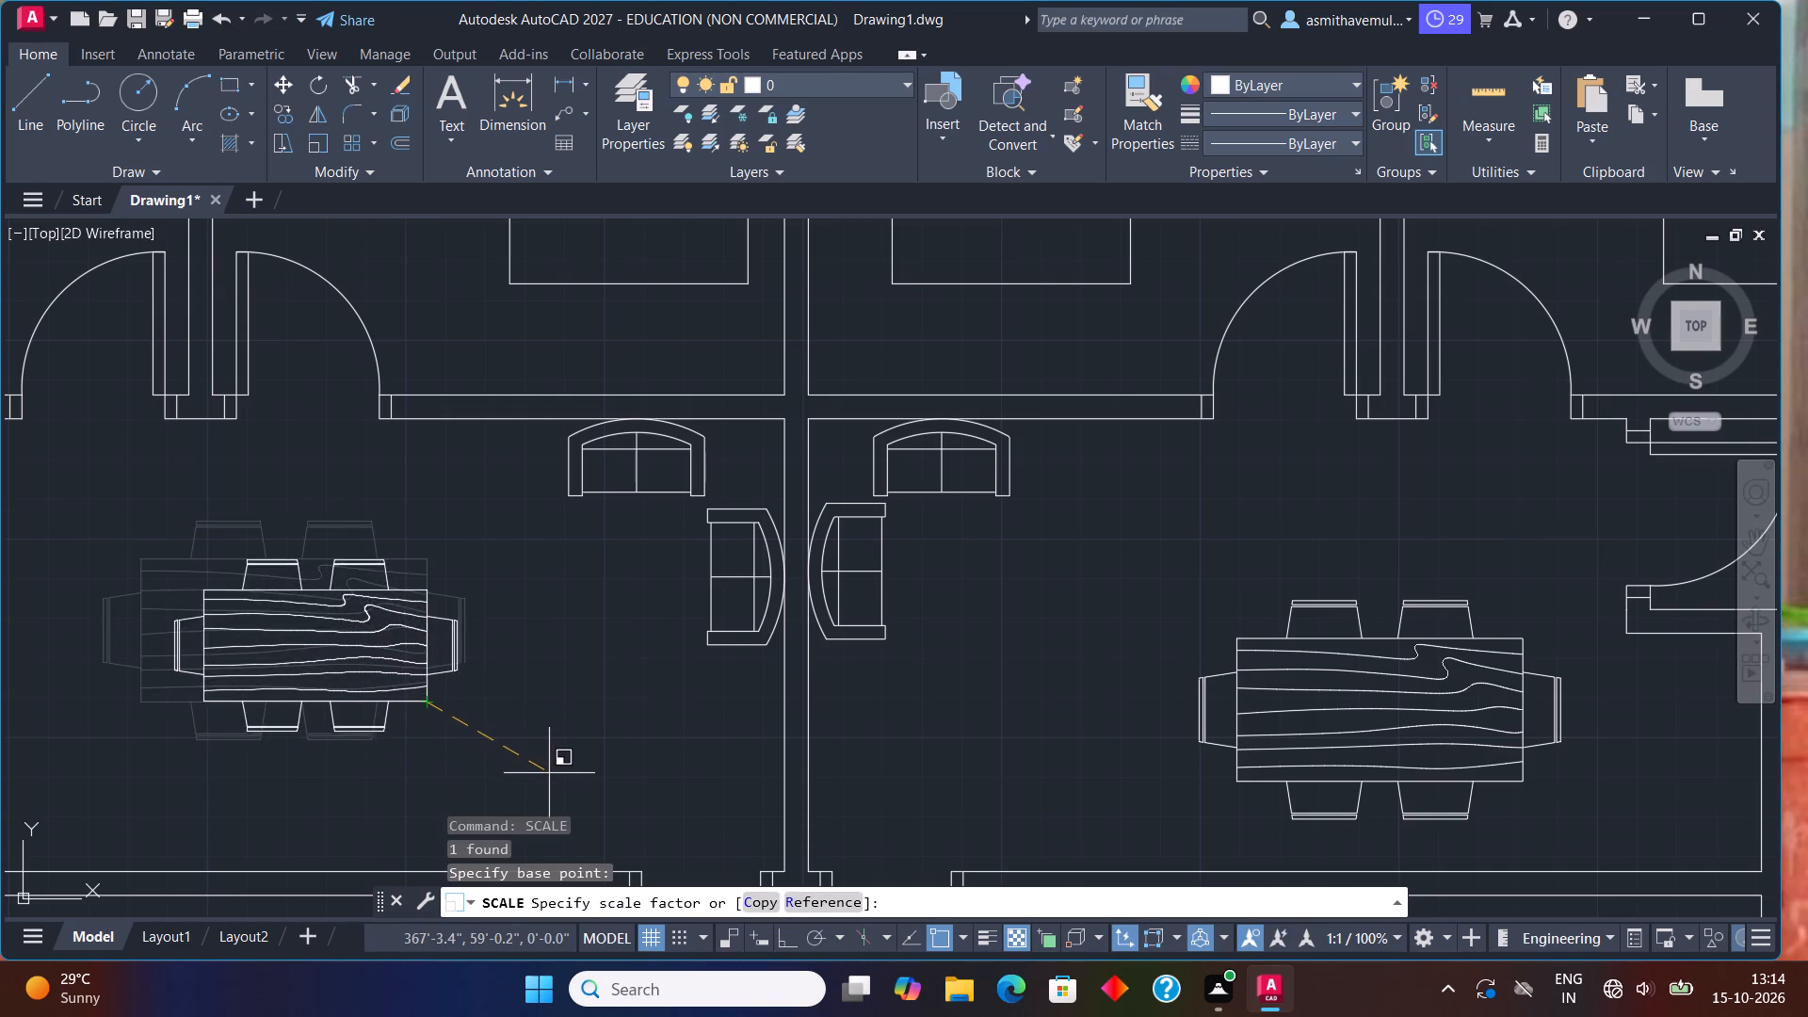
click(566, 783)
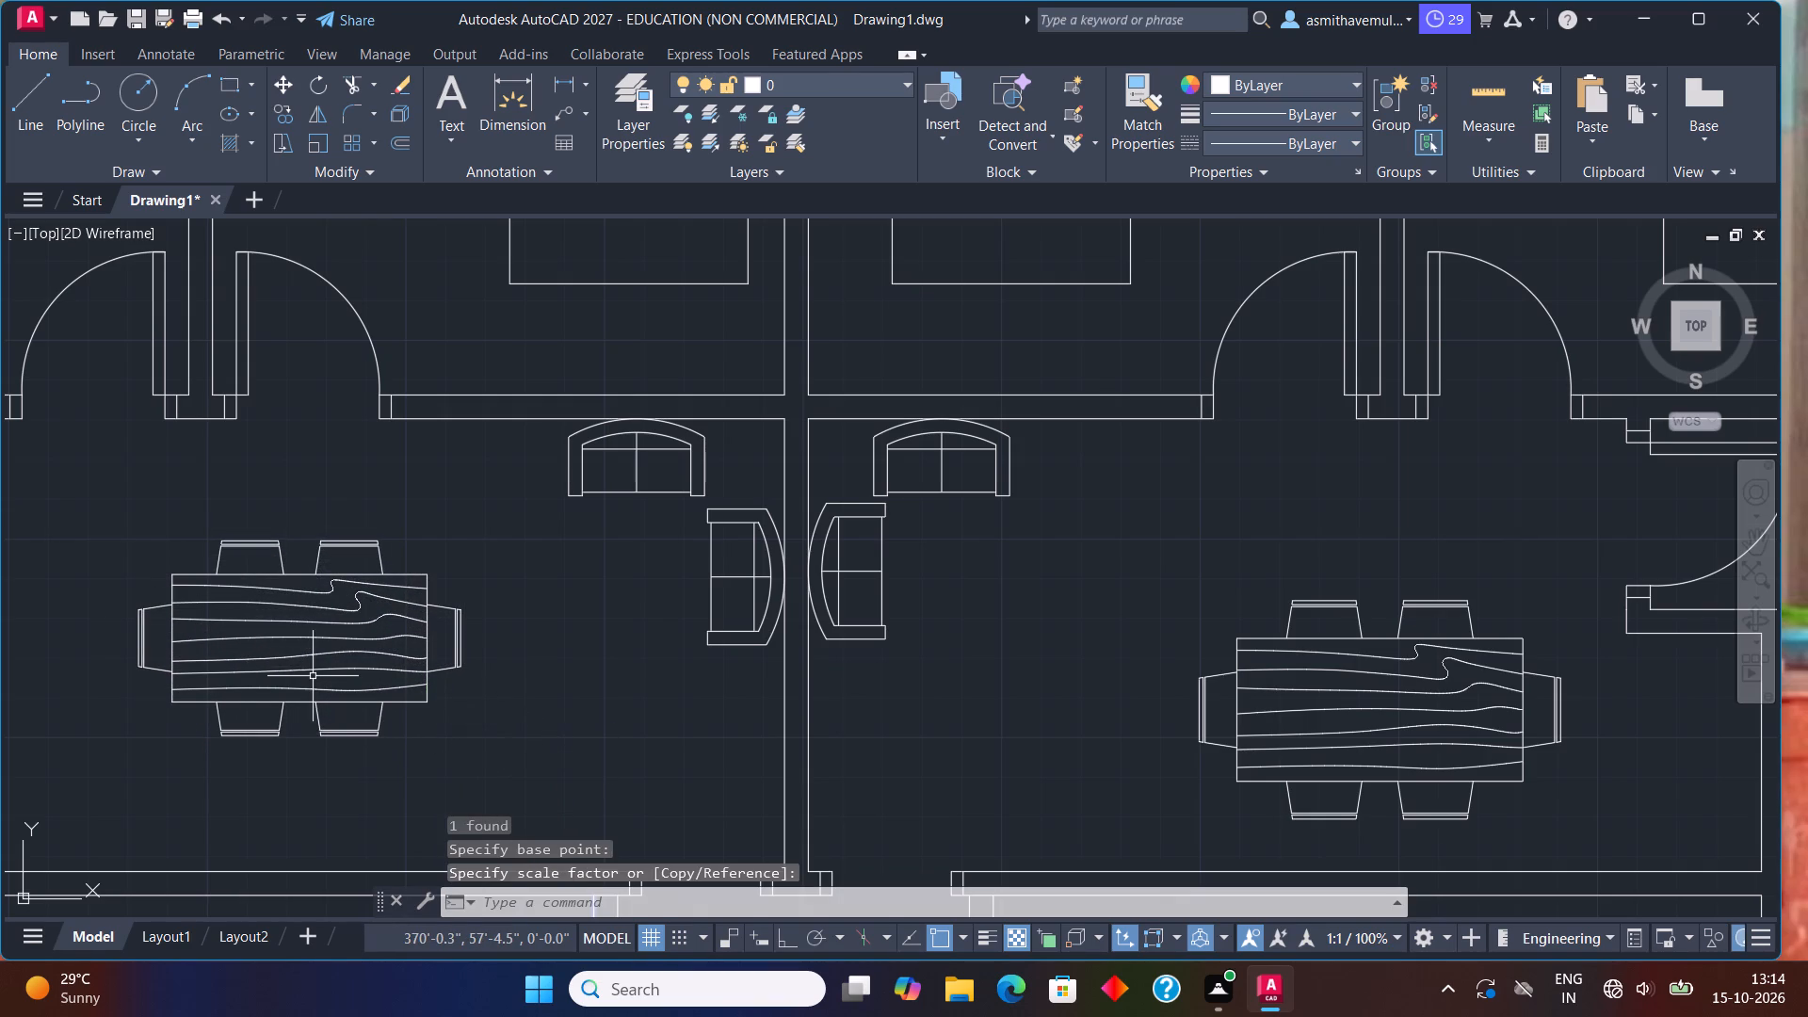
Move the reduced dining set west and slightly south within the northwest hall, away from the sofas.
click(312, 674)
click(311, 652)
key(m)
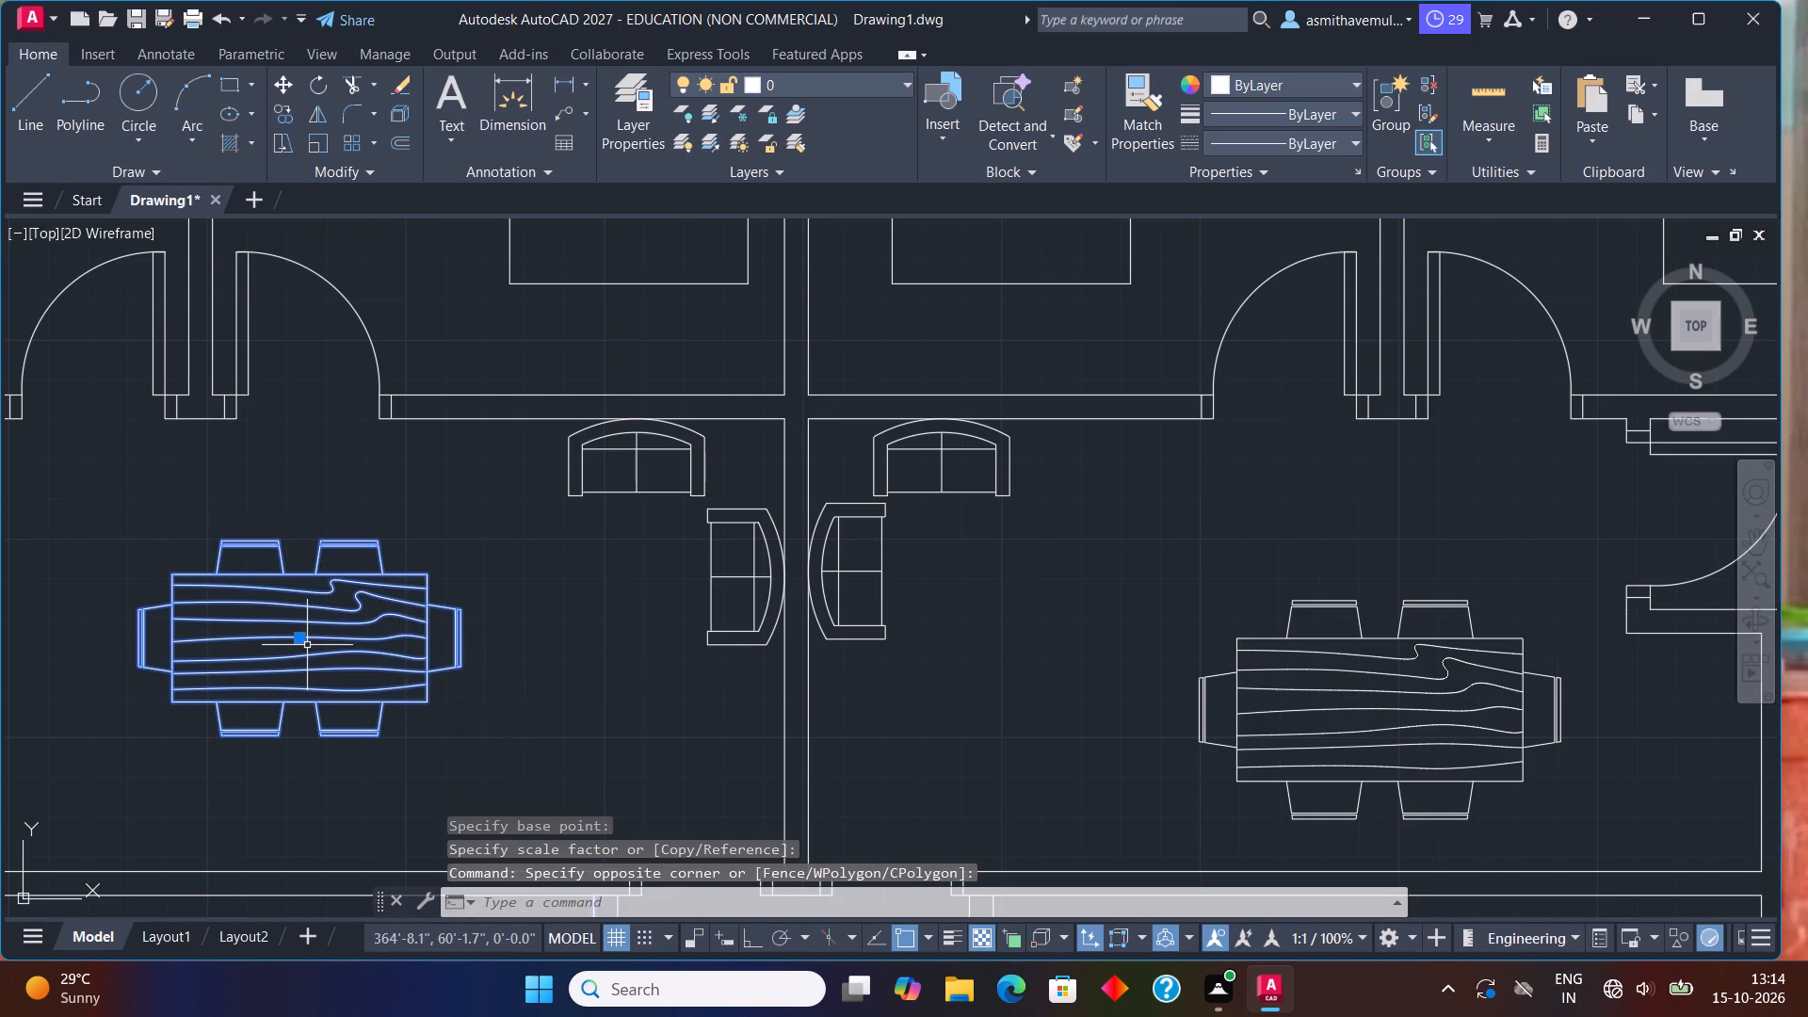
key(Return)
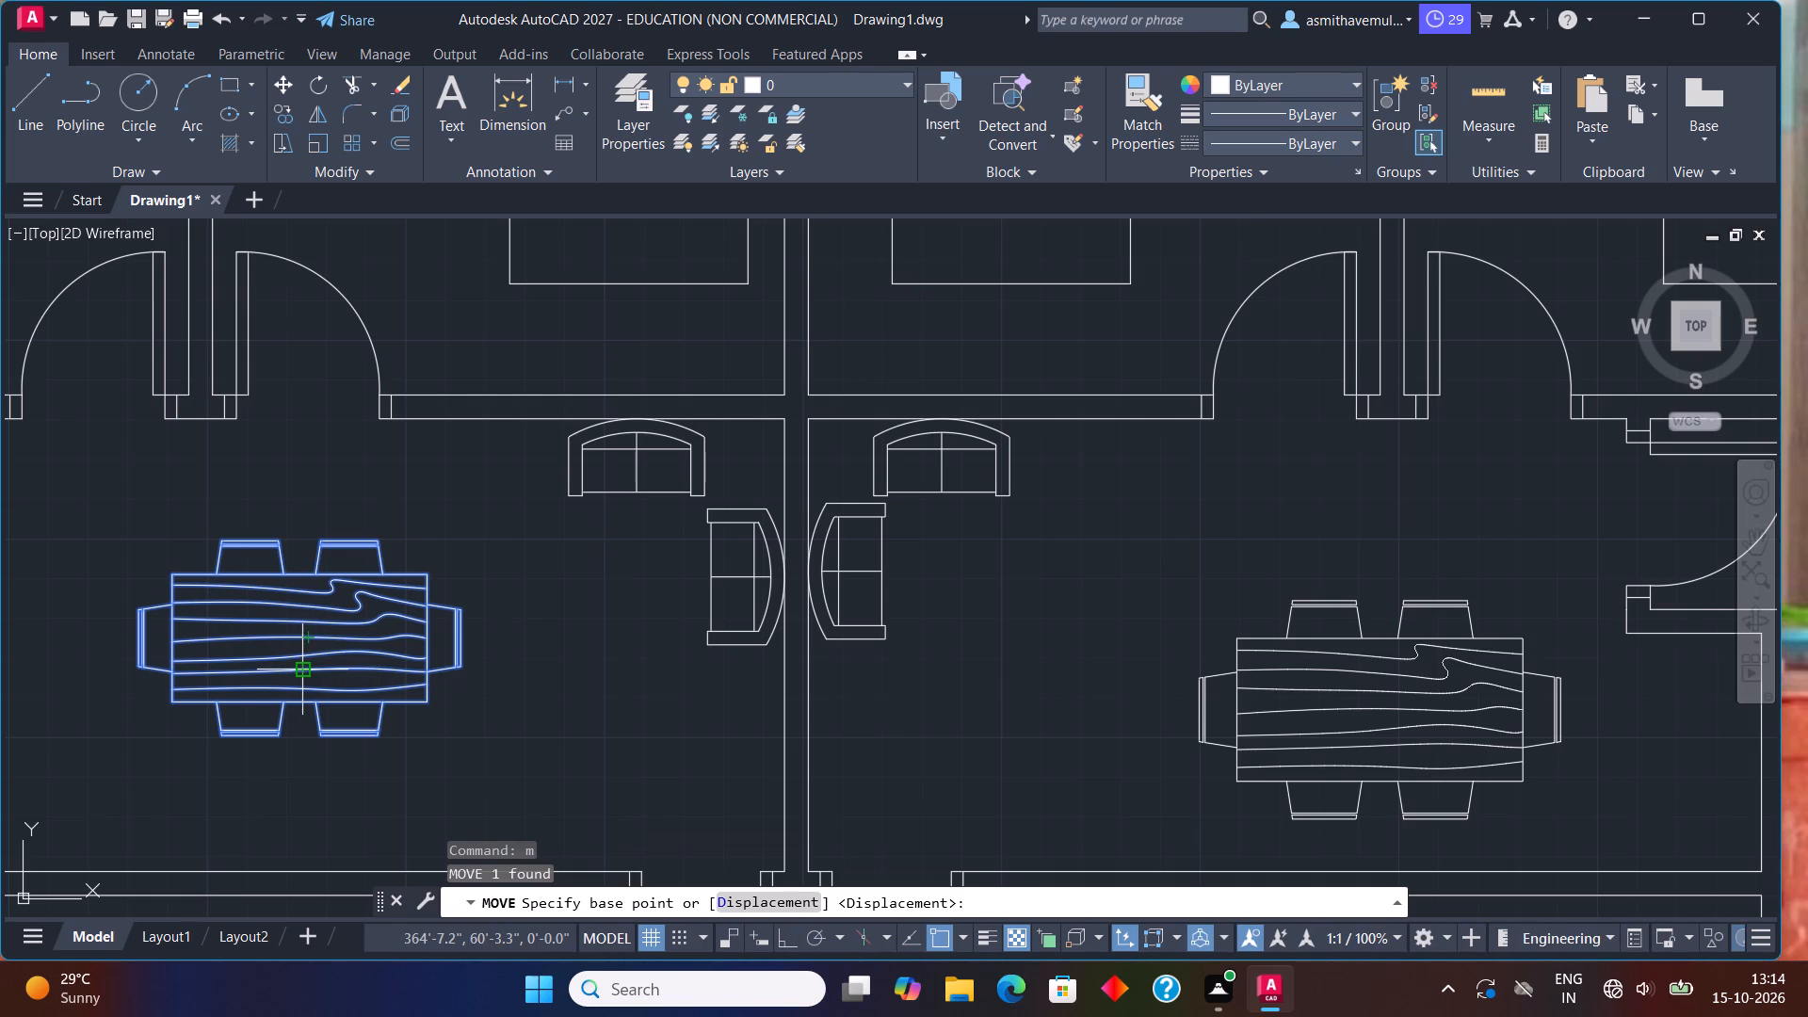
click(292, 637)
scroll(311, 667, down, 2)
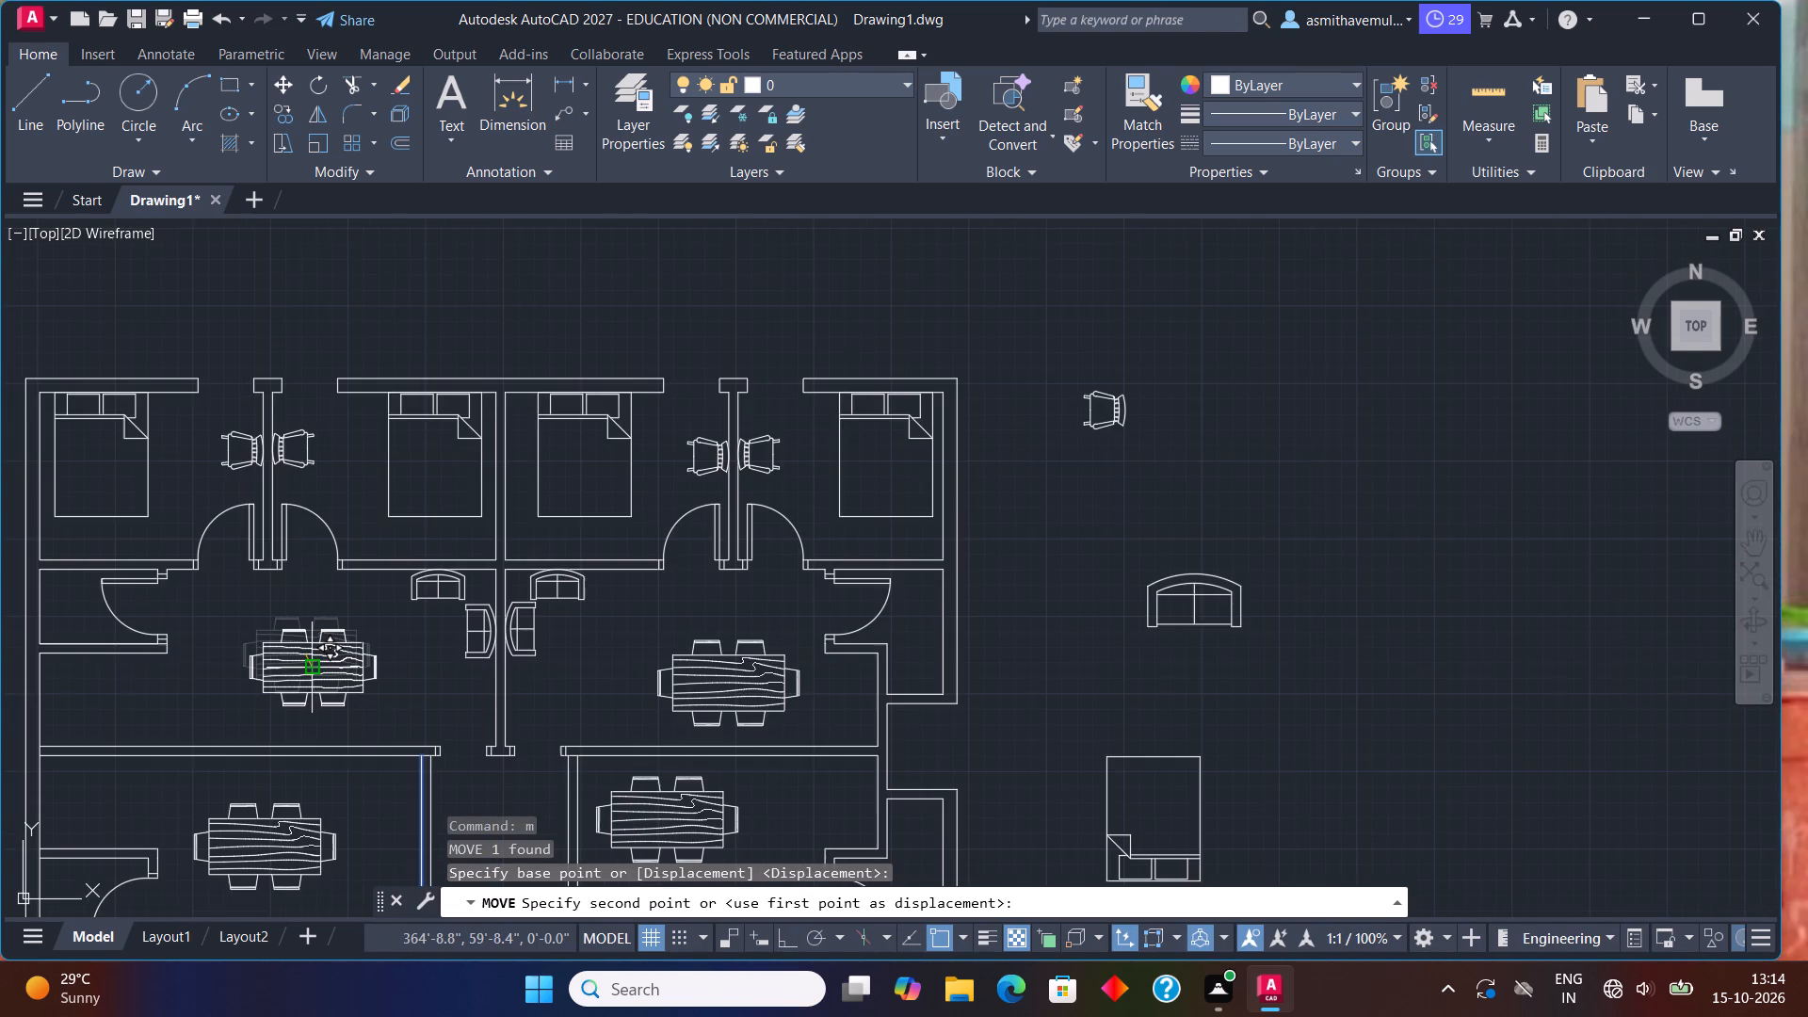
scroll(329, 650, up, 1)
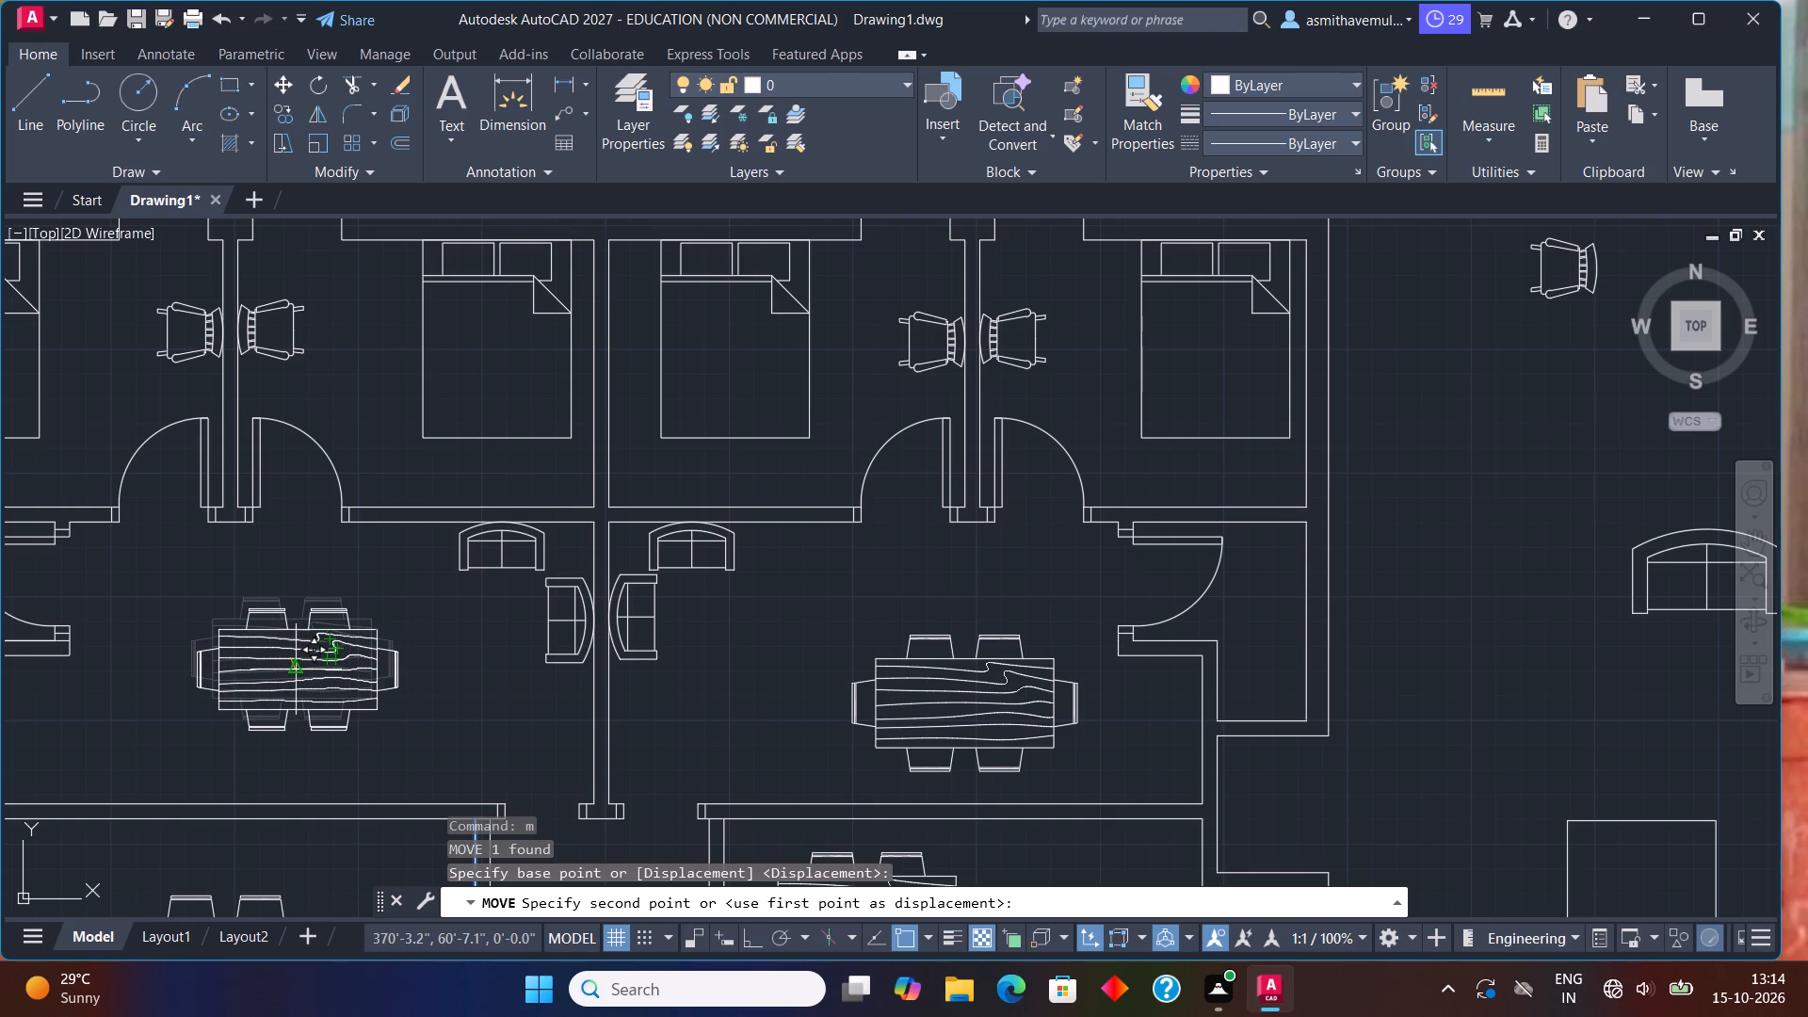
click(239, 668)
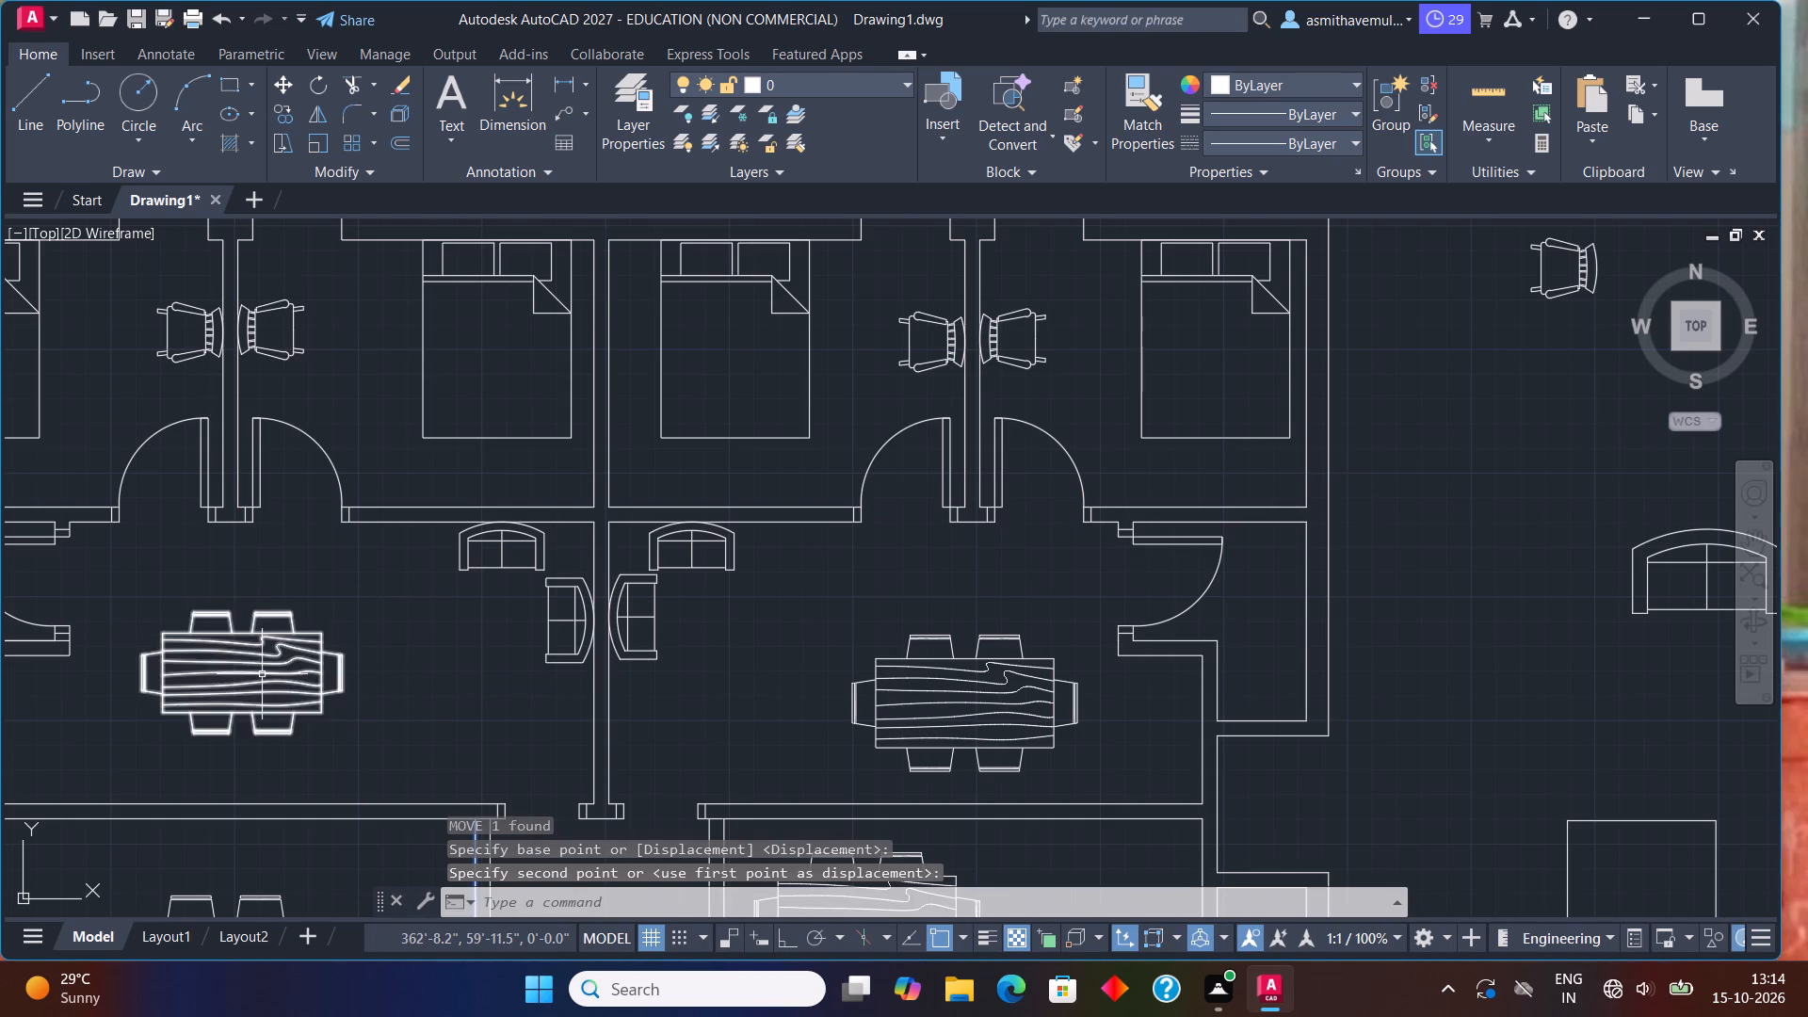
Copy the reduced dining set into the northeast hall, placing it over the larger dining set there.
click(262, 674)
text(copy)
key(Return)
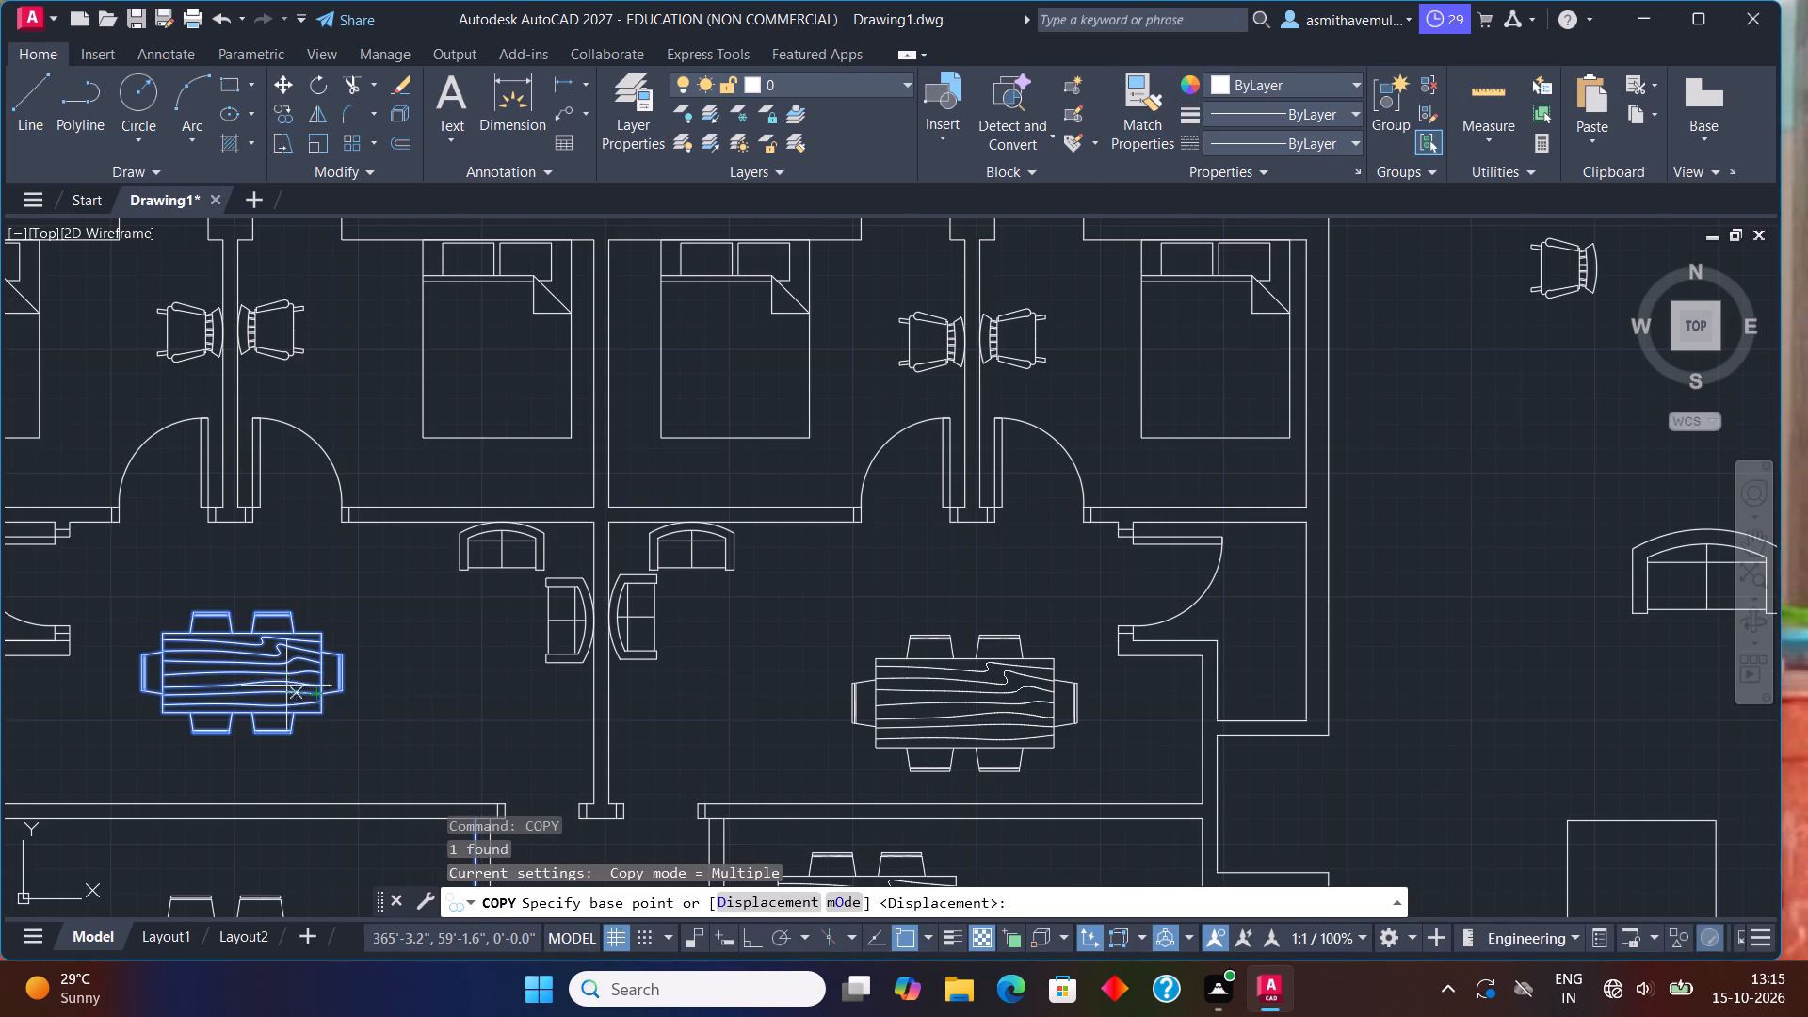
click(278, 683)
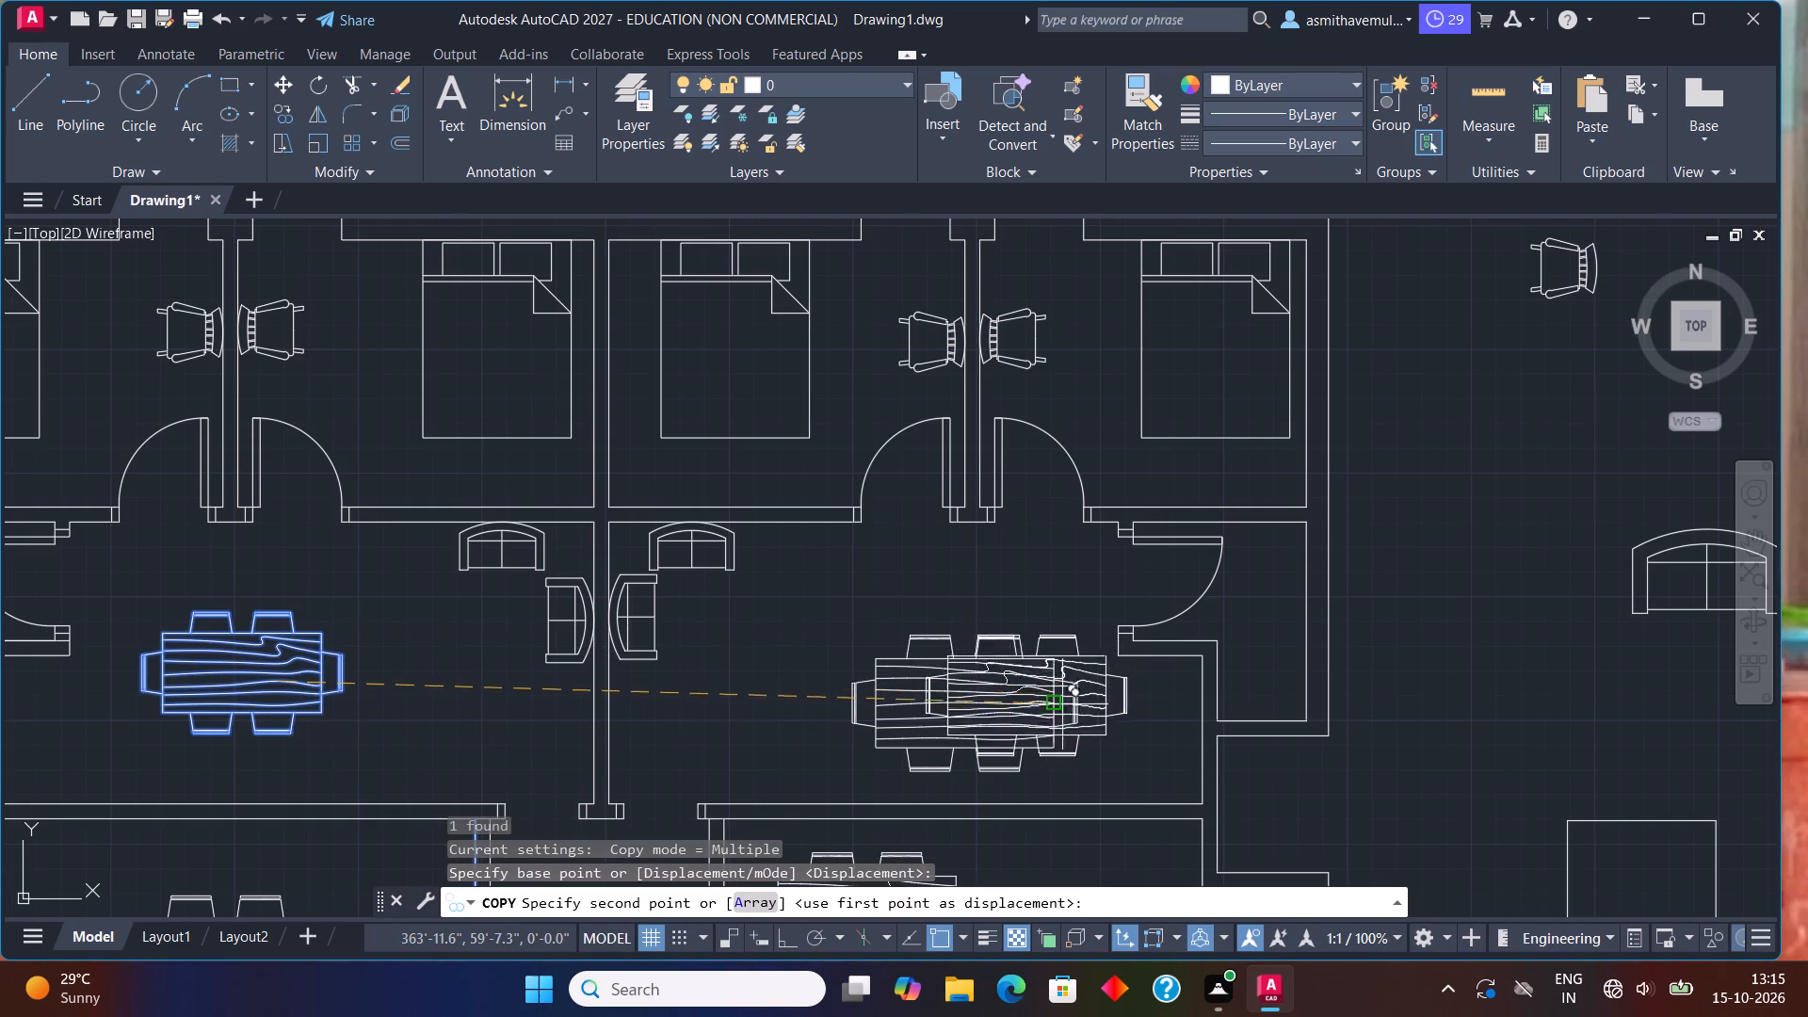
click(1021, 710)
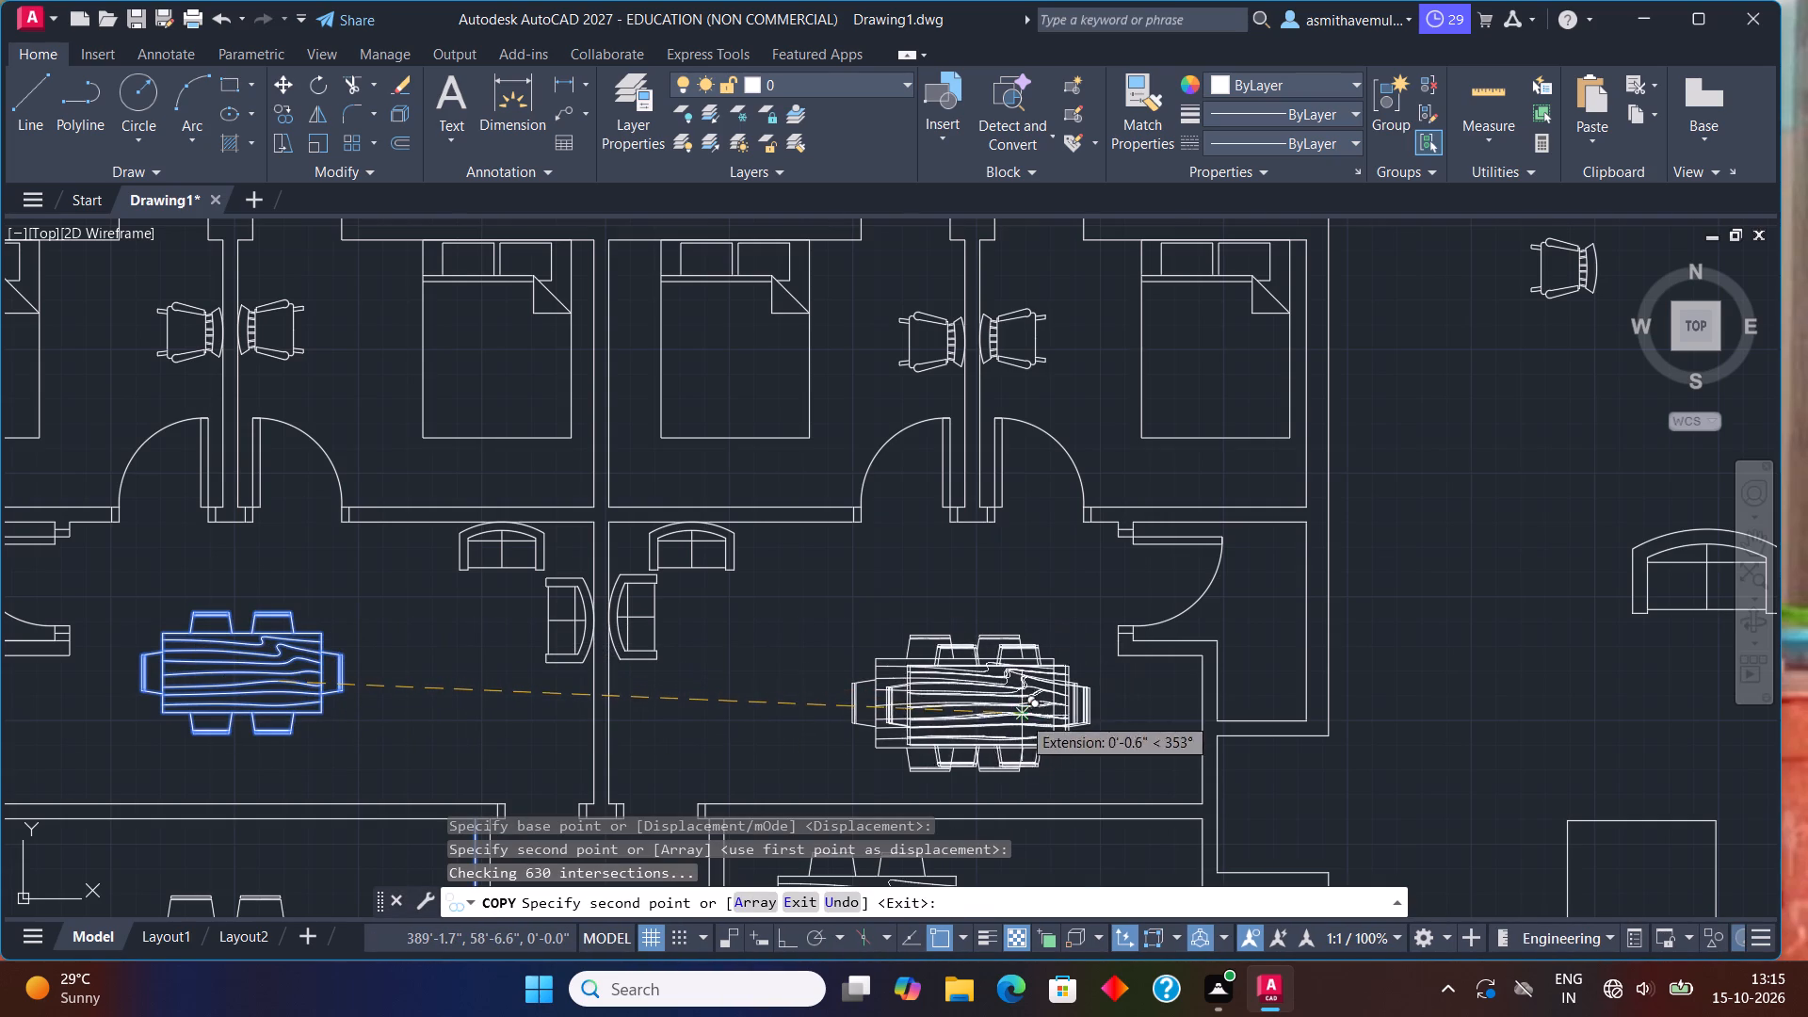
key(Escape)
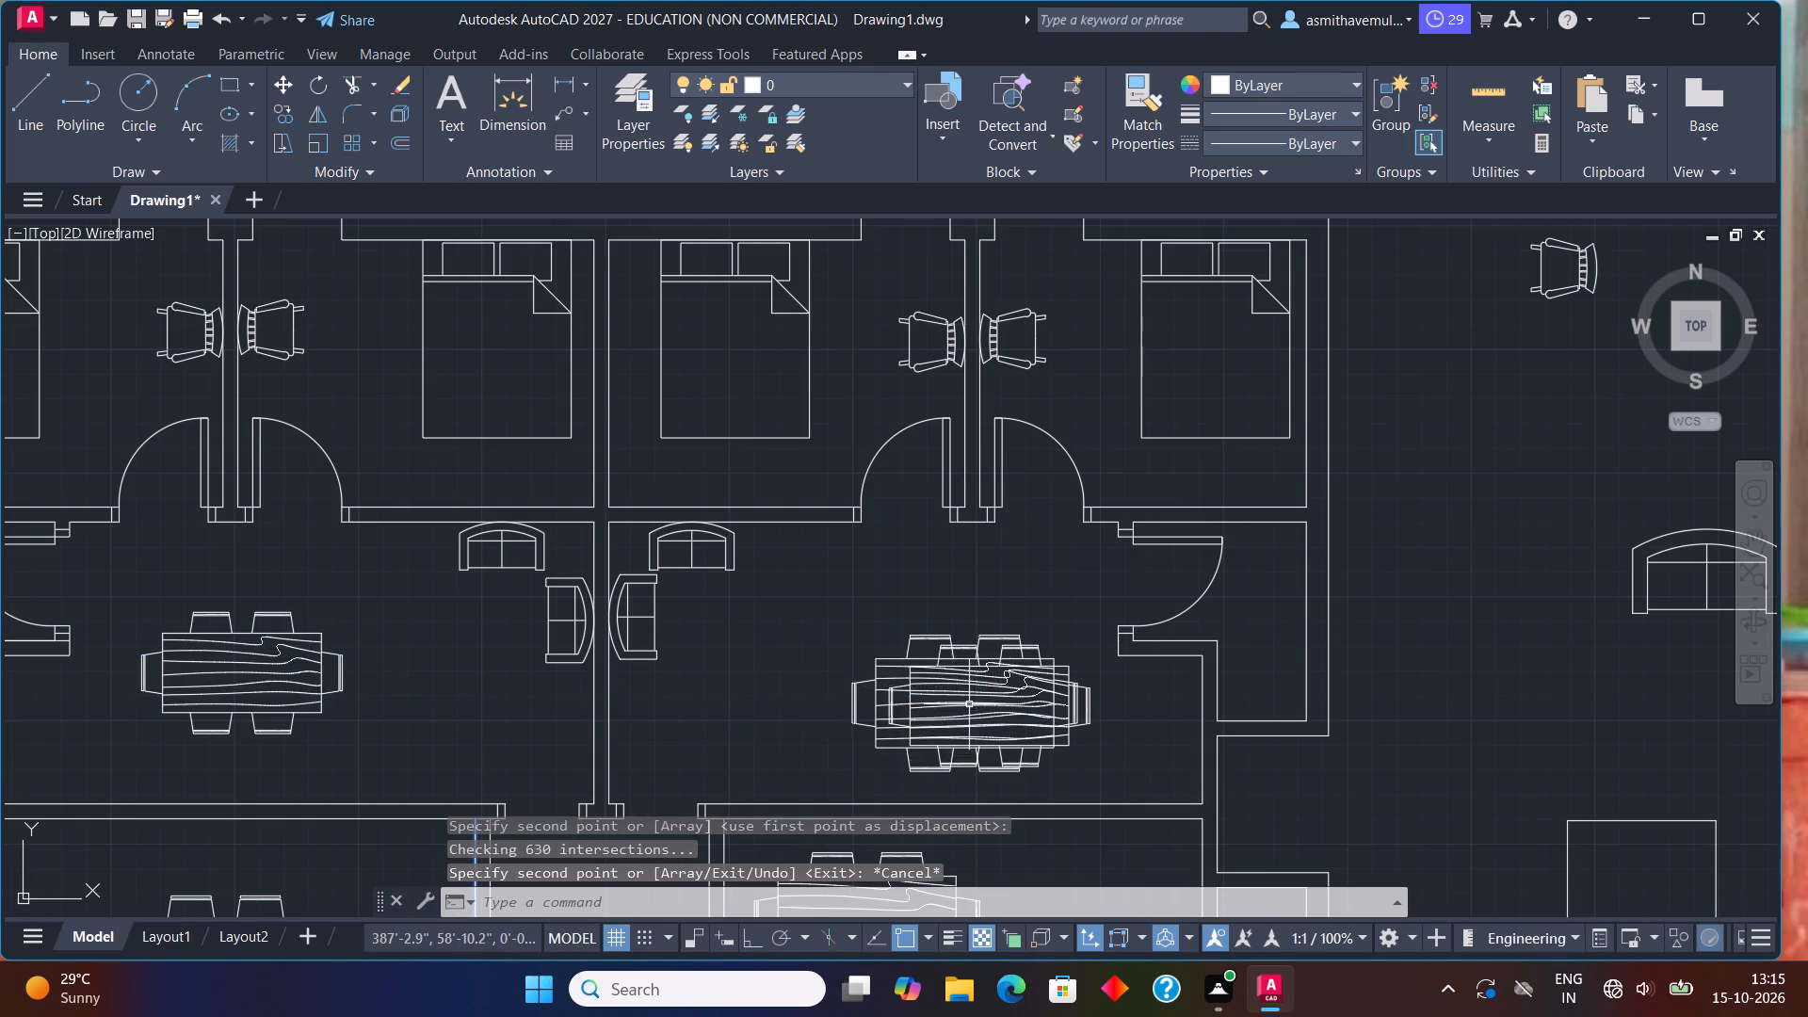
Delete the larger original dining set from the northeast hall, keeping the reduced copy.
click(853, 714)
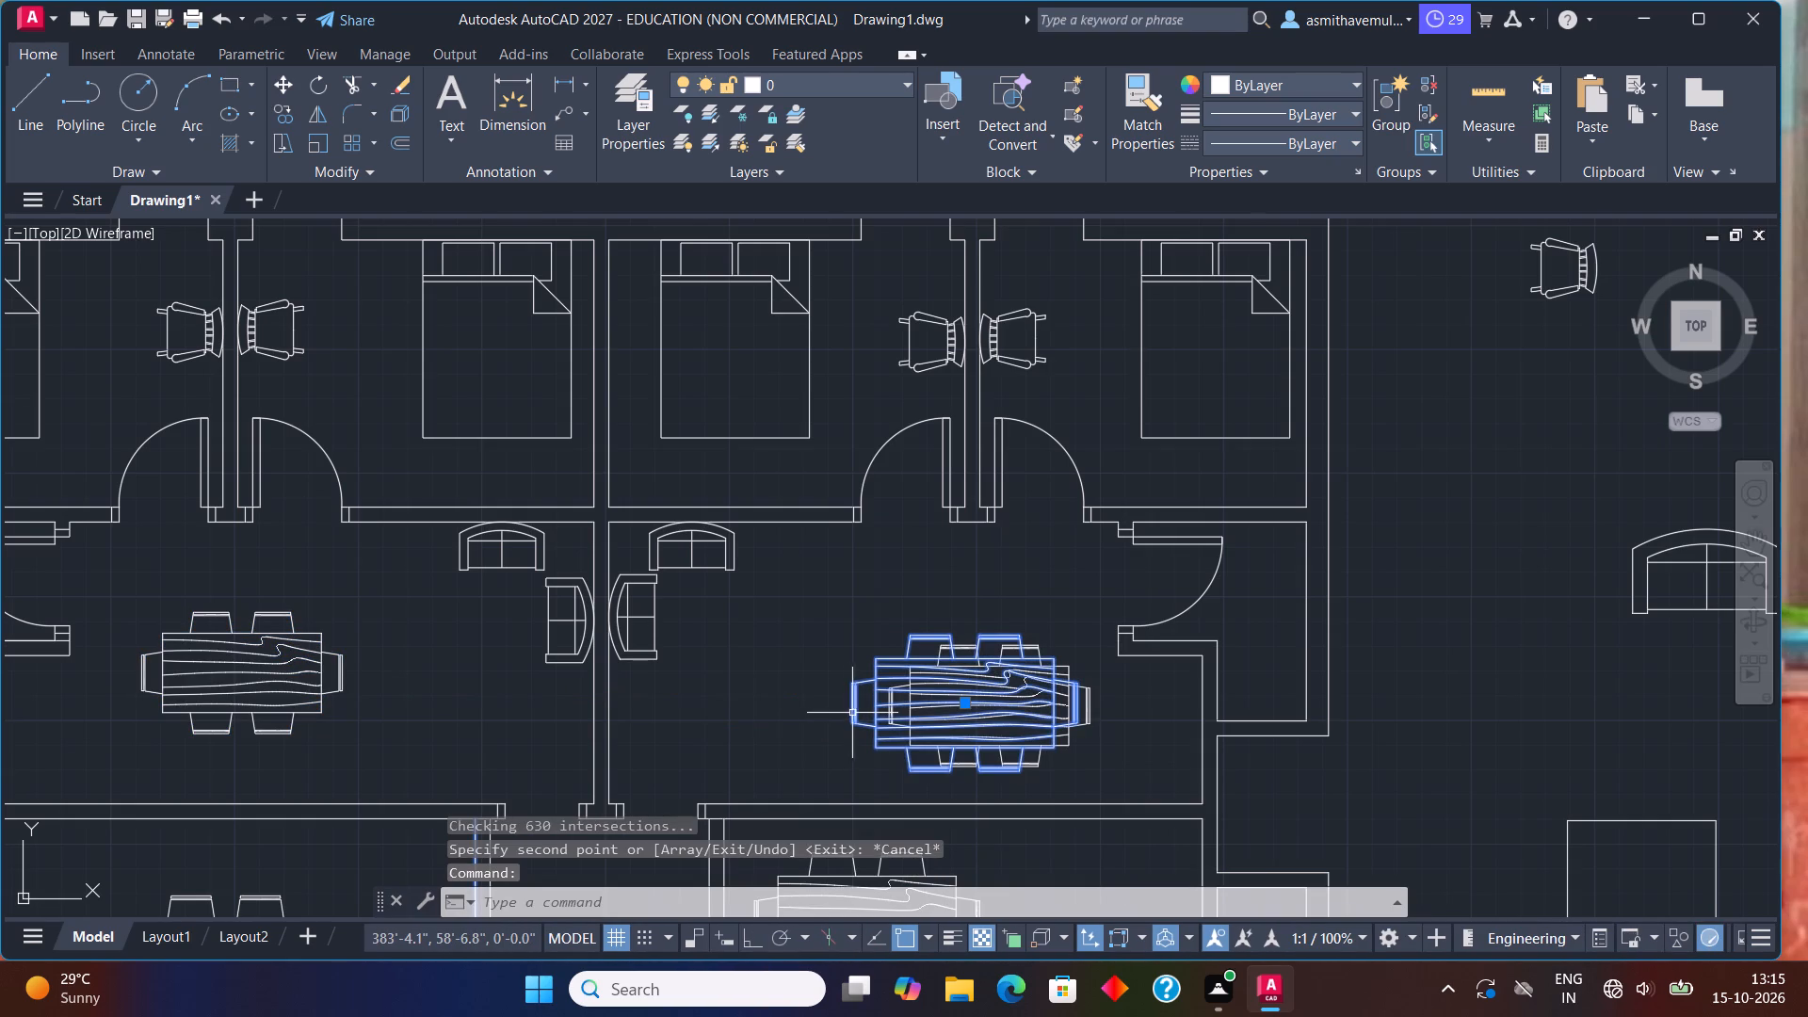
key(Delete)
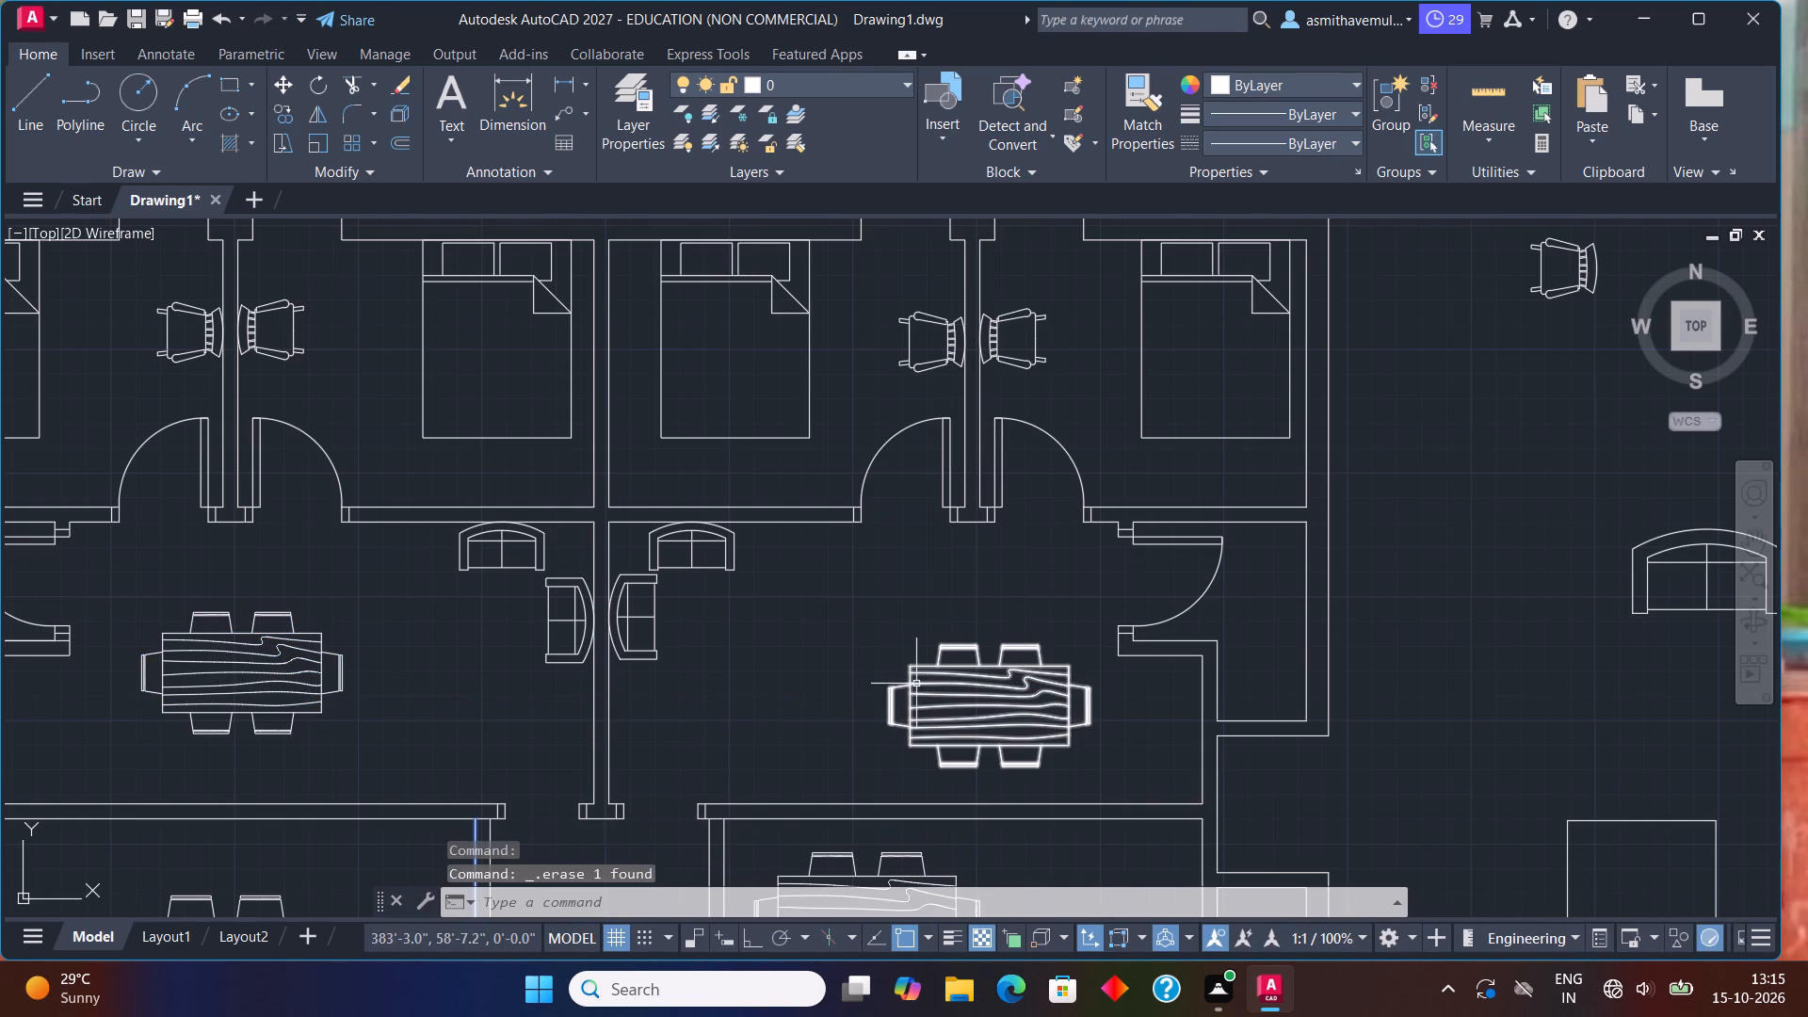
Move the reduced dining set in the northeast hall a short distance northwest, away from the hall's southeast corner.
click(936, 684)
key(m)
key(Return)
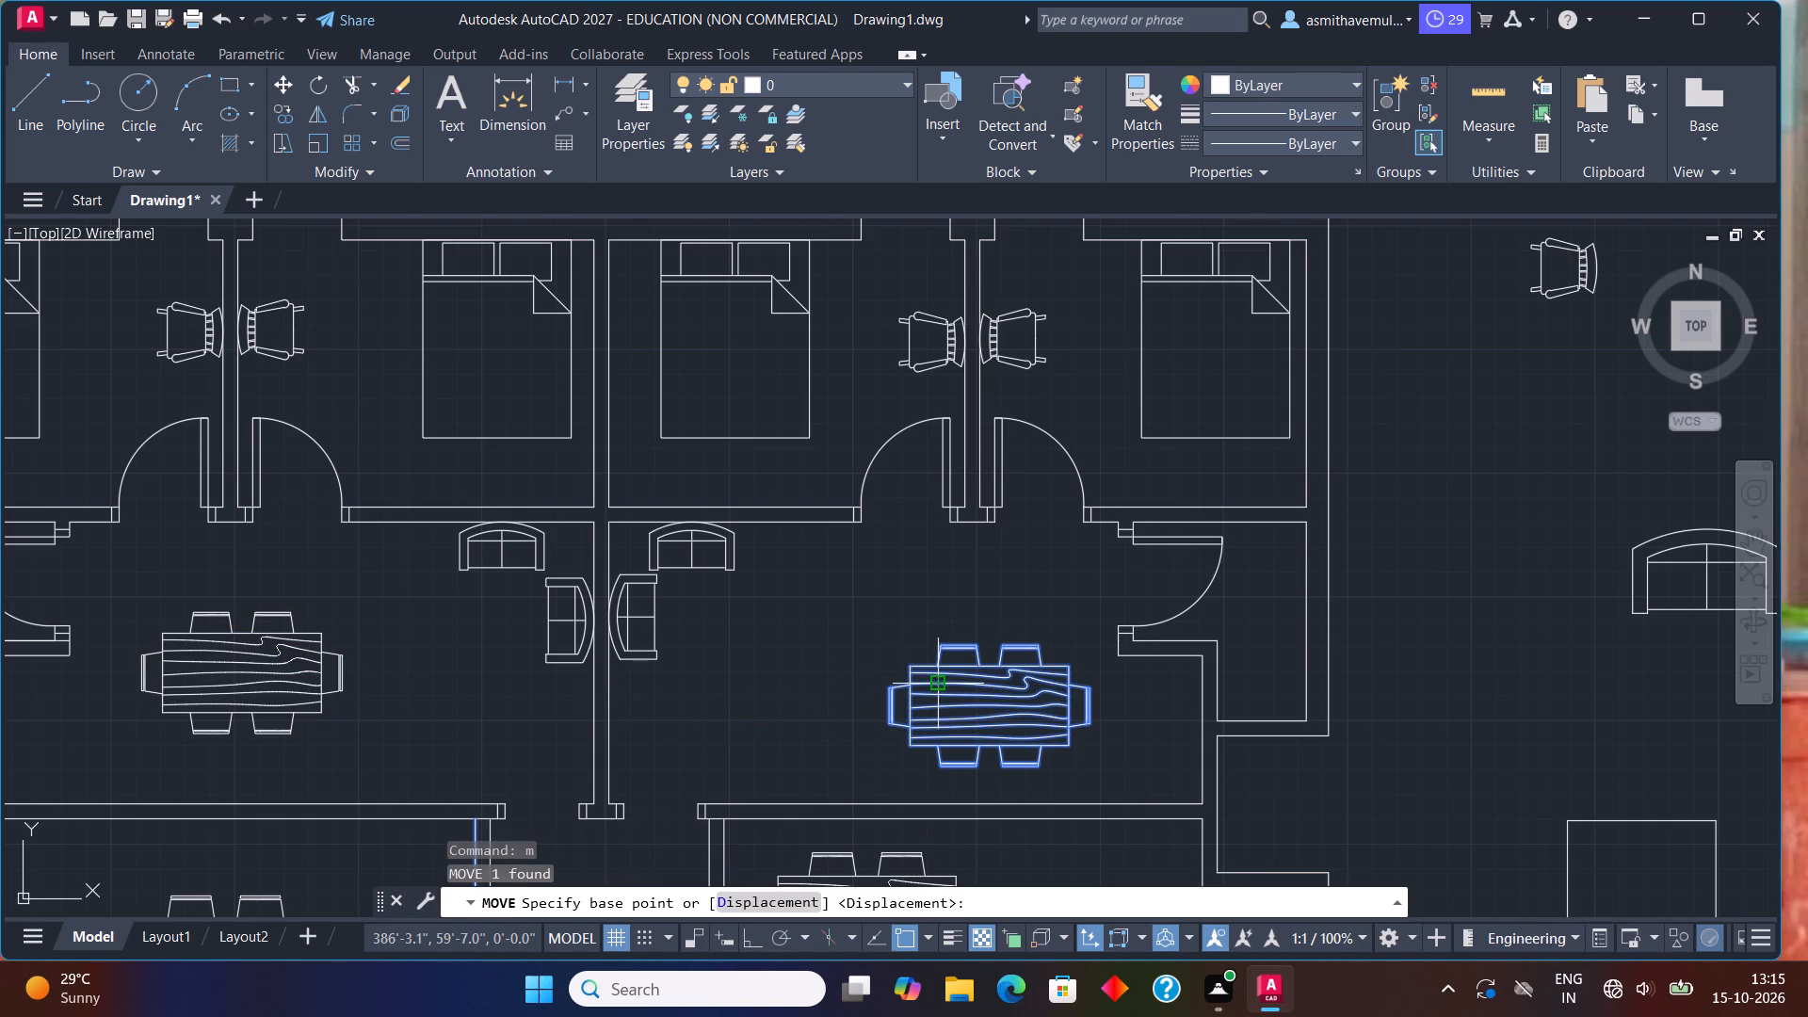
click(980, 701)
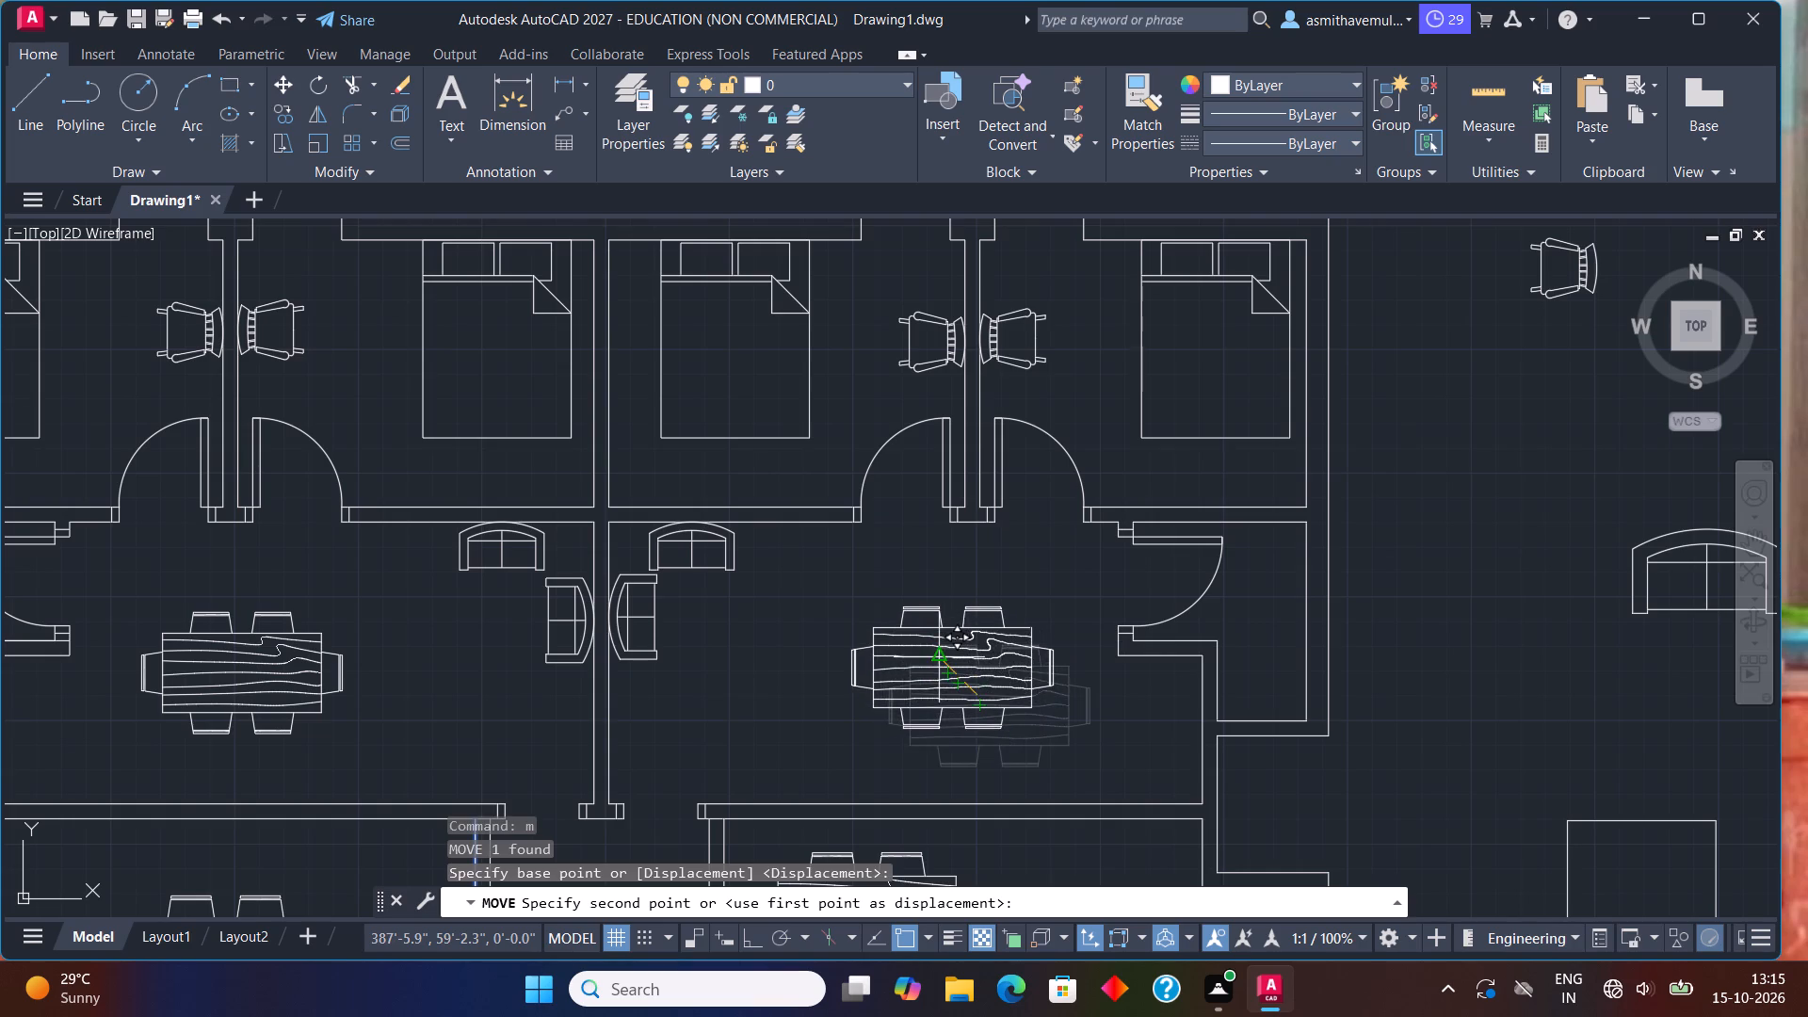
click(943, 654)
Copy the east-facing sofa from the northeast hall's west wall to the southeast hall's west wall, just southwest of the dining set.
scroll(950, 694, down, 1)
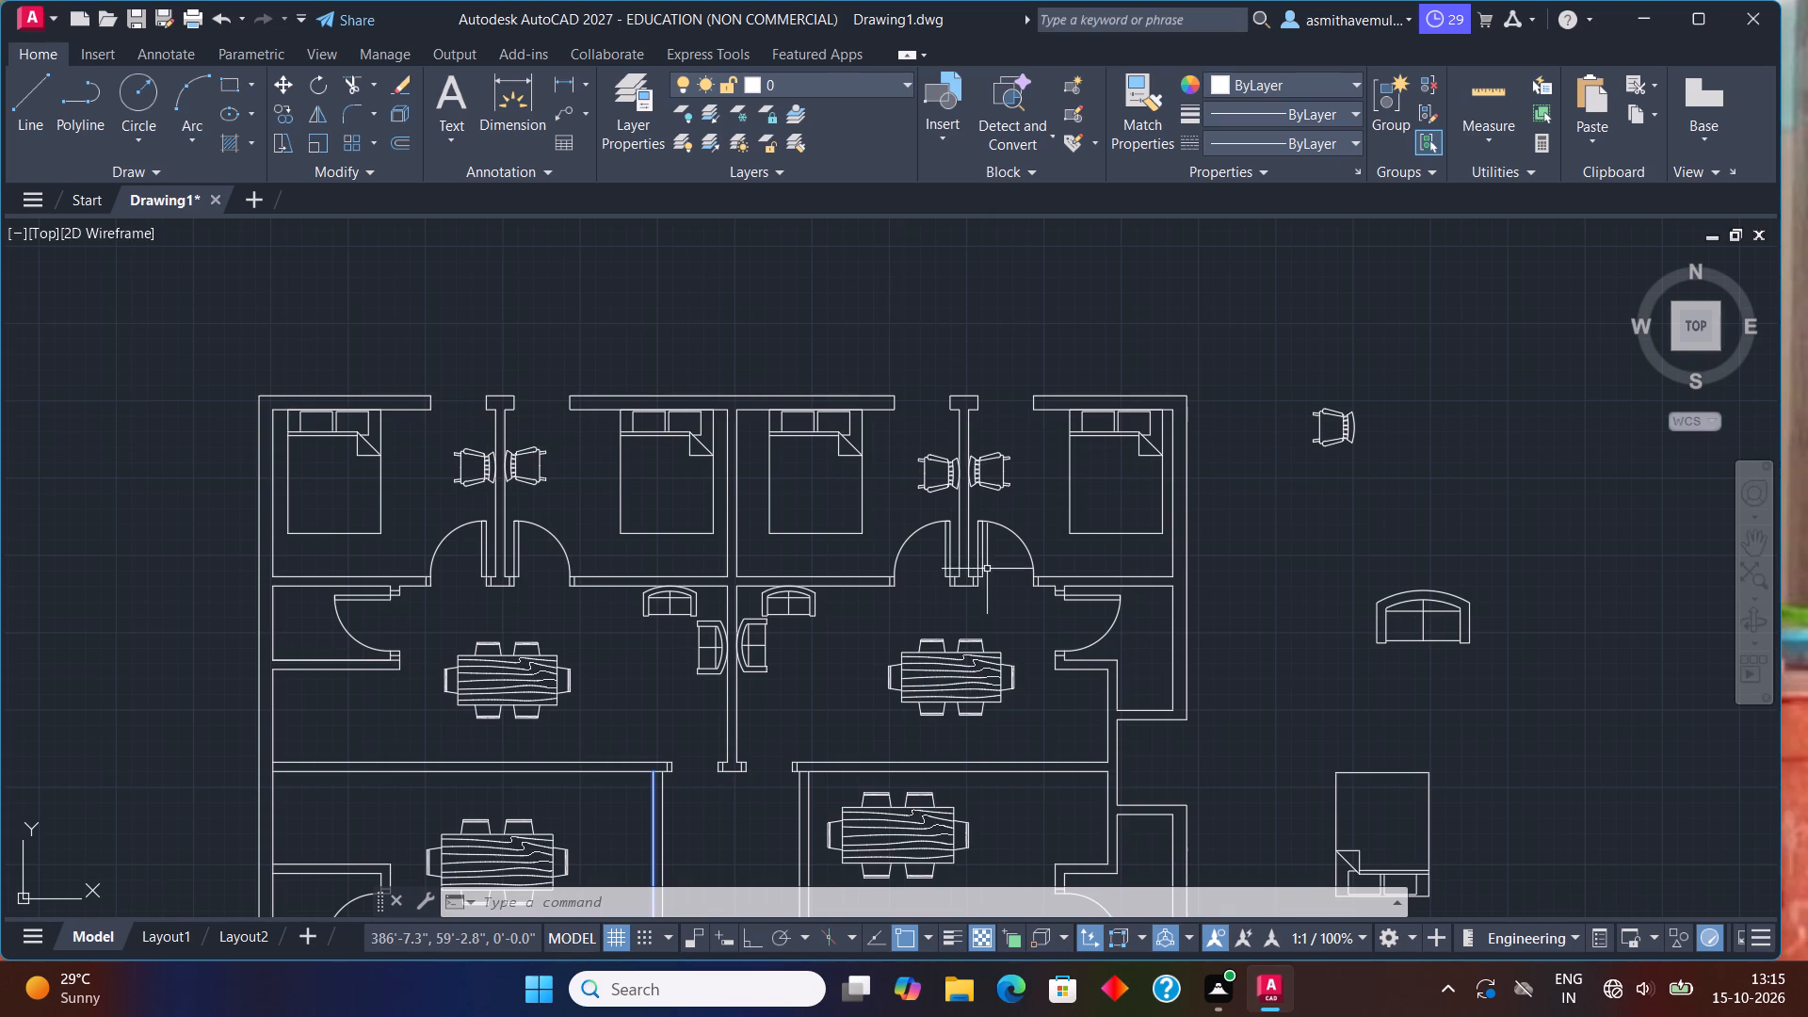
middle_drag(912, 658, 769, 134)
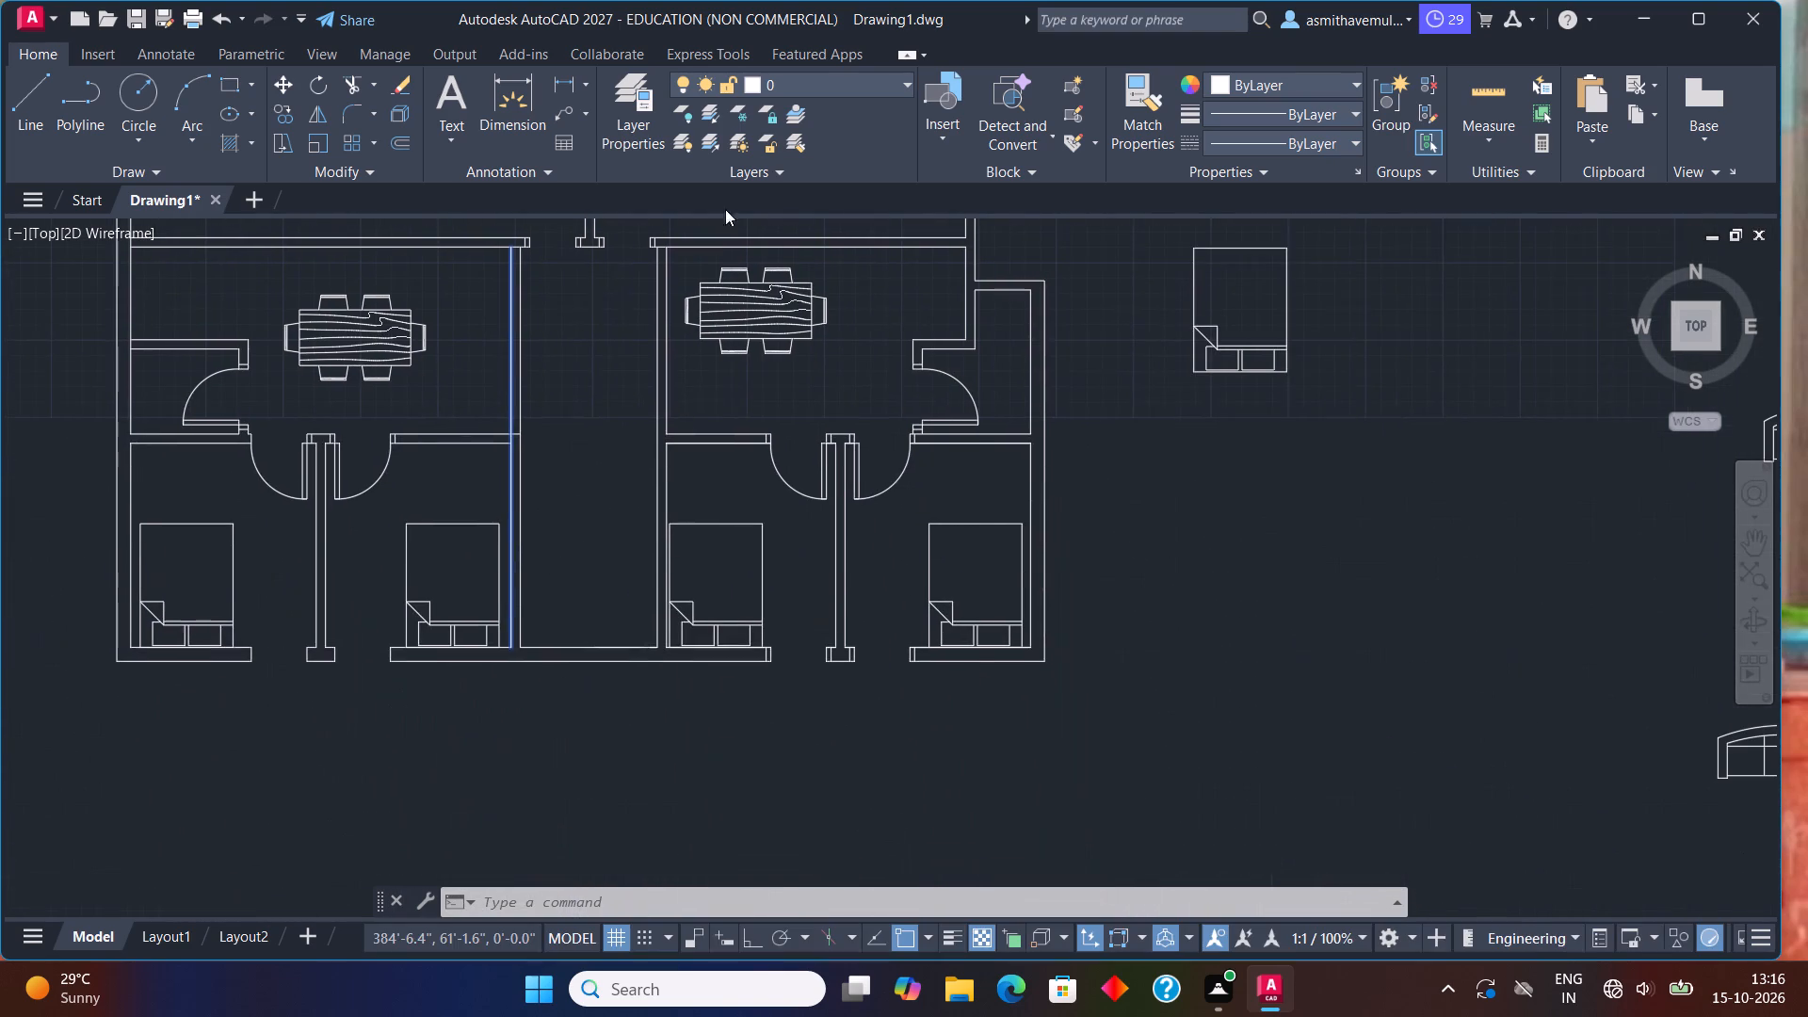
middle_drag(600, 323, 728, 660)
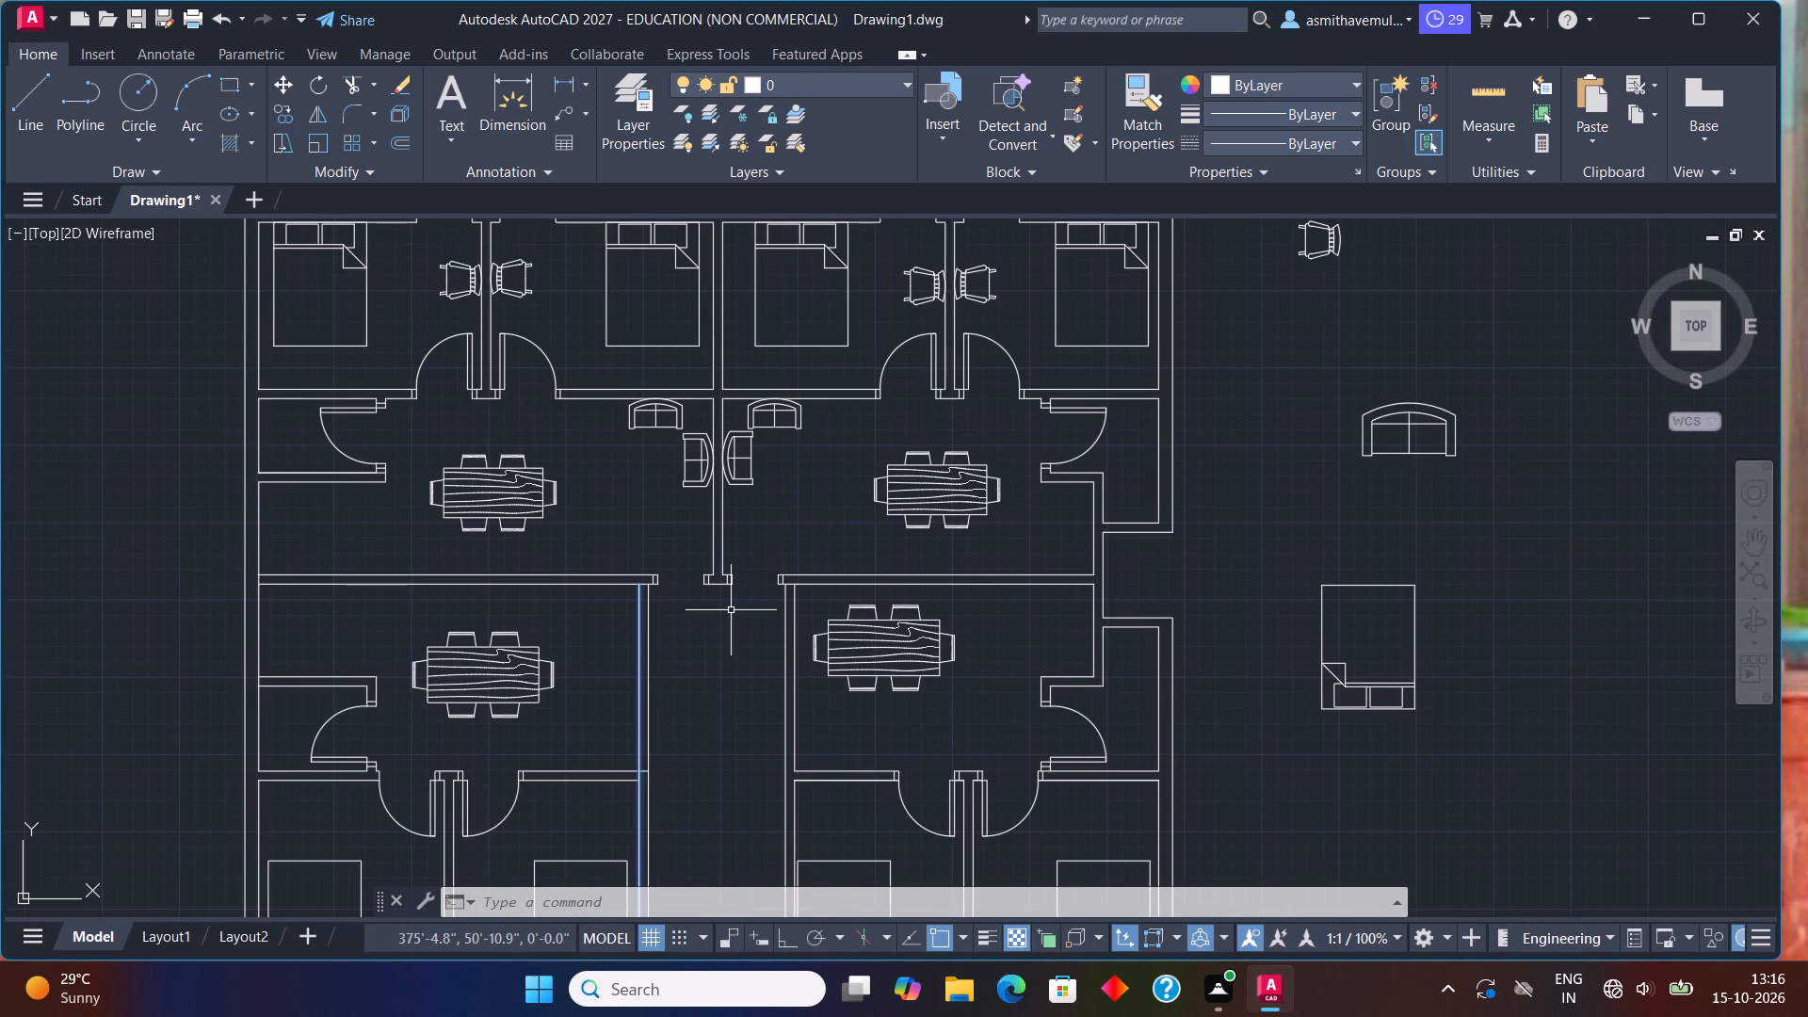
click(746, 476)
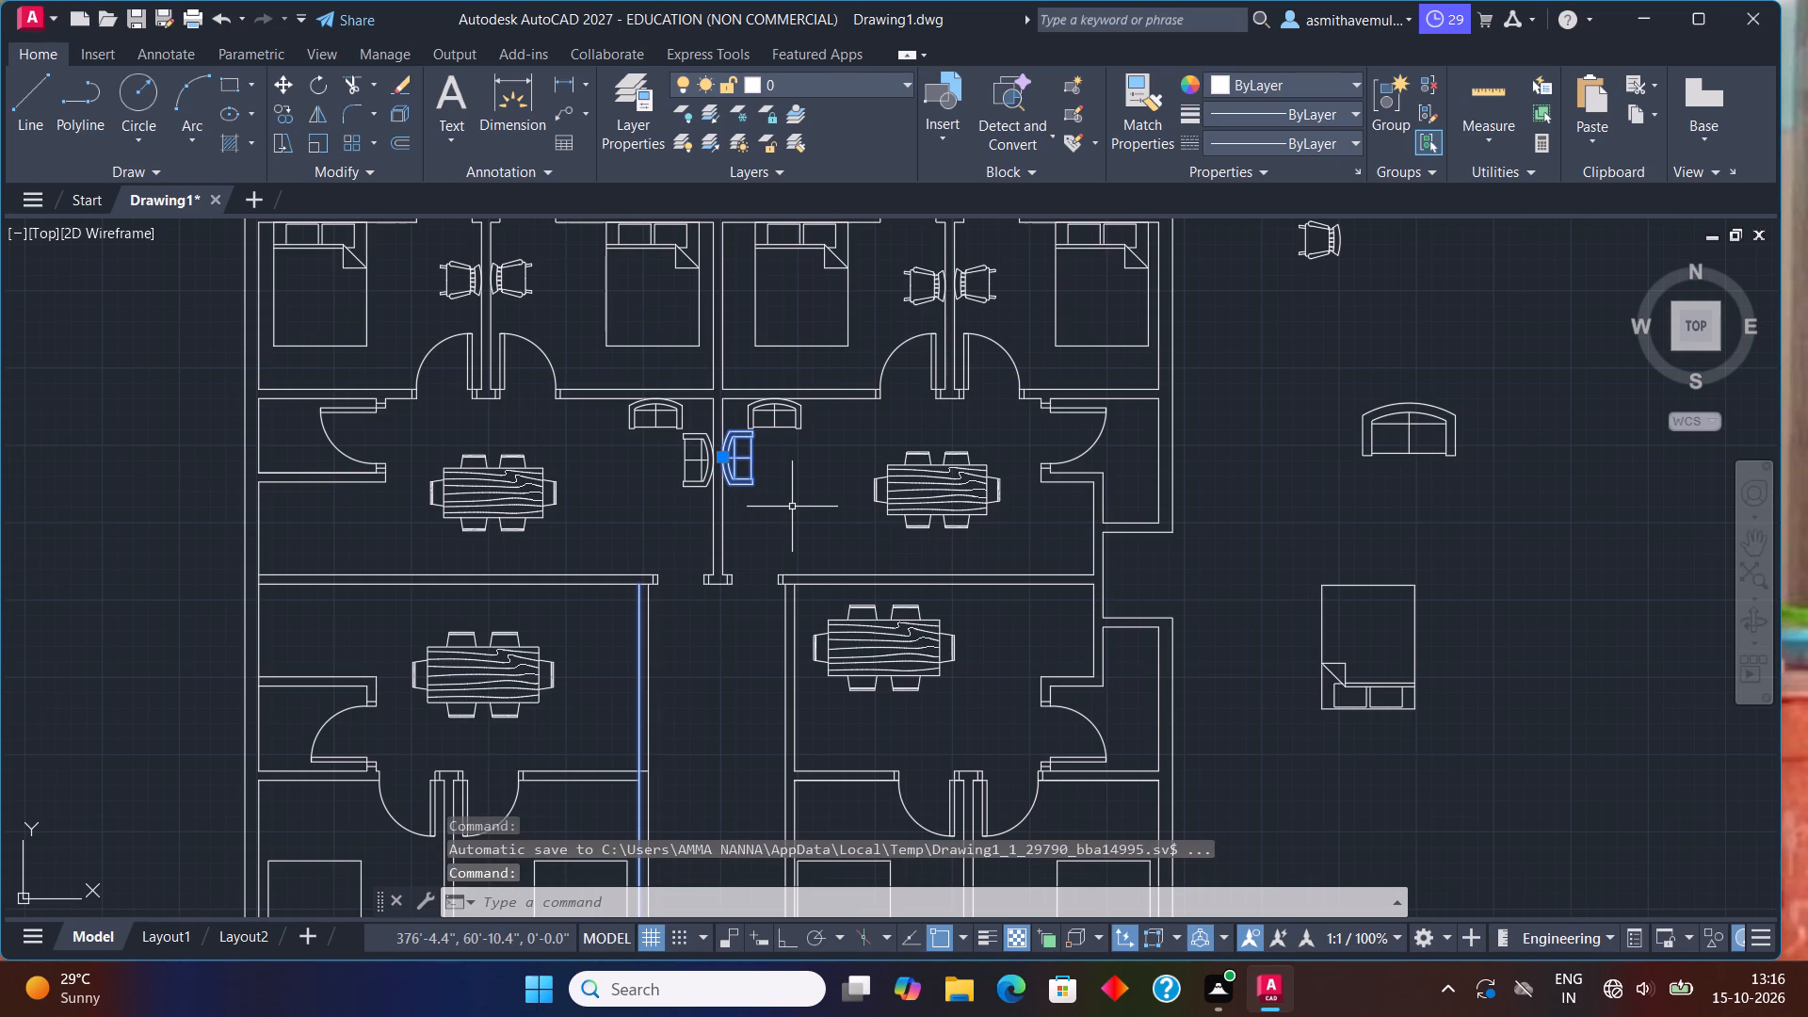
key(c)
key(o)
key(p)
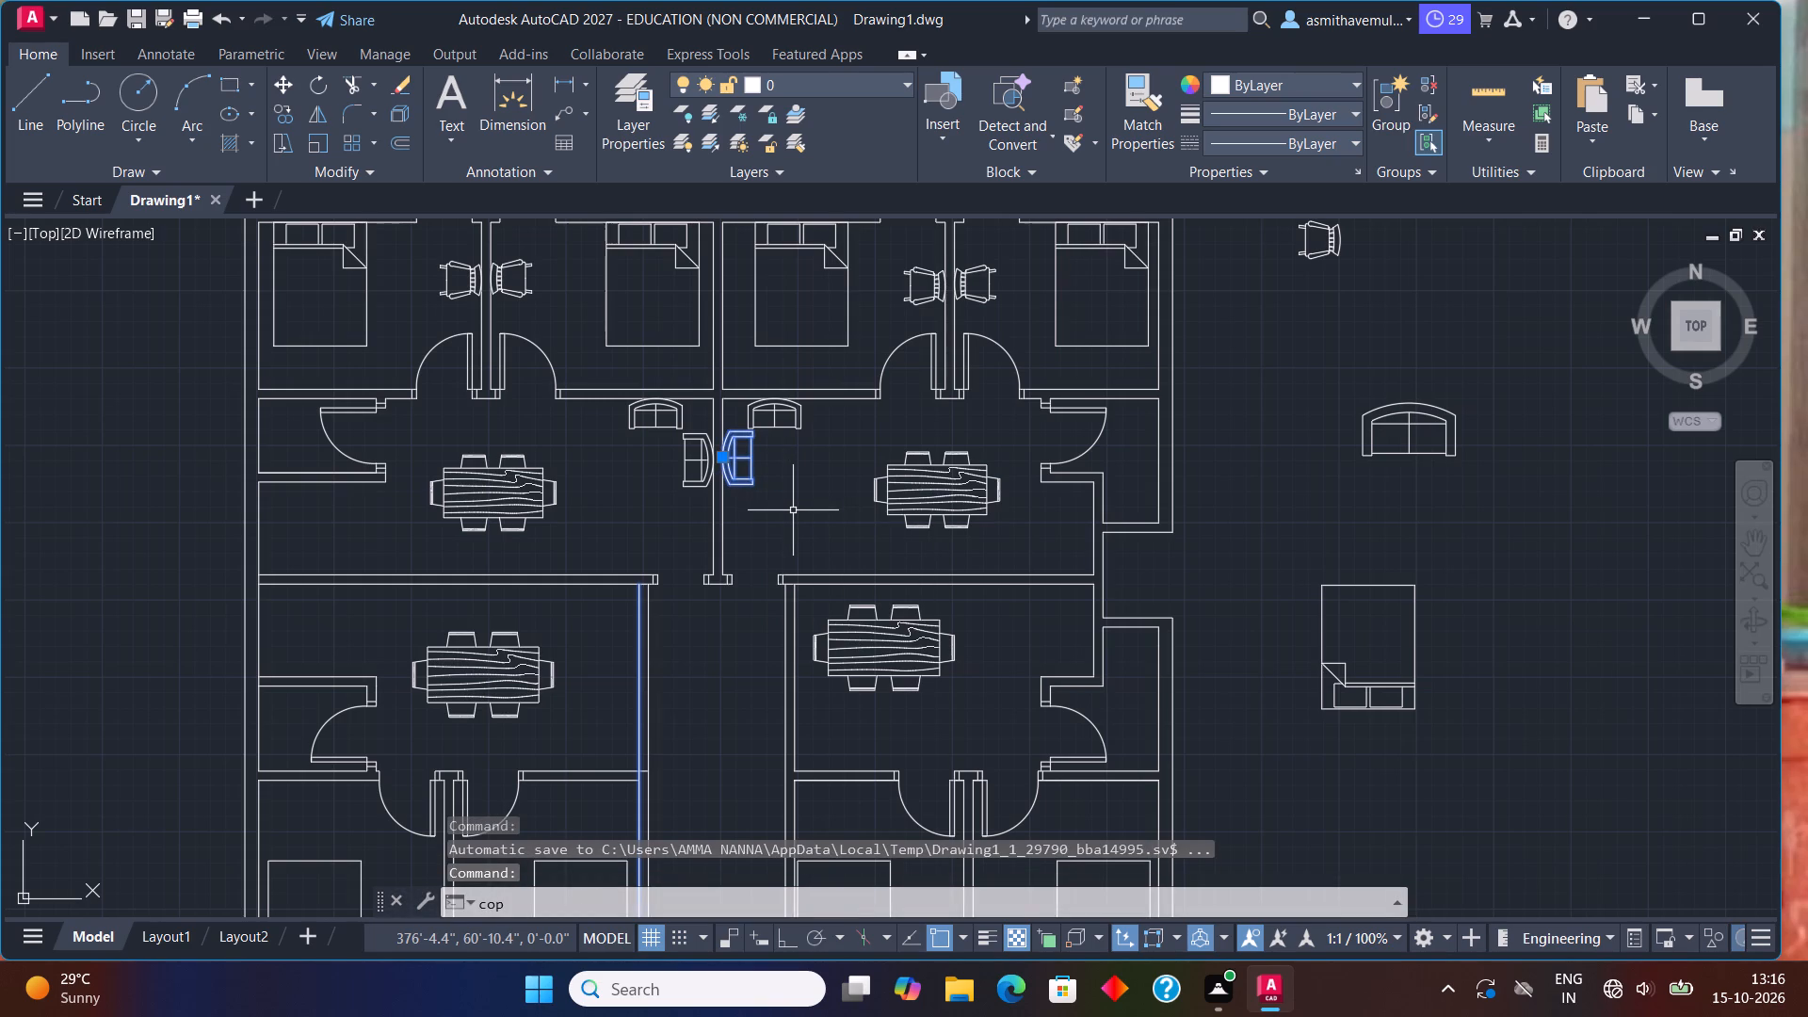
key(y)
key(Return)
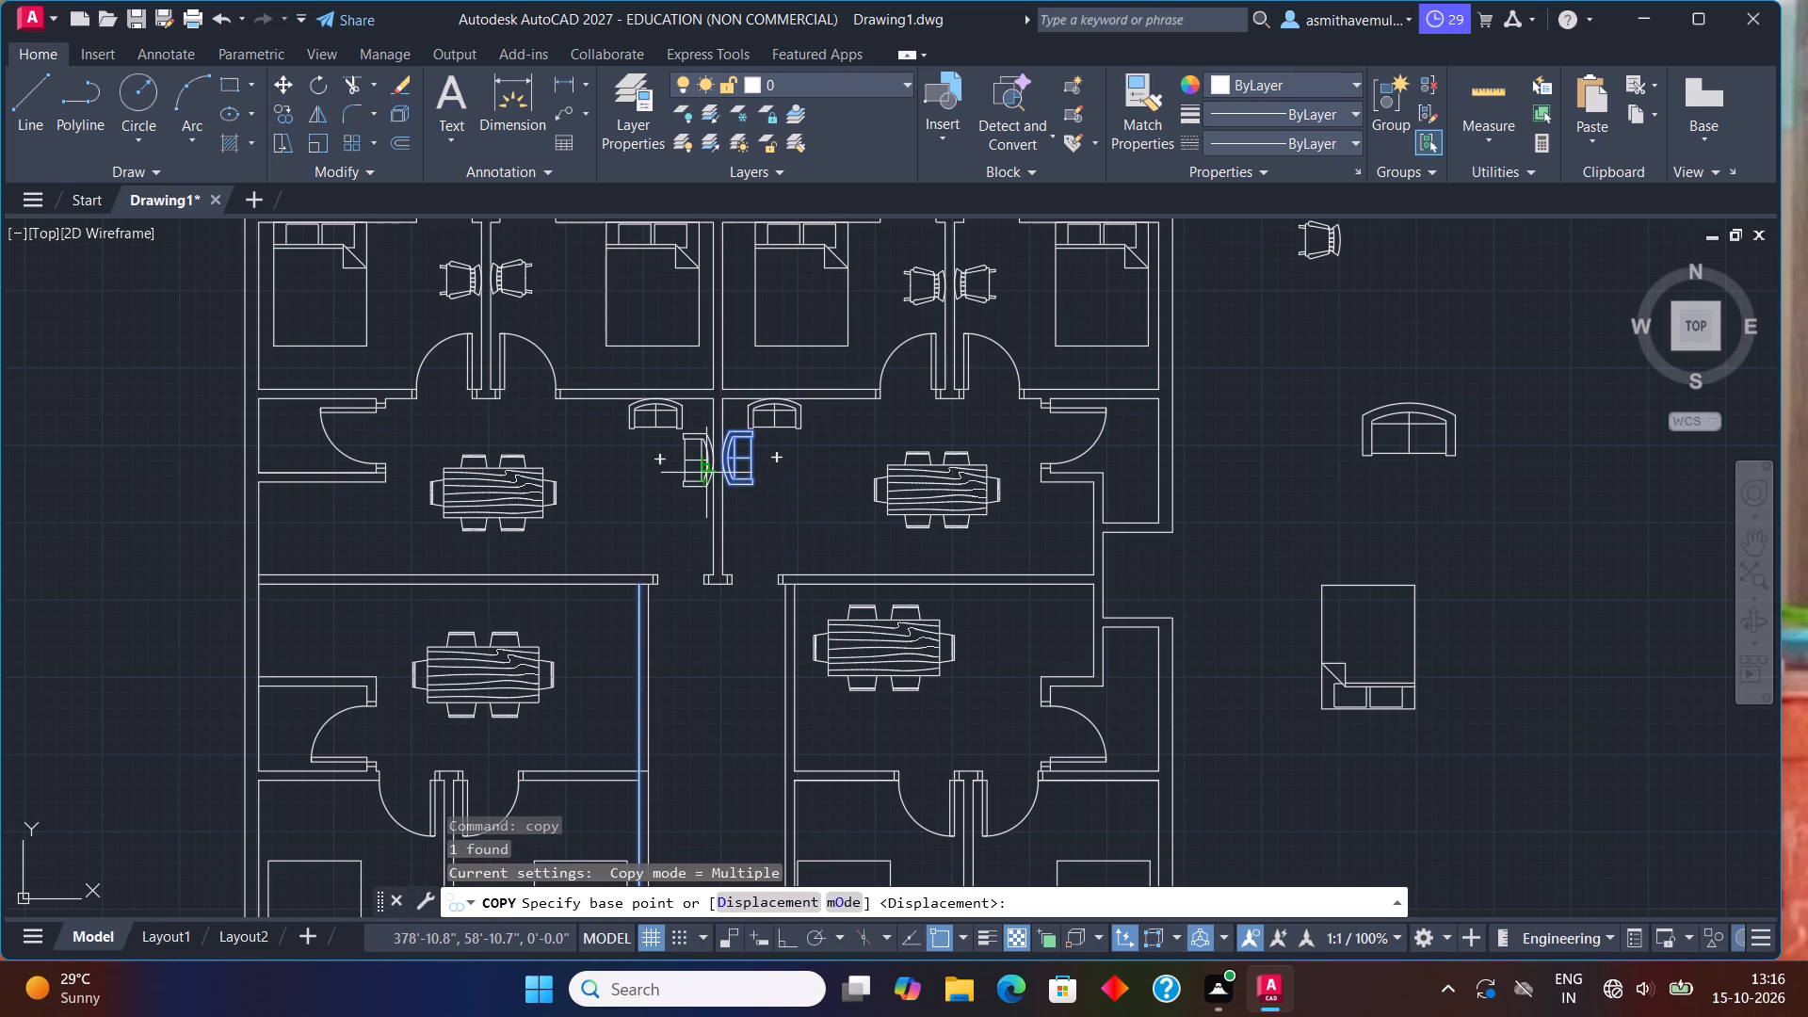
click(721, 444)
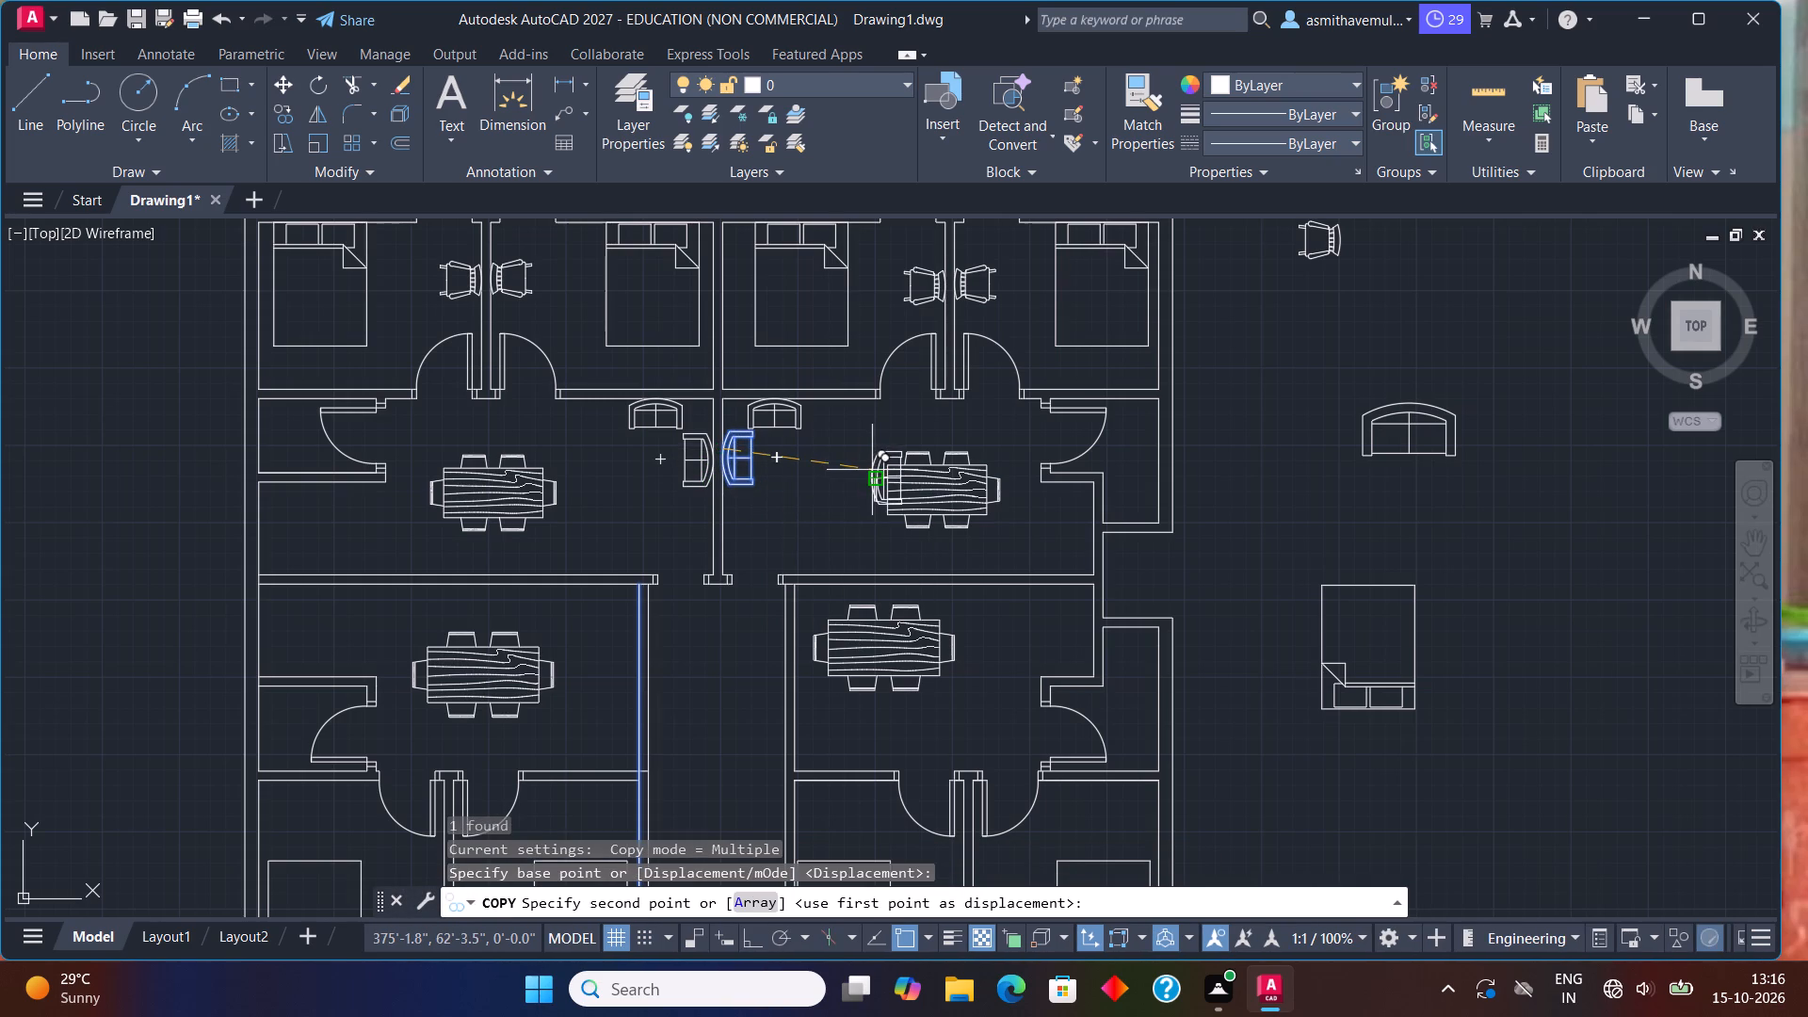
scroll(873, 470, down, 1)
scroll(829, 639, up, 3)
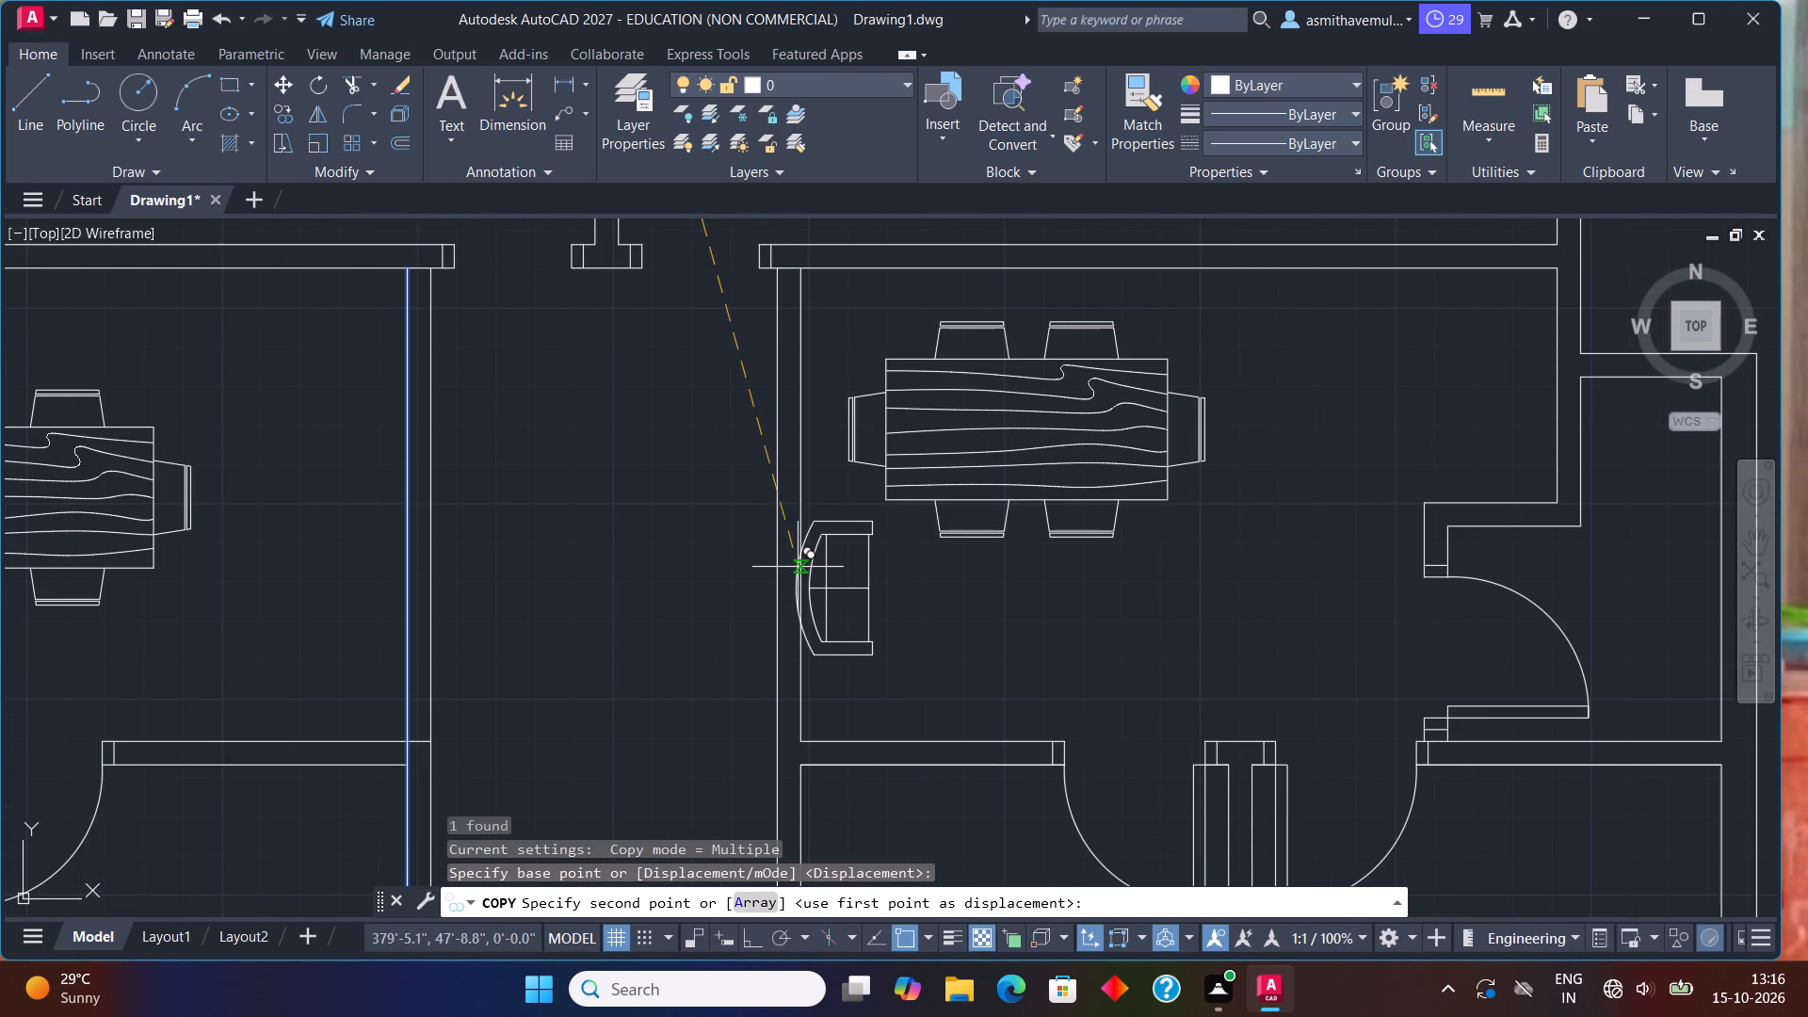
click(804, 551)
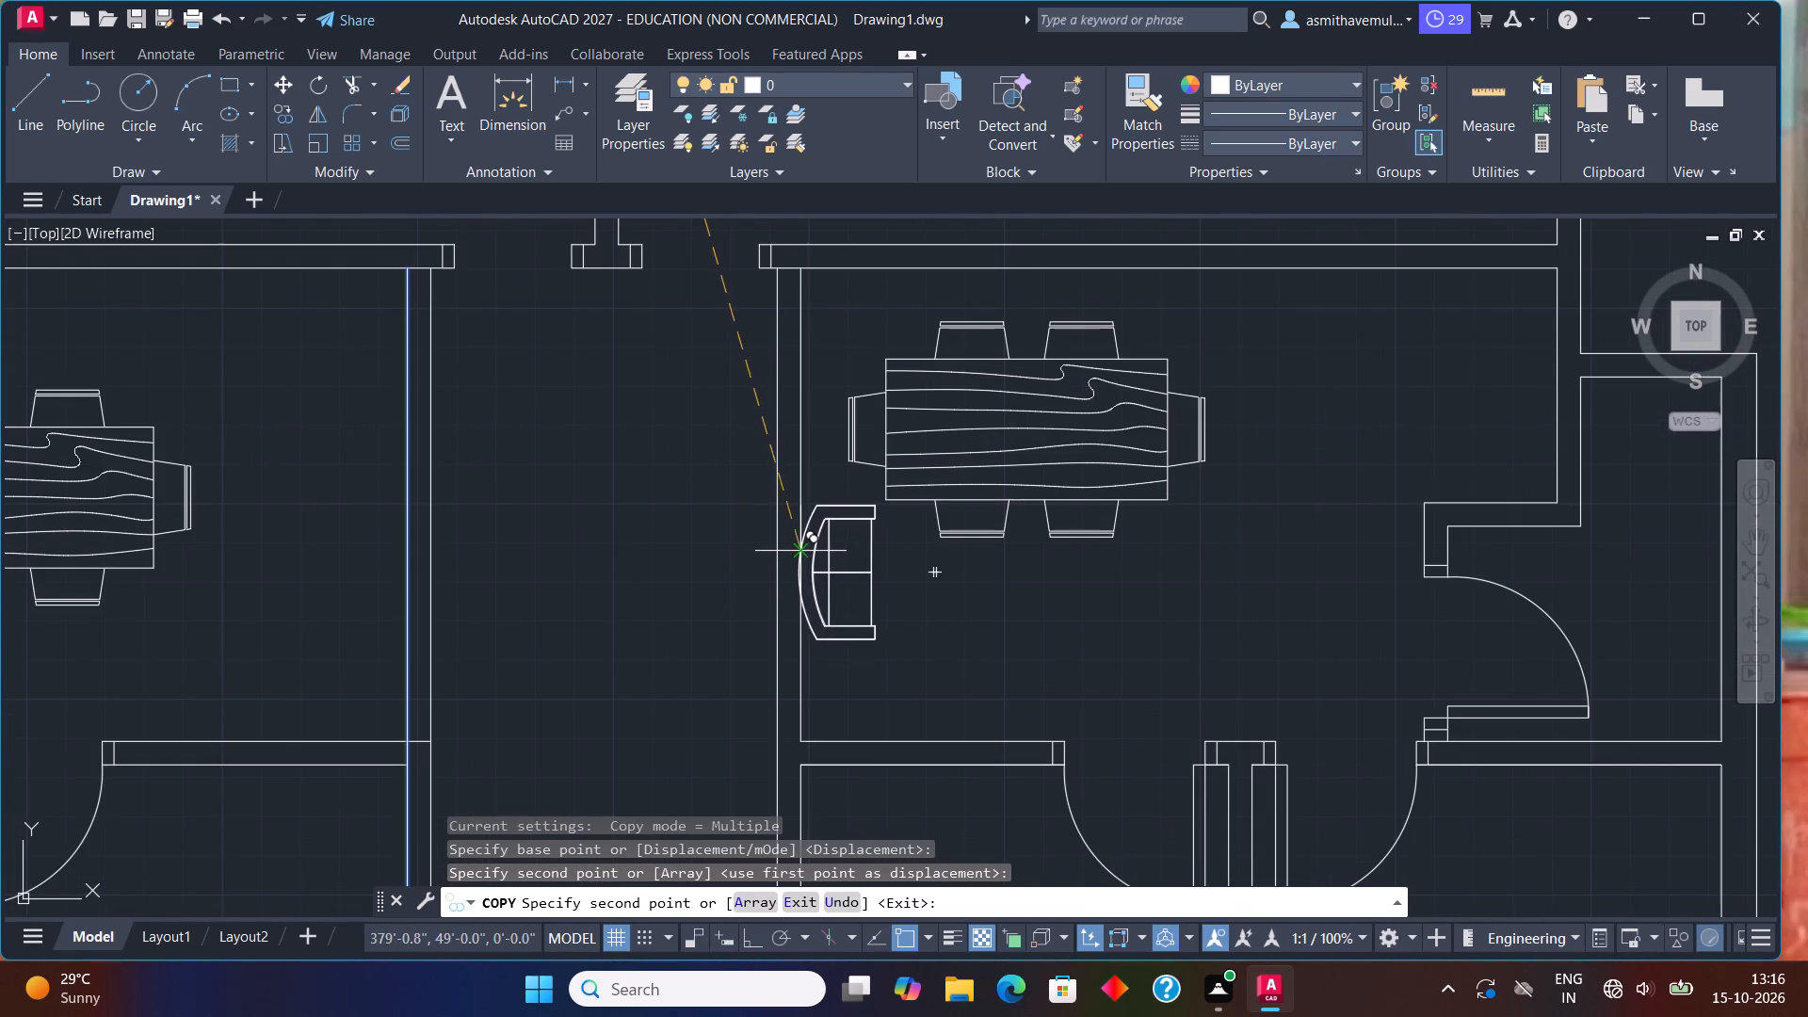
Place two more copies of the same sofa in the open passage between the two southern halls, and finish copying.
click(619, 525)
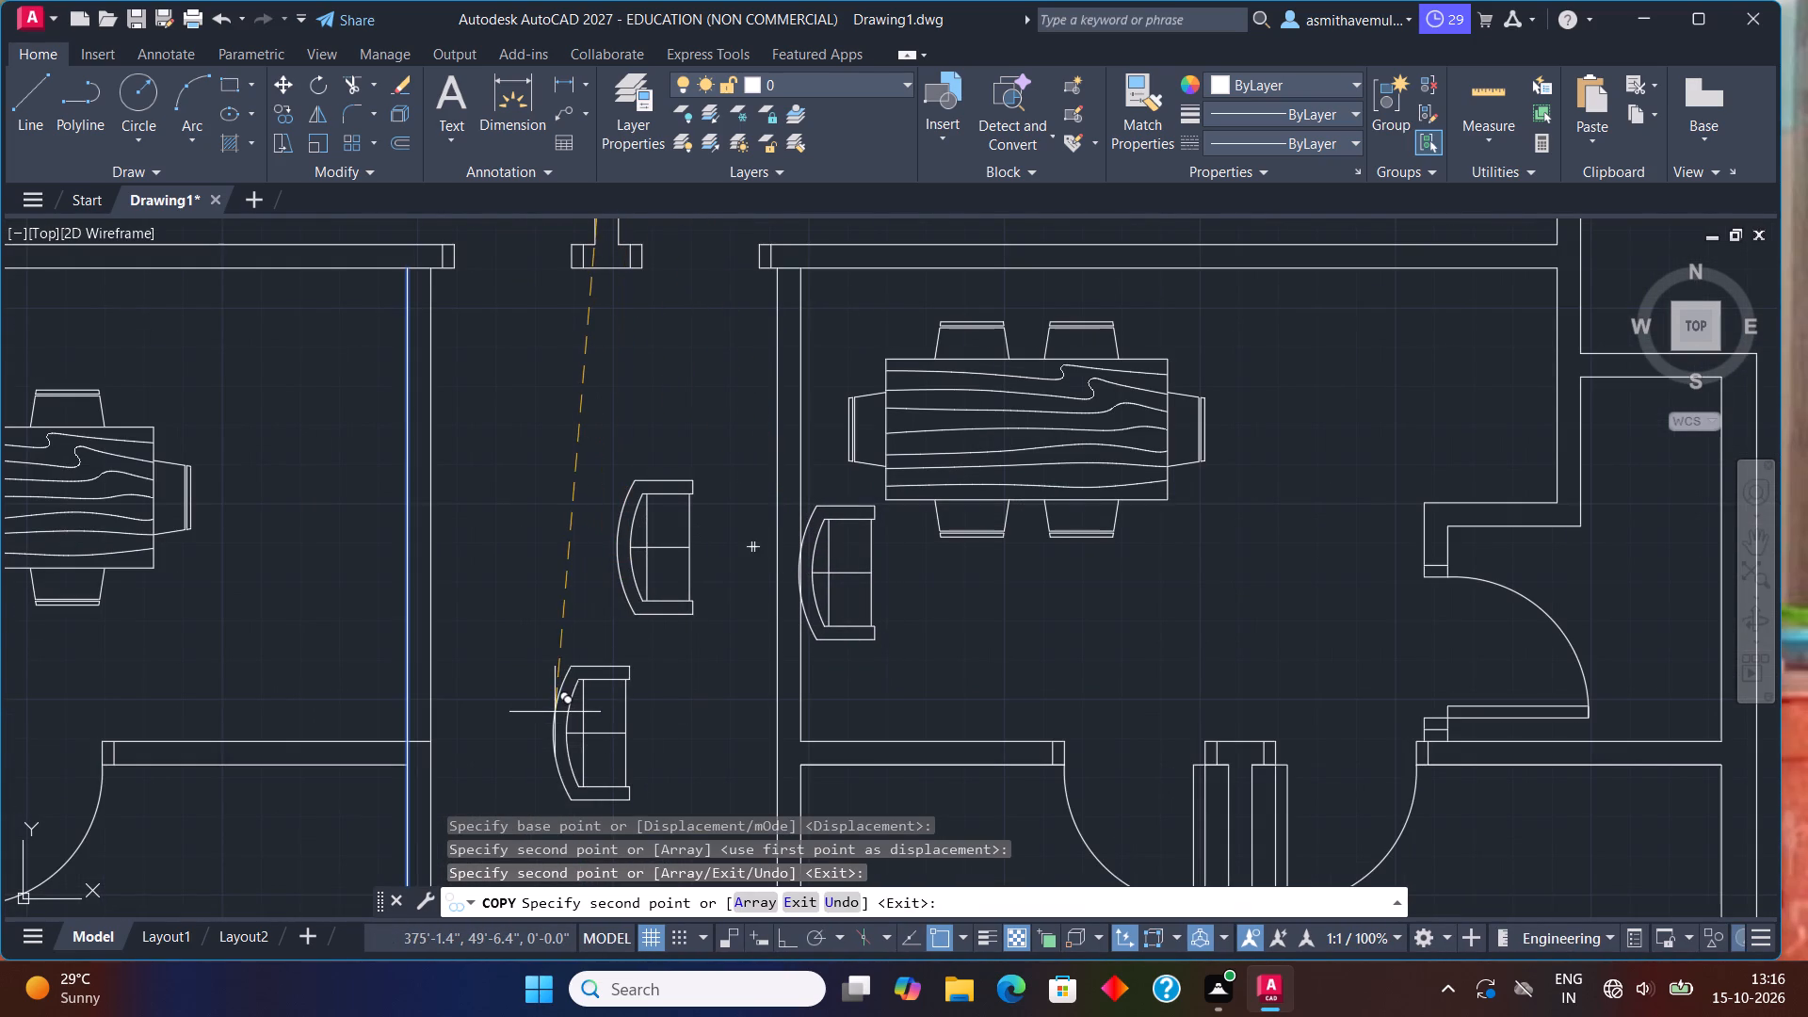
click(557, 712)
key(Escape)
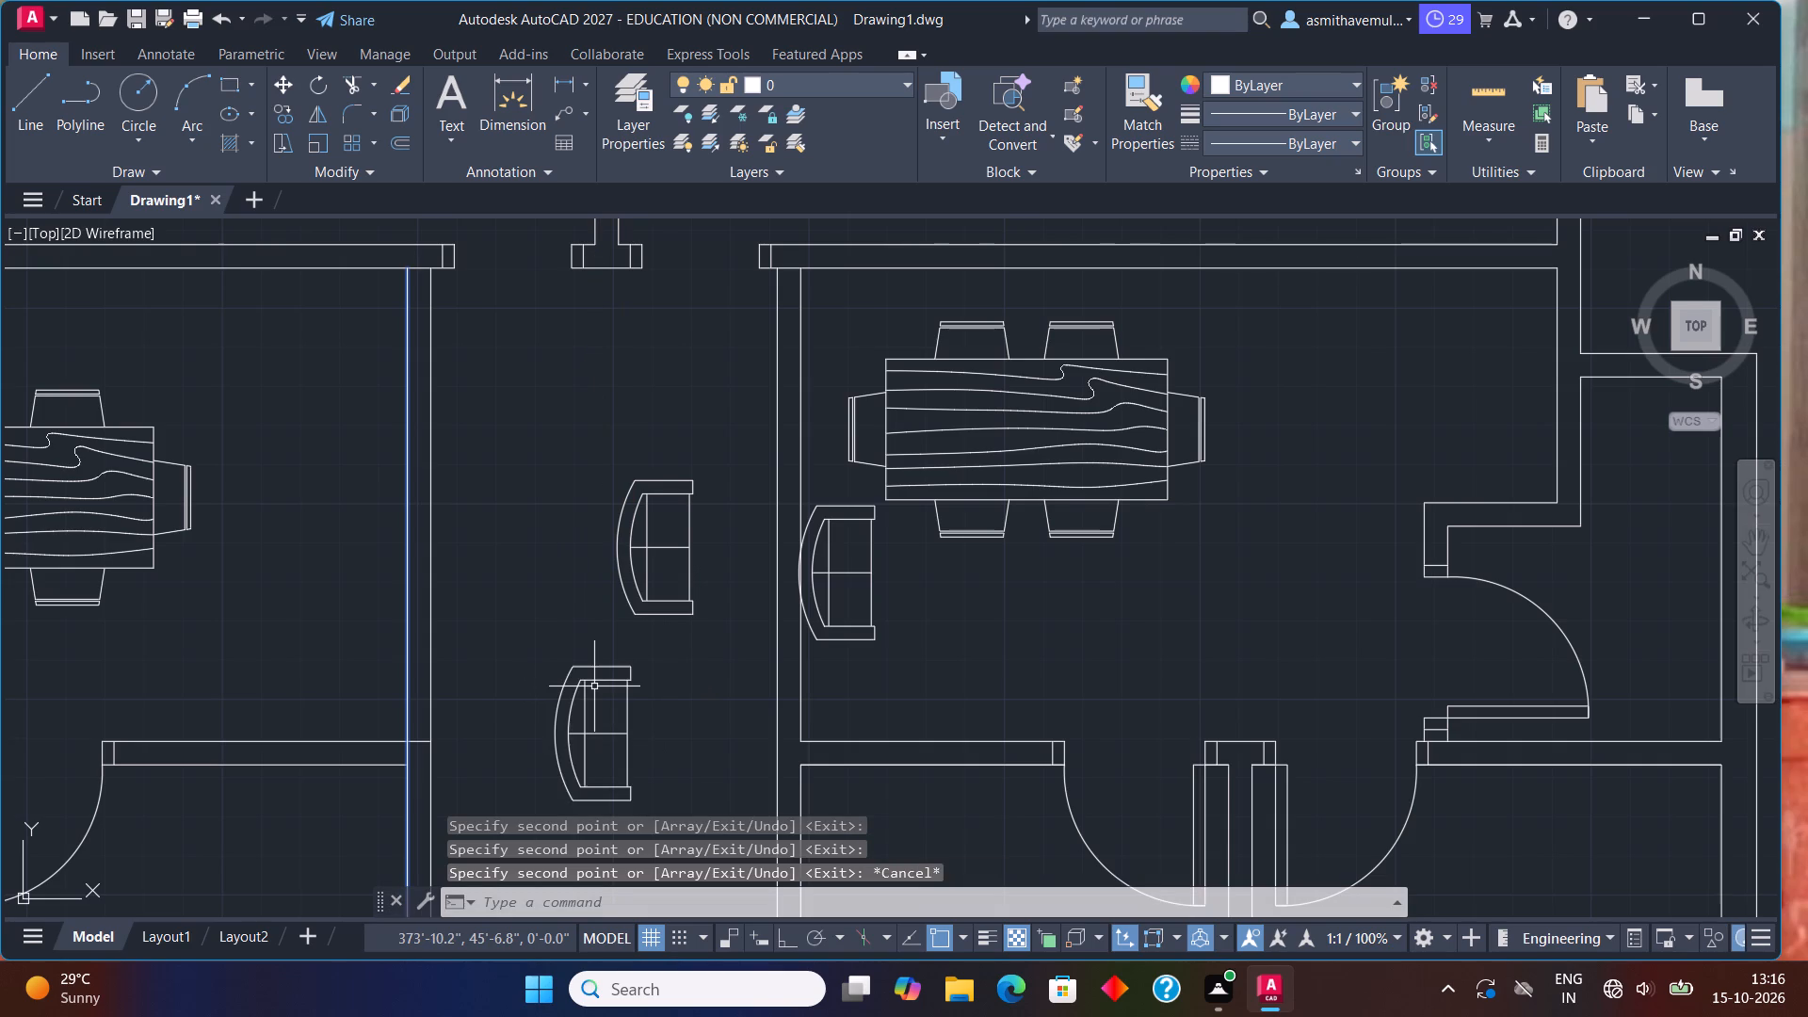
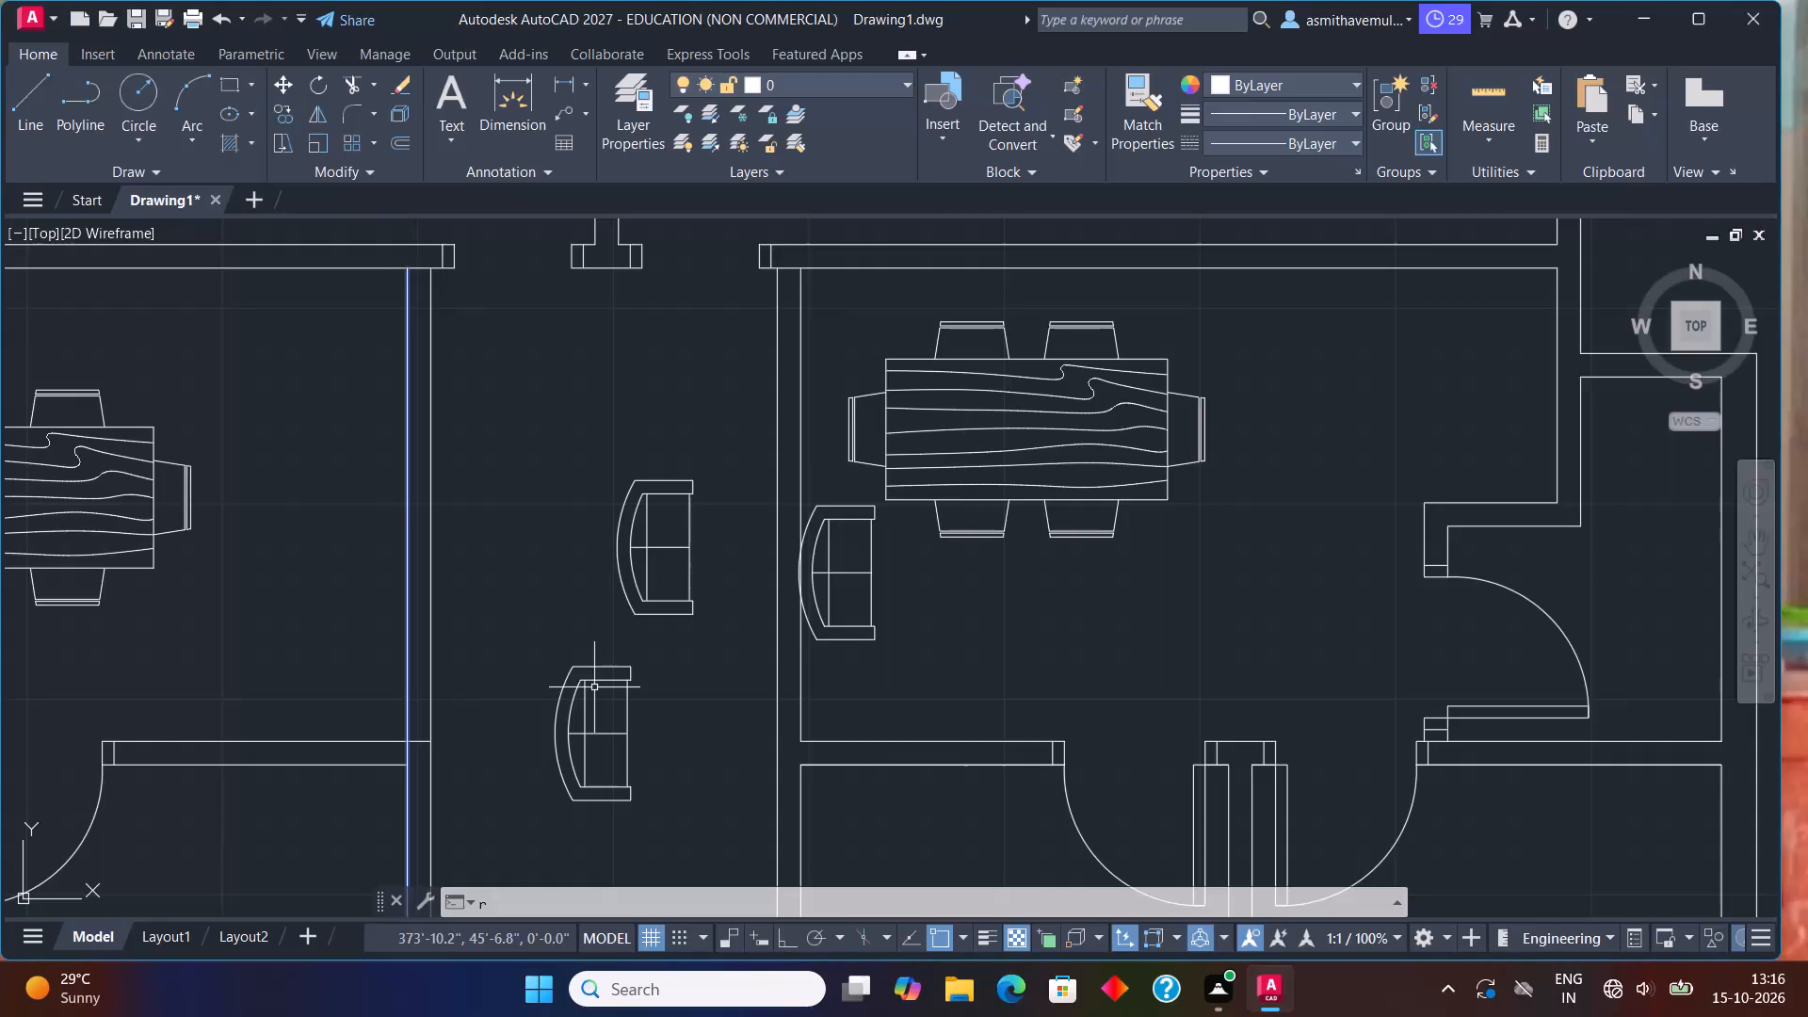
Rotate the lower sofa in the passage between the southern halls by 90° about its back midpoint so it faces north.
key(o)
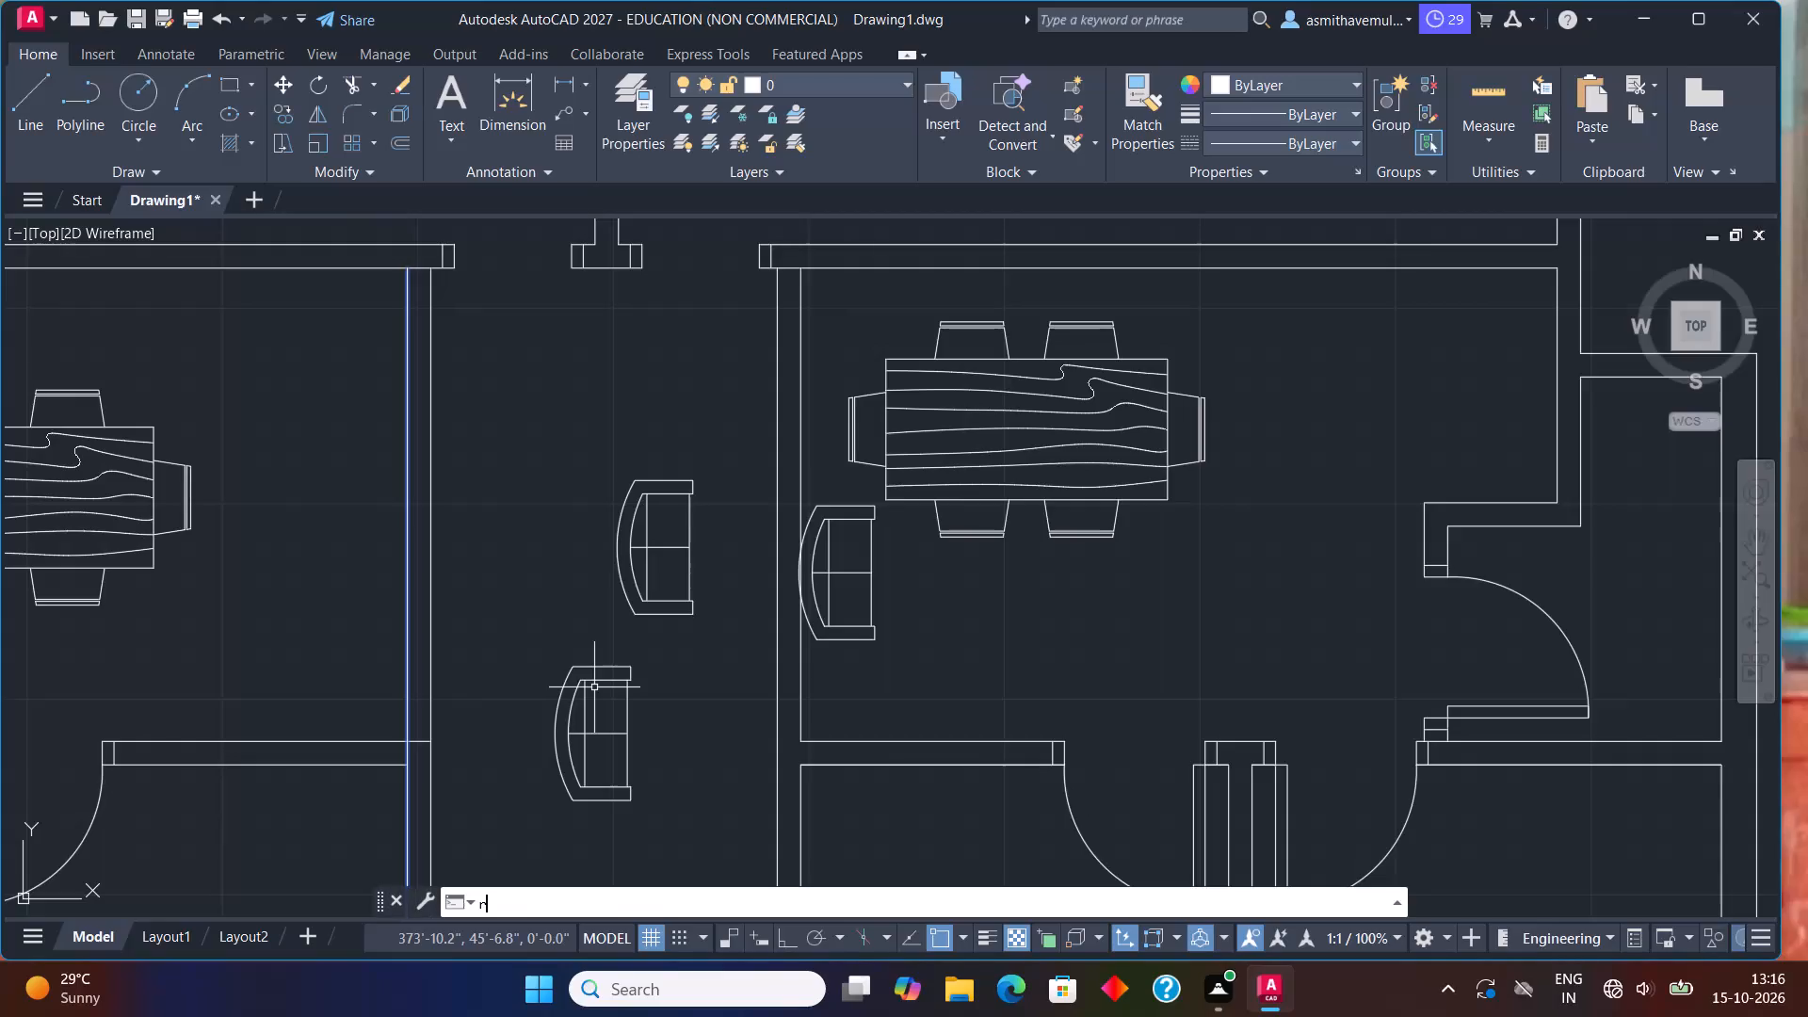
key(Return)
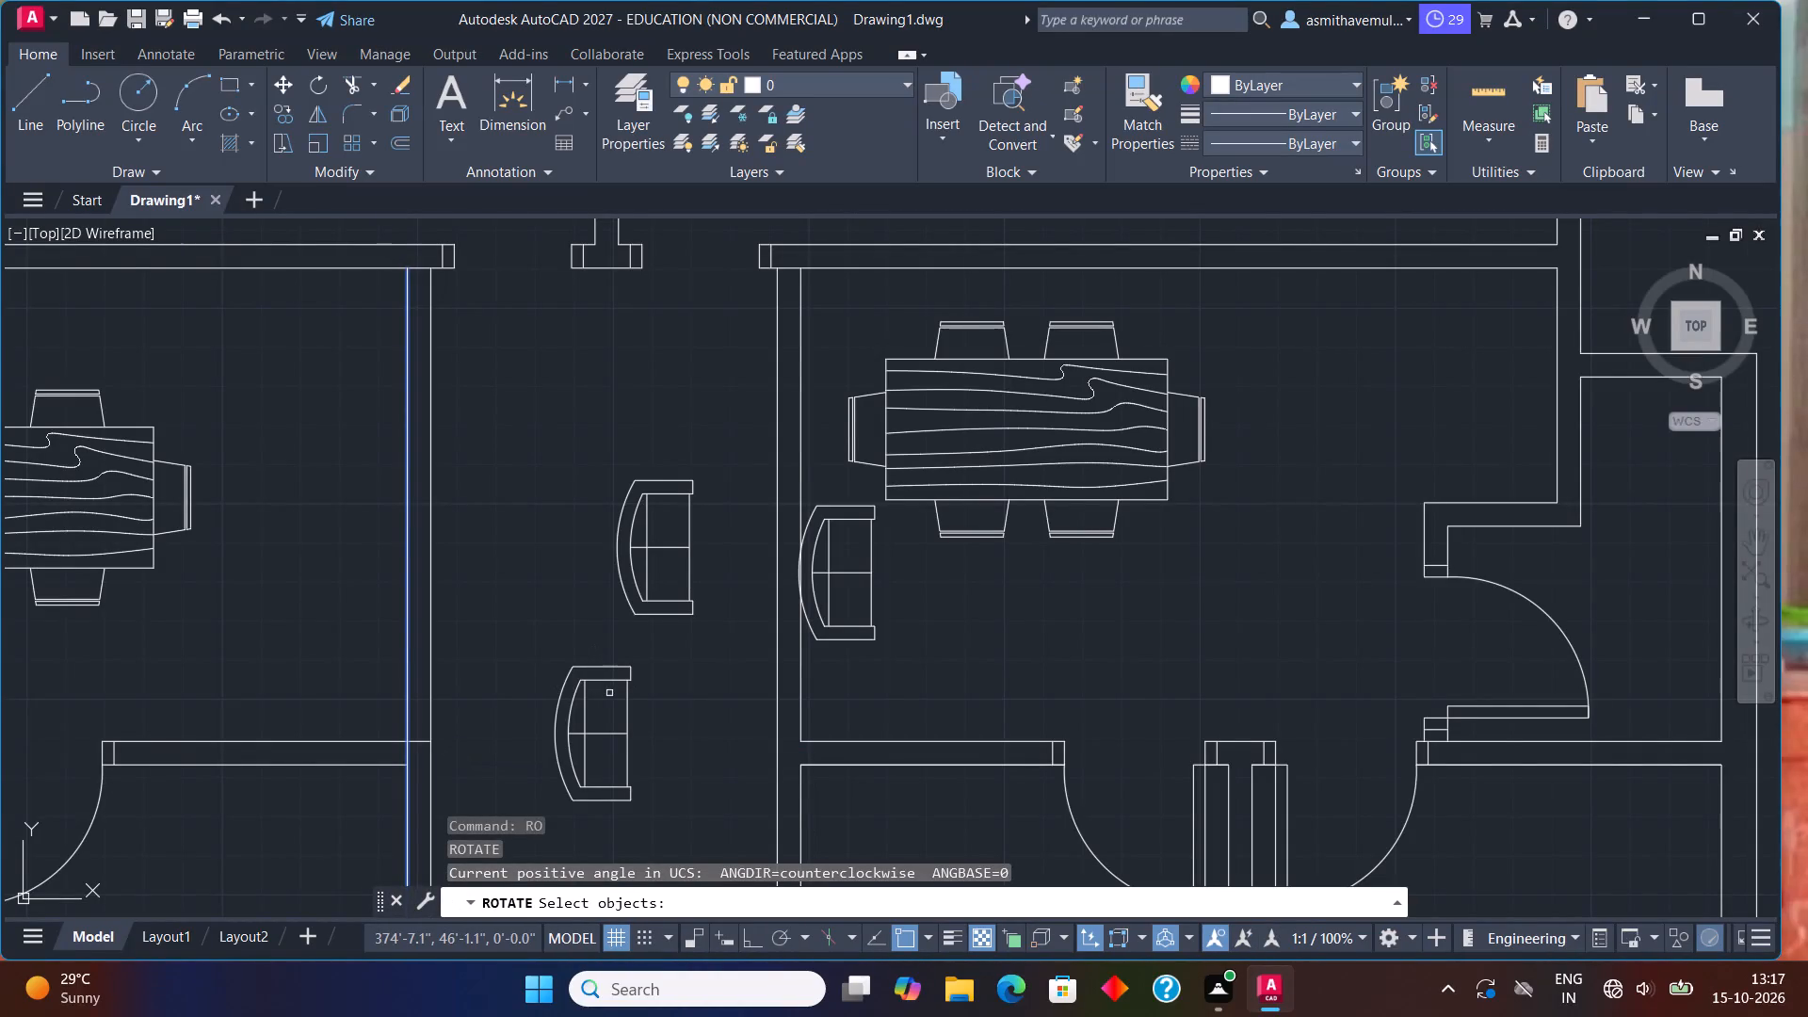
drag(651, 703, 534, 773)
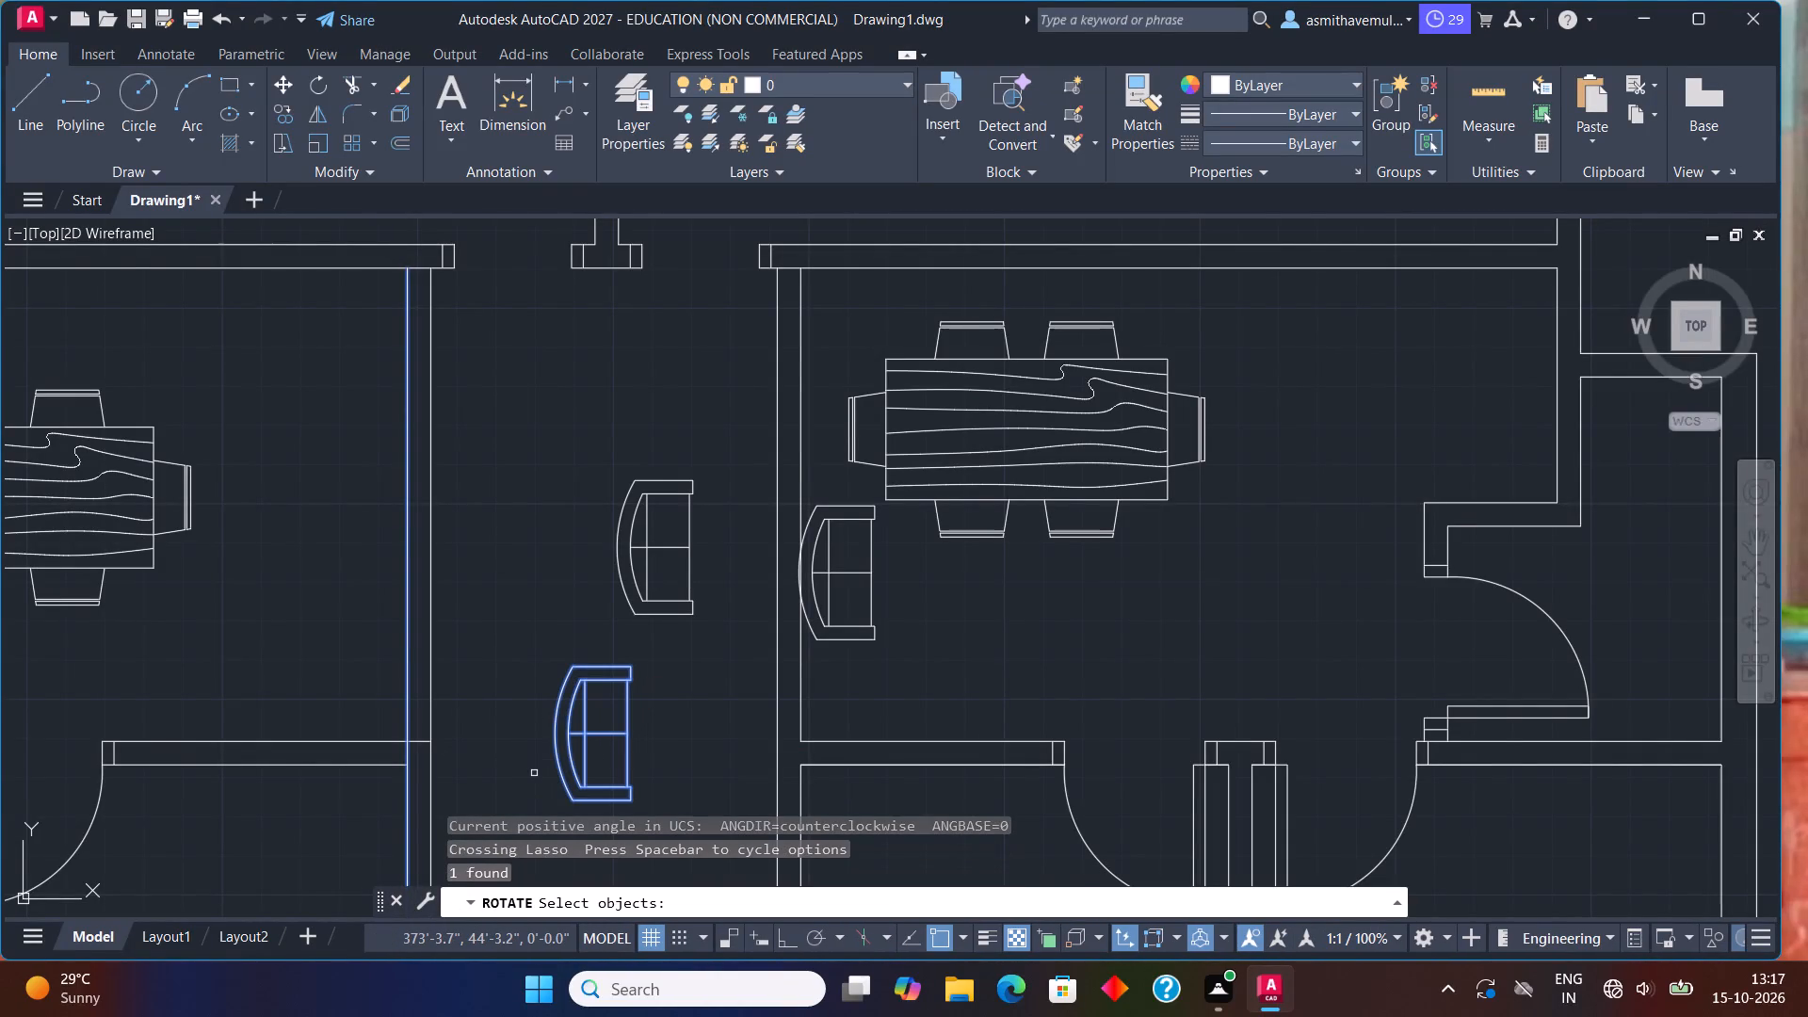
key(Return)
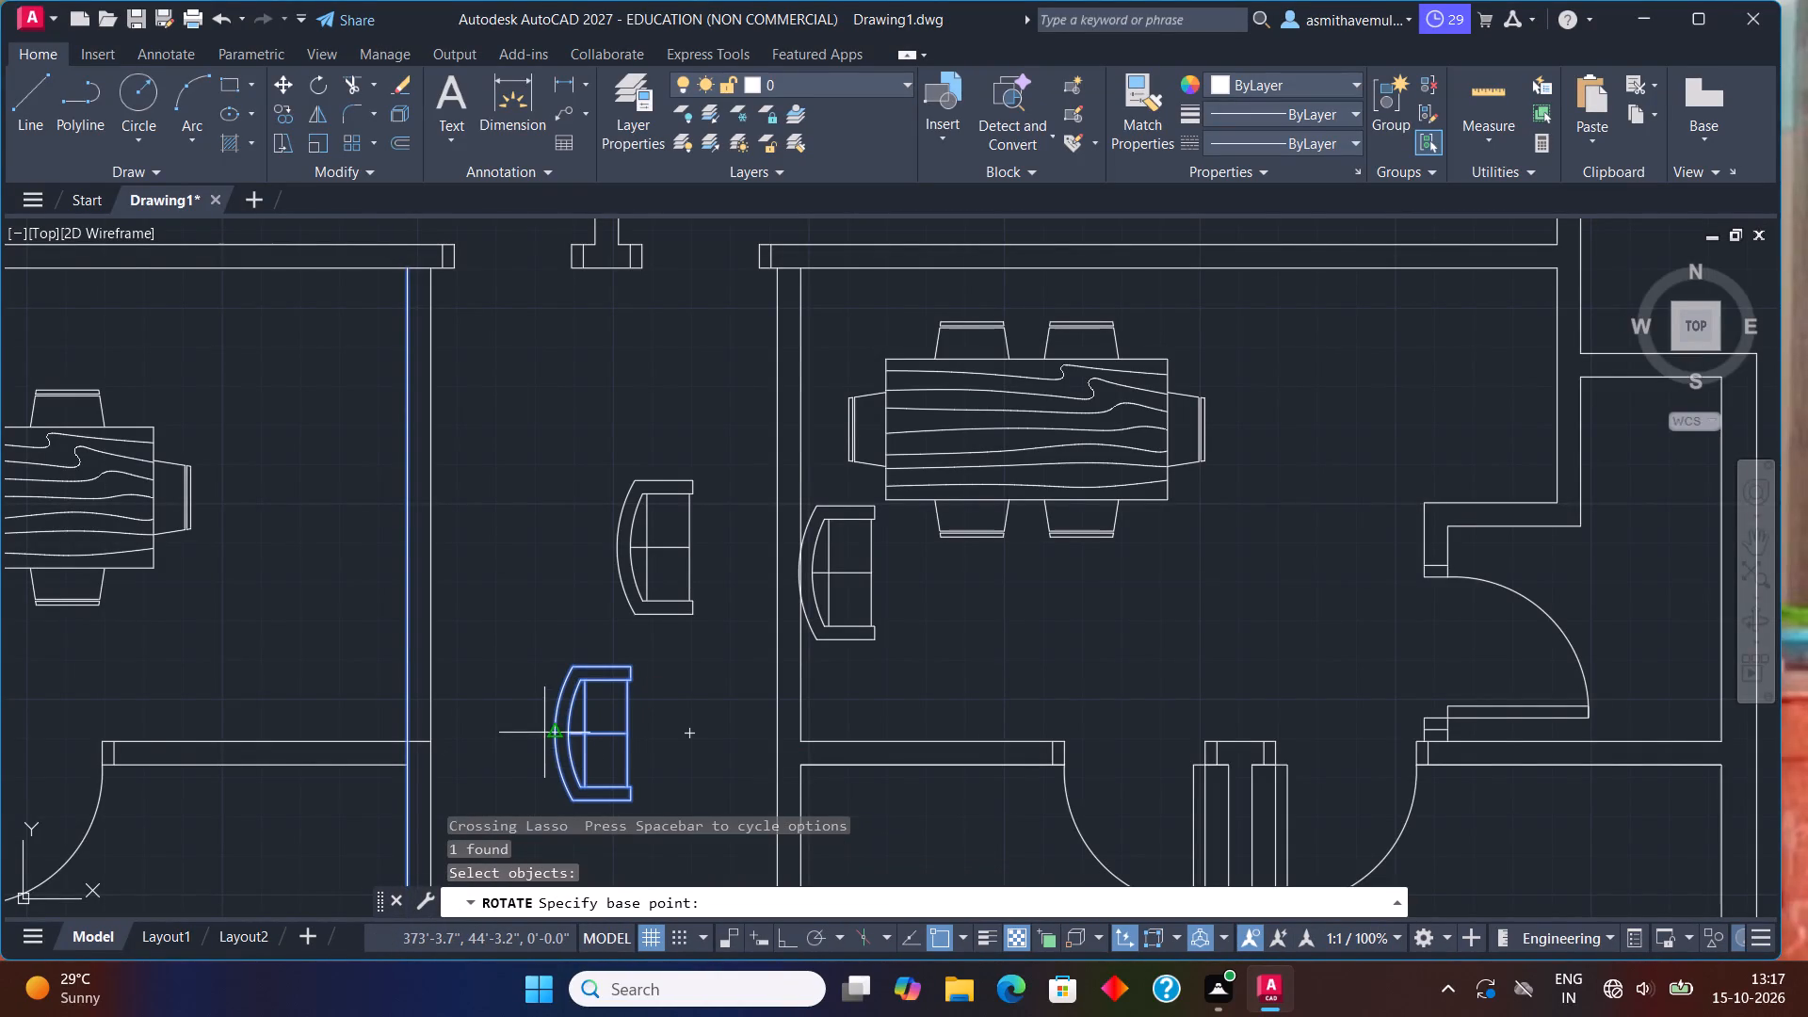
click(553, 730)
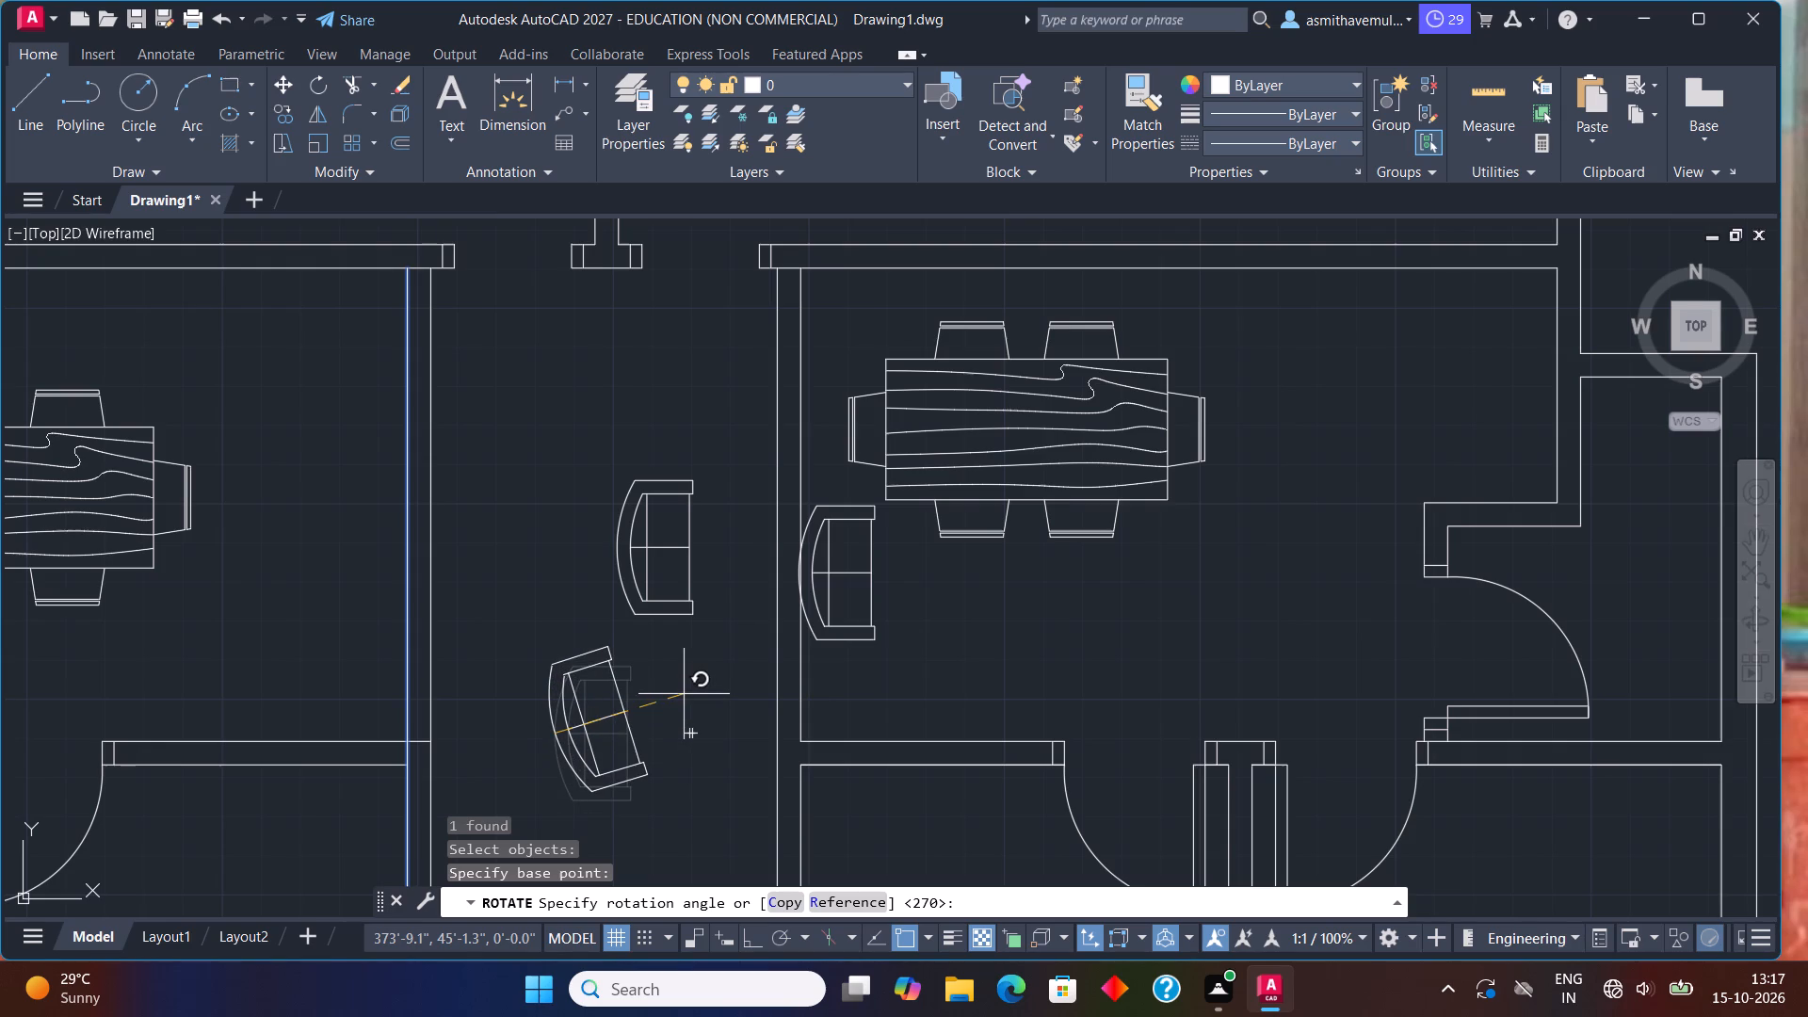
key(F8)
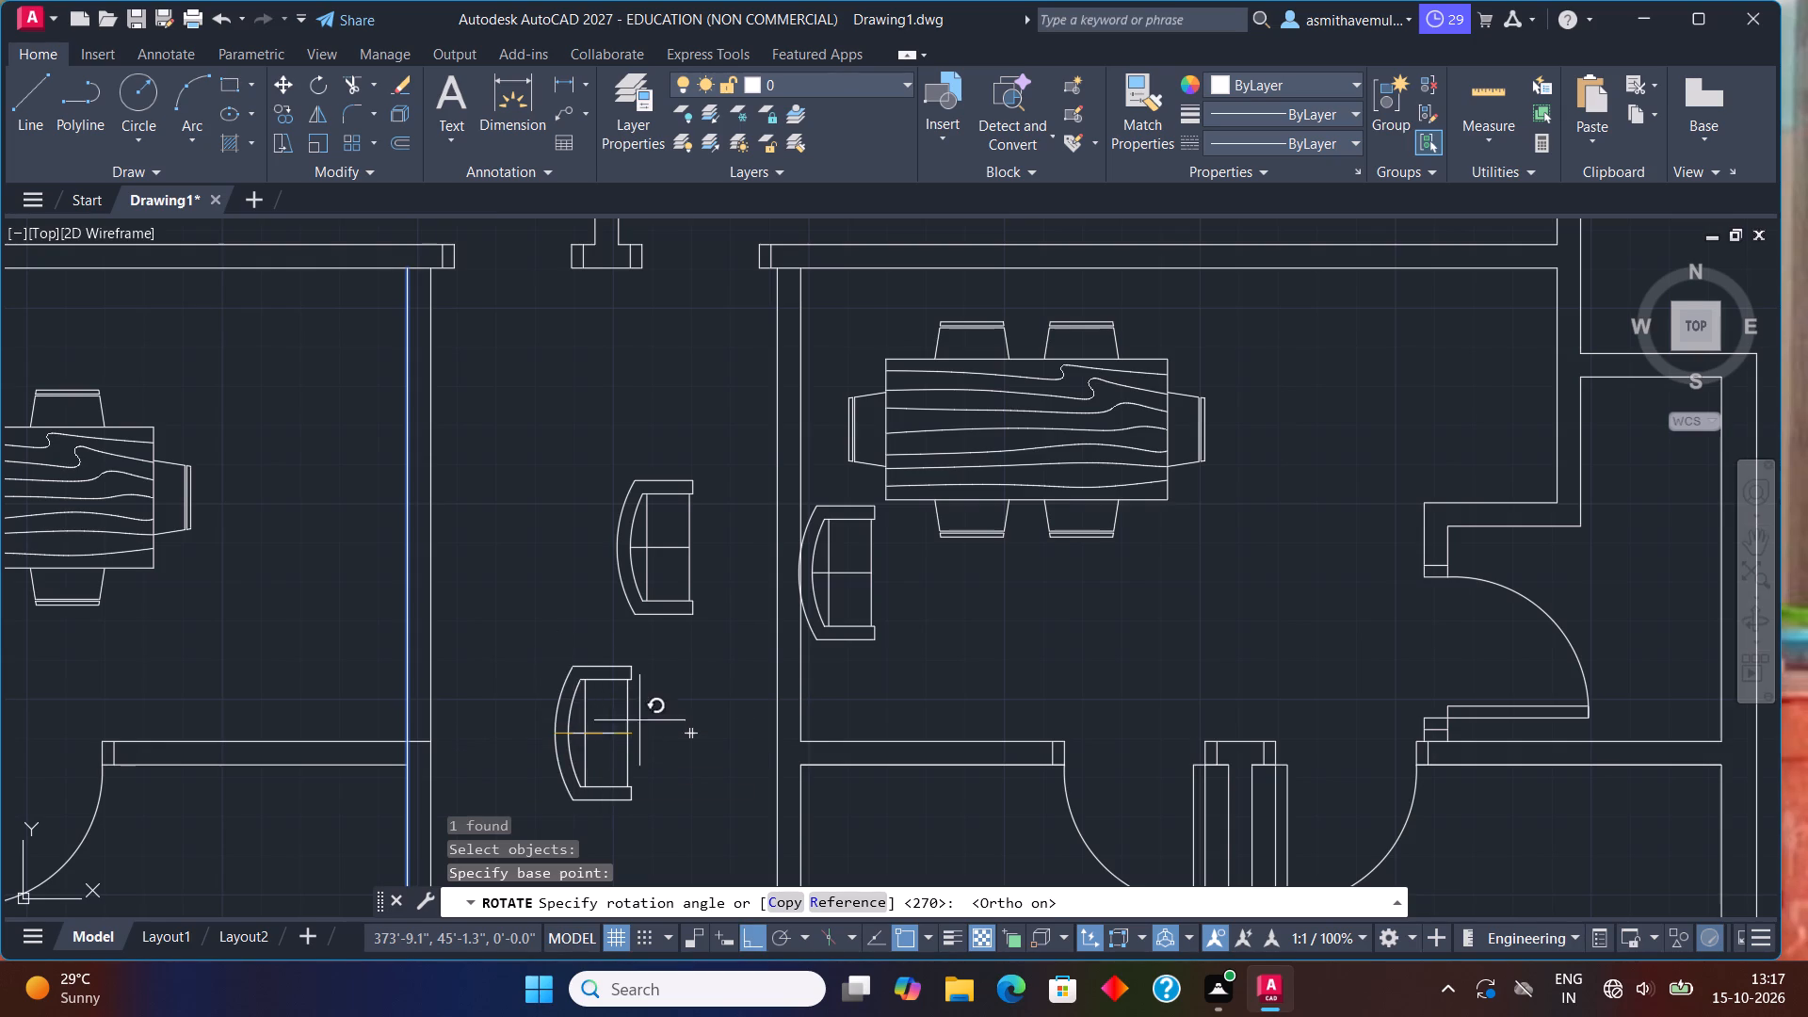
click(622, 651)
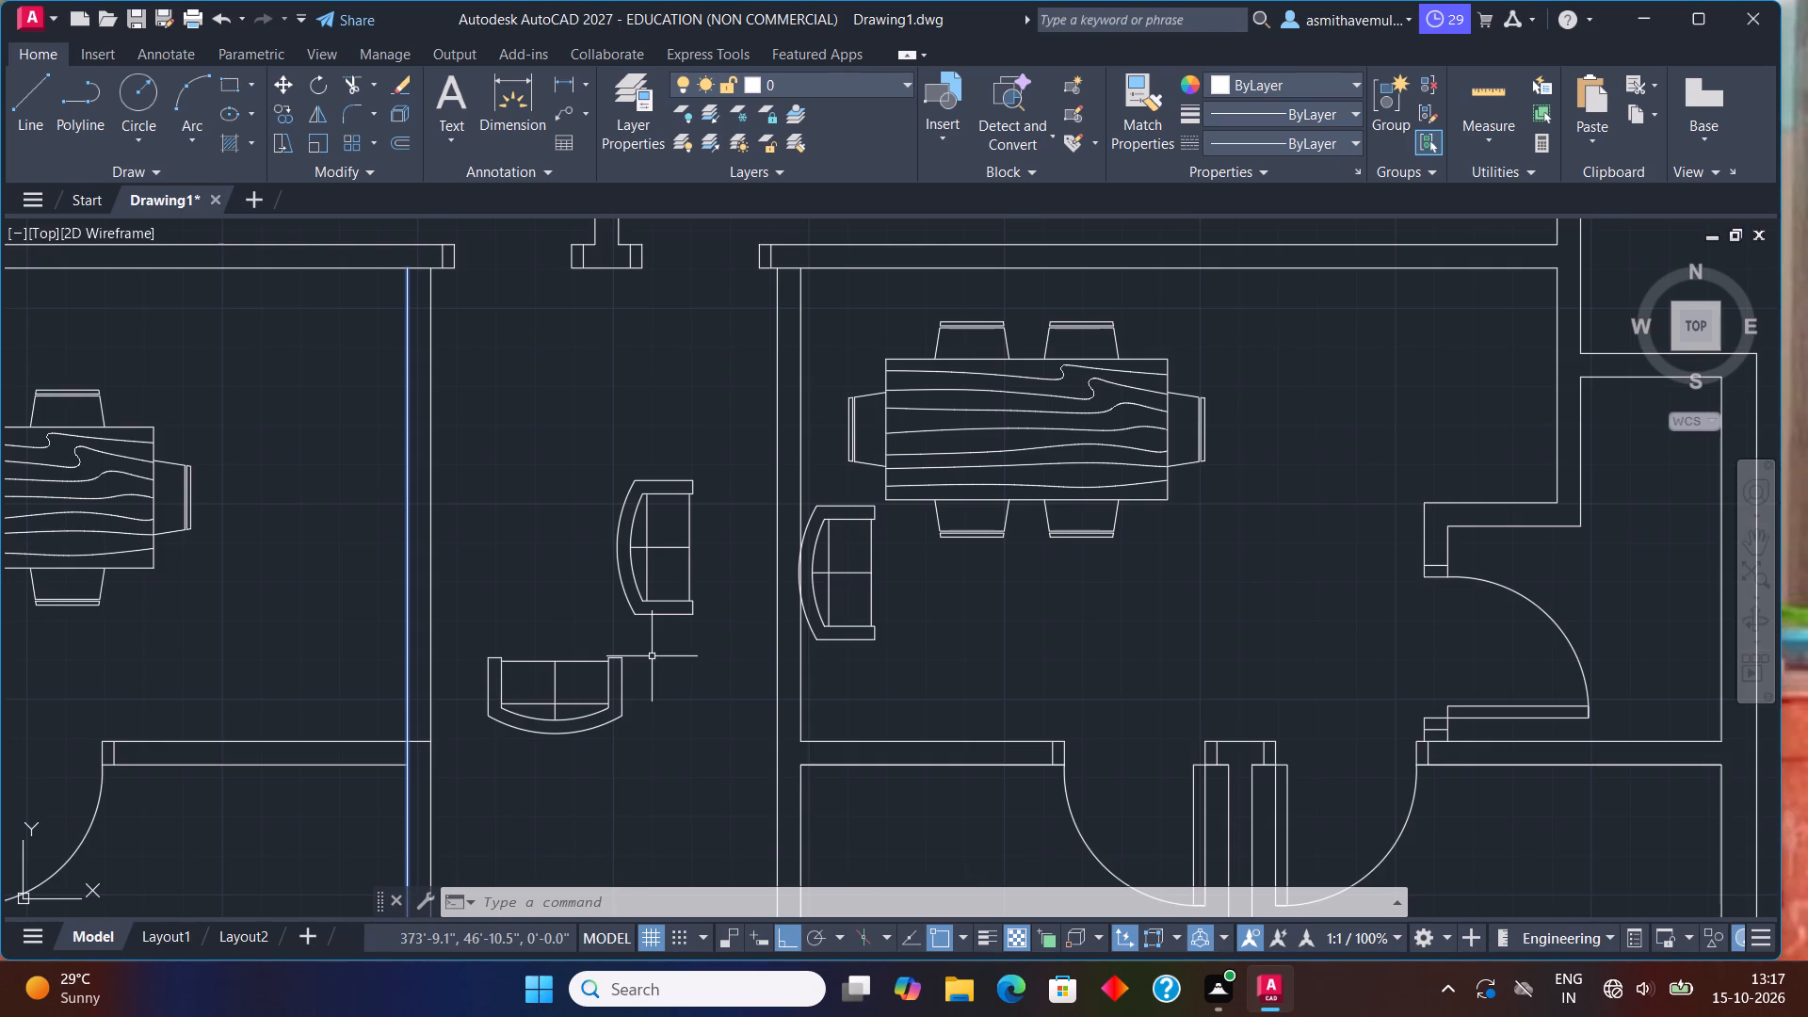
Copy the north-facing passage sofa onto the south walls of the southeast and southwest halls, backs against the wall, and finish copying.
click(621, 700)
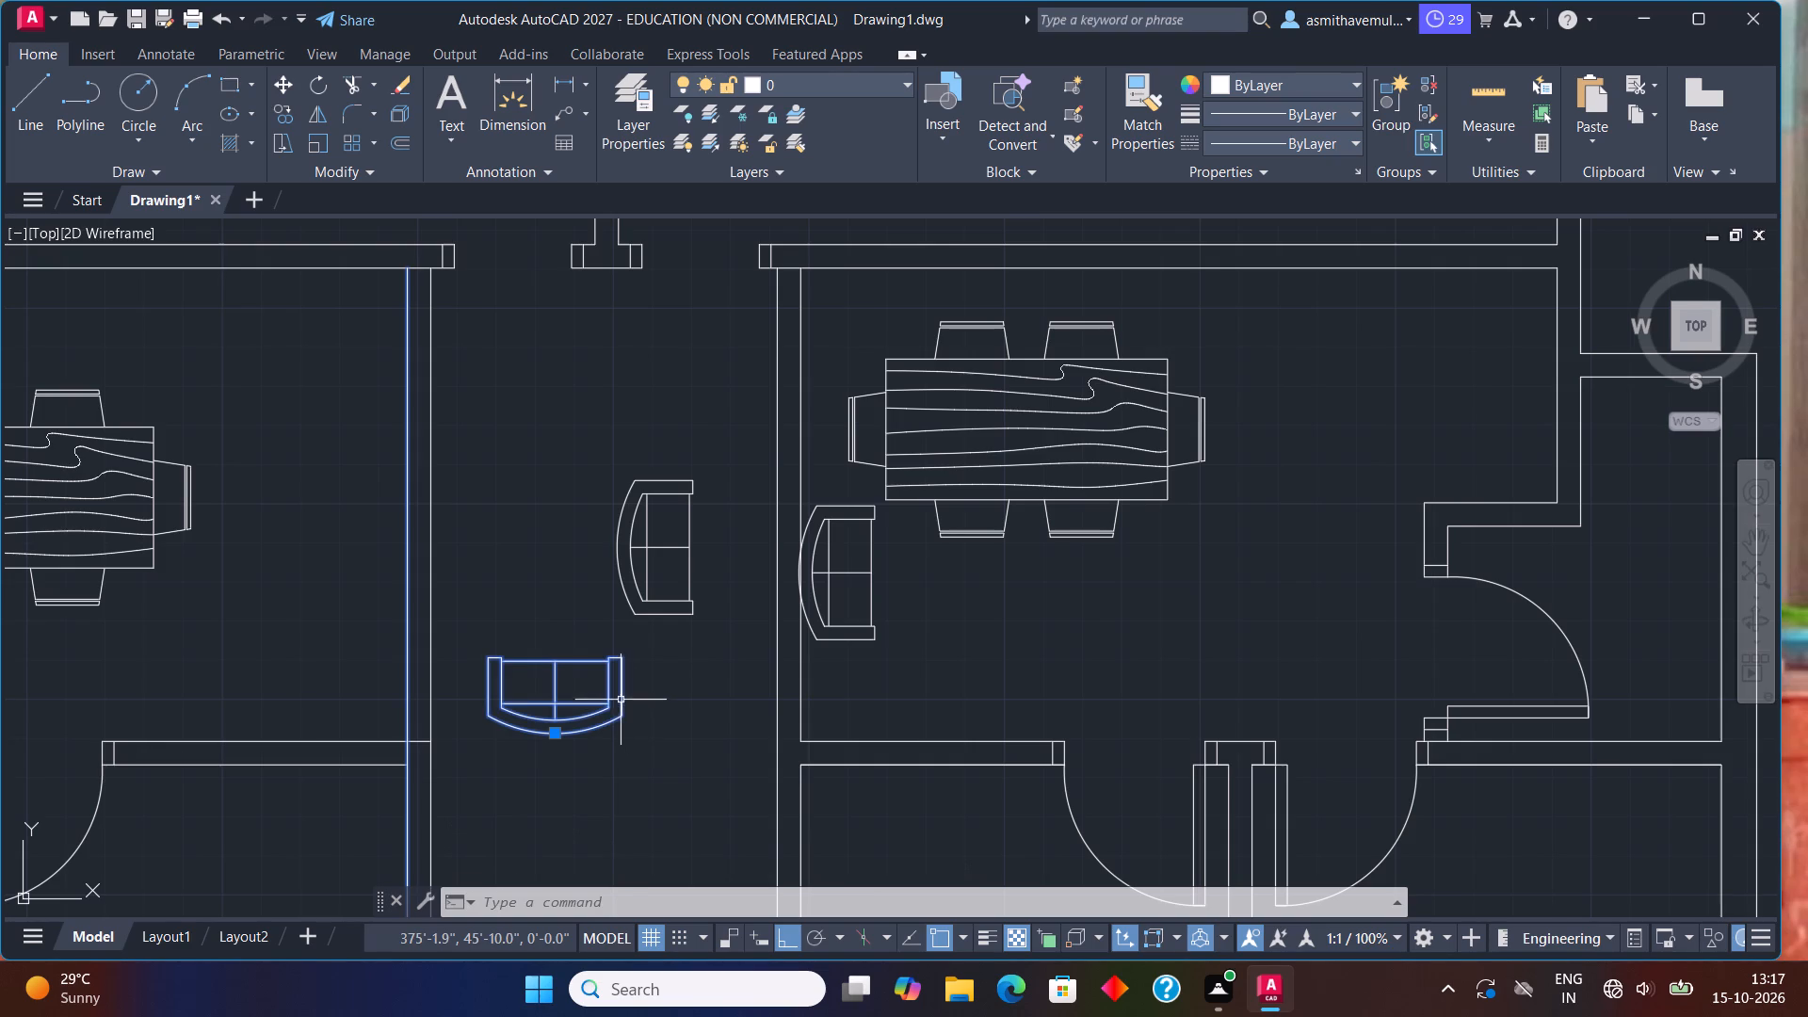
text(copy)
key(Return)
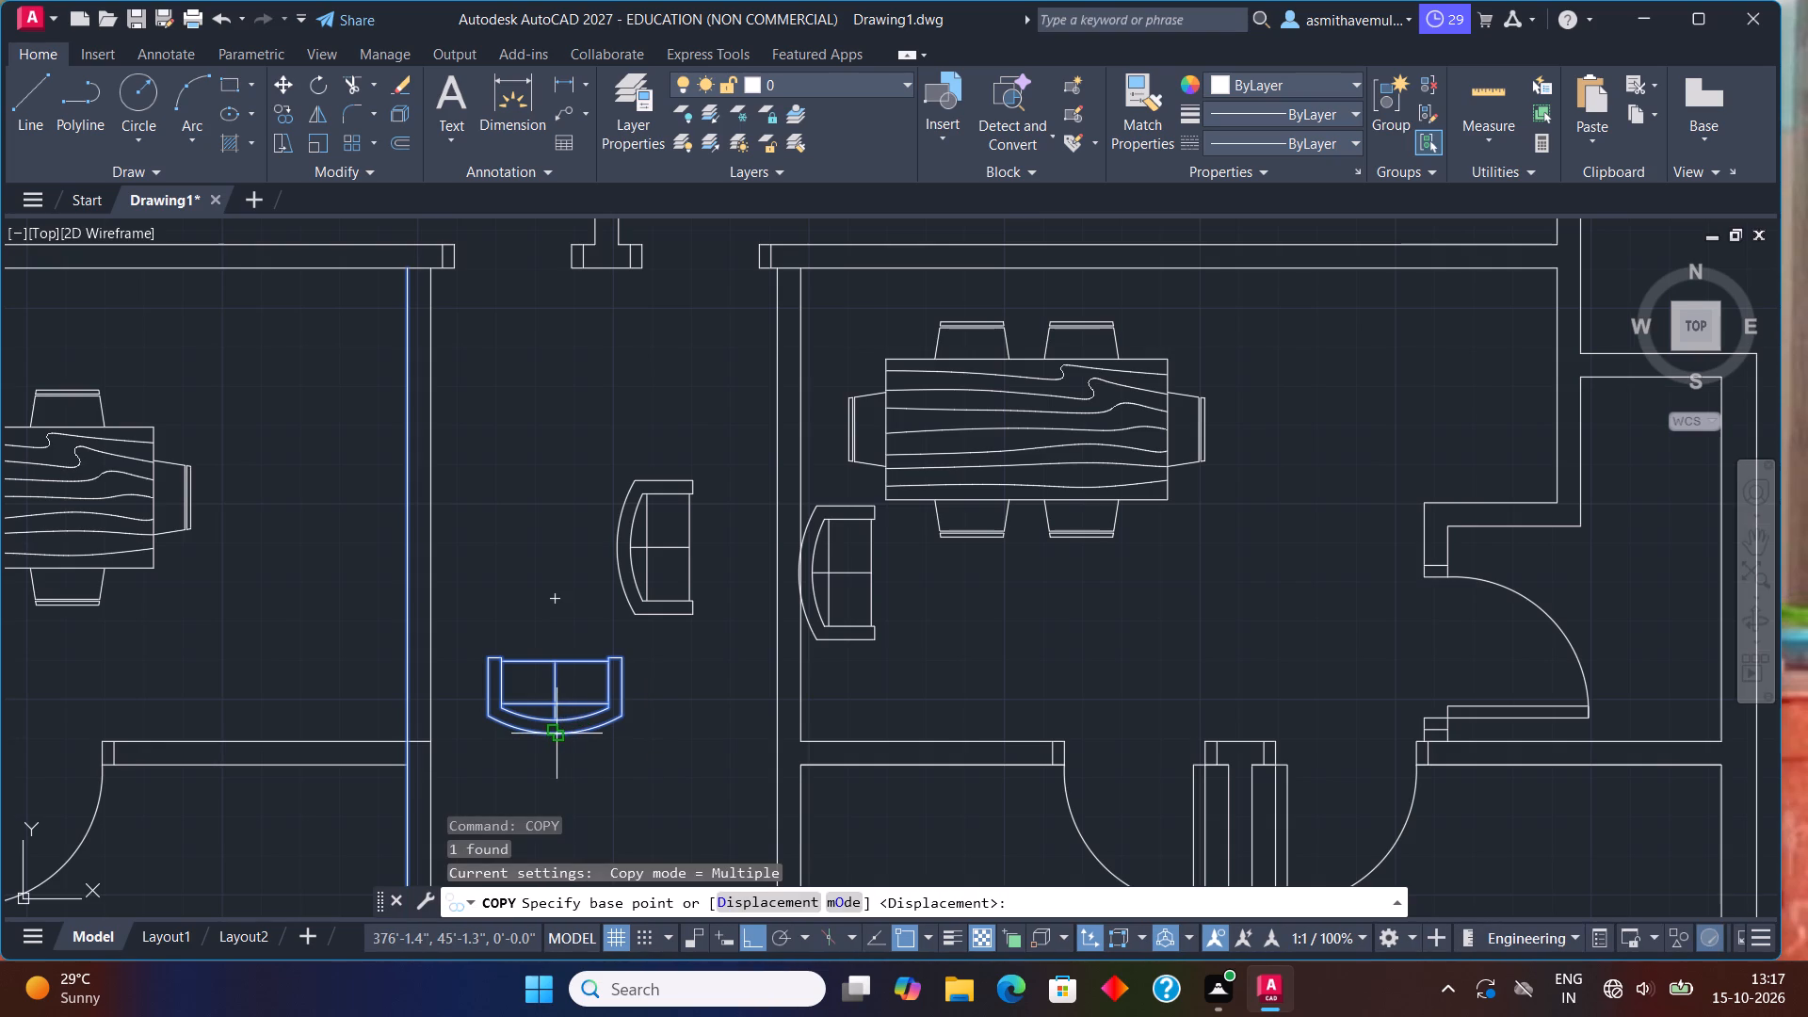
click(553, 740)
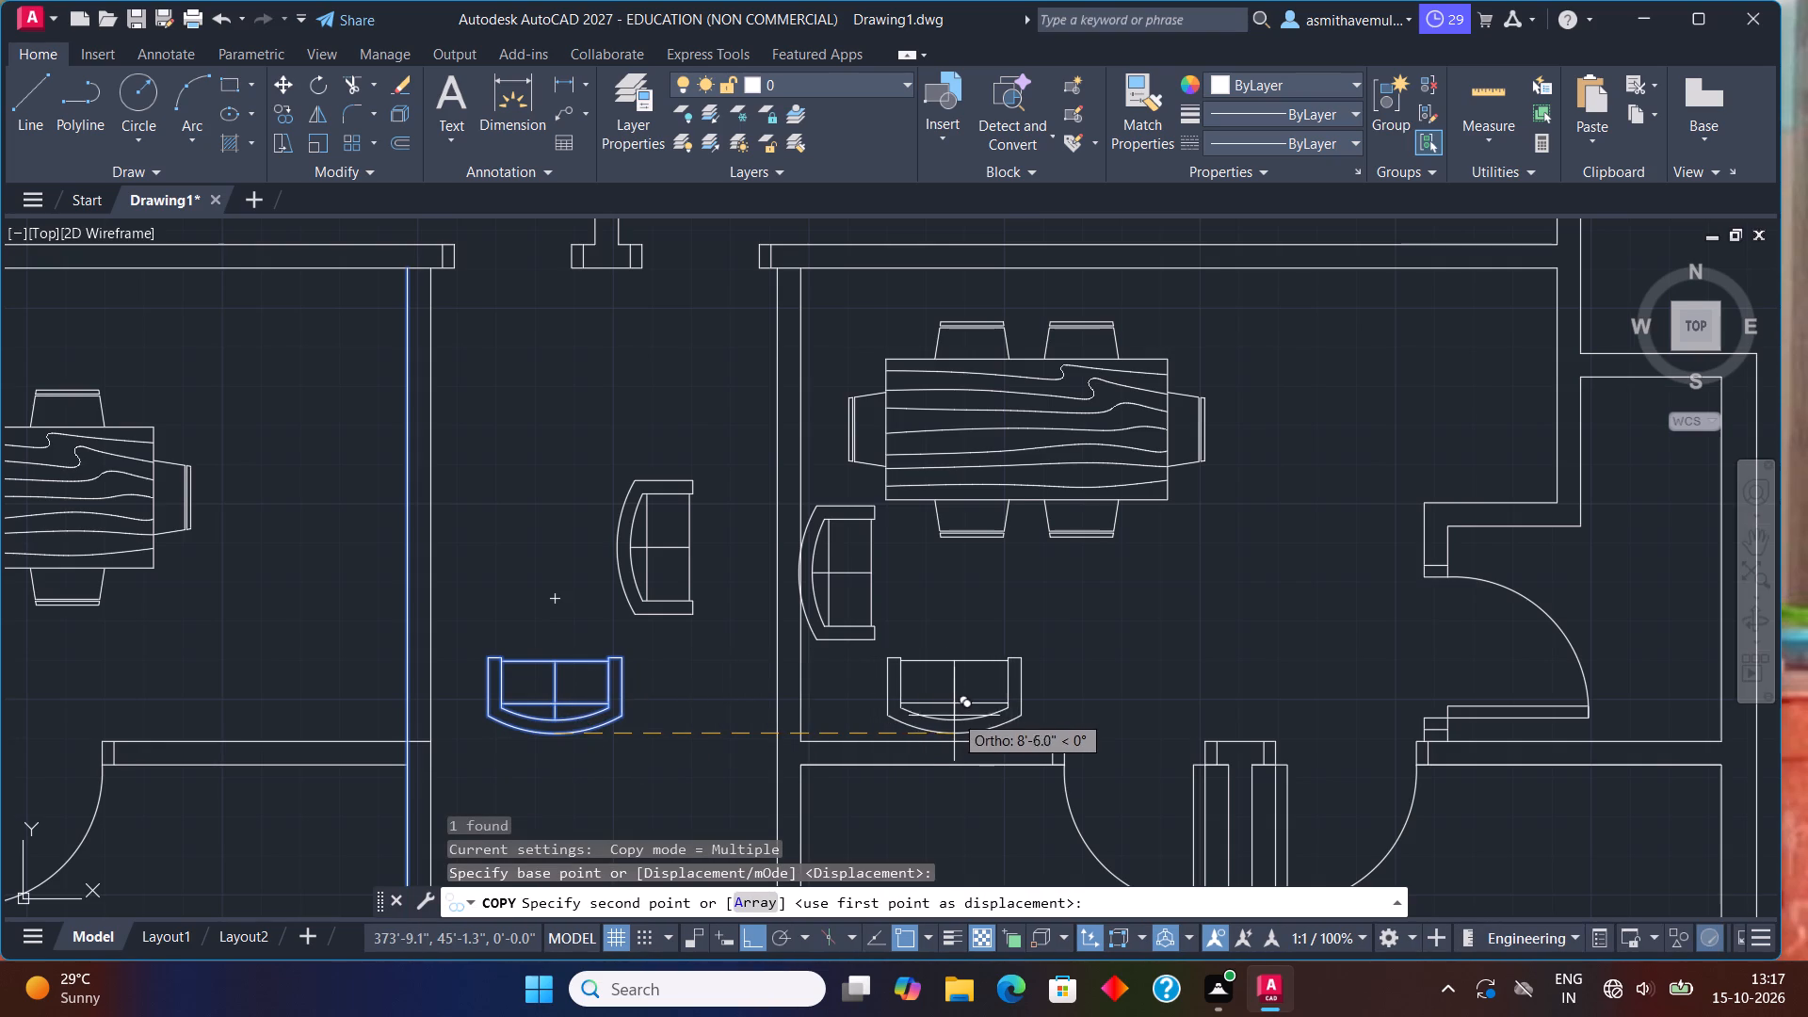
key(F8)
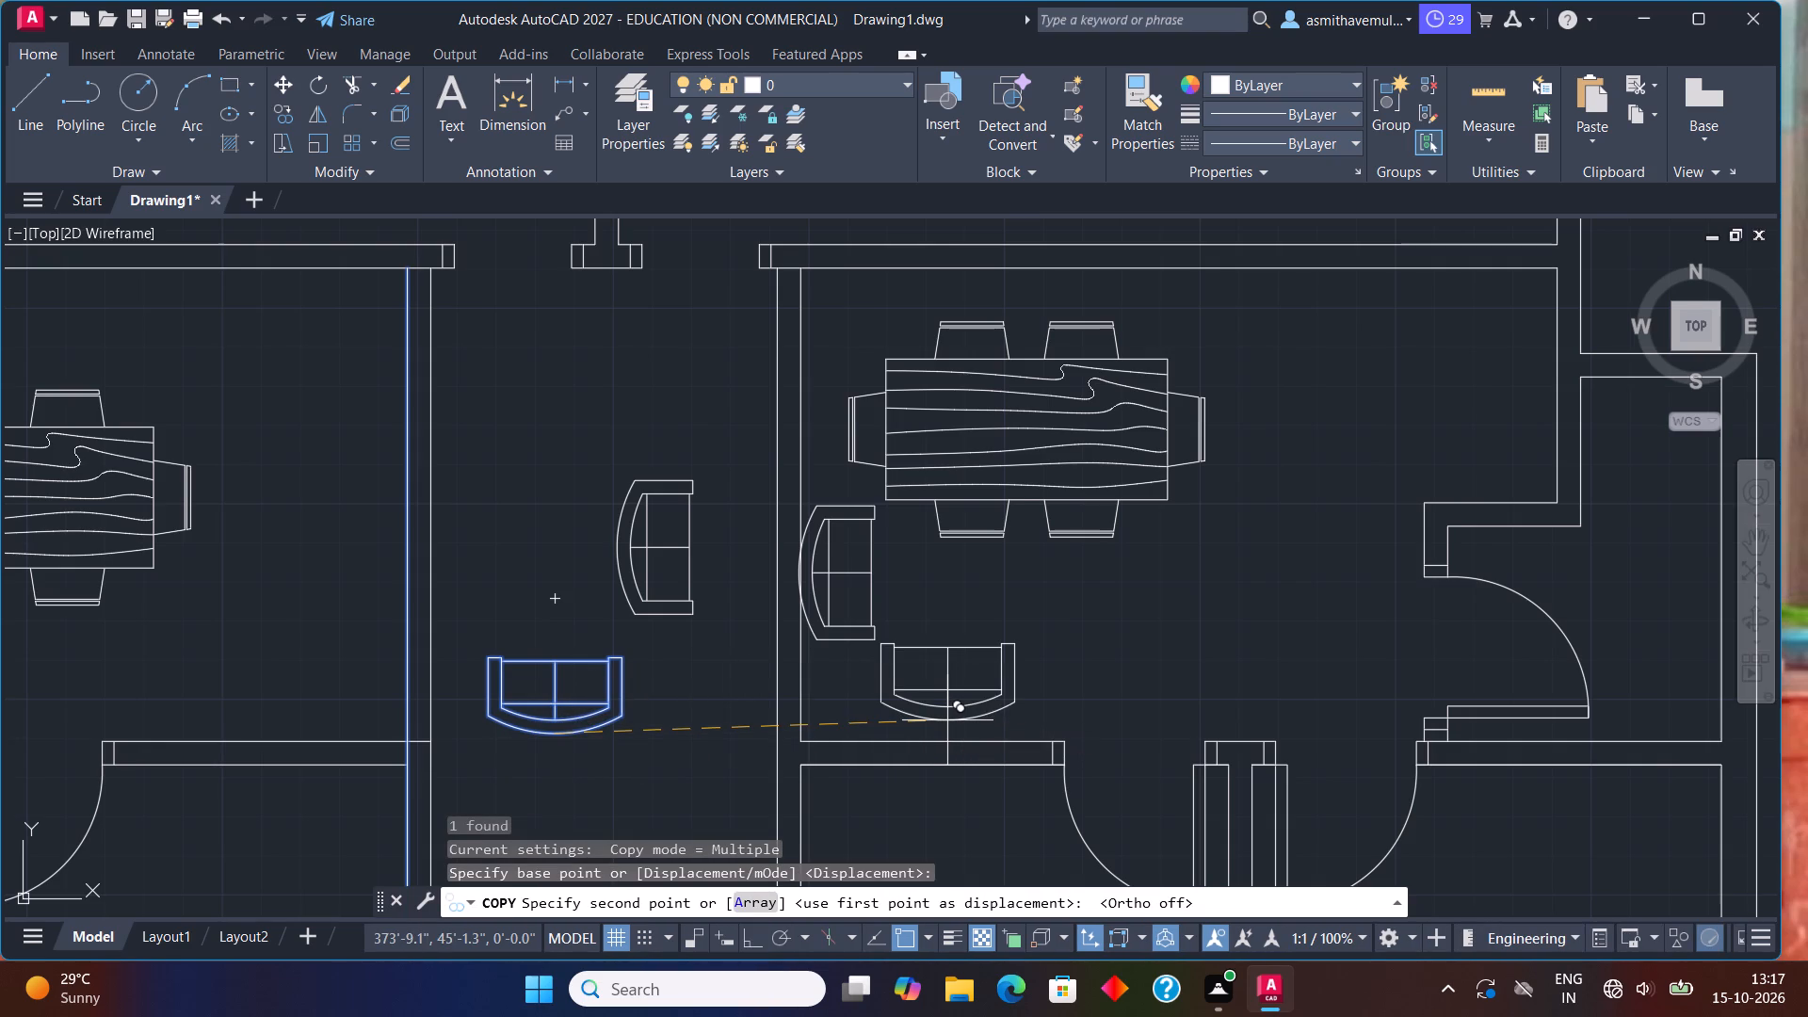
scroll(937, 724, up, 1)
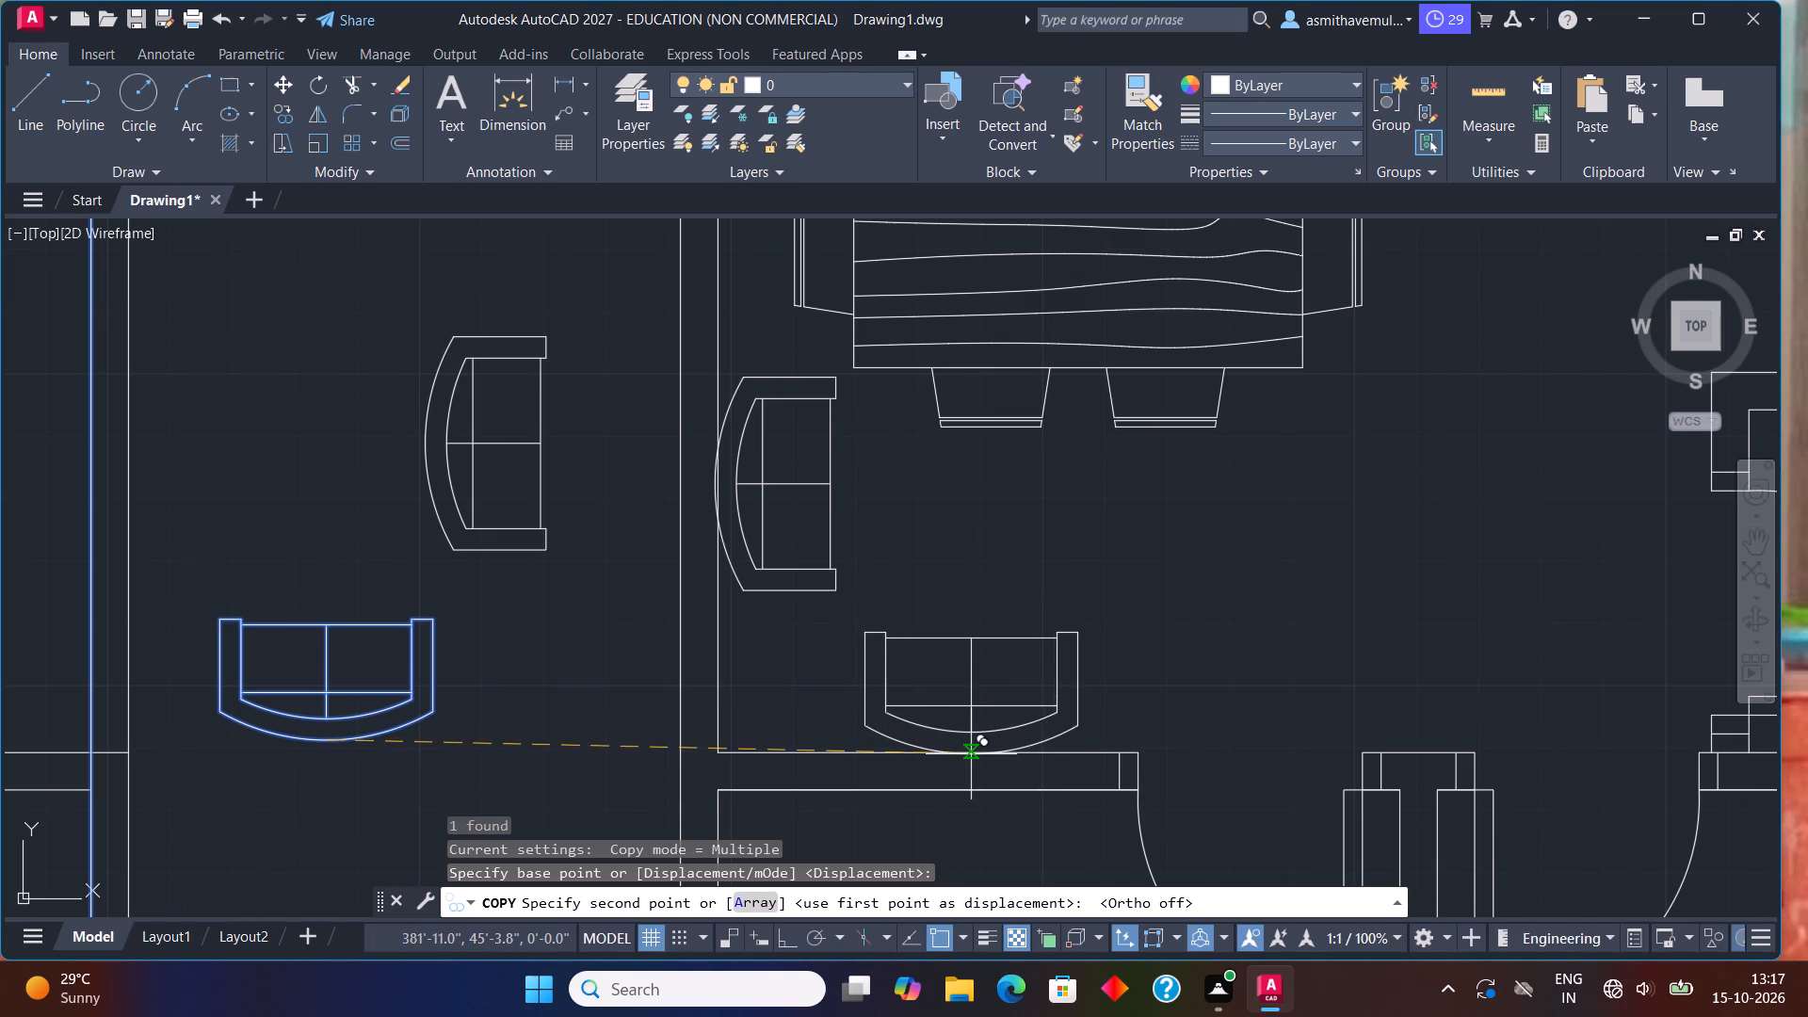
click(955, 751)
scroll(617, 786, down, 1)
middle_drag(700, 758, 1036, 659)
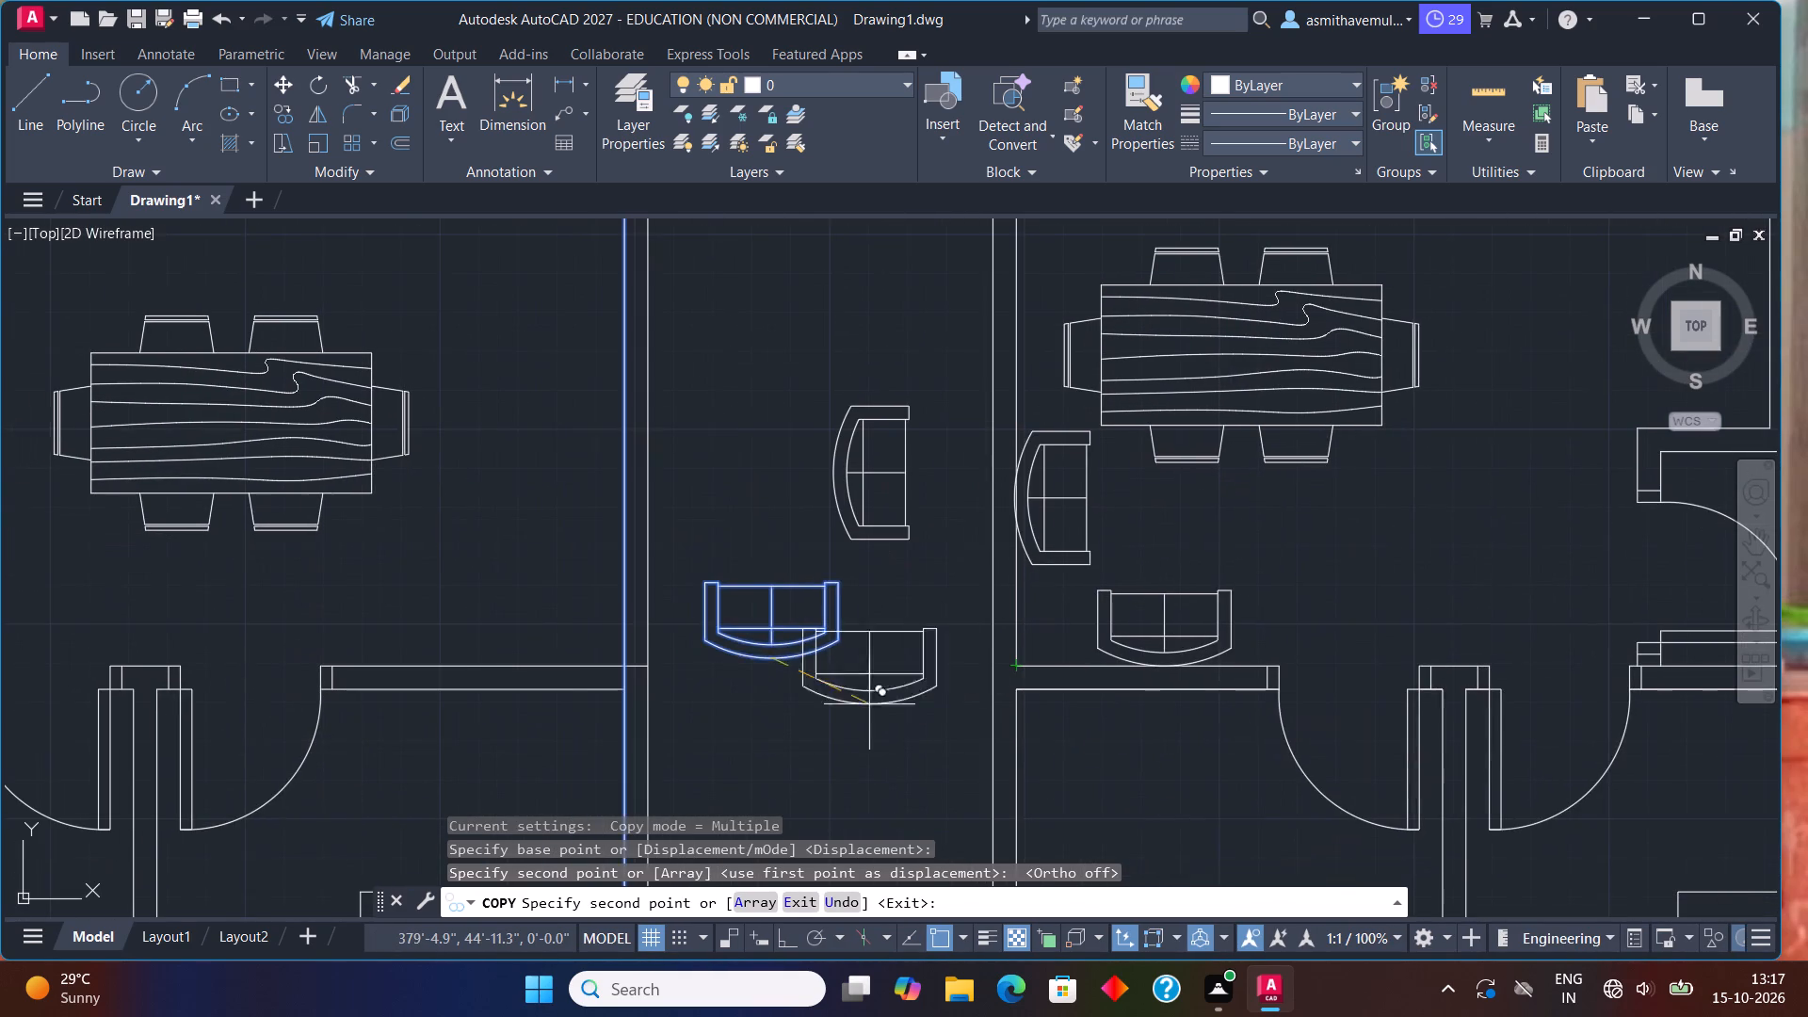
click(511, 665)
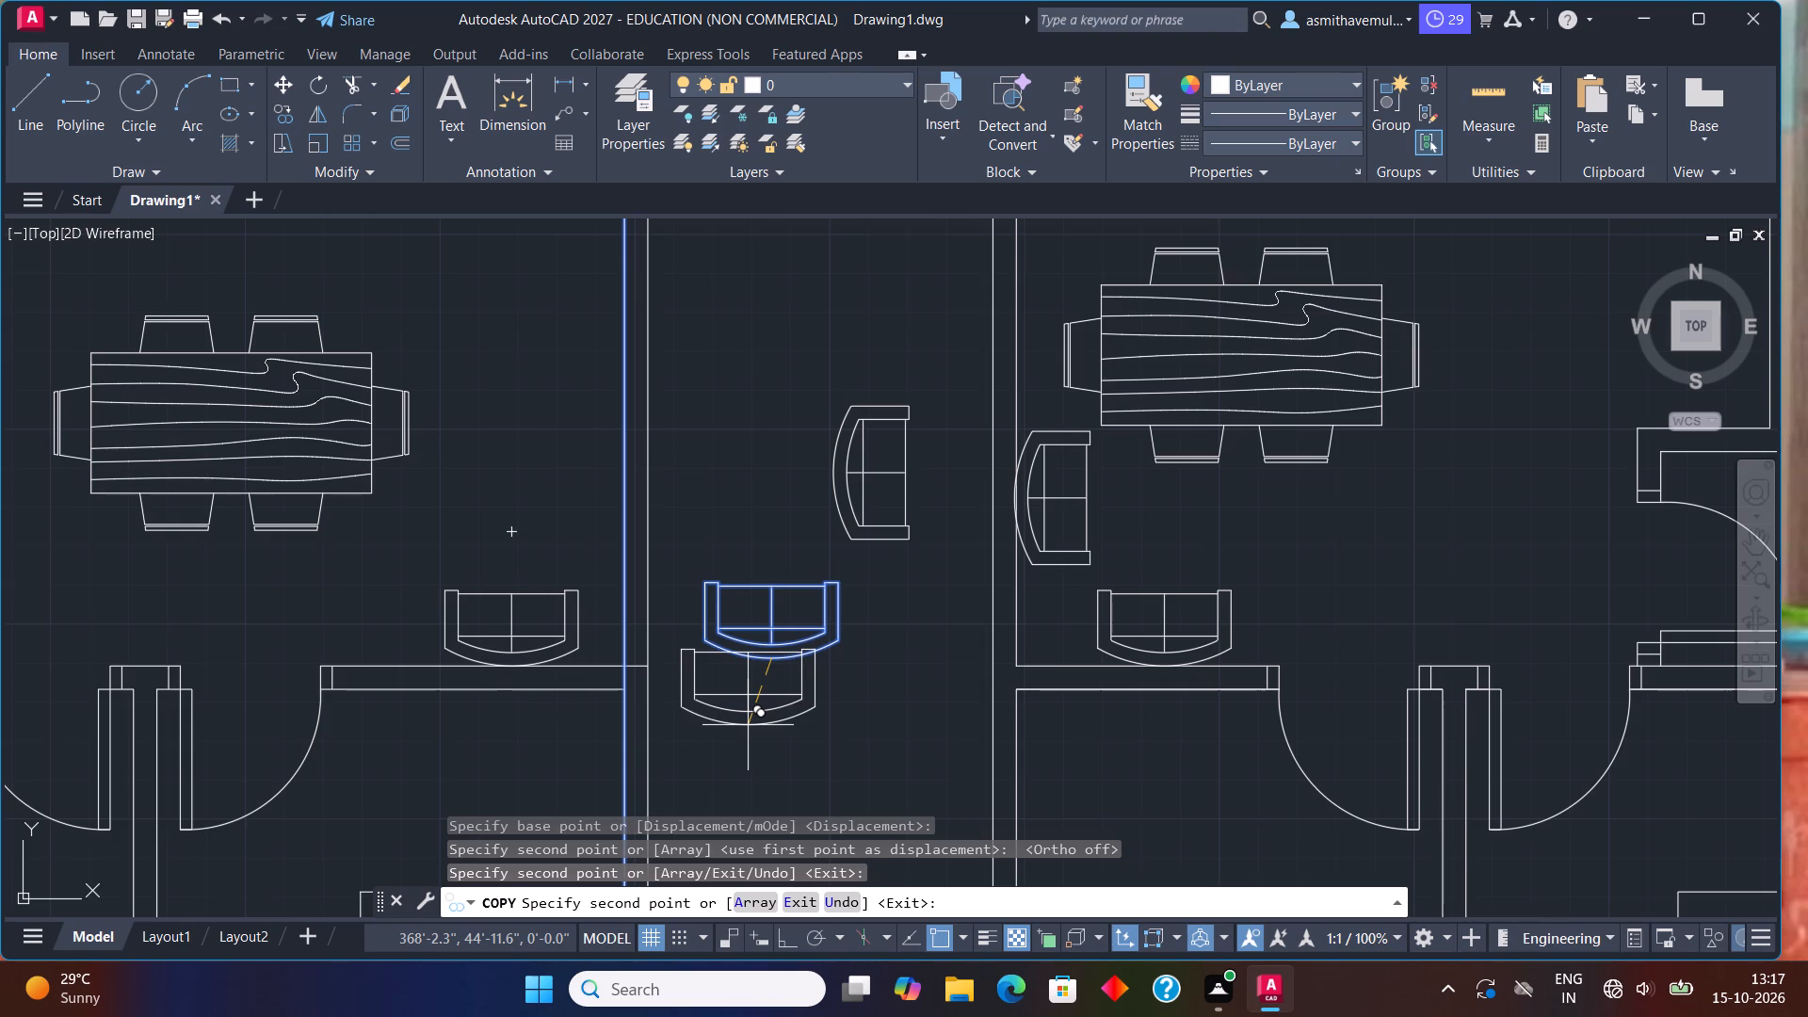
key(Escape)
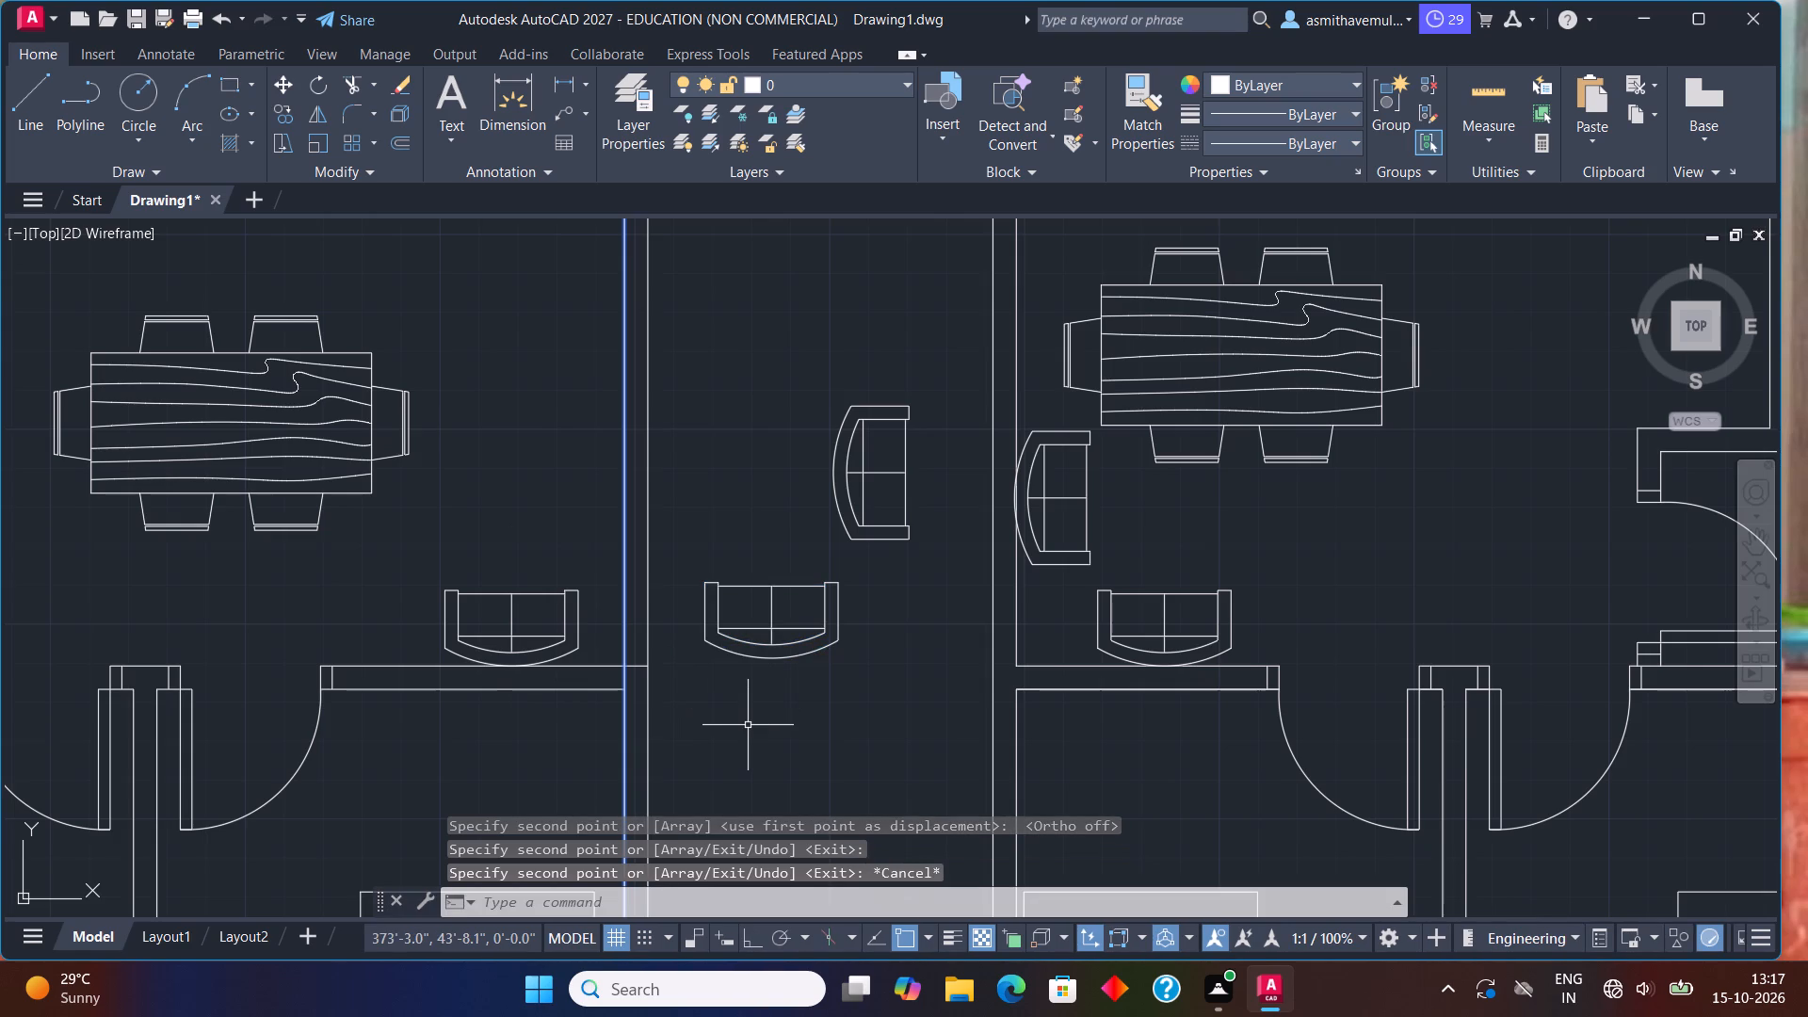
Rotate the north-facing sofa left in the passage by 90° about its northeast corner so it faces west.
text(ro)
key(Return)
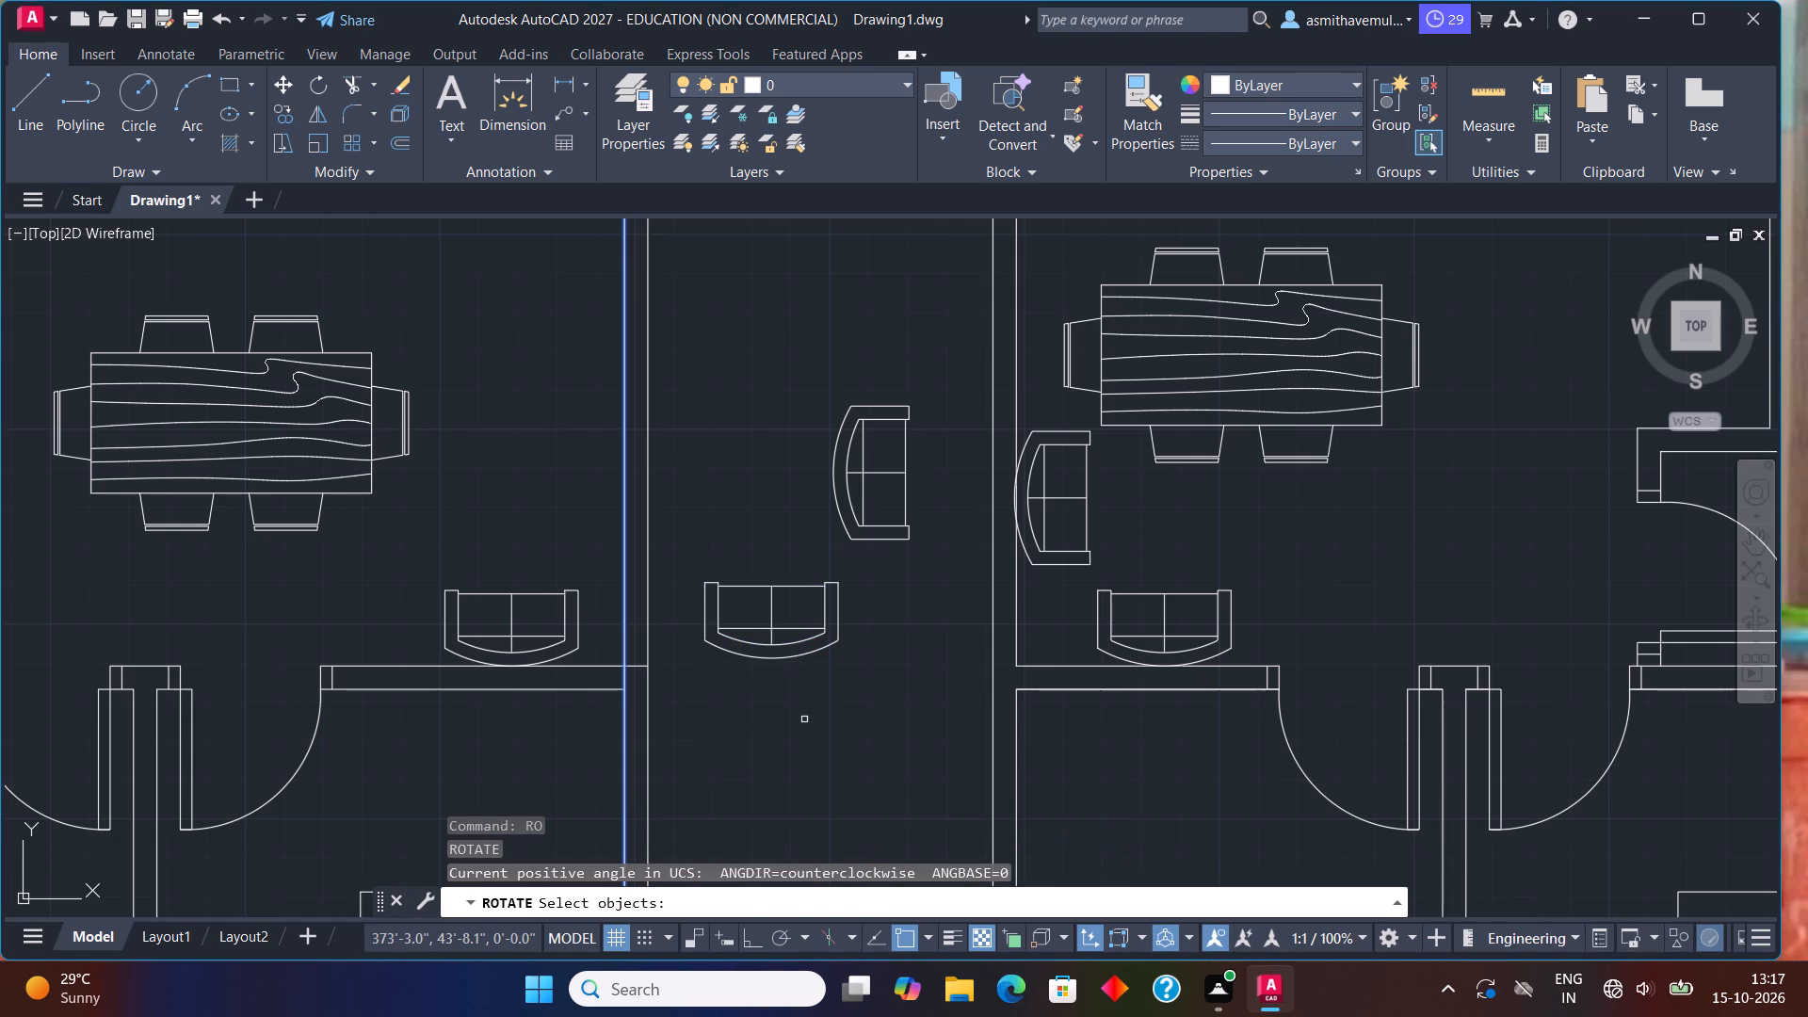
drag(804, 719, 751, 621)
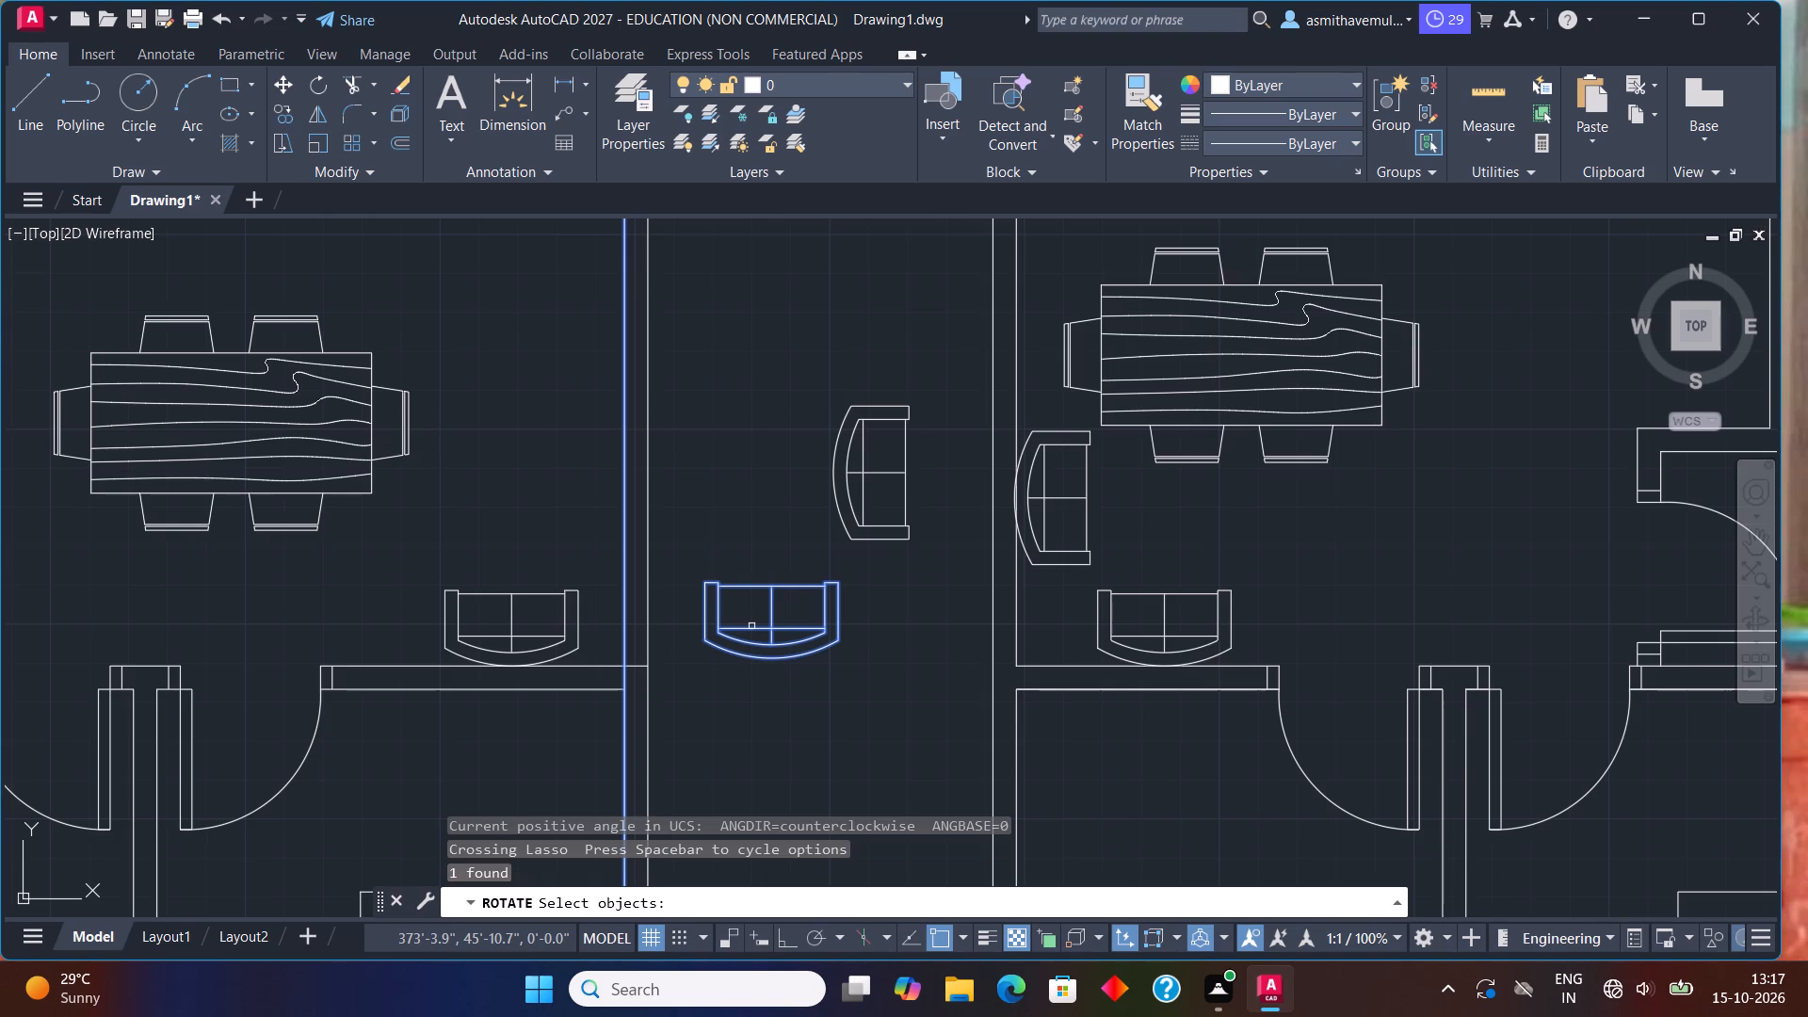
key(Return)
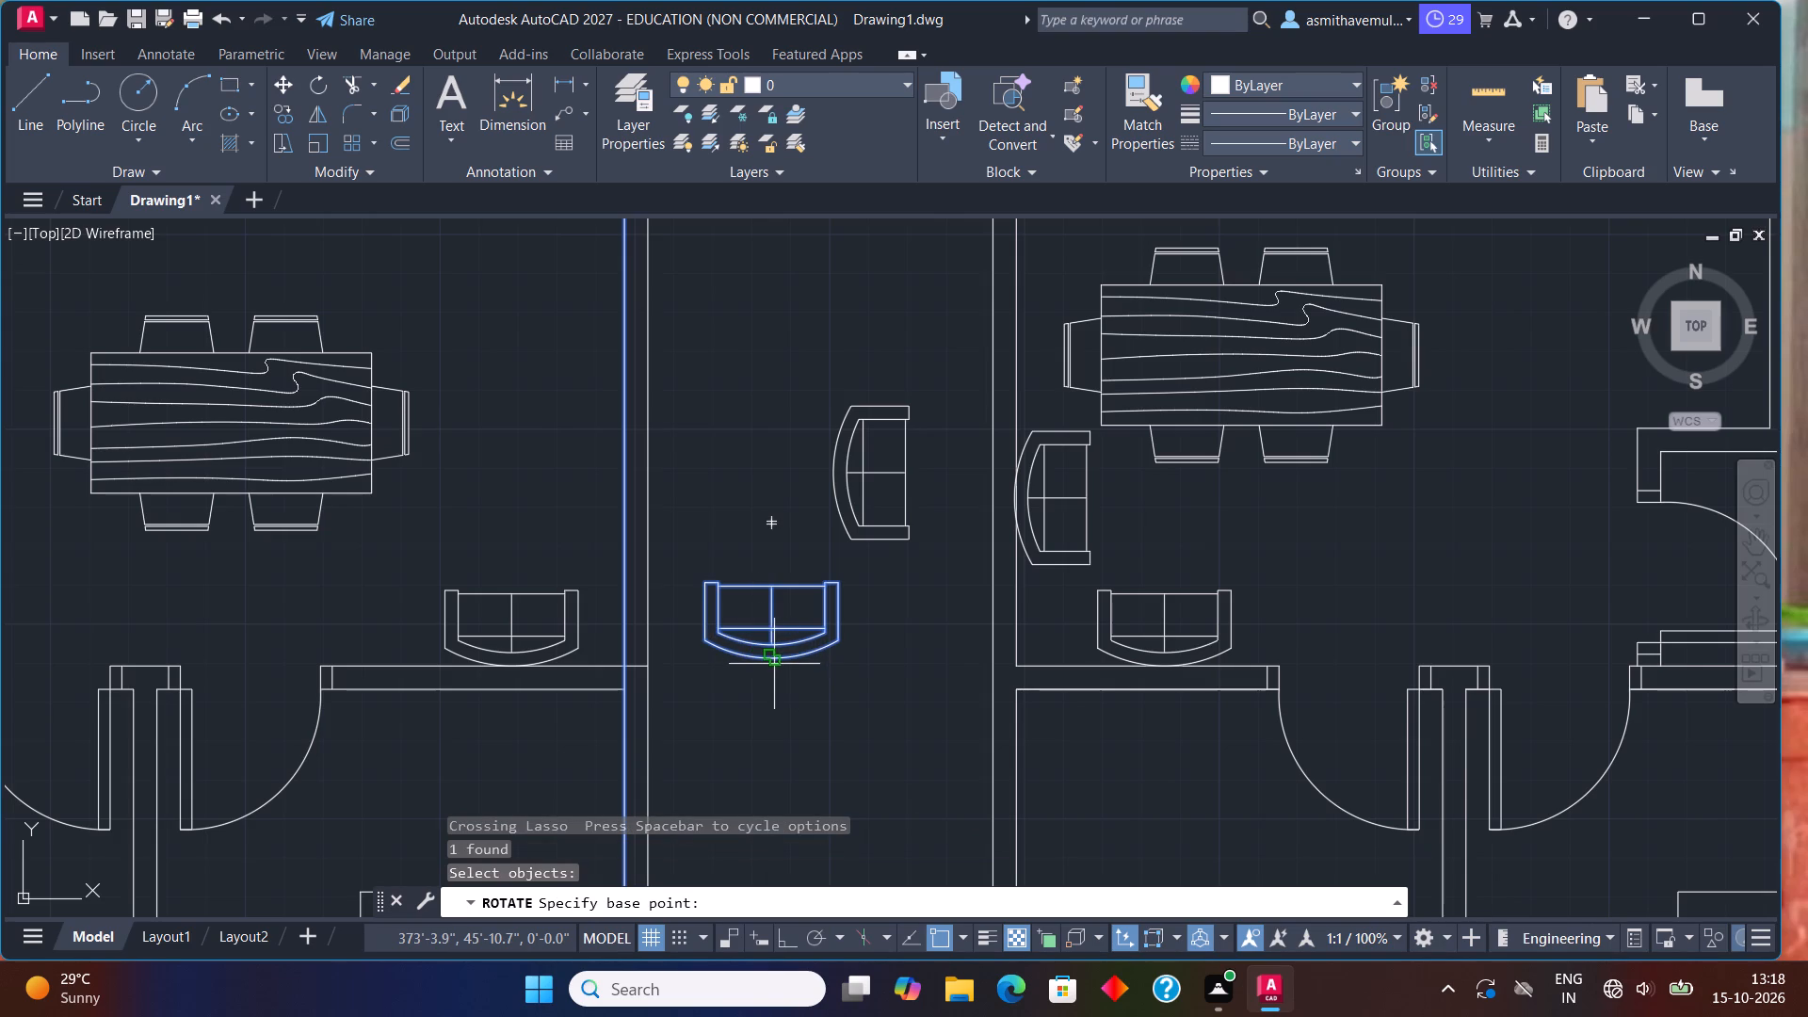
click(839, 584)
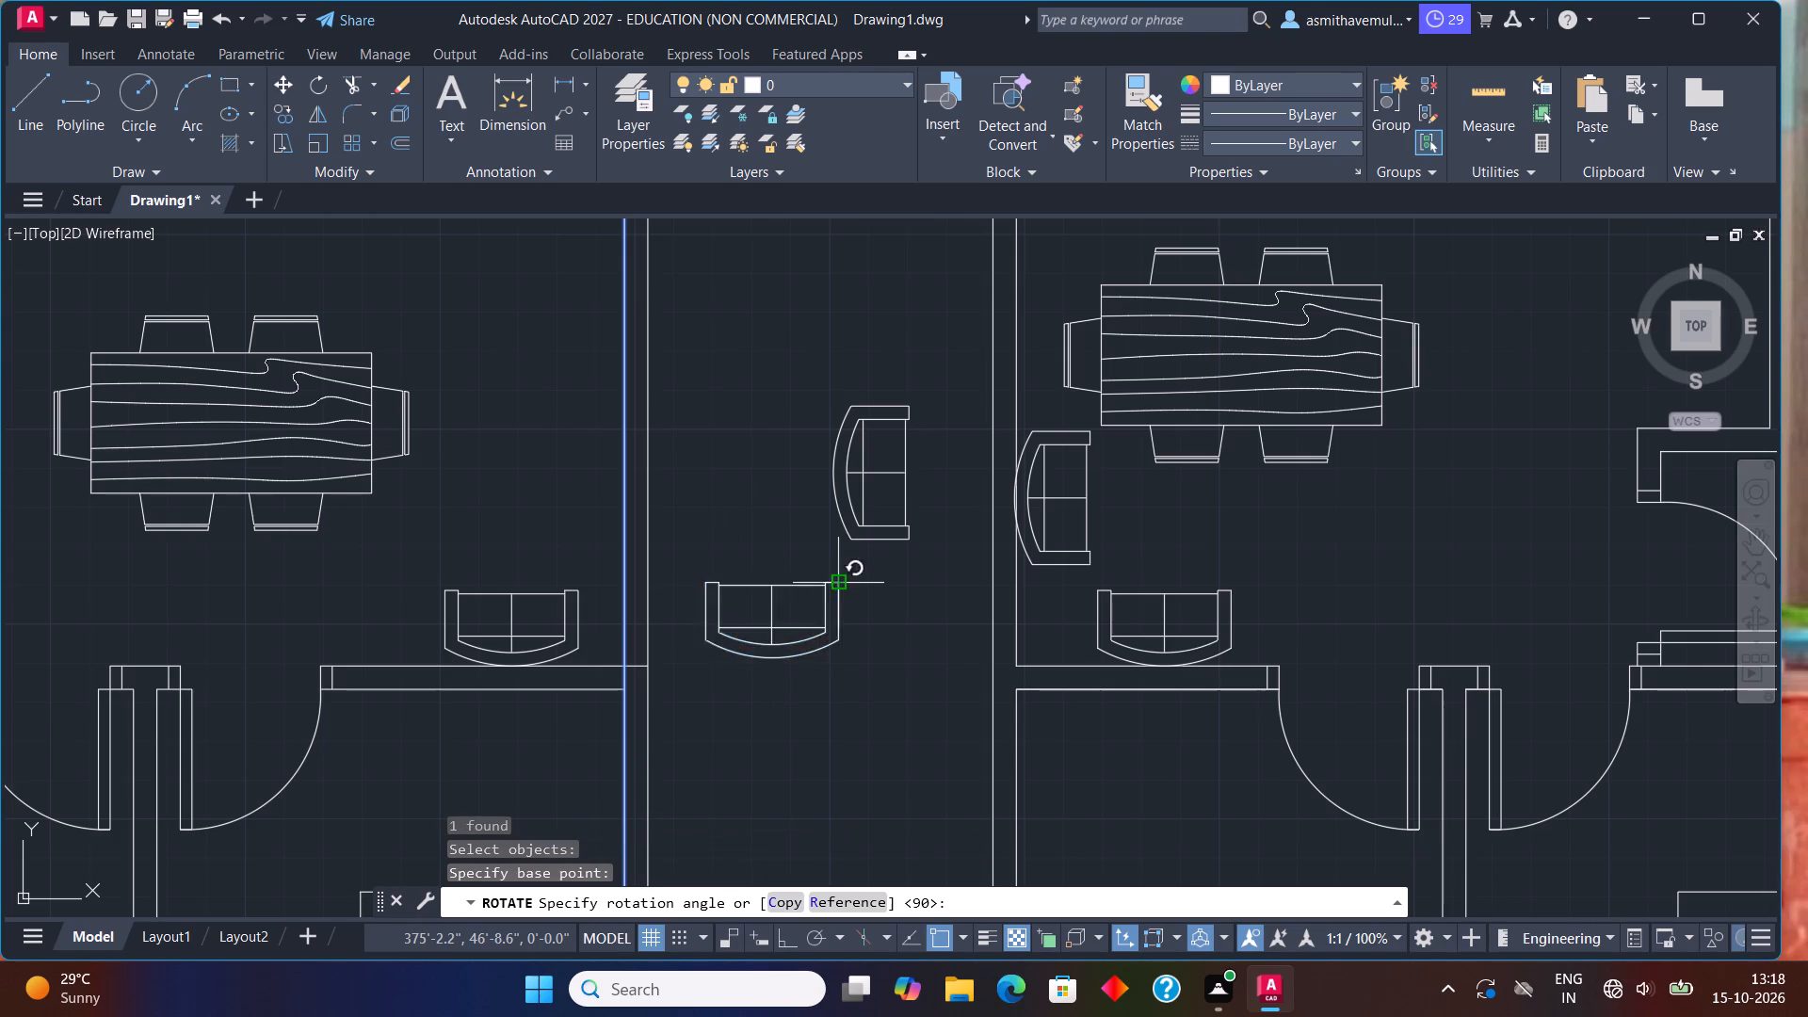
key(F8)
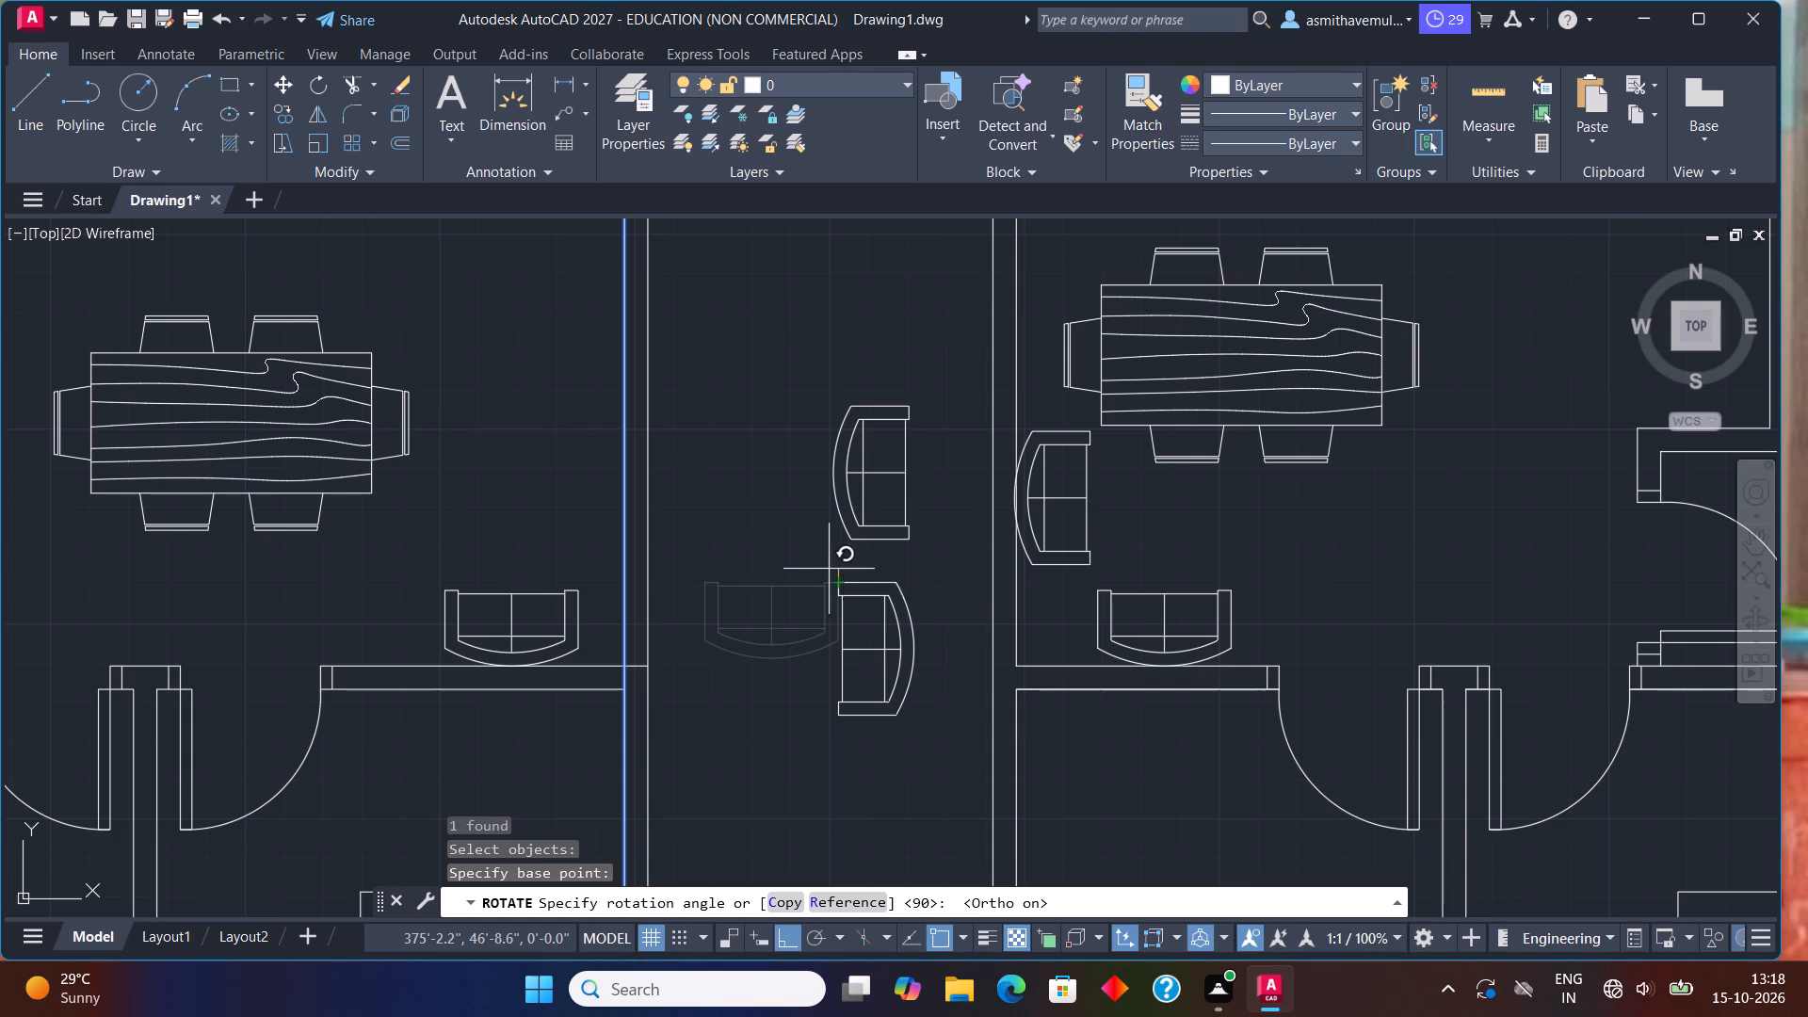
click(809, 535)
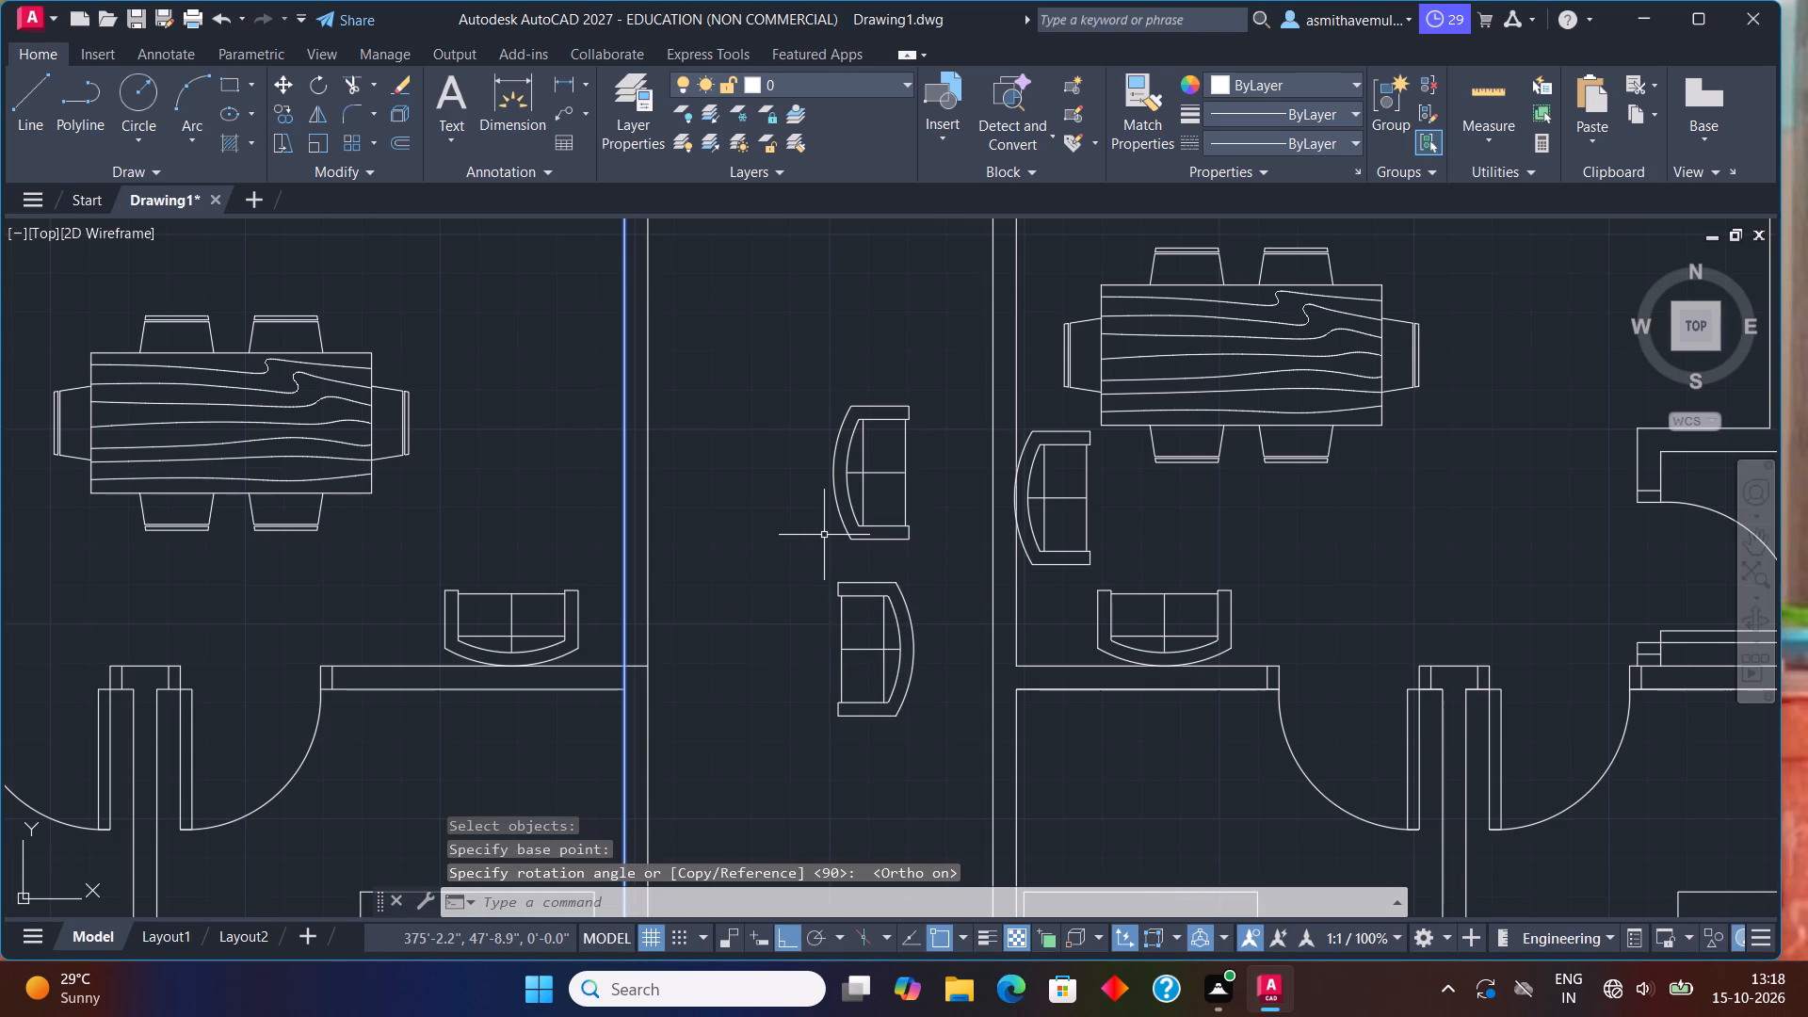
Move the west-facing sofa from the passage to the southwest hall's east wall, with its back midpoint on the wall line.
drag(977, 620, 855, 687)
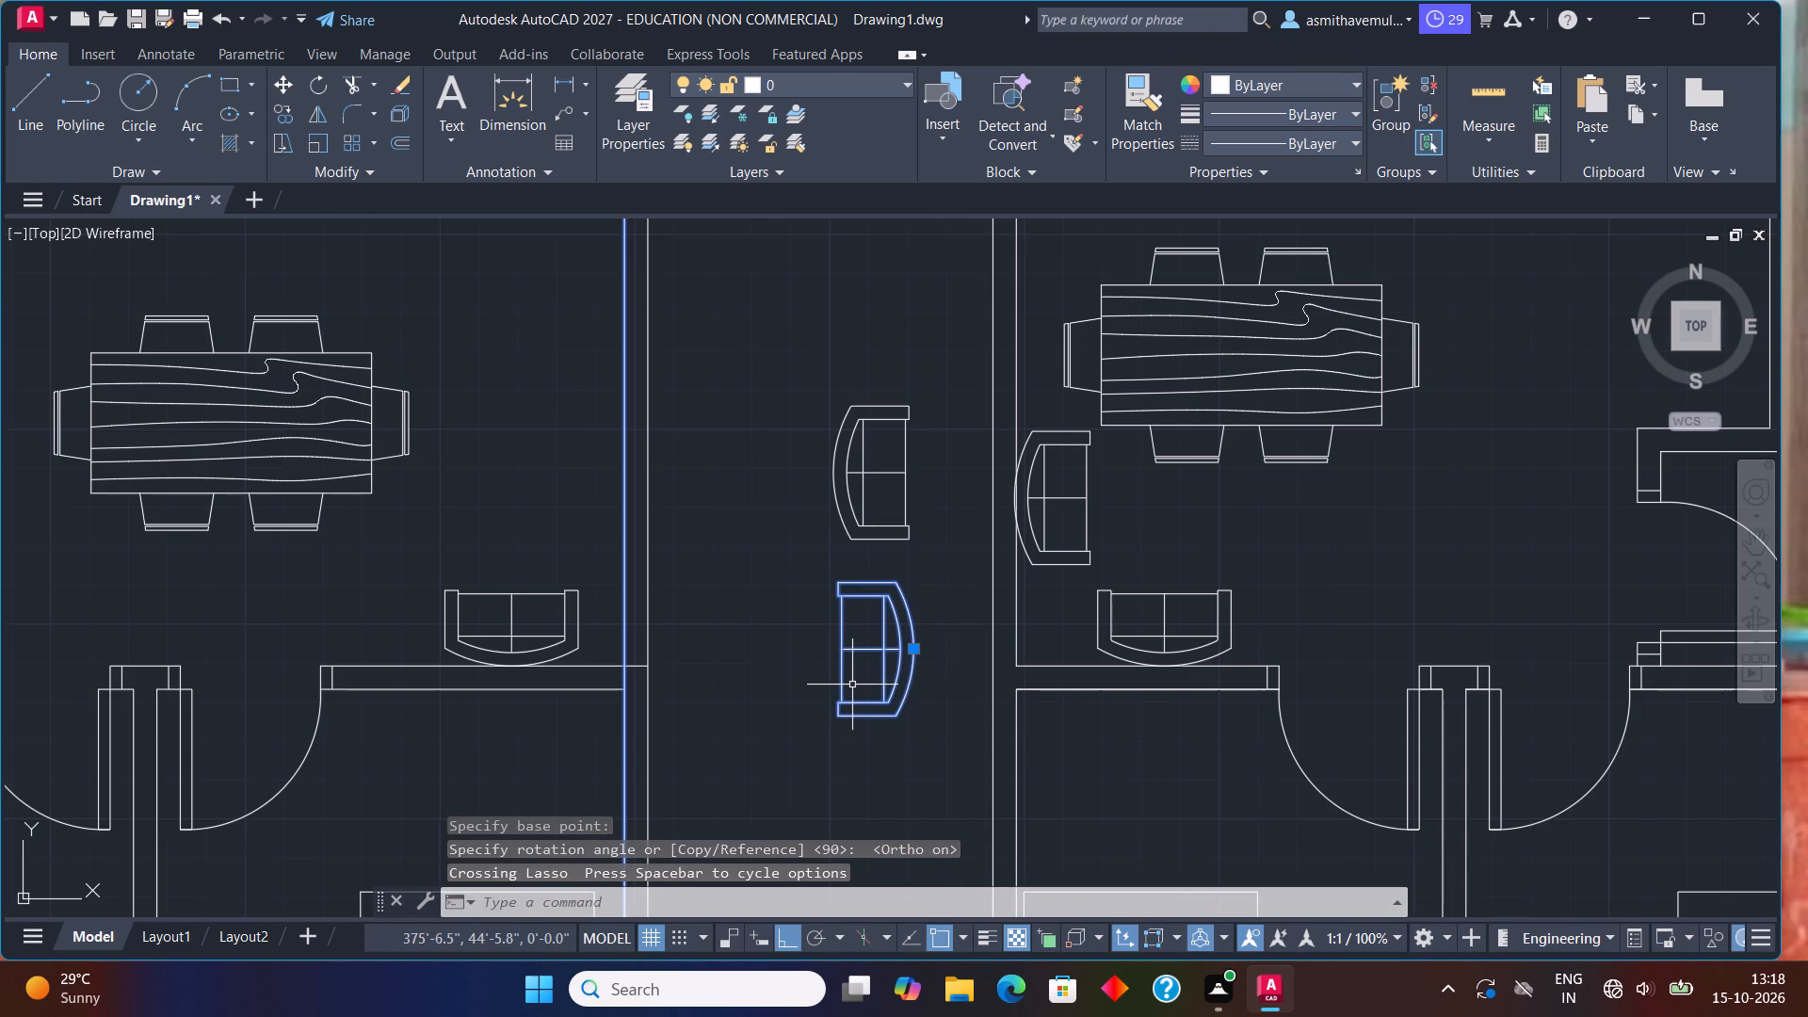
key(F8)
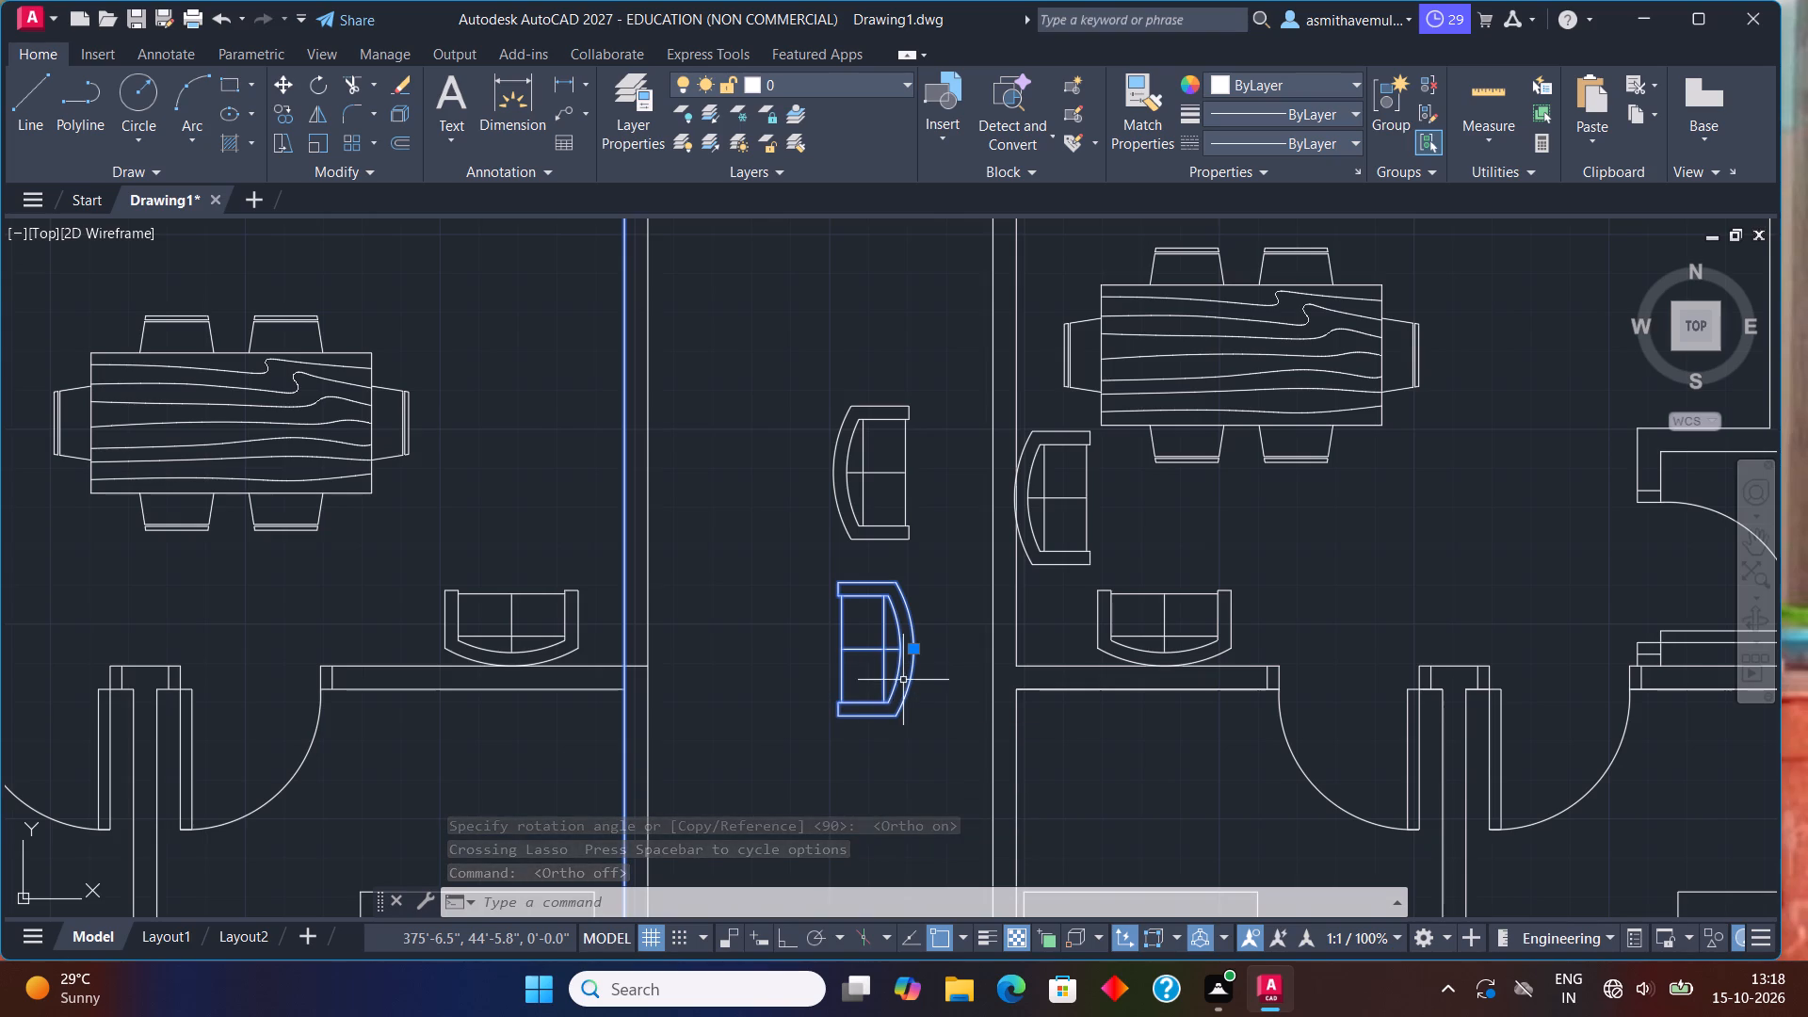
click(912, 644)
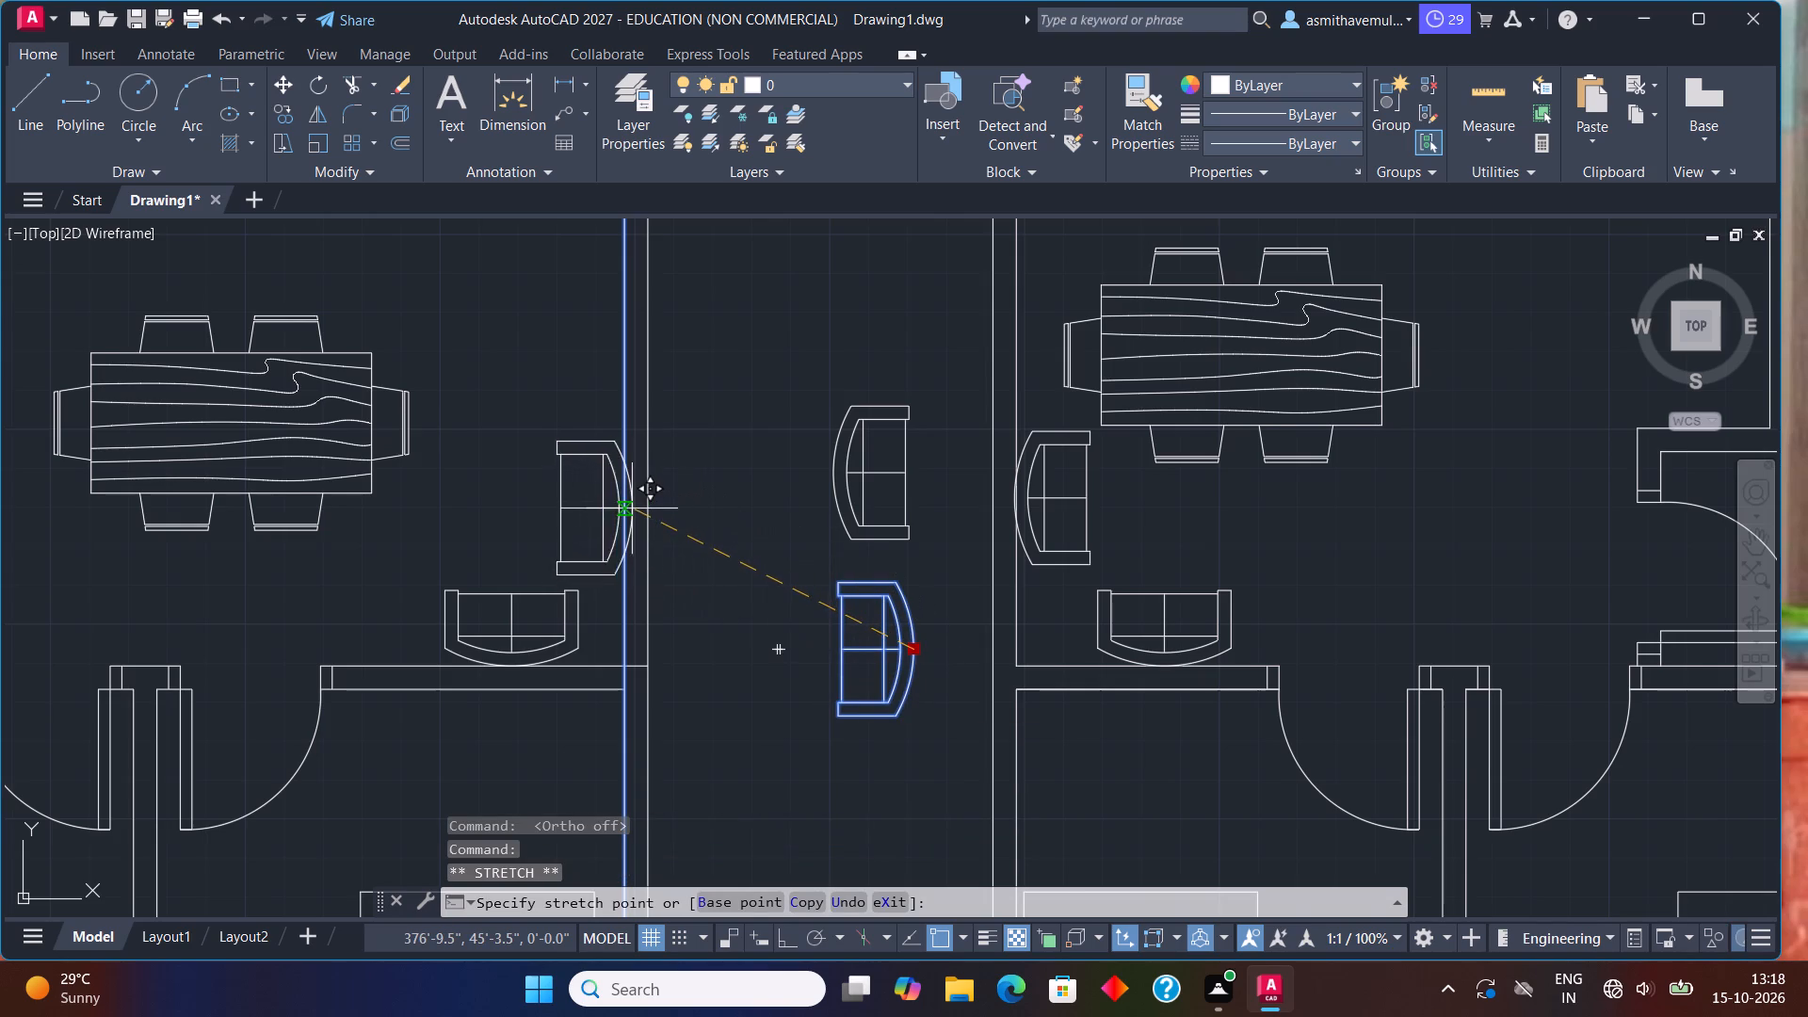
scroll(631, 508, up, 2)
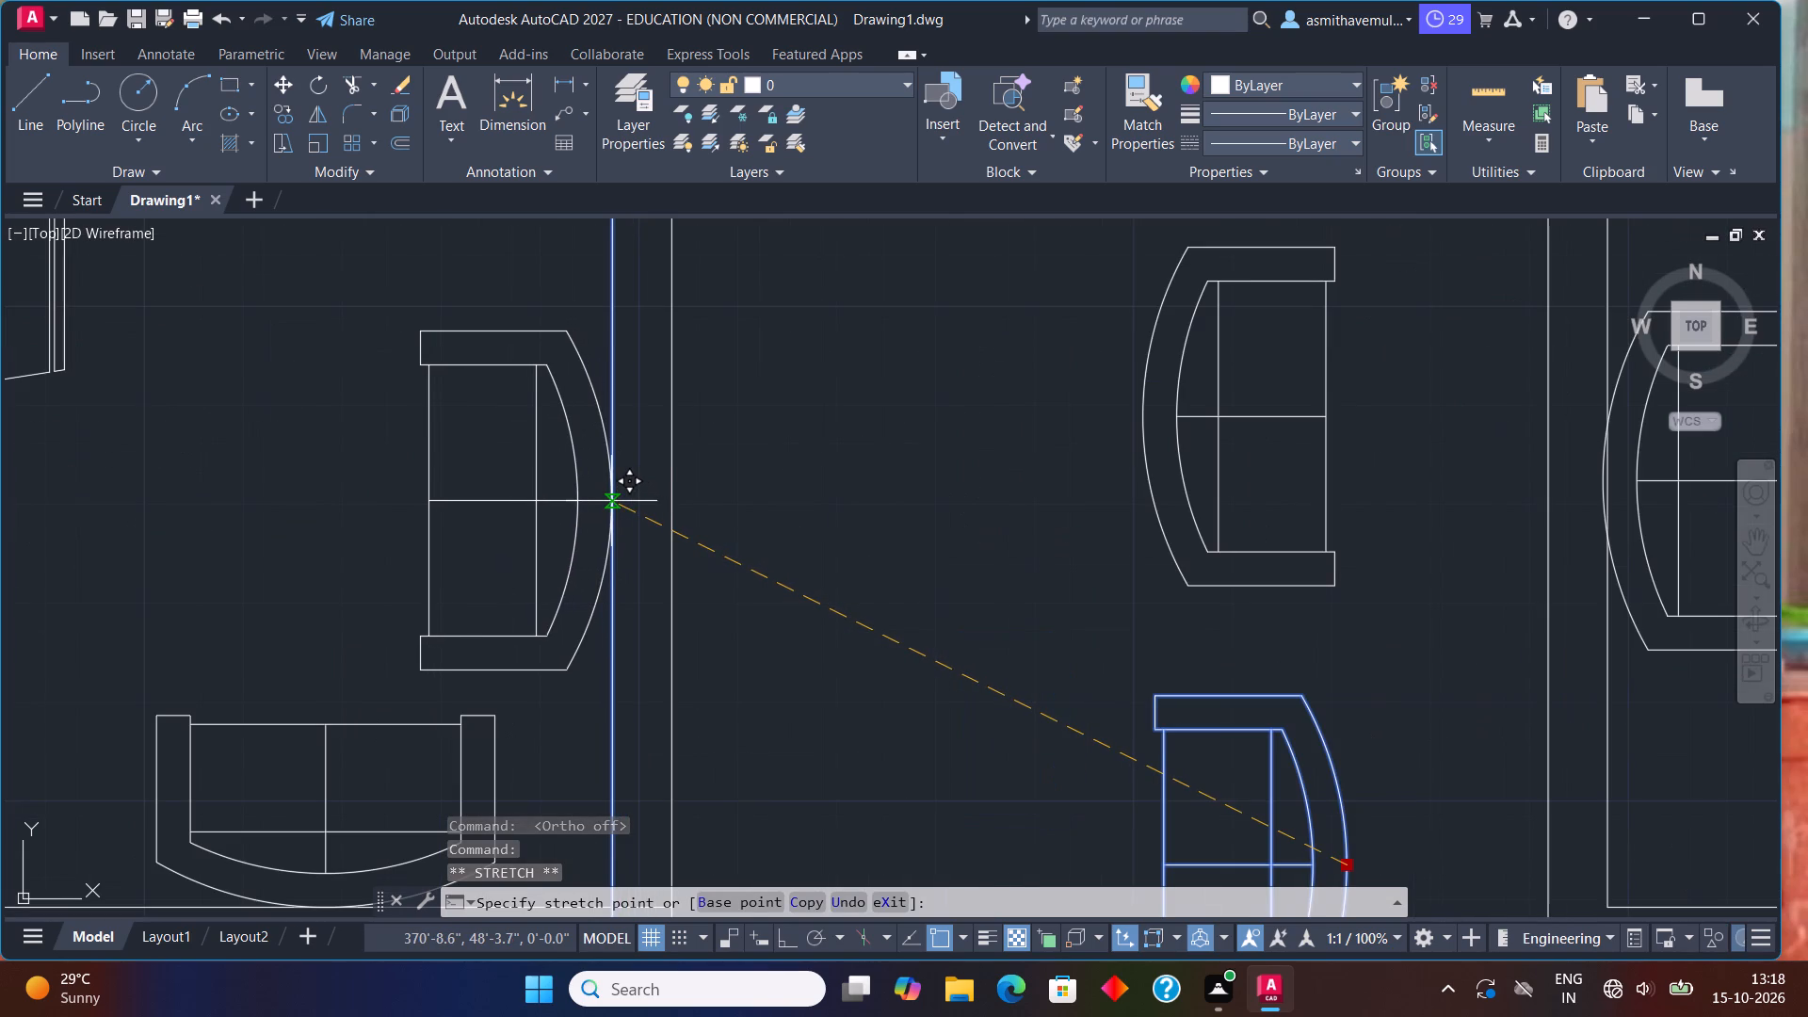
click(608, 501)
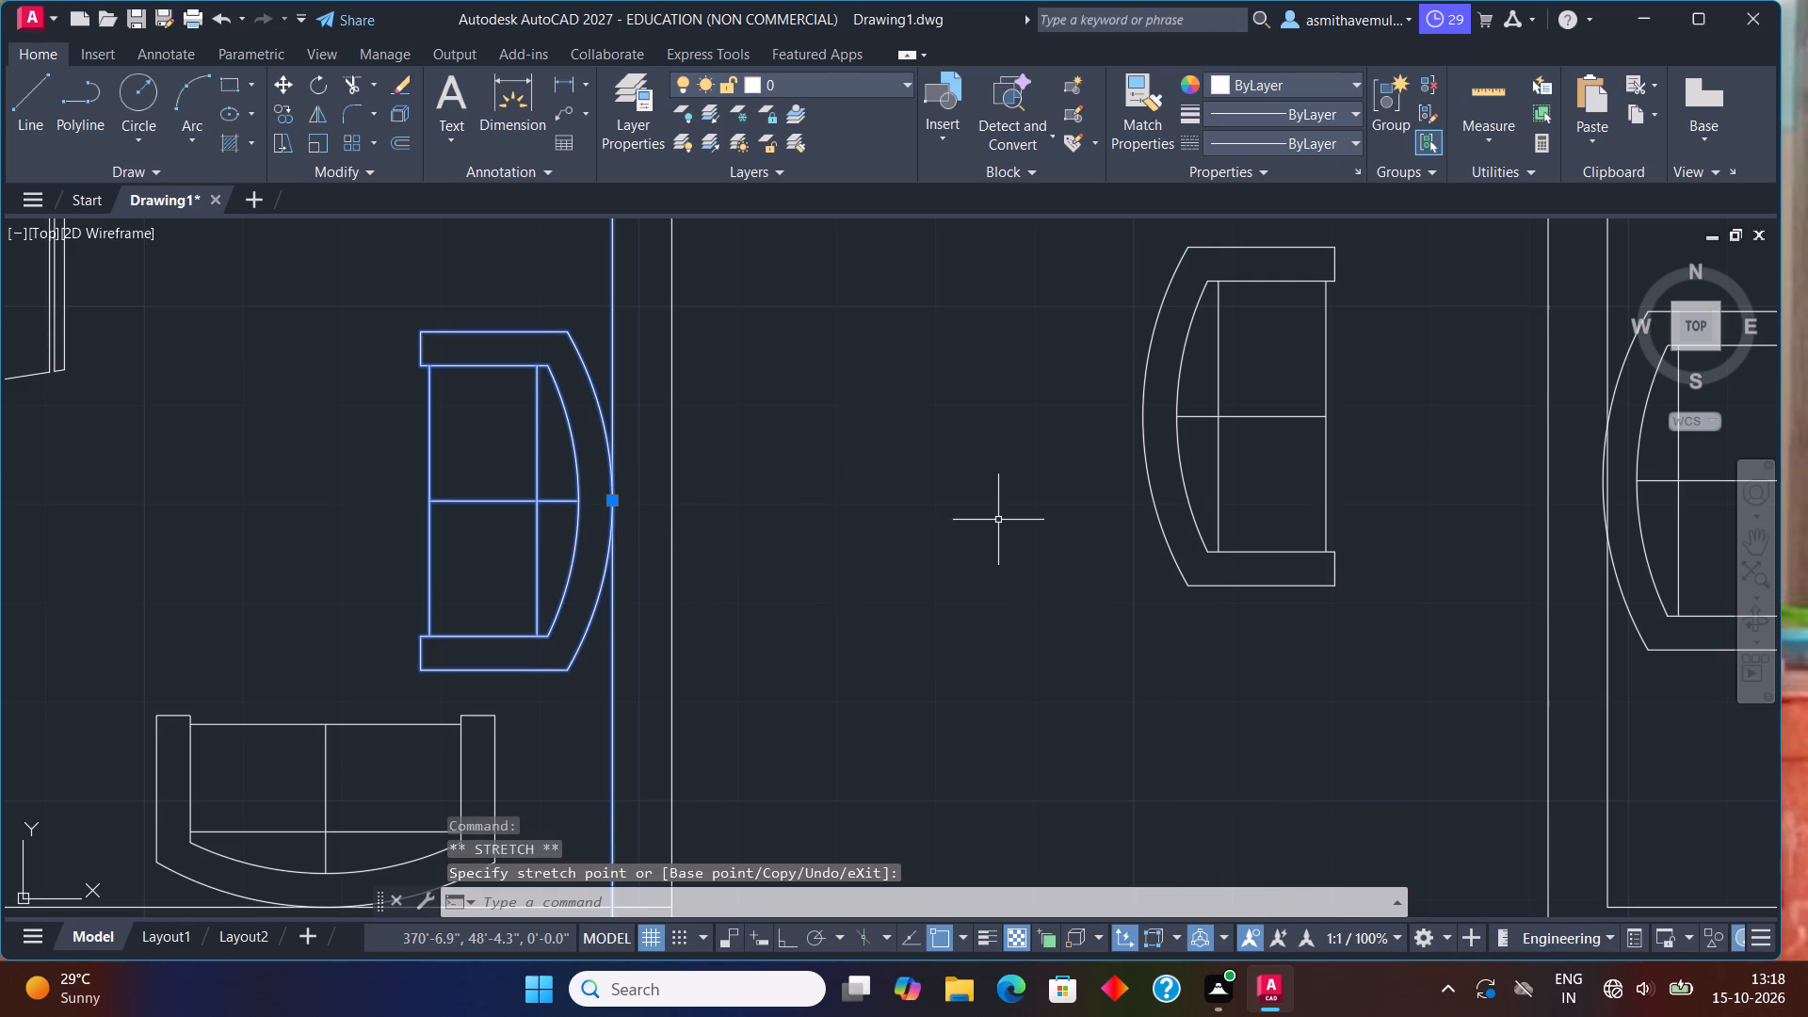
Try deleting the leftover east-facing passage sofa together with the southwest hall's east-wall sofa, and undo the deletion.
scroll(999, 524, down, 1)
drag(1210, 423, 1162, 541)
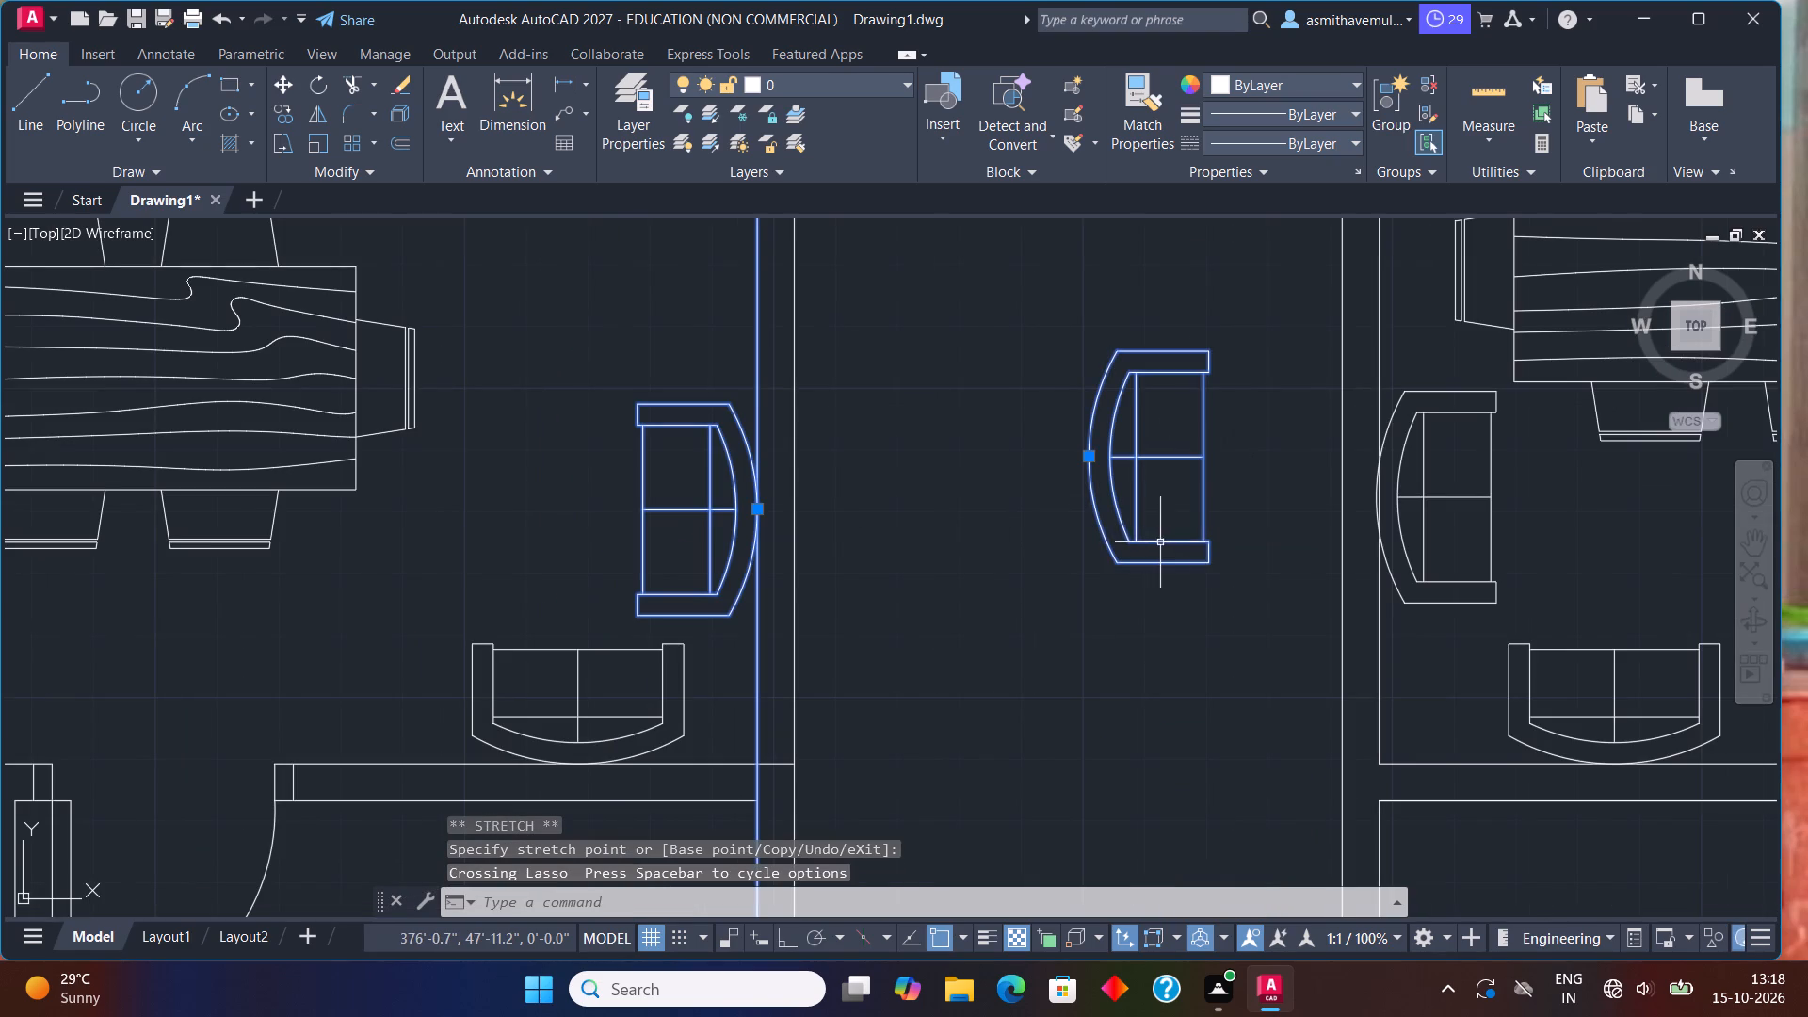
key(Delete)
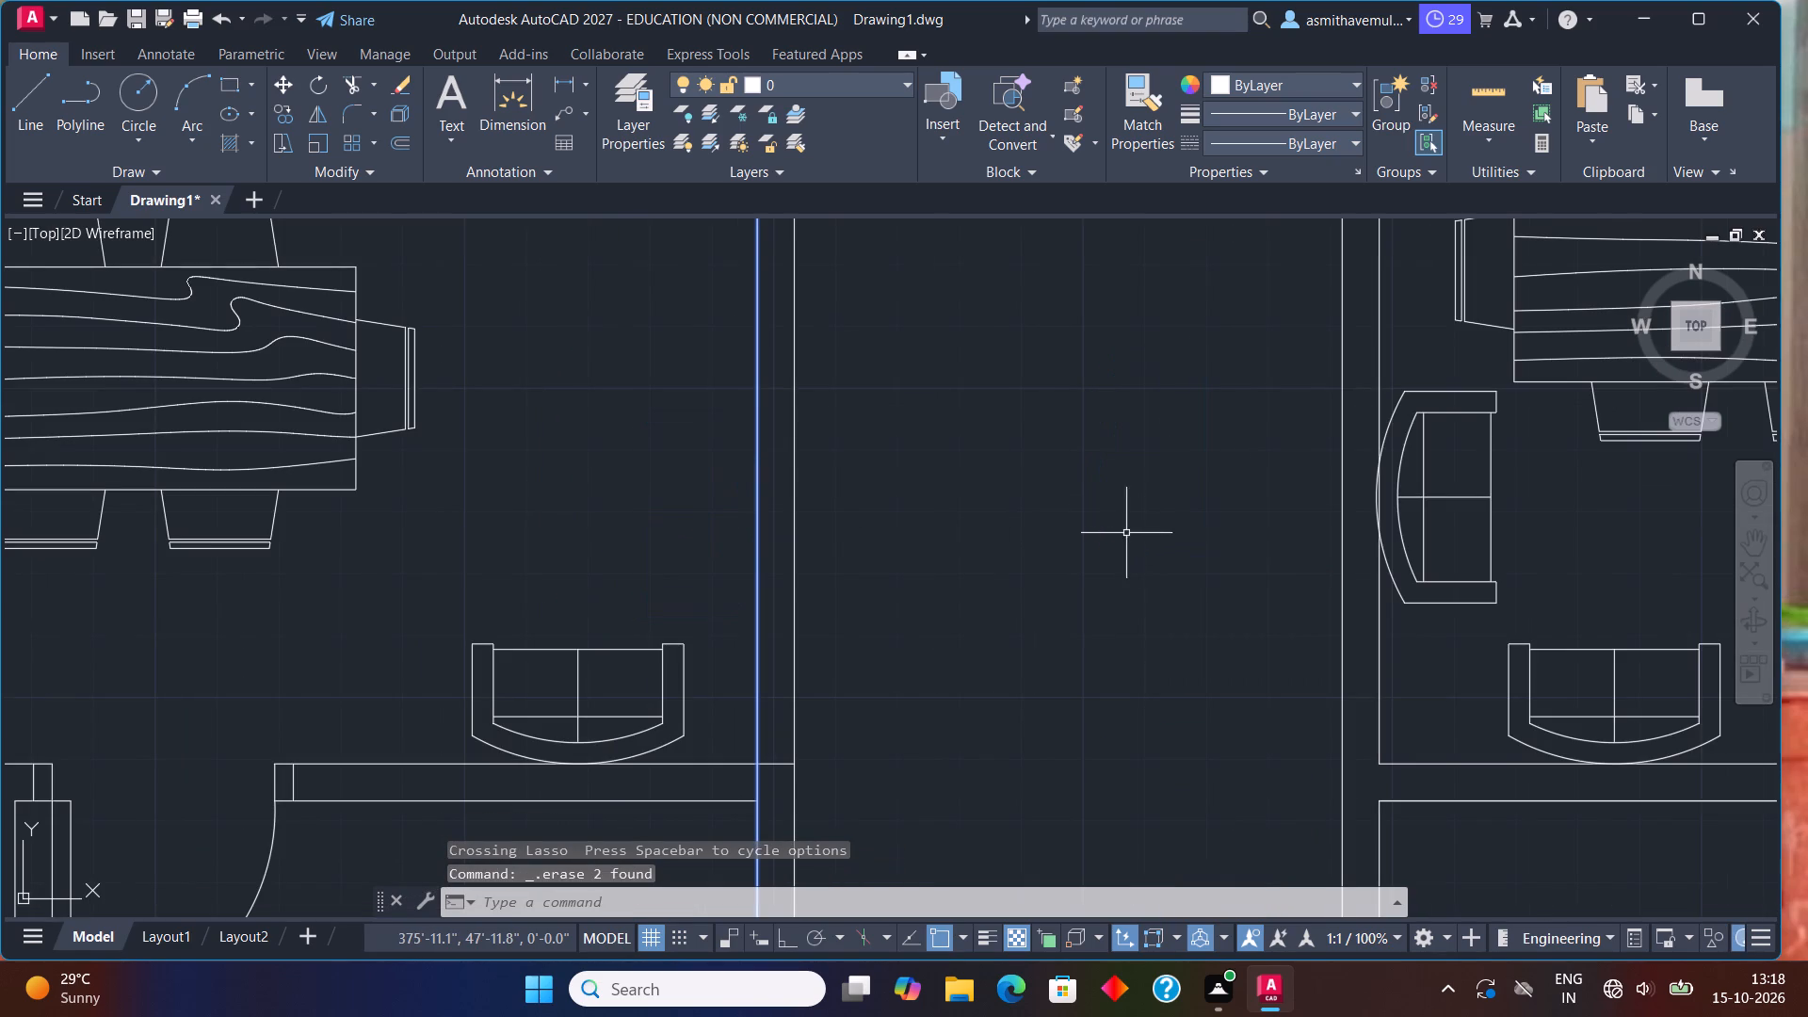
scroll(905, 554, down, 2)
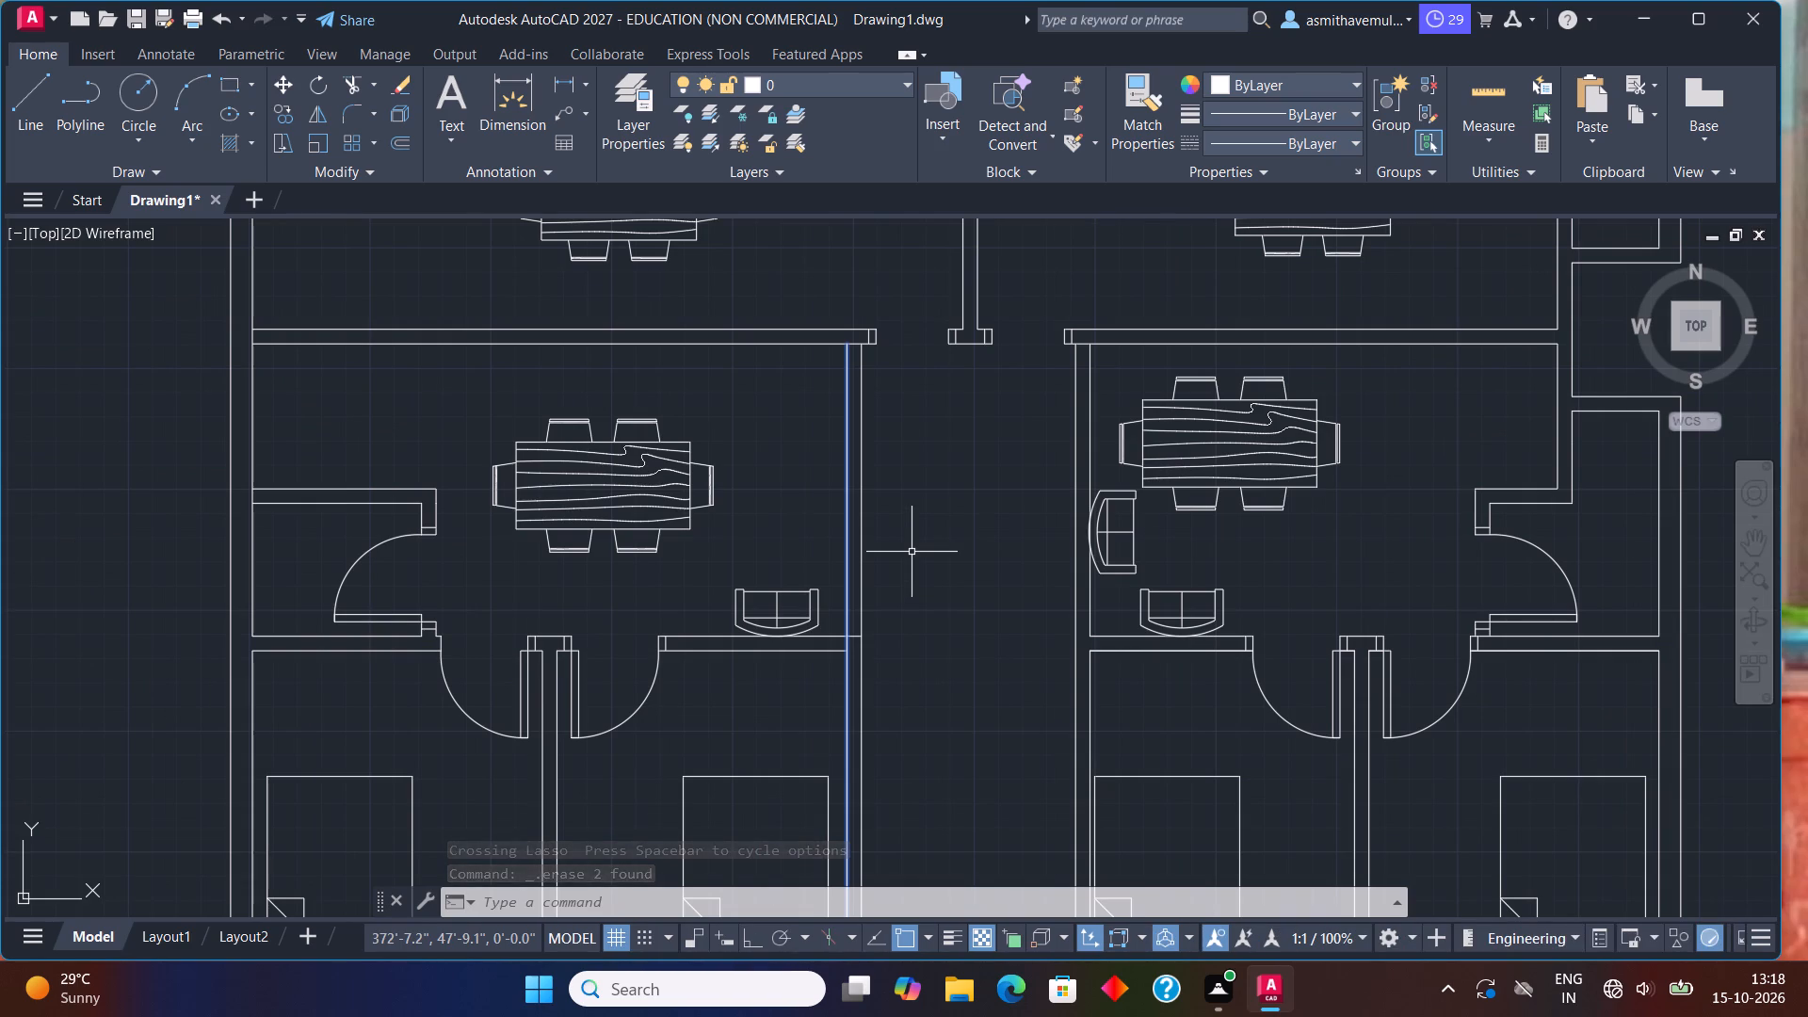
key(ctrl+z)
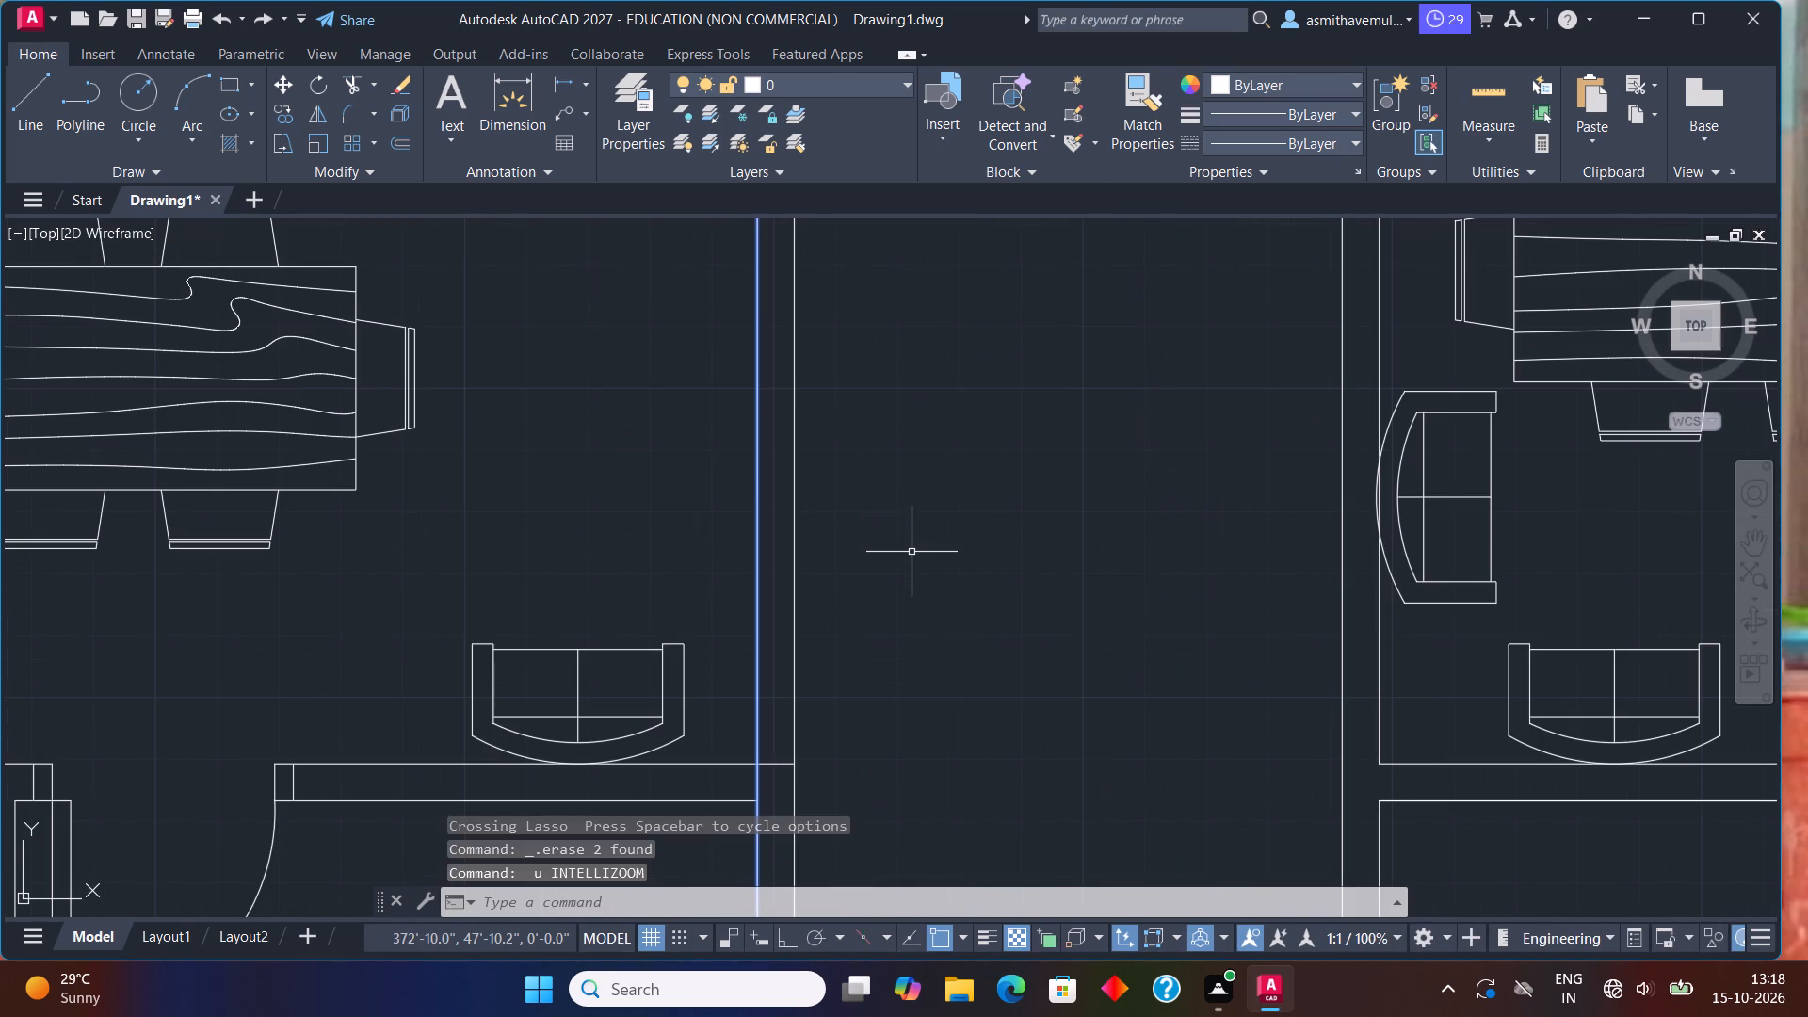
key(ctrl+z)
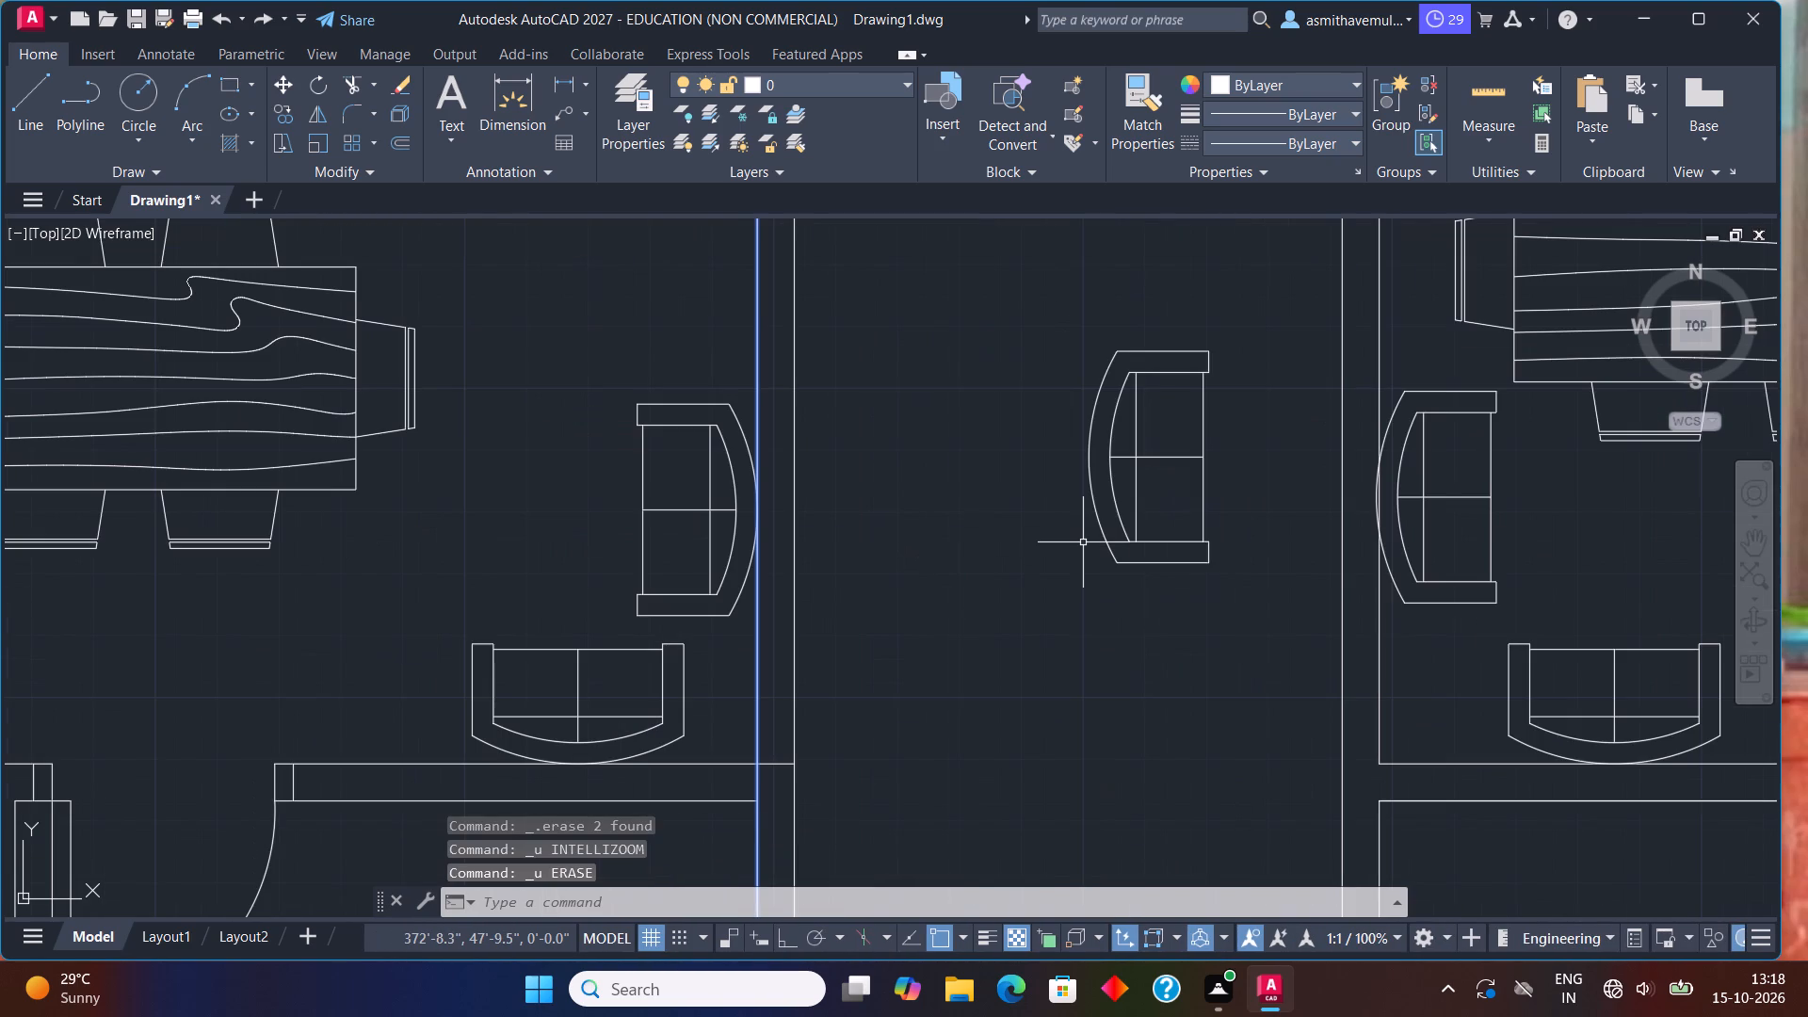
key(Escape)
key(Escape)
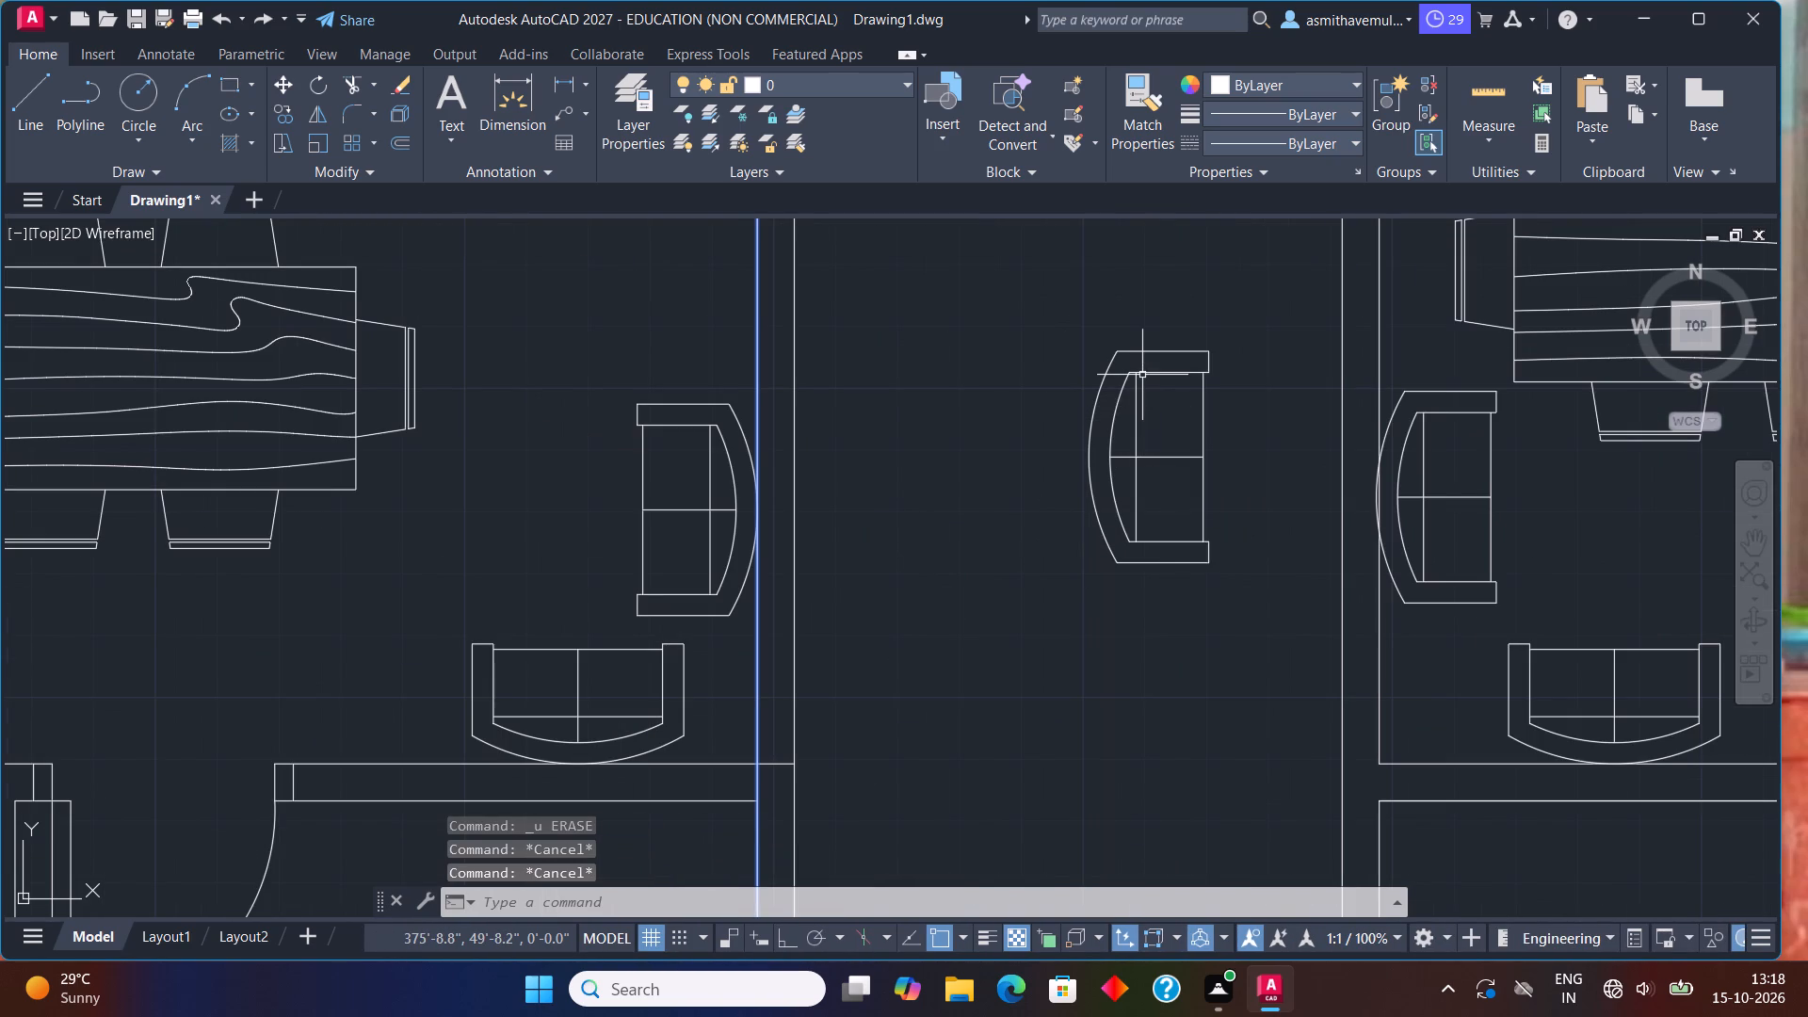
Delete only the leftover east-facing sofa in the passage between the two southern halls.
click(1142, 374)
key(Delete)
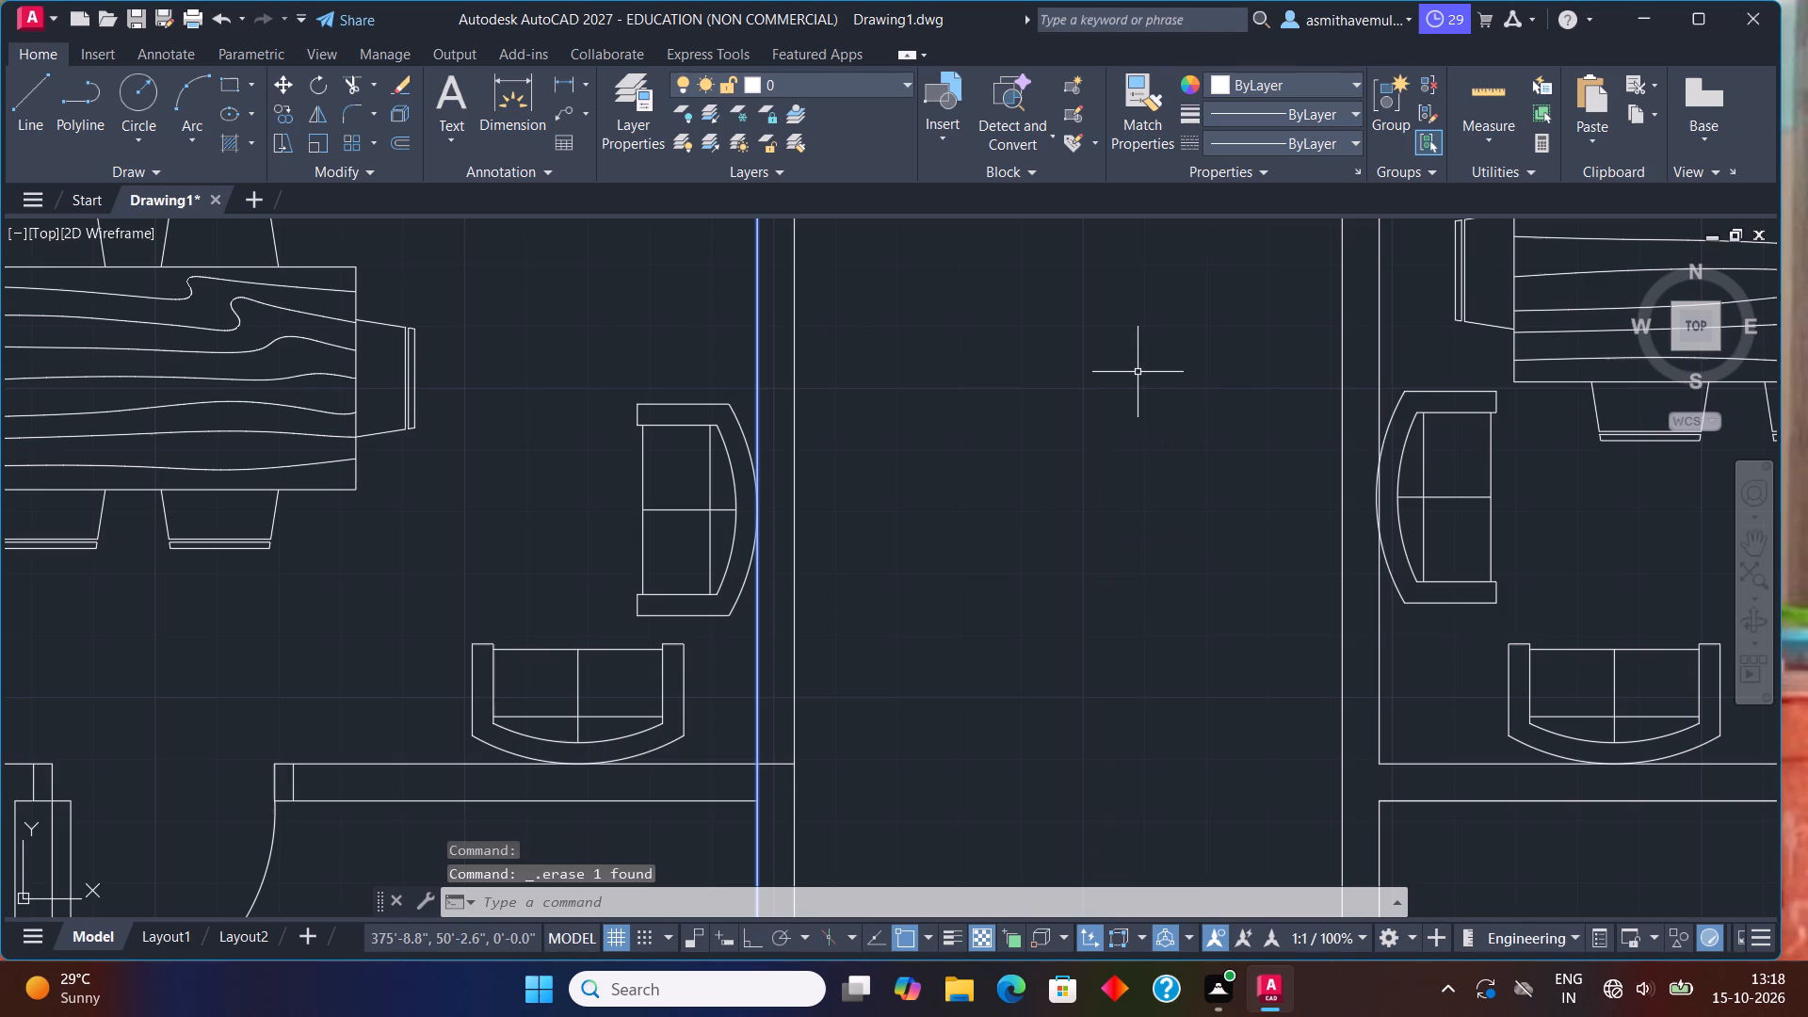
Move the north-facing sofa in the southwest hall a little west along the south wall, keeping its back on the wall line.
scroll(982, 597, down, 1)
scroll(707, 722, up, 1)
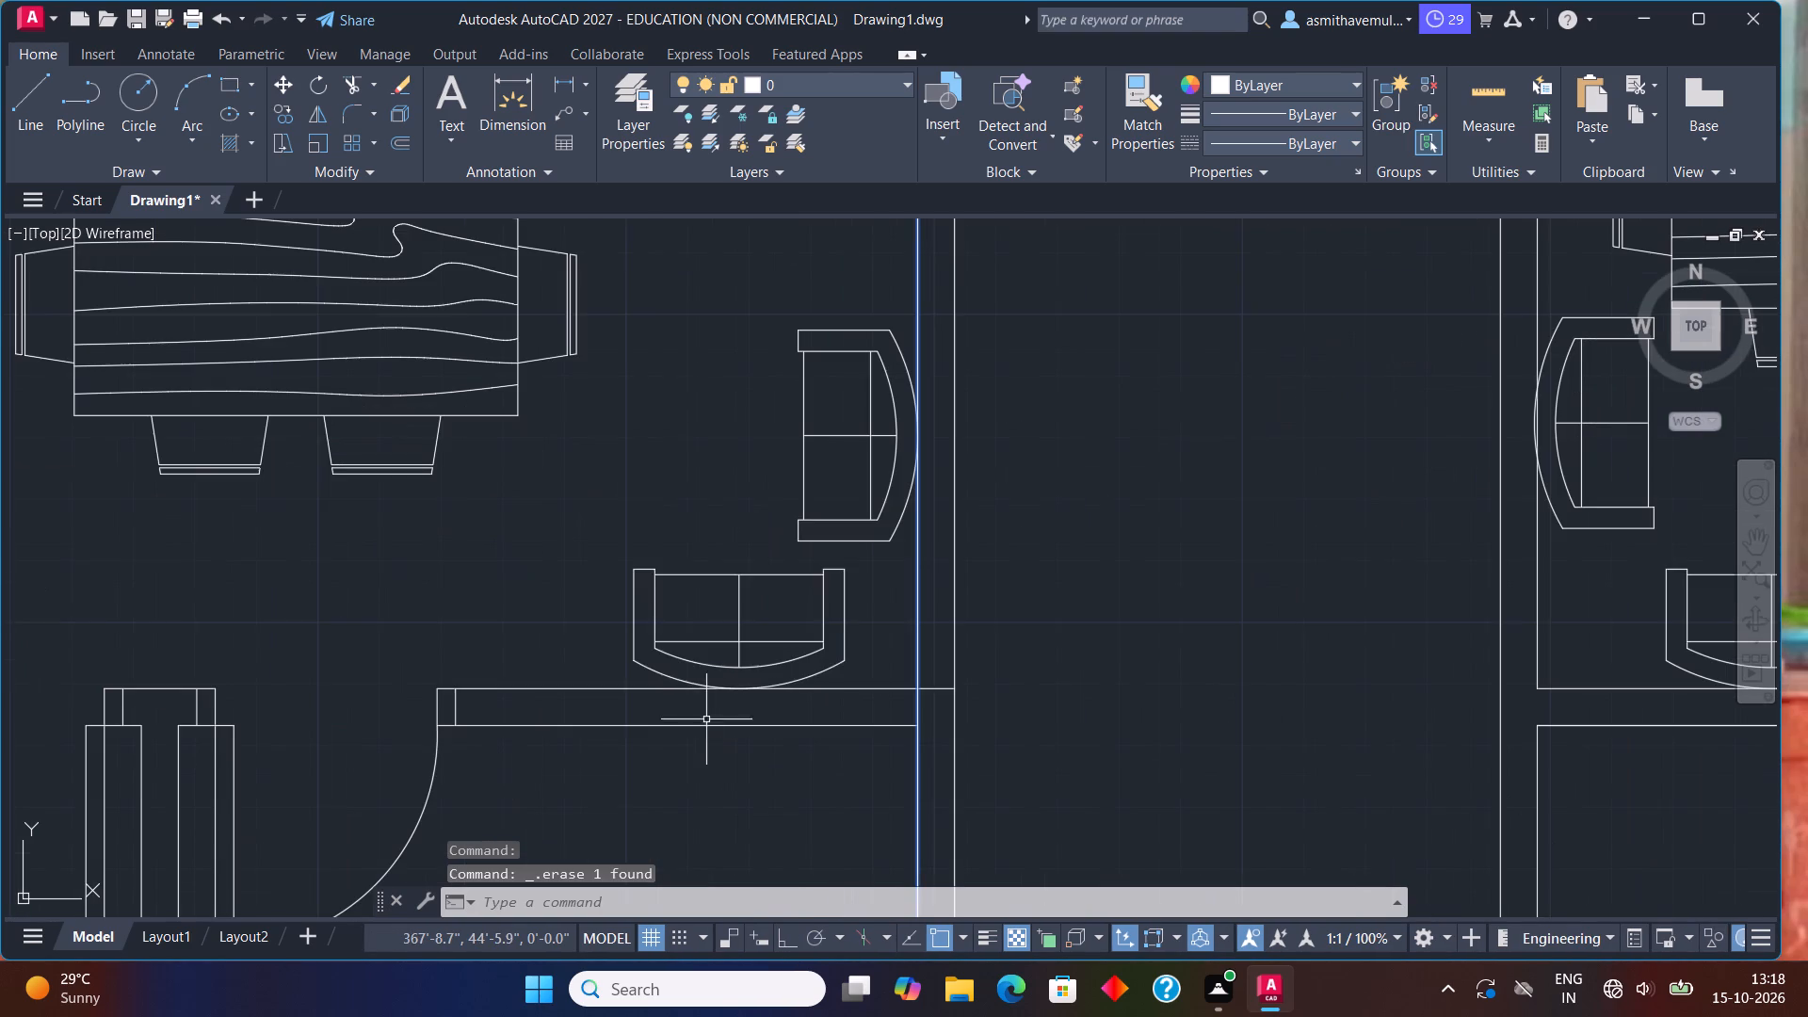
click(663, 673)
key(m)
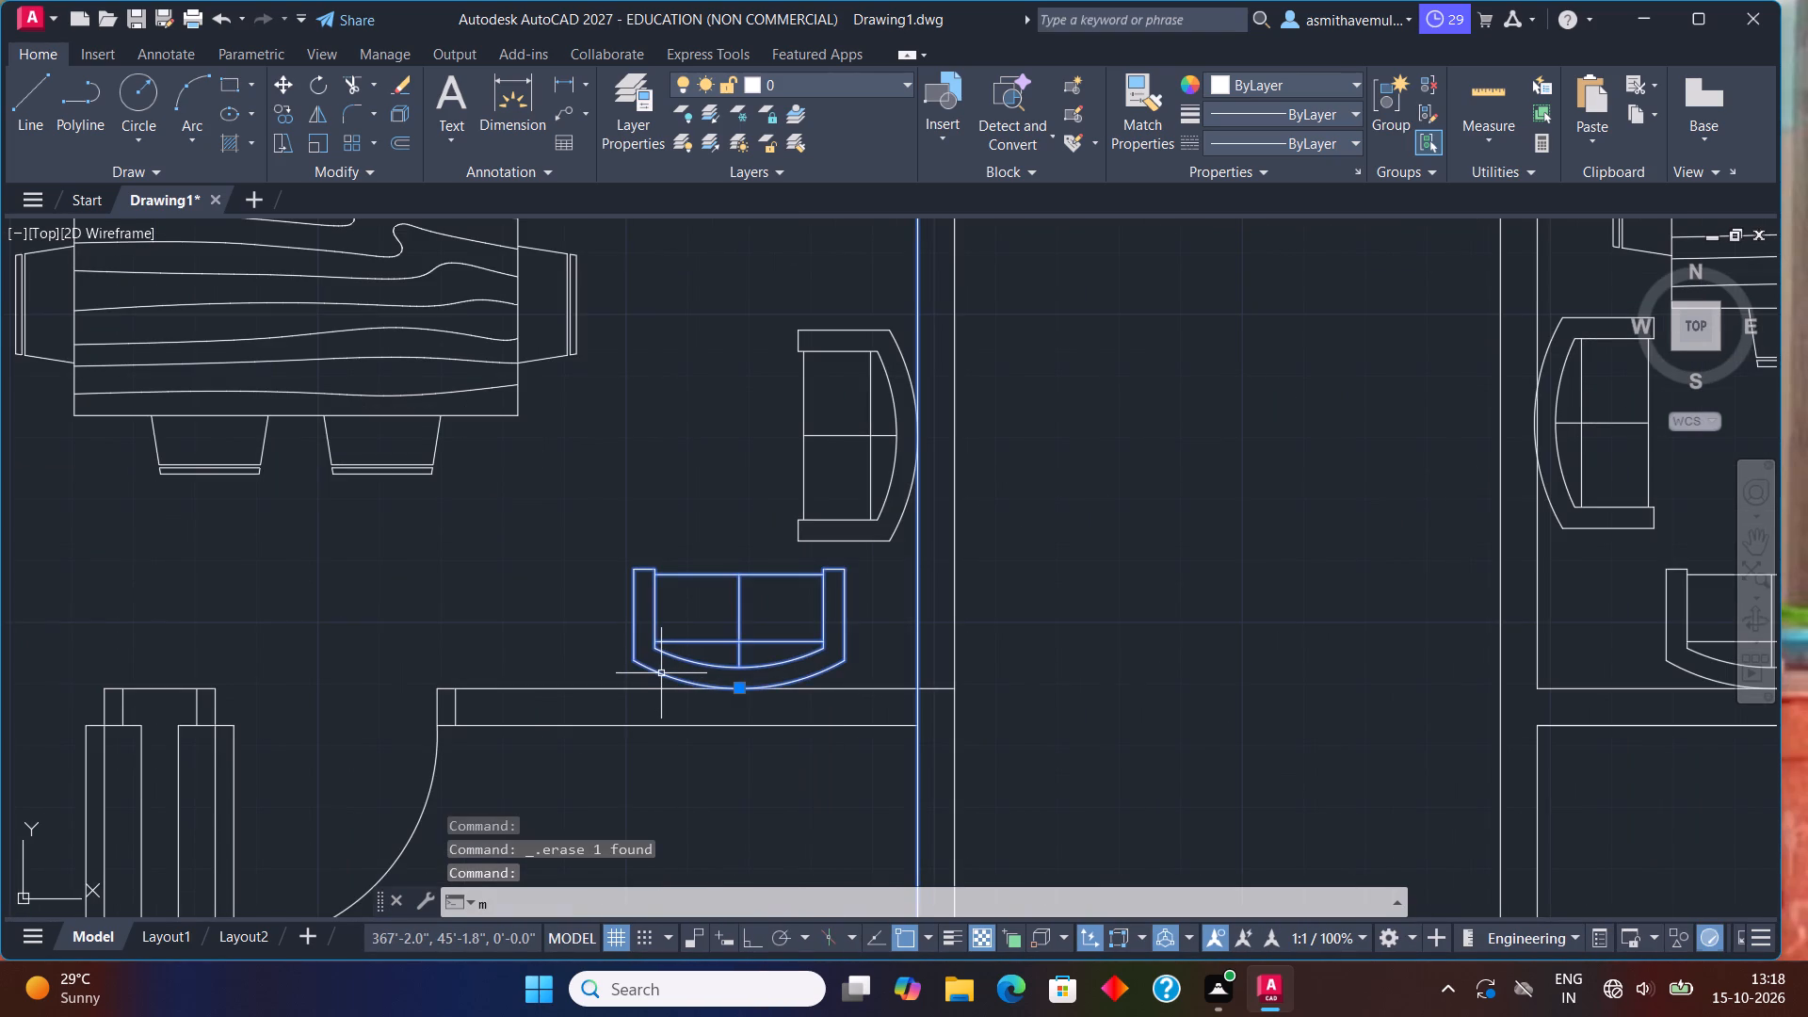
key(Return)
scroll(665, 705, up, 1)
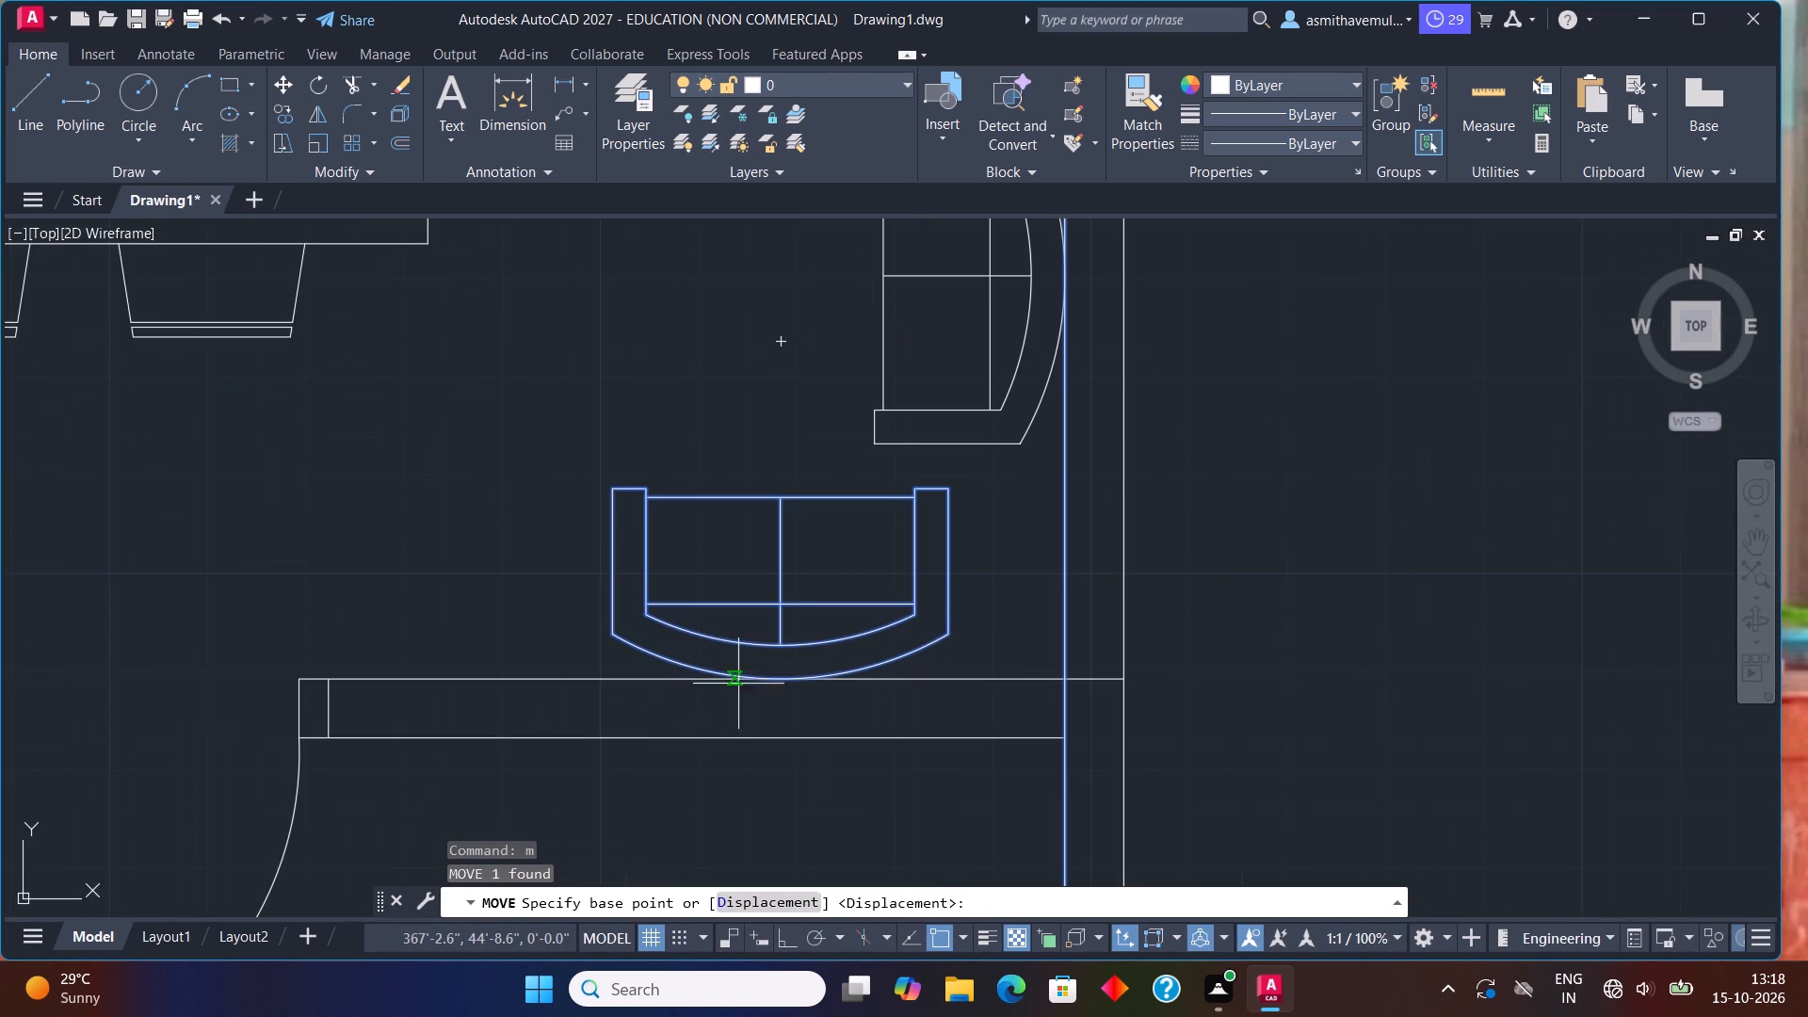
click(785, 681)
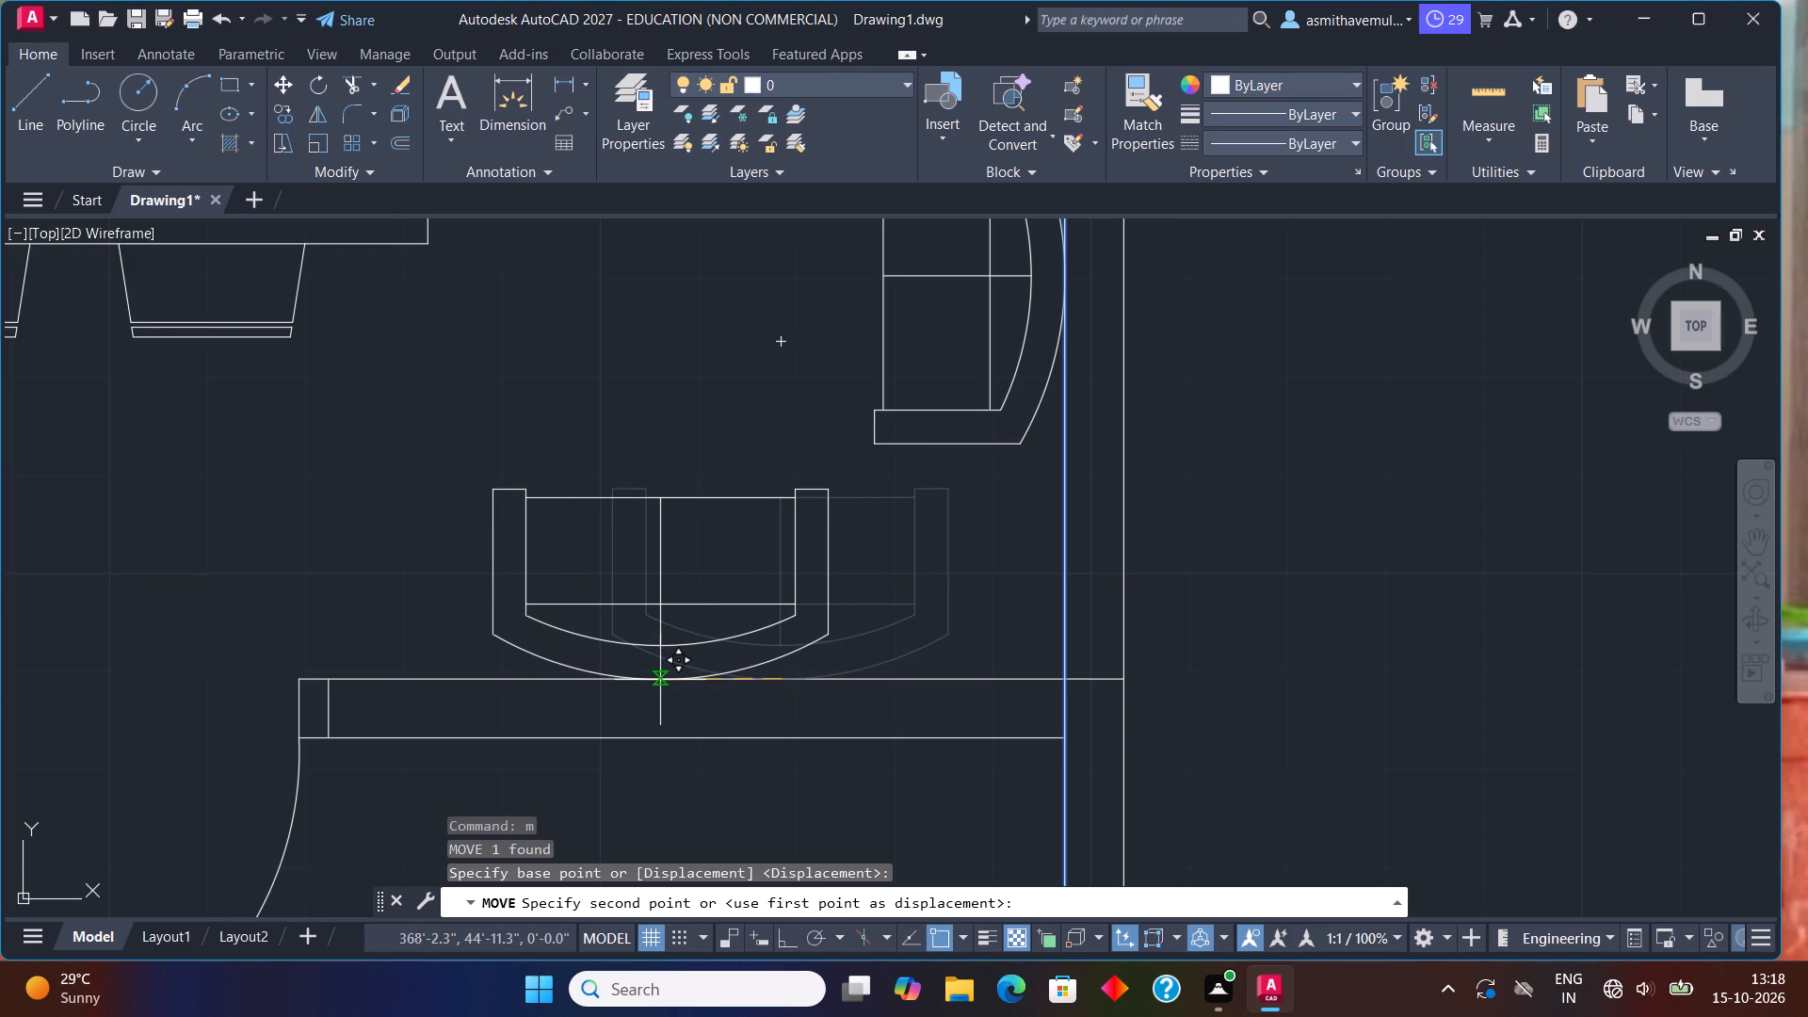
click(660, 680)
Move the west-facing sofa in the southwest hall slightly south along the east wall line.
middle_drag(980, 392, 969, 520)
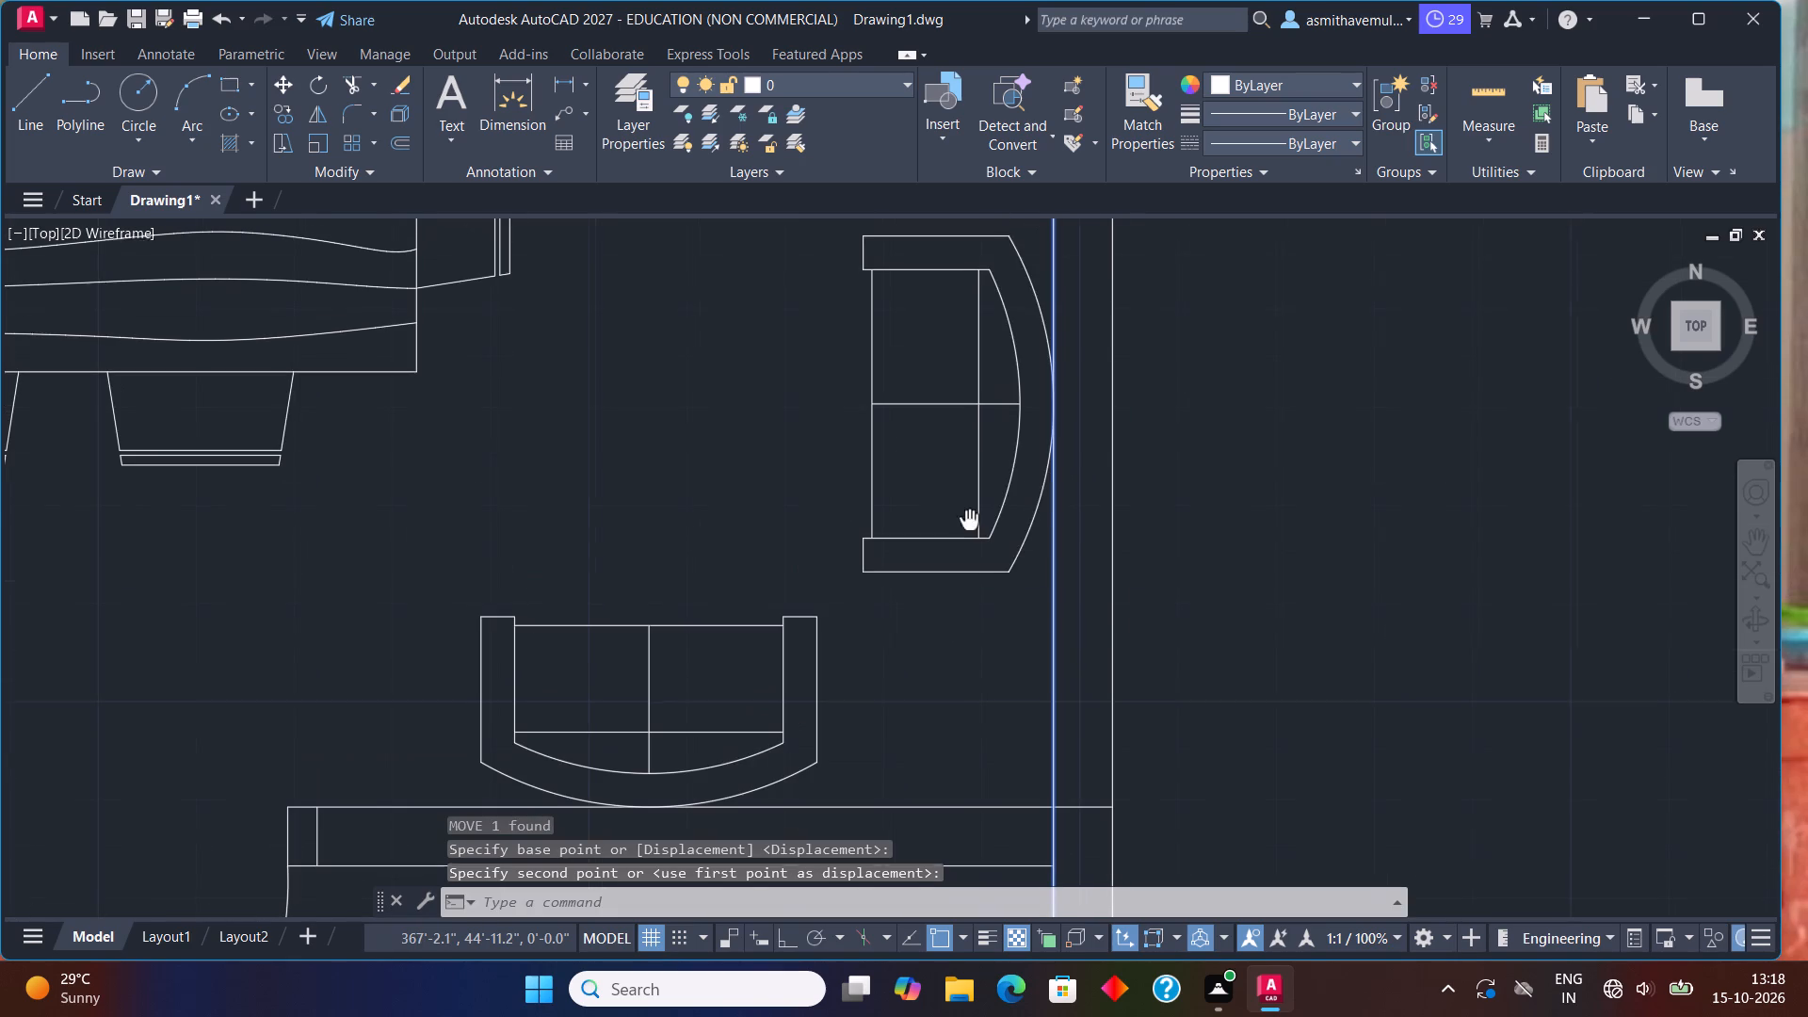
middle_drag(969, 520, 969, 521)
click(1052, 391)
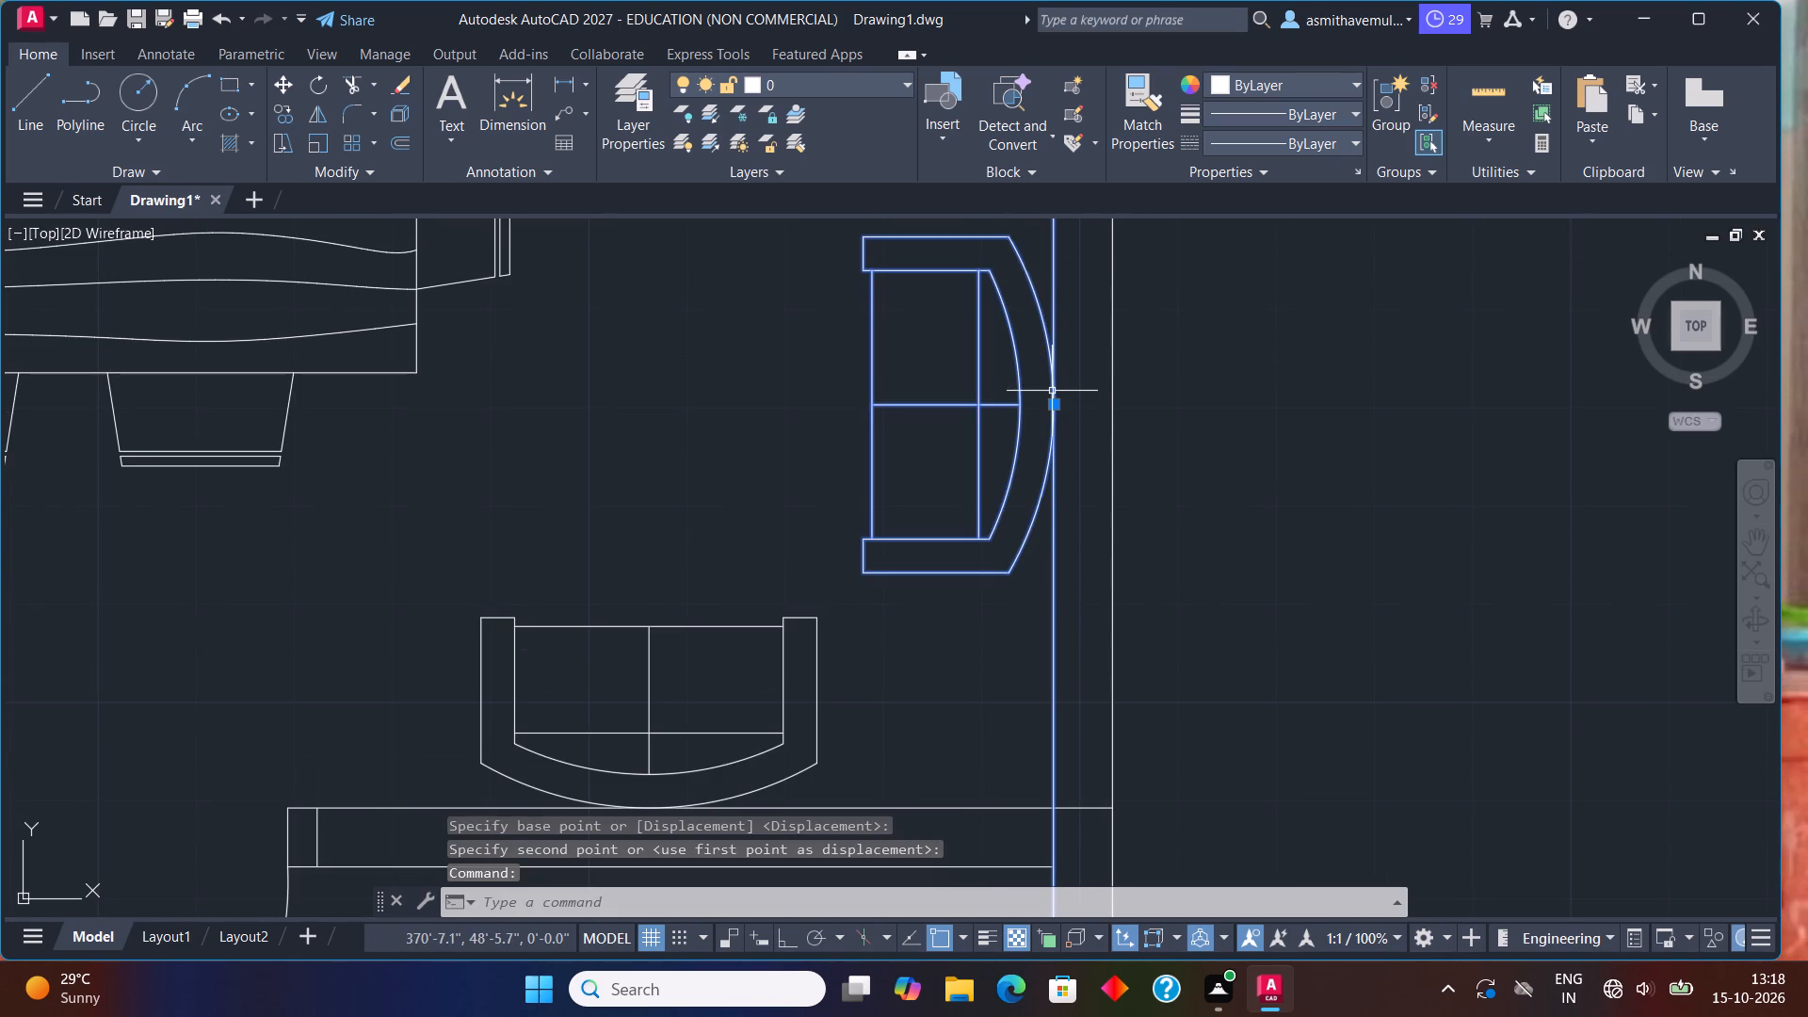
key(m)
key(Return)
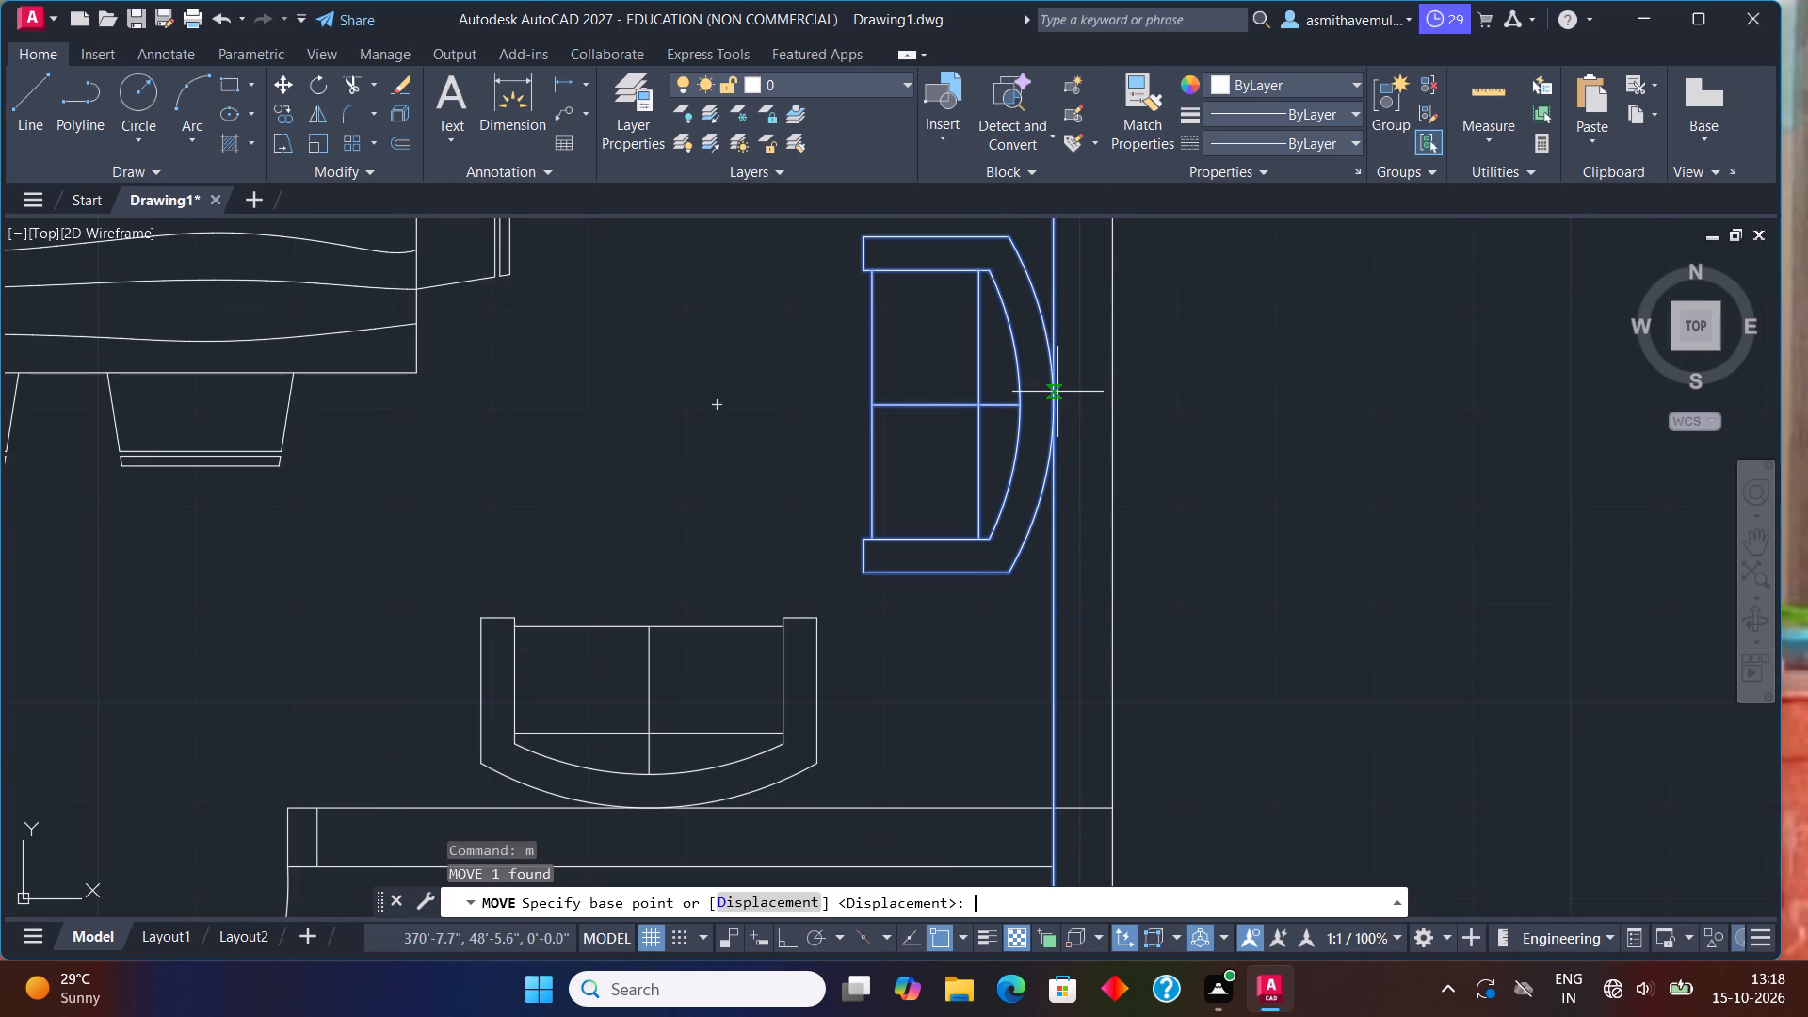
click(1051, 390)
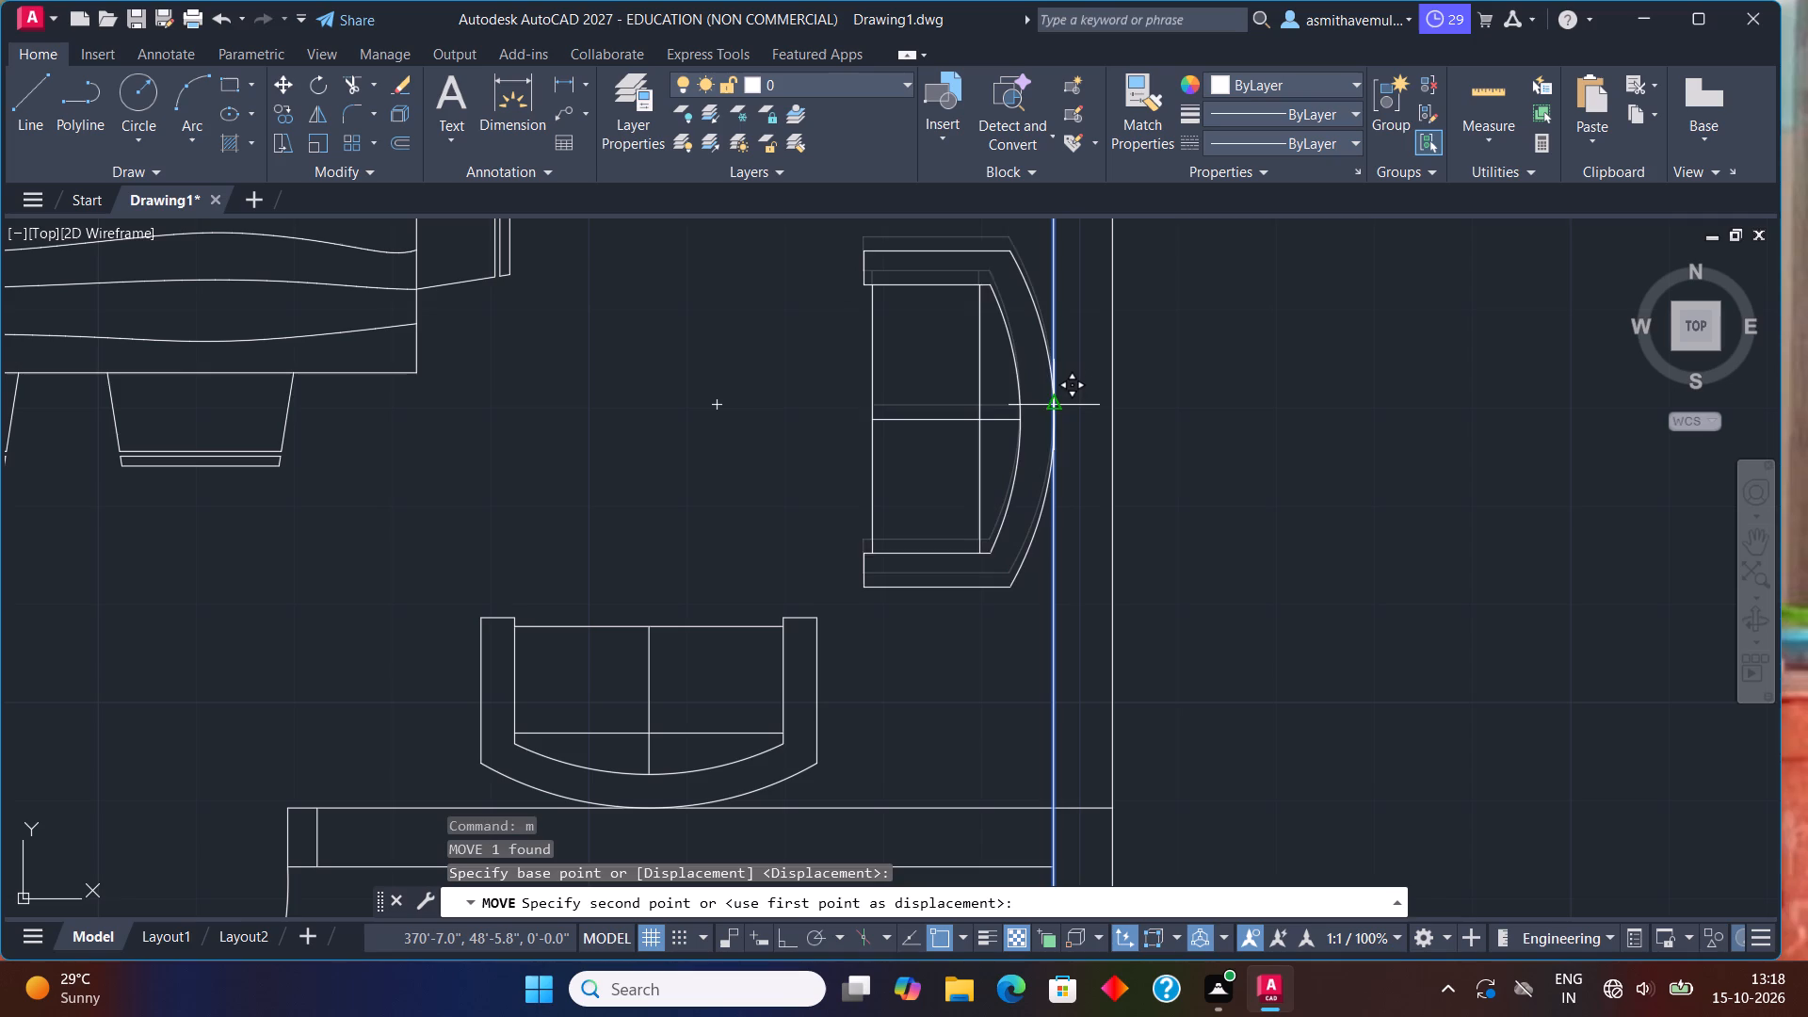
click(1050, 431)
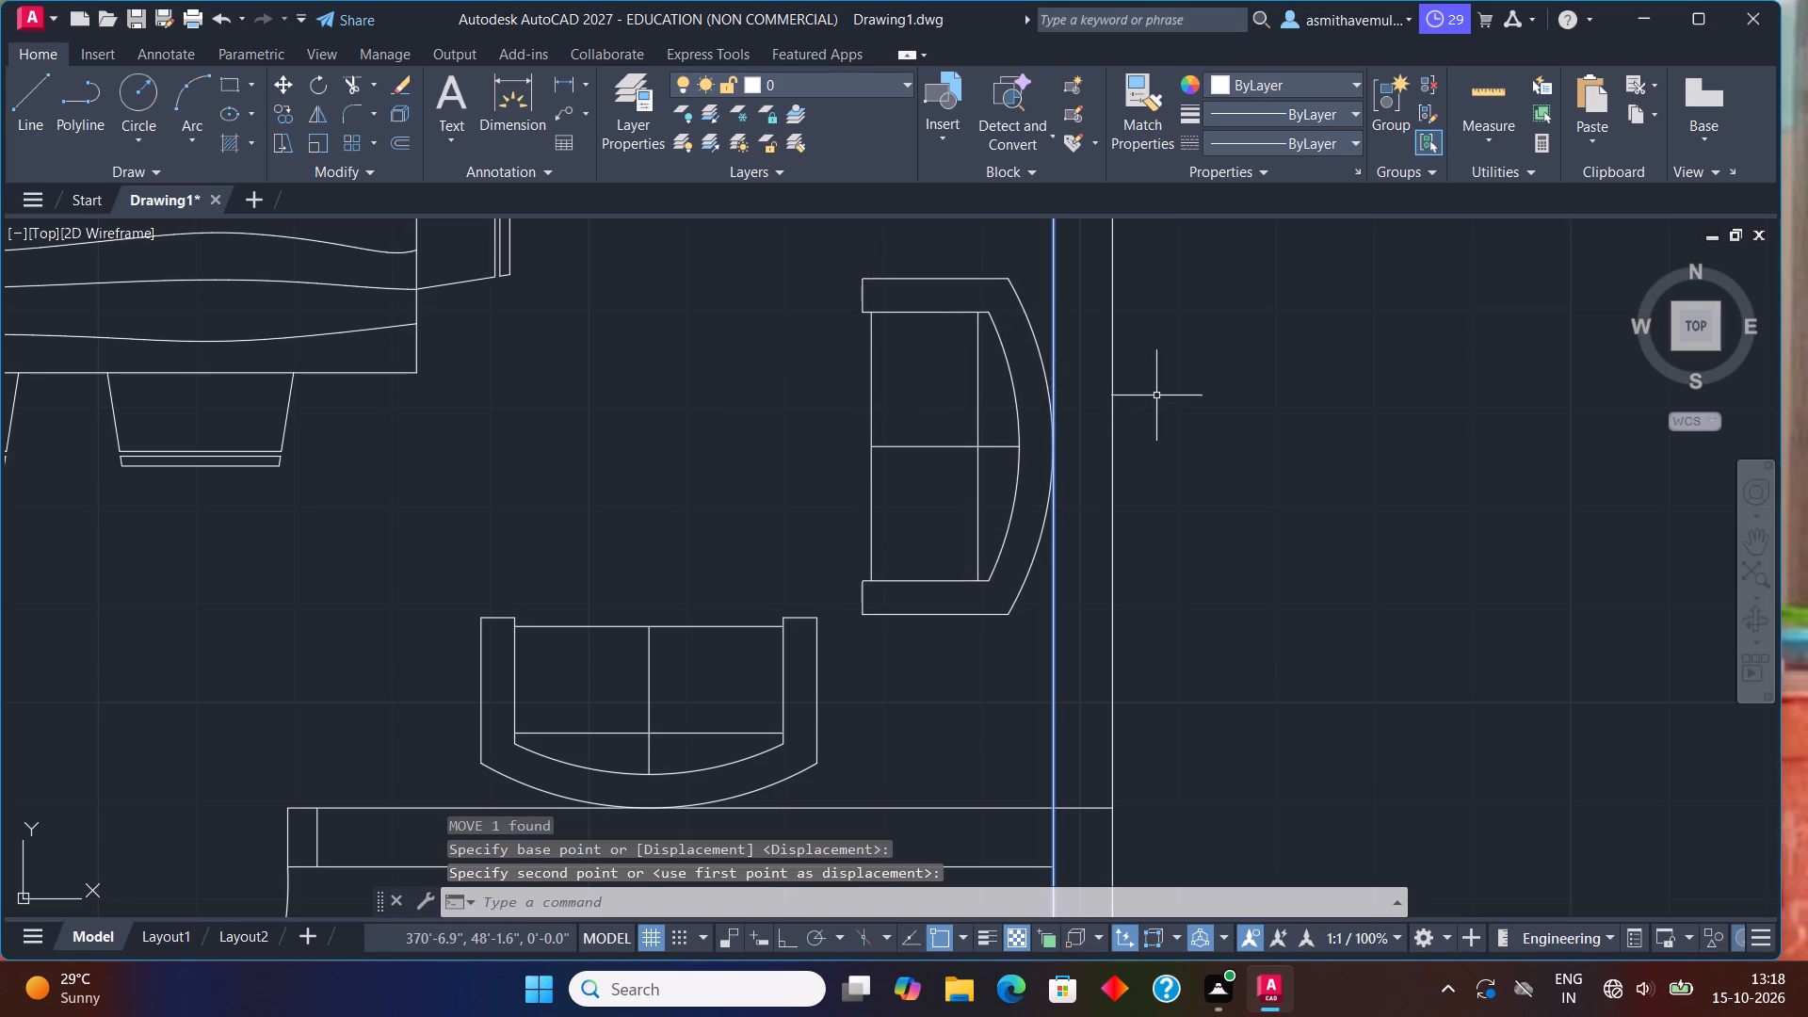
Shift the southwest hall's north-facing sofa slightly back east along the south wall line.
middle_drag(745, 747, 764, 587)
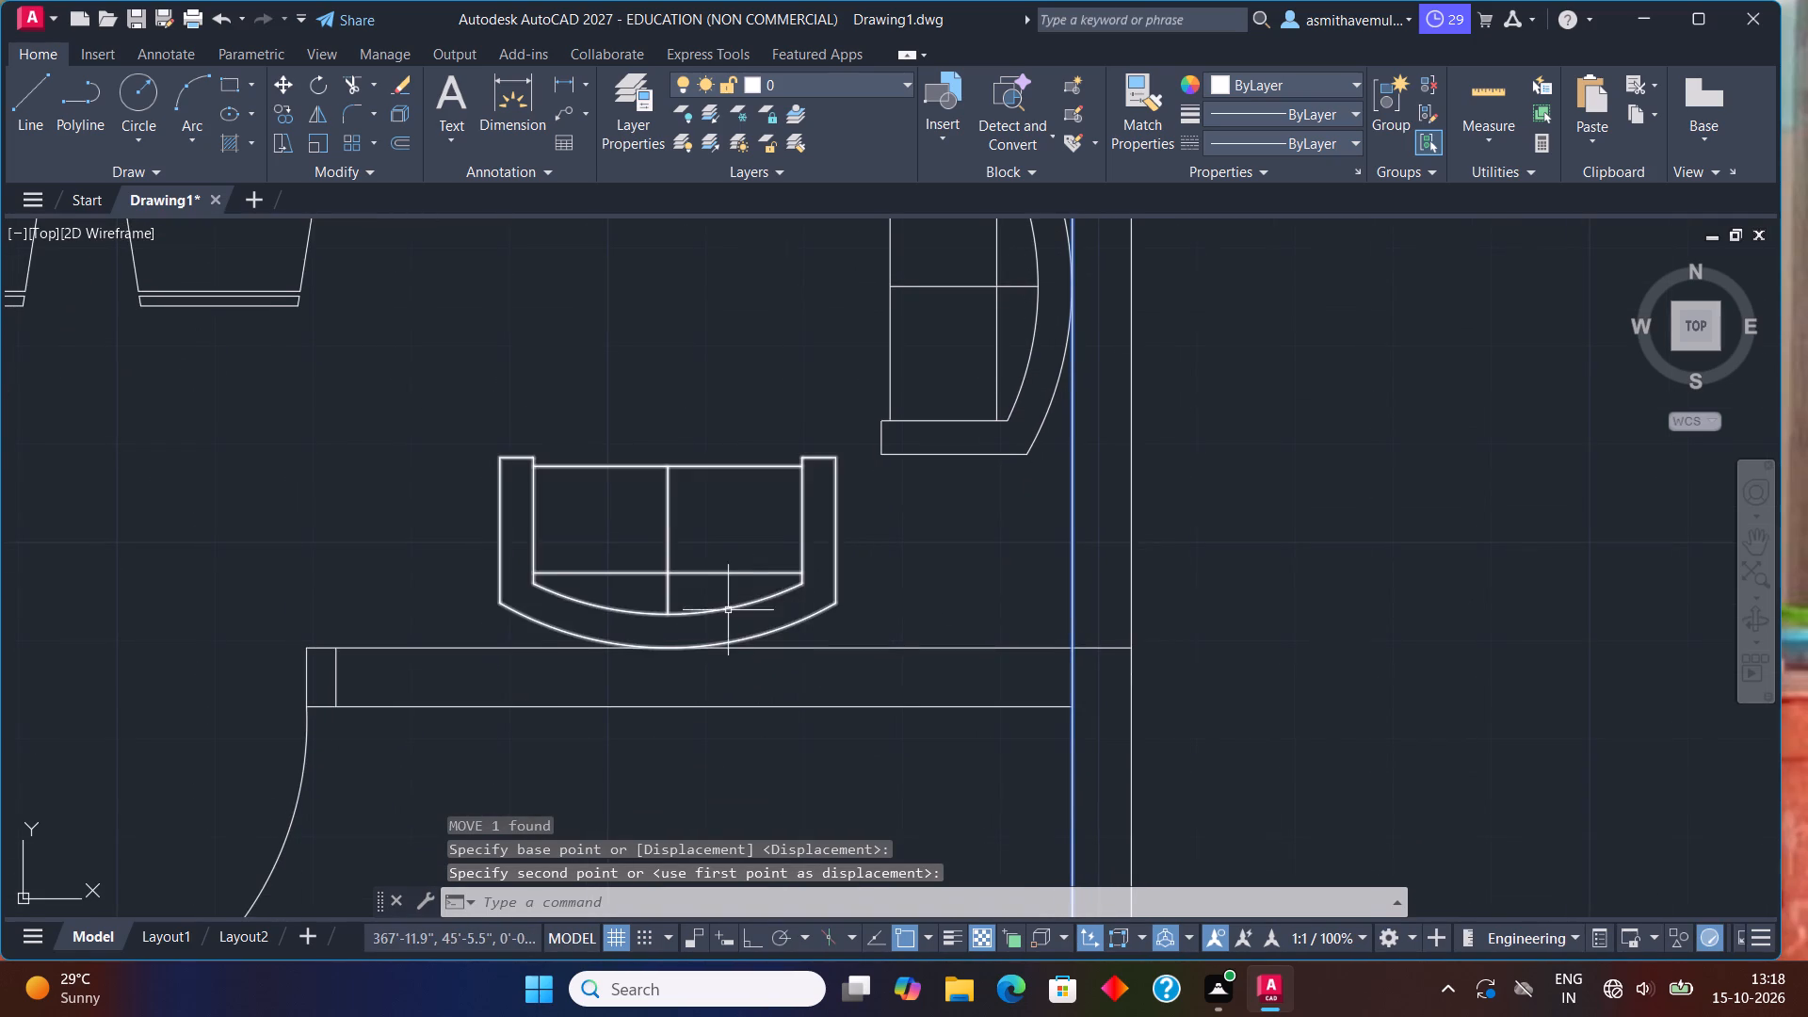
click(746, 639)
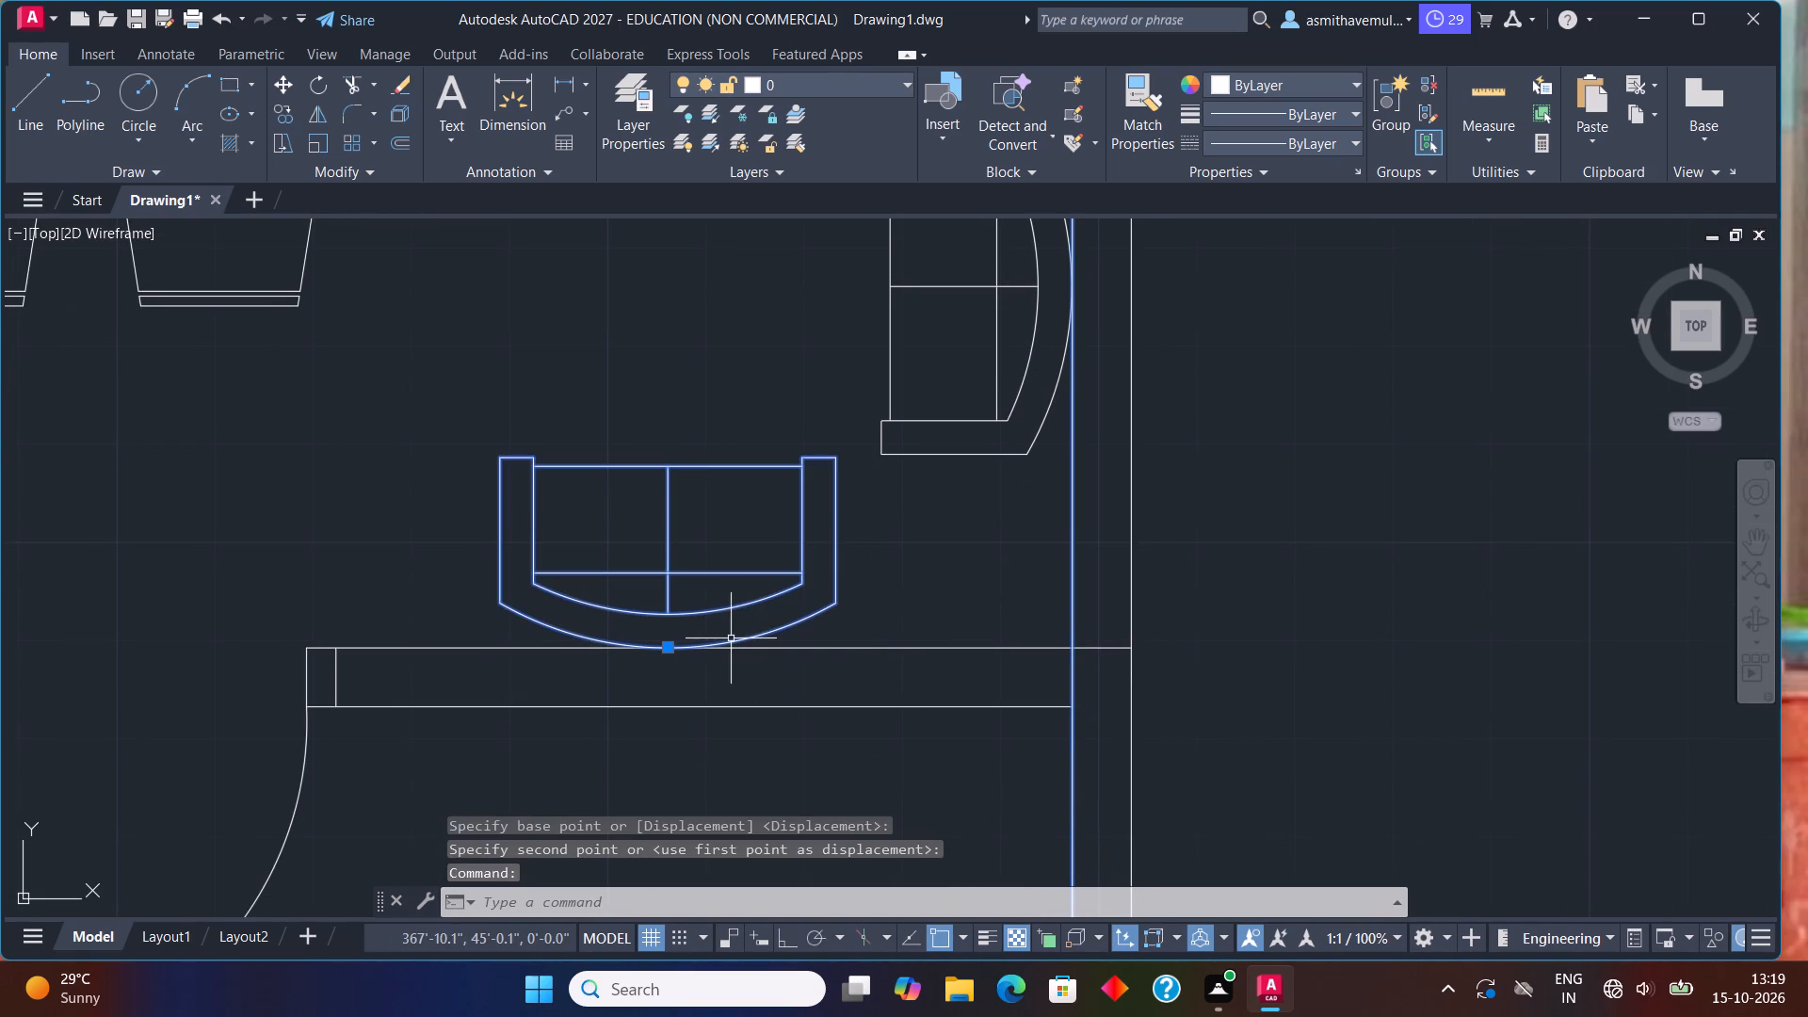
key(m)
key(Return)
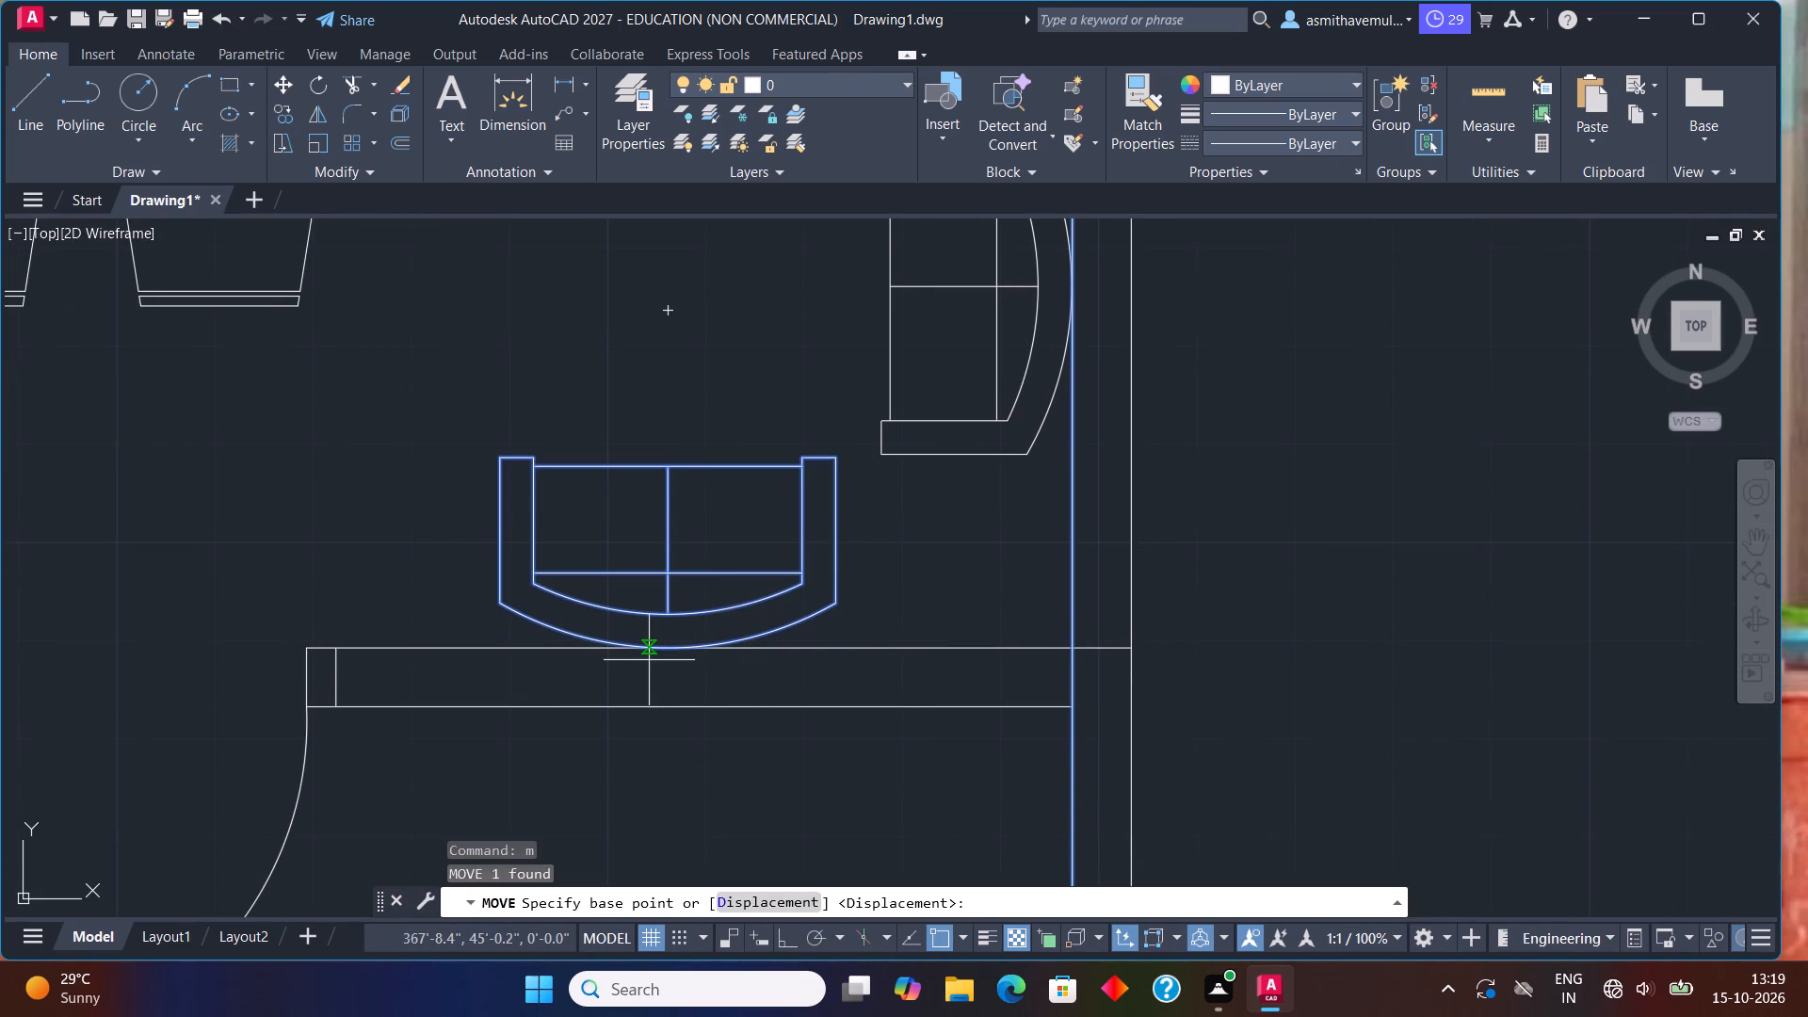
click(668, 651)
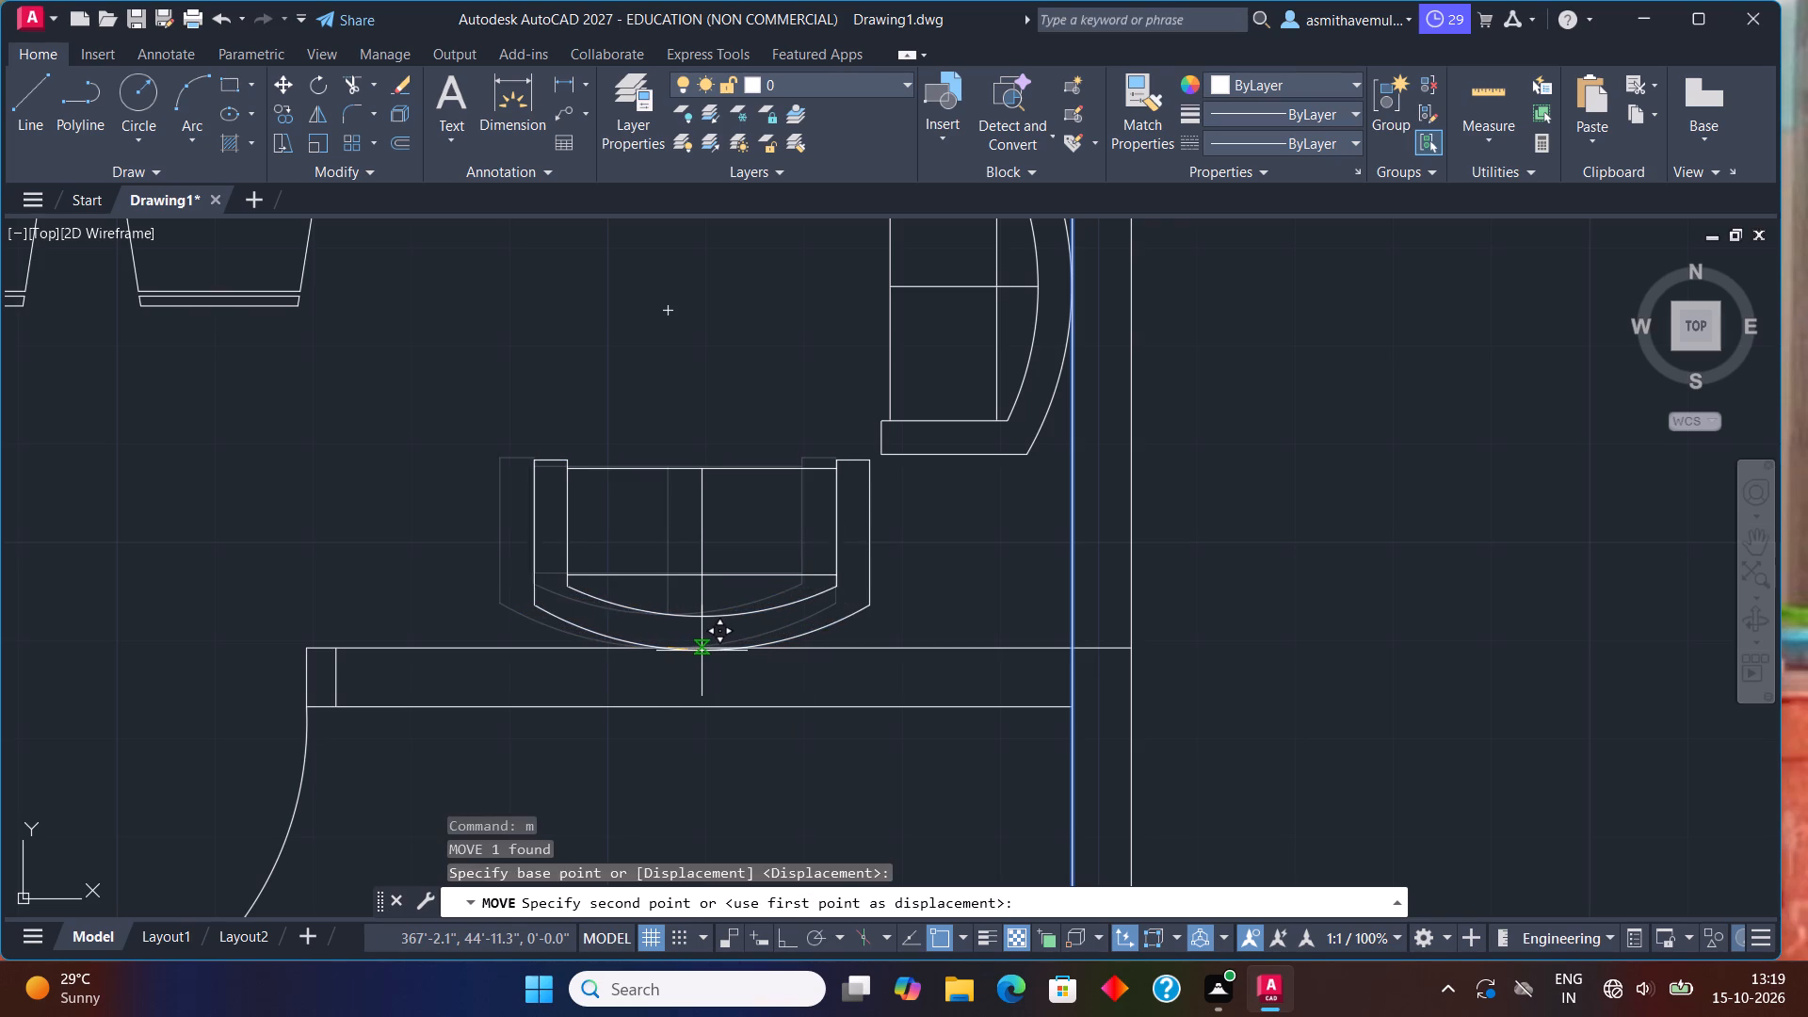
click(704, 651)
Move the east-facing sofa in the southeast hall slightly south, with its back midpoint on the west wall line.
scroll(969, 625, down, 1)
scroll(1265, 617, down, 1)
middle_drag(1251, 617, 403, 614)
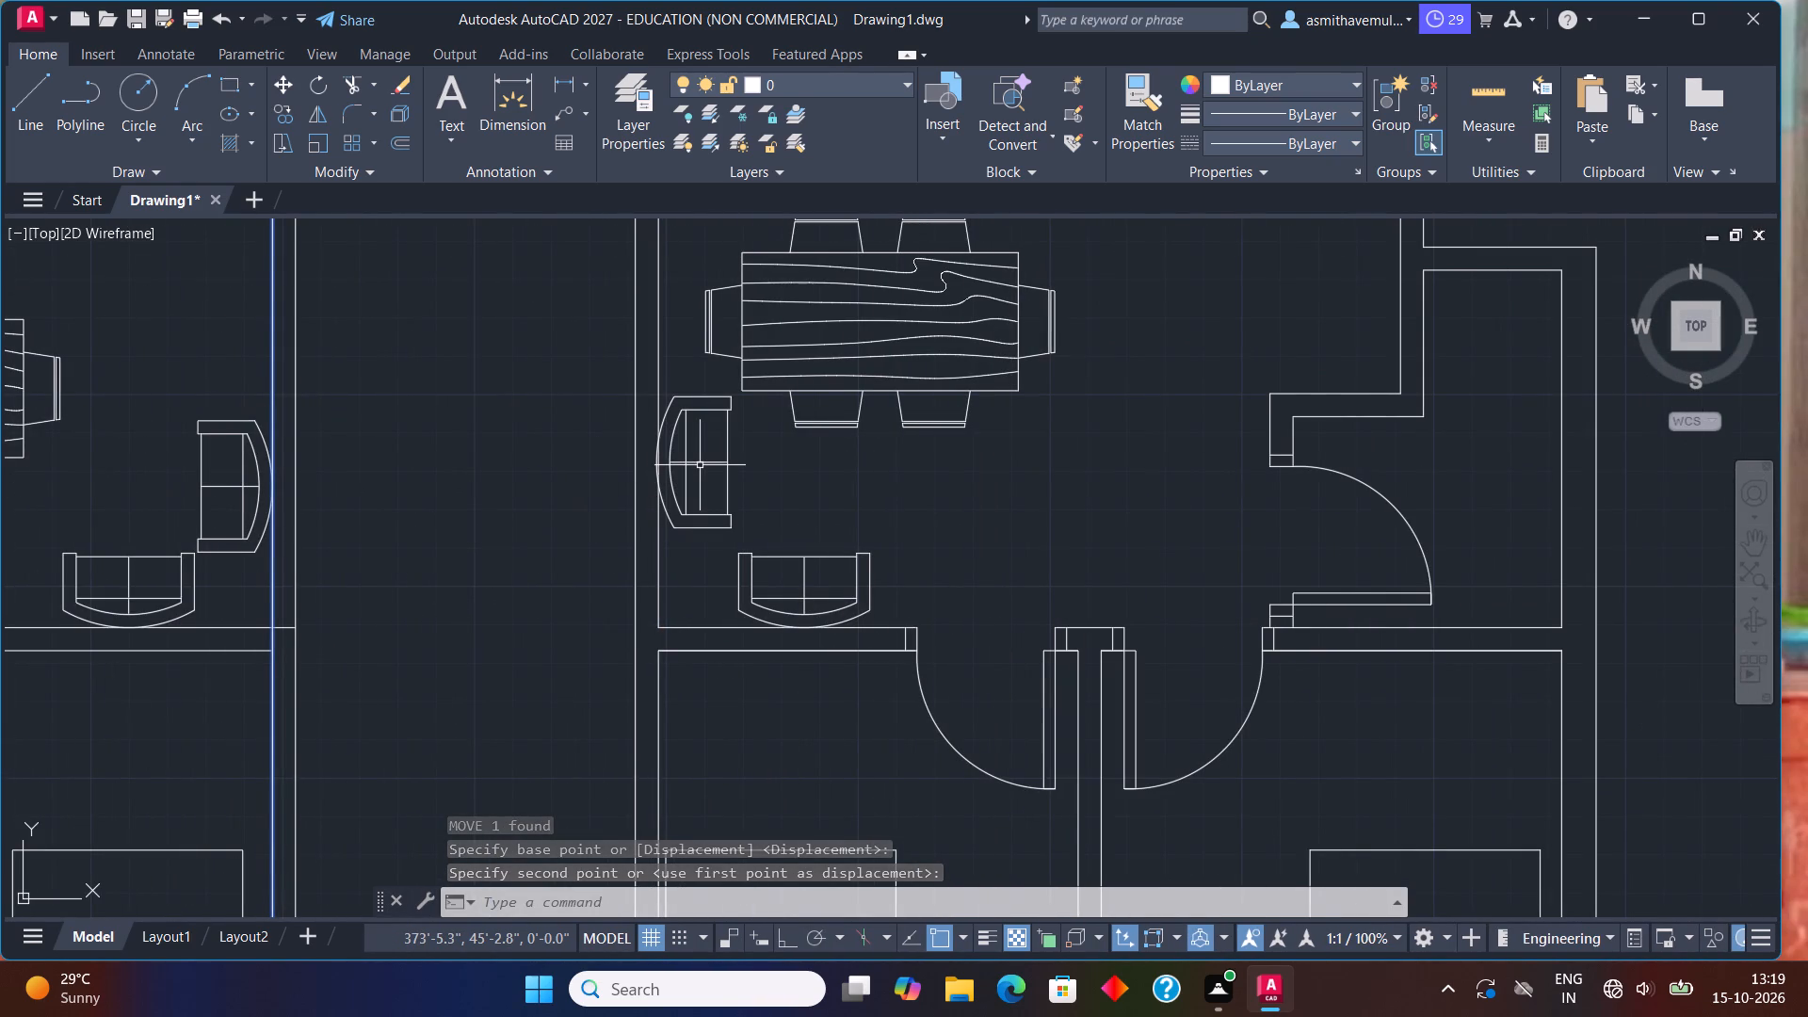
click(686, 505)
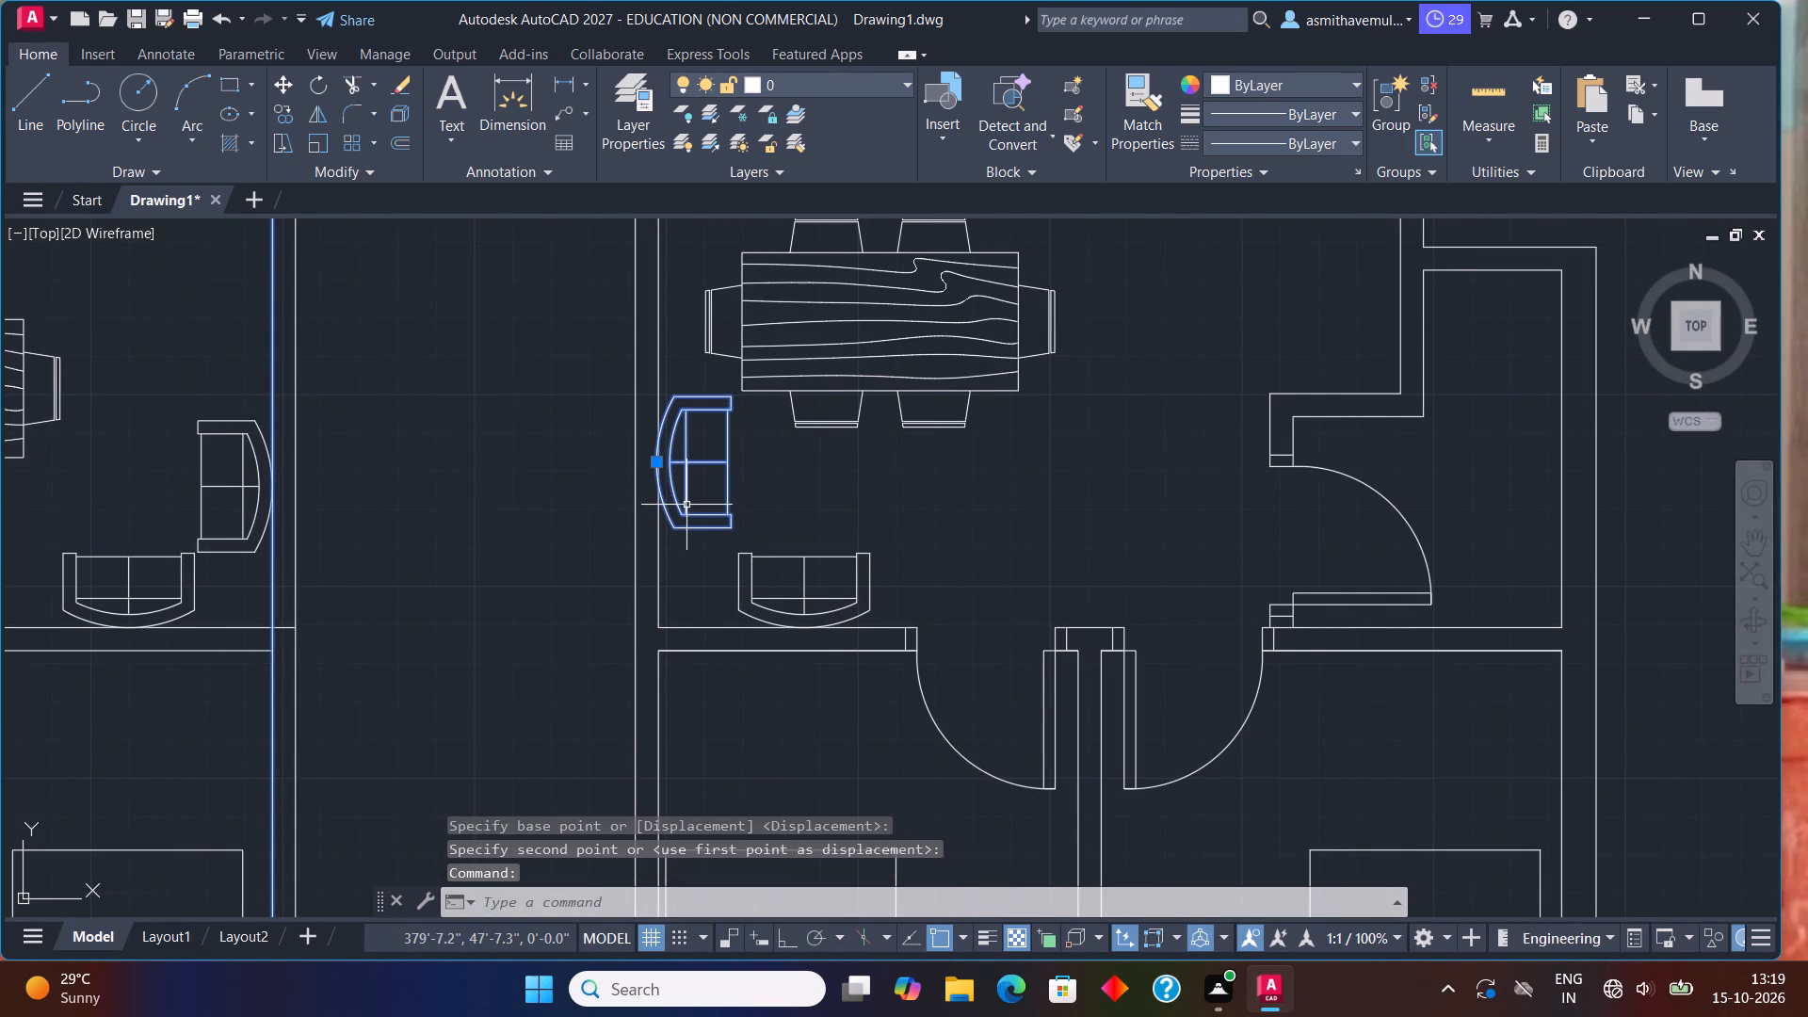
key(m)
key(Return)
scroll(686, 510, up, 1)
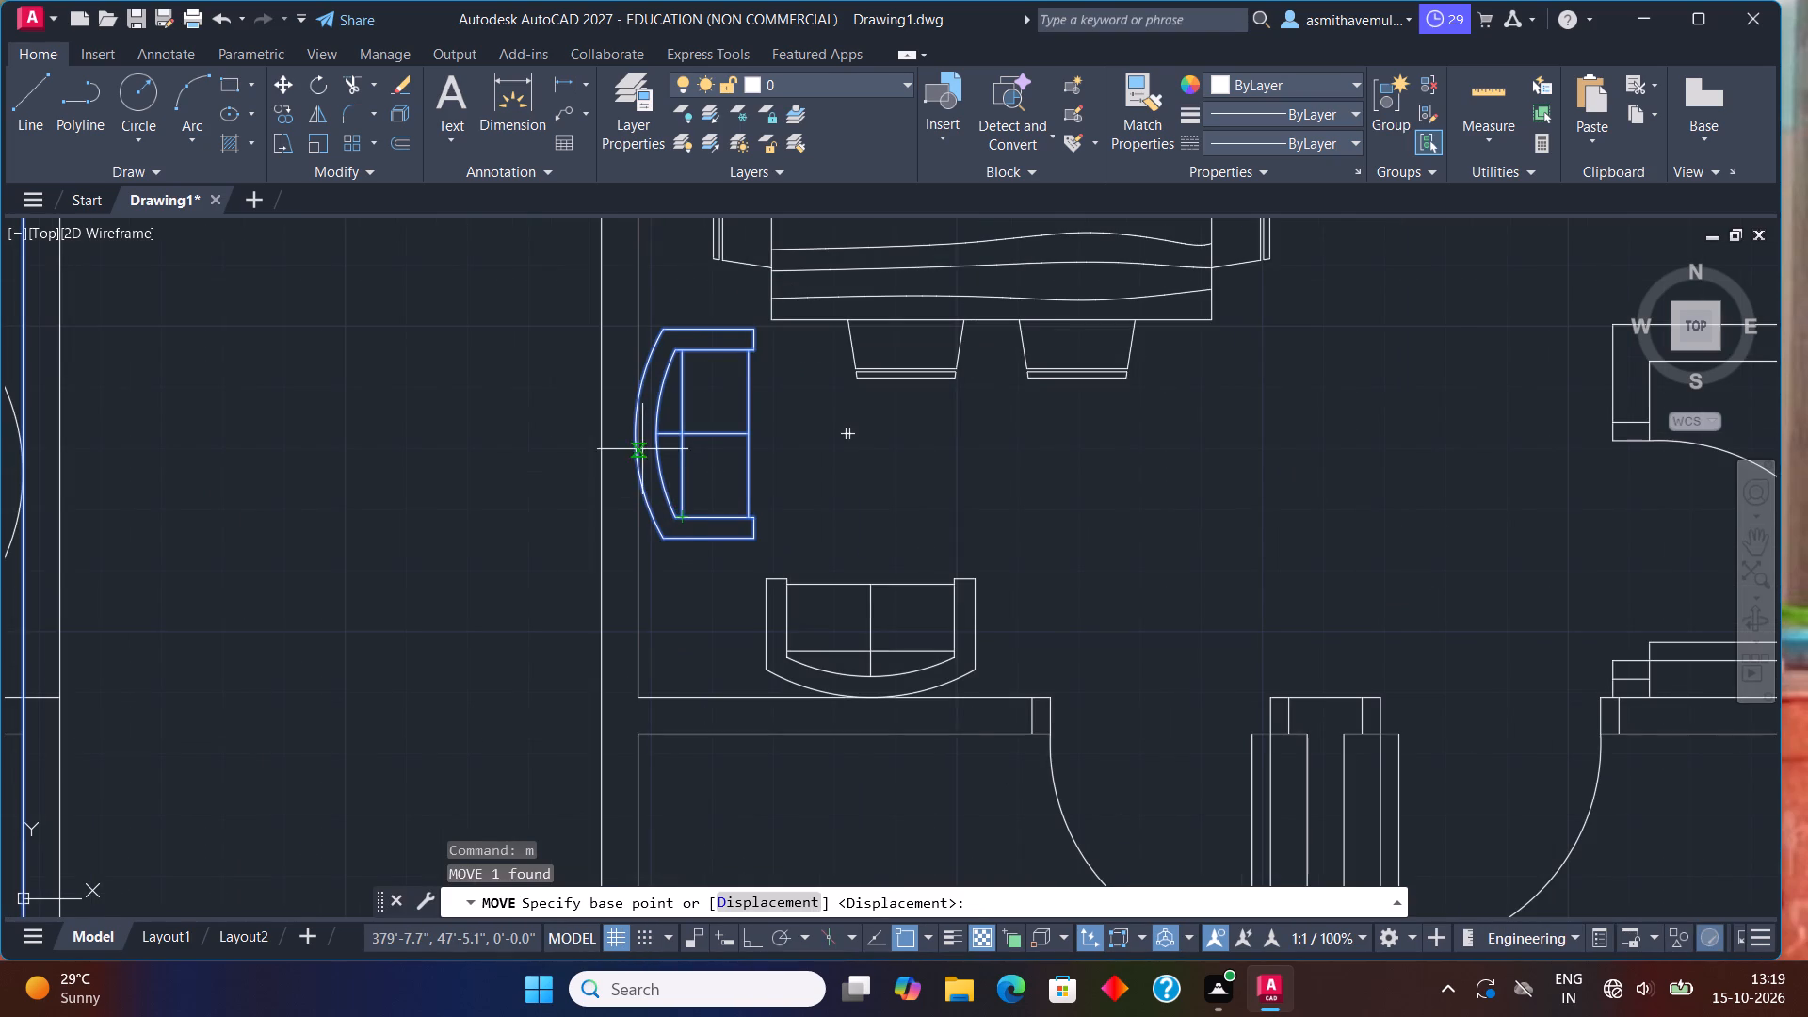
click(641, 434)
scroll(669, 444, up, 3)
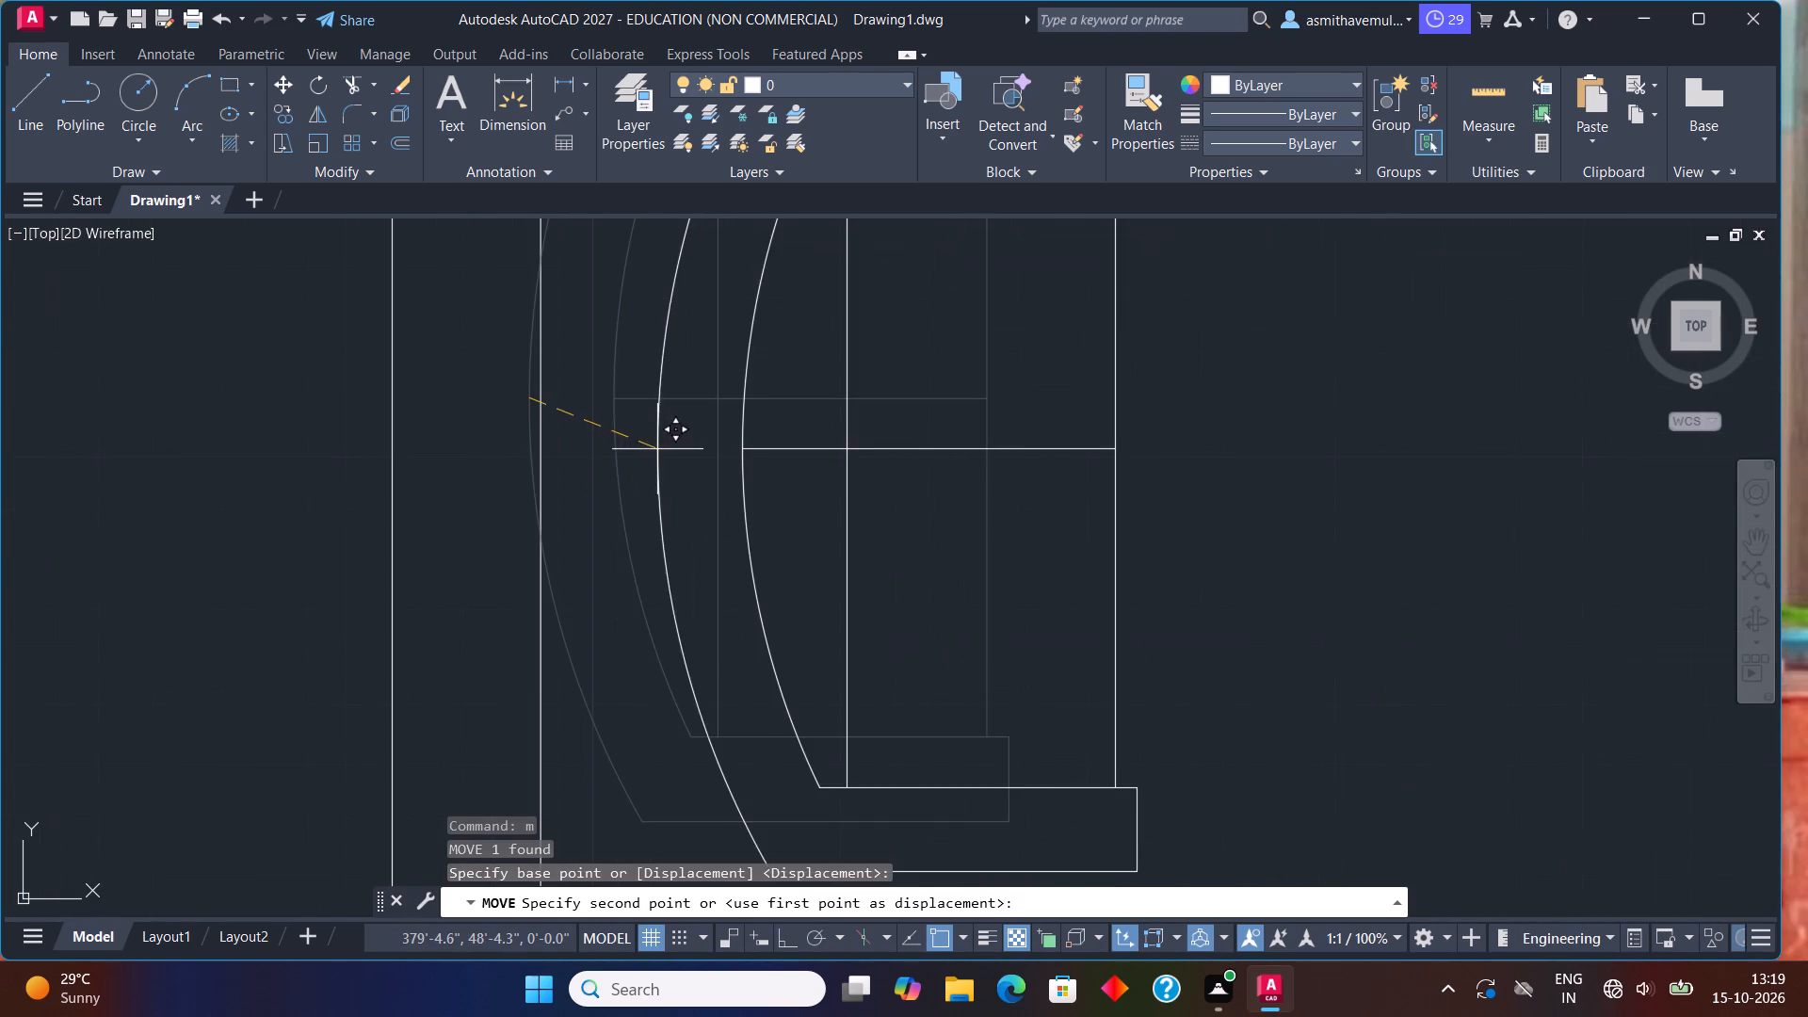
scroll(611, 461, down, 1)
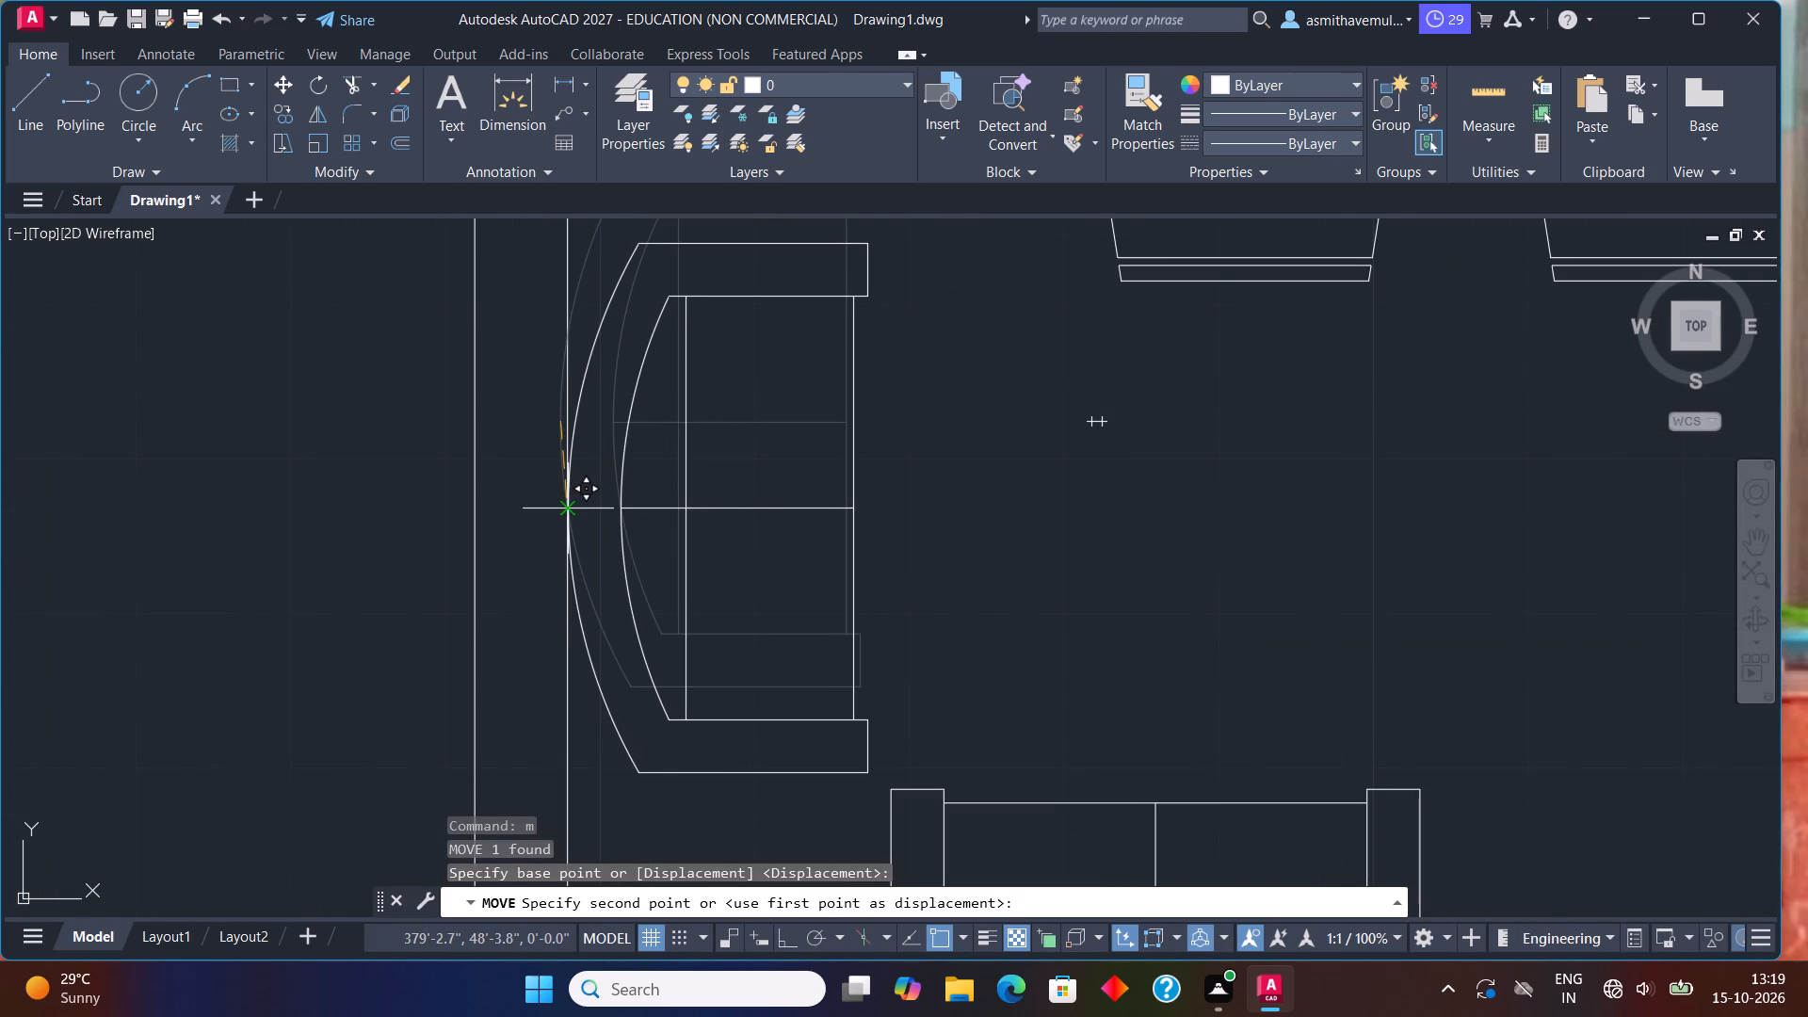
click(573, 507)
Delete the larger six-seat dining sets from the southeast and southwest halls.
scroll(758, 498, down, 3)
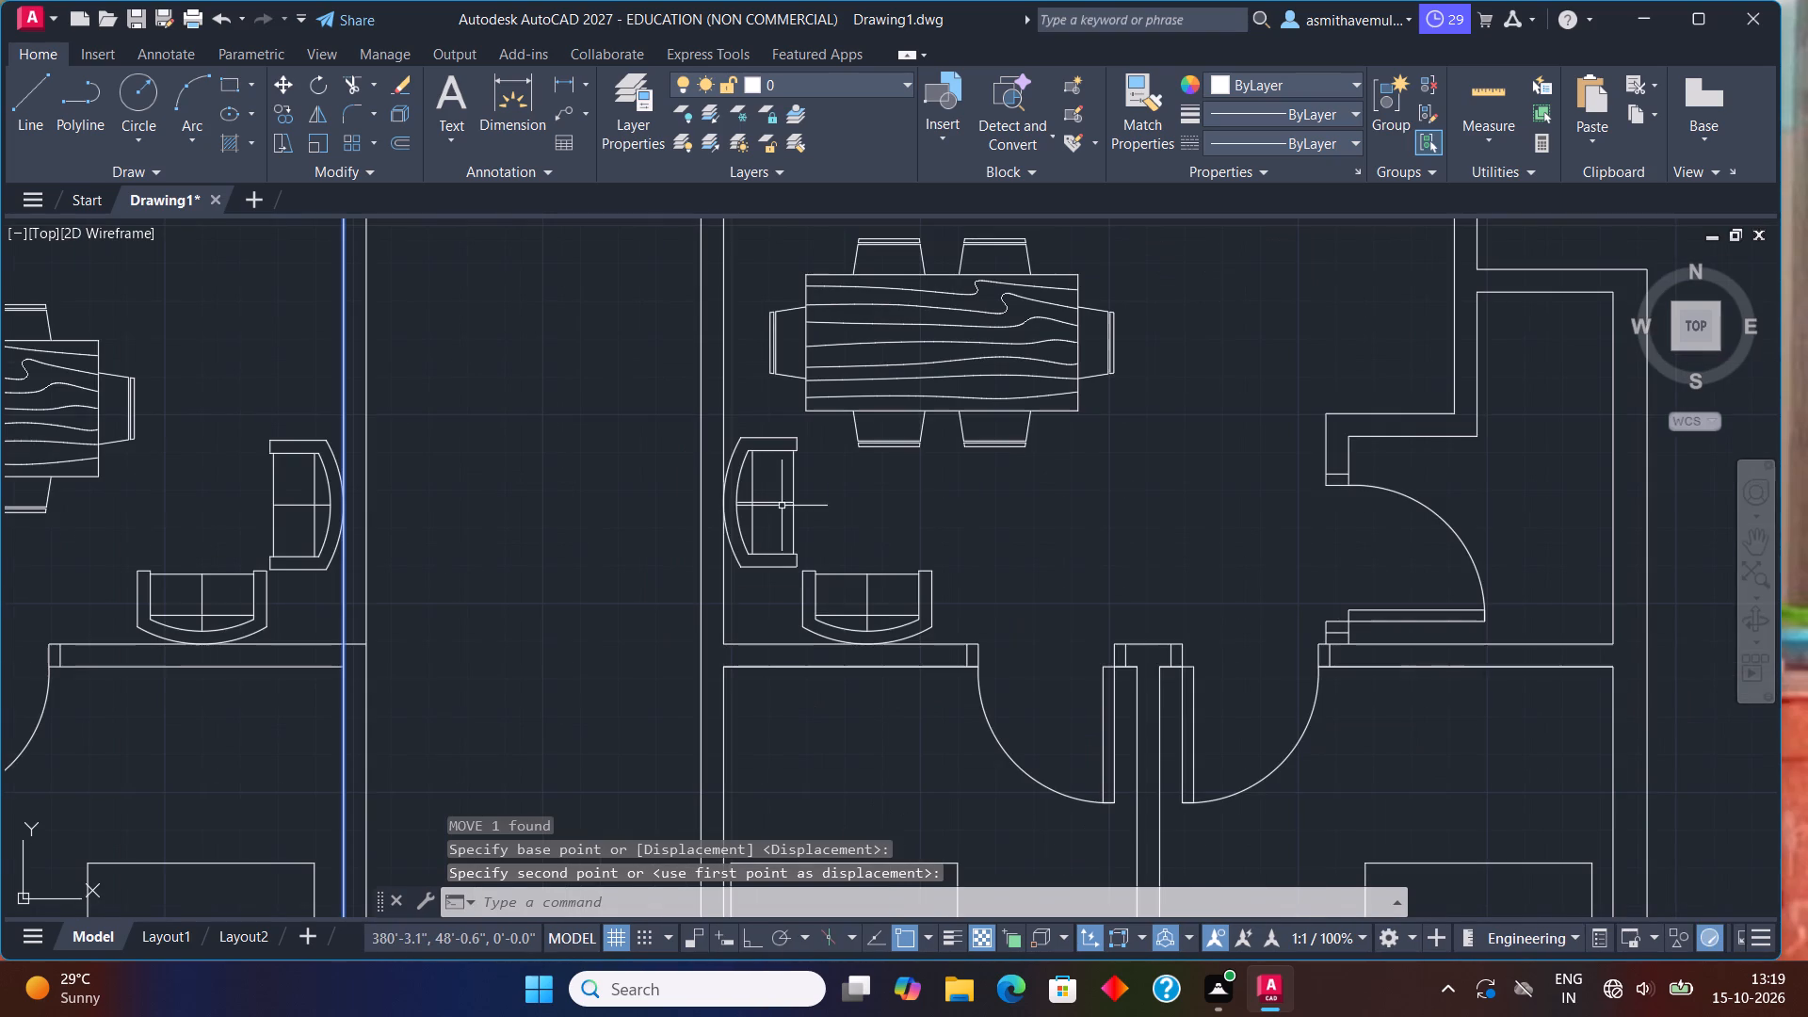
scroll(772, 516, down, 2)
middle_drag(795, 472, 841, 638)
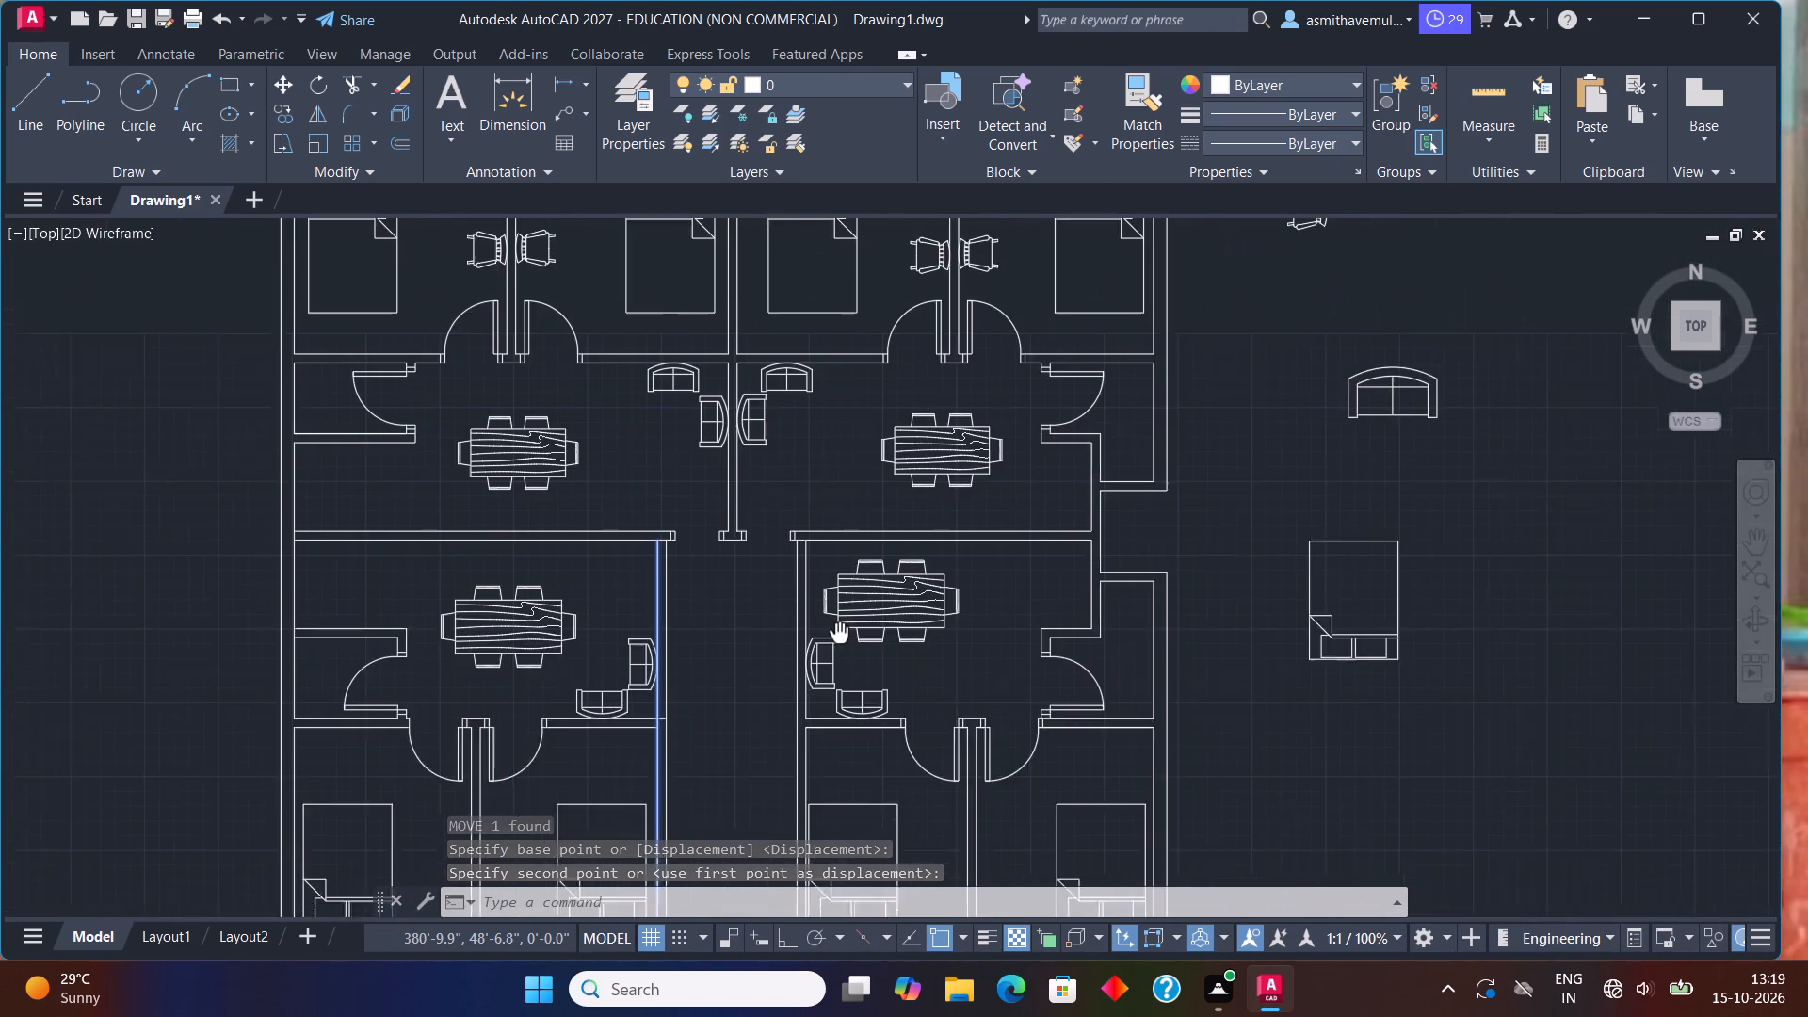
middle_drag(841, 638, 867, 747)
middle_drag(858, 667, 890, 473)
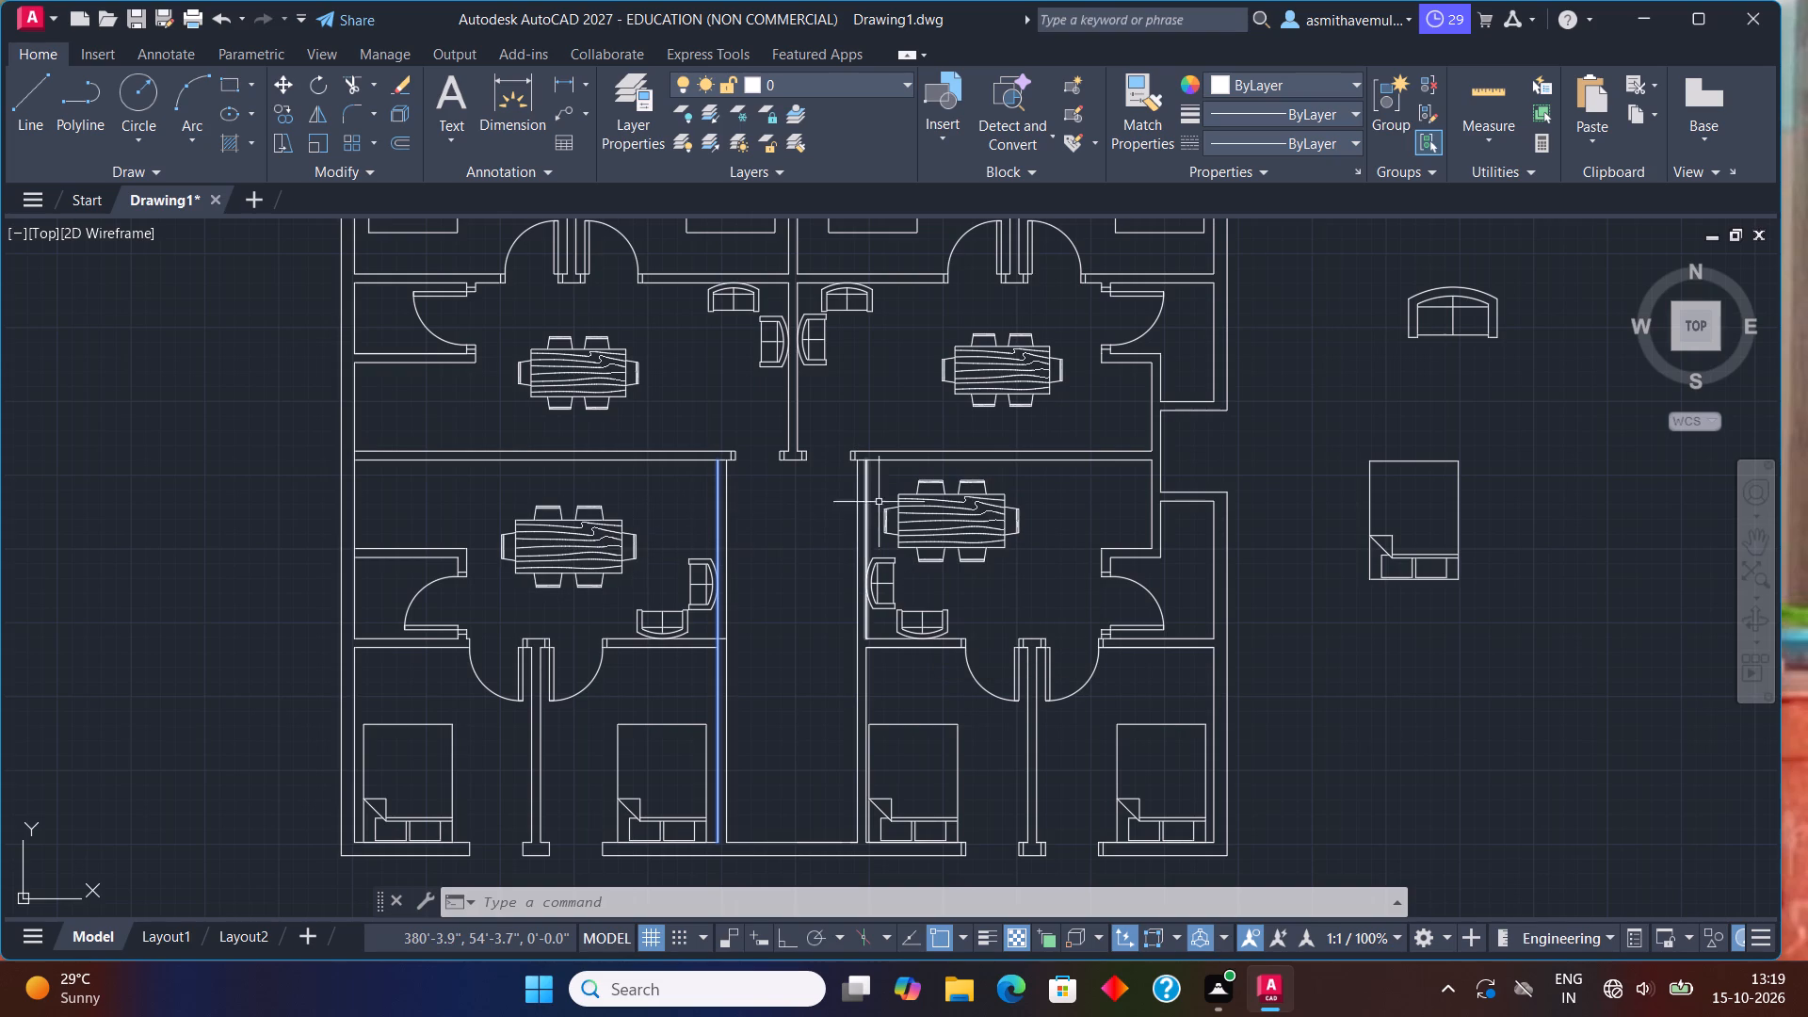
click(916, 507)
key(Delete)
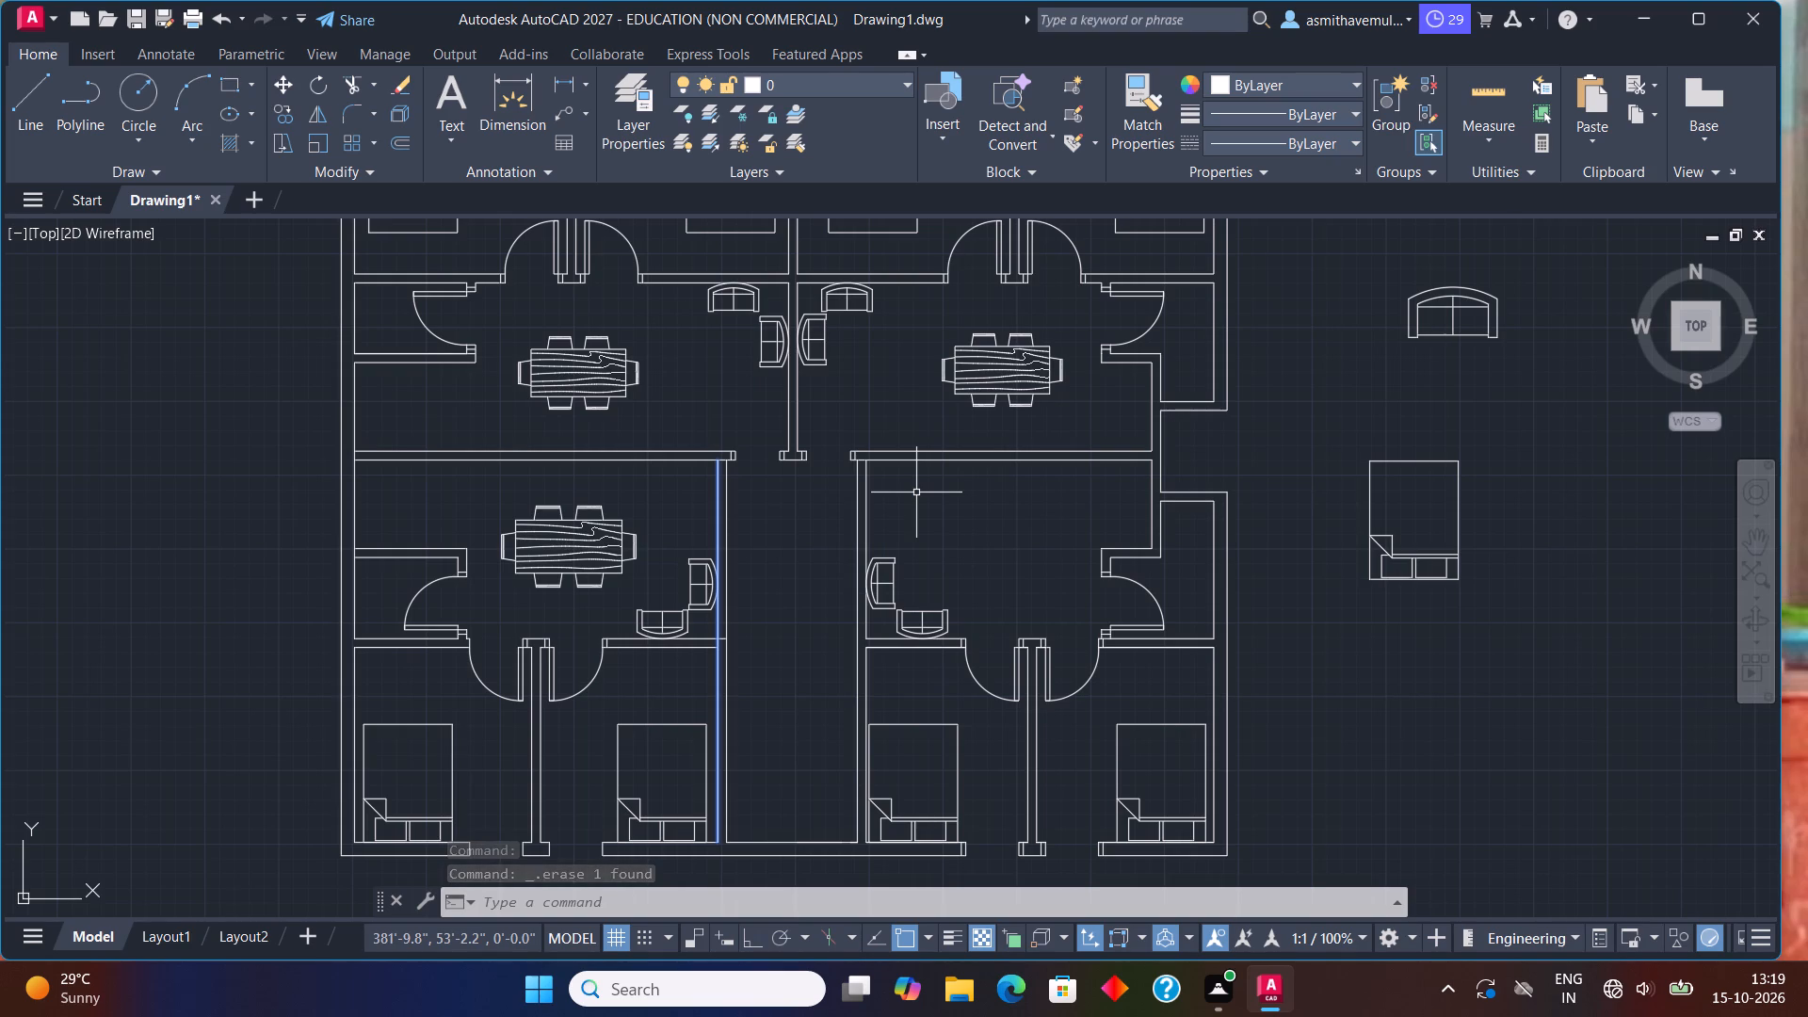
click(532, 546)
key(Delete)
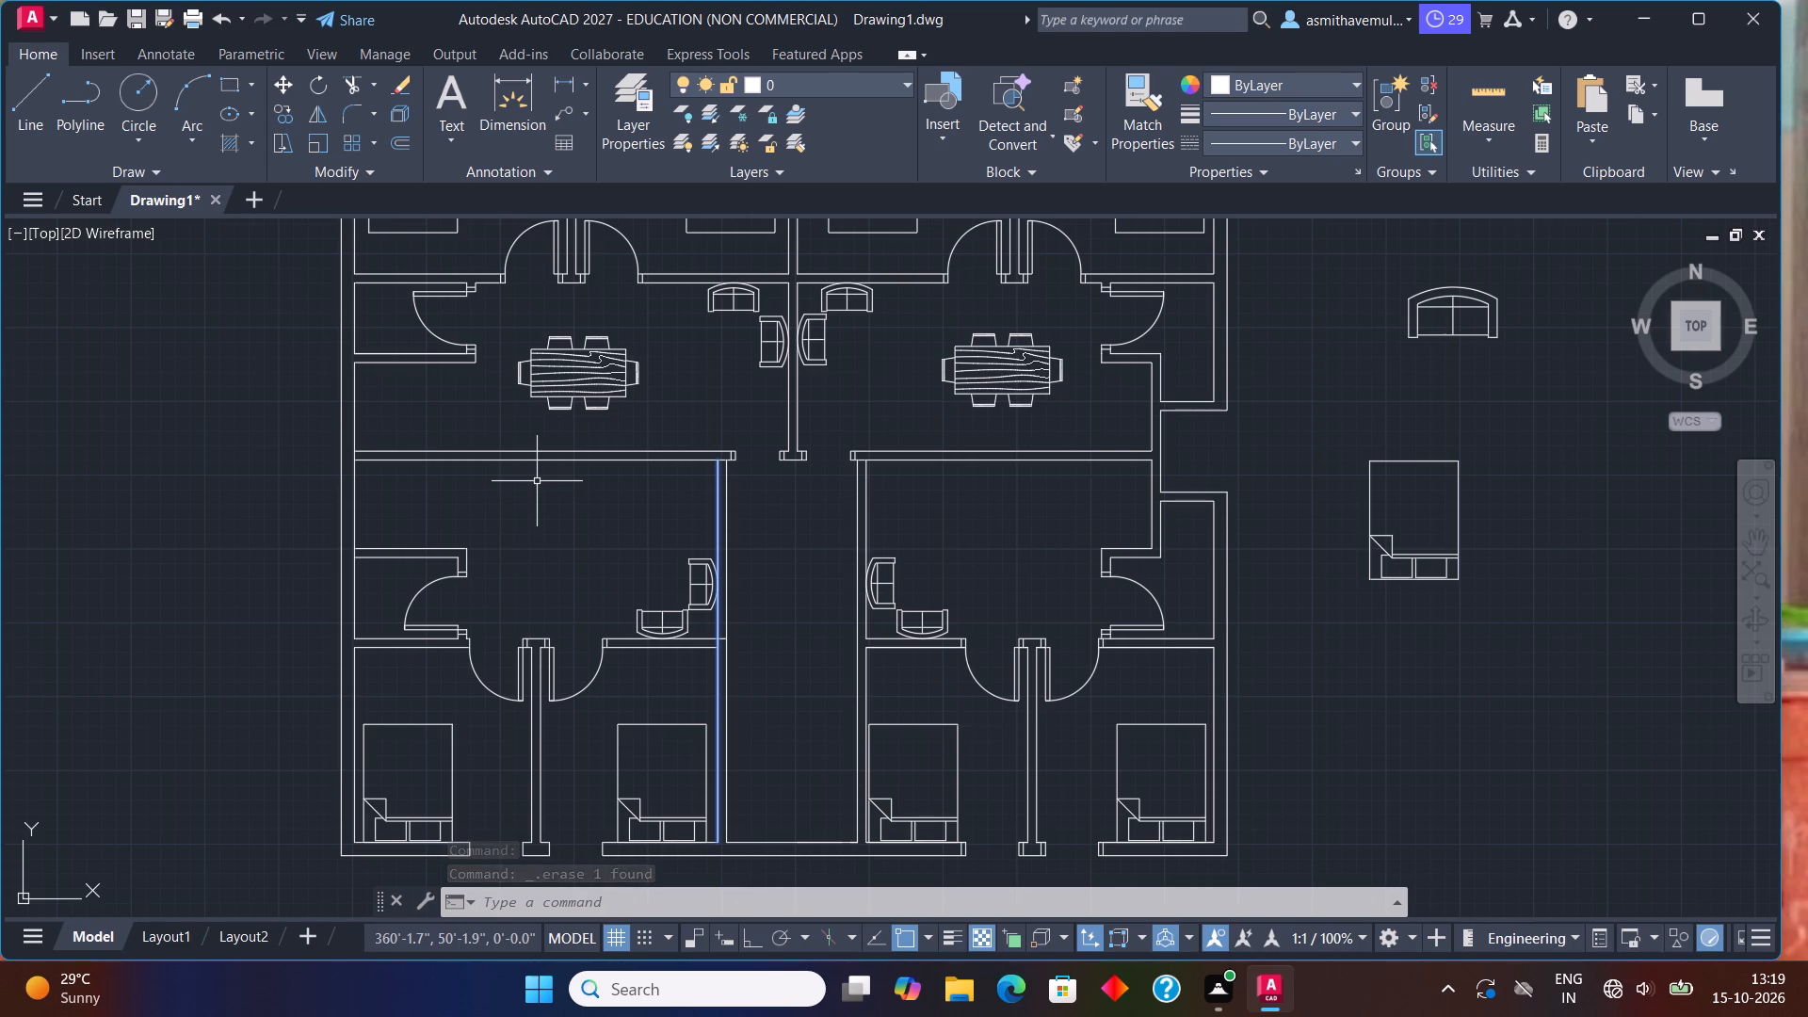
Copy the northwest hall's dining set into the middle of the southwest hall and the middle of the southeast hall.
click(565, 375)
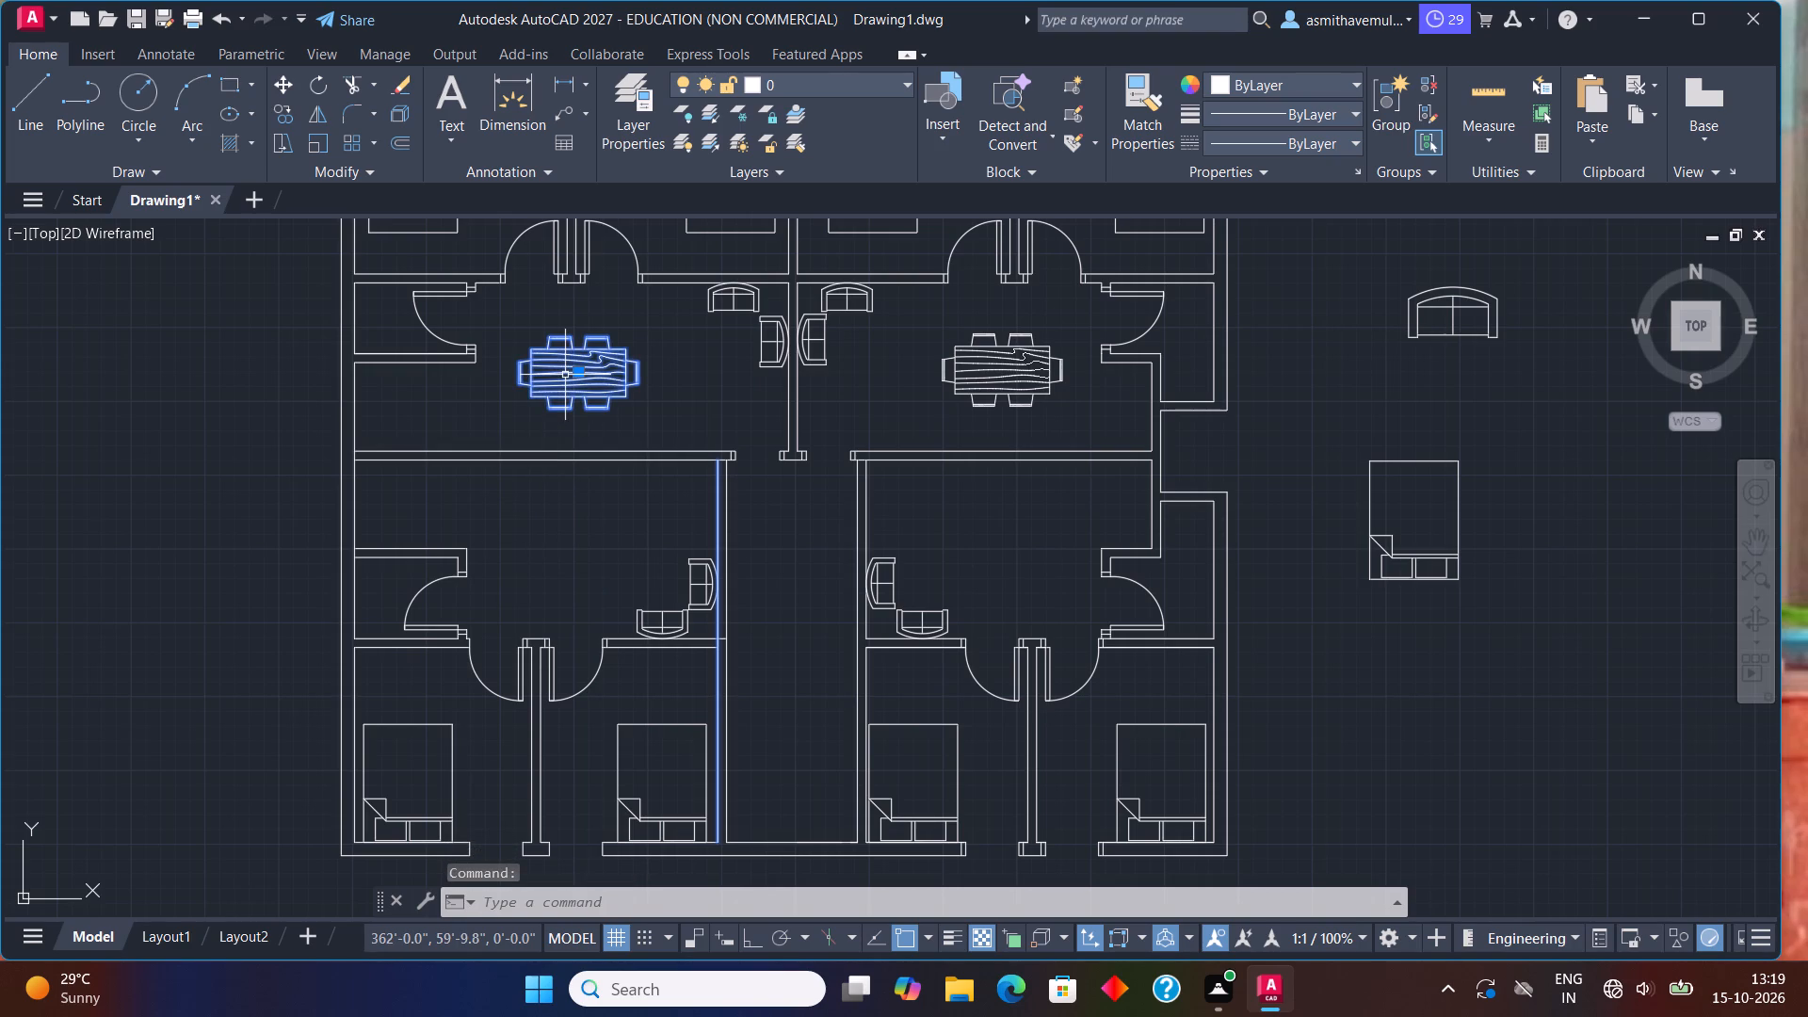
text(copy)
key(Return)
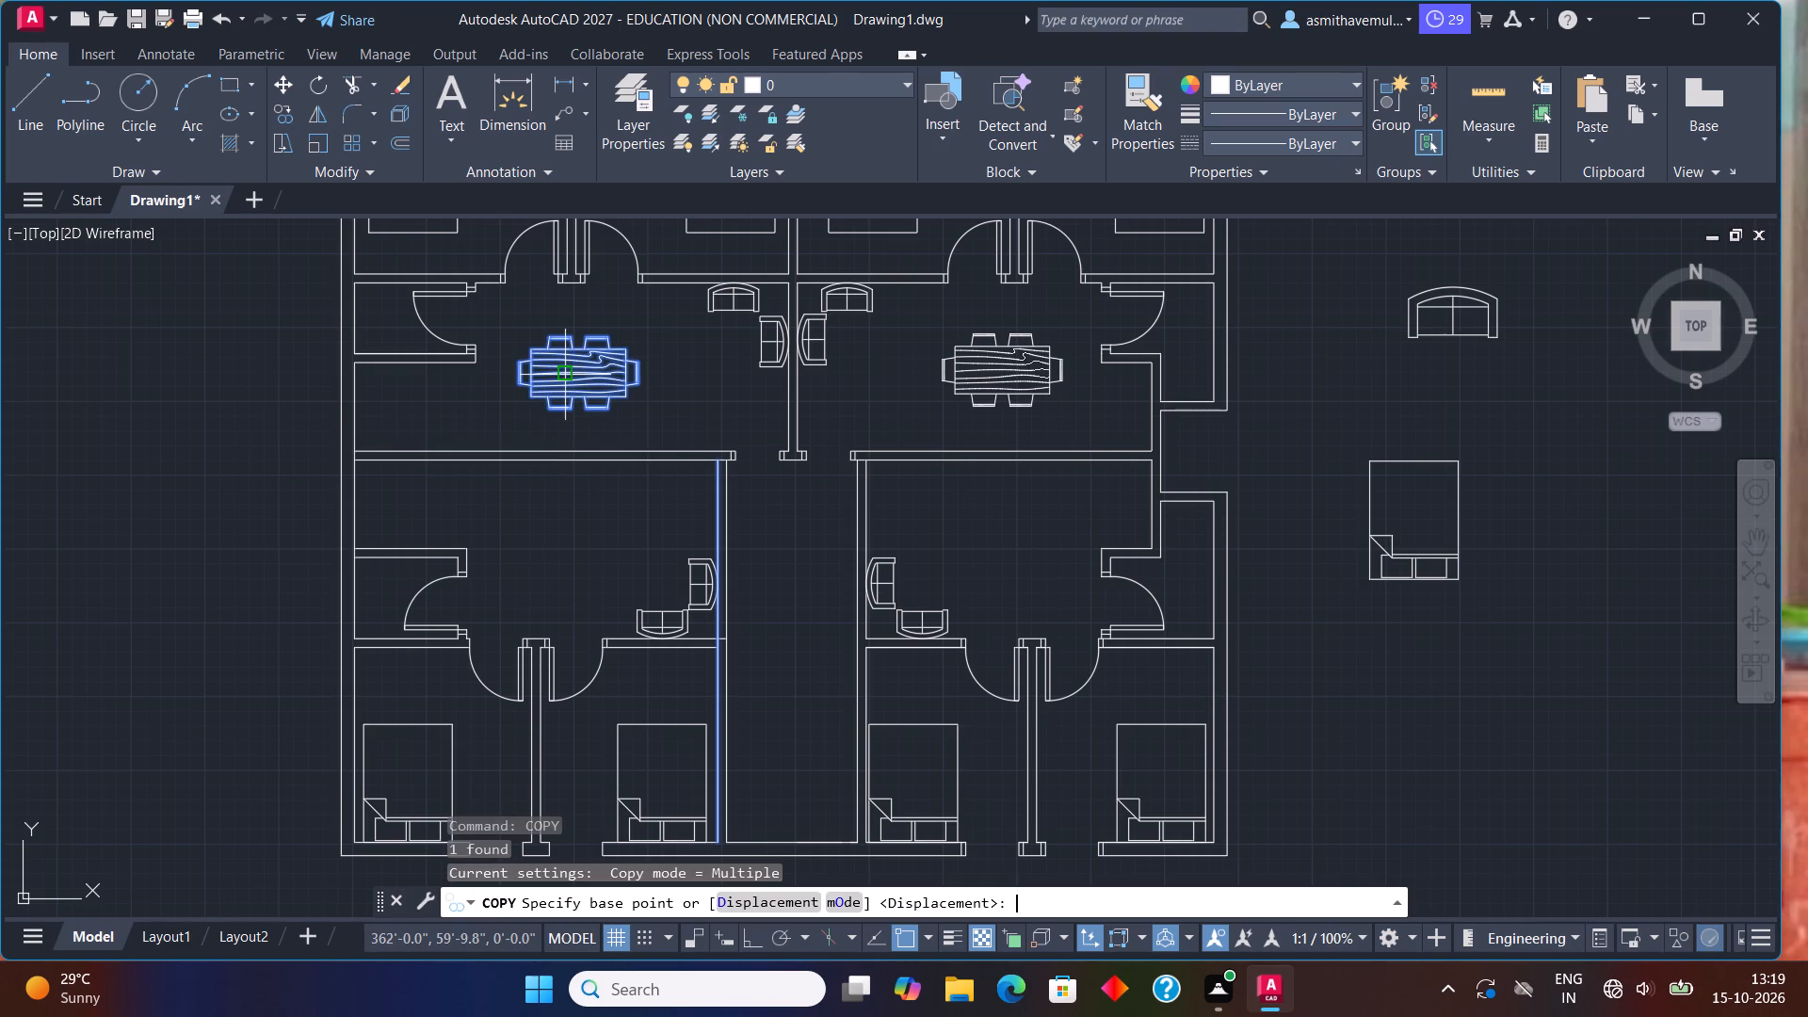
click(581, 376)
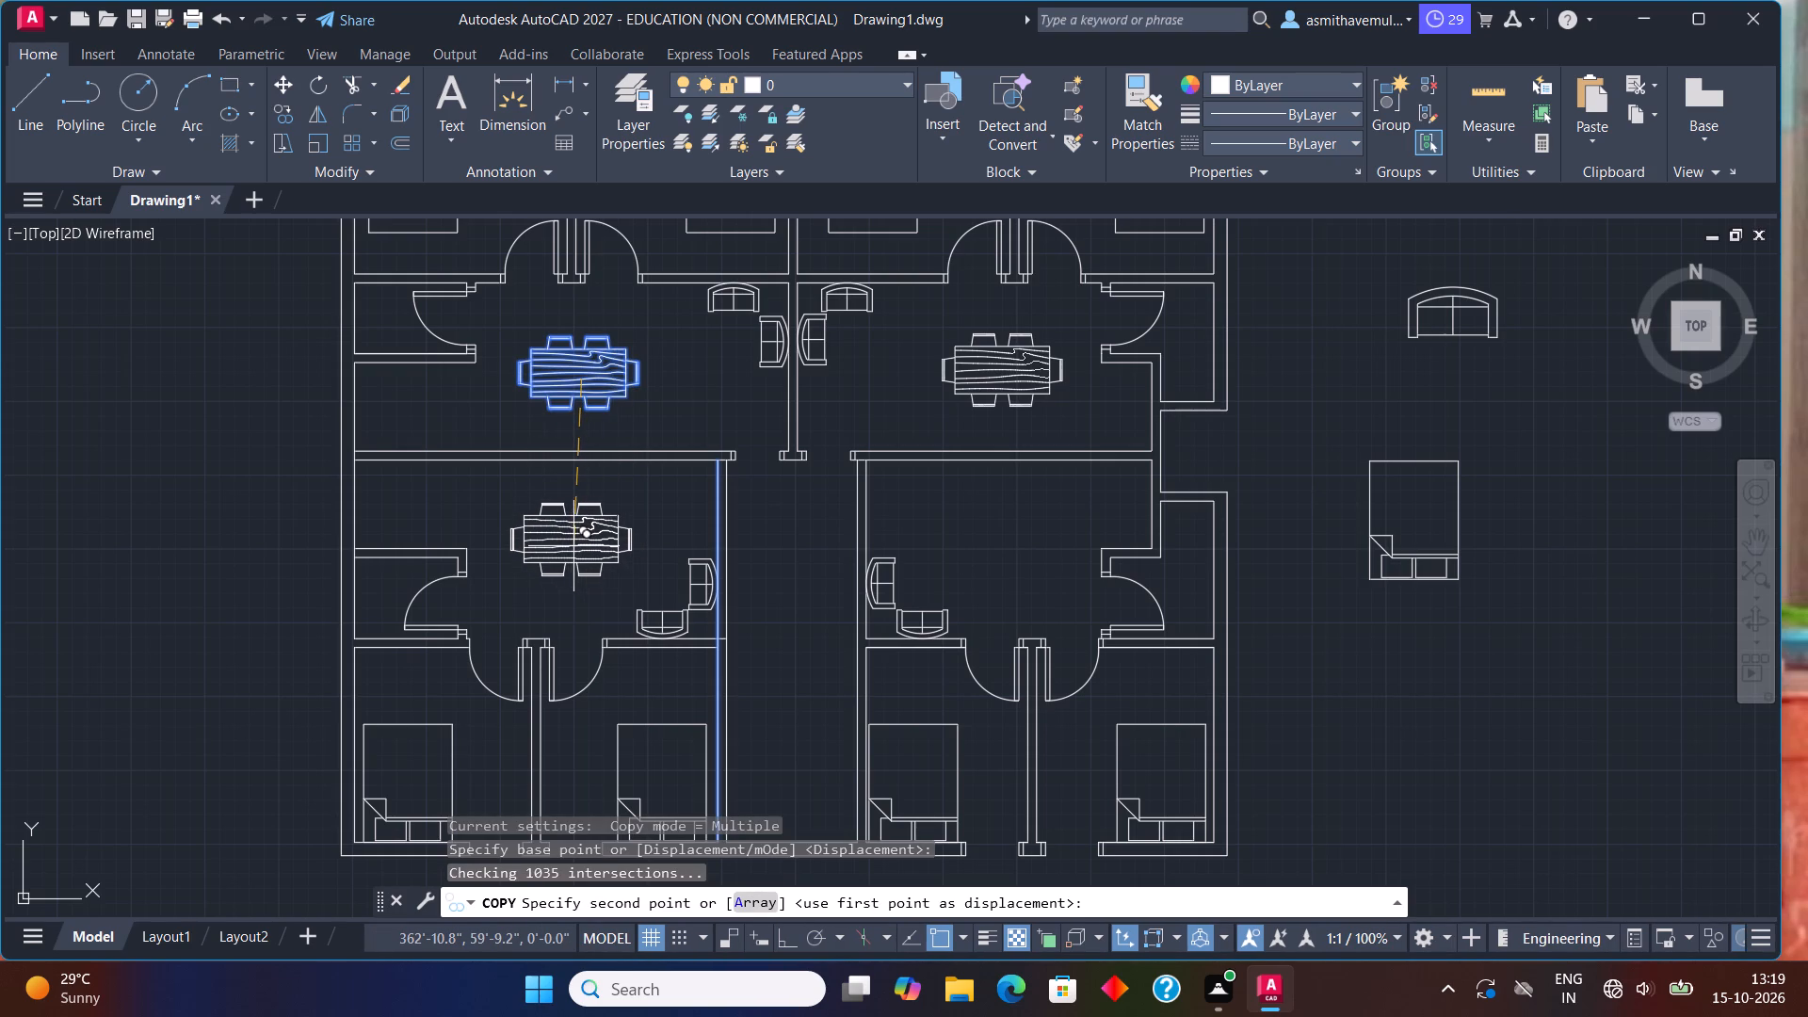
click(573, 549)
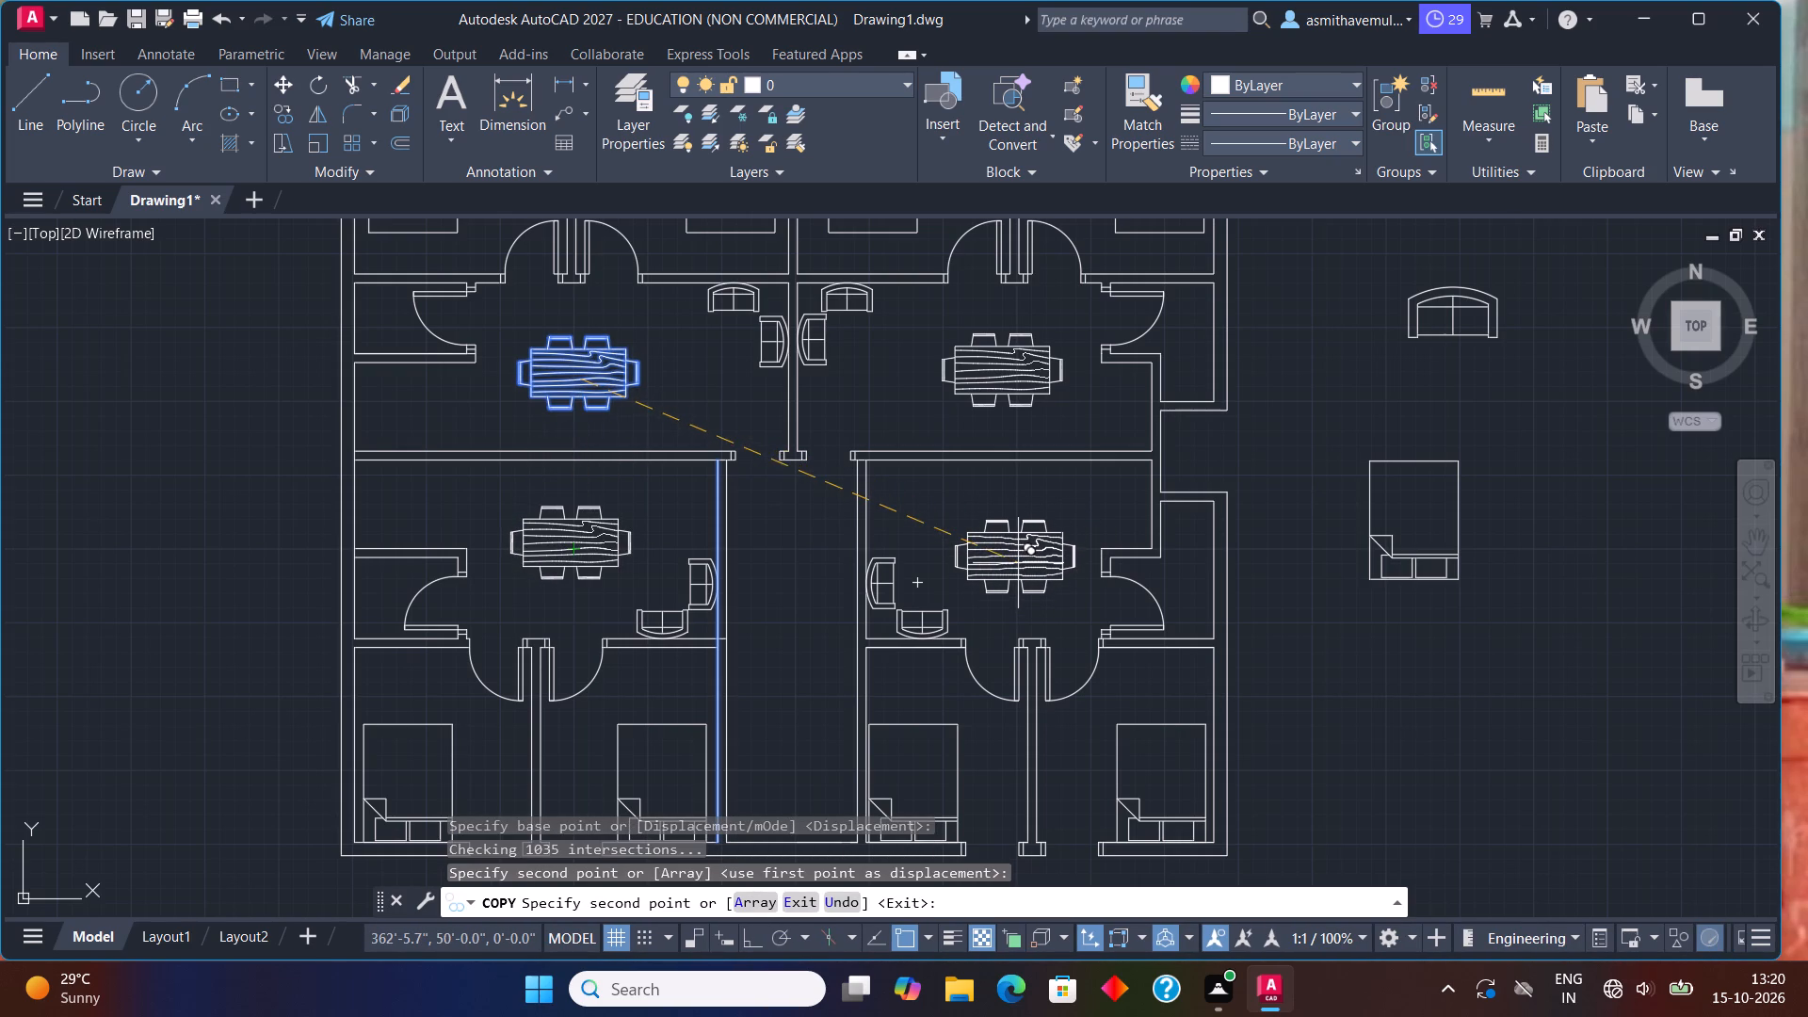
click(1018, 563)
key(Escape)
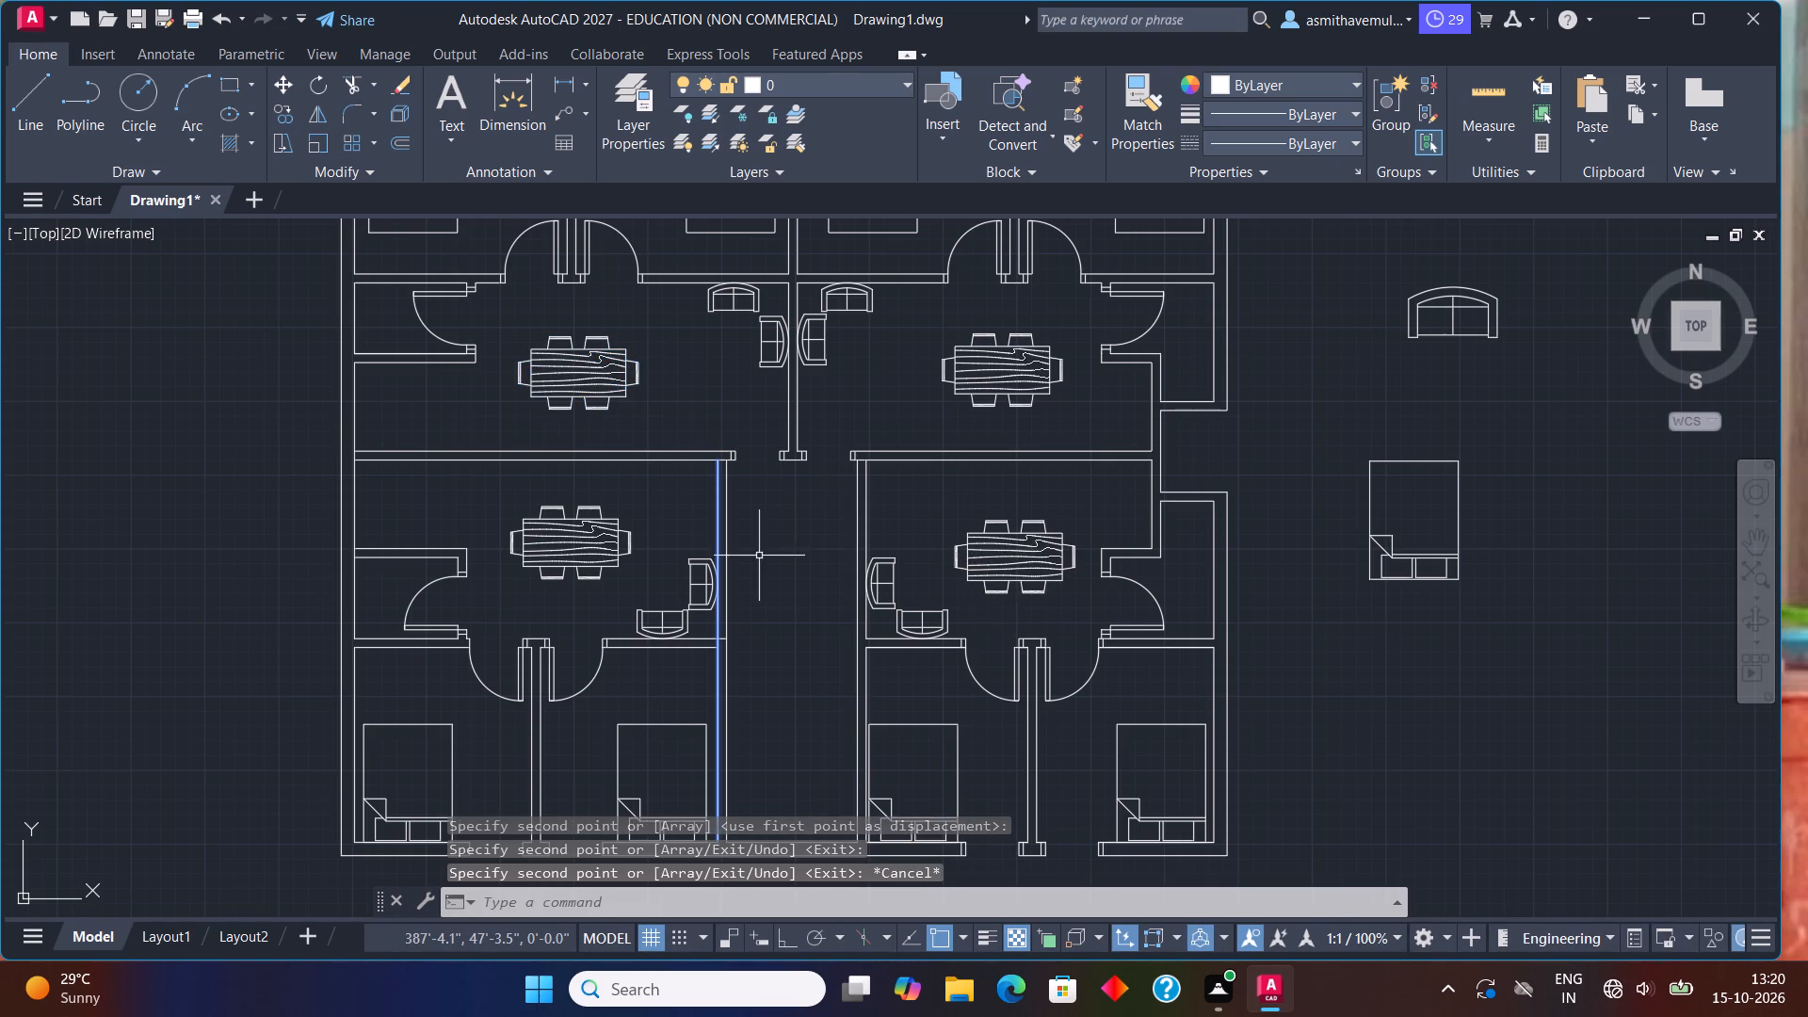
Trim the horizontal wall line segments crossing the north ends of the two walls flanking the passage between the southern halls.
scroll(737, 551, up, 2)
middle_drag(733, 542, 732, 595)
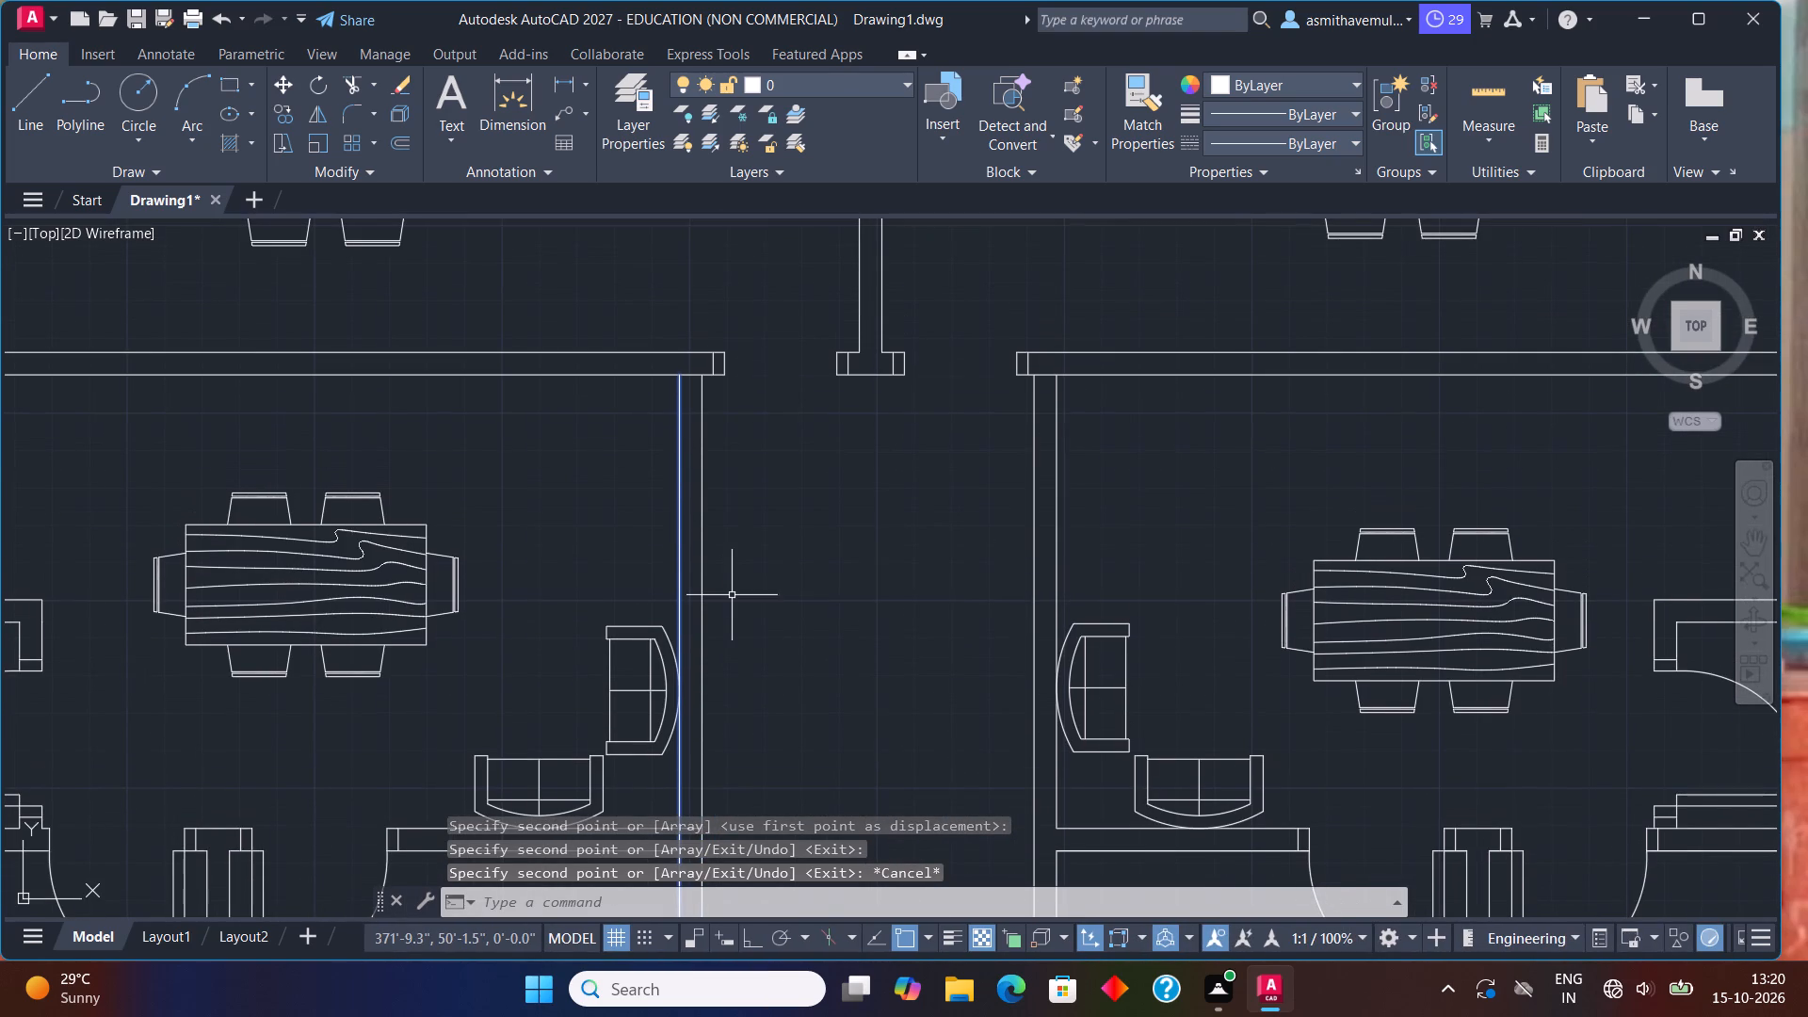
text(trim)
key(Return)
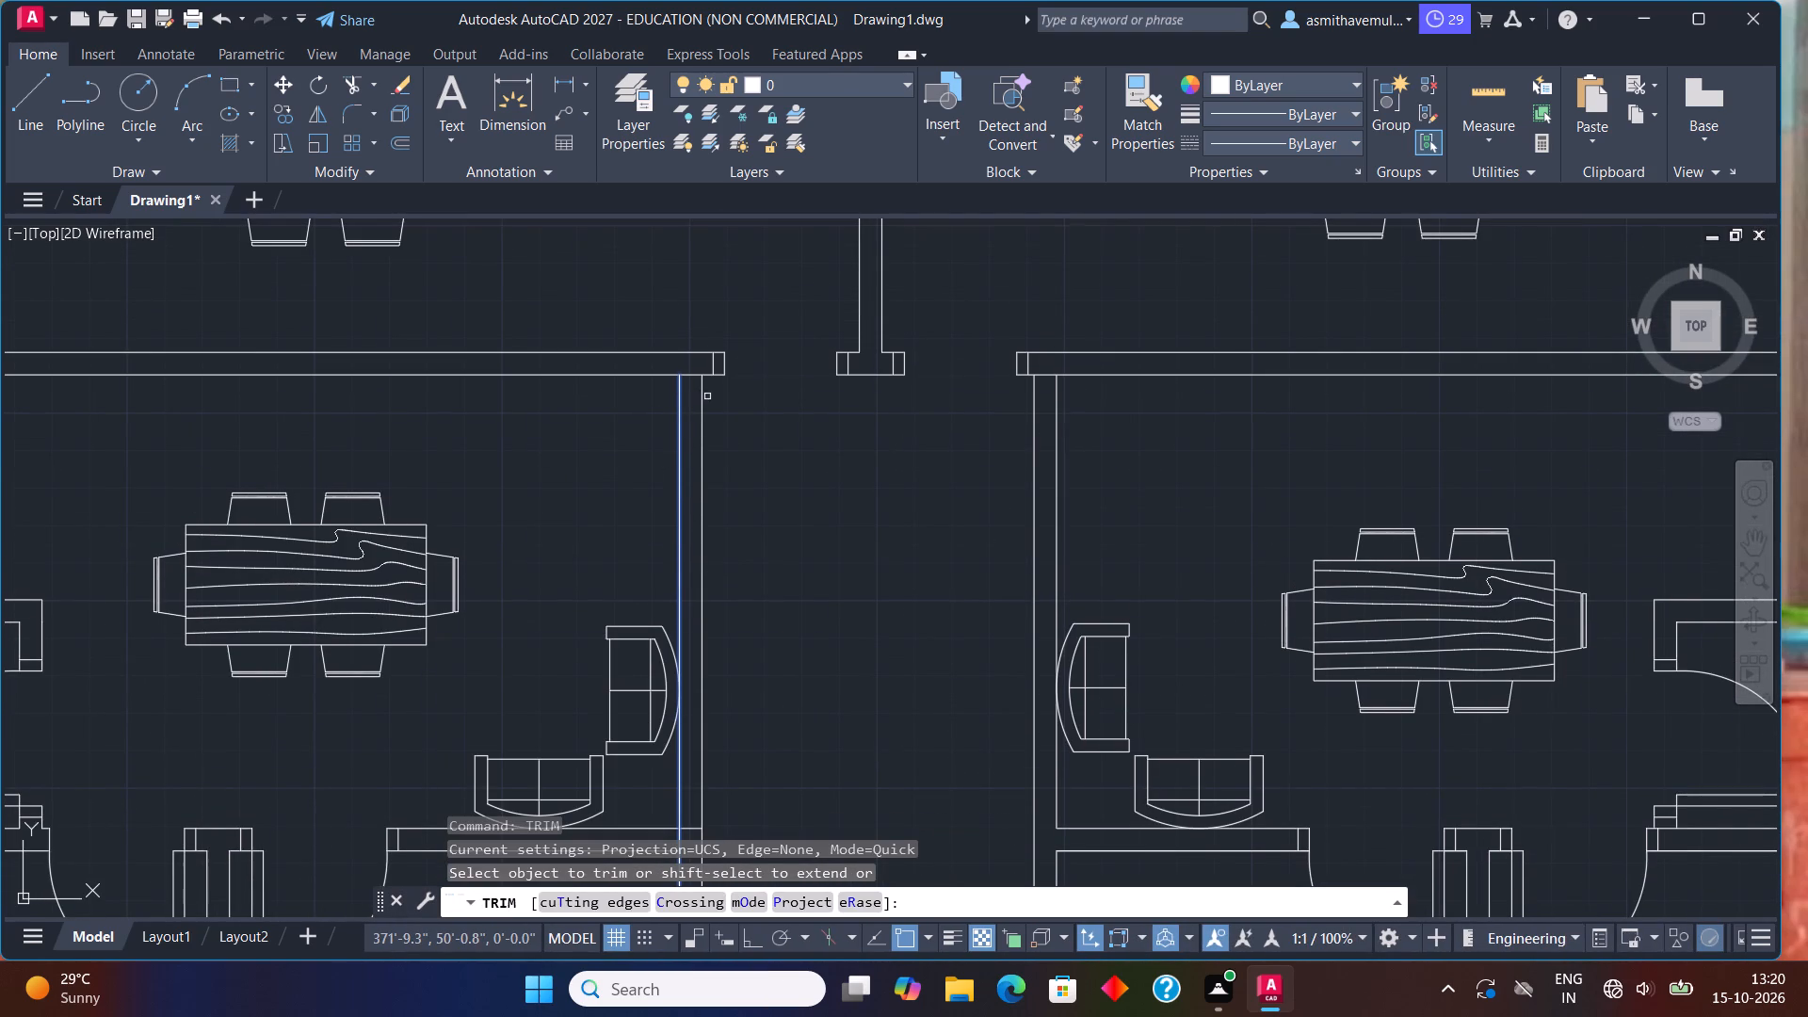
click(695, 377)
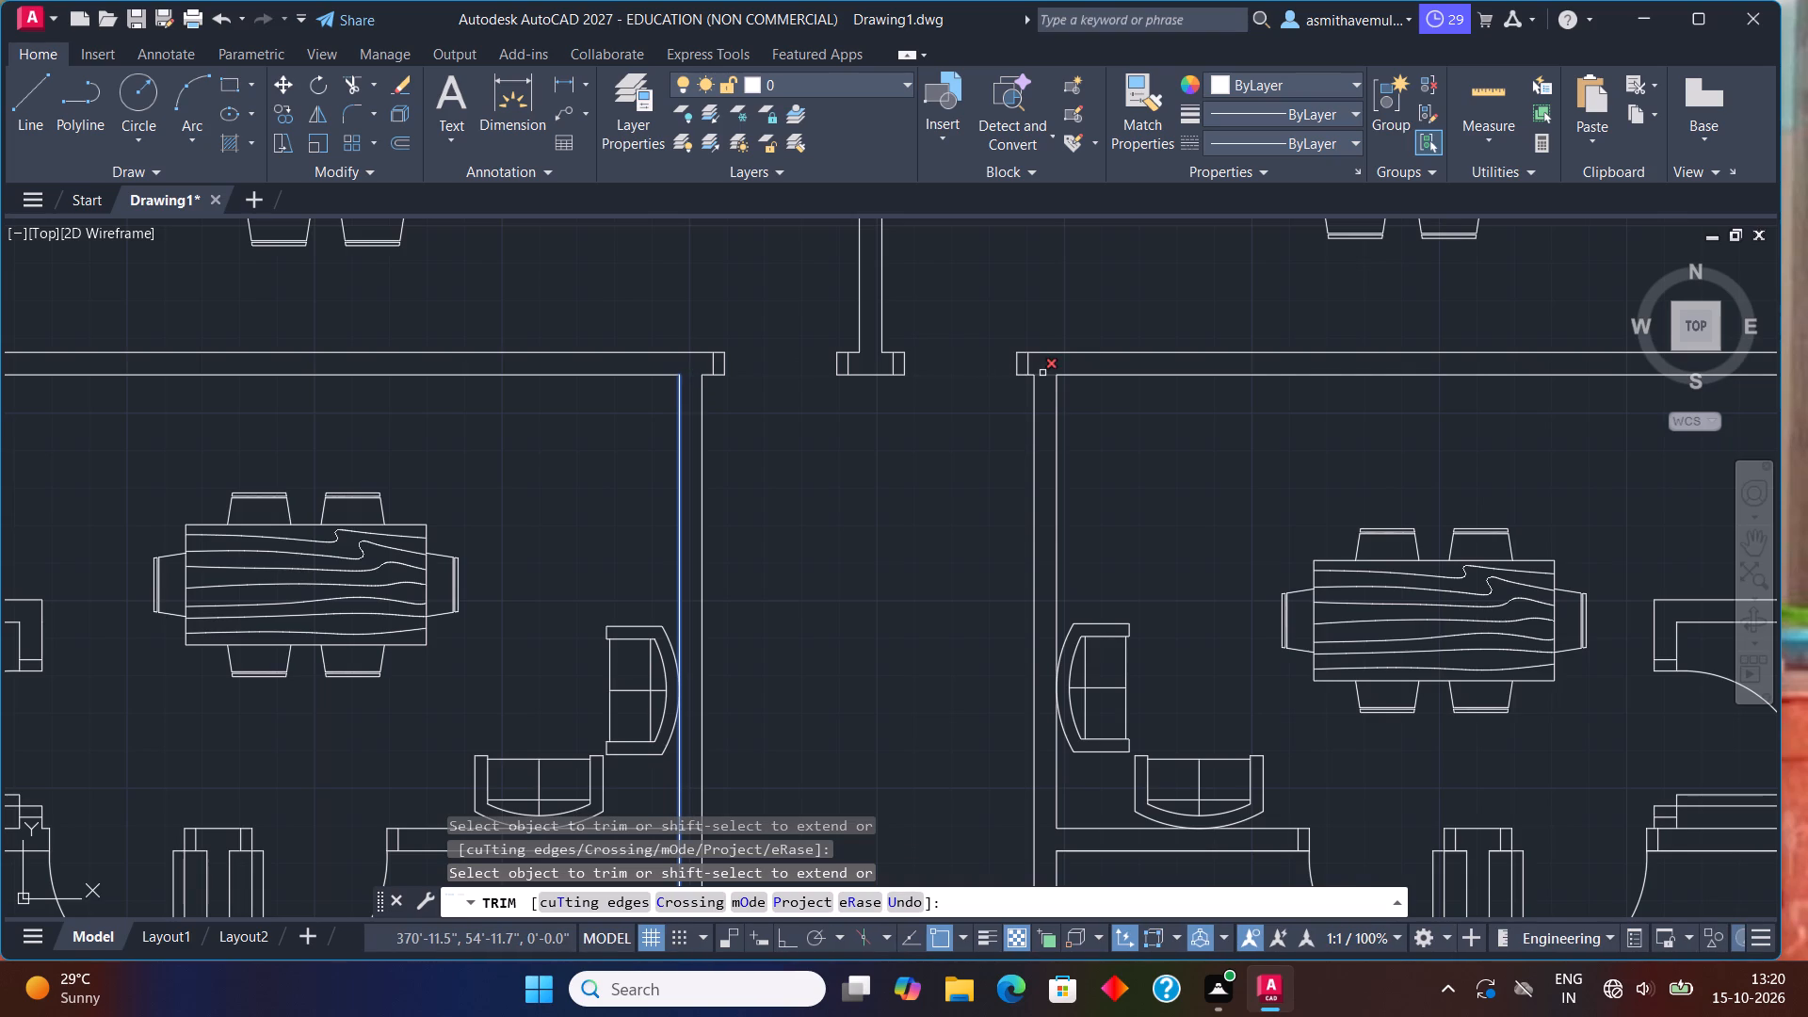
click(1042, 376)
key(Escape)
key(Escape)
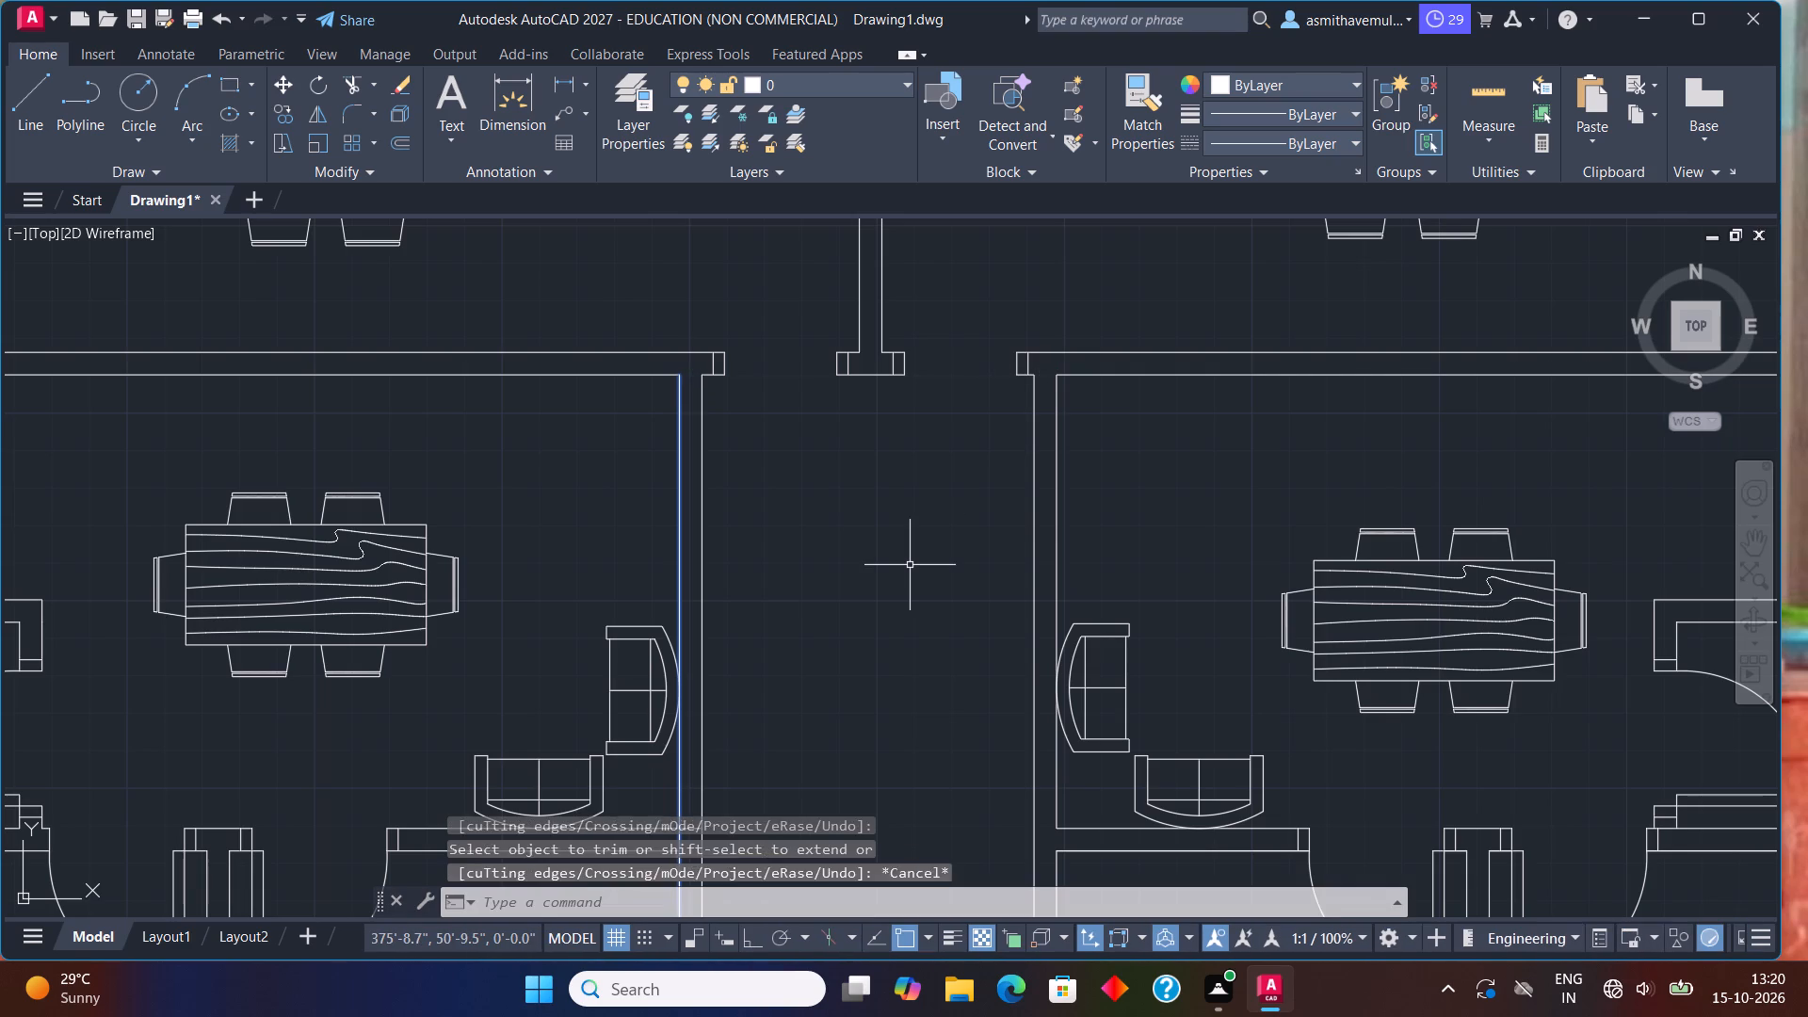
key(Escape)
key(Escape)
key(Escape)
key(Escape)
key(Escape)
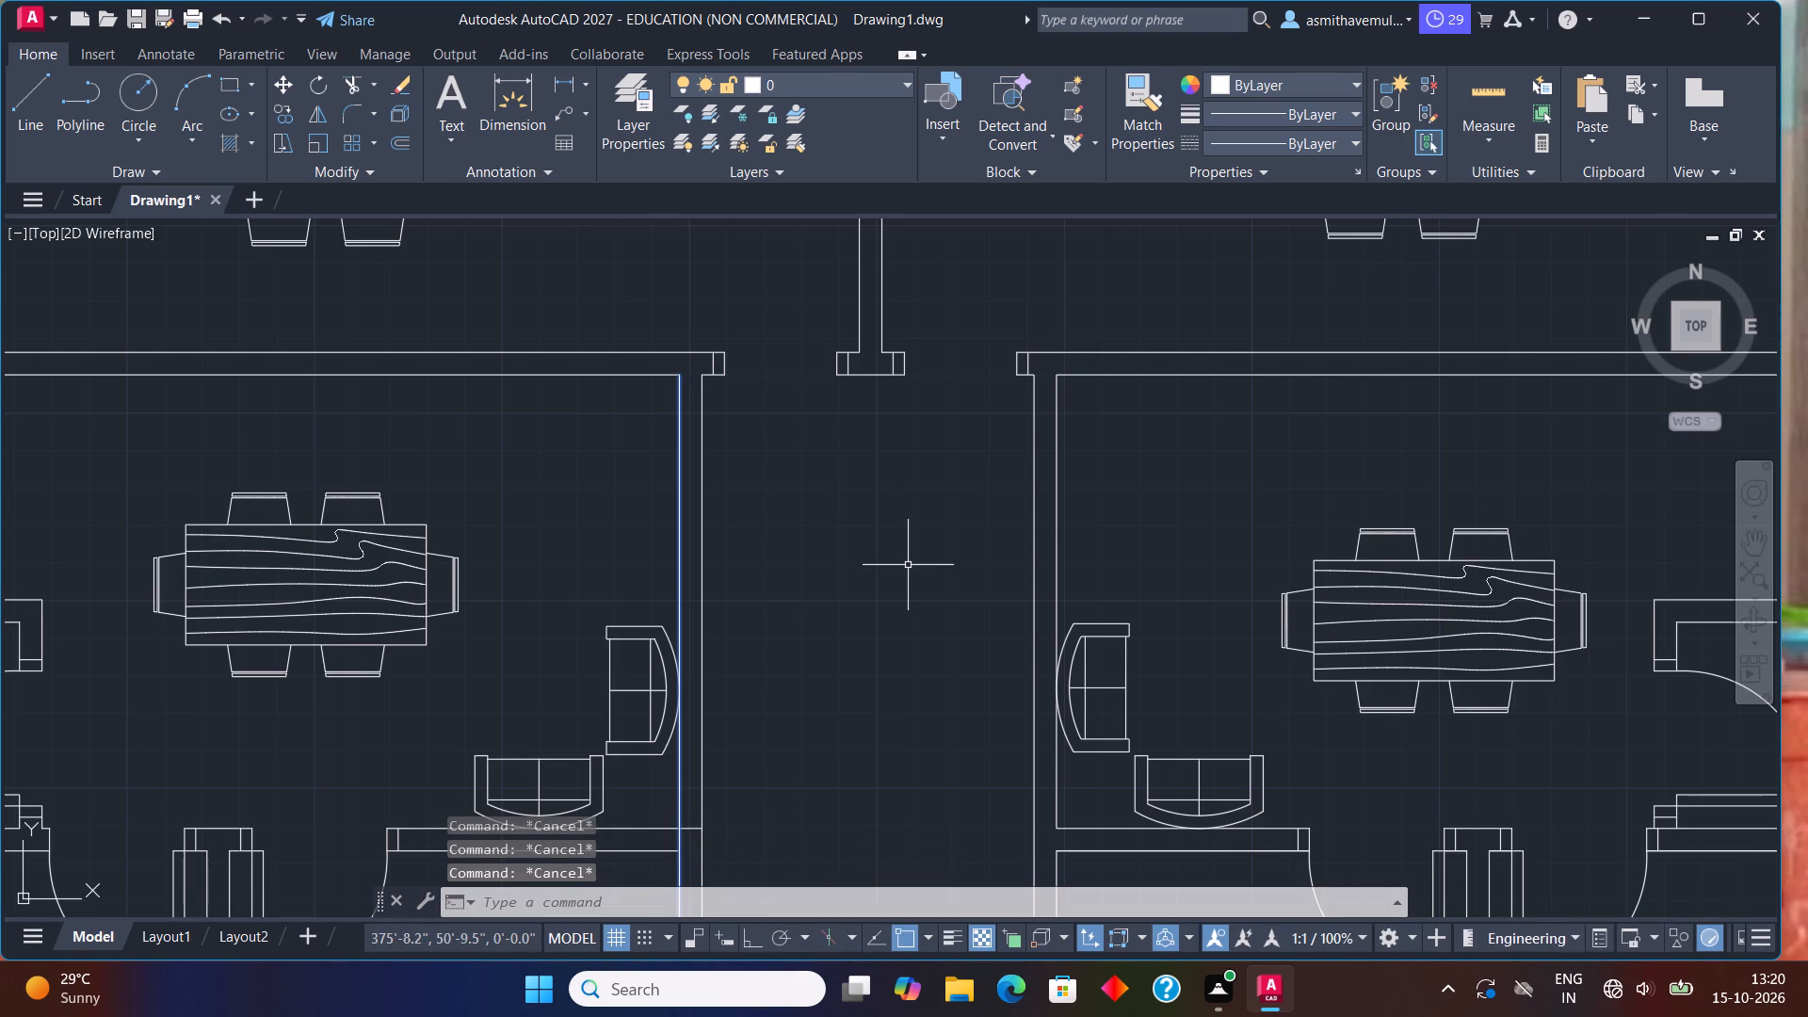
Draw a line across the southwest hall's east wall, starting 3" south of its northeast corner, with Ortho on.
text(ll)
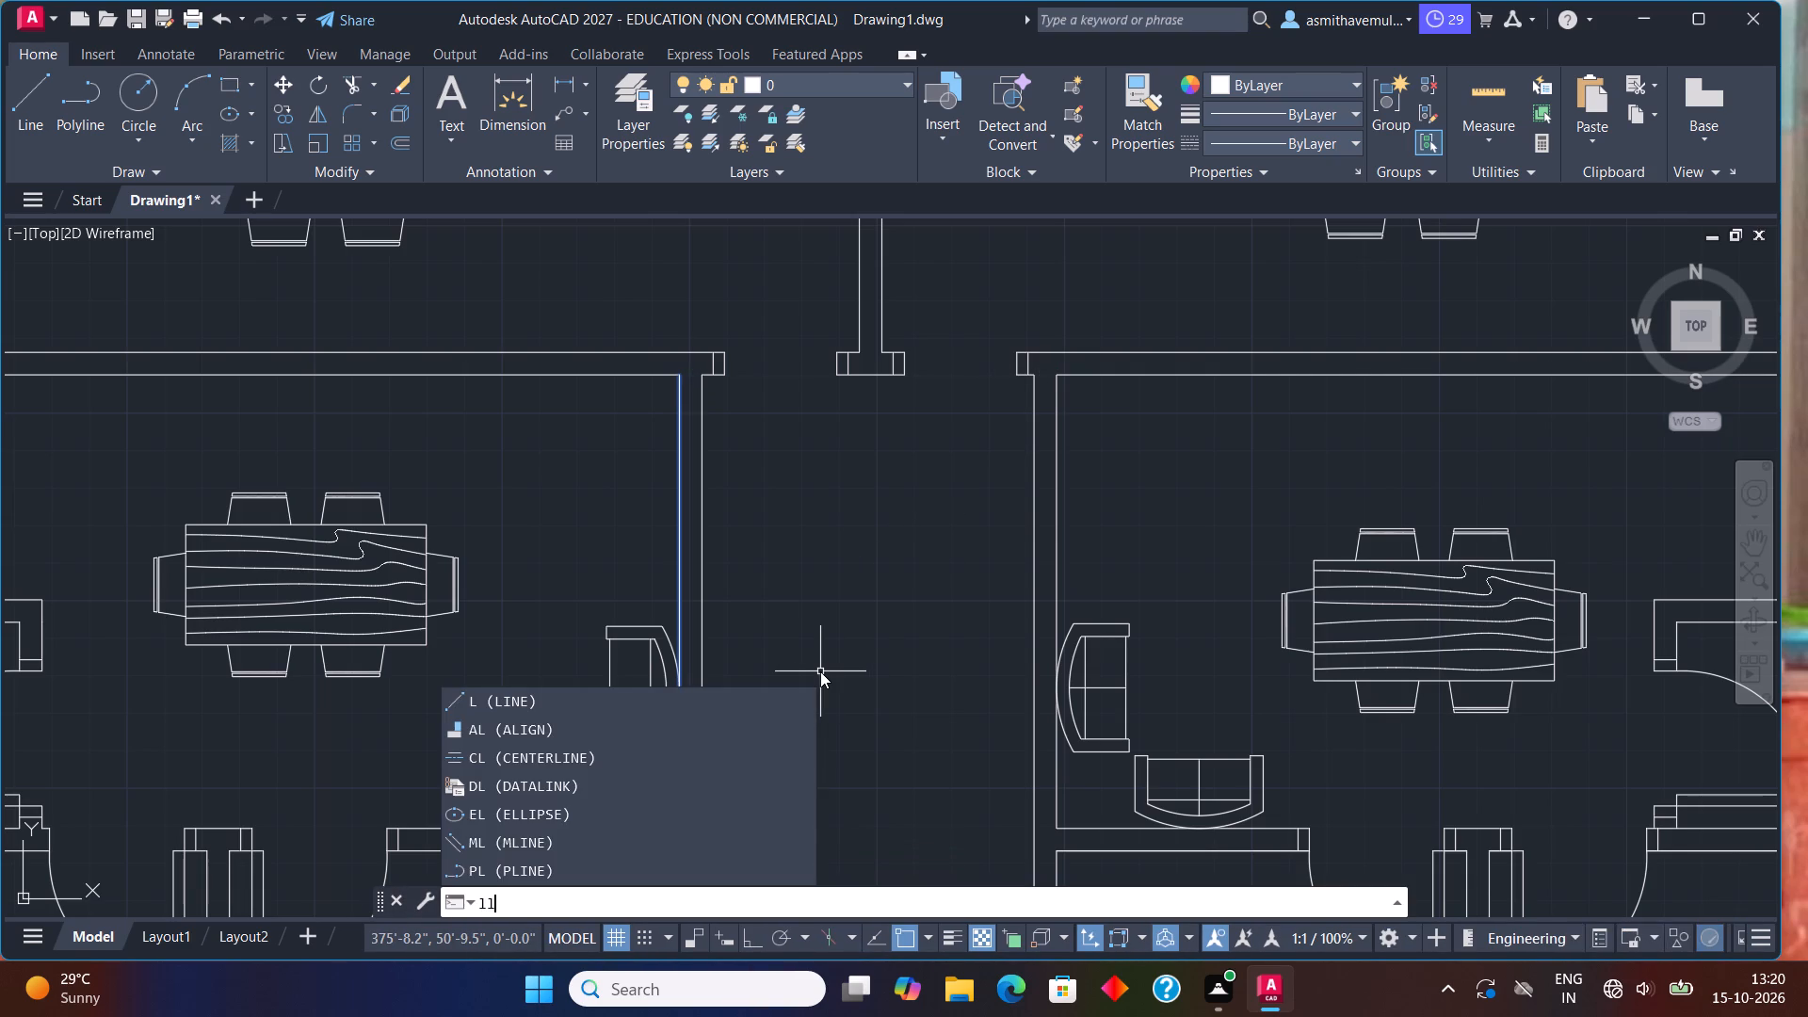
key(BackSpace)
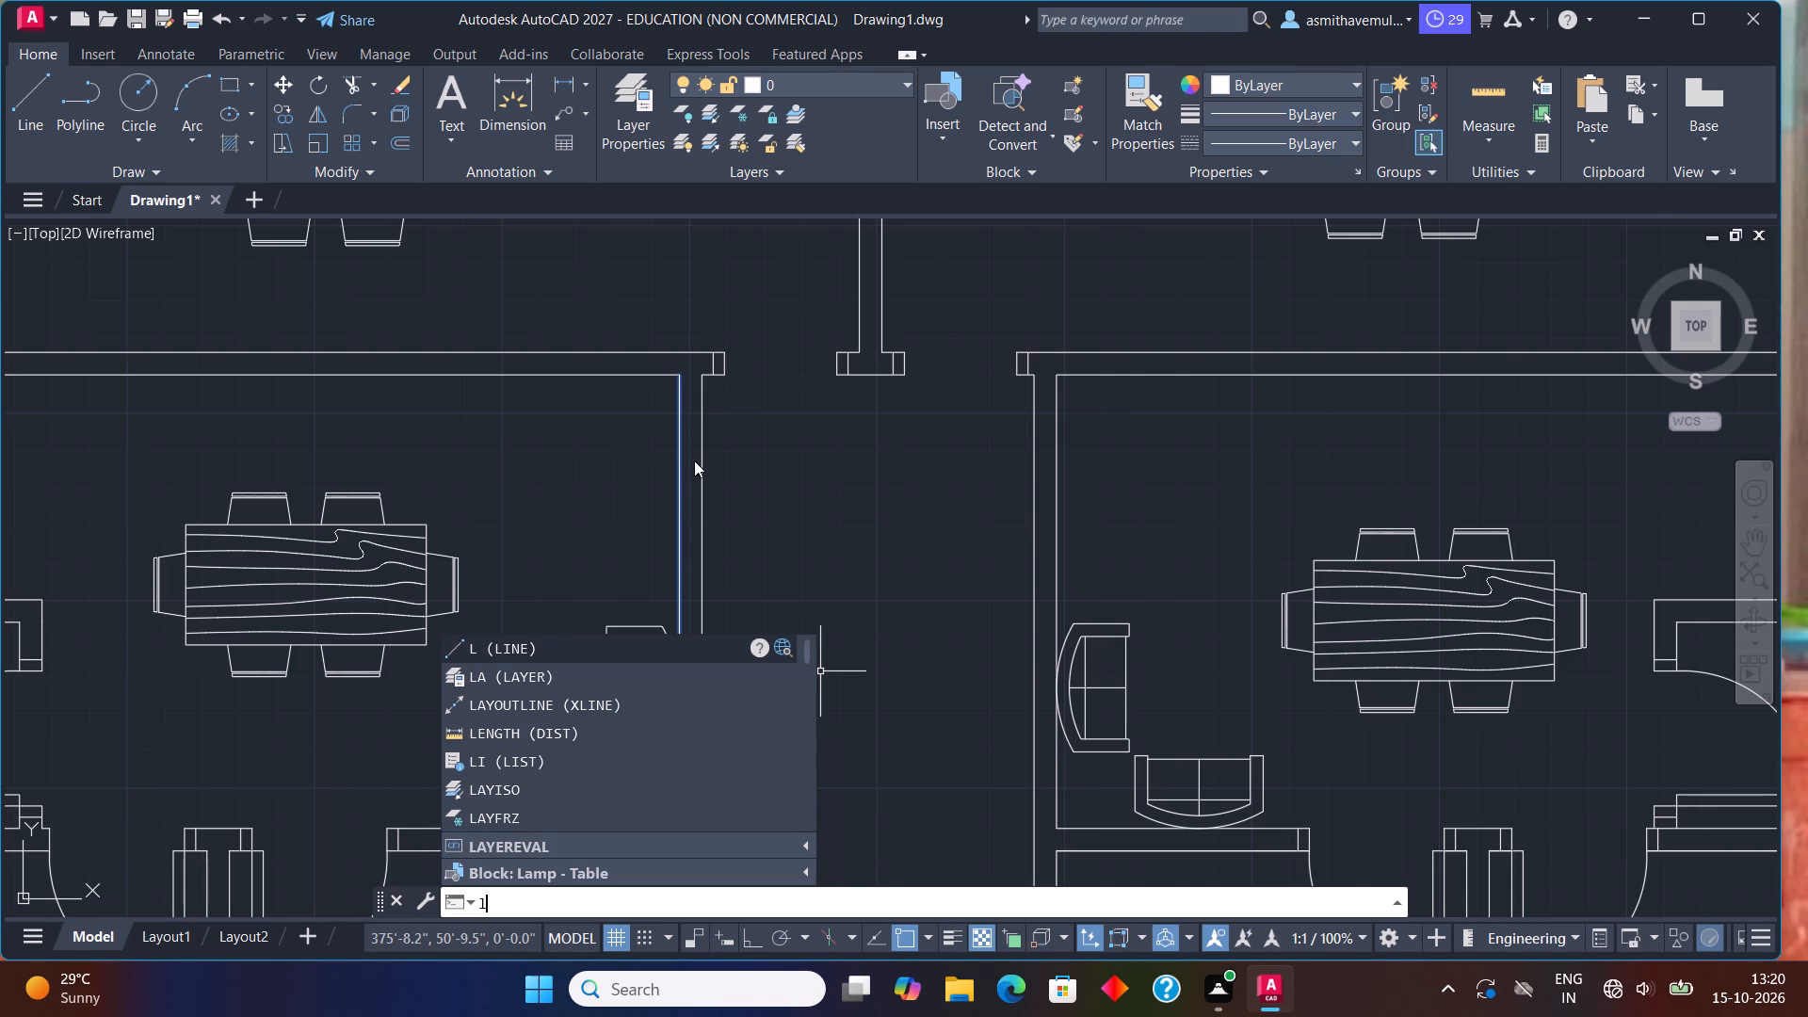
key(Return)
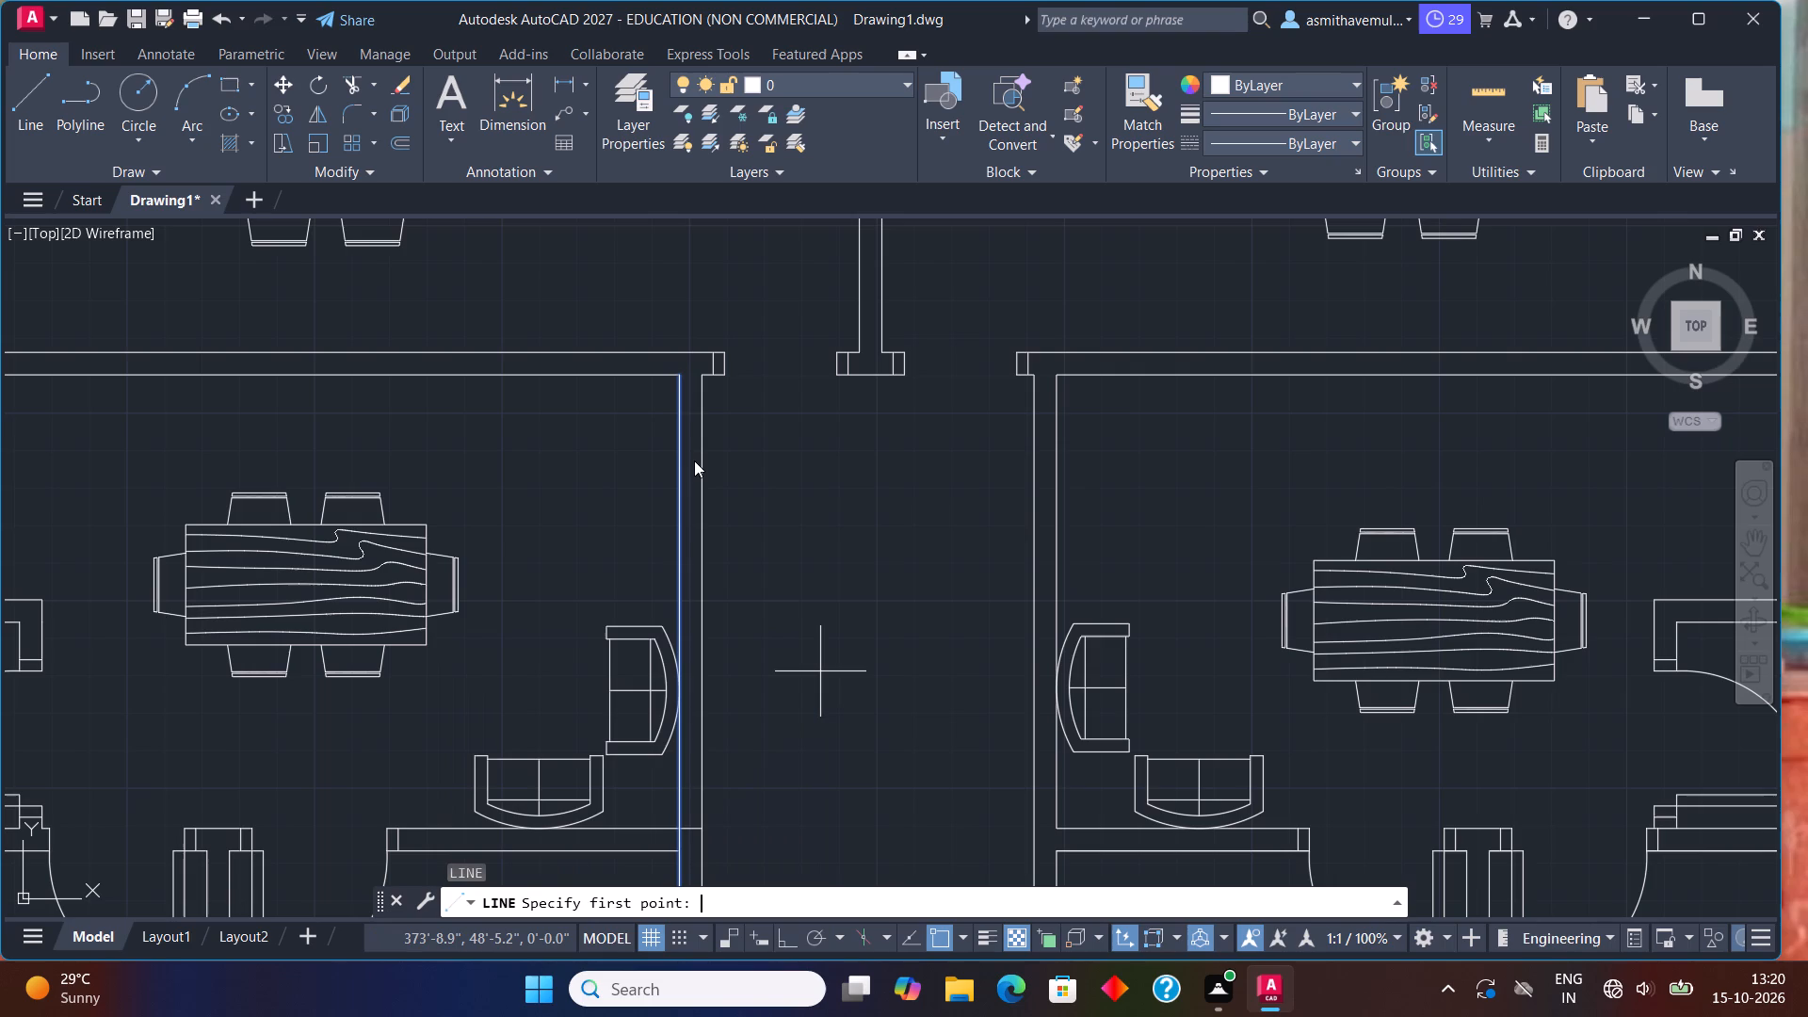
text(fro)
key(m)
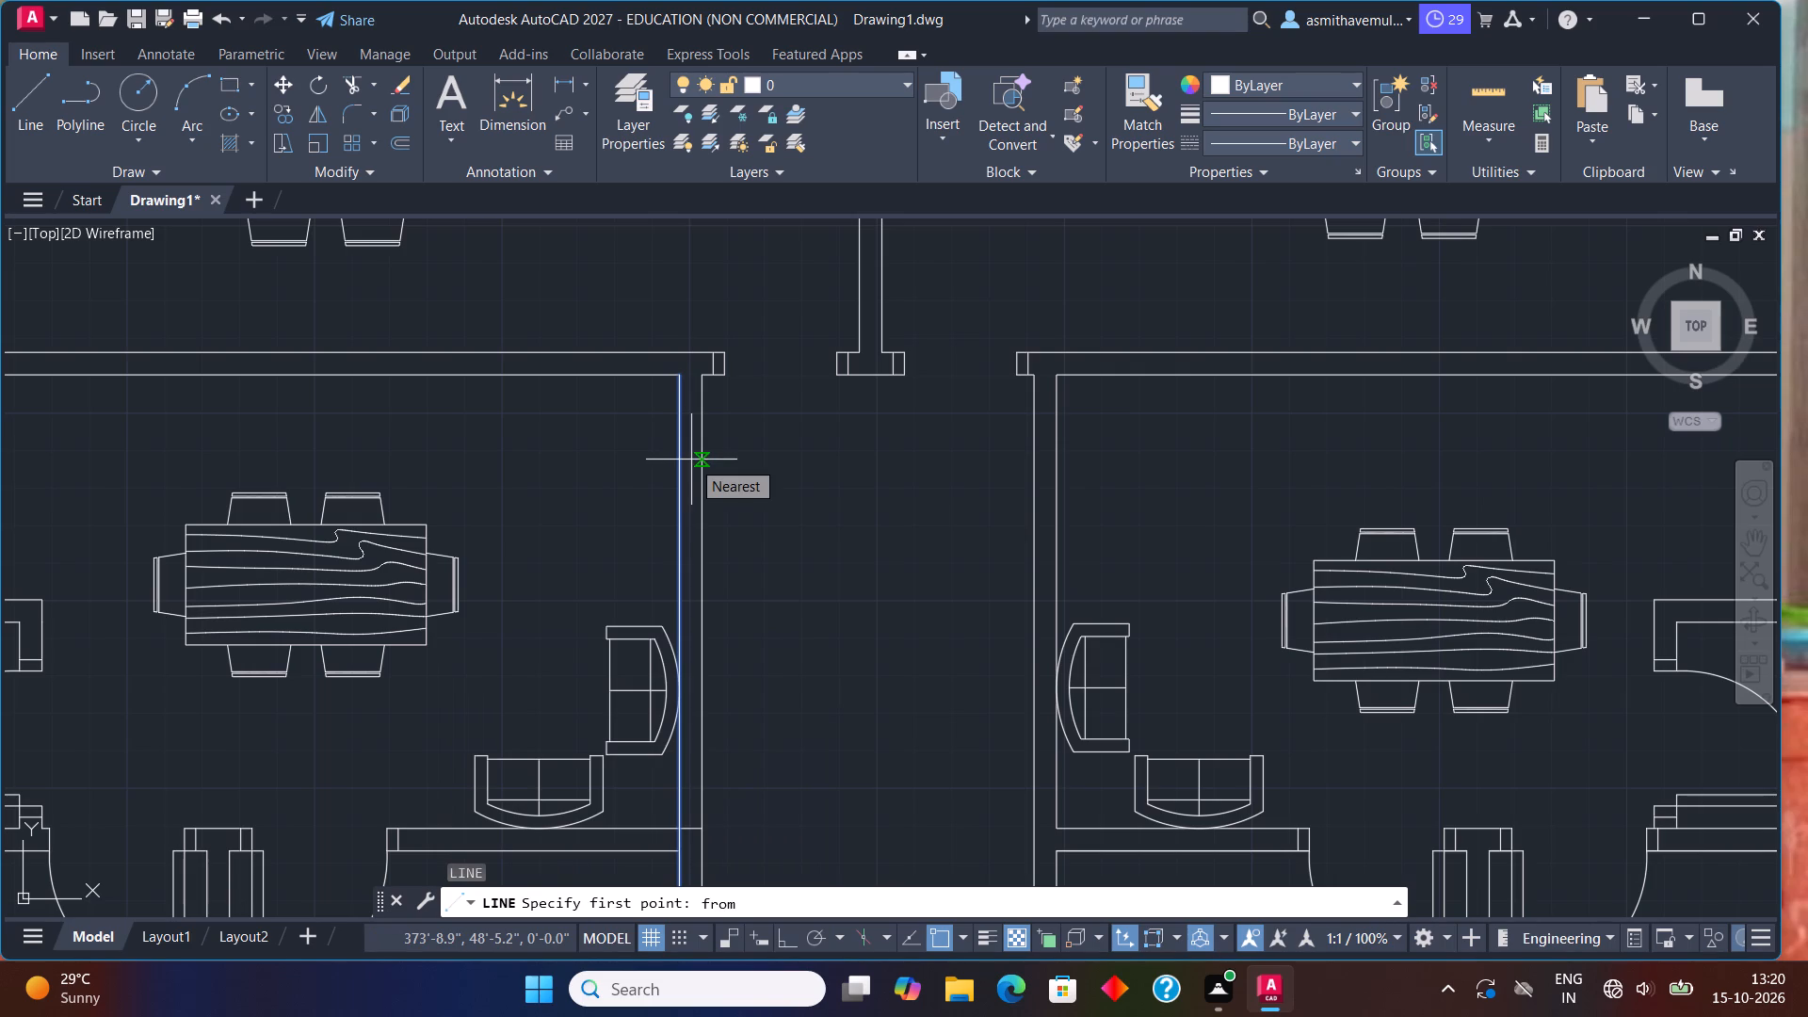
key(Return)
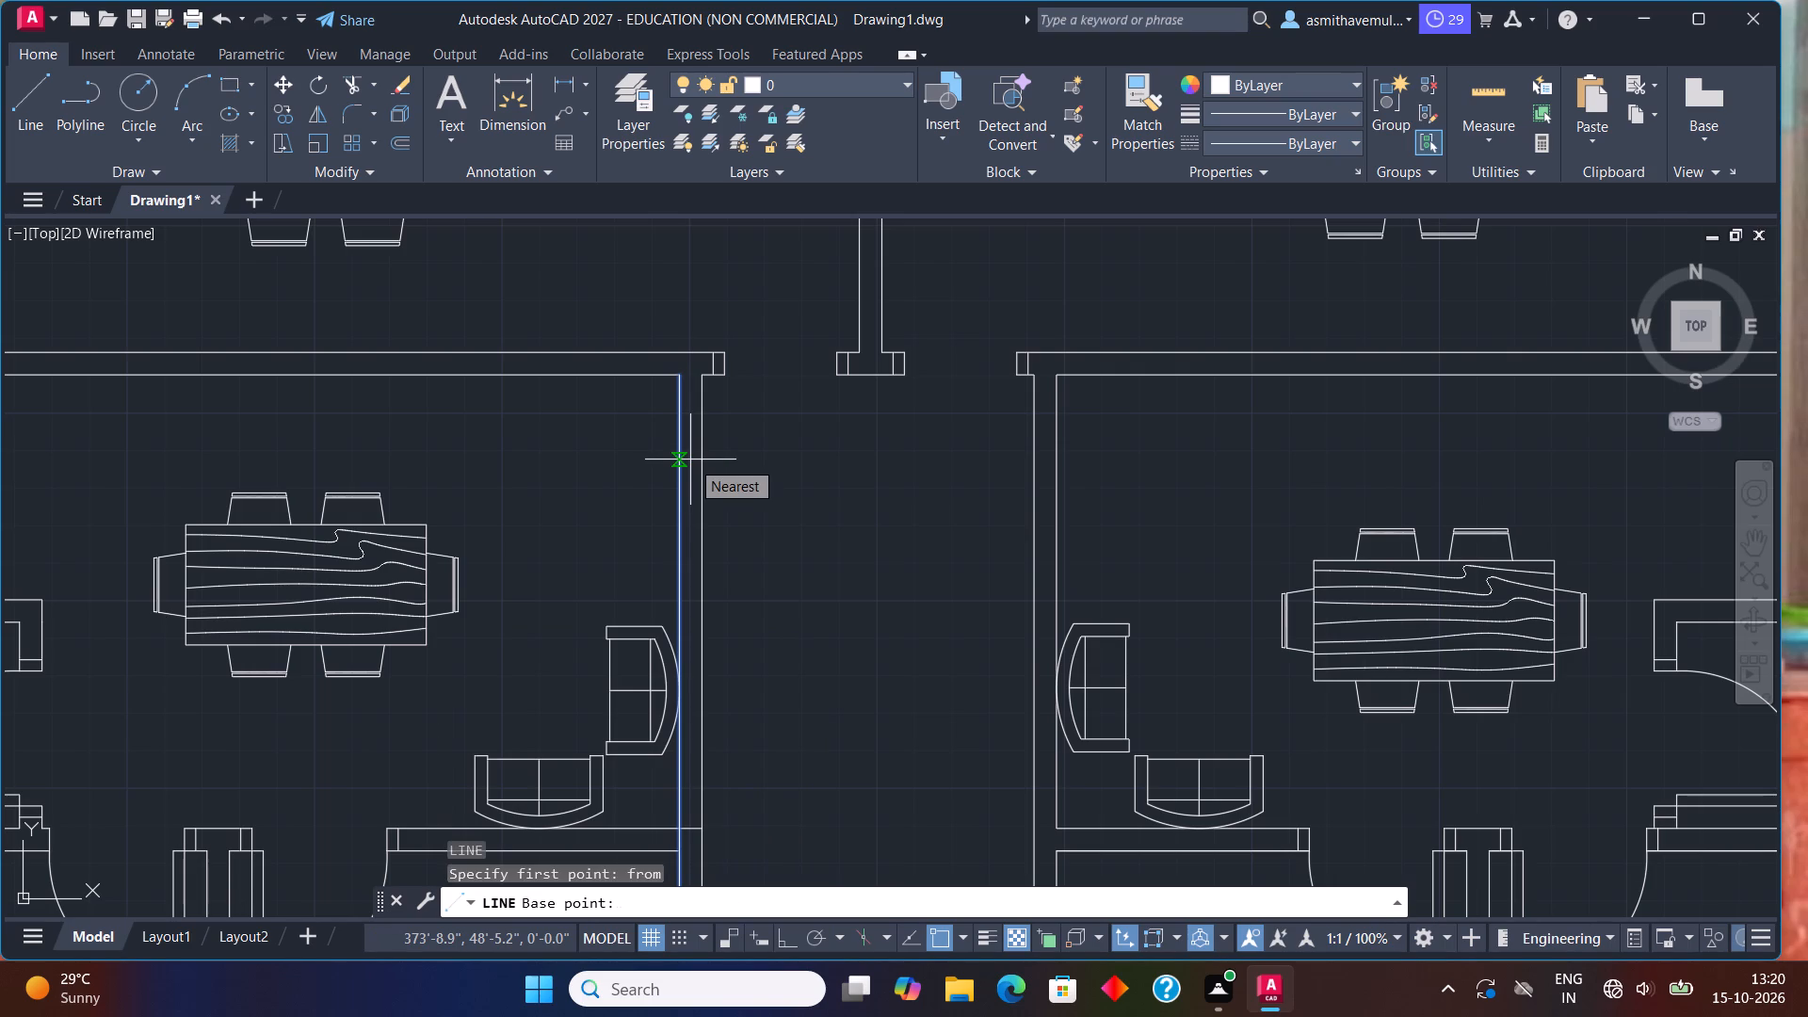
click(701, 373)
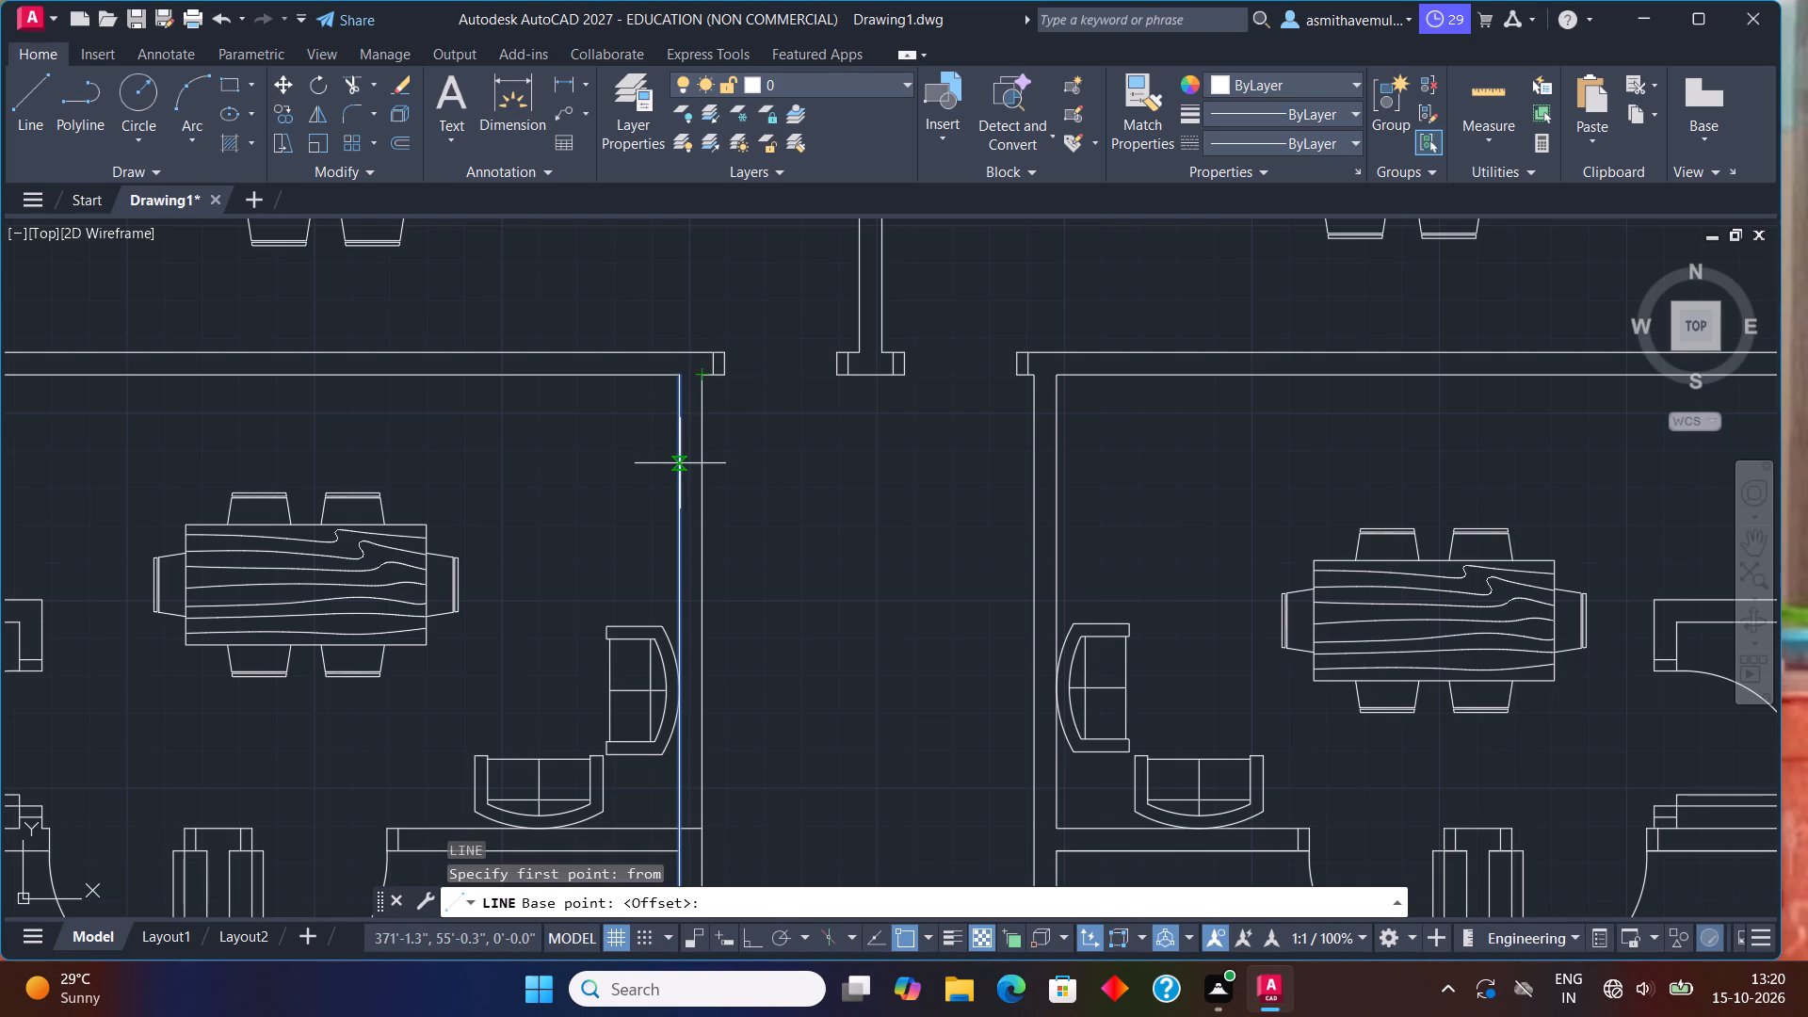
text(@0,)
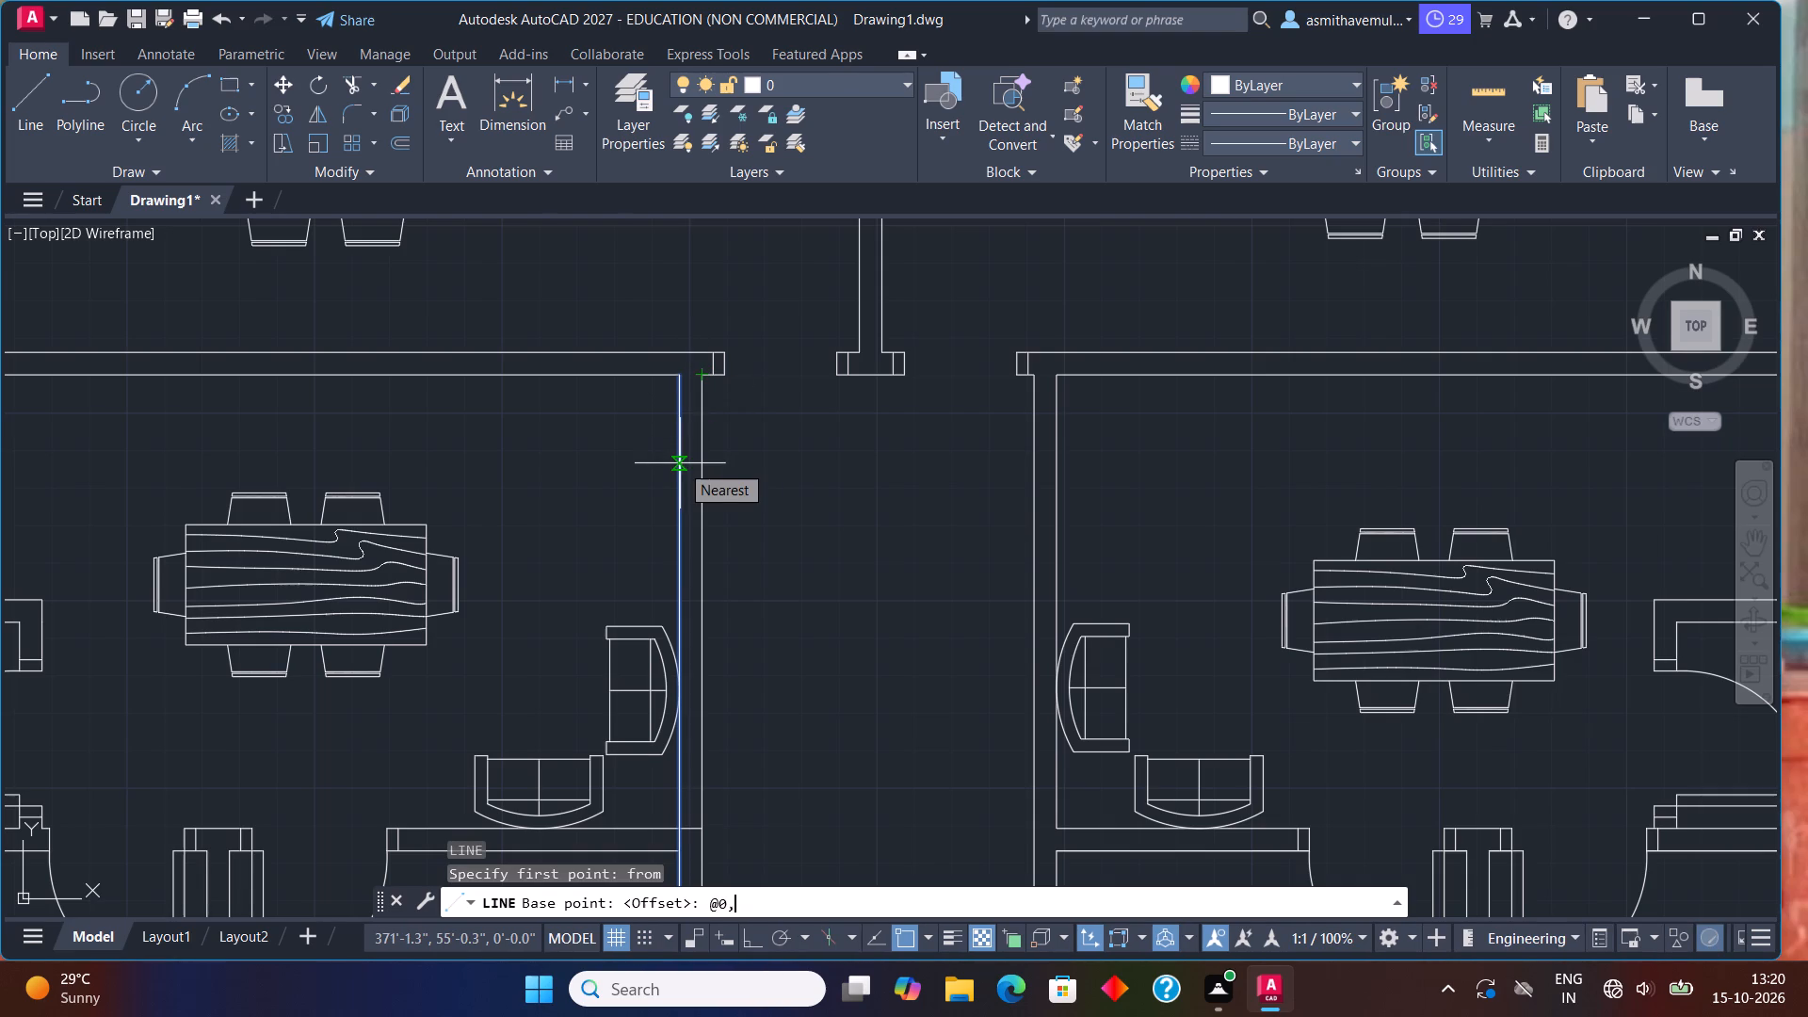
text(-3")
key(Return)
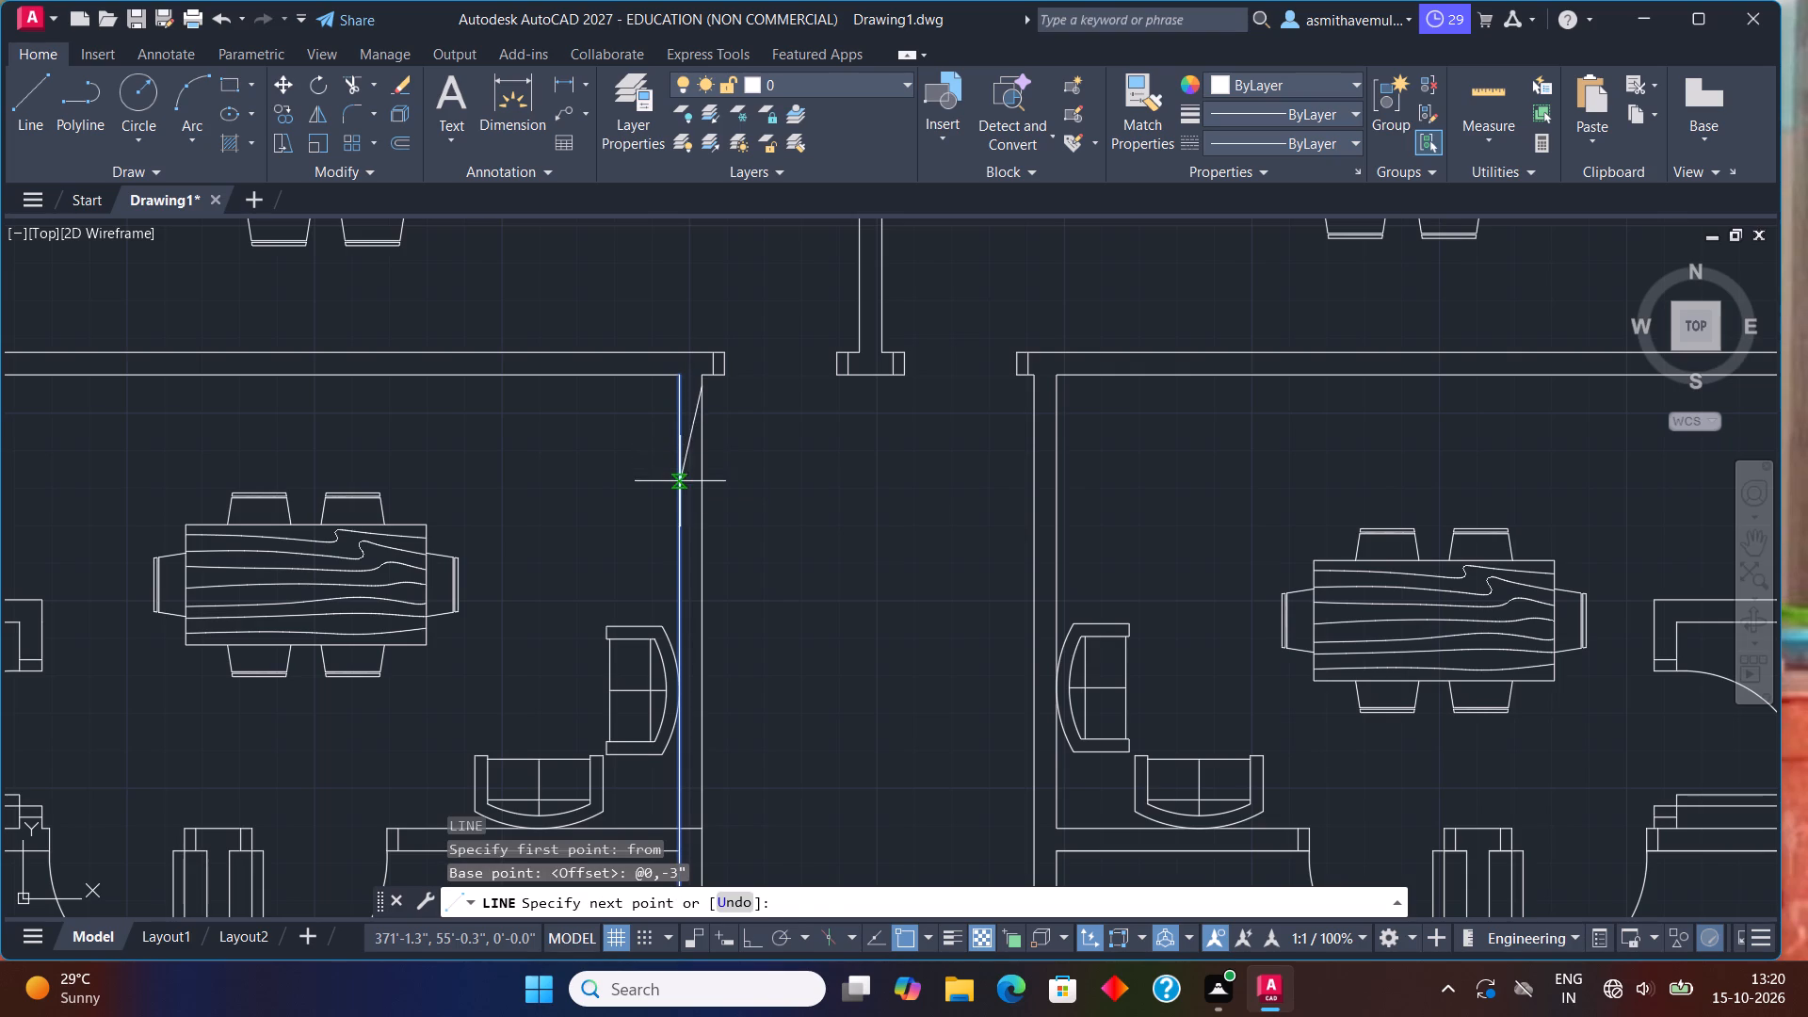
key(F8)
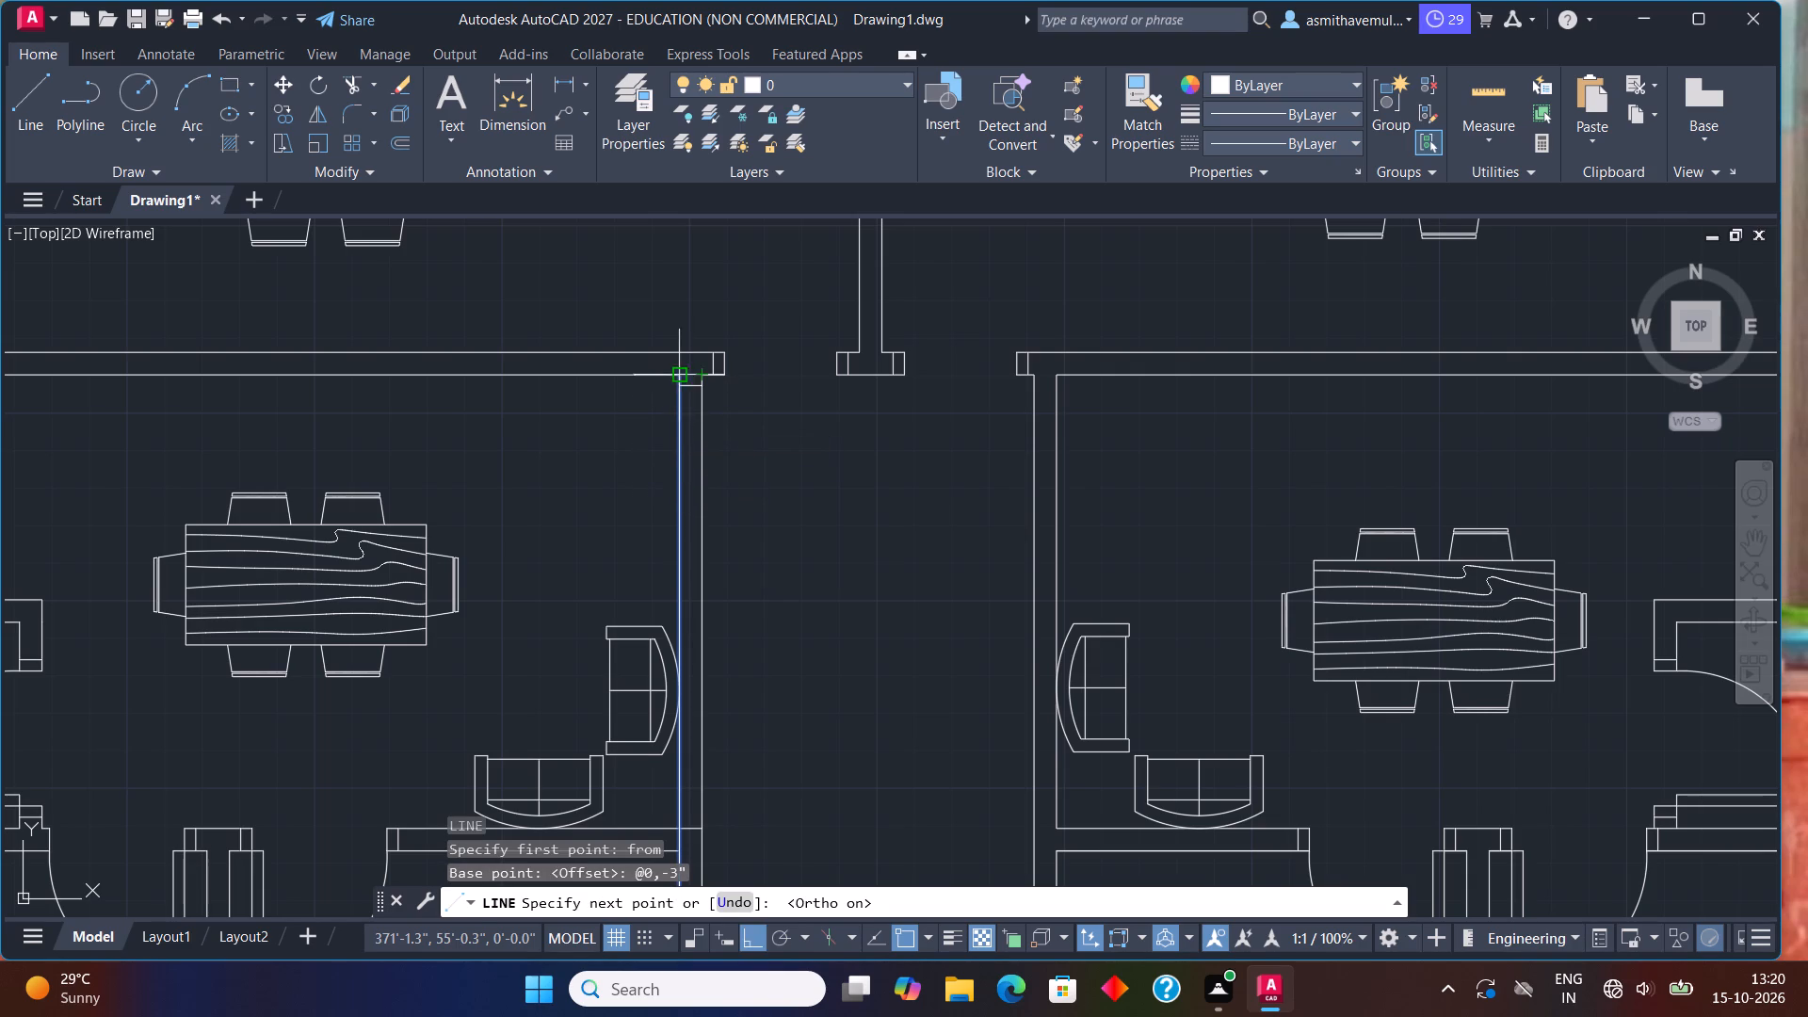
click(681, 384)
key(Escape)
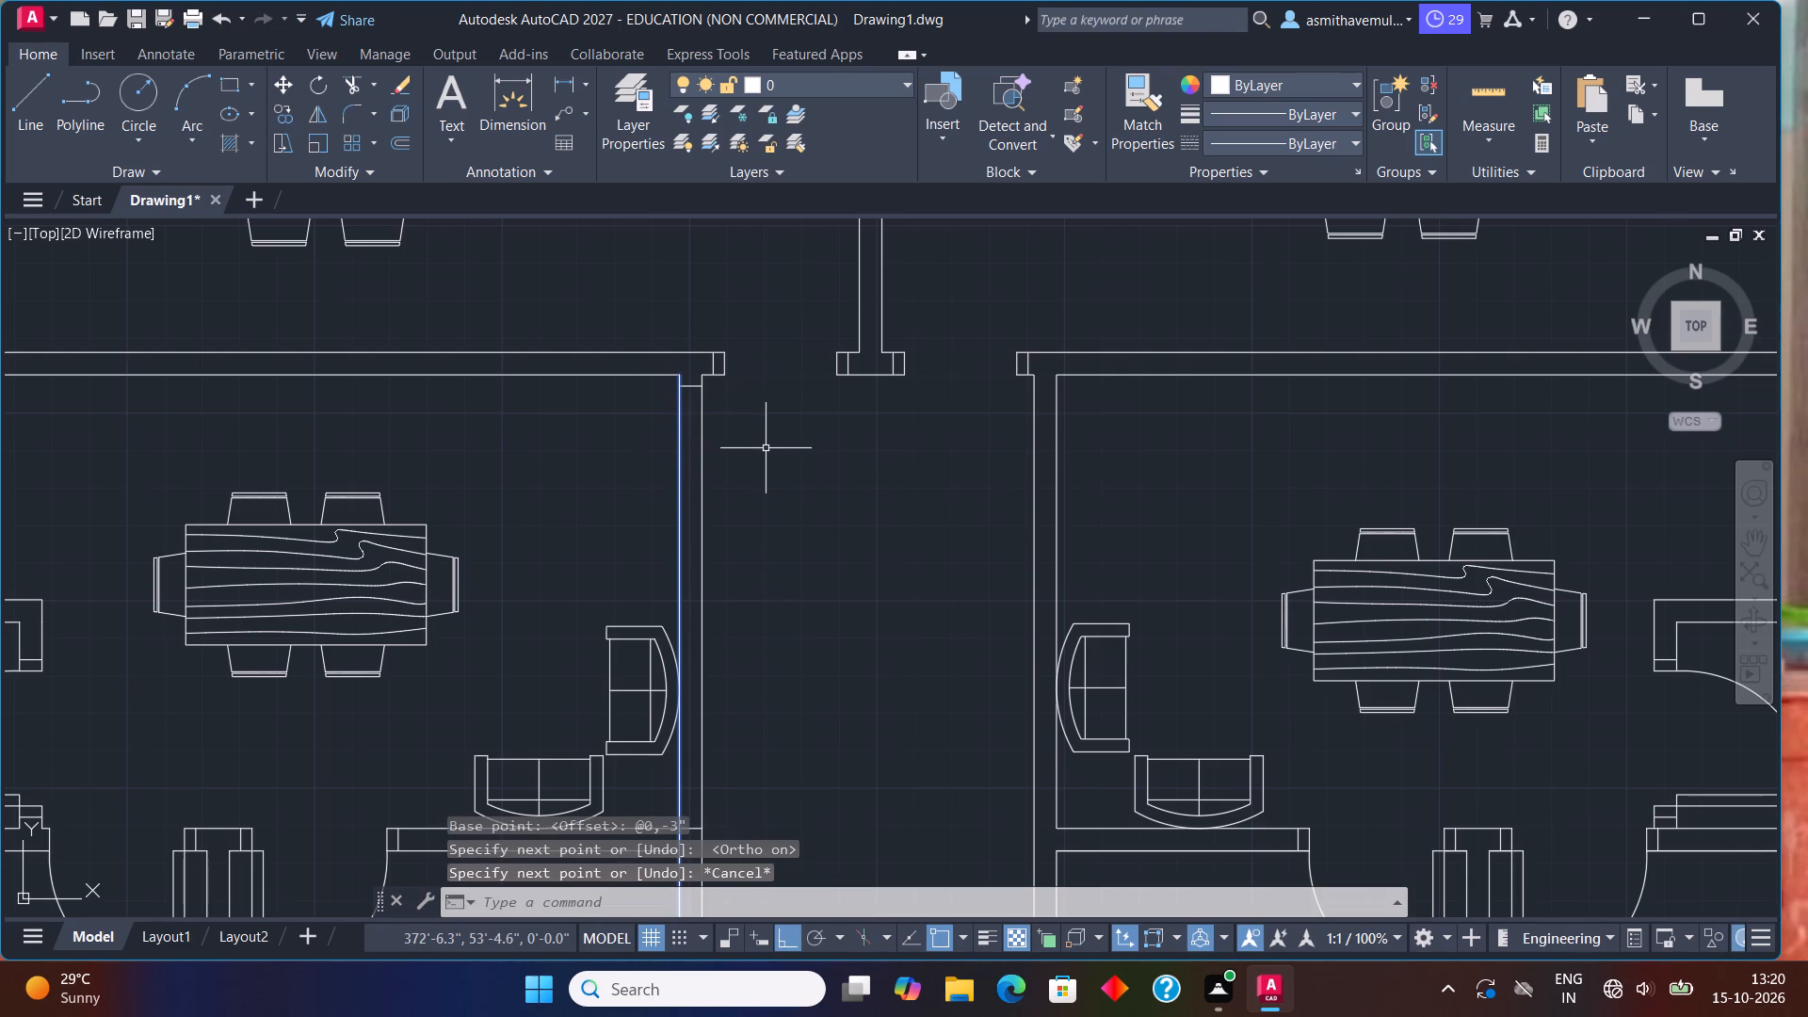
Offset the new line across the southwest hall's east wall 3" to the south.
key(o)
key(Return)
key(3)
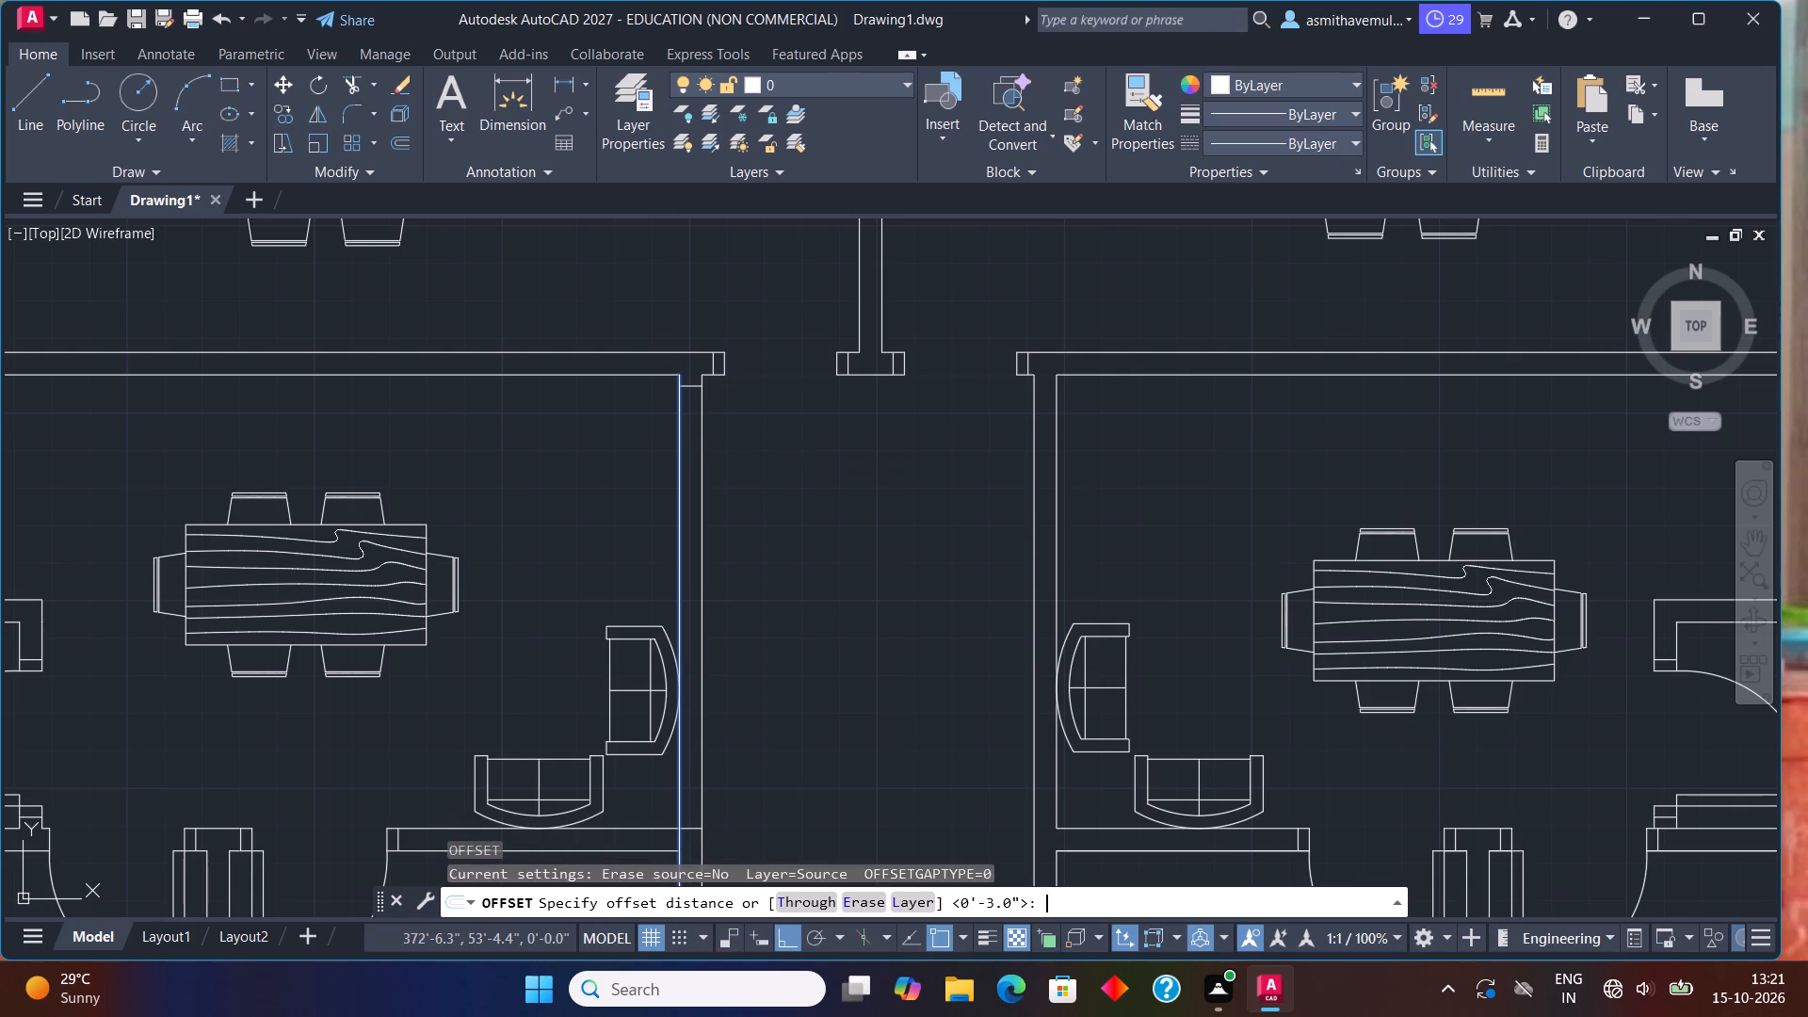
key(shift+quotedbl)
key(Return)
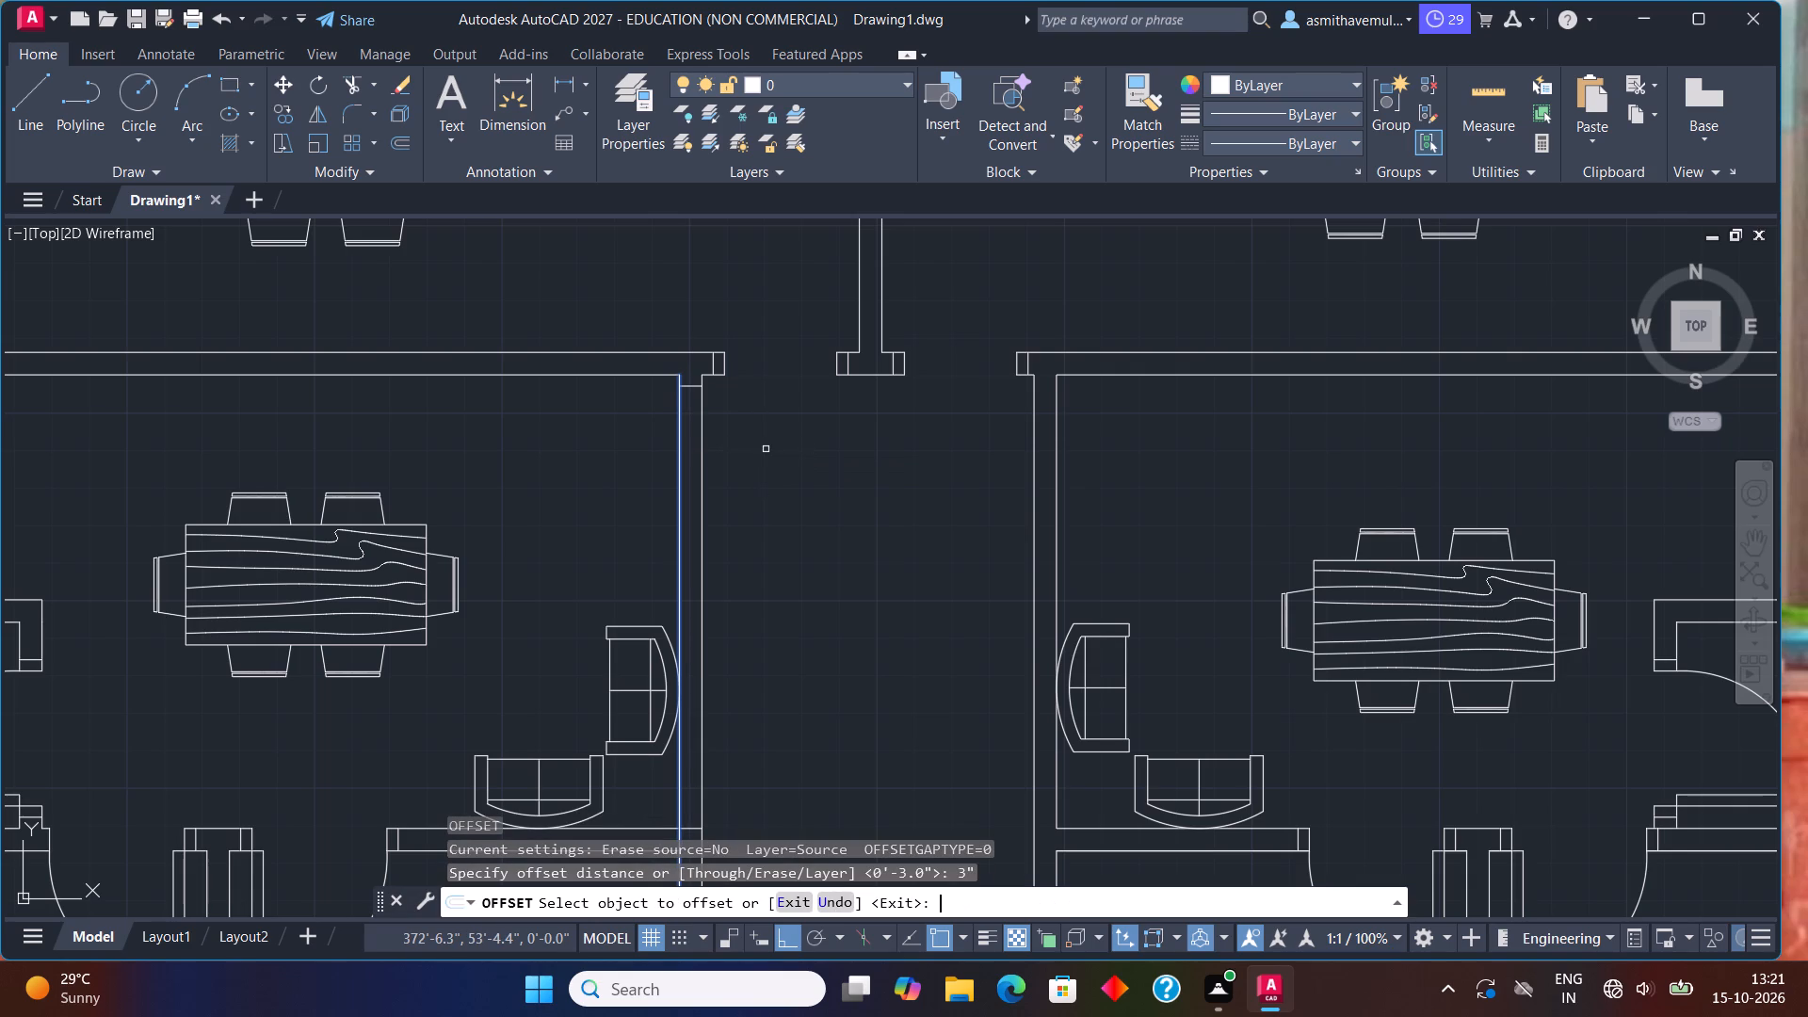
click(690, 386)
click(693, 435)
key(Escape)
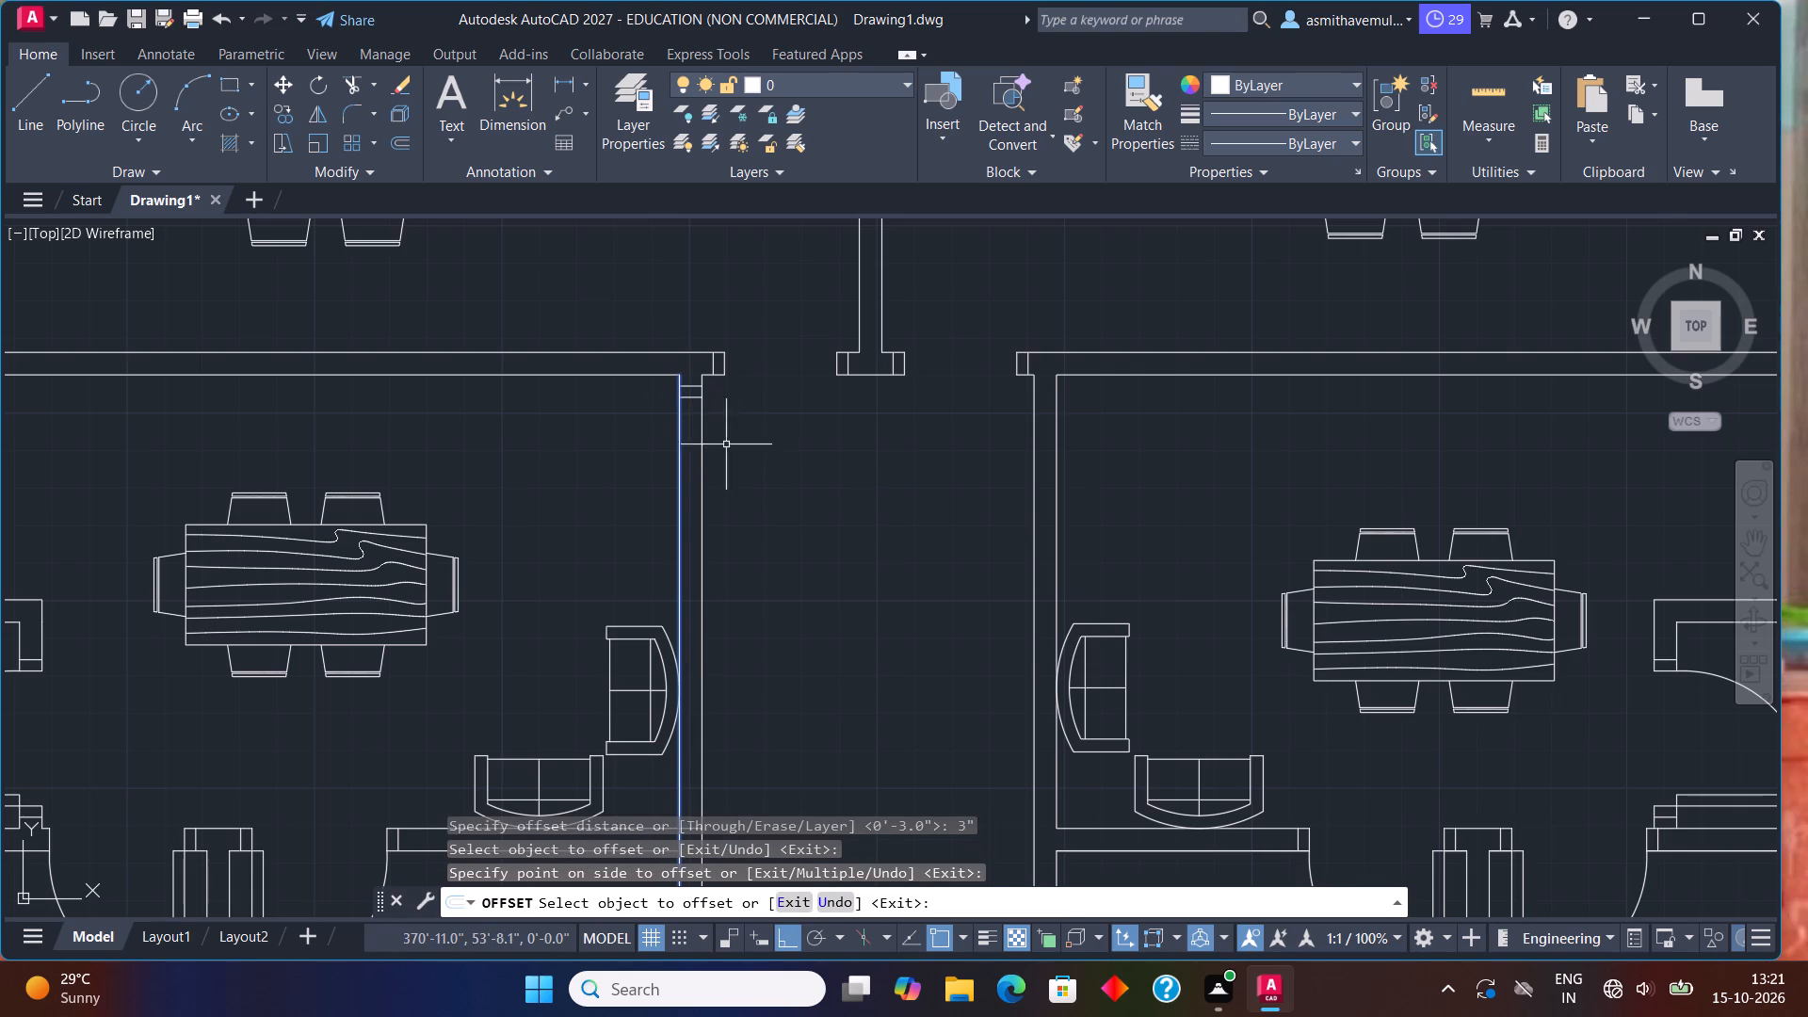
click(1618, 990)
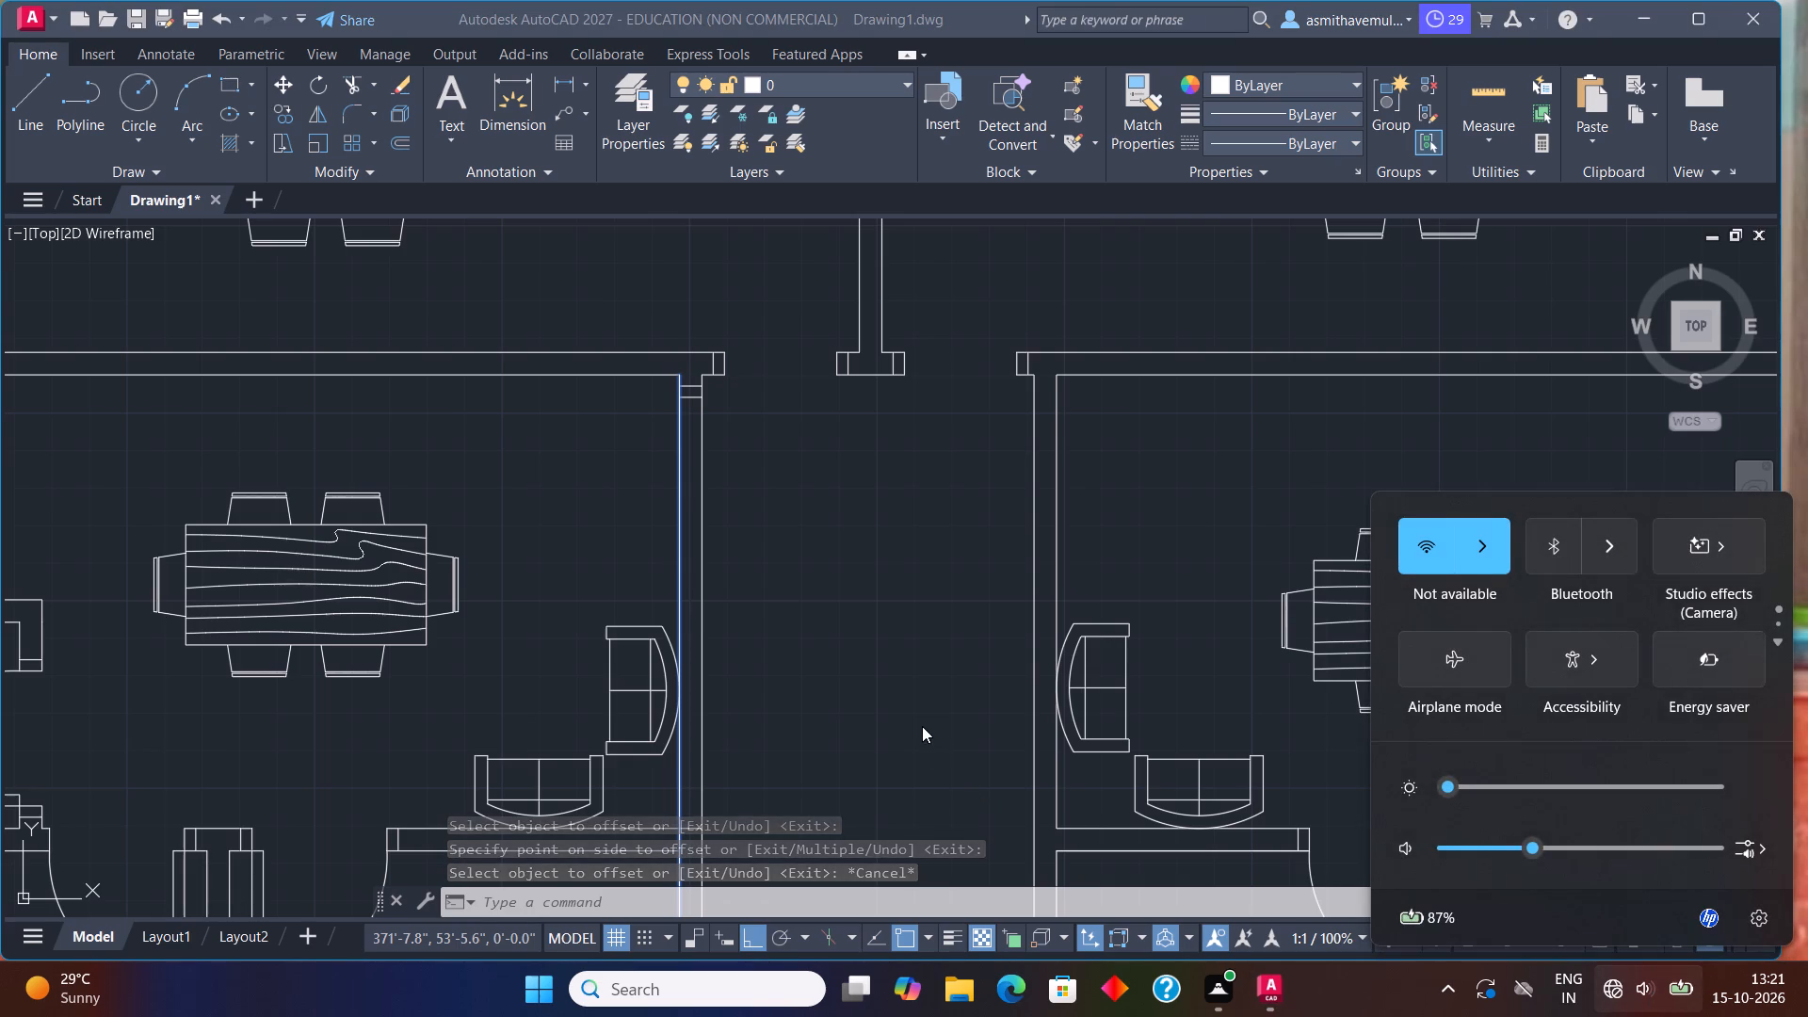
click(921, 725)
Offset the lower of the two jamb lines 3' south to mark the far side of the door opening.
key(o)
key(Return)
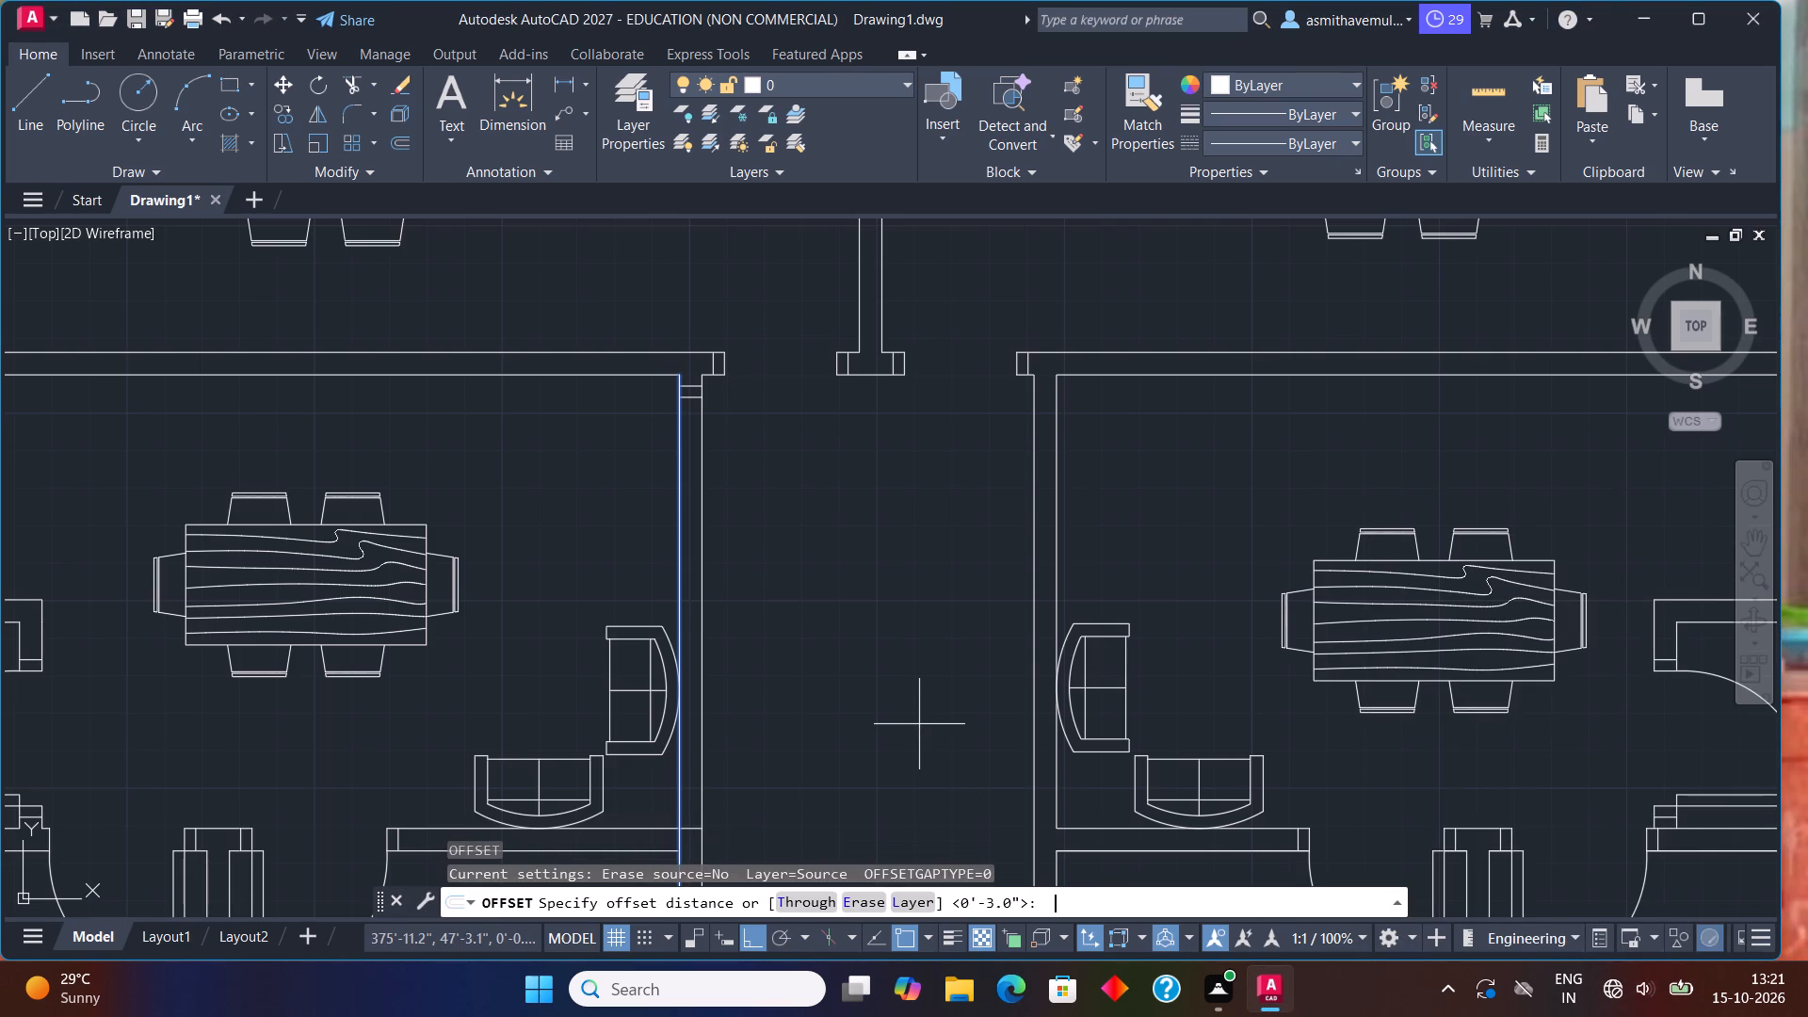
text(3')
key(Return)
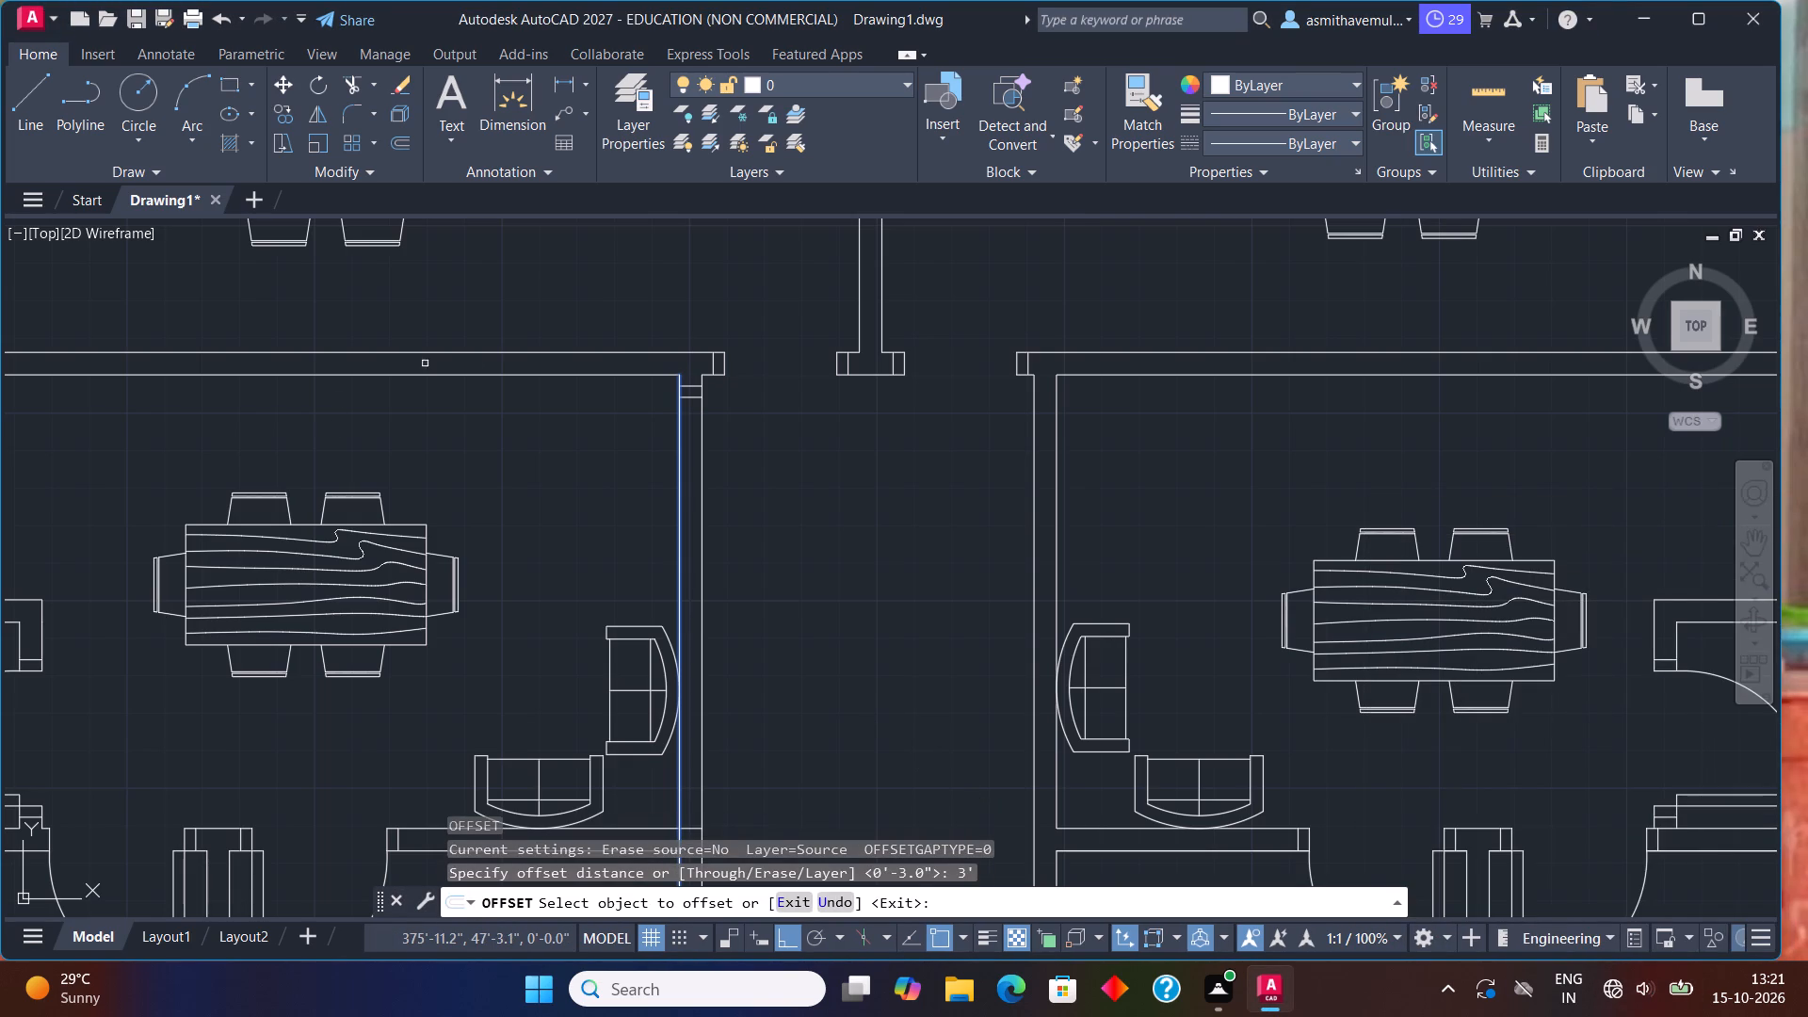
scroll(561, 382, up, 1)
click(782, 408)
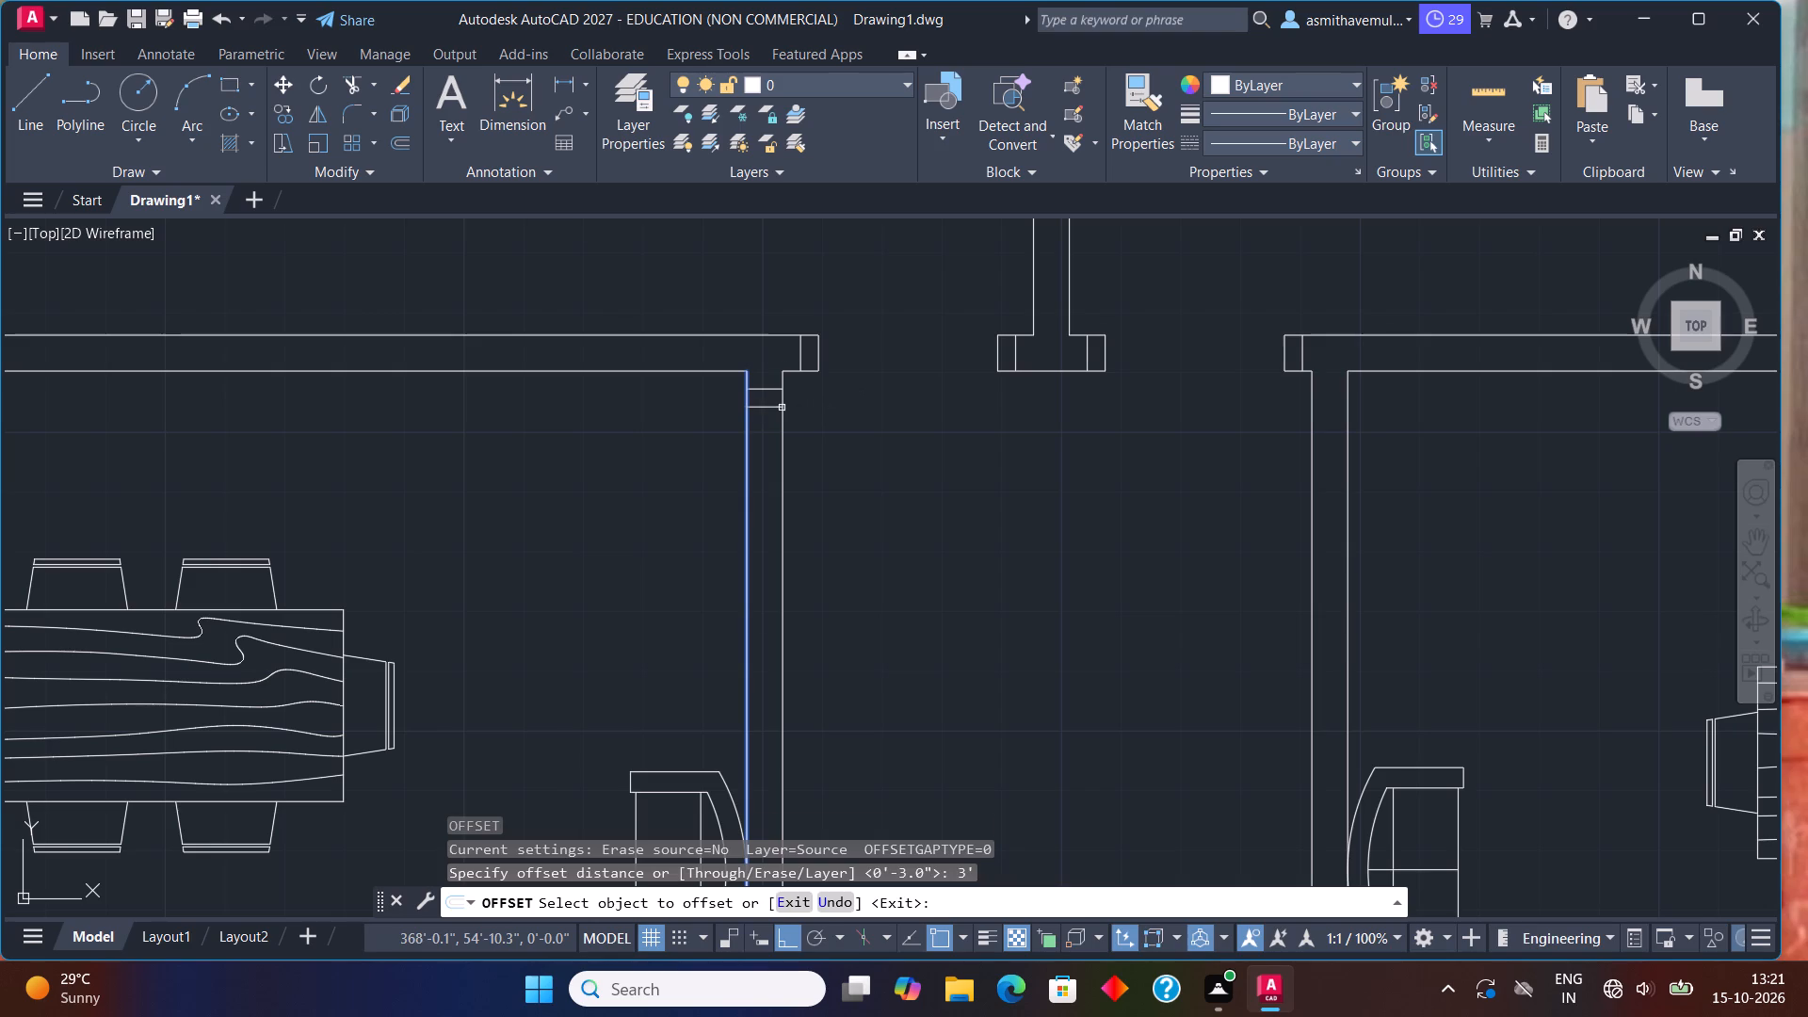
click(826, 538)
key(Escape)
Offset the line on the opening's south side 3" further south to form the second jamb.
key(o)
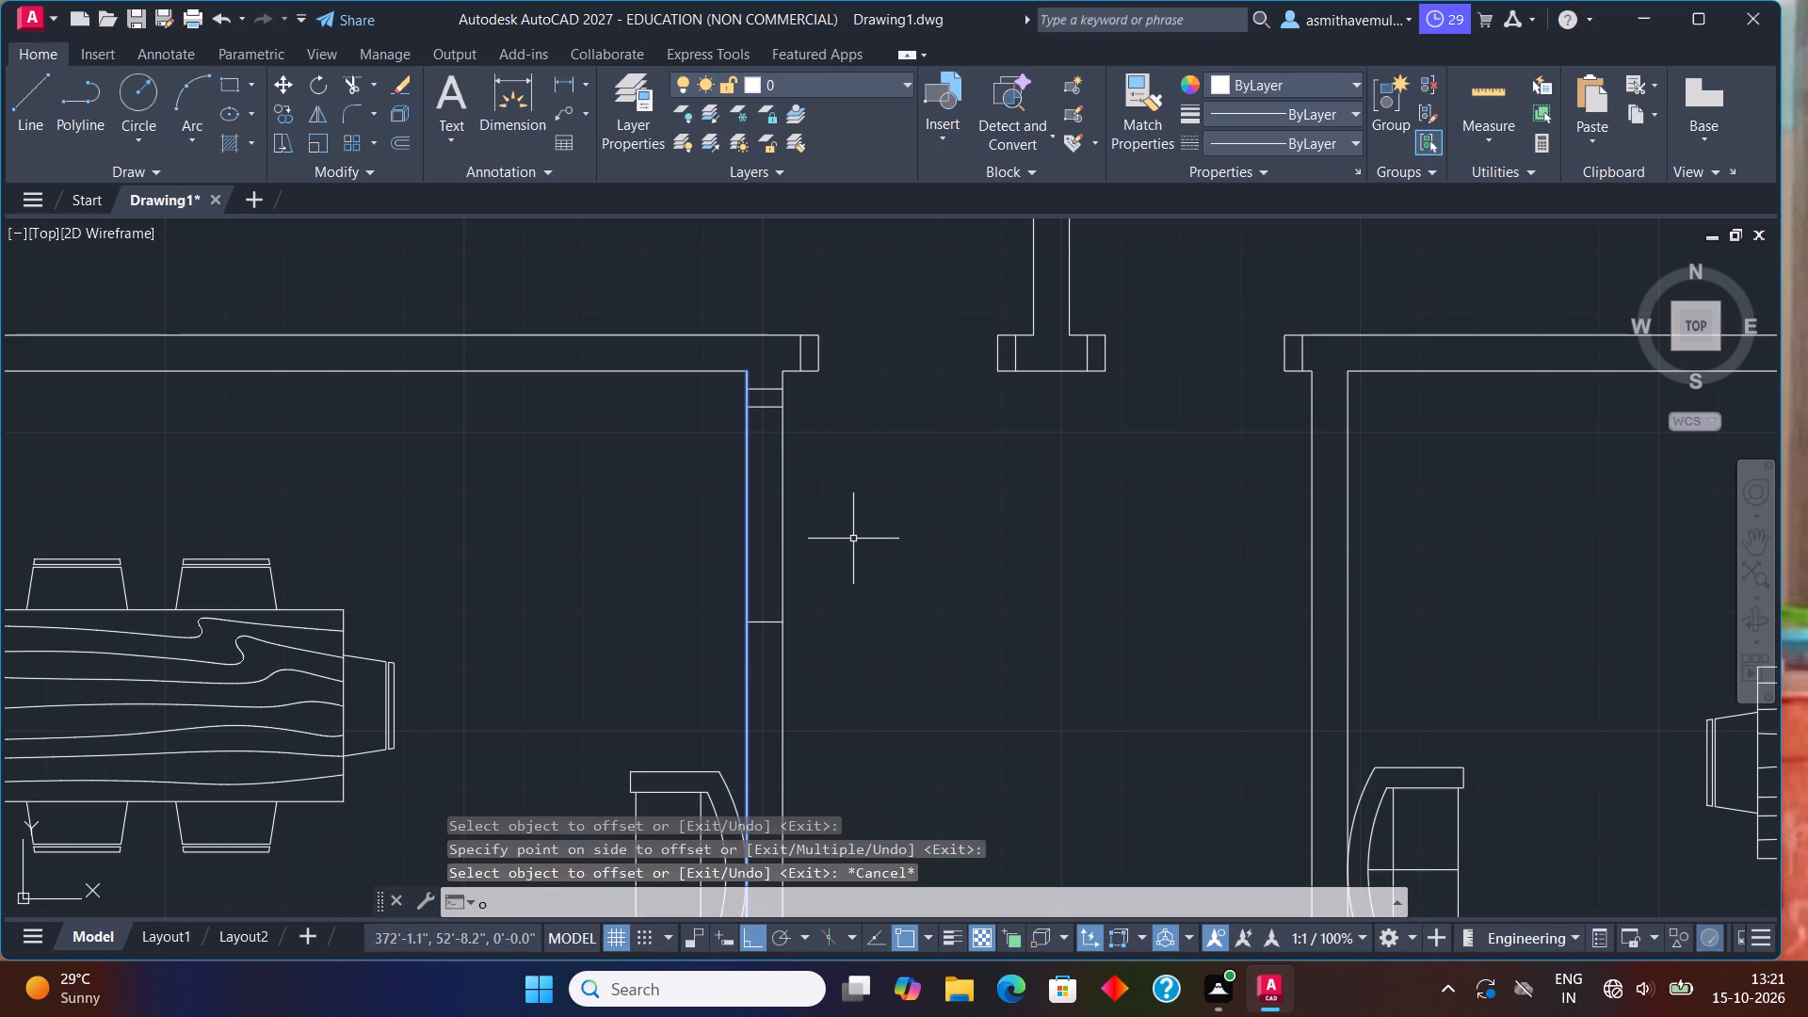
key(Return)
text(3")
key(Return)
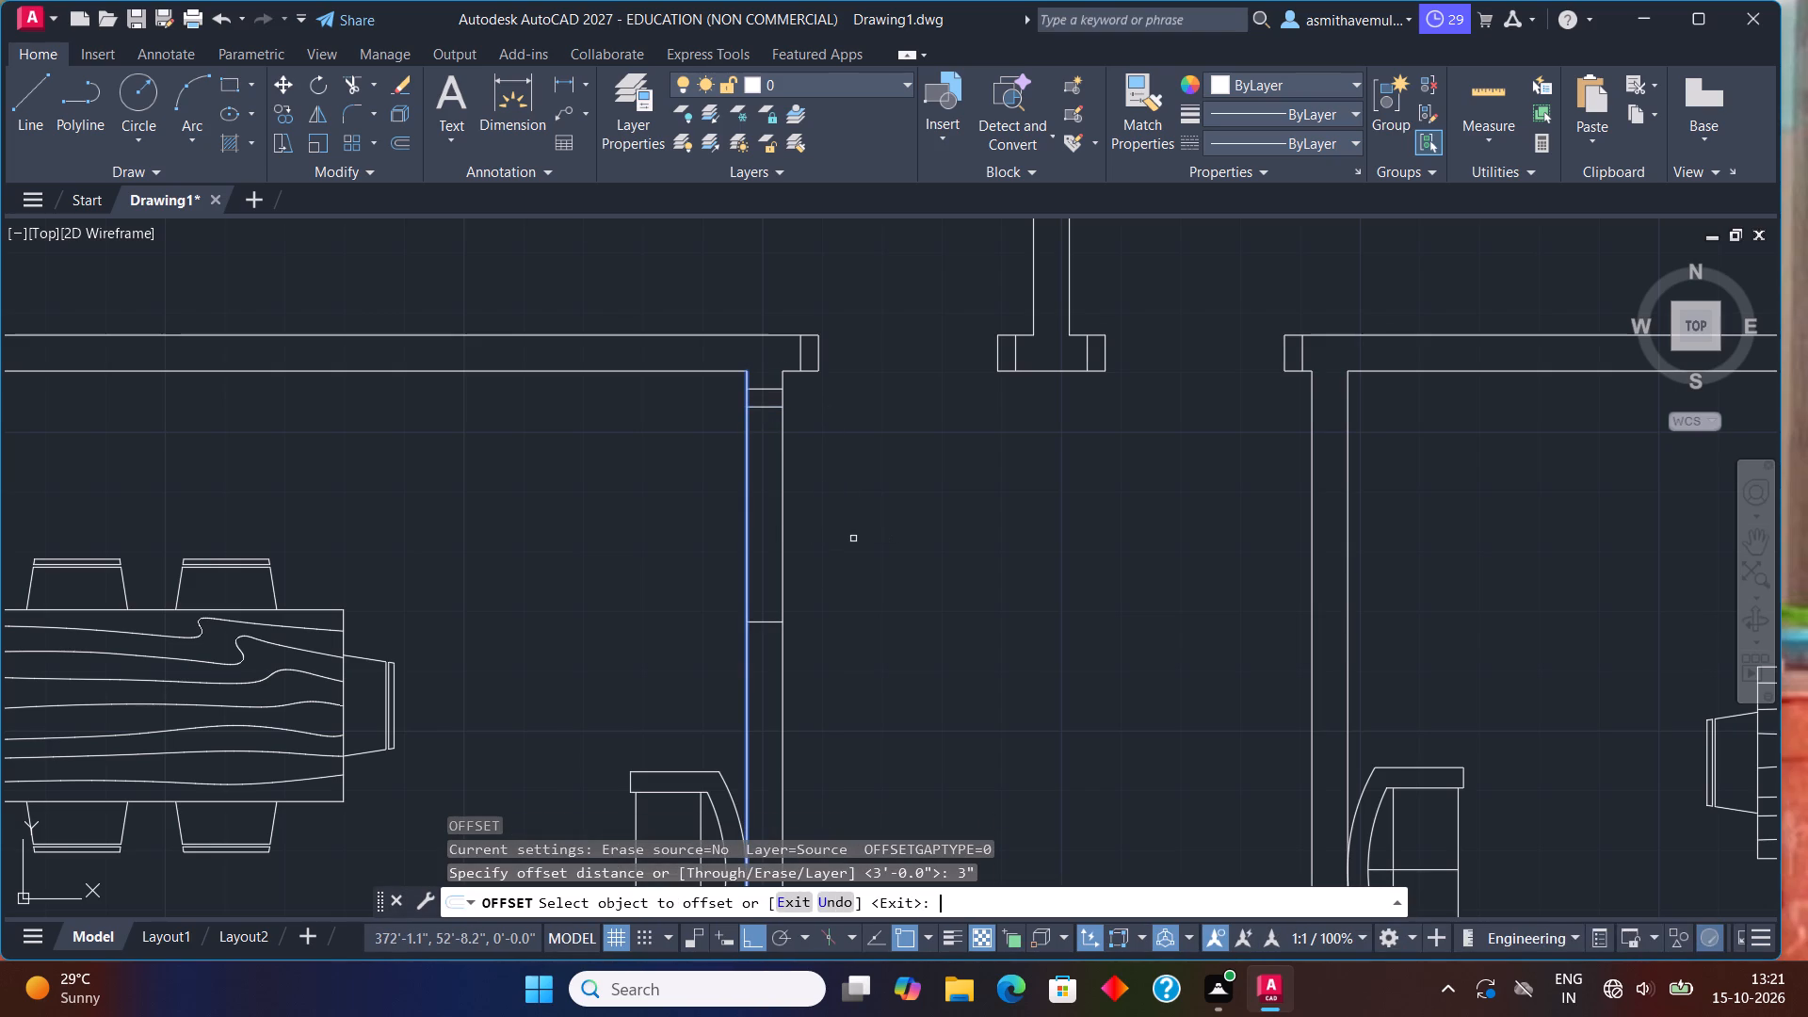
click(769, 624)
click(801, 713)
key(Escape)
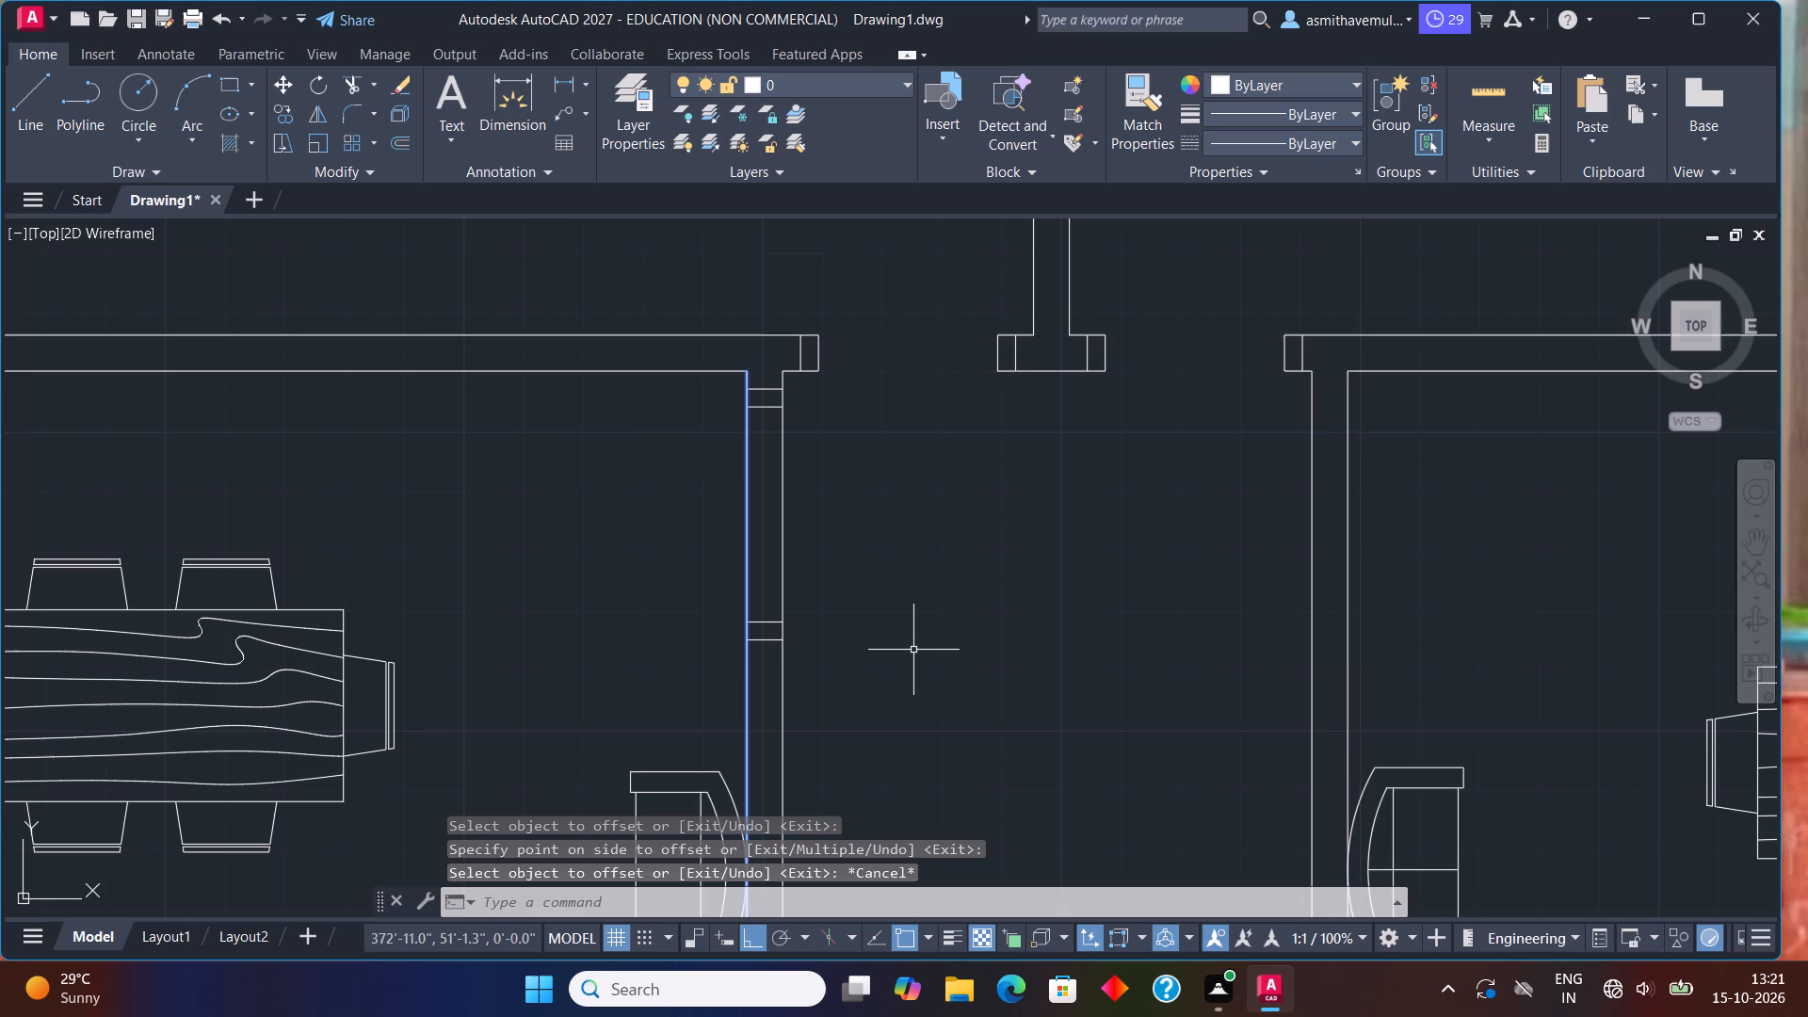
Trim both wall lines between the two jambs to open the doorway in the southwest hall's east wall.
text(trim)
key(Return)
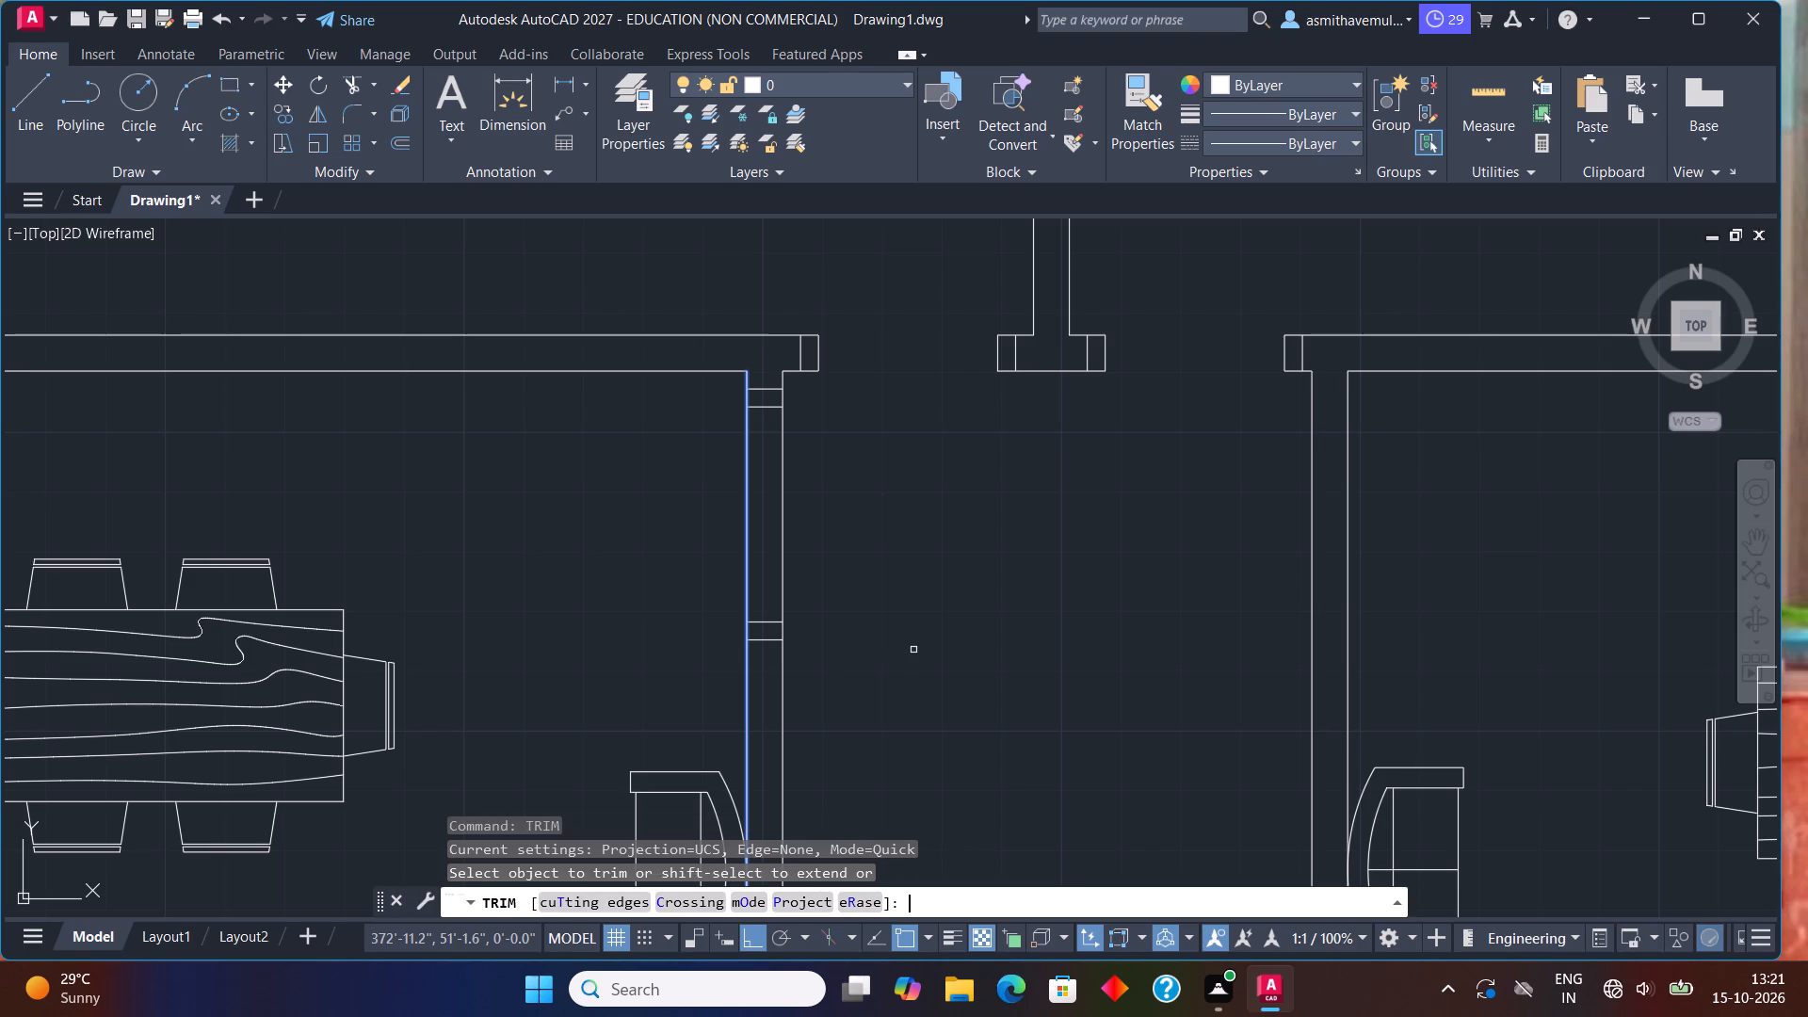
drag(837, 504, 698, 516)
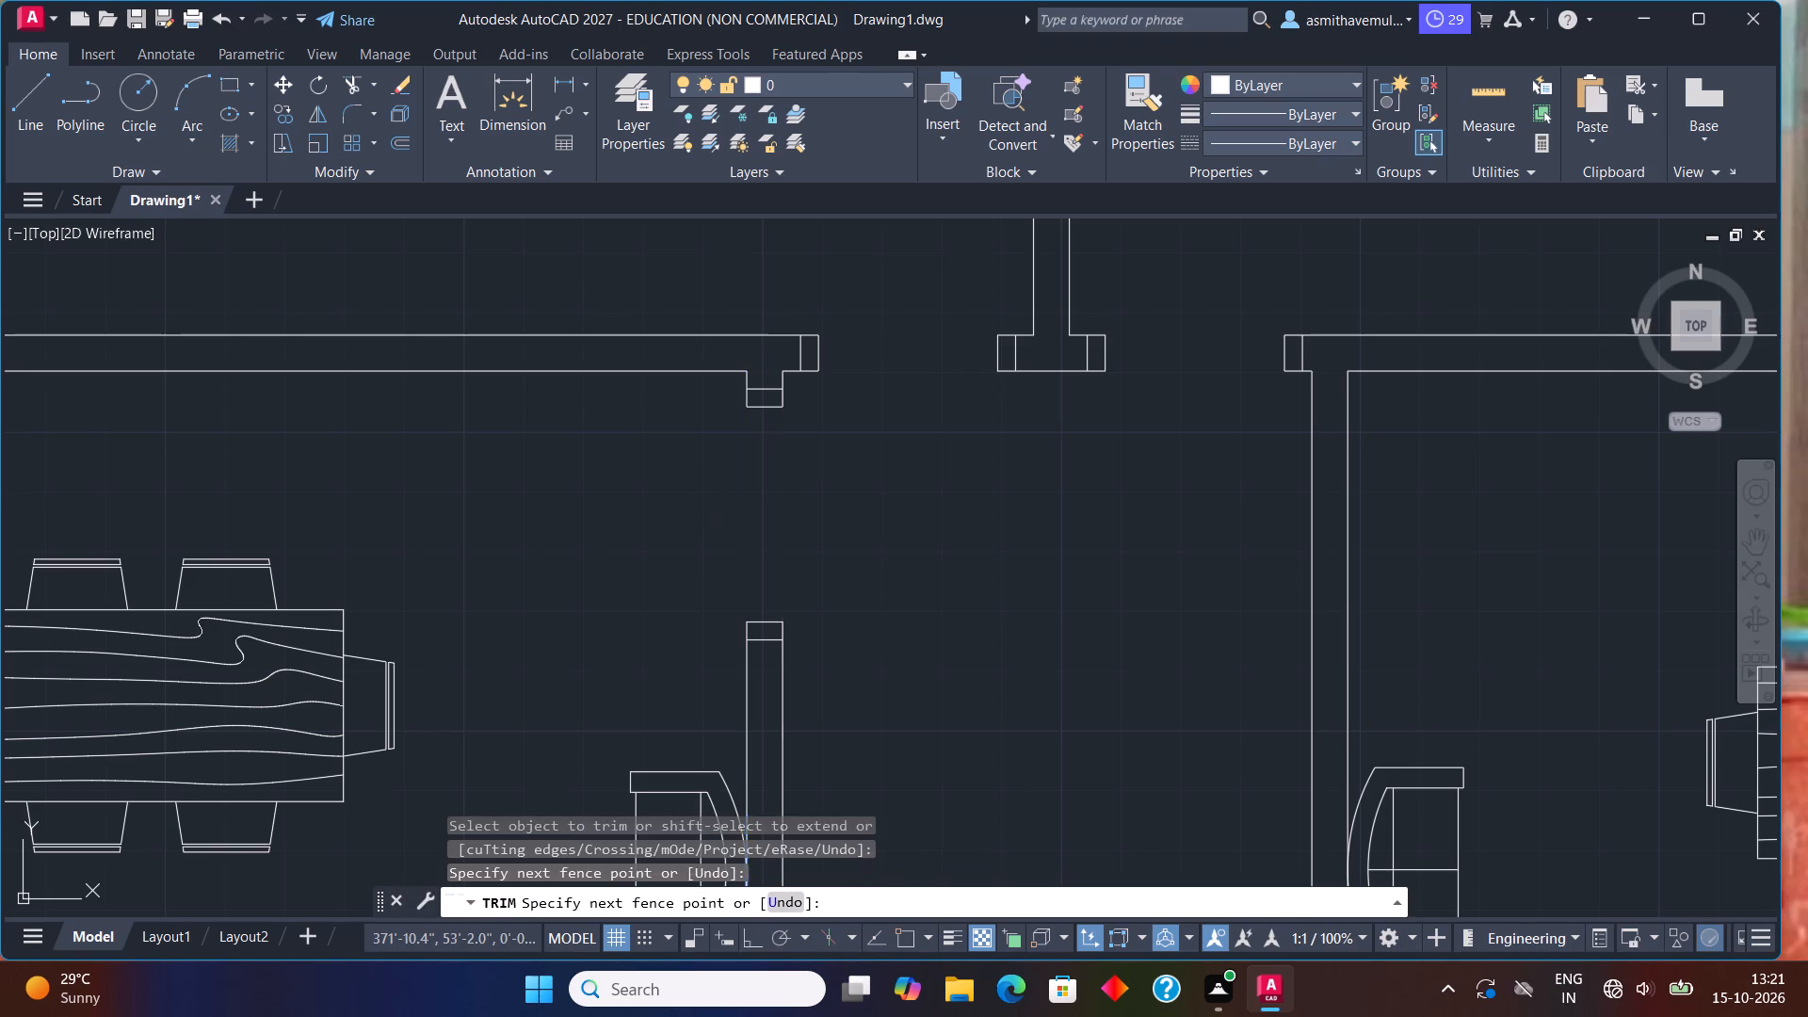
key(Escape)
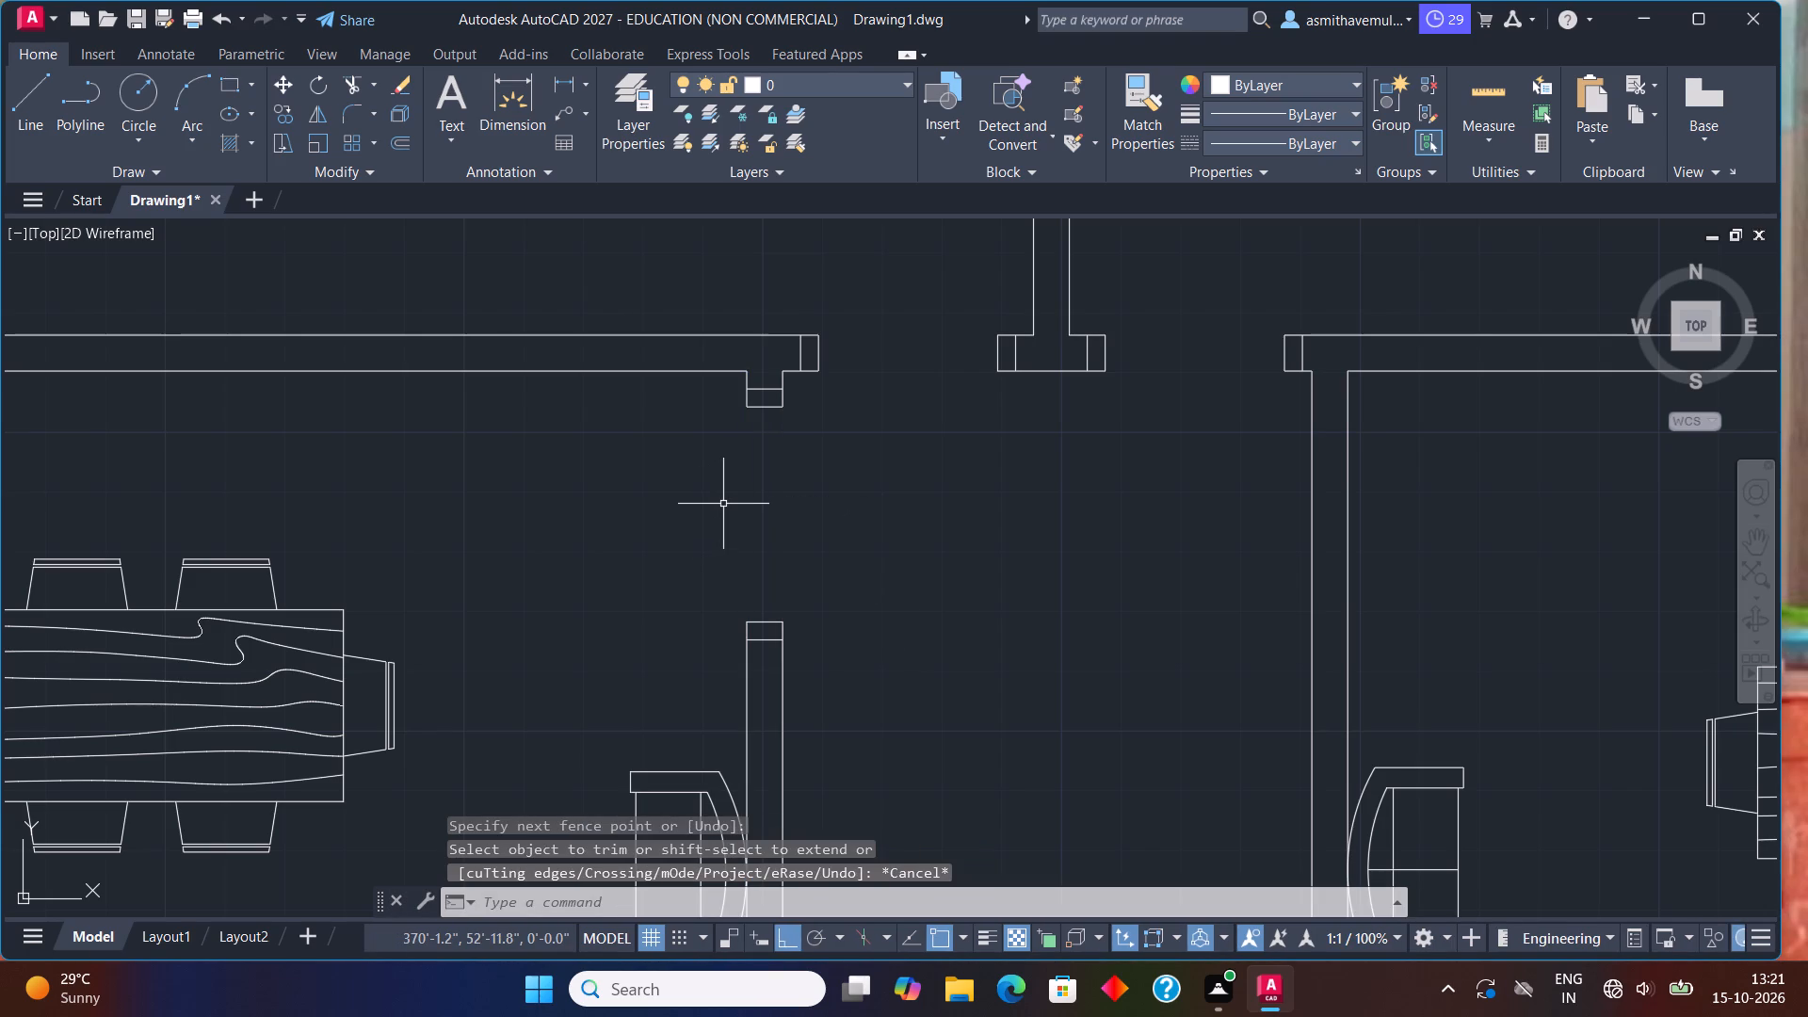
Draw a 3' by 3" rectangle as the door leaf, extending west into the hall from the north jamb's southwest corner.
text(rec)
key(Return)
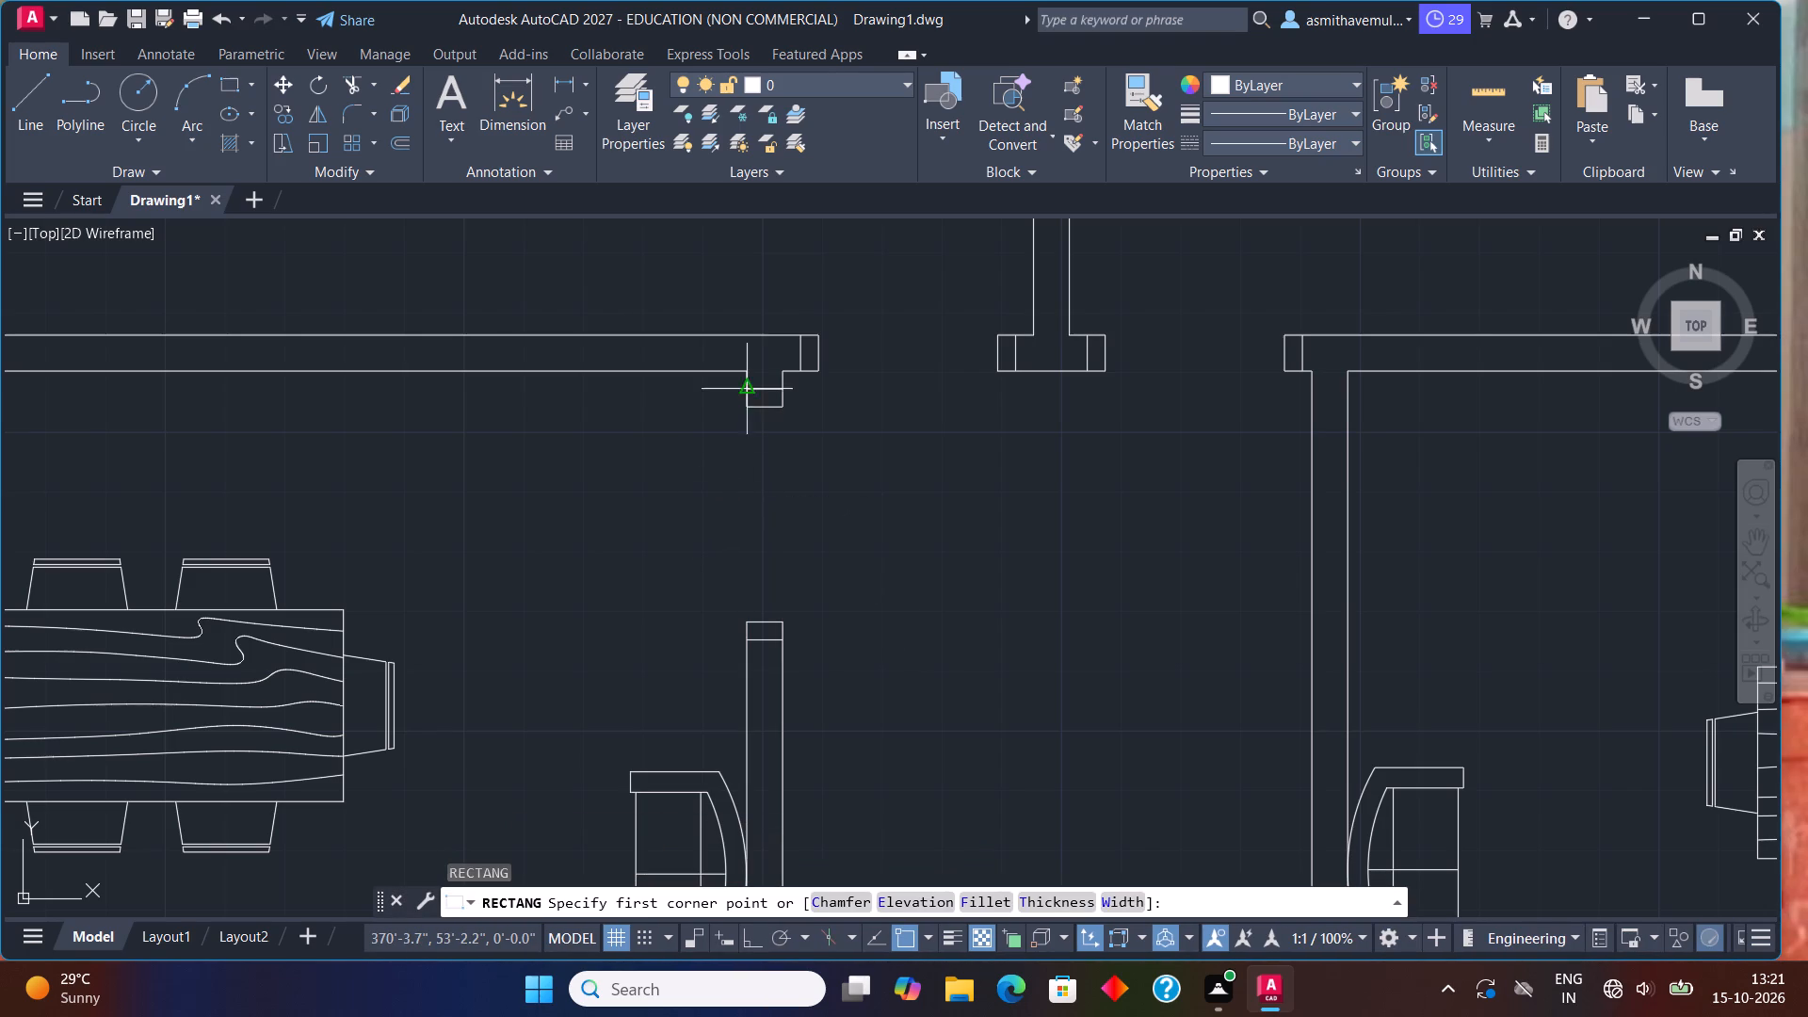
click(750, 407)
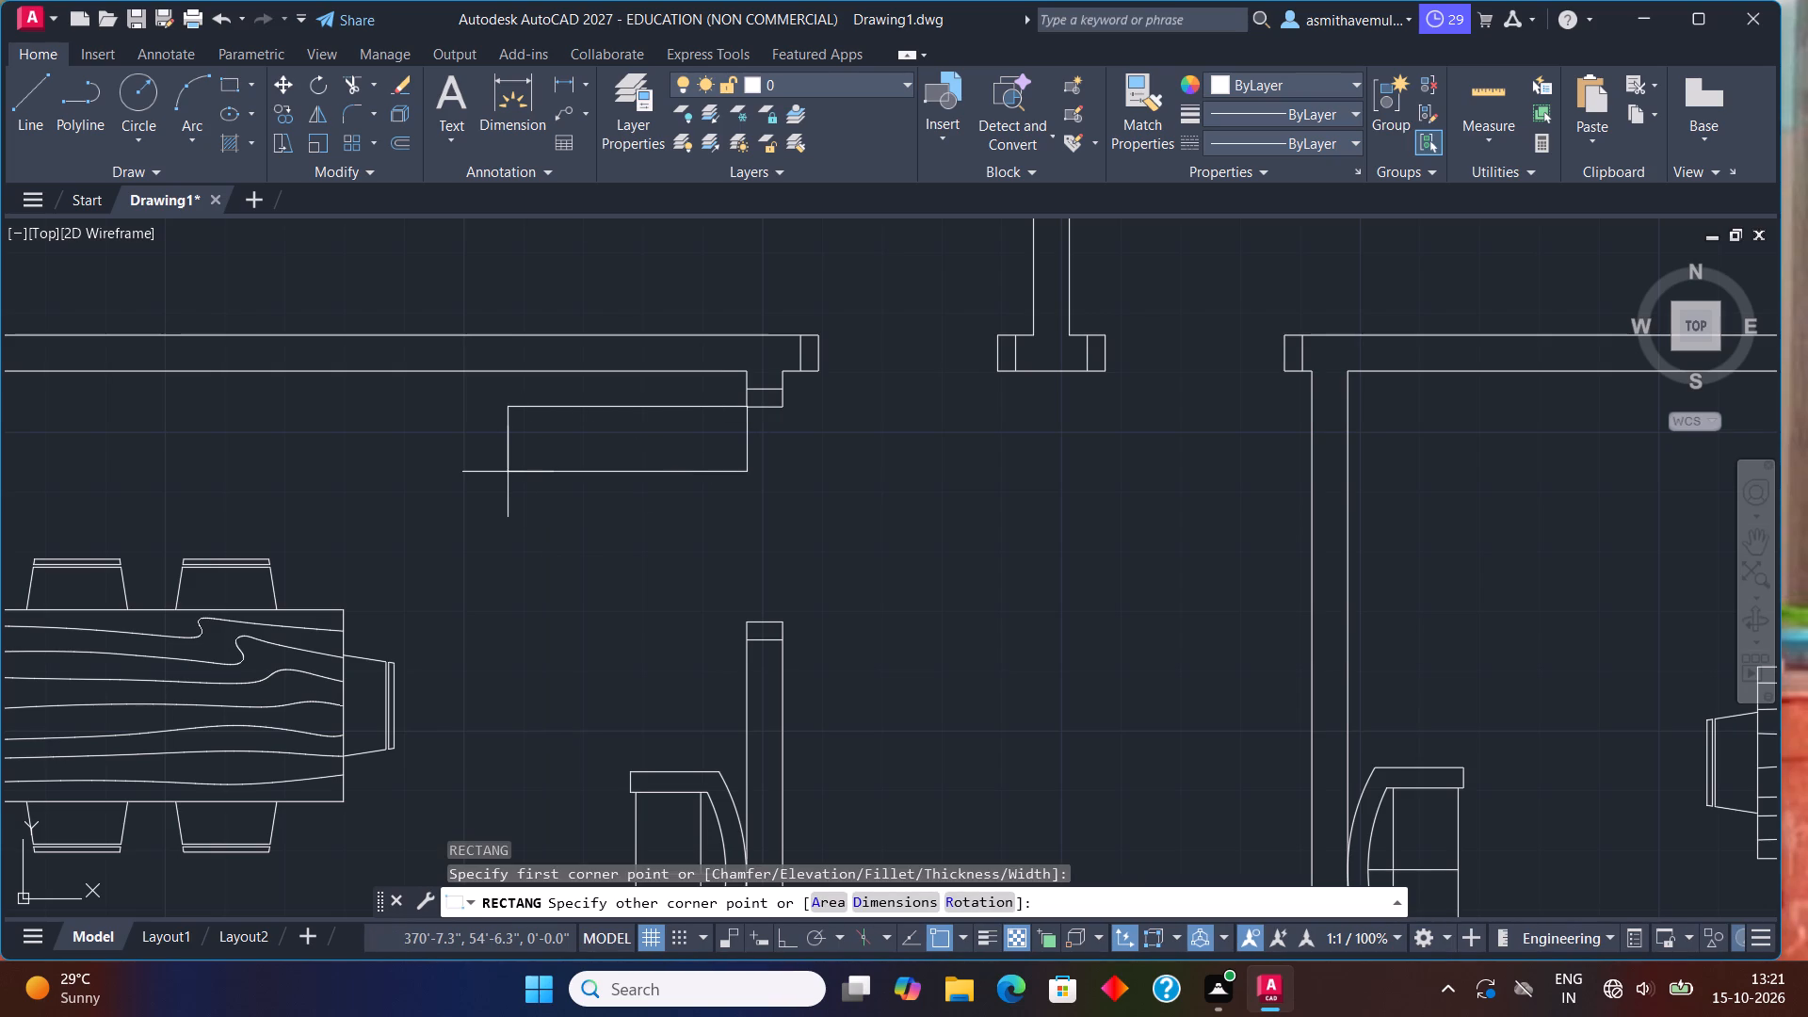
key(d)
key(Return)
text(3')
key(Return)
text(3")
key(Return)
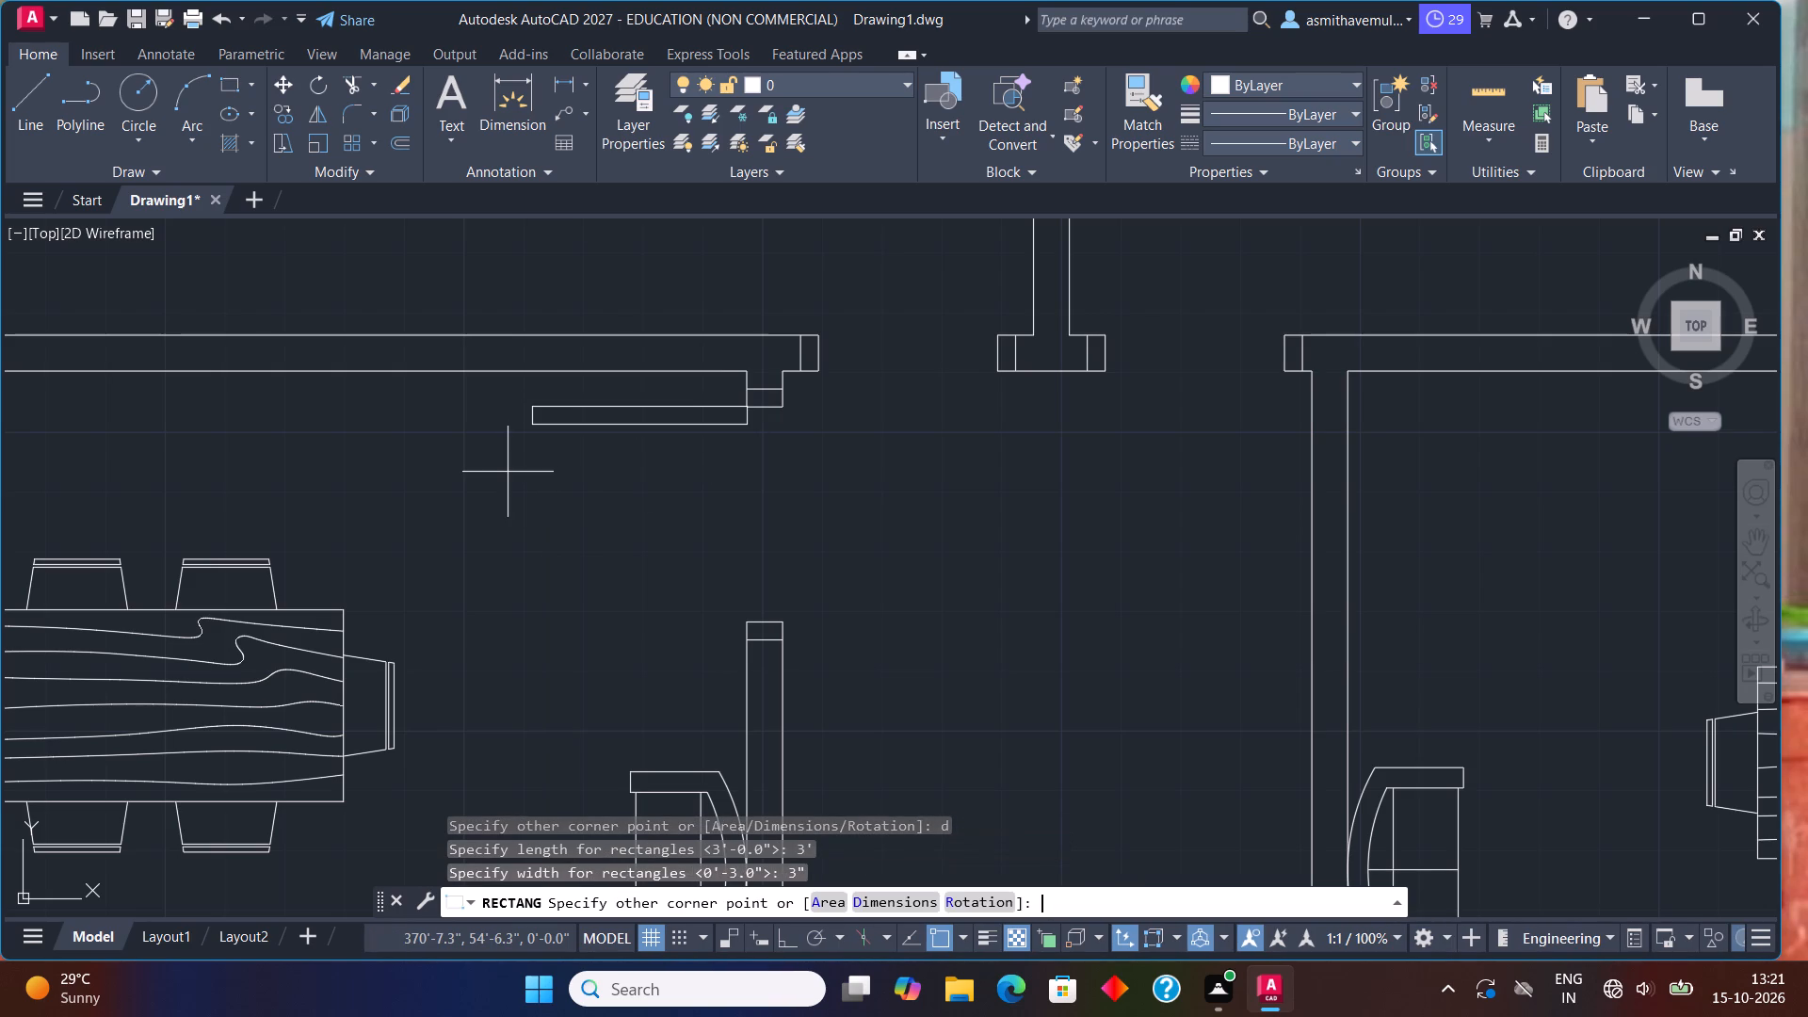
click(506, 472)
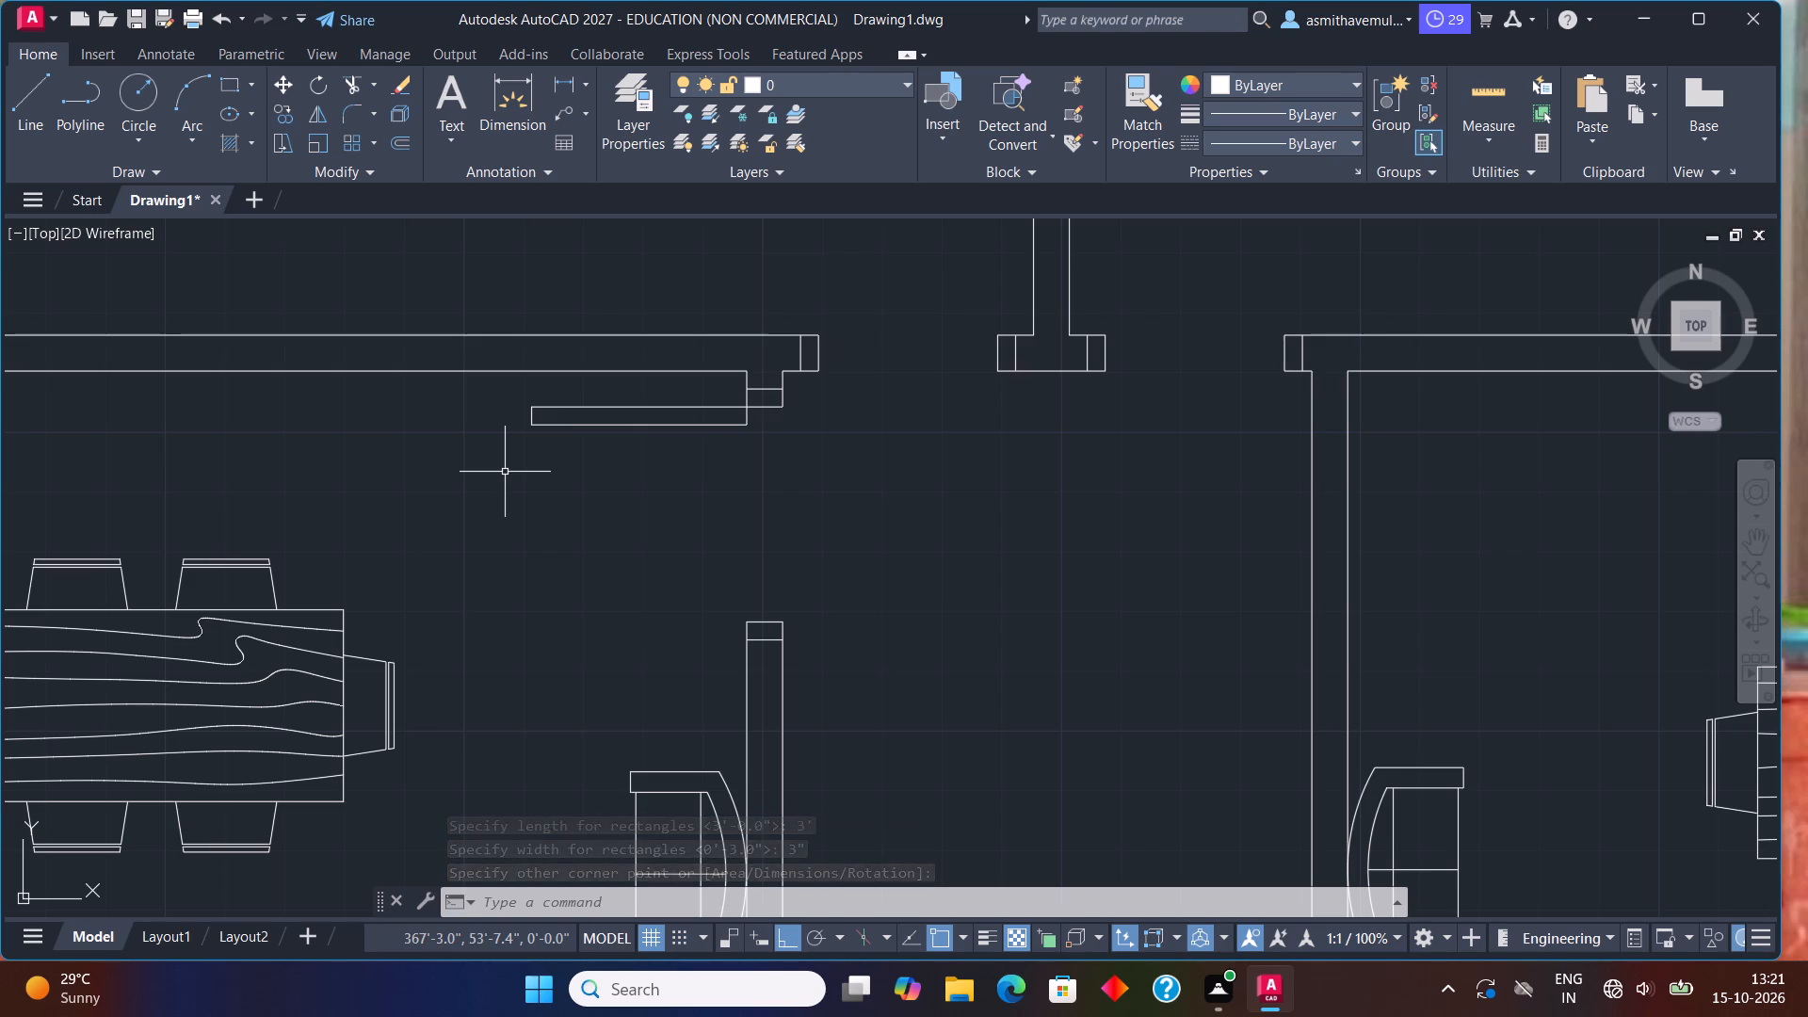
Draw the door swing as a three-point arc through the leaf's two west corners to the south jamb.
text(arc)
key(Return)
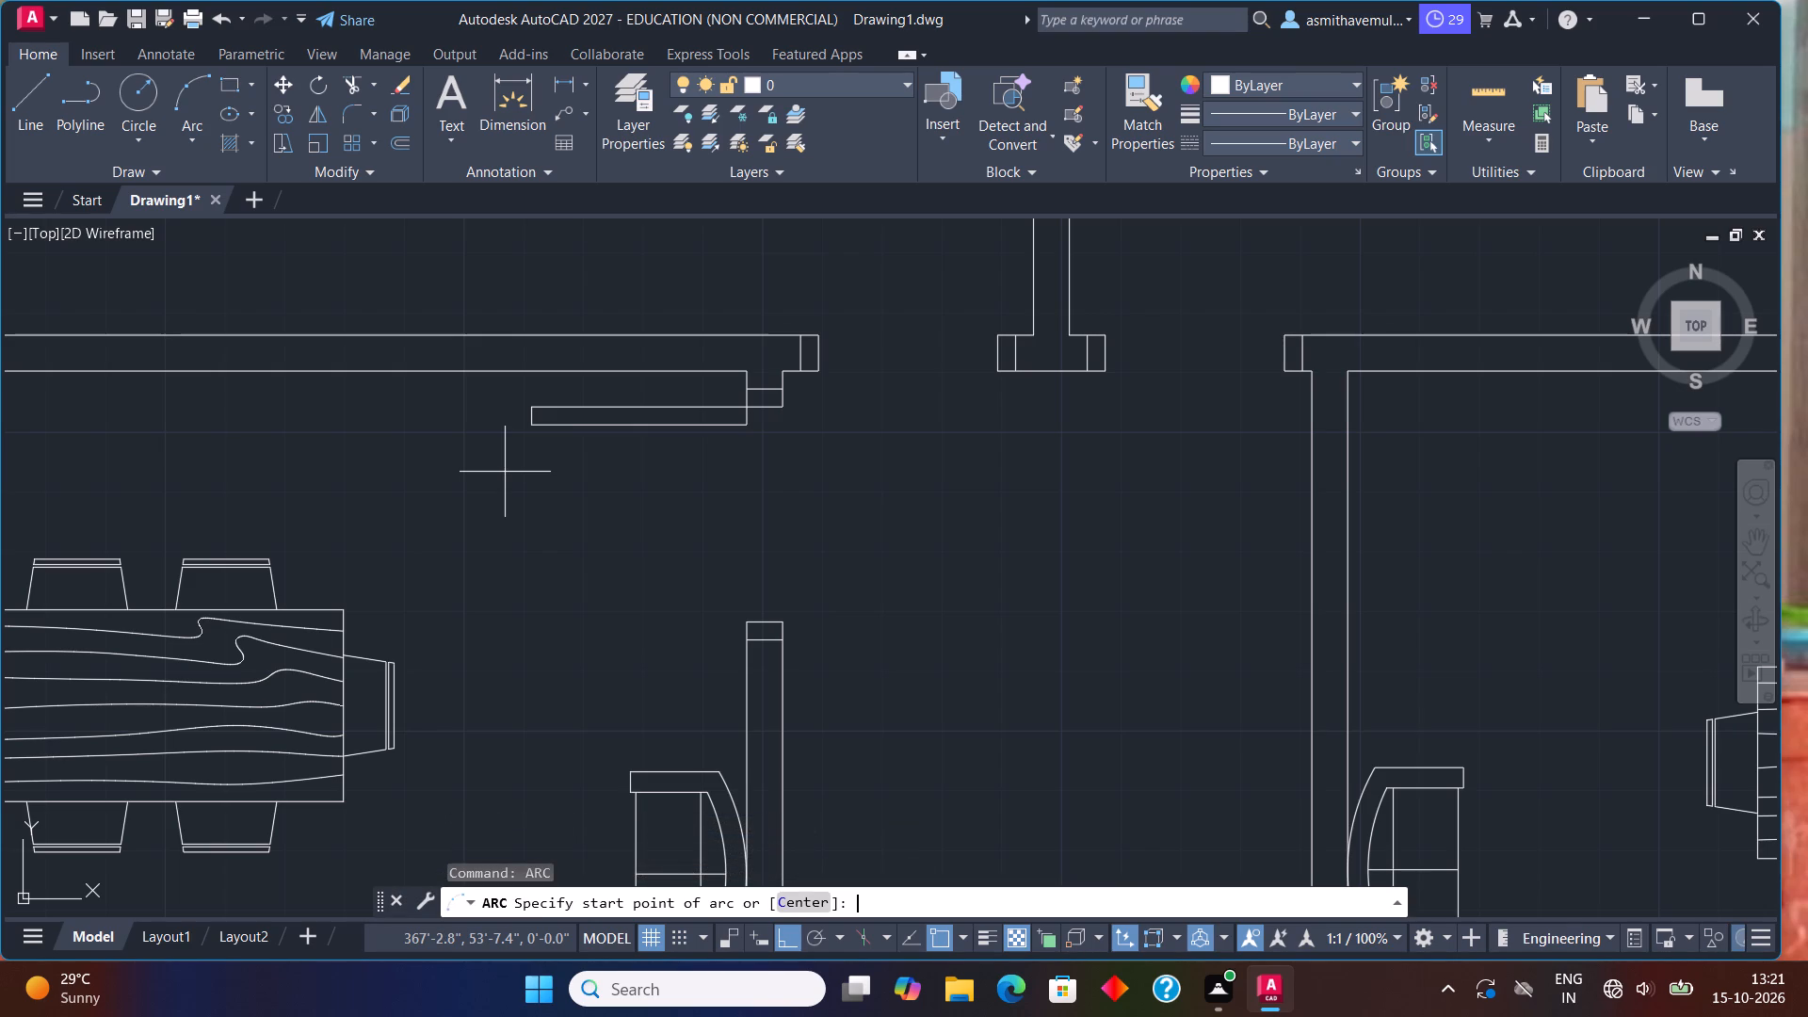
scroll(520, 412, up, 1)
click(531, 401)
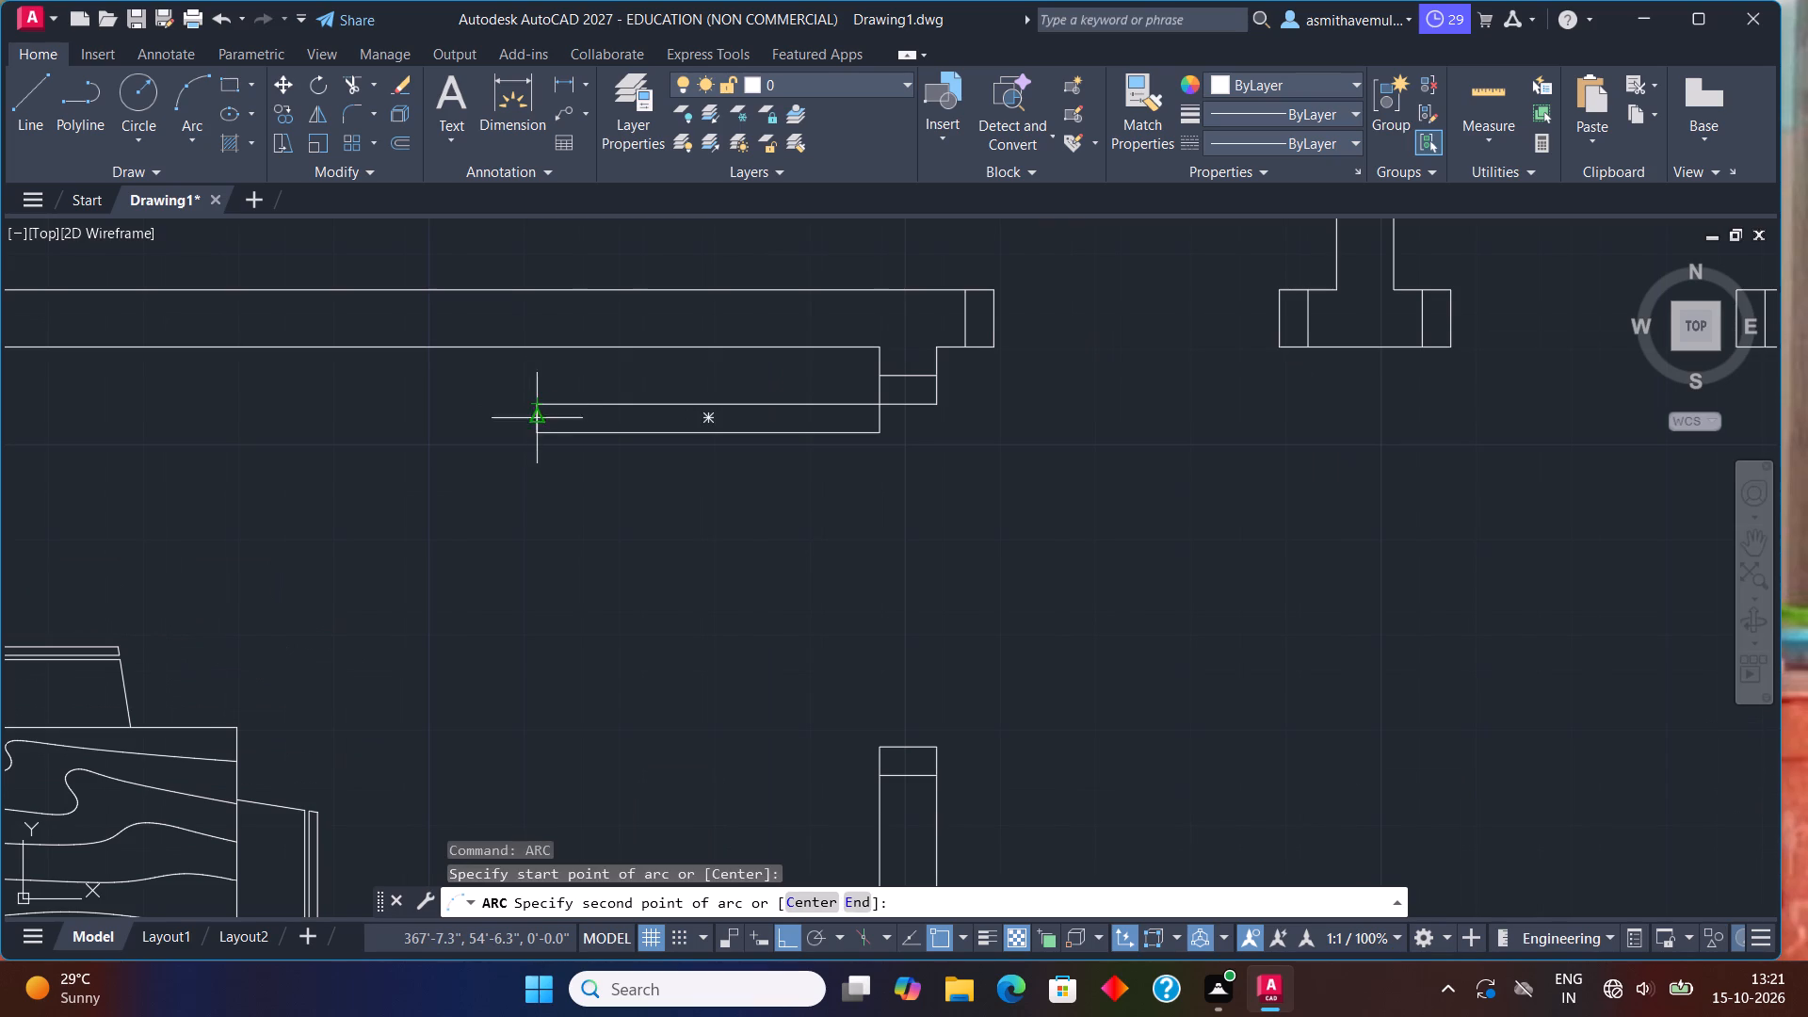
click(533, 431)
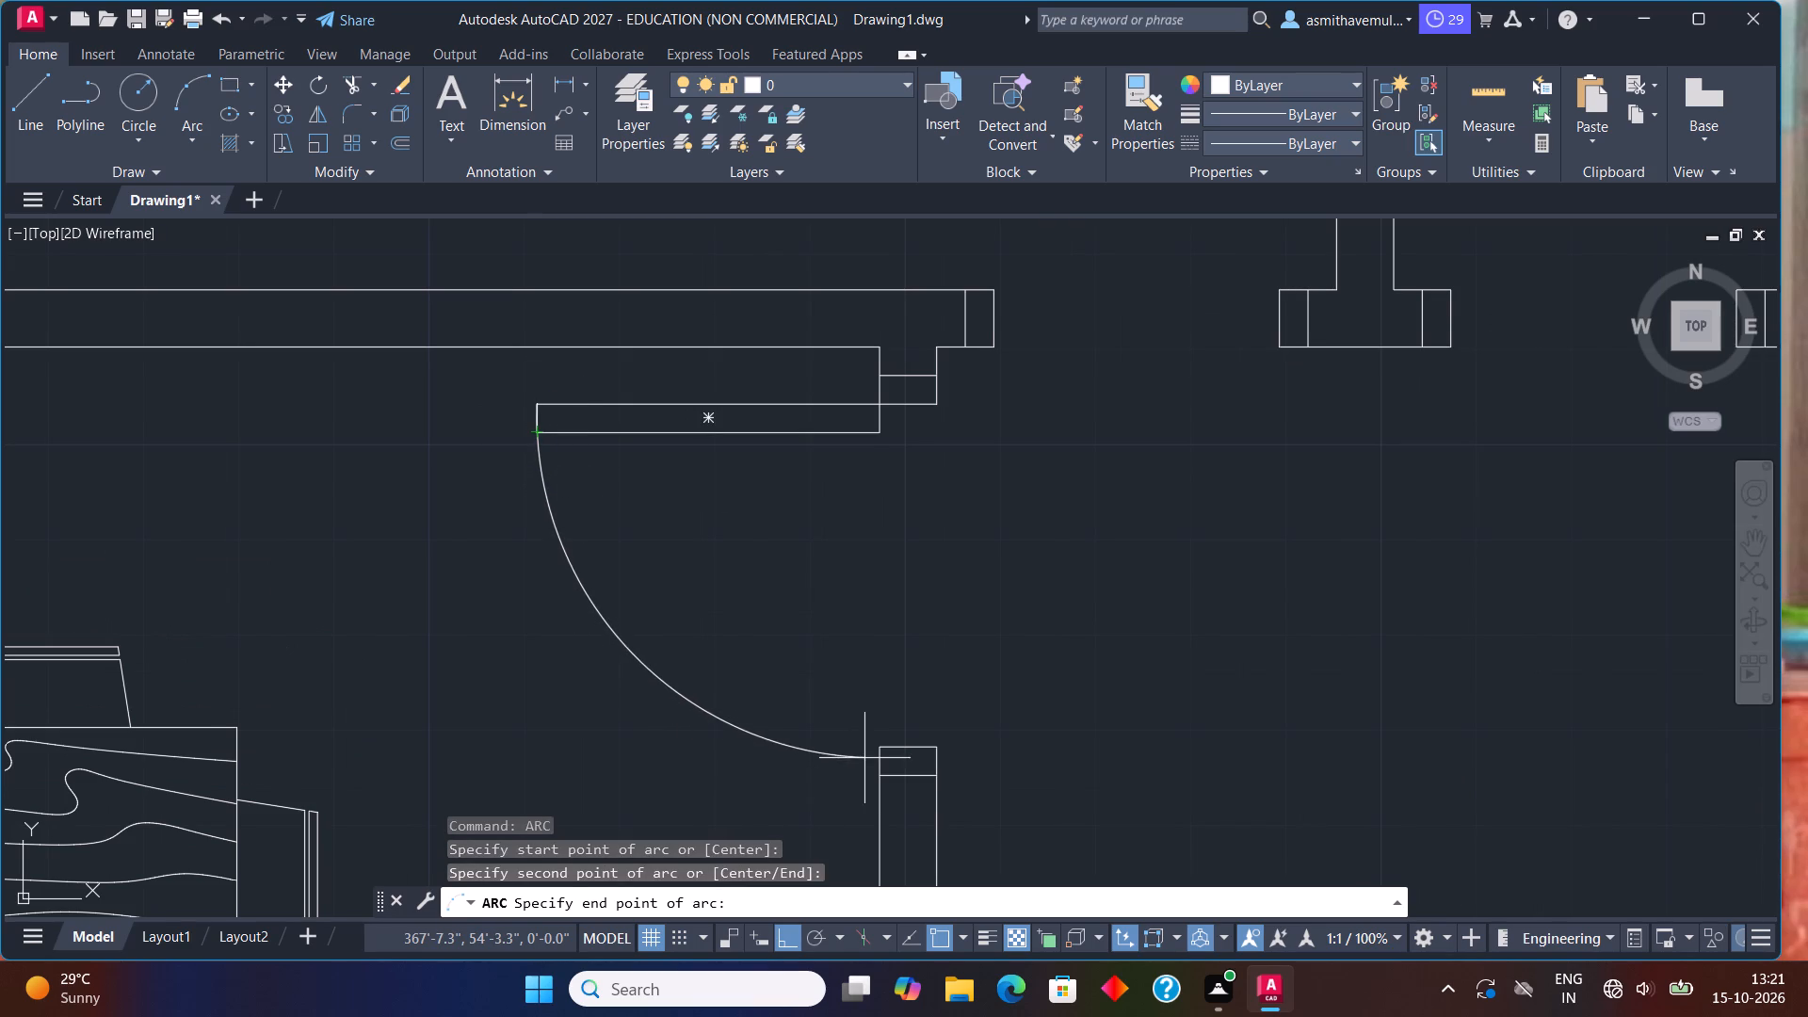
click(873, 752)
Draw a line across the southeast hall's west wall, starting 3" south of its west face's junction with the north wall.
scroll(1044, 617, down, 3)
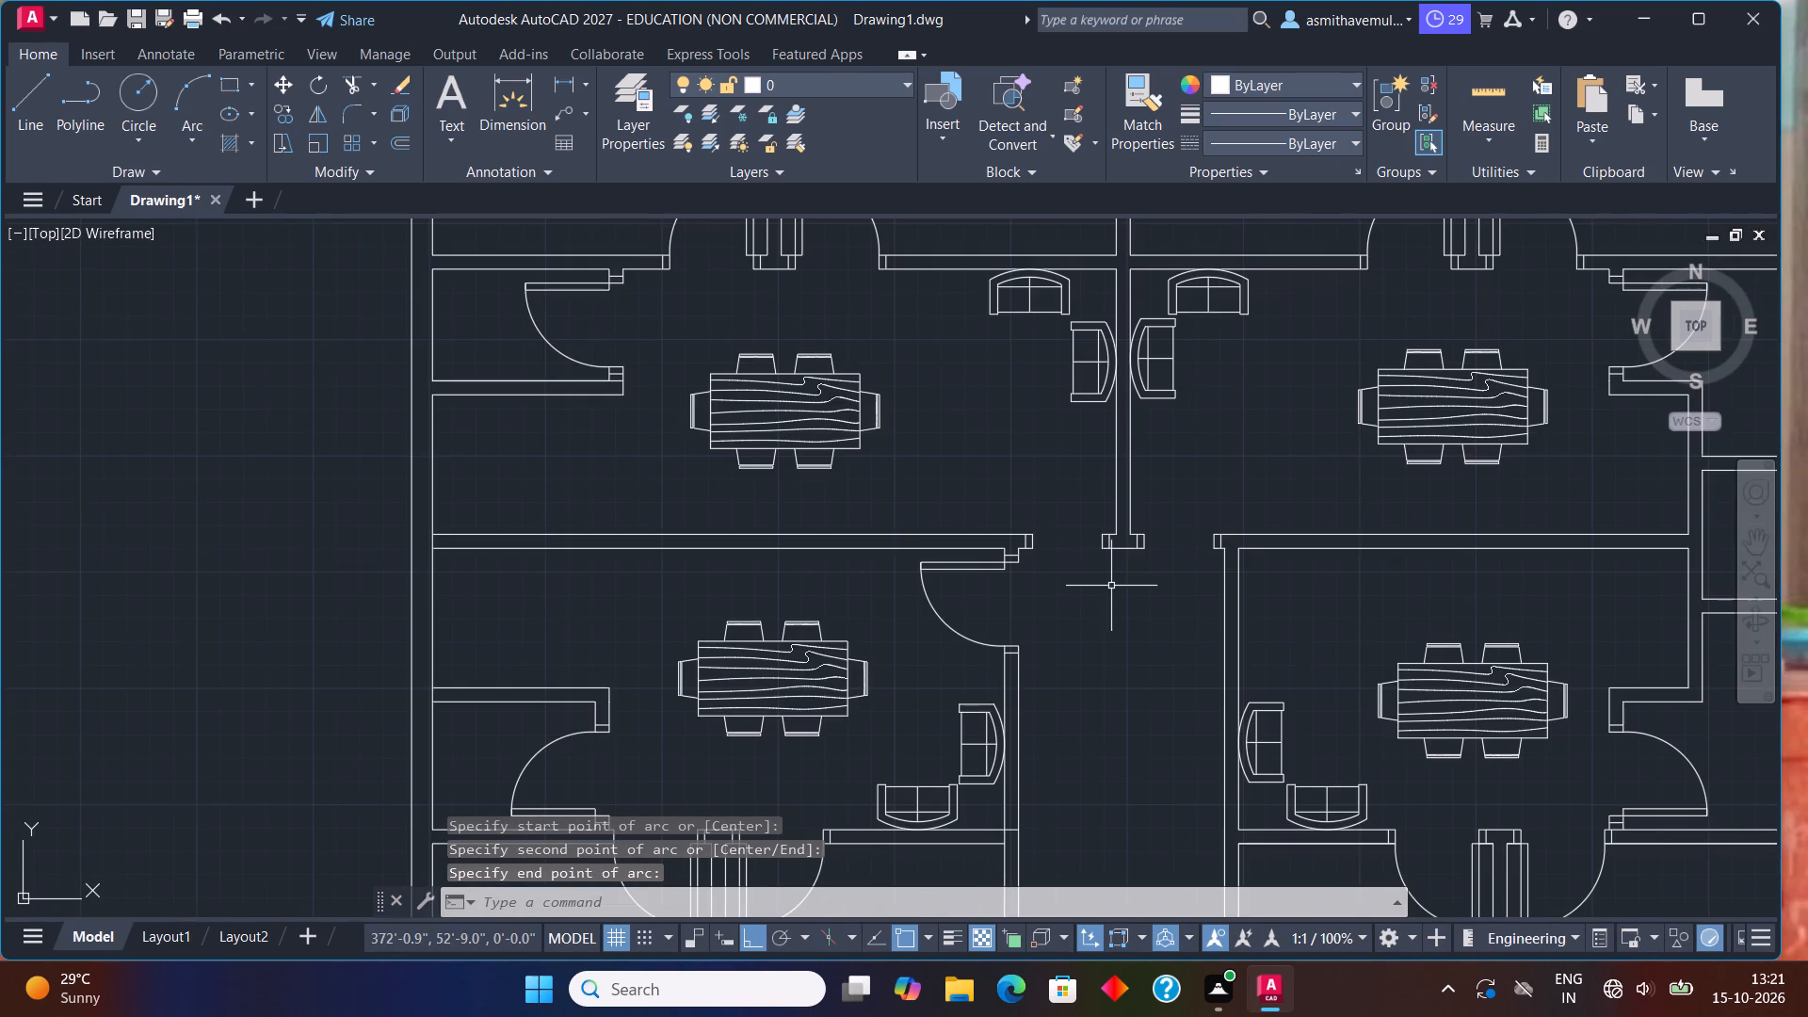
middle_drag(1112, 583, 558, 582)
scroll(623, 571, up, 1)
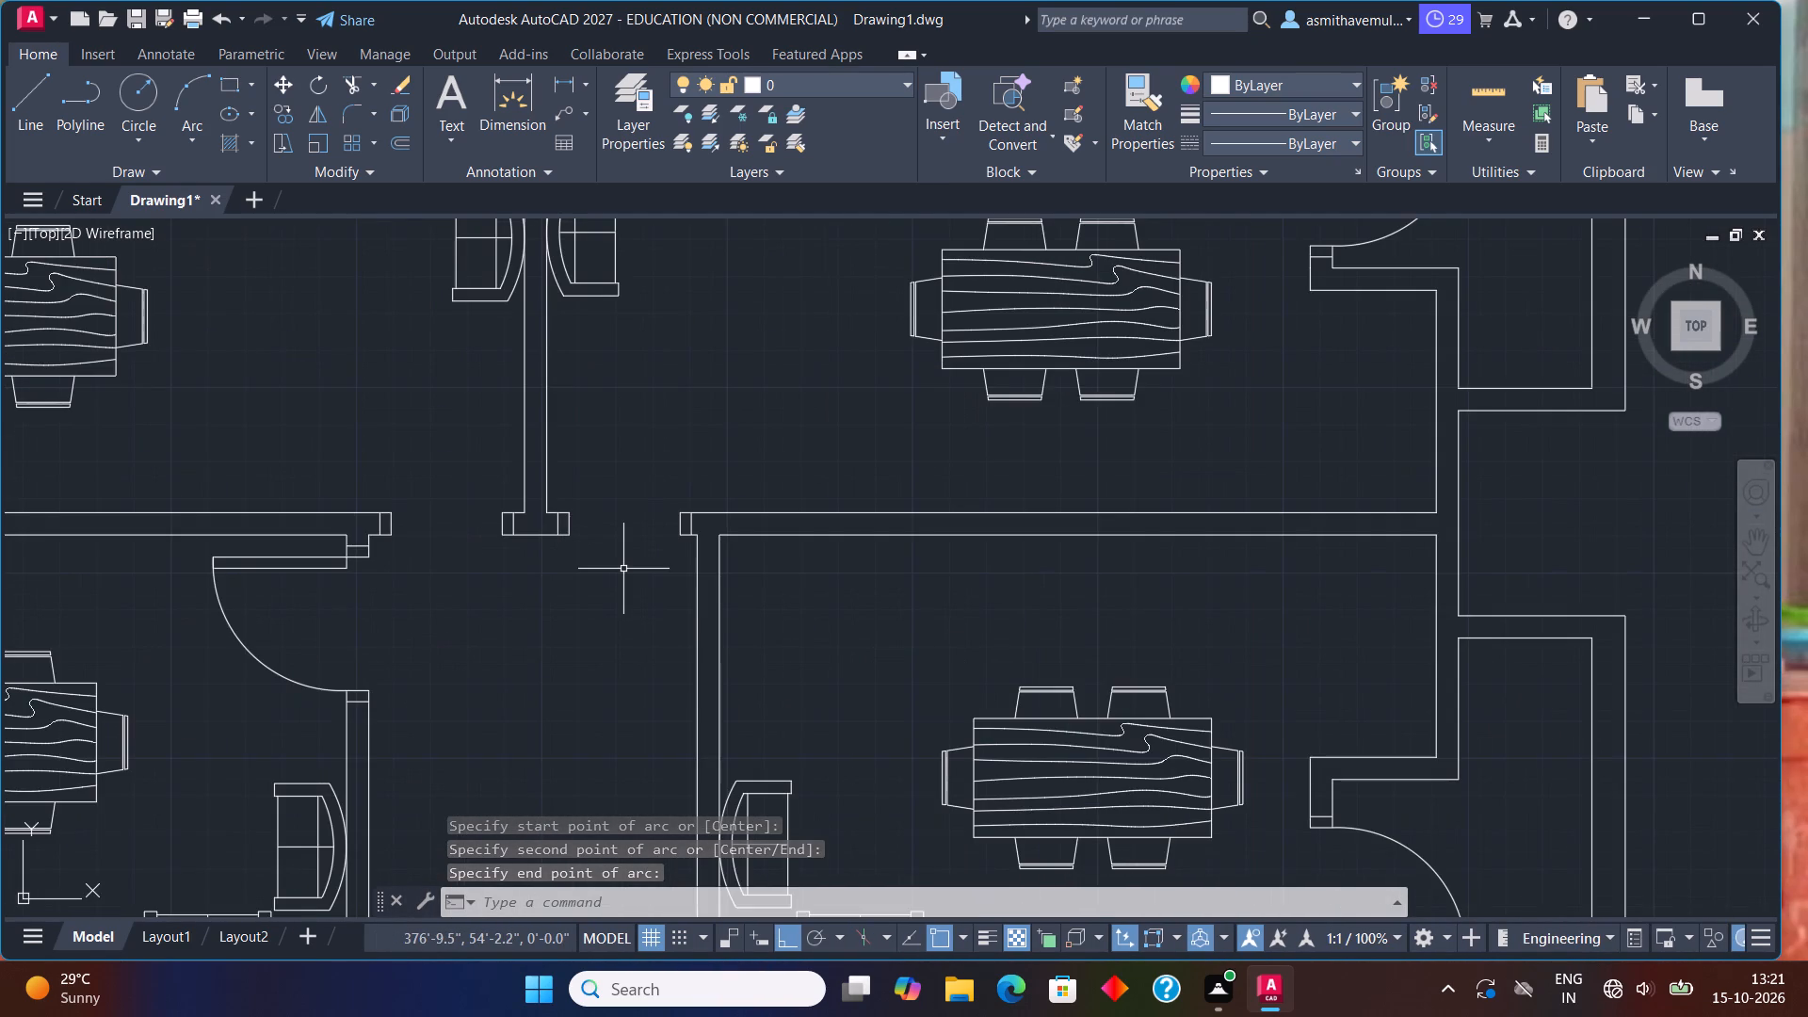
key(l)
key(Return)
text(from)
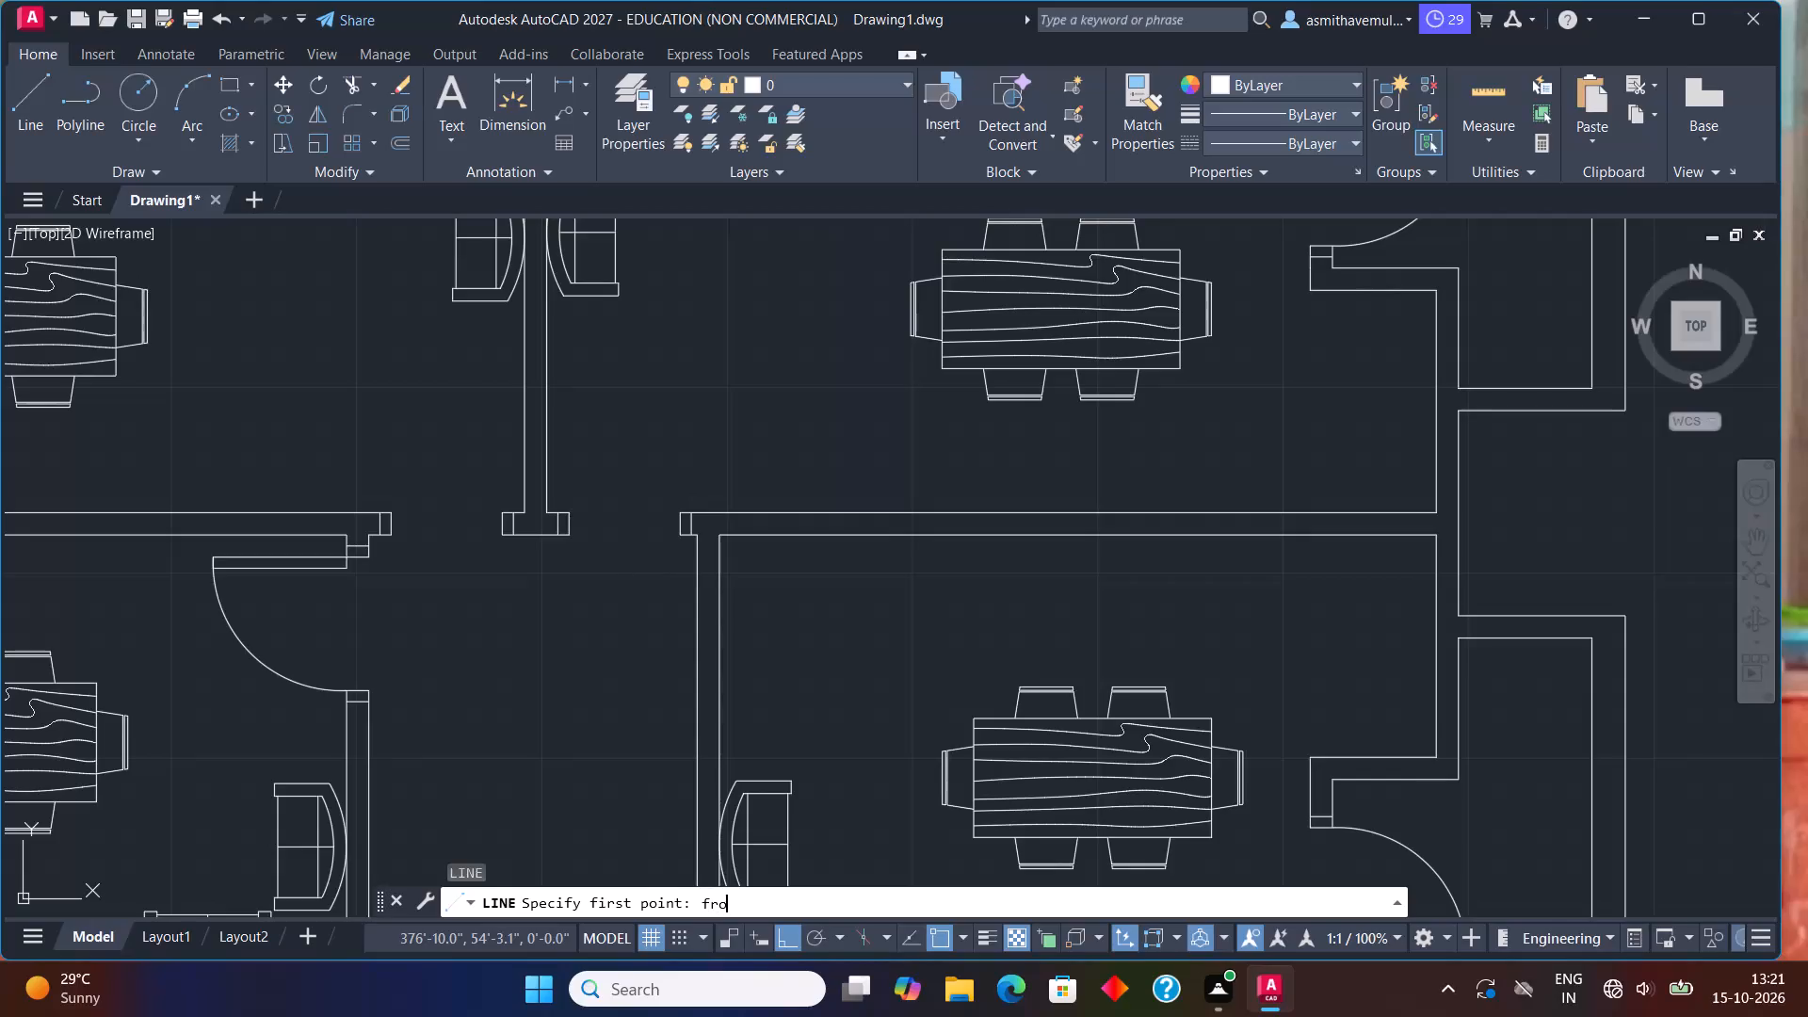
key(Return)
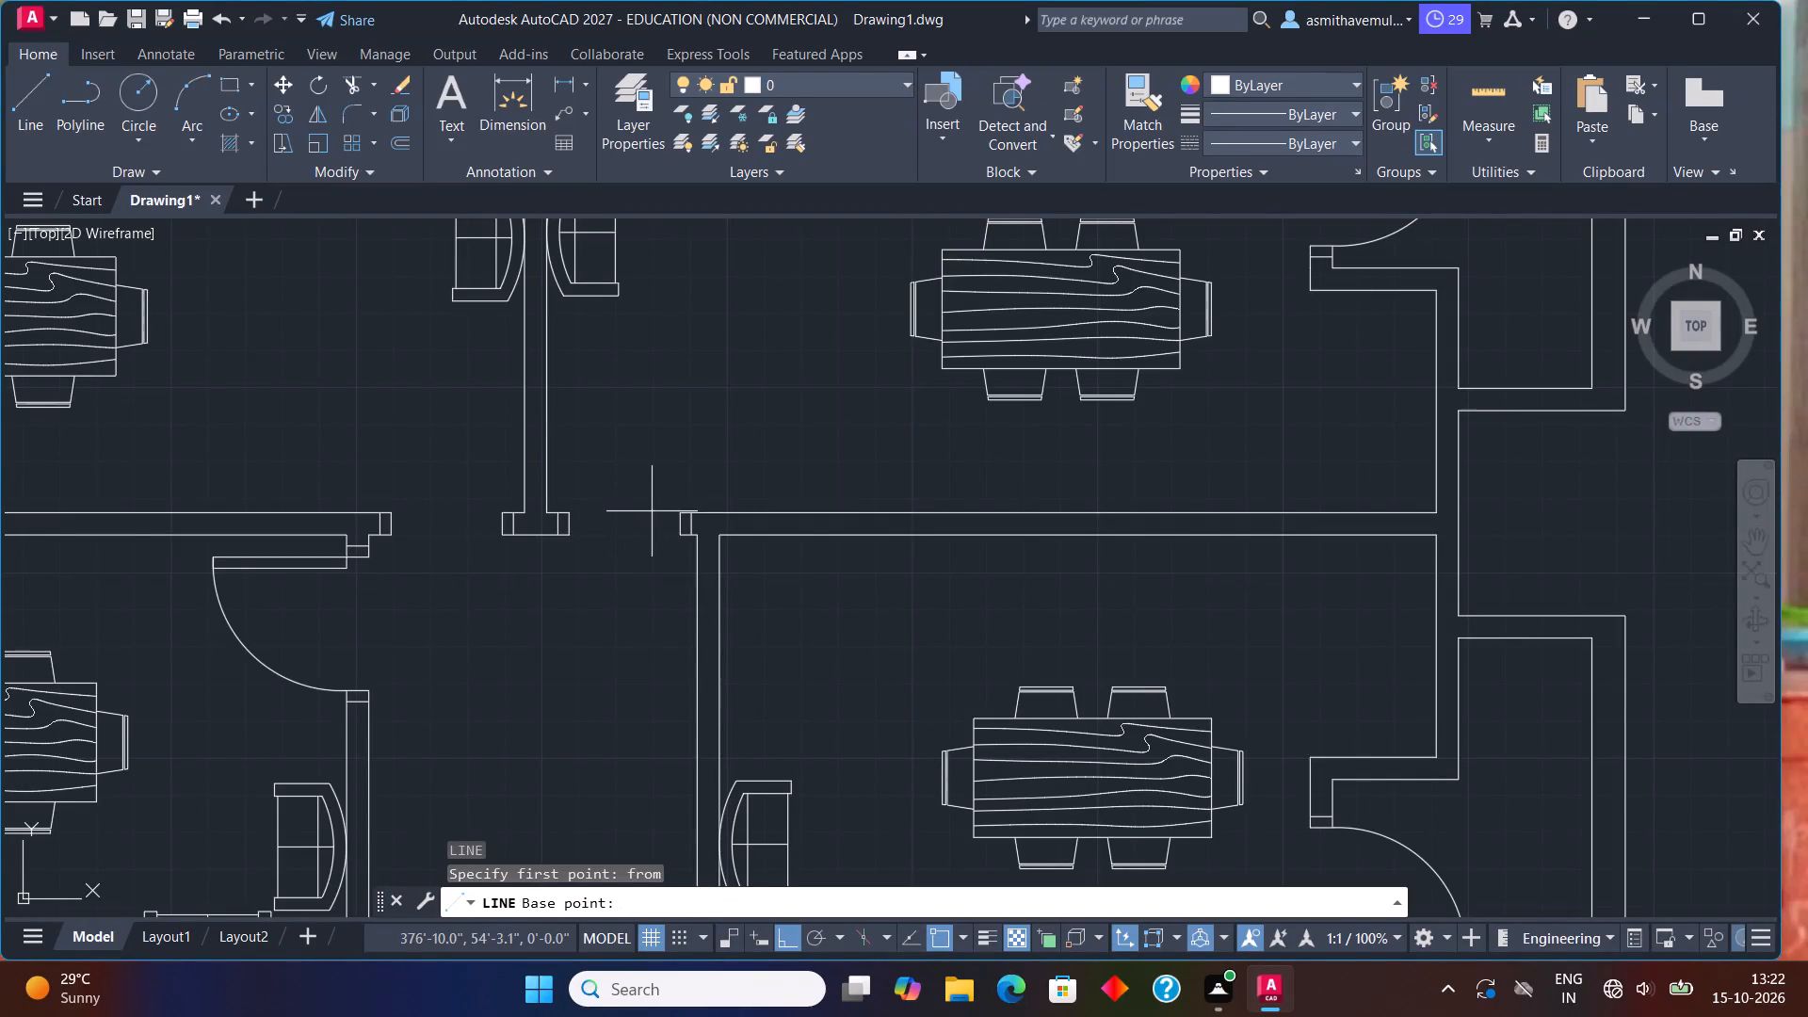
scroll(654, 509, up, 1)
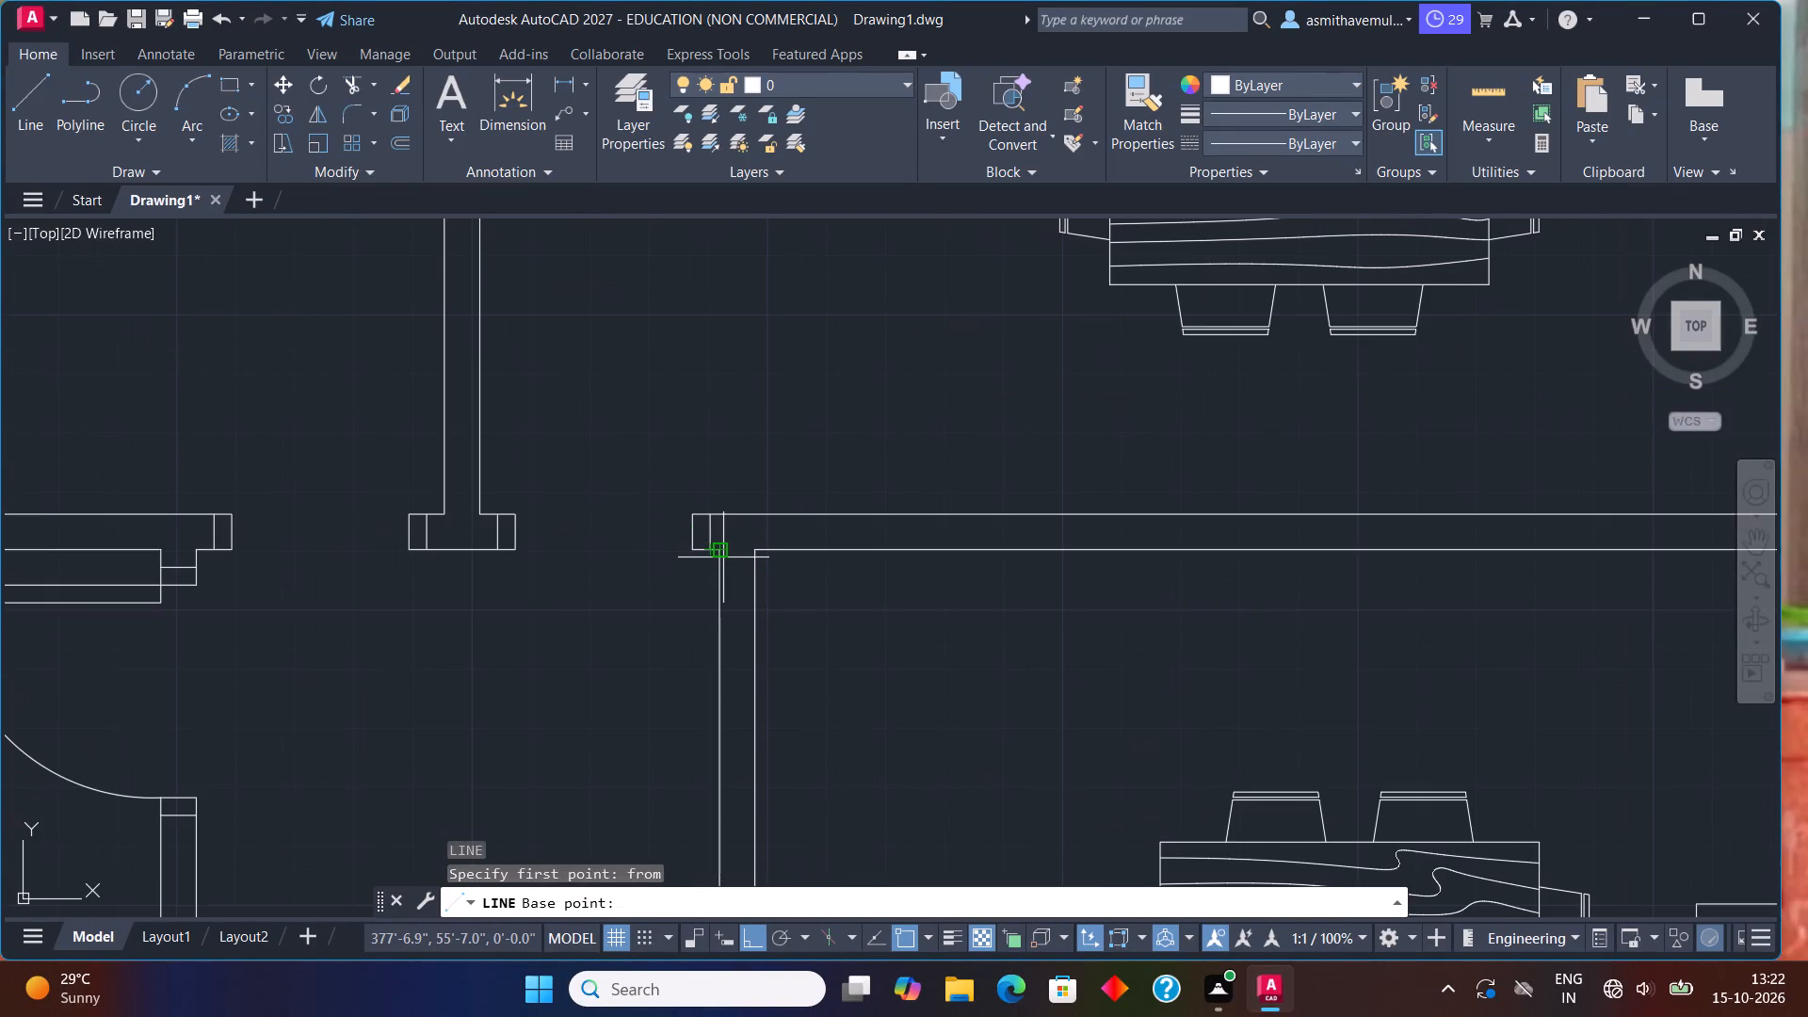
click(720, 554)
text(@0,-3")
key(Return)
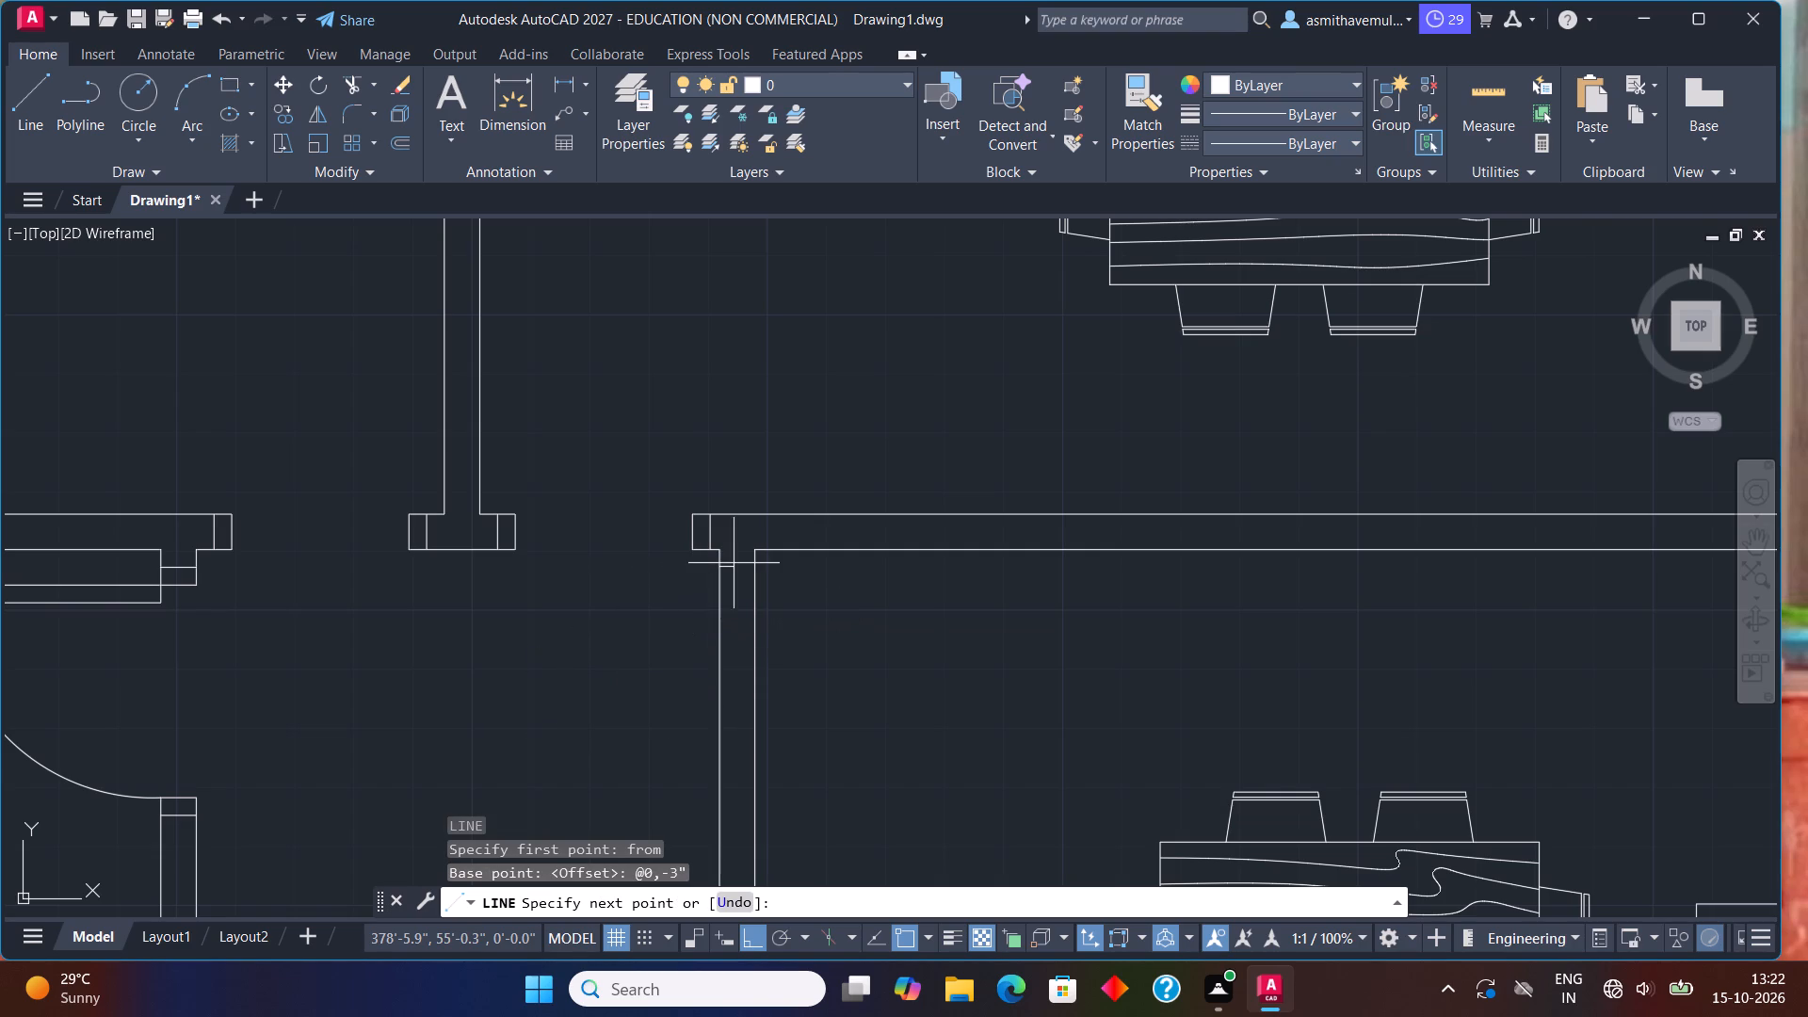
click(752, 564)
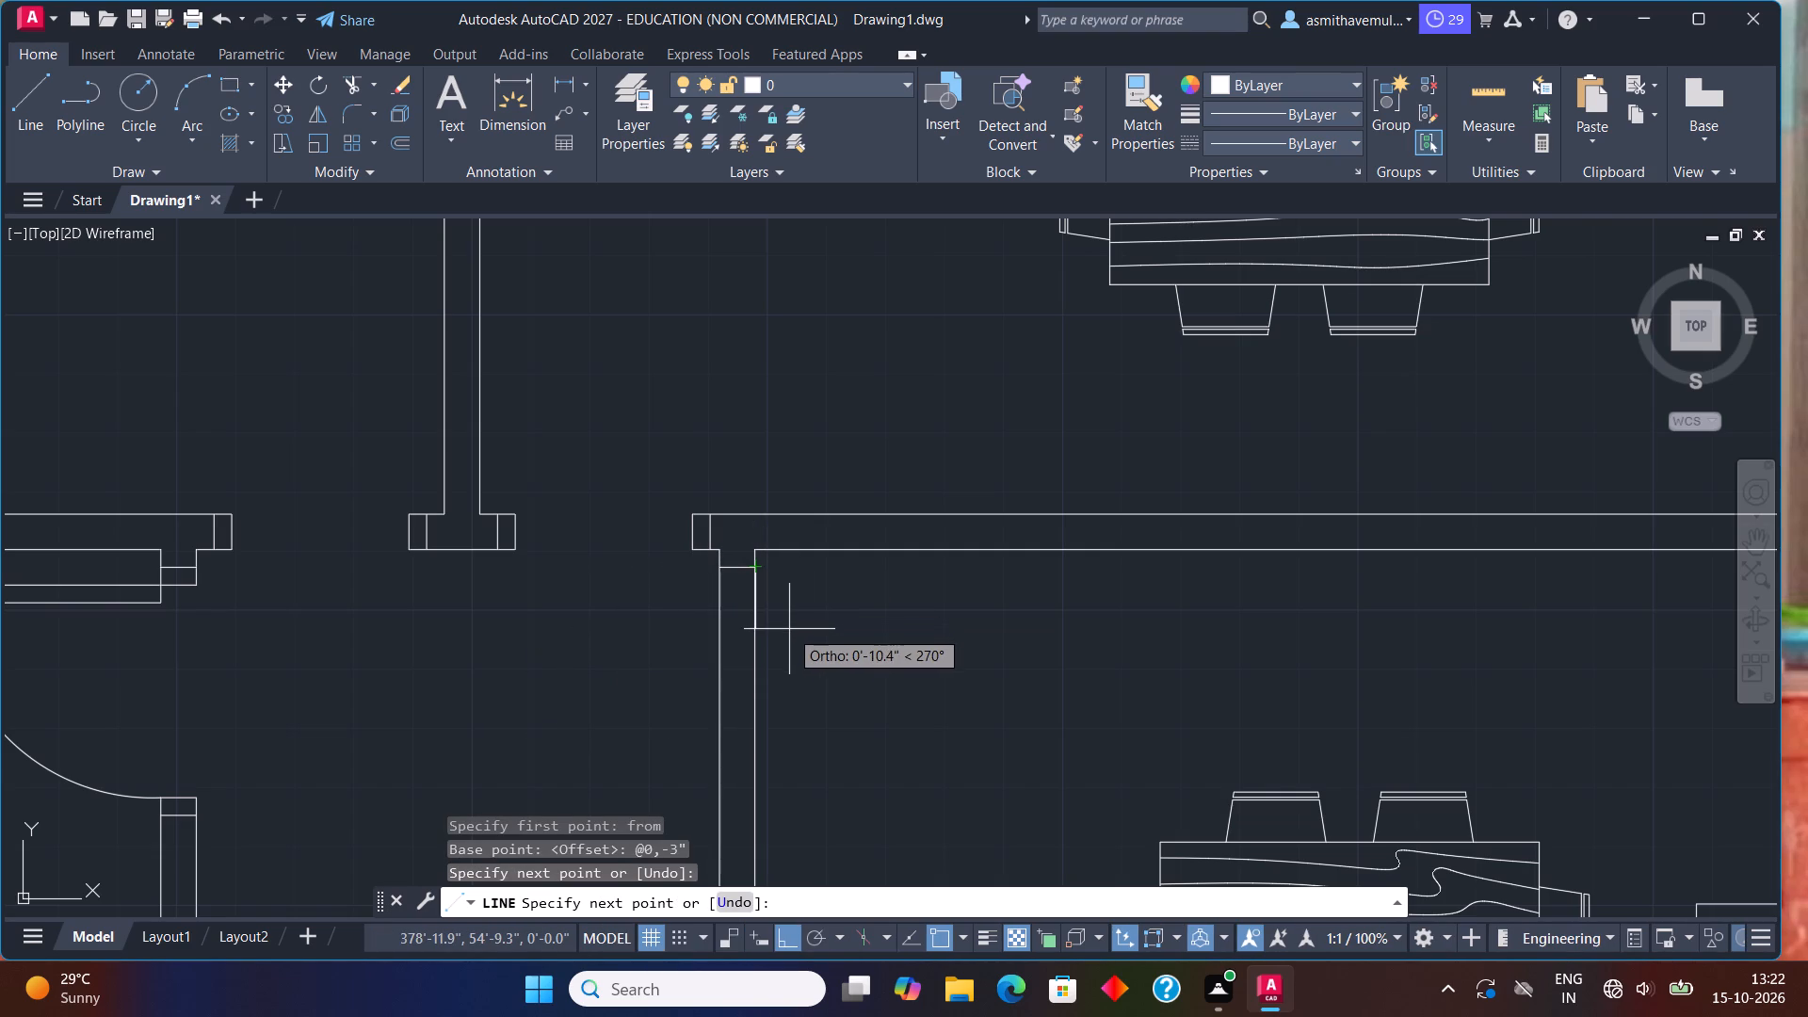
key(Escape)
Offset the new line across the southeast hall's west wall 3" south to form the north jamb.
key(o)
key(Return)
text(3")
key(Return)
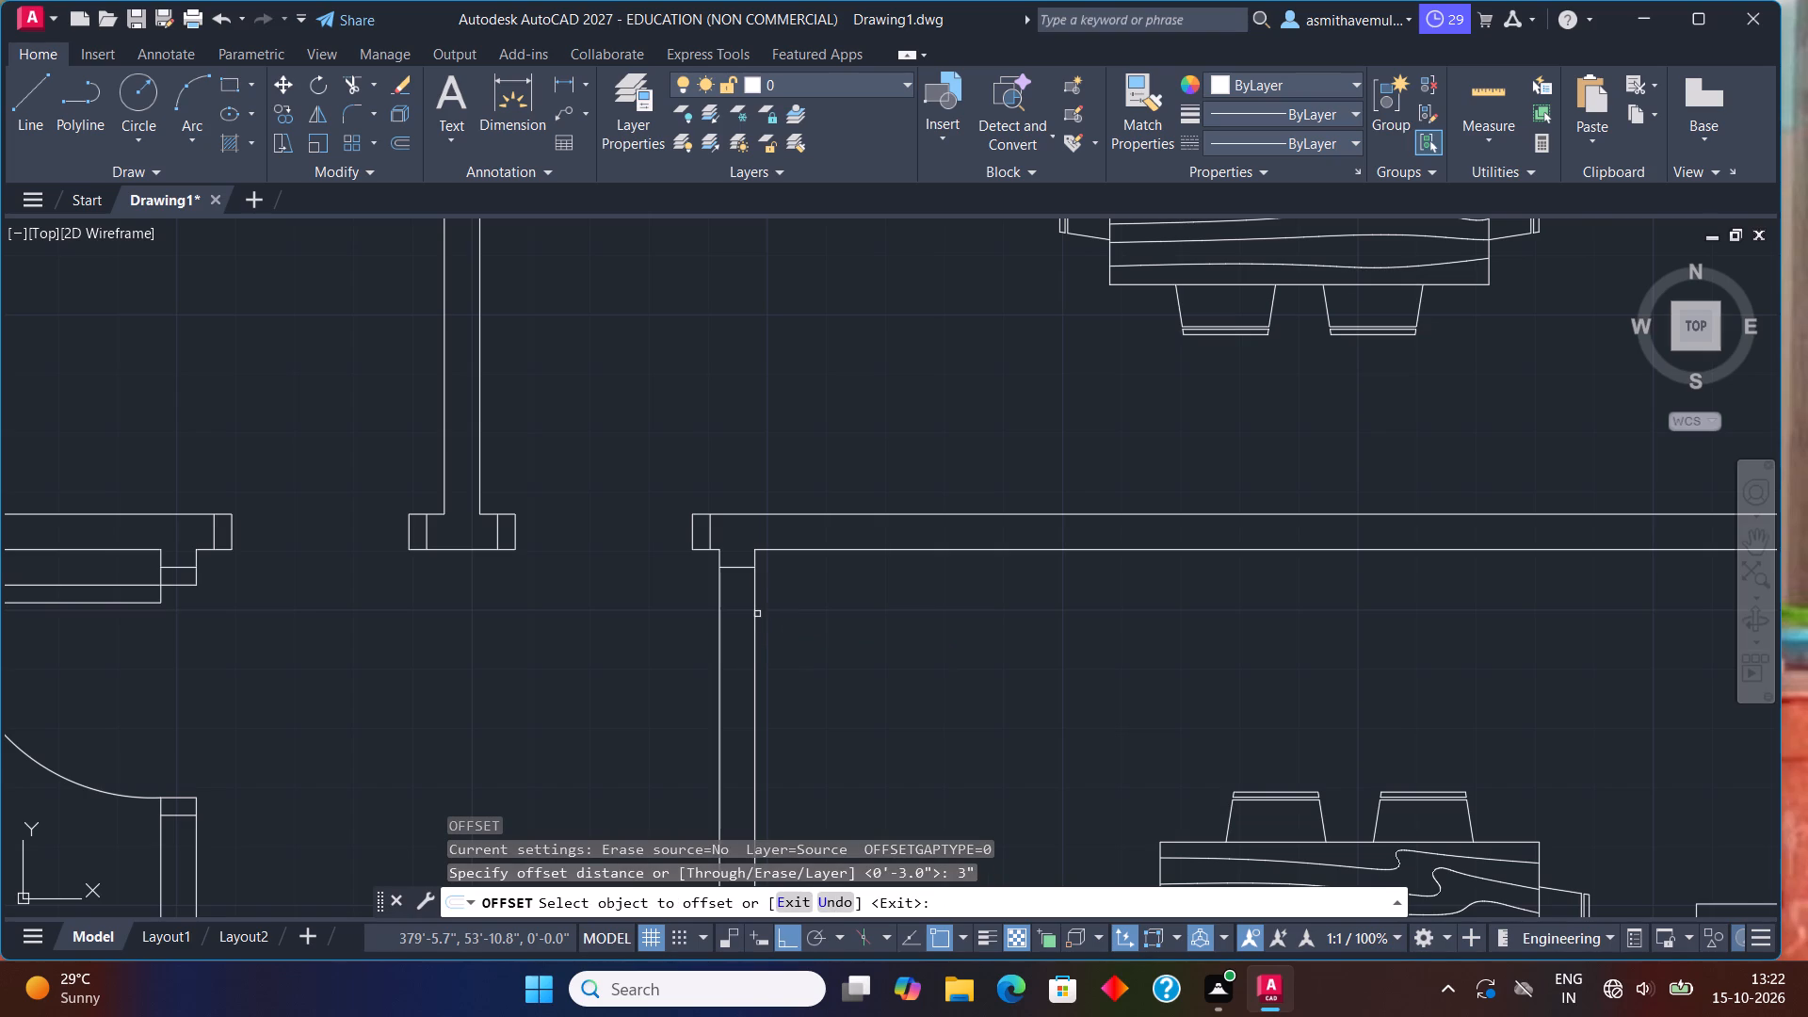
scroll(757, 611, up, 1)
click(734, 542)
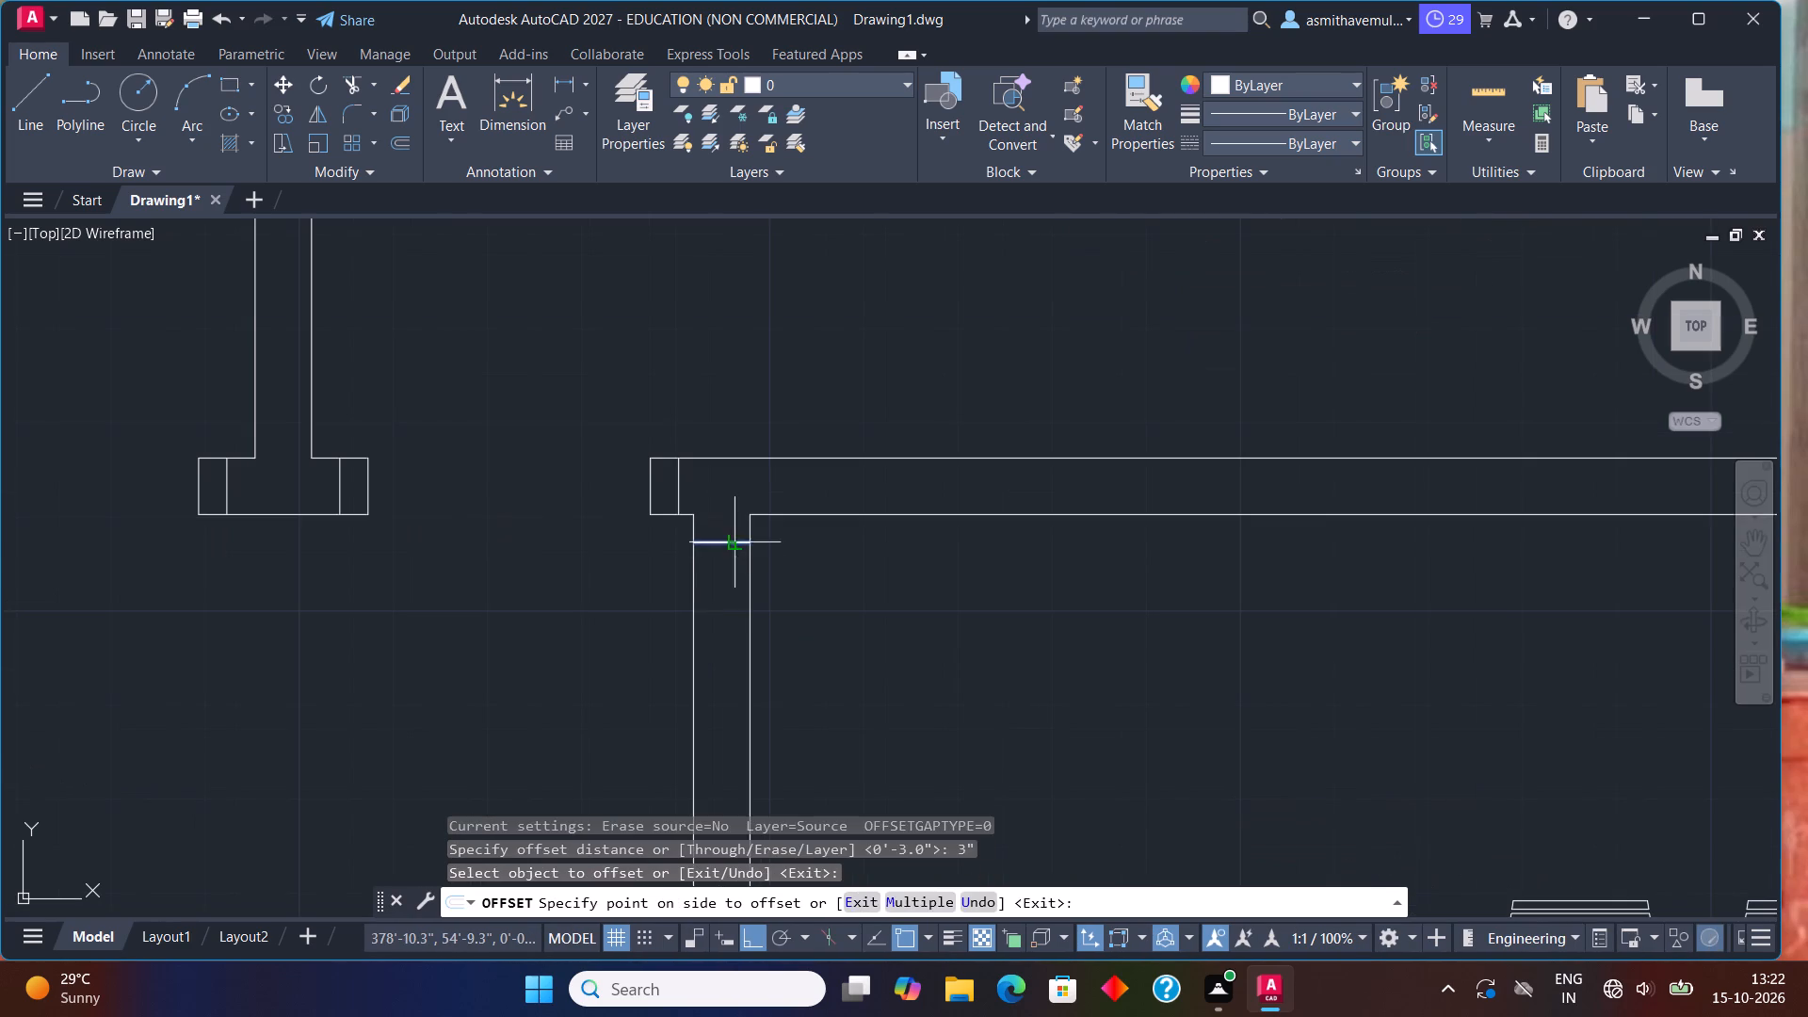
click(722, 608)
scroll(763, 593, down, 1)
middle_drag(907, 592, 902, 453)
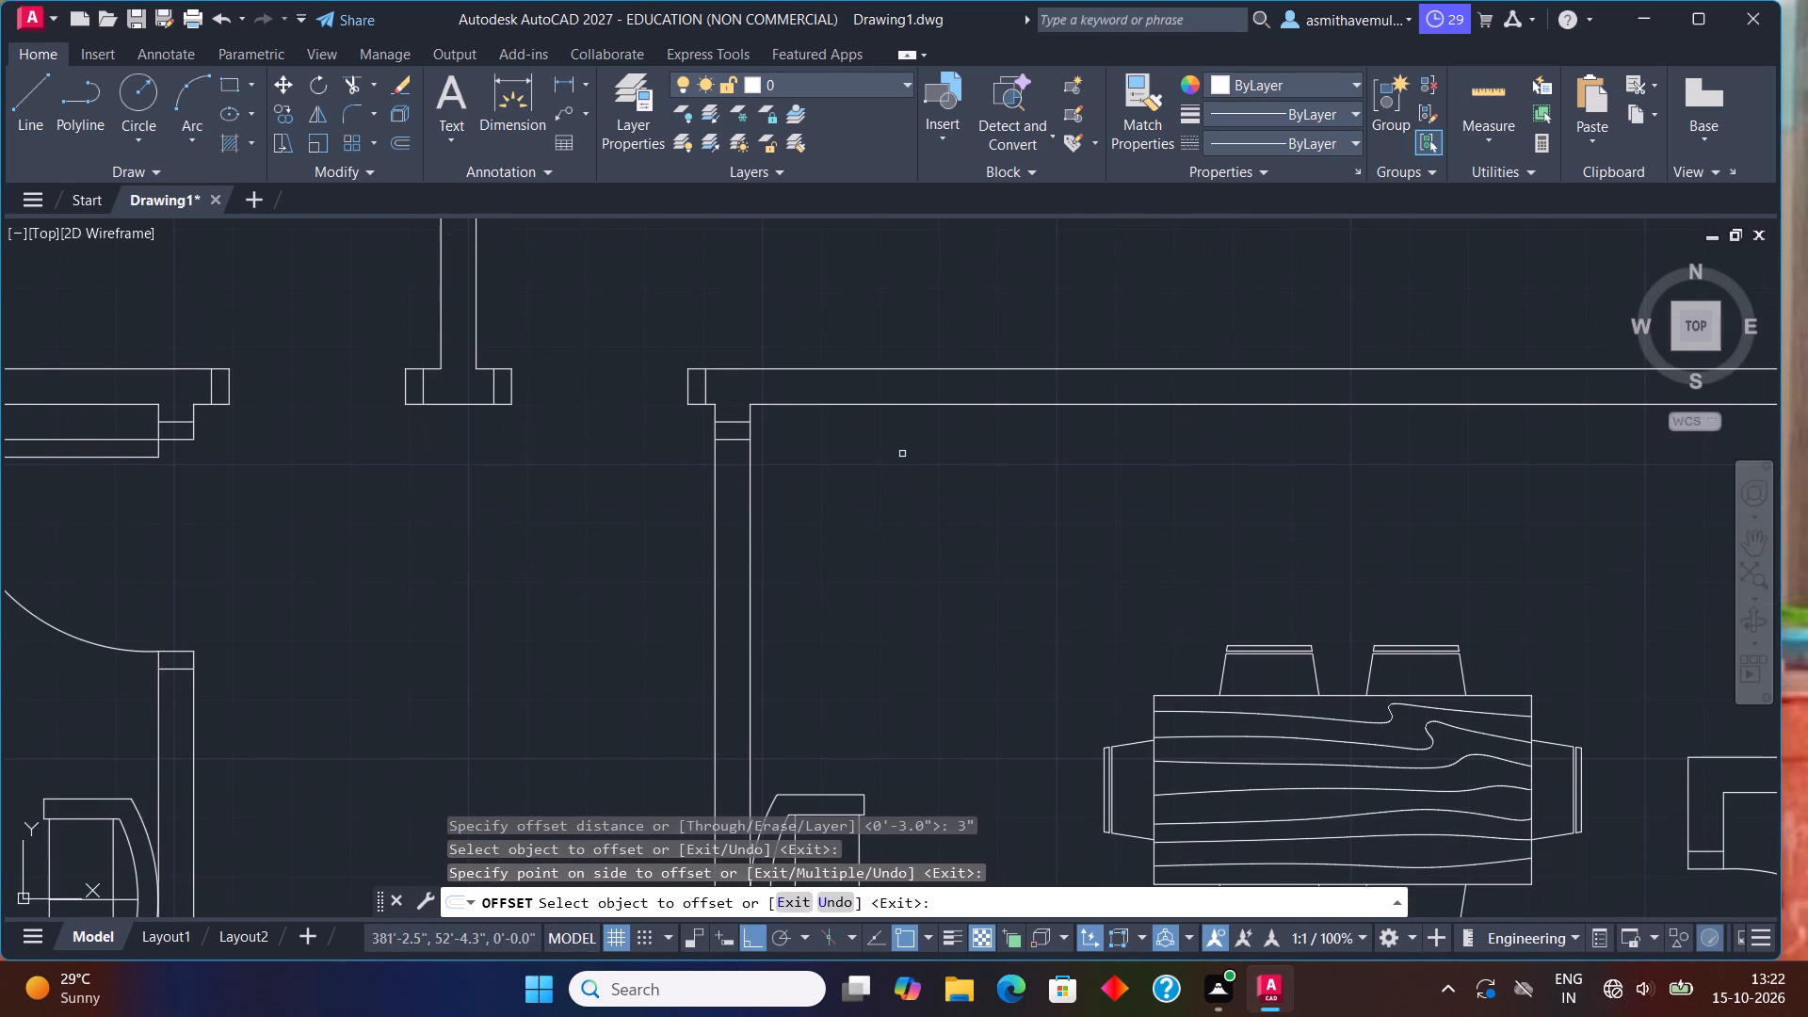
key(Escape)
Offset the north jamb's south line 3' further south to mark the door opening's width.
key(o)
key(Return)
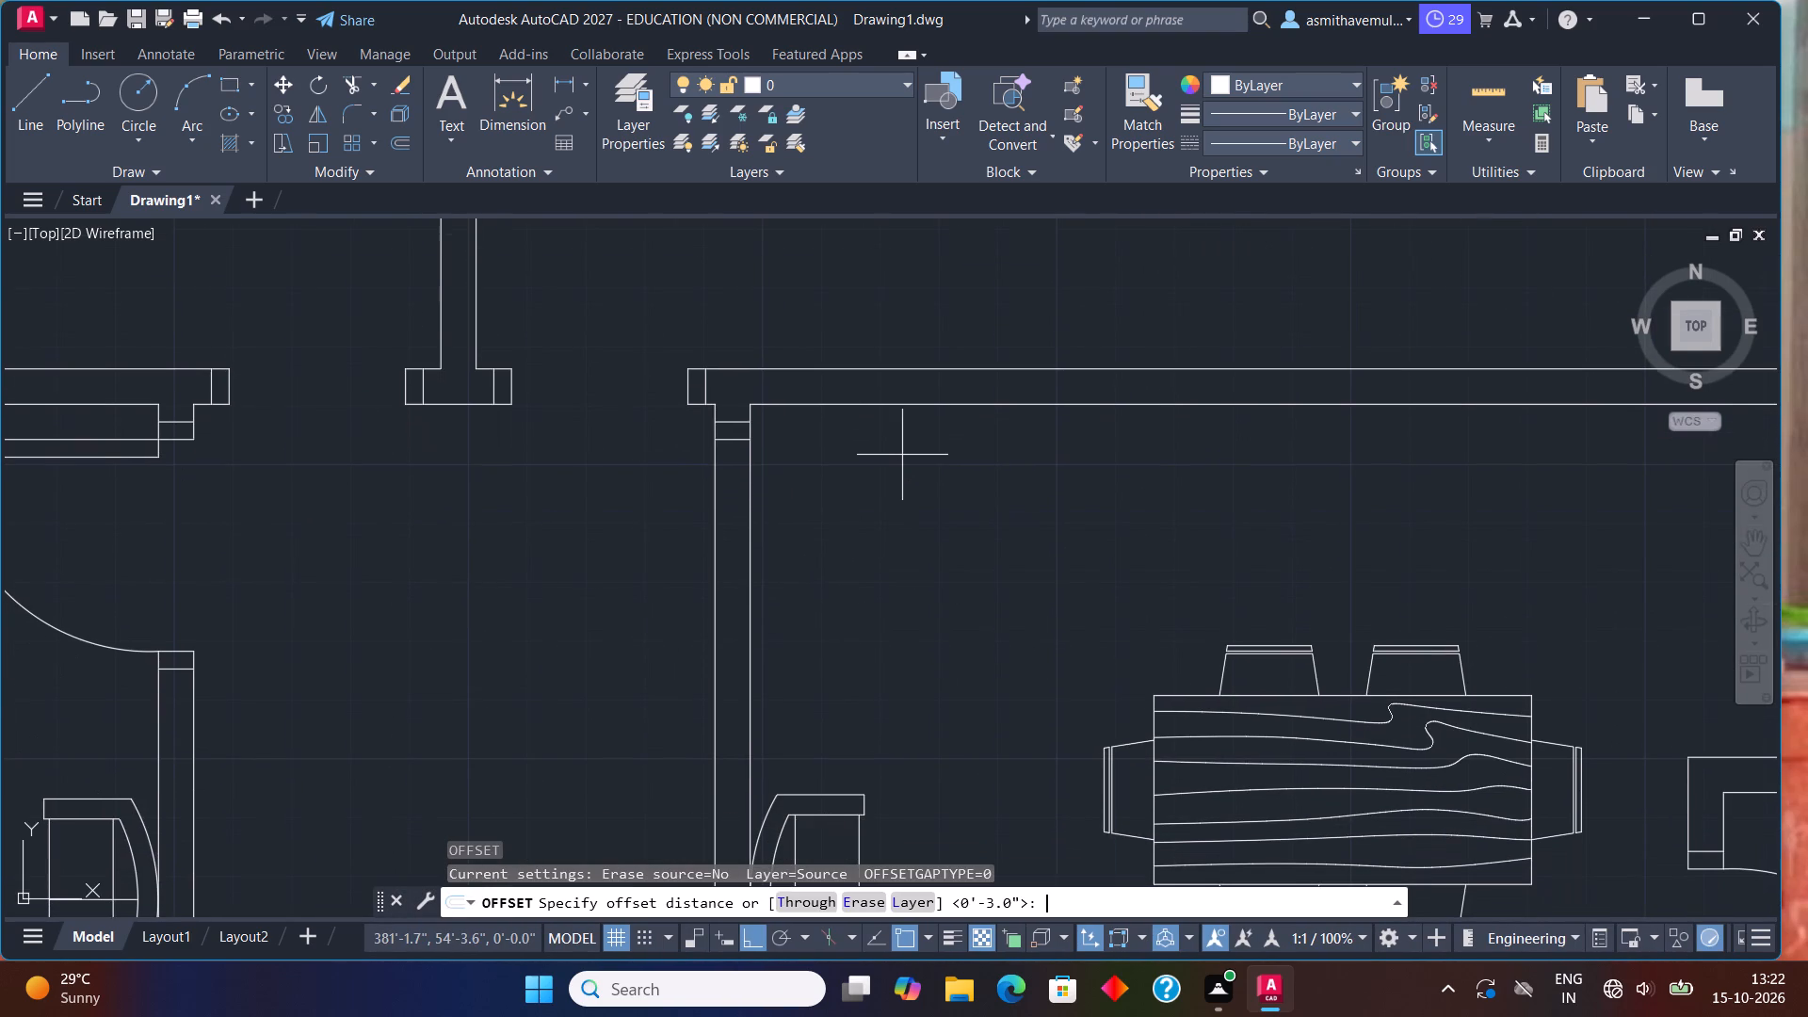
text(3')
key(Return)
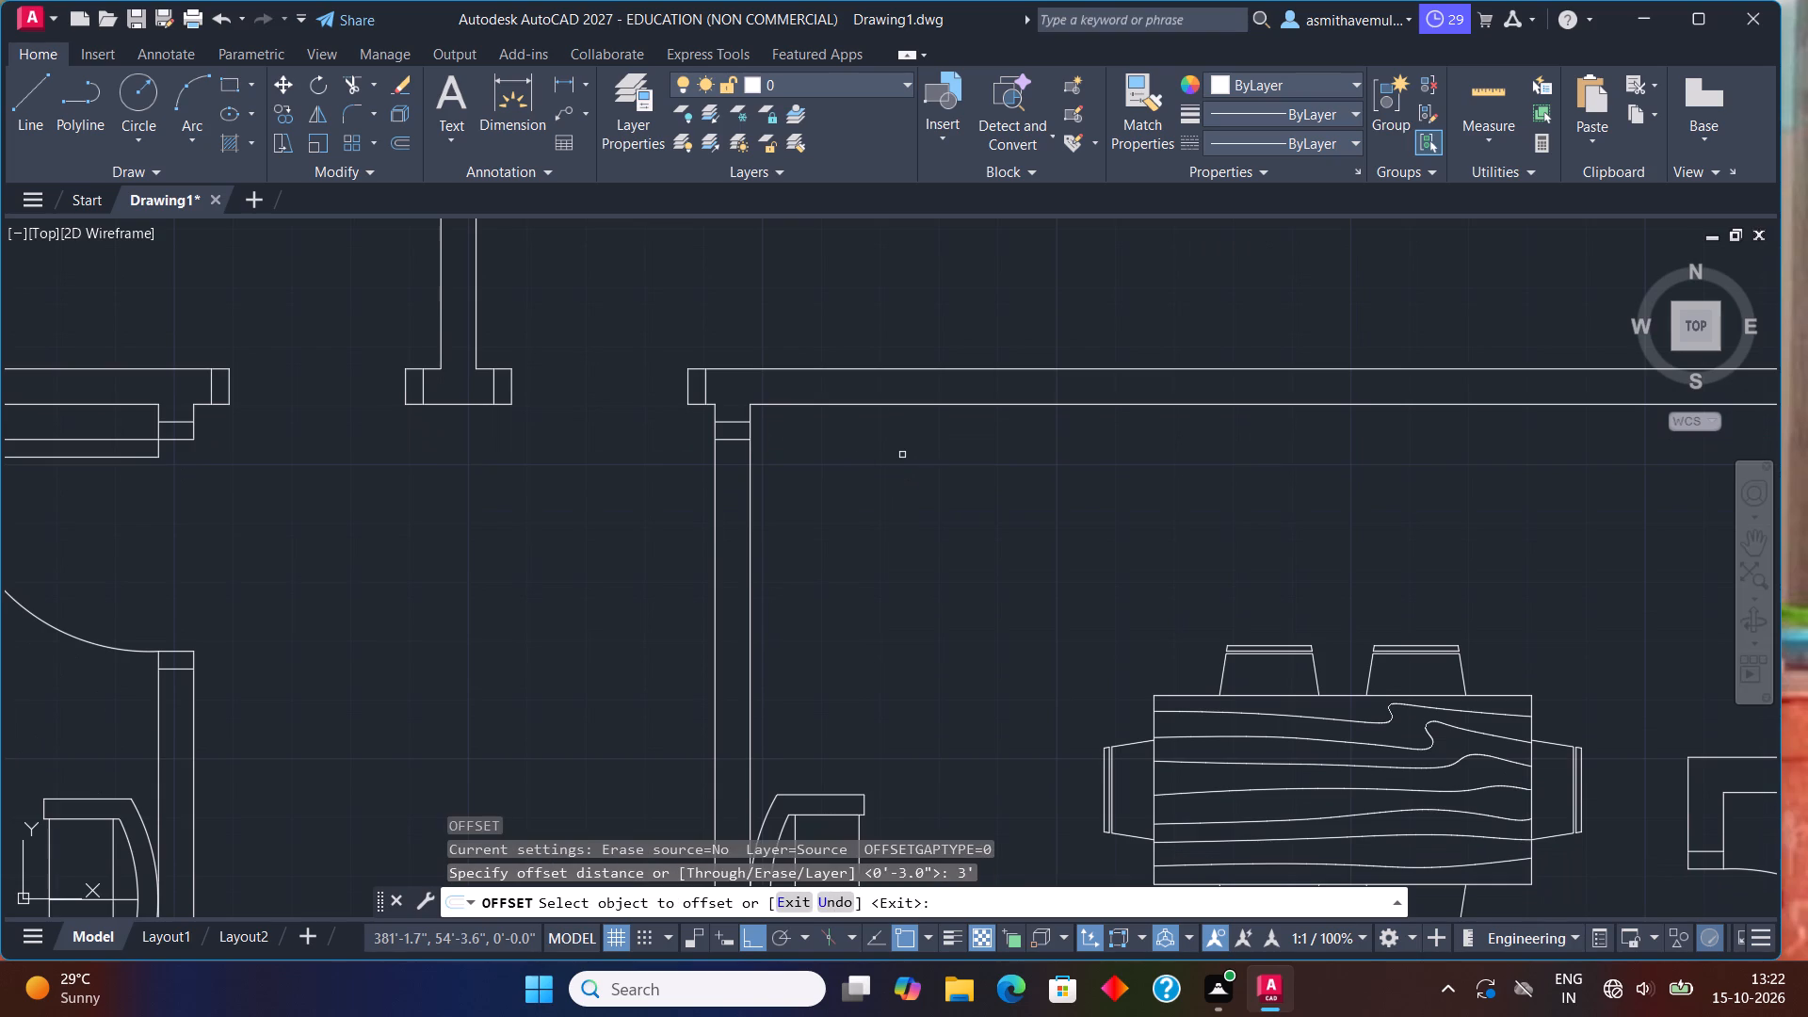
click(718, 439)
click(747, 499)
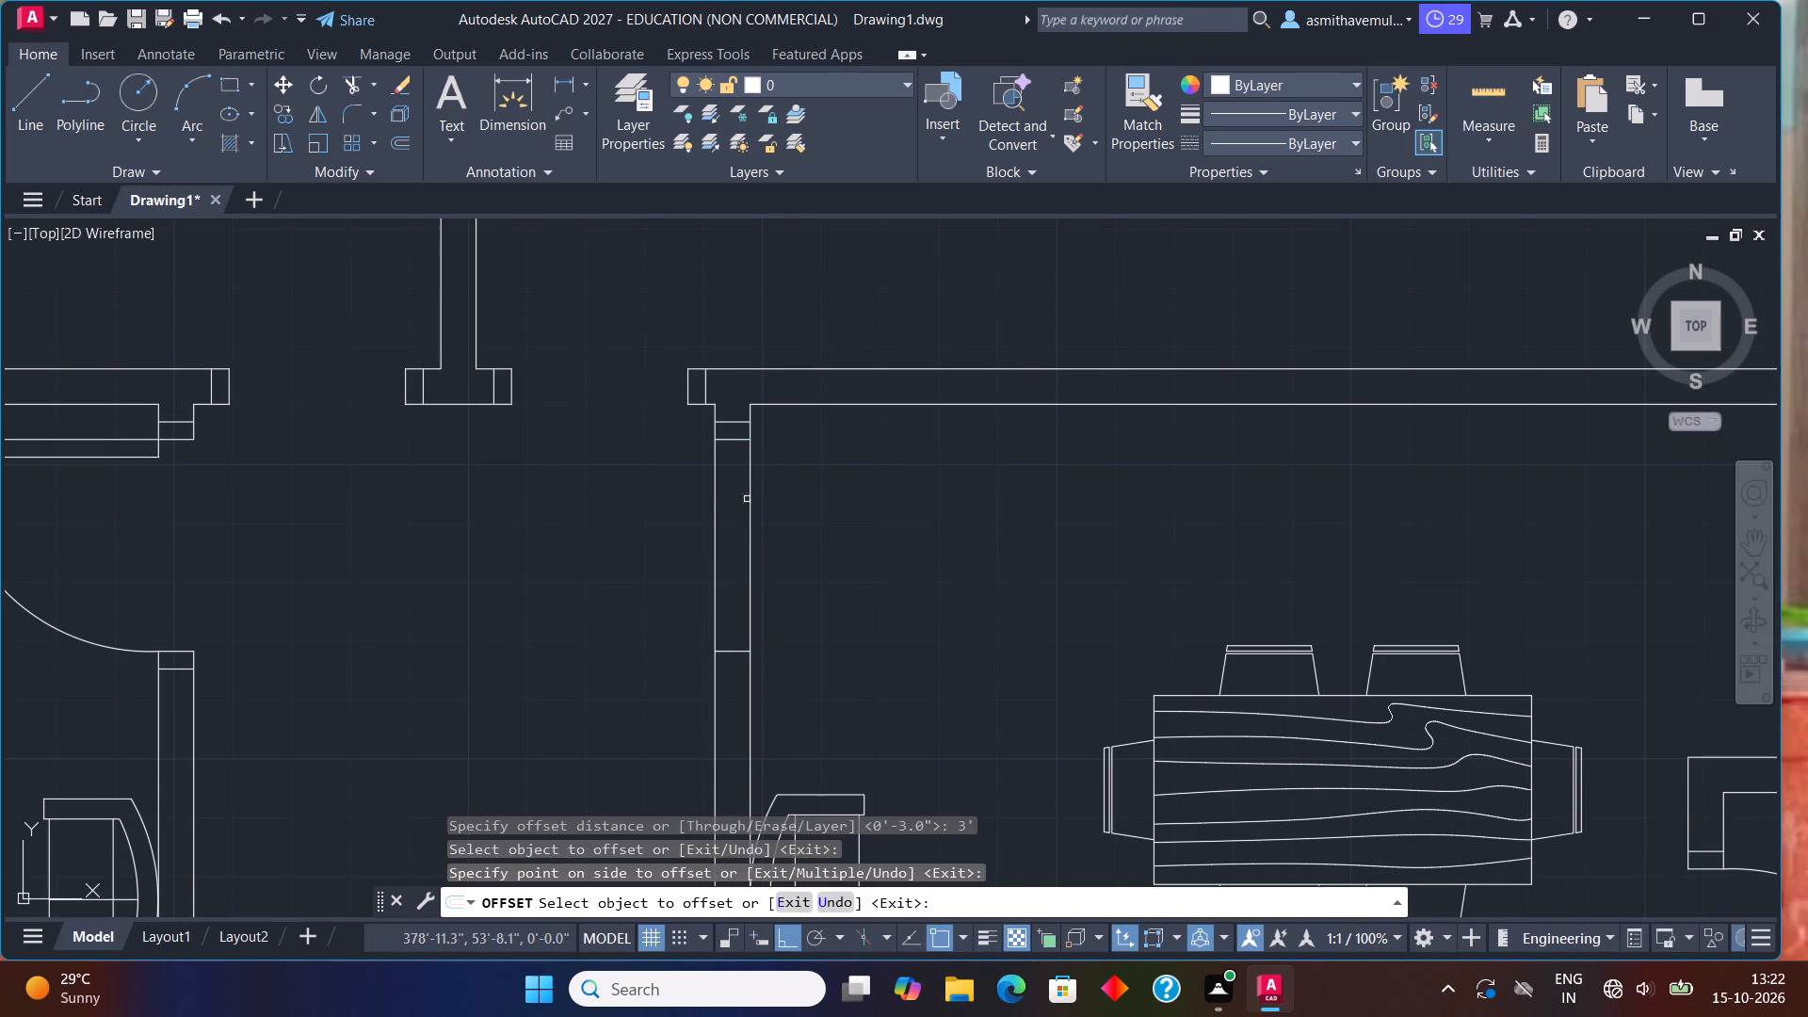
key(Escape)
Offset the line on the opening's south side 3" further south to form the second jamb.
key(o)
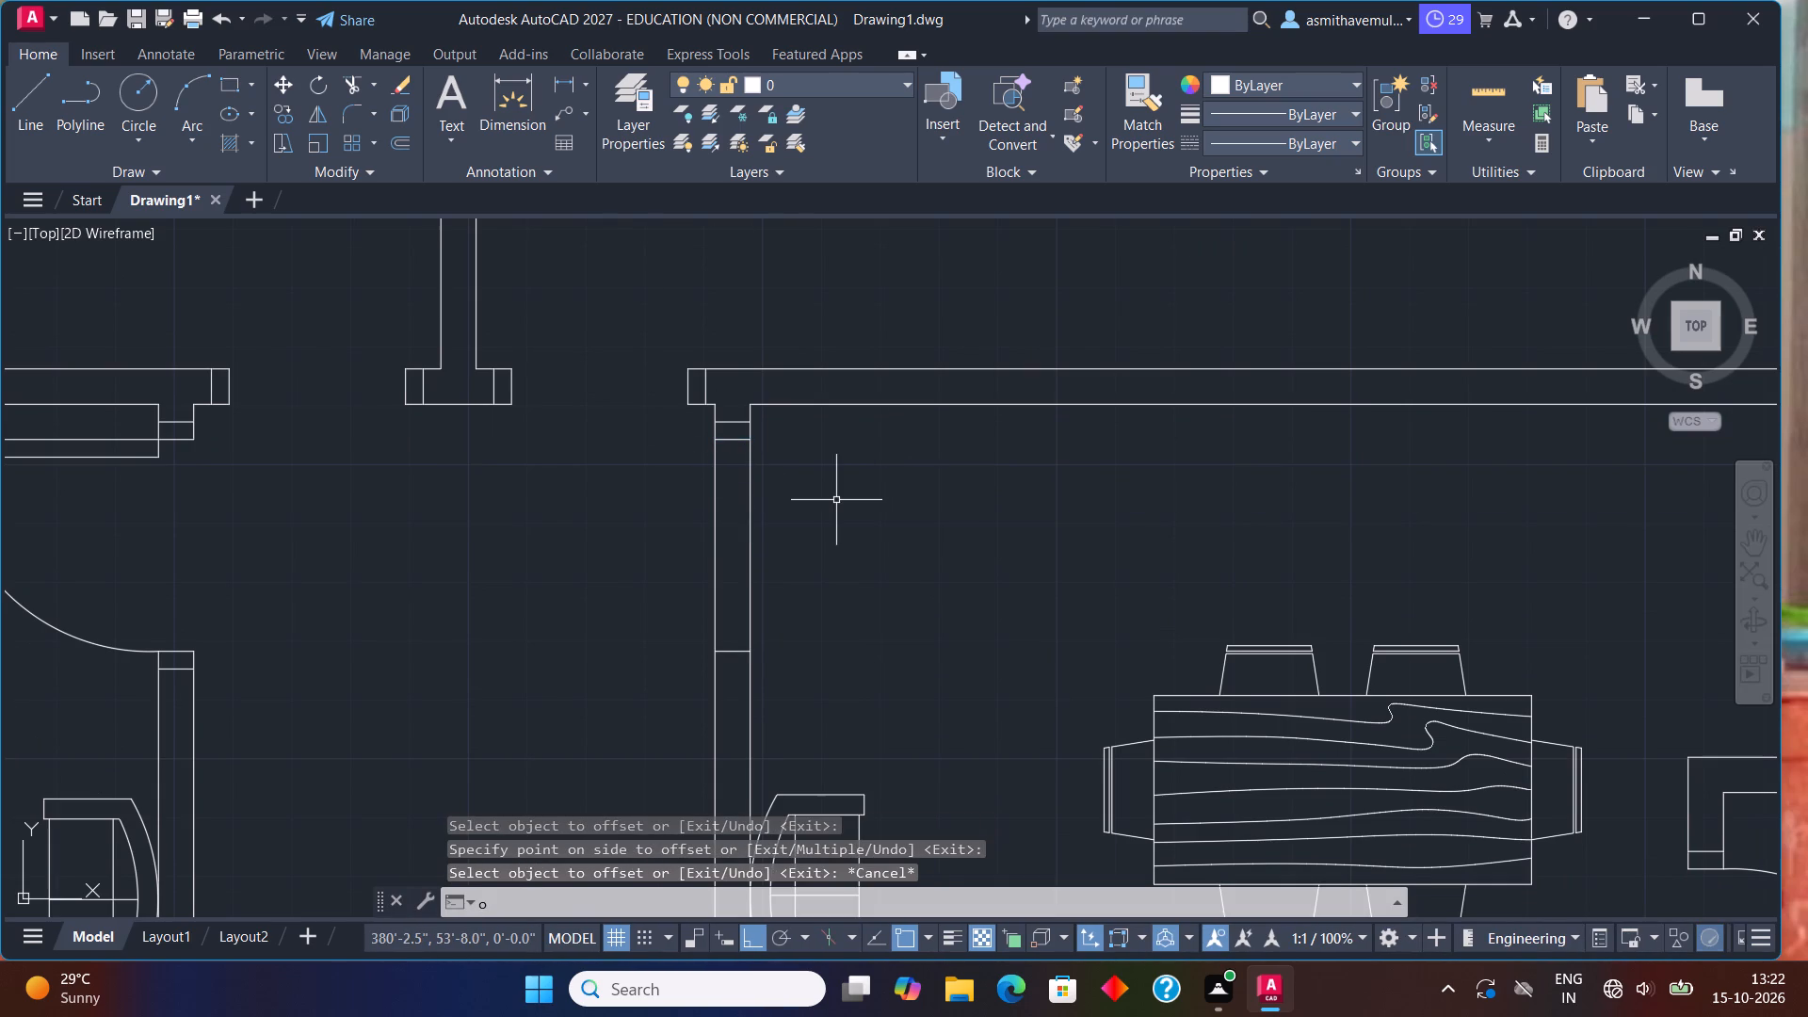
key(Return)
text(3")
key(Return)
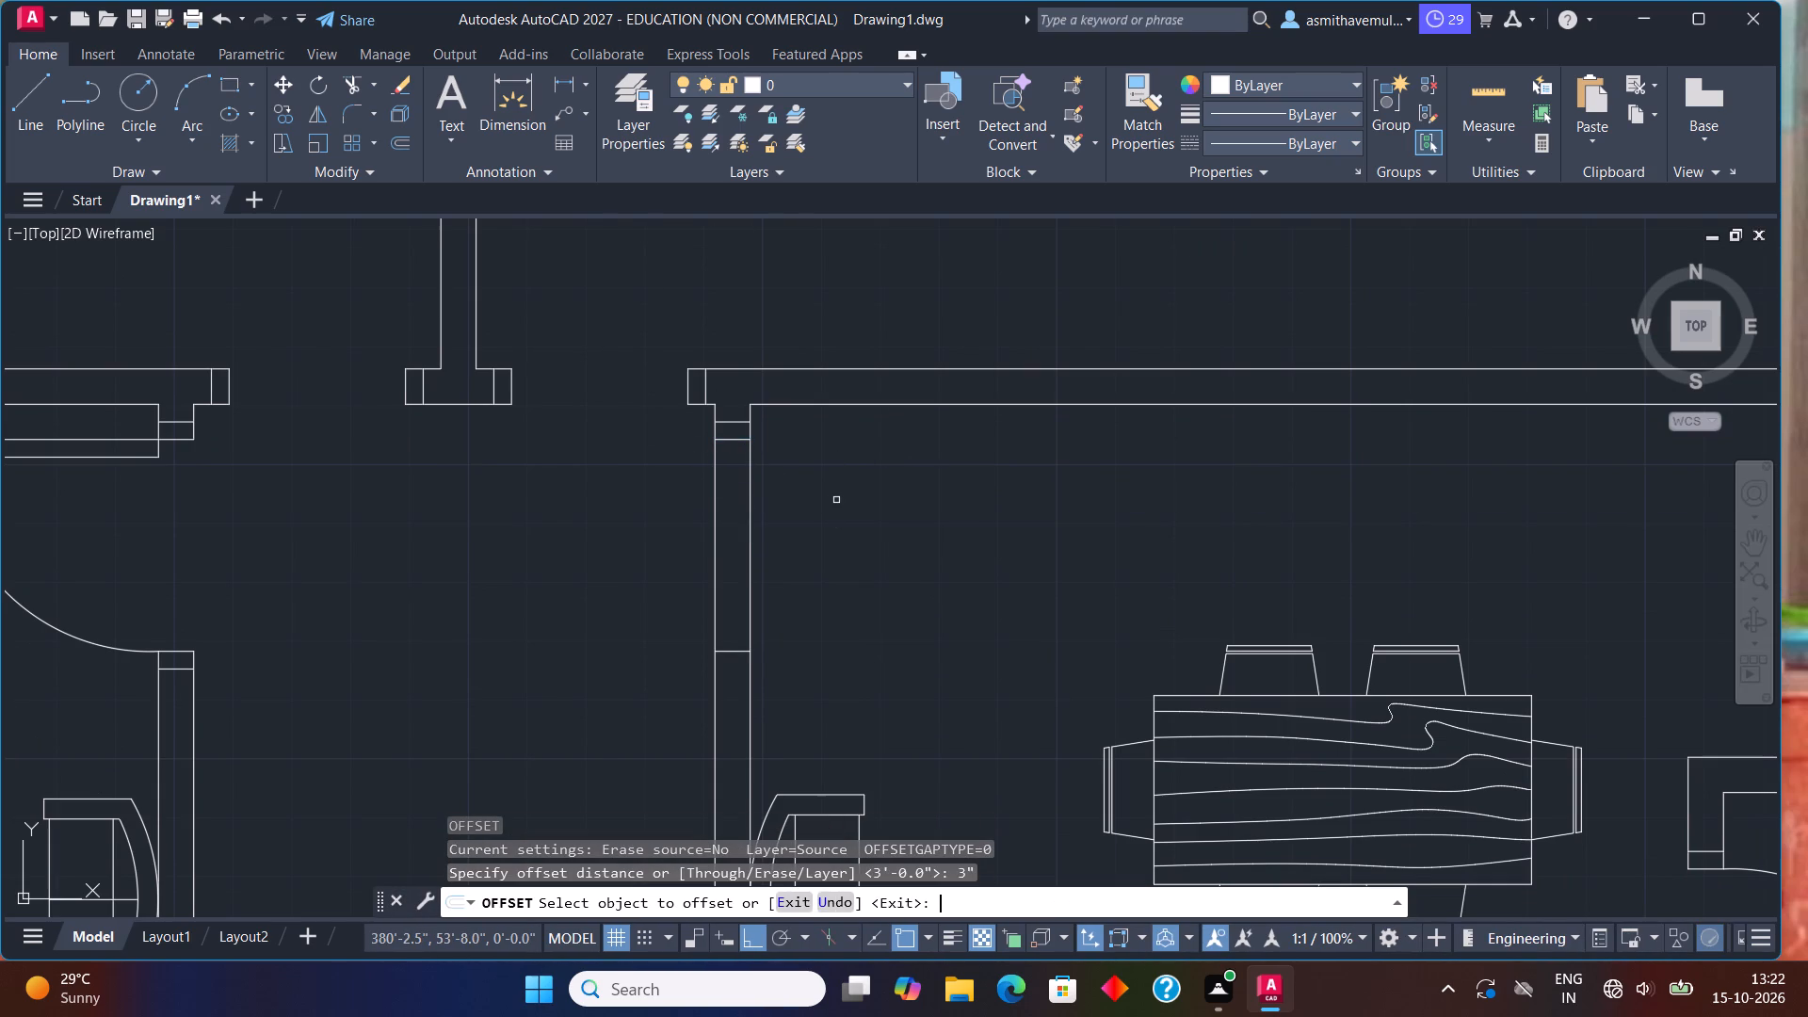
click(751, 651)
click(731, 730)
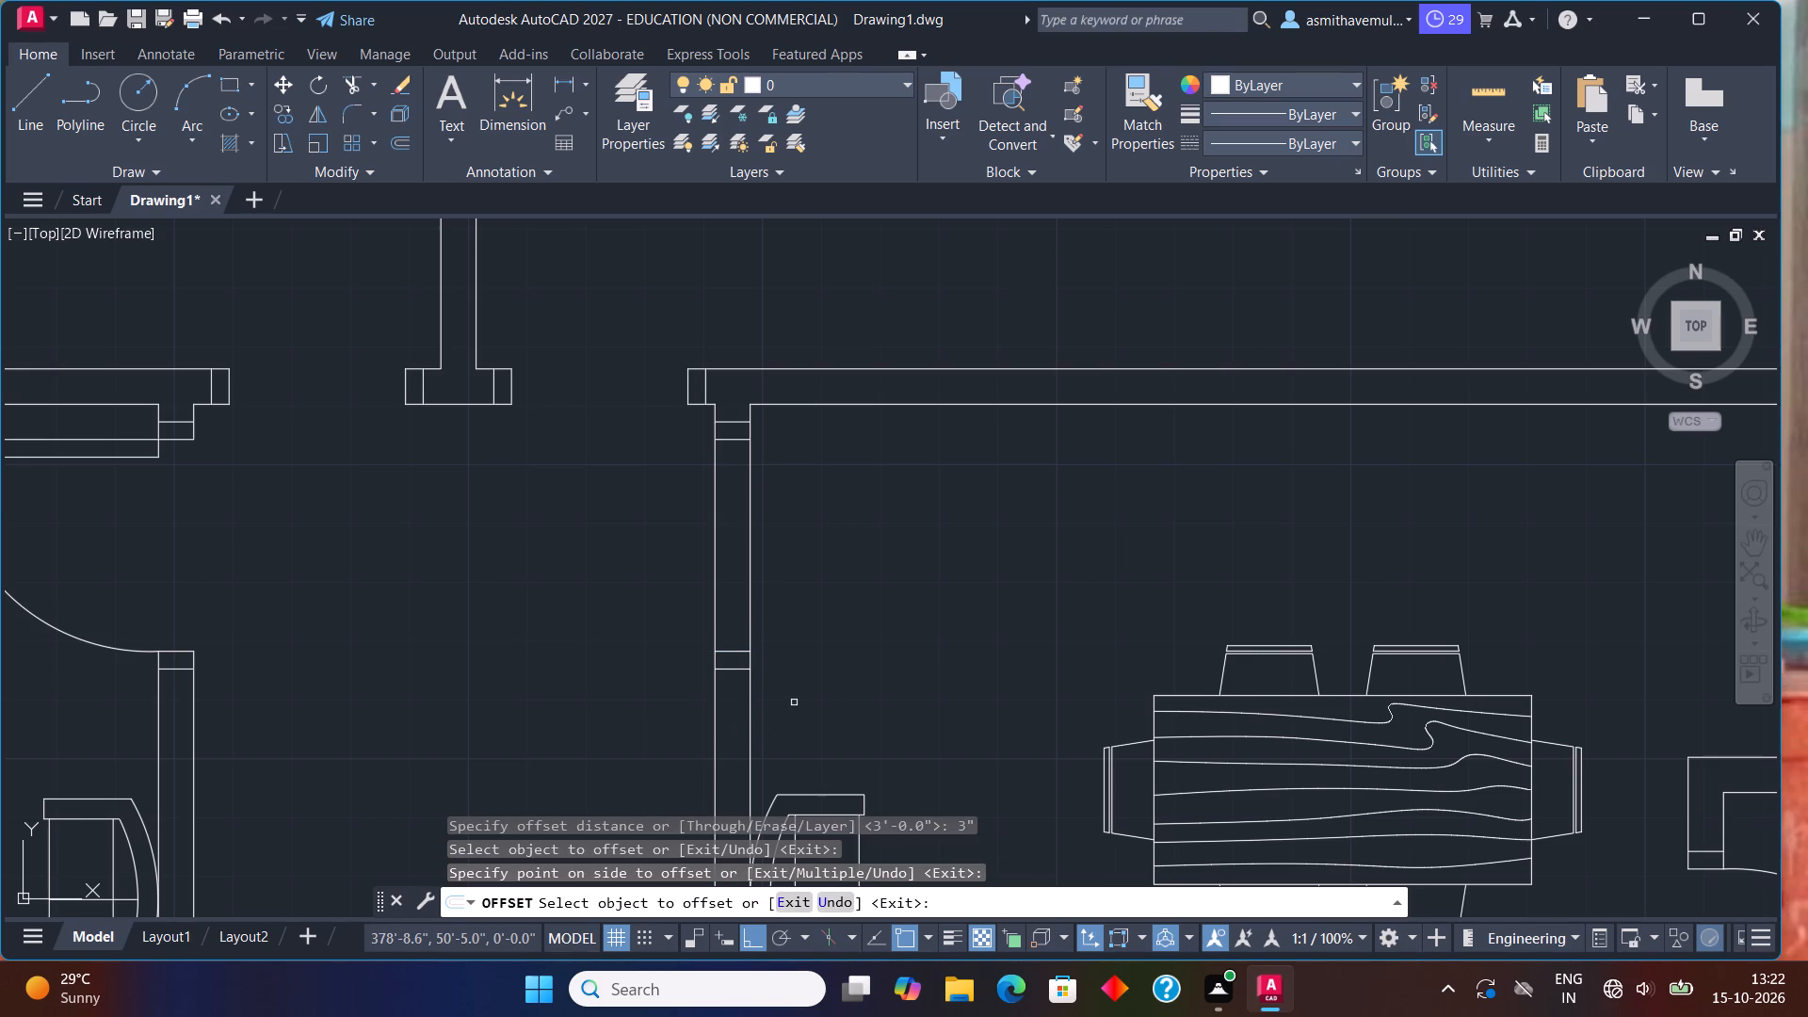
key(Escape)
Trim both wall lines between the two jambs to open the doorway in the southeast hall's west wall.
text(trim)
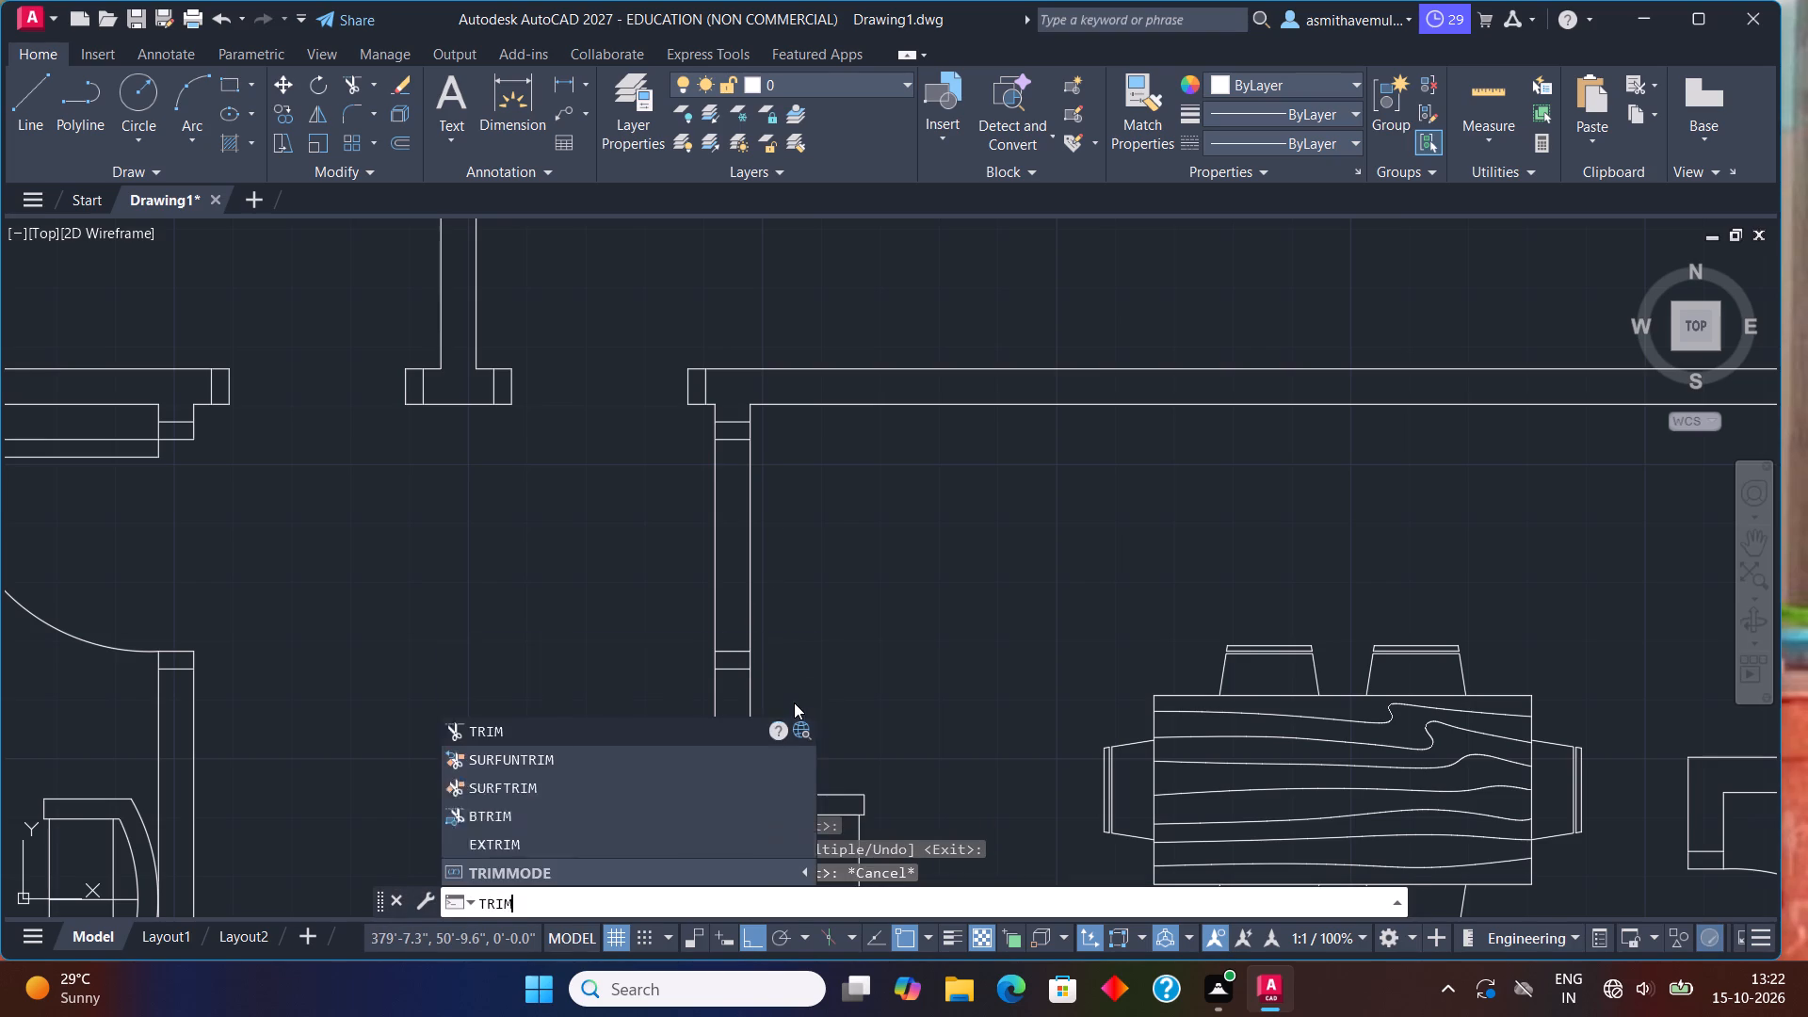
key(Return)
drag(814, 629, 813, 629)
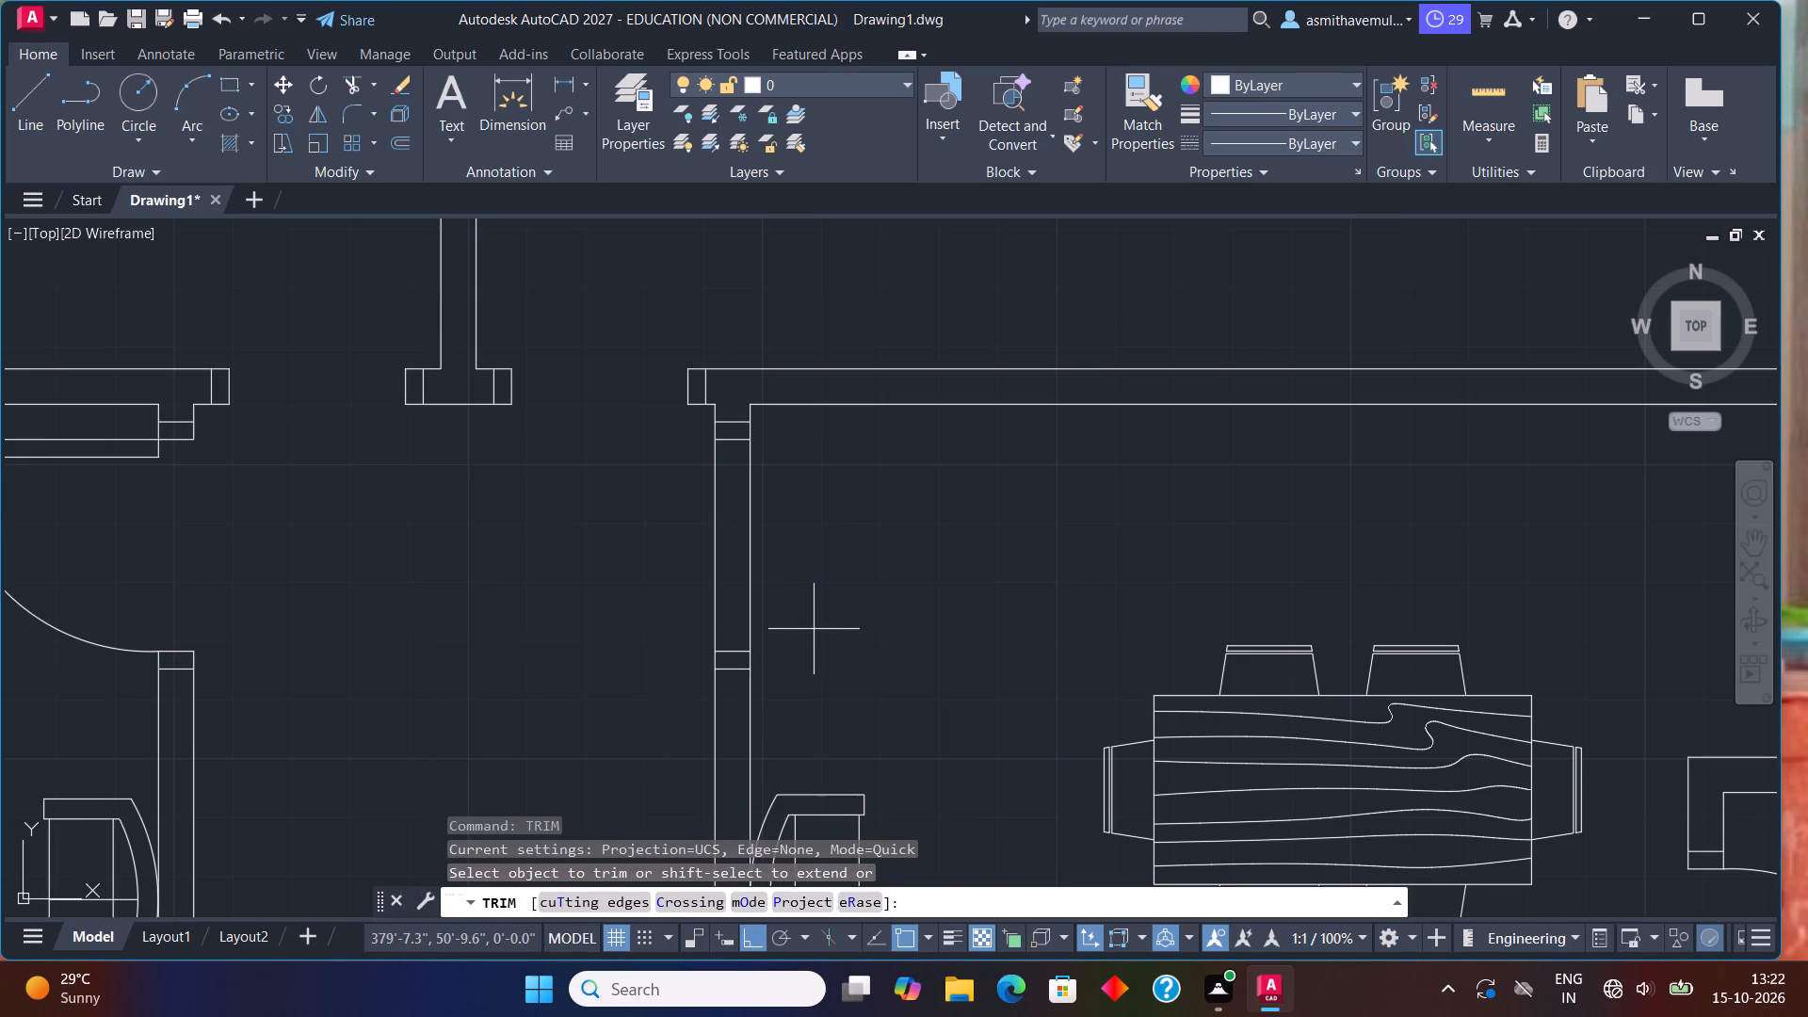
drag(813, 629, 607, 582)
key(Escape)
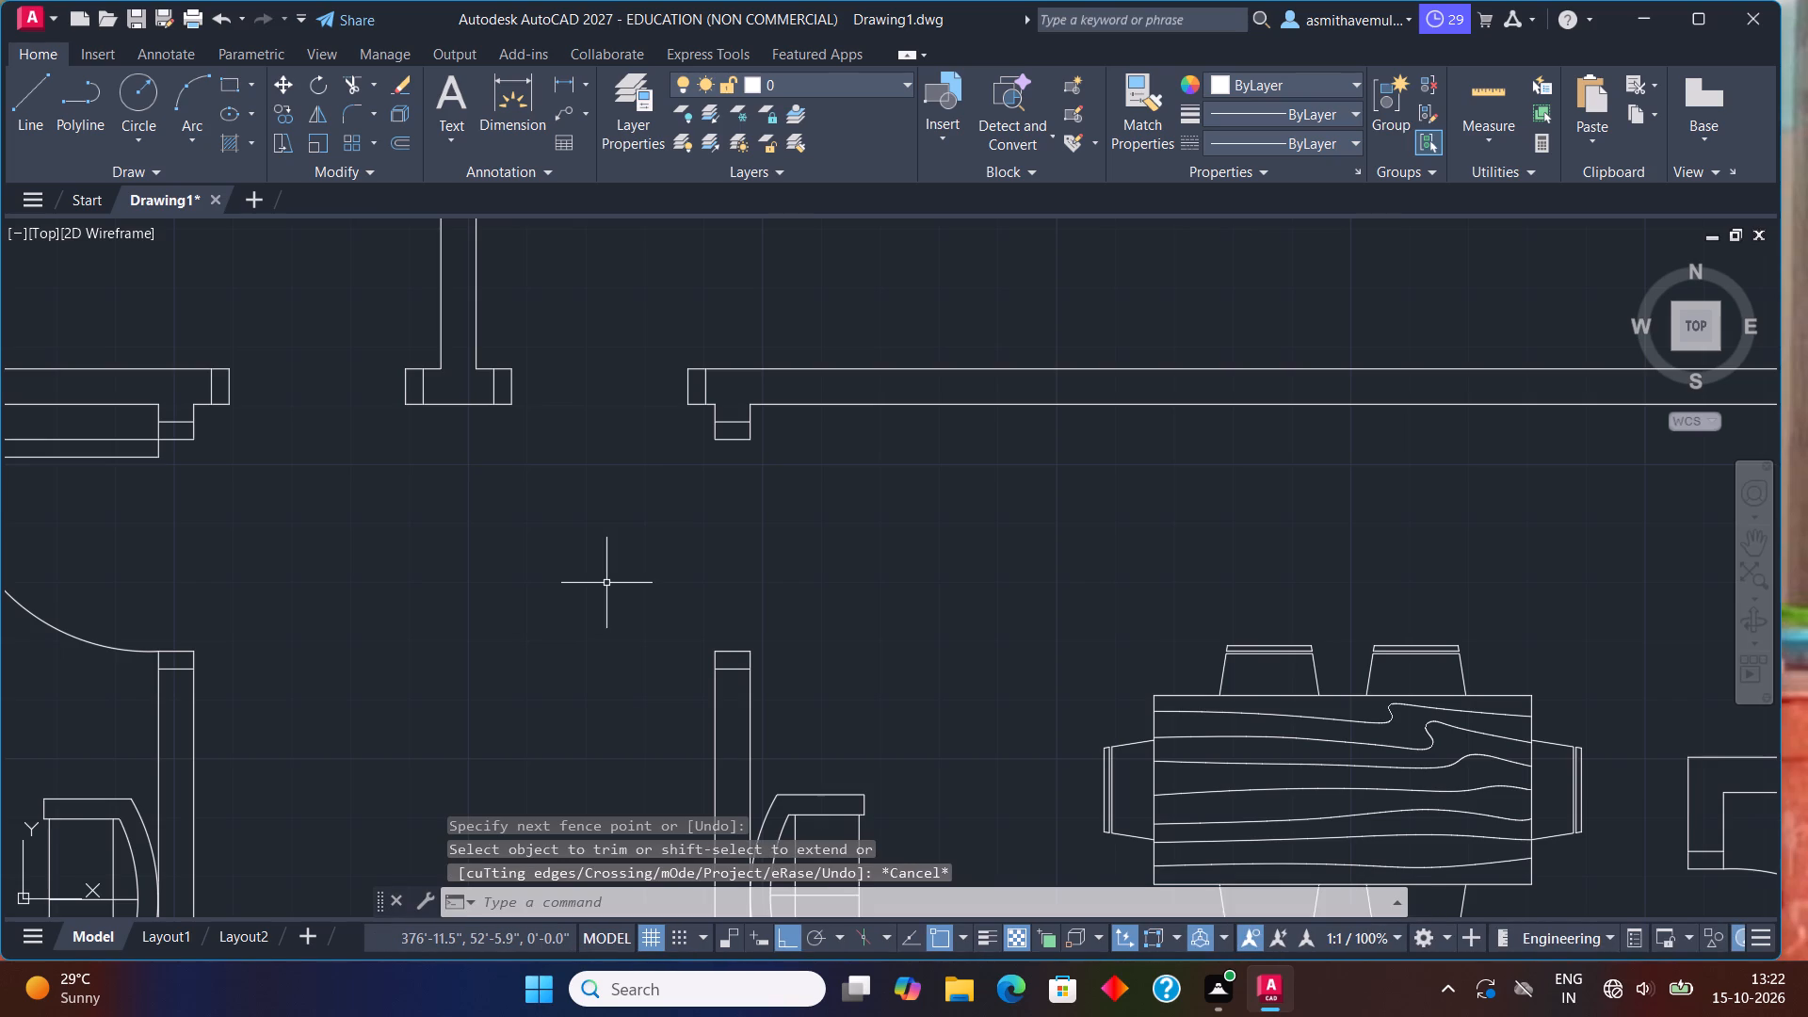
Draw a 3' by 3" rectangle as the door leaf, extending east into the hall from the north jamb's southeast corner.
text(rec)
key(Return)
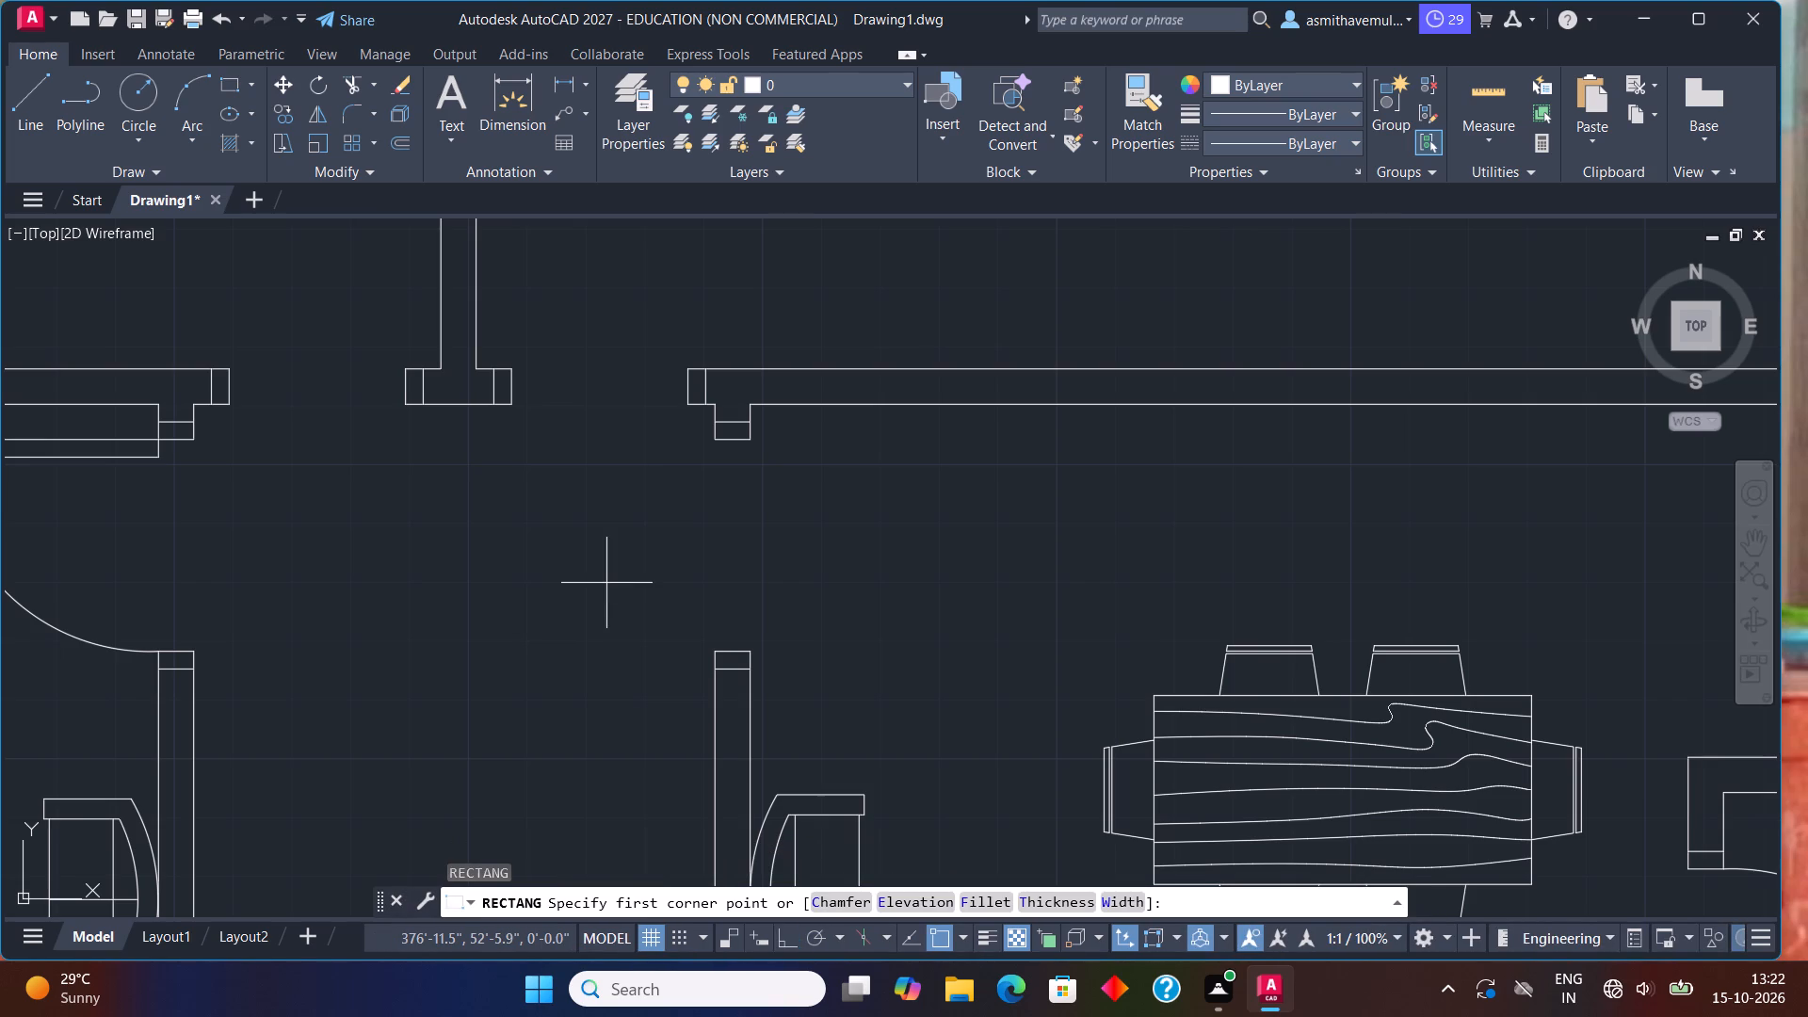
click(752, 446)
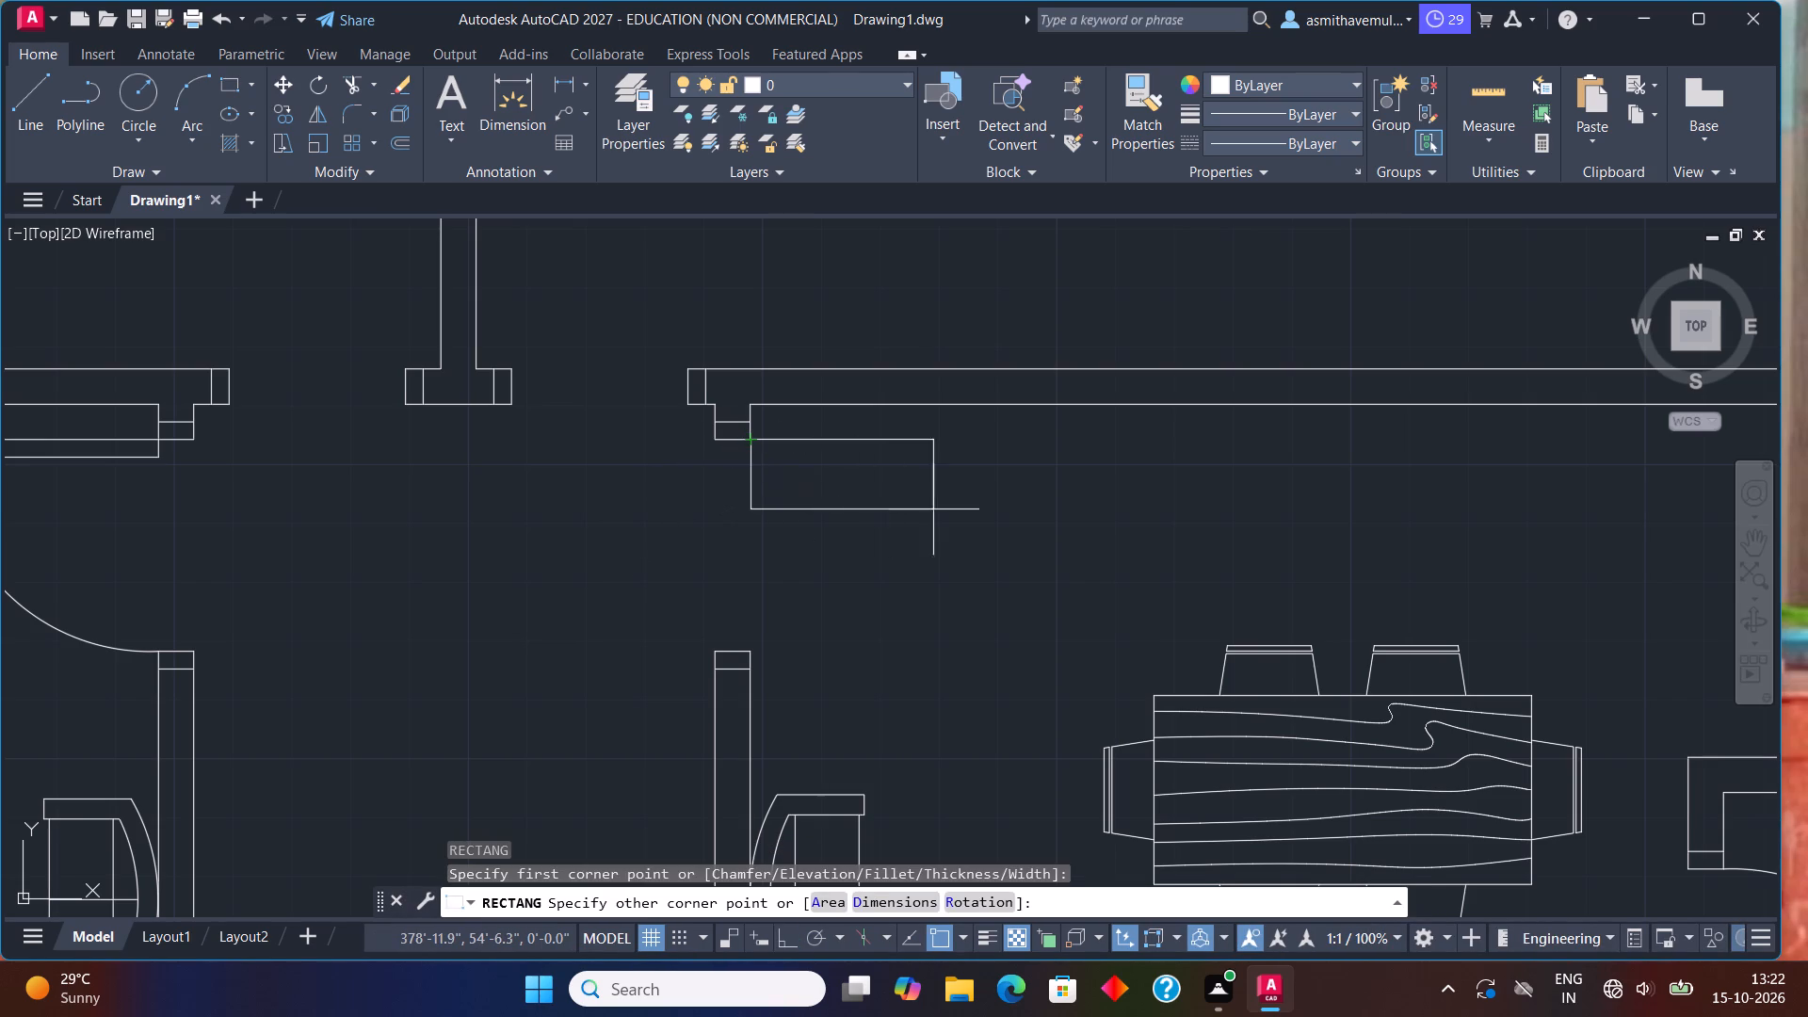
key(d)
key(Return)
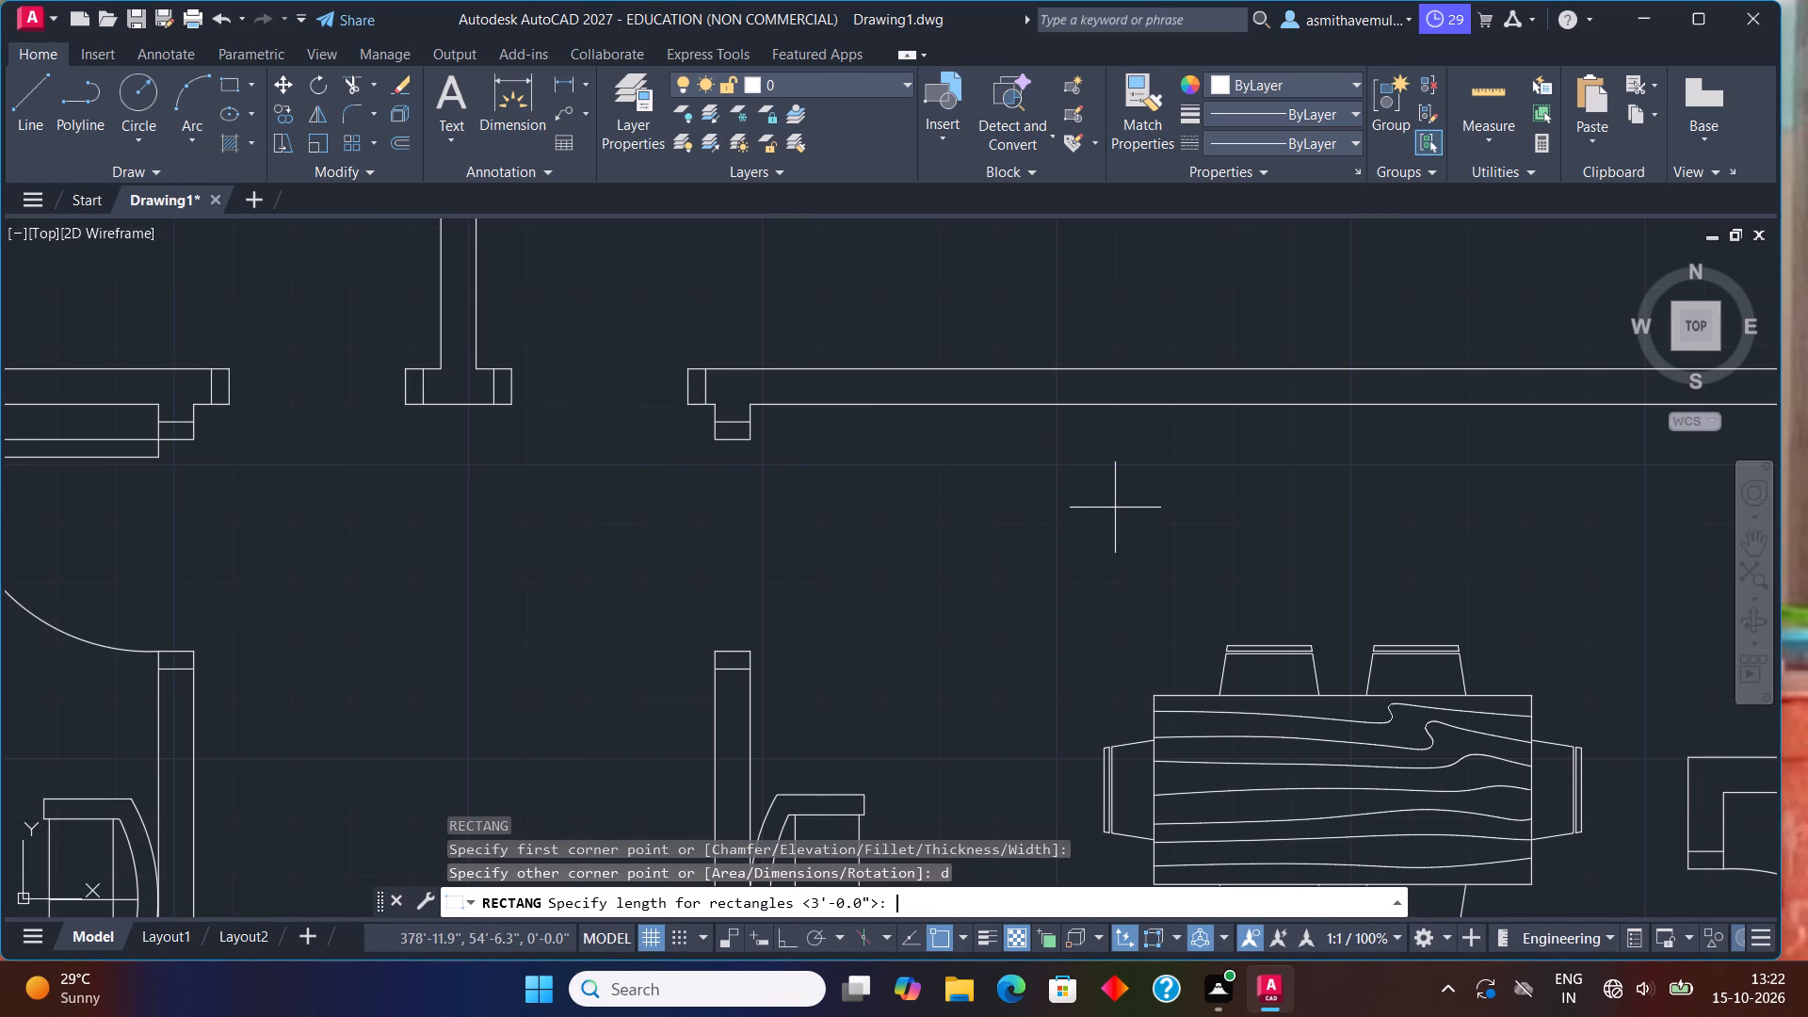
text(3')
key(Return)
text(3")
key(Return)
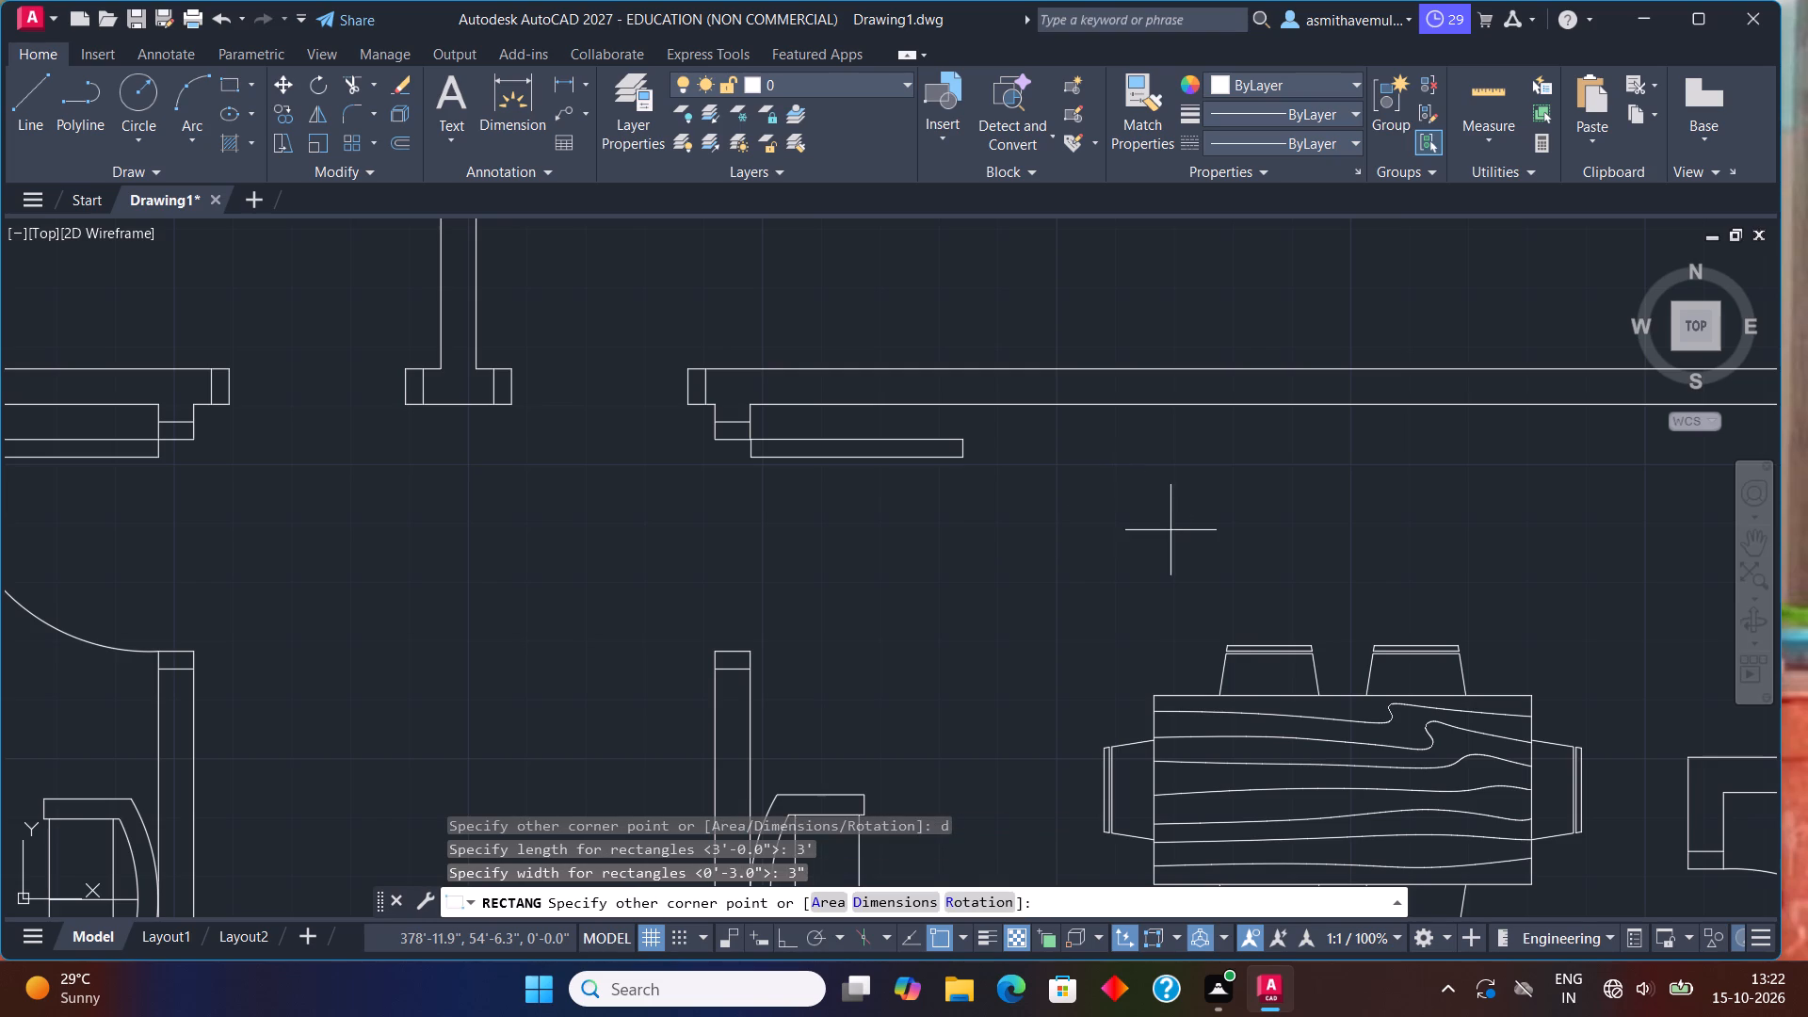
click(1171, 530)
Draw the door swing as a three-point arc through the leaf's two east corners to the south jamb's northeast corner.
text(arc)
key(Return)
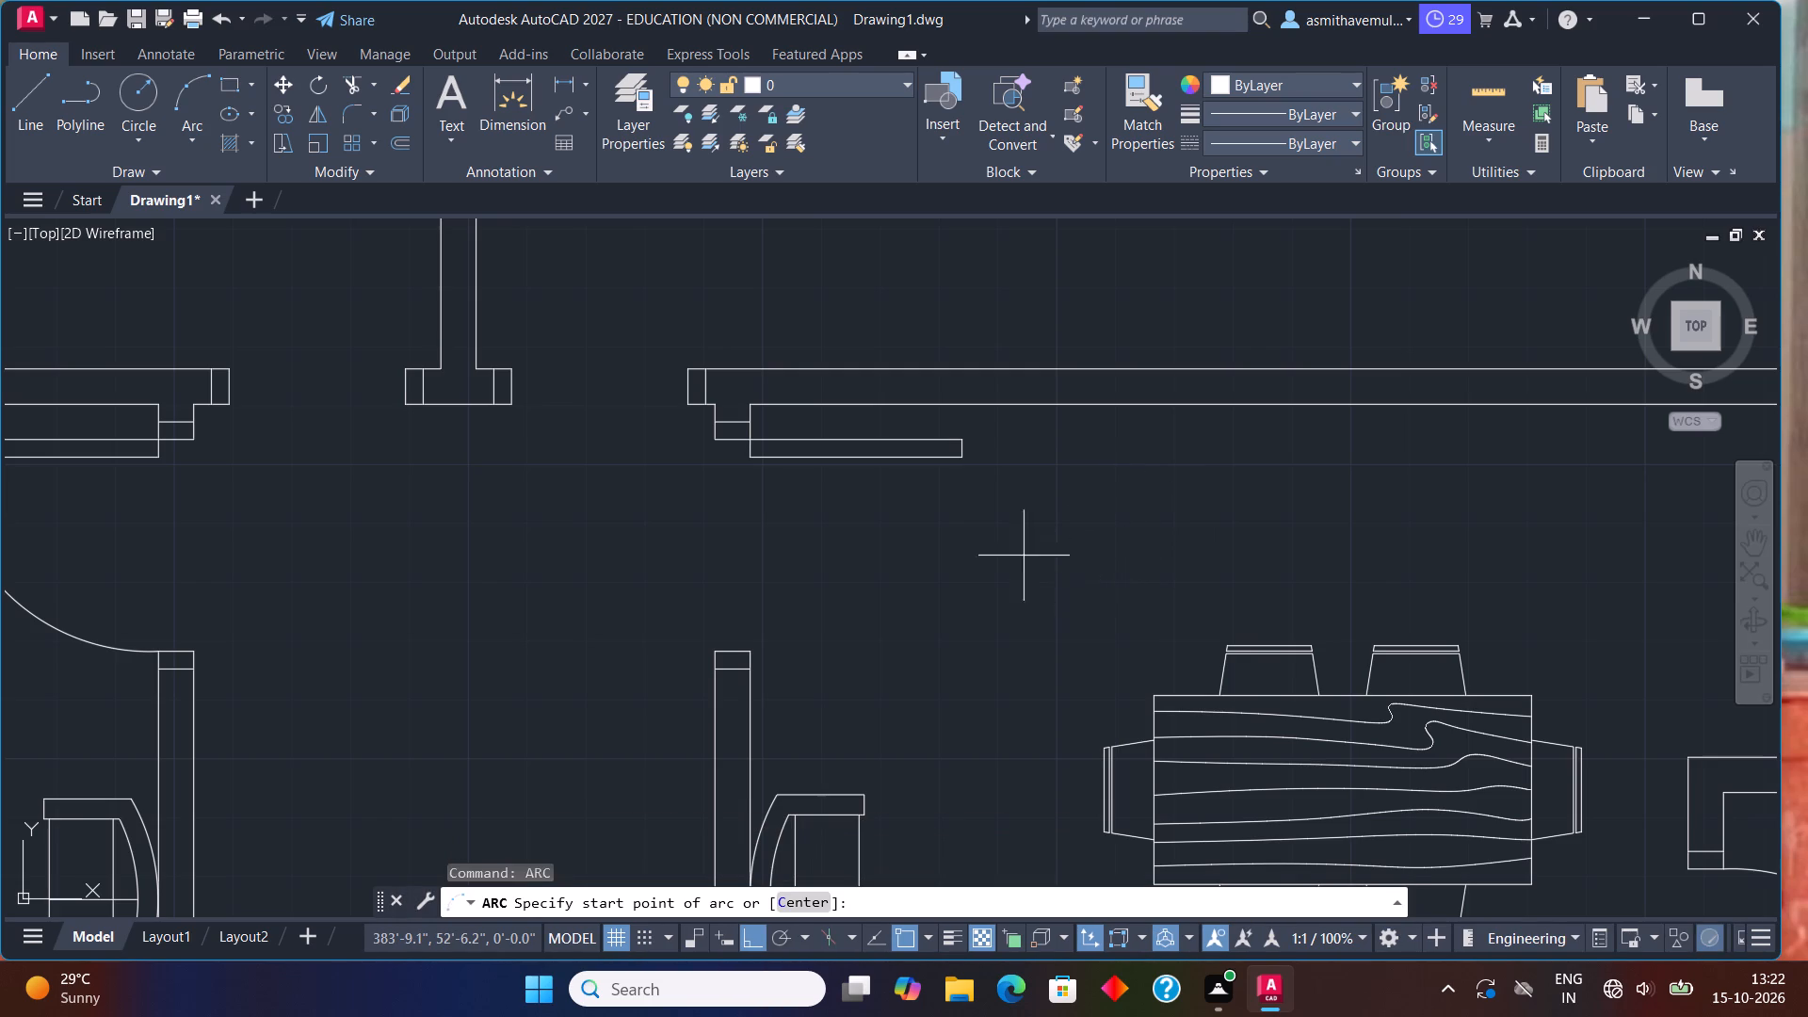
scroll(920, 484, up, 1)
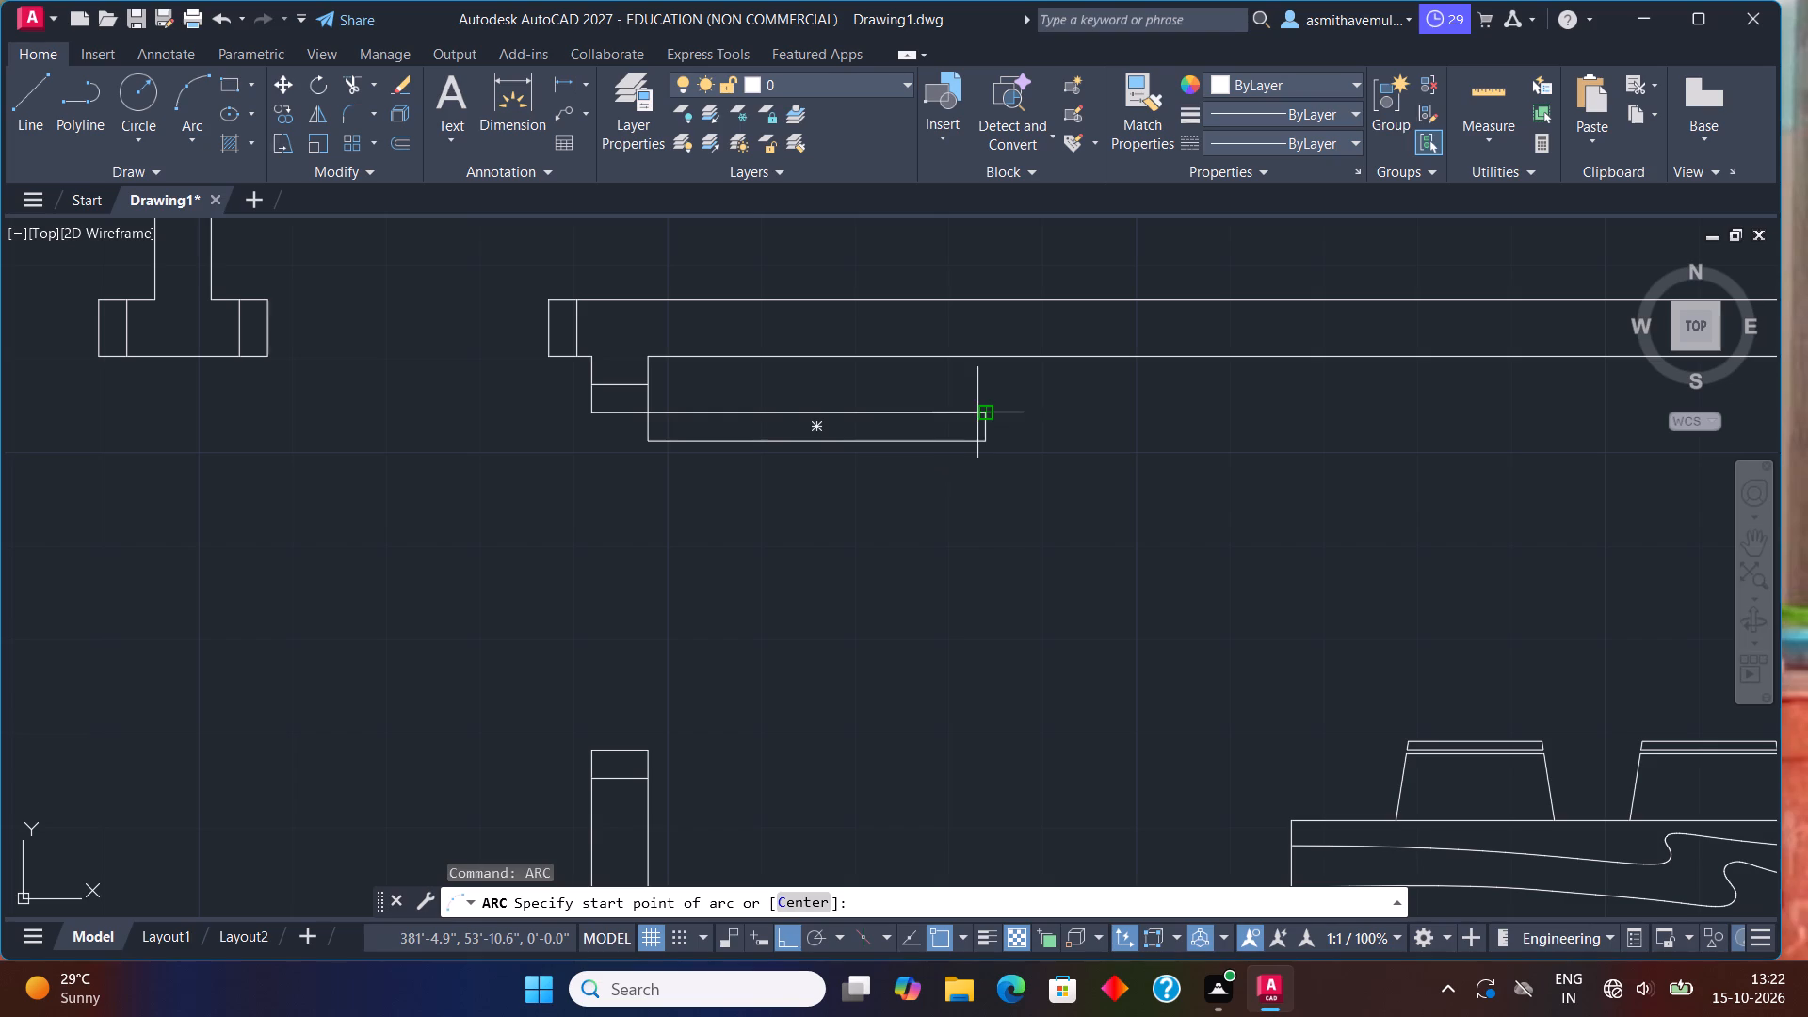
click(987, 412)
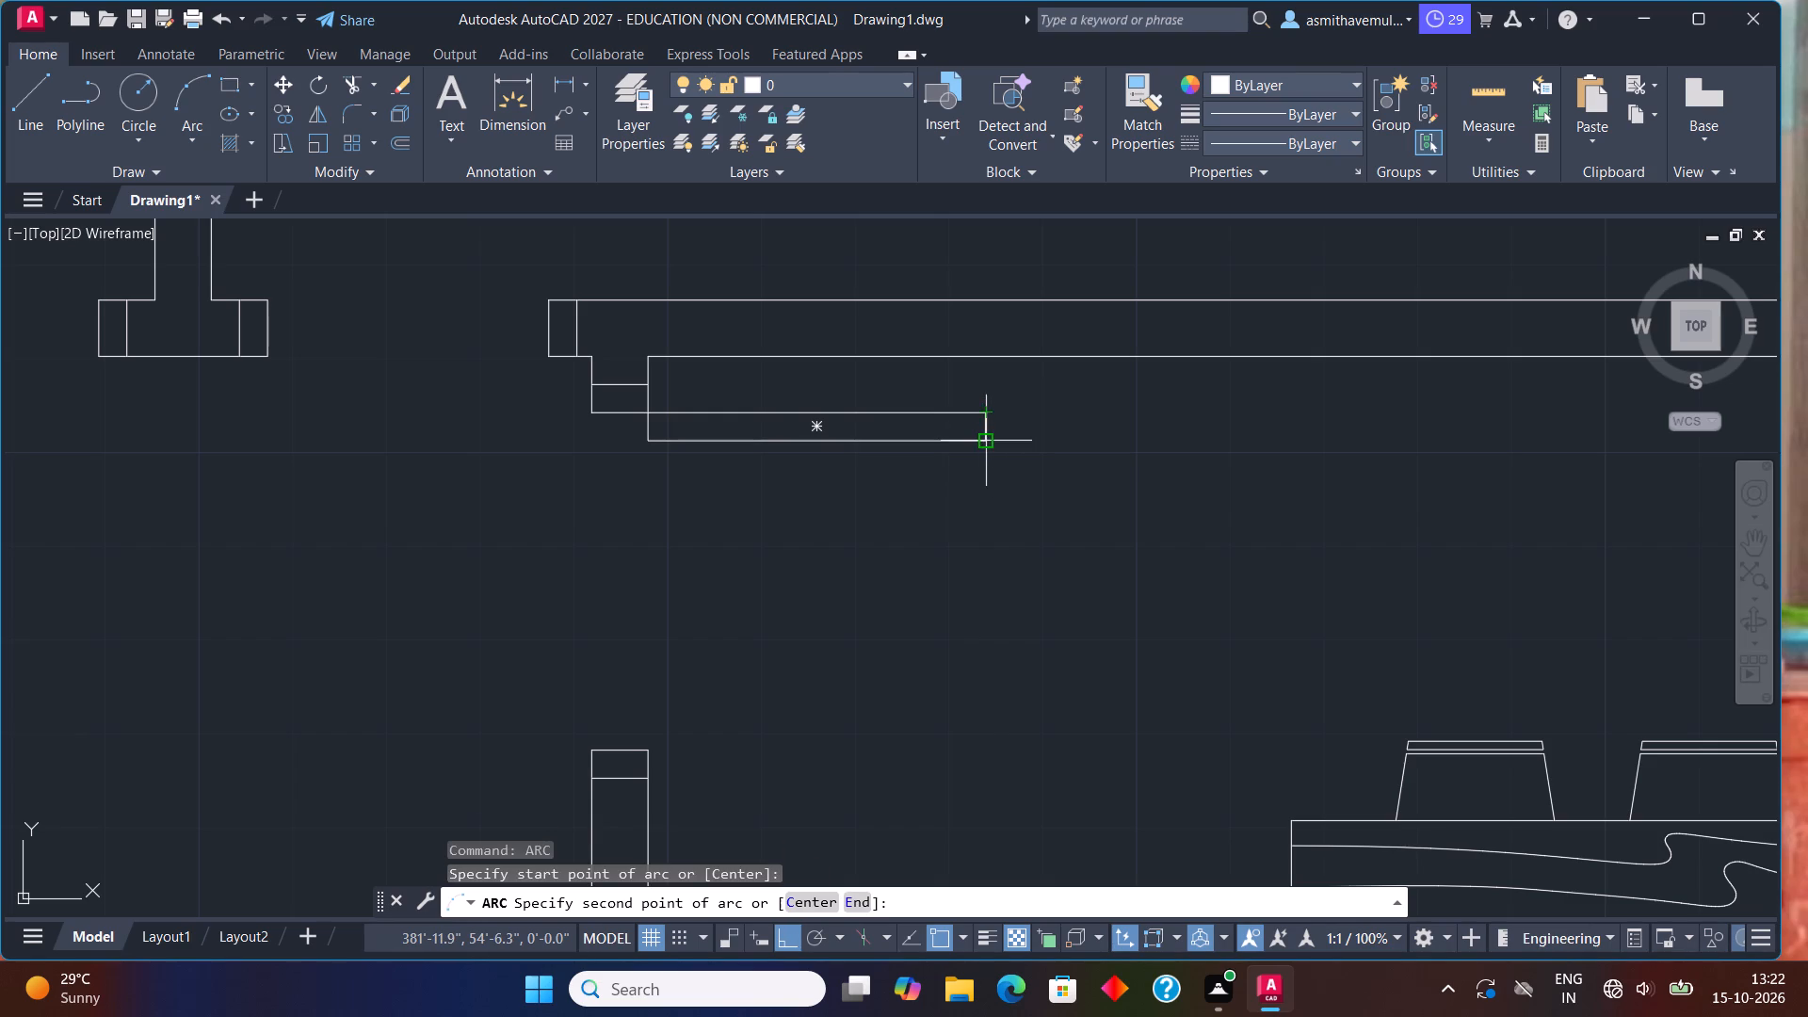
click(989, 445)
click(649, 746)
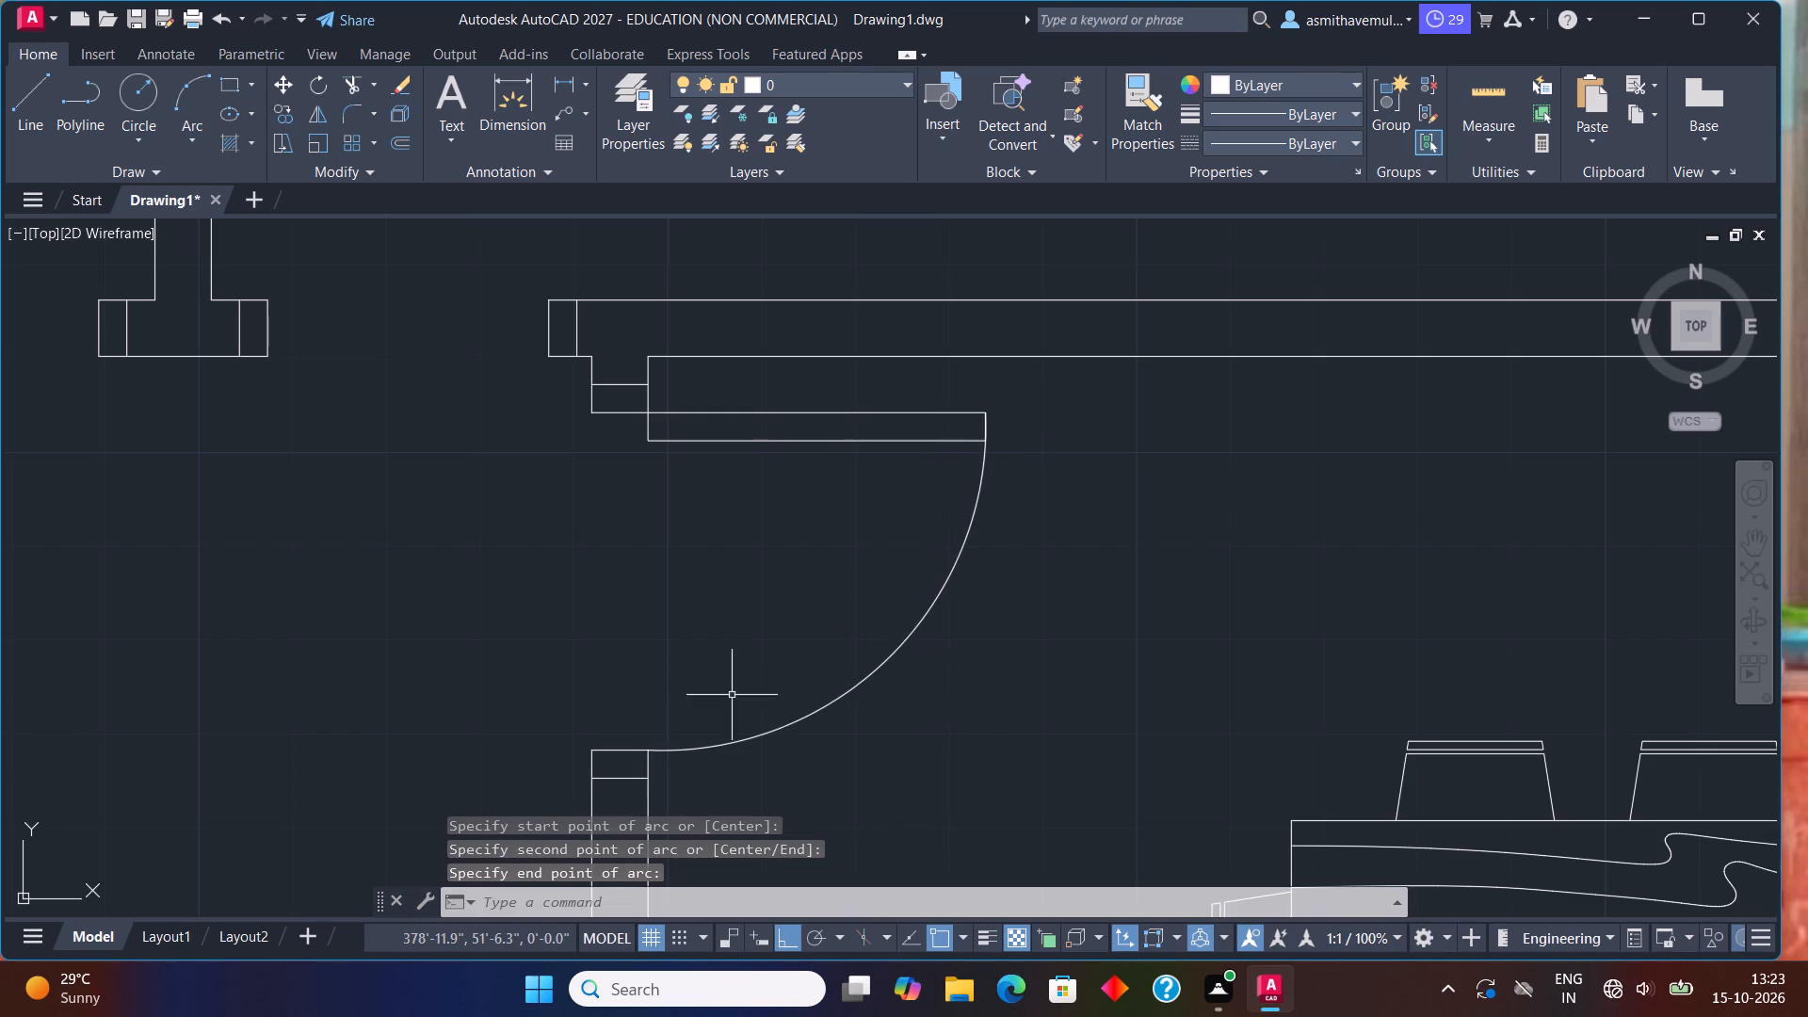
Trim the leftover line segments where the southwest hall's south wall meets the west wall of the central passage.
scroll(772, 647, down, 3)
middle_drag(808, 658, 856, 498)
scroll(857, 495, down, 1)
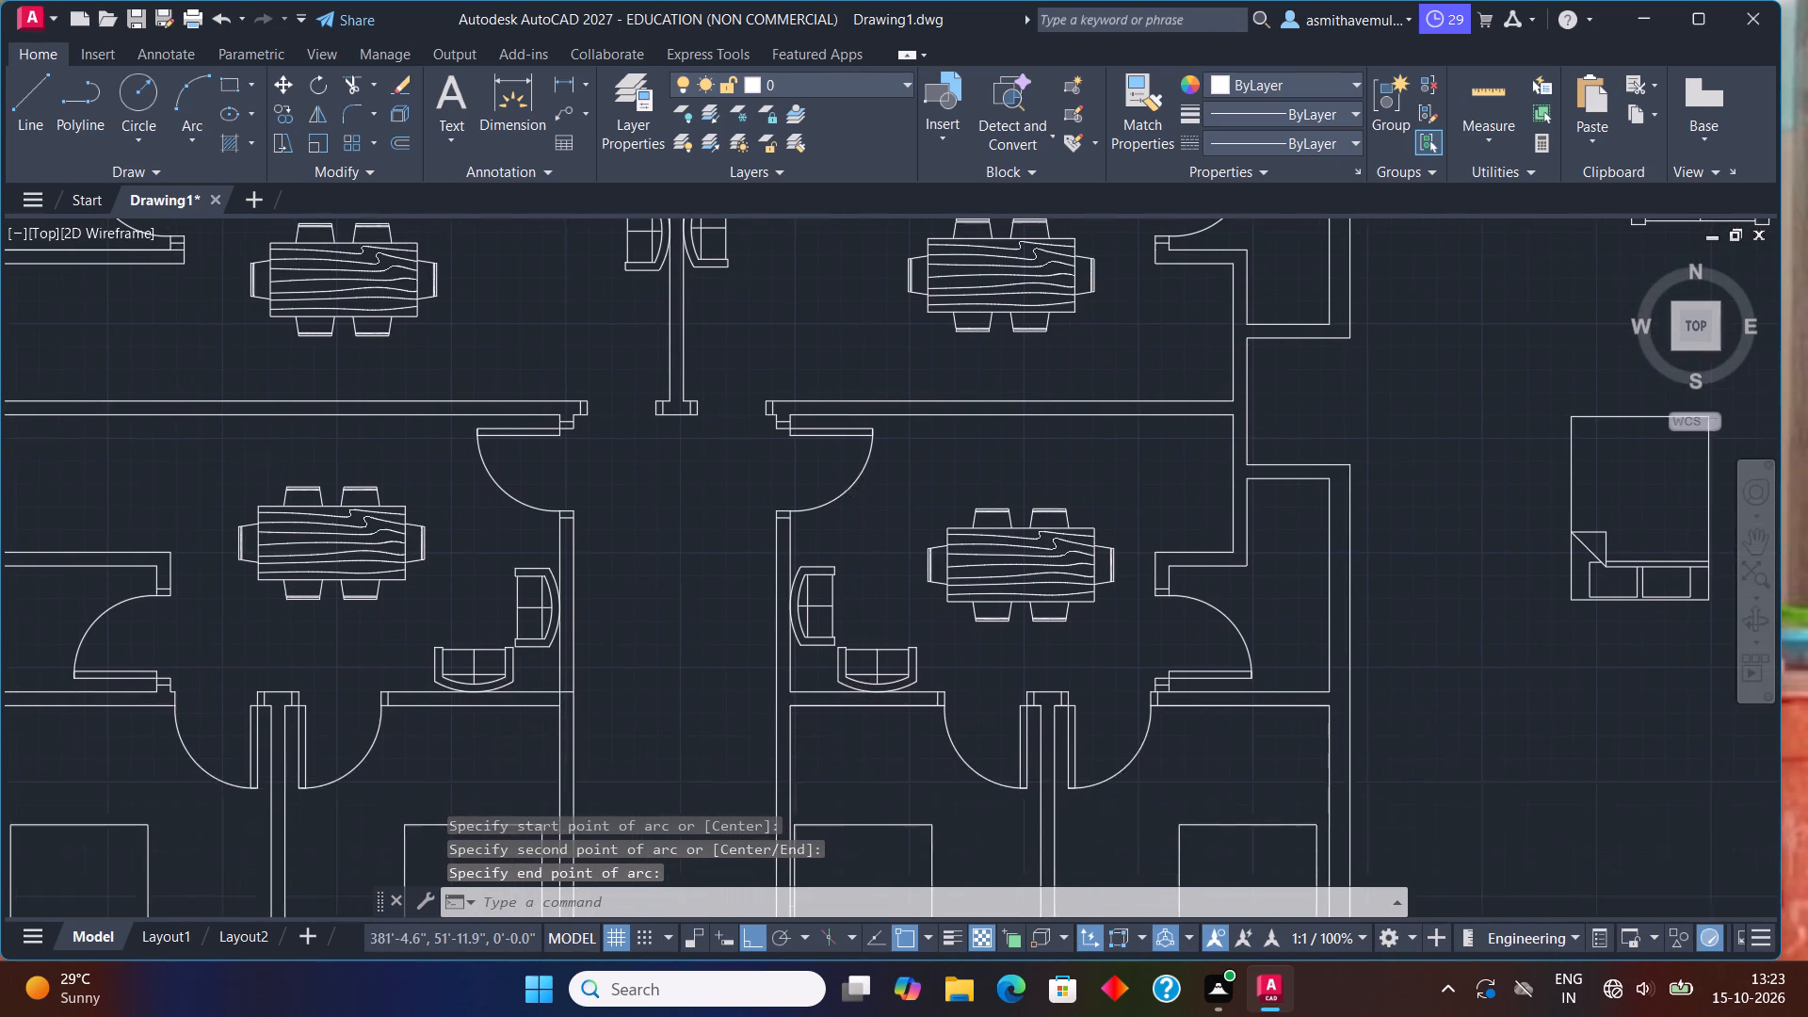
scroll(860, 521, down, 1)
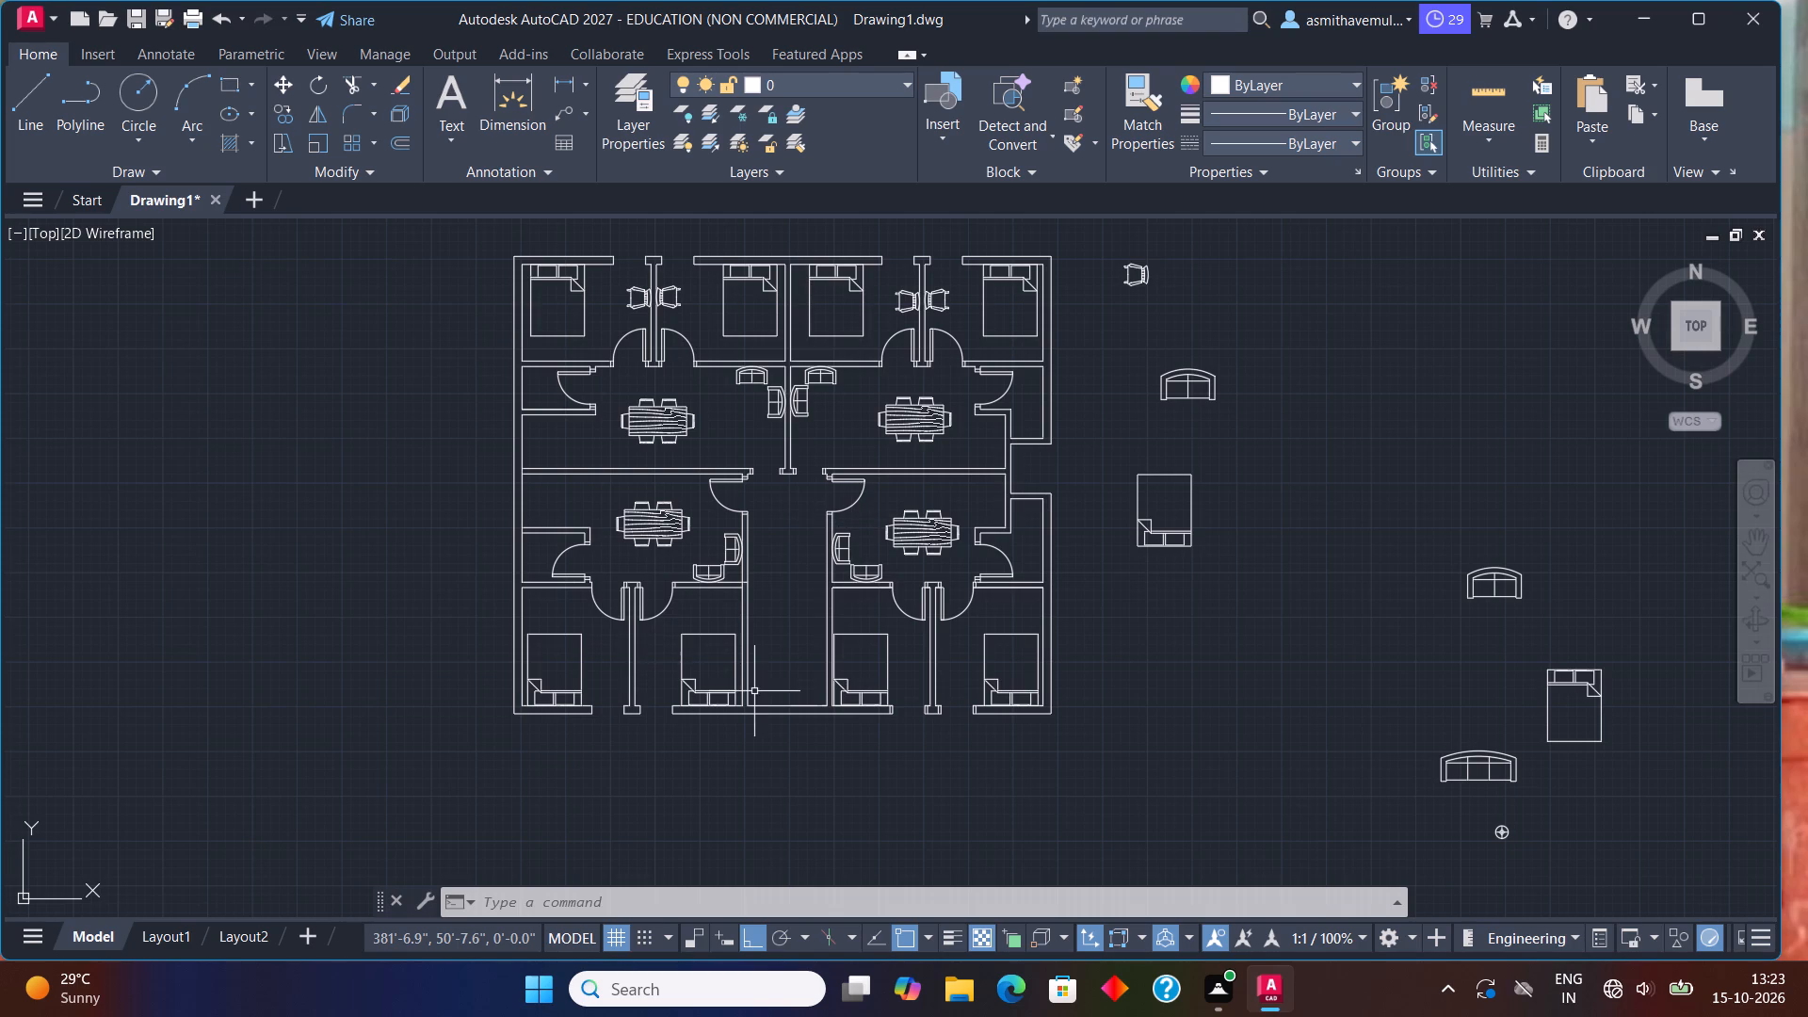
scroll(755, 692, up, 1)
scroll(739, 558, up, 2)
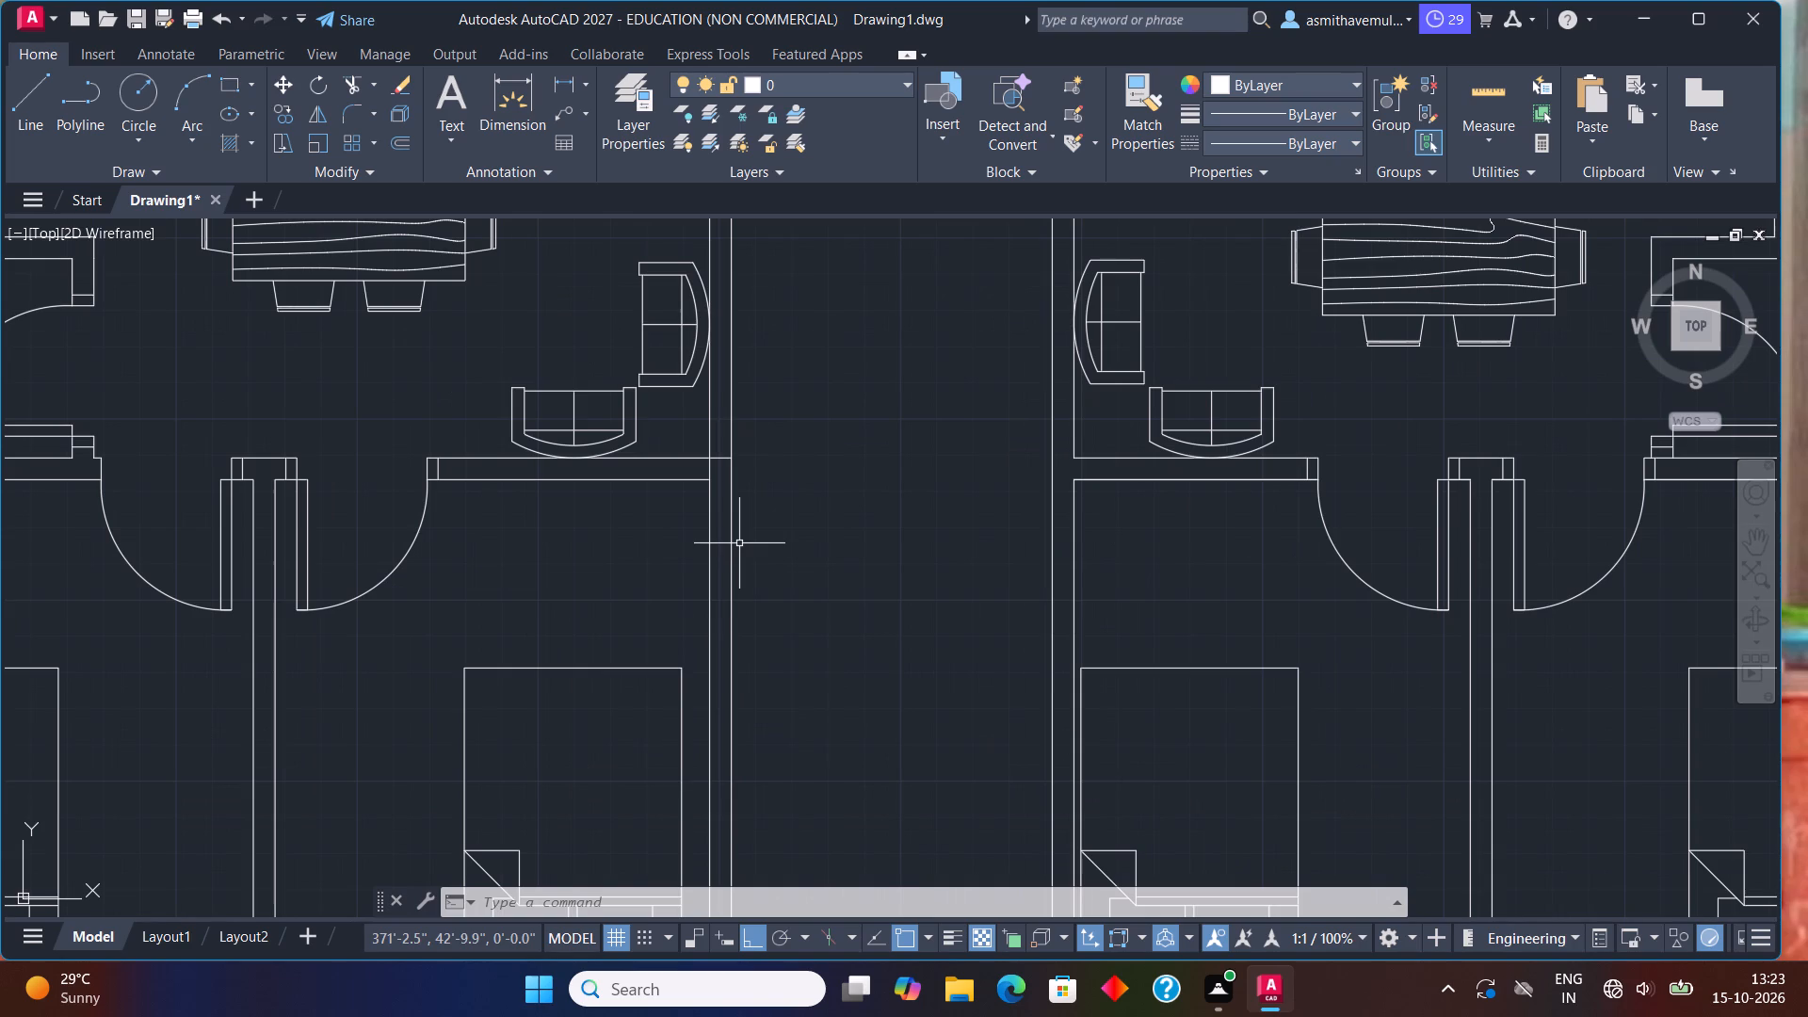
text(trim)
key(Return)
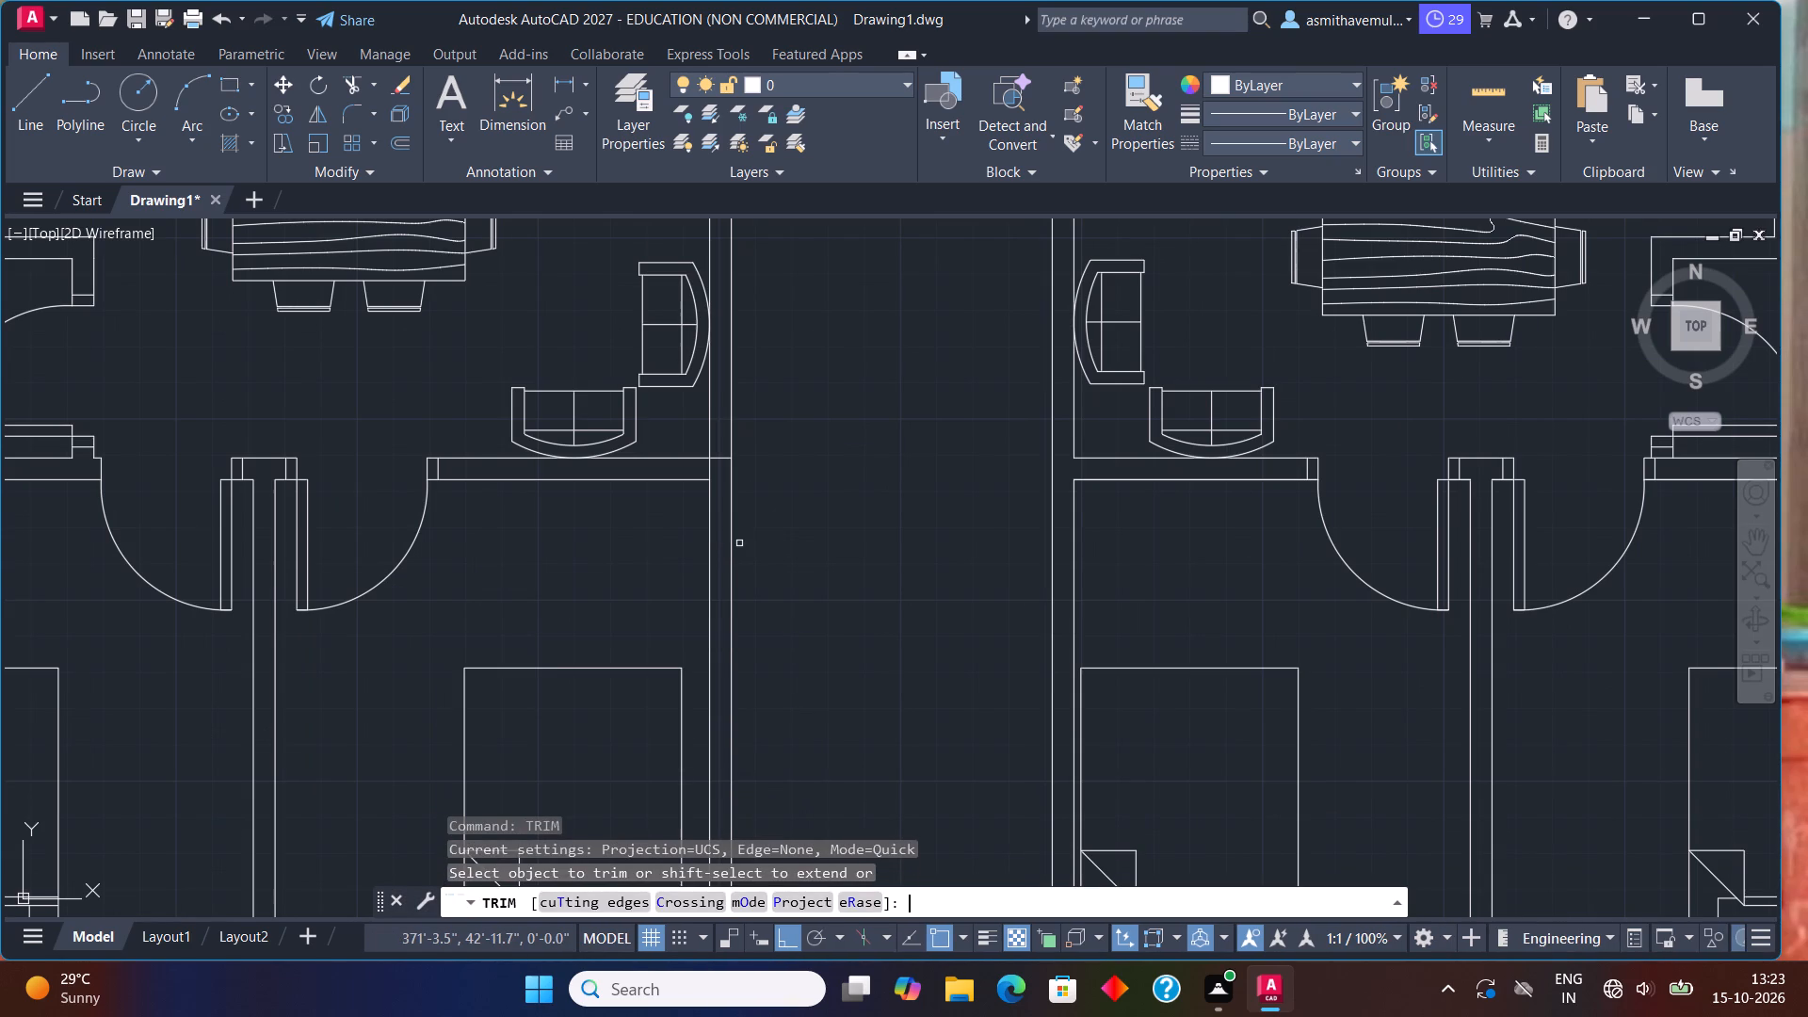
scroll(693, 510, up, 1)
click(711, 450)
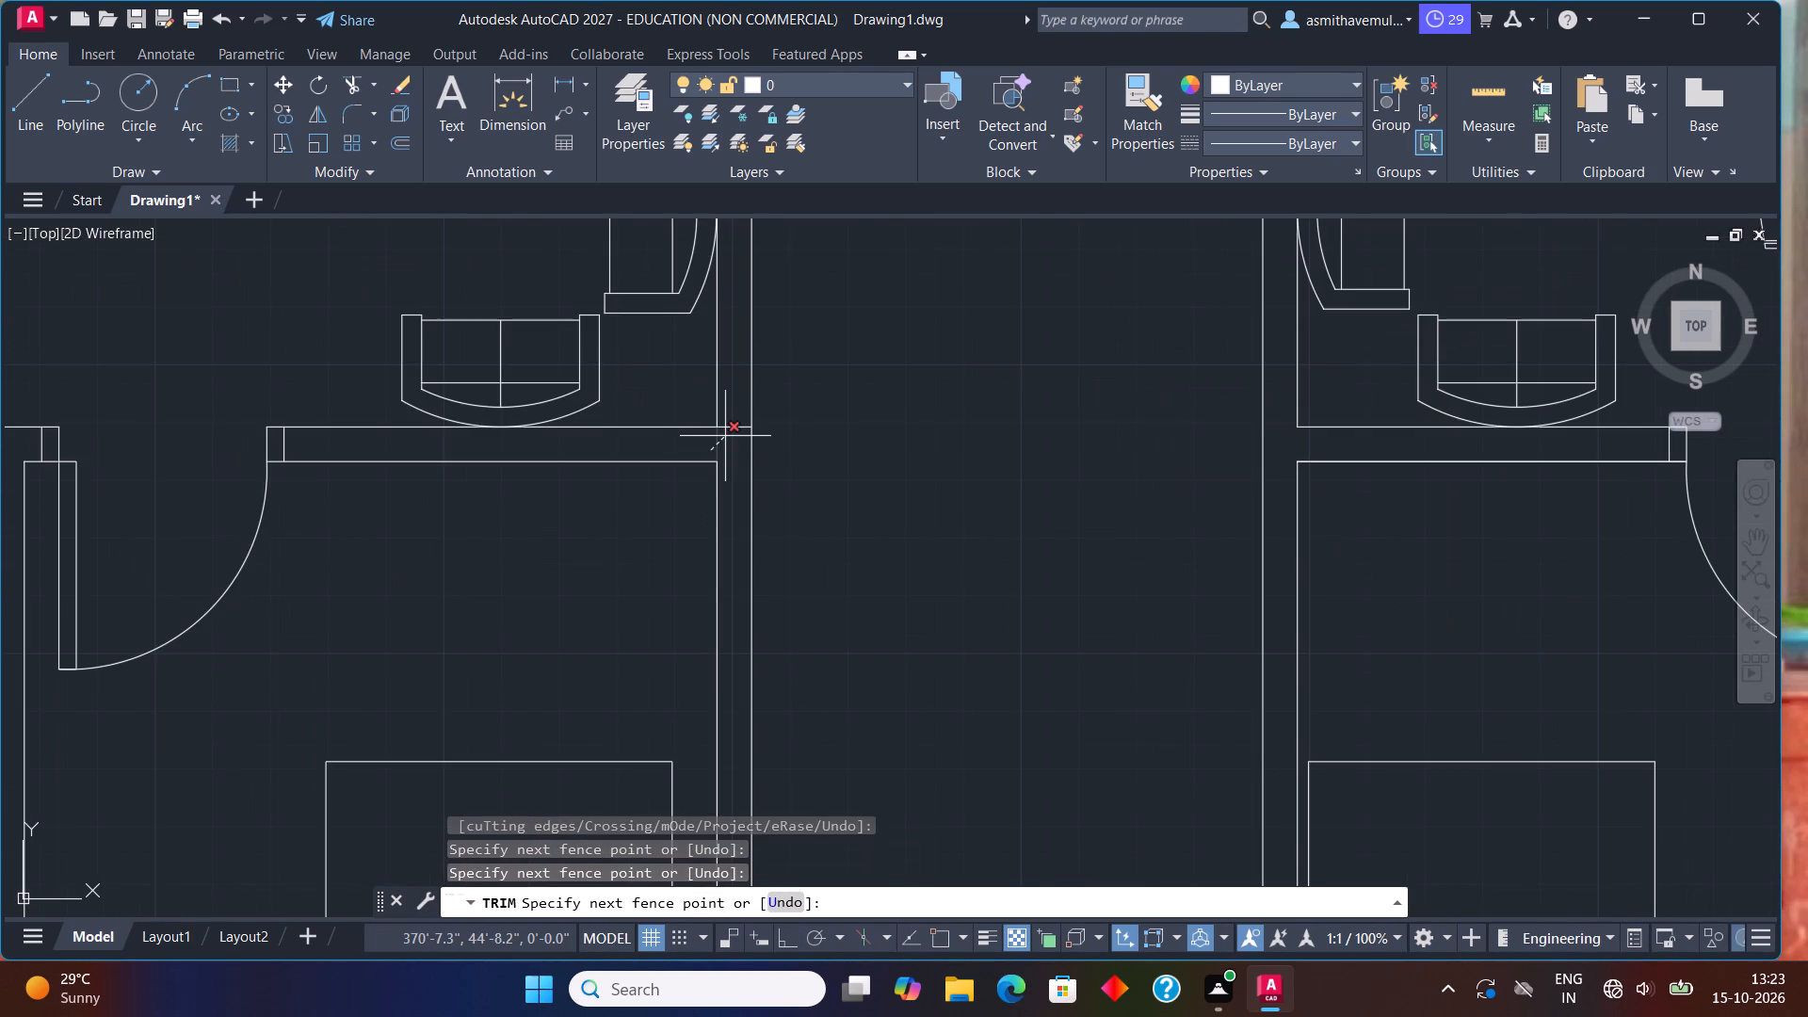
click(730, 424)
scroll(784, 430, down, 3)
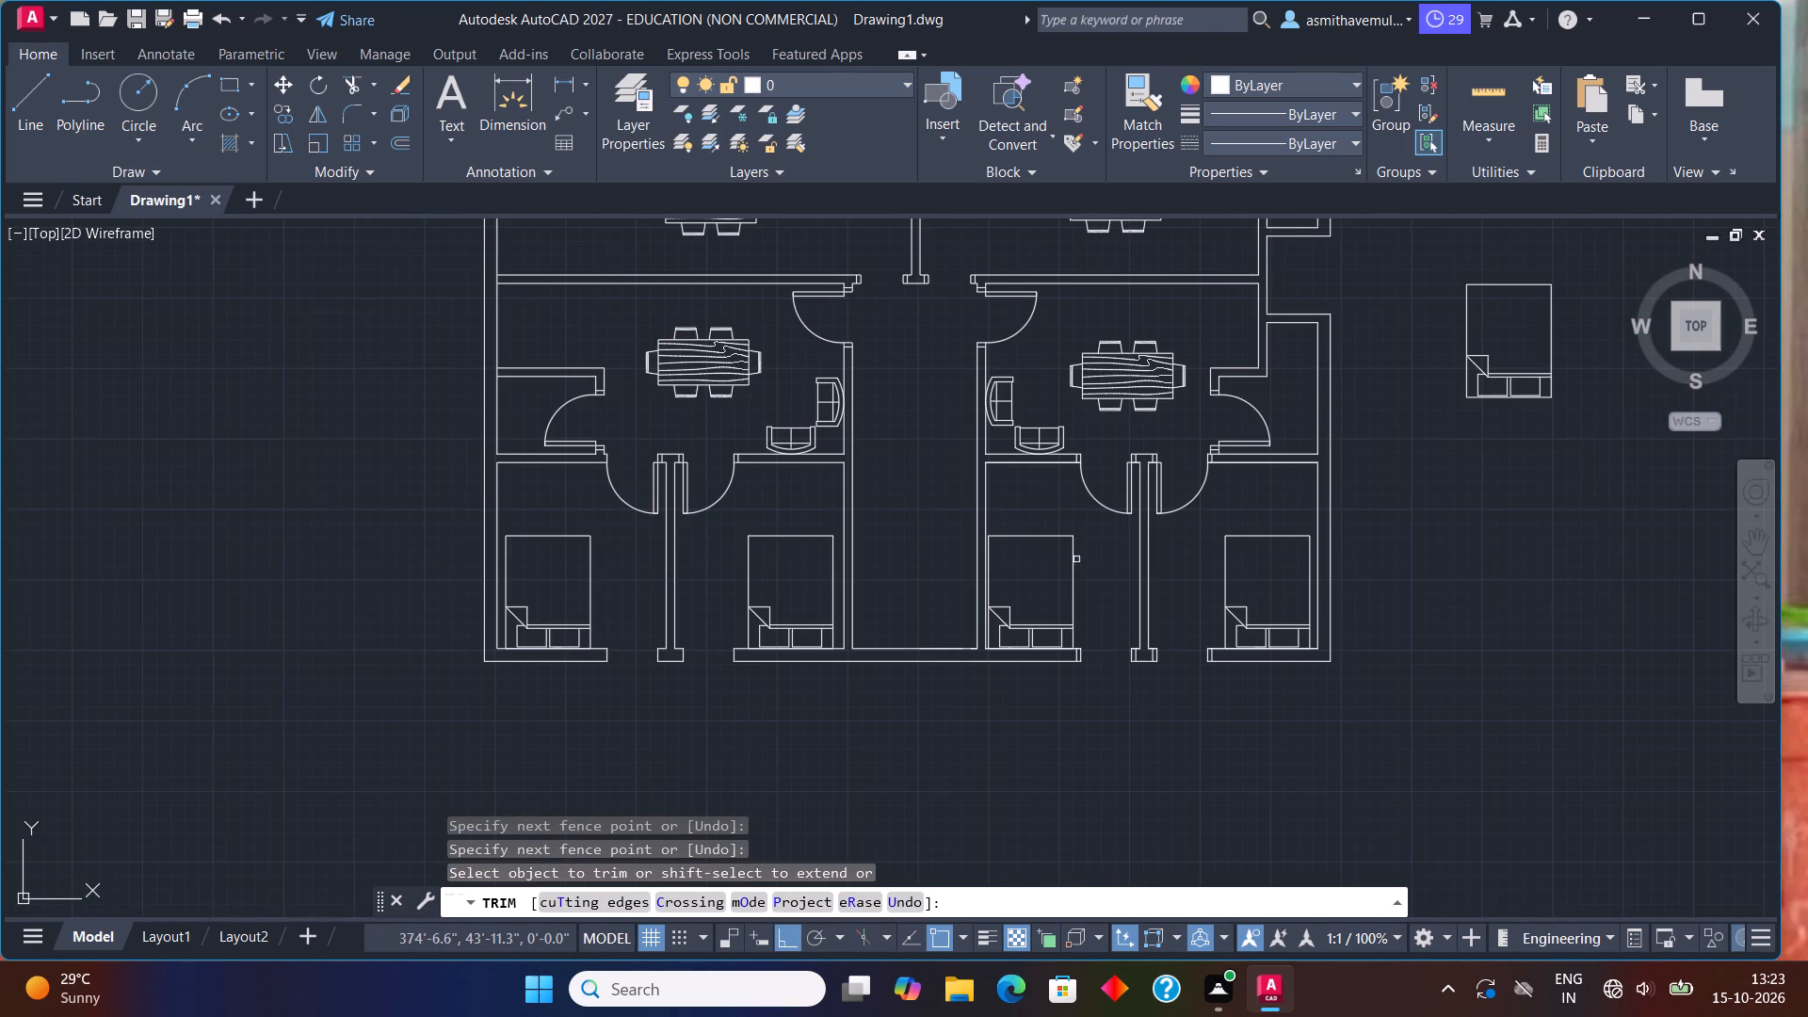
middle_drag(1088, 607, 1011, 727)
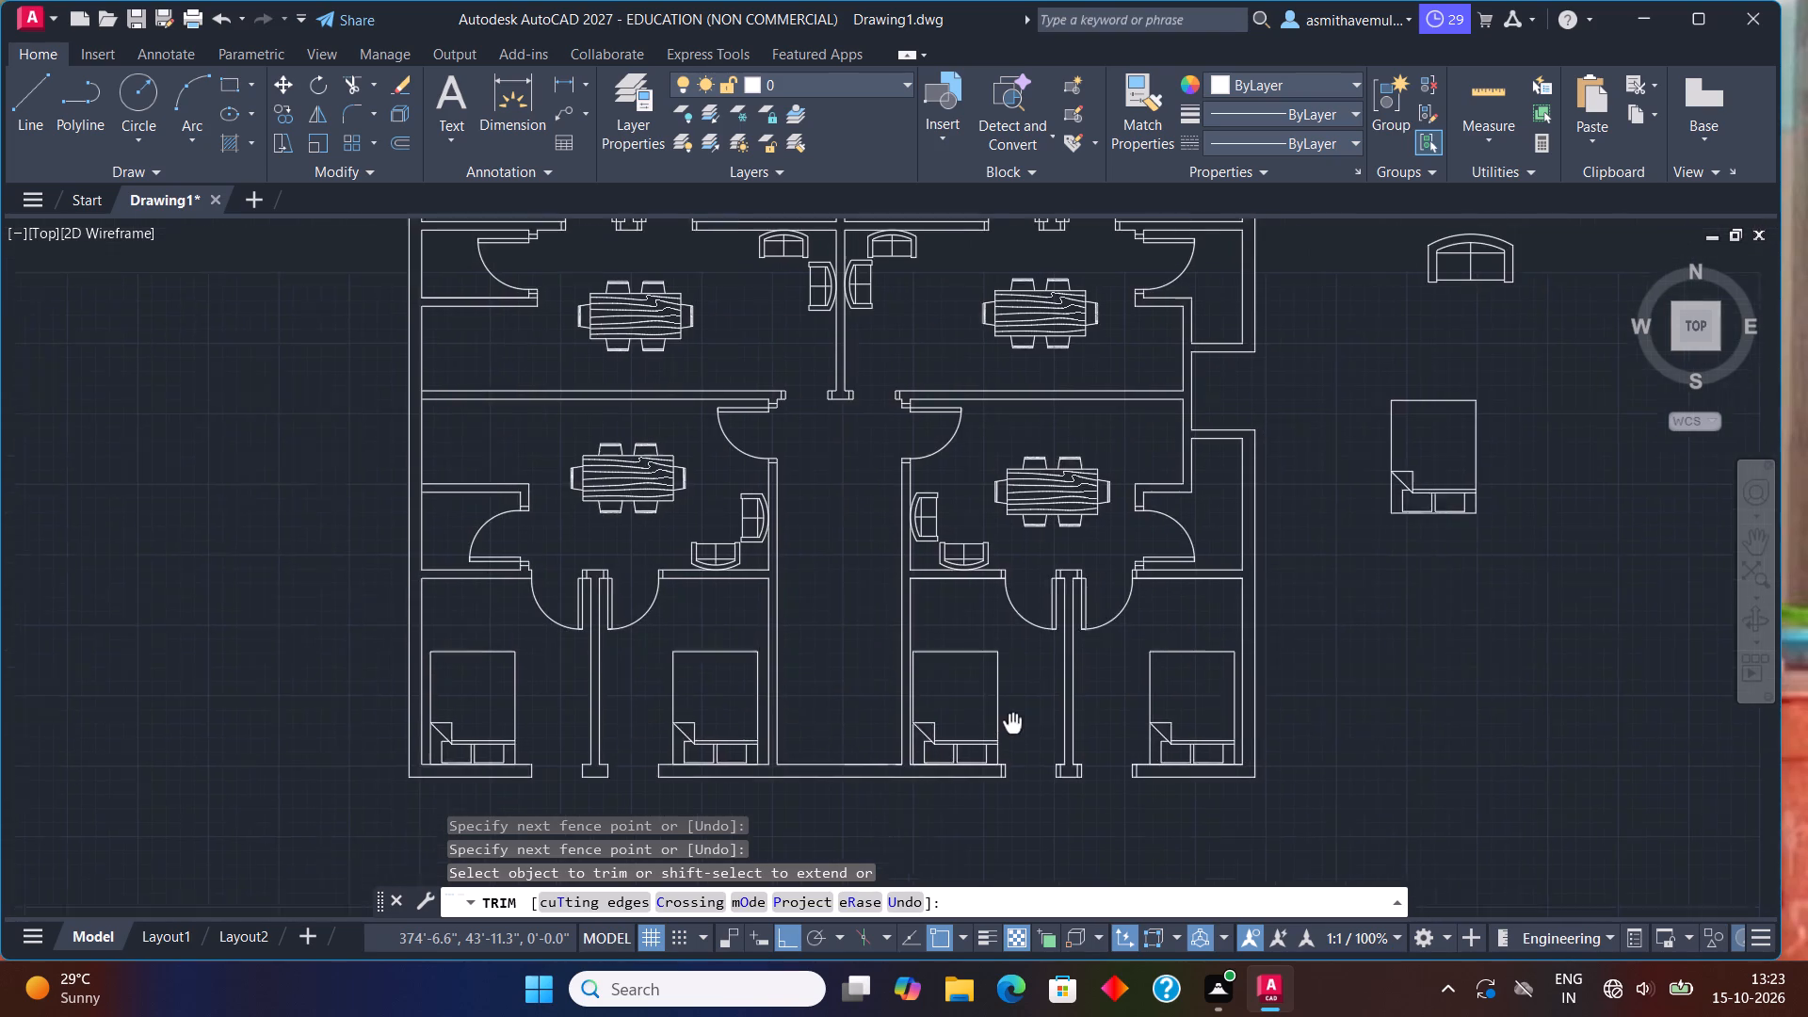
Trim the four leftover vertical jamb lines inside the south exterior wall ends and pier at the two southeast bedrooms' openings.
middle_drag(1011, 727, 868, 605)
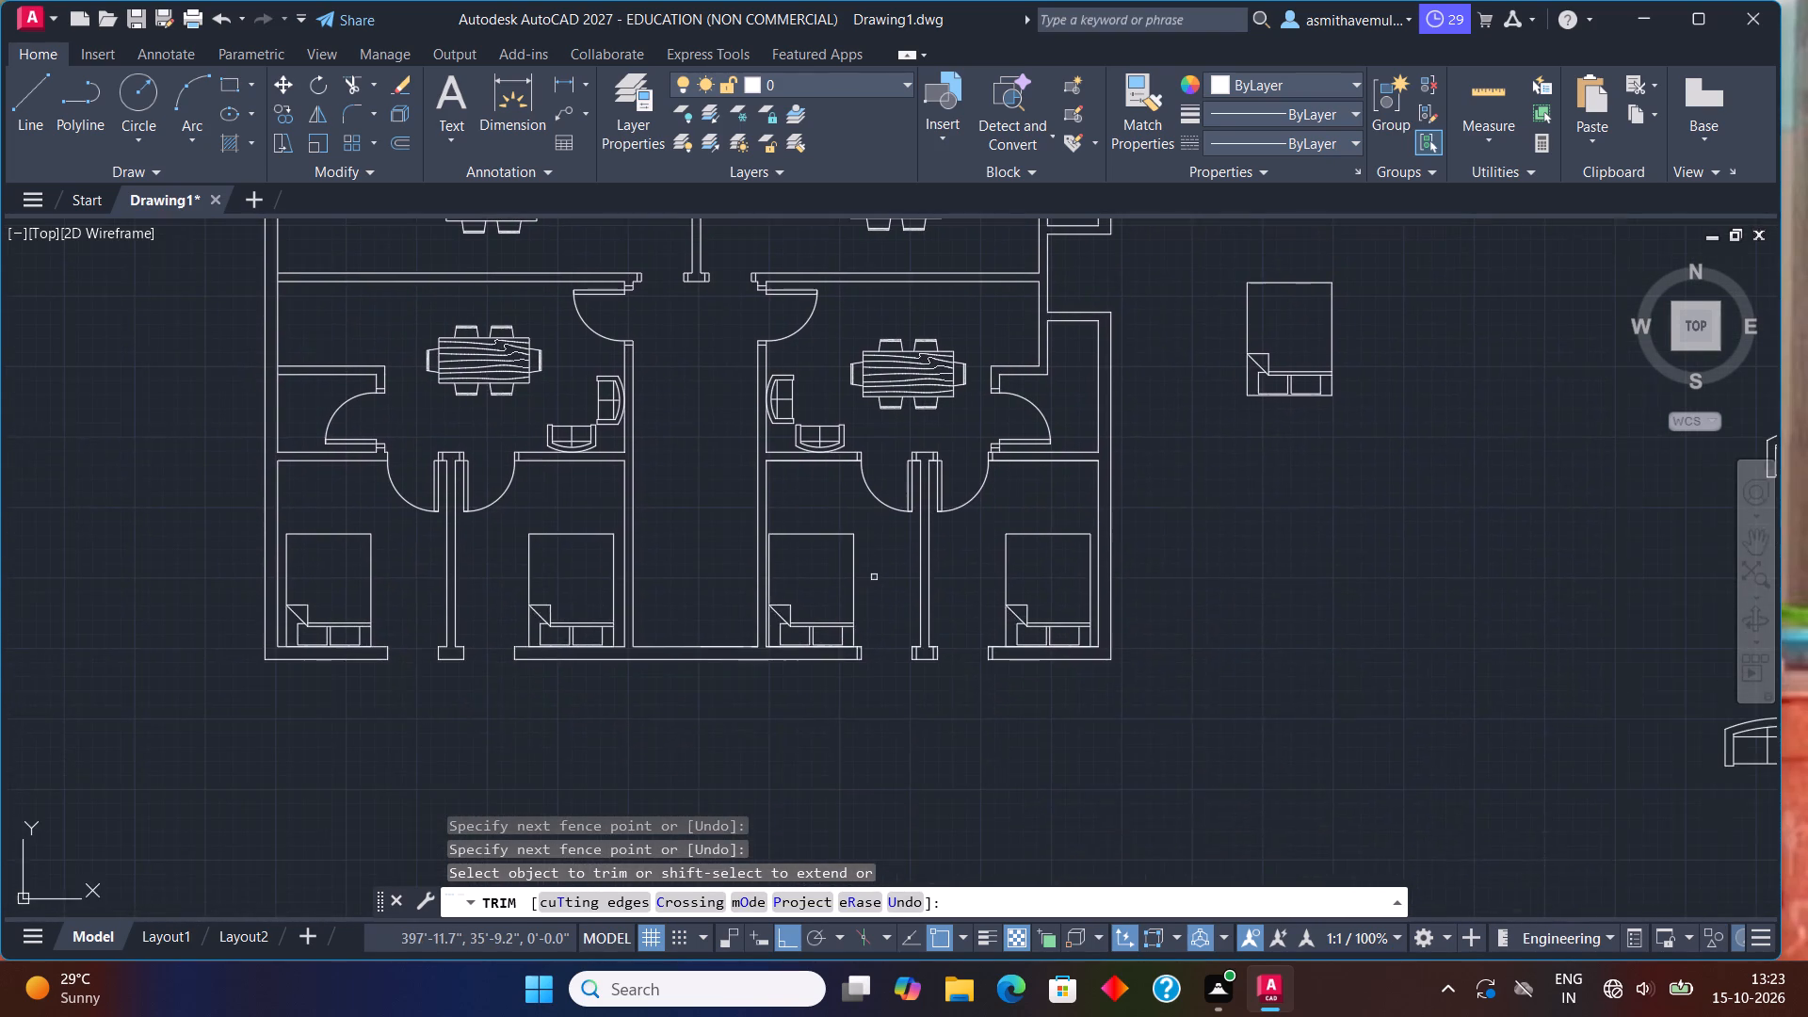
scroll(948, 676, up, 3)
click(921, 589)
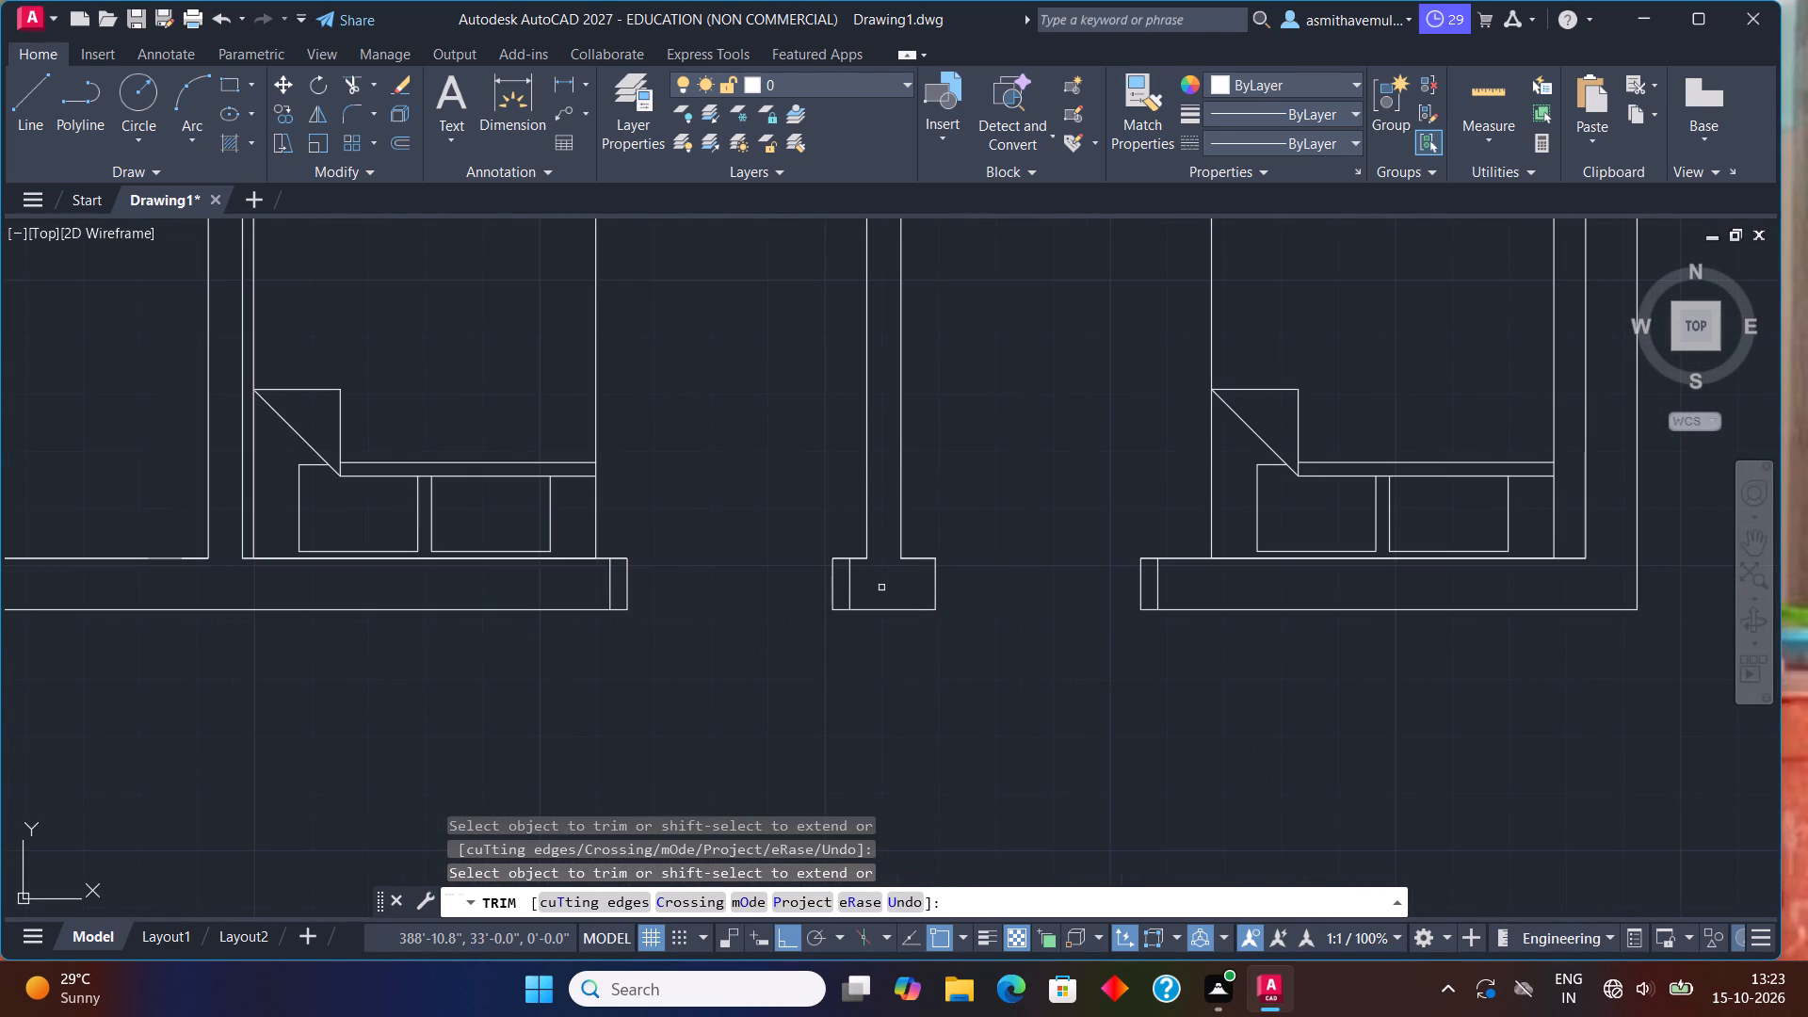
click(849, 585)
click(609, 579)
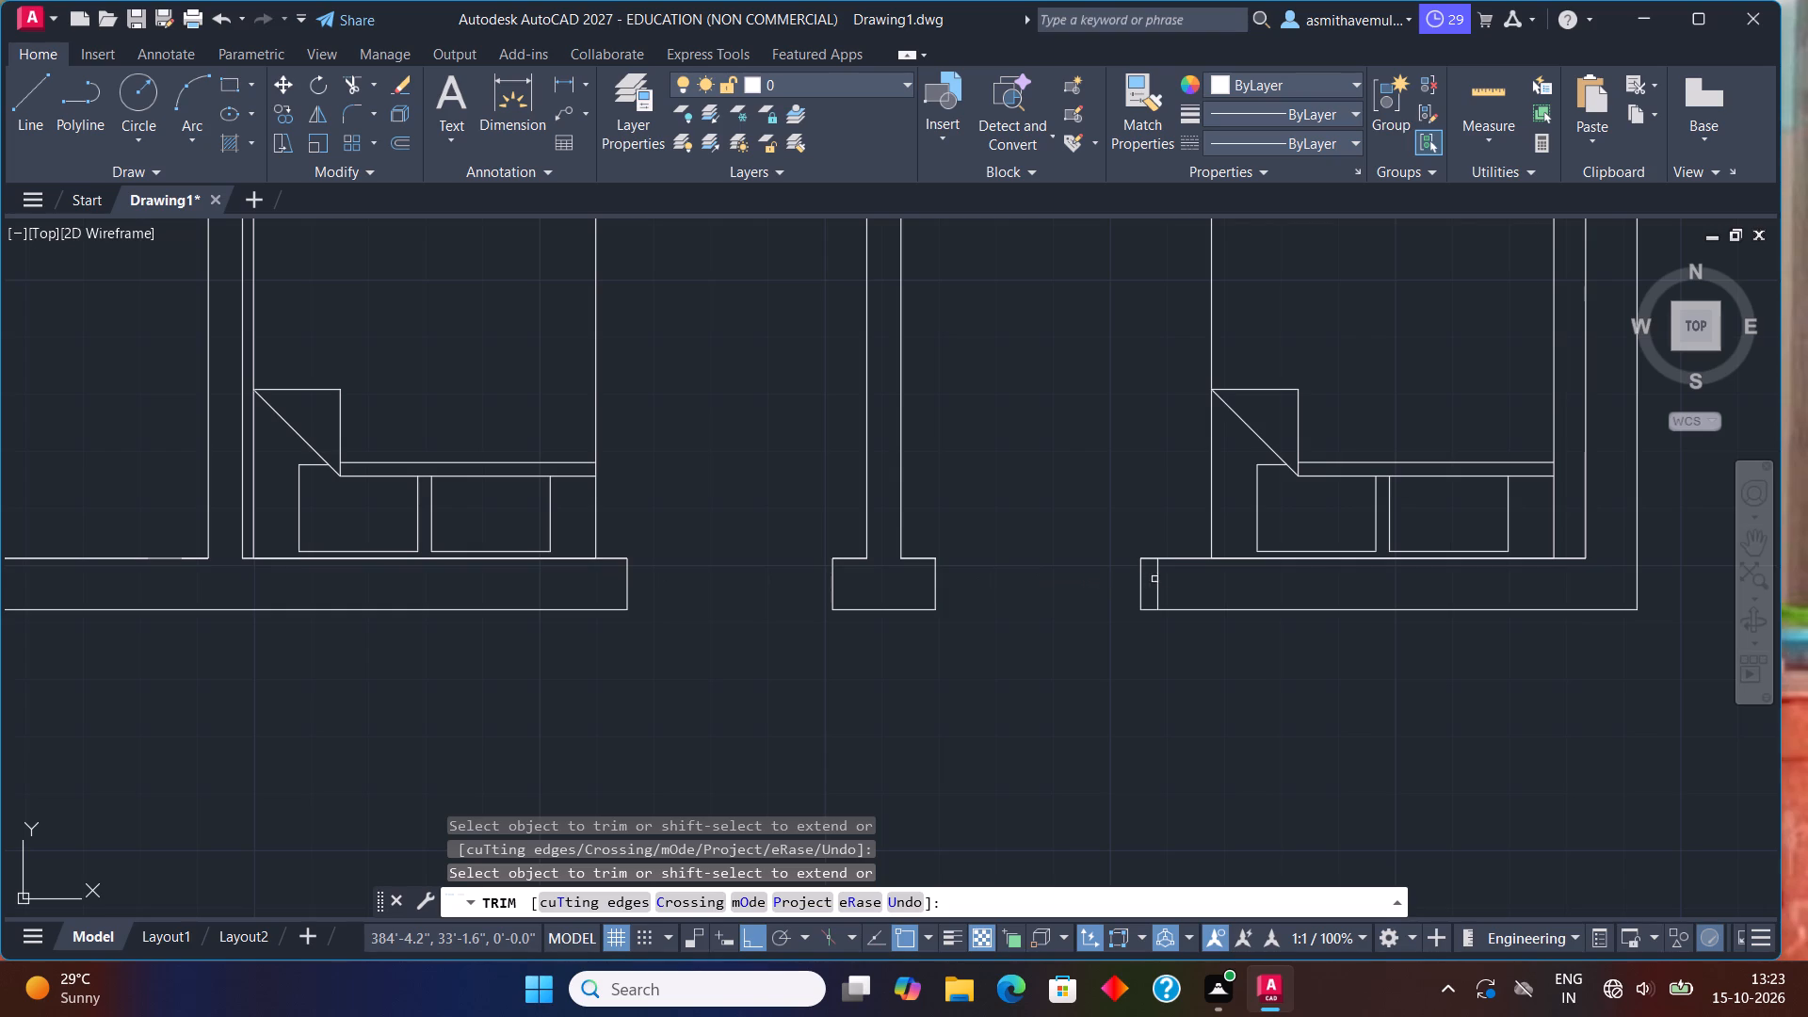
click(1159, 579)
Examine the wall junctions and door openings across the rest of the floor plan for leftover lines.
scroll(1358, 492, down, 1)
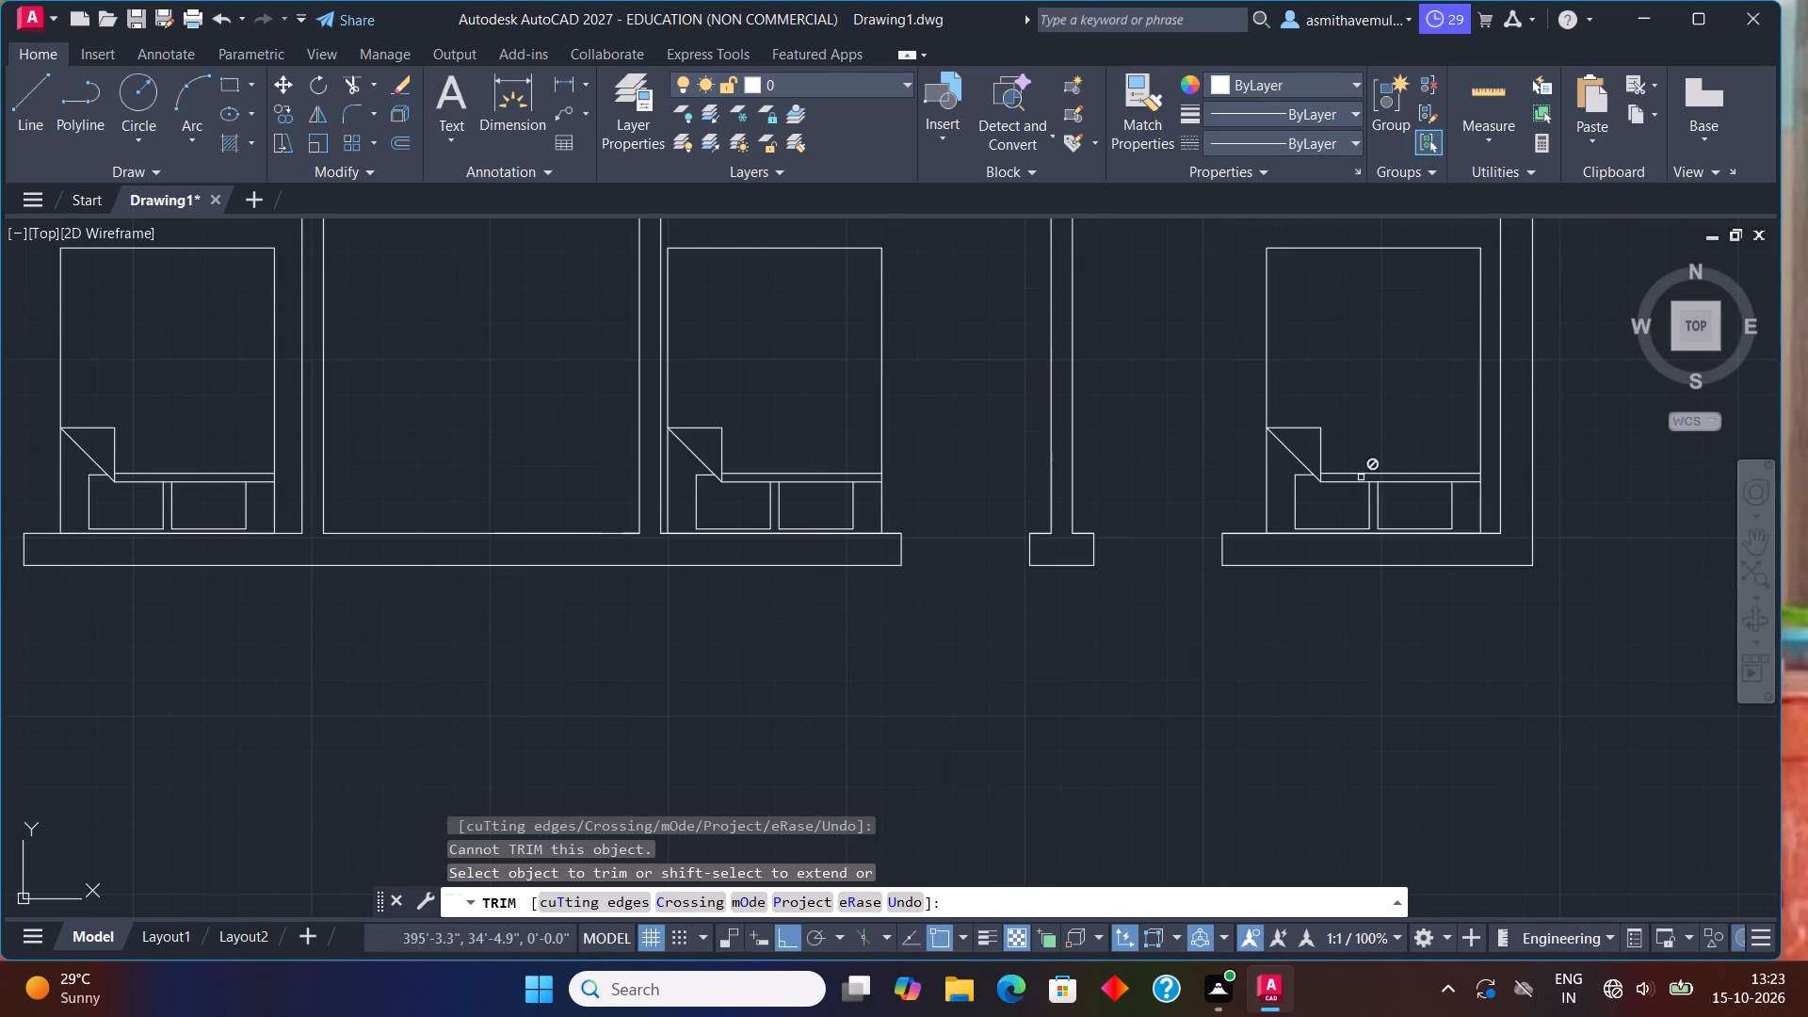
middle_drag(1357, 473, 1283, 642)
scroll(1296, 553, down, 1)
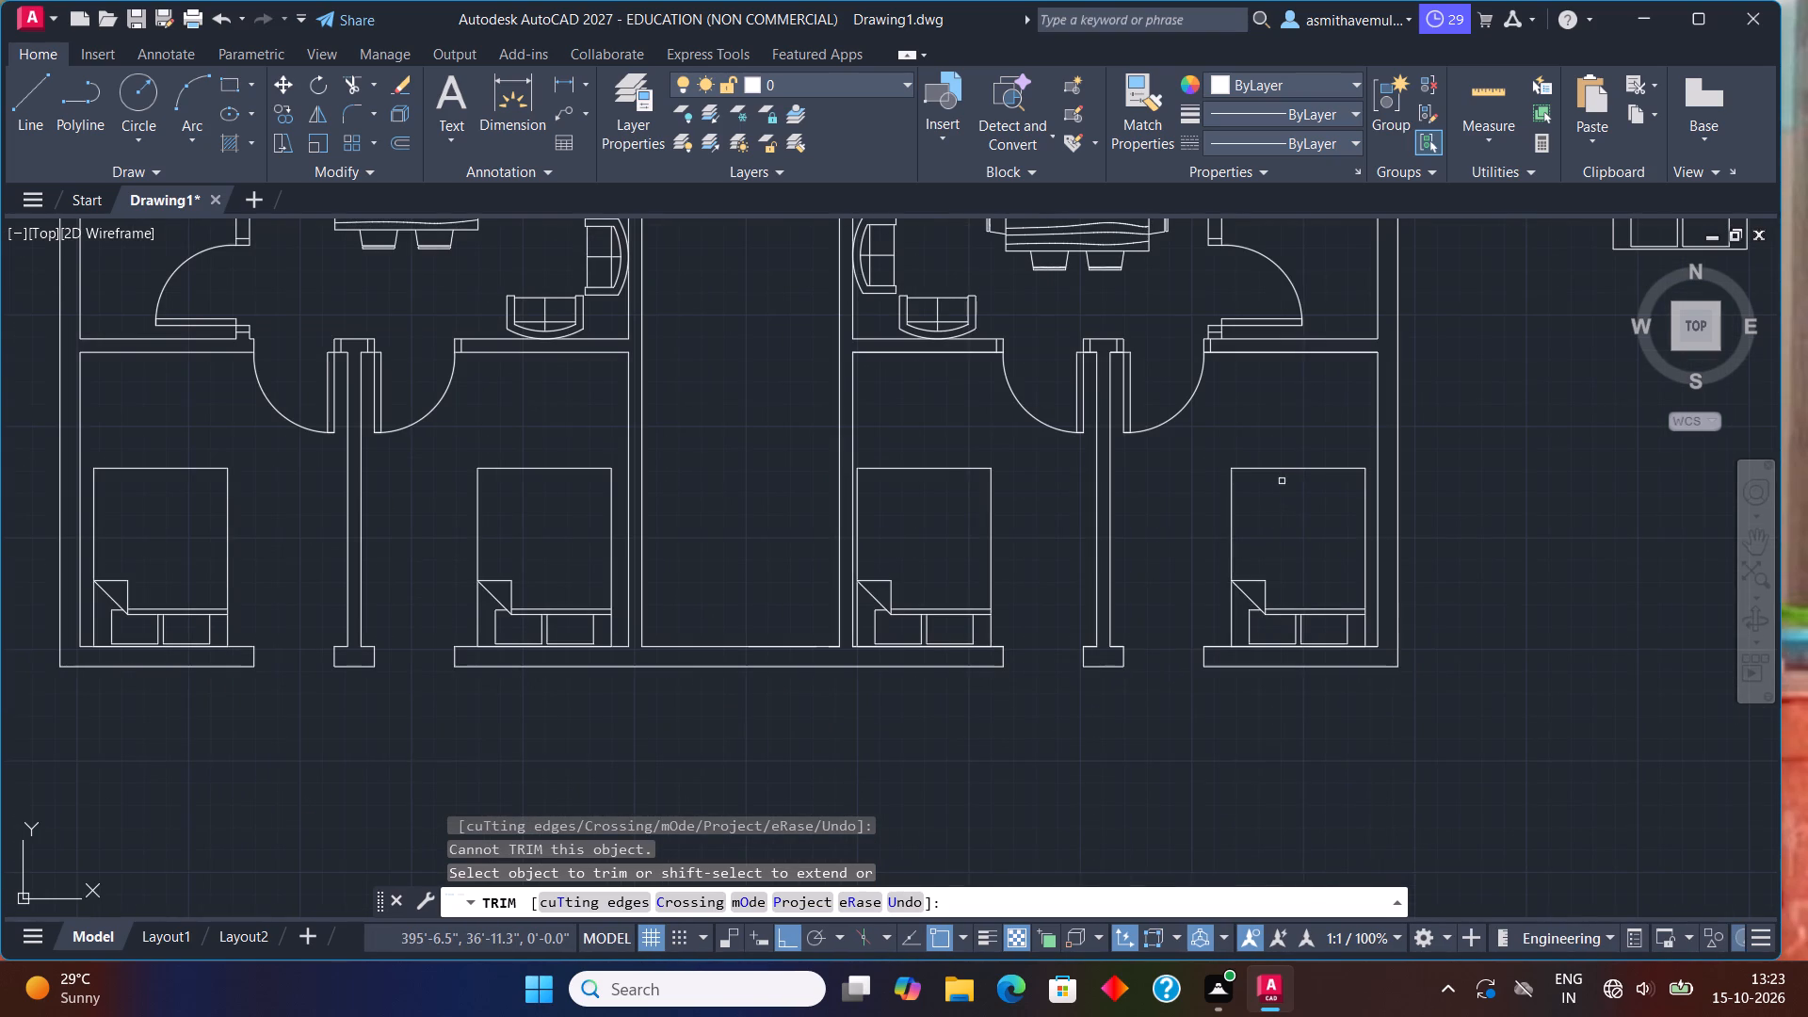
middle_drag(1280, 475, 1123, 693)
scroll(1073, 558, up, 1)
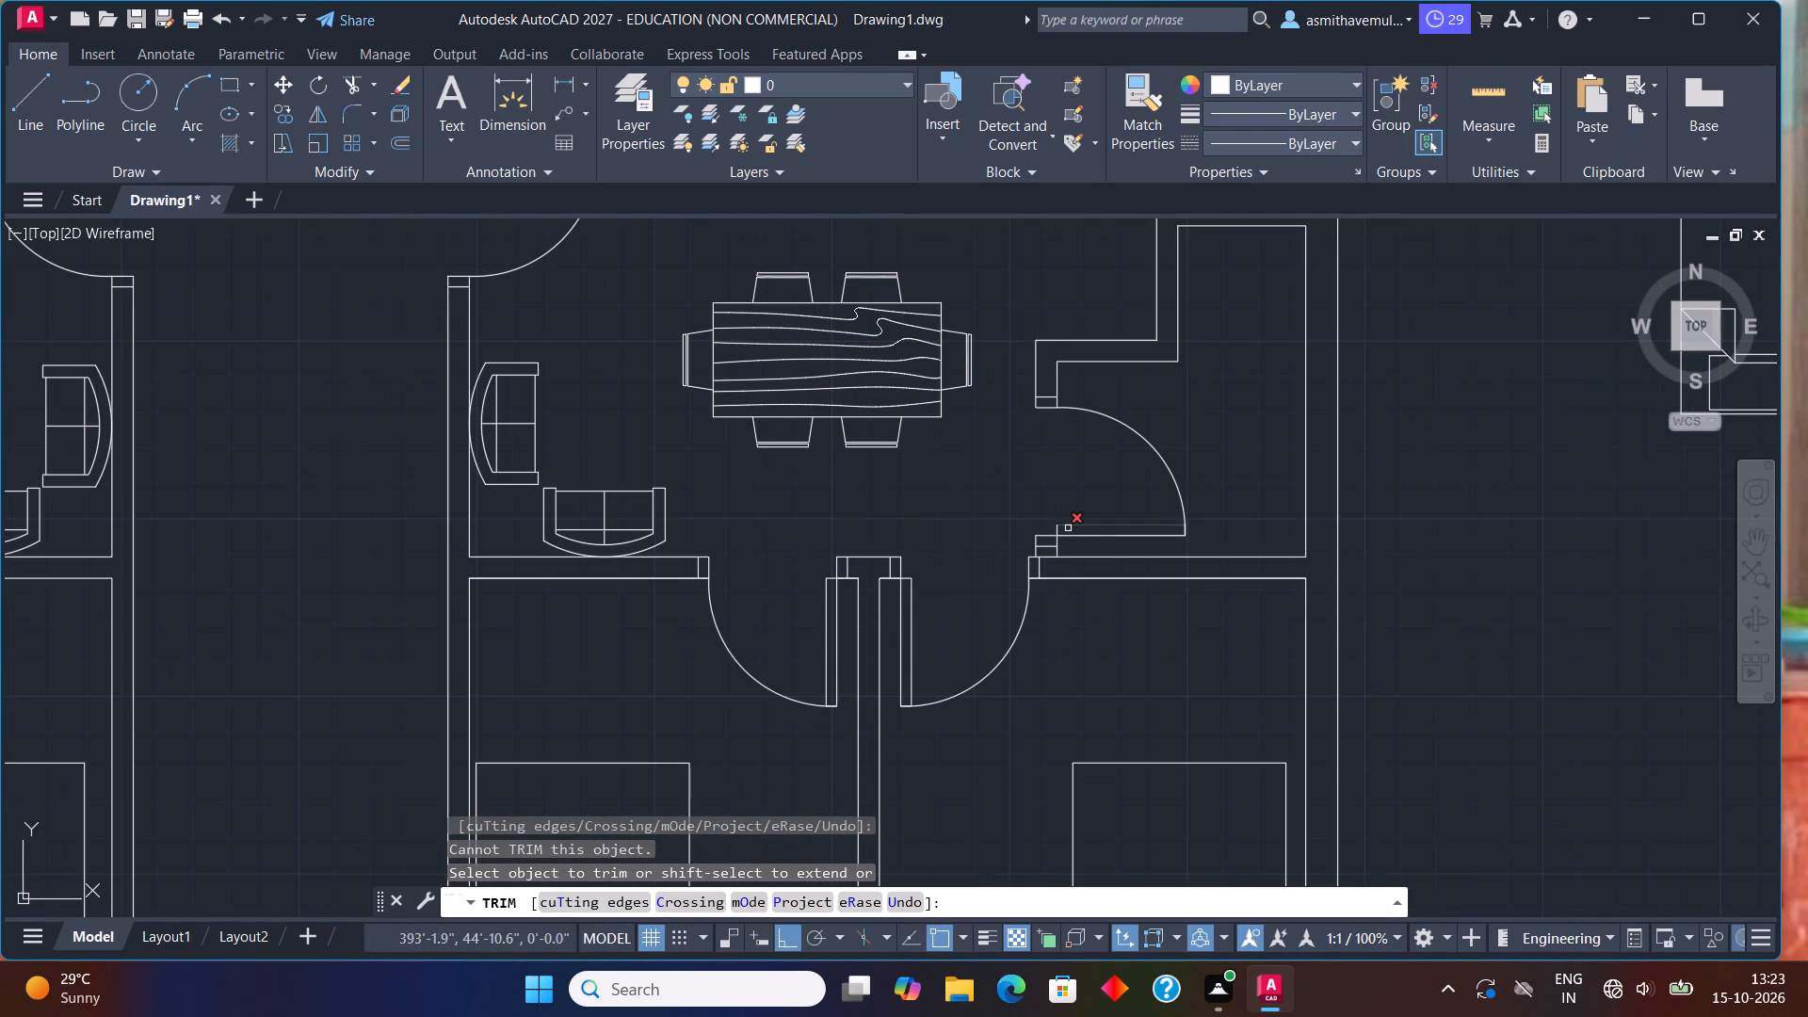
middle_drag(1068, 531, 1053, 868)
middle_drag(896, 557, 863, 775)
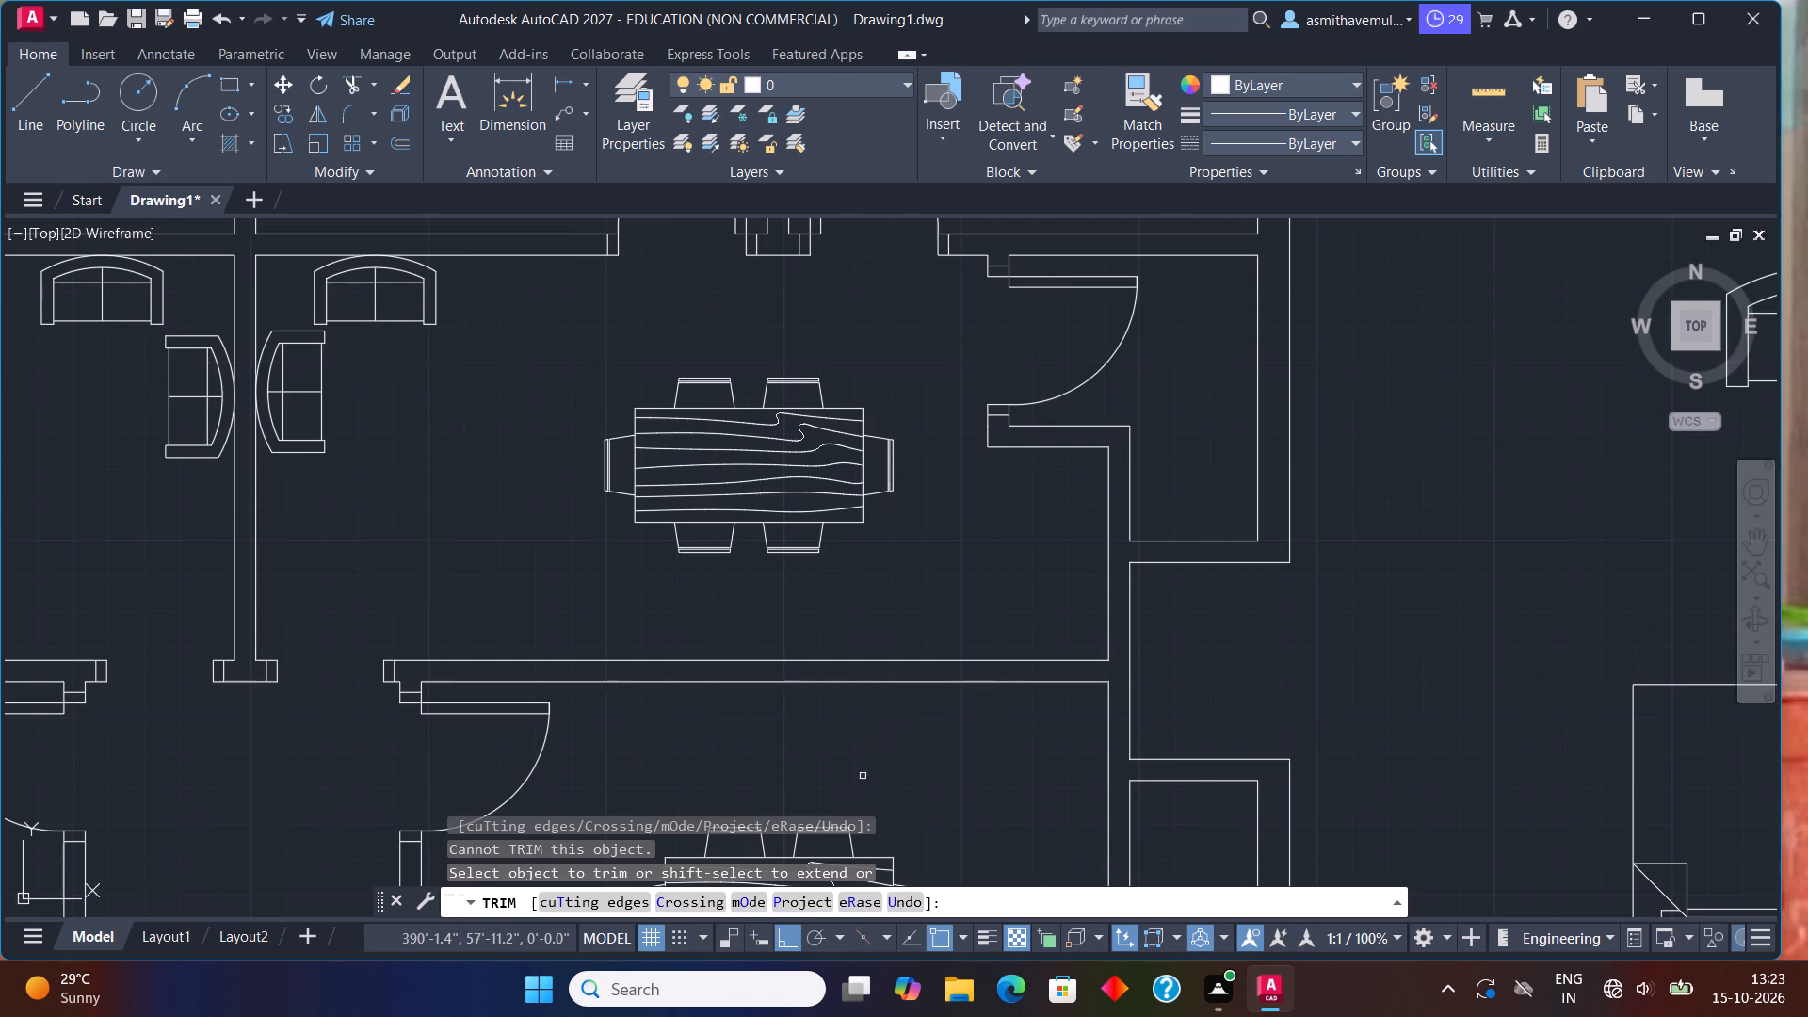
scroll(919, 552, down, 2)
scroll(1177, 603, down, 1)
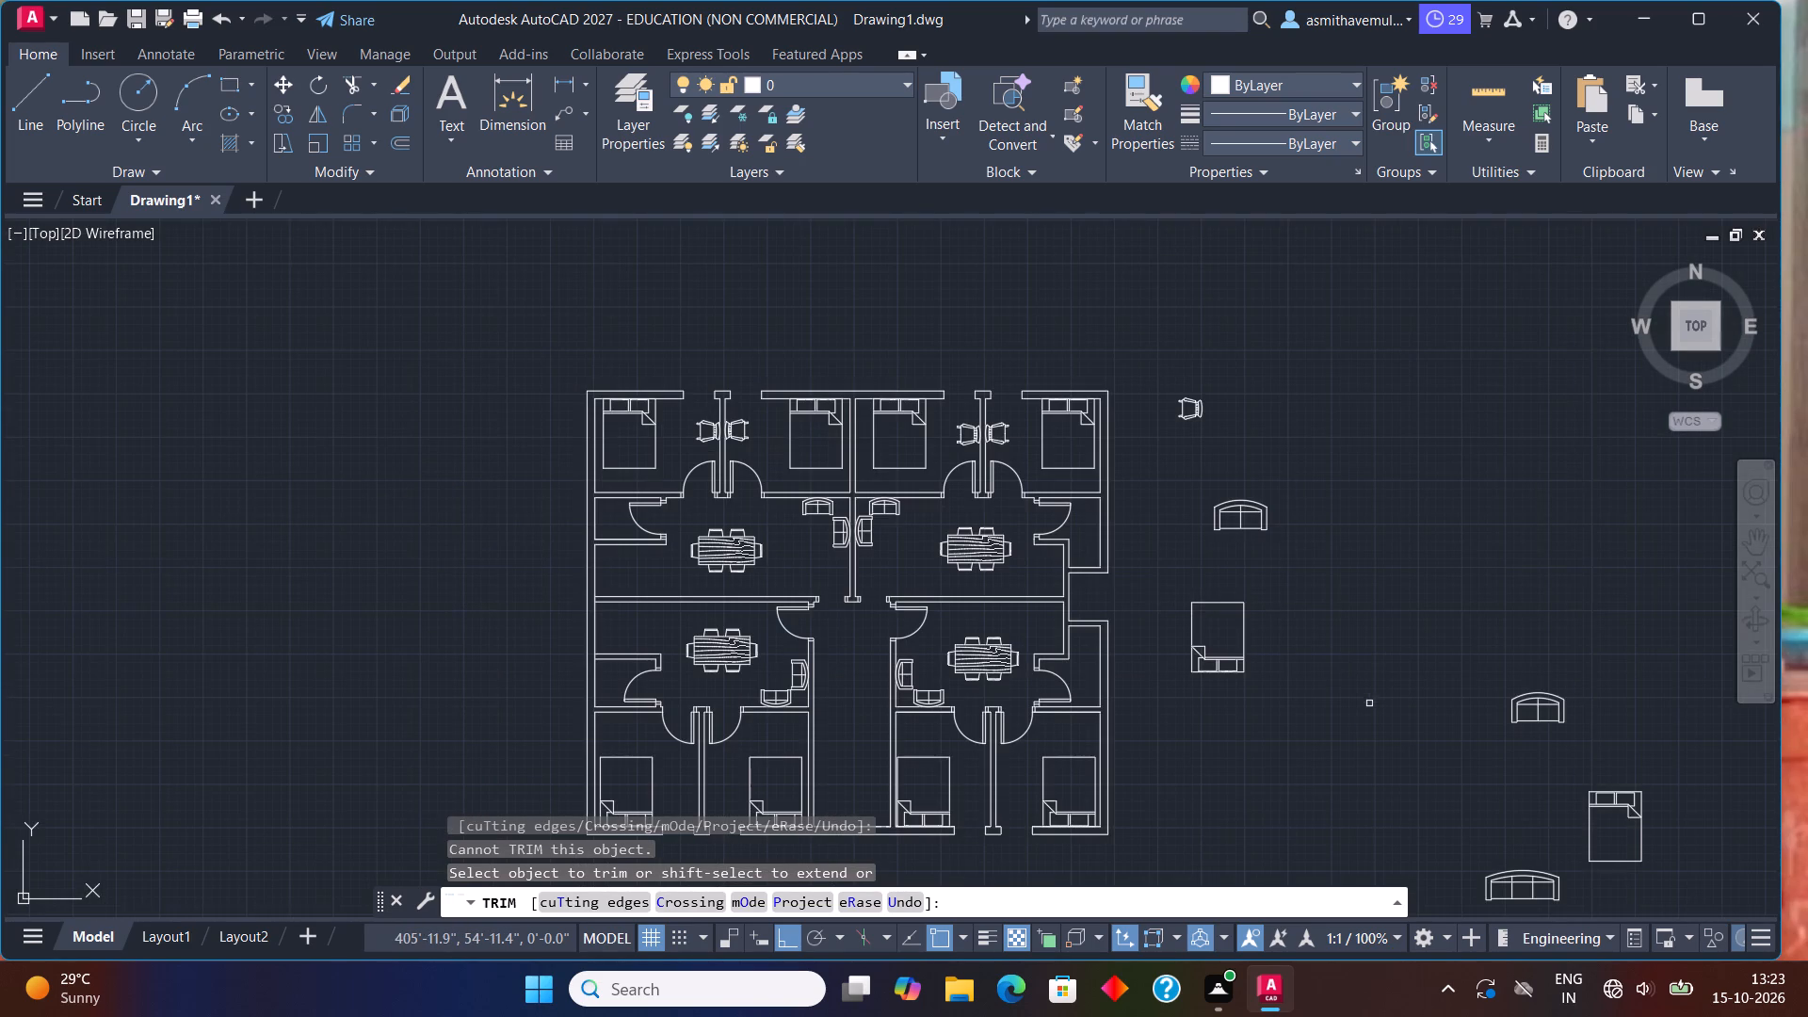
middle_drag(1369, 703, 1275, 556)
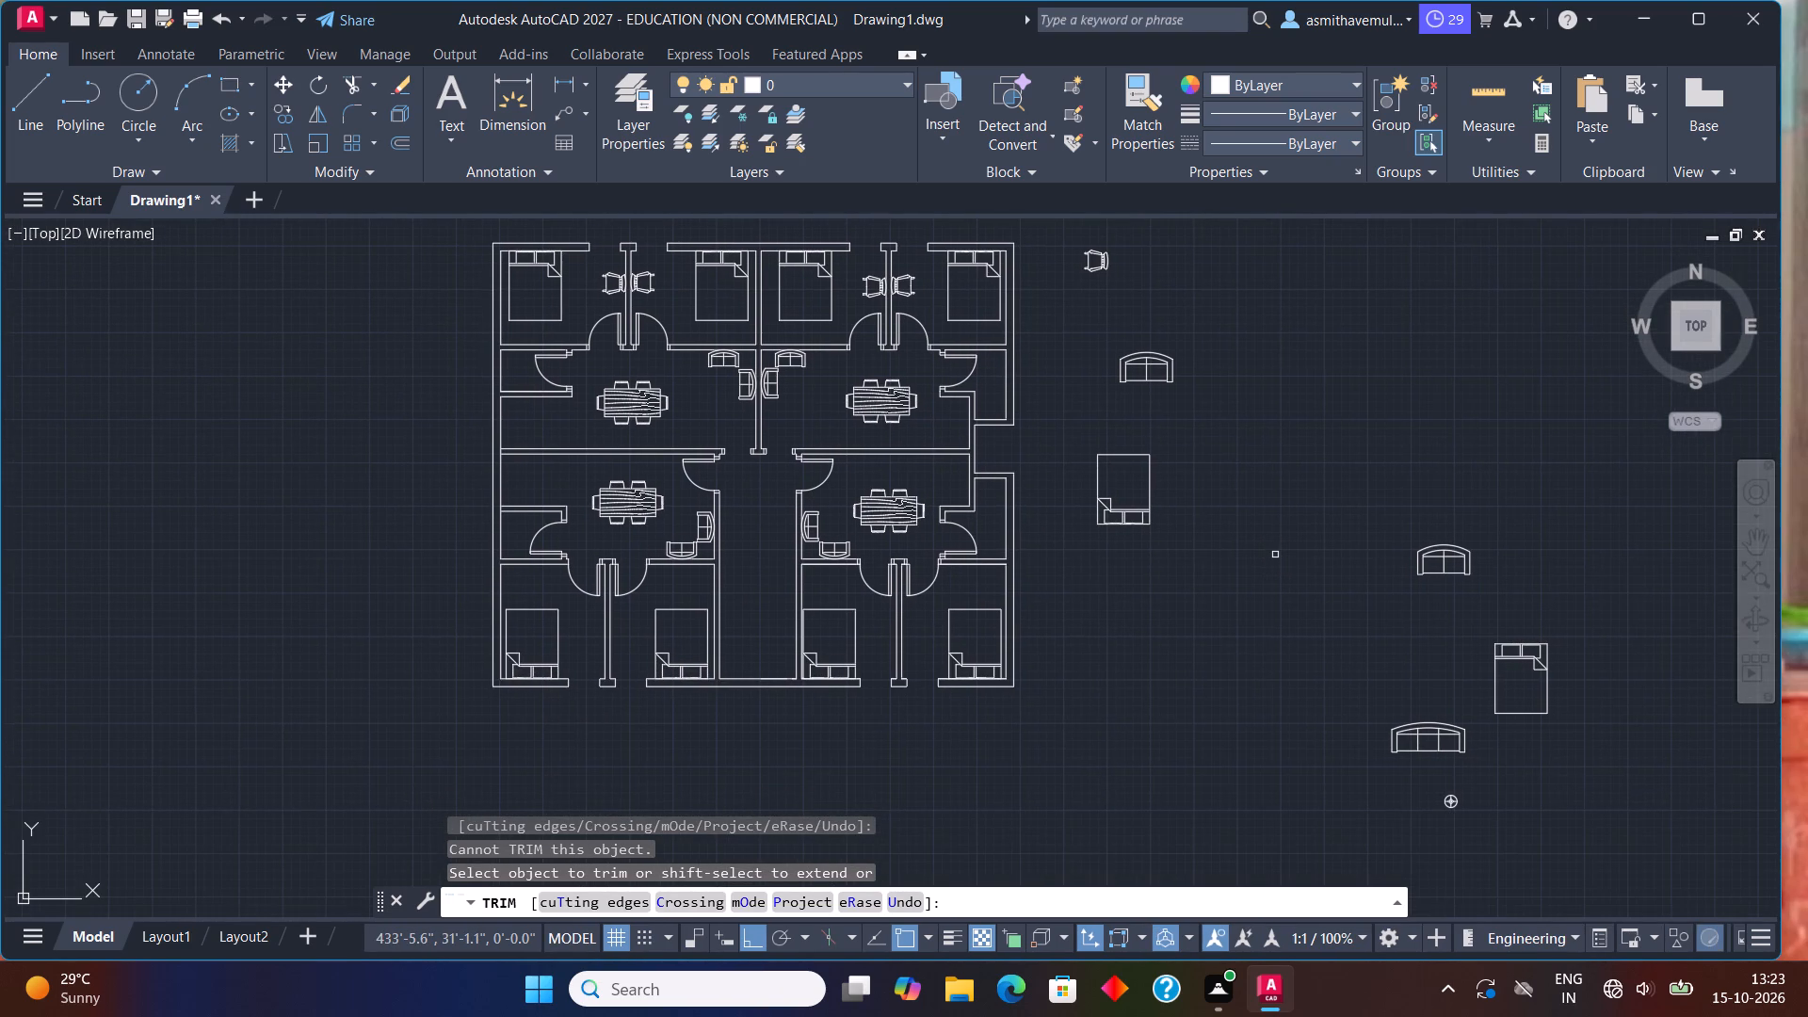
key(Escape)
Insert the Toilet - top block from DesignCenter's House Designer.dwg sample into the empty space east of the floor plan.
key(ctrl+2)
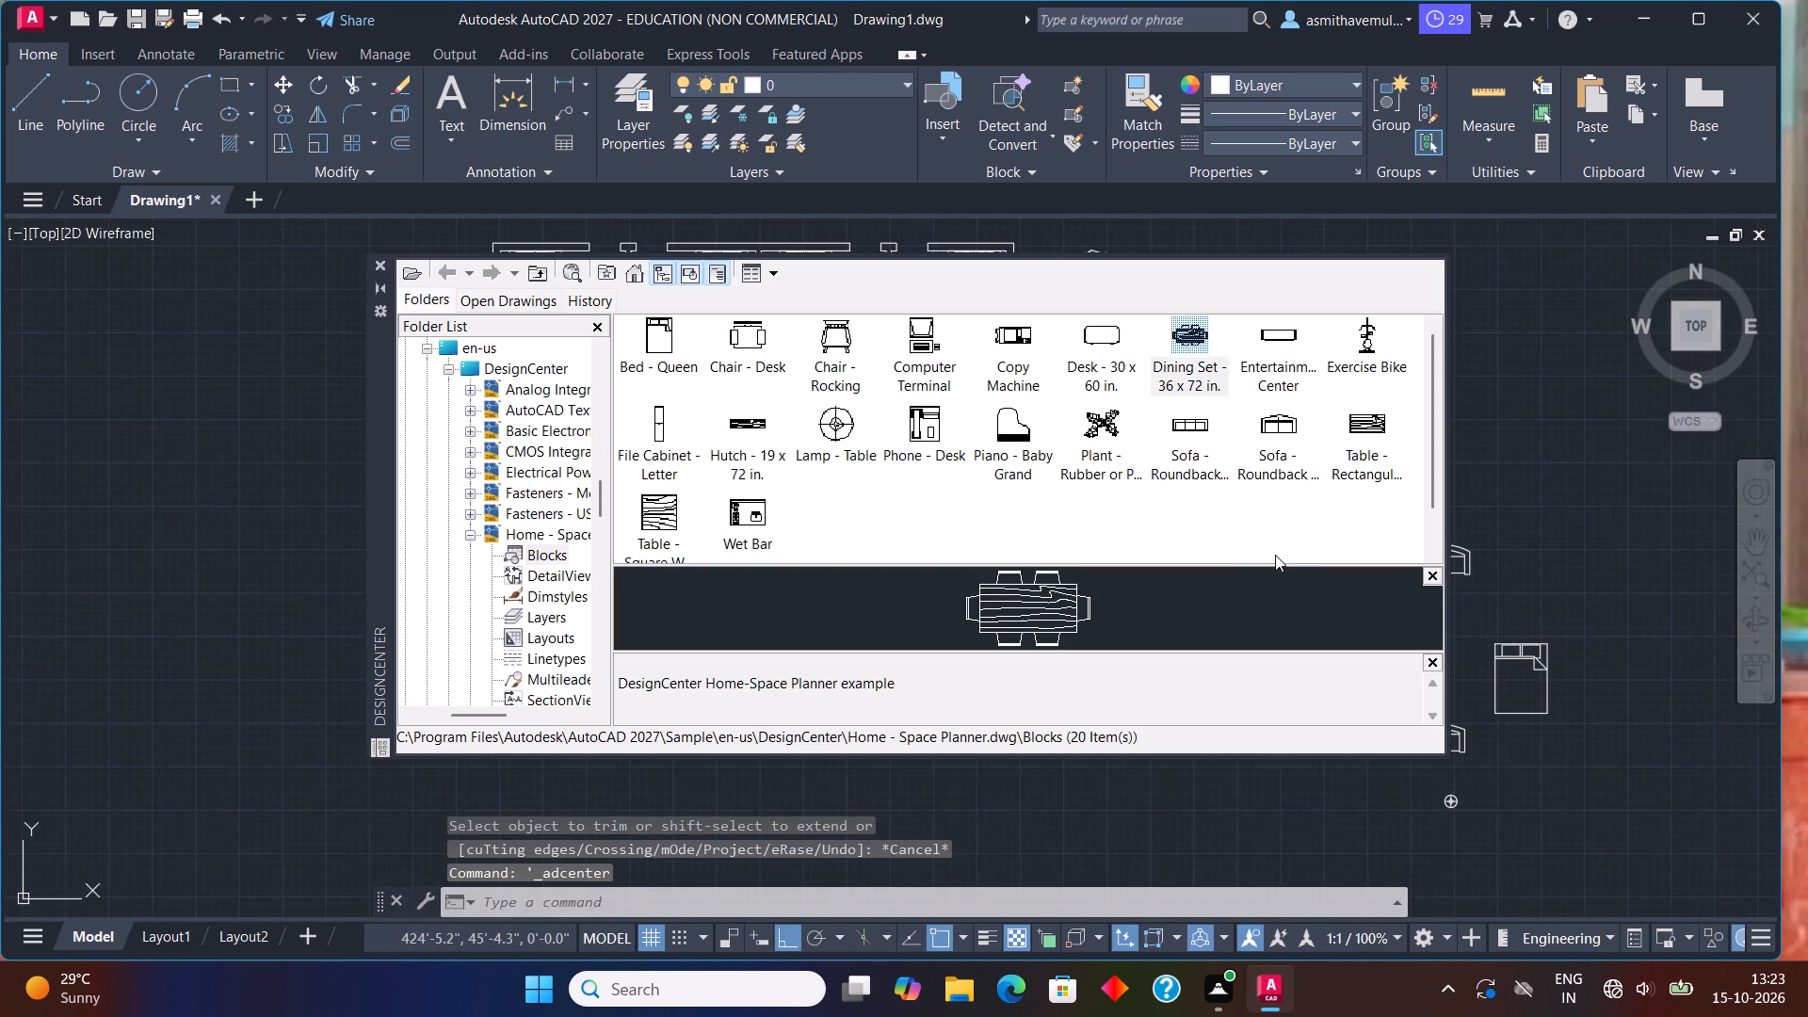
click(642, 275)
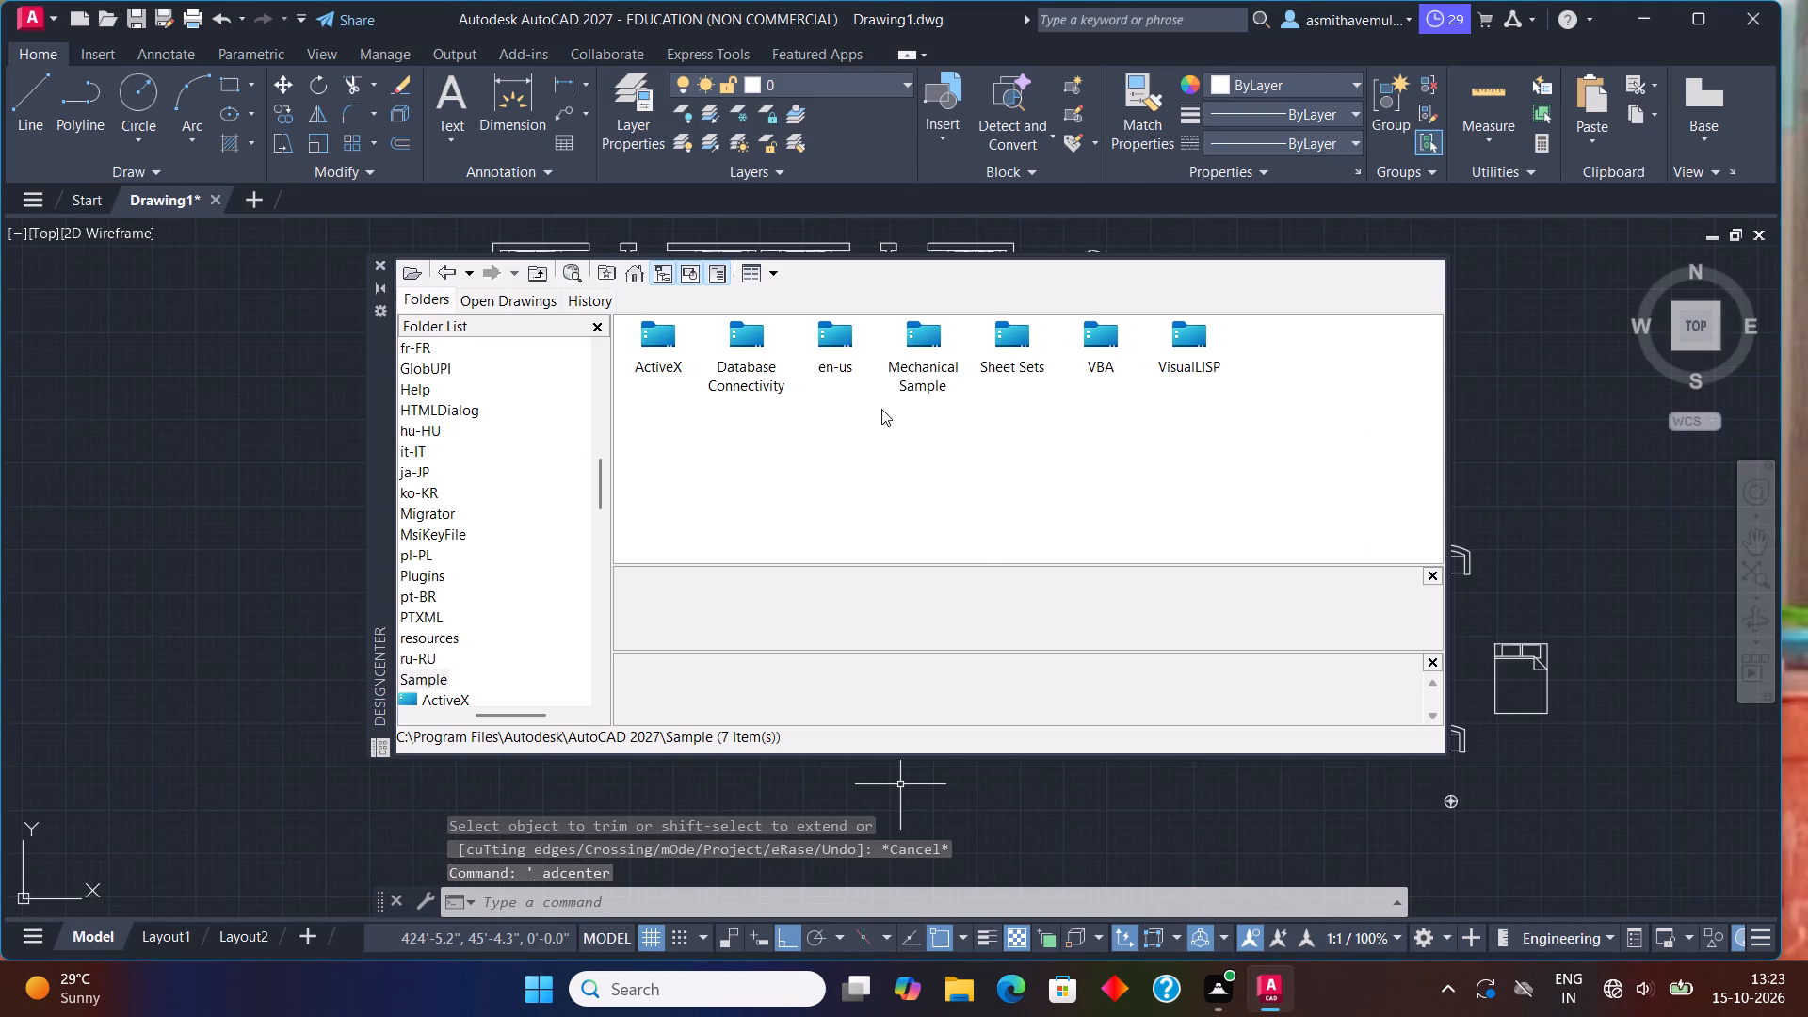
click(830, 346)
click(829, 346)
double_click(652, 343)
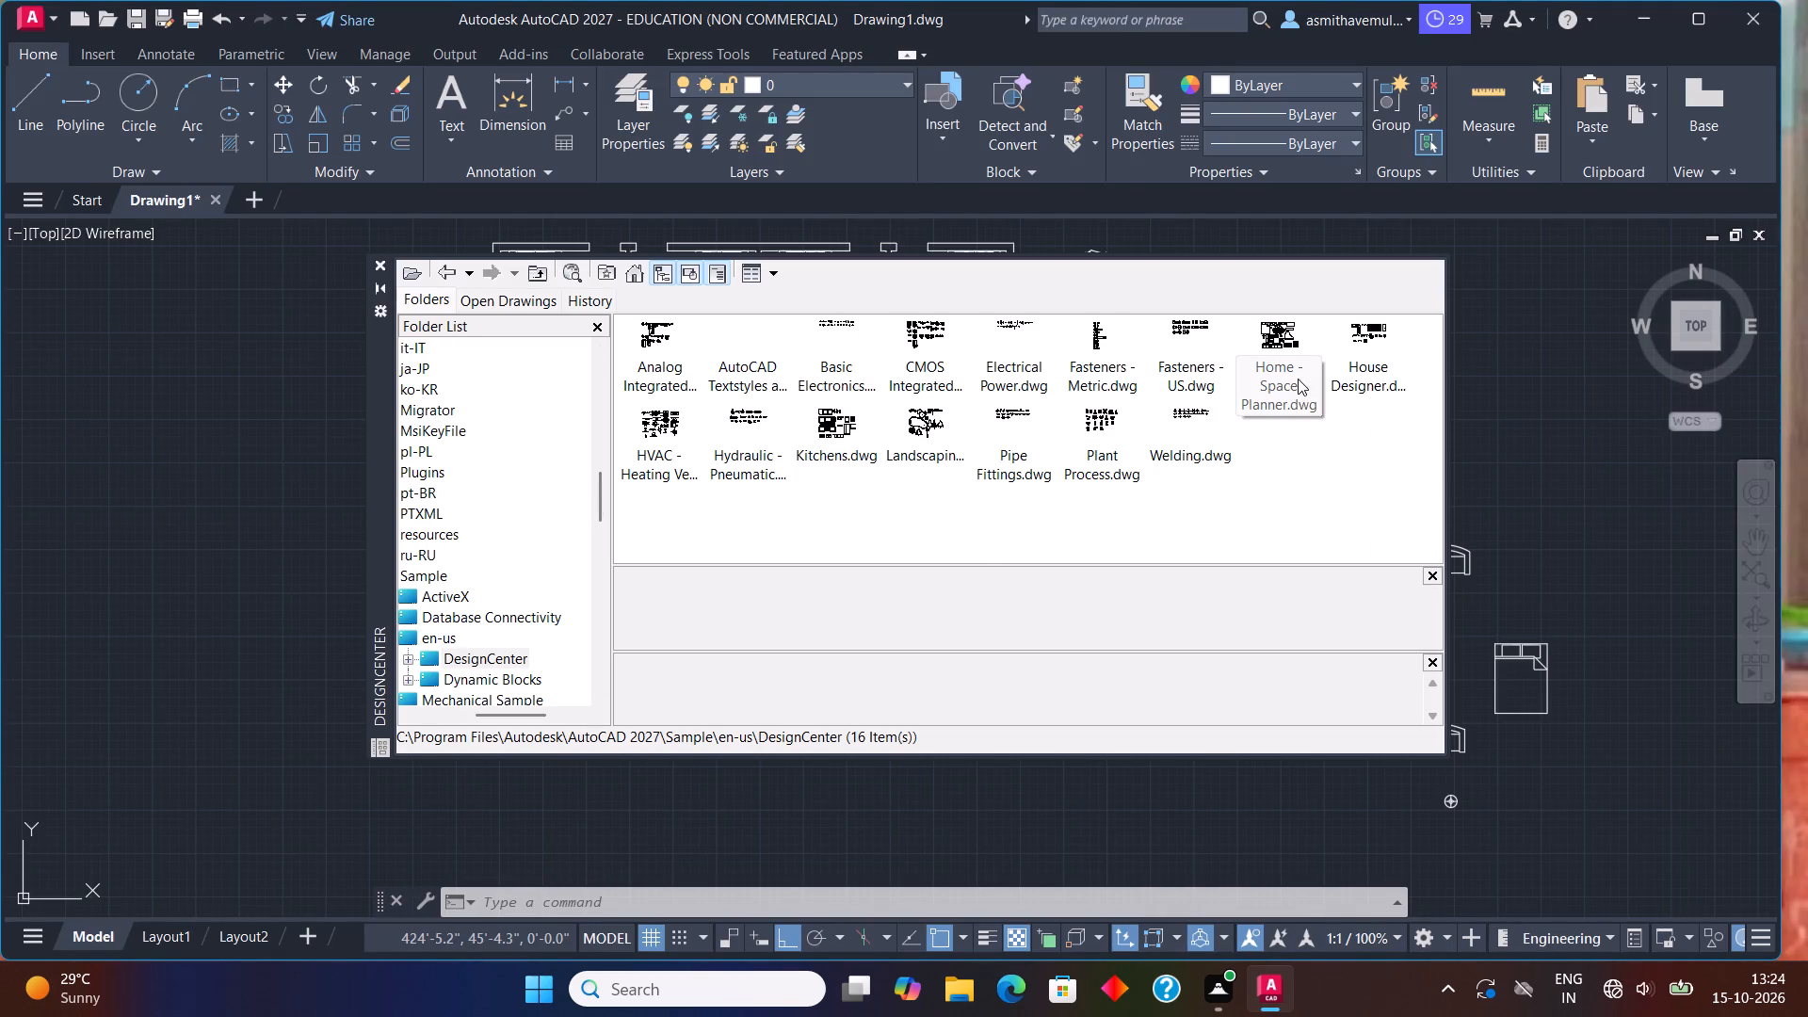
double_click(1360, 328)
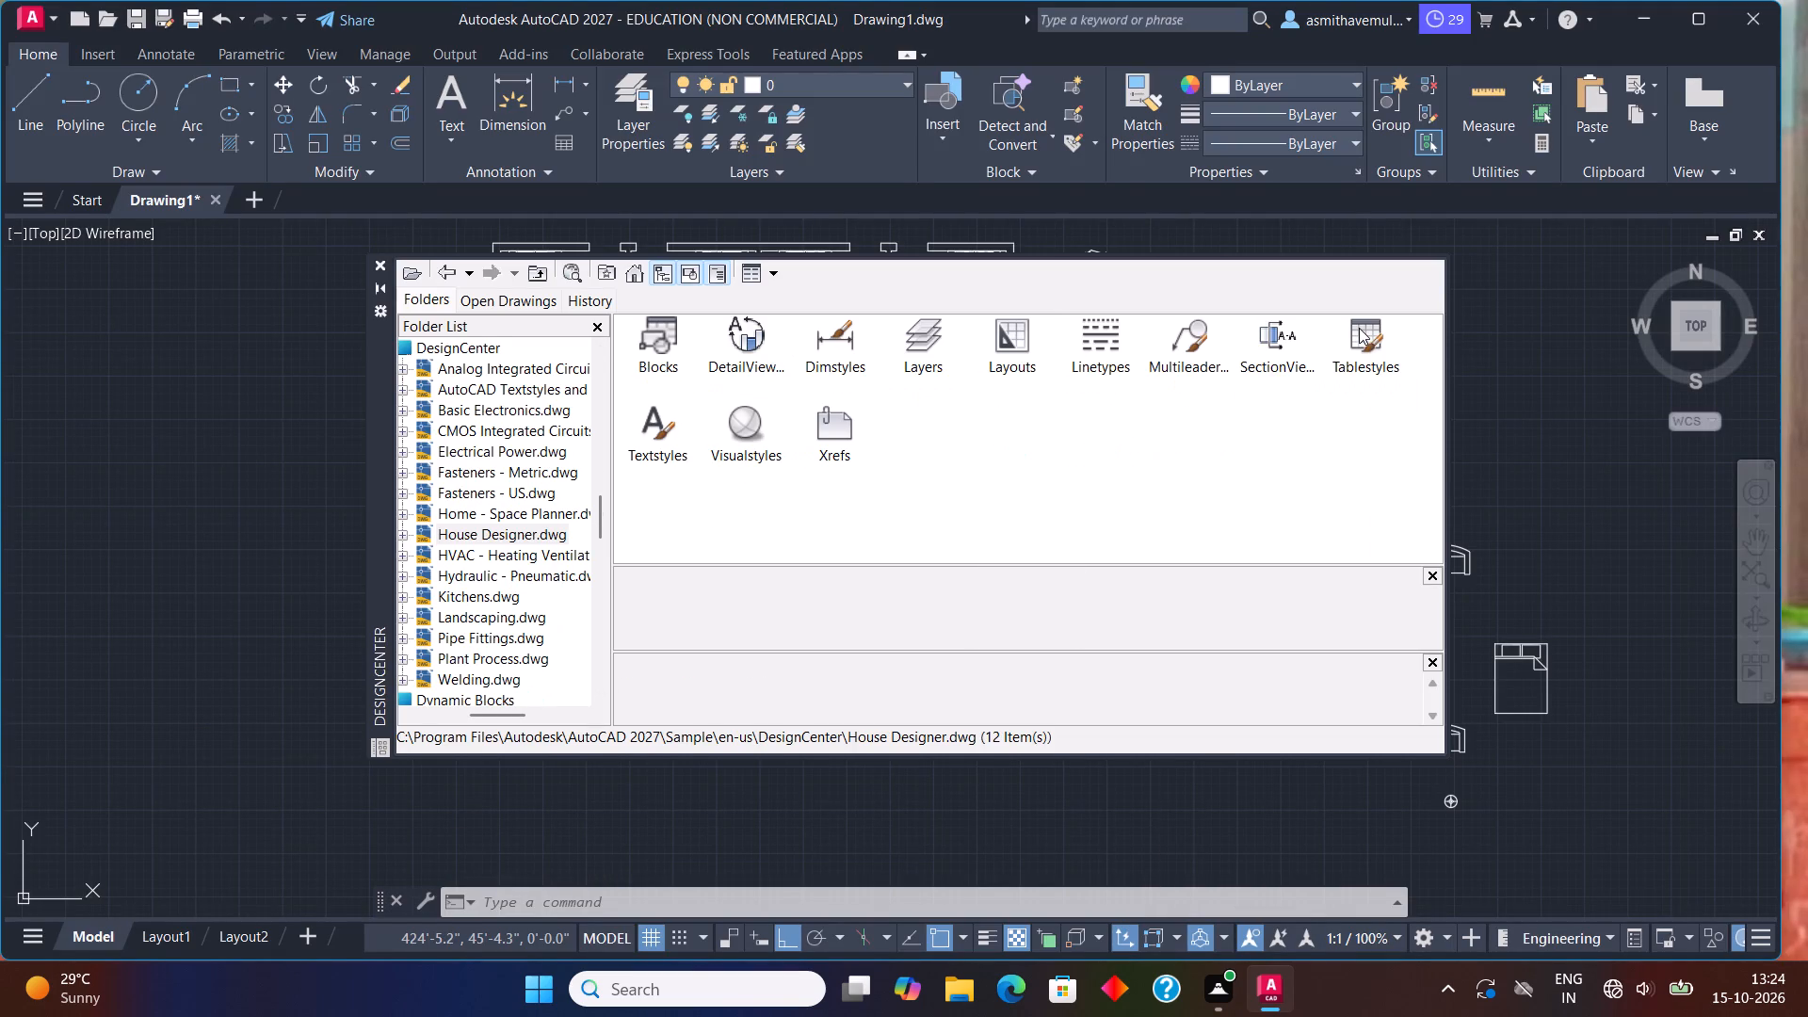
click(668, 334)
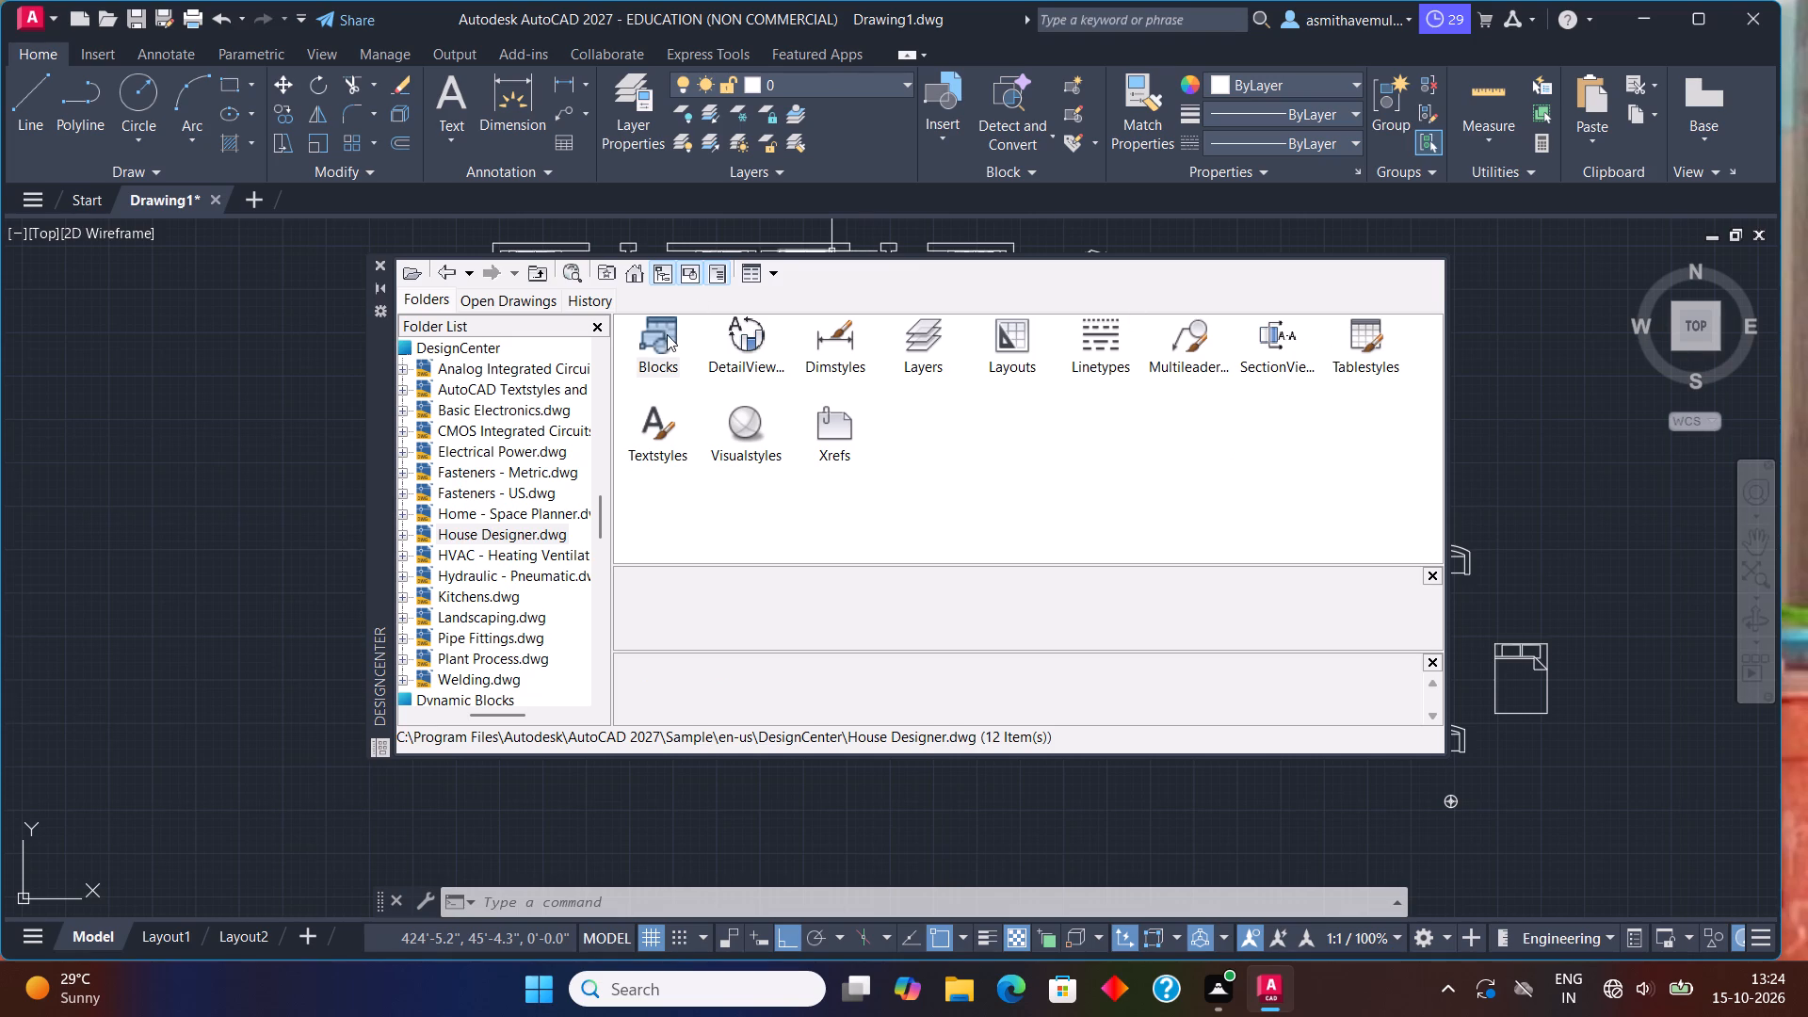
click(667, 334)
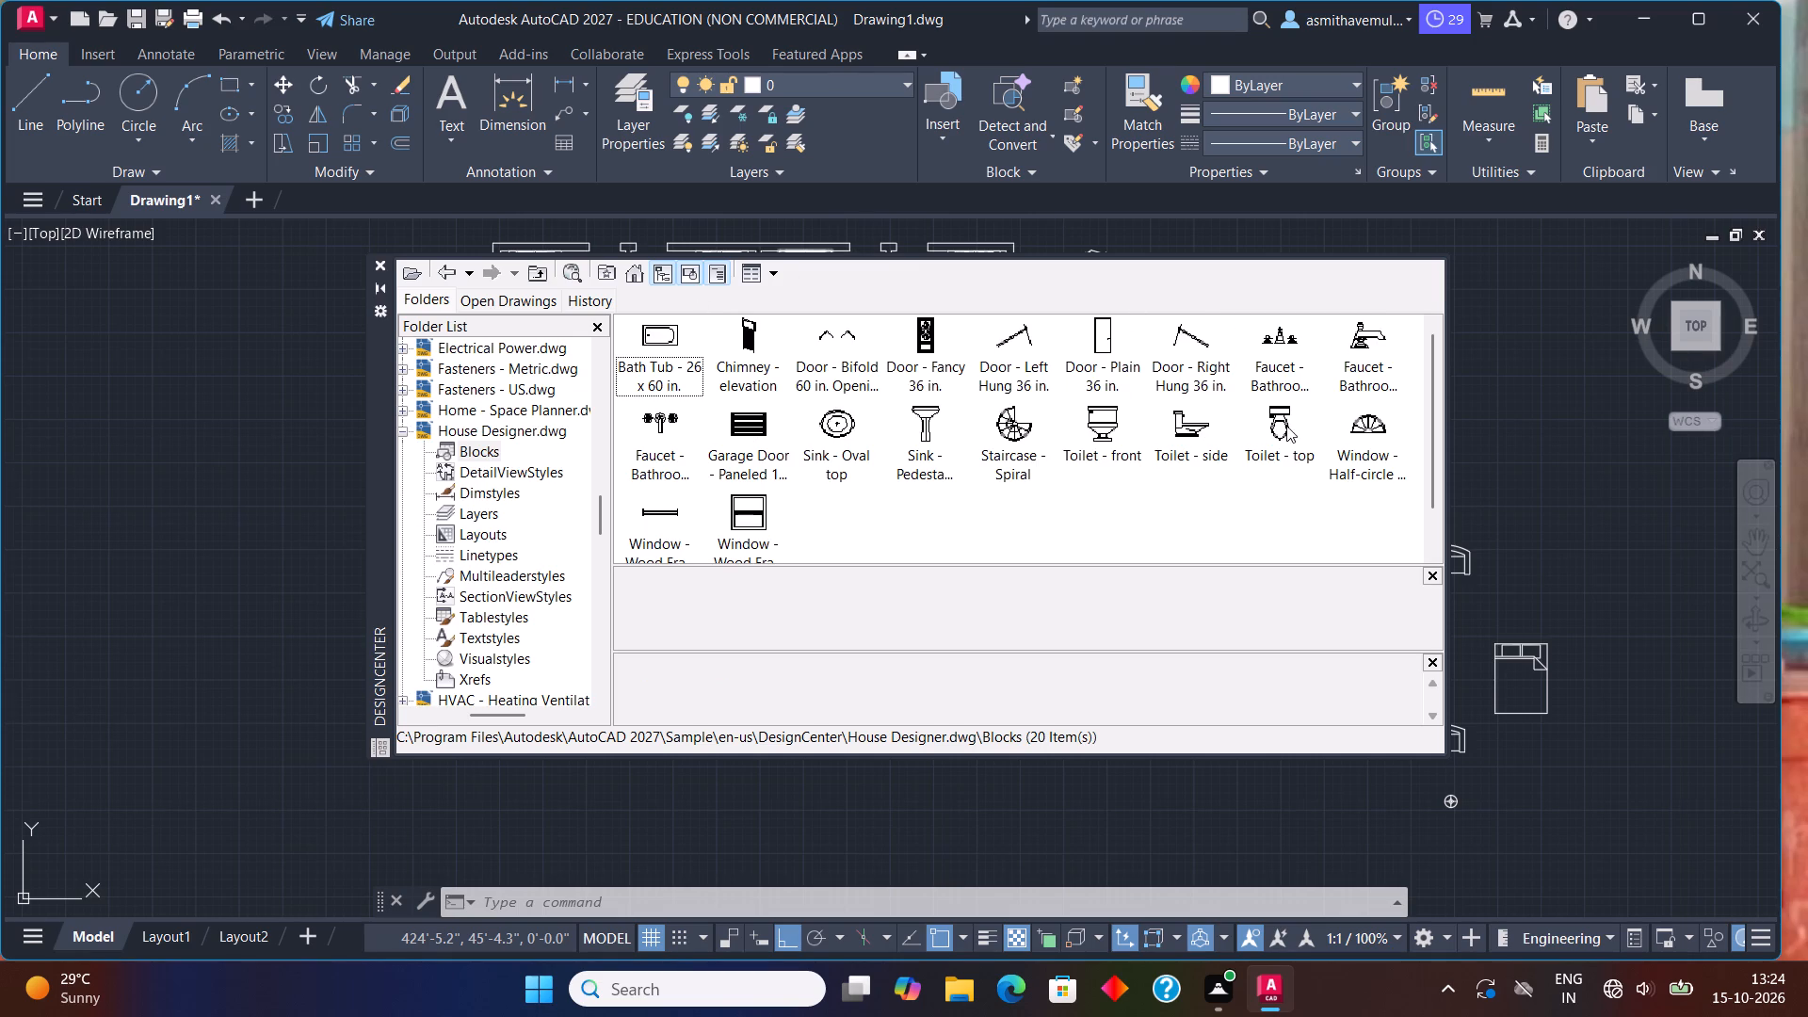
drag(1278, 418, 1516, 459)
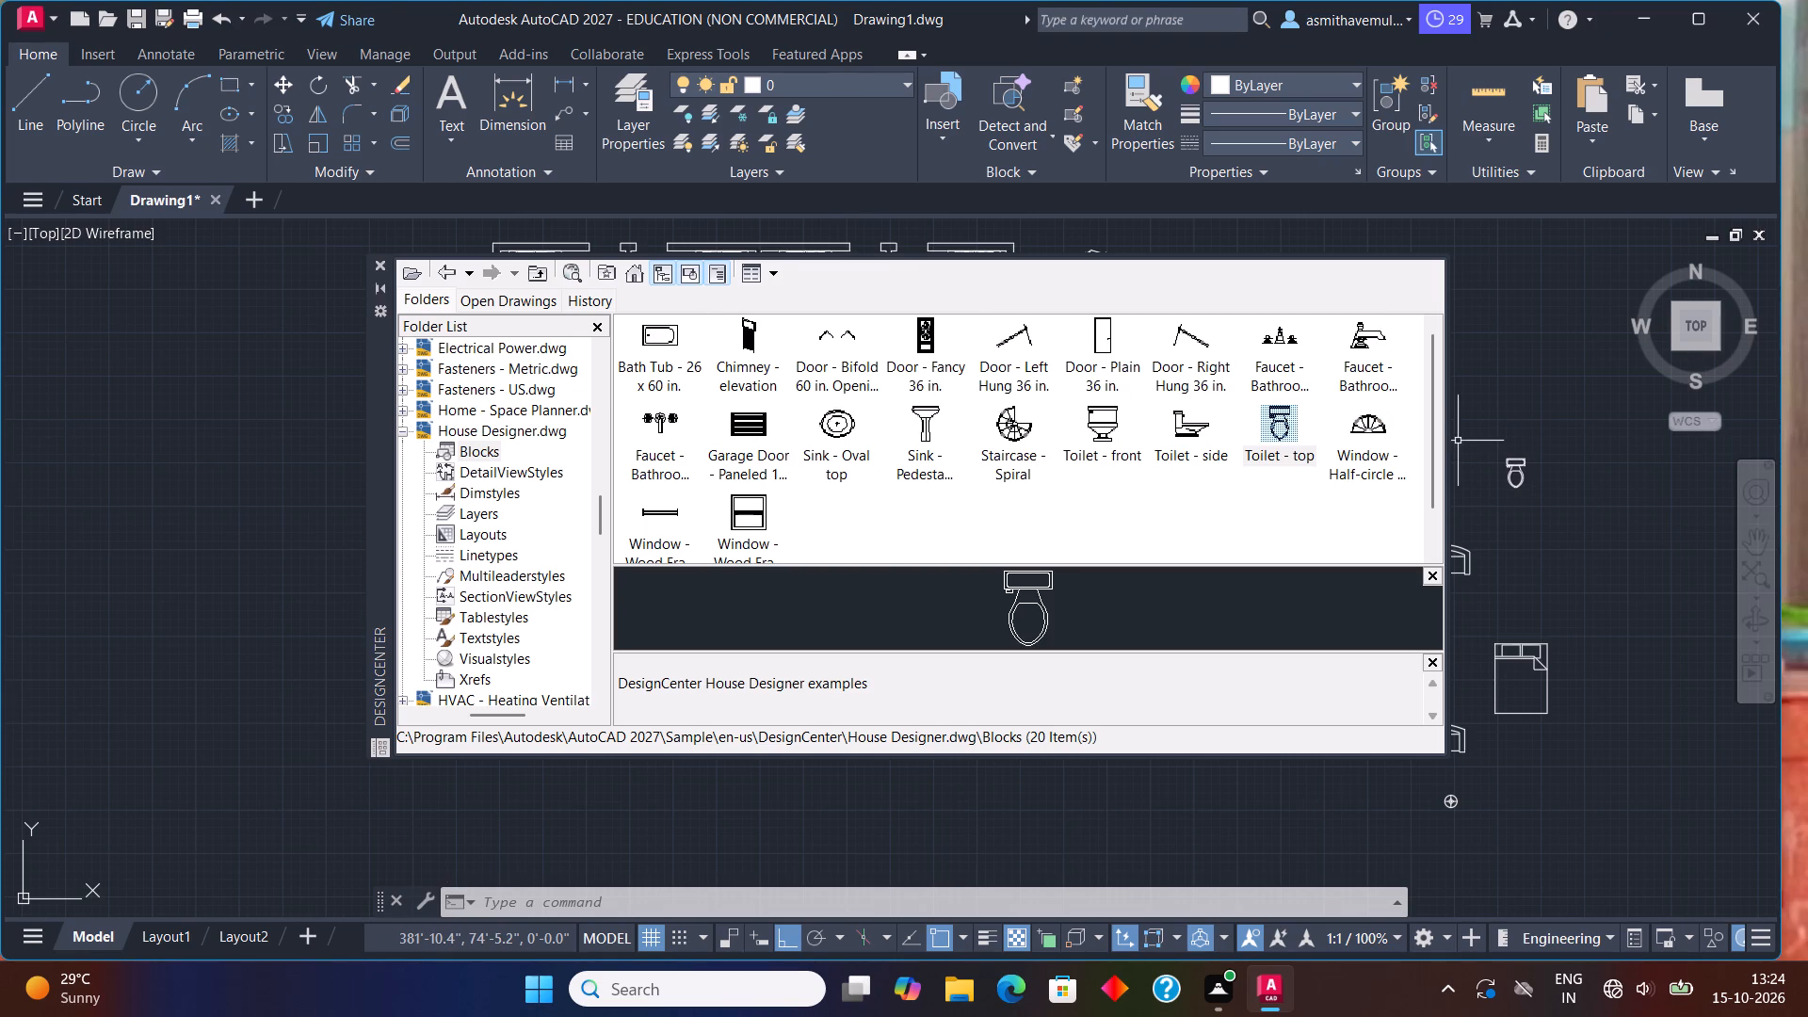
click(380, 260)
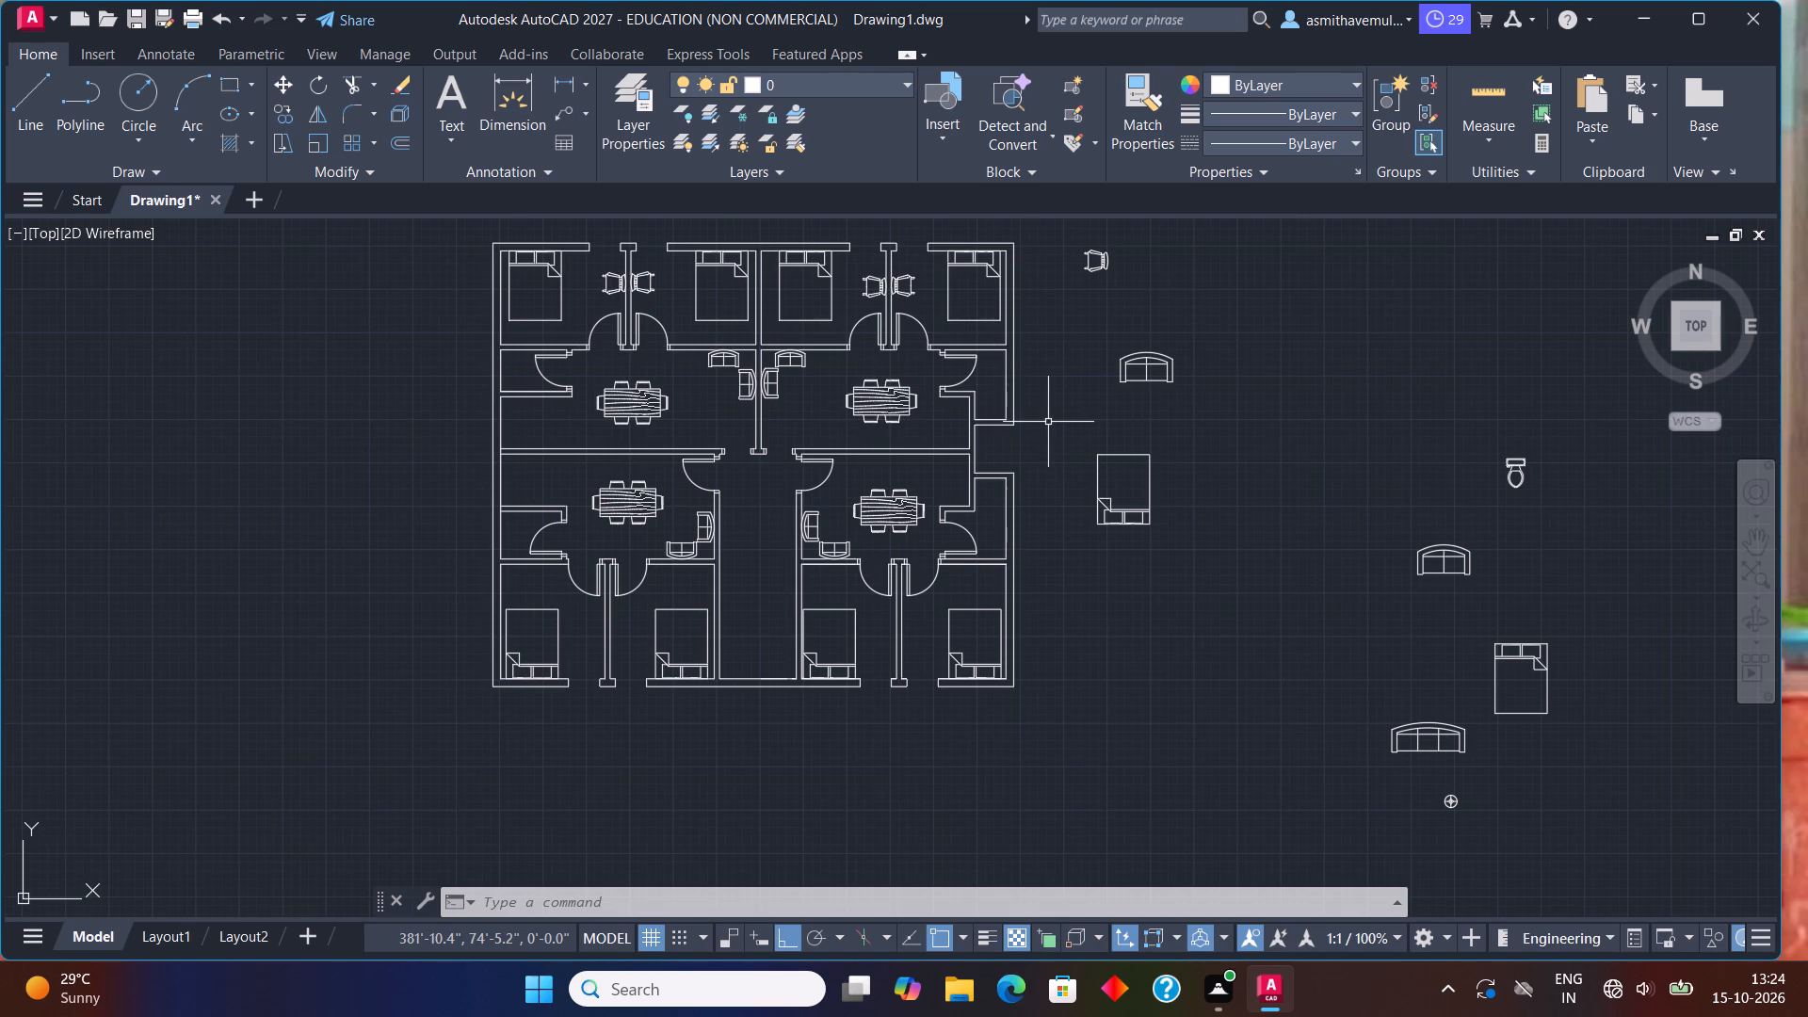
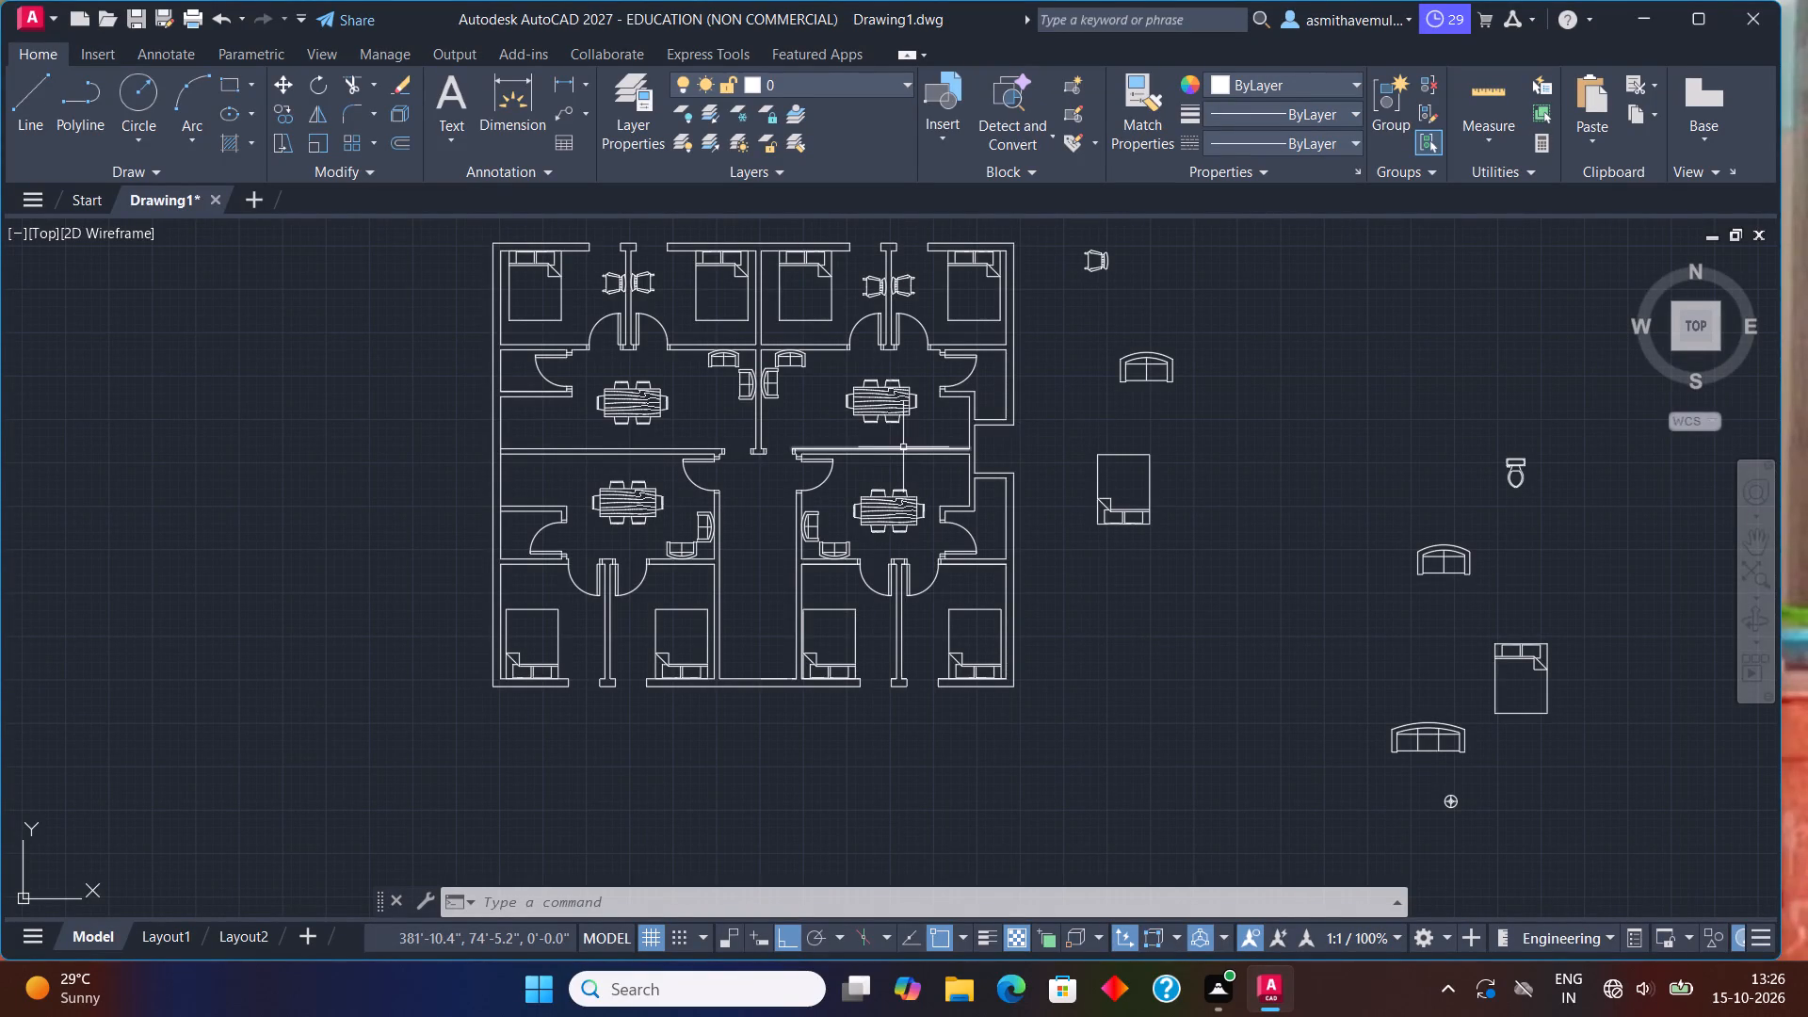
Copy the toilet block twice, placing both copies between the loose bed beside the floor plan and the original toilet.
middle_drag(901, 447, 788, 519)
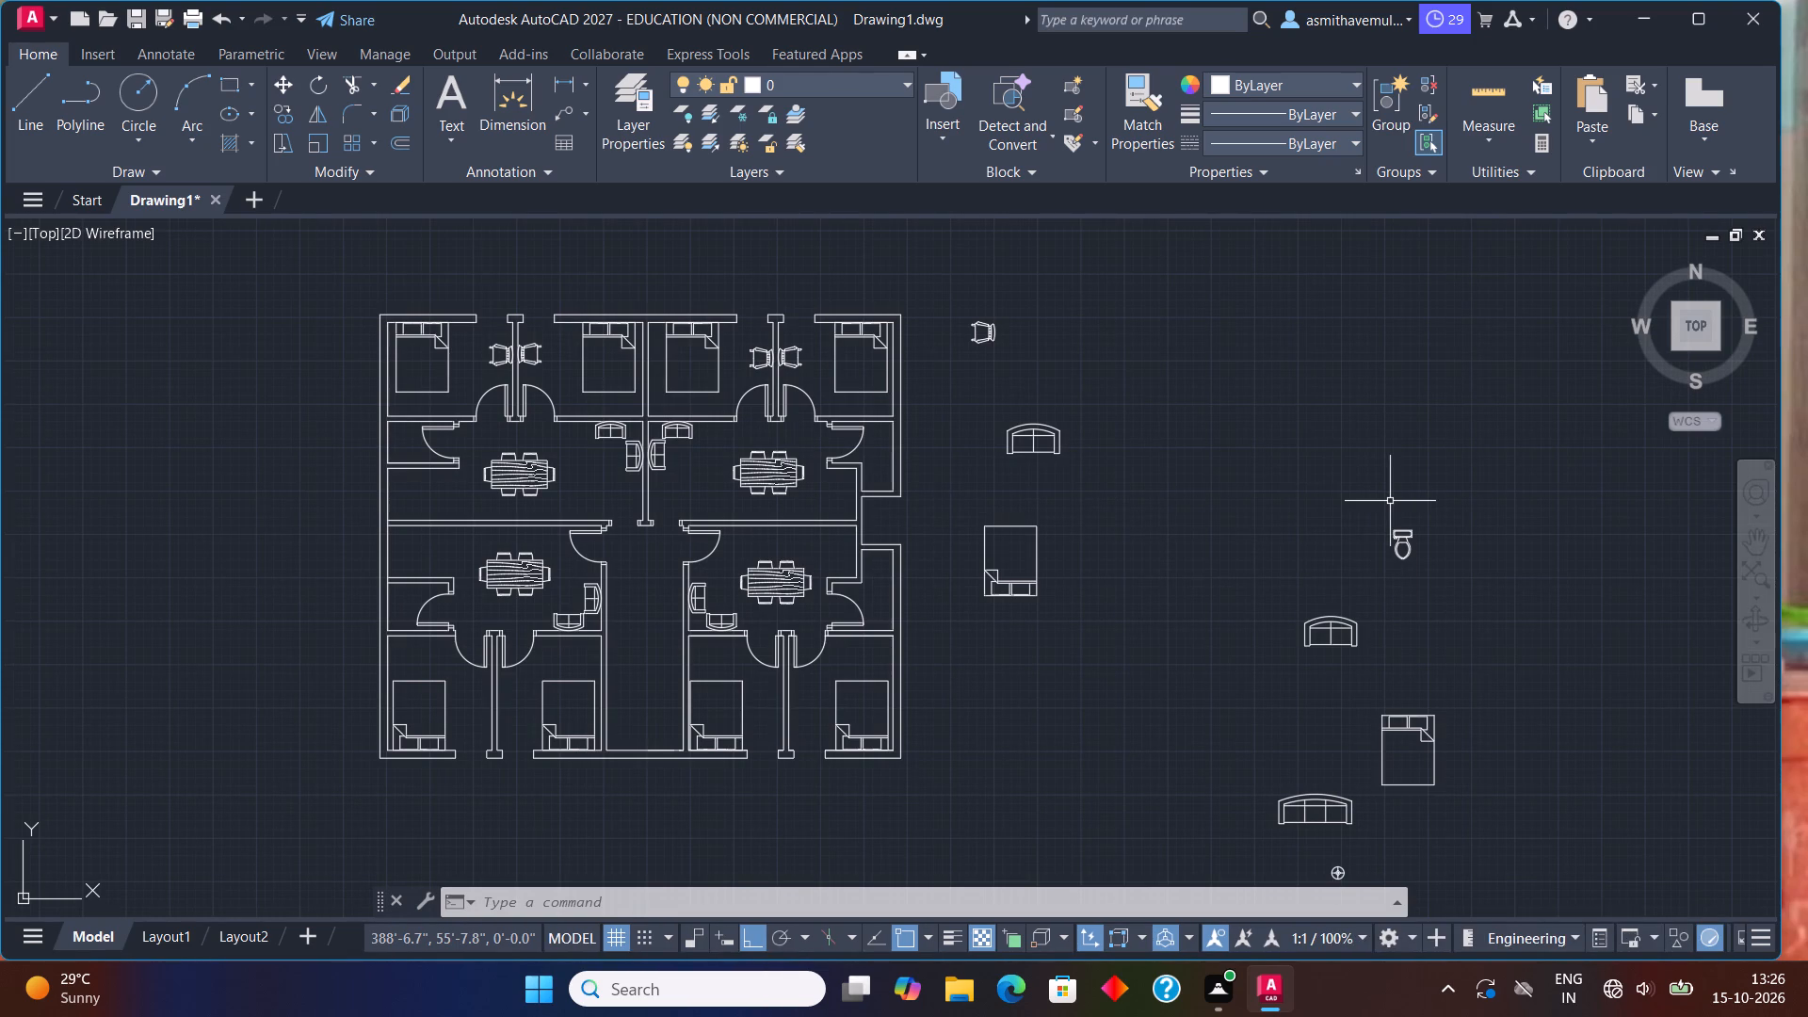
drag(1390, 501, 1488, 581)
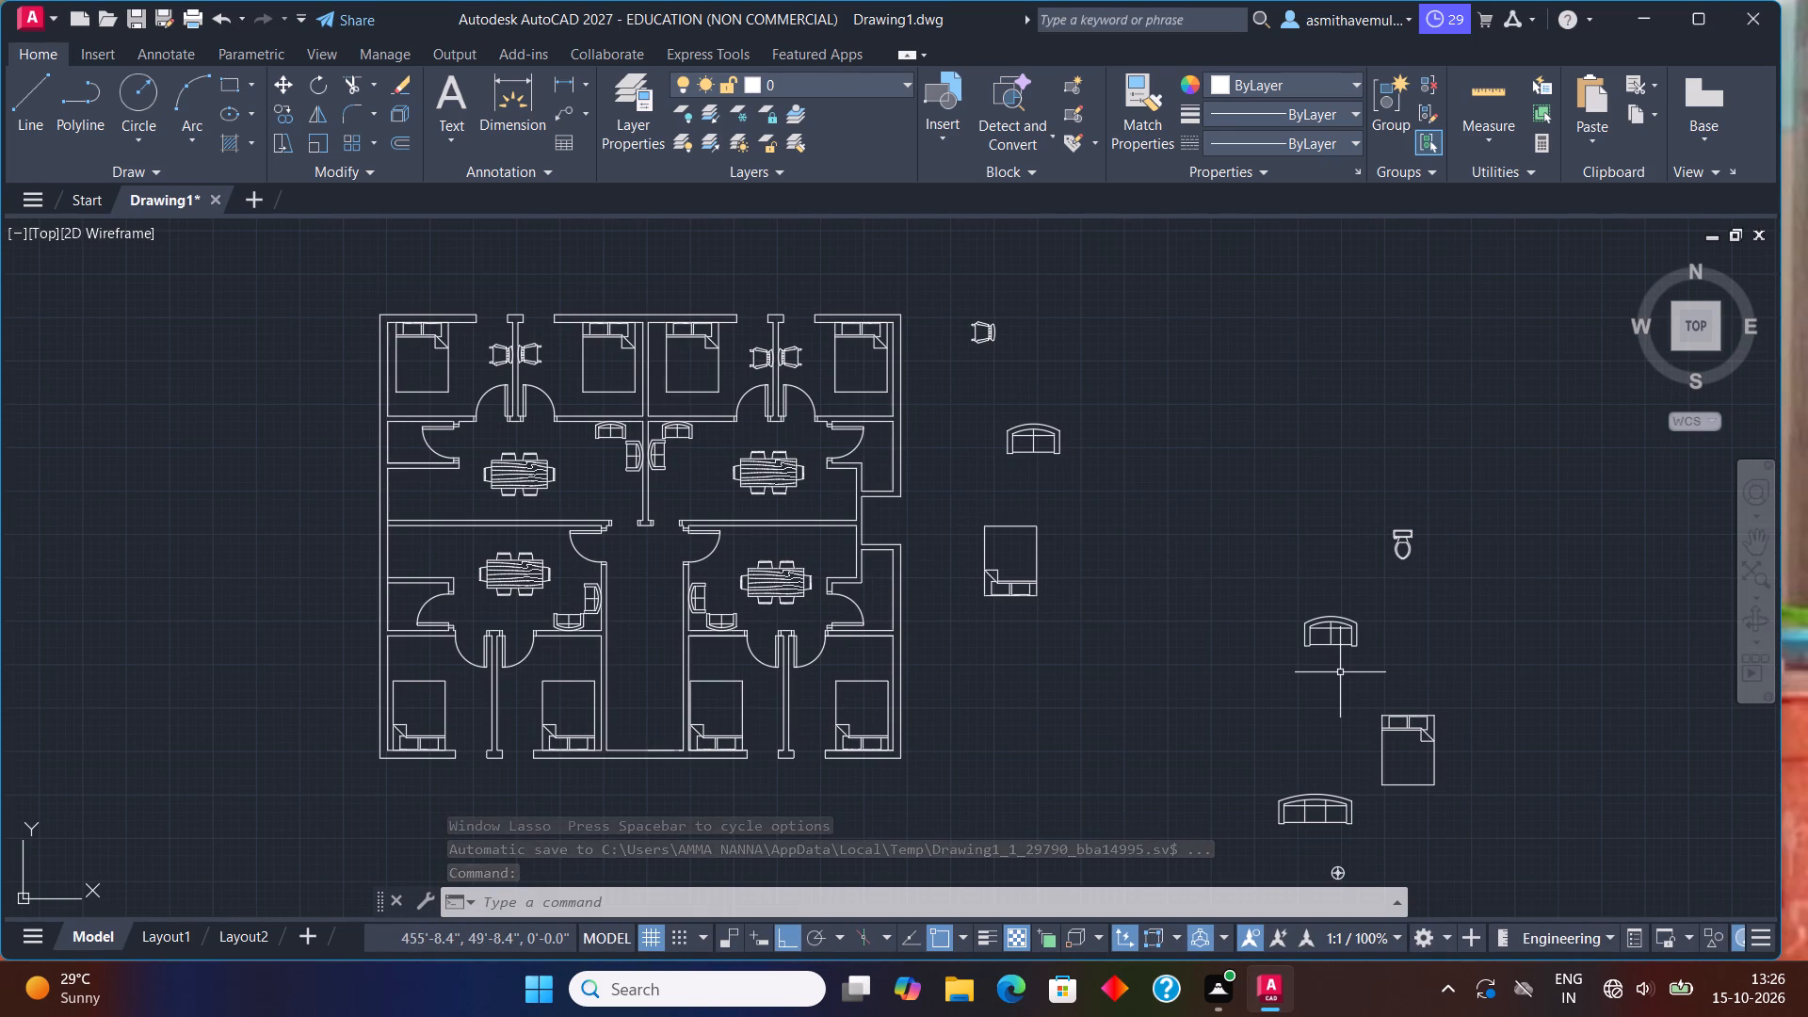
drag(1411, 577, 1380, 536)
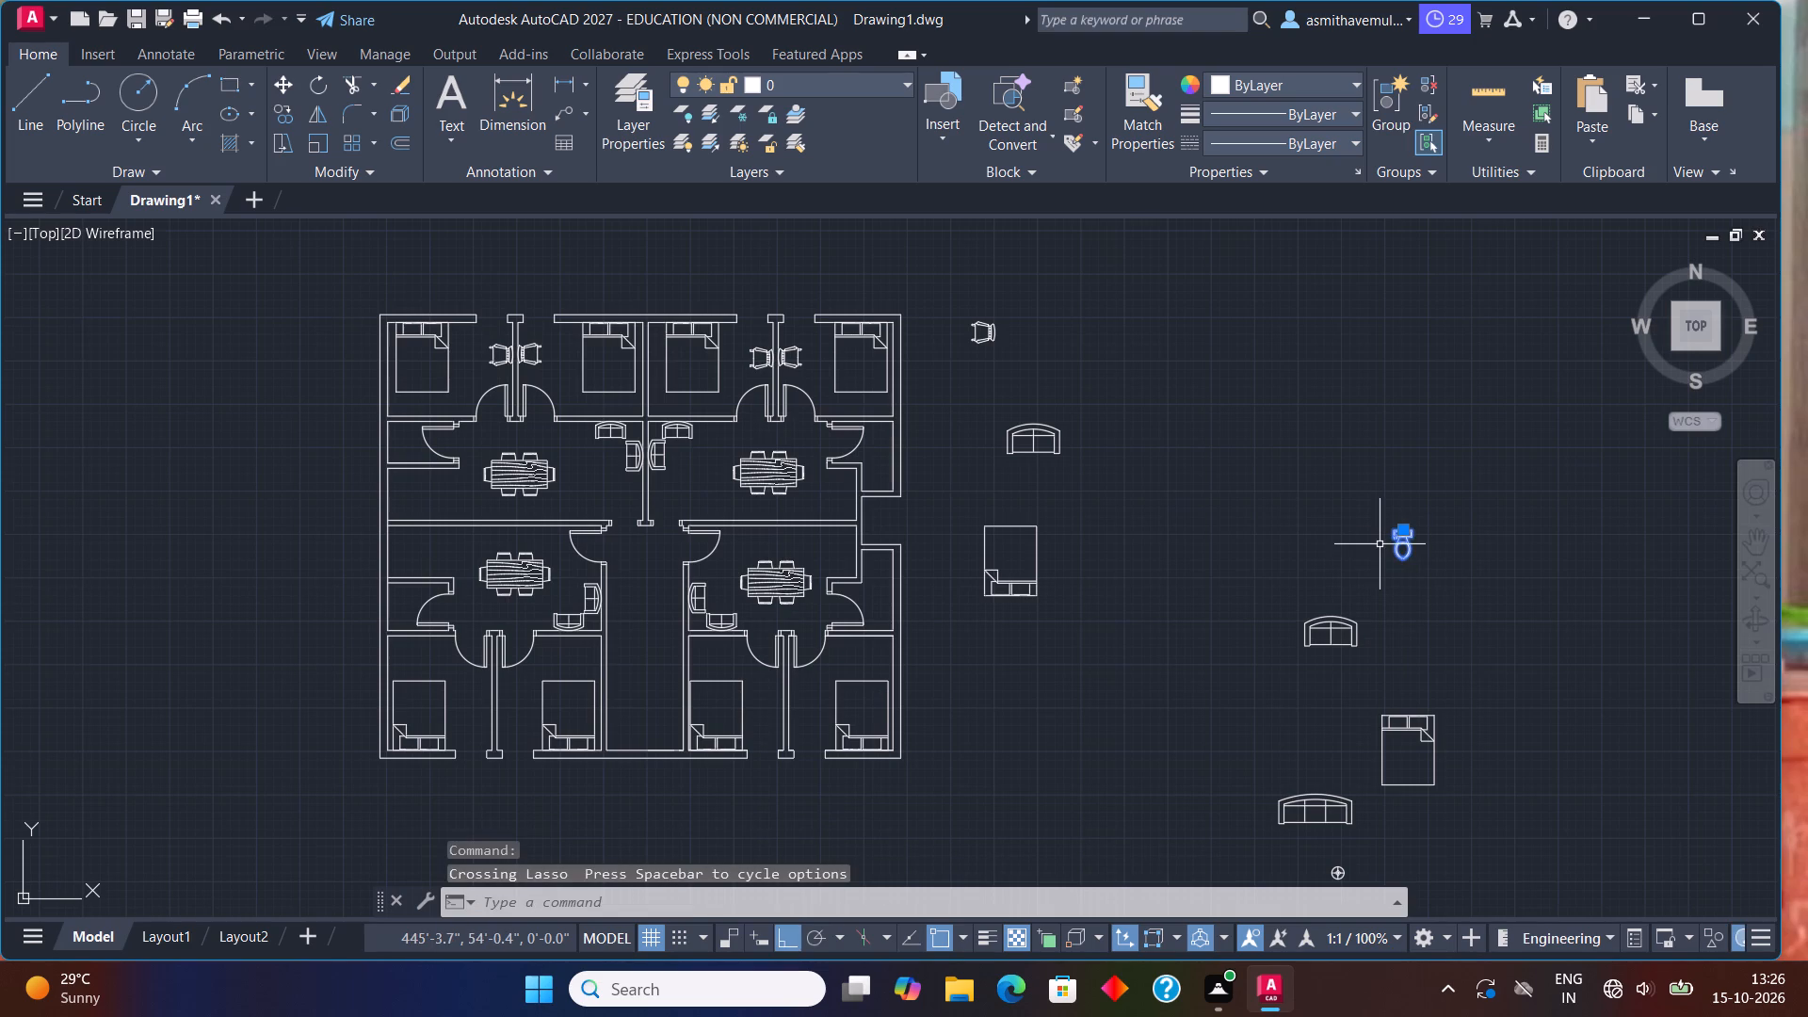
text(copy)
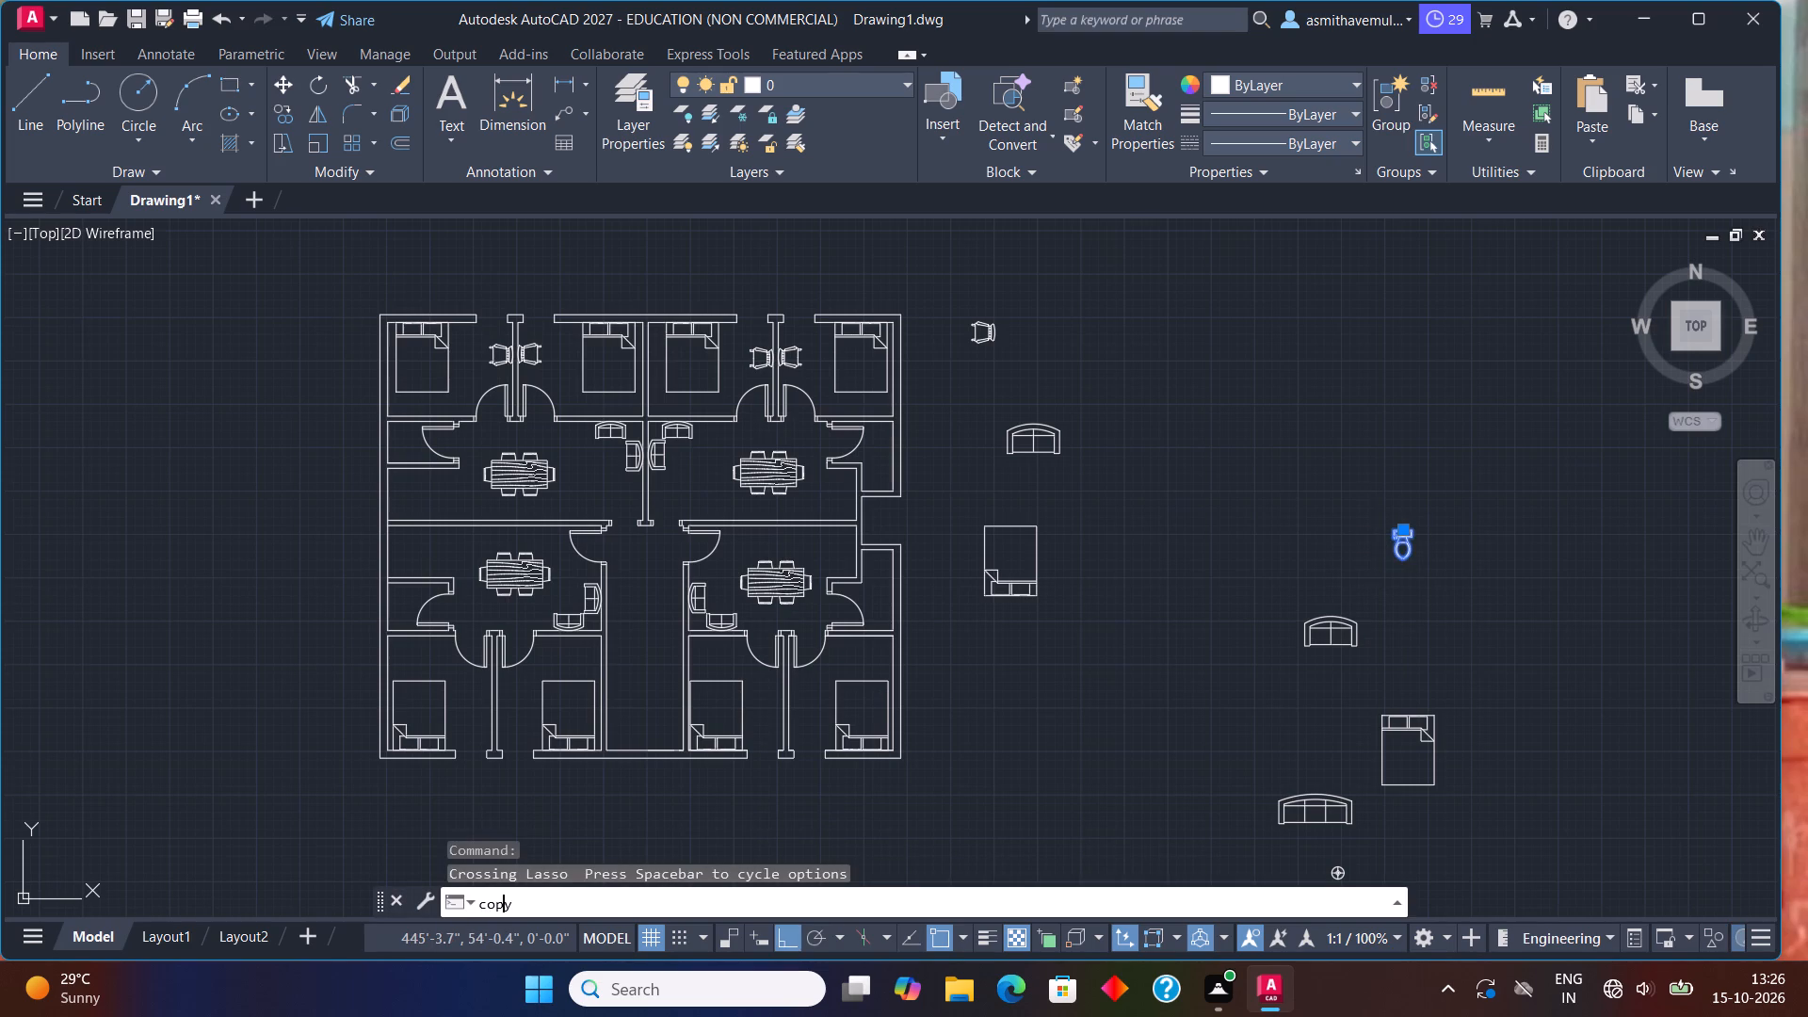
key(Return)
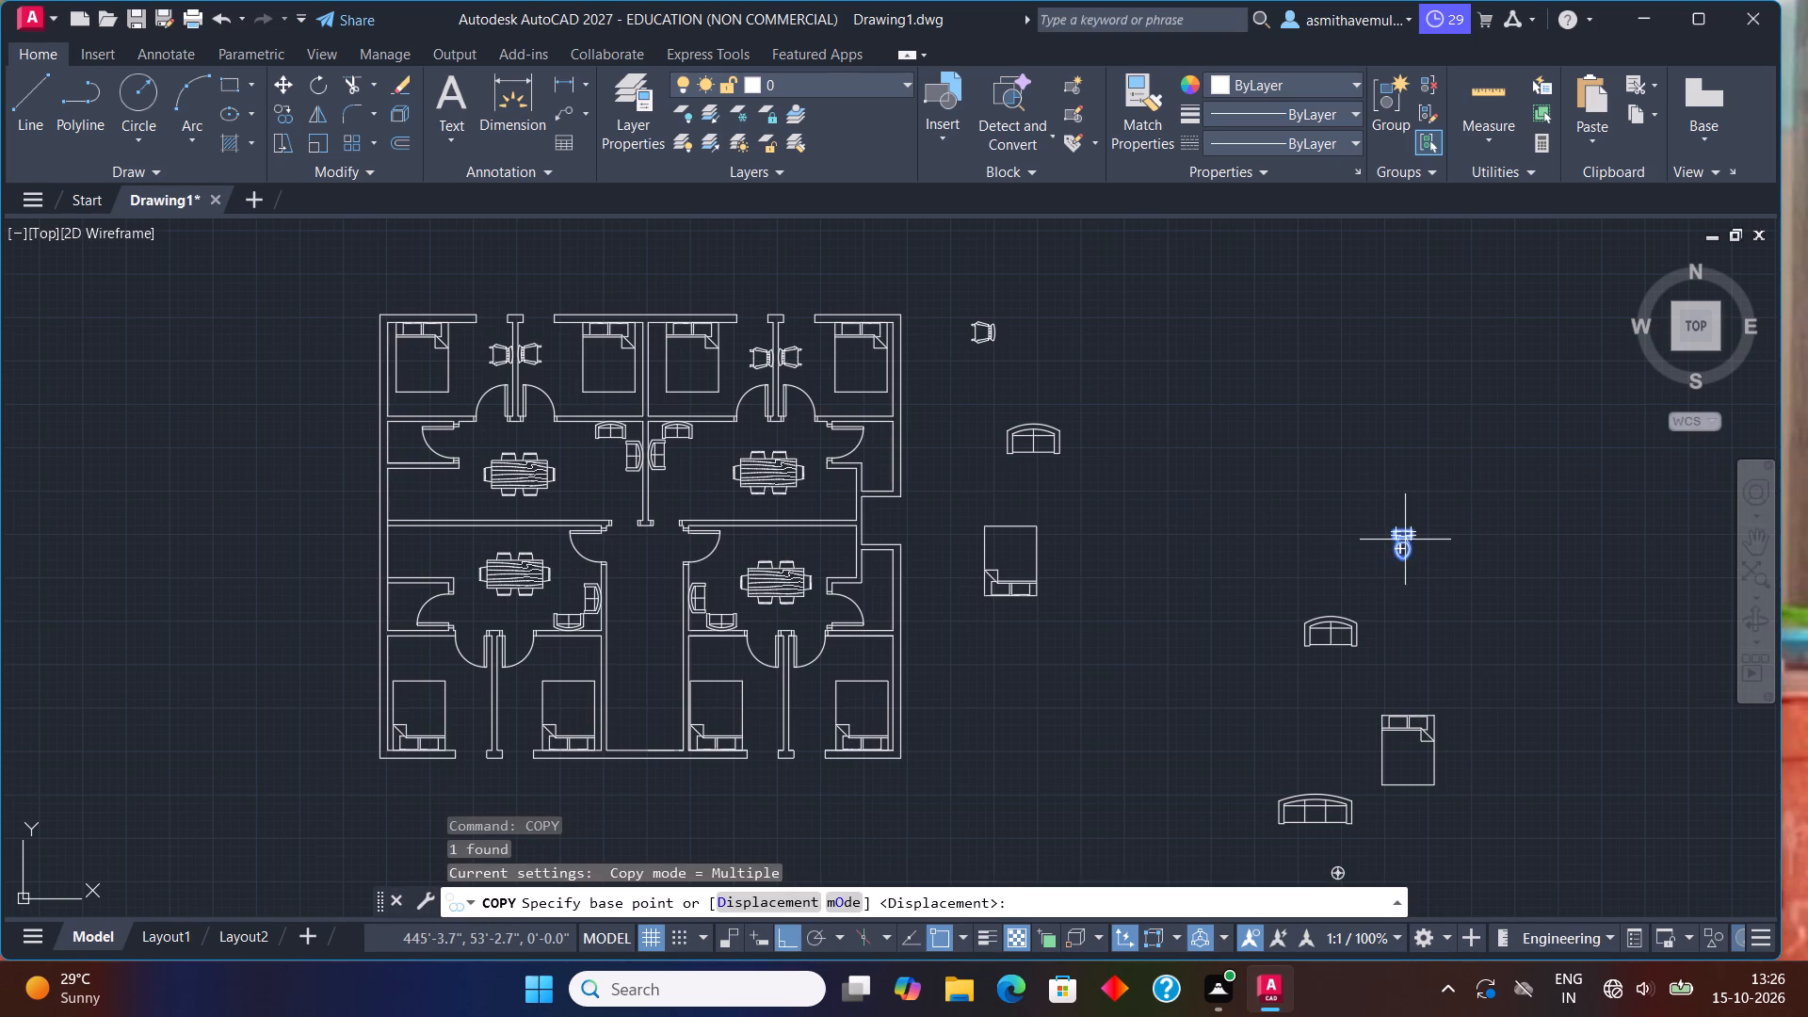
click(1405, 540)
click(1163, 388)
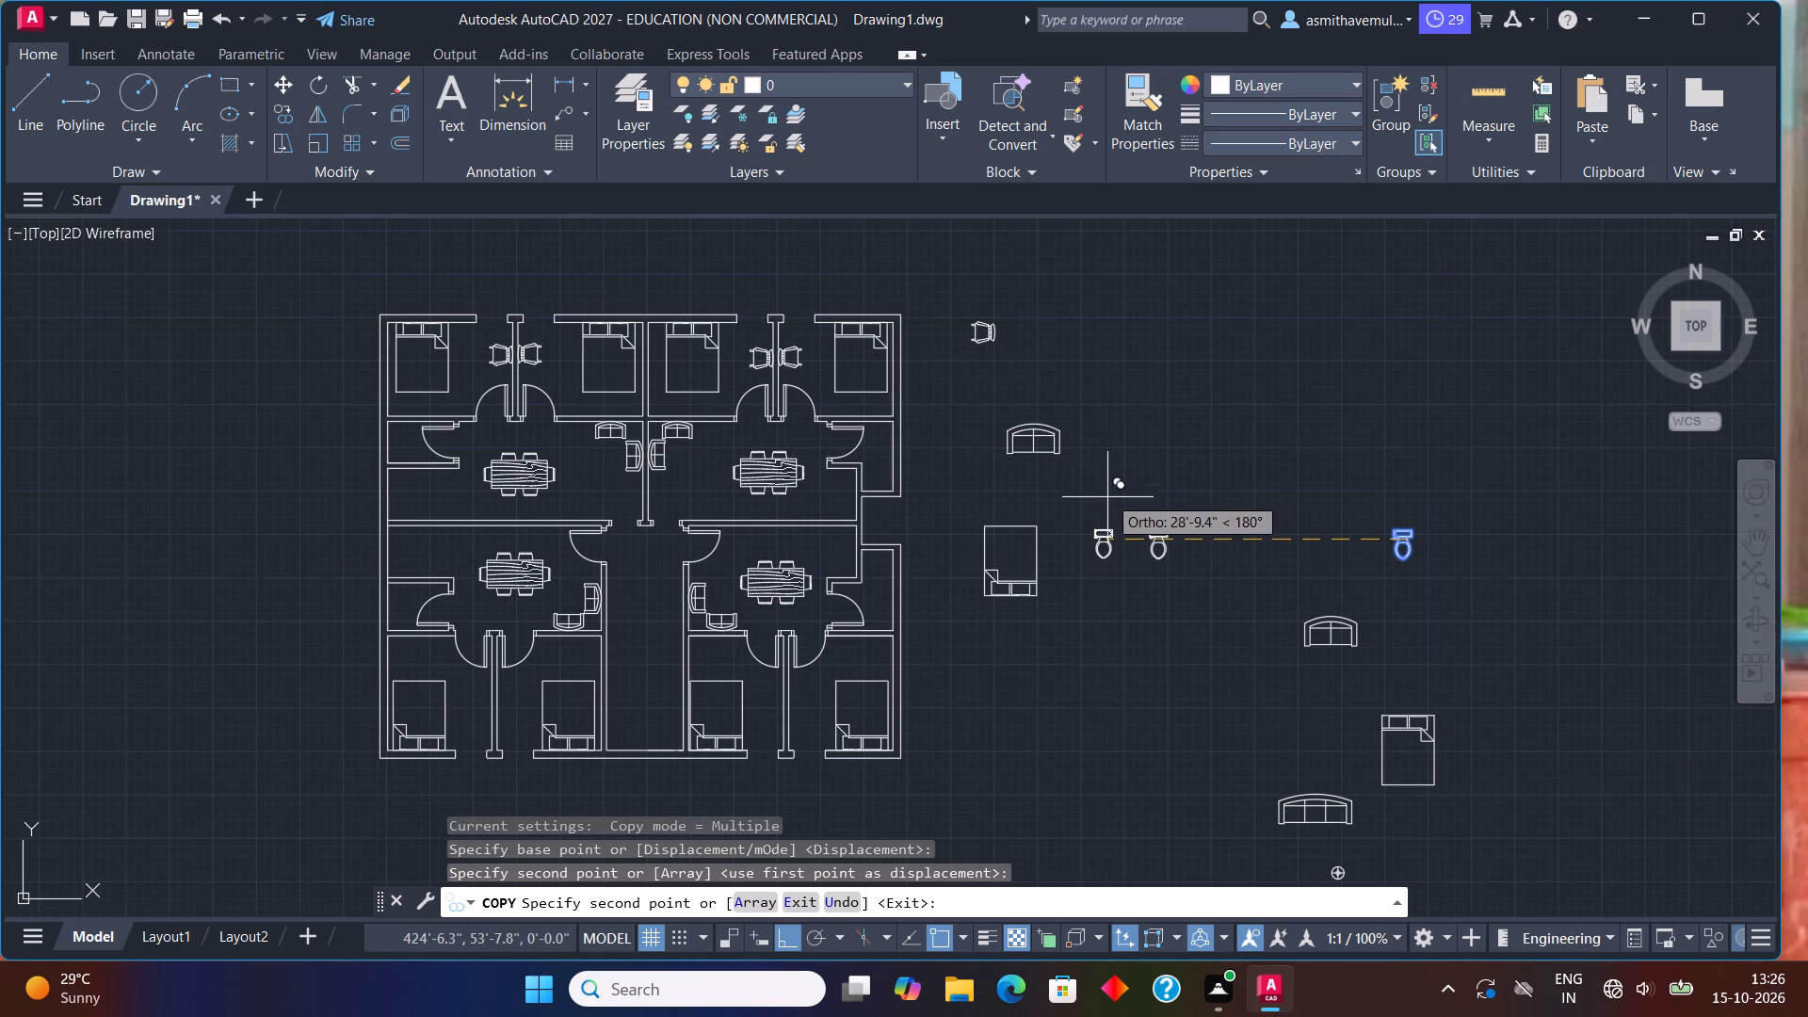
click(1105, 512)
key(Escape)
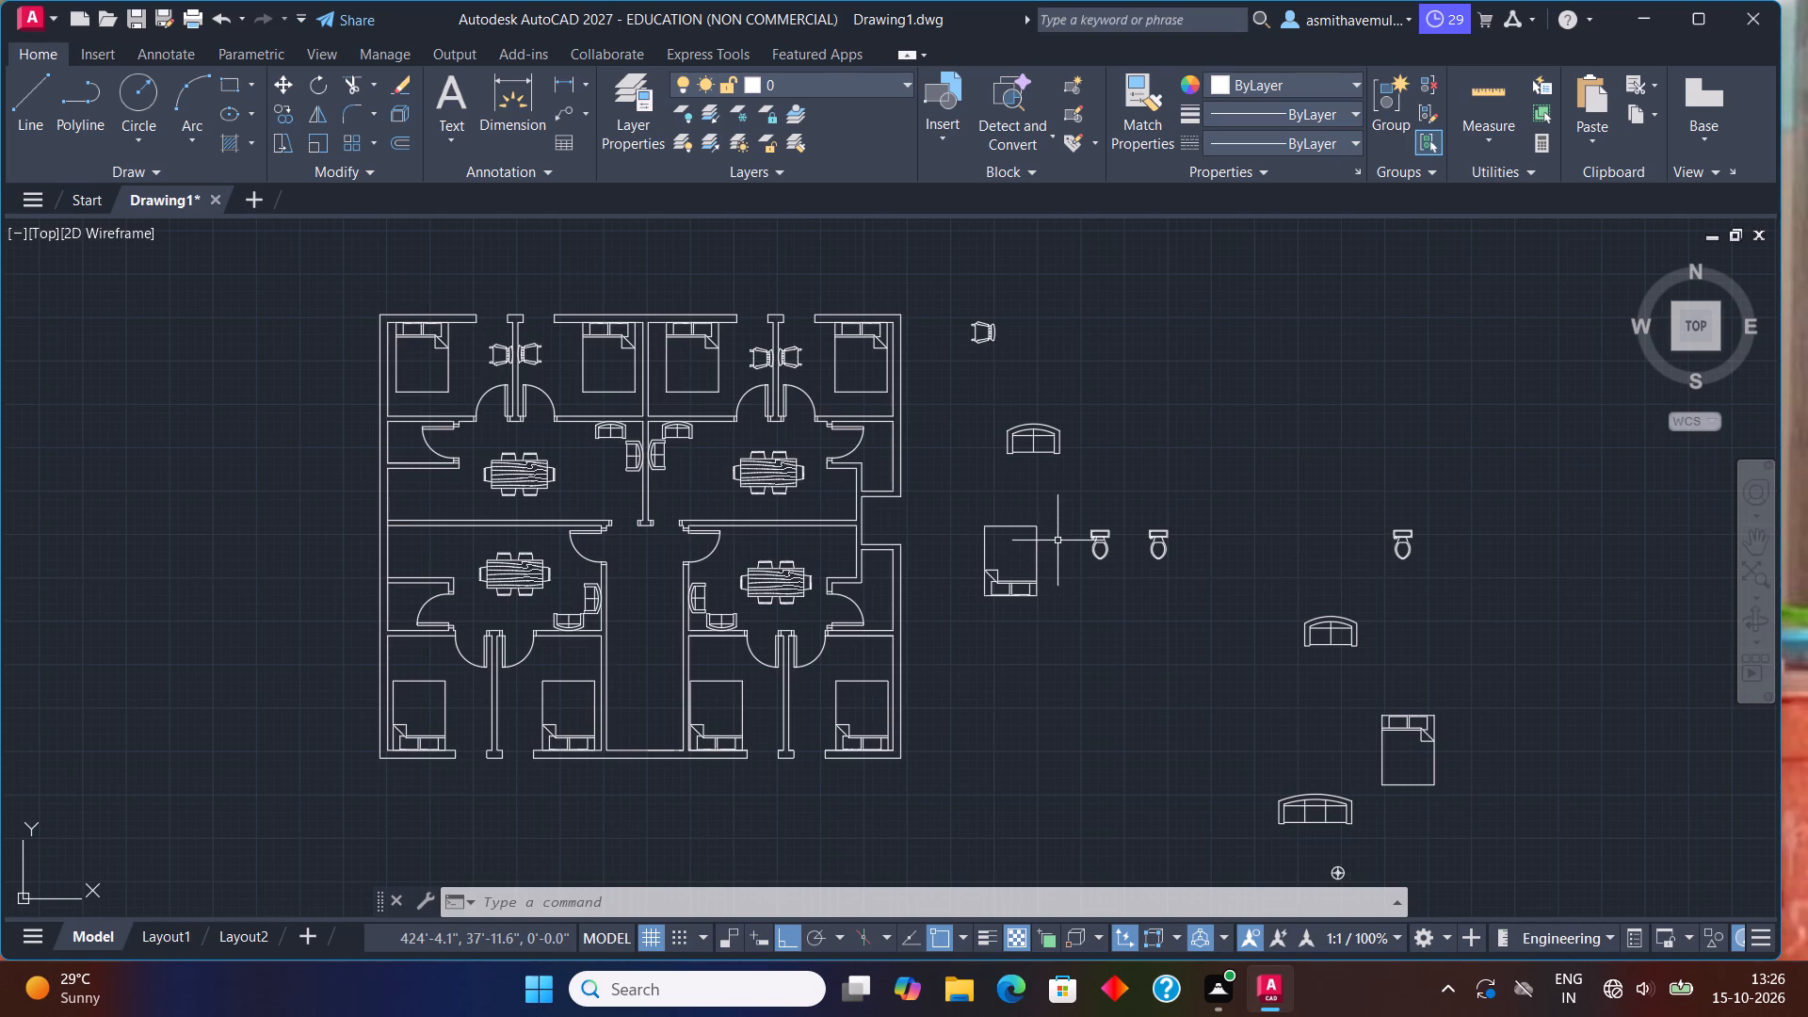
Move the toilet copy nearest the loose bed into the lower-right unit's bathroom, with its tank against the upper wall.
scroll(1057, 541, up, 1)
drag(1122, 514, 1130, 614)
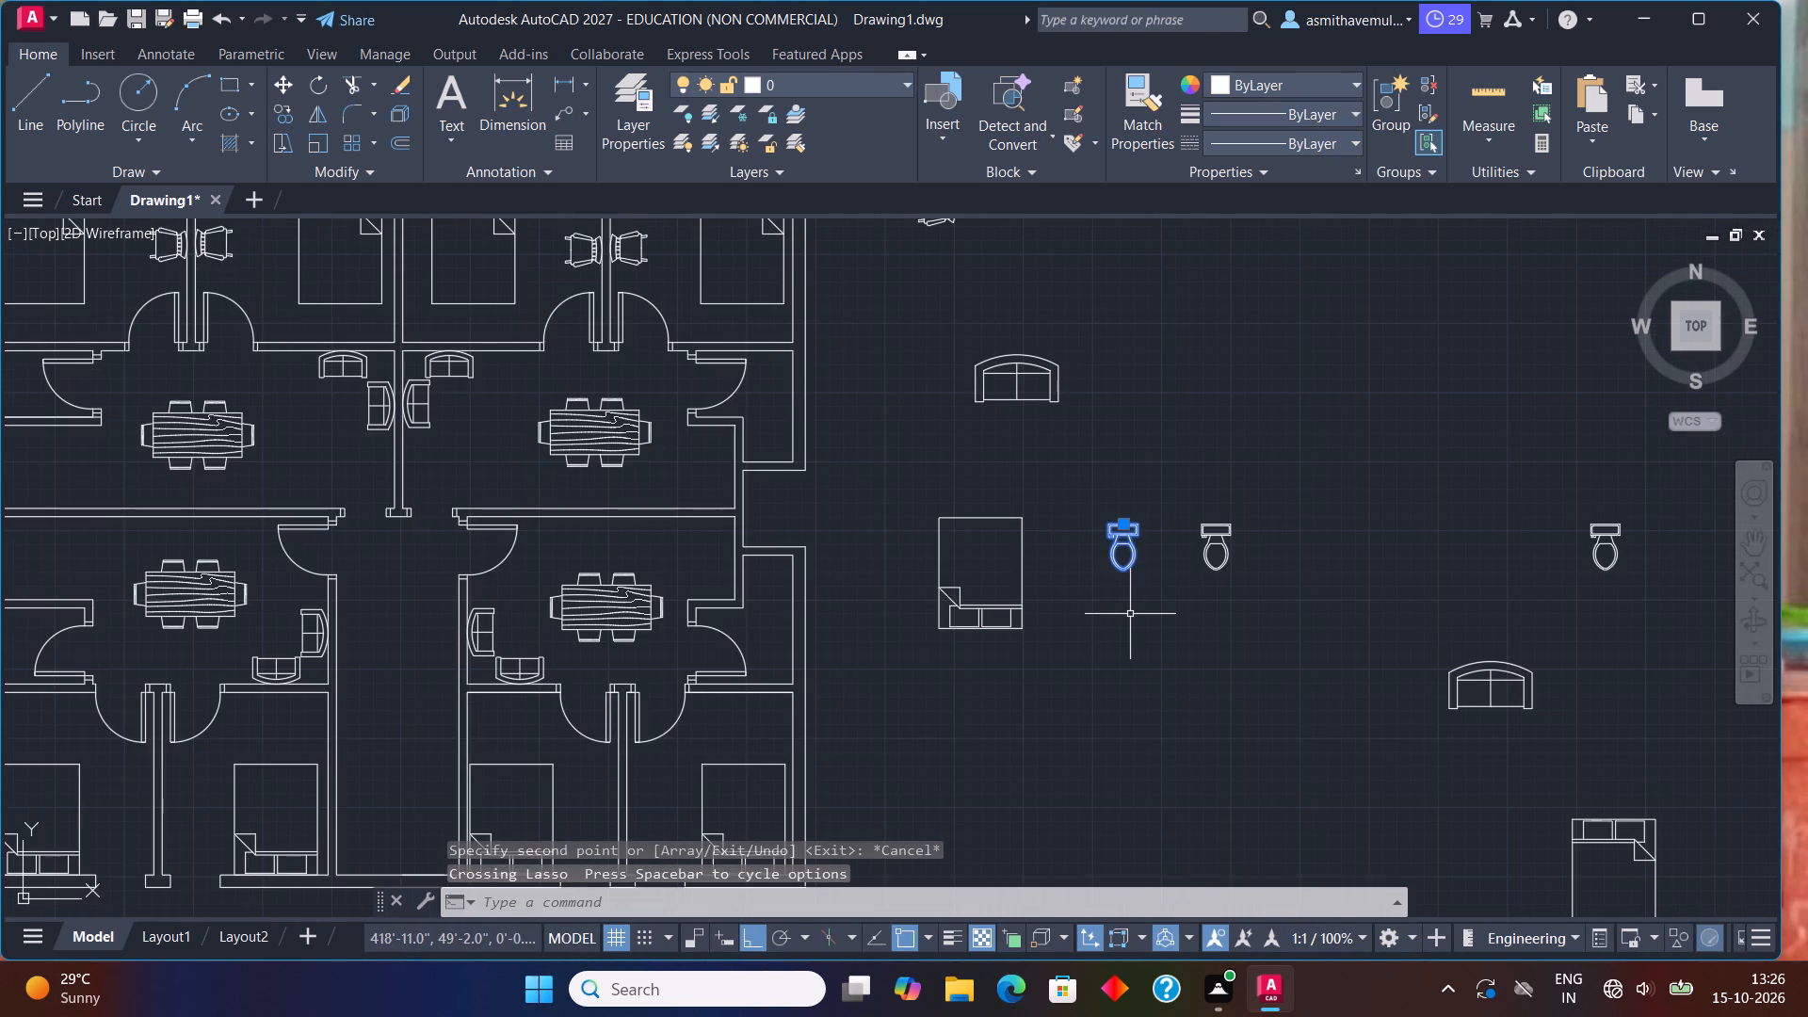
key(m)
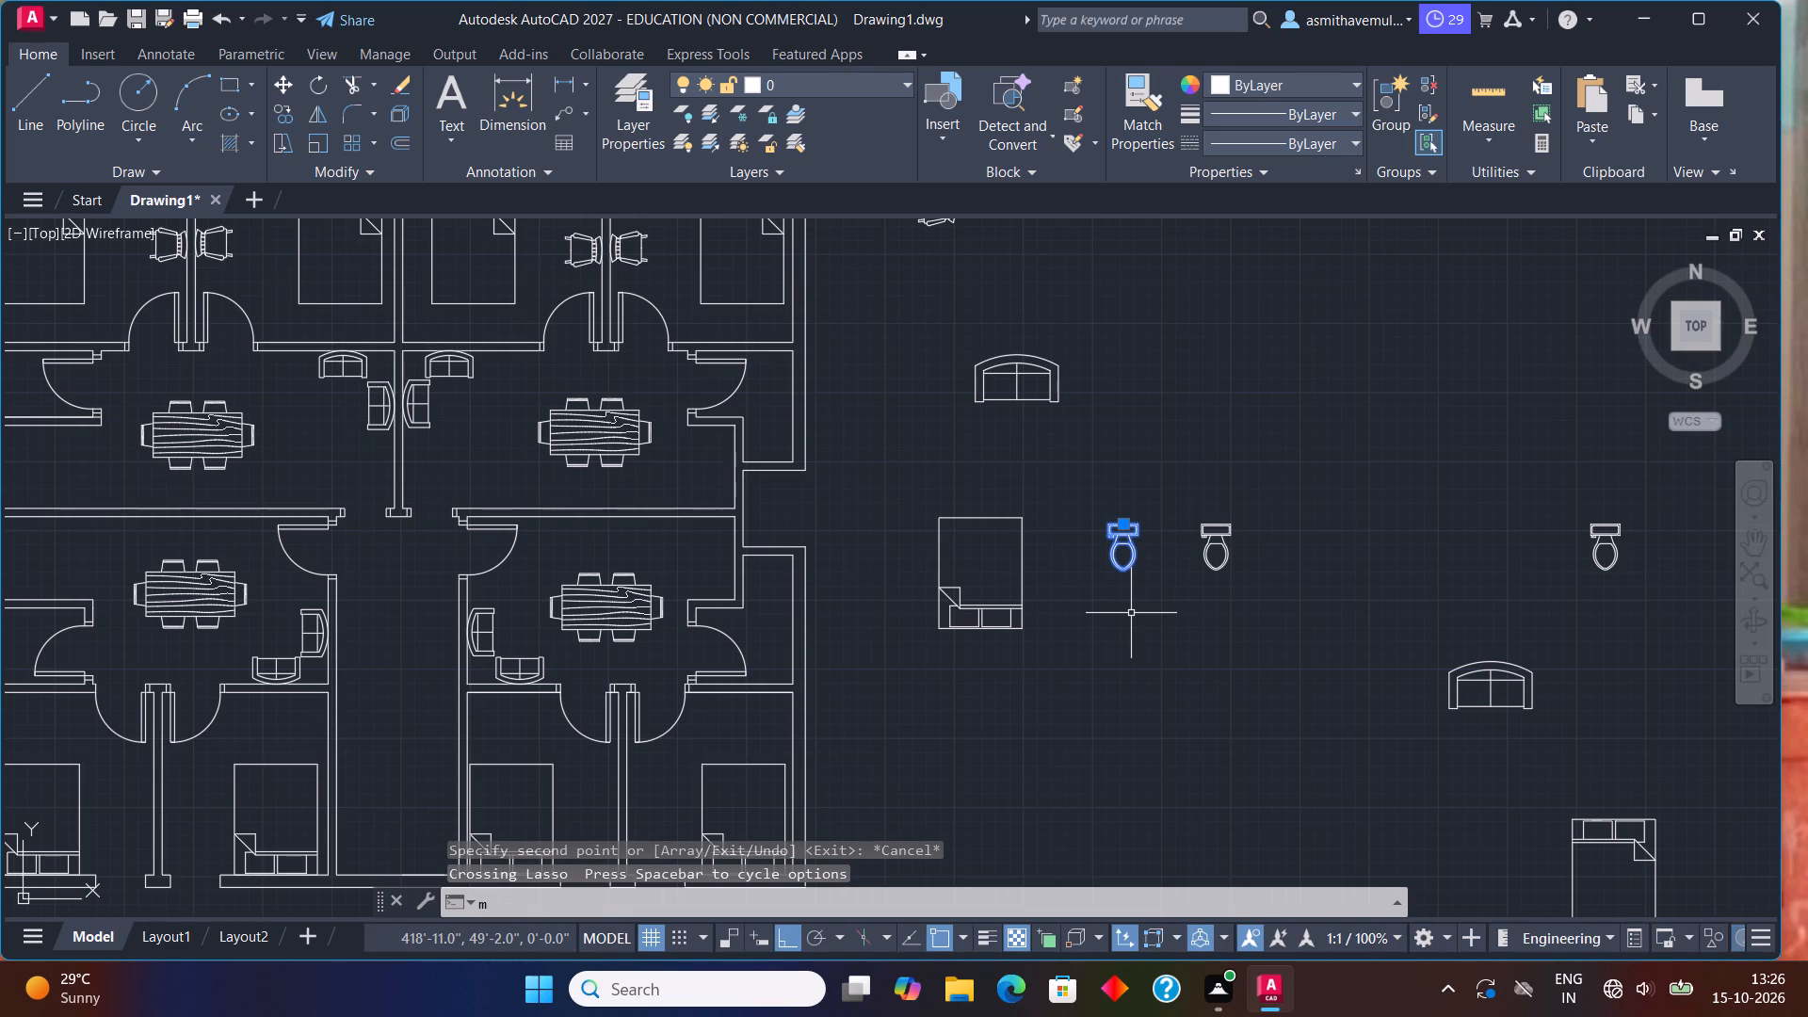
key(Return)
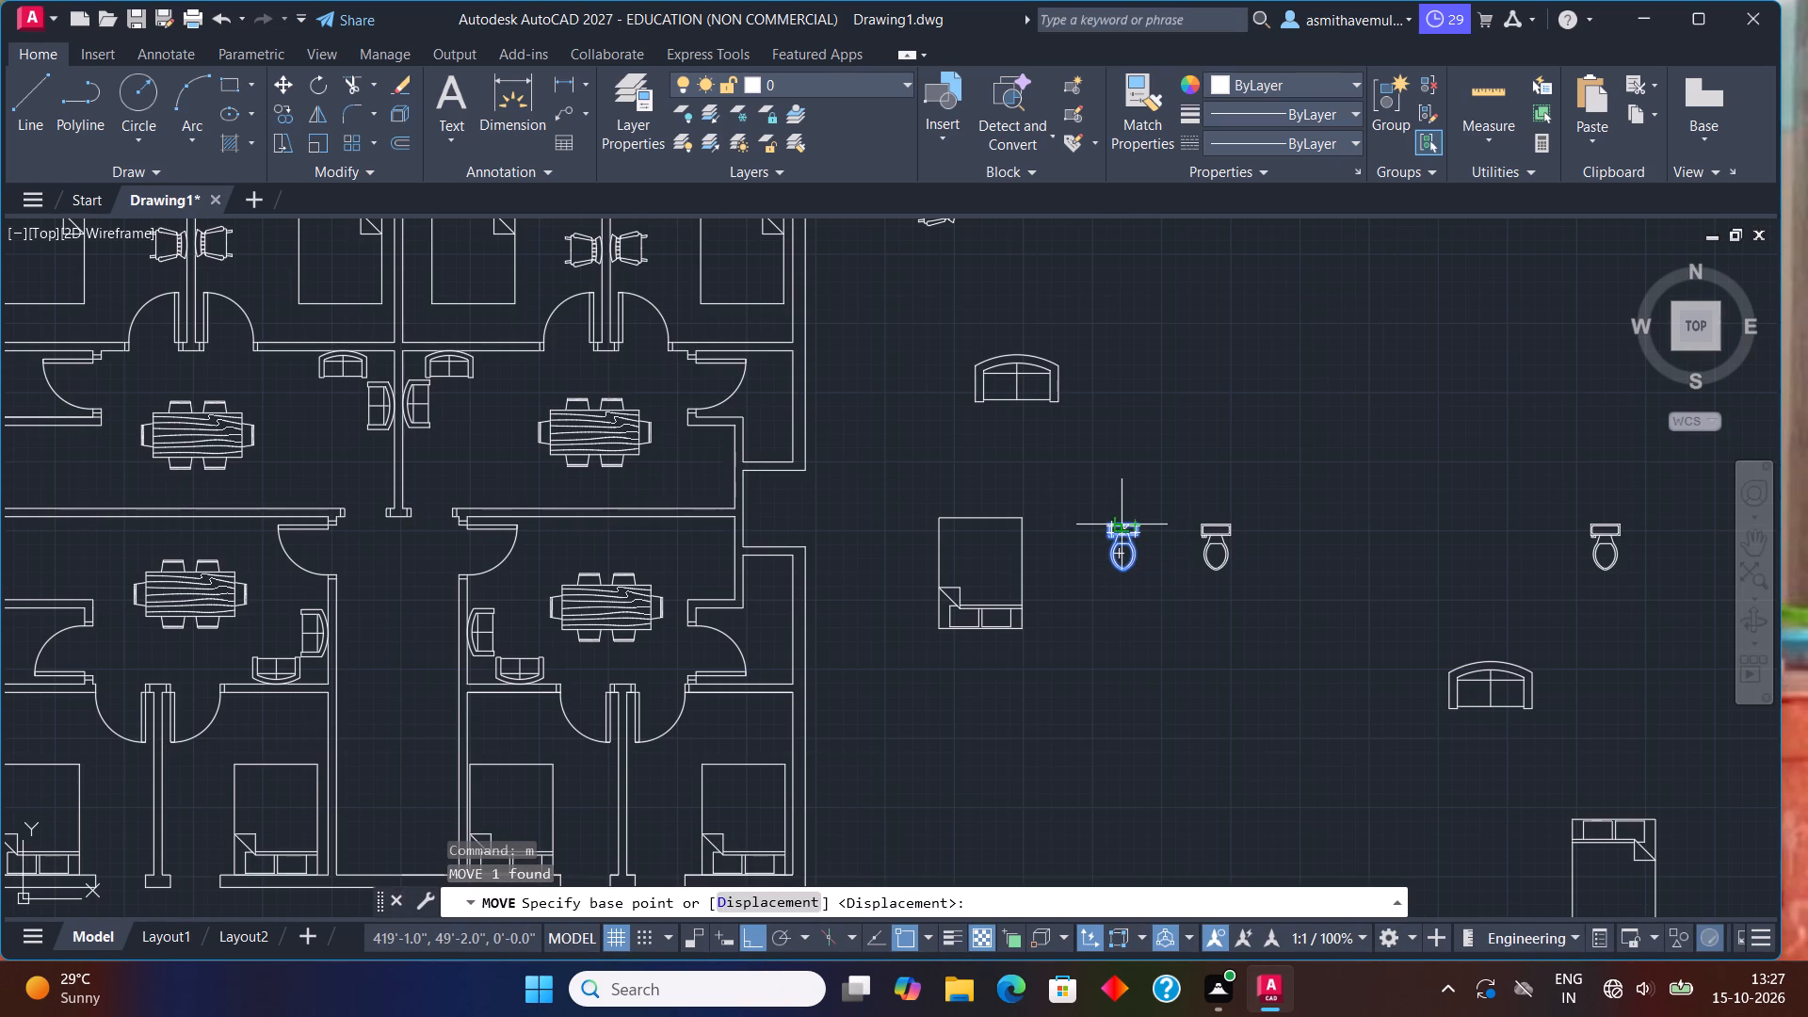
click(1122, 531)
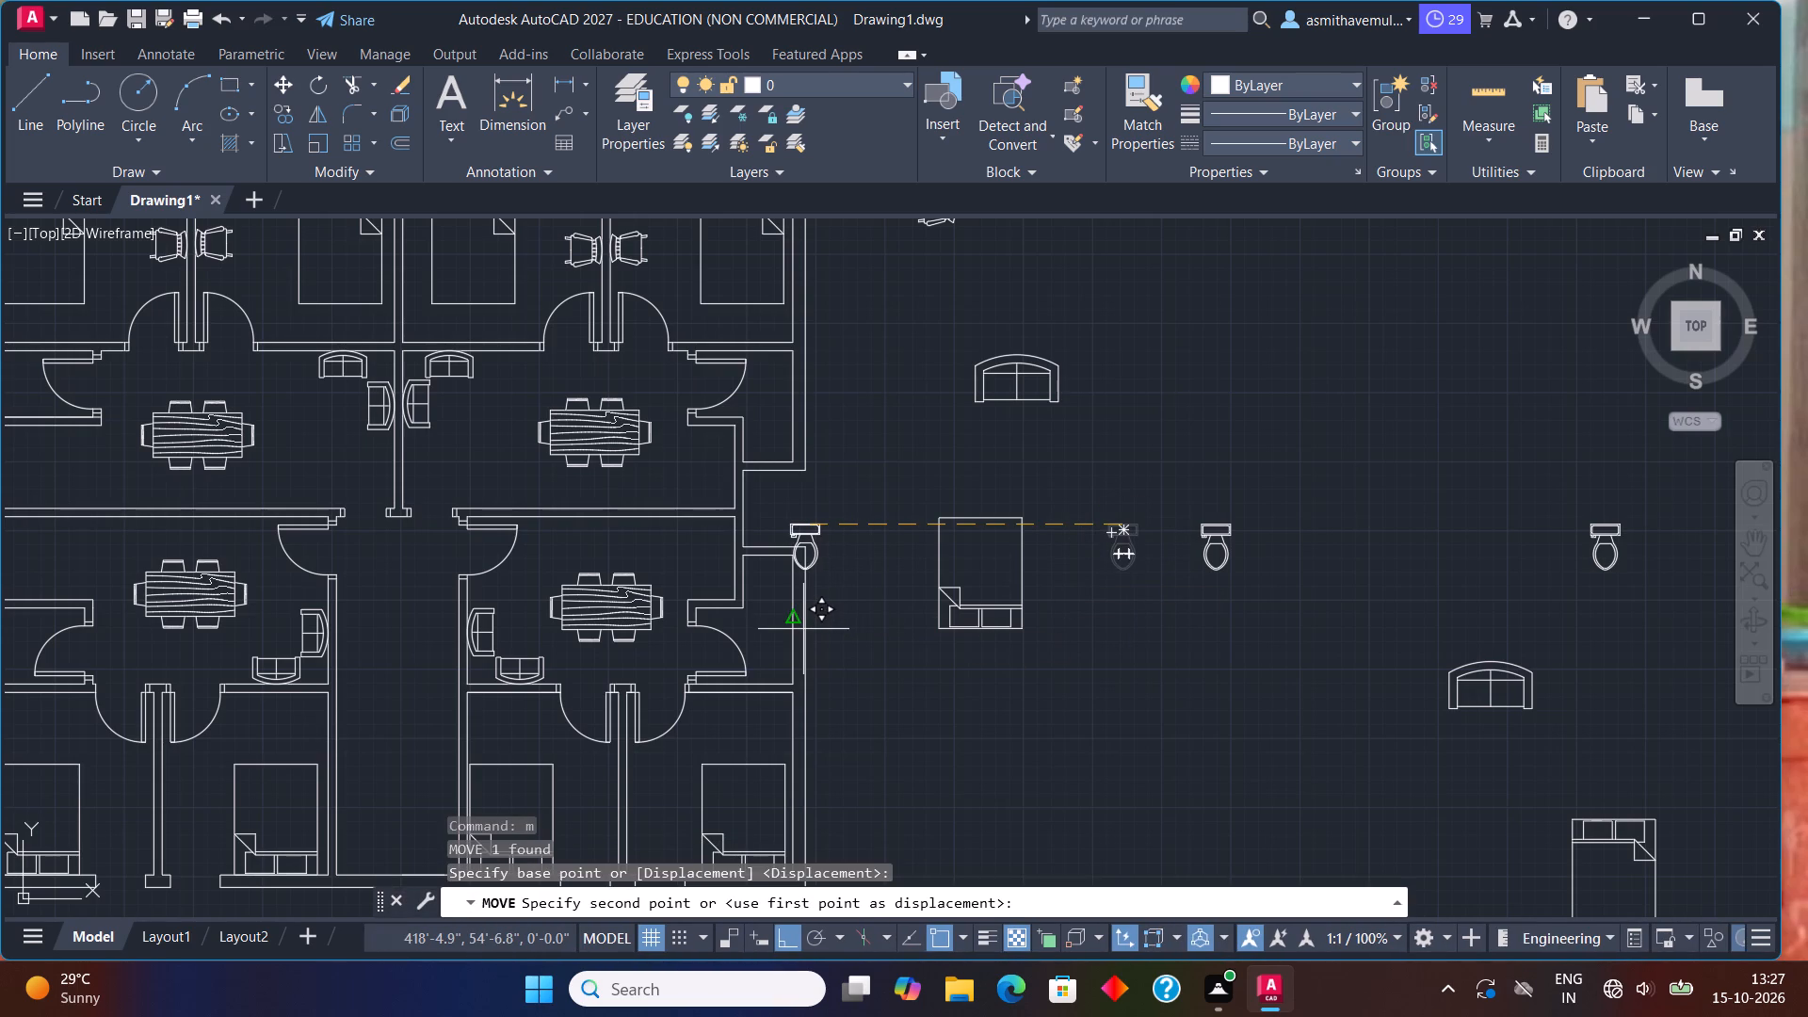
key(F8)
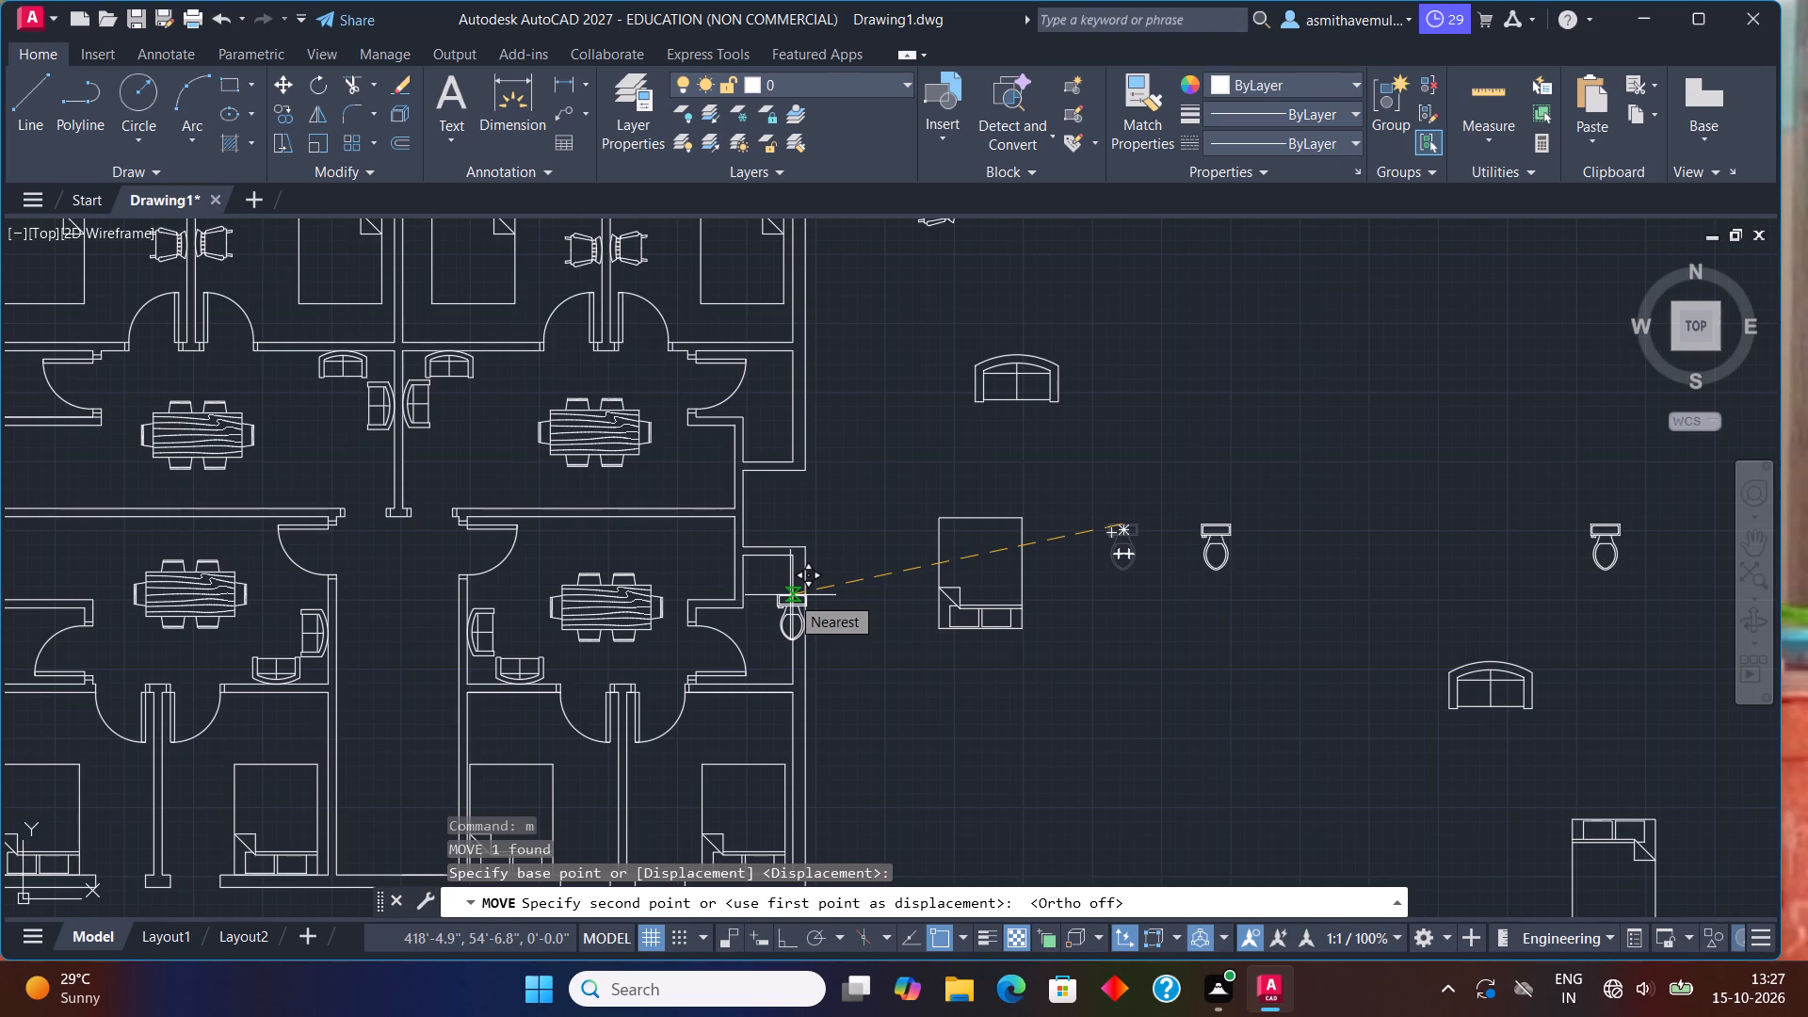
scroll(748, 573, up, 2)
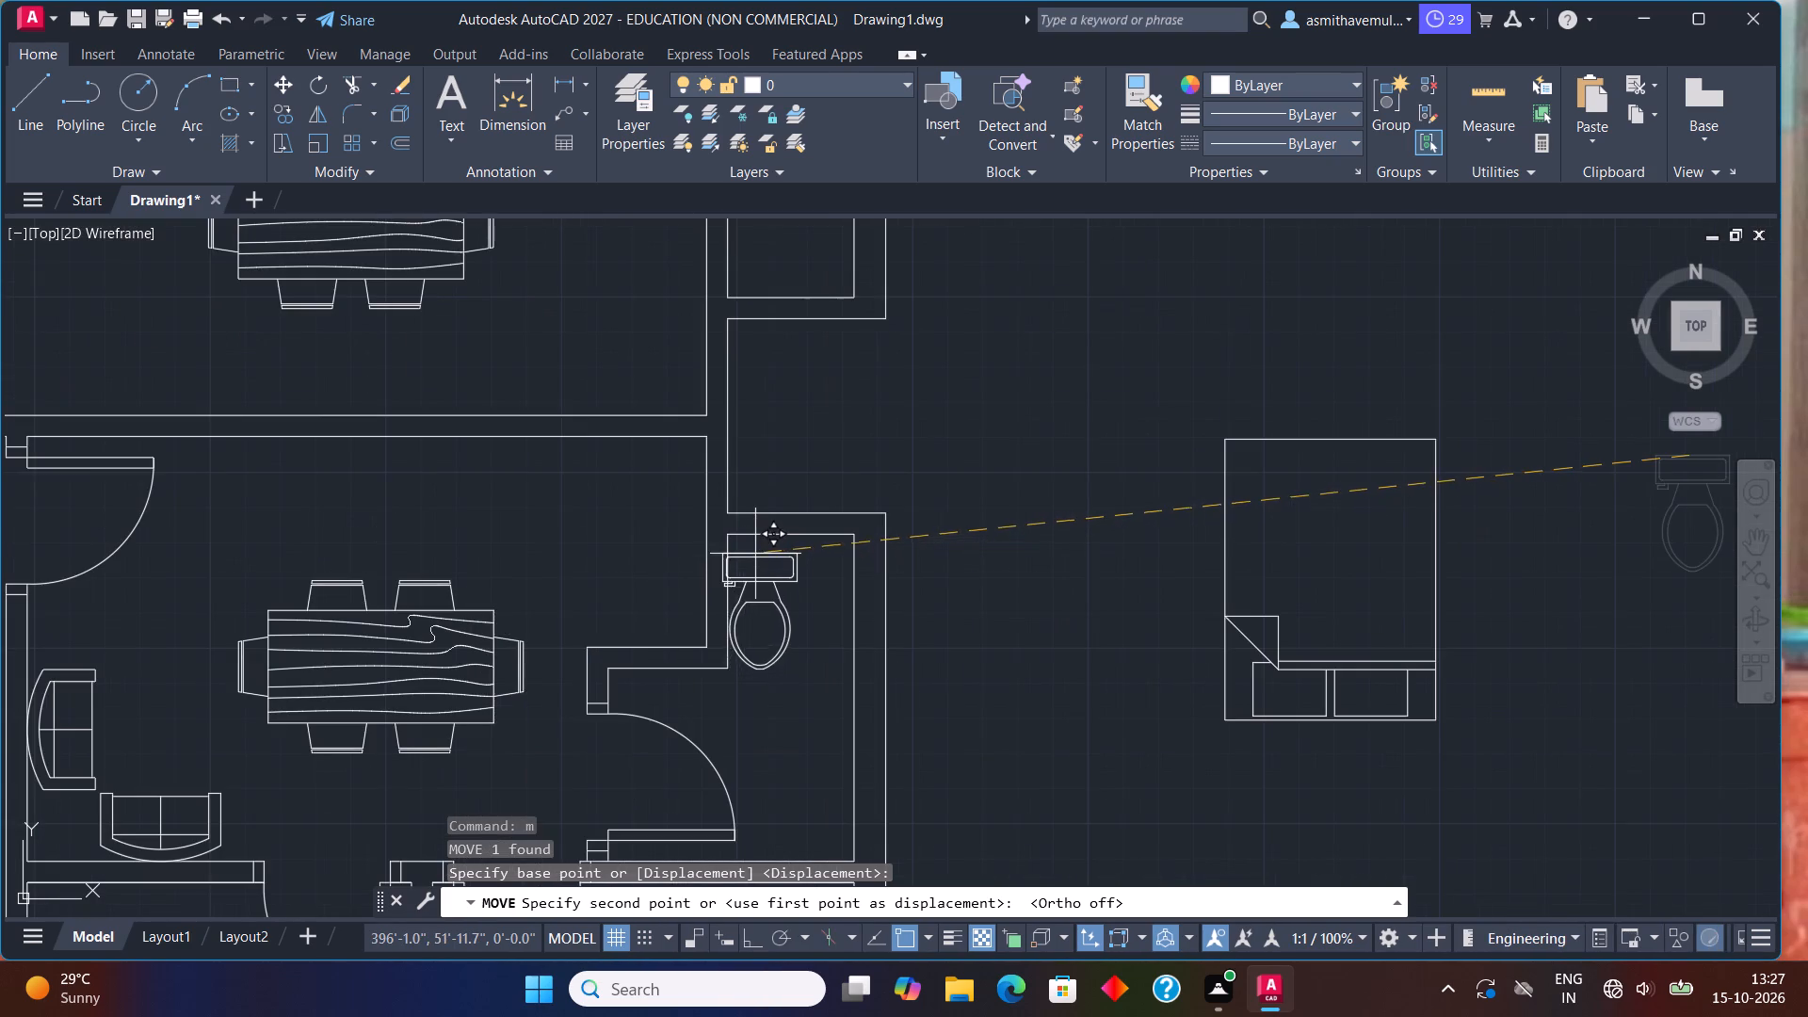
scroll(756, 553, up, 2)
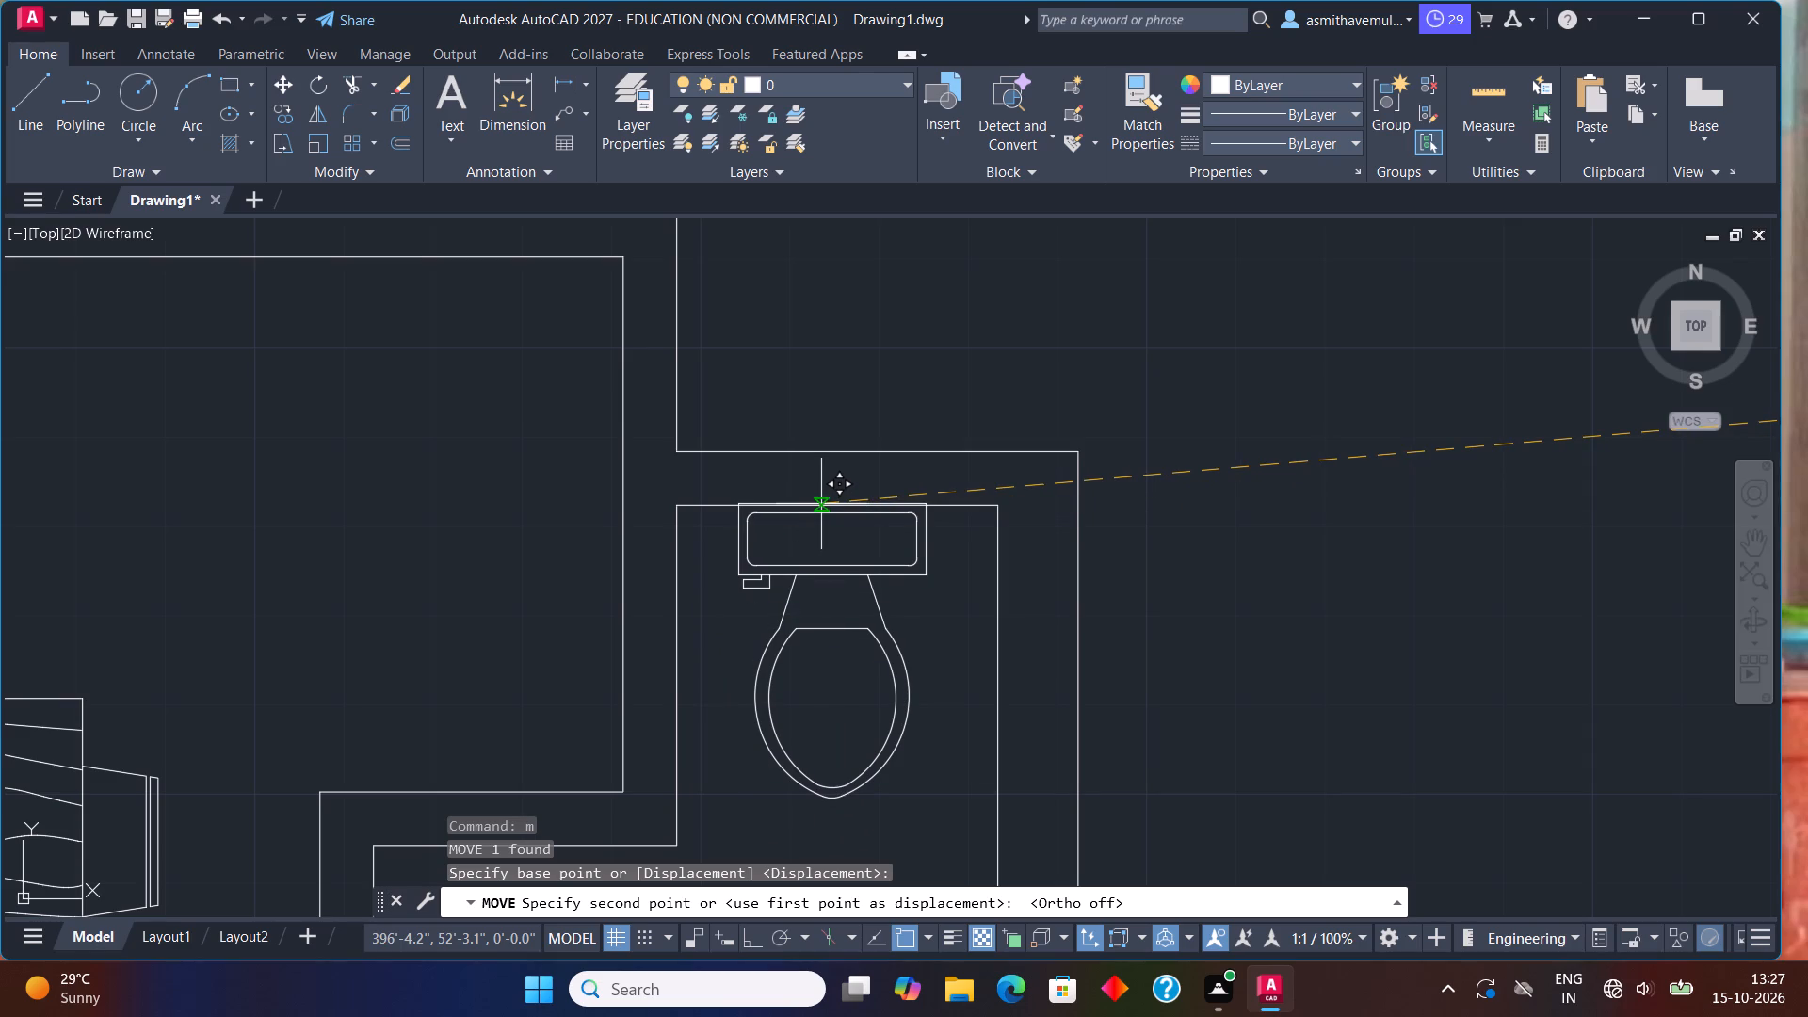
click(822, 506)
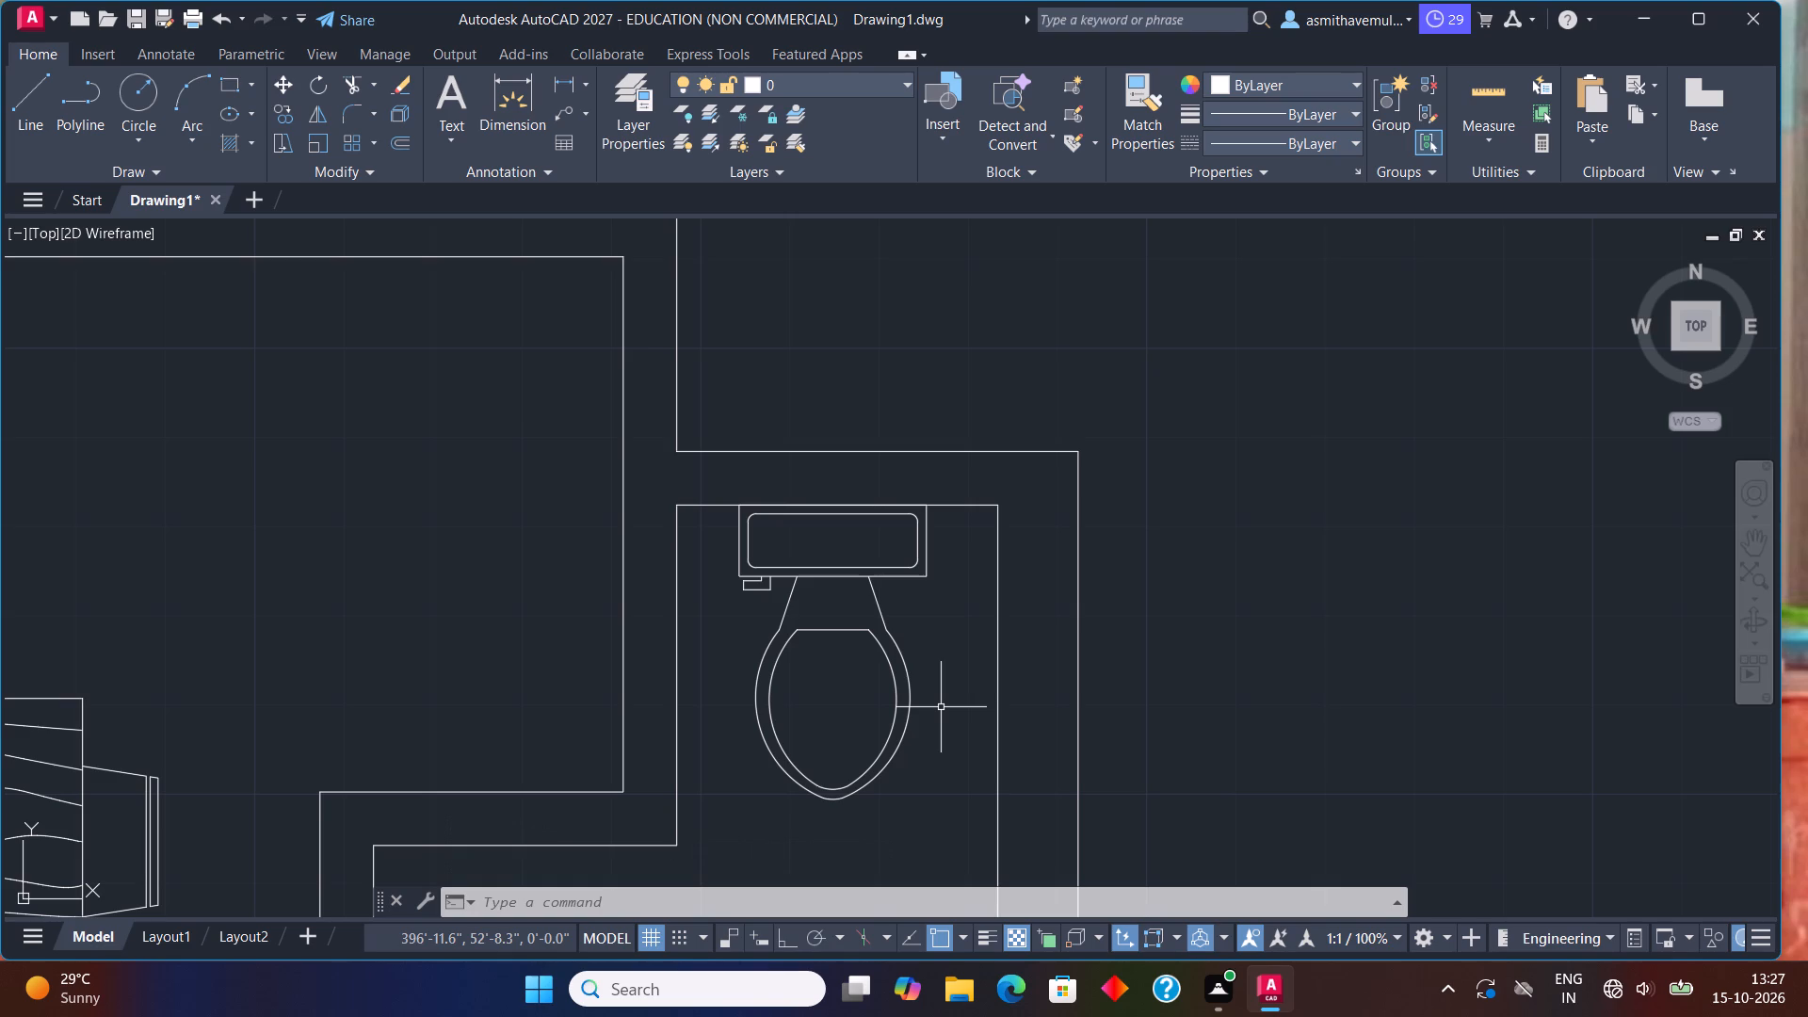
Rotate the remaining toilet copy 180° about the midpoint of its tank's back edge.
scroll(941, 707, down, 4)
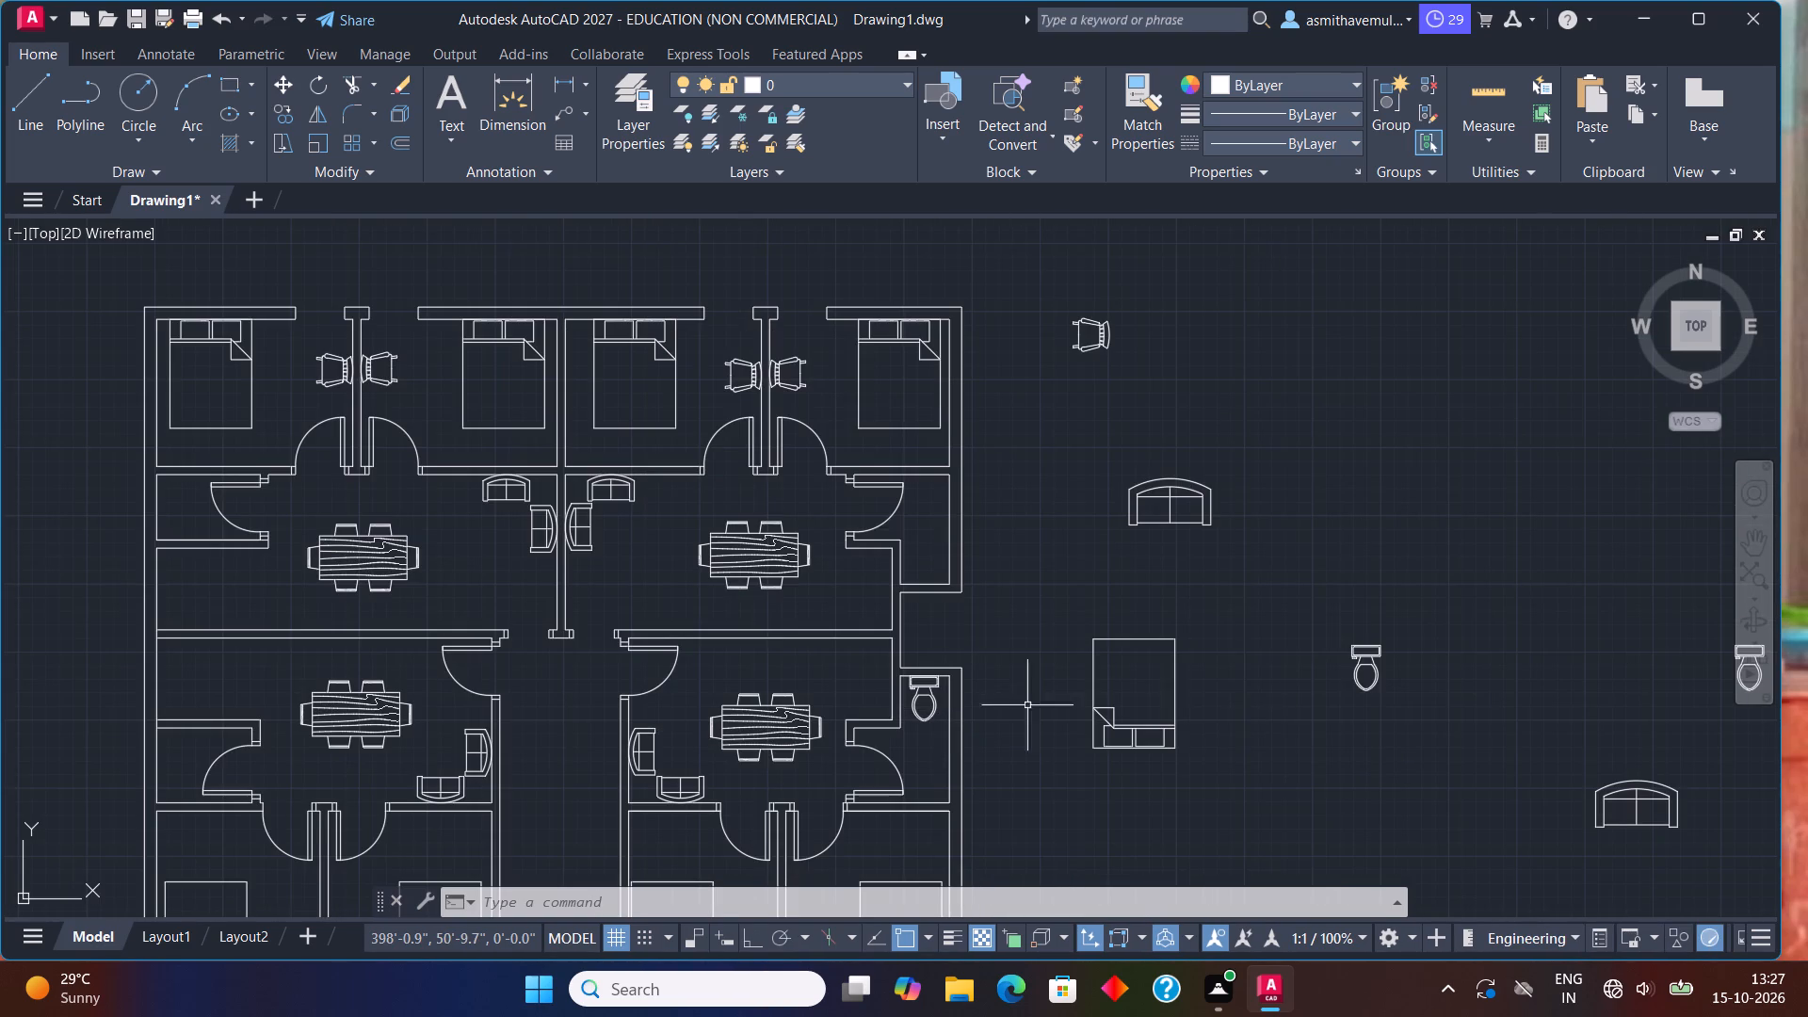
click(1350, 654)
text(ro)
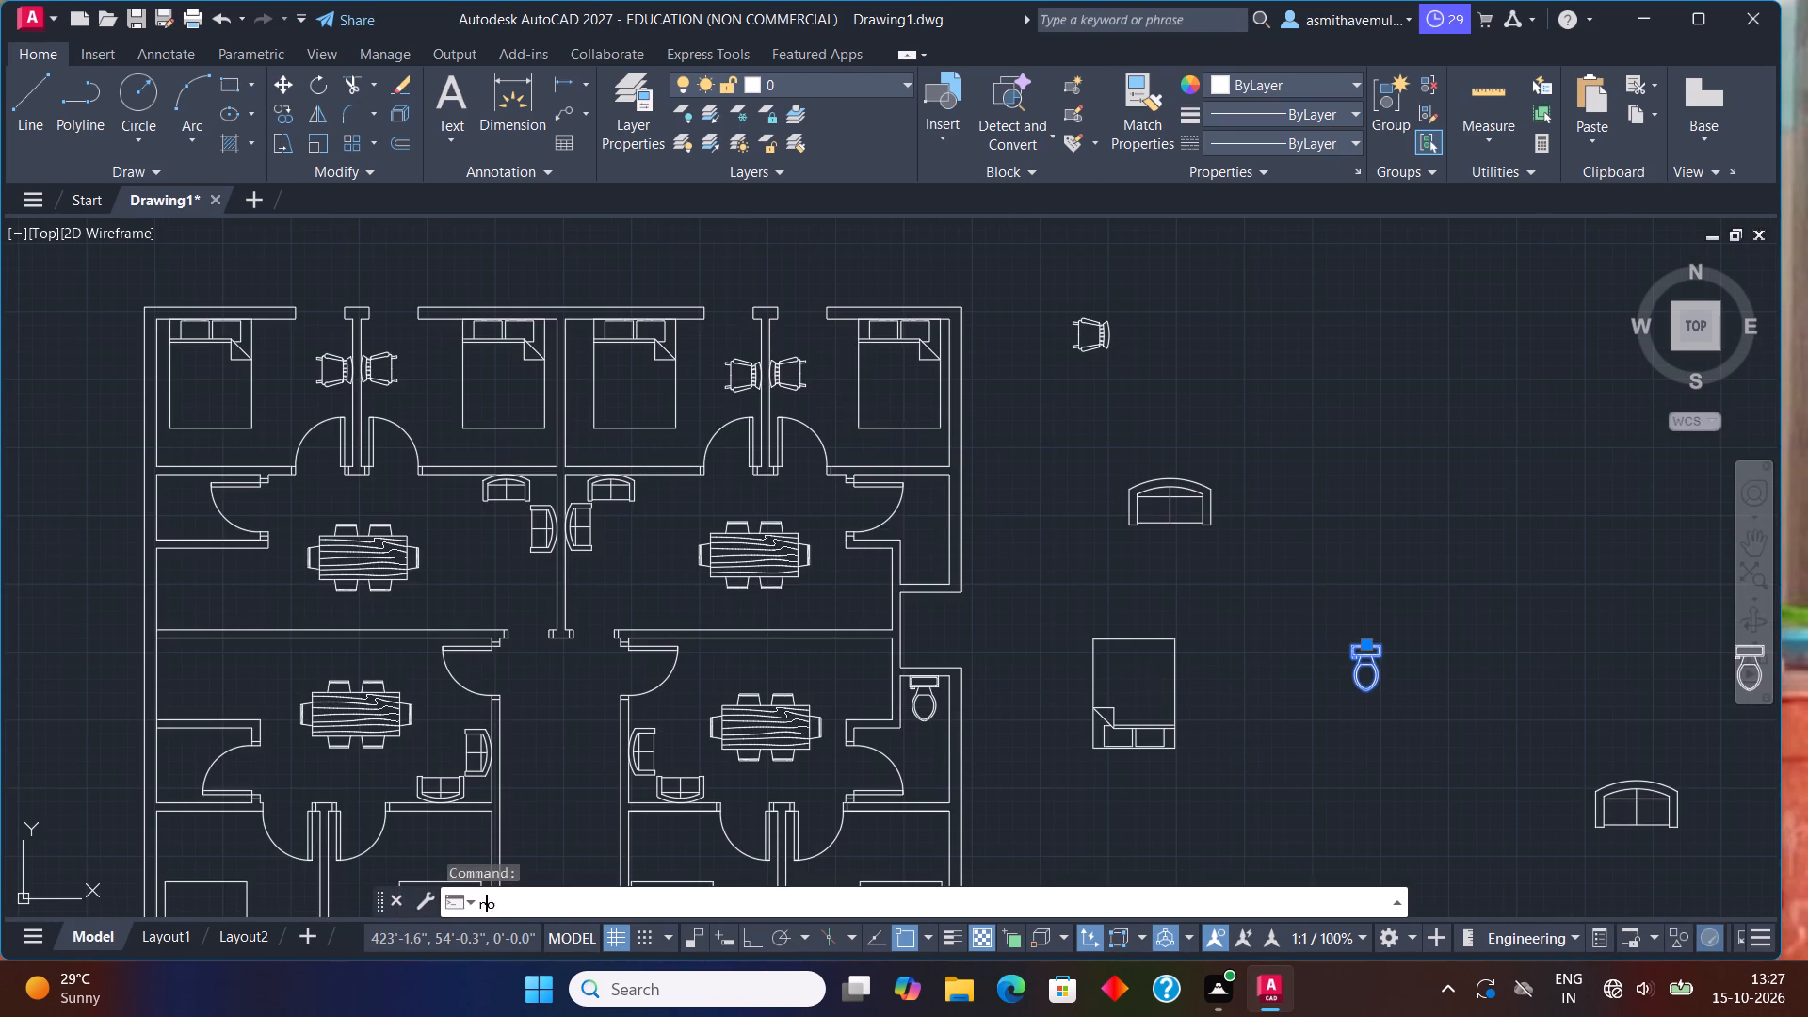
key(Return)
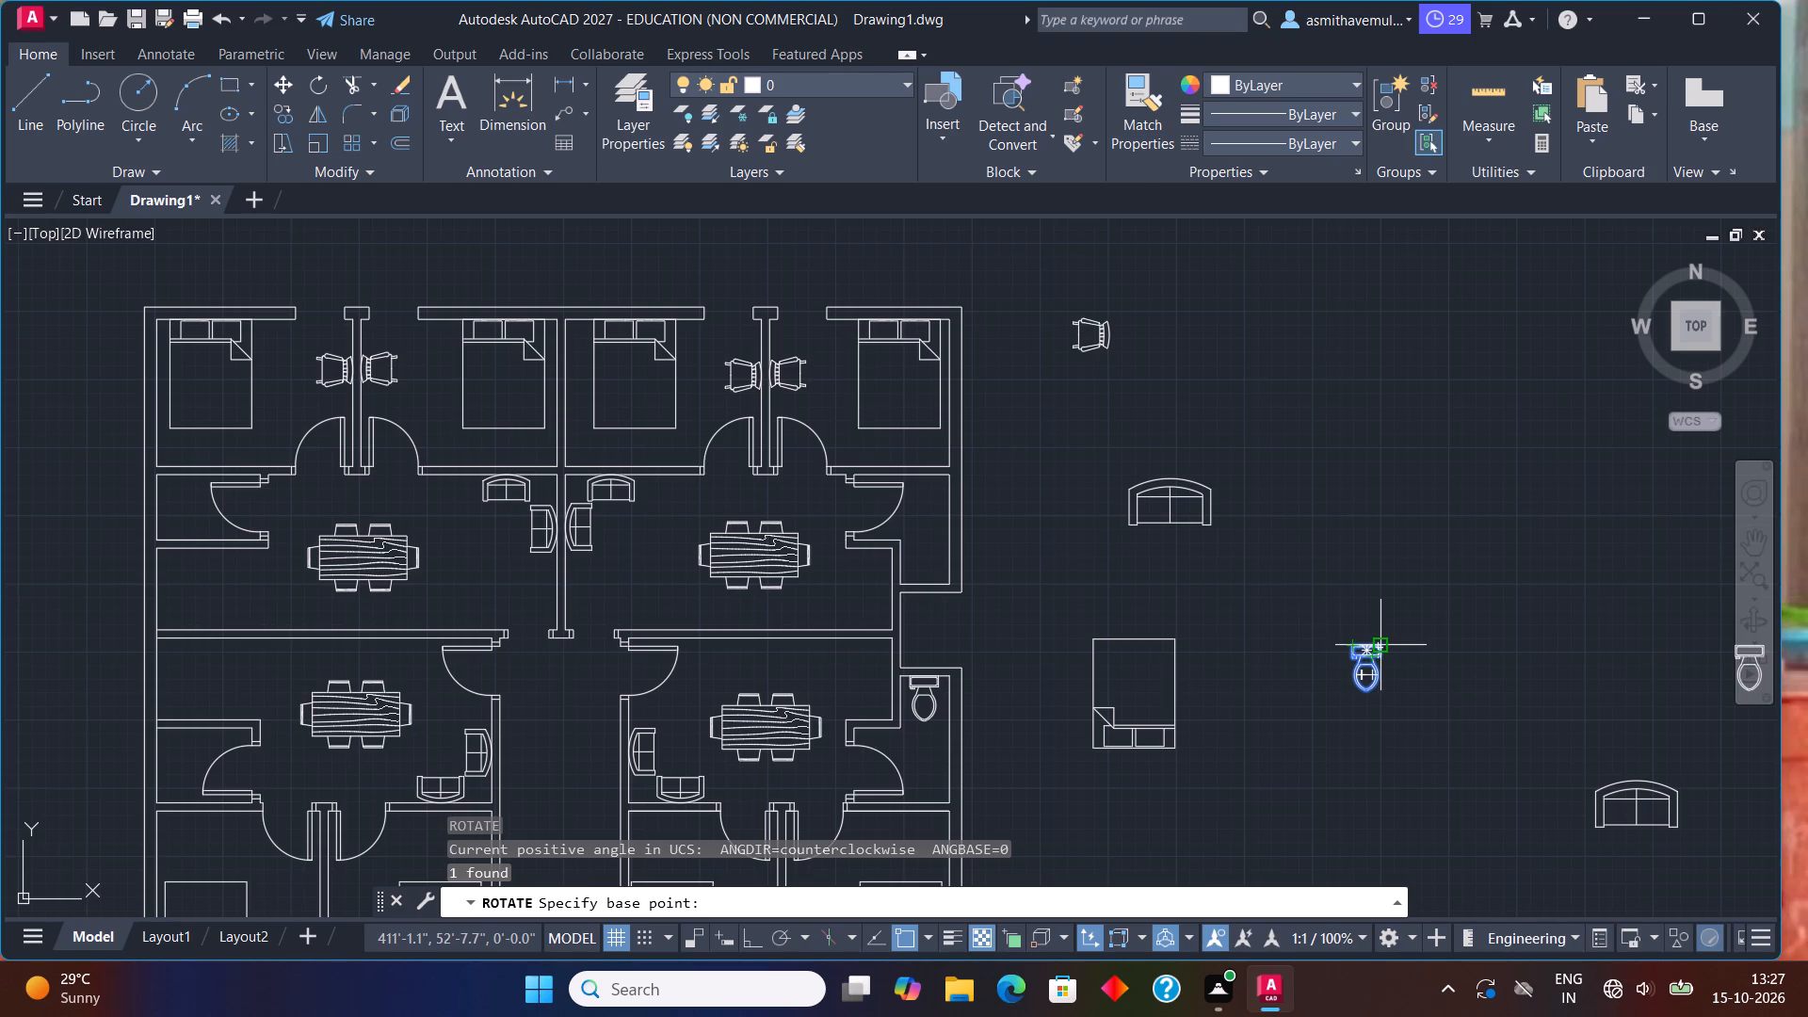
click(1366, 645)
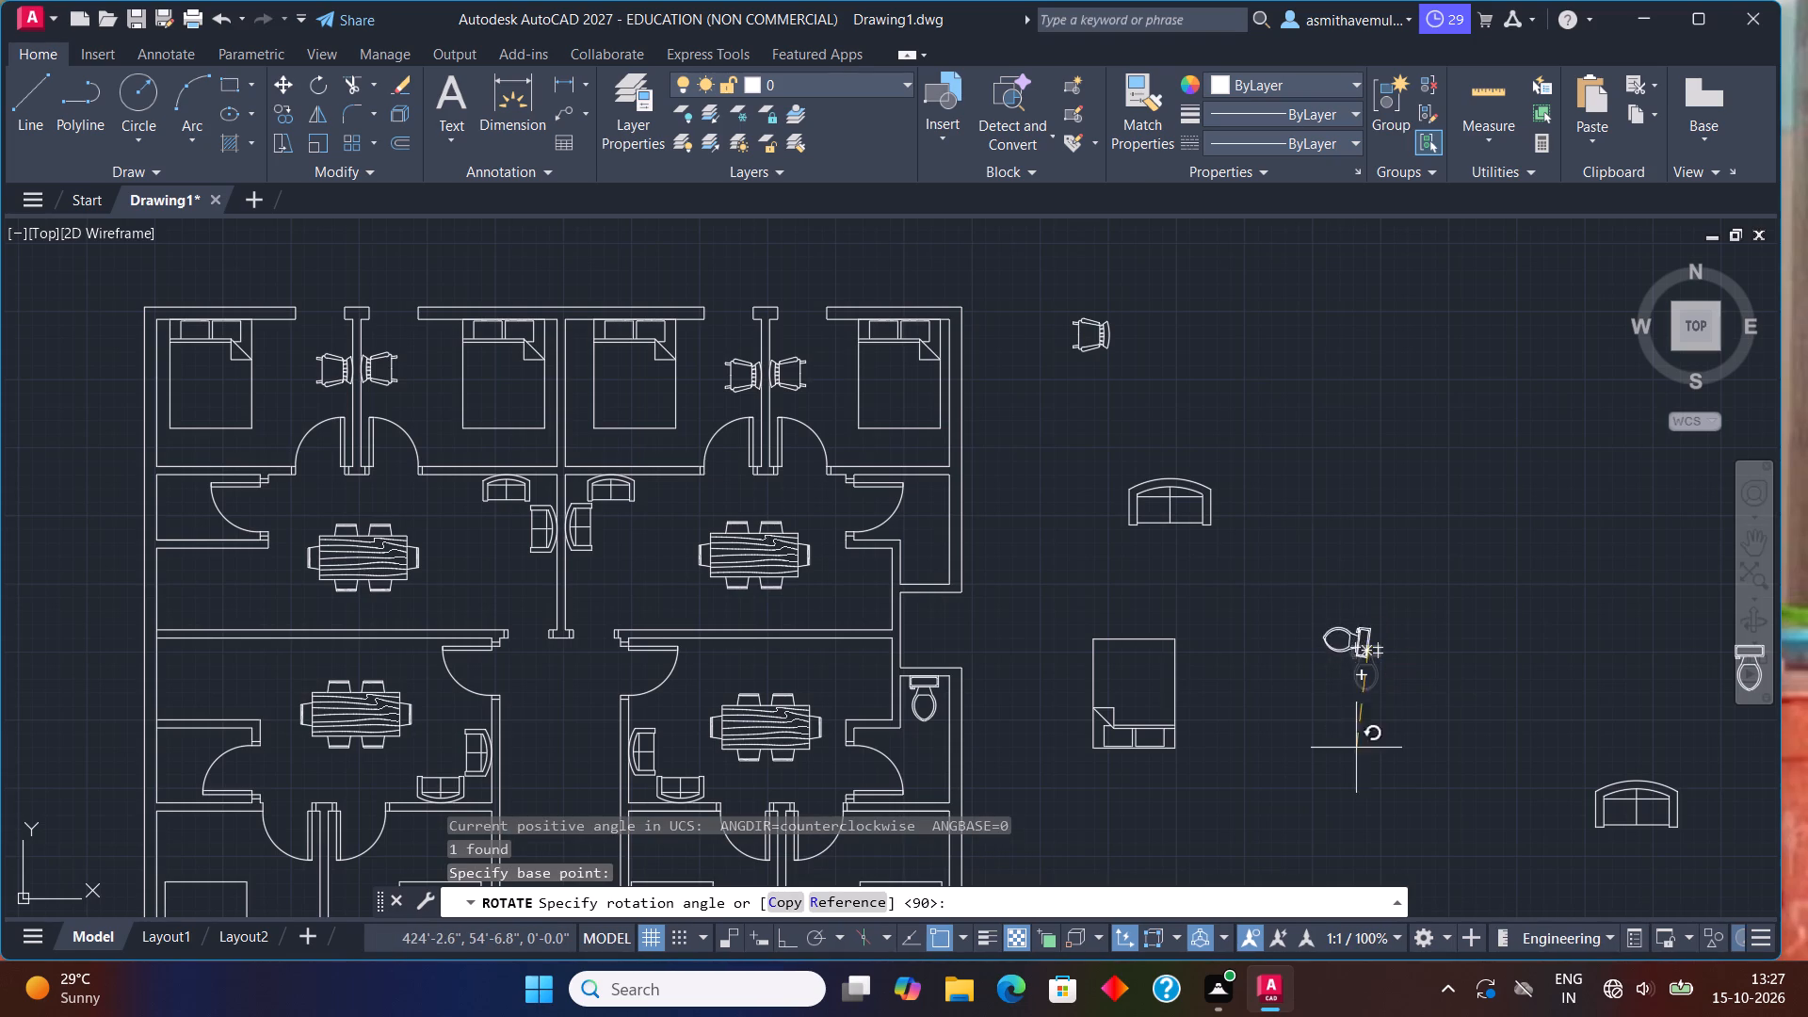
key(F8)
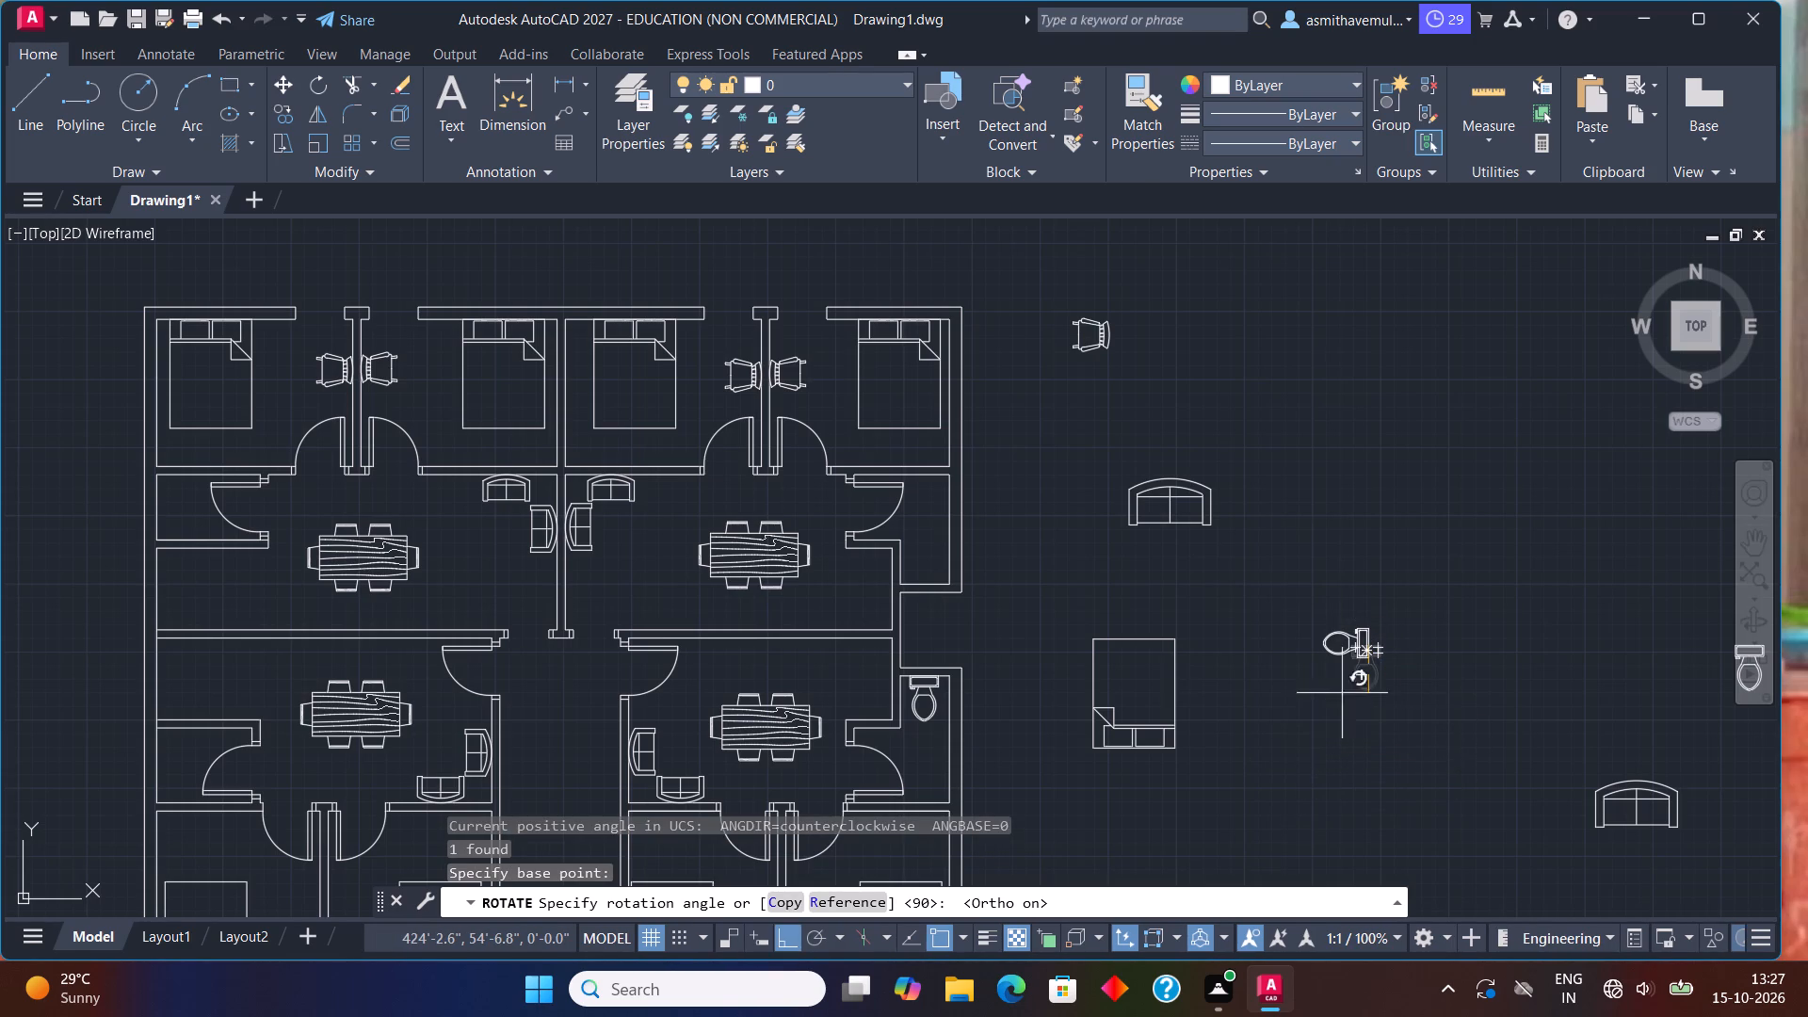
click(1332, 628)
Move the rotated toilet into the upper-right unit's bathroom, with its tank against the lower wall.
click(1375, 644)
key(m)
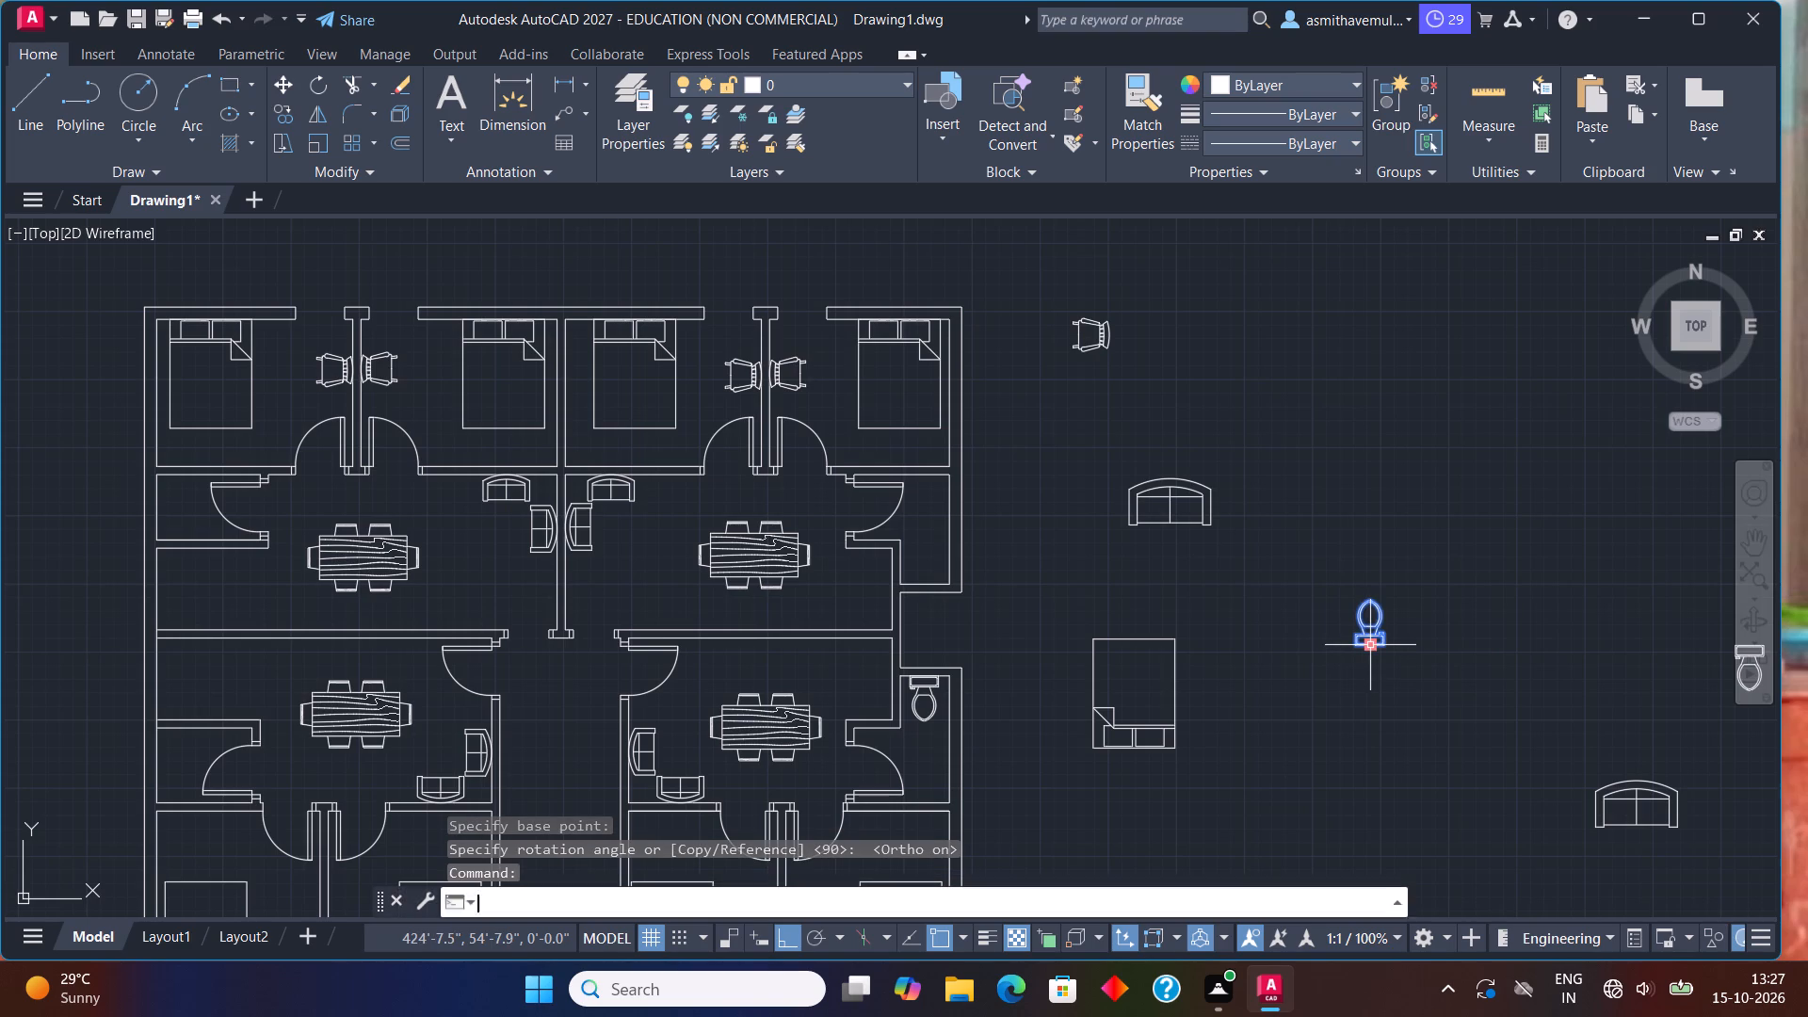
key(Return)
key(F8)
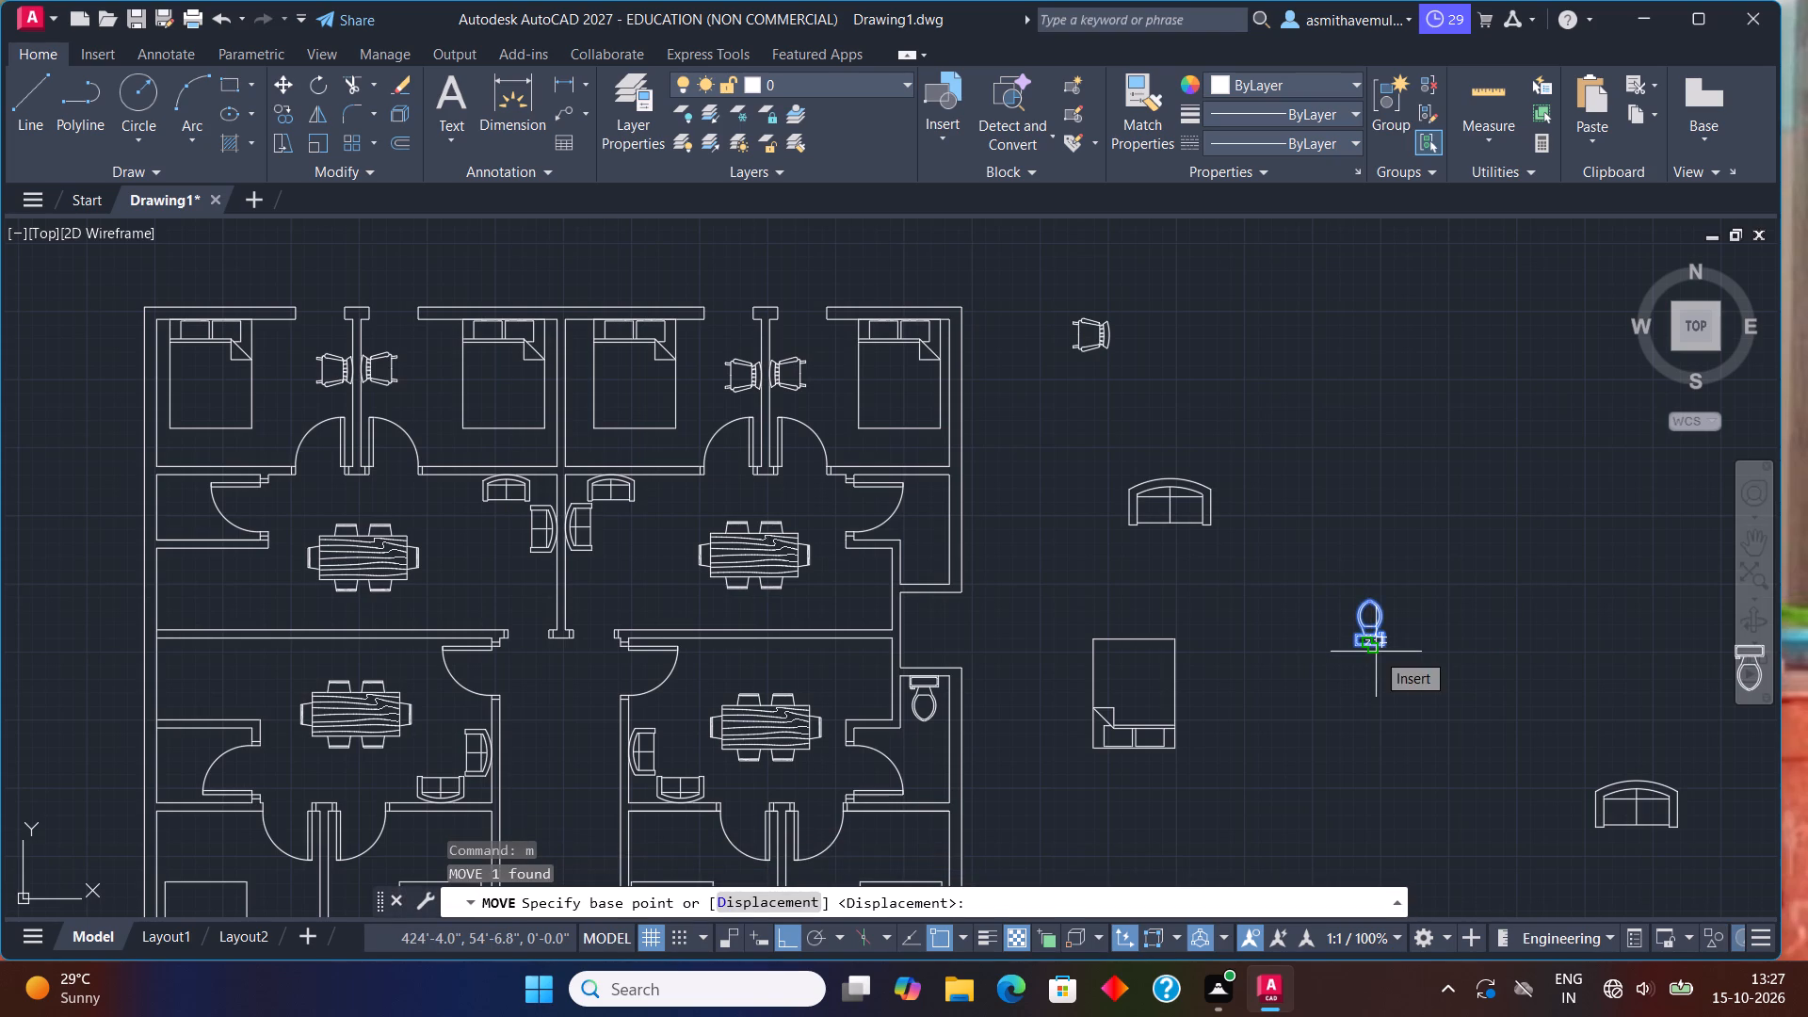
click(1379, 650)
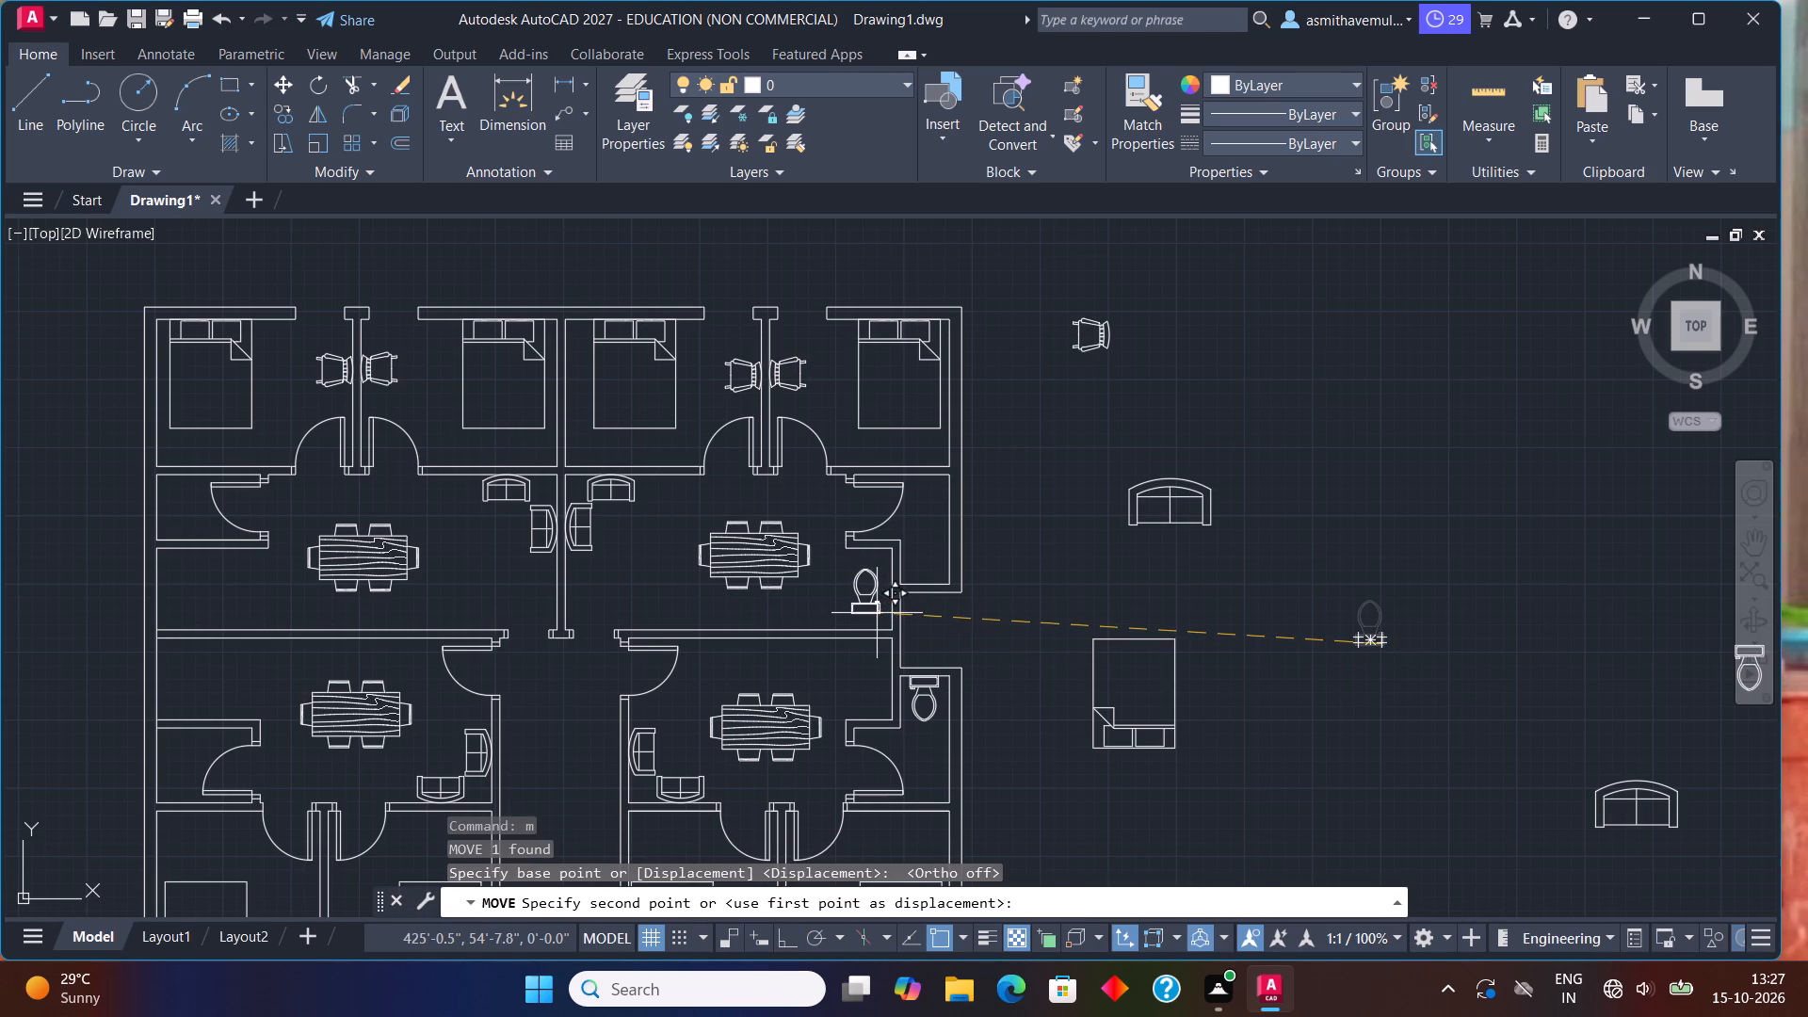
scroll(876, 609, up, 2)
scroll(990, 502, up, 2)
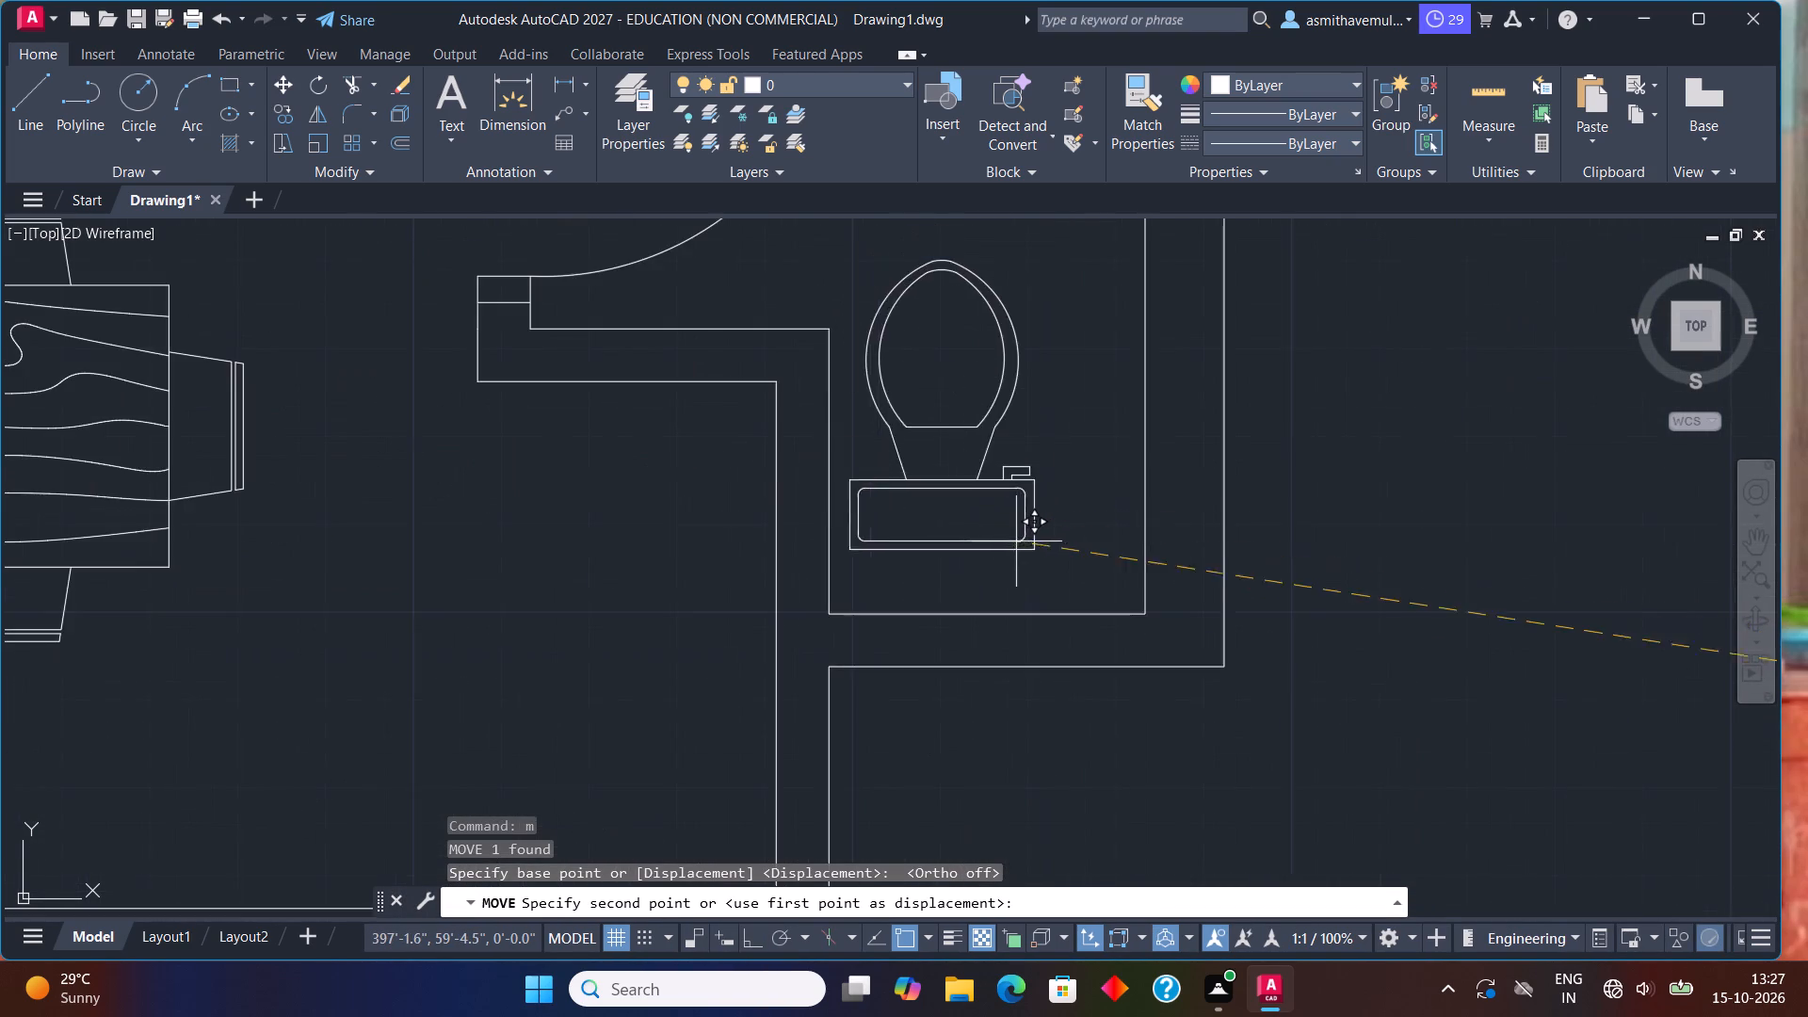
scroll(1029, 562, up, 1)
click(1098, 631)
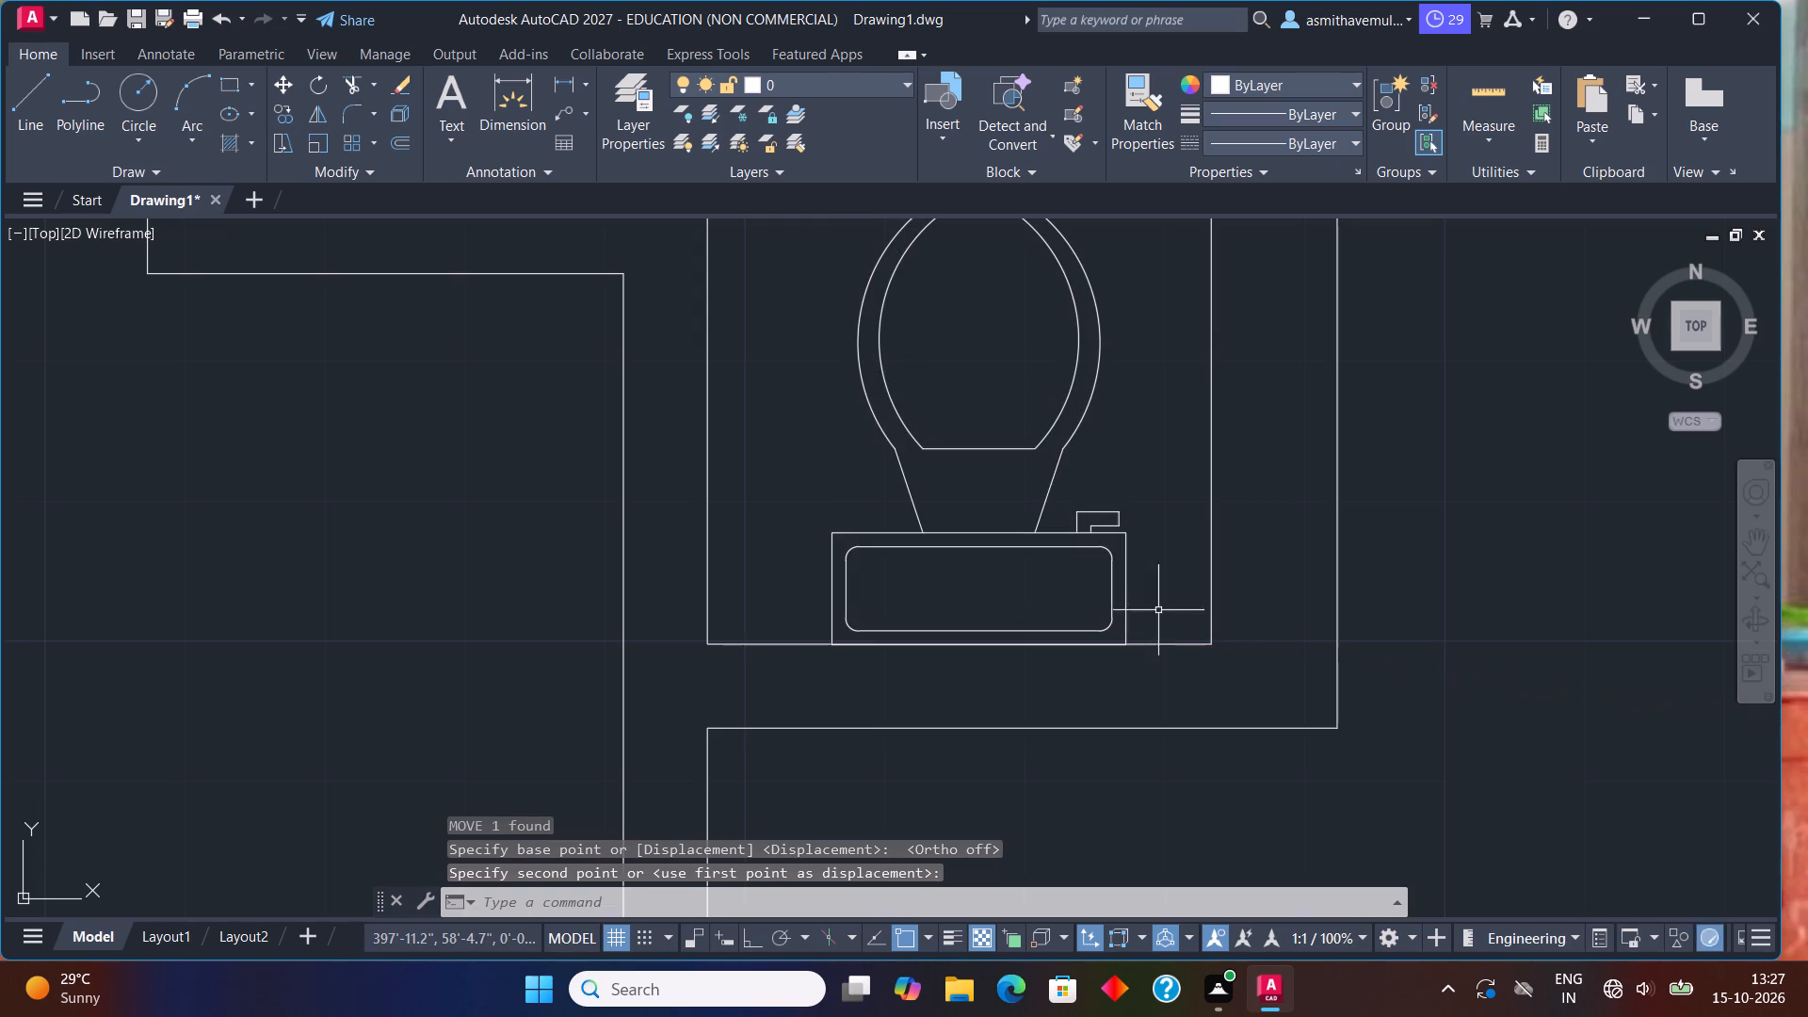
Move the original toilet to the empty space just outside the floor plan's left wall, beside the upper-left unit.
scroll(1250, 614, down, 6)
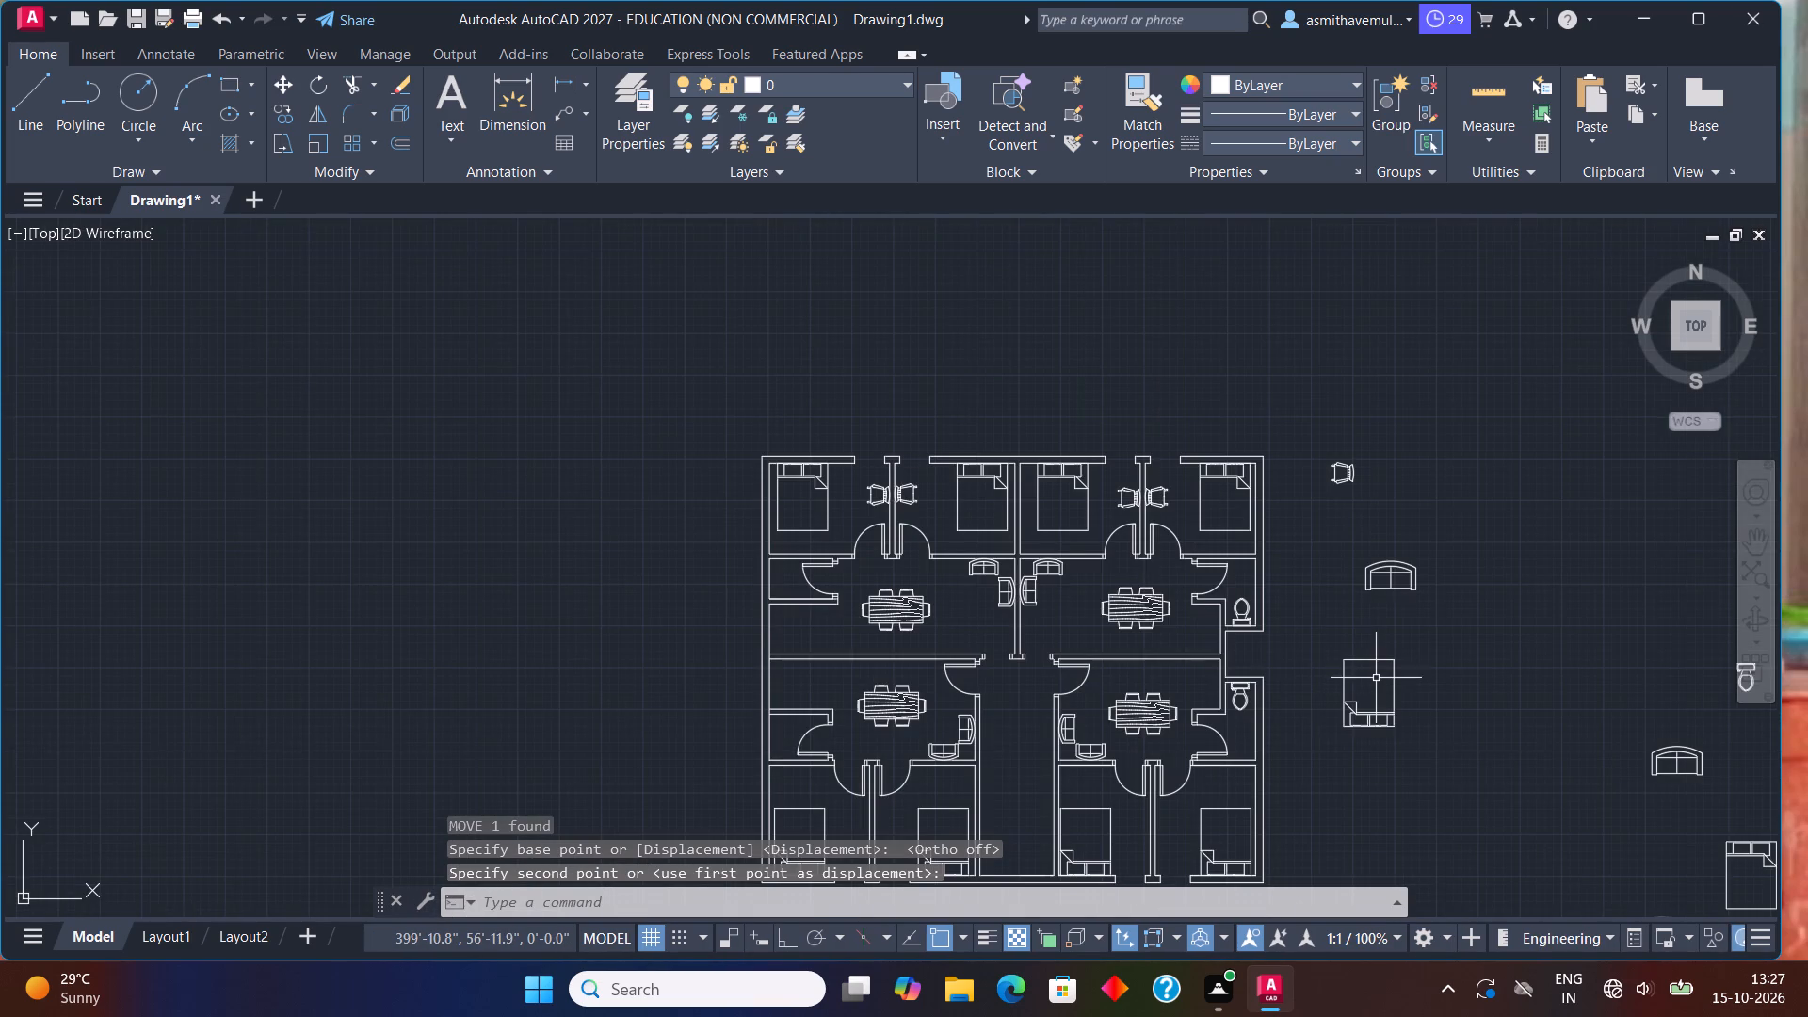
middle_drag(1379, 674, 1188, 608)
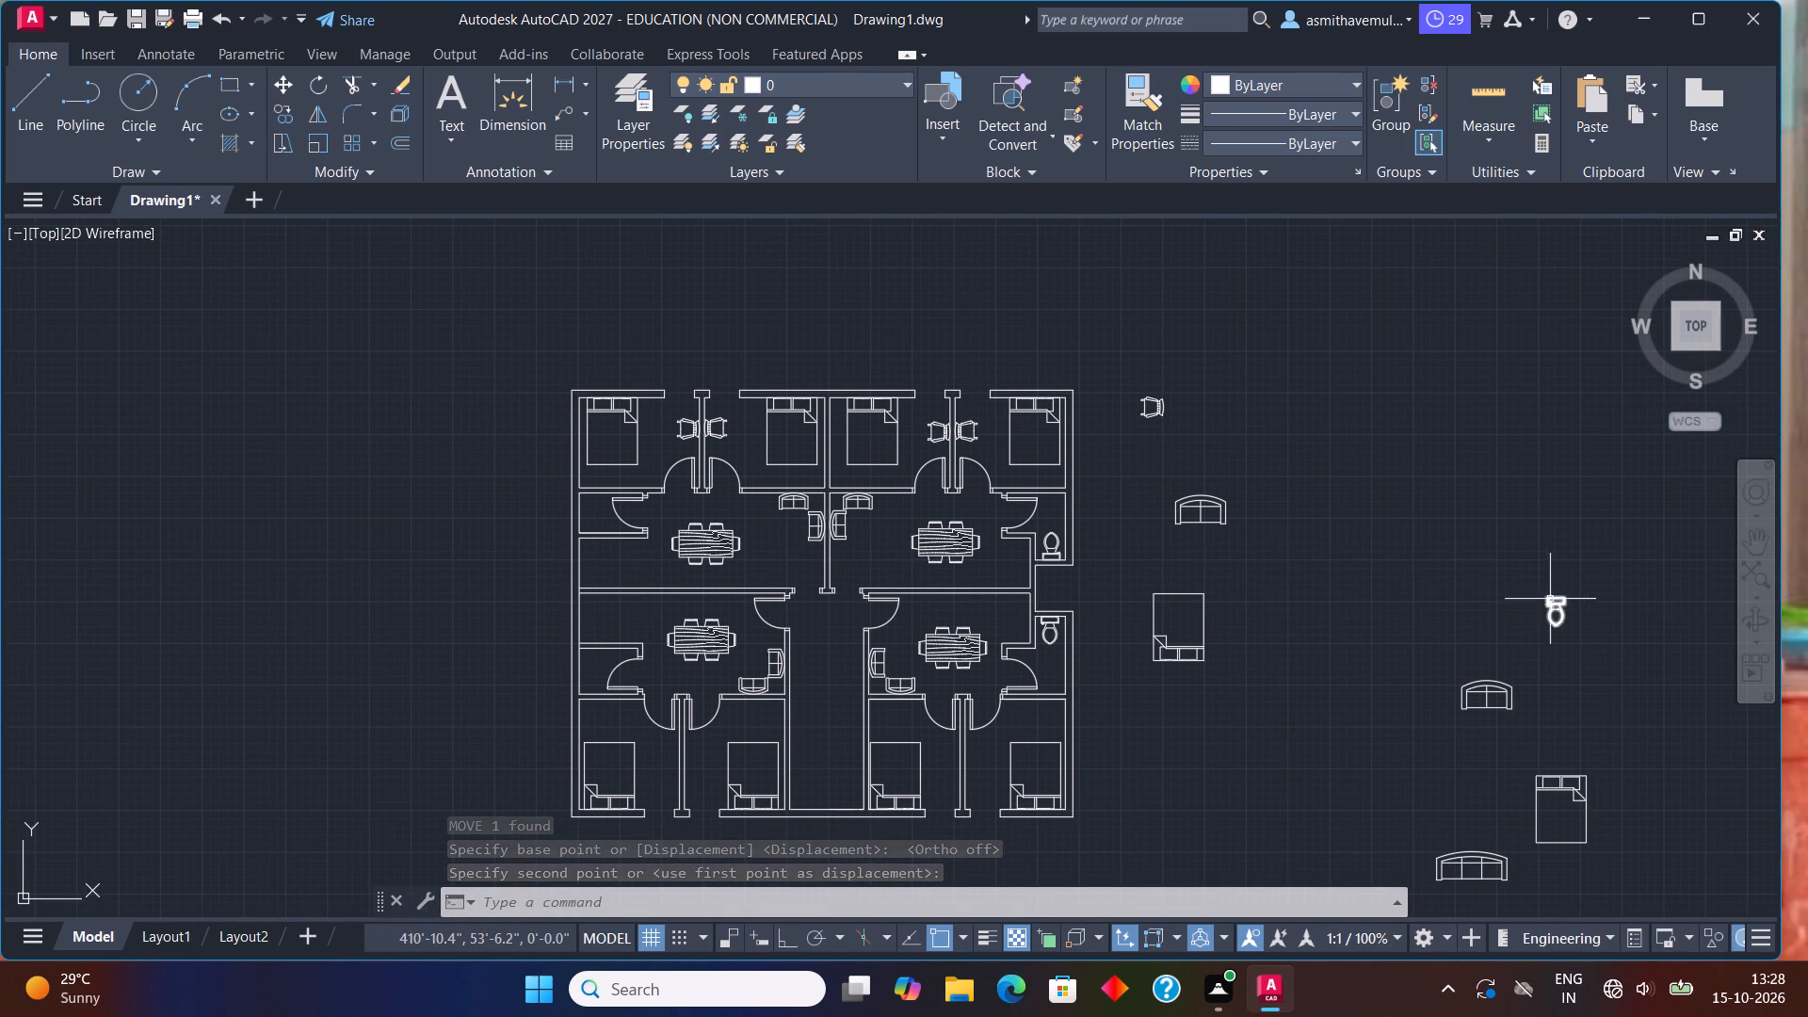
click(1558, 611)
key(m)
key(Return)
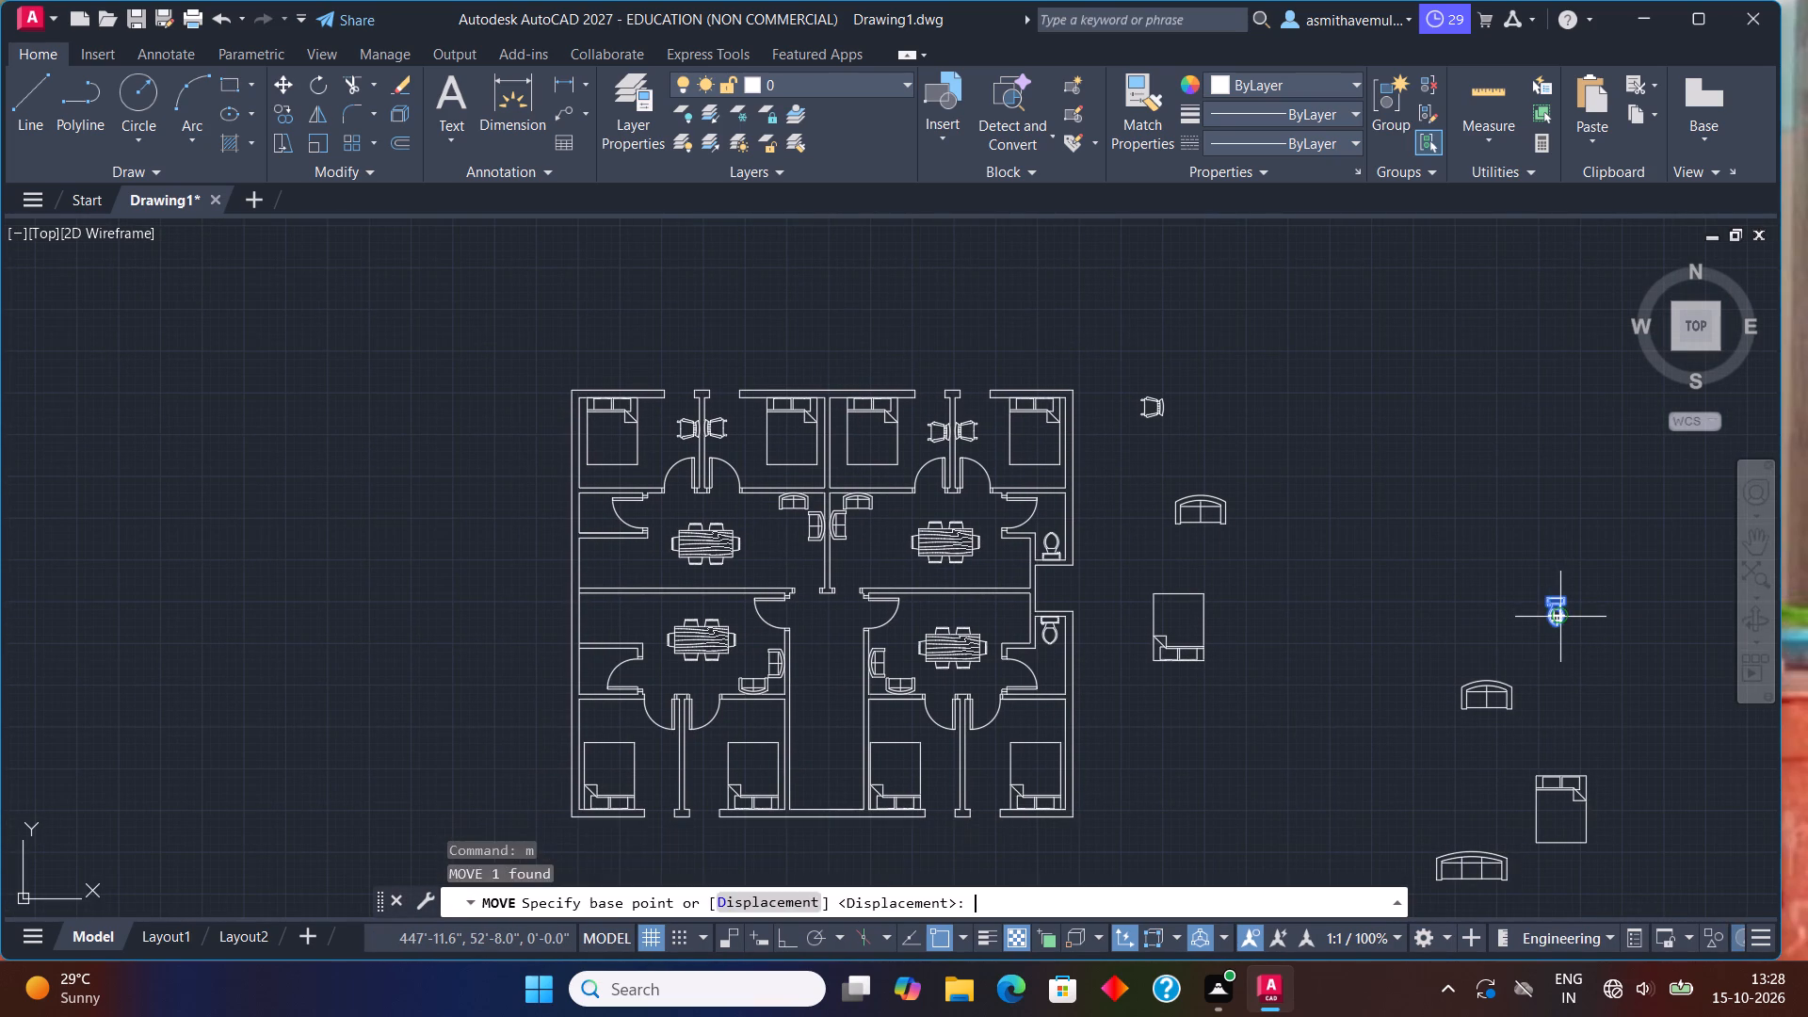
click(1560, 616)
click(497, 557)
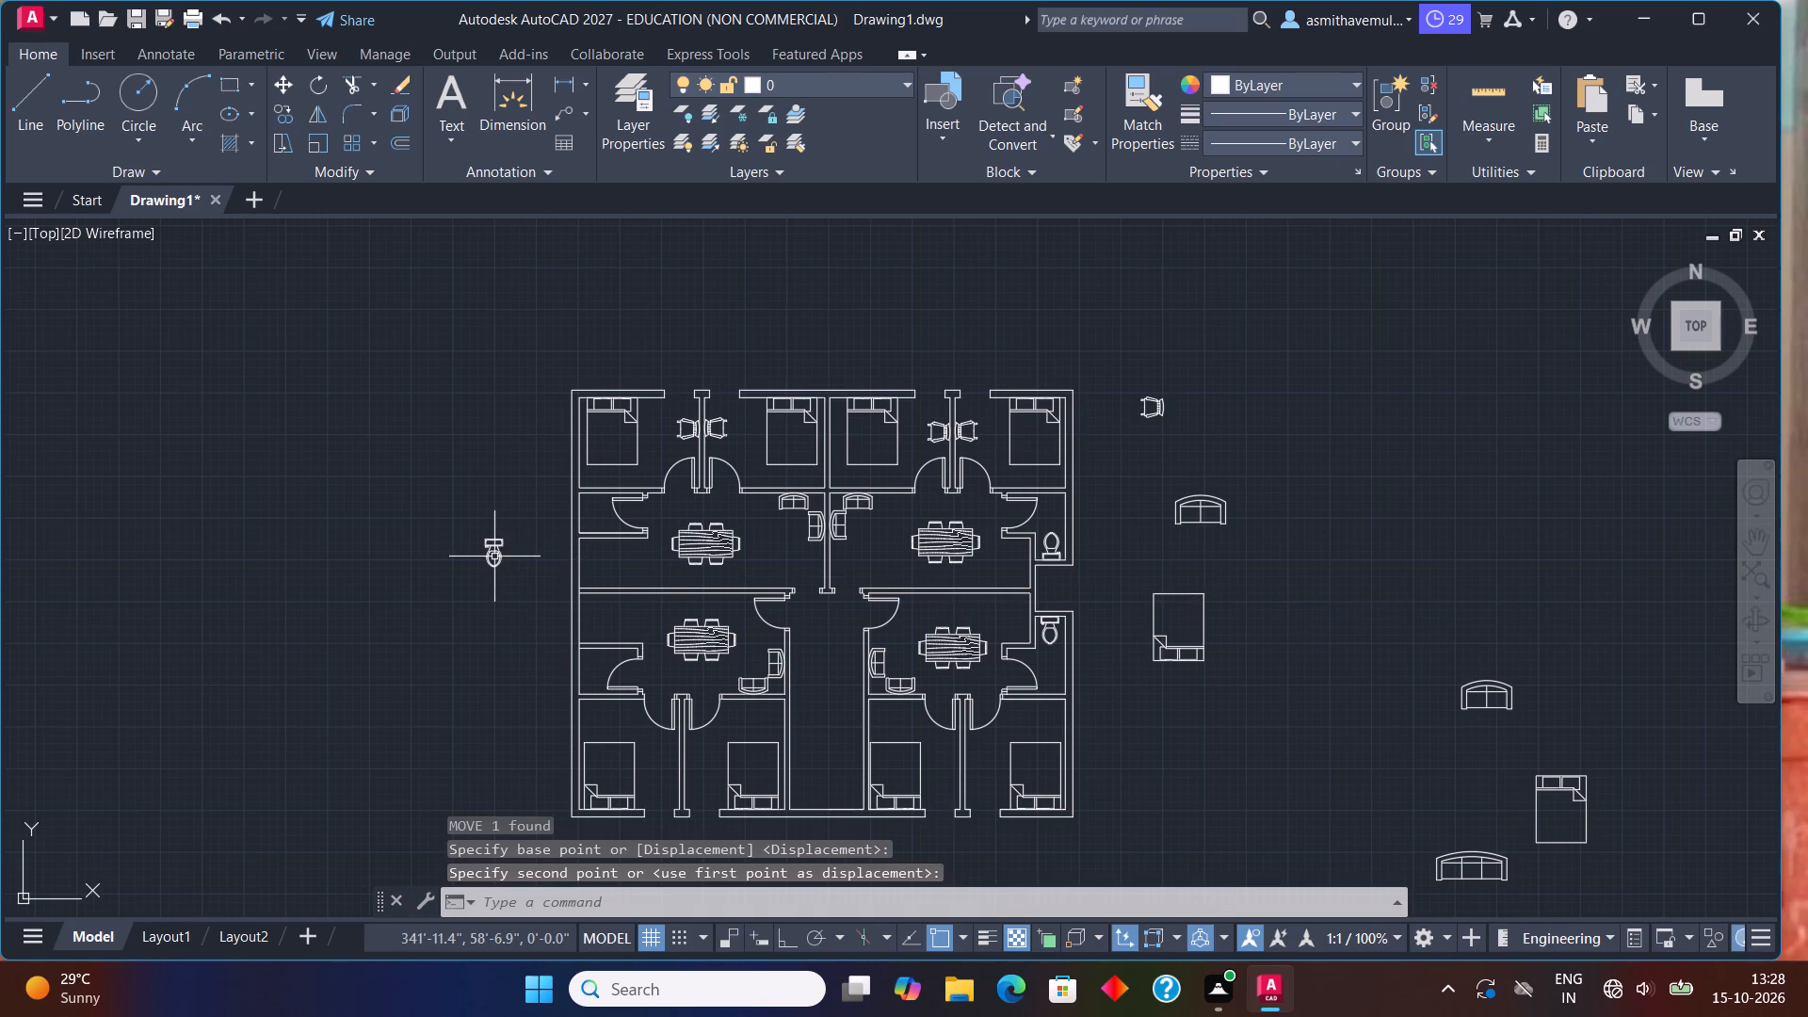
scroll(494, 557, up, 2)
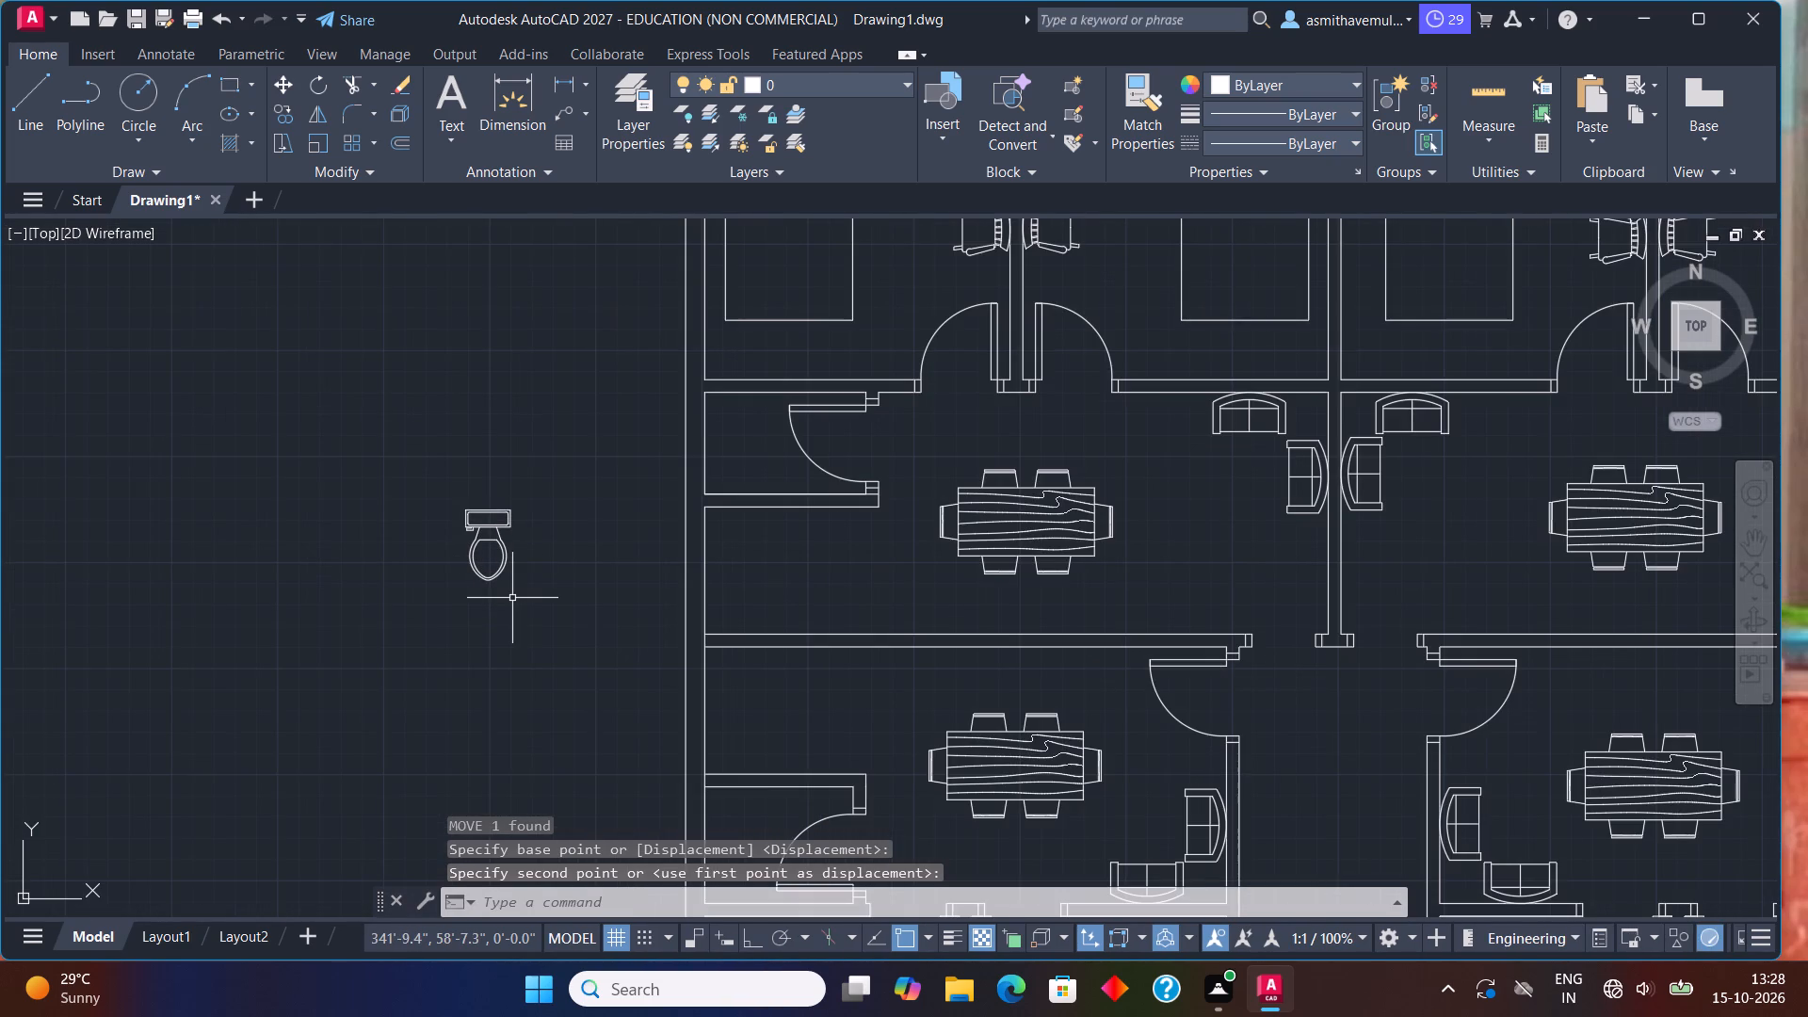
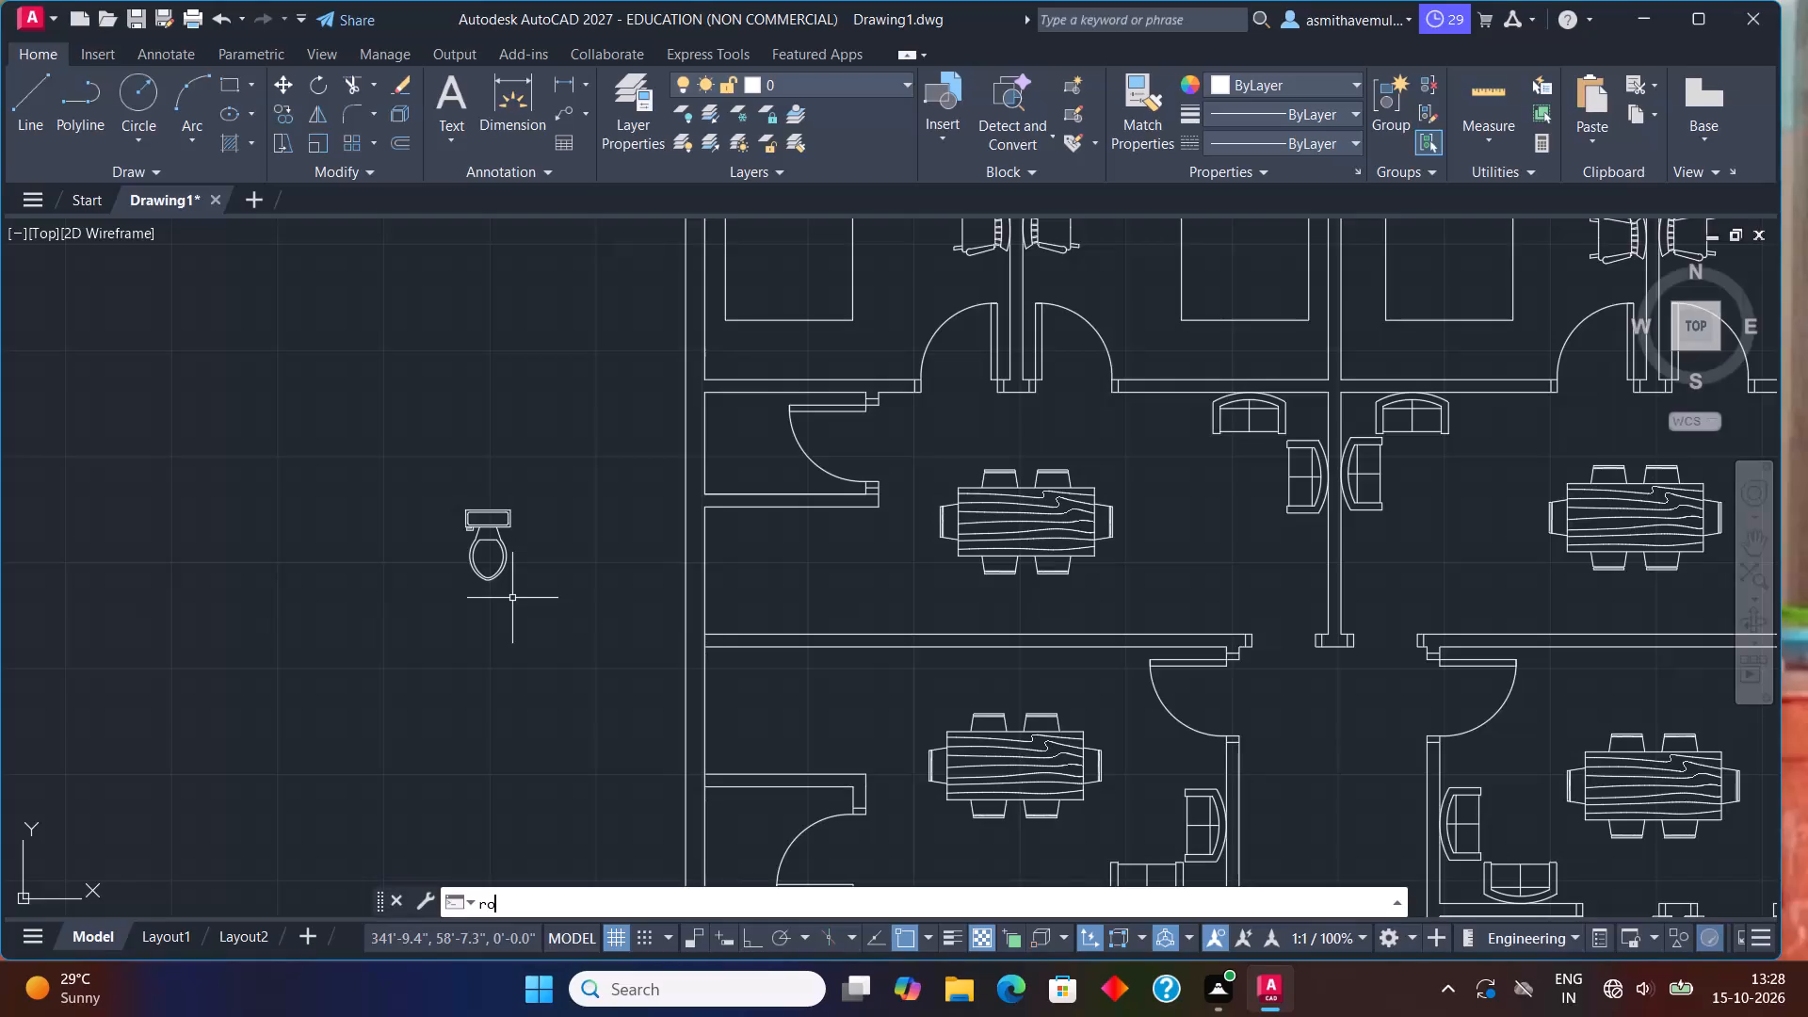
Rotate the loose toilet outside the plan 90° counterclockwise about the midpoint of its tank's back edge.
key(Return)
drag(500, 490, 482, 494)
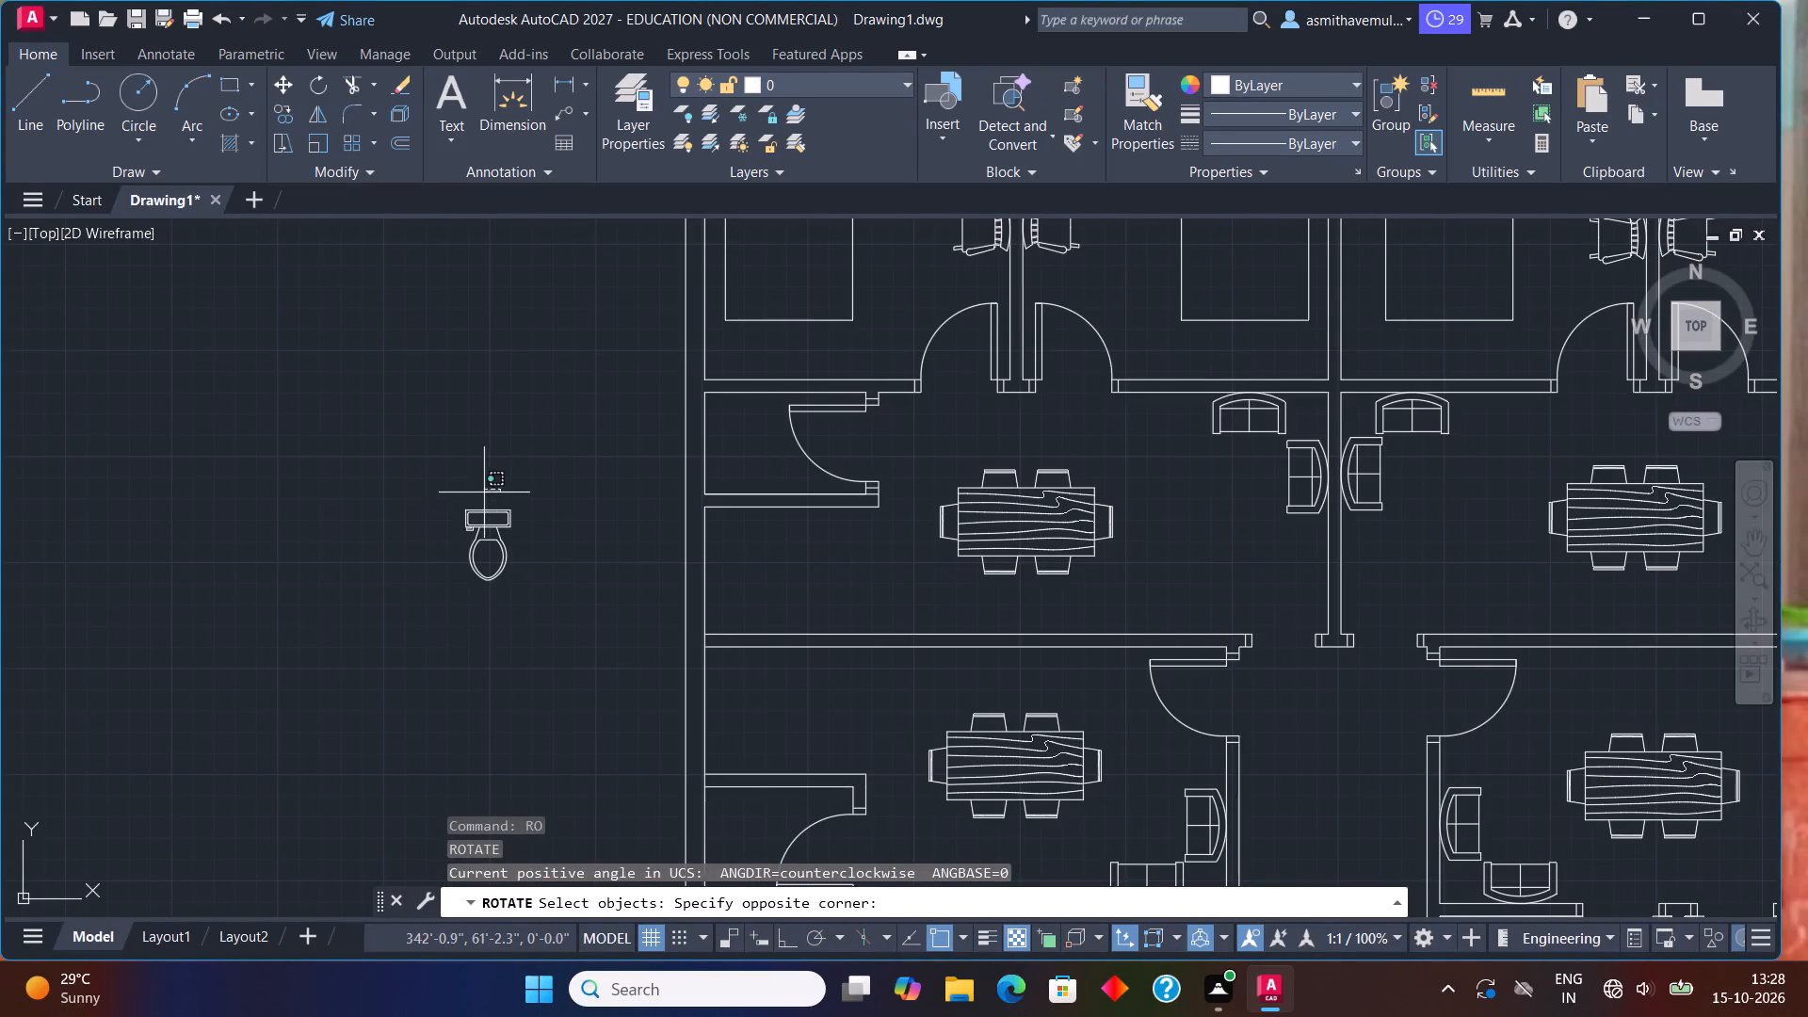
drag(482, 494, 483, 673)
key(Return)
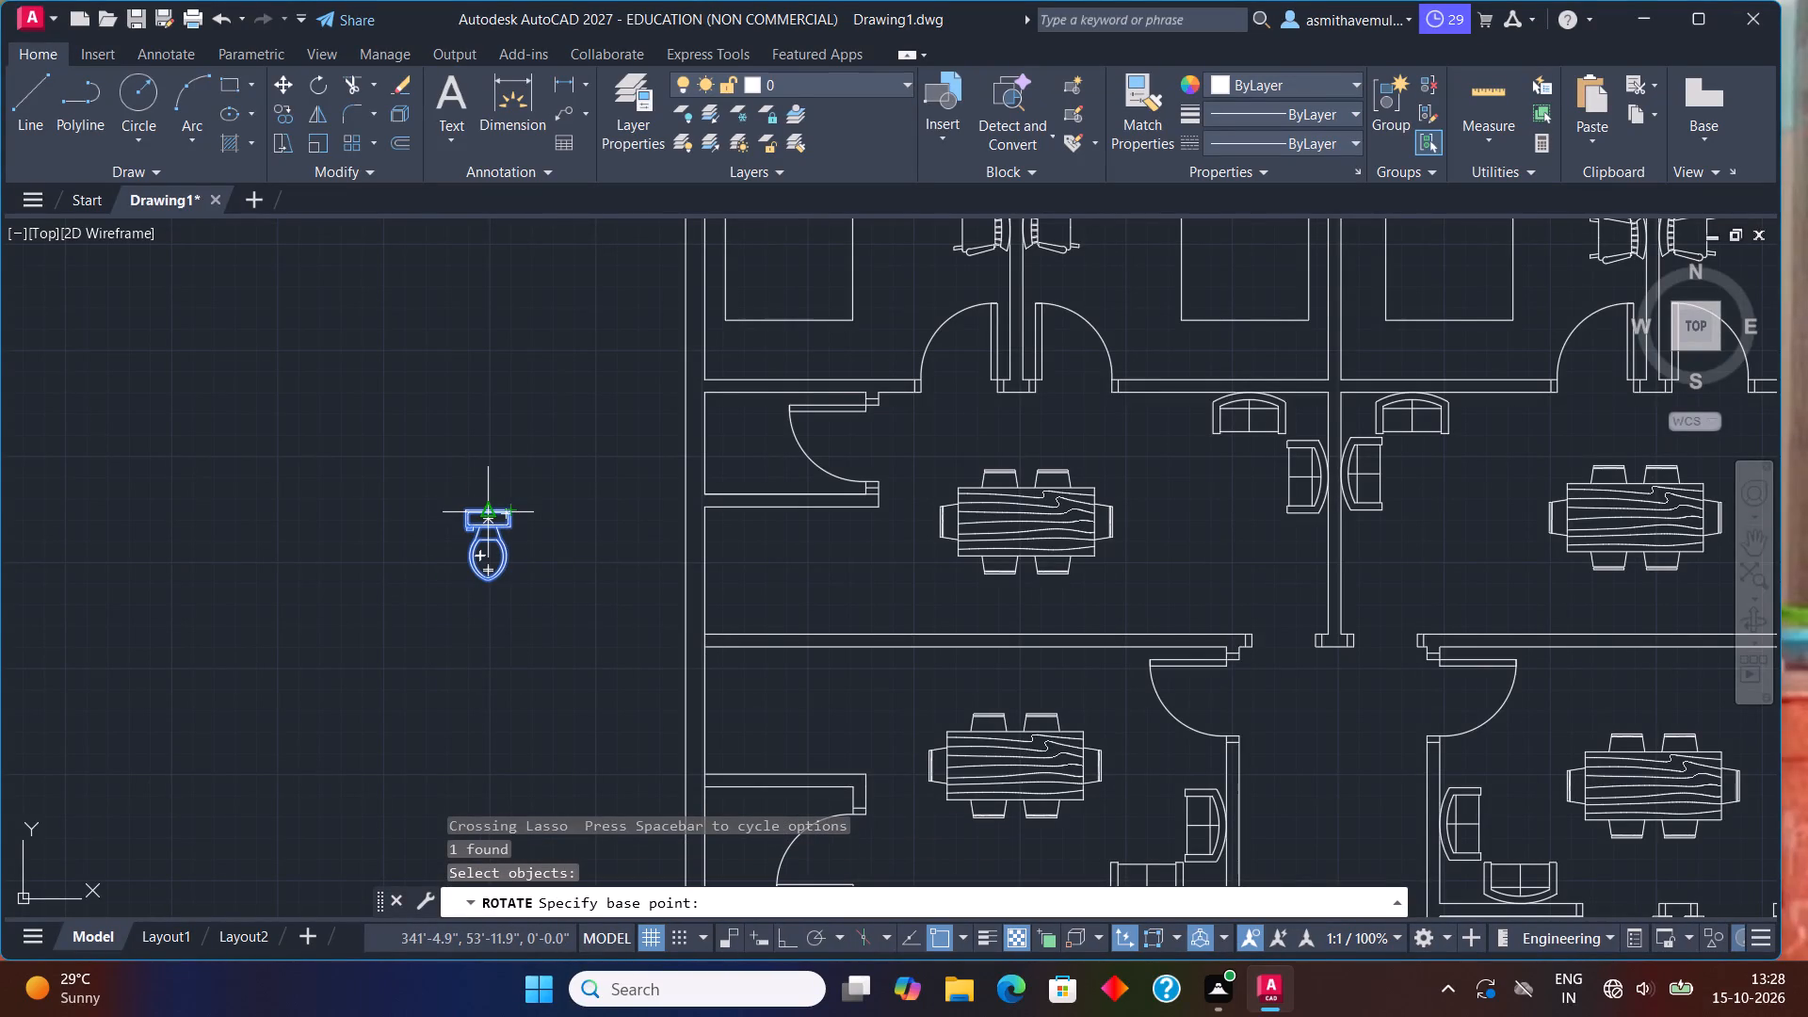
click(482, 517)
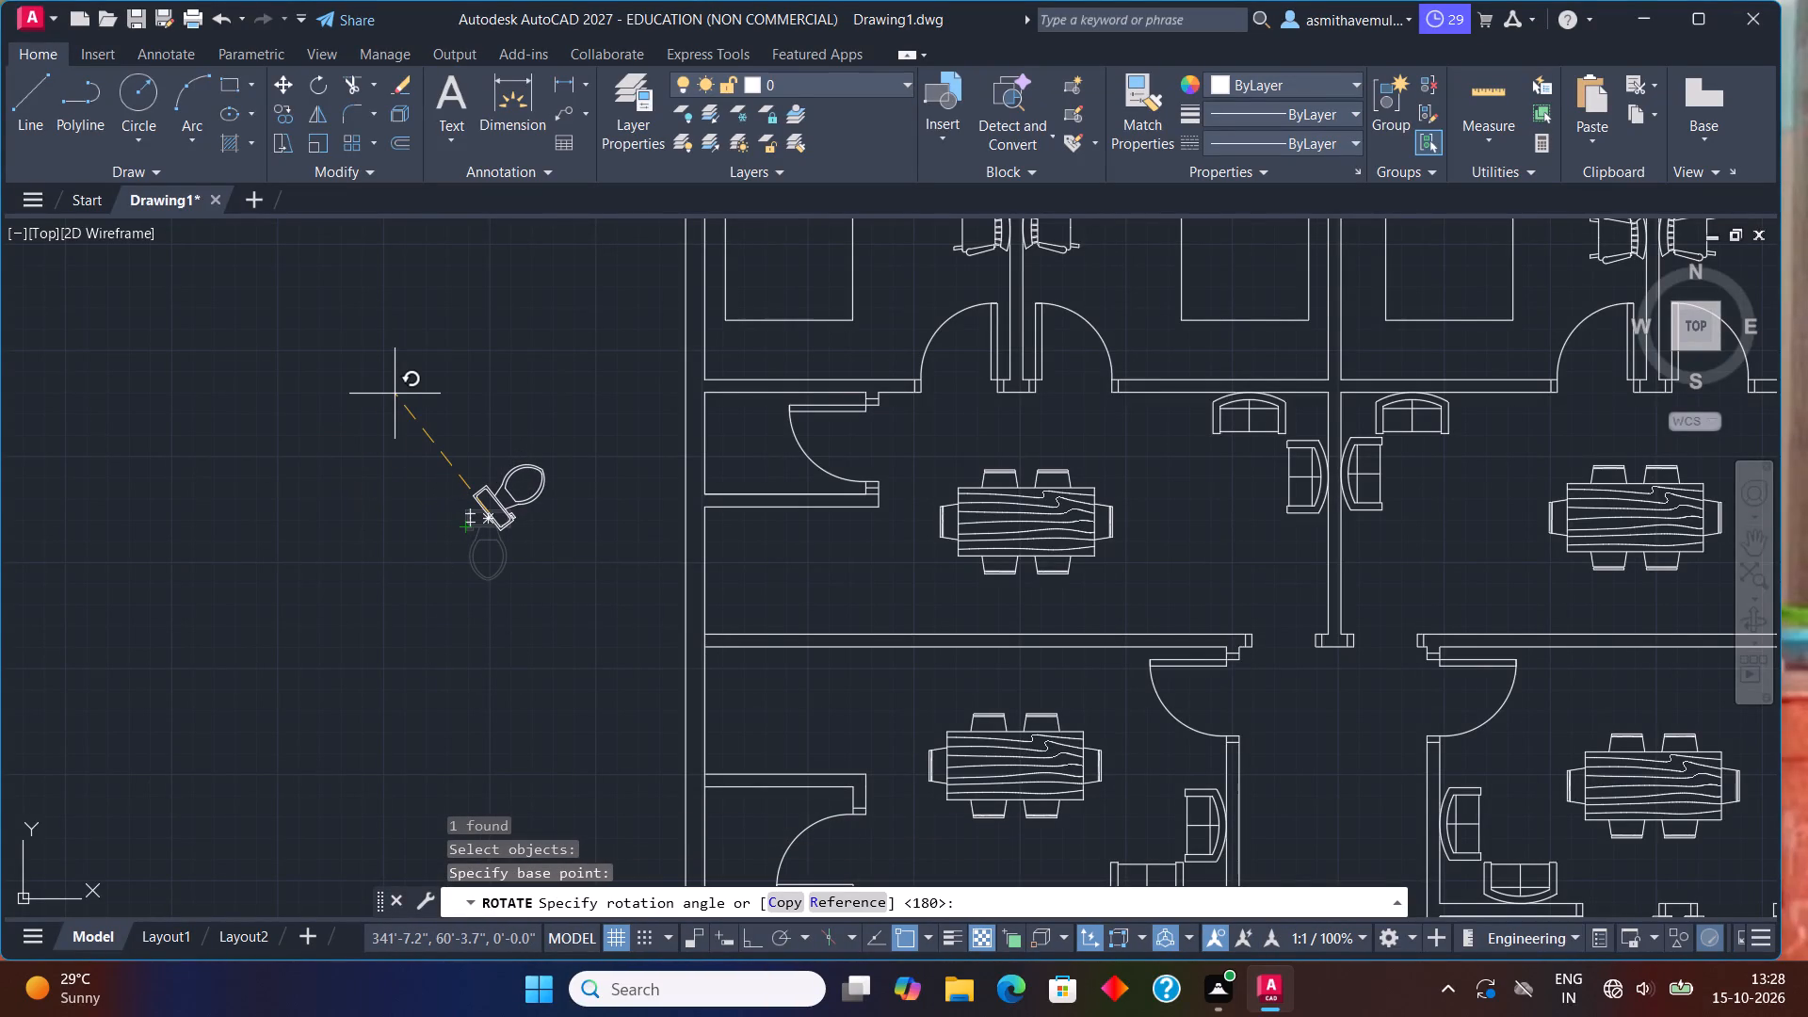
key(F8)
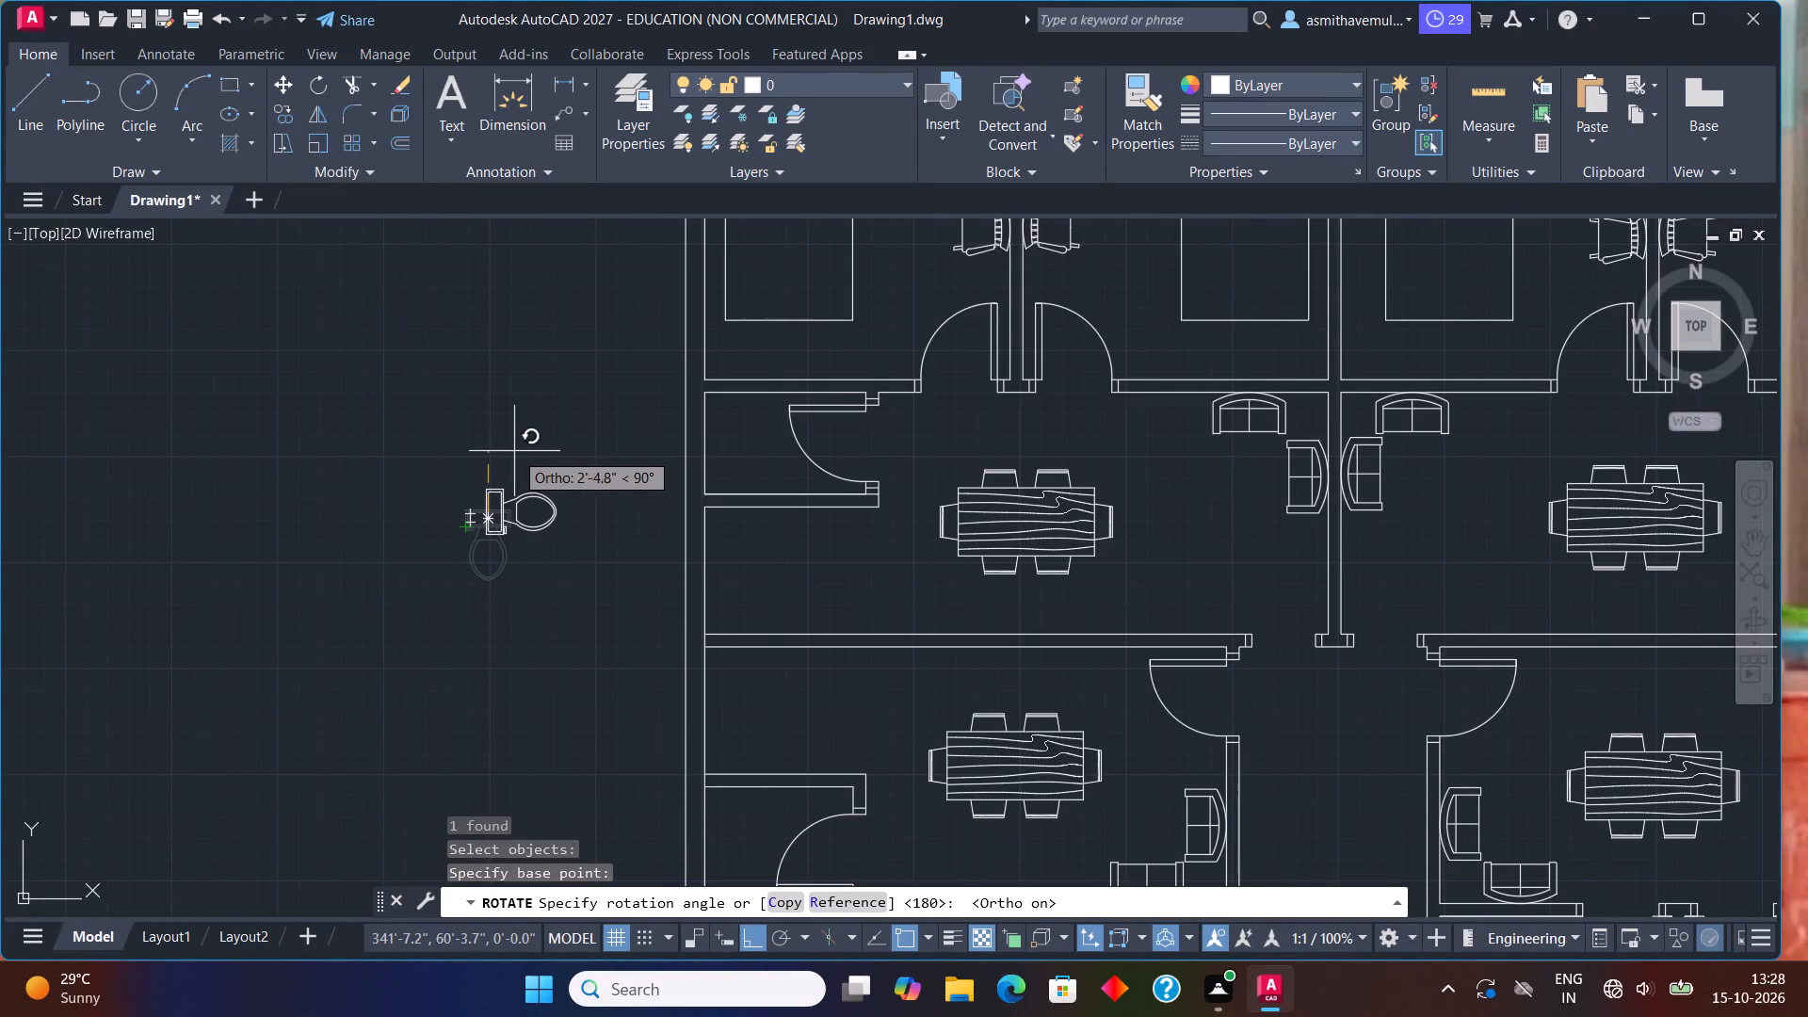
click(510, 449)
Copy the rotated toilet into the upper-left unit's bathroom, with its tank against the outer left wall.
drag(514, 465, 506, 634)
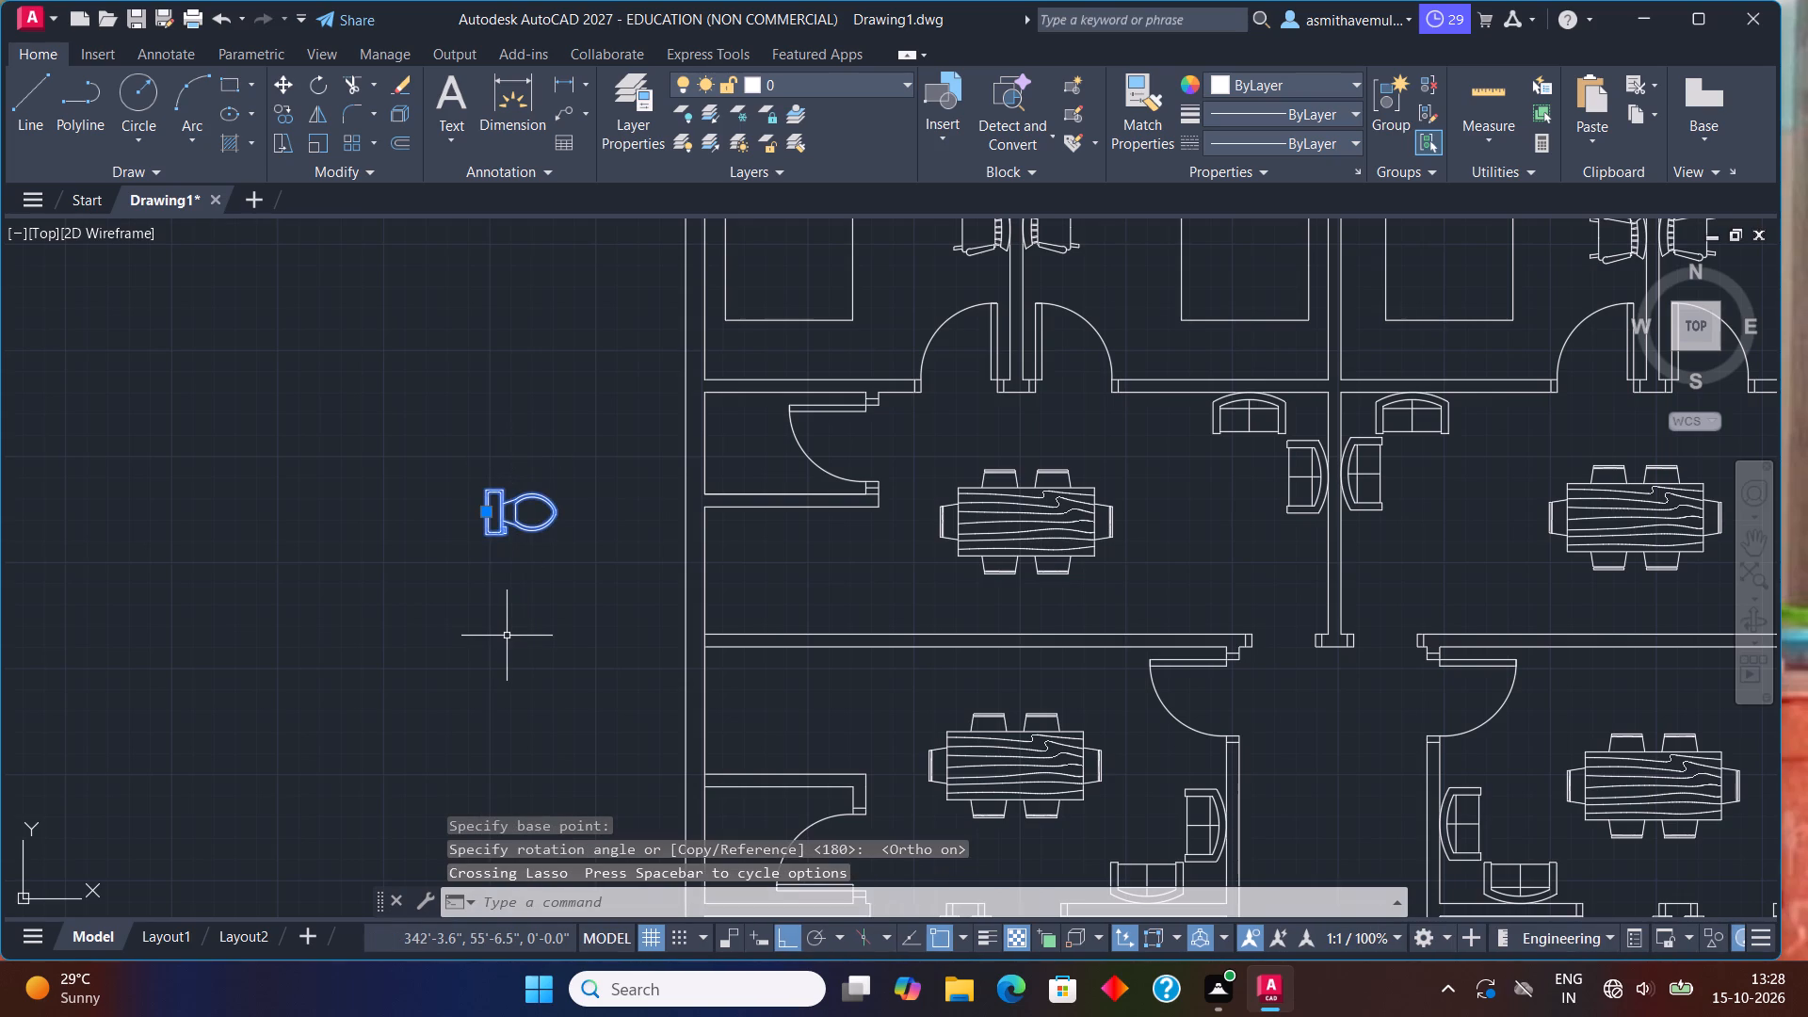
text(copy)
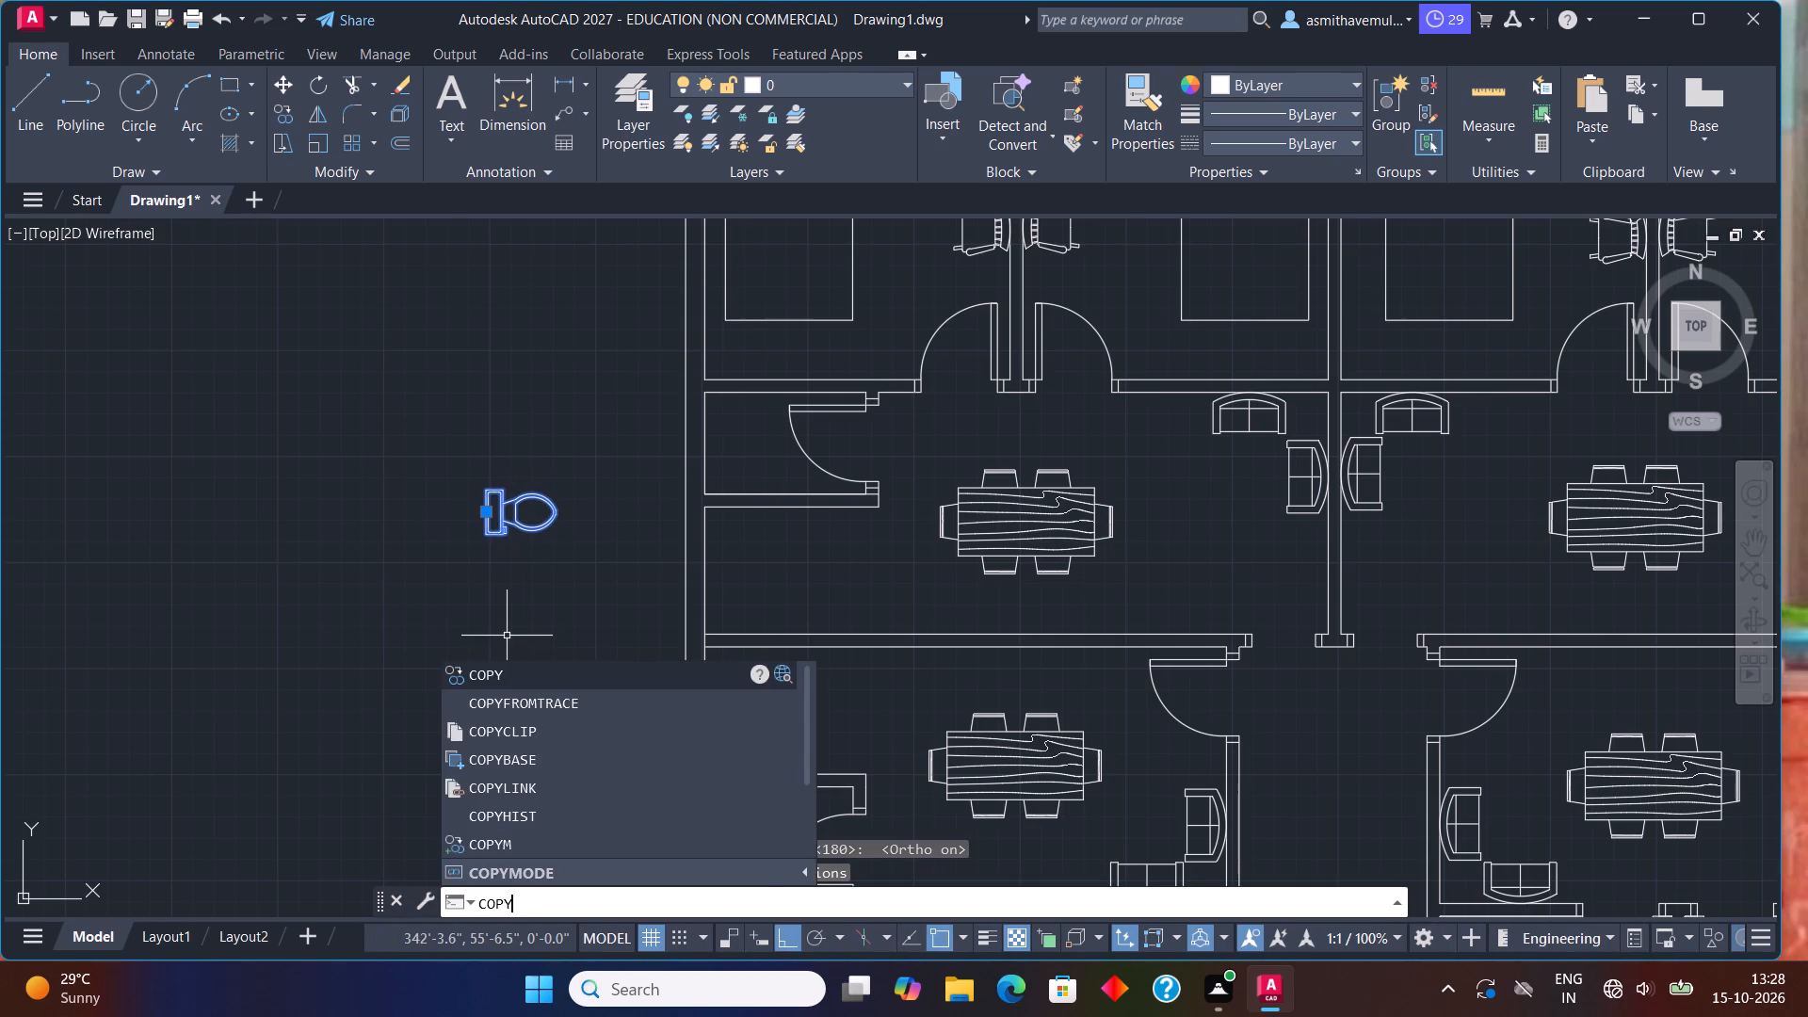
key(Return)
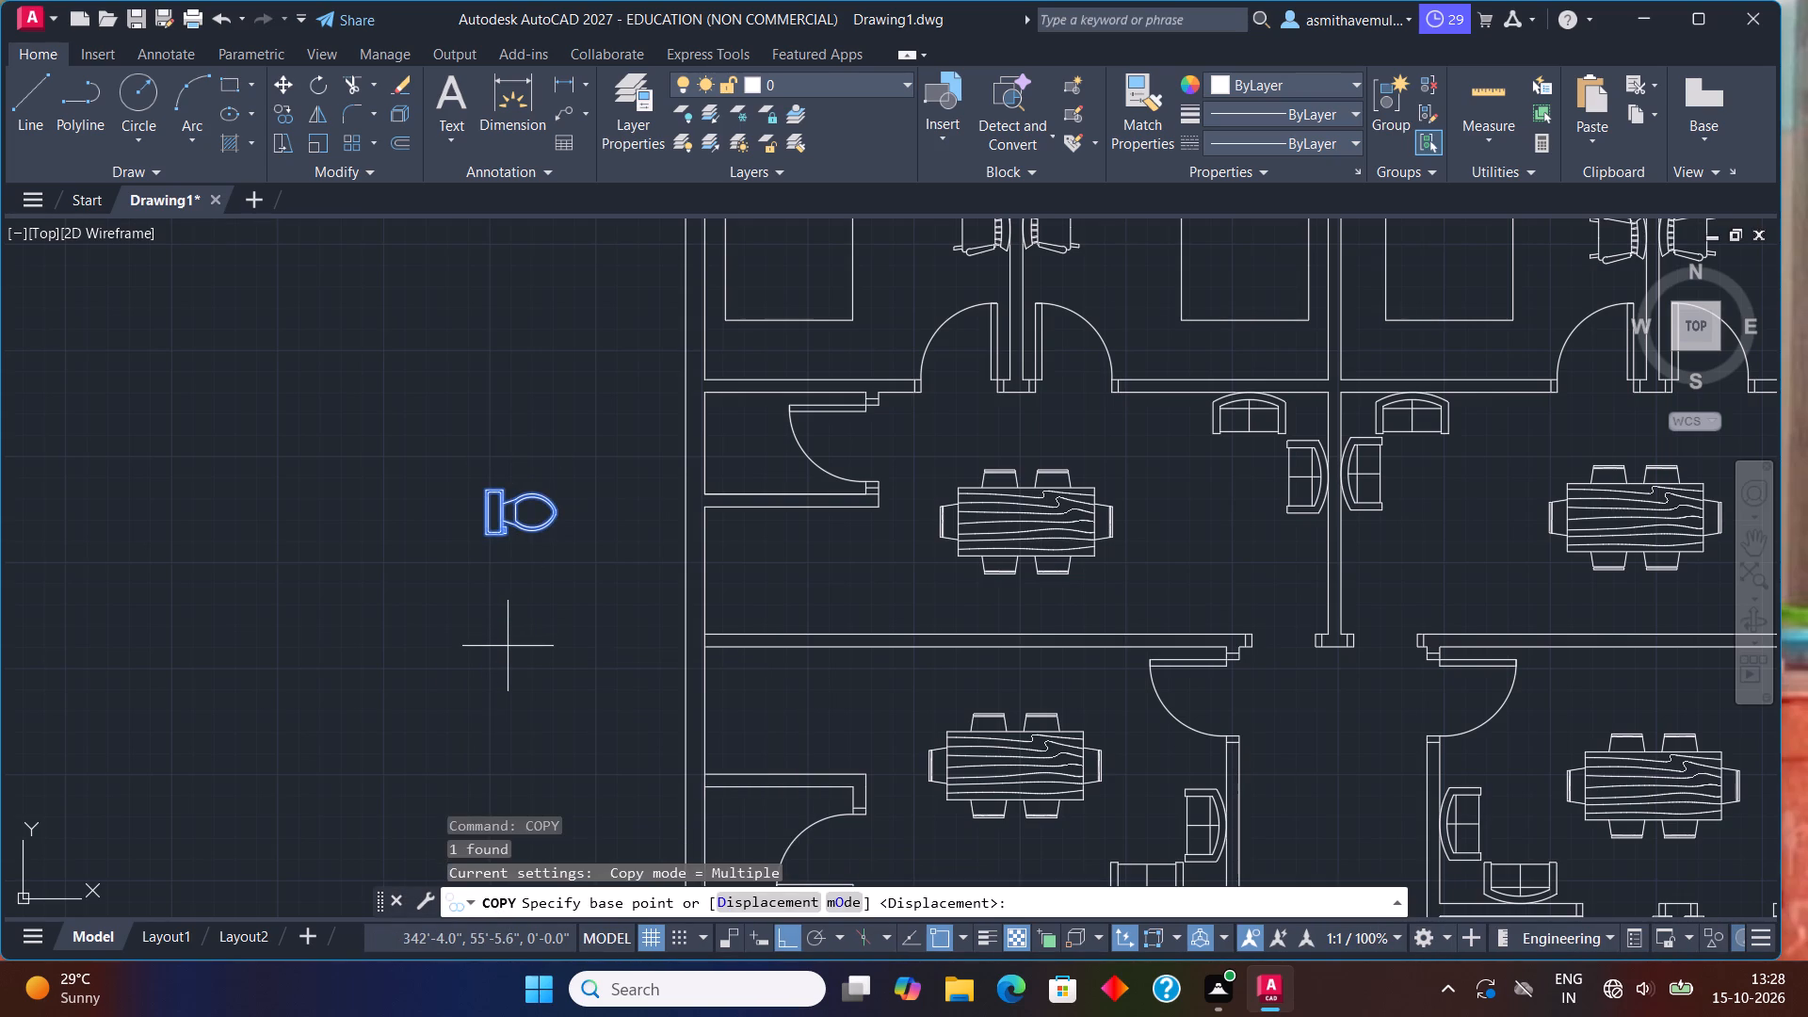
key(F8)
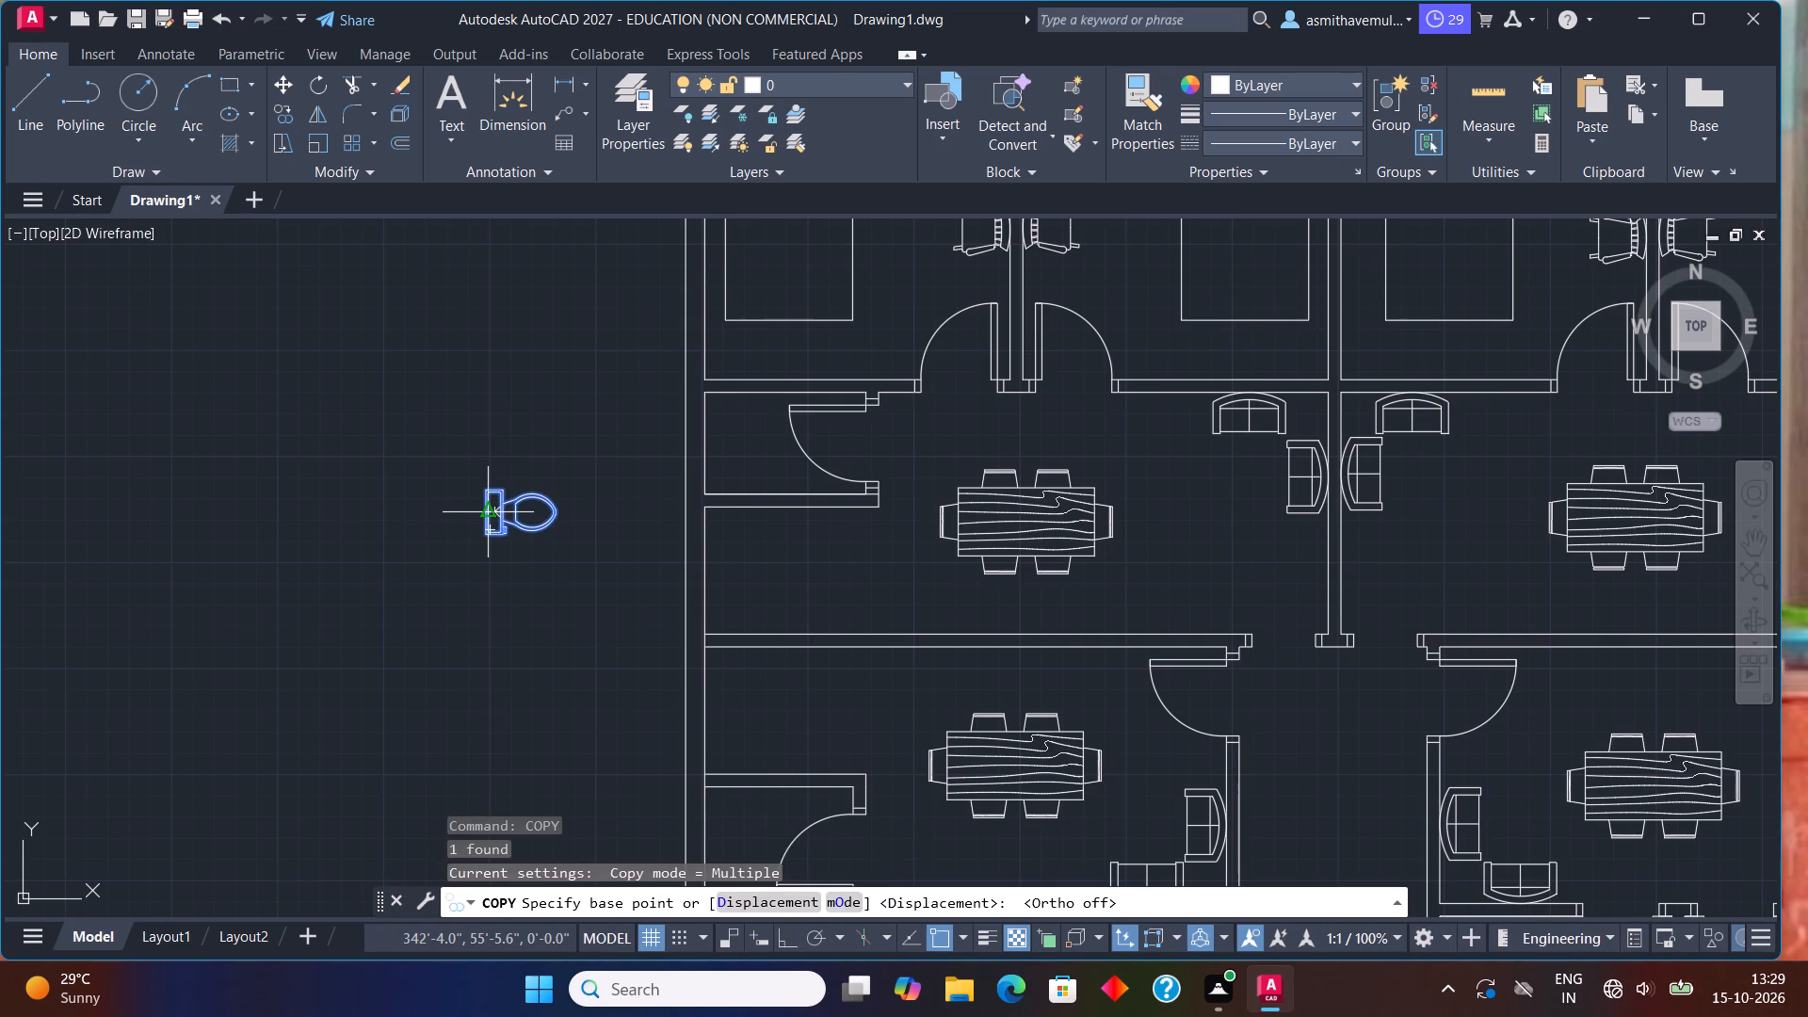
click(481, 506)
scroll(664, 411, up, 3)
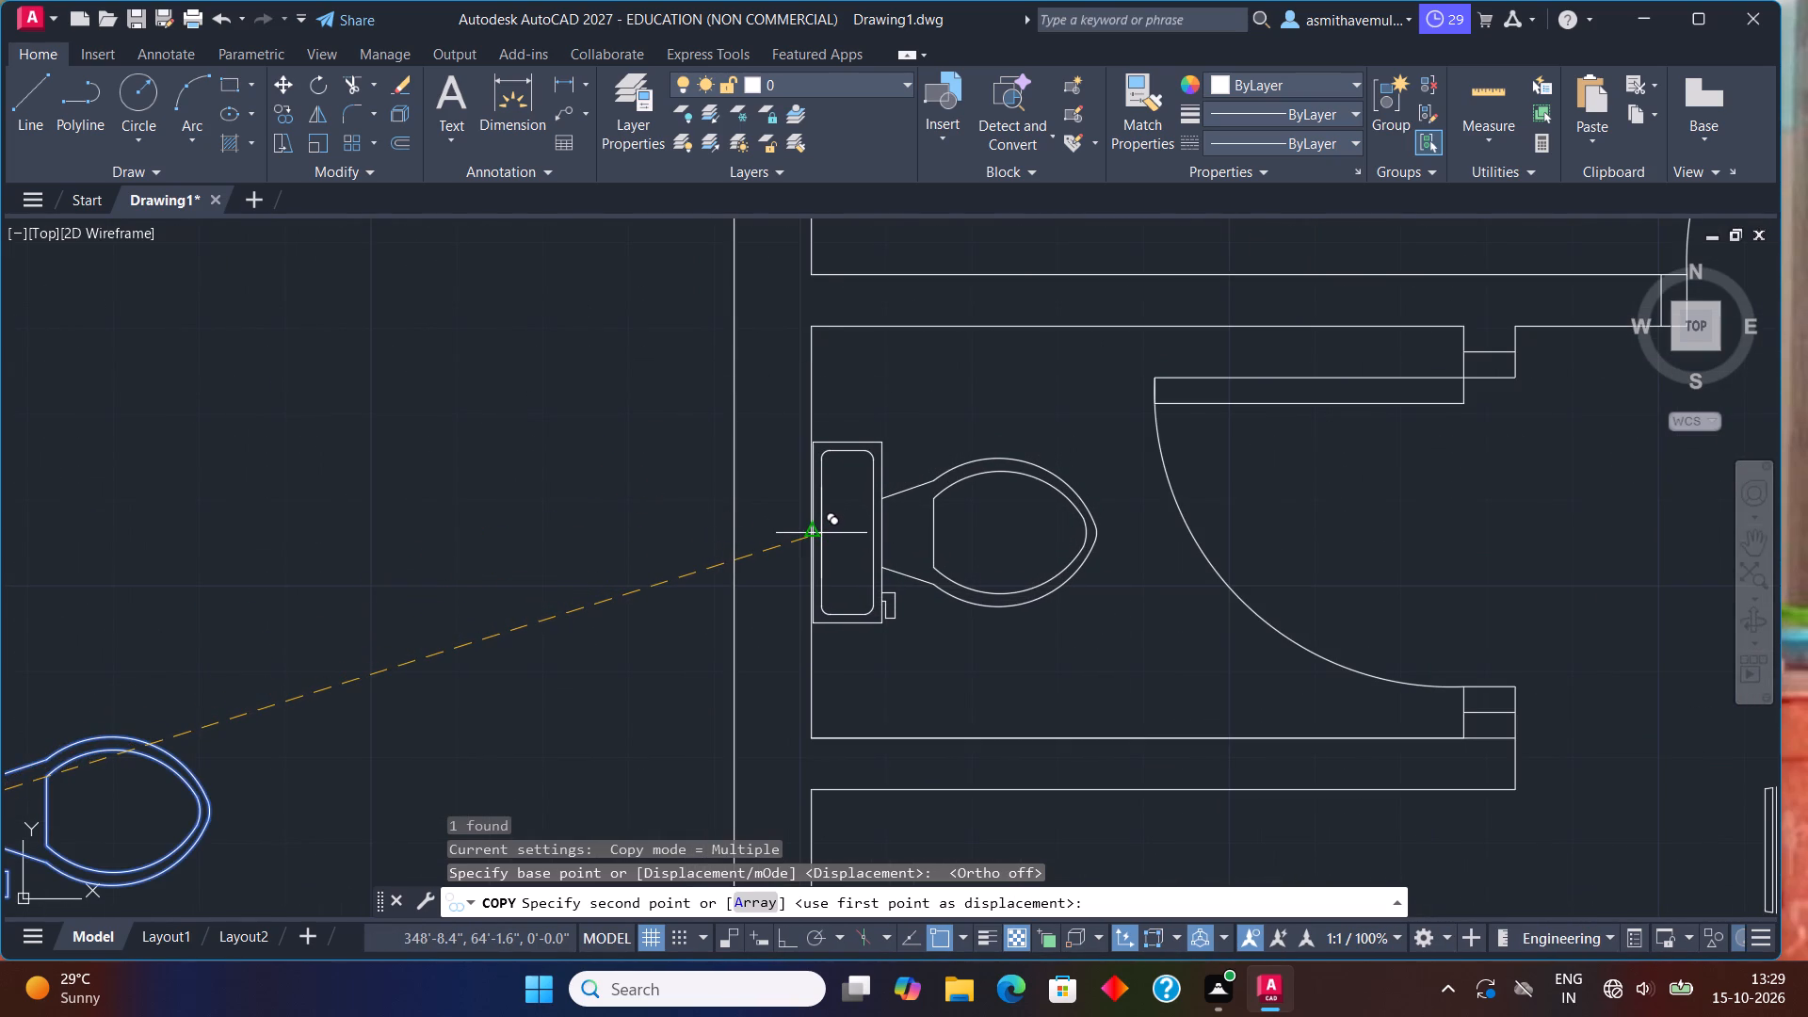
scroll(822, 533, up, 2)
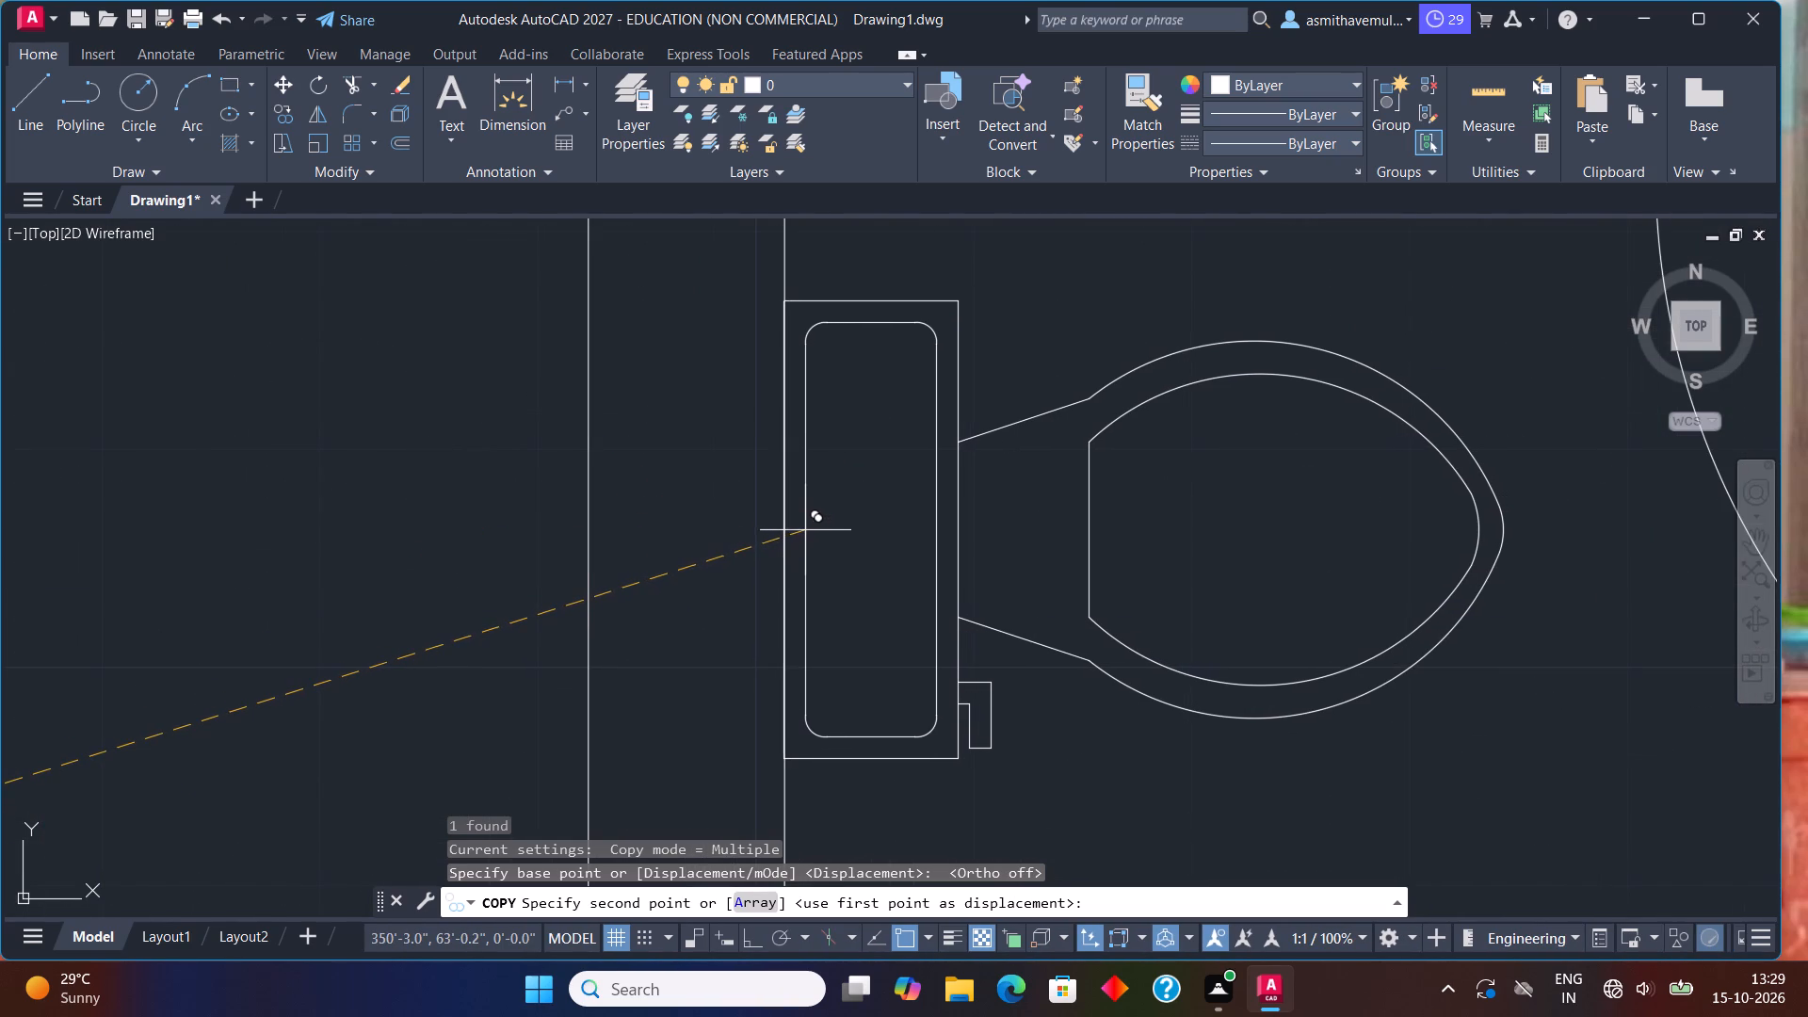
click(805, 530)
Place another copy of the toilet in the lower-left unit's bathroom, with its tank against the outer left wall.
scroll(833, 446, down, 3)
middle_drag(829, 454, 828, 459)
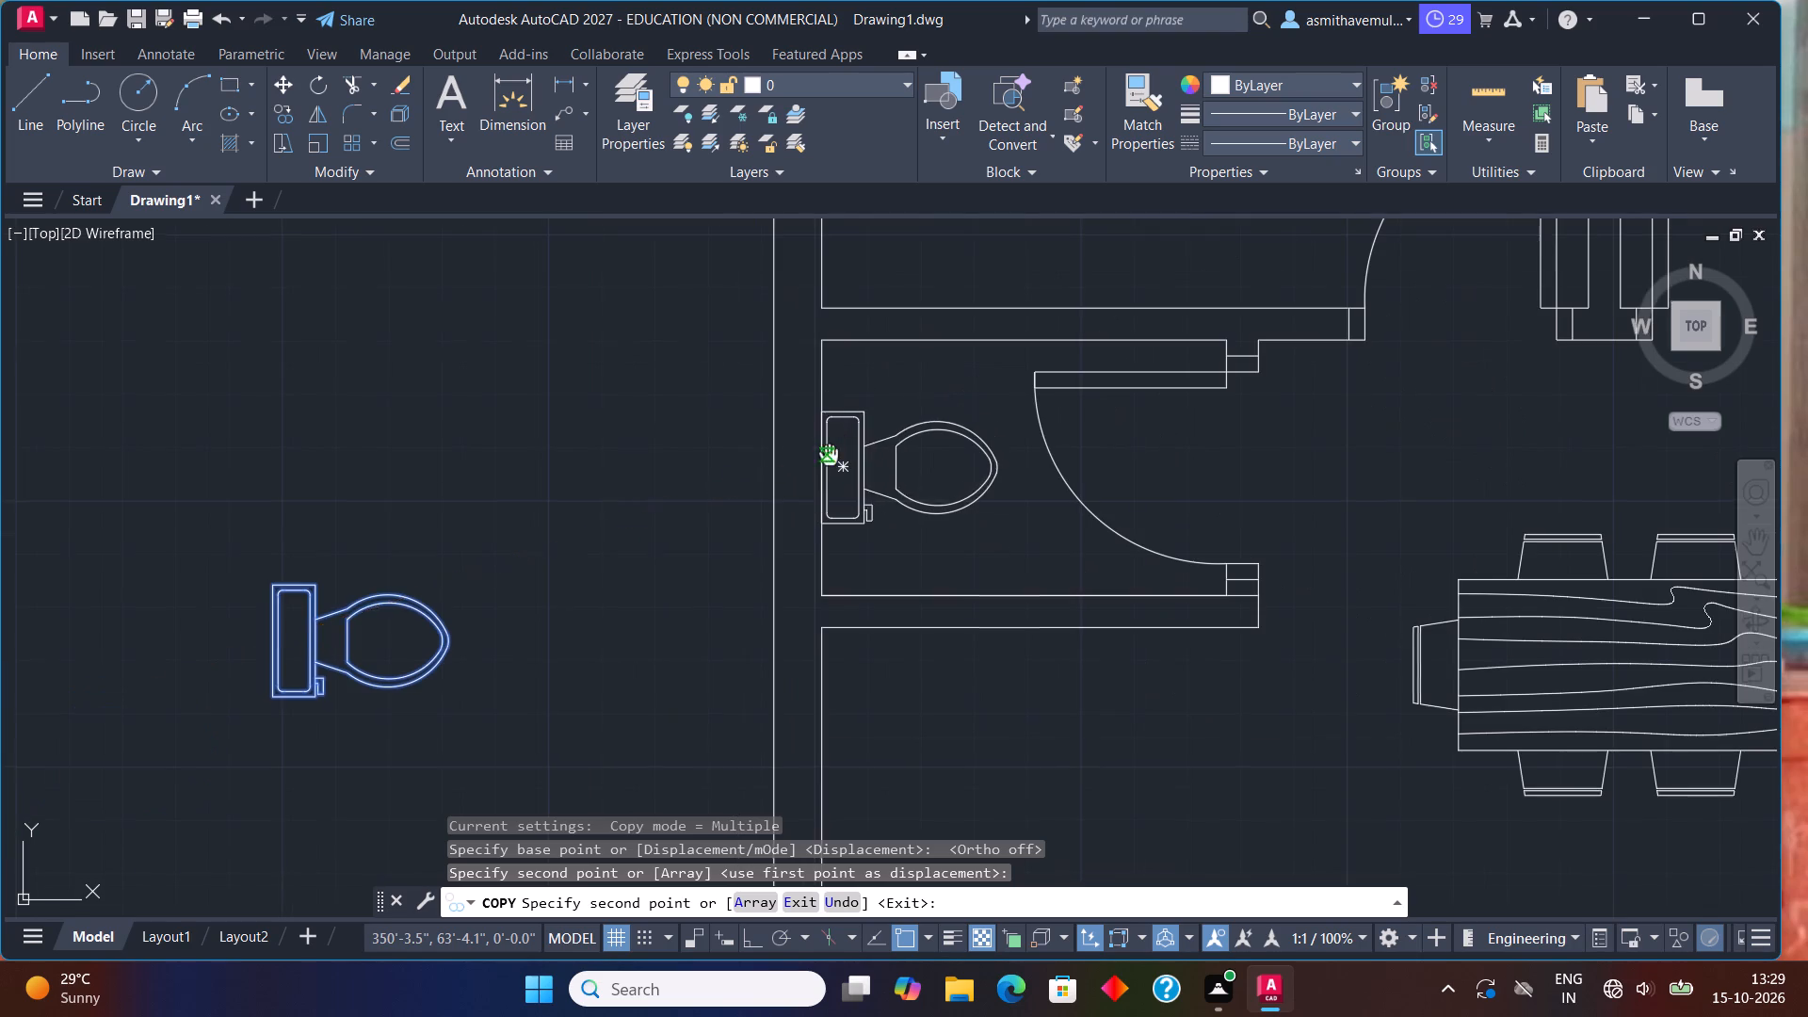
middle_drag(828, 459, 828, 824)
scroll(790, 555, down, 1)
middle_drag(811, 455, 823, 796)
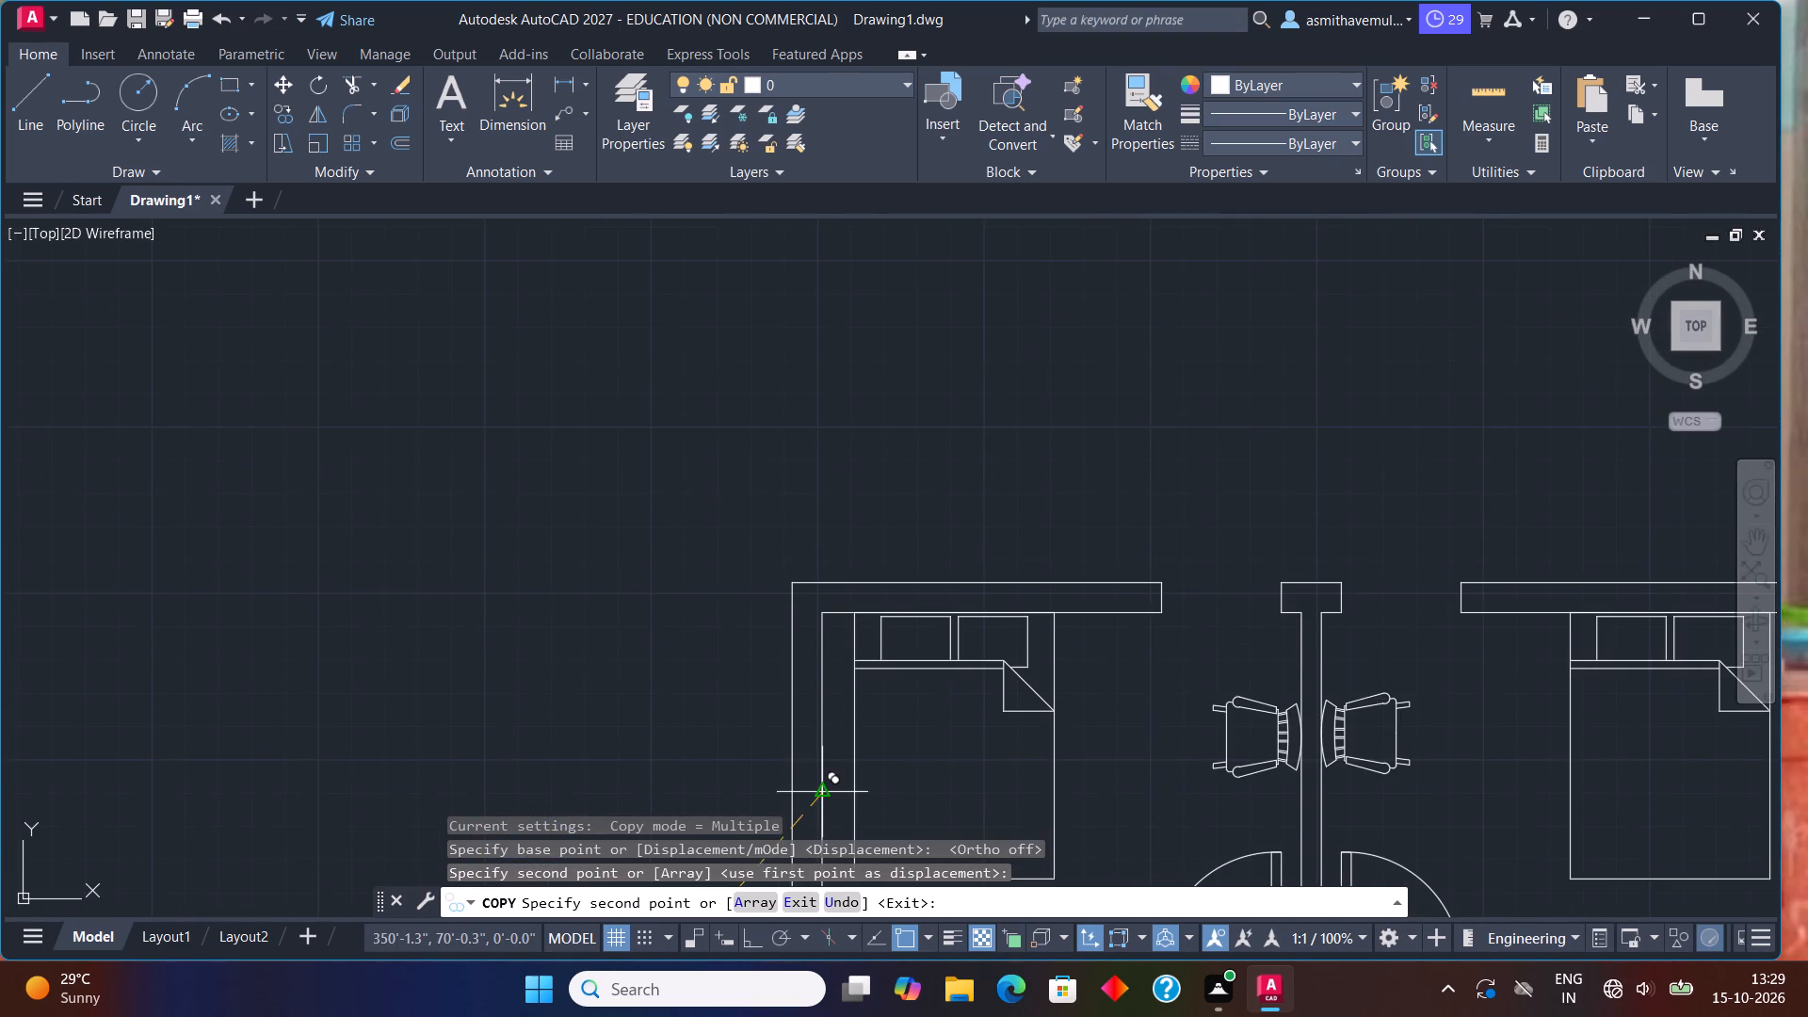
middle_drag(829, 775, 703, 166)
middle_drag(836, 543, 824, 200)
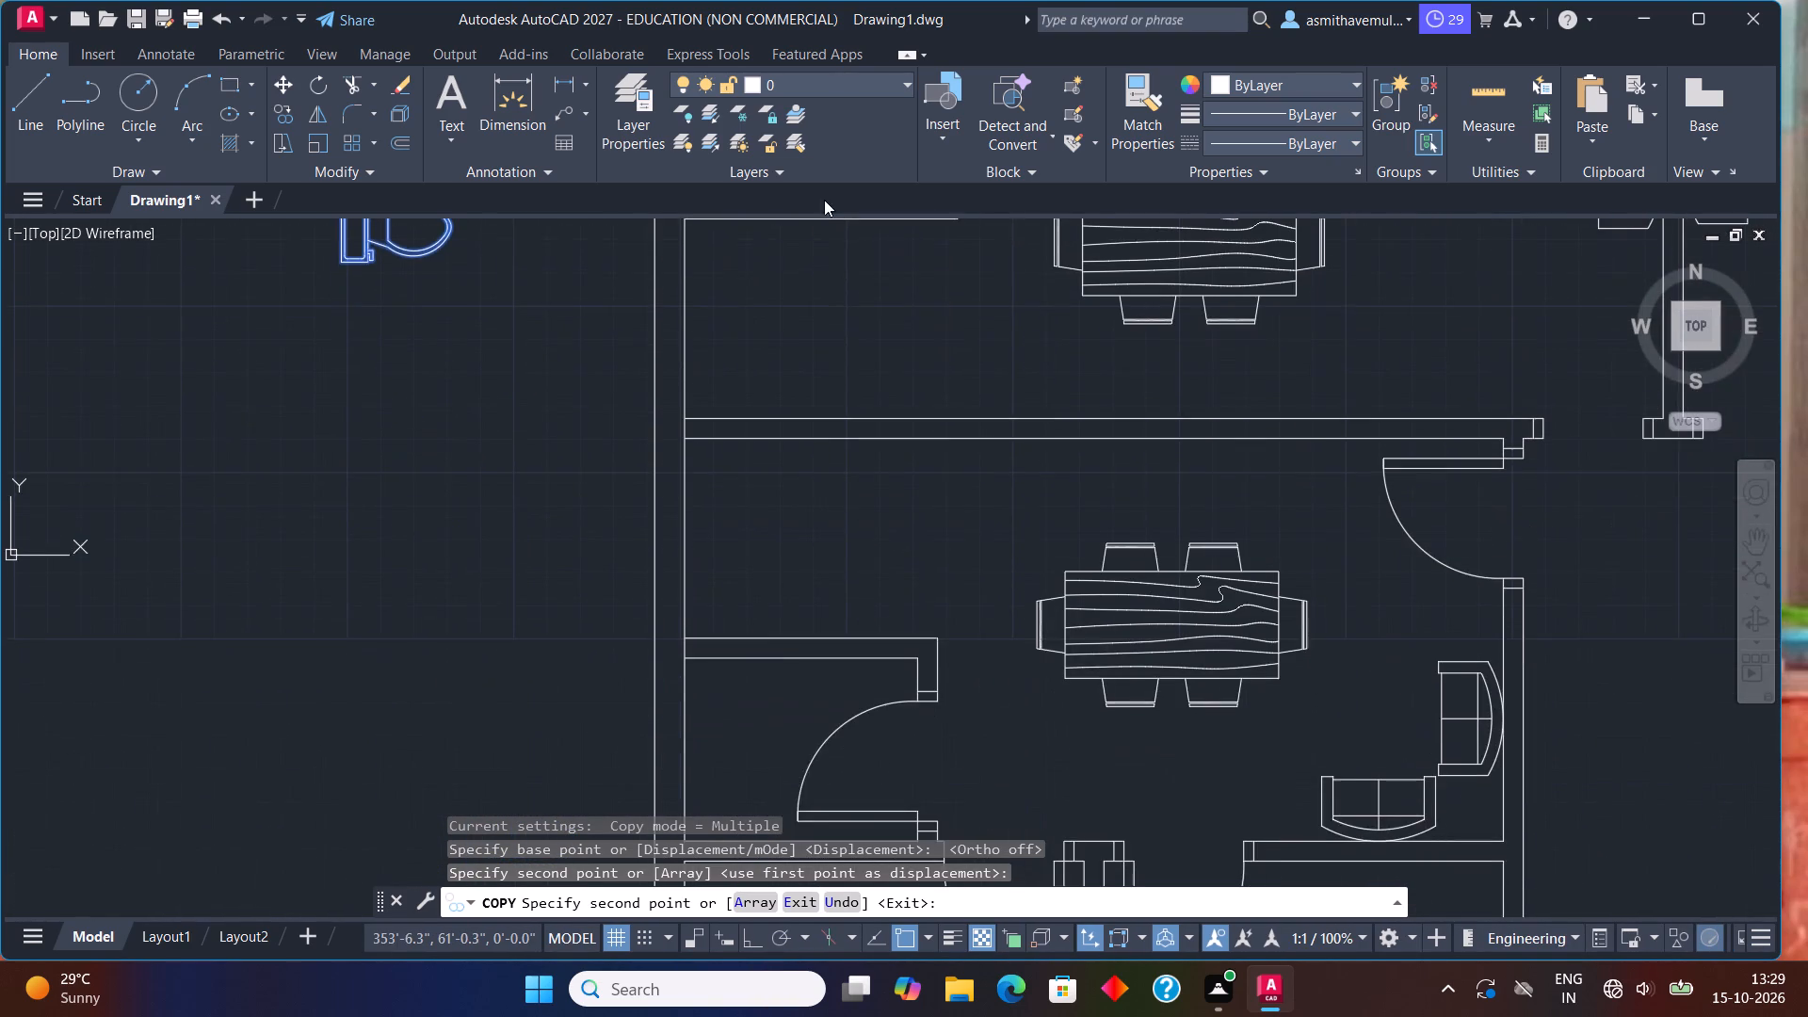
middle_drag(793, 798, 753, 533)
scroll(695, 513, up, 4)
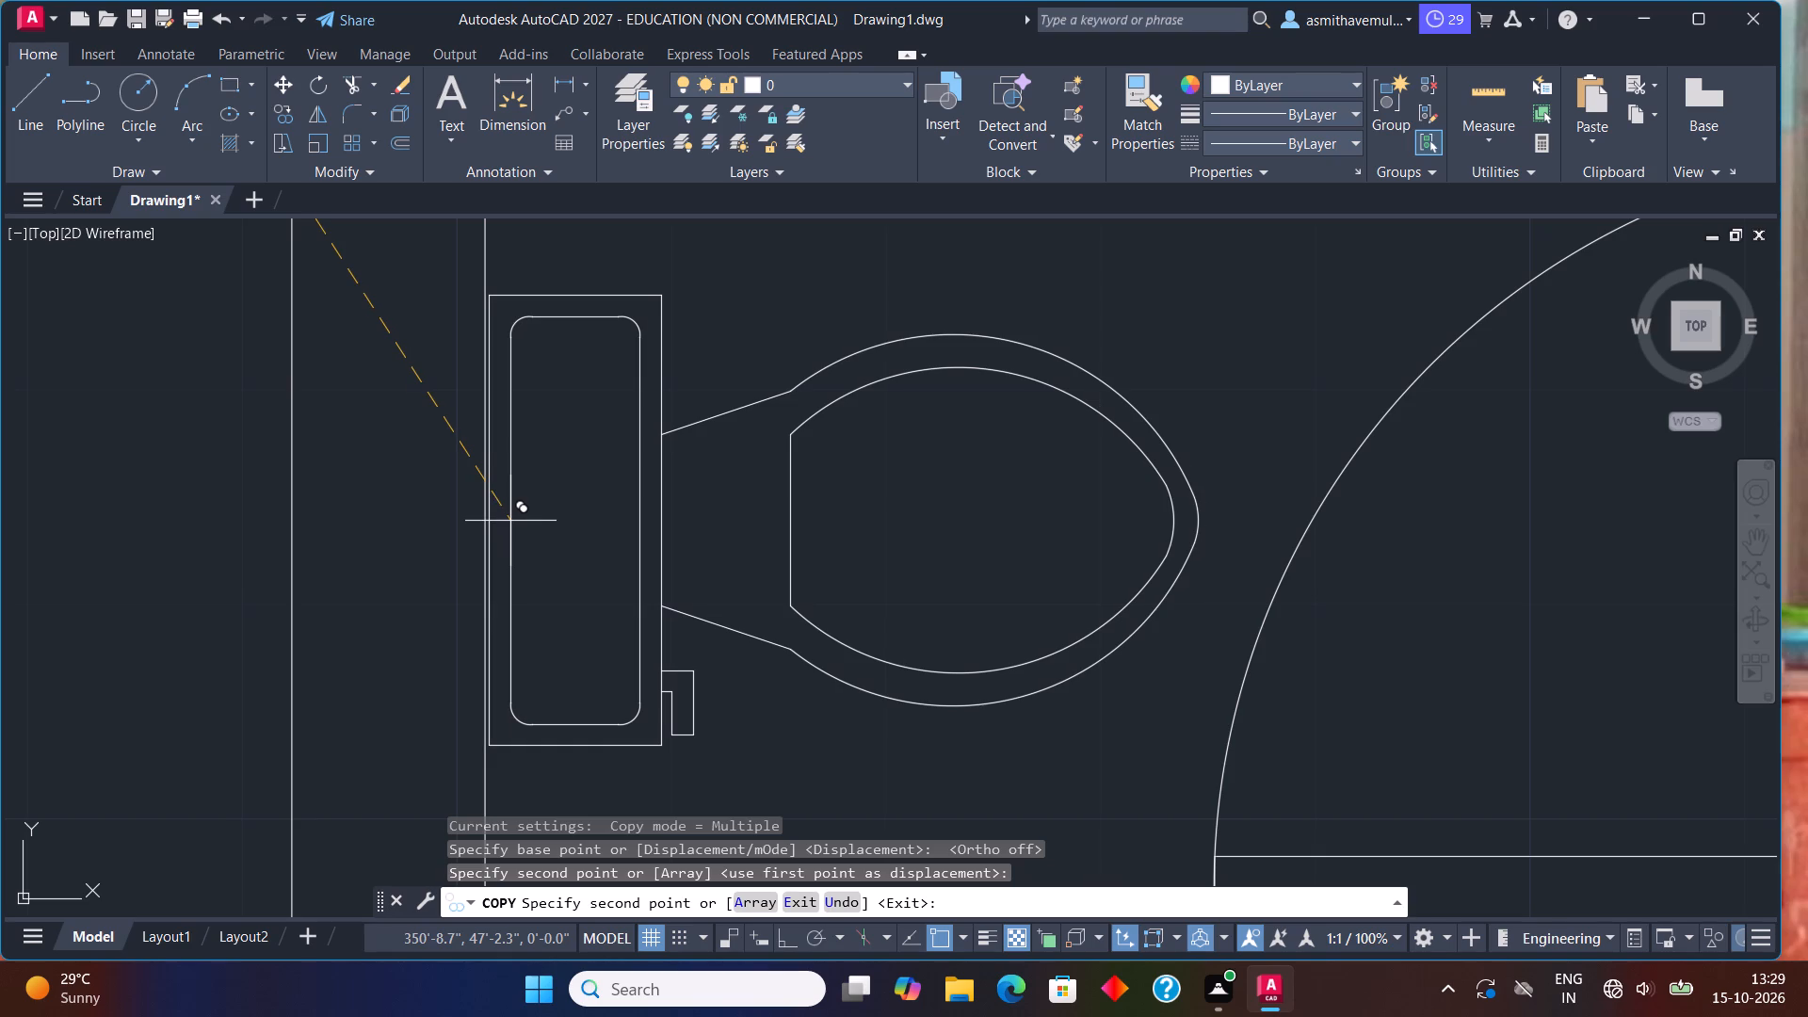
scroll(508, 521, up, 2)
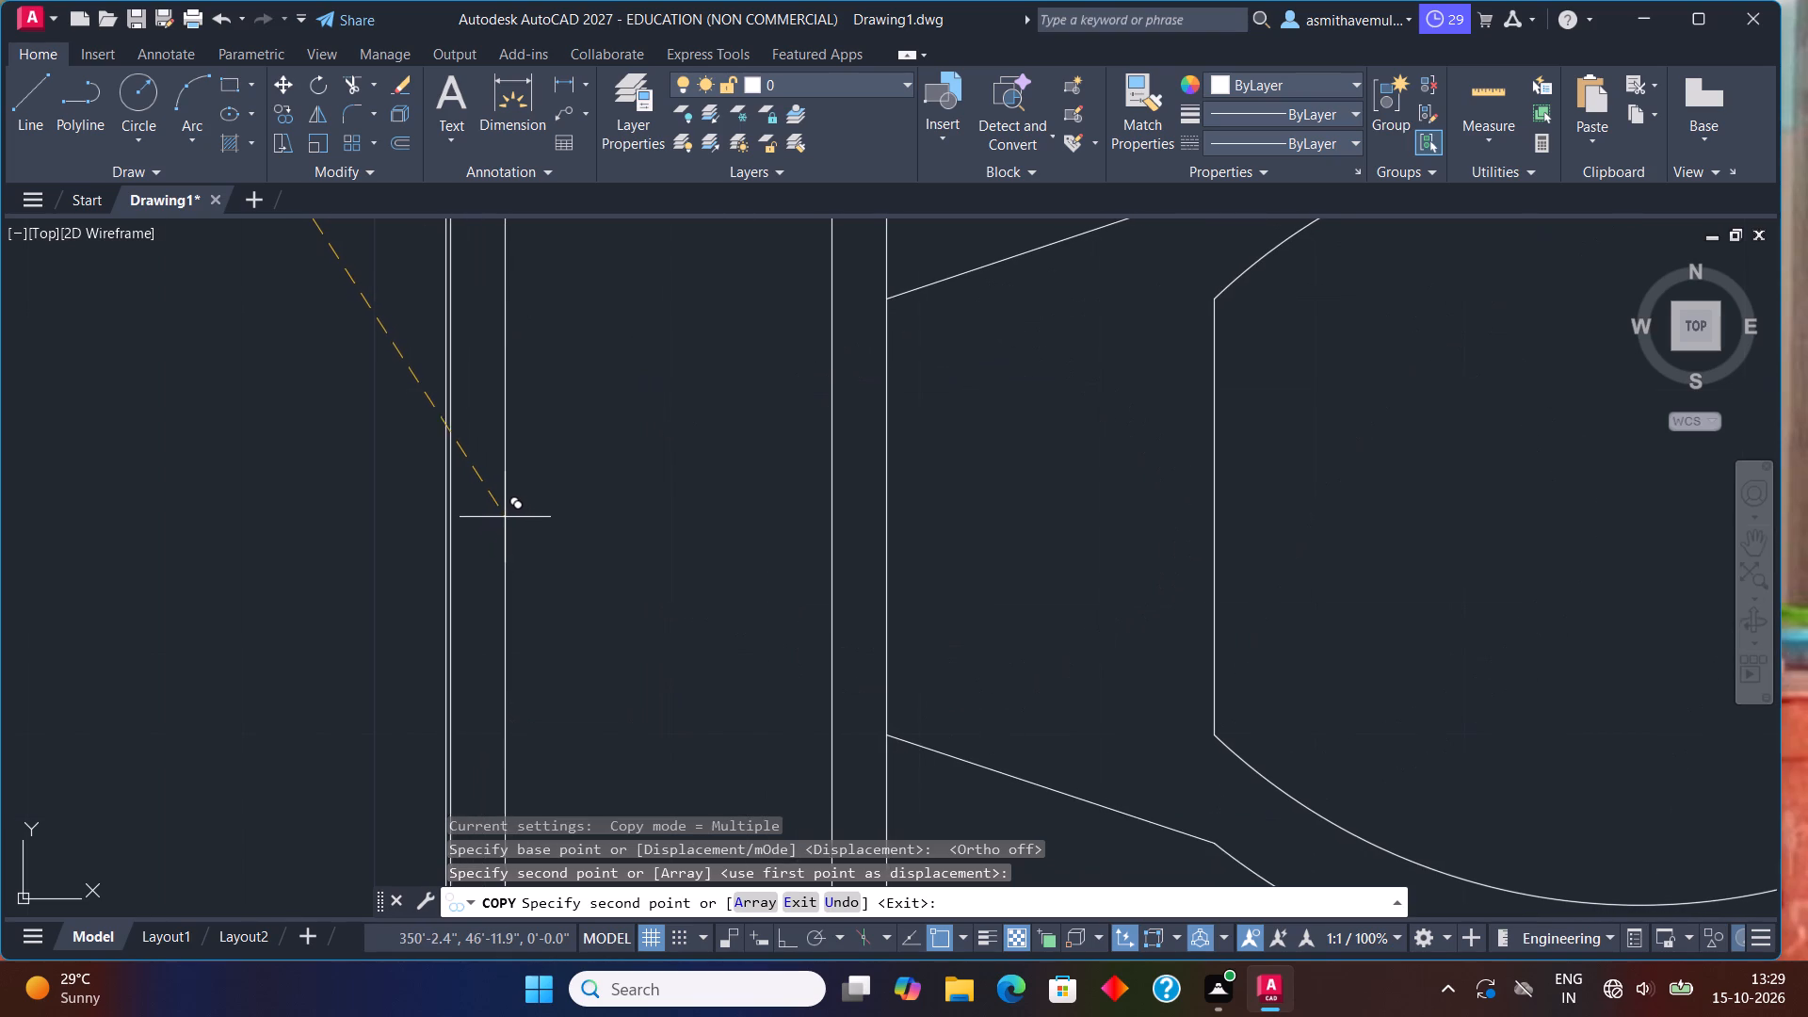
click(501, 517)
key(Escape)
Move the upper-left bathroom's toilet slightly so its tank's back edge sits flush with the wall's inner face.
scroll(582, 533, down, 5)
middle_drag(582, 512, 737, 872)
middle_drag(739, 395, 775, 658)
middle_drag(722, 337, 783, 671)
scroll(791, 487, up, 2)
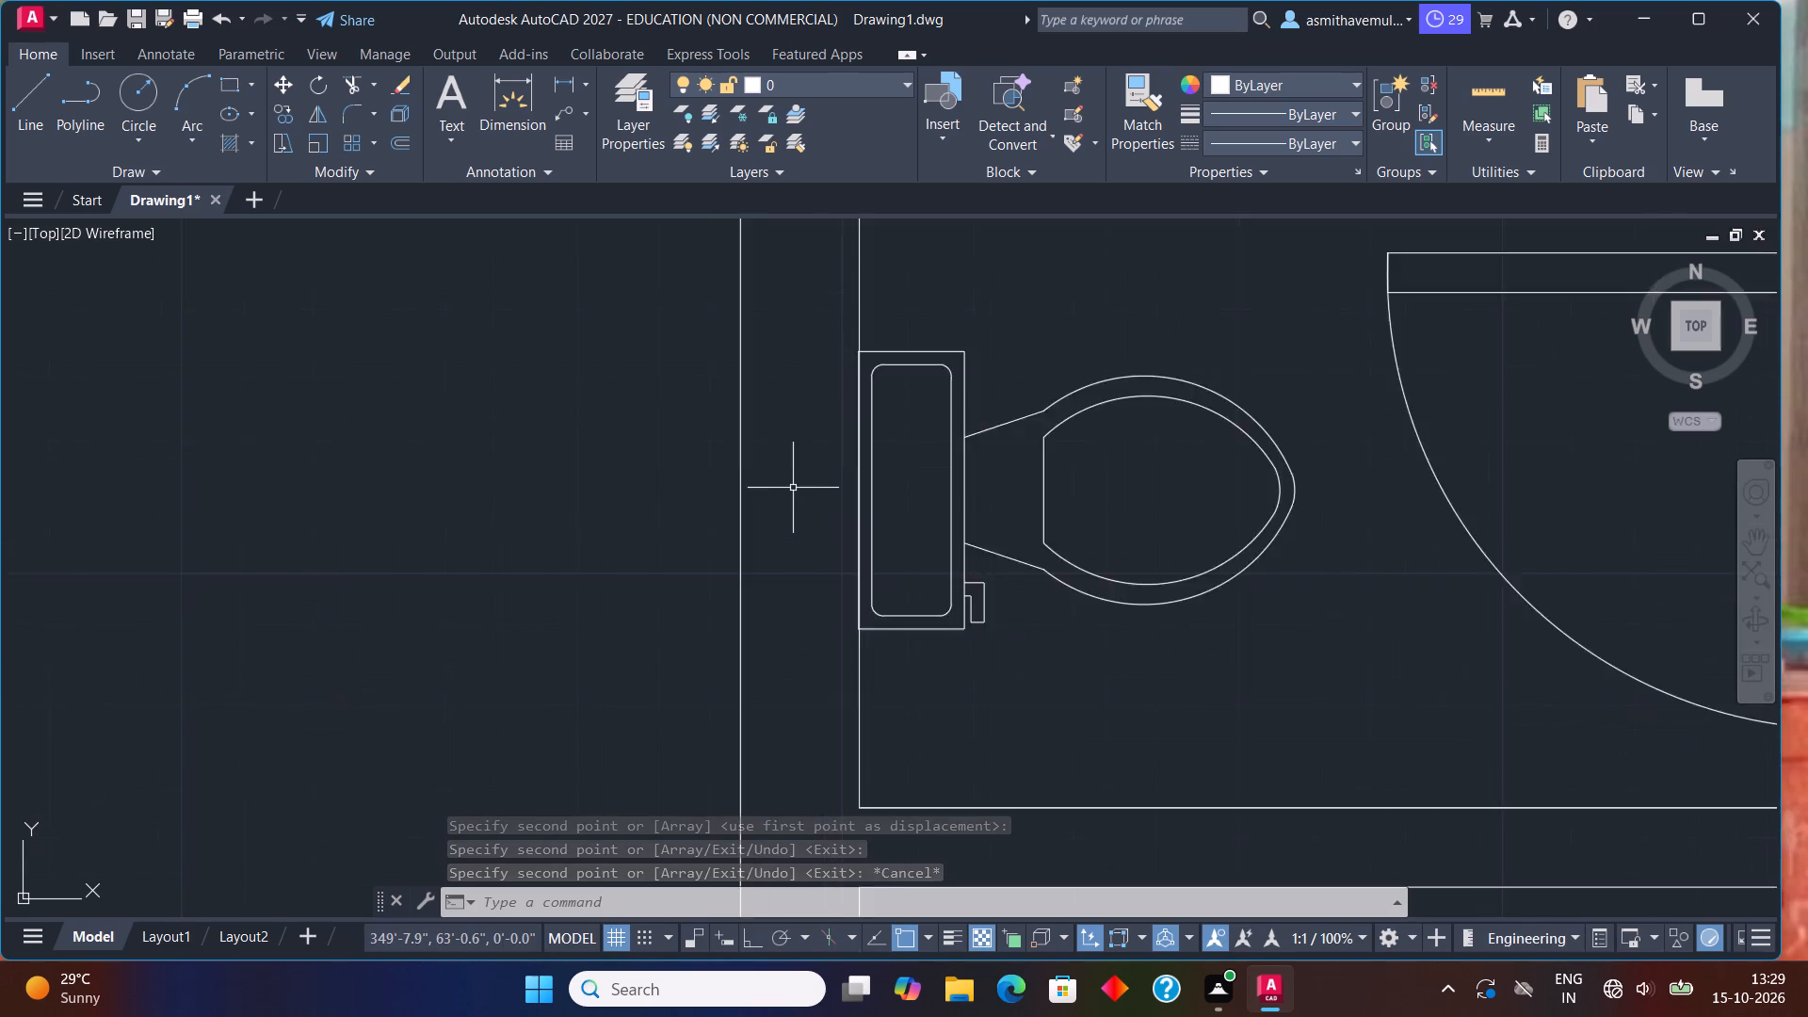
scroll(793, 489, up, 3)
scroll(1029, 687, up, 1)
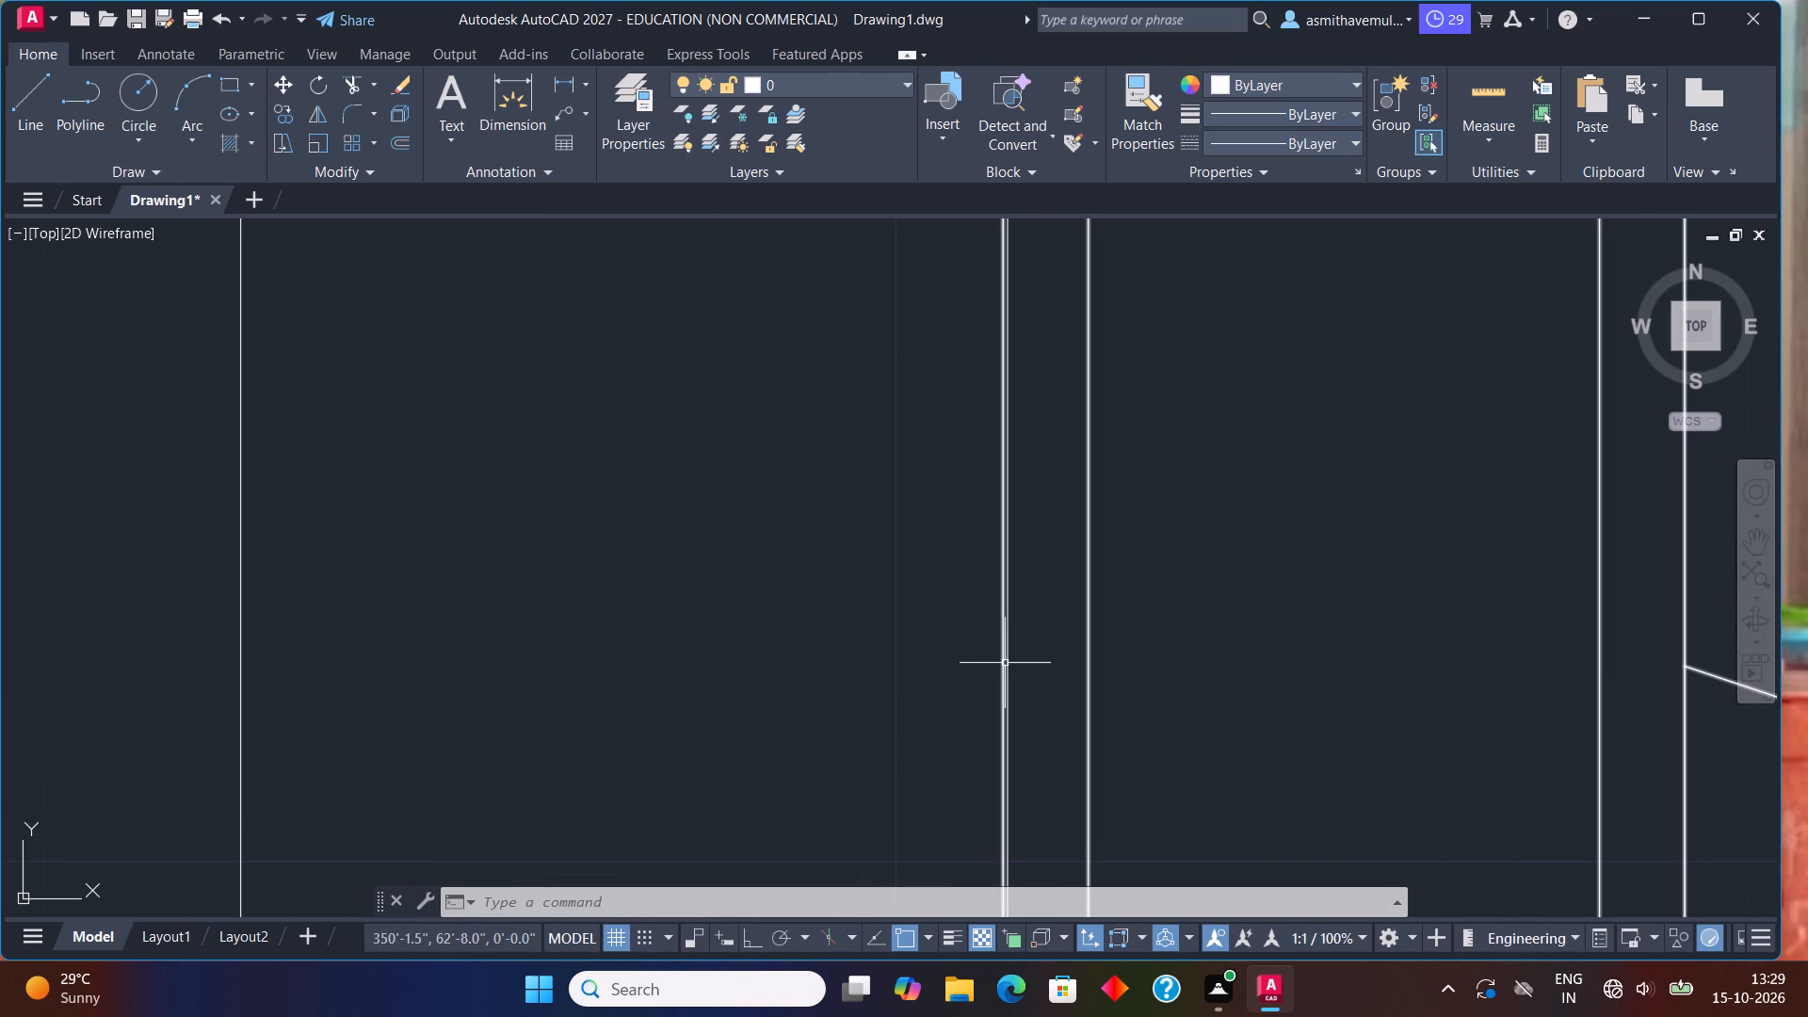
click(1007, 663)
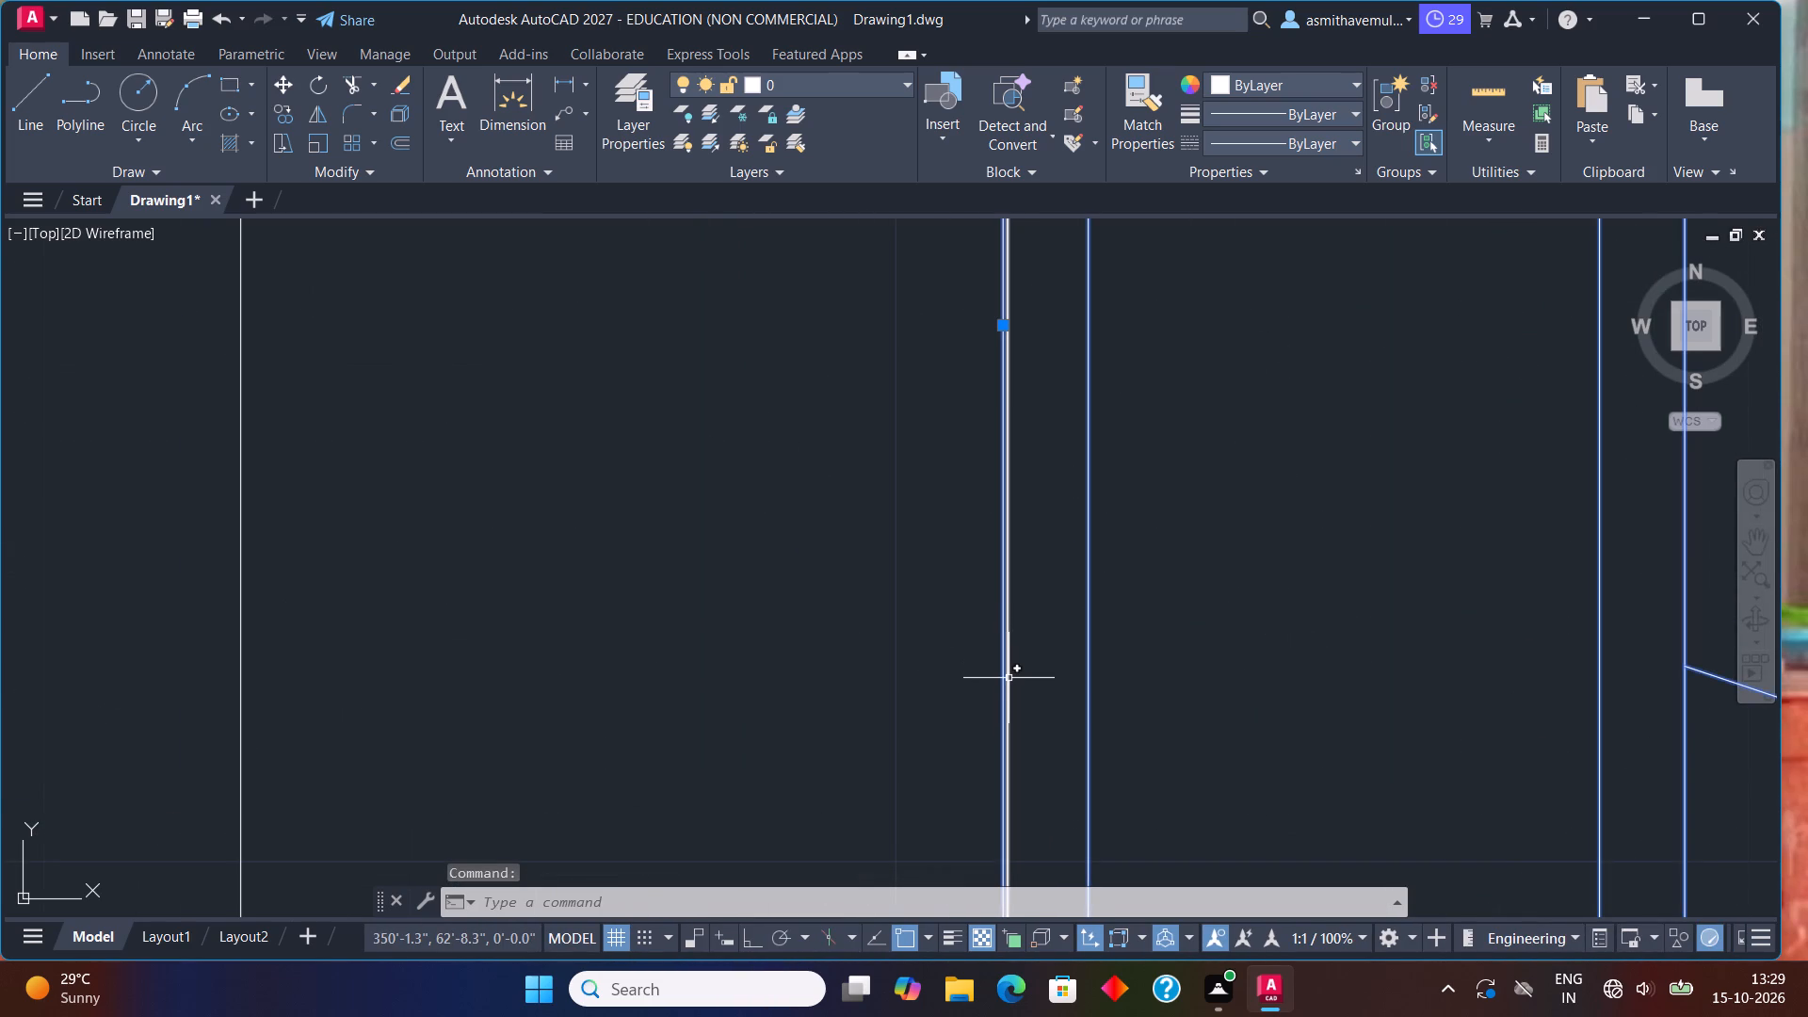
key(m)
key(Return)
scroll(1007, 679, up, 3)
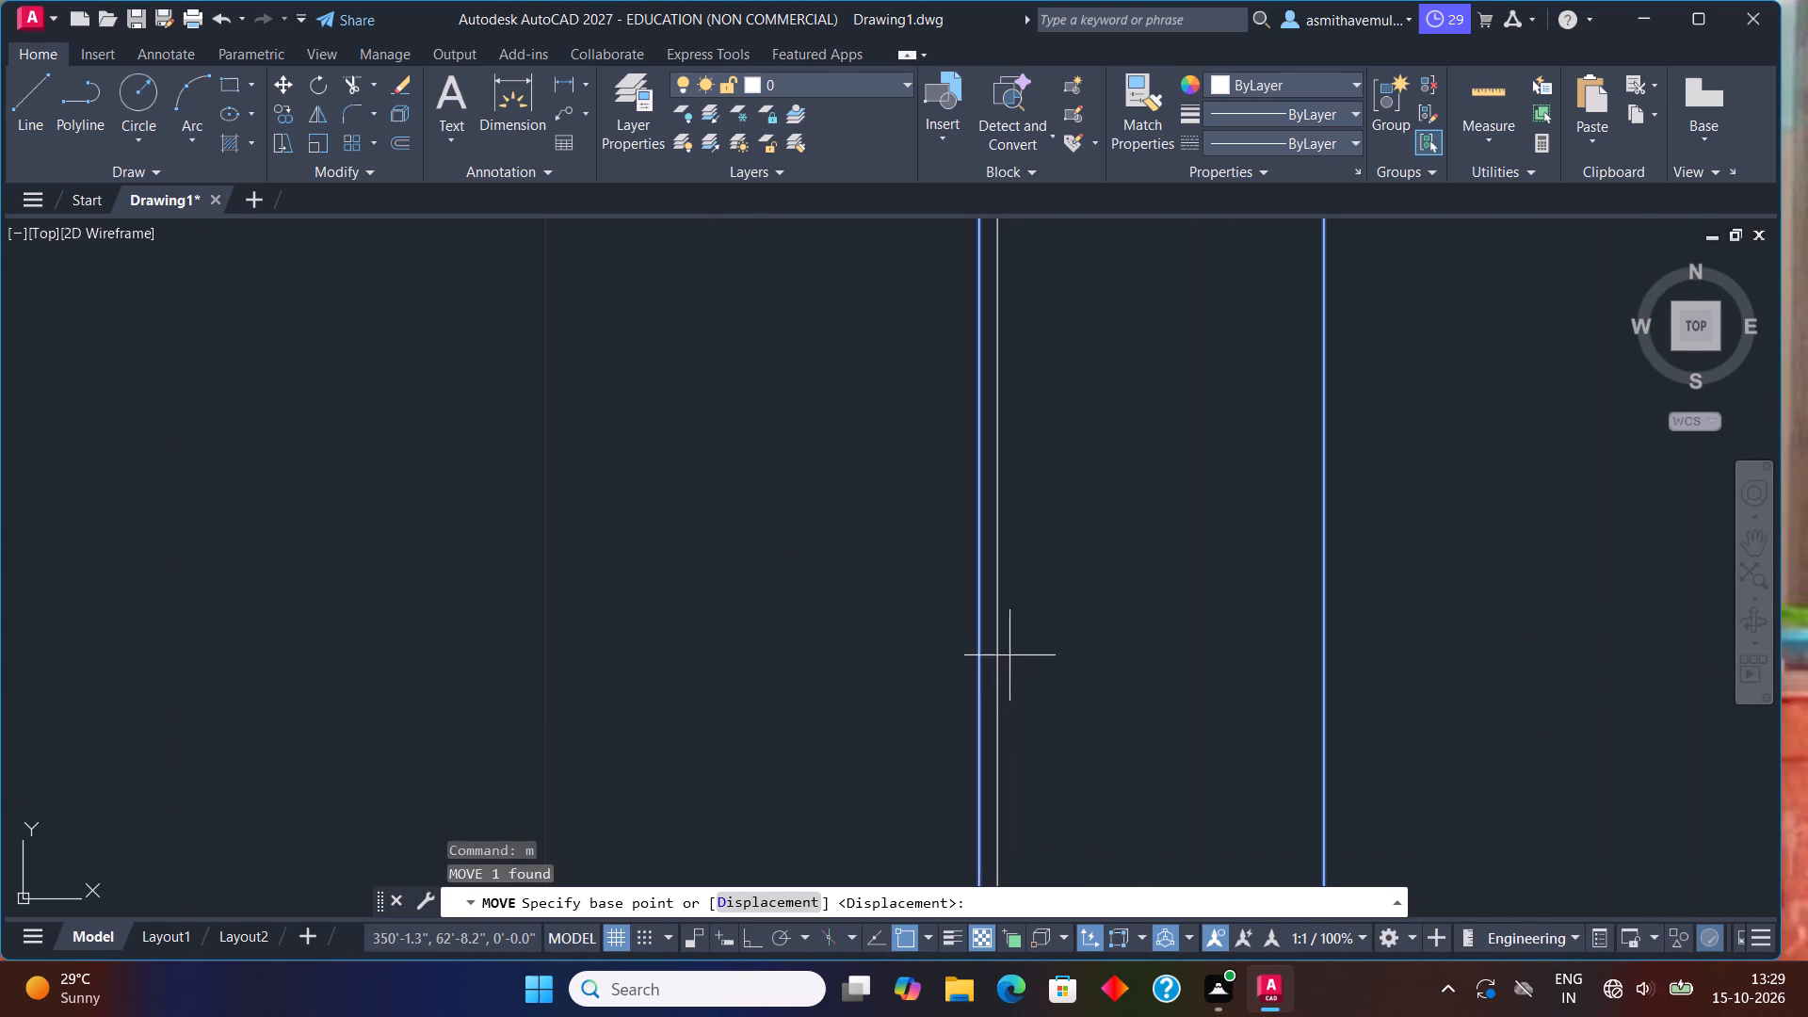
scroll(1033, 598, down, 3)
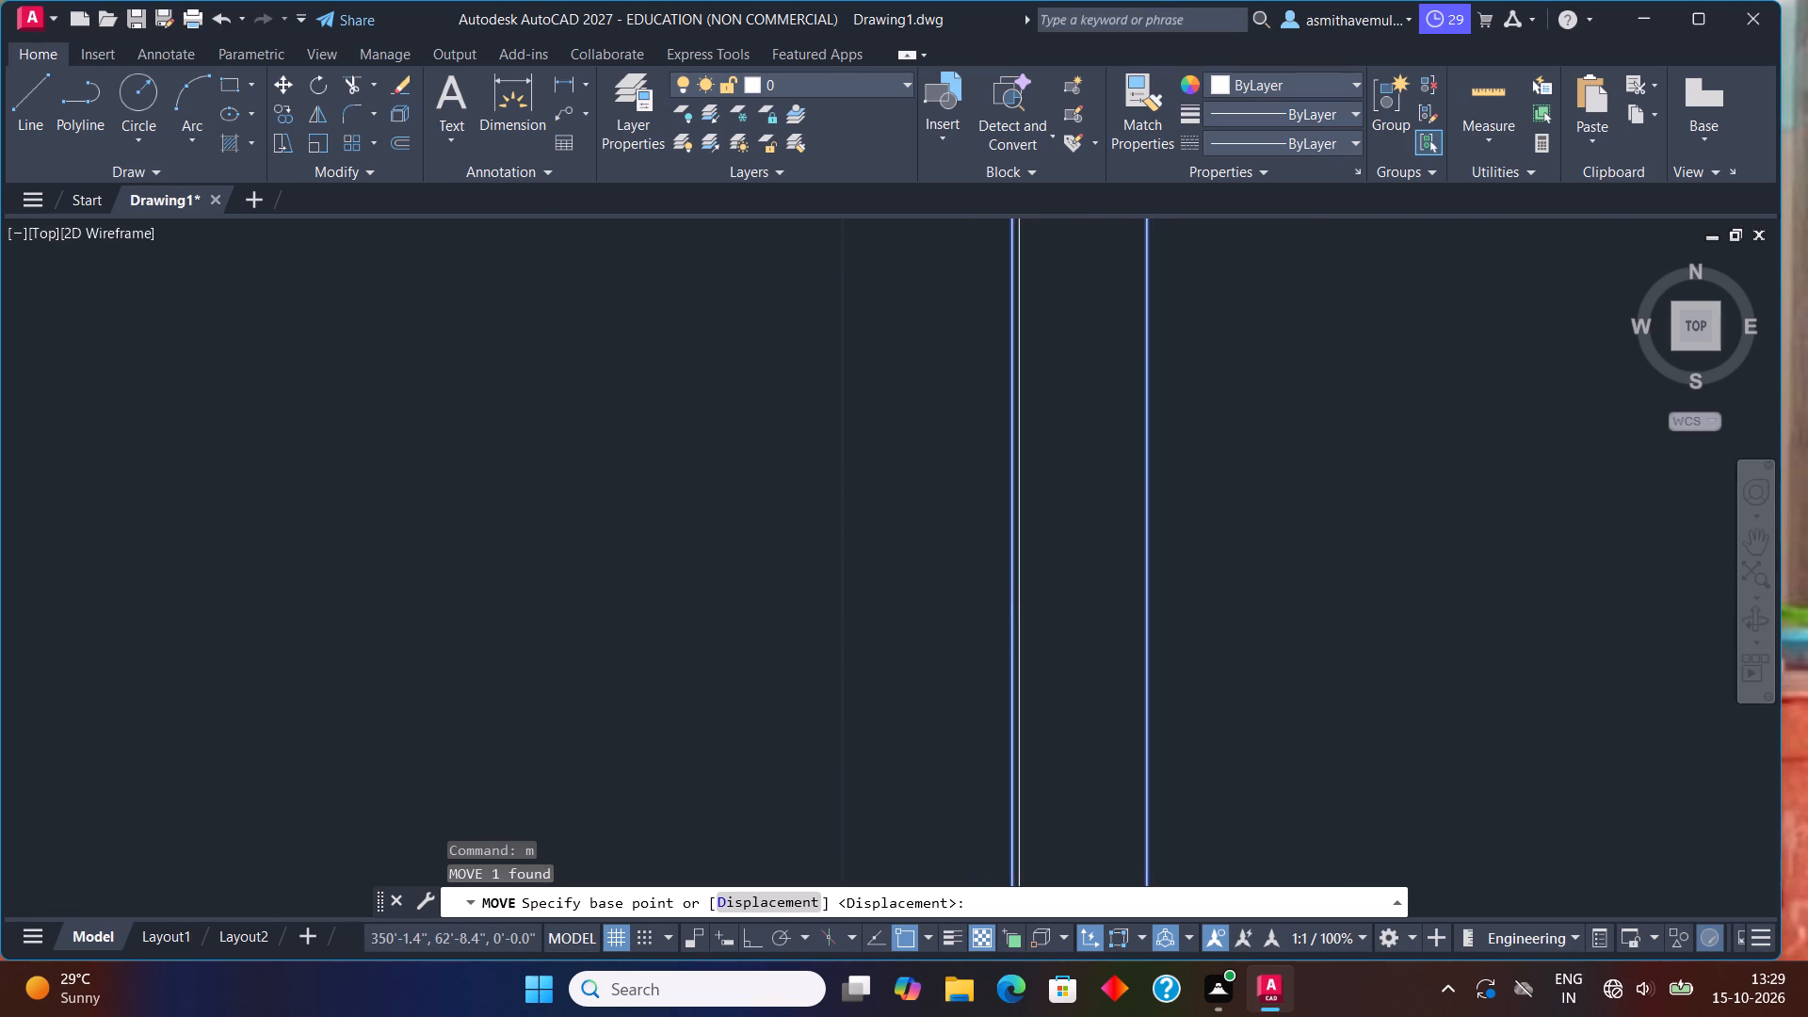
scroll(1034, 600, down, 4)
scroll(1039, 601, up, 7)
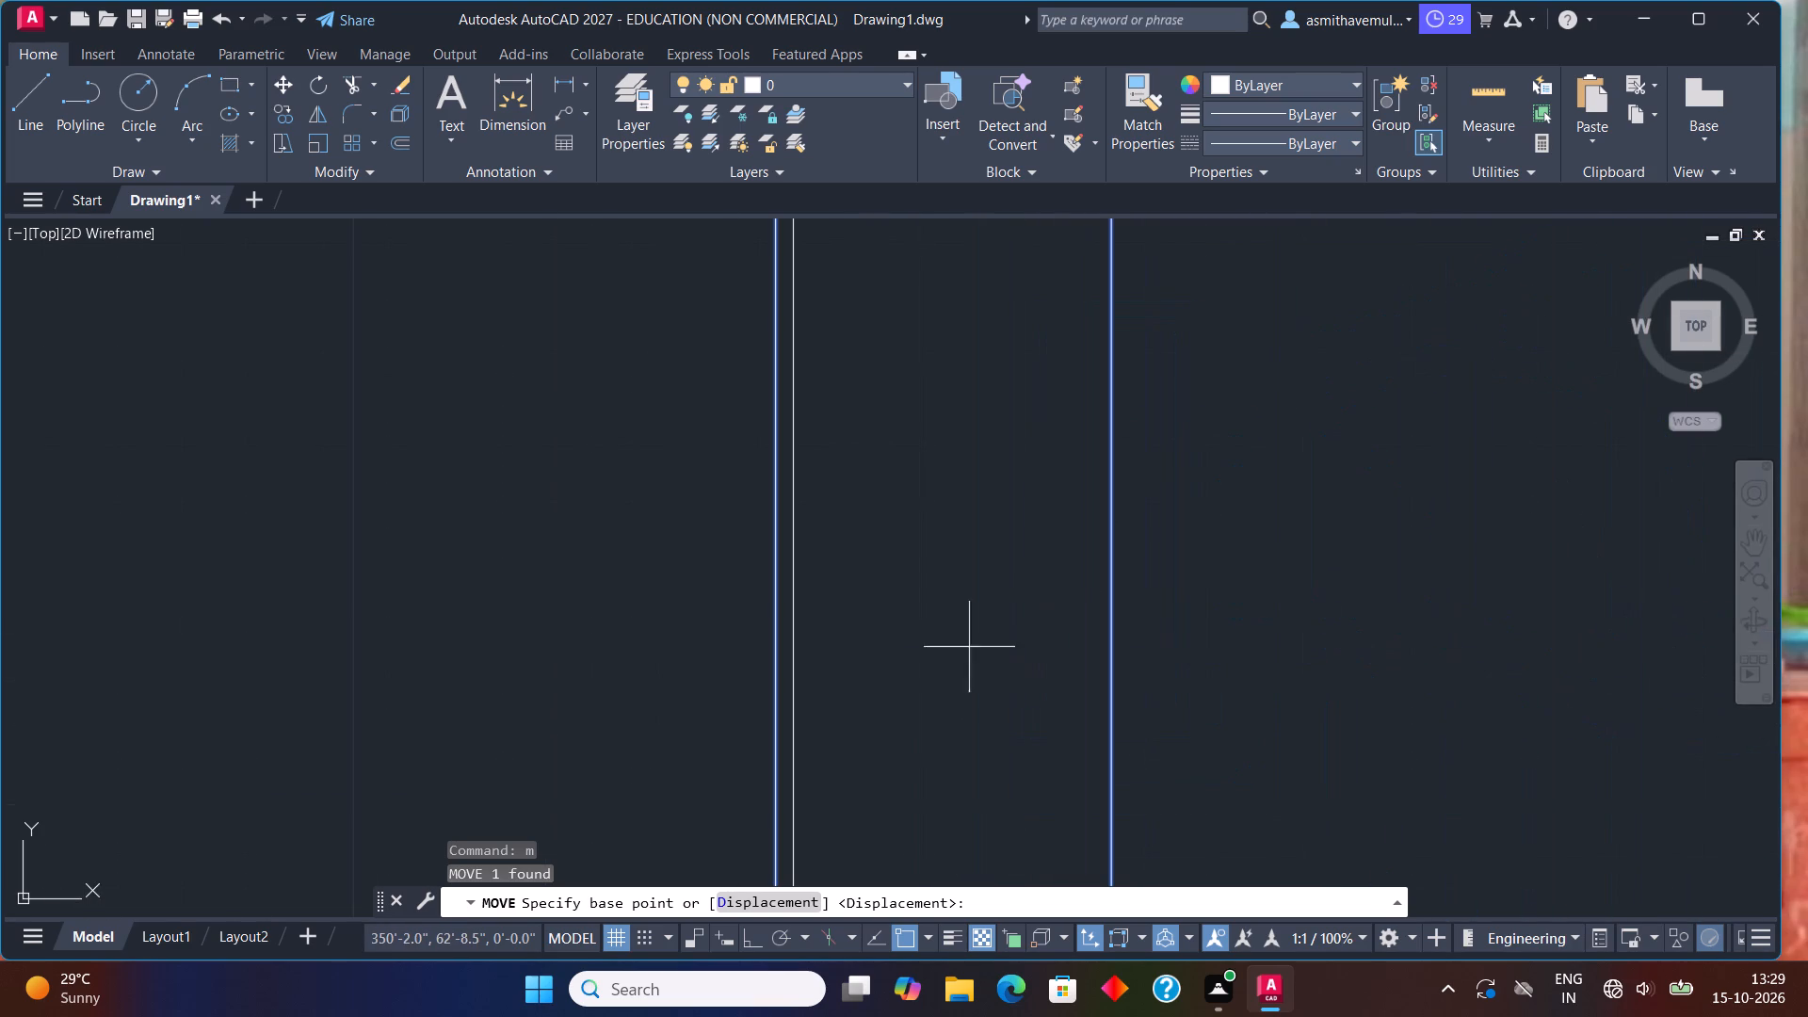
click(776, 611)
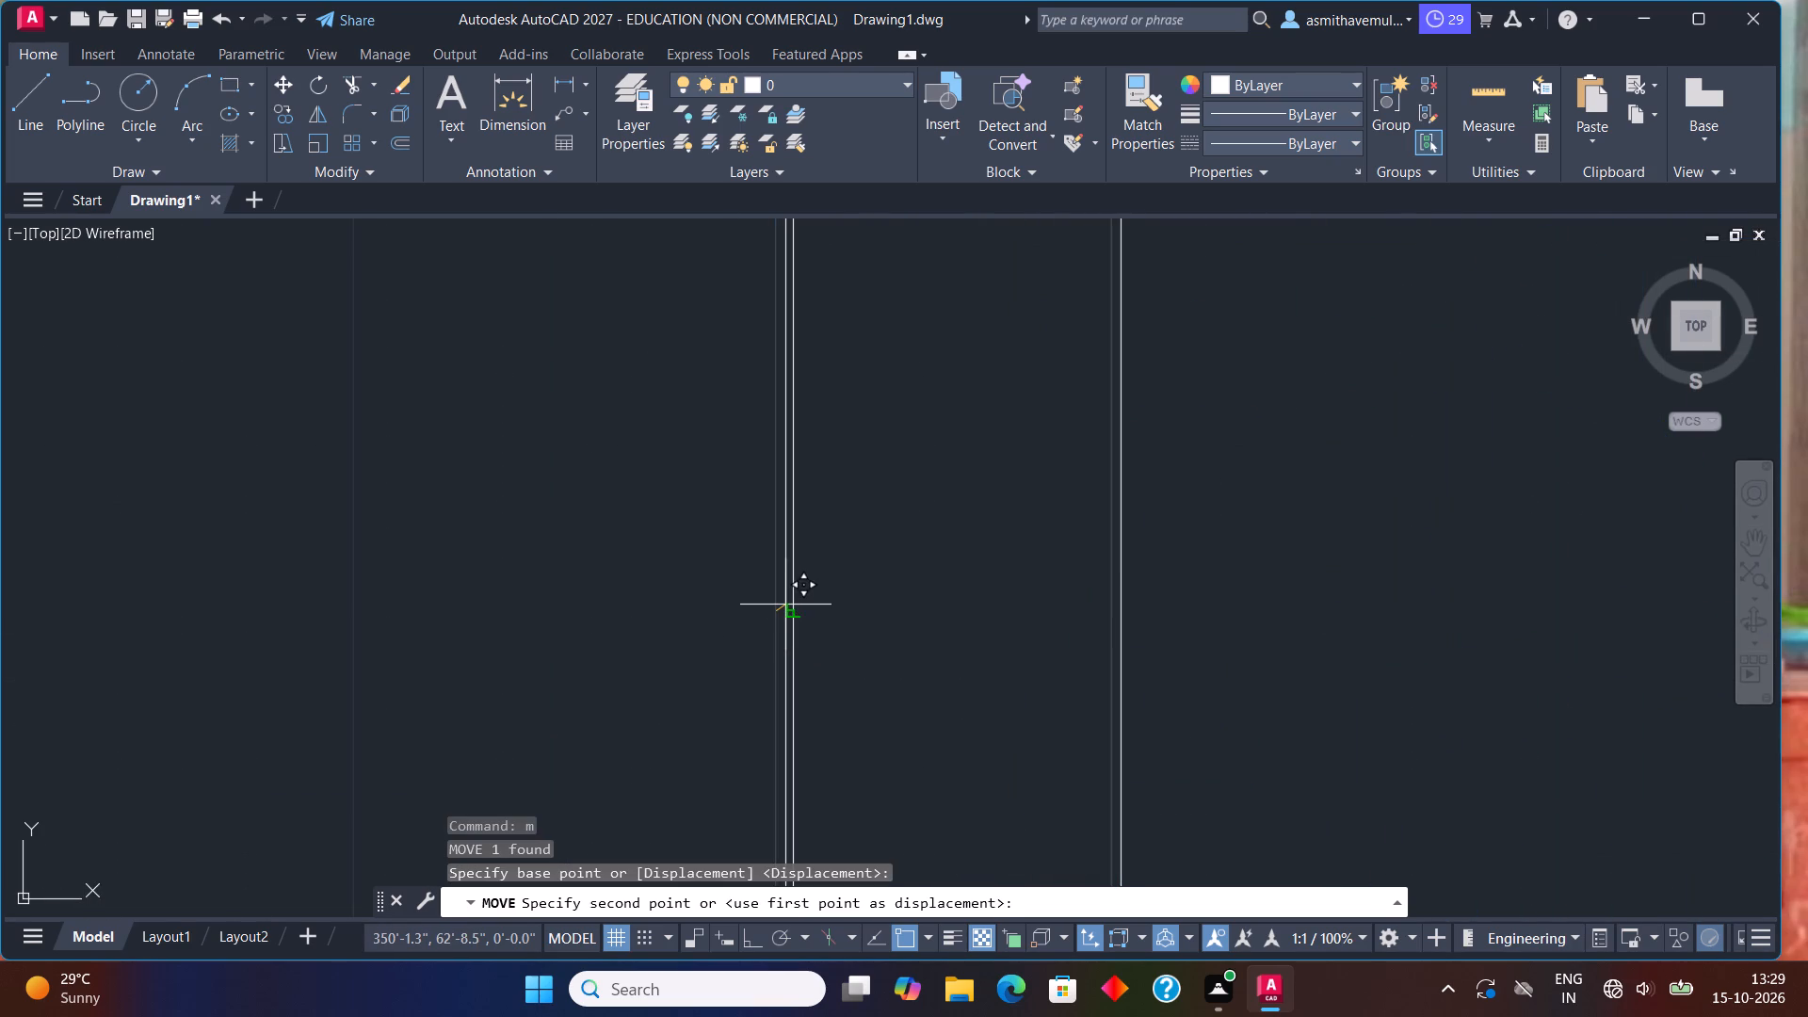
click(789, 604)
Draw a short vertical line across the bottom outer wall, extending the central corridor's left wall face to the outer edge.
scroll(847, 584, down, 4)
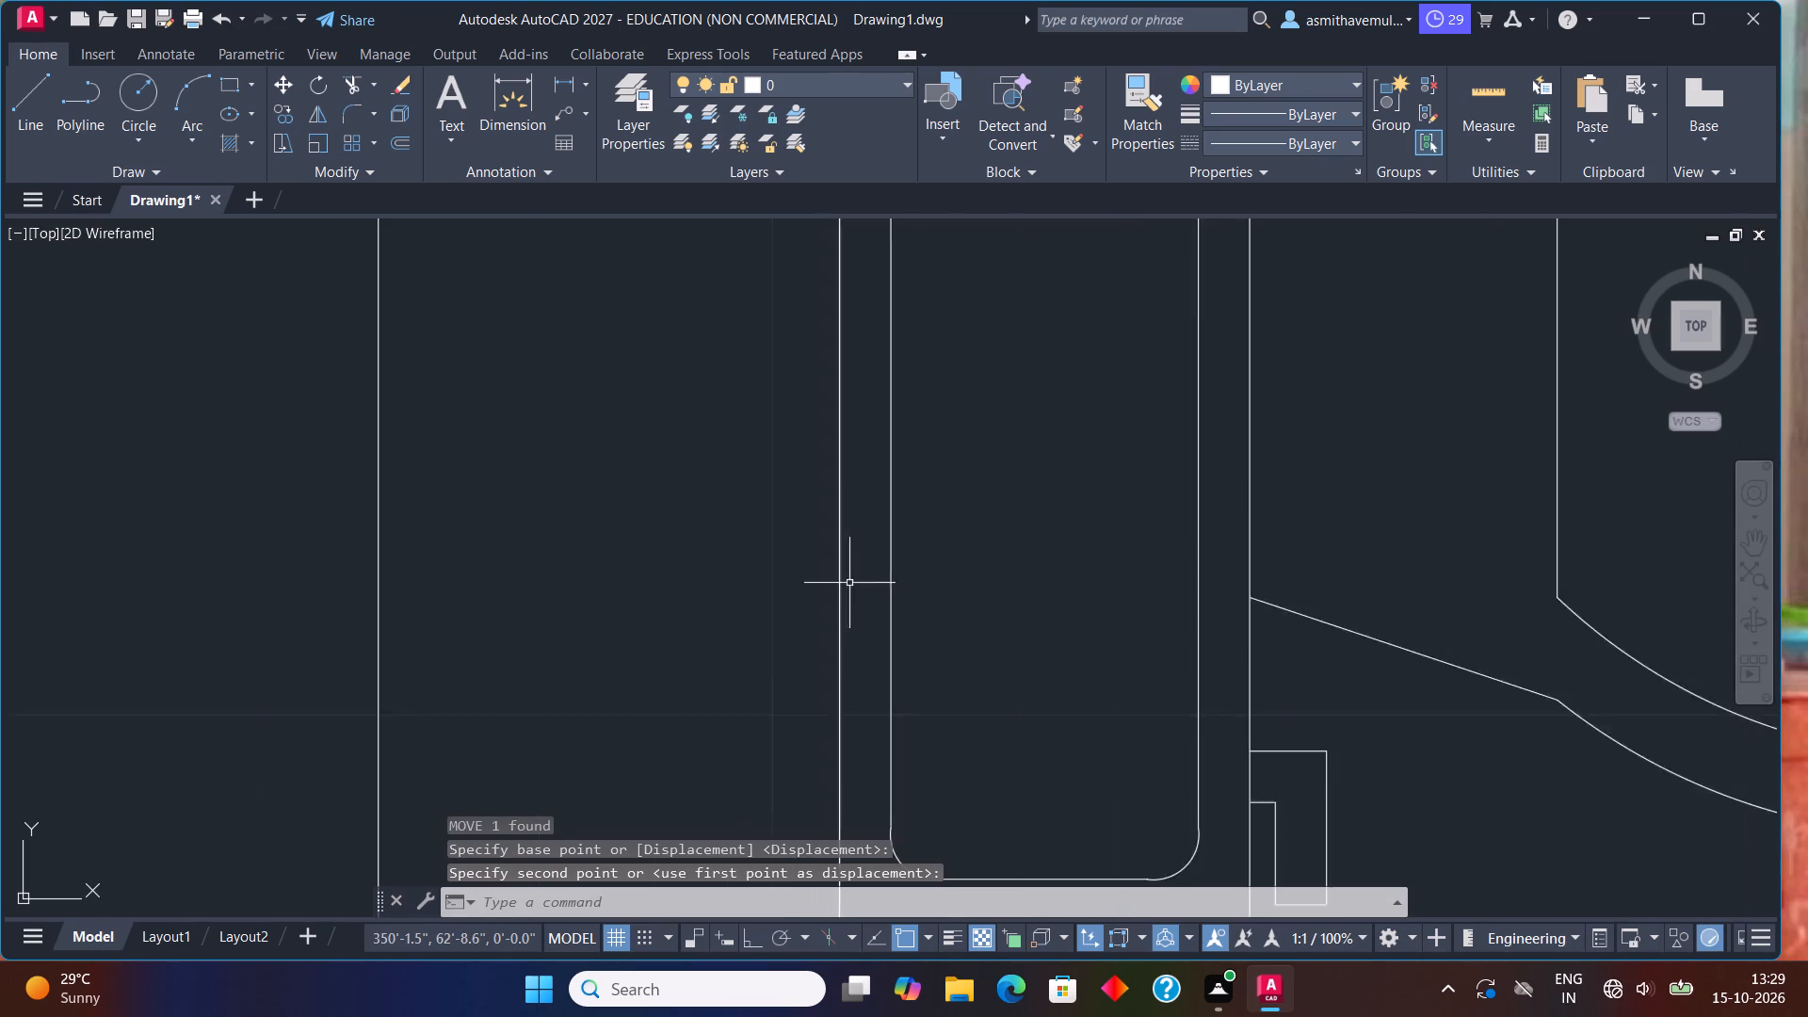
scroll(849, 583, down, 7)
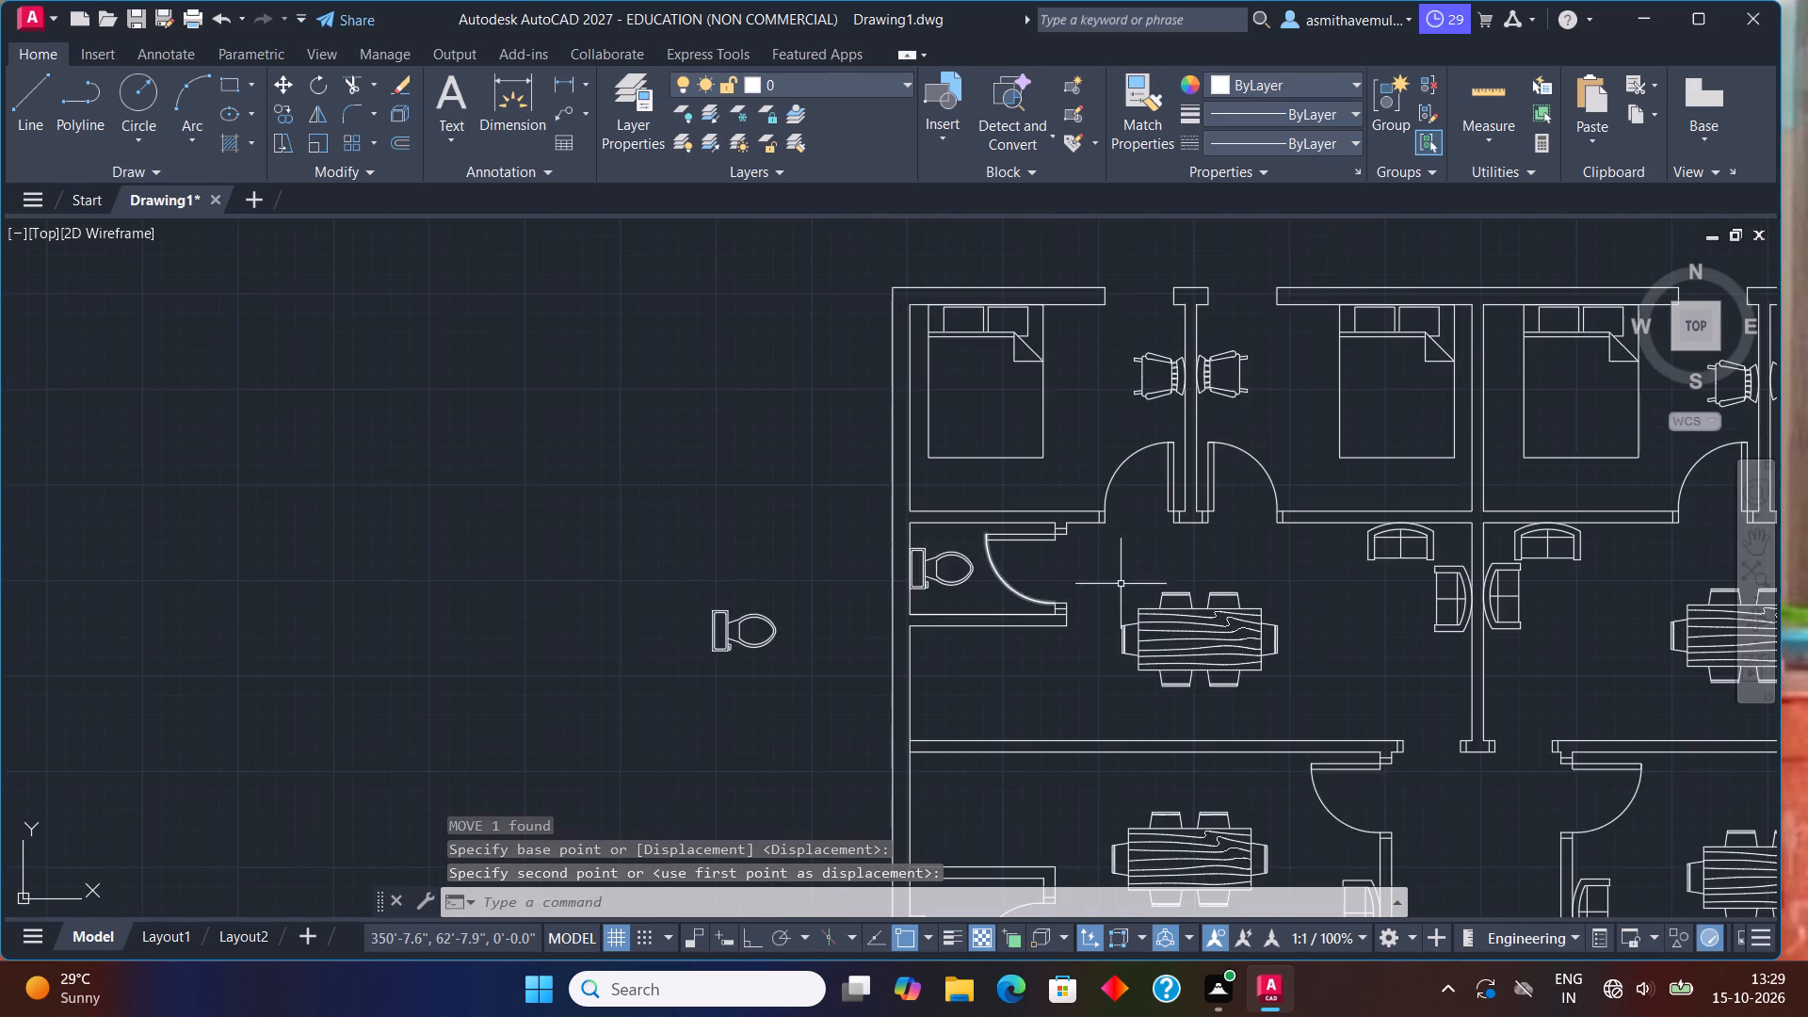
scroll(1192, 578, down, 2)
middle_drag(1397, 614, 1151, 456)
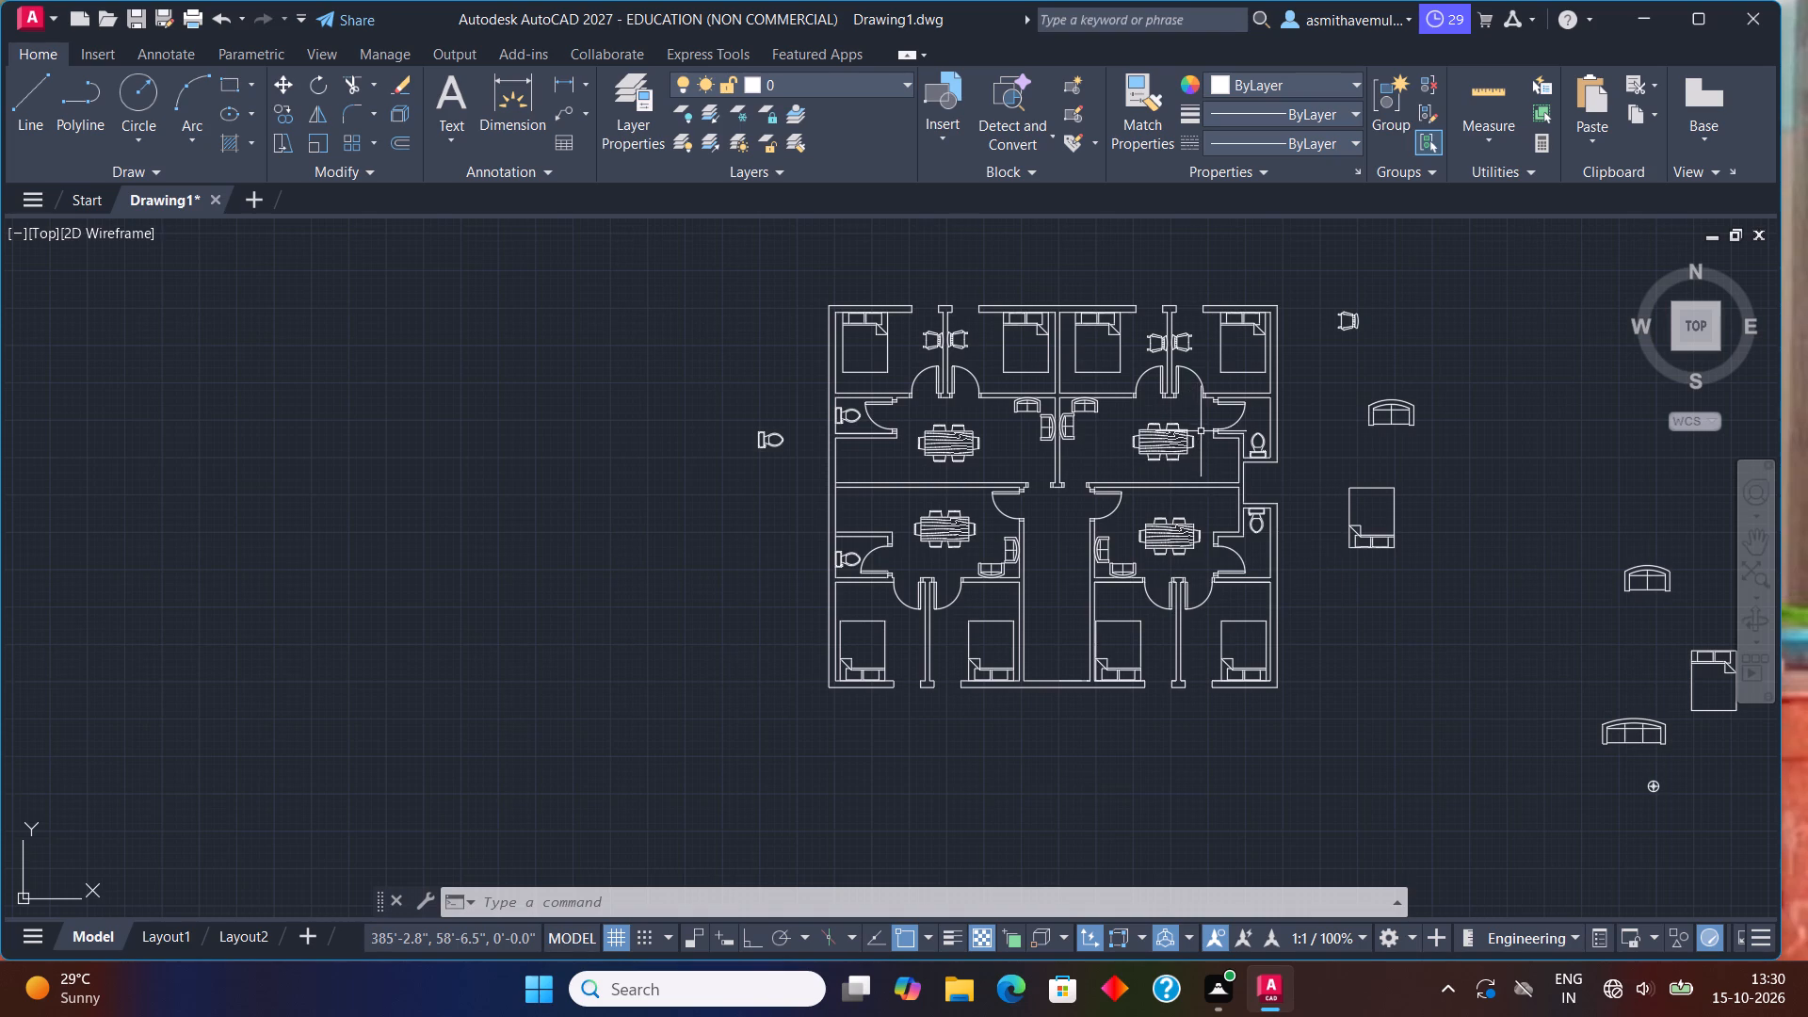
middle_drag(1241, 516, 1181, 442)
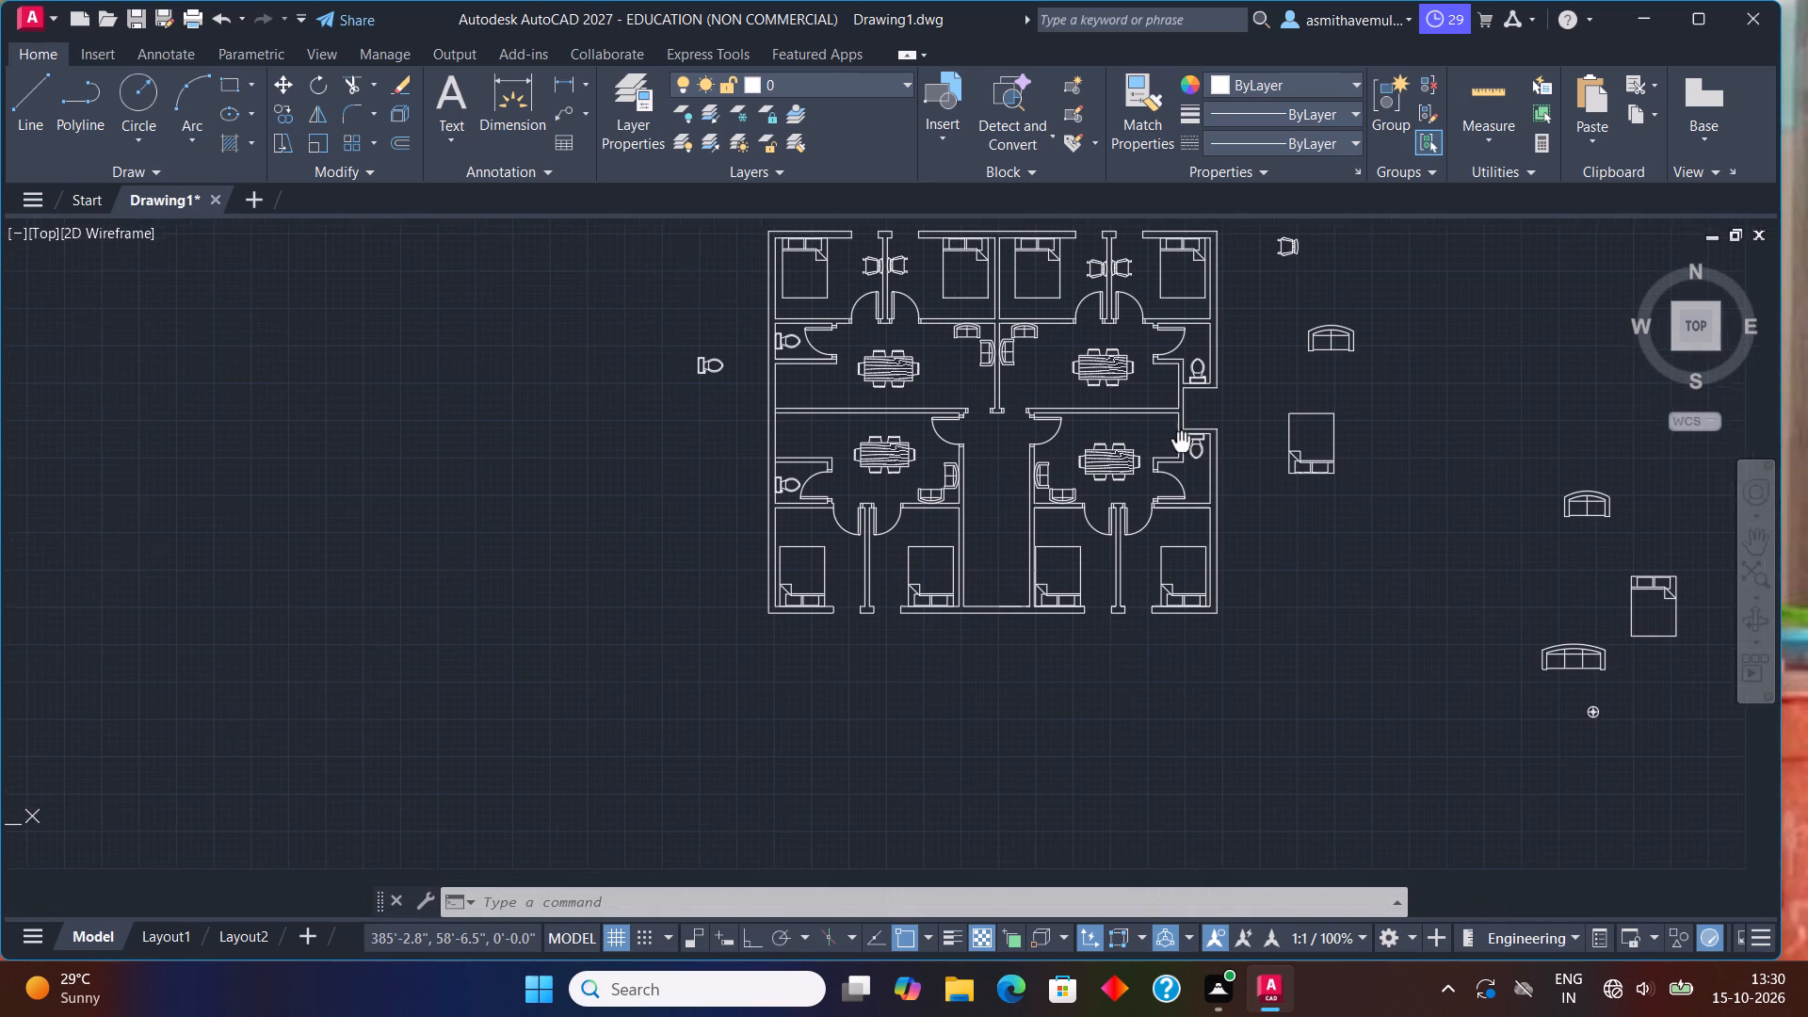
middle_drag(1181, 442, 1180, 441)
scroll(1034, 493, up, 1)
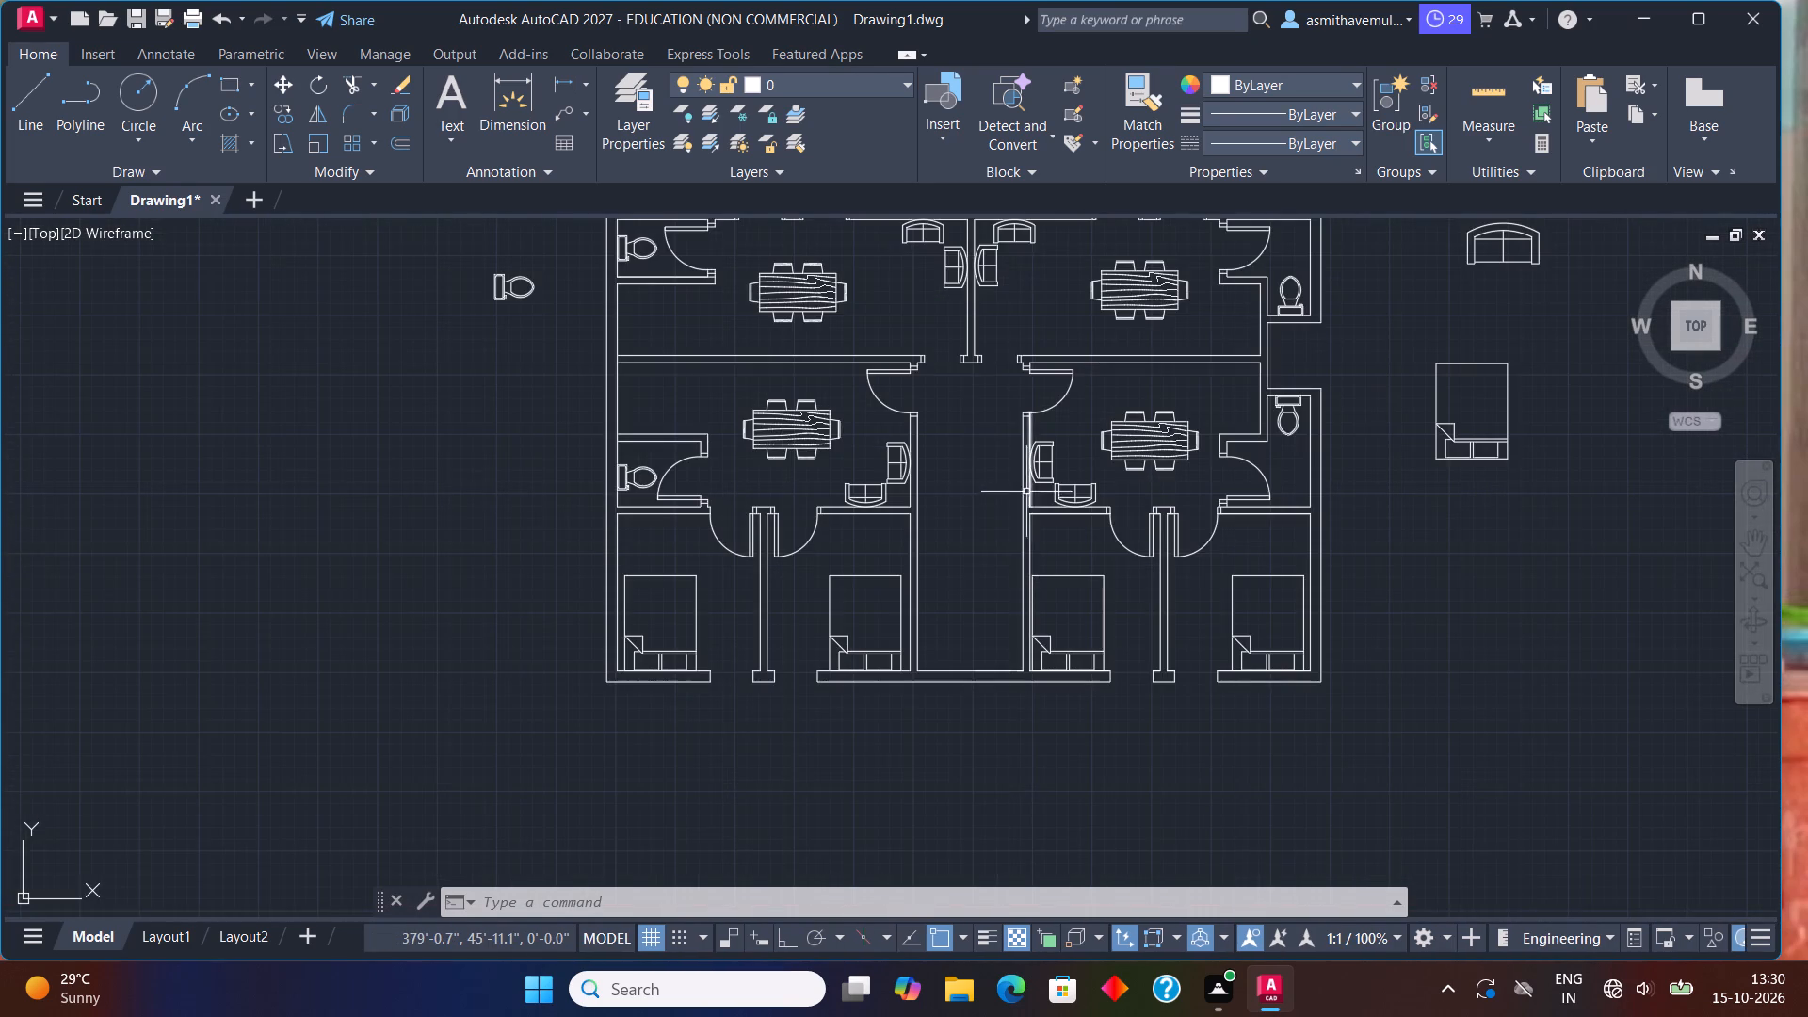
scroll(1000, 492, up, 1)
middle_drag(968, 601, 942, 543)
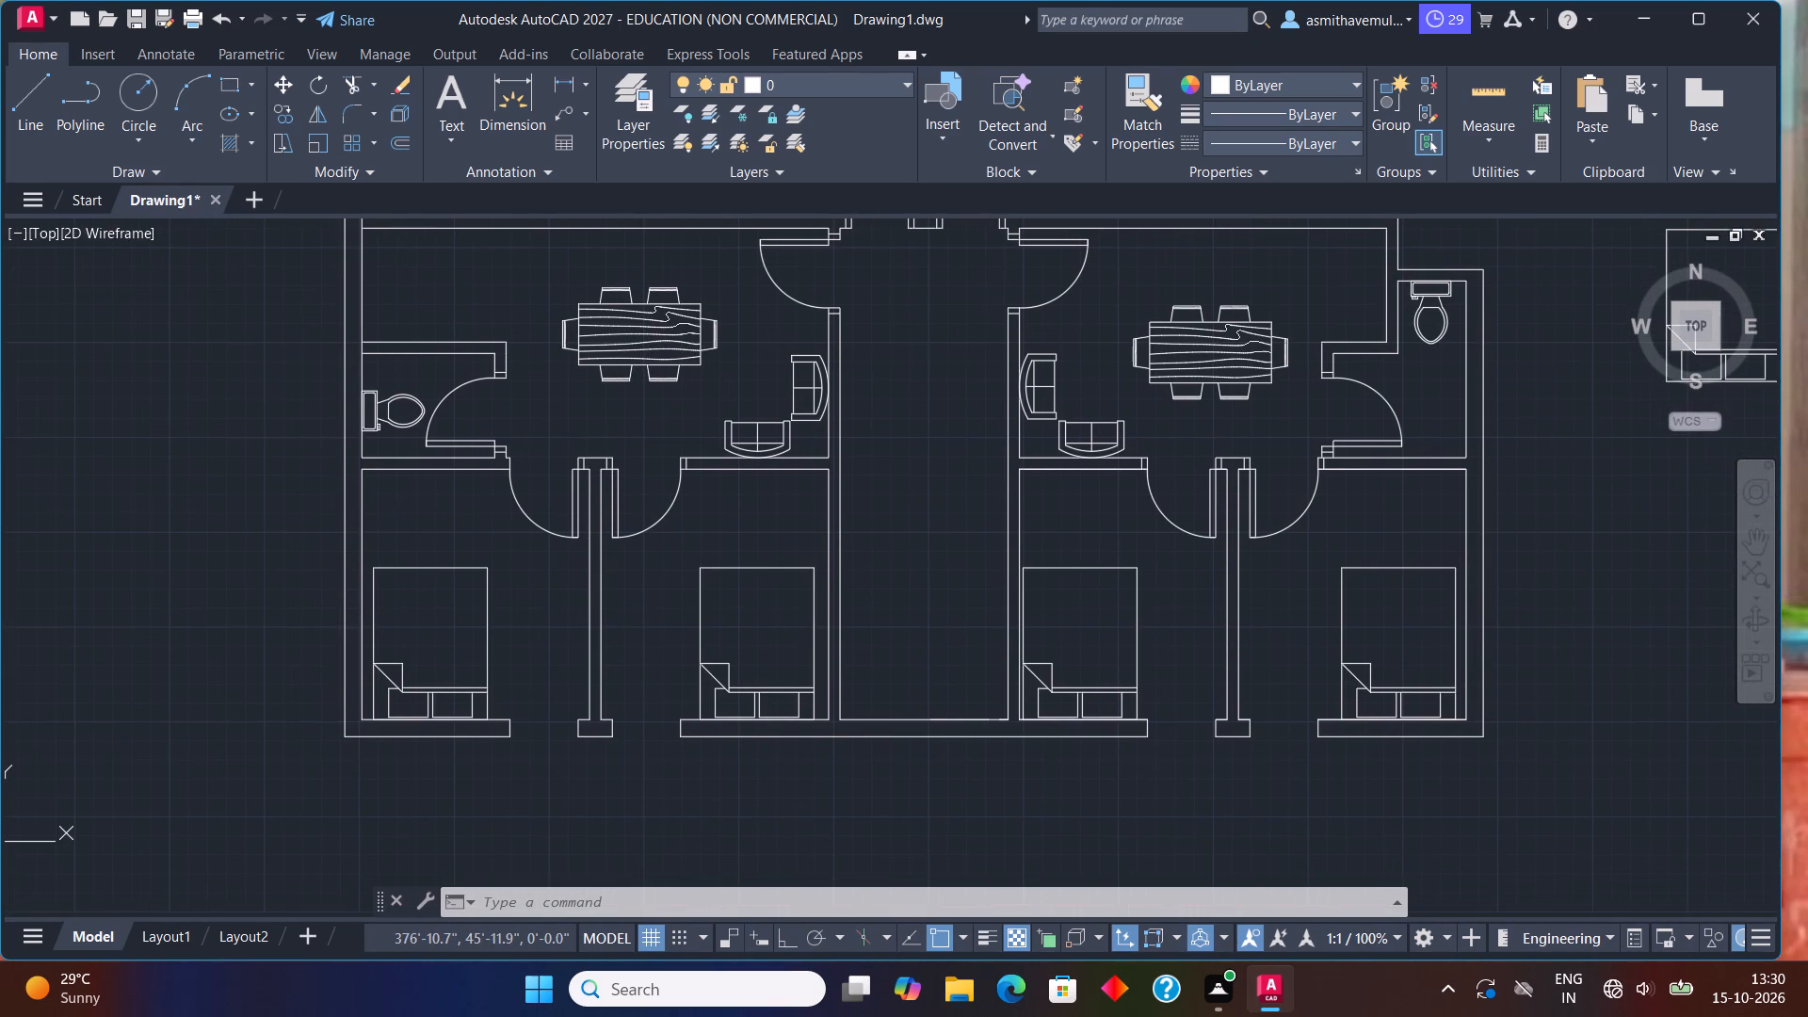
key(l)
key(Return)
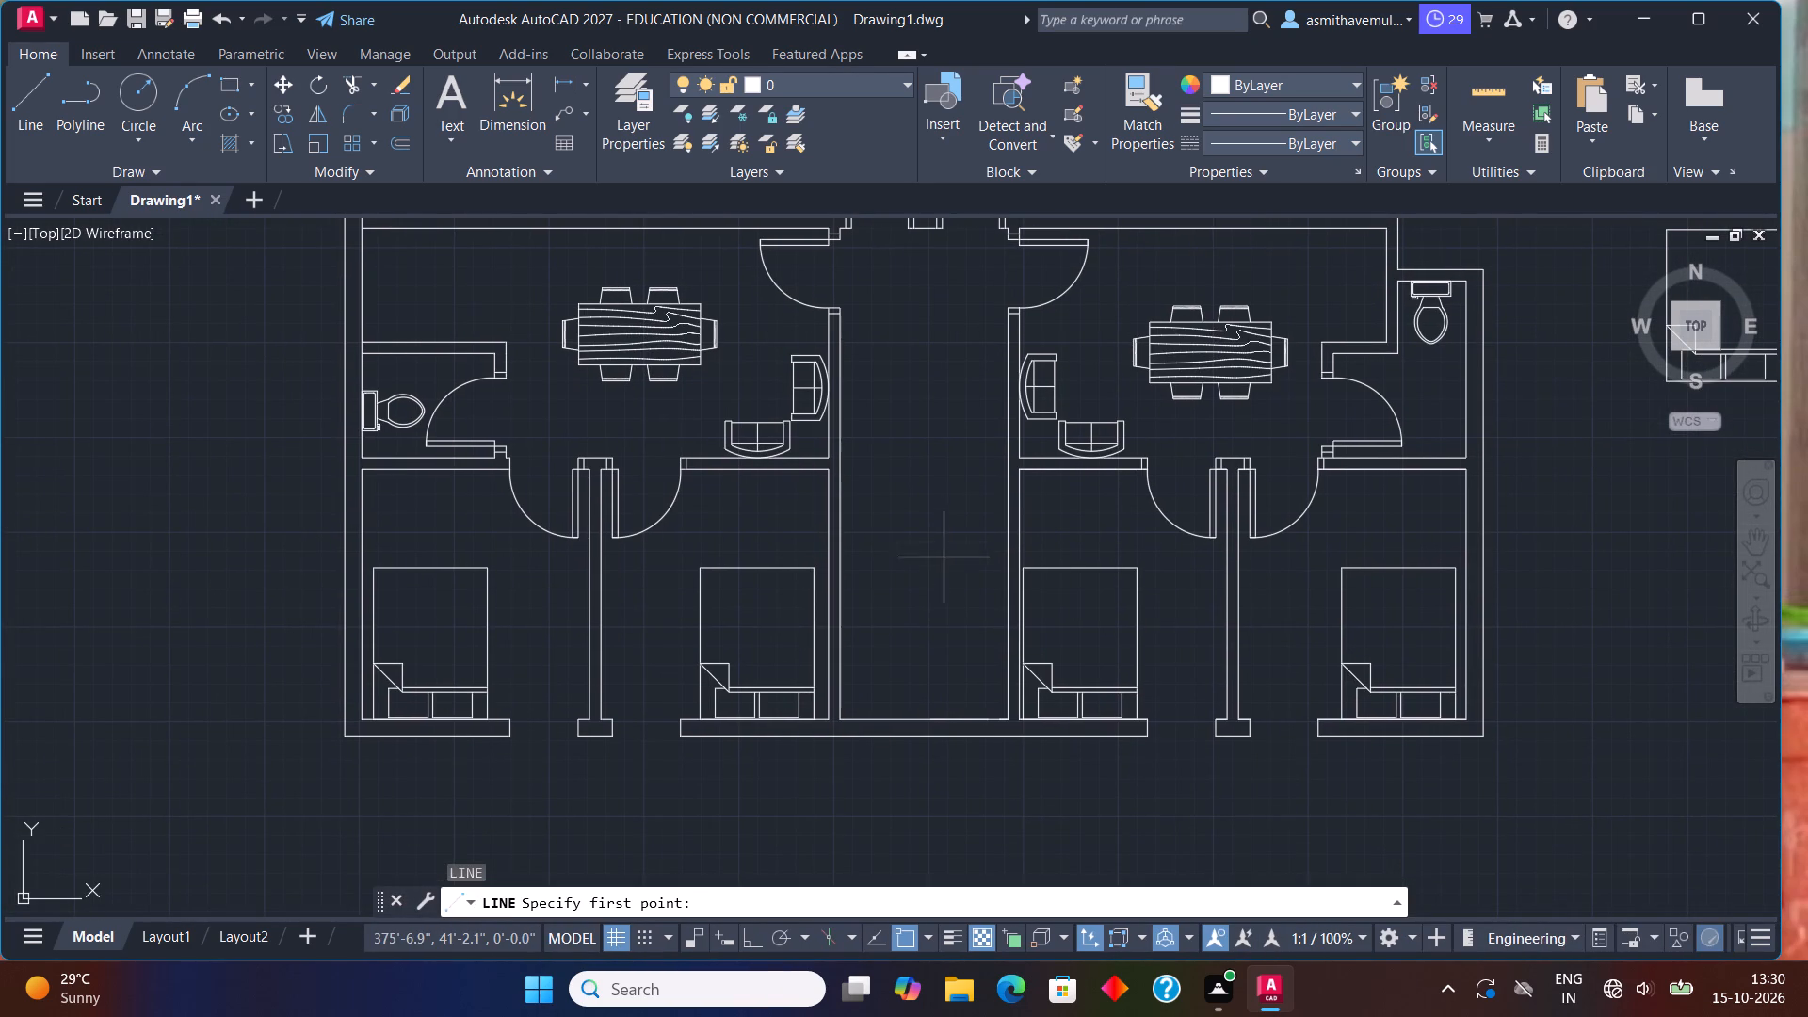
scroll(890, 703, up, 1)
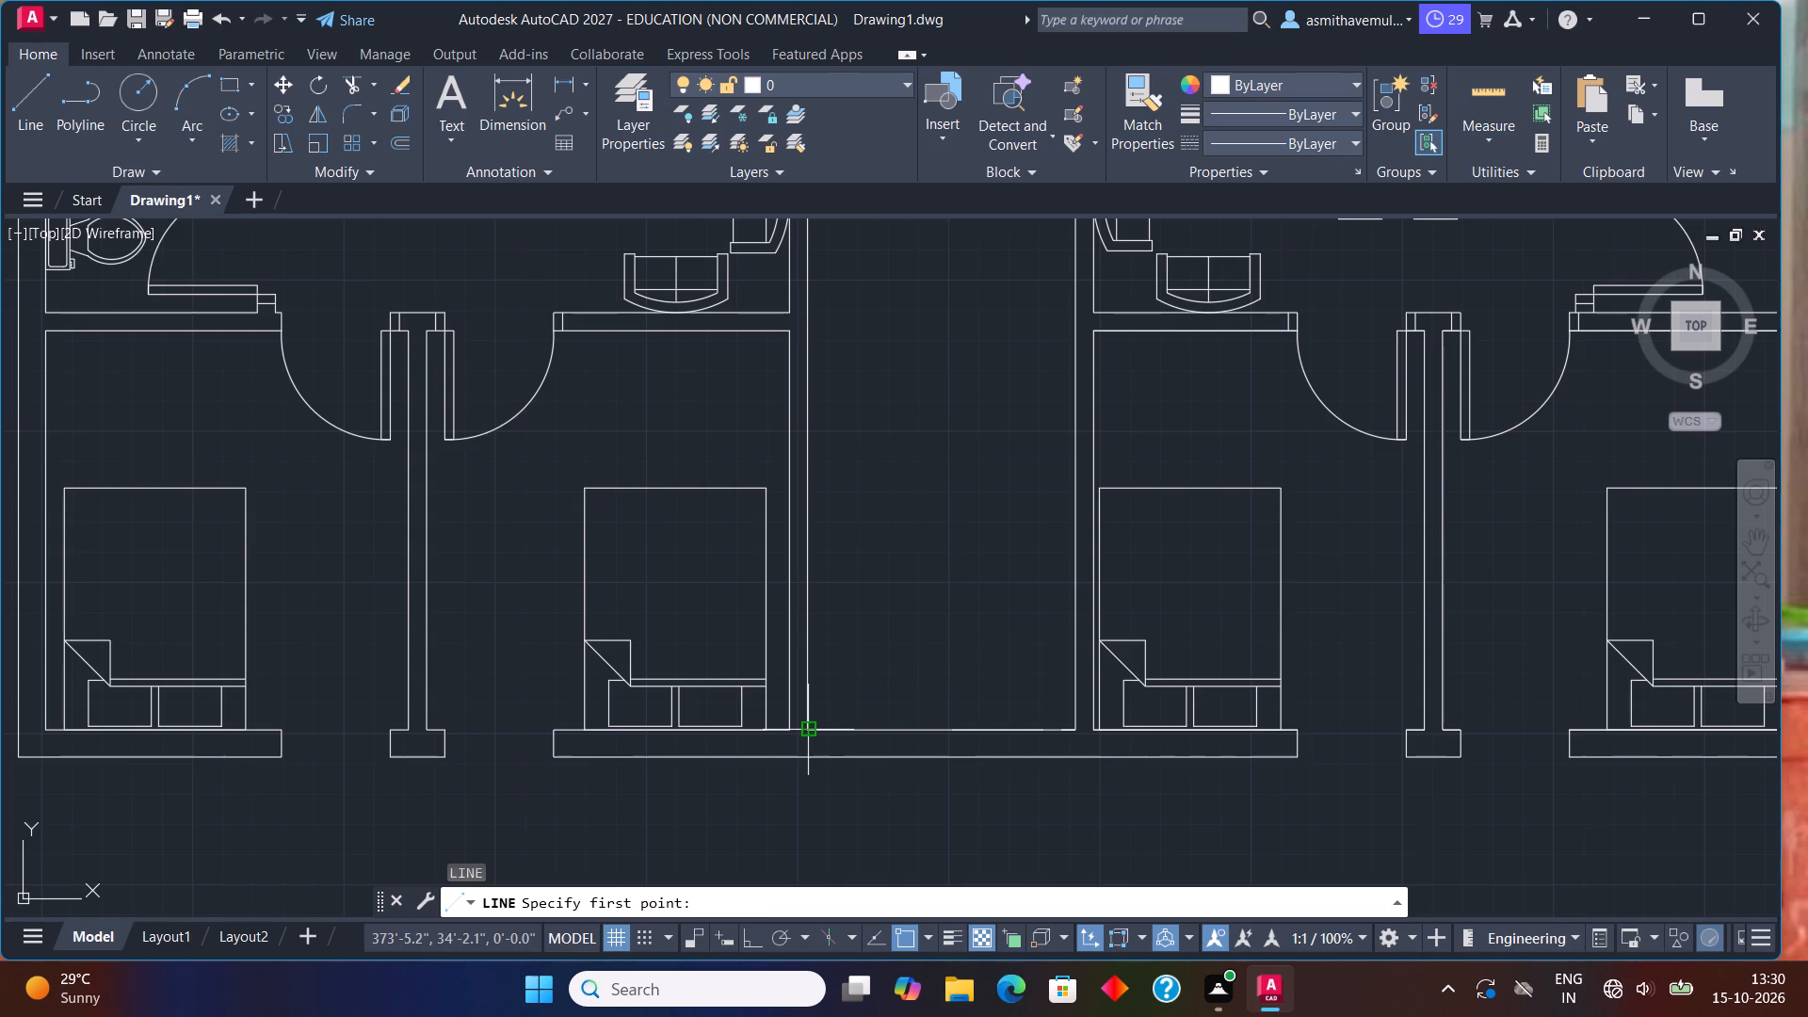
click(809, 732)
click(802, 752)
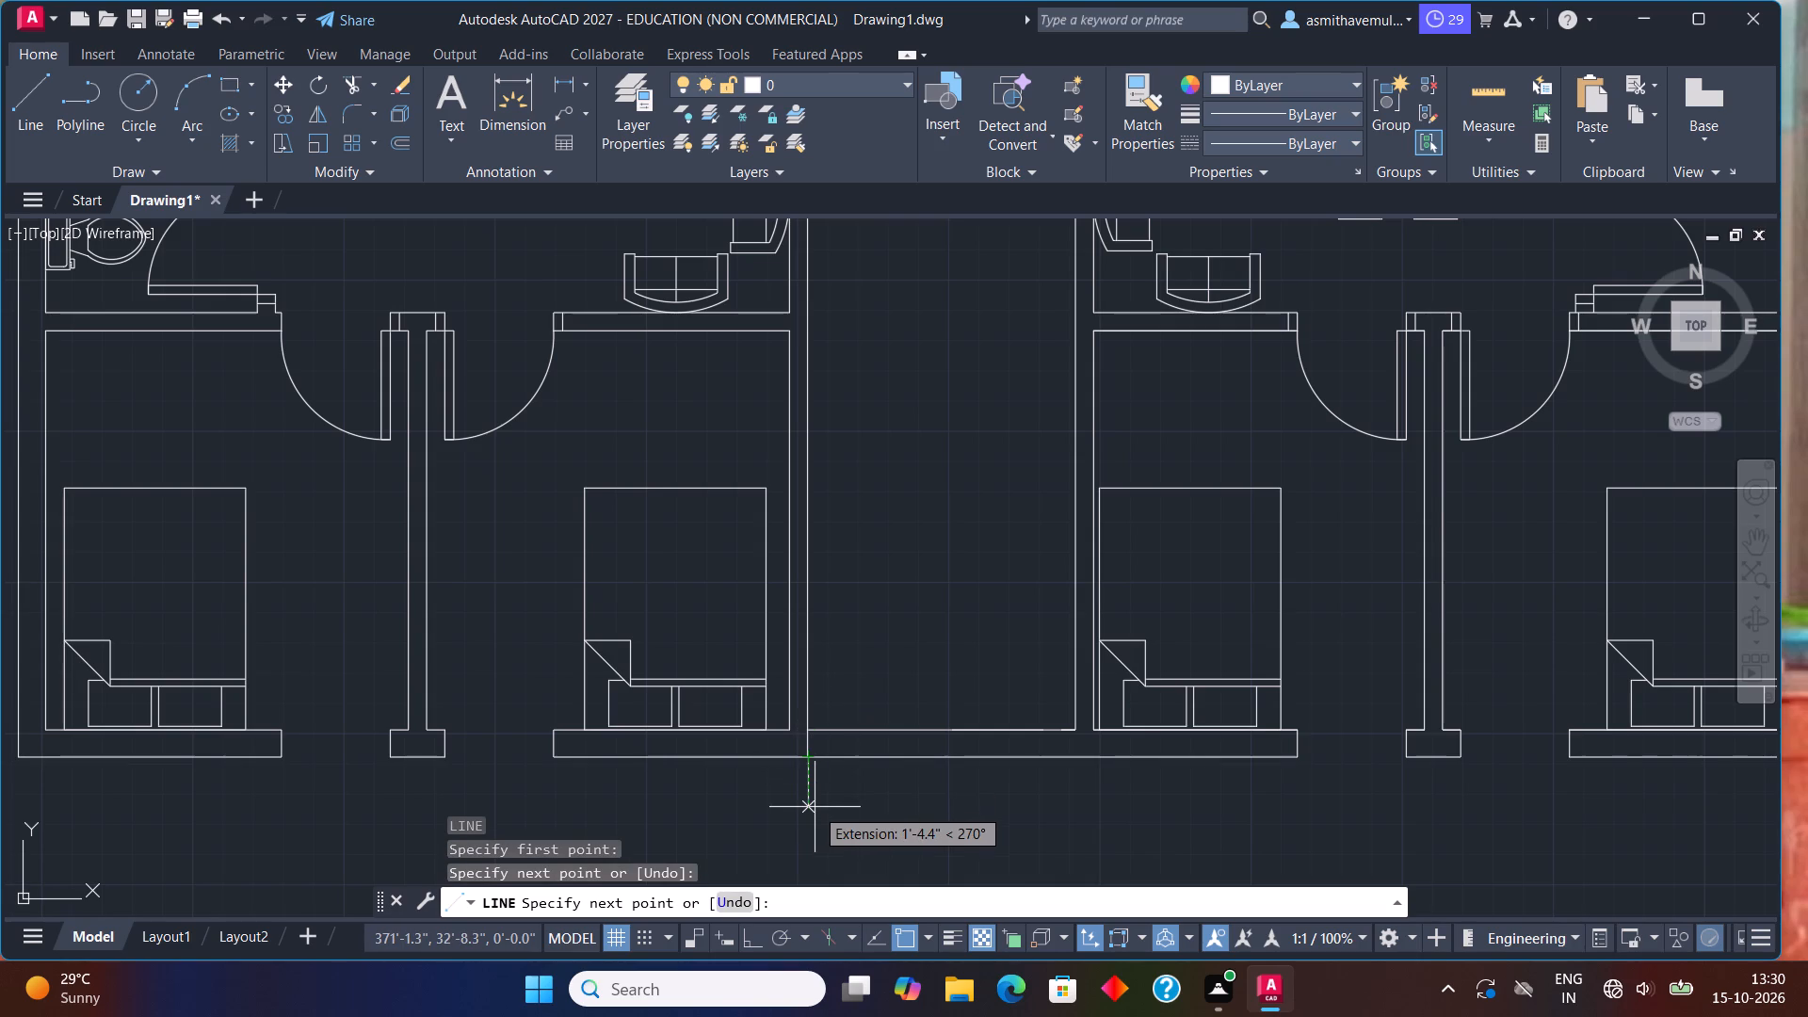
key(Escape)
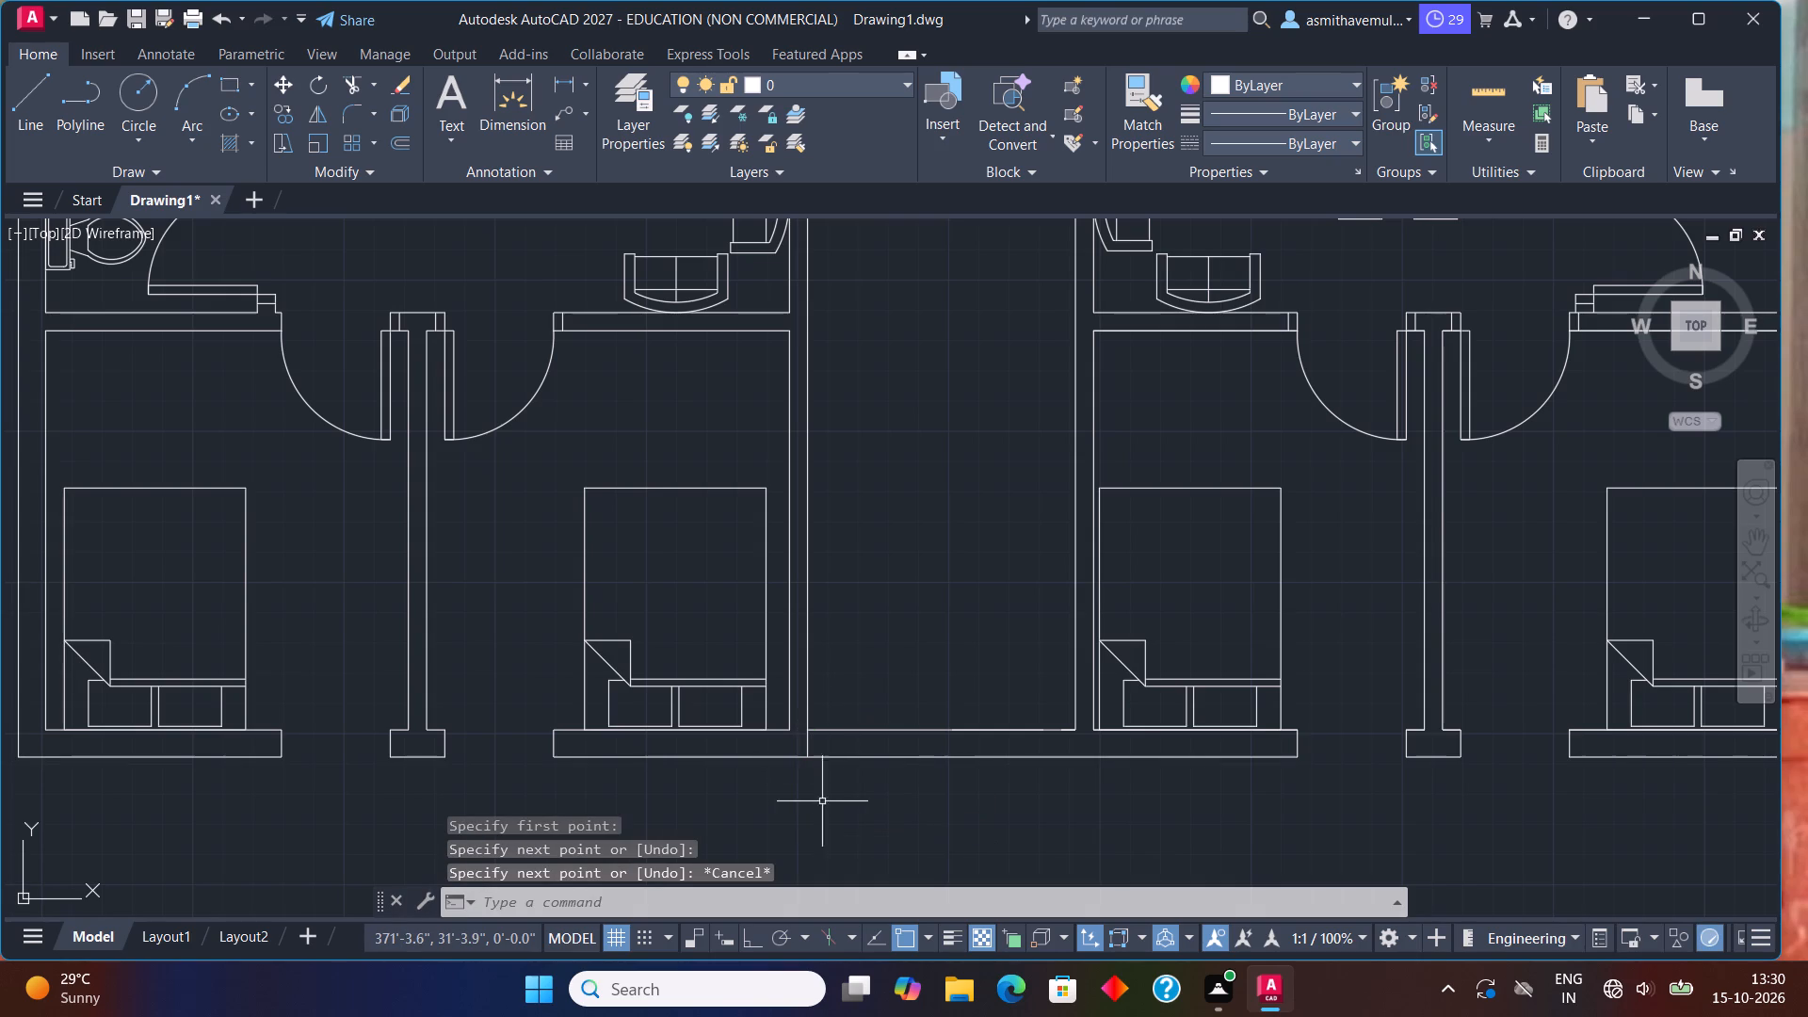
Draw a short vertical line across the bottom outer wall, extending the central corridor's right wall face to the outer edge.
key(l)
key(Return)
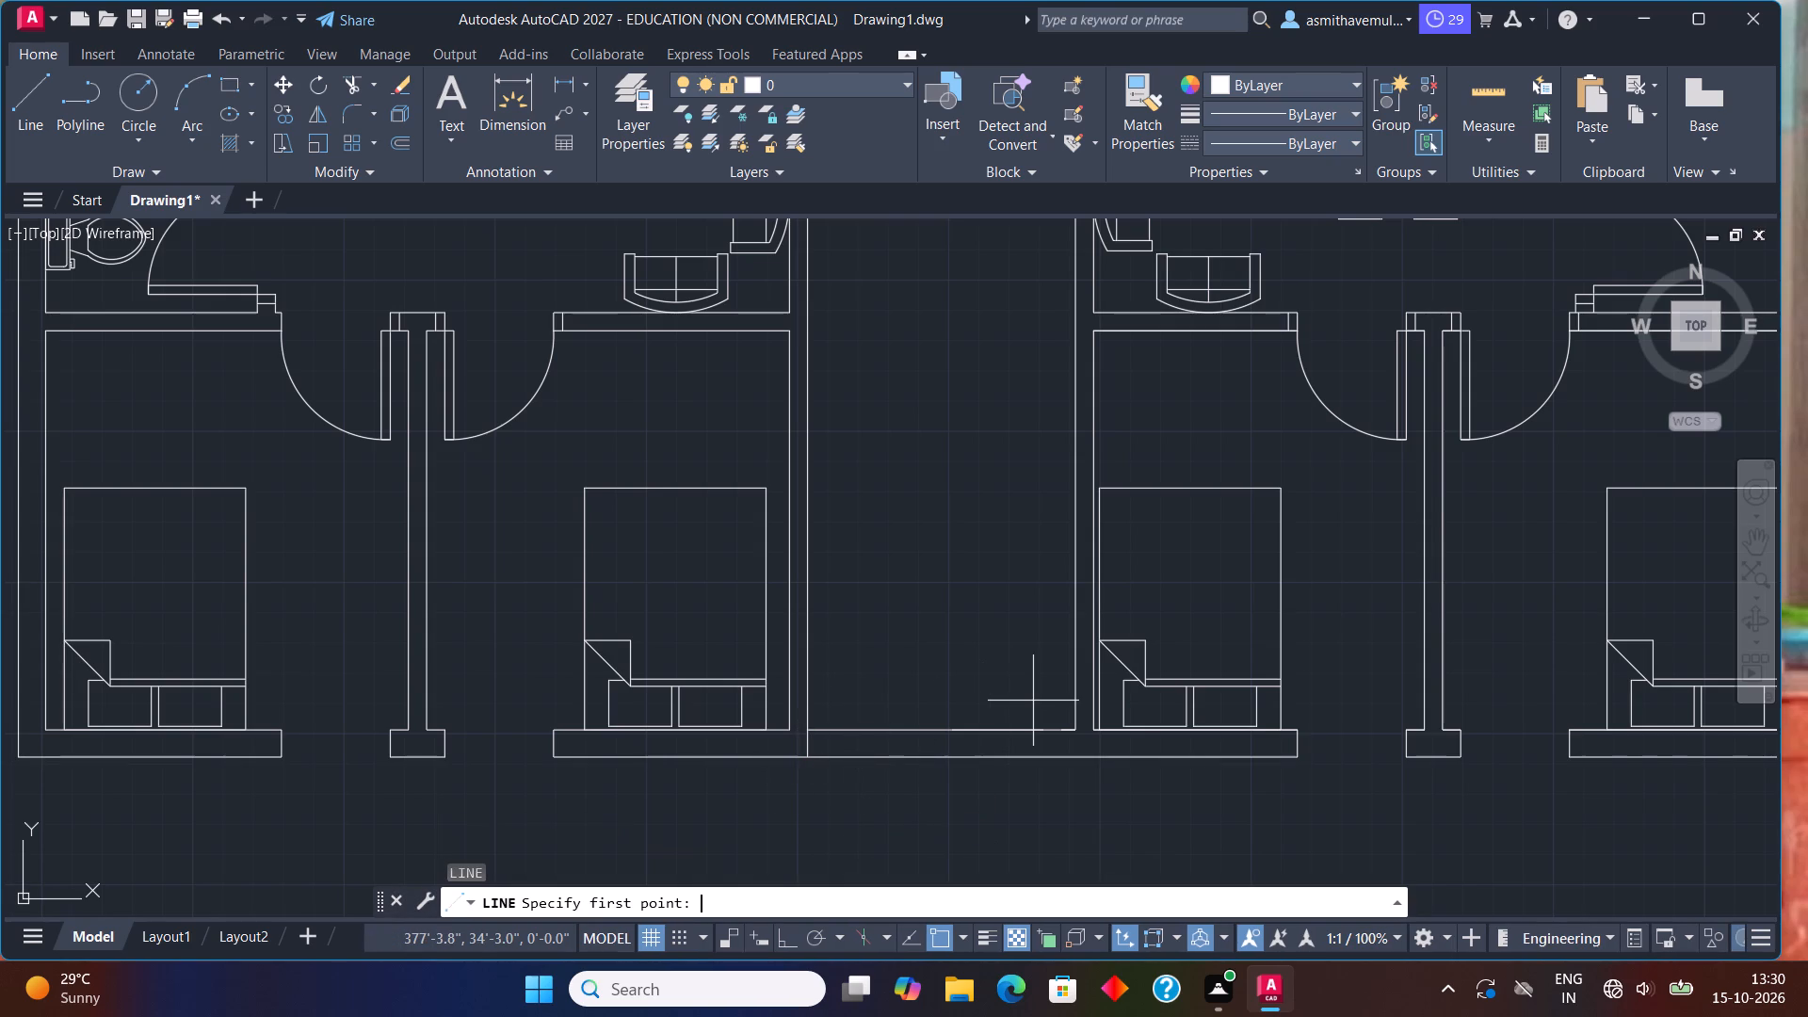
scroll(1063, 718, up, 1)
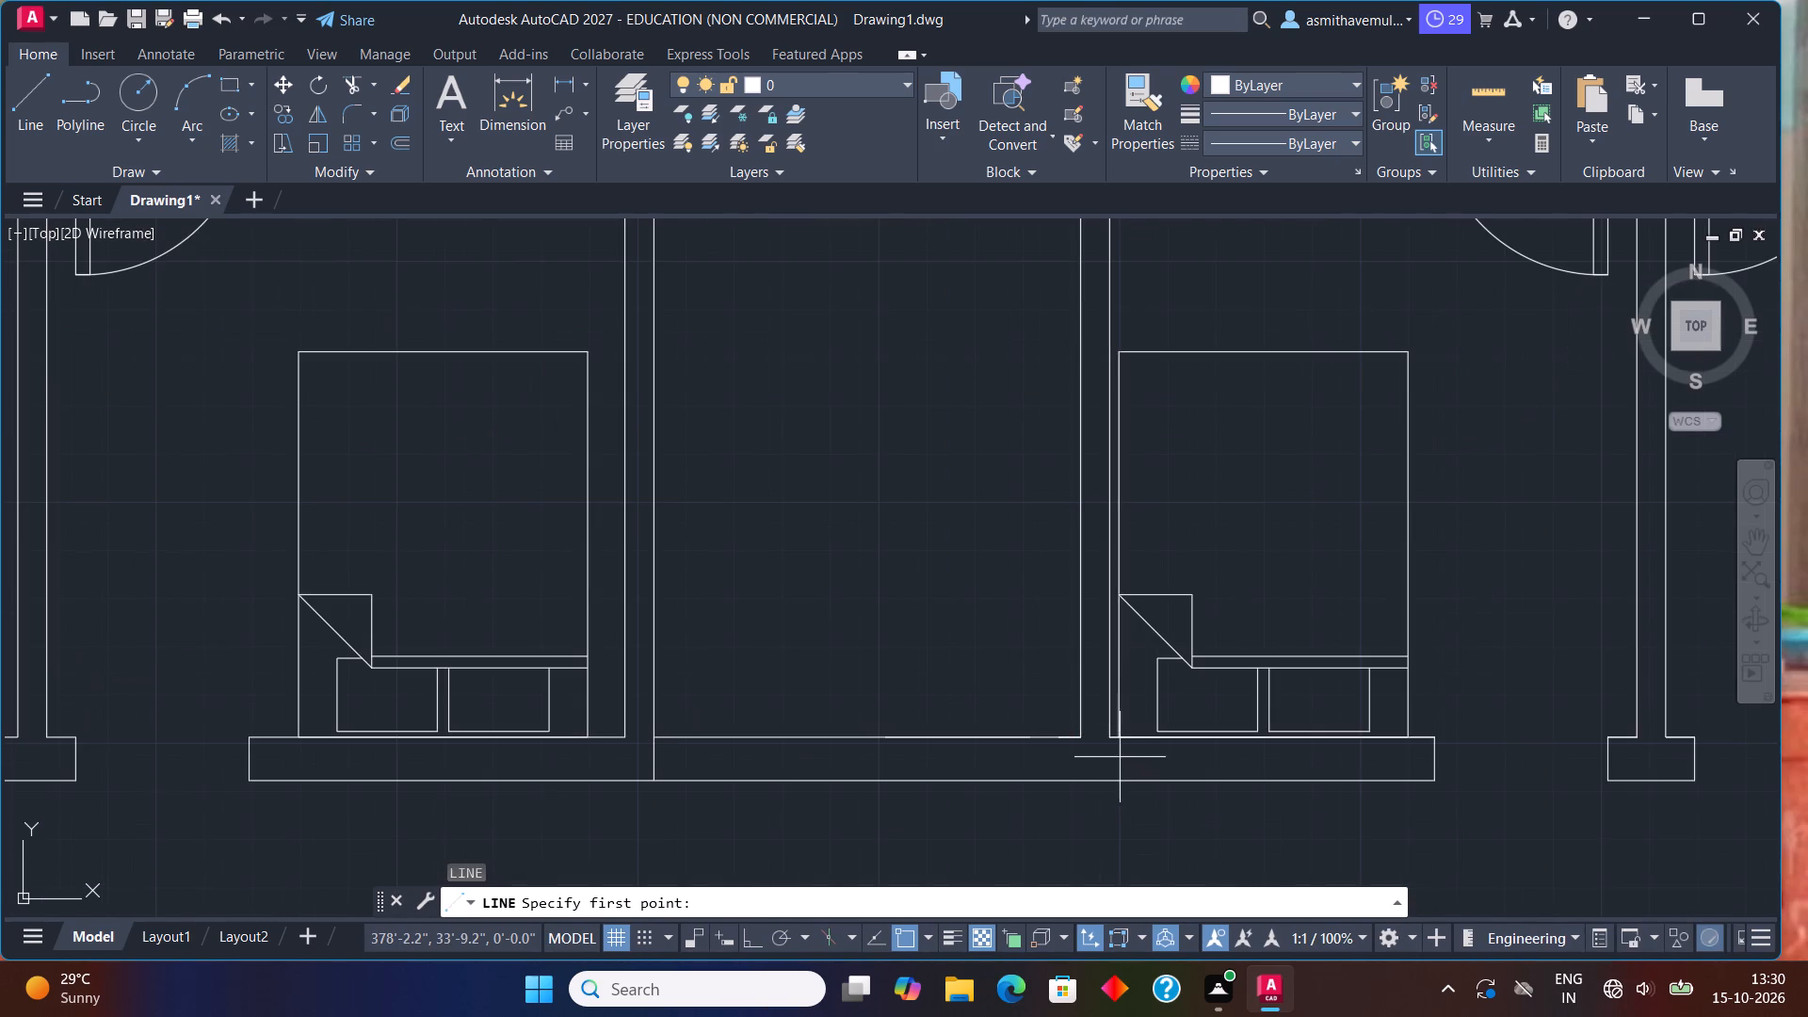
click(1077, 732)
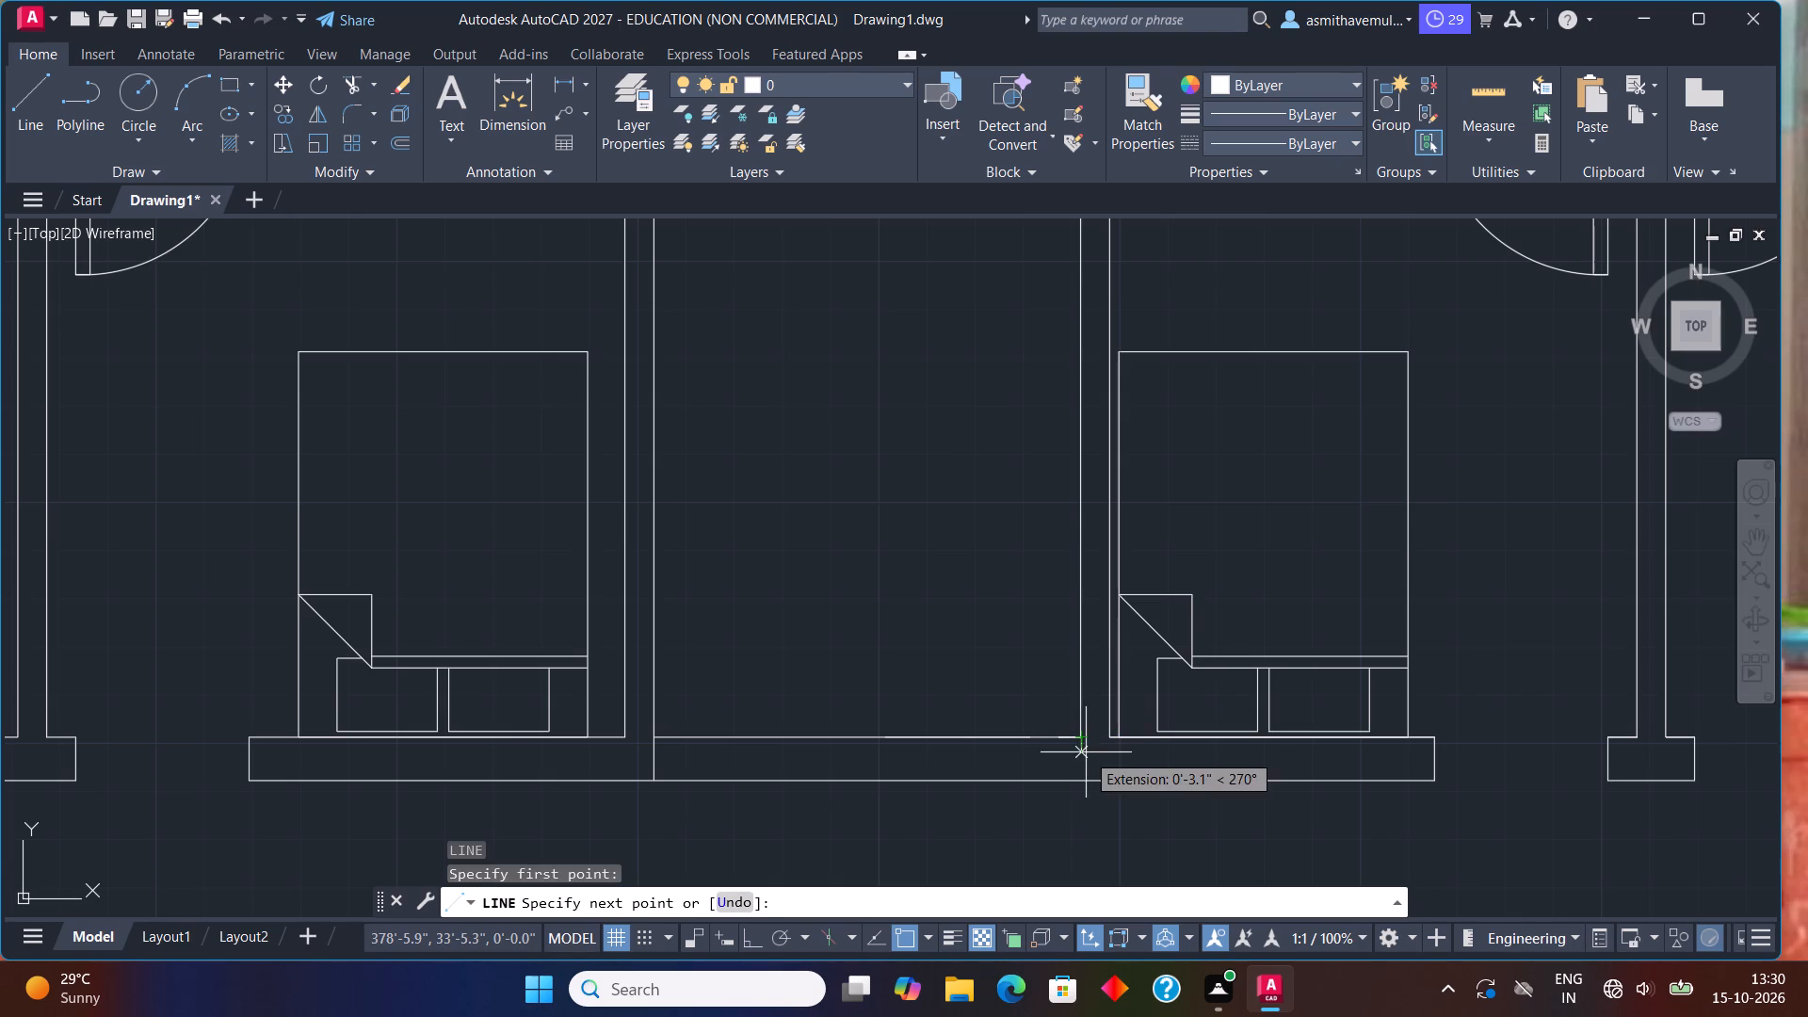
click(1086, 782)
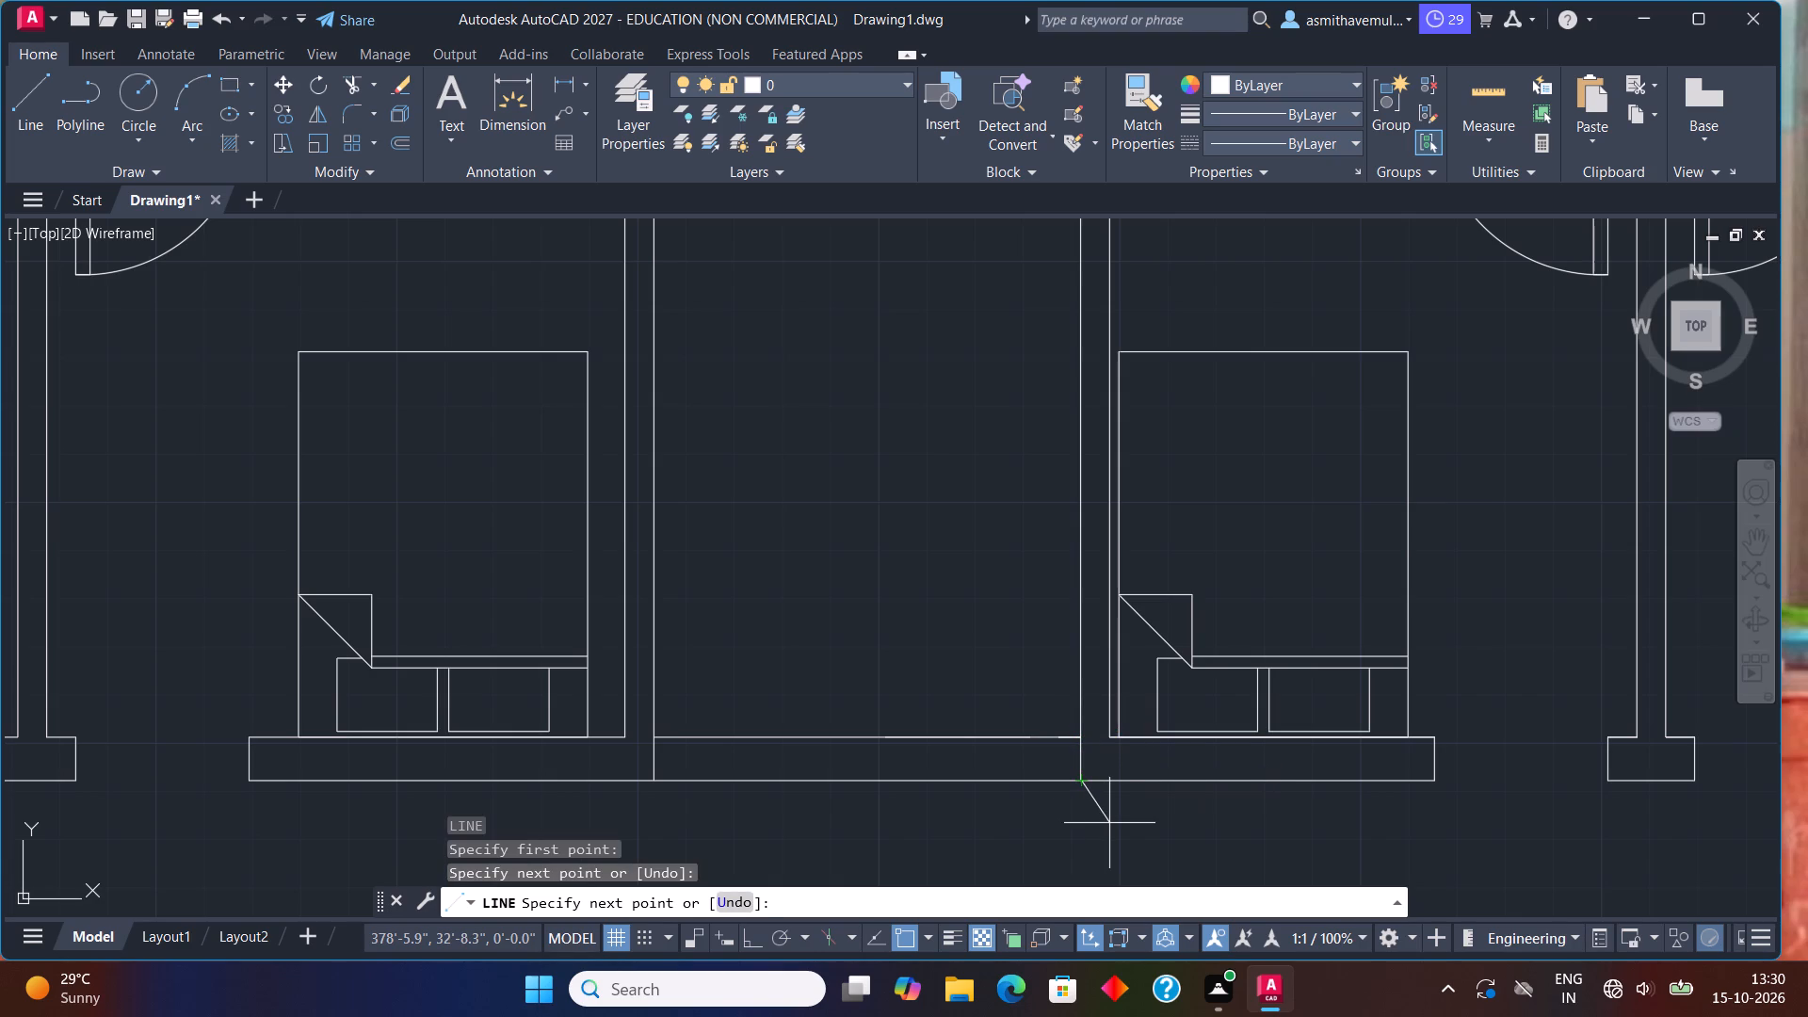
key(Escape)
Trim away both bottom outer wall lines between the corridor's two walls, including the leftover stub beside the right wall.
text(trim)
key(Return)
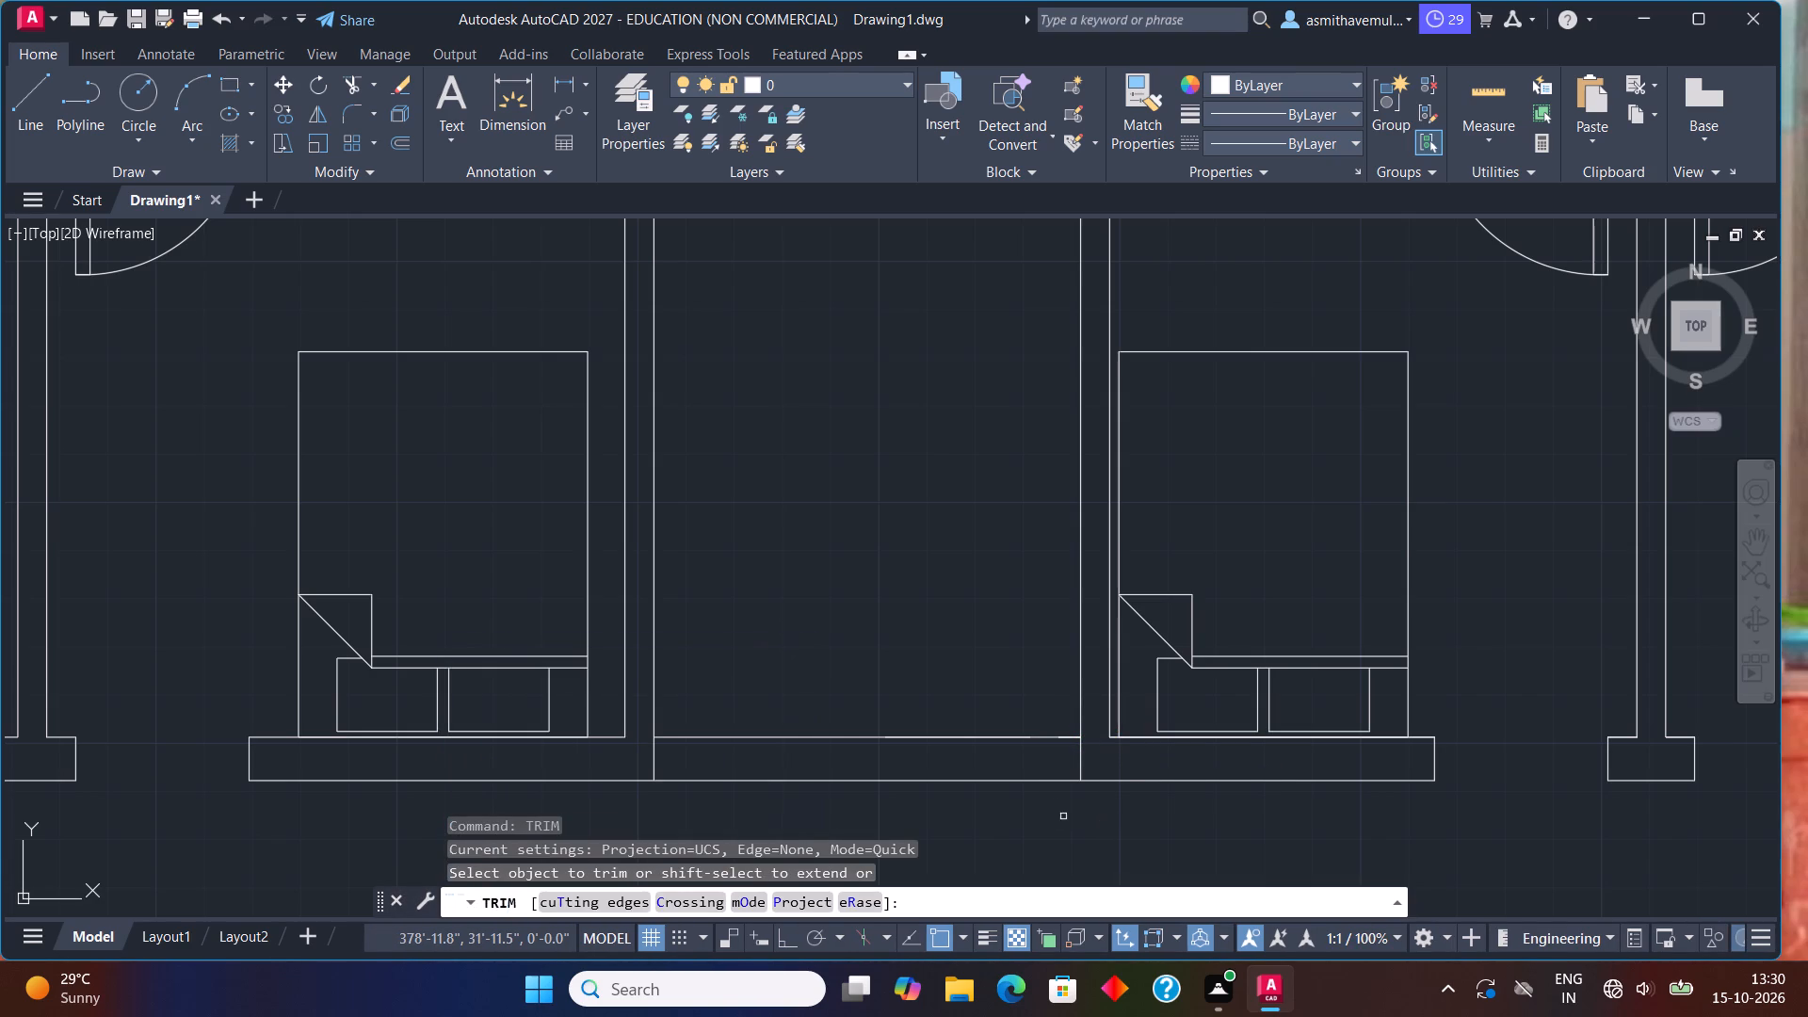
drag(1044, 811, 906, 658)
scroll(980, 706, up, 1)
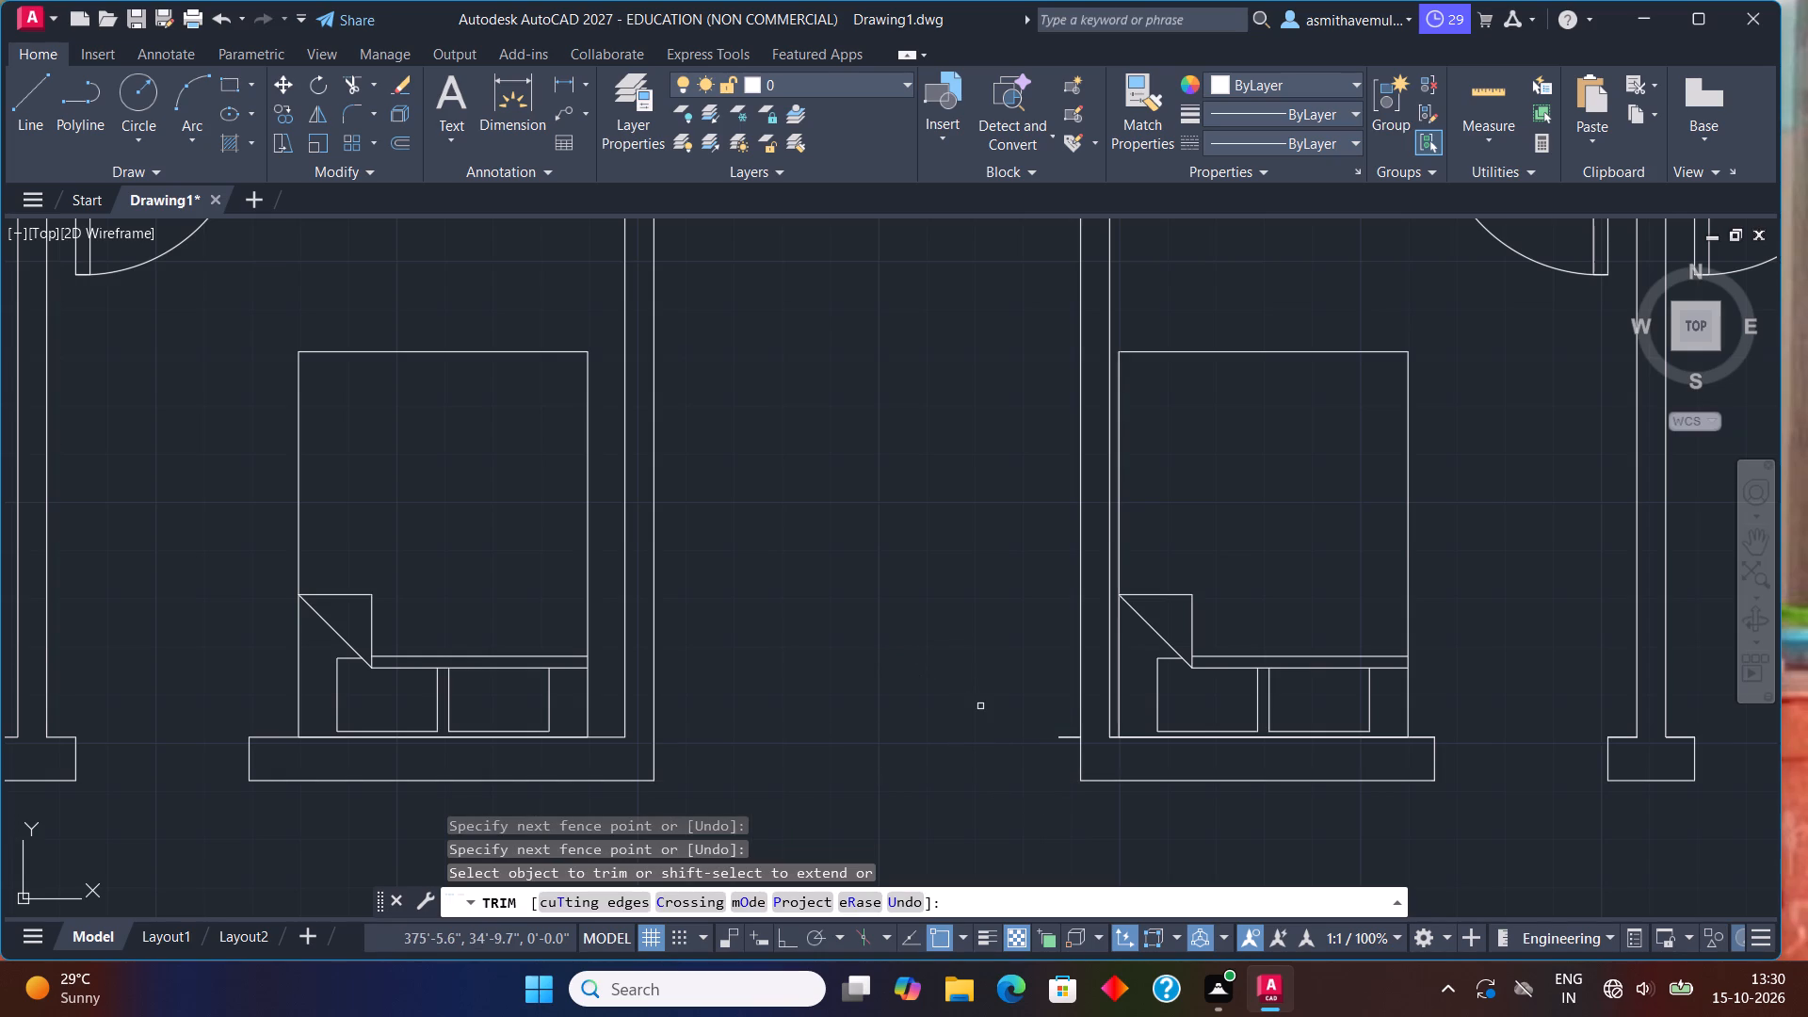
click(1126, 760)
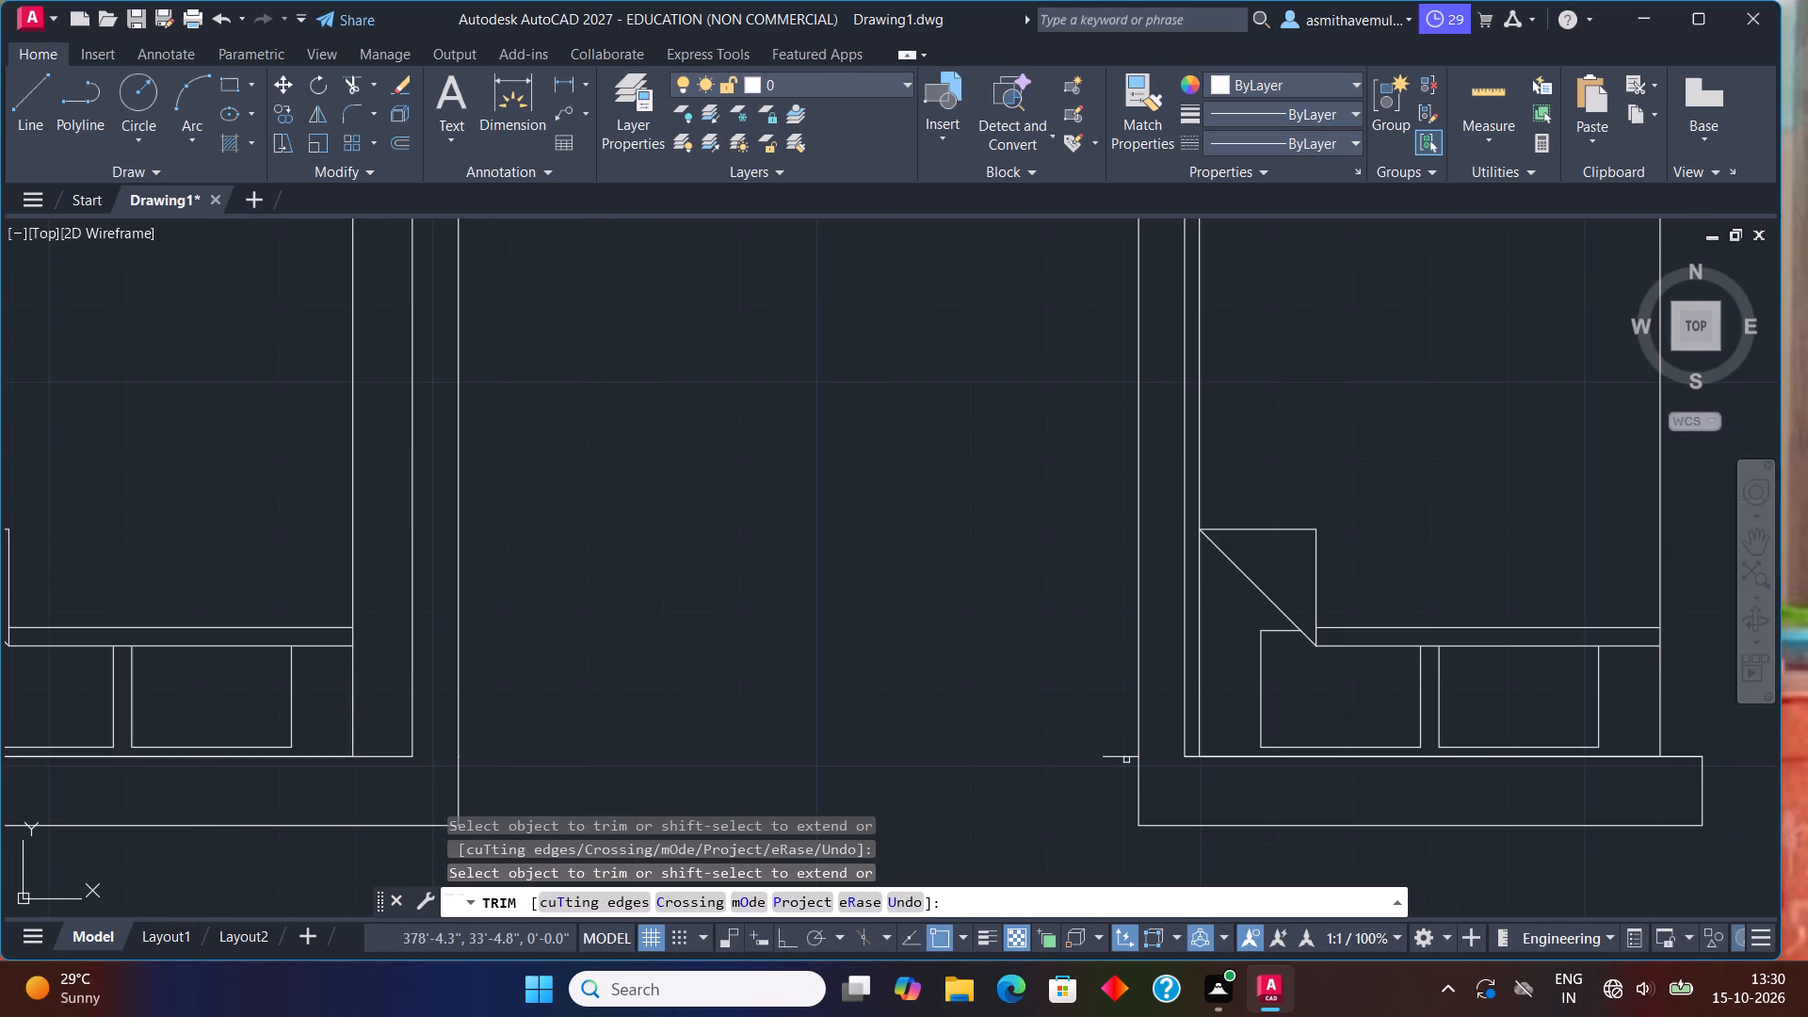
drag(1120, 747, 1125, 769)
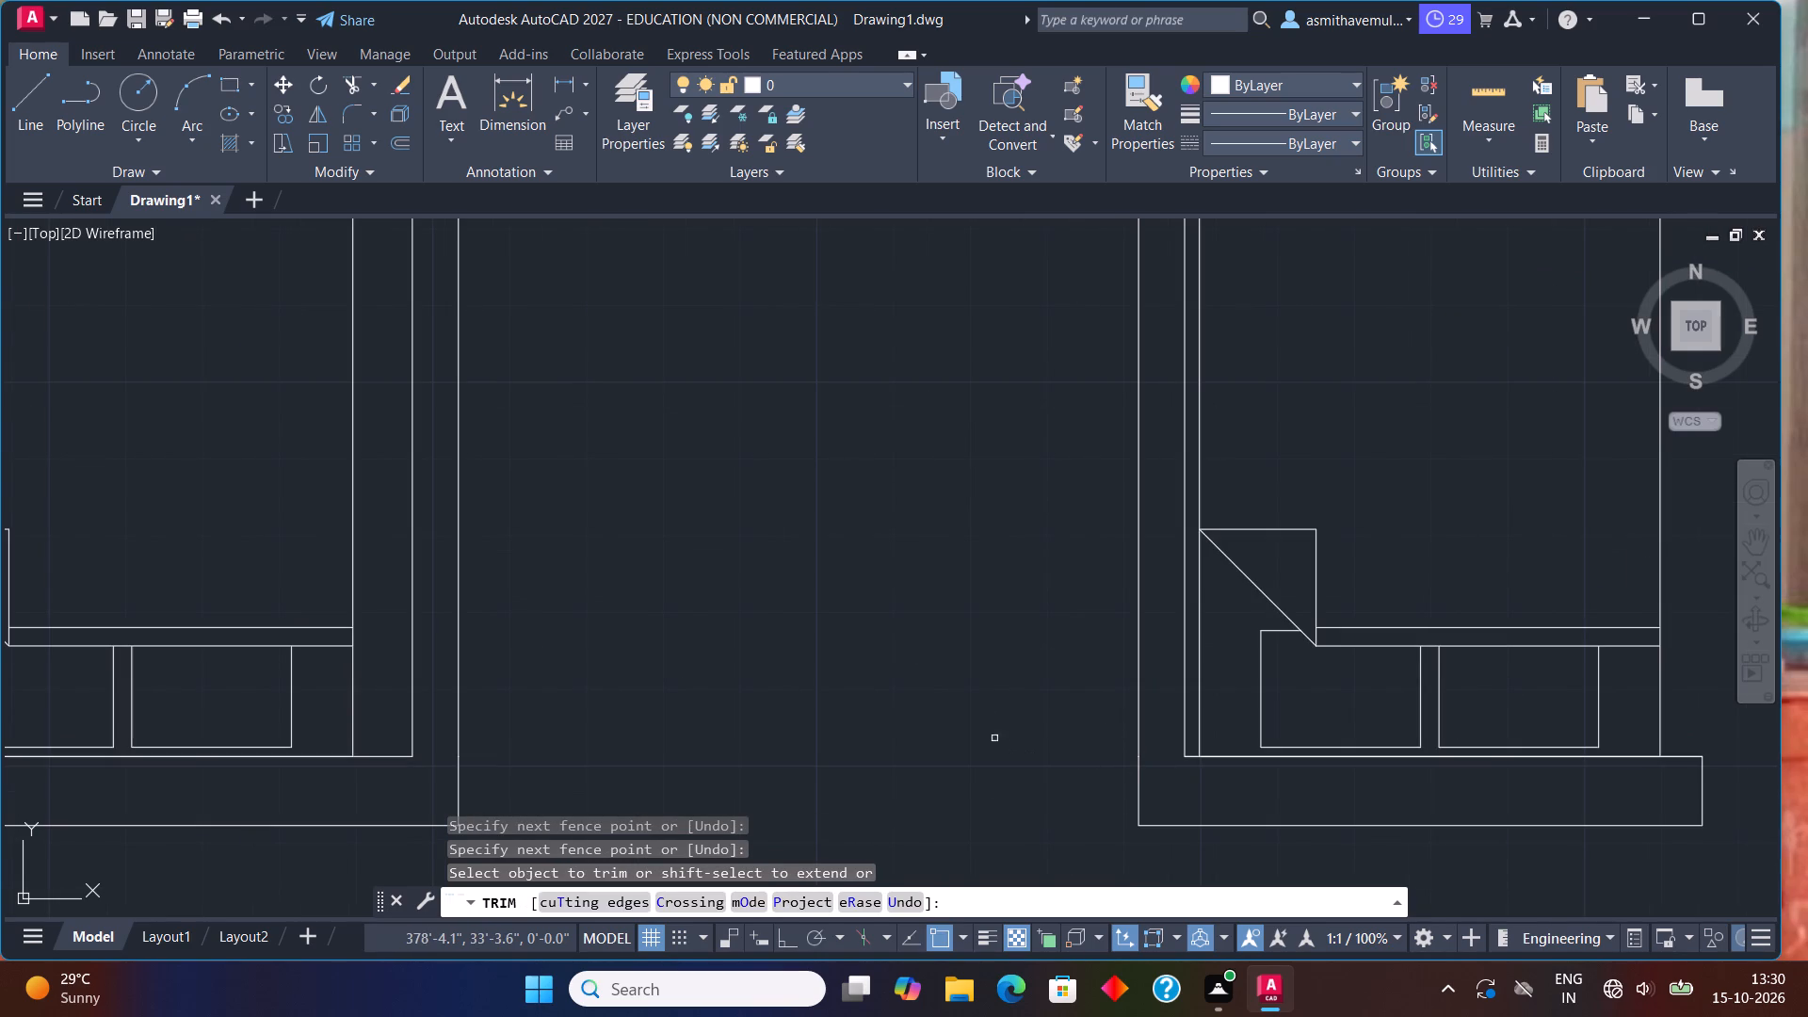
key(Escape)
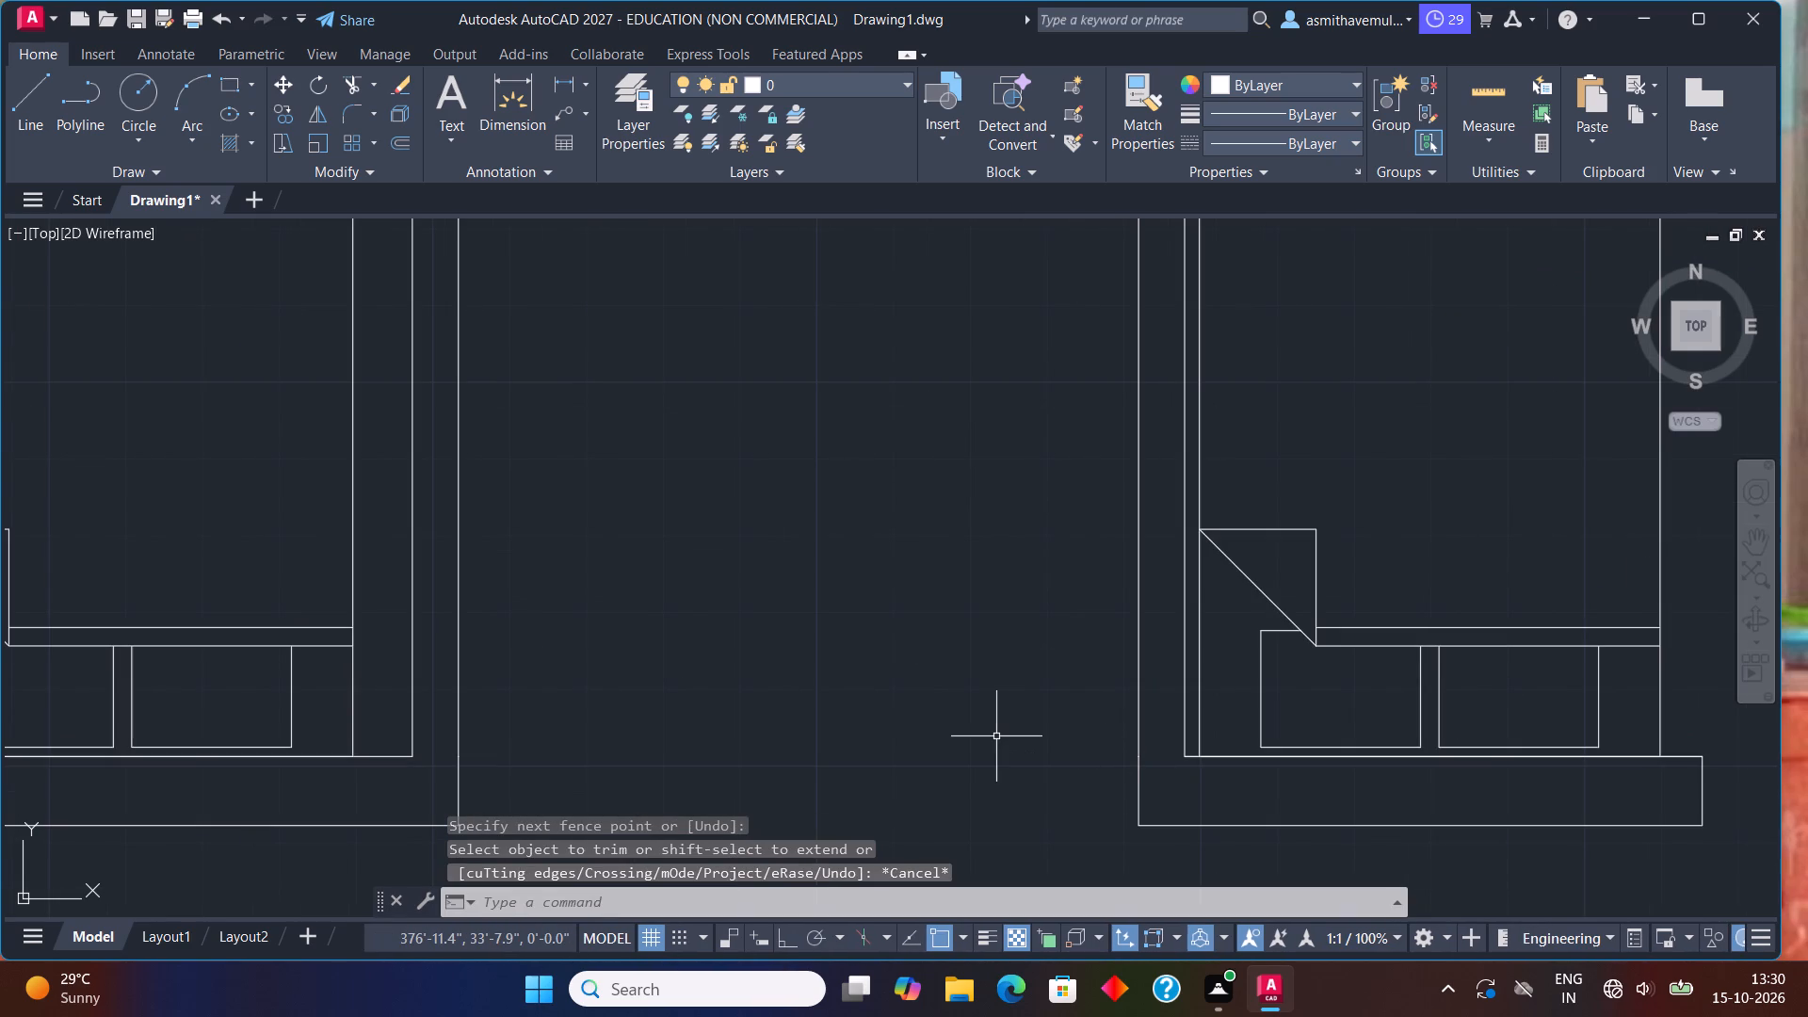
With Ortho on, draw a long horizontal line well below the plan, reaching past both sides of the central corridor.
scroll(994, 729, down, 3)
scroll(905, 696, up, 1)
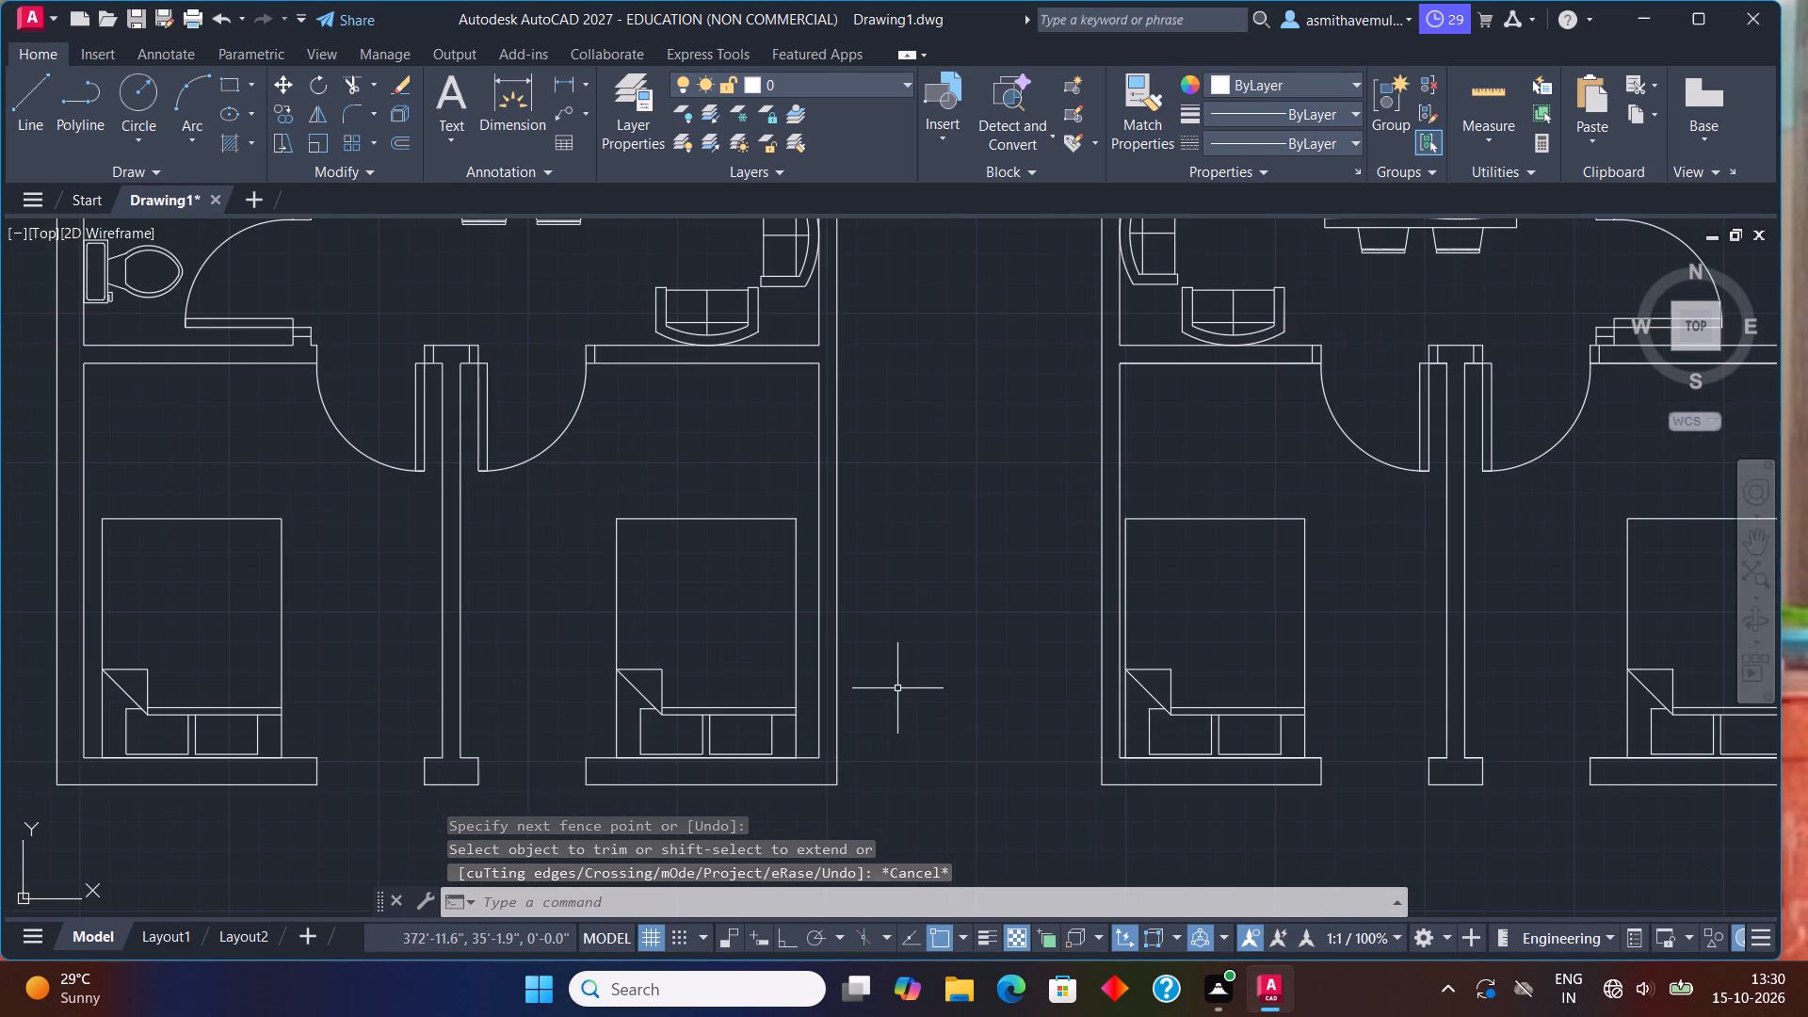
middle_drag(893, 705, 902, 536)
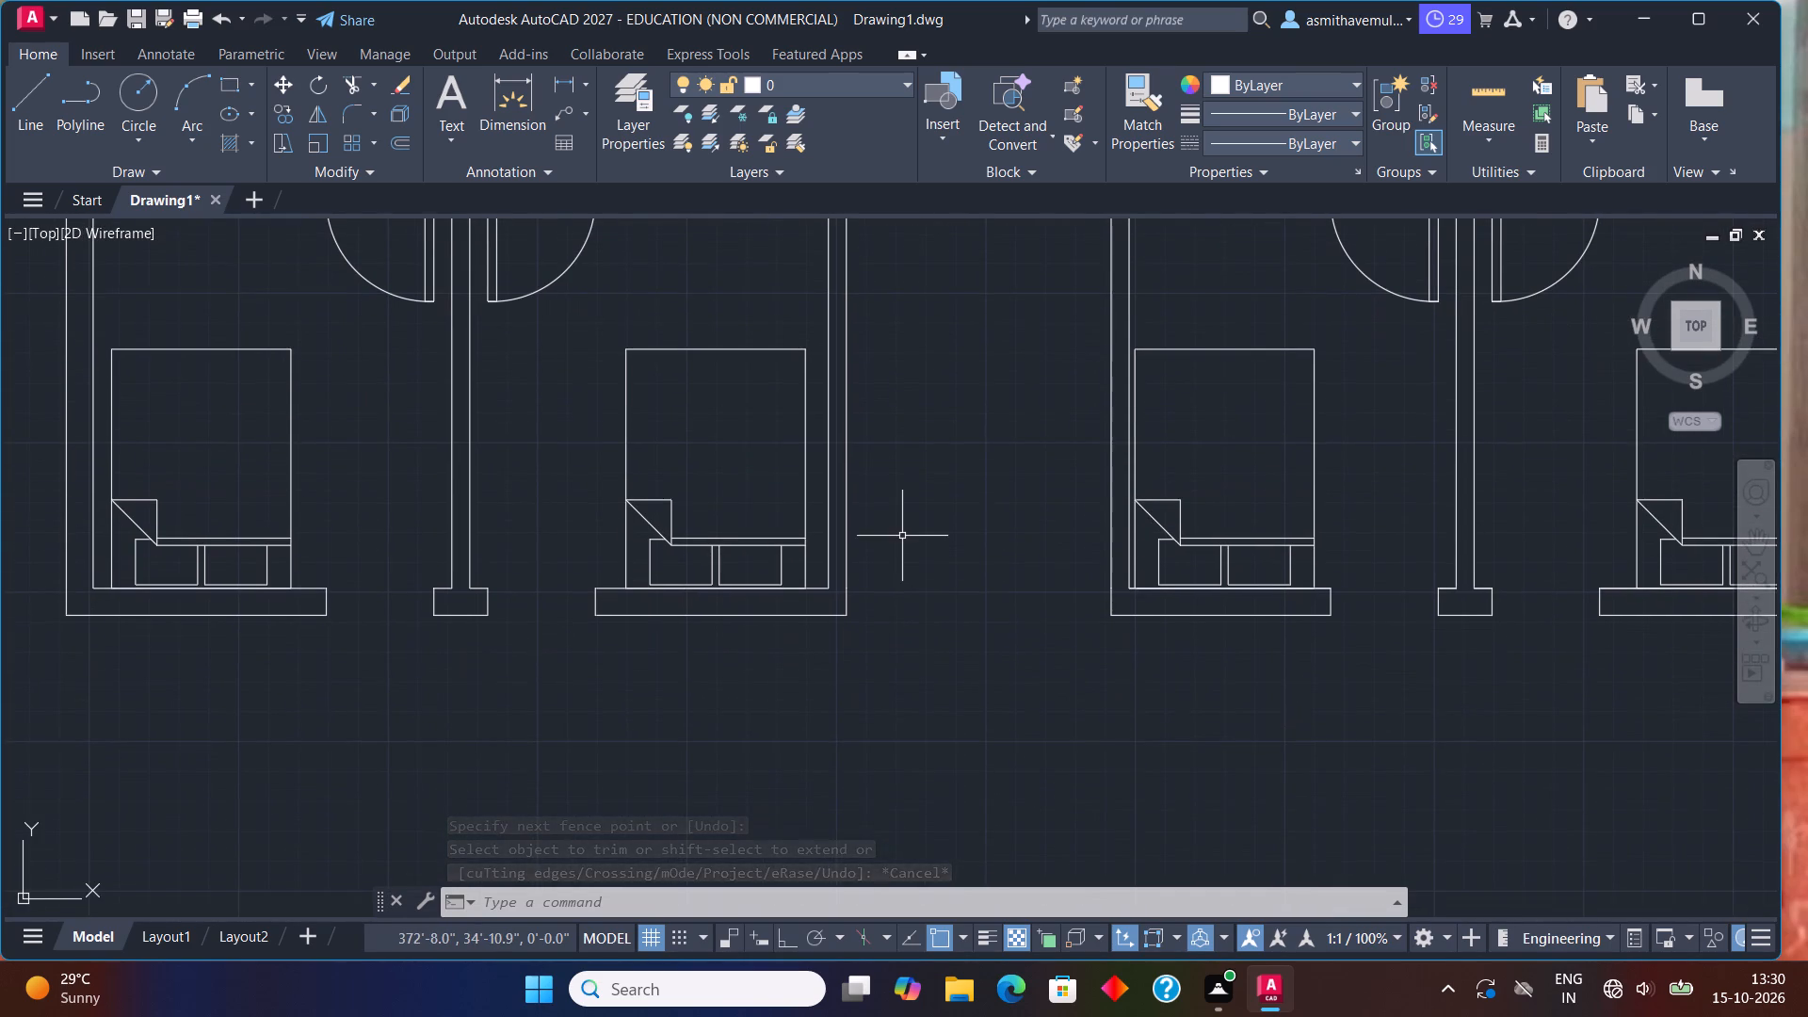
scroll(924, 568, down, 1)
middle_drag(1056, 746, 969, 572)
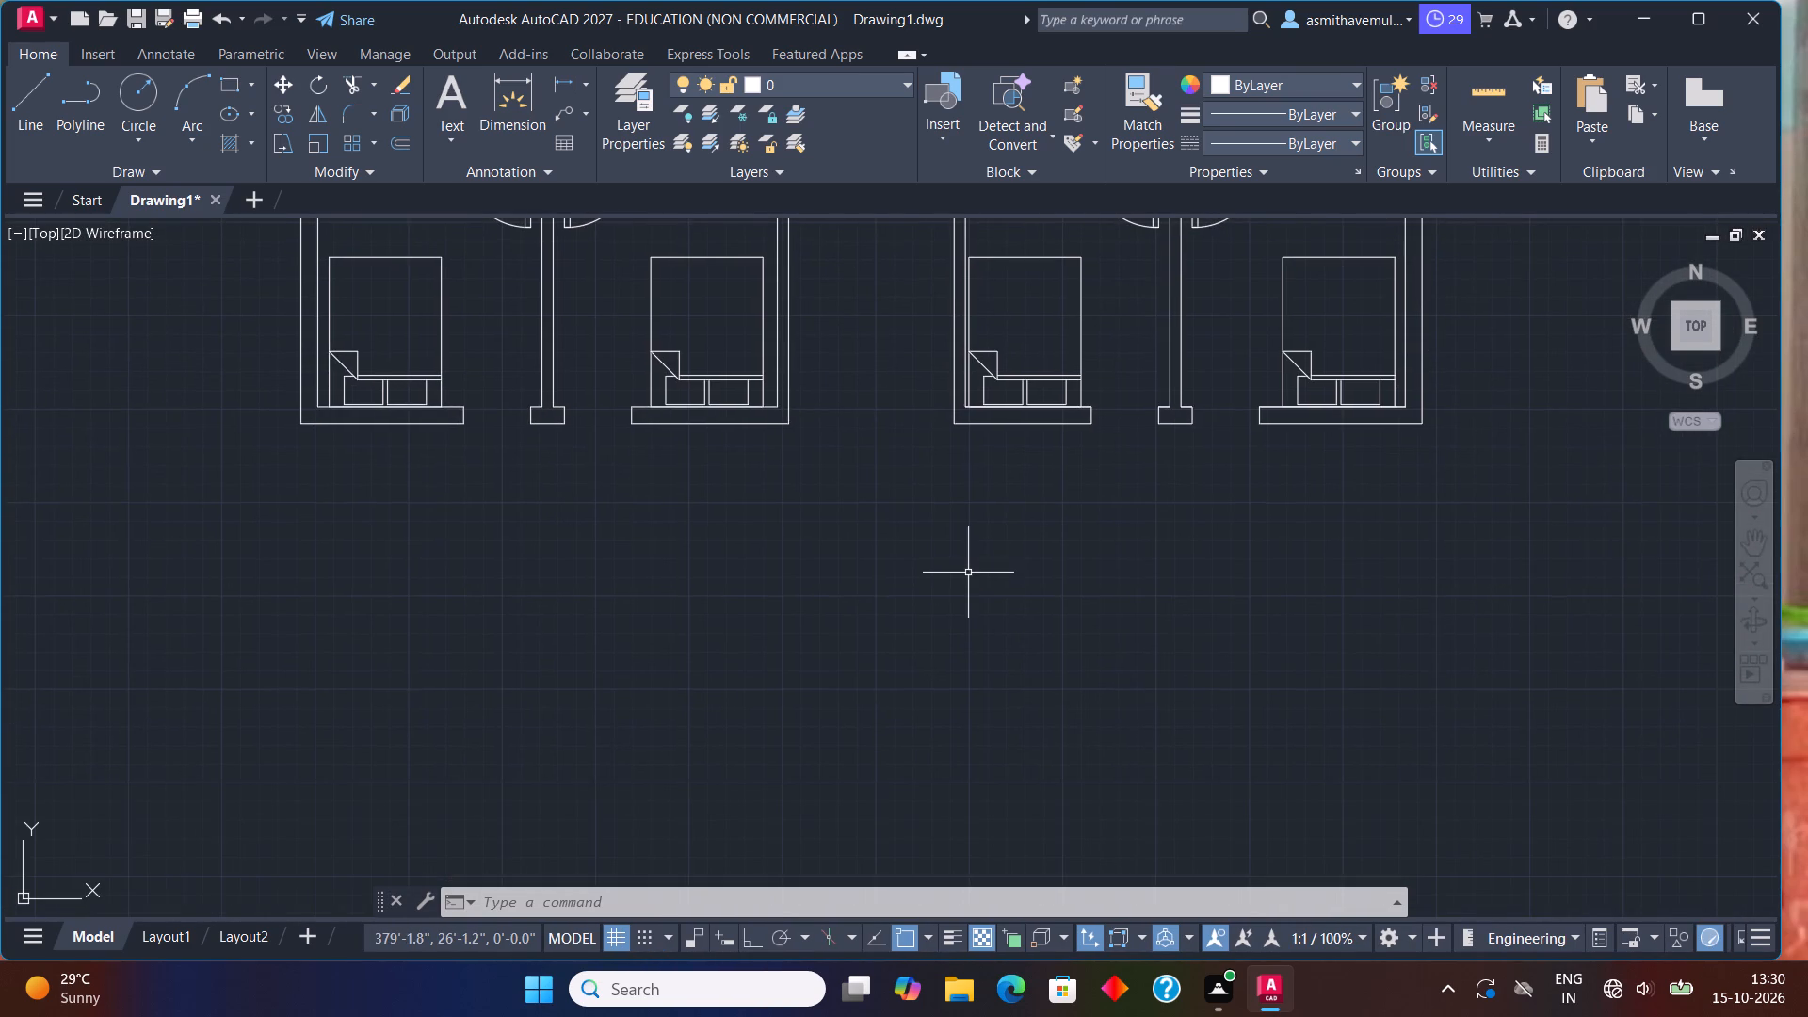
key(l)
key(Return)
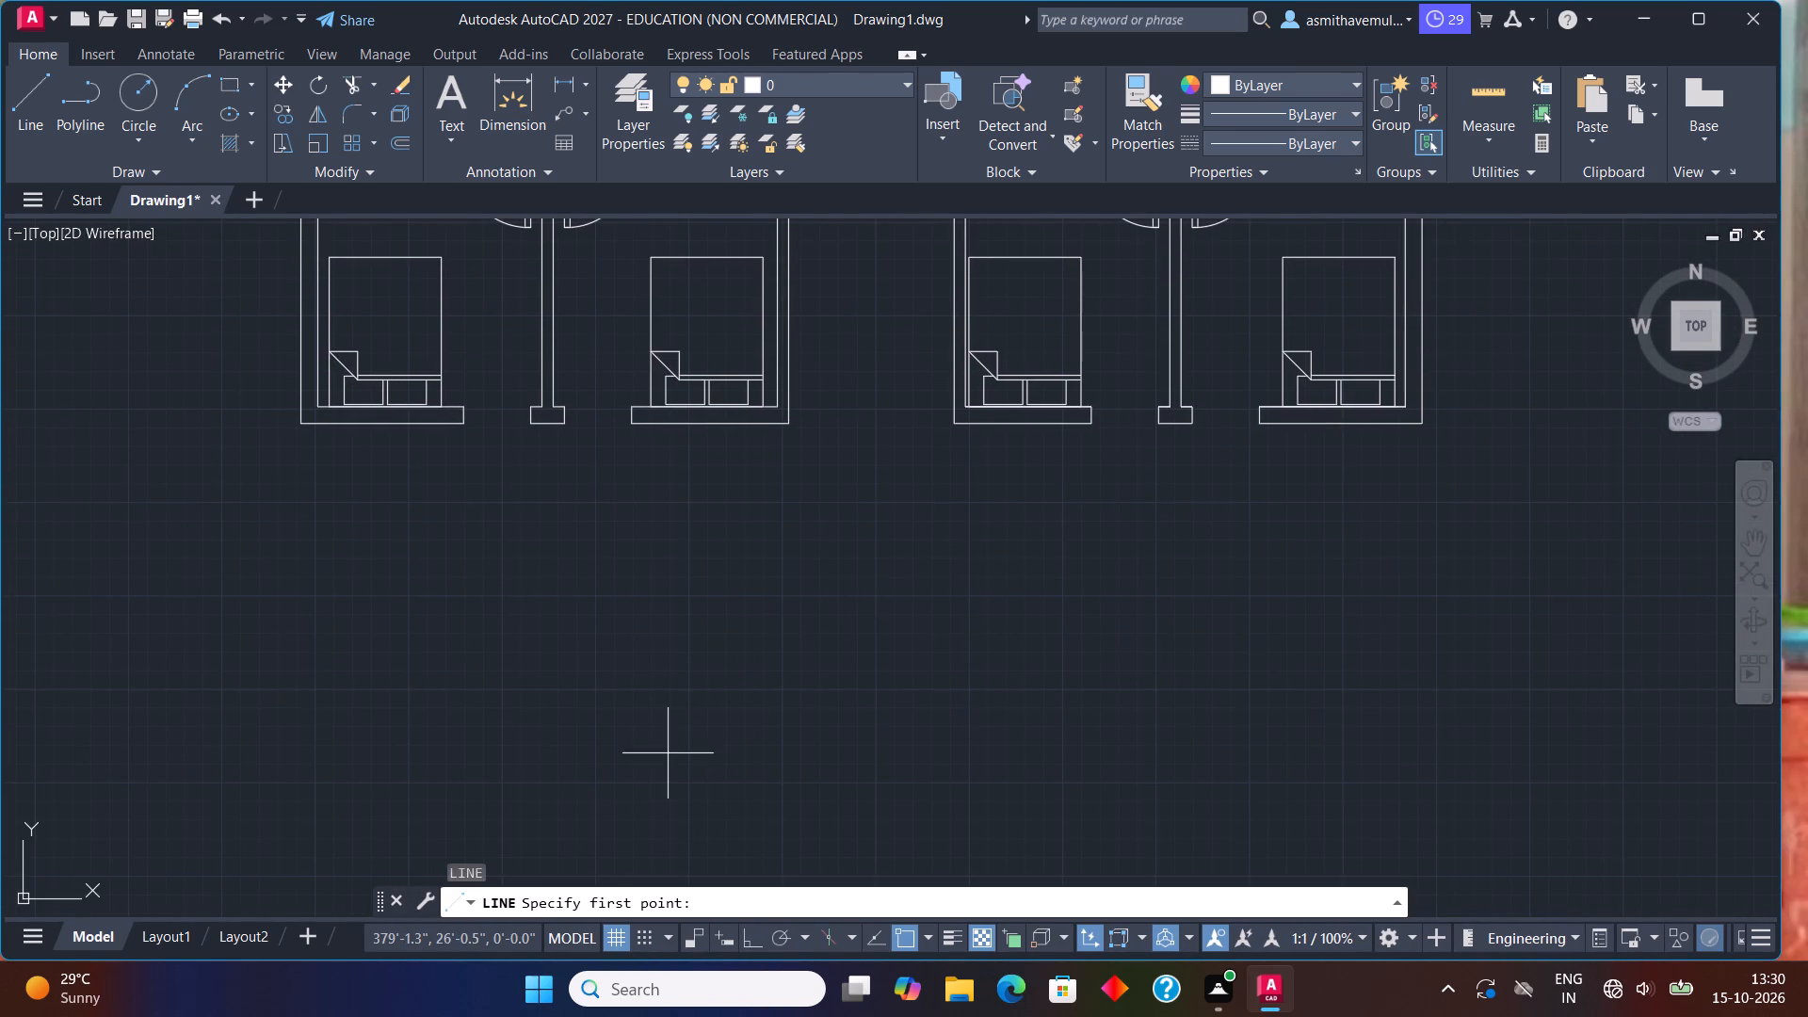
drag(664, 755, 679, 753)
key(F8)
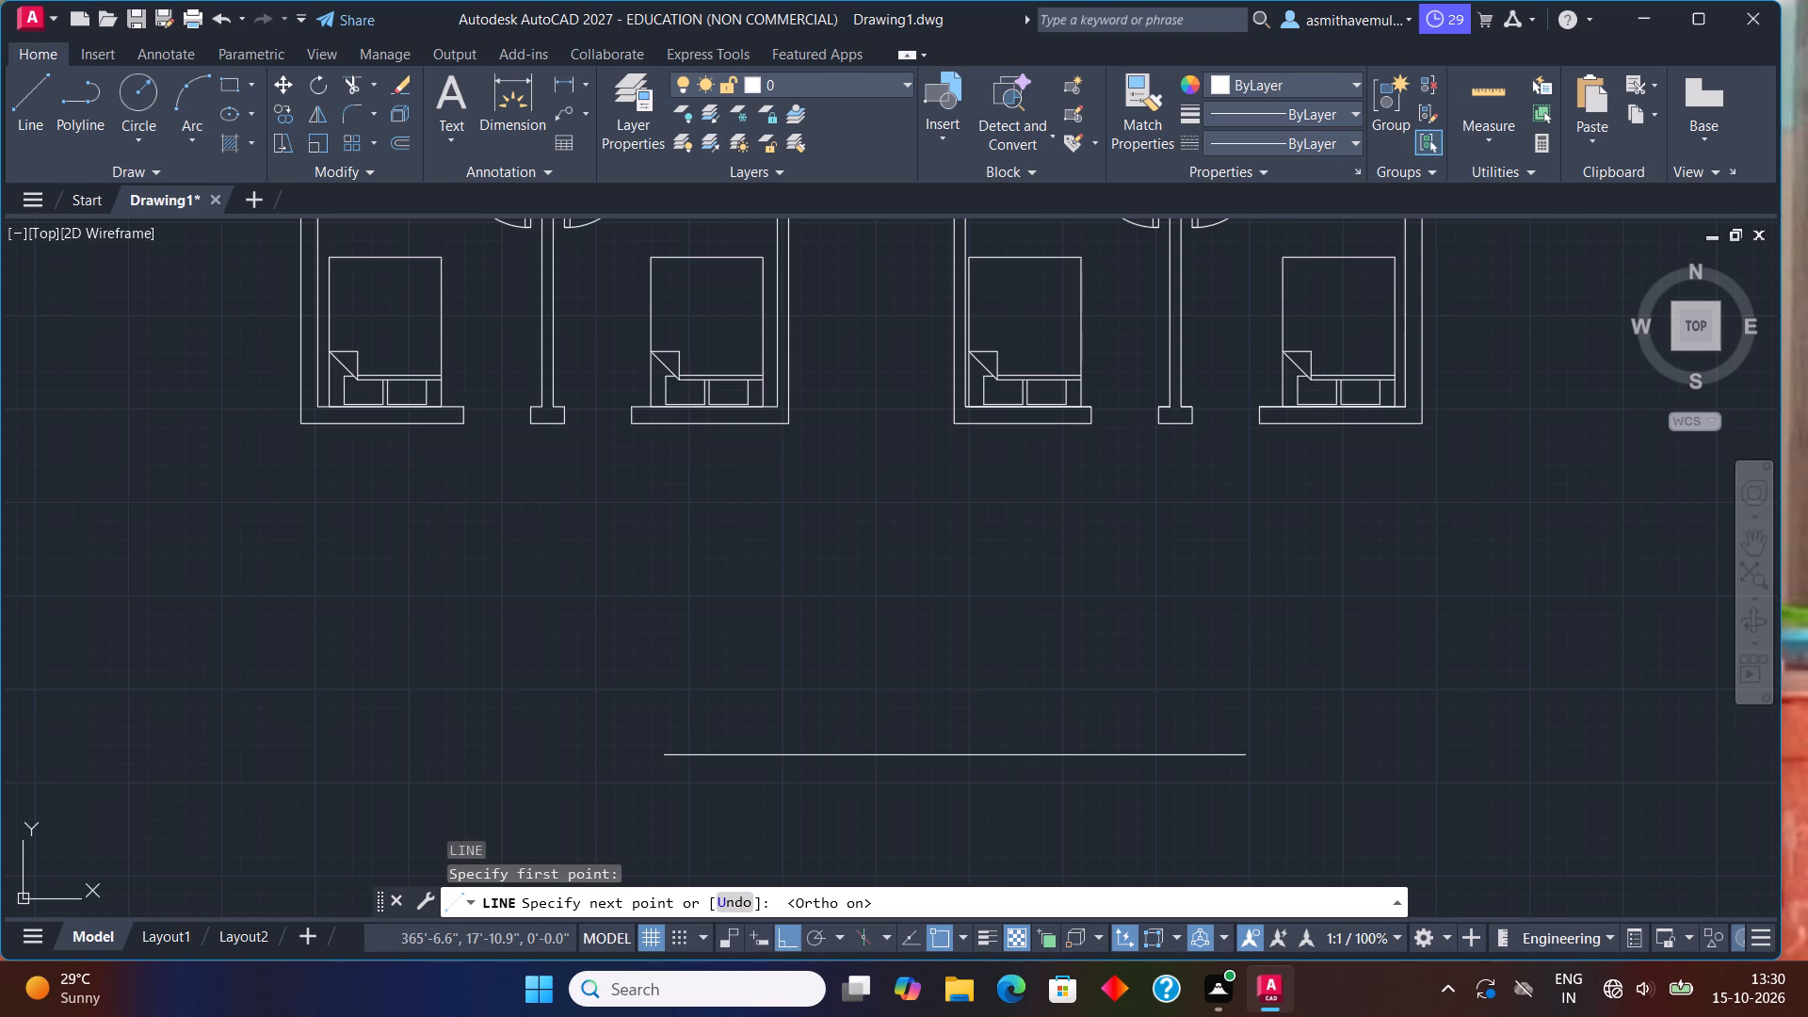
click(1247, 737)
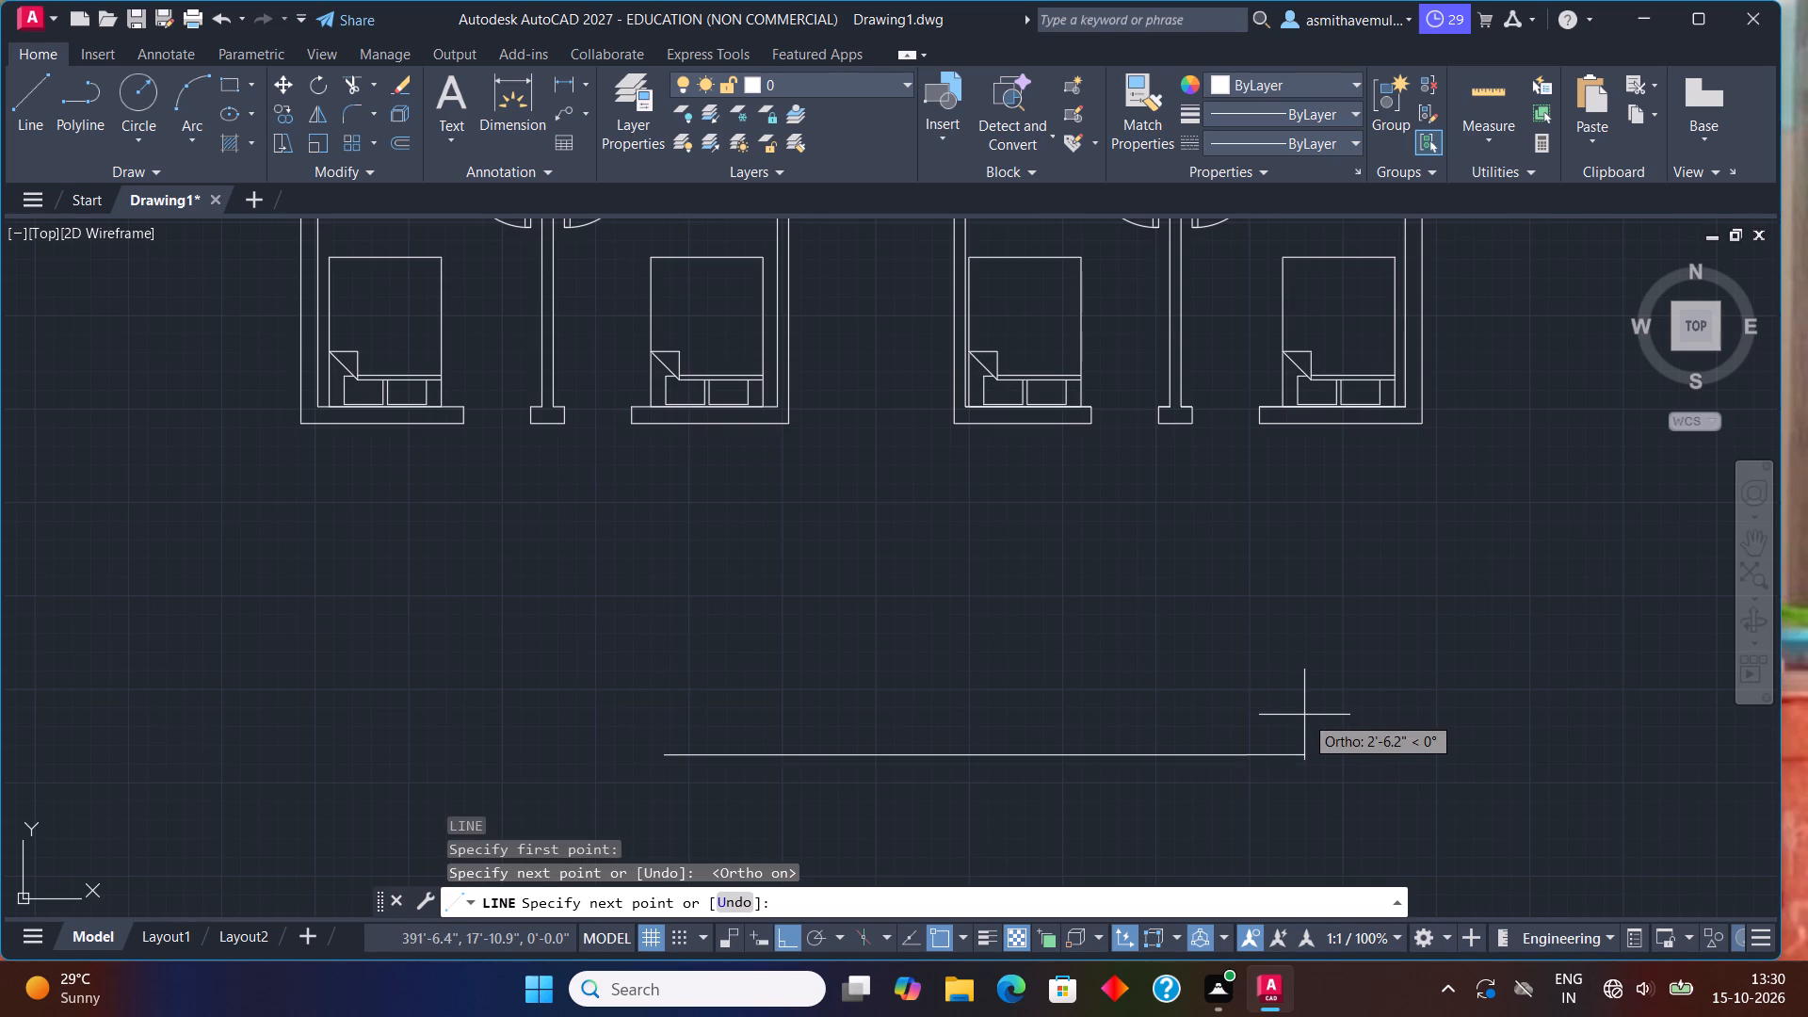
key(Escape)
Extend the bedroom-side face of the corridor's left wall down through the outer wall to the horizontal line below.
text(extend)
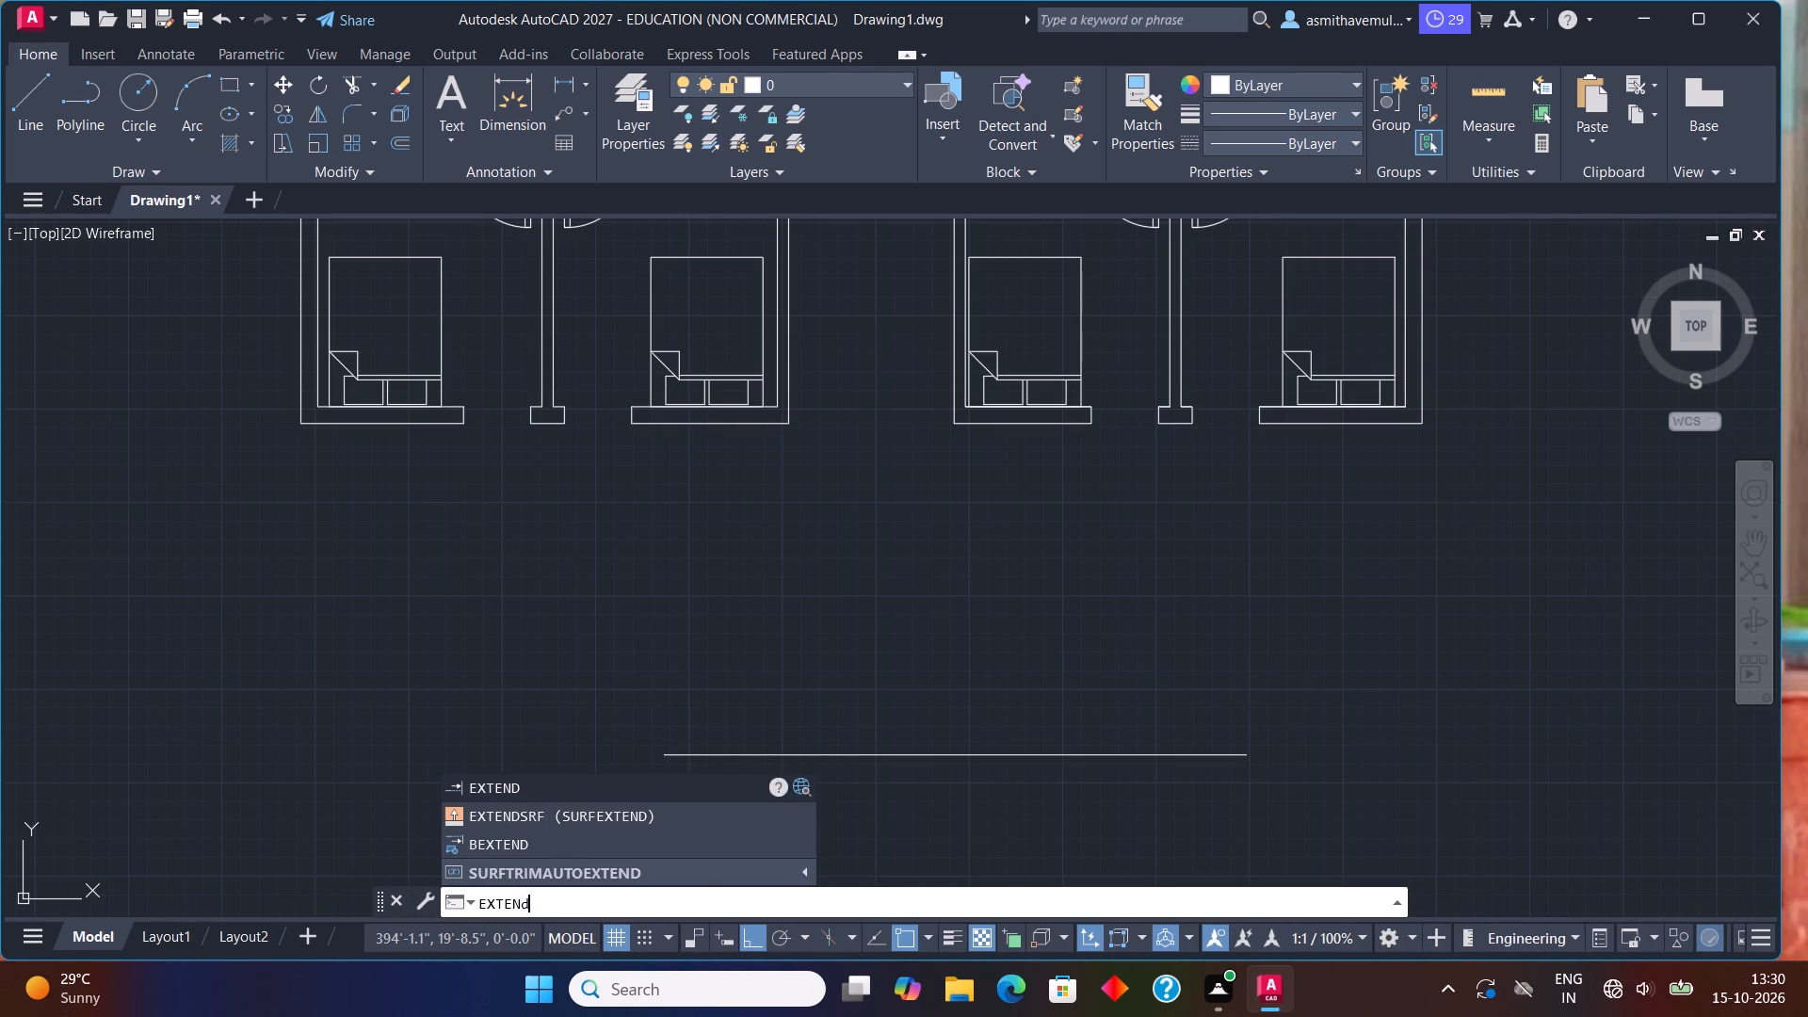
key(Return)
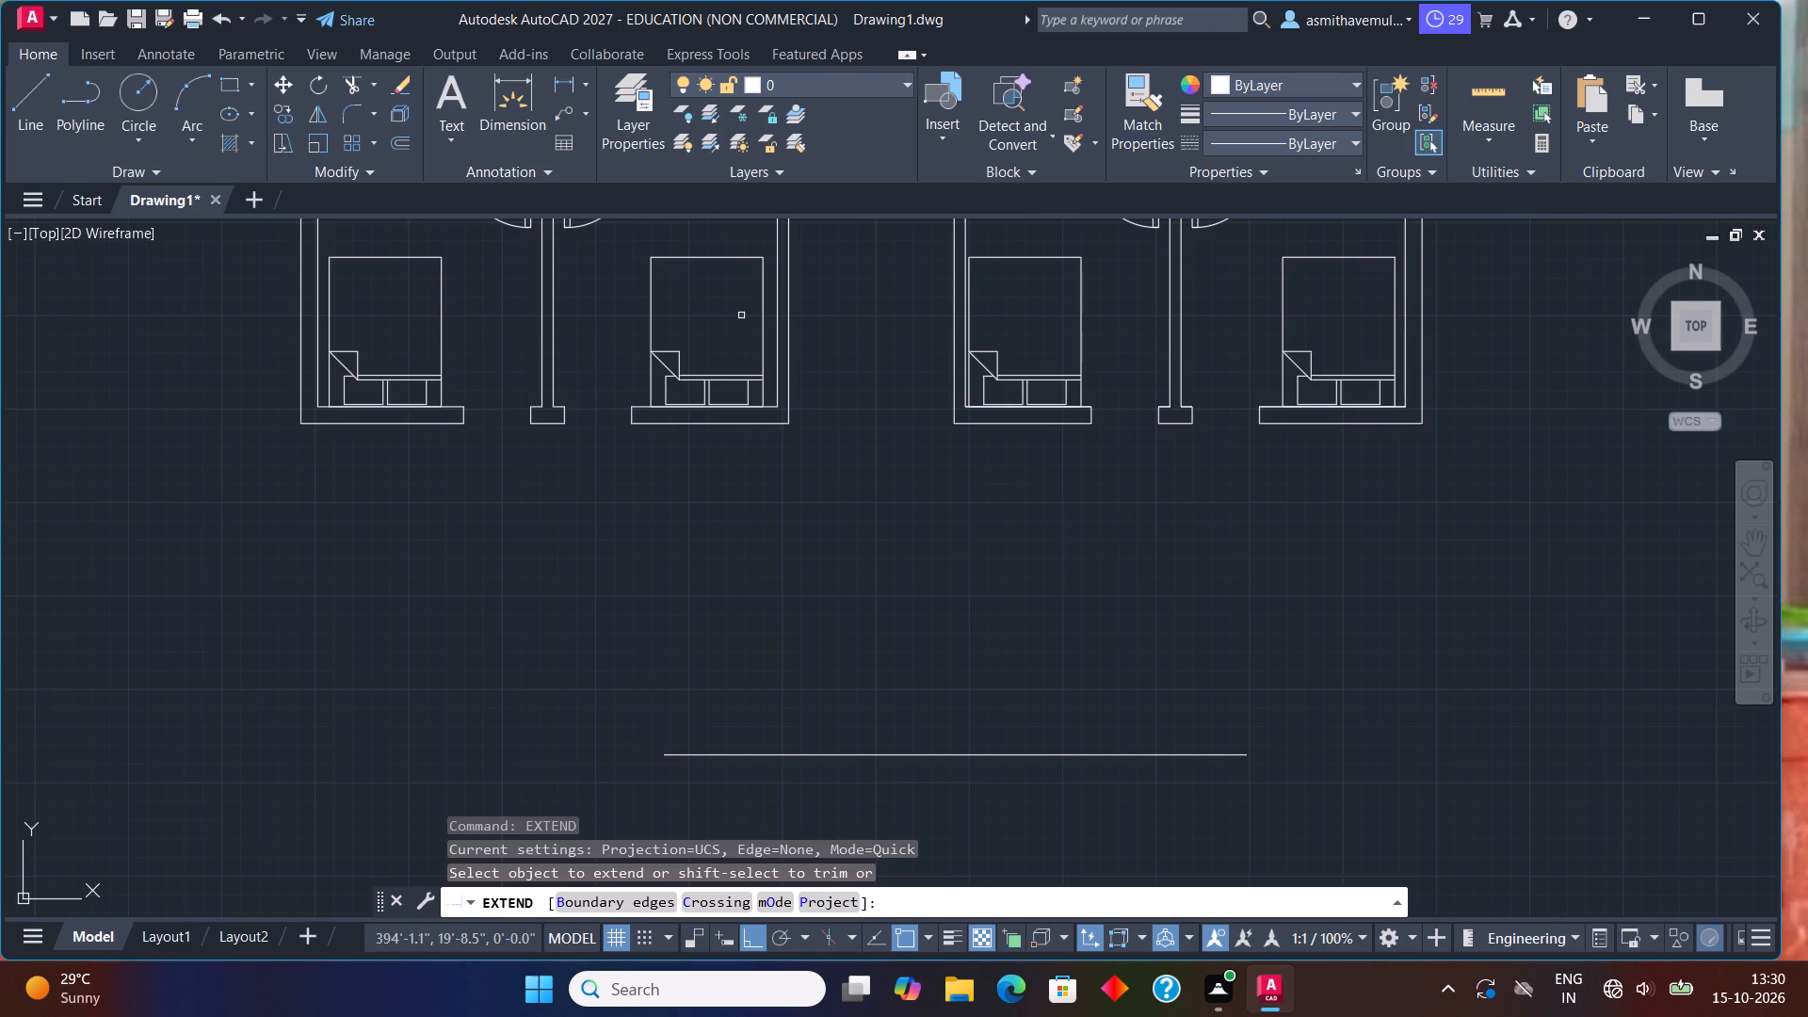
scroll(747, 320, up, 1)
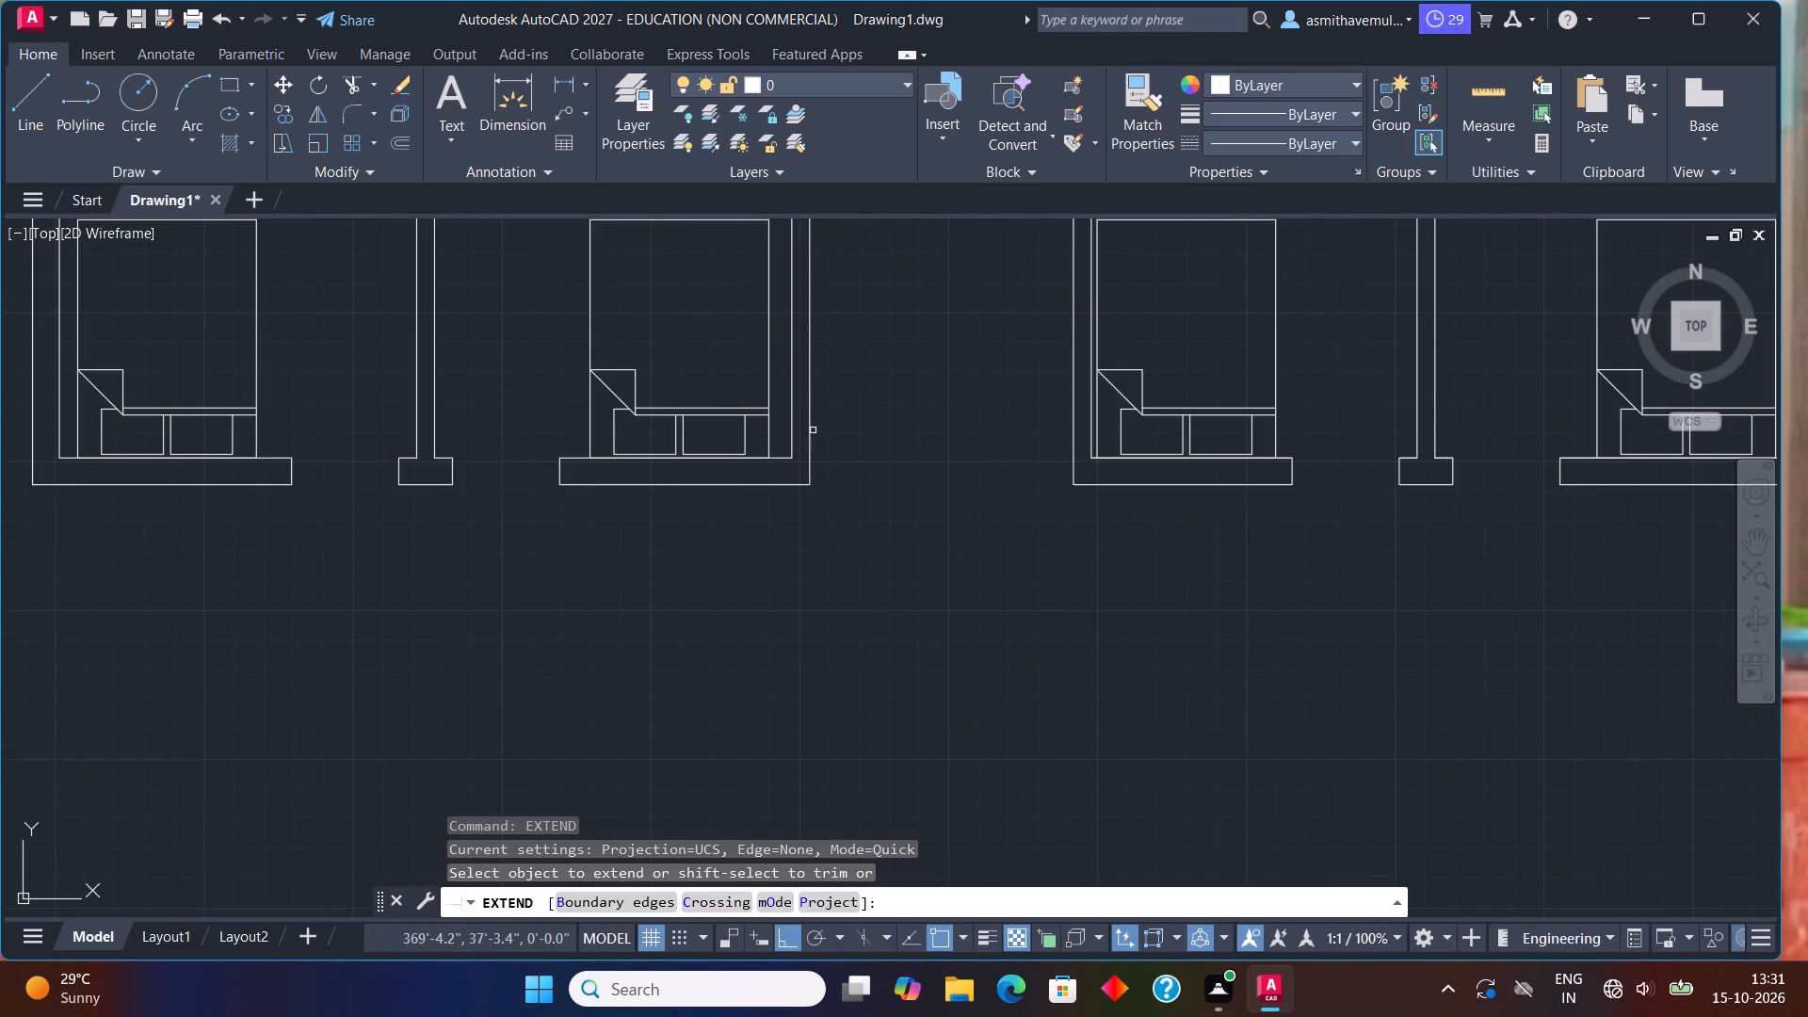
click(794, 430)
middle_drag(893, 549, 882, 372)
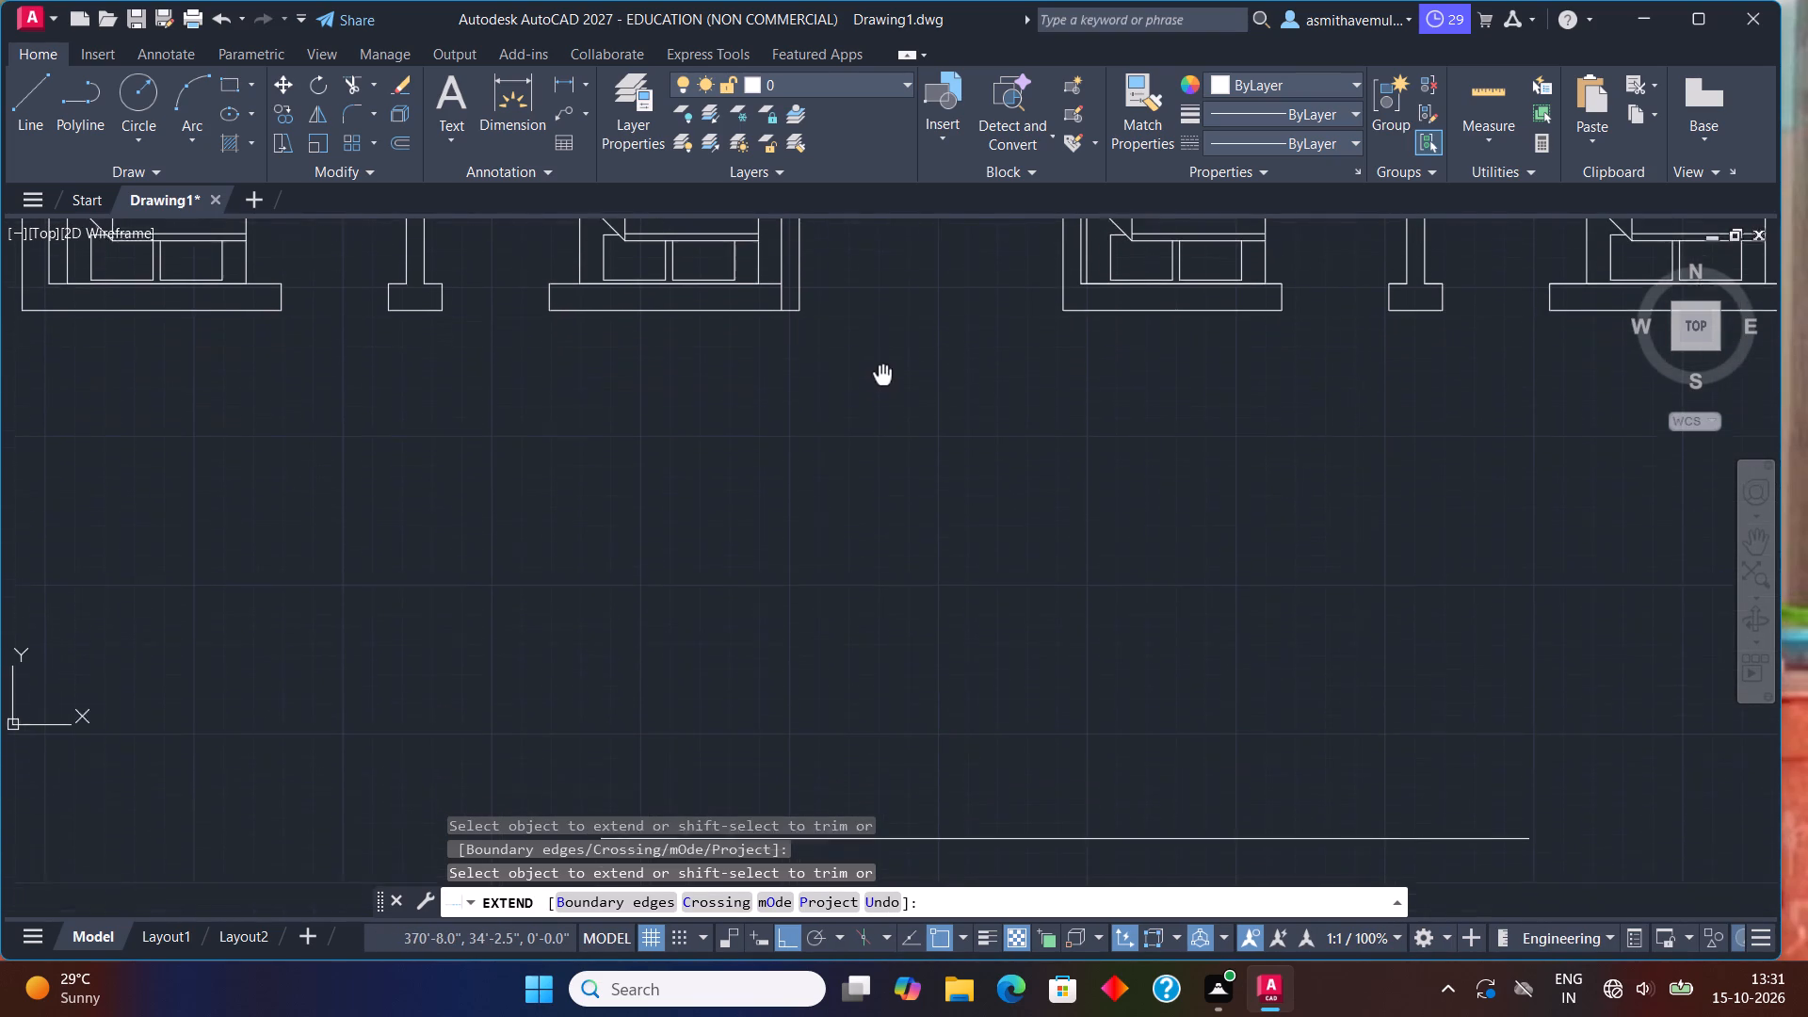
middle_drag(882, 372, 882, 369)
scroll(881, 363, down, 1)
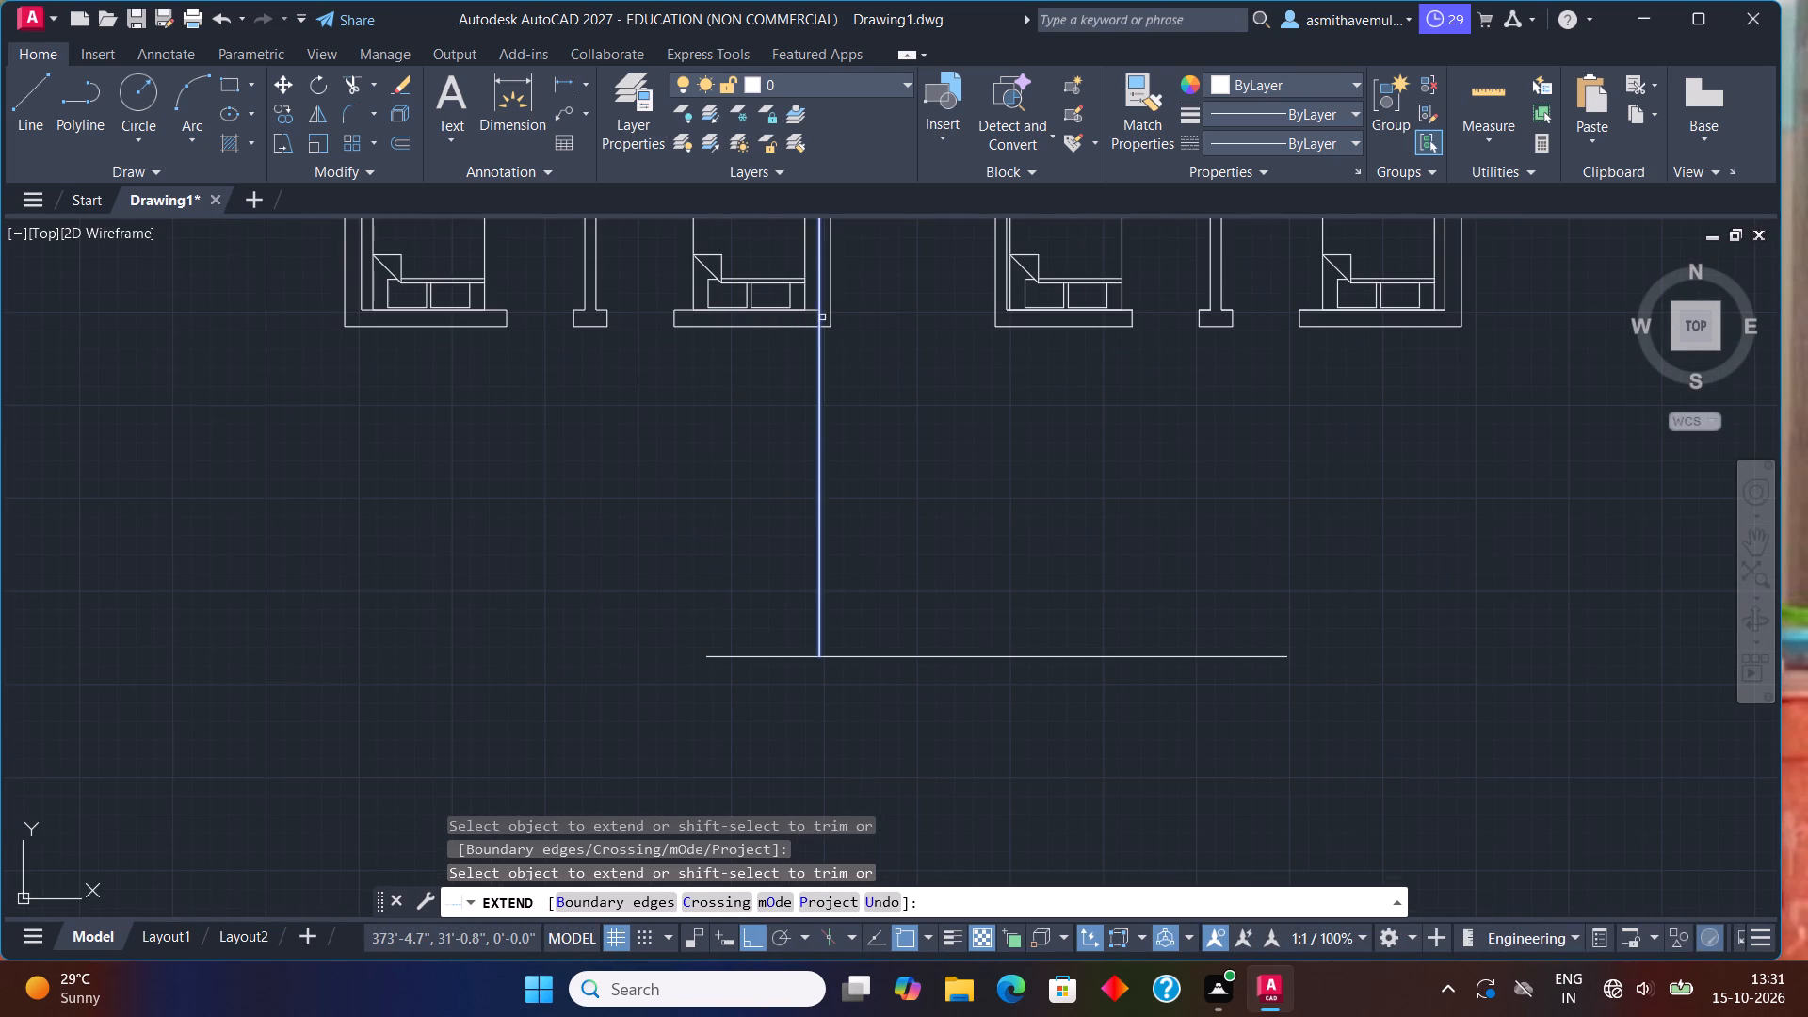
click(822, 317)
scroll(833, 307, up, 2)
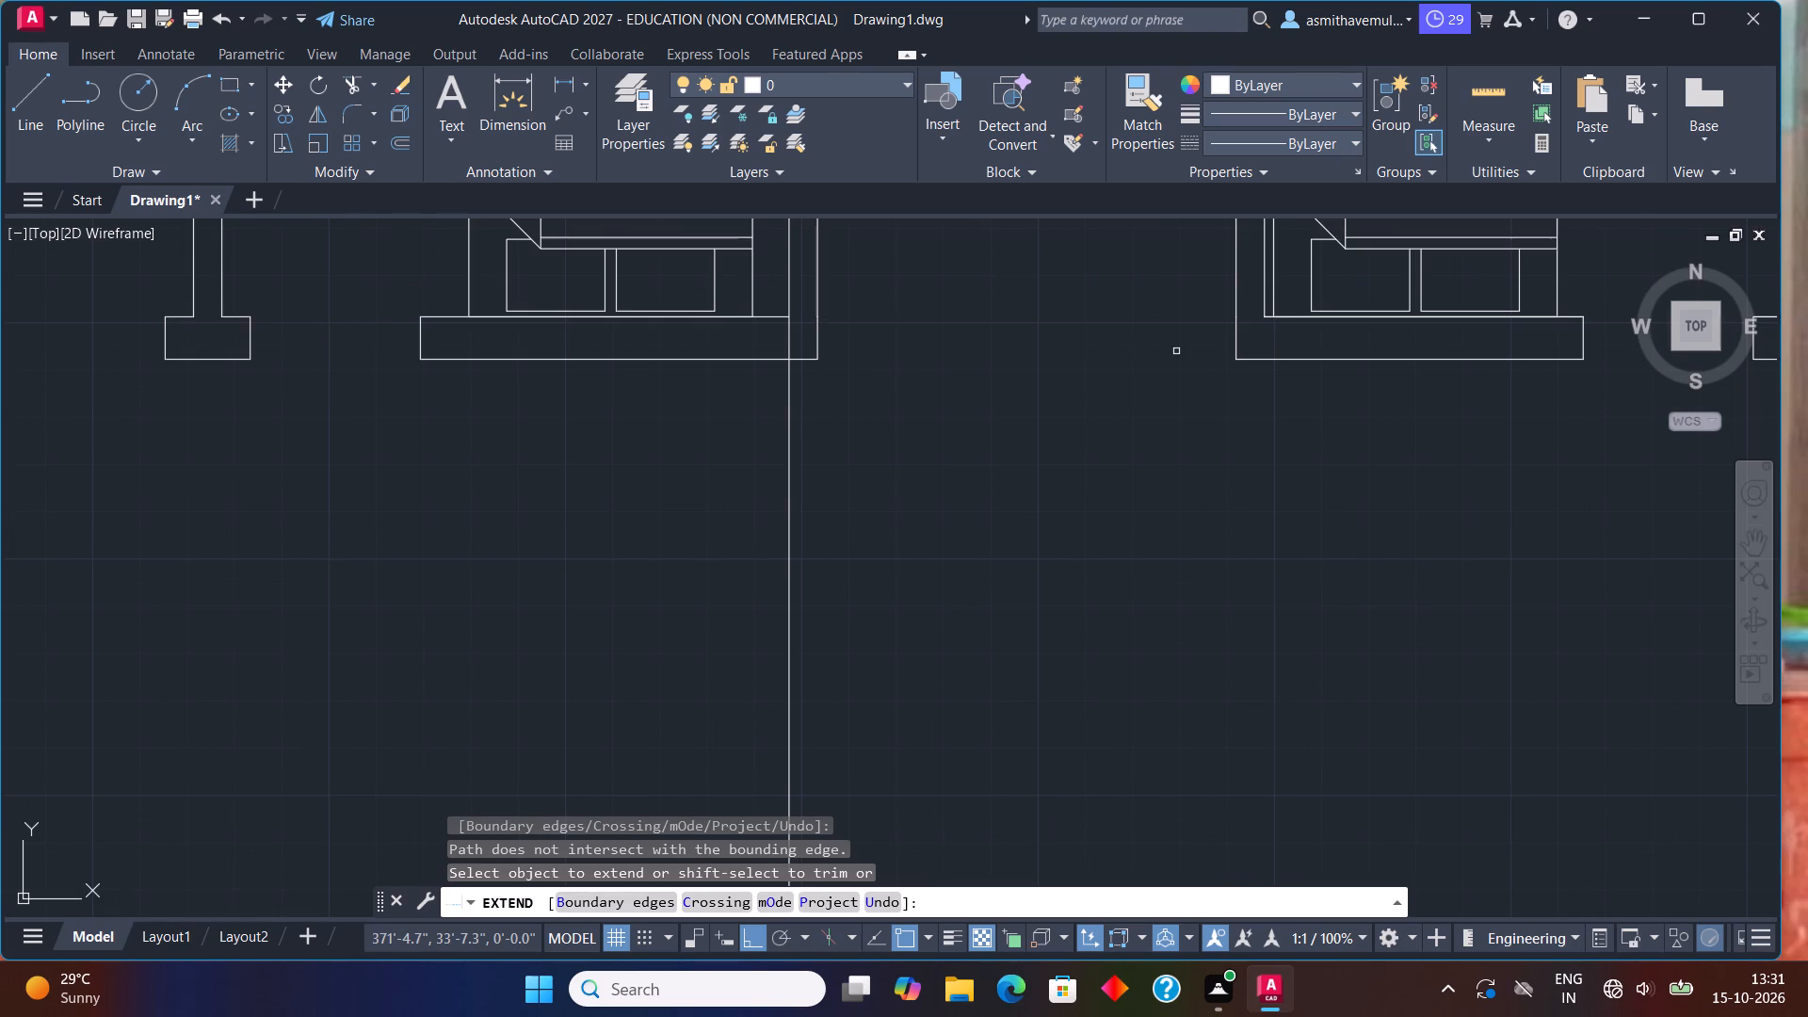
key(Escape)
Draw a short vertical line downward from the outer bottom corner of the corridor's left wall.
key(l)
key(Return)
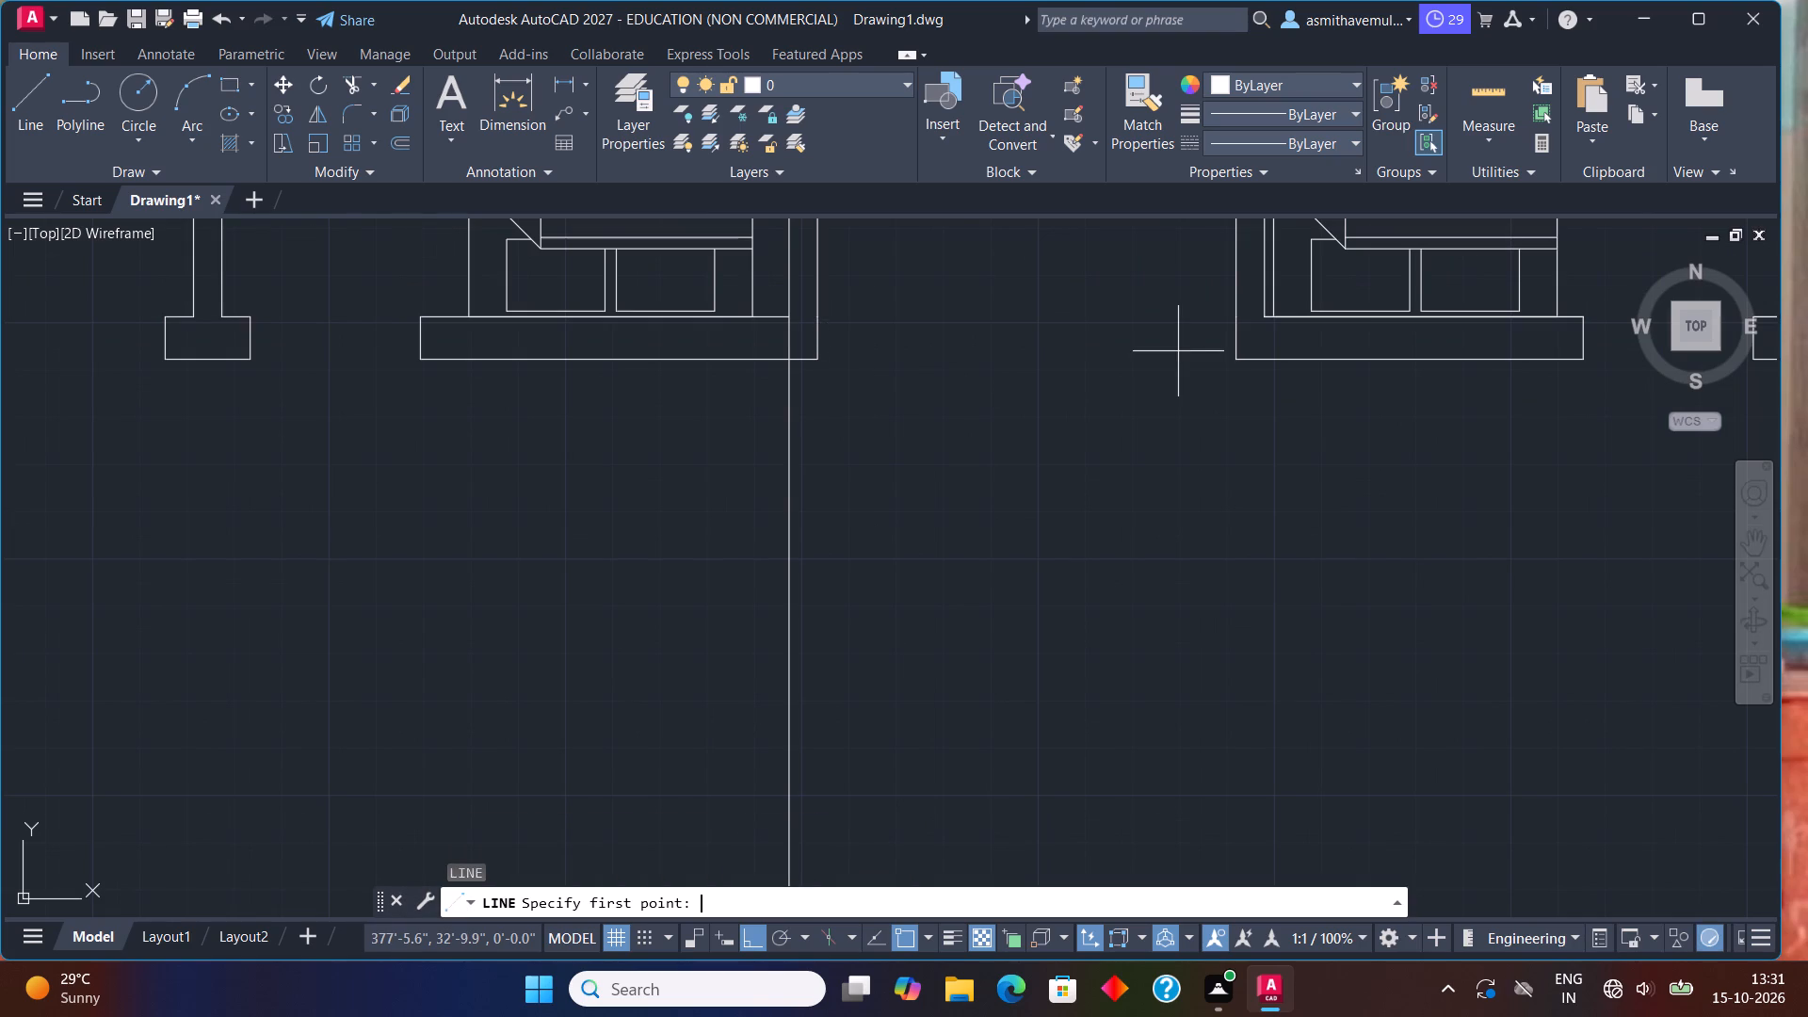
click(817, 364)
click(841, 454)
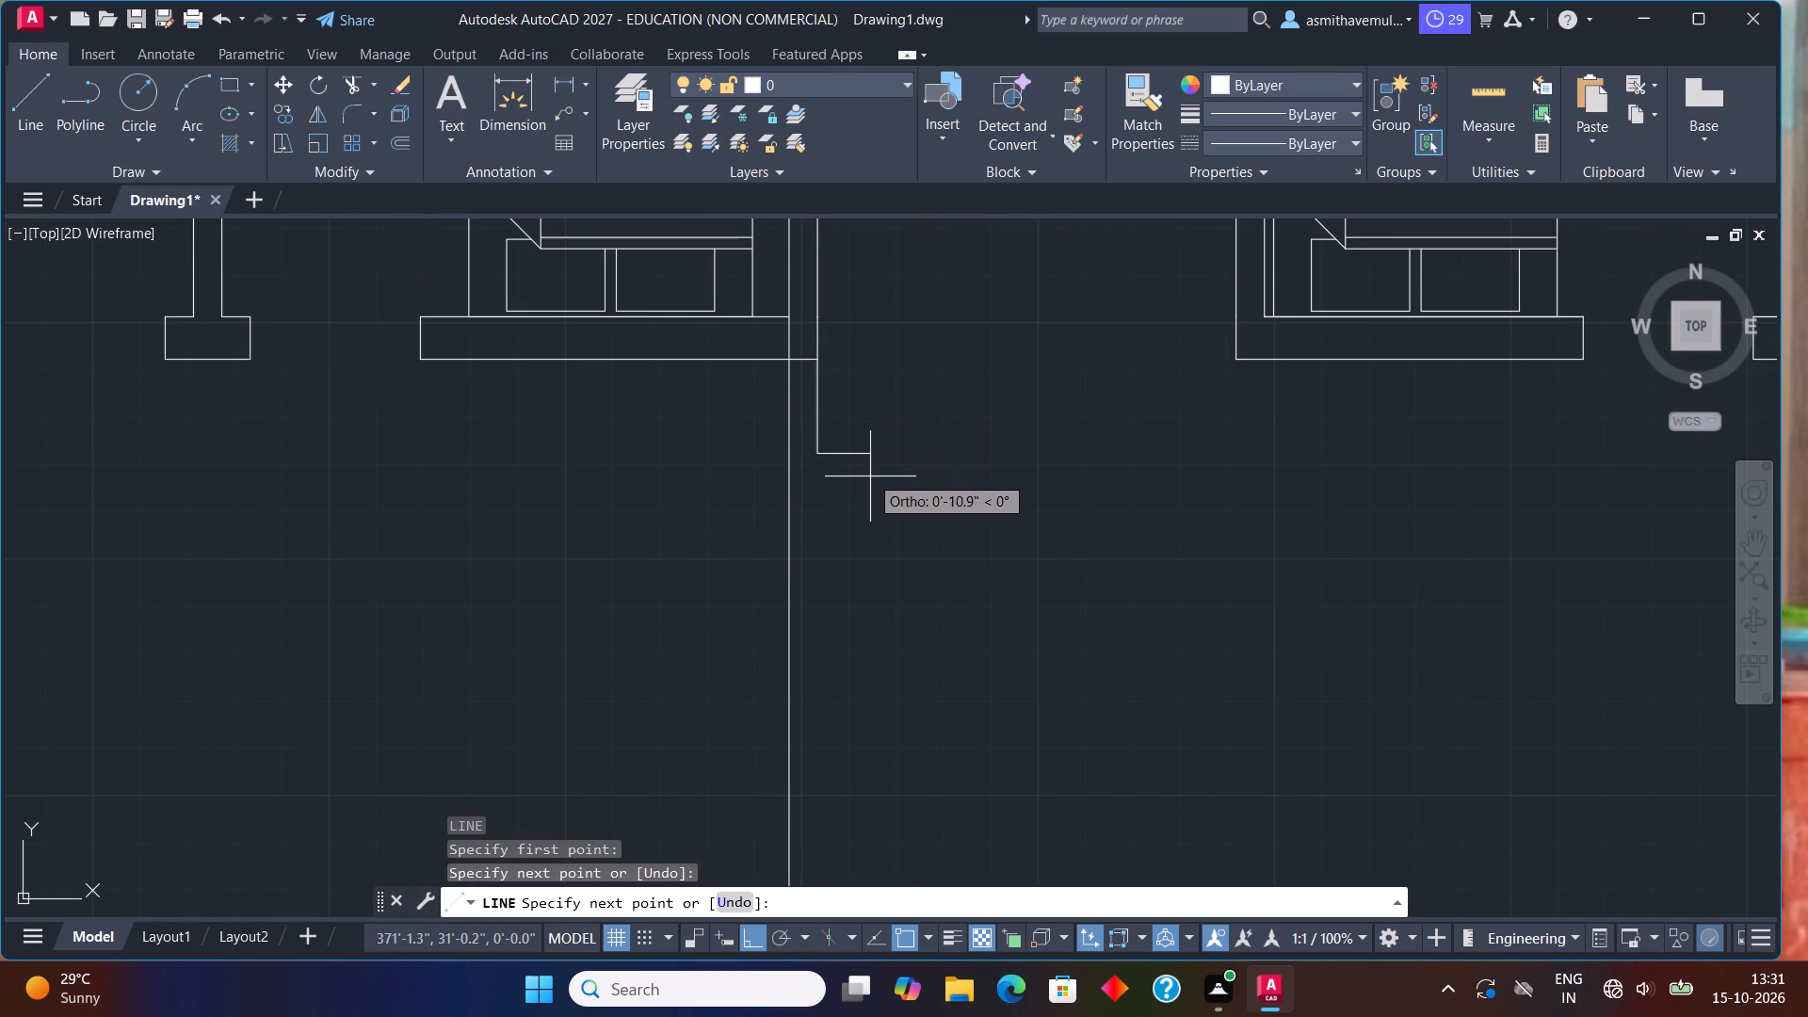
key(Escape)
Draw a matching short vertical line downward from the outer bottom corner of the corridor's right wall.
key(l)
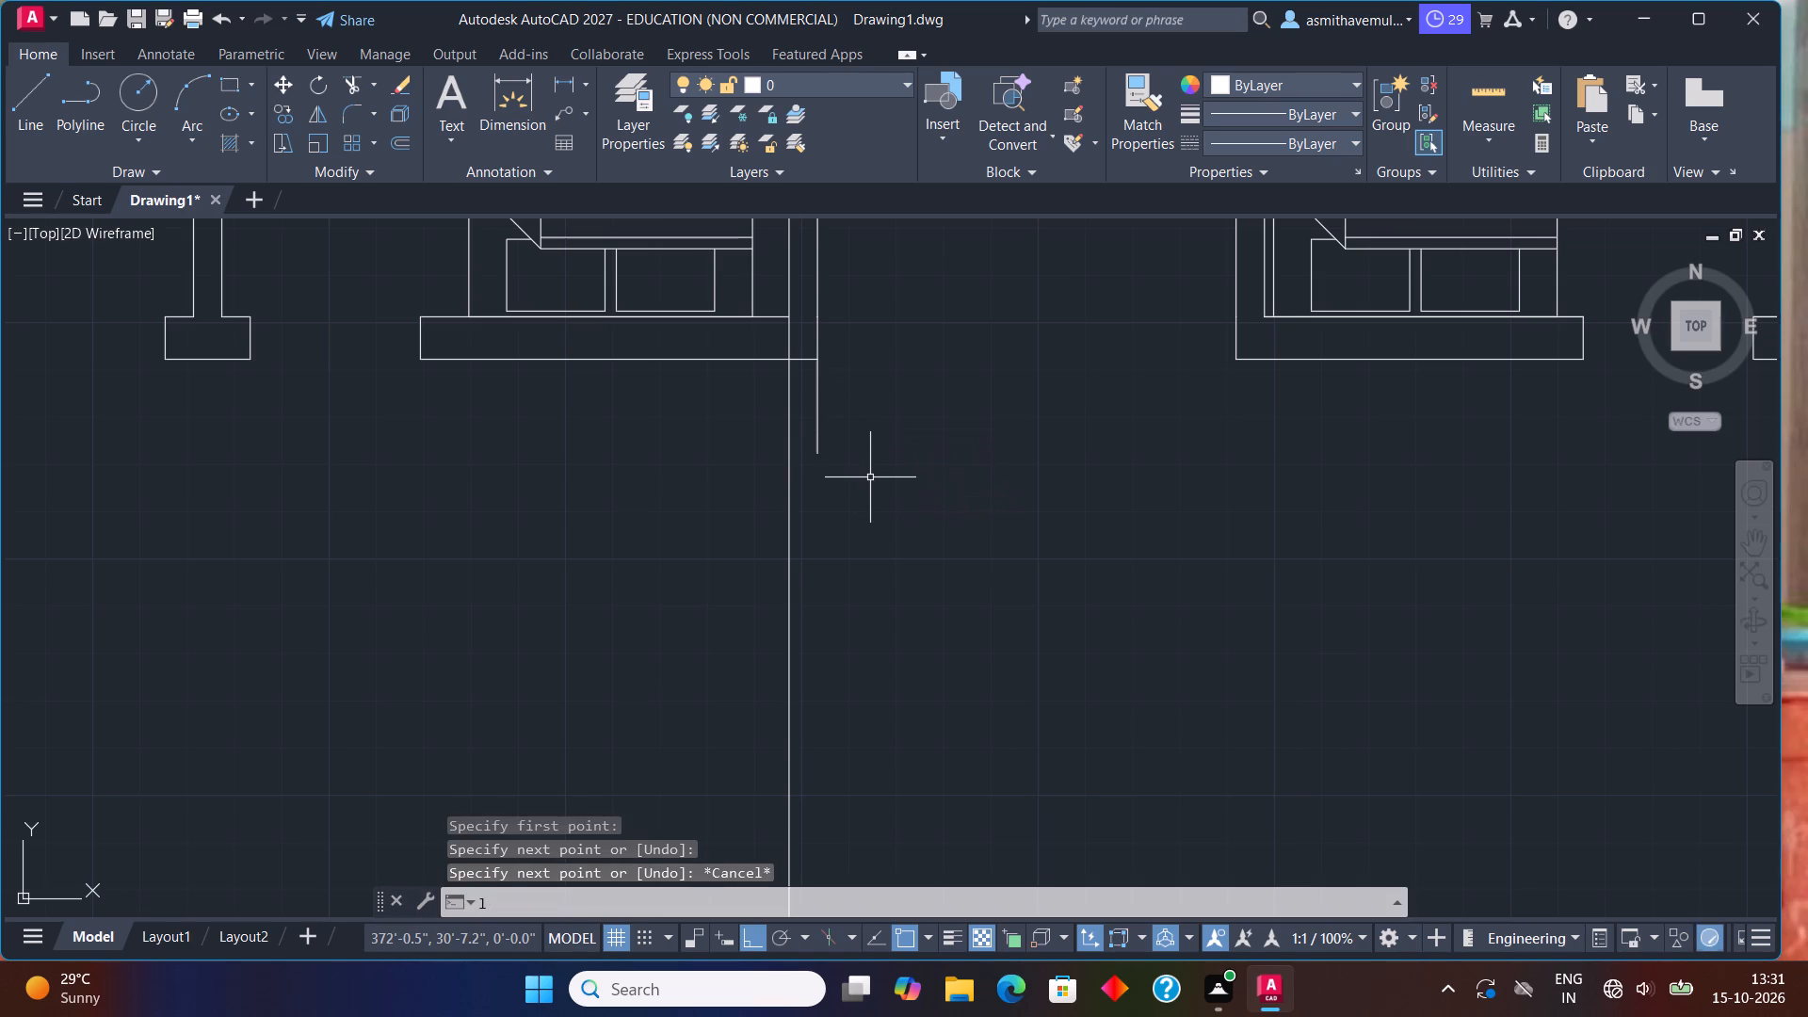
key(Return)
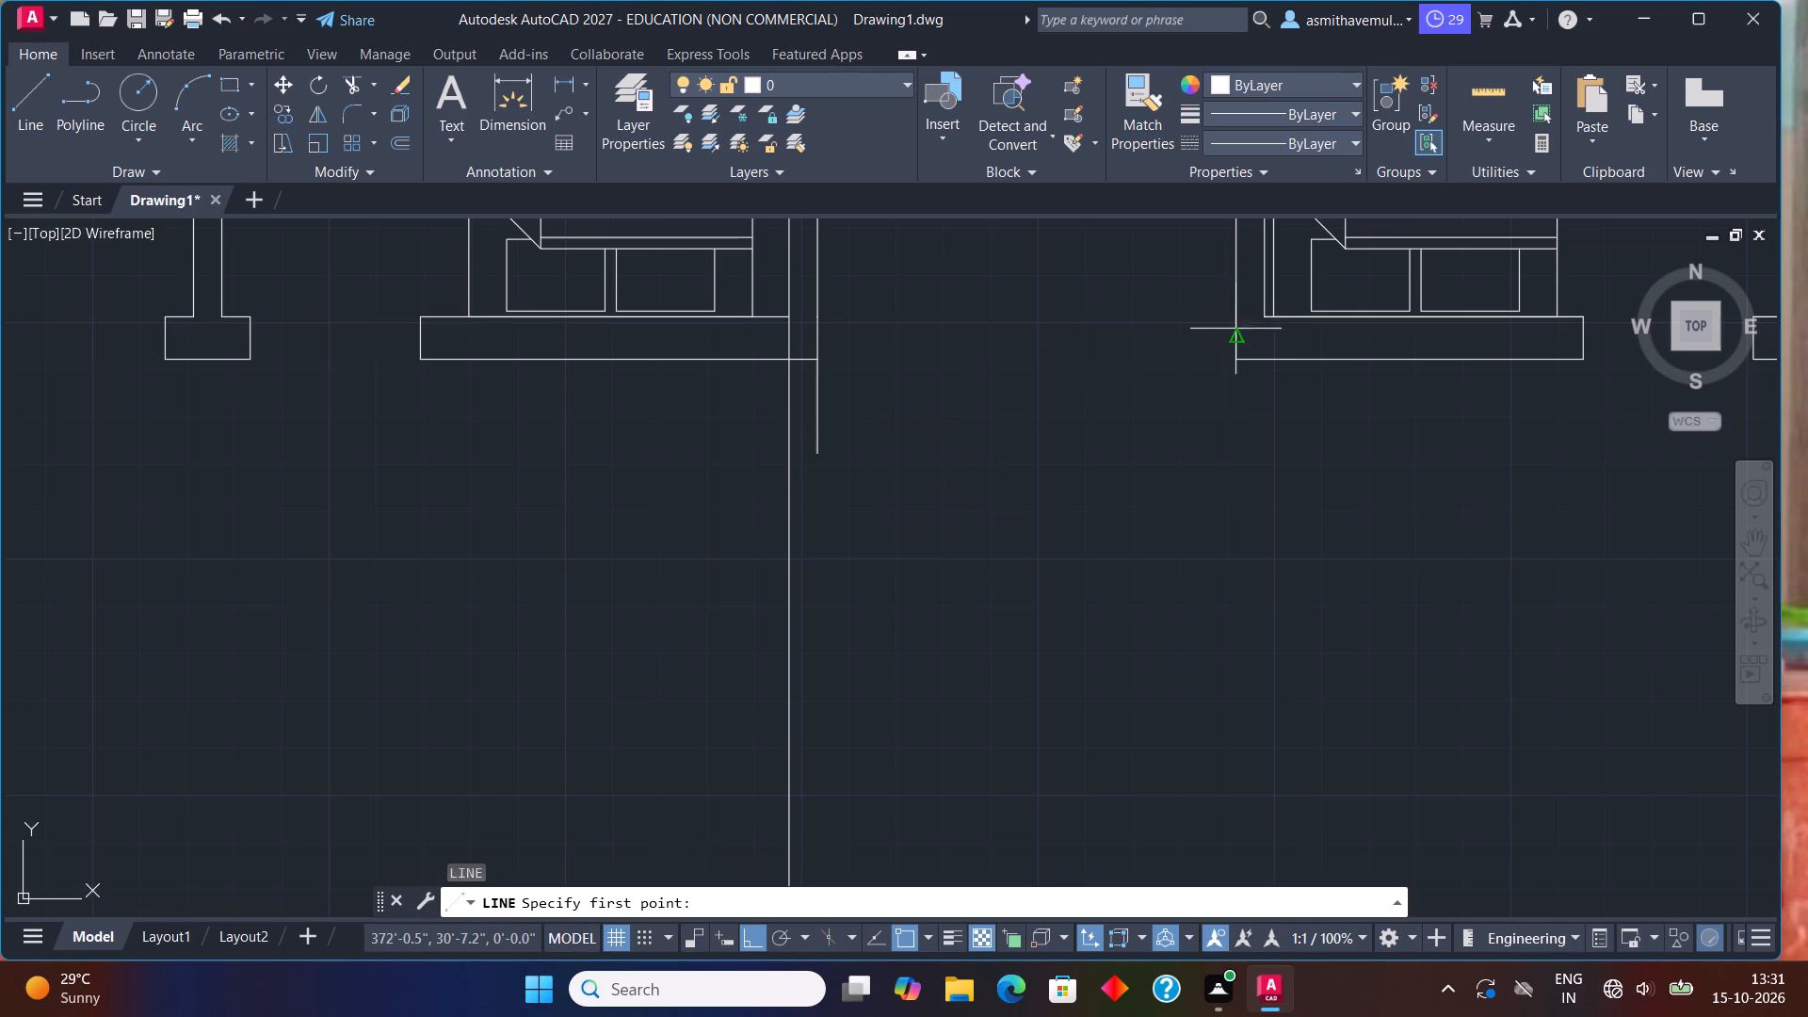
click(1236, 356)
click(1250, 439)
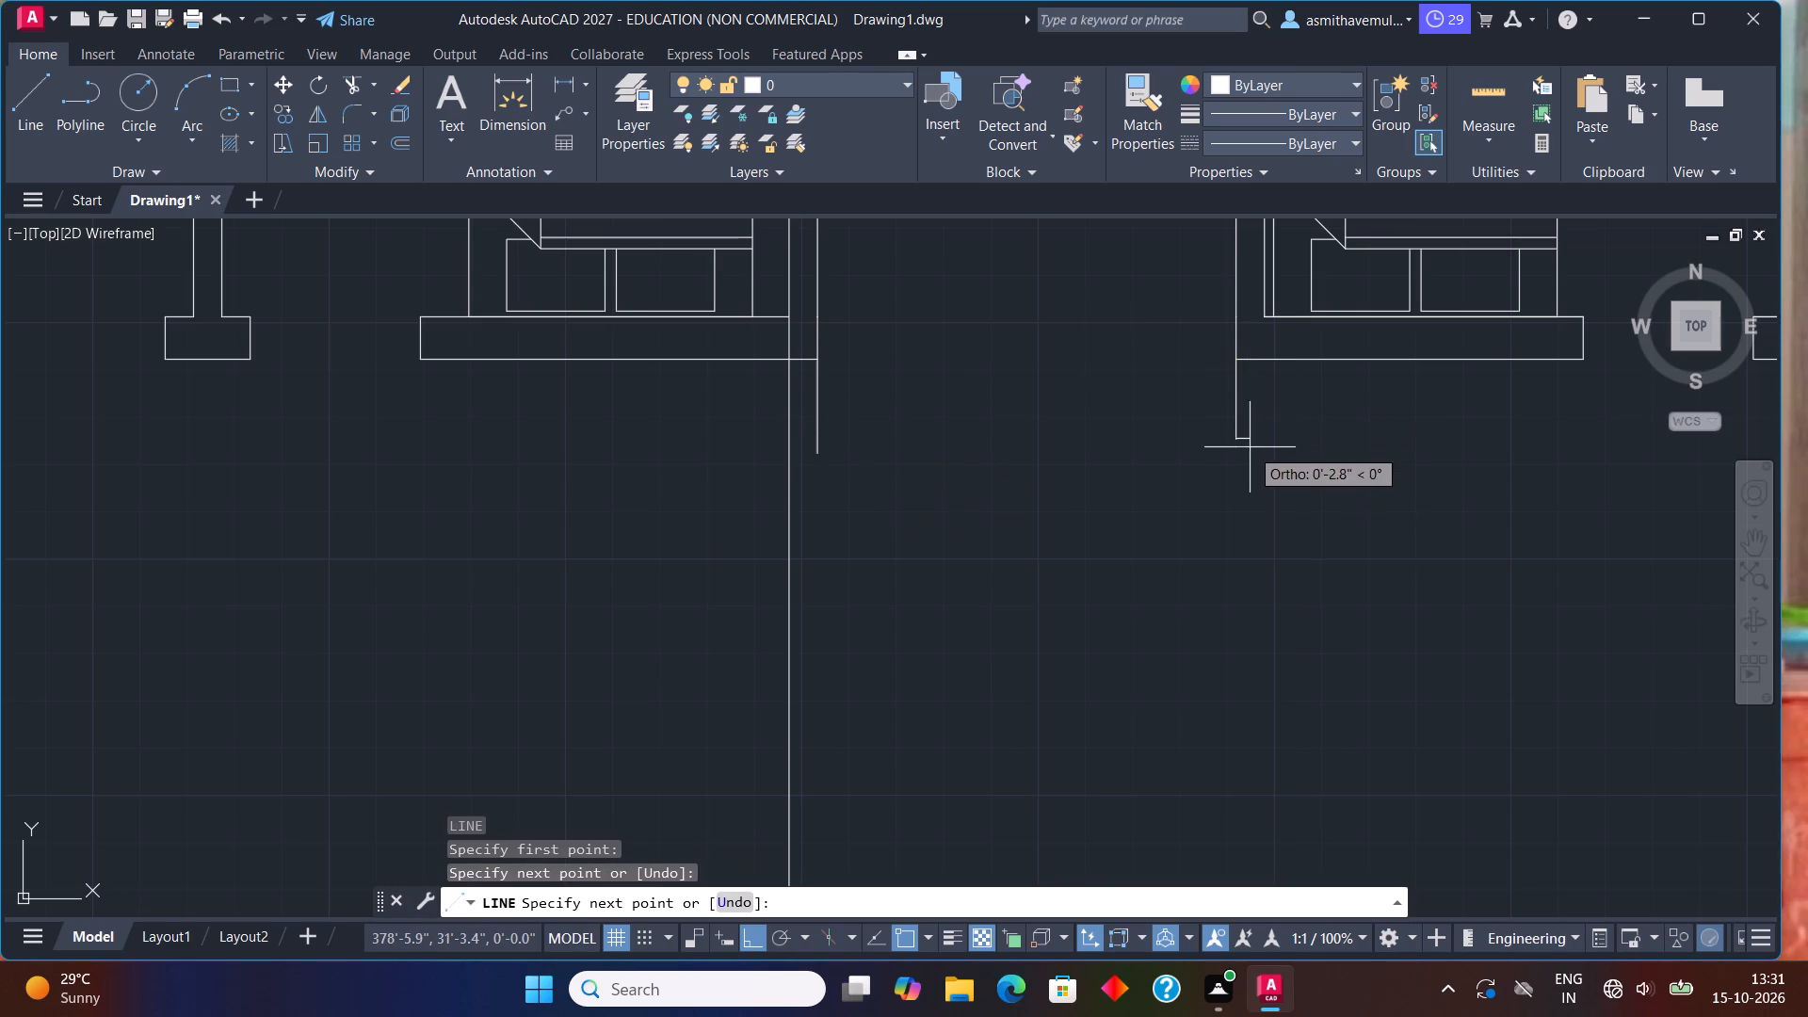
key(Escape)
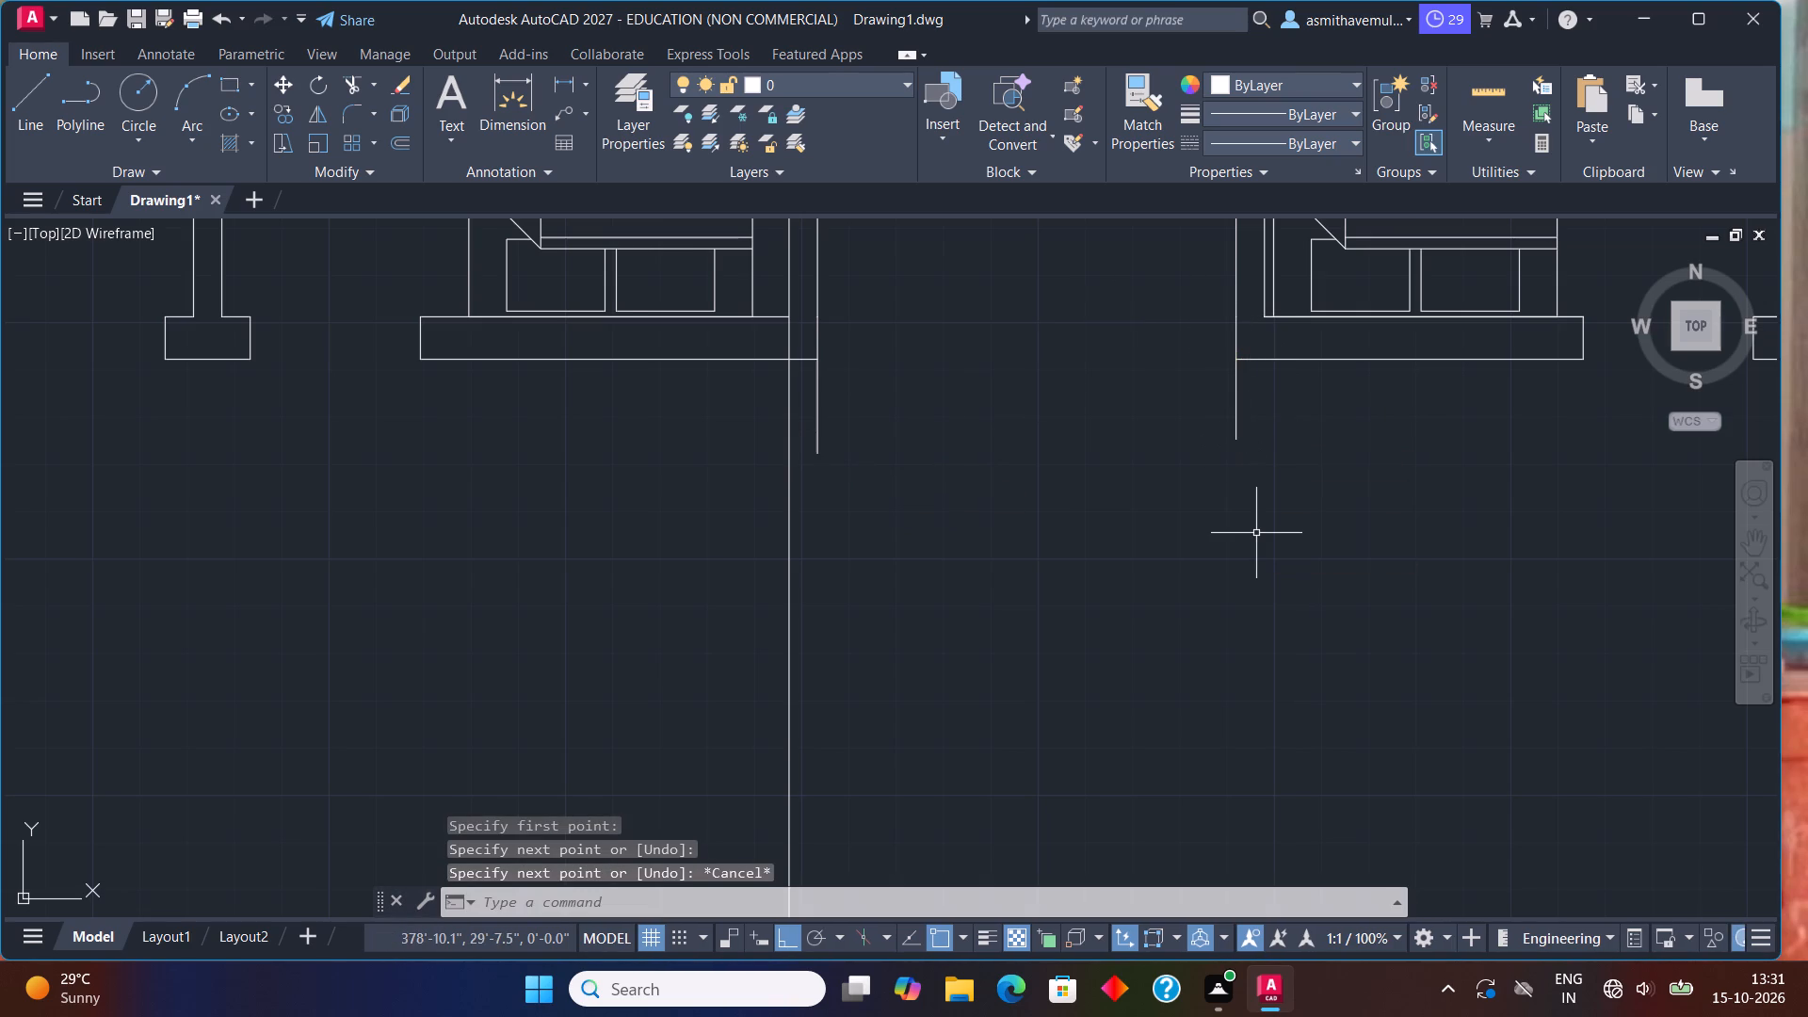
Extend both short vertical lines at the corridor's corners down to the horizontal line below the plan.
text(exte)
text(nd)
key(Return)
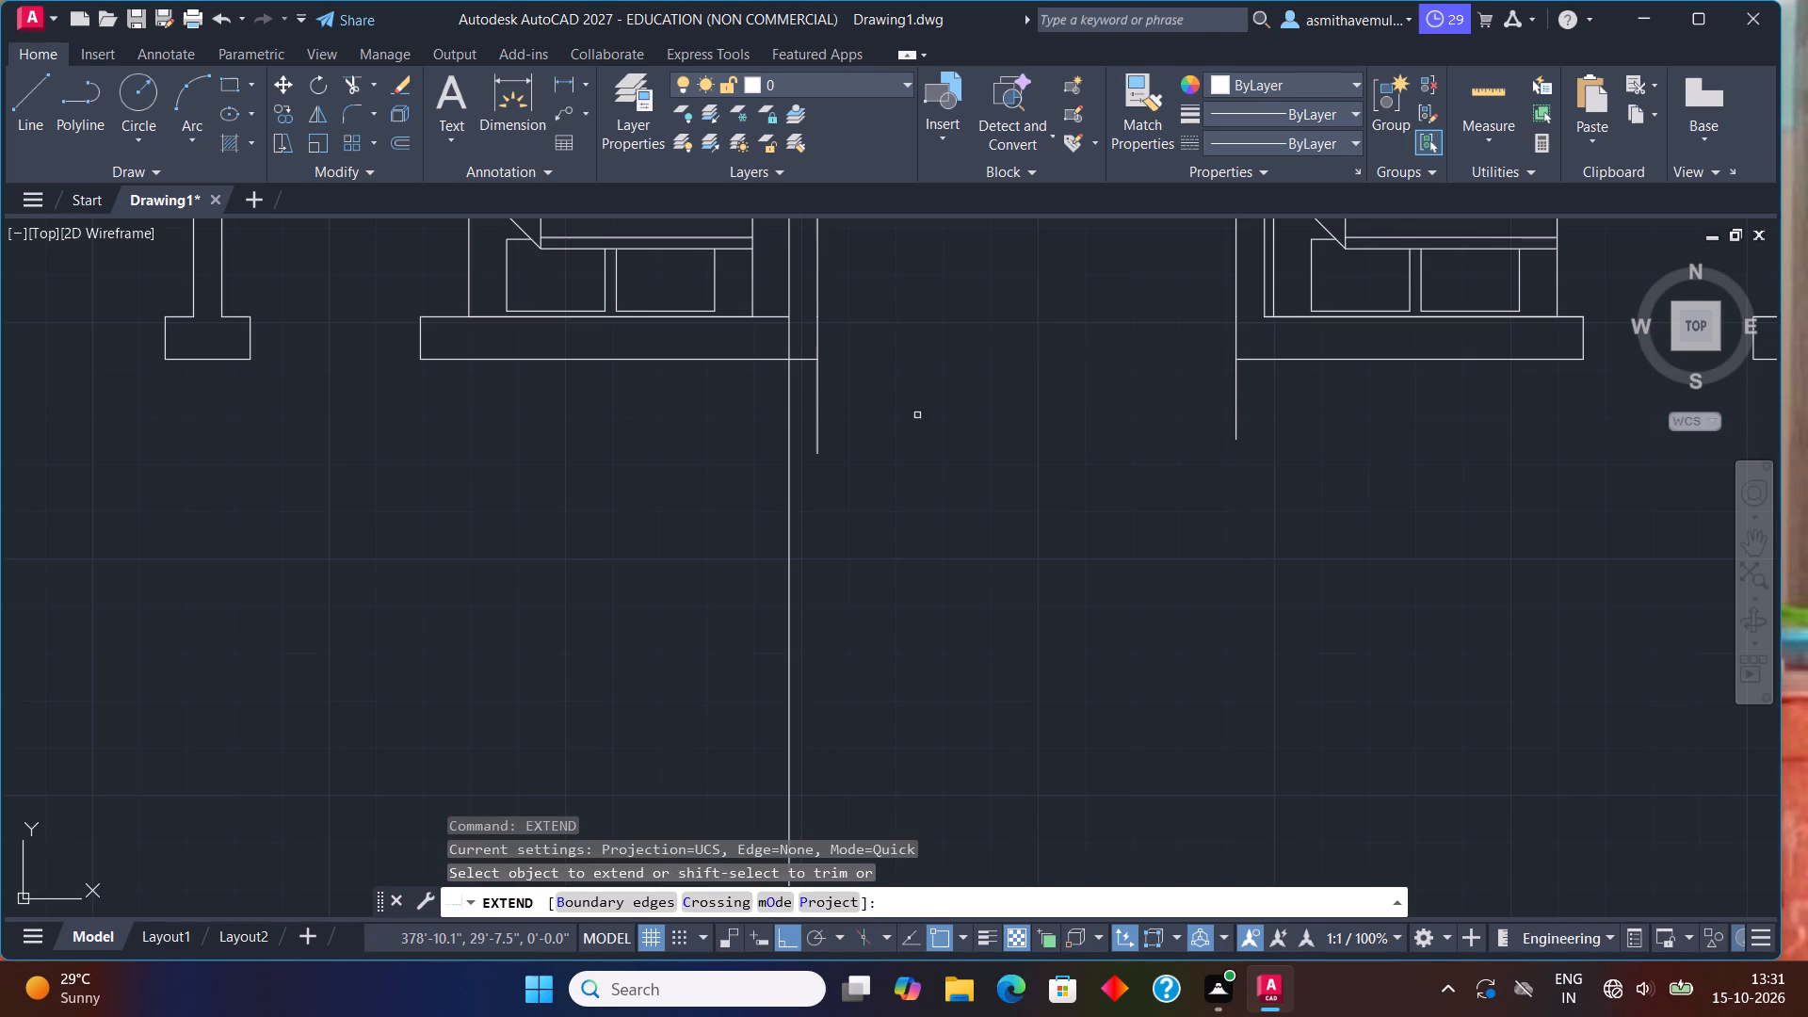
scroll(815, 415, down, 1)
middle_drag(895, 479, 876, 363)
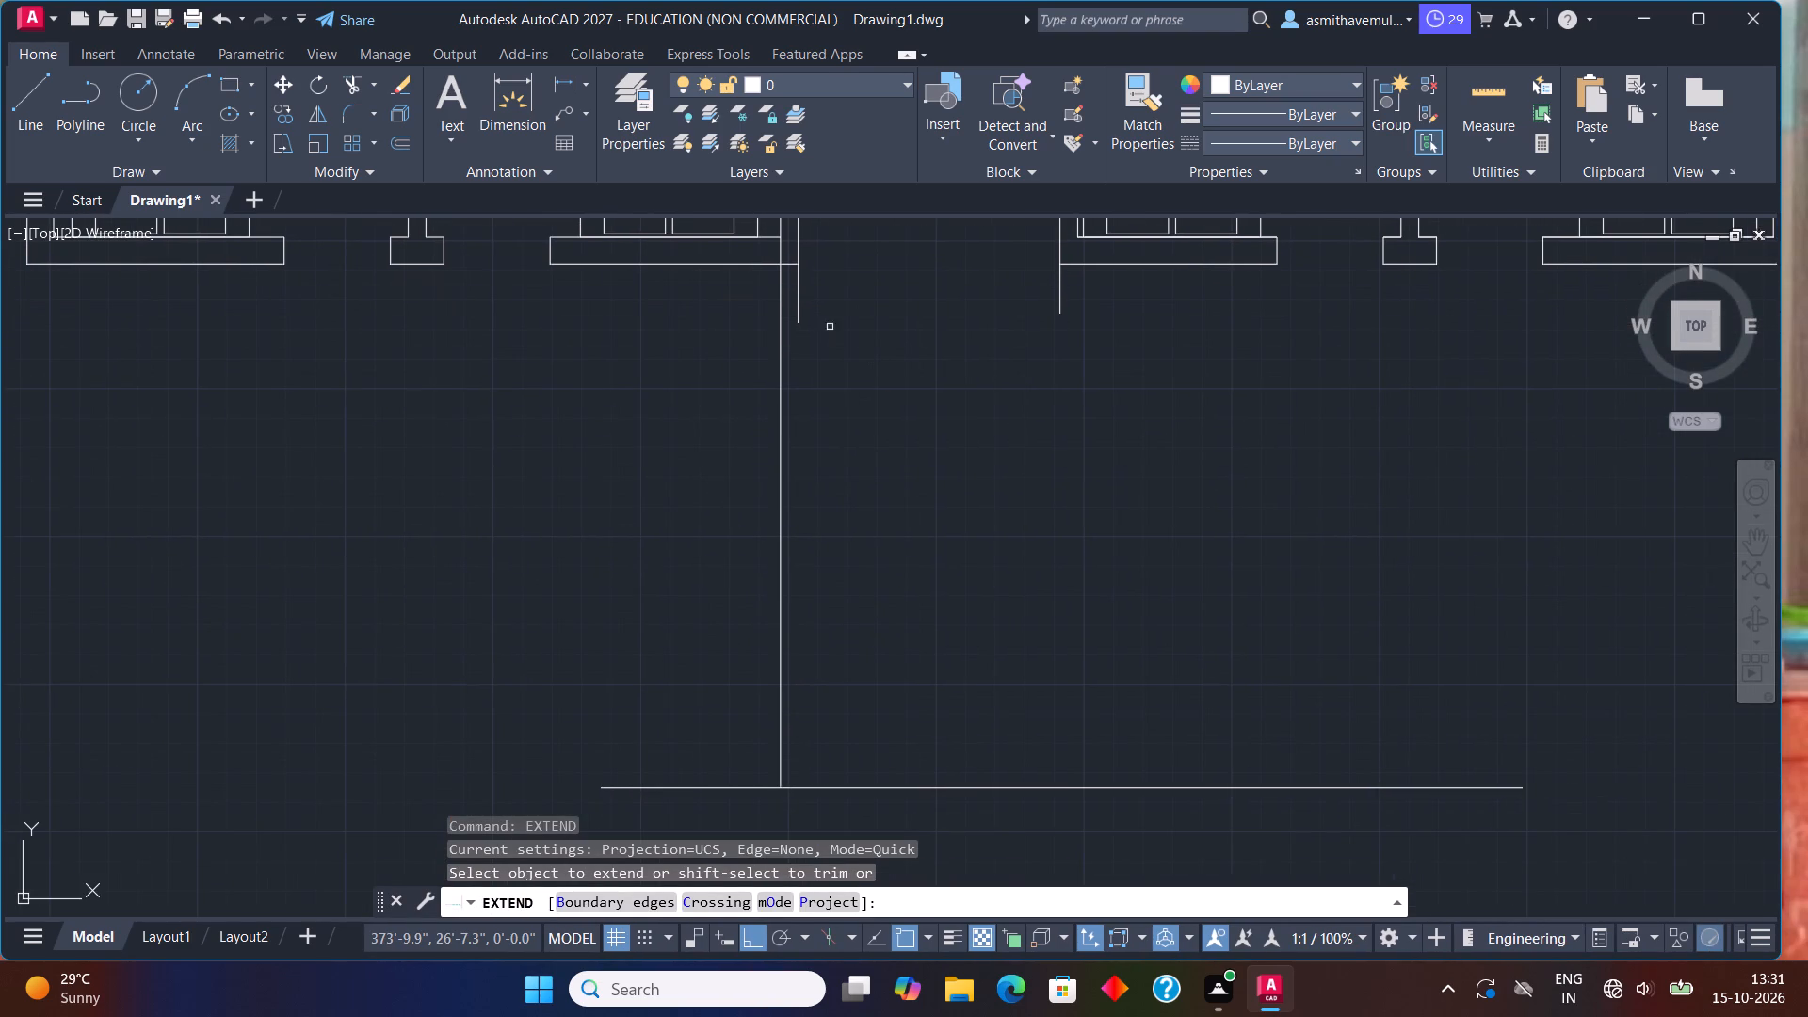
click(800, 308)
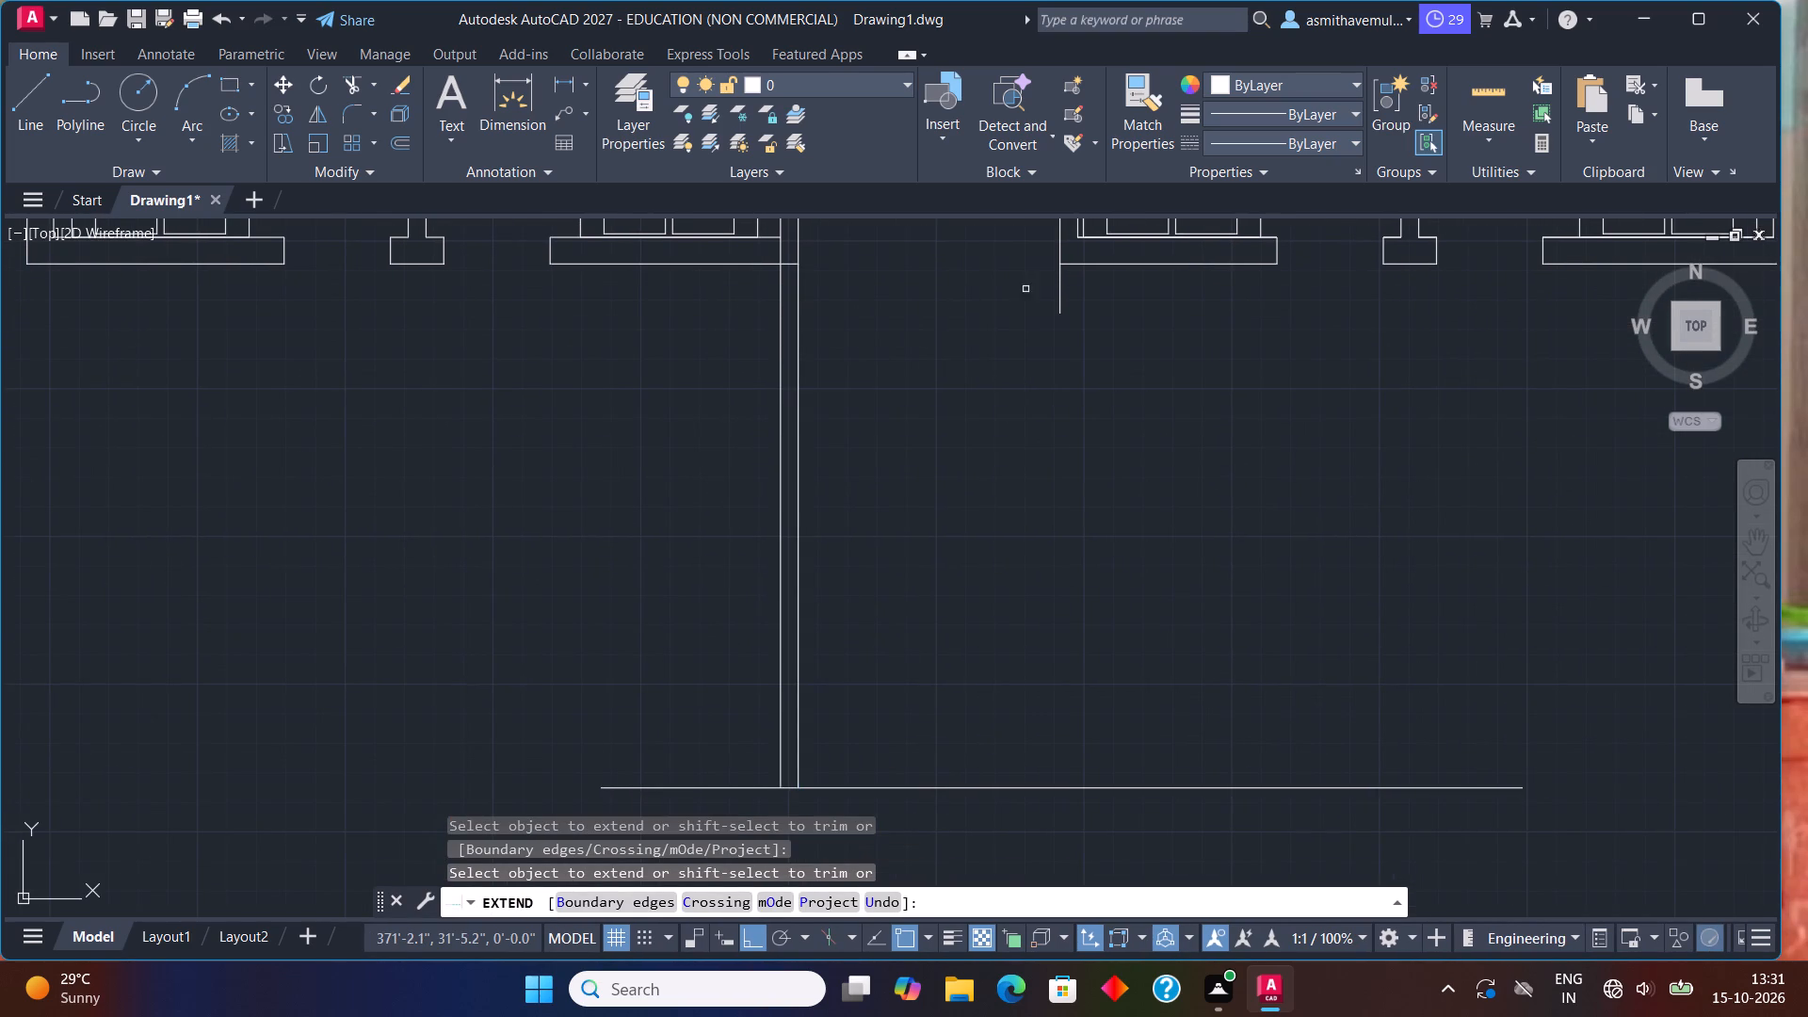
click(1058, 295)
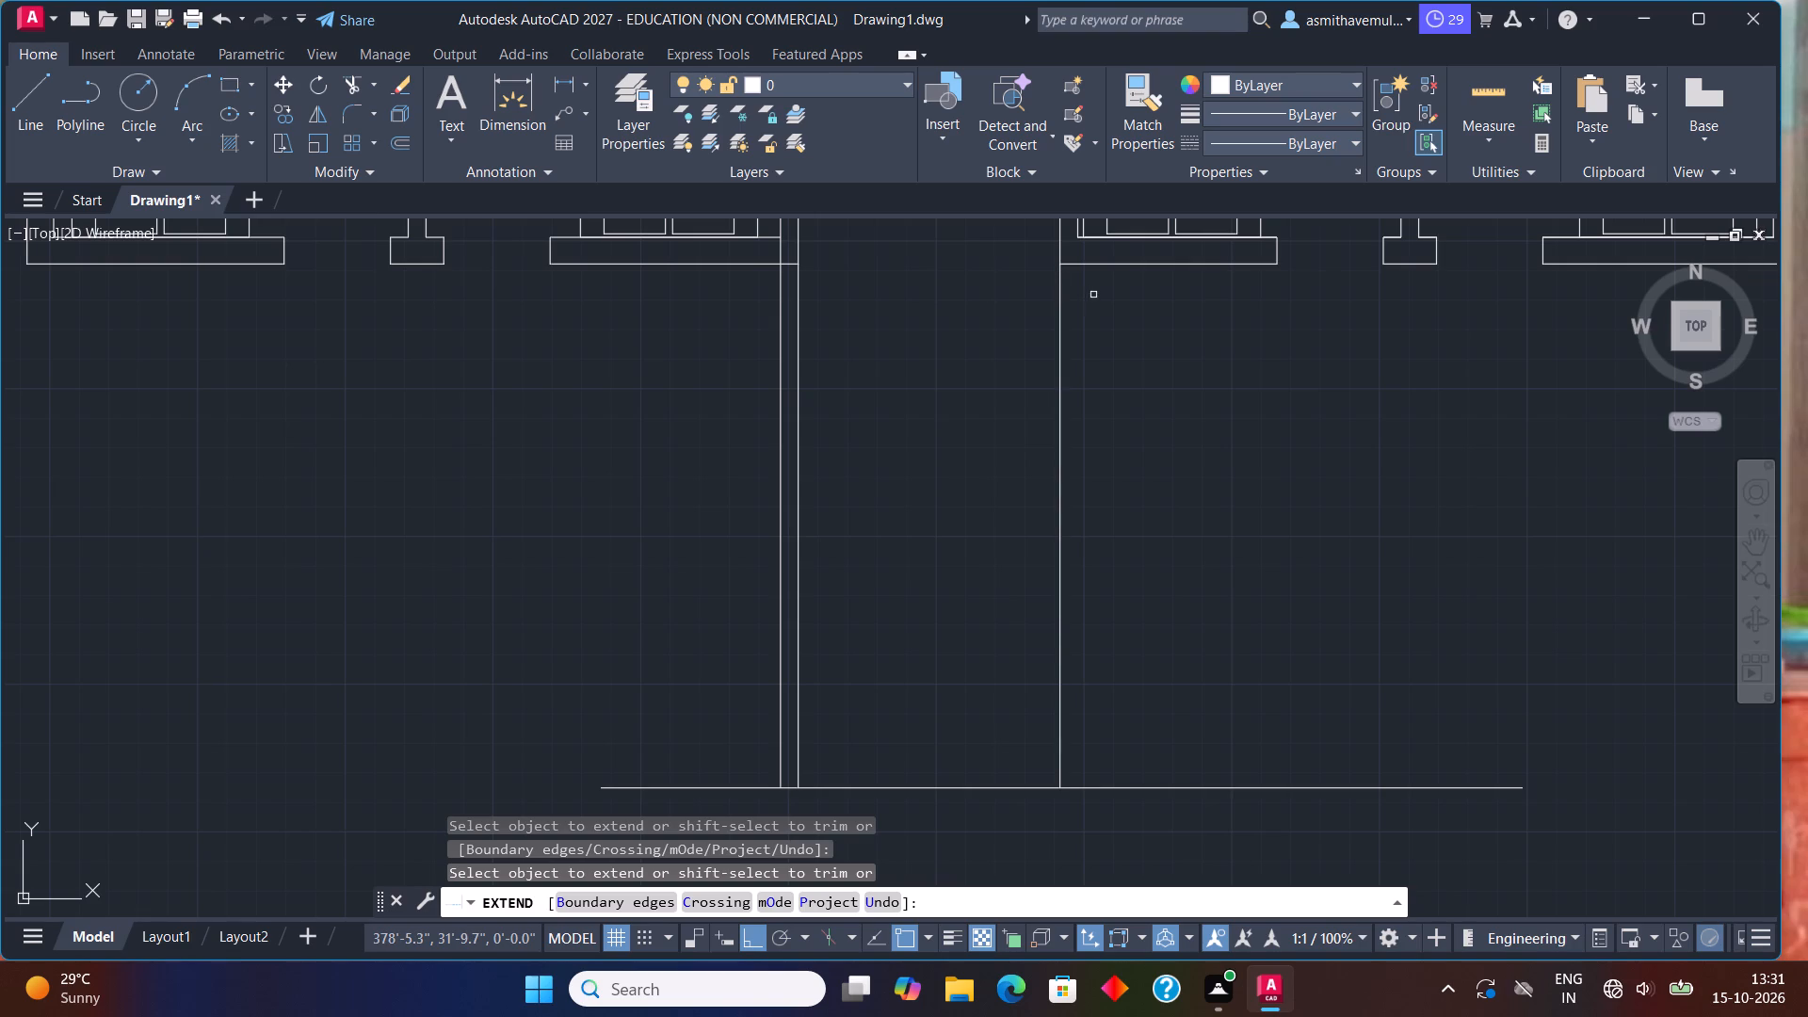
Extend the bedroom-side face of the corridor's right wall down through the outer wall to the horizontal line below.
middle_drag(1093, 299, 1099, 453)
scroll(1084, 400, up, 1)
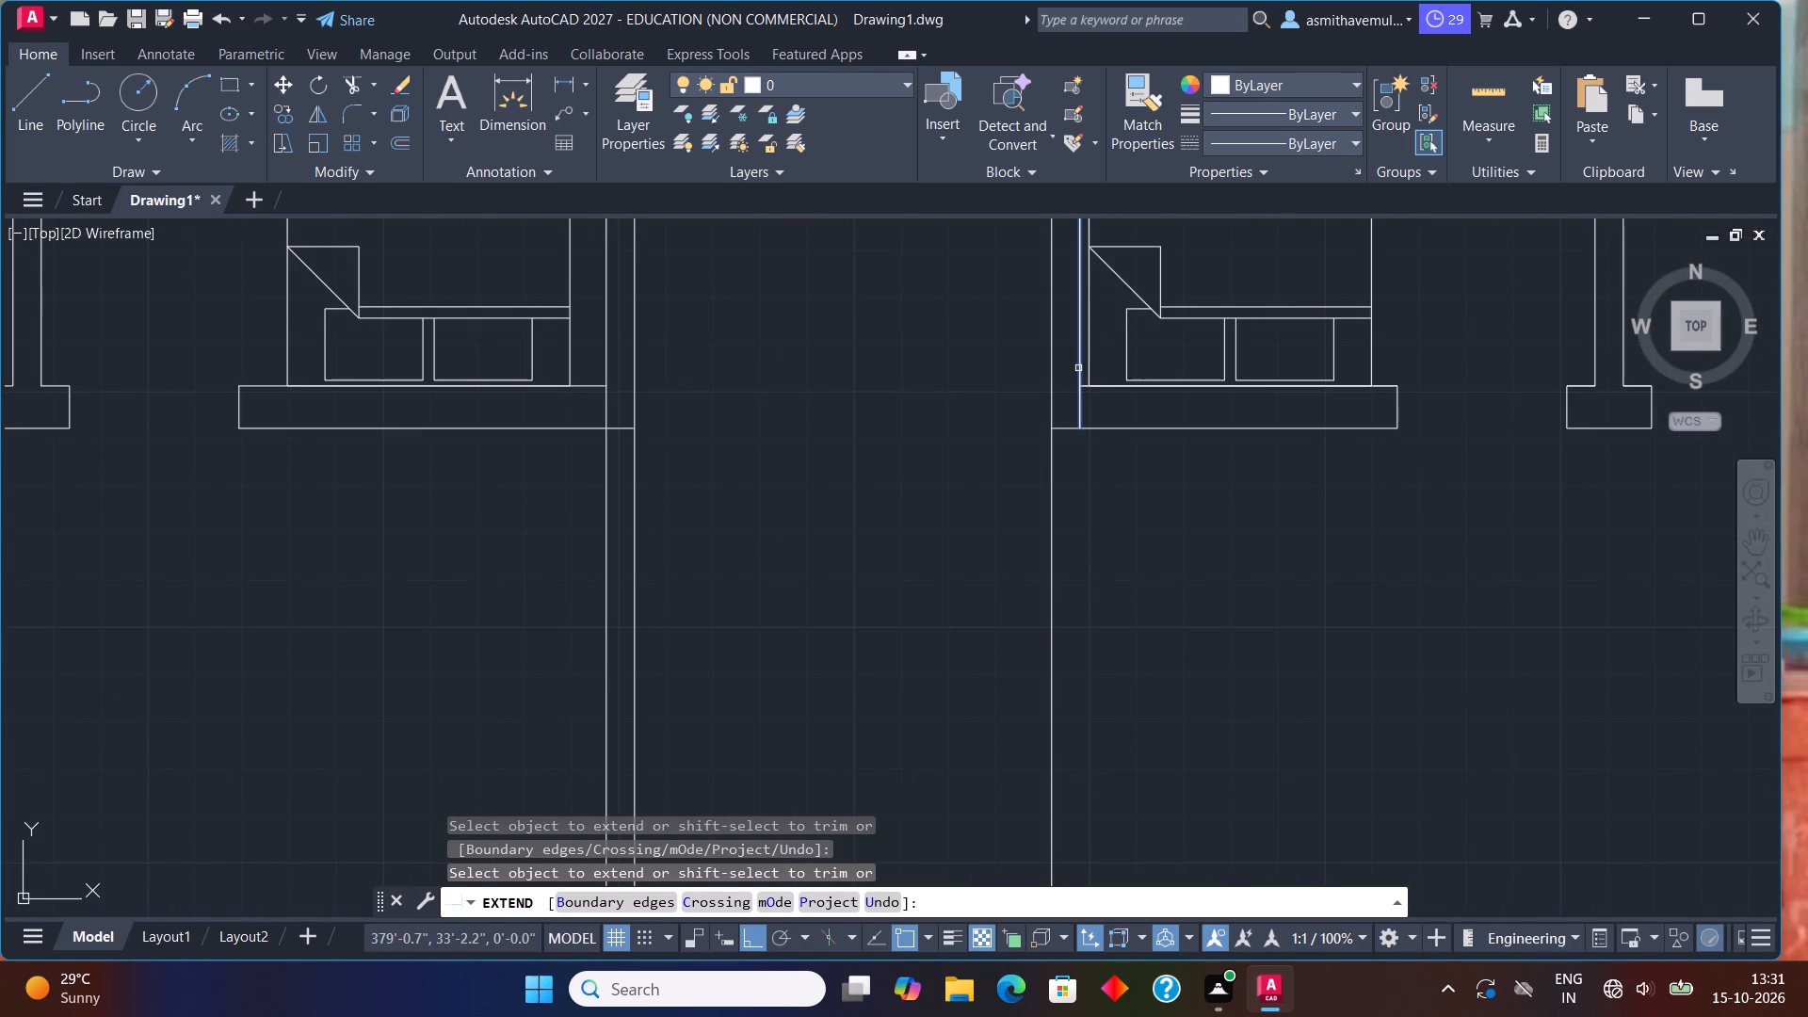
click(1078, 368)
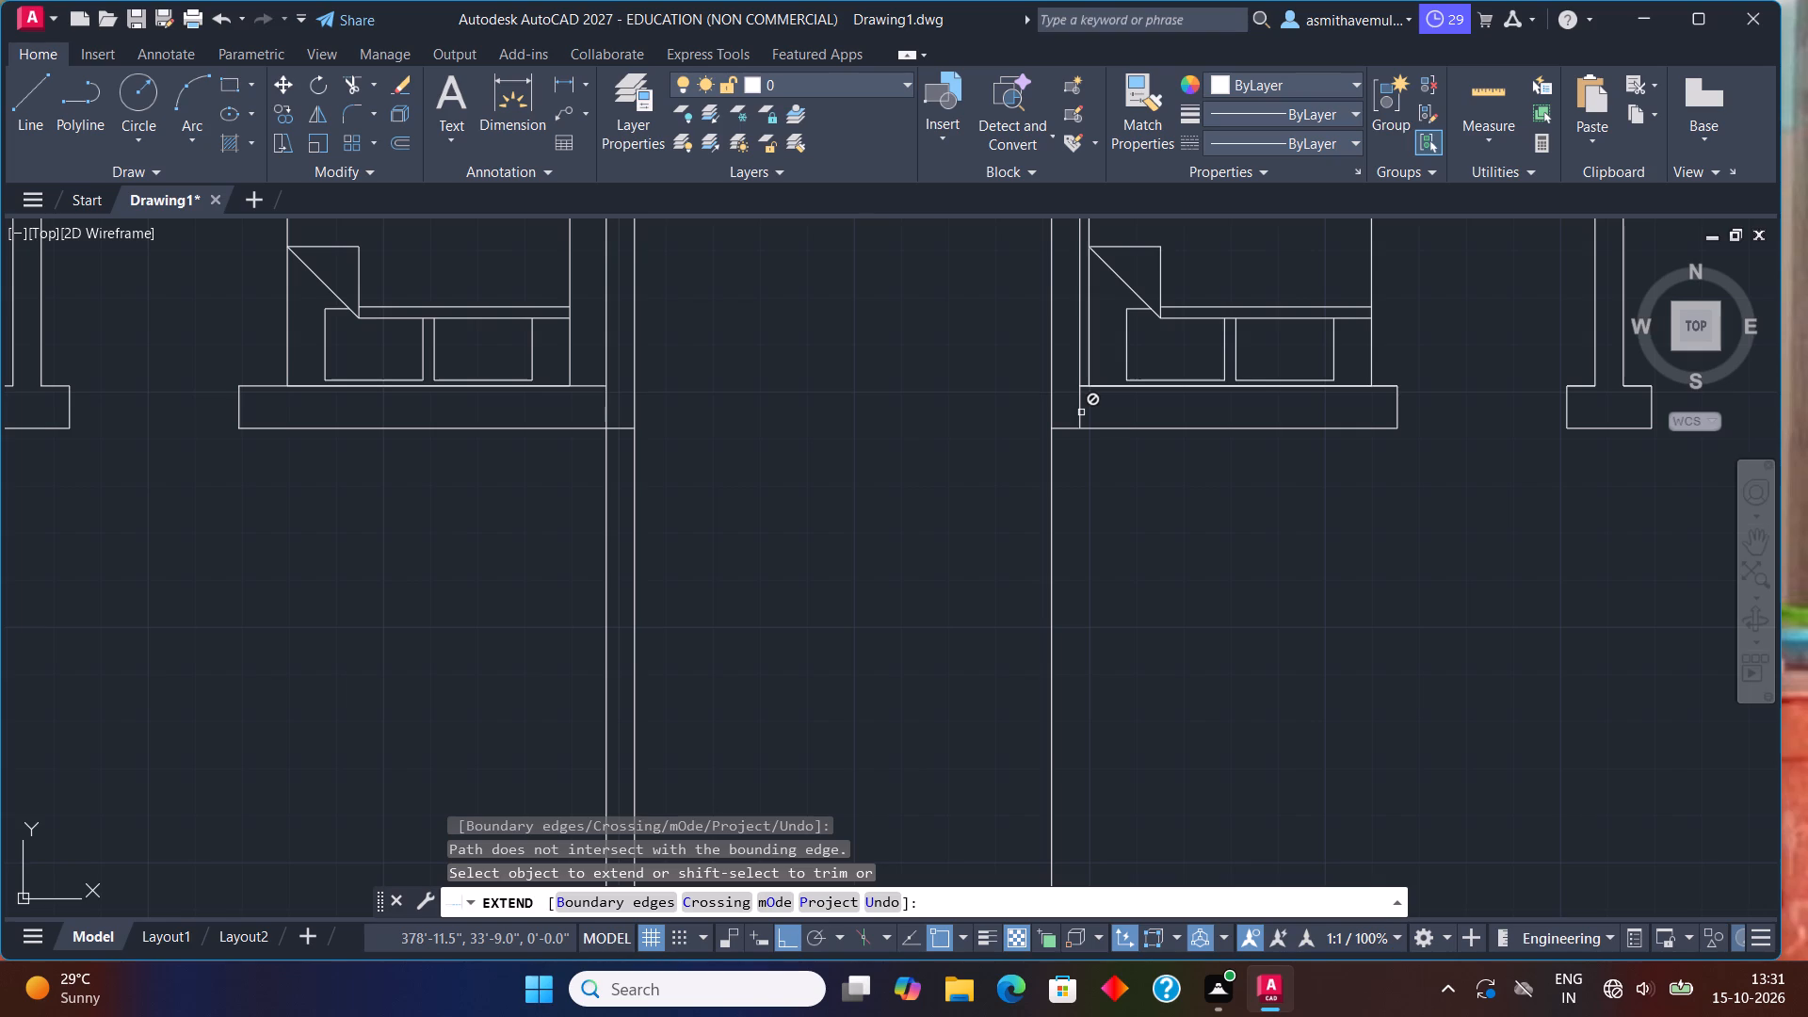
scroll(1098, 507, down, 1)
middle_drag(1121, 546, 1087, 409)
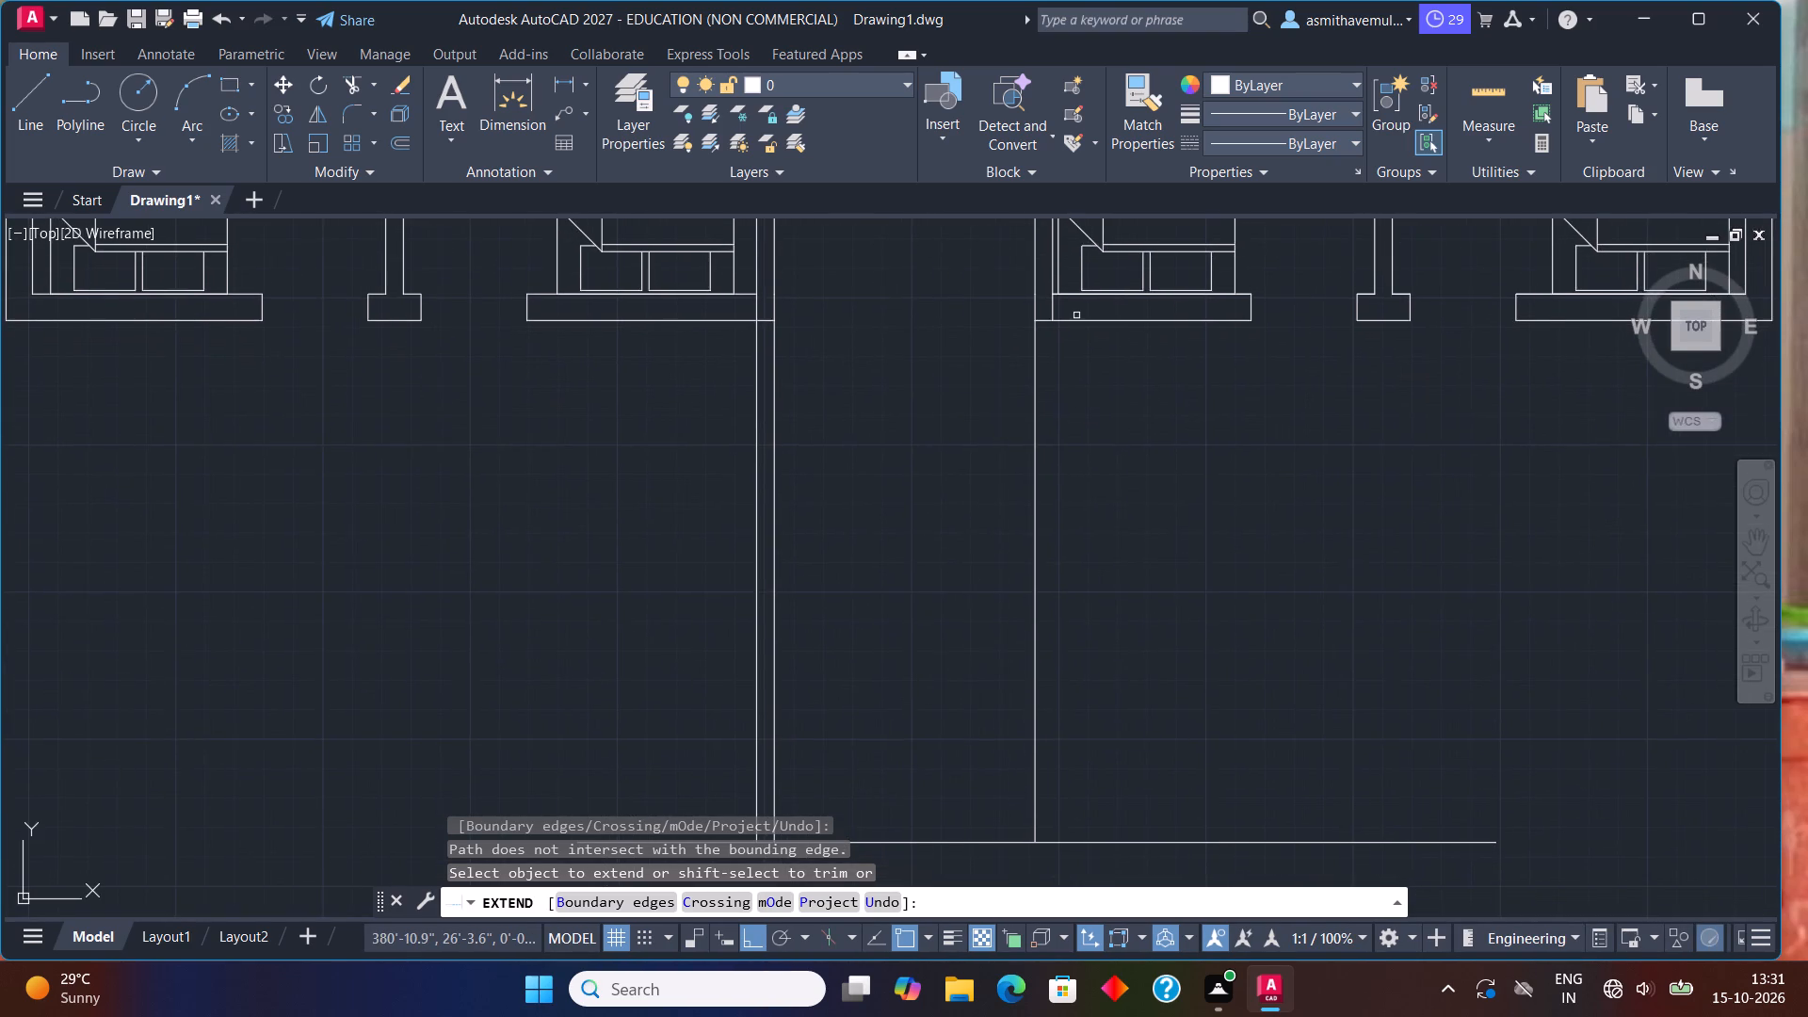
scroll(1074, 309, up, 1)
scroll(1051, 315, down, 1)
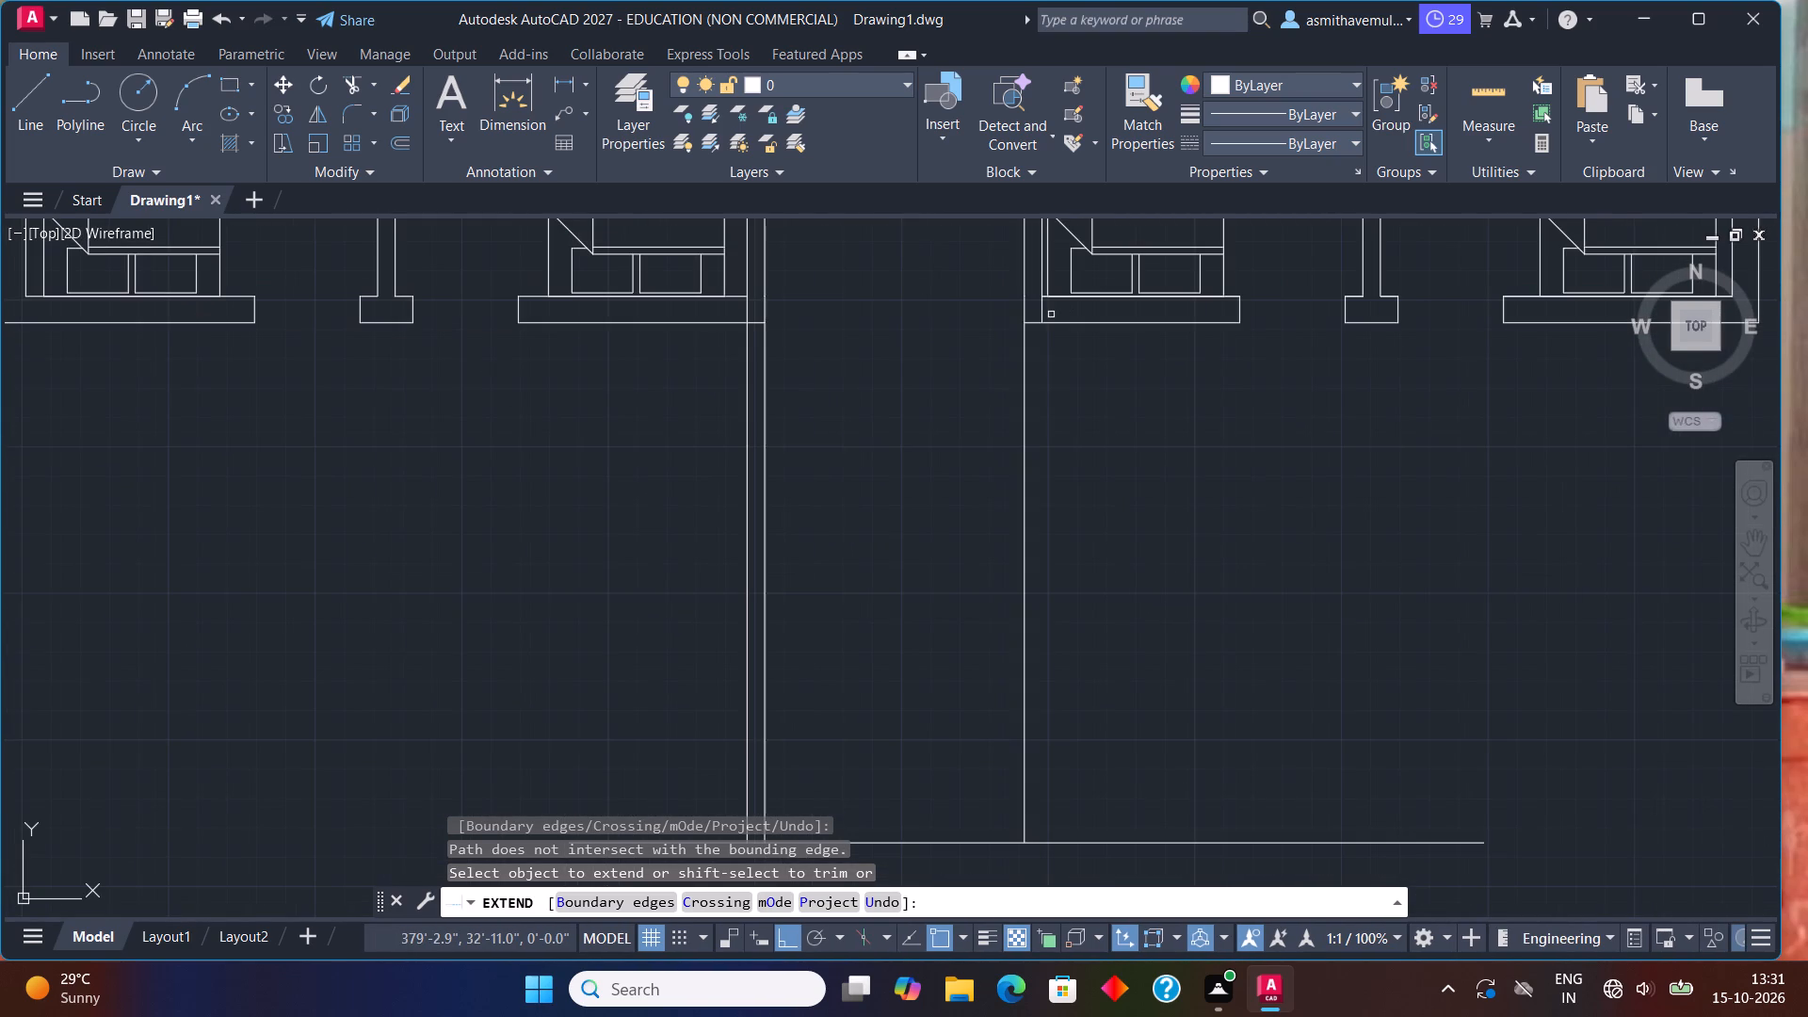
click(1040, 310)
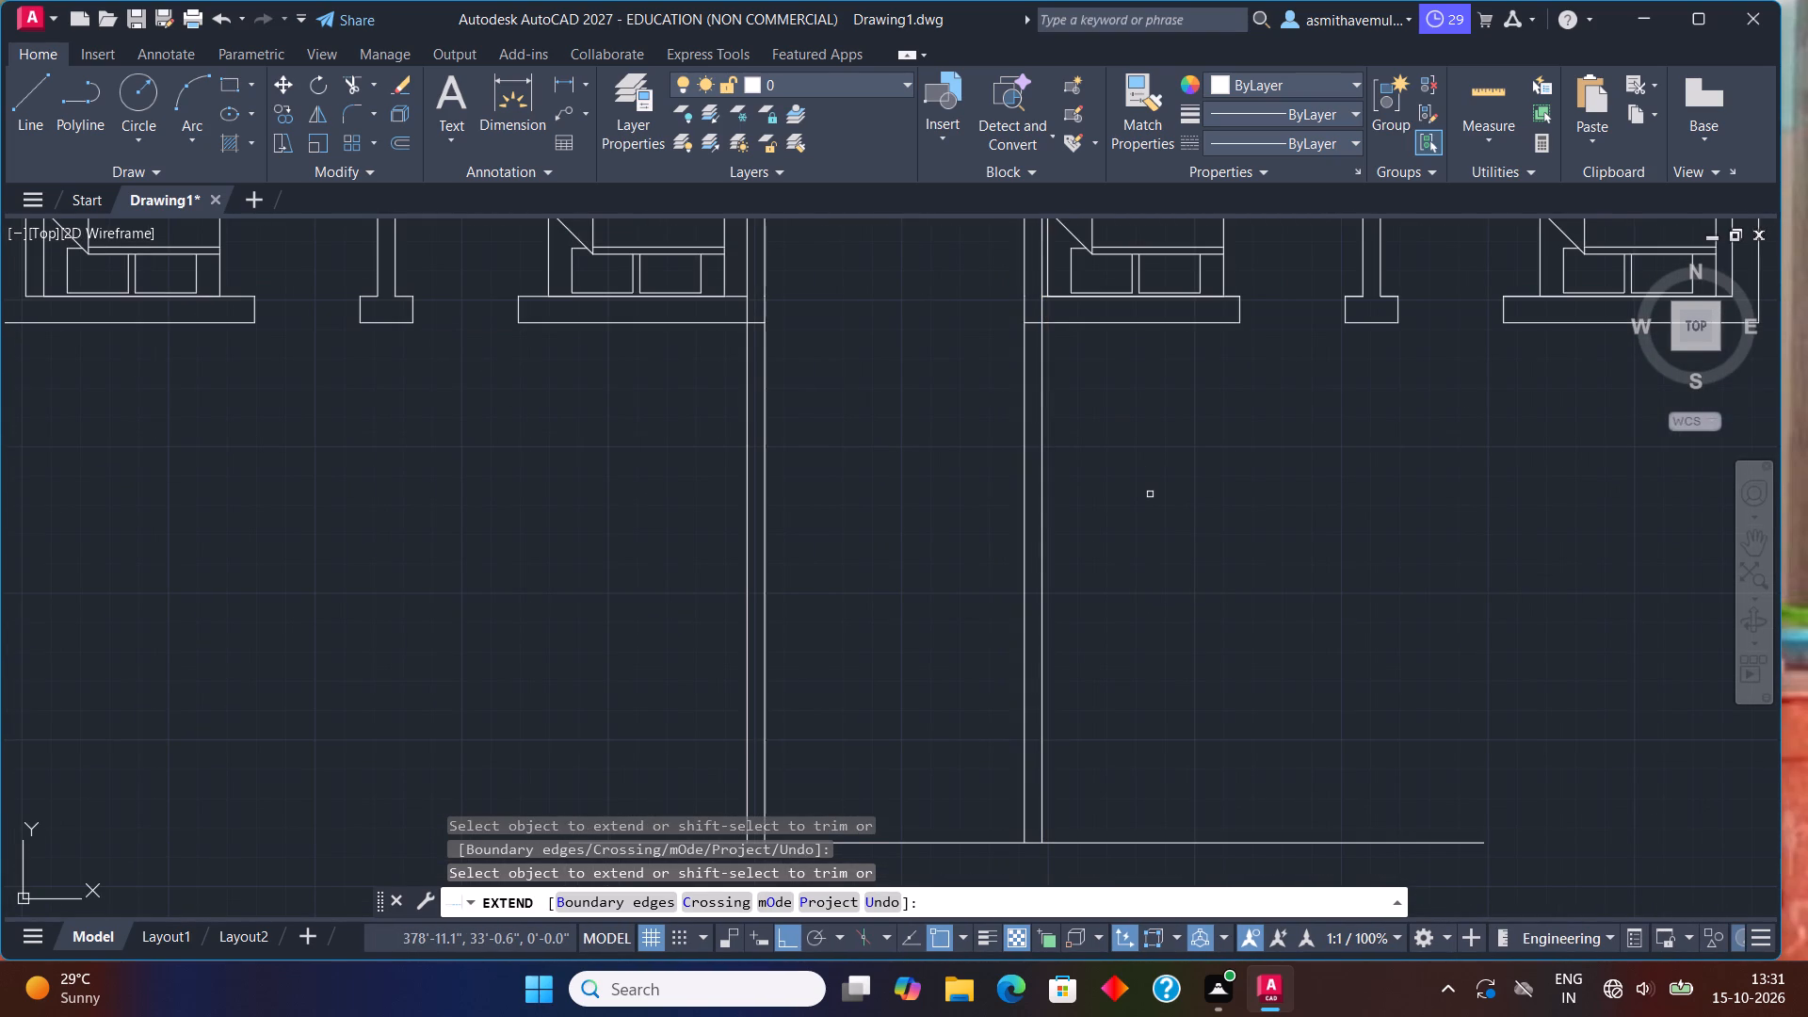
key(Escape)
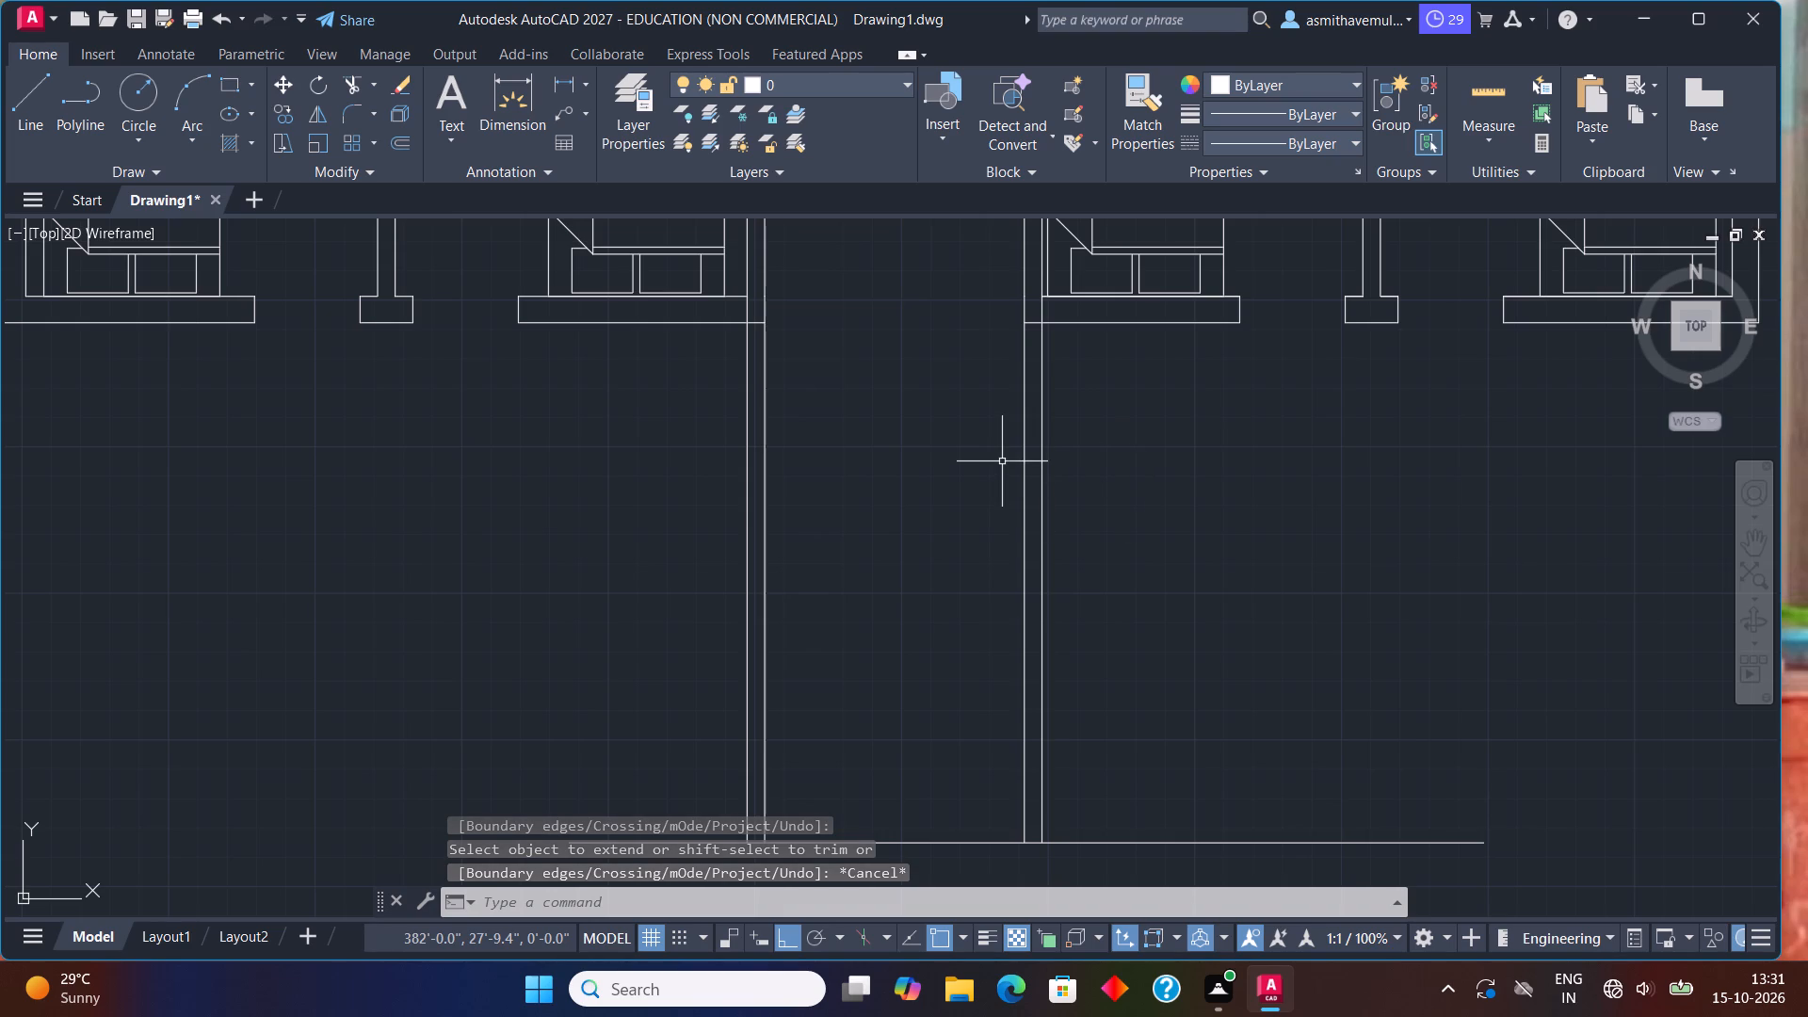
Draw a horizontal line across the corridor between its inner wall faces, a short distance below the bottom outer wall.
key(l)
key(Return)
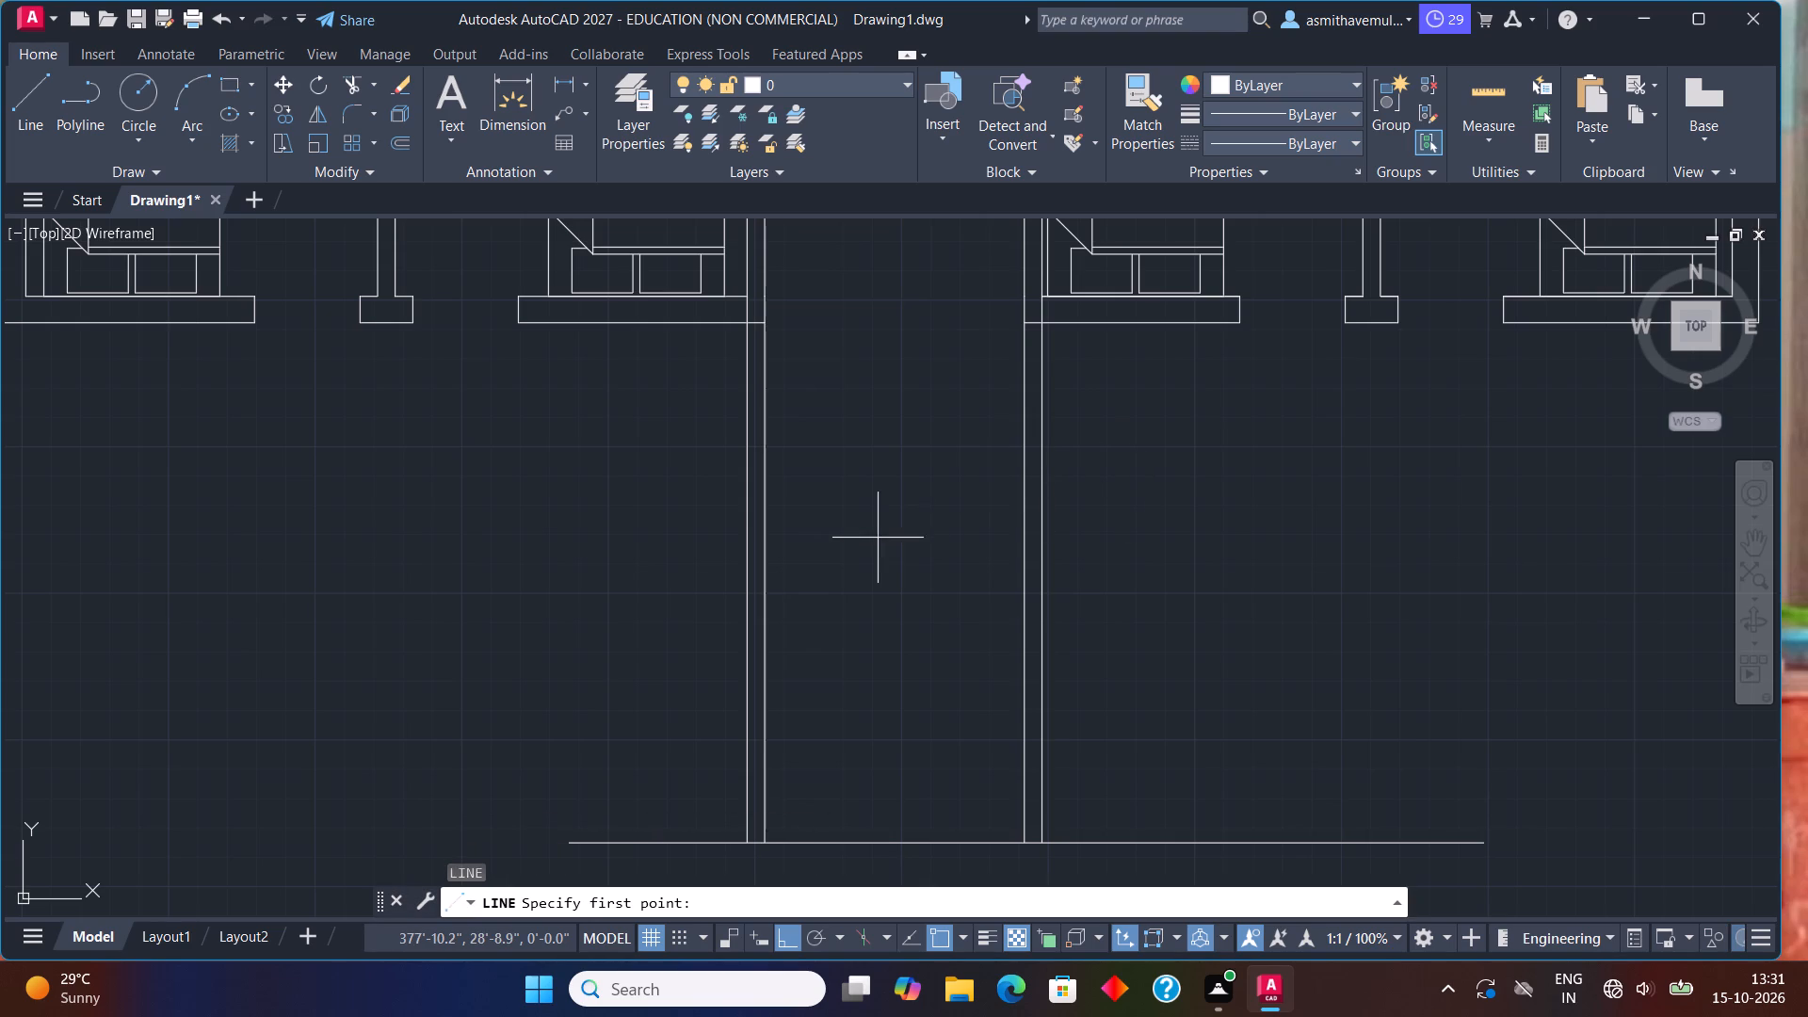
click(767, 481)
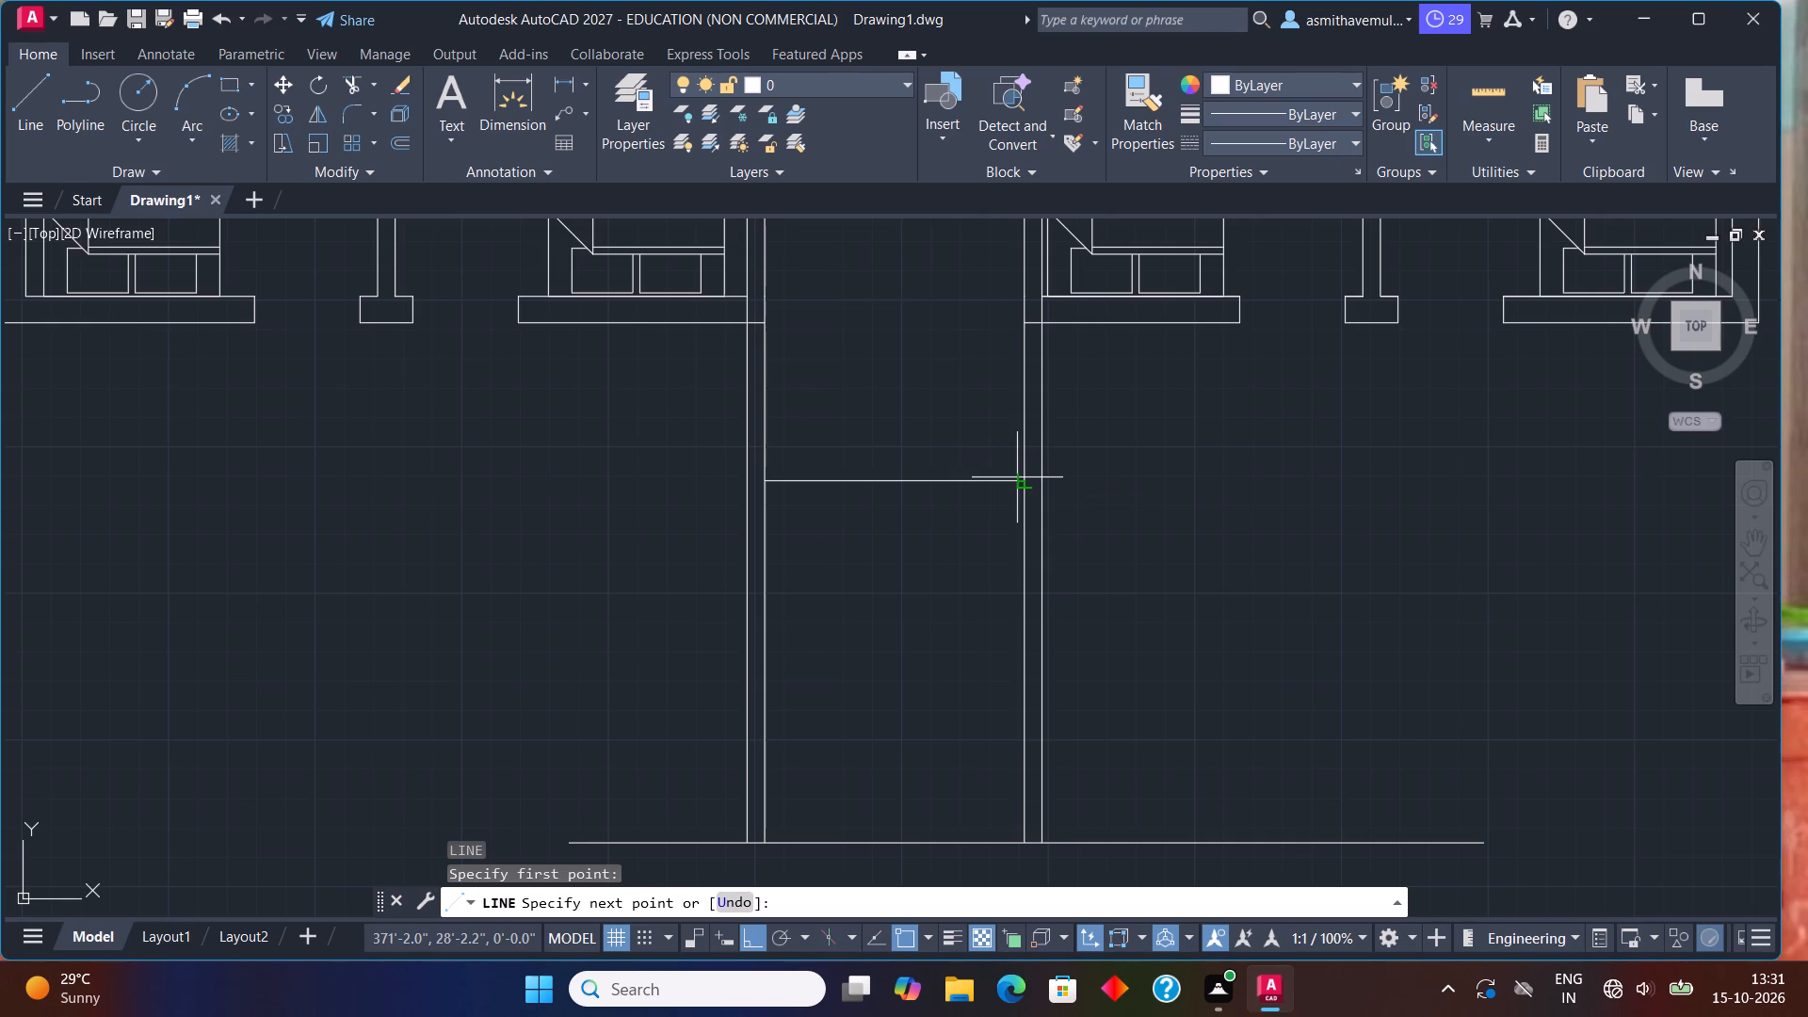
click(1022, 479)
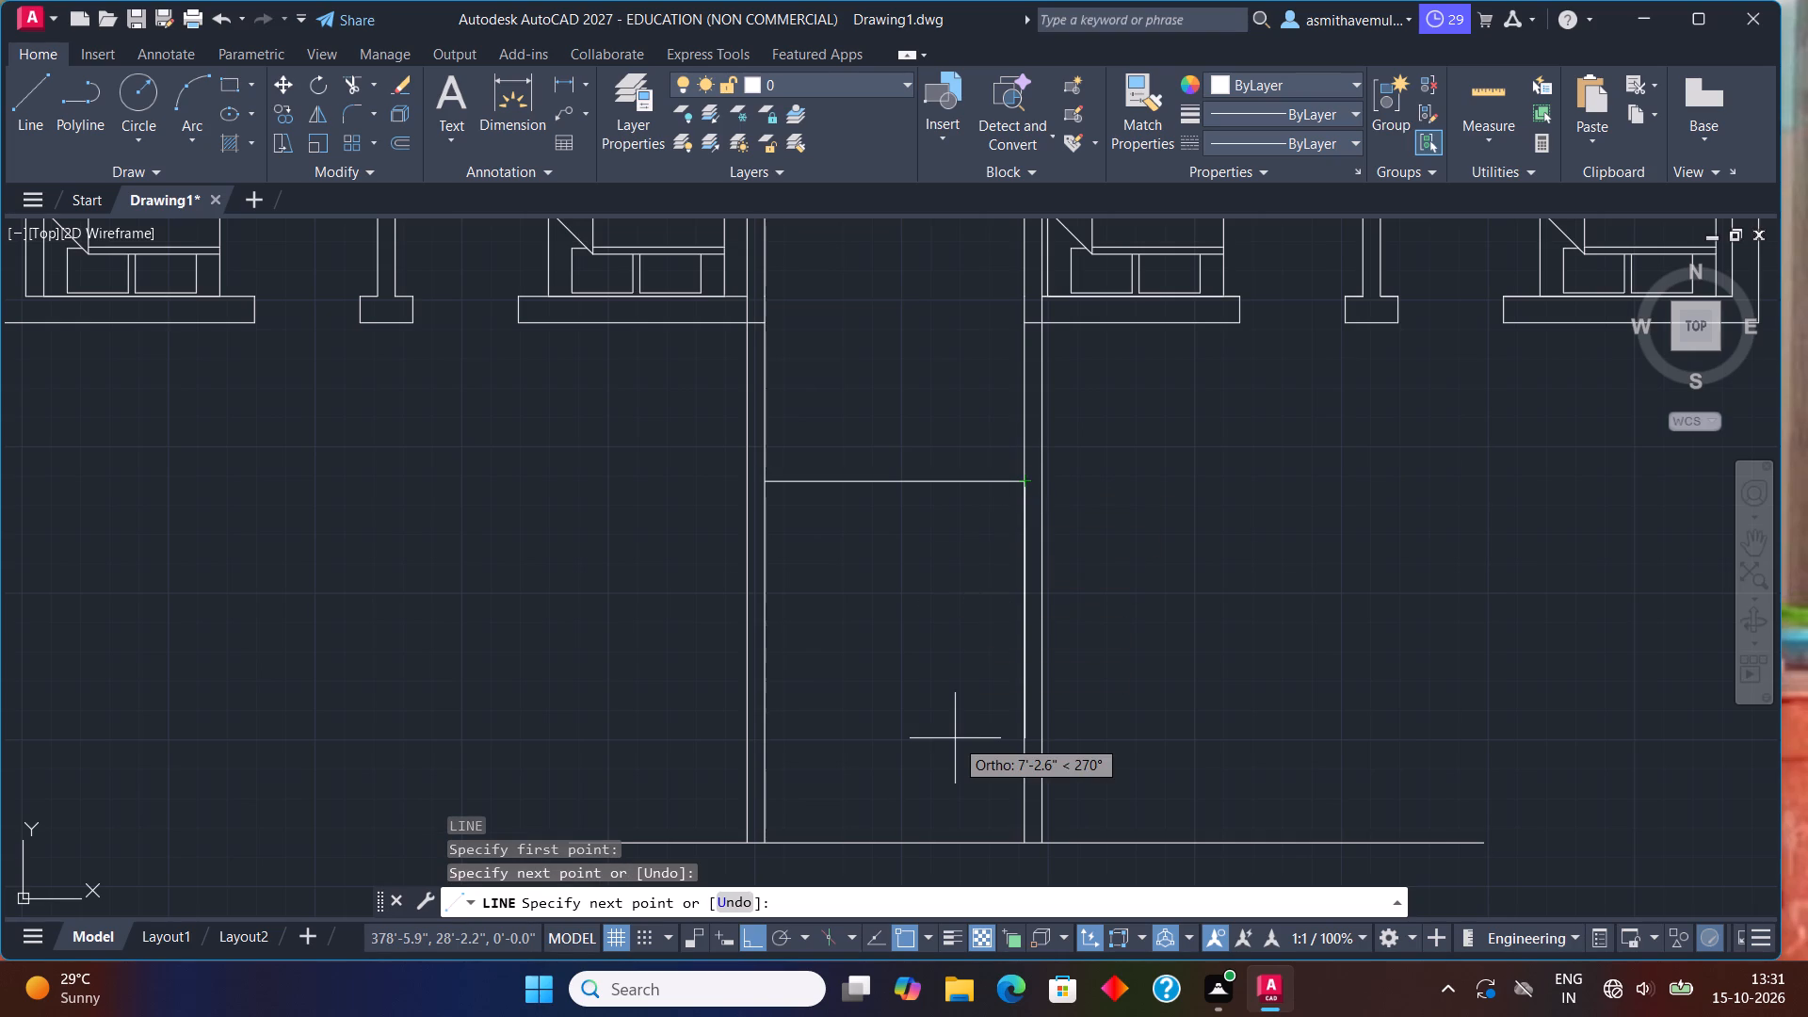
key(Escape)
Offset the horizontal line across the corridor 9" downward to form the end wall's outer face.
key(o)
key(Return)
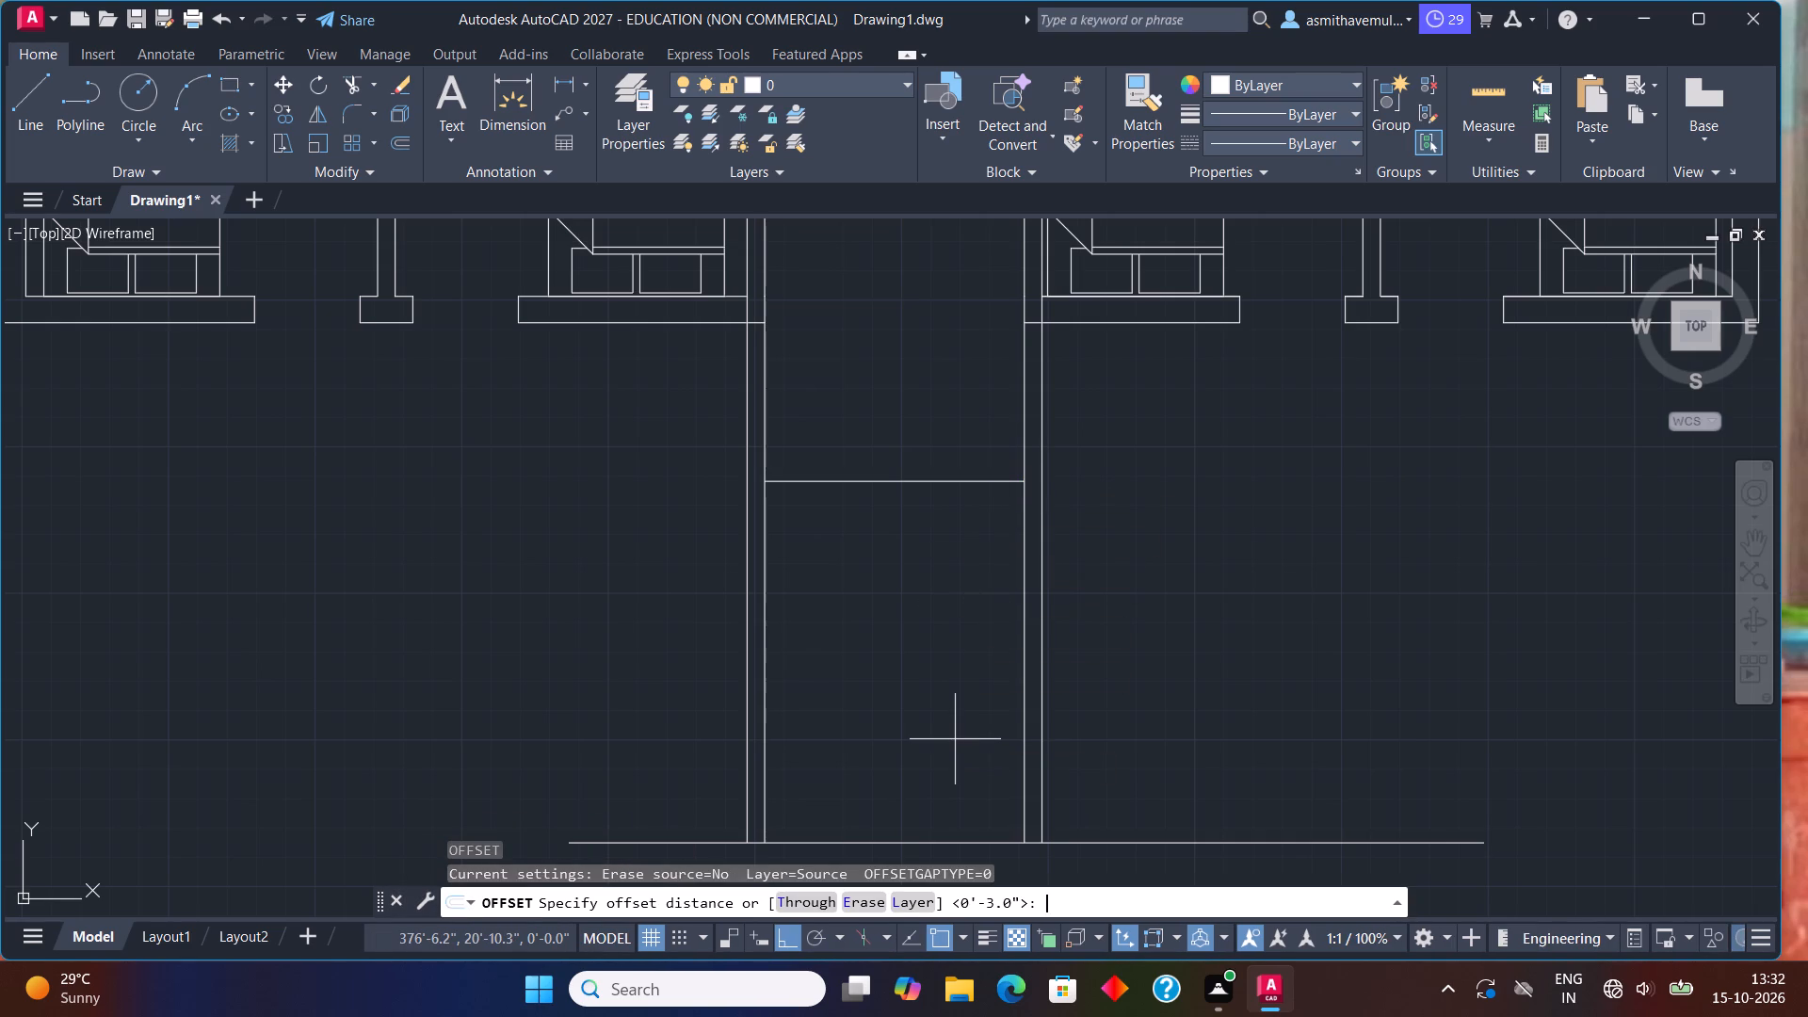
text(9")
key(Return)
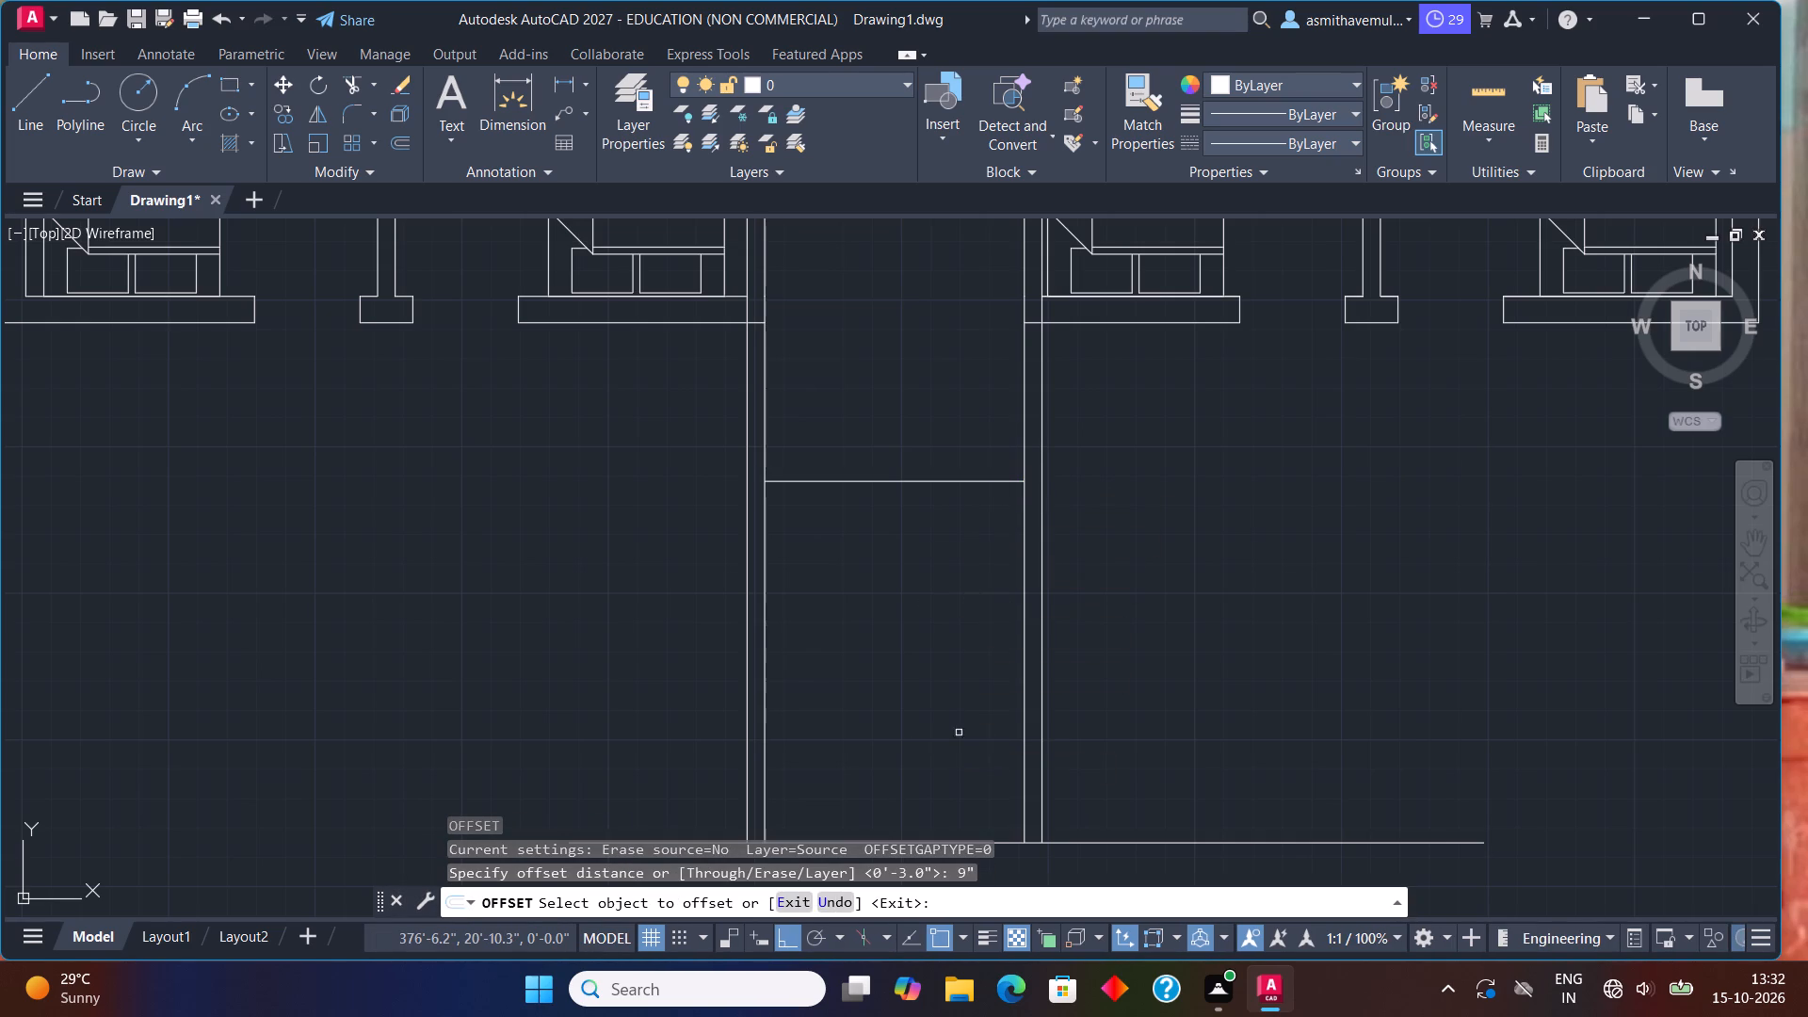
click(914, 477)
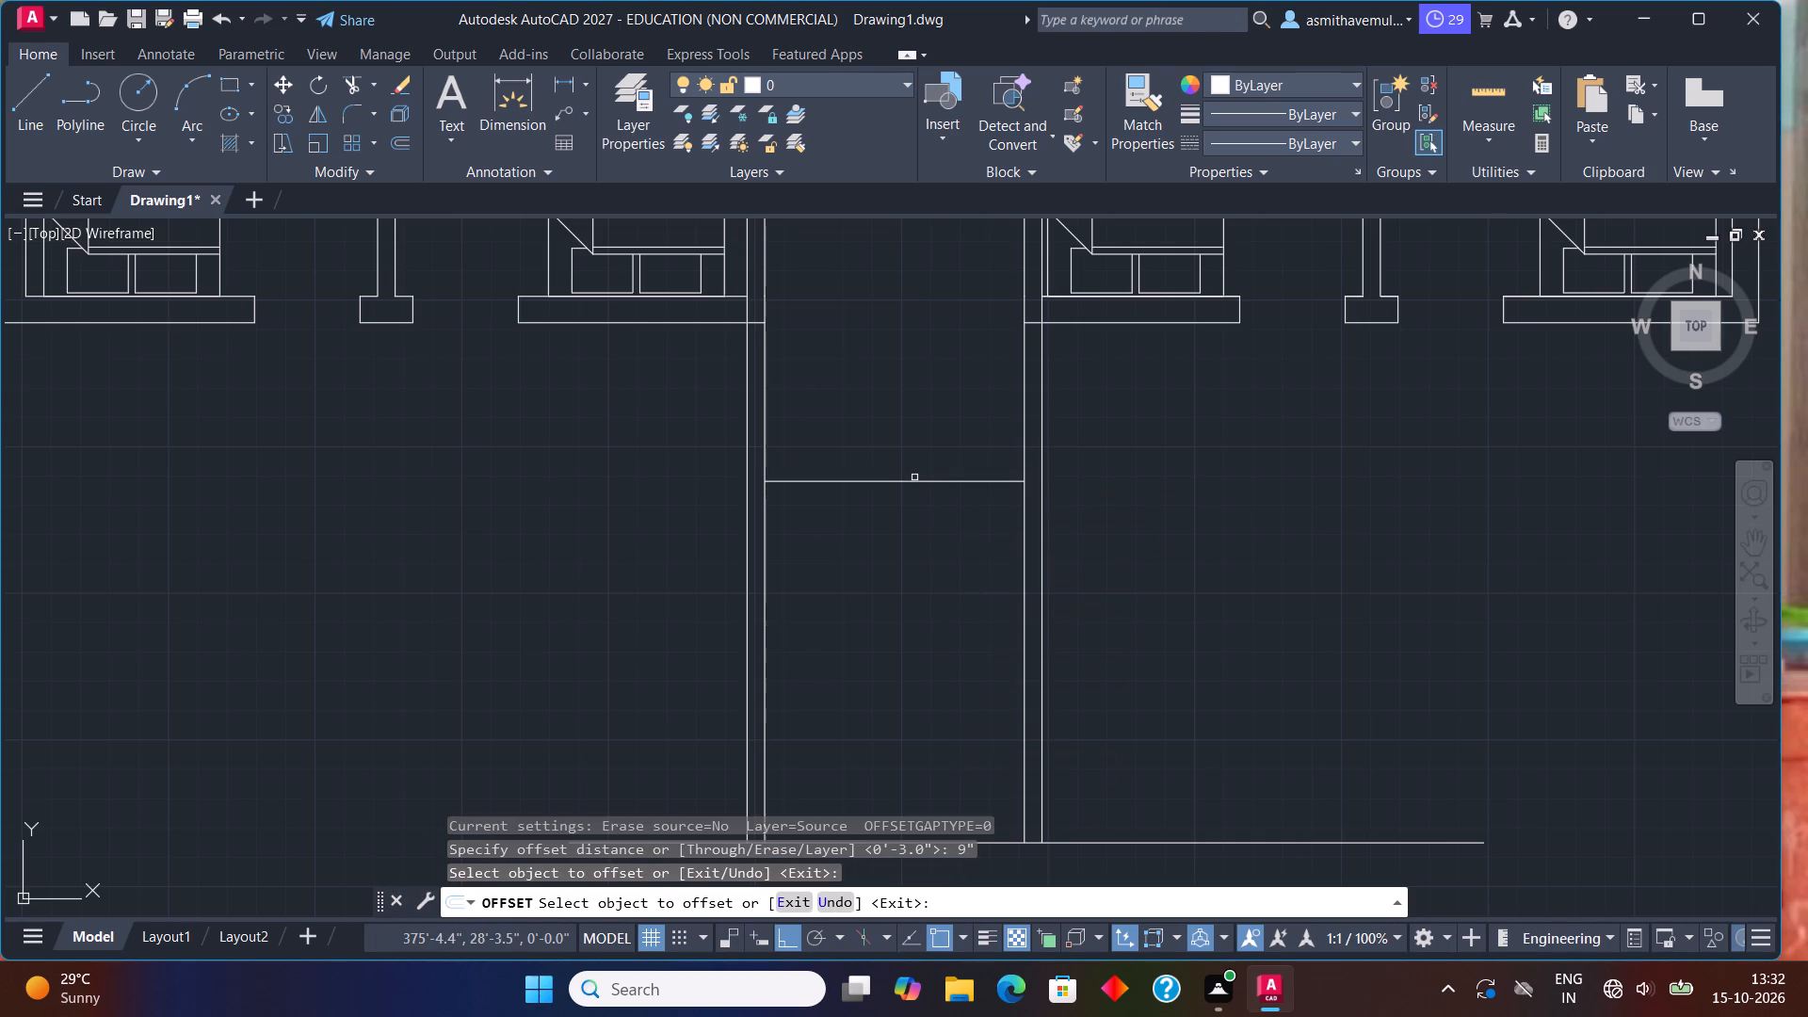
click(911, 478)
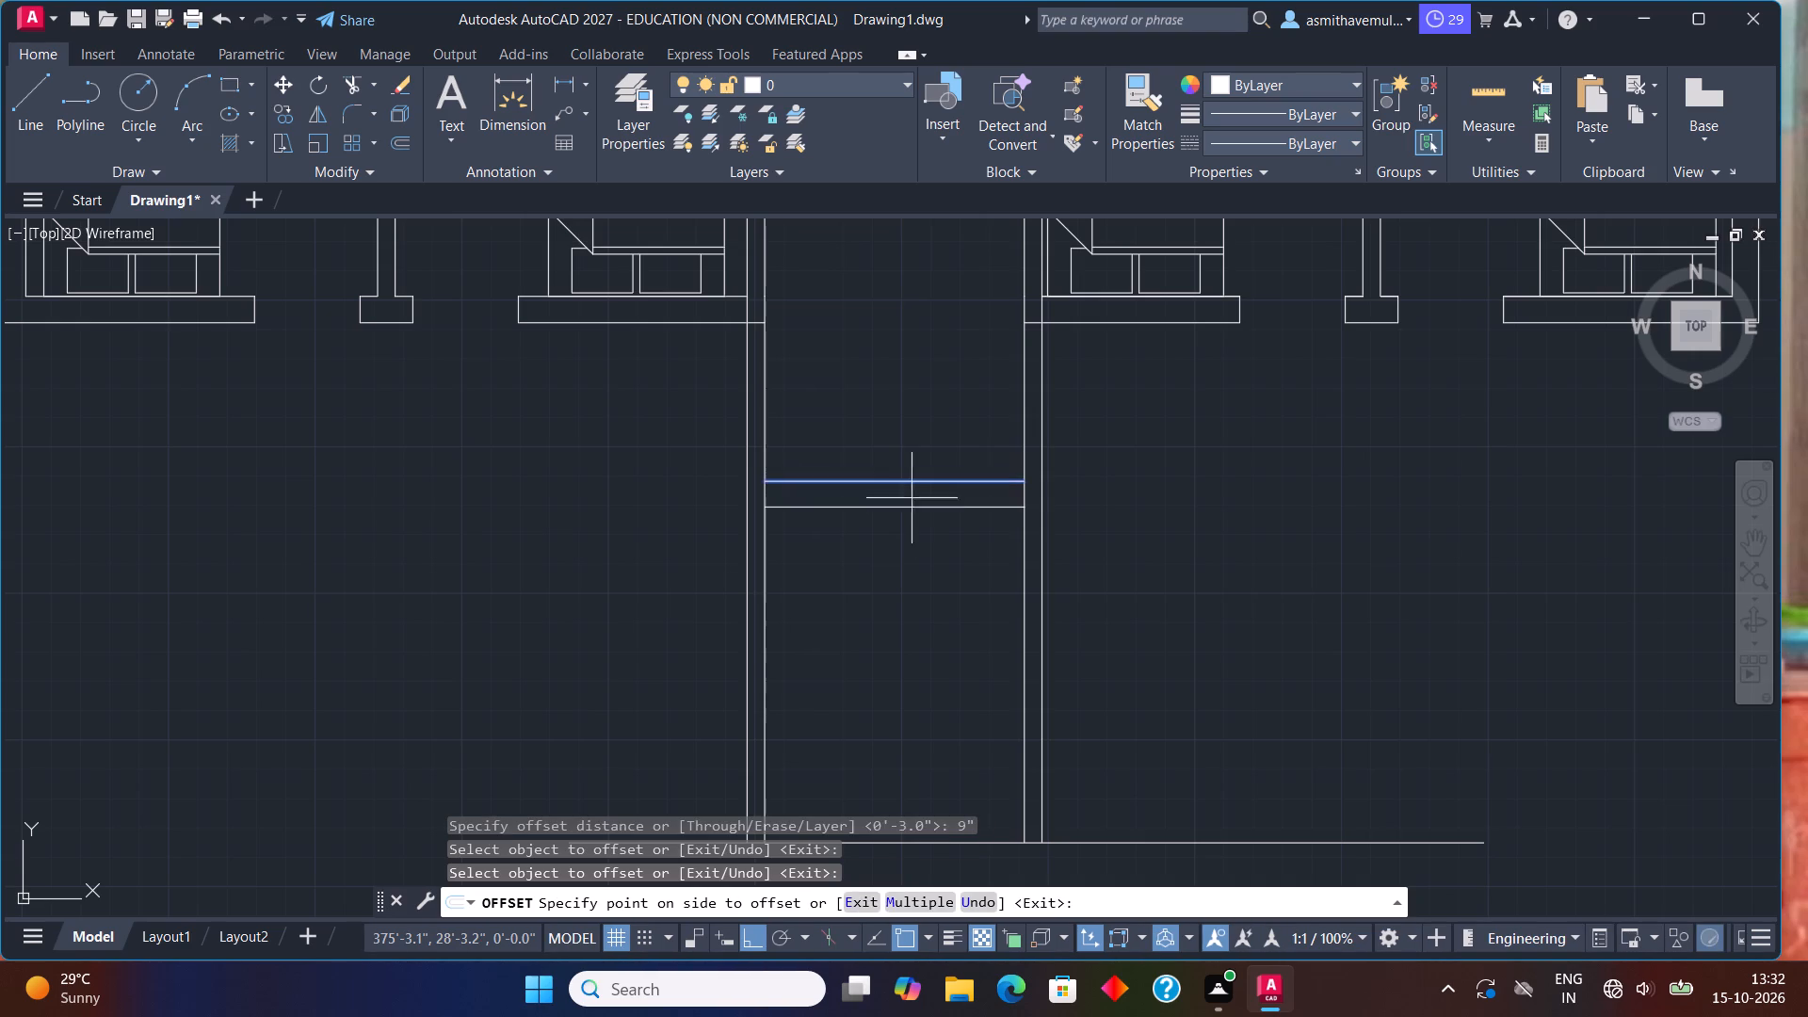
click(924, 553)
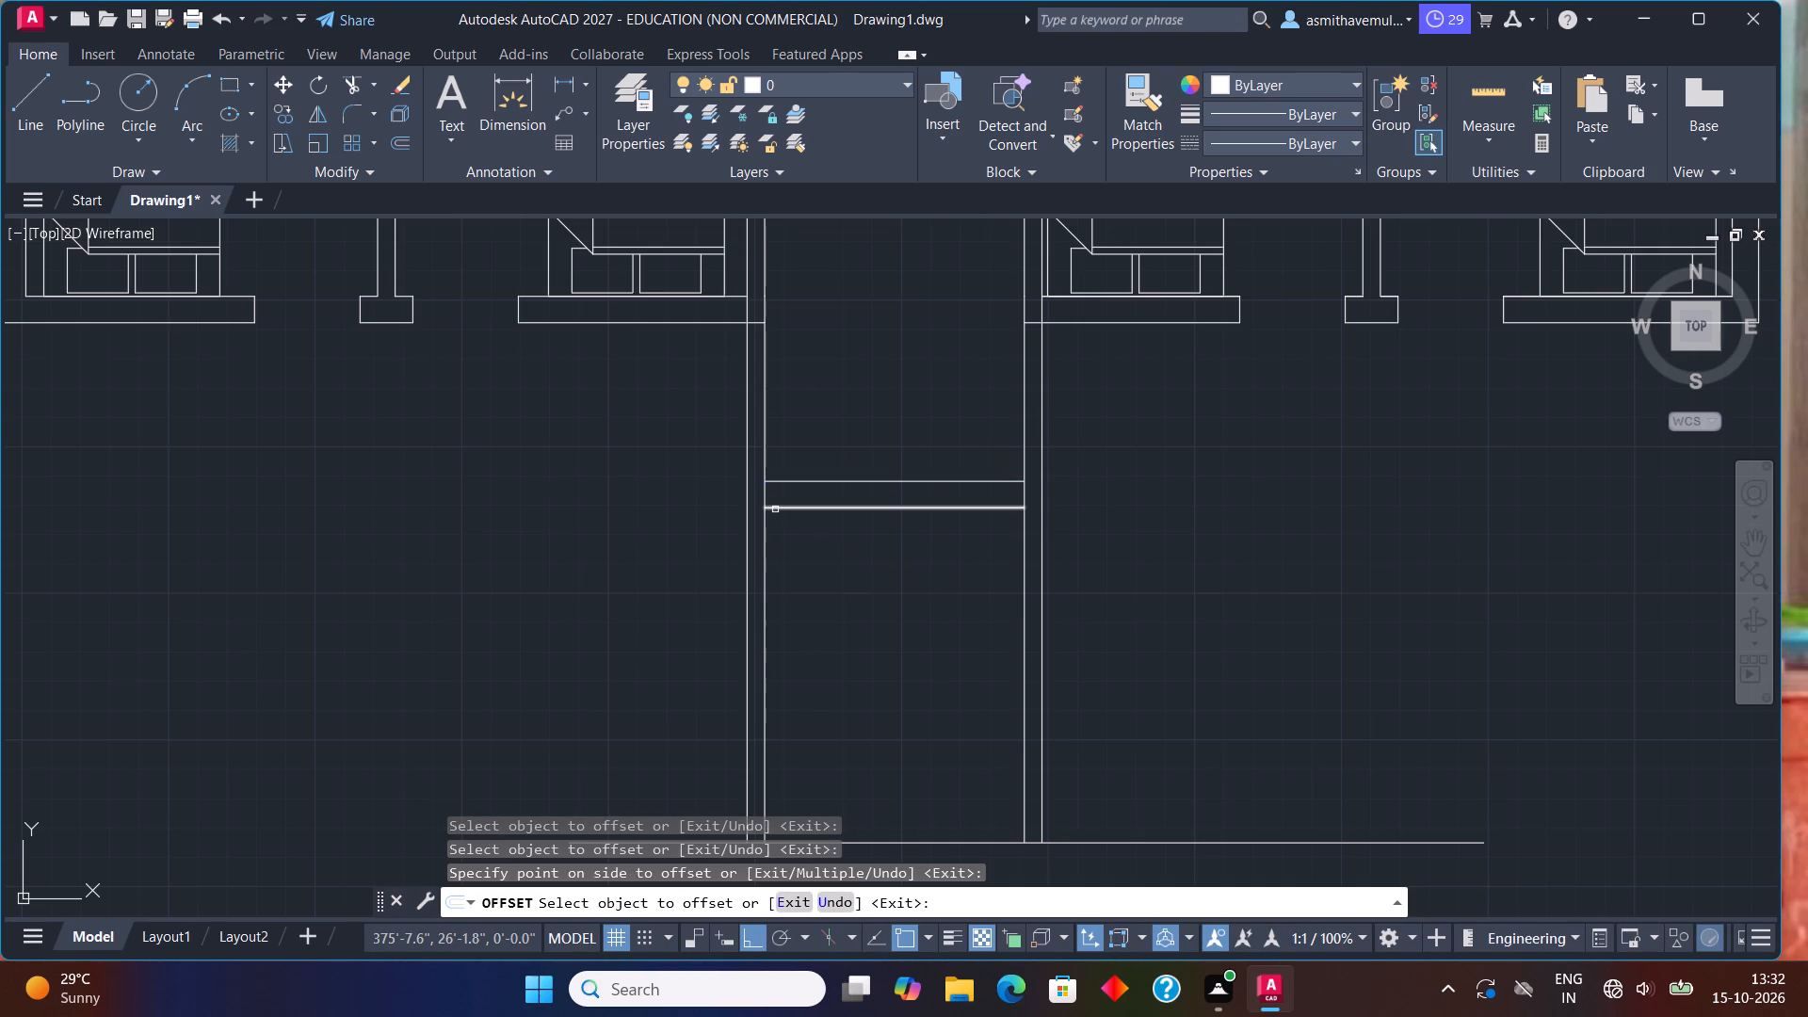
key(Escape)
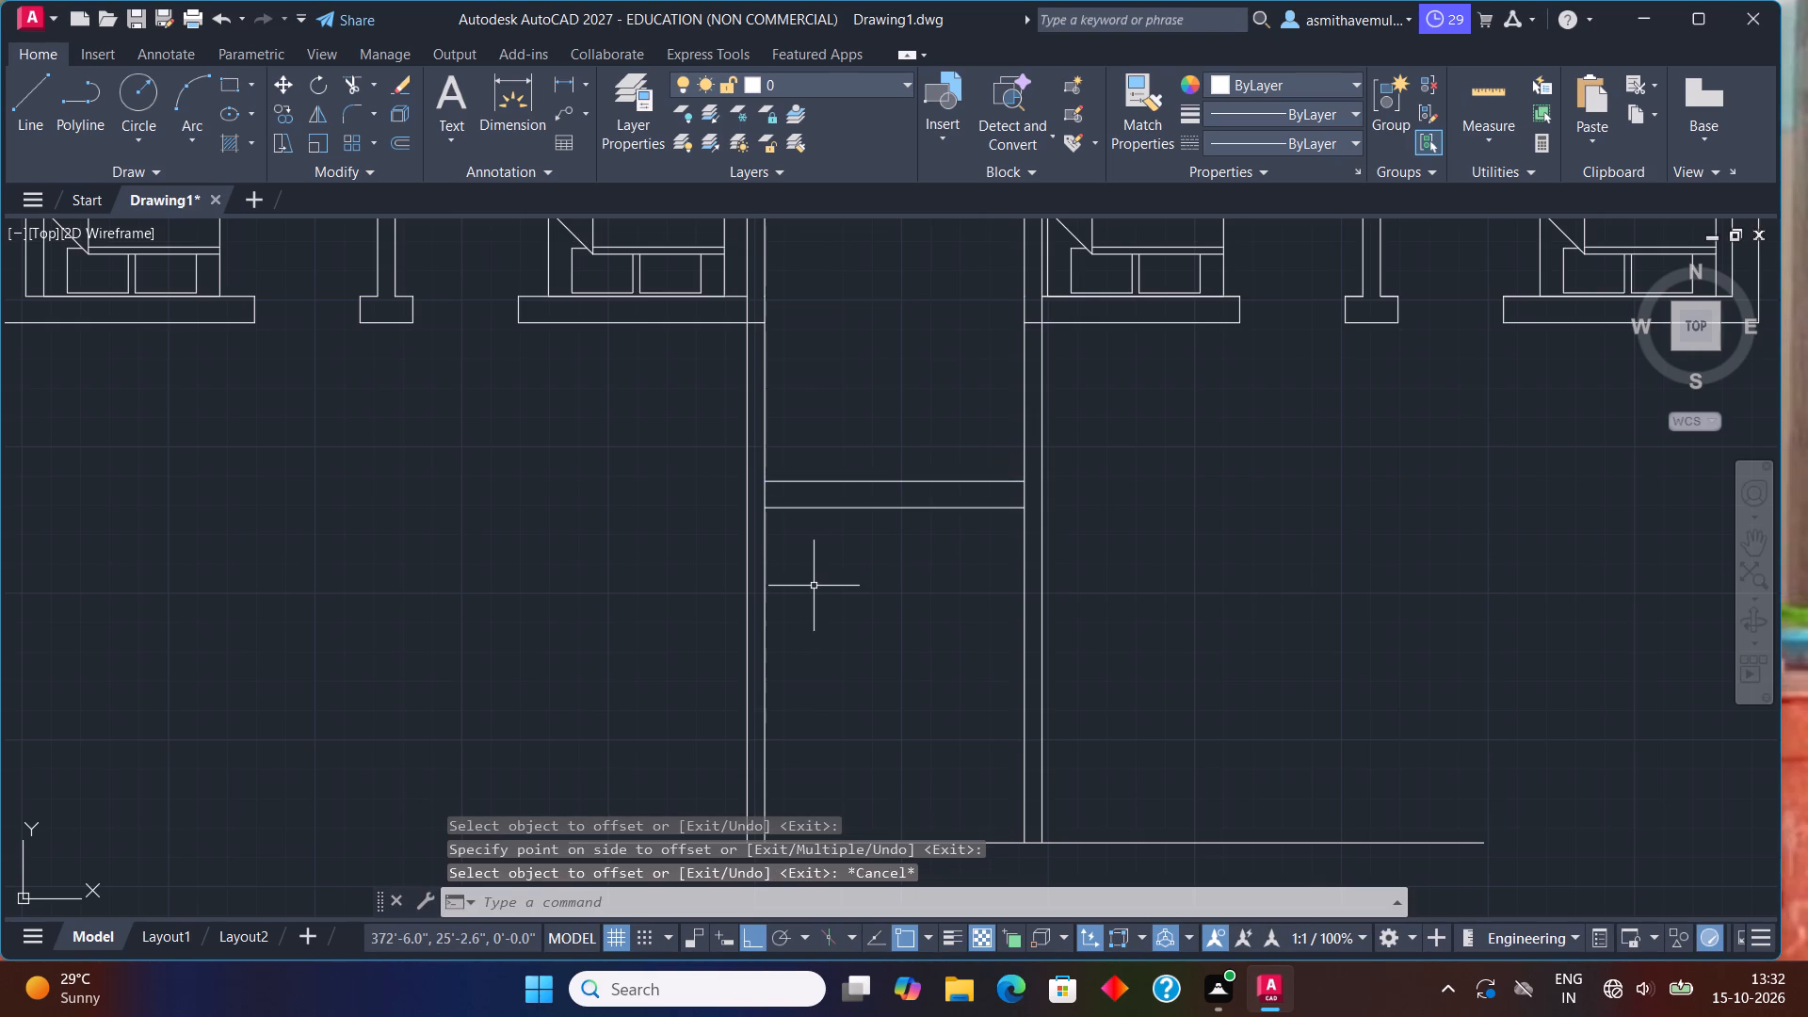
Extend both ends of the end wall's outer line to the outer faces of the corridor walls.
text(ext)
key(e)
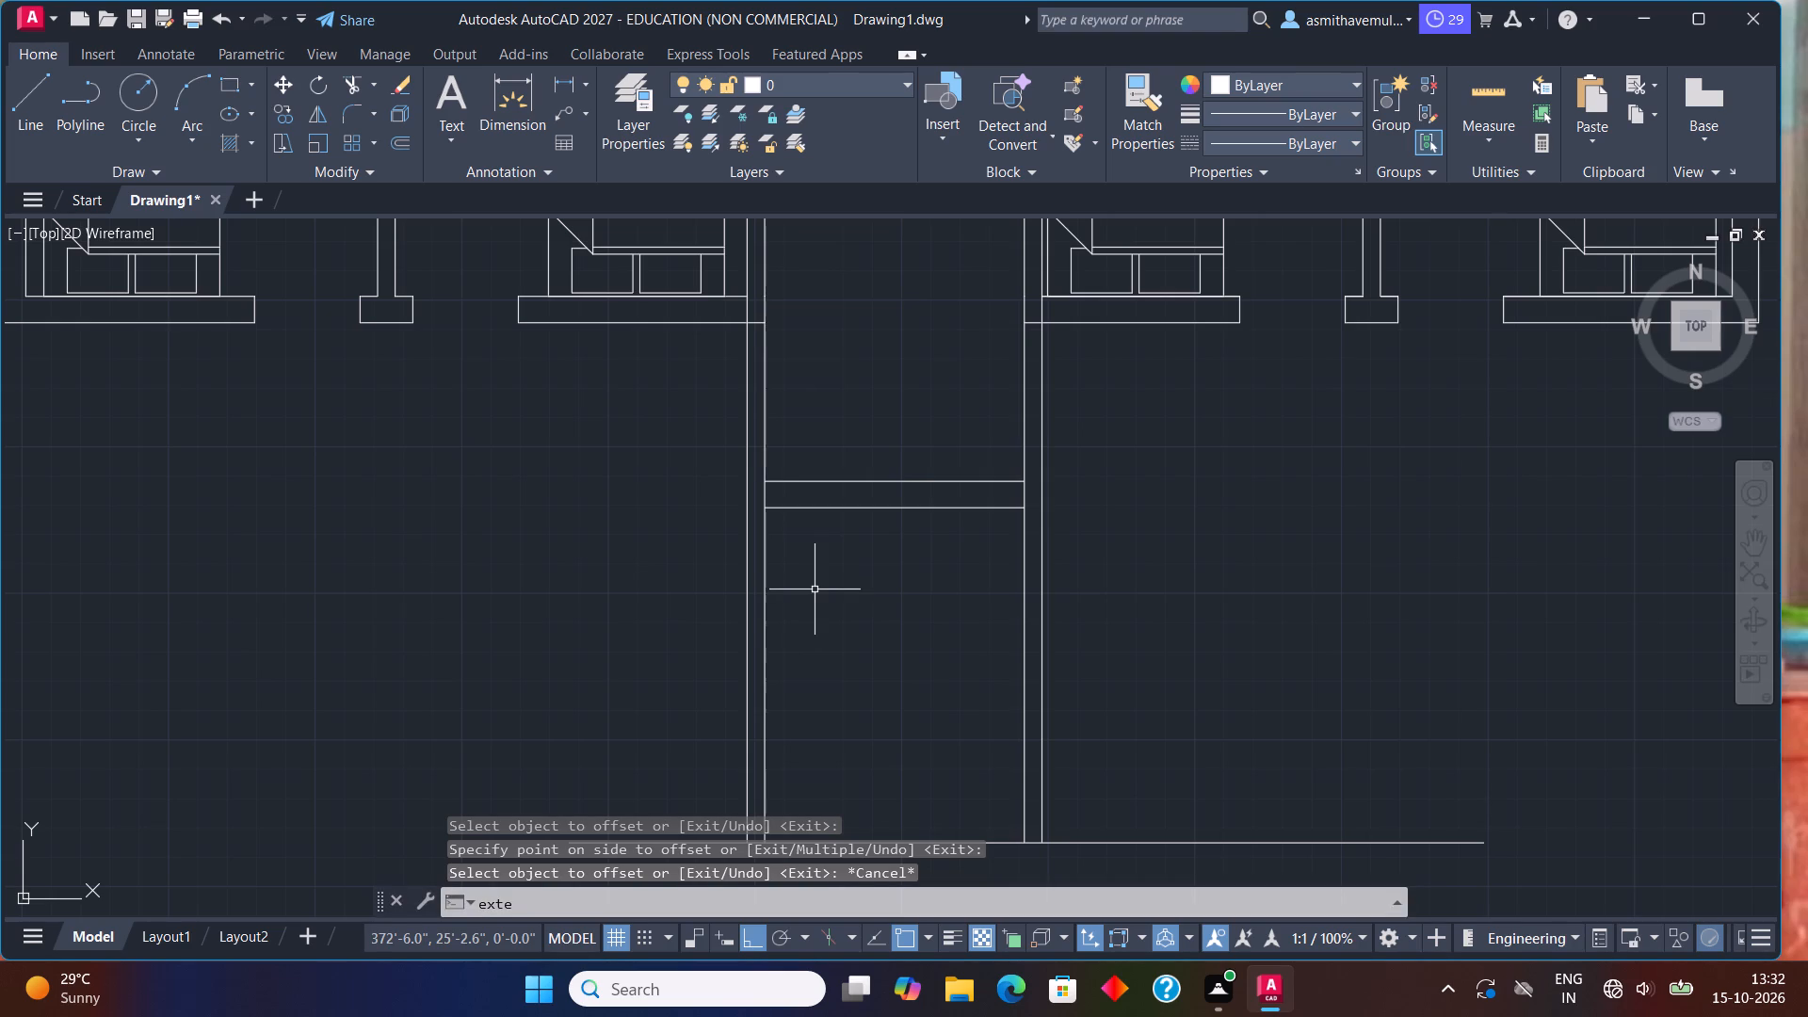
text(nd)
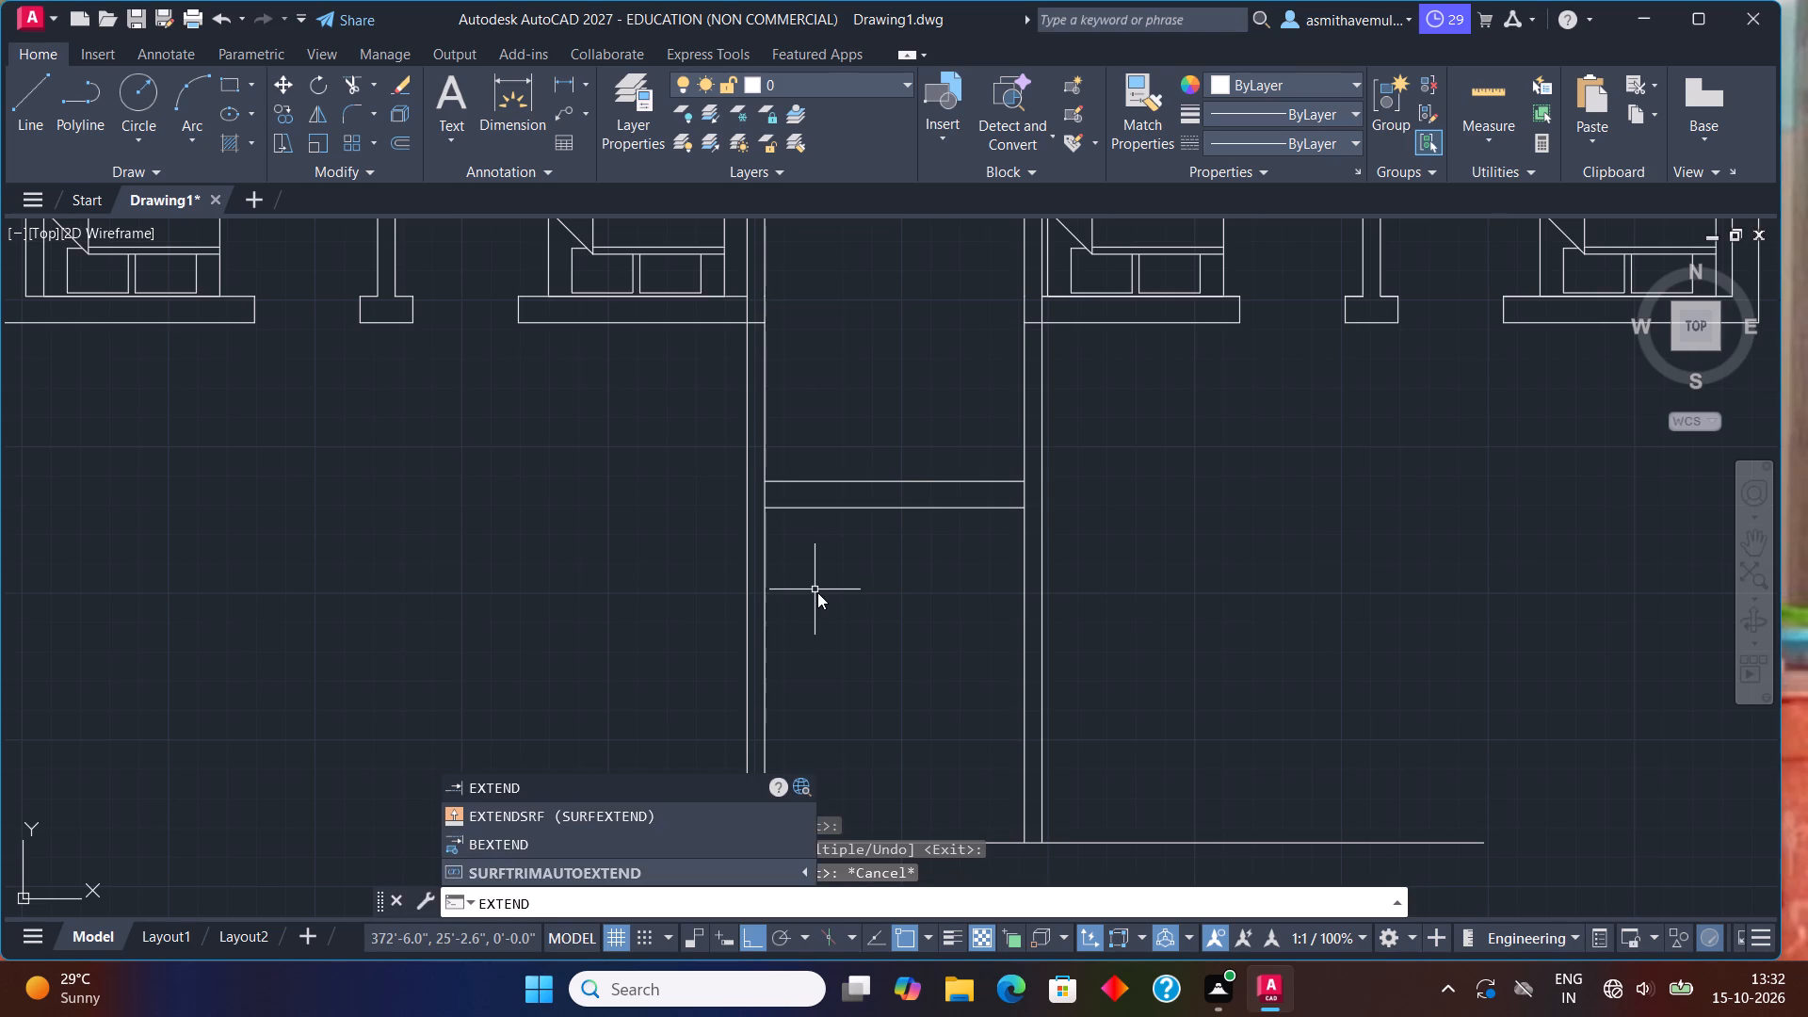
key(Return)
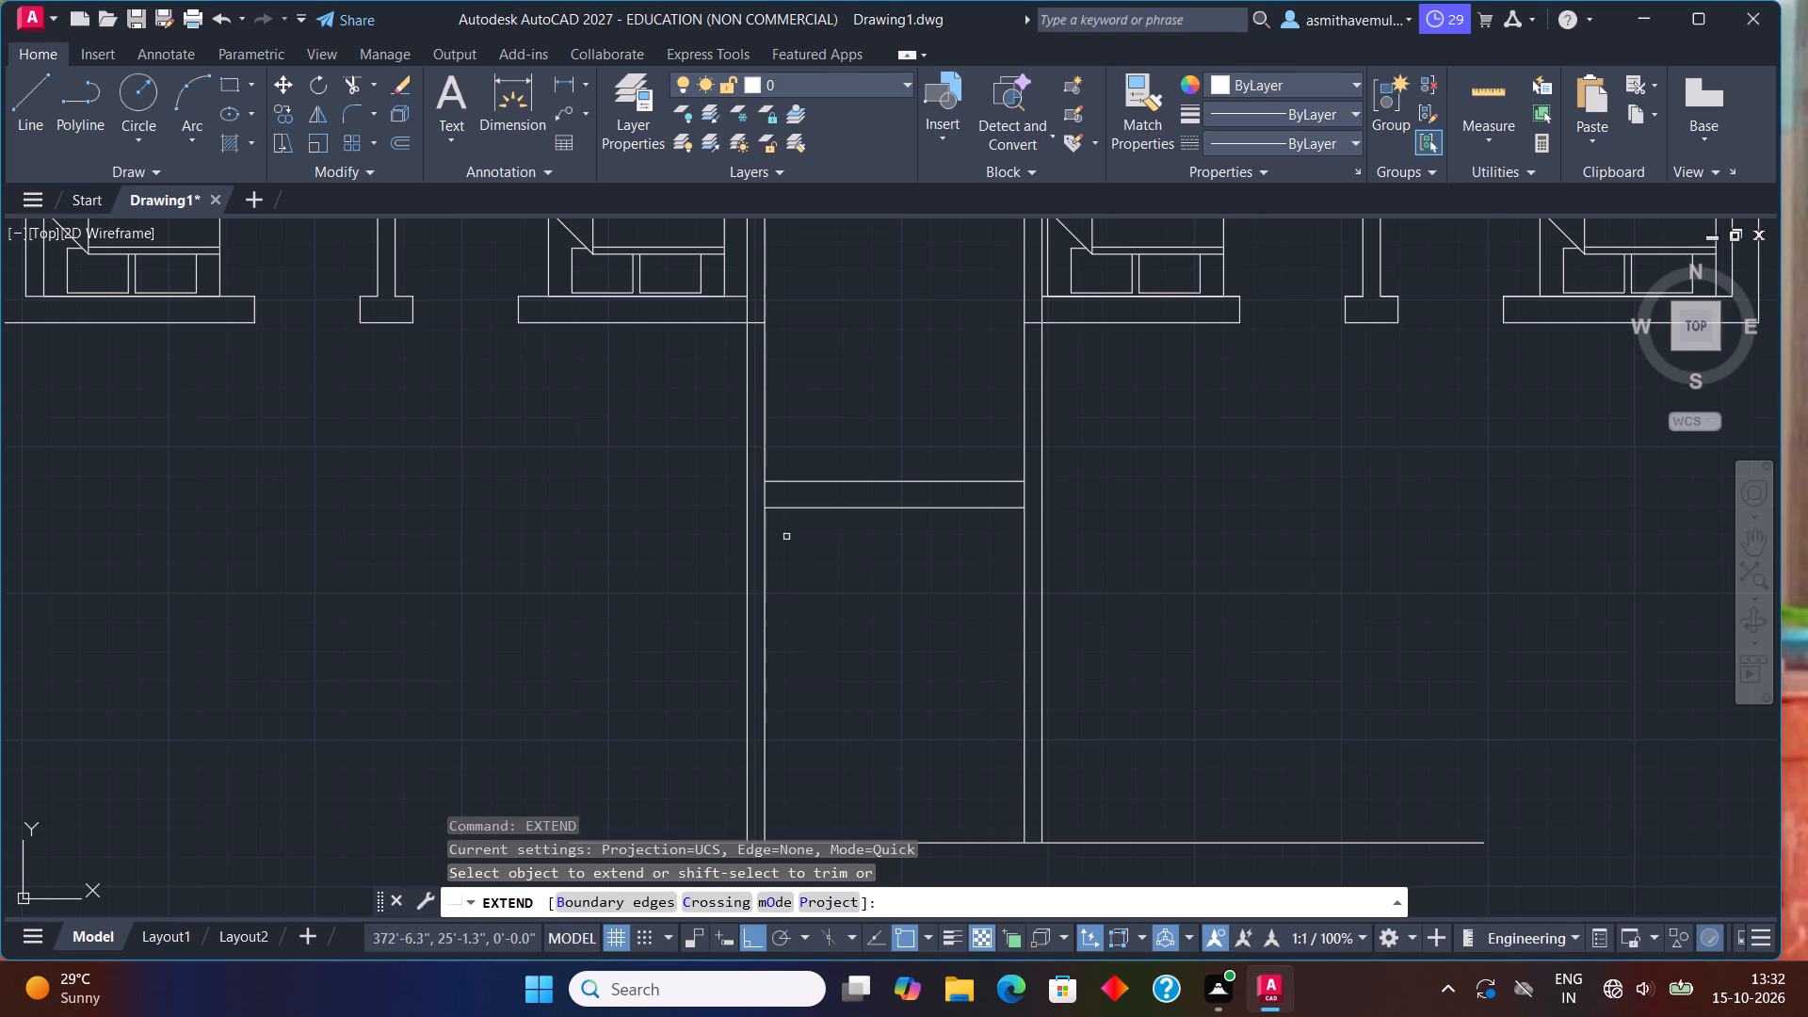
click(775, 508)
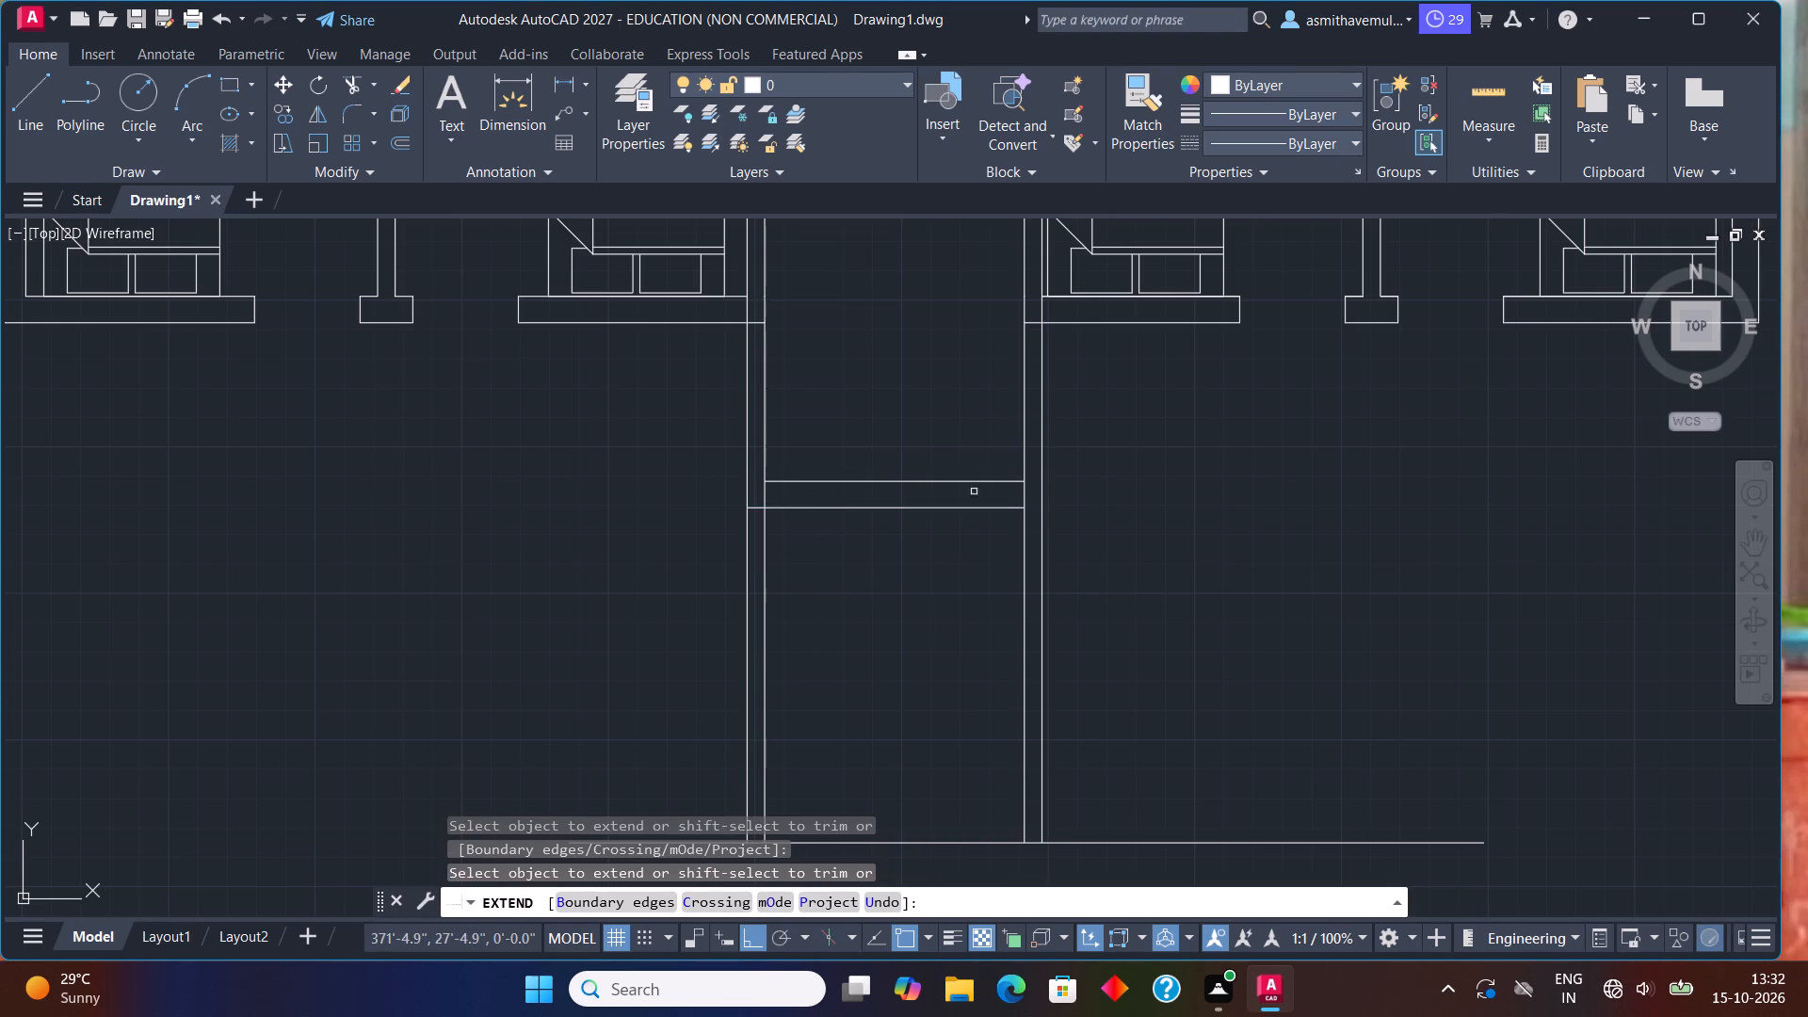
click(1010, 509)
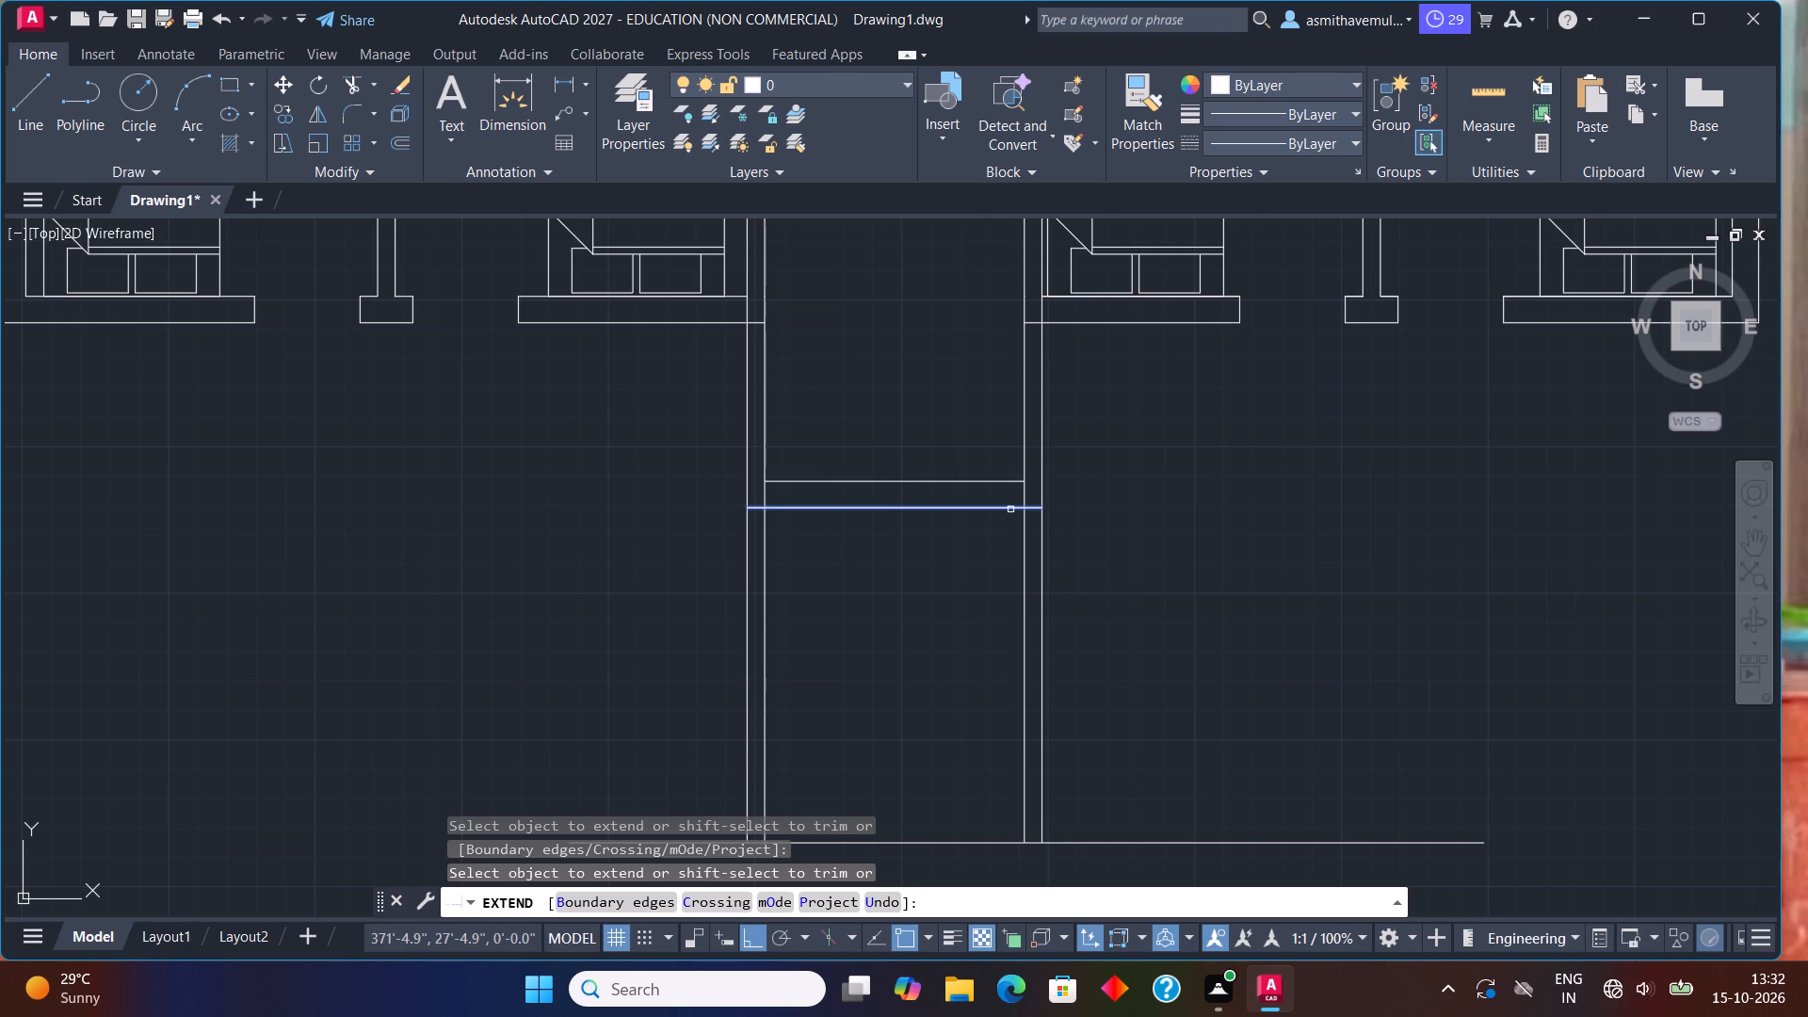
key(Escape)
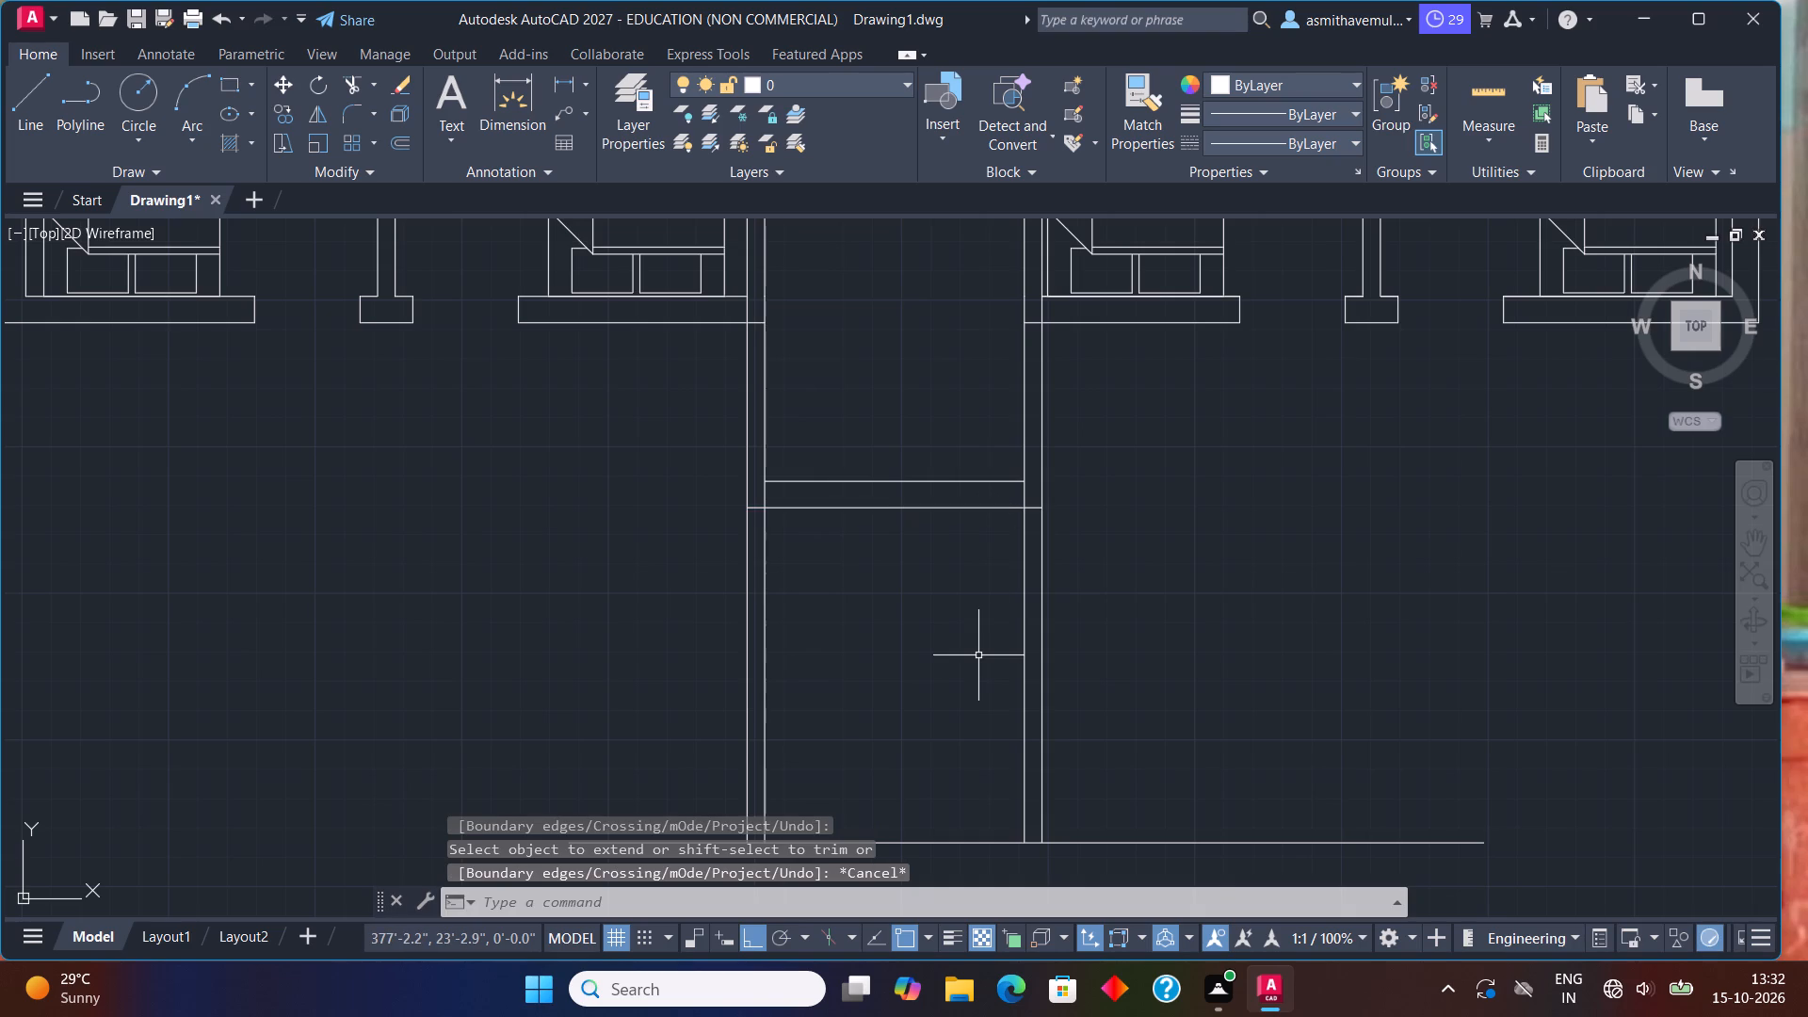
Trim off the corridor wall lines below the end wall and remove the long horizontal boundary line.
text(tr)
key(i)
key(m)
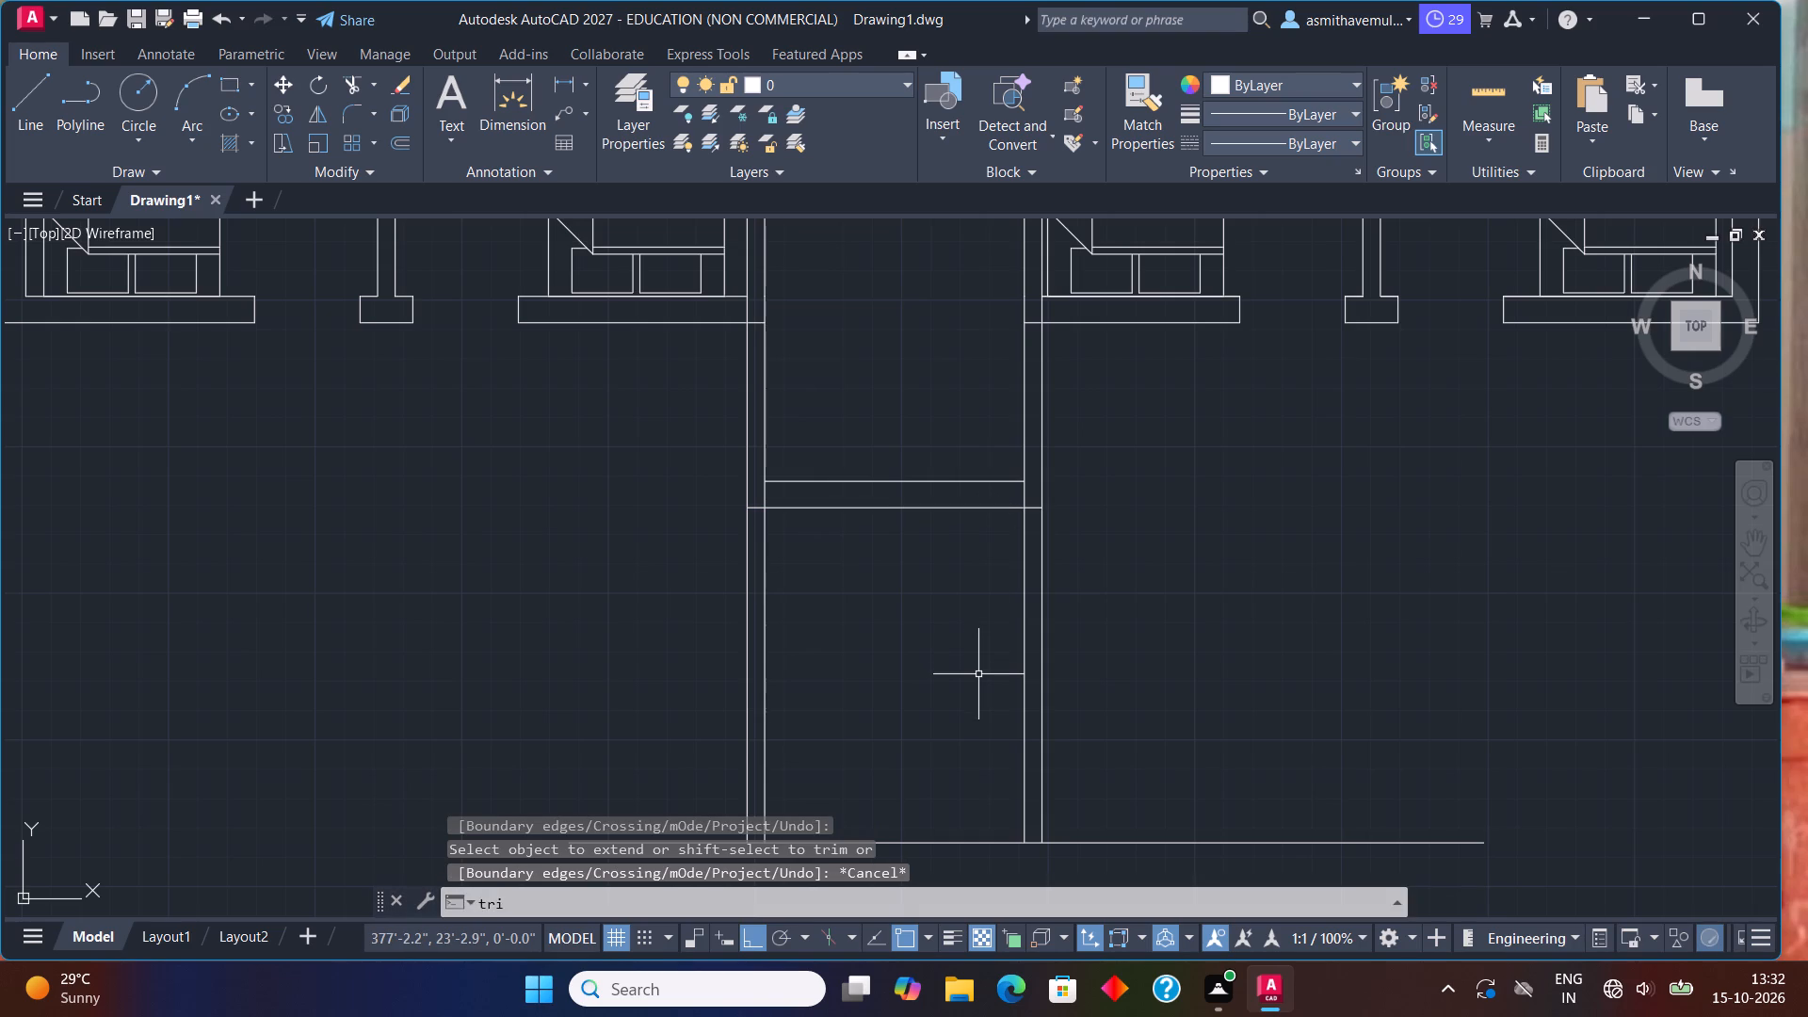
key(Return)
drag(1083, 595, 609, 735)
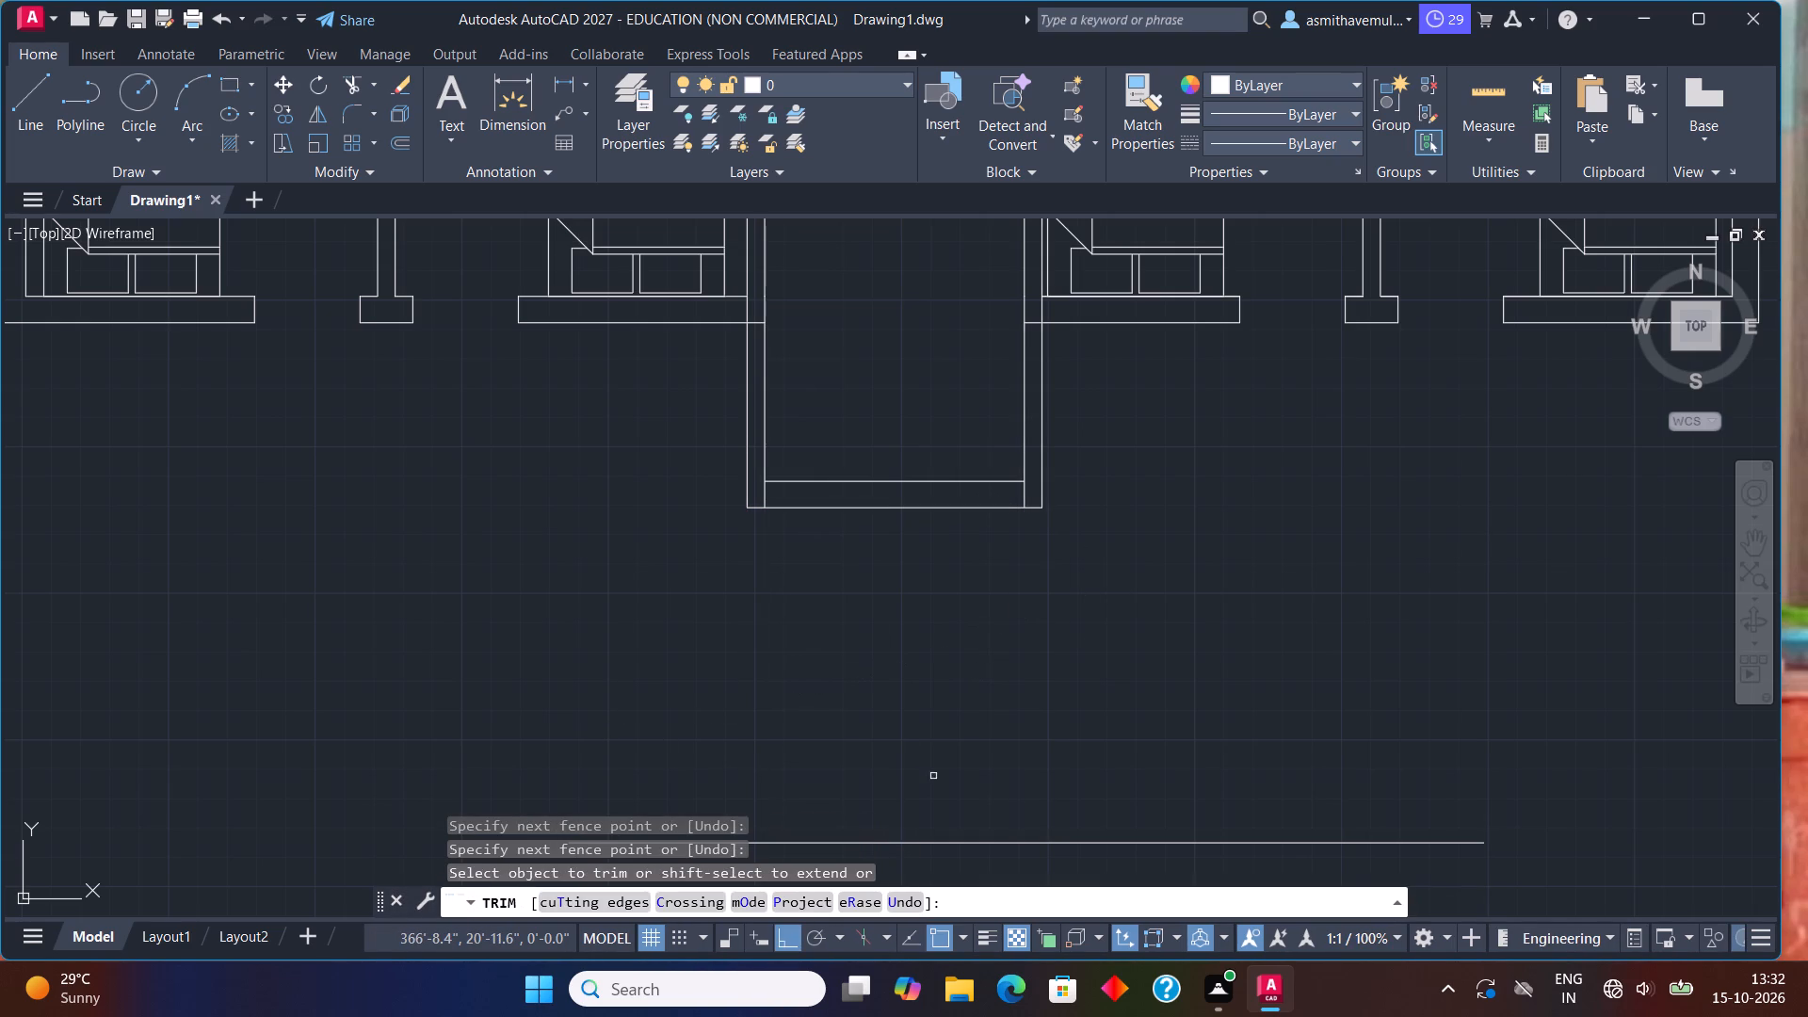
drag(943, 789, 991, 858)
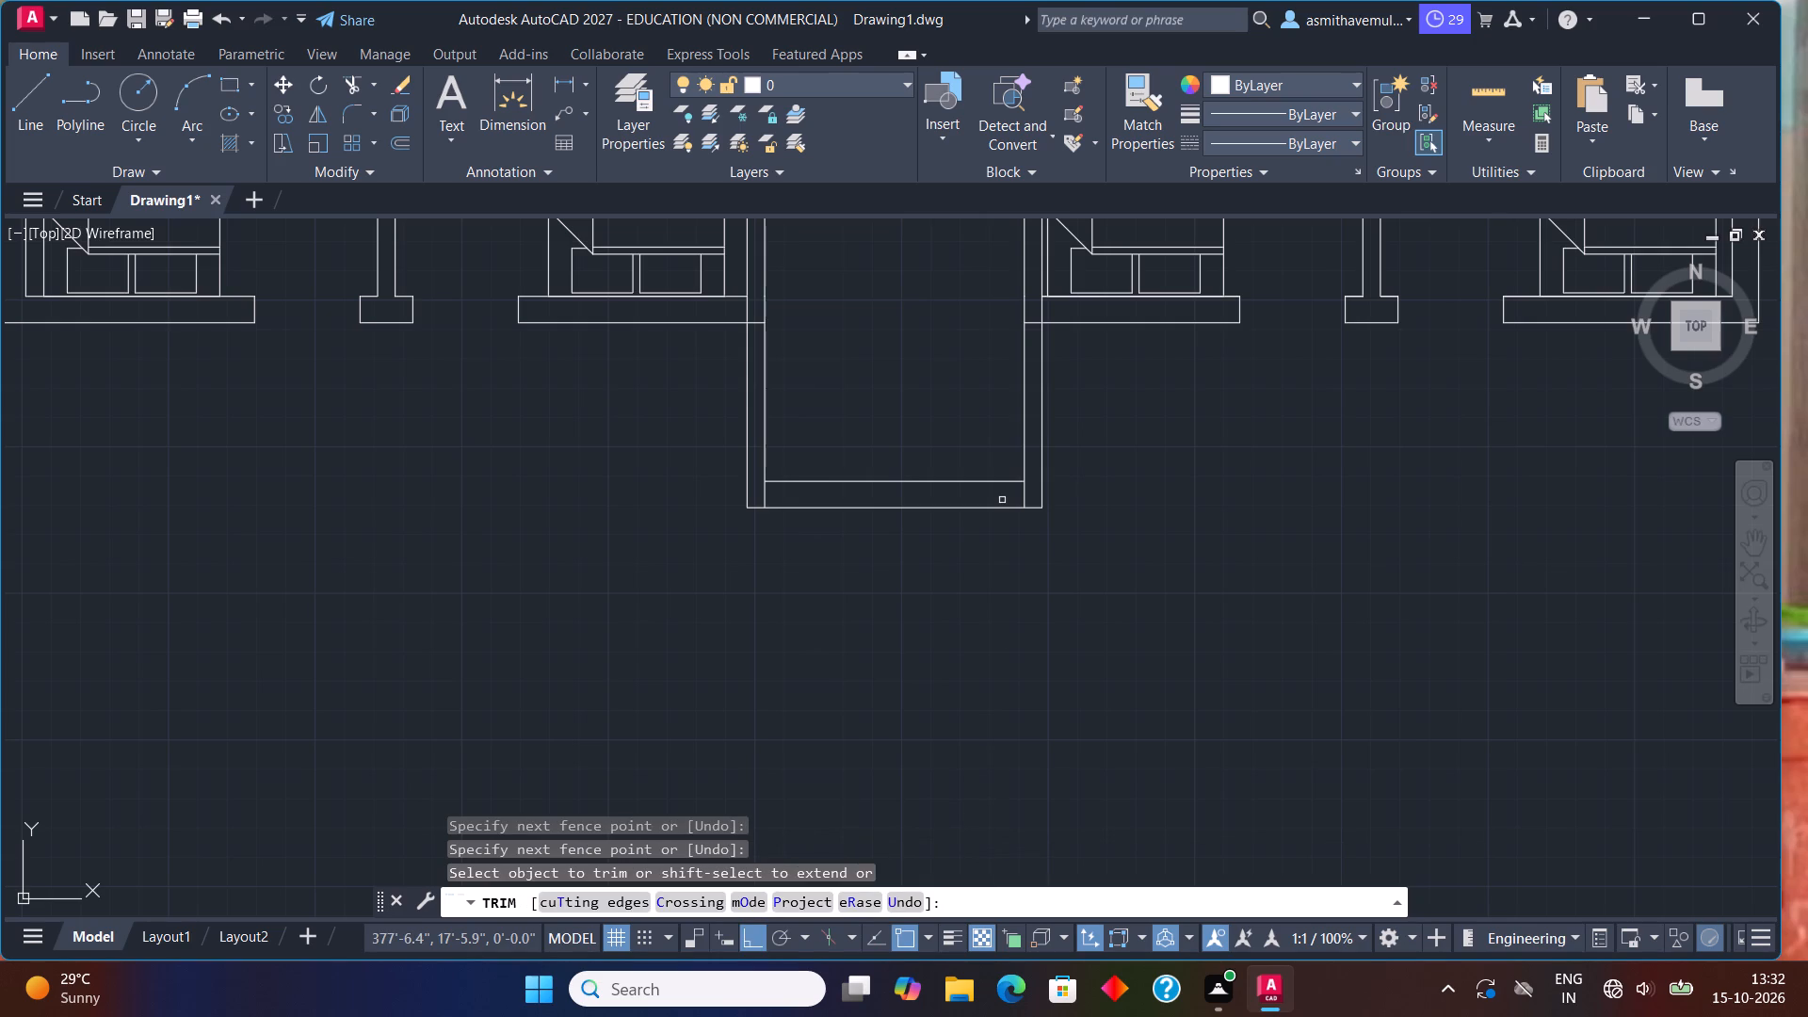
Trim the inner wall face stubs at both bottom corners of the corridor so the end wall joins cleanly.
scroll(1006, 498, up, 1)
drag(1017, 489, 1046, 488)
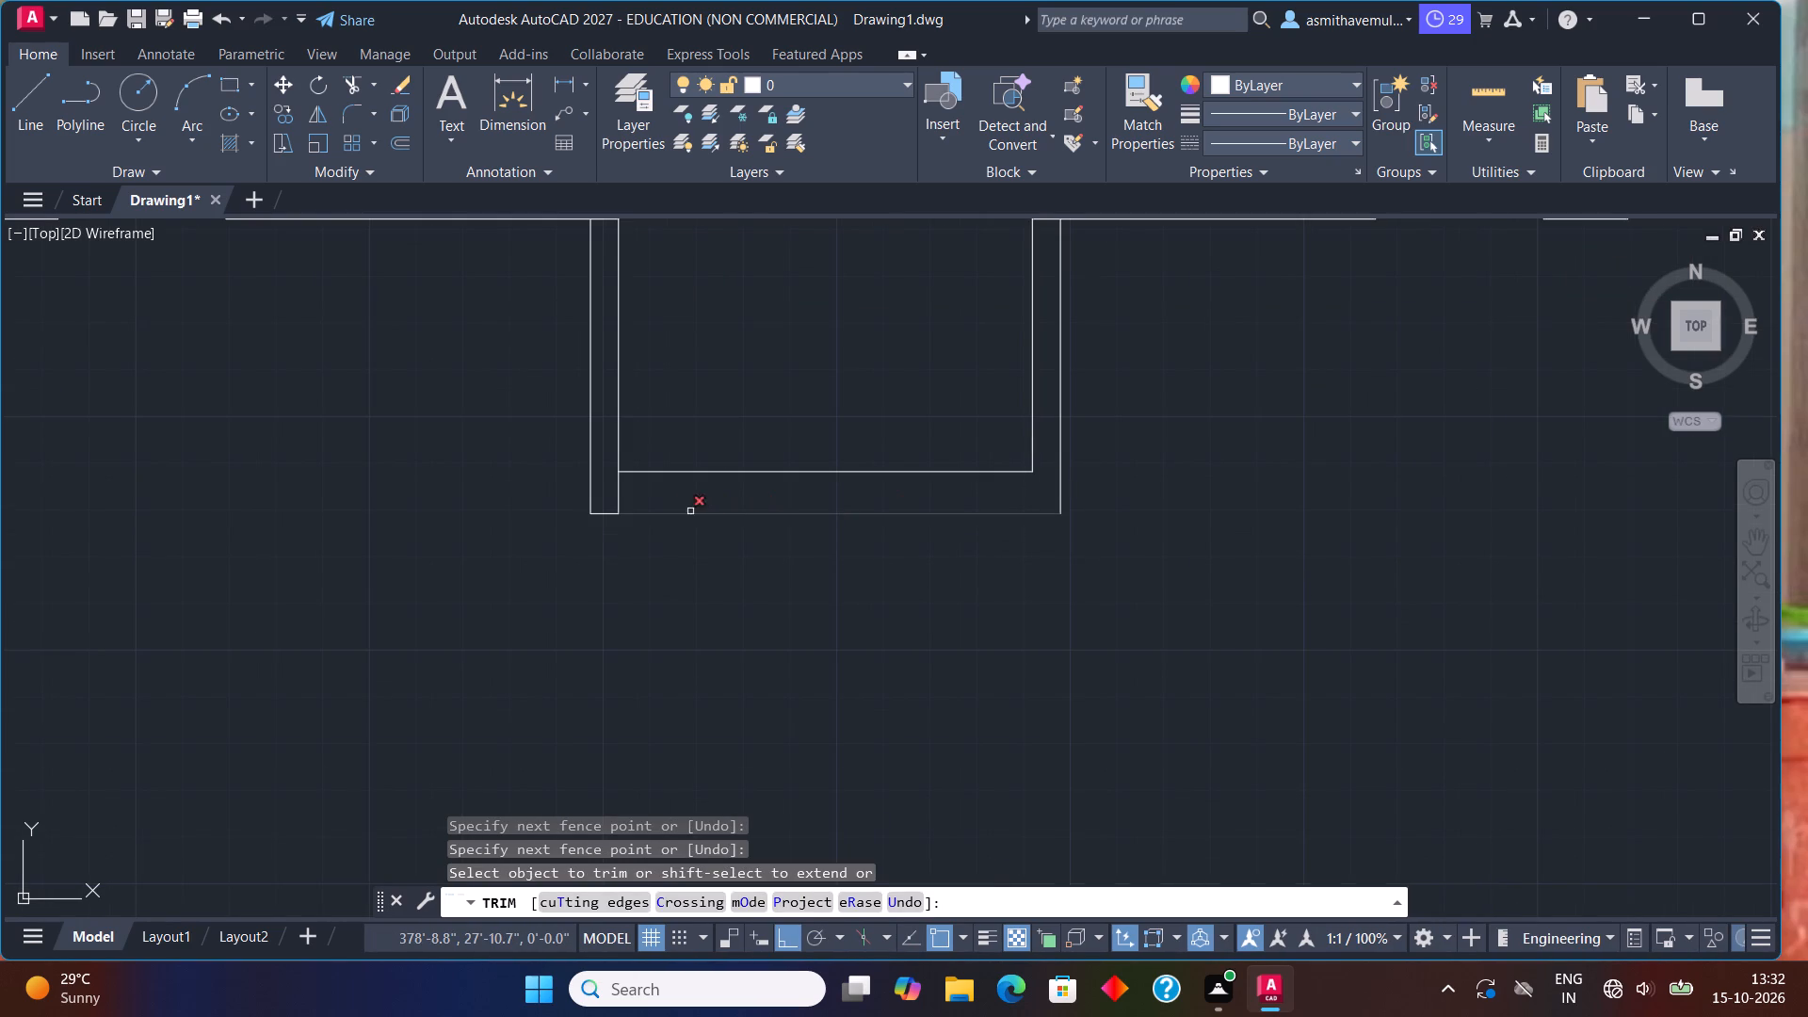
drag(603, 486, 647, 489)
Trim the overlapping lines where the corridor's left and right walls cross the bottom outer wall, leaving open wall junctions.
scroll(728, 691, down, 1)
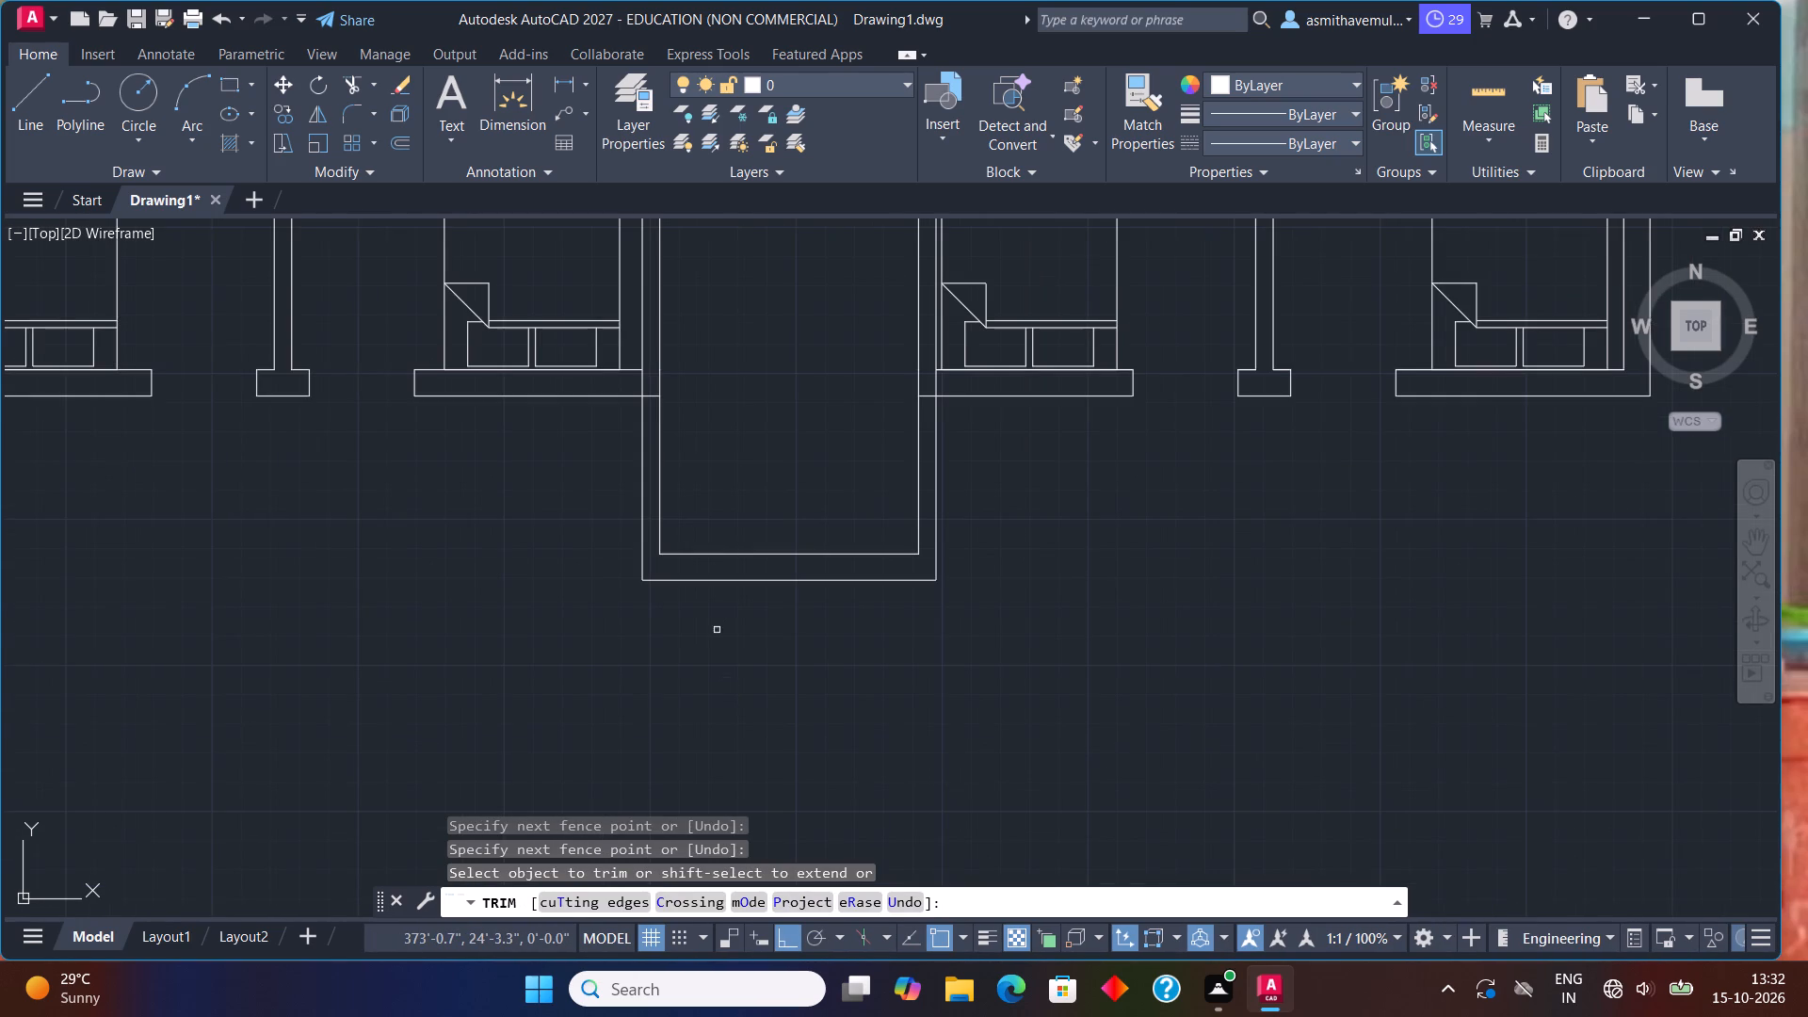
scroll(658, 372, up, 1)
drag(640, 383, 629, 384)
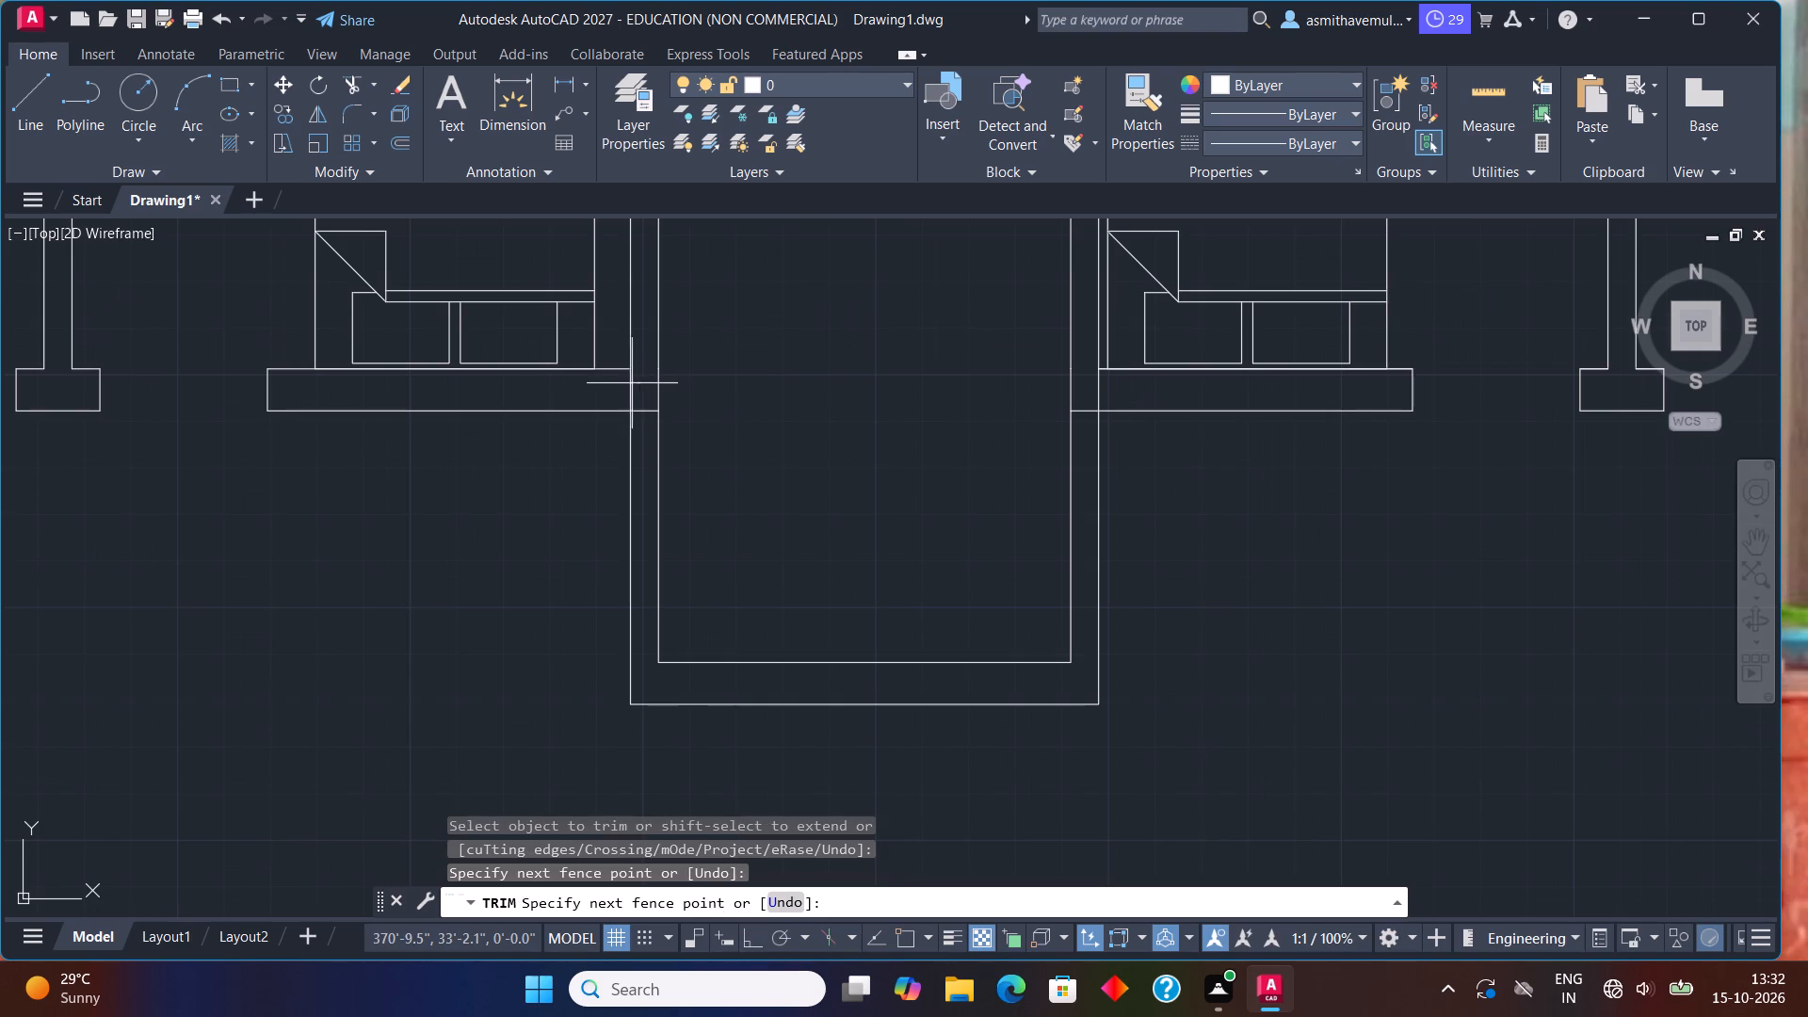
drag(629, 384, 649, 438)
drag(649, 438, 649, 441)
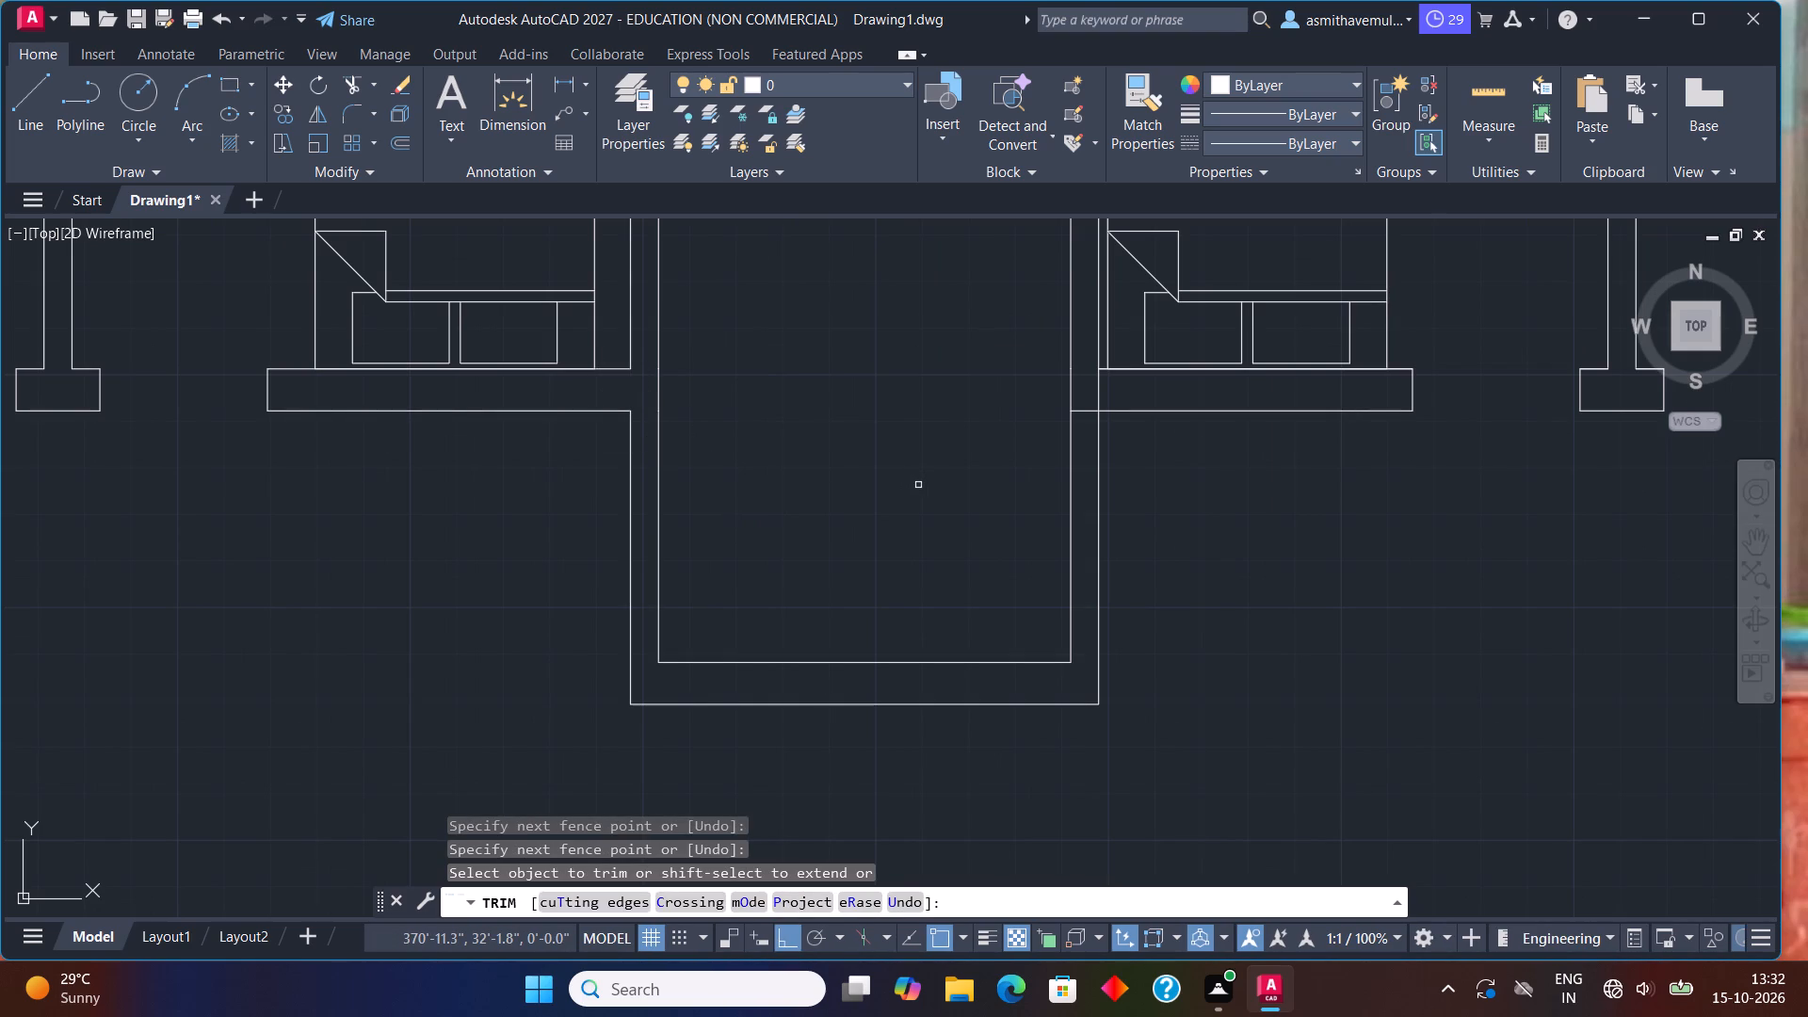
scroll(919, 490, up, 1)
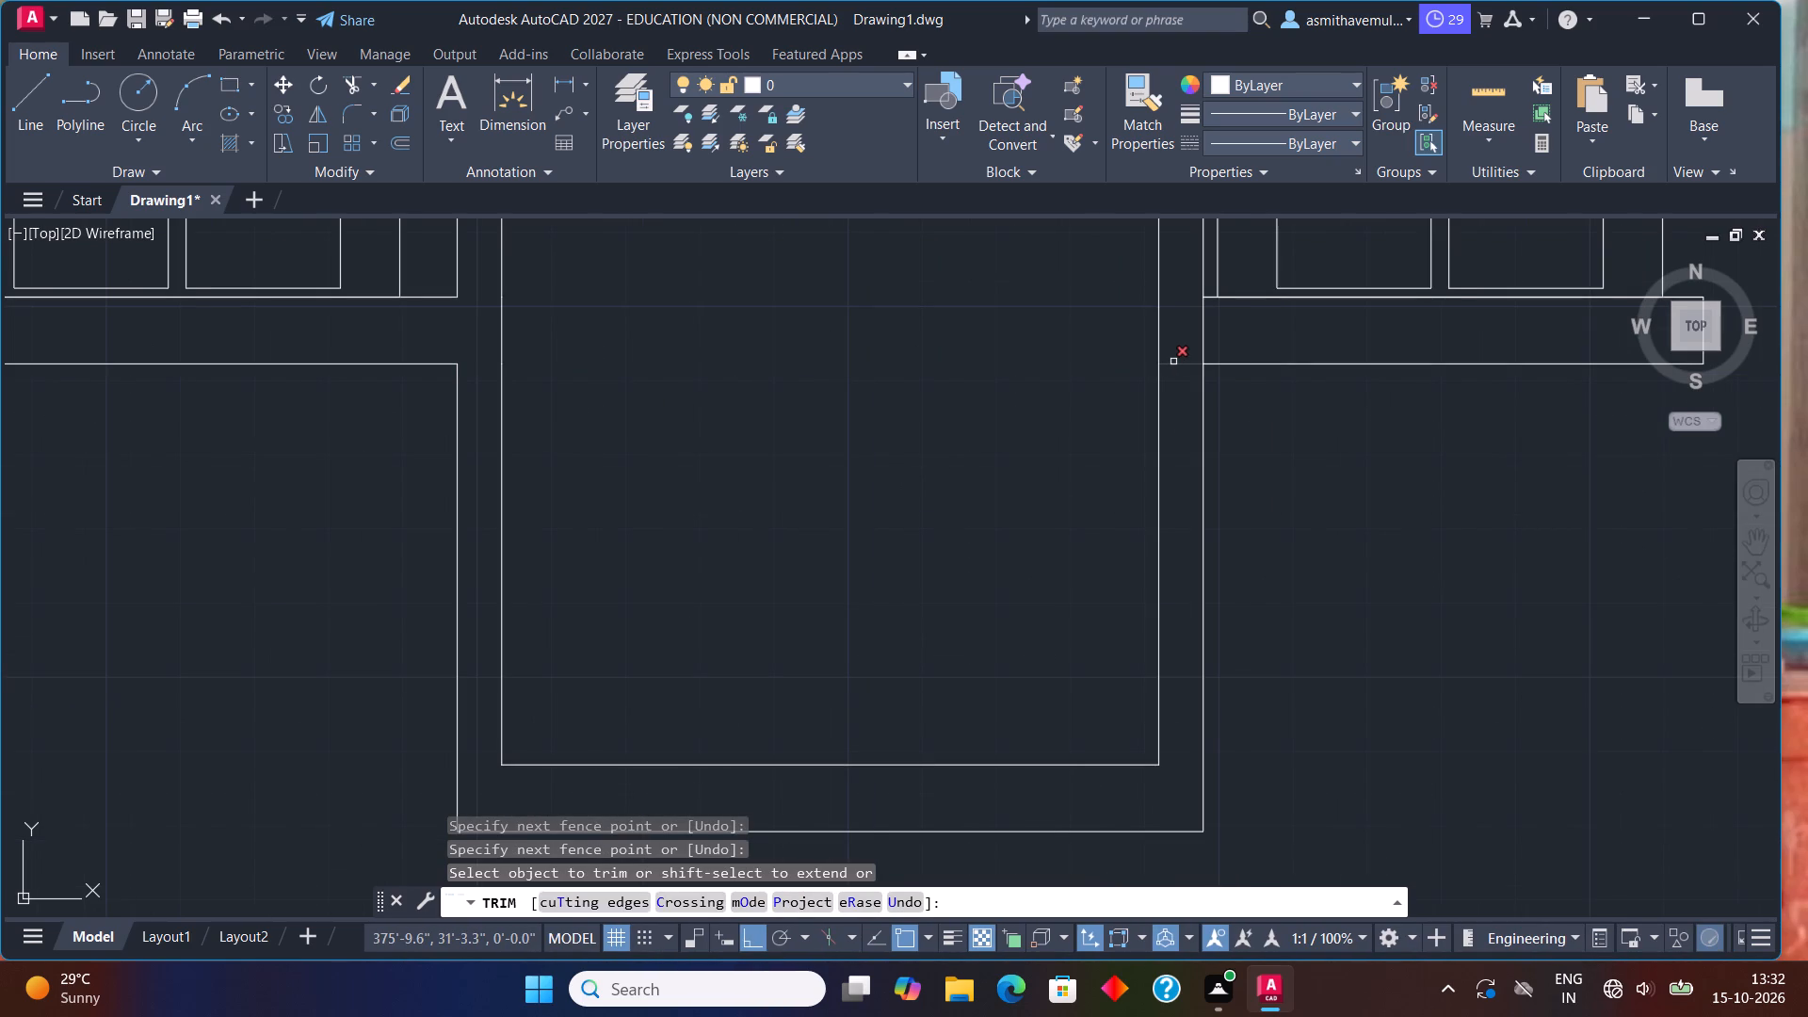
click(1174, 364)
click(1203, 331)
scroll(1375, 428, down, 1)
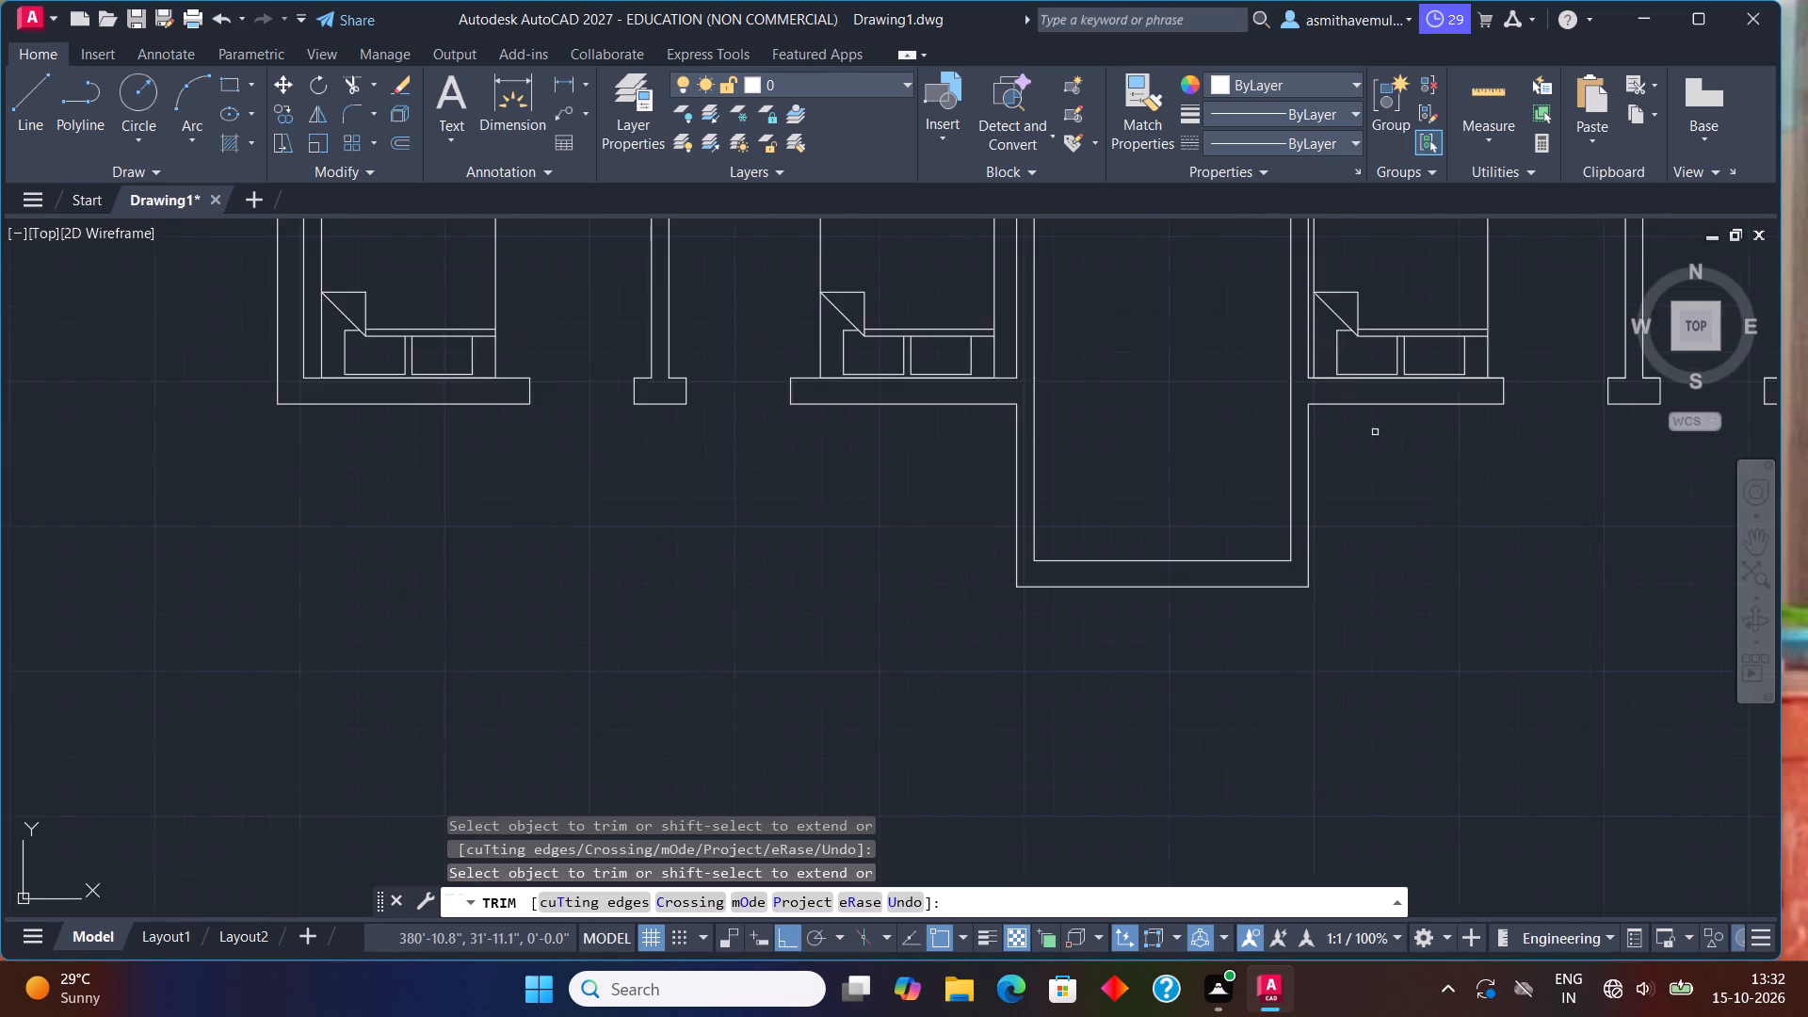
scroll(1375, 432, down, 2)
key(Escape)
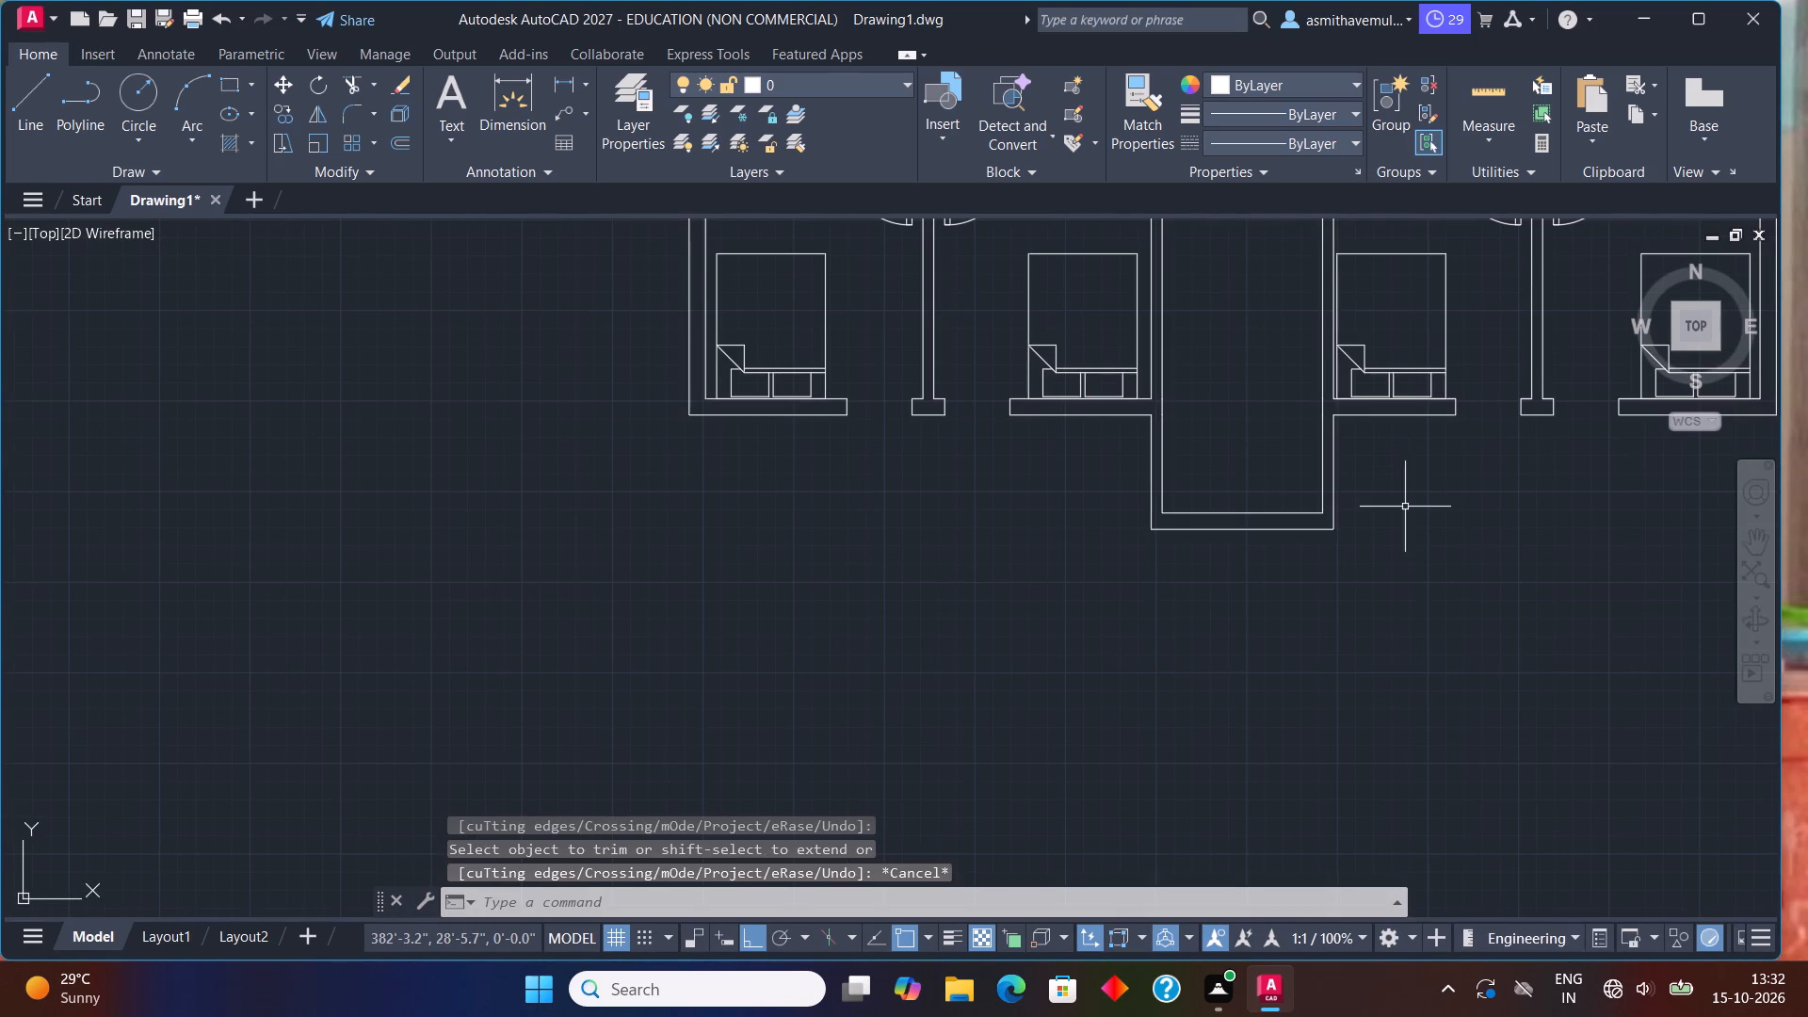
Offset the inner line of the corridor's projecting end wall 6" outward to form a thinner wall face.
middle_drag(1405, 507, 1338, 559)
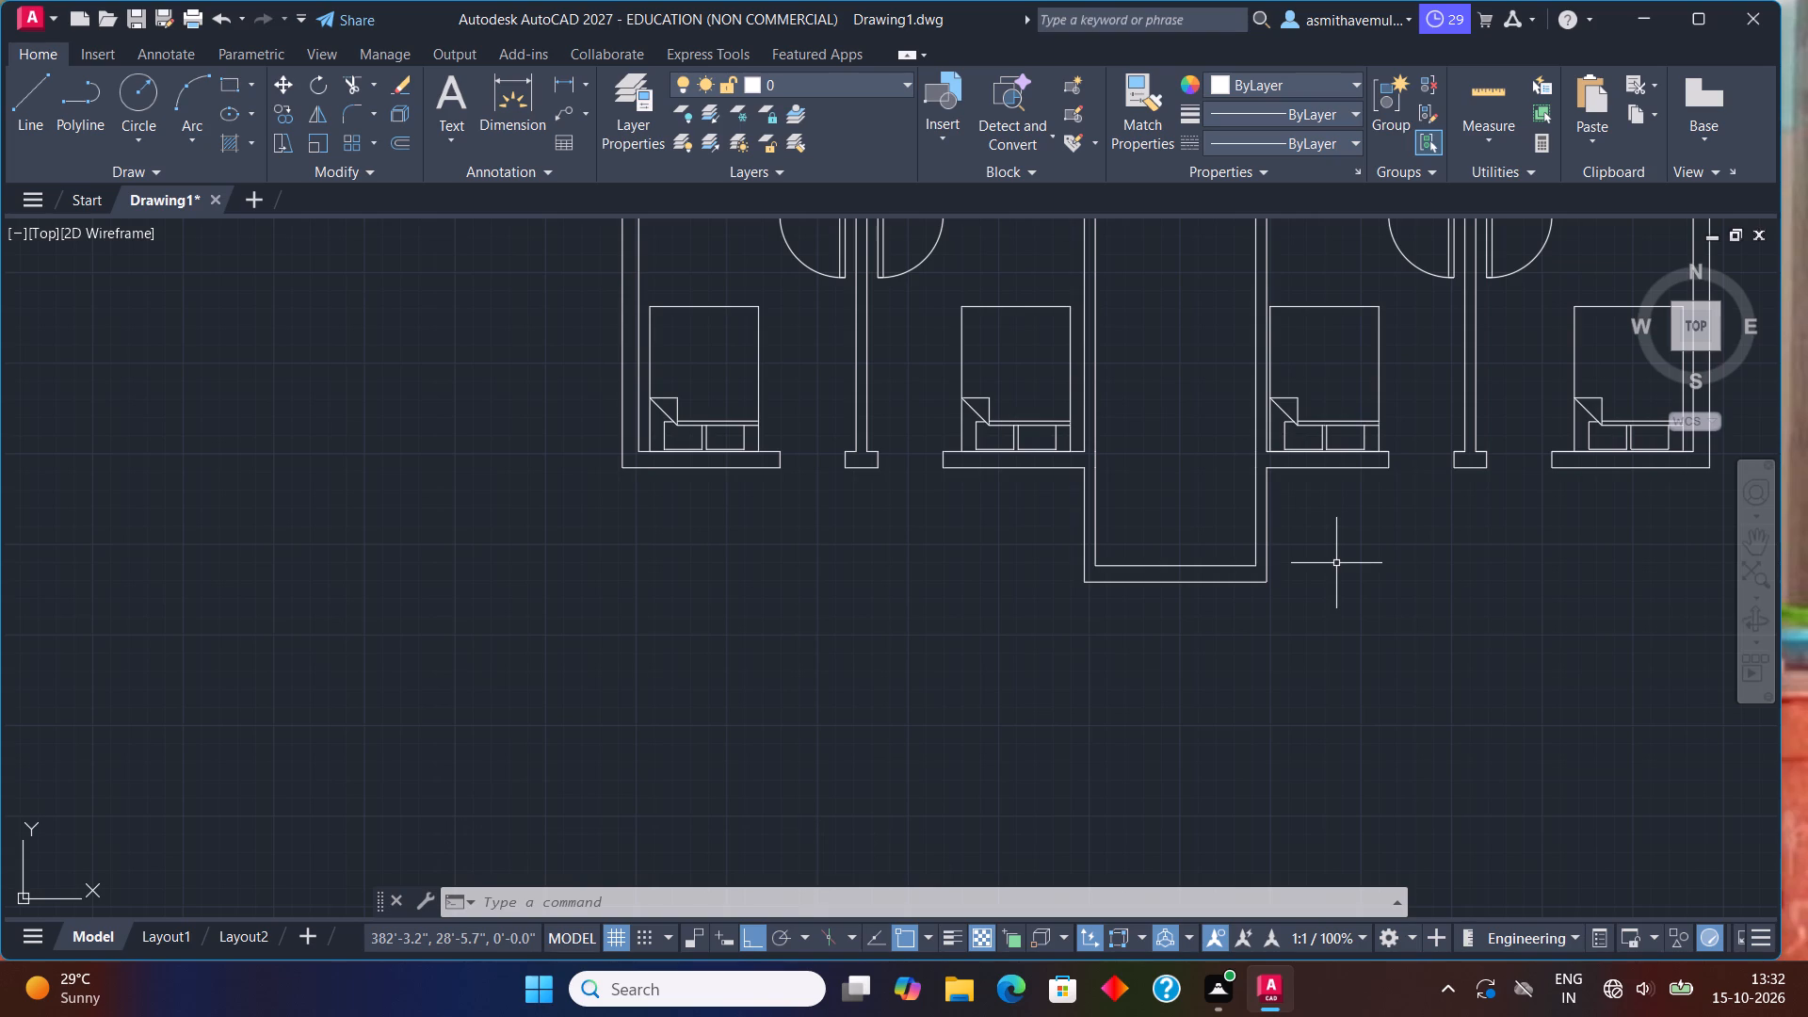
key(o)
key(Return)
text(6")
key(Return)
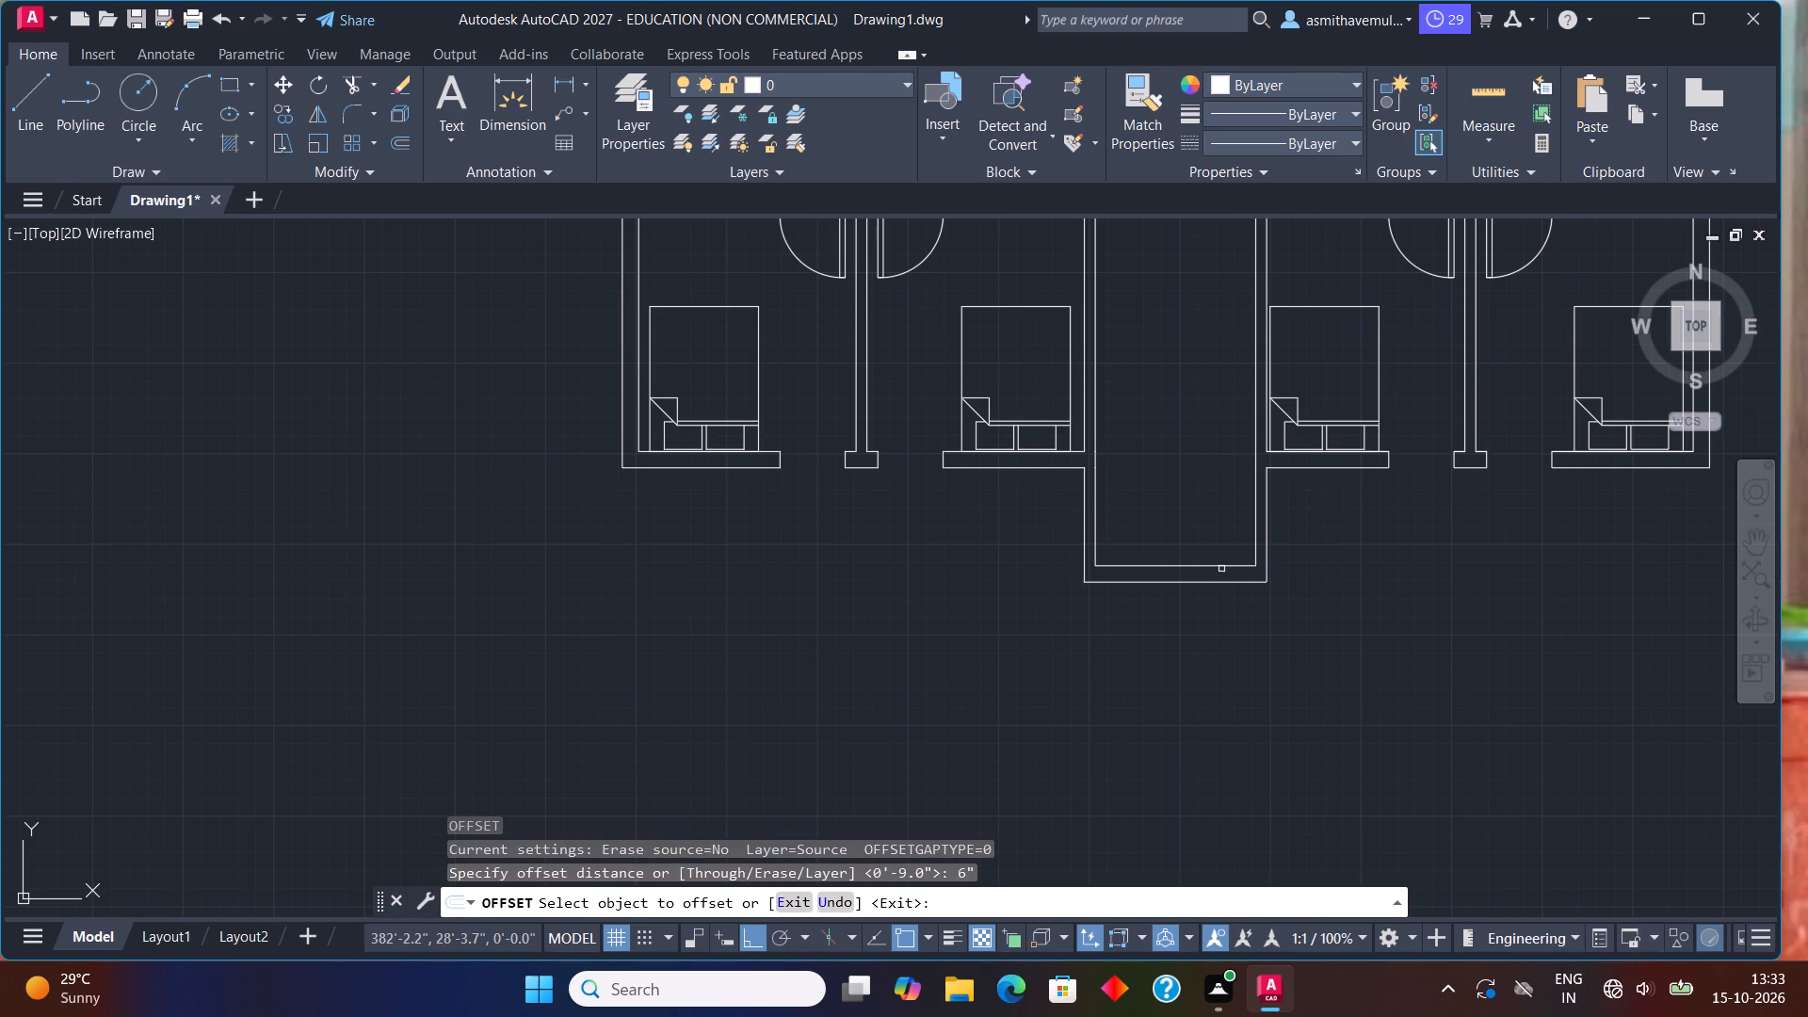
click(1221, 566)
click(1221, 573)
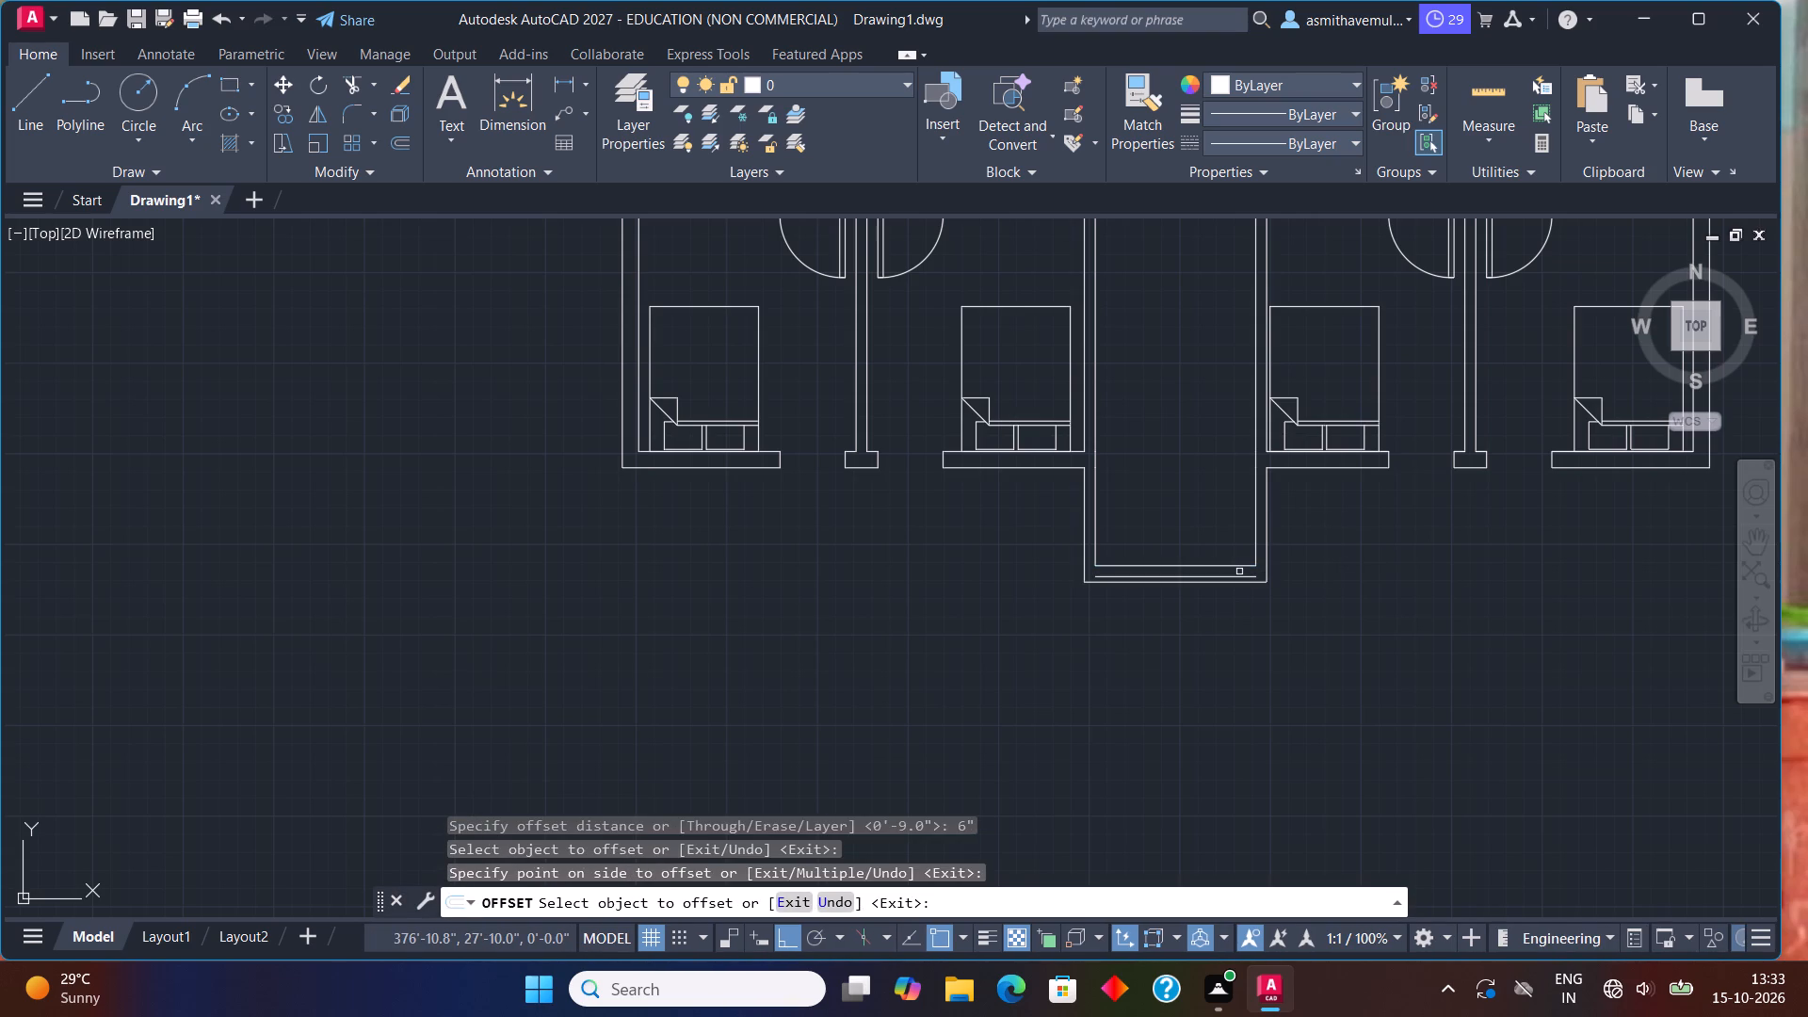
key(Escape)
Extend both ends of the new end wall line to the outer faces of the corridor's side walls.
scroll(1241, 574, up, 2)
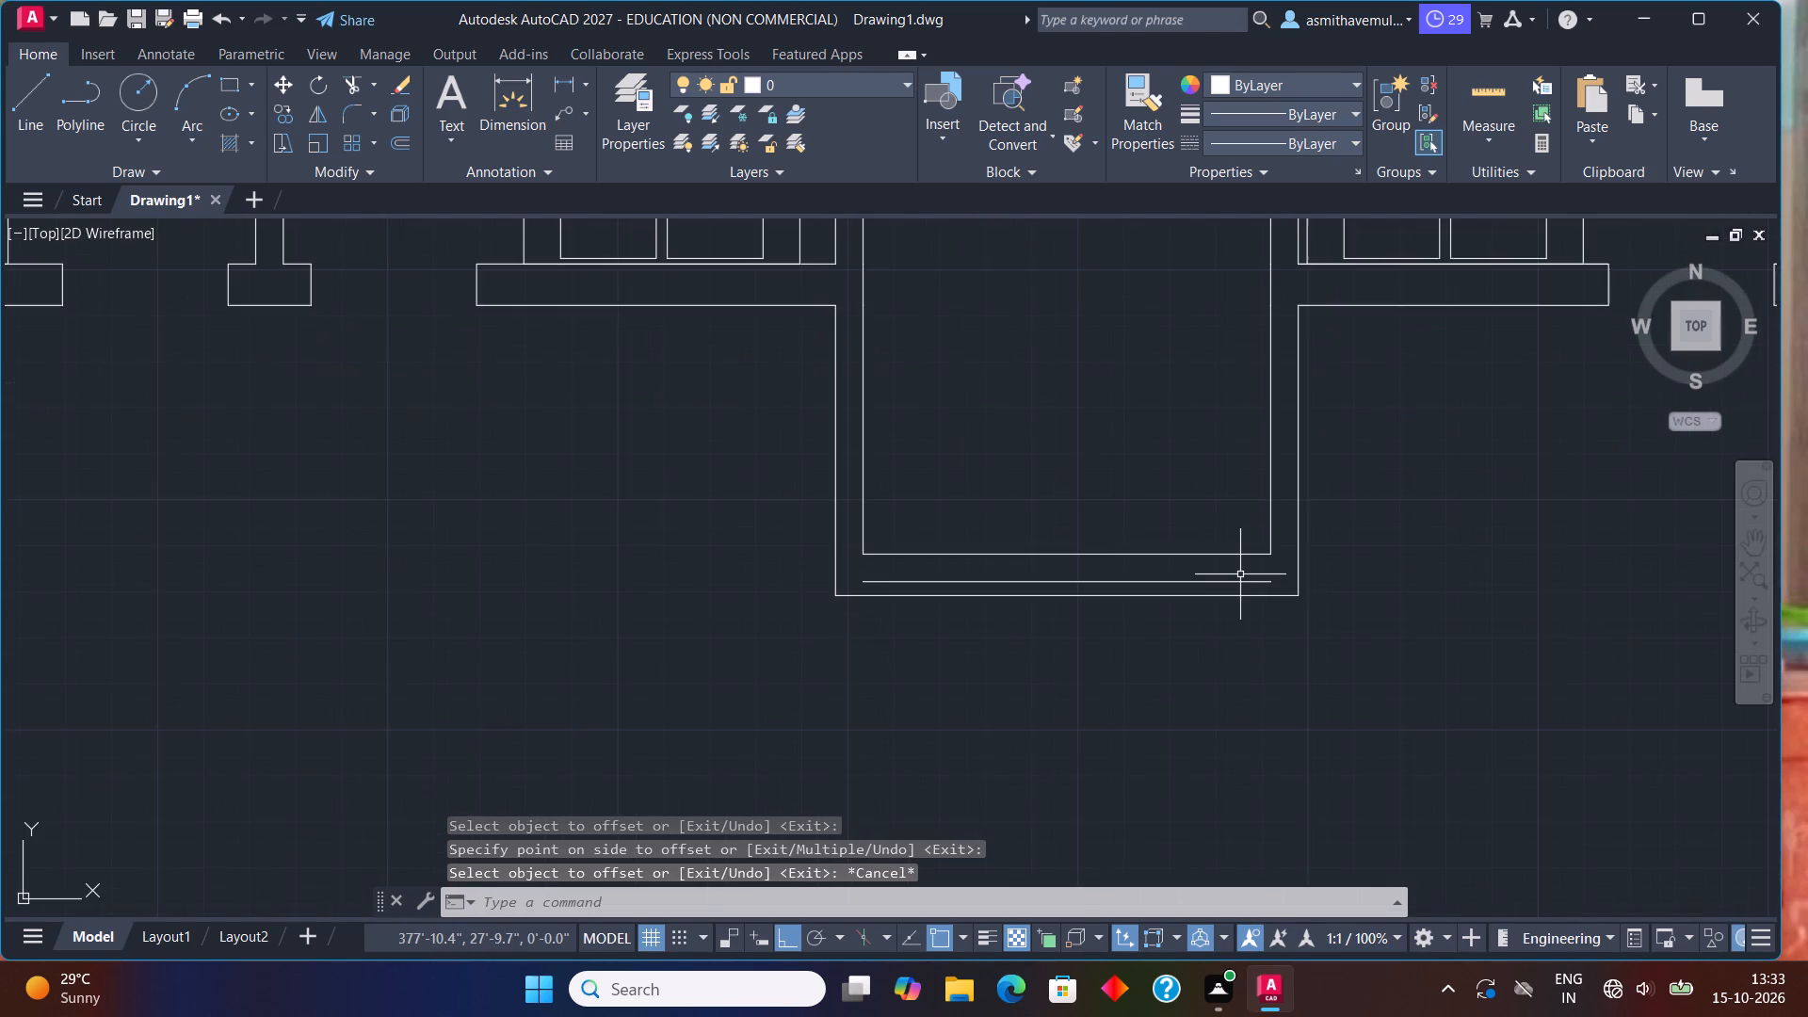
text(extend)
key(Return)
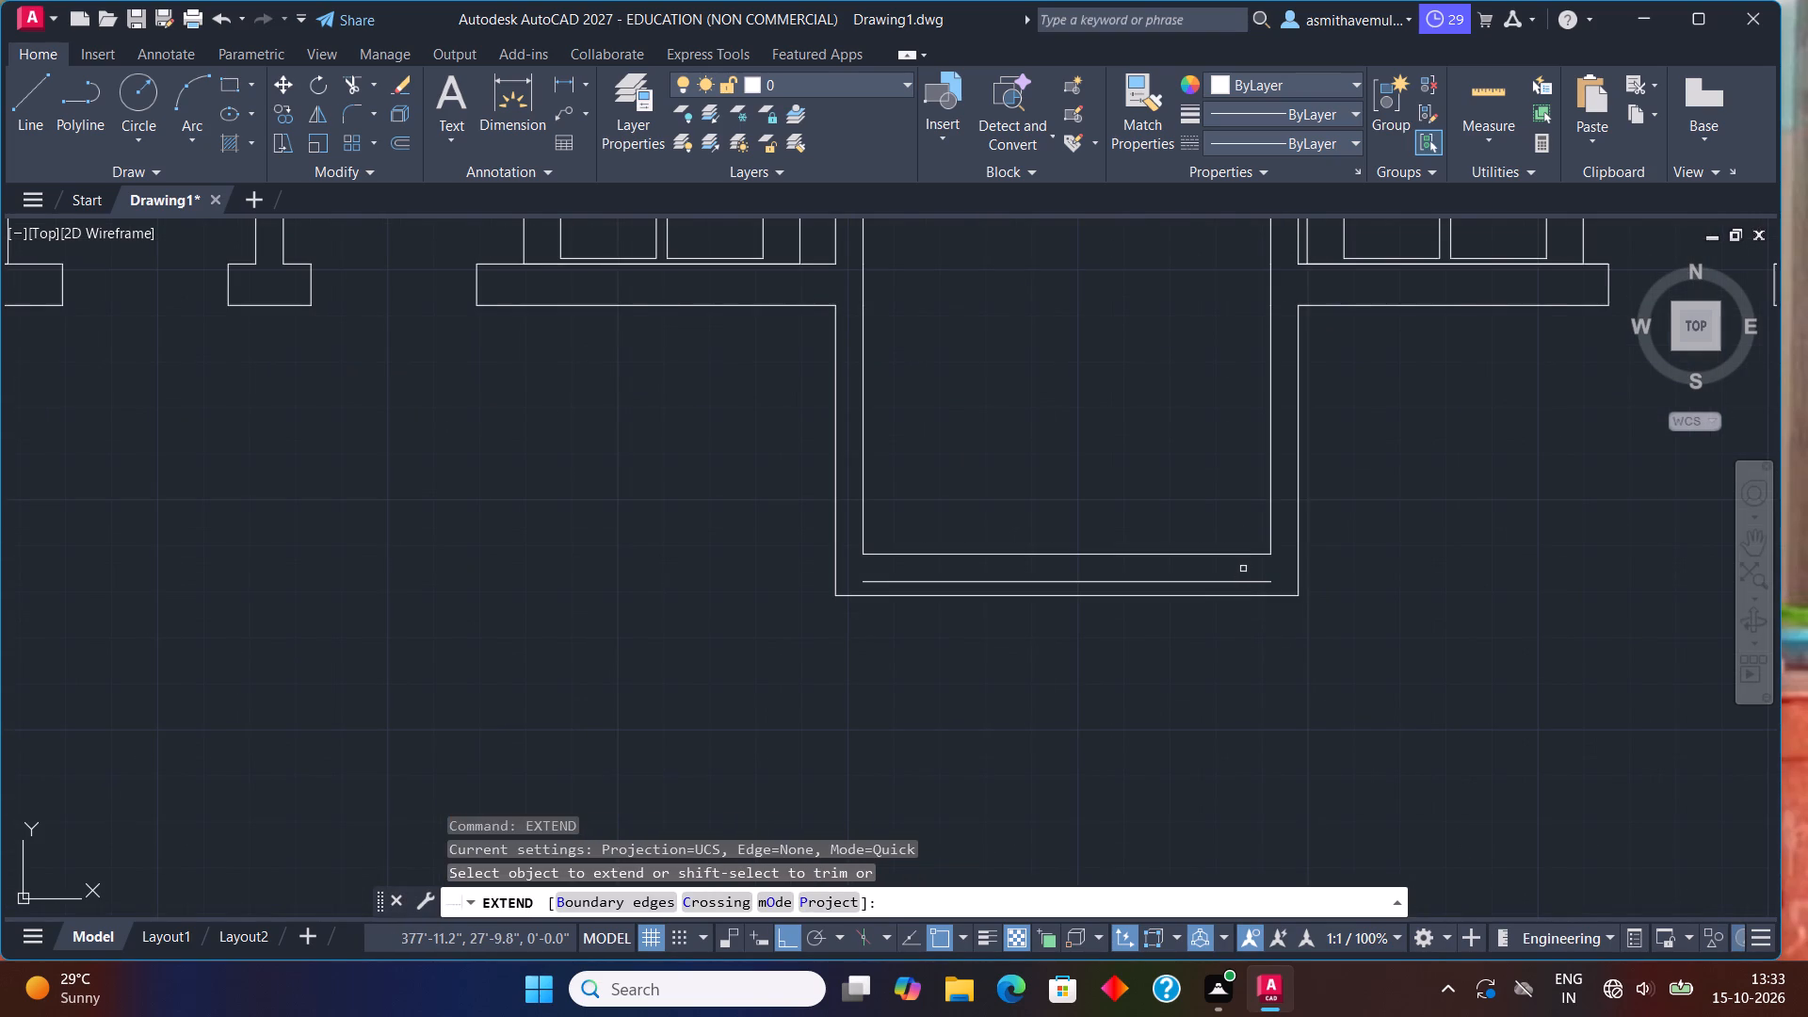
click(1248, 580)
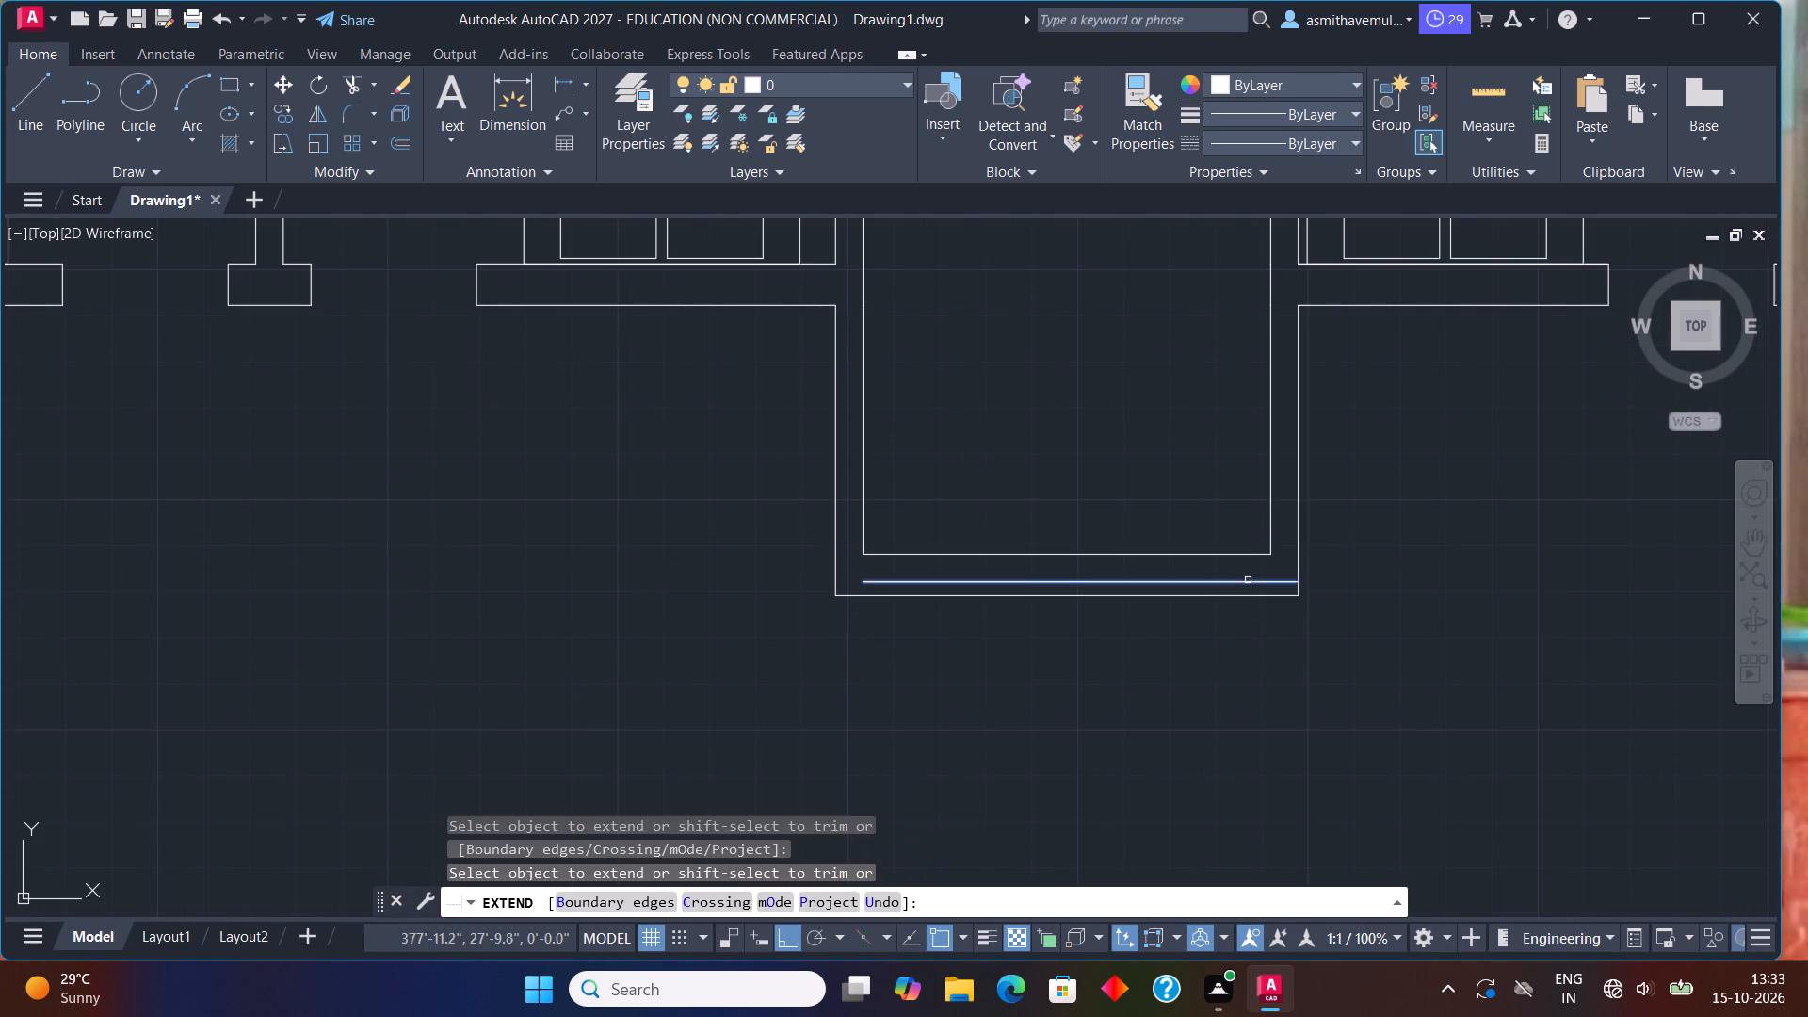
click(882, 585)
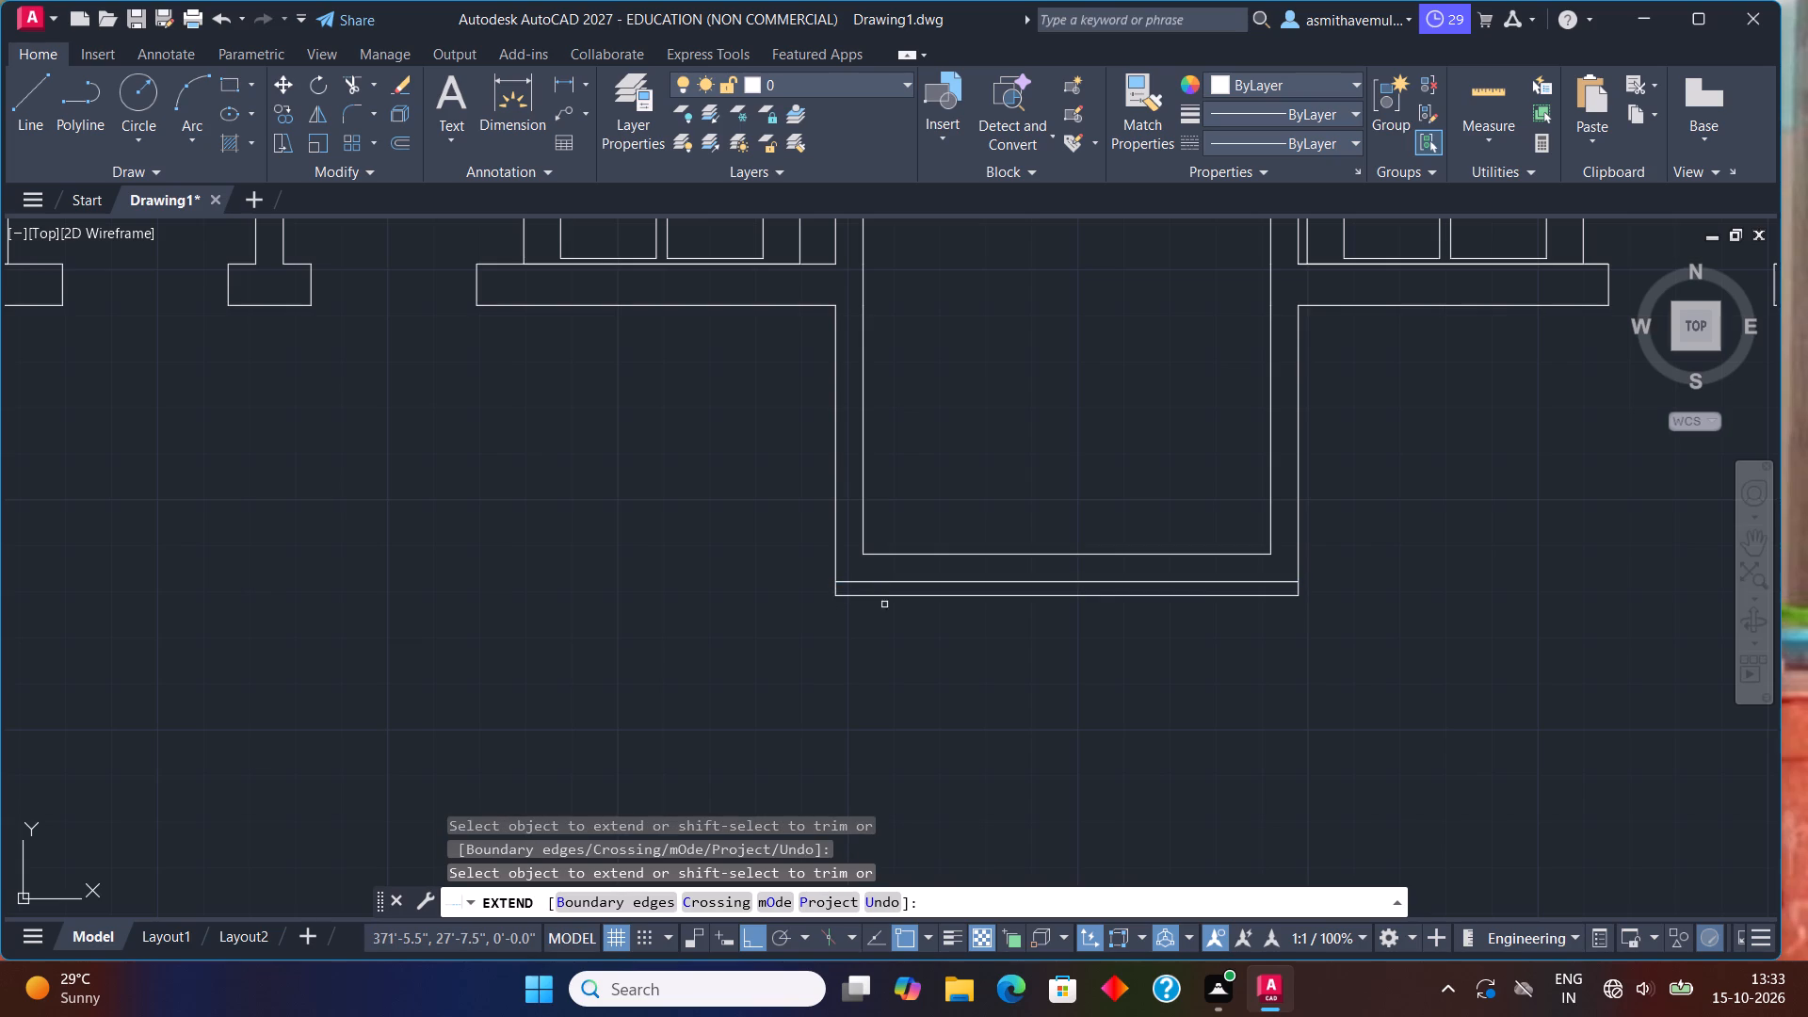
key(Escape)
Trim away the old outermost end wall line and the wall stubs projecting below the new line at both corners.
text(trim)
key(Return)
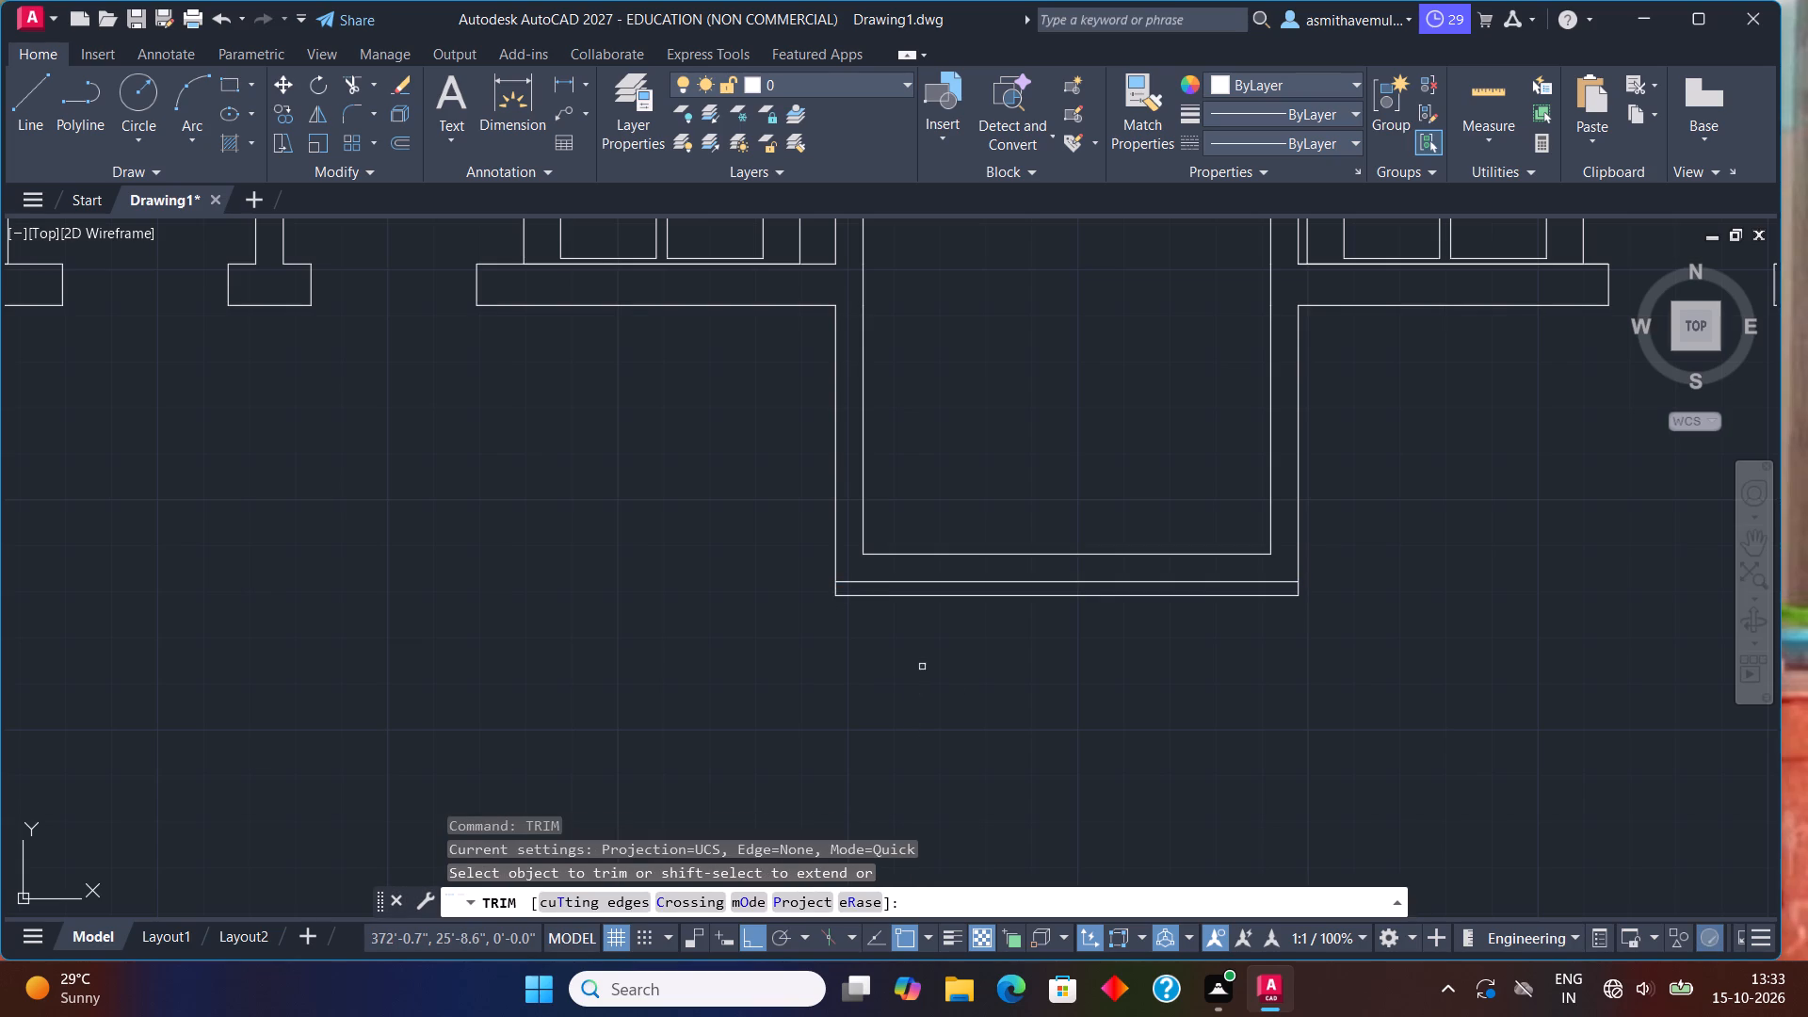
click(944, 597)
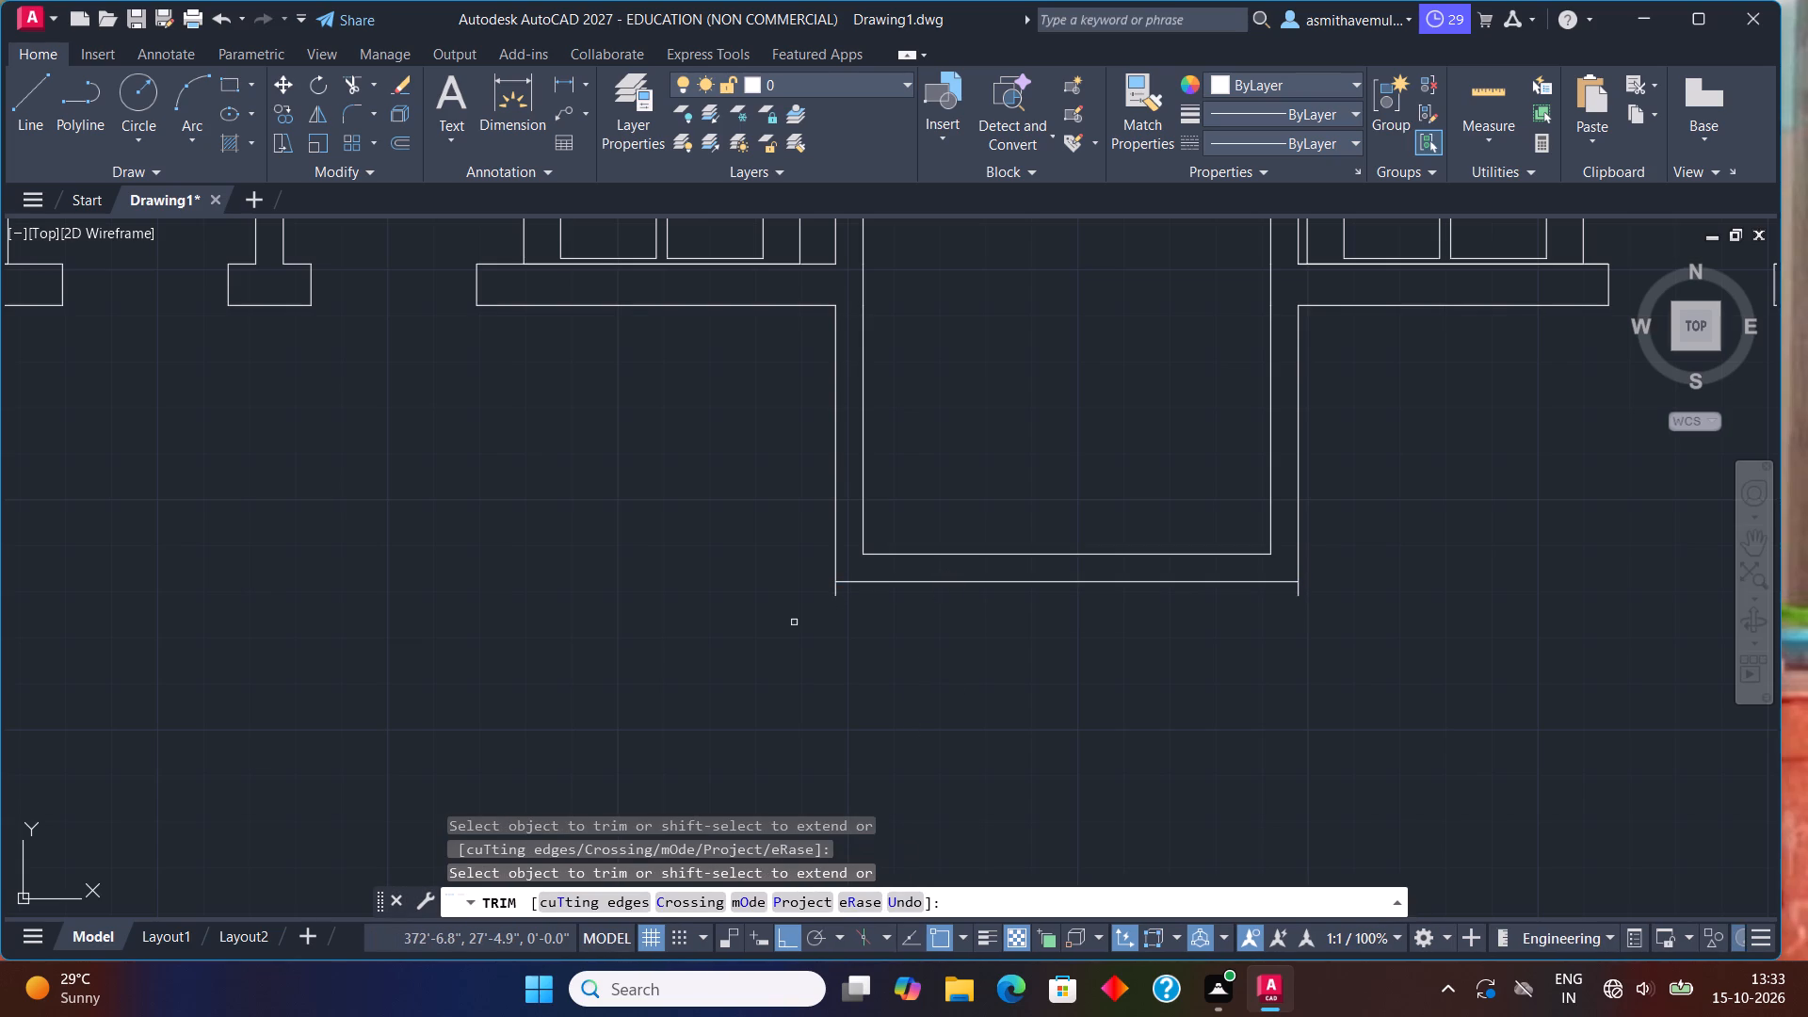
scroll(703, 589, up, 1)
drag(928, 600, 761, 588)
scroll(1319, 615, down, 1)
middle_drag(1341, 606, 963, 588)
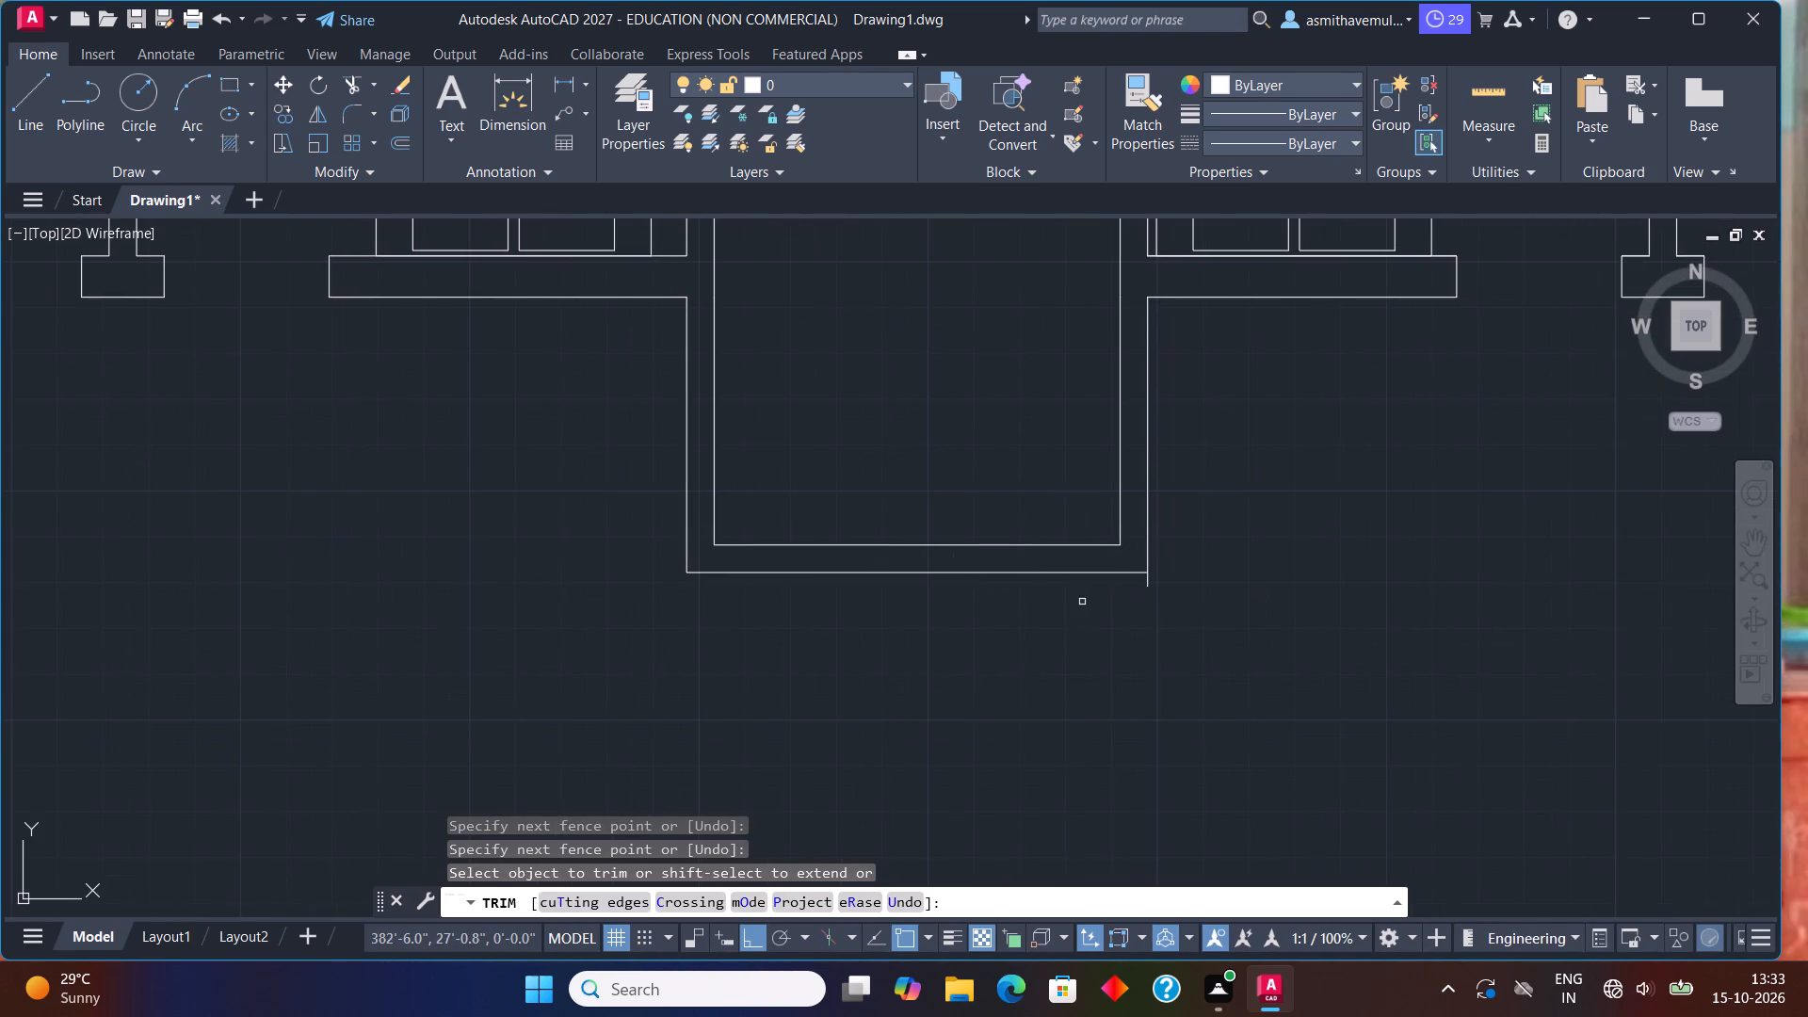
drag(1138, 586, 1203, 568)
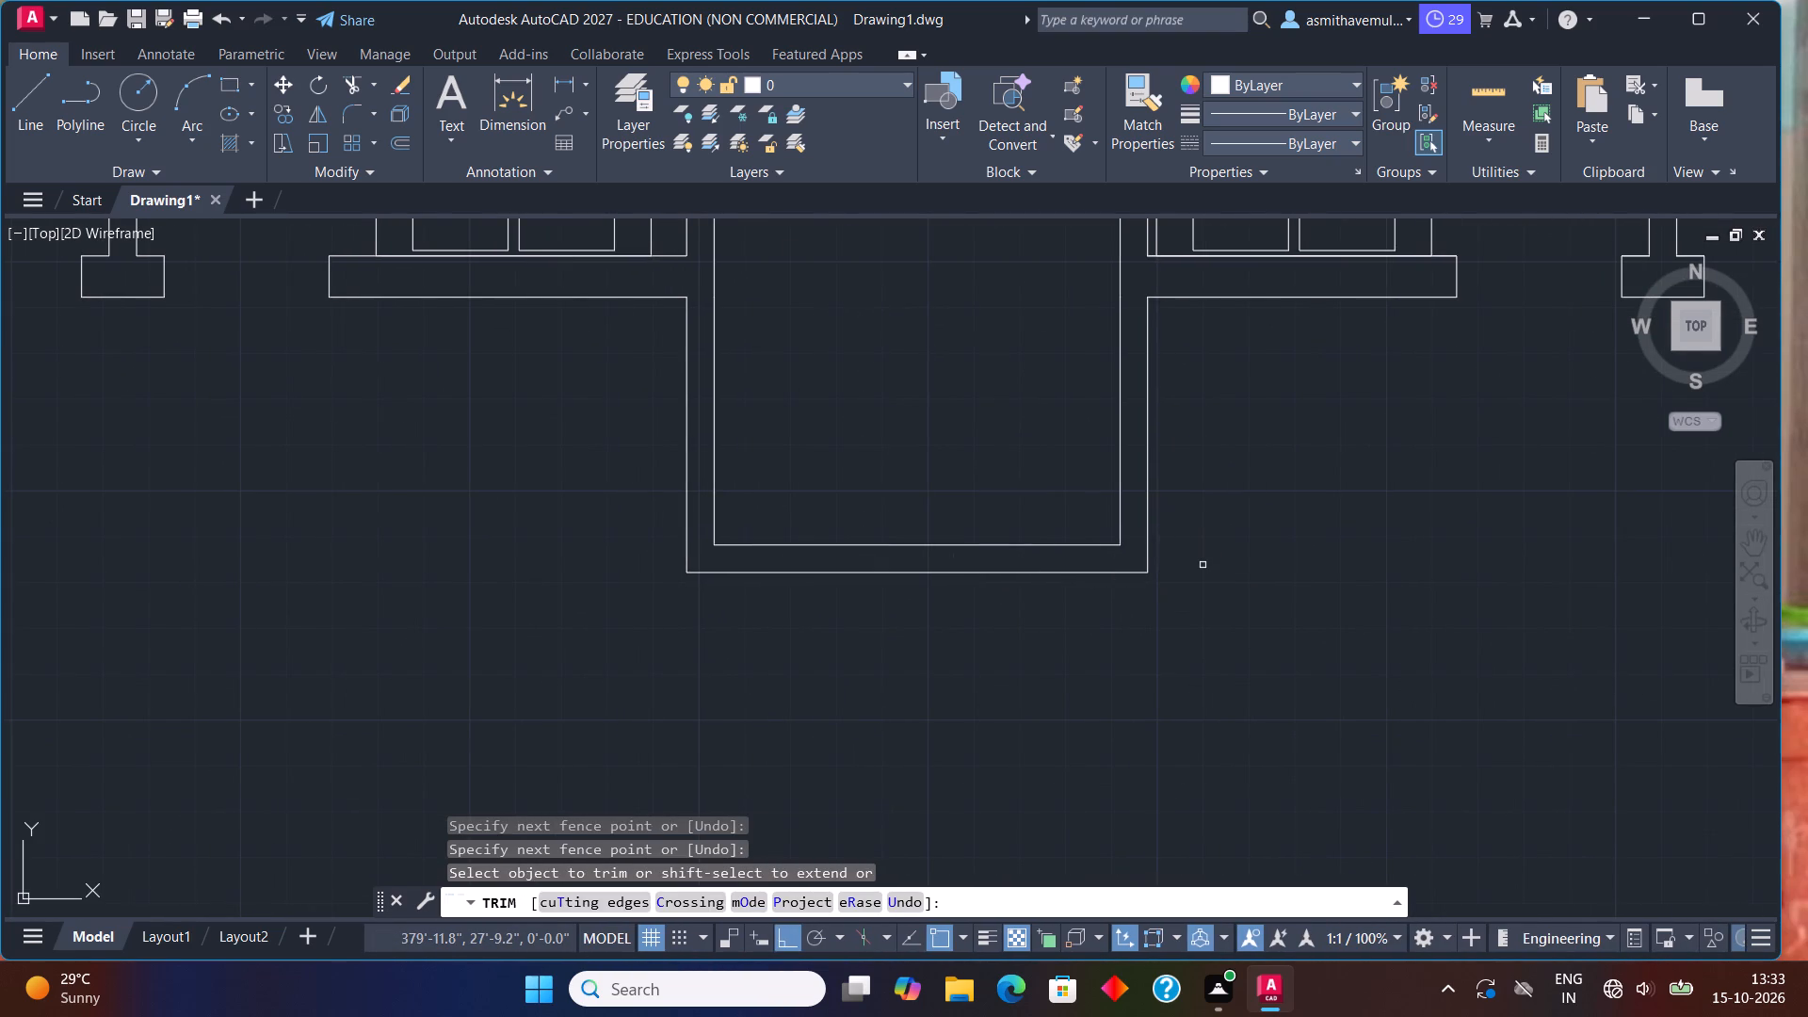
key(Escape)
Offset the end wall's inner line 3' inward across the corridor projection.
scroll(1203, 565, down, 2)
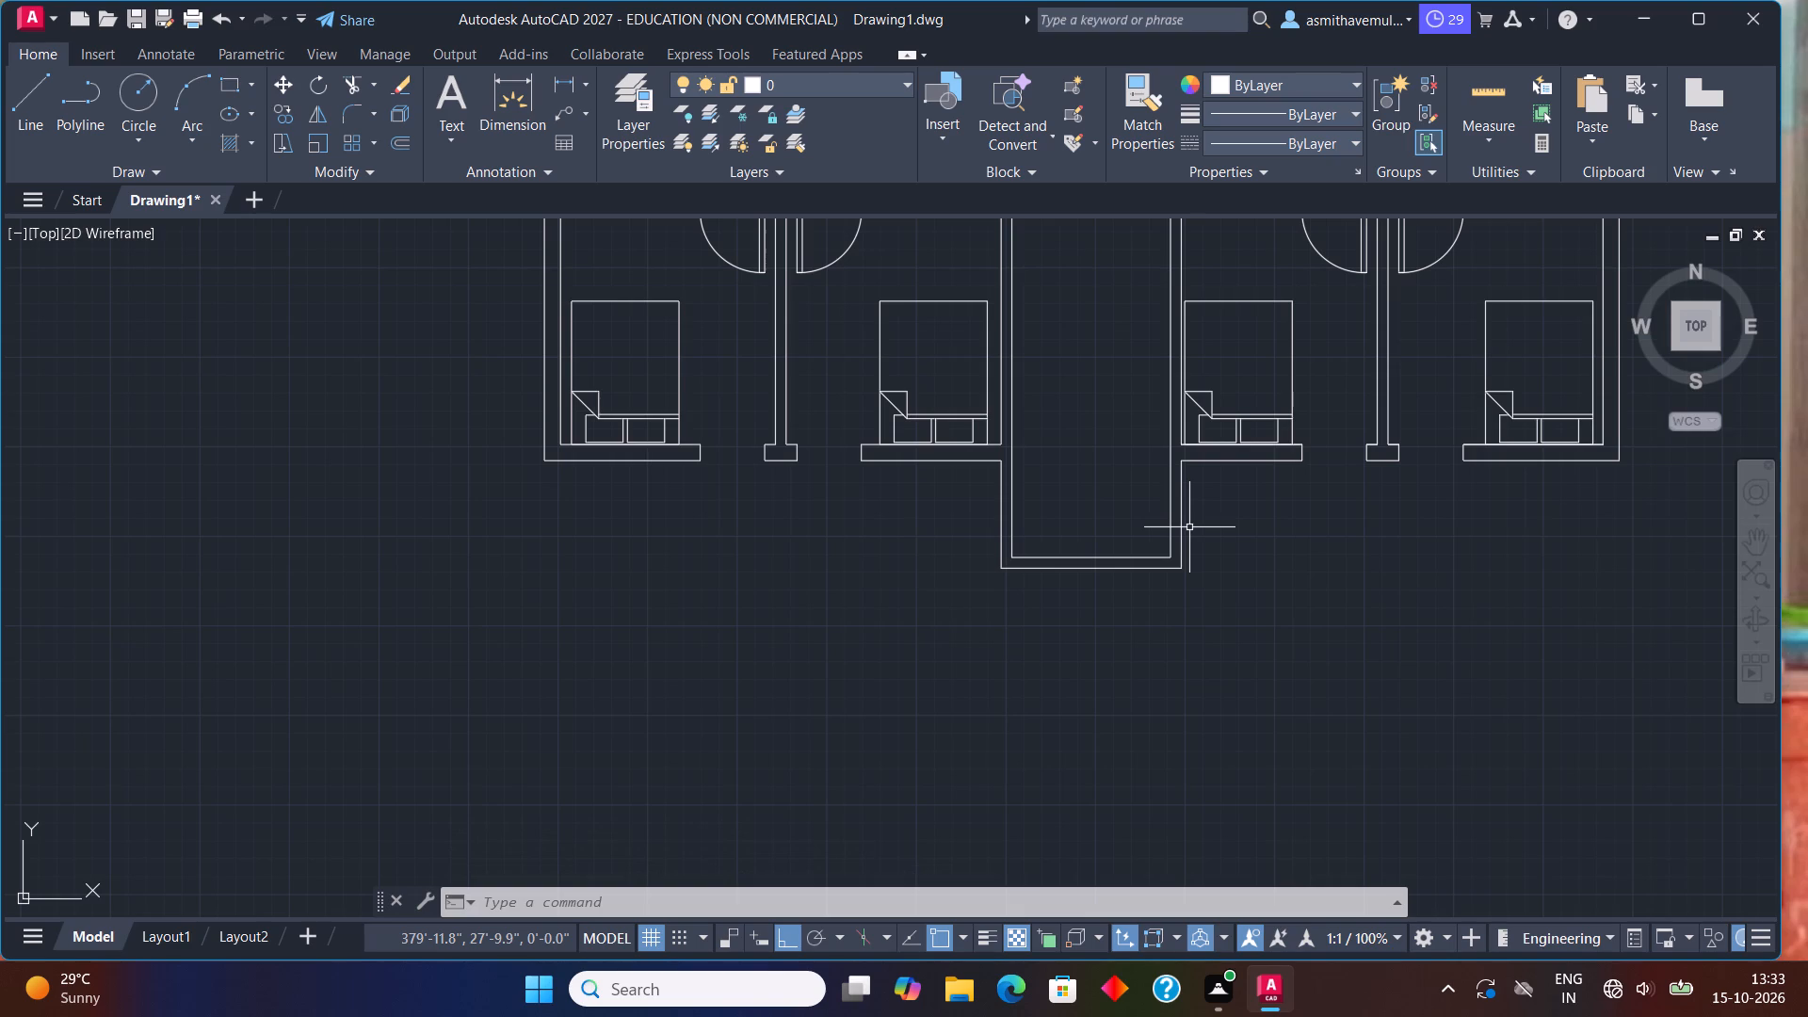
middle_drag(1138, 289, 1072, 361)
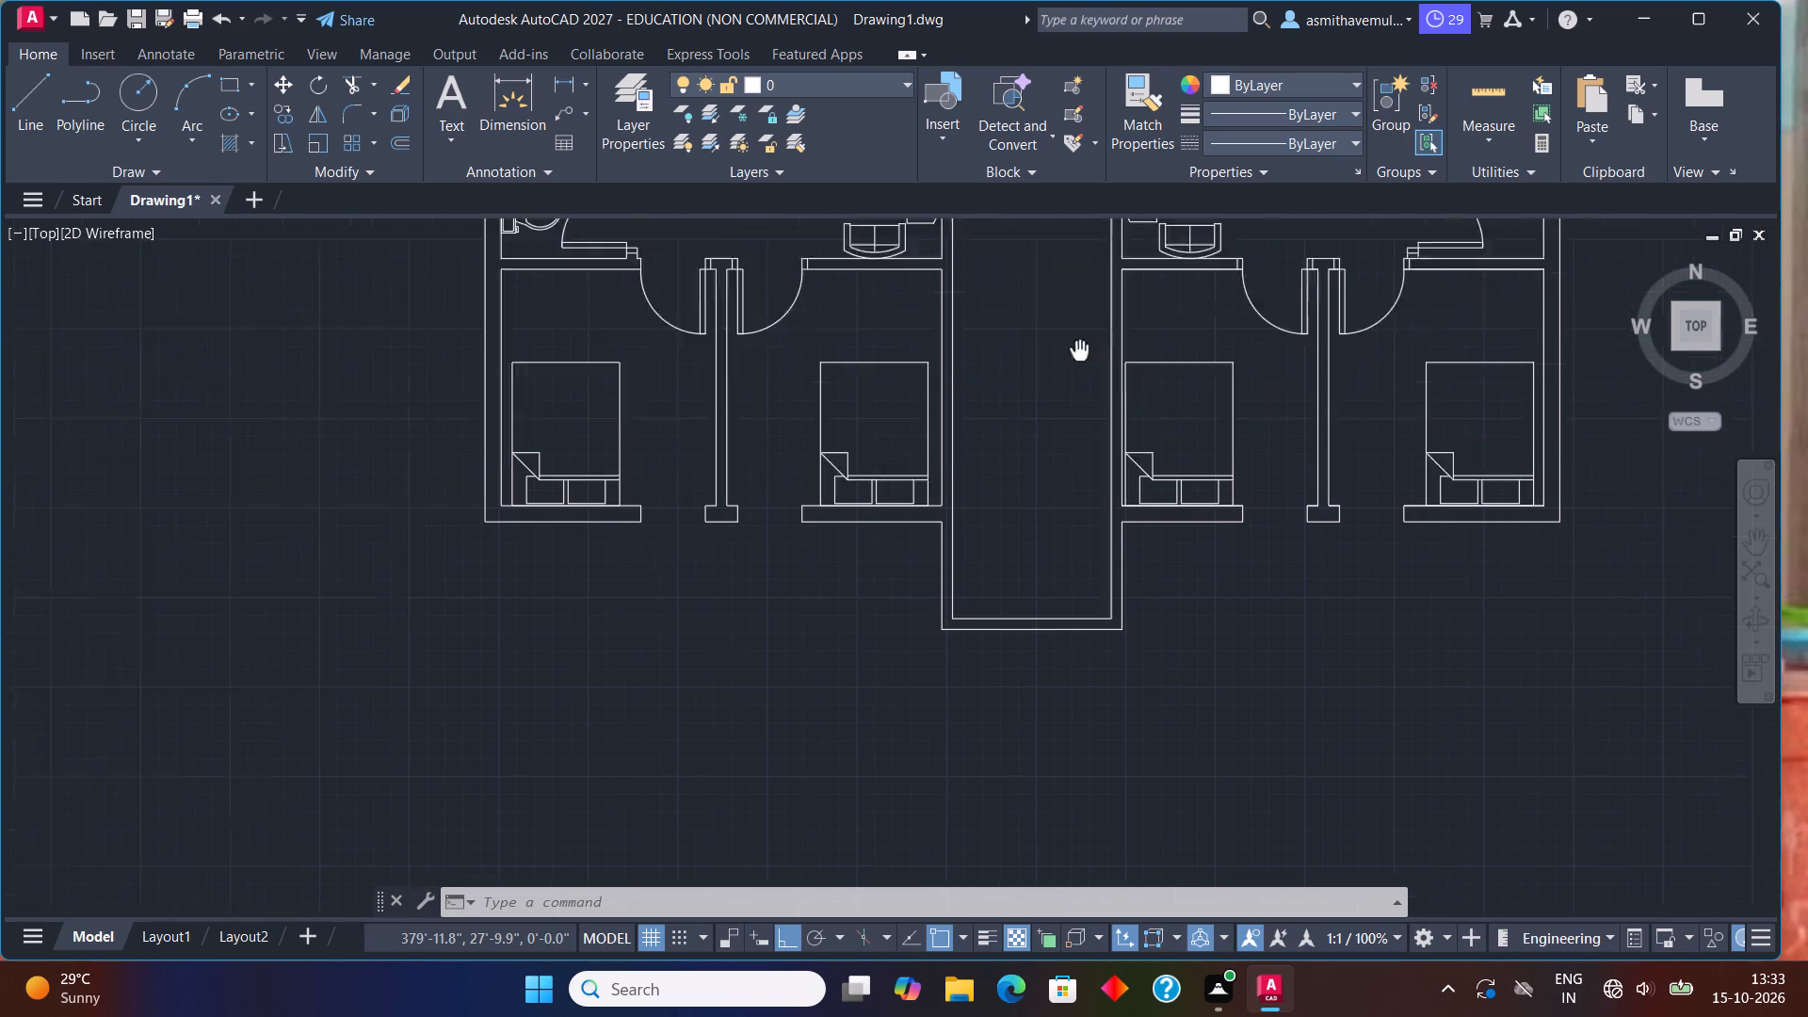
middle_drag(1072, 361, 947, 526)
key(o)
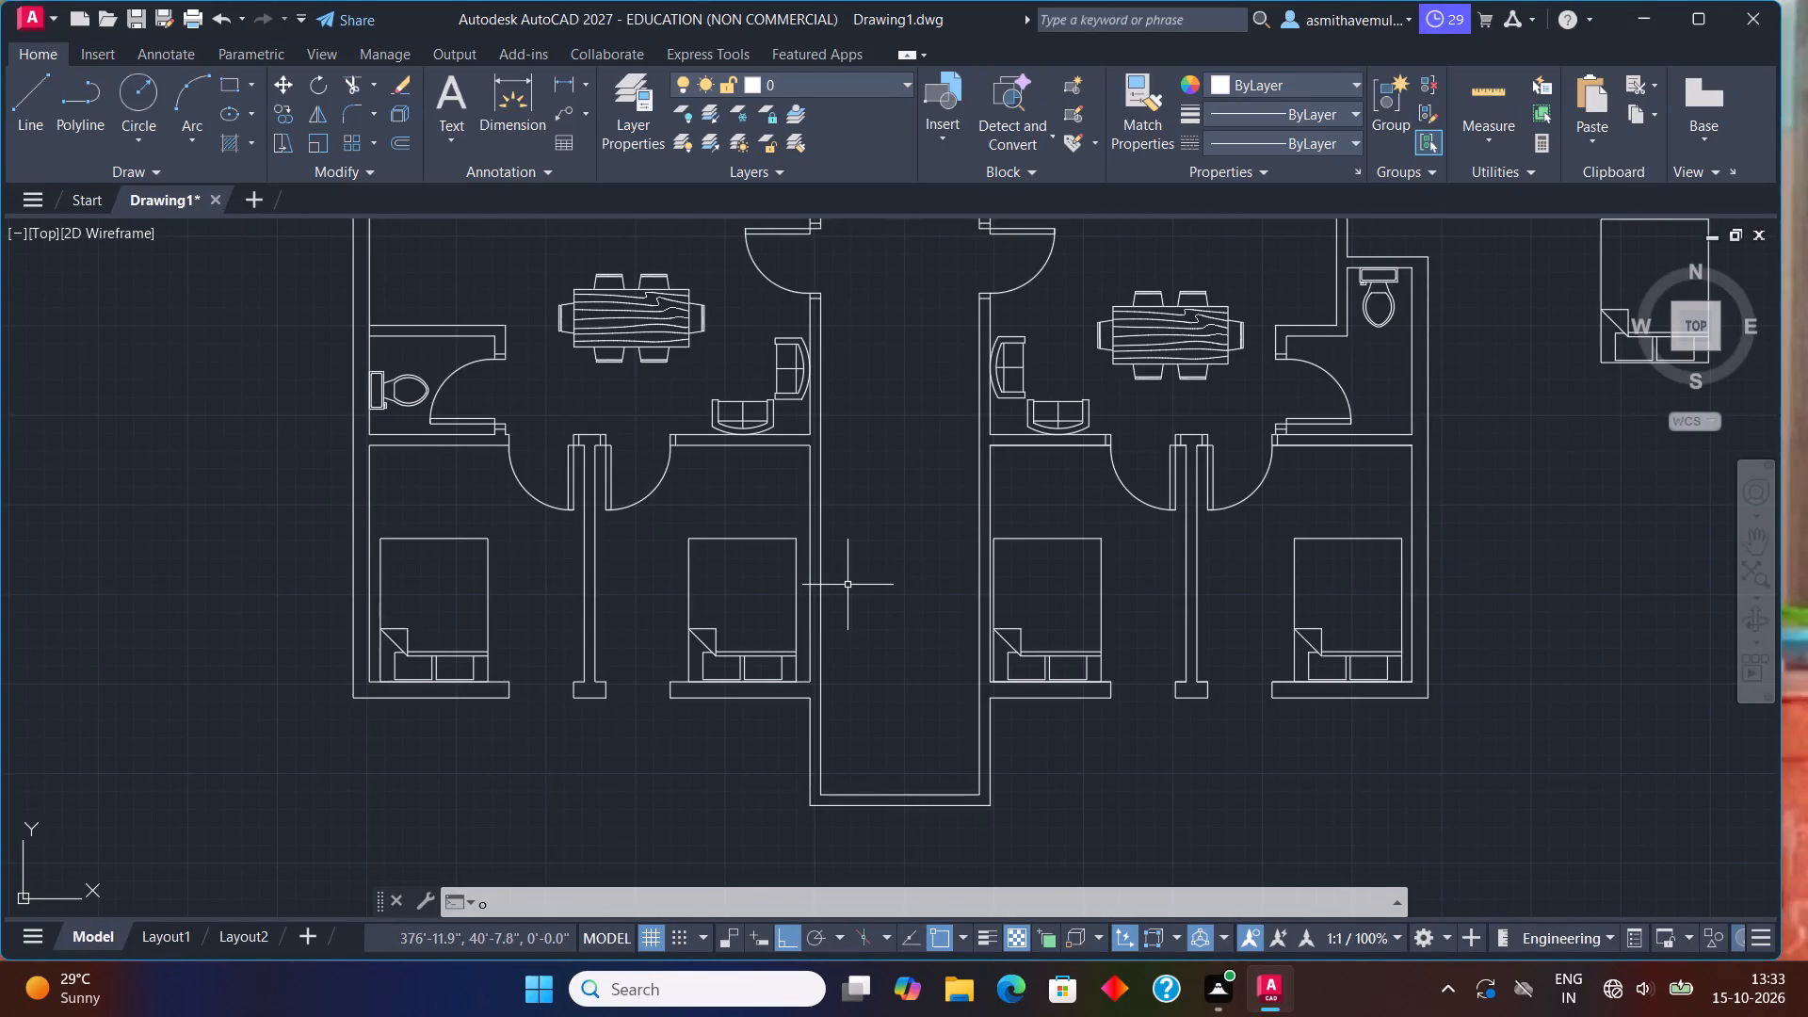
key(Return)
text(3')
key(Return)
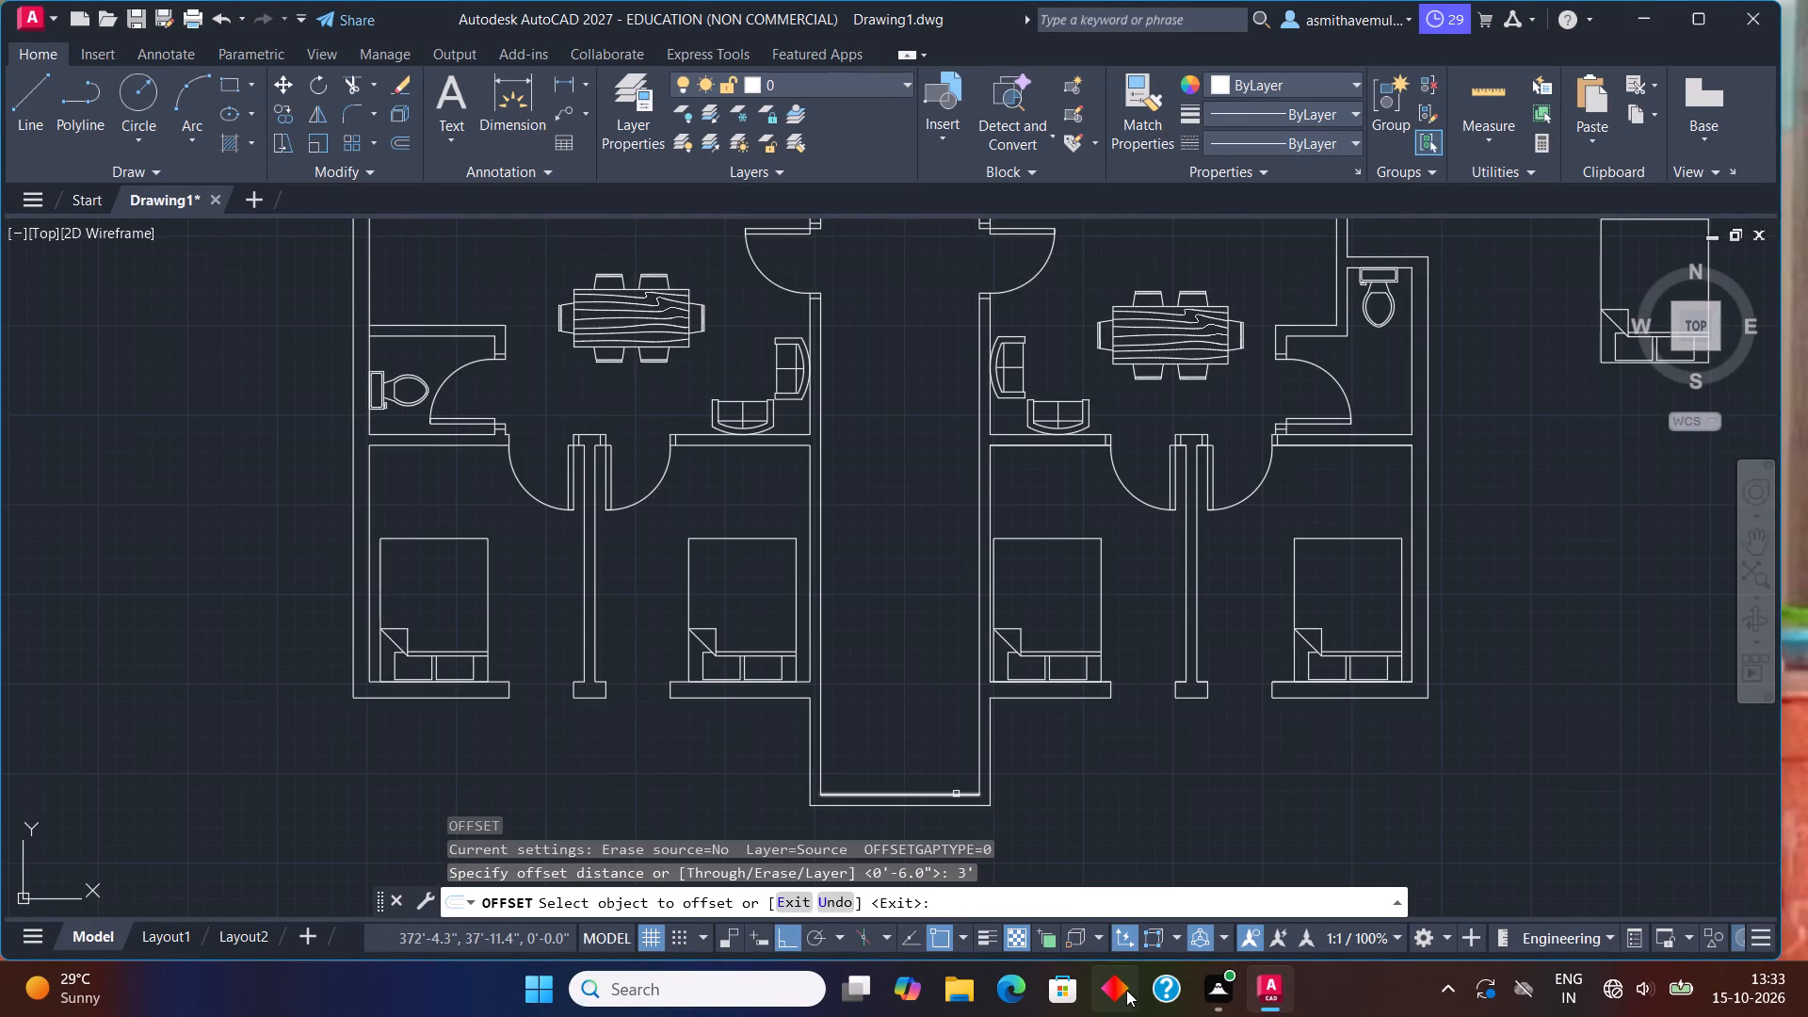
scroll(1122, 975, up, 3)
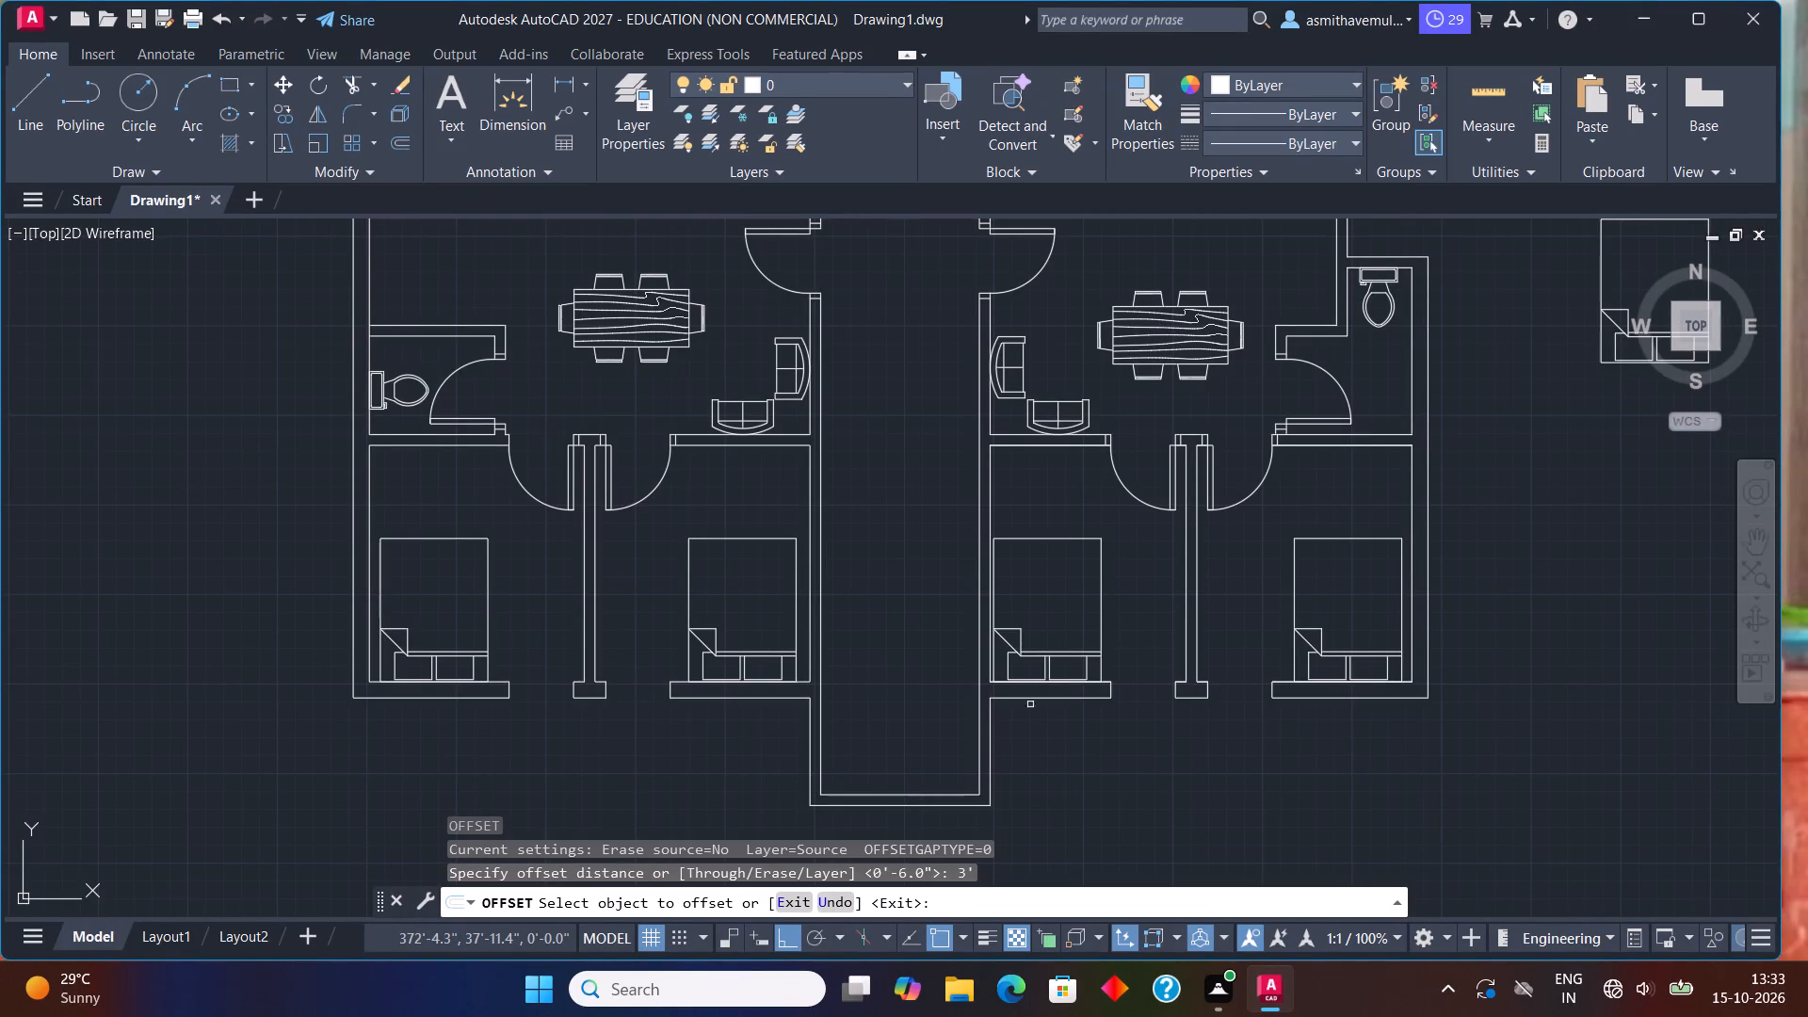
middle_drag(881, 675, 783, 457)
scroll(764, 527, up, 1)
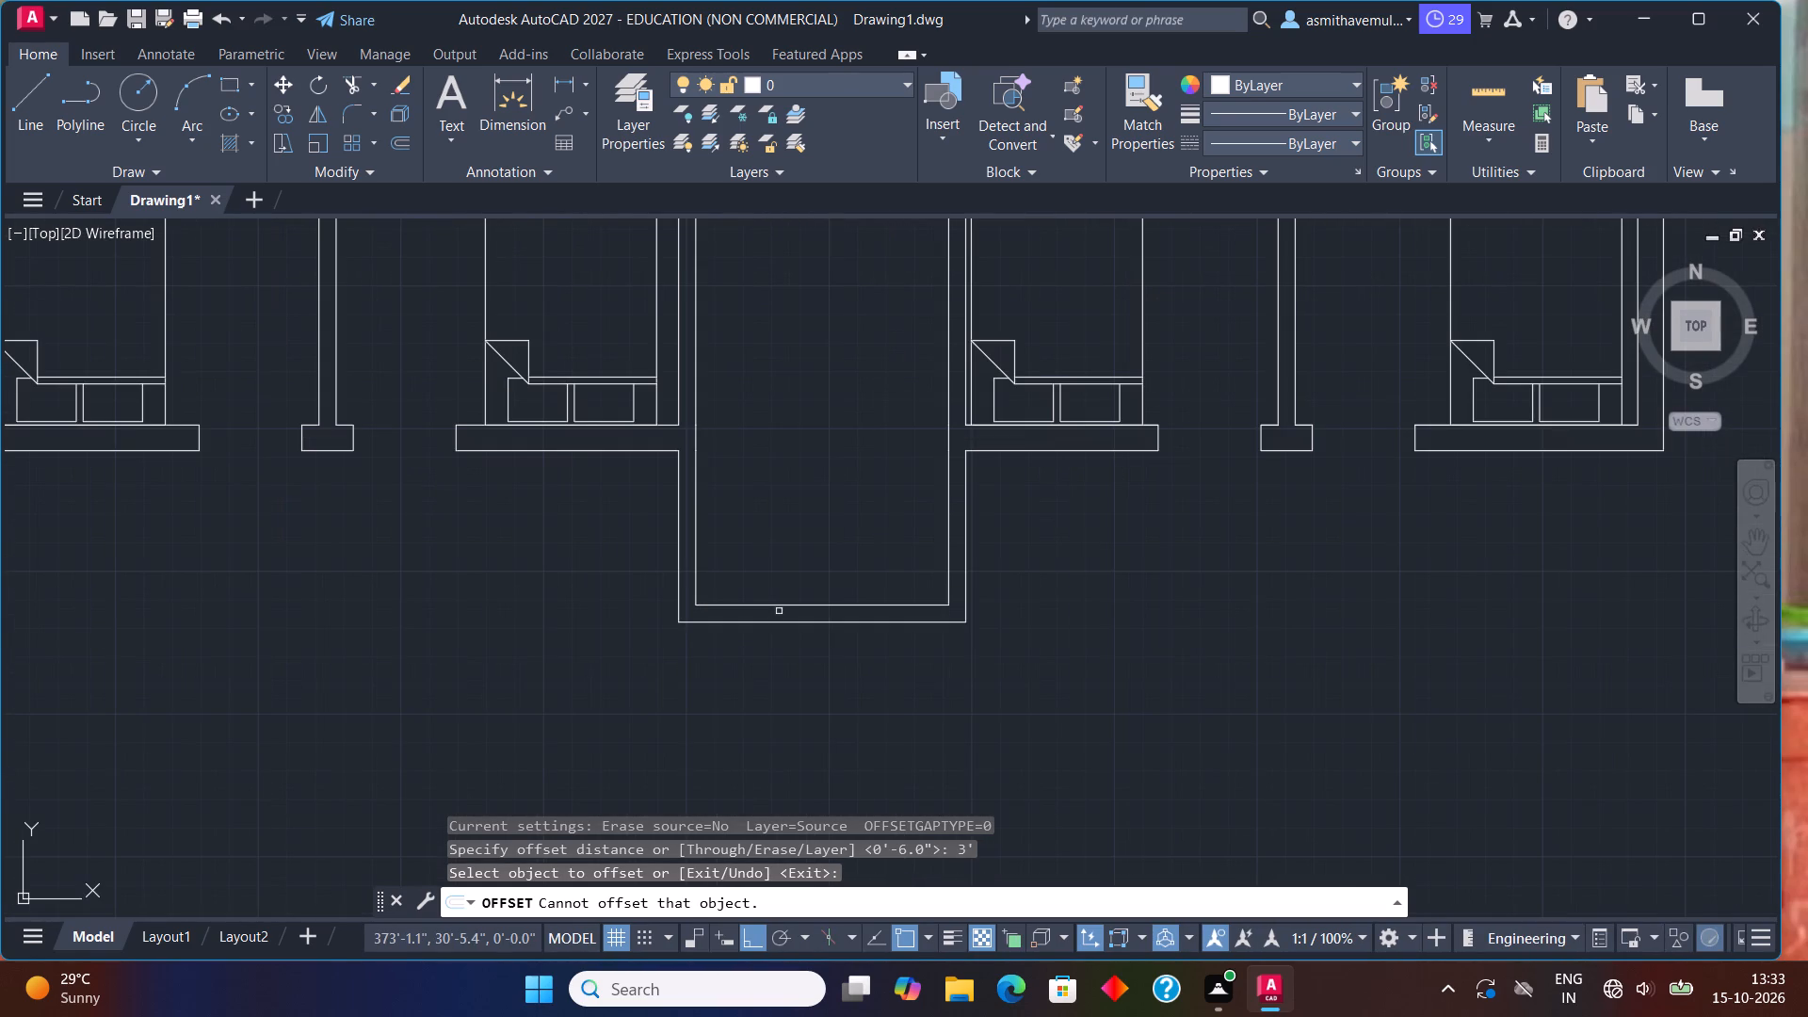
click(779, 605)
click(777, 514)
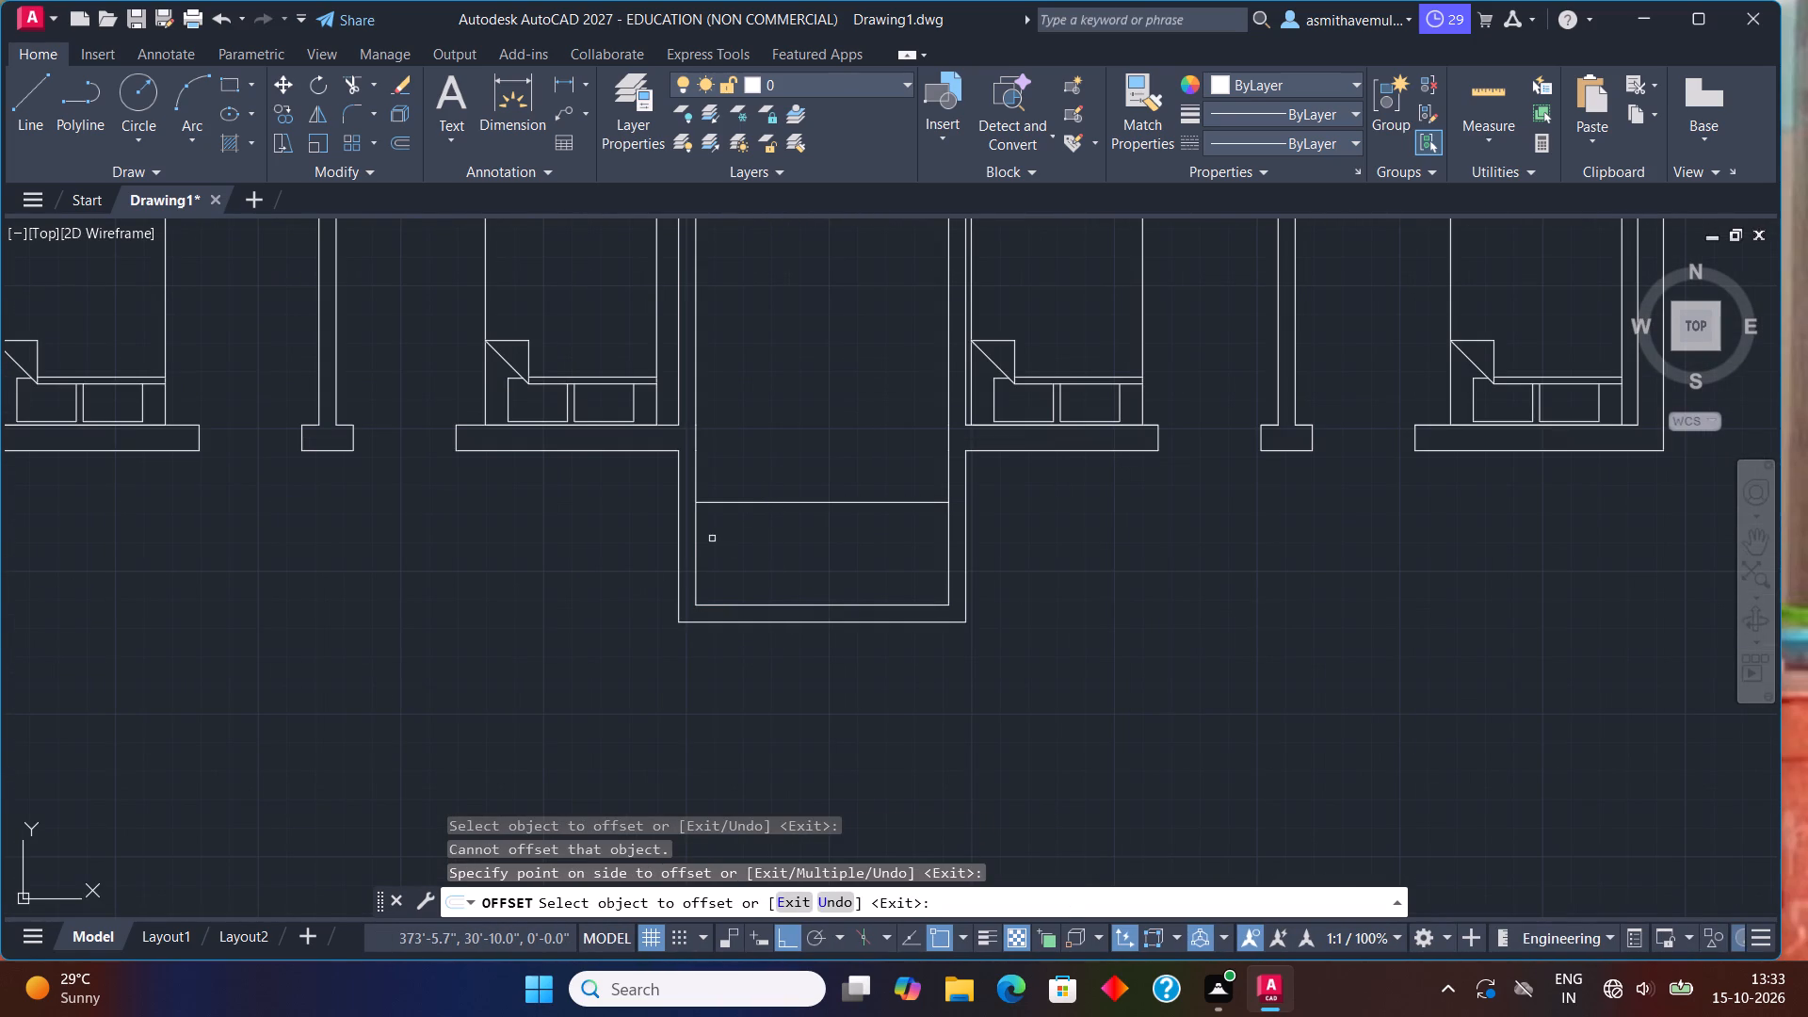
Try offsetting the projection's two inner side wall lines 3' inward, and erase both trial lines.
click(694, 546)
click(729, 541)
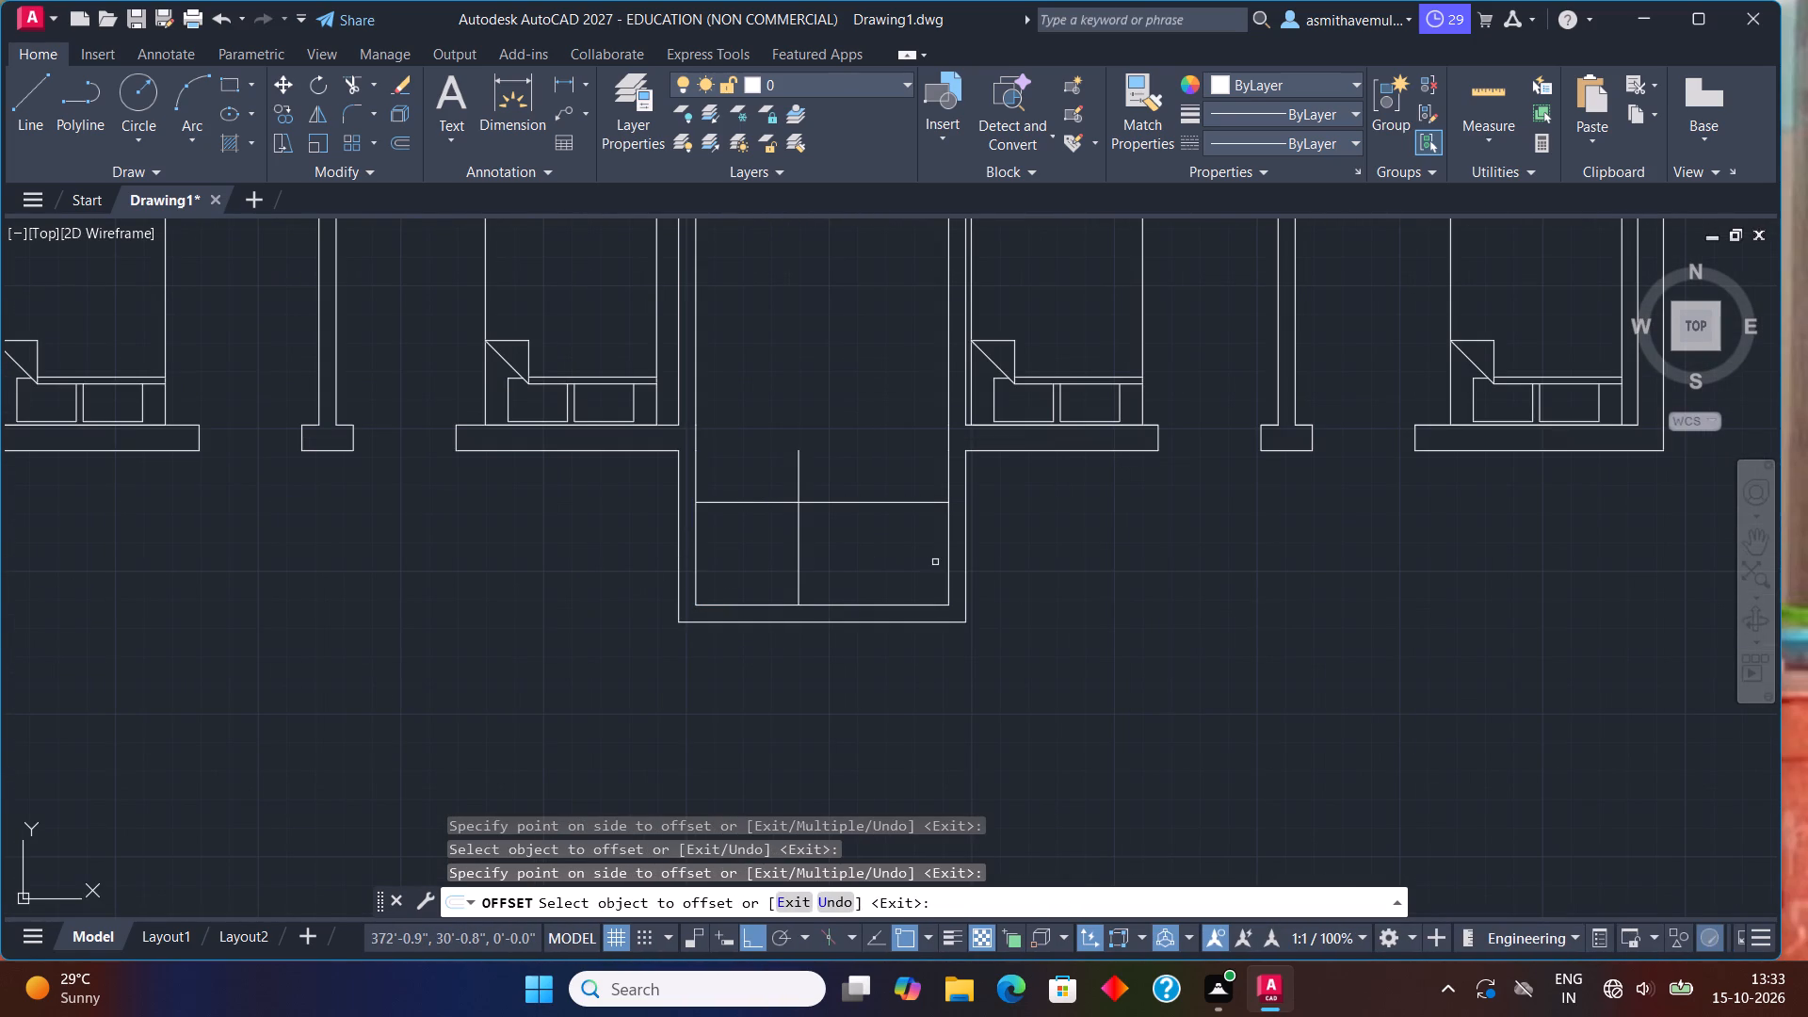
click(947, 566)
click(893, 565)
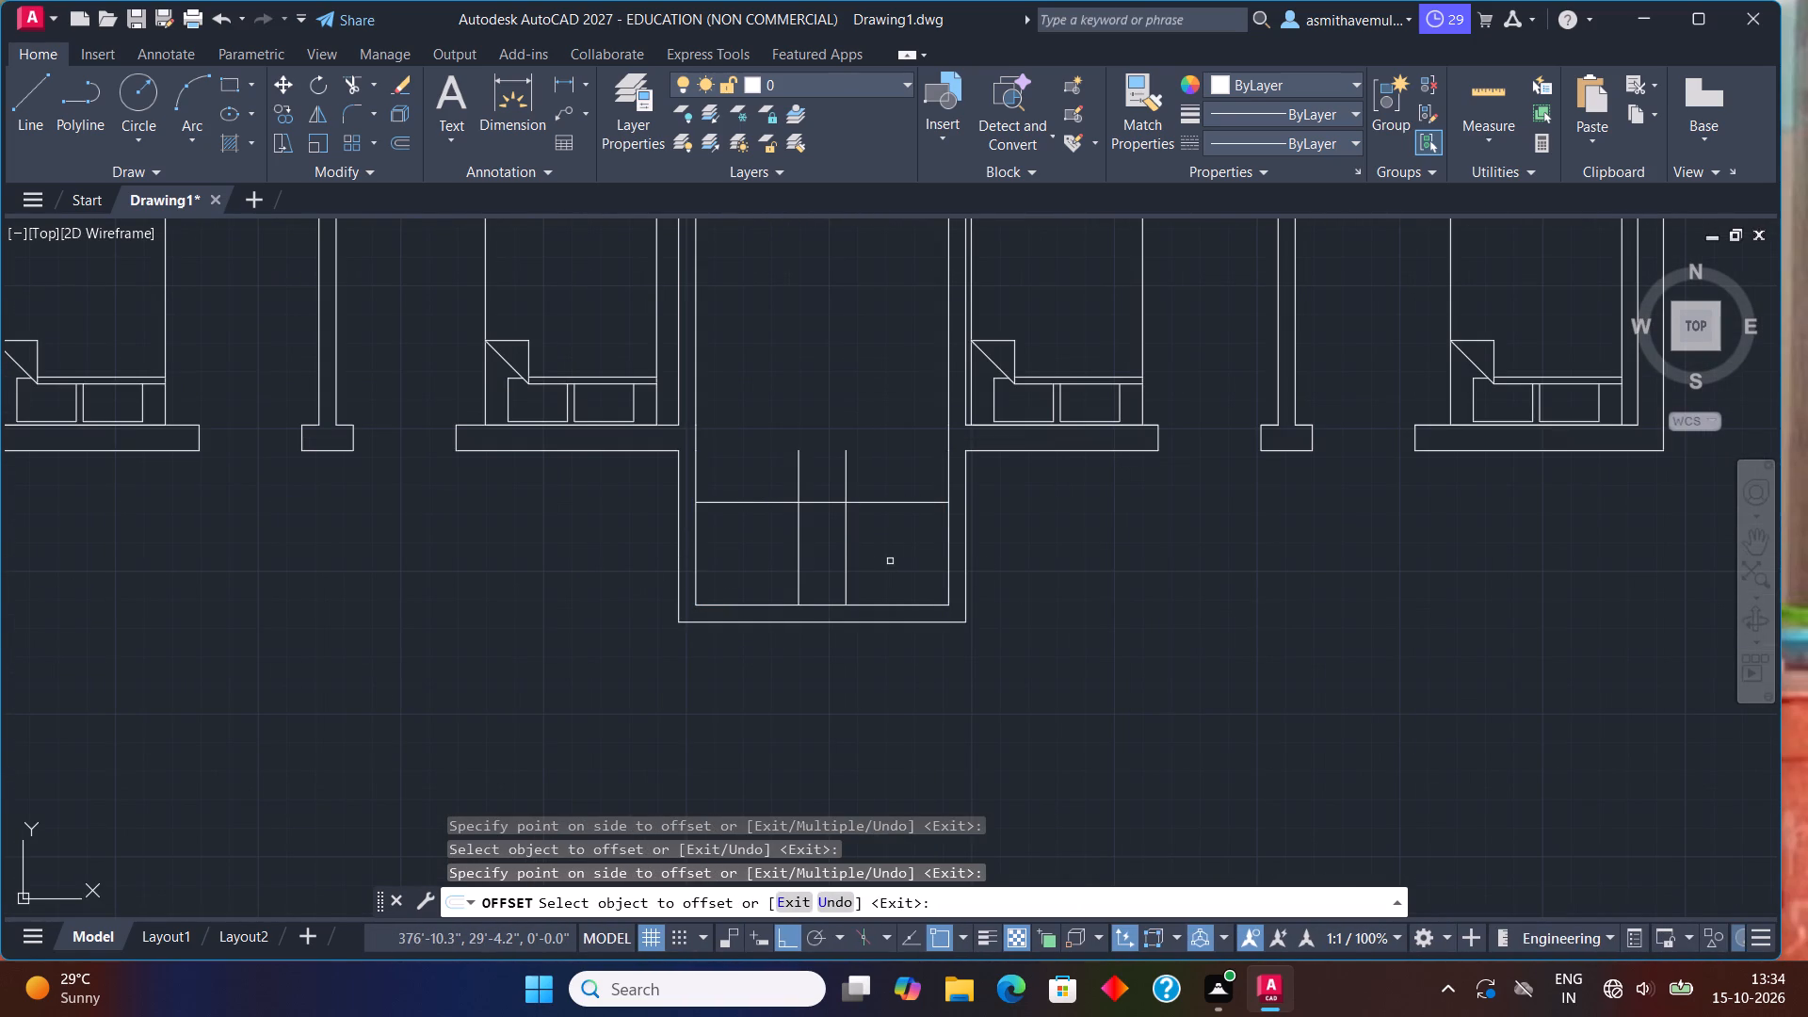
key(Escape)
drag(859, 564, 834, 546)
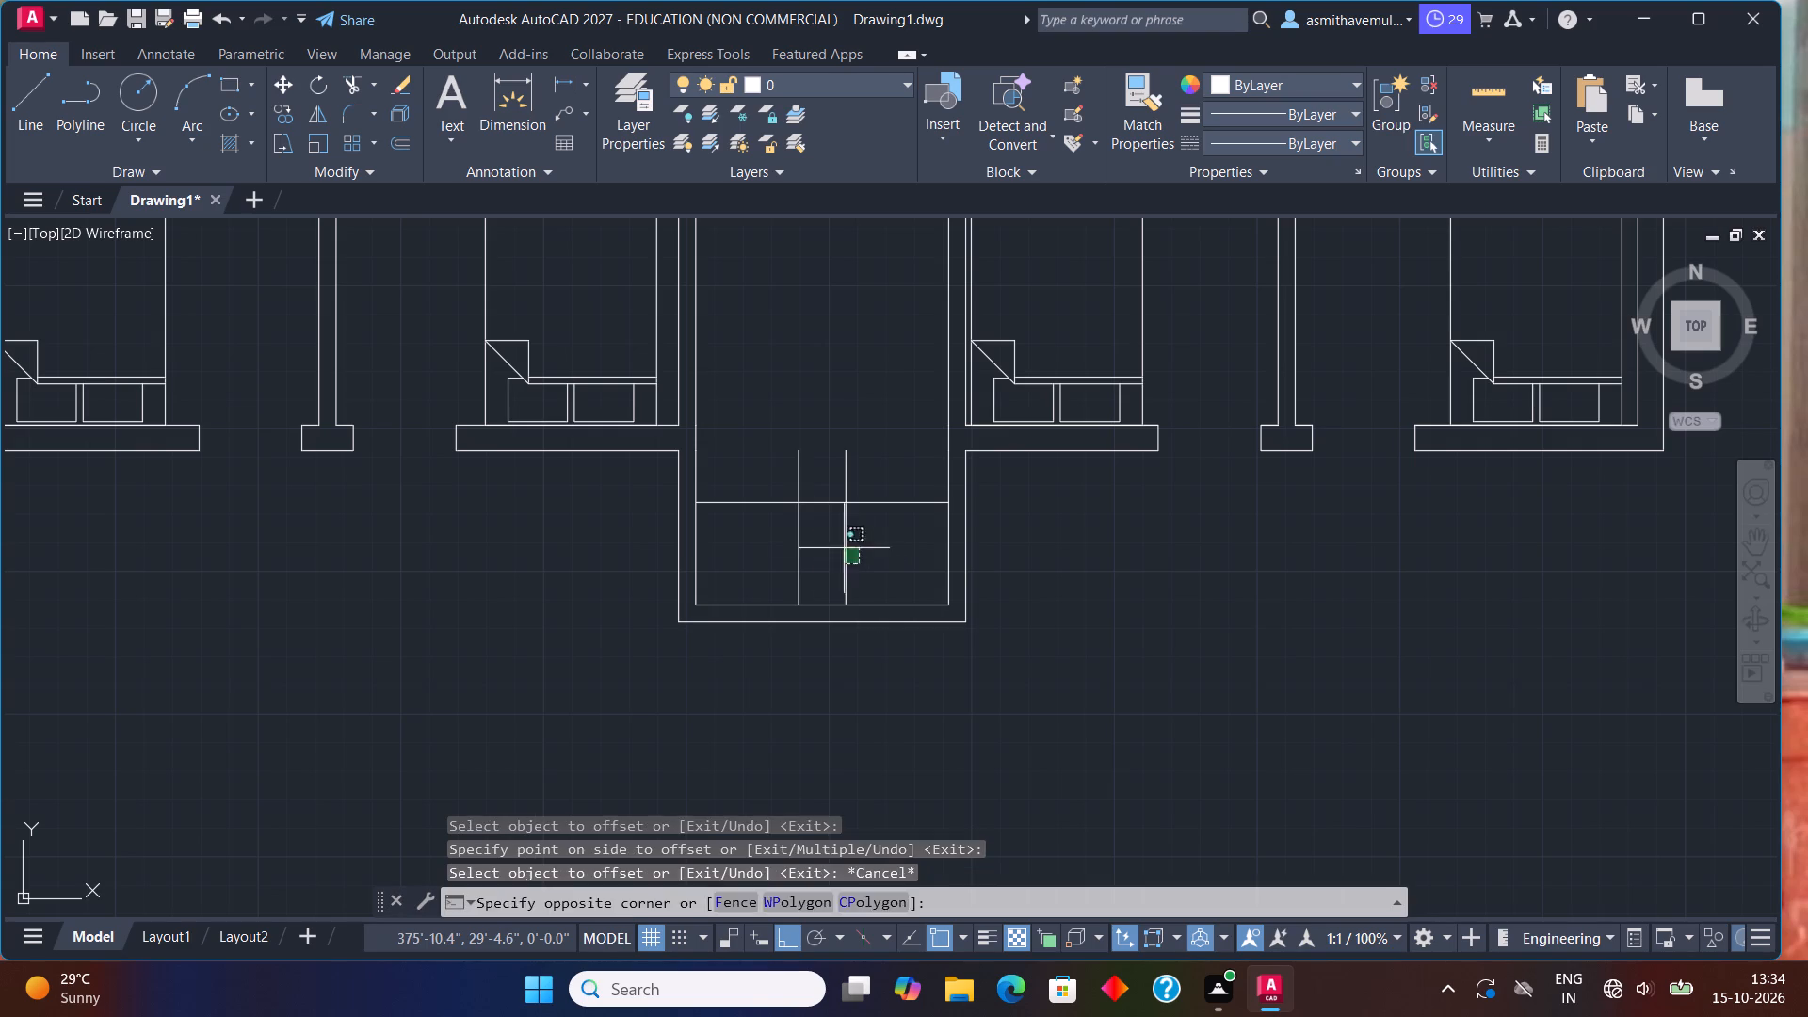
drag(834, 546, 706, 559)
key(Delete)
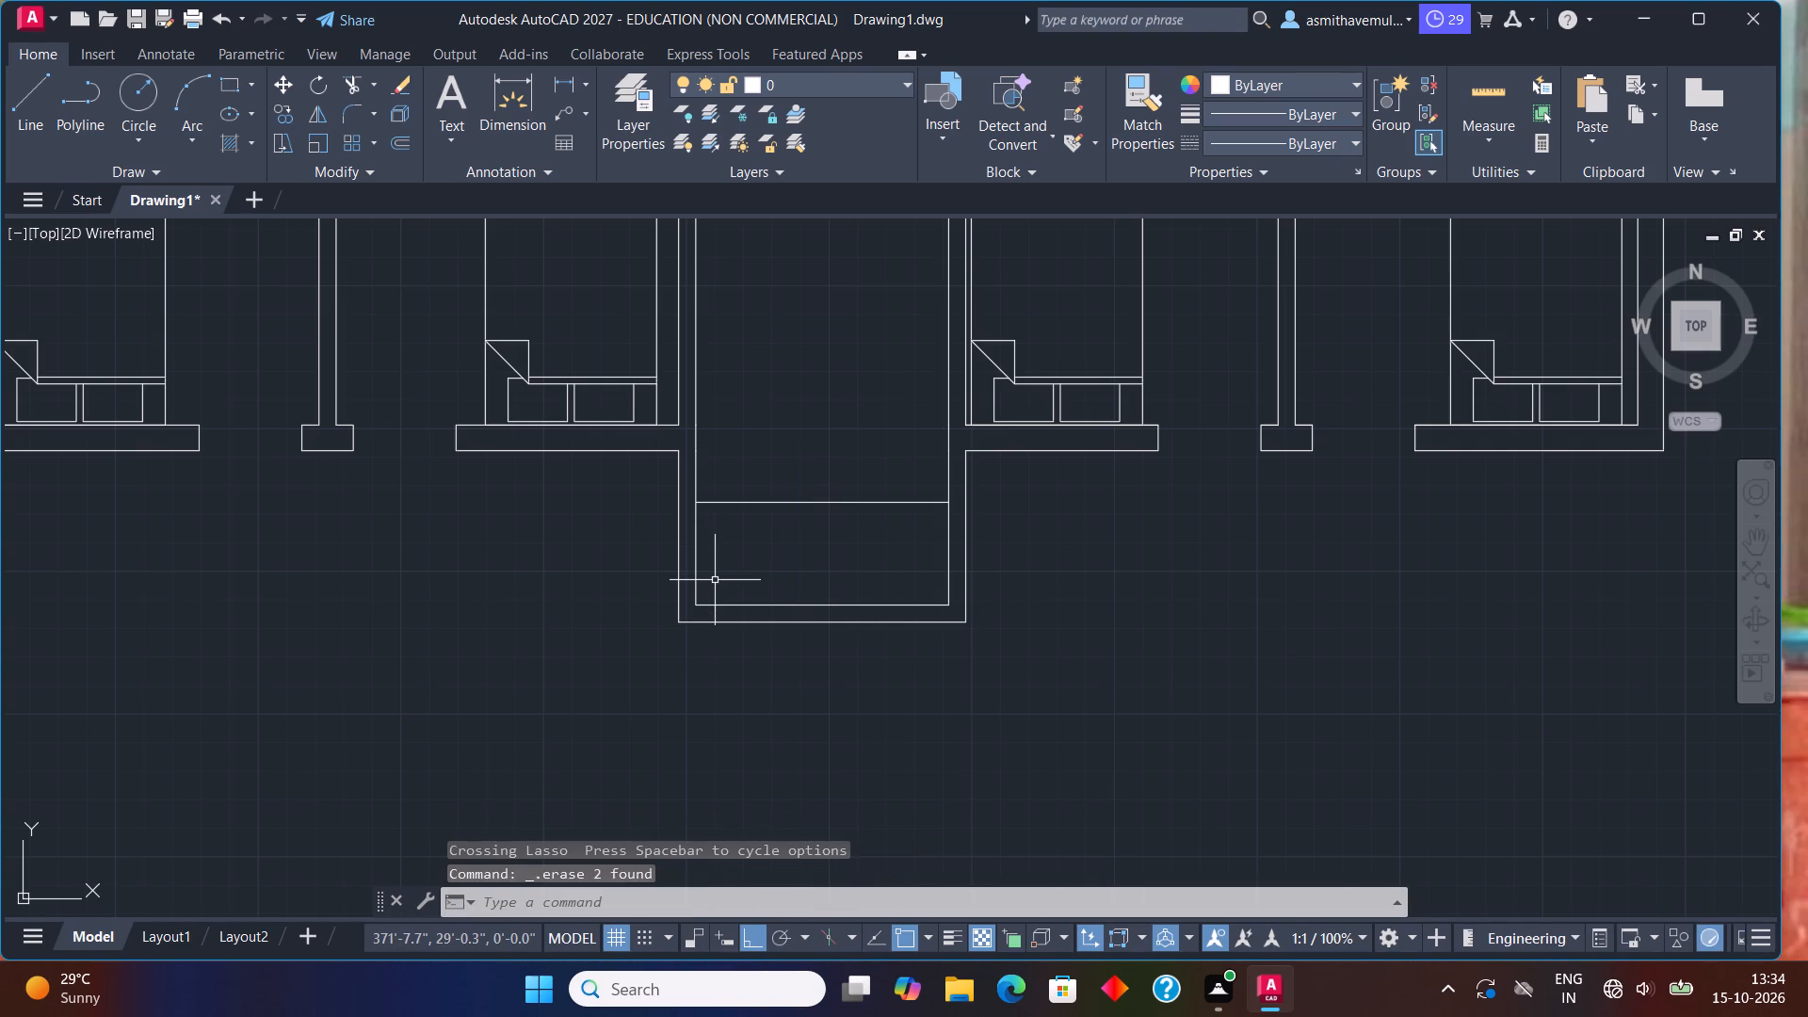
Offset the projection's two inner side wall lines 4' inward toward the corridor centre.
key(o)
key(Return)
text(4')
key(Return)
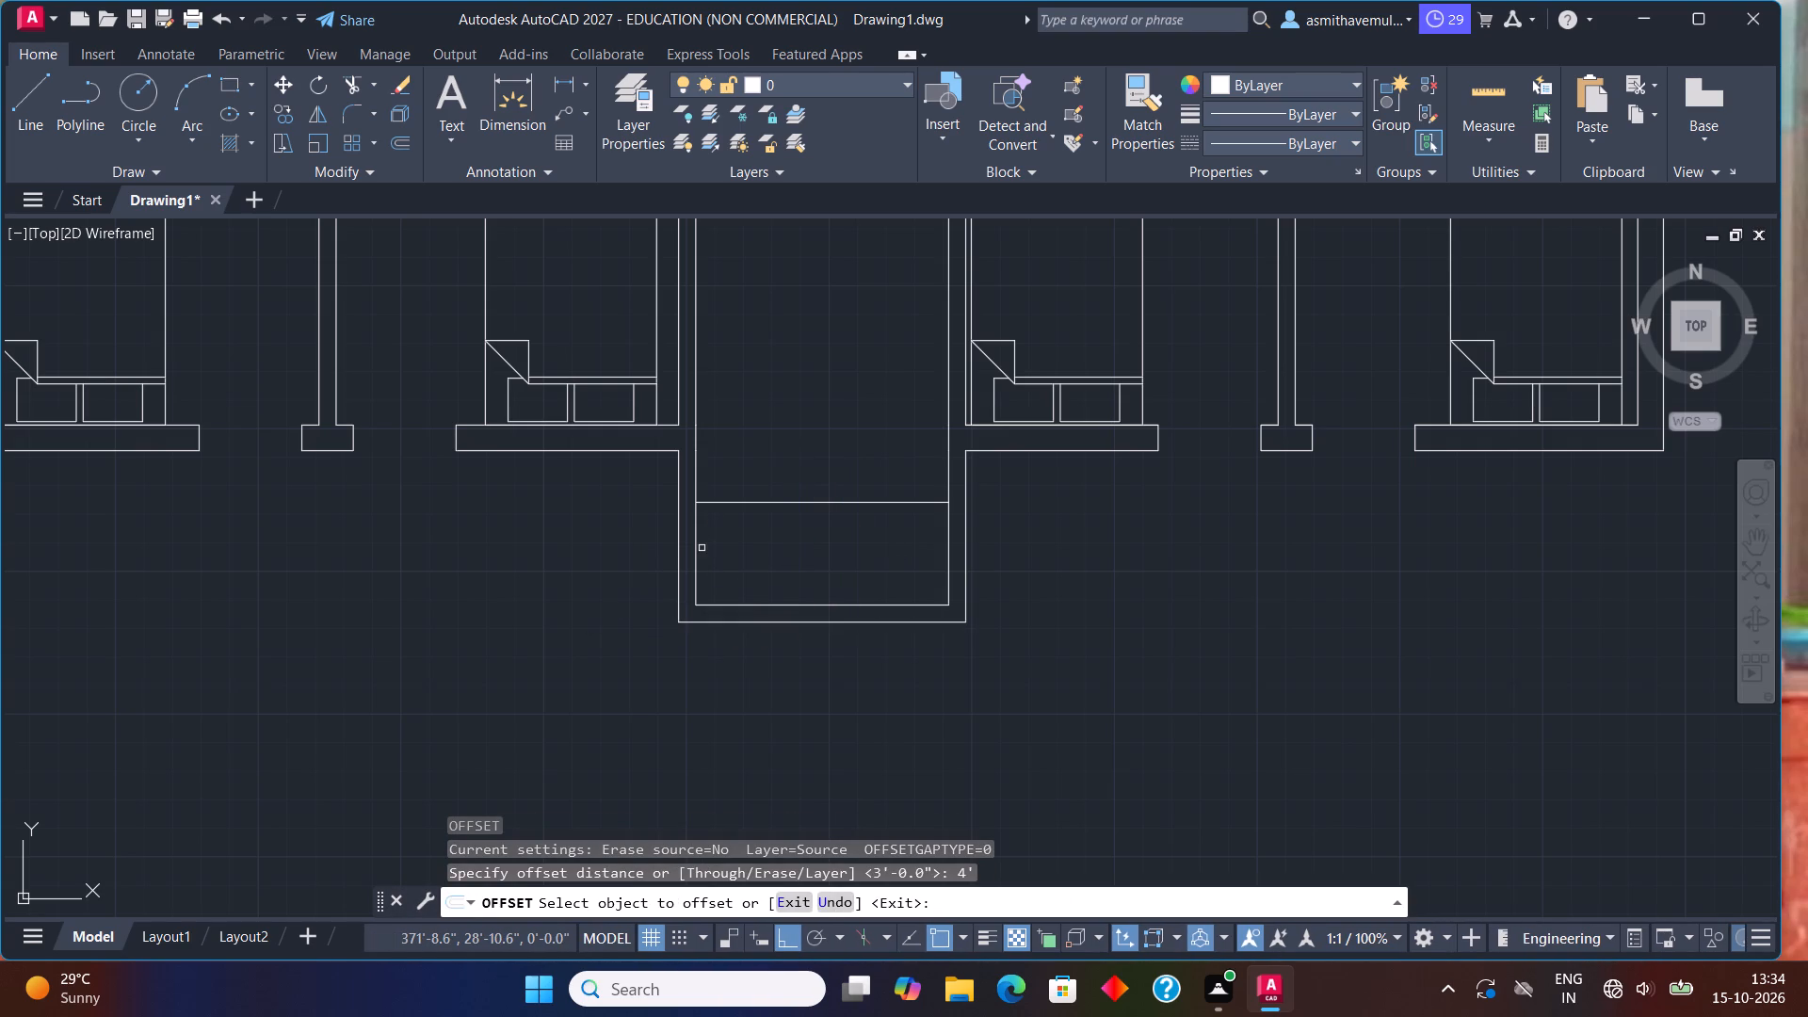
click(694, 542)
click(831, 541)
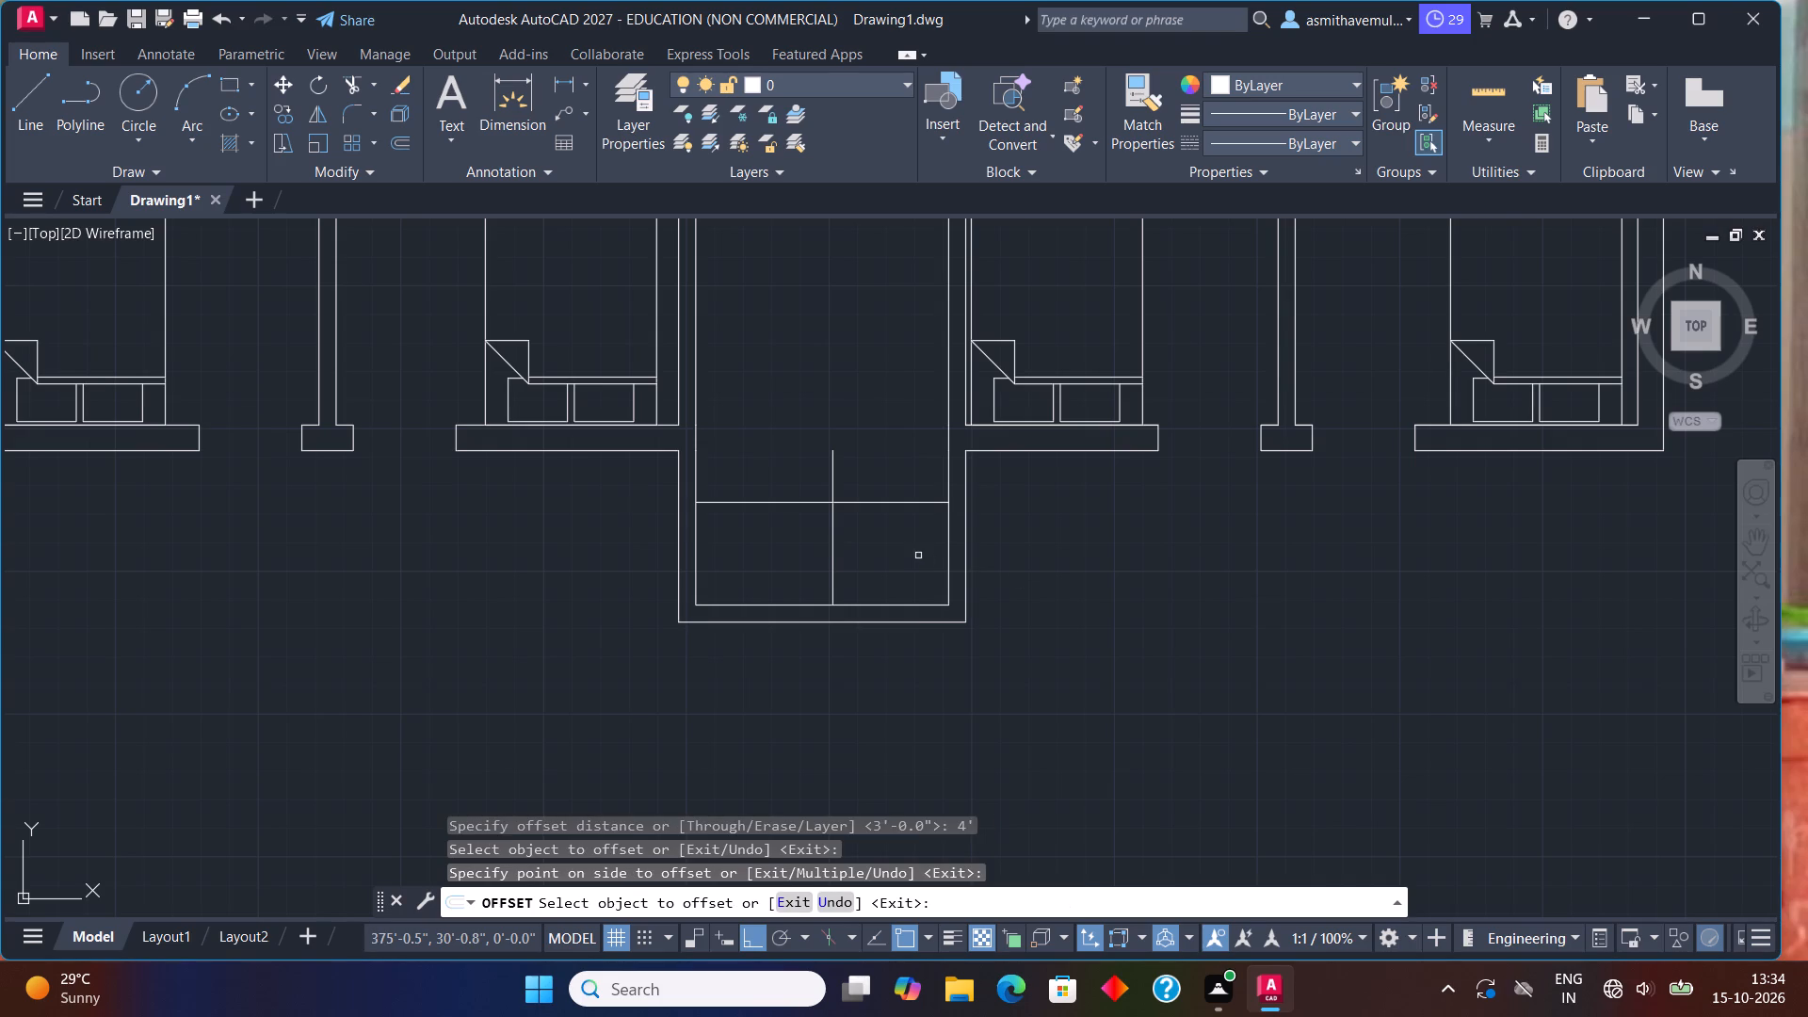
click(948, 554)
click(893, 551)
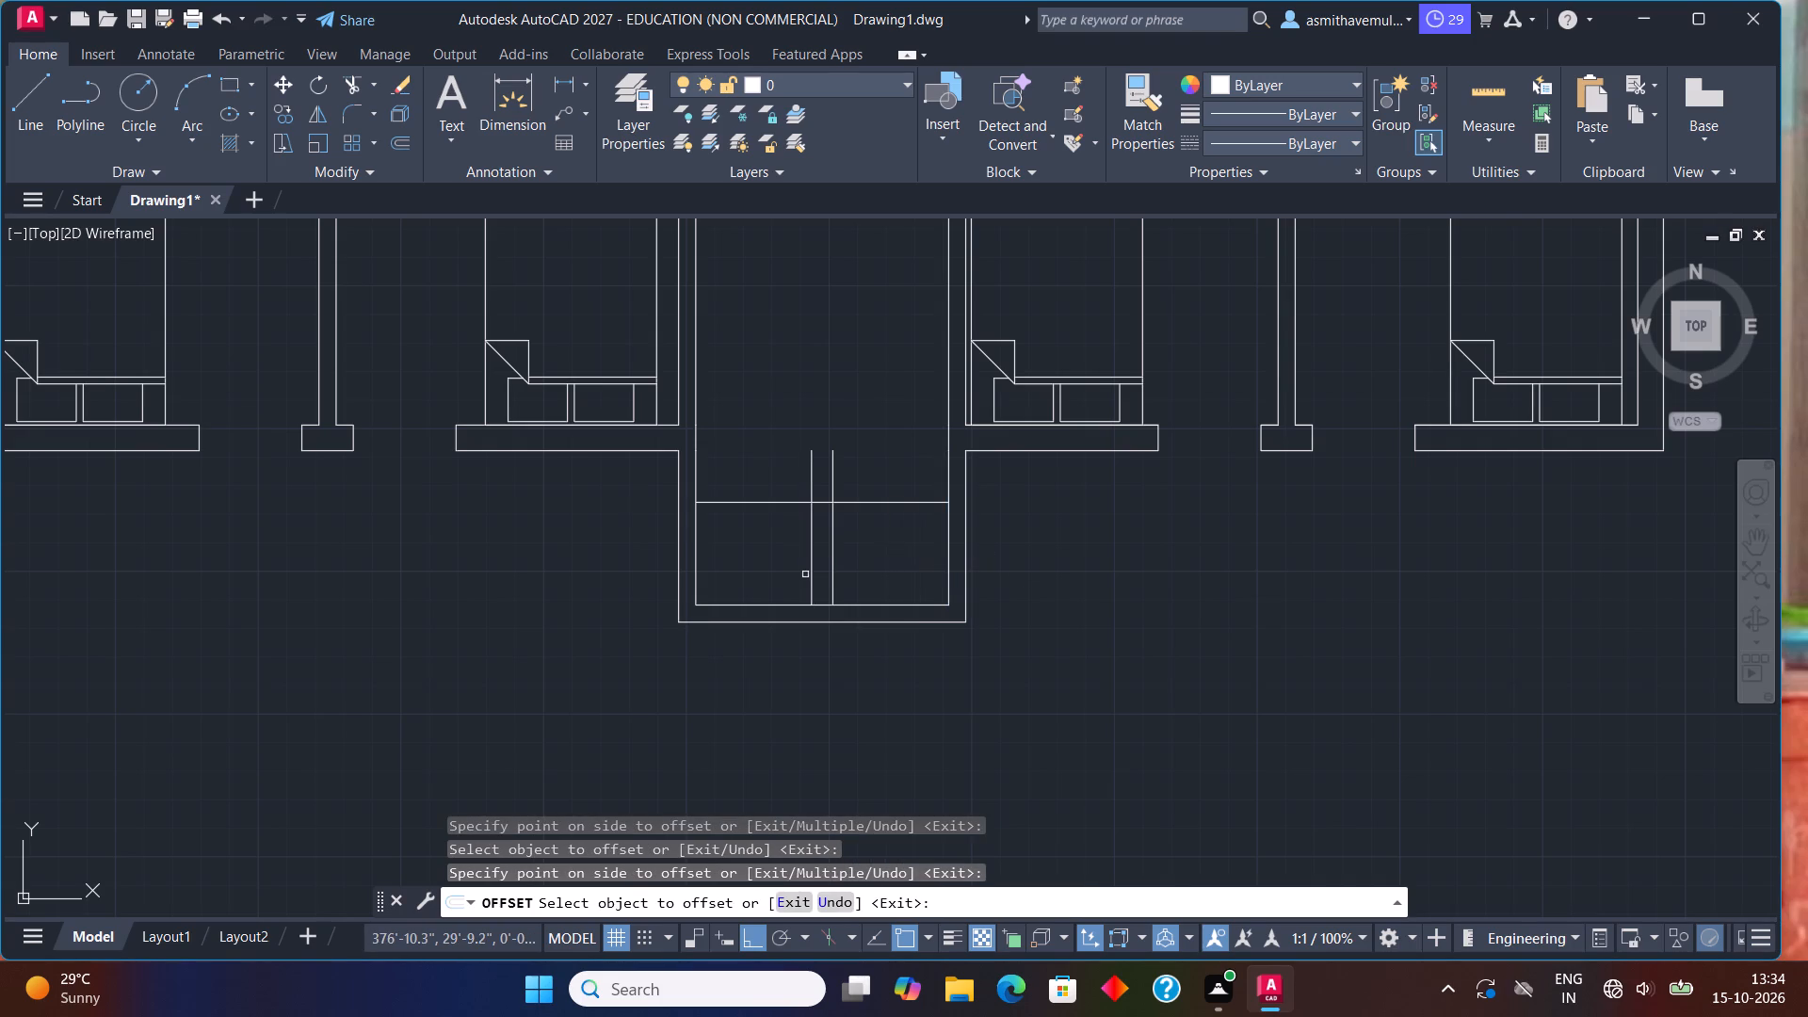
scroll(805, 574, up, 3)
key(Escape)
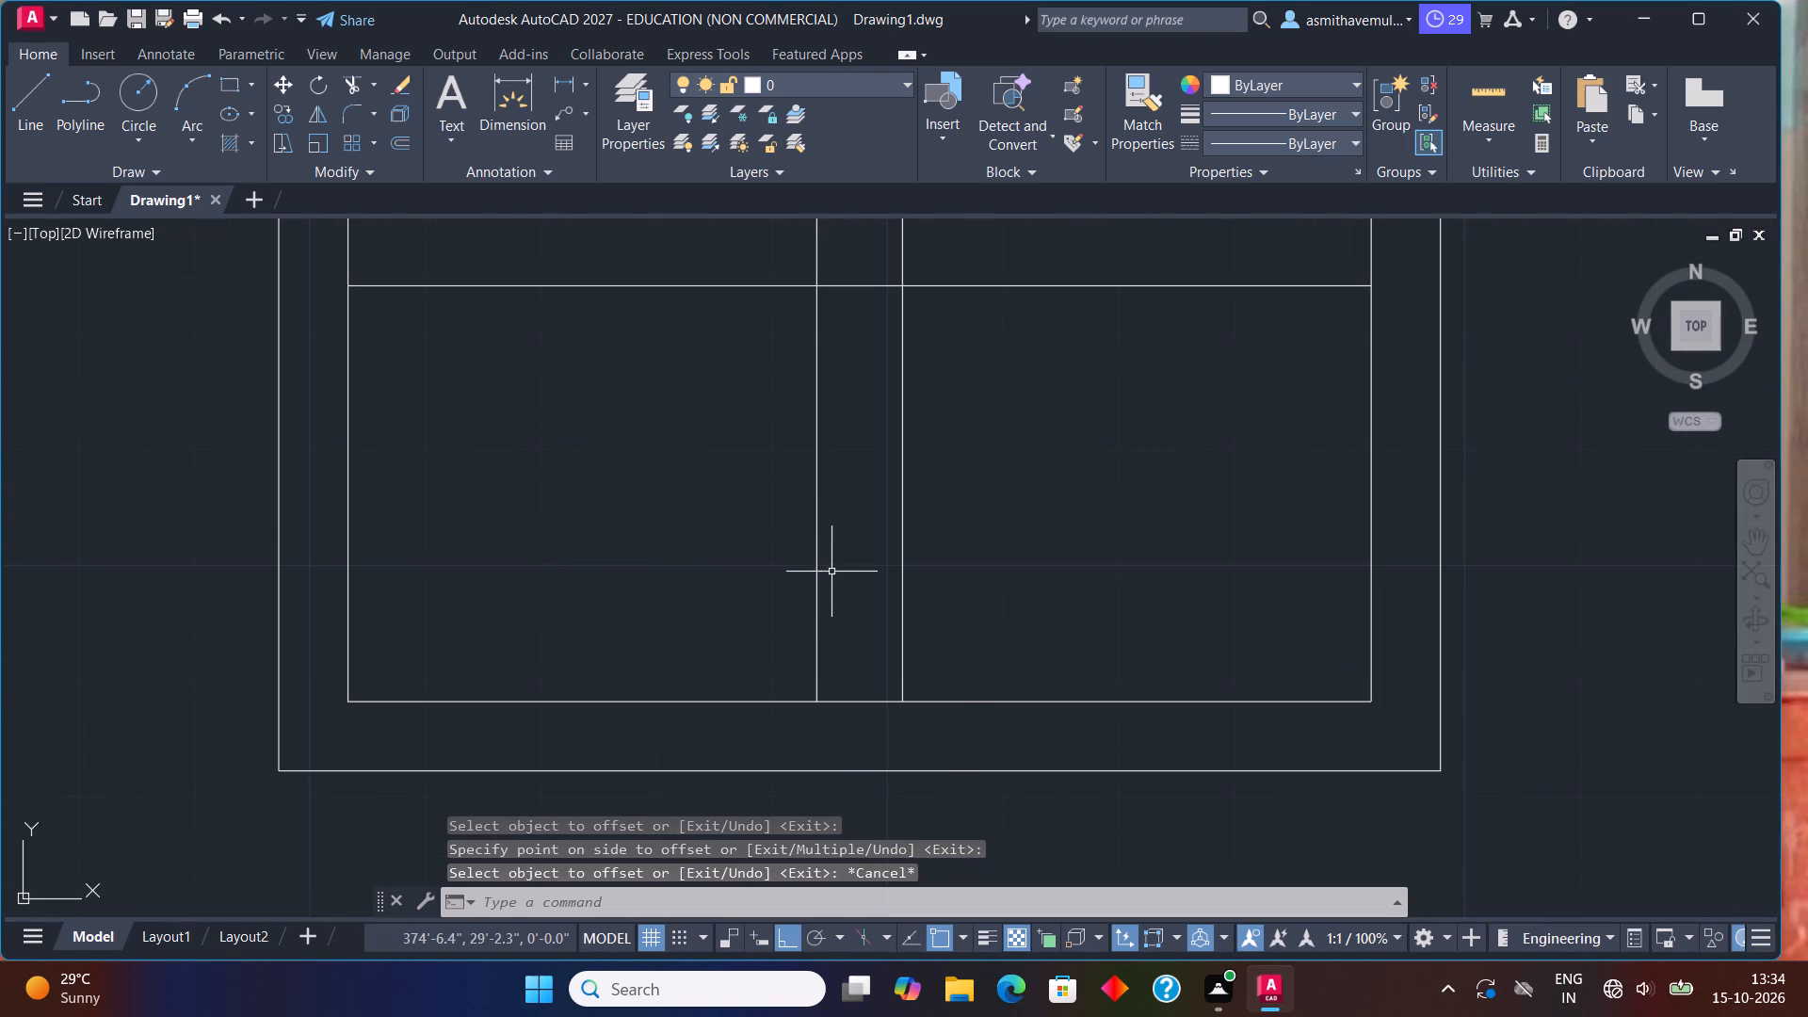
Check the gap between the two central vertical lines with a linear dimension, without placing it.
scroll(831, 572, up, 1)
text(dli)
key(Return)
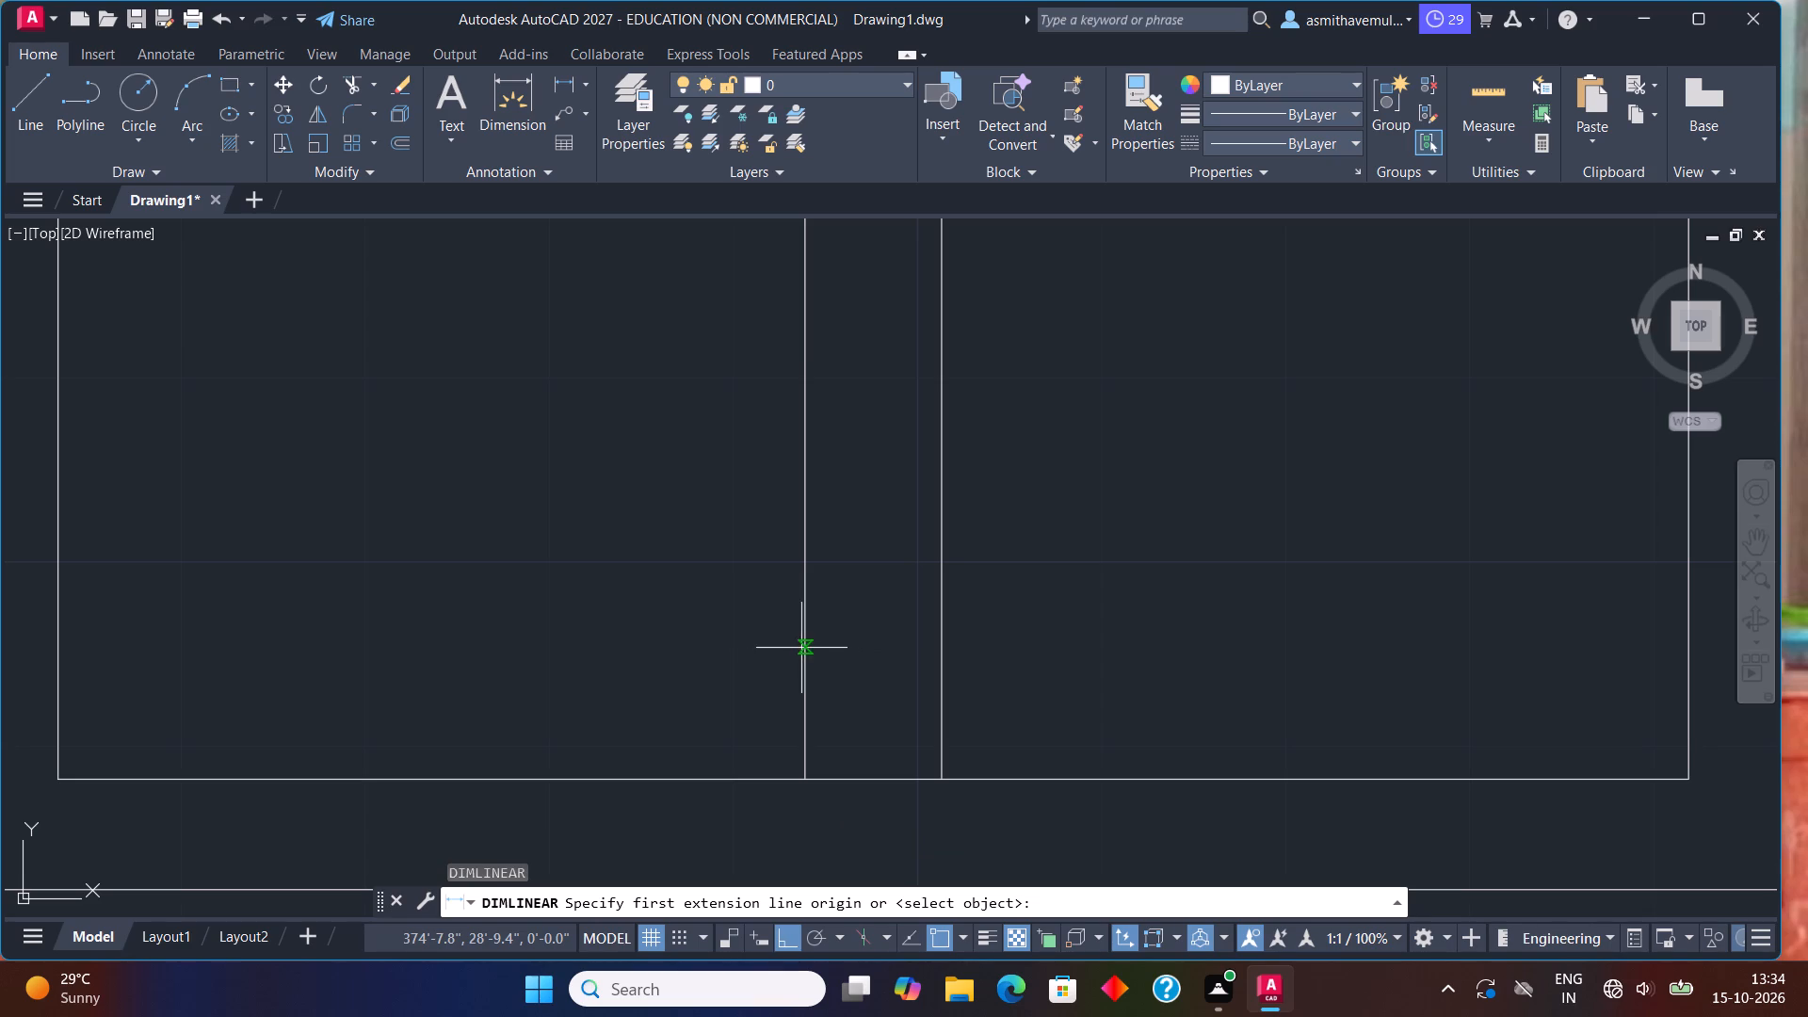
click(803, 647)
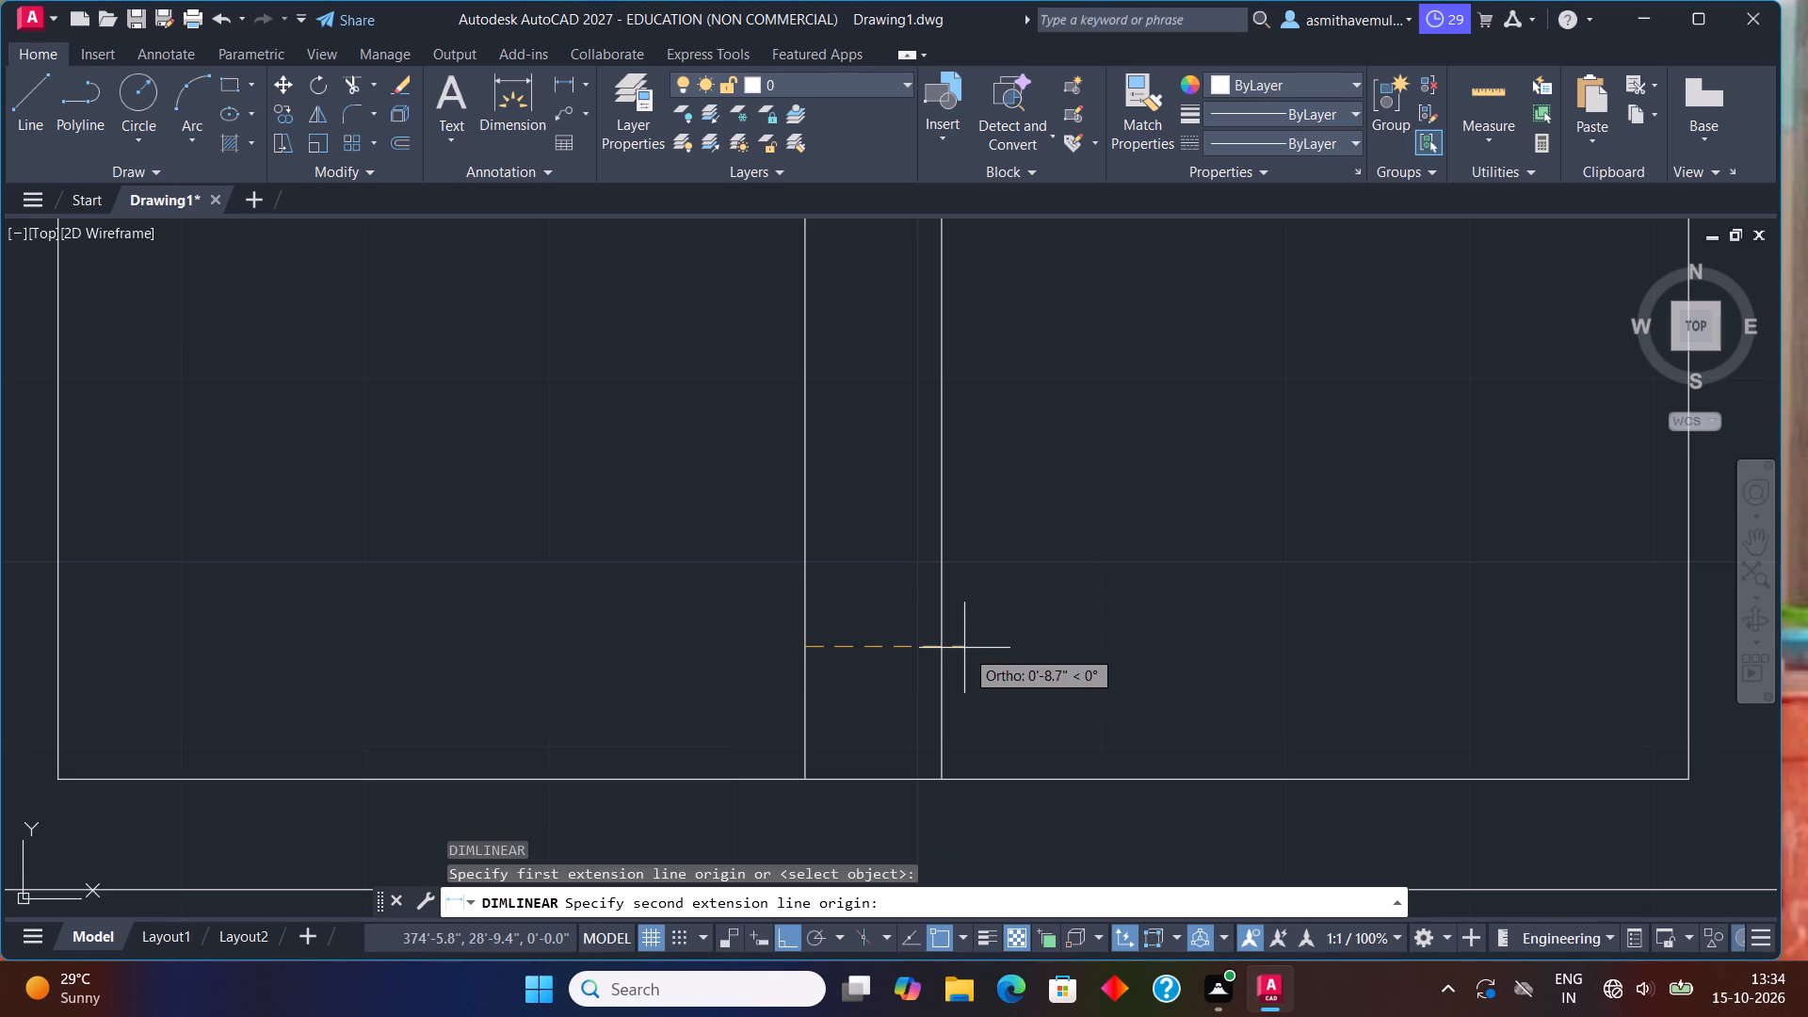
click(945, 649)
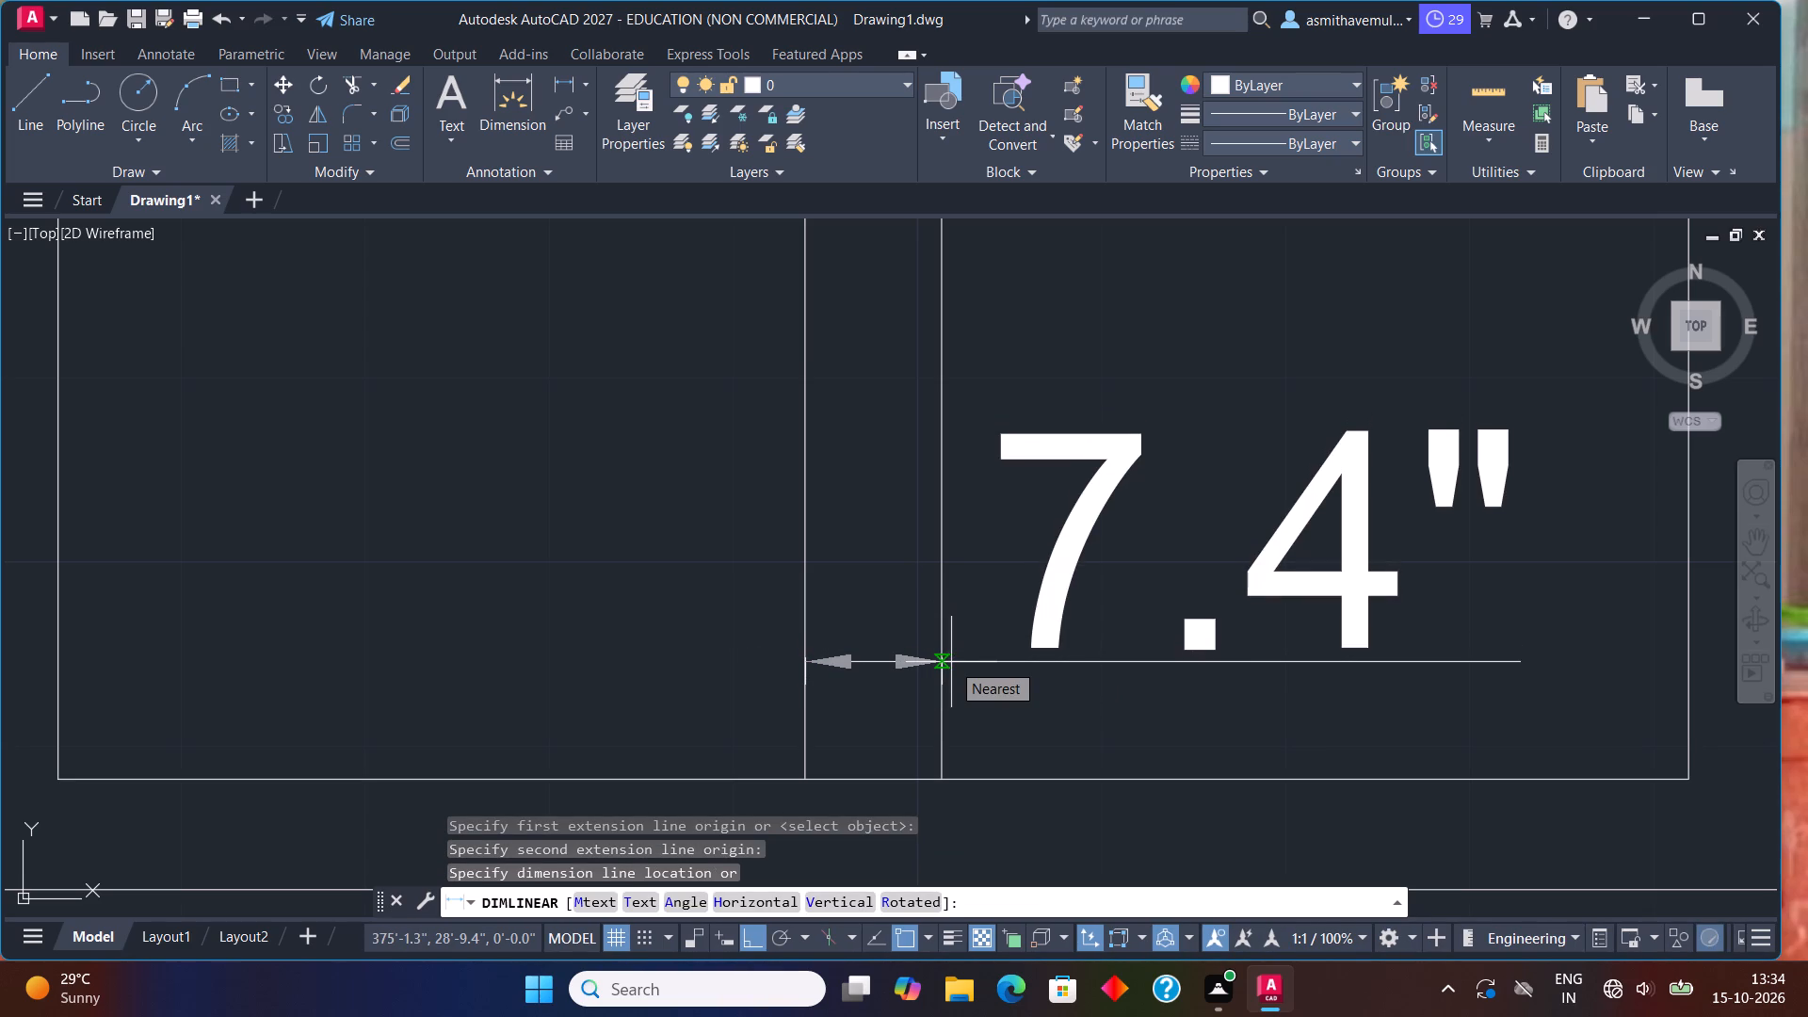
key(Escape)
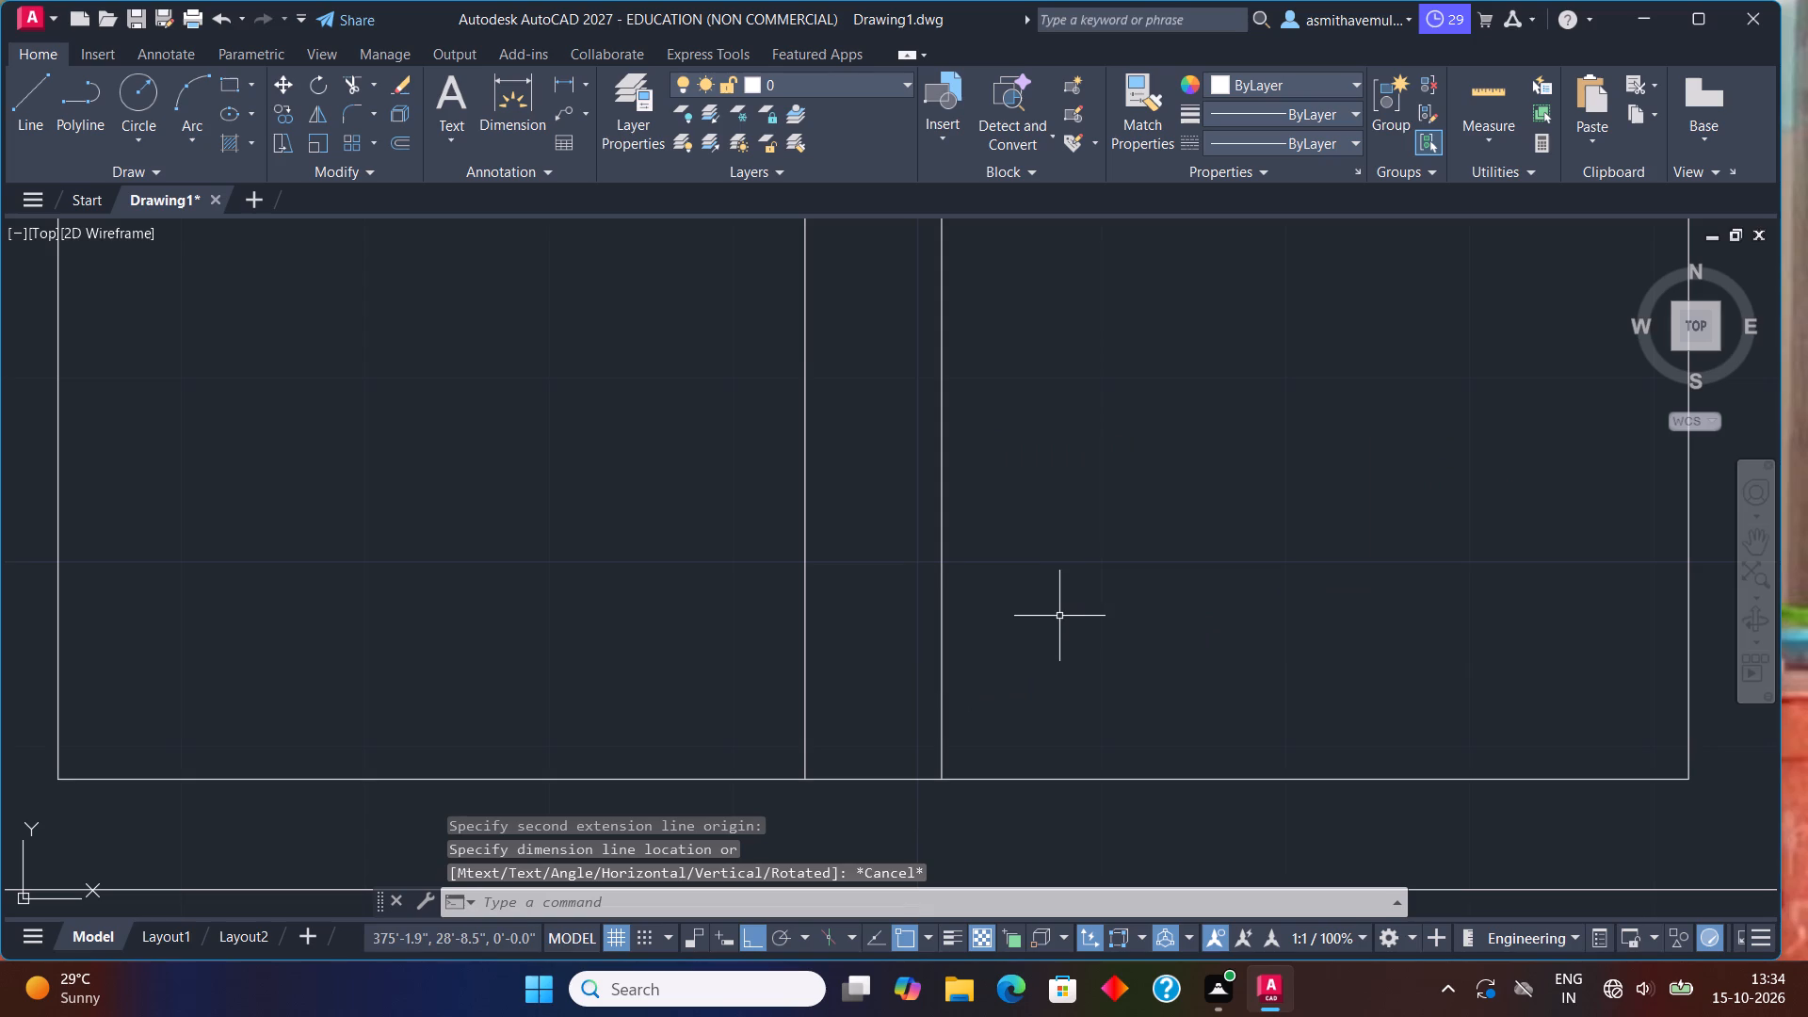
Offset each of the two central vertical lines 3" inward into the gap between them.
key(o)
key(Return)
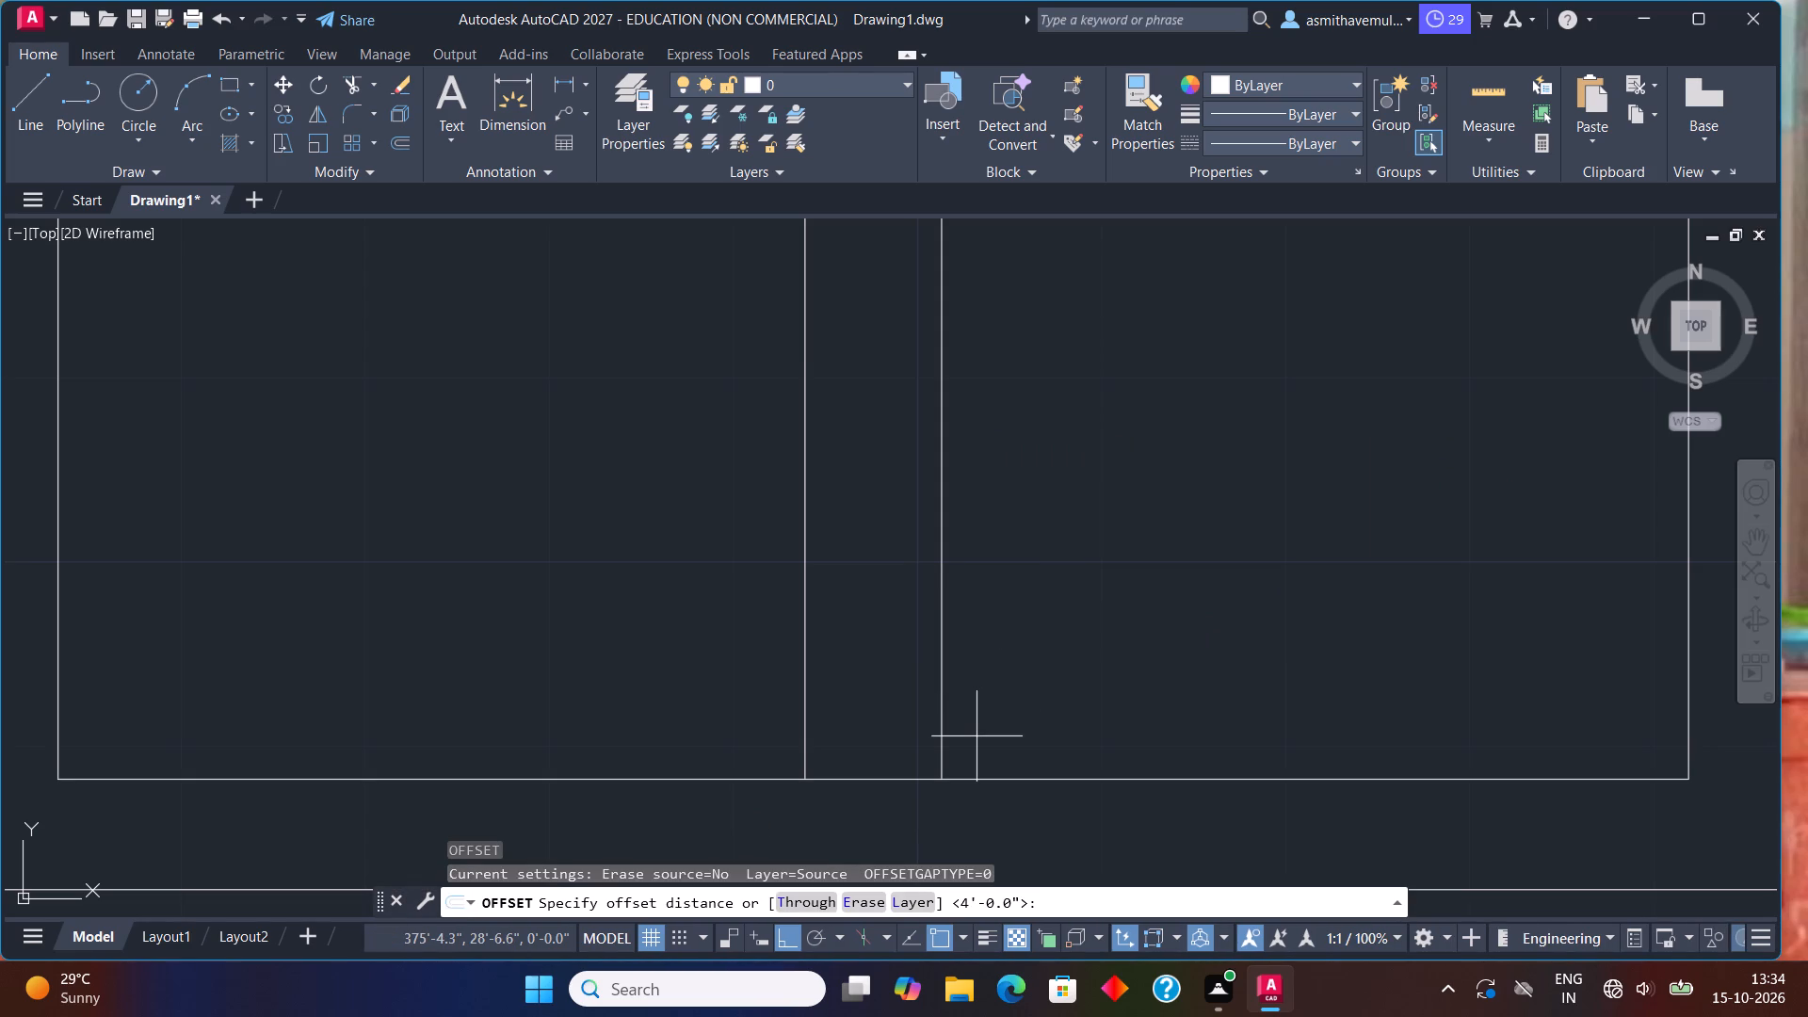
key(3)
key(shift+quotedbl)
key(Return)
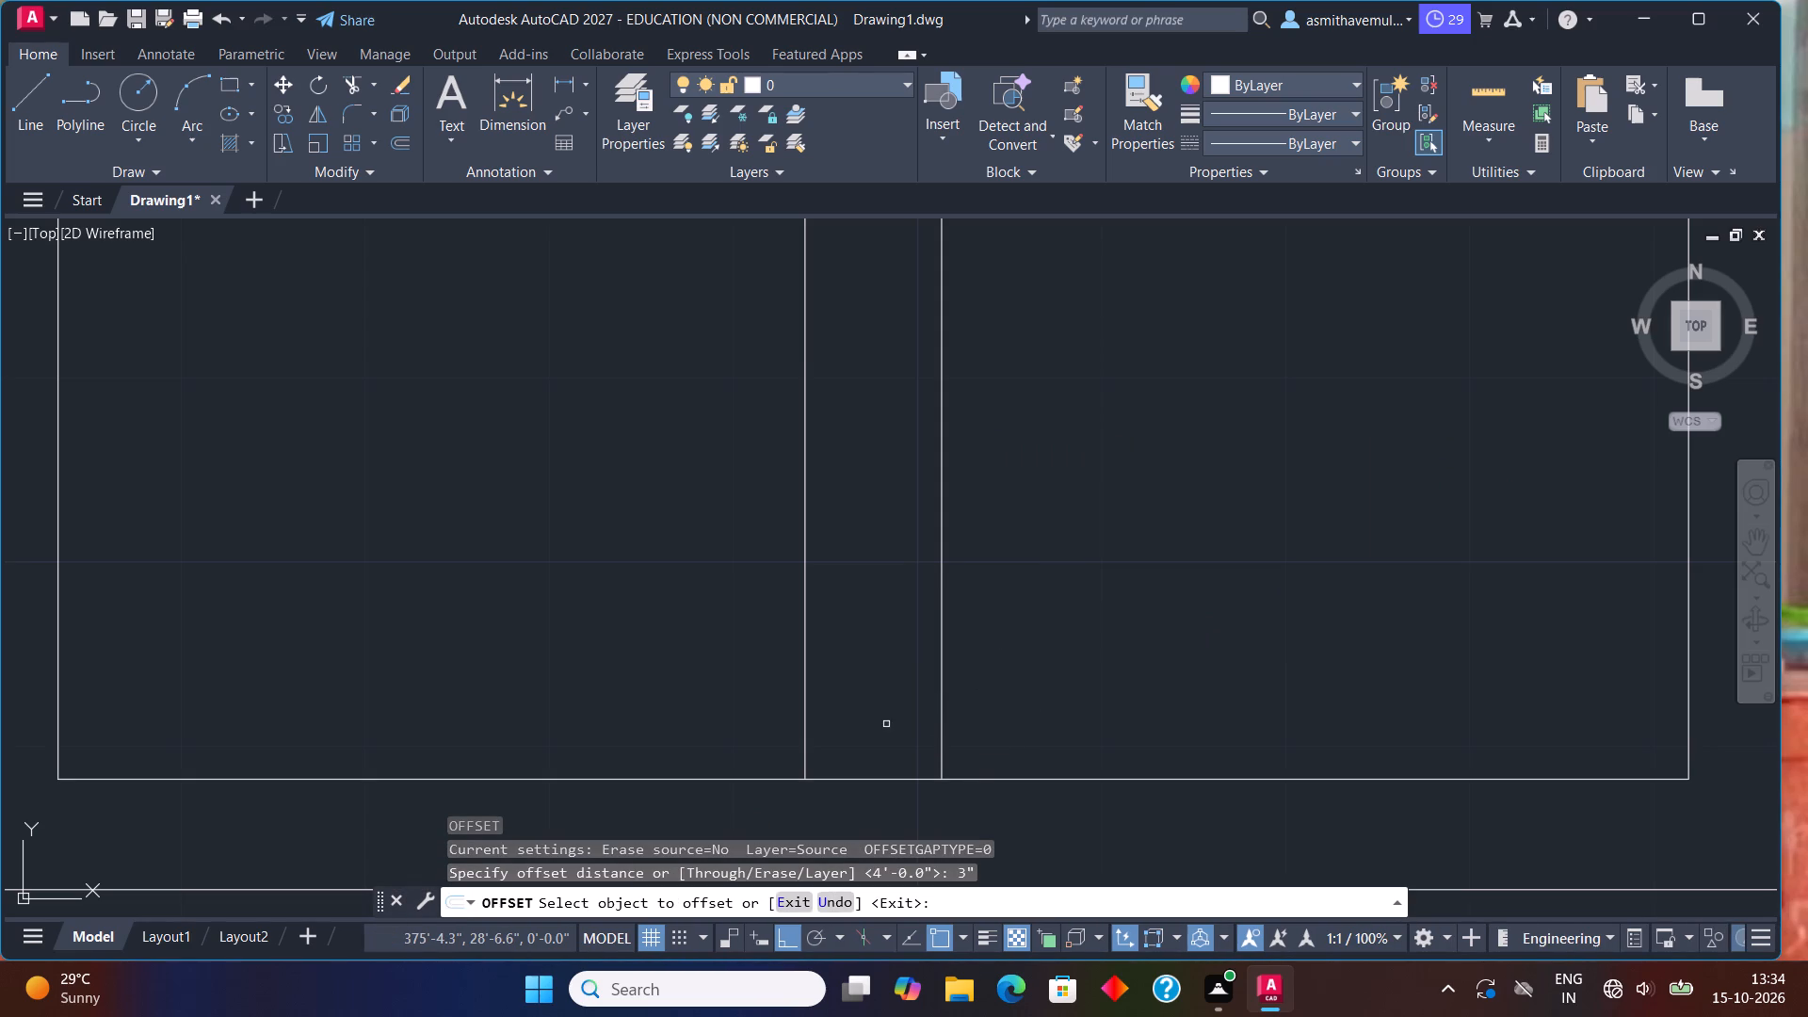
click(803, 618)
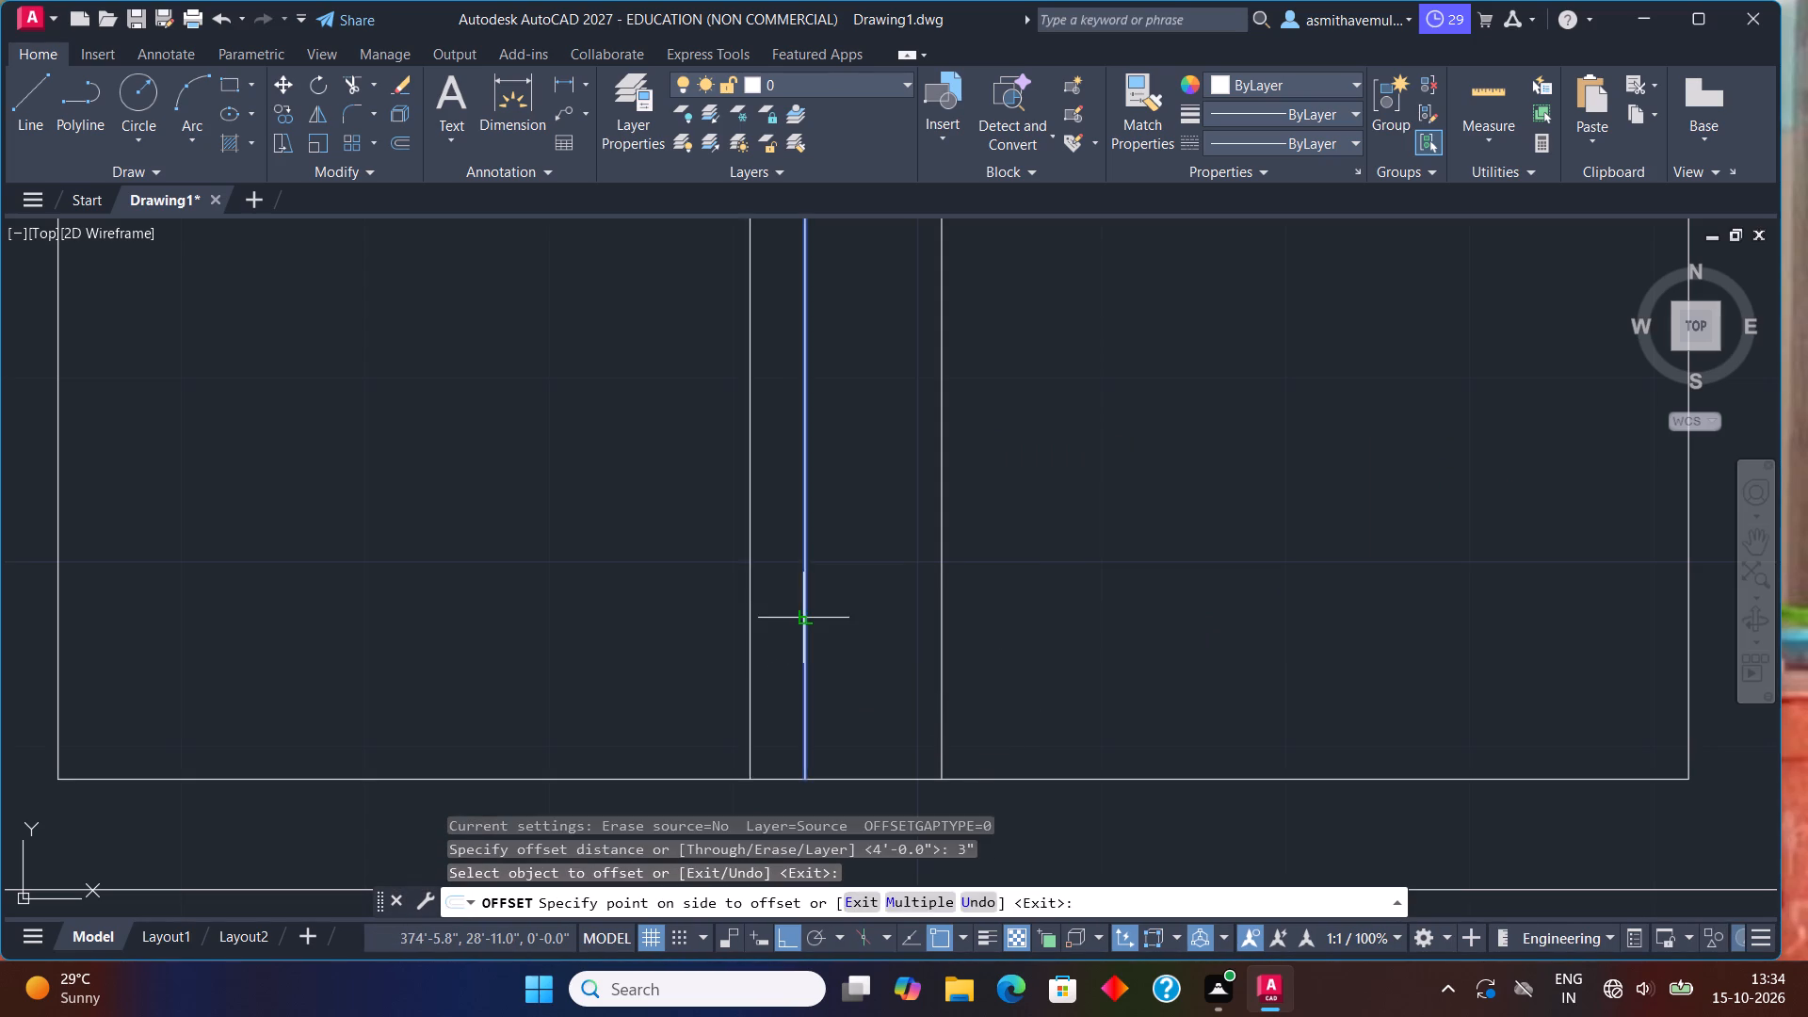
drag(824, 613, 836, 613)
click(945, 605)
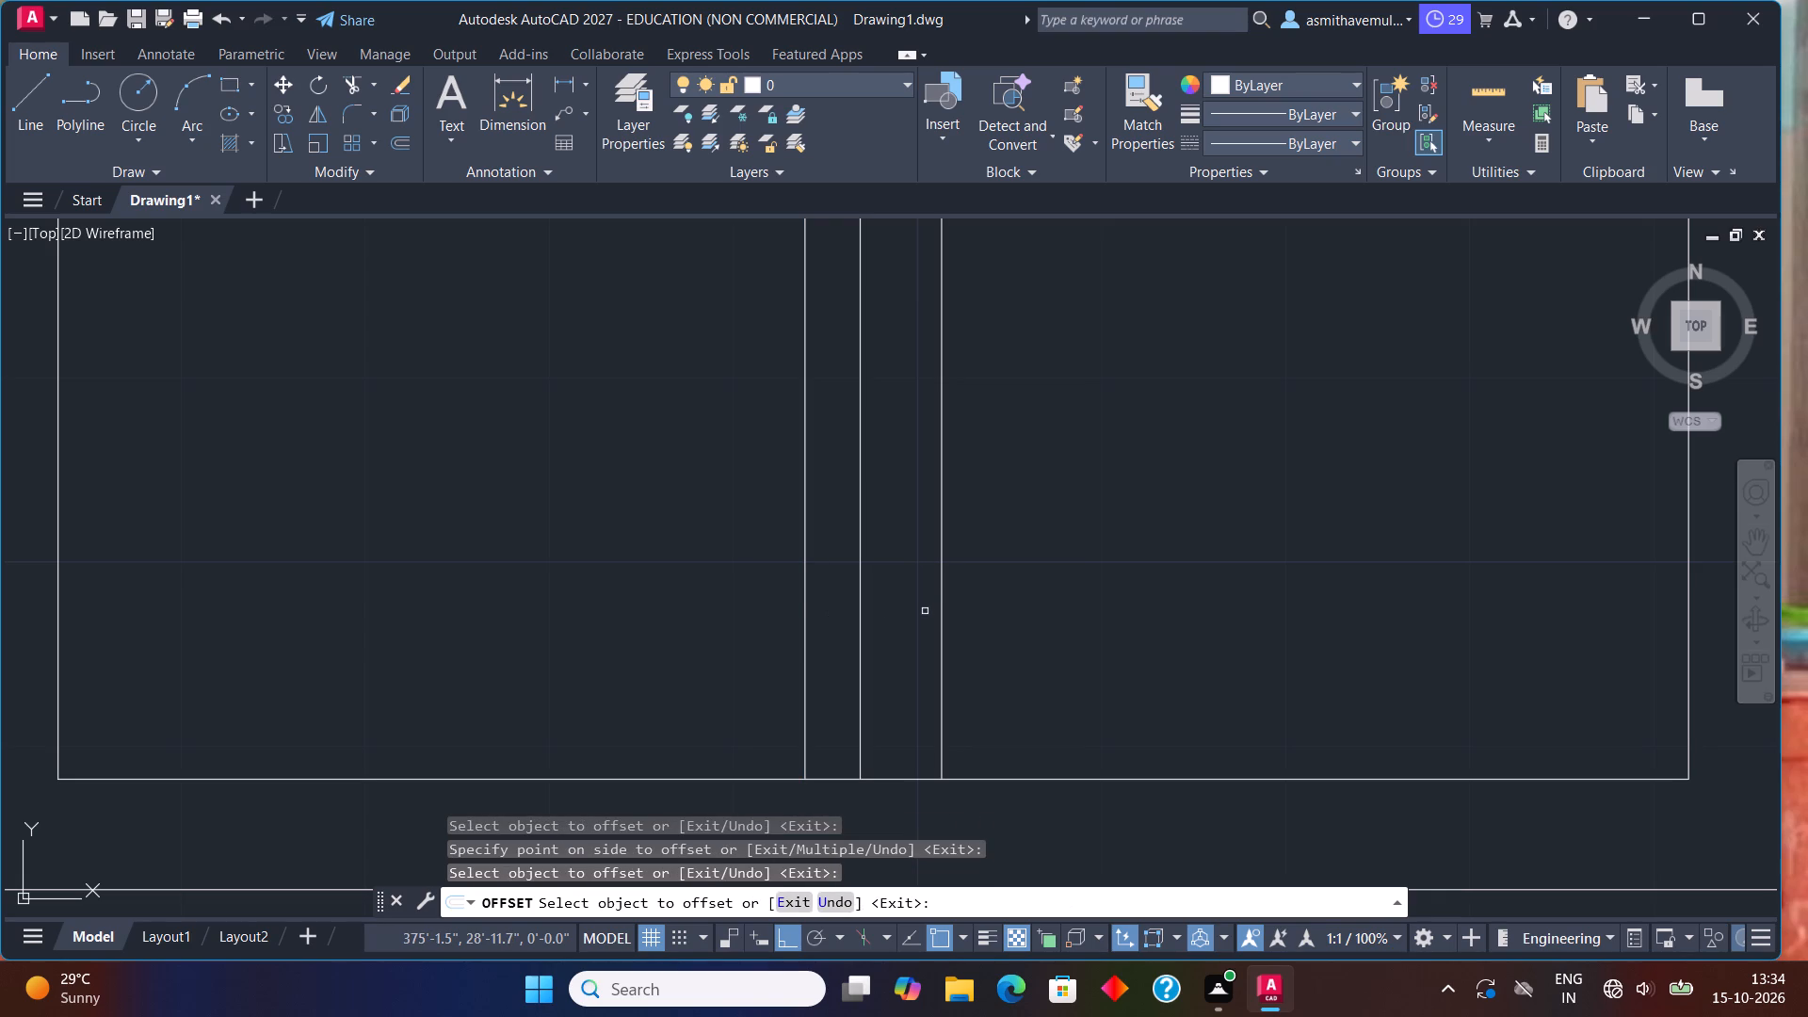
click(940, 604)
click(914, 604)
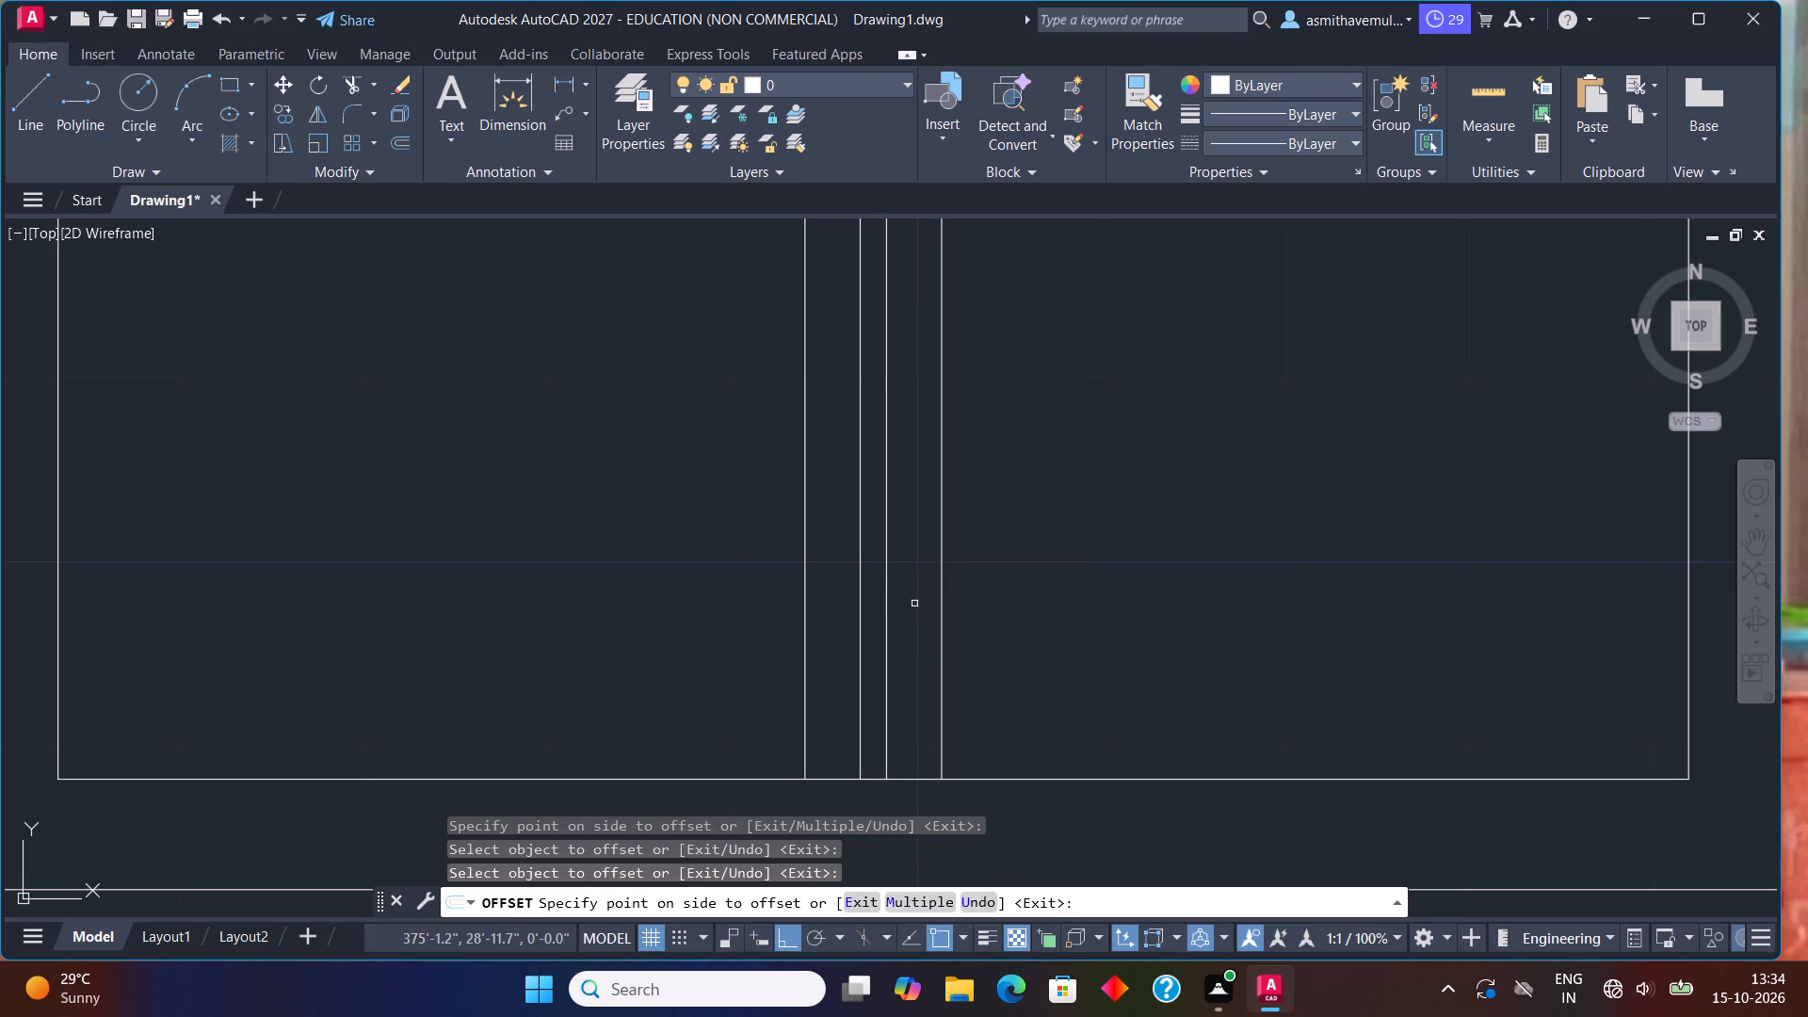
Erase the two outer vertical lines inside the projection, keeping only the closely spaced central pair.
key(Escape)
drag(922, 621, 1041, 614)
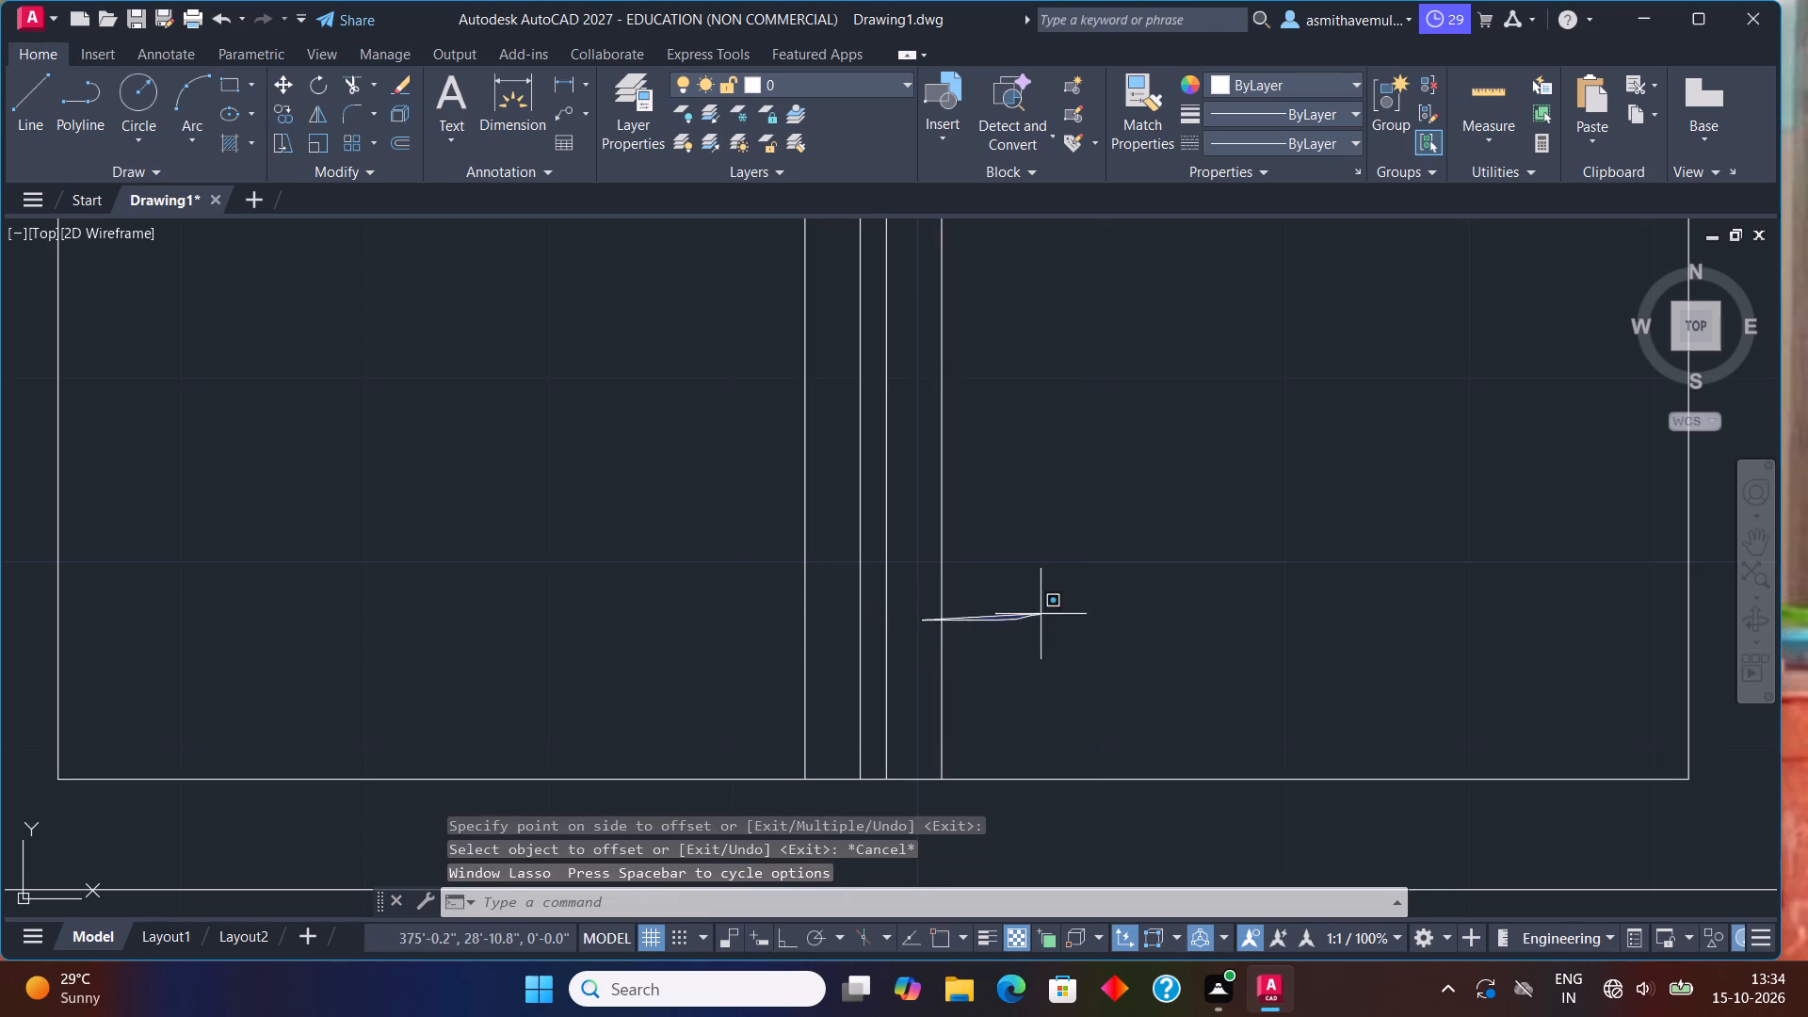
drag(825, 661, 629, 649)
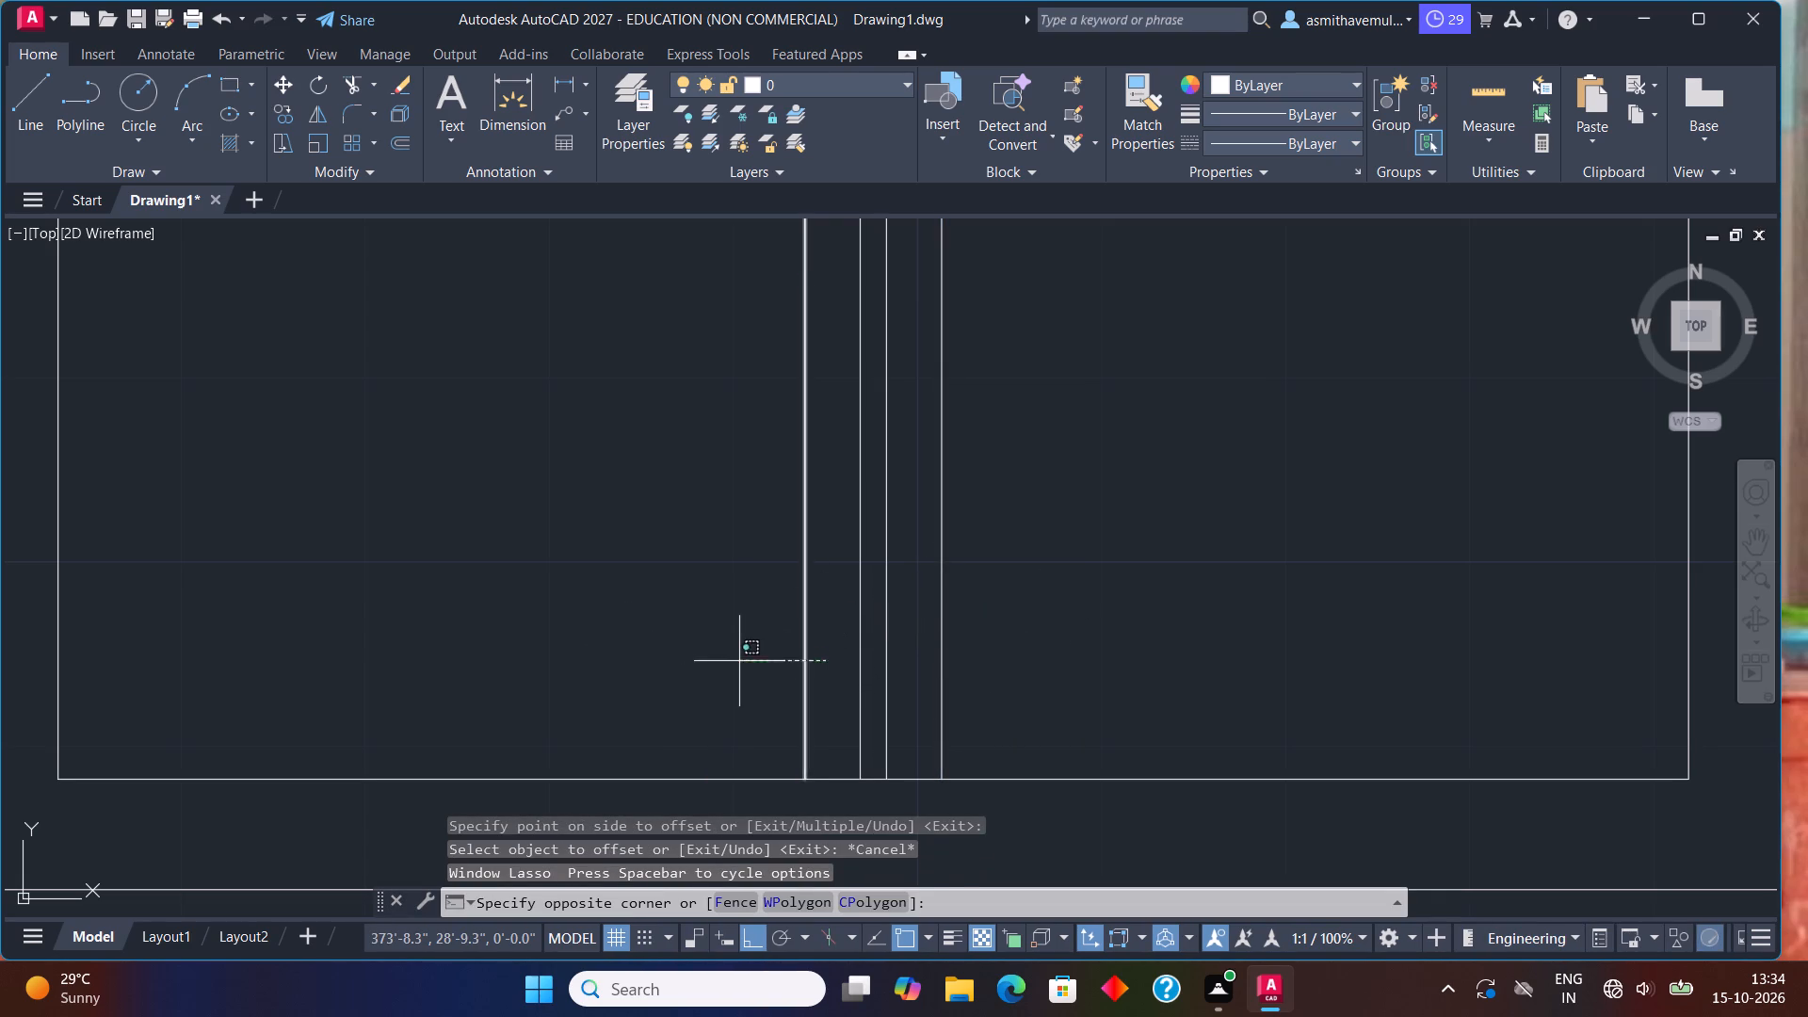
click(739, 661)
drag(927, 631, 1122, 615)
click(1120, 620)
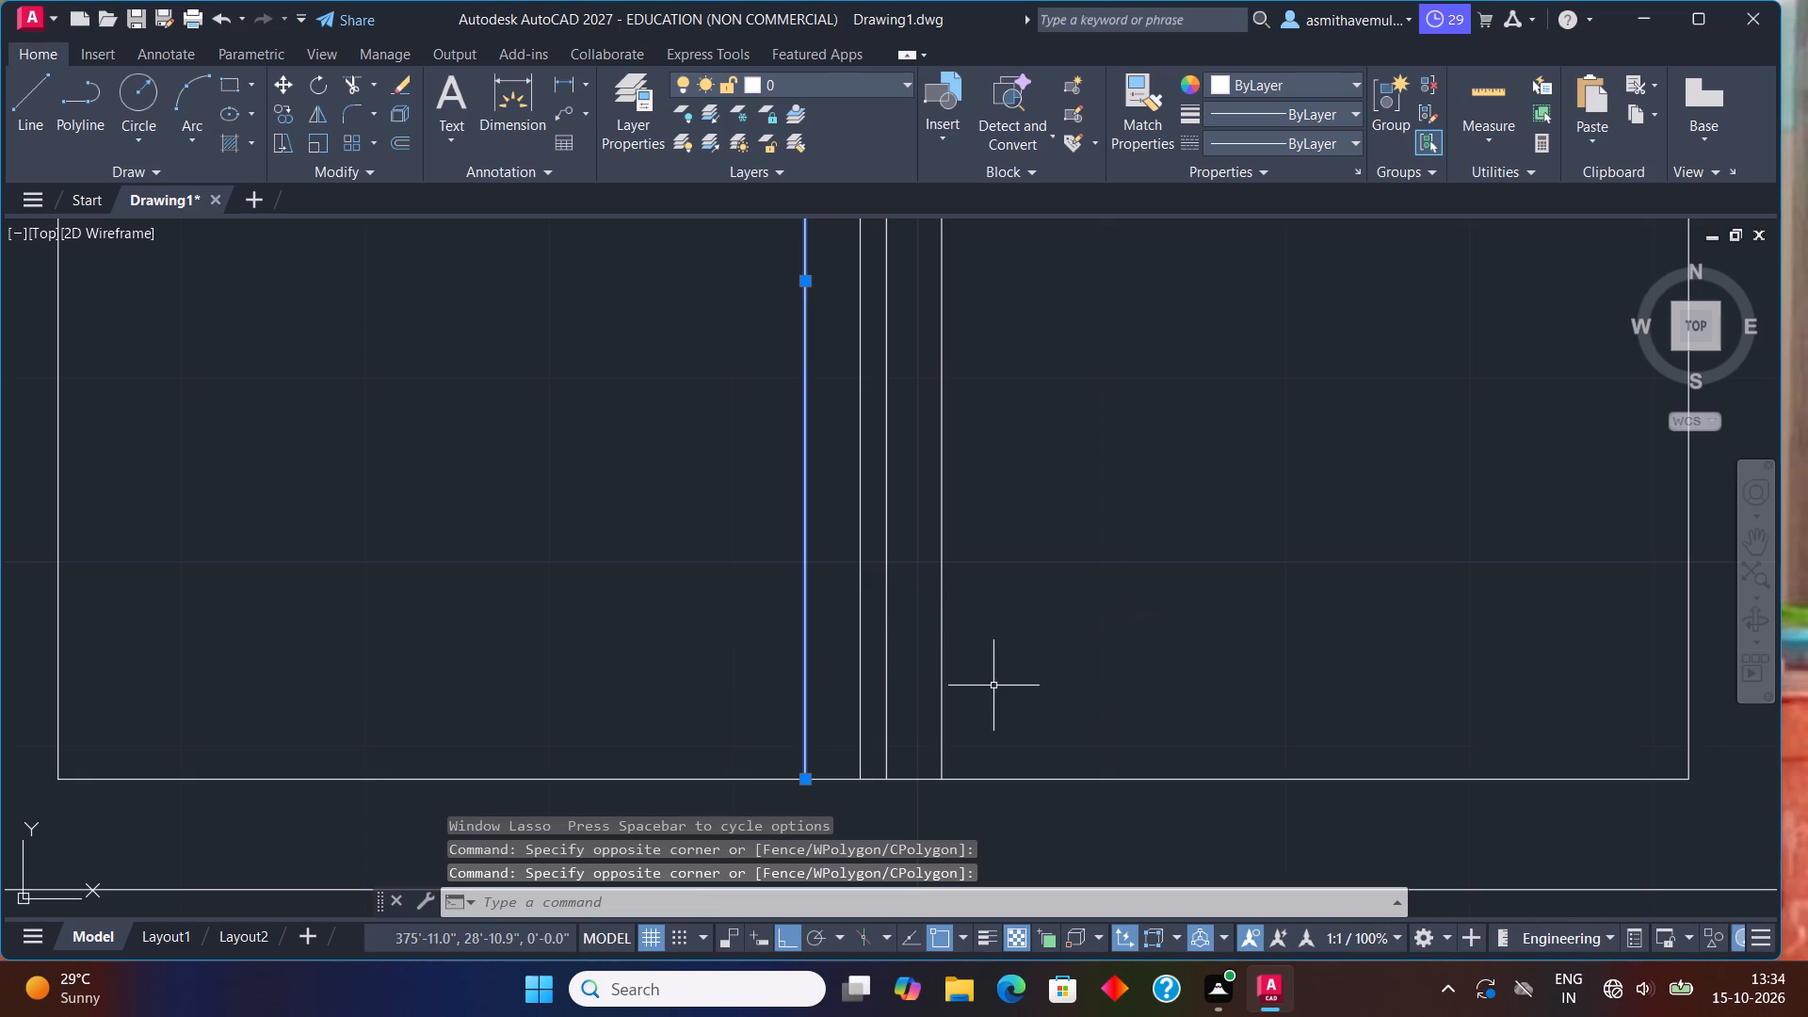
drag(912, 683, 988, 631)
click(1034, 607)
drag(1035, 621, 987, 639)
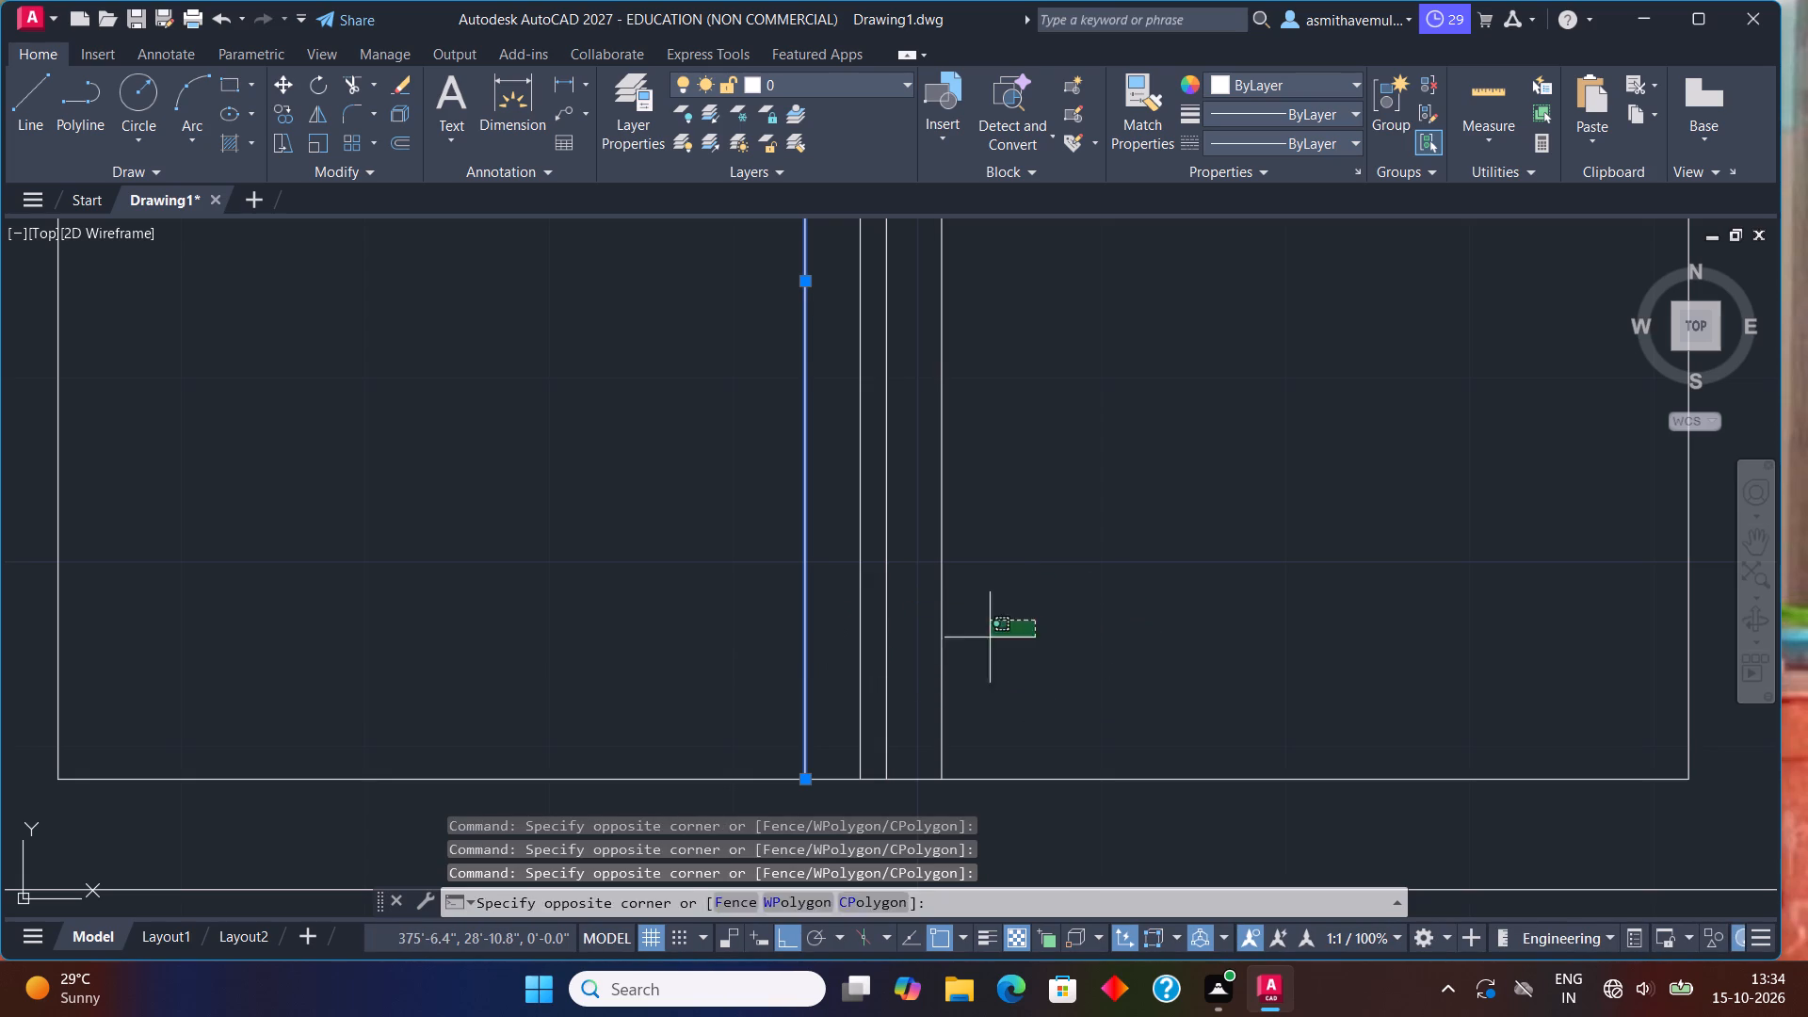
drag(987, 639, 903, 727)
key(Delete)
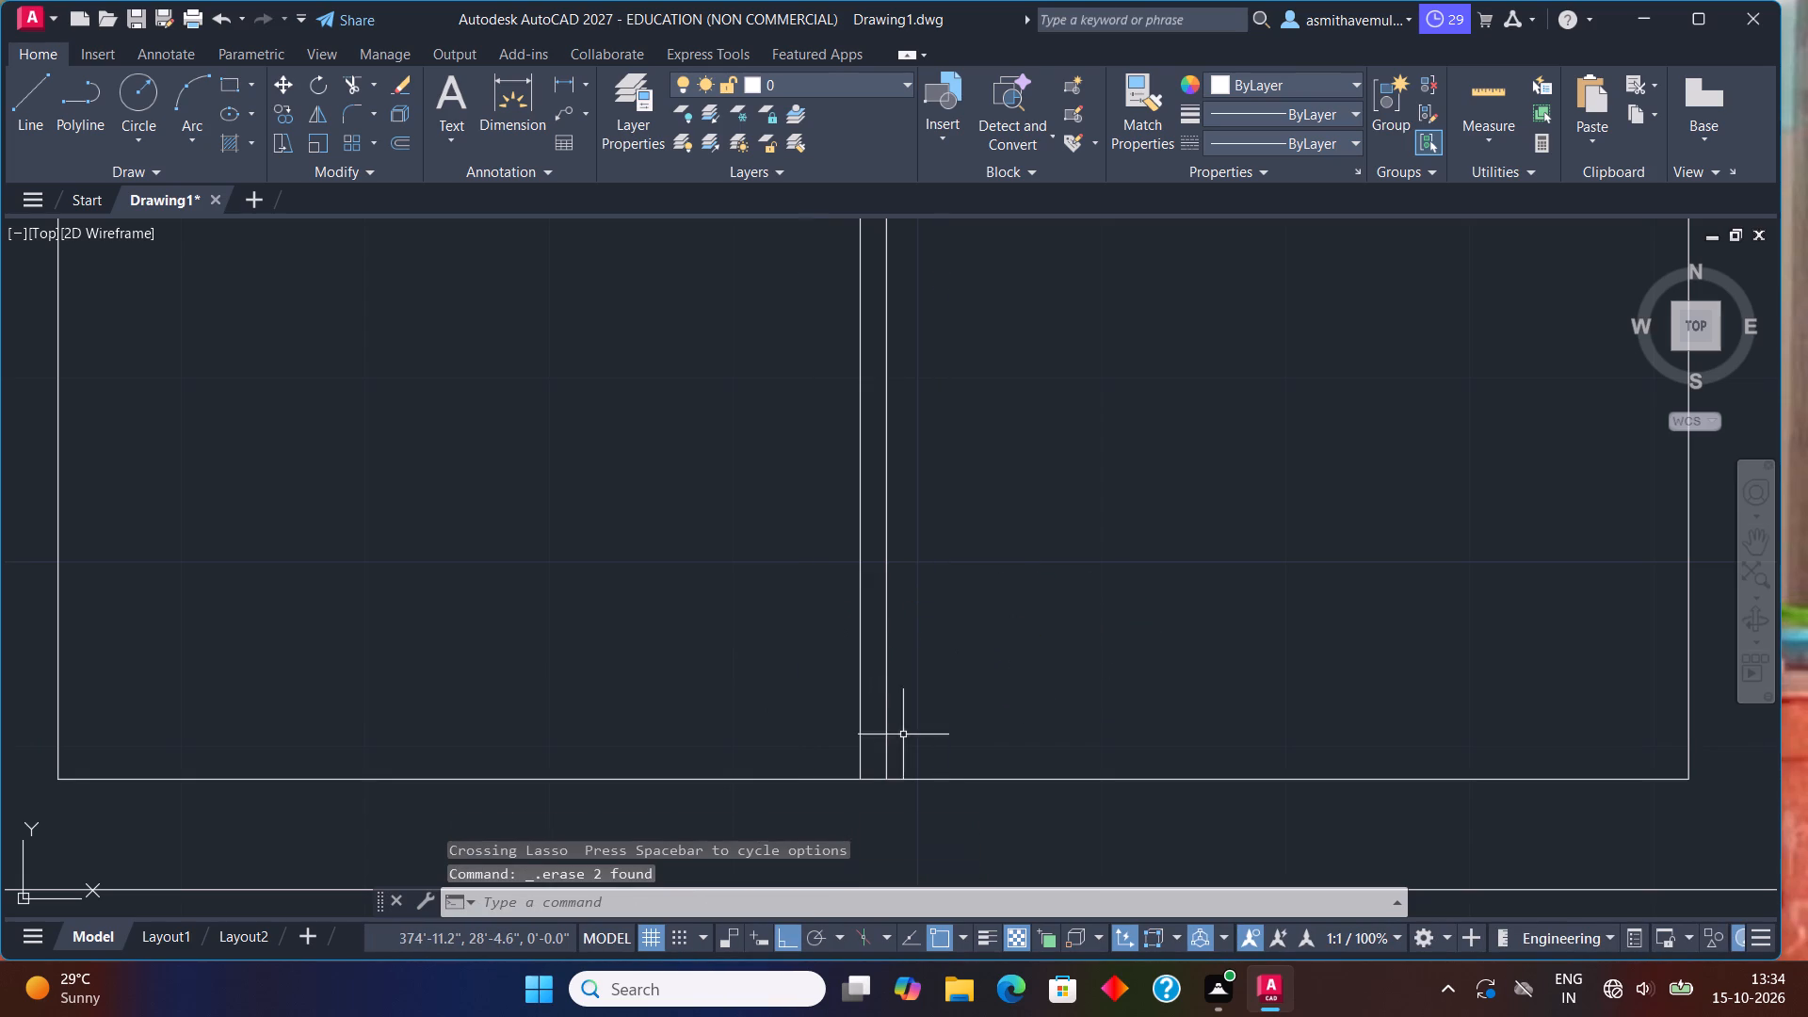
Extend the two central vertical lines up the corridor to the end of the dividing wall between the upper units.
scroll(903, 734, down, 3)
scroll(904, 602, up, 1)
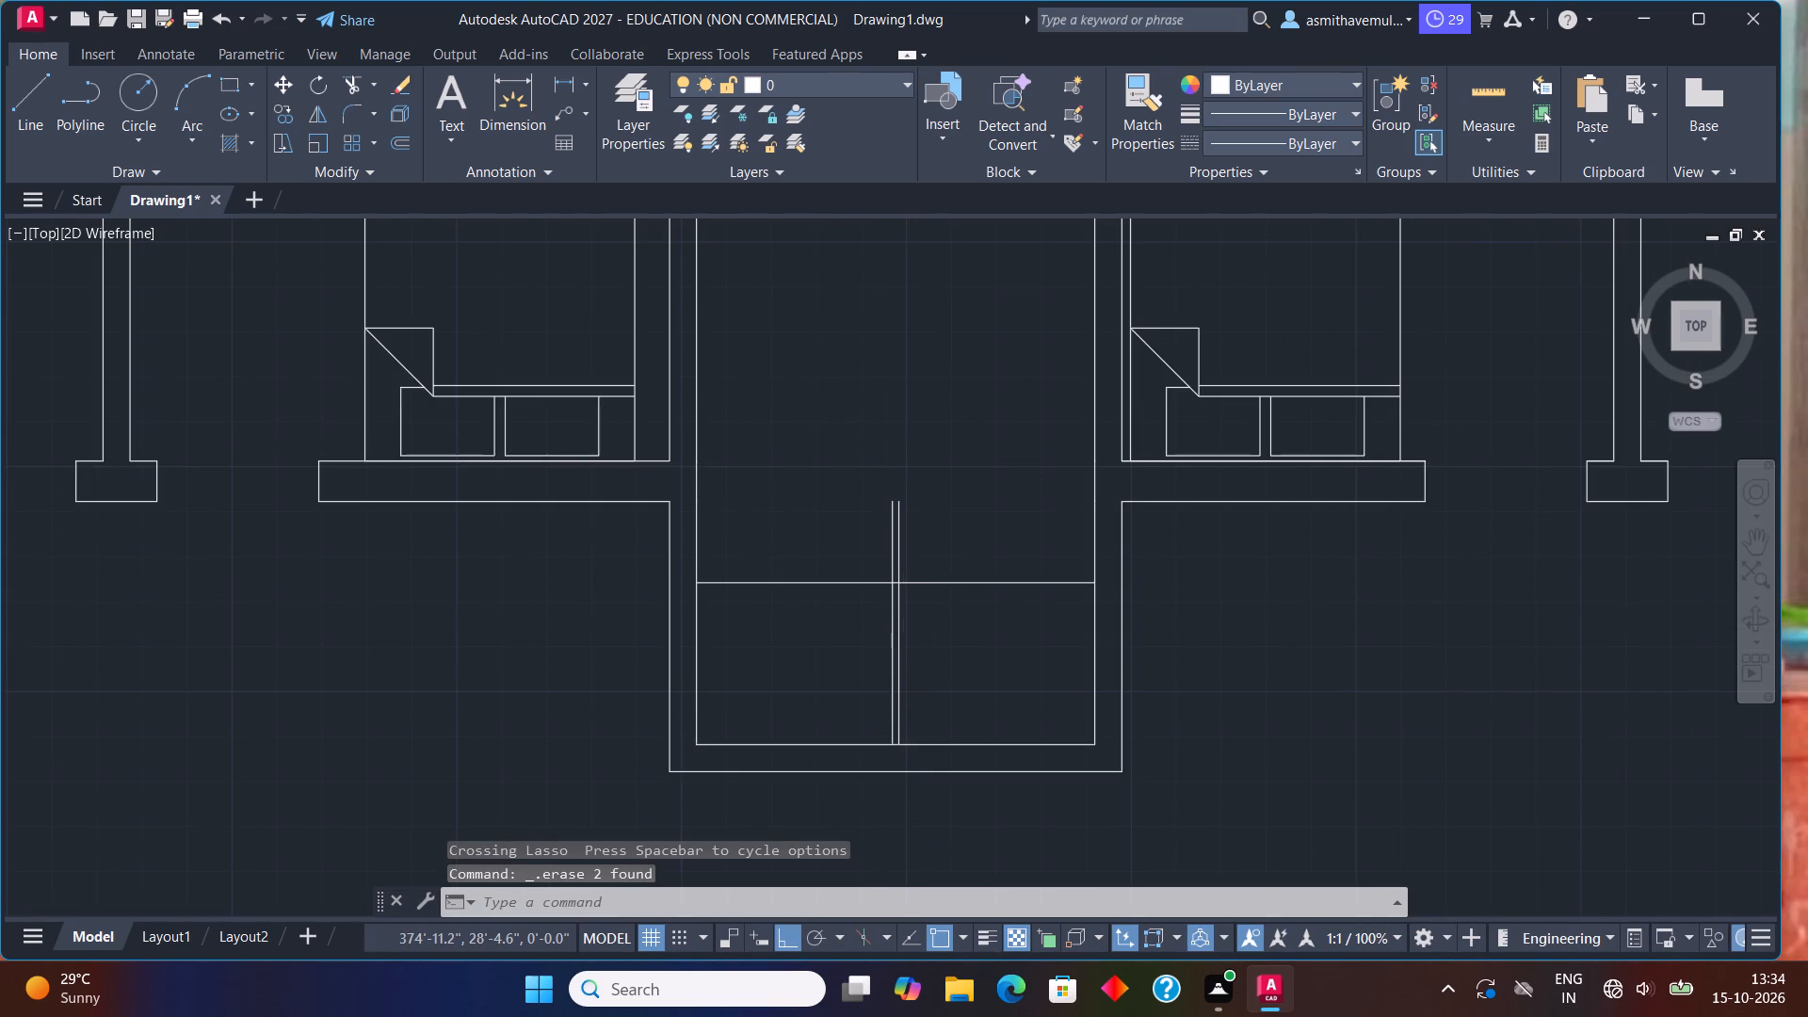
middle_drag(913, 593, 915, 621)
scroll(916, 619, down, 1)
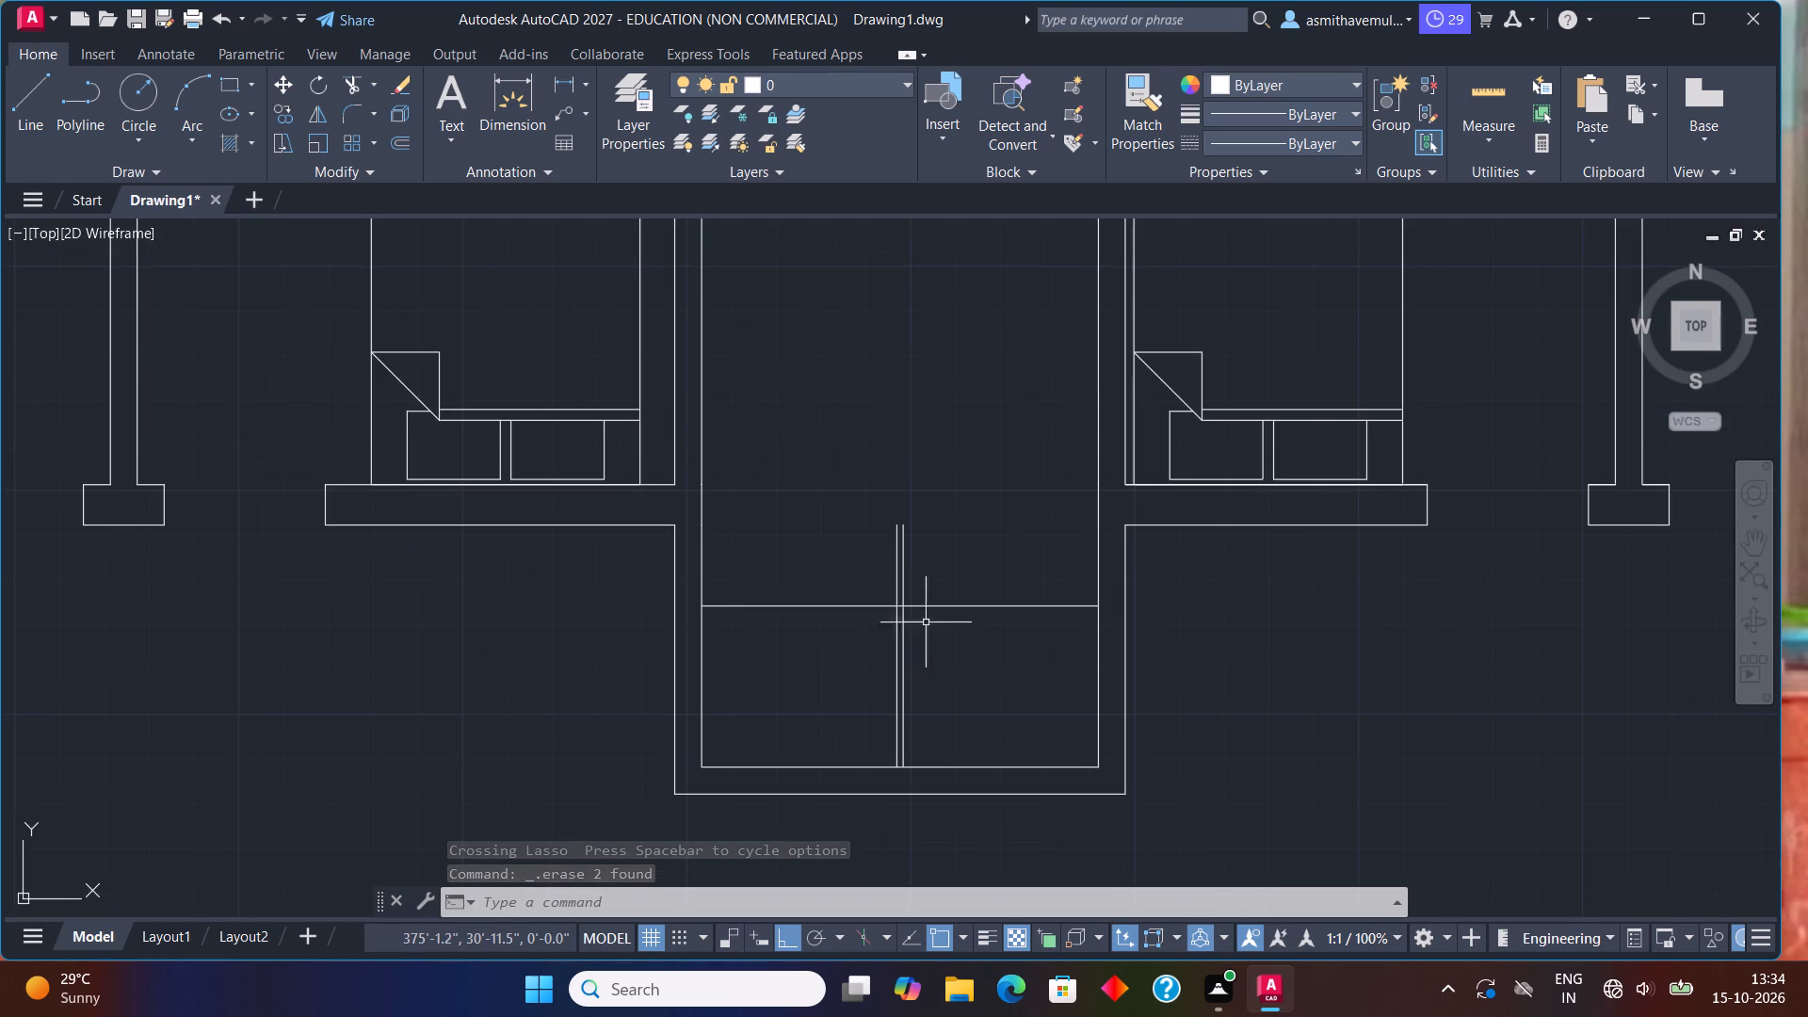
text(extend)
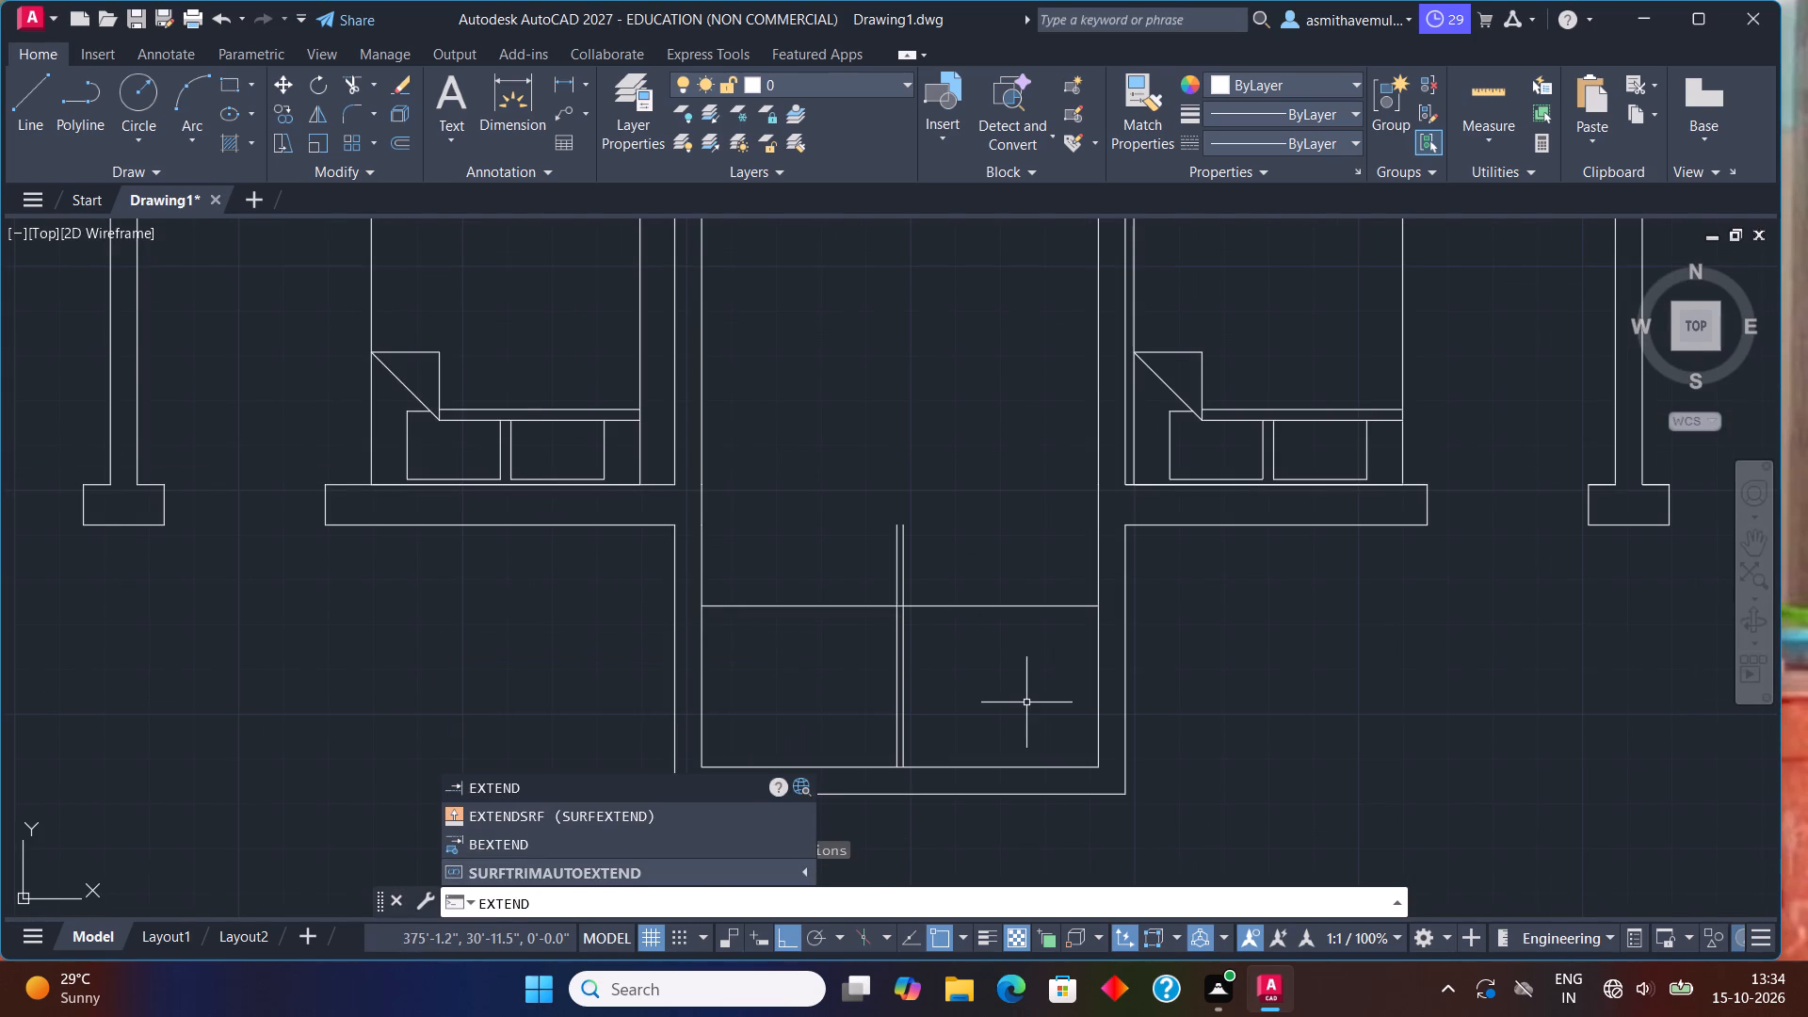
key(Return)
scroll(1049, 414, down, 1)
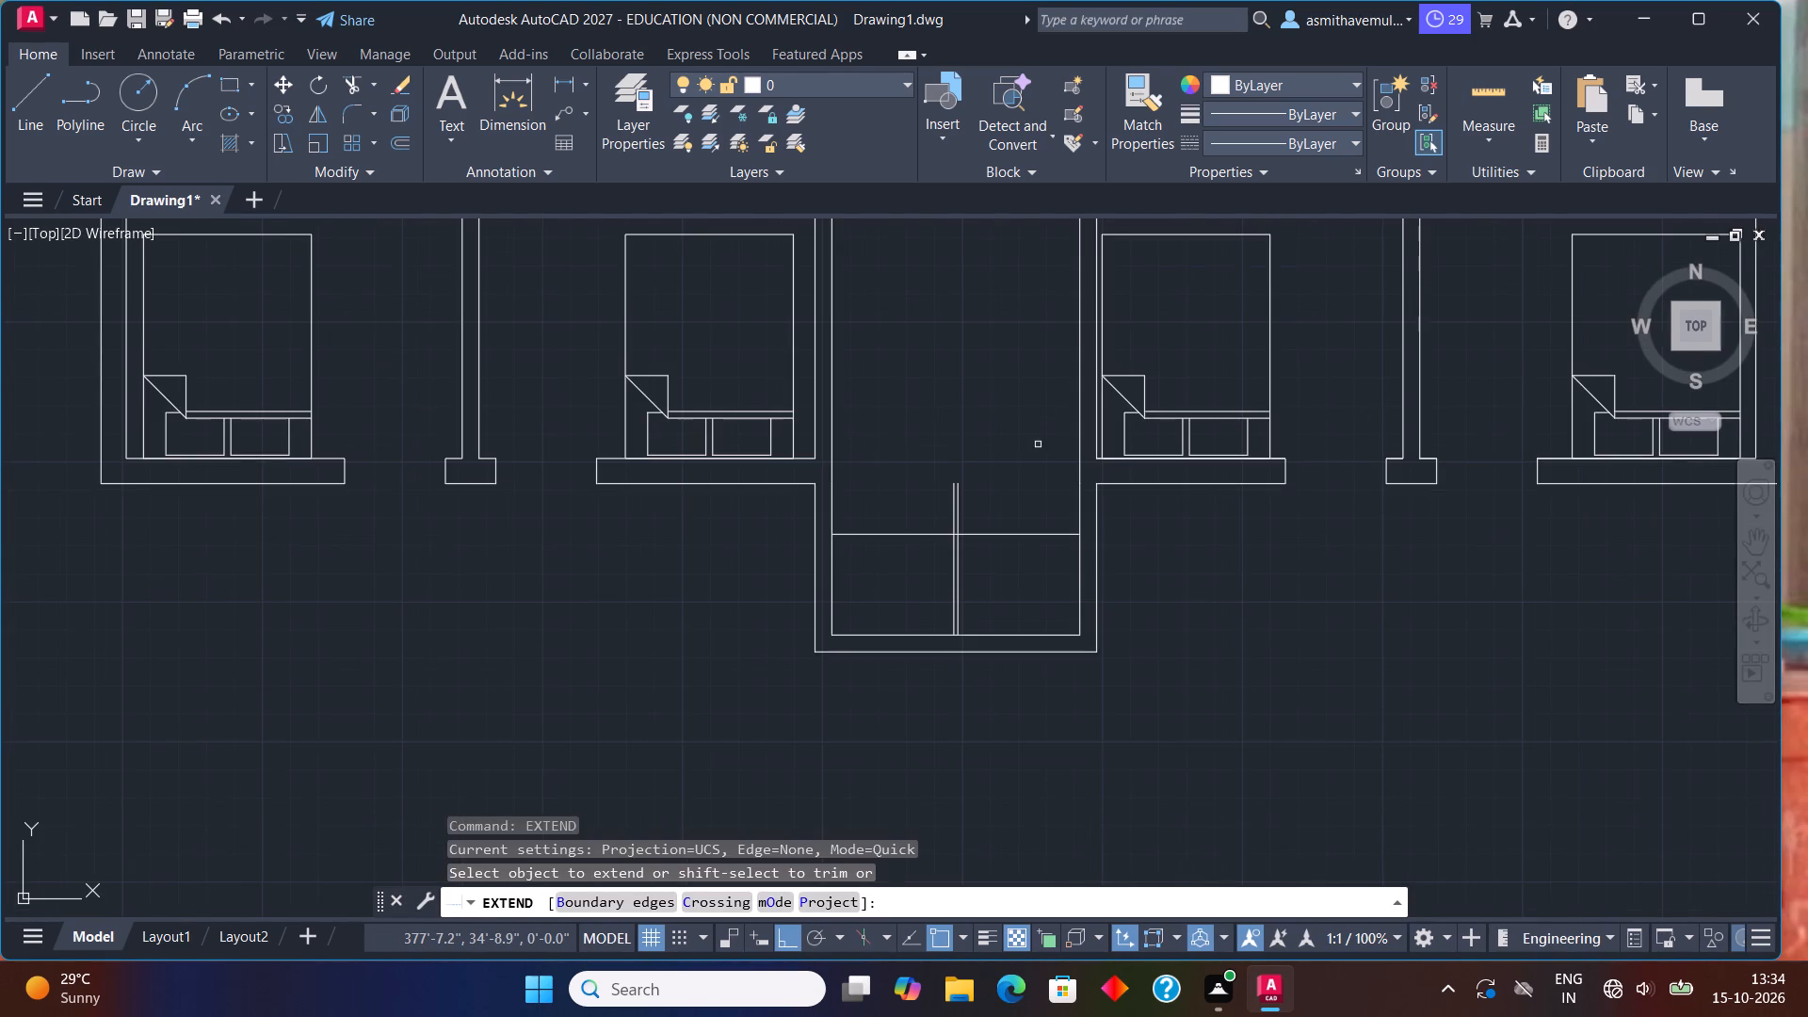
scroll(960, 511, up, 1)
middle_drag(950, 497, 950, 645)
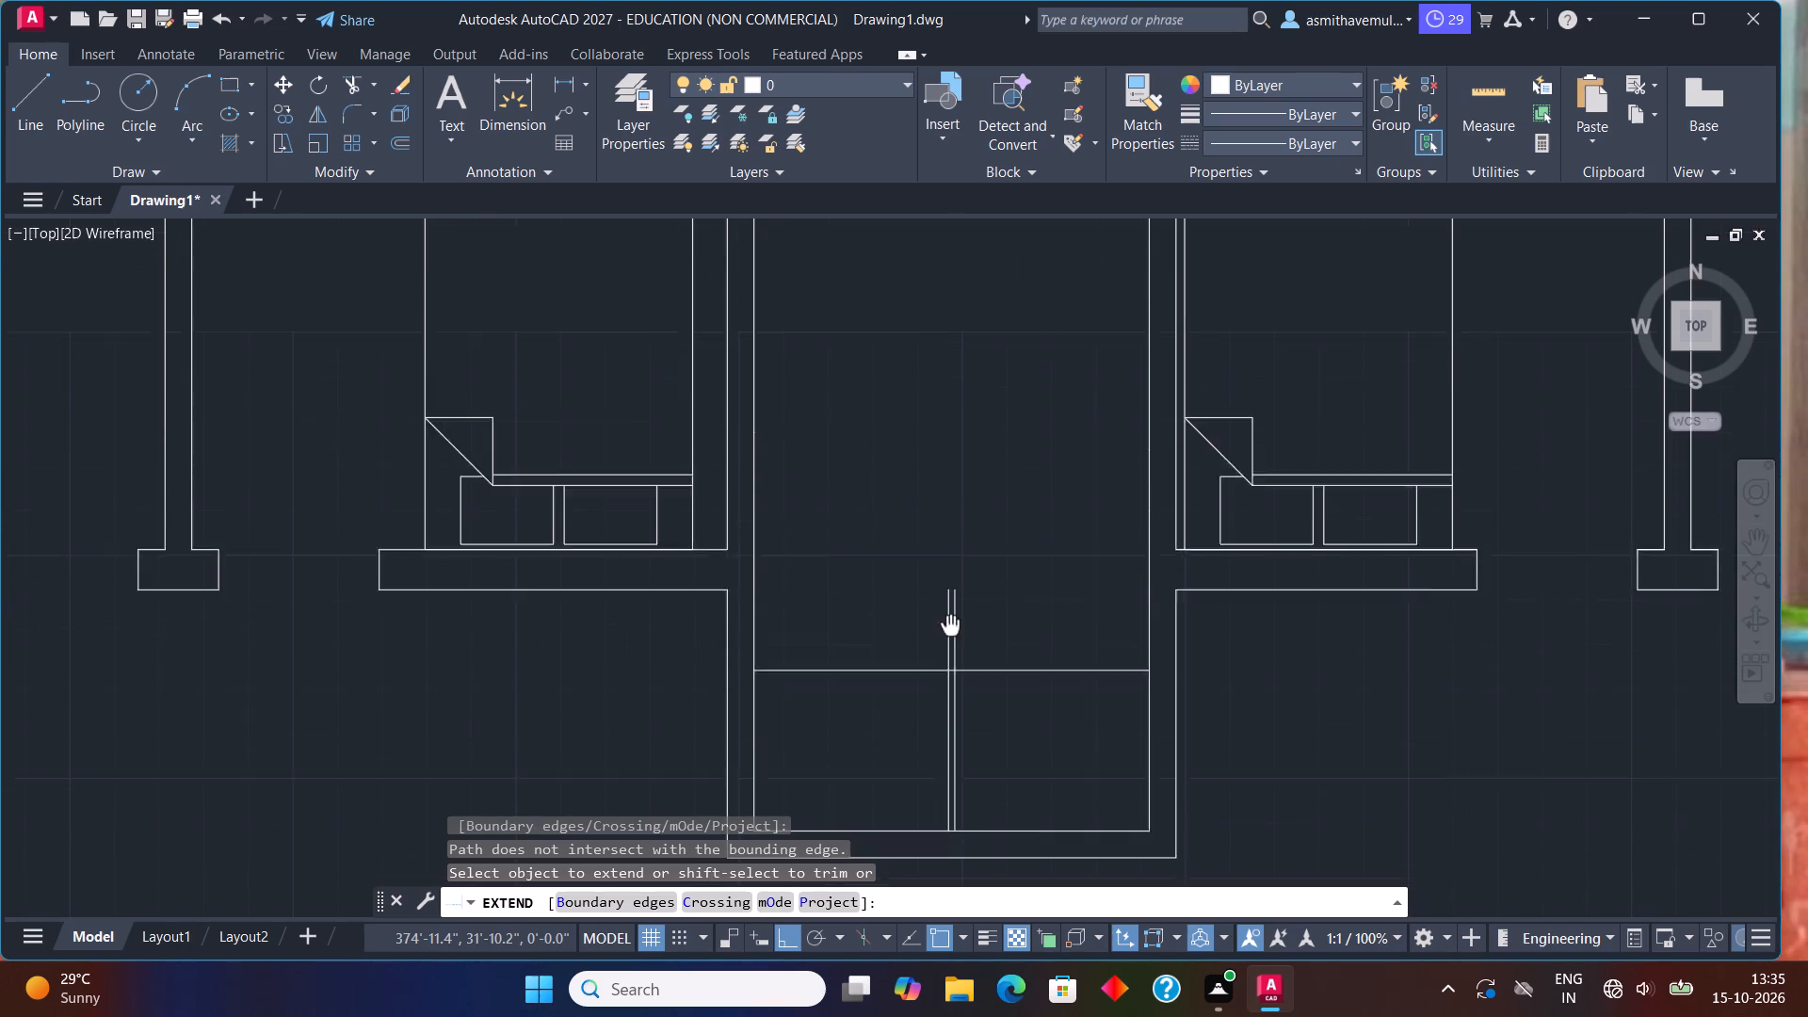
middle_drag(950, 645, 948, 864)
scroll(948, 864, down, 2)
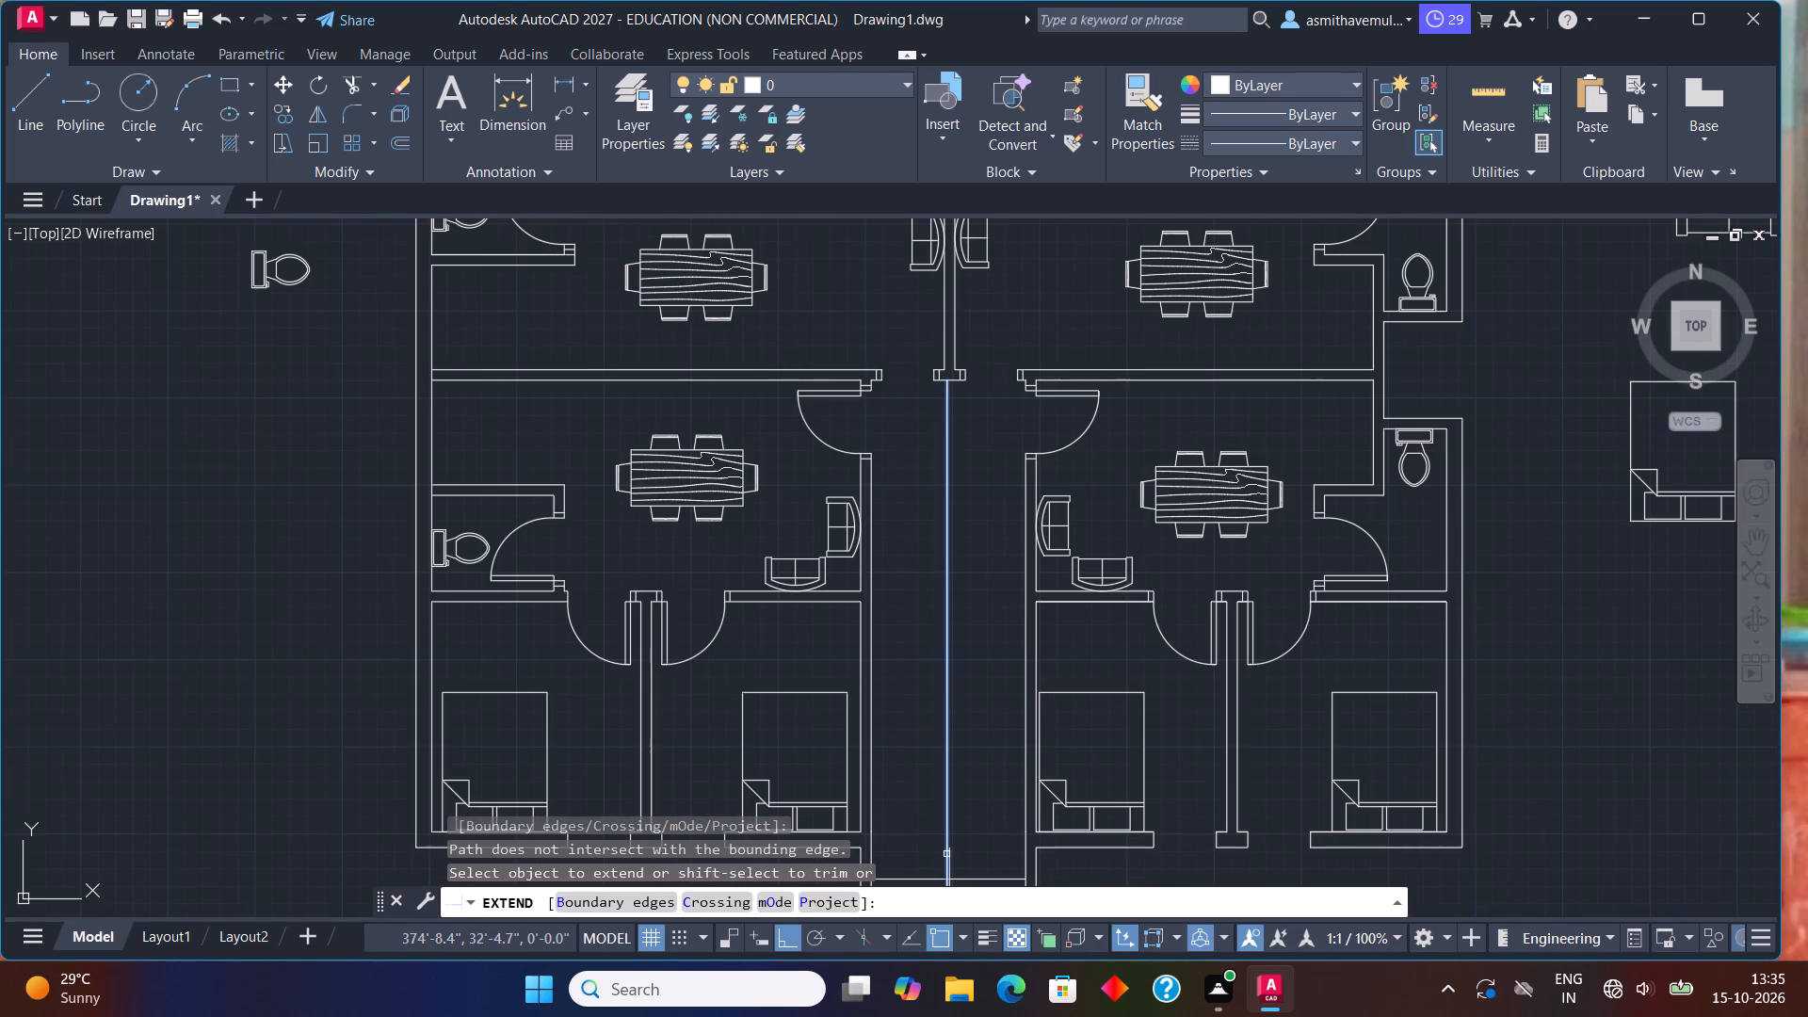
click(947, 860)
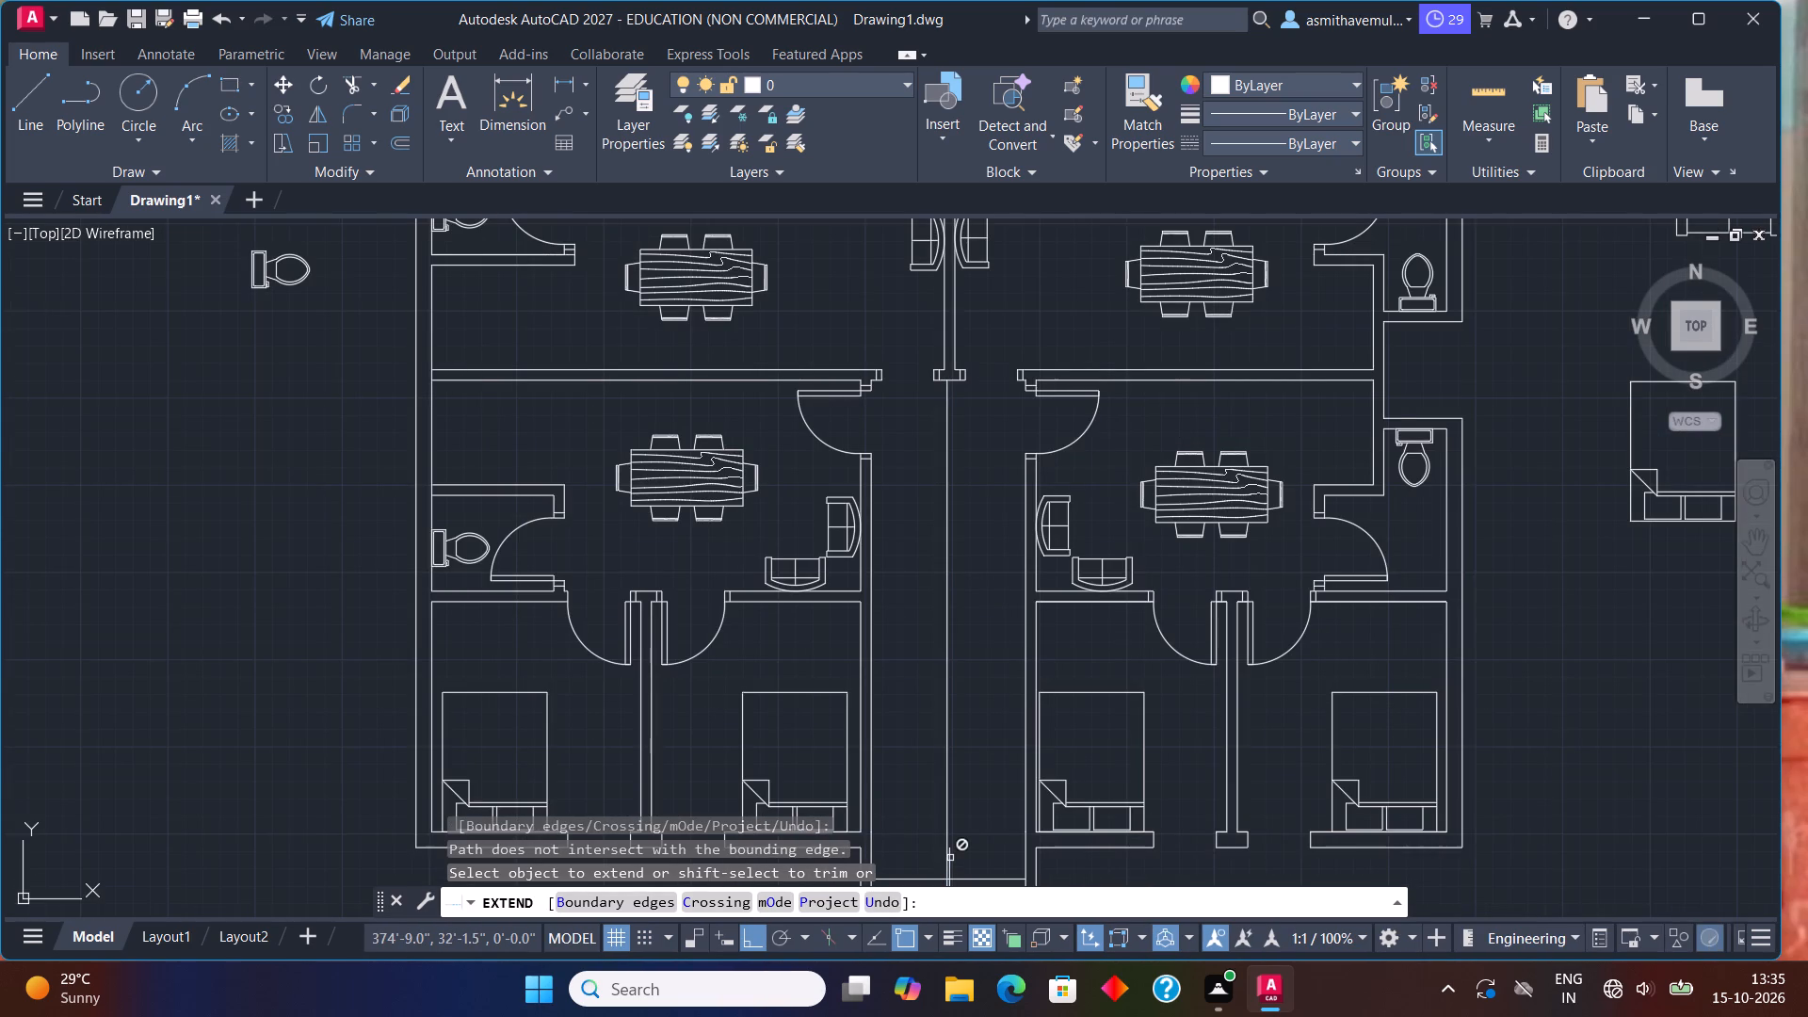
scroll(951, 856, up, 1)
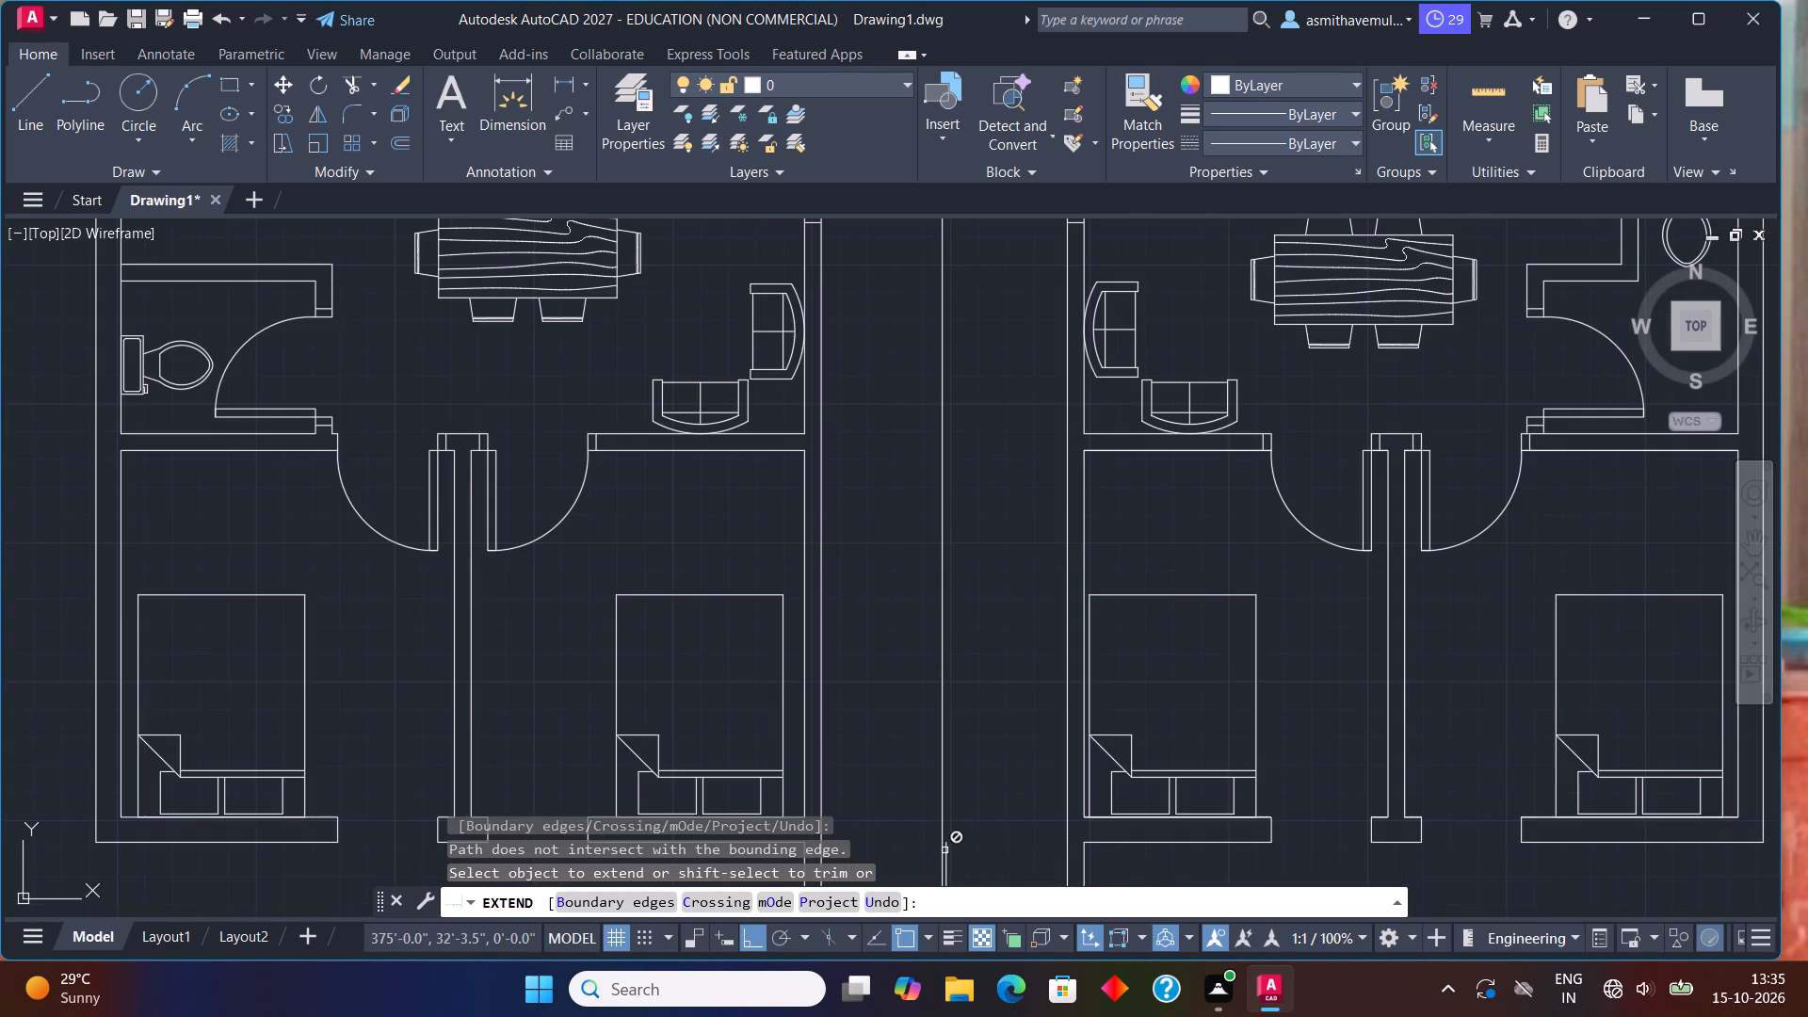
scroll(944, 850, down, 1)
scroll(944, 846, up, 1)
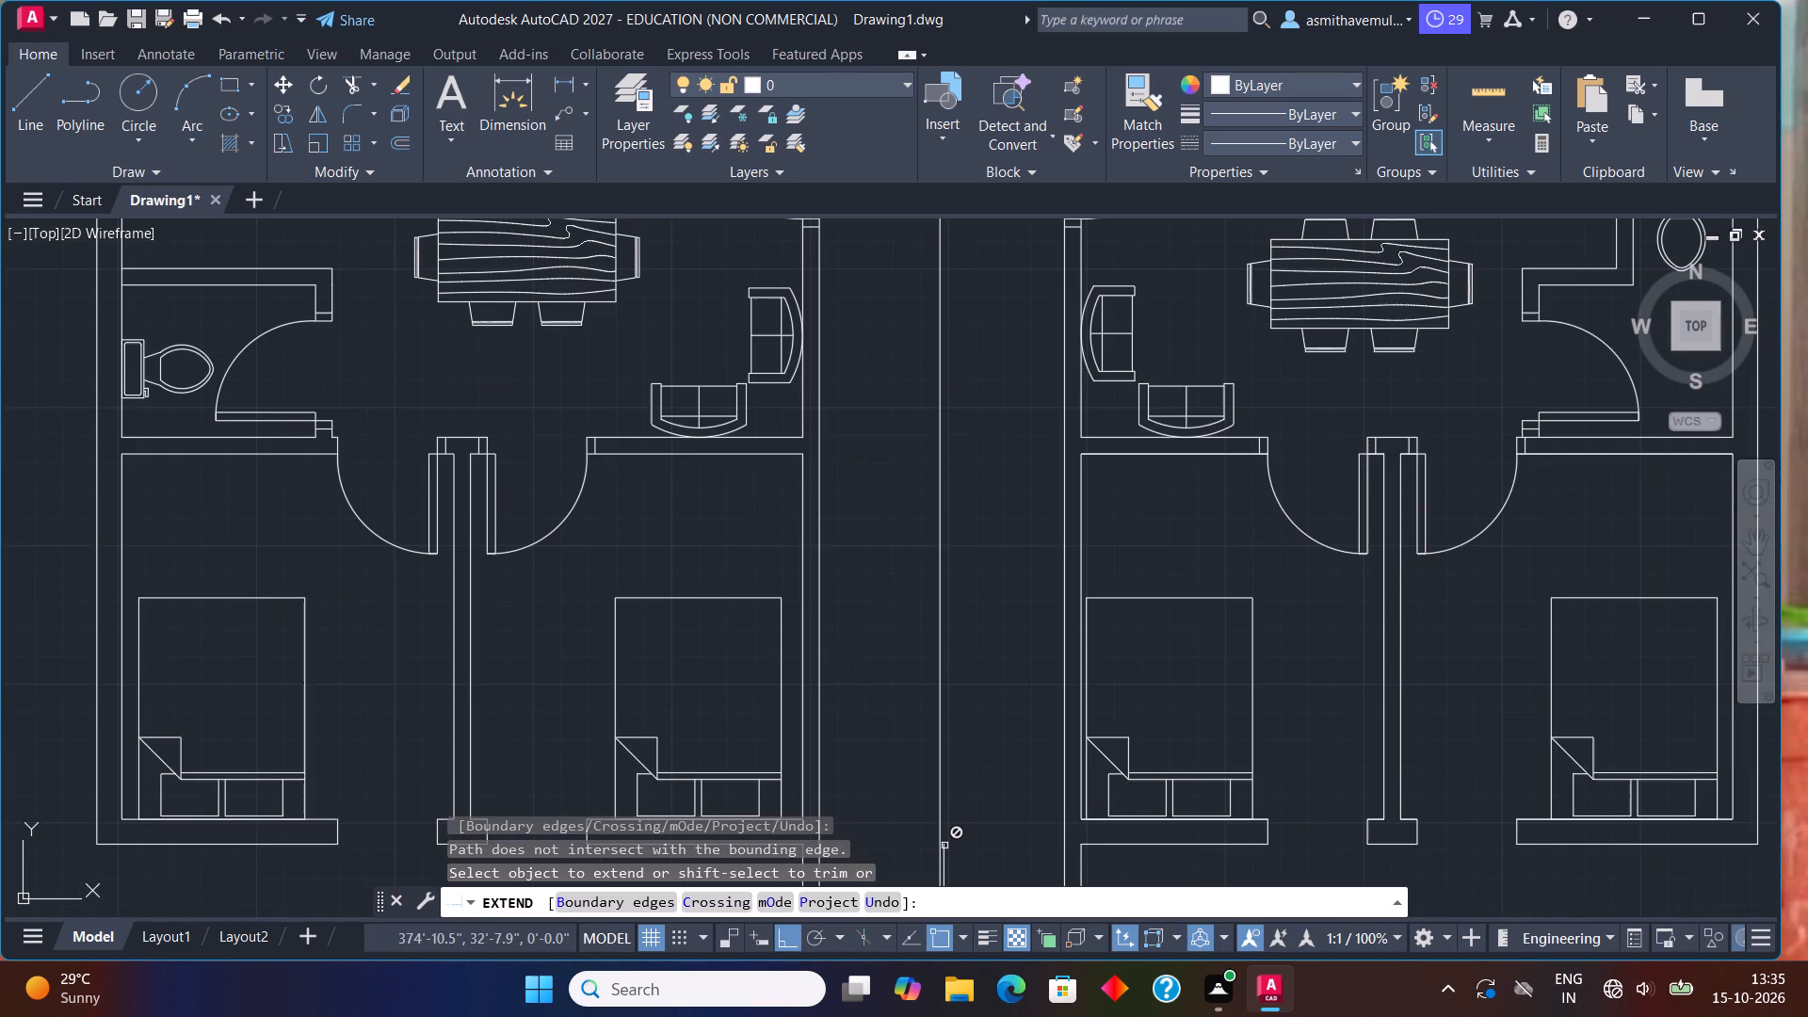
scroll(944, 846, down, 1)
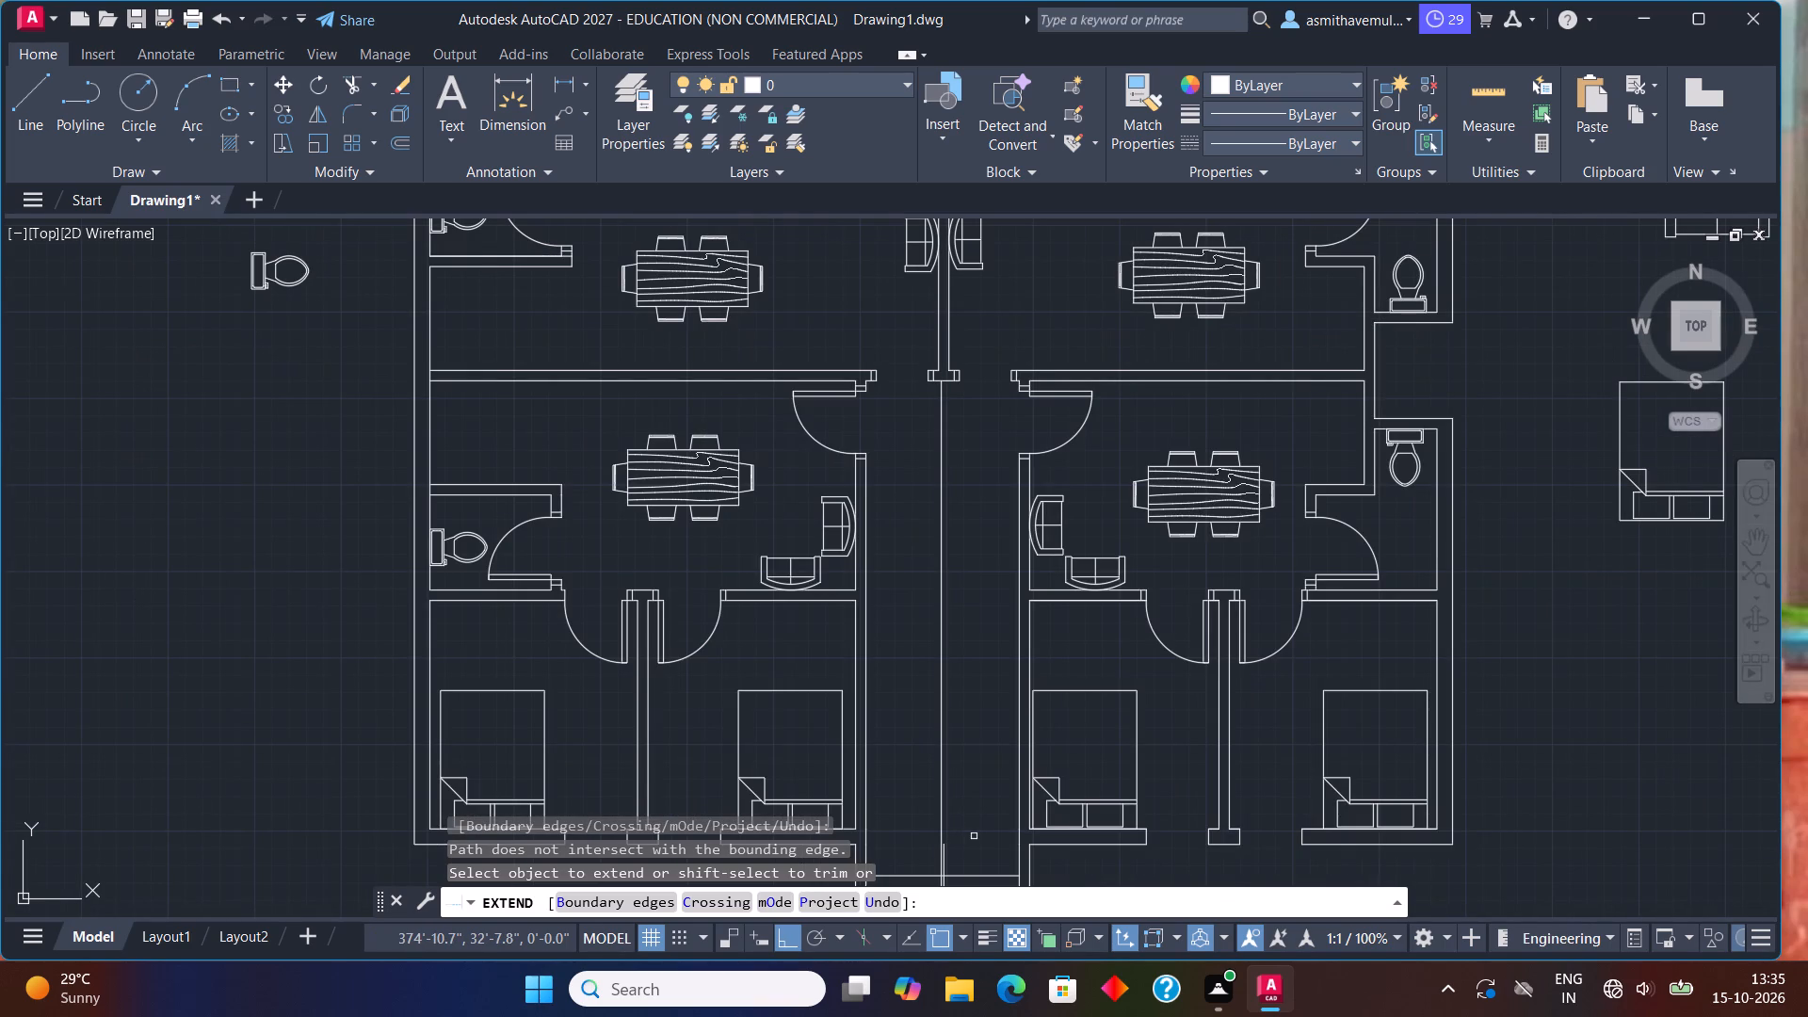
click(947, 847)
scroll(960, 759, up, 1)
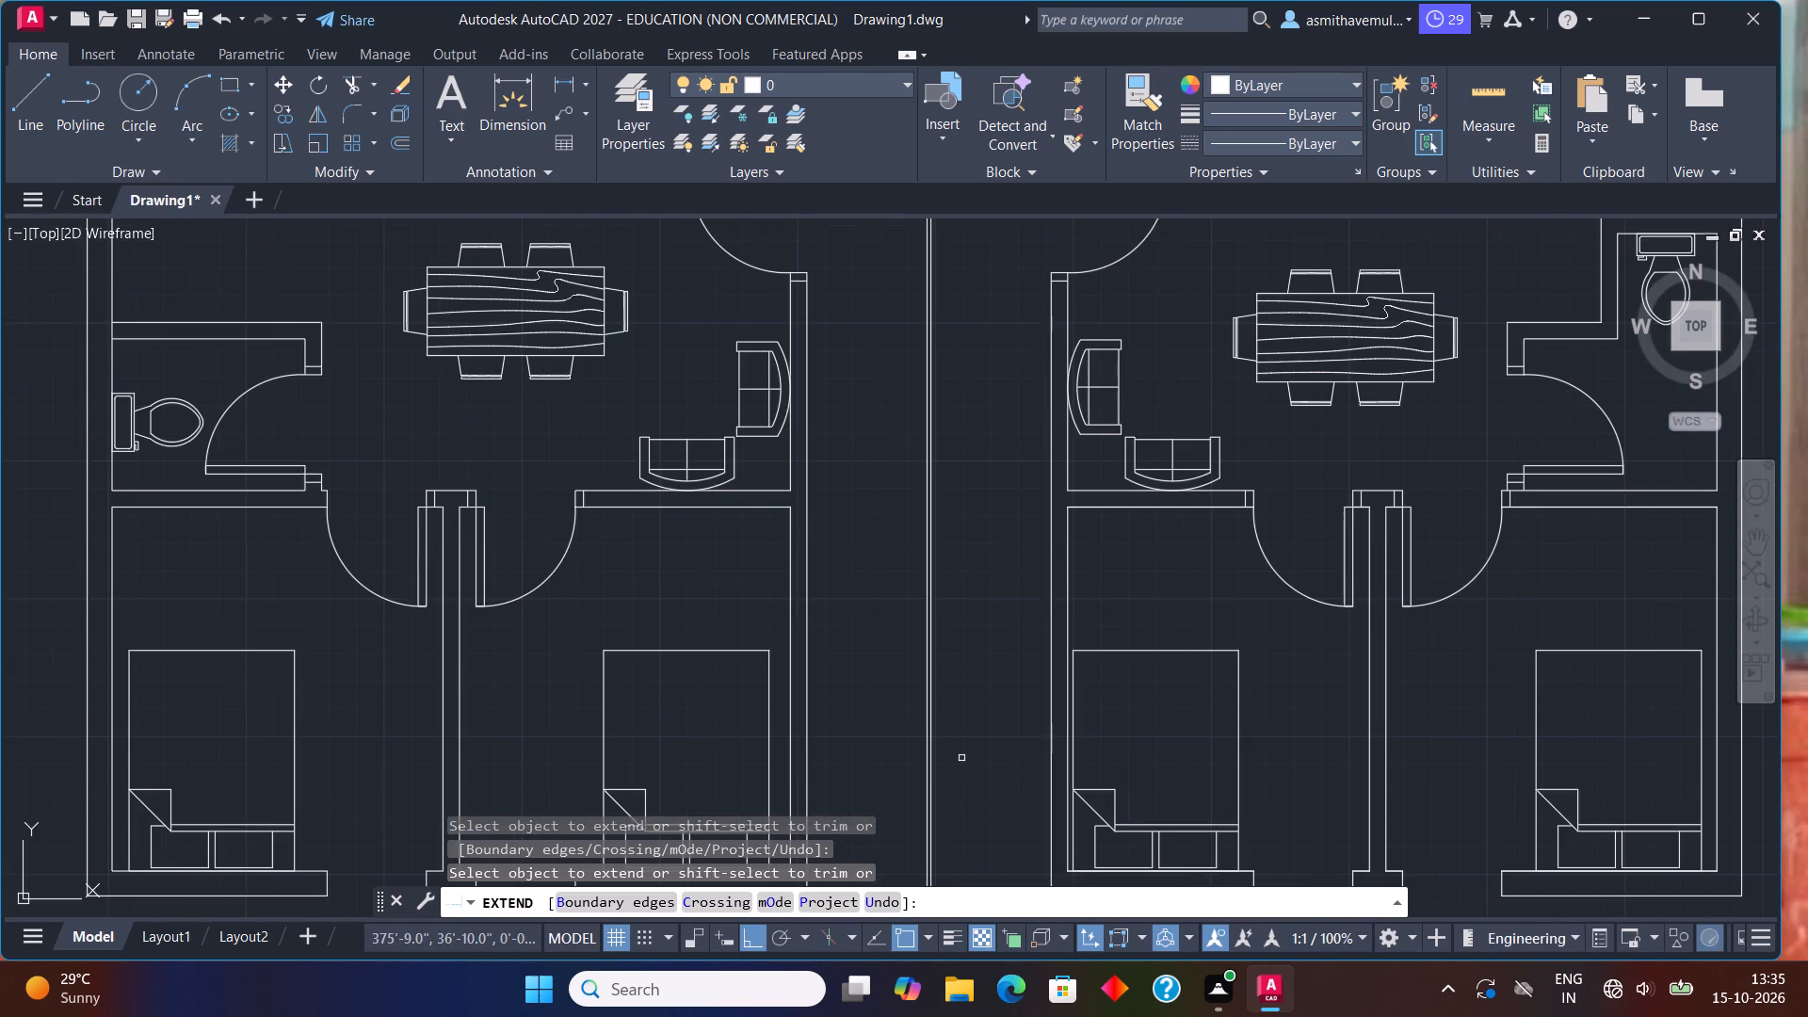
key(Escape)
Check the gap between the two central vertical lines with a linear dimension, without placing it.
middle_drag(983, 792, 965, 439)
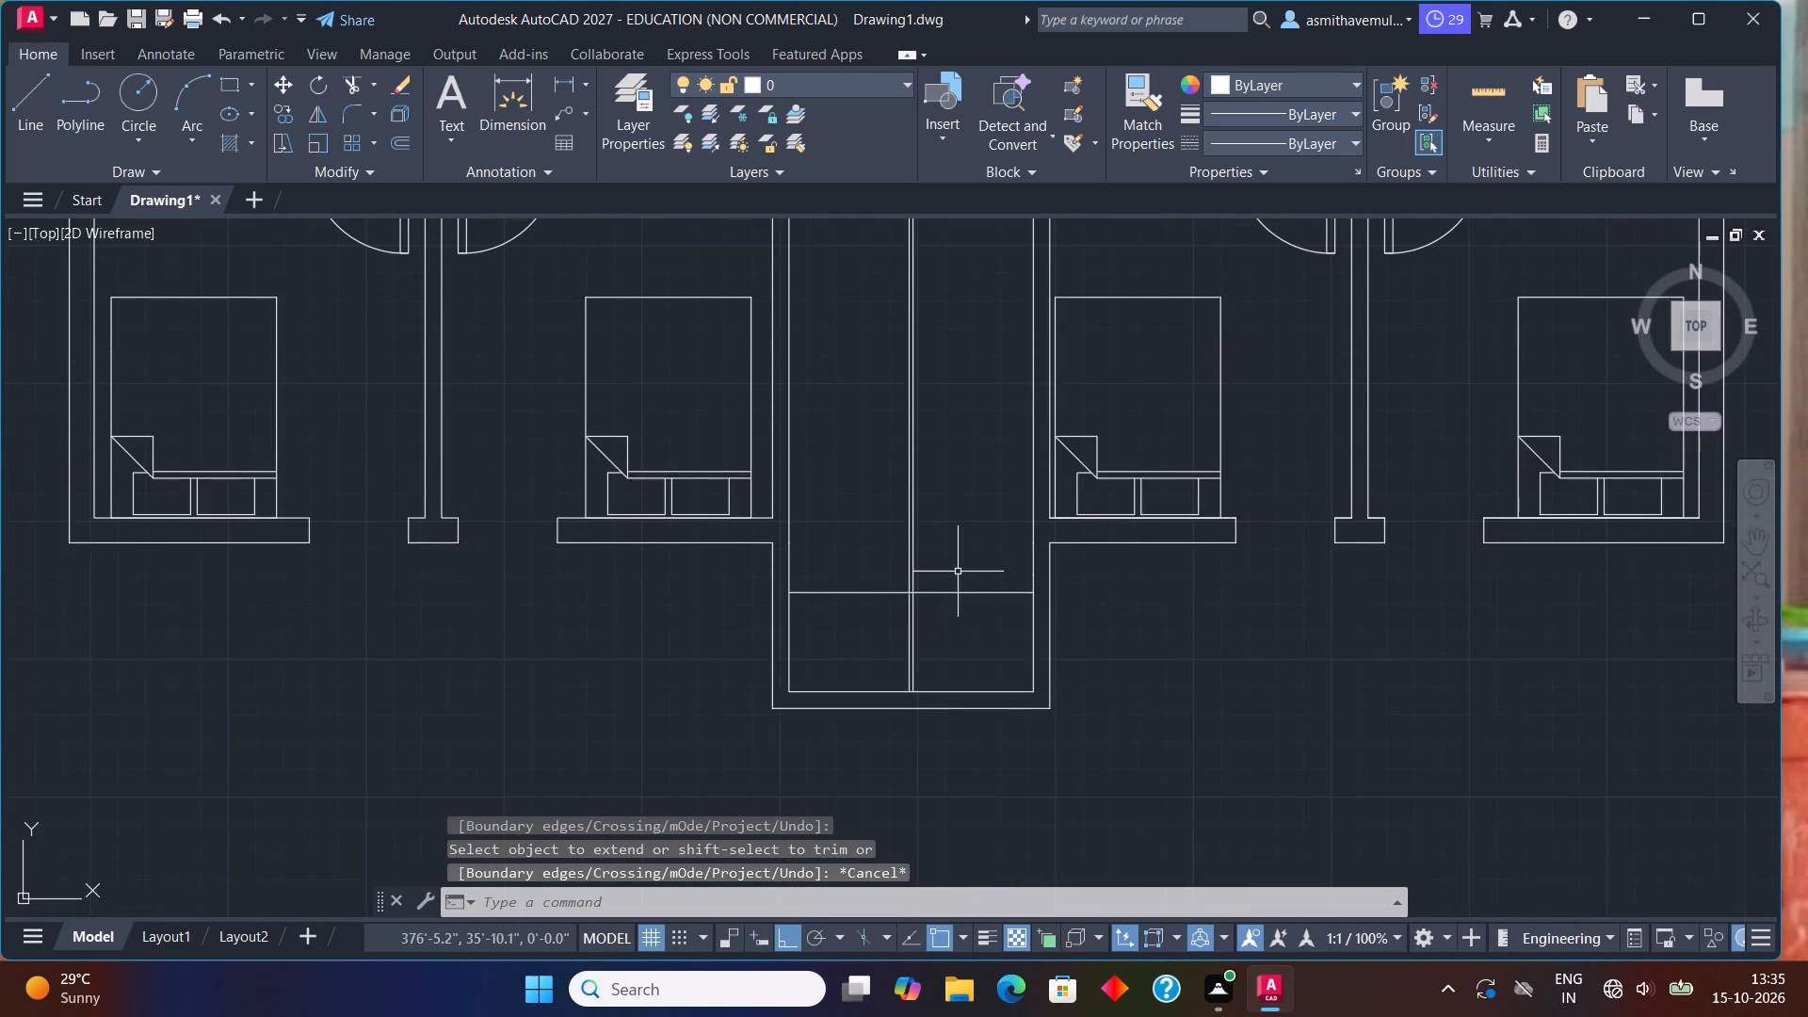
scroll(927, 653, up, 3)
key(d)
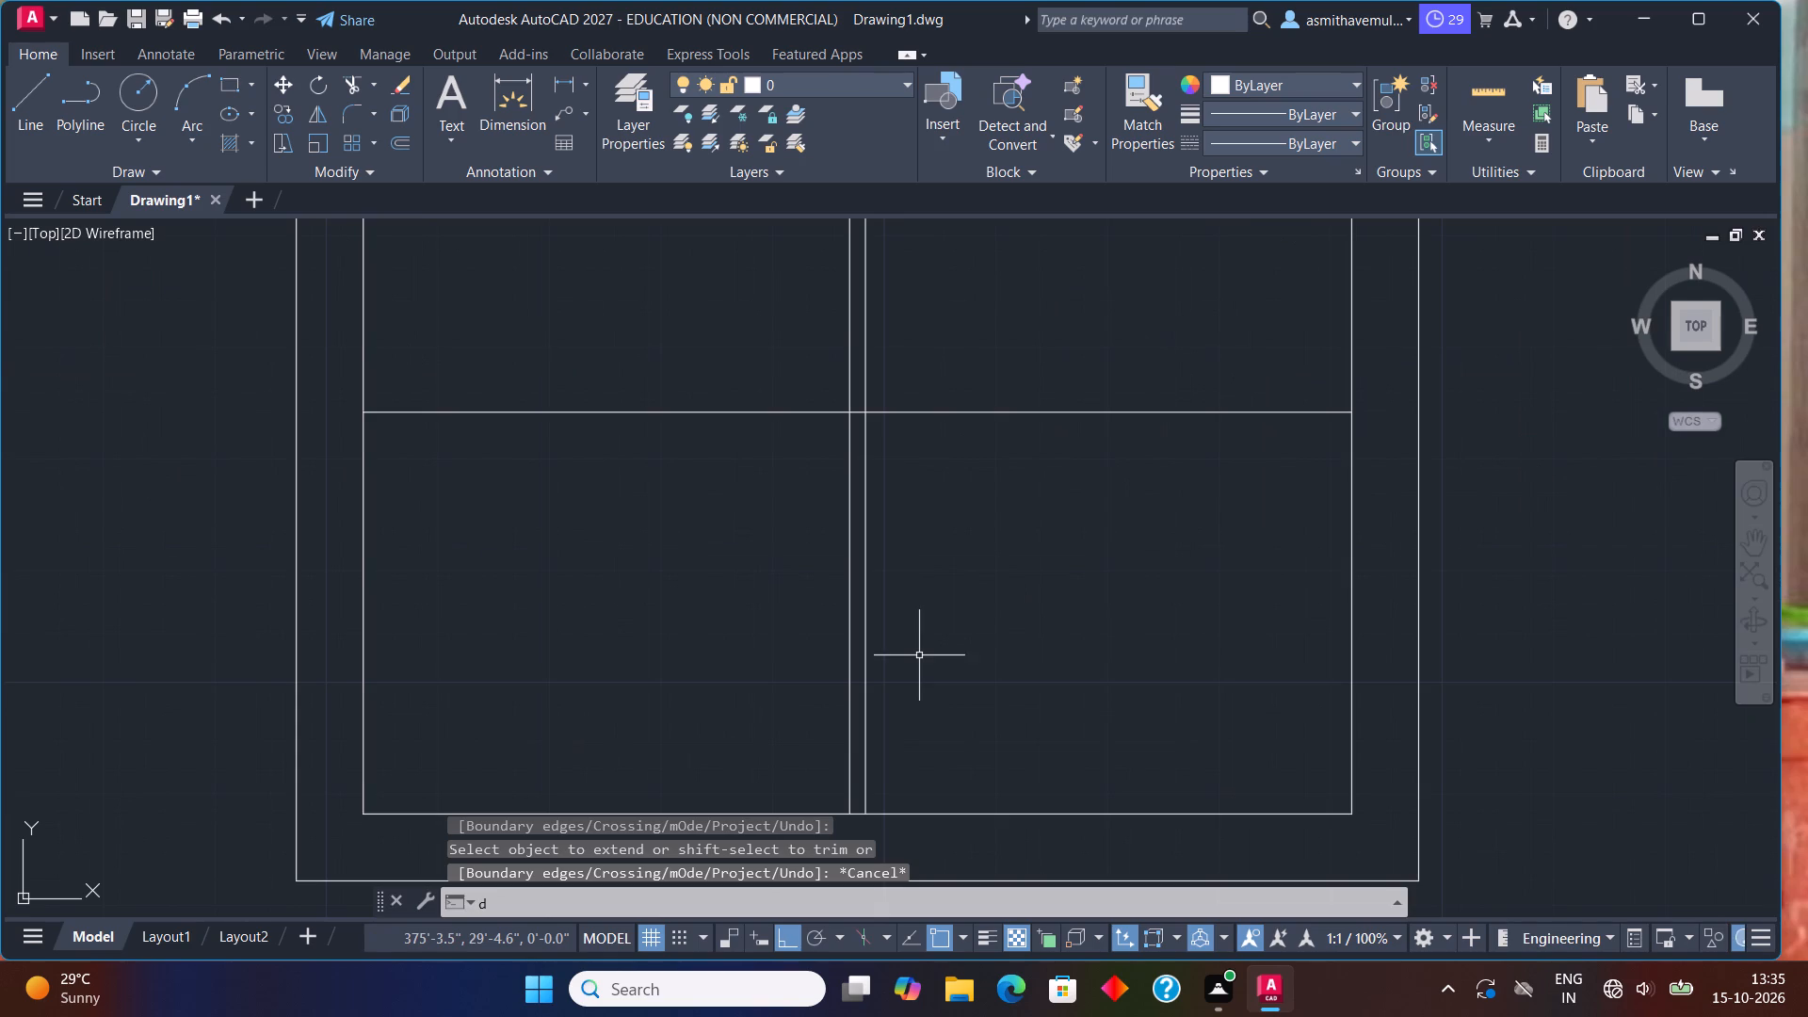
key(l)
key(i)
key(Return)
scroll(865, 635, up, 1)
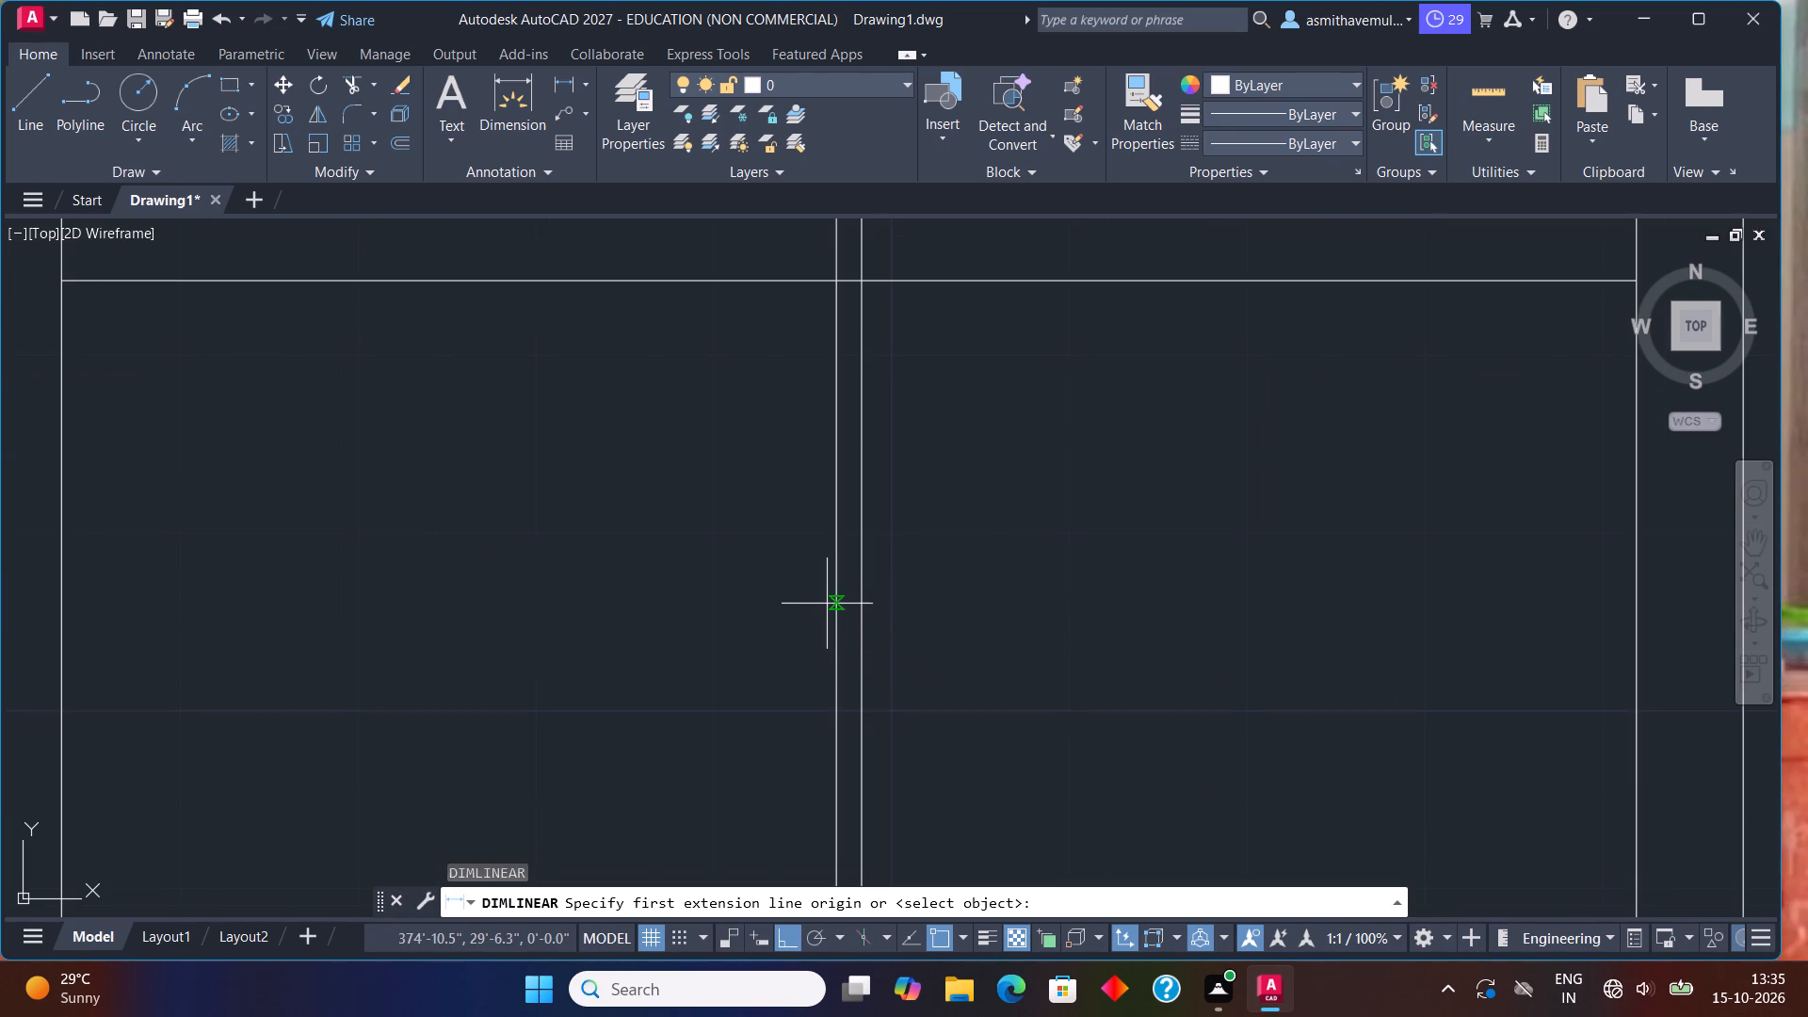
click(834, 606)
click(860, 605)
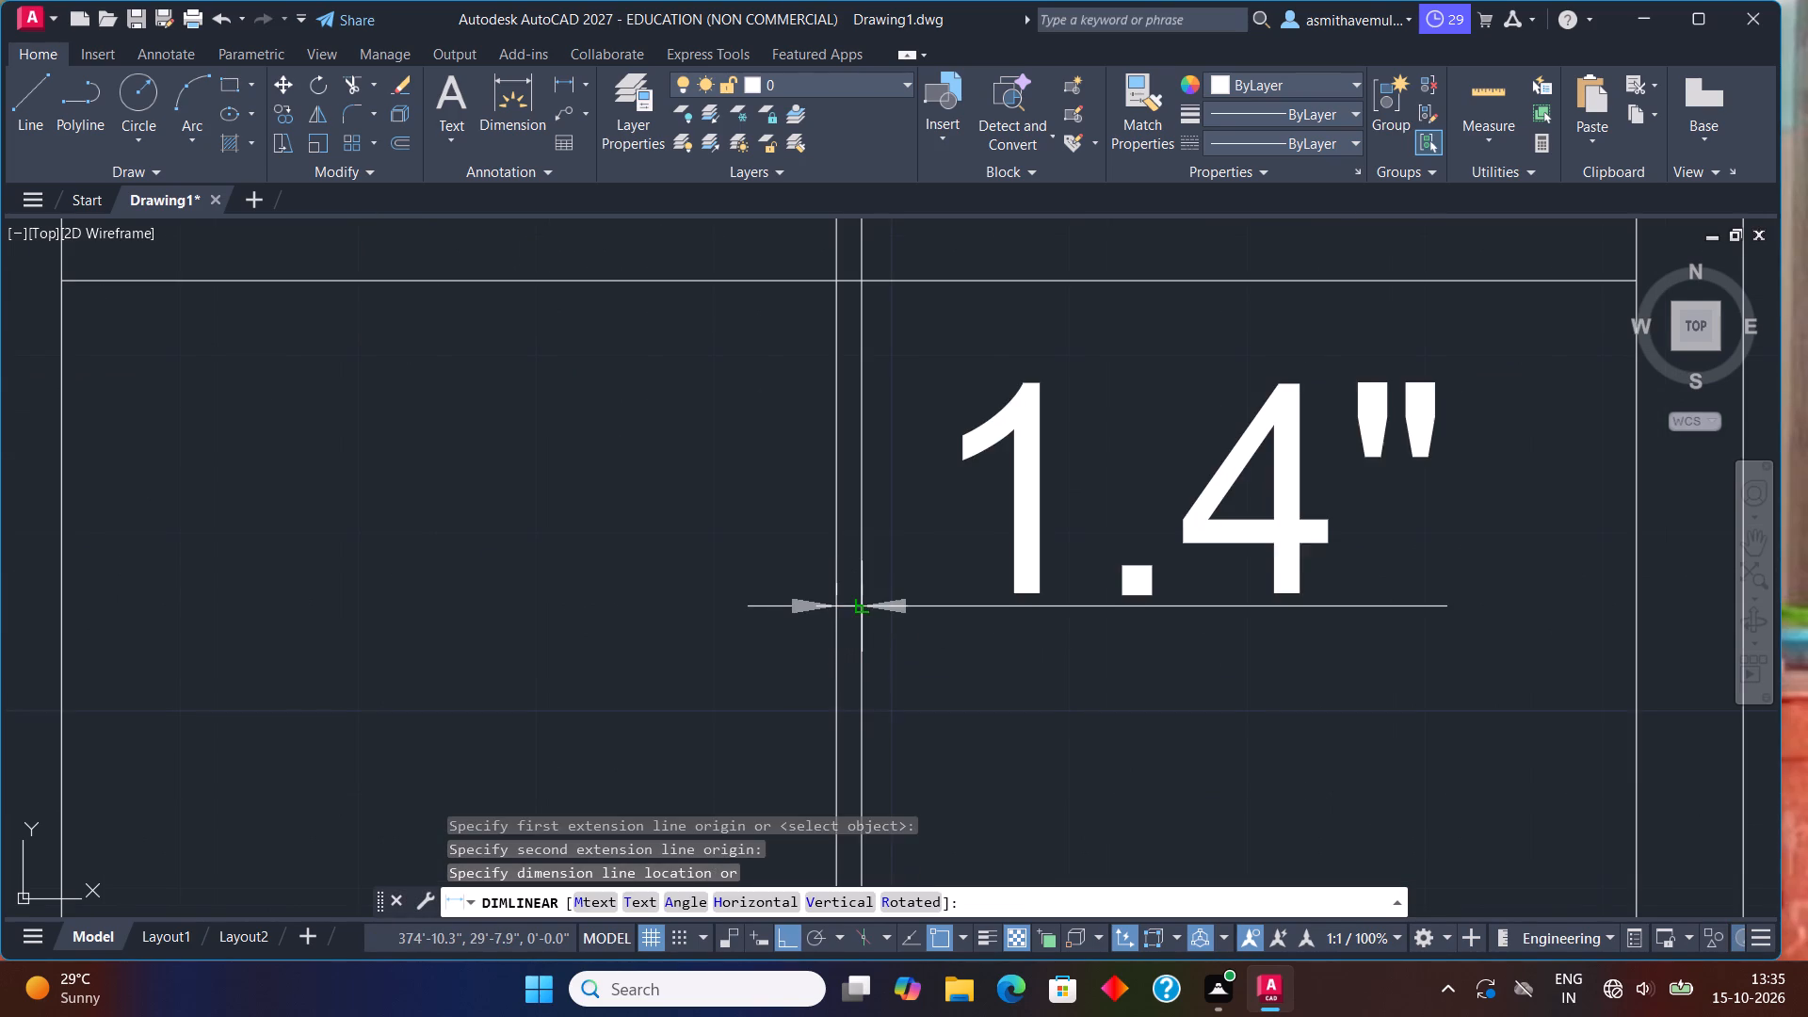
scroll(868, 568, up, 1)
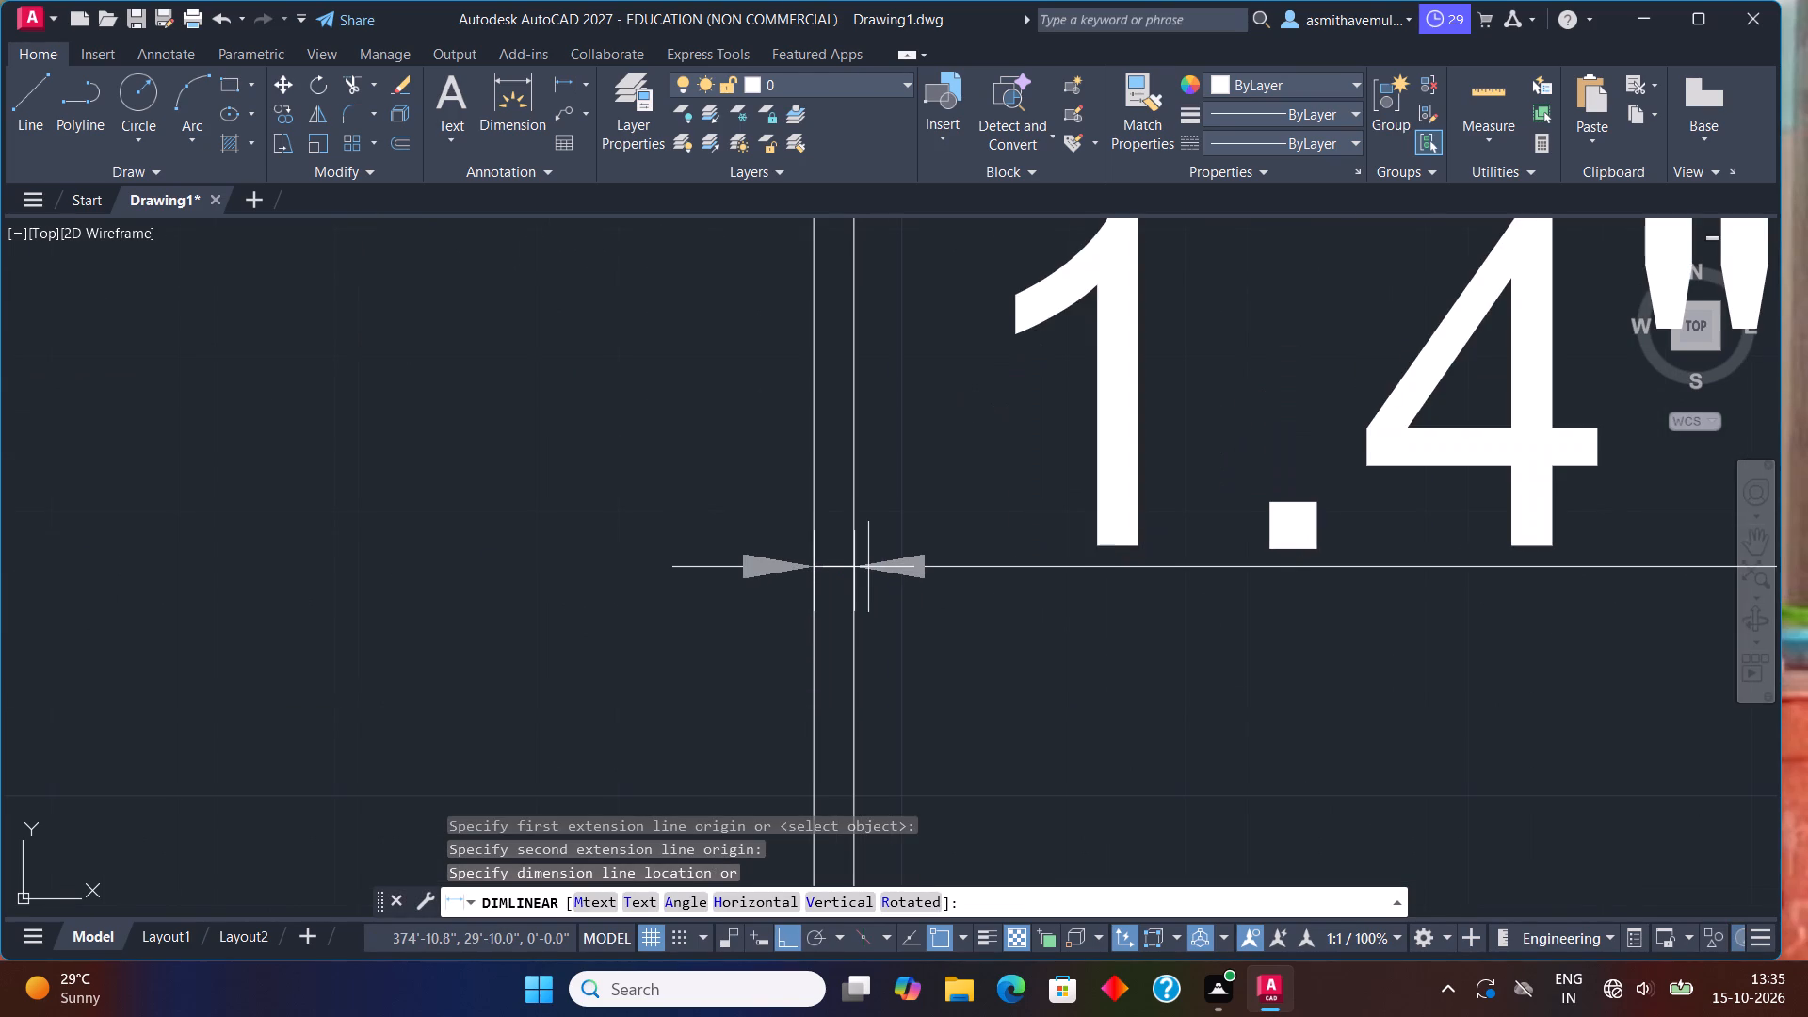
key(Escape)
Offset each of the two central vertical lines 1" outward, away from the gap between them.
key(o)
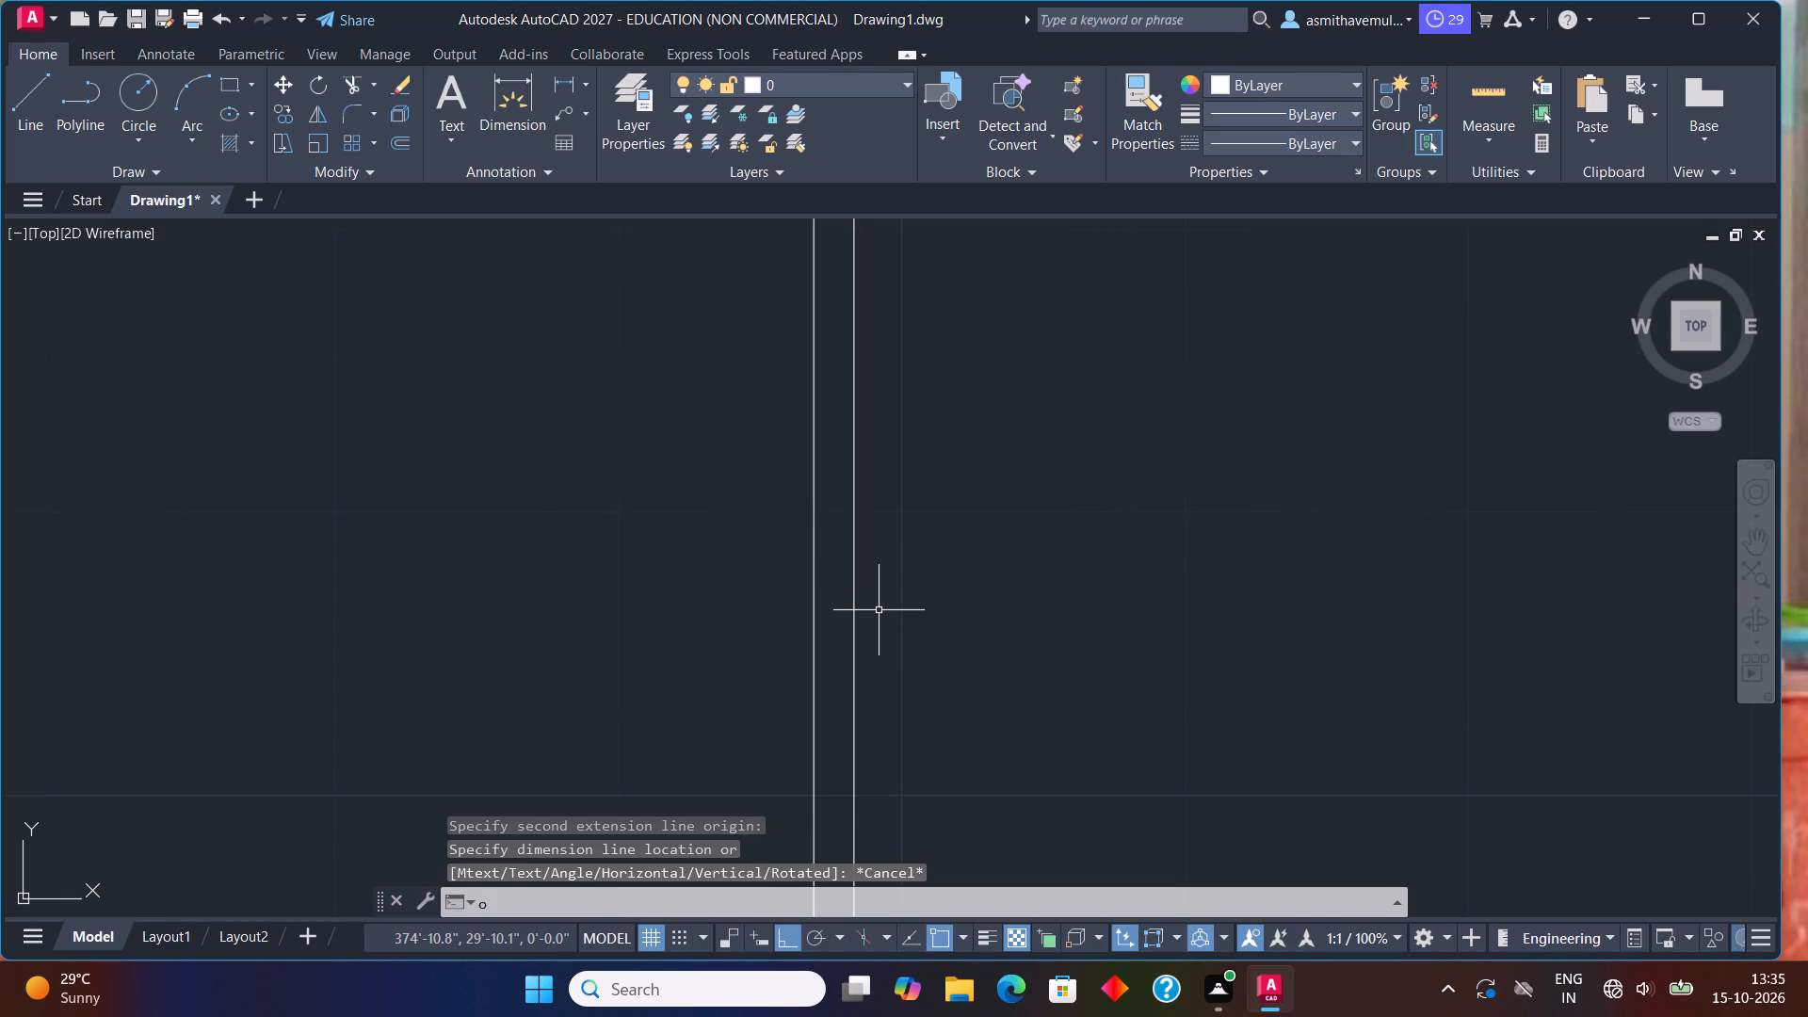
key(Return)
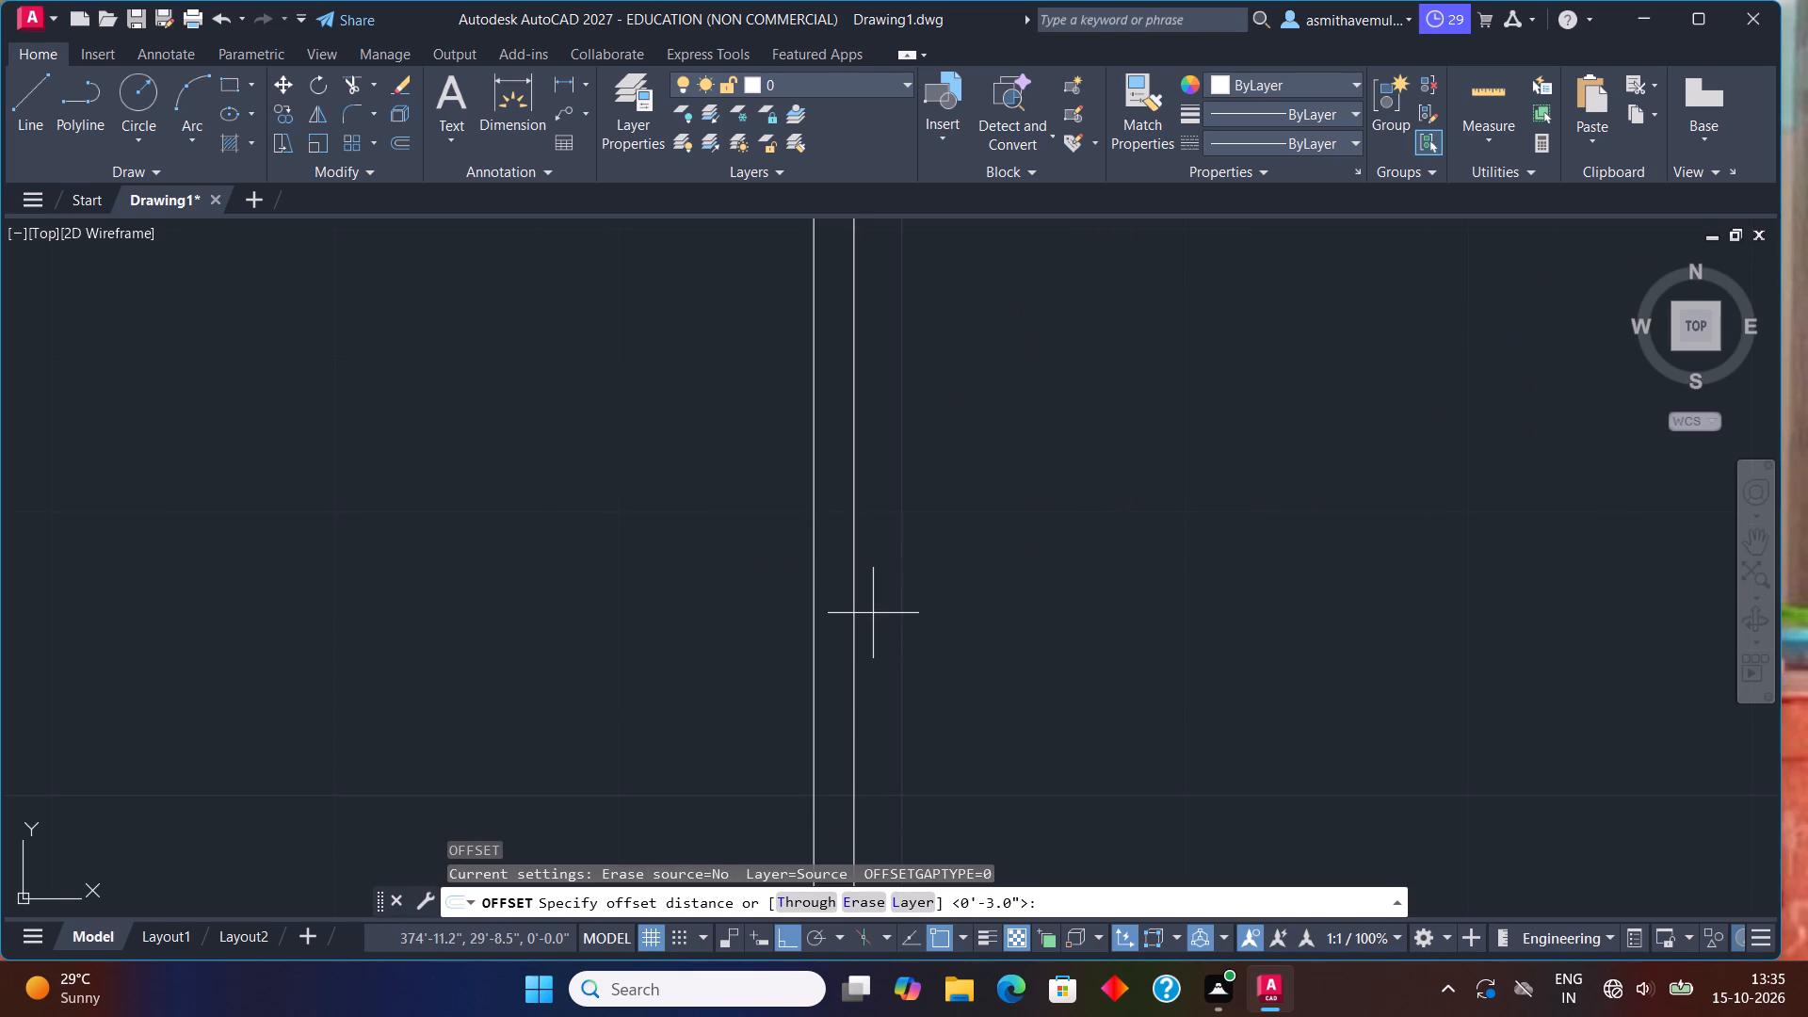
key(1)
key(shift+quotedbl)
key(Return)
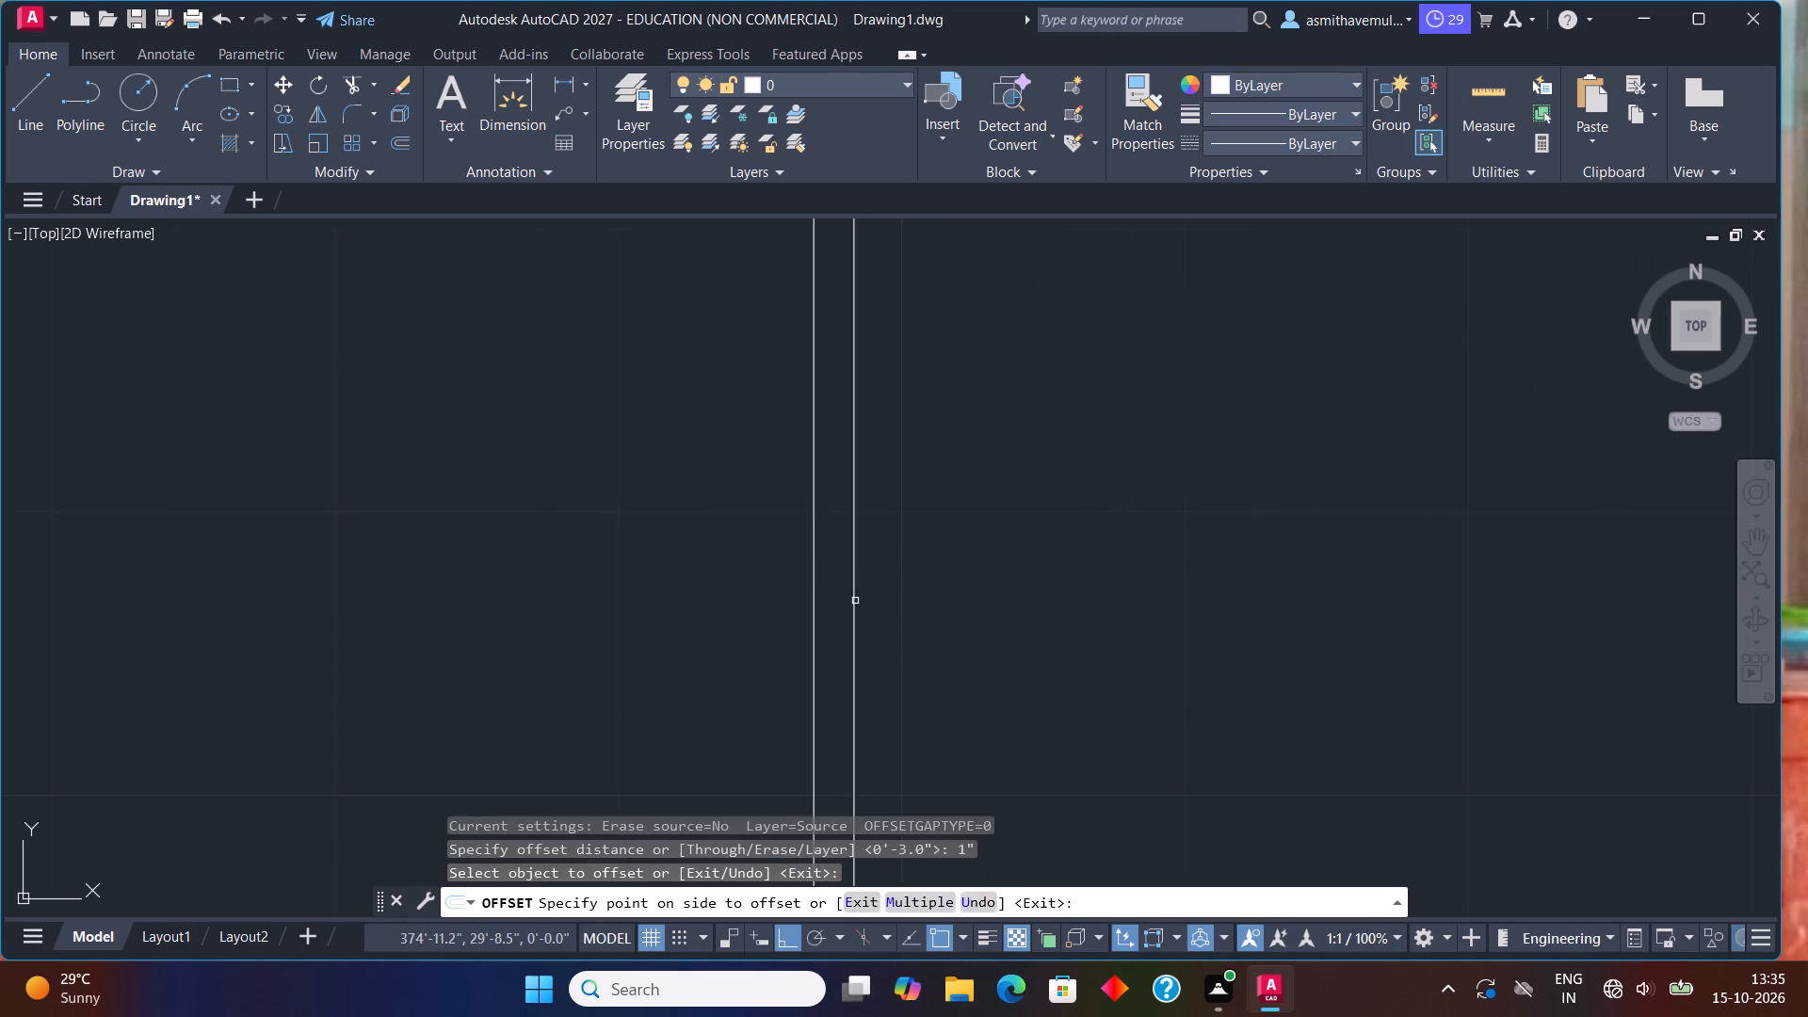
click(855, 601)
click(882, 583)
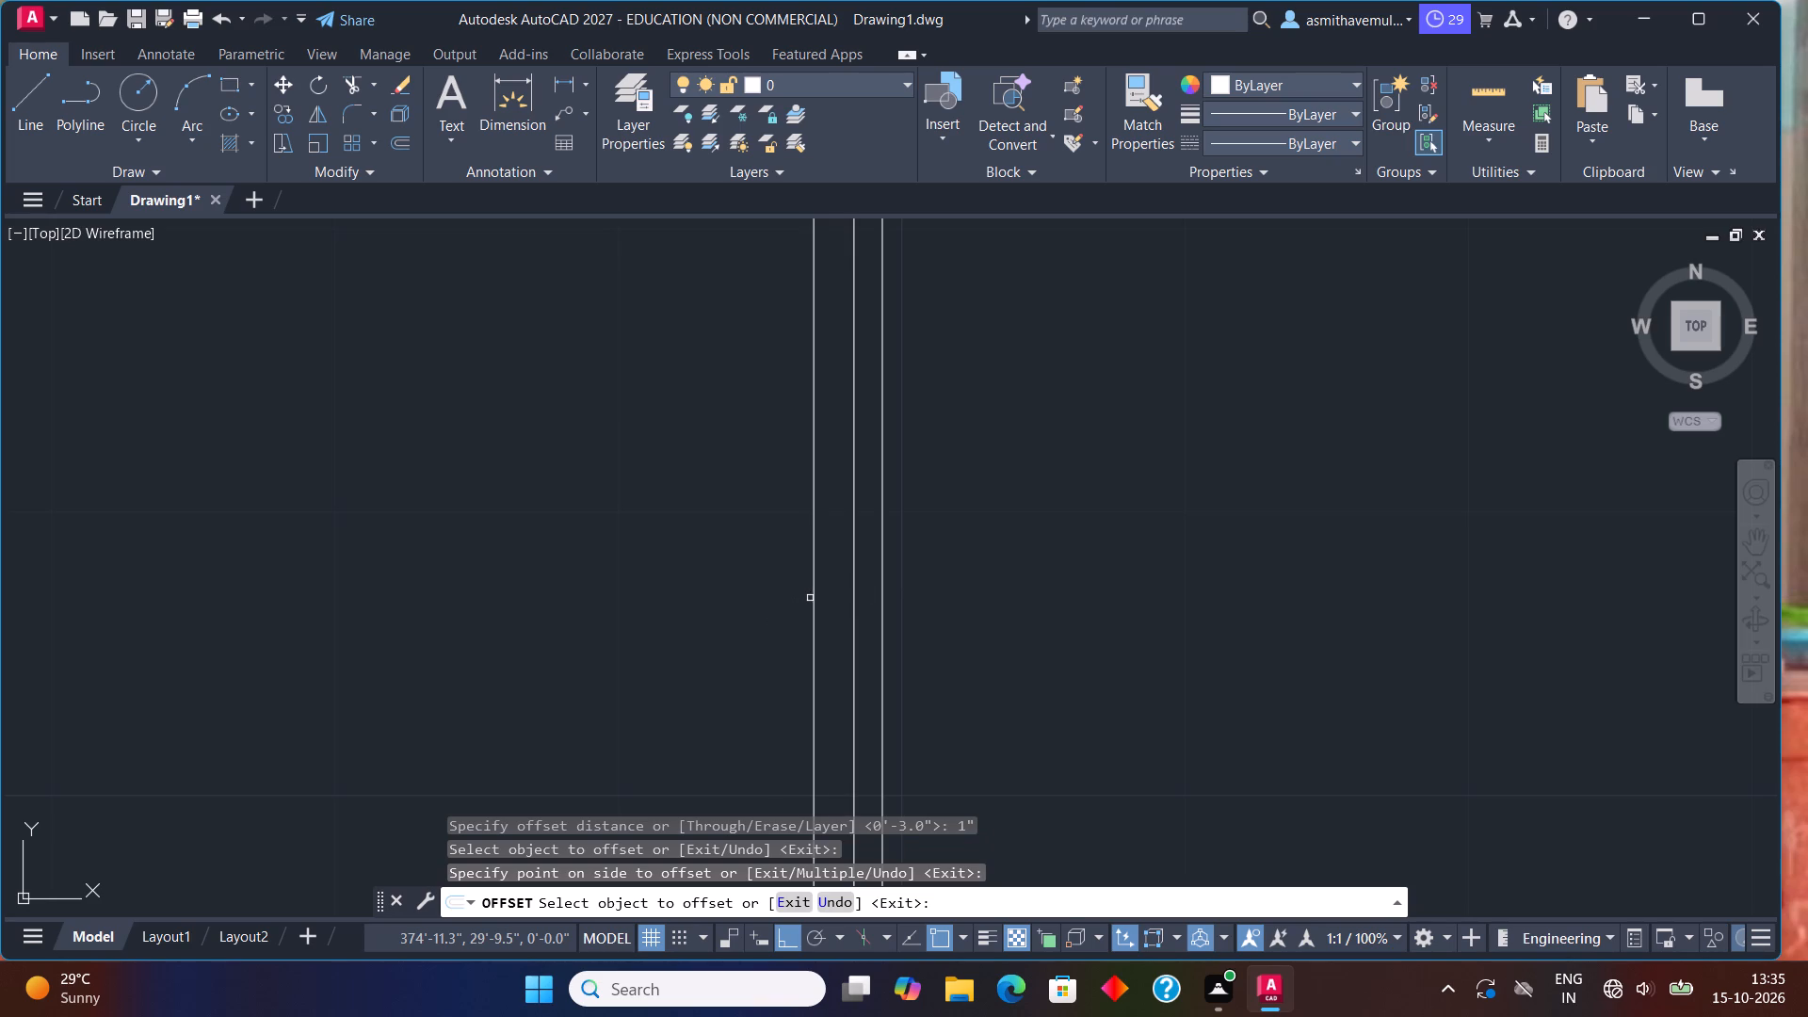
click(811, 599)
click(783, 604)
key(Escape)
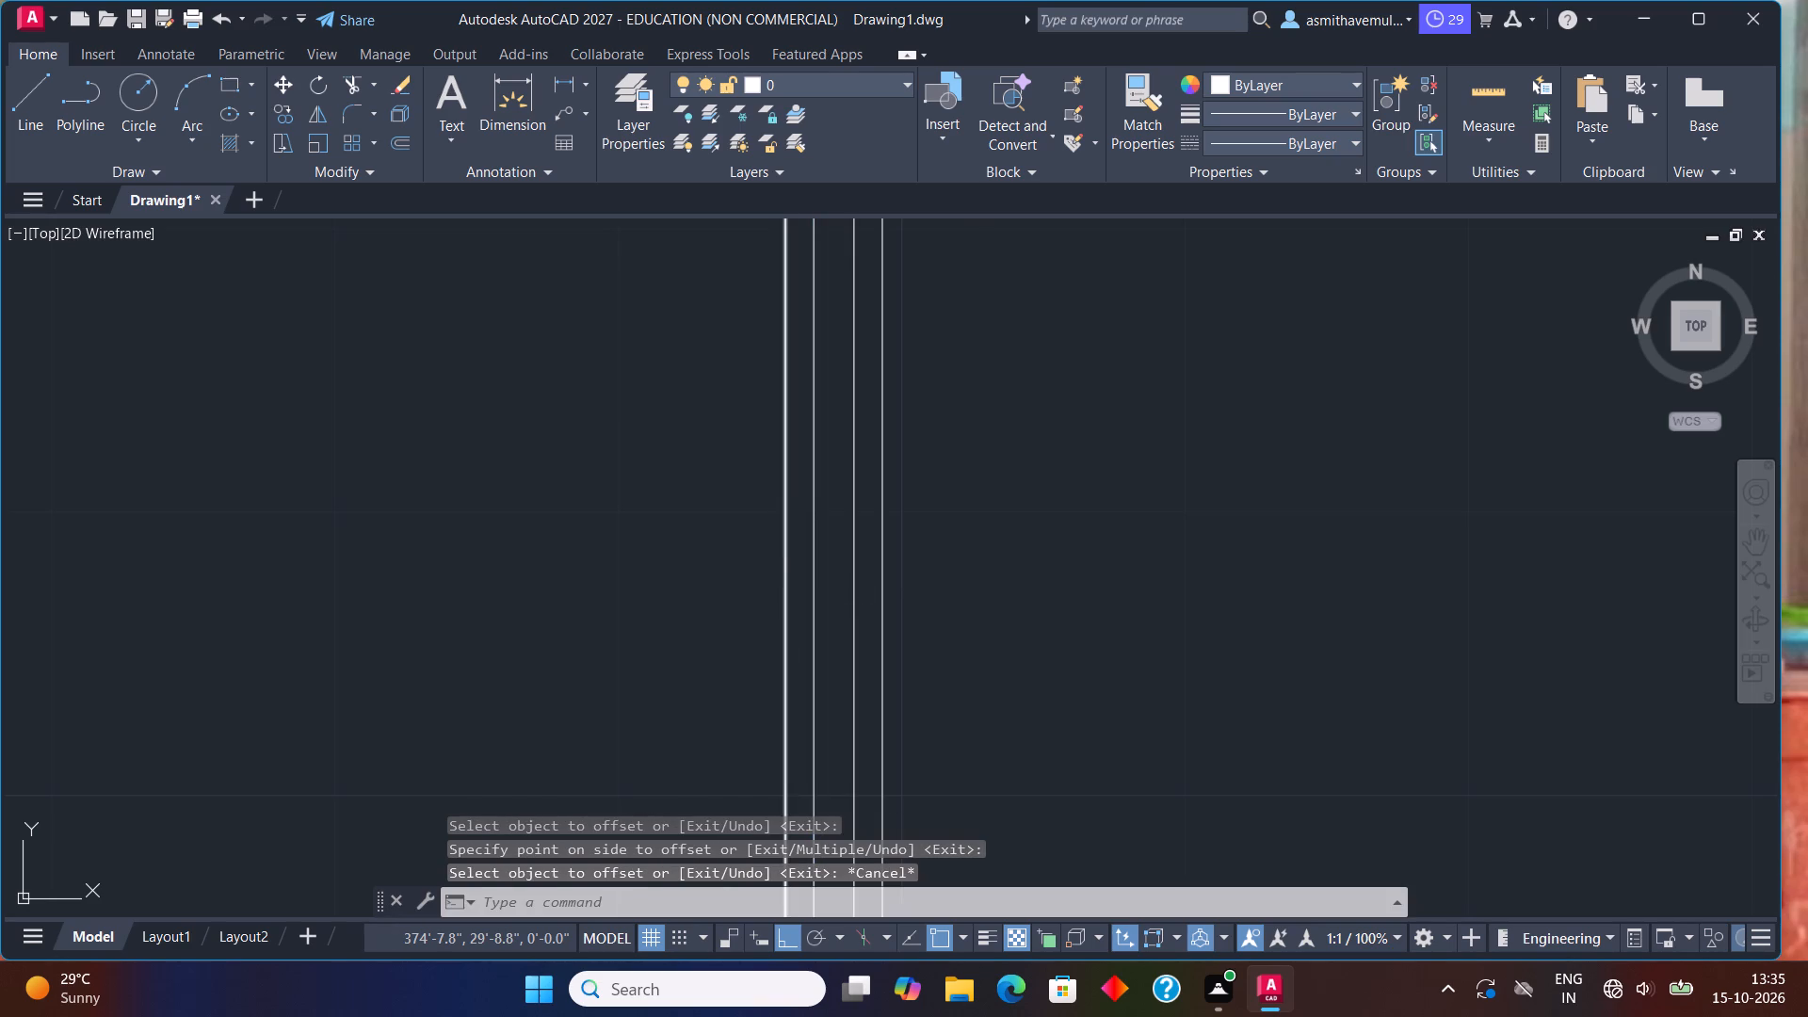
Check the spacing between the two outermost central vertical lines with a linear dimension, without placing it.
key(d)
key(l)
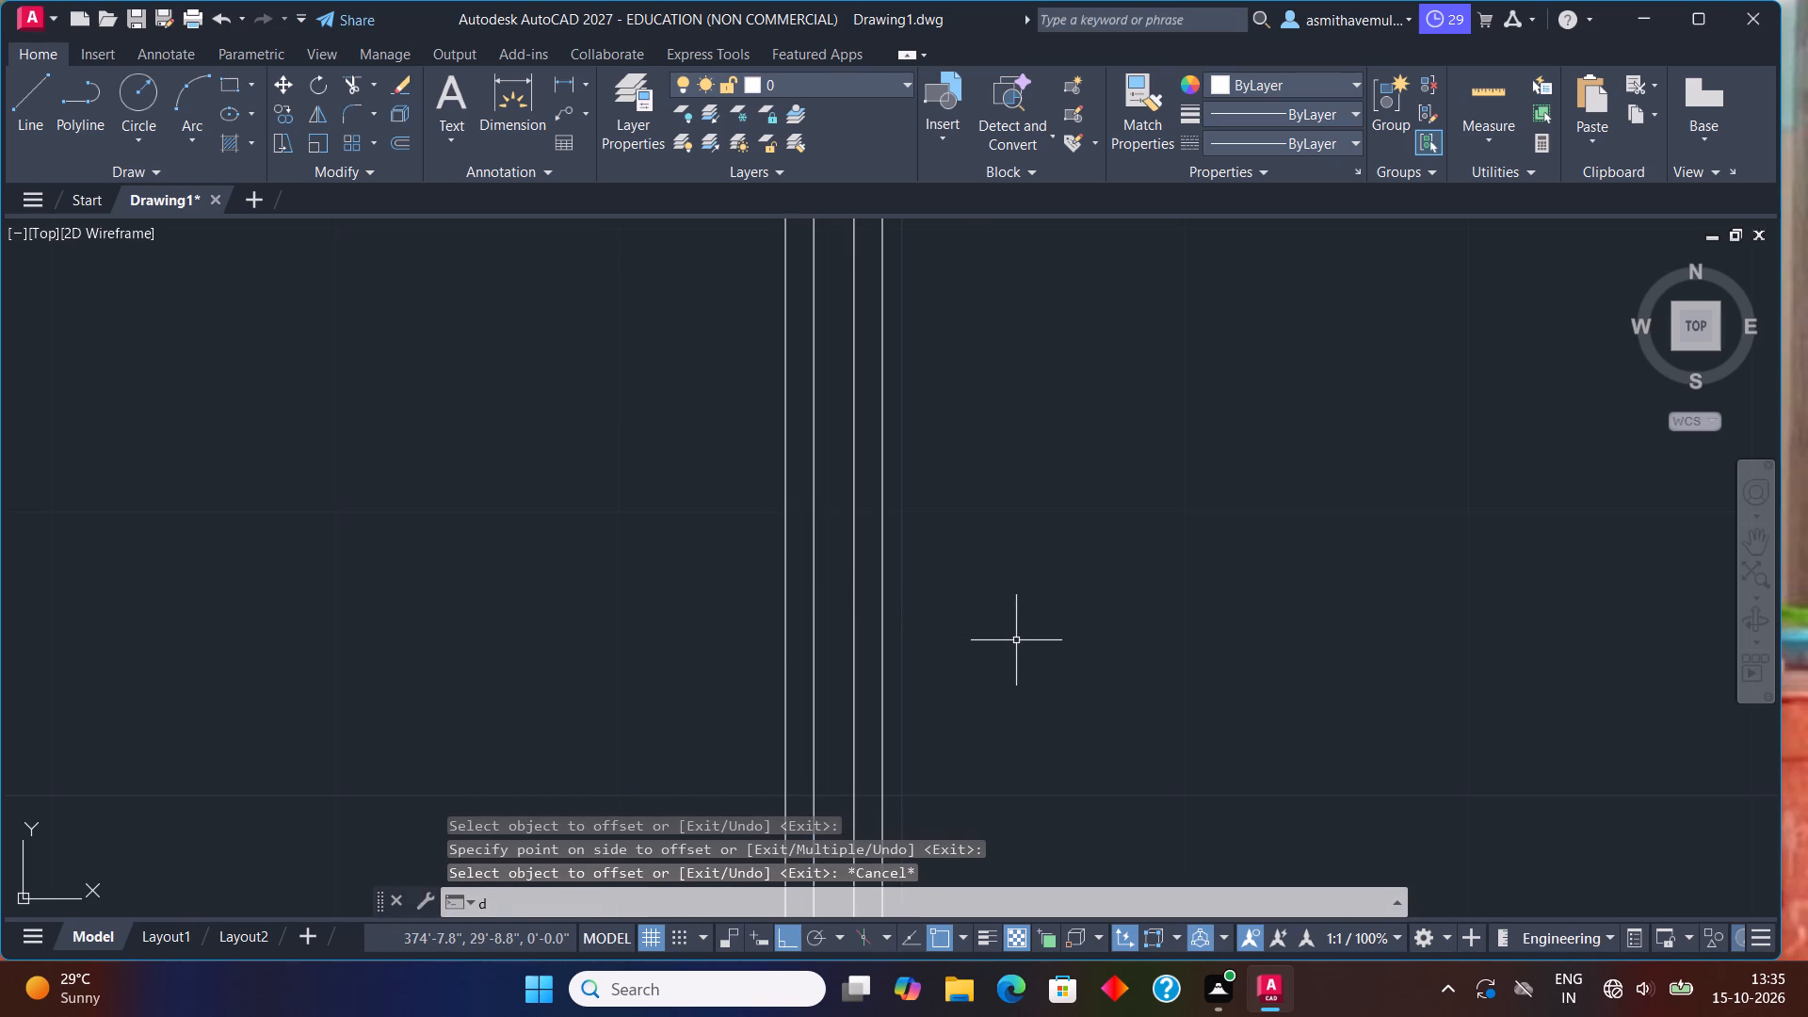
key(i)
key(Return)
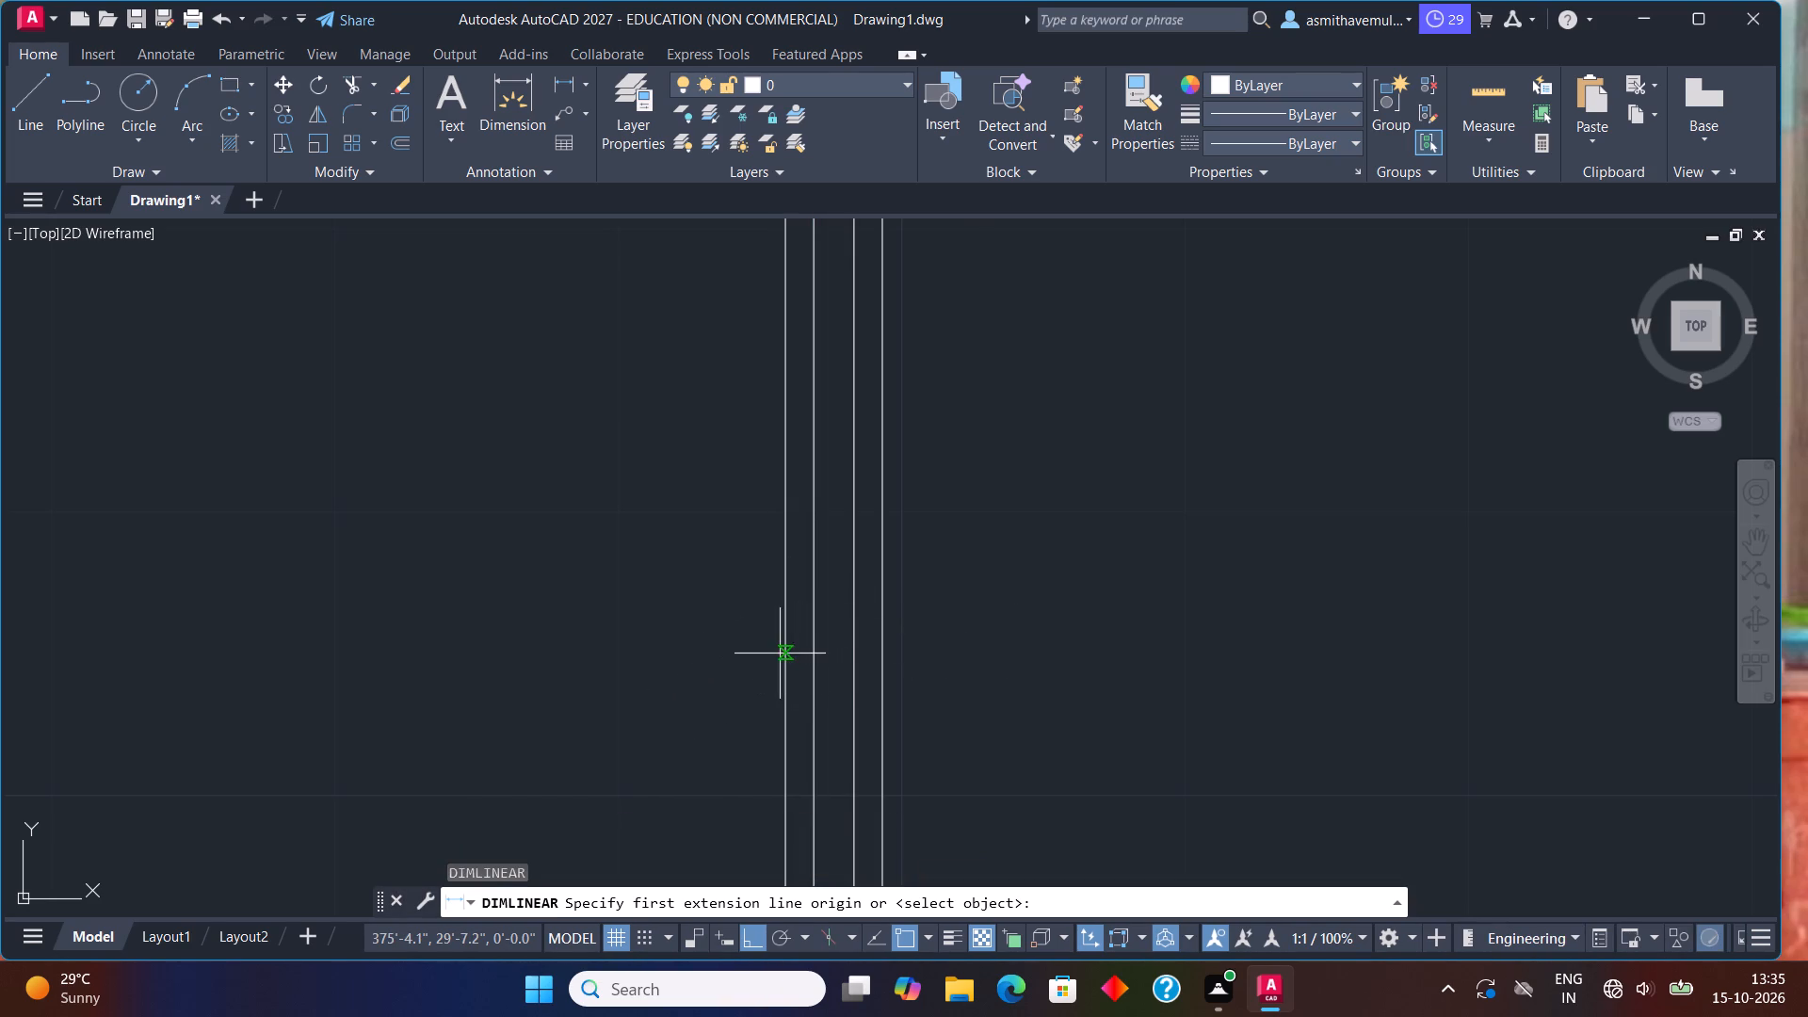
click(788, 653)
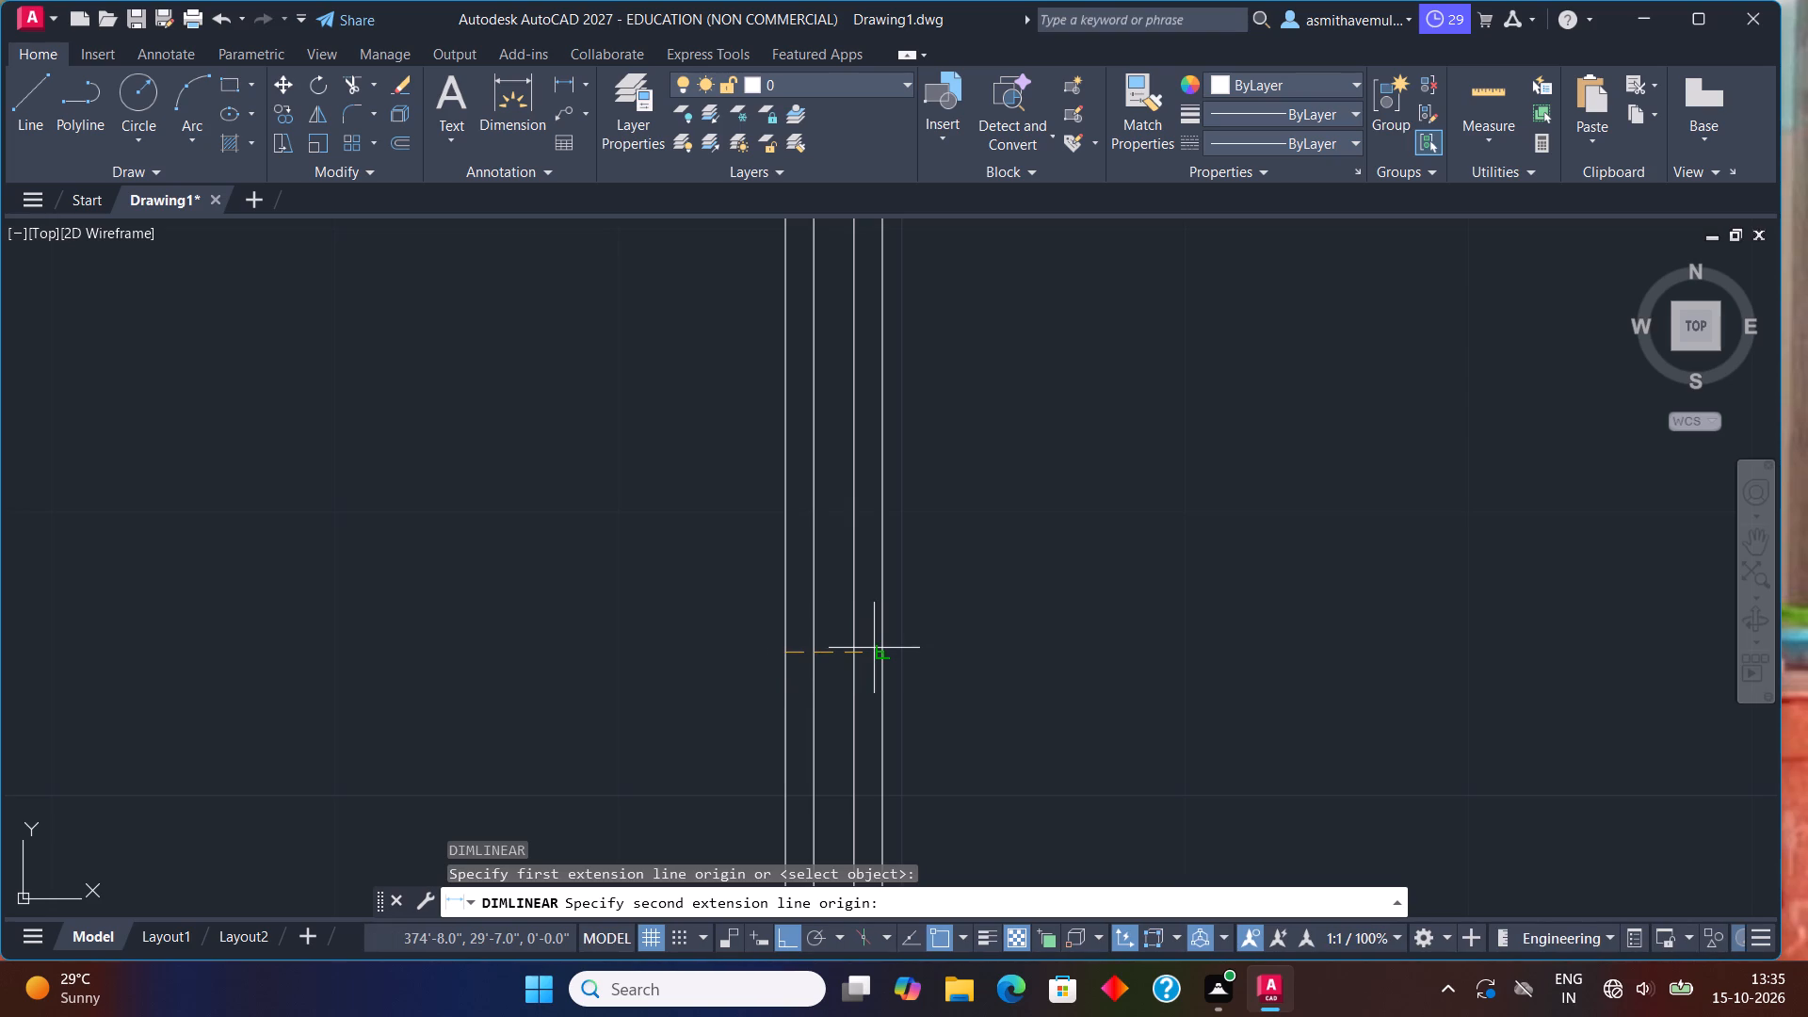
click(882, 654)
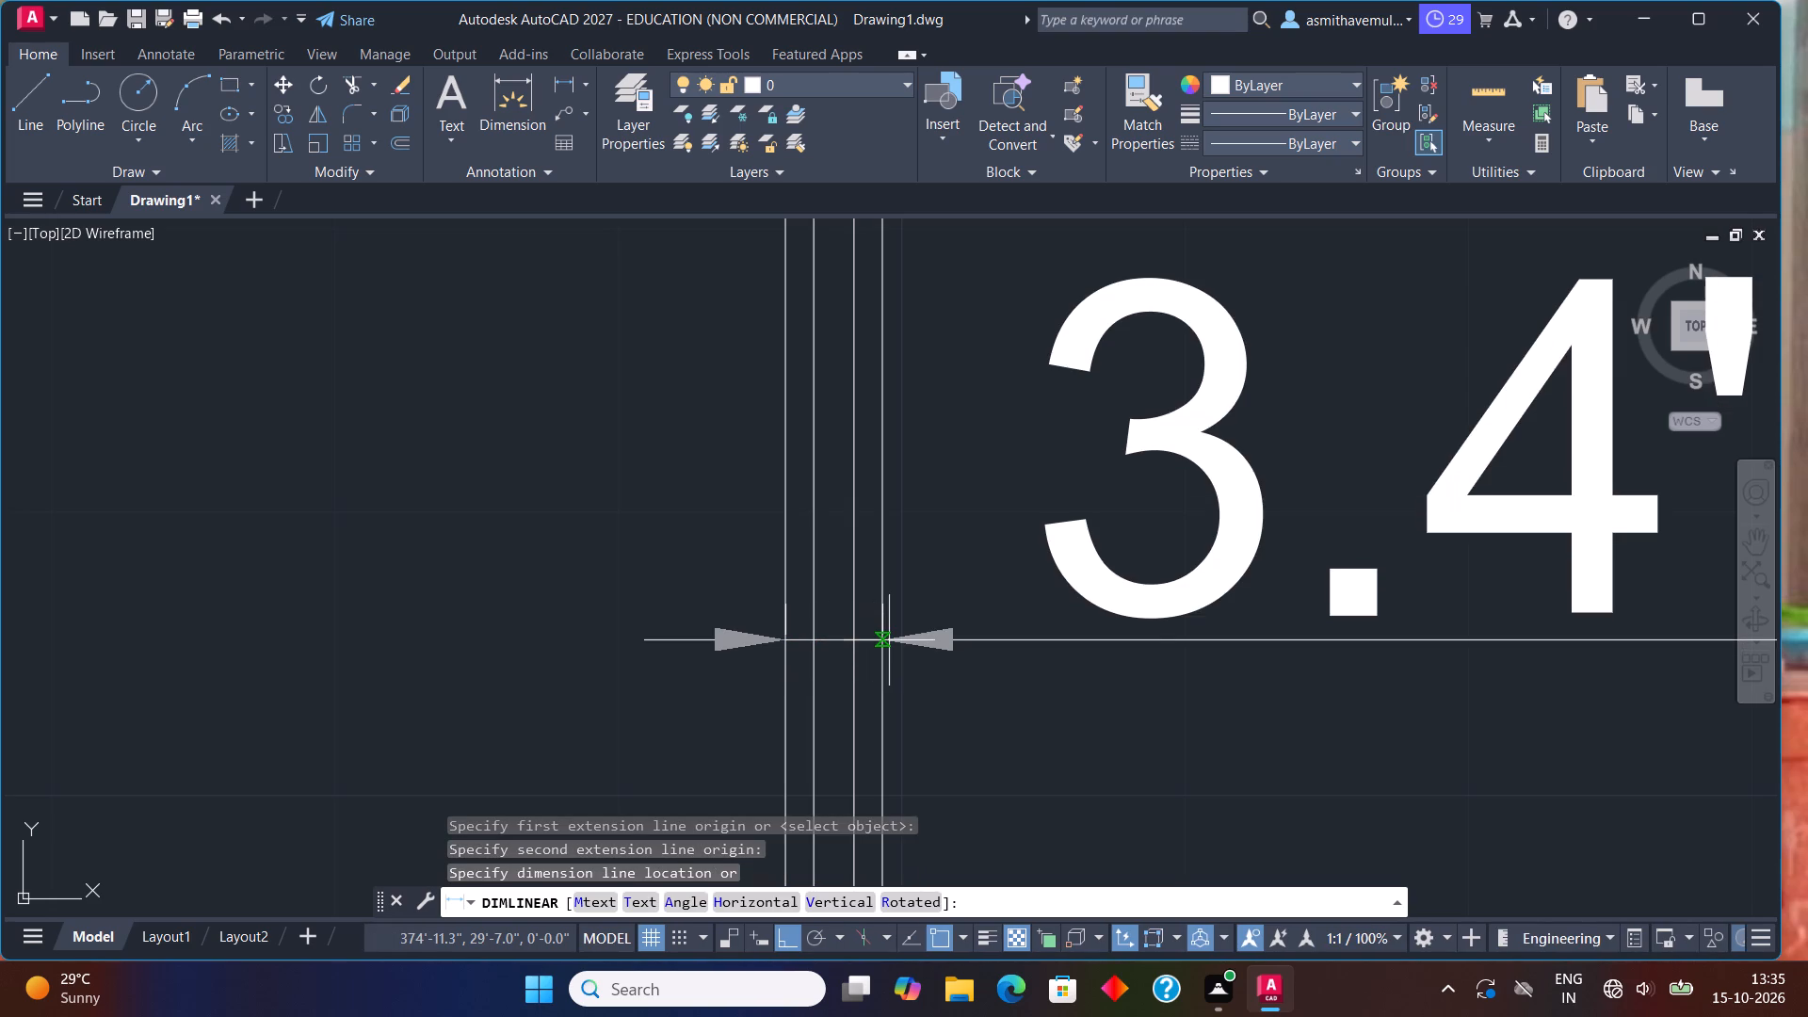
scroll(889, 640, down, 1)
key(Escape)
Erase the inner two of the four central vertical lines.
scroll(889, 640, up, 1)
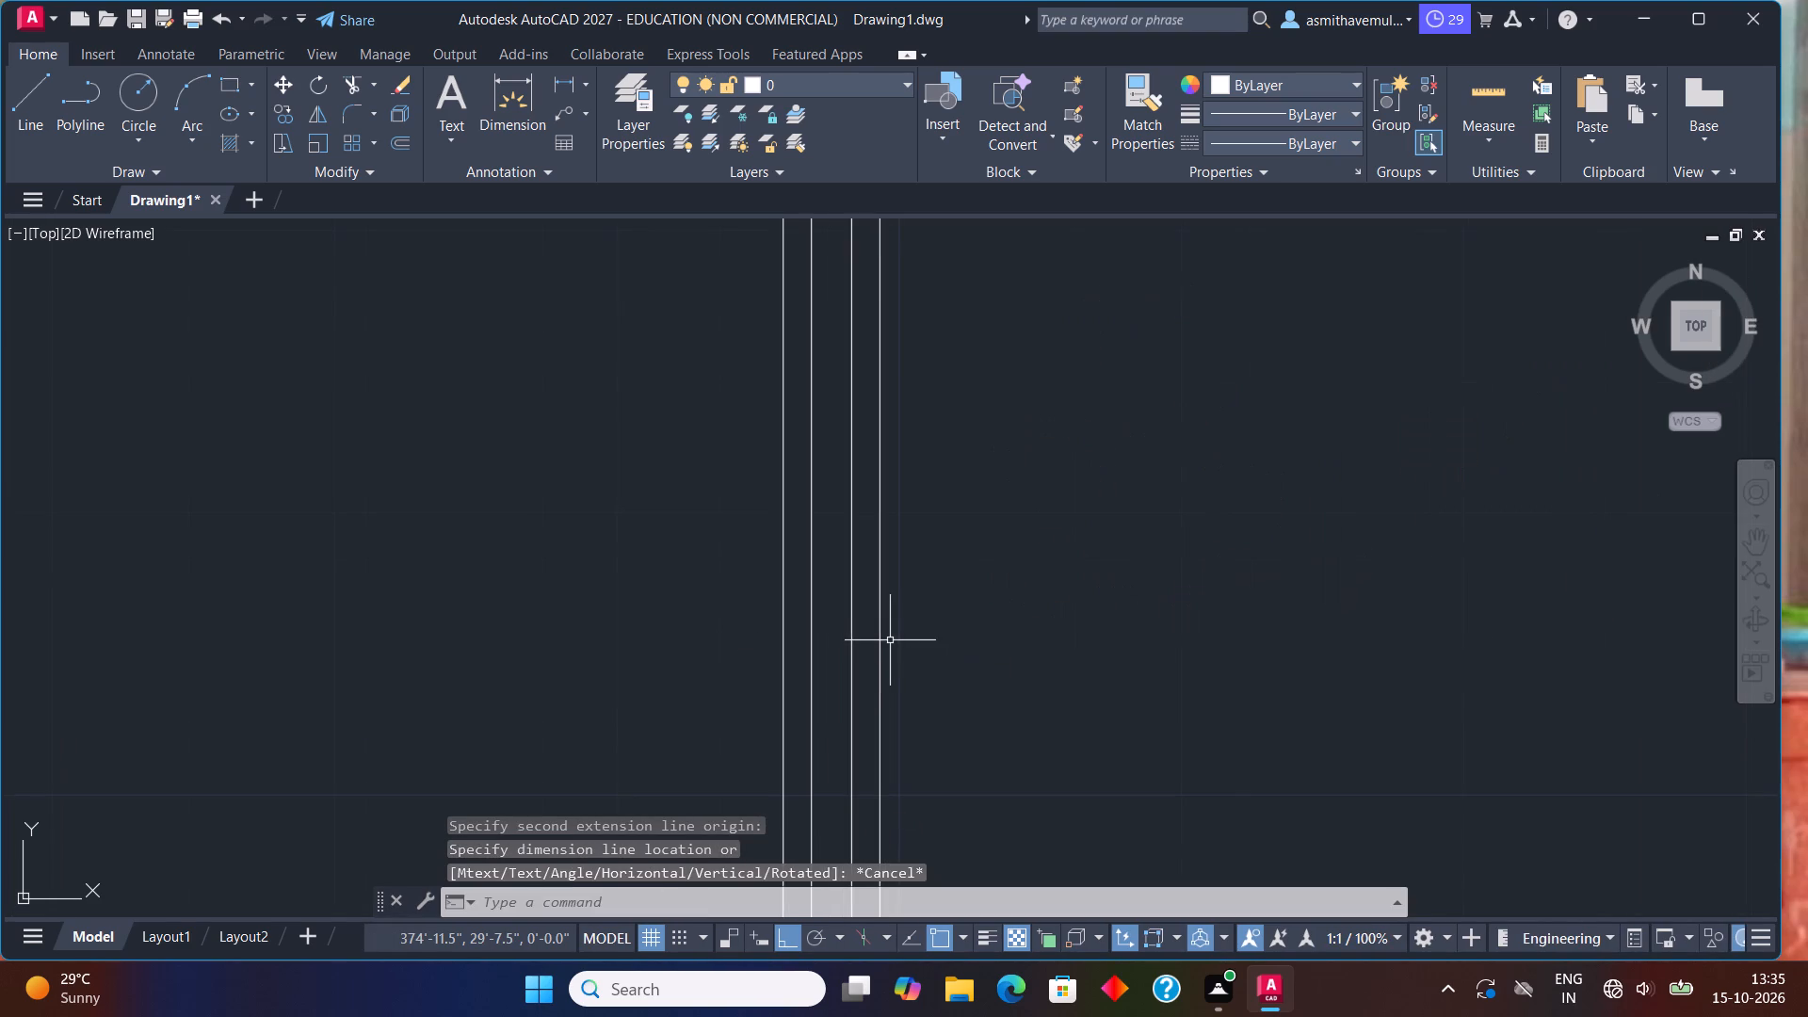
drag(866, 644, 798, 676)
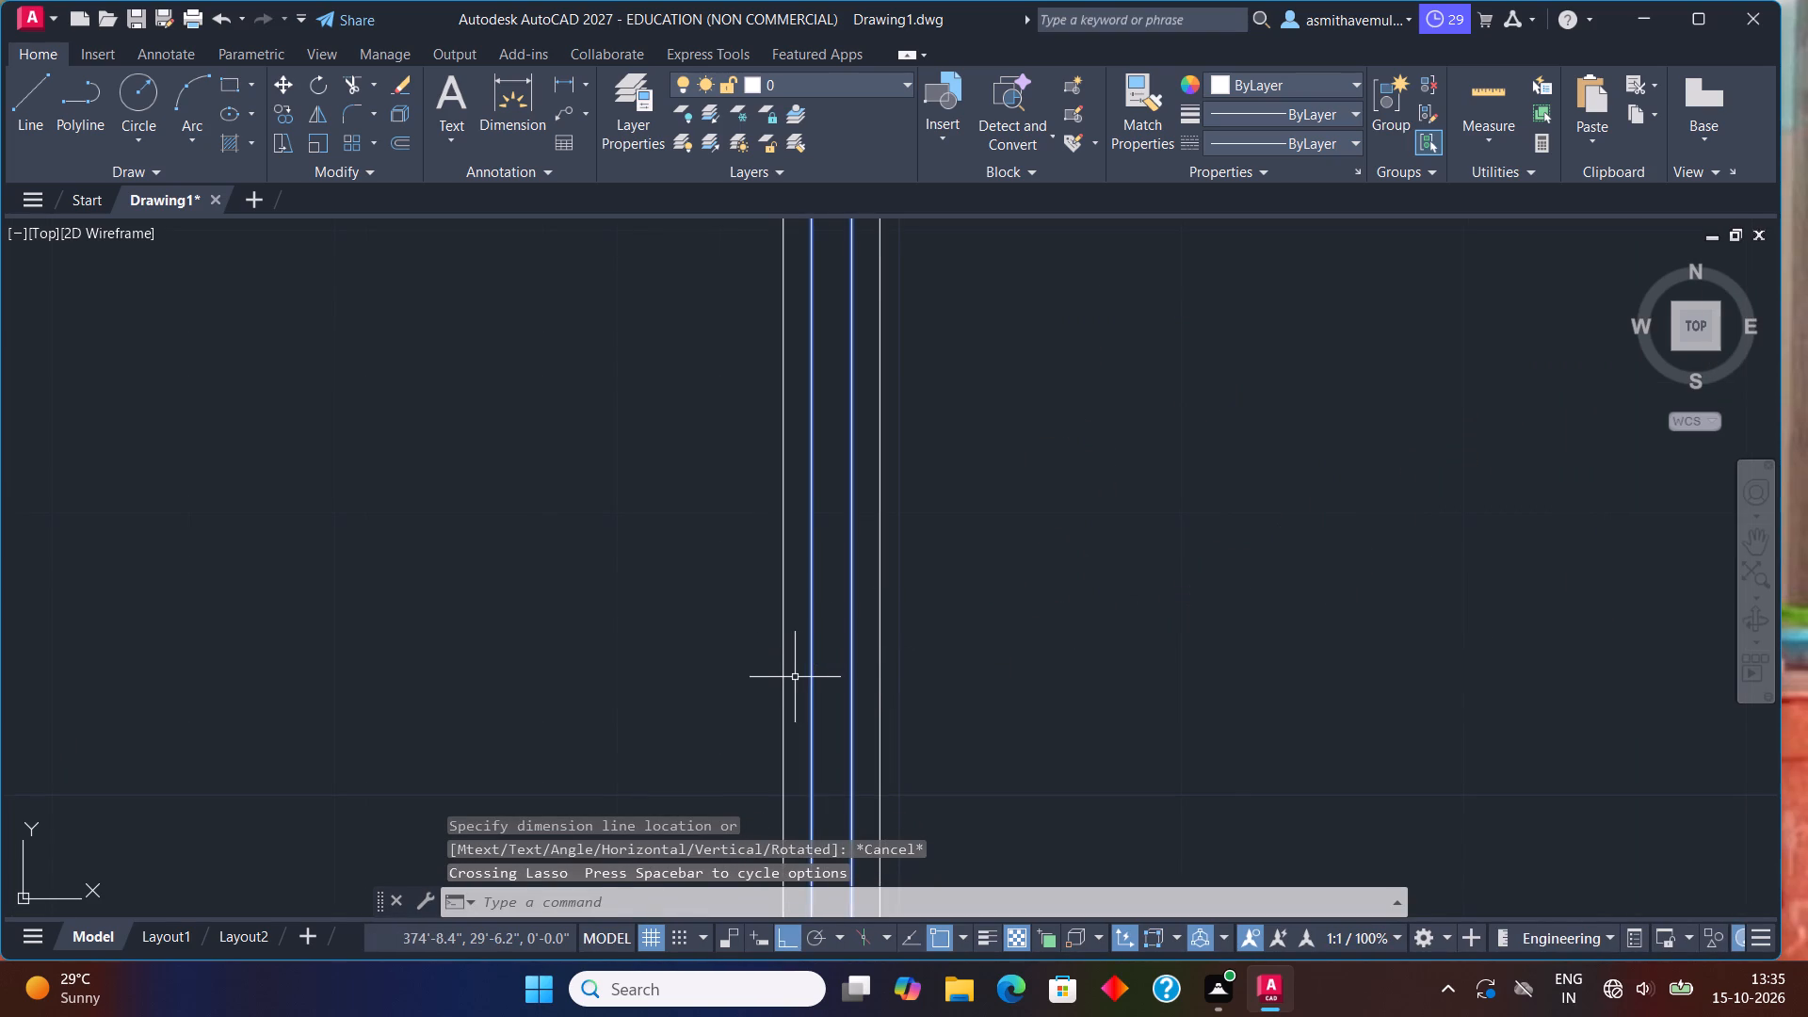
key(Delete)
Offset the horizontal line across the corridor extension upward at 11" spacing, adding four successive lines.
scroll(814, 667, down, 4)
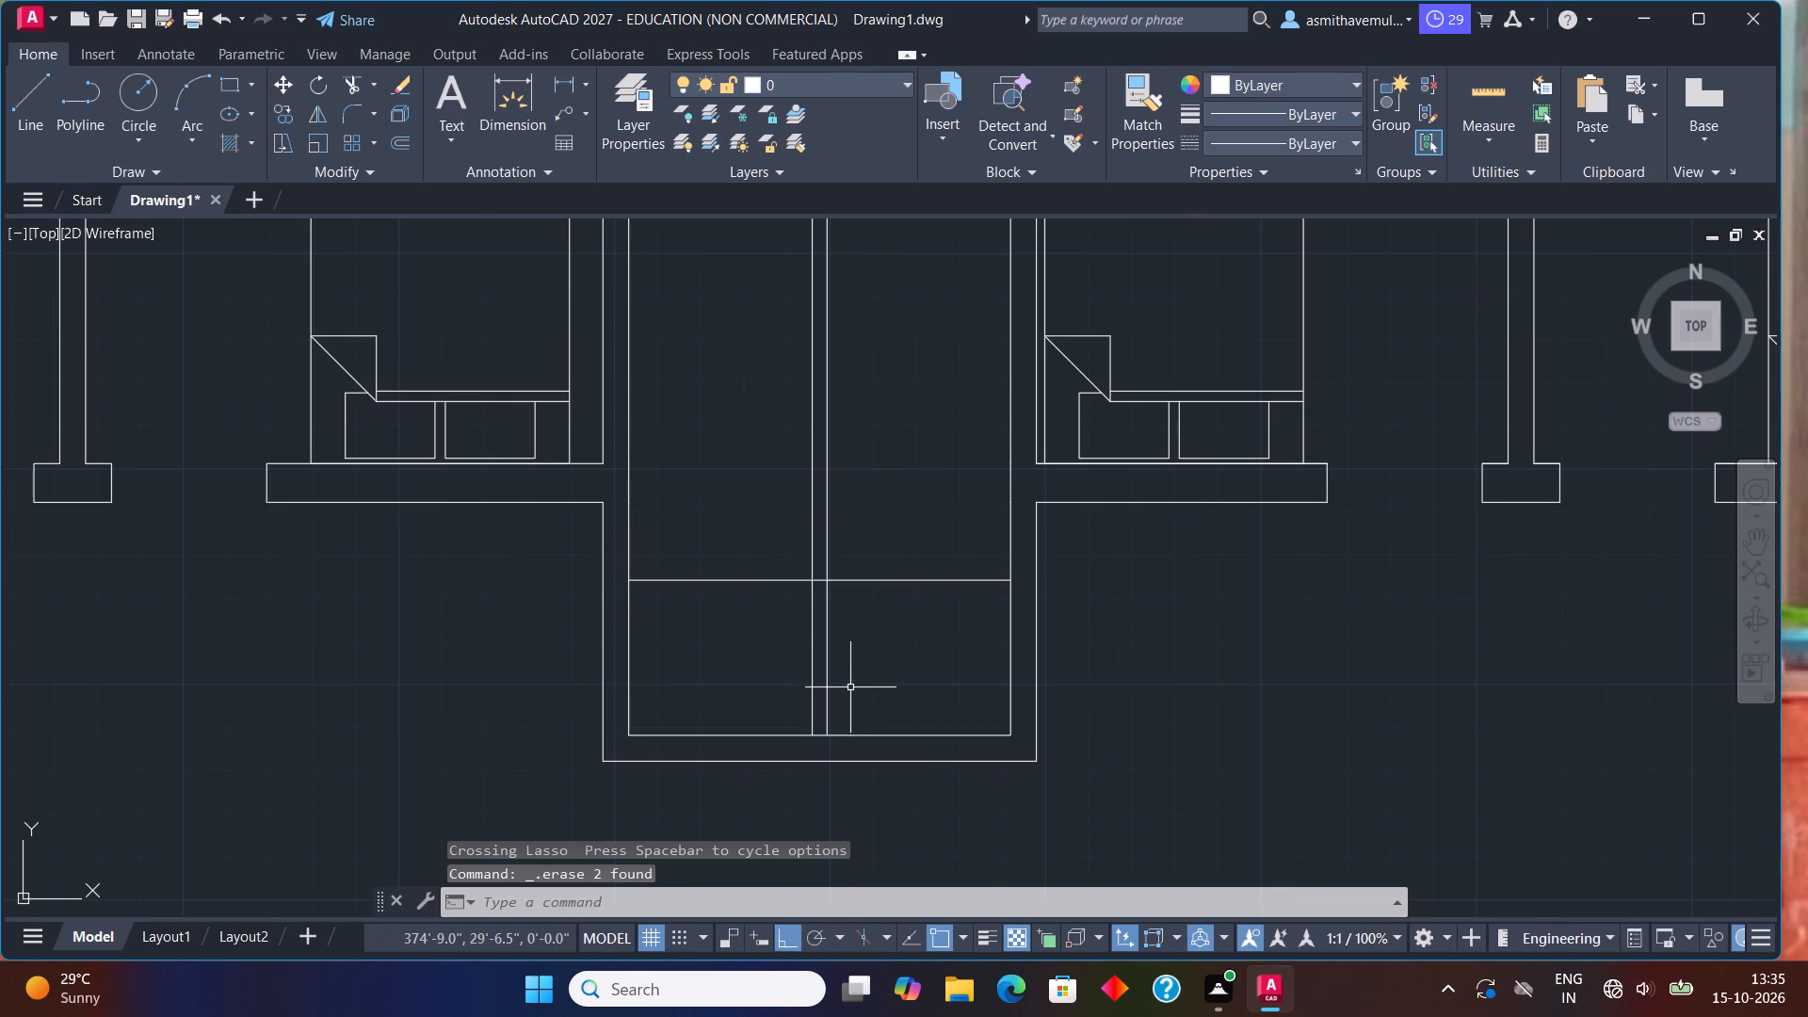
key(o)
key(Return)
text(11)
key(shift+quotedbl)
key(Return)
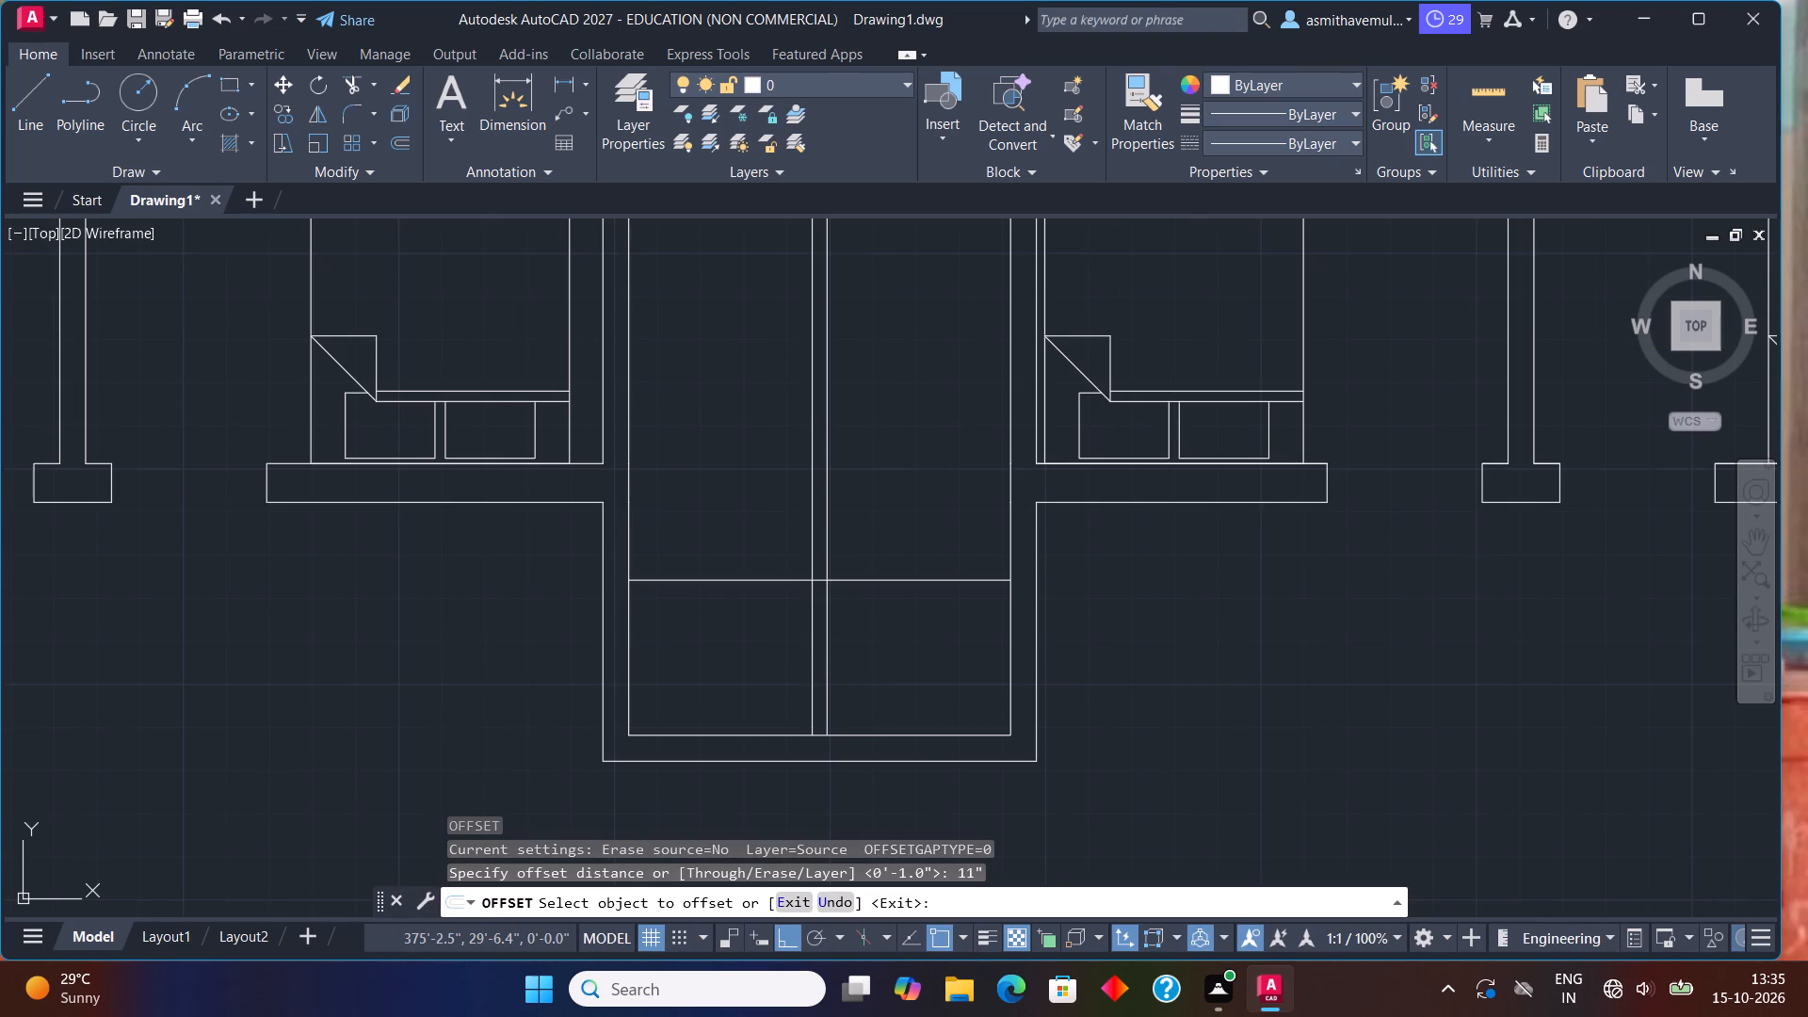
middle_drag(839, 665, 840, 762)
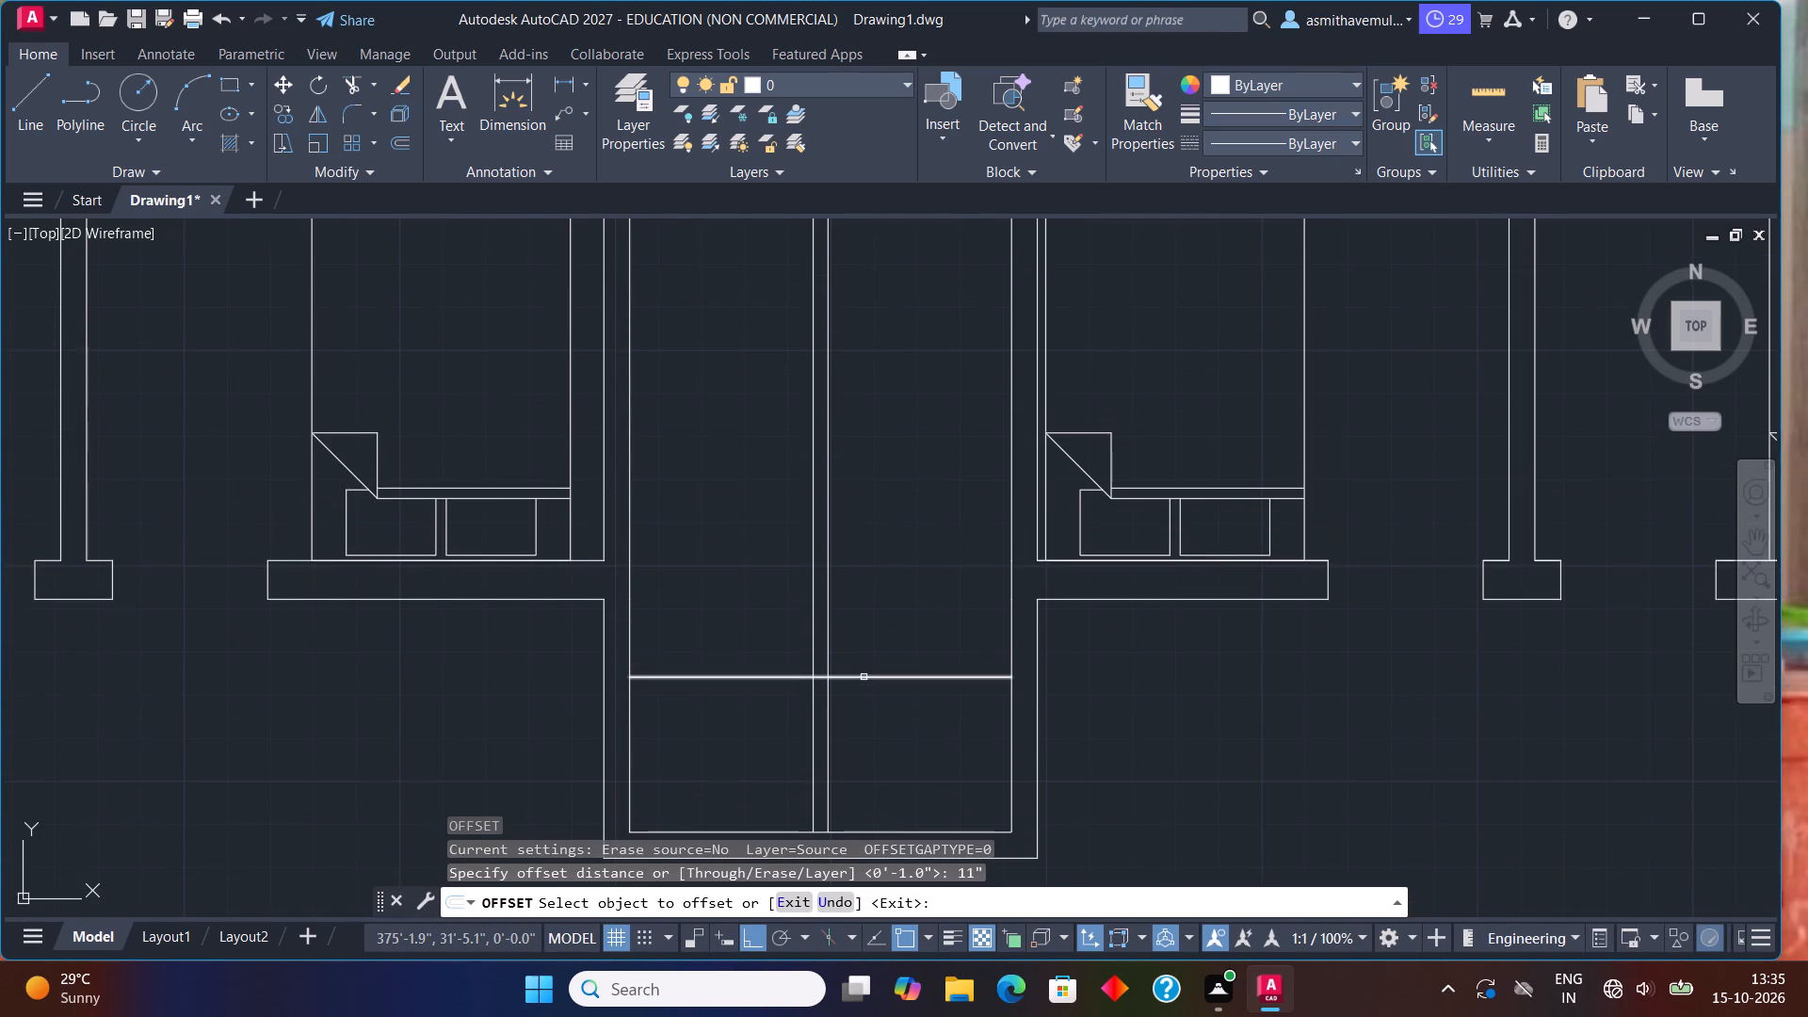
drag(864, 677, 865, 666)
click(886, 564)
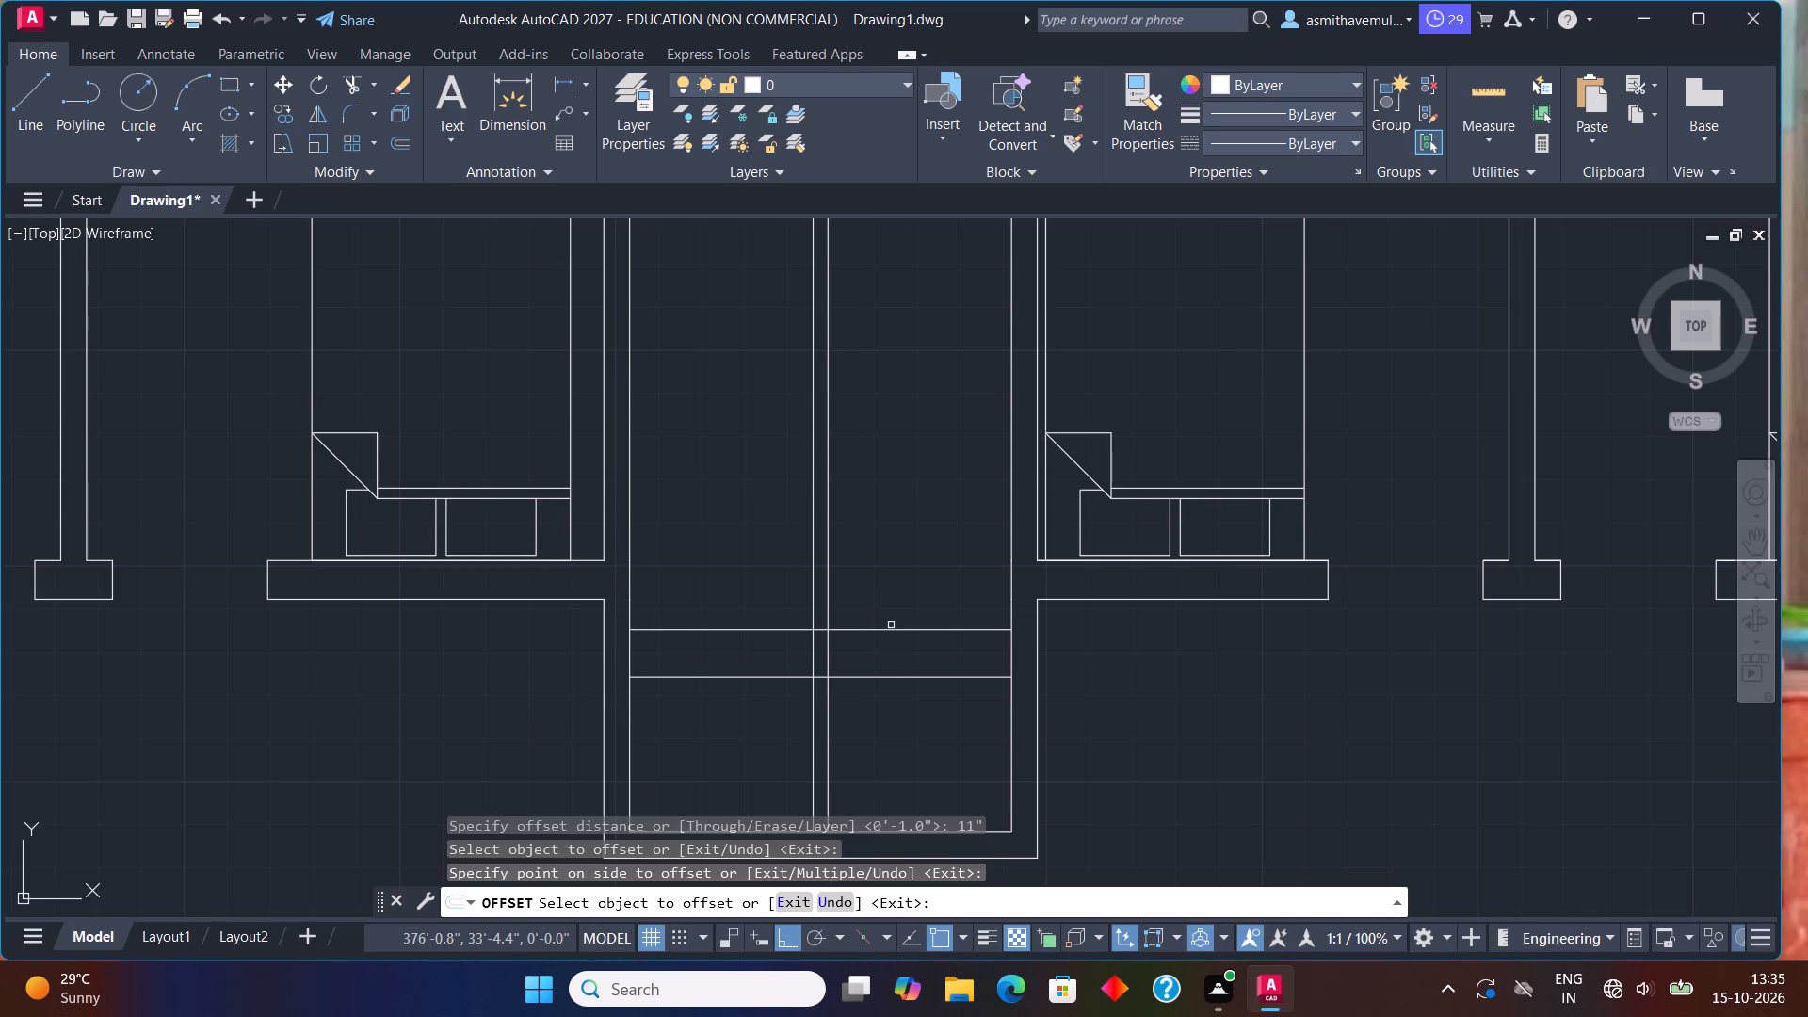
click(891, 626)
click(891, 576)
click(893, 626)
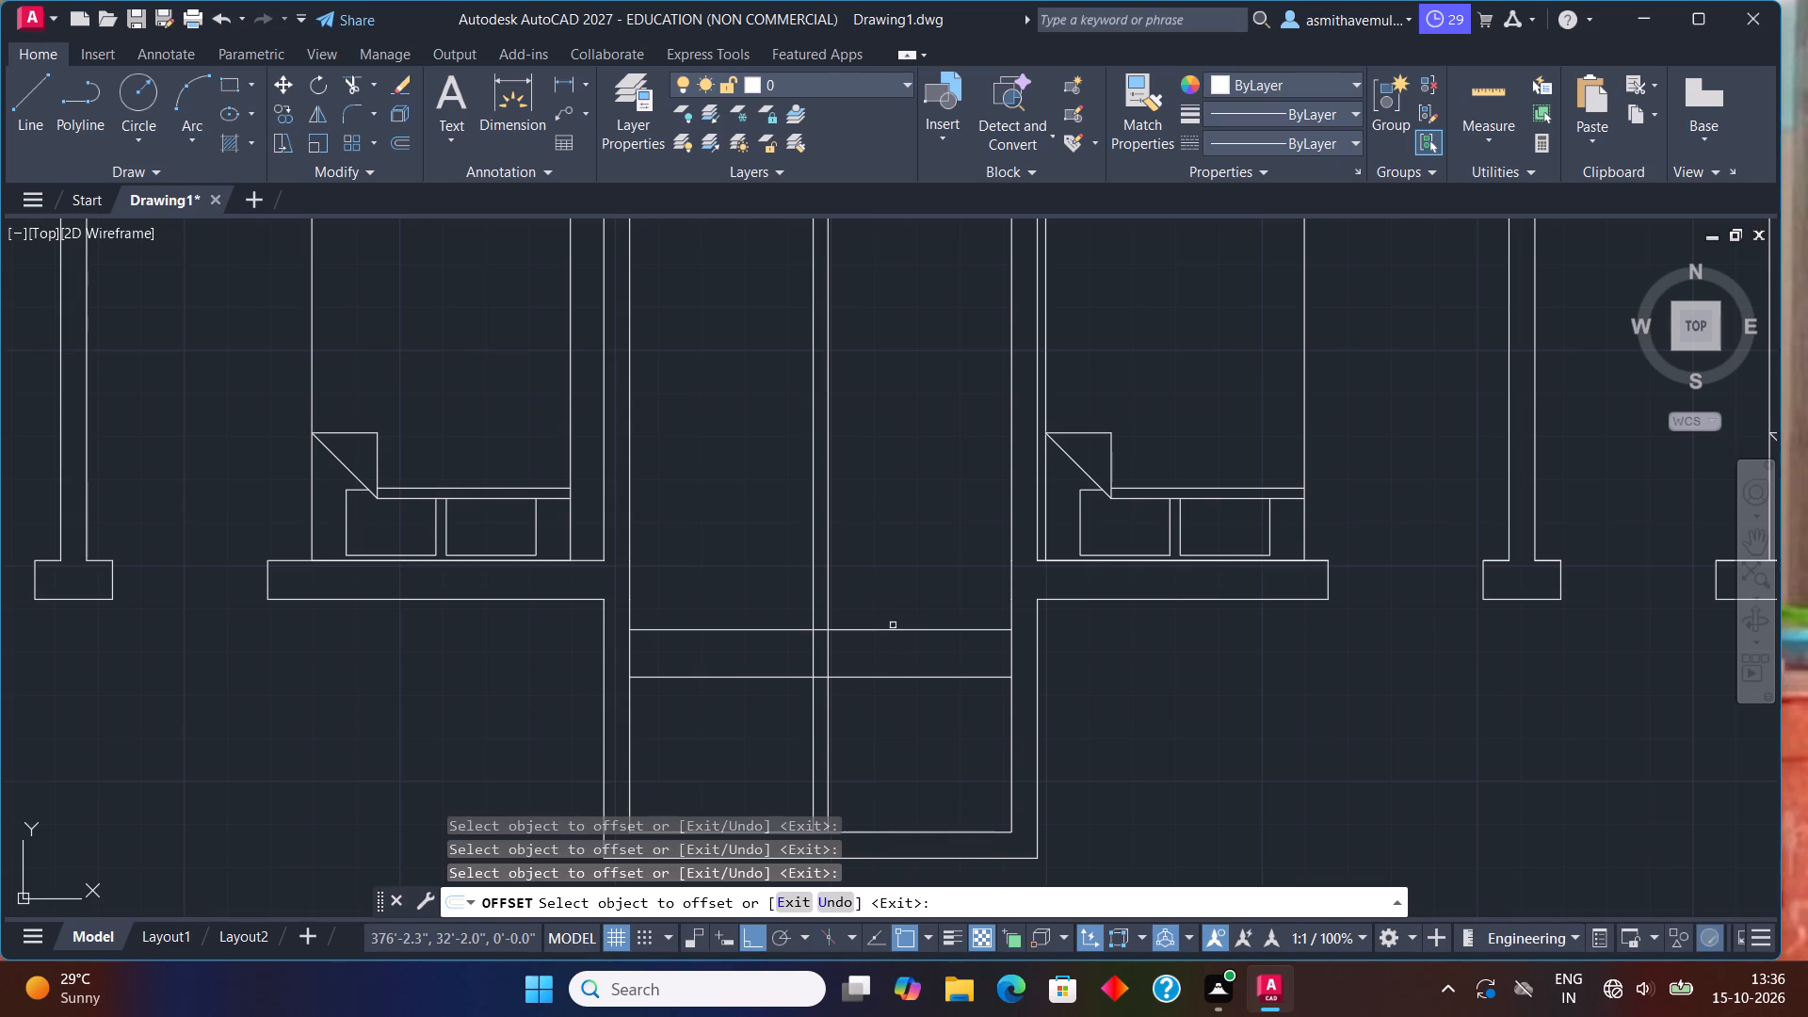
drag(896, 631, 896, 622)
click(897, 599)
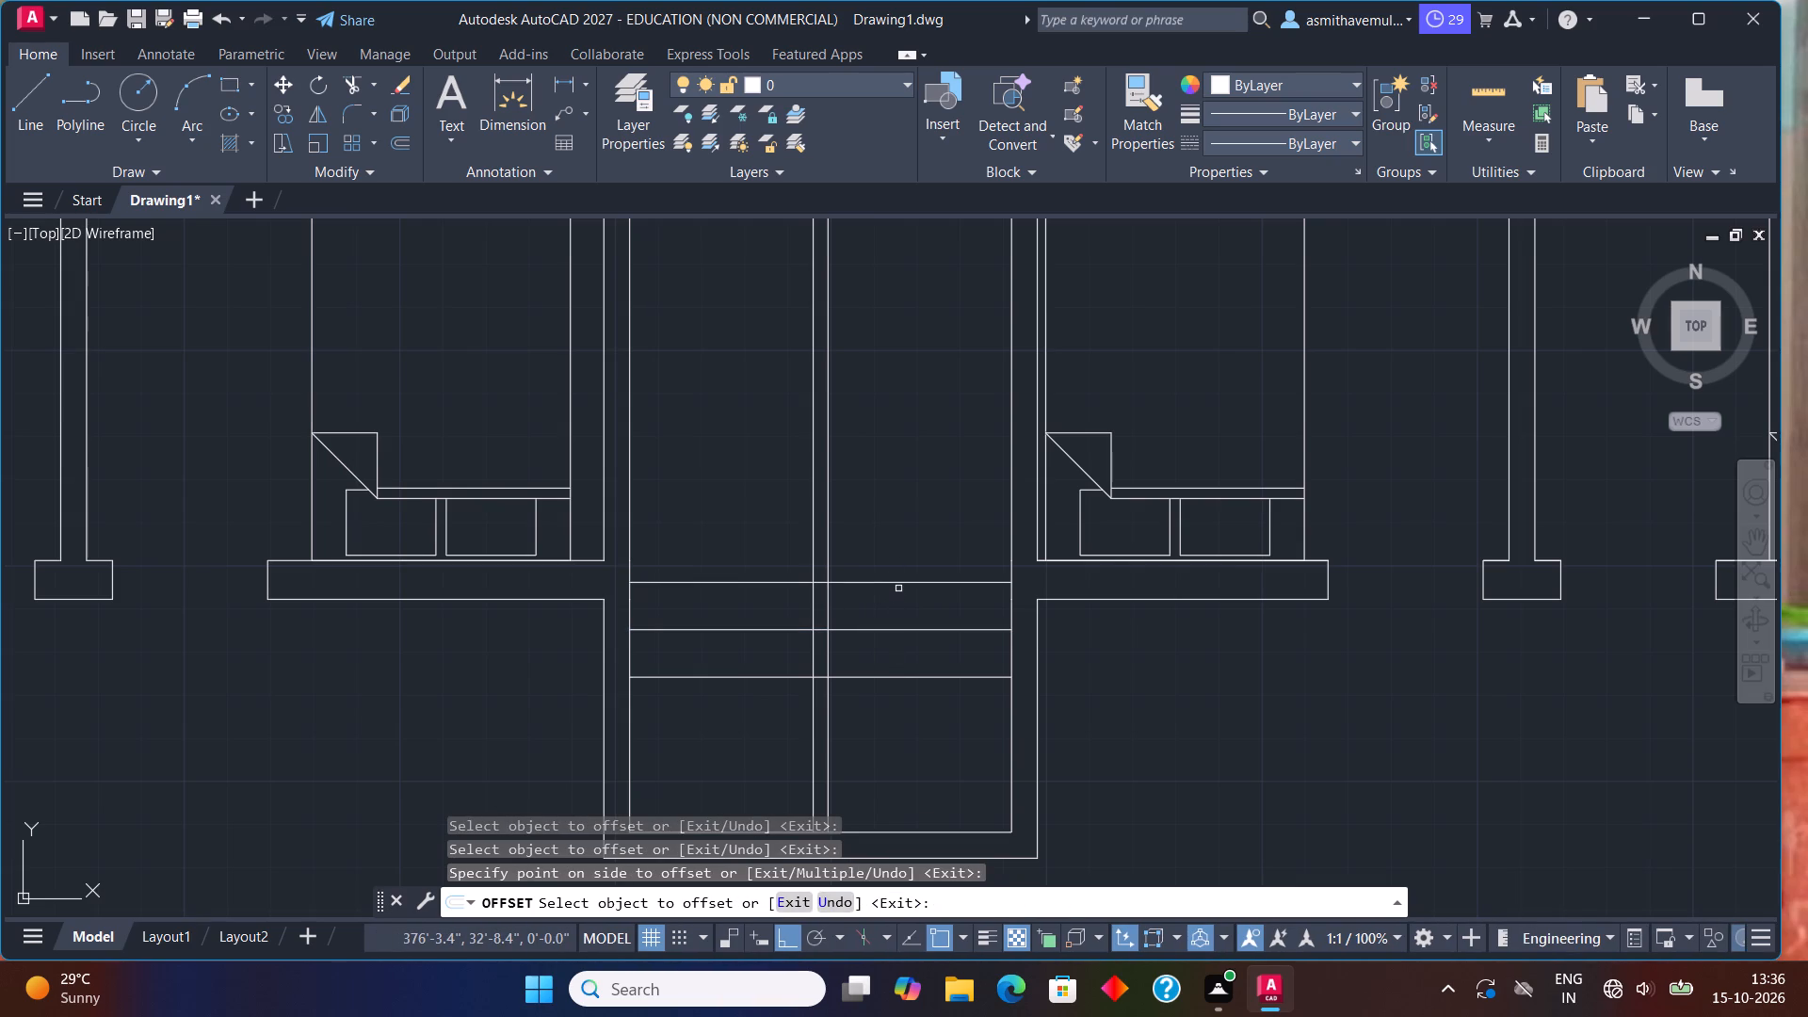
click(898, 585)
click(898, 540)
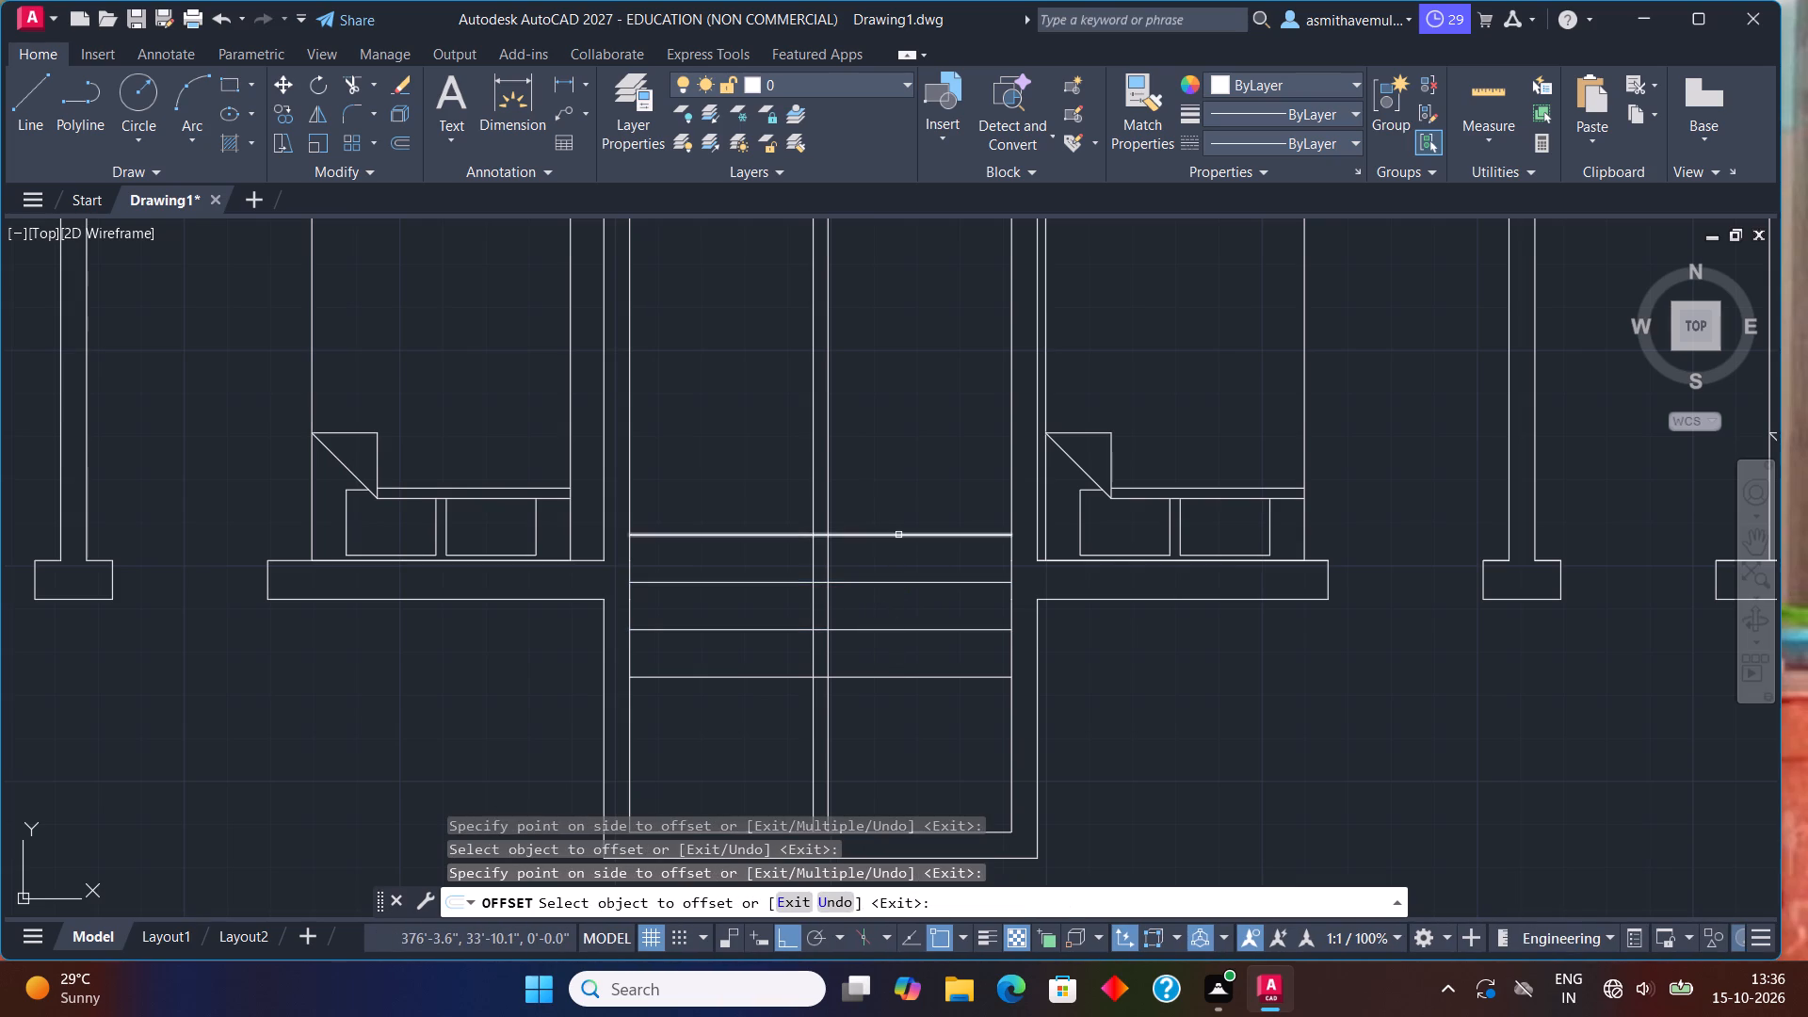
click(898, 534)
click(899, 490)
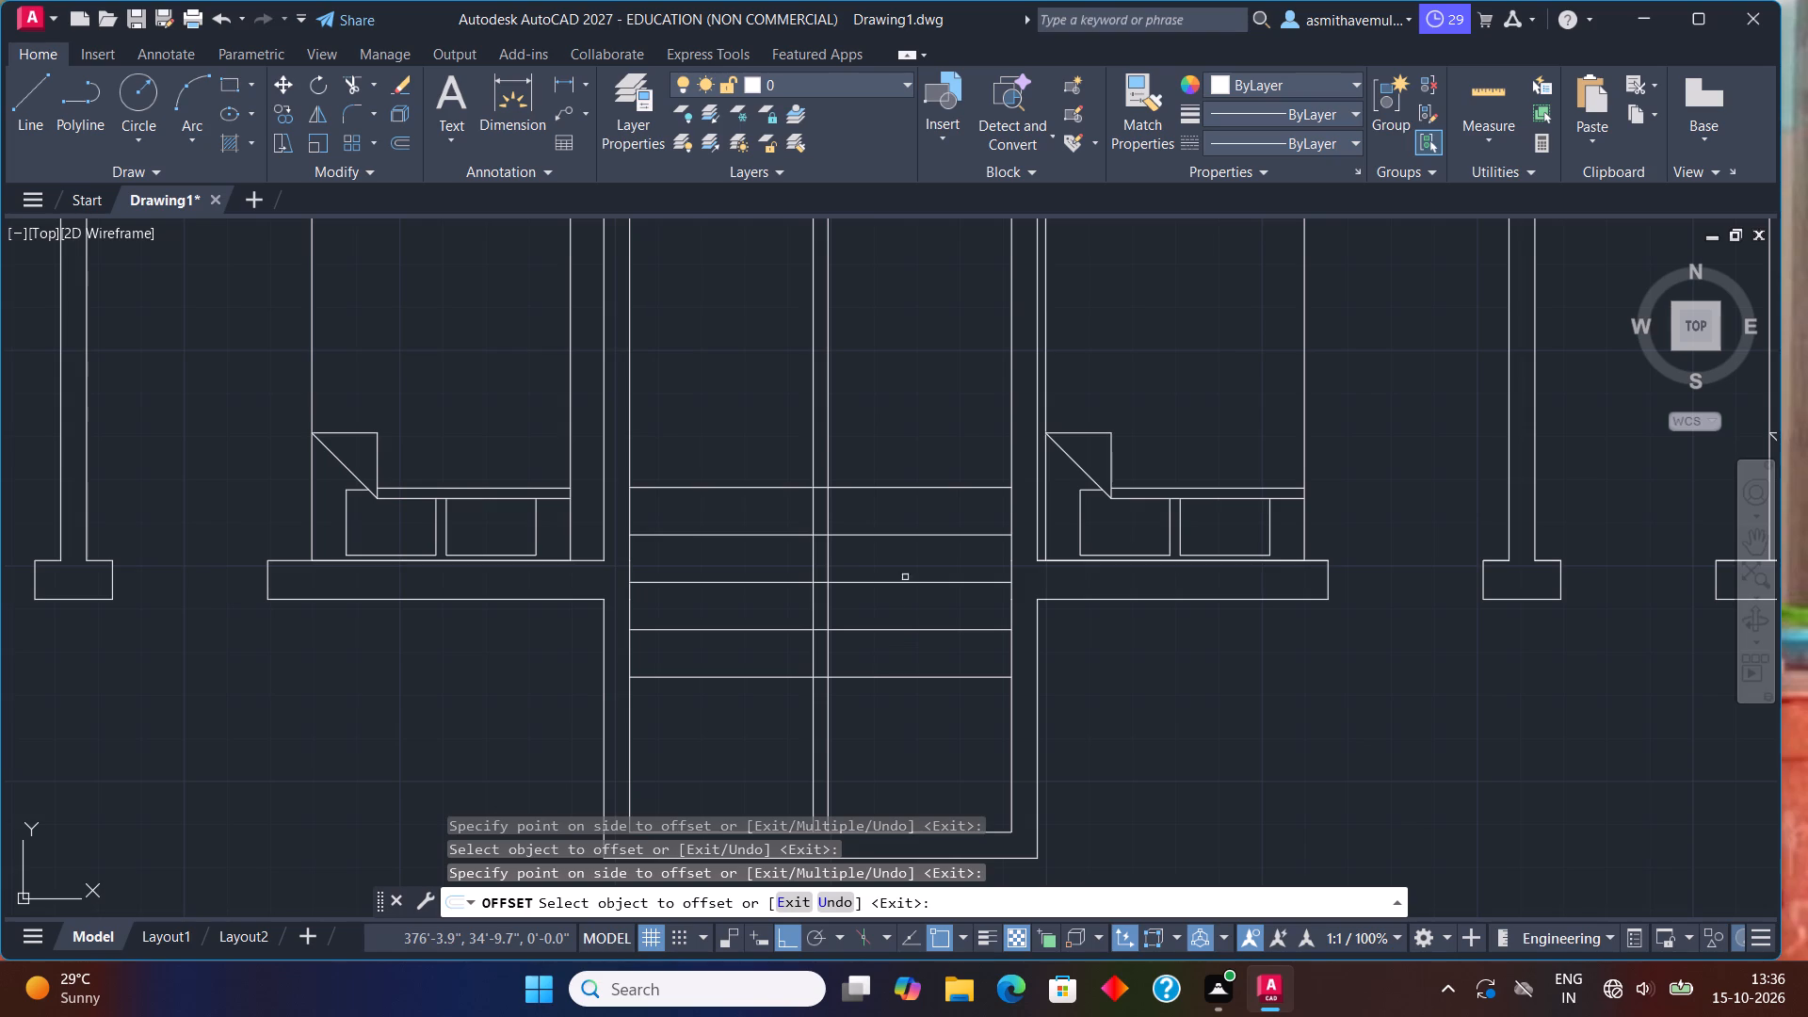
Continue the 11" upward offsets from the topmost horizontal corridor line, adding five more stair tread lines.
middle_drag(905, 508, 907, 669)
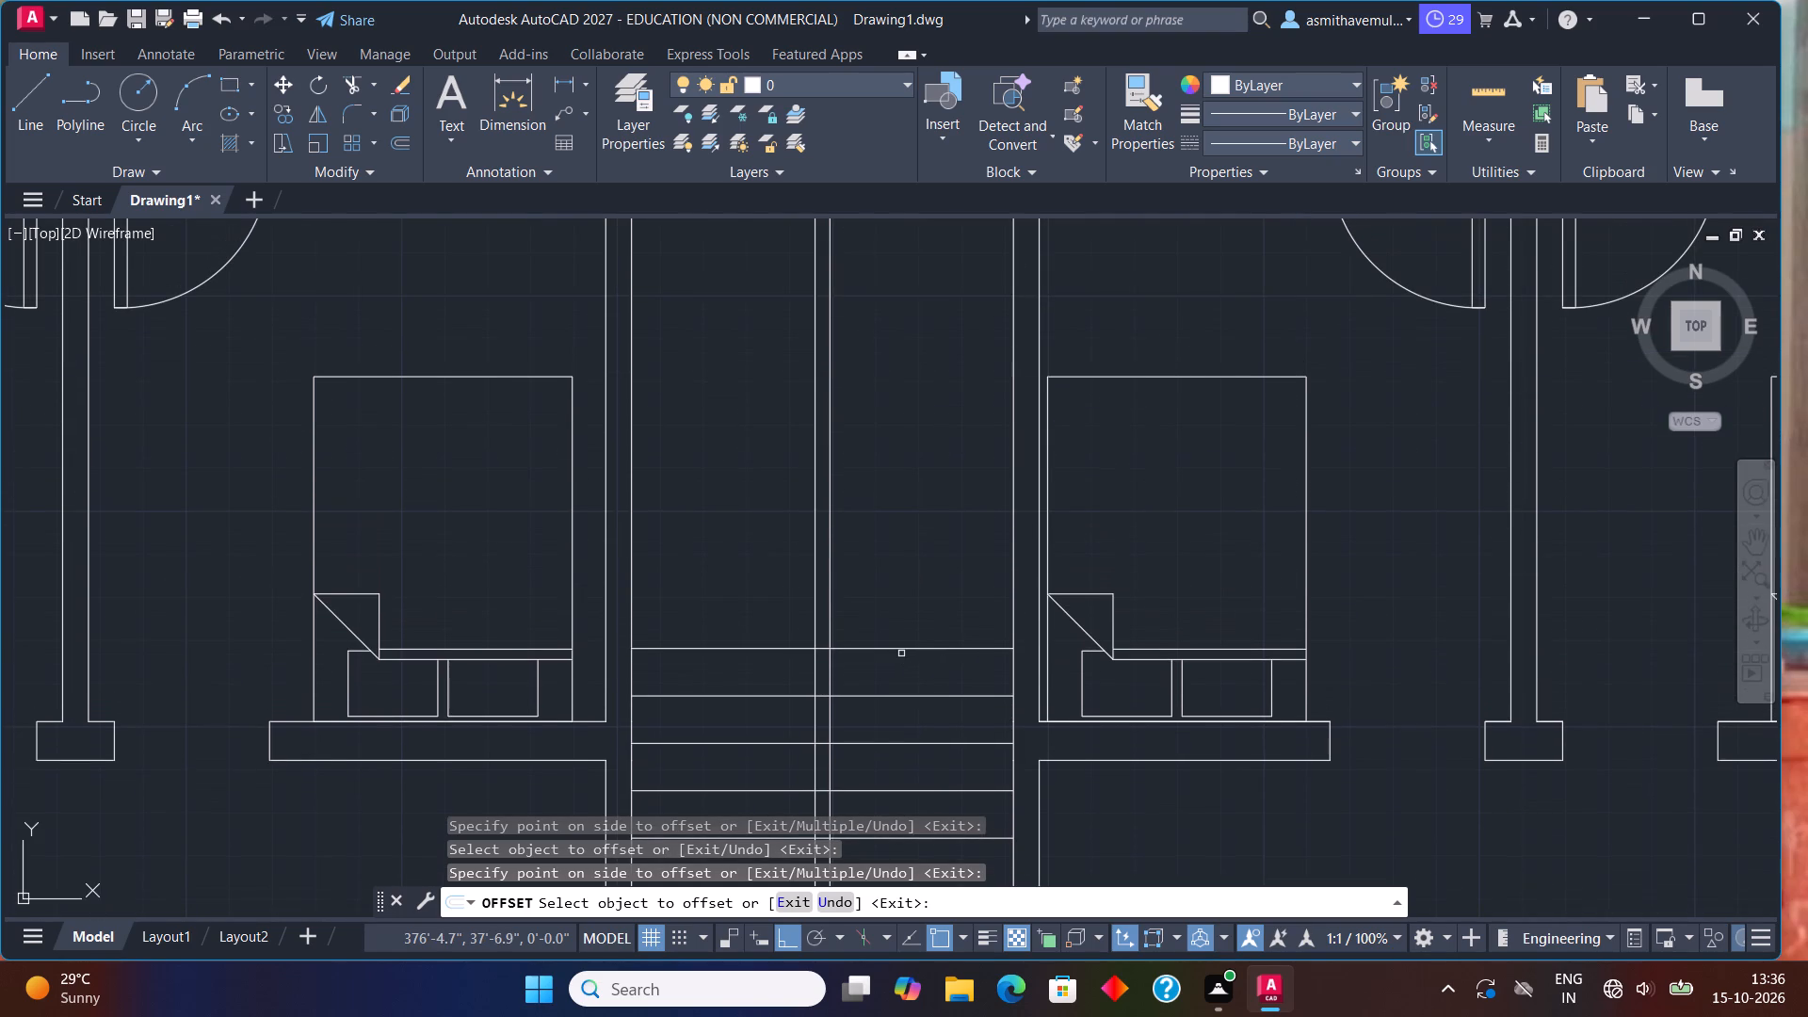
click(901, 644)
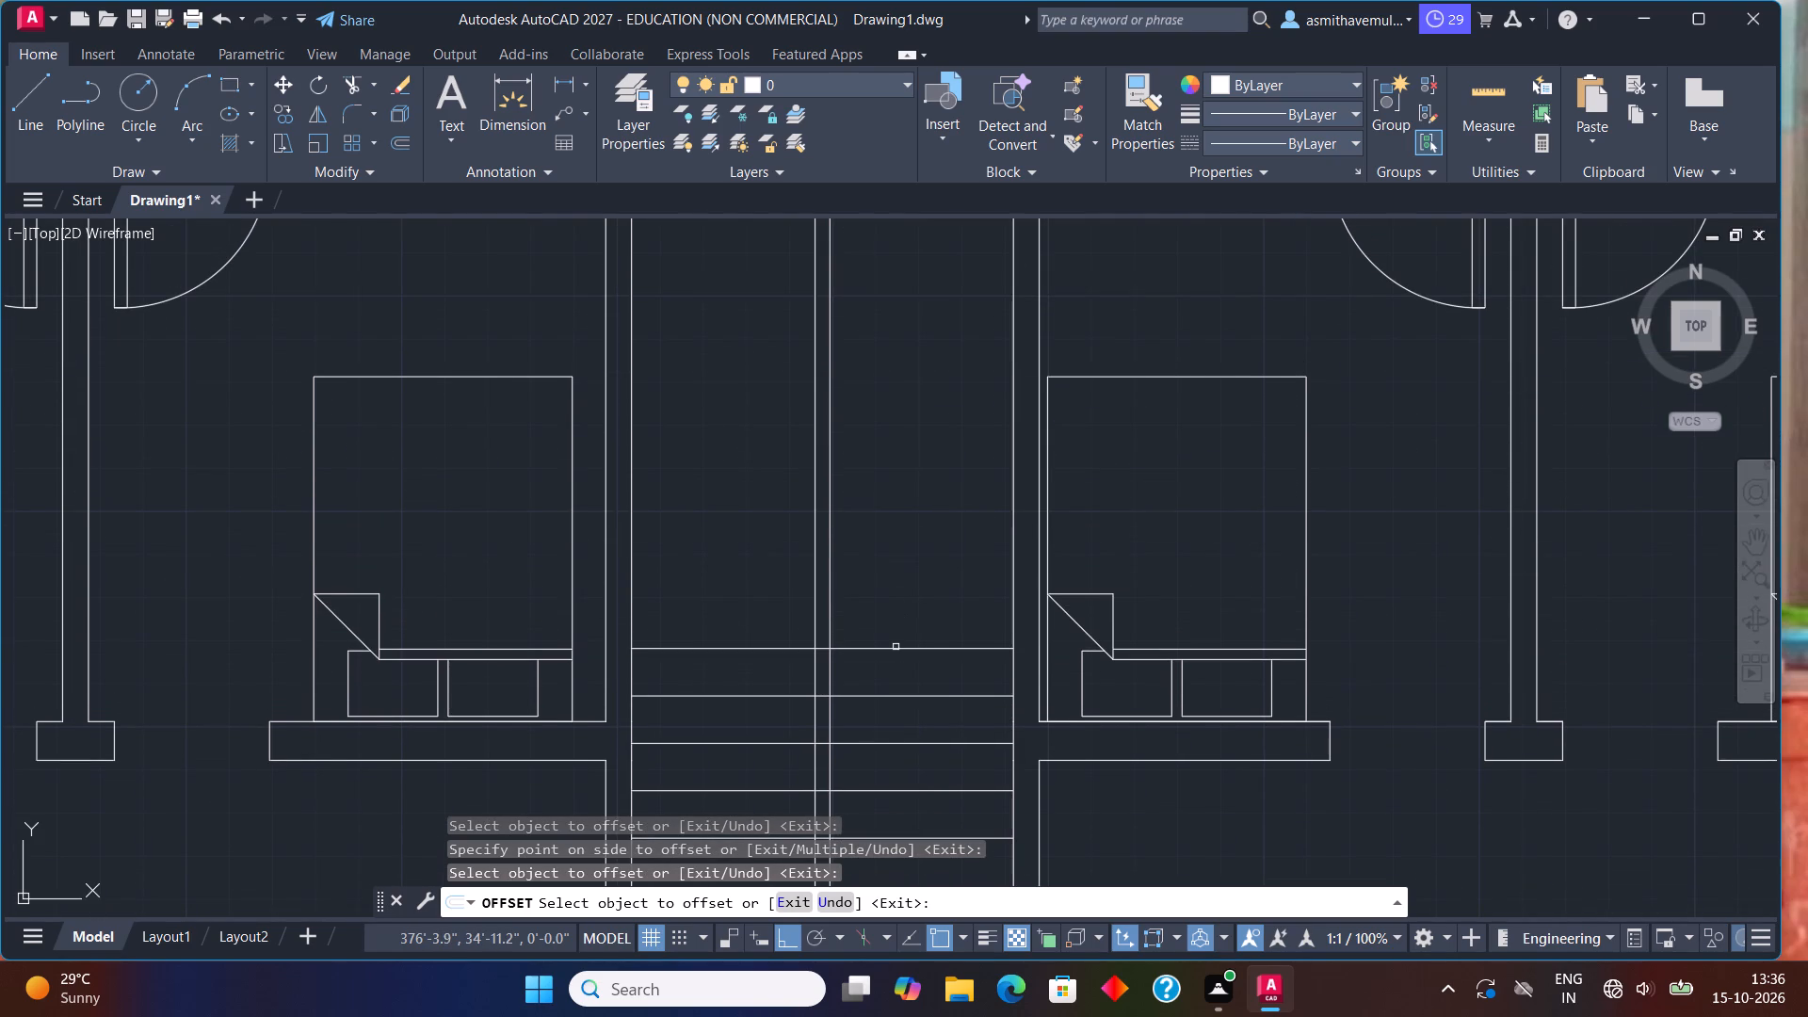
click(896, 645)
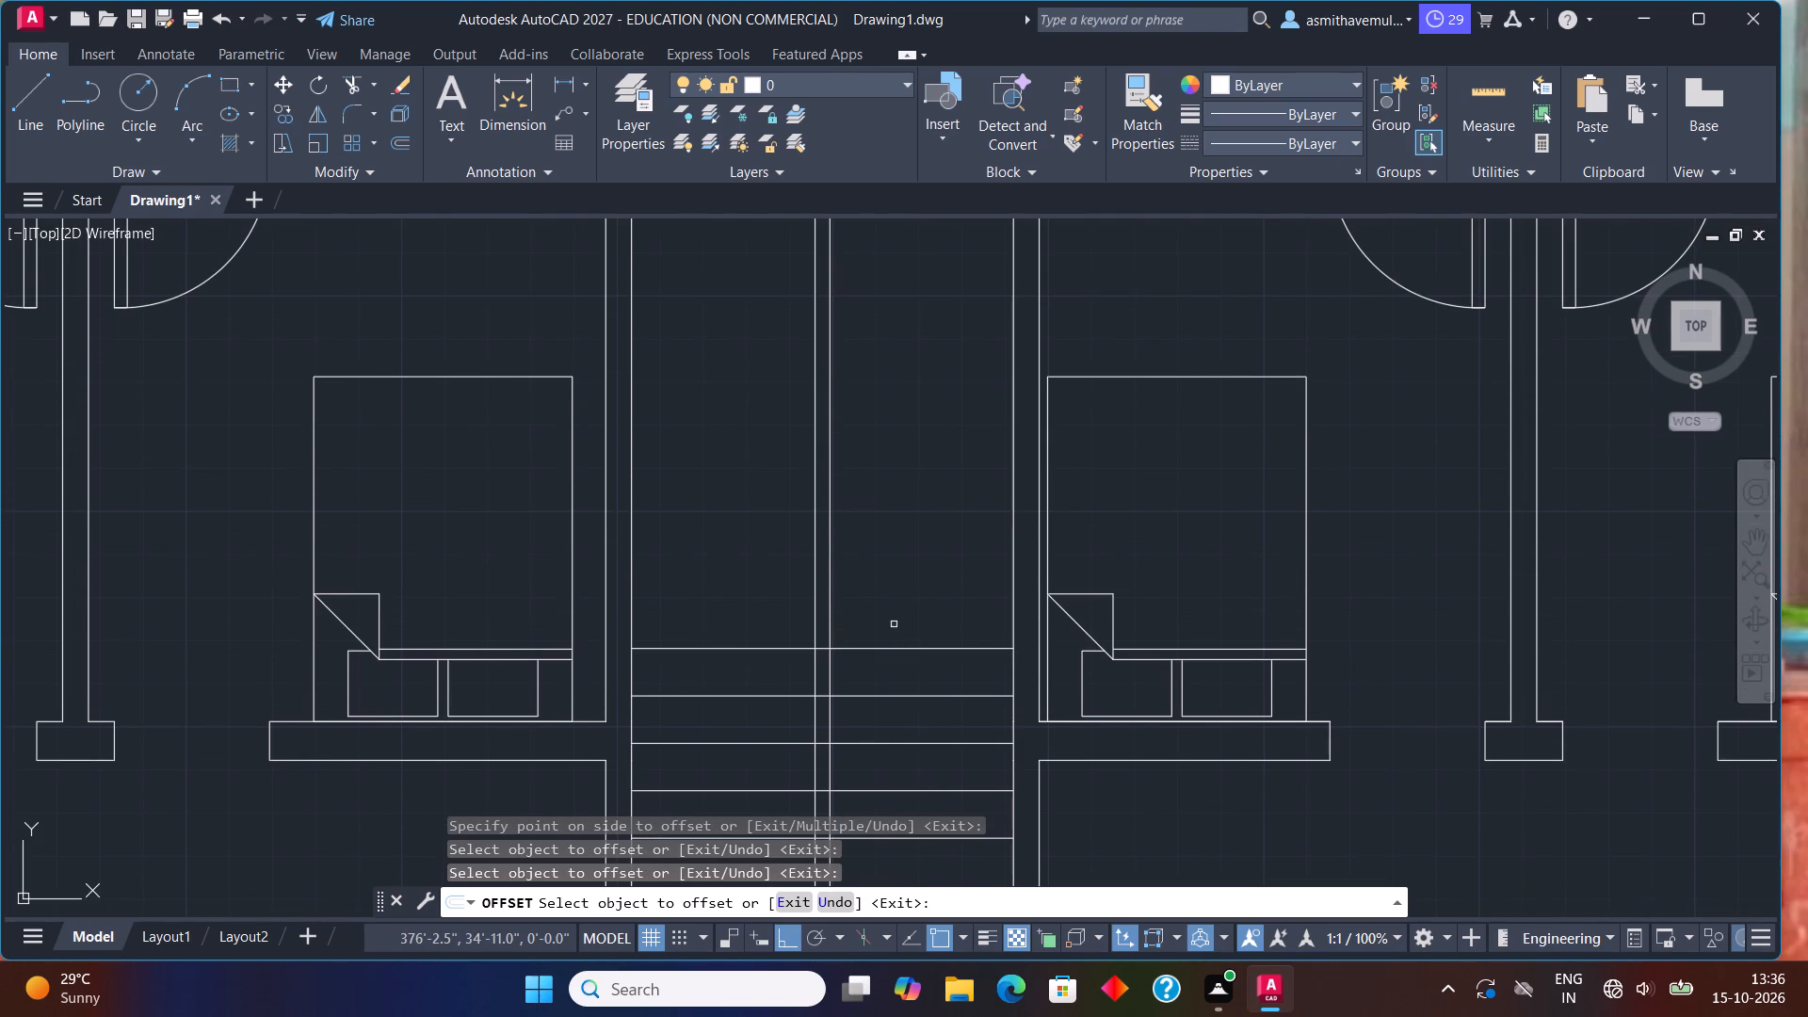
click(890, 649)
click(888, 634)
click(888, 603)
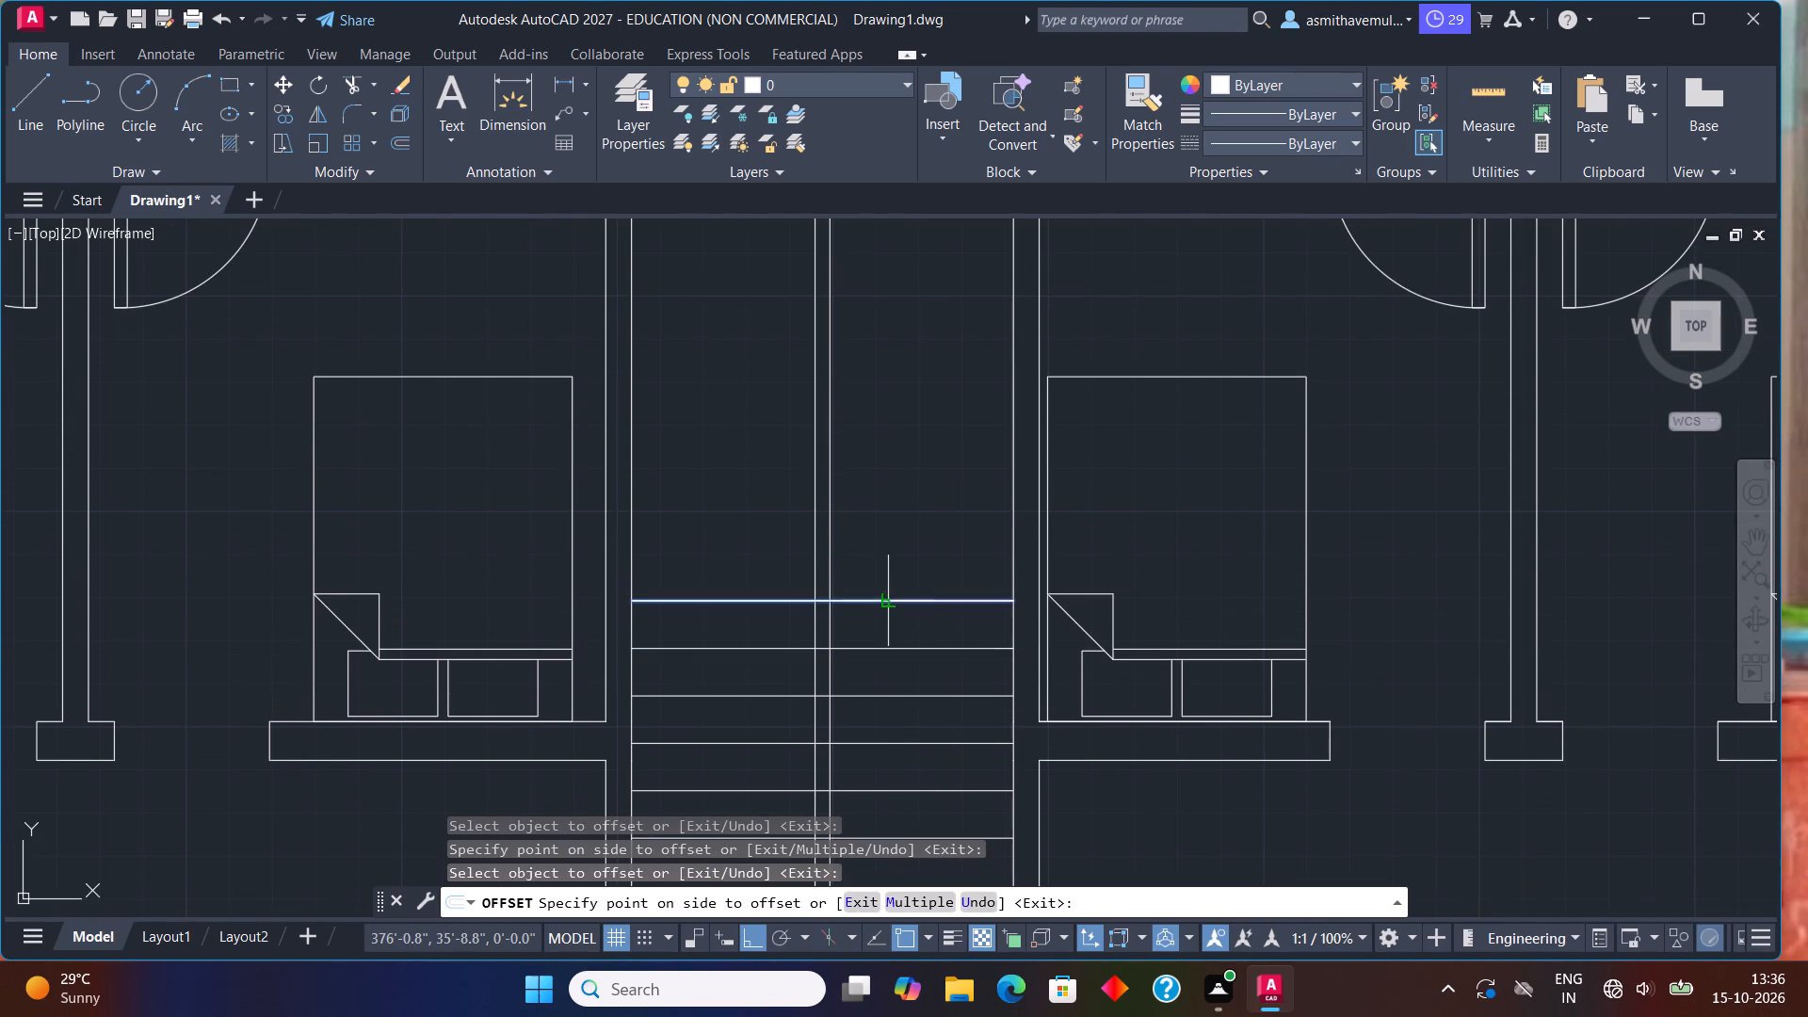
click(888, 587)
click(888, 555)
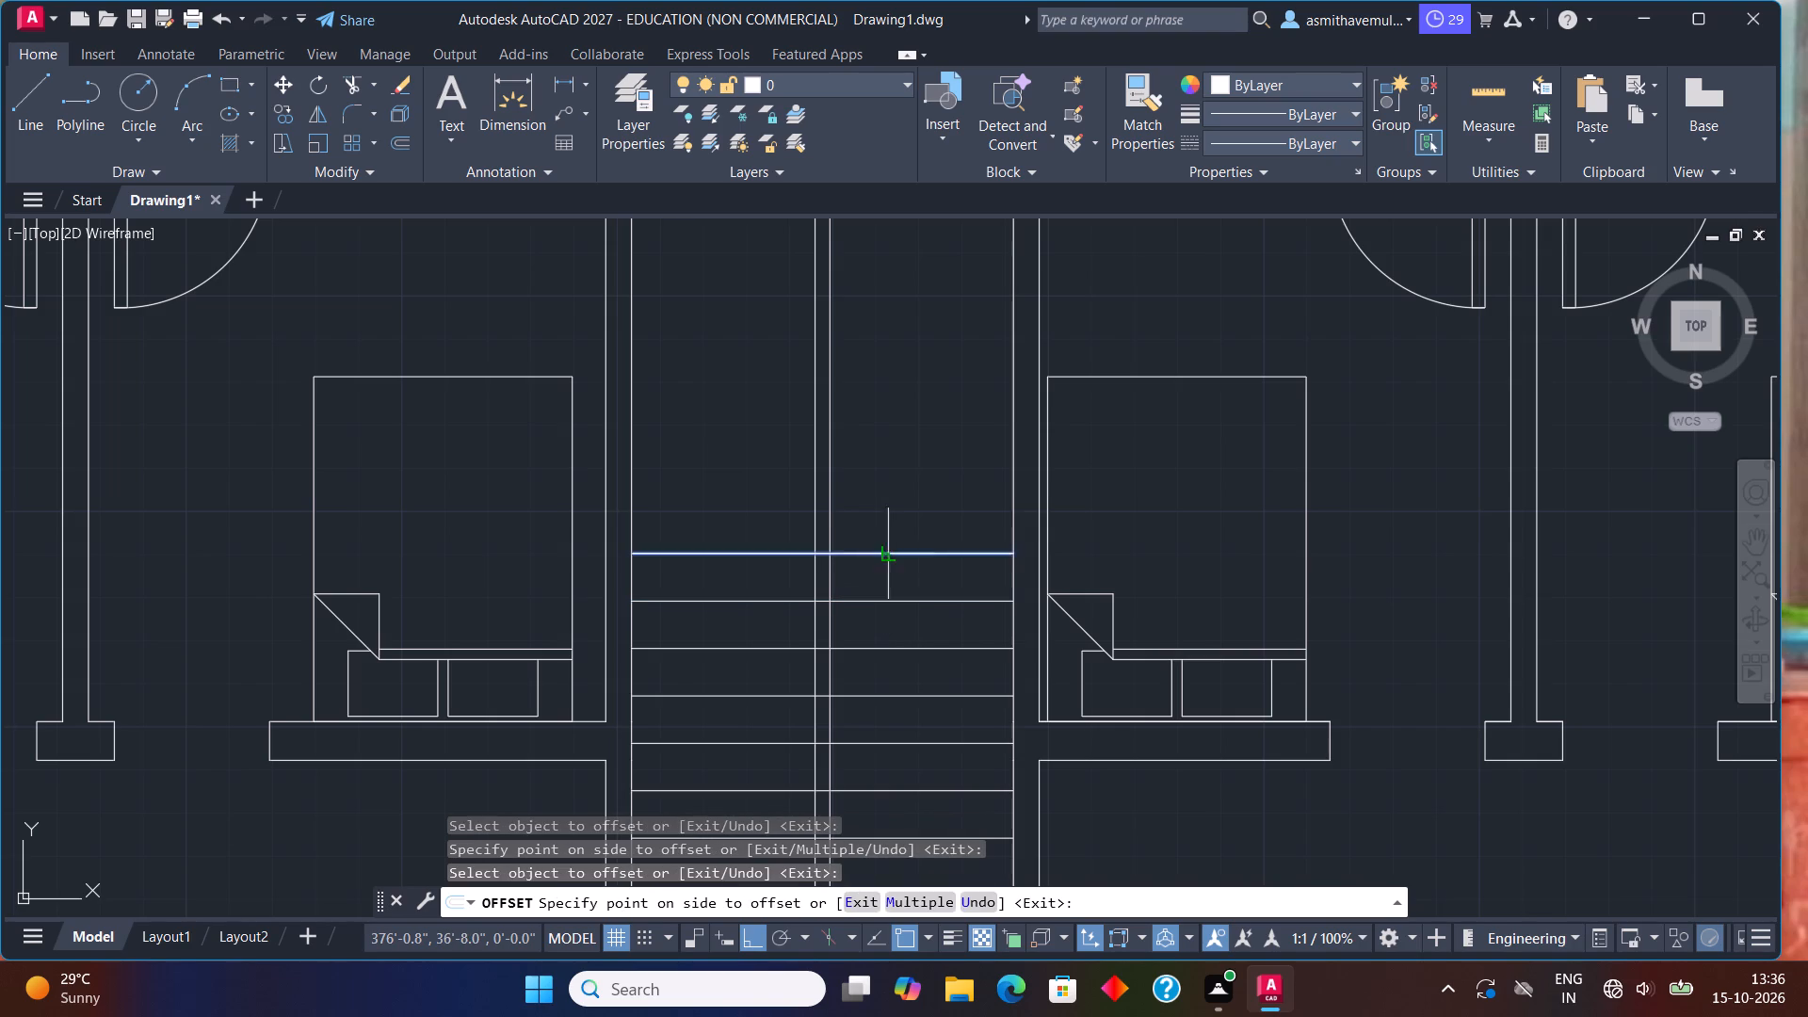
click(888, 504)
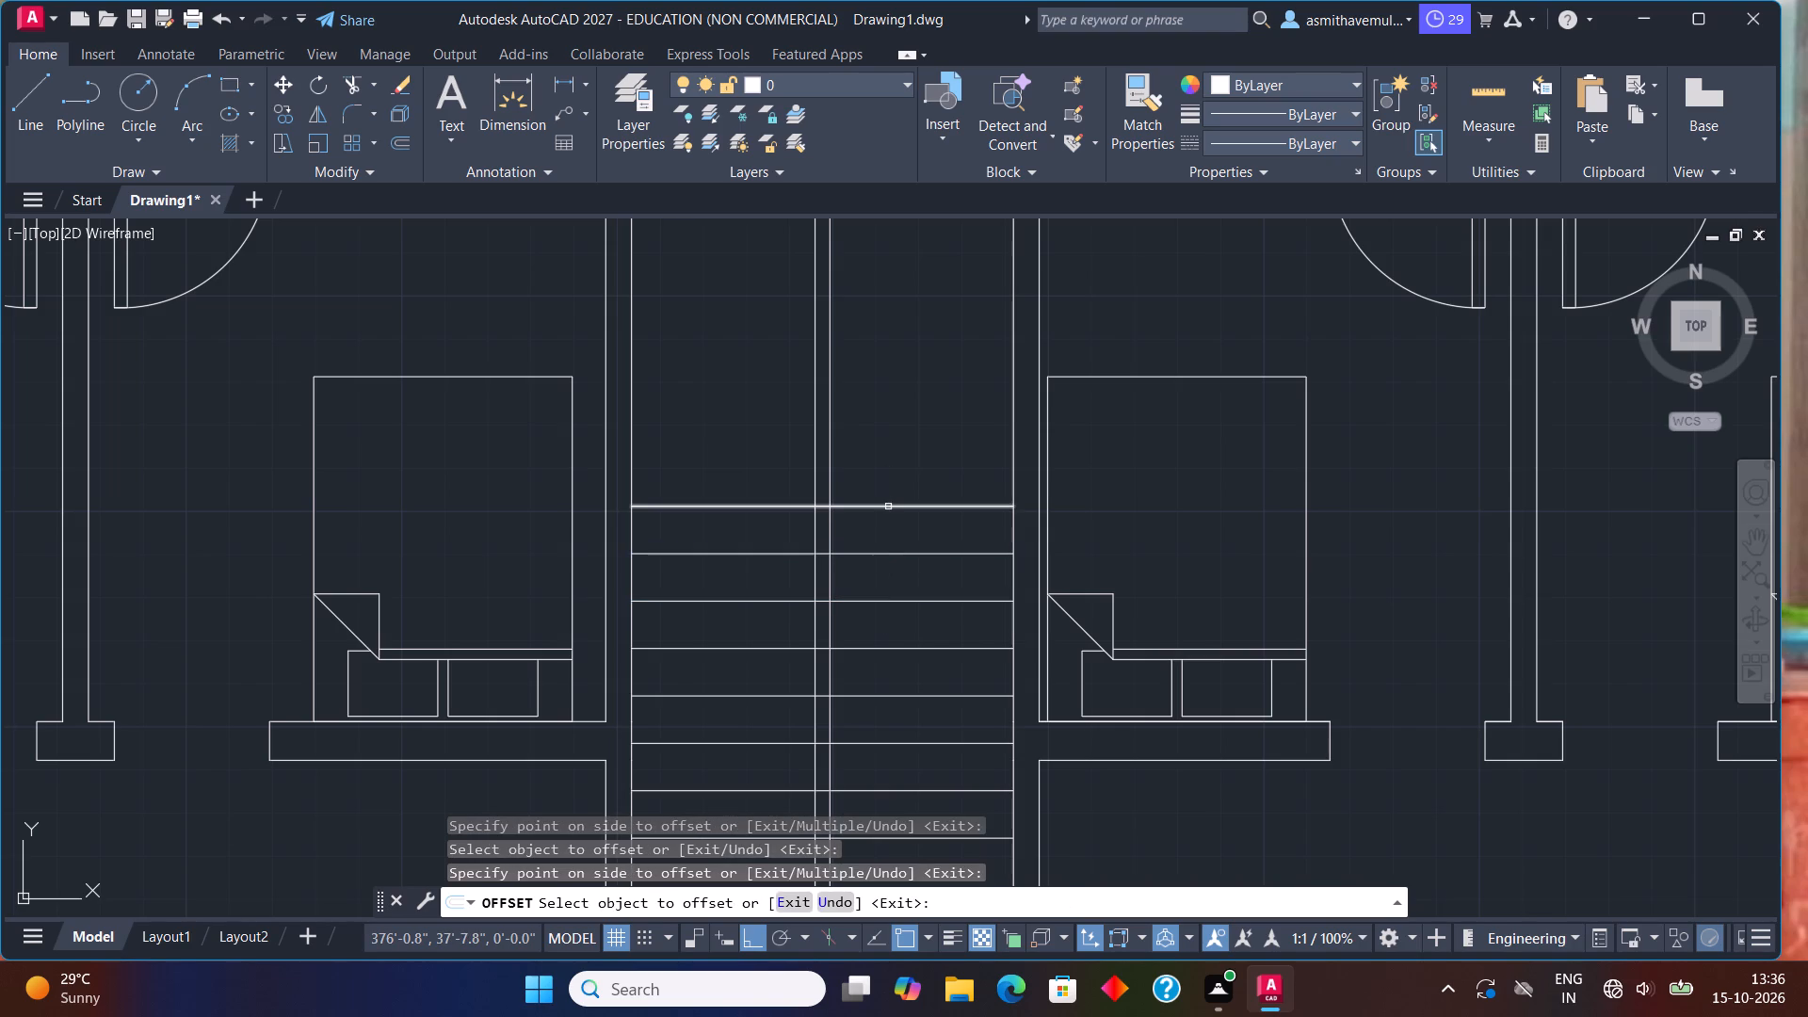
click(888, 507)
click(885, 474)
drag(885, 459, 885, 448)
click(885, 409)
key(Escape)
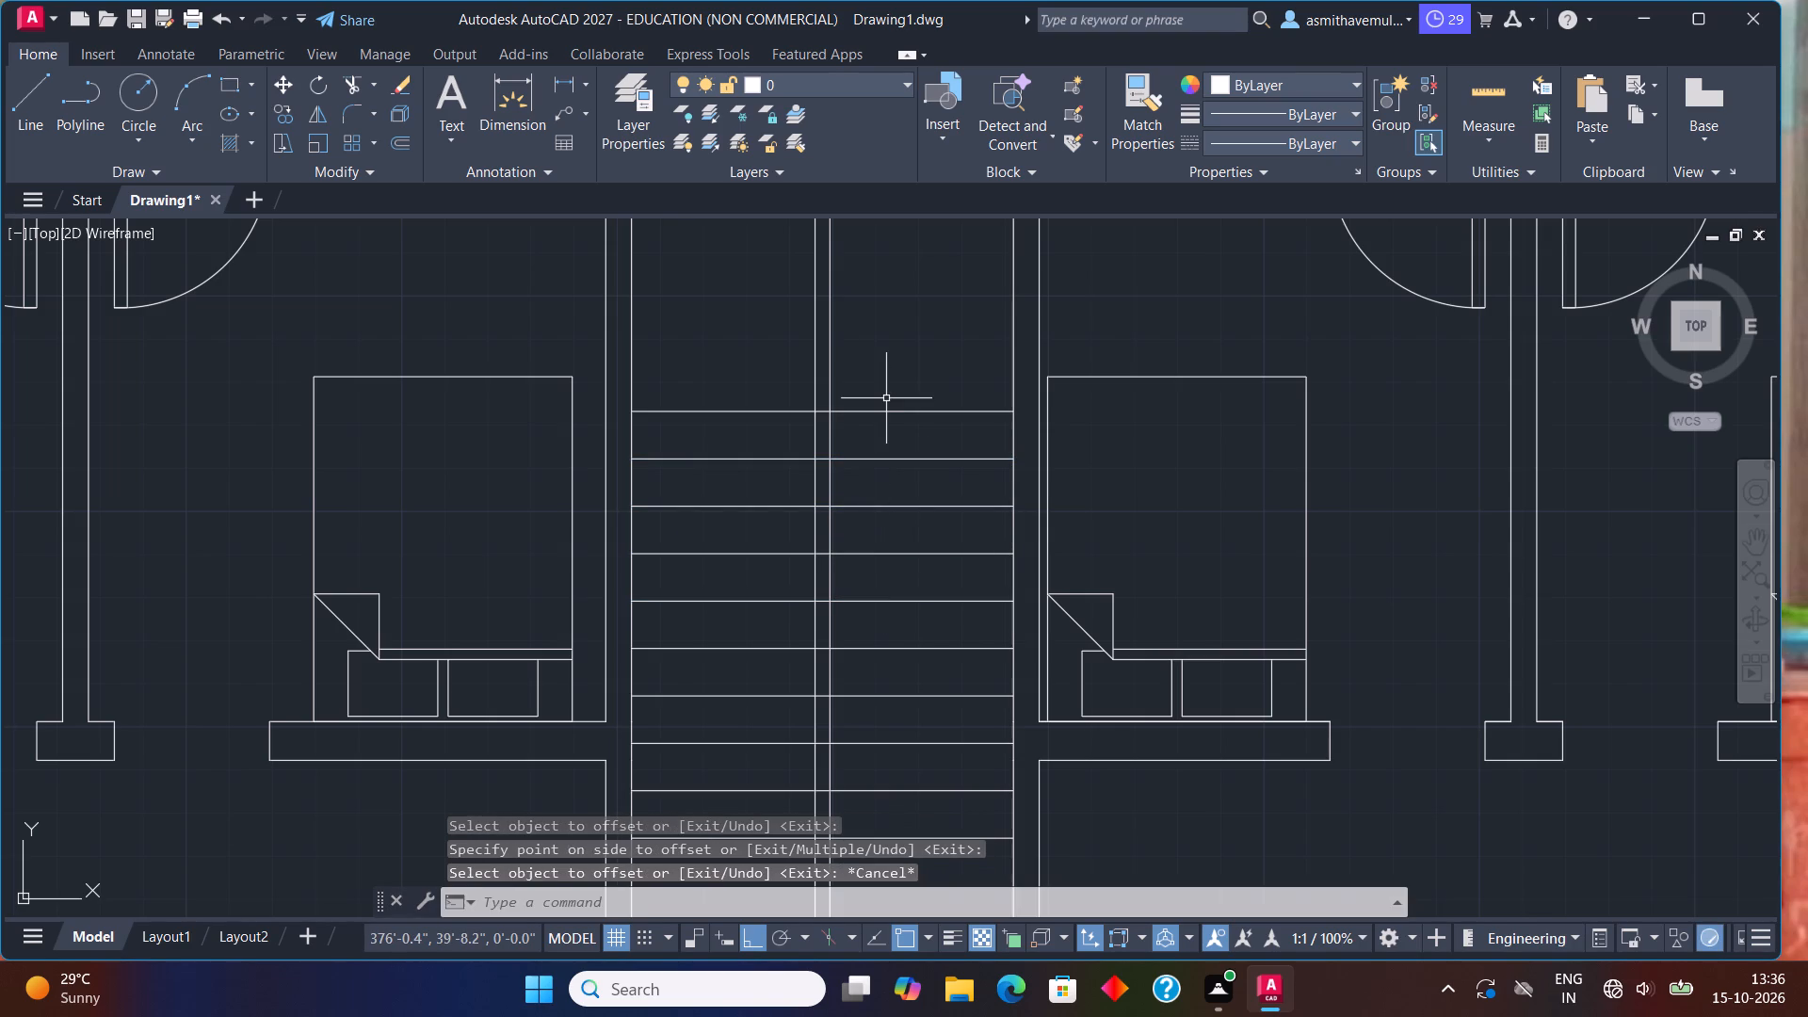
Trim the two central vertical lines above the topmost tread line and below the lowest tread line.
key(t)
text(ri)
key(m)
key(Return)
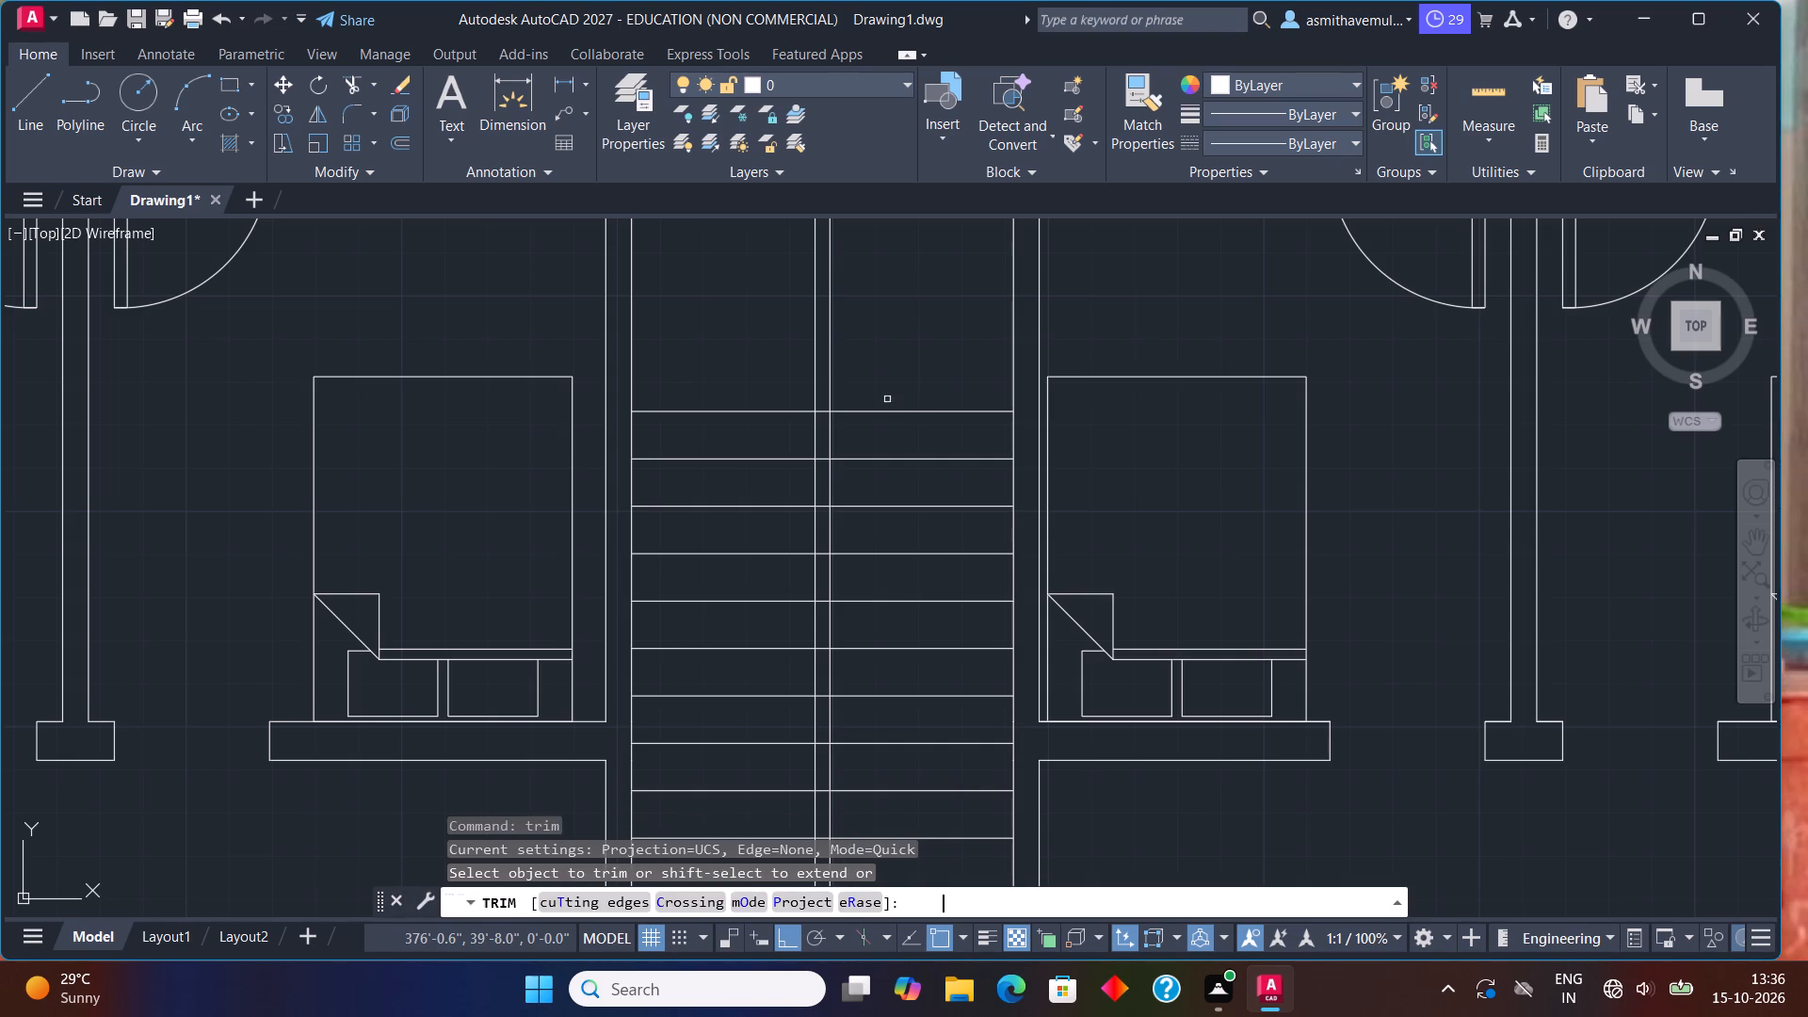
drag(882, 368, 807, 373)
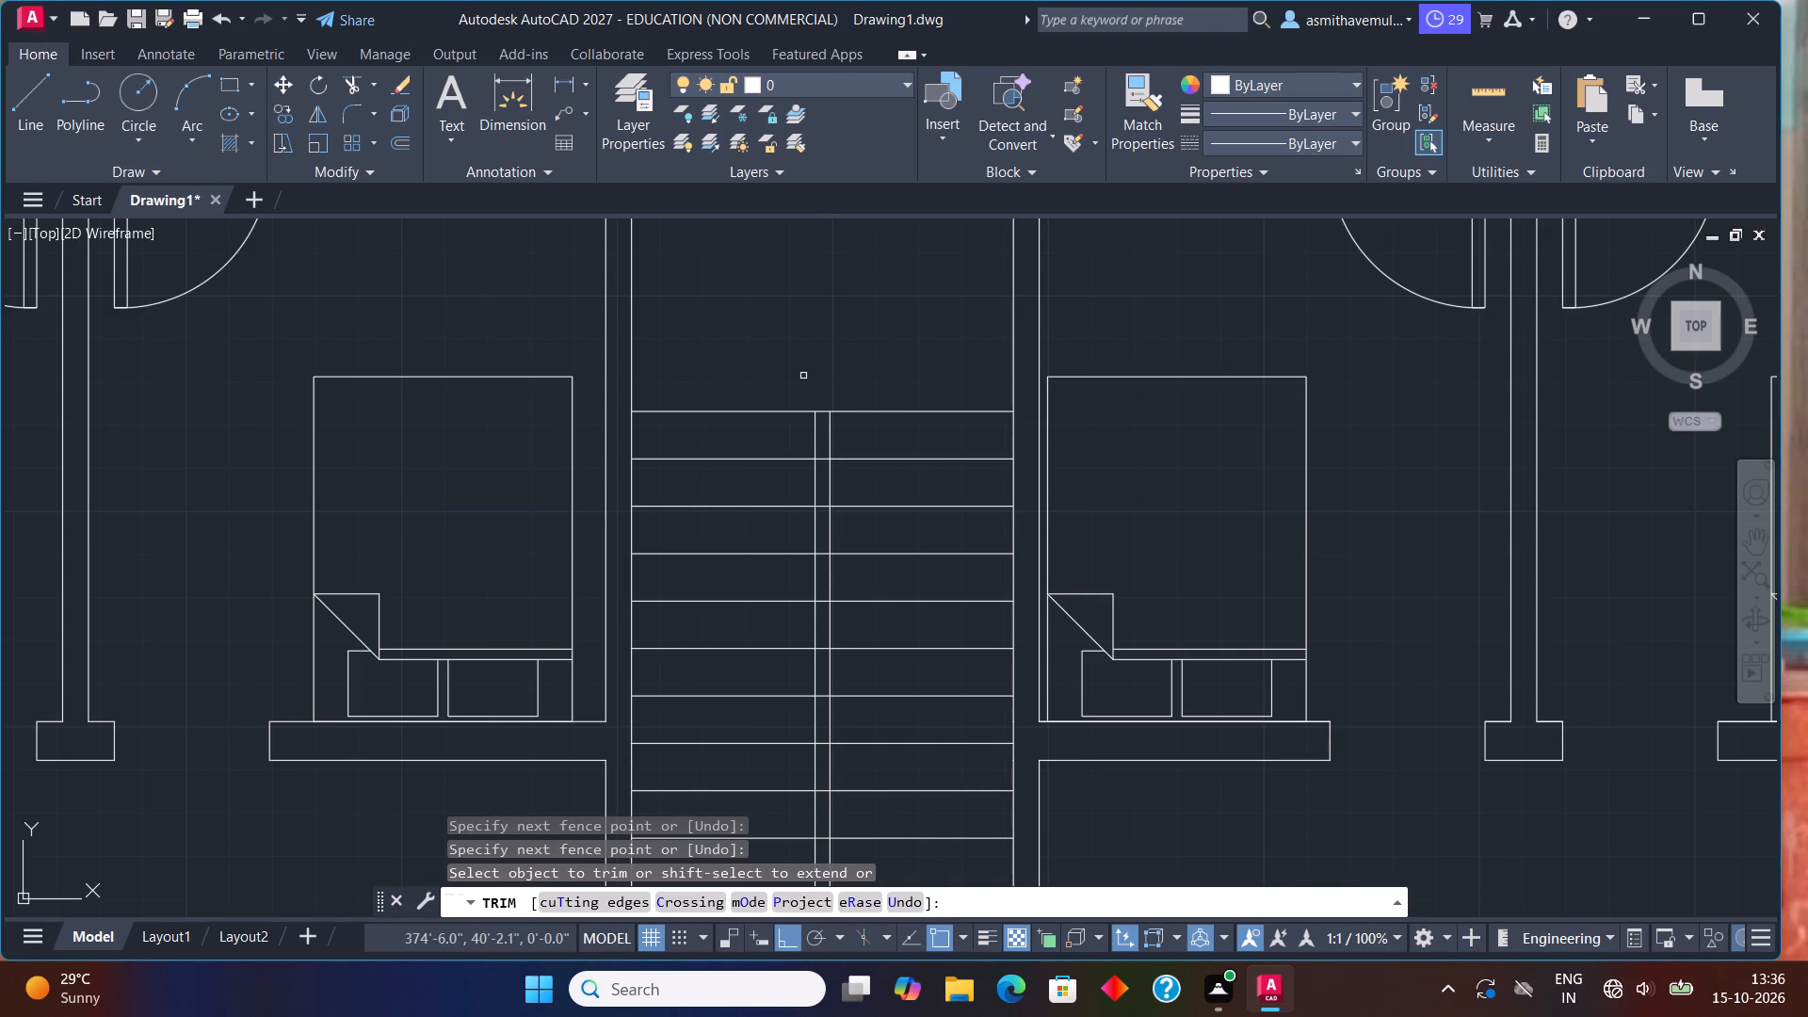
scroll(906, 680, down, 1)
middle_drag(906, 680, 855, 460)
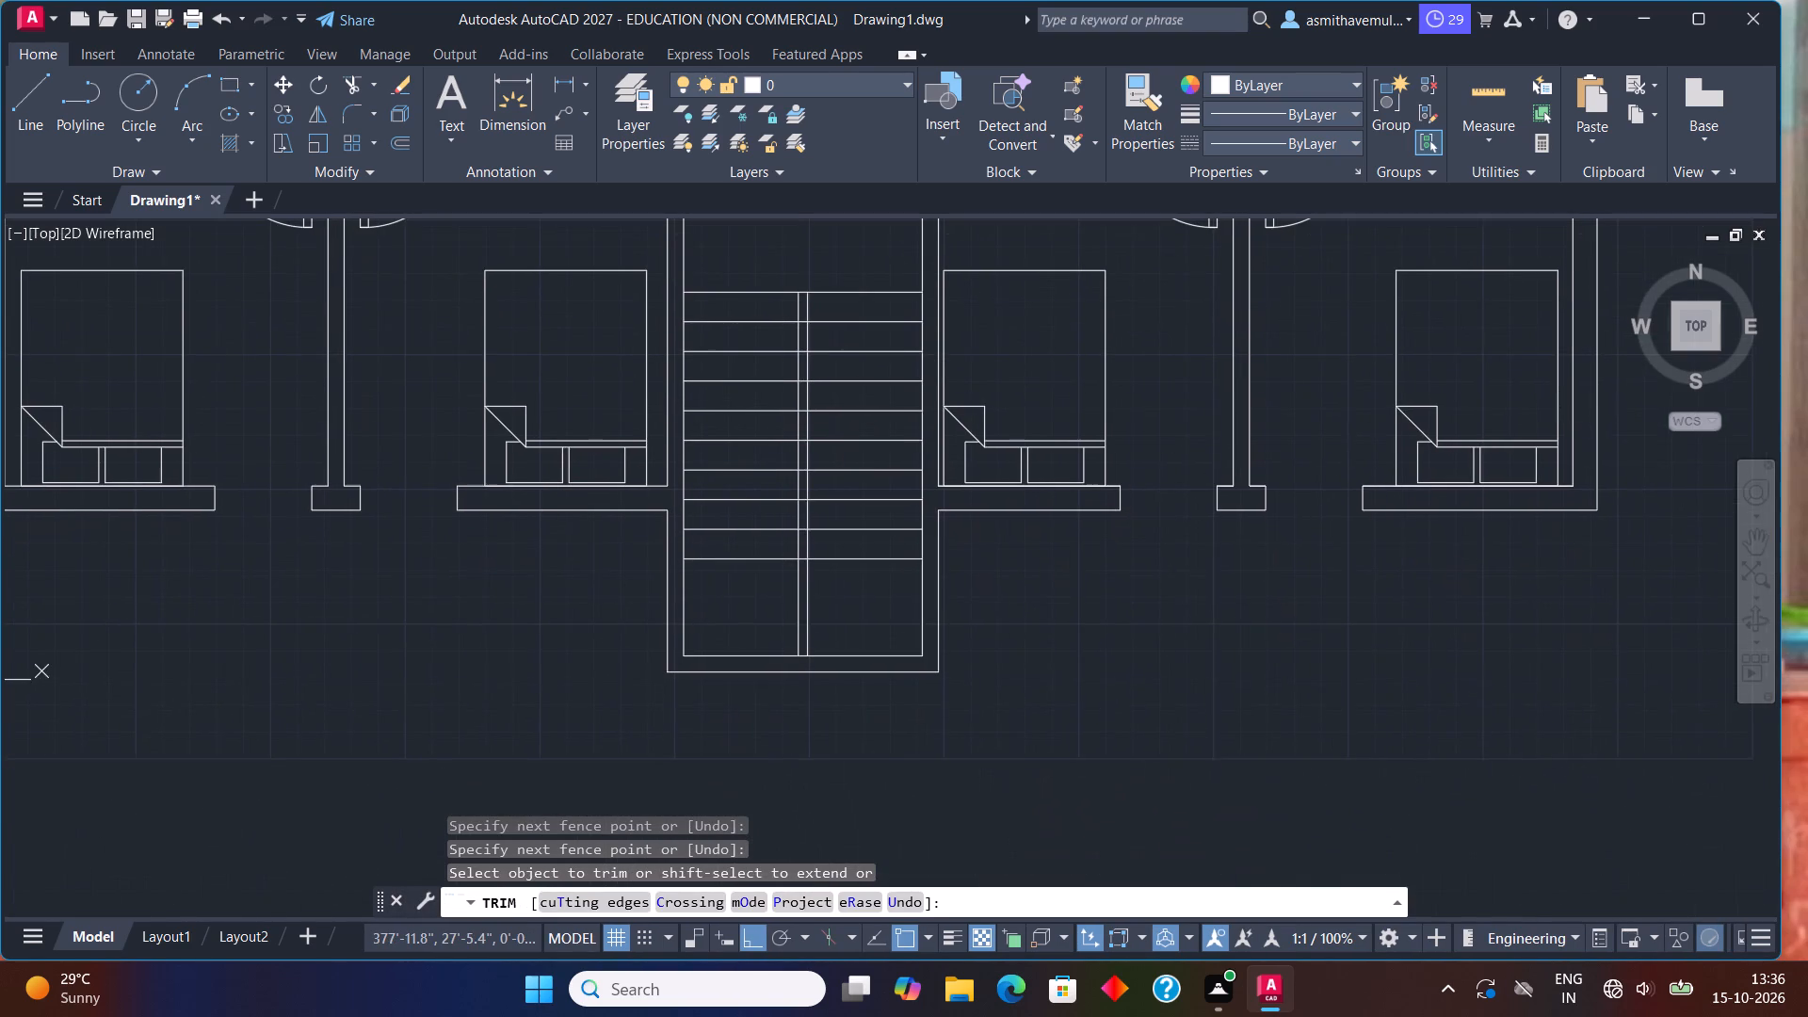
drag(837, 623, 749, 616)
Trim the upper four tread lines where they cross the gap between the two central vertical lines.
middle_drag(781, 359, 789, 427)
middle_drag(837, 355, 870, 515)
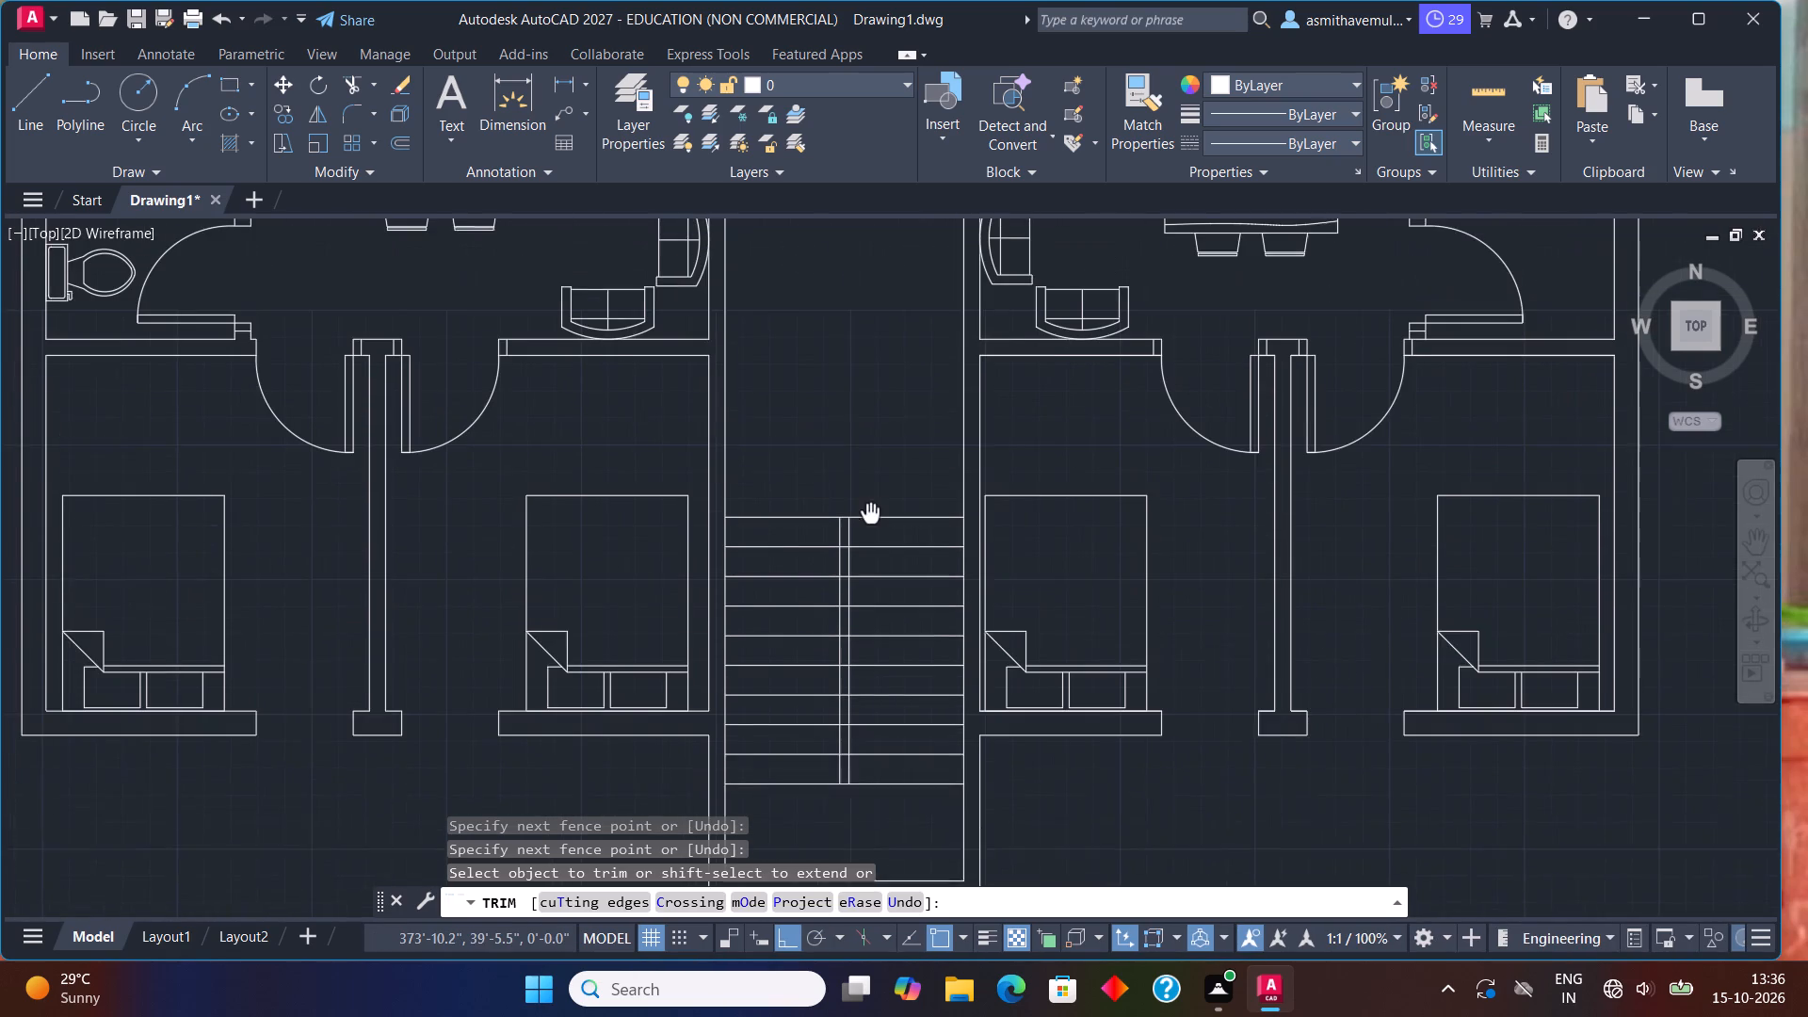
middle_drag(870, 515, 870, 522)
scroll(822, 318, down, 2)
middle_drag(822, 318, 811, 377)
scroll(824, 450, up, 5)
middle_drag(814, 540, 862, 451)
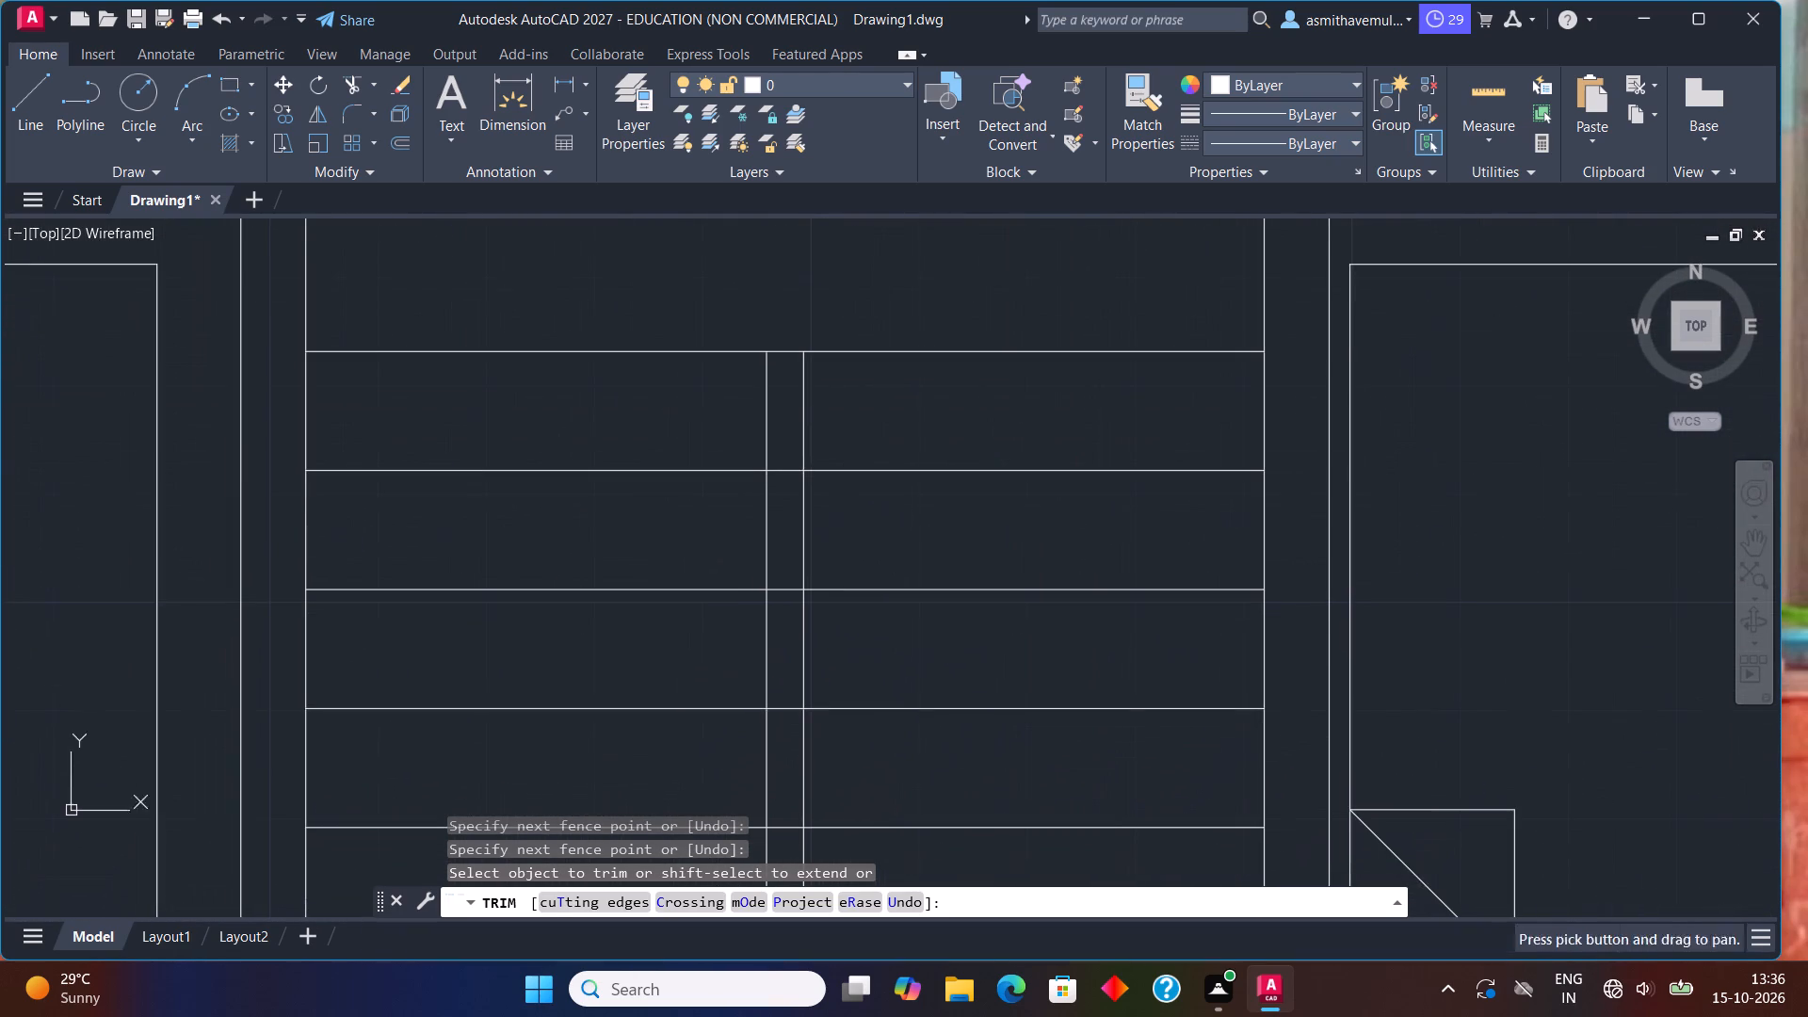
drag(783, 339, 784, 518)
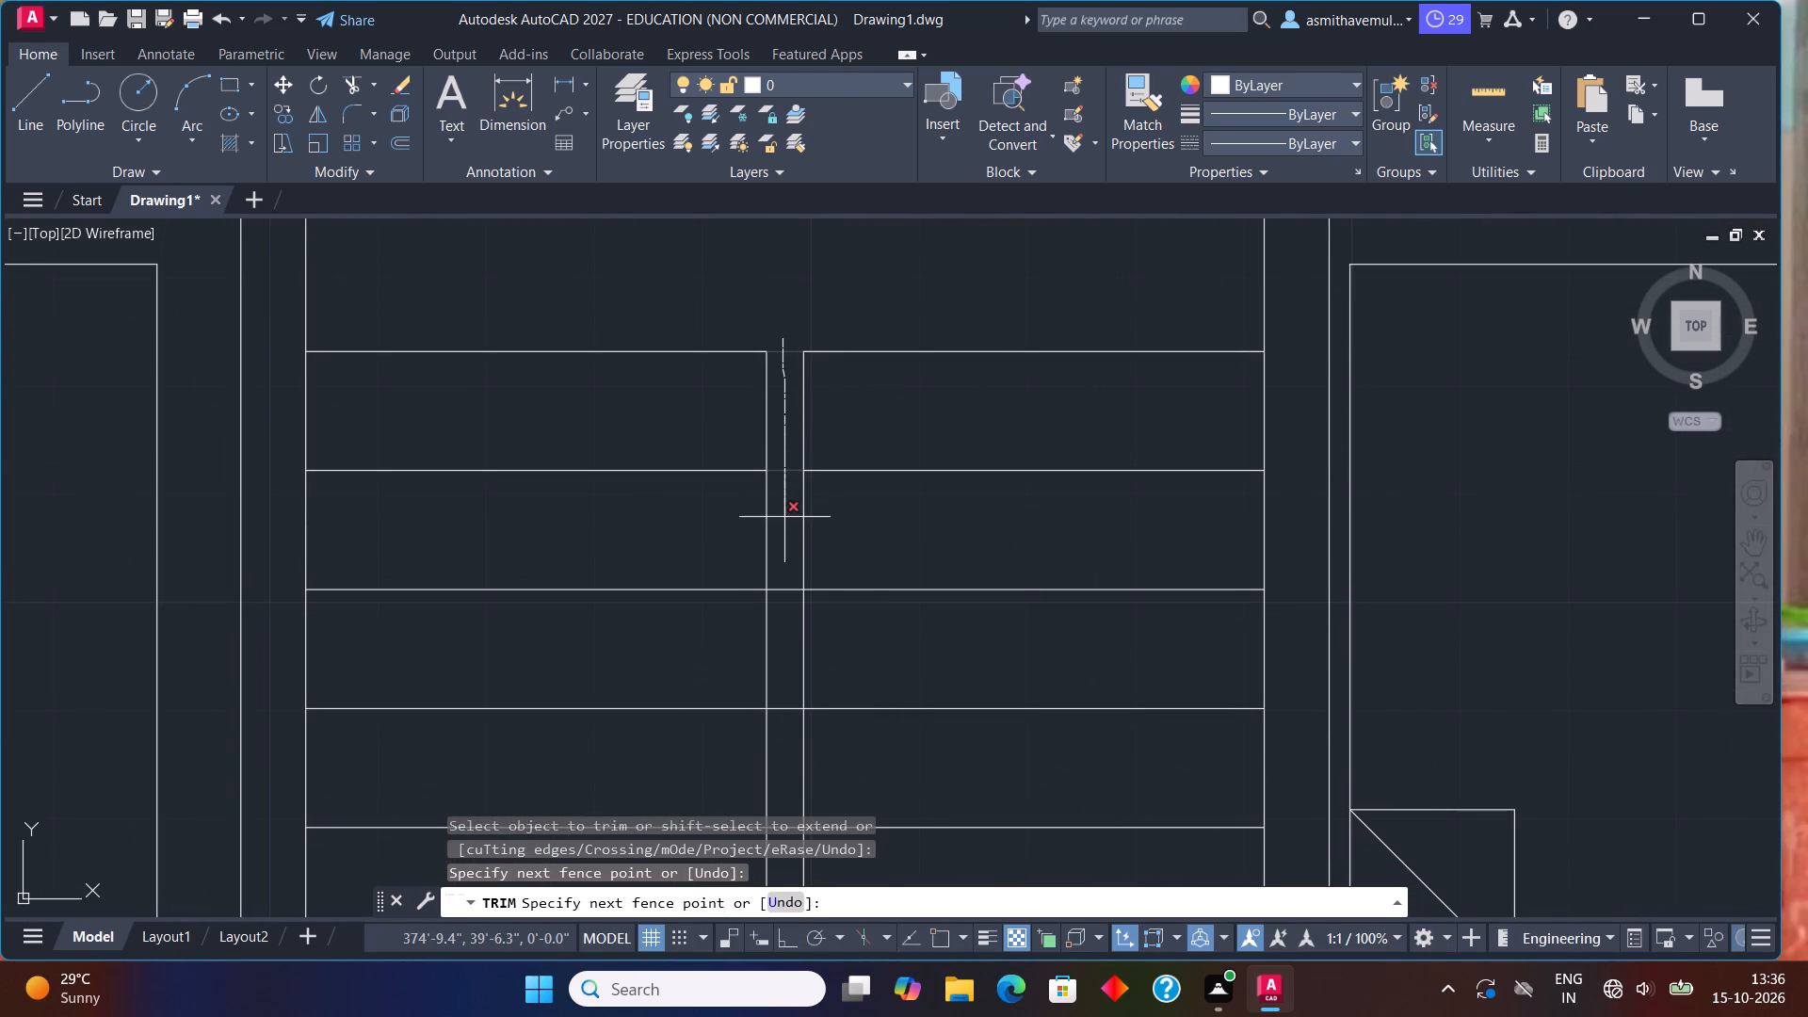
drag(784, 518, 789, 743)
Trim the next five tread lines inside the central gap, leaving the lowest tread line continuous.
scroll(789, 747, down, 1)
middle_drag(838, 783, 841, 698)
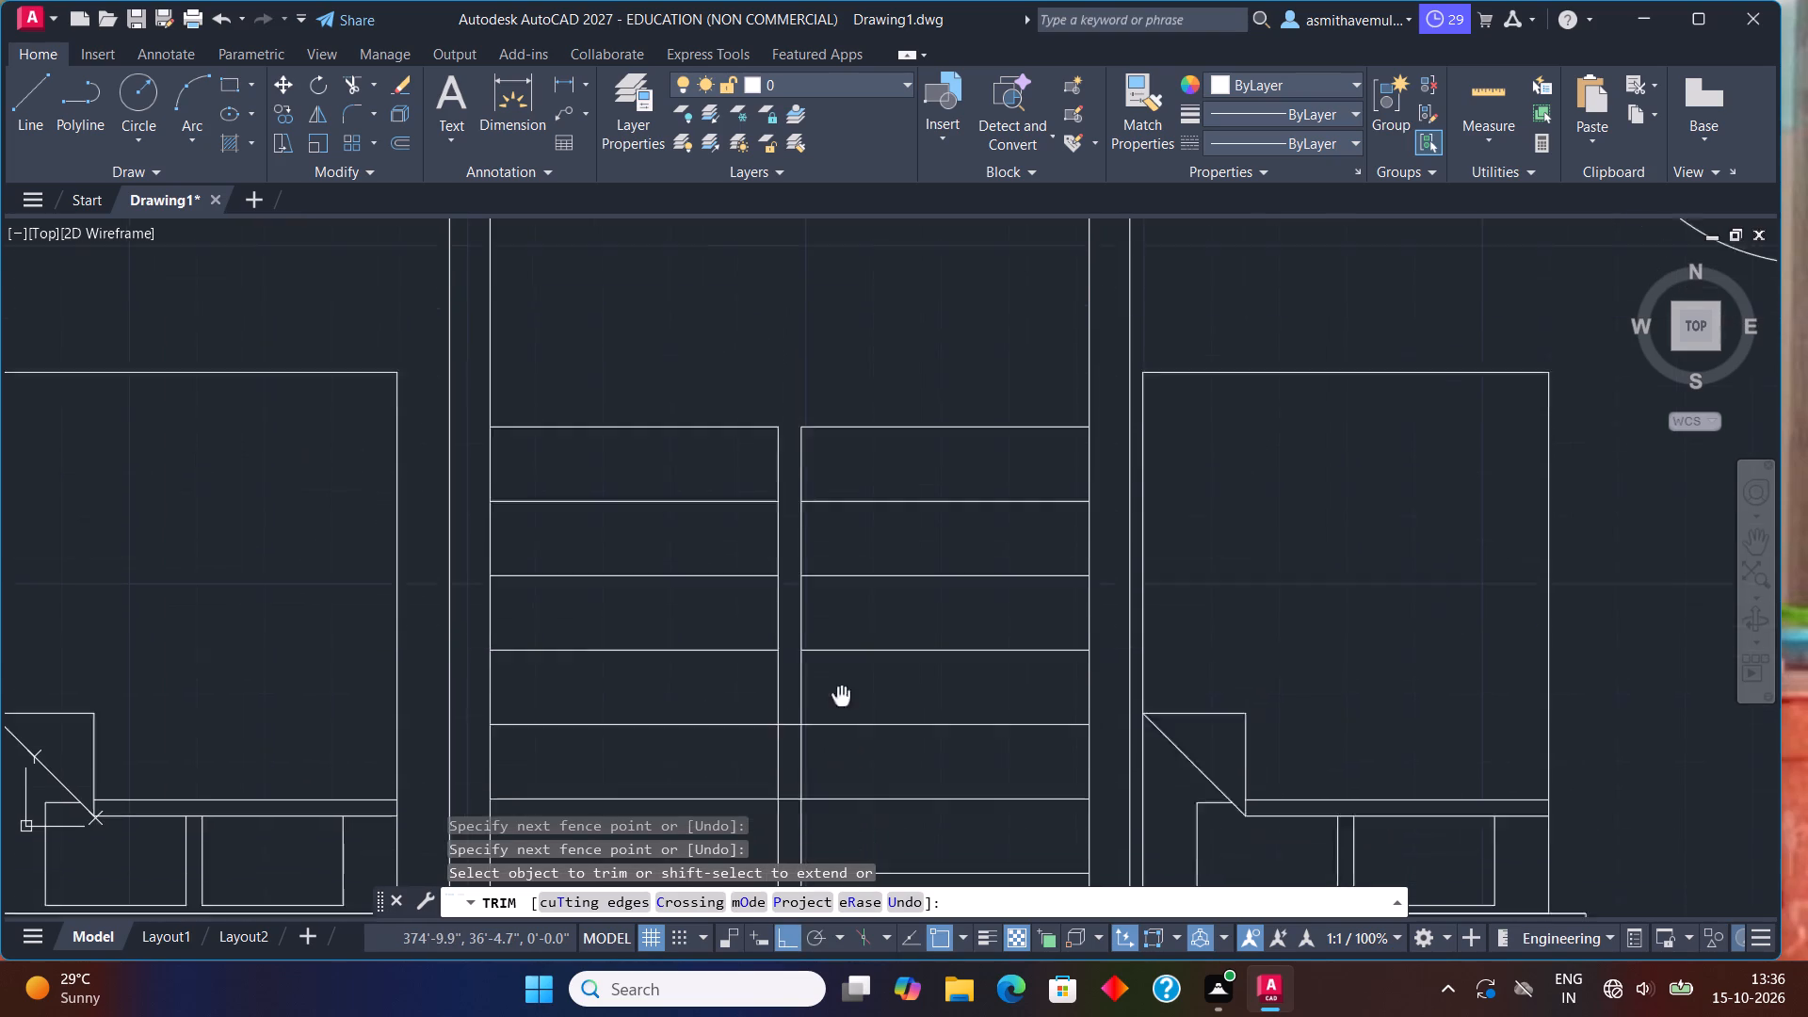
middle_drag(841, 698, 862, 312)
scroll(838, 347, up, 1)
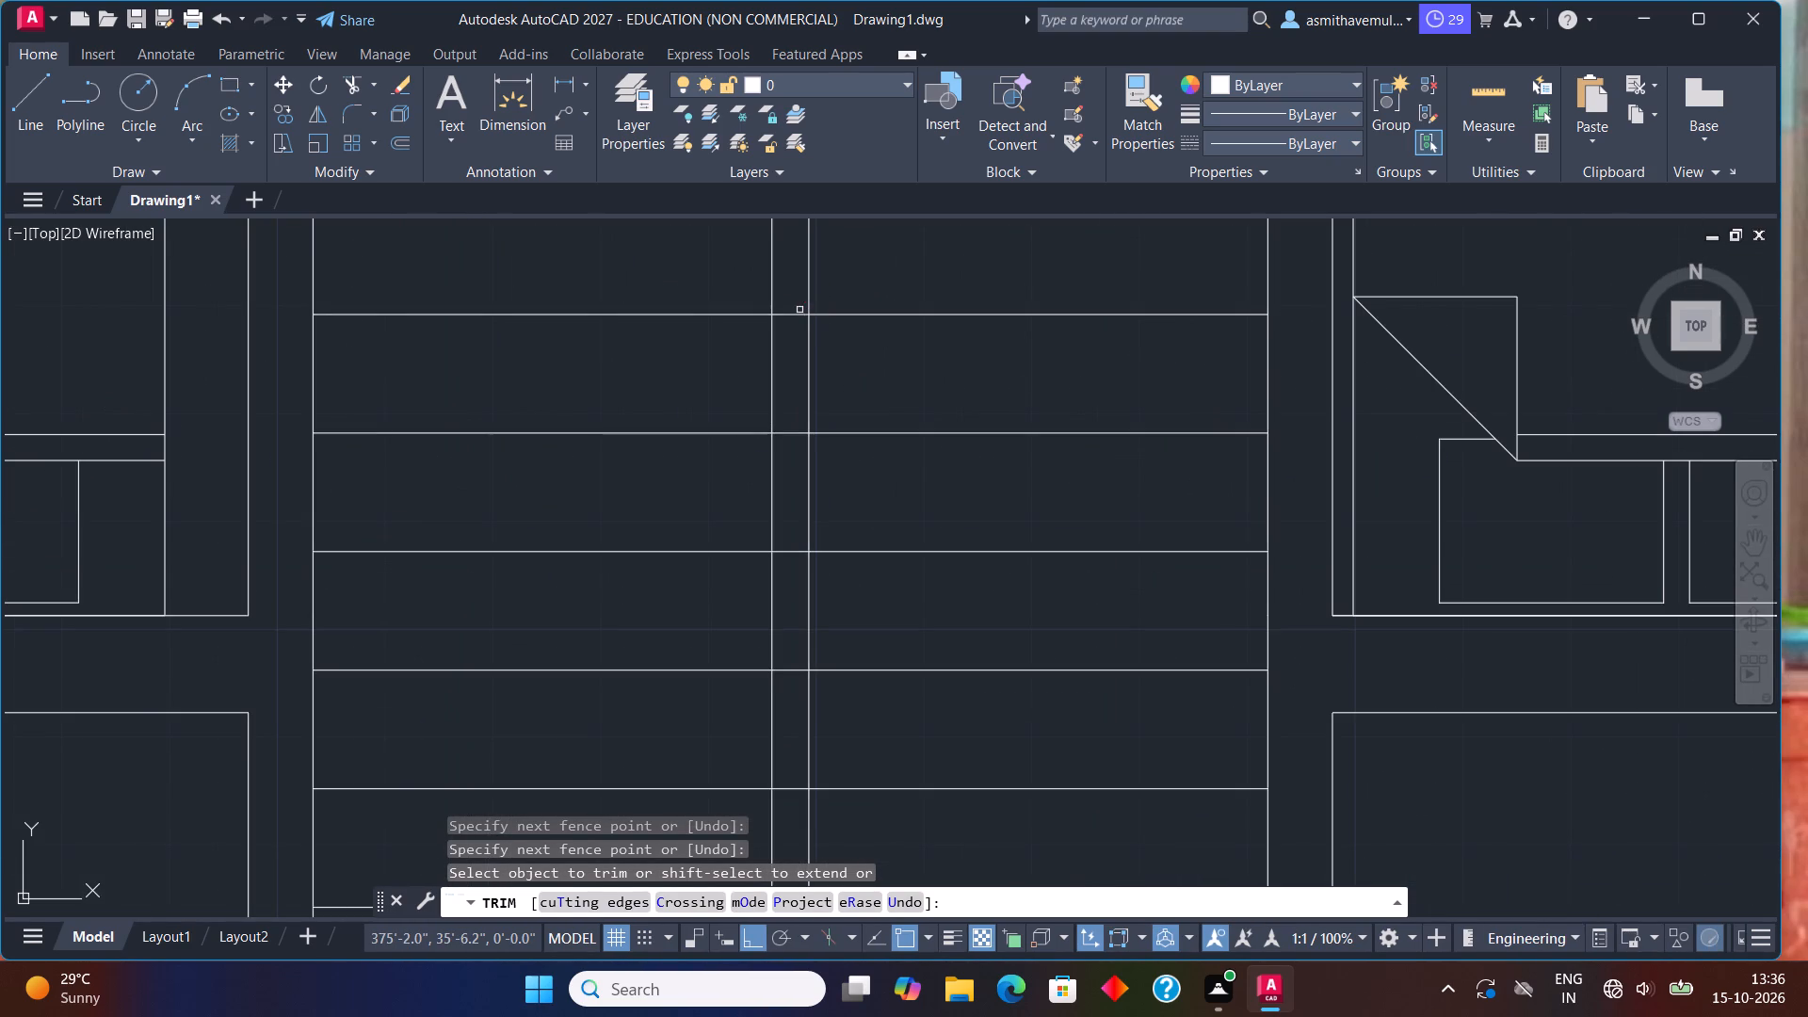
drag(799, 309, 787, 621)
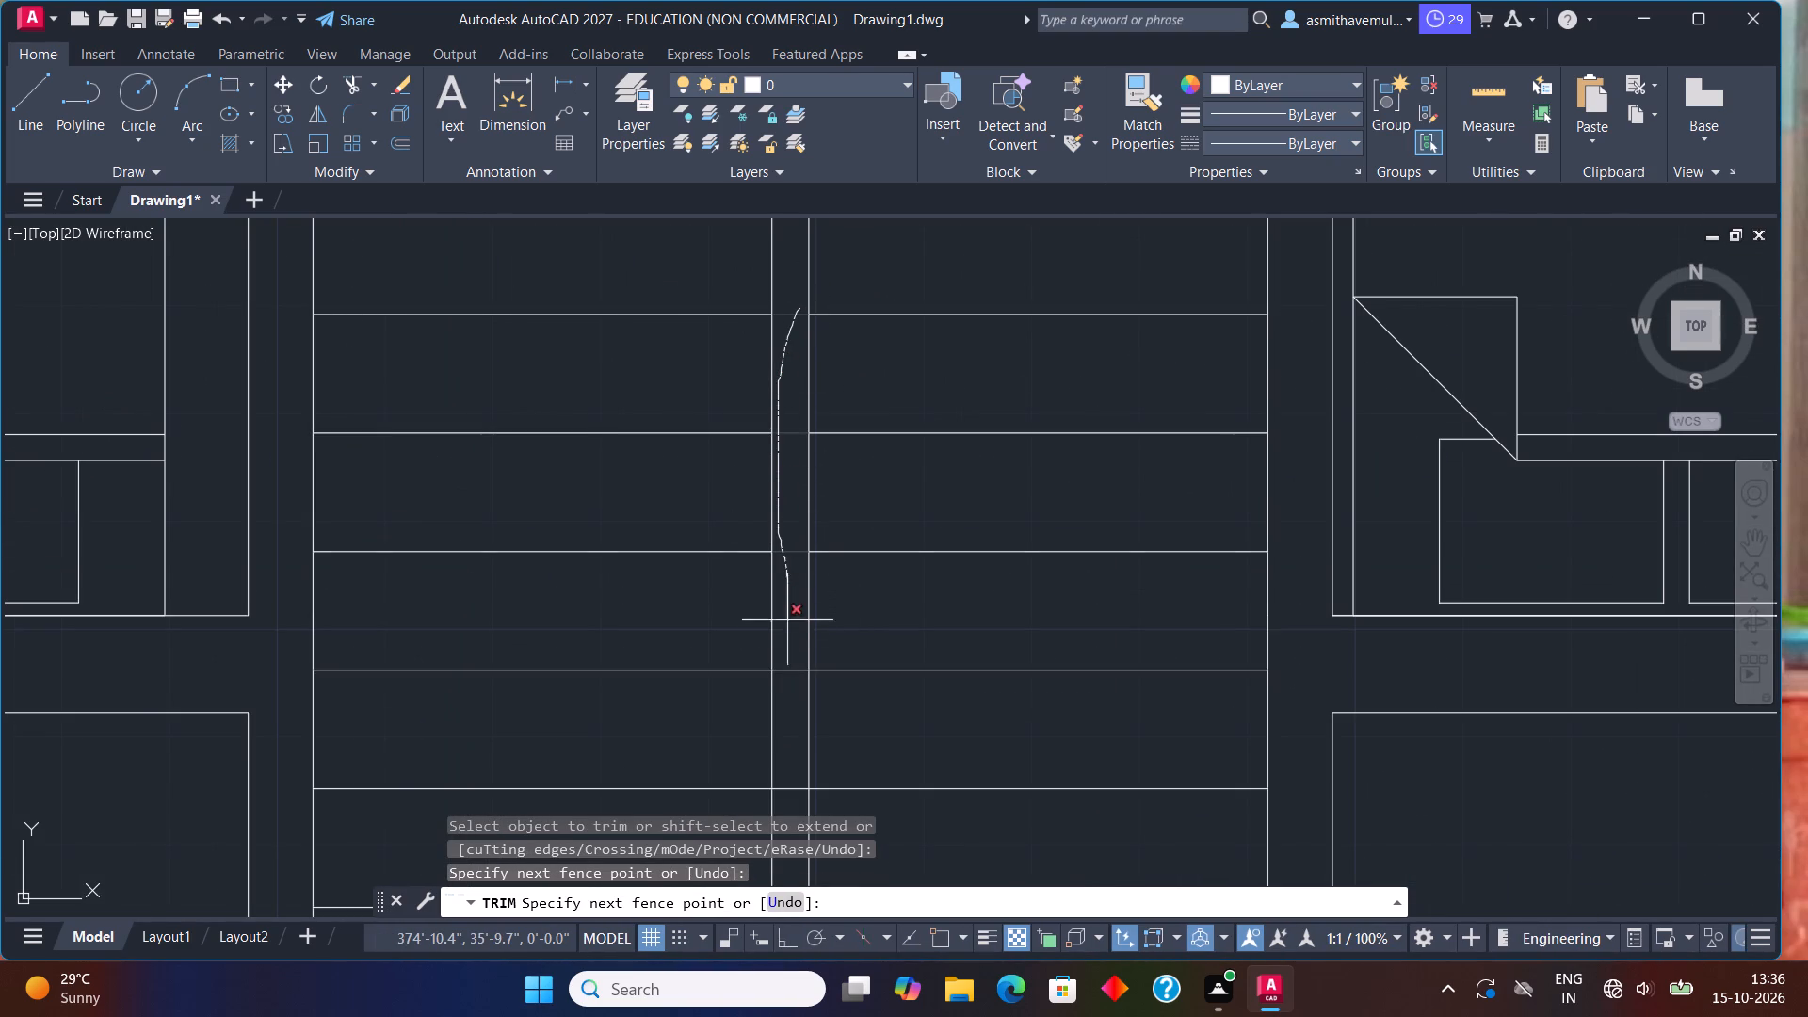
drag(787, 621, 787, 780)
scroll(787, 775, down, 1)
middle_drag(799, 761, 797, 588)
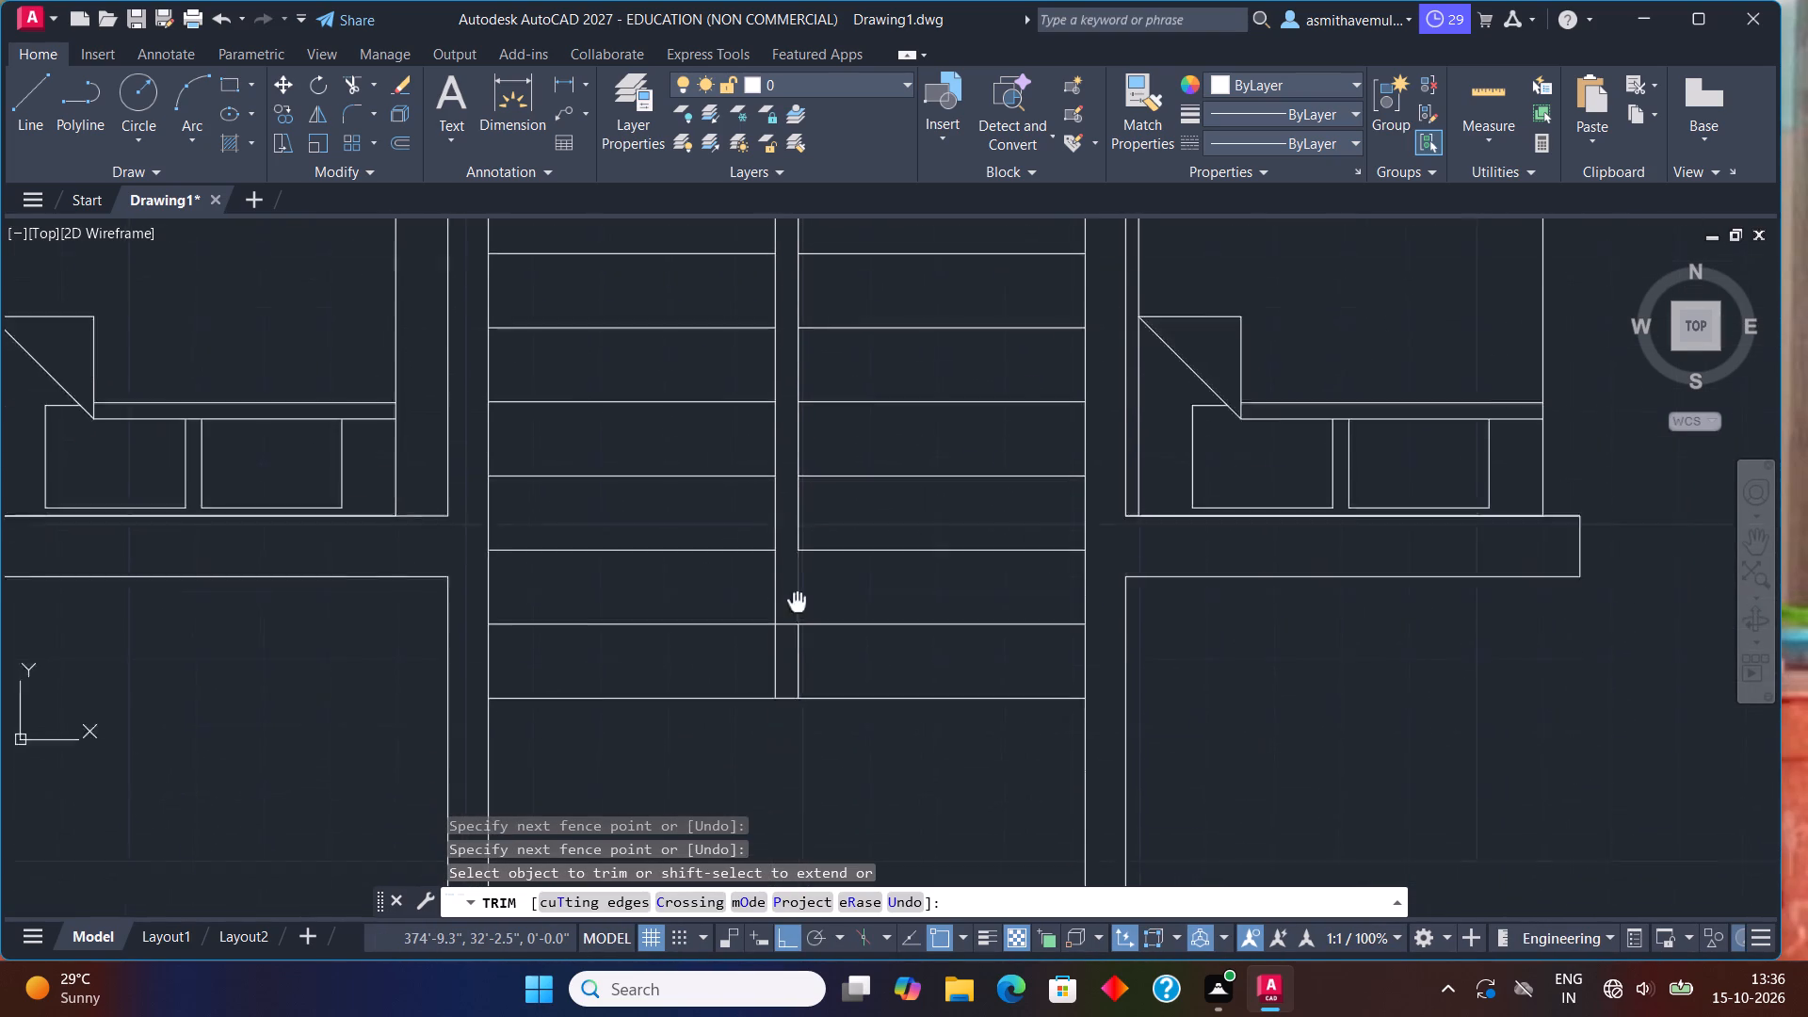
middle_drag(797, 588, 797, 466)
drag(786, 480, 789, 511)
scroll(816, 530, down, 1)
scroll(859, 596, down, 2)
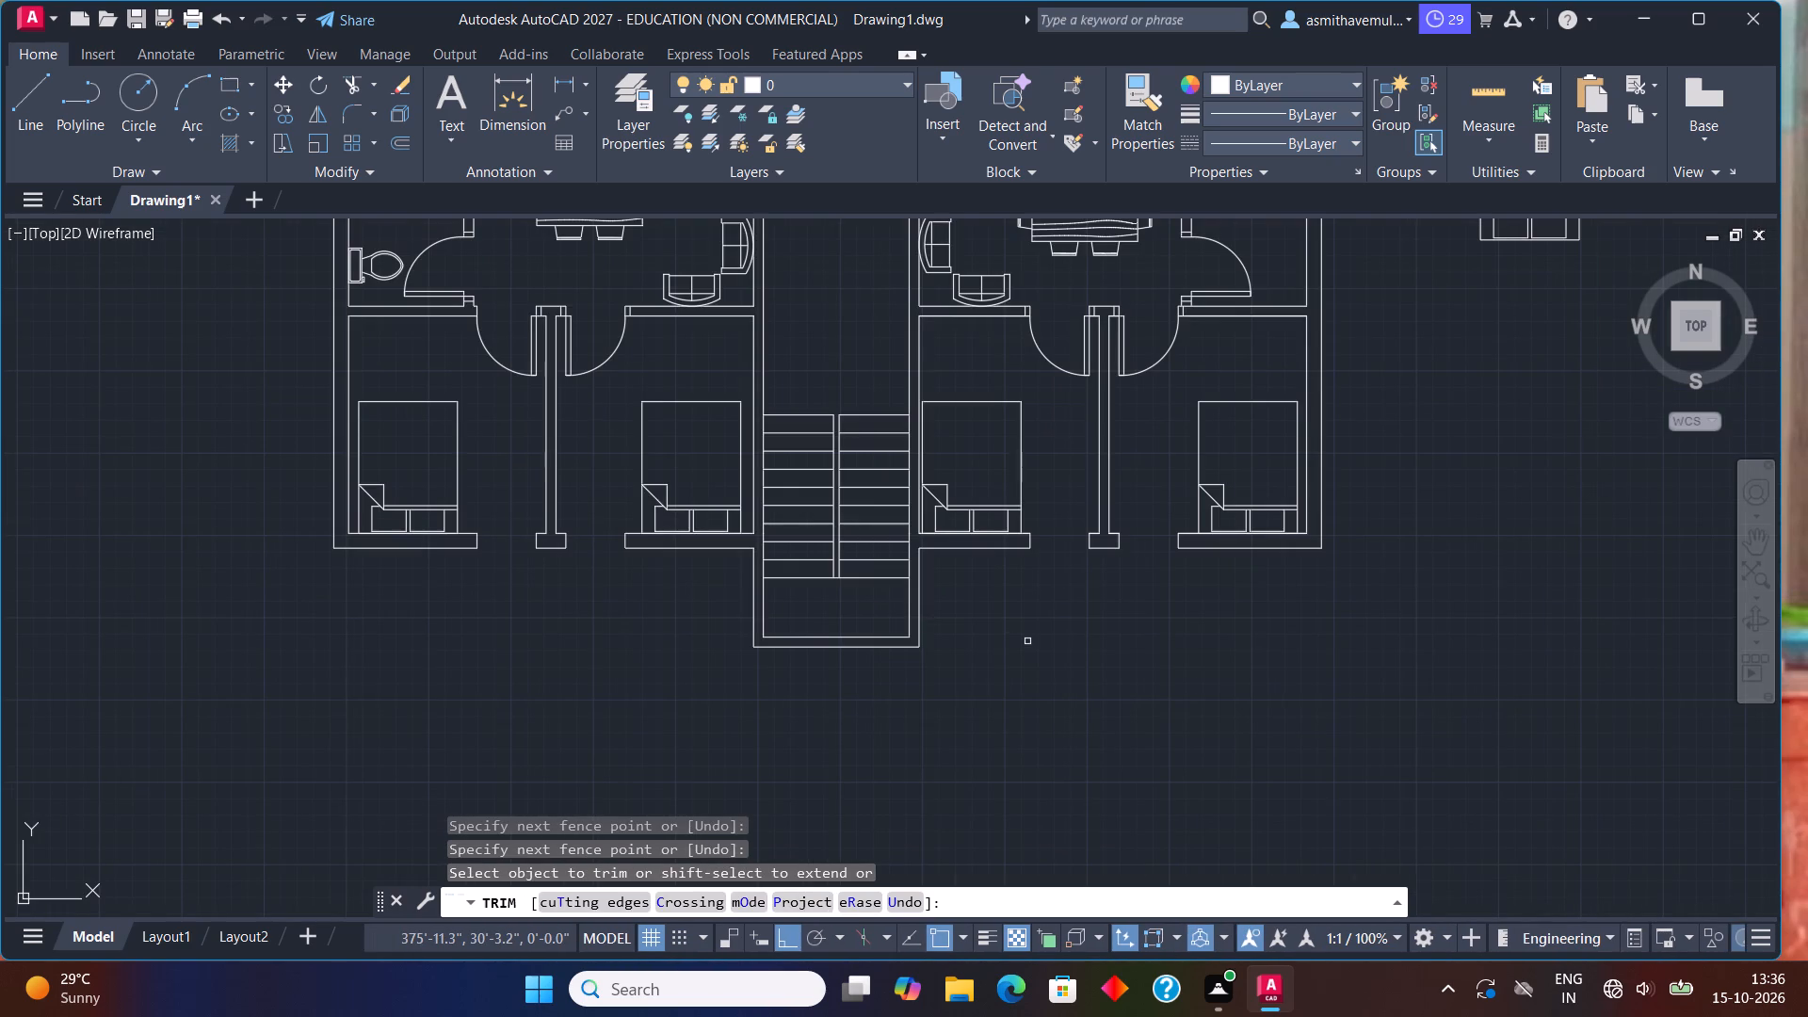
key(Escape)
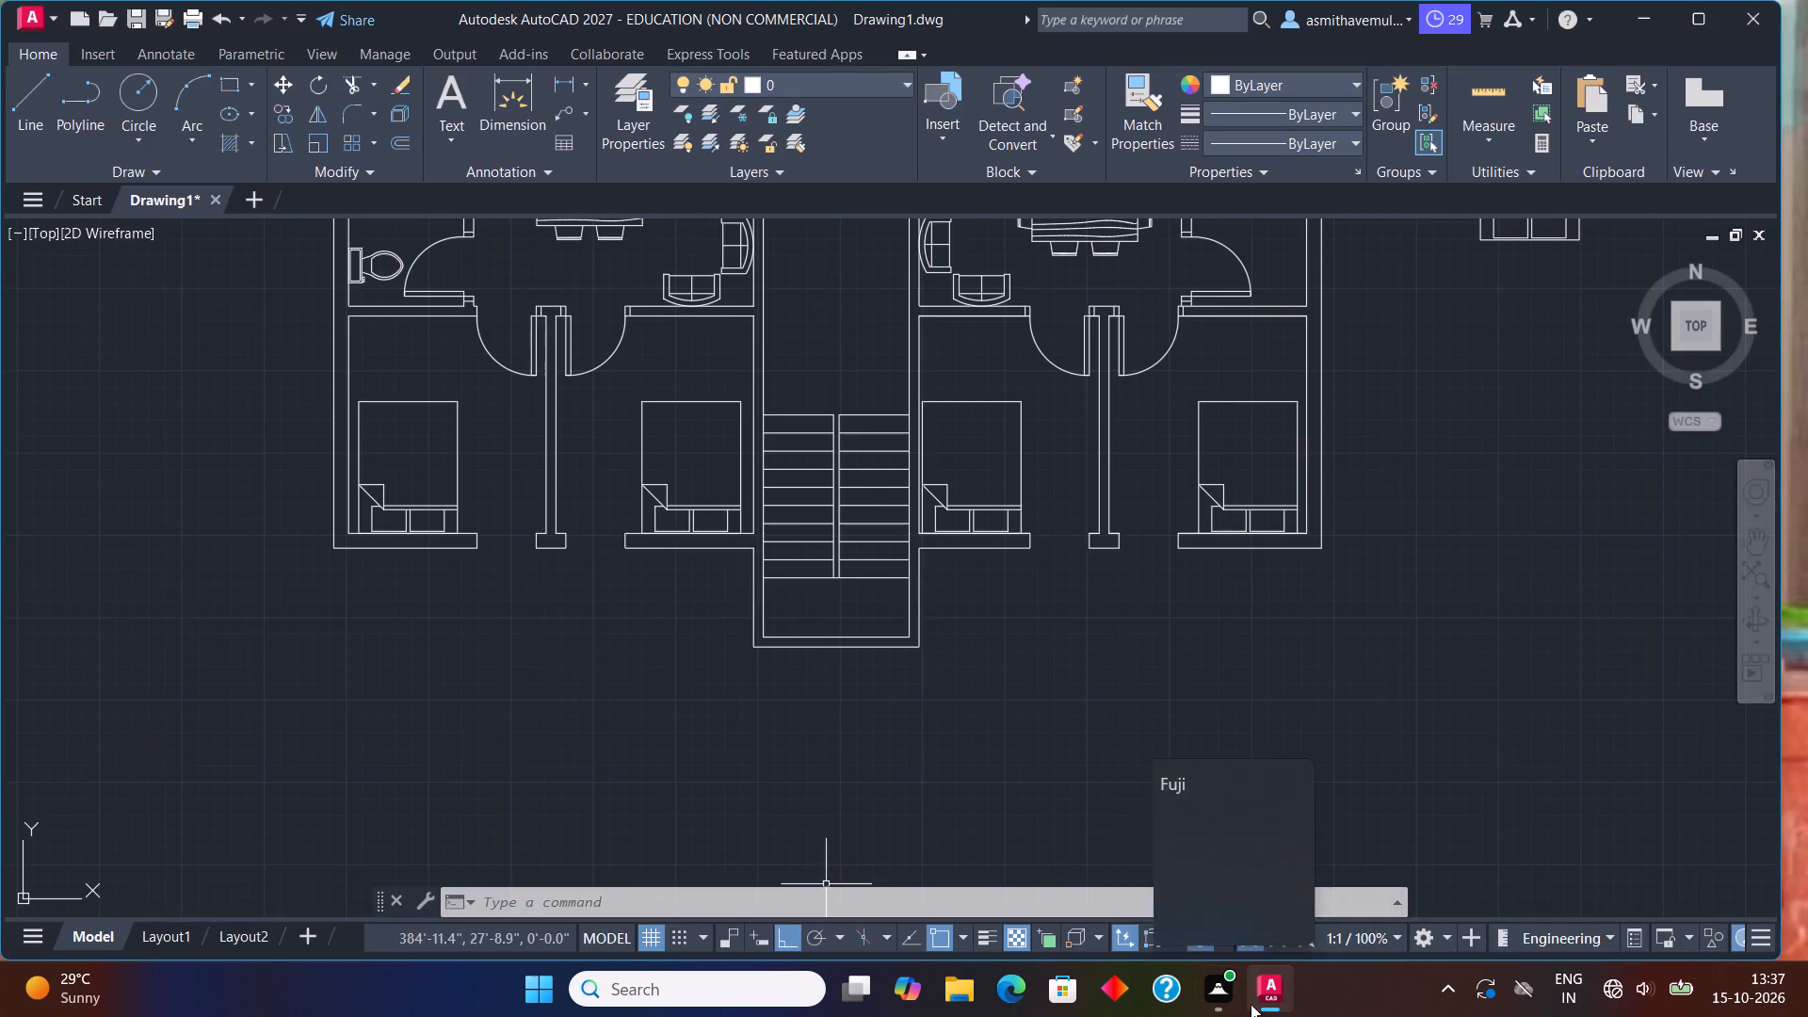
With Ortho off, move the small circular fixture symbol from below the loose furniture to just outside the upper-right unit's bathroom wall.
scroll(586, 344, down, 1)
middle_drag(645, 340, 794, 756)
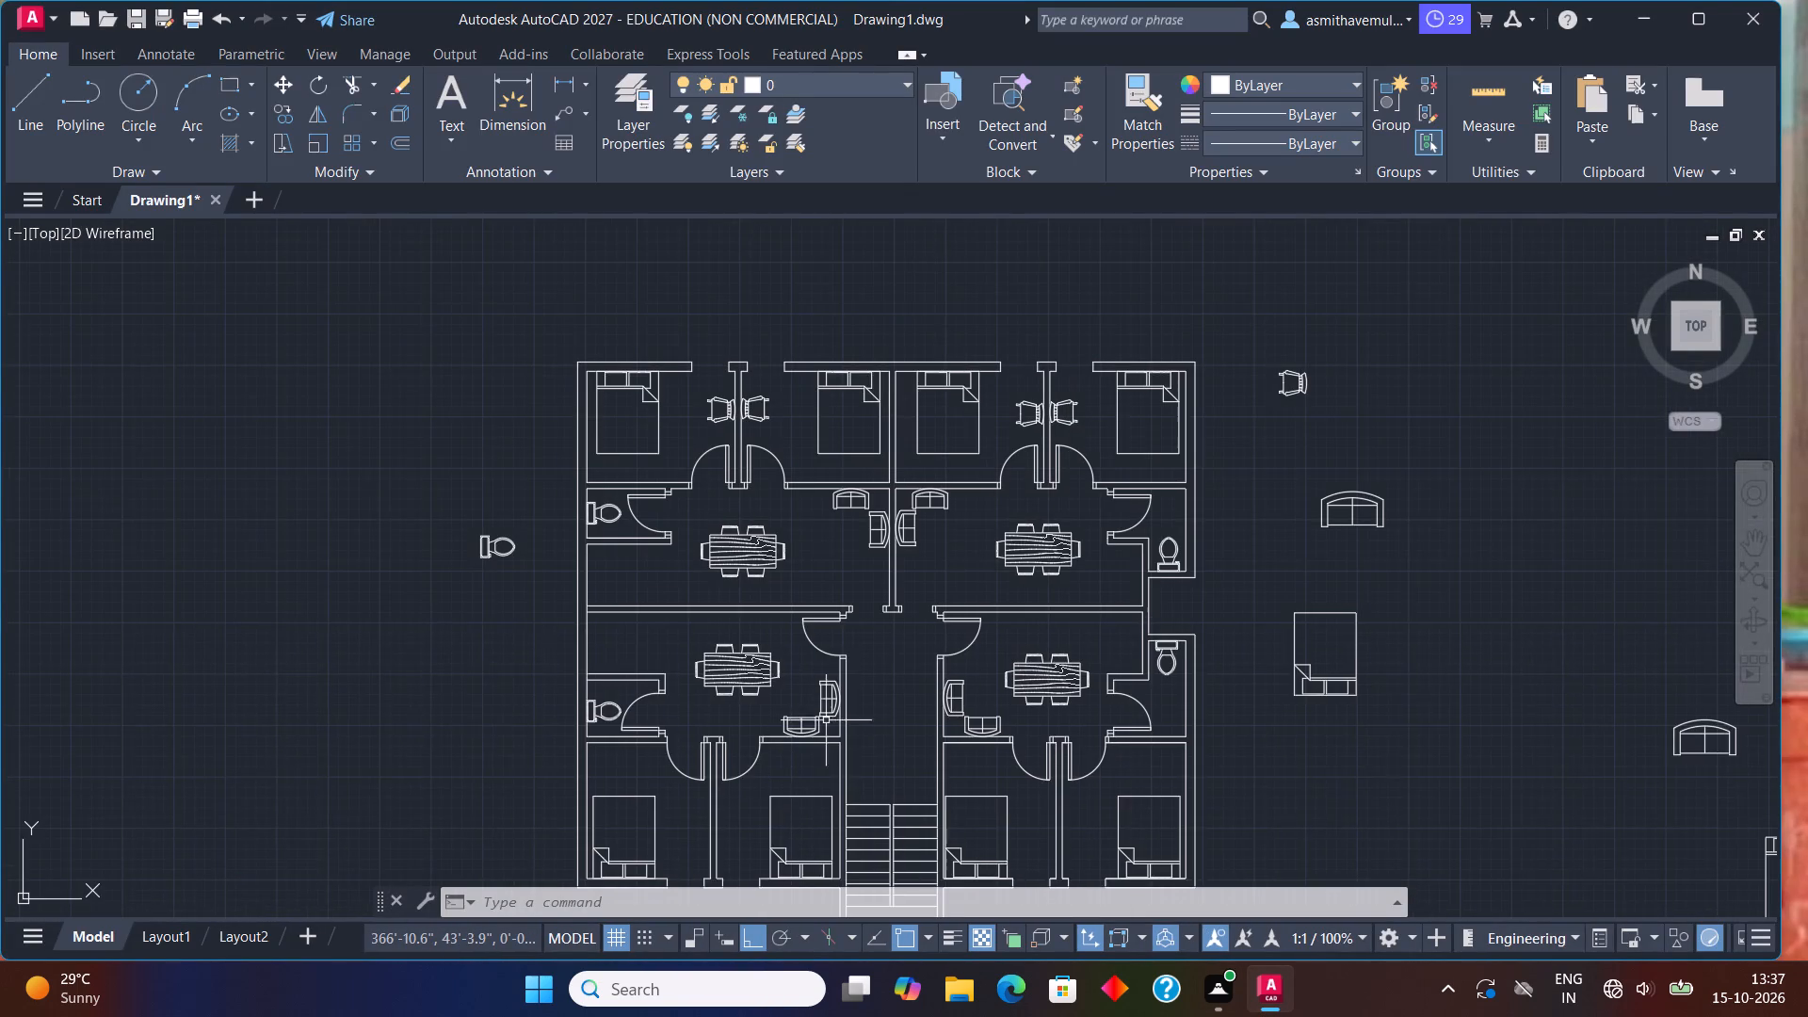
middle_drag(832, 715, 755, 557)
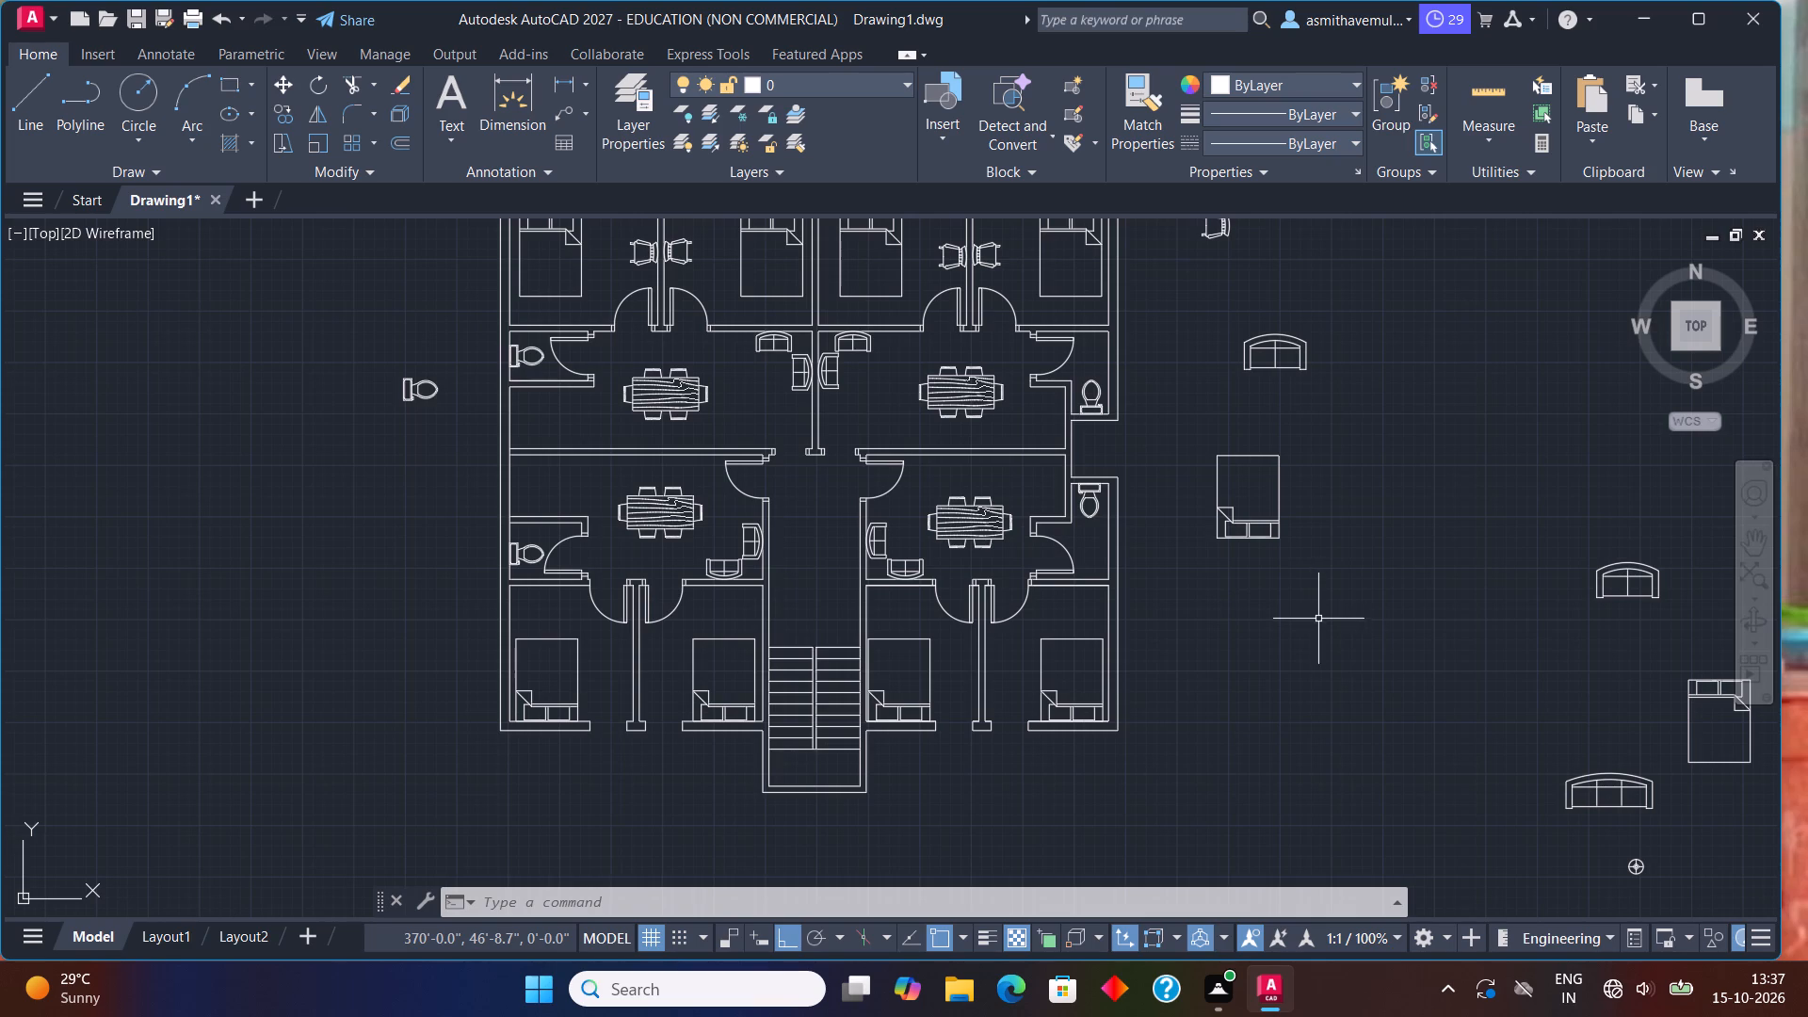
middle_drag(1349, 639, 754, 493)
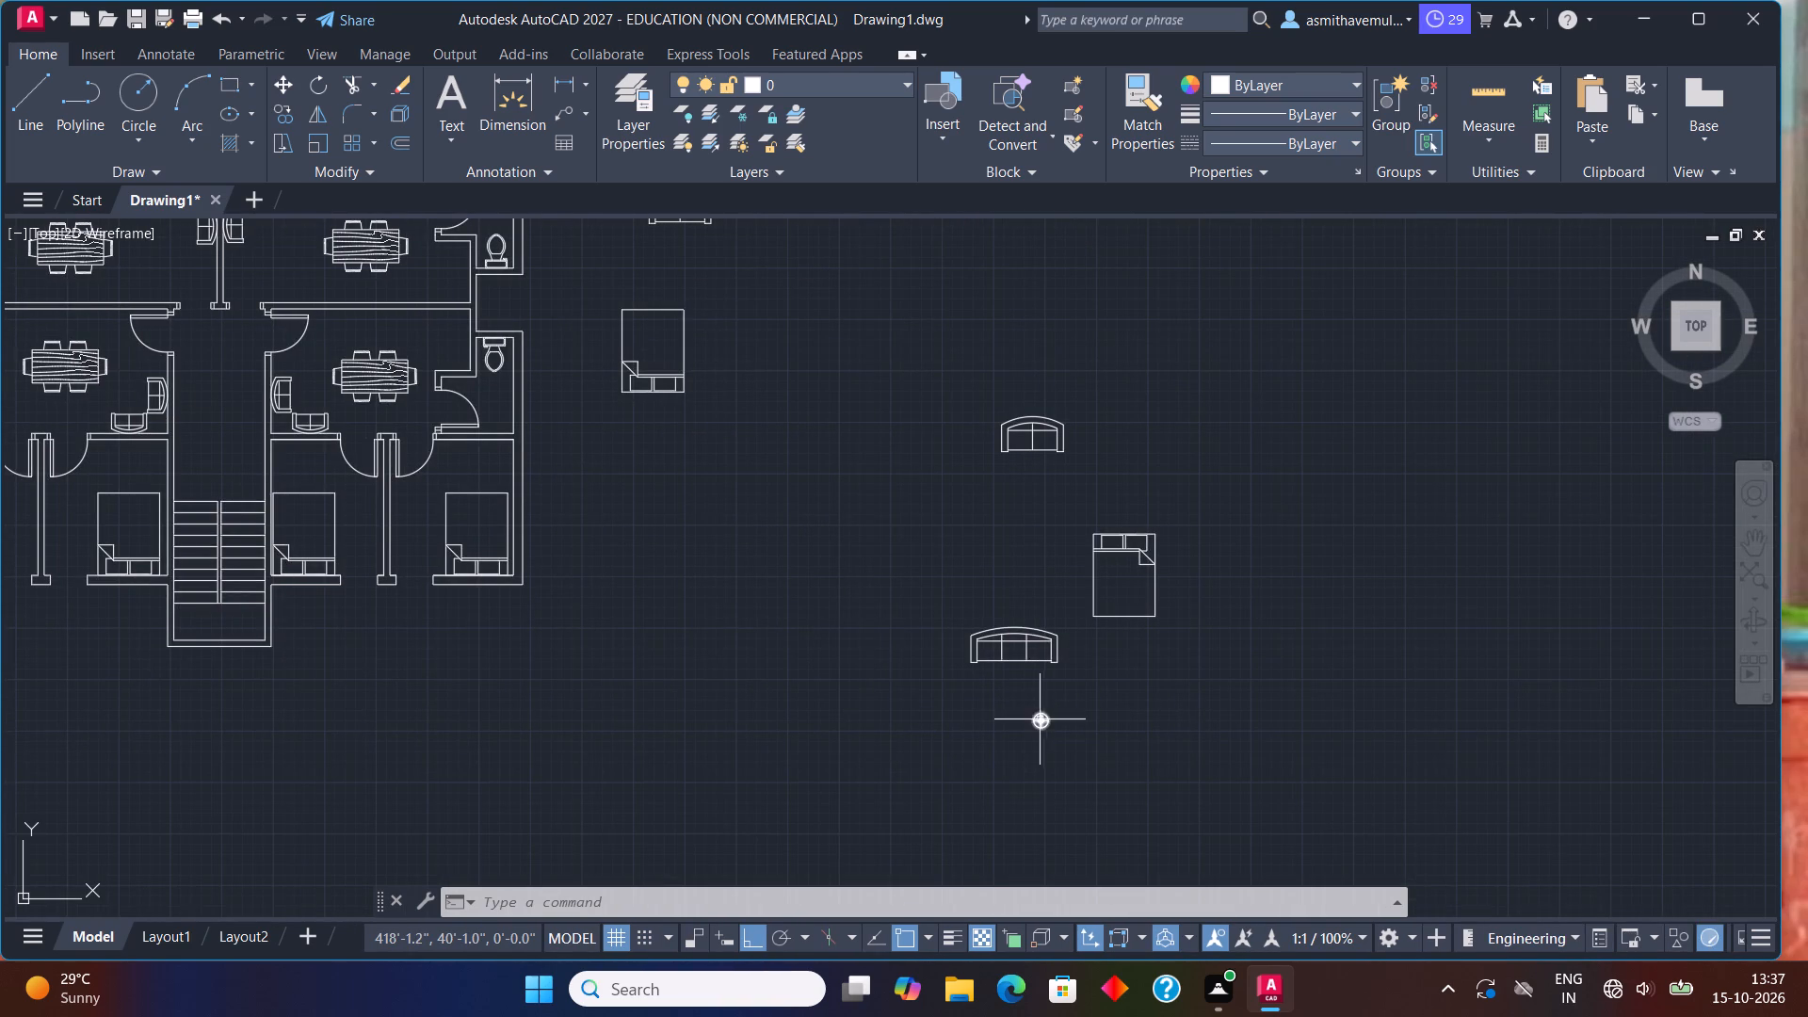
click(1041, 719)
key(m)
key(Return)
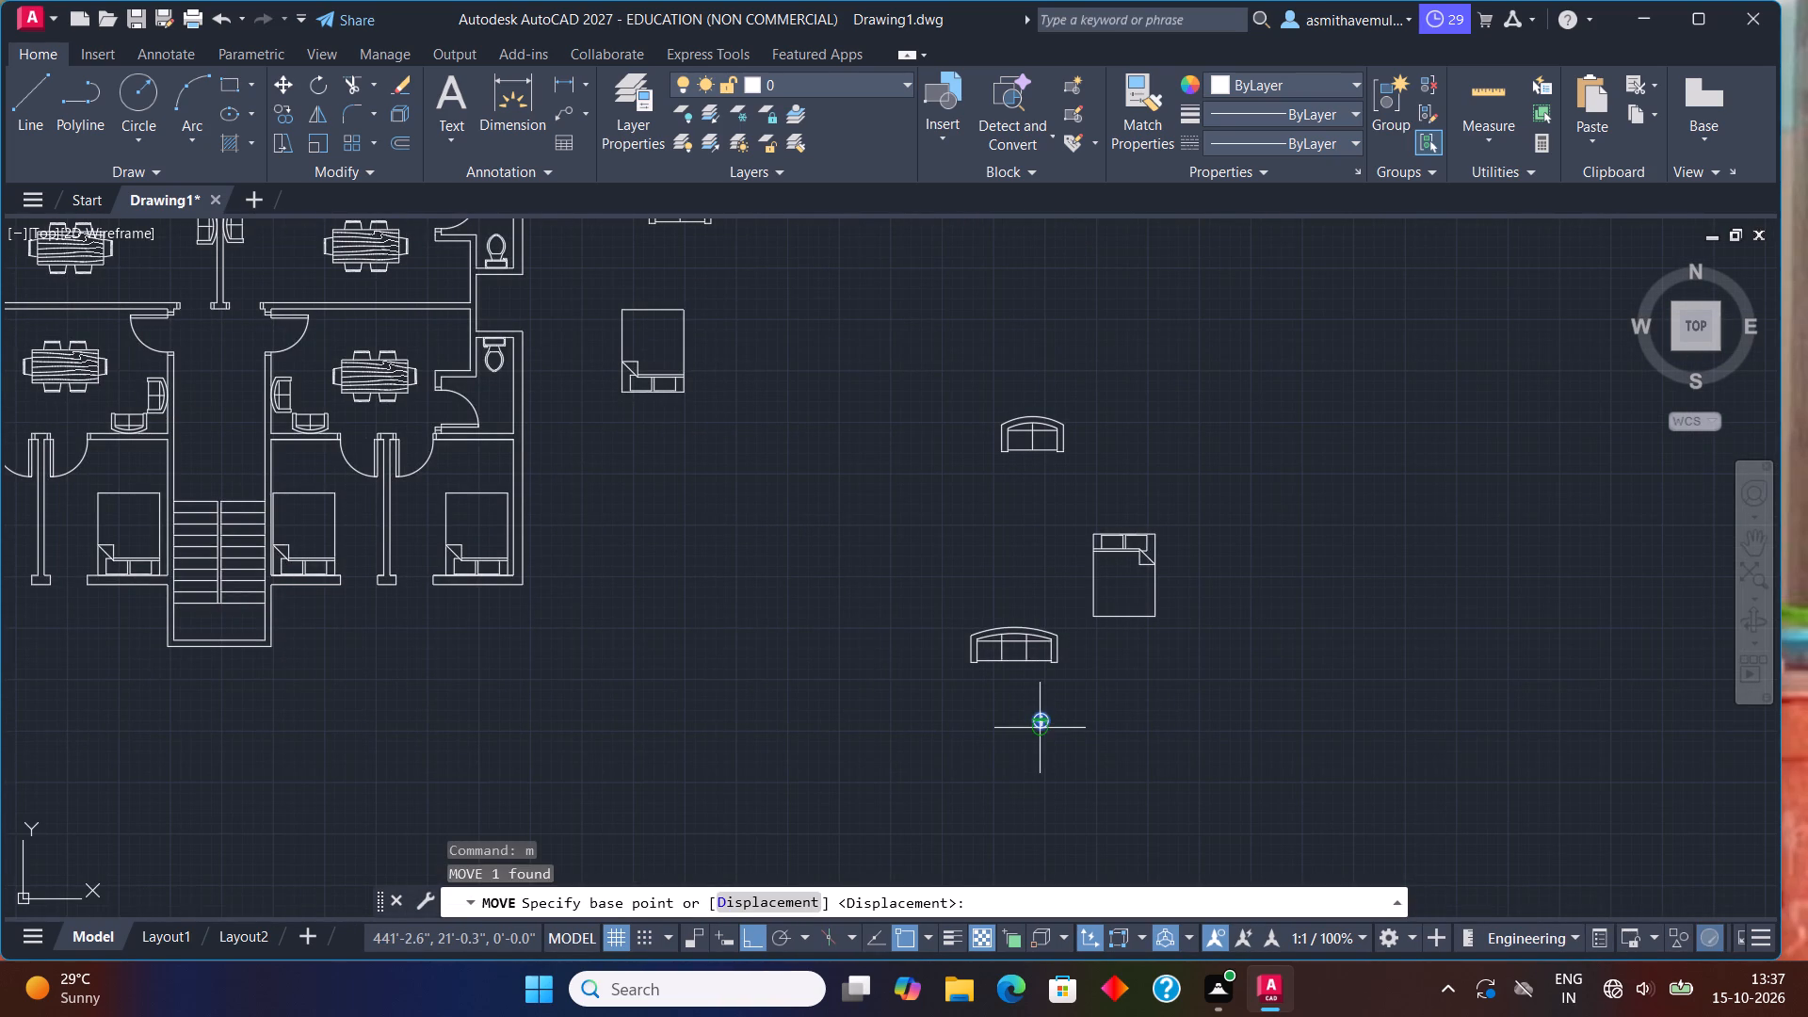
click(1032, 732)
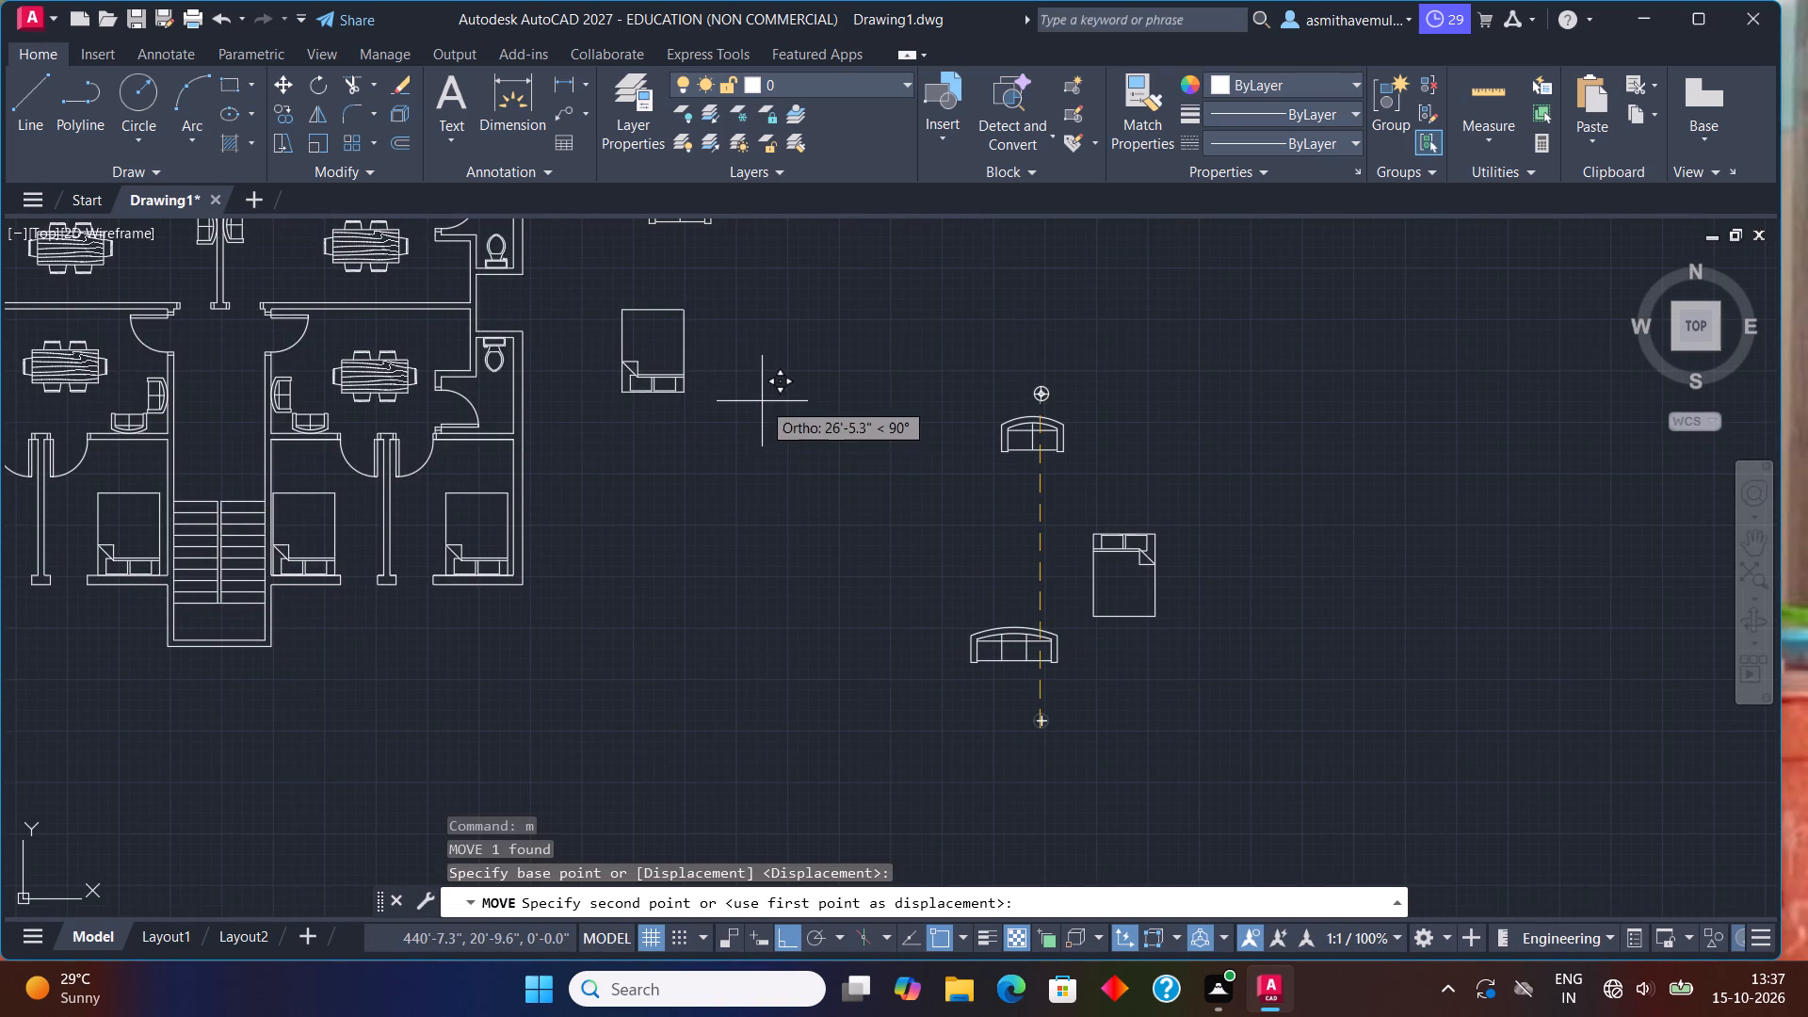
middle_drag(762, 401, 923, 700)
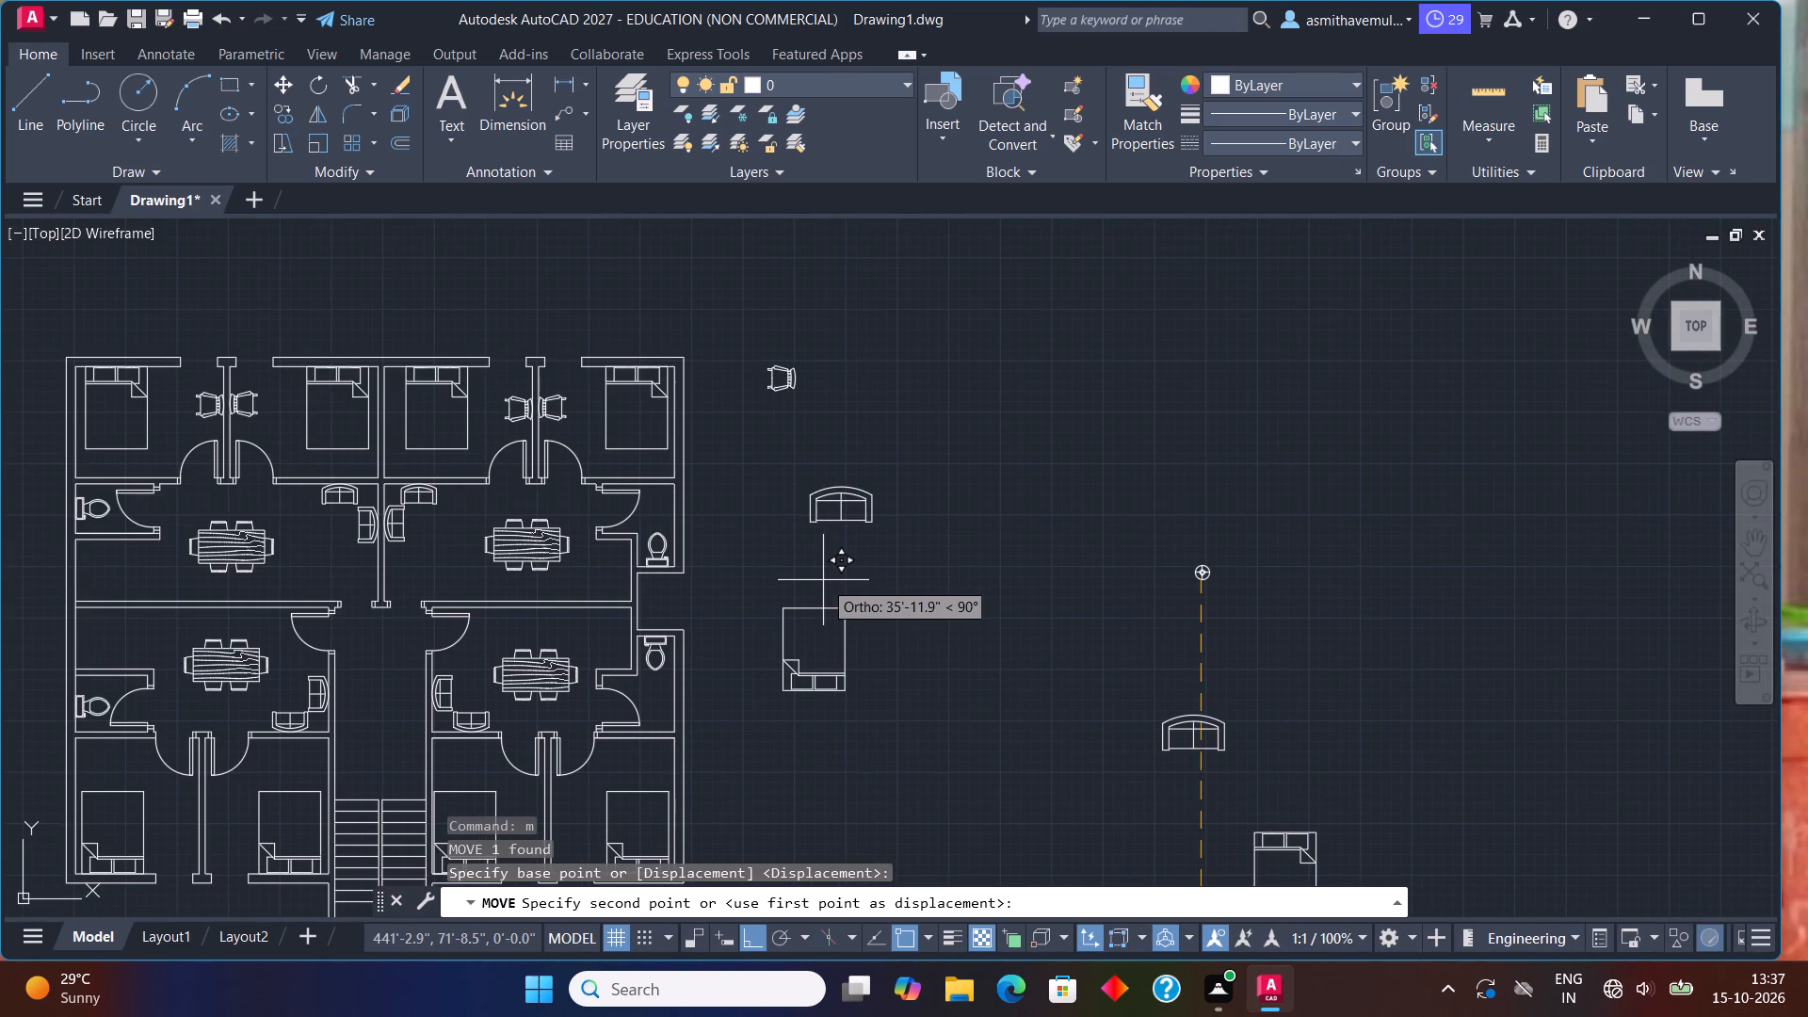
key(F8)
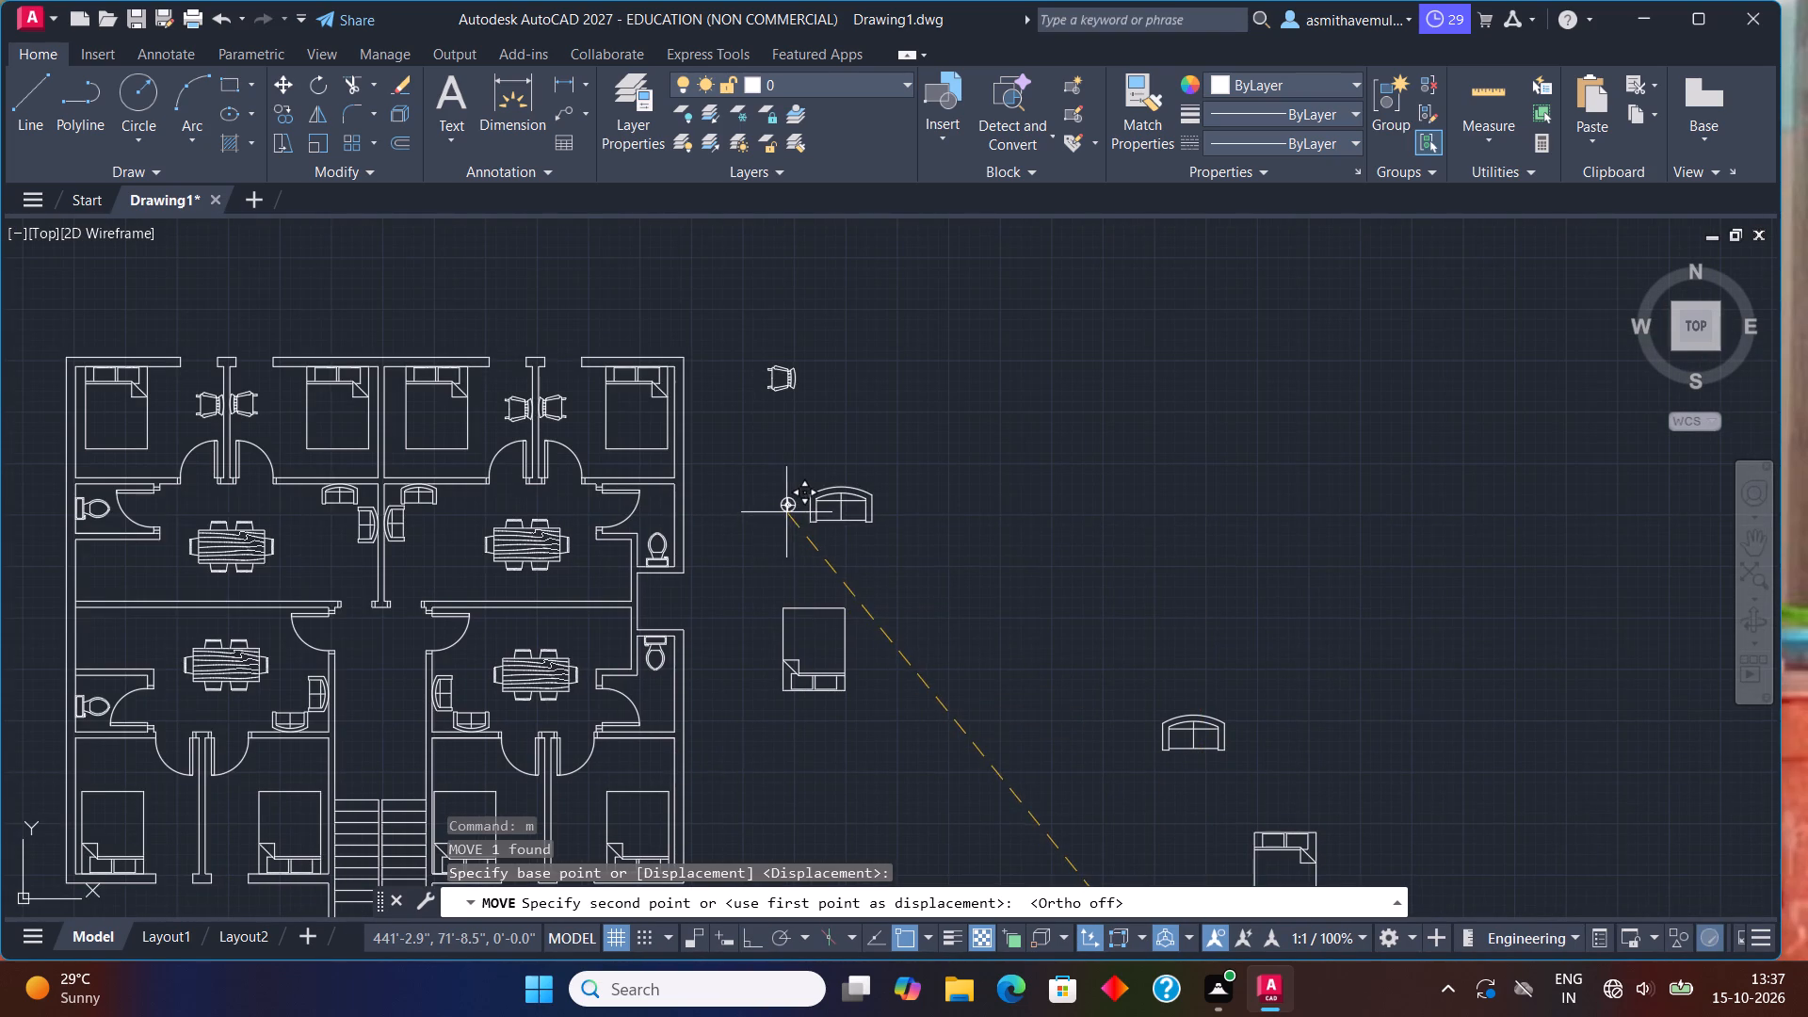
scroll(786, 512, up, 2)
click(683, 473)
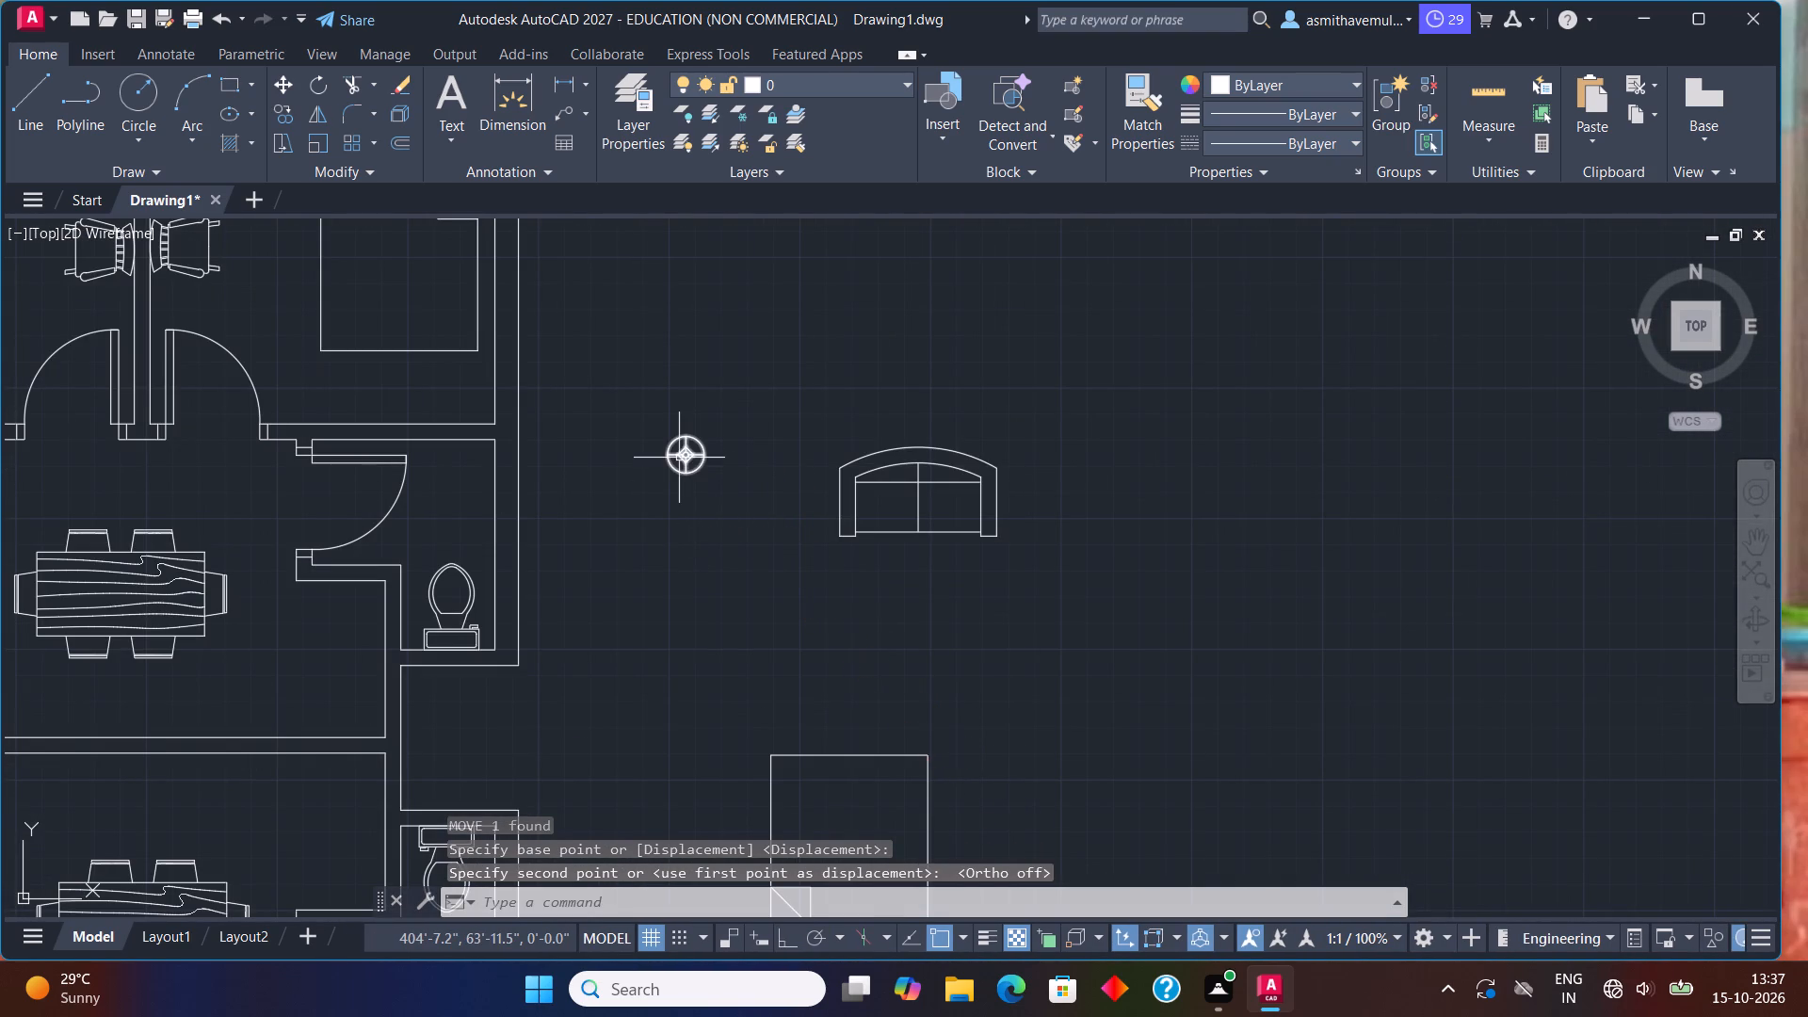
Scale up the circular symbol outside the upper-right unit's bathroom wall to nearly twice its size, judging by eye.
click(679, 456)
text(sc)
key(a)
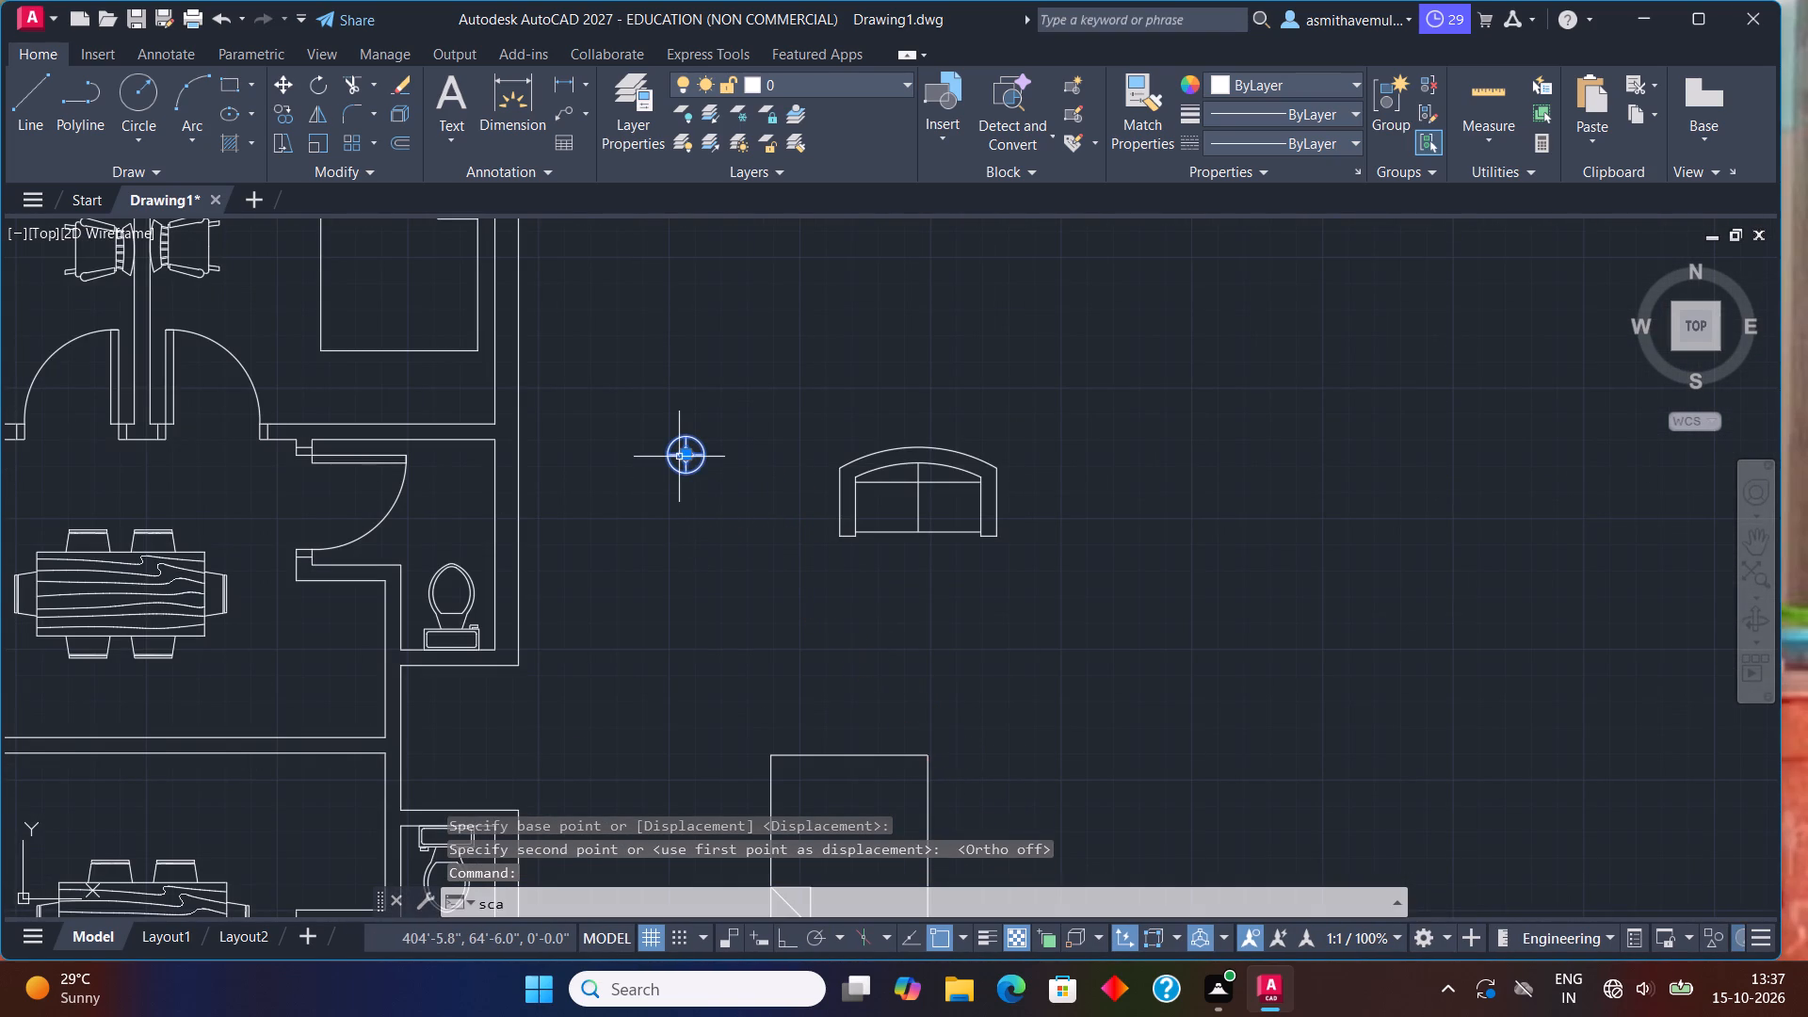
key(l)
key(e)
key(Return)
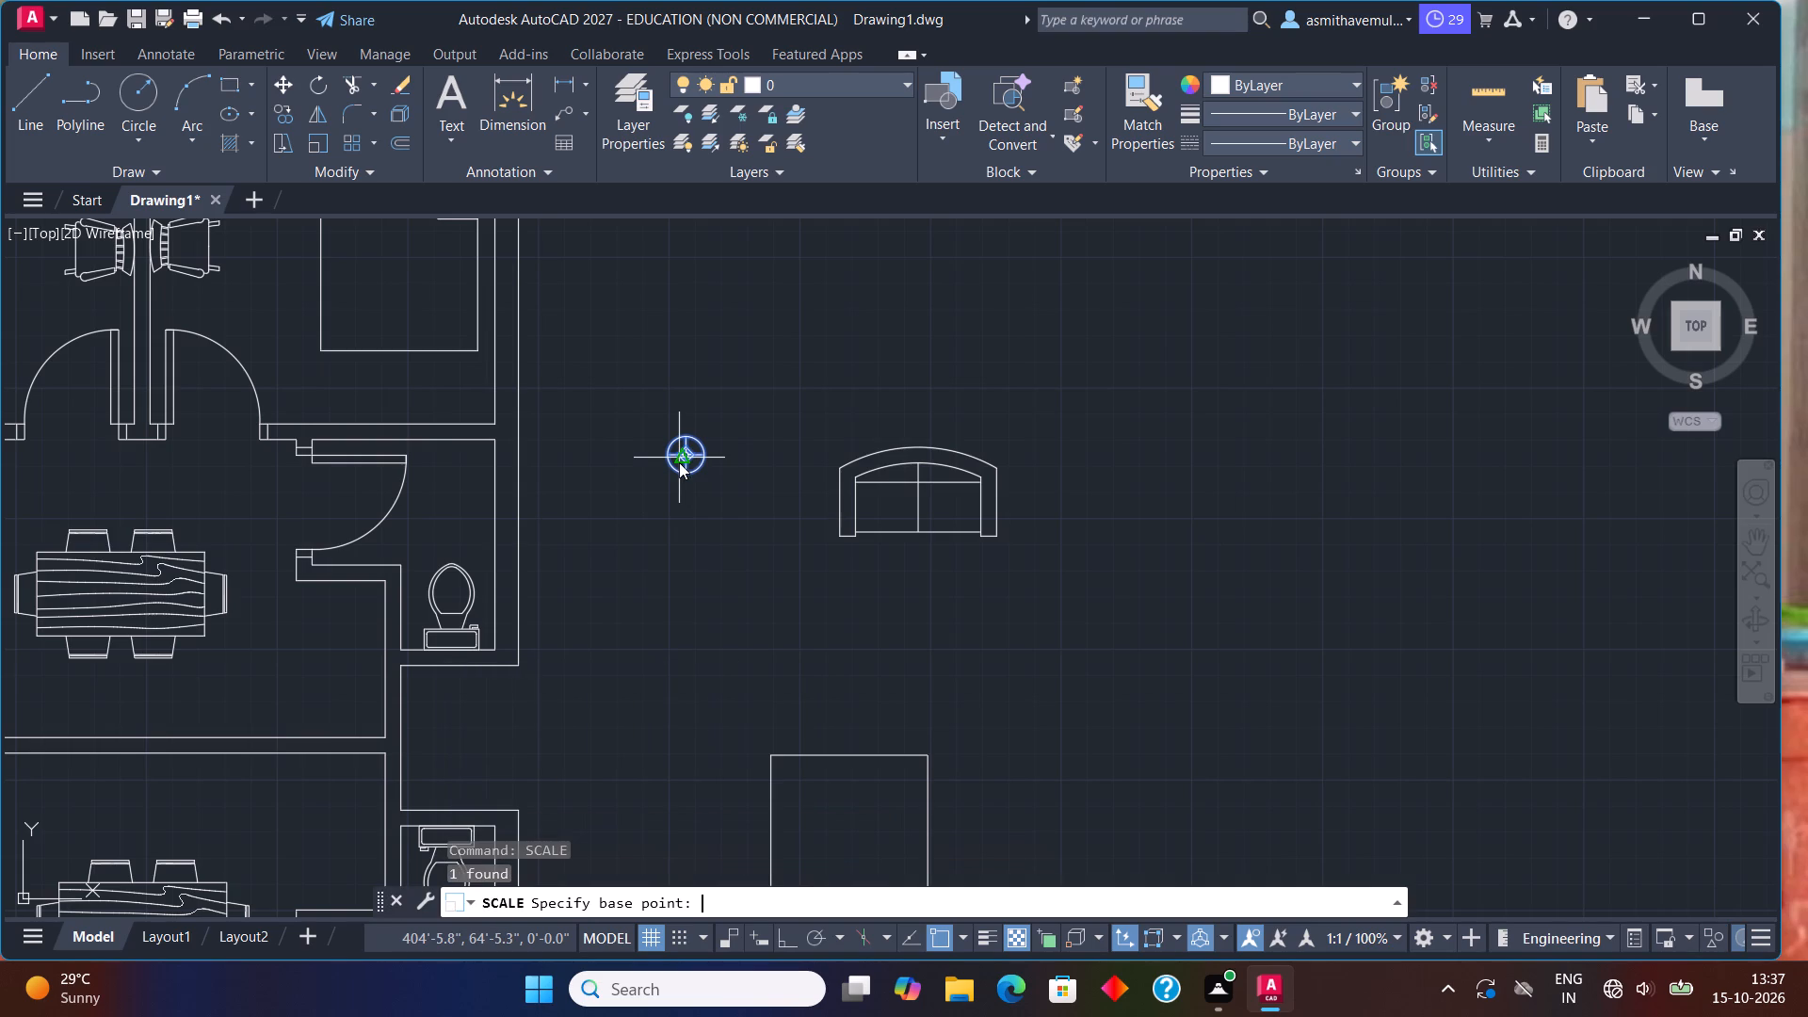
click(680, 458)
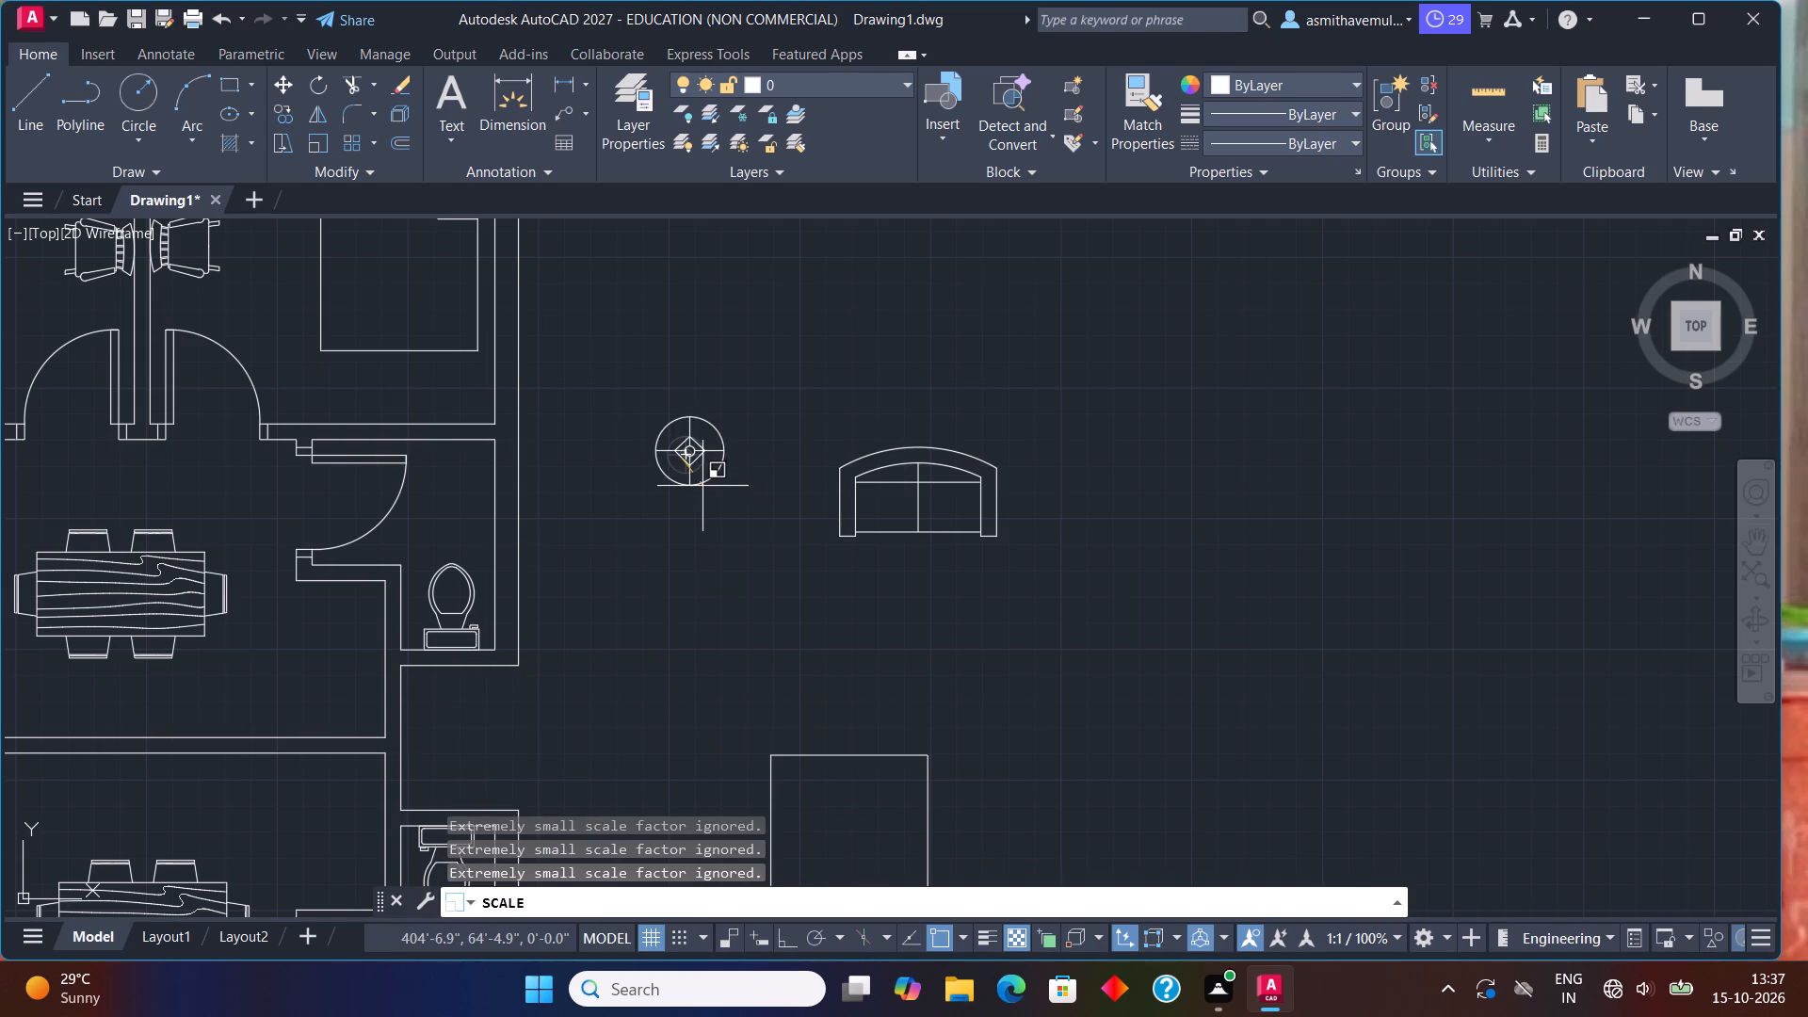
click(702, 488)
Move the circular symbol into the upper-right unit's living room, in the open space beside the two sofas.
scroll(659, 447, down, 1)
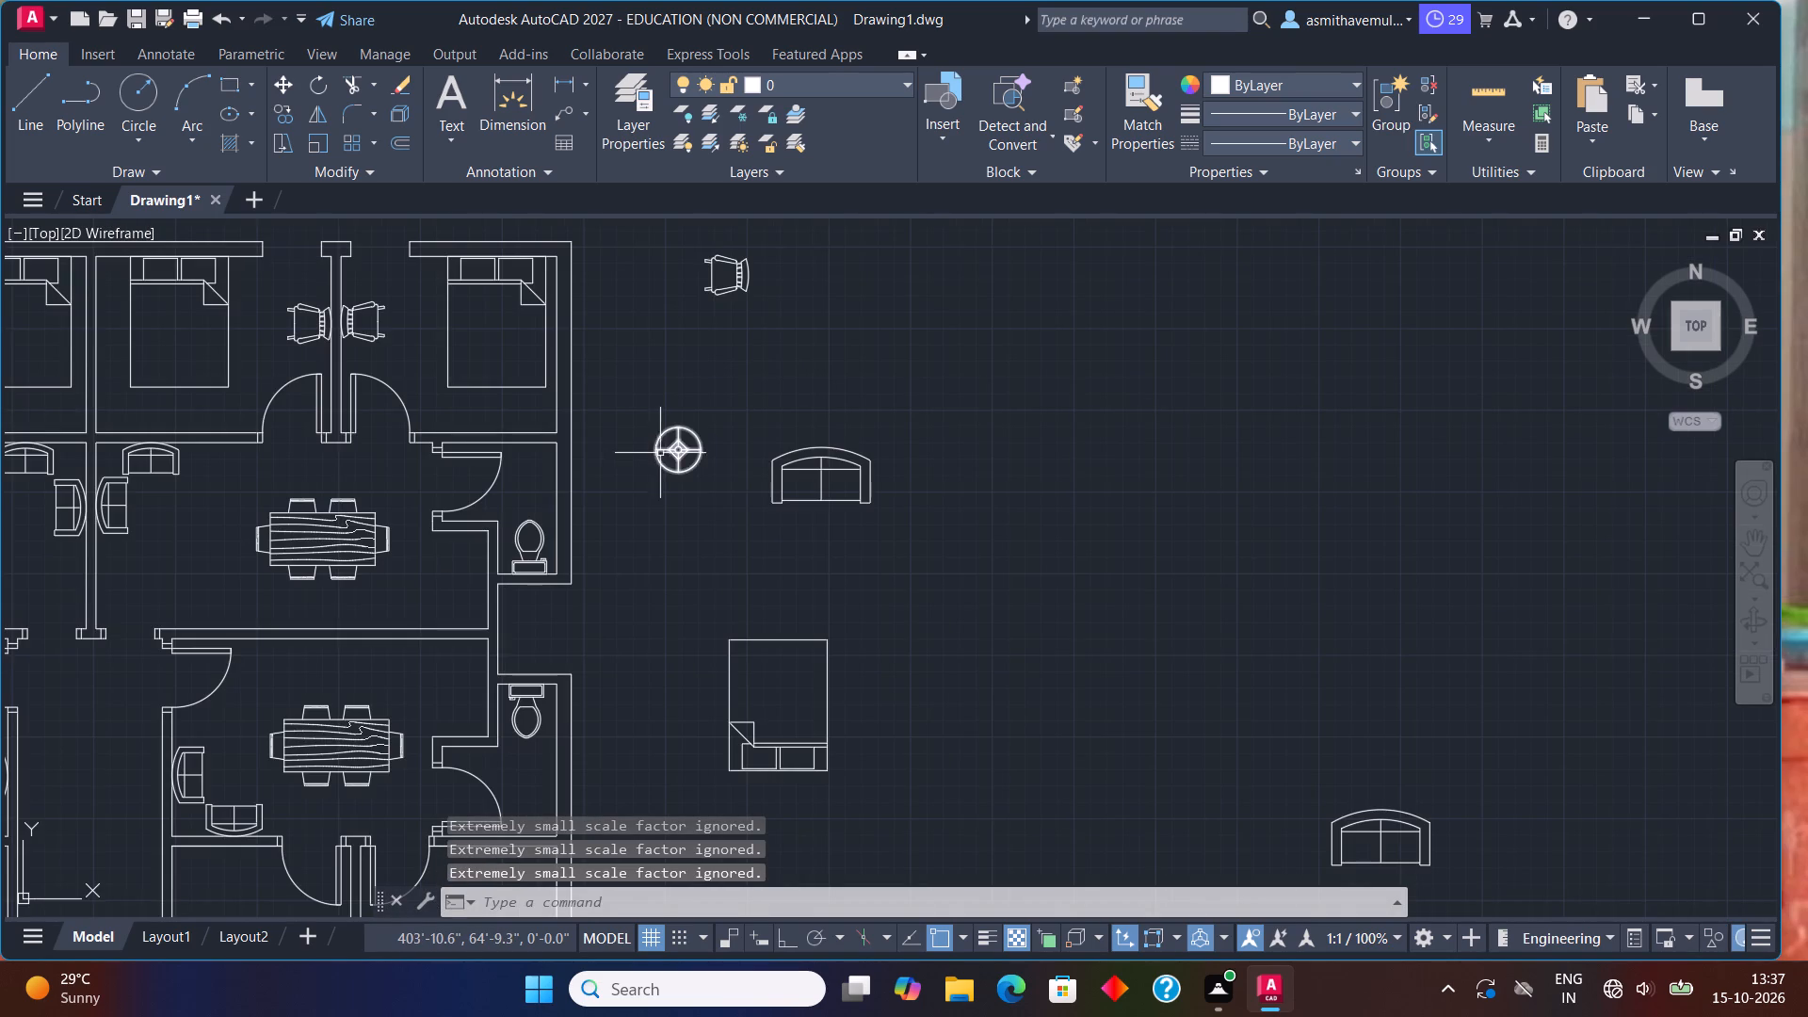
click(672, 453)
key(m)
key(Return)
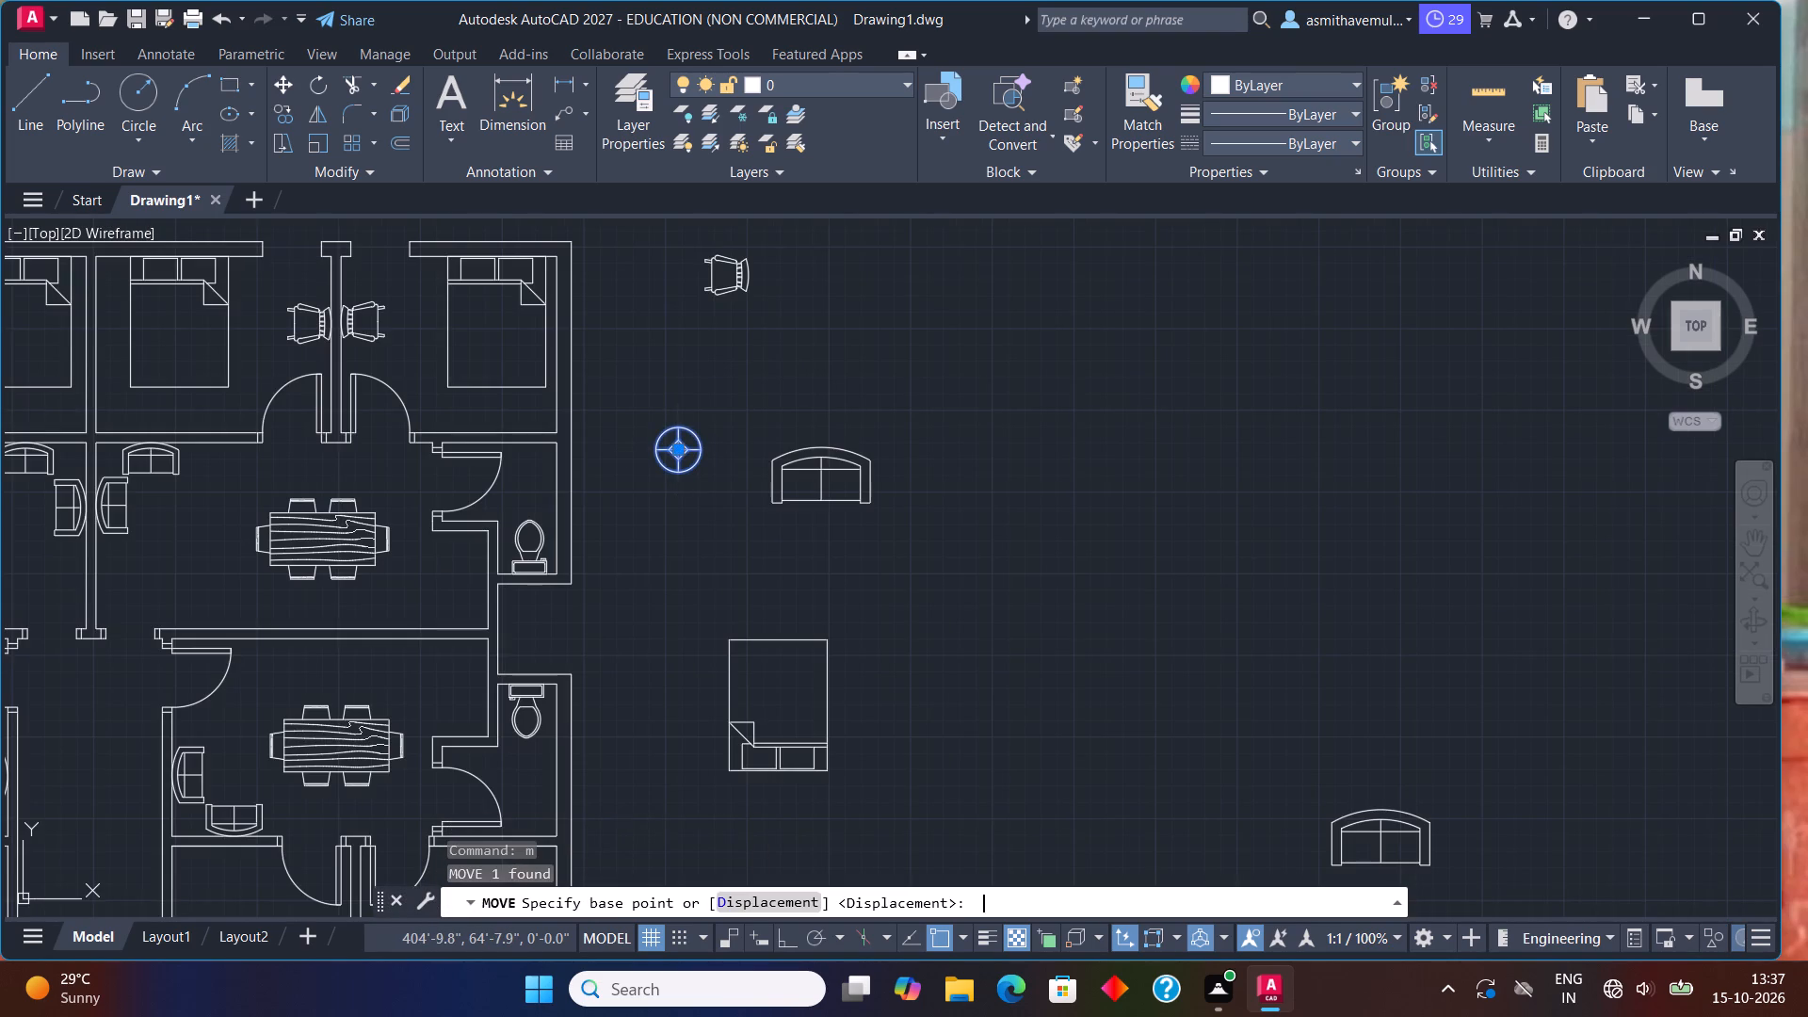
click(675, 453)
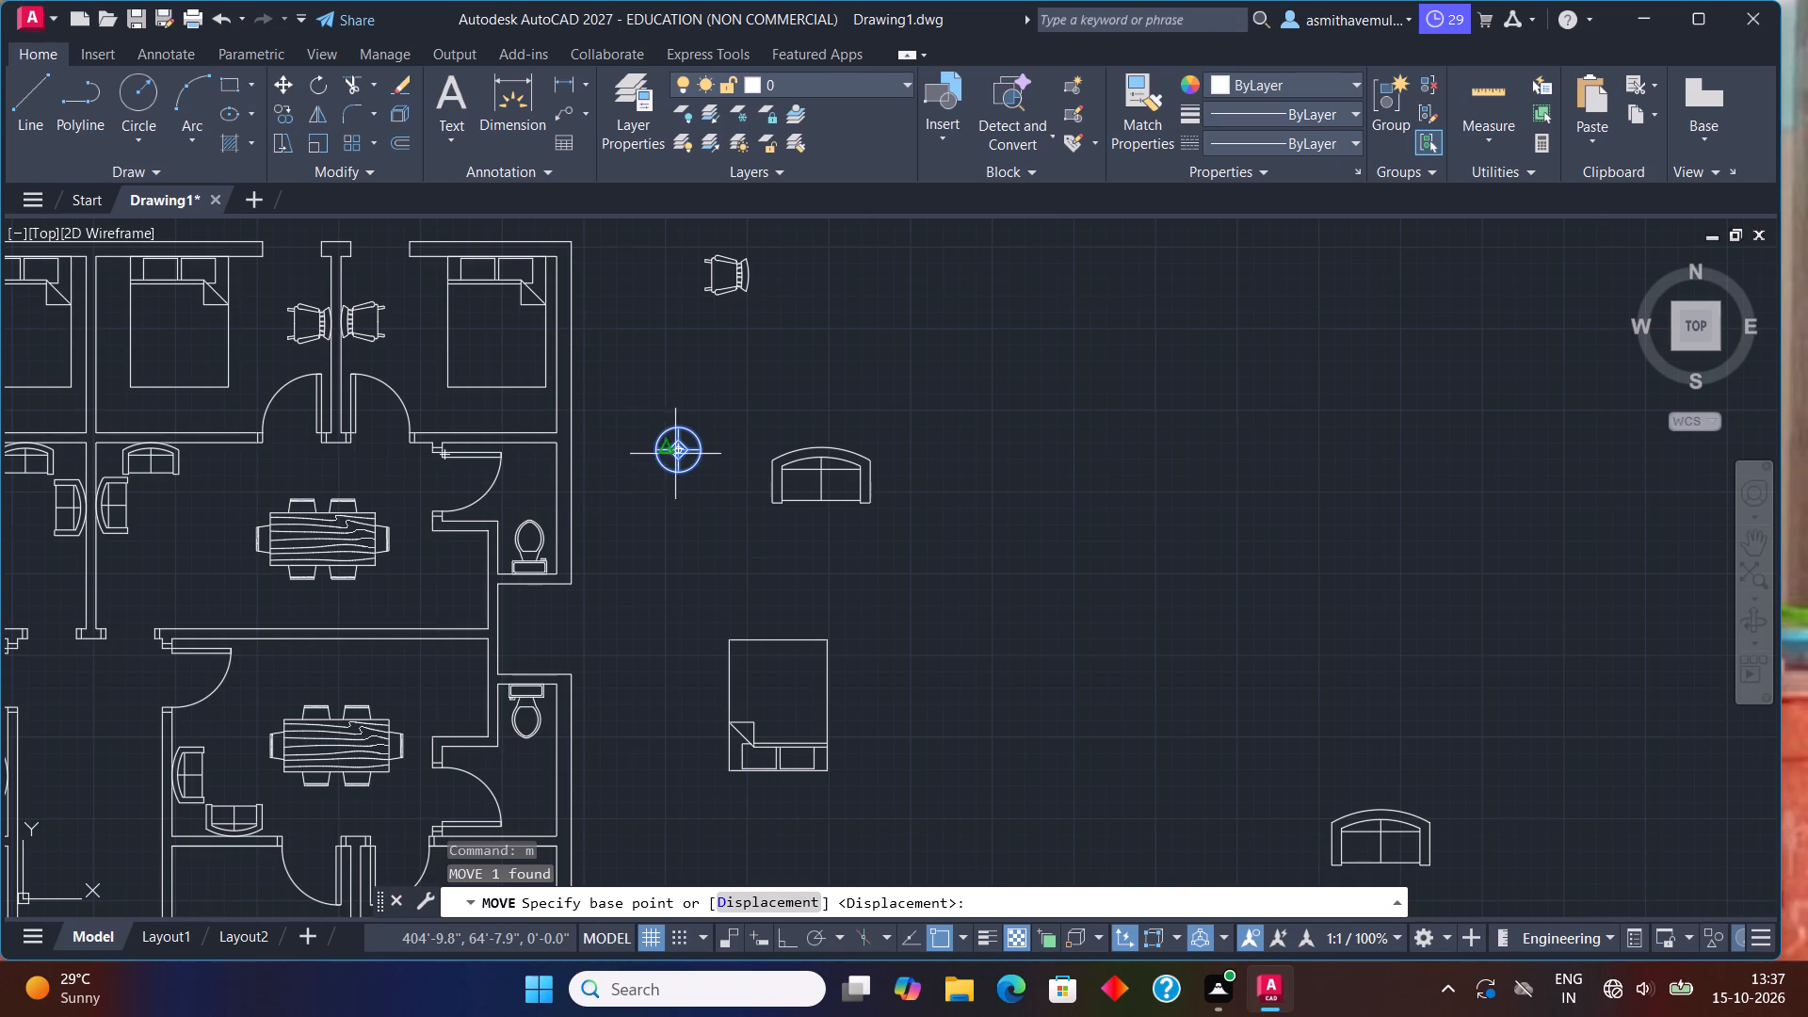
click(677, 451)
scroll(136, 477, up, 3)
click(273, 576)
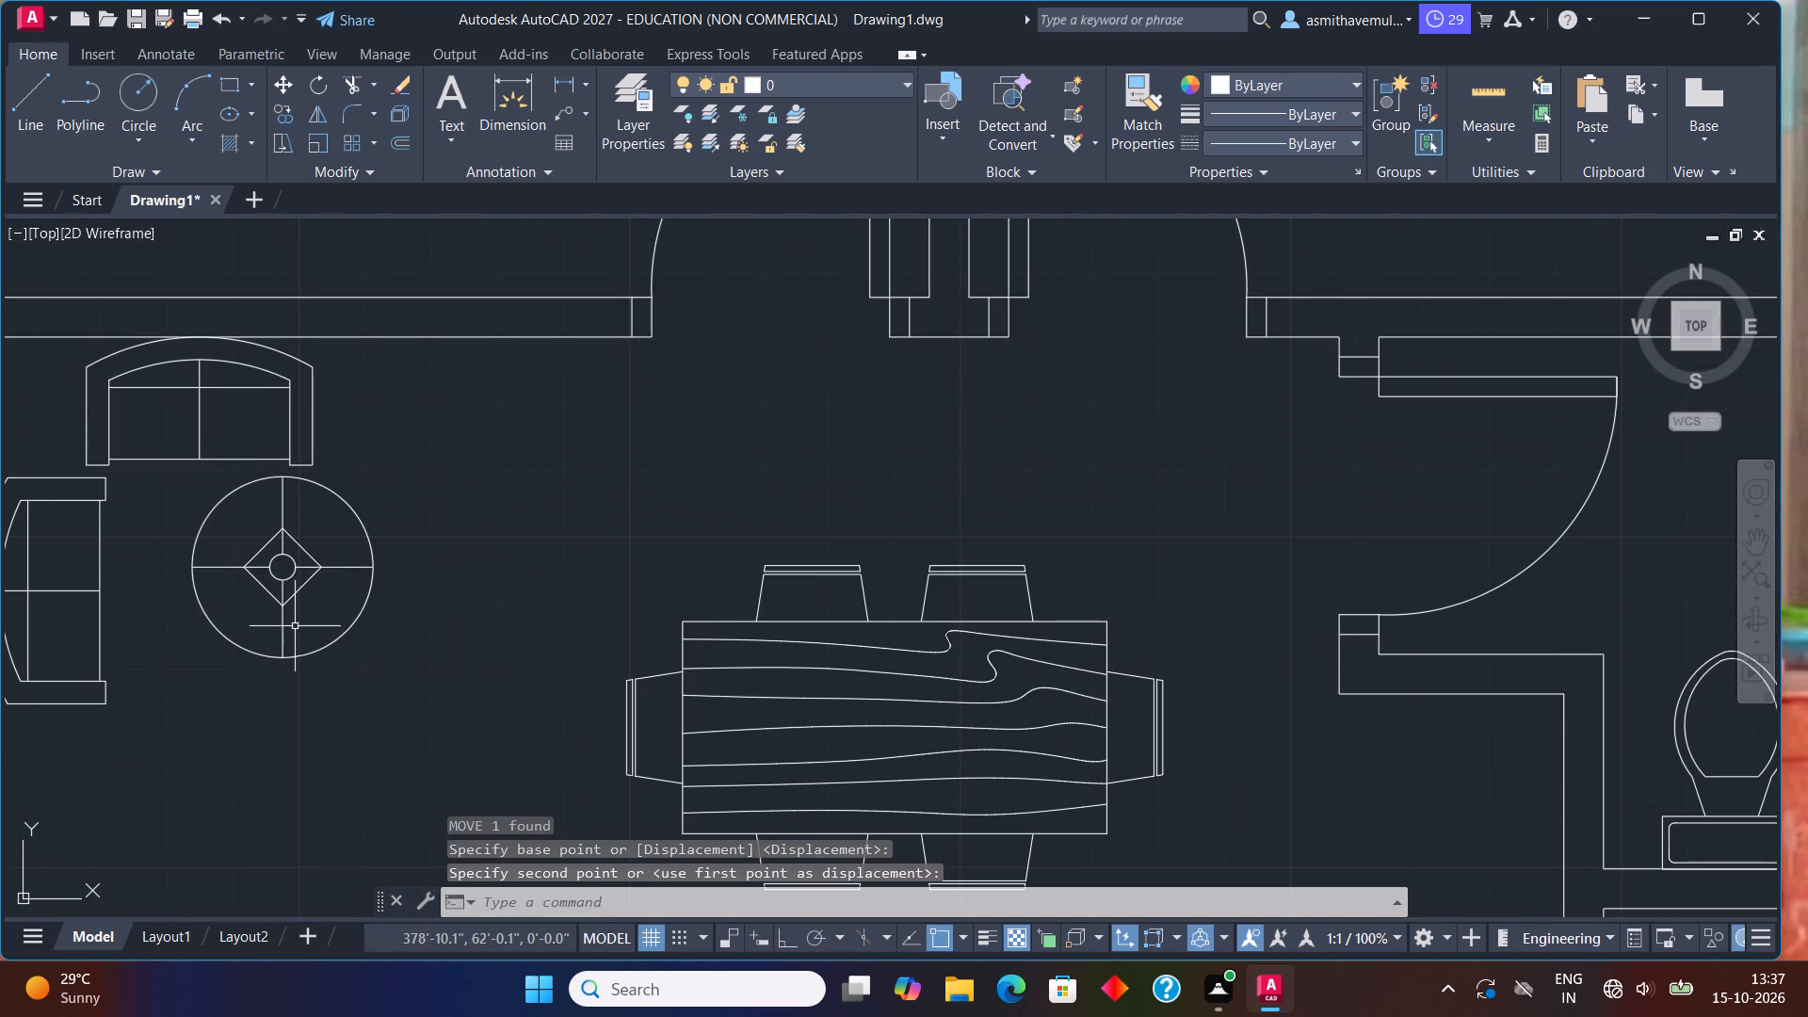
Scale the circular symbol beside the sofas down to about half its size.
click(280, 601)
text(scale)
key(Return)
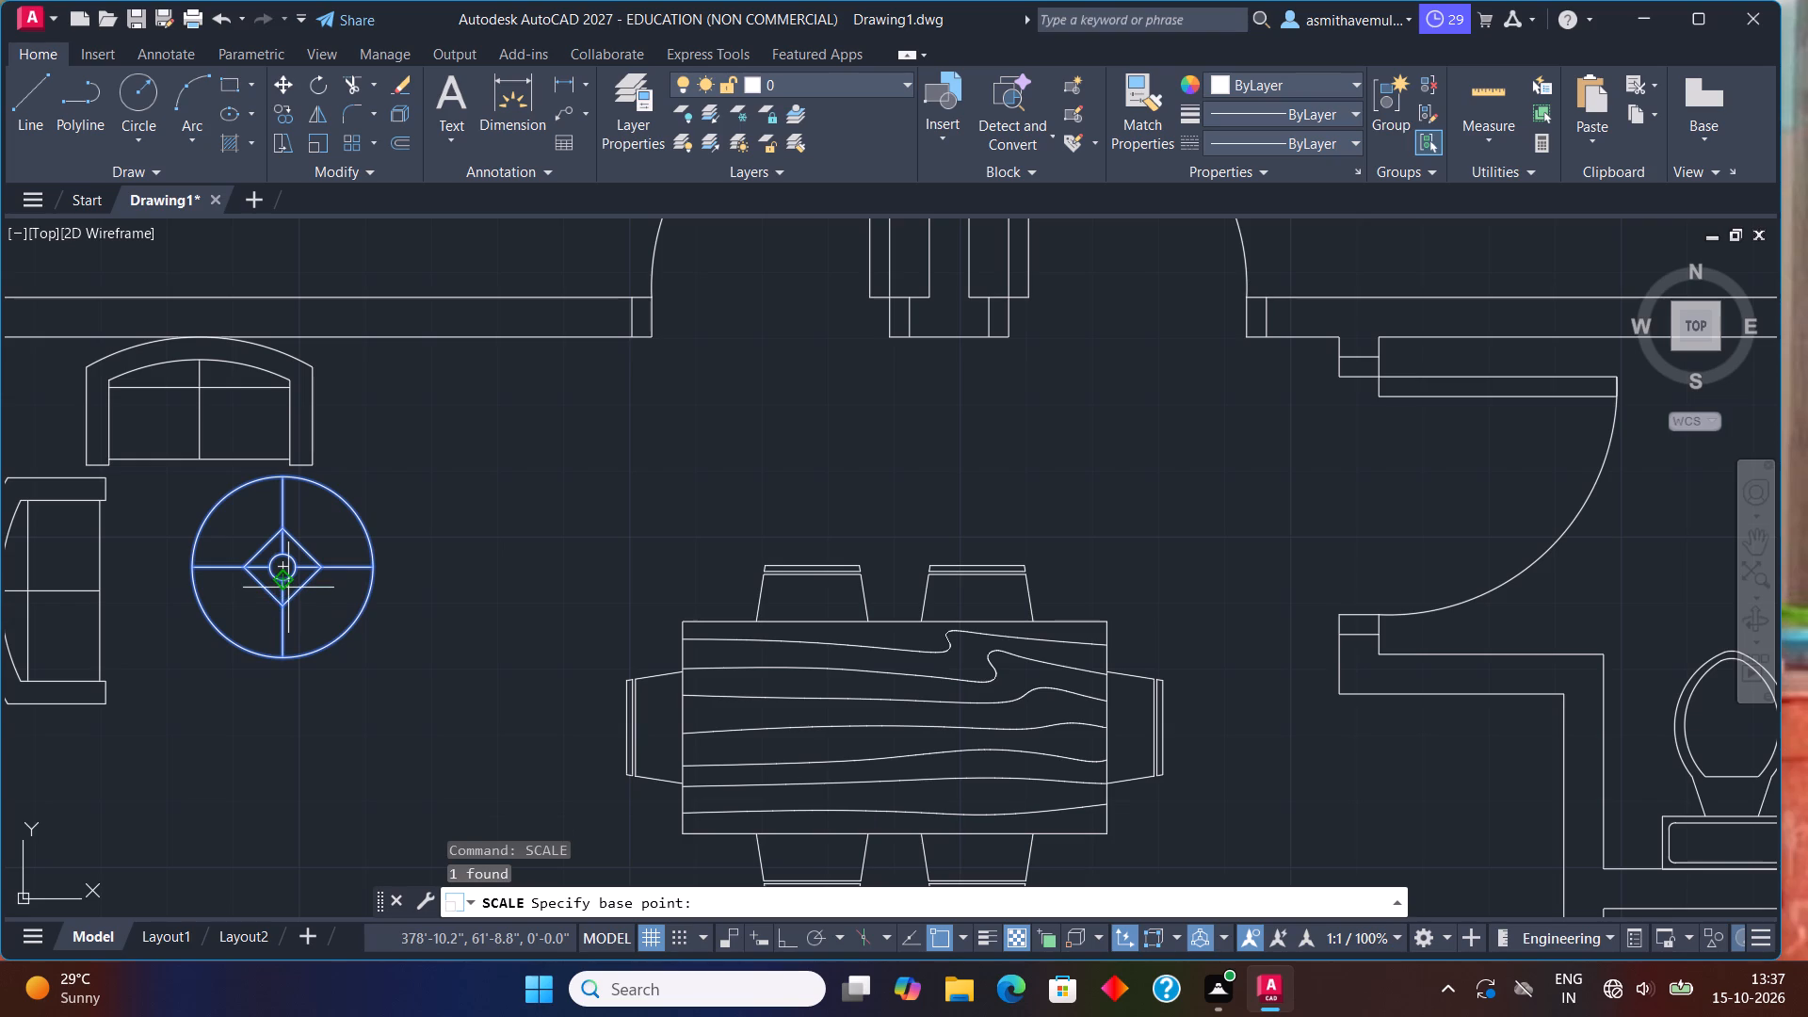
click(290, 586)
click(321, 605)
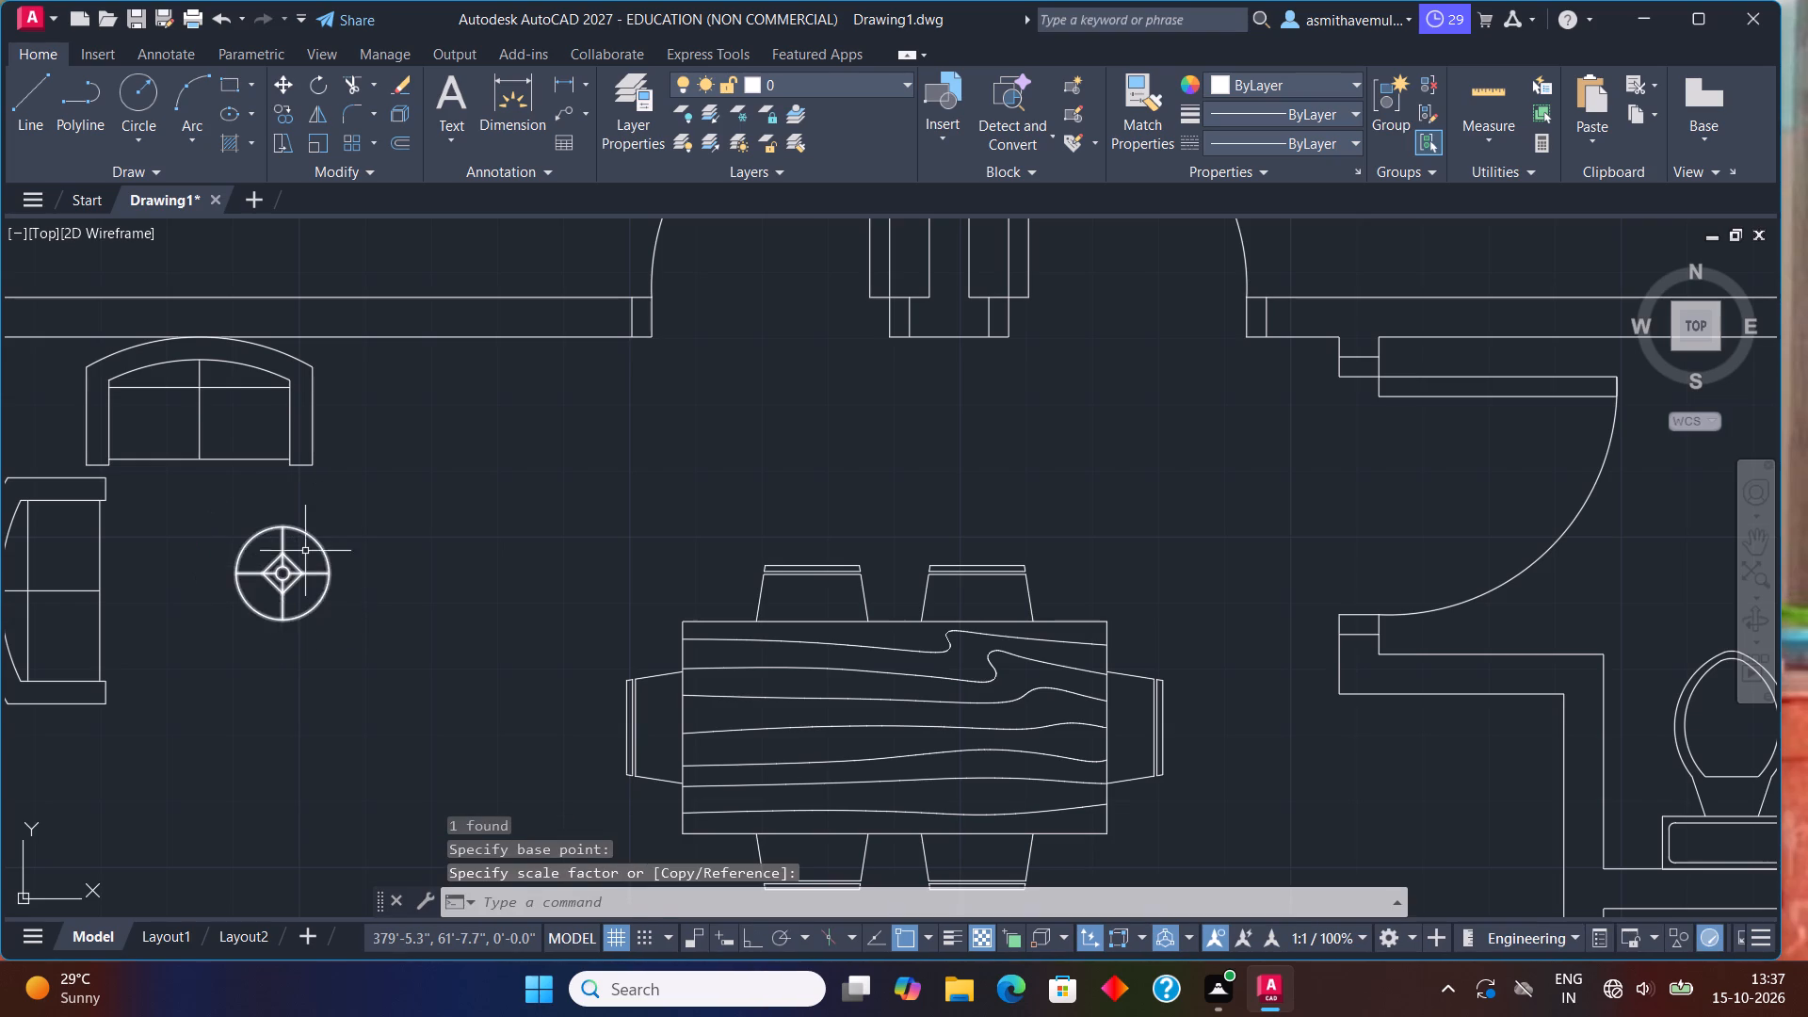
Move the circular symbol into the wall corner between the upper-right unit's two sofas.
click(304, 549)
click(289, 587)
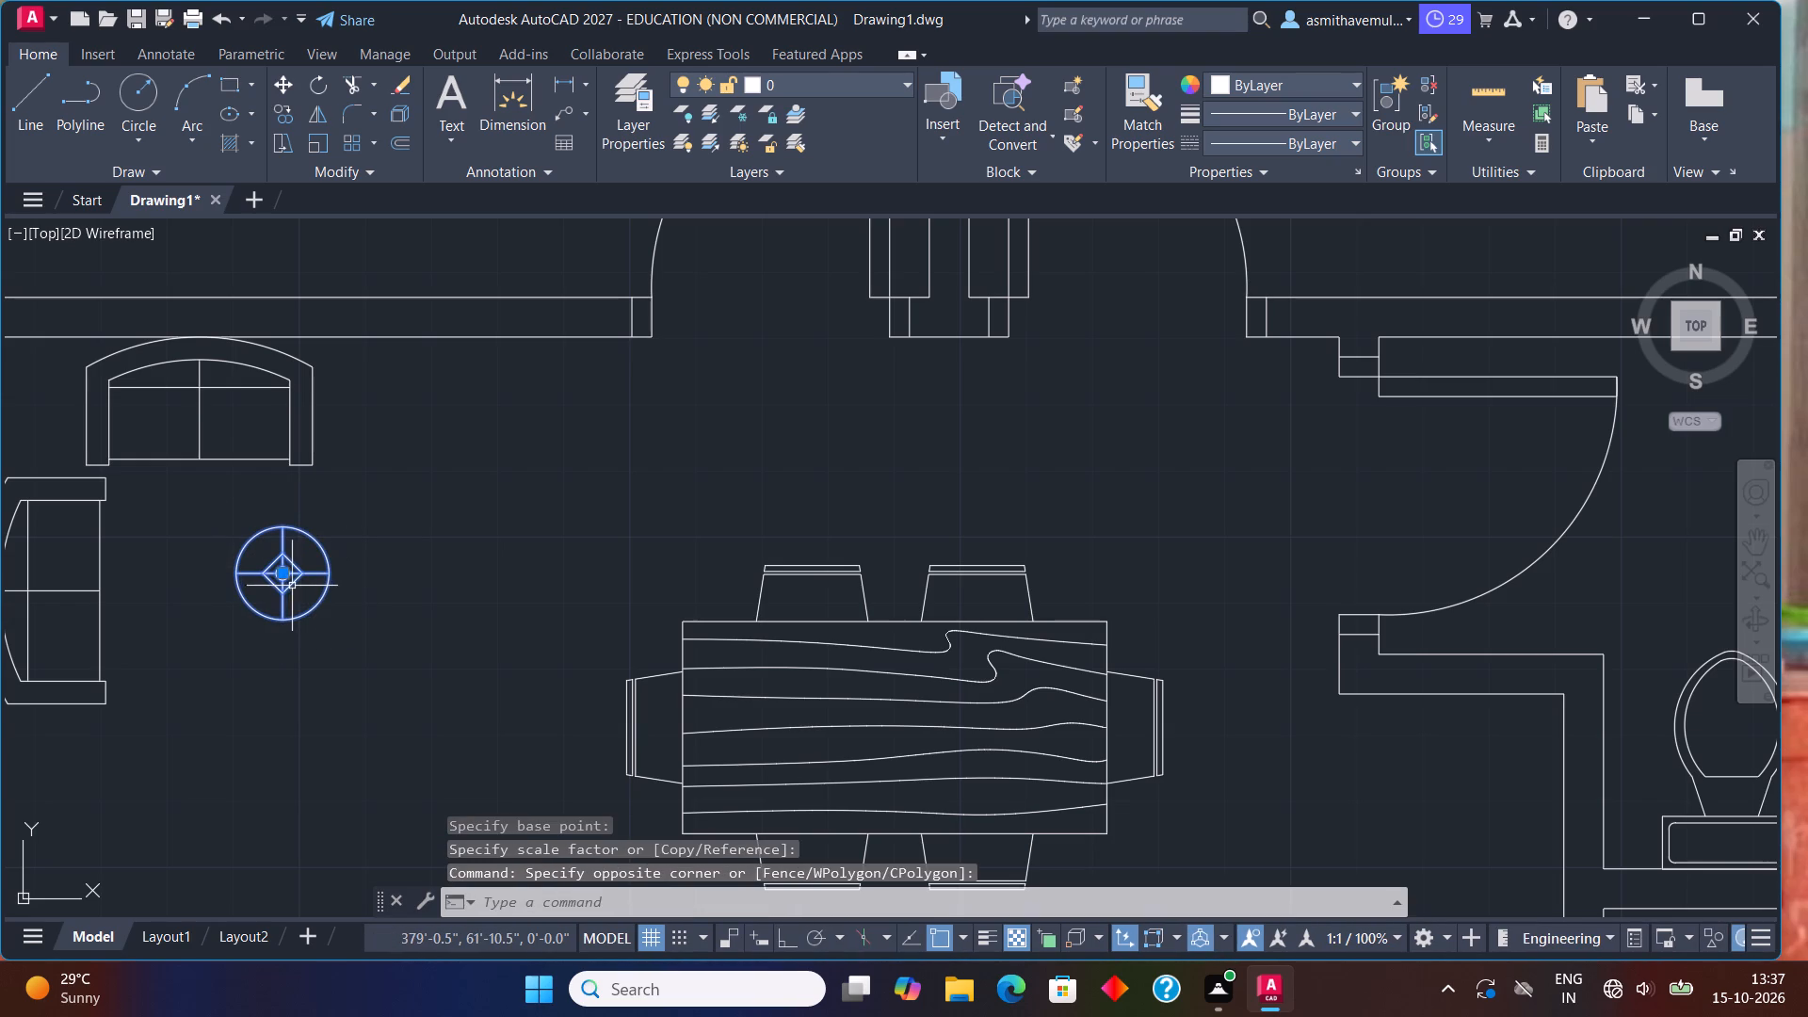
key(m)
key(Return)
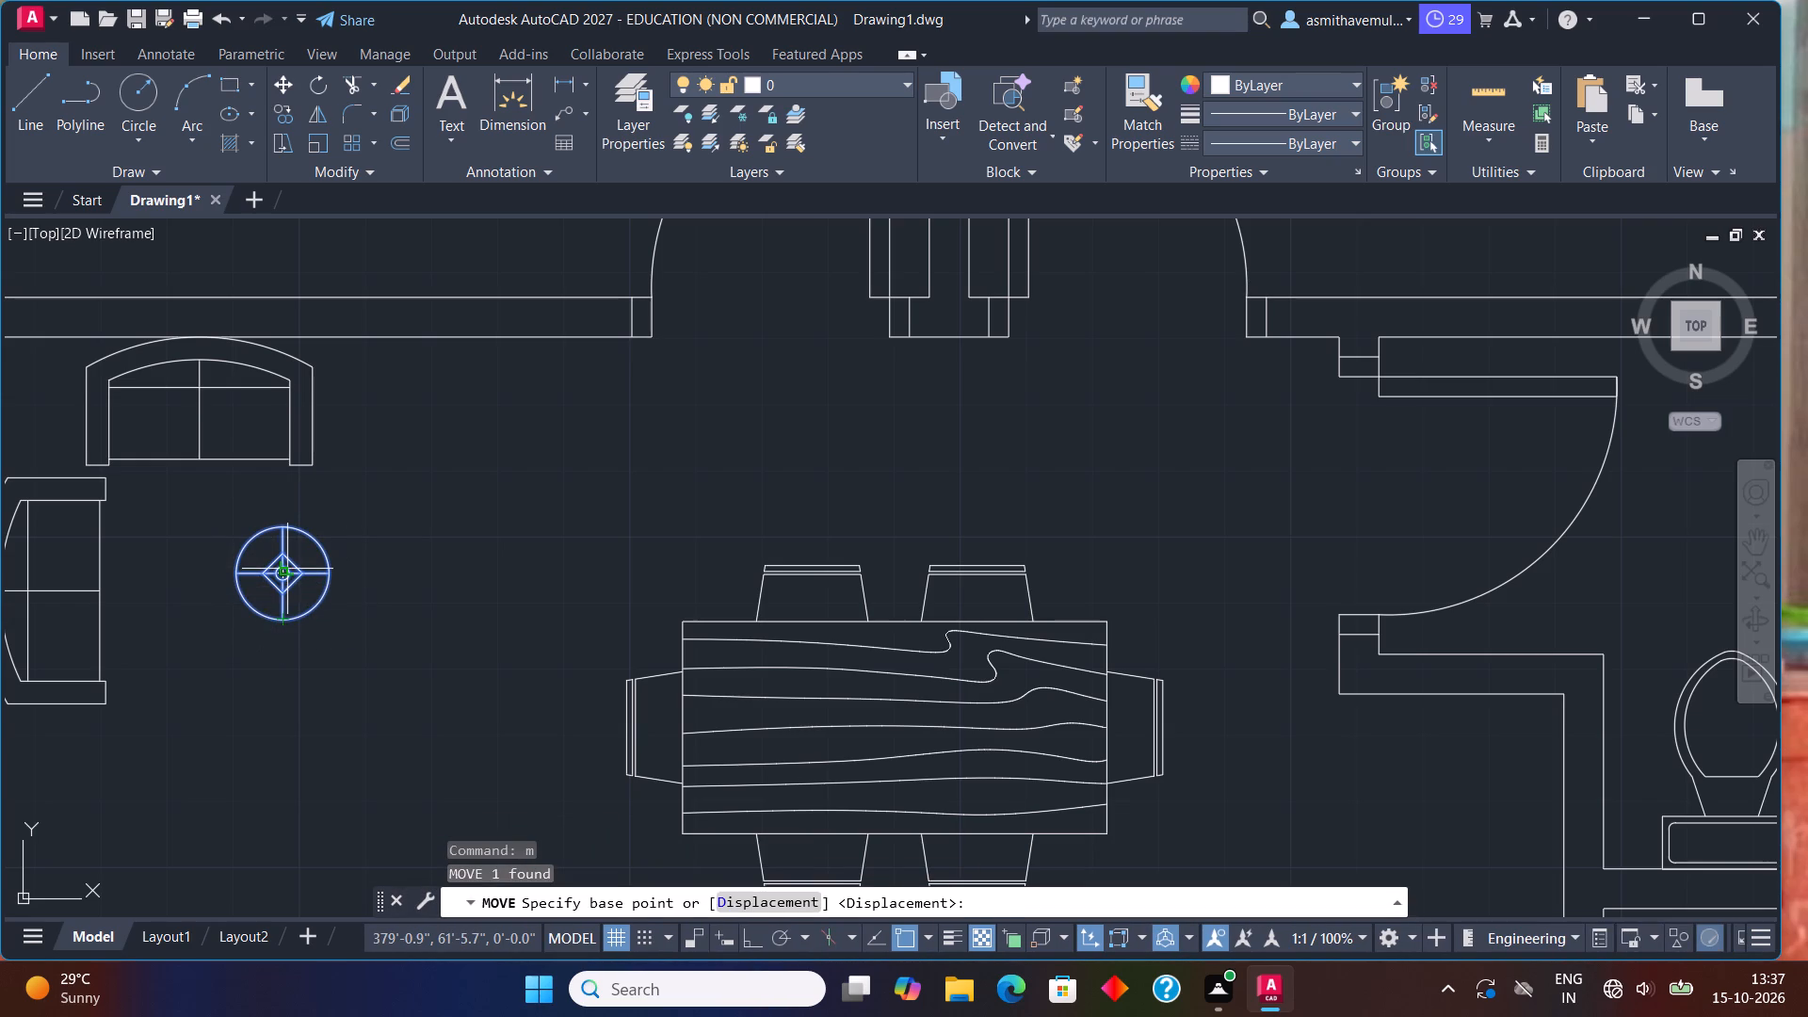
click(289, 566)
middle_drag(109, 433, 316, 506)
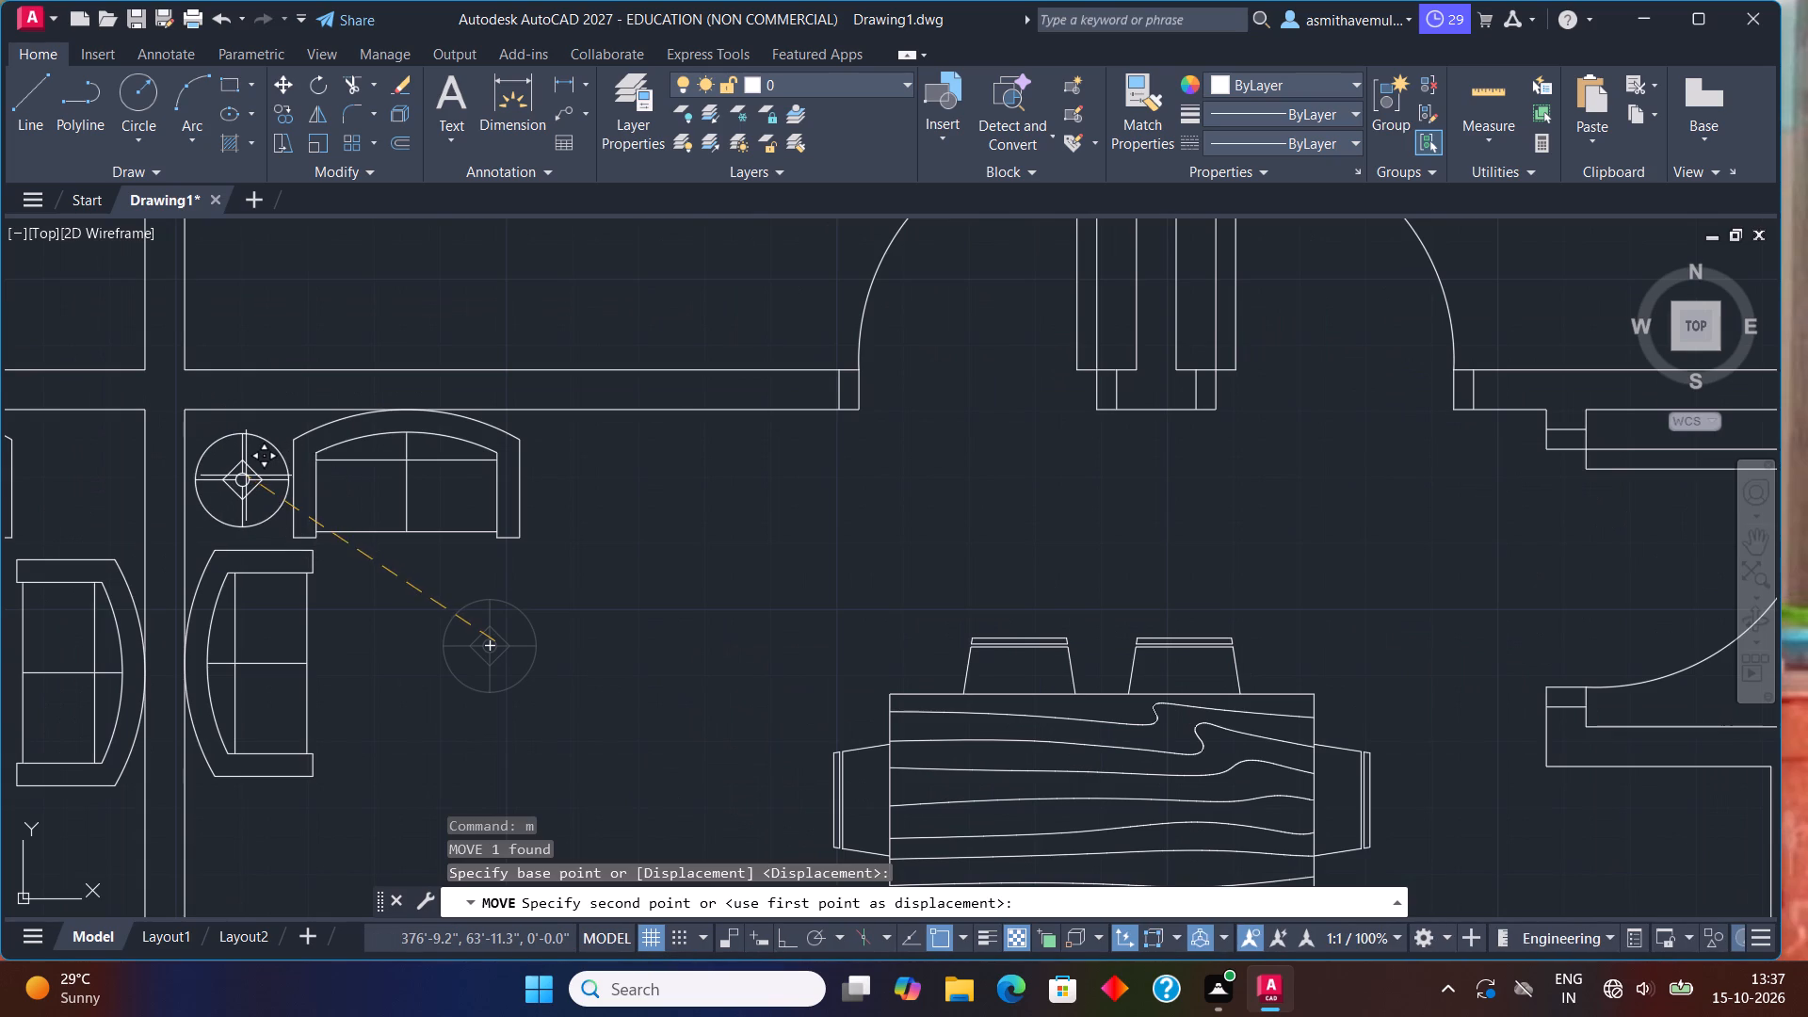
click(244, 475)
Copy the circular corner symbol into the matching sofa corners of the upper-left, lower-left and lower-right units.
click(247, 481)
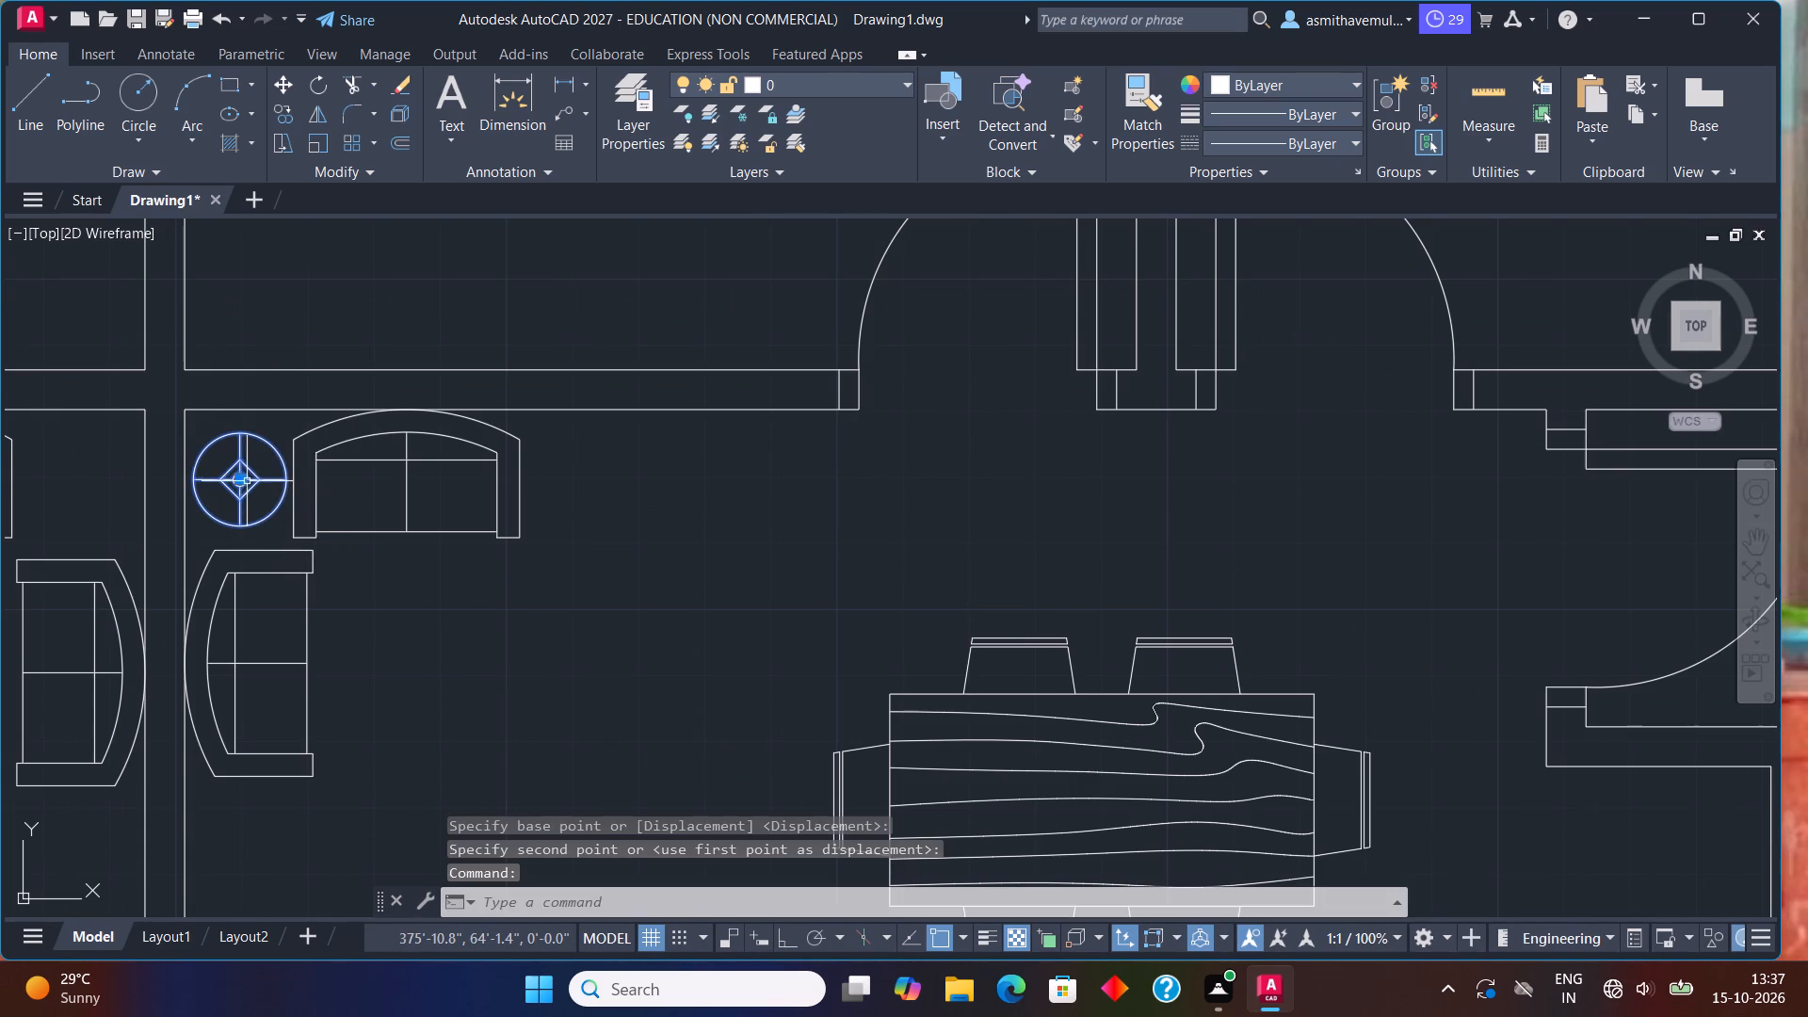
text(copy)
key(Return)
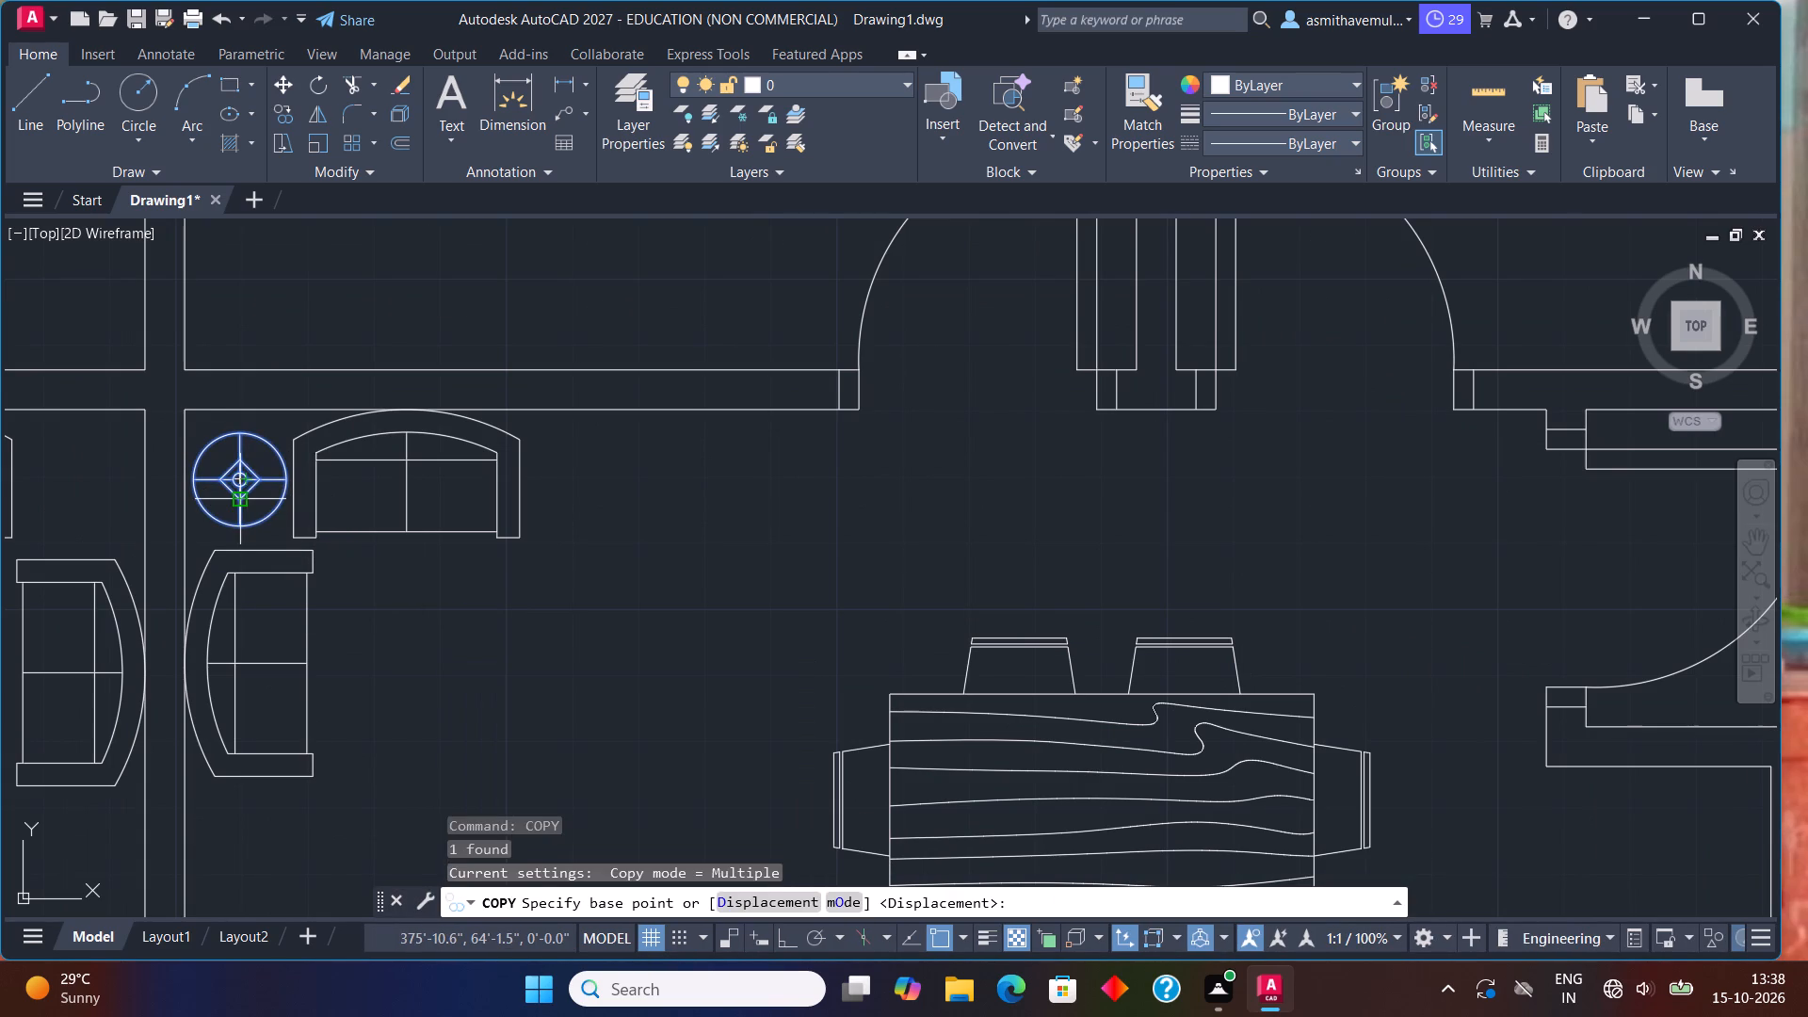
click(248, 479)
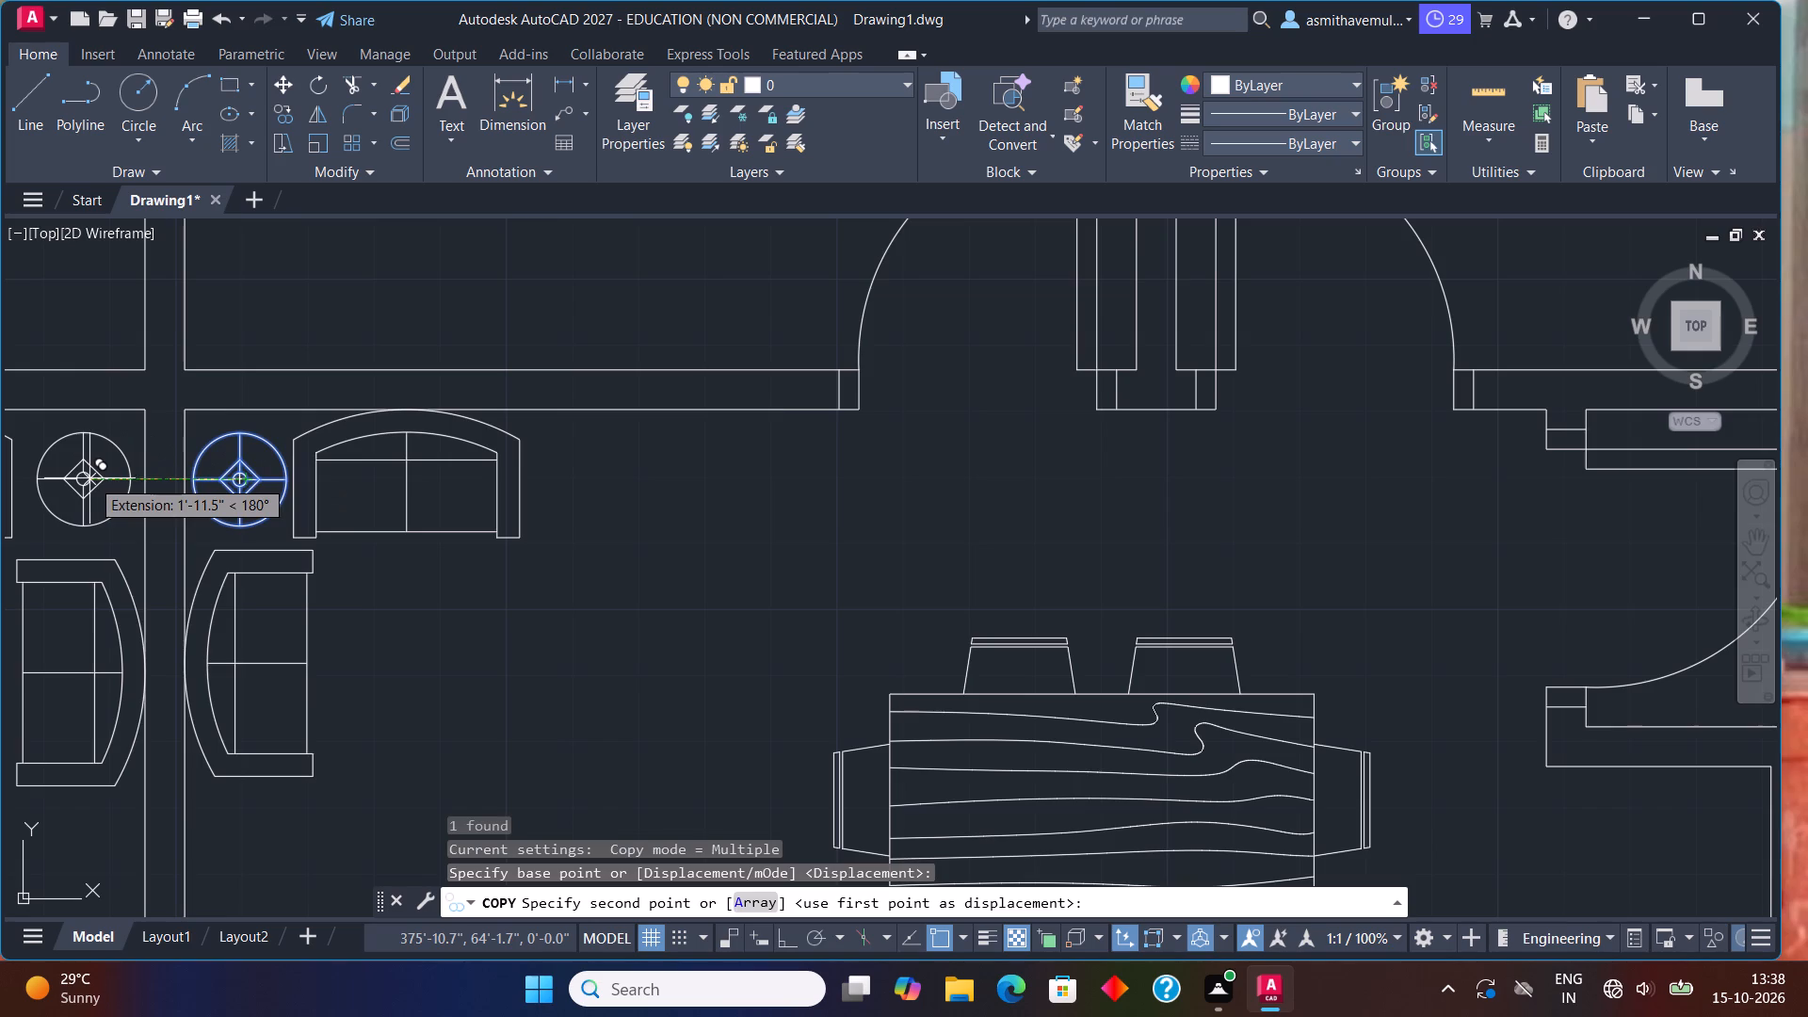
click(89, 478)
scroll(224, 465, down, 2)
scroll(428, 525, down, 1)
middle_drag(449, 592, 505, 202)
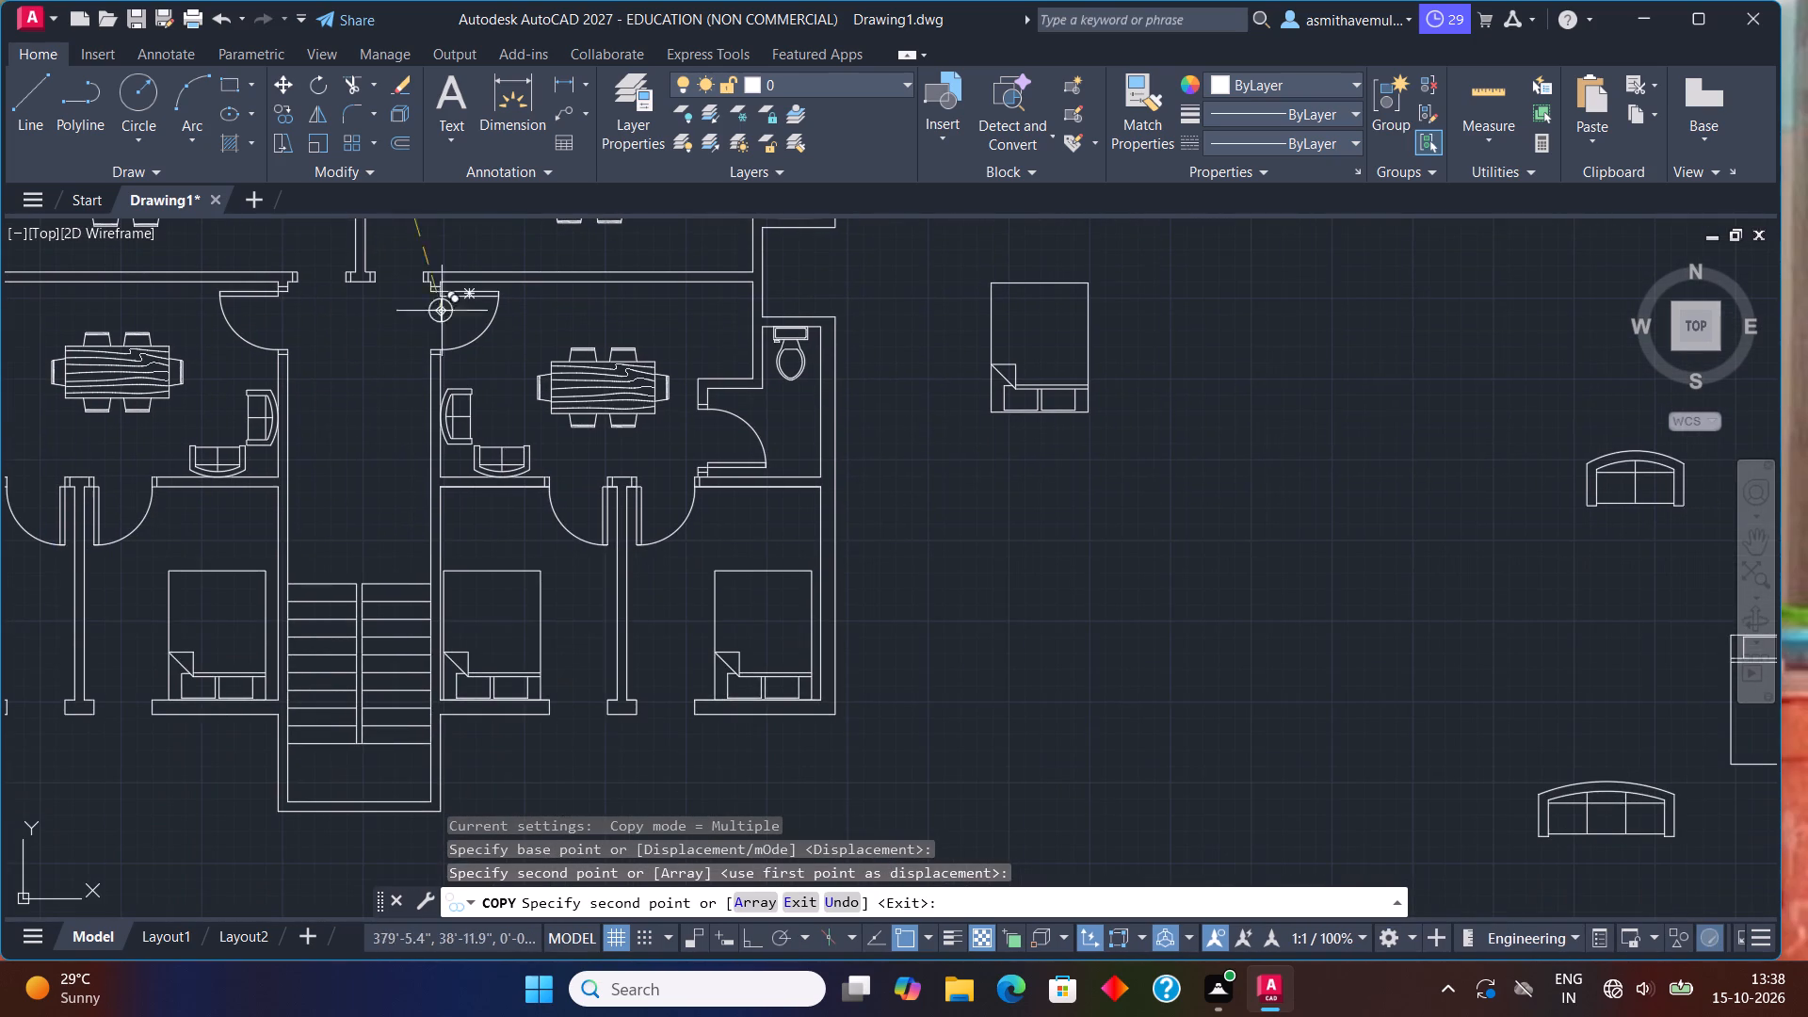
scroll(274, 497, up, 3)
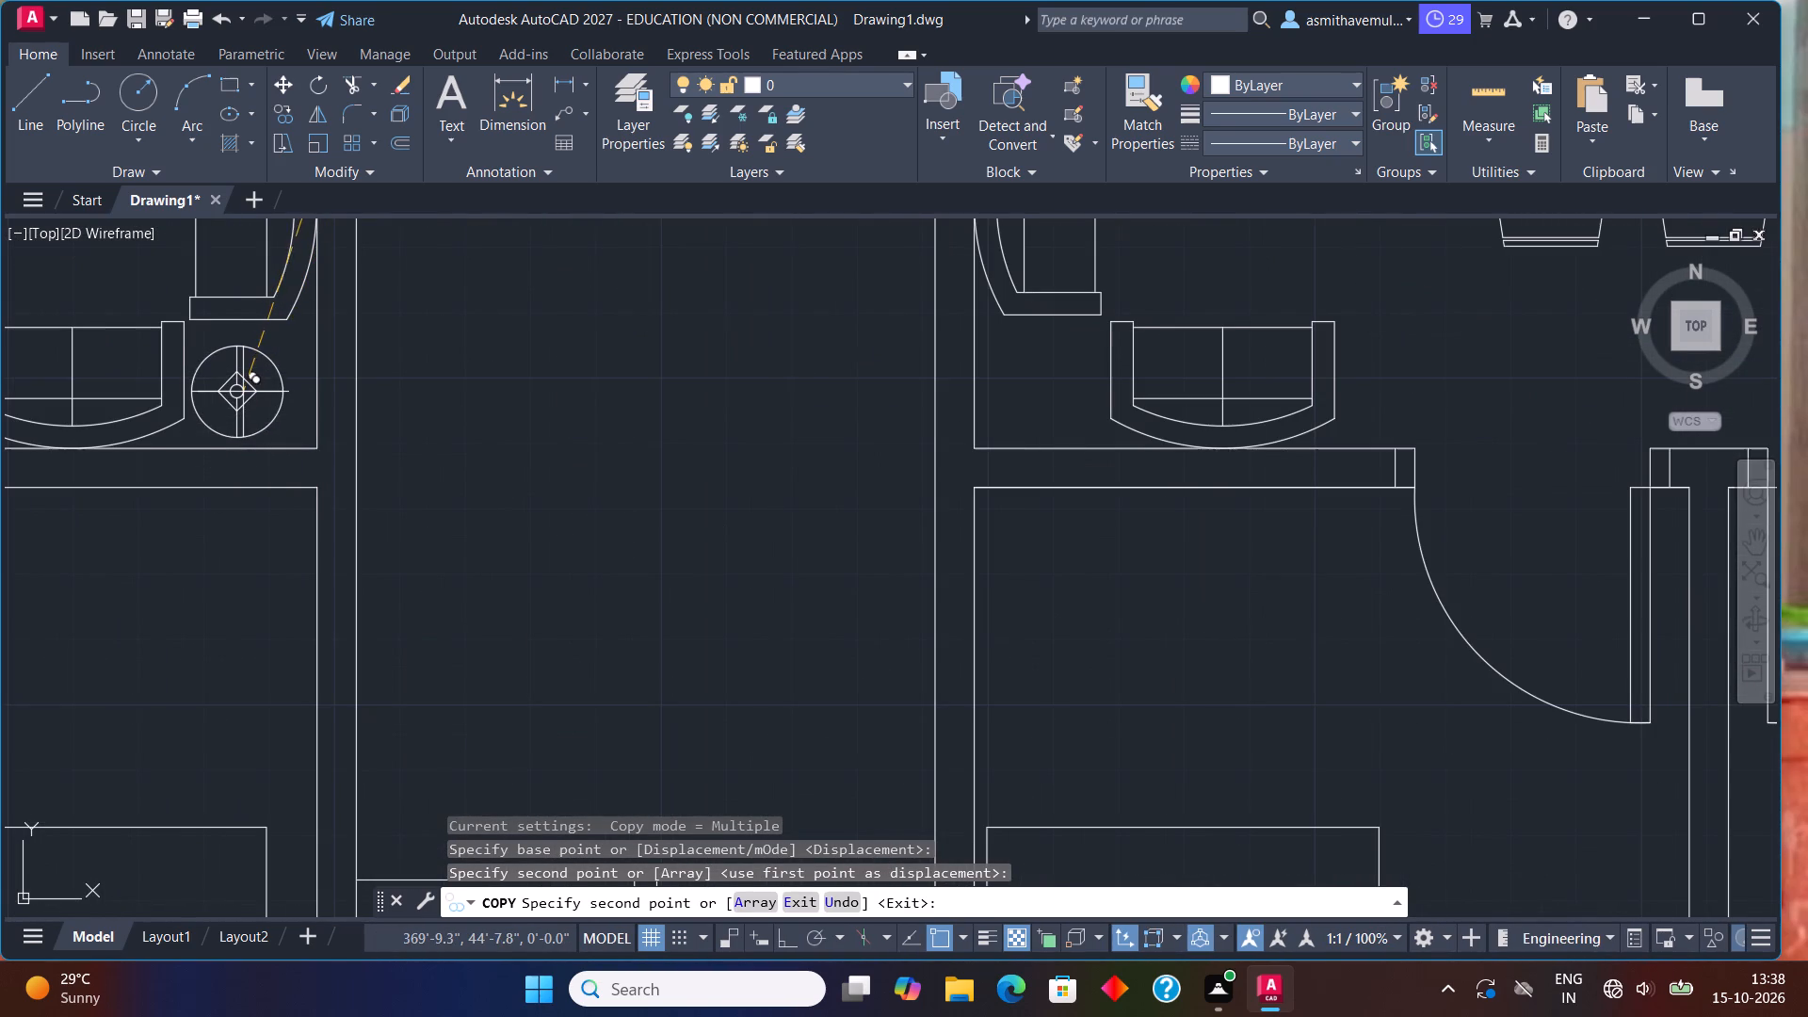
click(249, 383)
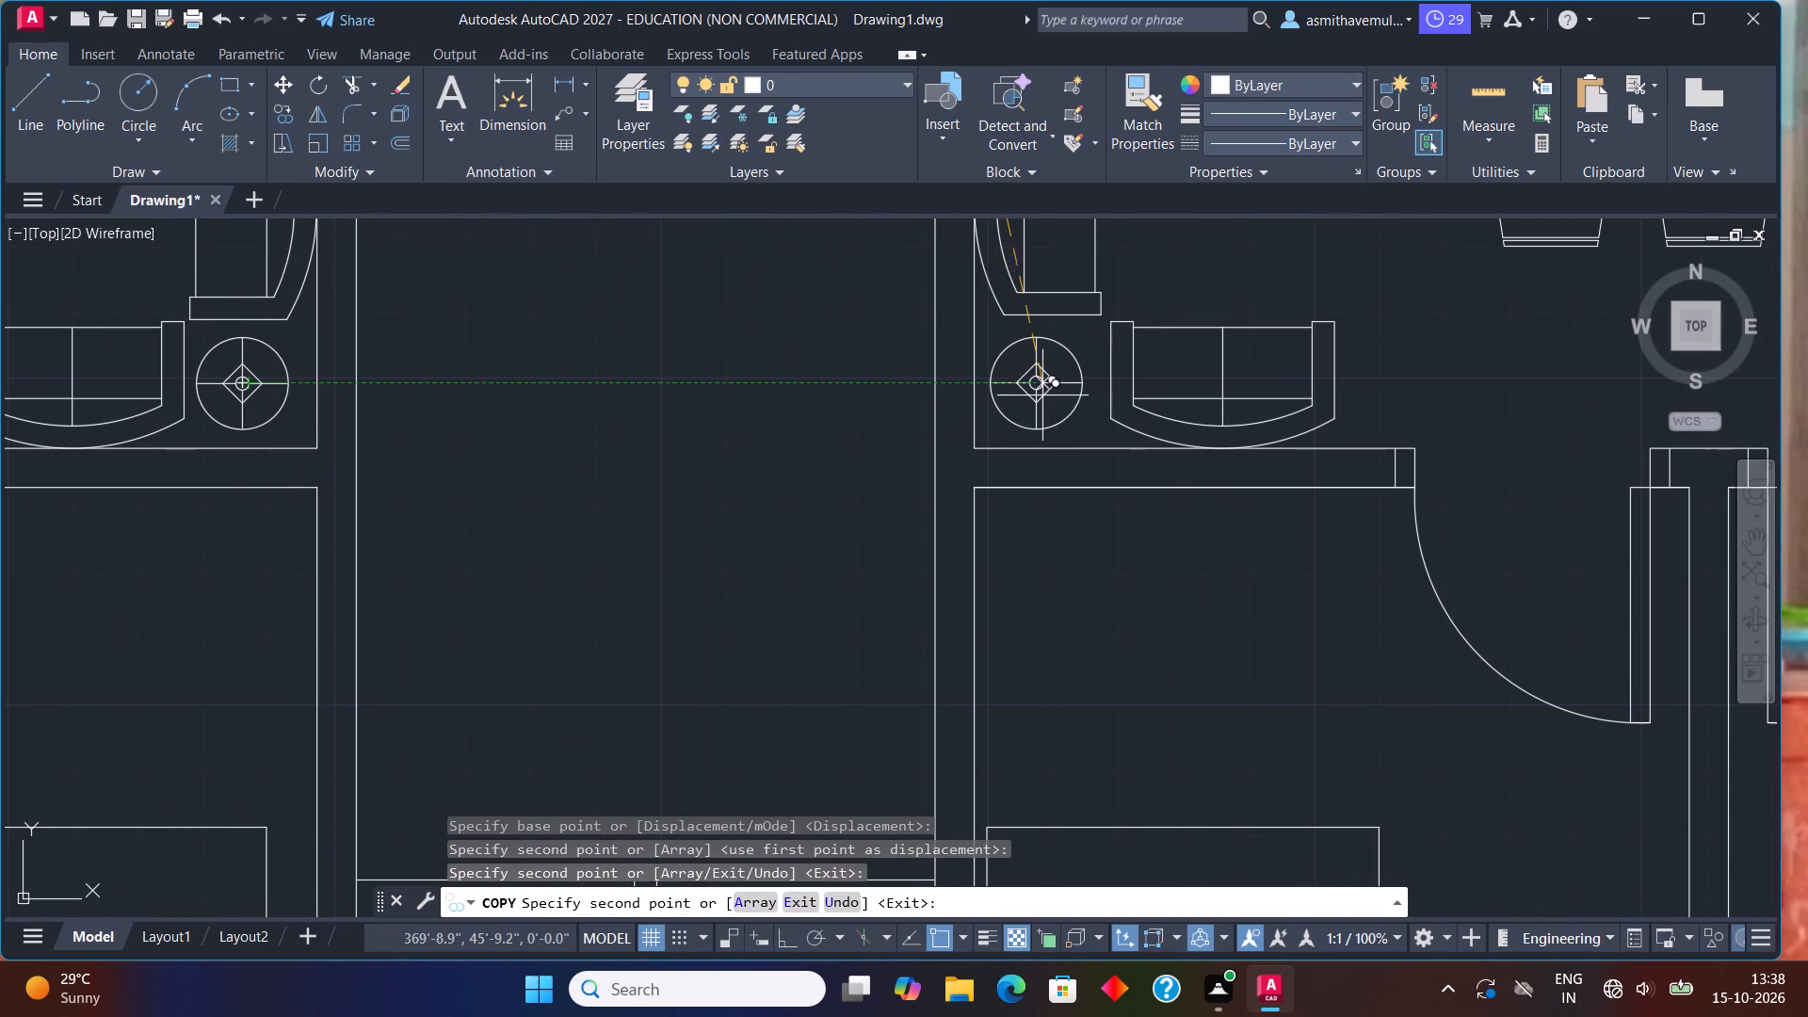
click(1044, 385)
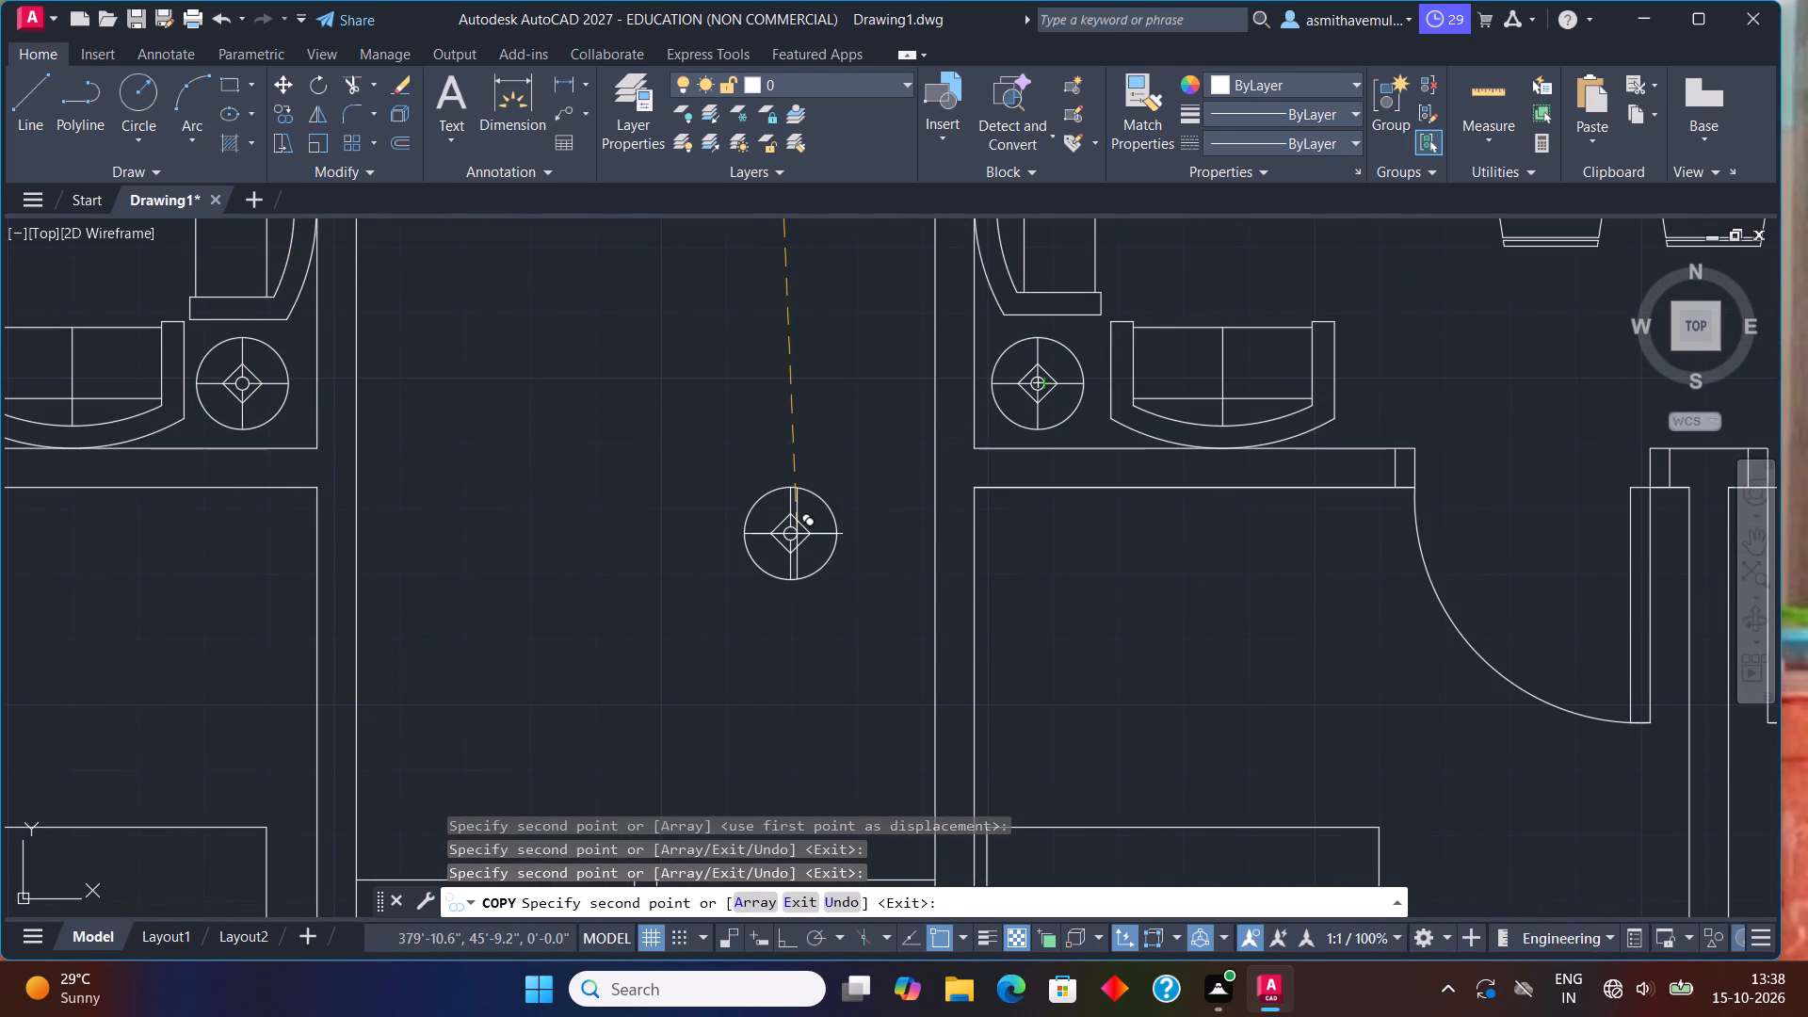
key(Escape)
scroll(797, 534, down, 4)
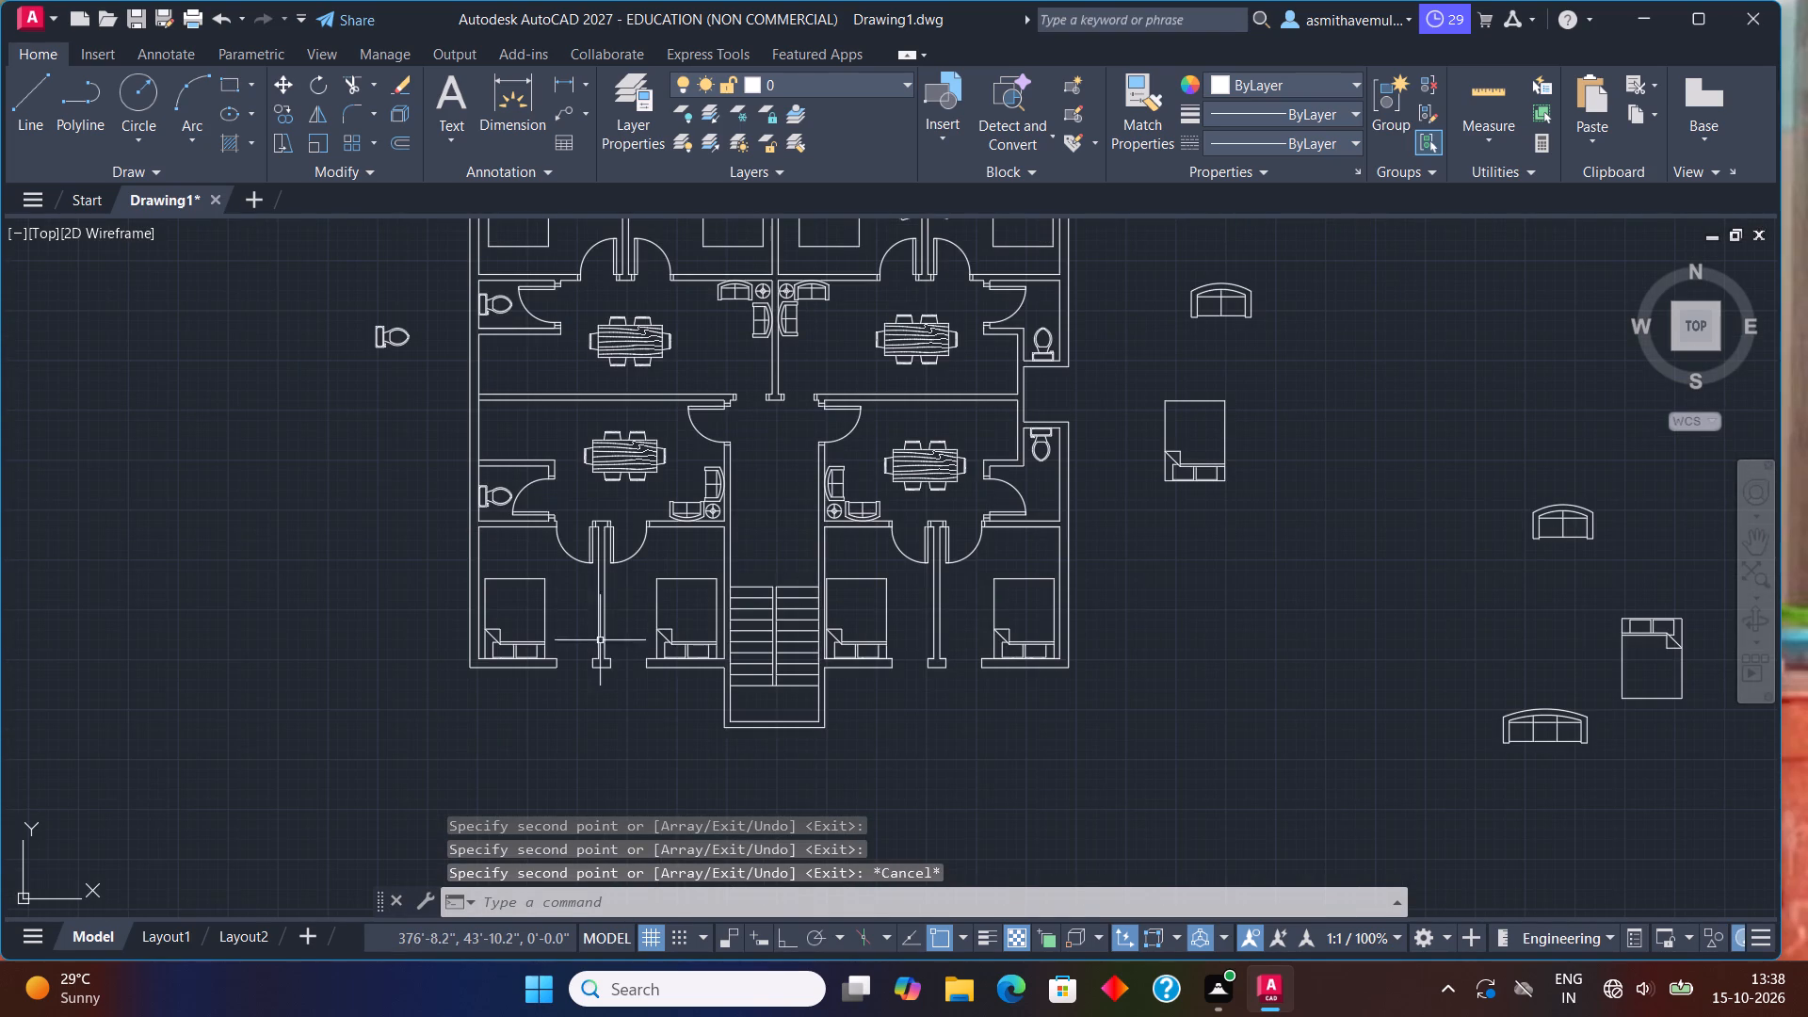
middle_drag(663, 438, 505, 525)
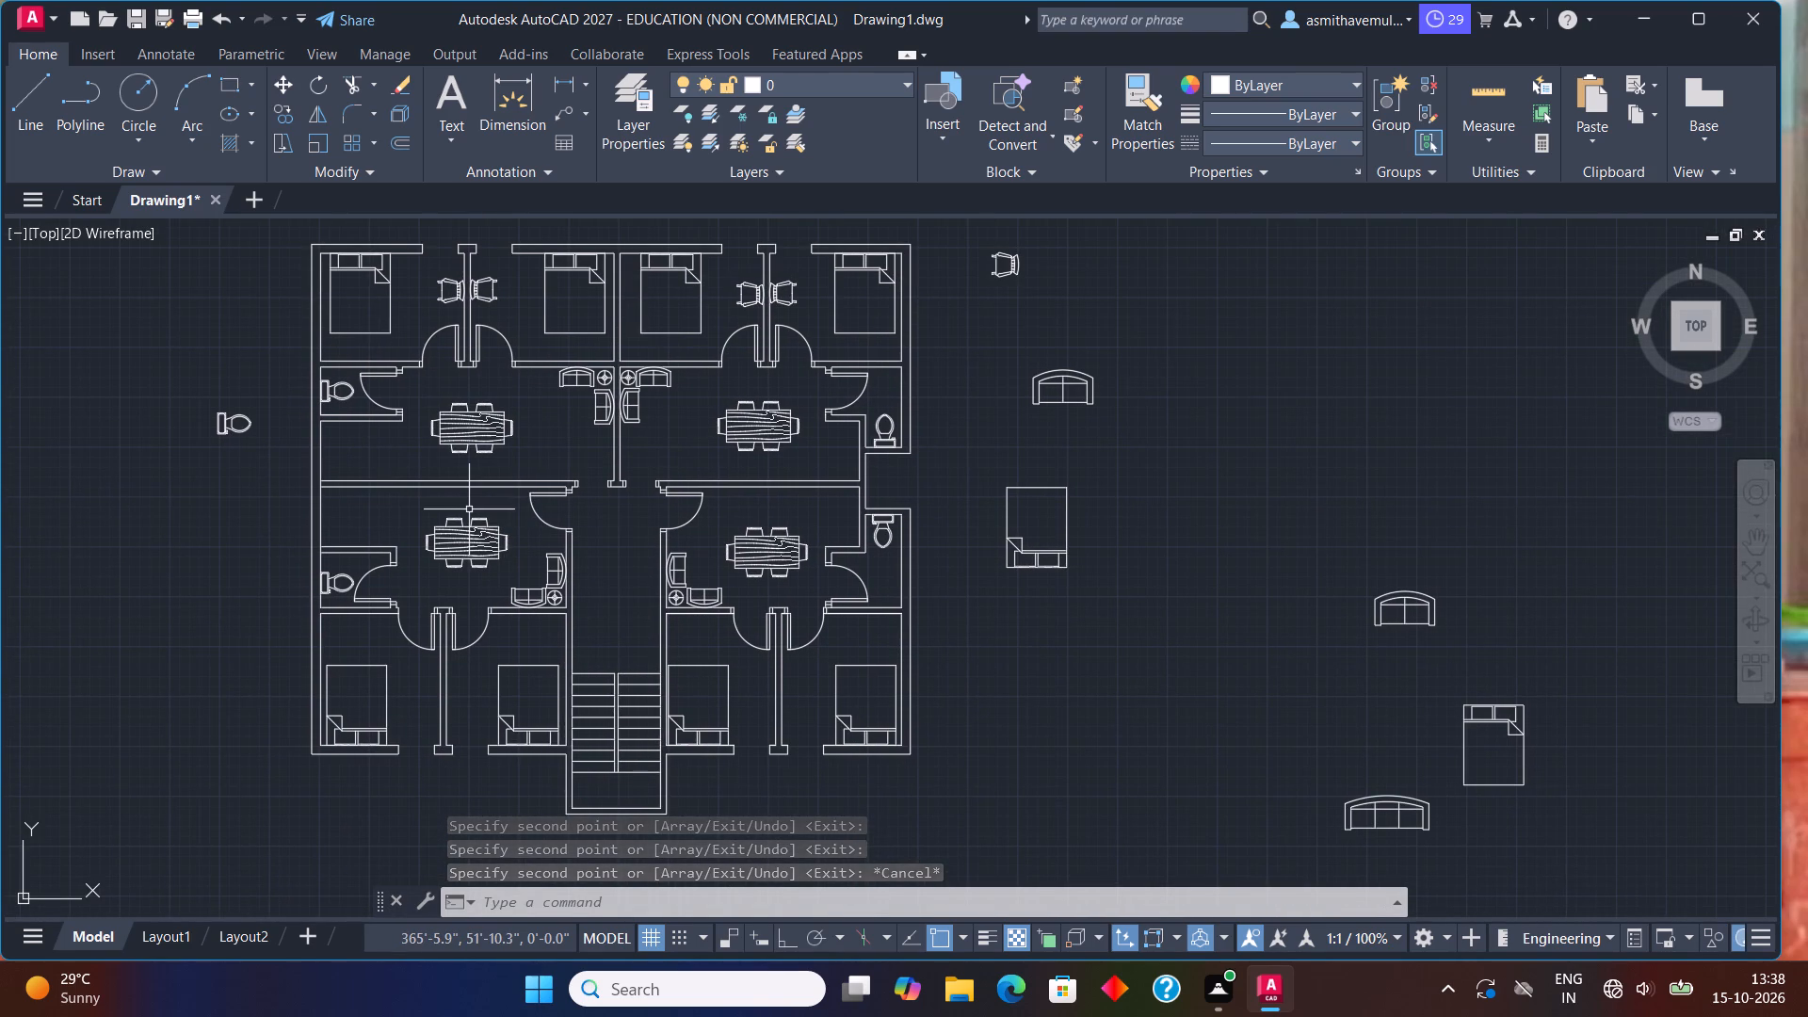
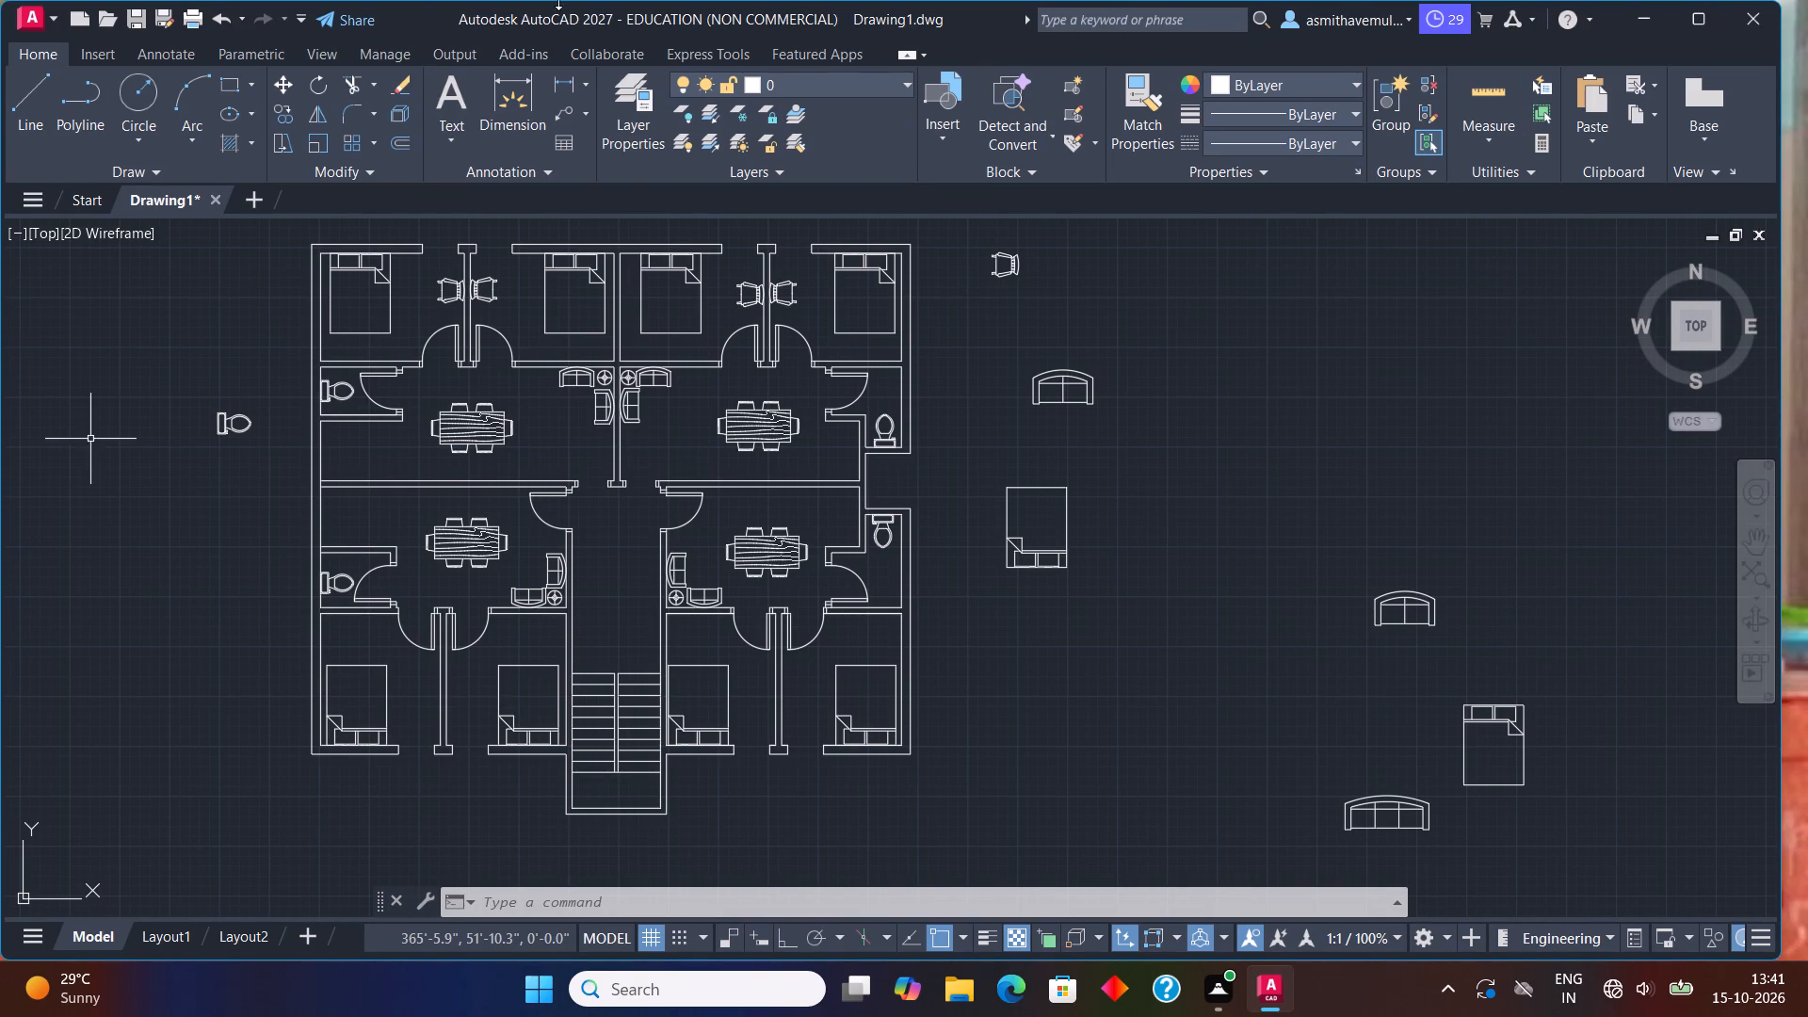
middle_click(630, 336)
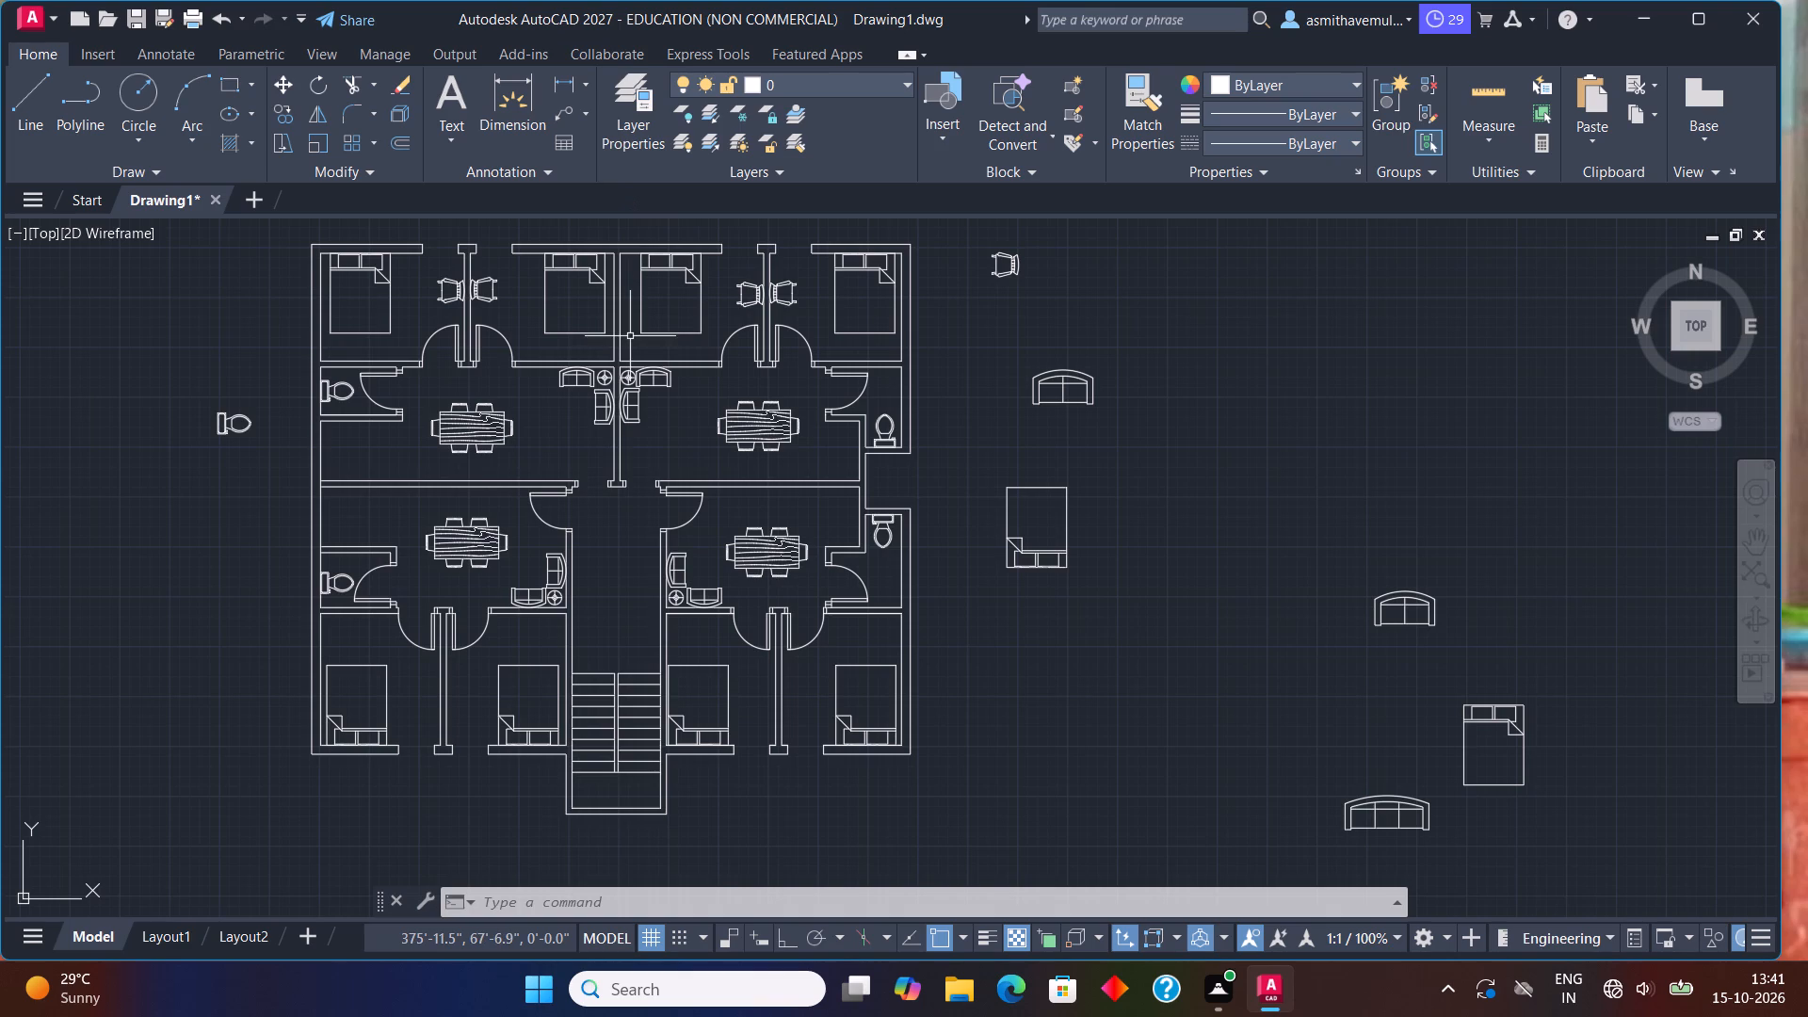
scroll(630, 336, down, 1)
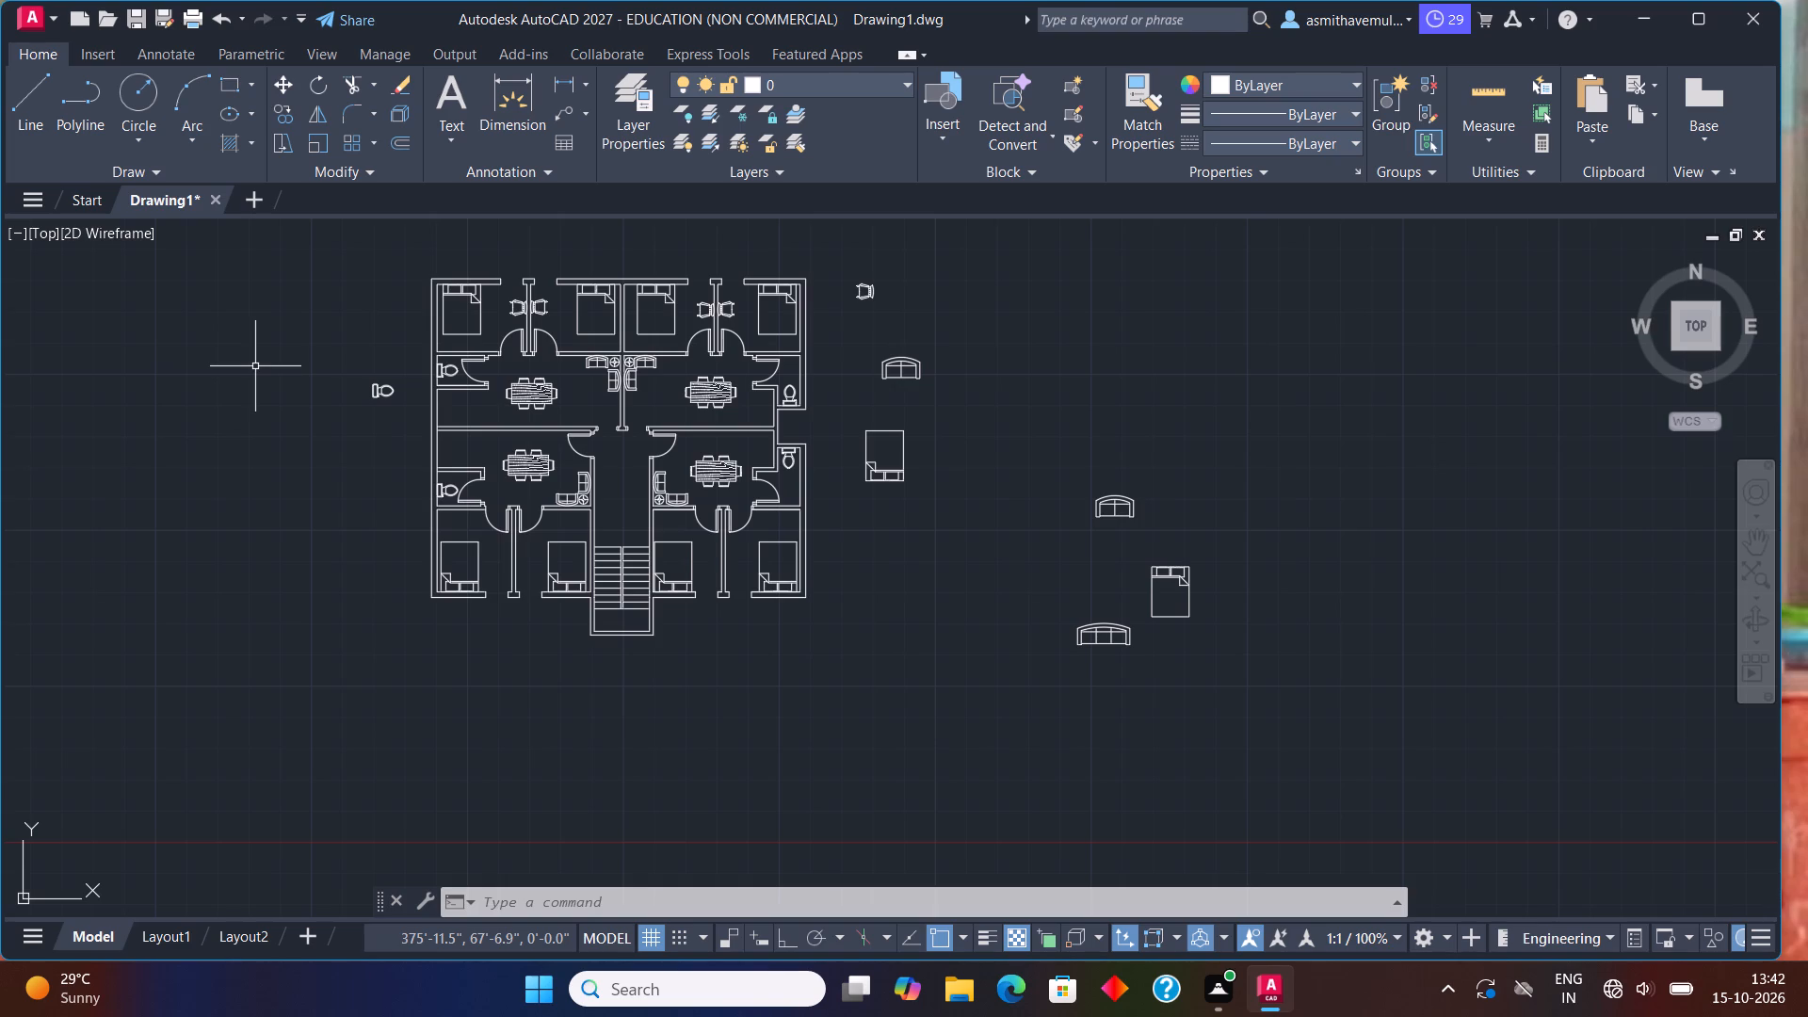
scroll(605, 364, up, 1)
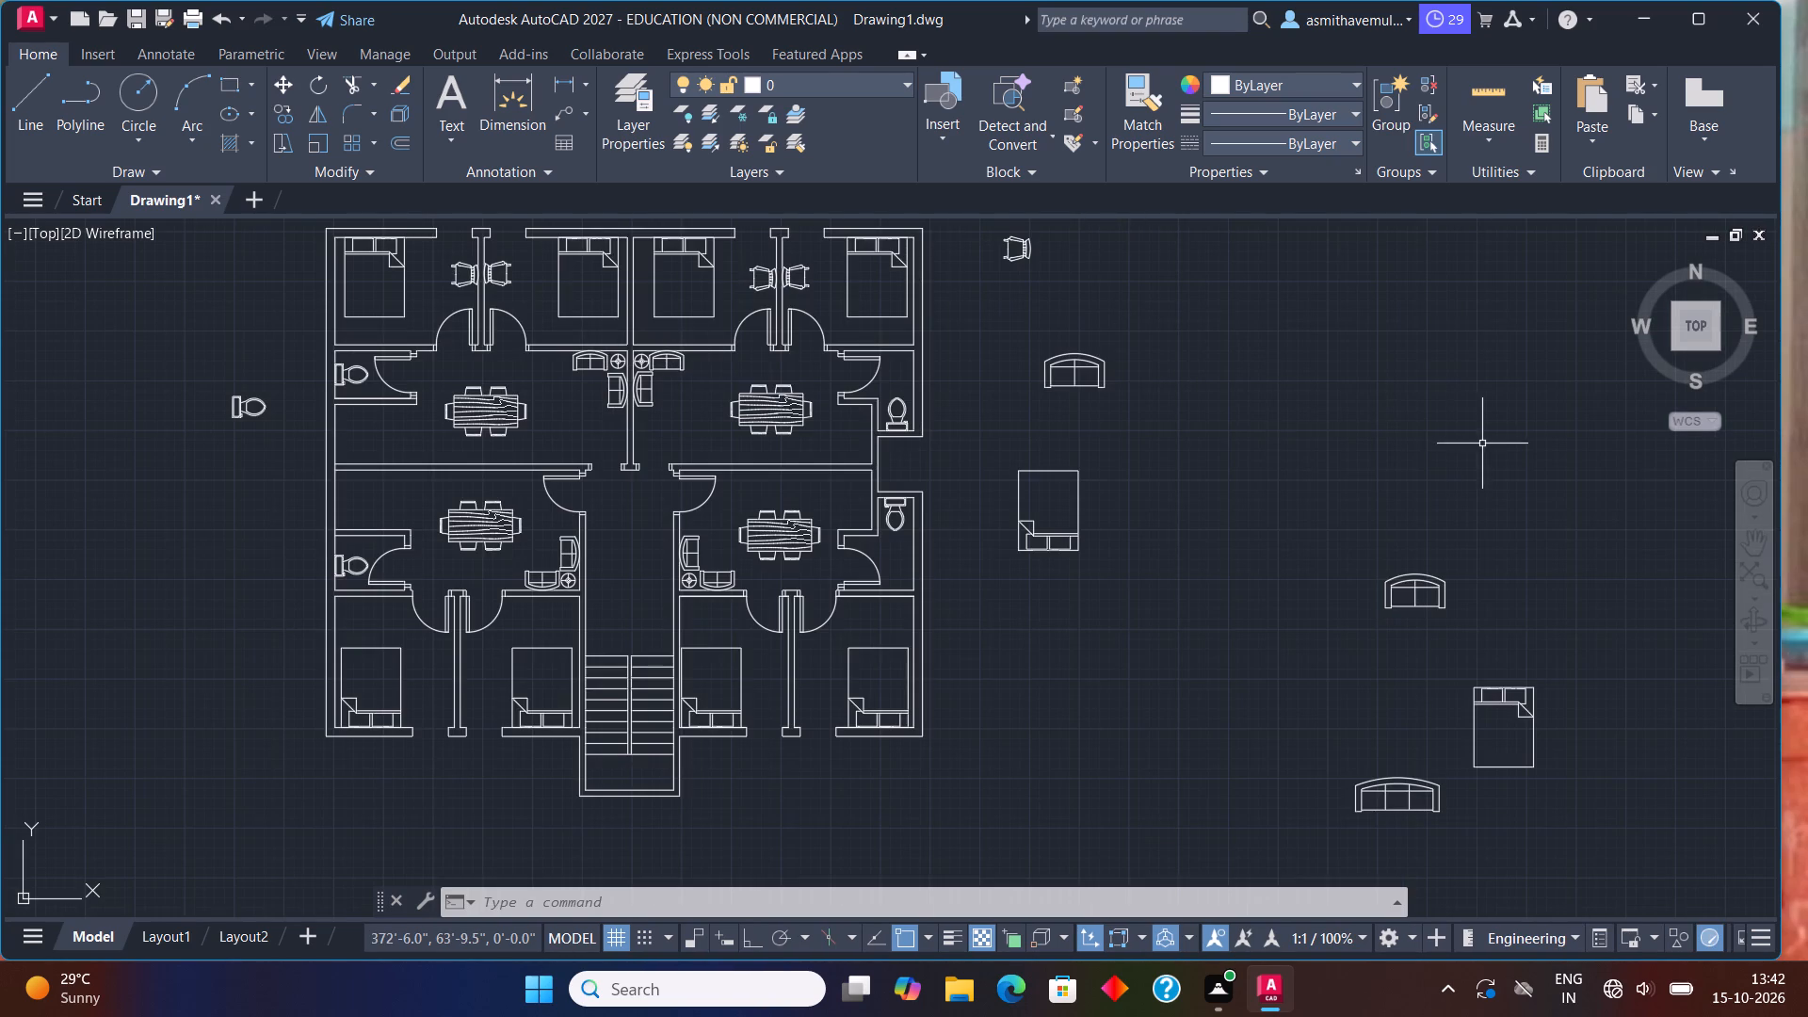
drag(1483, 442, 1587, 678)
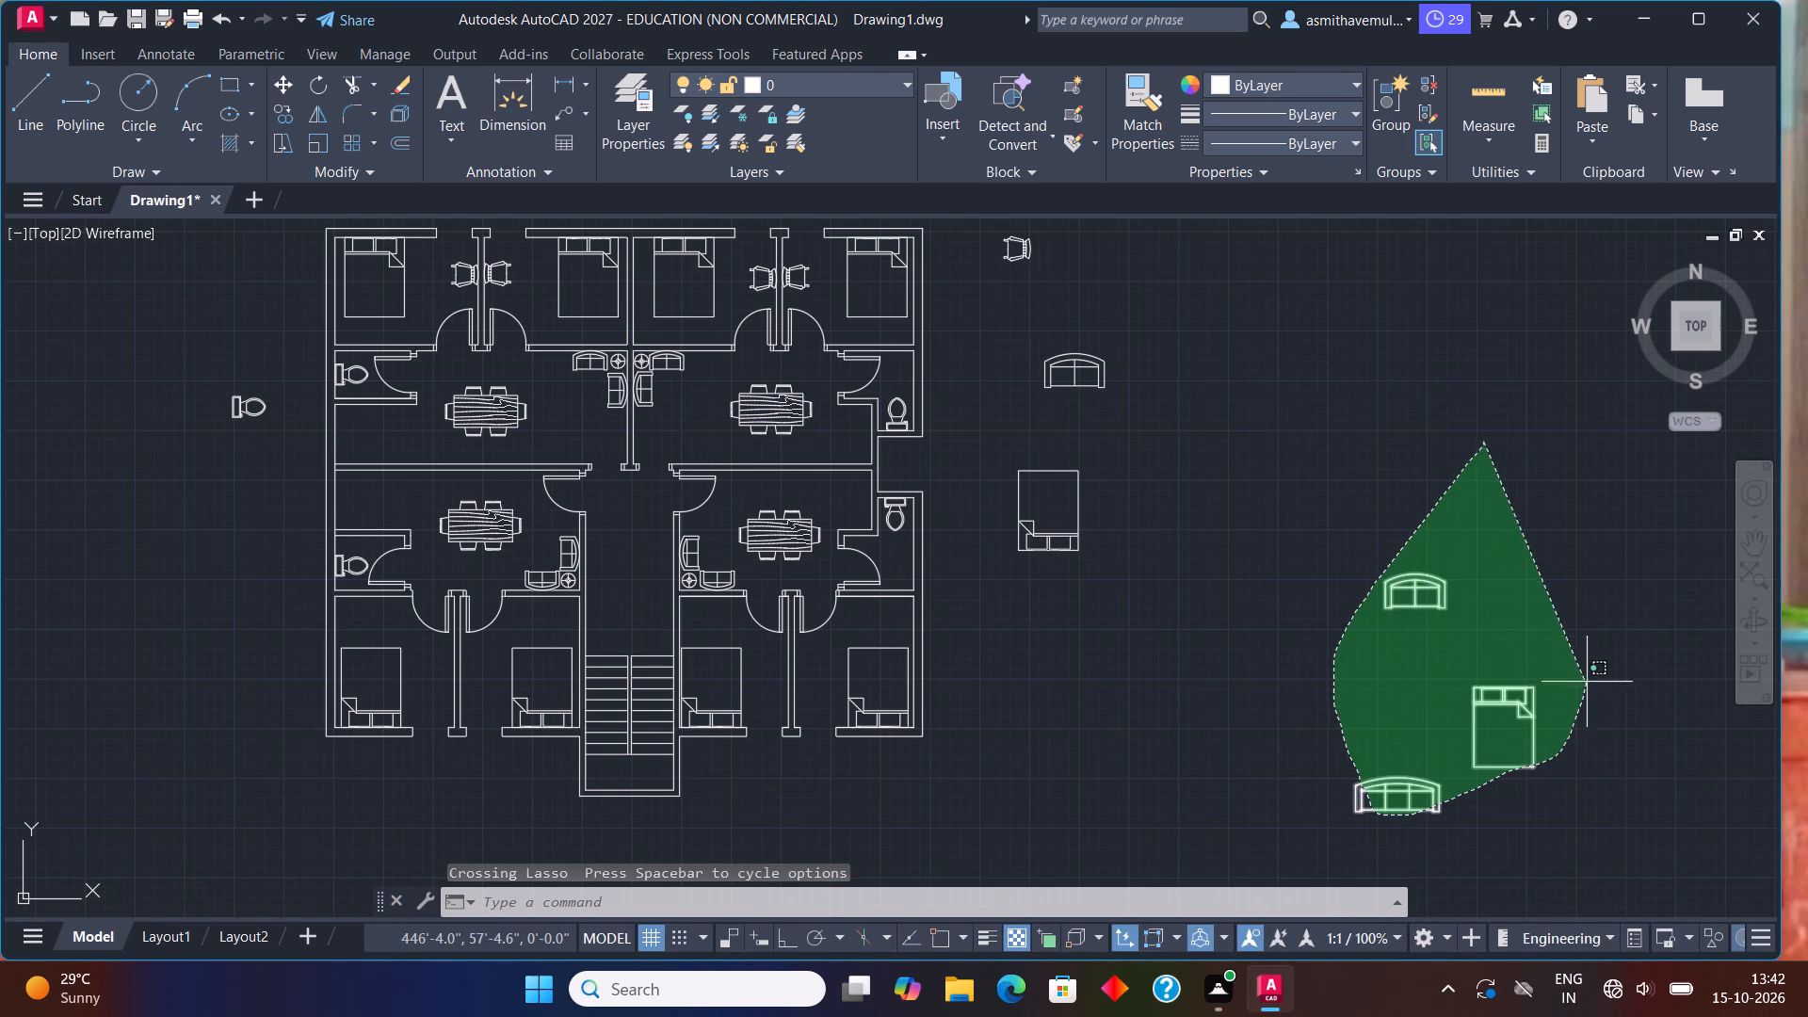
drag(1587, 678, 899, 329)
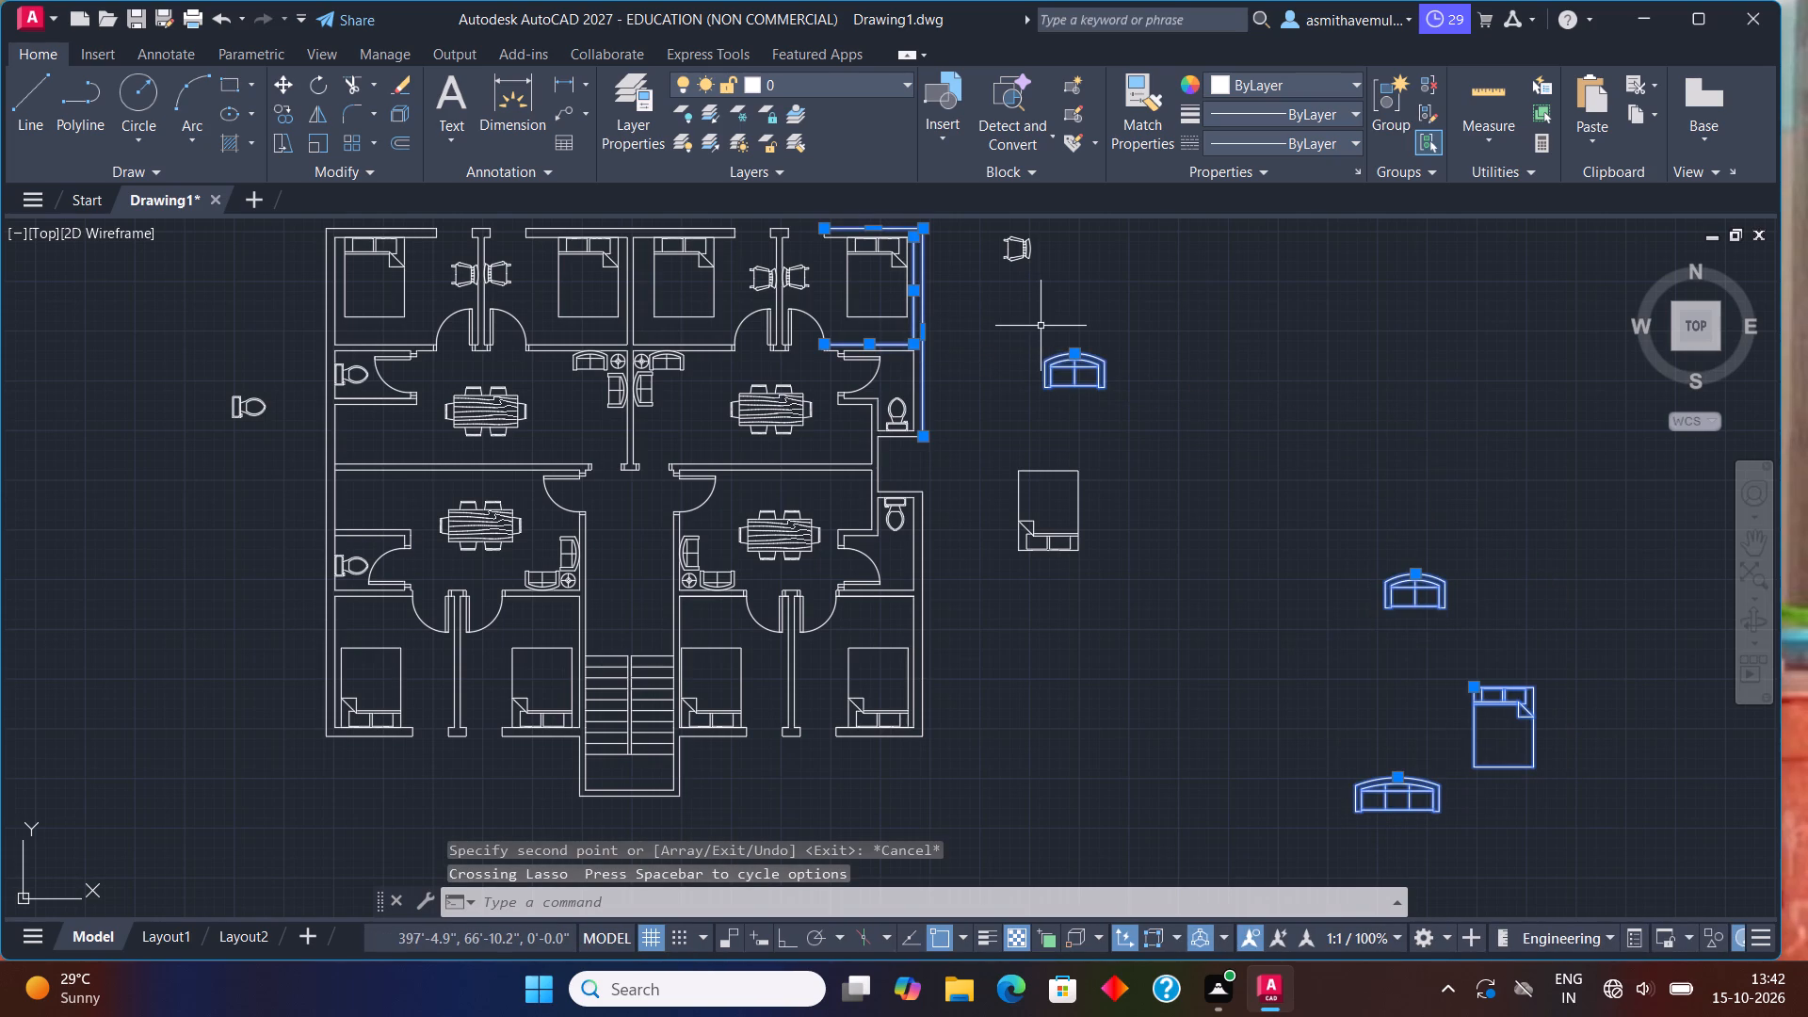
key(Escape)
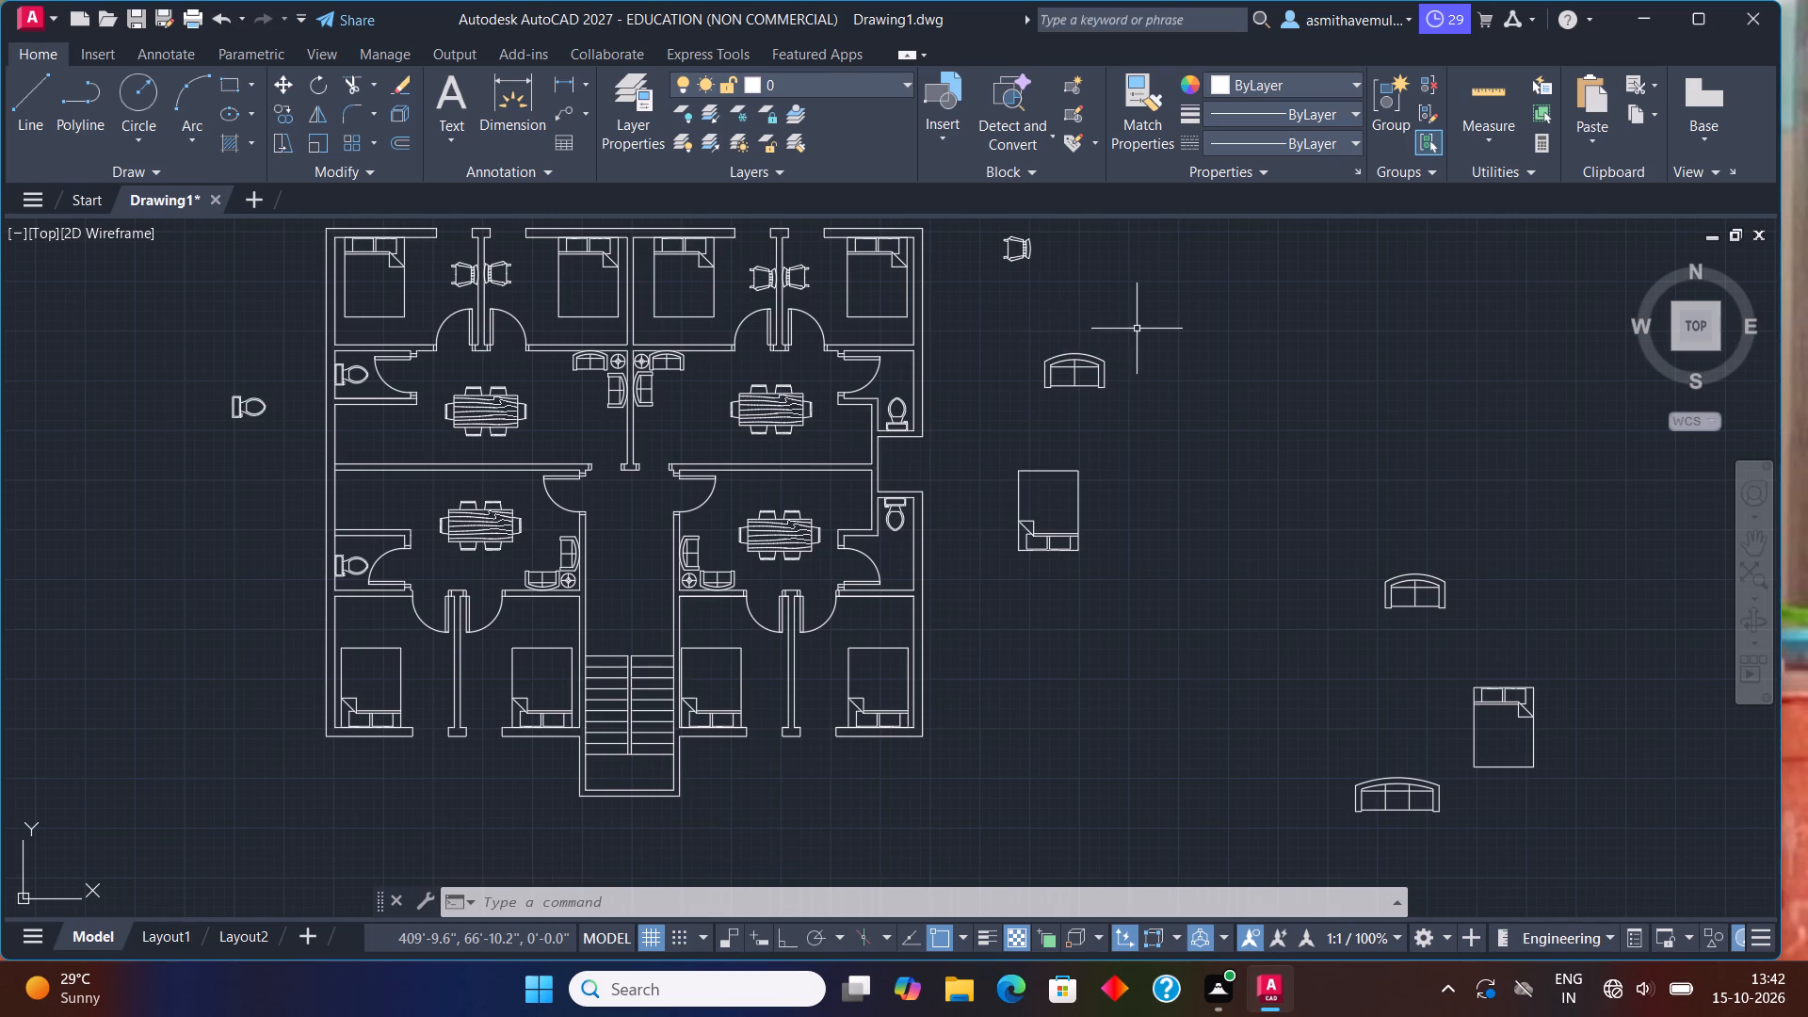
Erase the spare chair, sofas and beds lying outside the floor plan, and the spare toilet beyond its opposite outer wall.
scroll(1142, 339, down, 1)
middle_drag(1142, 345, 1126, 385)
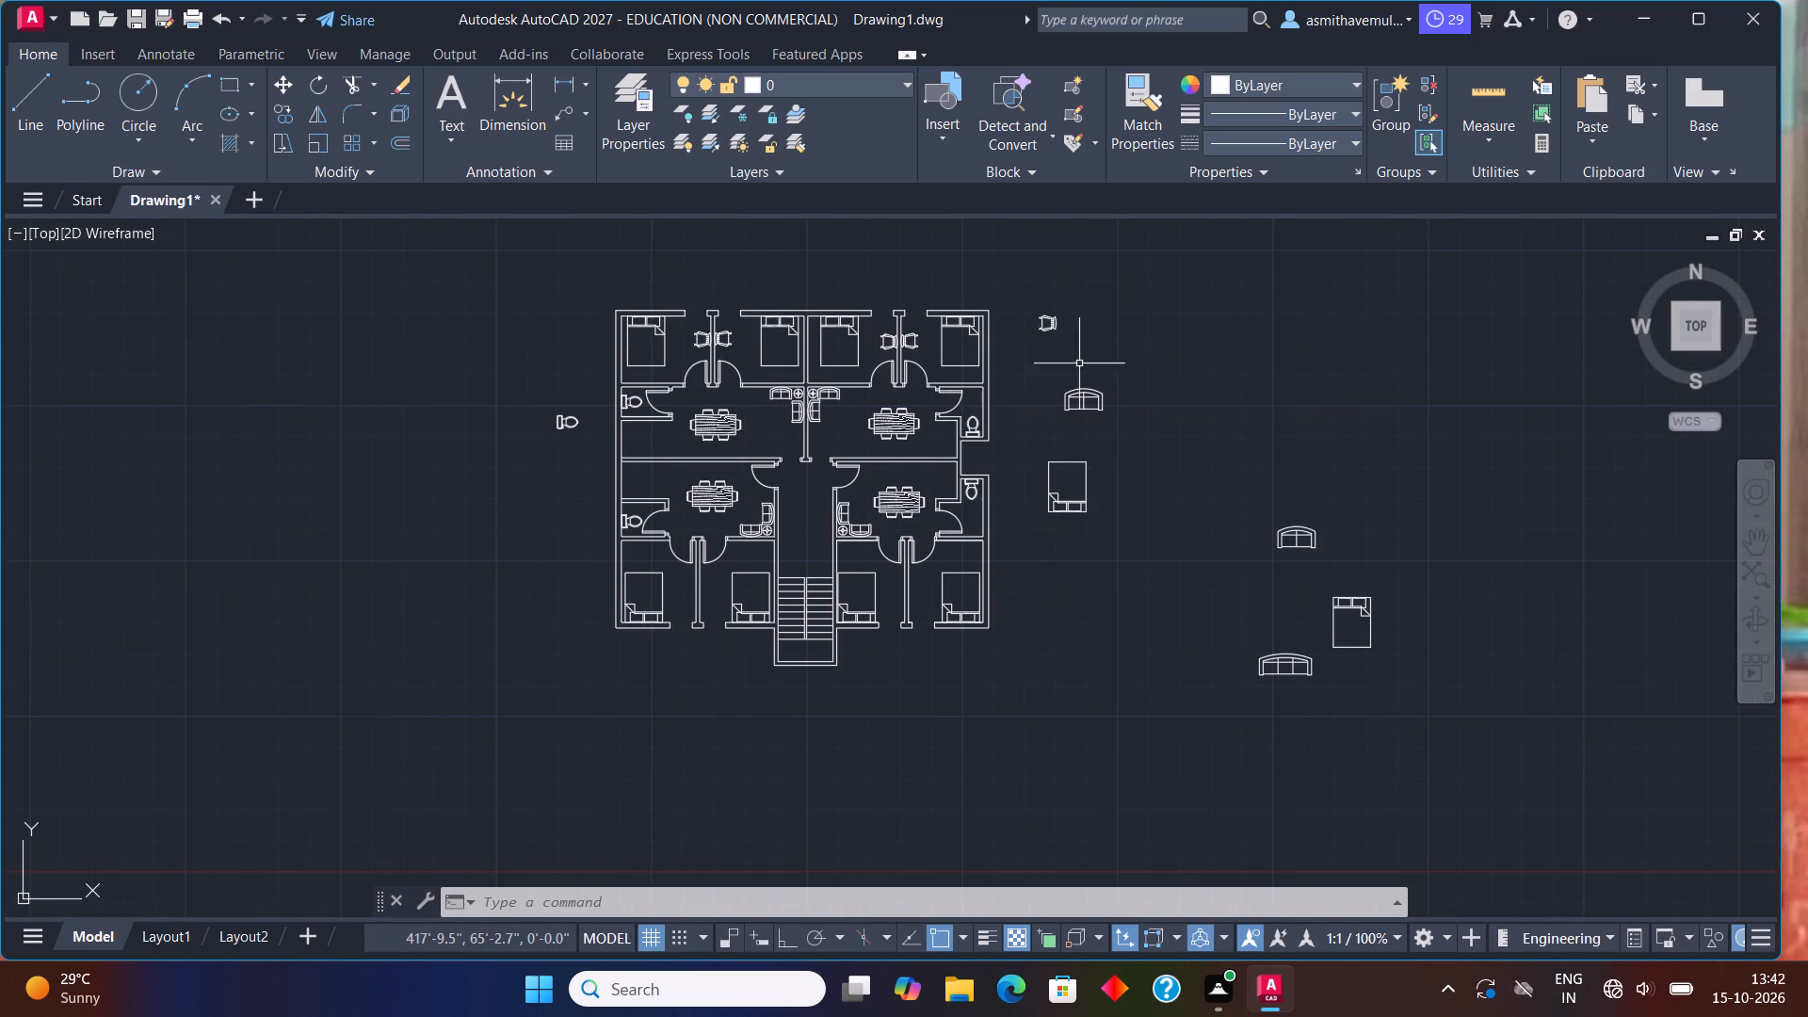
drag(1033, 274, 1041, 544)
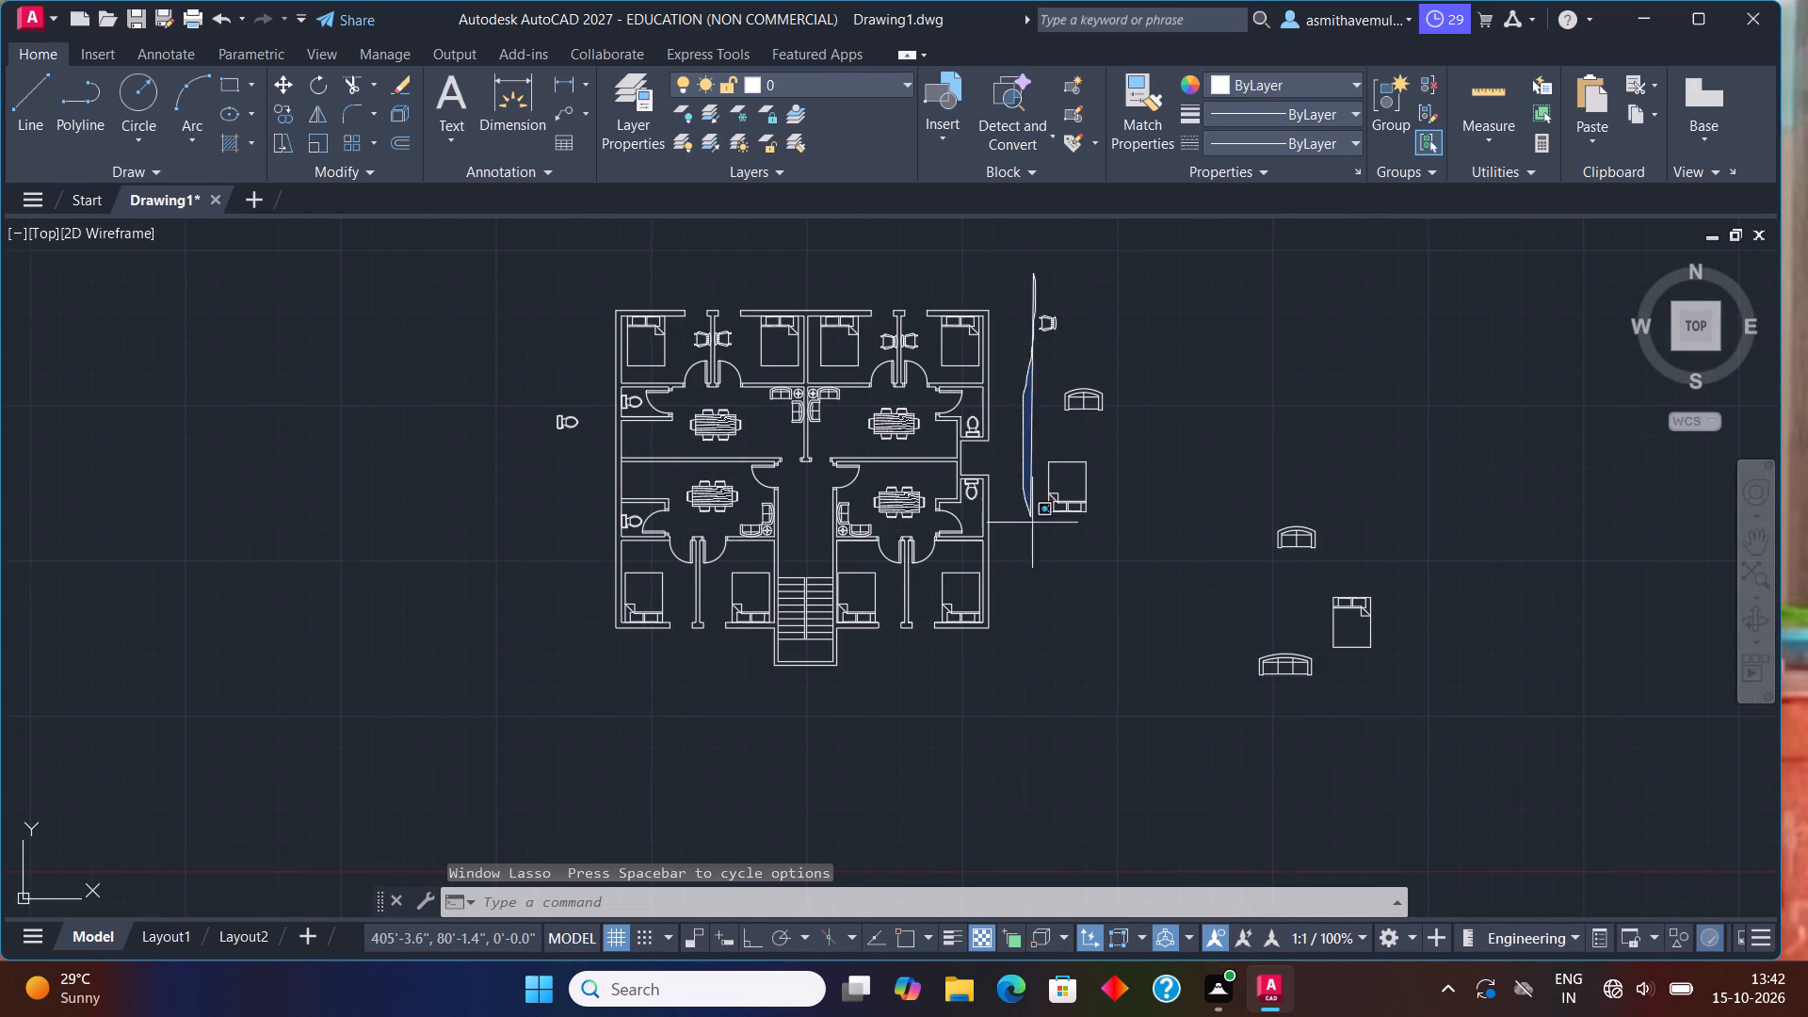
drag(1041, 544, 1440, 544)
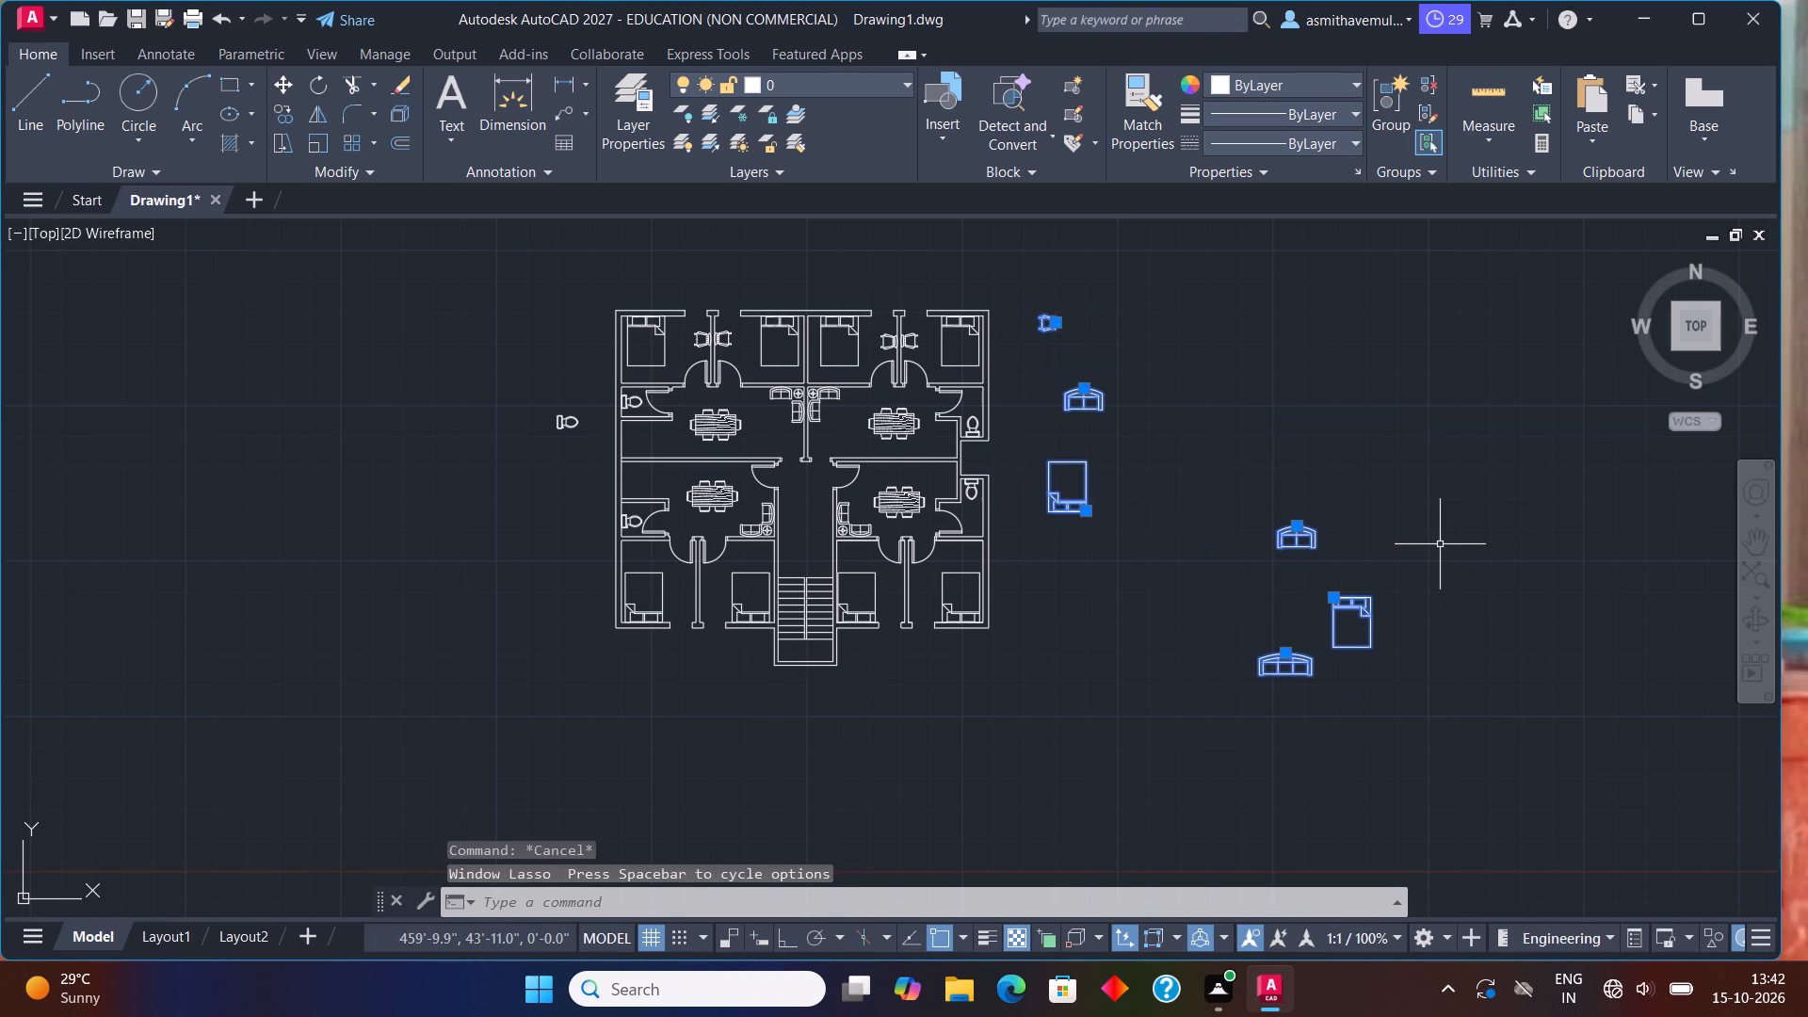
key(Delete)
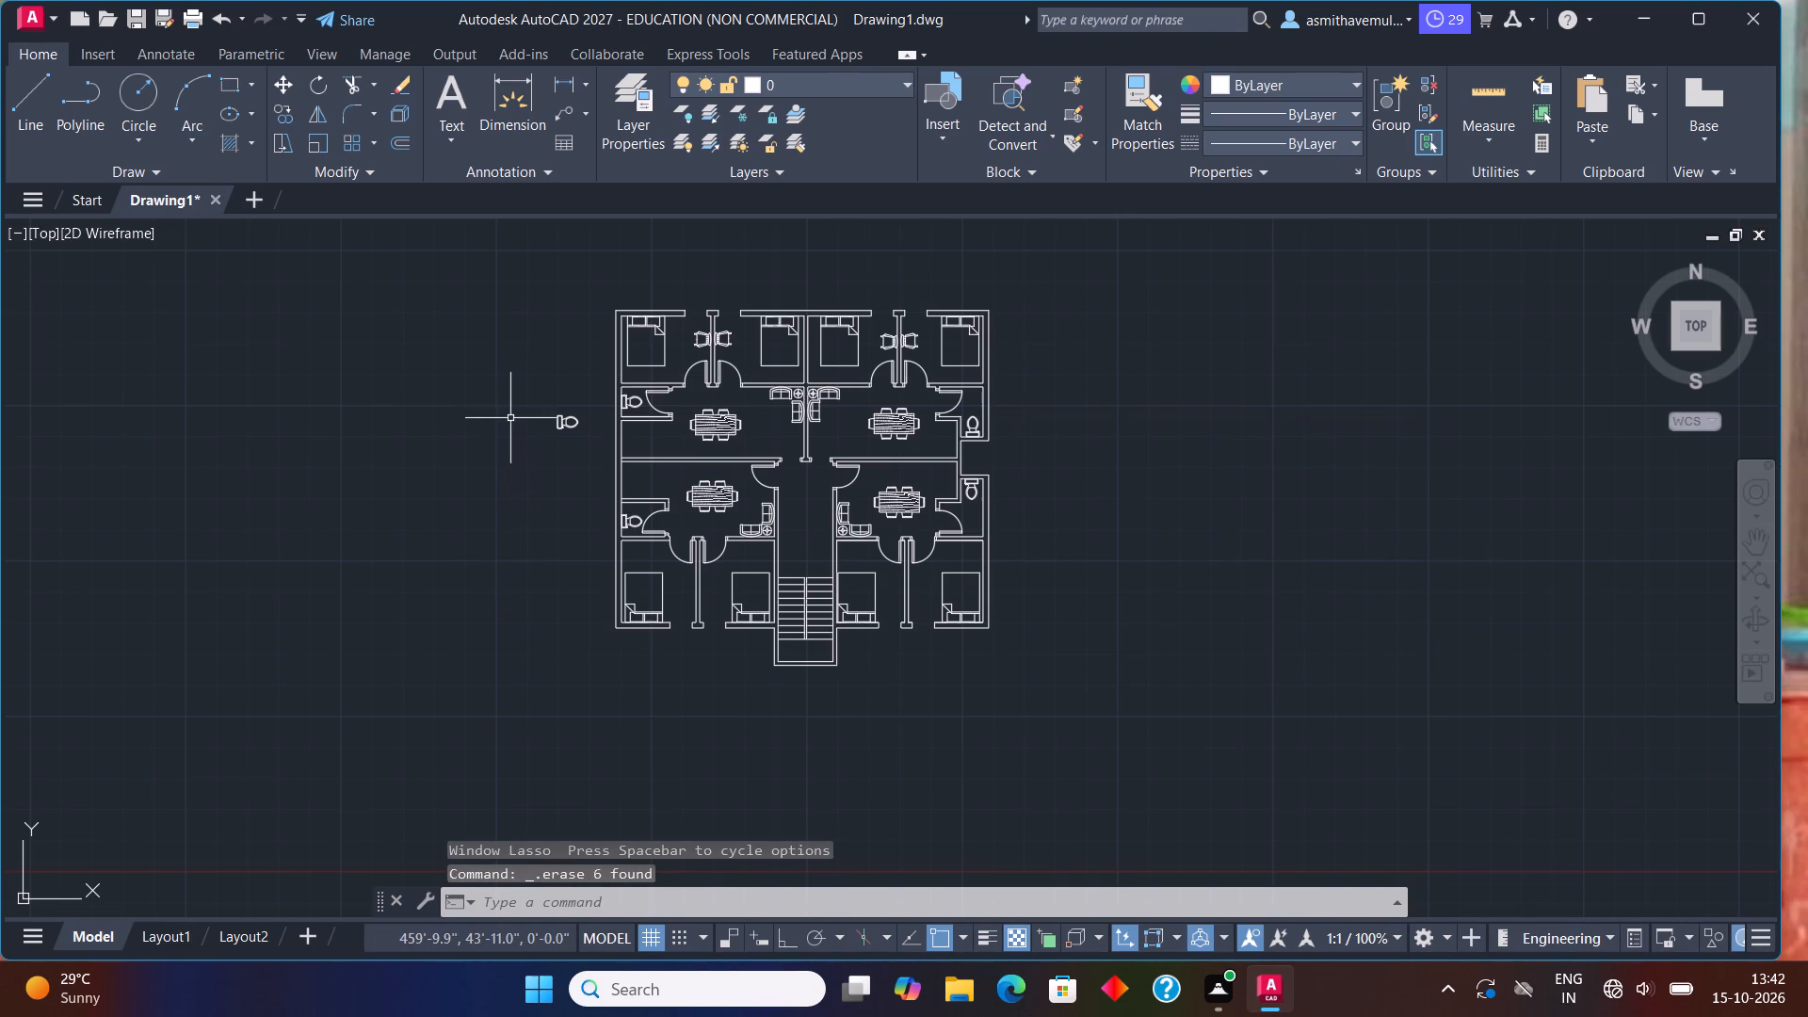
click(559, 416)
key(Delete)
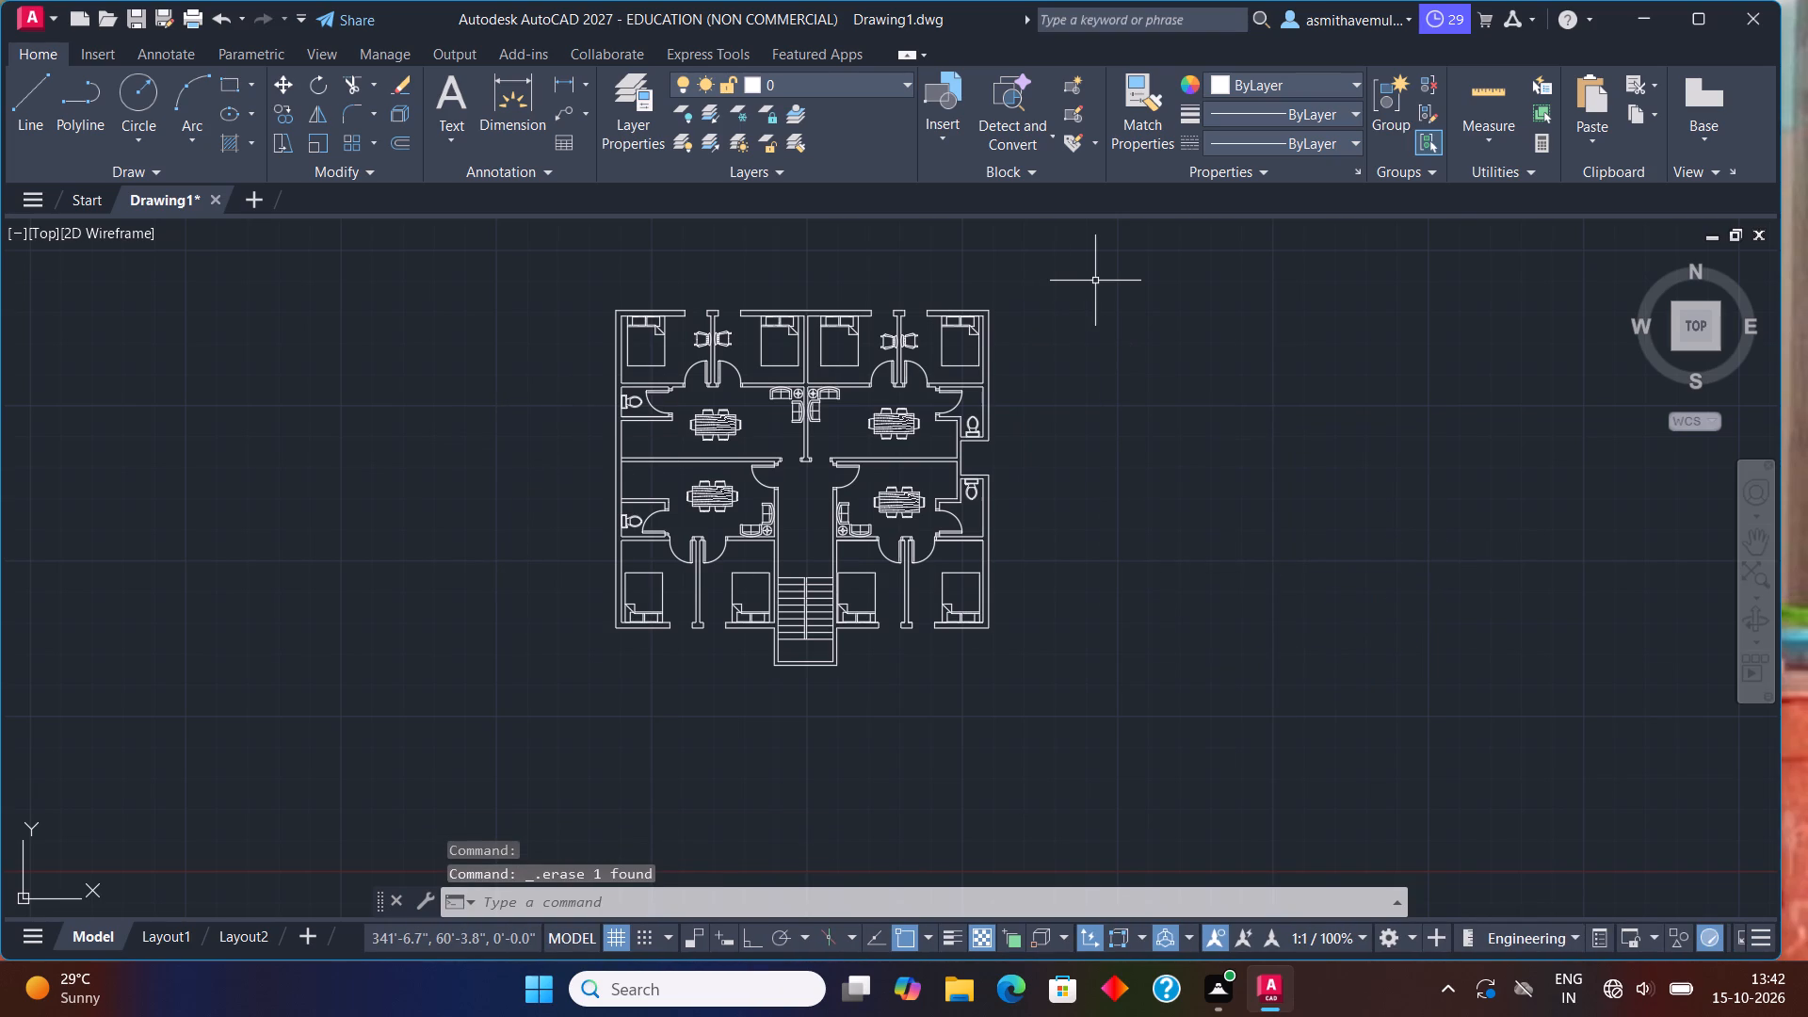
Insert the Kitchen Layout - 7 x 8 ft block from DesignCenter's Kitchens.dwg into the empty space right of the floor plan.
middle_drag(1102, 282, 960, 323)
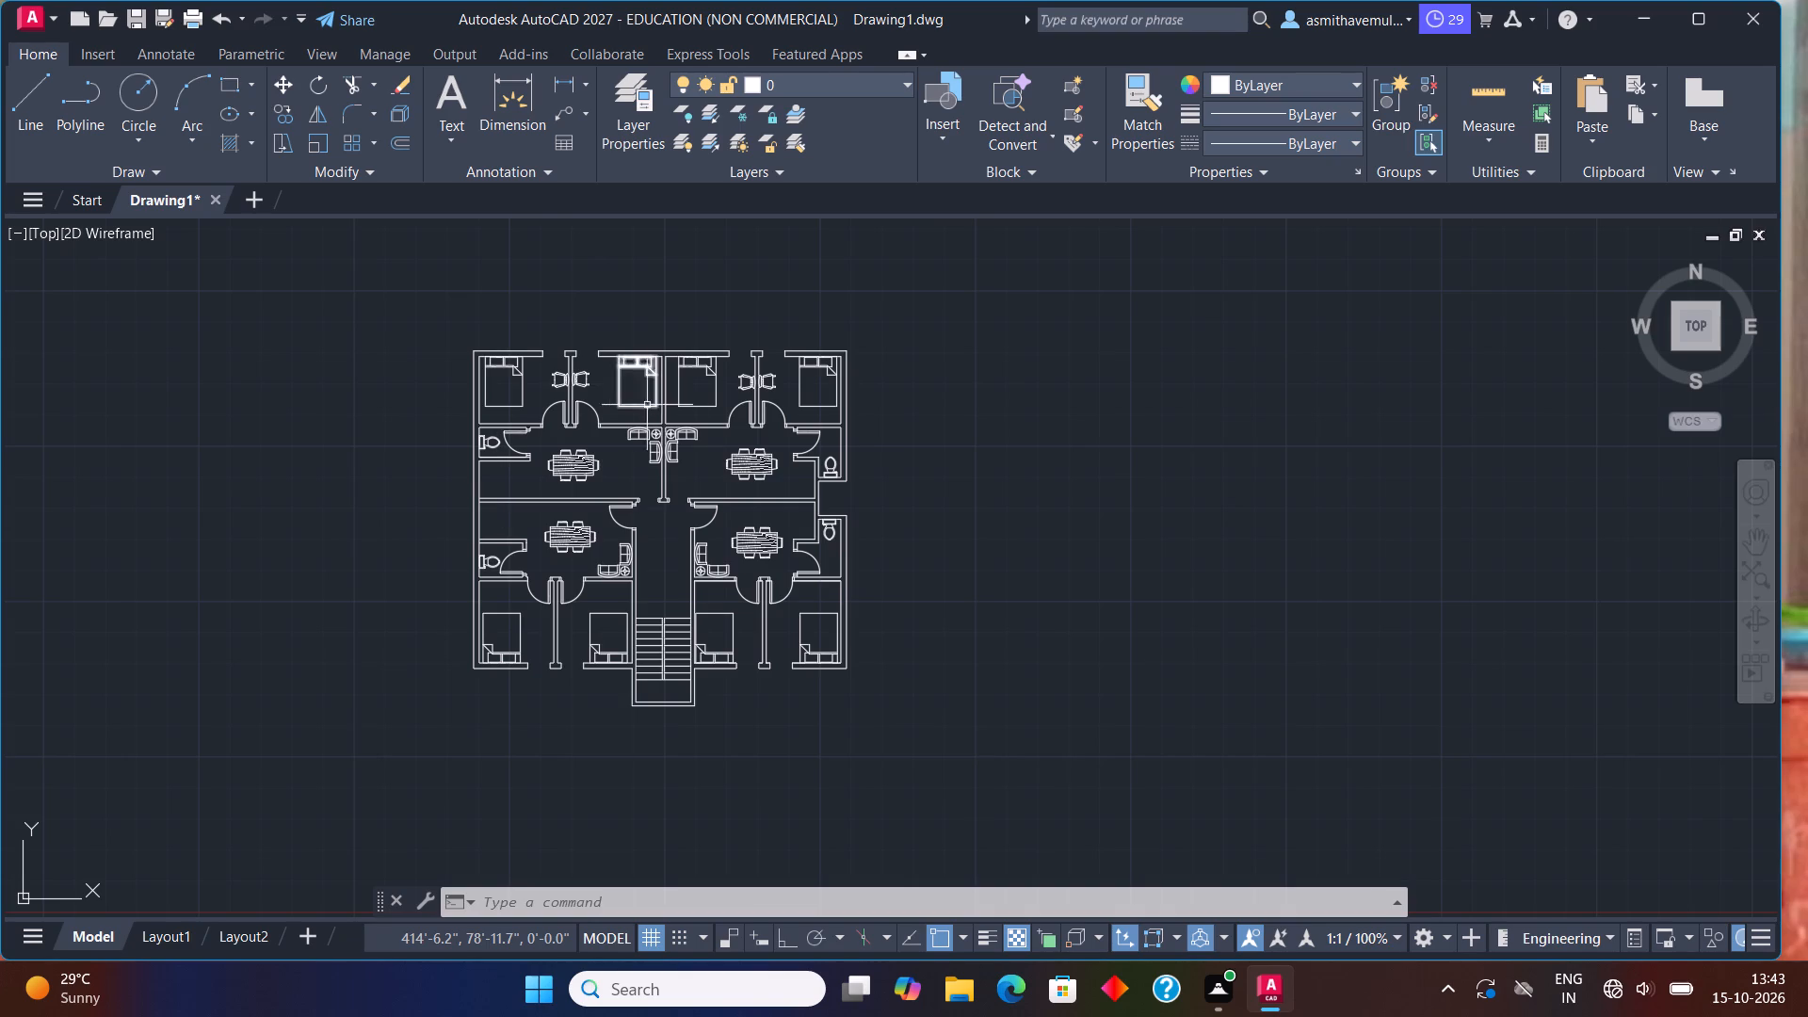
middle_drag(640, 460, 654, 396)
scroll(661, 396, up, 1)
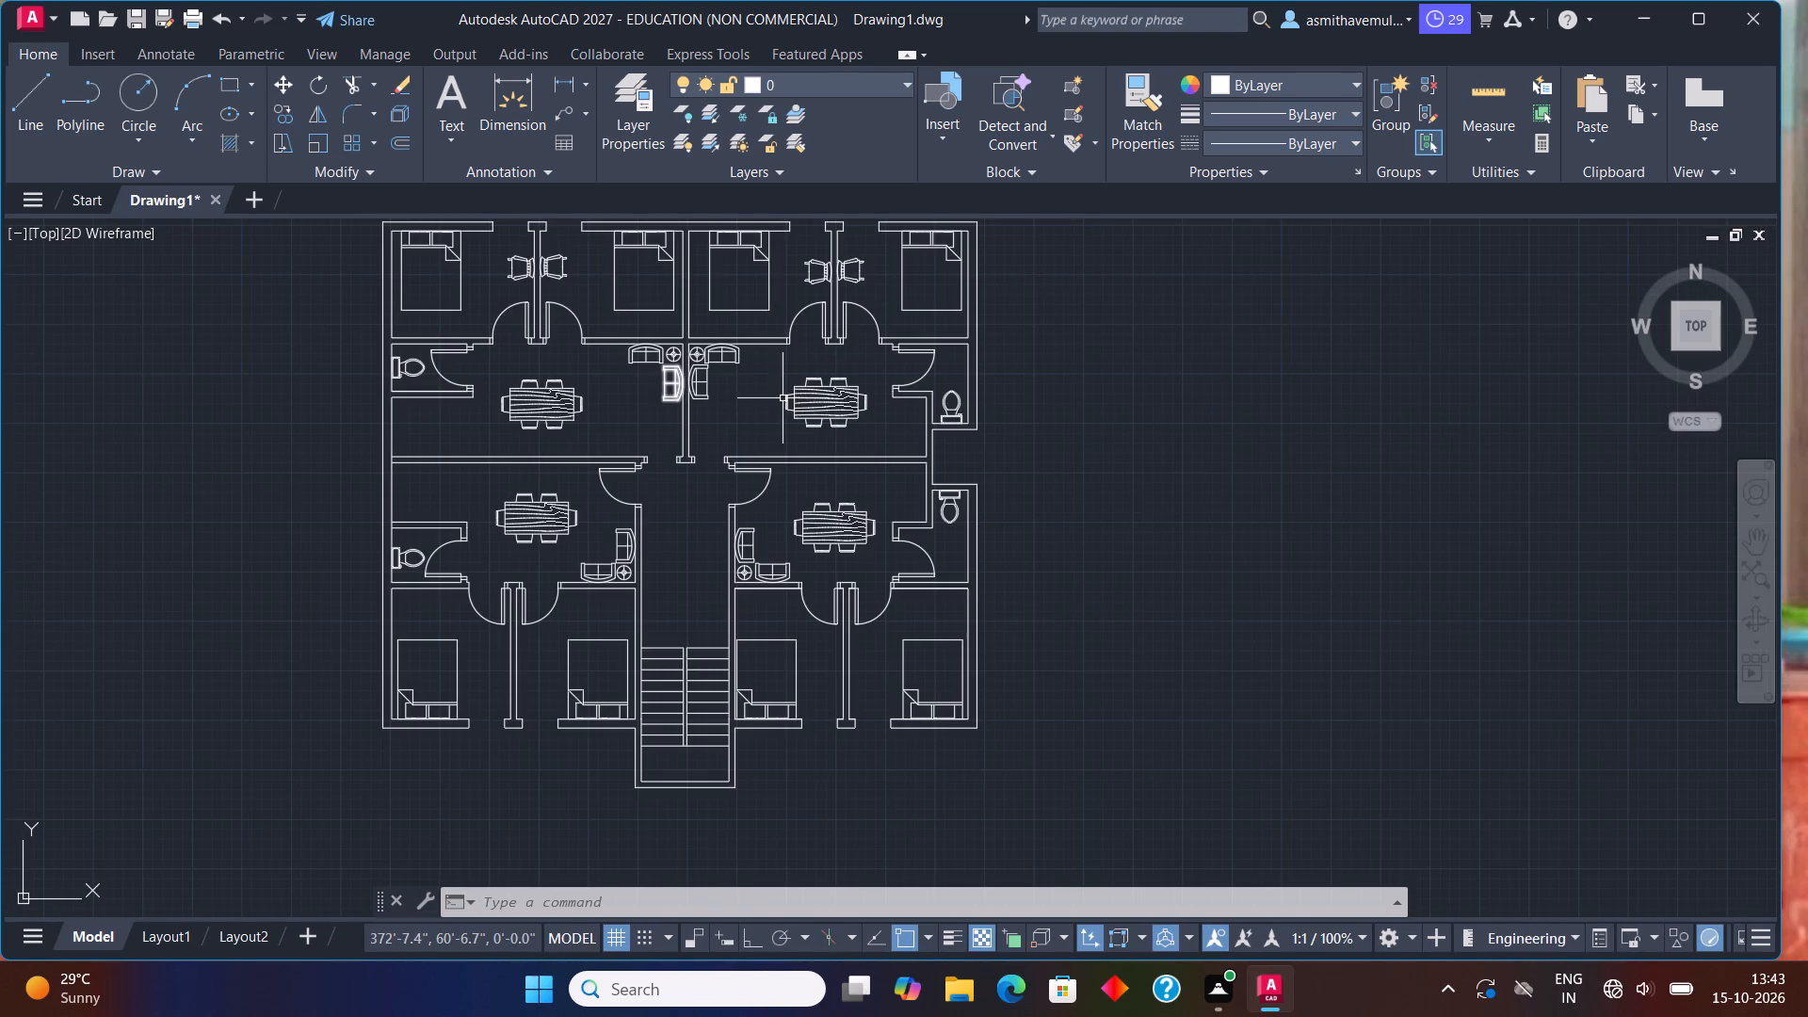
key(ctrl+2)
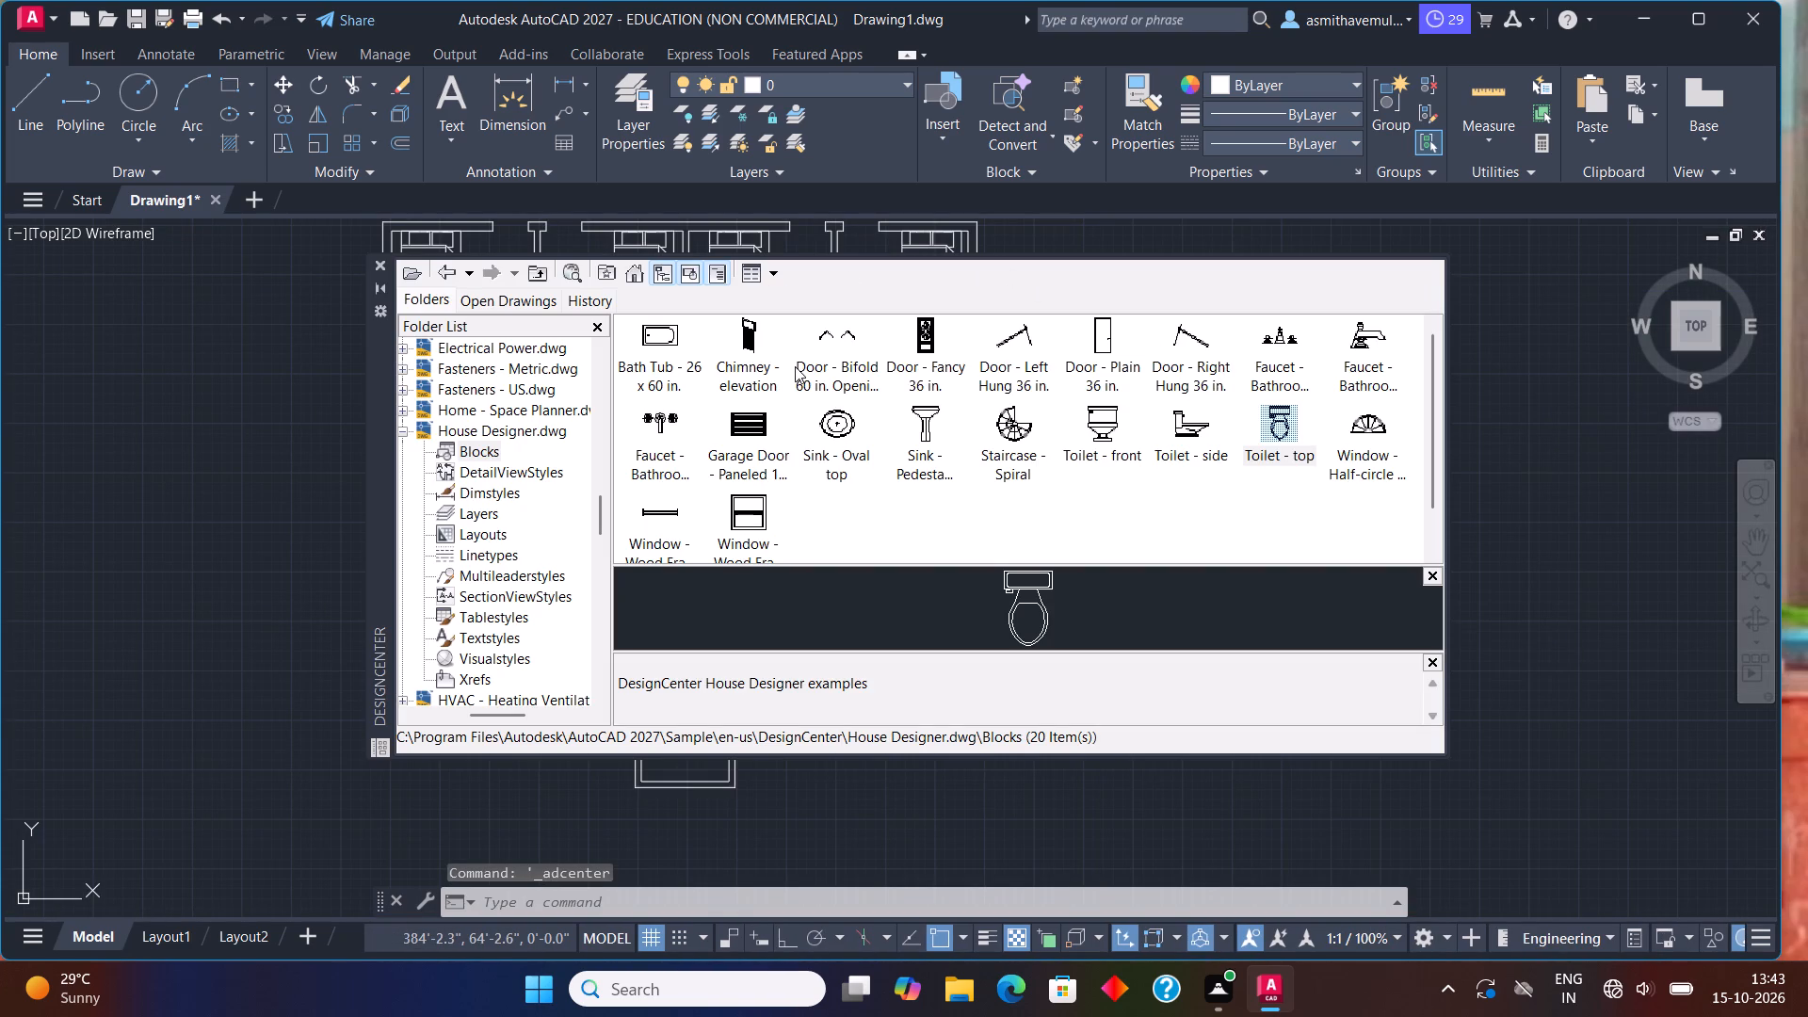
click(638, 268)
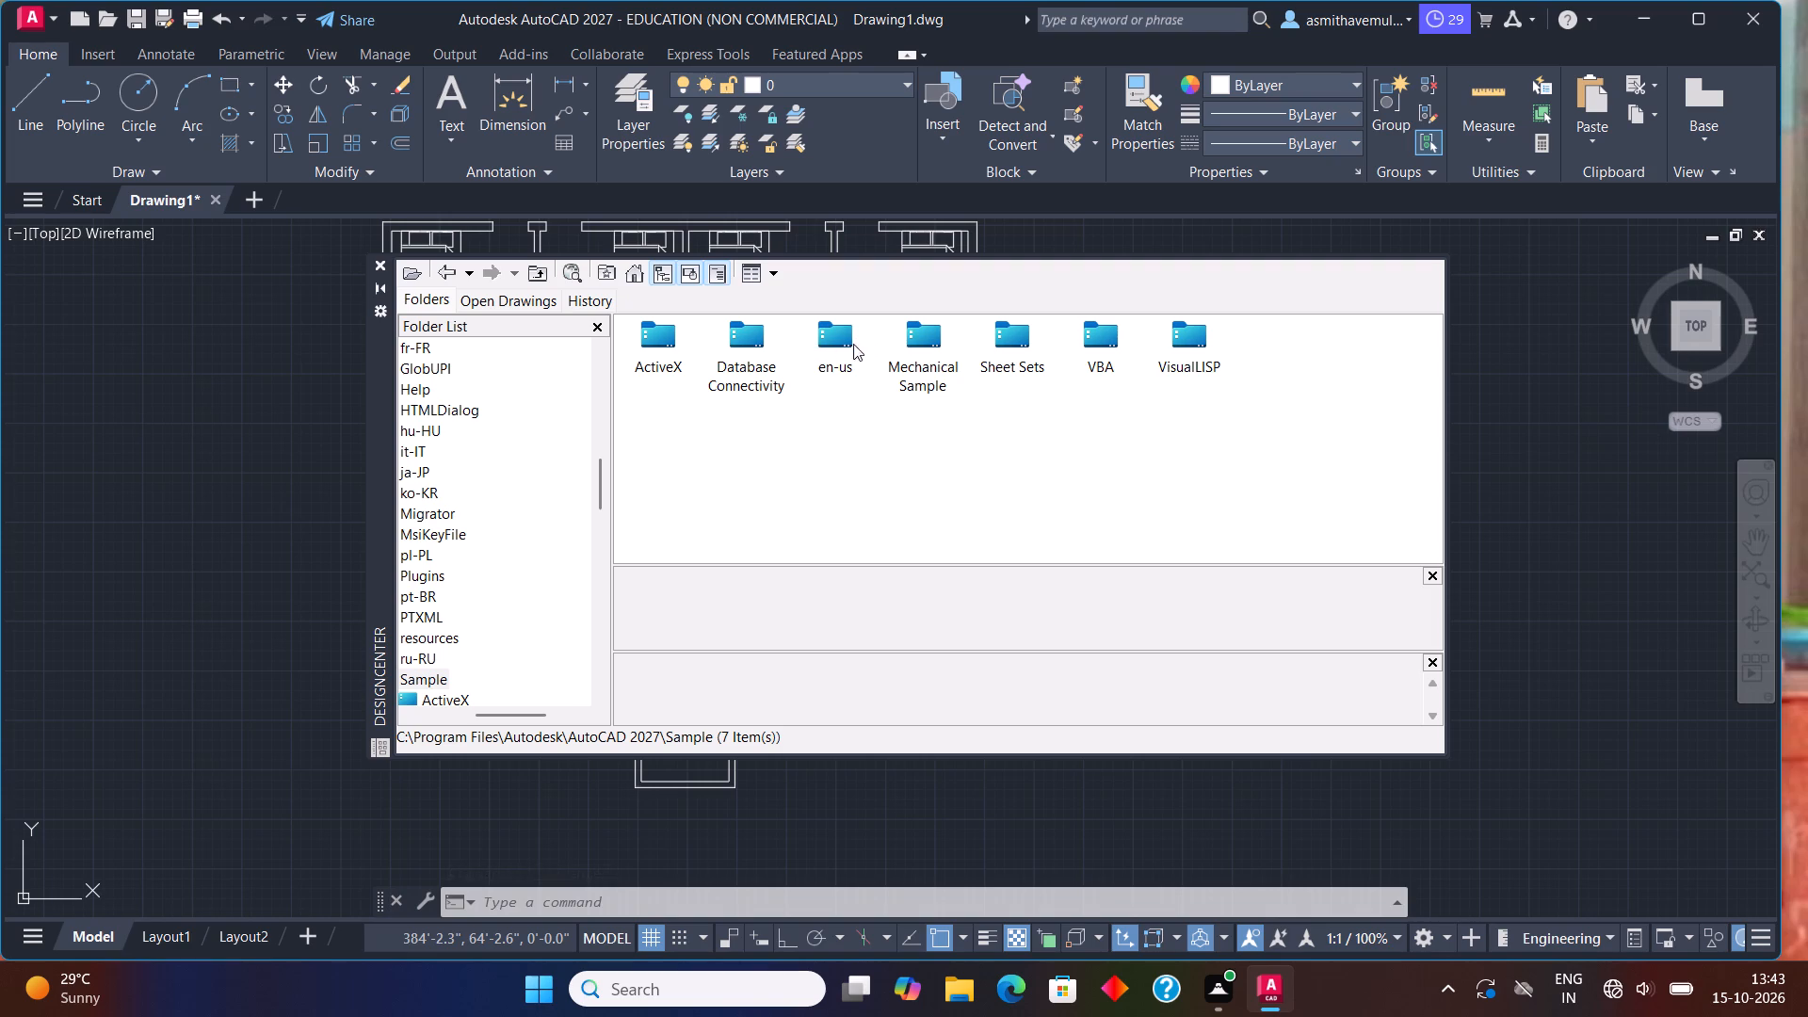
double_click(823, 338)
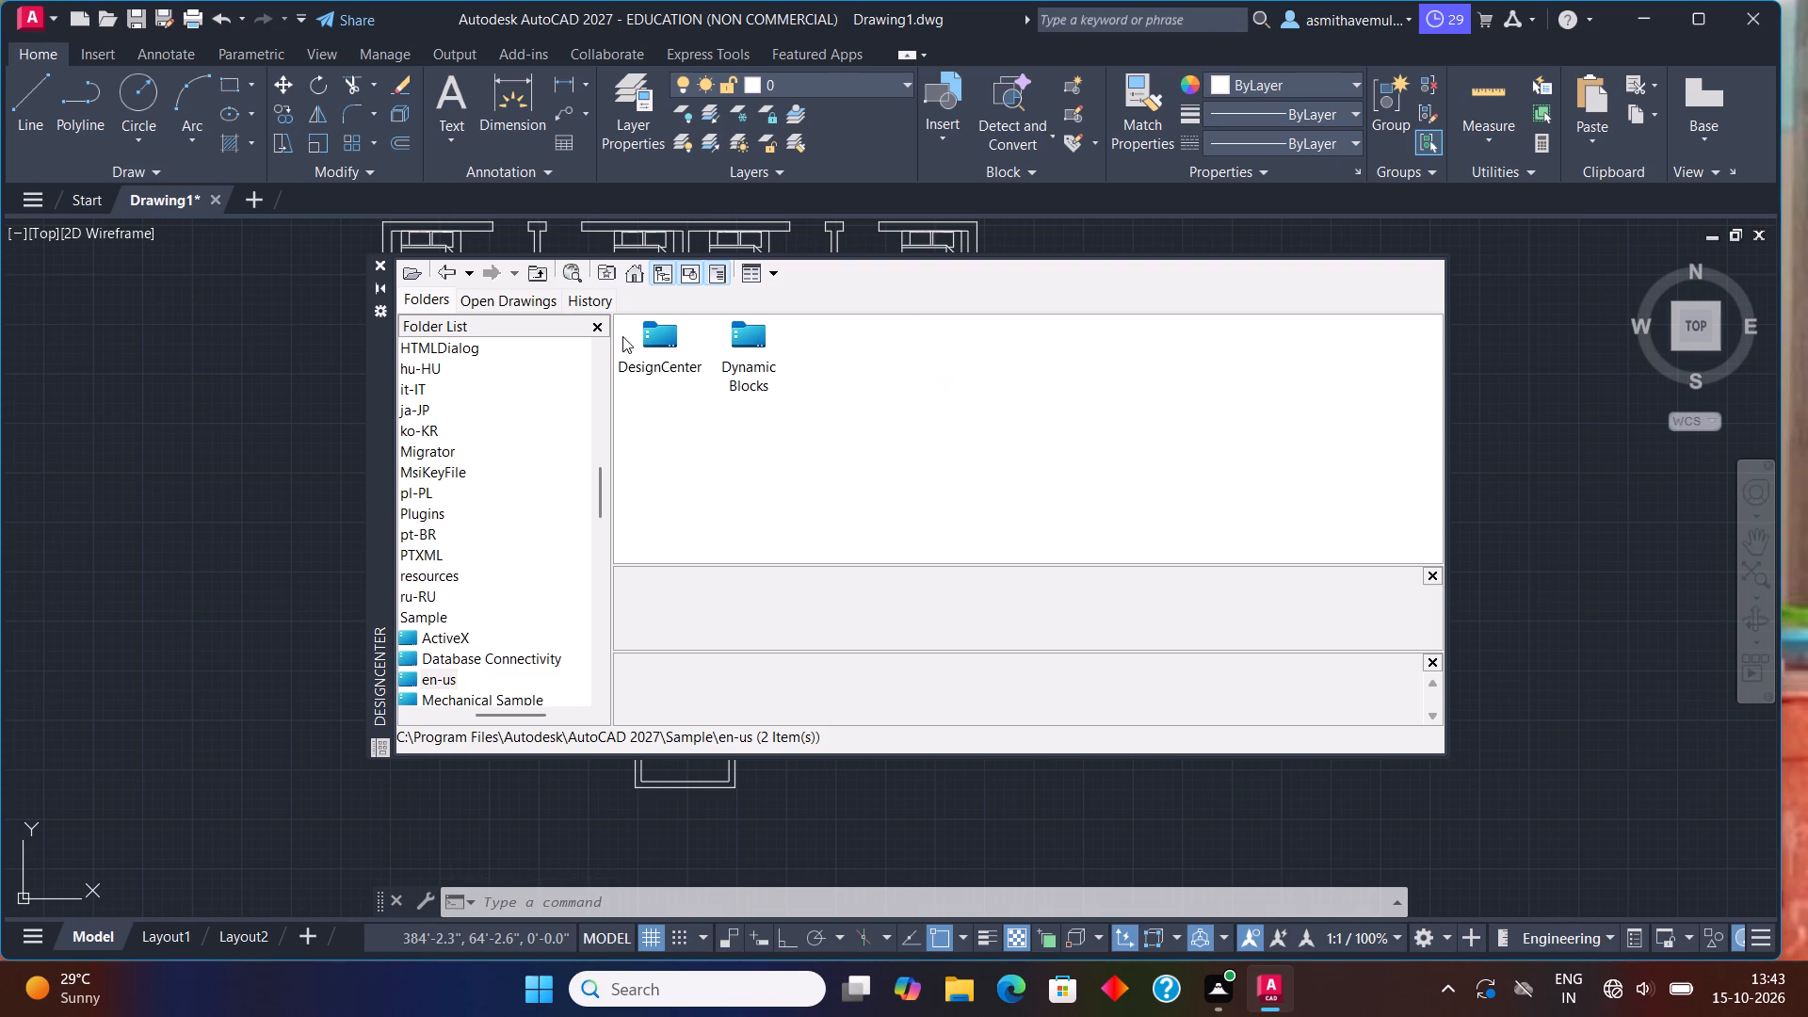
double_click(646, 336)
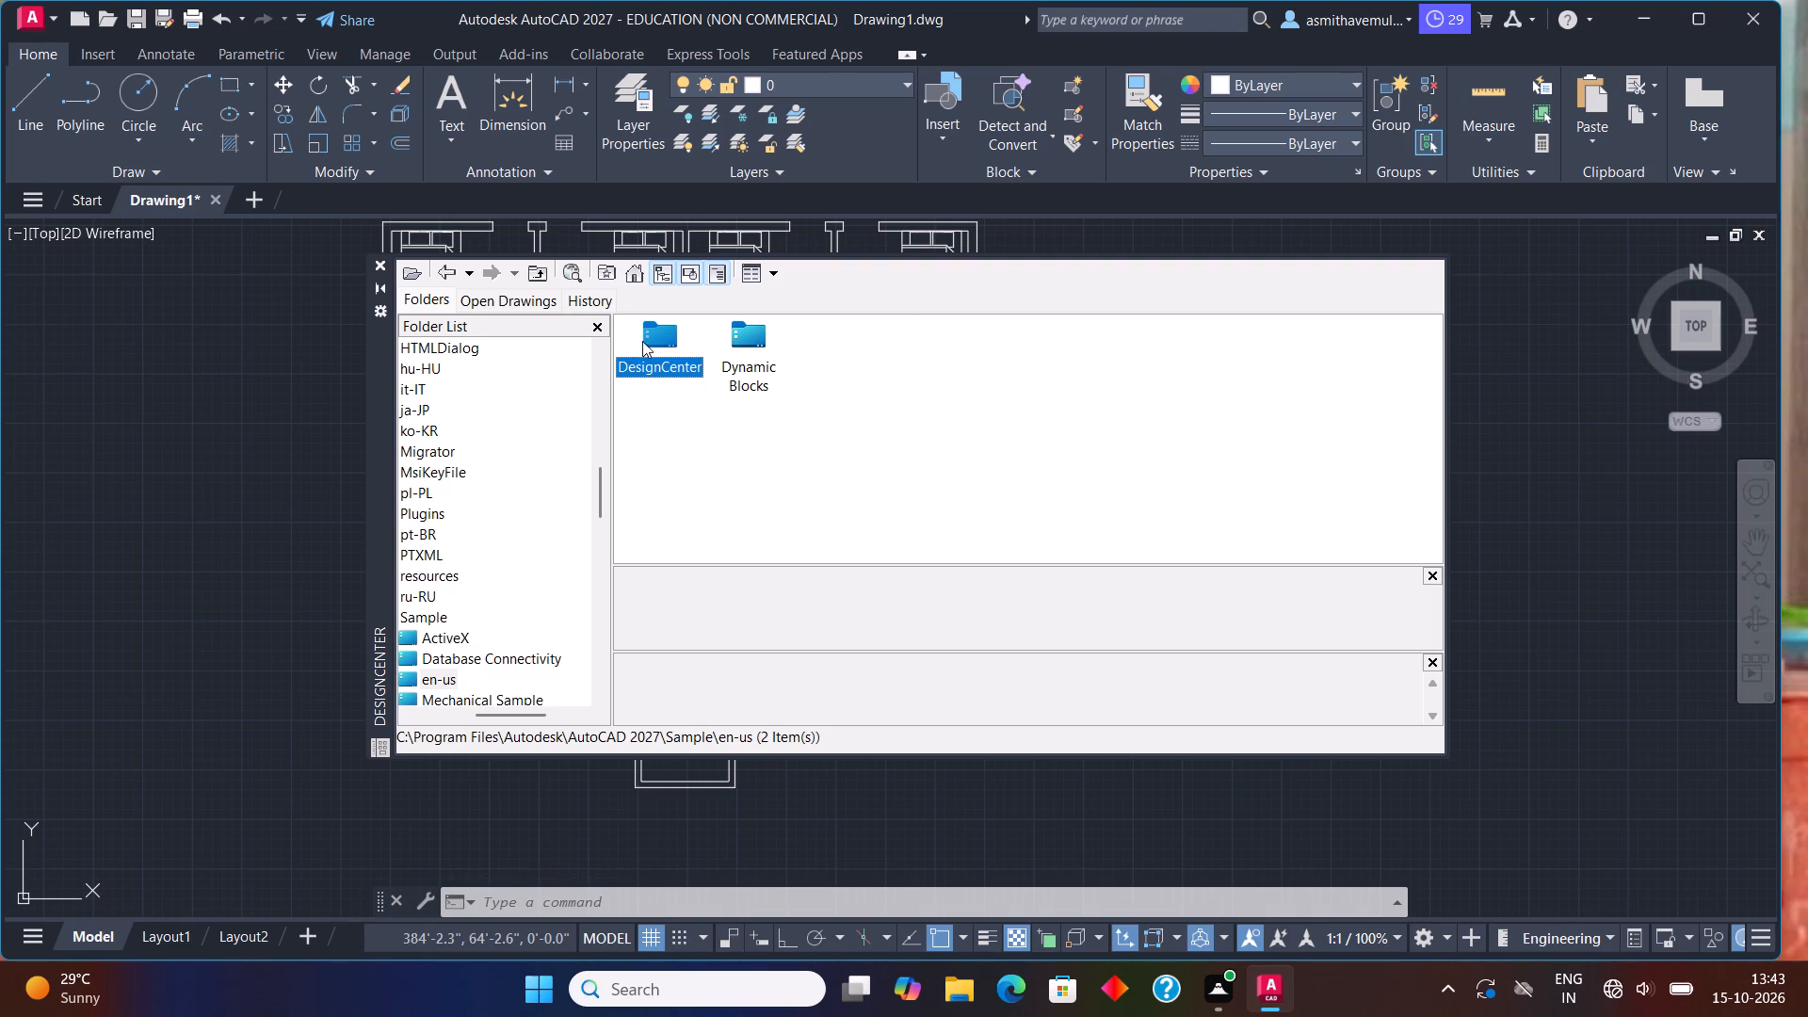
double_click(643, 340)
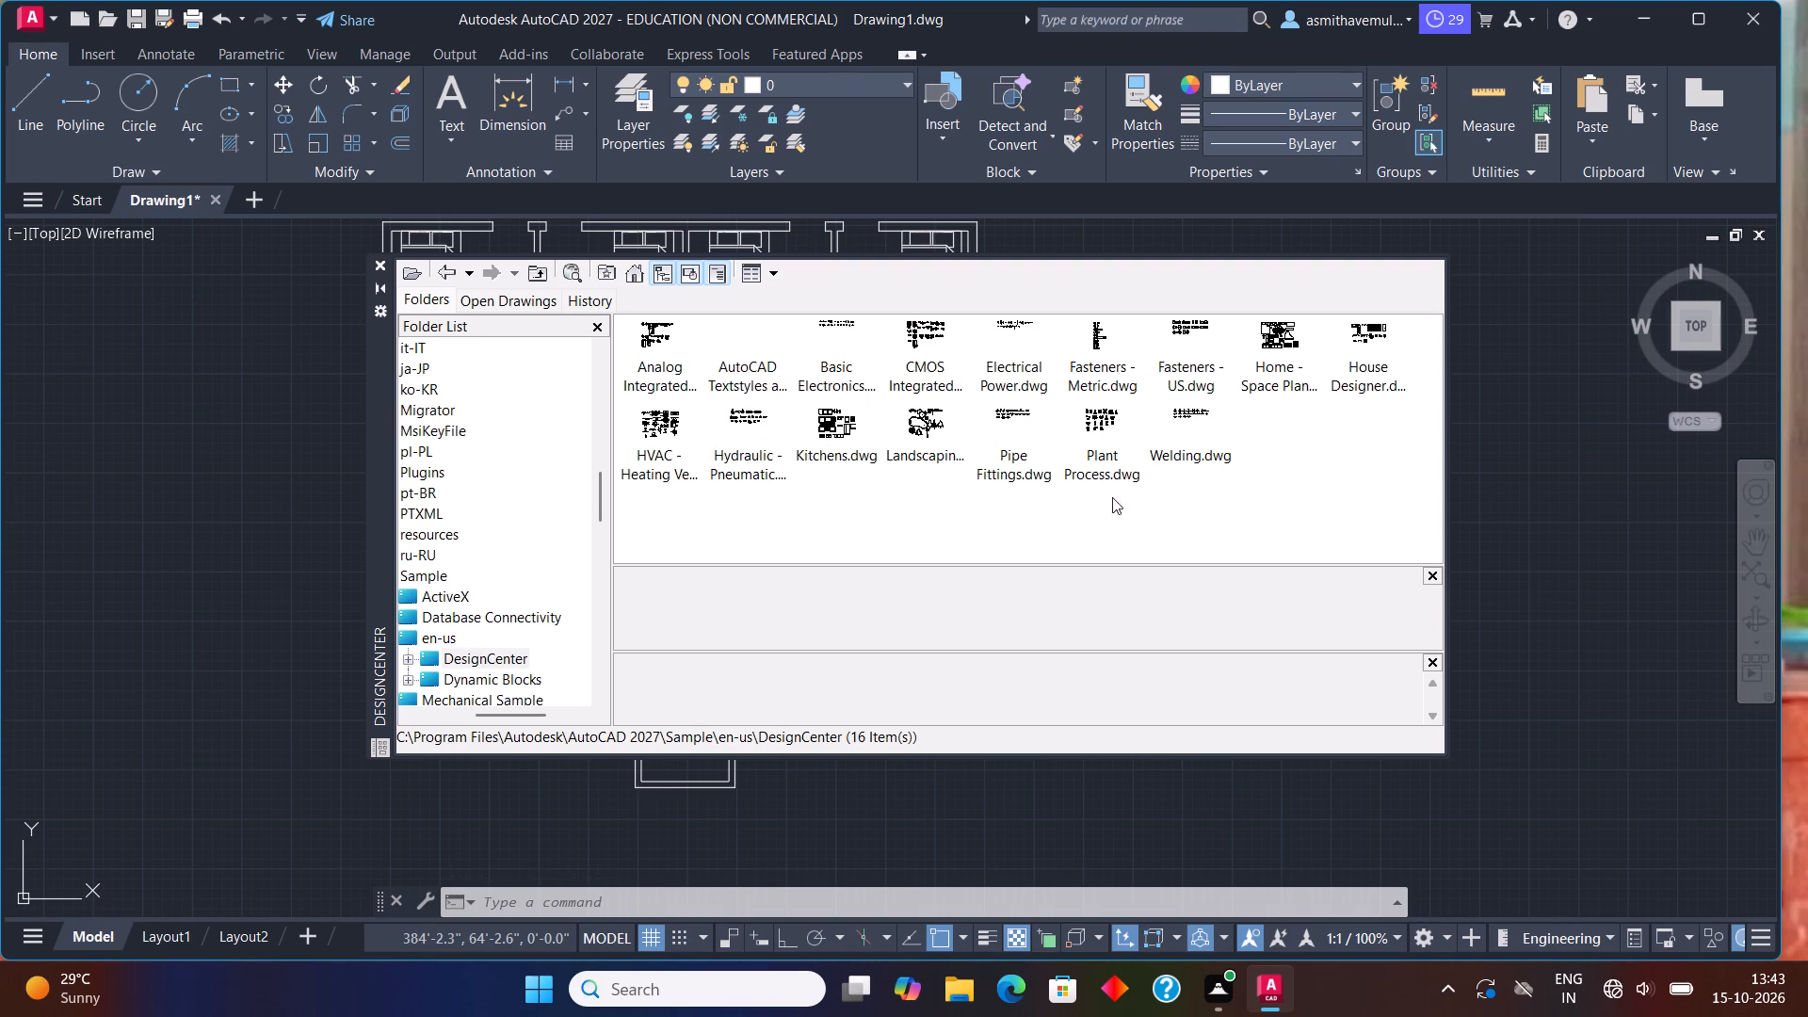
double_click(843, 431)
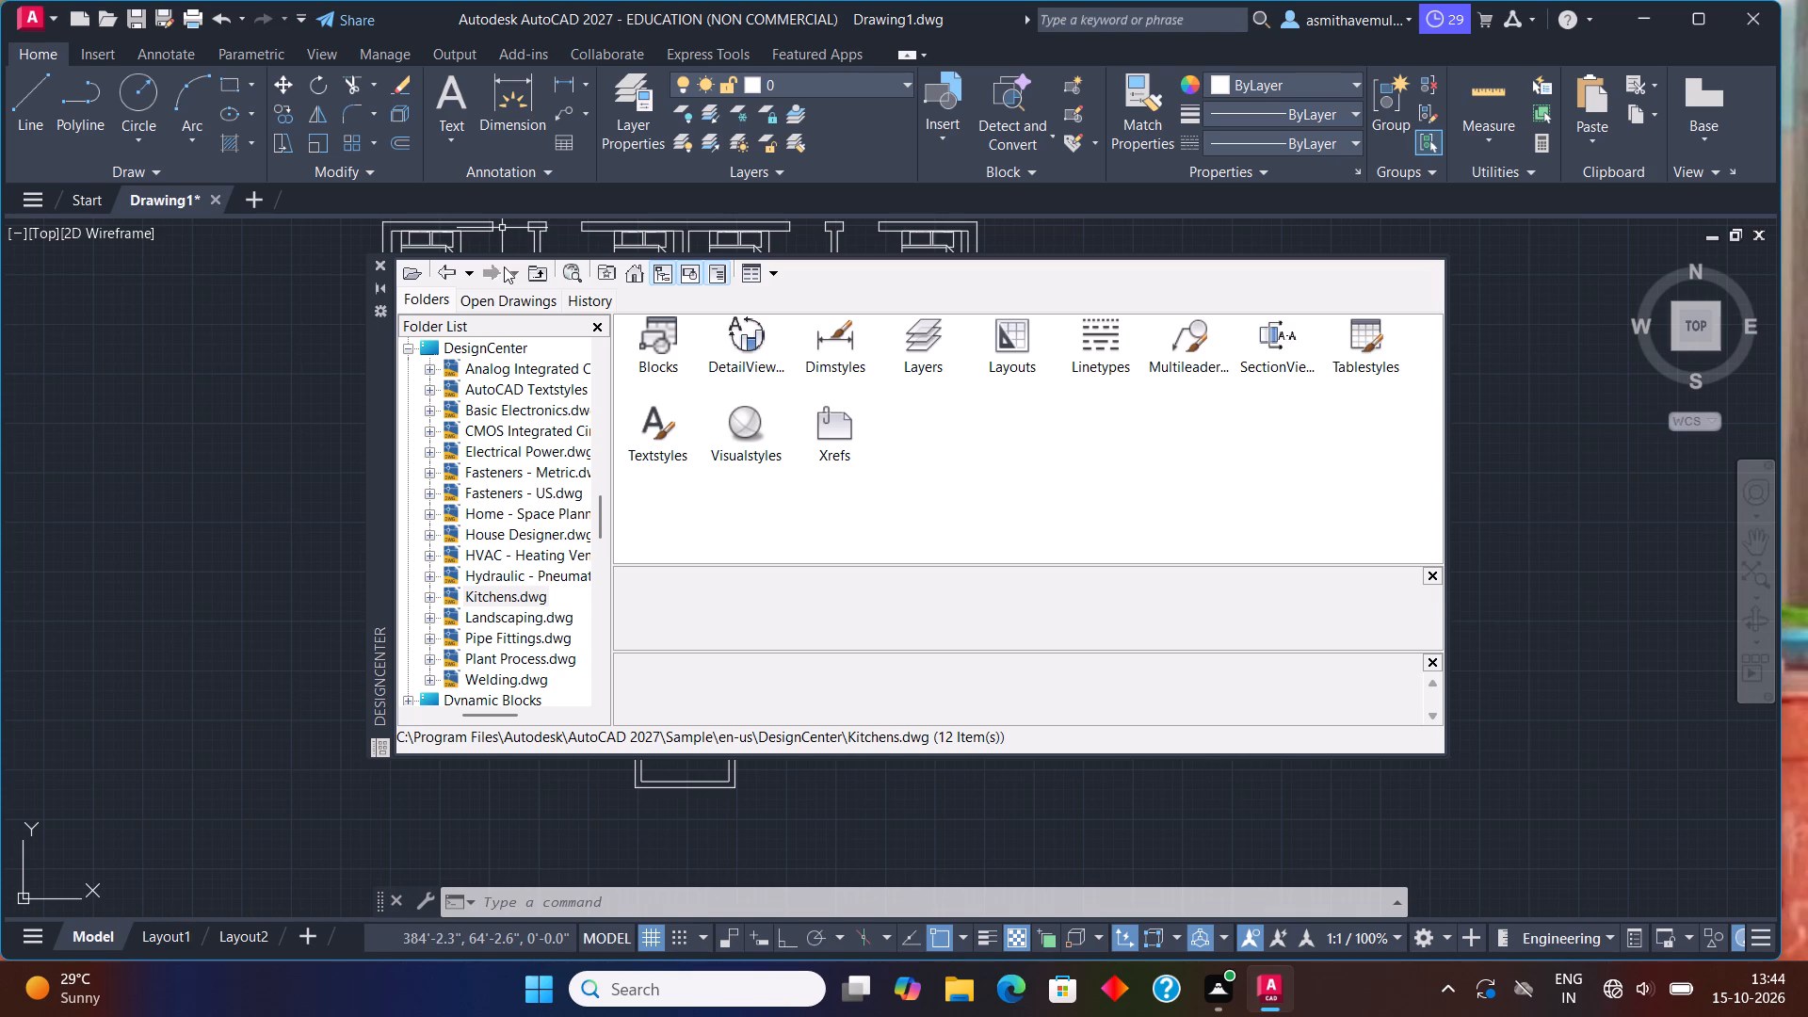
scroll(480, 254, up, 1)
scroll(0, 0, down, 1)
double_click(645, 344)
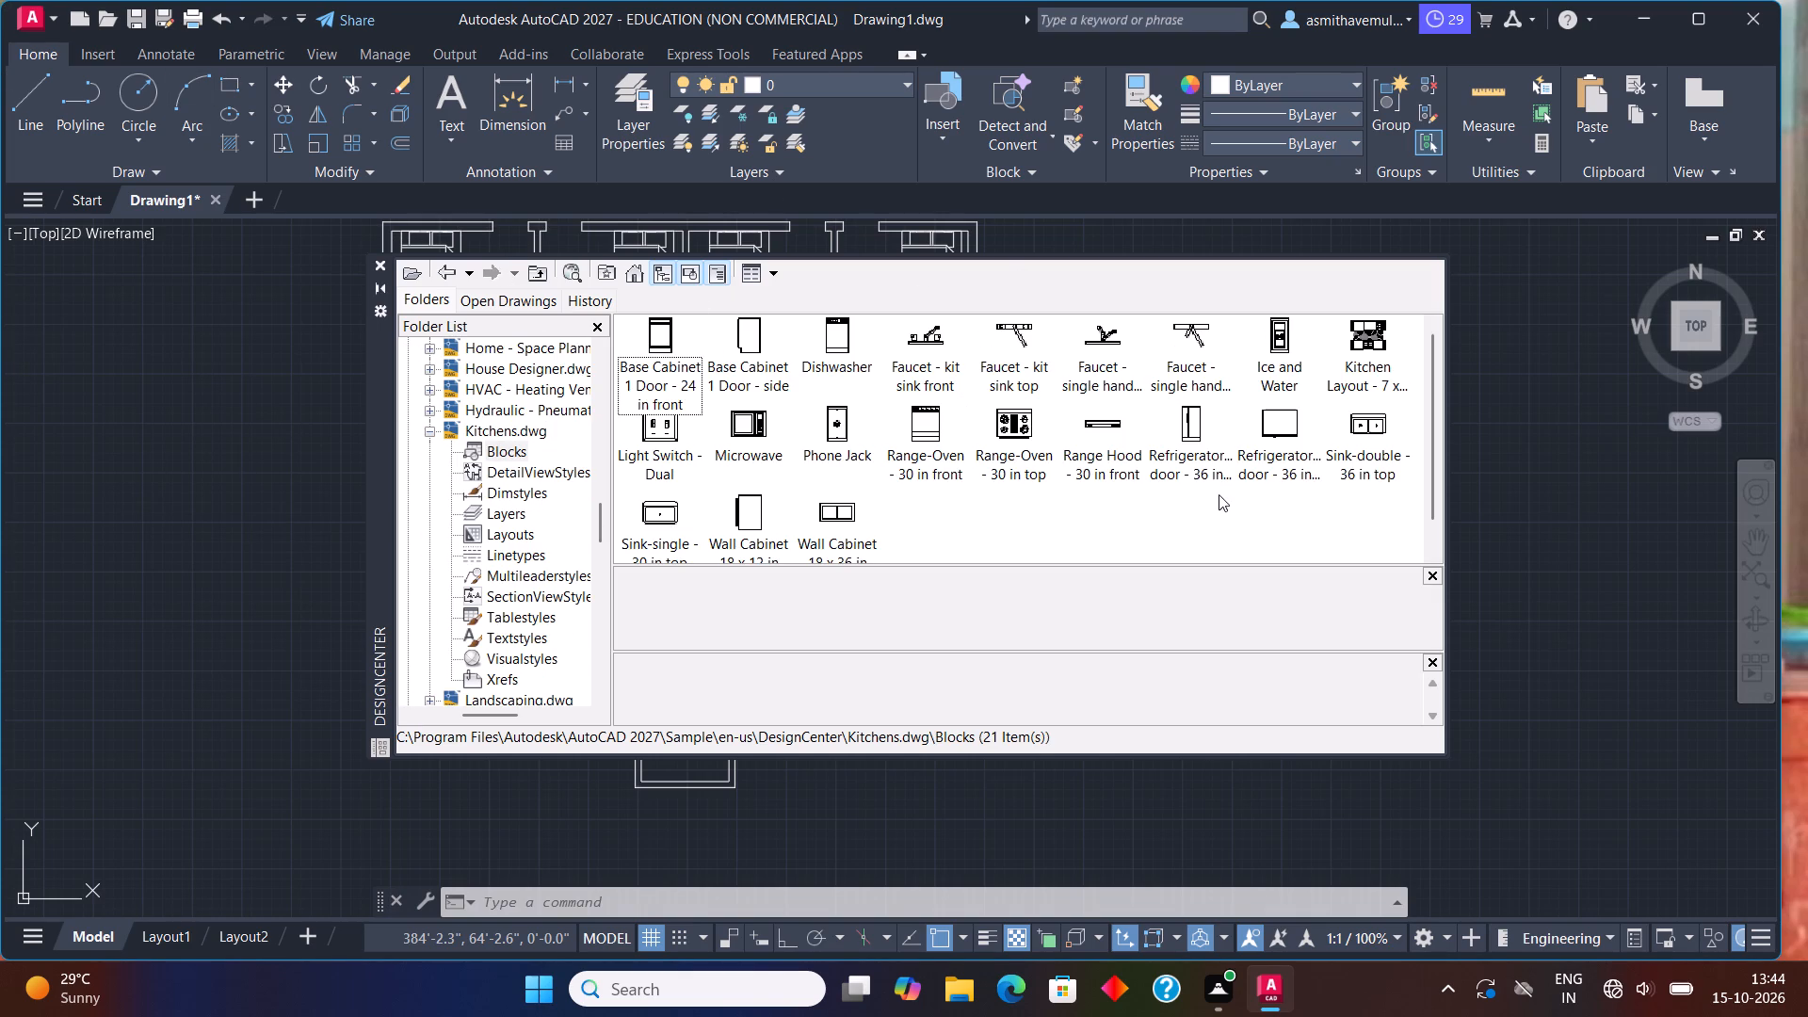
drag(1360, 335, 1464, 507)
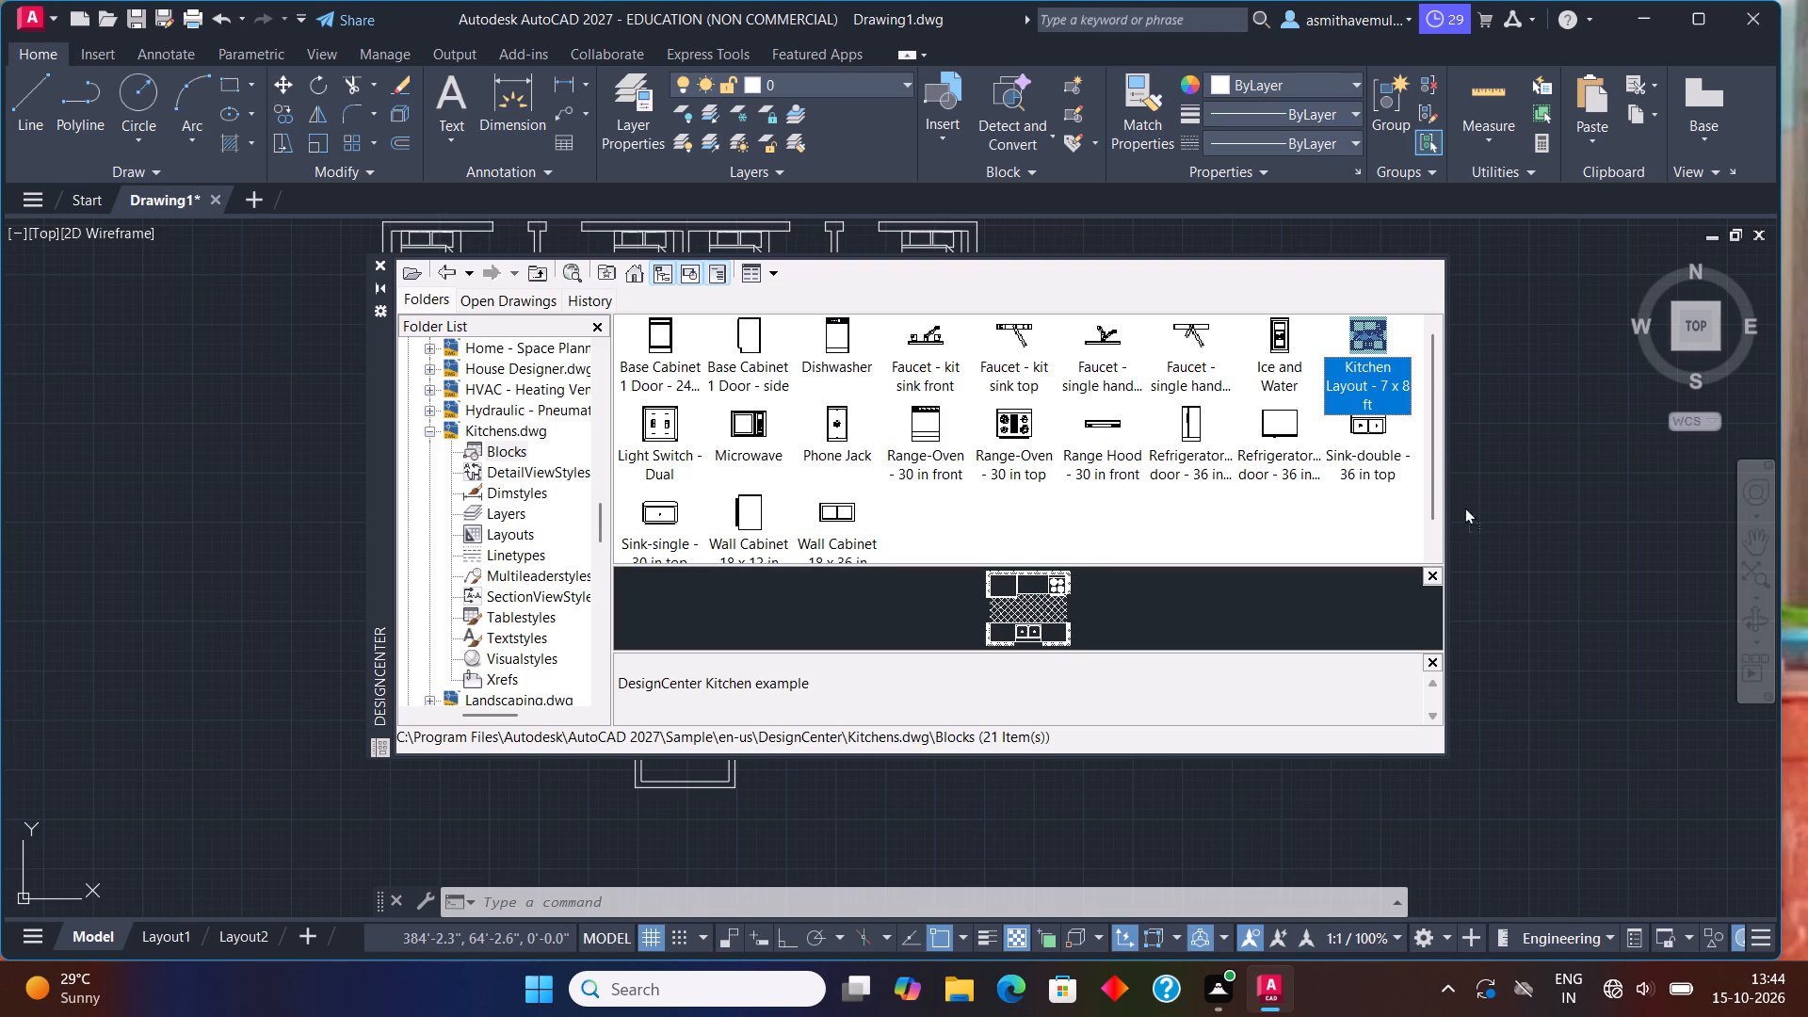
drag(1464, 507, 1515, 711)
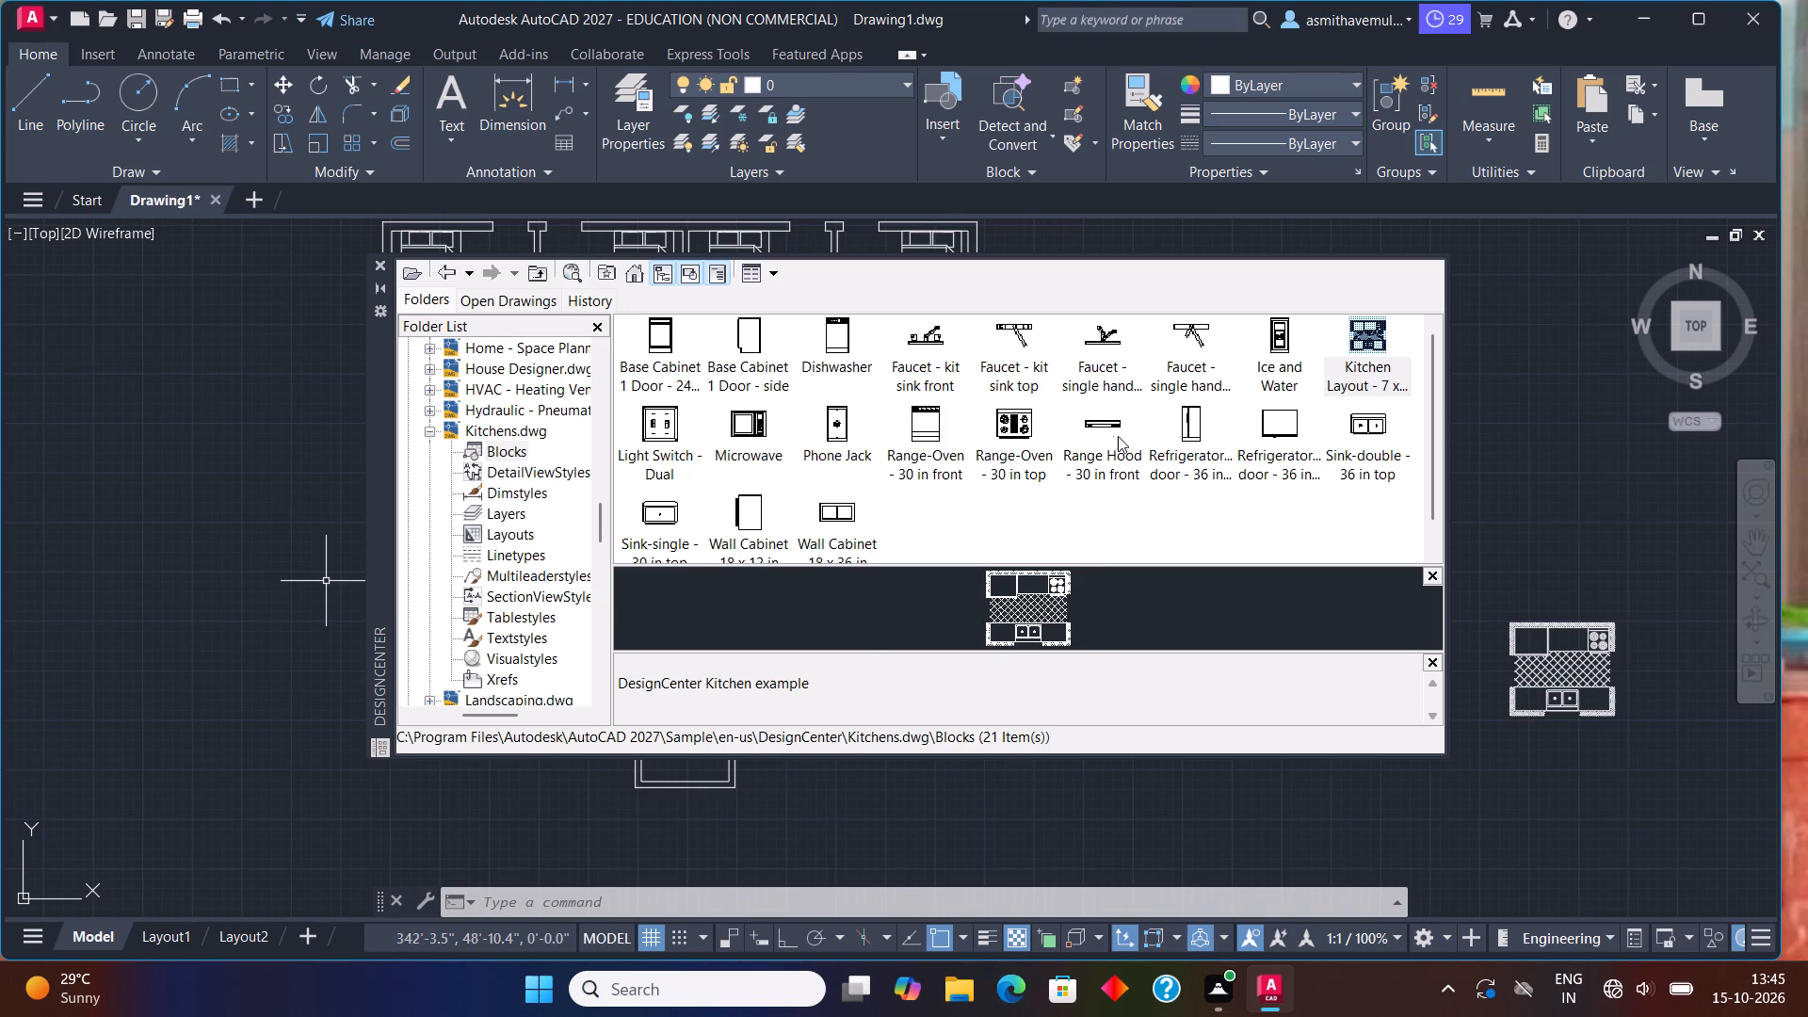
Insert the Desk - 30 x 60 in. and Computer Terminal blocks from DesignCenter's Home - Space Planner.dwg outside the plan's left wall.
click(637, 269)
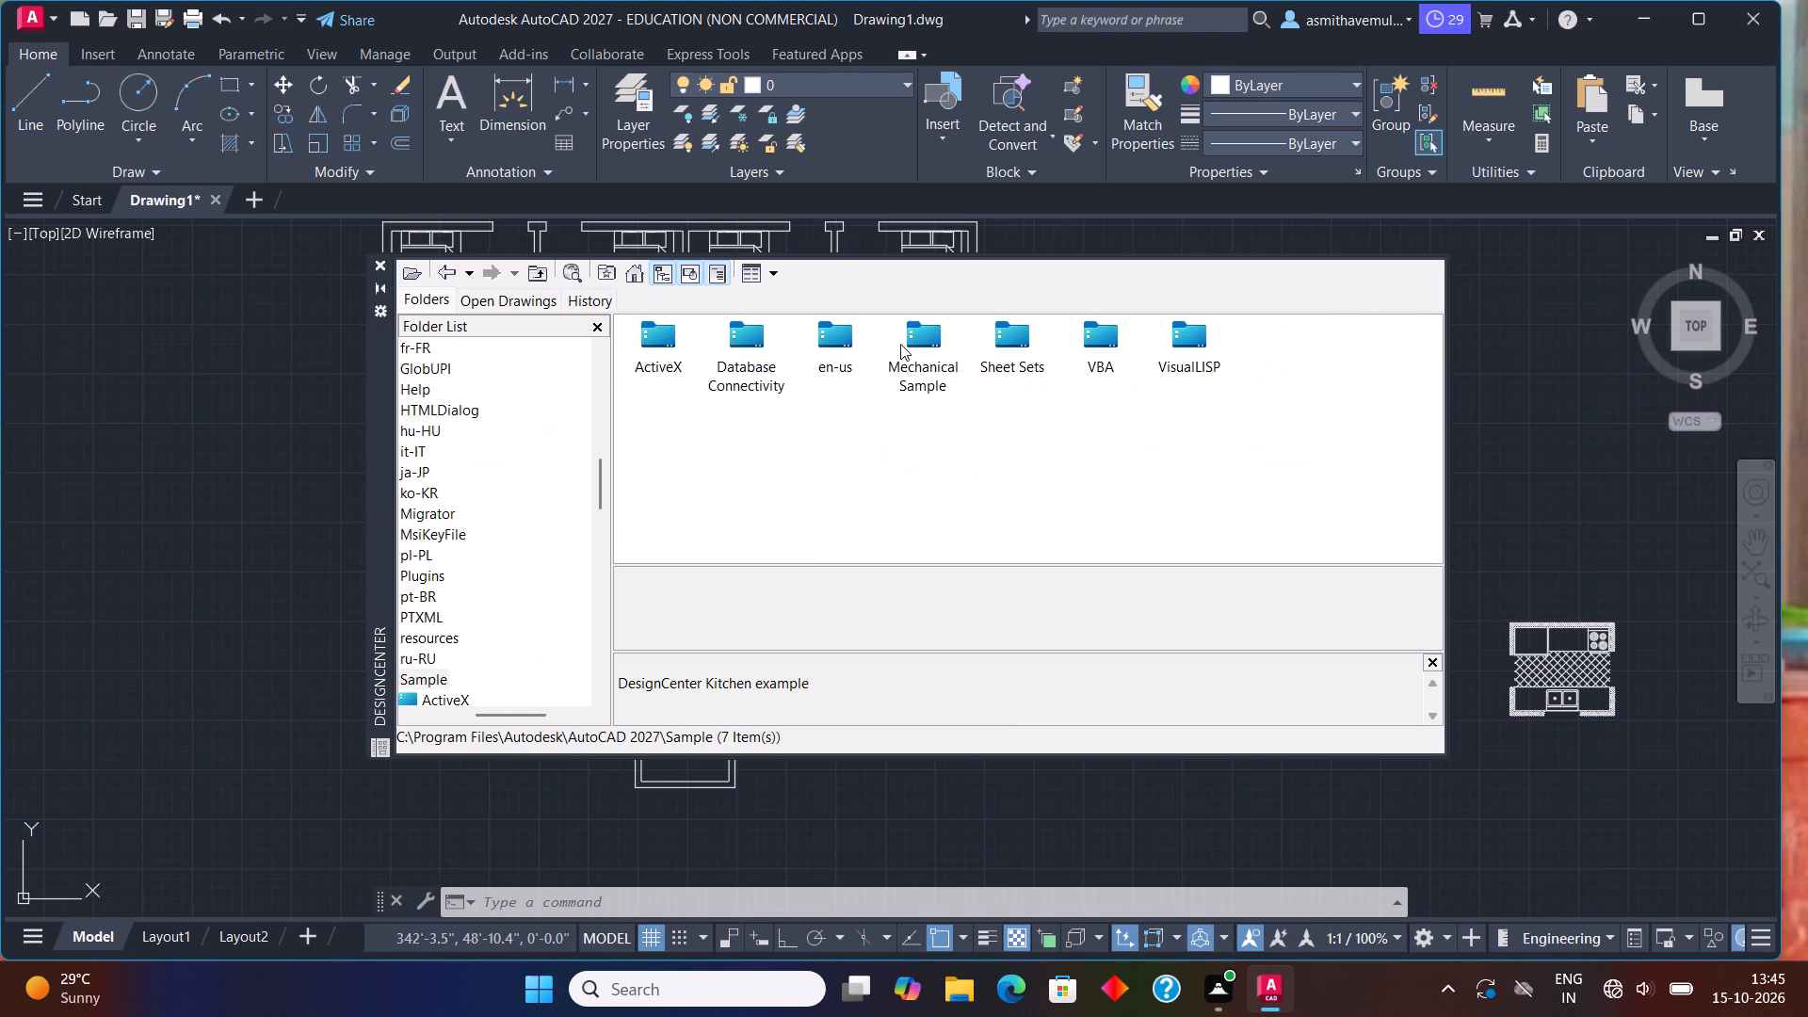
double_click(828, 336)
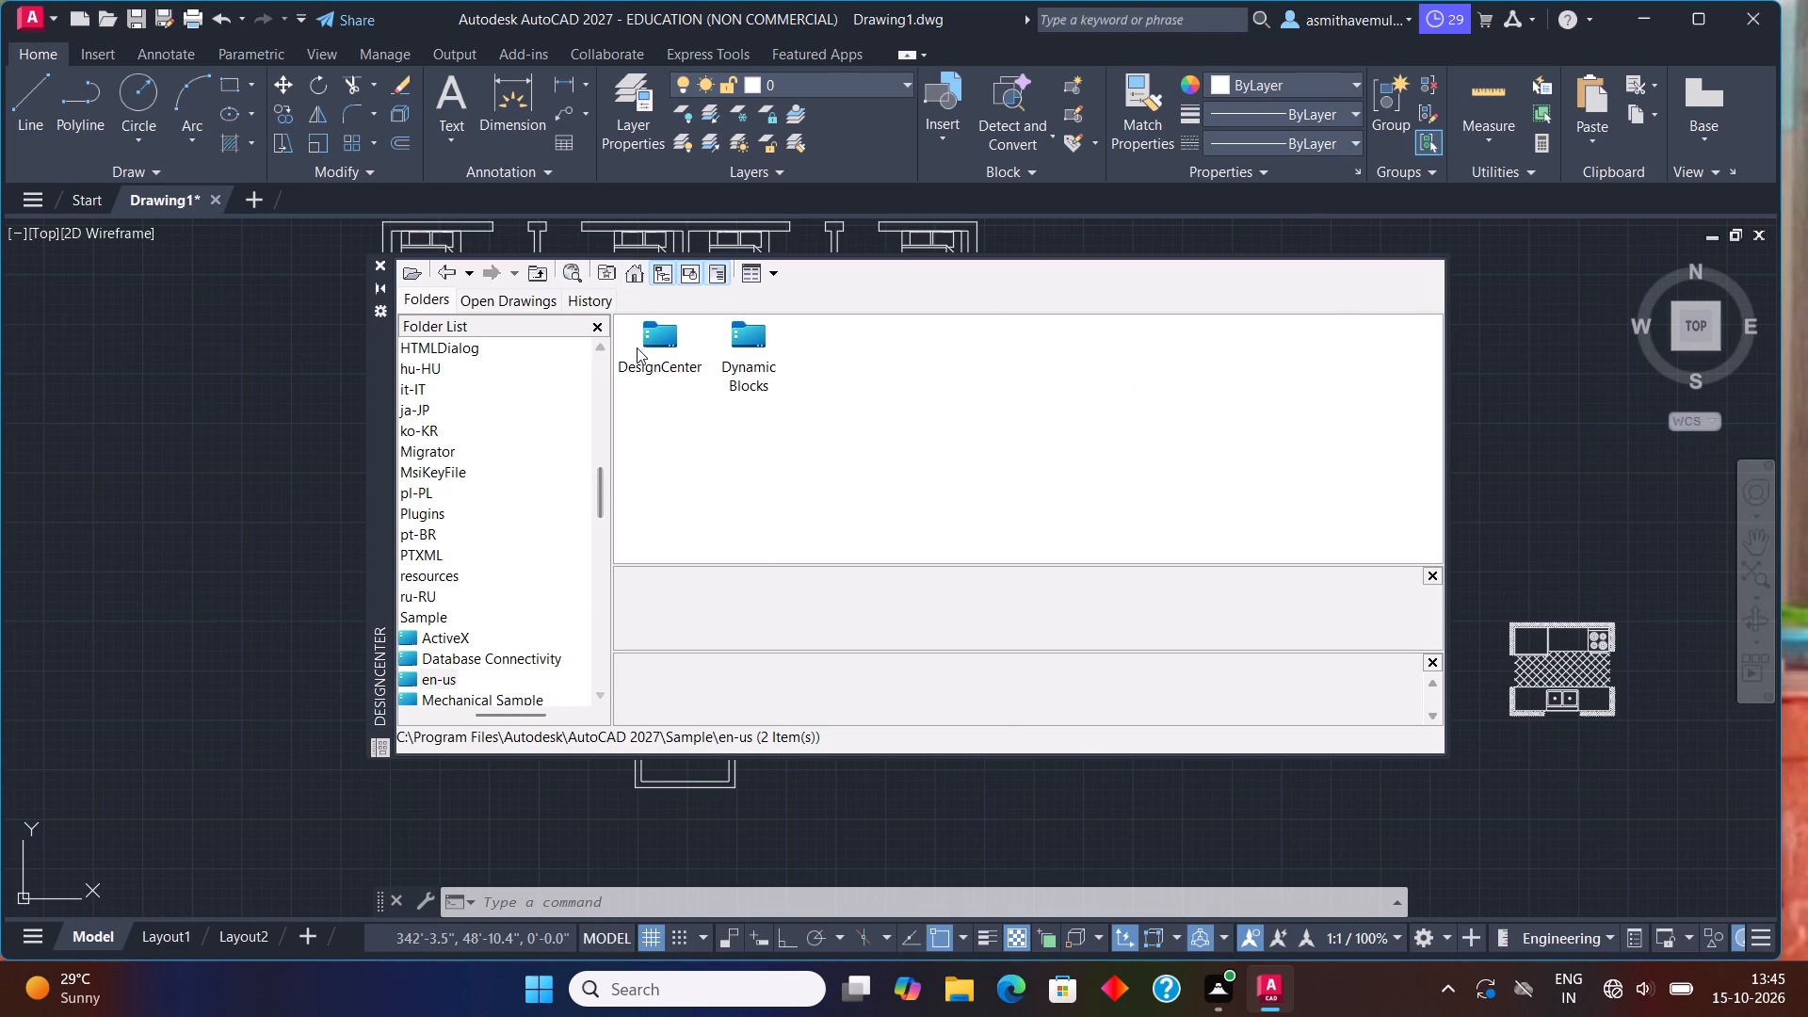
click(656, 341)
click(663, 340)
double_click(662, 344)
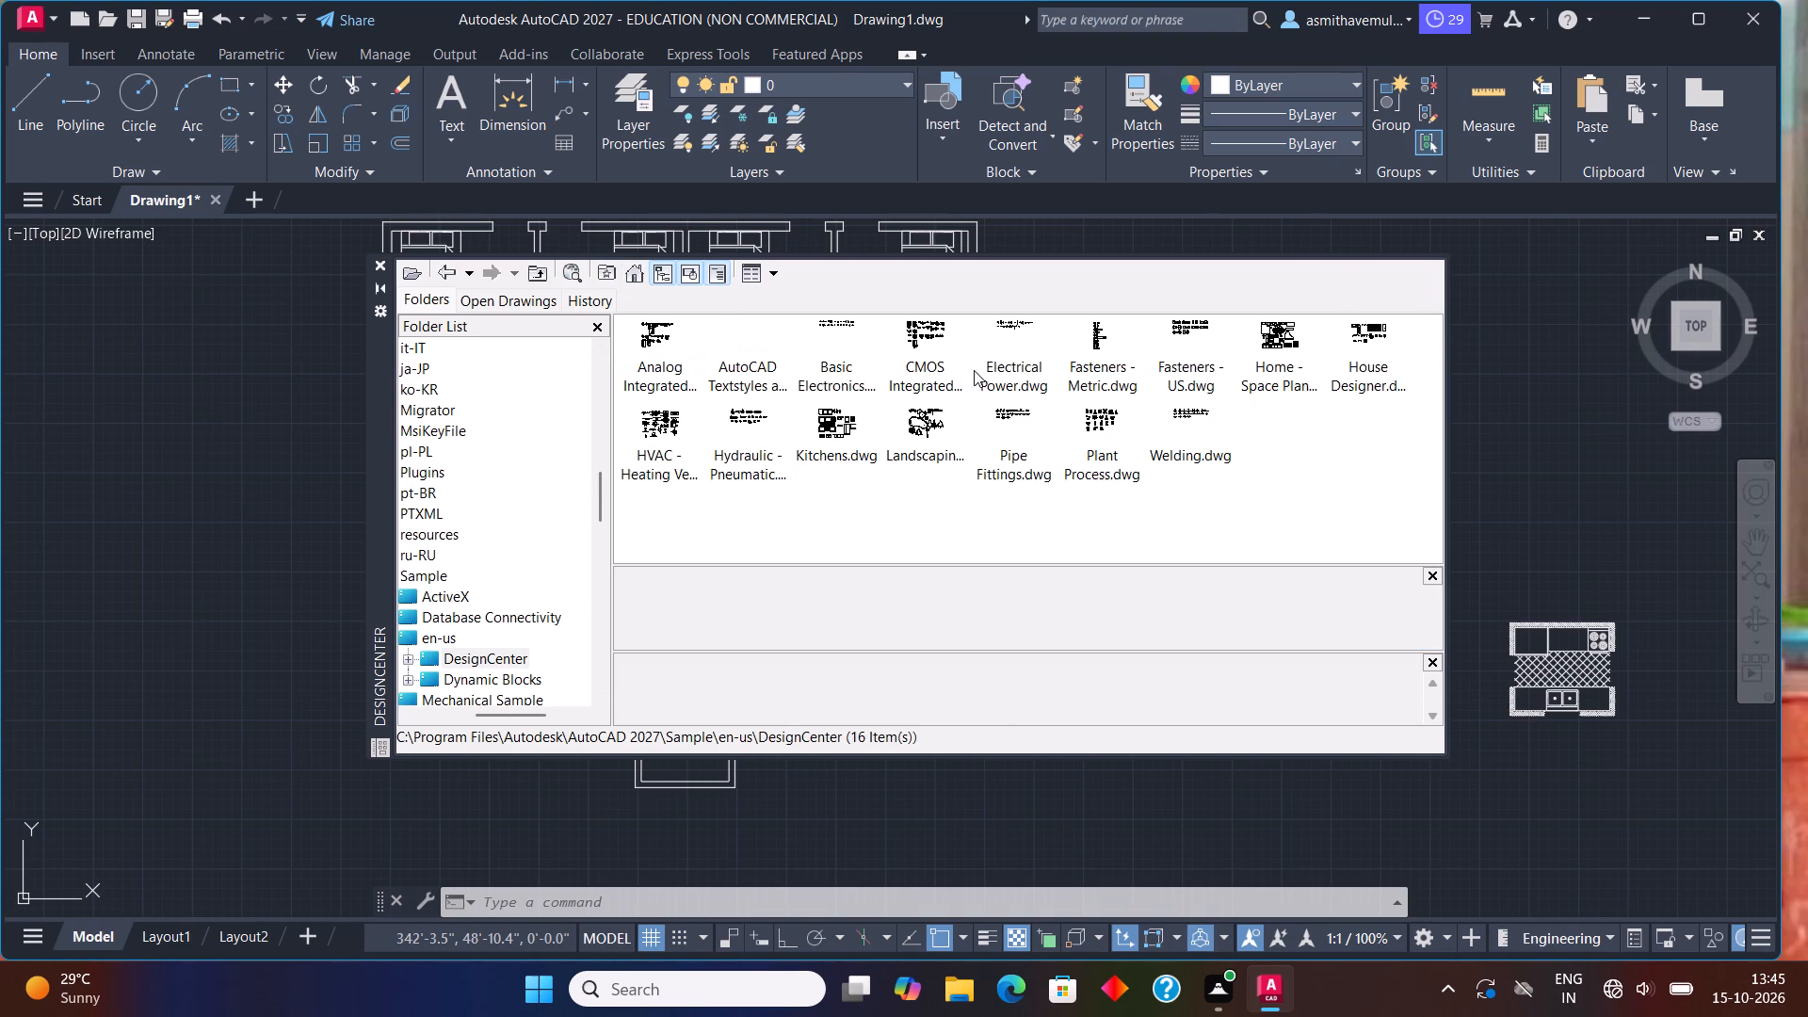
triple_click(1271, 338)
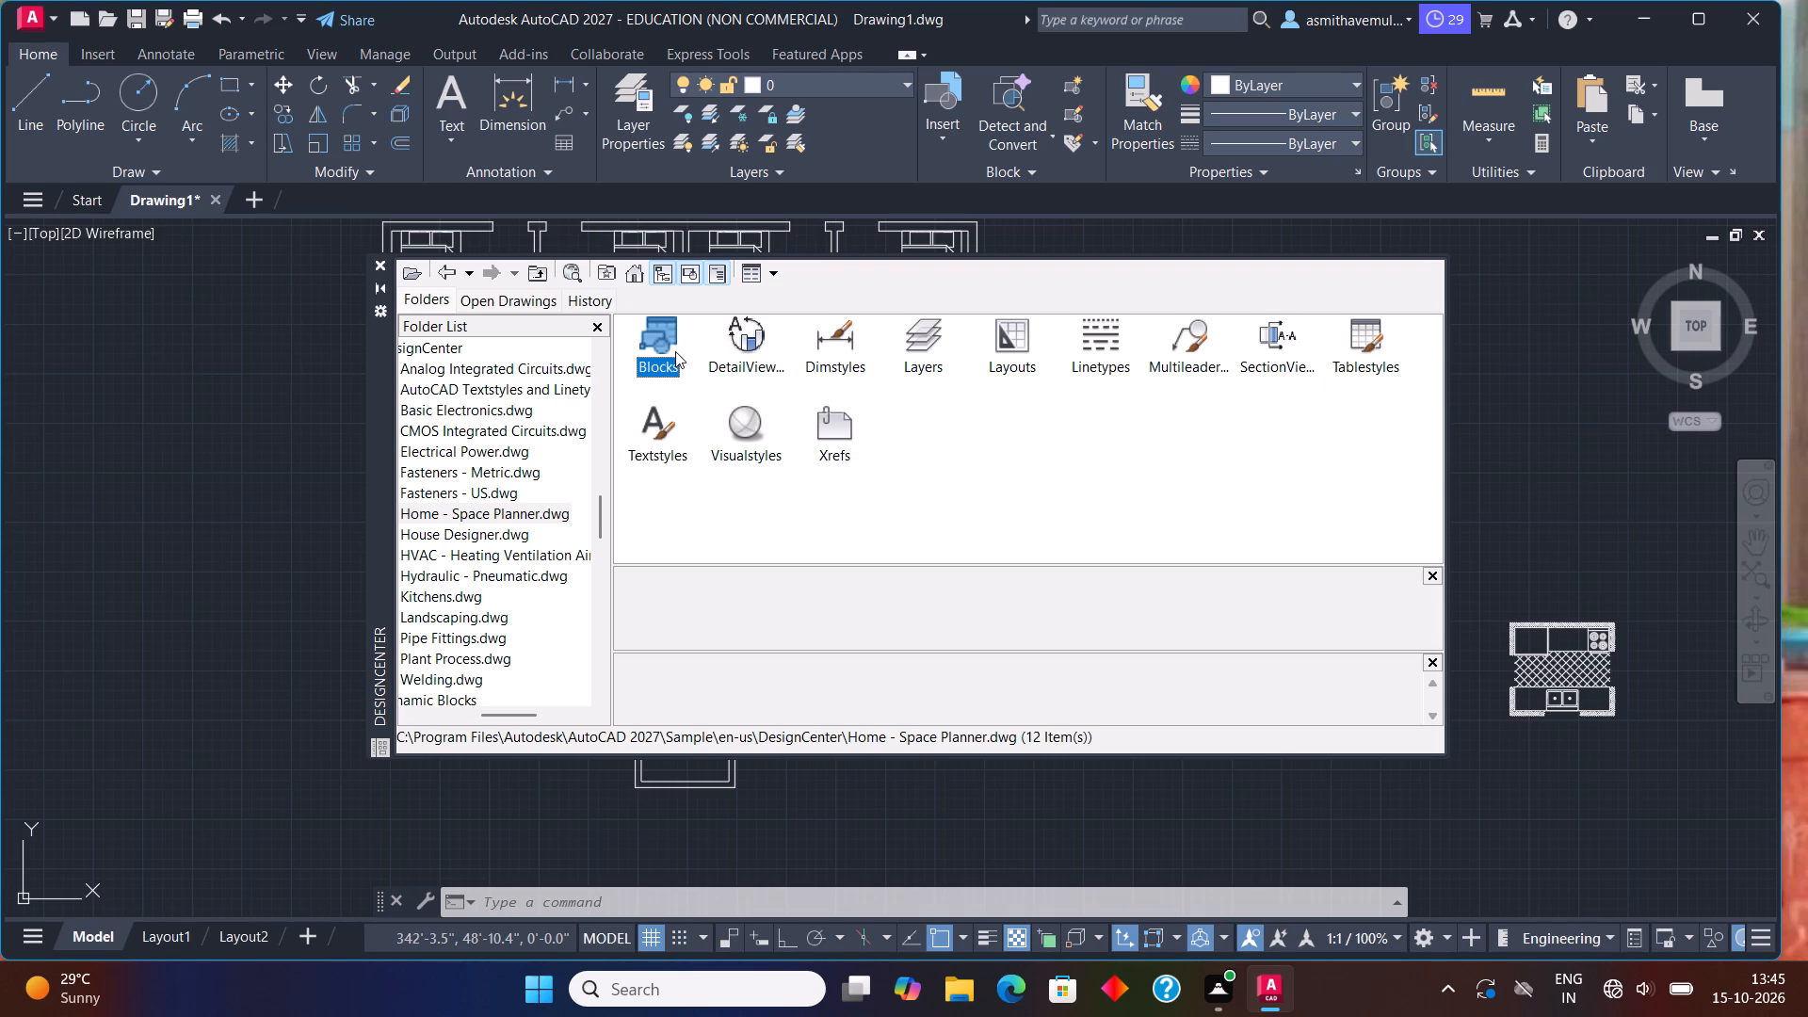
double_click(676, 351)
double_click(637, 341)
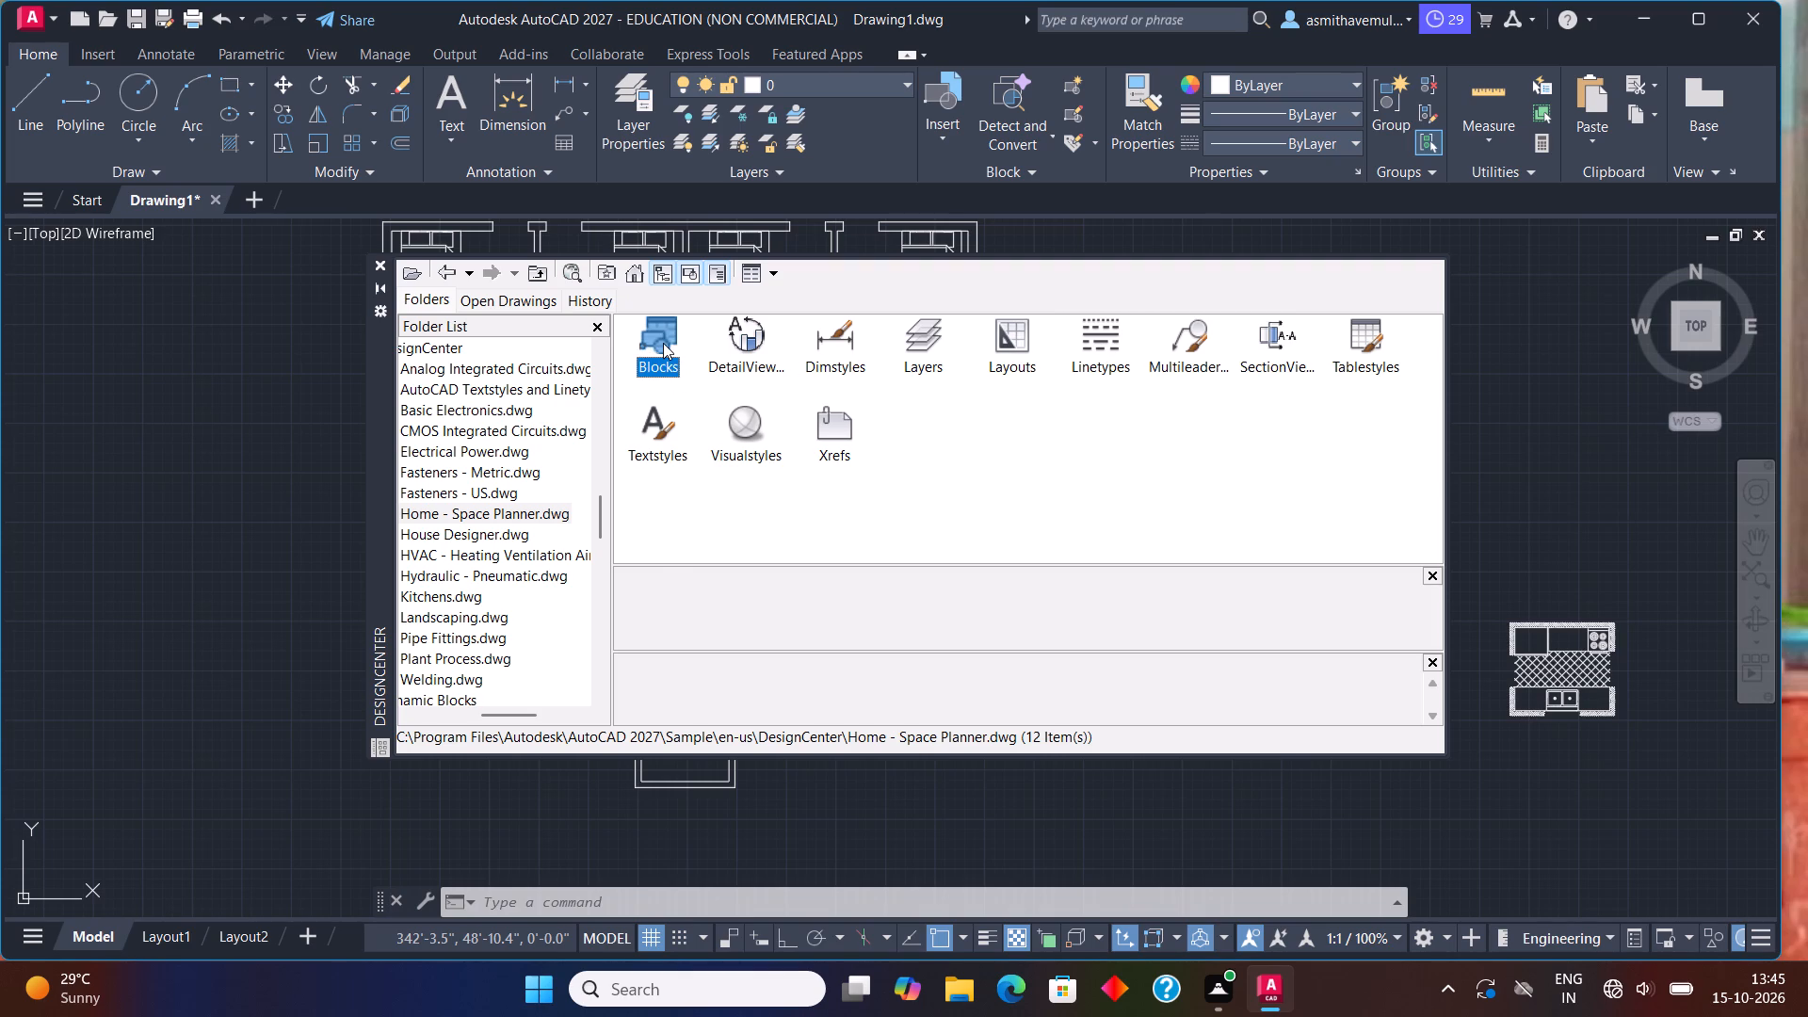
double_click(663, 343)
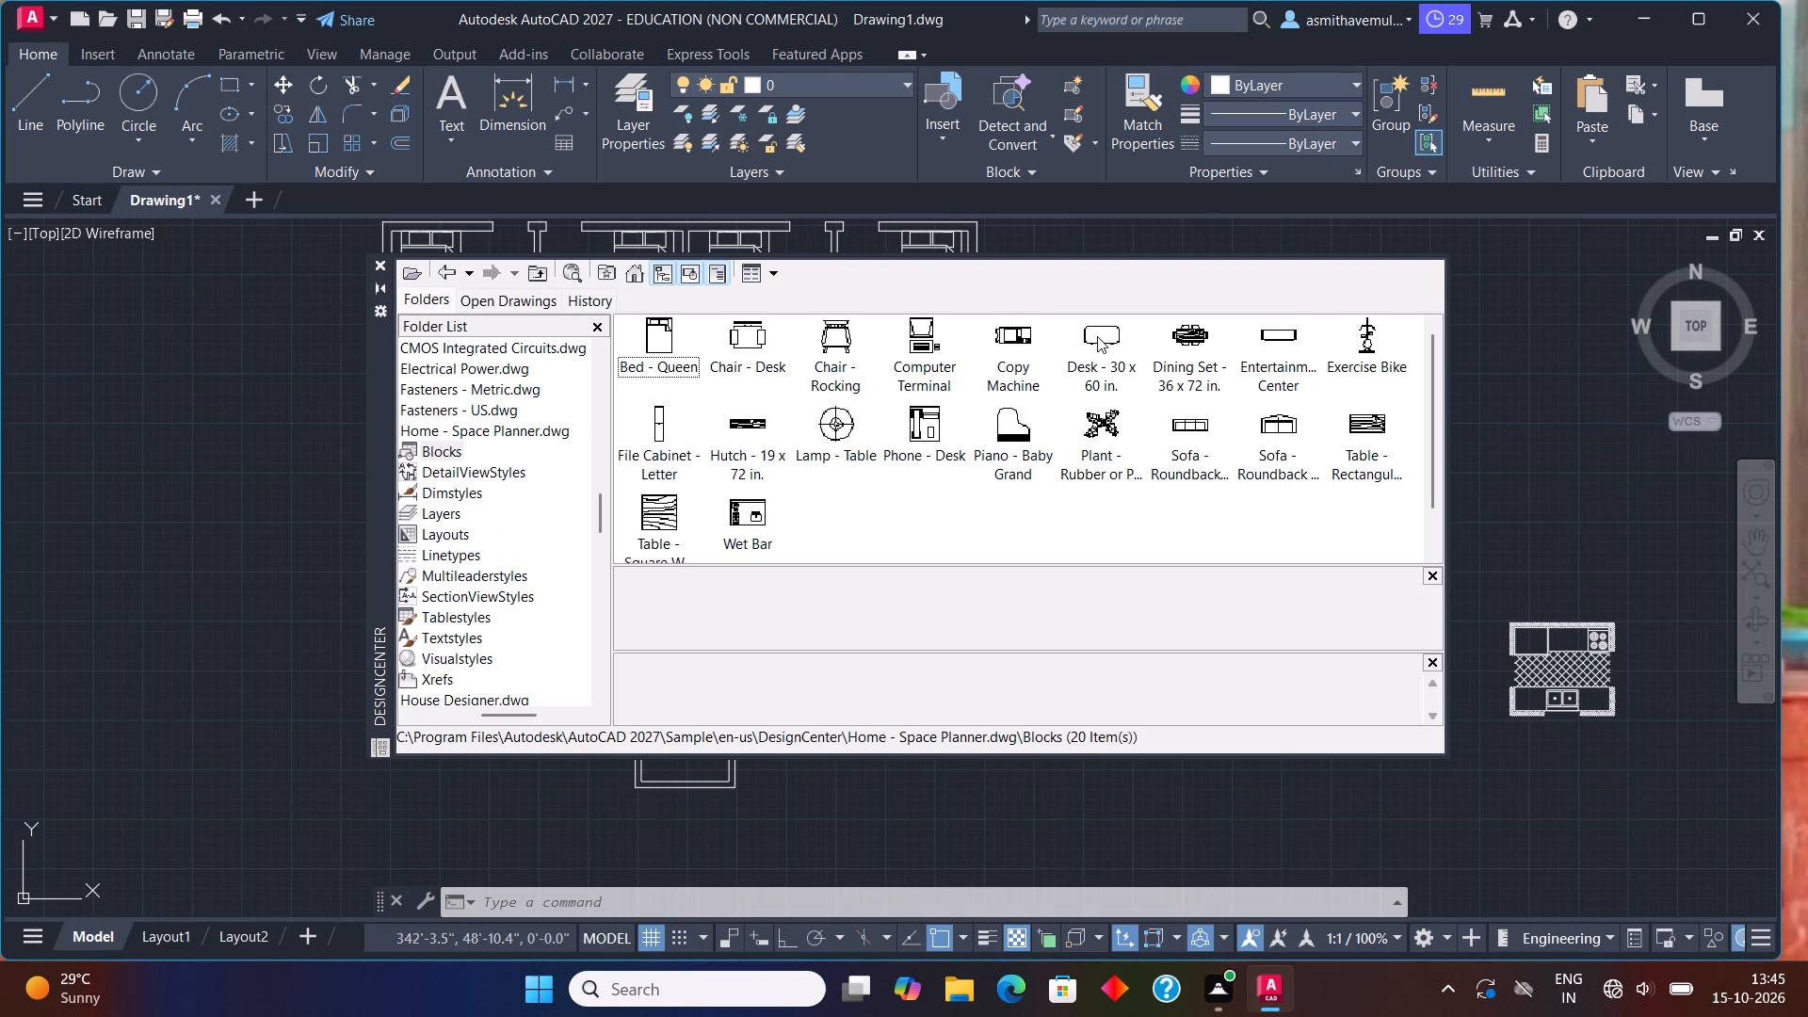
drag(1097, 334, 261, 313)
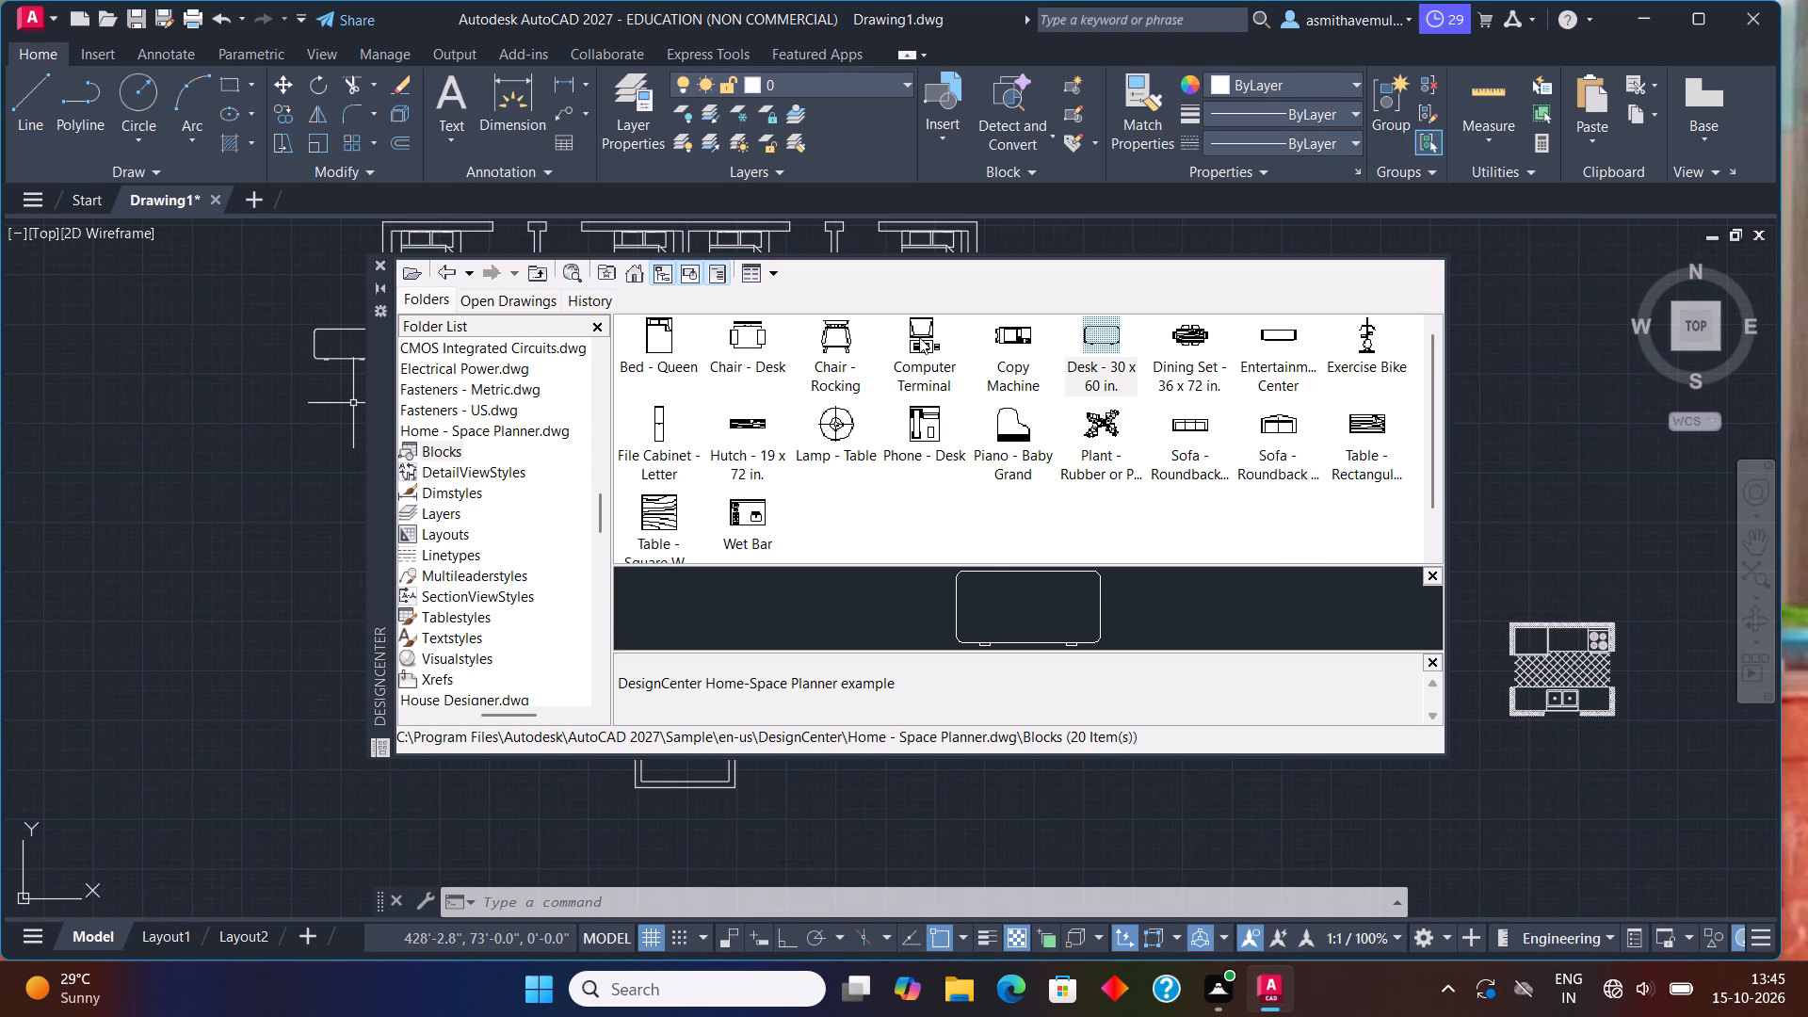
drag(916, 337, 240, 435)
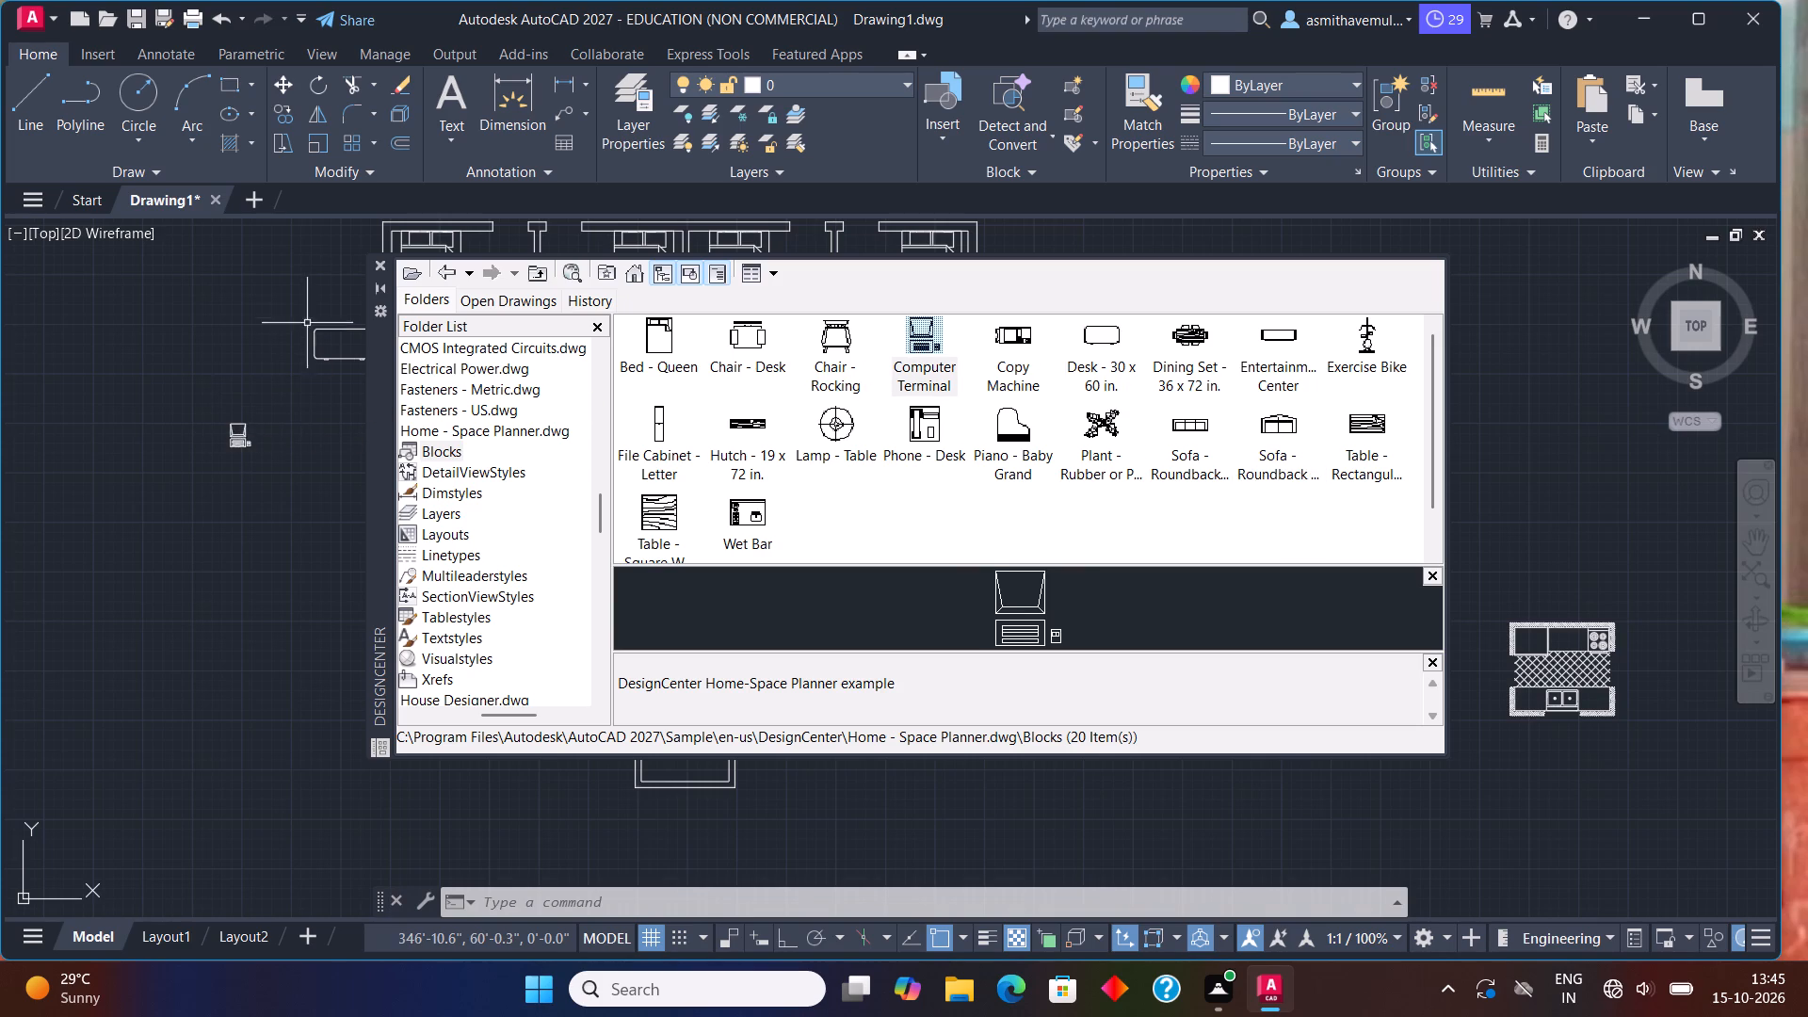
click(381, 260)
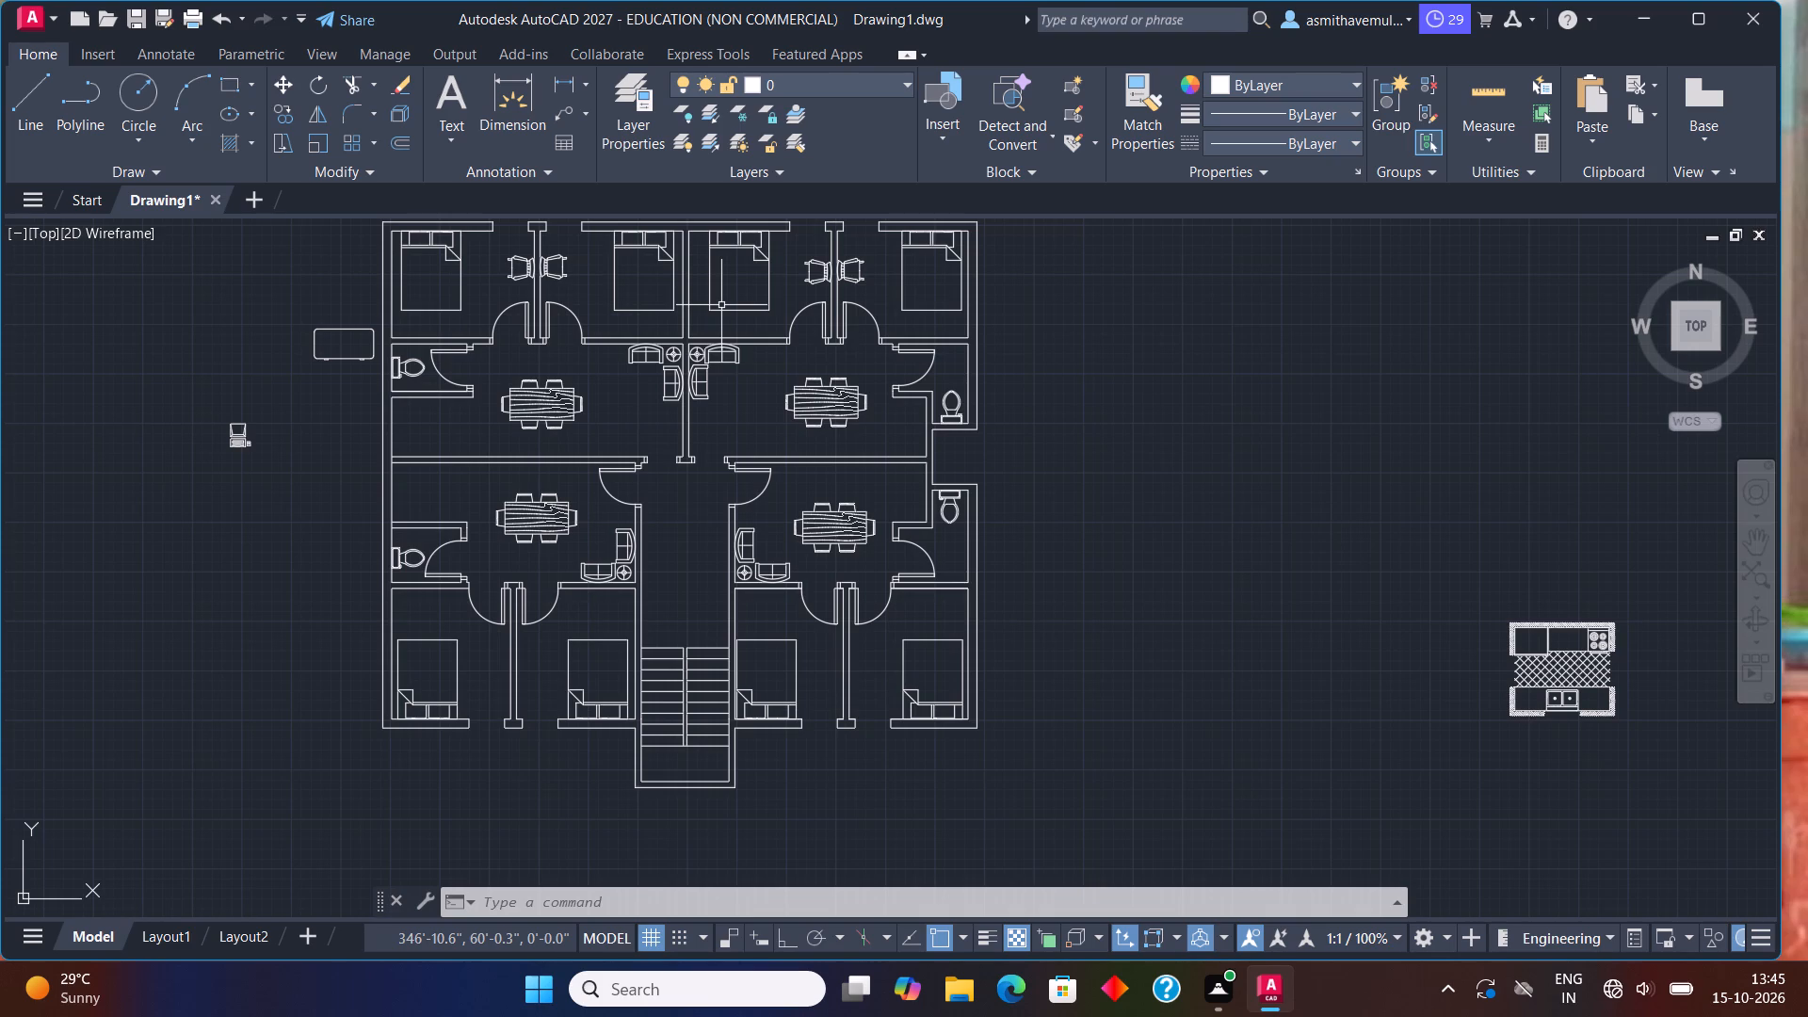
Rotate the desk outside the upper-left unit's outer wall by 180° about its upper edge midpoint, with Ortho on.
middle_drag(716, 419, 1062, 494)
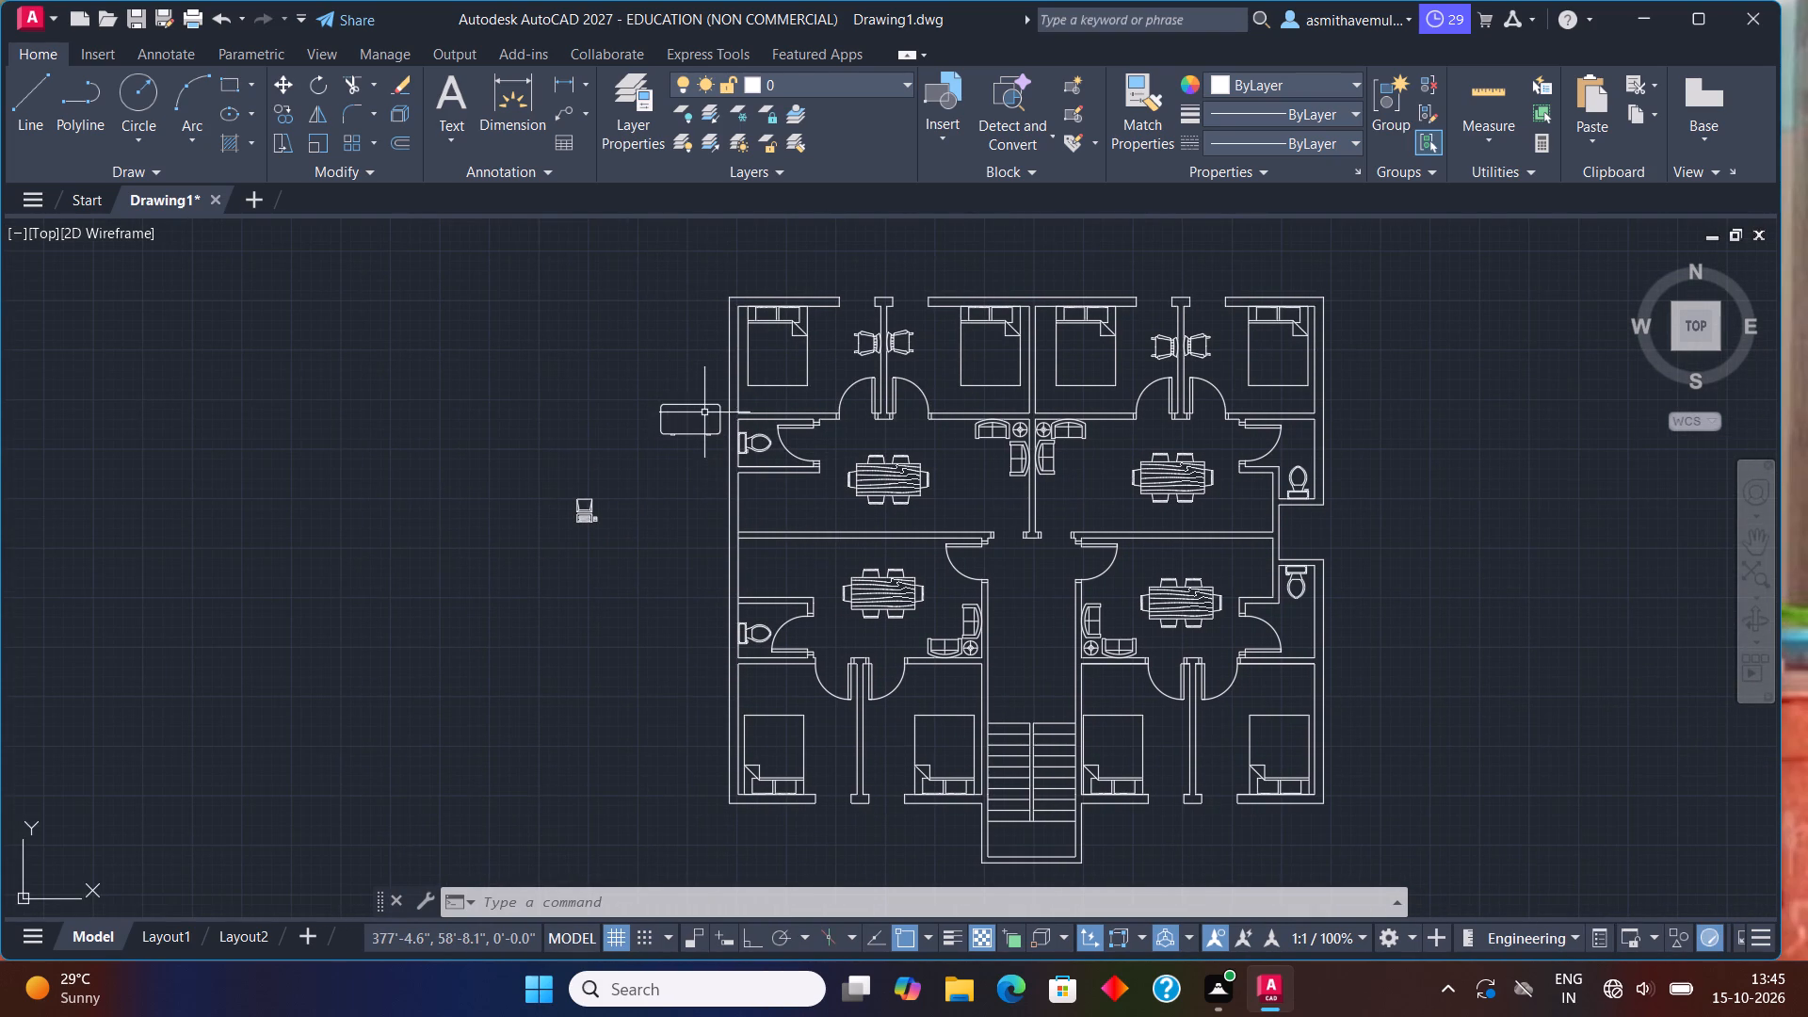
click(704, 405)
key(r)
key(o)
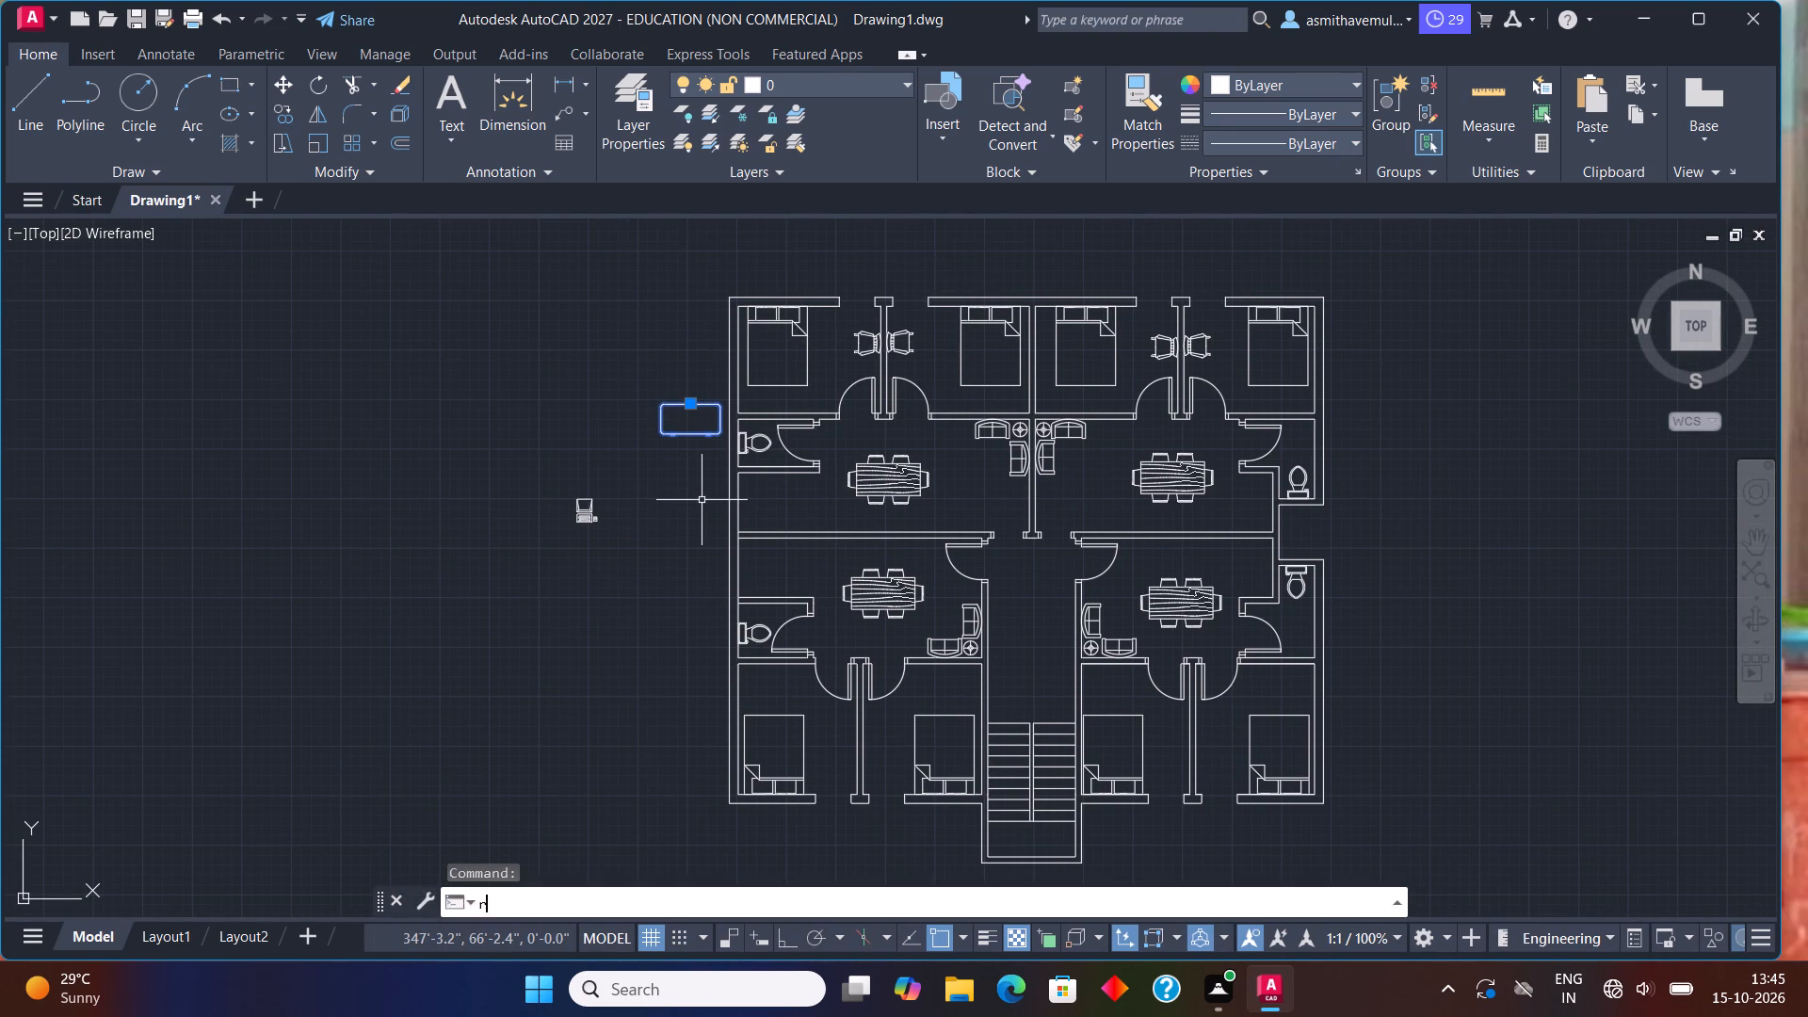
key(Return)
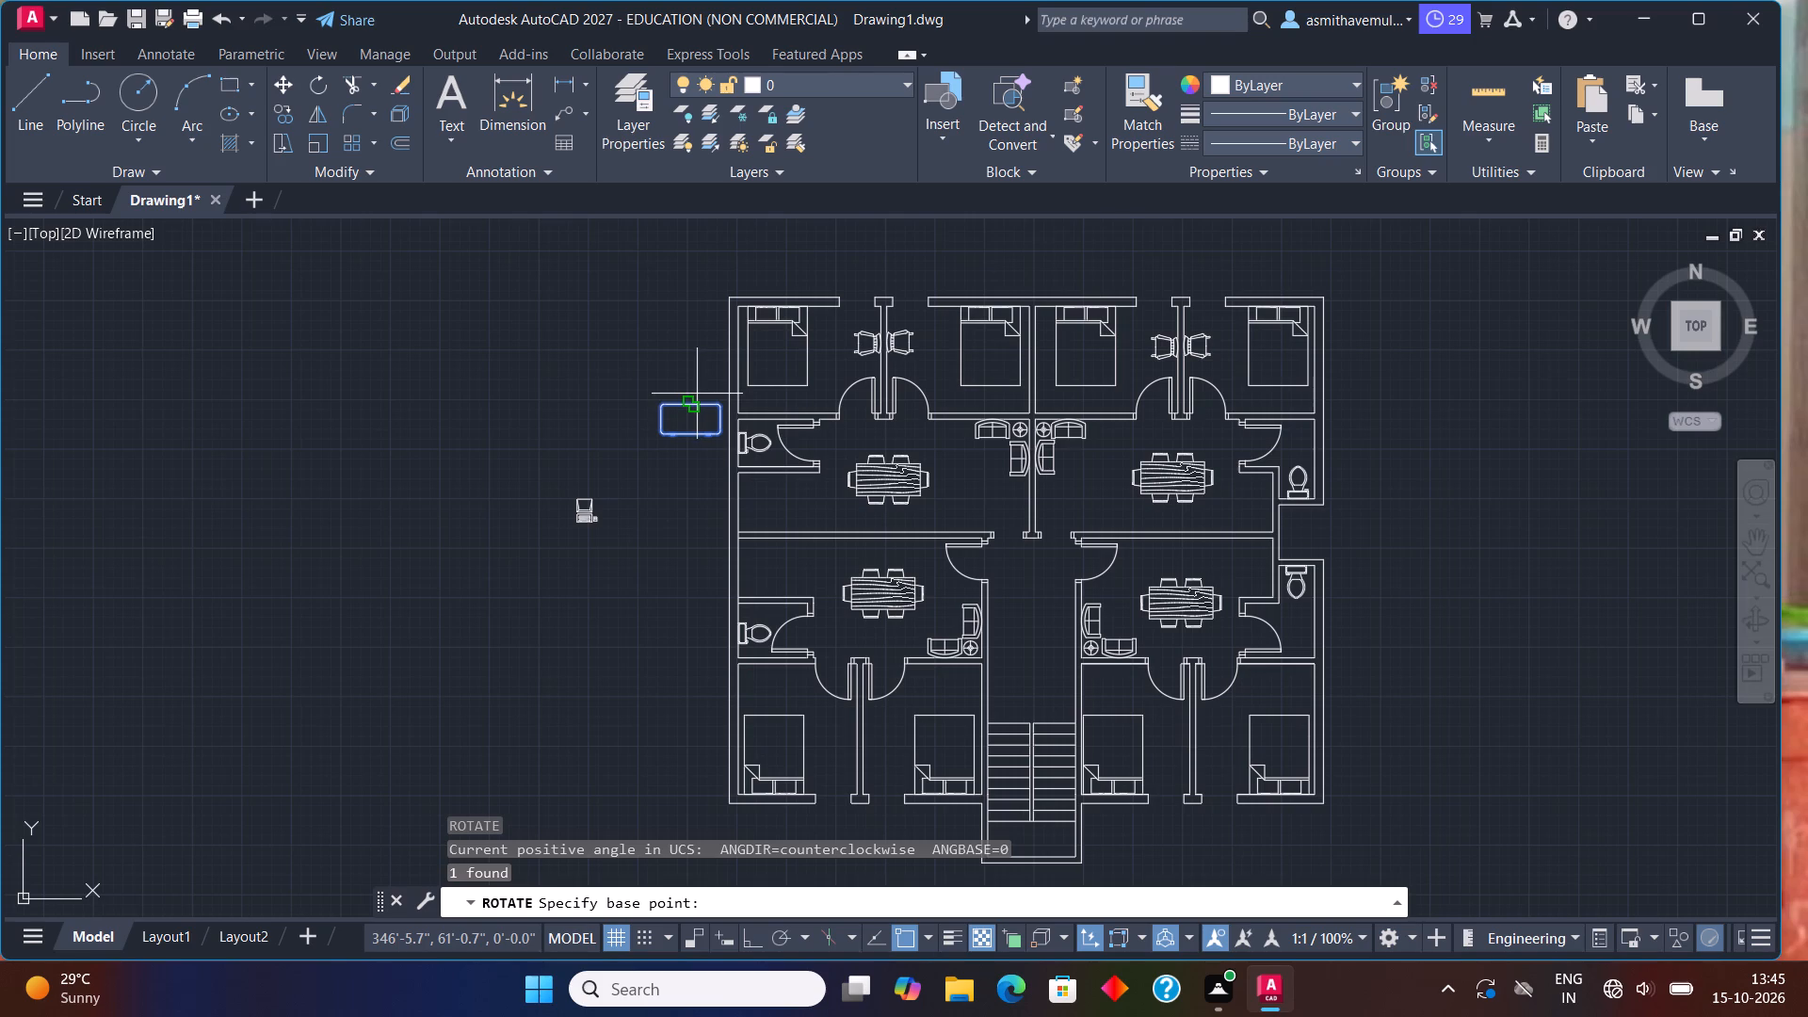
click(693, 401)
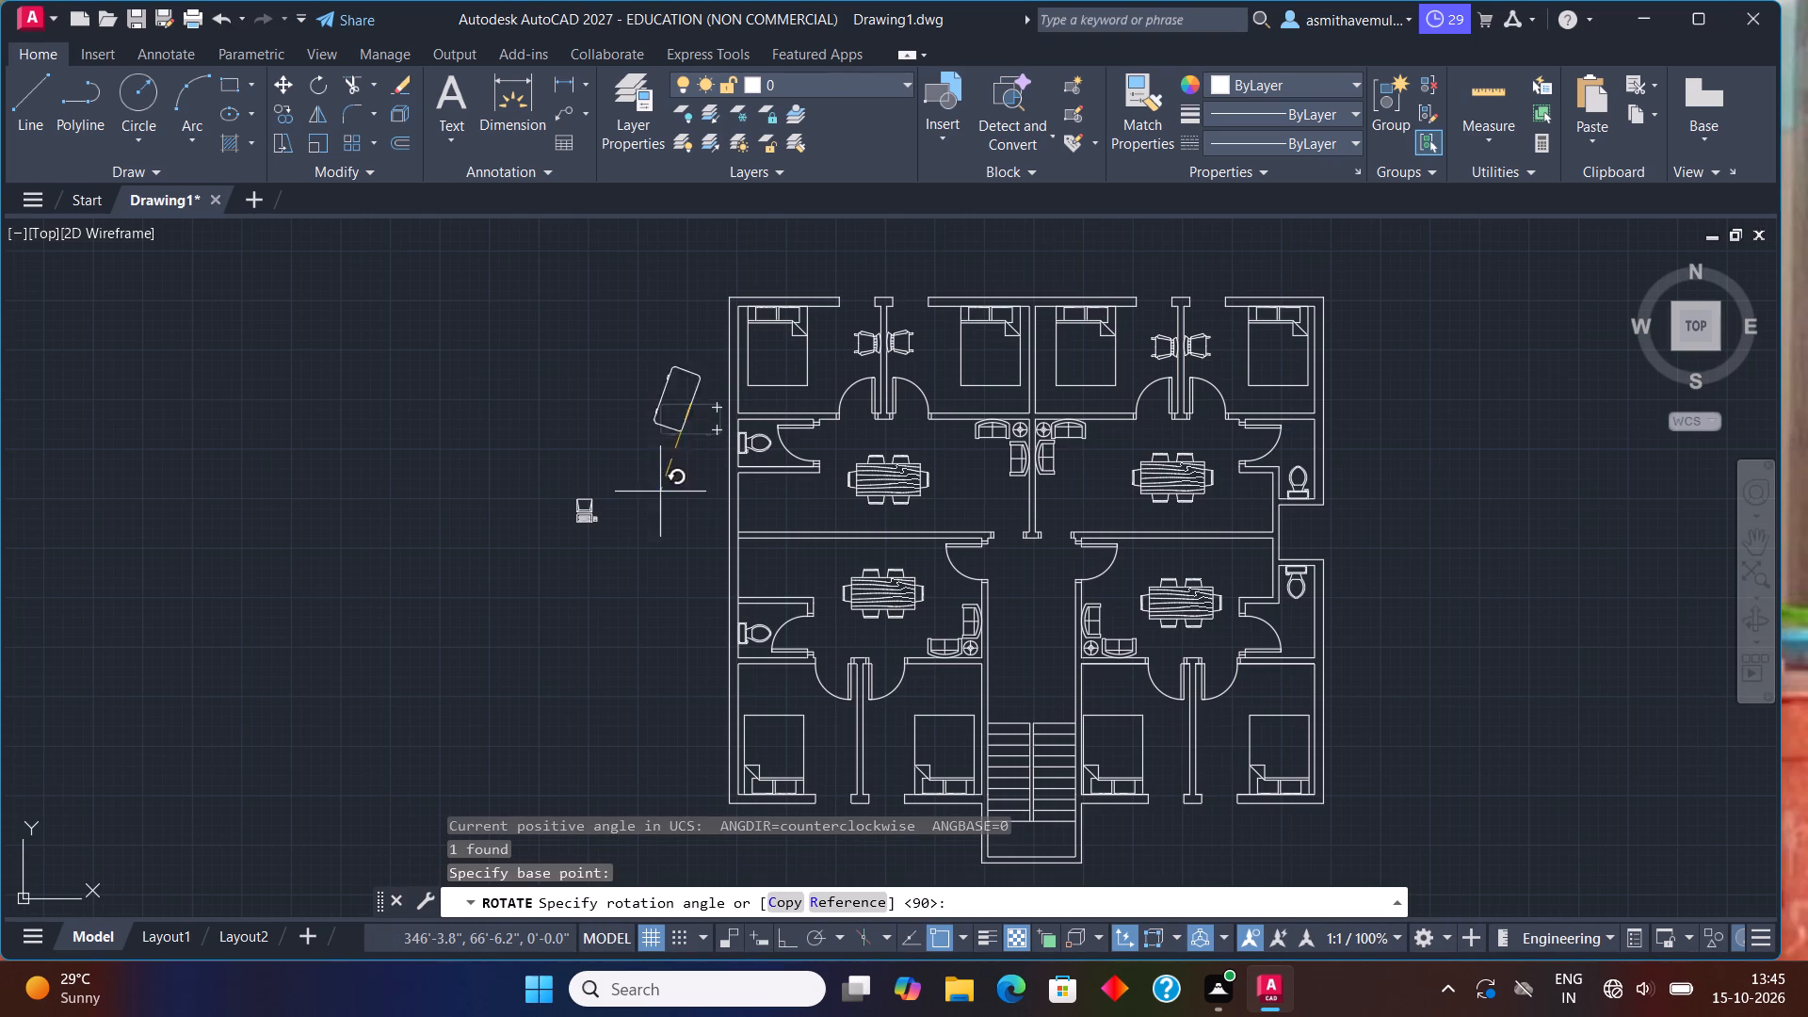
key(F8)
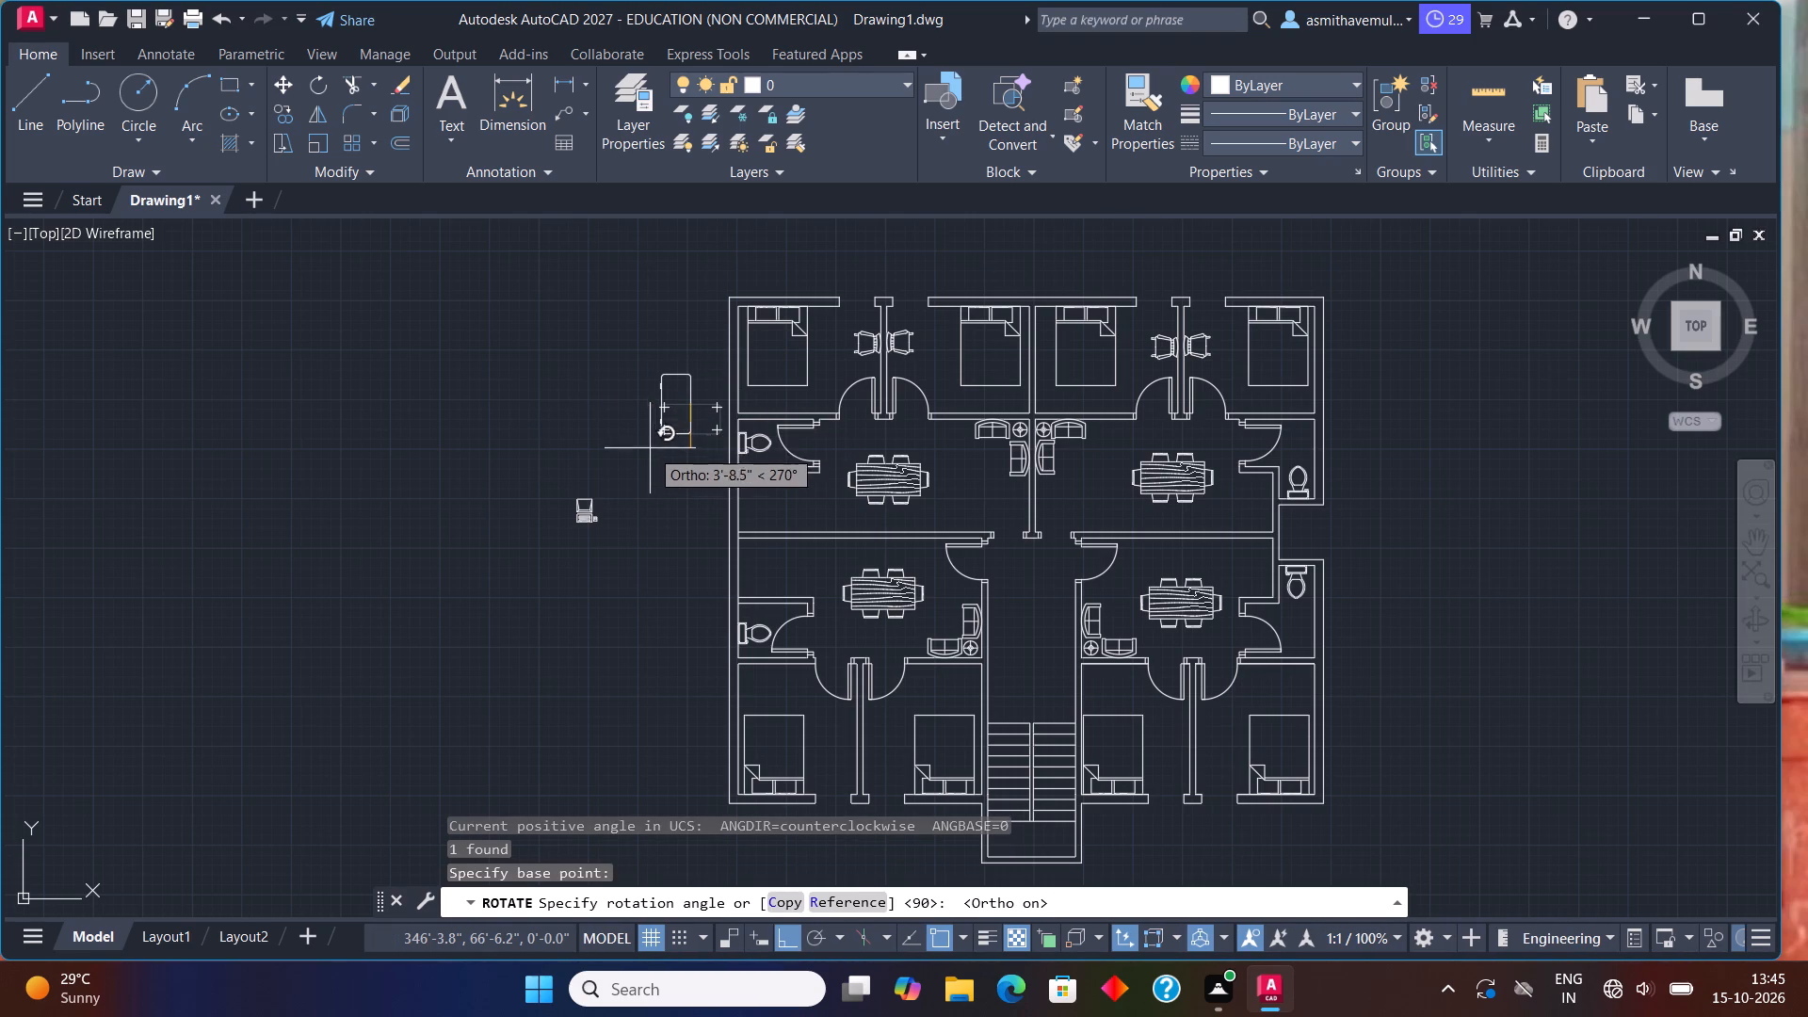
click(632, 420)
Move the desk by its lower edge midpoint onto the upper-left bedroom's wall above the toilet, below the bed.
click(689, 404)
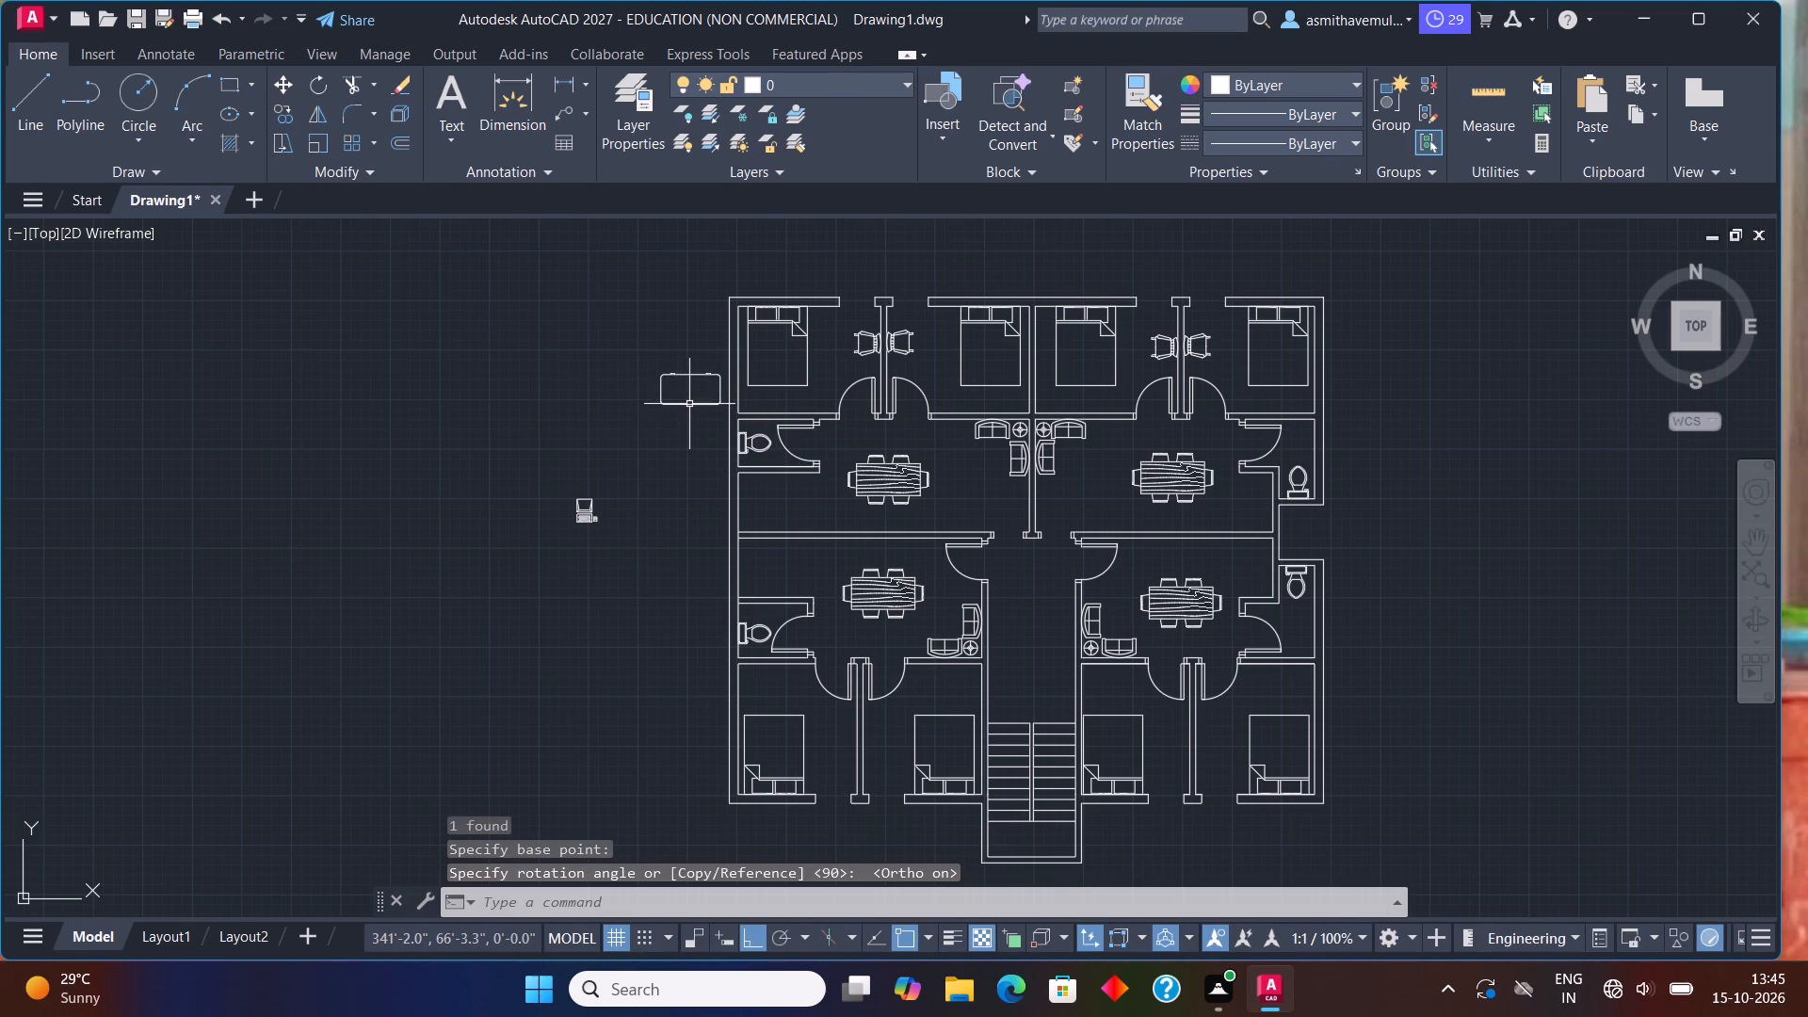
key(m)
key(Return)
scroll(690, 397, up, 1)
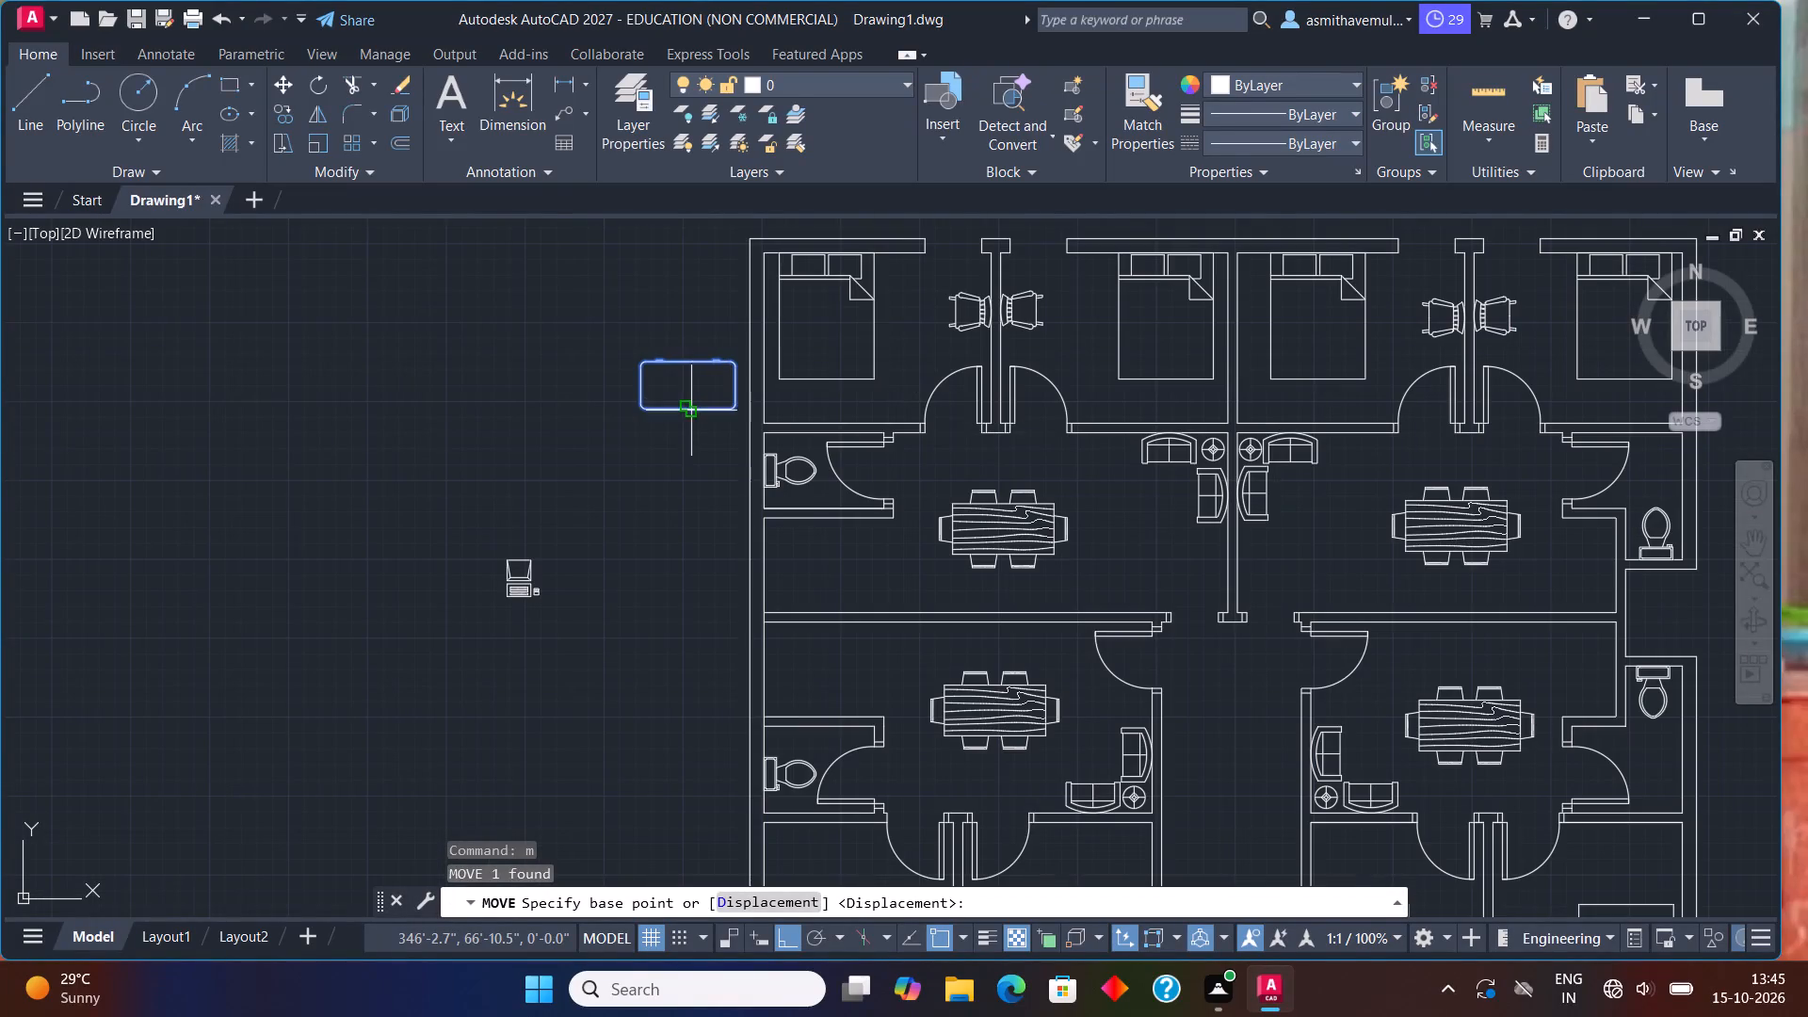
click(688, 412)
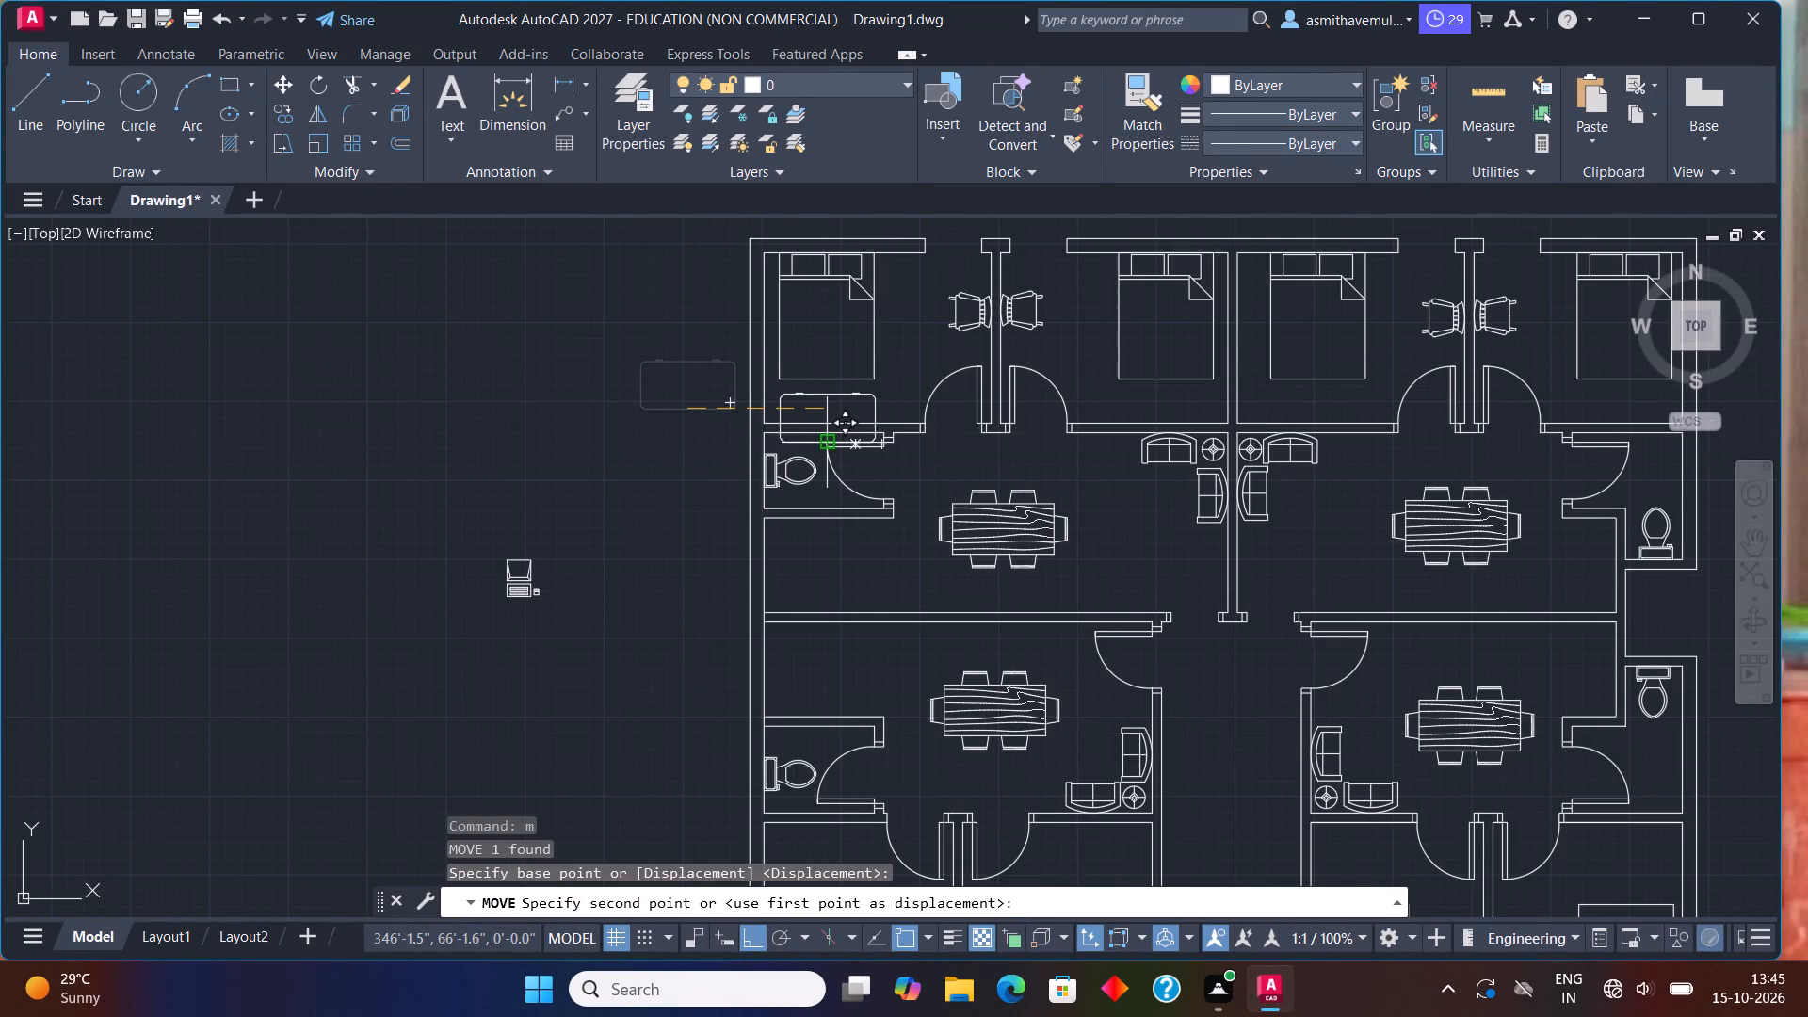
key(F8)
scroll(834, 437, up, 3)
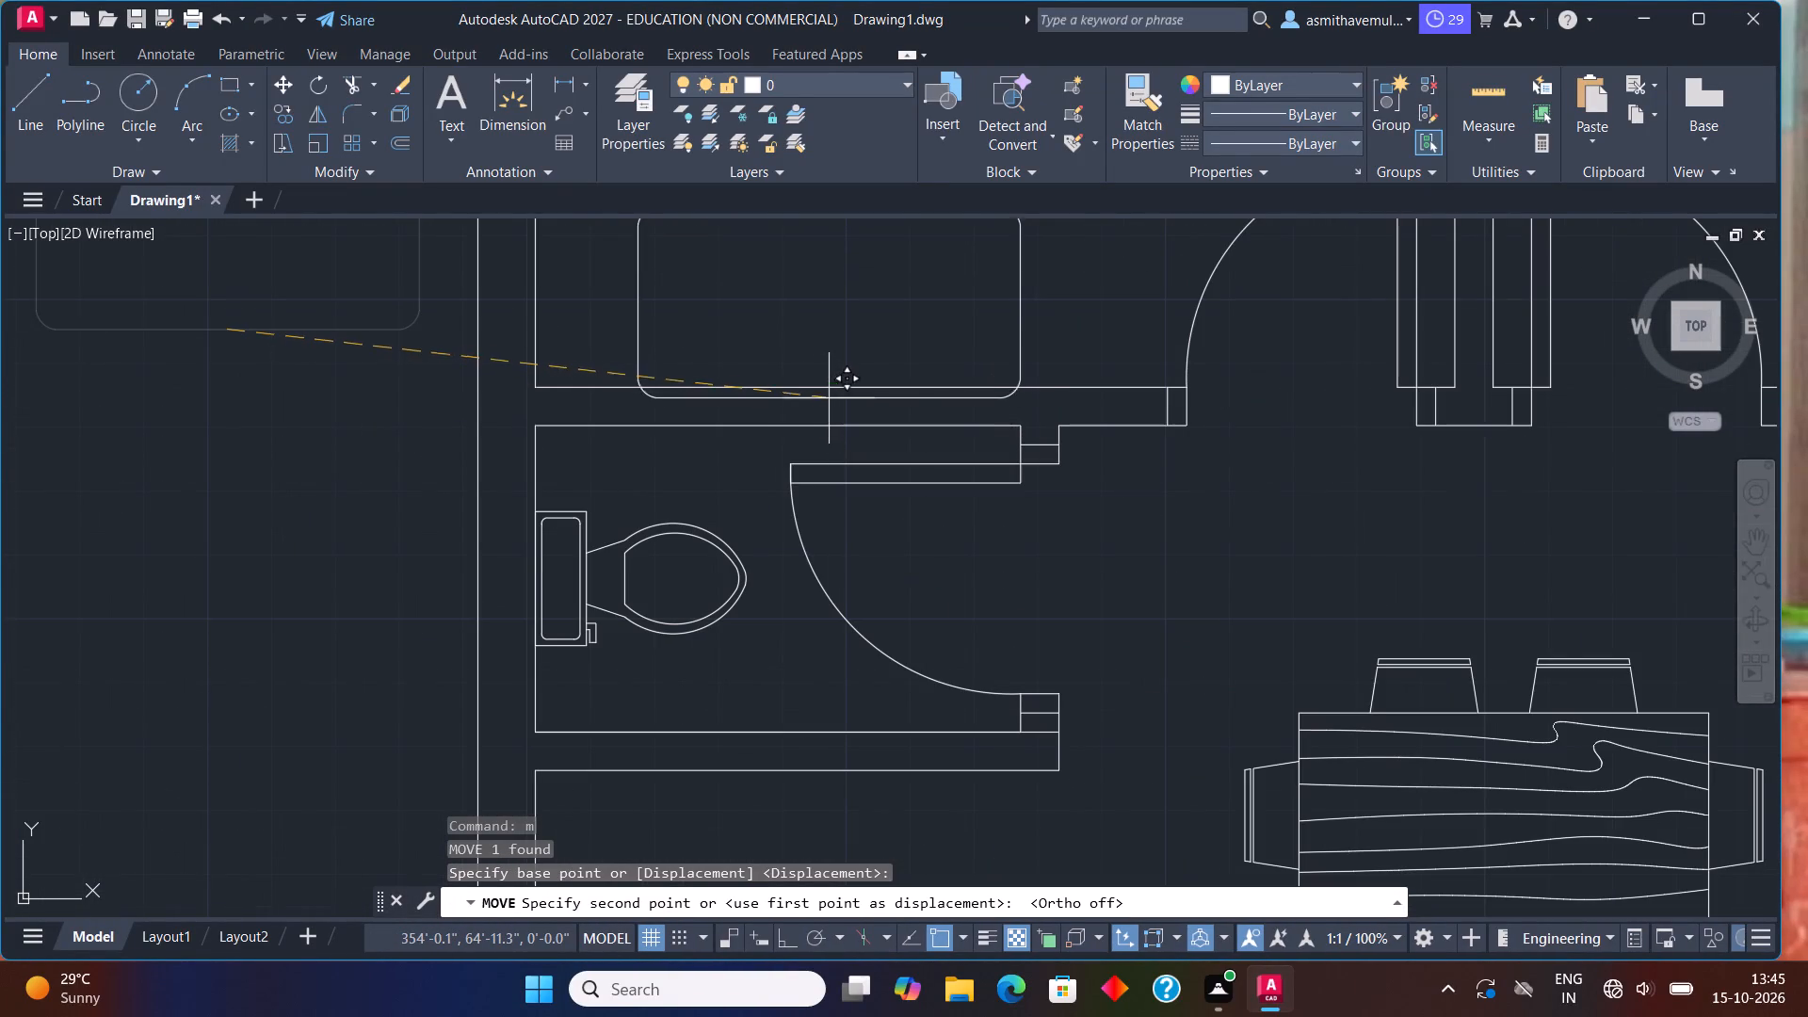
click(818, 387)
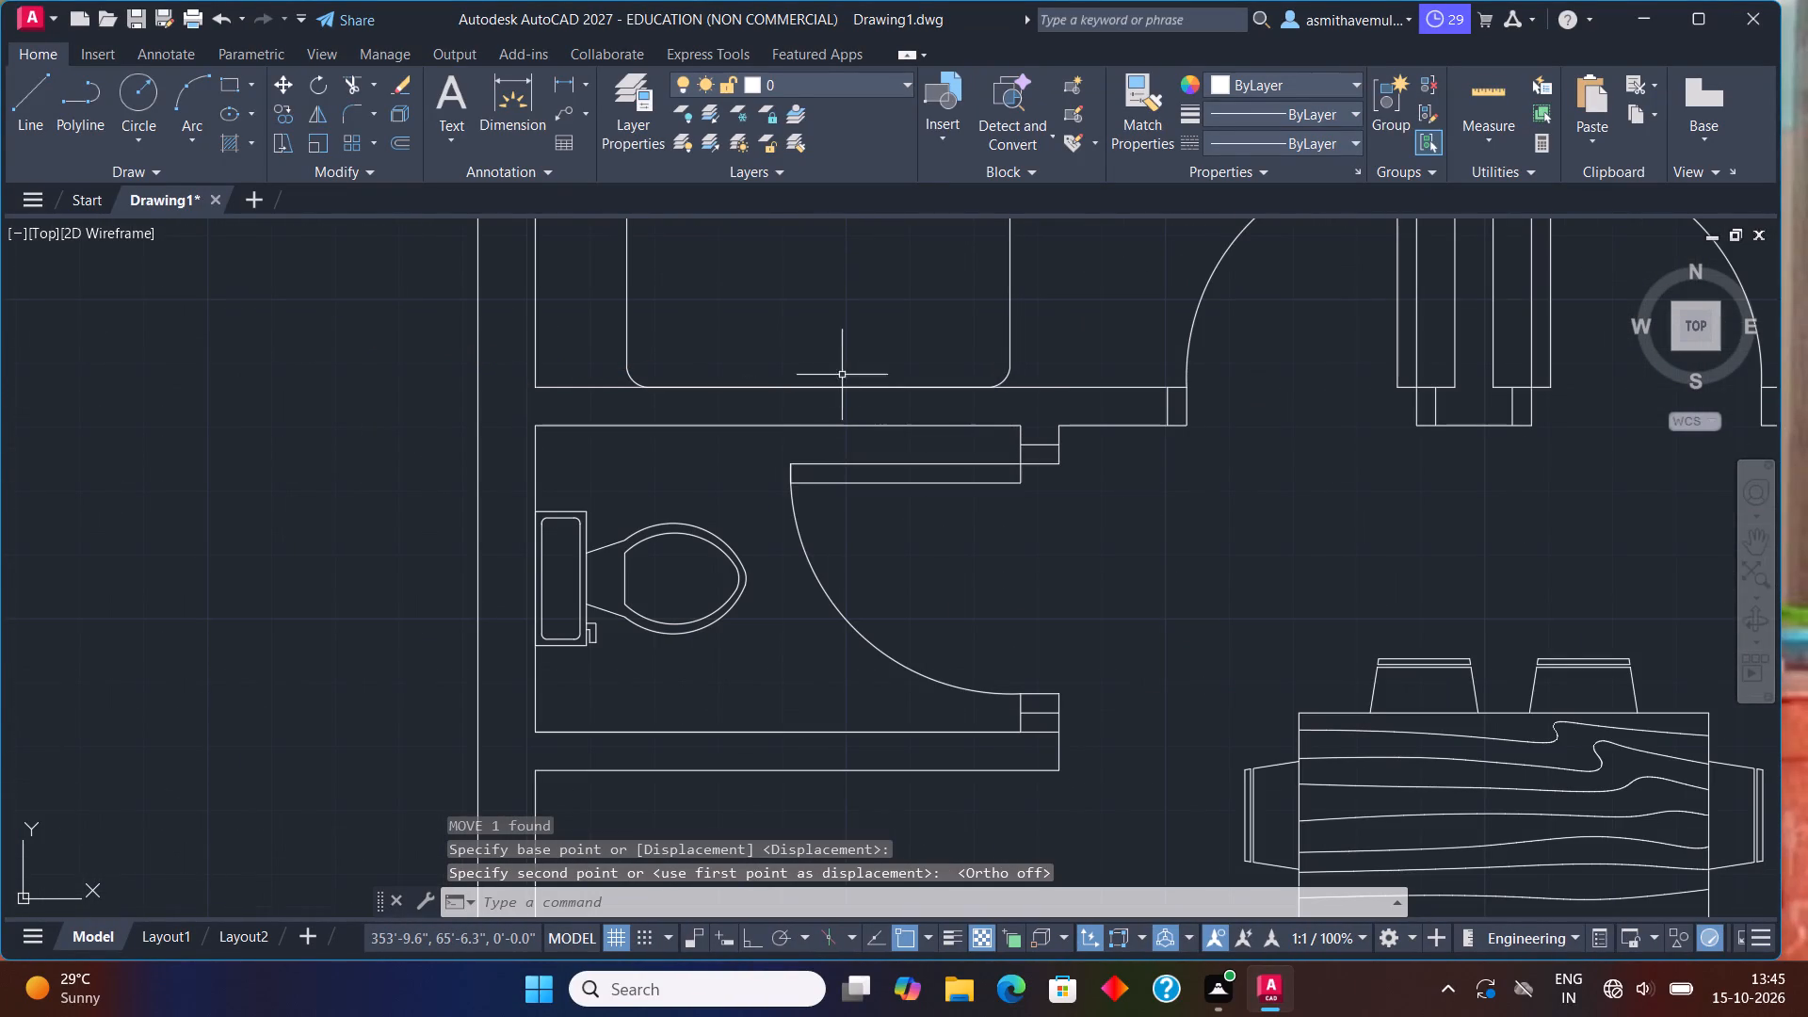
Scale the desk down to about half its size from its midpoint on the bedroom wall.
click(1006, 269)
click(1022, 270)
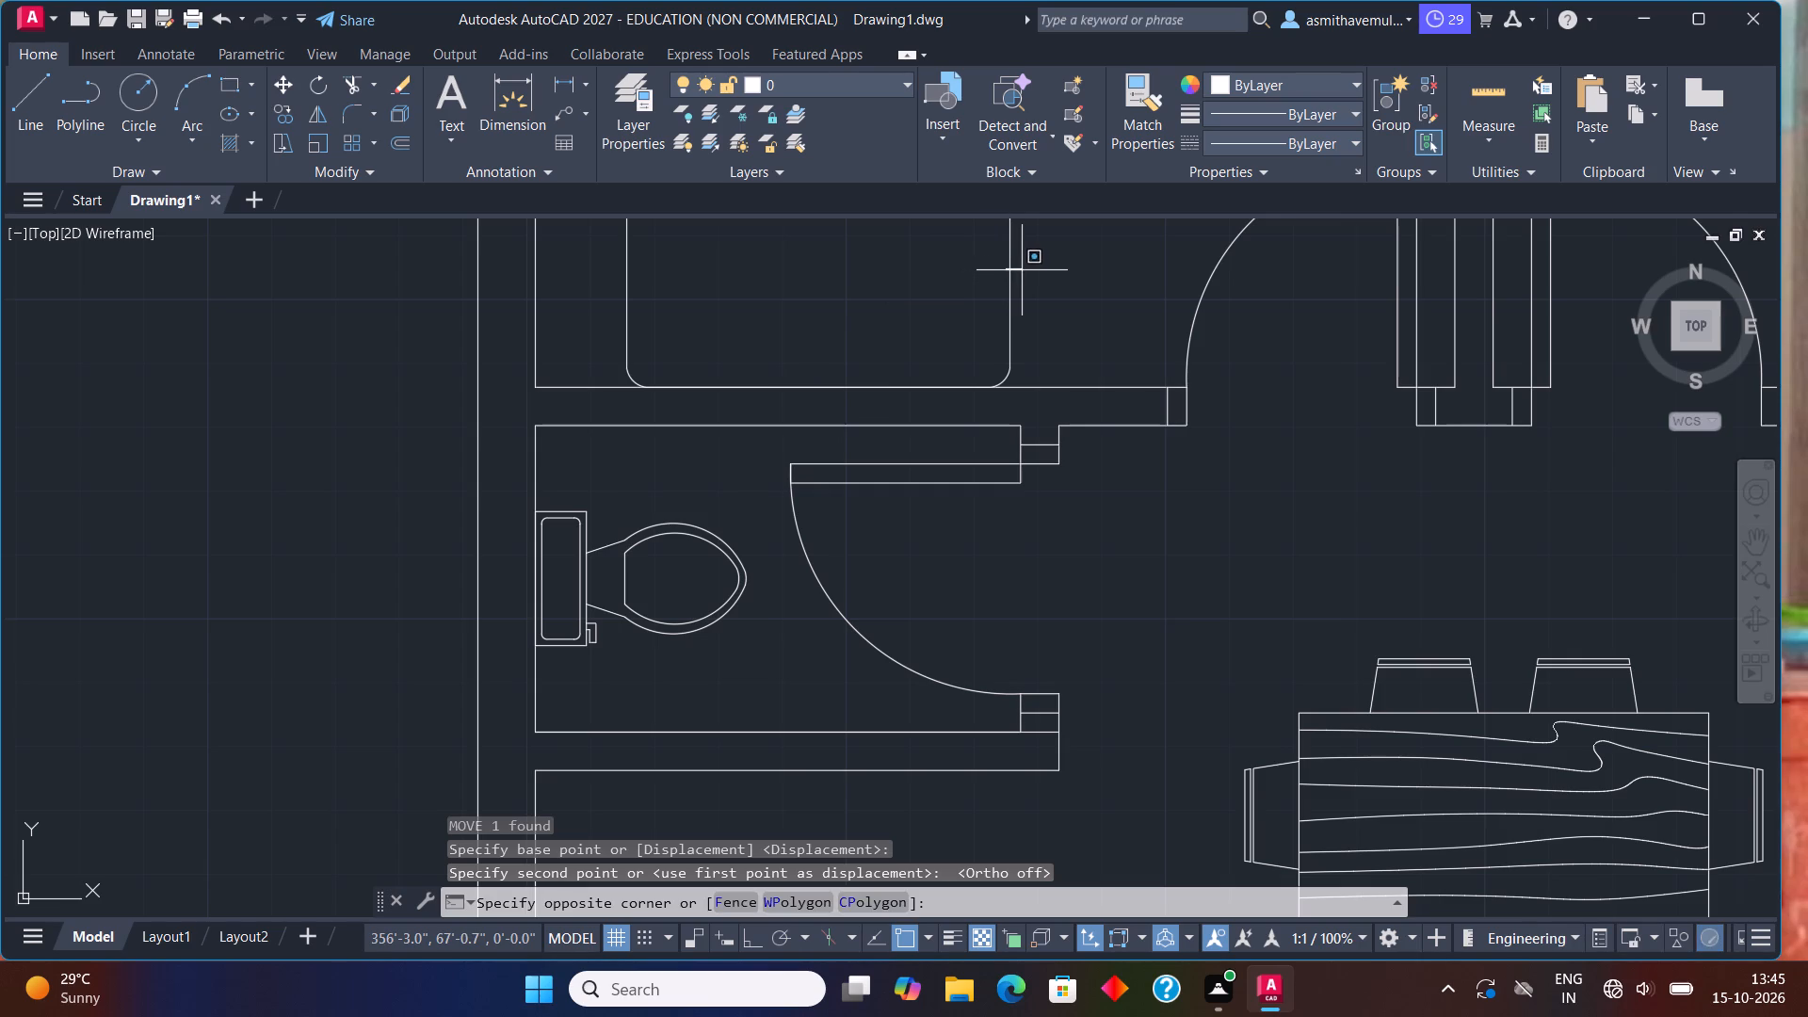
drag(1026, 262, 975, 354)
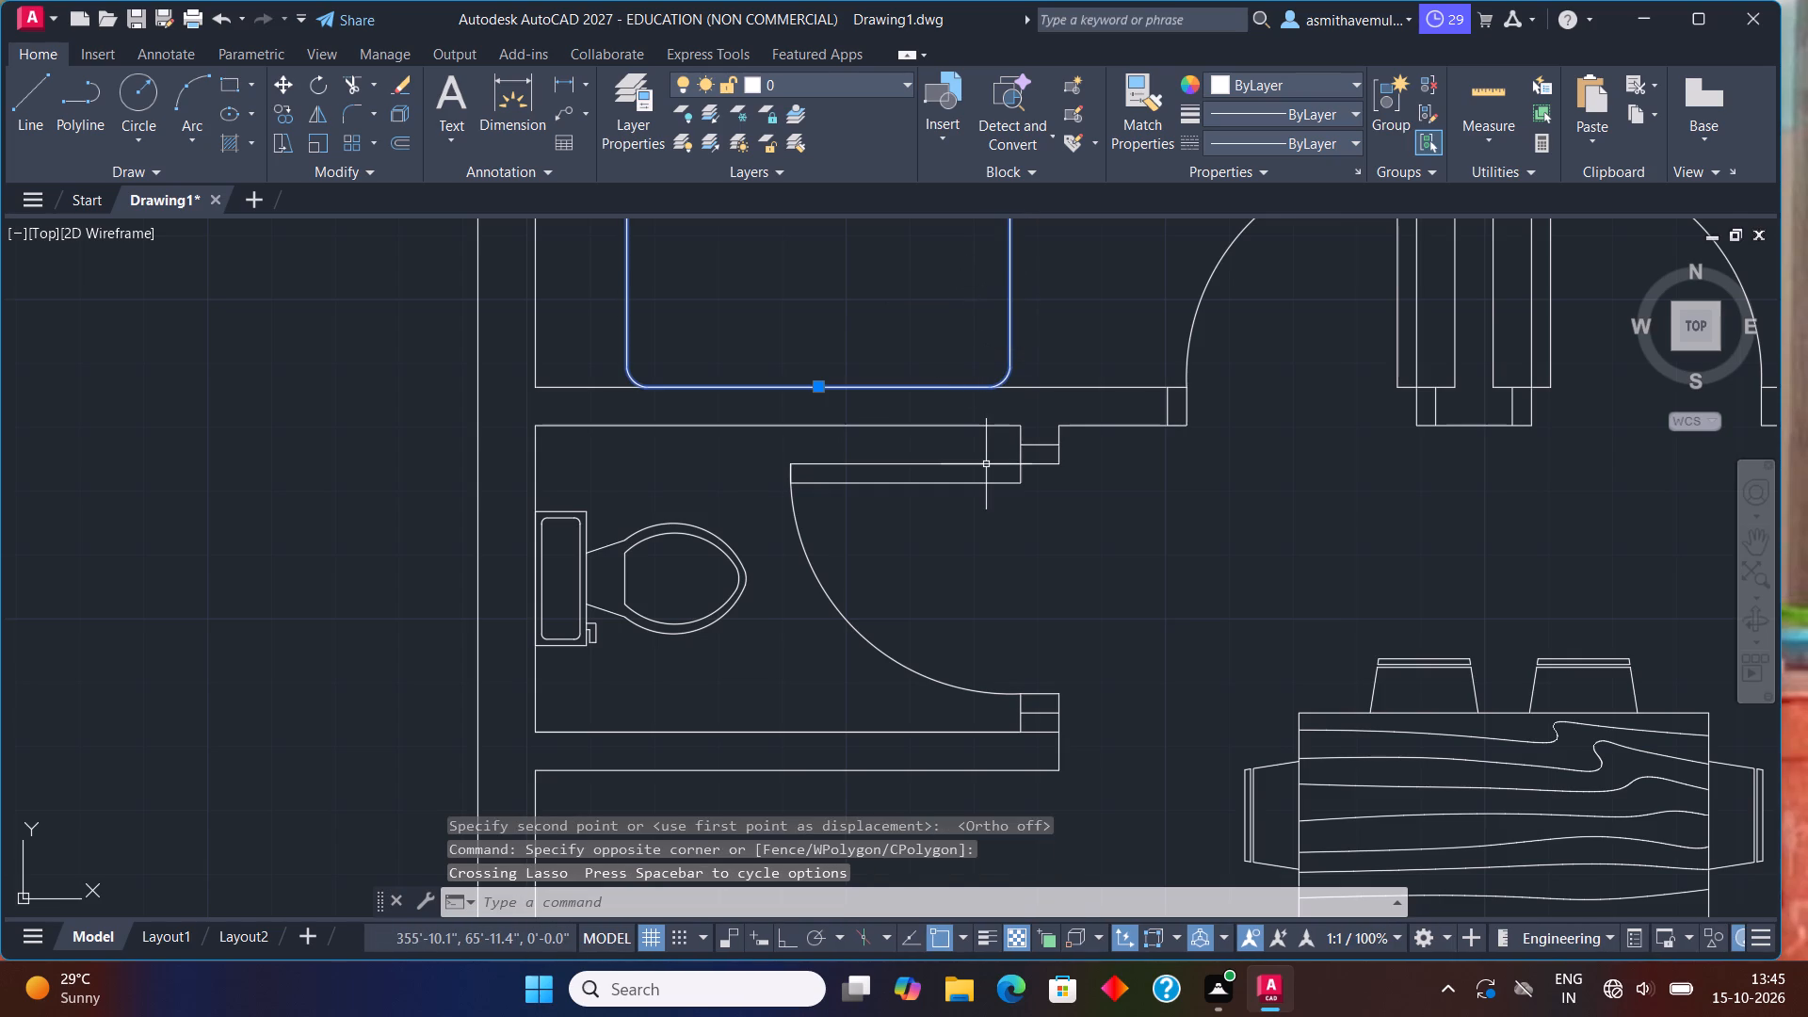
text(sc)
key(a)
text(le)
key(Return)
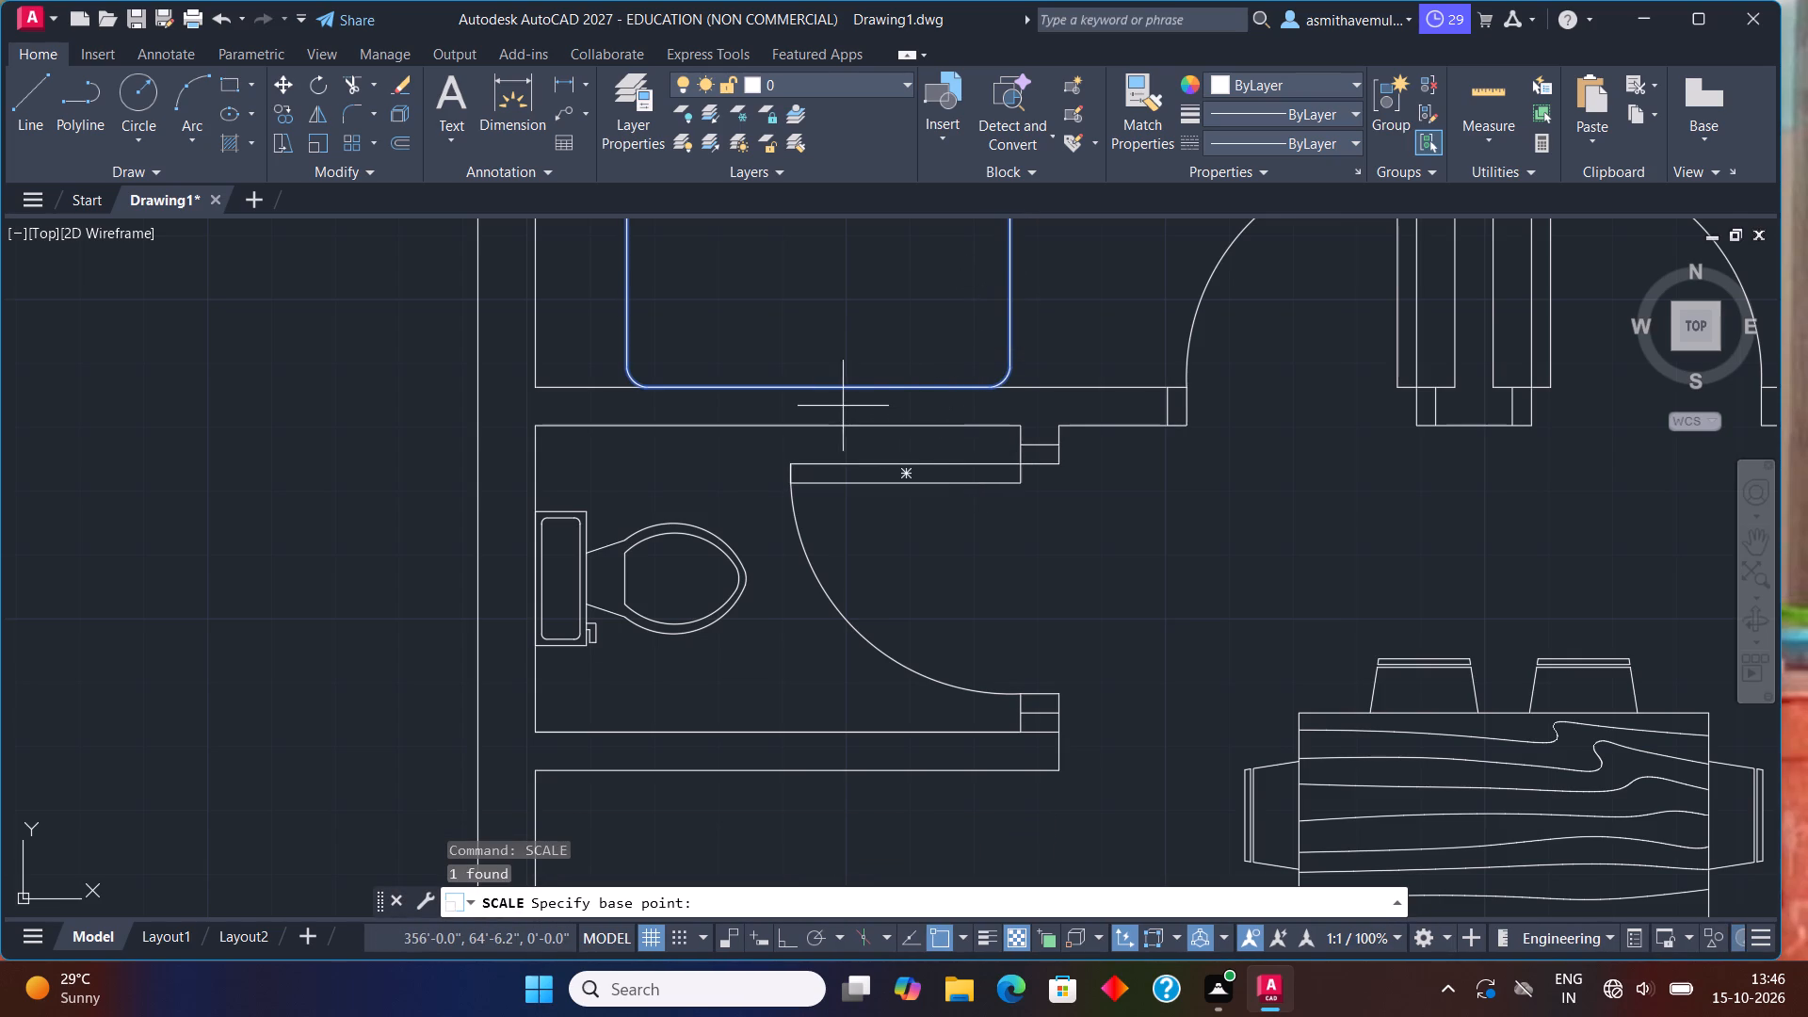
click(829, 383)
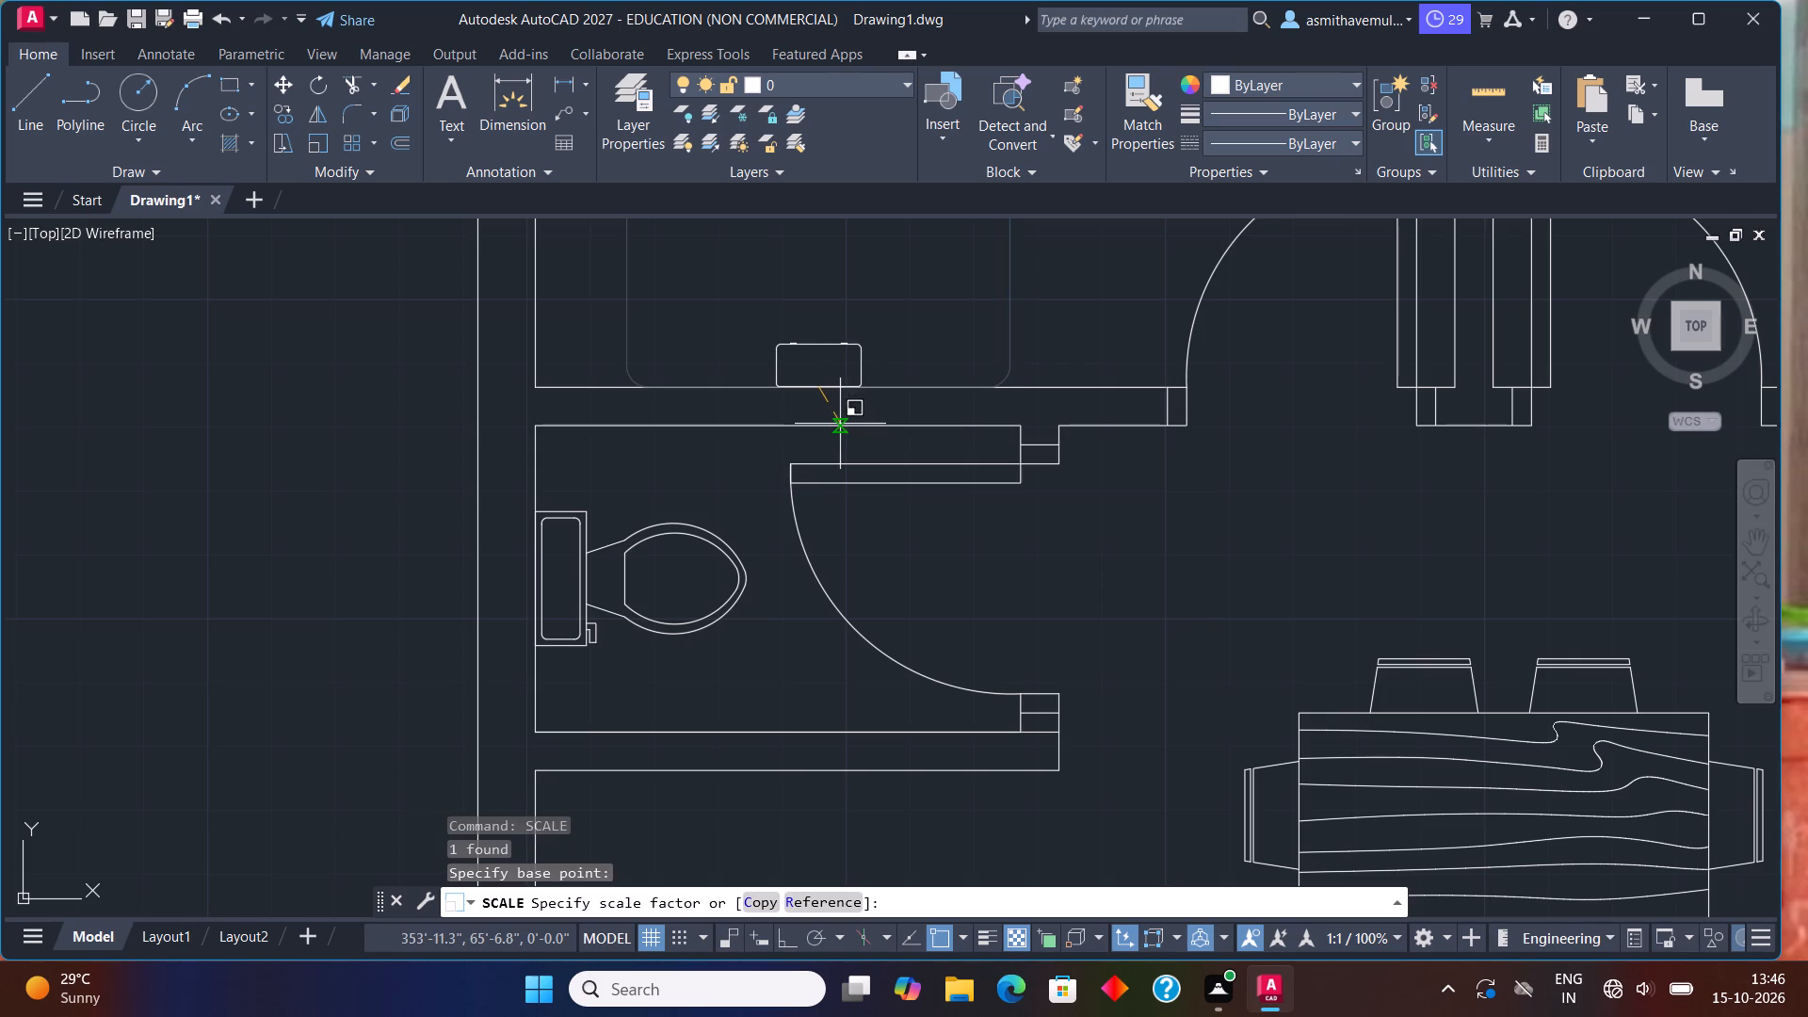
scroll(840, 424, down, 1)
middle_drag(839, 425, 838, 491)
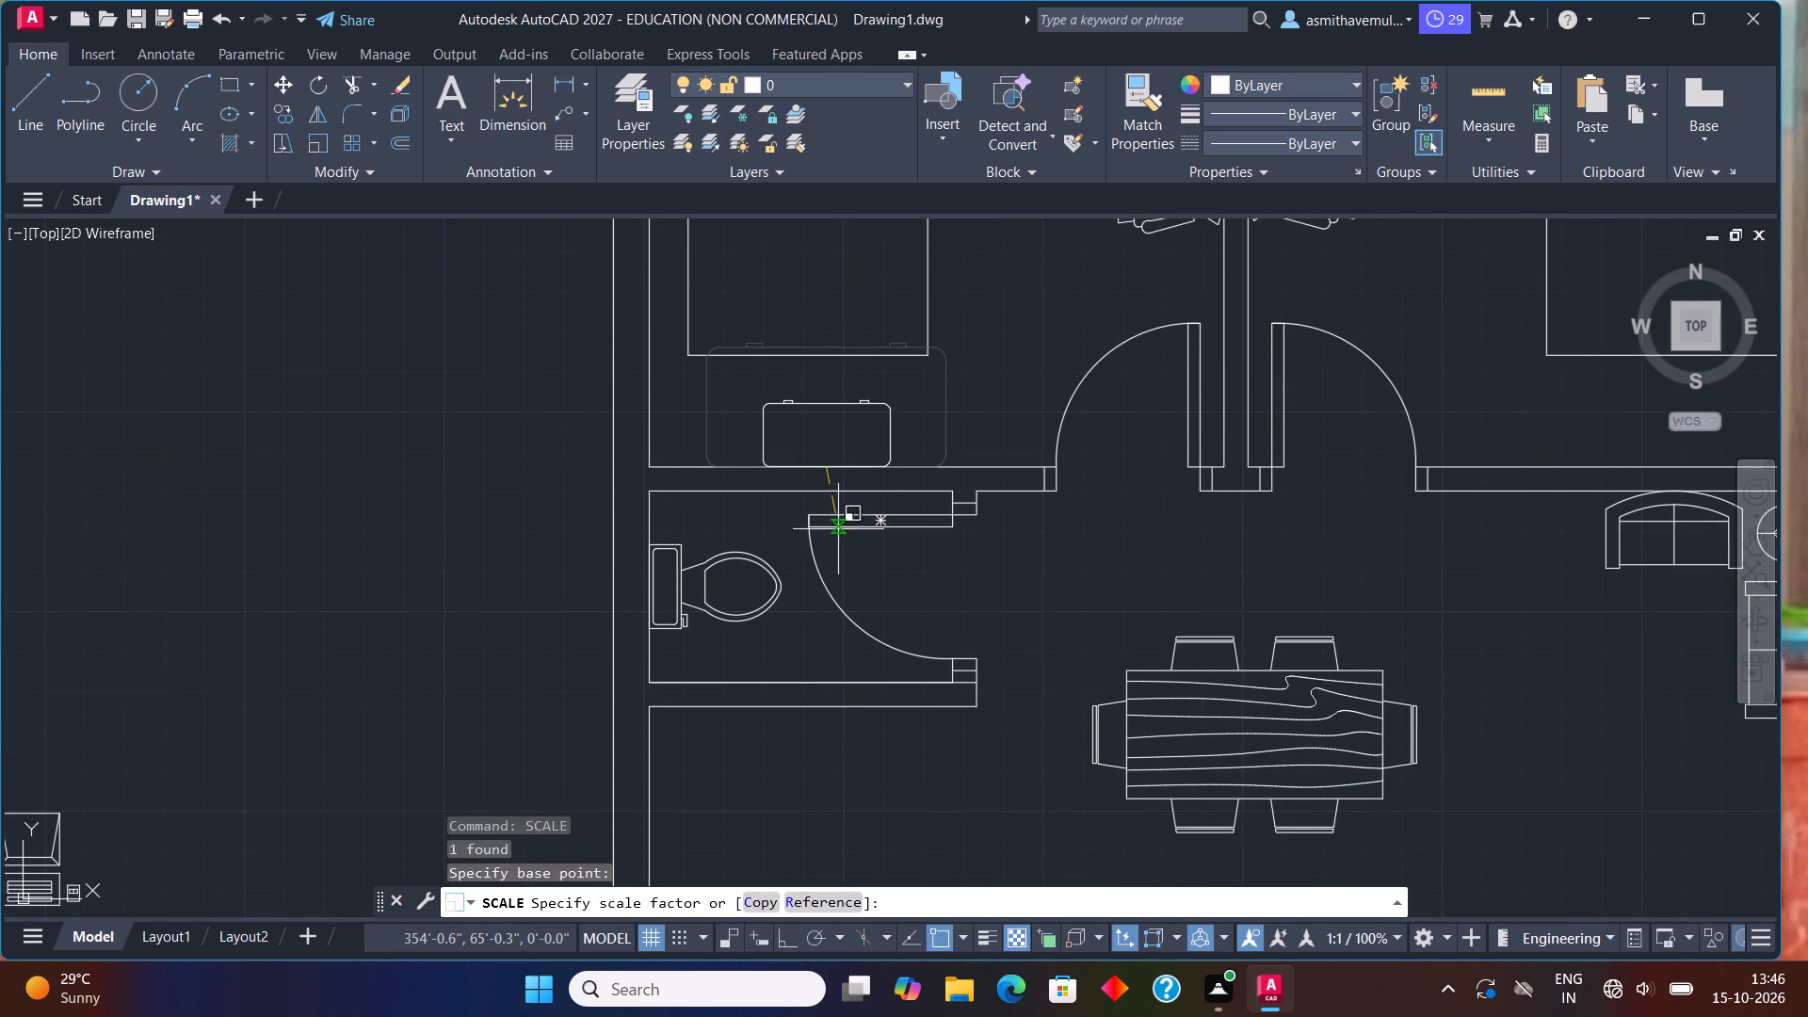
click(838, 537)
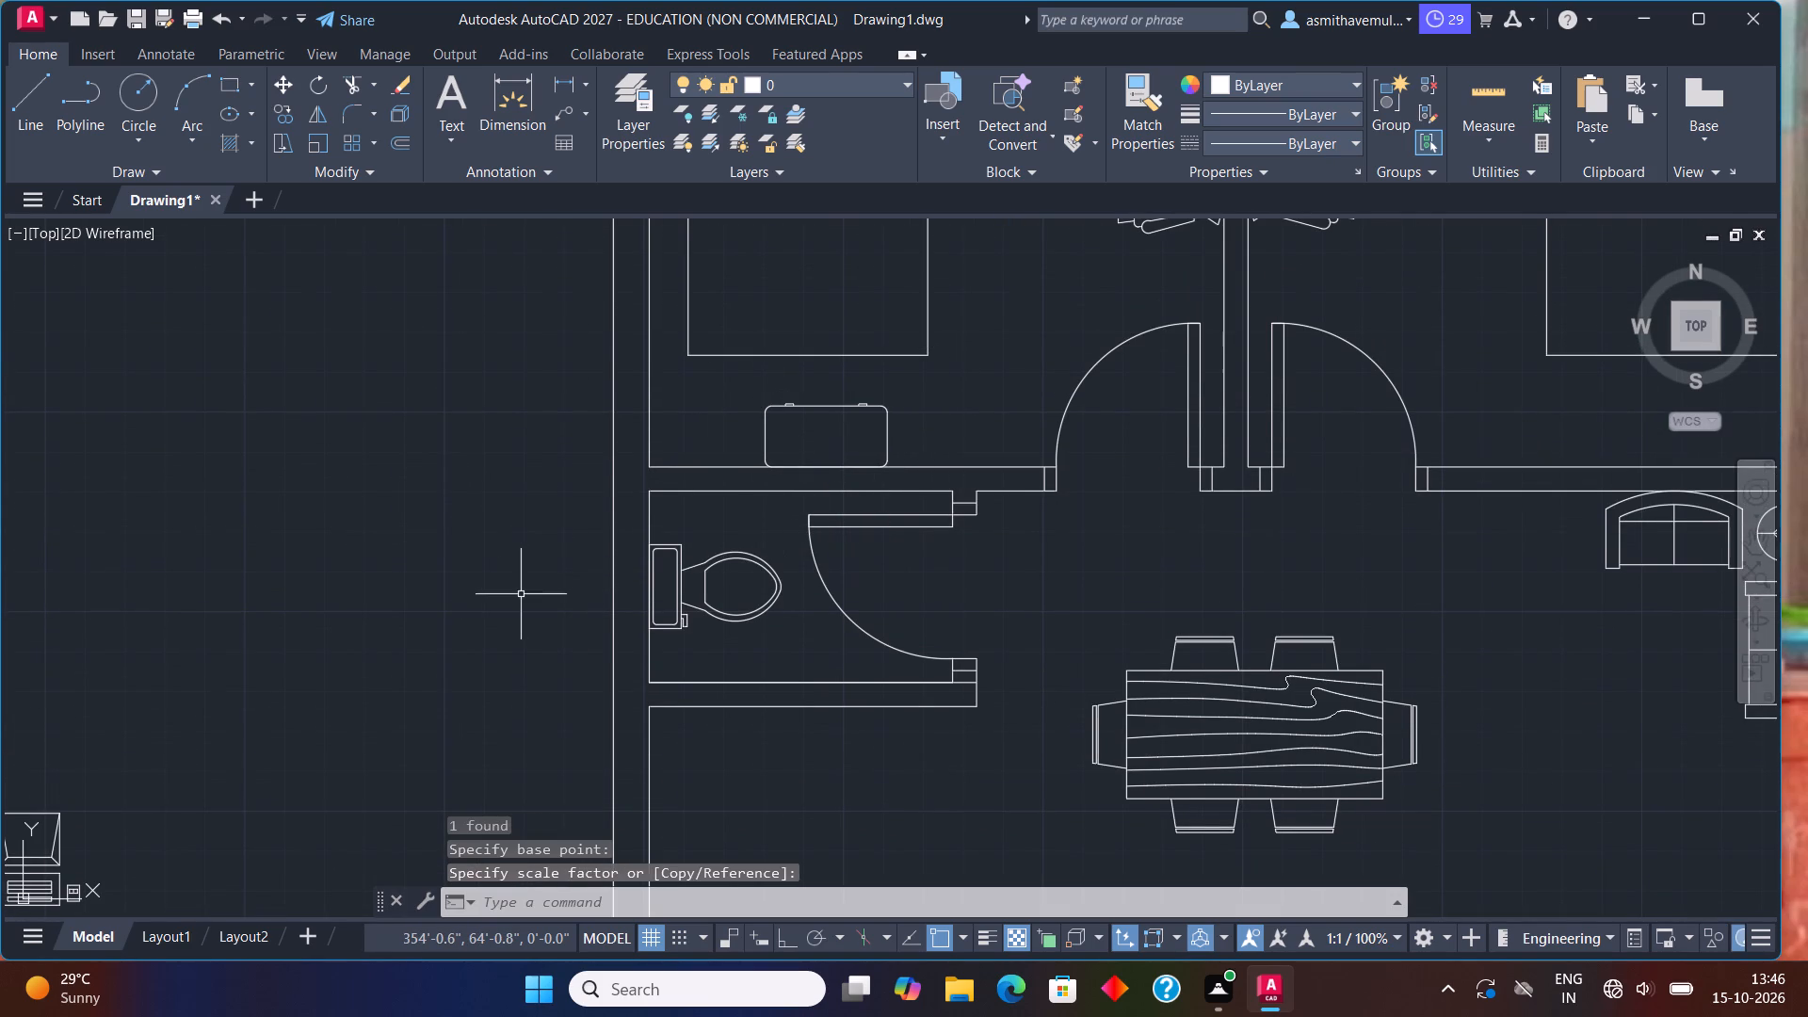
Move the computer terminal up beside the upper-left bedroom's outer wall, keeping it outside the plan.
scroll(404, 652, down, 1)
middle_drag(402, 652, 434, 620)
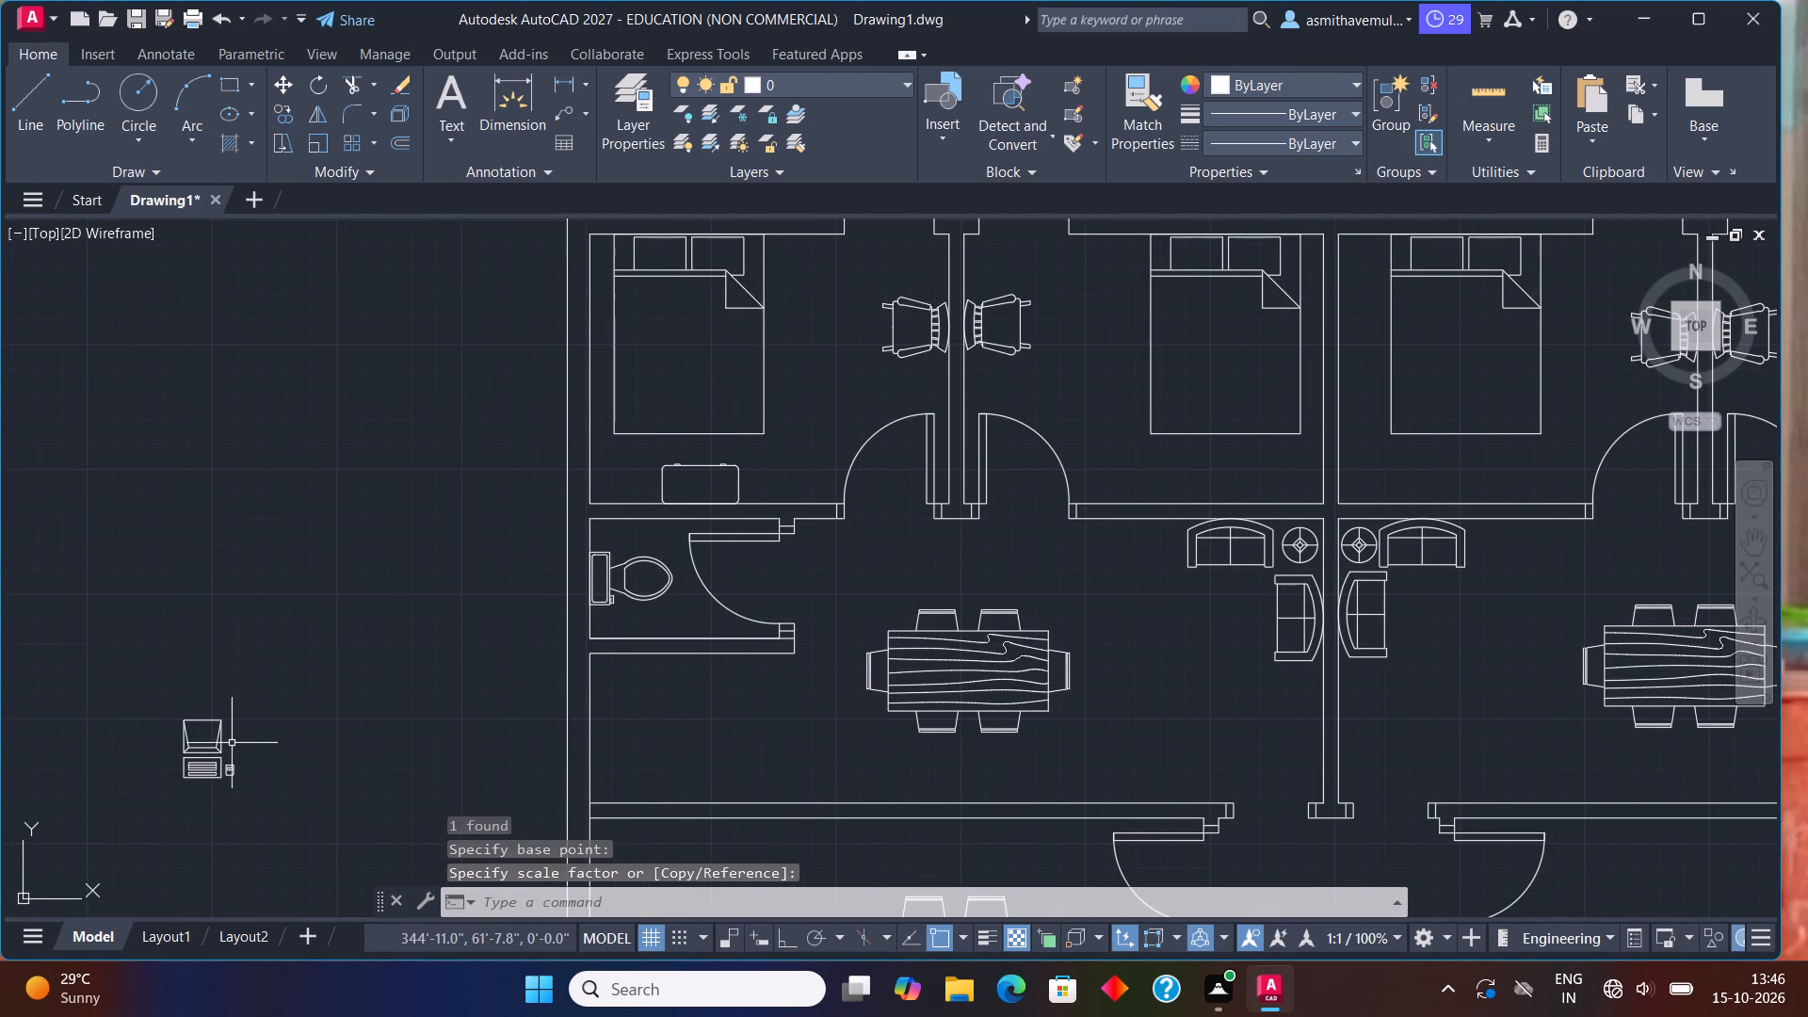
click(185, 753)
key(m)
key(Return)
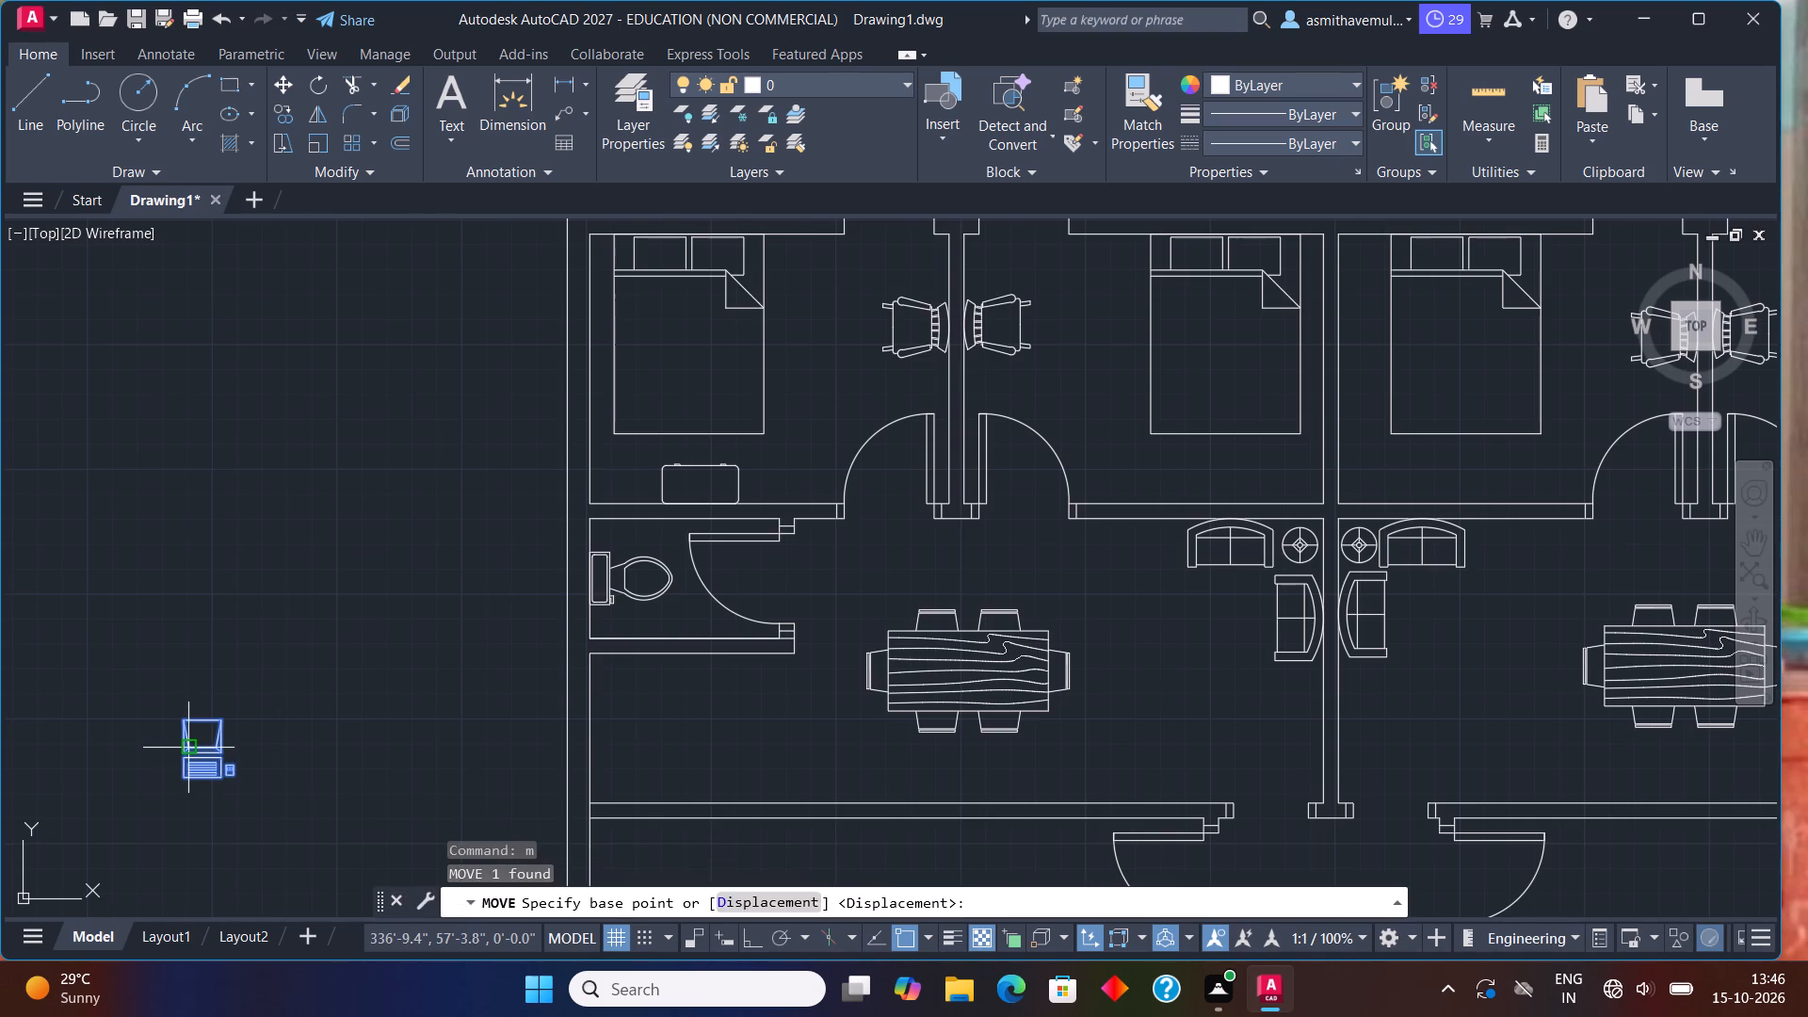
drag(191, 744, 203, 737)
click(470, 502)
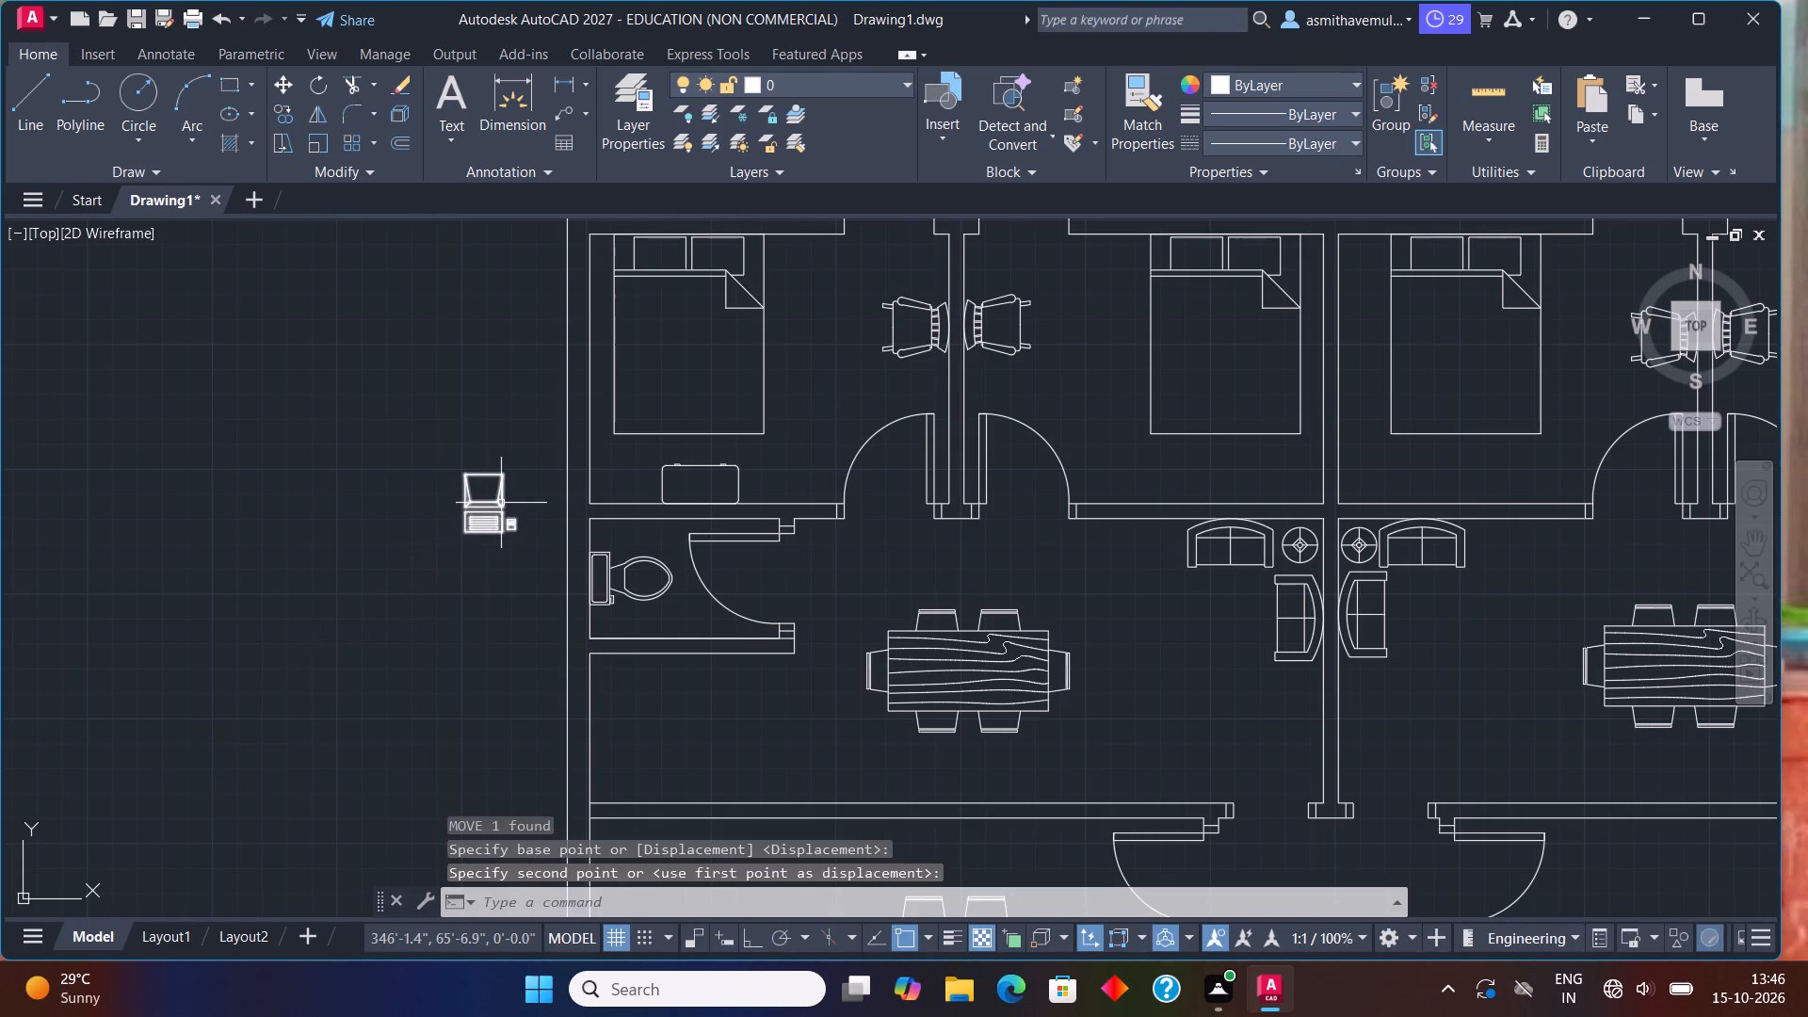
Rotate the computer terminal by 180° about its upper edge, with Ortho on.
drag(503, 500, 481, 539)
text(ro)
key(Return)
click(483, 477)
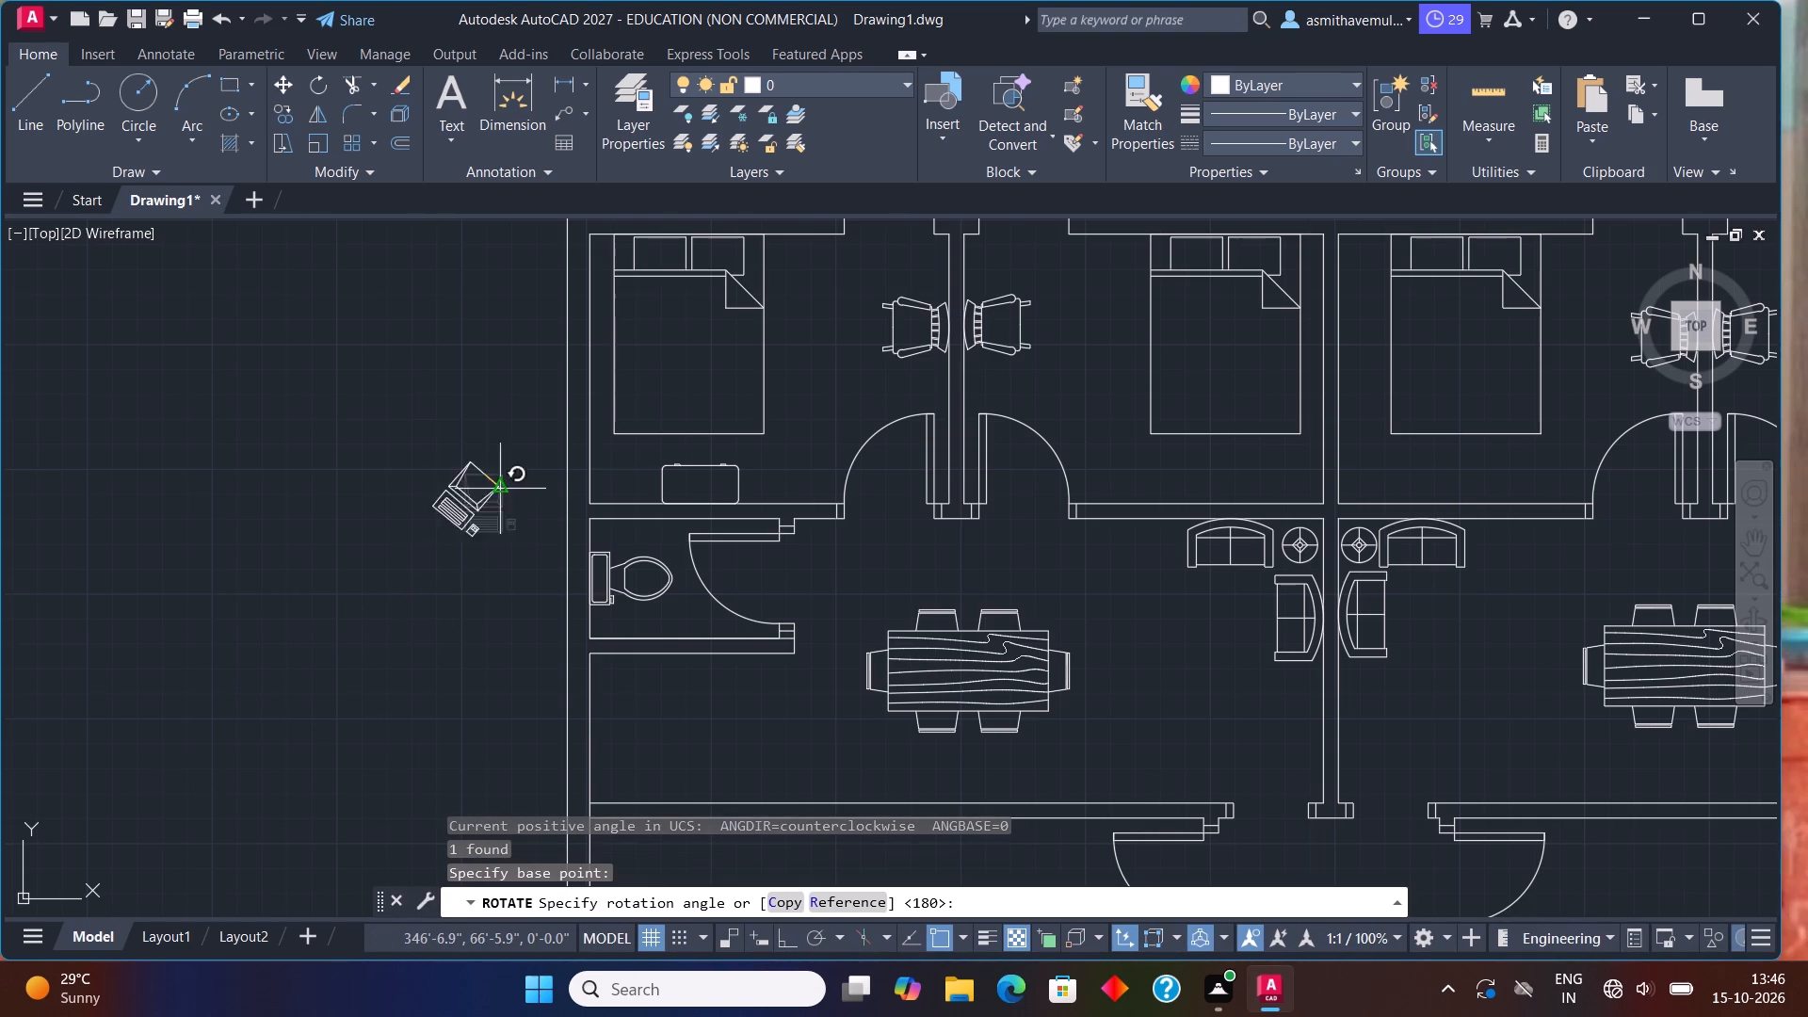
key(F8)
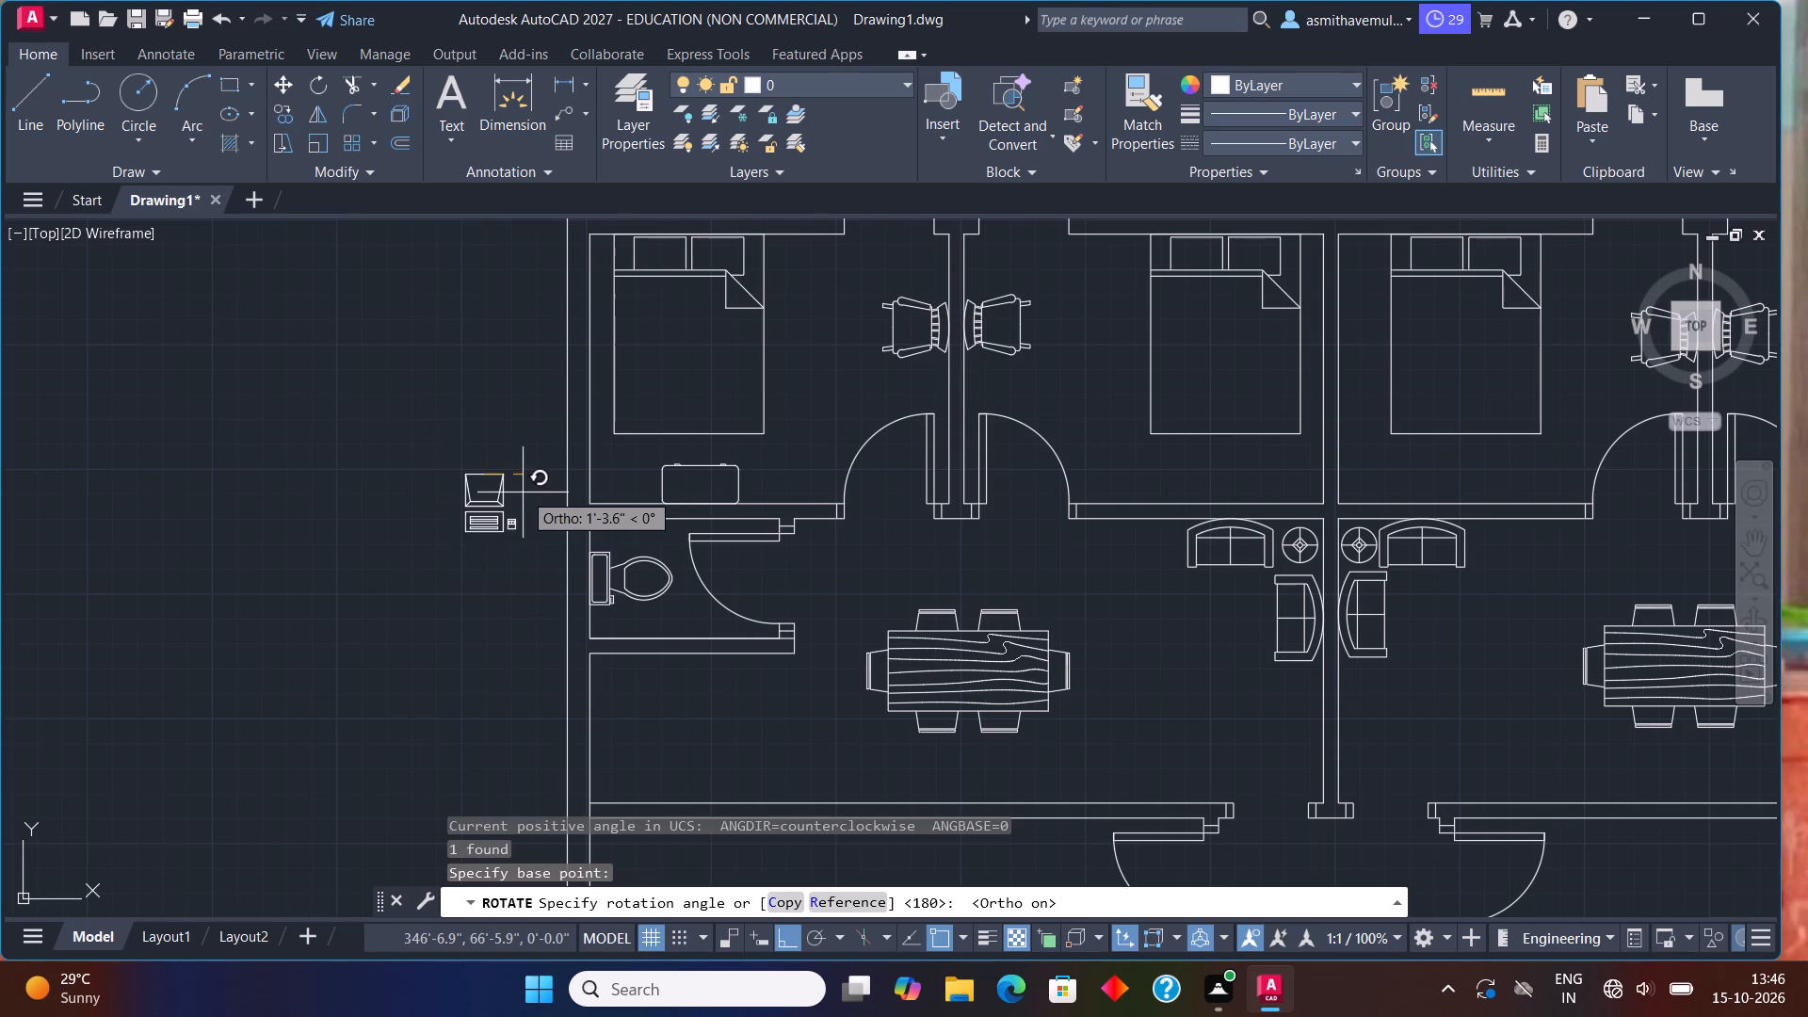
click(357, 497)
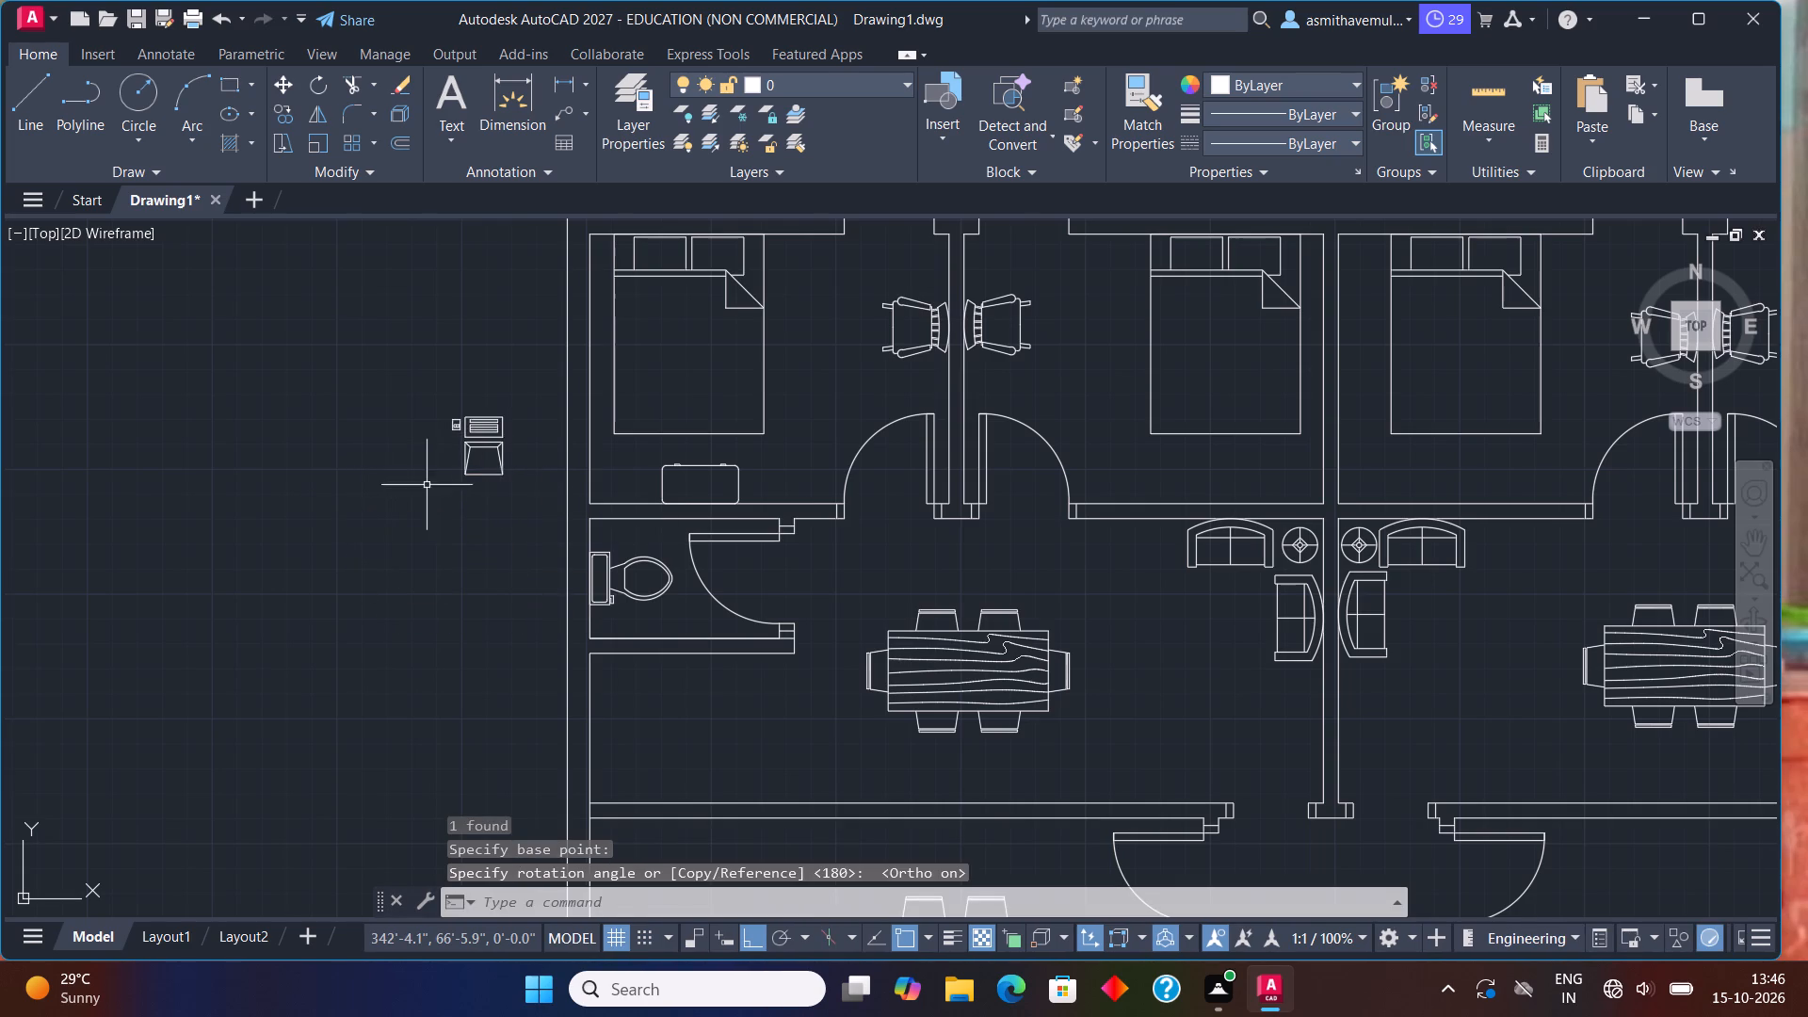
Move the computer terminal by its keyboard-side edge midpoint onto the upper edge of the upper-left bedroom's desk.
click(496, 475)
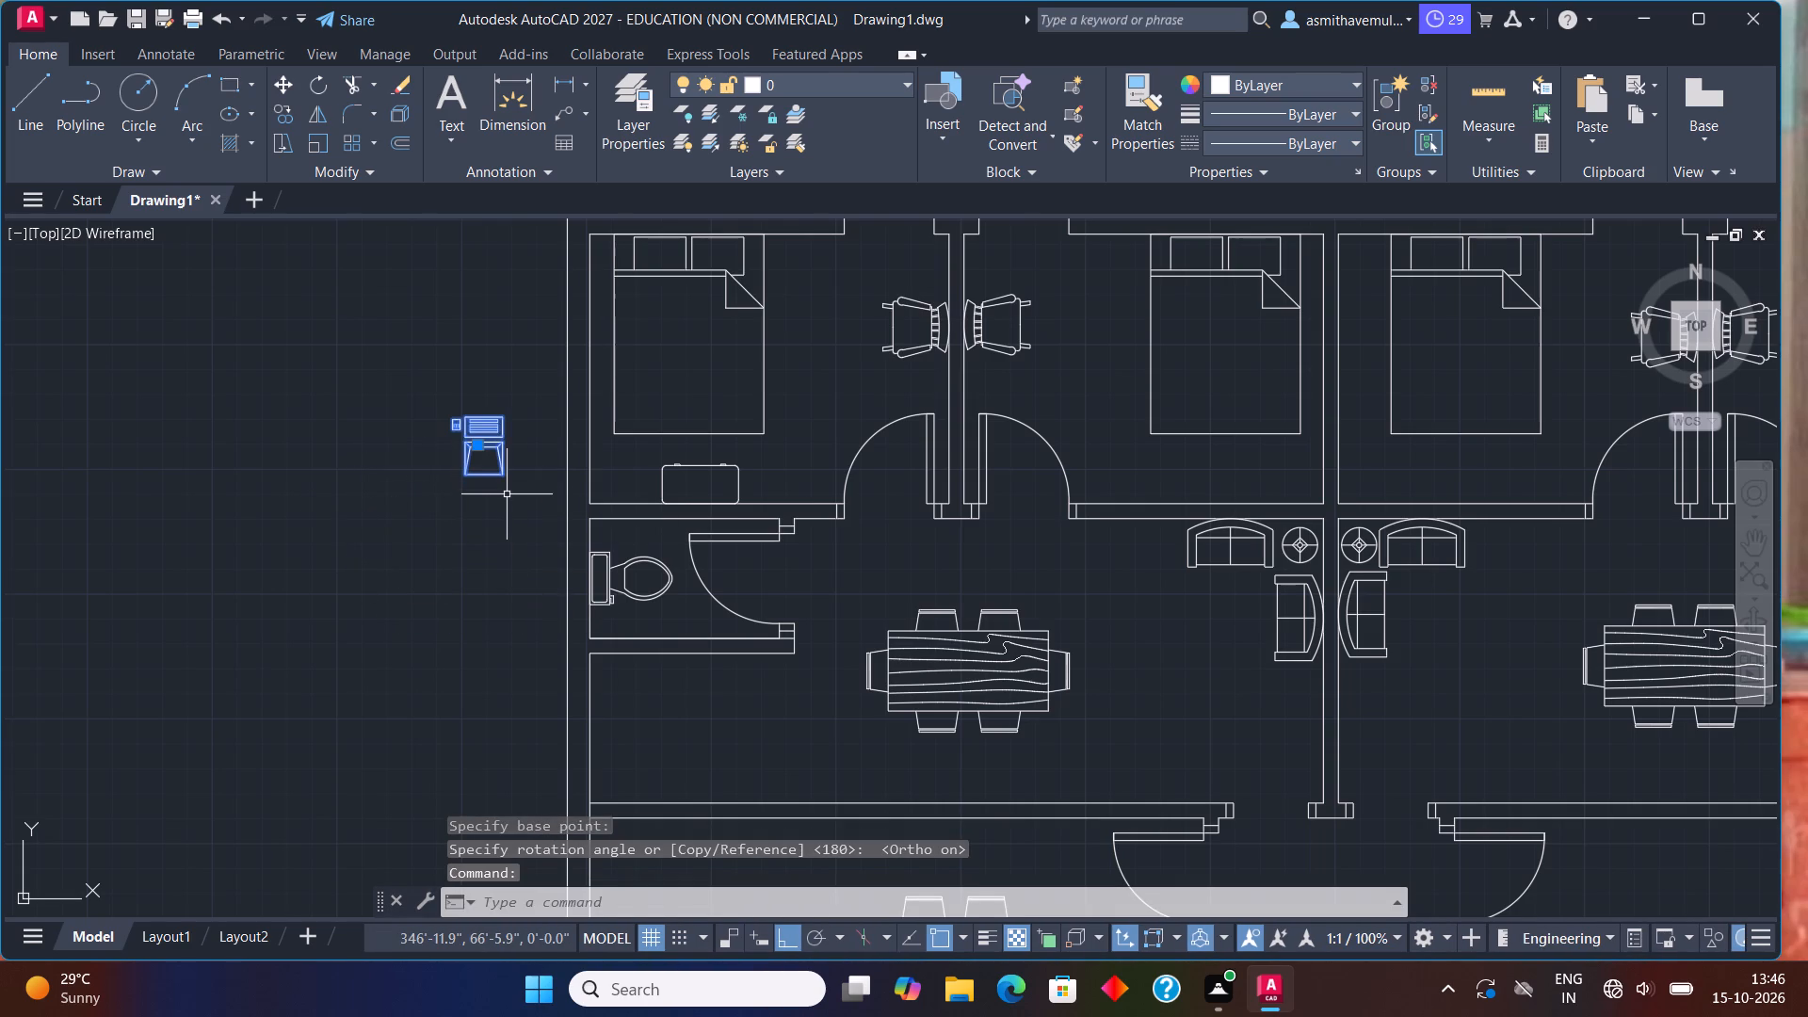
key(m)
key(Return)
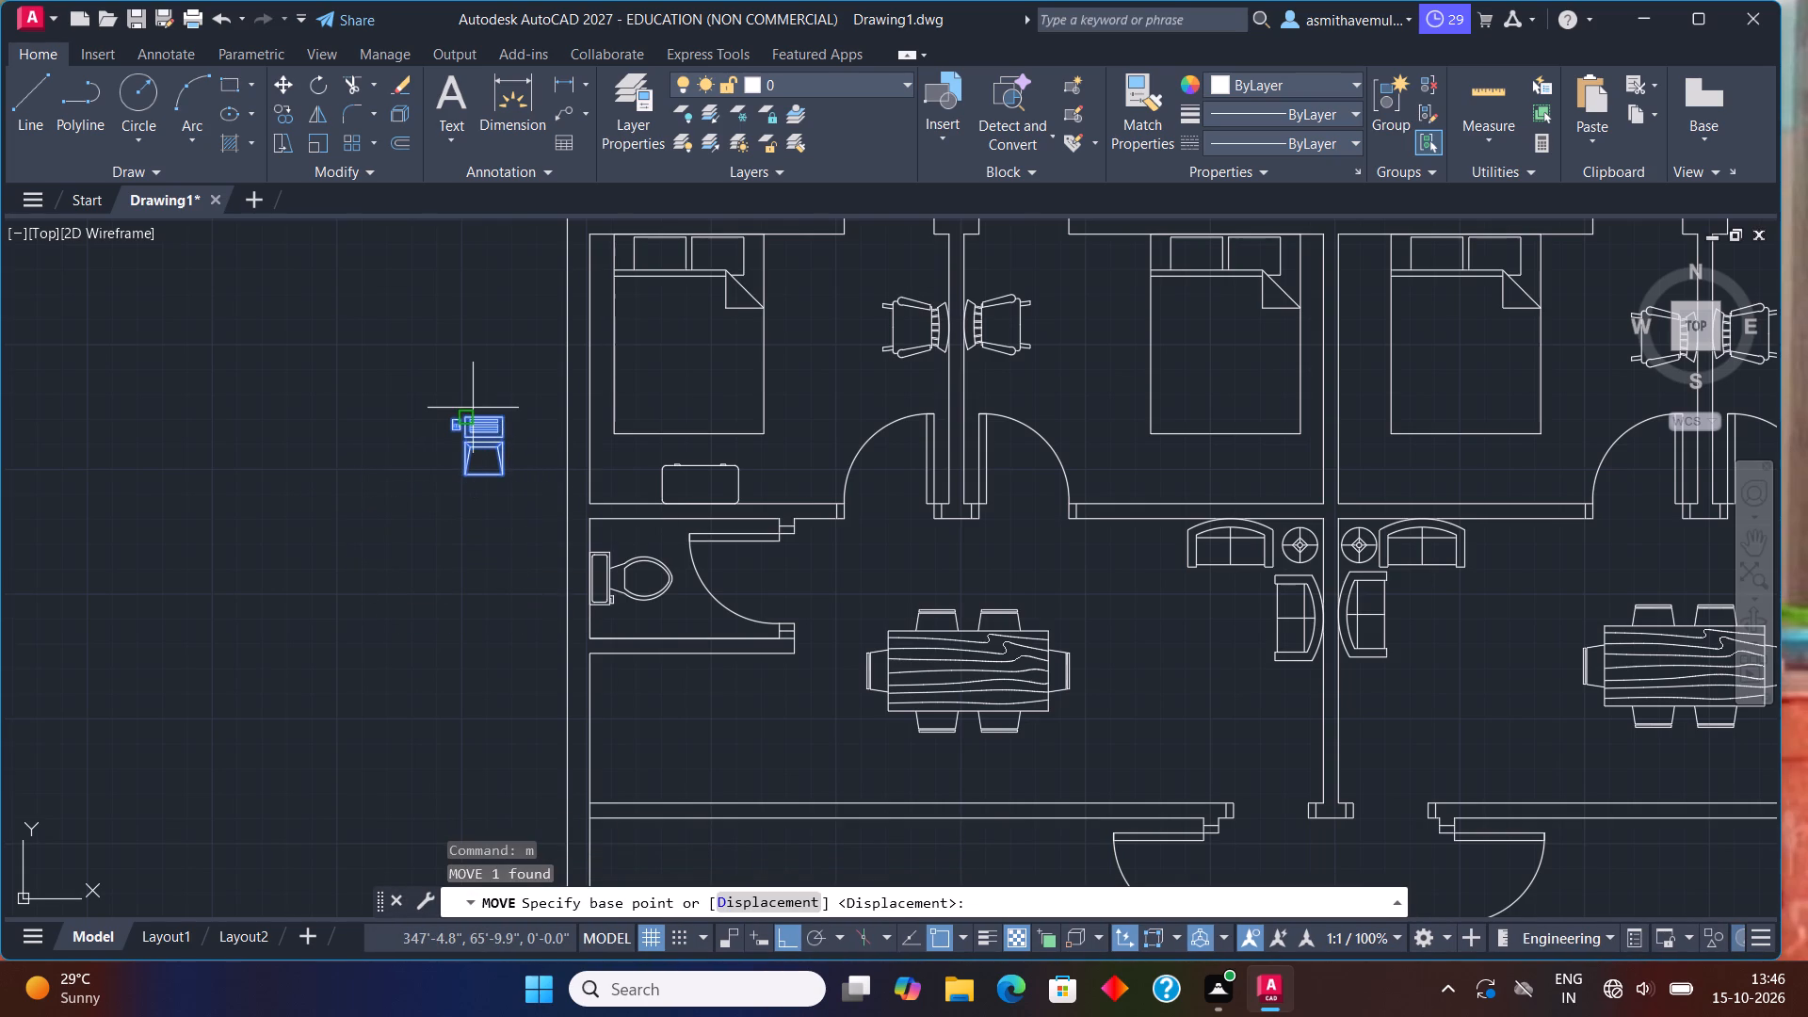
click(483, 416)
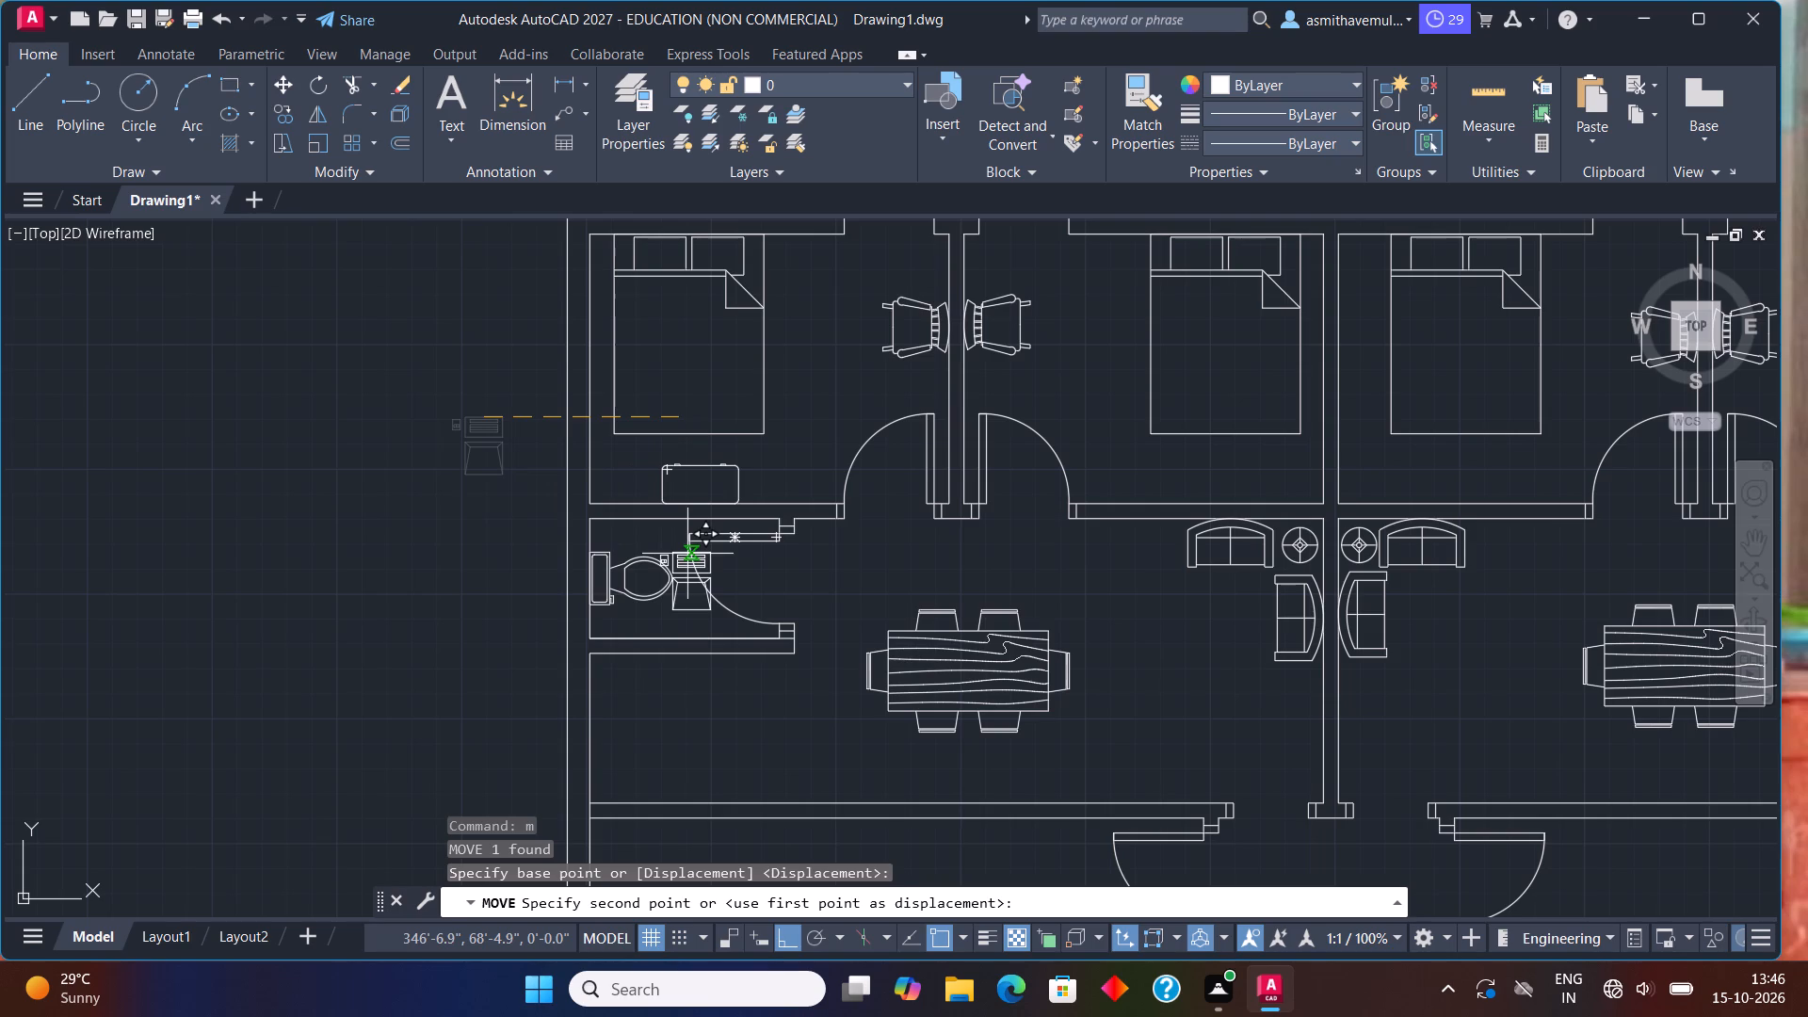
key(F8)
scroll(702, 507, up, 2)
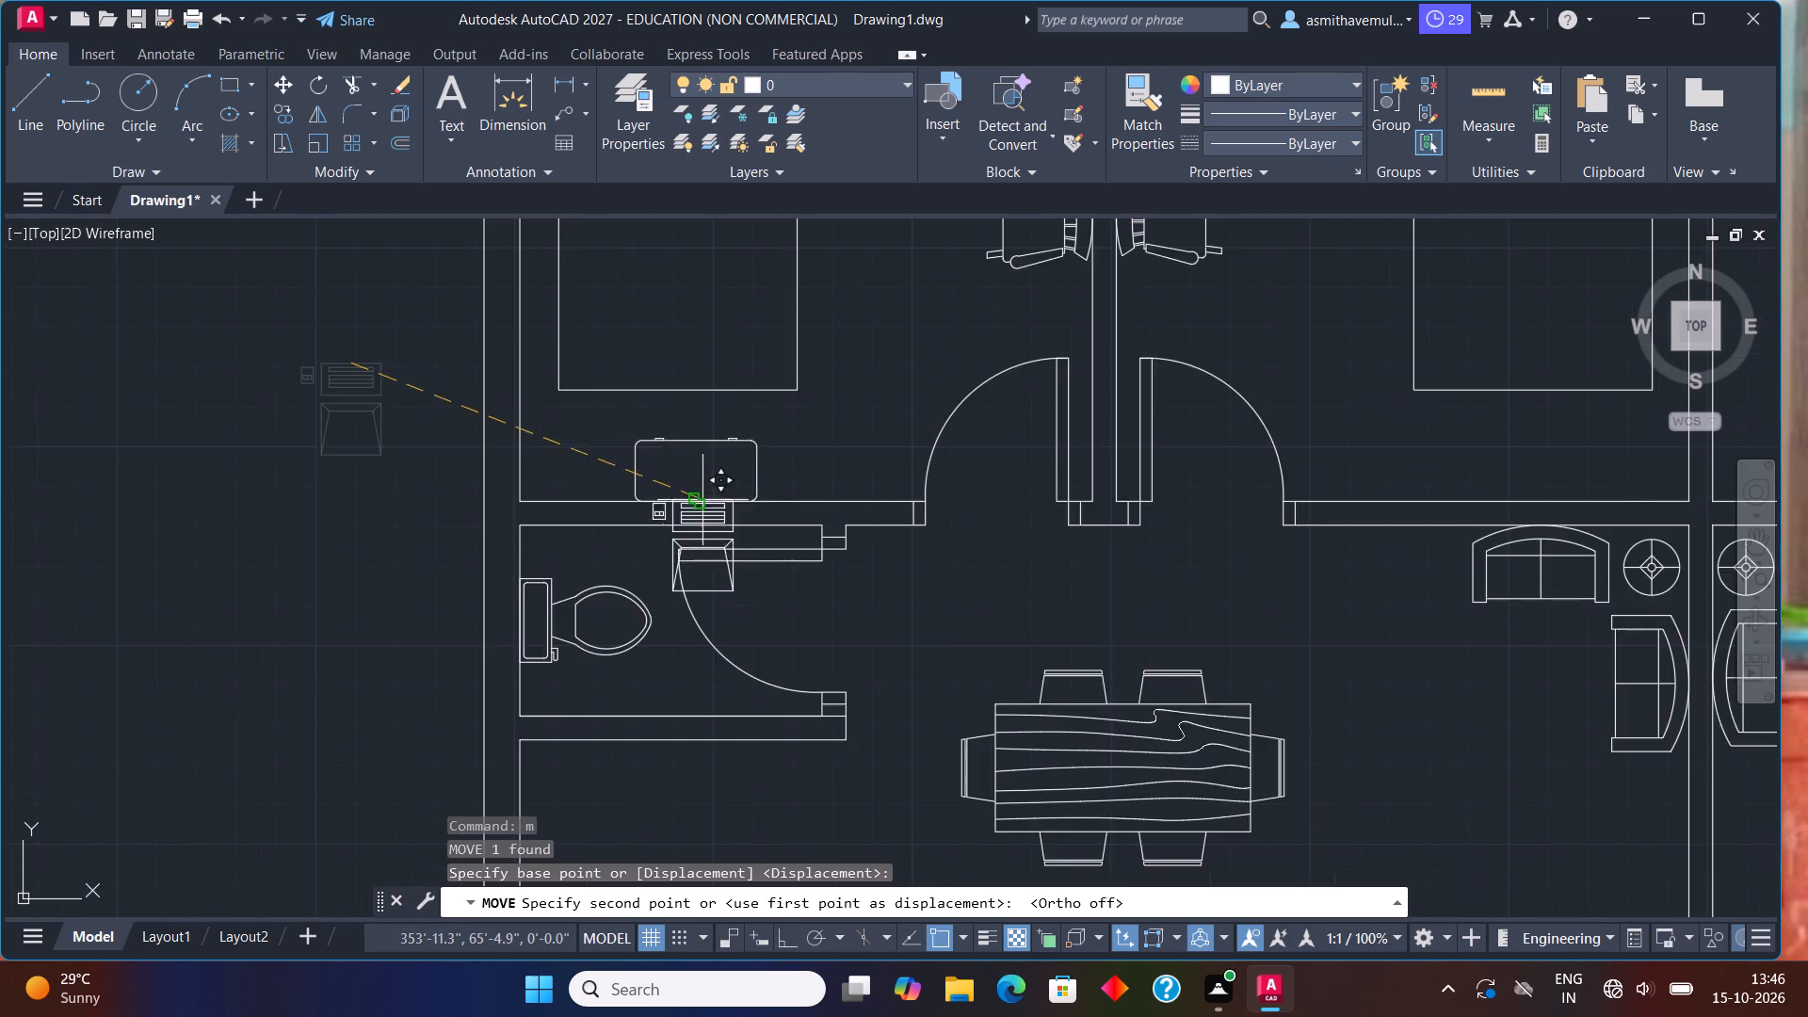
scroll(702, 494, up, 2)
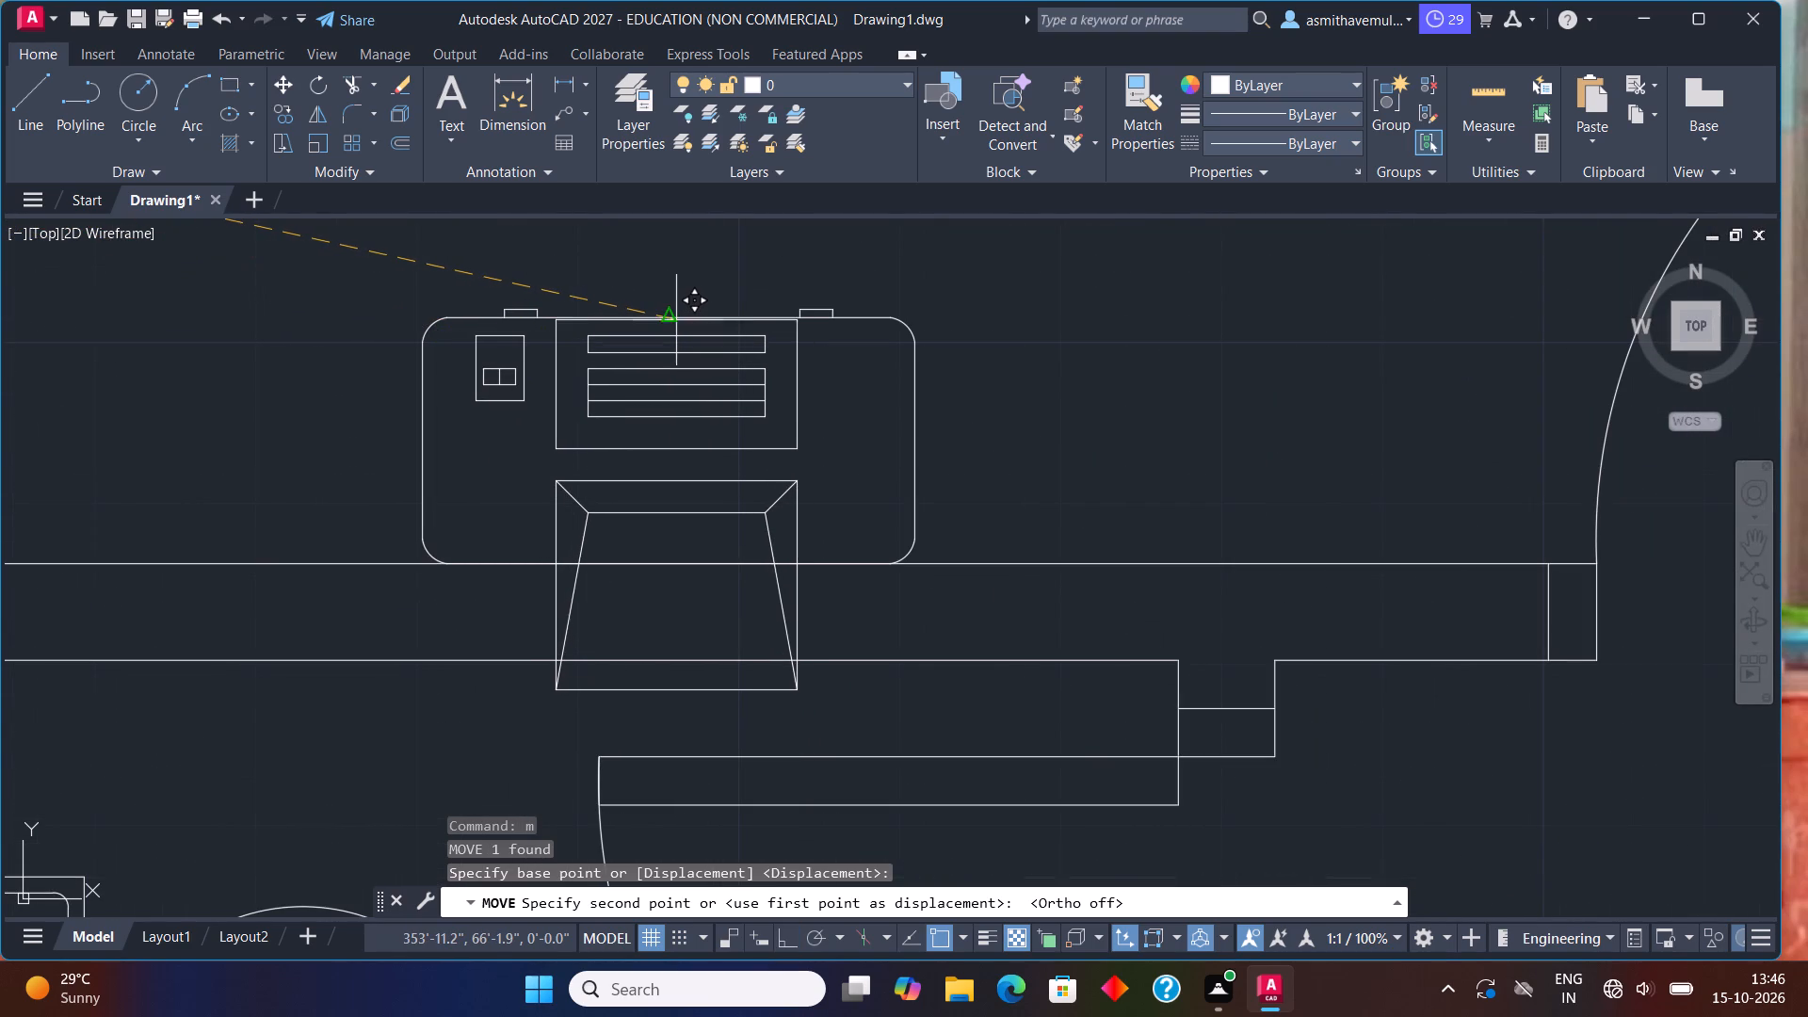
scroll(676, 321, up, 1)
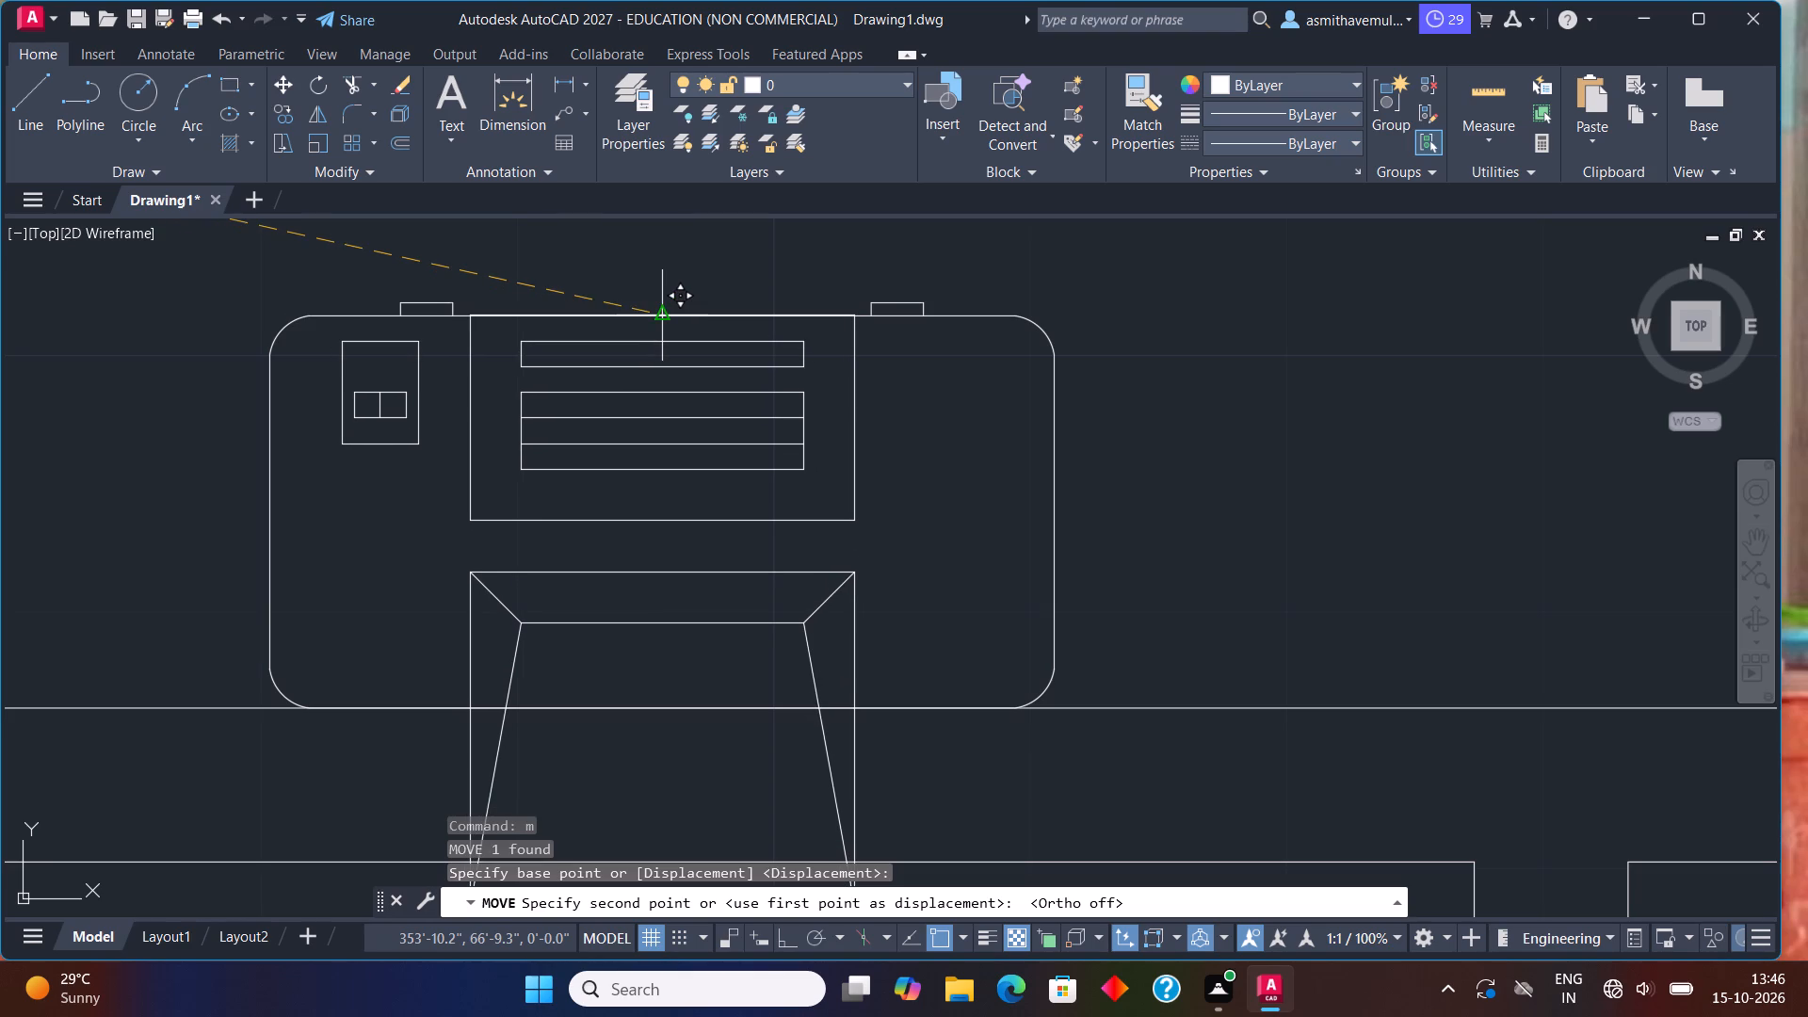
click(656, 321)
Scale the computer terminal down from its upper edge midpoint to about 60% so it fits within the desk.
text(scal)
key(e)
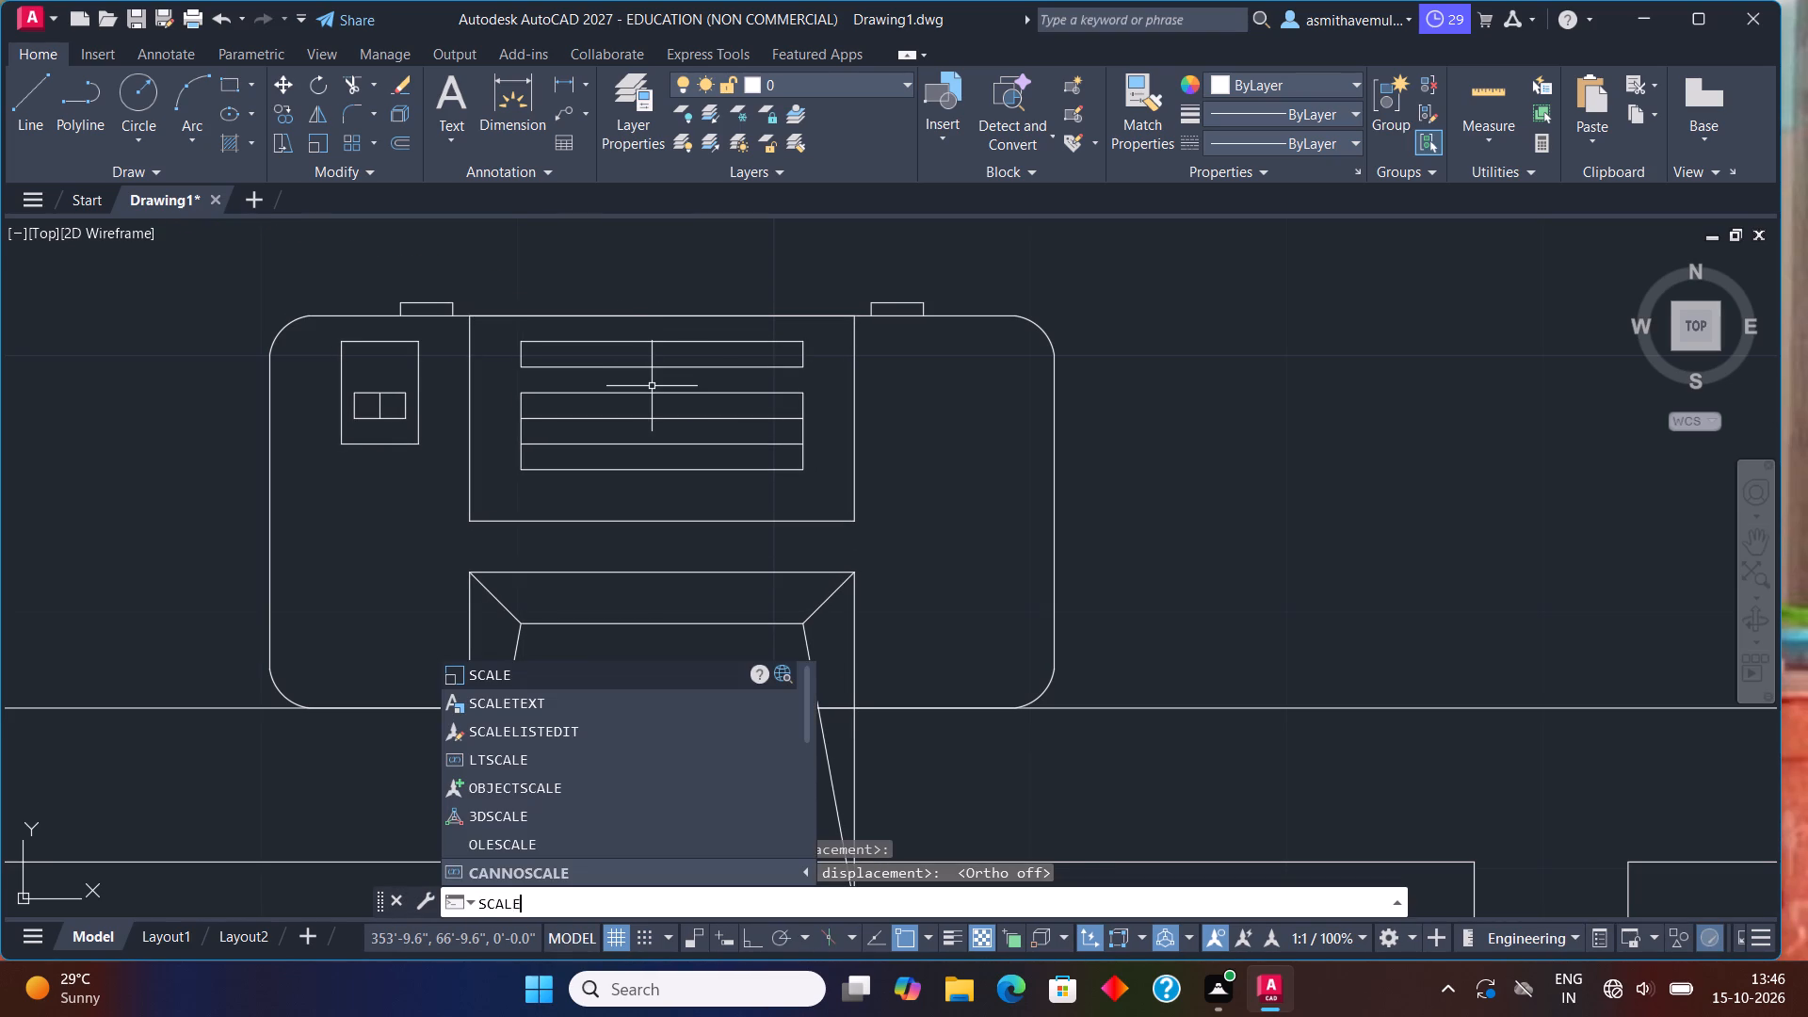
key(Return)
click(652, 374)
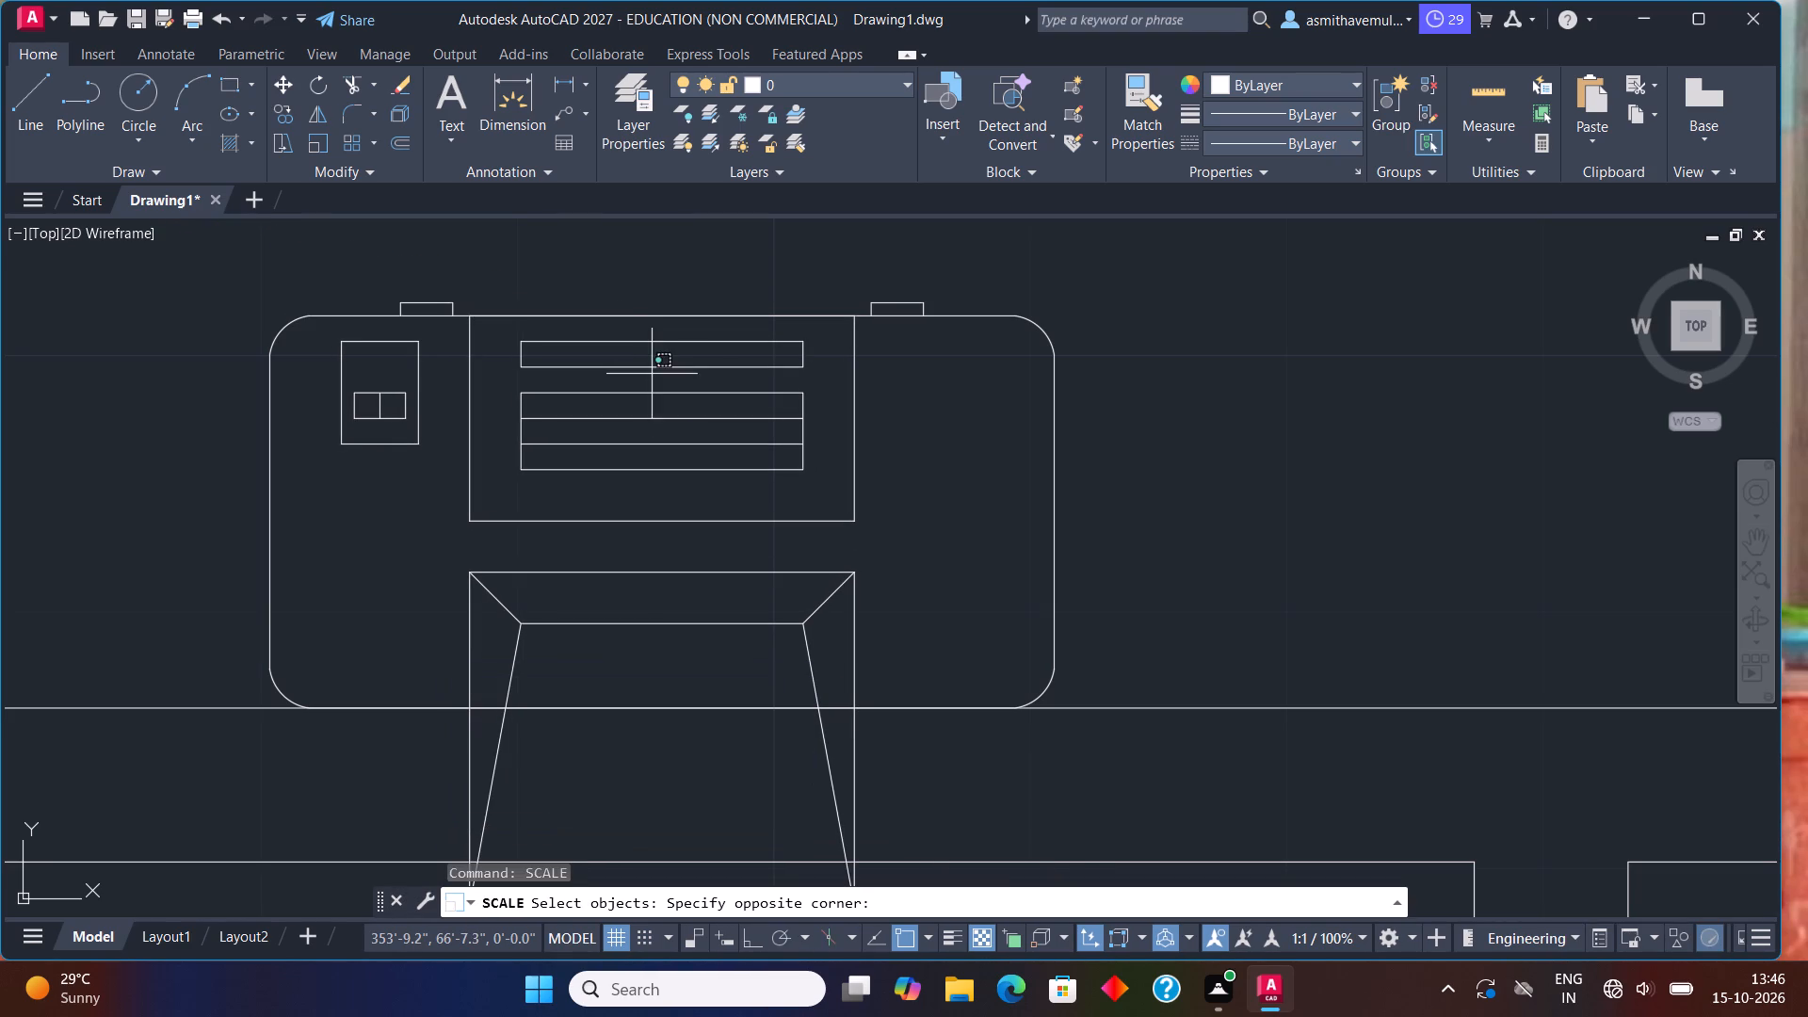
click(652, 357)
key(Return)
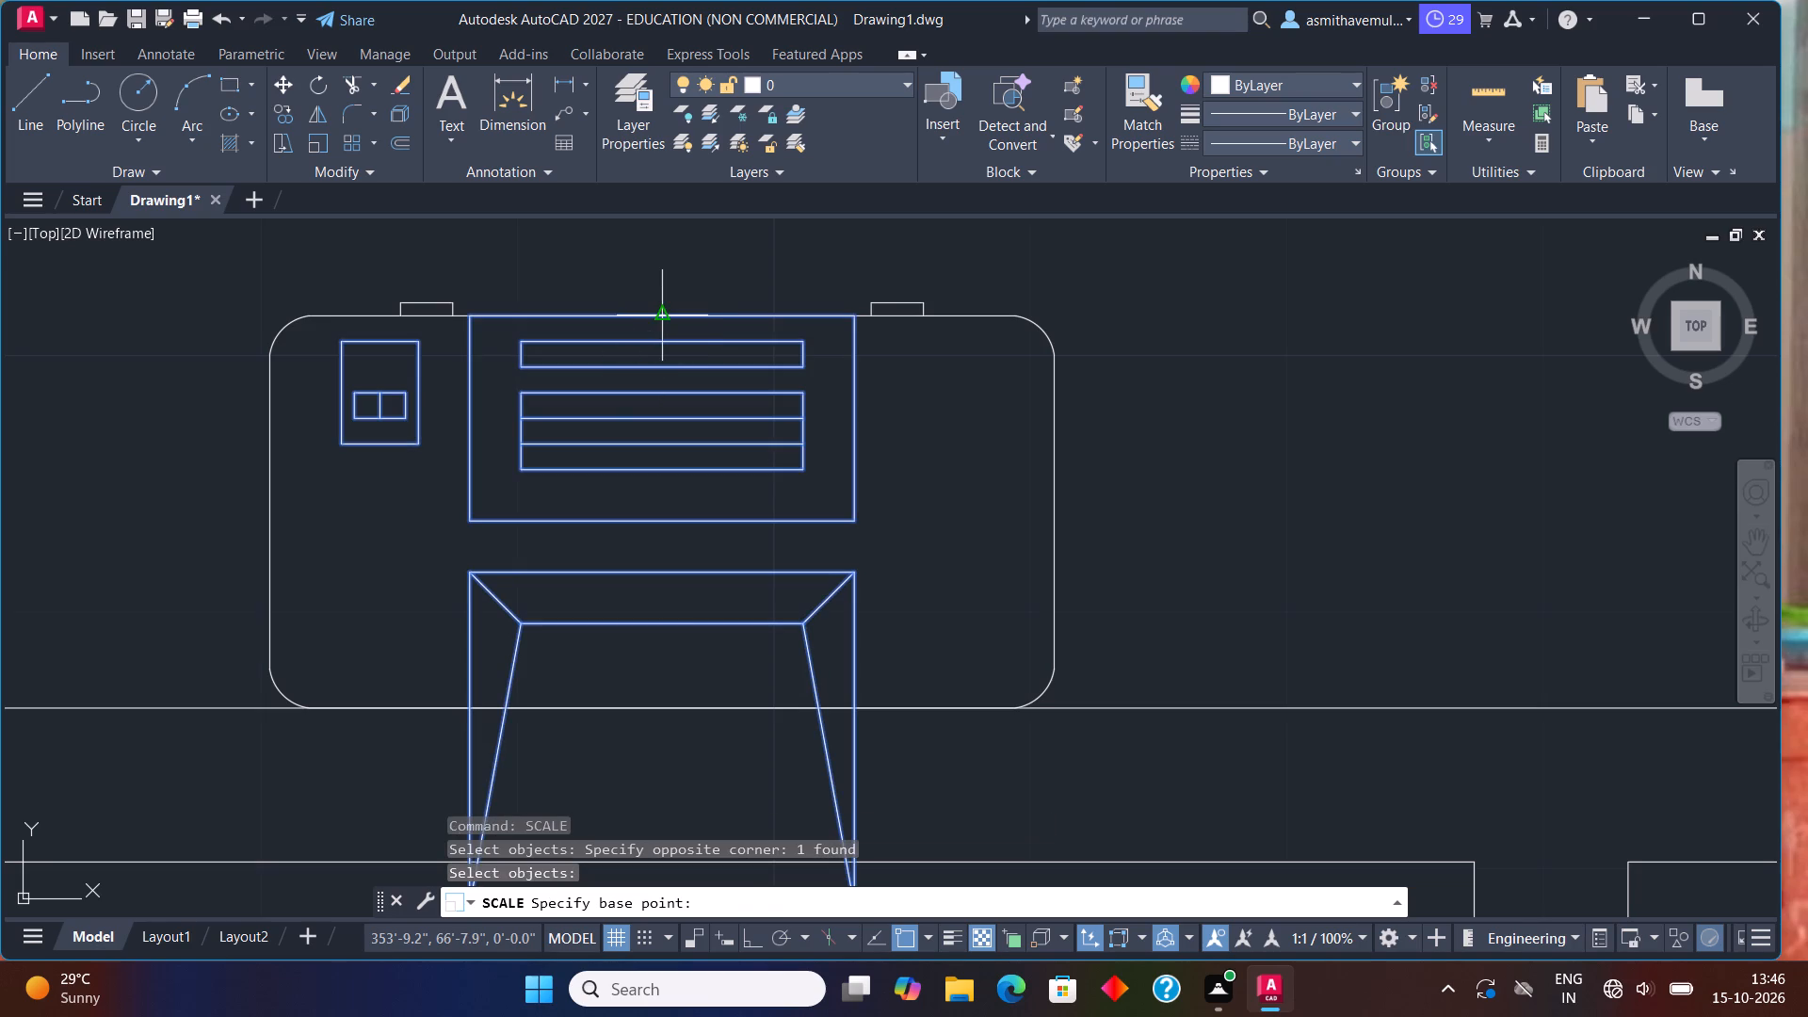
click(657, 320)
scroll(645, 207, down, 1)
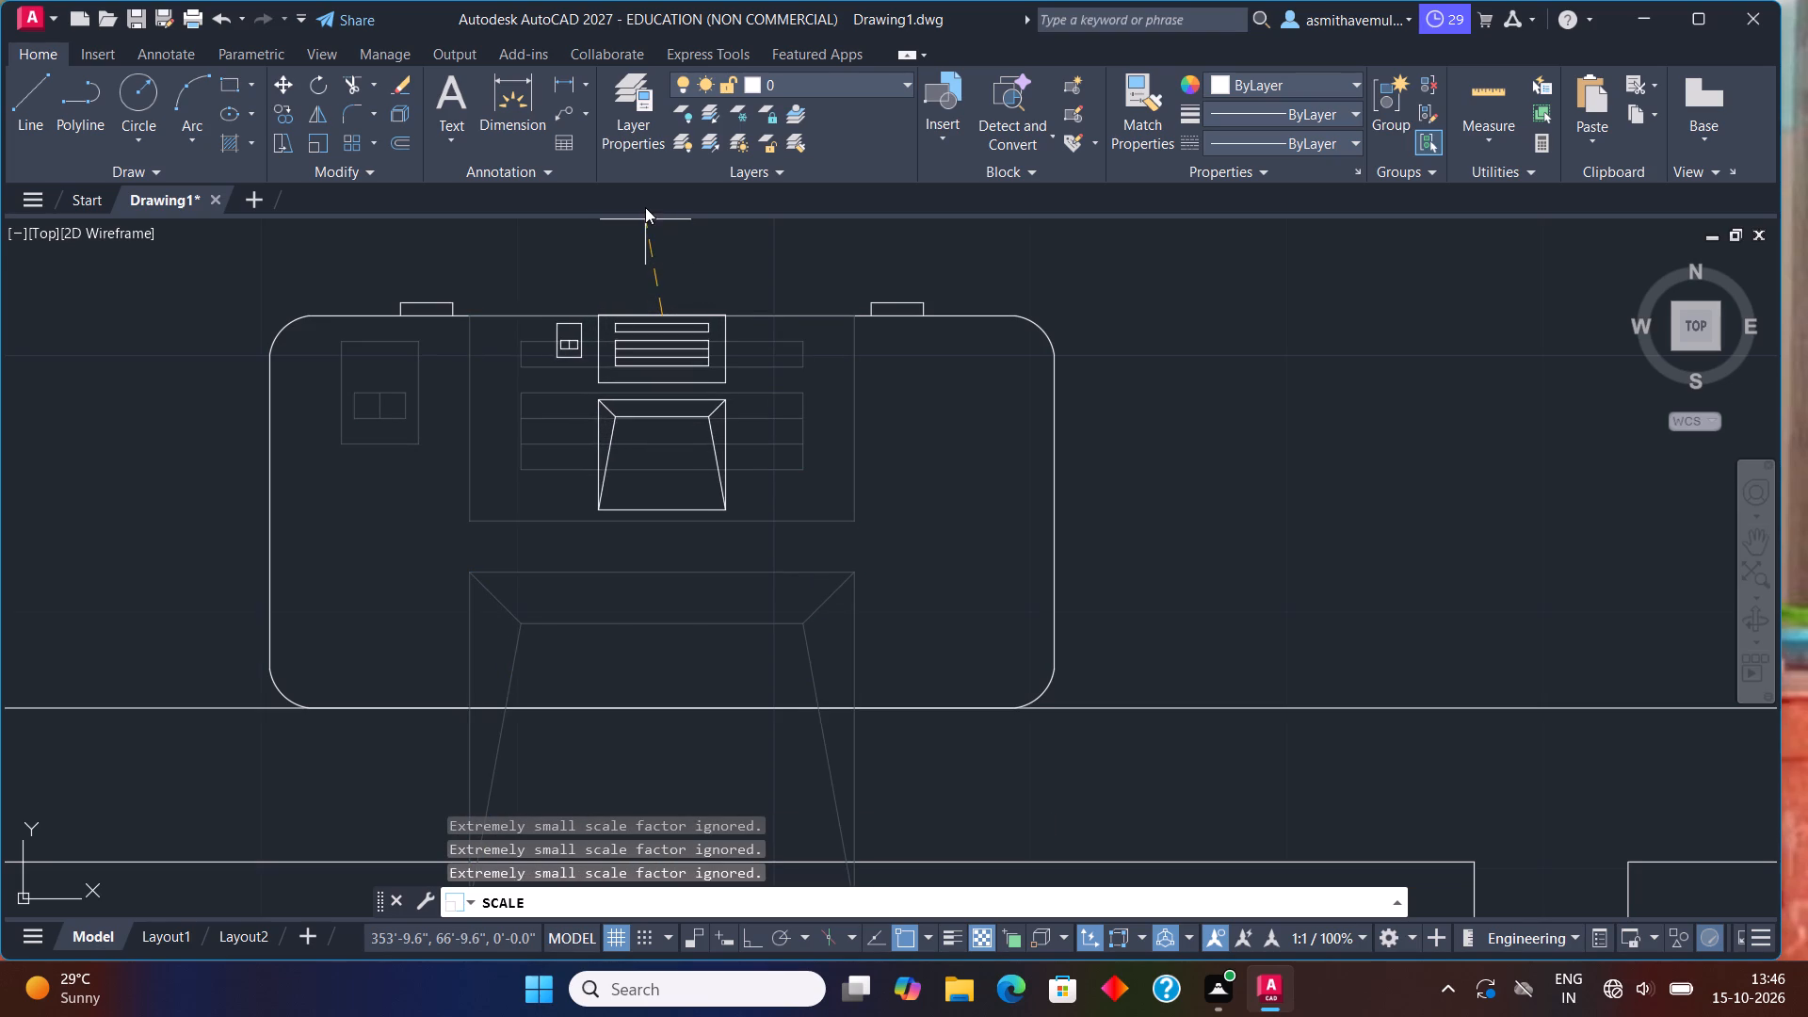
middle_drag(642, 247, 640, 509)
scroll(626, 490, down, 1)
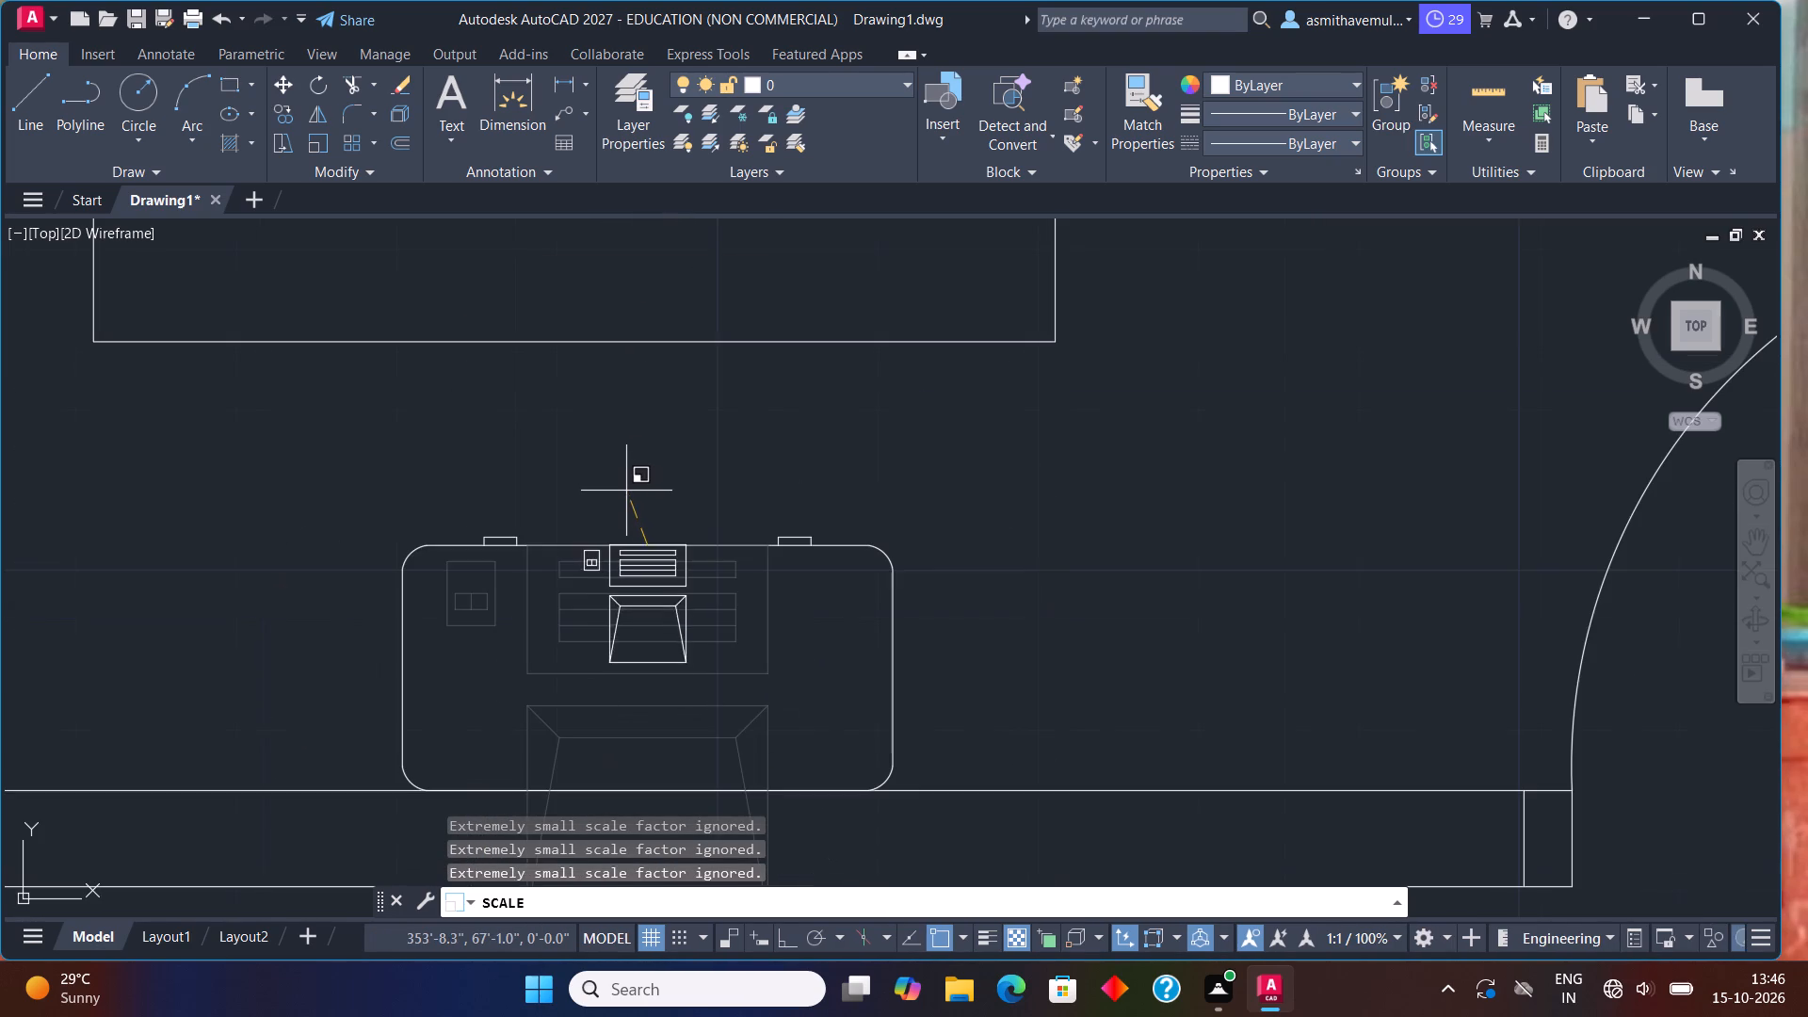
click(615, 433)
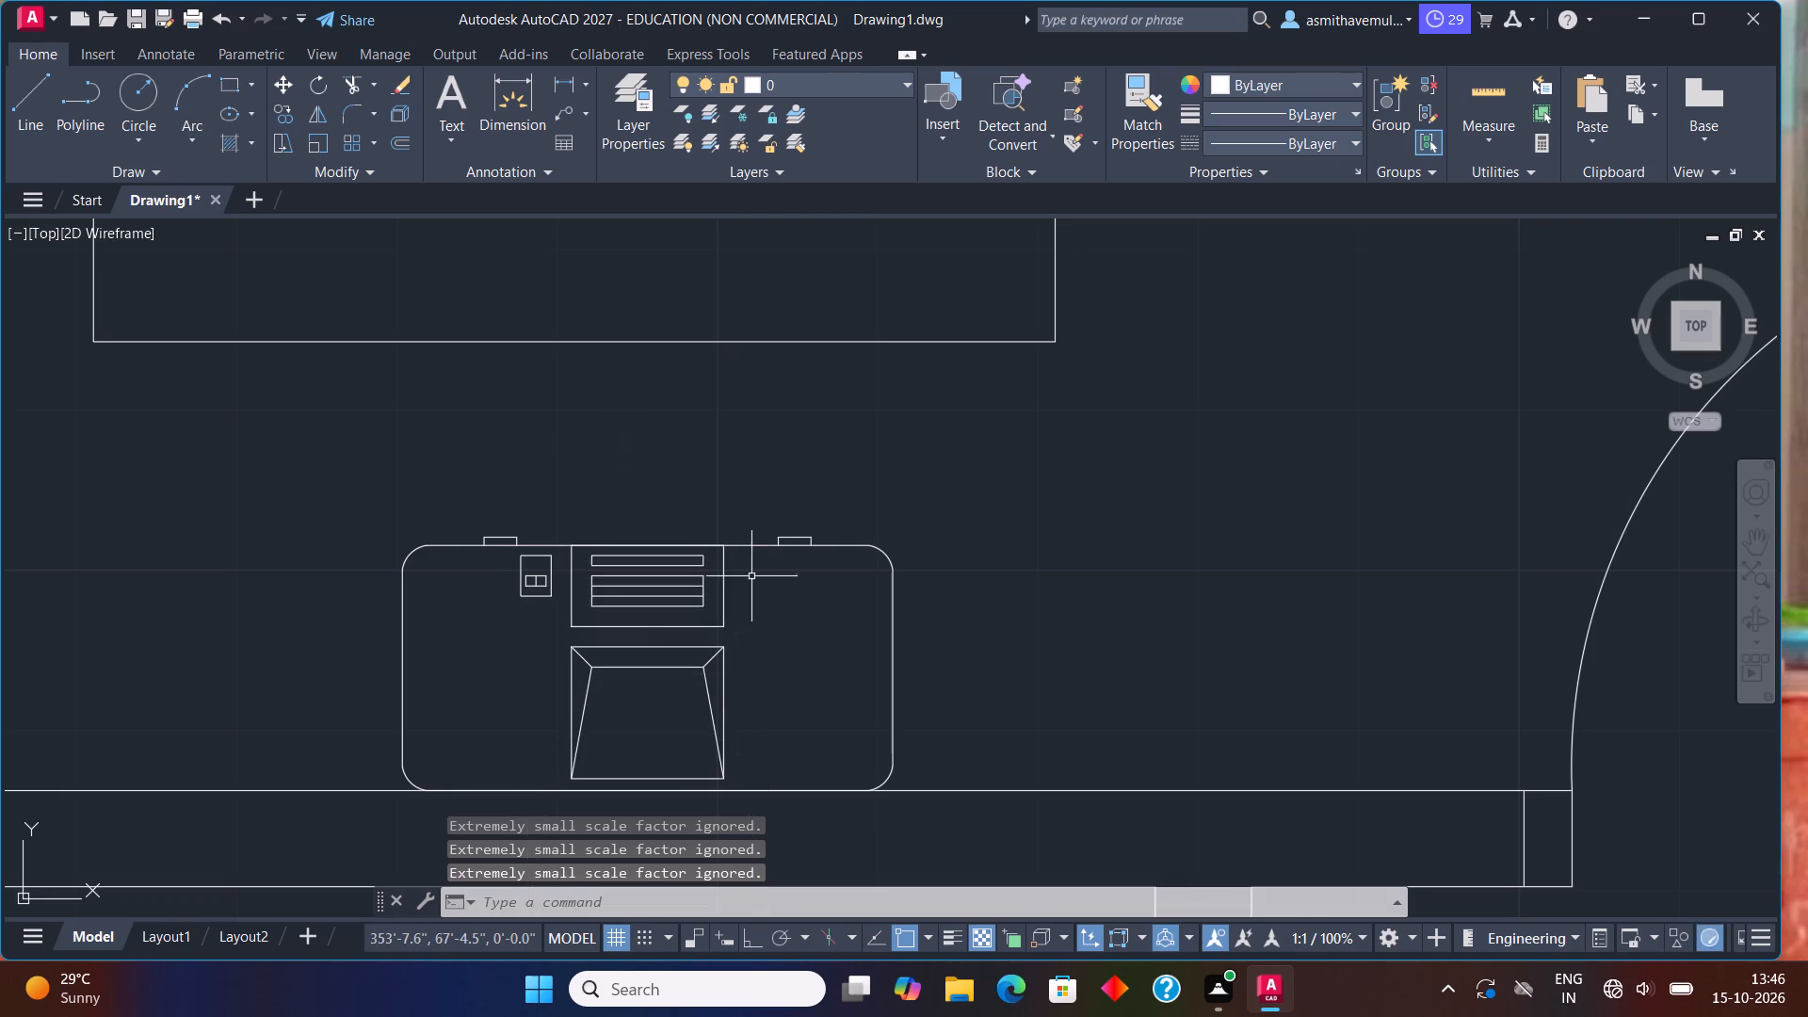
scroll(757, 581, down, 2)
scroll(938, 568, down, 1)
middle_drag(1027, 602, 987, 579)
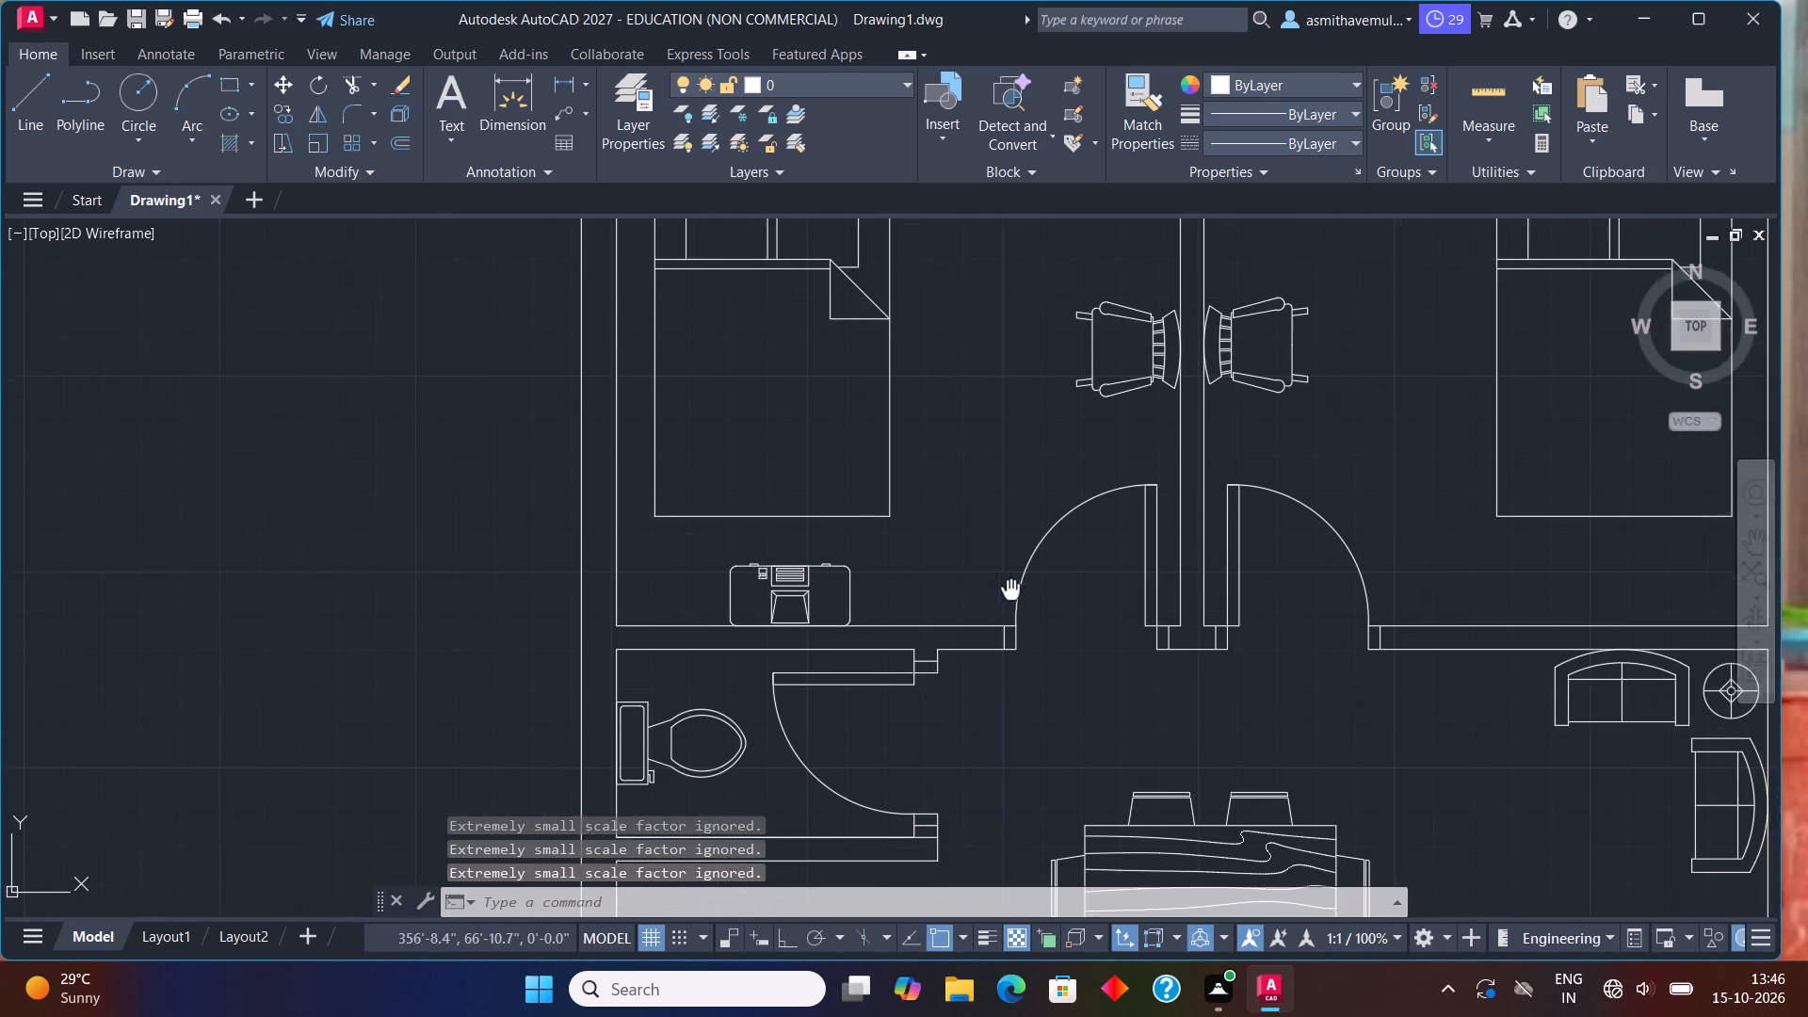
Copy the upper-left bedroom's desk with terminal by its lower edge midpoint onto the second upper bedroom's lower wall, below the bed.
middle_drag(987, 579, 838, 533)
drag(713, 519, 521, 533)
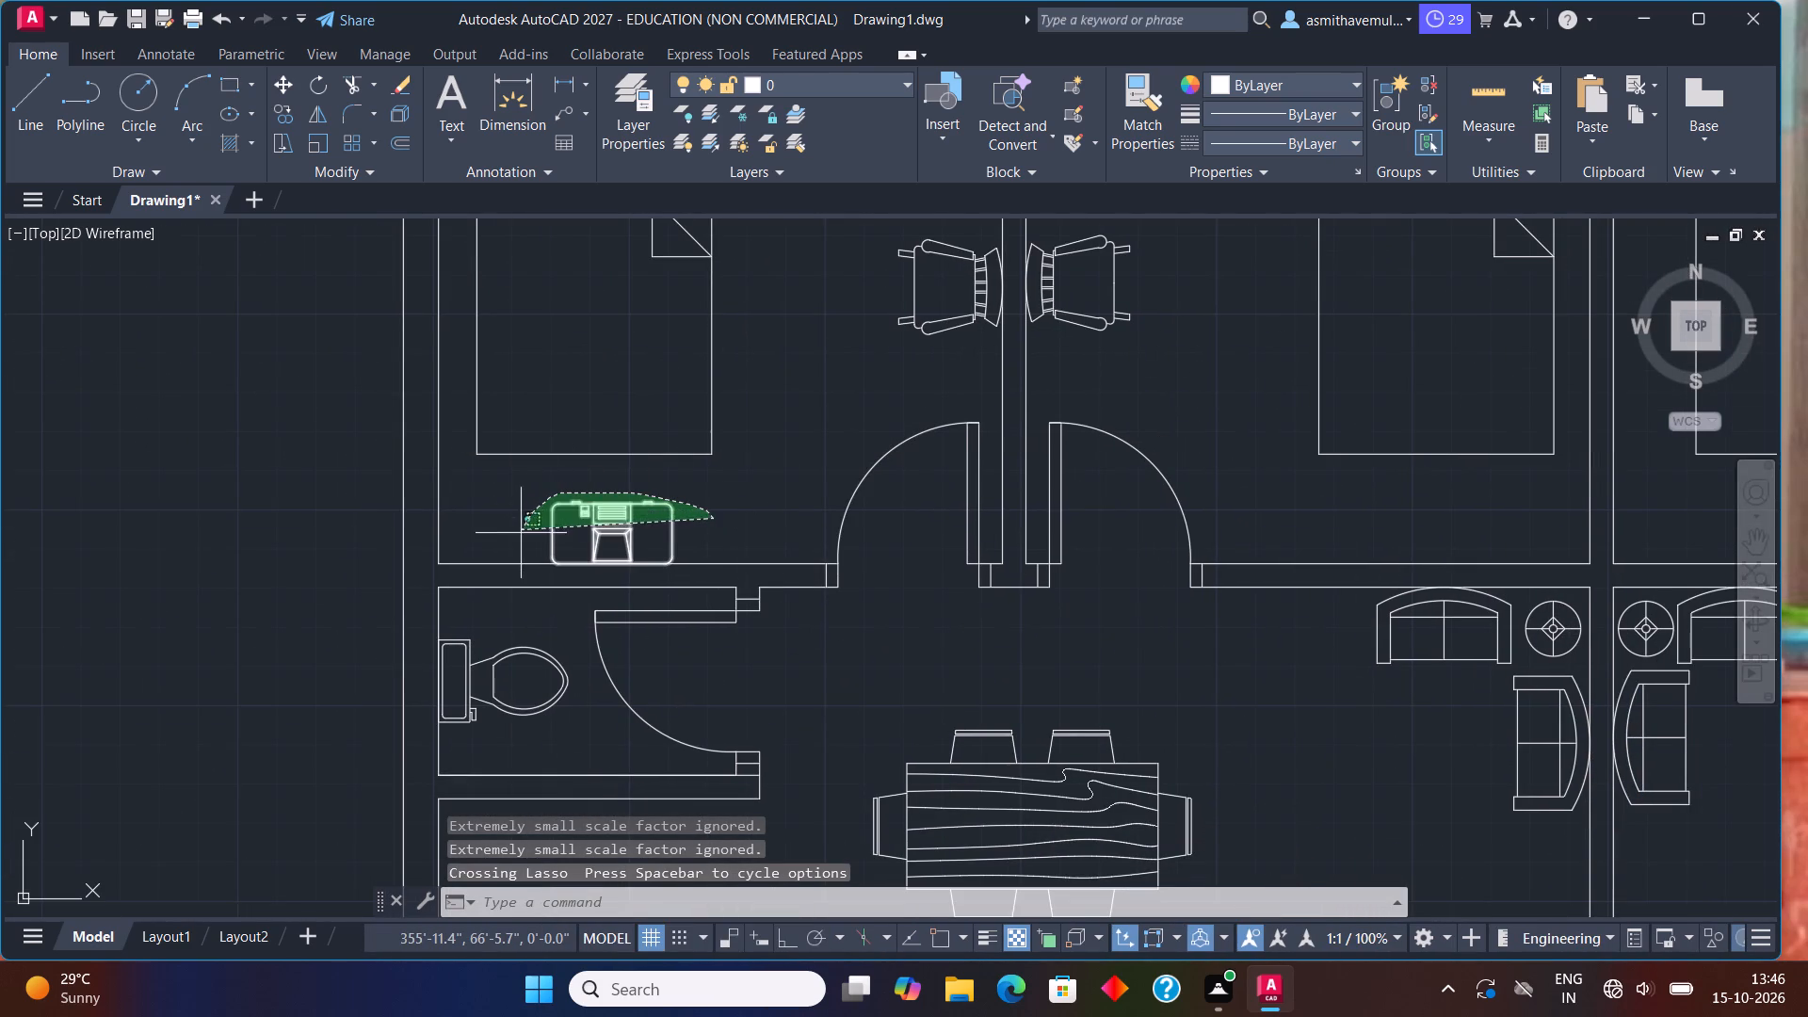
drag(521, 533, 541, 546)
text(copy)
key(Return)
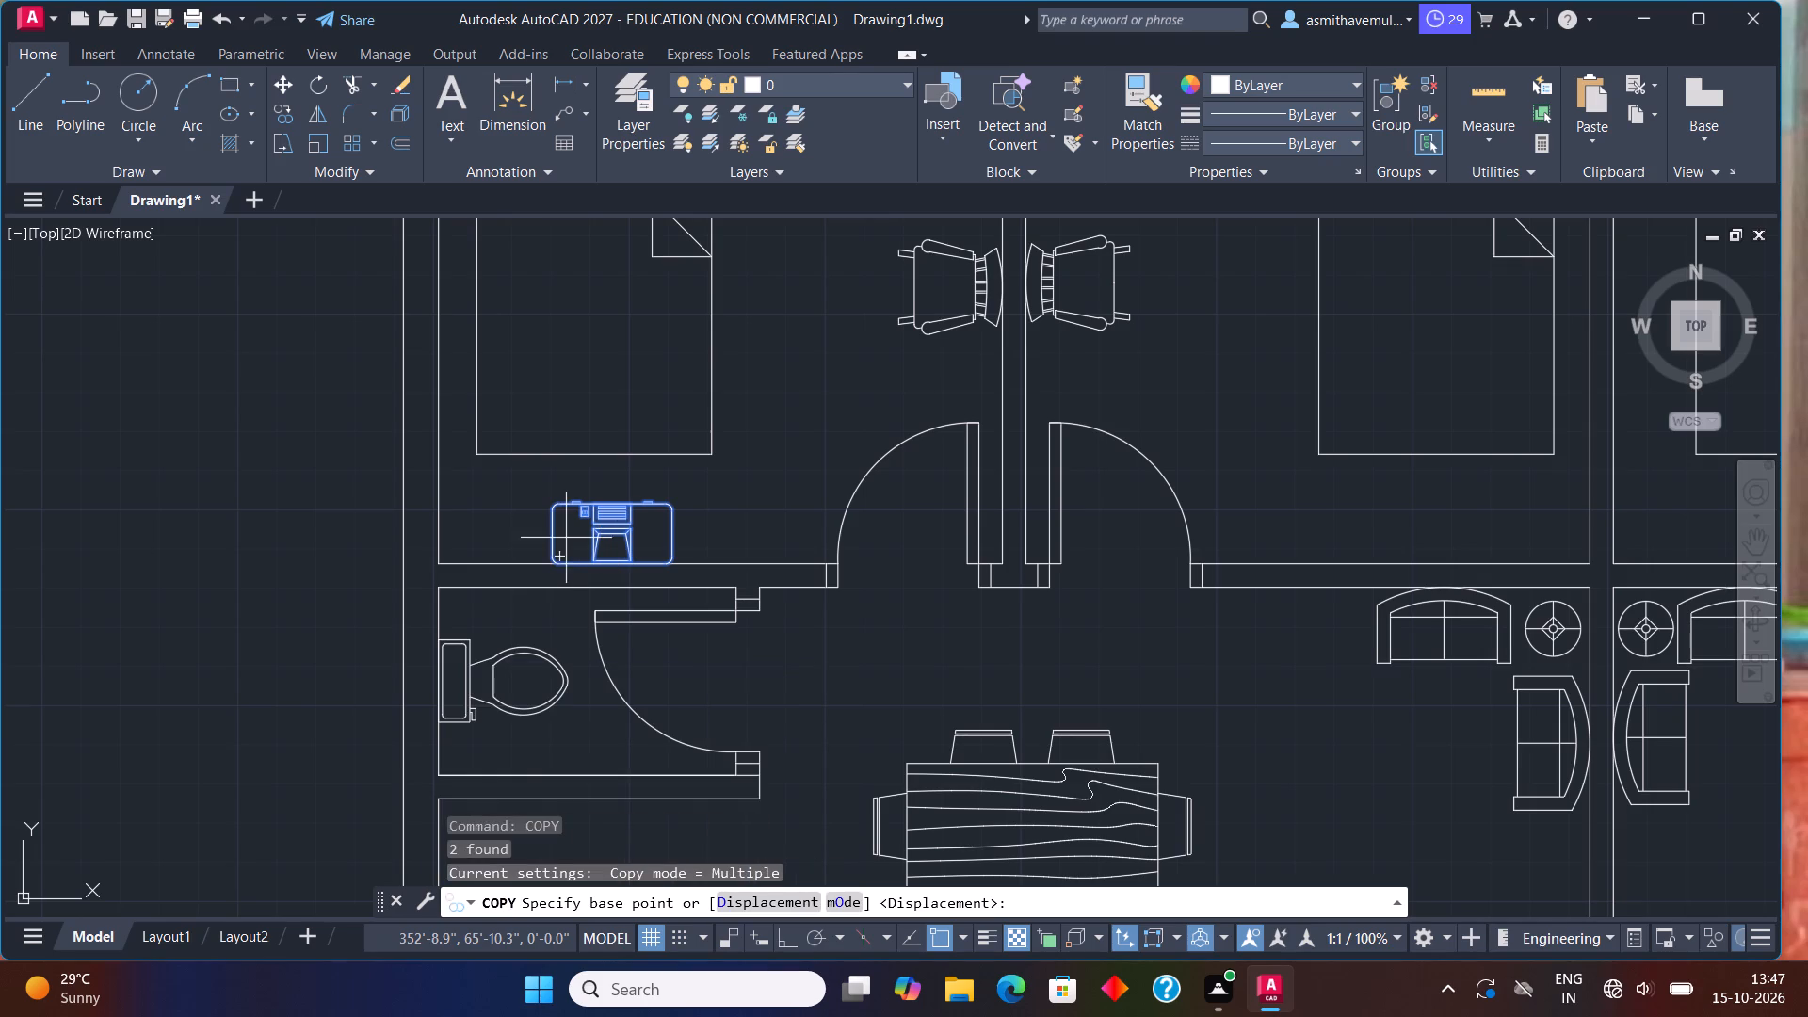
click(611, 563)
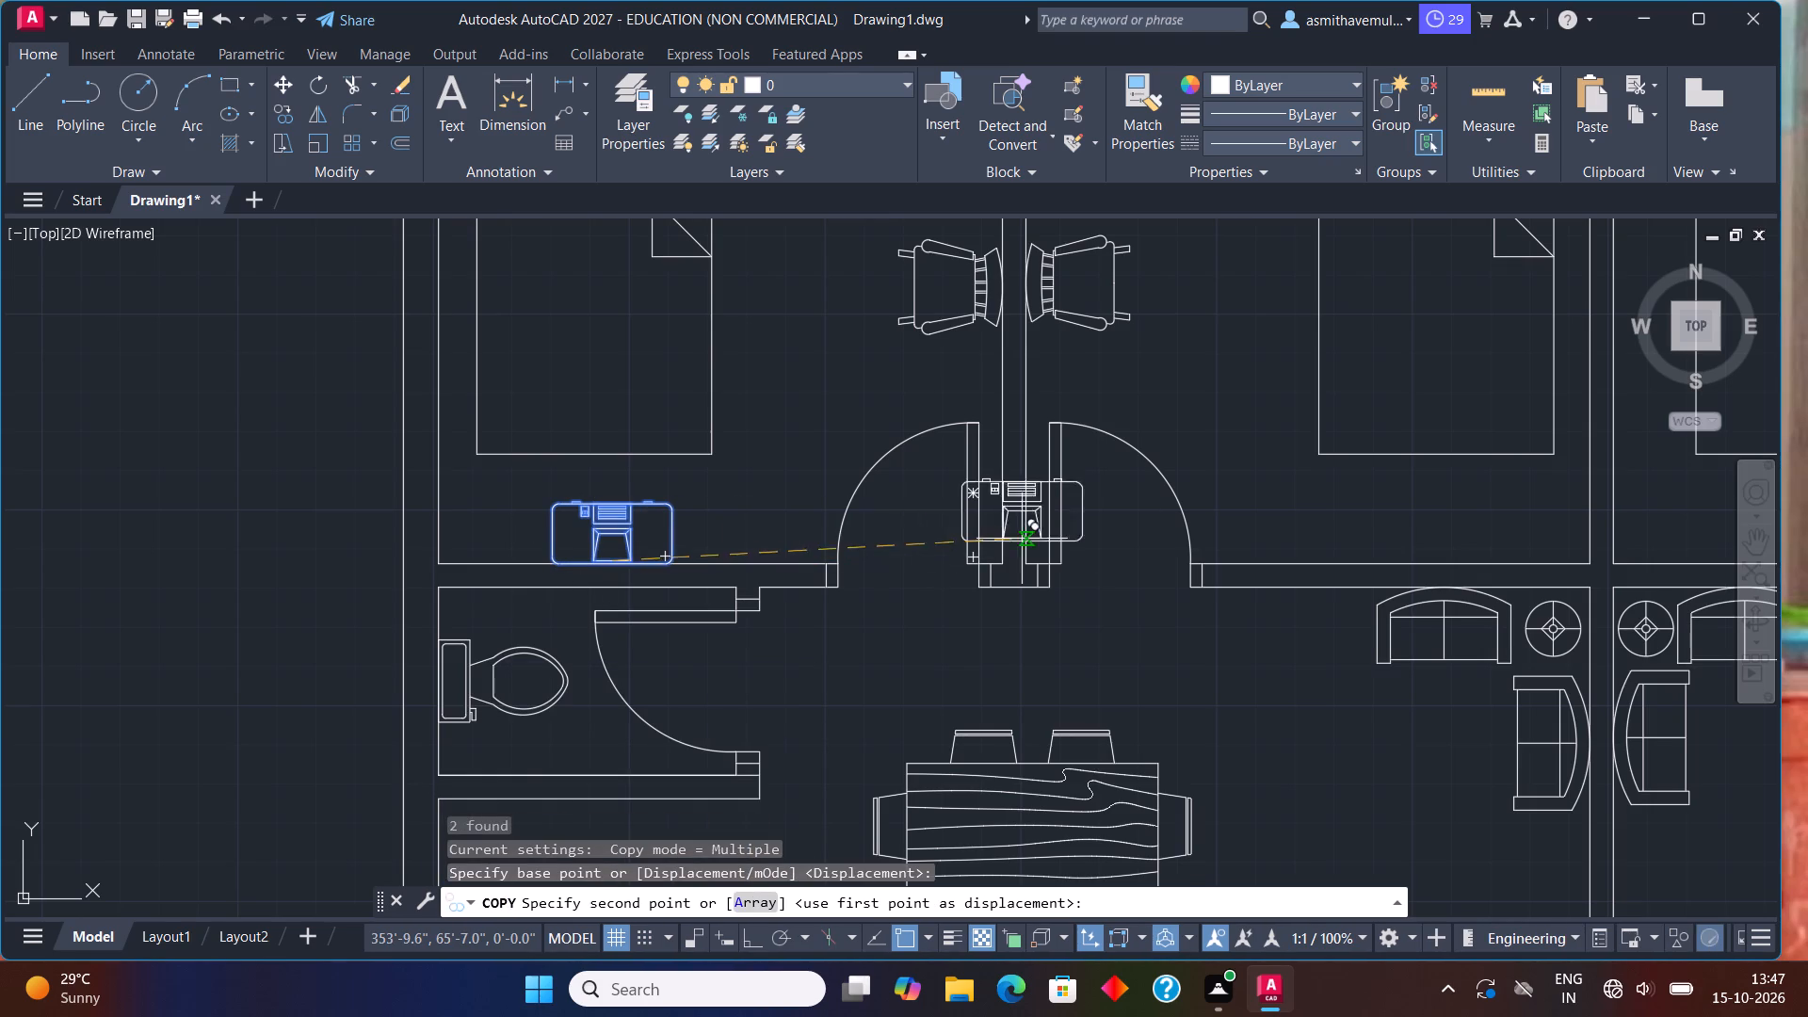
scroll(1433, 542, up, 1)
scroll(1433, 547, down, 4)
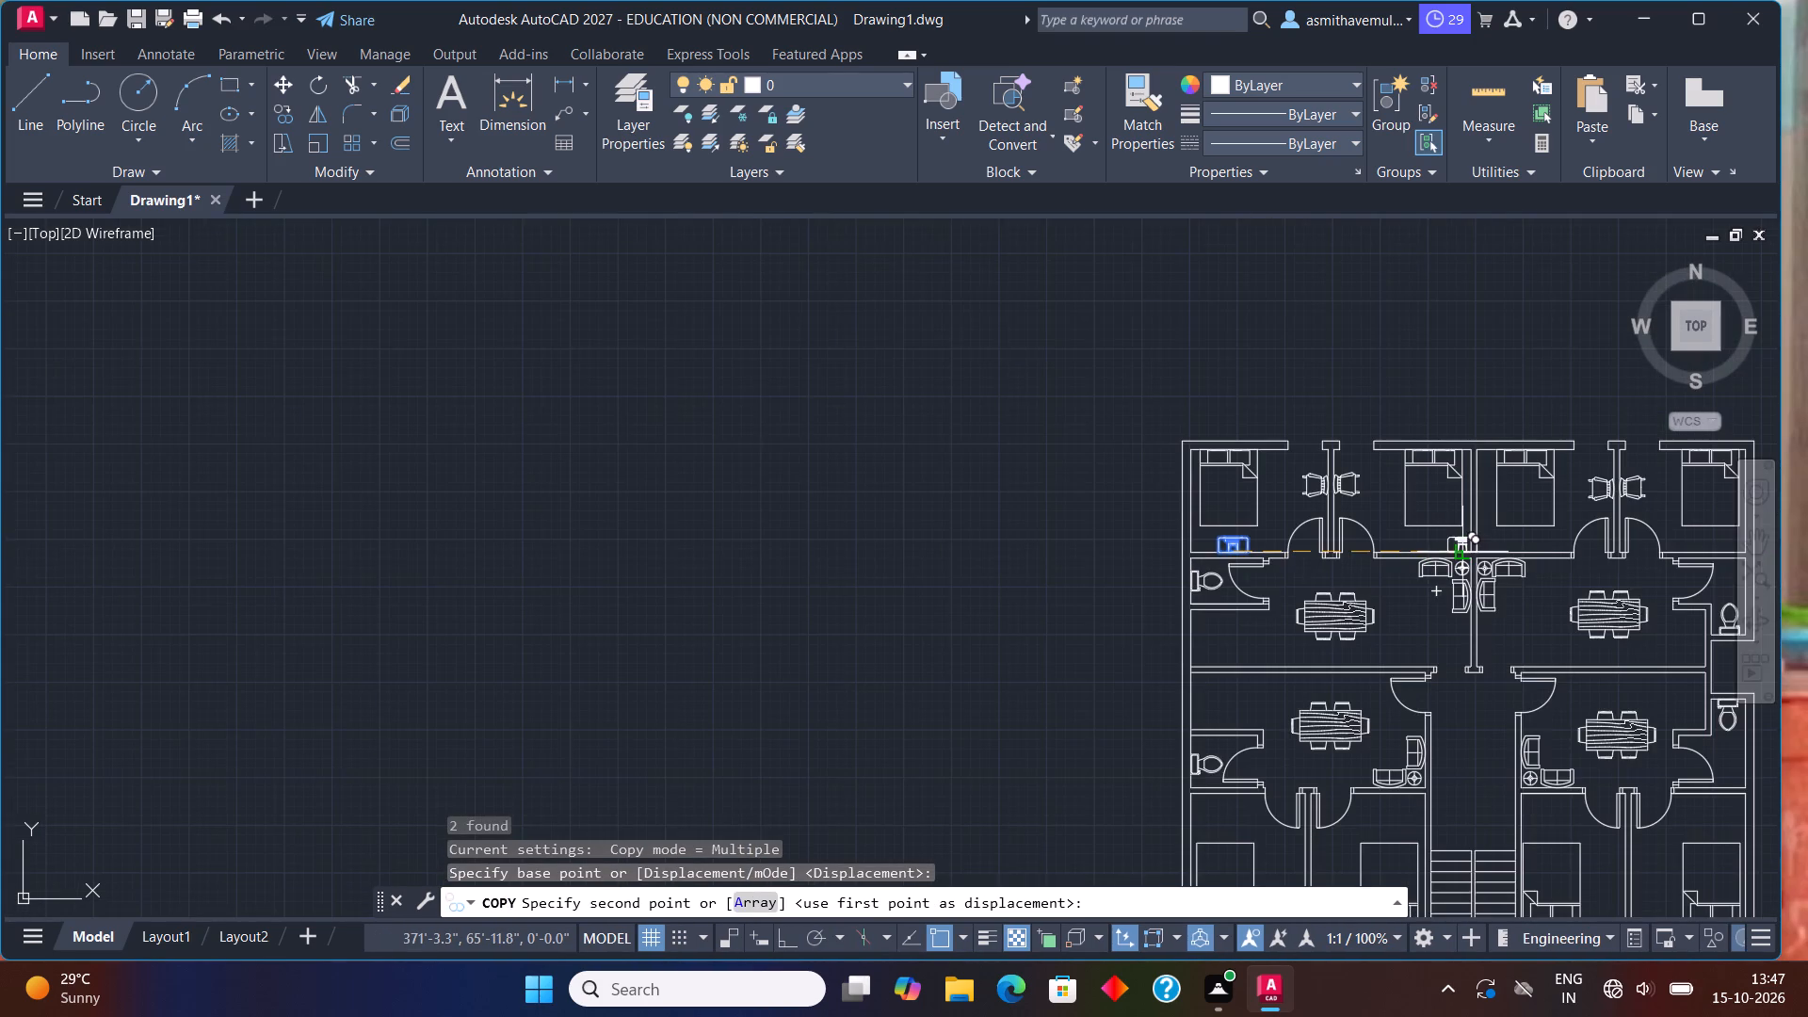
middle_drag(1463, 554, 1163, 554)
scroll(1096, 557, up, 3)
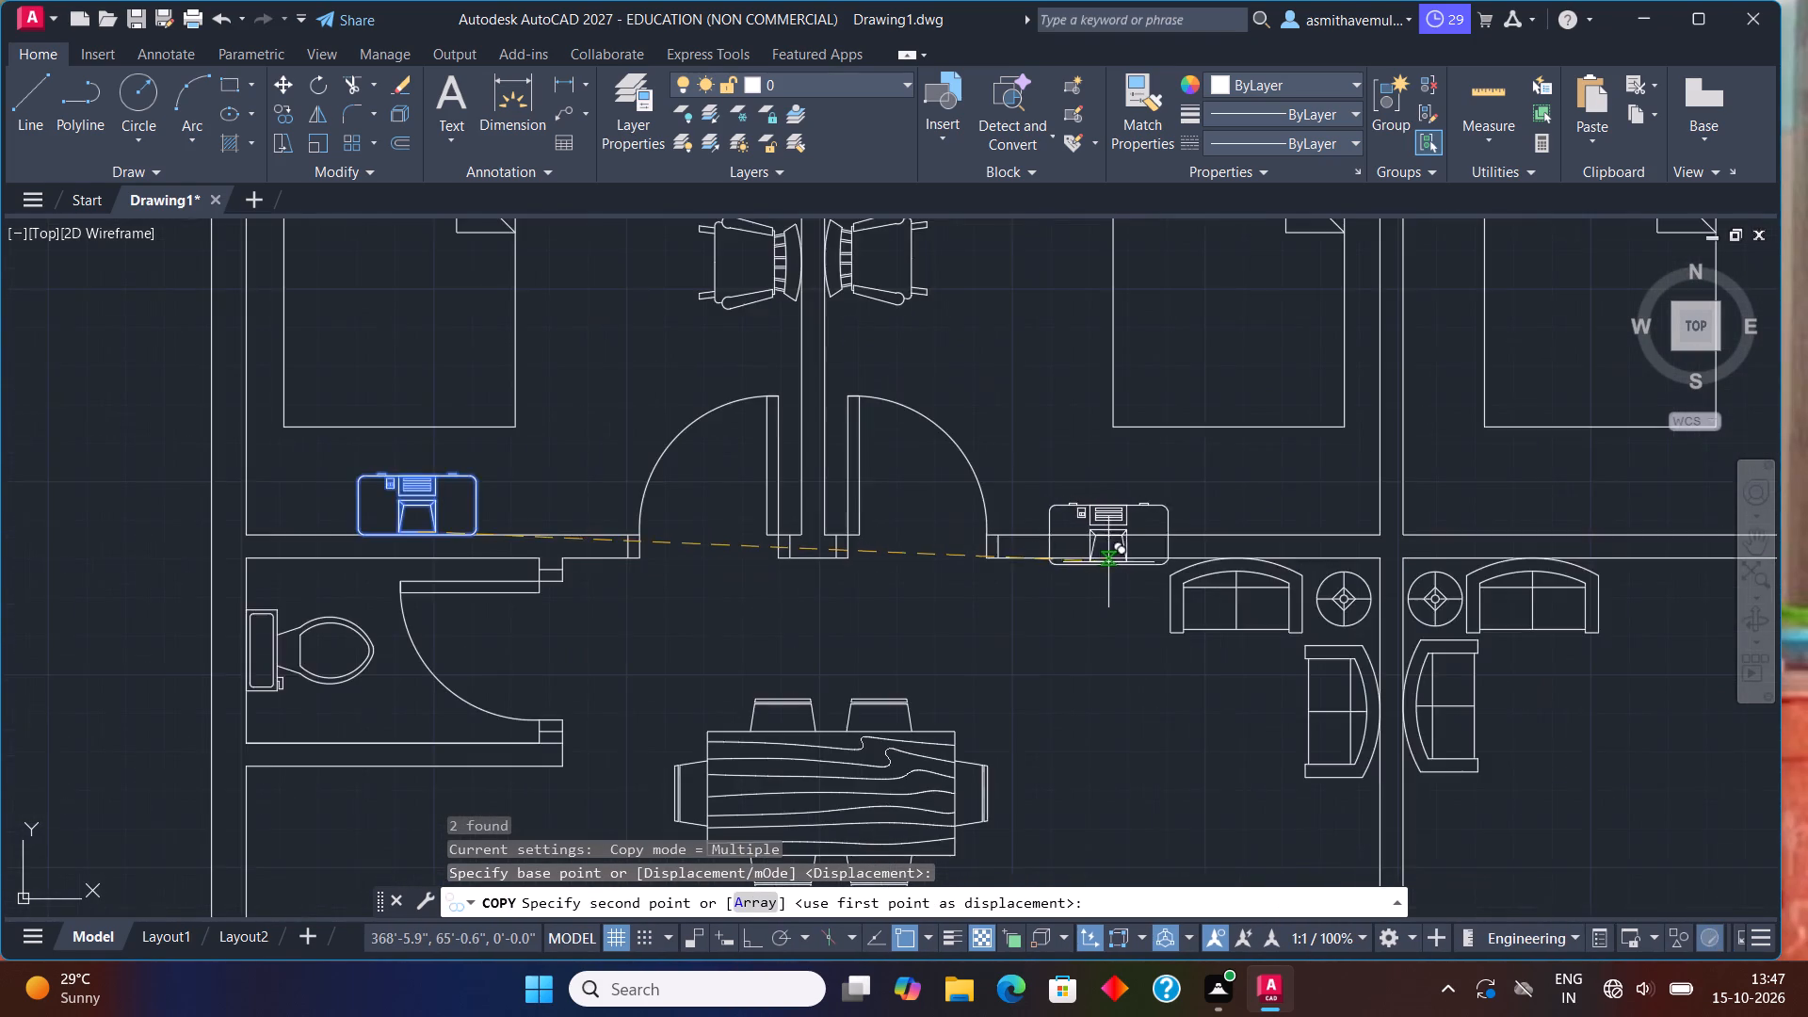
scroll(1145, 564, up, 1)
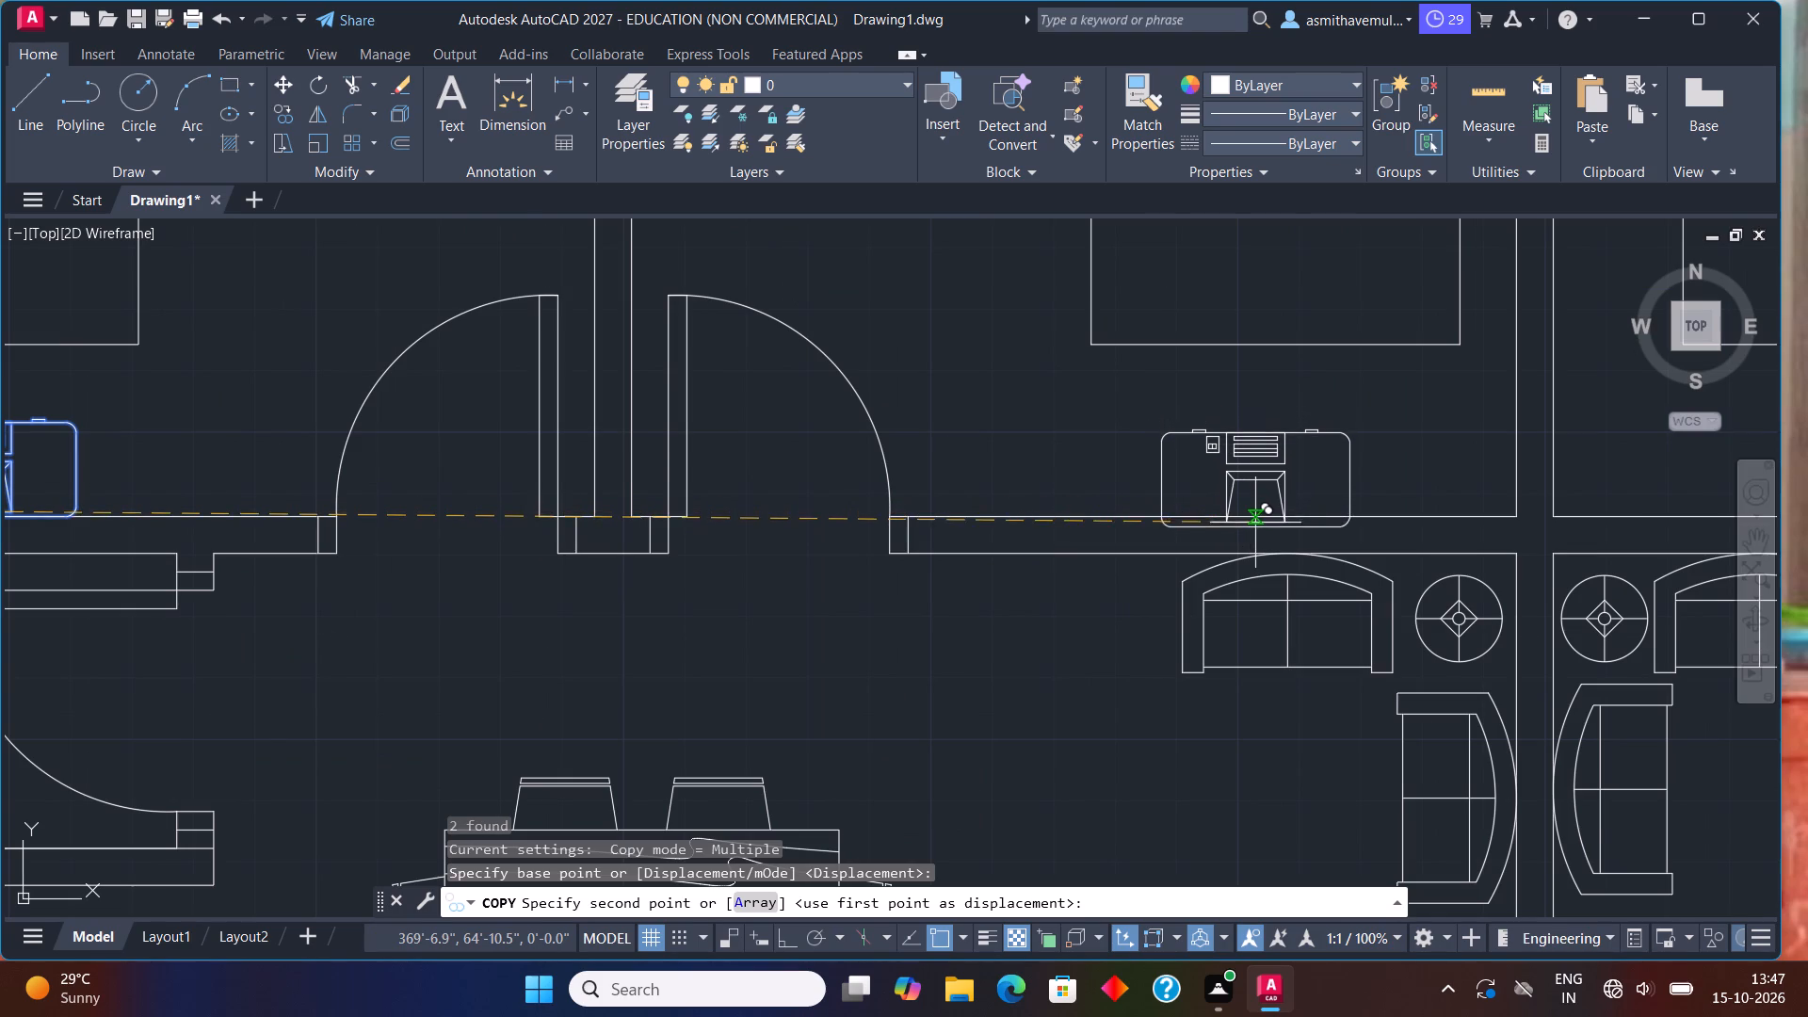
scroll(1255, 523, up, 3)
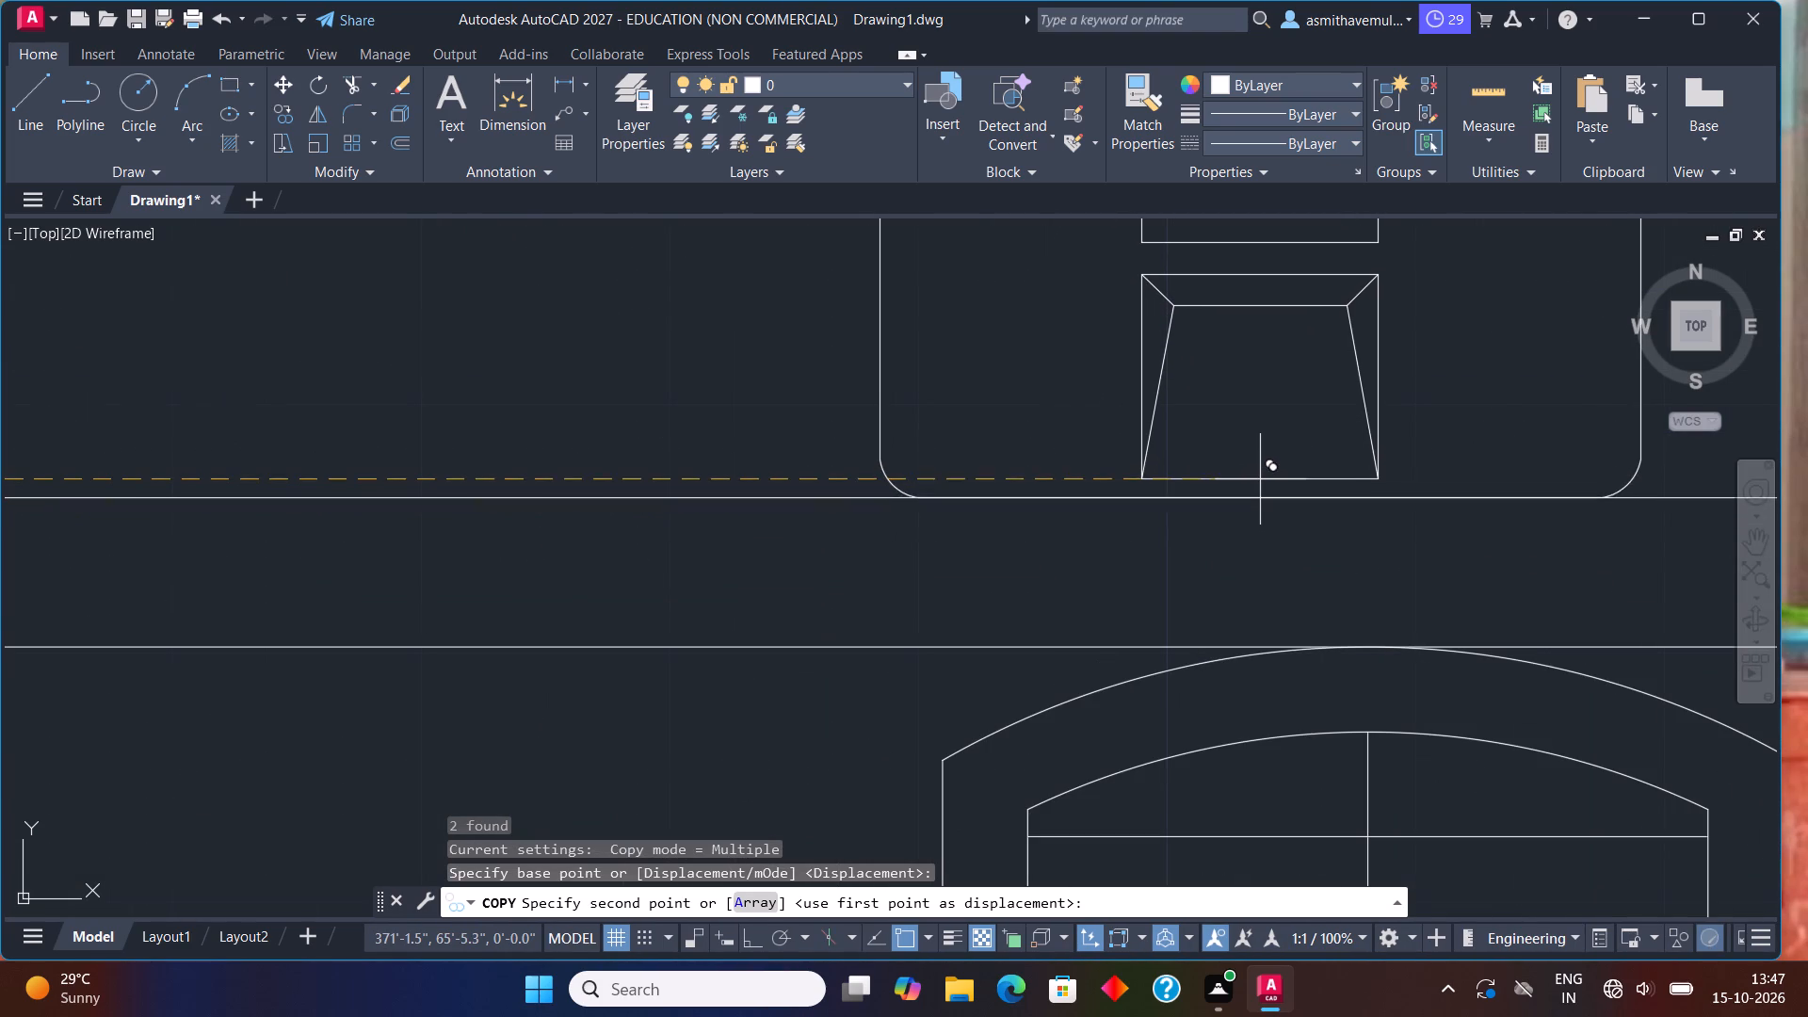
click(1258, 479)
Place another copy of the desk with terminal on the lower wall of the third upper bedroom, just past the central dividing wall.
scroll(1288, 511, down, 4)
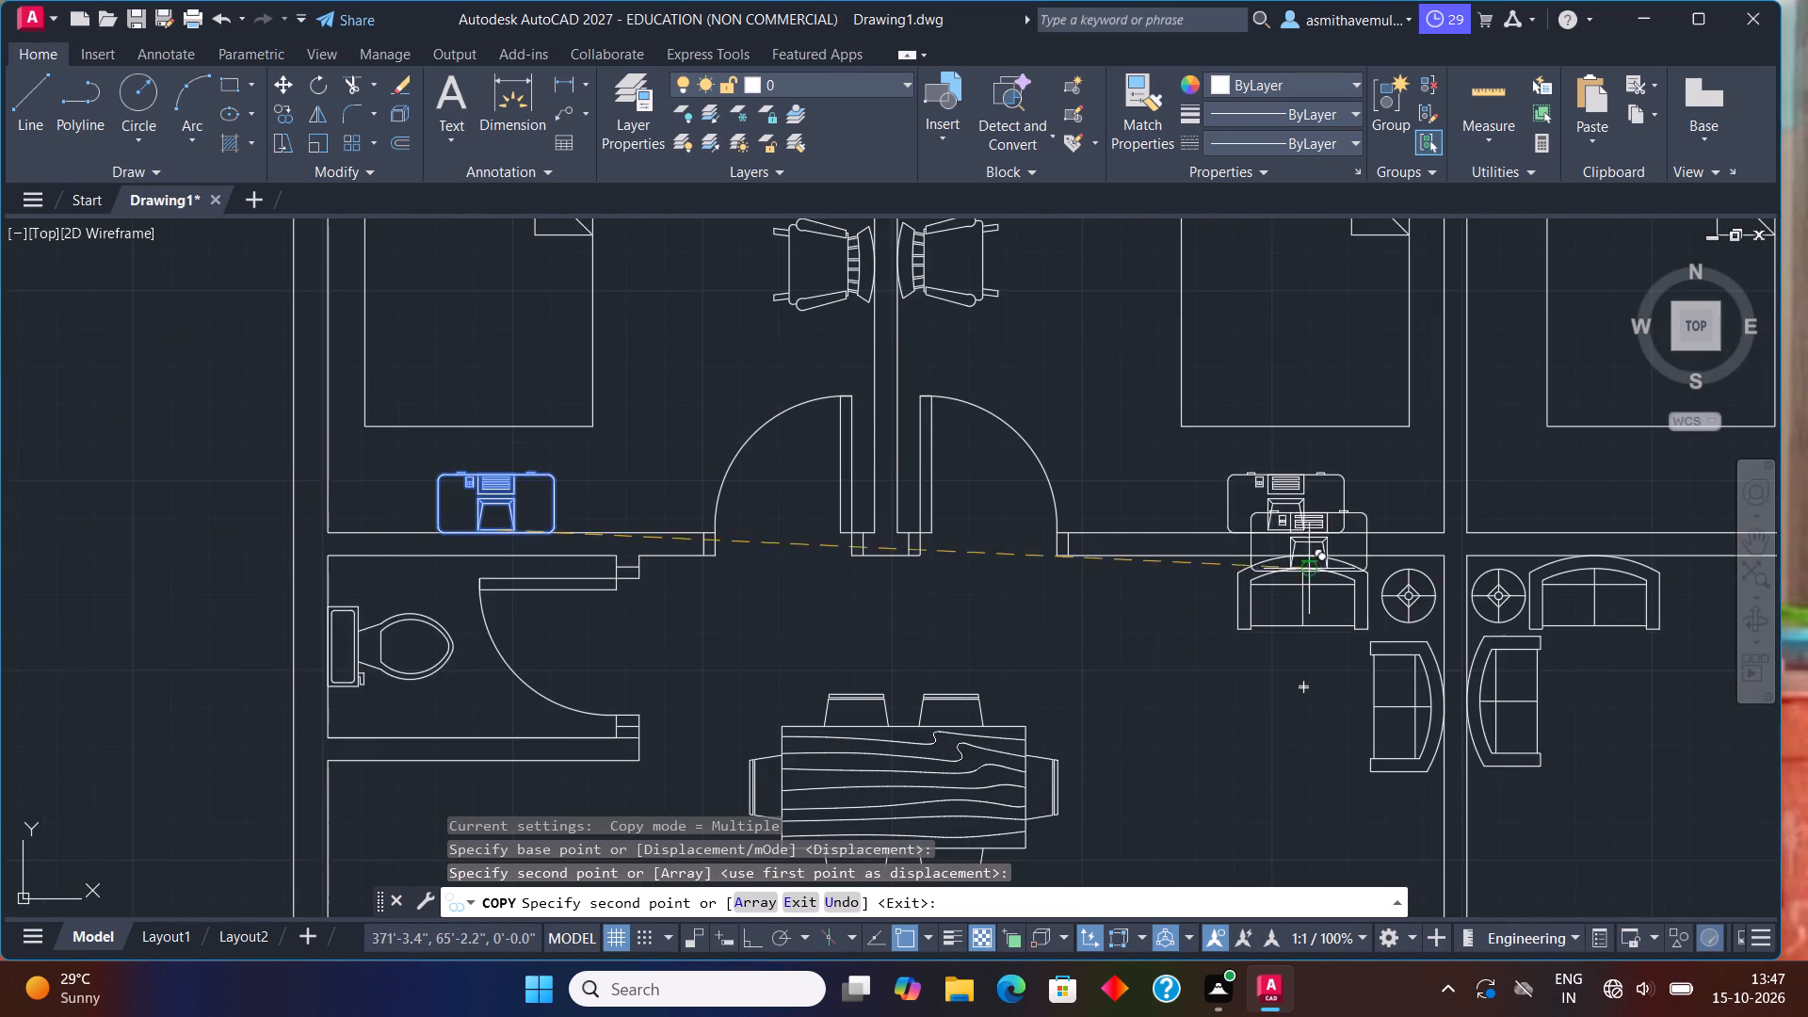
middle_drag(1431, 654, 457, 630)
scroll(686, 504, up, 1)
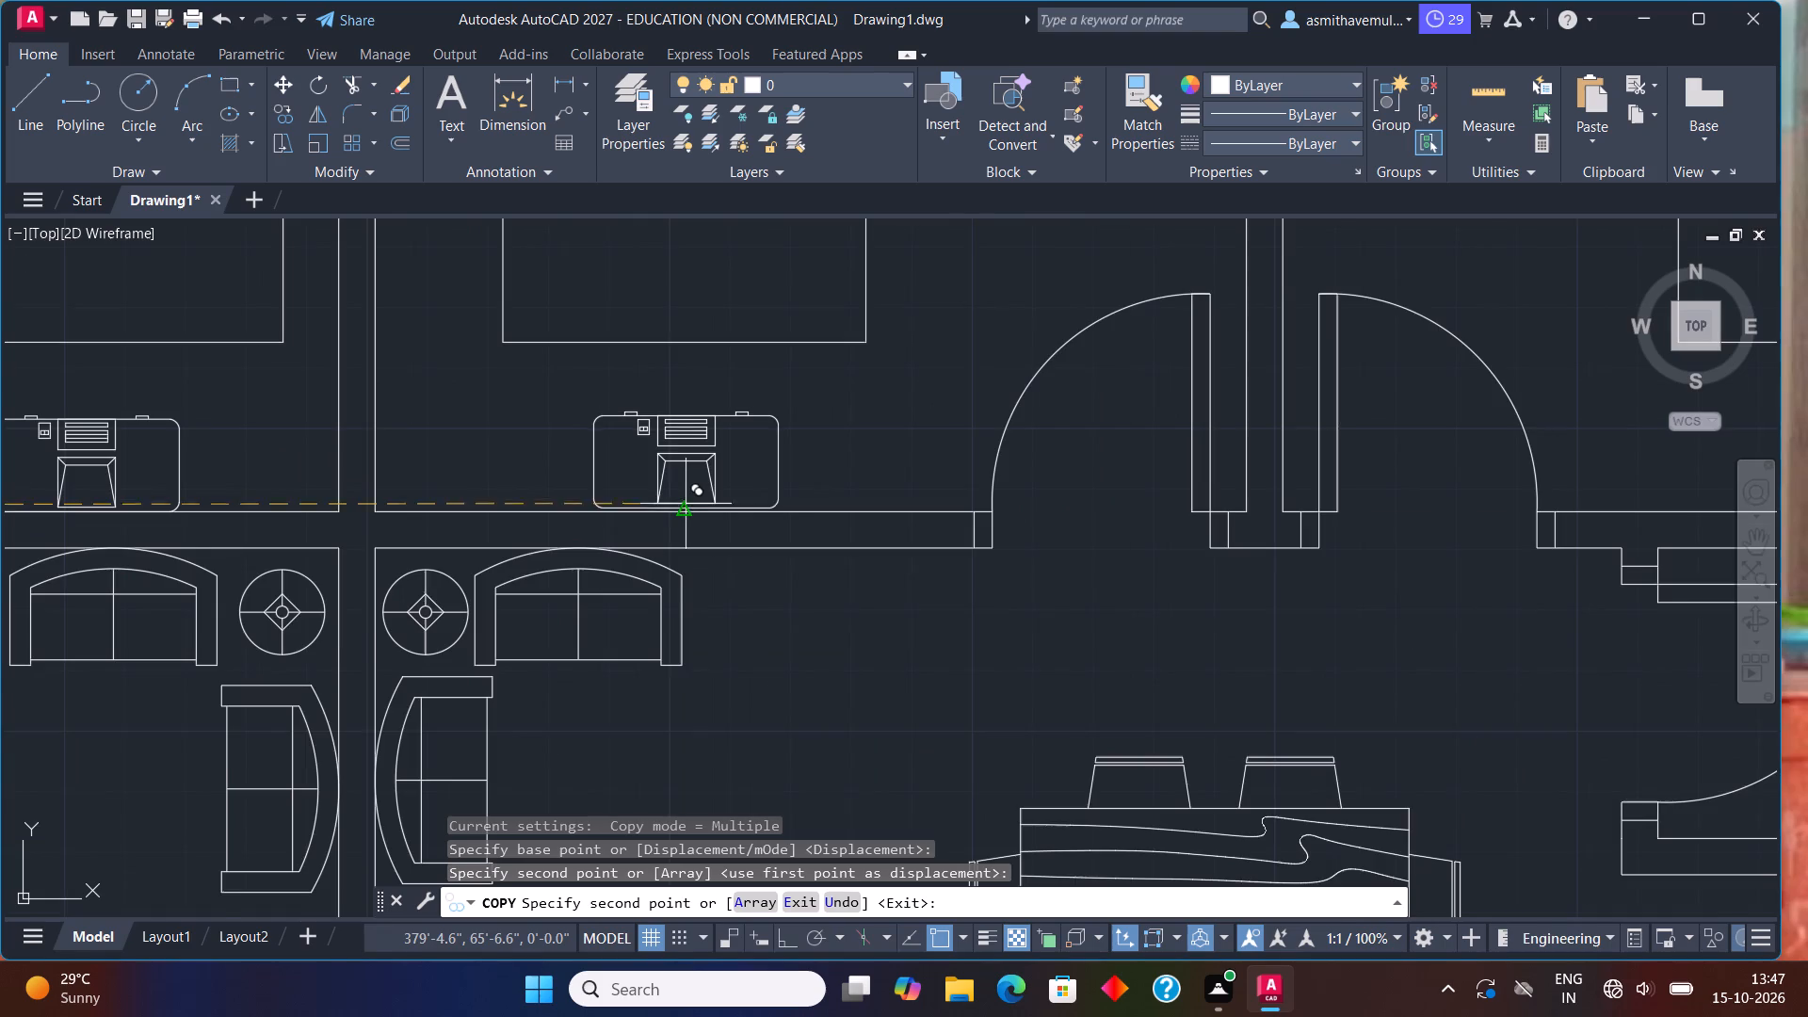
scroll(686, 505, up, 4)
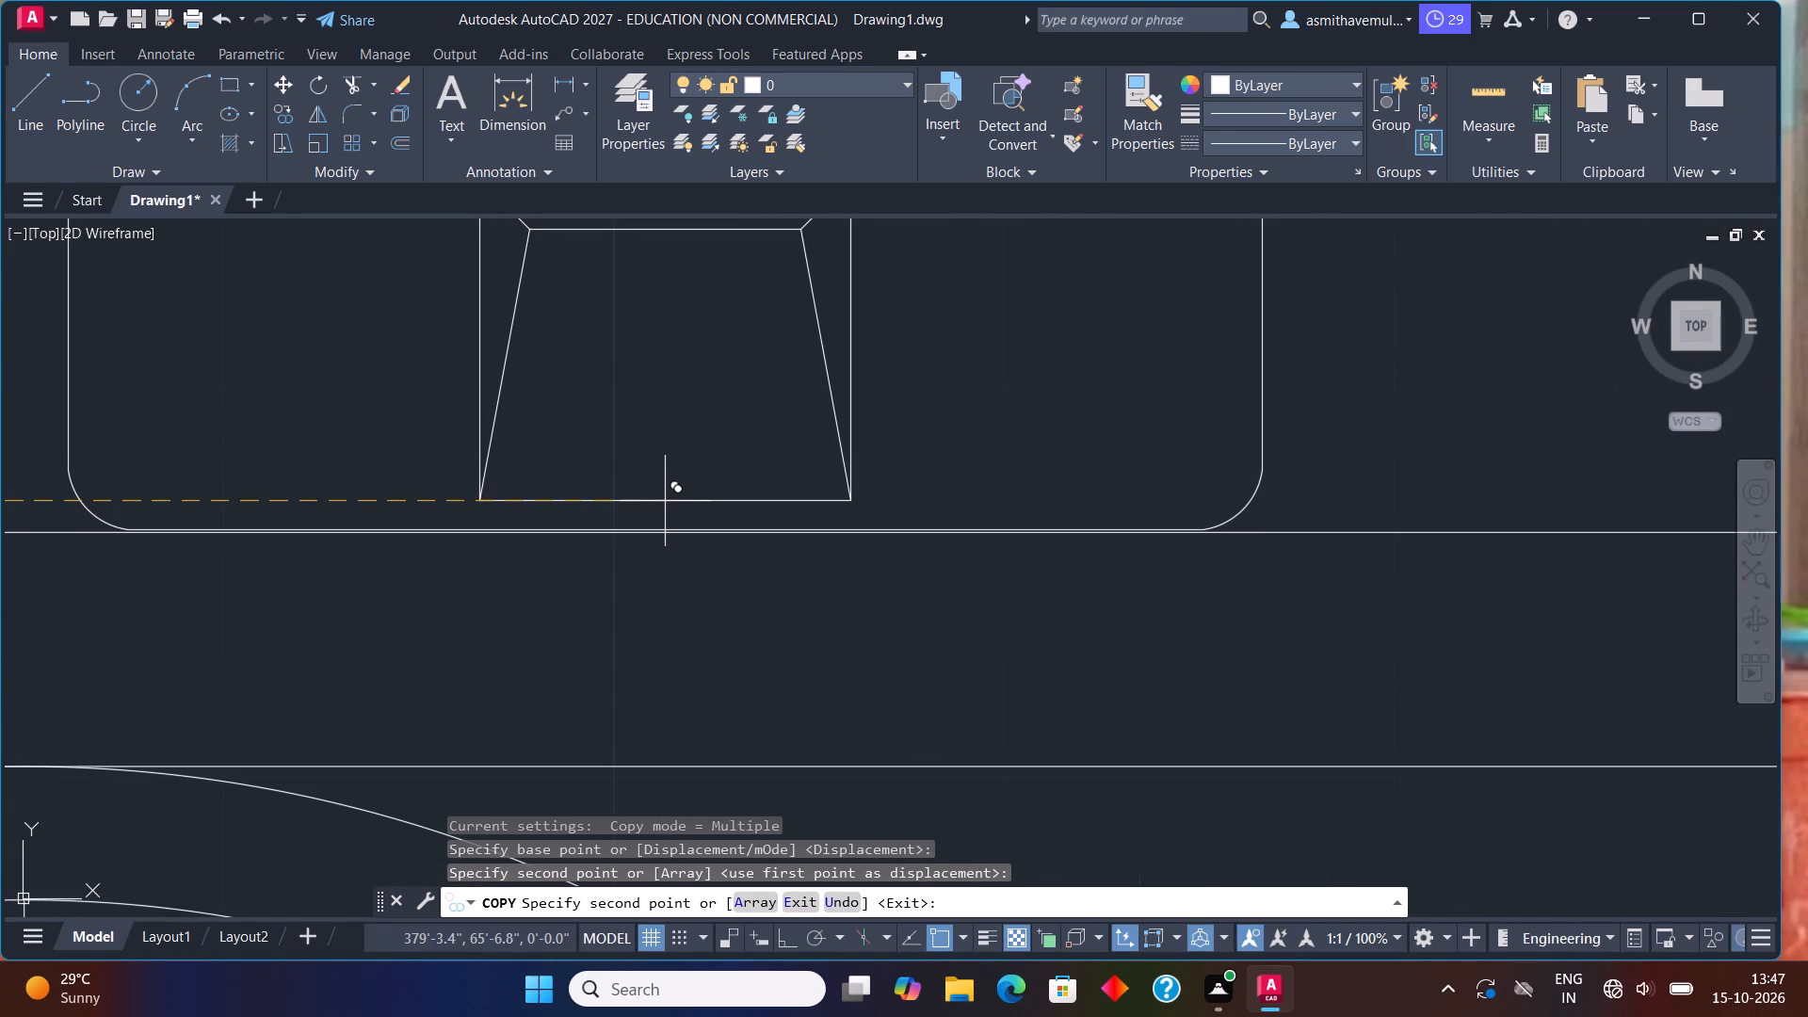
click(664, 503)
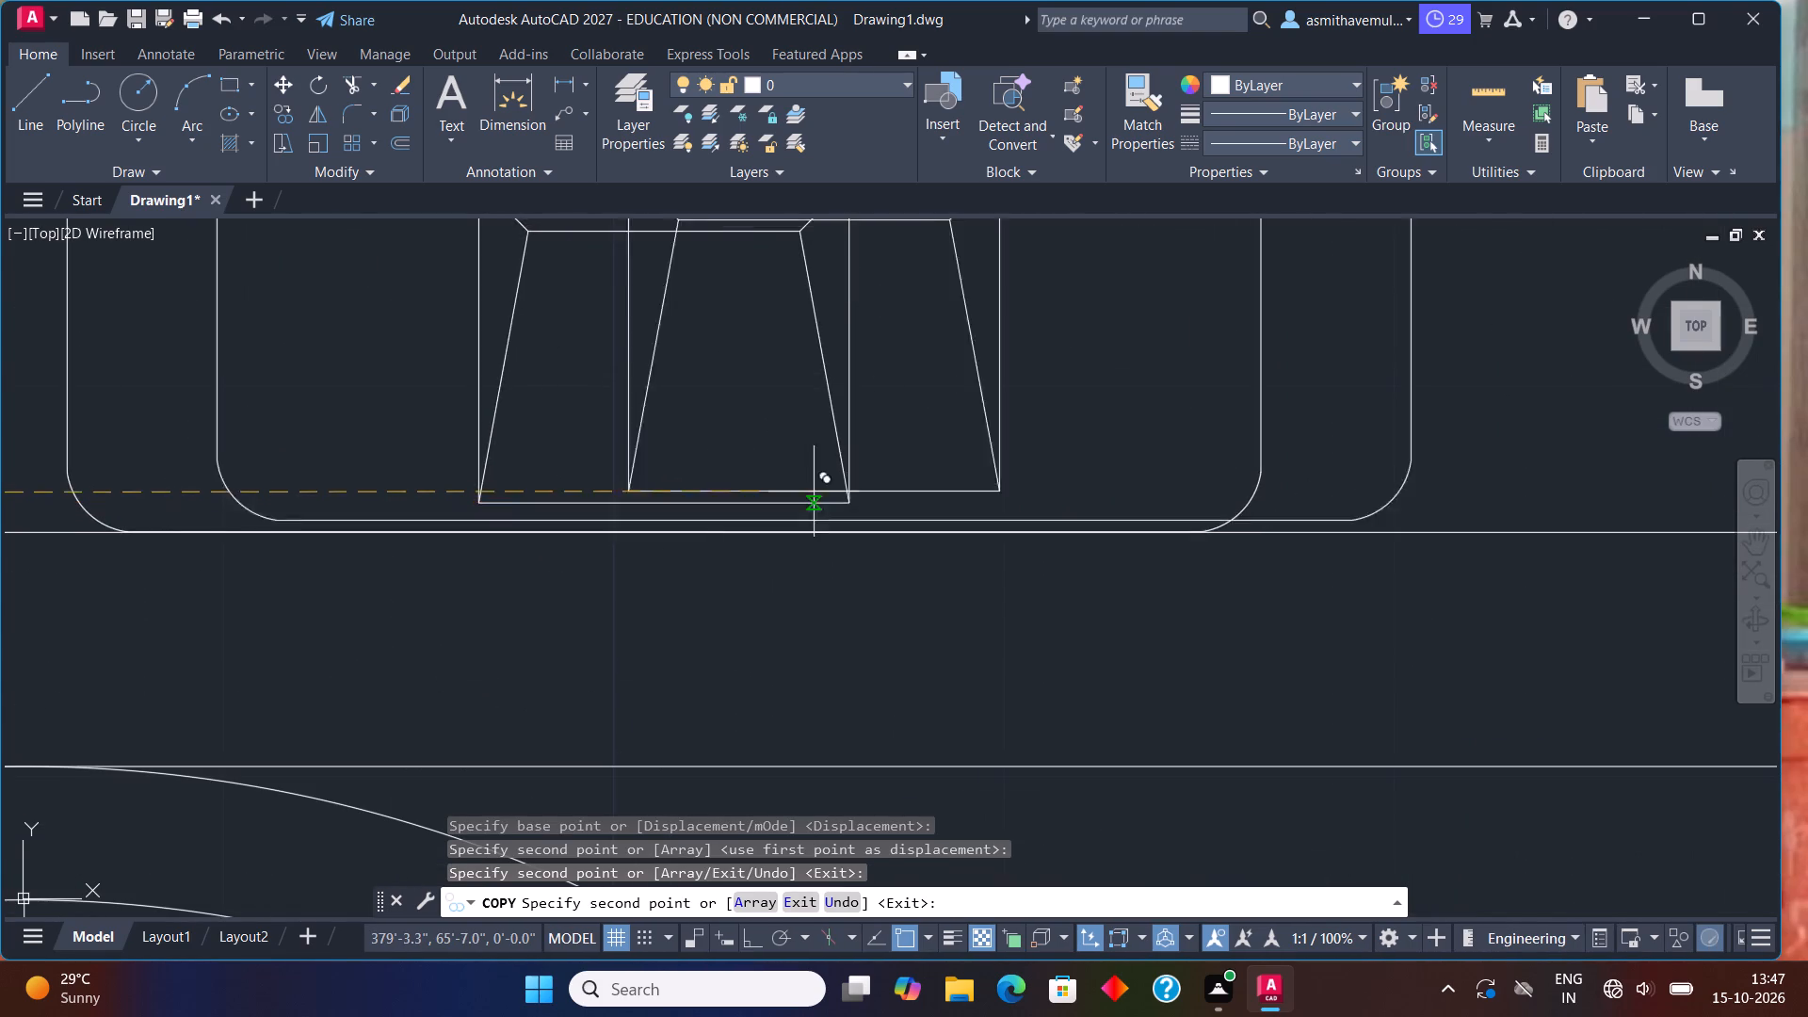
Place another copy of the desk with terminal on the lower wall of the upper-right bedroom, below its bed.
scroll(847, 492, down, 4)
scroll(1007, 542, down, 2)
middle_drag(1158, 567, 436, 567)
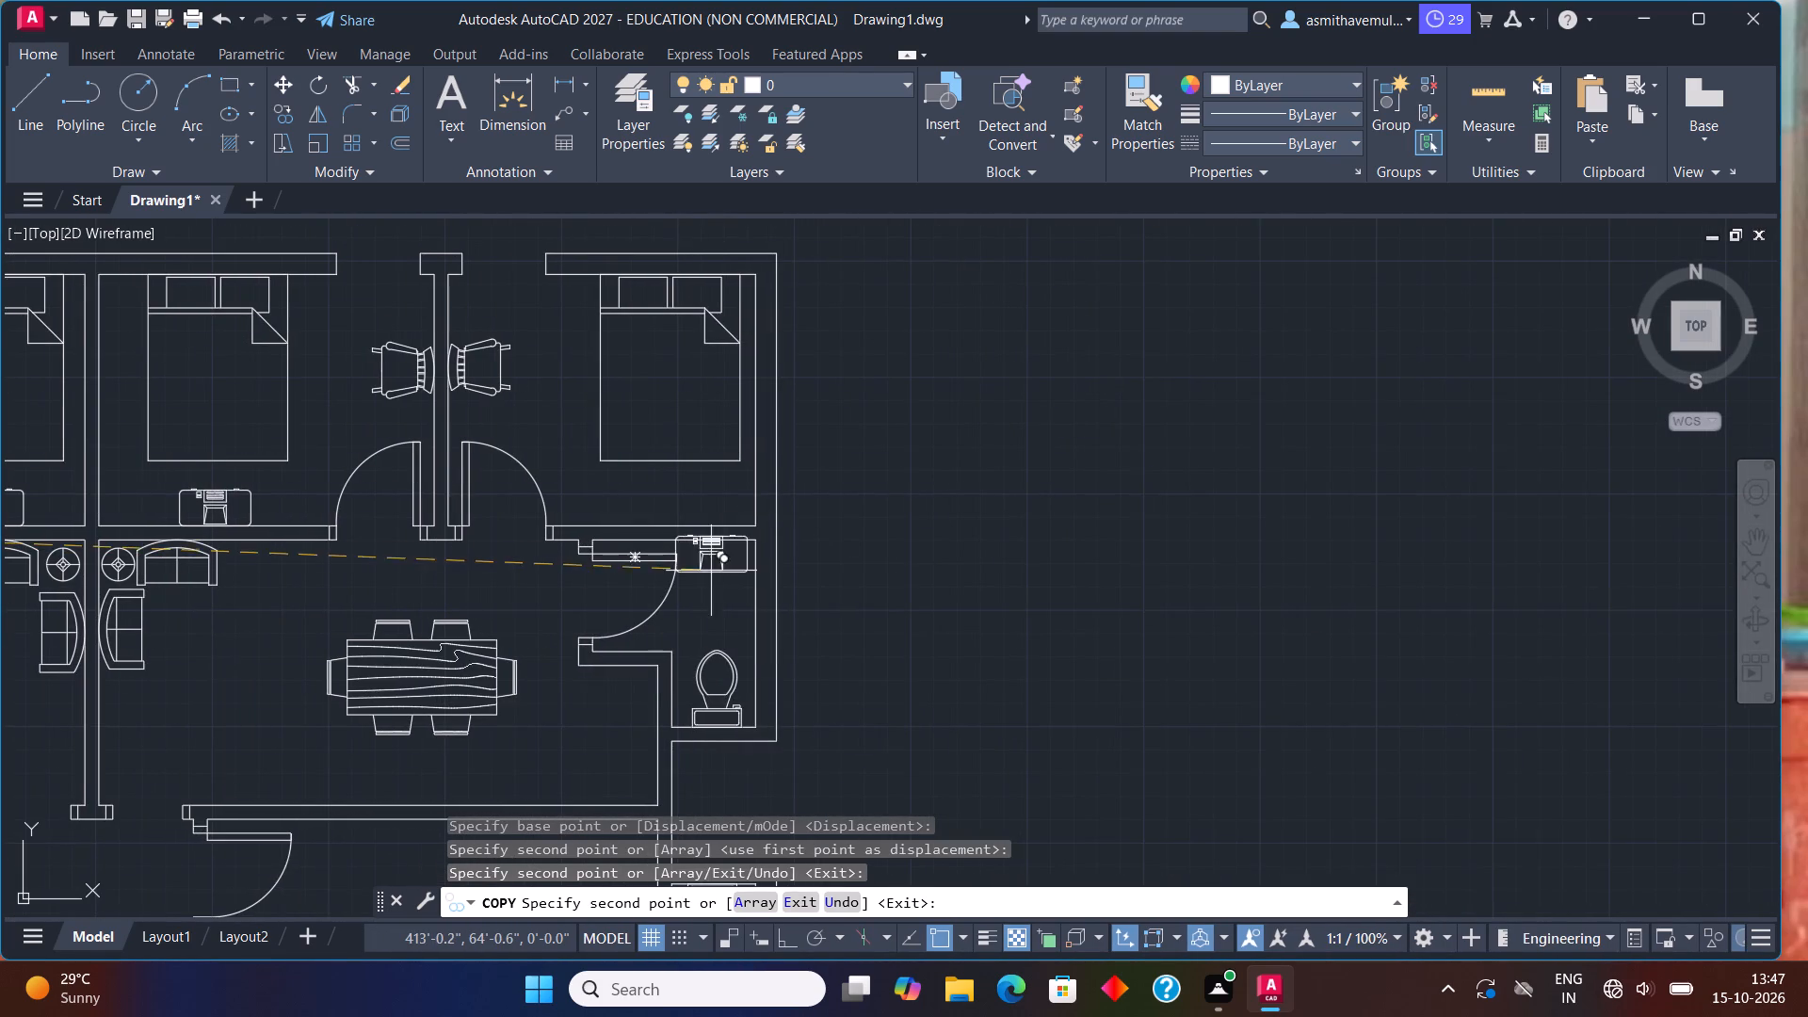
scroll(725, 528, up, 4)
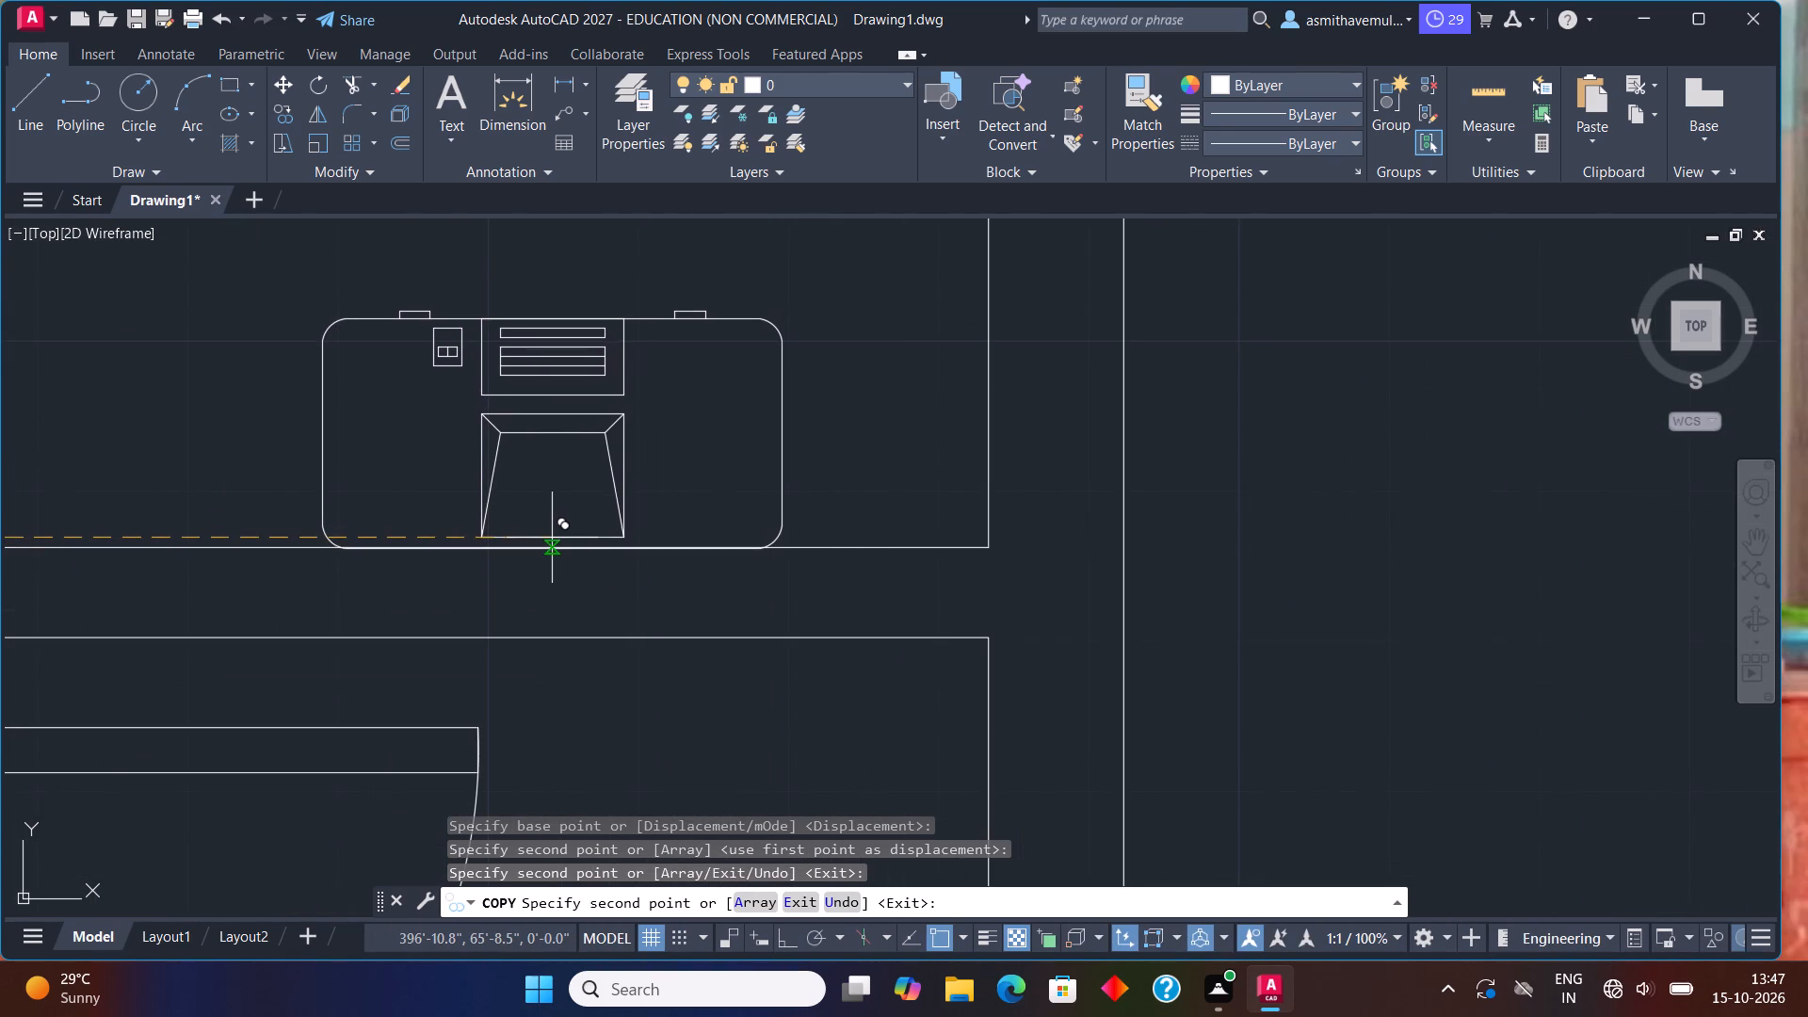
click(552, 538)
Place a spare copy of the desk with terminal outside the plan, between the lower-right unit and the kitchen layout, and finish copying.
scroll(638, 520, down, 6)
middle_drag(735, 713, 780, 324)
click(994, 508)
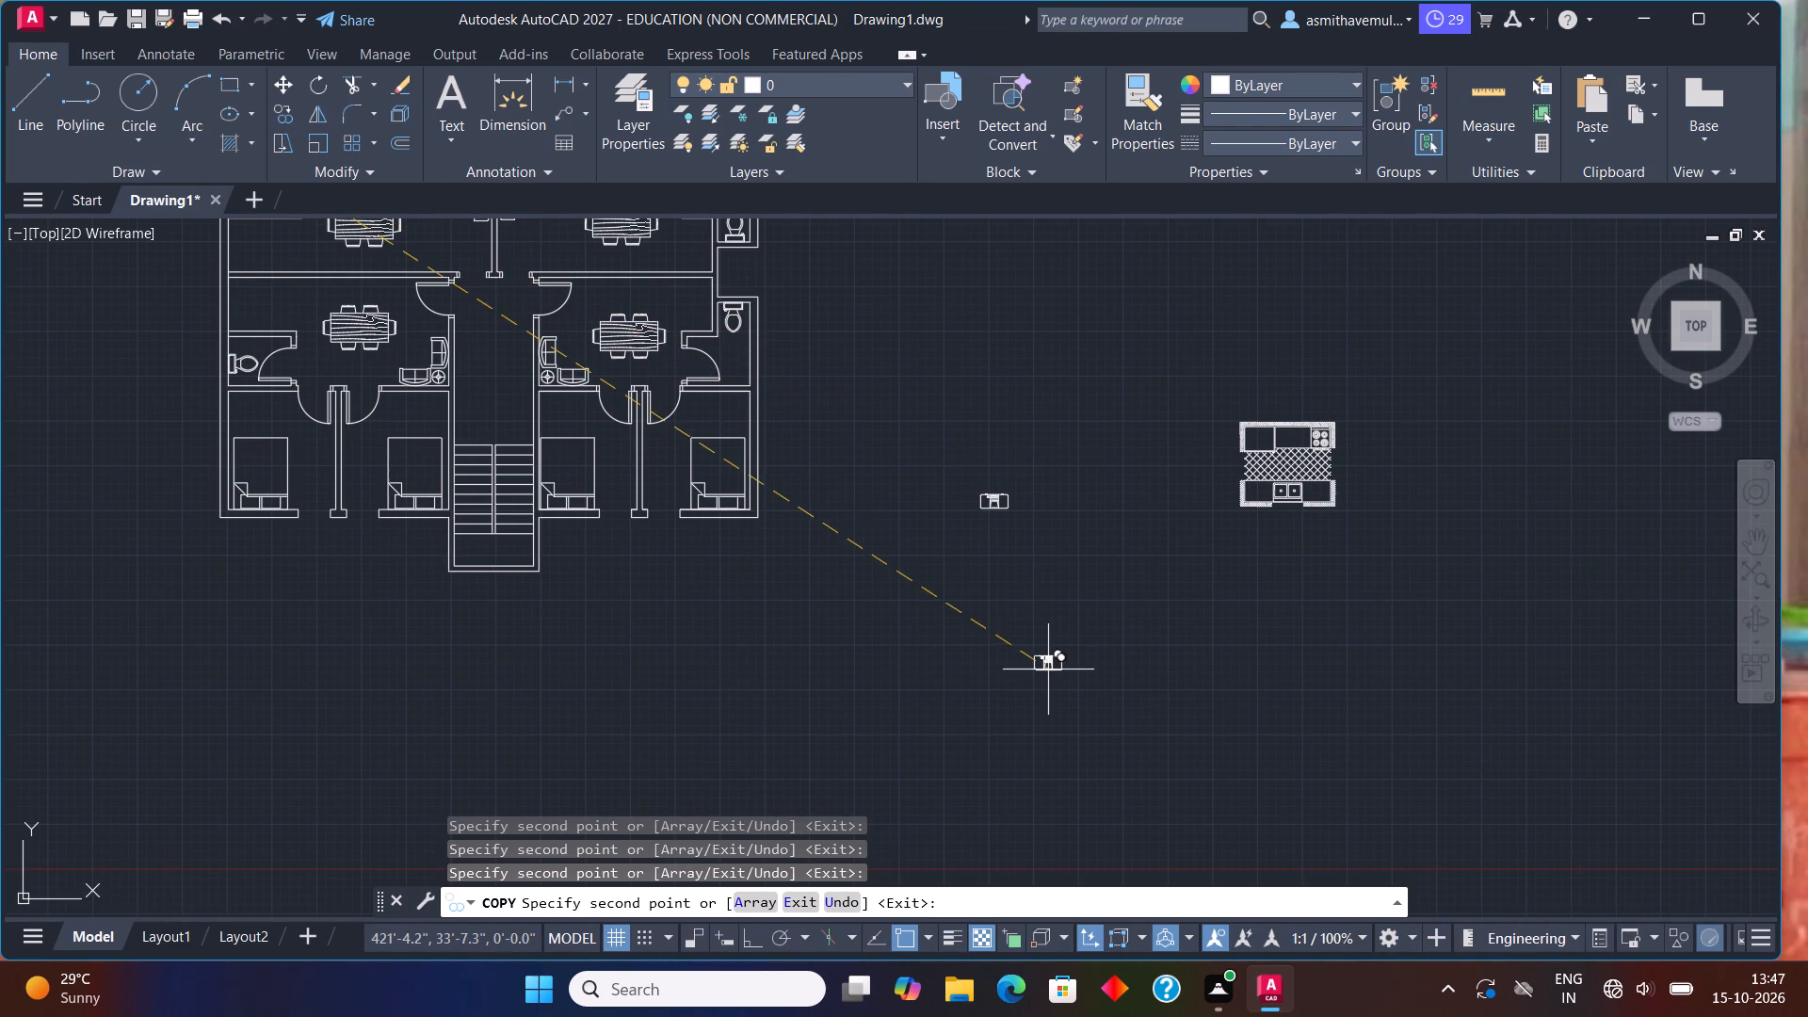
key(Escape)
Rotate the spare desk with terminal by 180° about its lower edge midpoint, with Ortho on.
drag(997, 476, 996, 475)
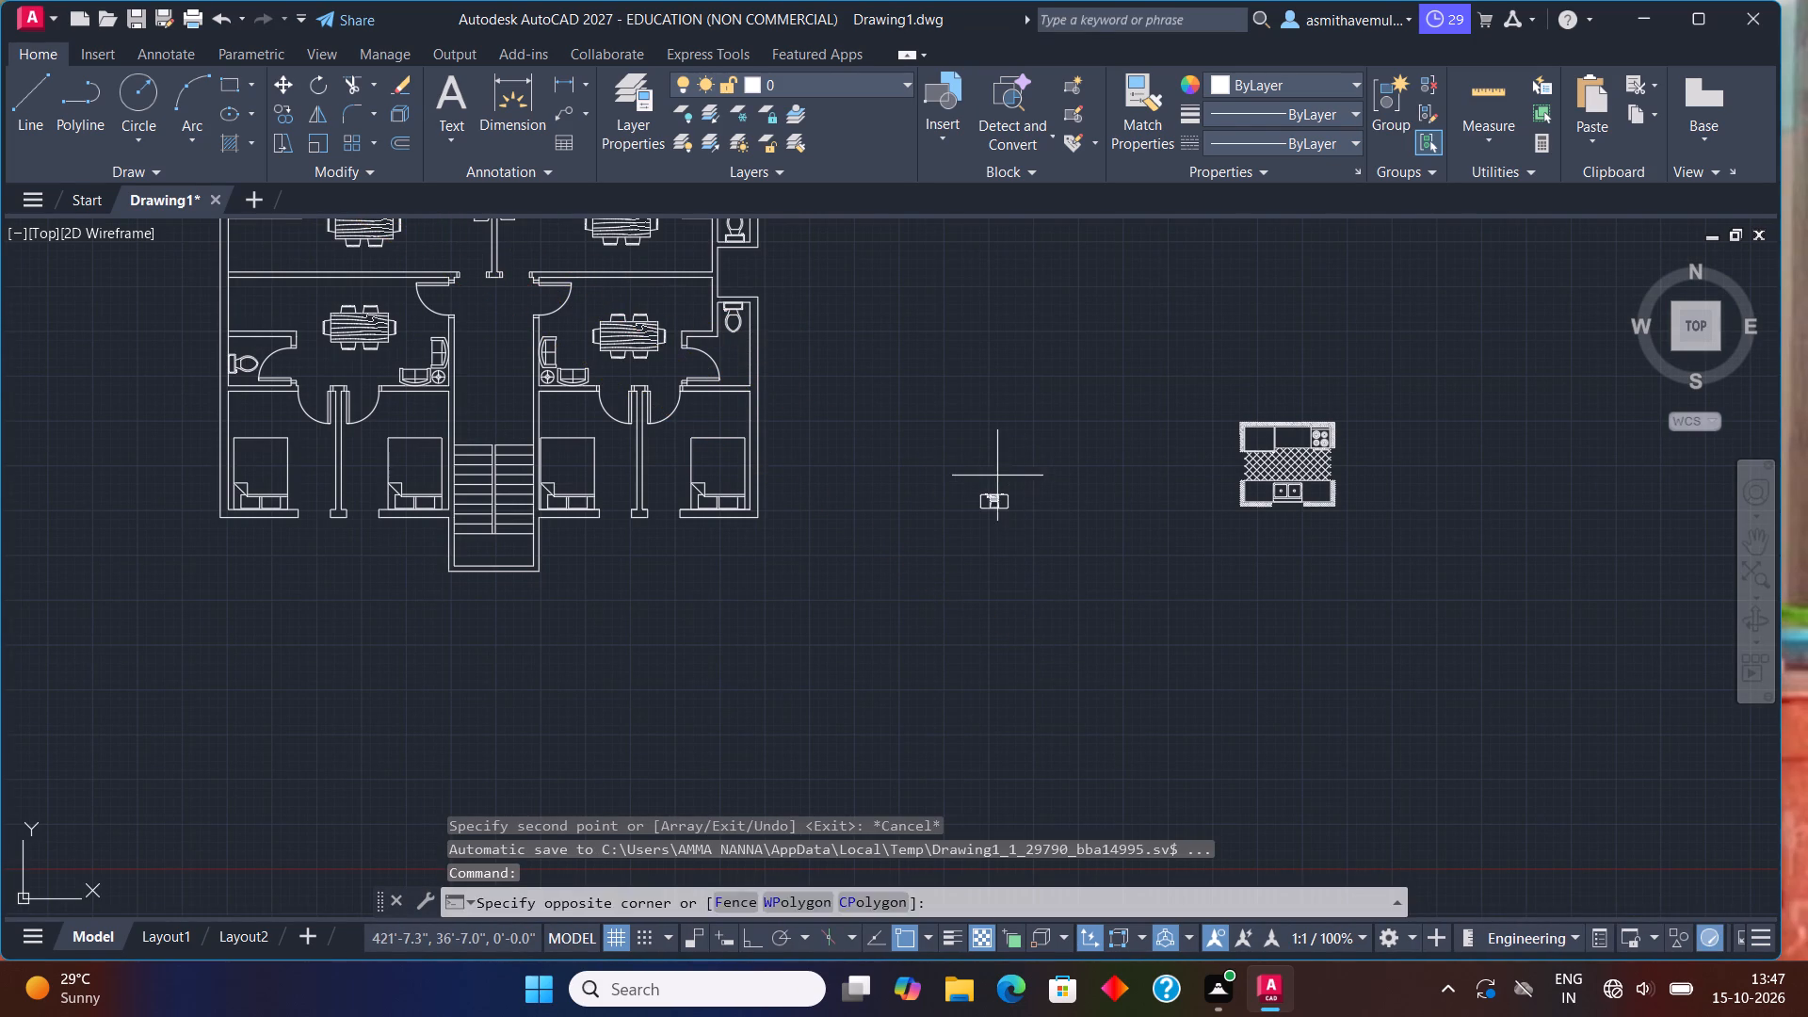
drag(996, 475, 1025, 539)
key(r)
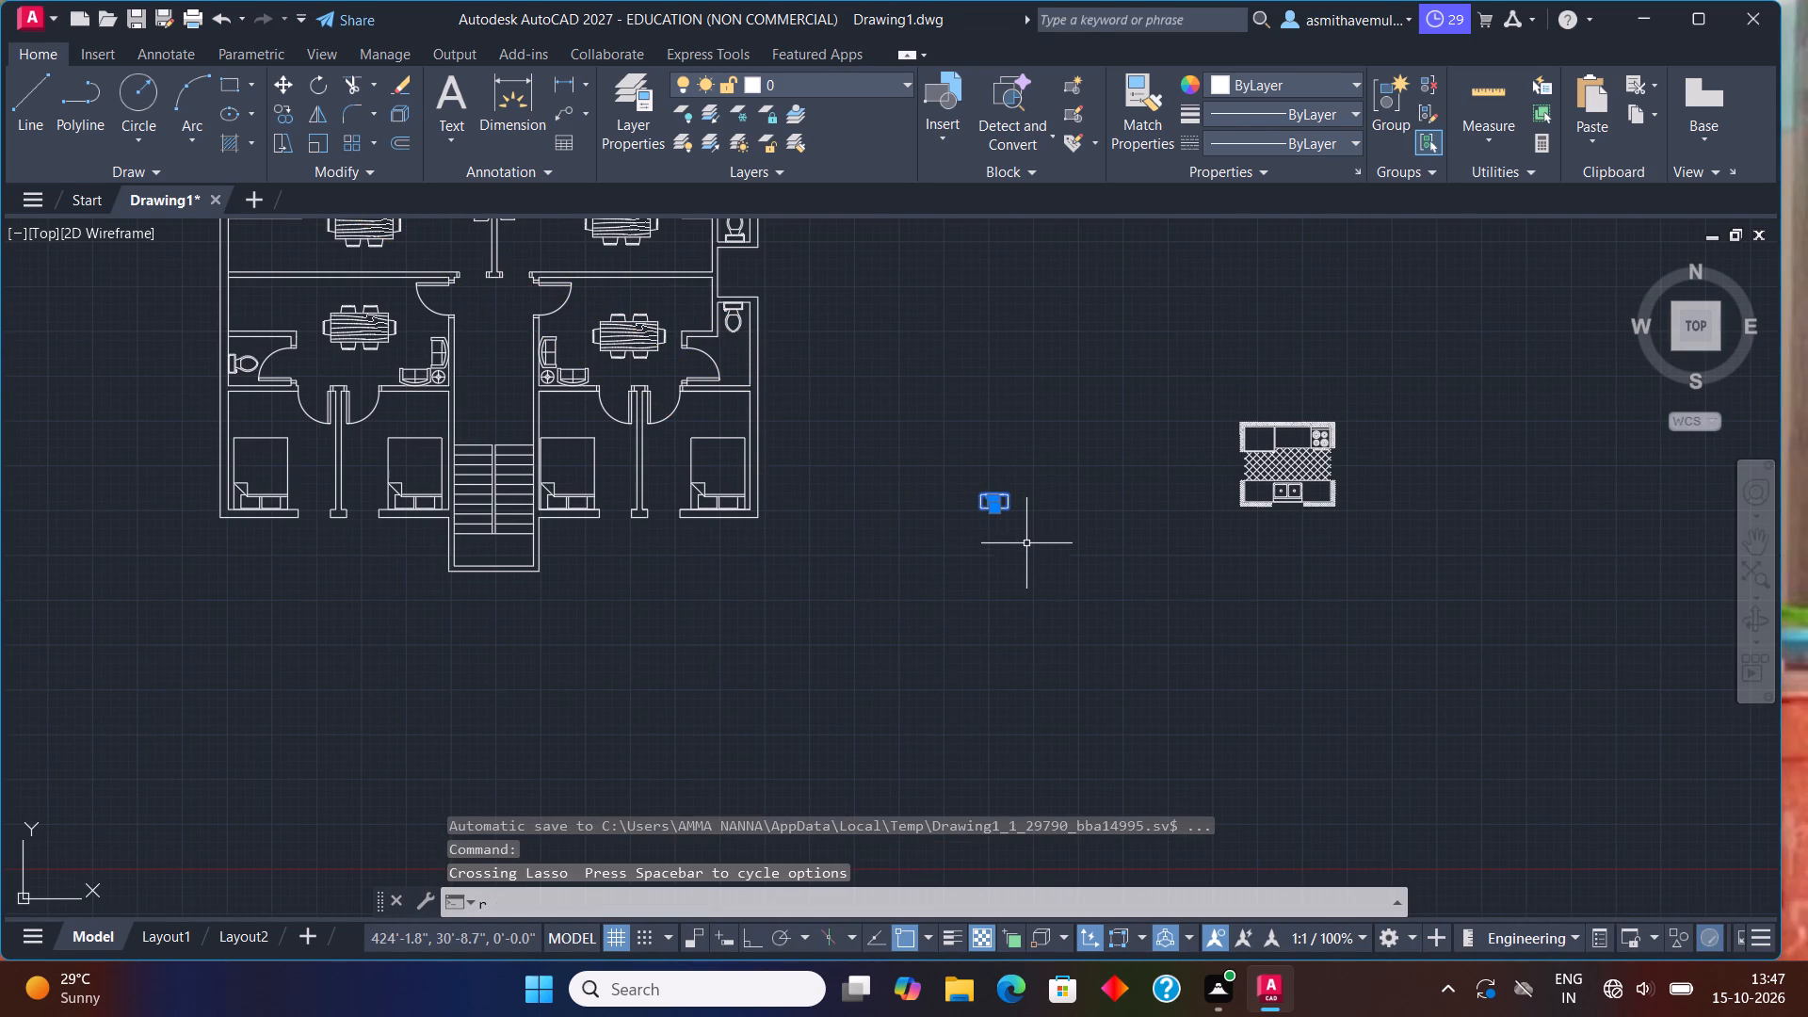
key(o)
key(Return)
scroll(960, 520, up, 1)
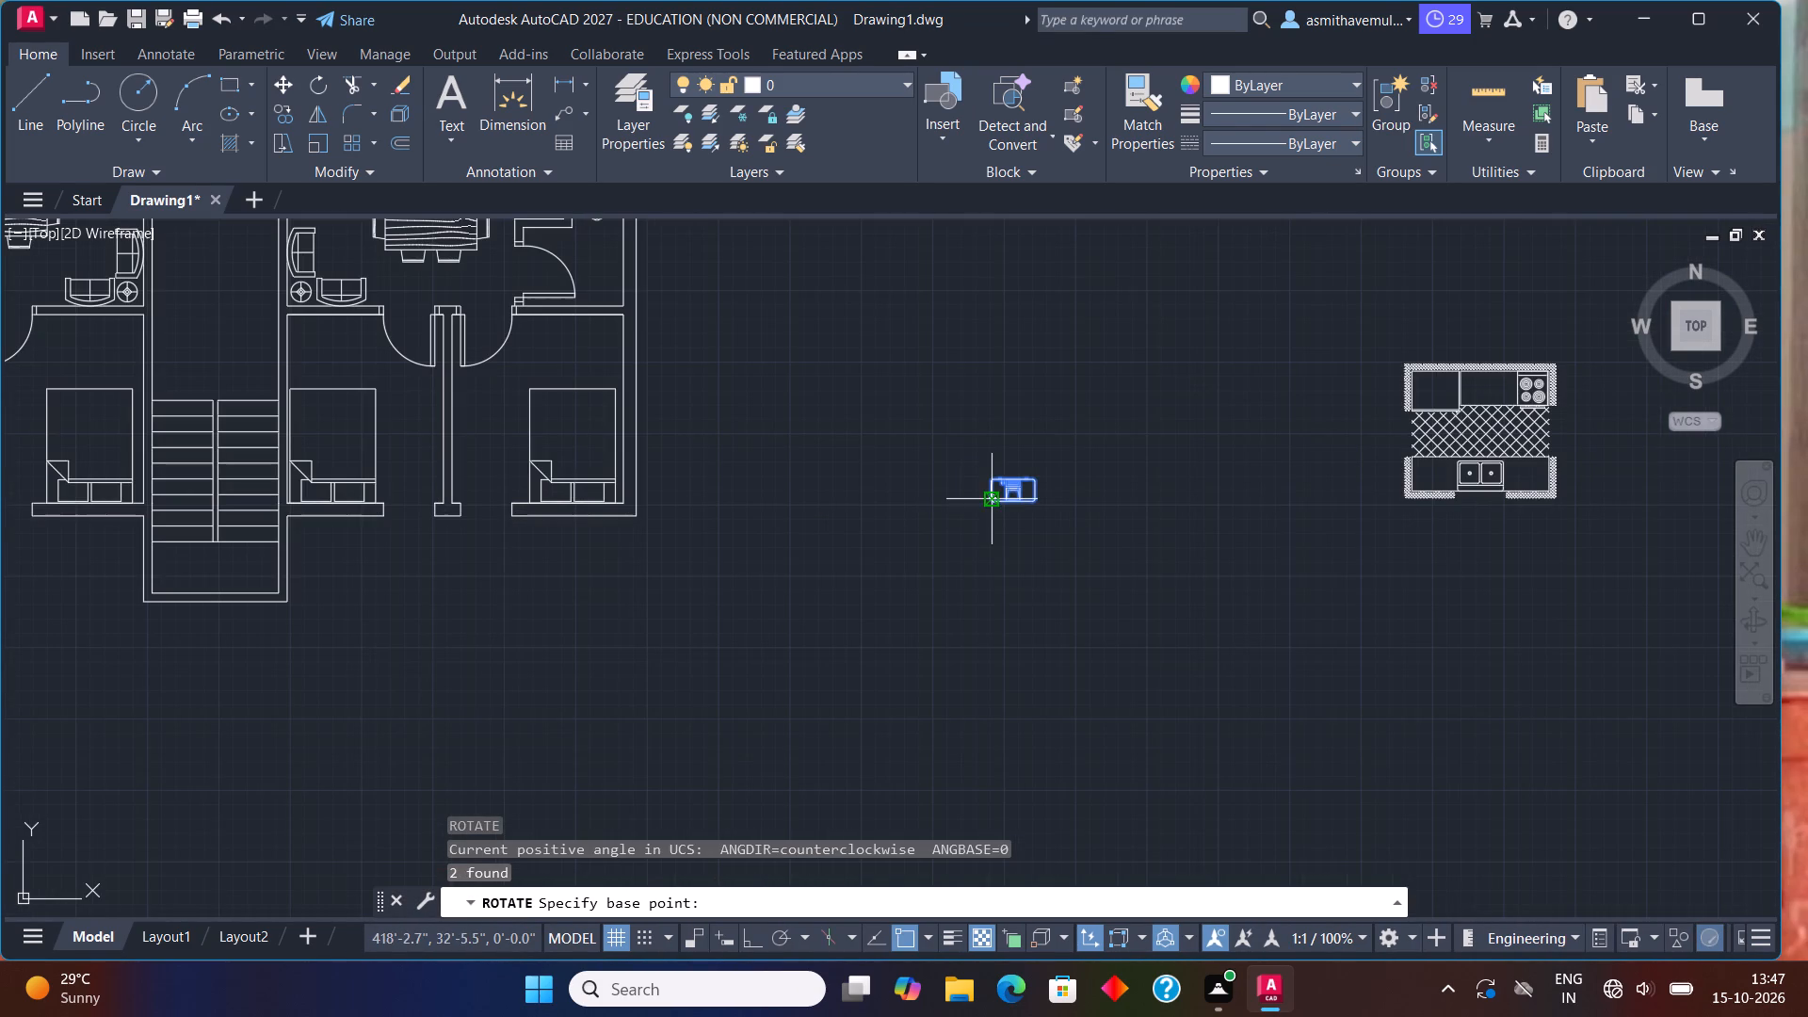
click(1012, 503)
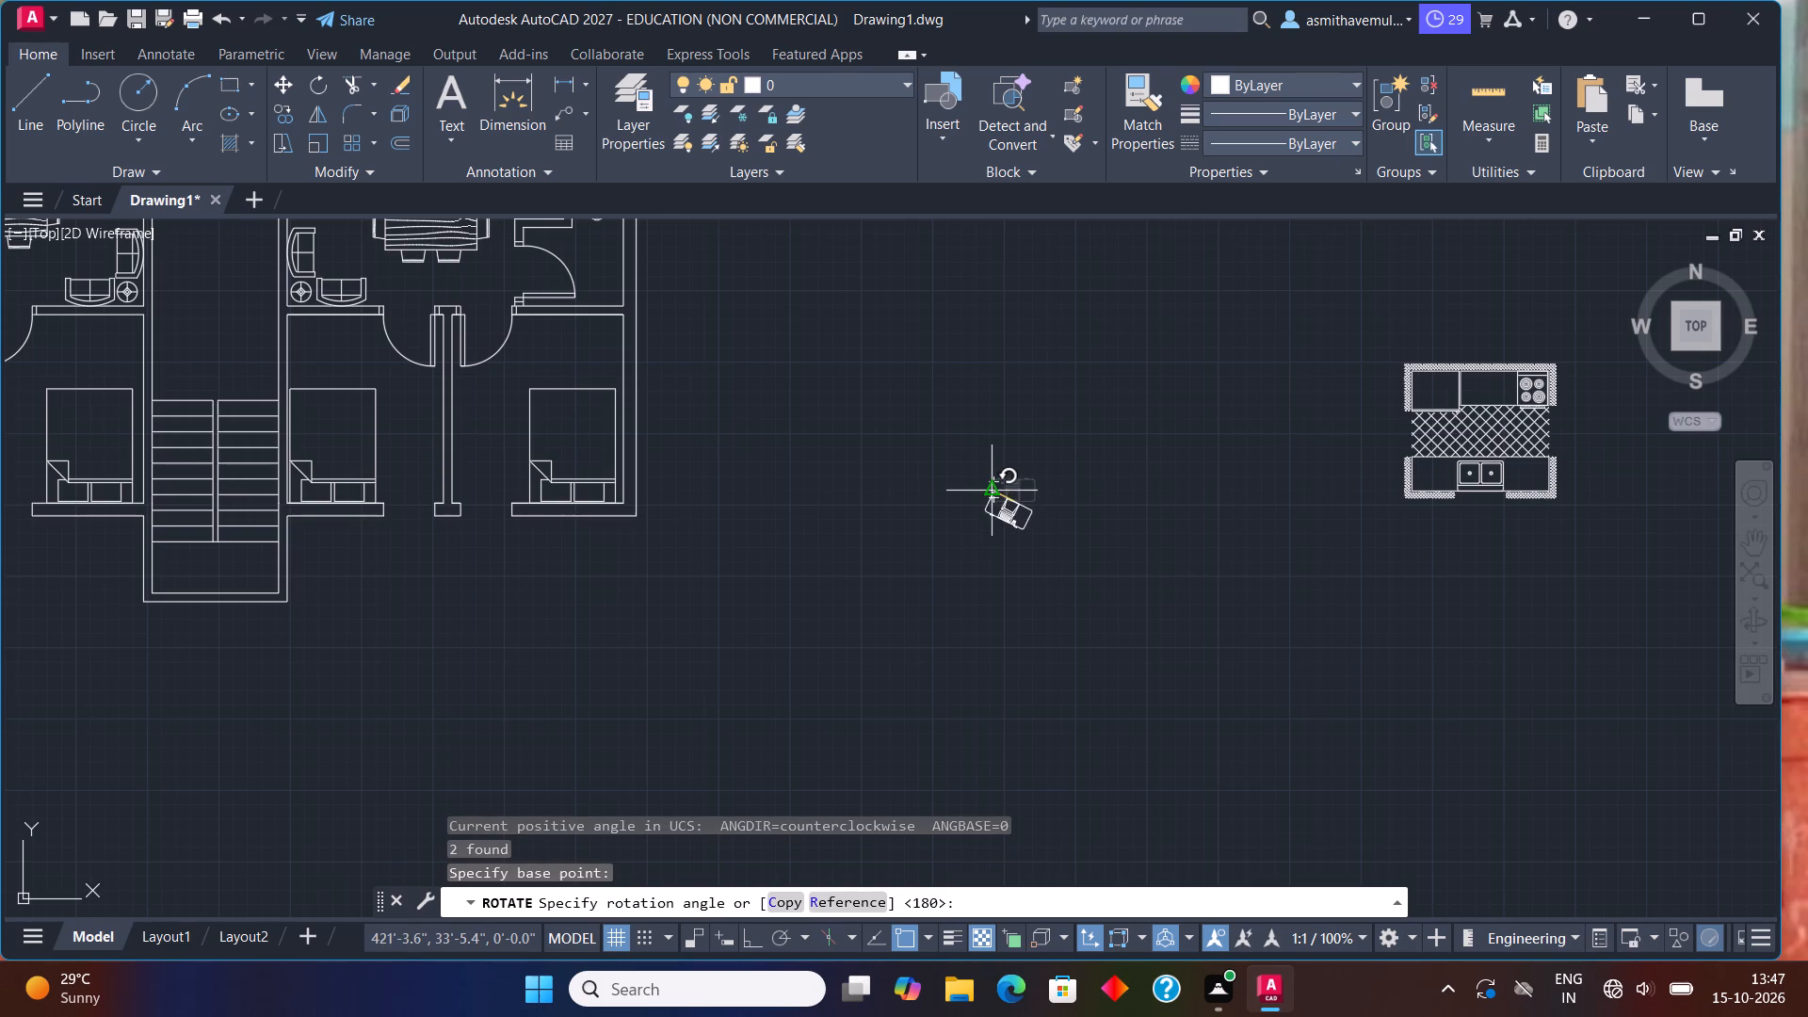
key(F8)
scroll(985, 493, up, 3)
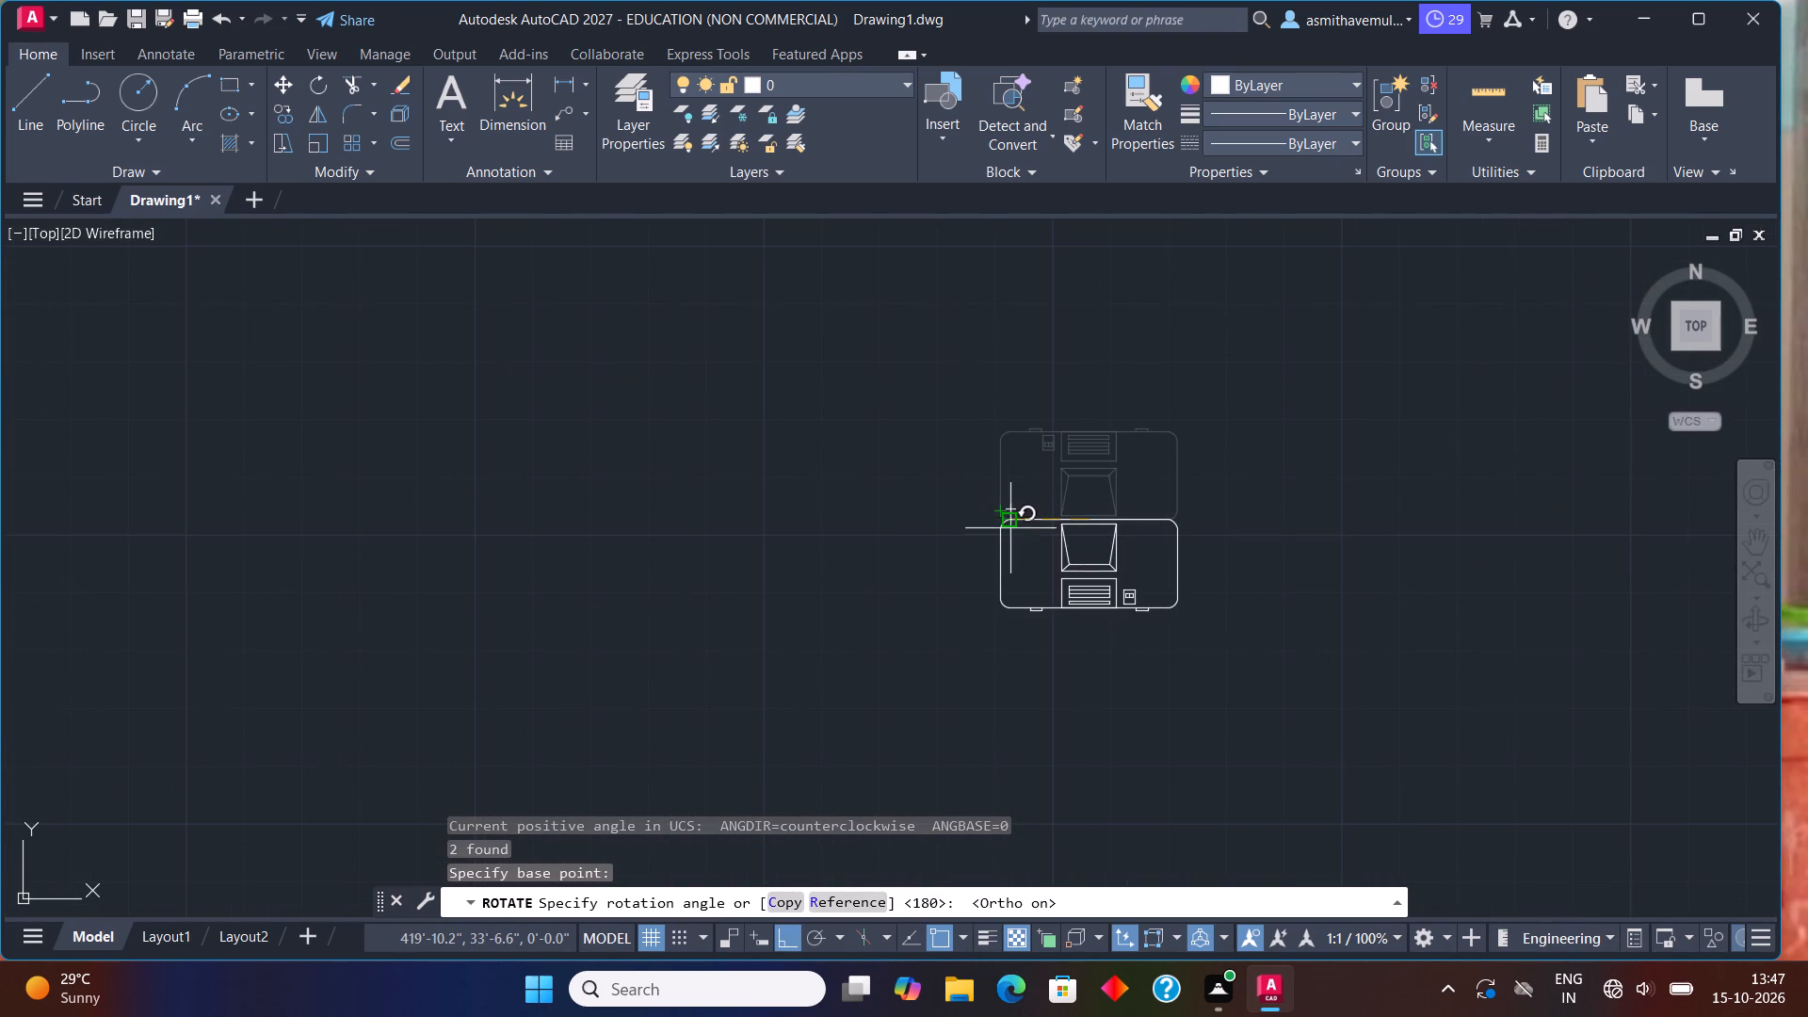
click(1011, 532)
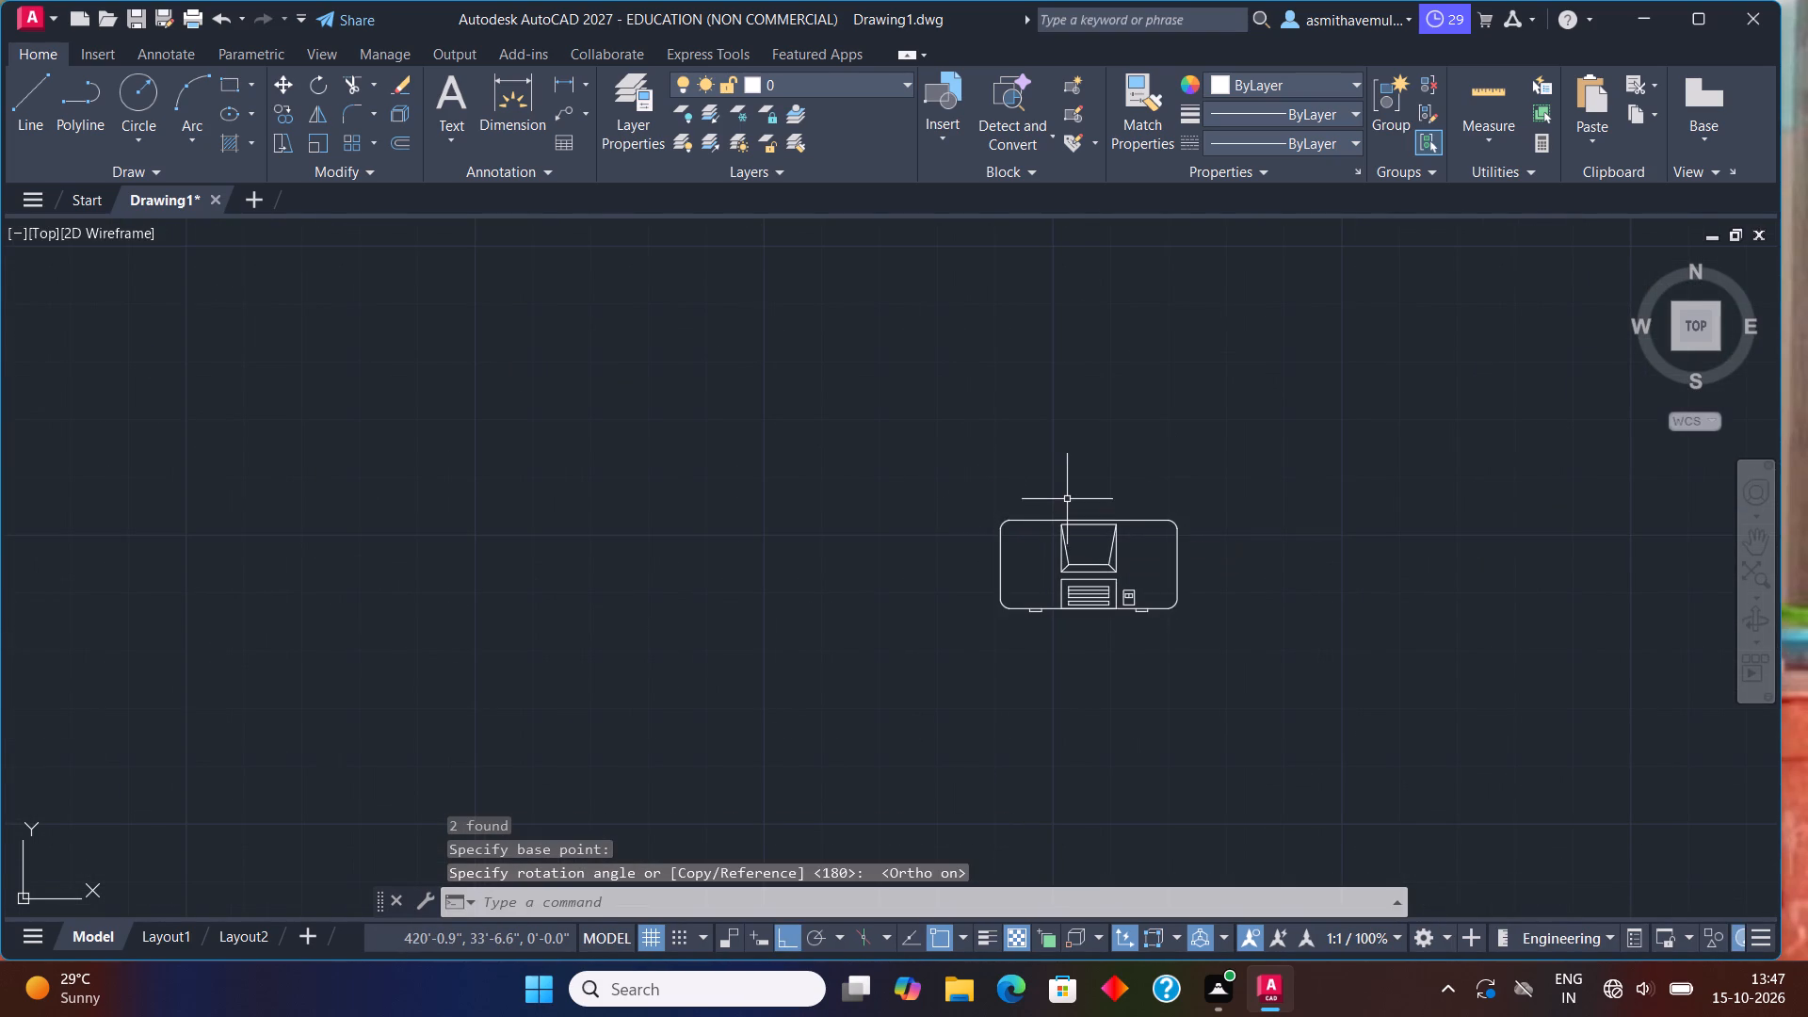
With Ortho off, copy the rotated desk by its upper edge midpoint onto the upper wall of the lower-left bedroom, above the bed.
drag(1067, 497, 1125, 701)
key(c)
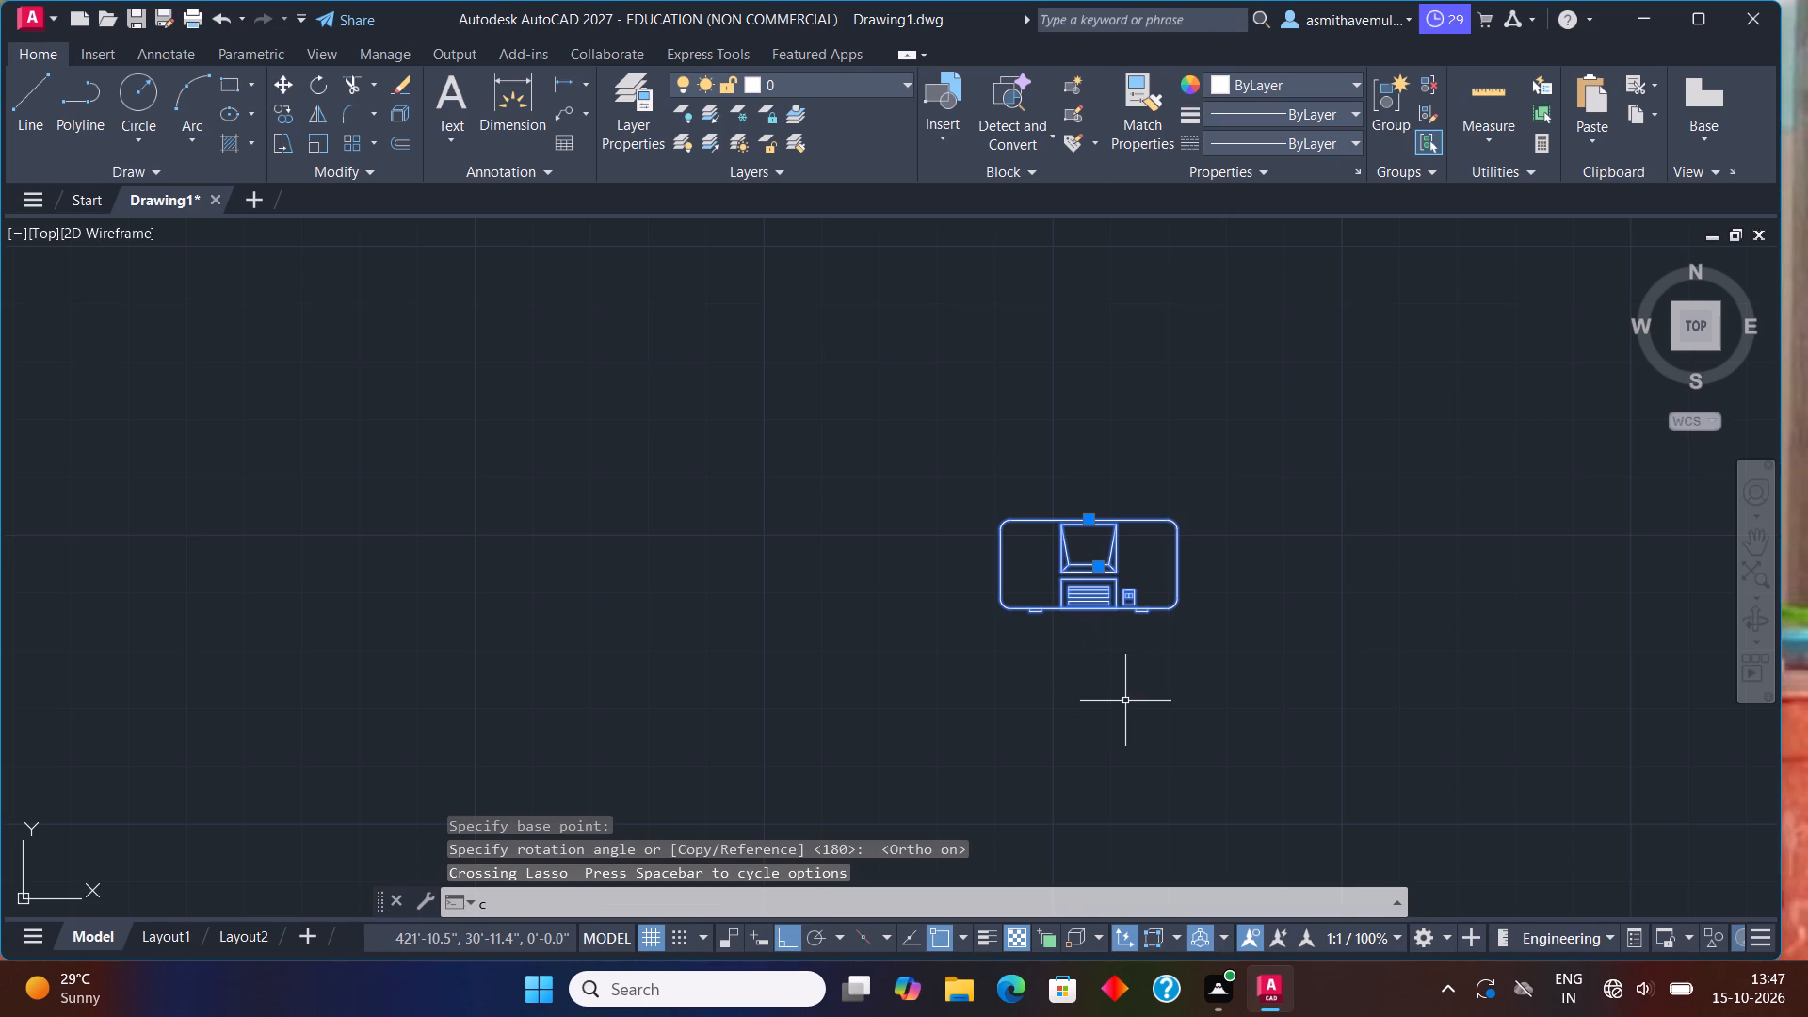
key(o)
text(py)
key(Return)
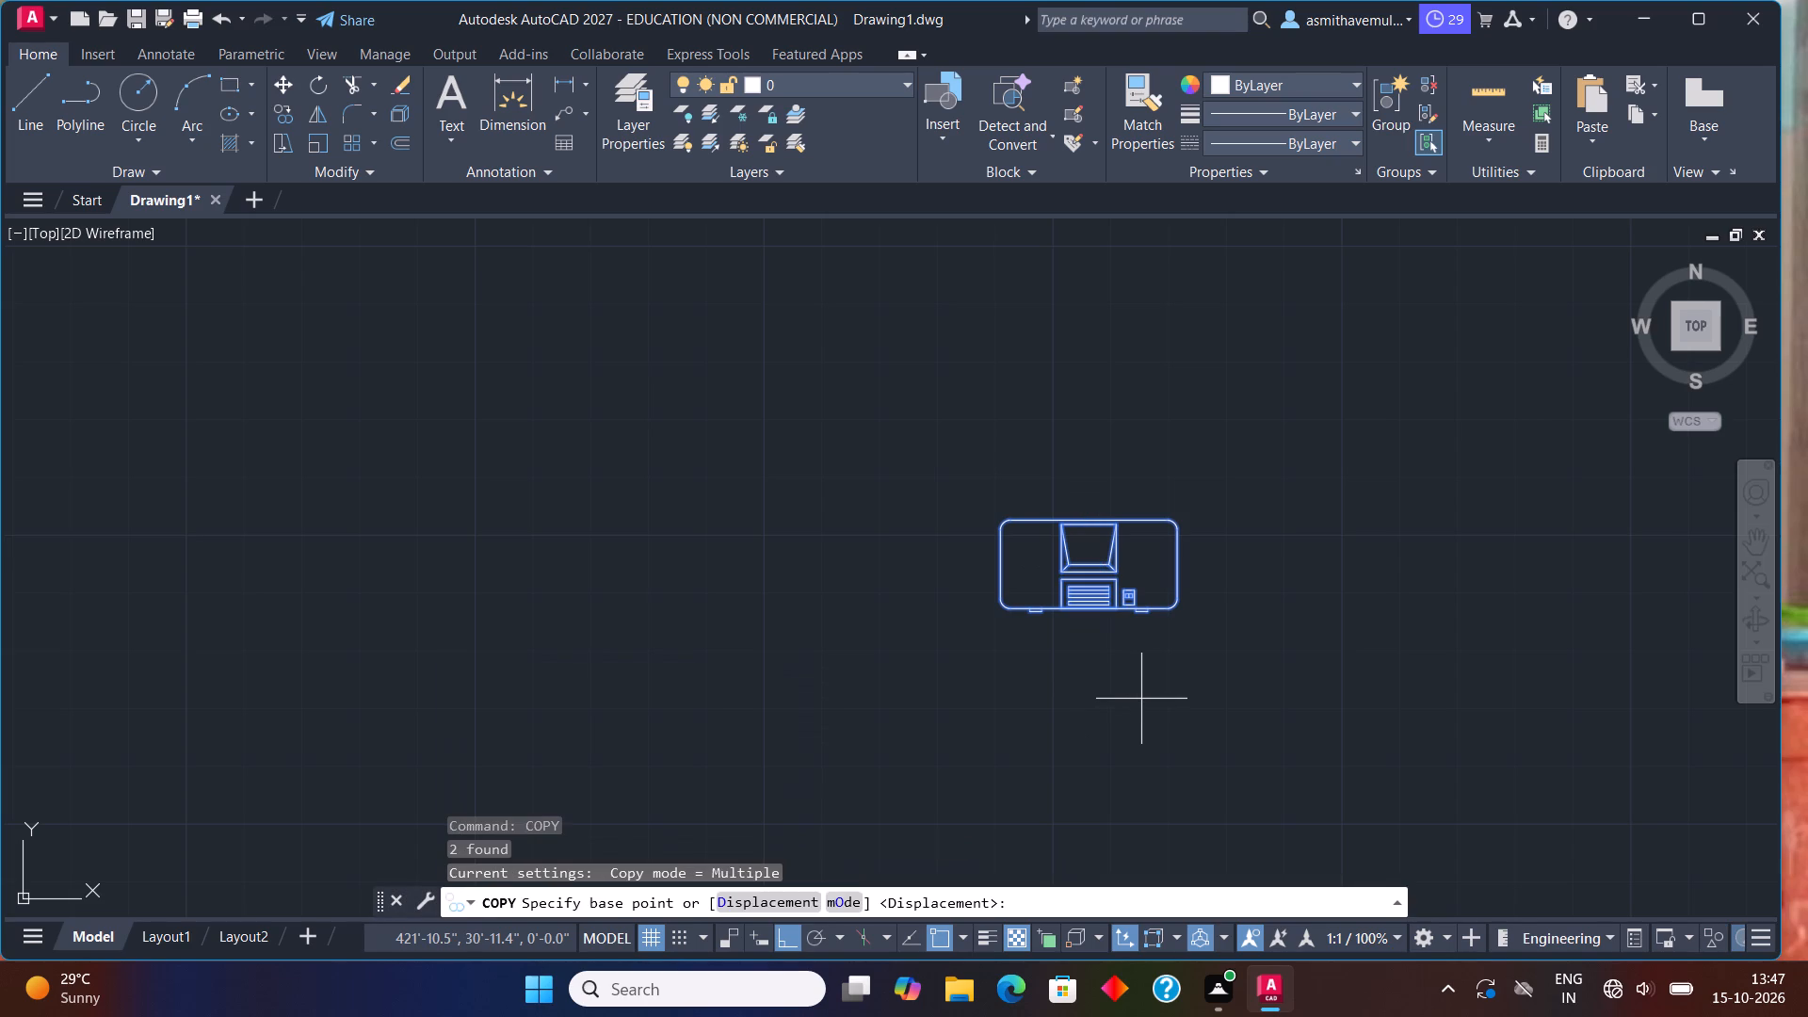
click(1090, 515)
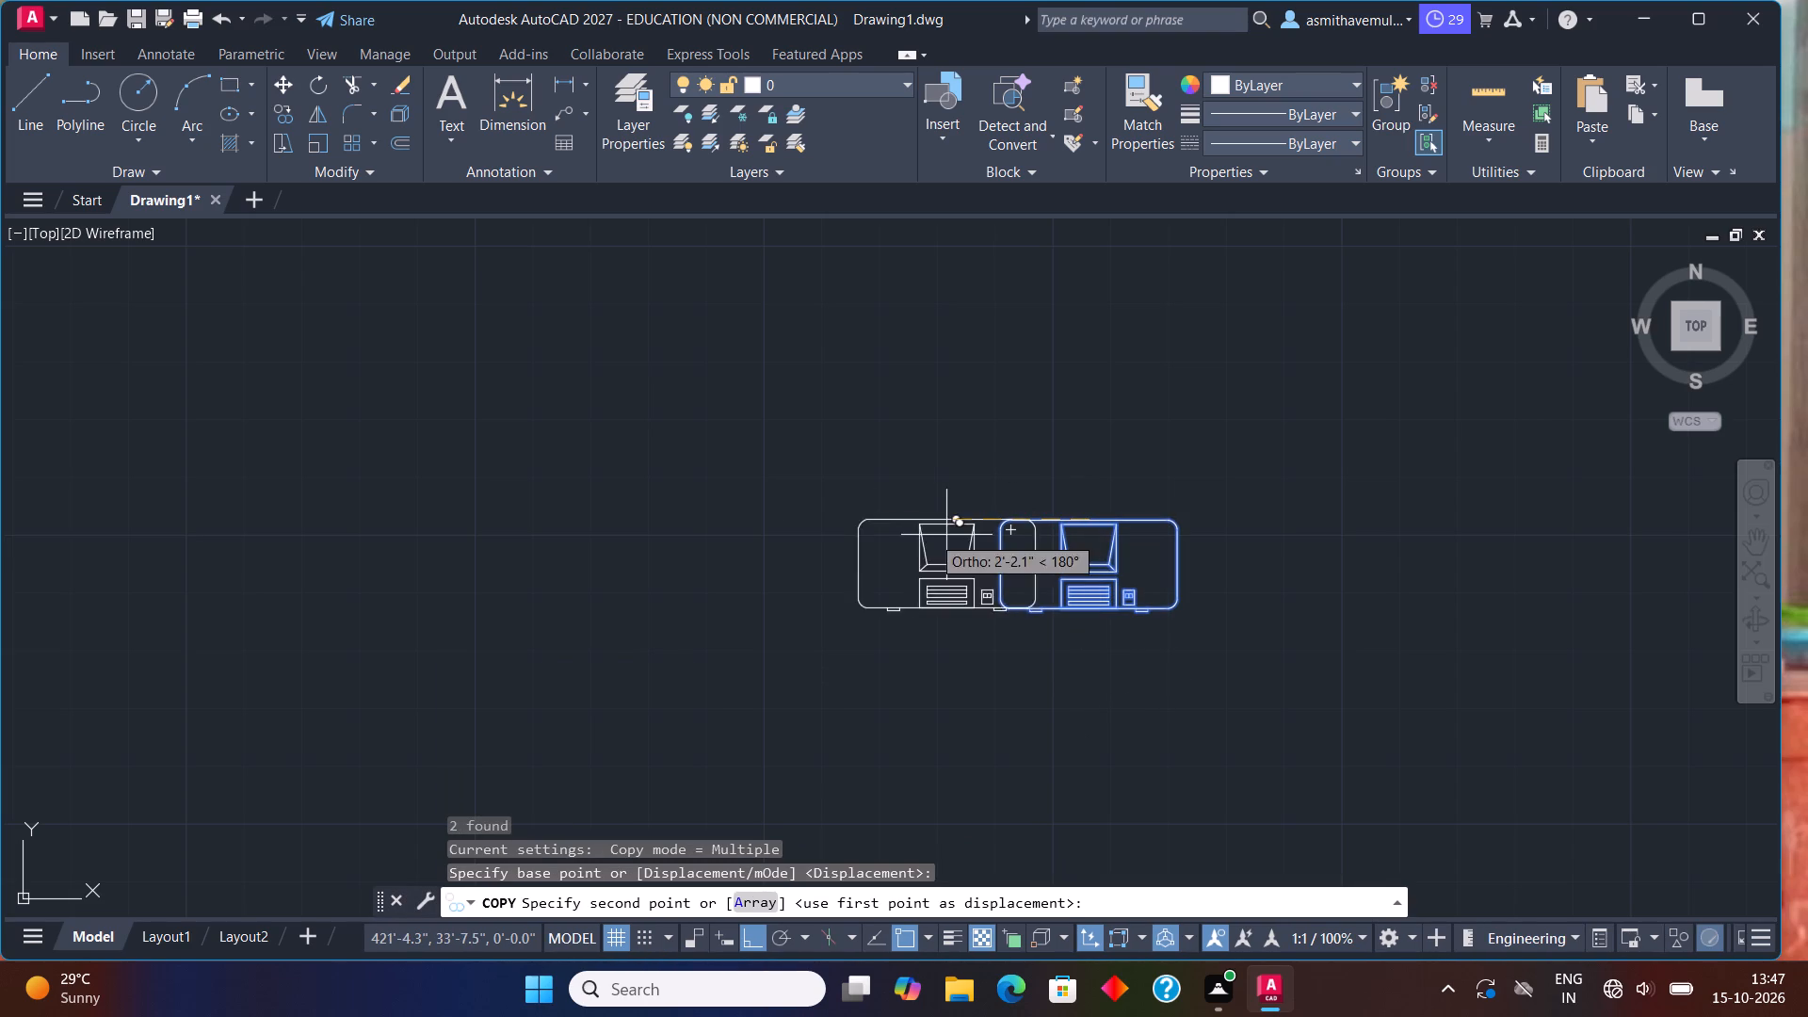
key(F8)
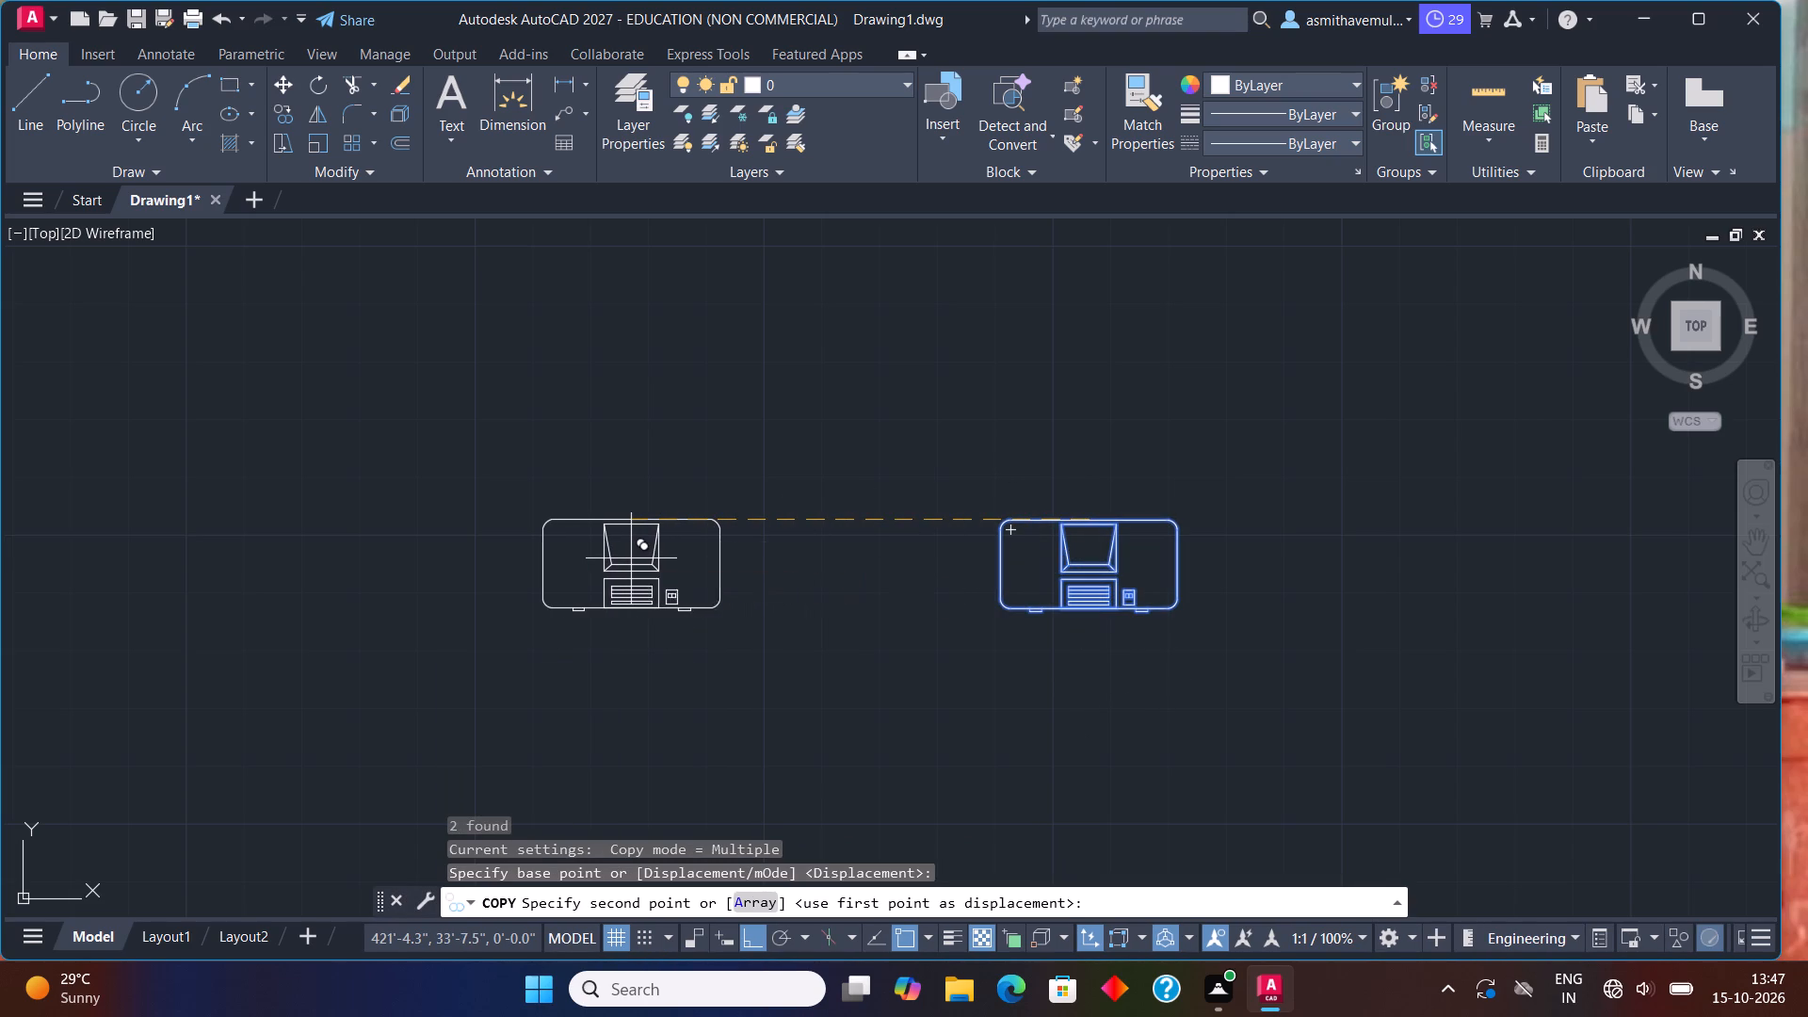
scroll(462, 535, down, 3)
middle_drag(312, 561, 940, 664)
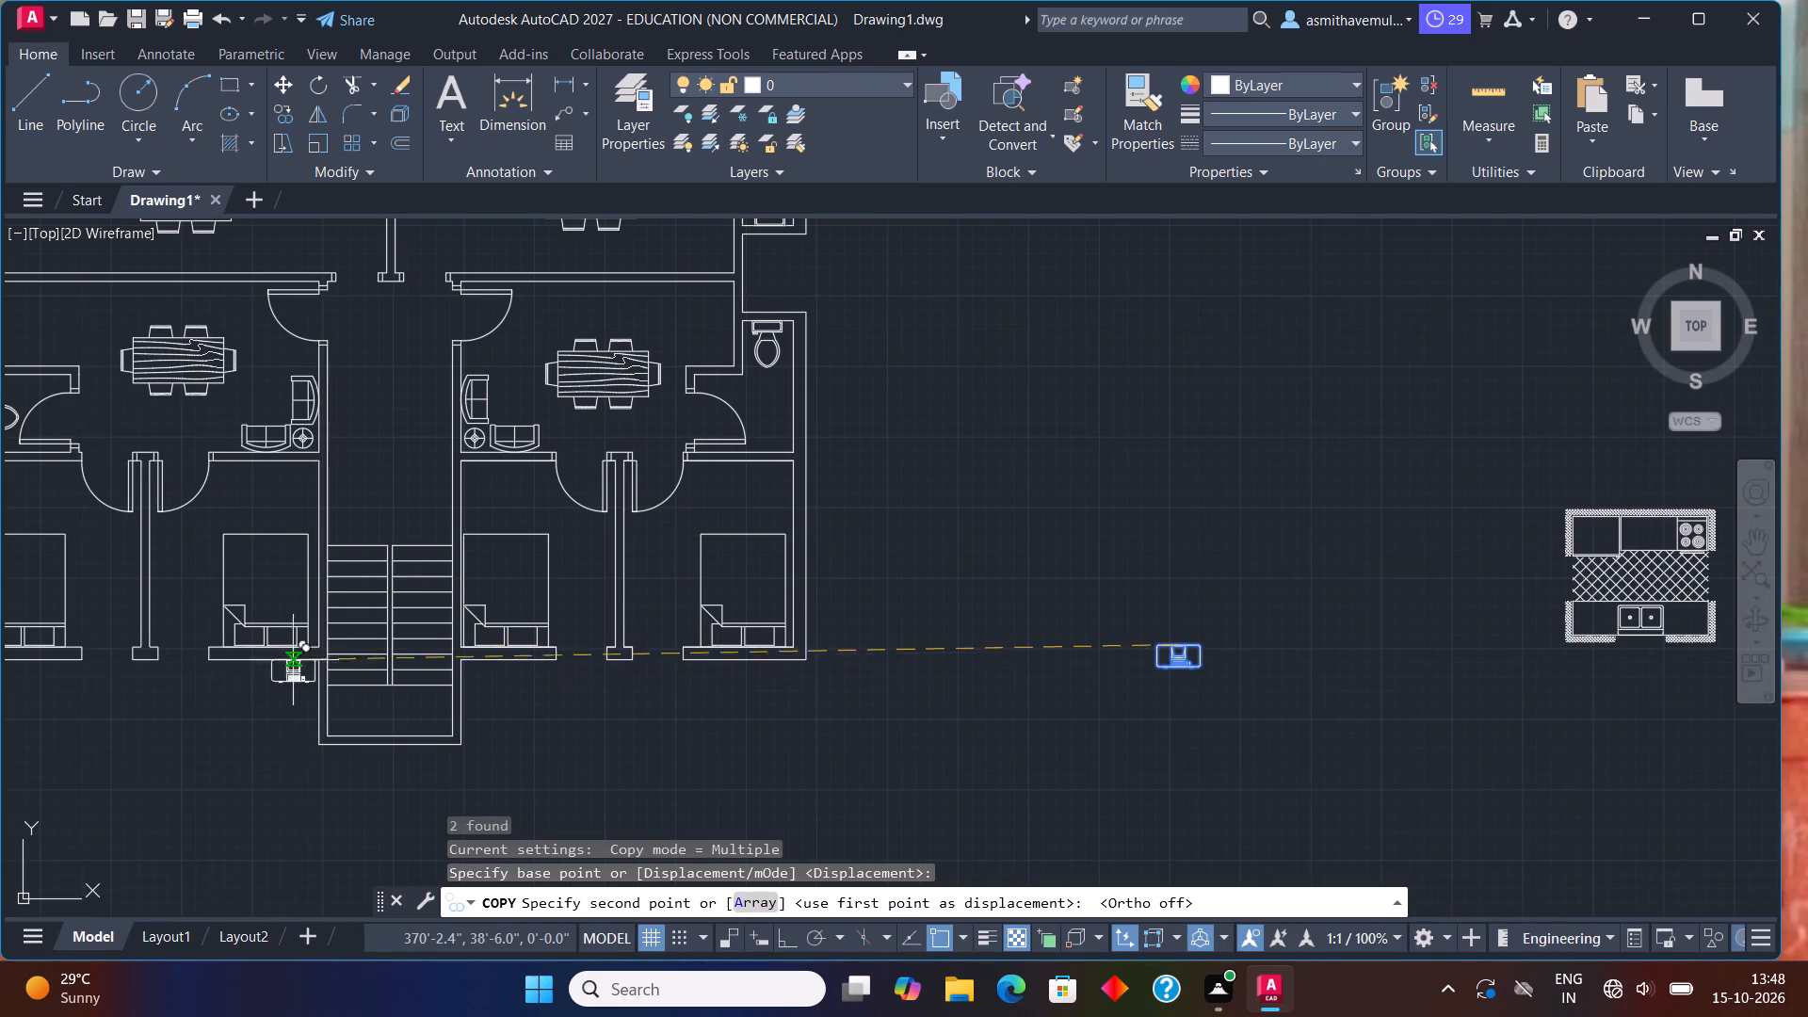
middle_drag(257, 645, 960, 641)
scroll(723, 512, up, 2)
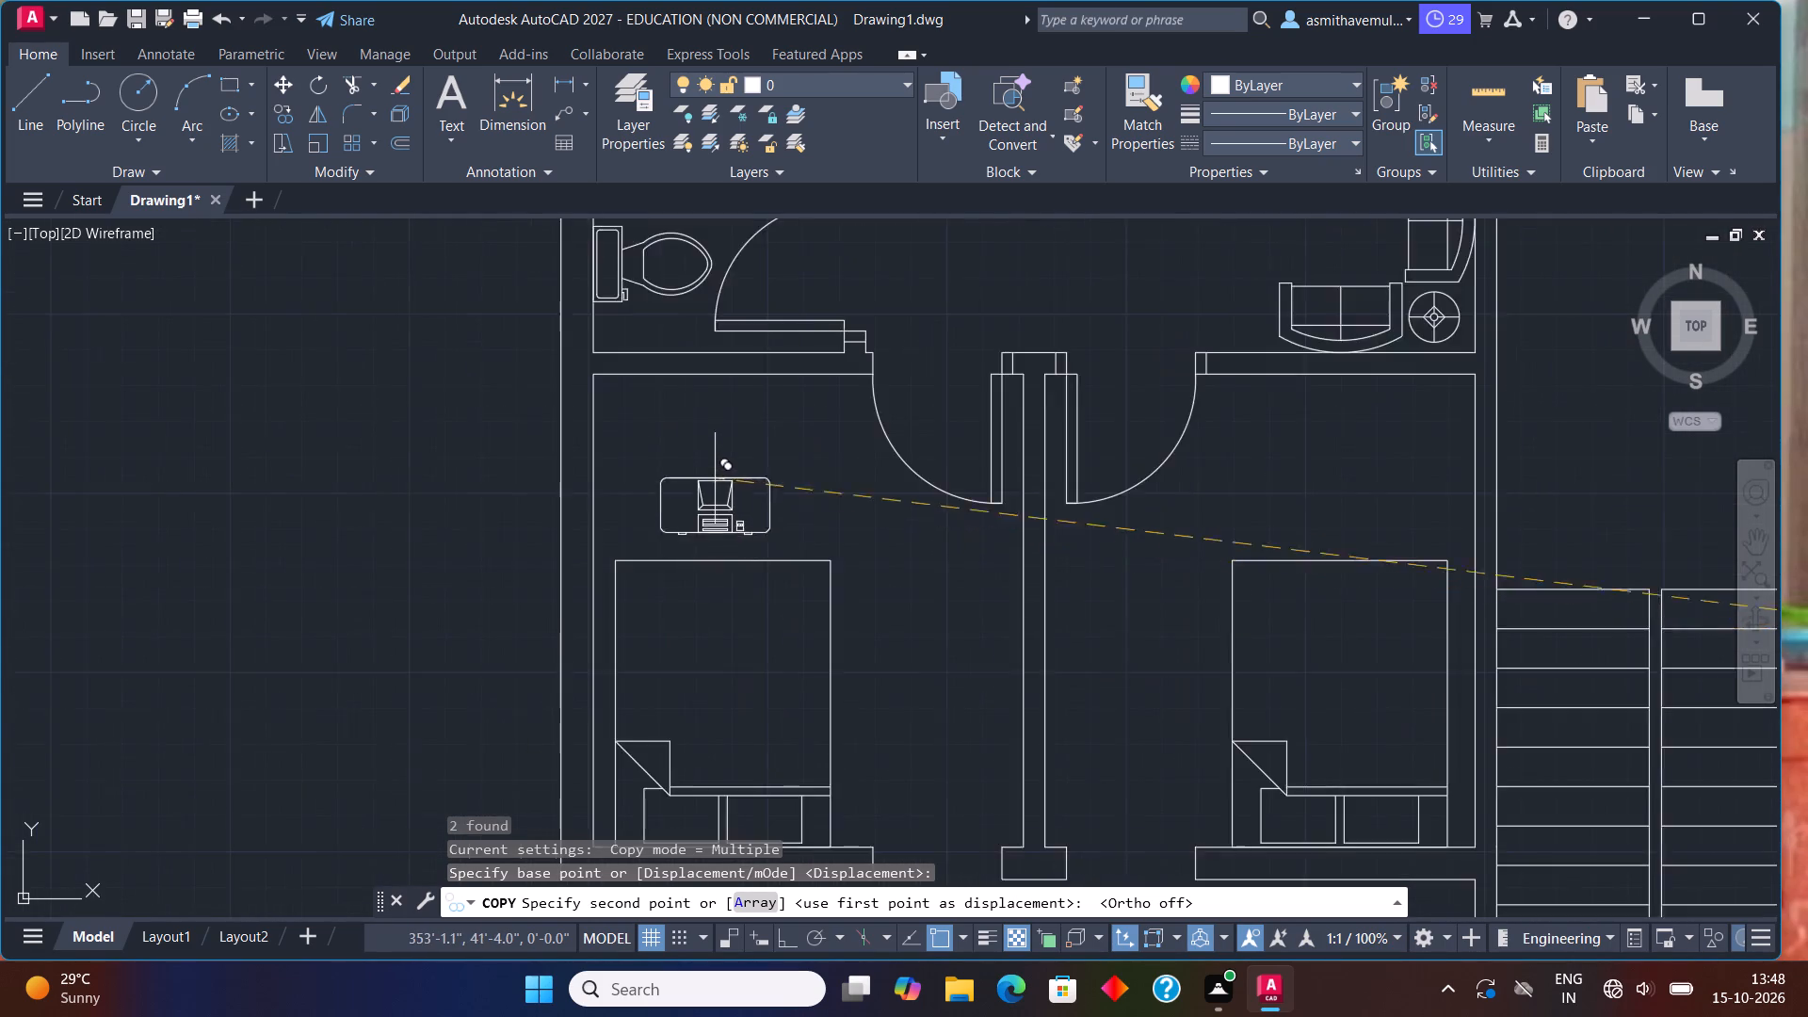
scroll(711, 466, up, 1)
scroll(696, 356, up, 2)
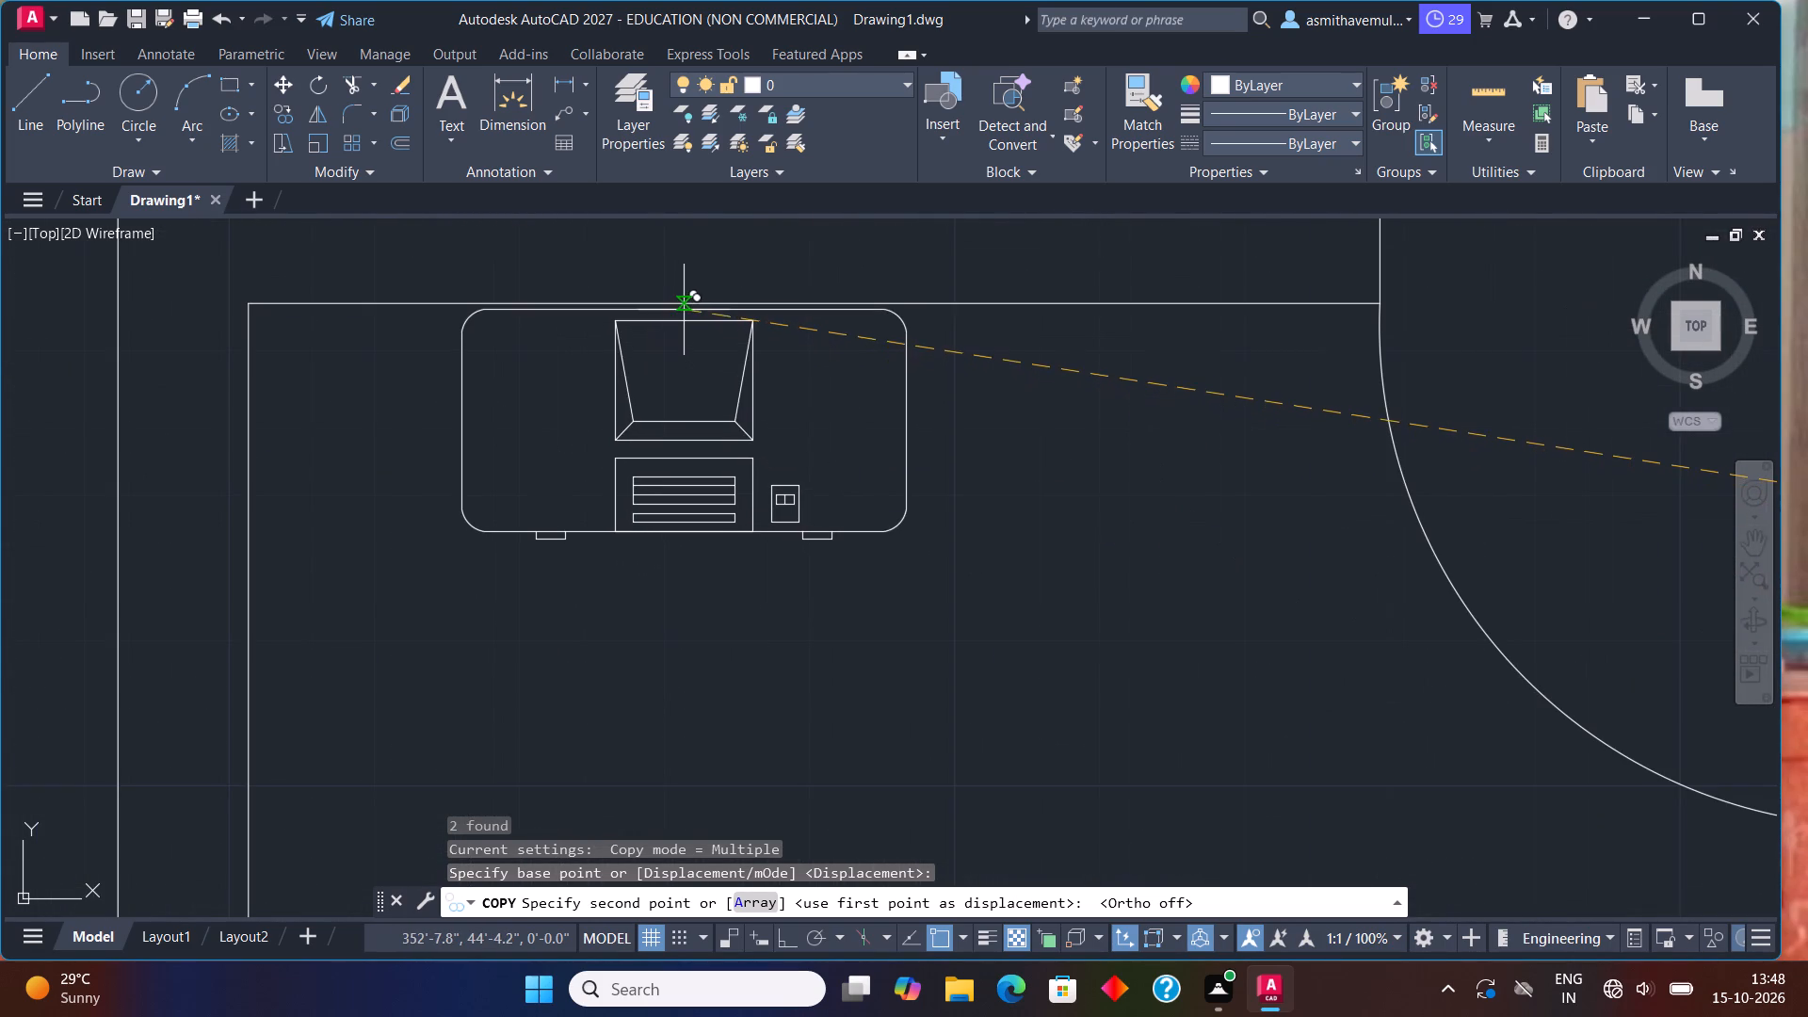
scroll(682, 301, up, 3)
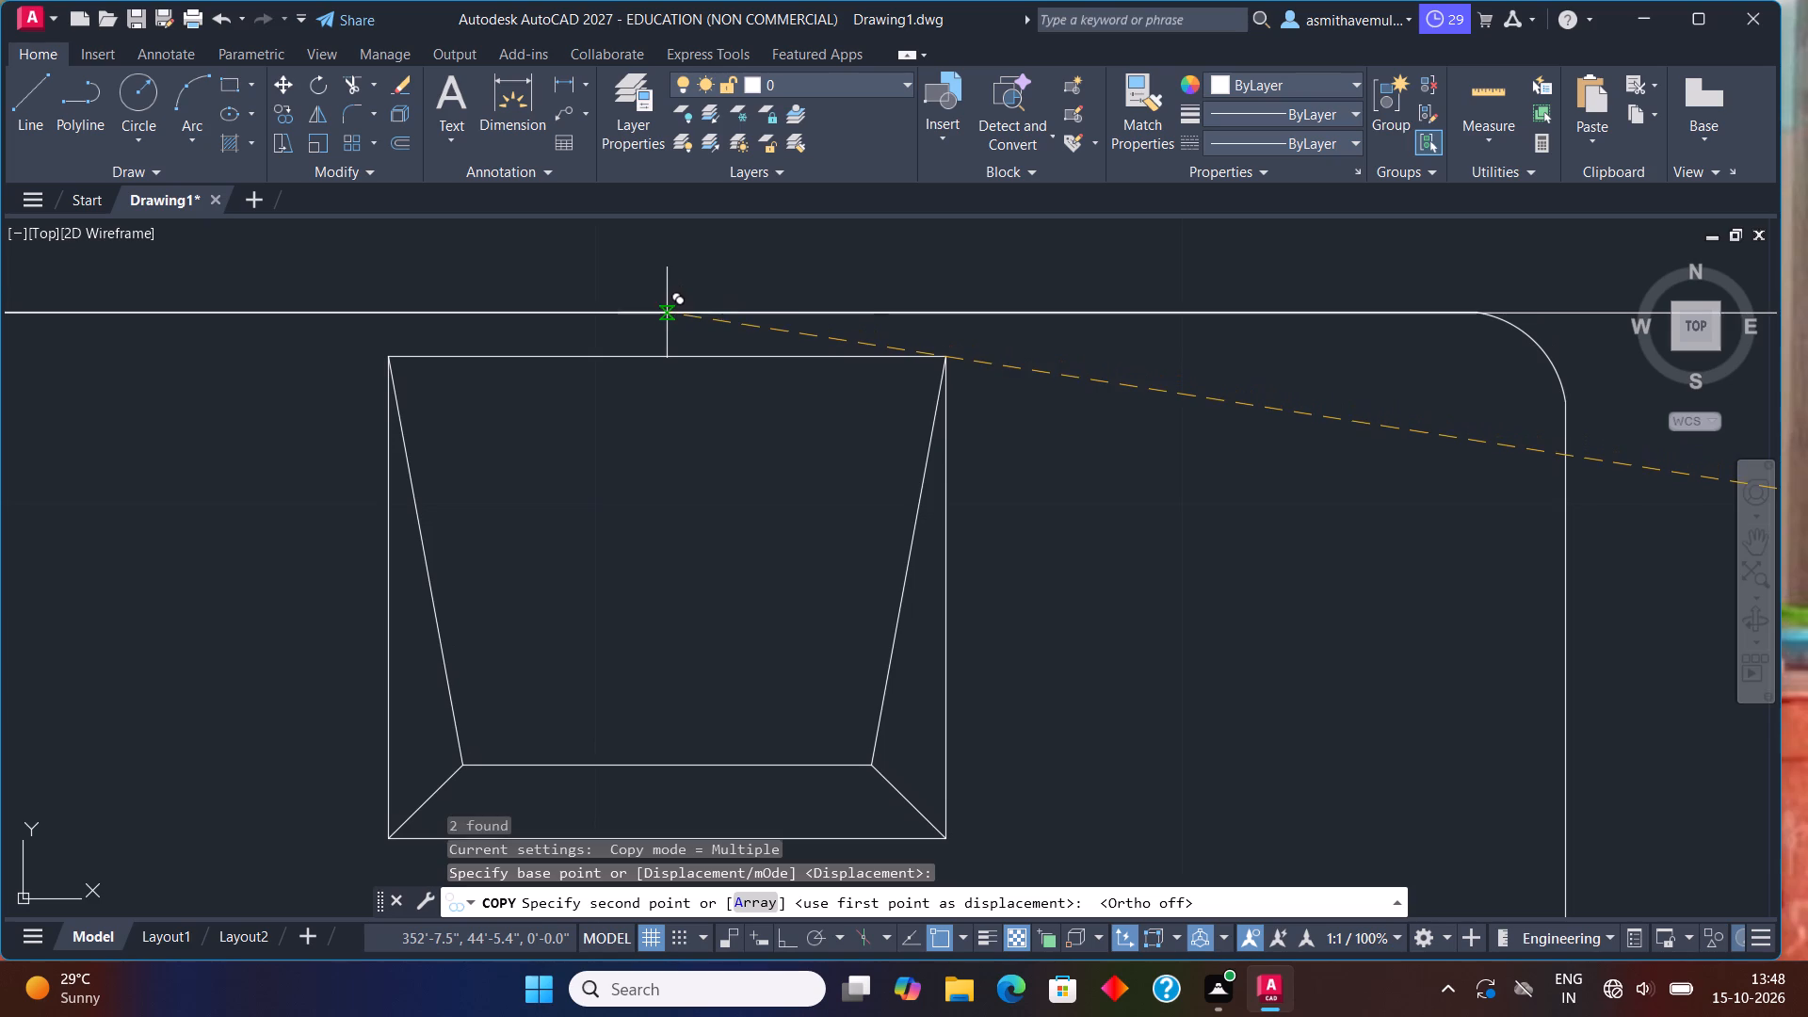
click(666, 312)
Place another copy of the rotated desk on the upper wall of the second lower bedroom, beside the staircase.
scroll(872, 382, down, 3)
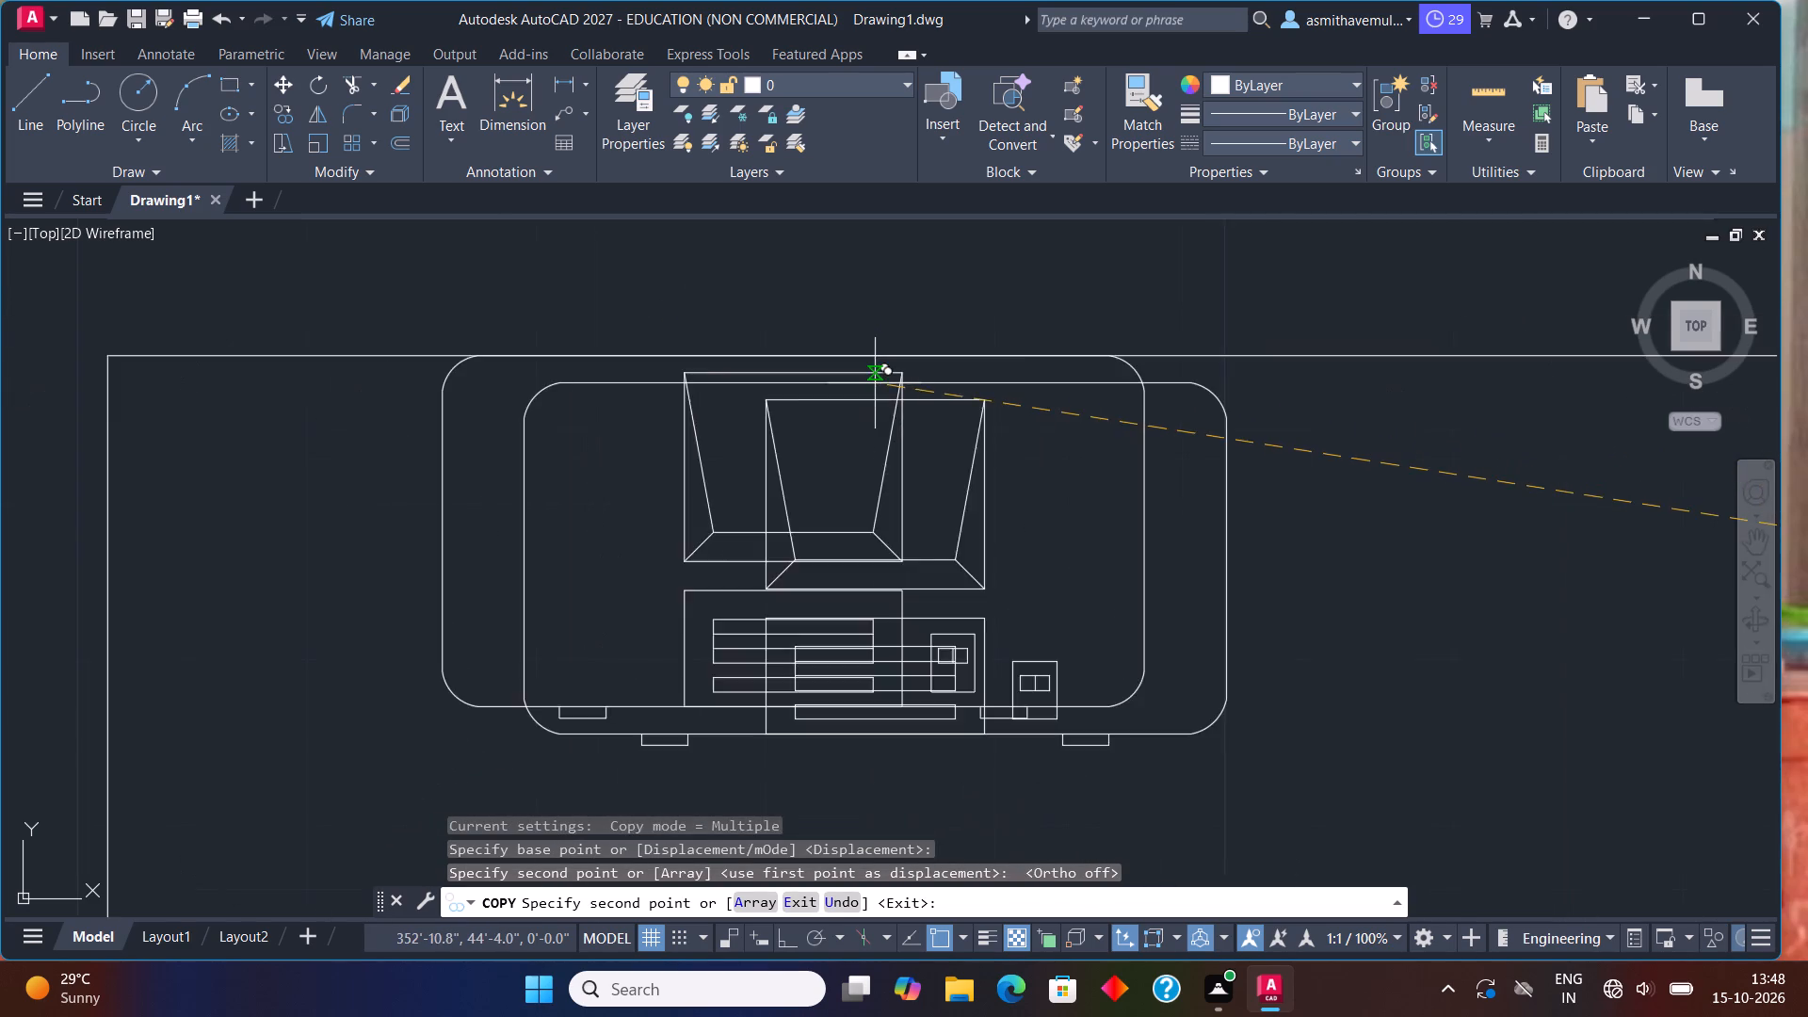
scroll(875, 383, down, 3)
middle_drag(1178, 465, 545, 477)
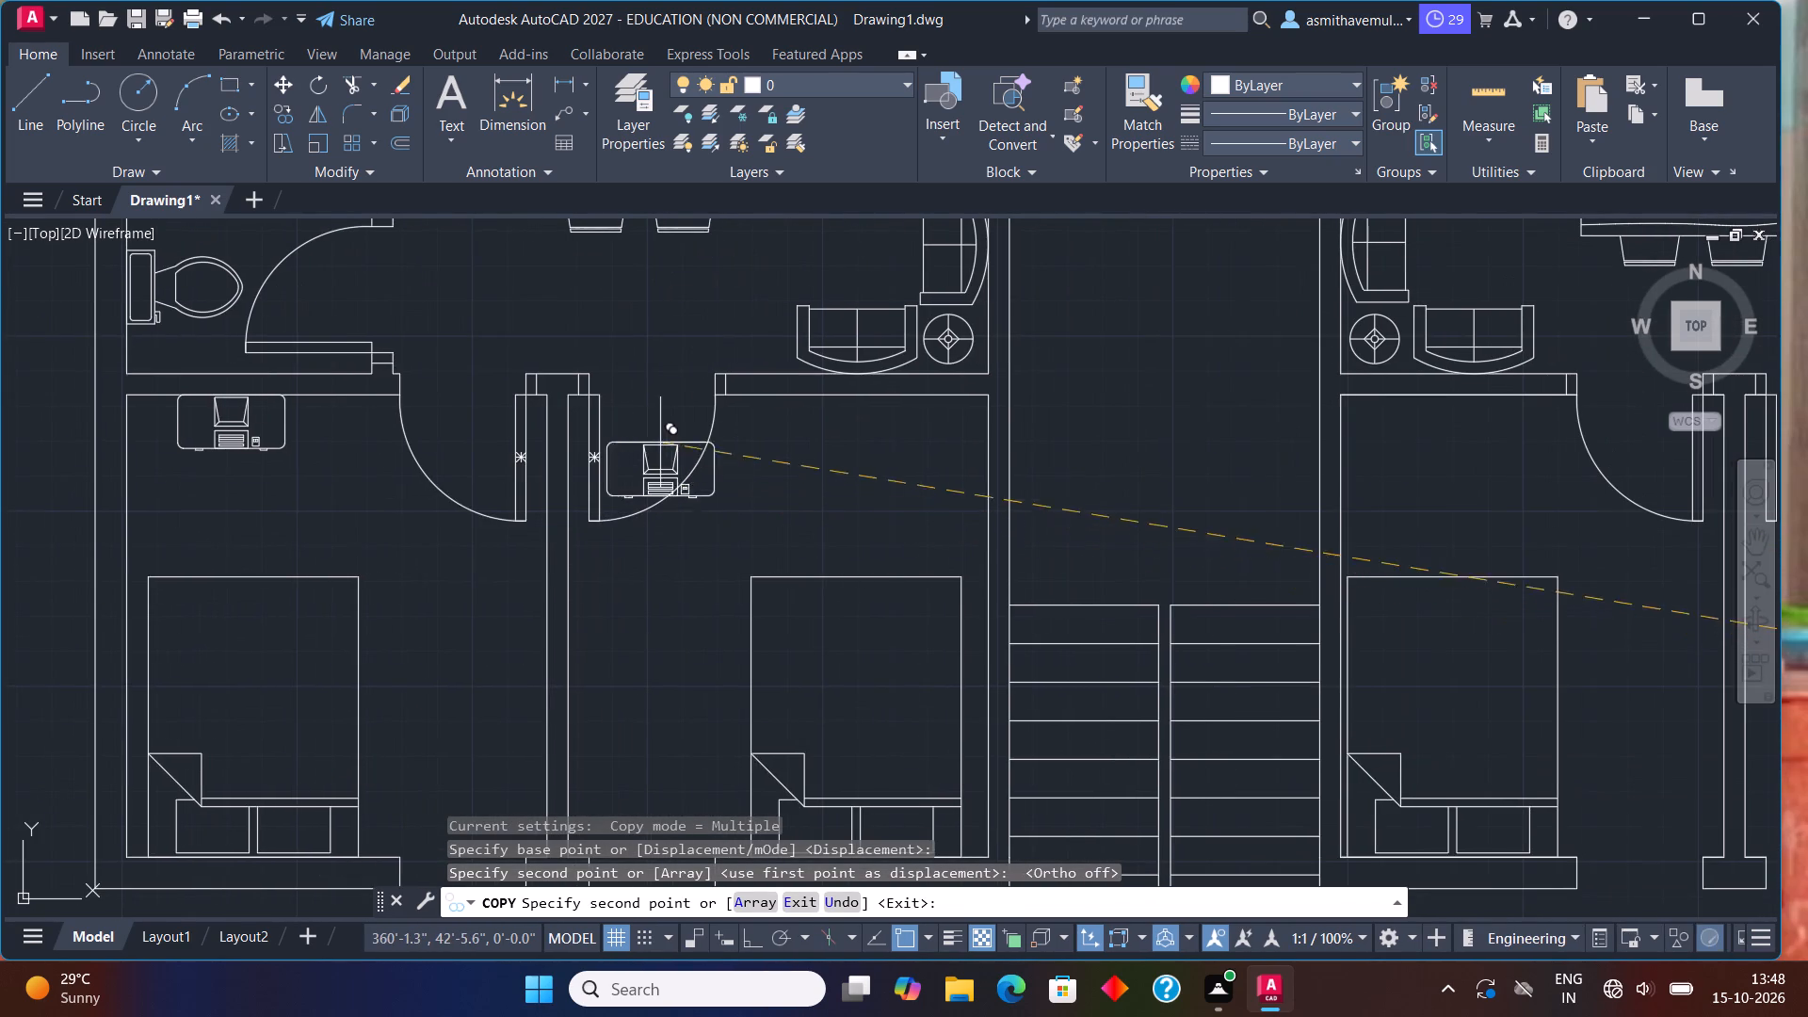
scroll(912, 404, up, 4)
scroll(793, 377, up, 1)
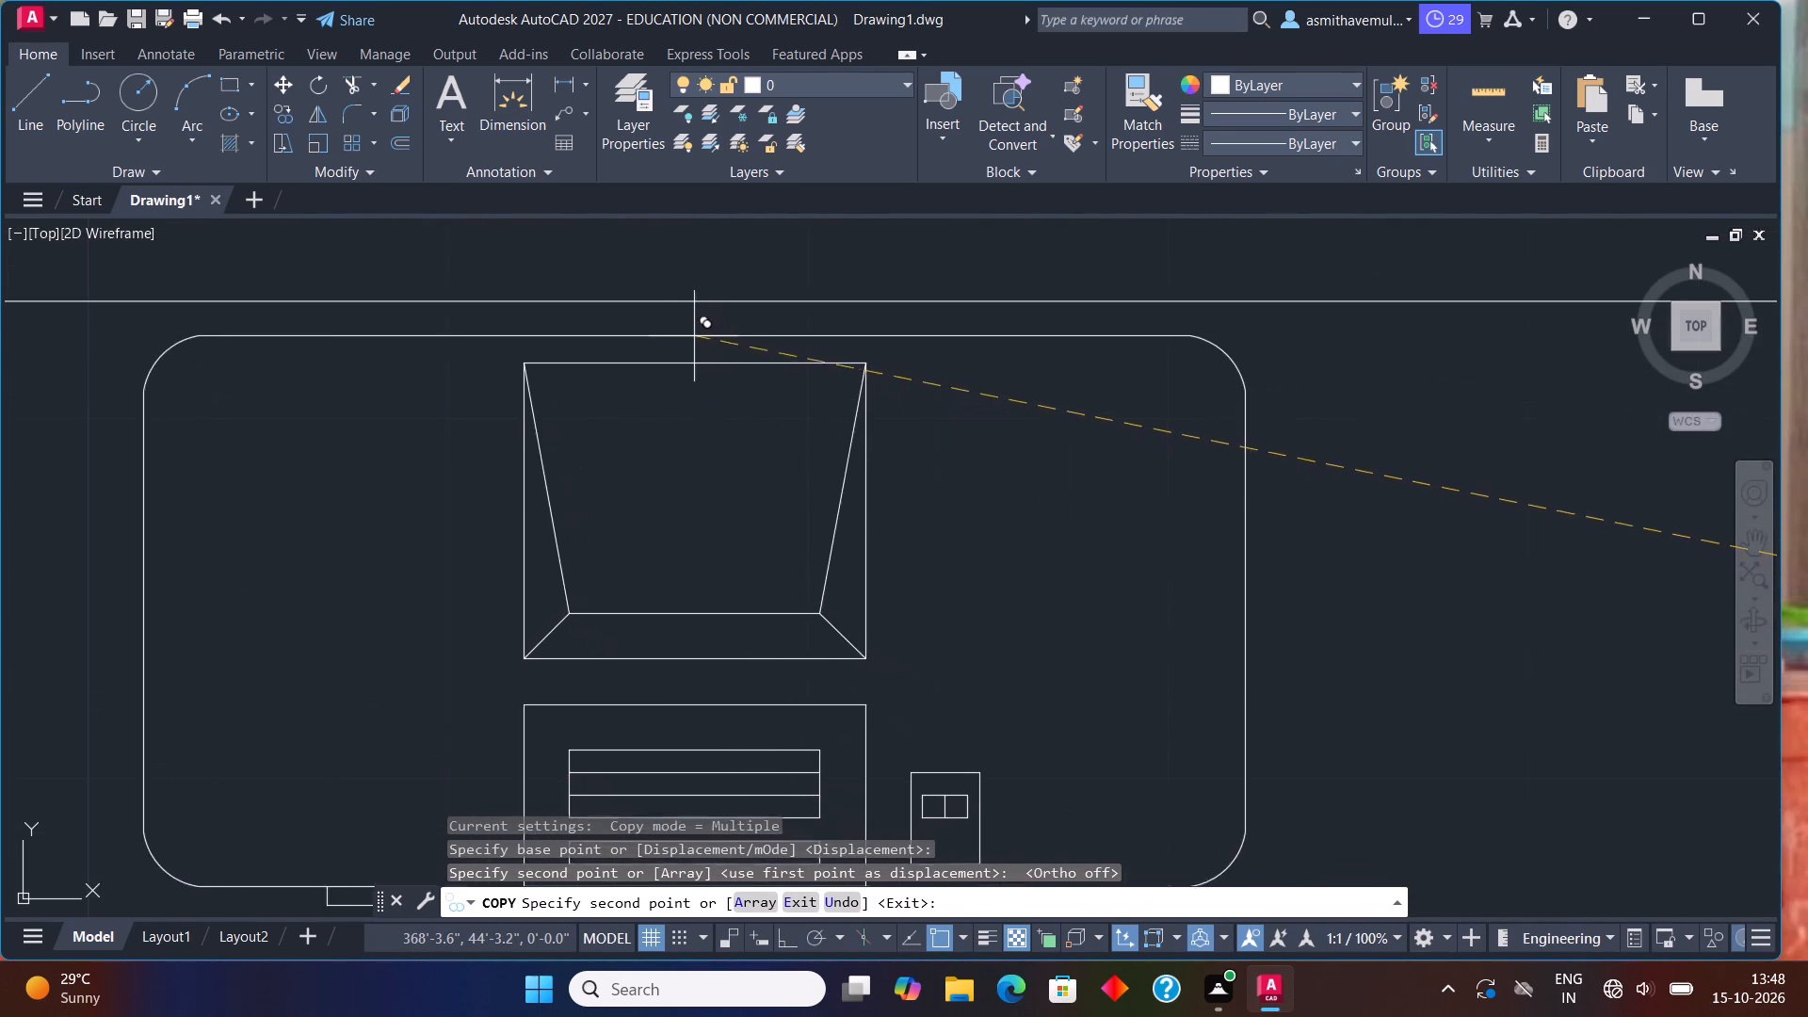
scroll(645, 305, down, 3)
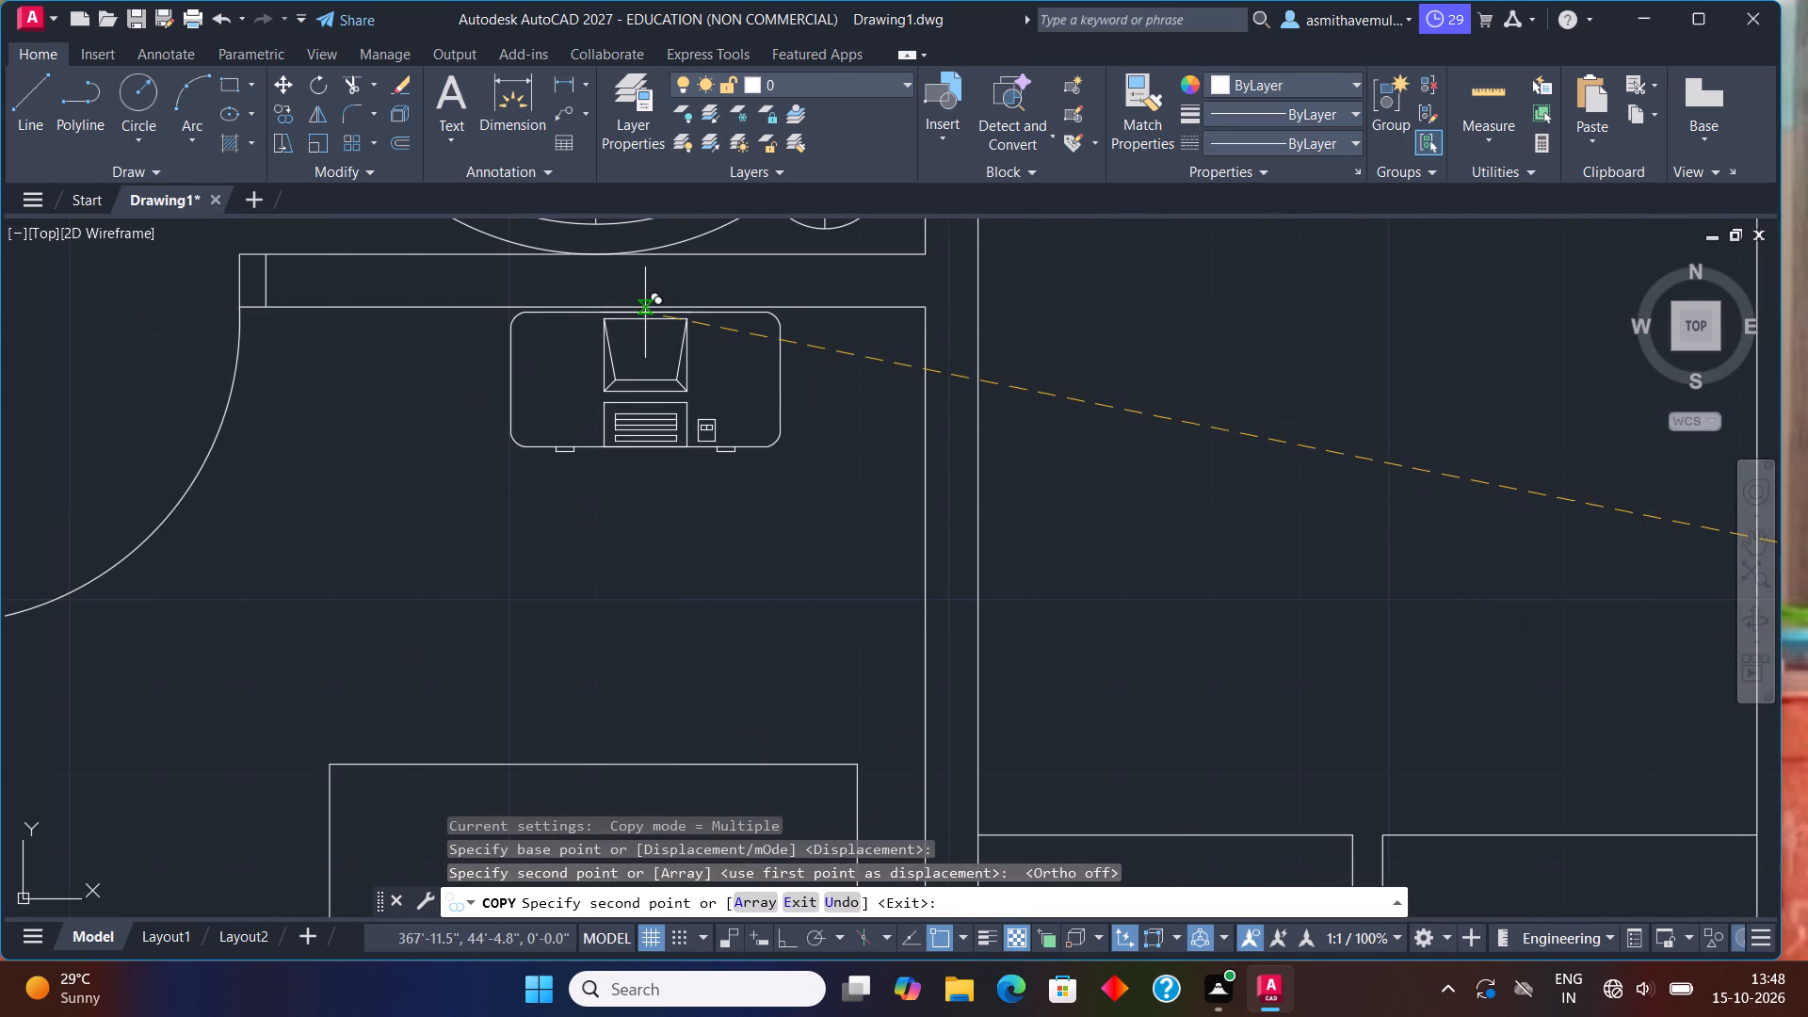
scroll(627, 314, up, 2)
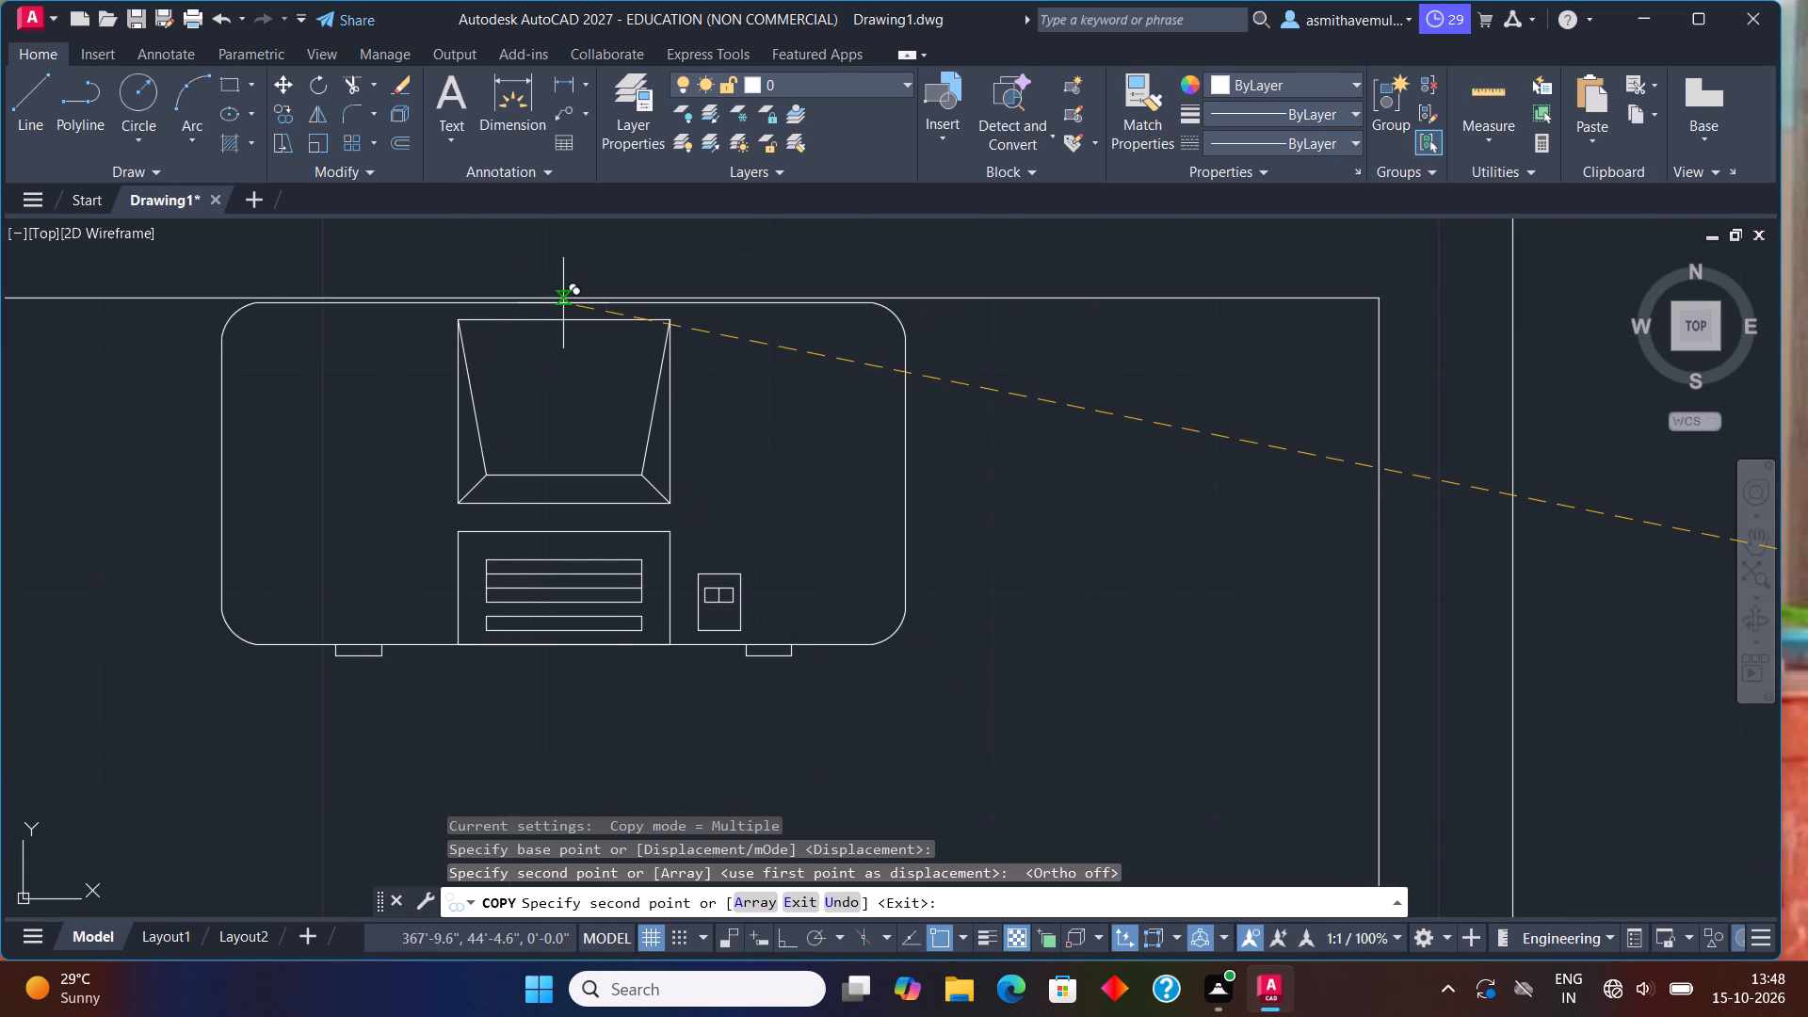
click(562, 296)
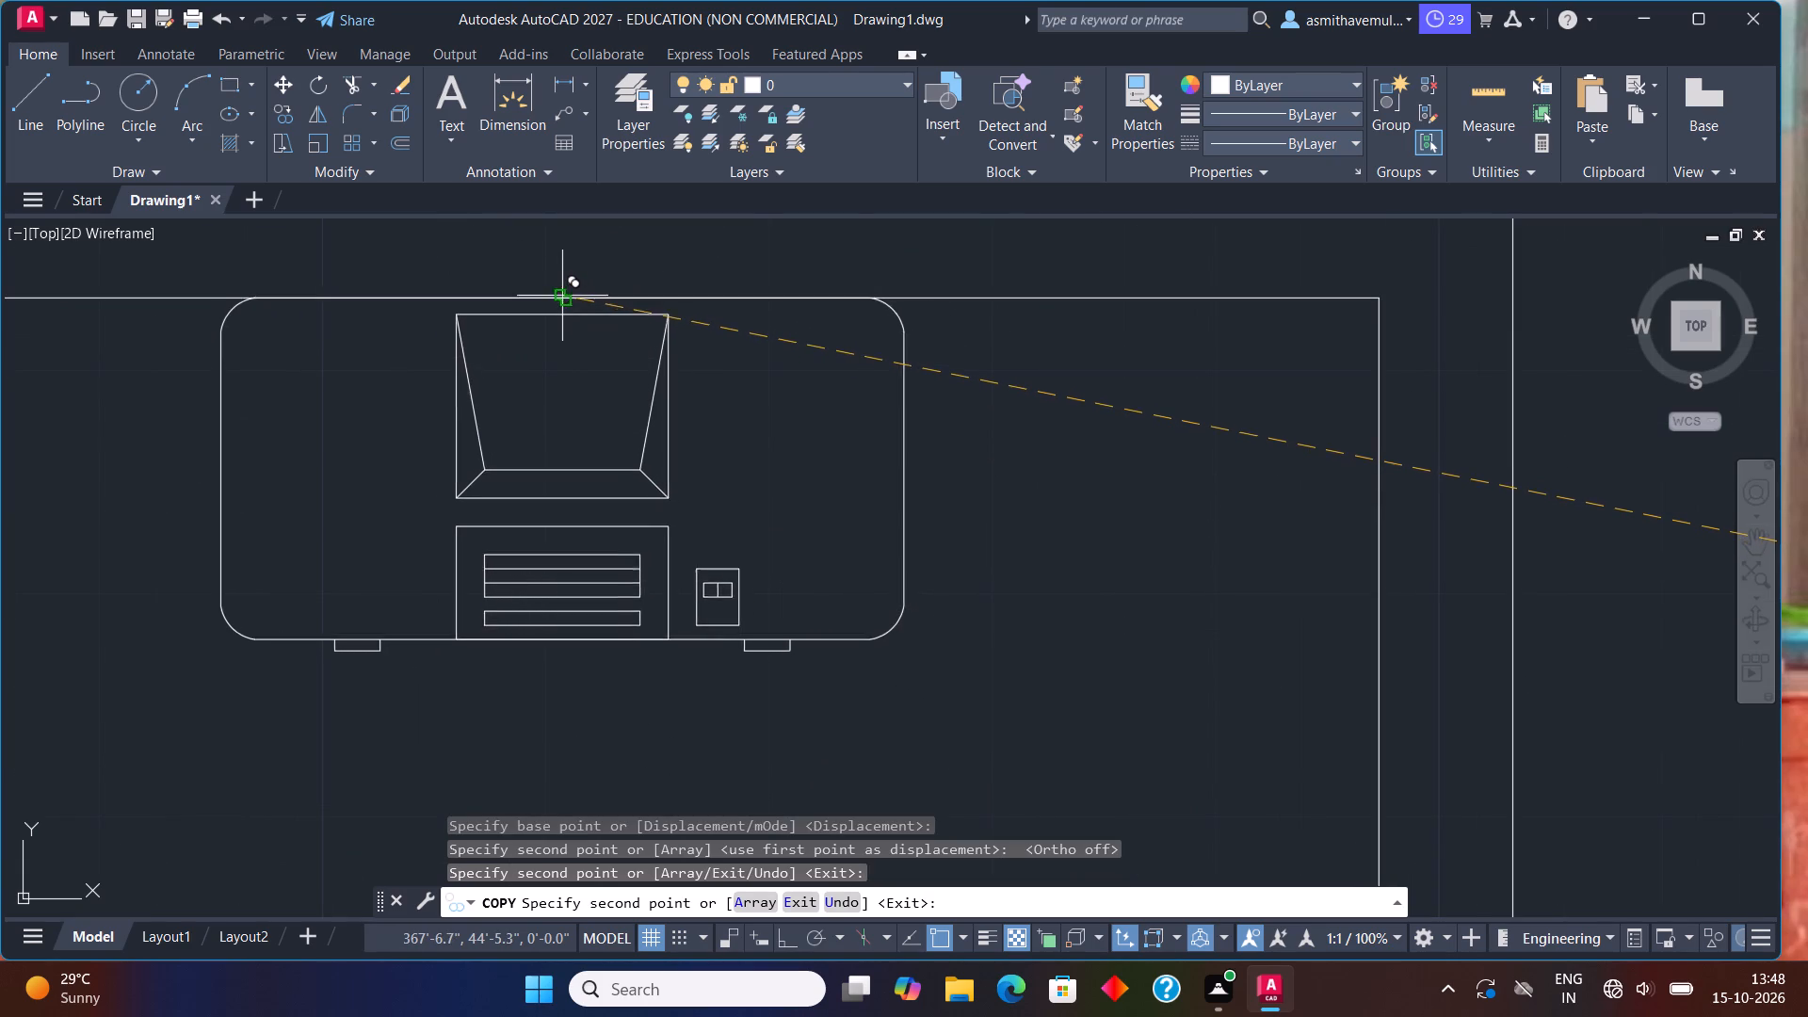
scroll(643, 328, down, 6)
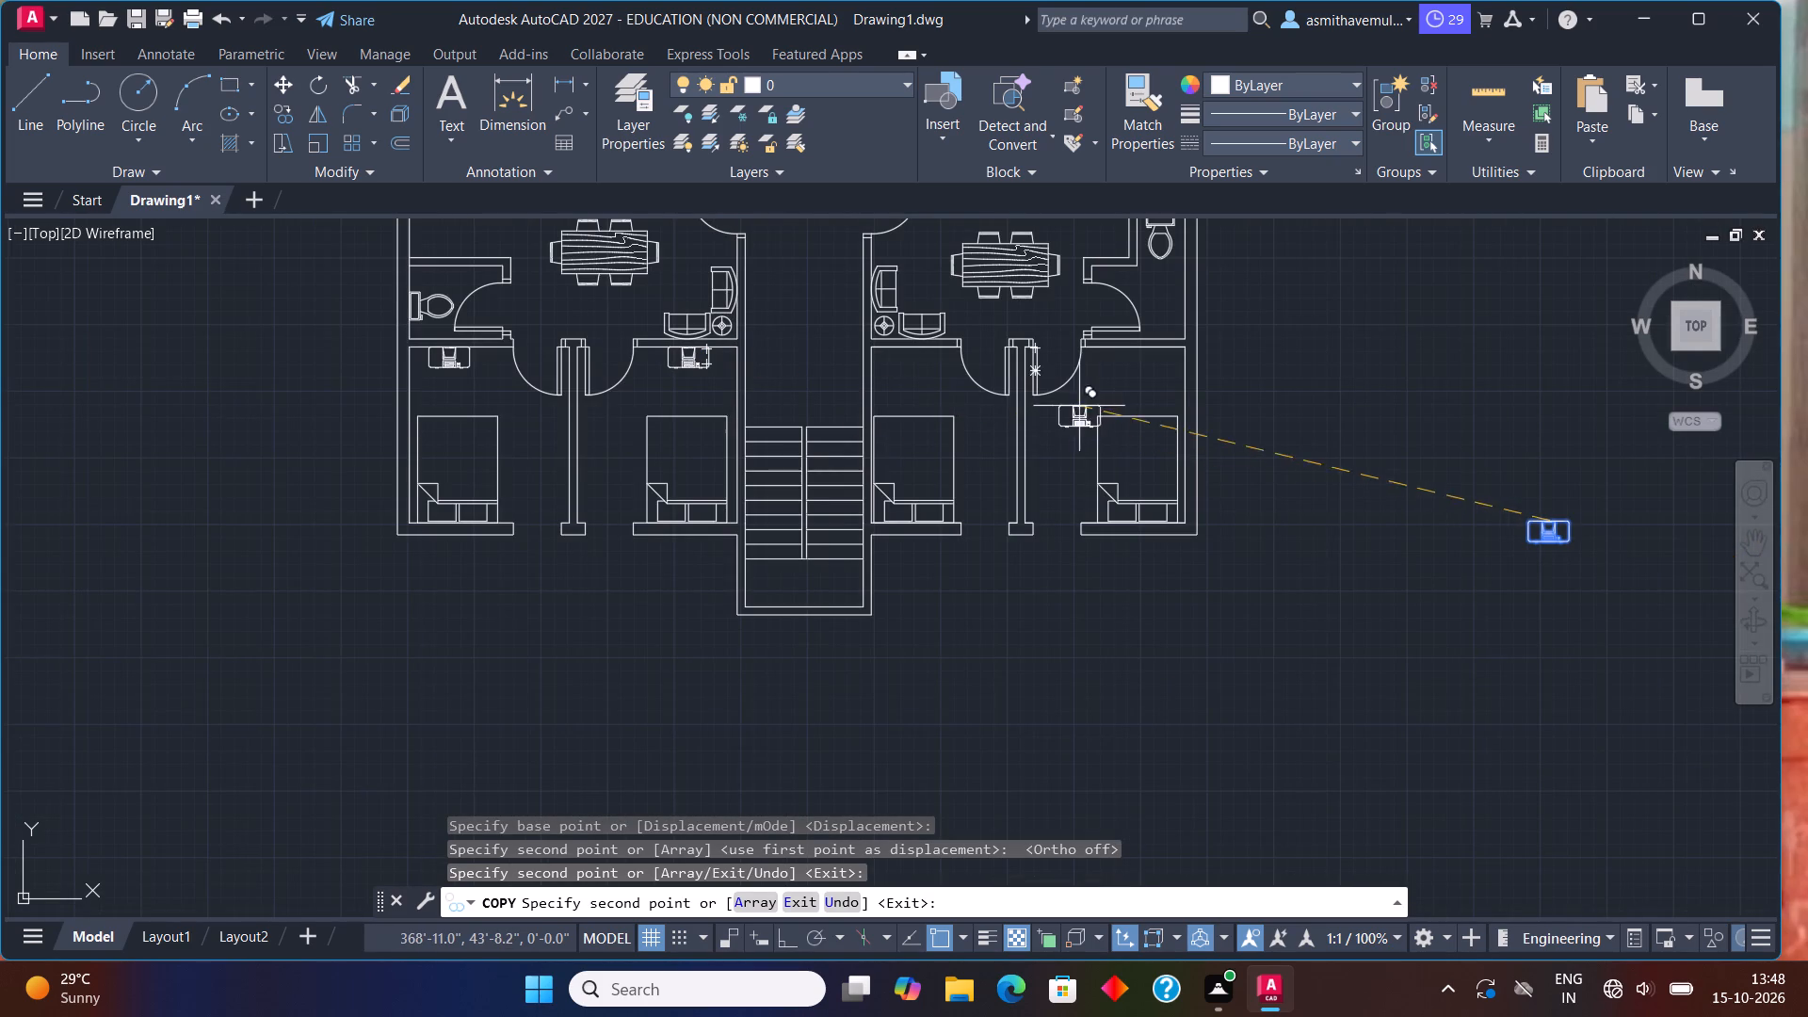
Place another copy of the rotated desk with terminal on the upper wall of the third lower bedroom, just right of the staircase.
middle_drag(1078, 406, 426, 550)
scroll(253, 487, up, 3)
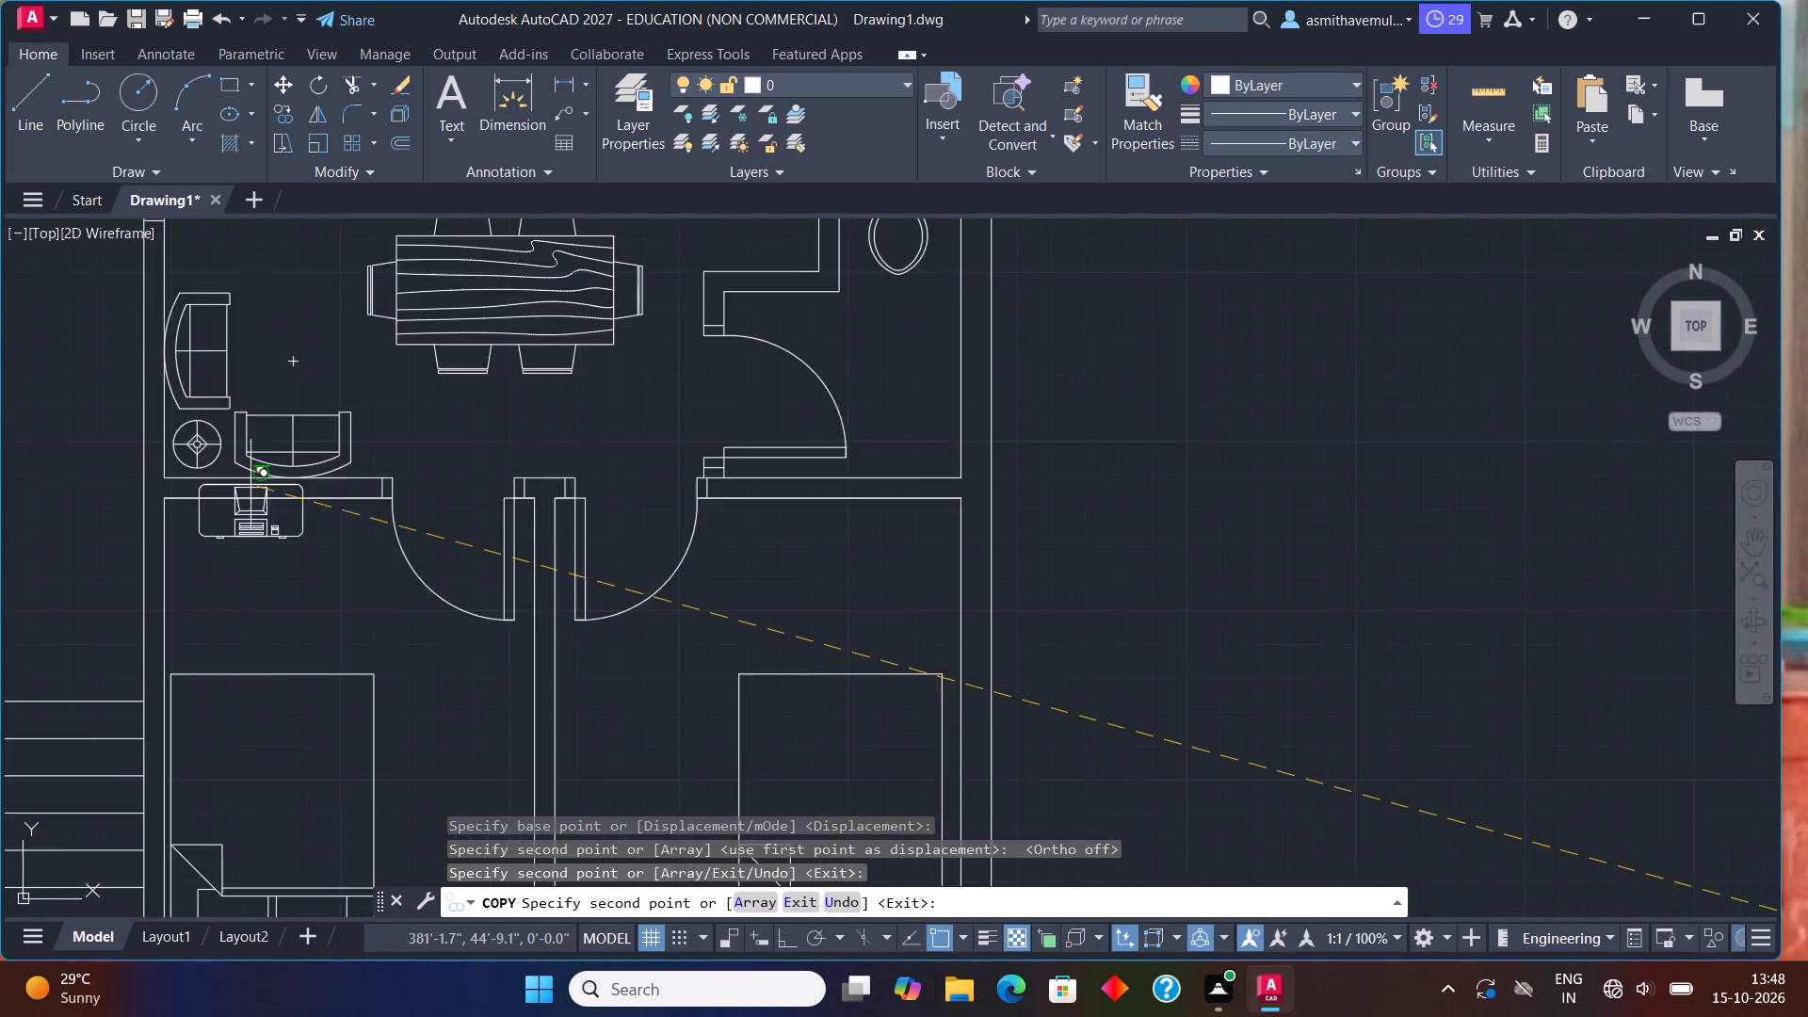
scroll(250, 485, up, 4)
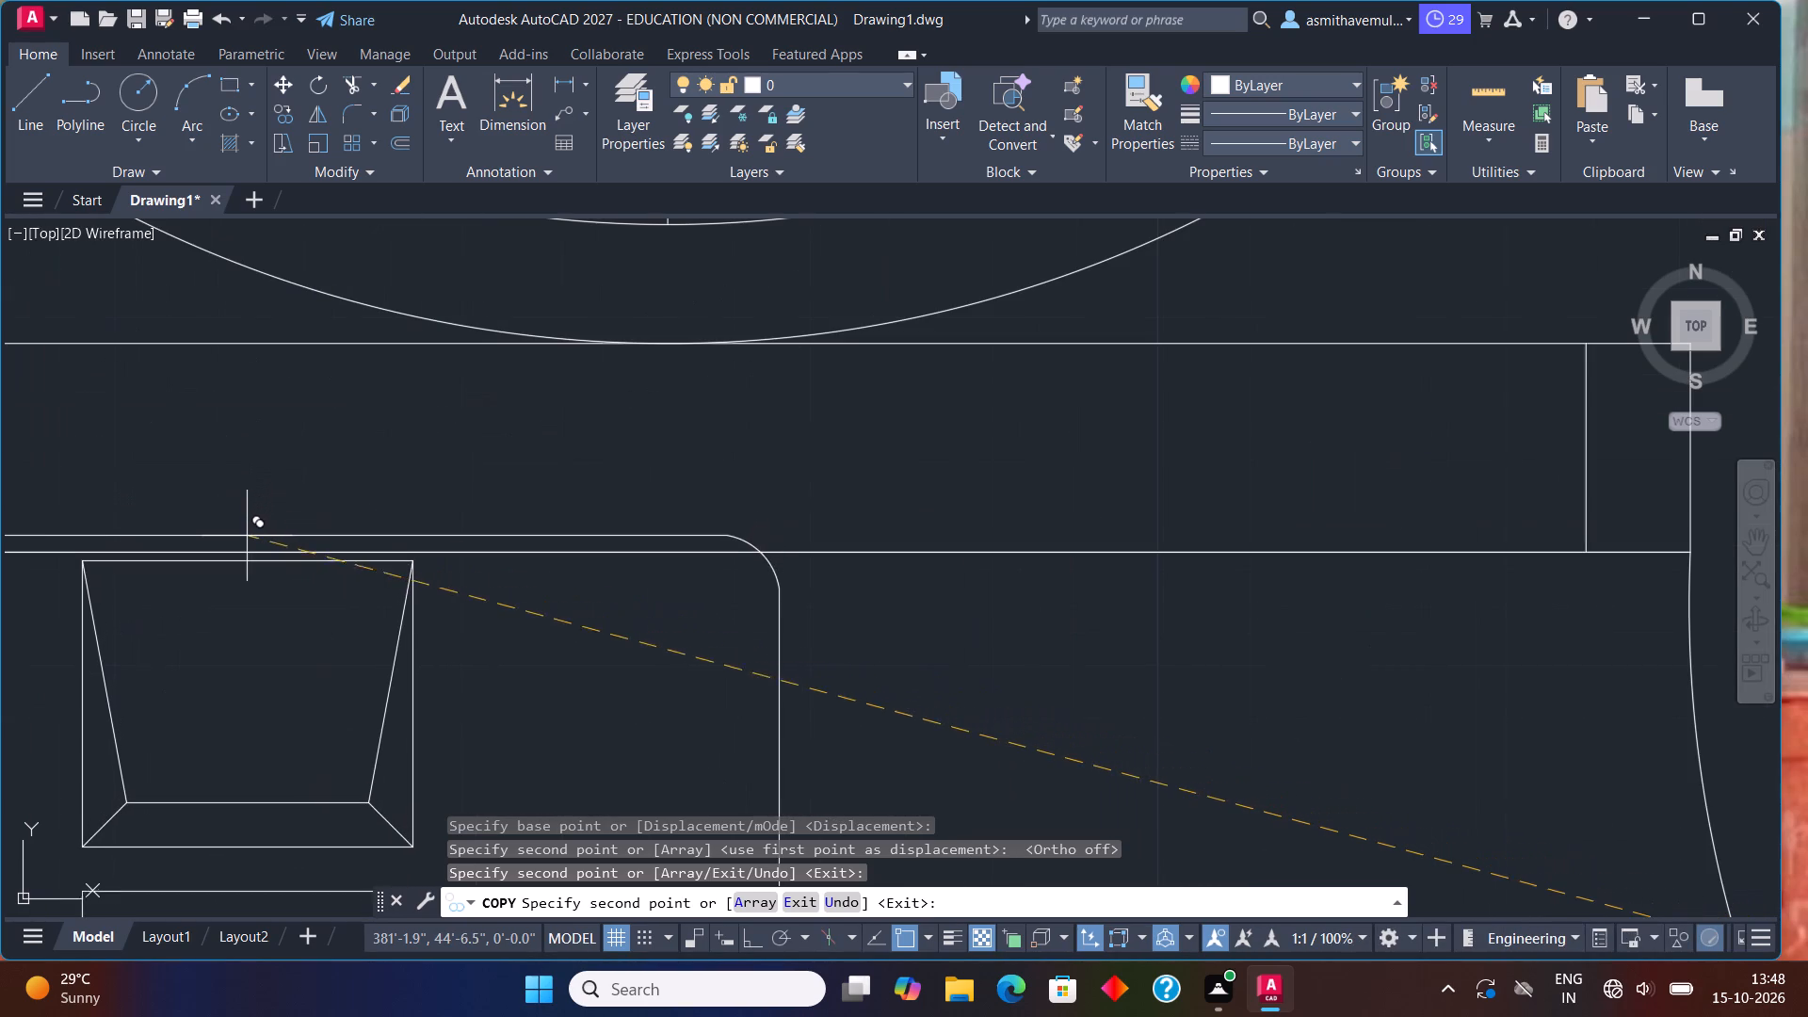
click(244, 553)
Place a copy of the rotated desk on the upper wall of the lower-right bedroom, above the bed, and finish copying.
scroll(727, 557, down, 6)
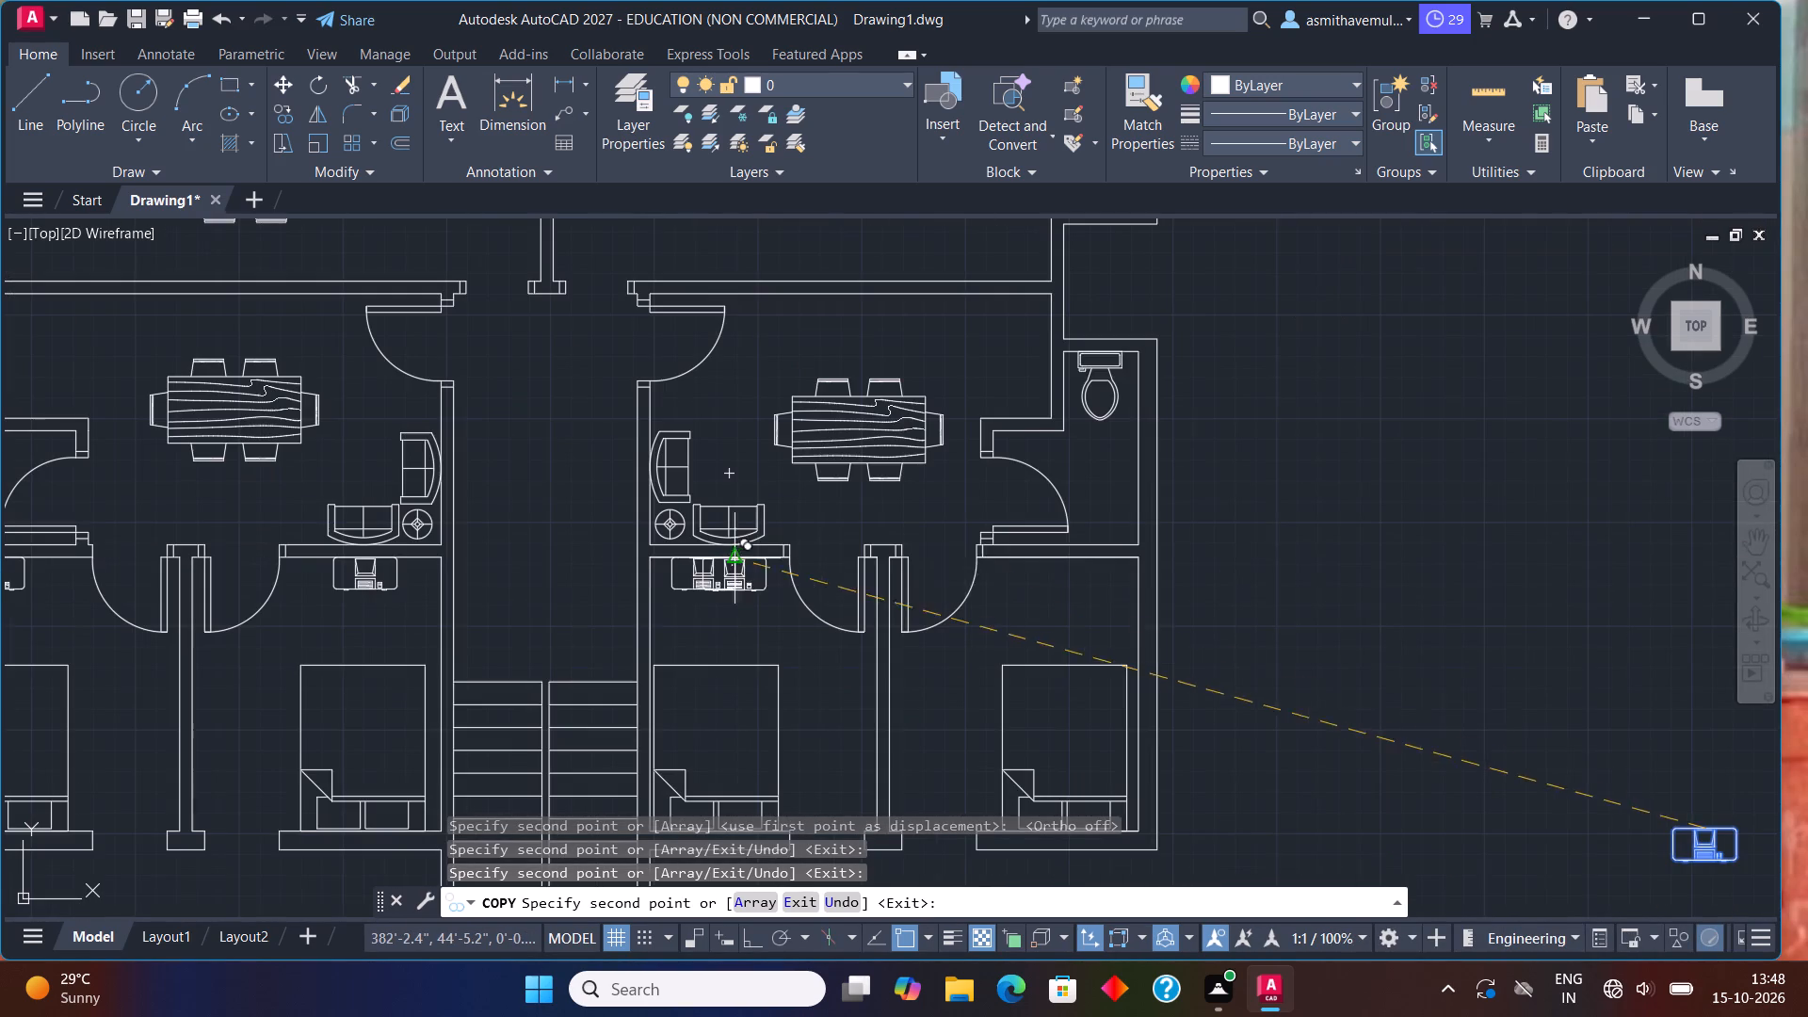
scroll(1109, 586, up, 4)
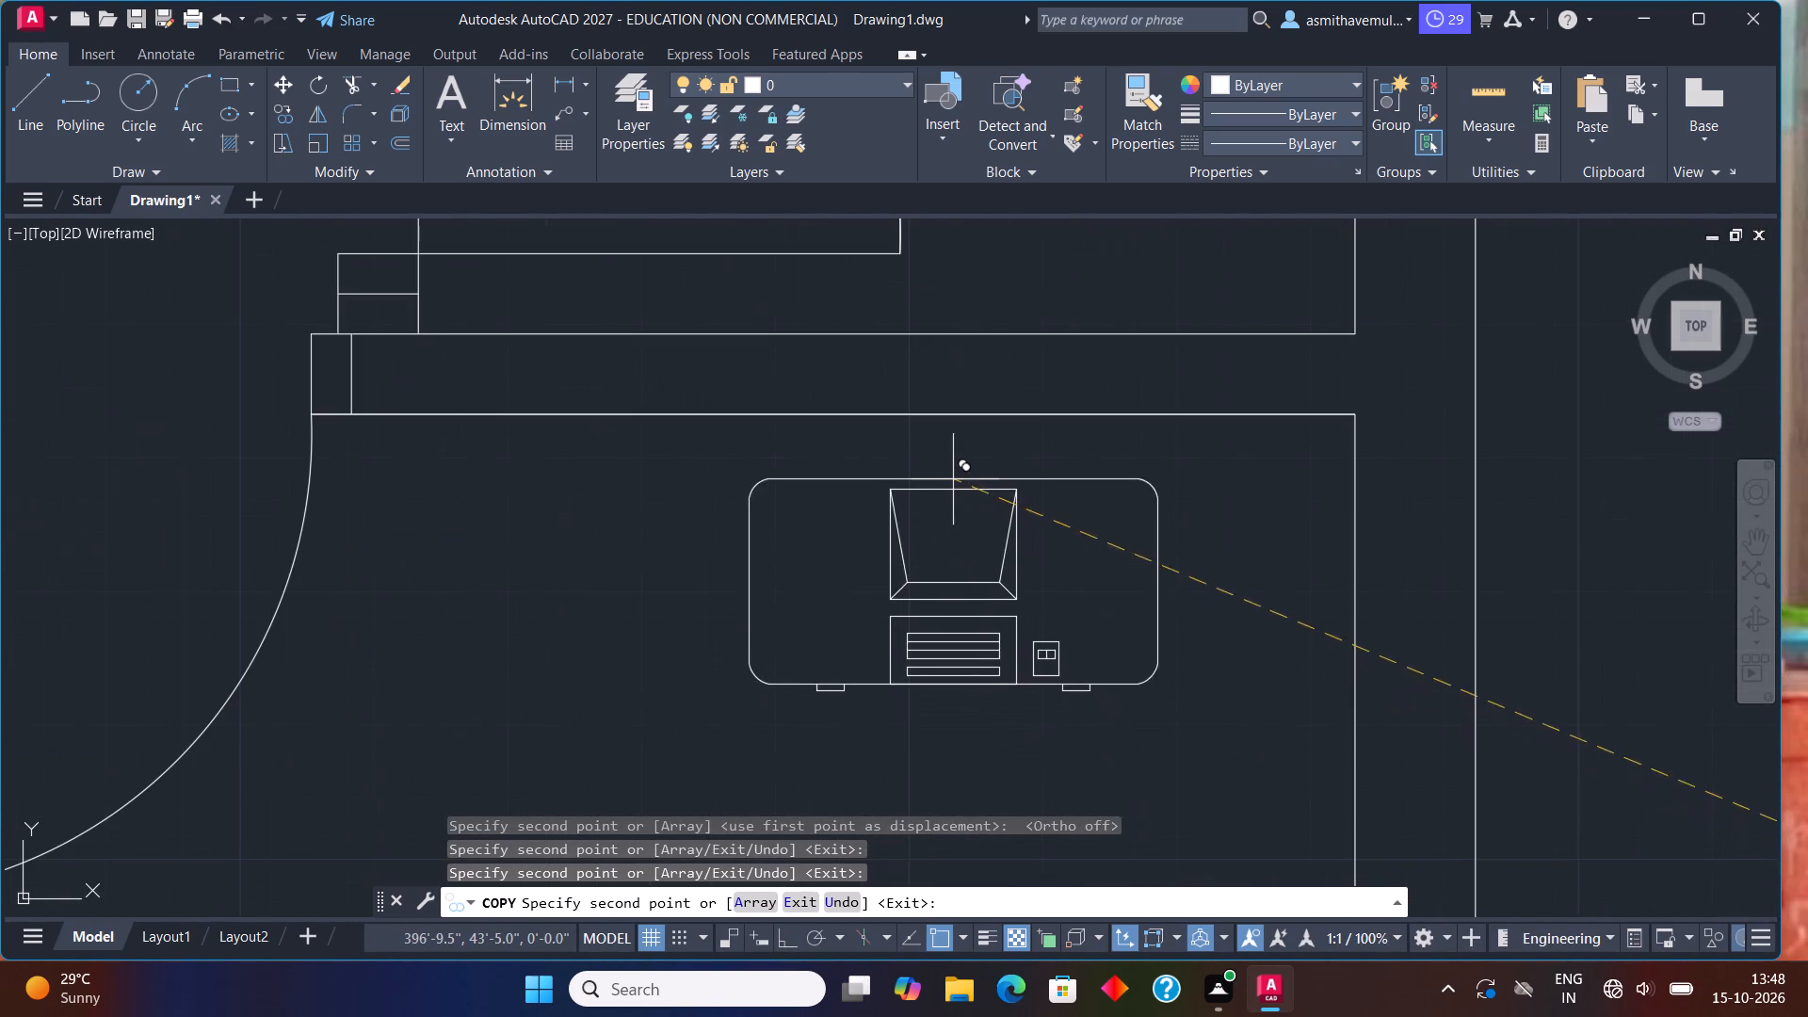
click(943, 413)
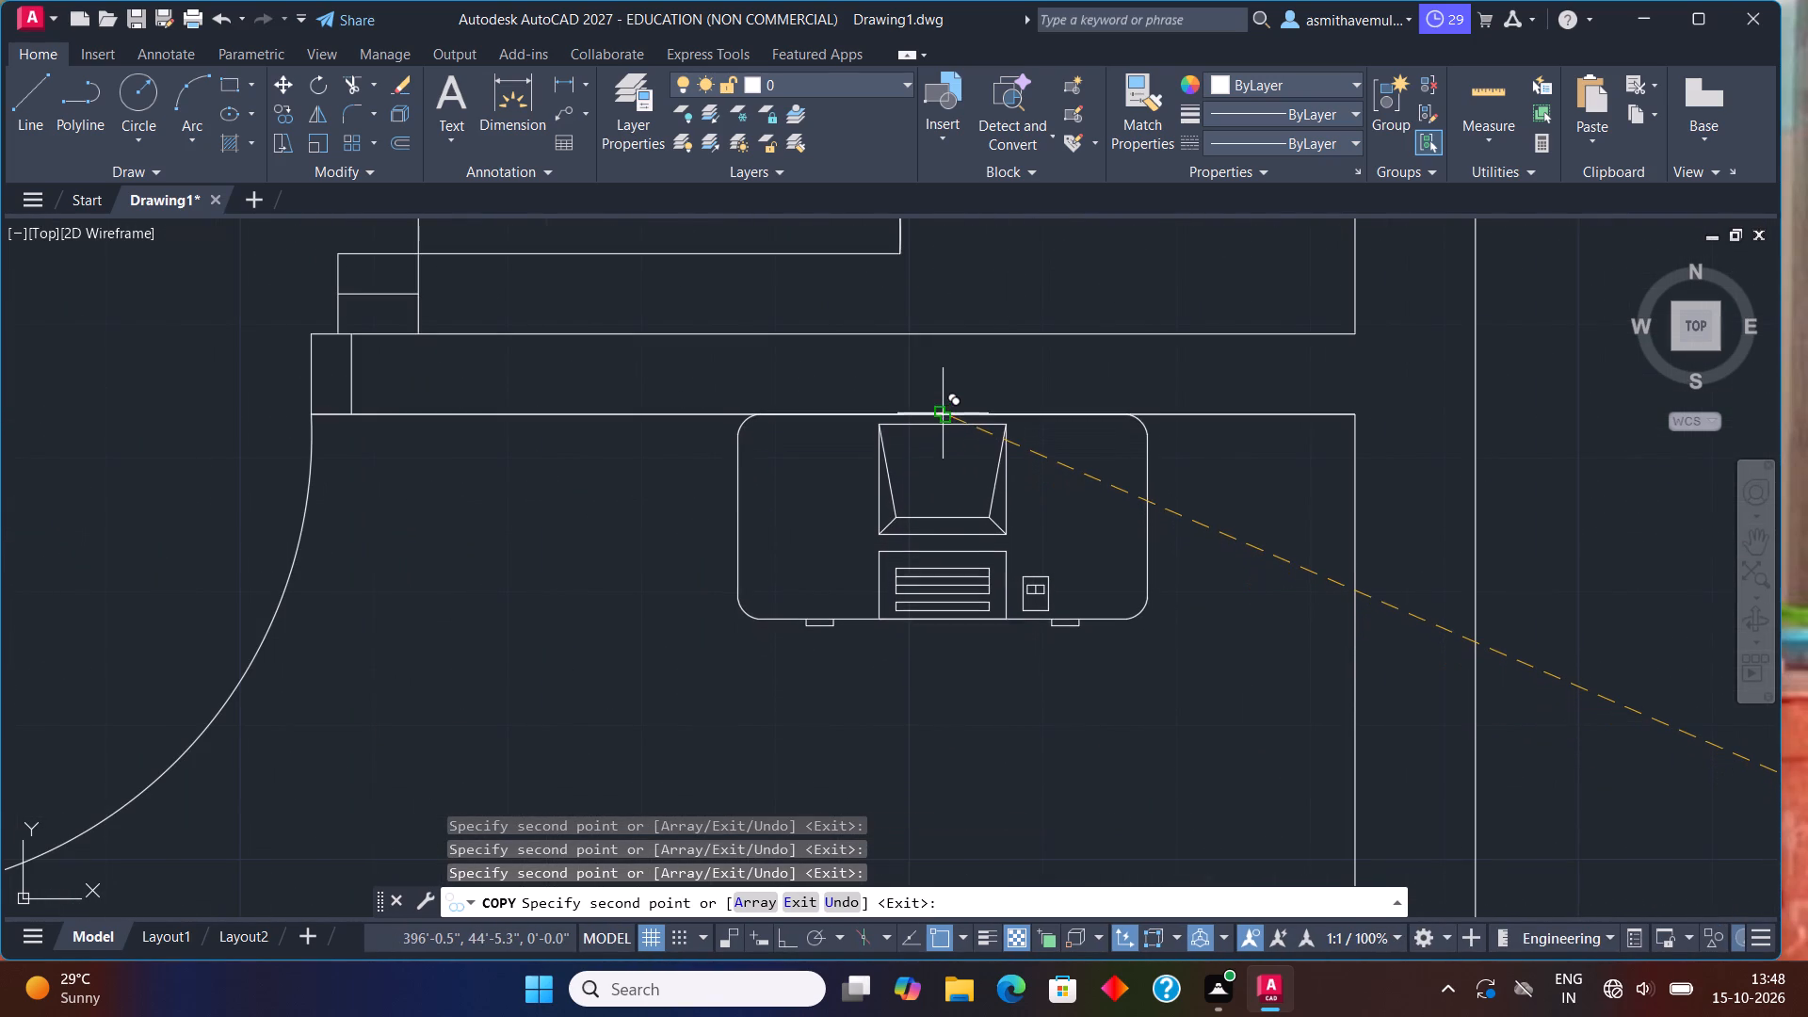
key(Escape)
Move the kitchen layout from the right of the plan to the empty space outside the left wall, level with the upper-left unit's dining area.
scroll(942, 510, down, 2)
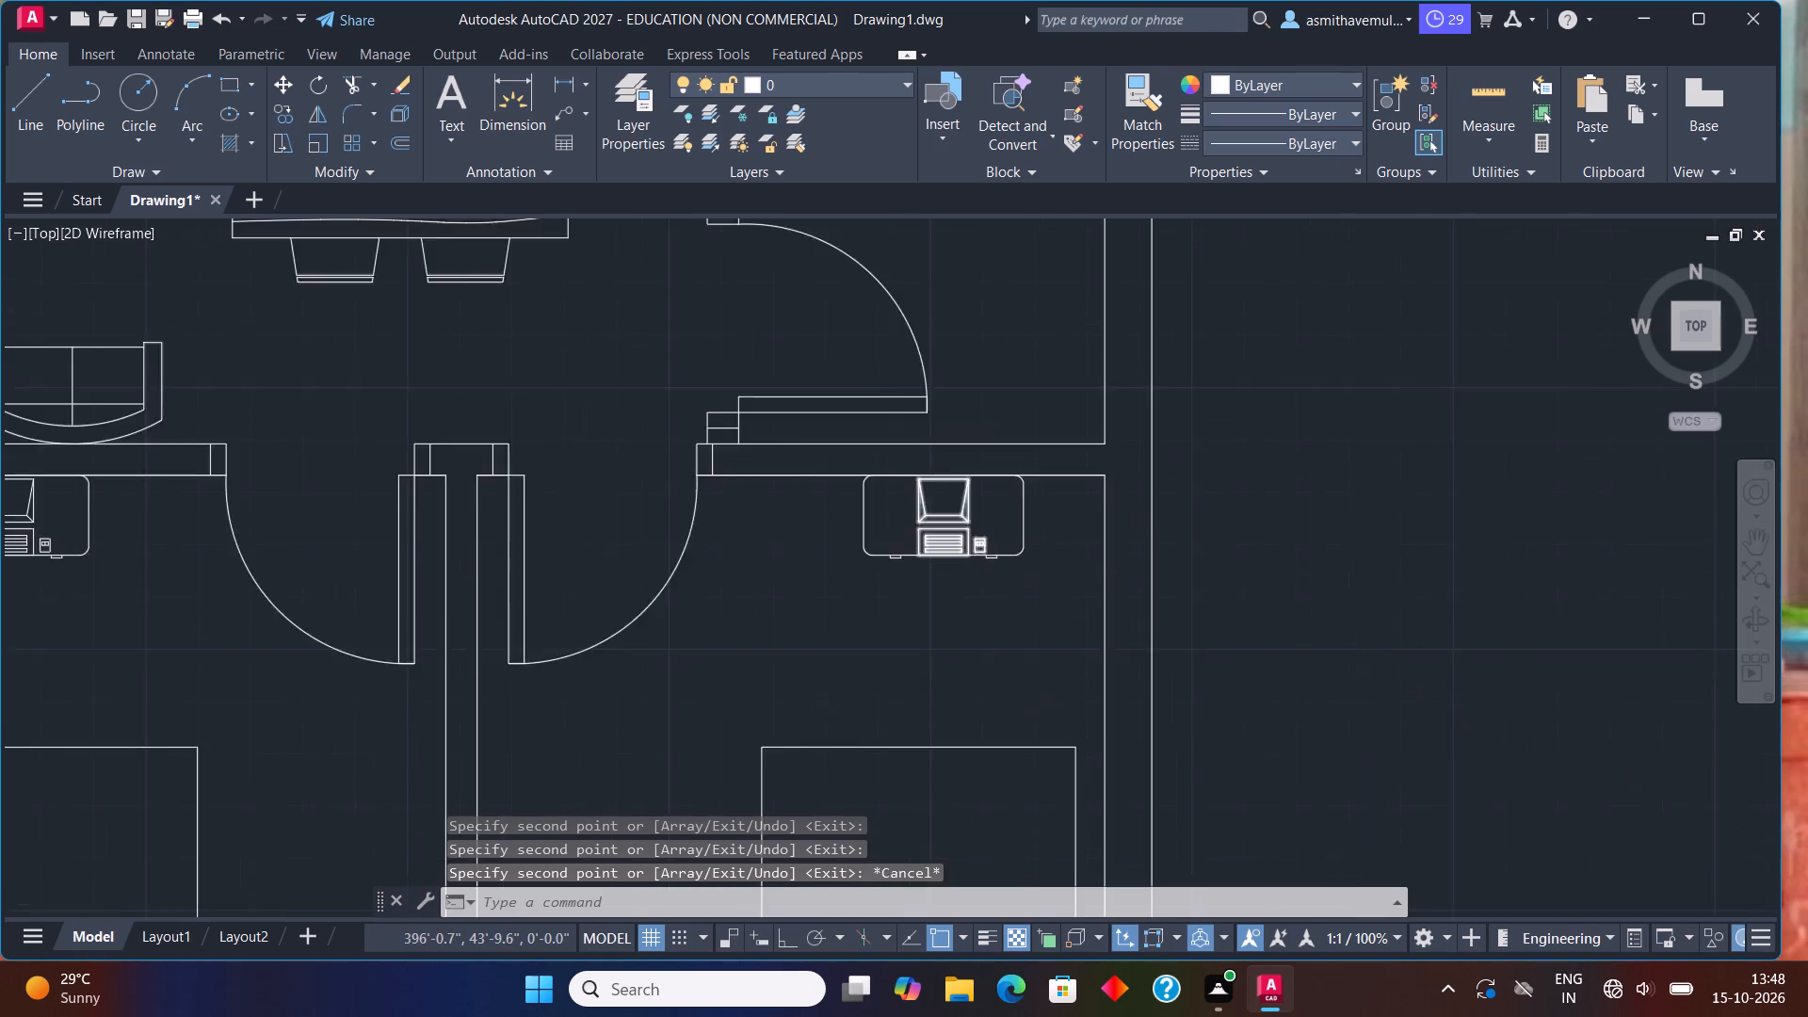
scroll(953, 534, down, 3)
scroll(1036, 536, down, 1)
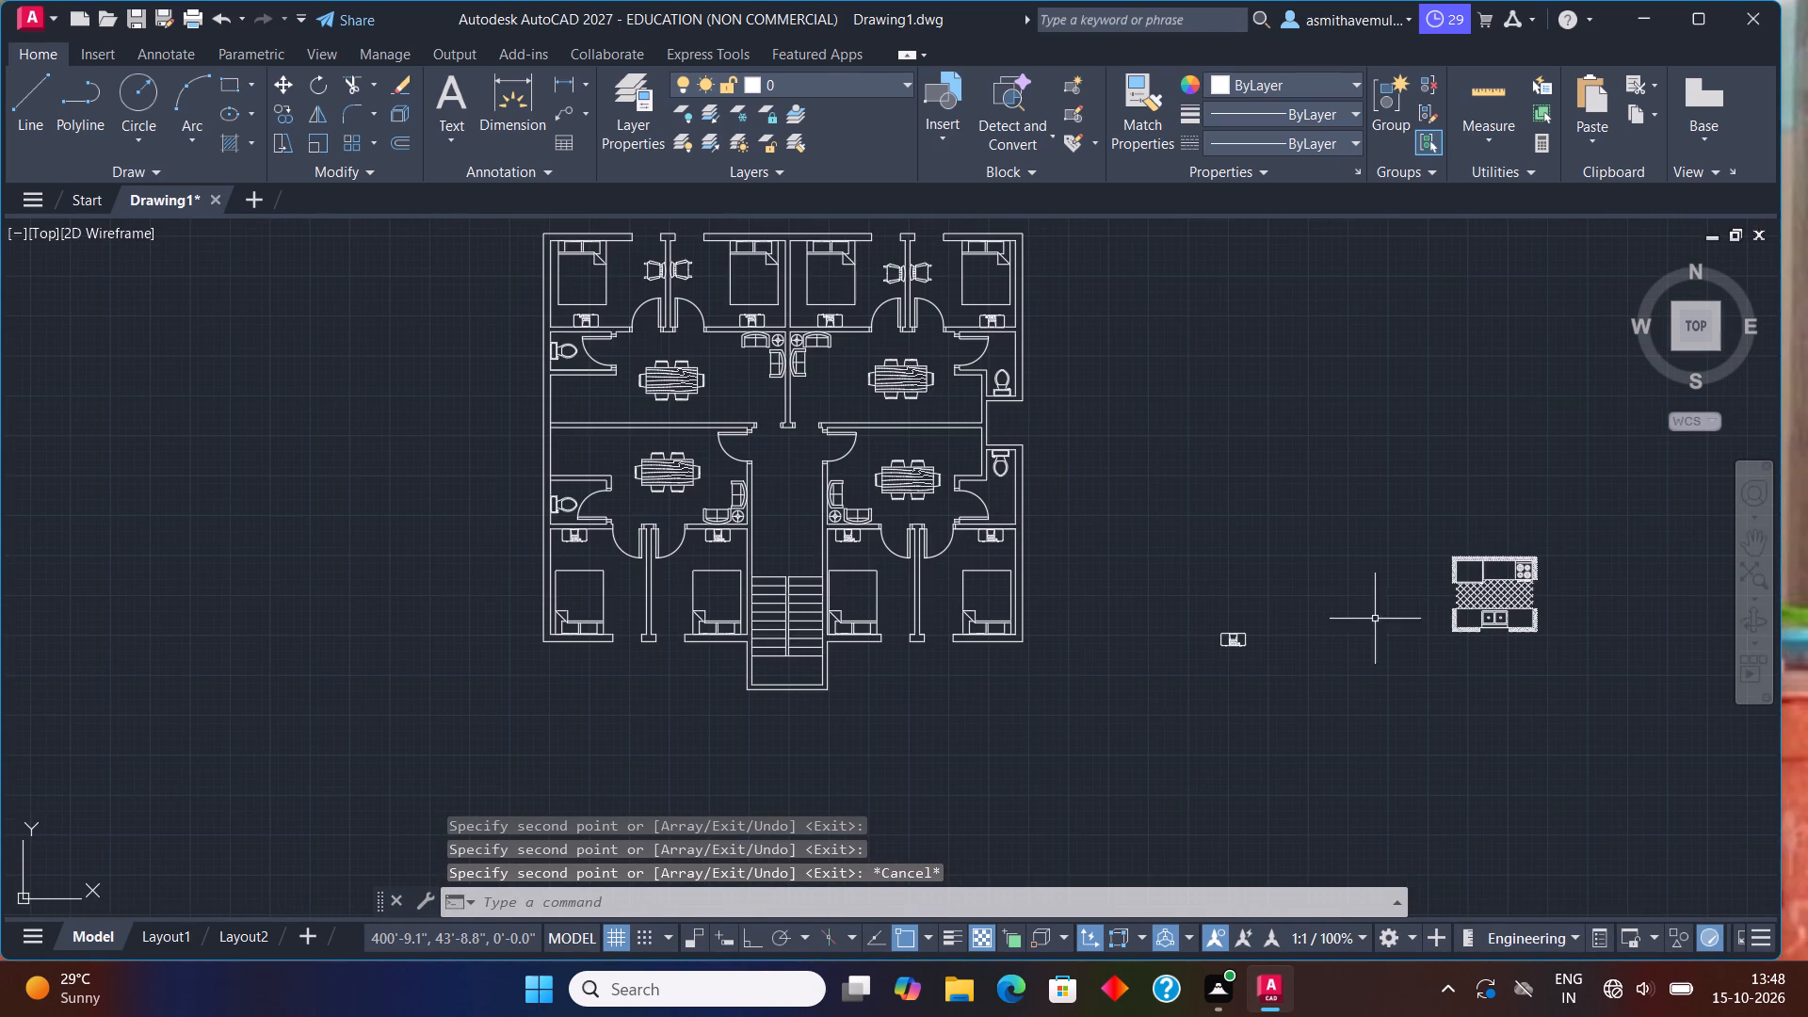
click(1476, 588)
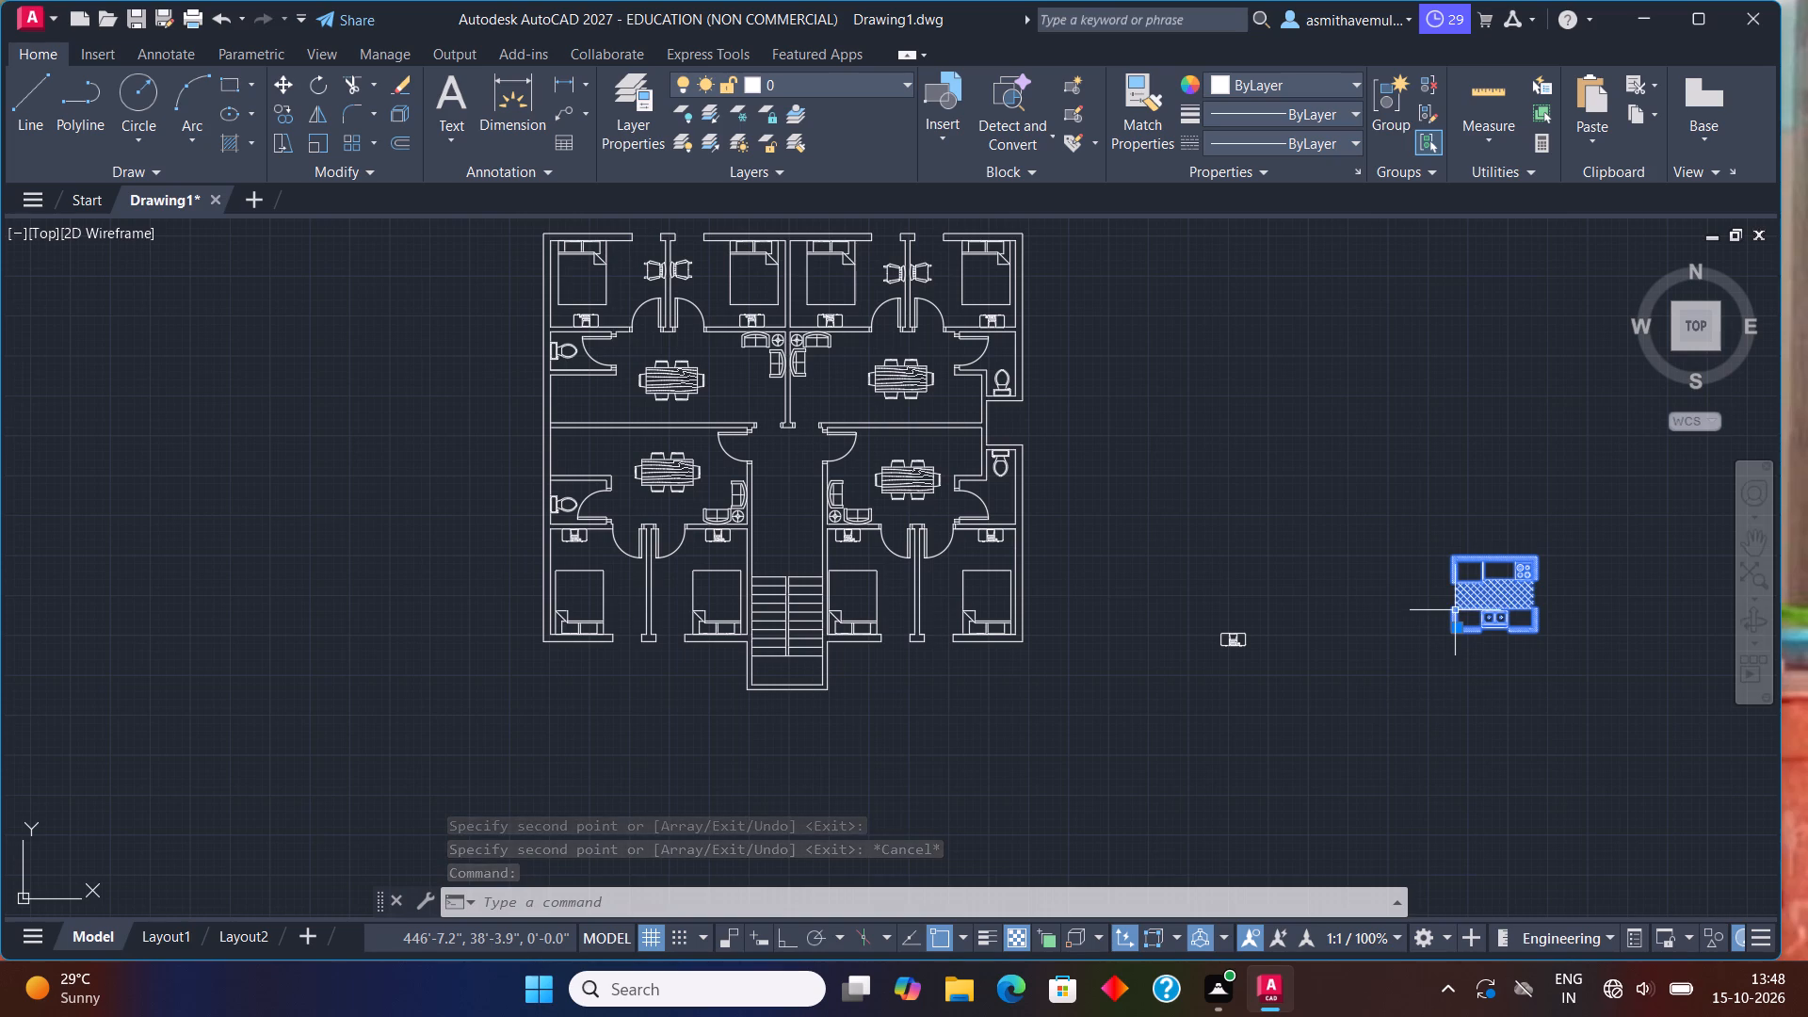
key(m)
key(Return)
click(1493, 579)
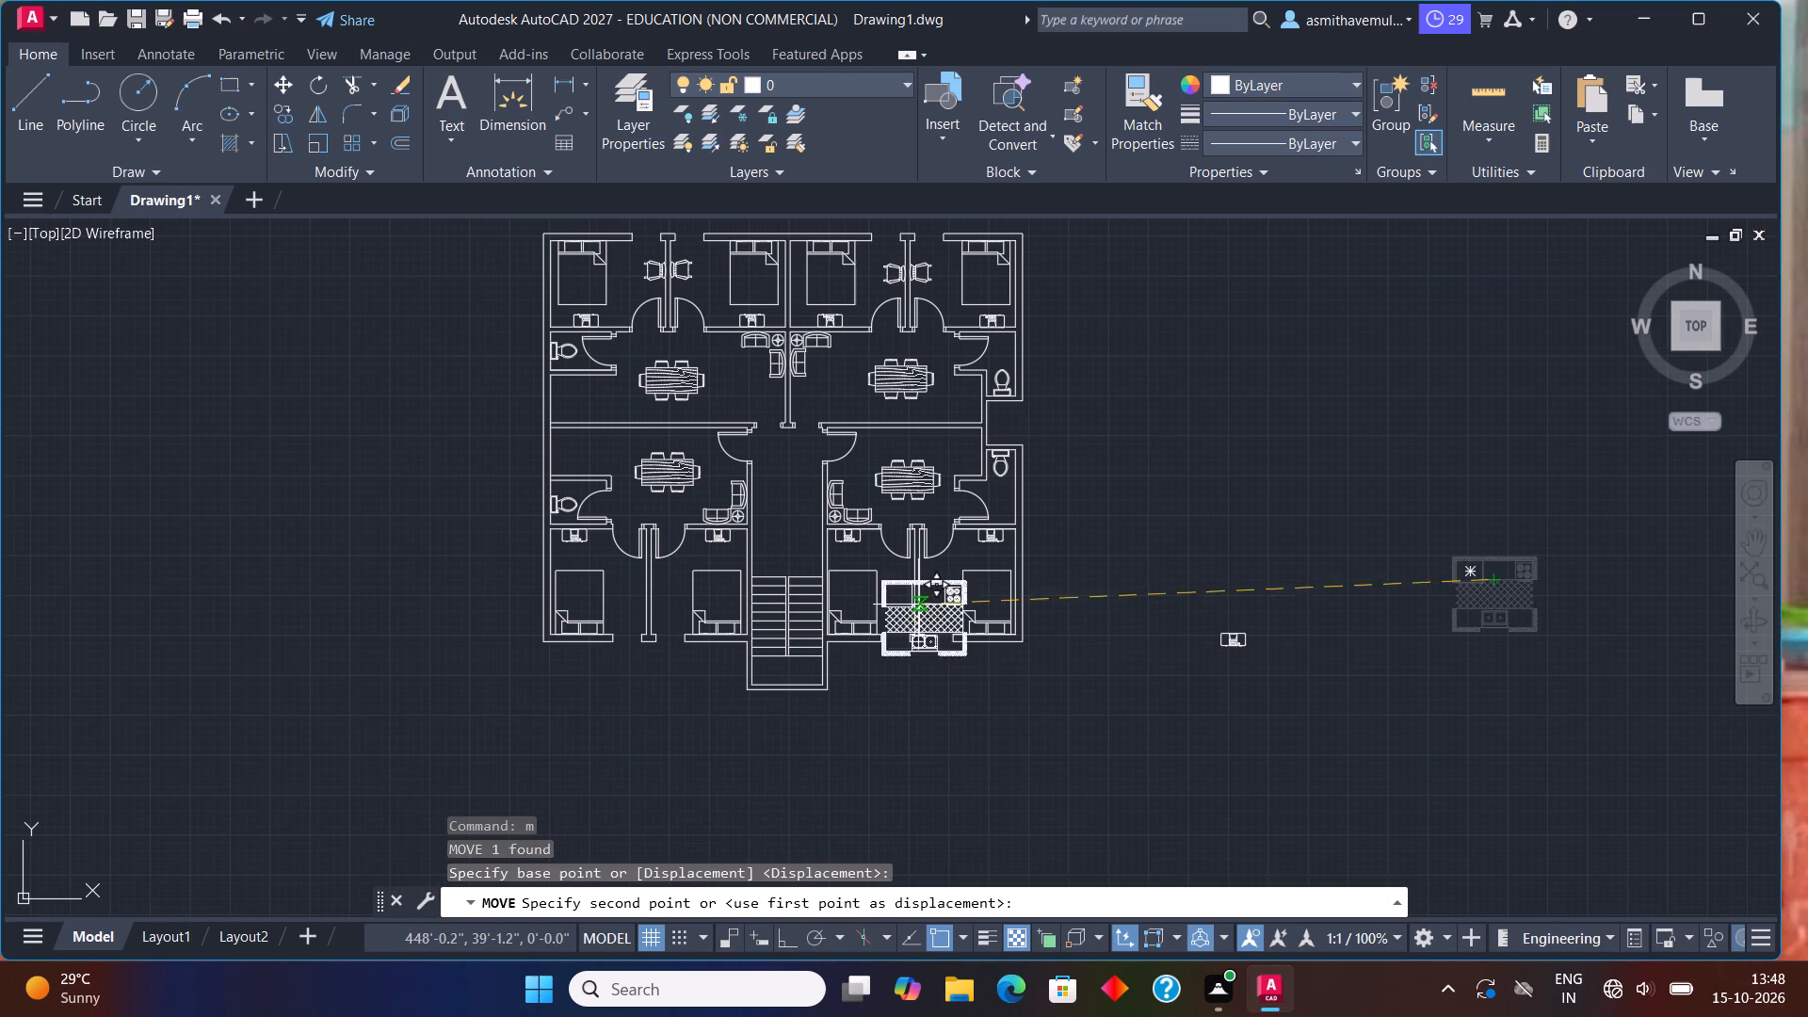
scroll(408, 392, up, 1)
click(443, 408)
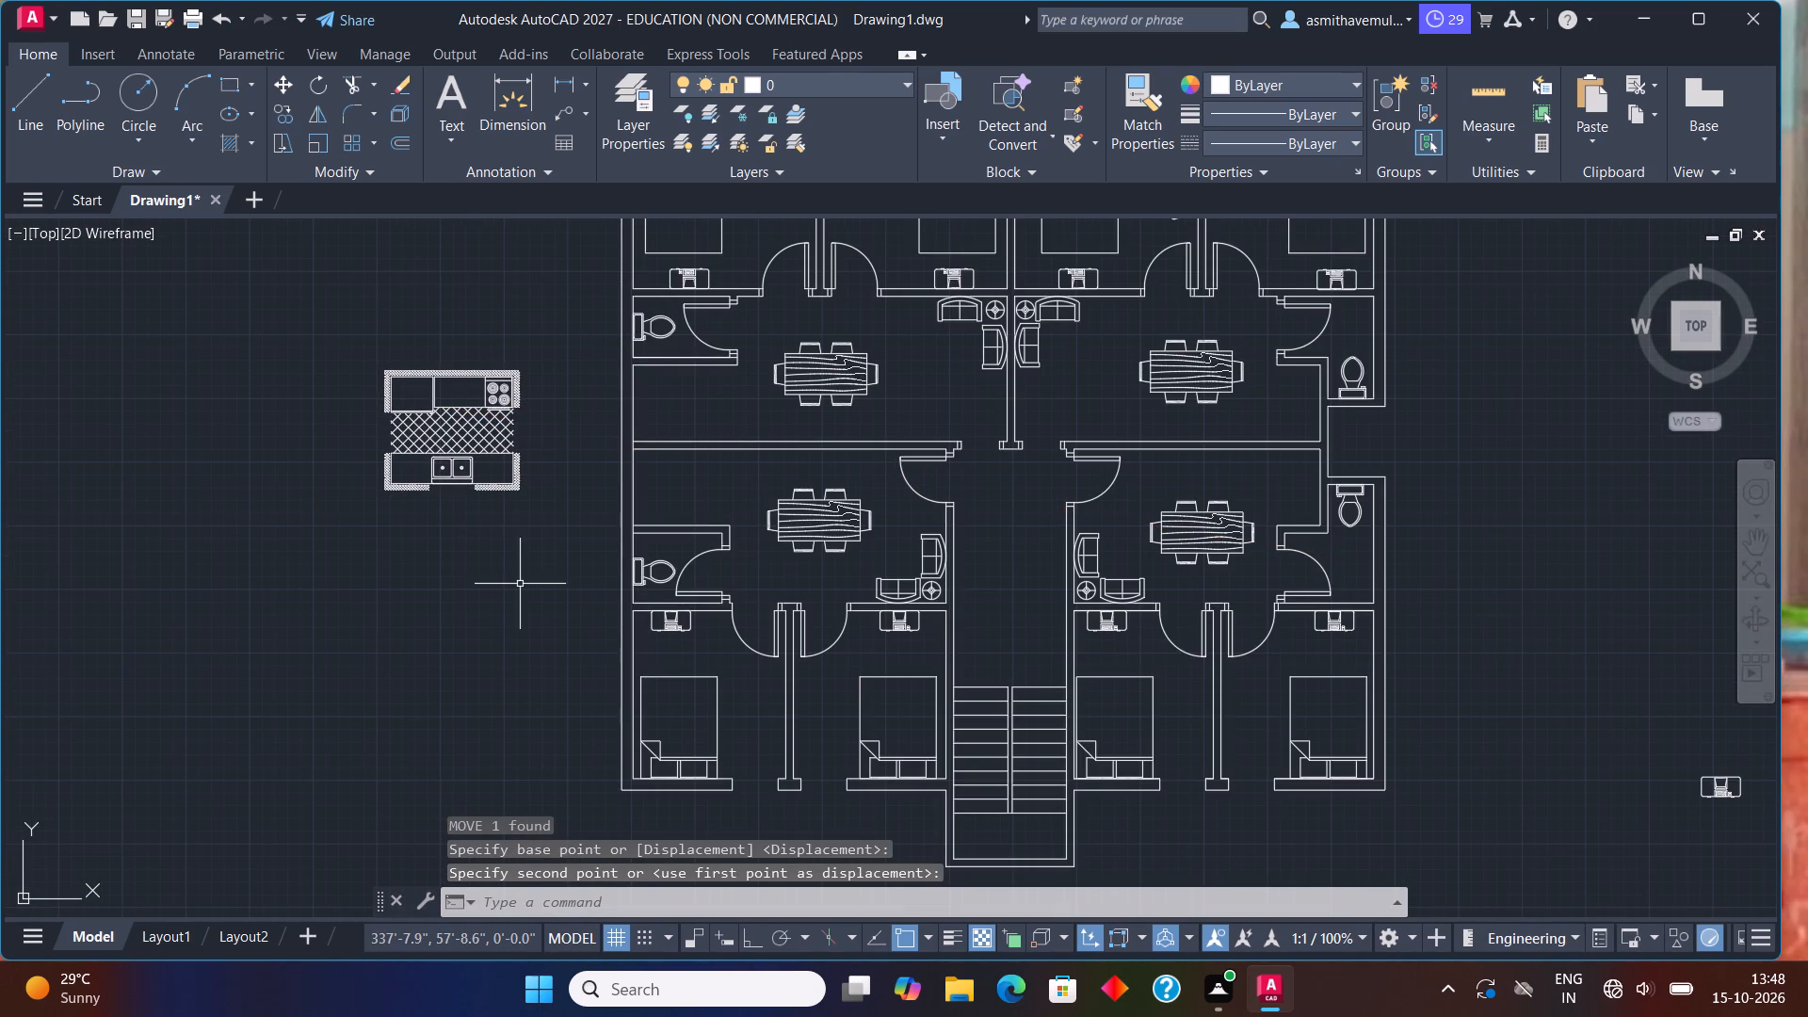
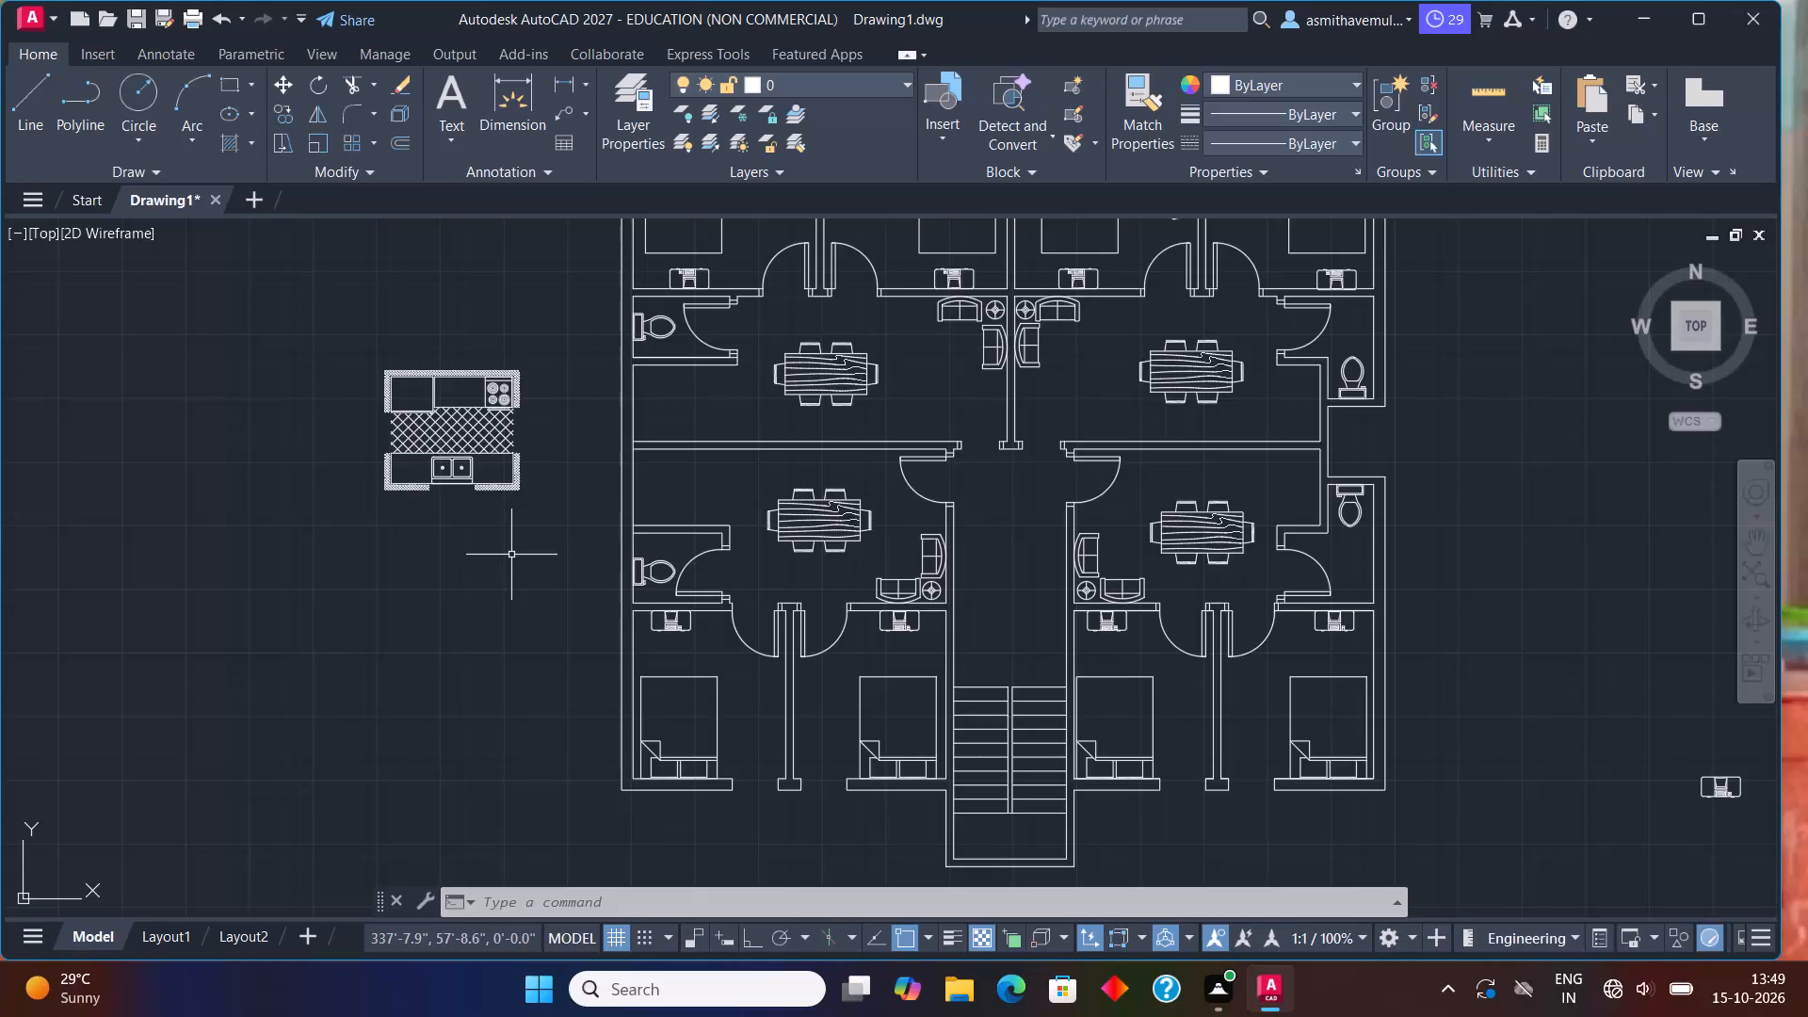
Rotate the kitchen layout outside the left wall 90 degrees about its upper-right corner.
text(ro)
key(Return)
click(486, 457)
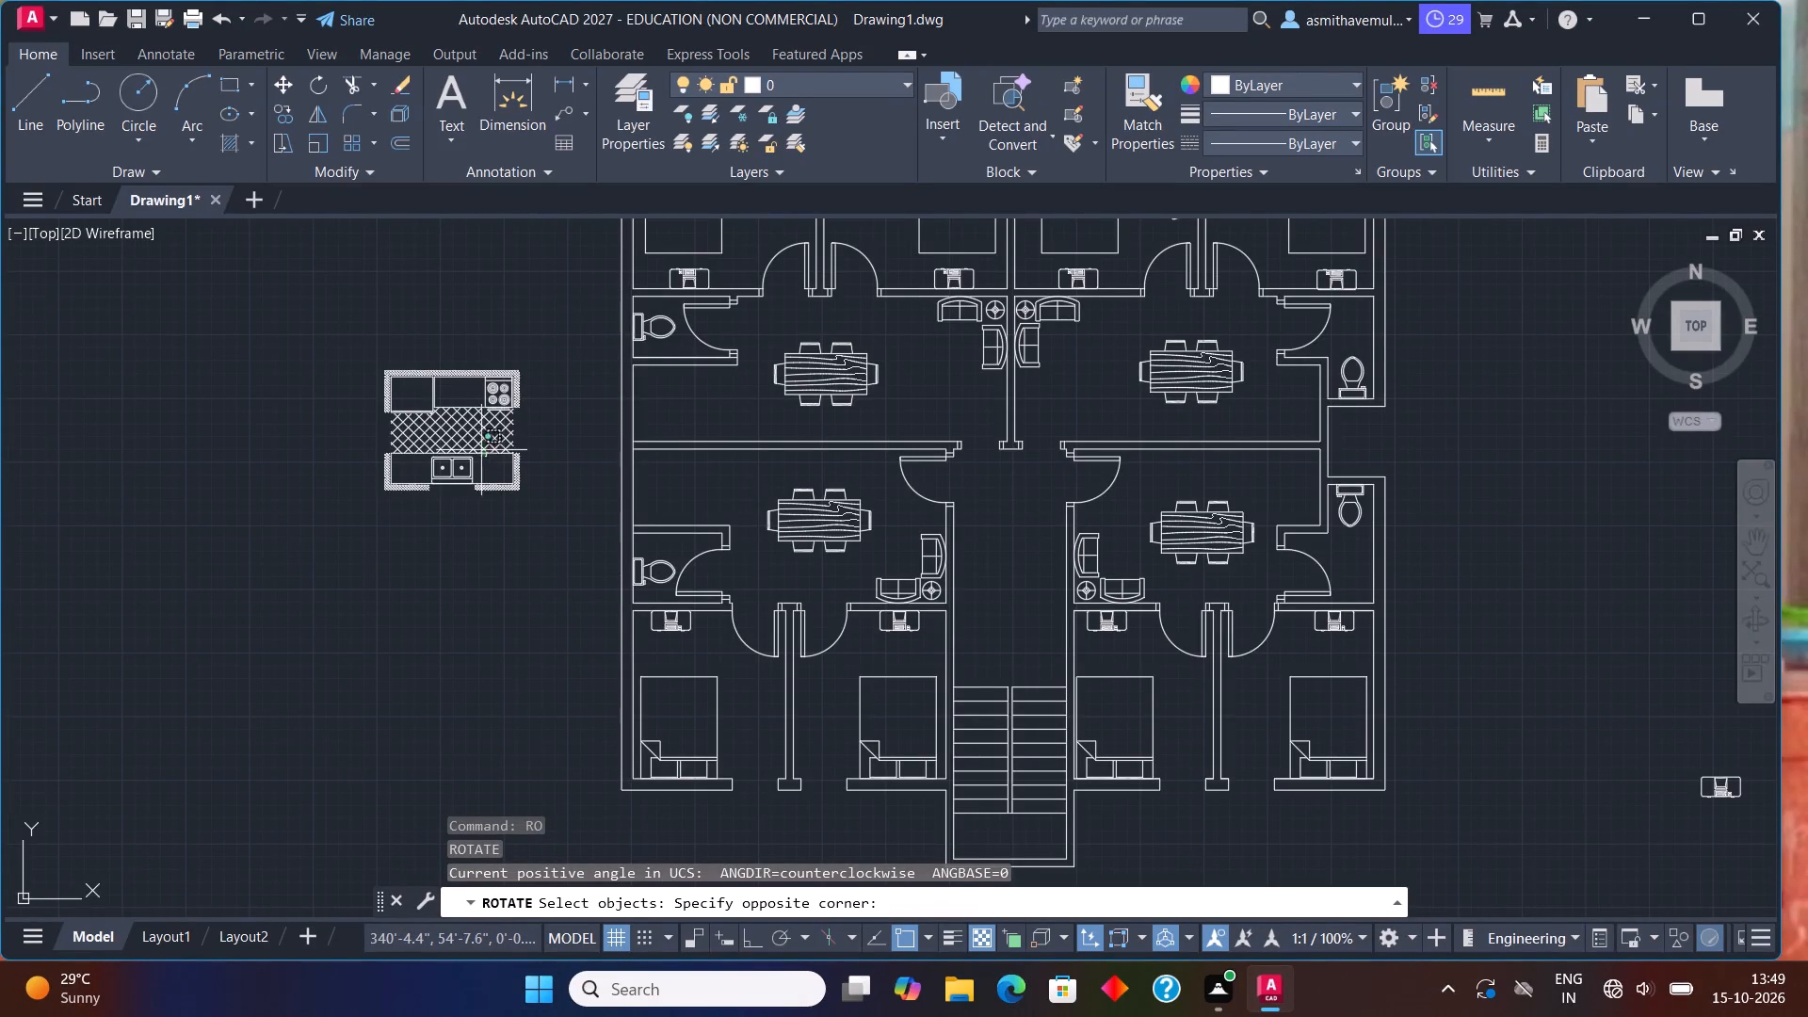
click(452, 405)
key(Return)
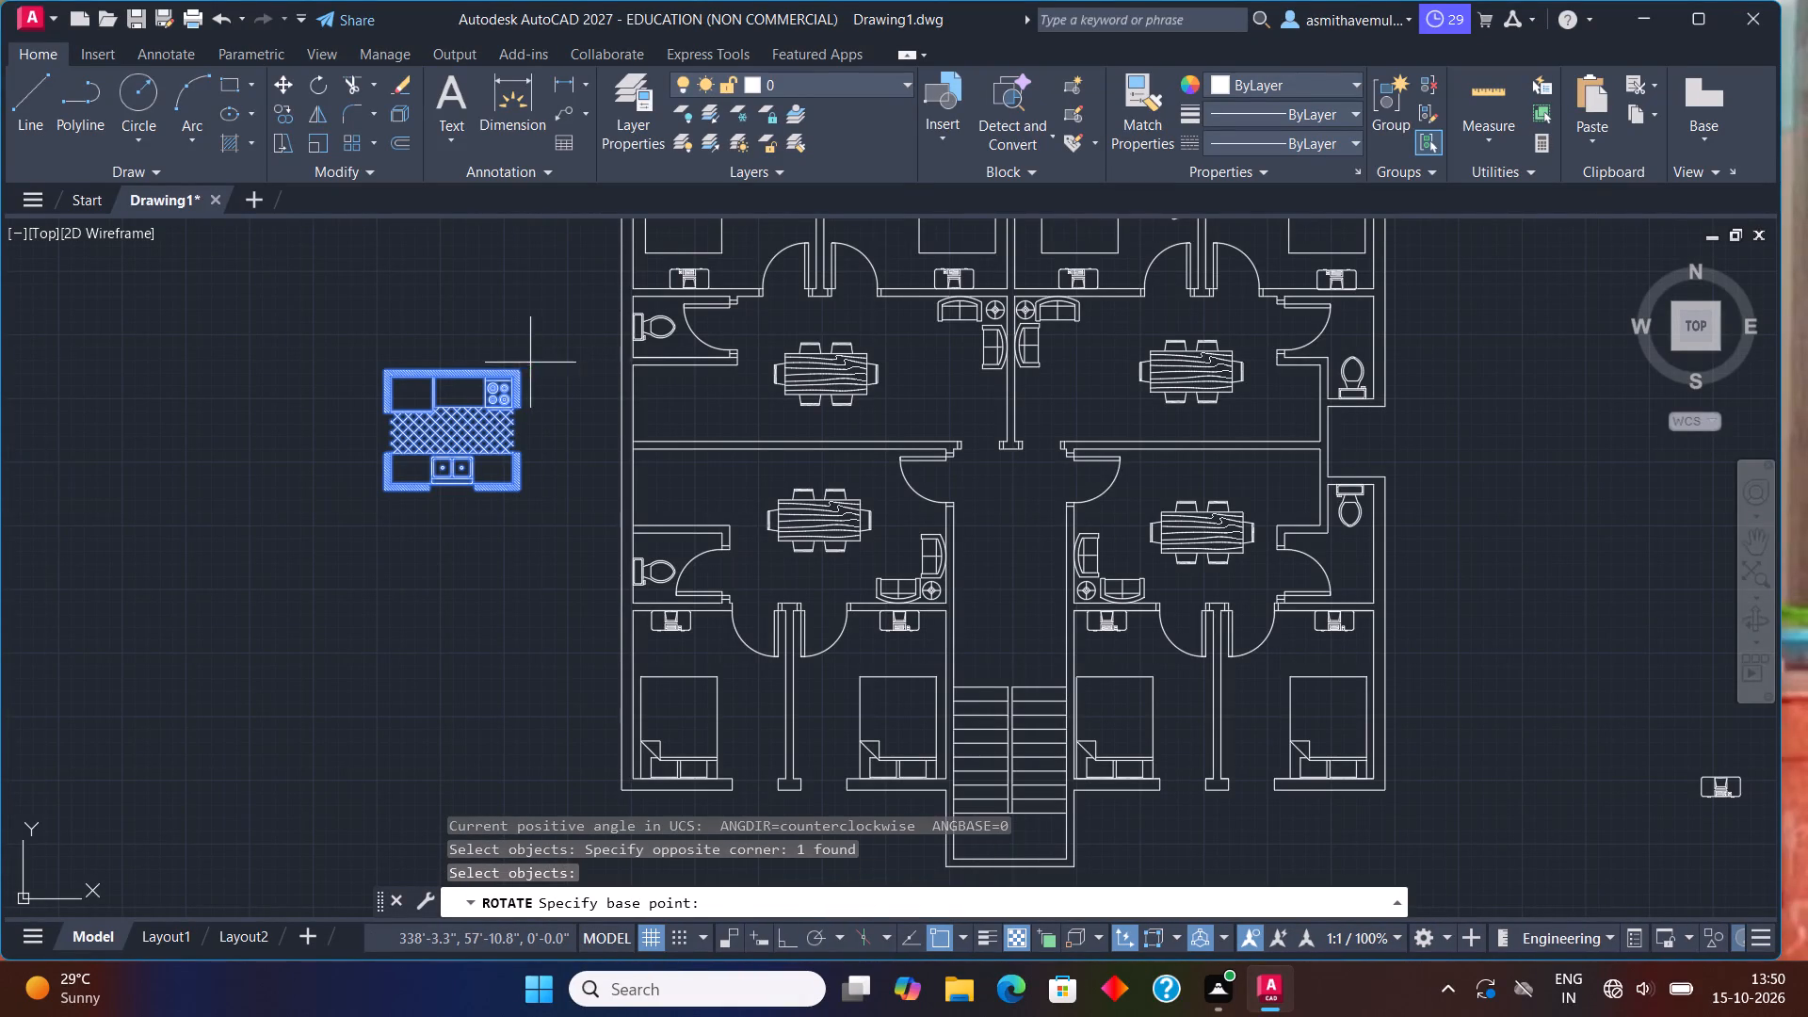
click(525, 363)
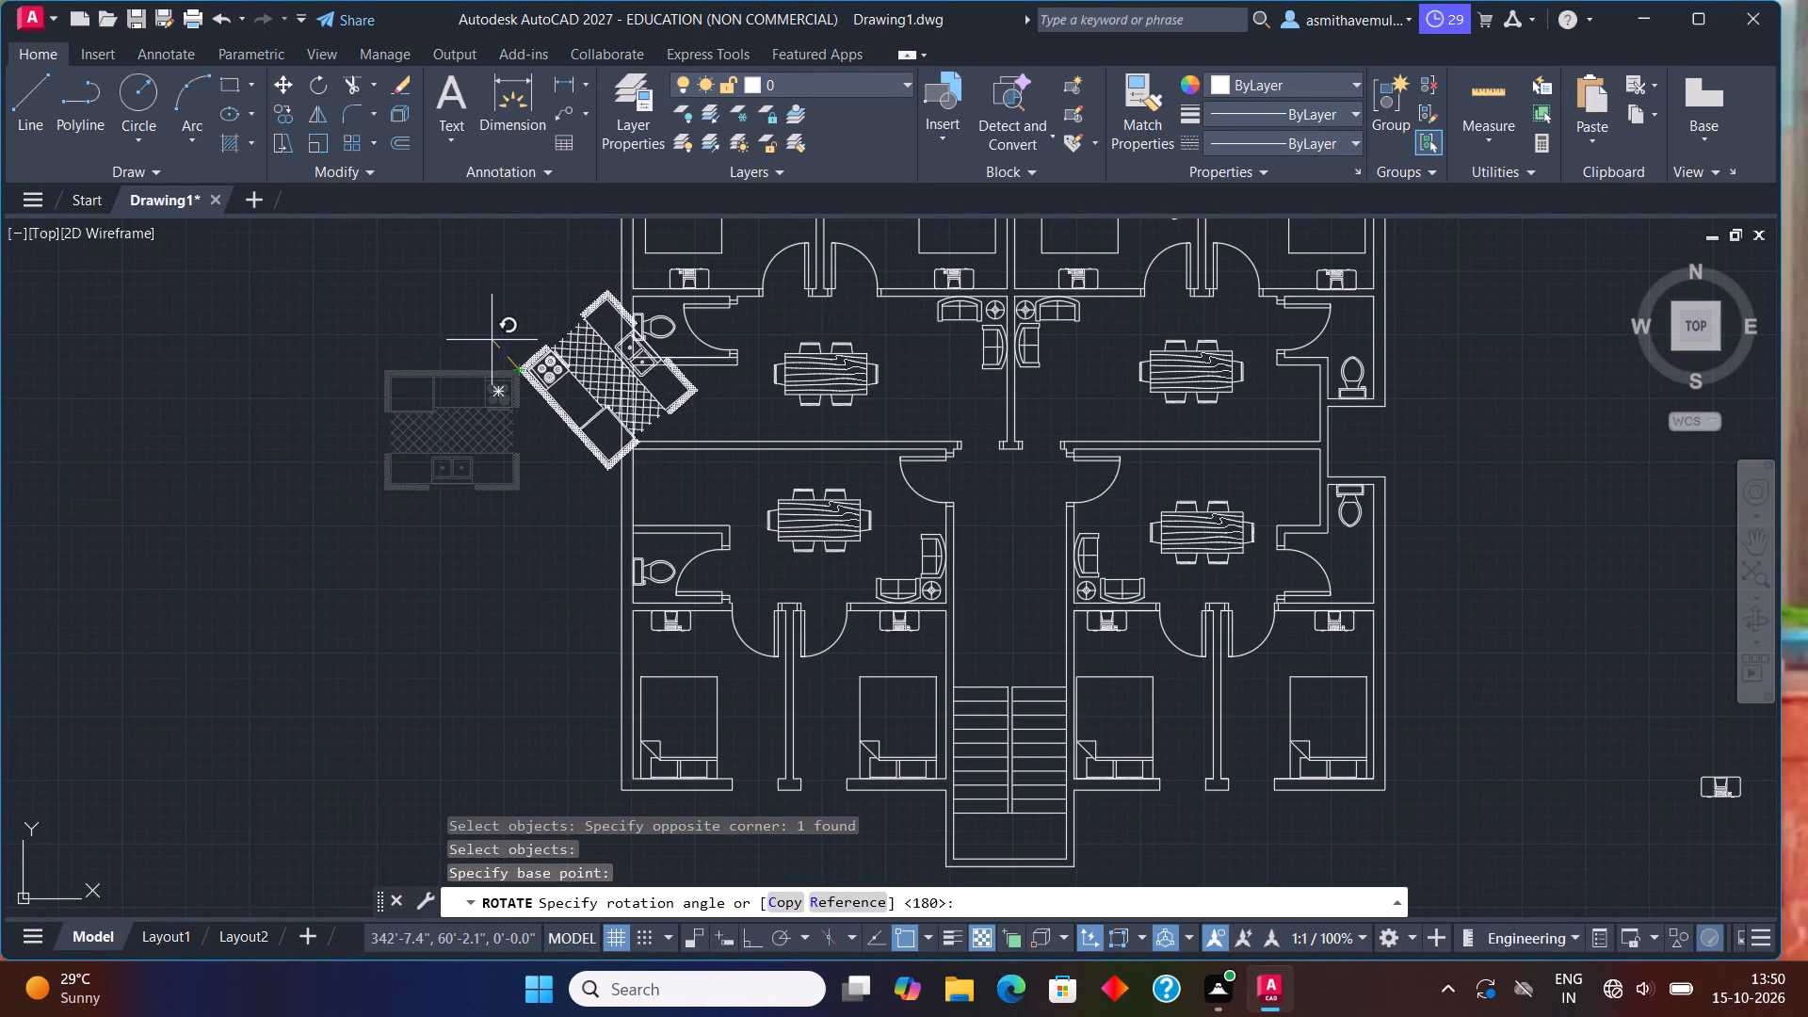
key(F8)
click(513, 347)
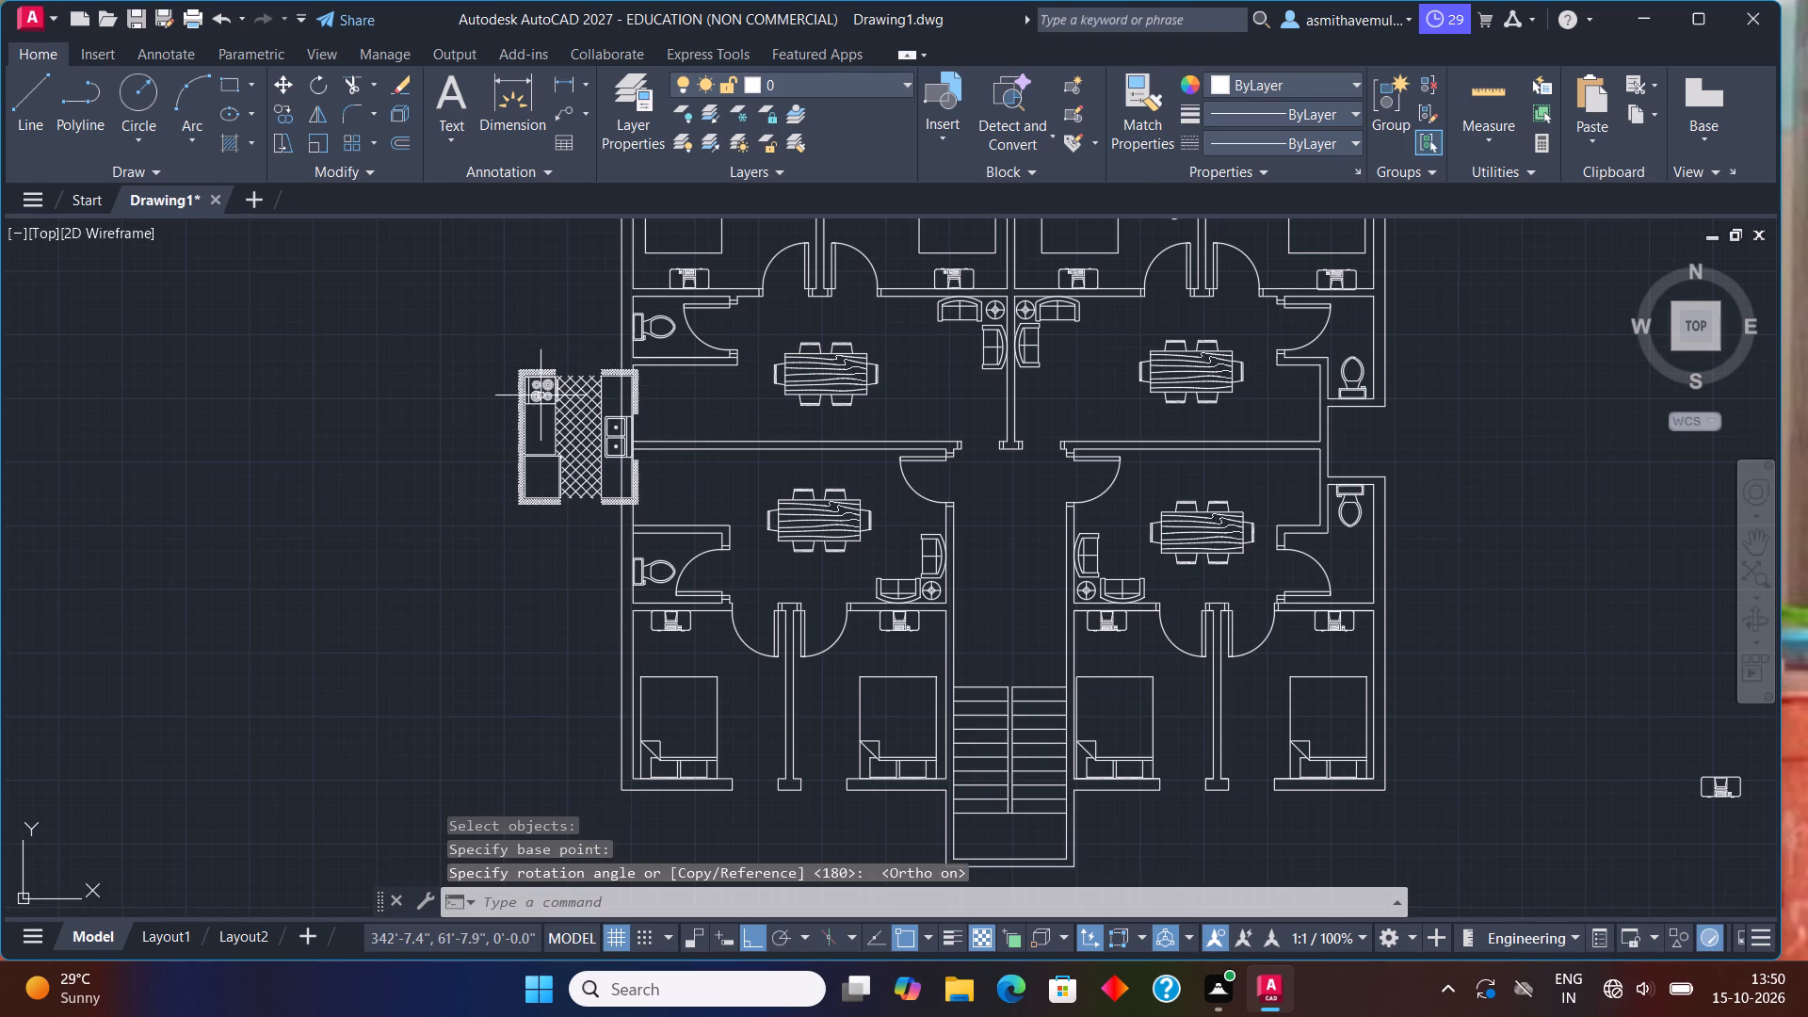
Move the rotated kitchen layout into the upper-left unit, its stove corner against the outer wall just below the toilet room.
click(542, 395)
key(m)
key(Return)
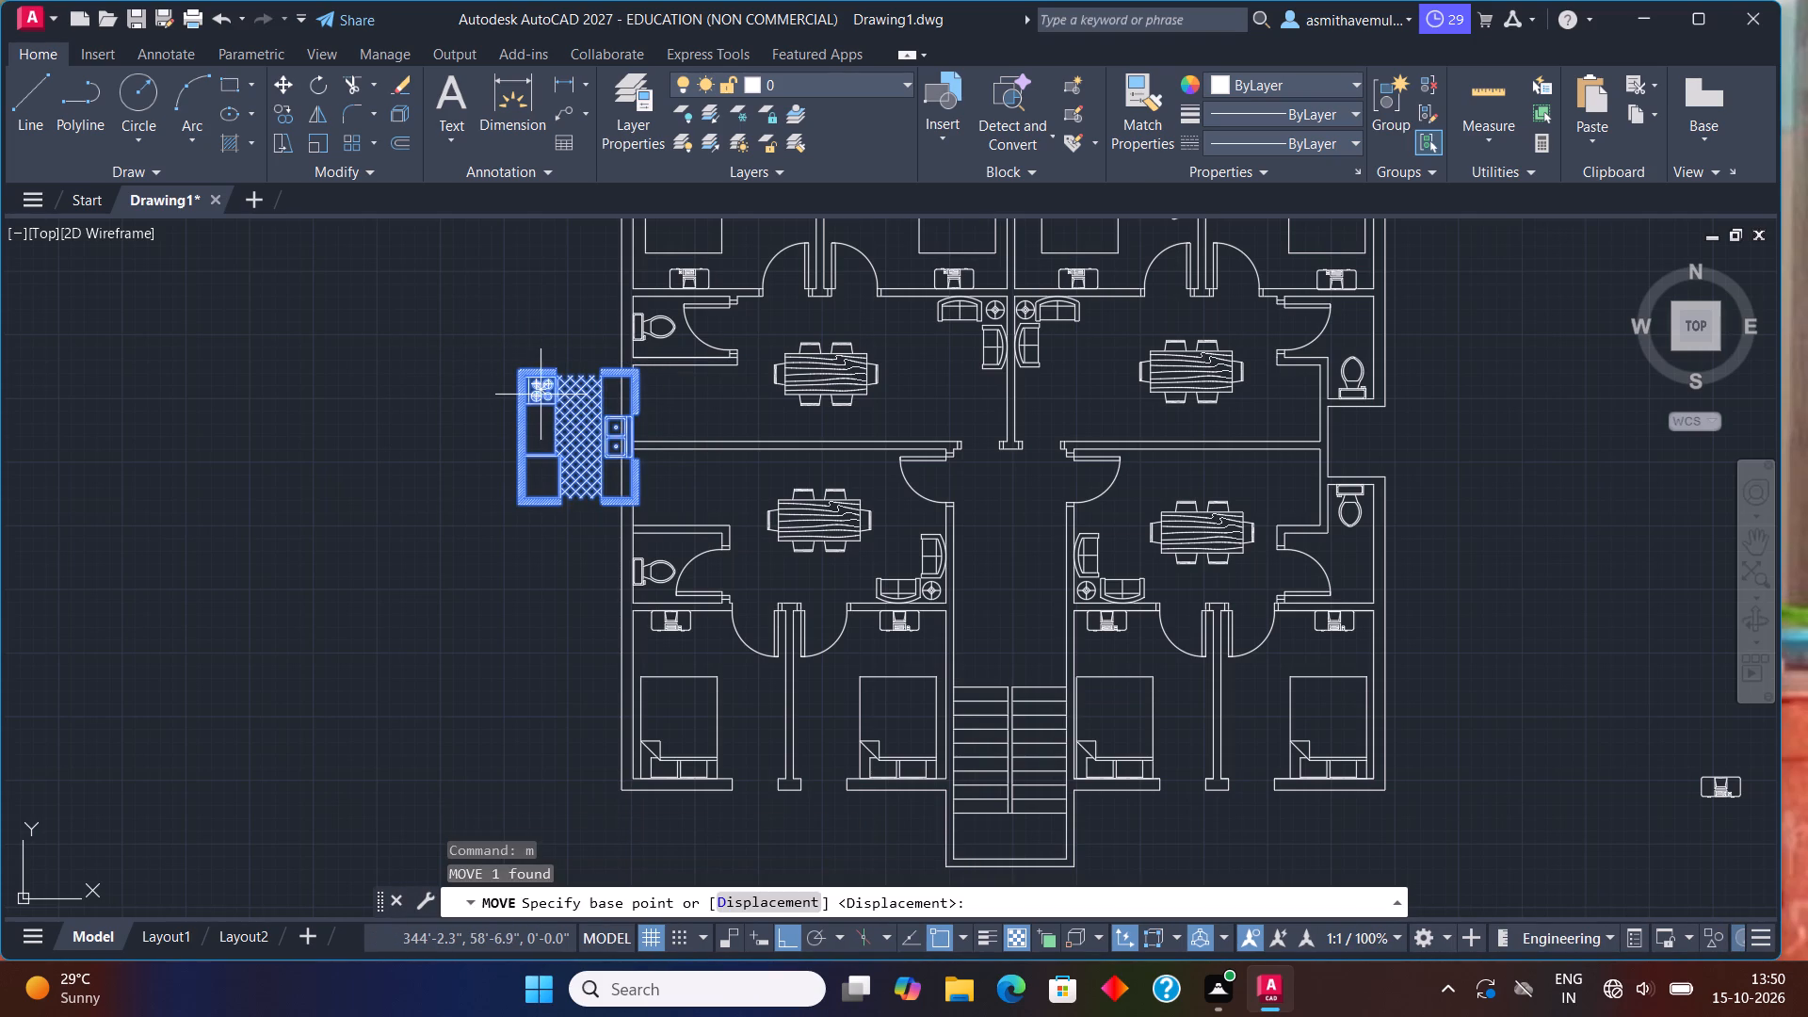
click(516, 368)
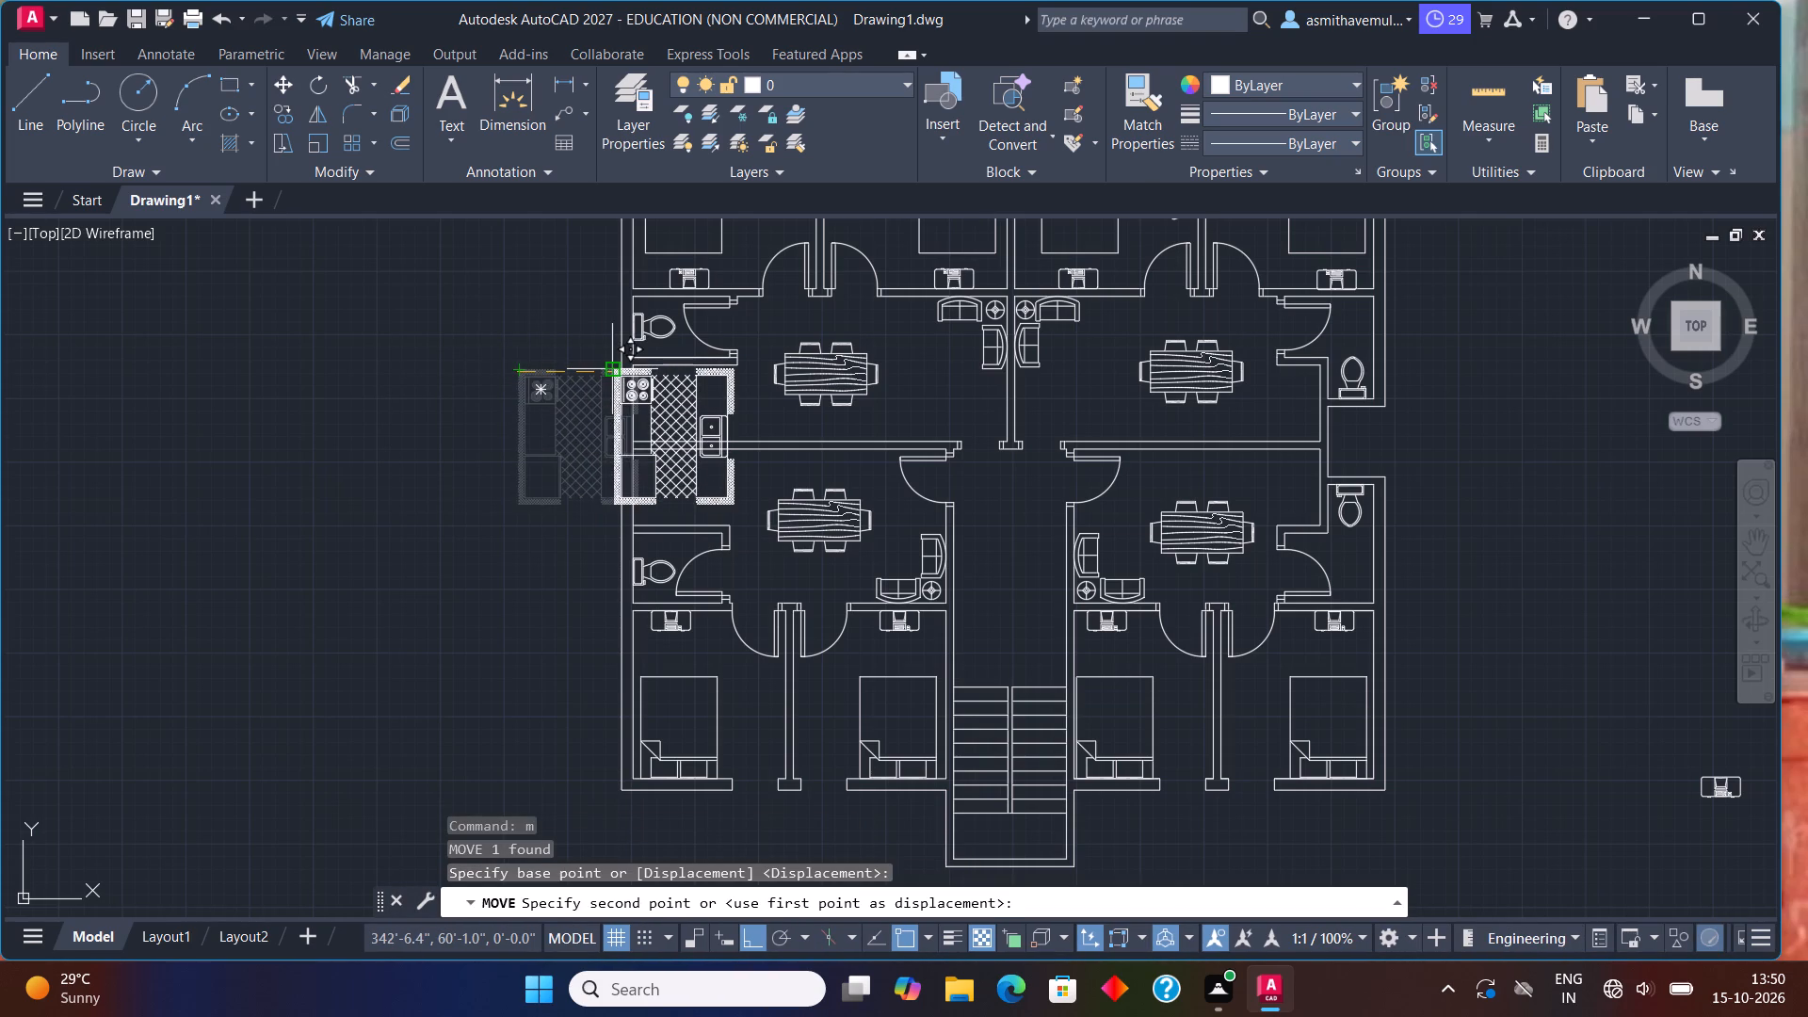
scroll(622, 363, up, 3)
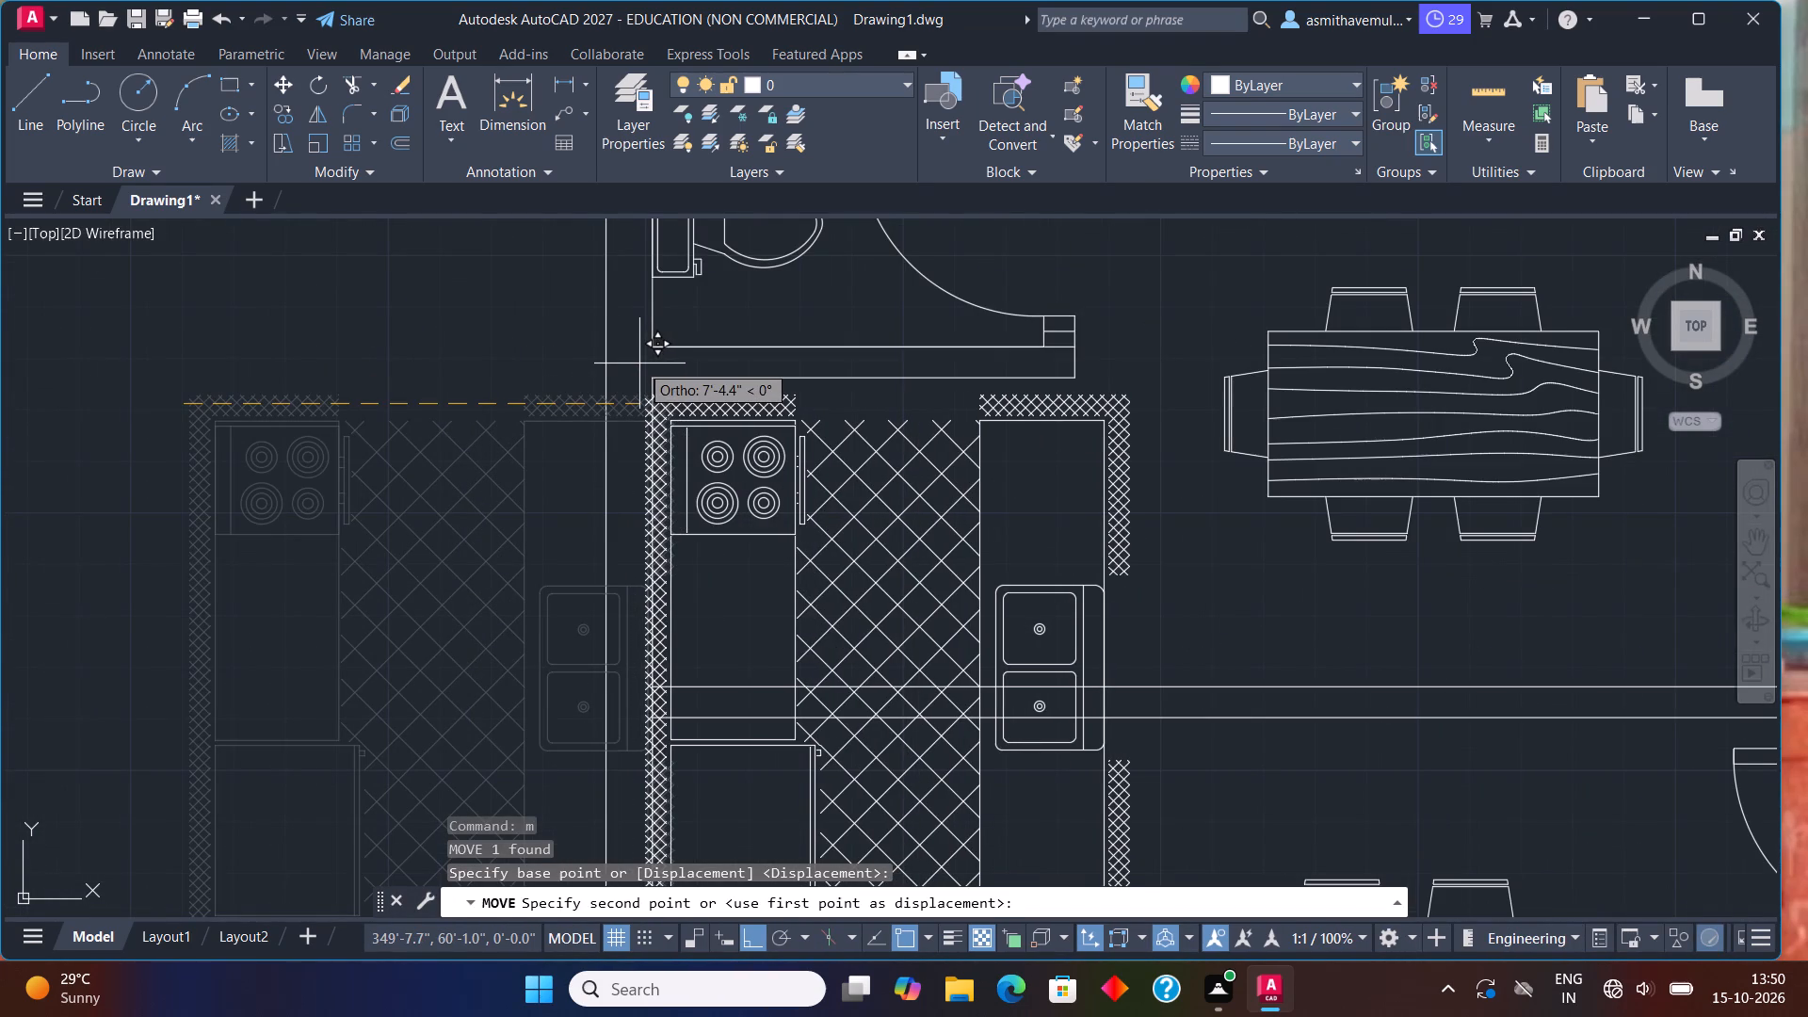
key(F8)
scroll(639, 363, up, 3)
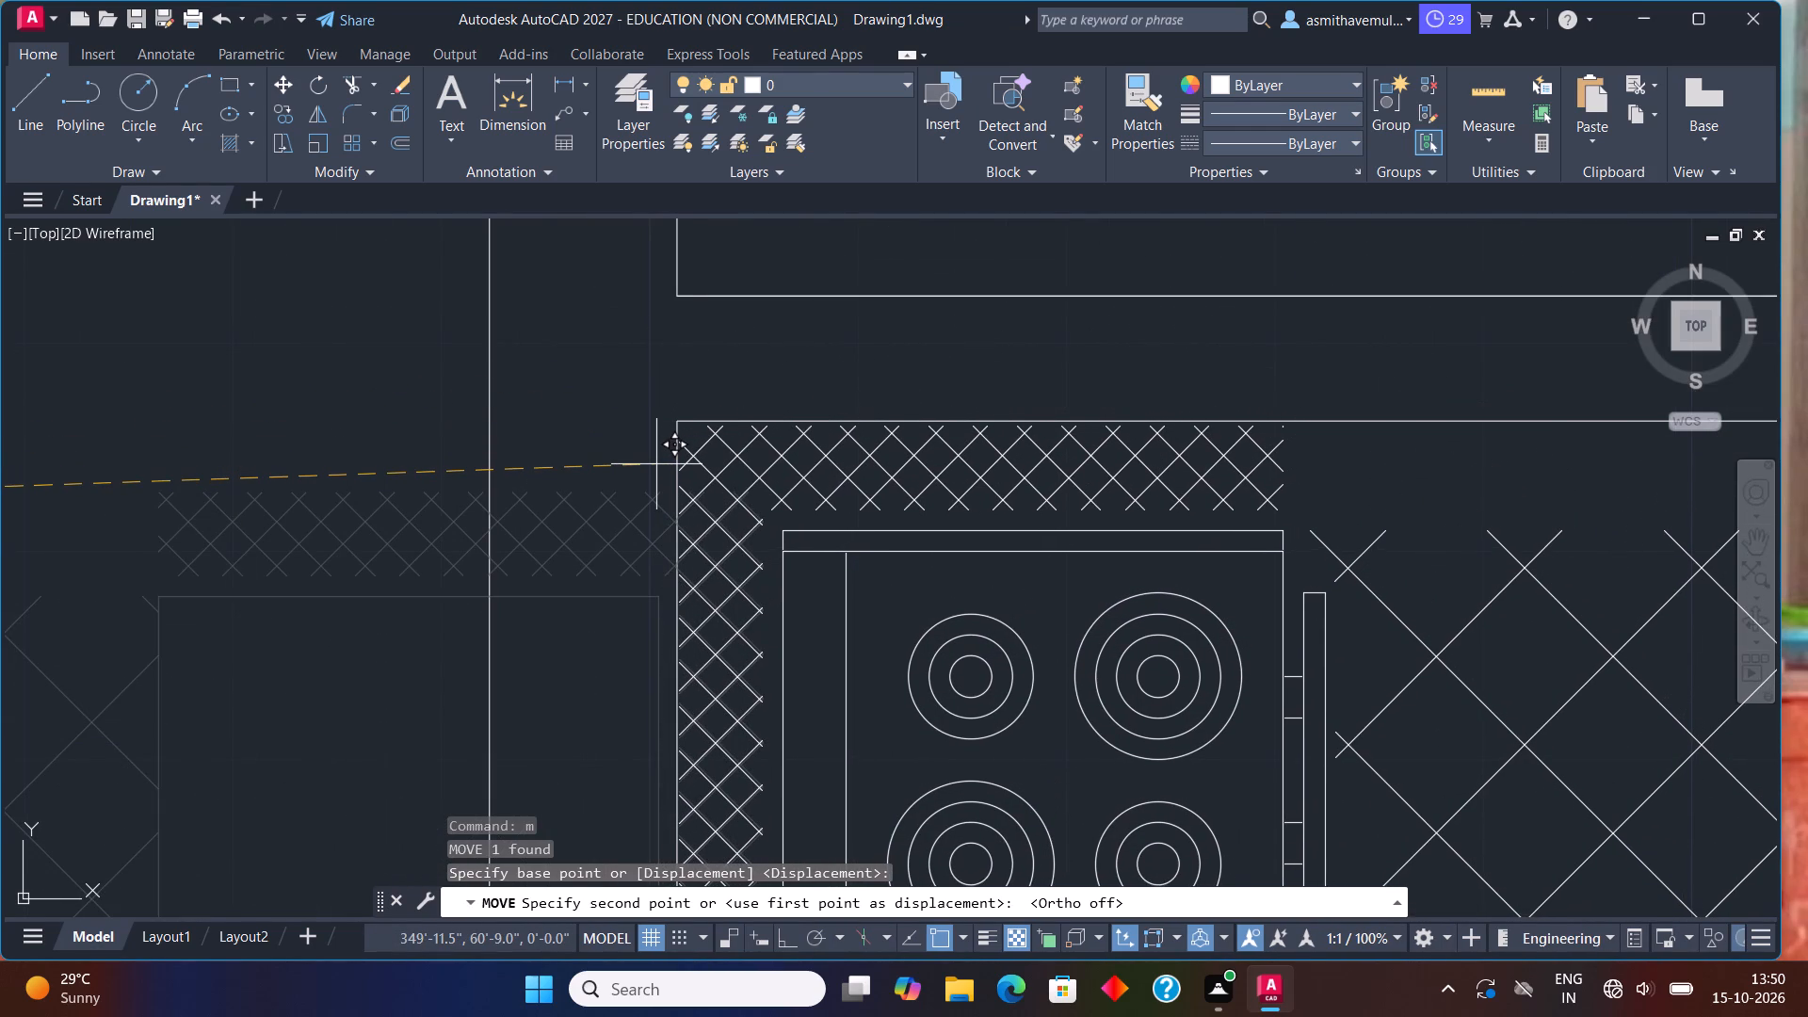
click(656, 462)
Scale the kitchen layout down from its upper-left corner to fit between the toilet room wall and the wall dividing the left units.
click(697, 440)
click(701, 474)
click(753, 475)
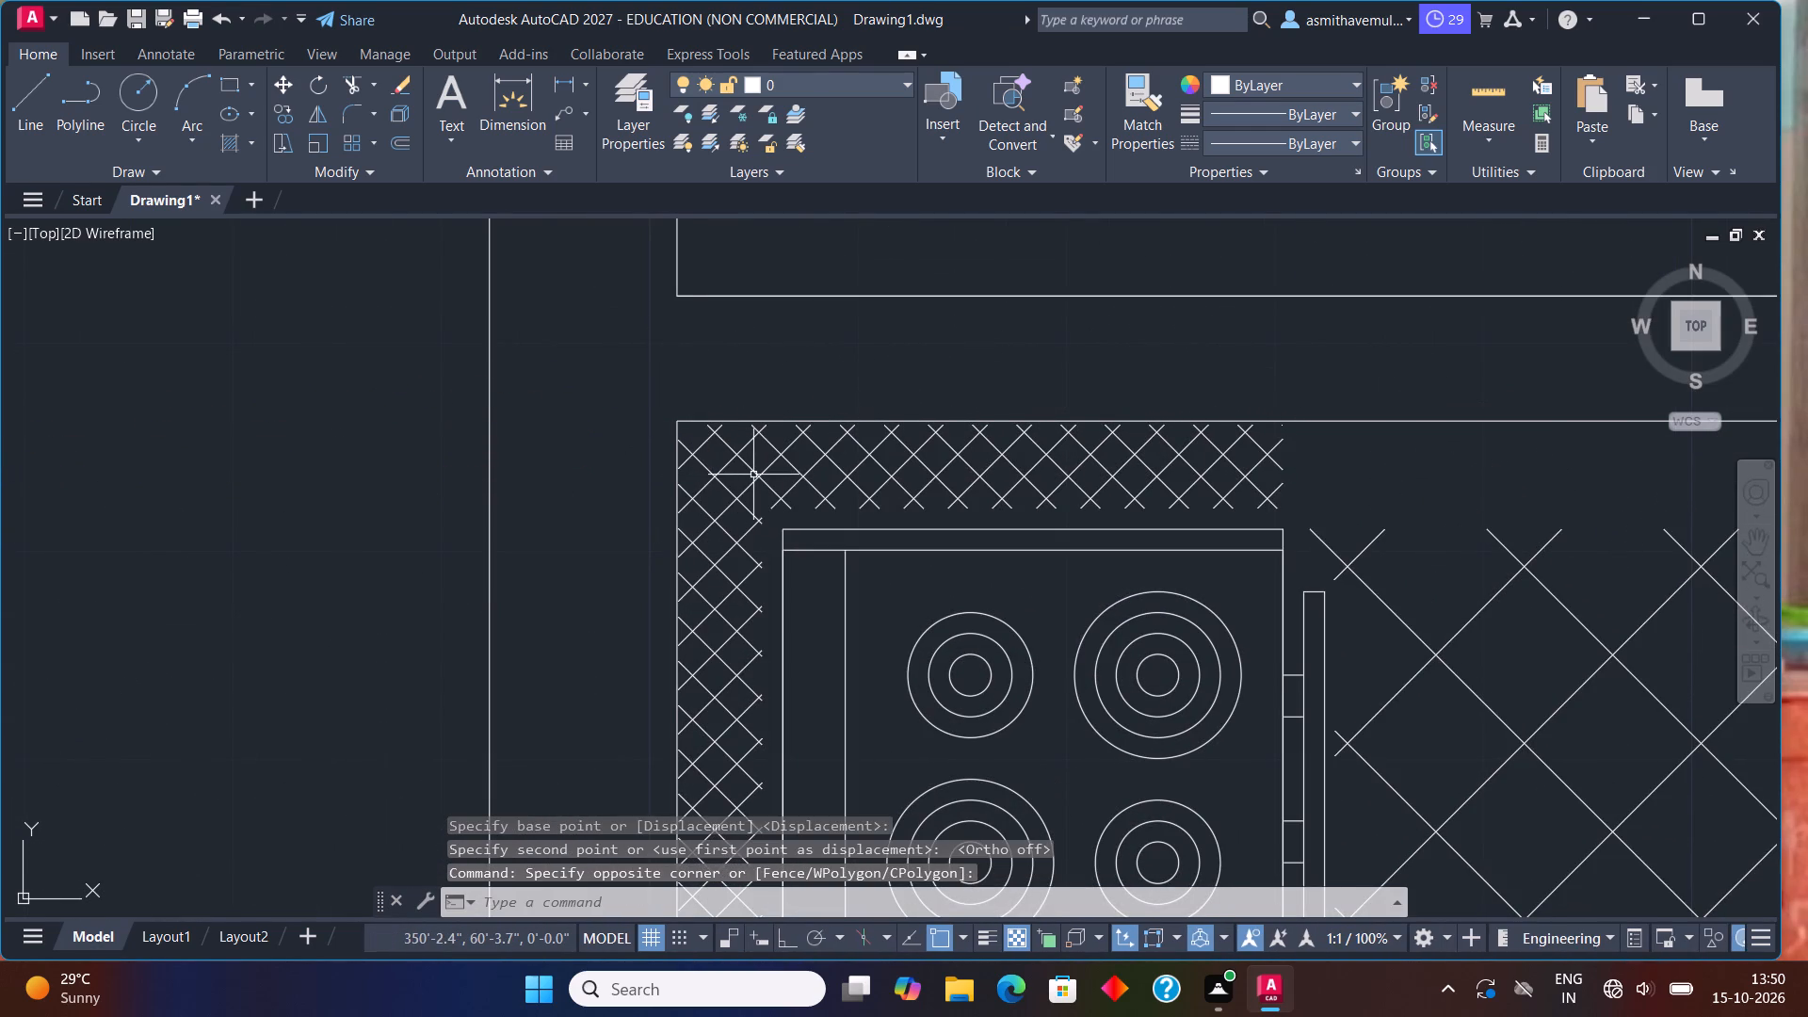
key(s)
key(c)
key(a)
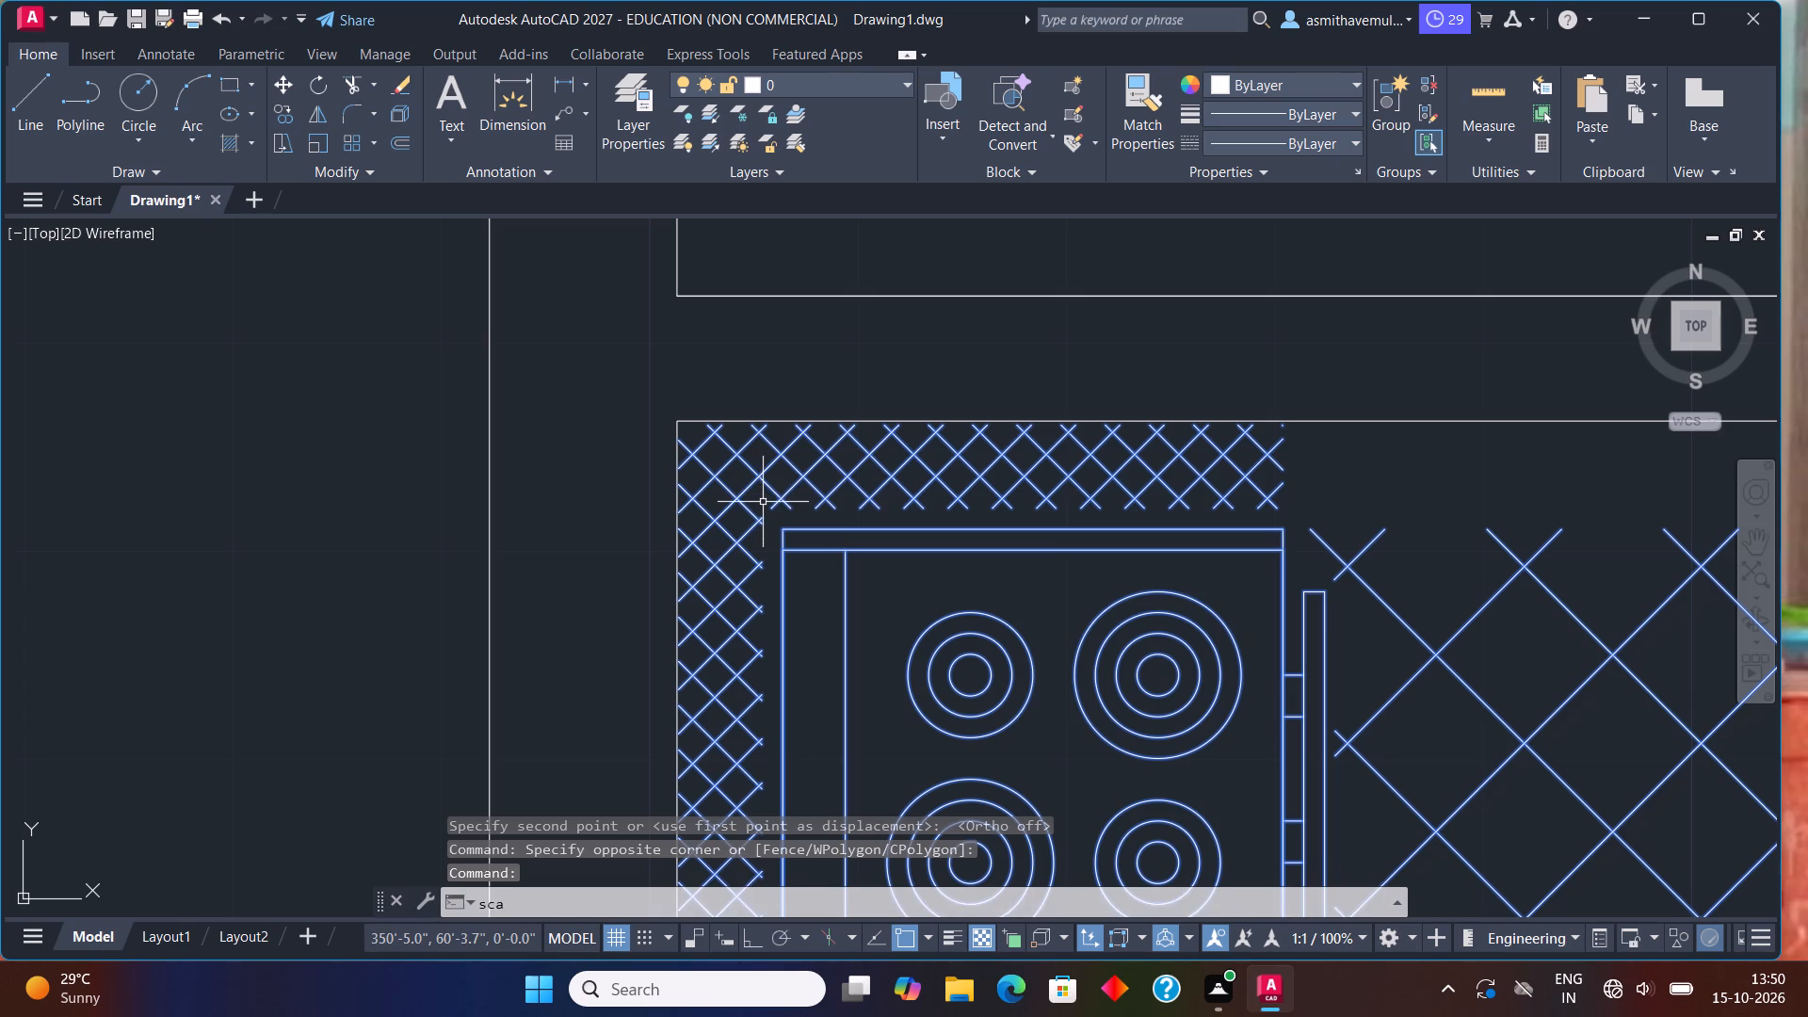
key(l)
key(e)
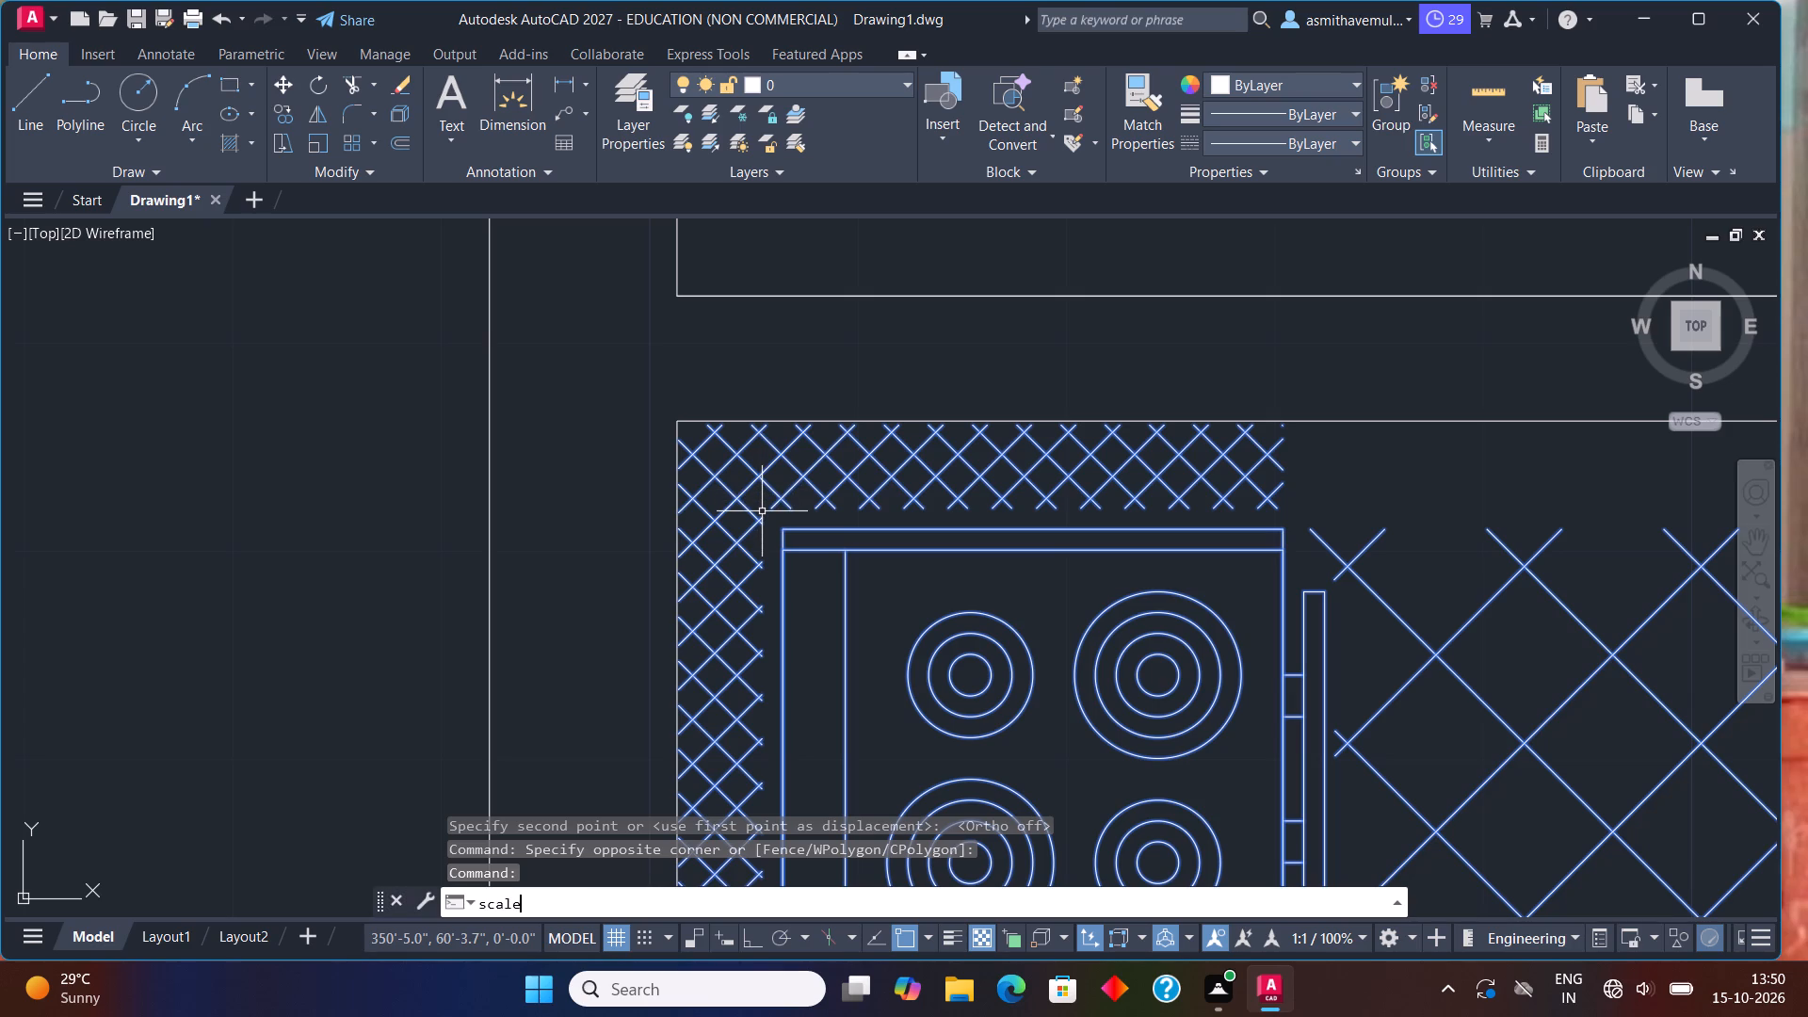
key(Return)
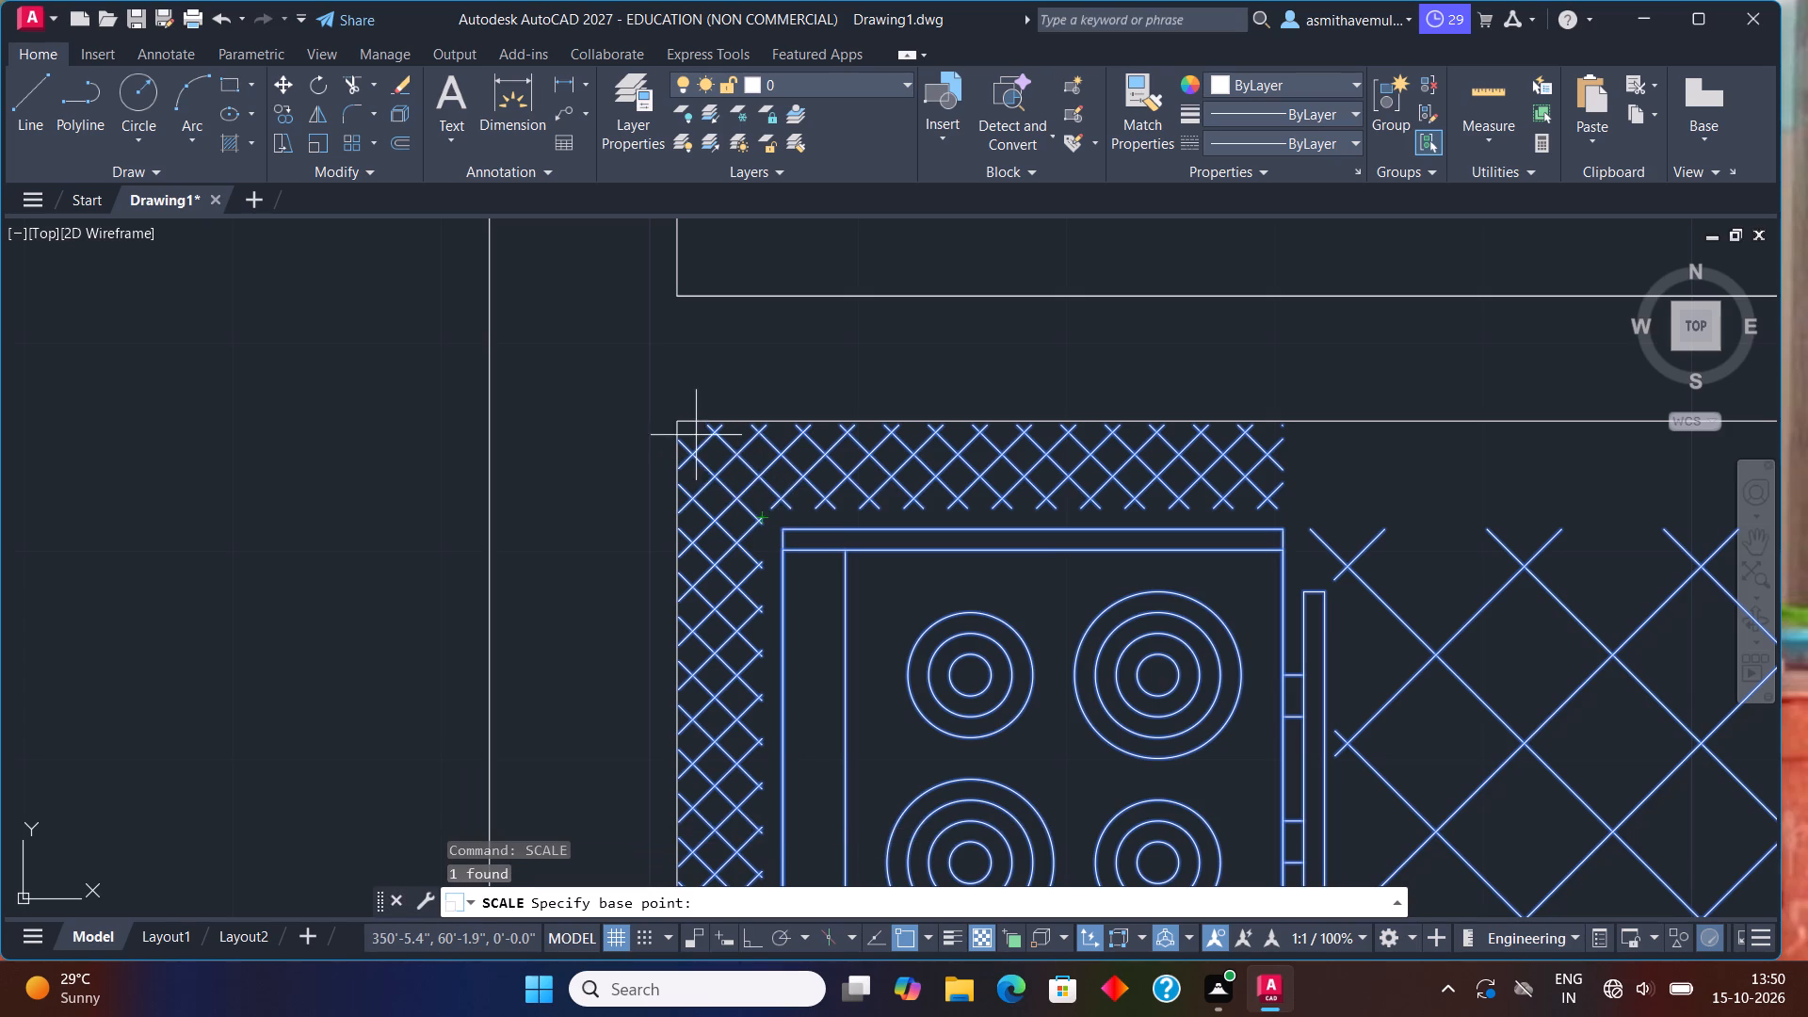
click(712, 419)
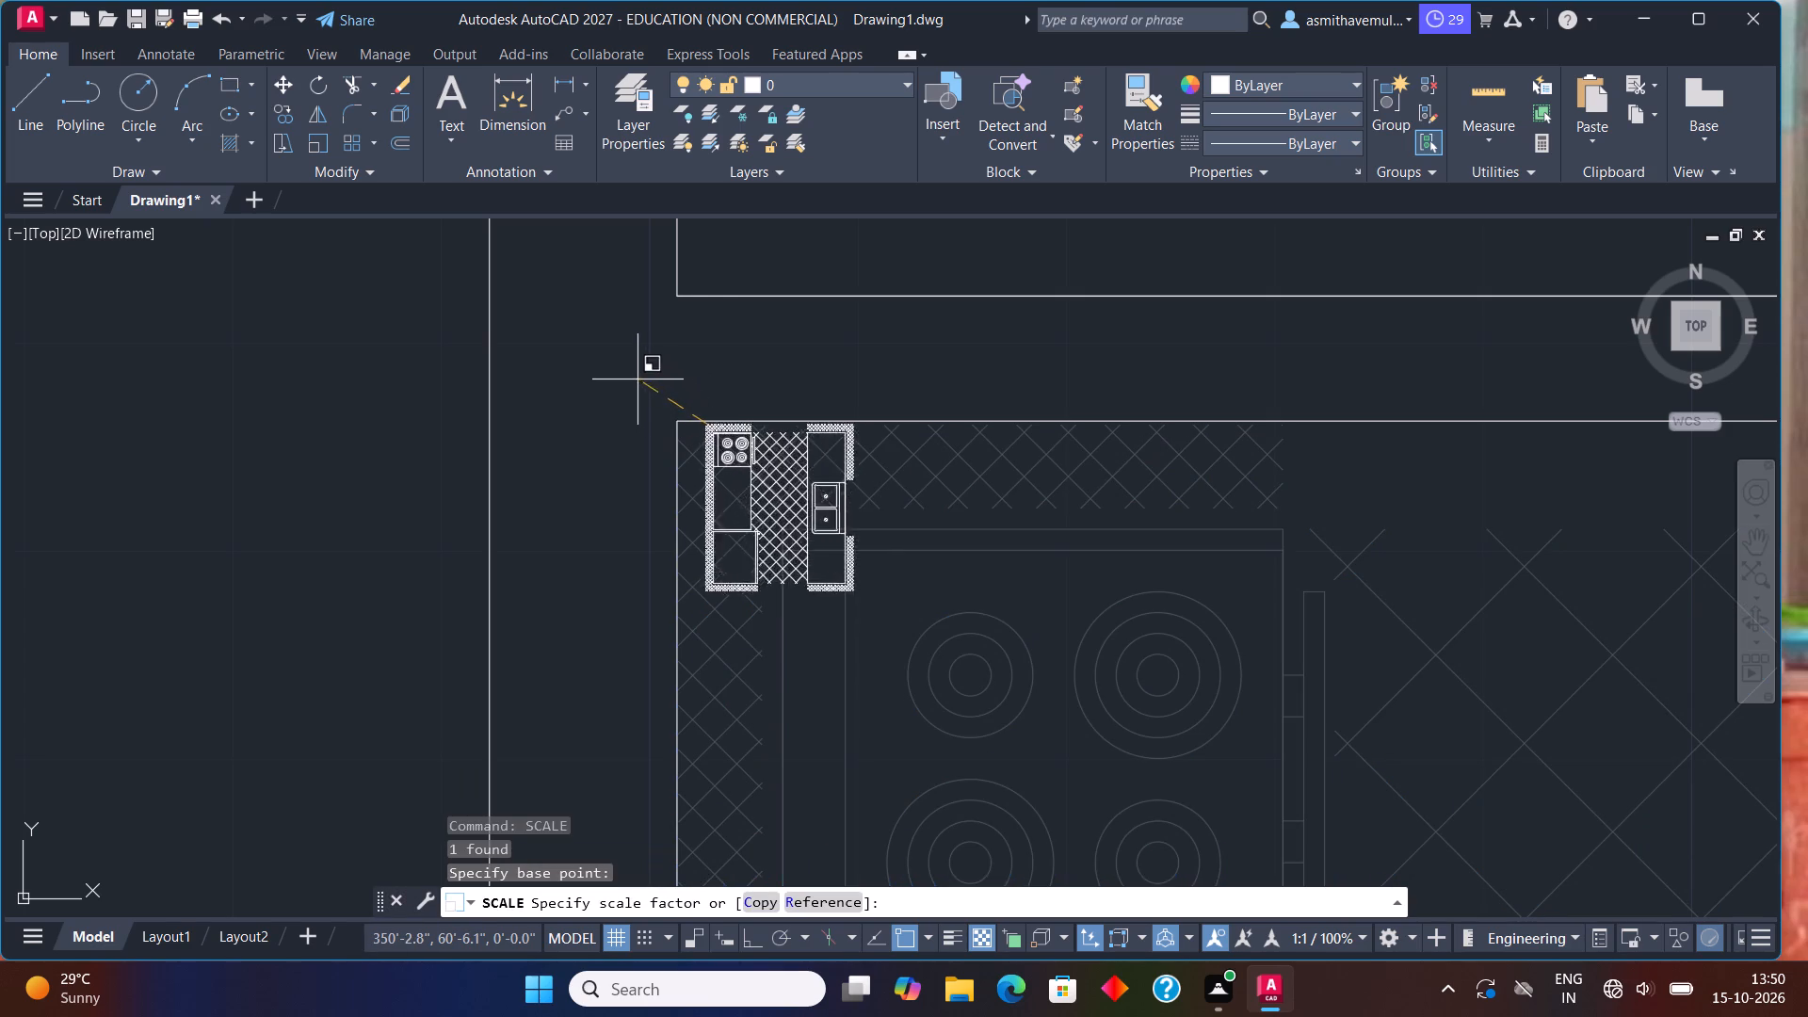
scroll(482, 371, down, 3)
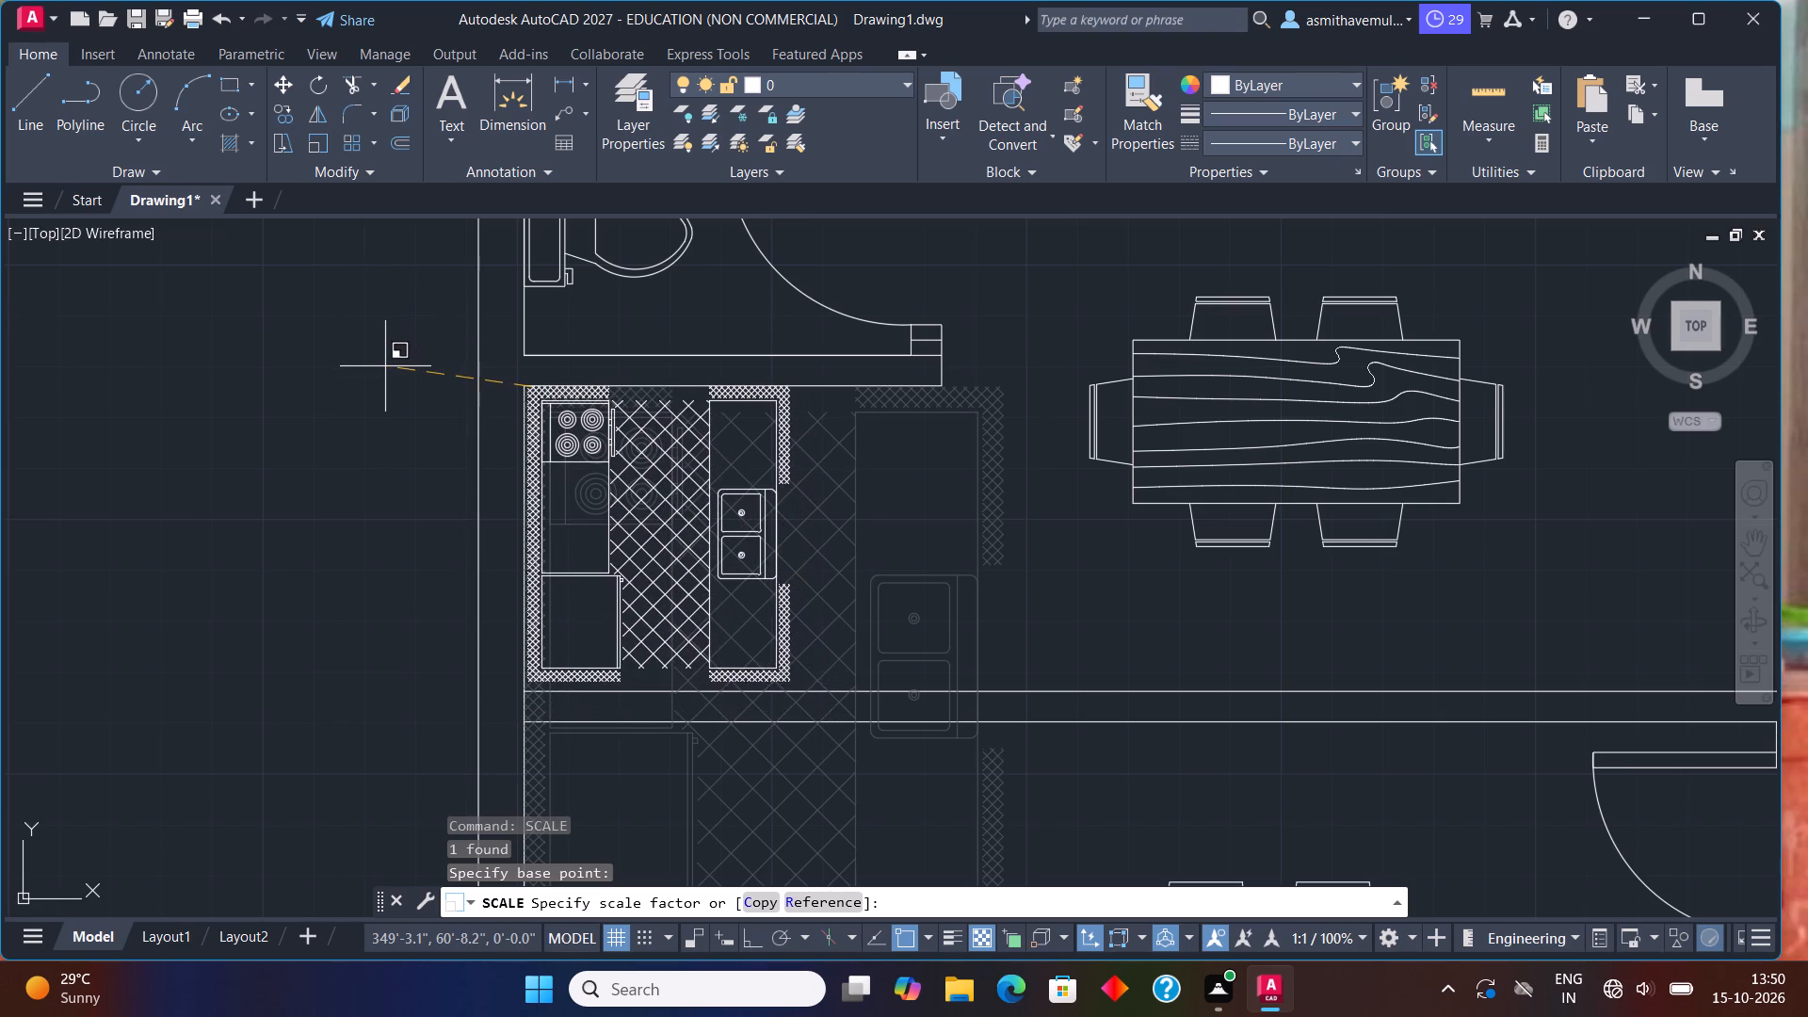
scroll(385, 371, up, 1)
middle_drag(383, 368, 352, 220)
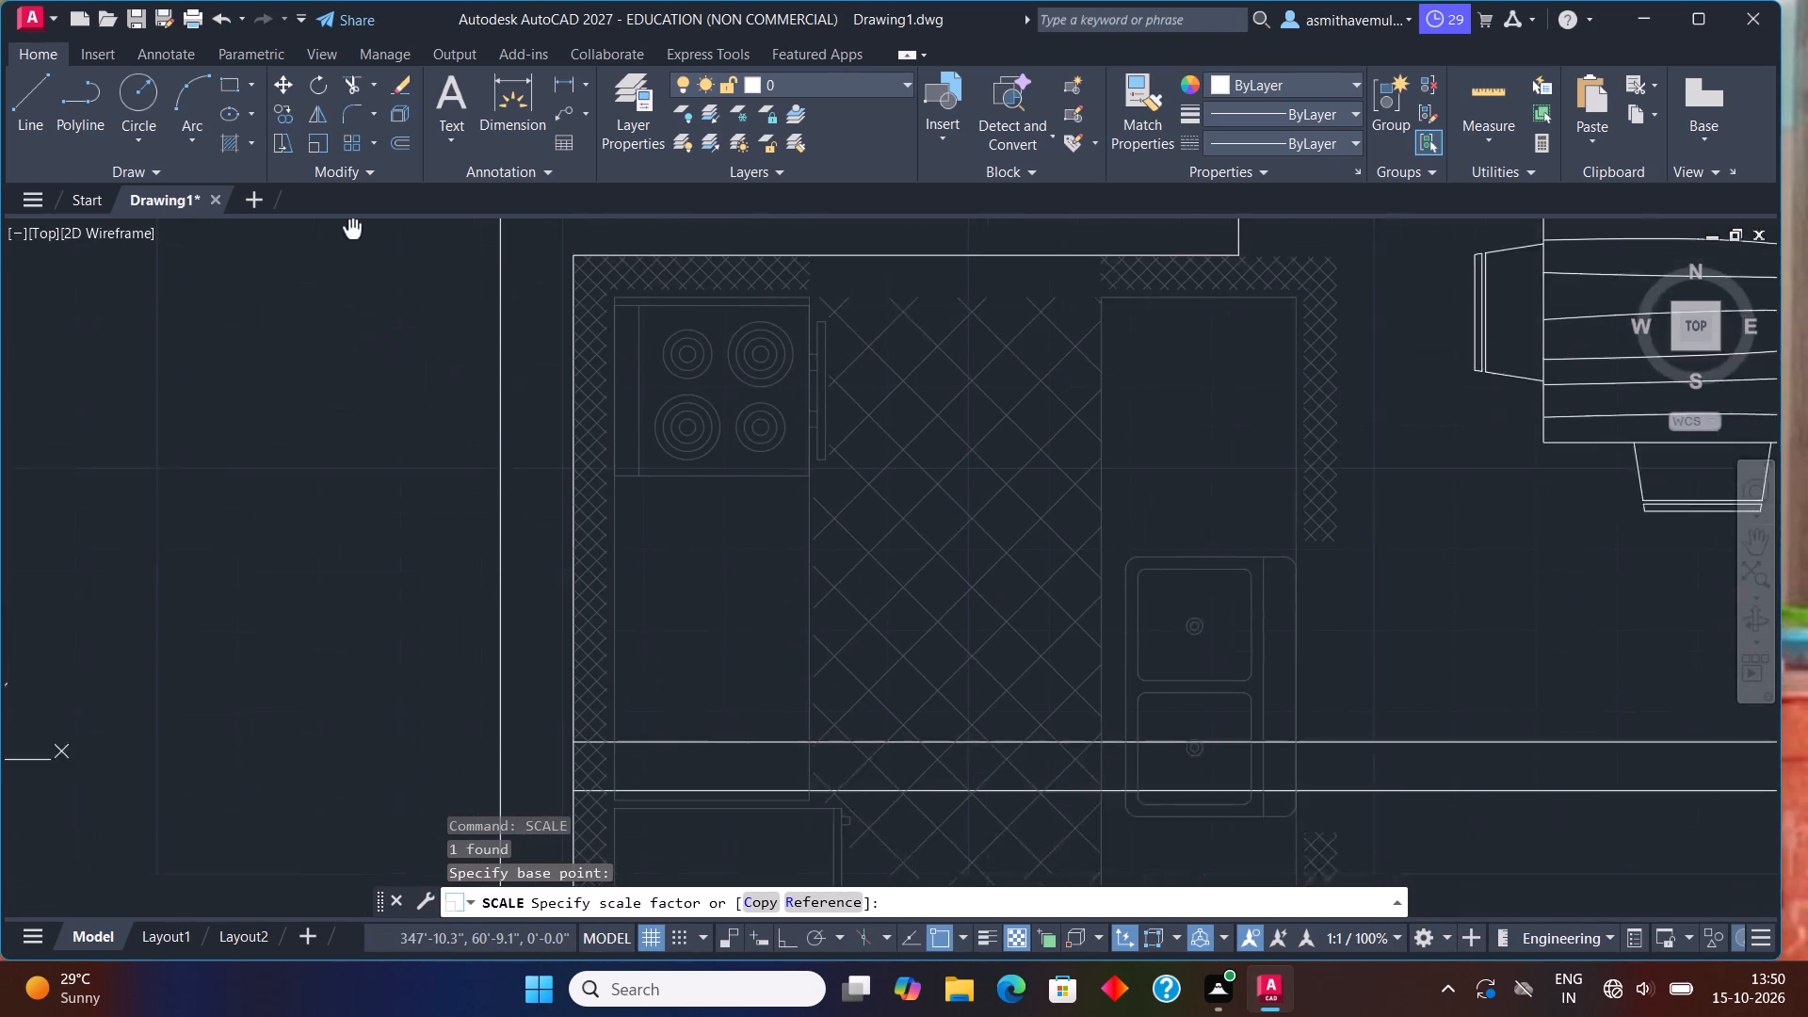
middle_drag(352, 220, 352, 92)
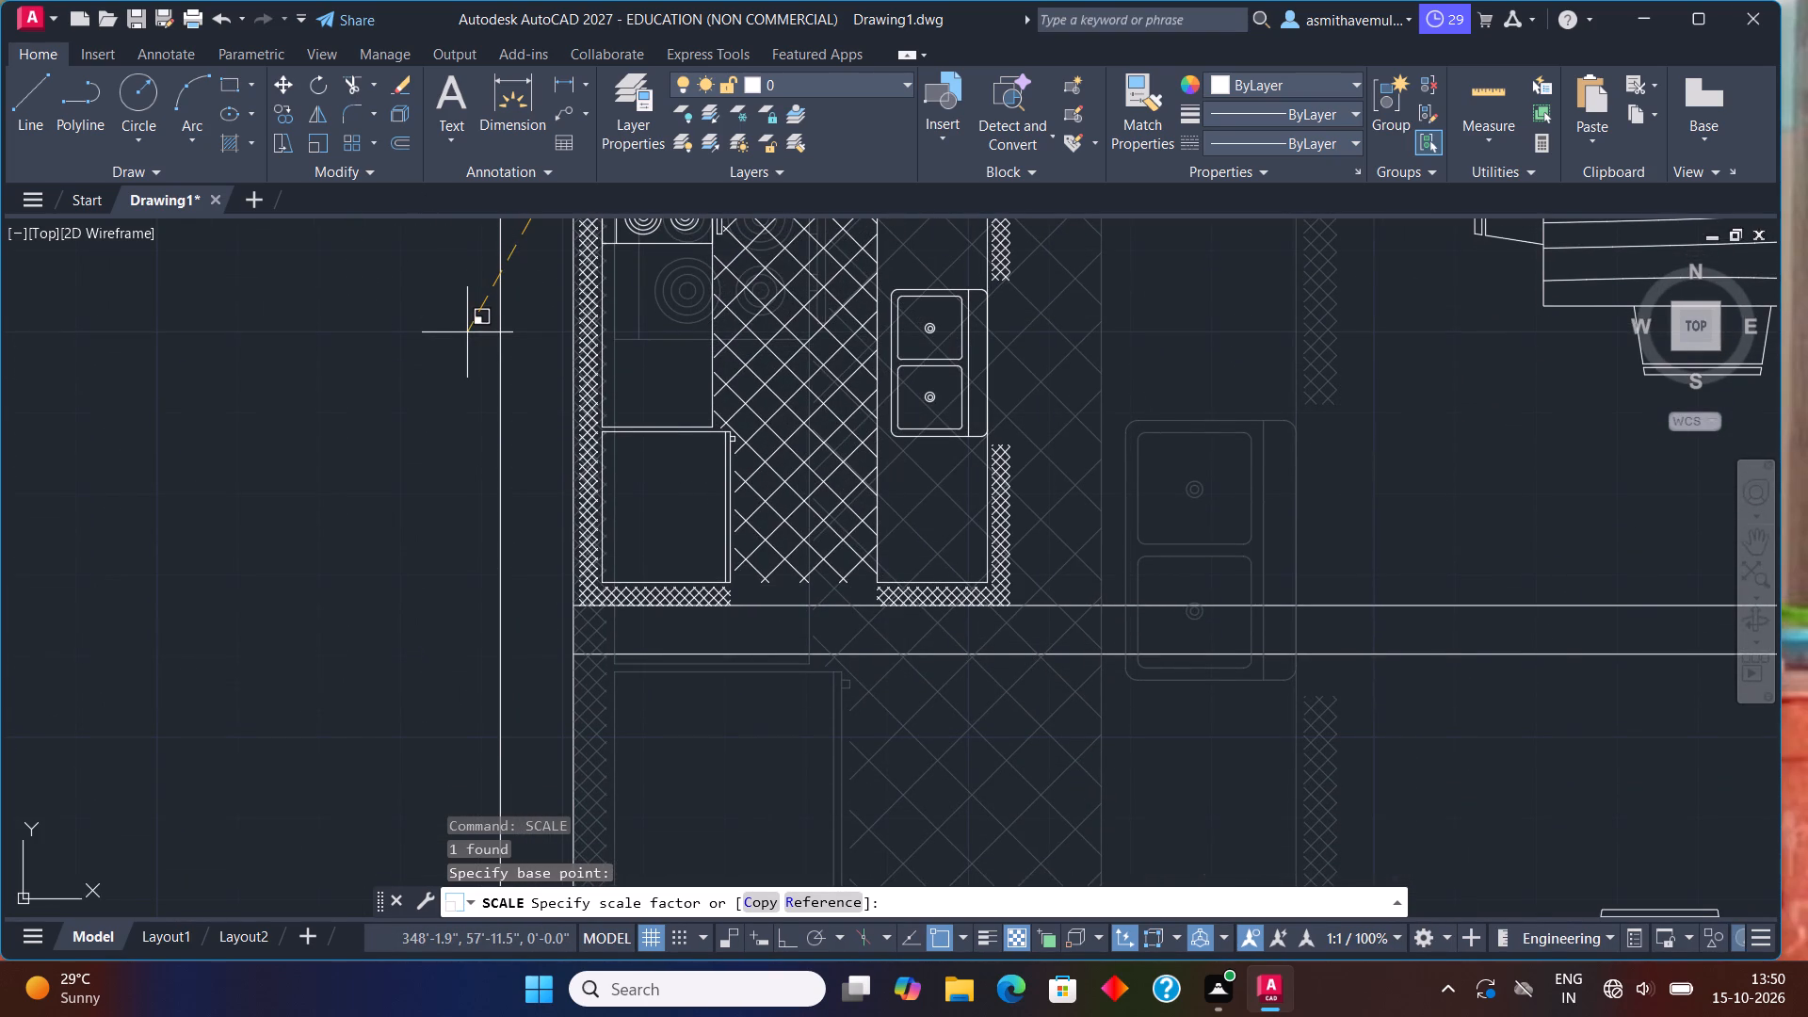
click(467, 332)
Copy the scaled kitchen layout into the lower-left unit, in the outer wall corner just below the dividing wall.
scroll(958, 468, down, 2)
click(958, 474)
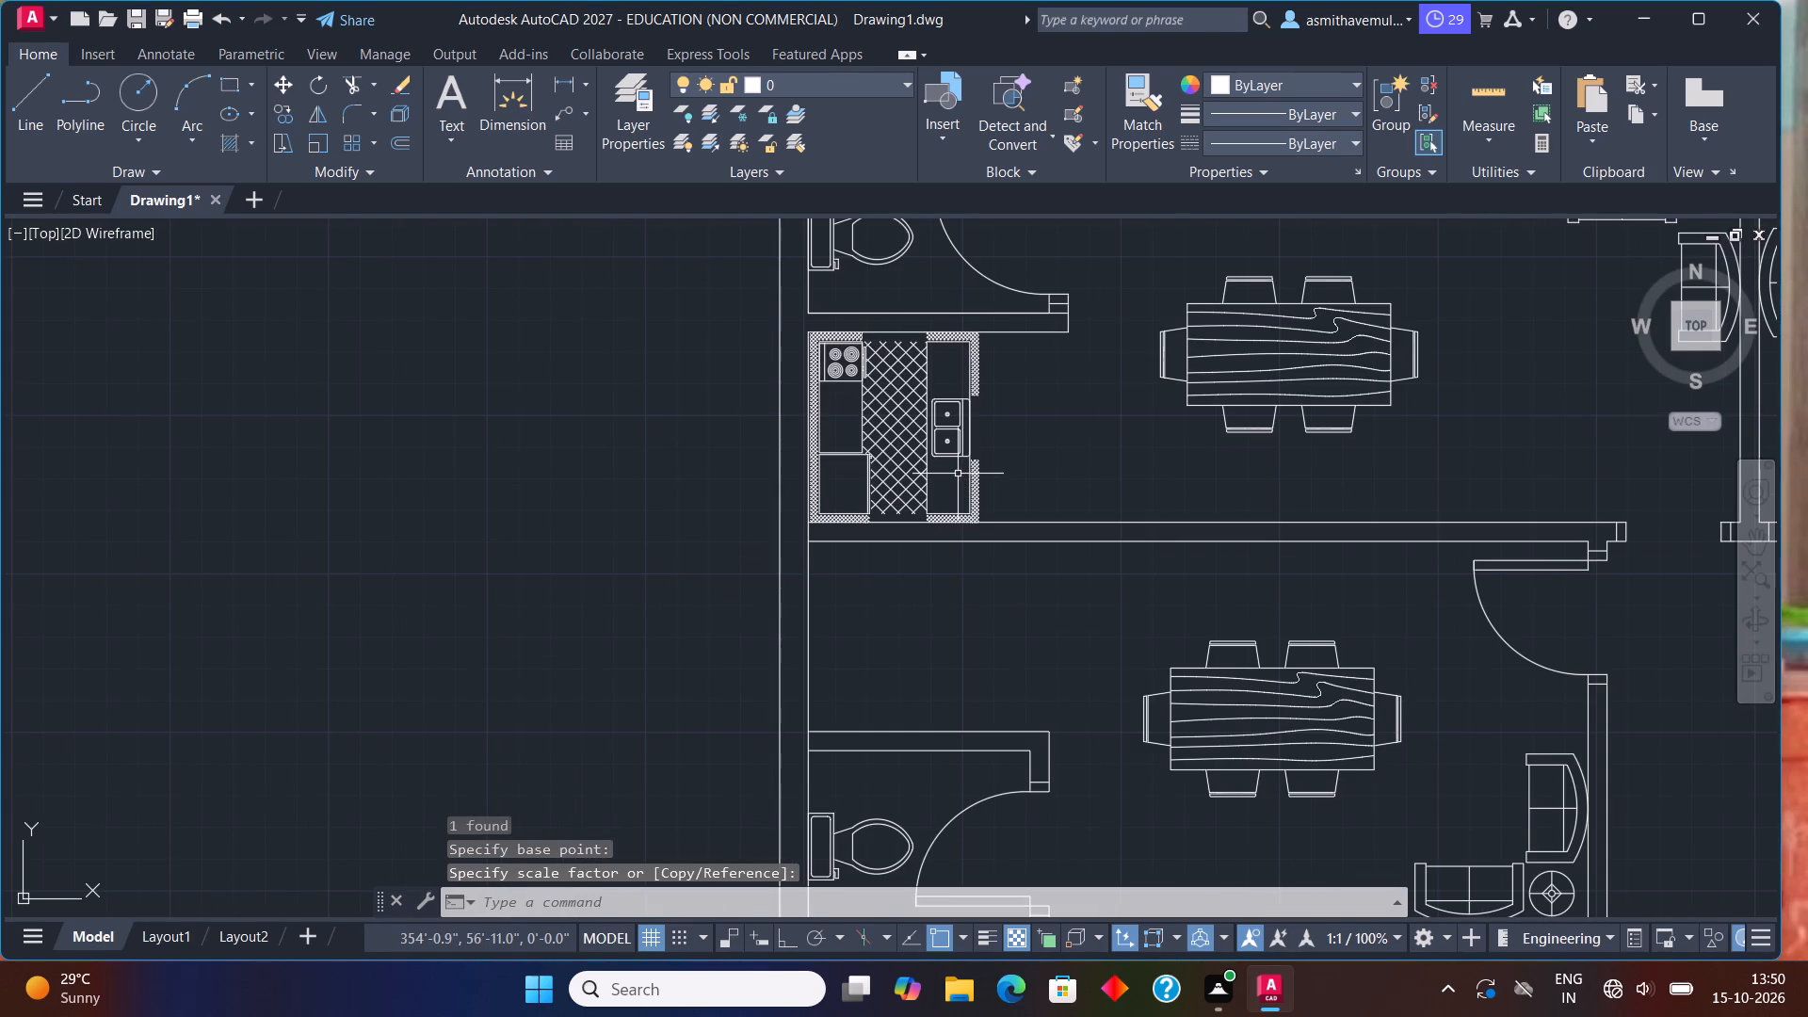
click(912, 459)
key(c)
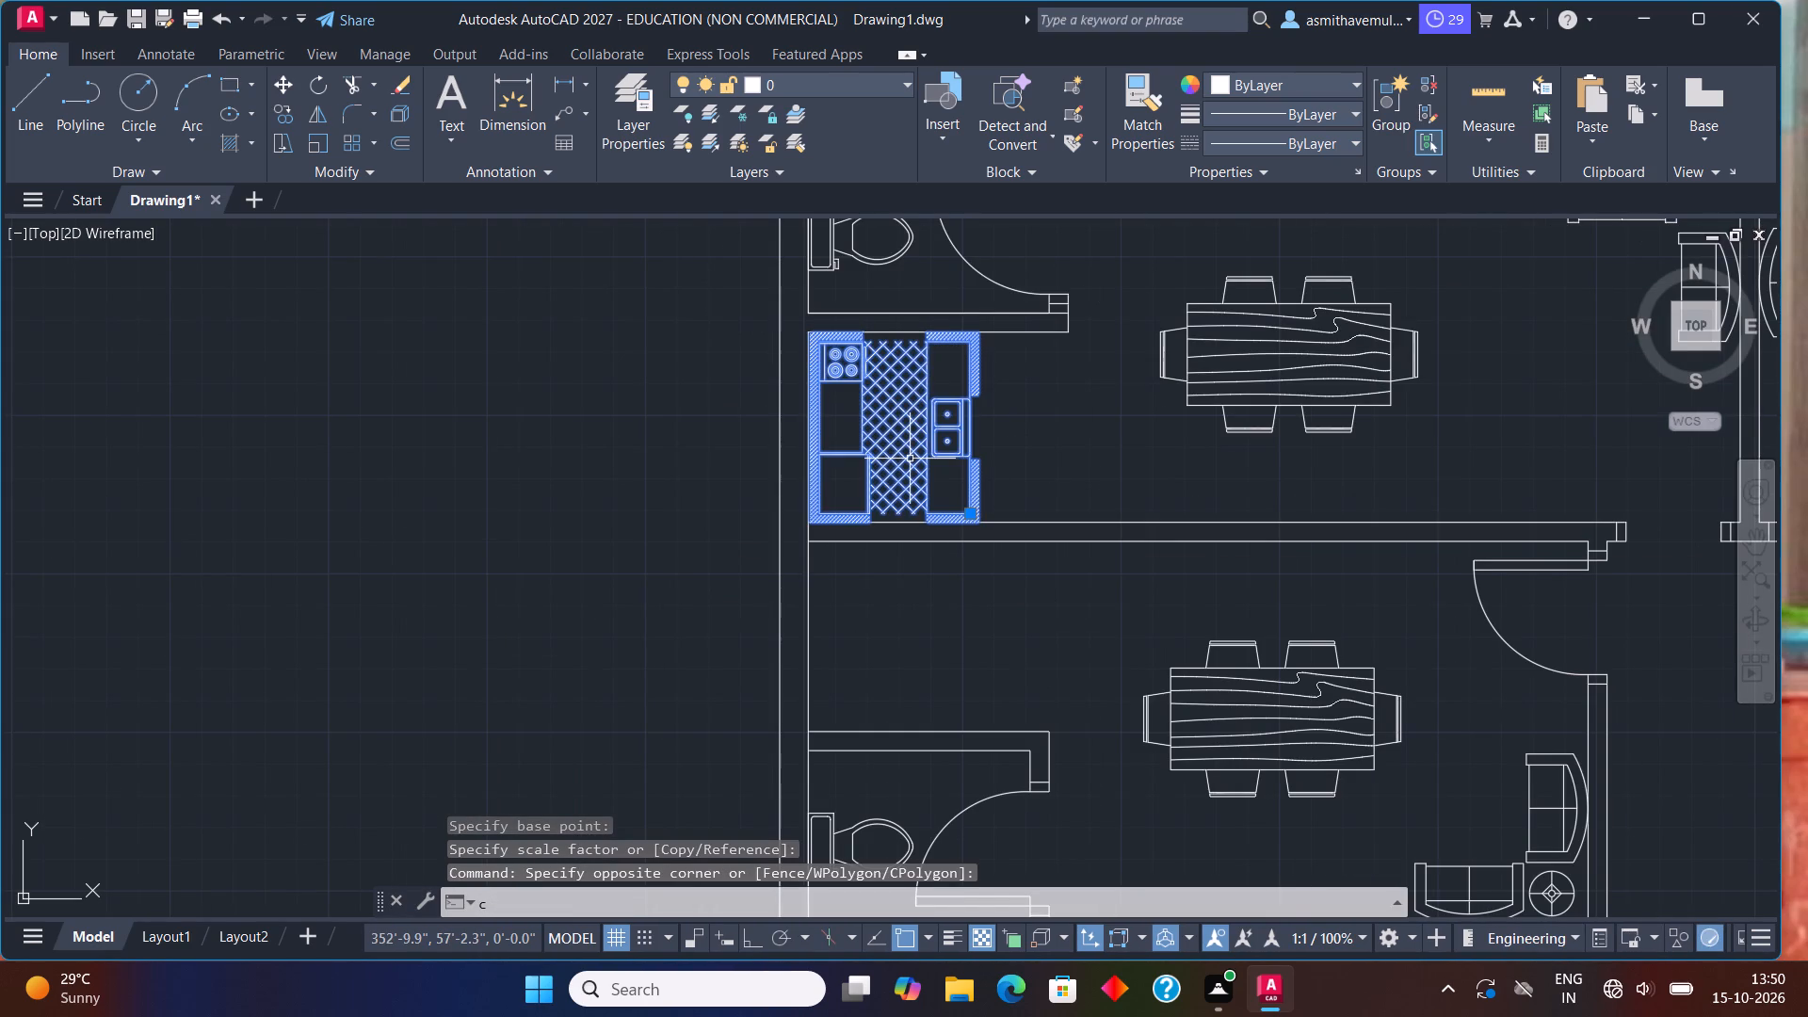
text(op)
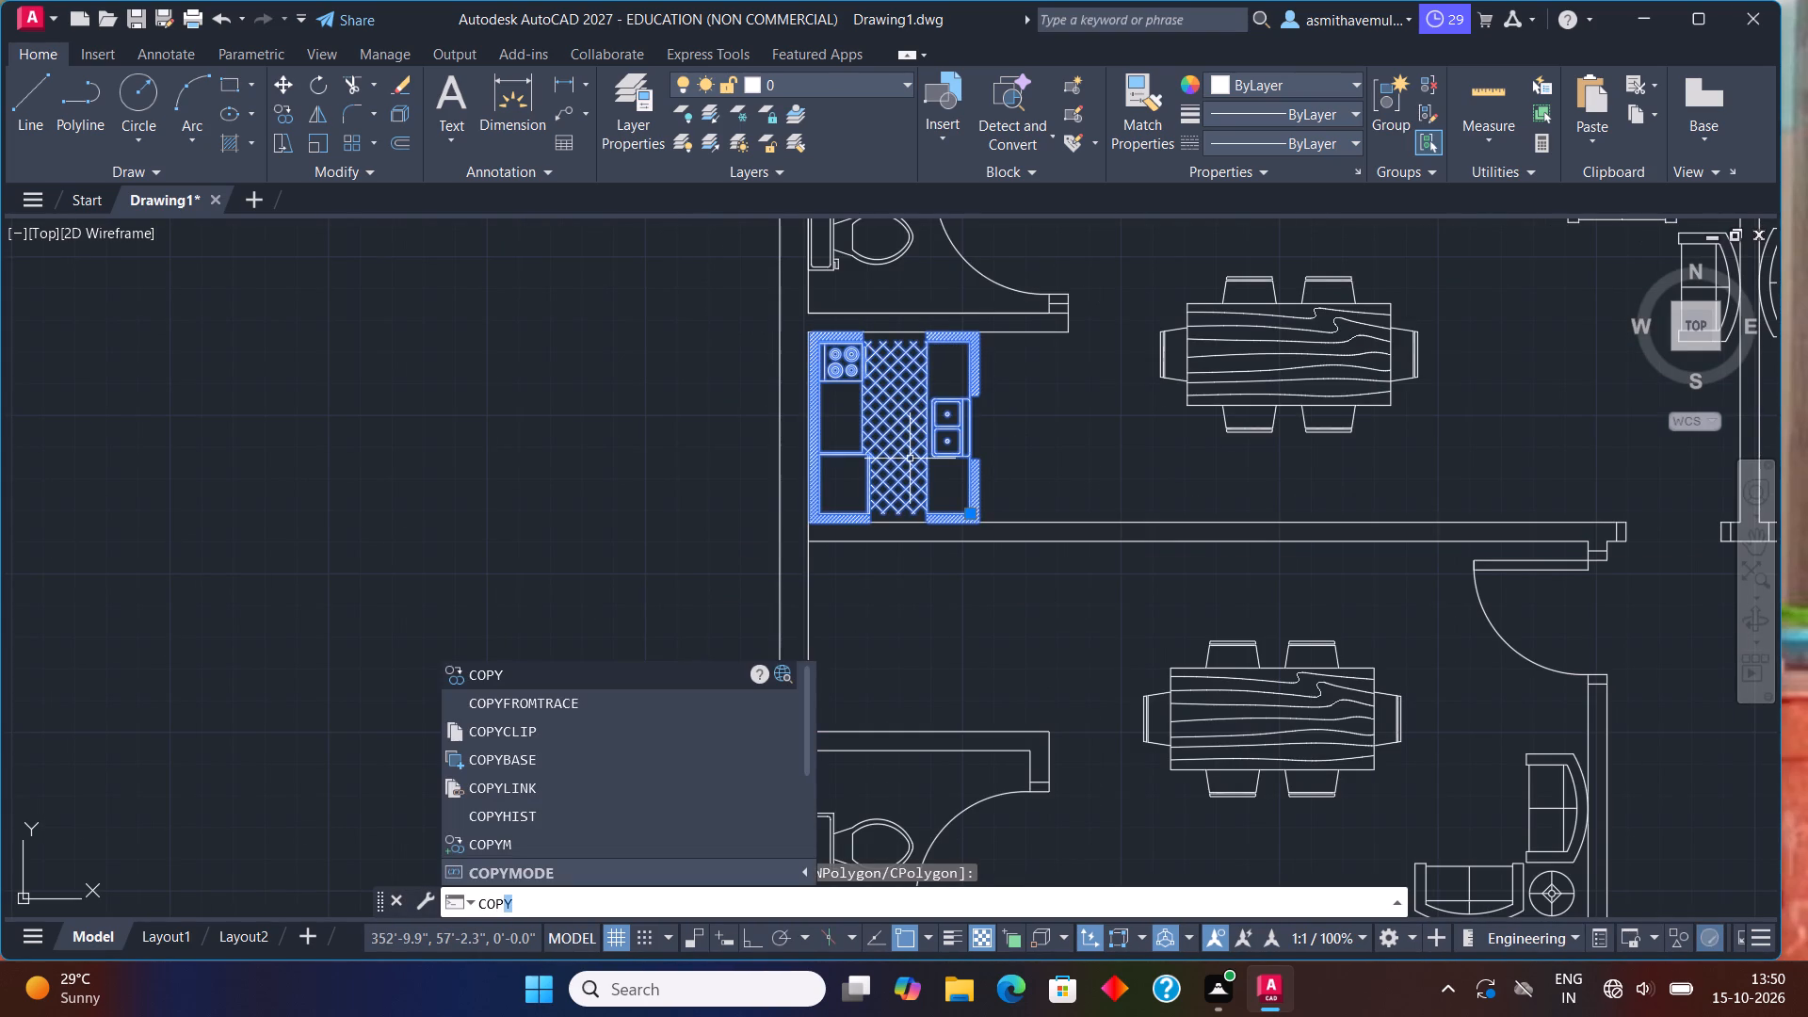
key(y)
key(Return)
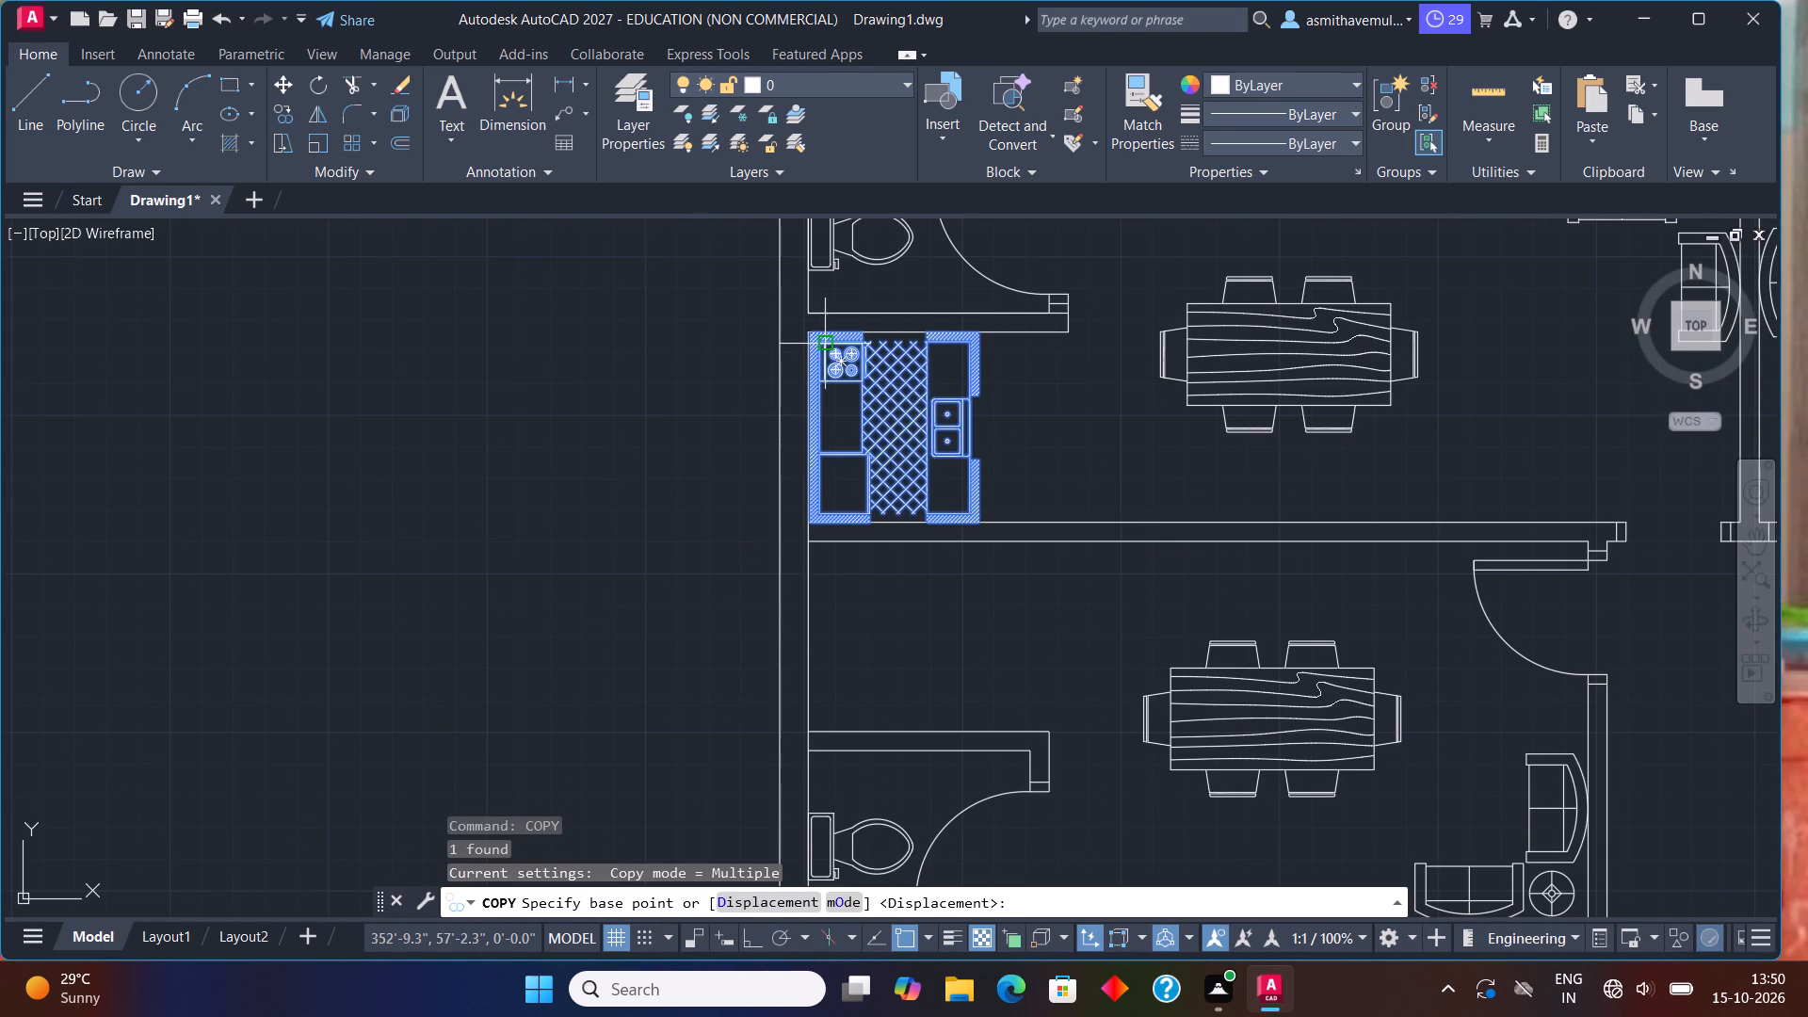
click(805, 327)
scroll(960, 489, down, 1)
scroll(998, 589, down, 1)
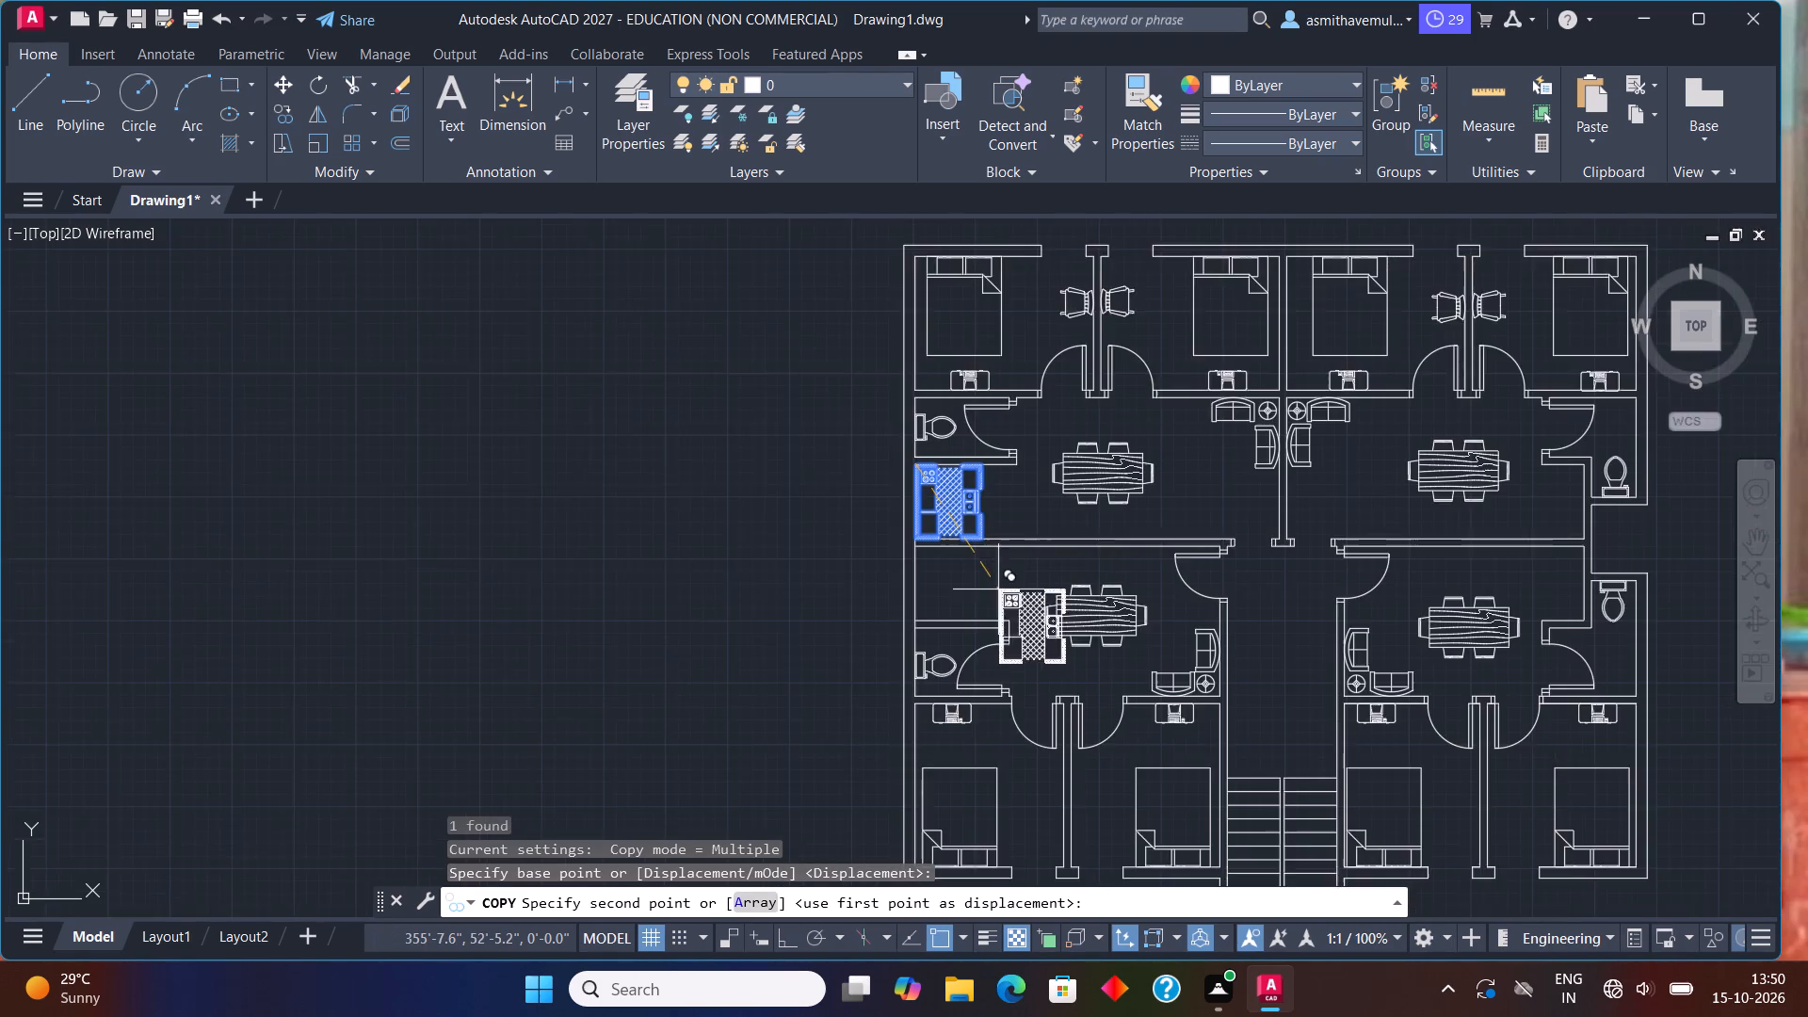
middle_drag(999, 592, 949, 379)
scroll(858, 336, up, 3)
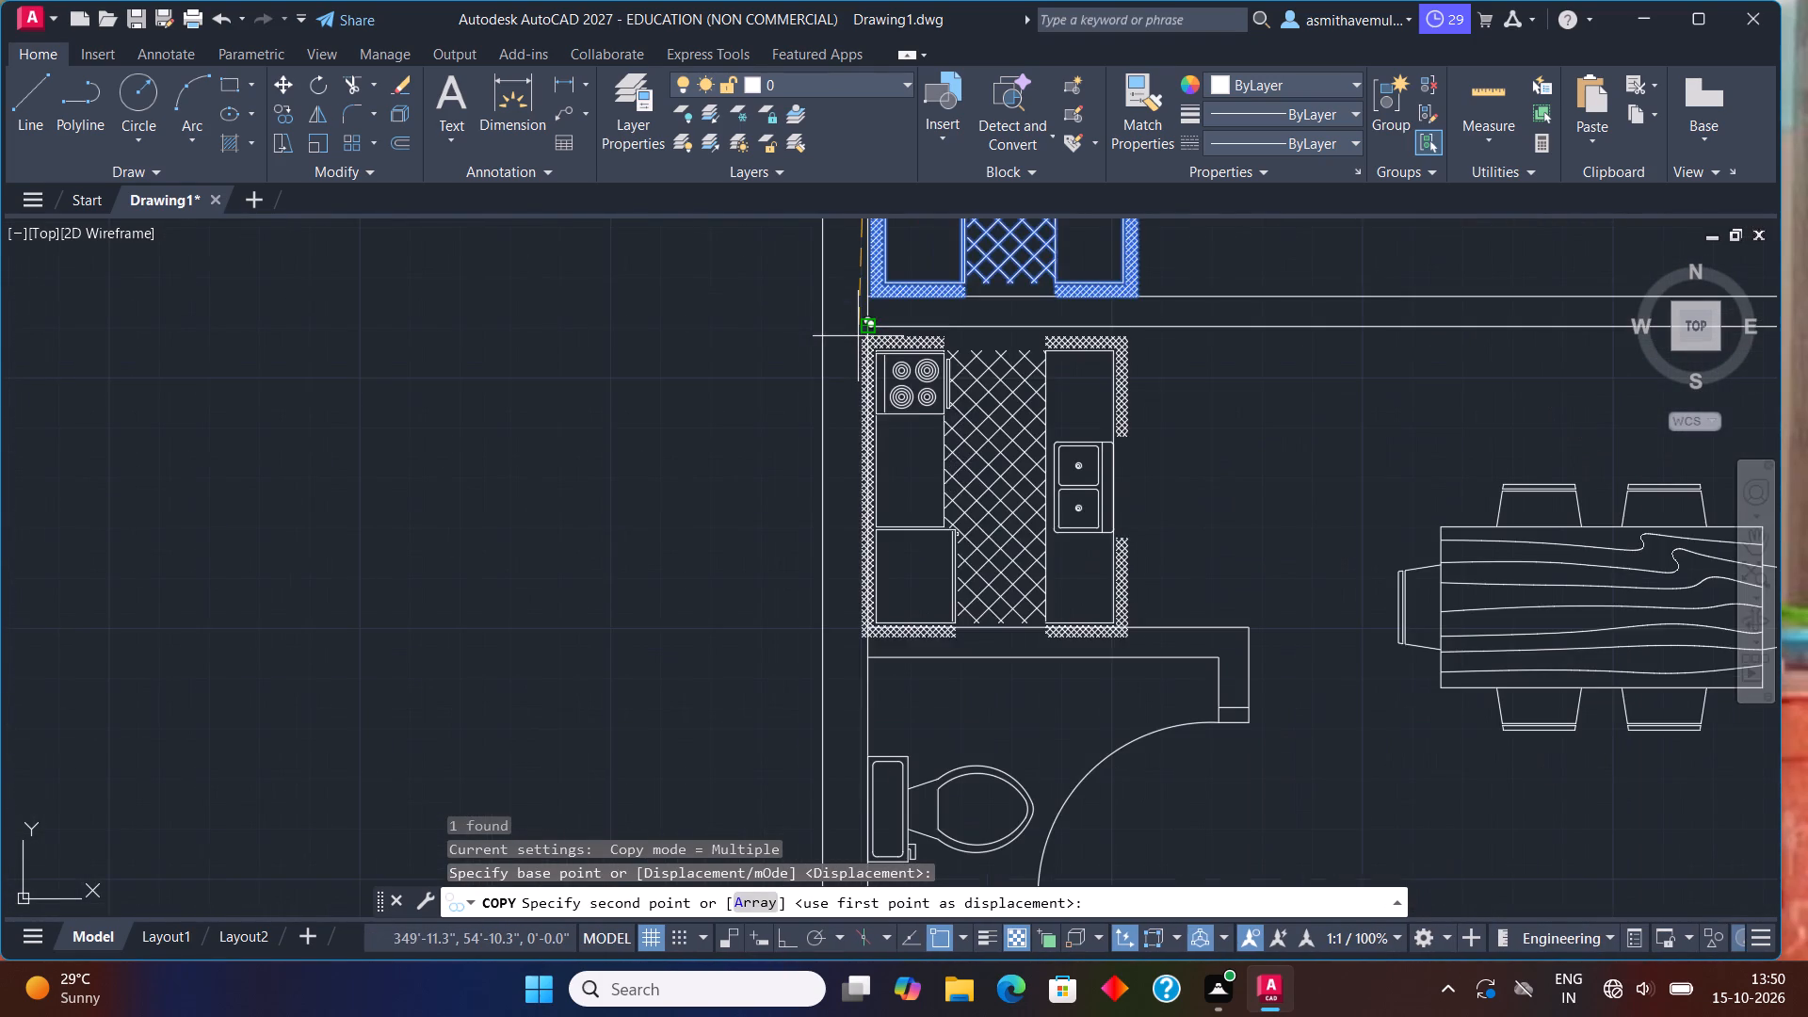
scroll(859, 336, up, 2)
scroll(874, 306, down, 2)
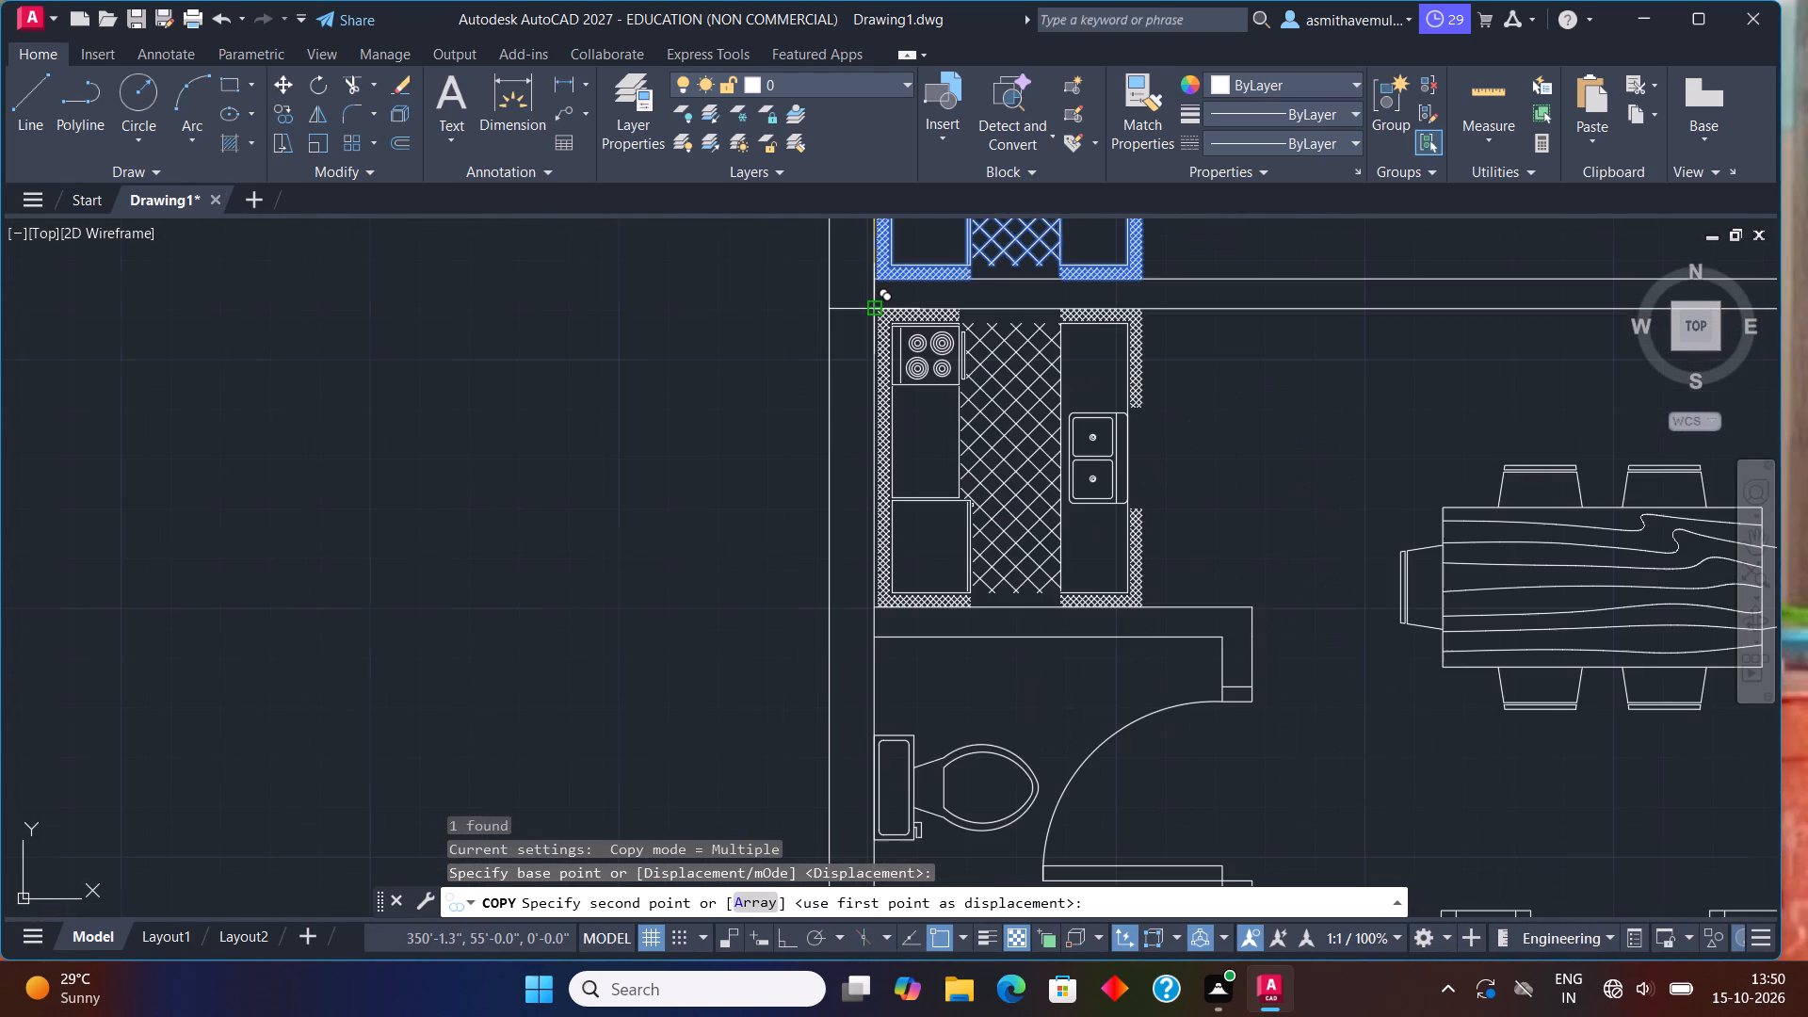
scroll(874, 306, up, 4)
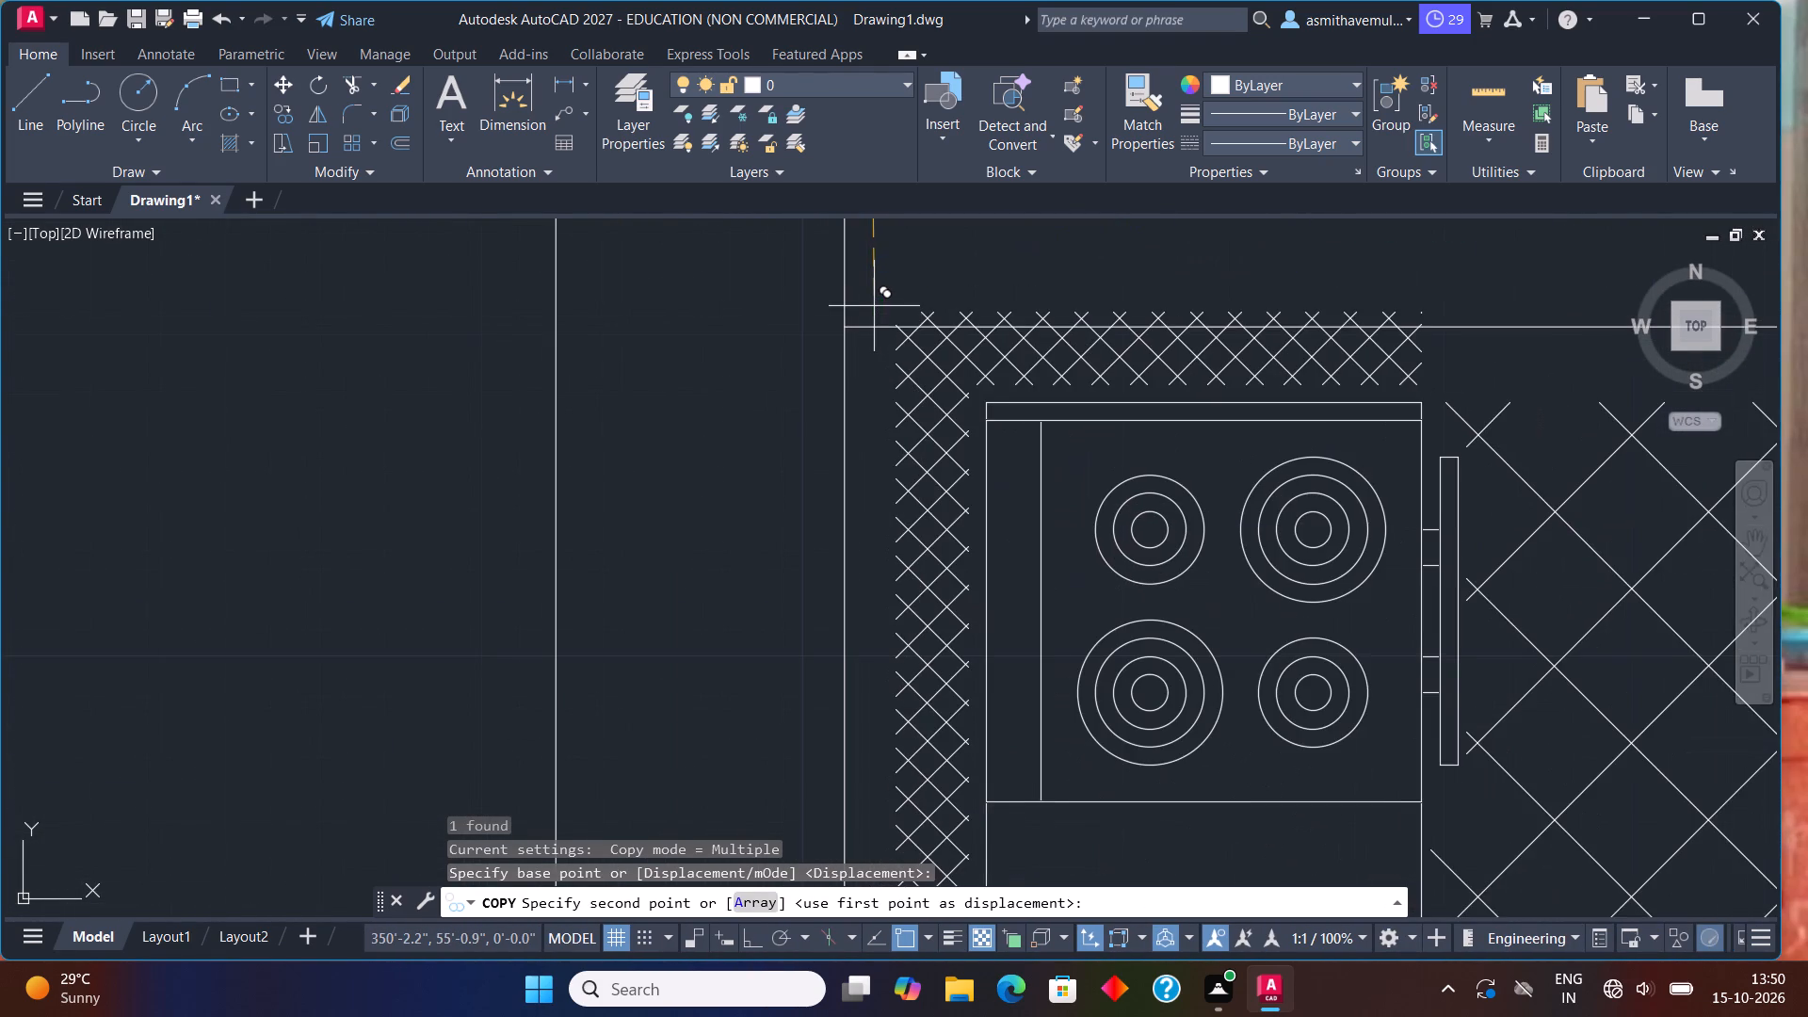
click(827, 328)
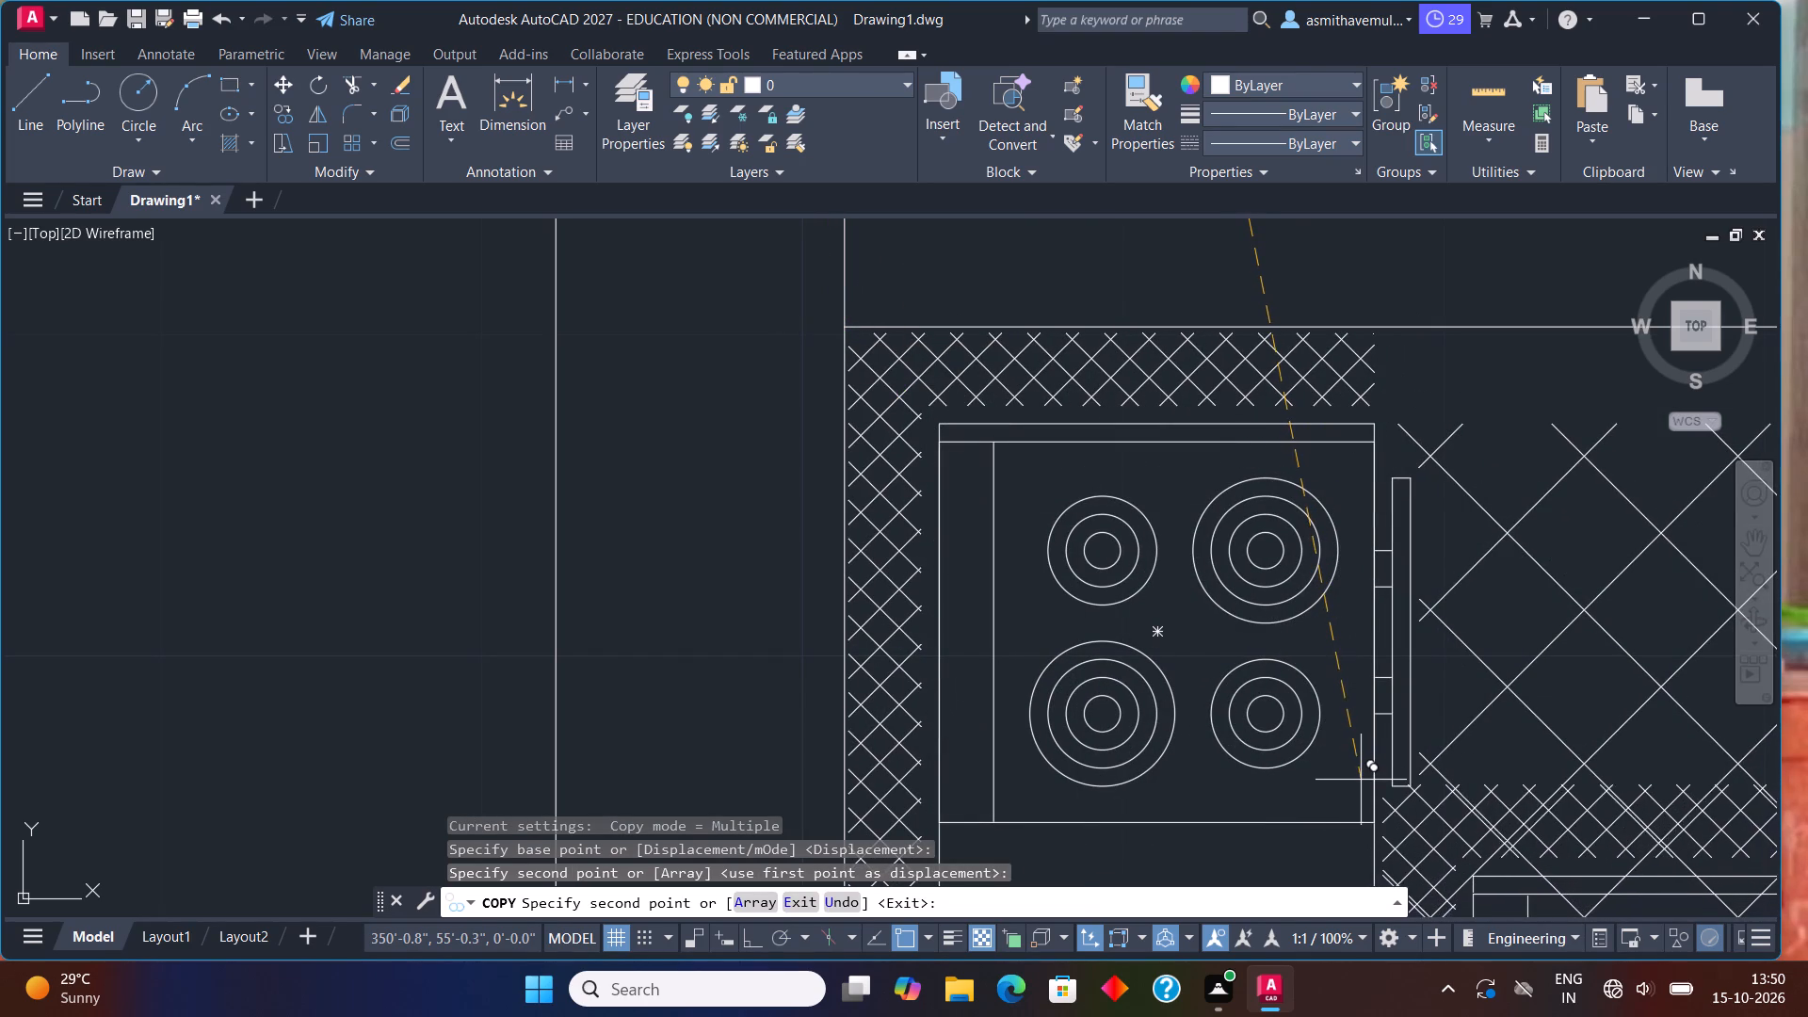
Place another copy of the kitchen layout in the empty space outside the right wall, level with the recess, and finish copying.
scroll(1361, 772, down, 3)
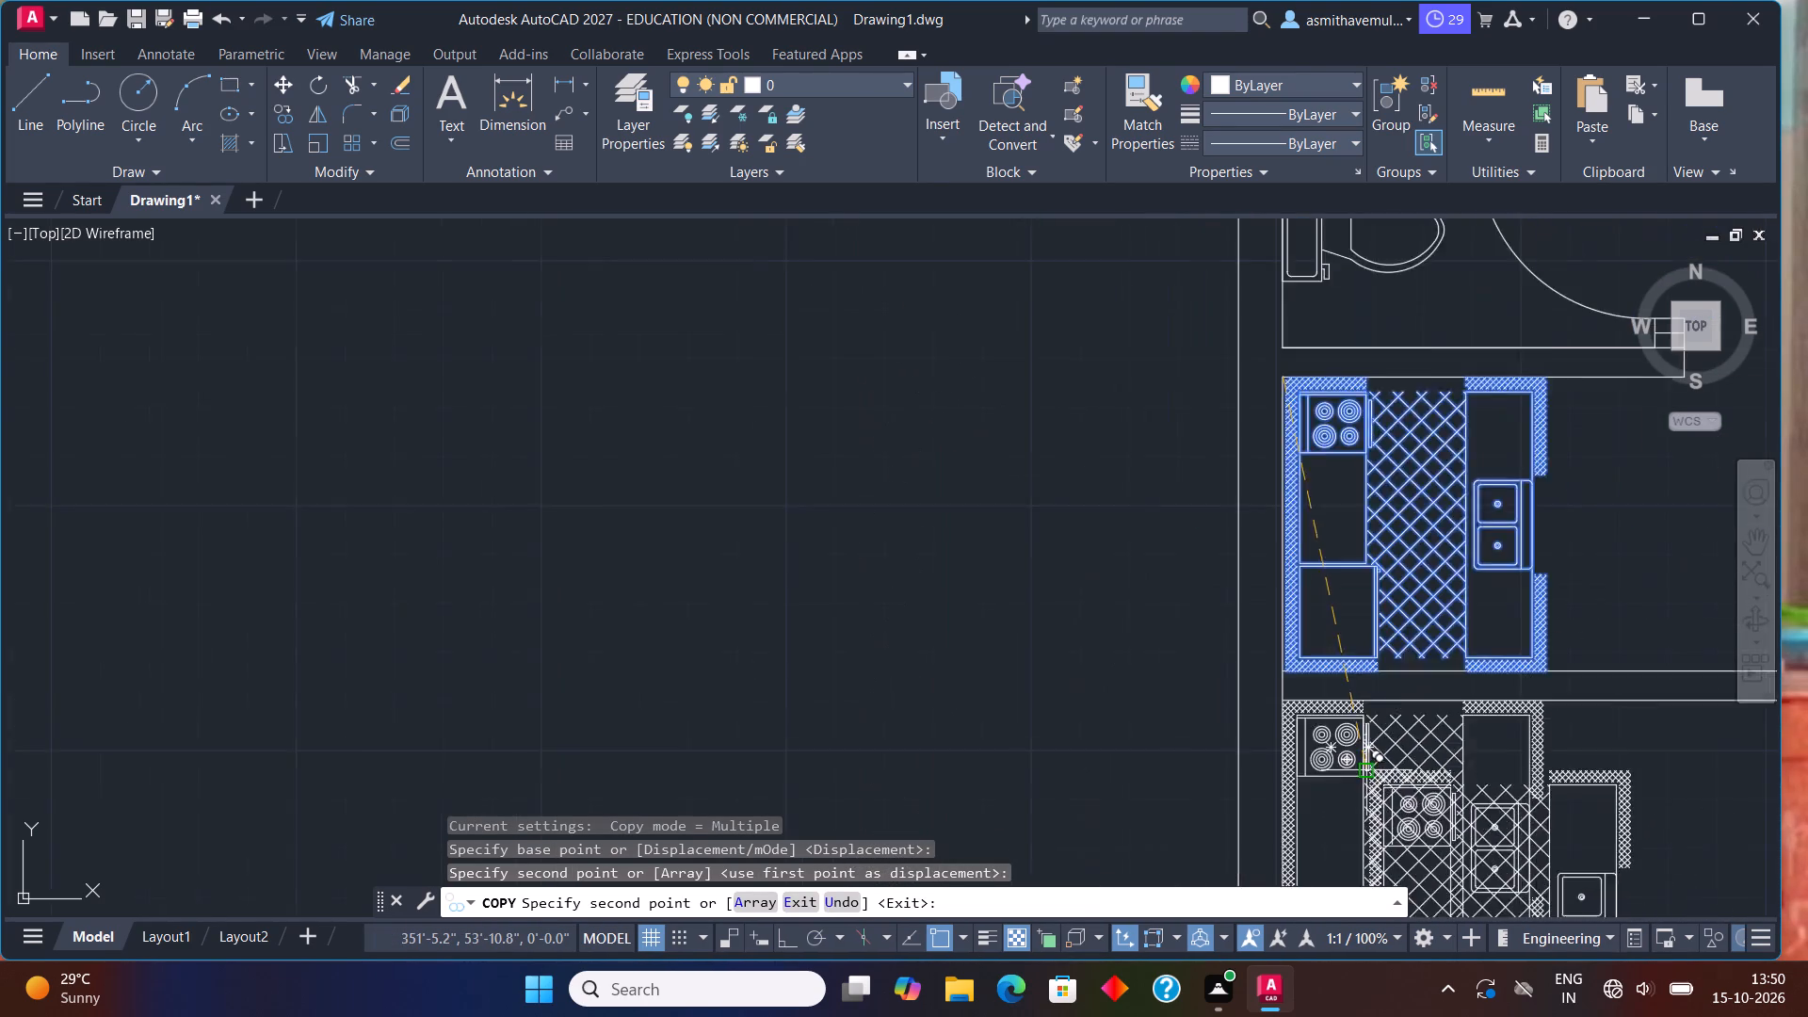
scroll(1361, 767, down, 2)
middle_drag(1319, 635, 836, 475)
scroll(710, 448, down, 1)
scroll(813, 467, down, 2)
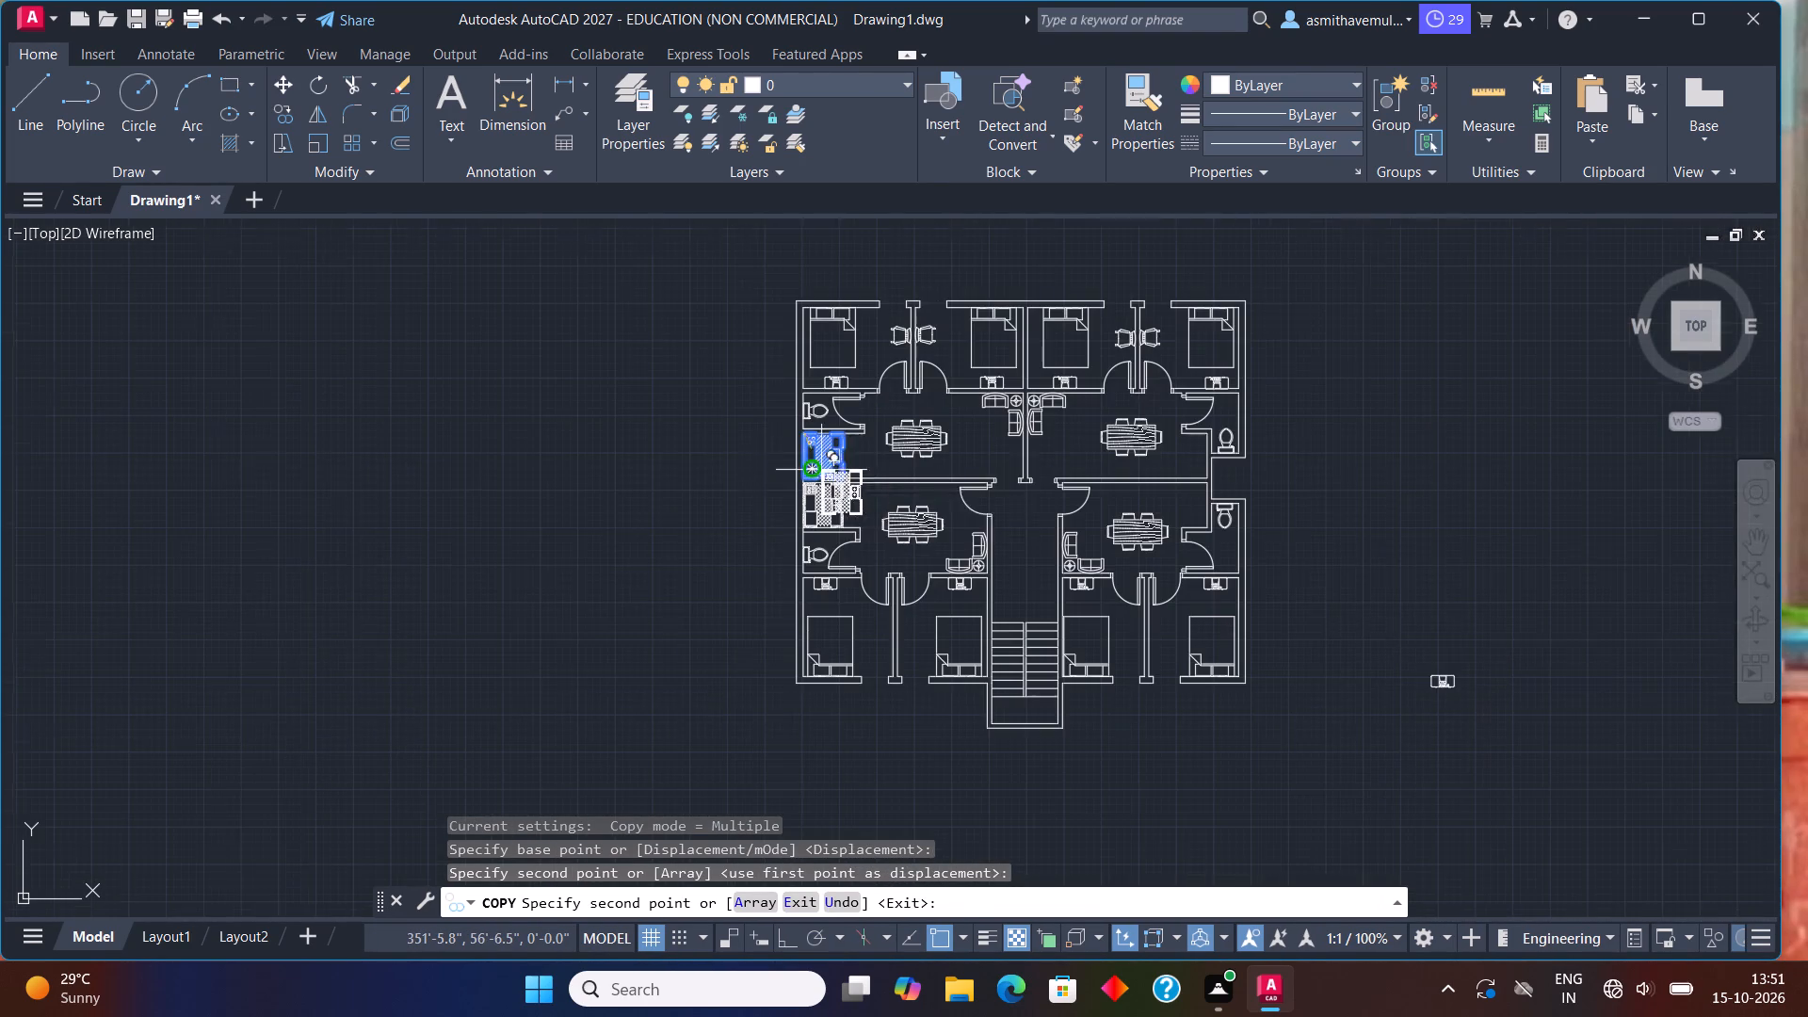
middle_drag(1007, 501, 554, 504)
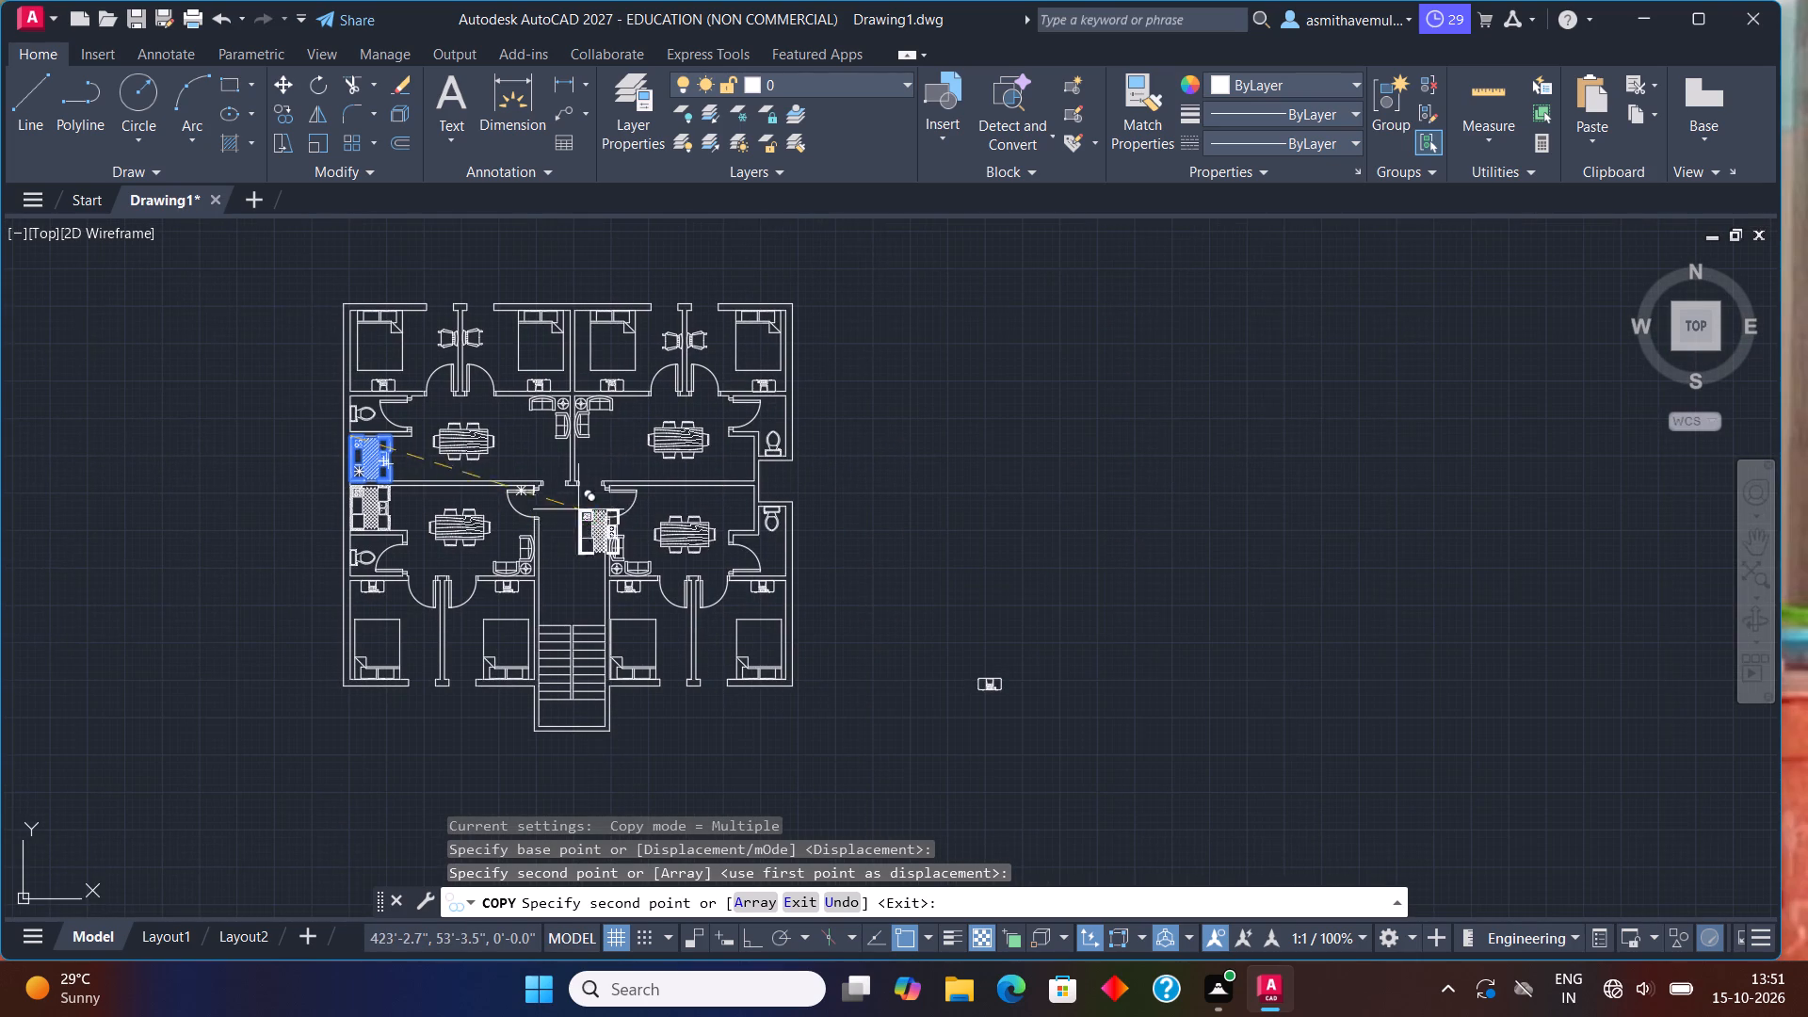
scroll(725, 462, up, 3)
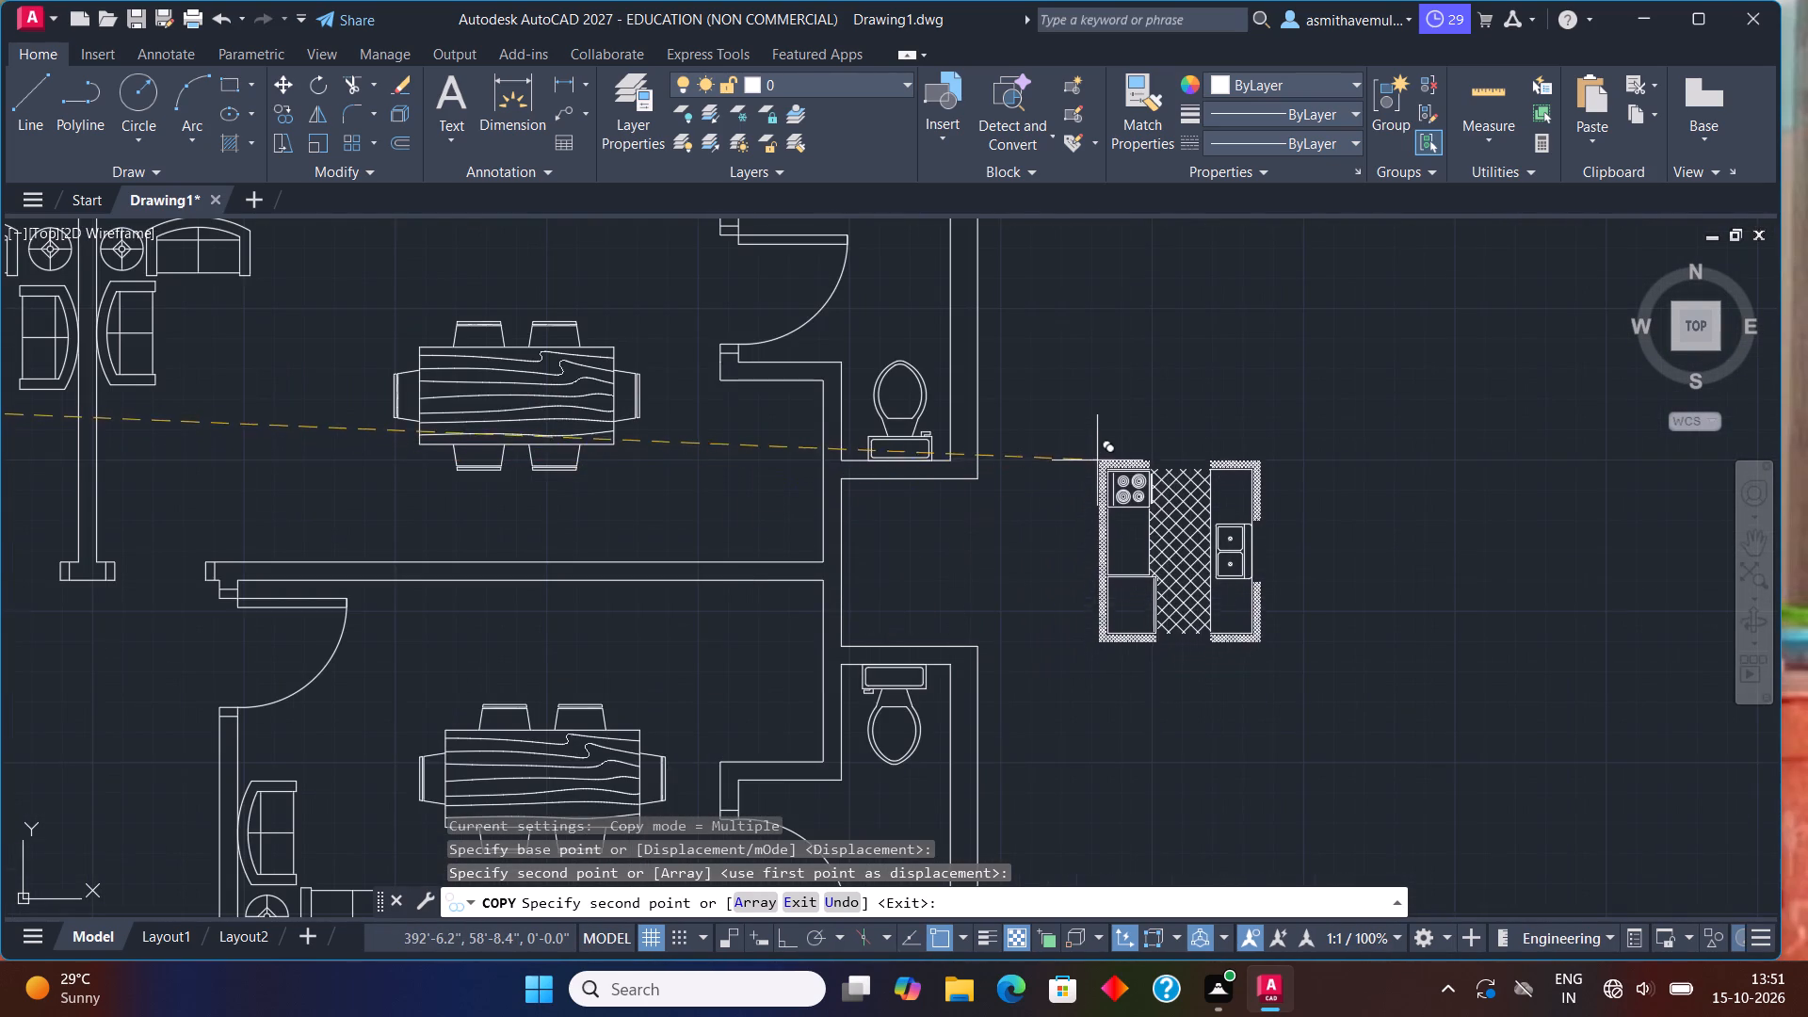
click(1097, 456)
key(Escape)
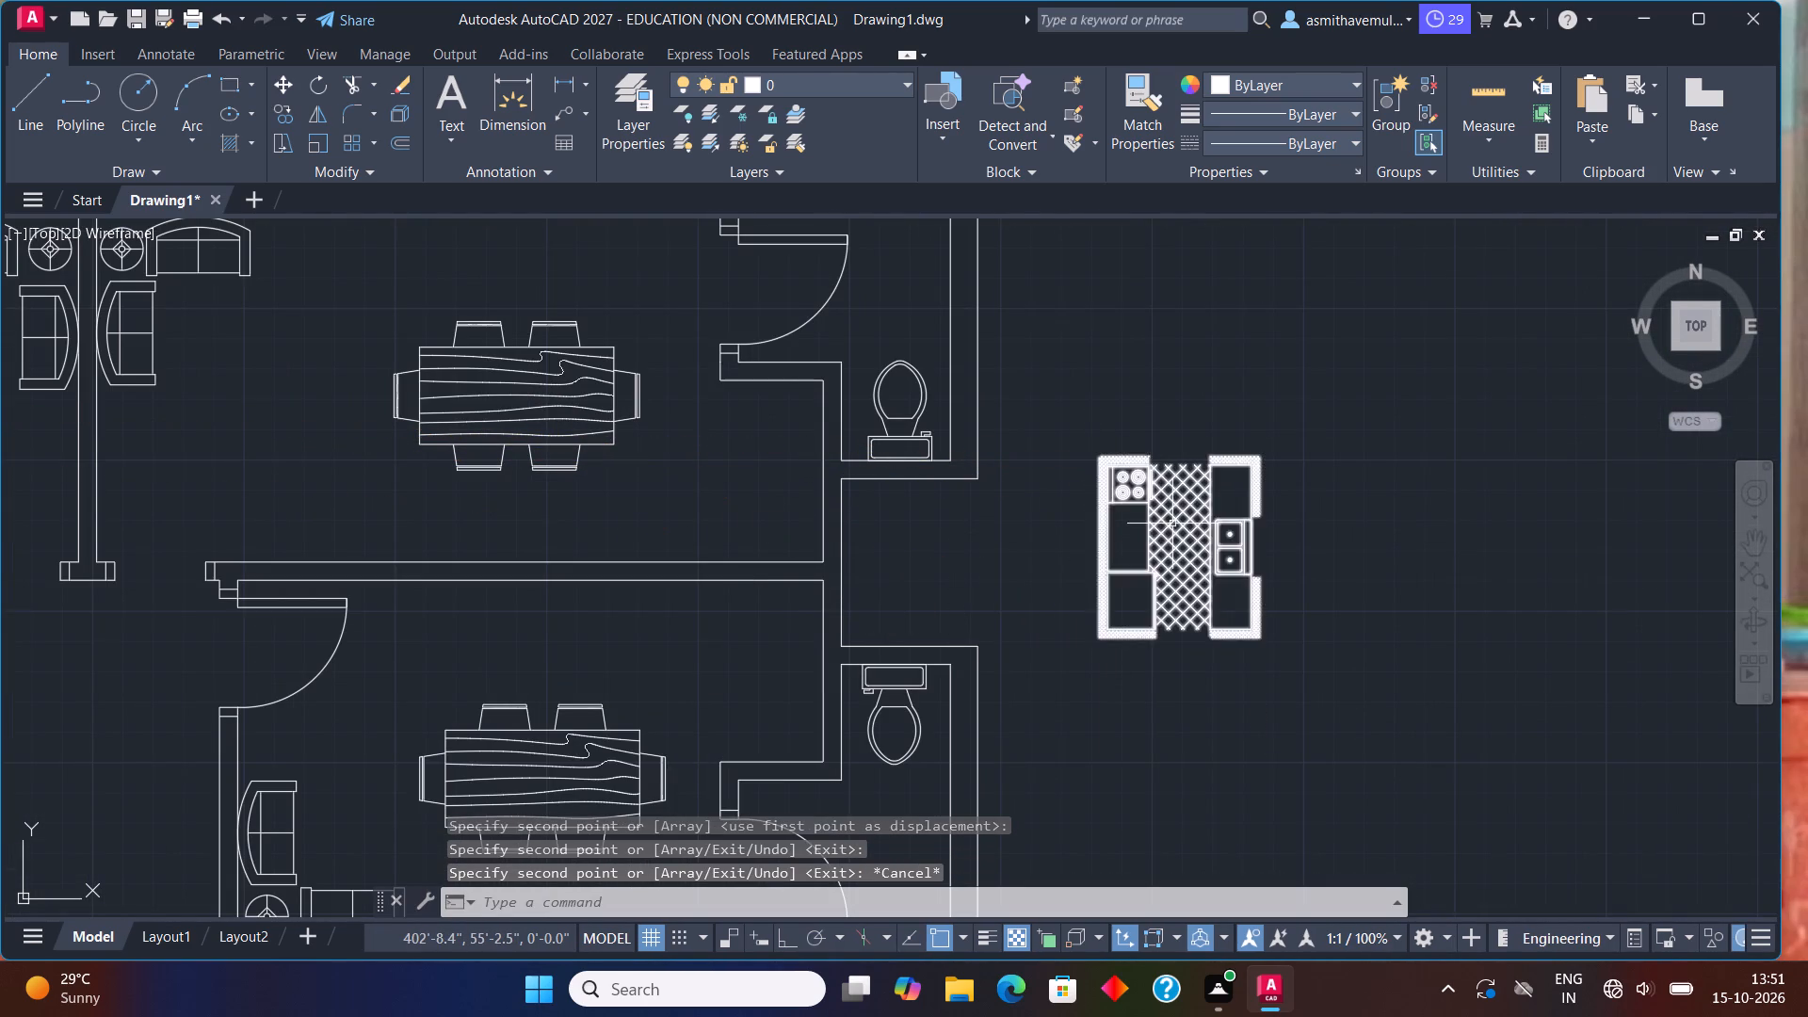
Rotate the kitchen copy outside the right wall 180 degrees about its upper-left corner.
click(1177, 522)
text(ro)
key(Return)
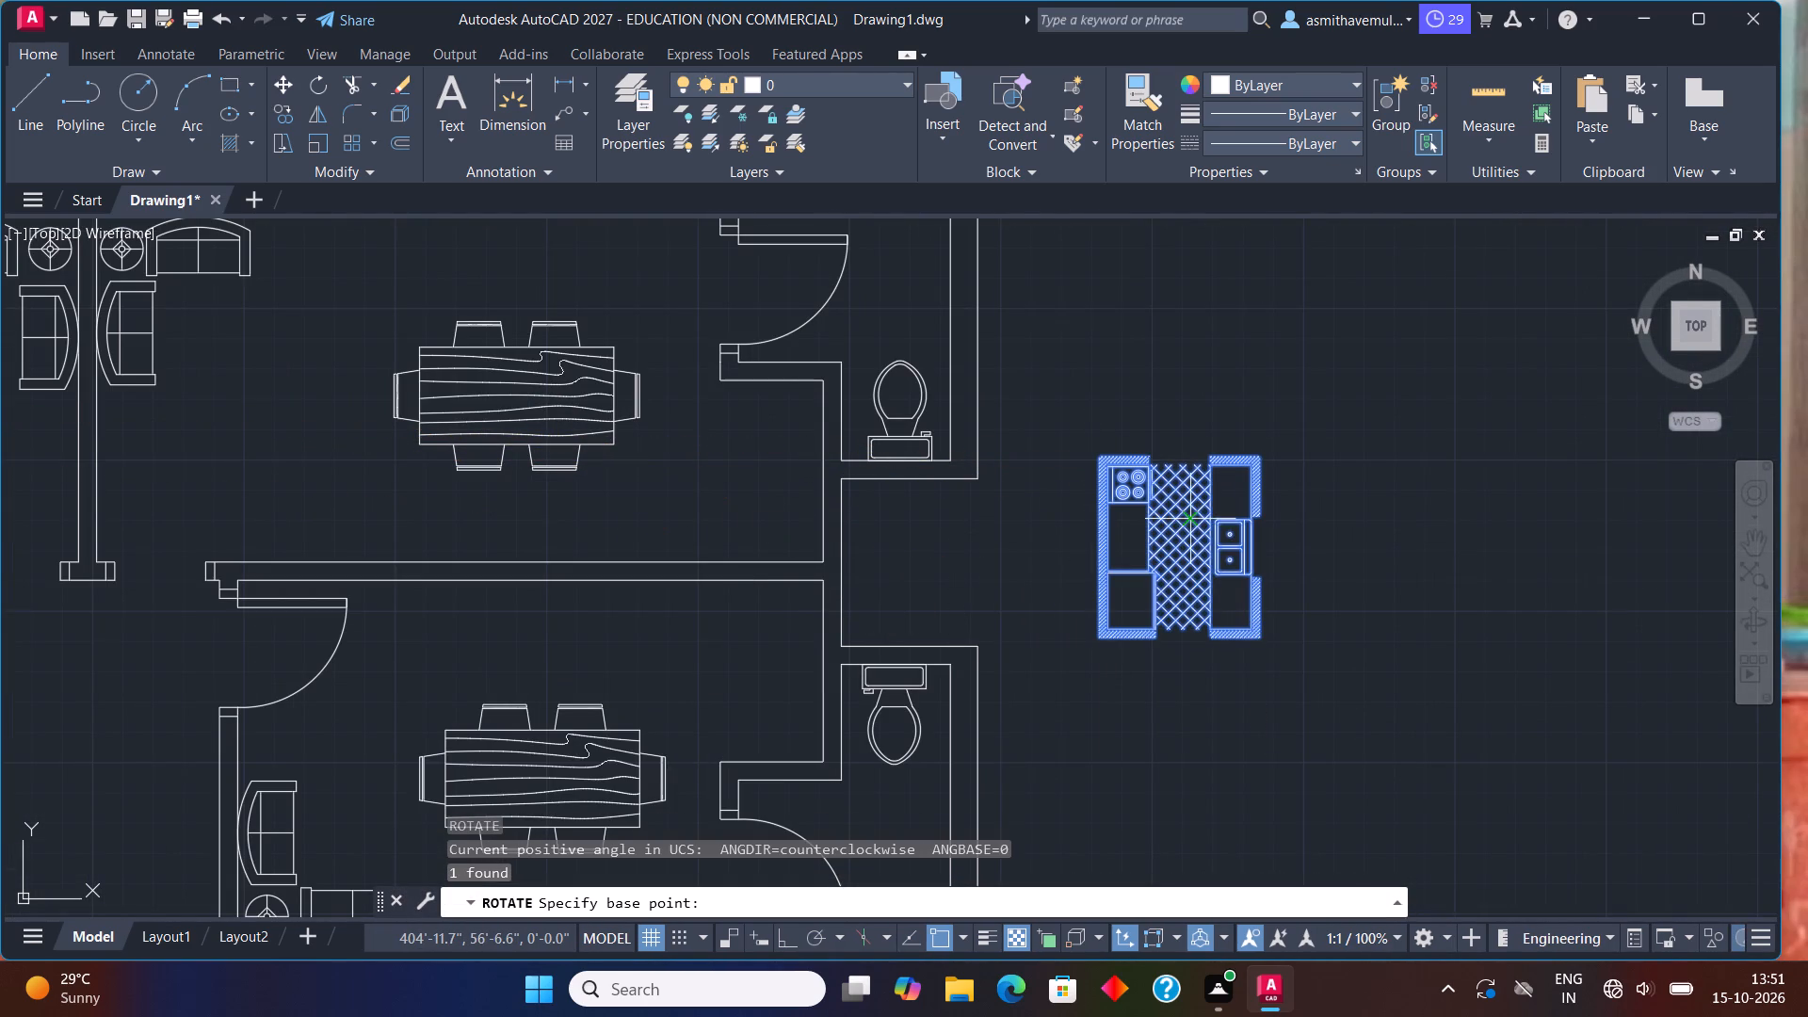
click(1101, 448)
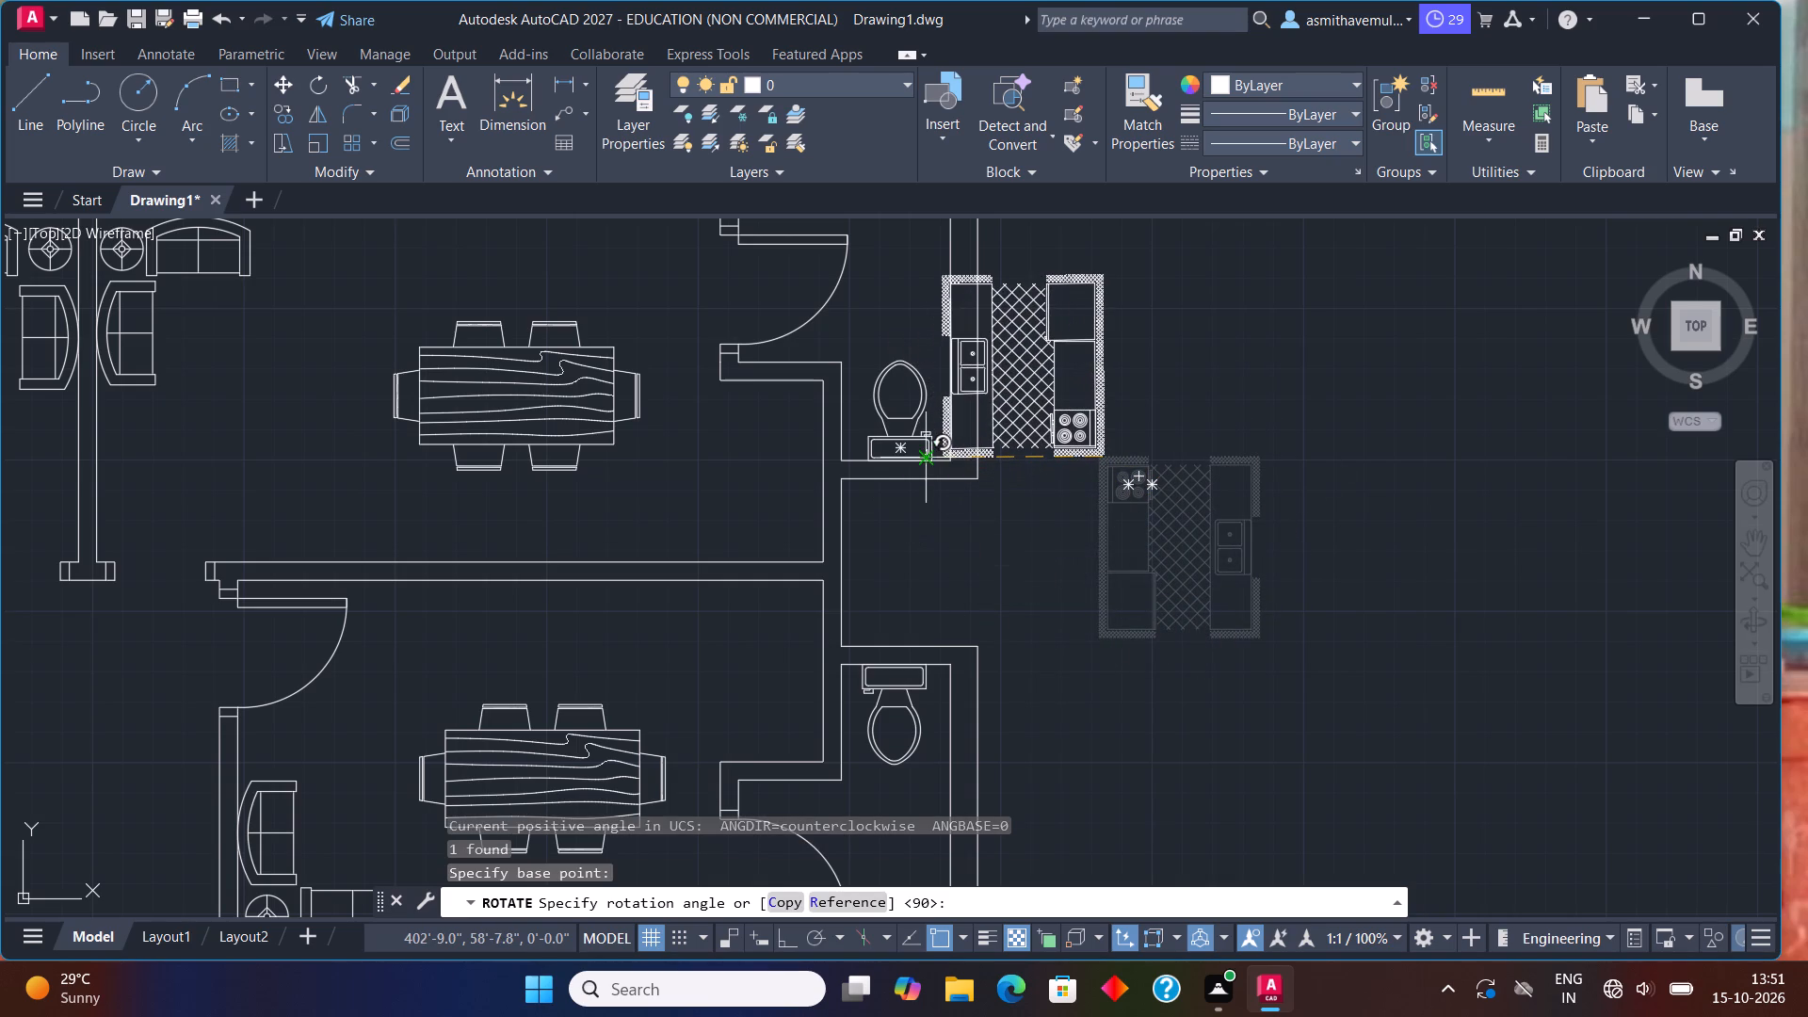
key(F8)
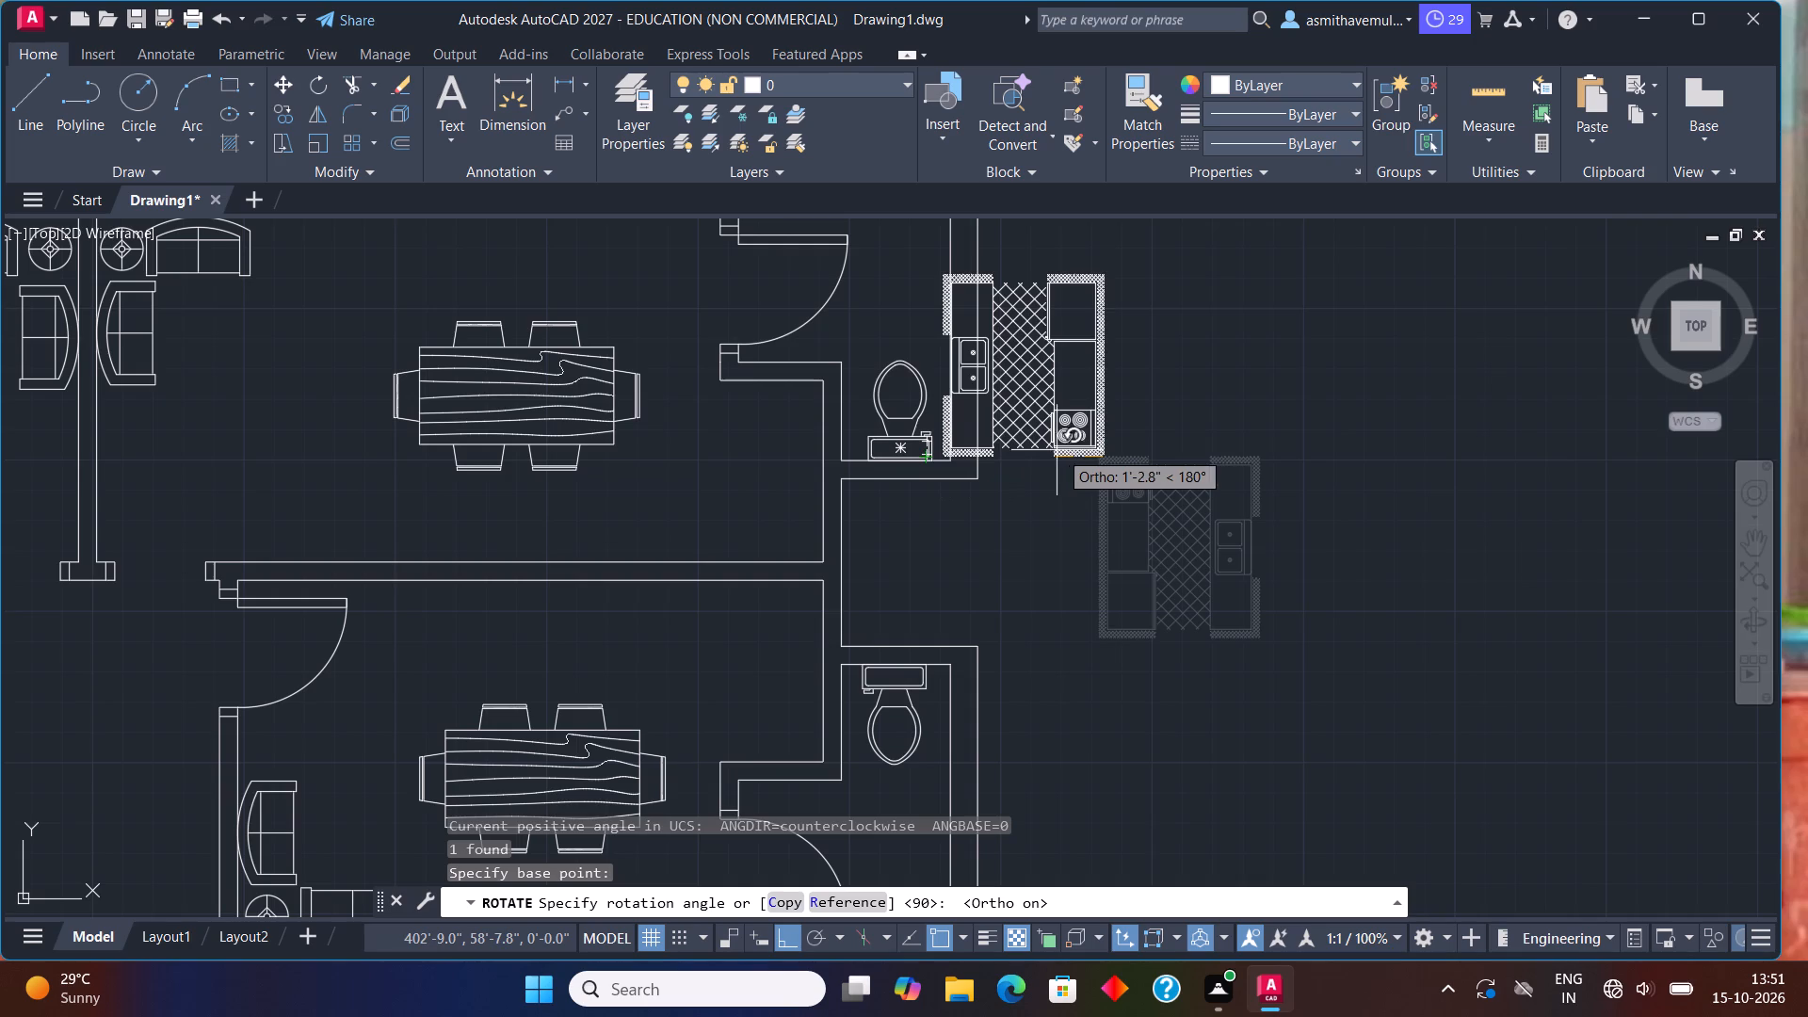
click(1094, 453)
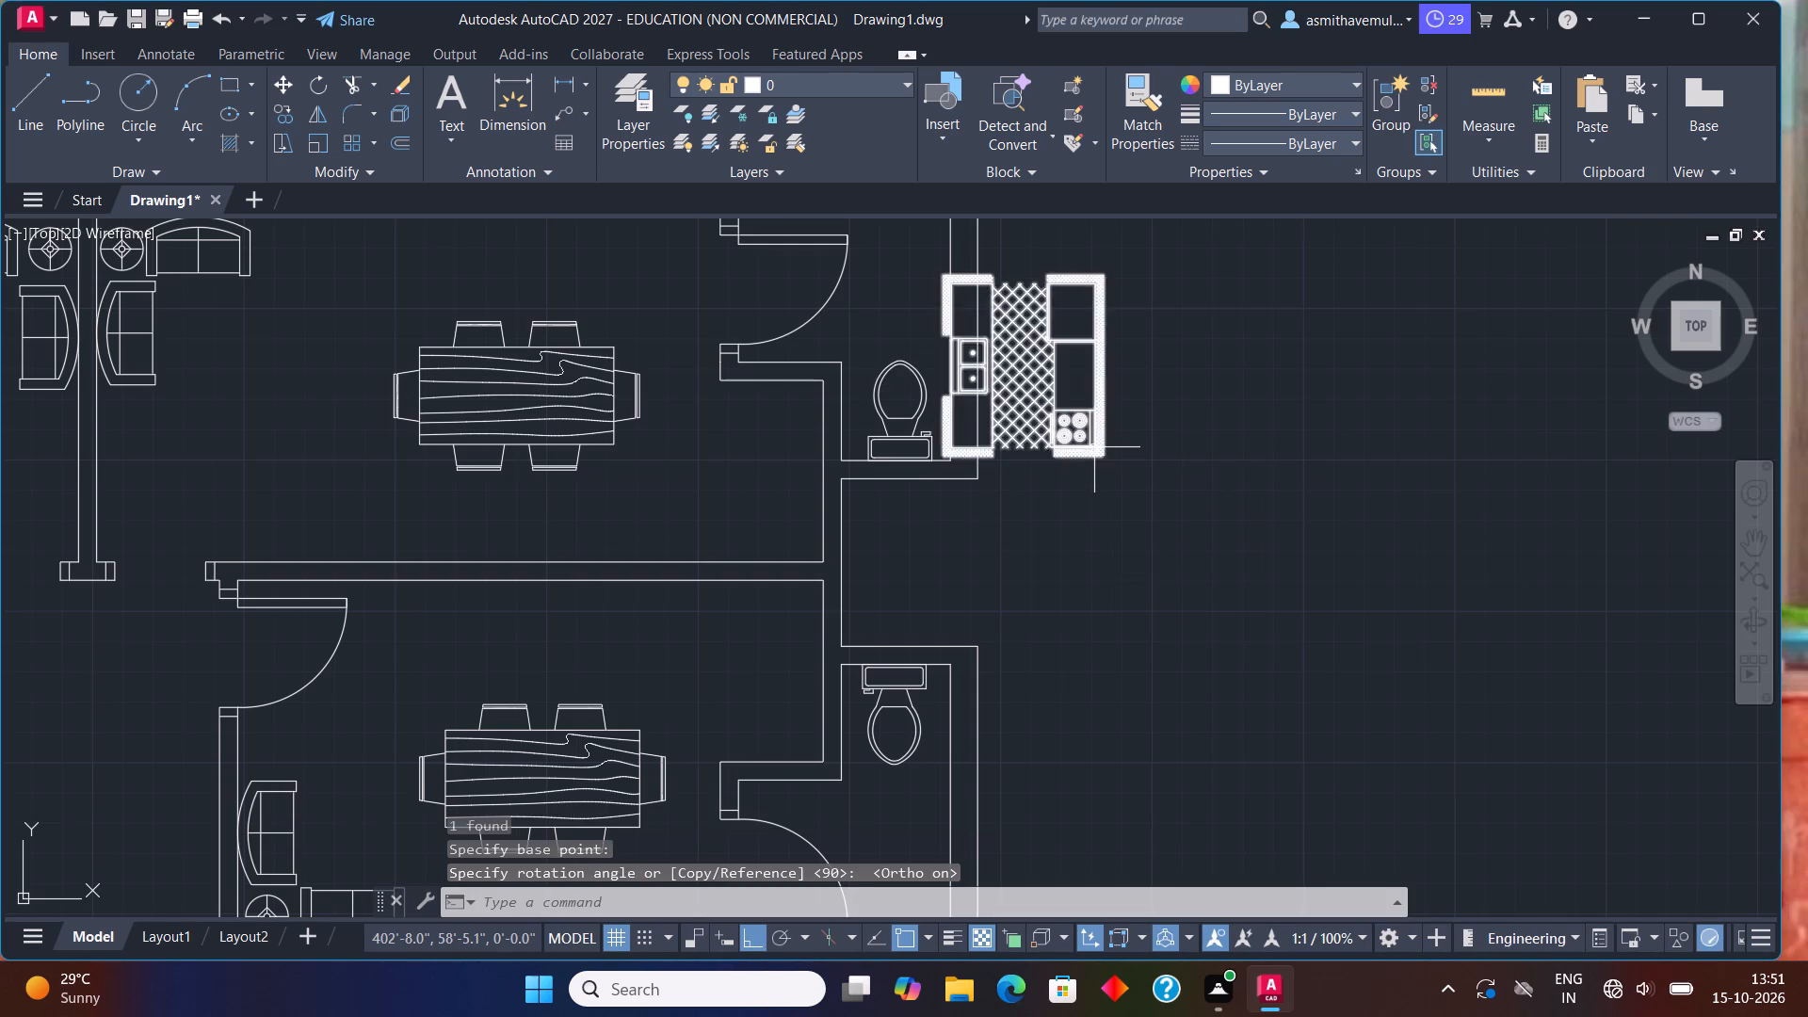
Copy the rotated kitchen layout by its lower-right corner into the upper-right unit, in the wall corner just above the dividing wall.
click(1094, 447)
text(copy)
key(Return)
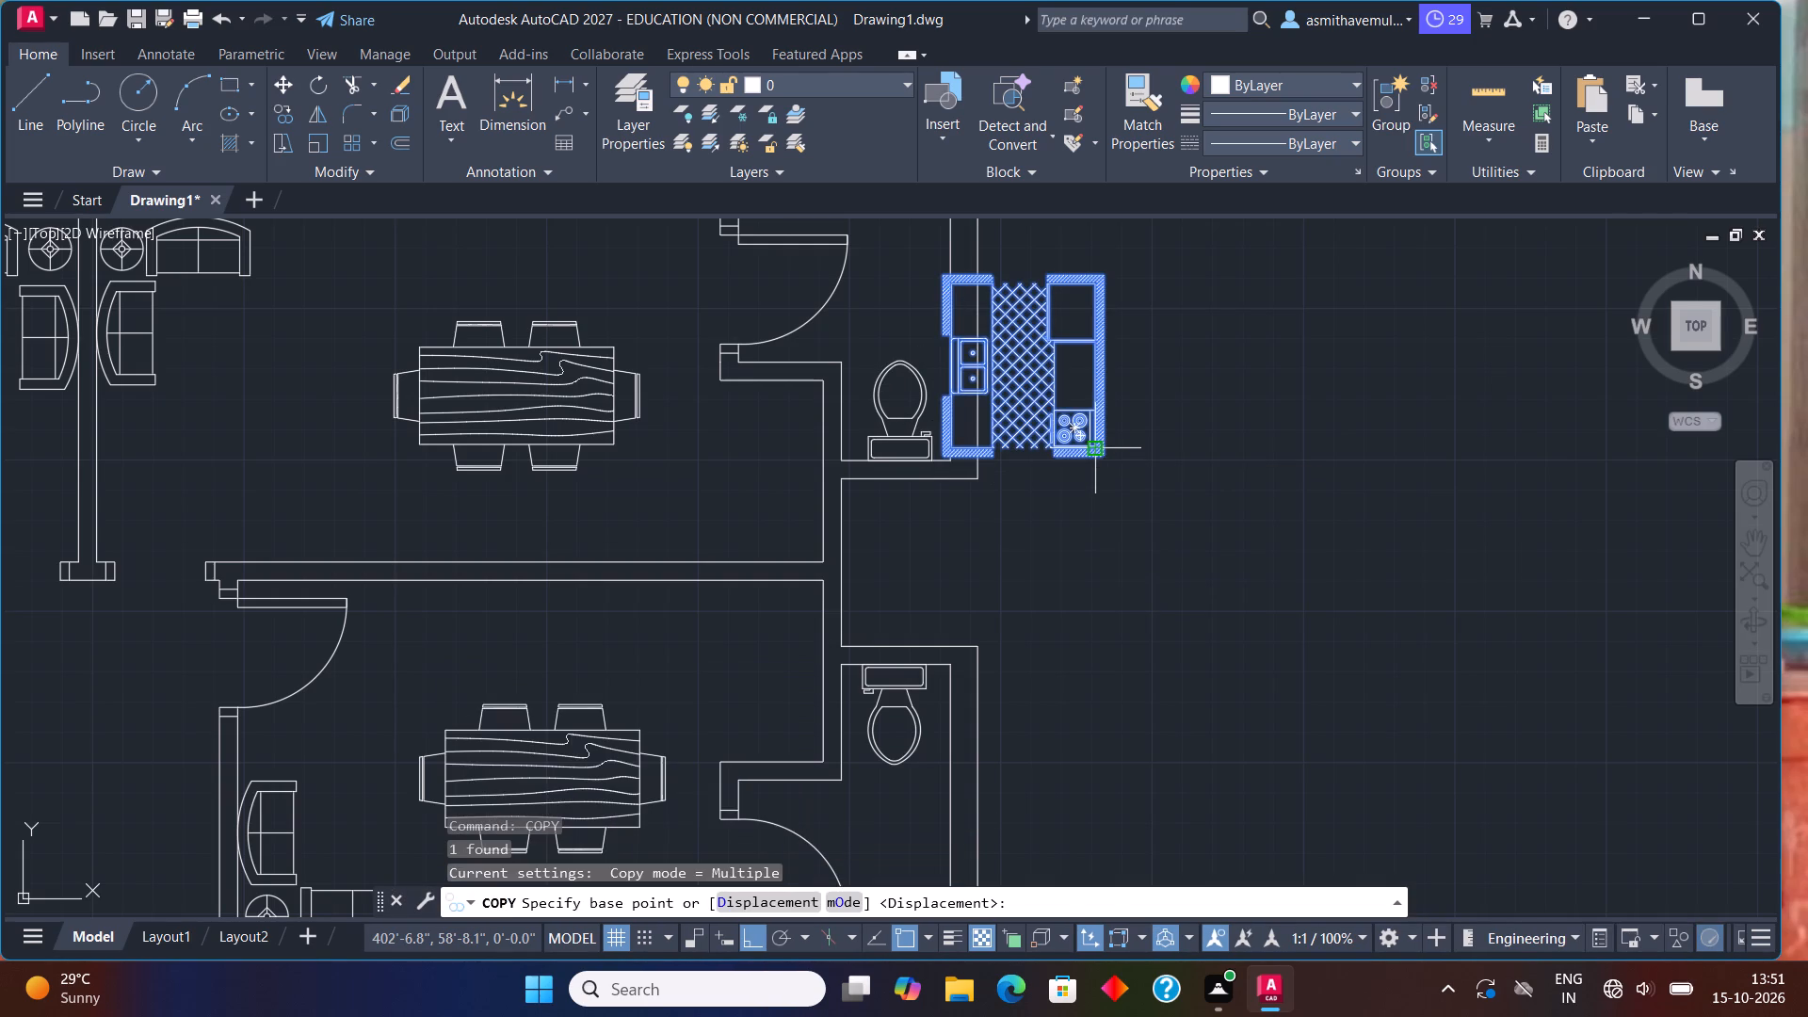
key(F8)
click(1105, 458)
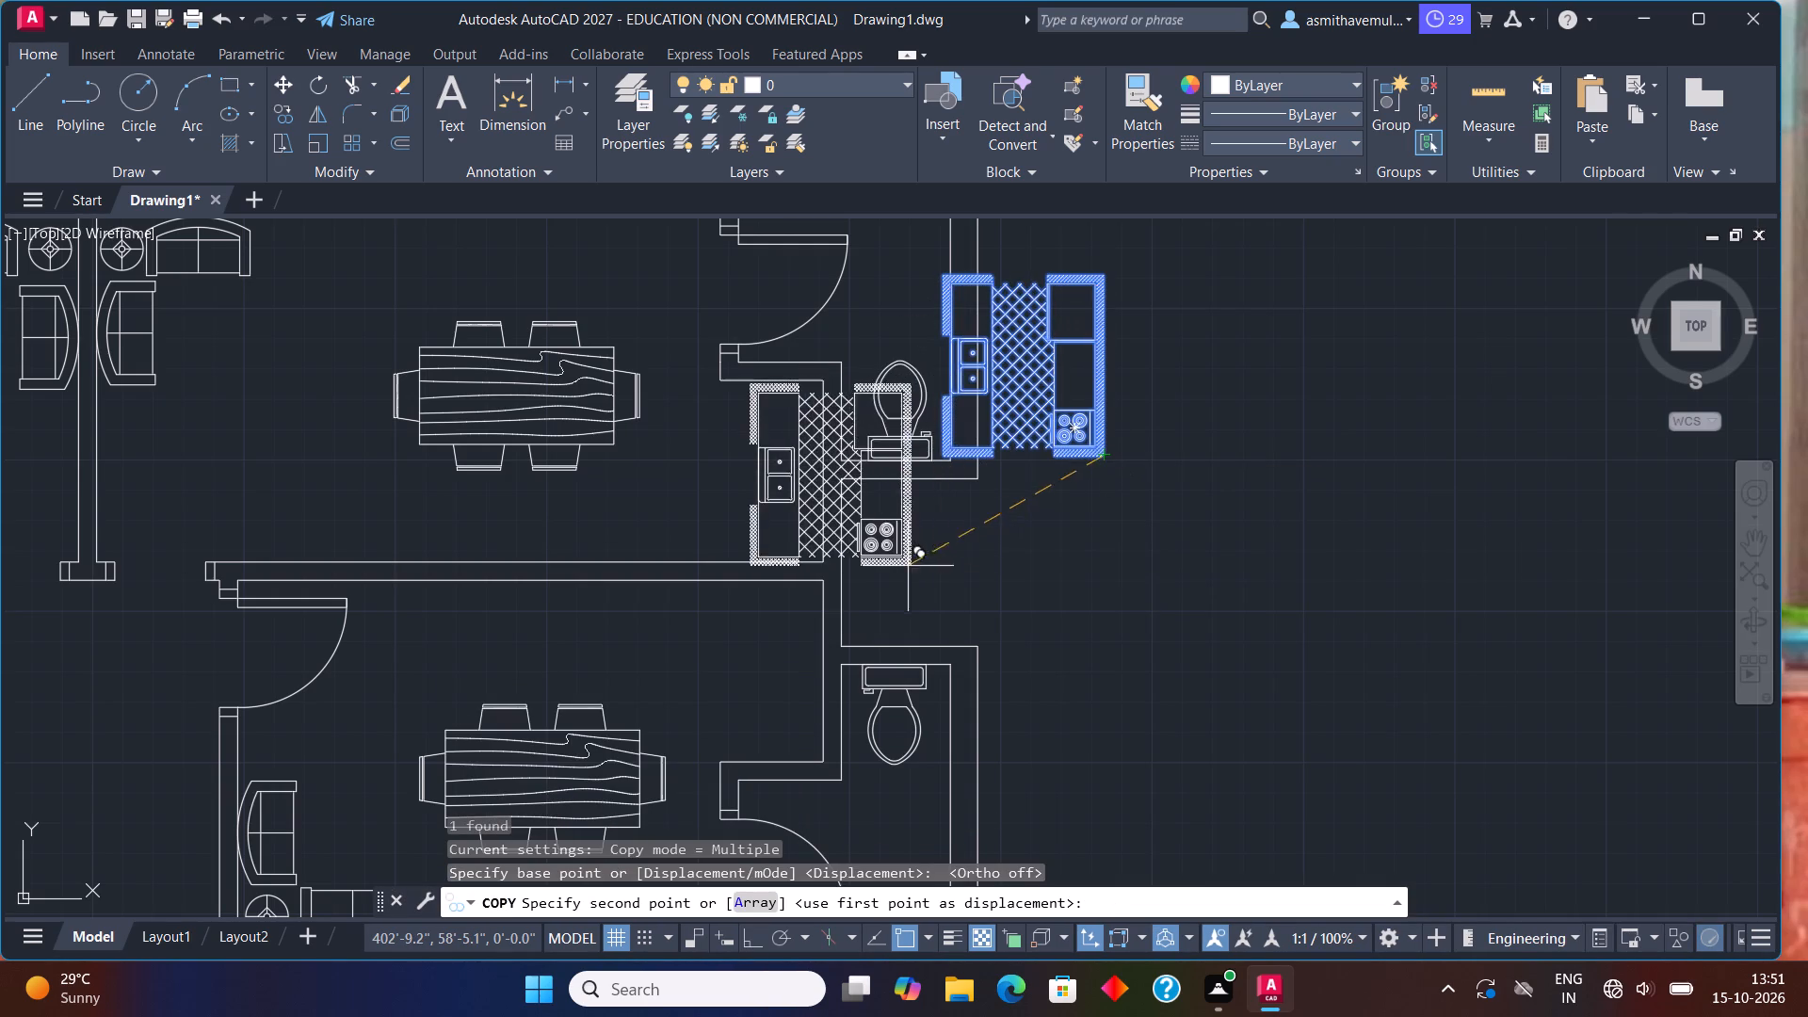
scroll(839, 569, up, 2)
scroll(781, 567, down, 2)
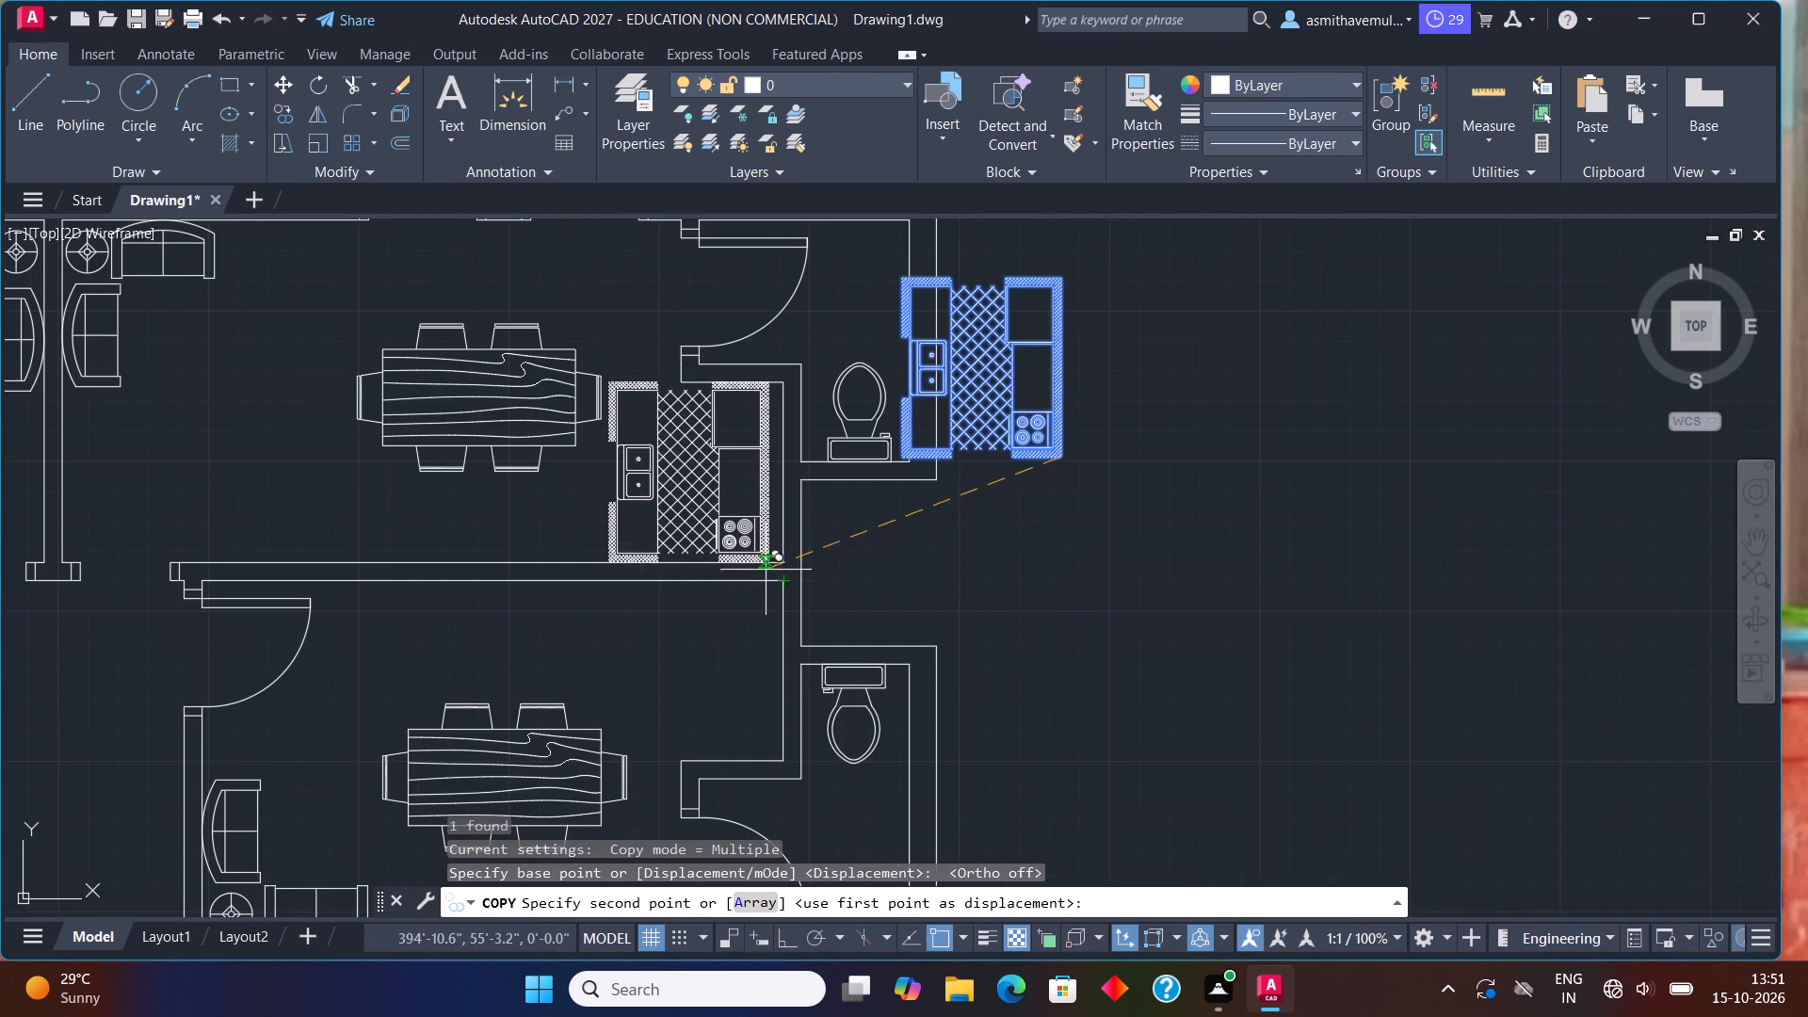
scroll(761, 565, up, 1)
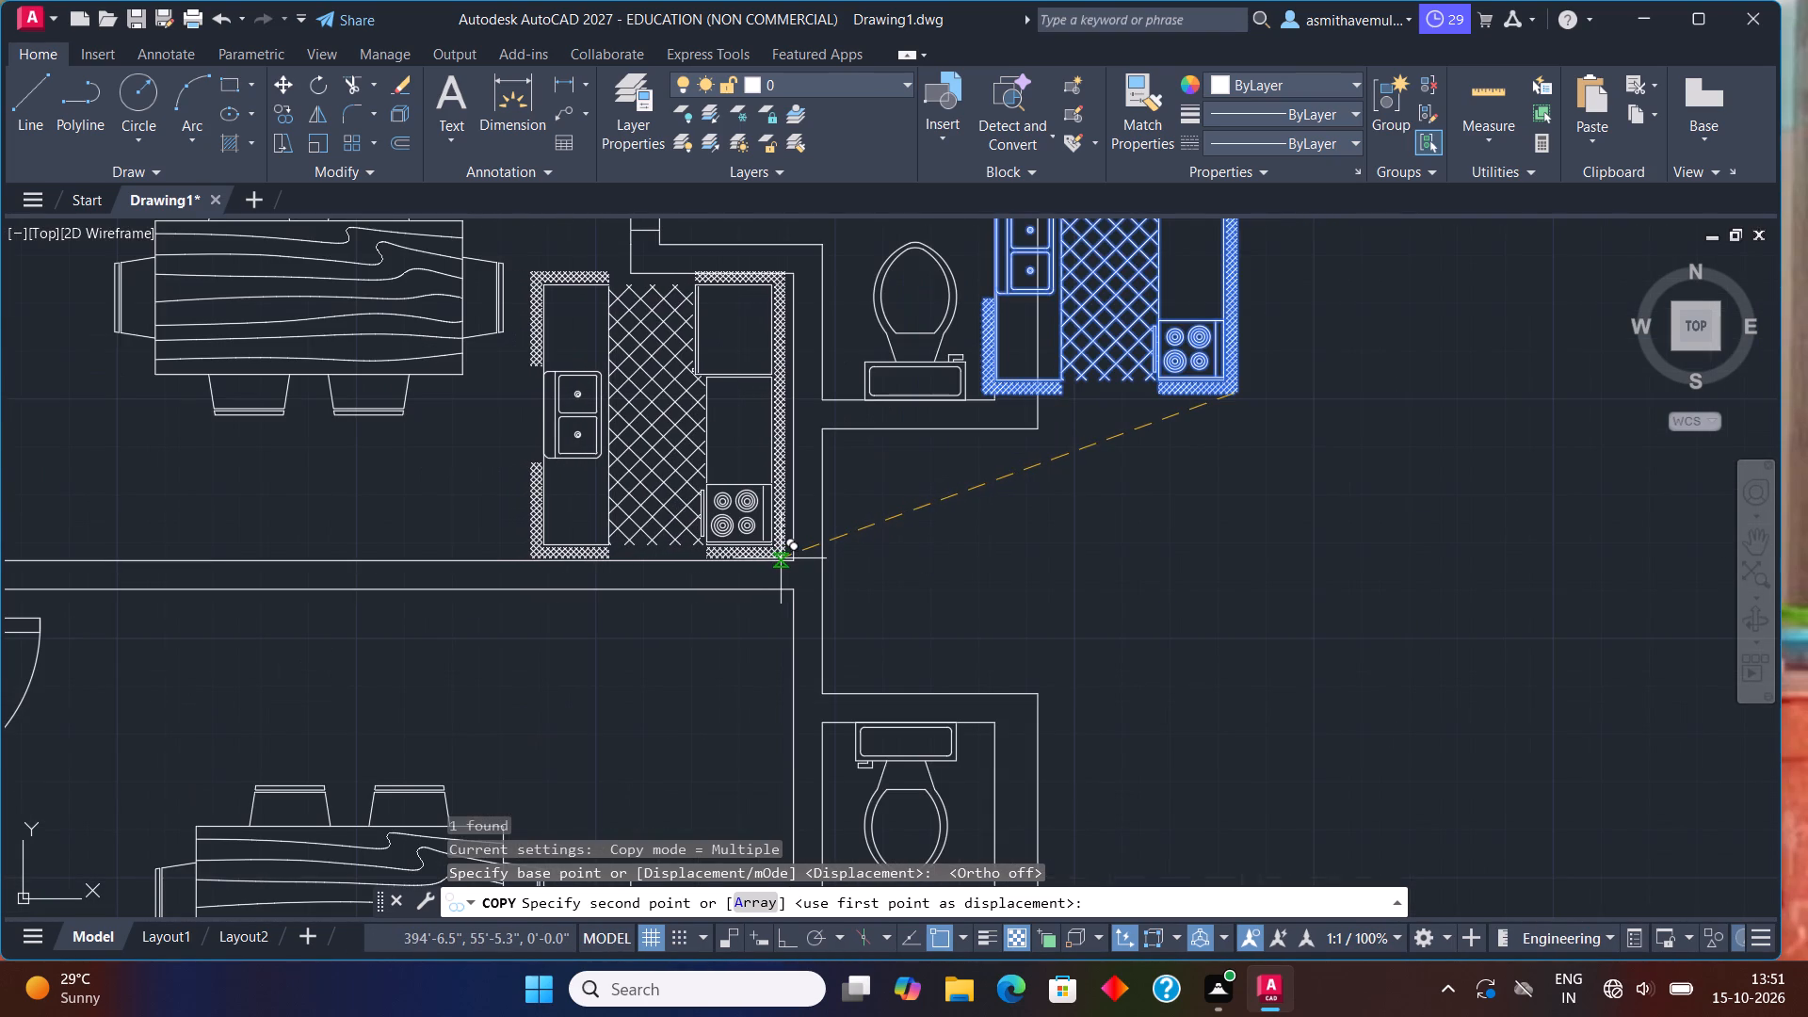
scroll(784, 559, up, 3)
click(785, 559)
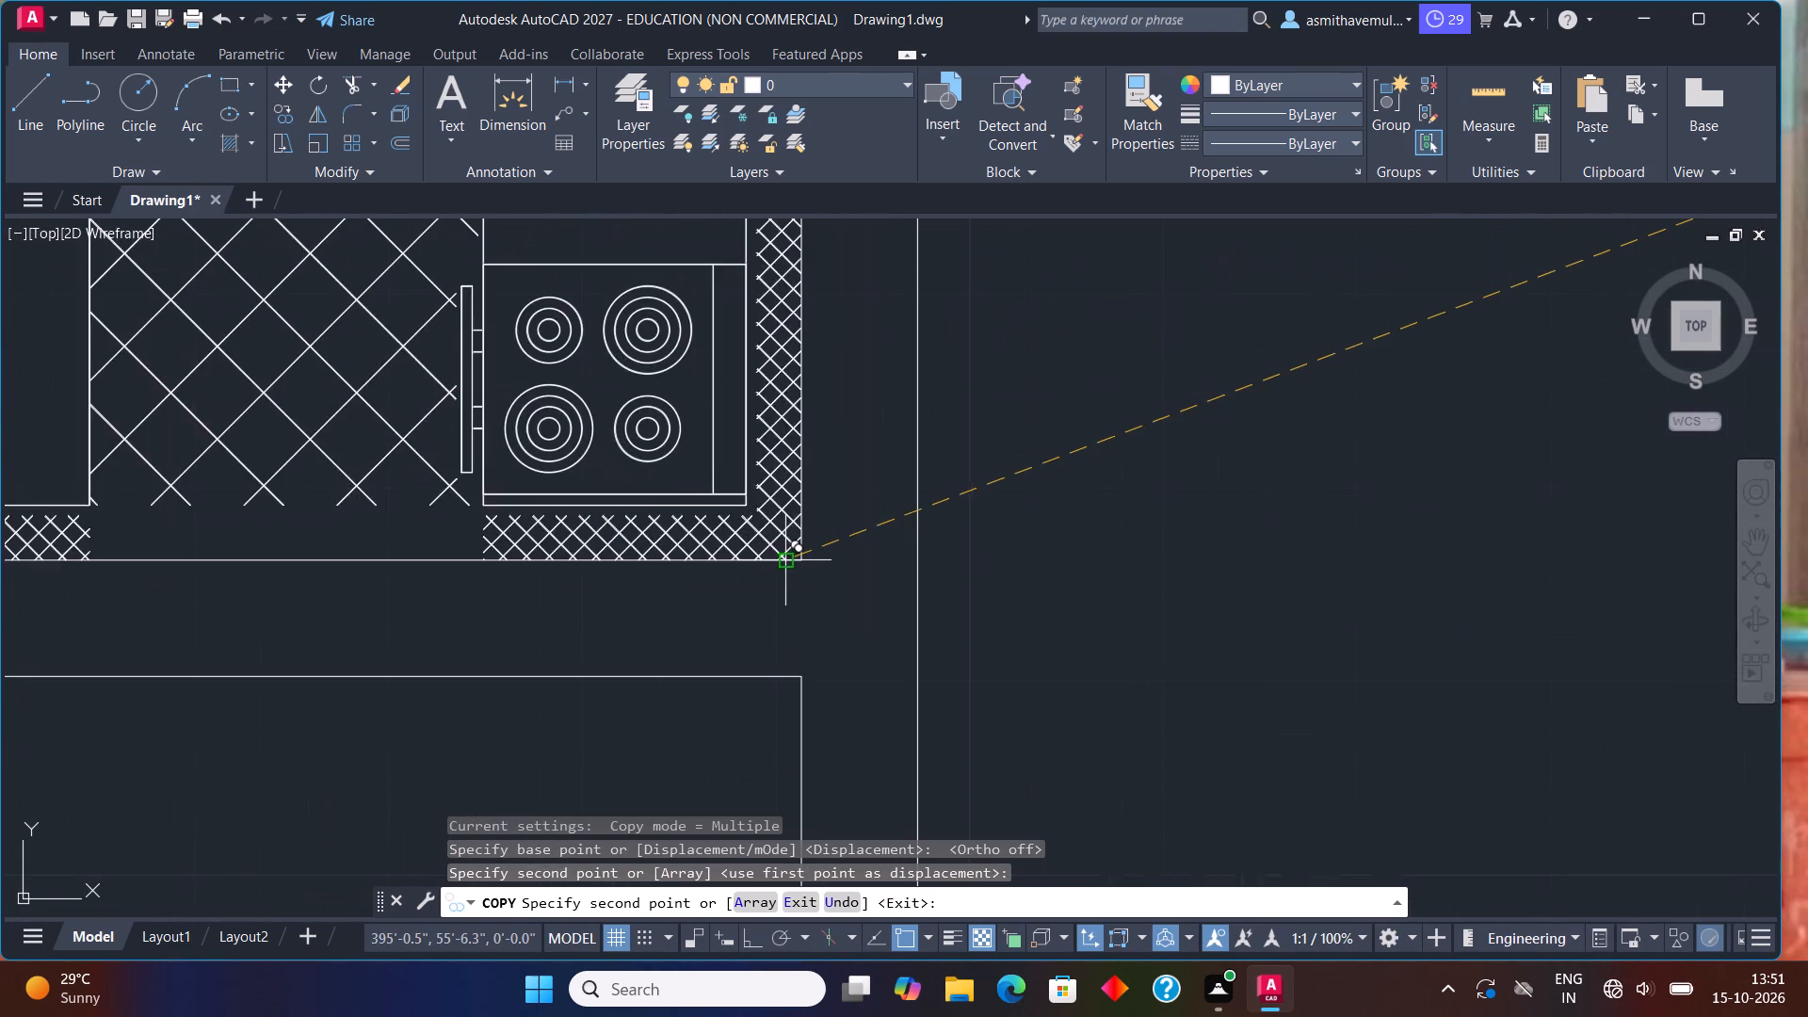
Place another kitchen copy in the lower-right unit, in the corner above the toilet room entrance wall, and finish copying.
scroll(759, 783, down, 4)
scroll(751, 867, down, 6)
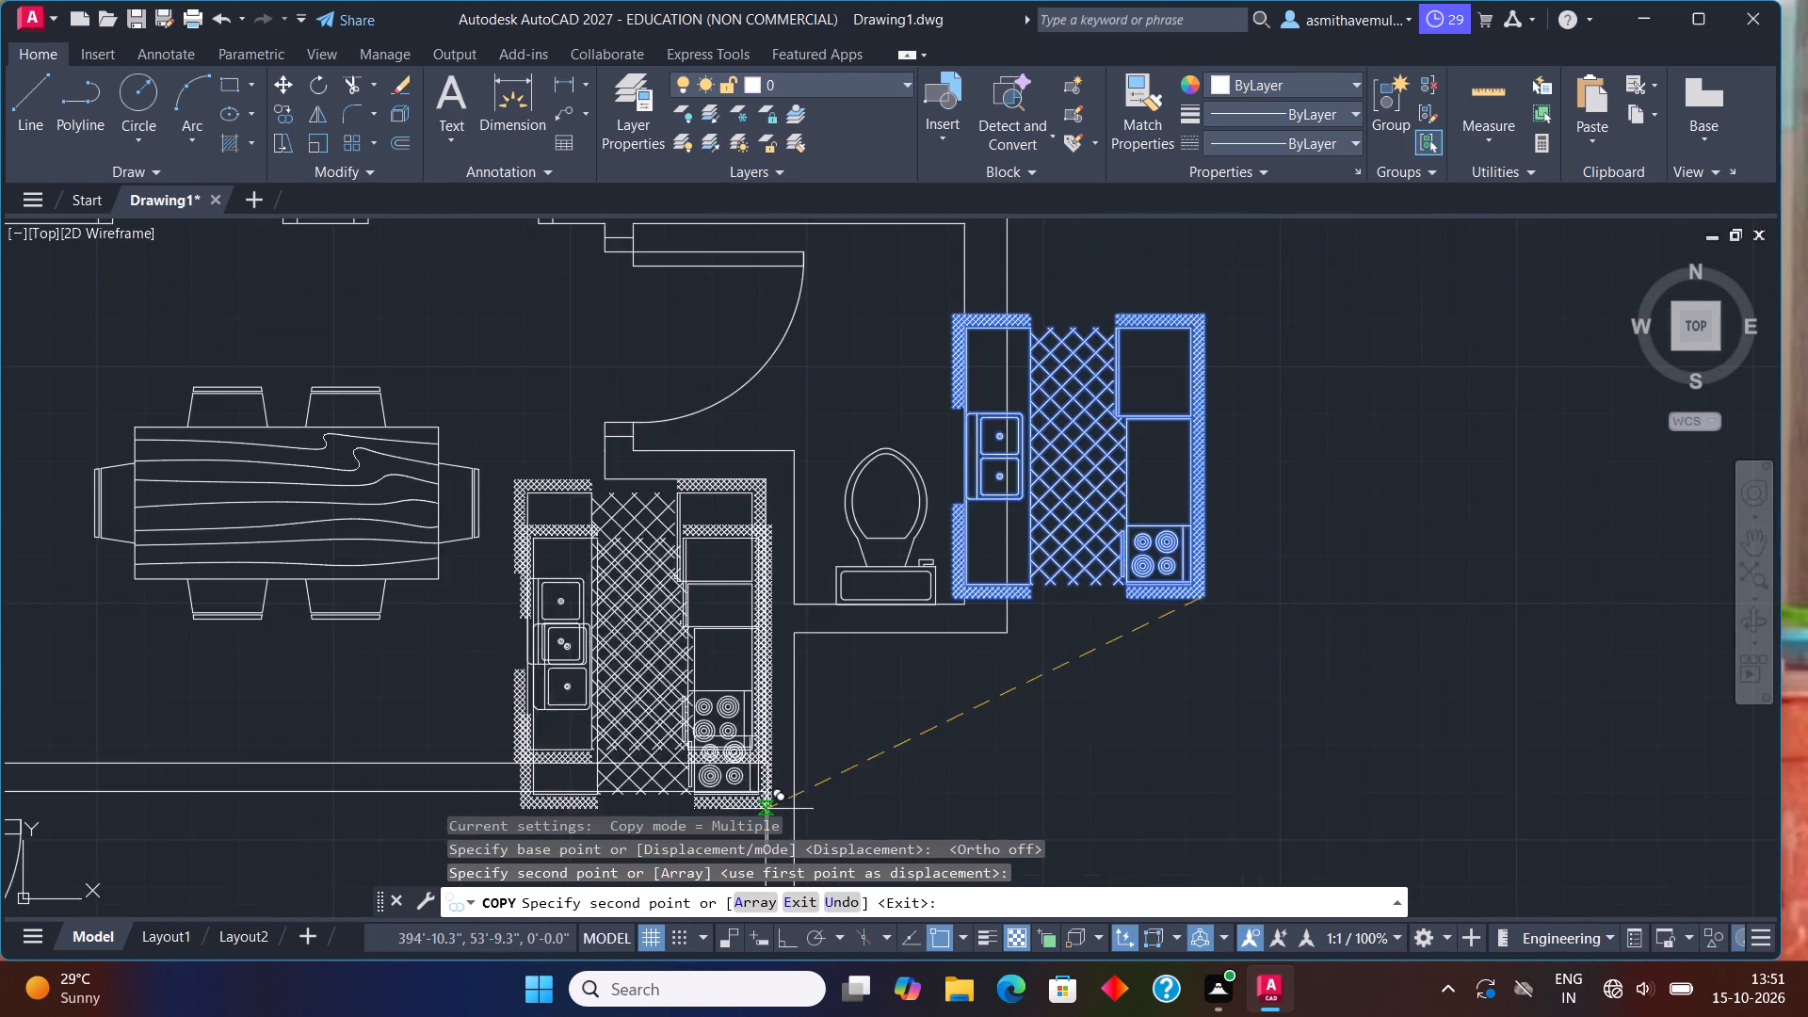
scroll(844, 632, down, 2)
middle_drag(870, 701, 848, 499)
scroll(805, 589, up, 2)
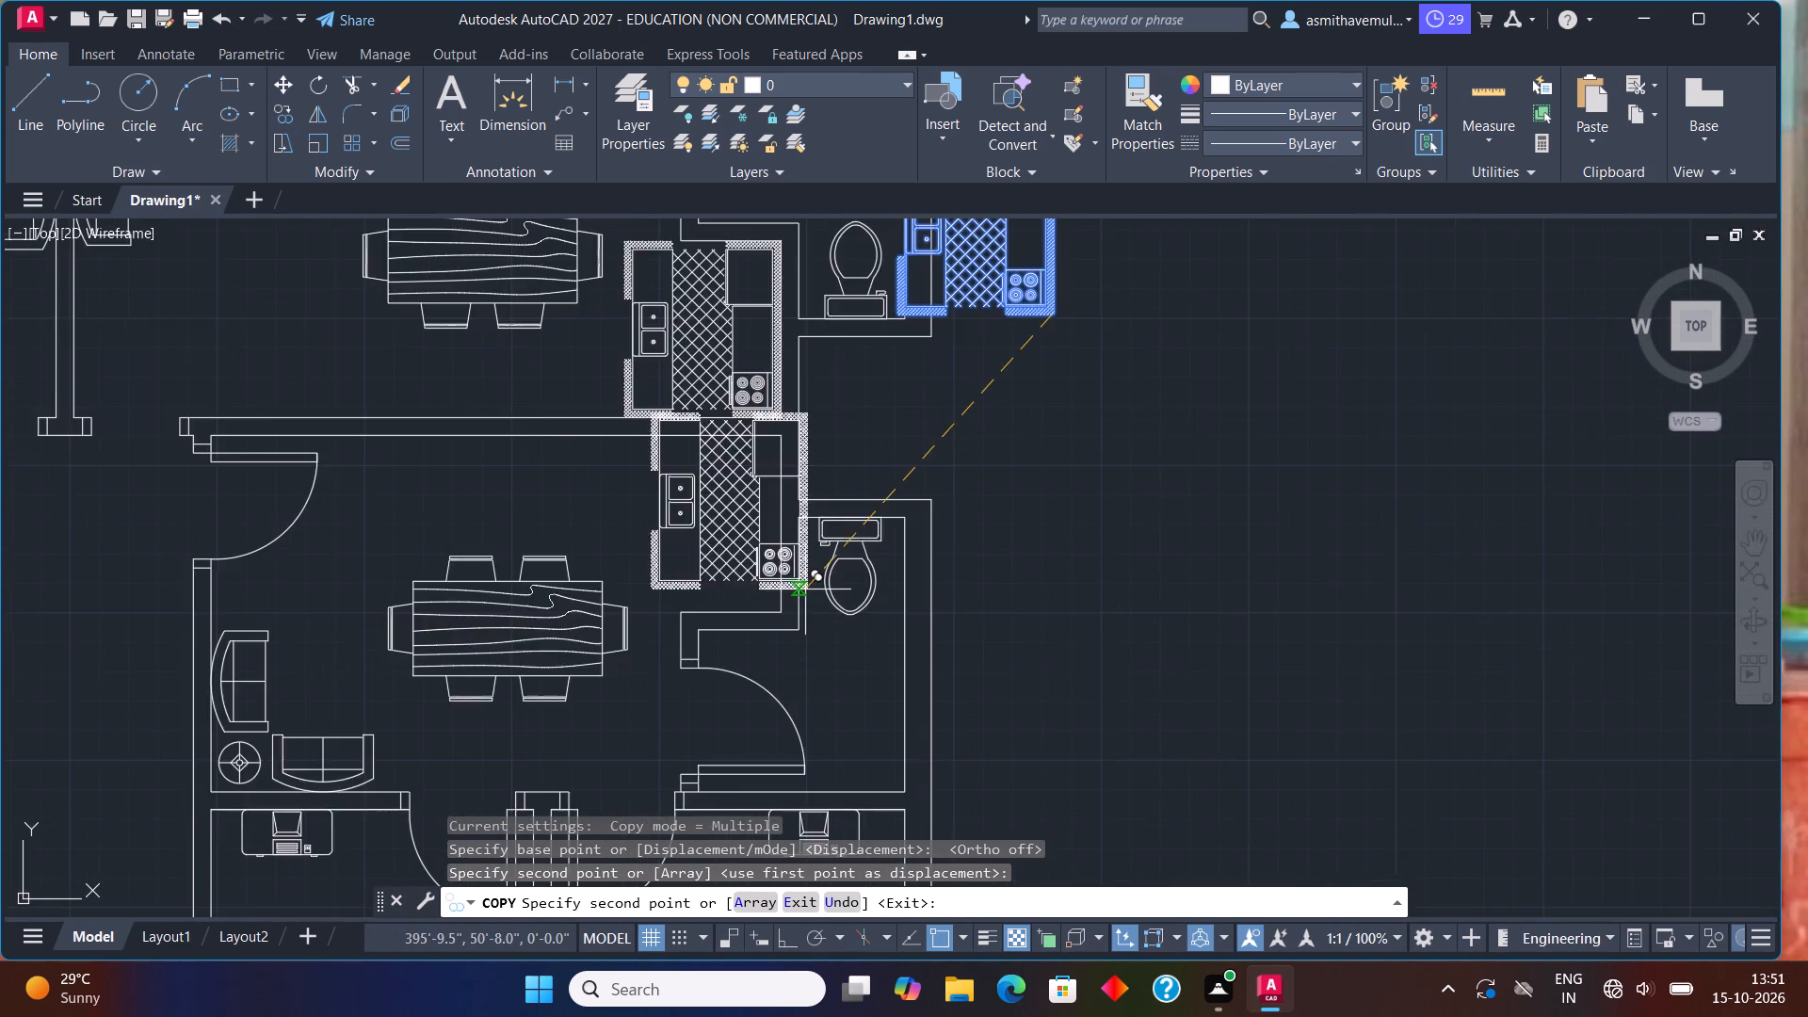
scroll(805, 589, up, 1)
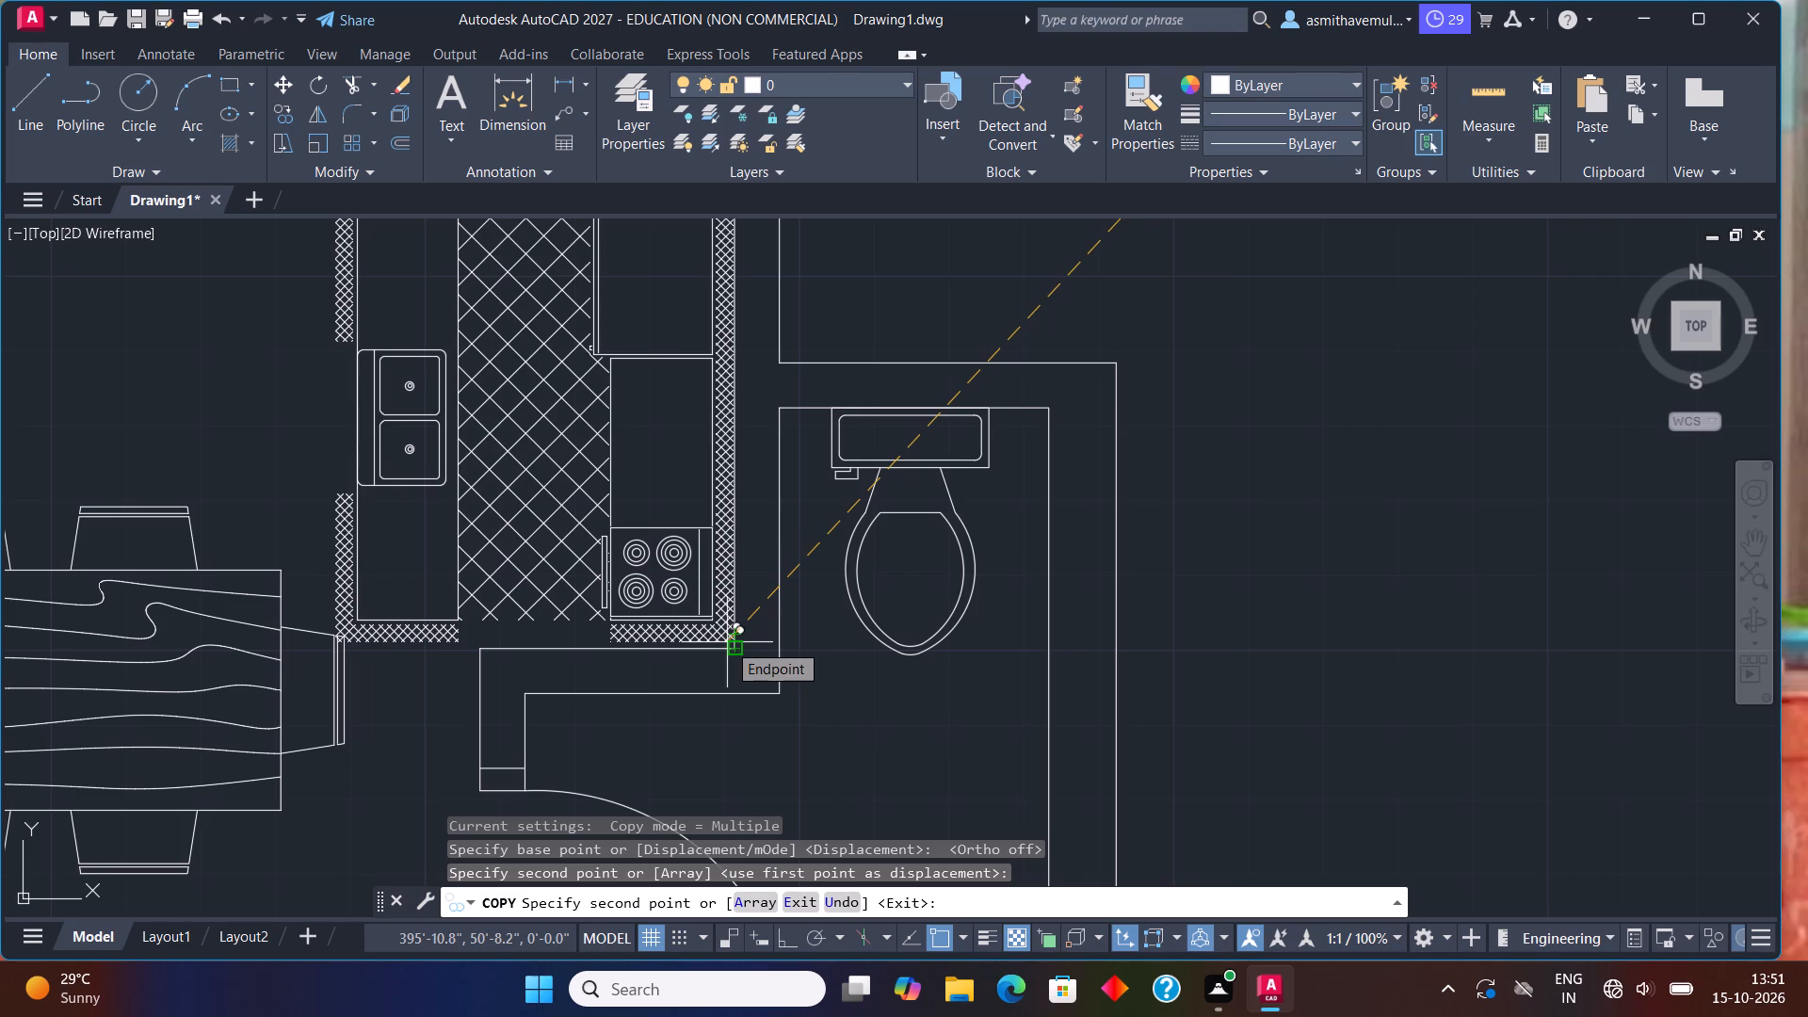
scroll(727, 642, down, 1)
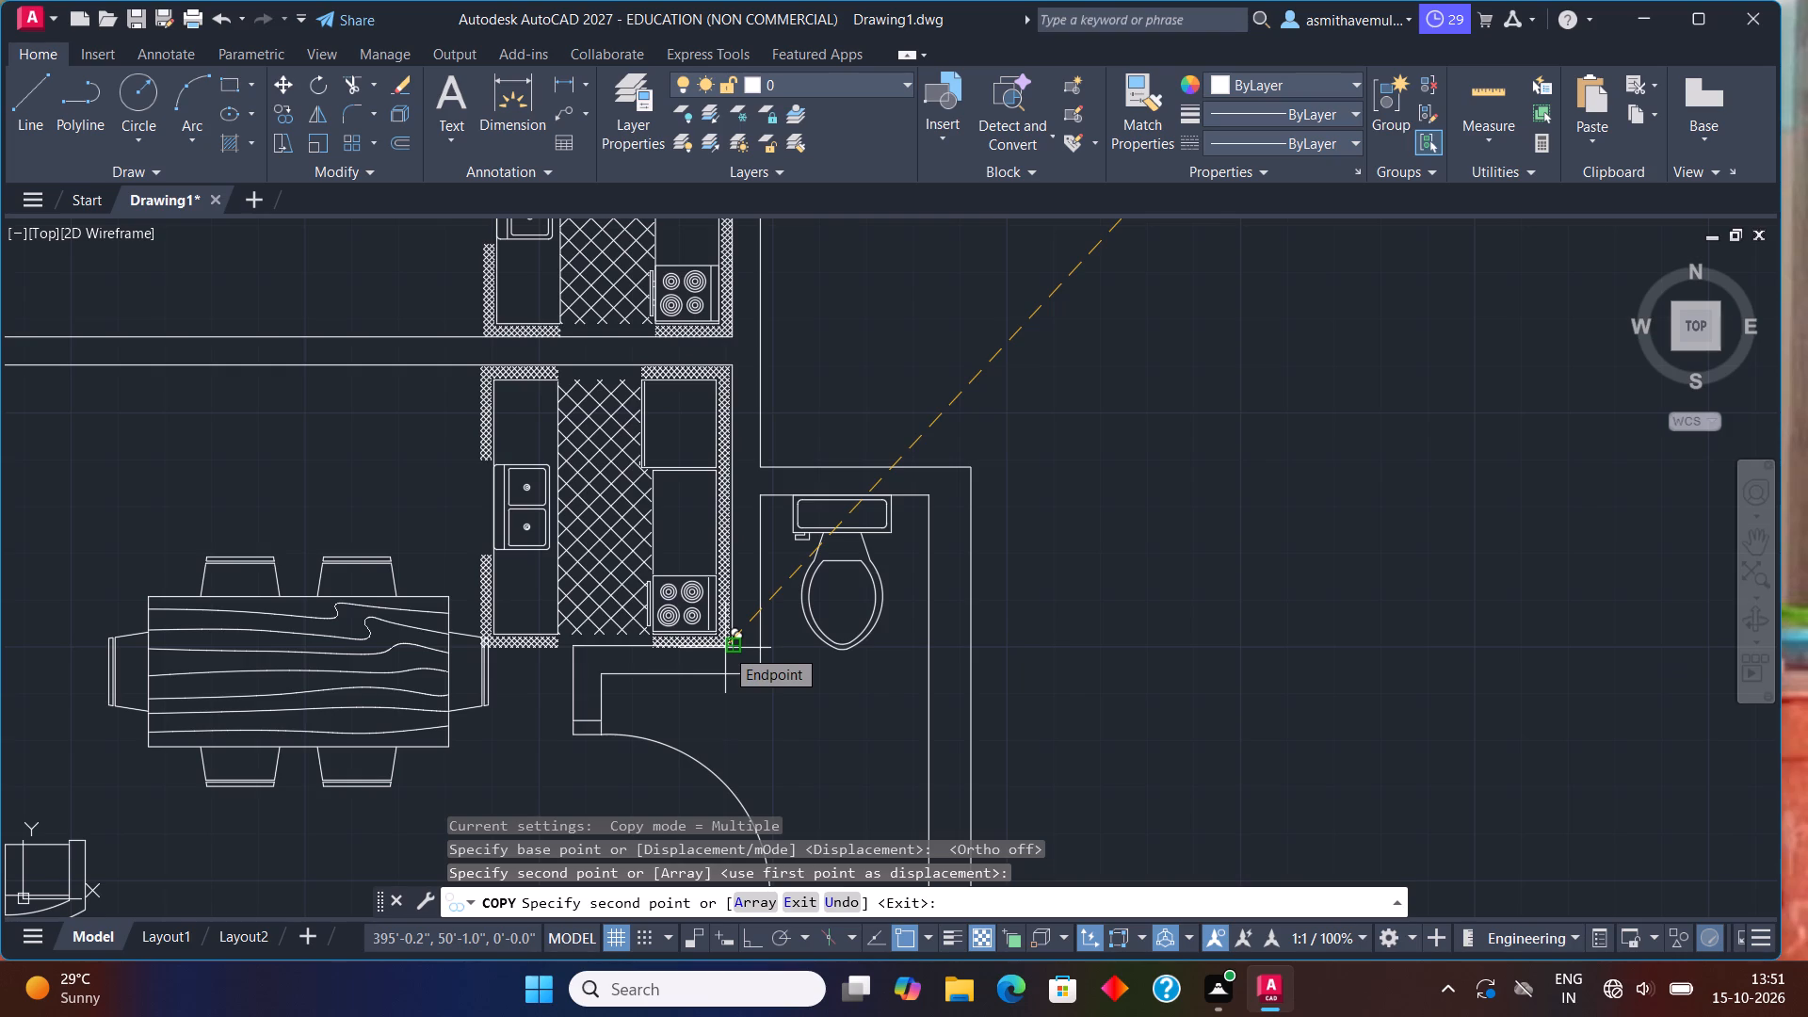
scroll(725, 648, up, 3)
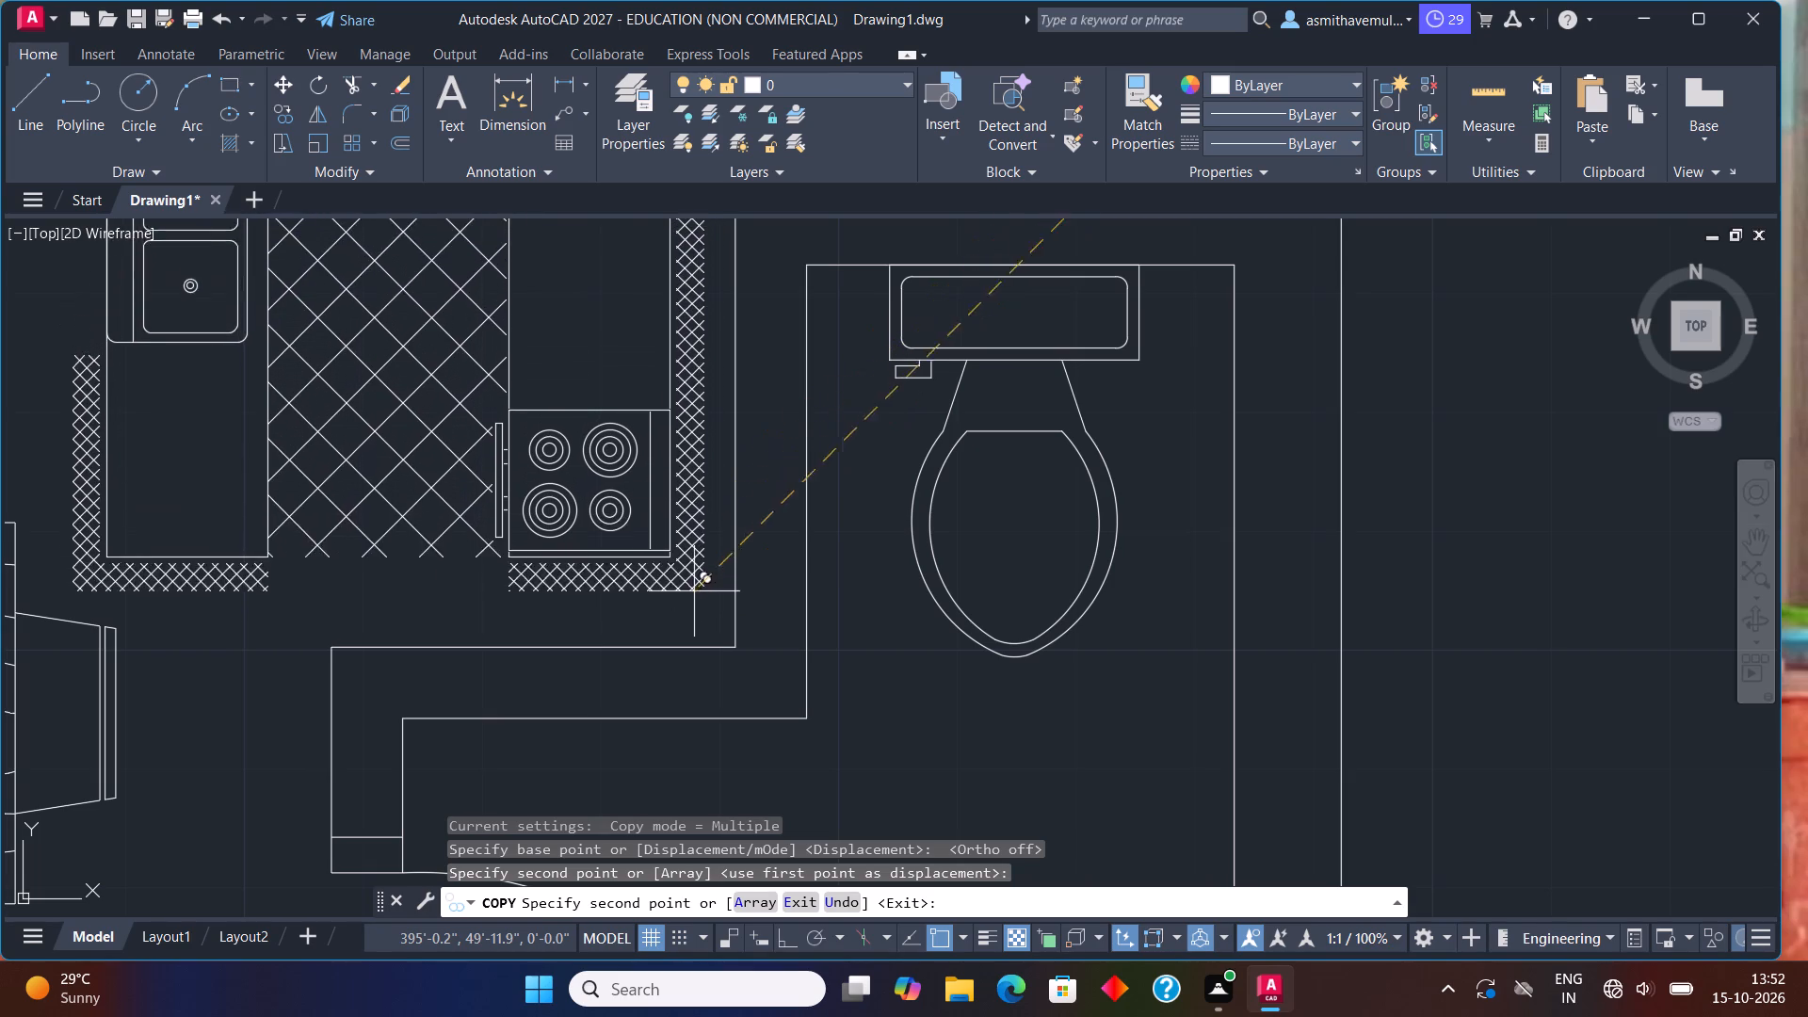
click(721, 644)
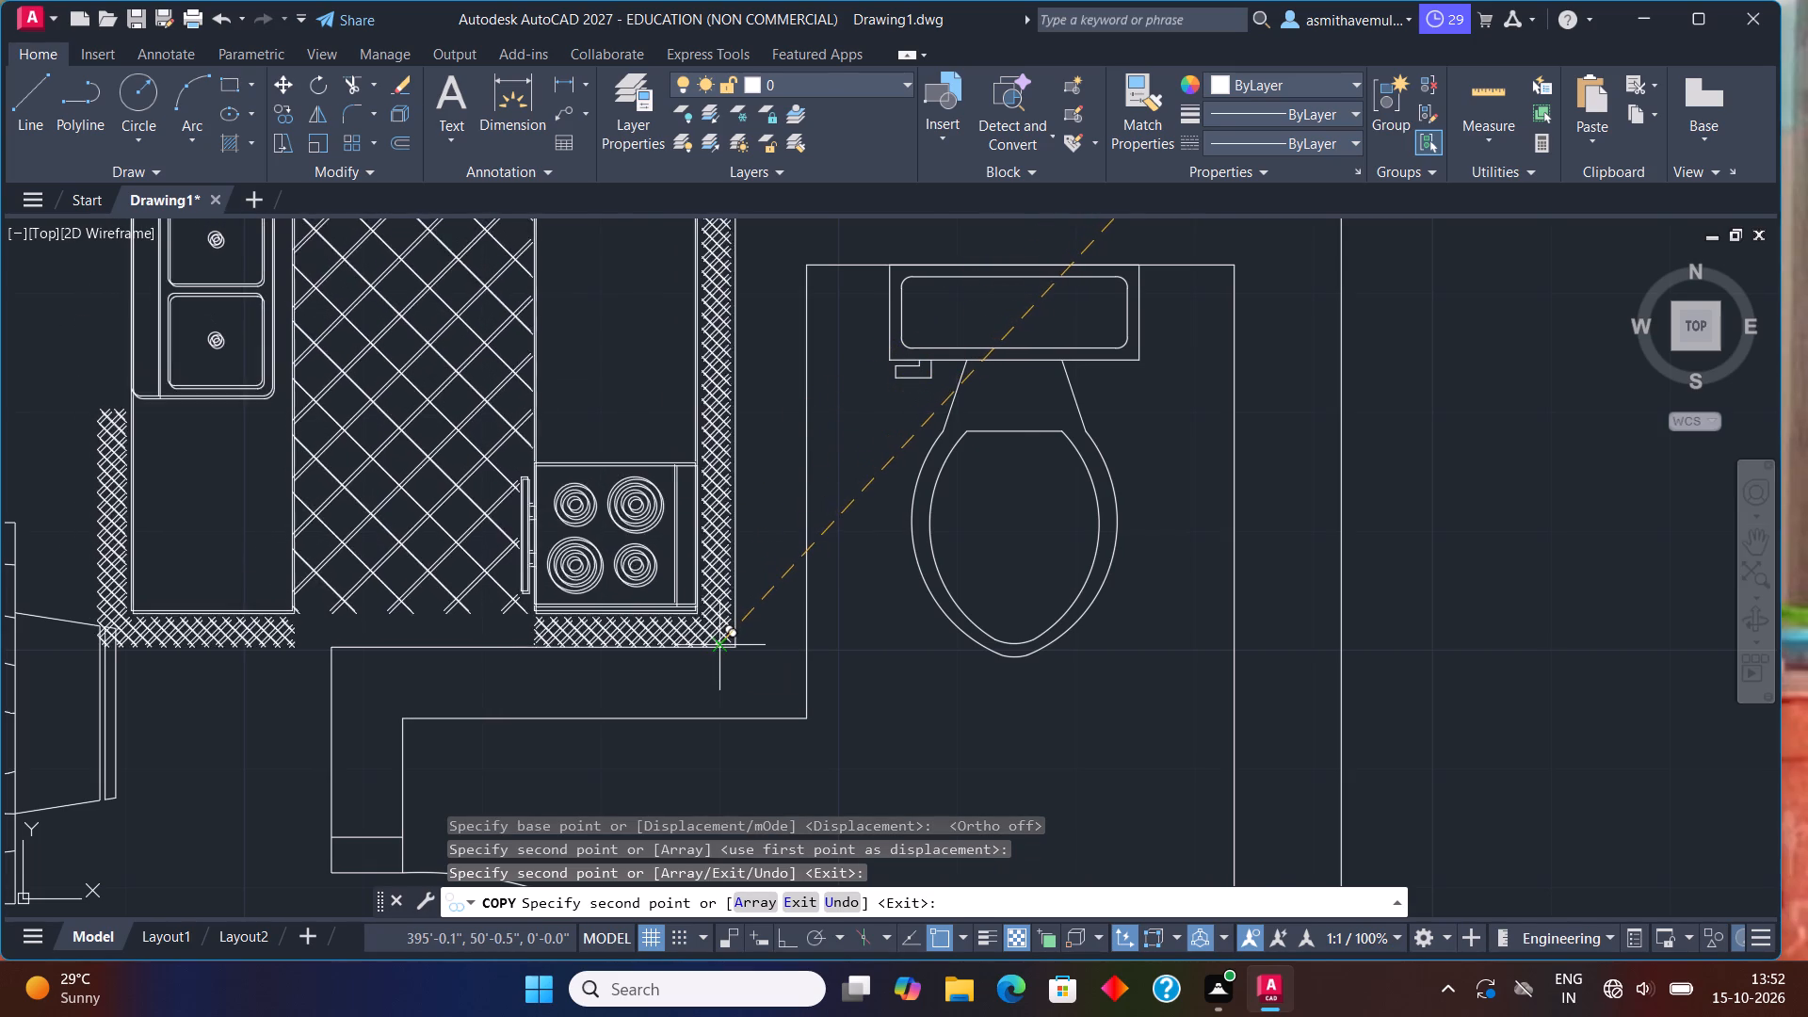
key(Escape)
Move the lower-right unit's dining table left and slightly up, clear of the kitchen layout.
scroll(1128, 621, down, 1)
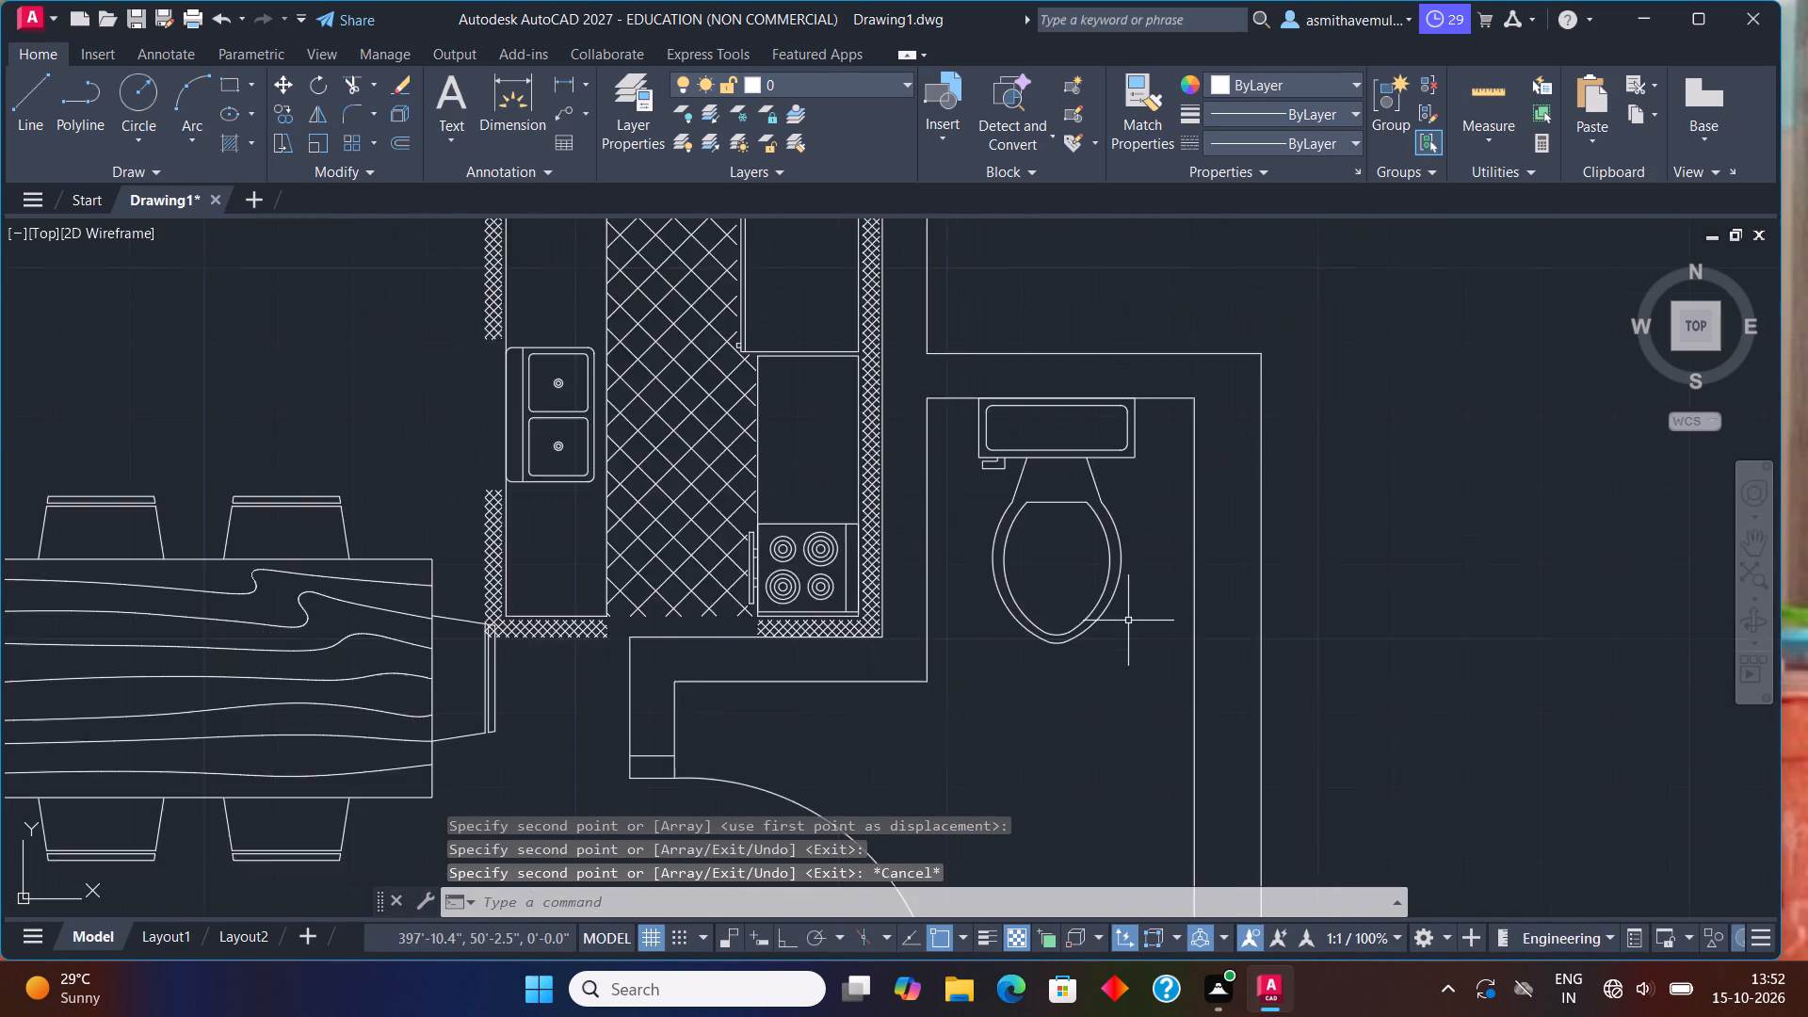
scroll(1128, 622, down, 2)
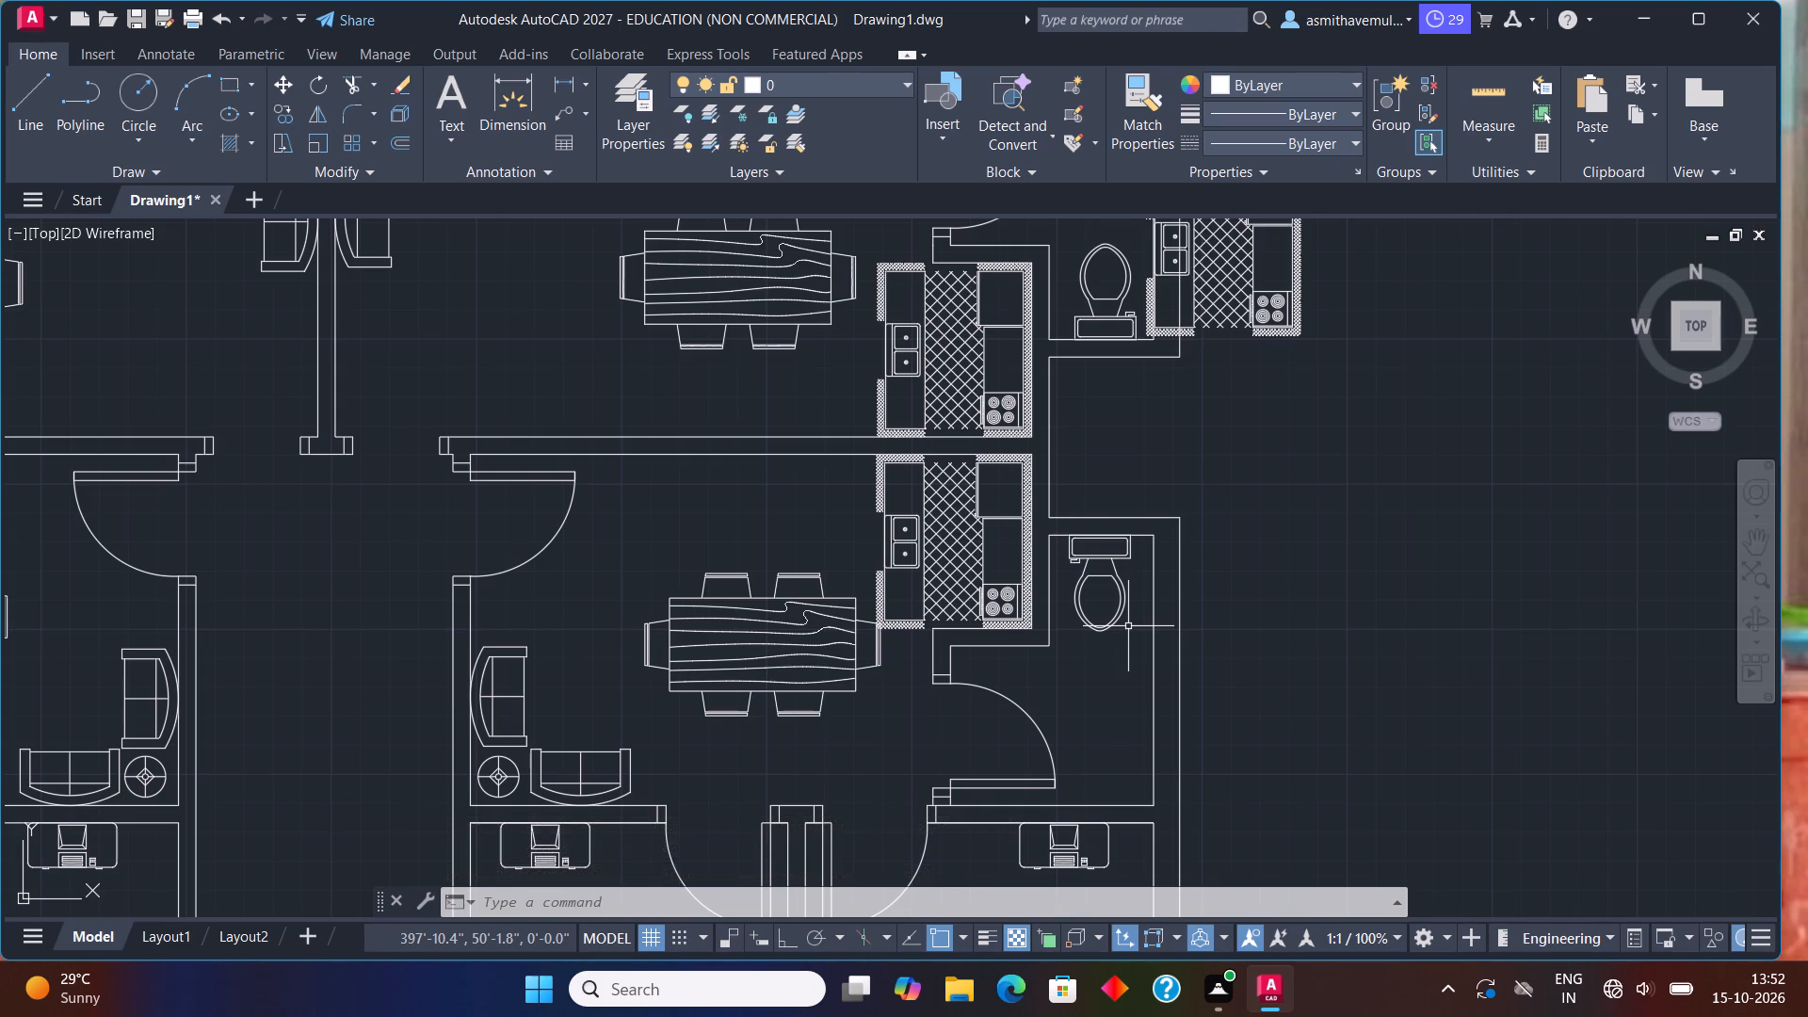
click(781, 653)
key(m)
key(Return)
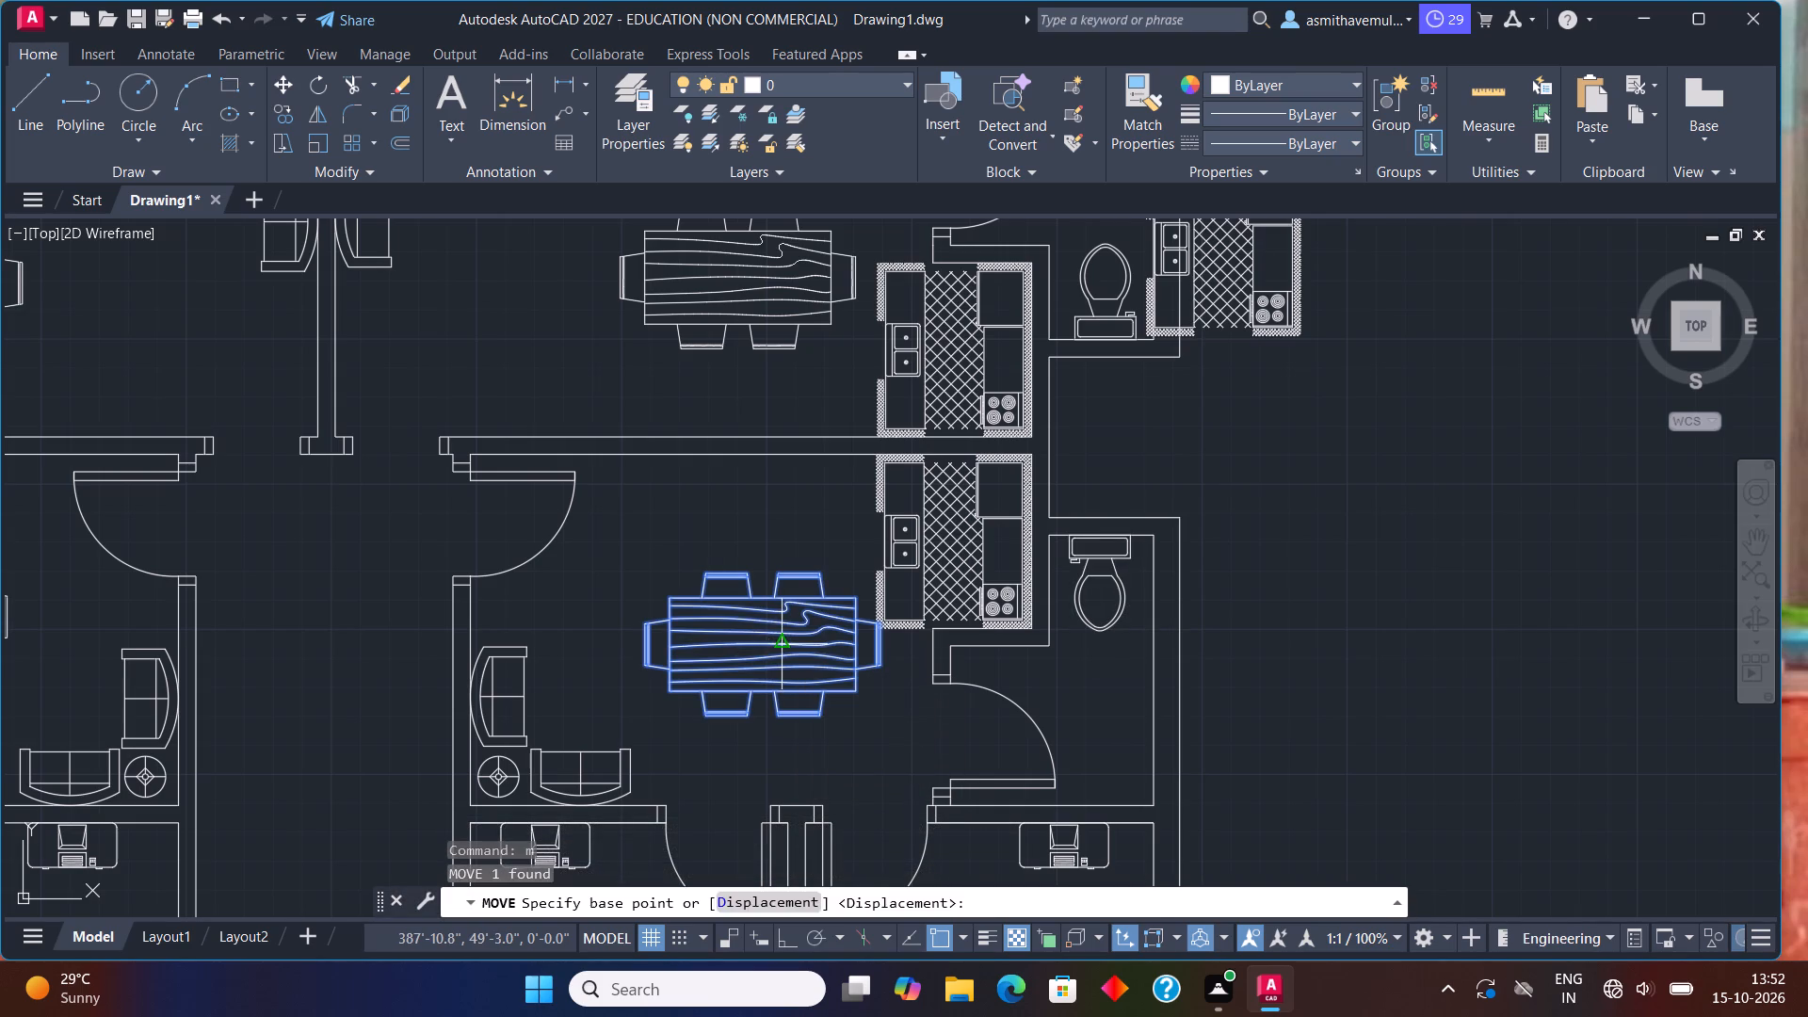
click(773, 632)
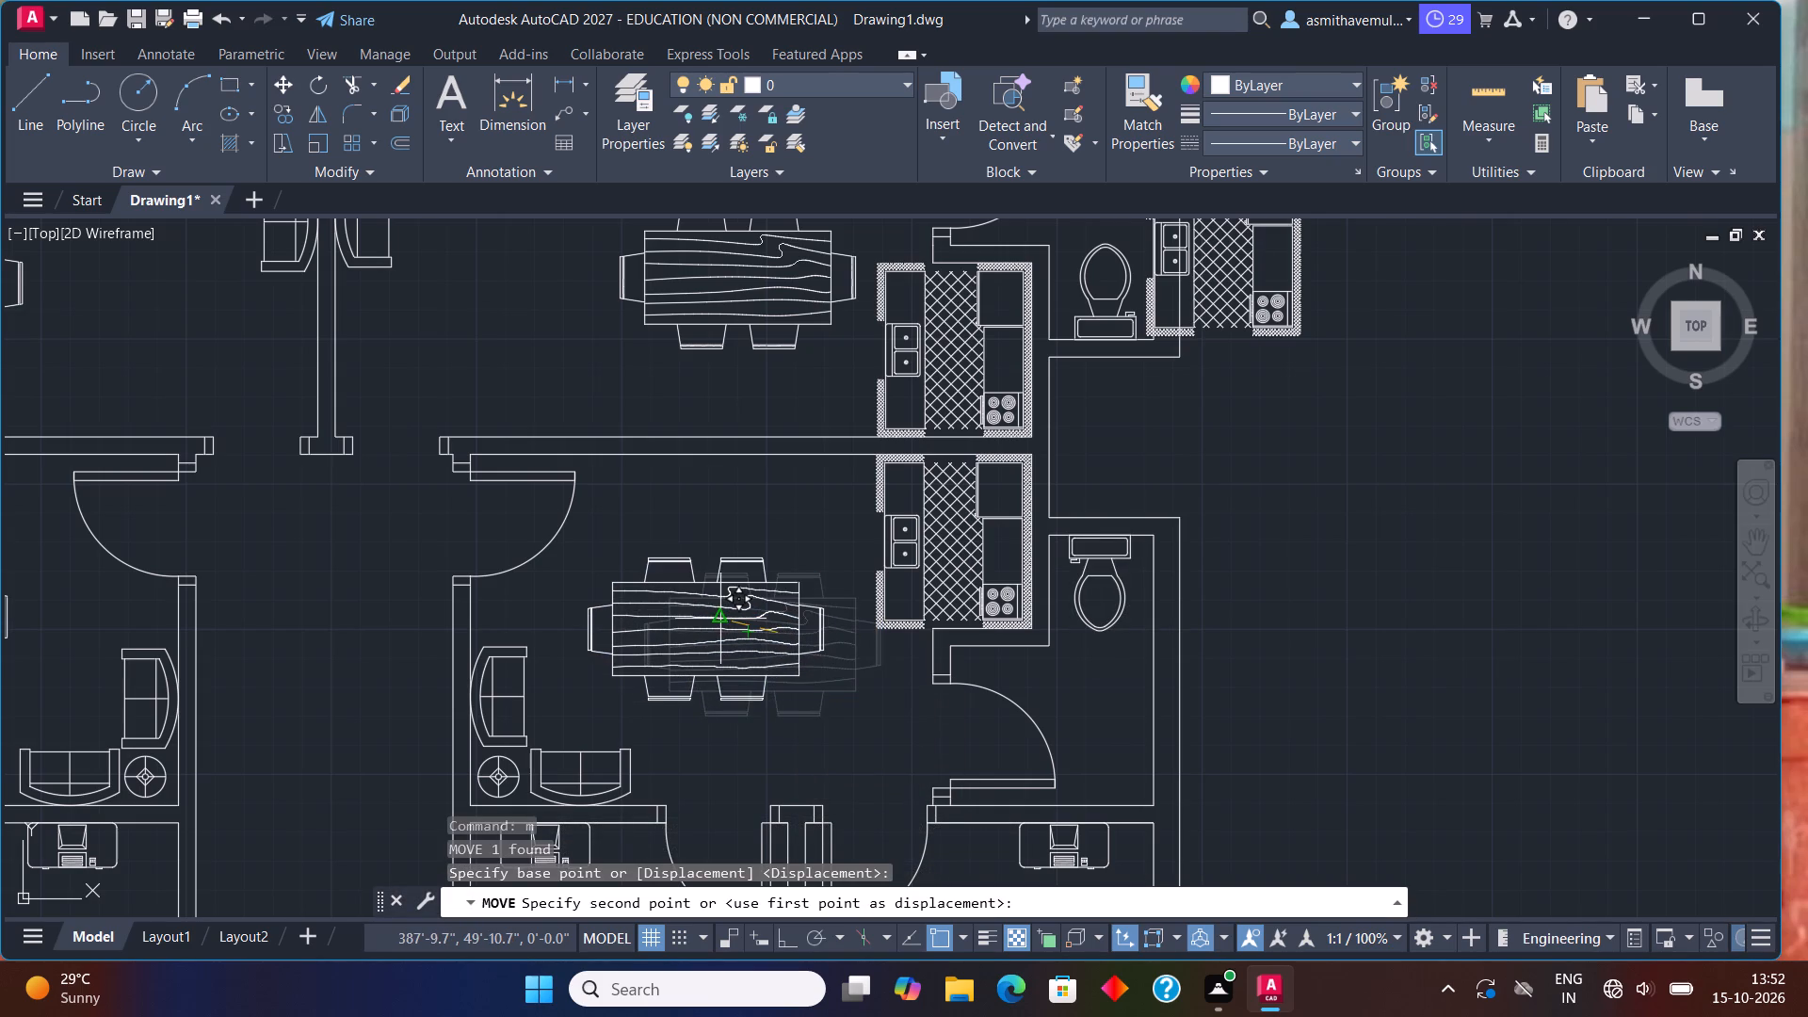
click(720, 623)
Move the upper-right unit's dining table left, farther away from the kitchen layout.
scroll(815, 482, down, 1)
middle_drag(815, 482, 868, 575)
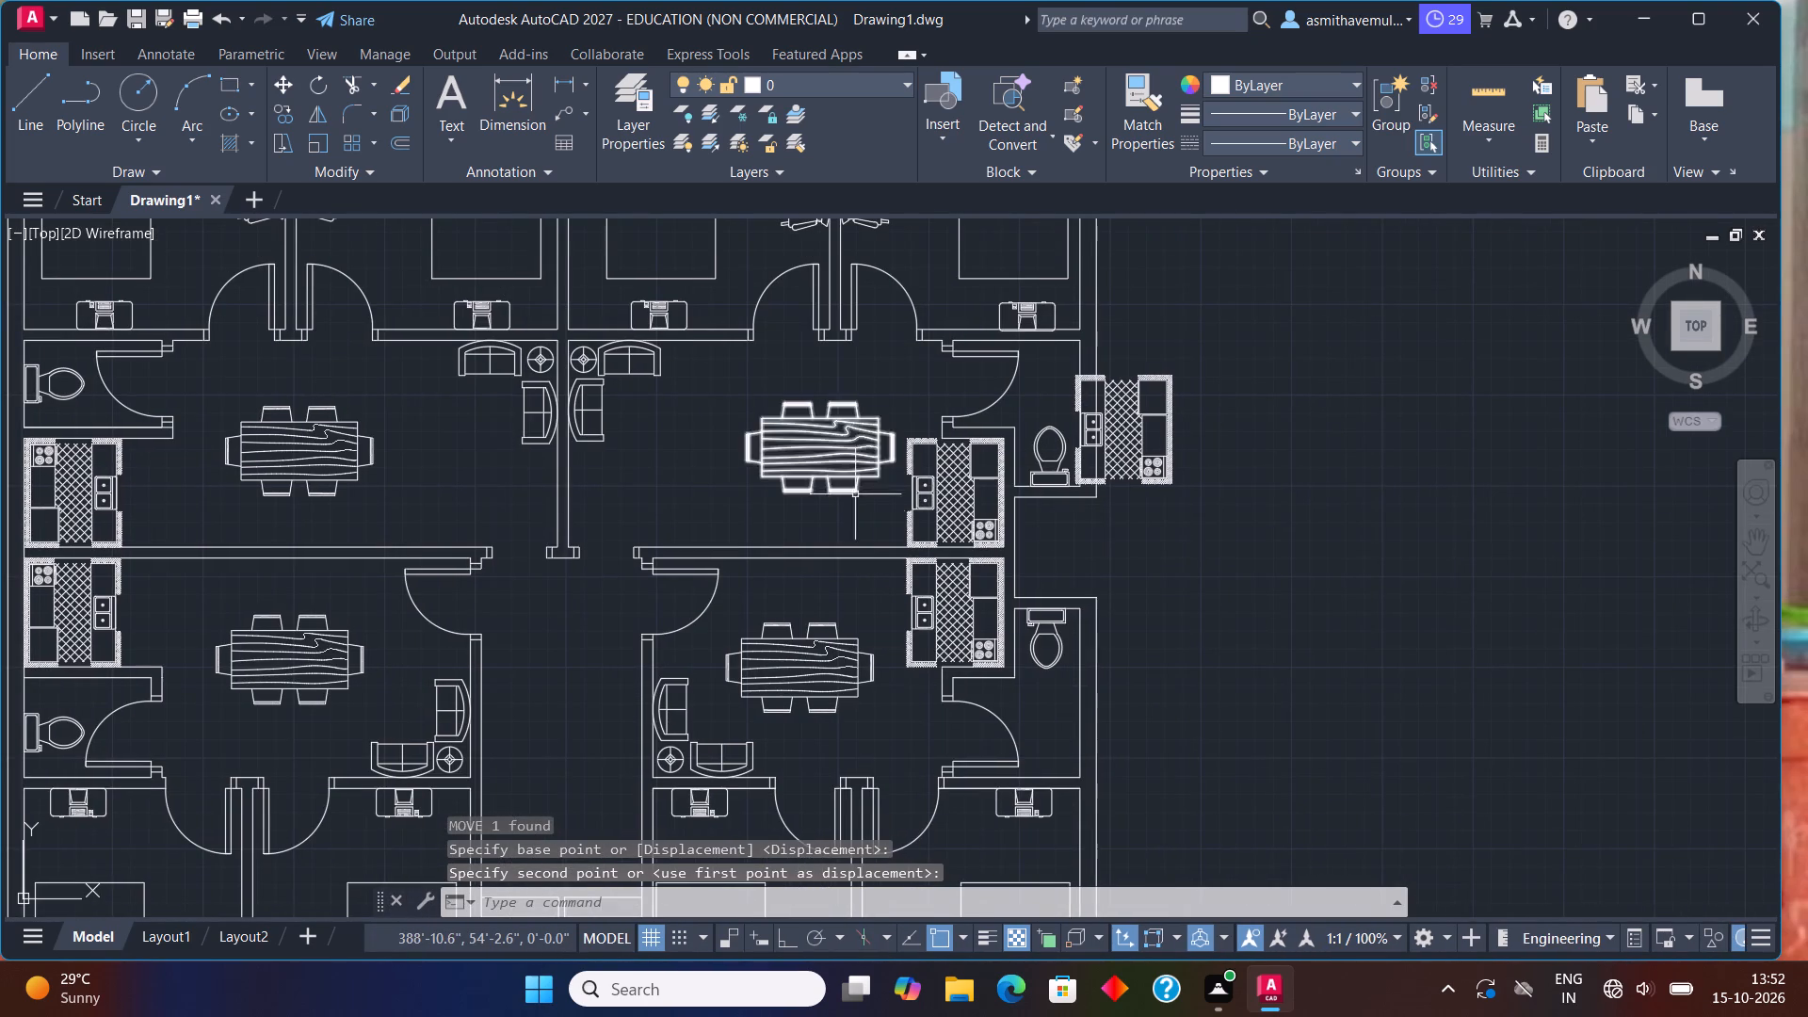
click(847, 456)
key(m)
key(Return)
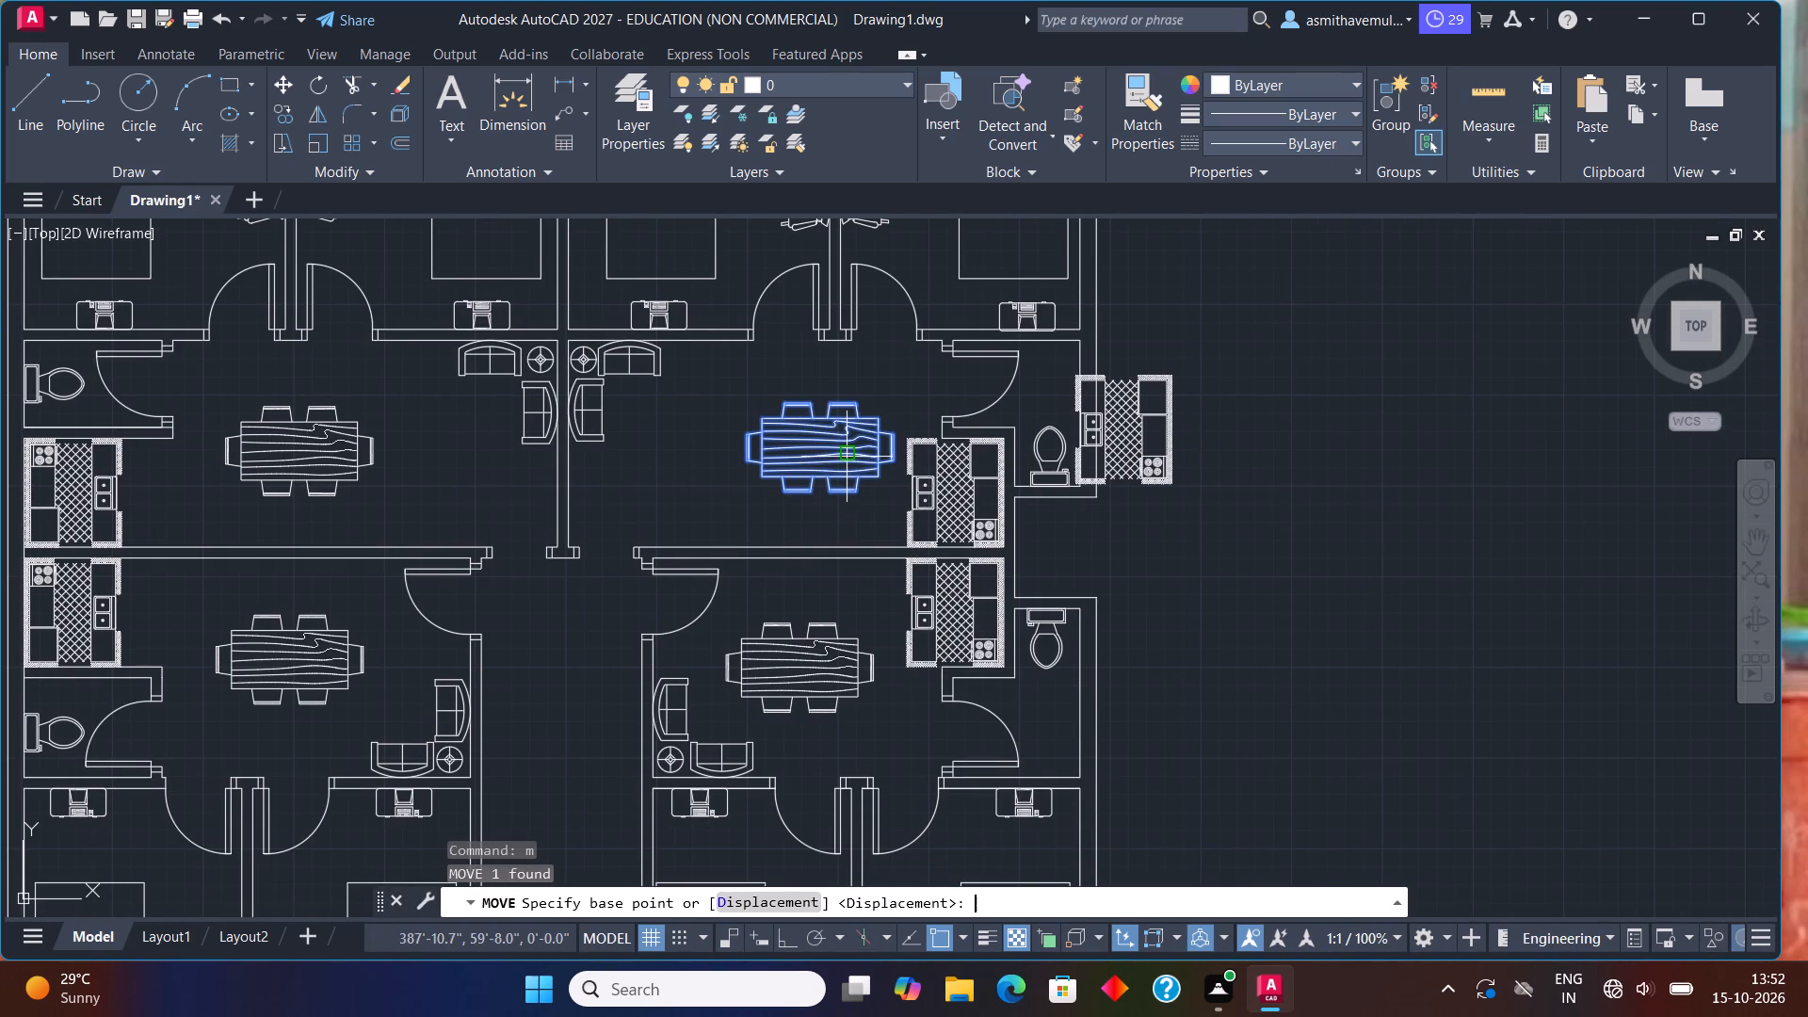
click(837, 441)
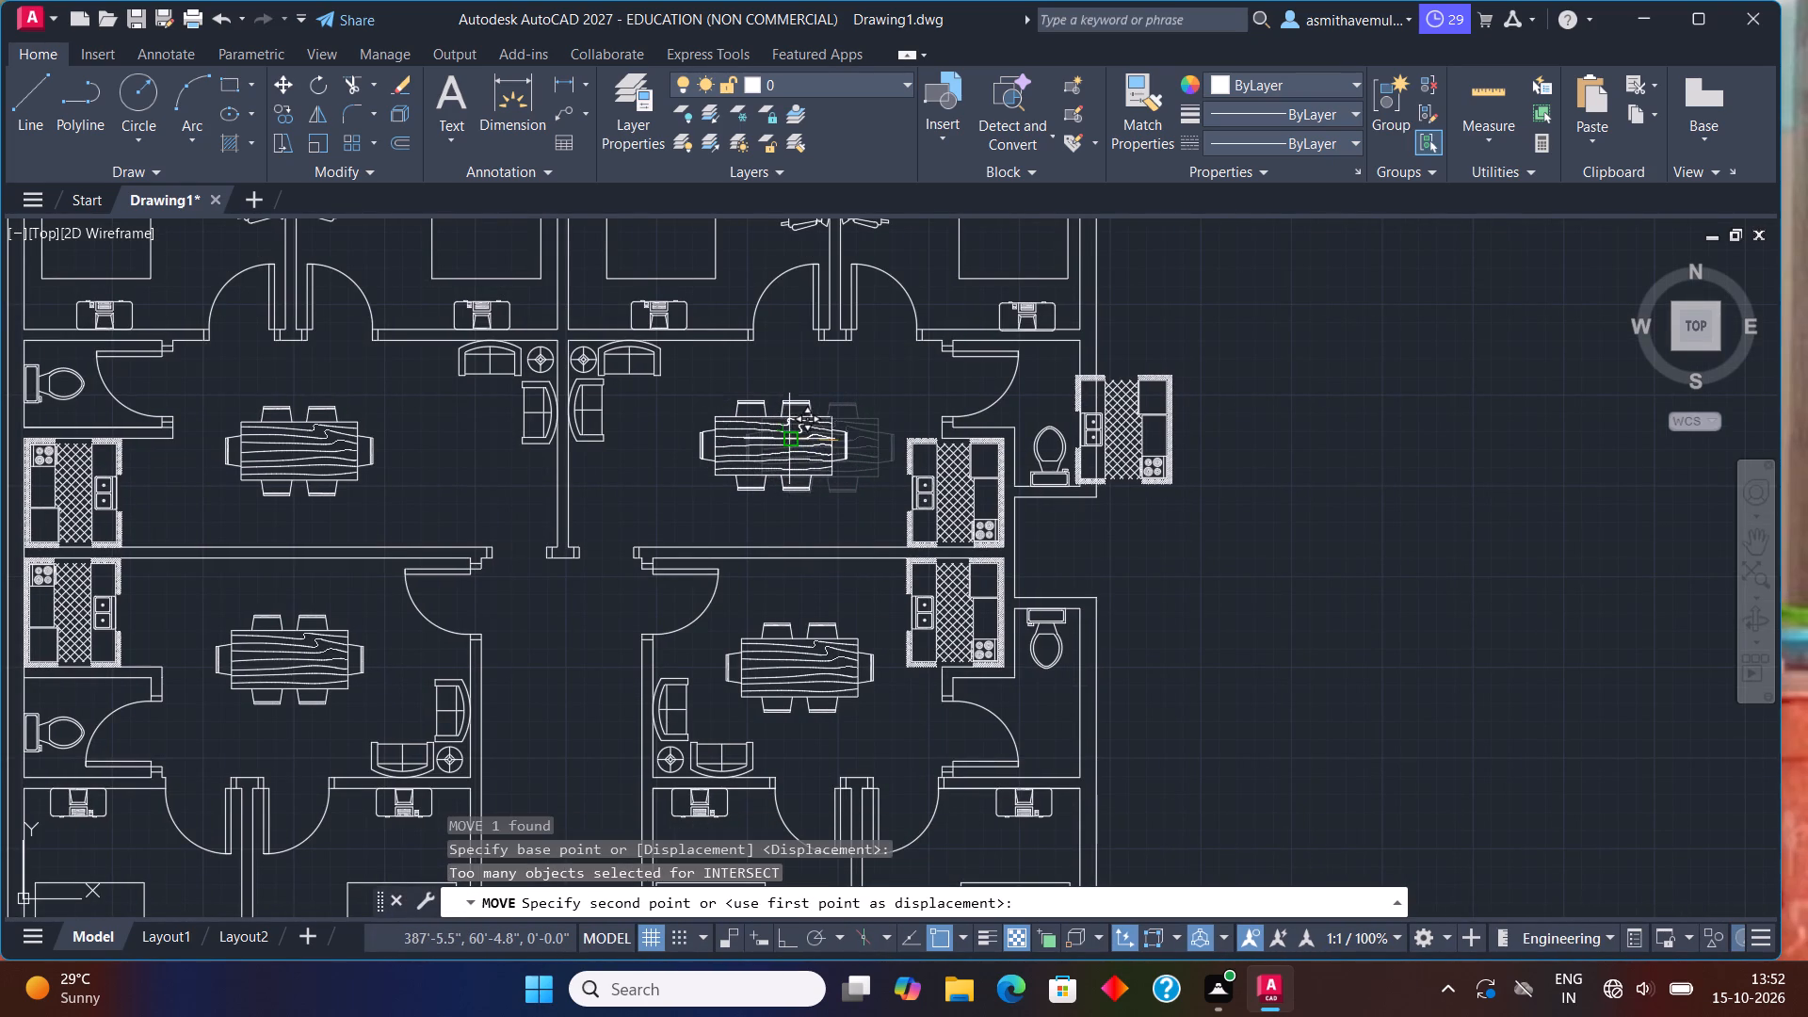
click(792, 439)
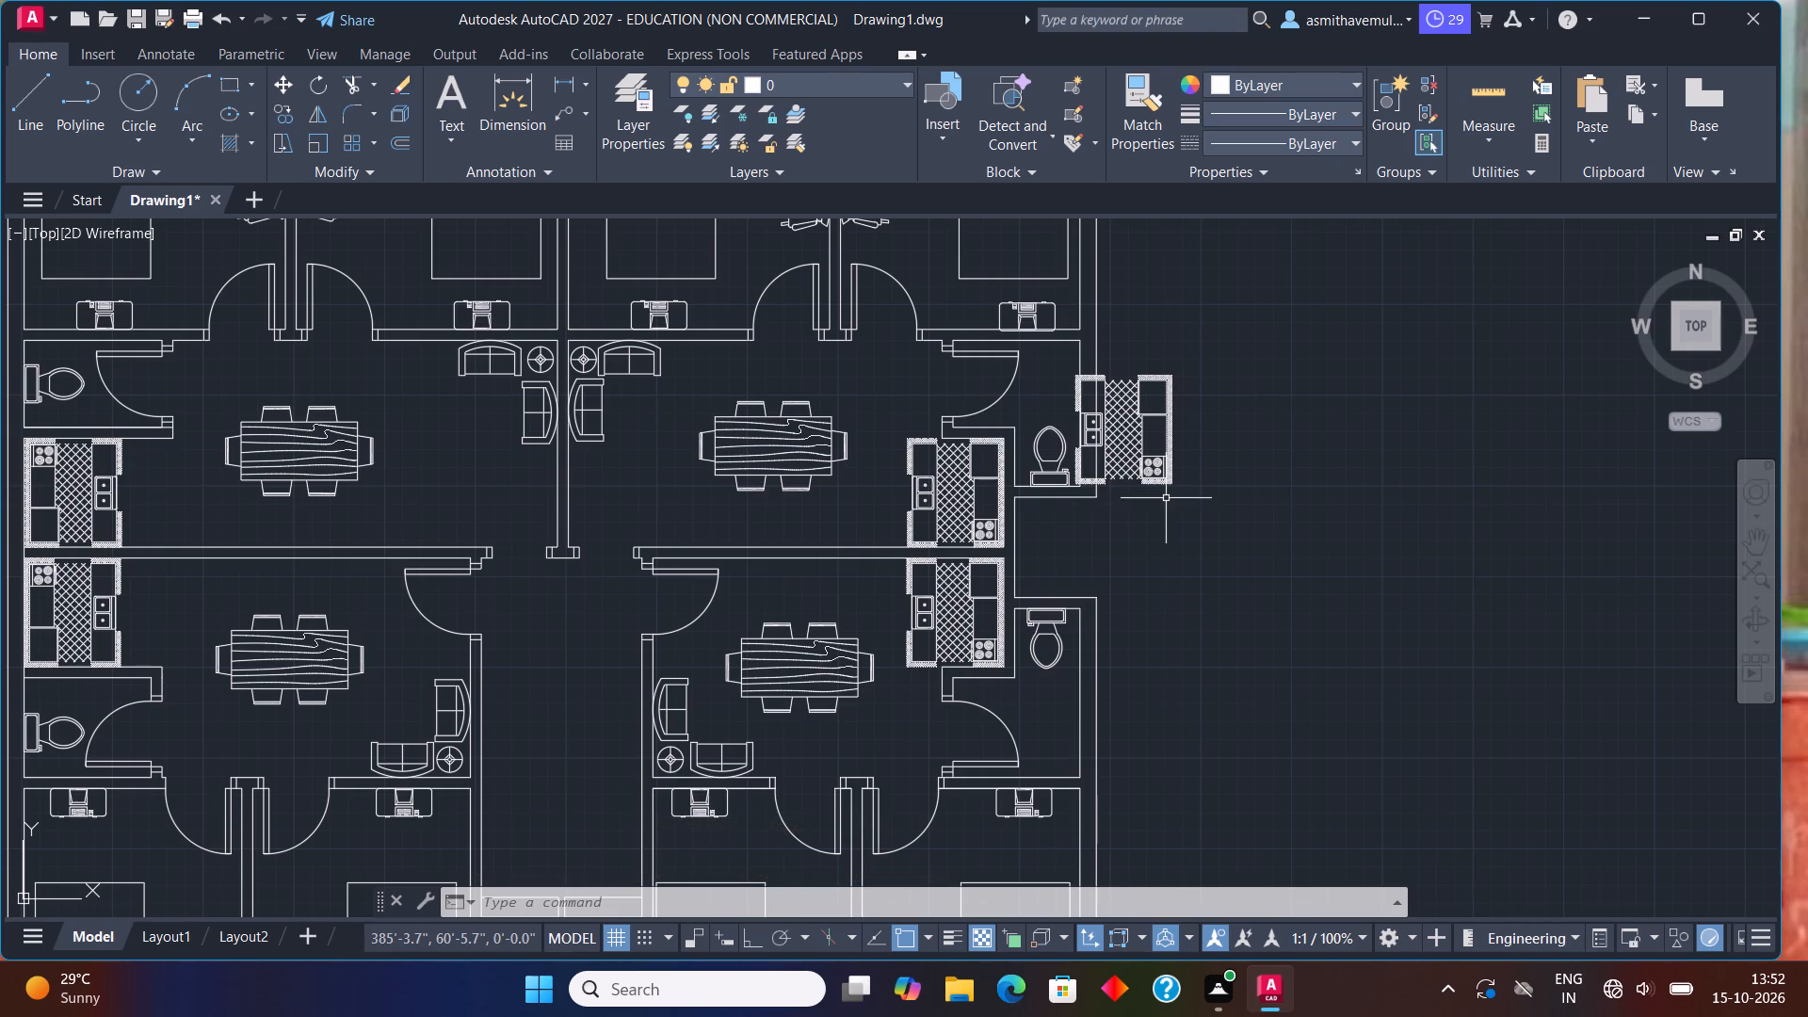
Delete the spare kitchen layout outside the right wall of the building.
click(1164, 458)
key(Delete)
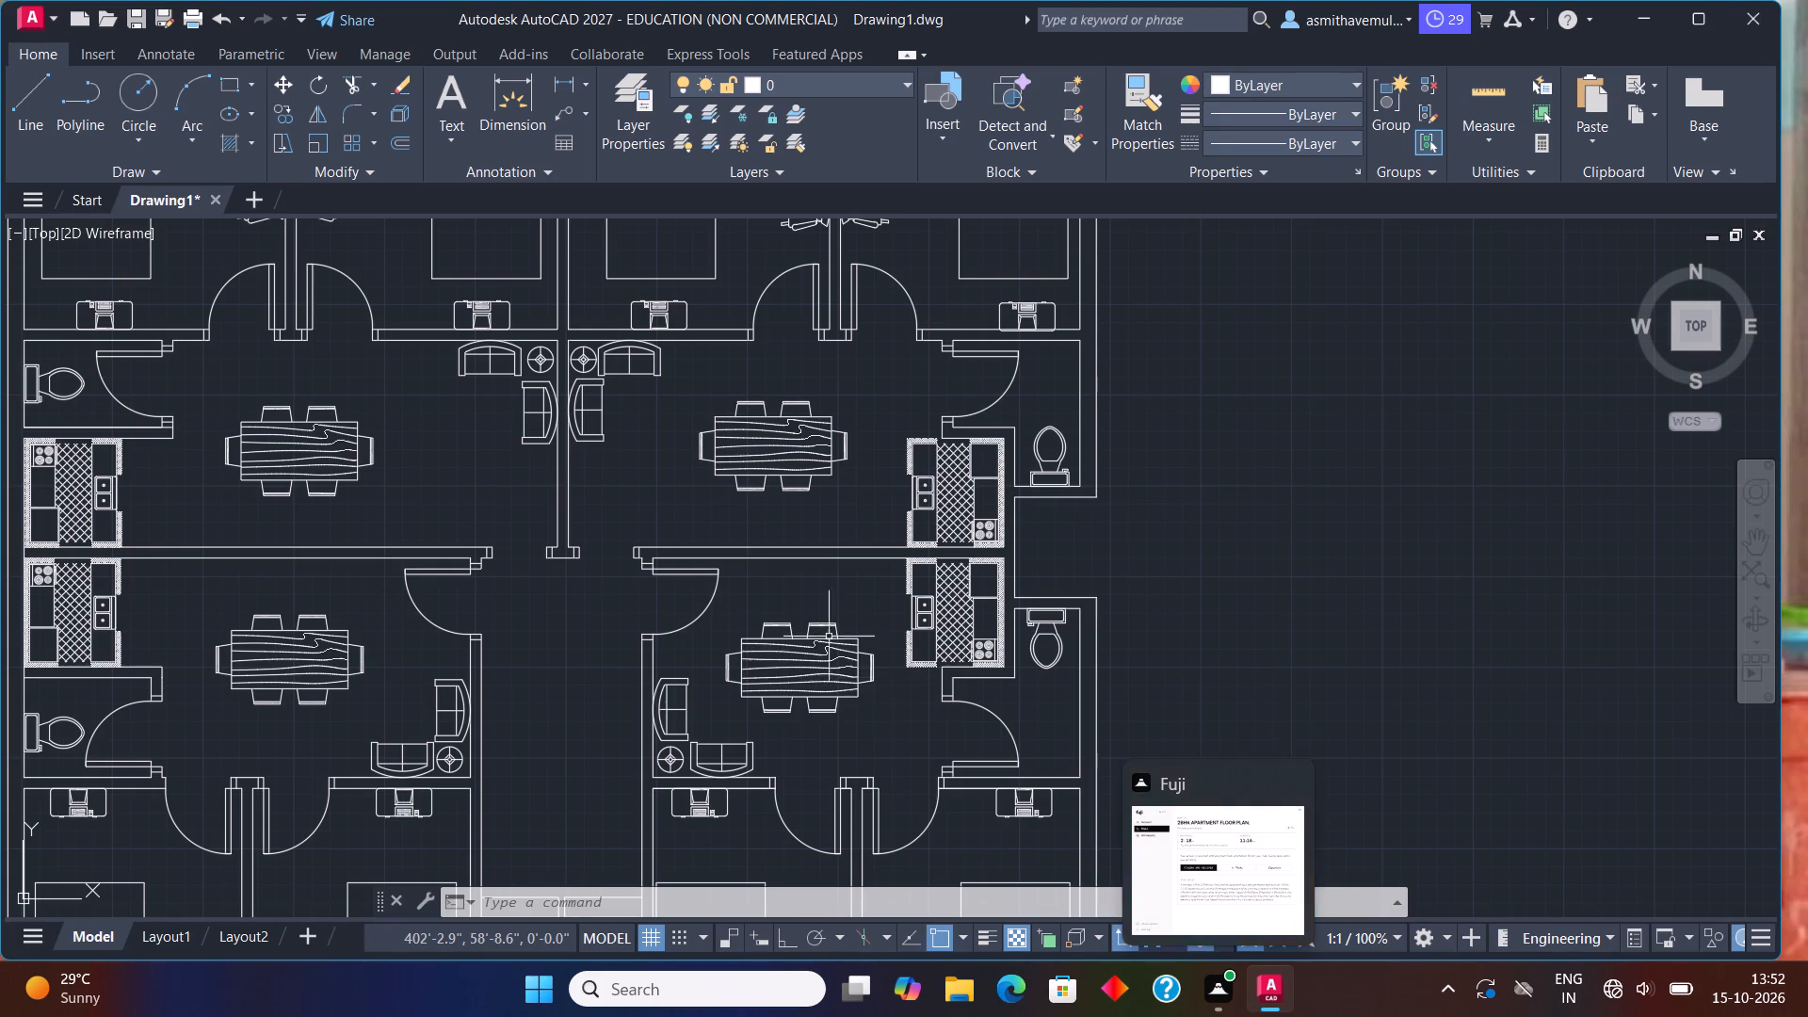
scroll(825, 581, down, 1)
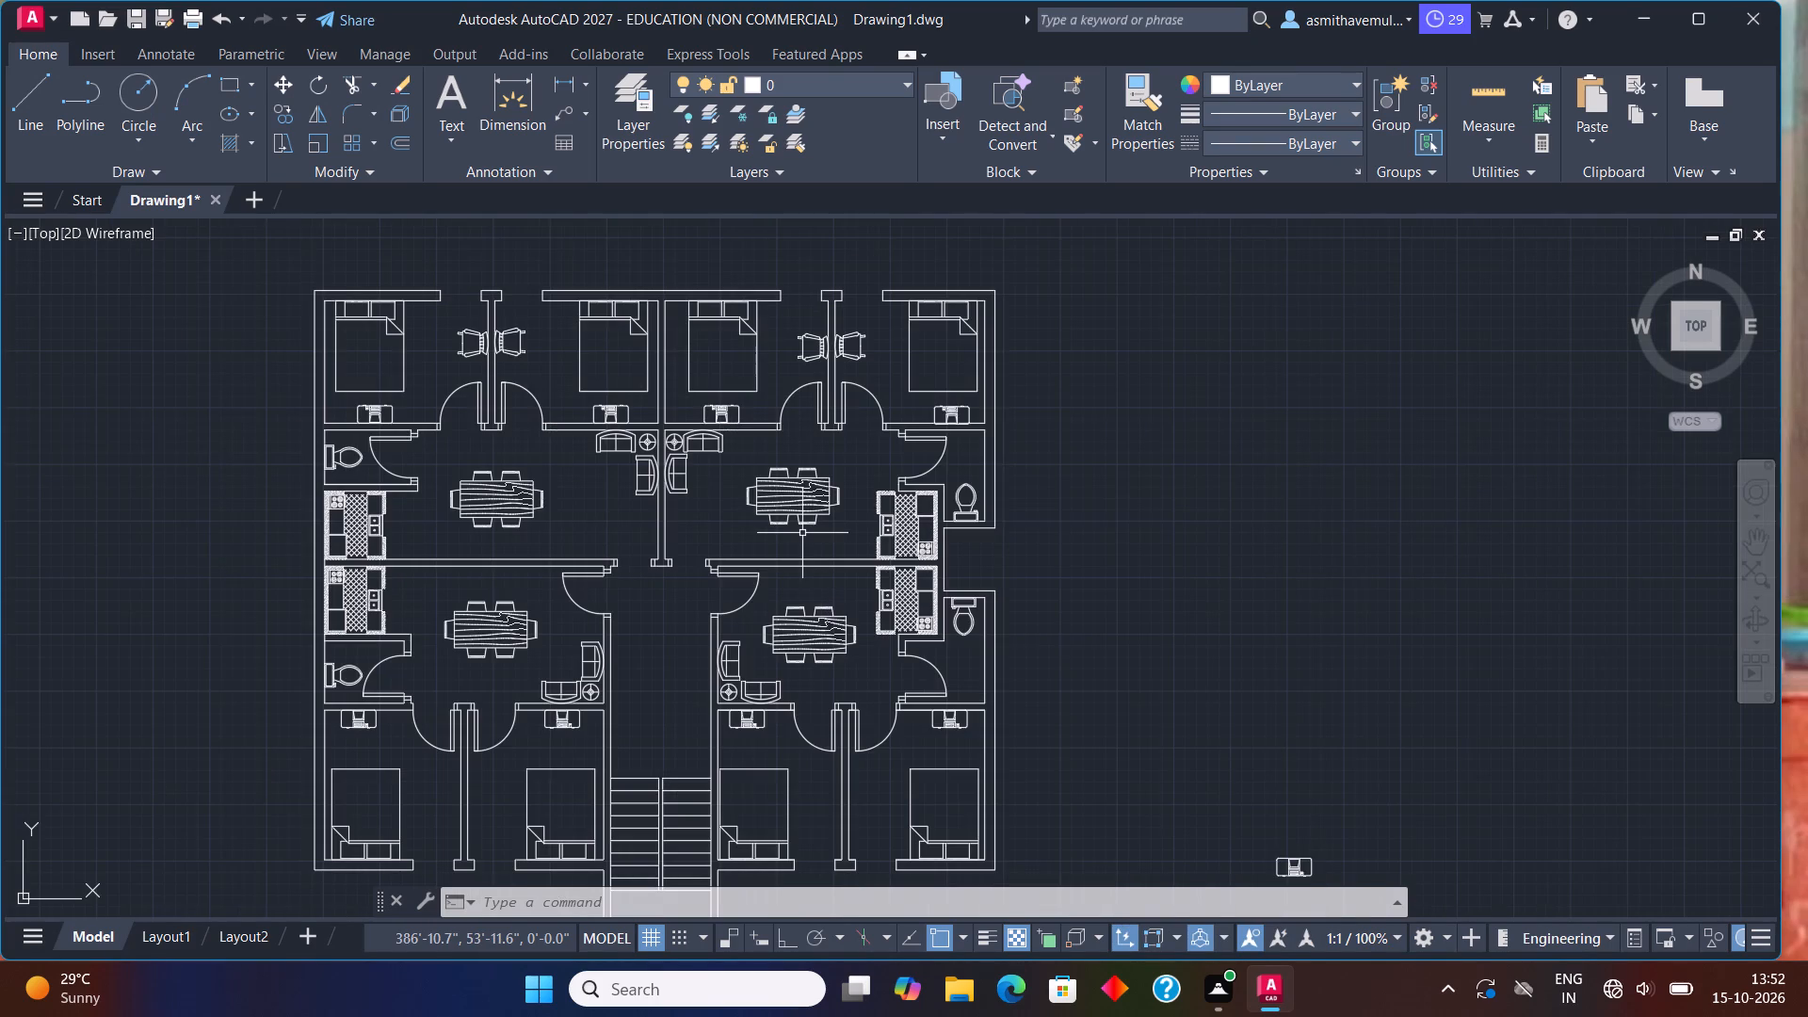
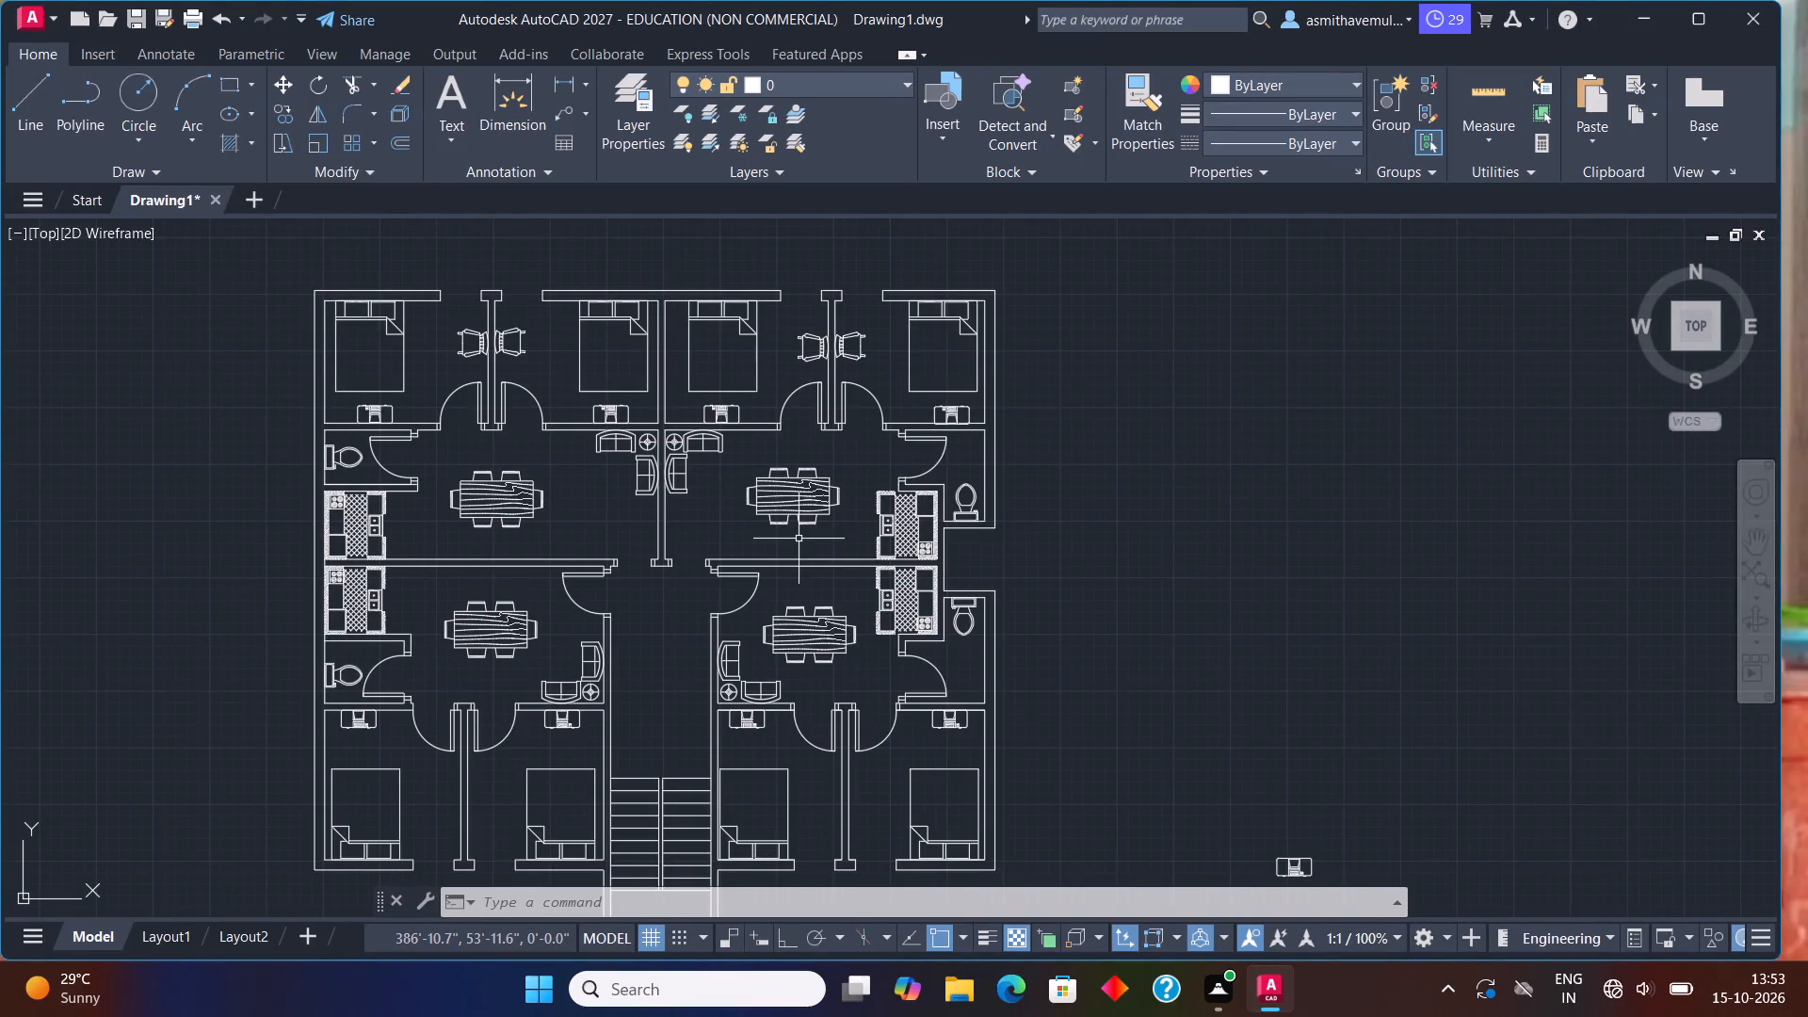
Delete the spare computer desk symbol lying outside the building's lower-right side.
middle_drag(1055, 586, 1057, 410)
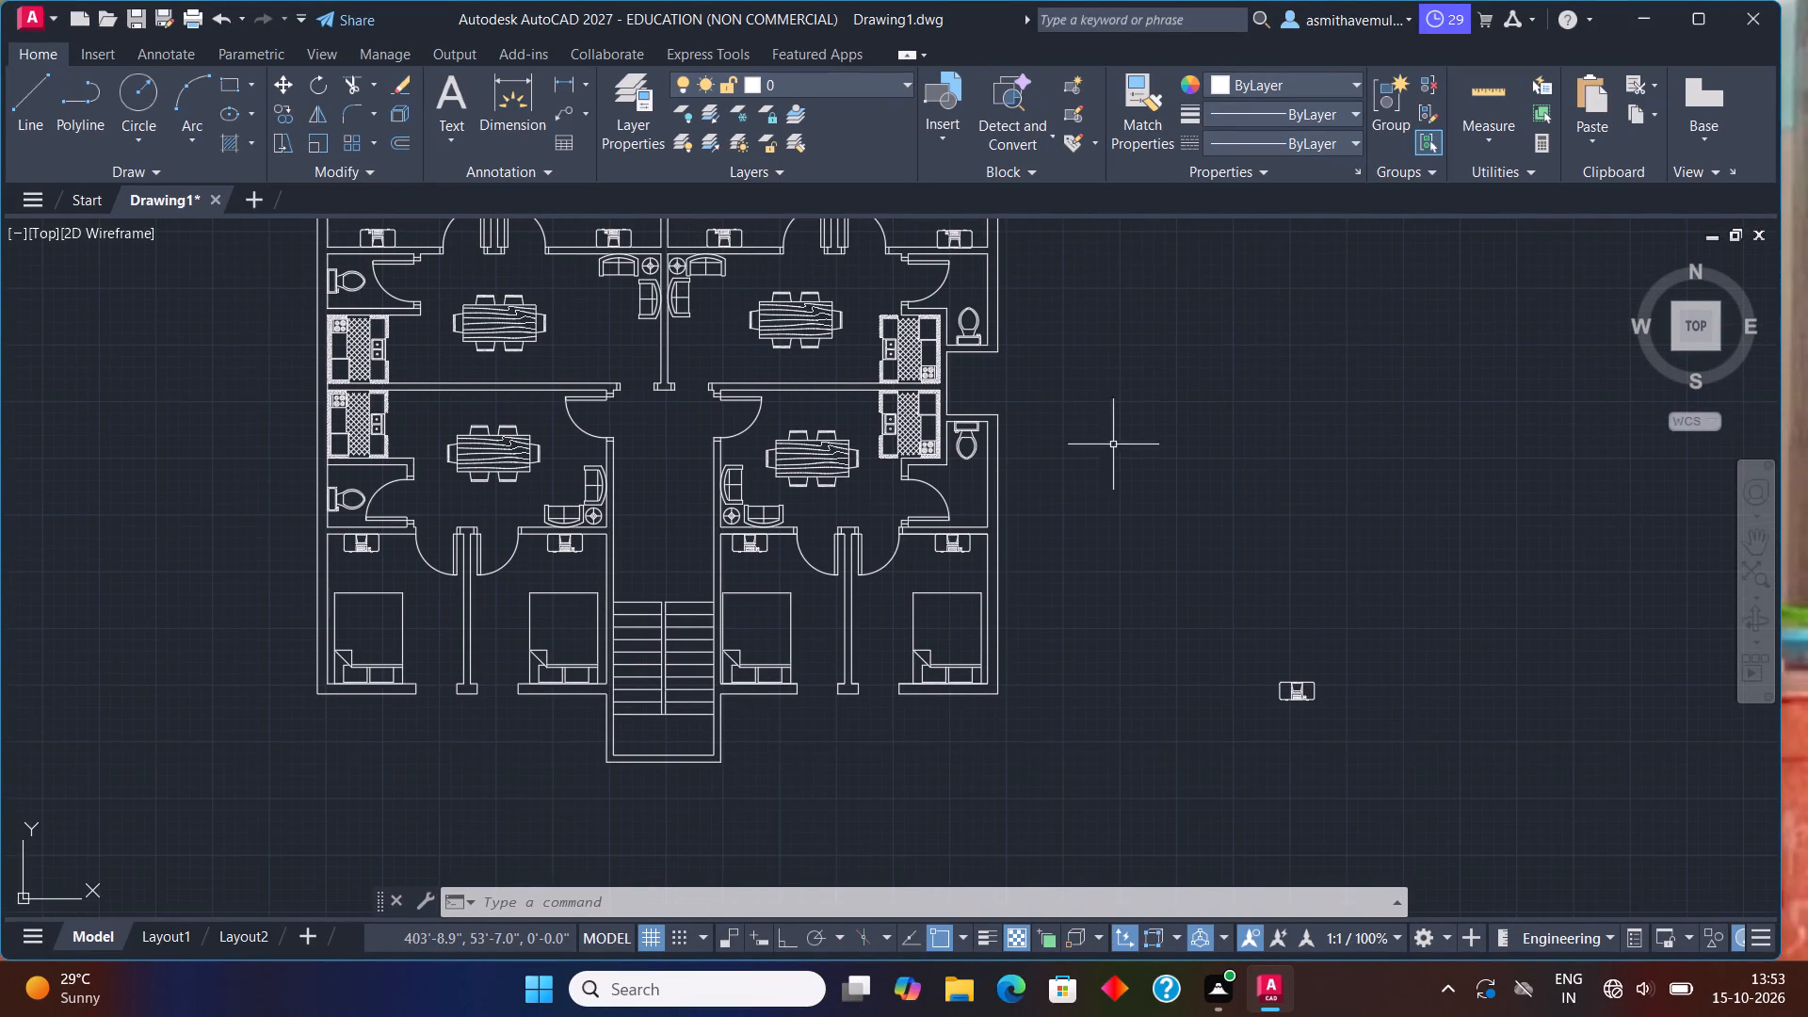
drag(1339, 587, 1349, 782)
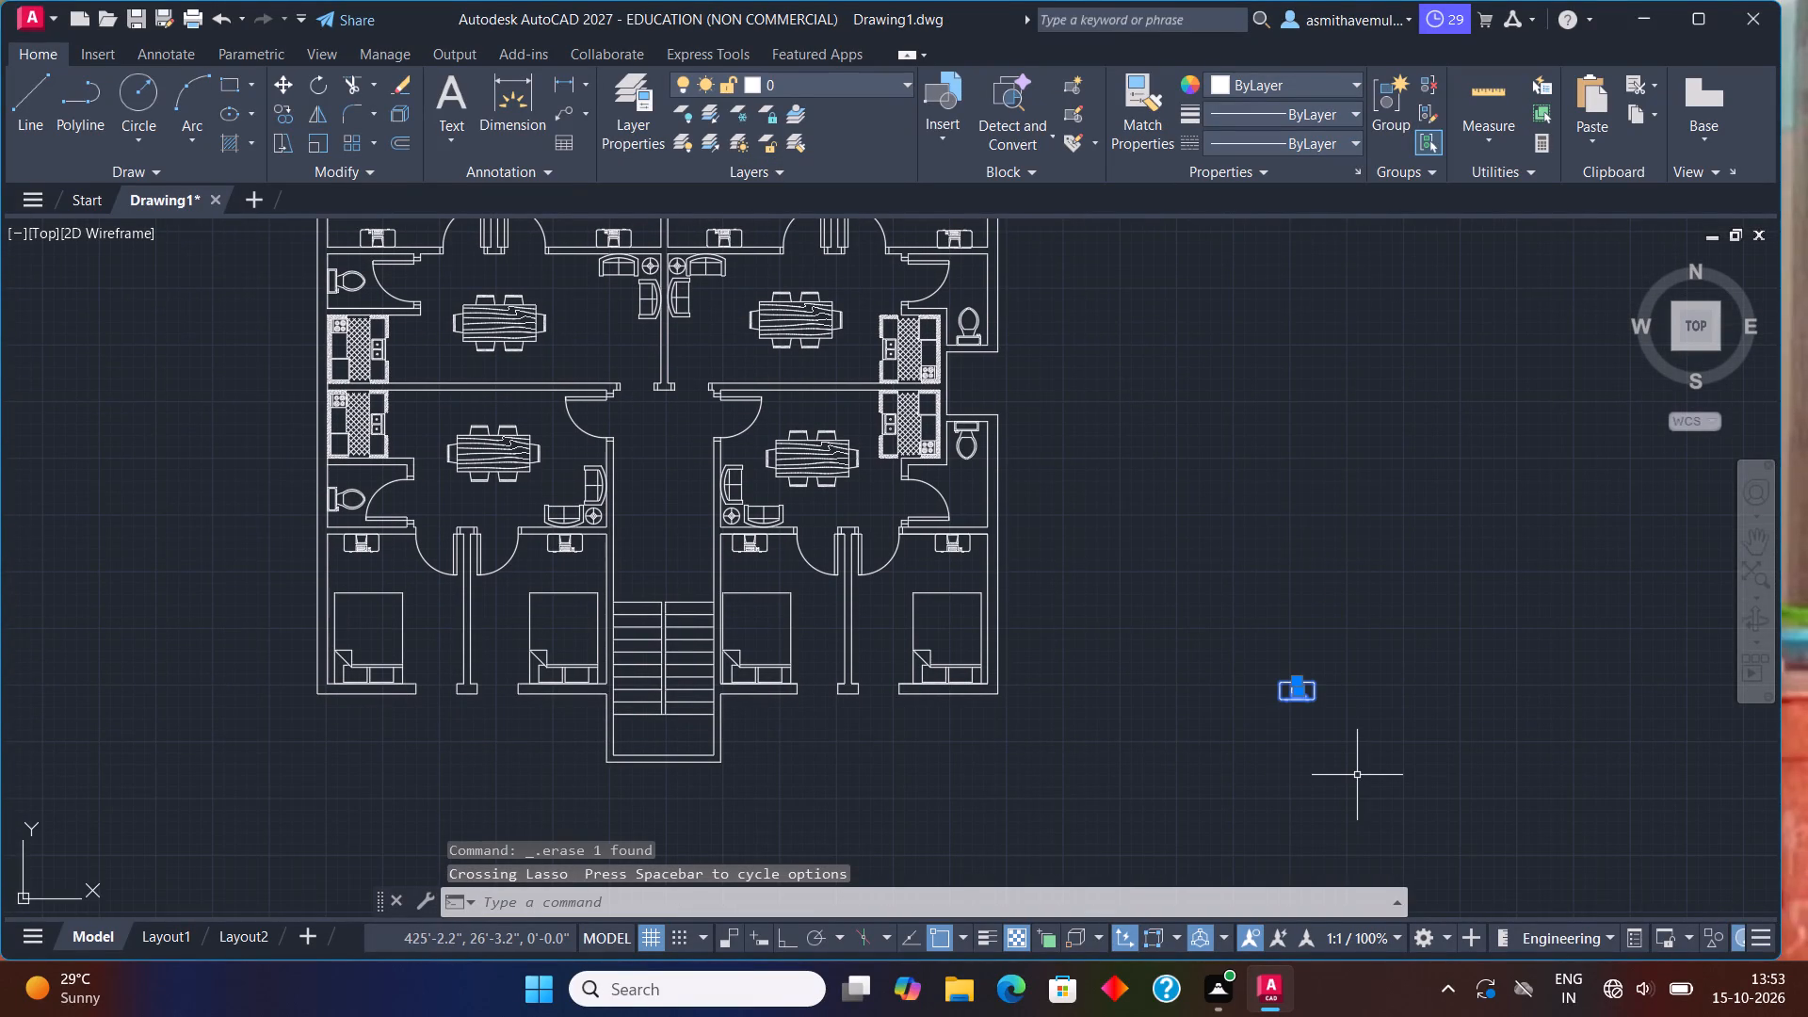
key(Delete)
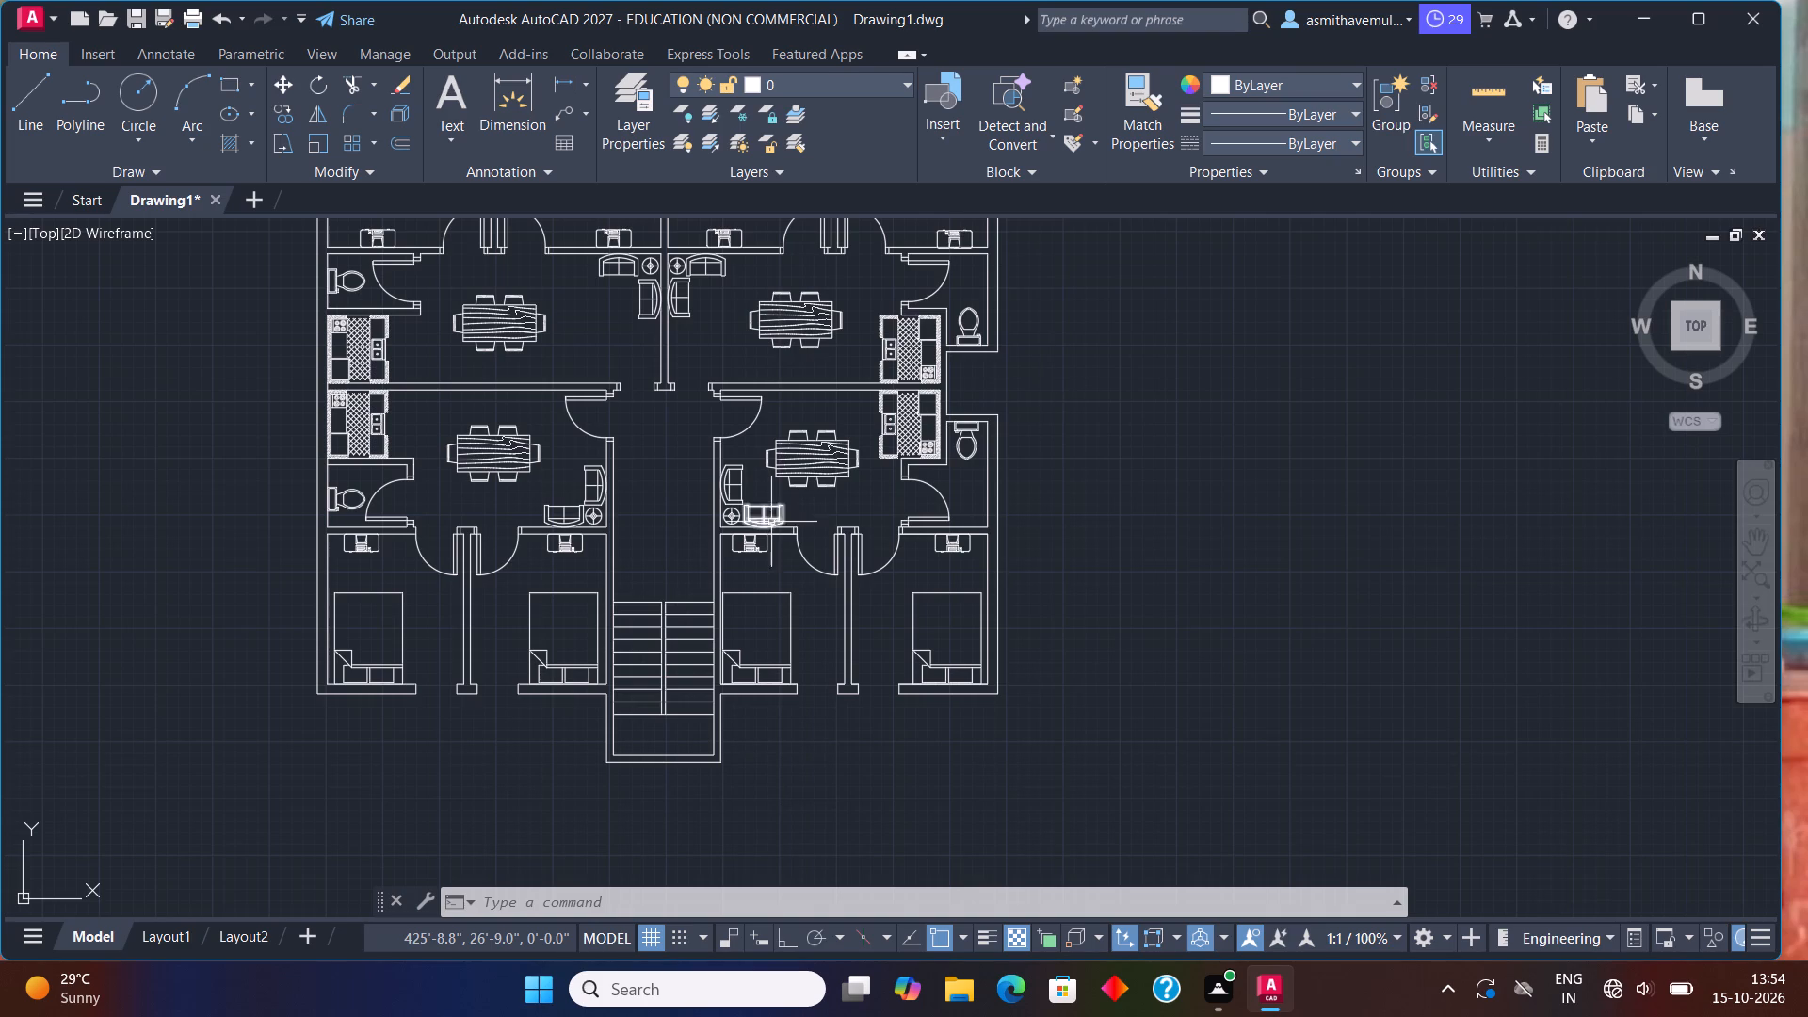
Start single-line text 6" high with 0 rotation and position it beside the bed in the upper-left unit's leftmost bedroom.
middle_drag(717, 594, 999, 762)
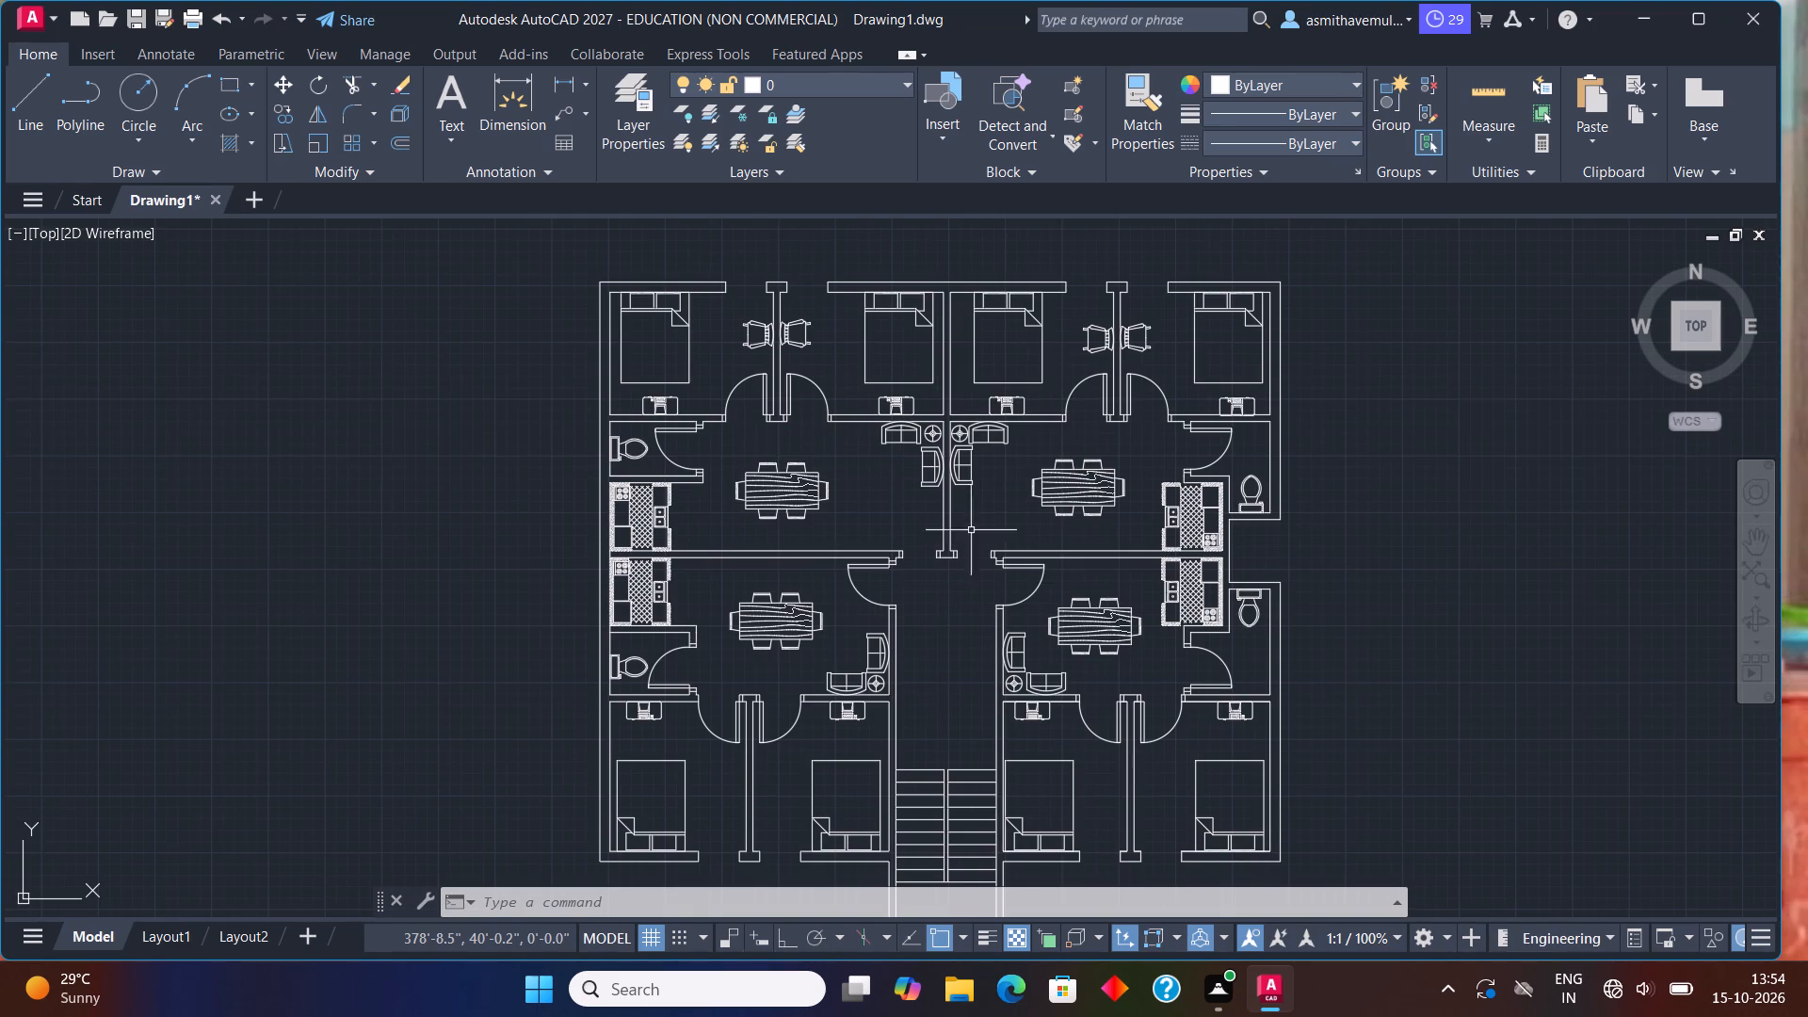
middle_drag(991, 502, 660, 470)
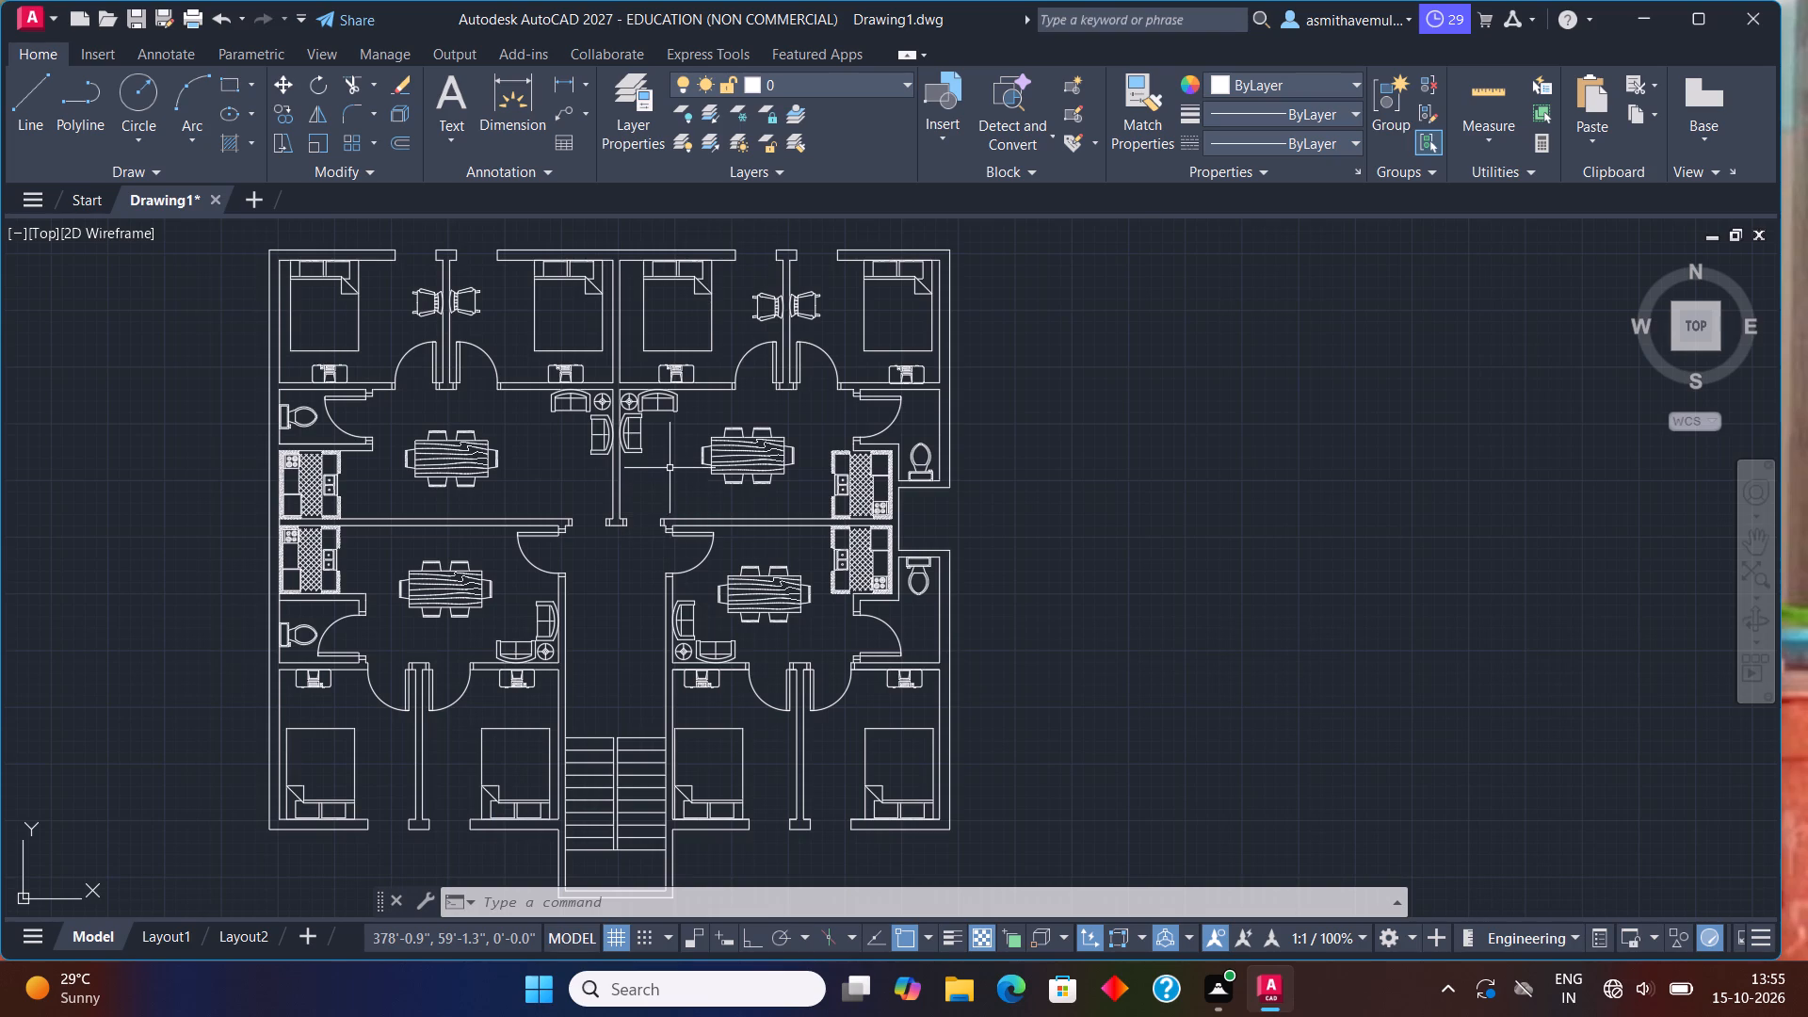
middle_drag(498, 719, 515, 691)
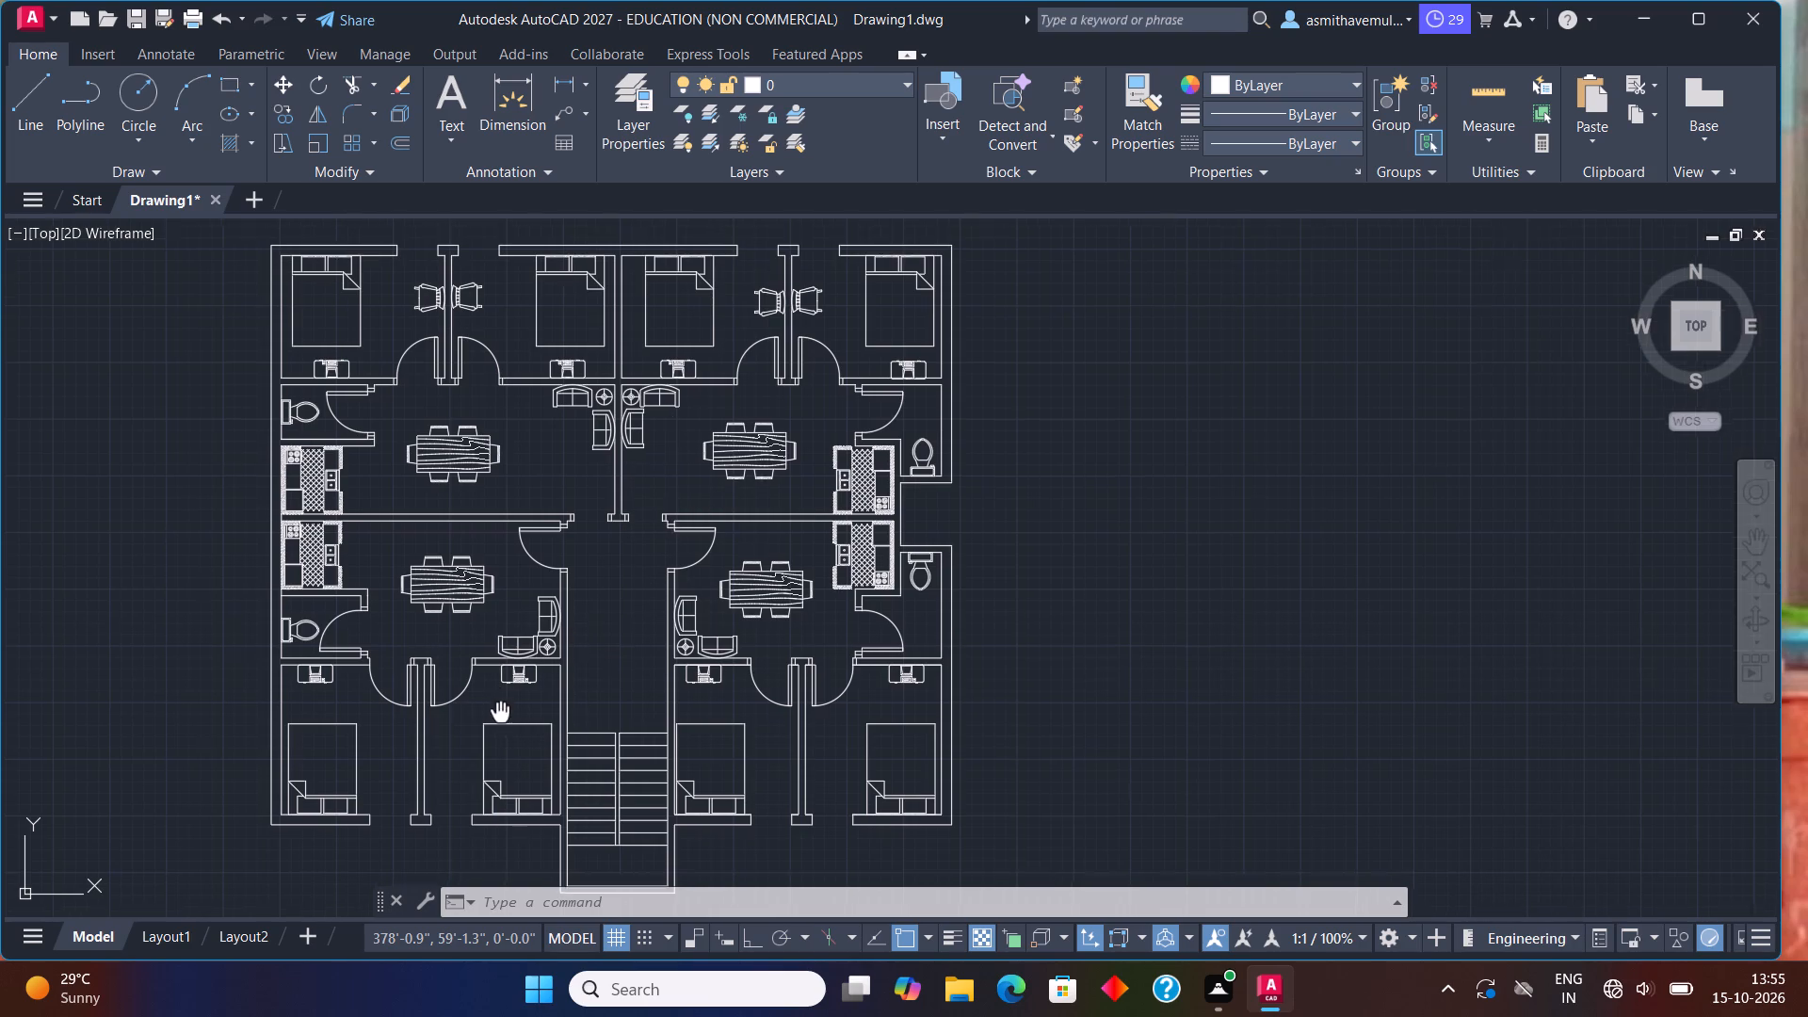
middle_drag(515, 691, 545, 638)
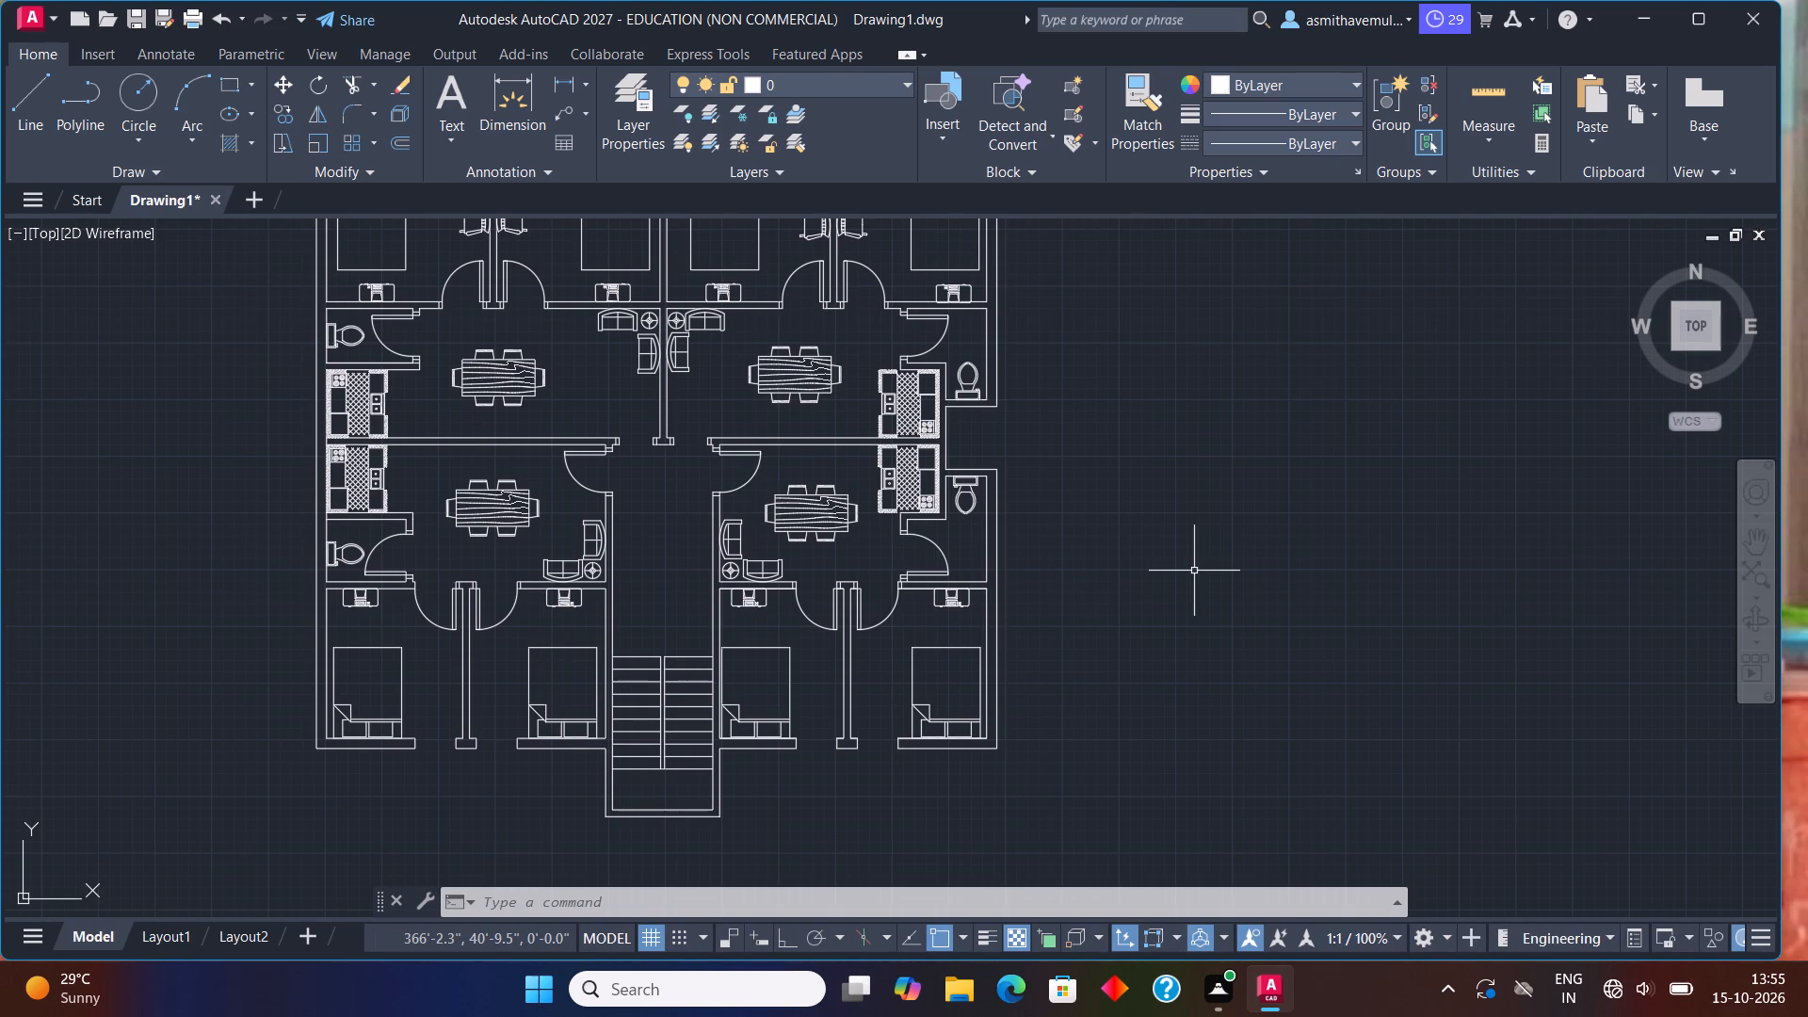
text(tez)
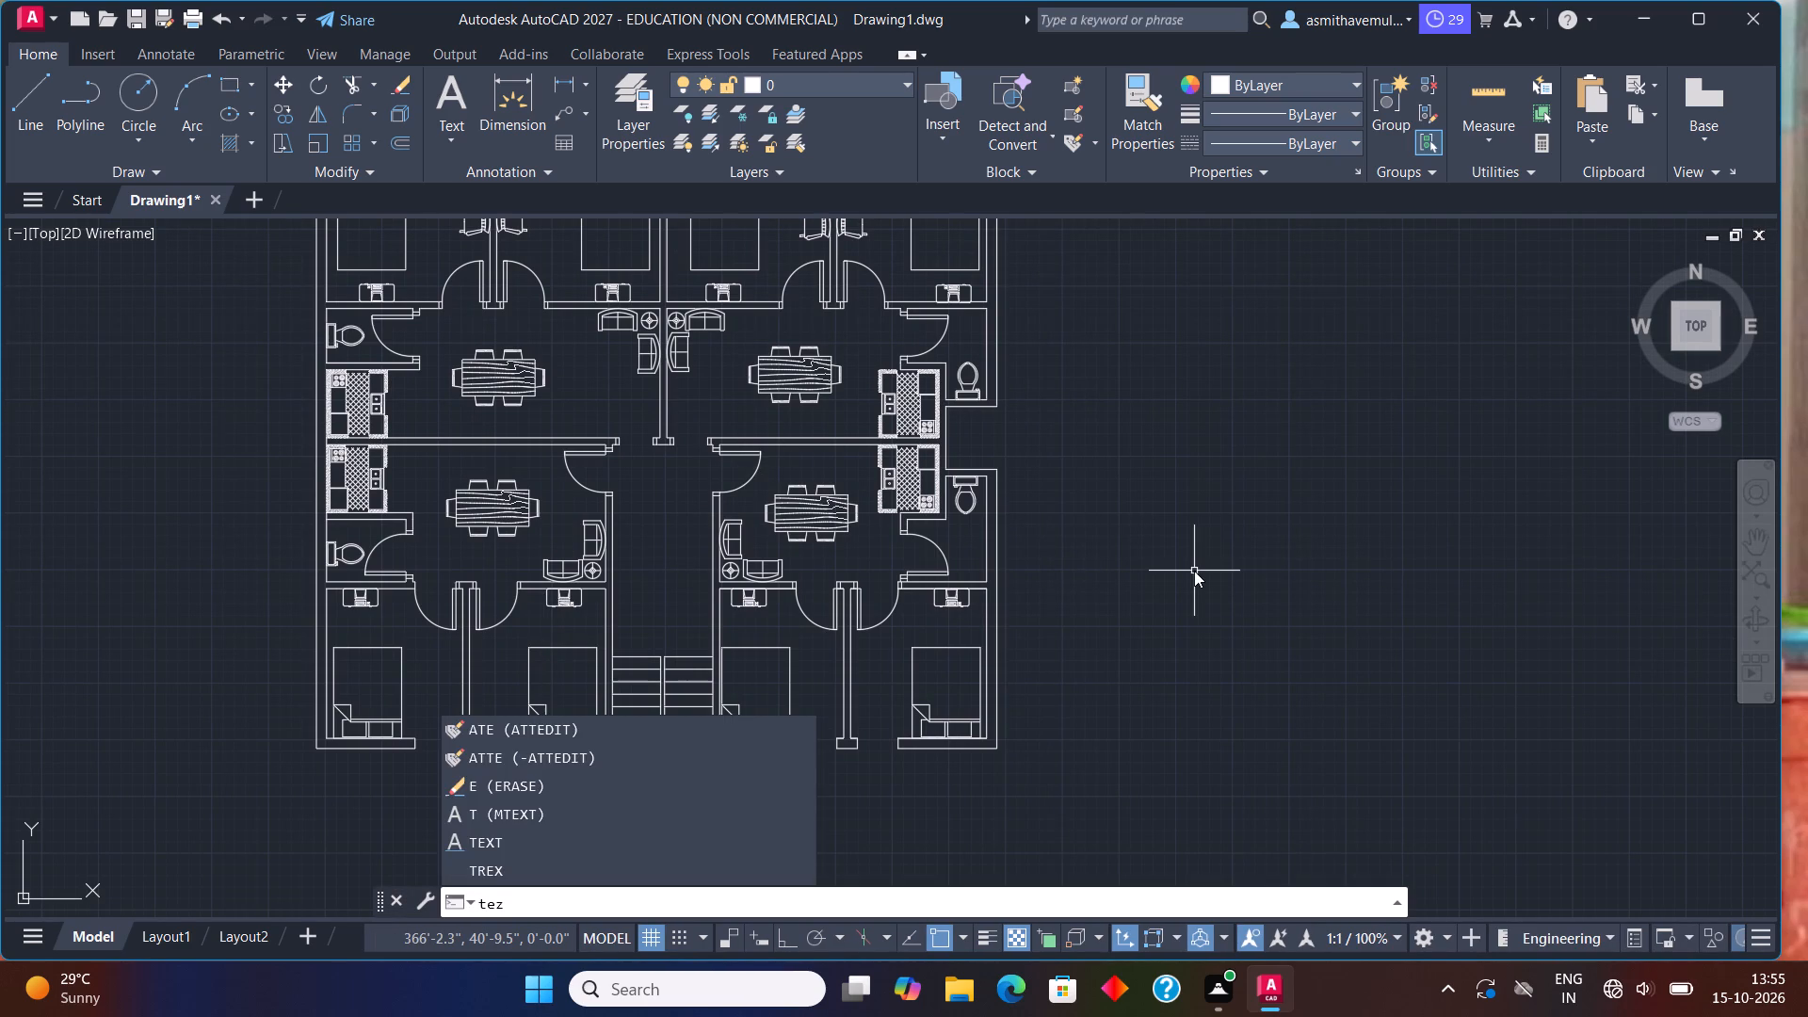
key(BackSpace)
text(xt)
key(Return)
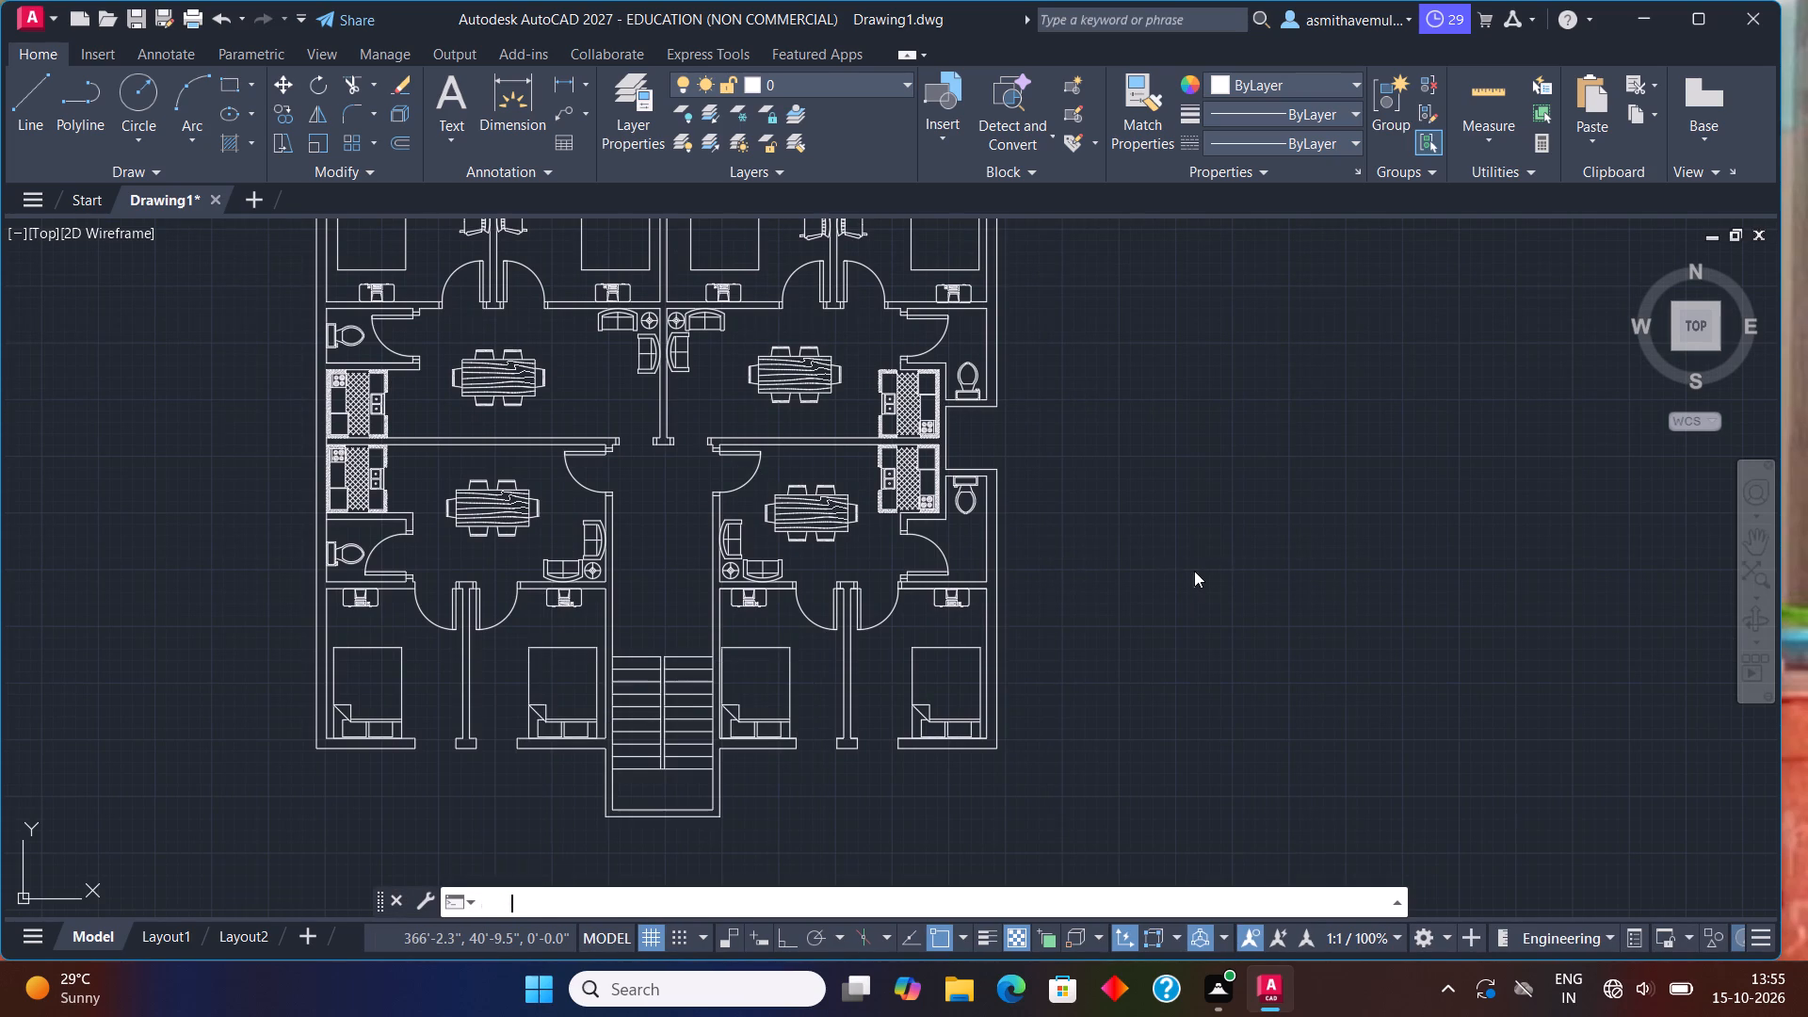
click(1181, 529)
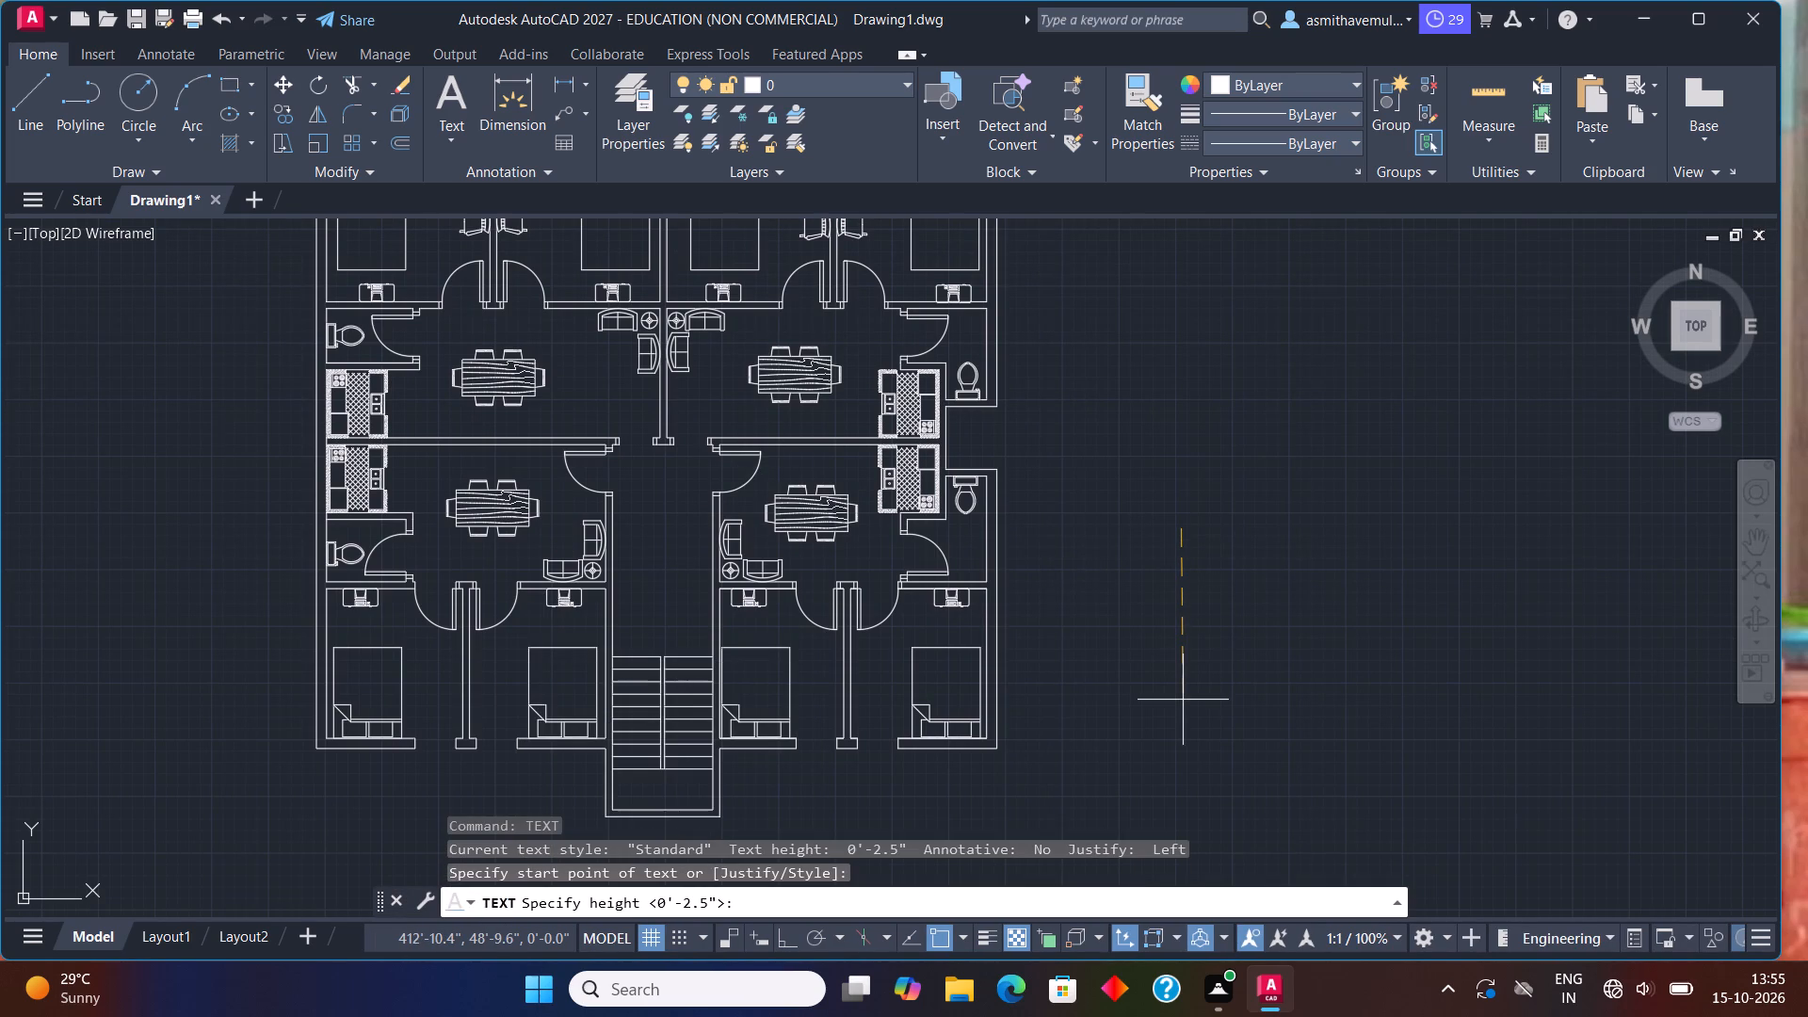
text(6")
key(Return)
key(0)
key(Return)
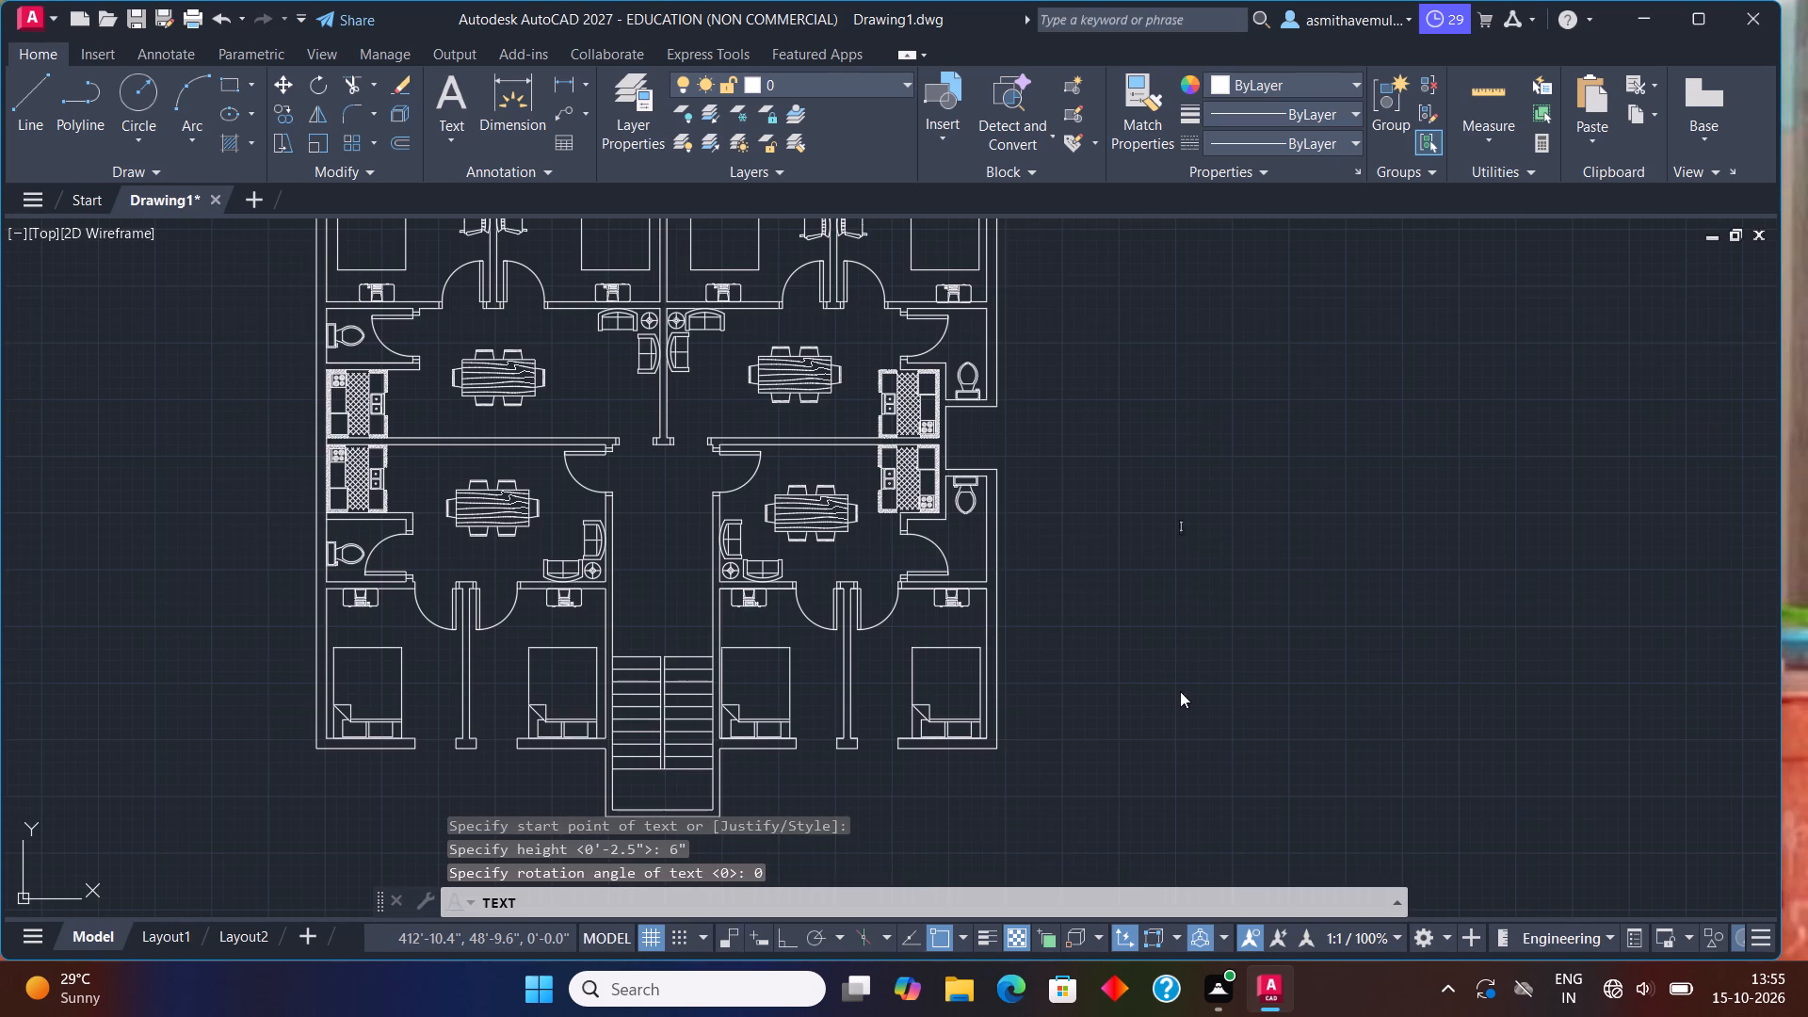
scroll(1162, 582, up, 1)
middle_drag(1162, 582, 1299, 841)
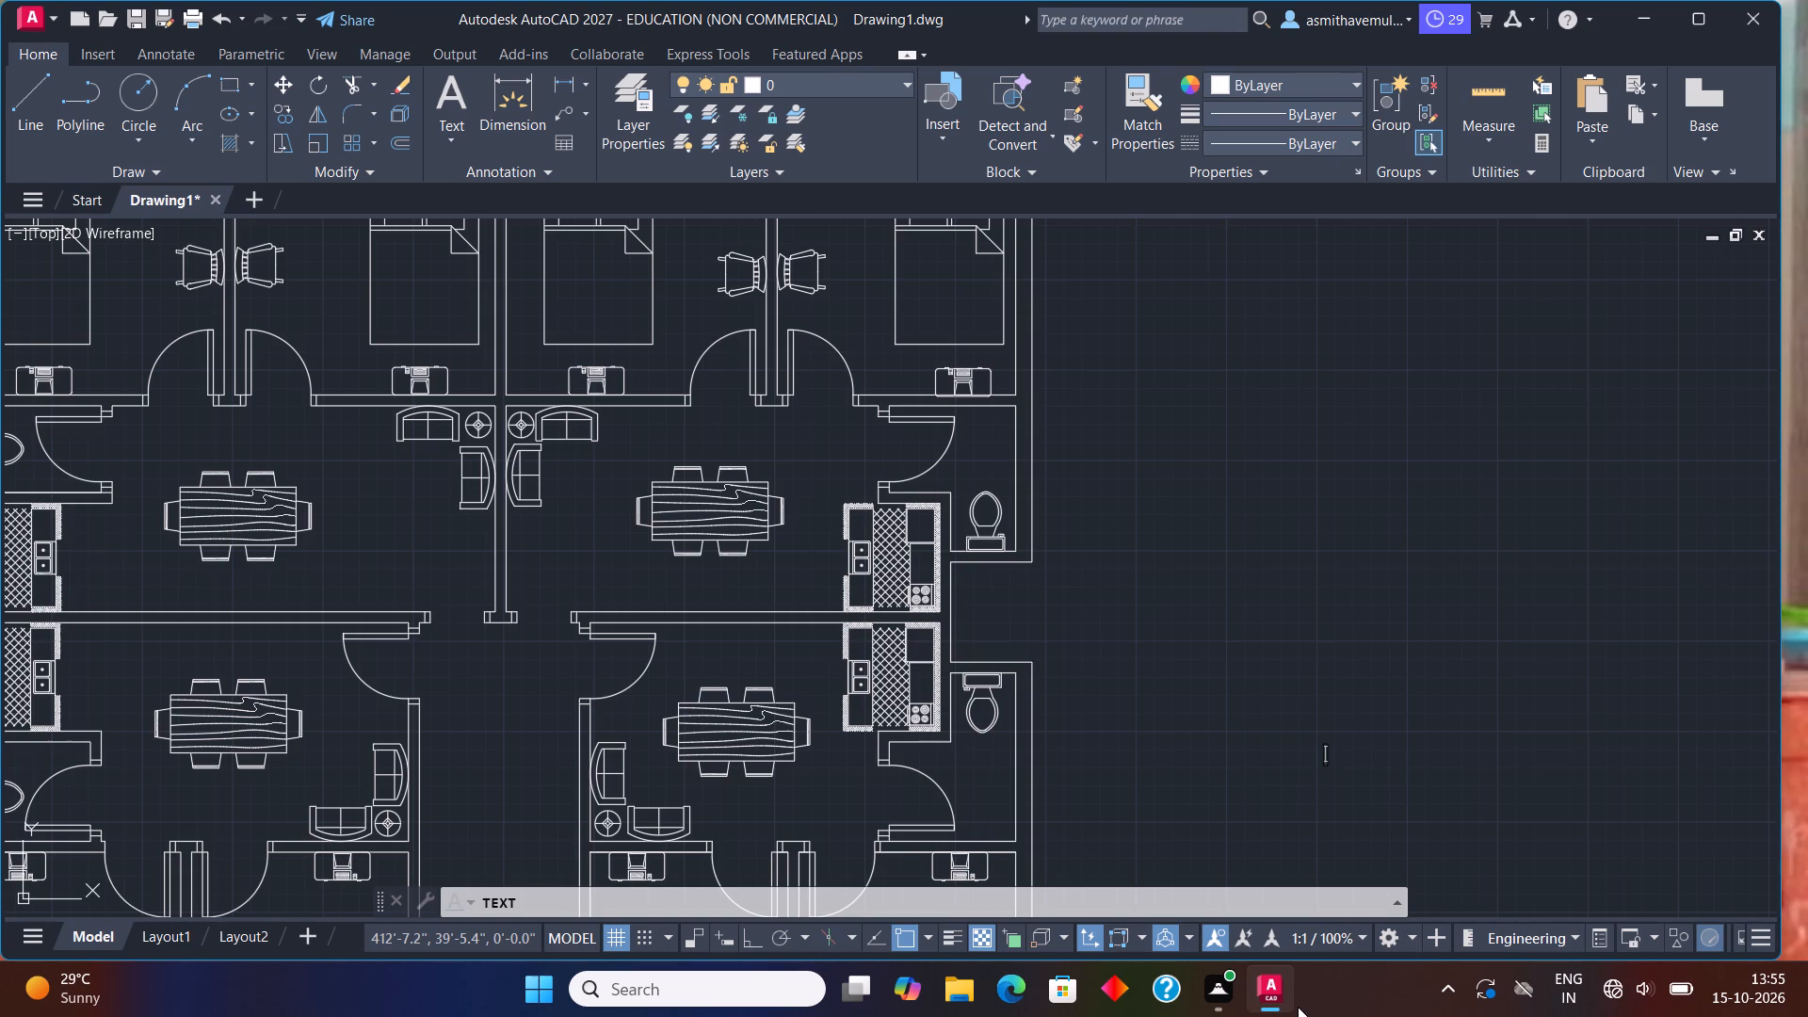
middle_drag(874, 732, 957, 817)
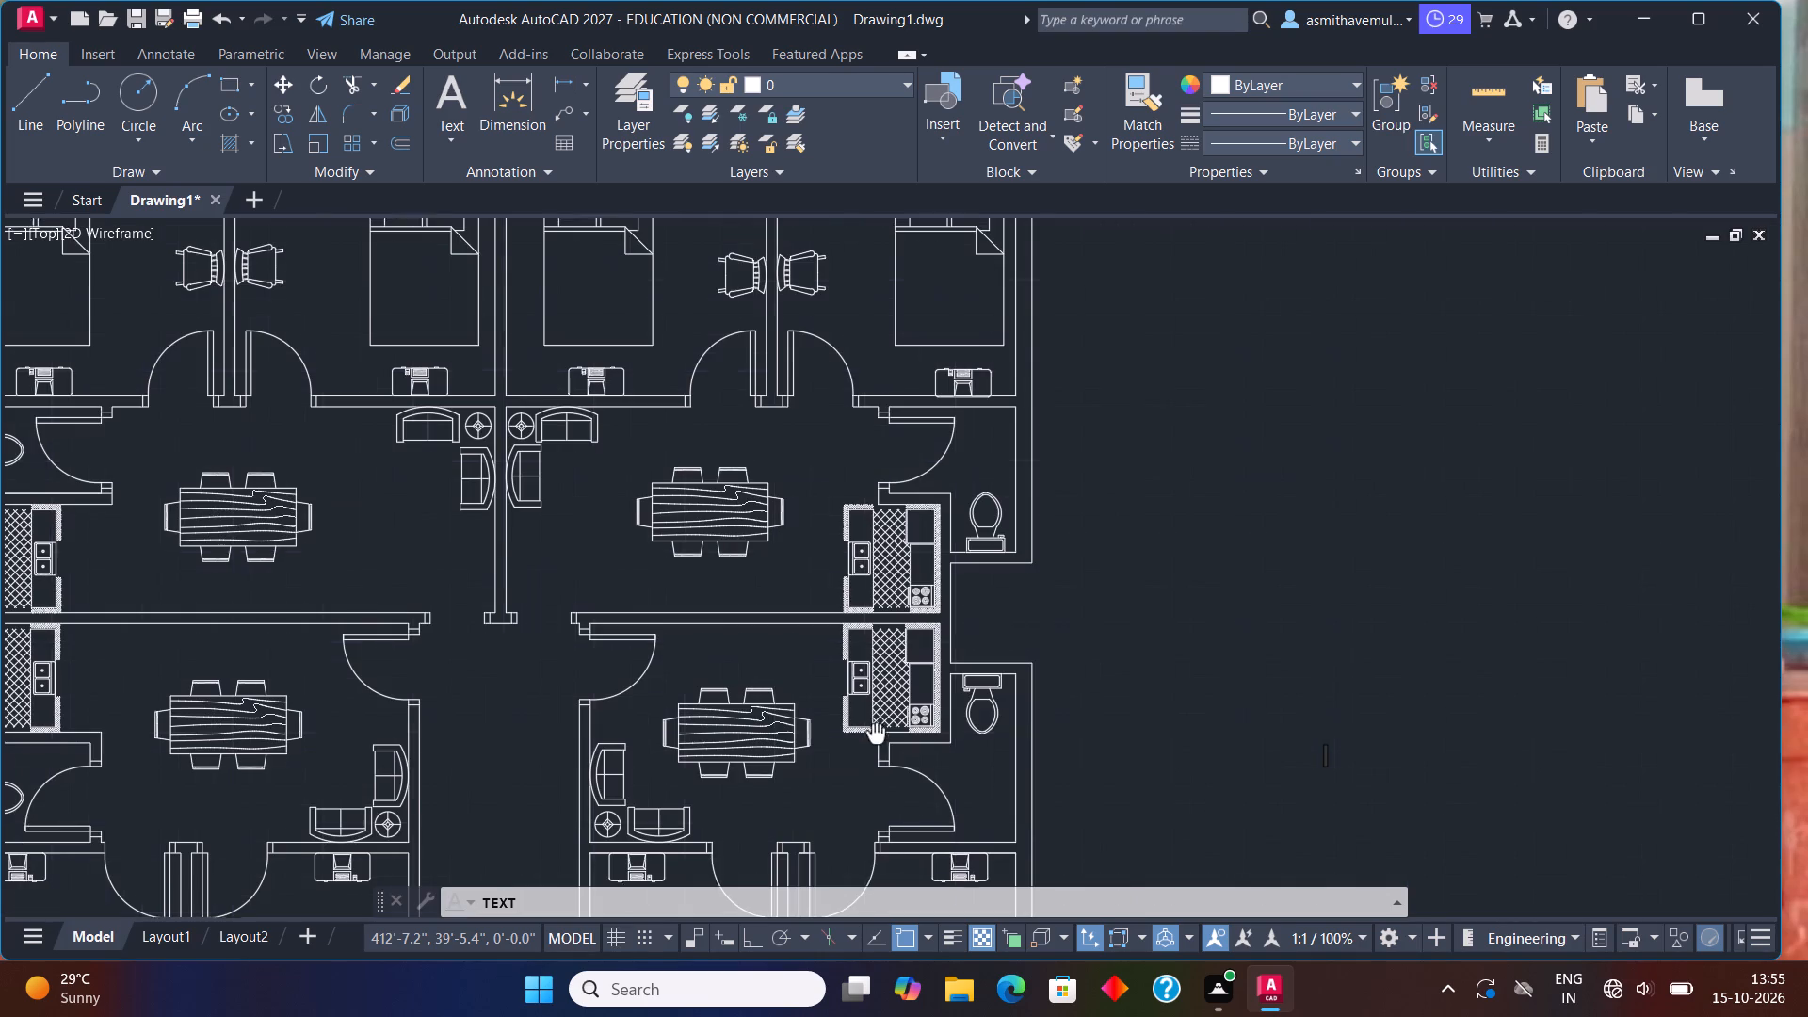
middle_drag(957, 817, 1117, 958)
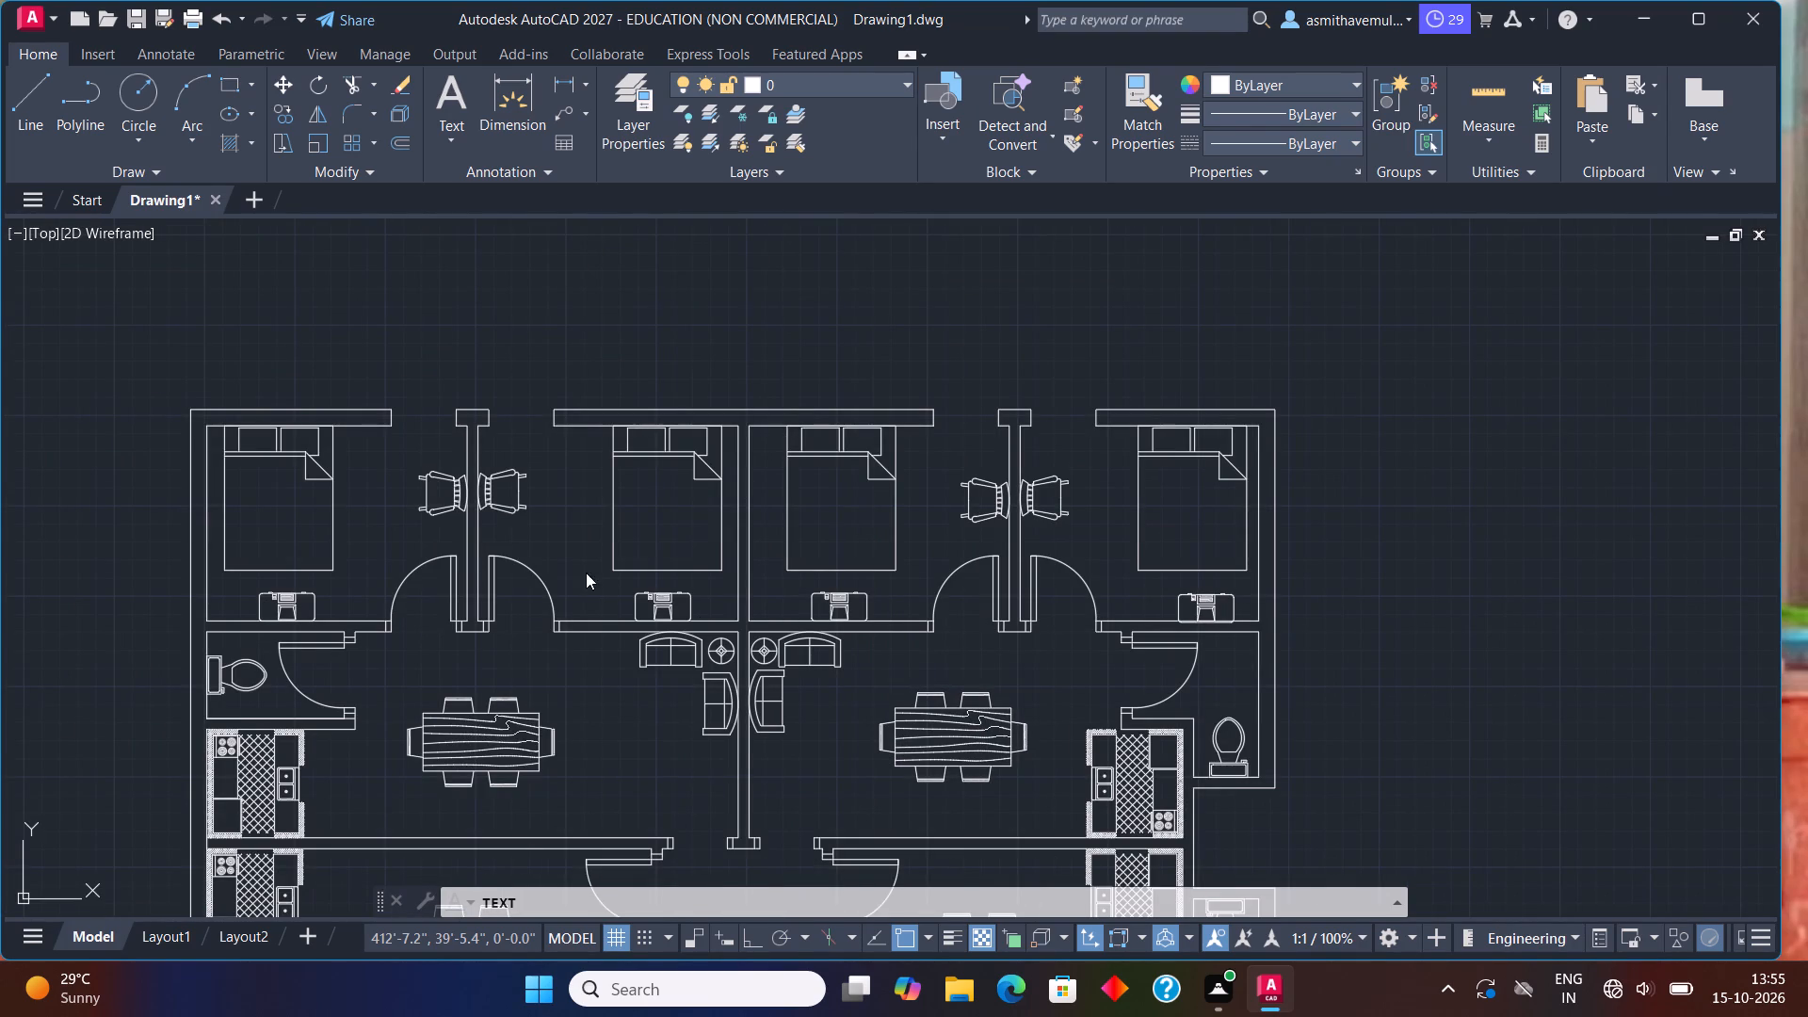
scroll(302, 640, up, 1)
scroll(331, 515, up, 1)
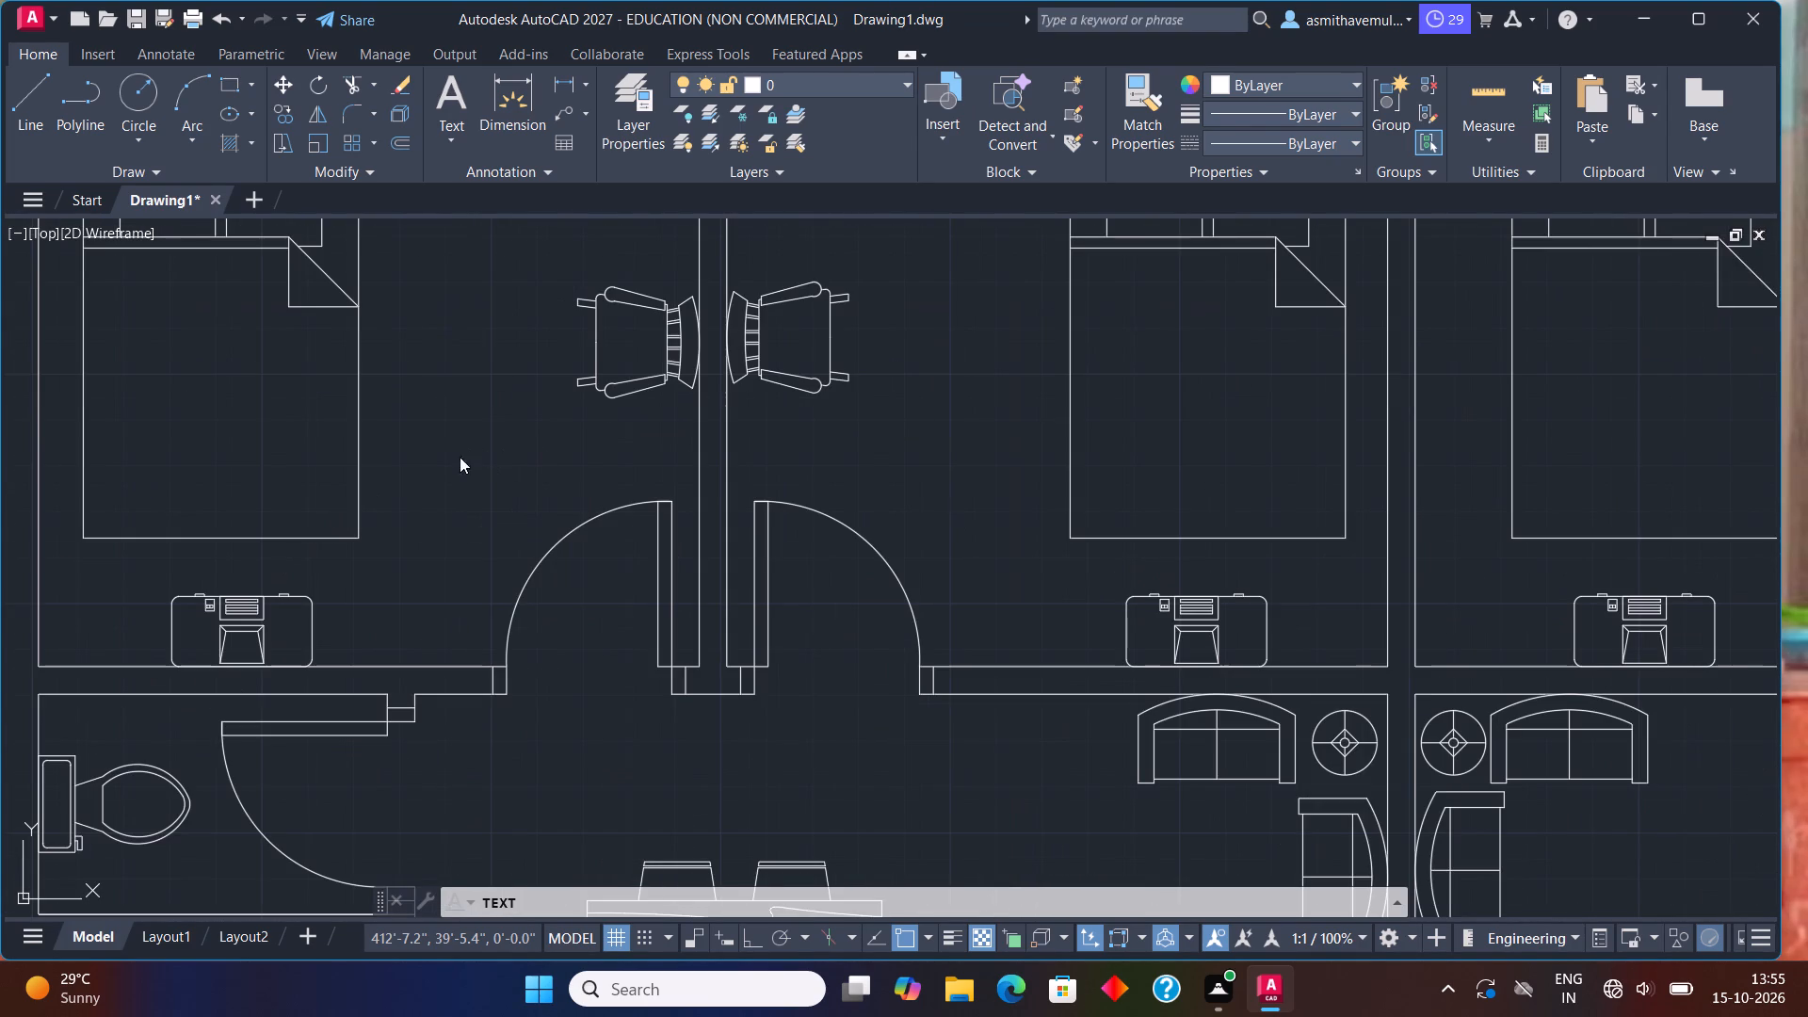
click(406, 466)
click(398, 431)
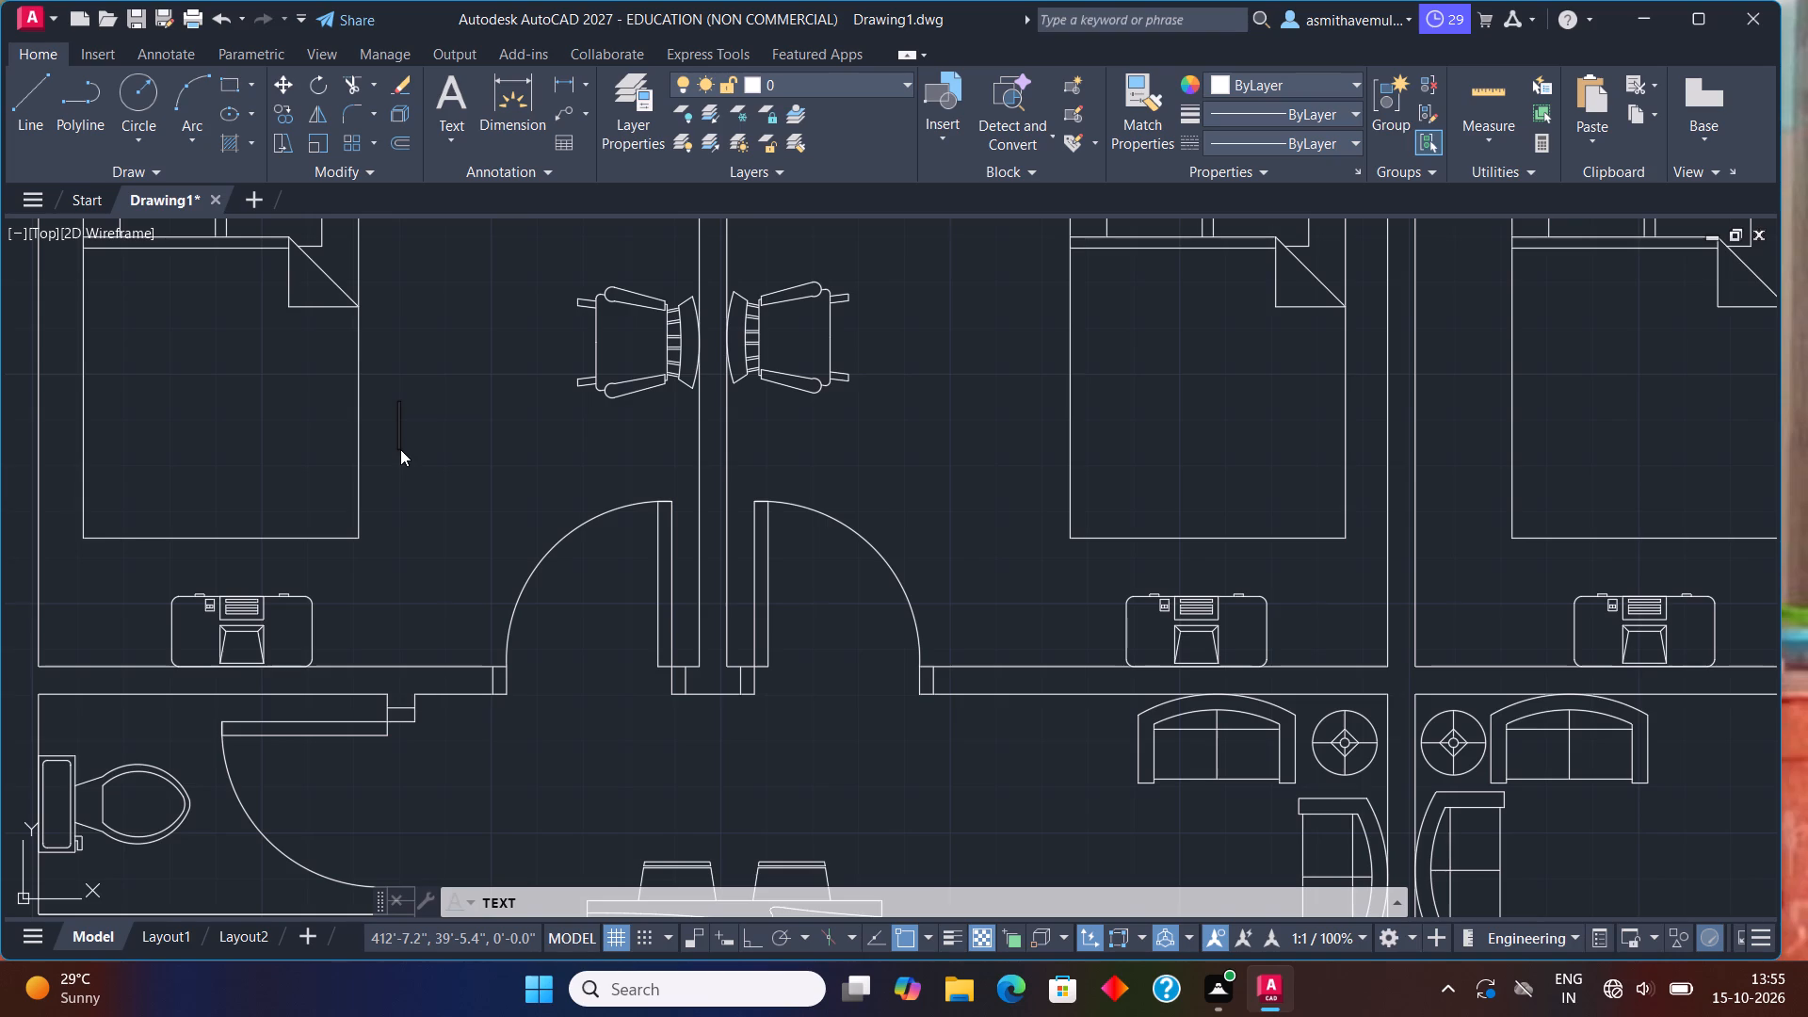
click(400, 450)
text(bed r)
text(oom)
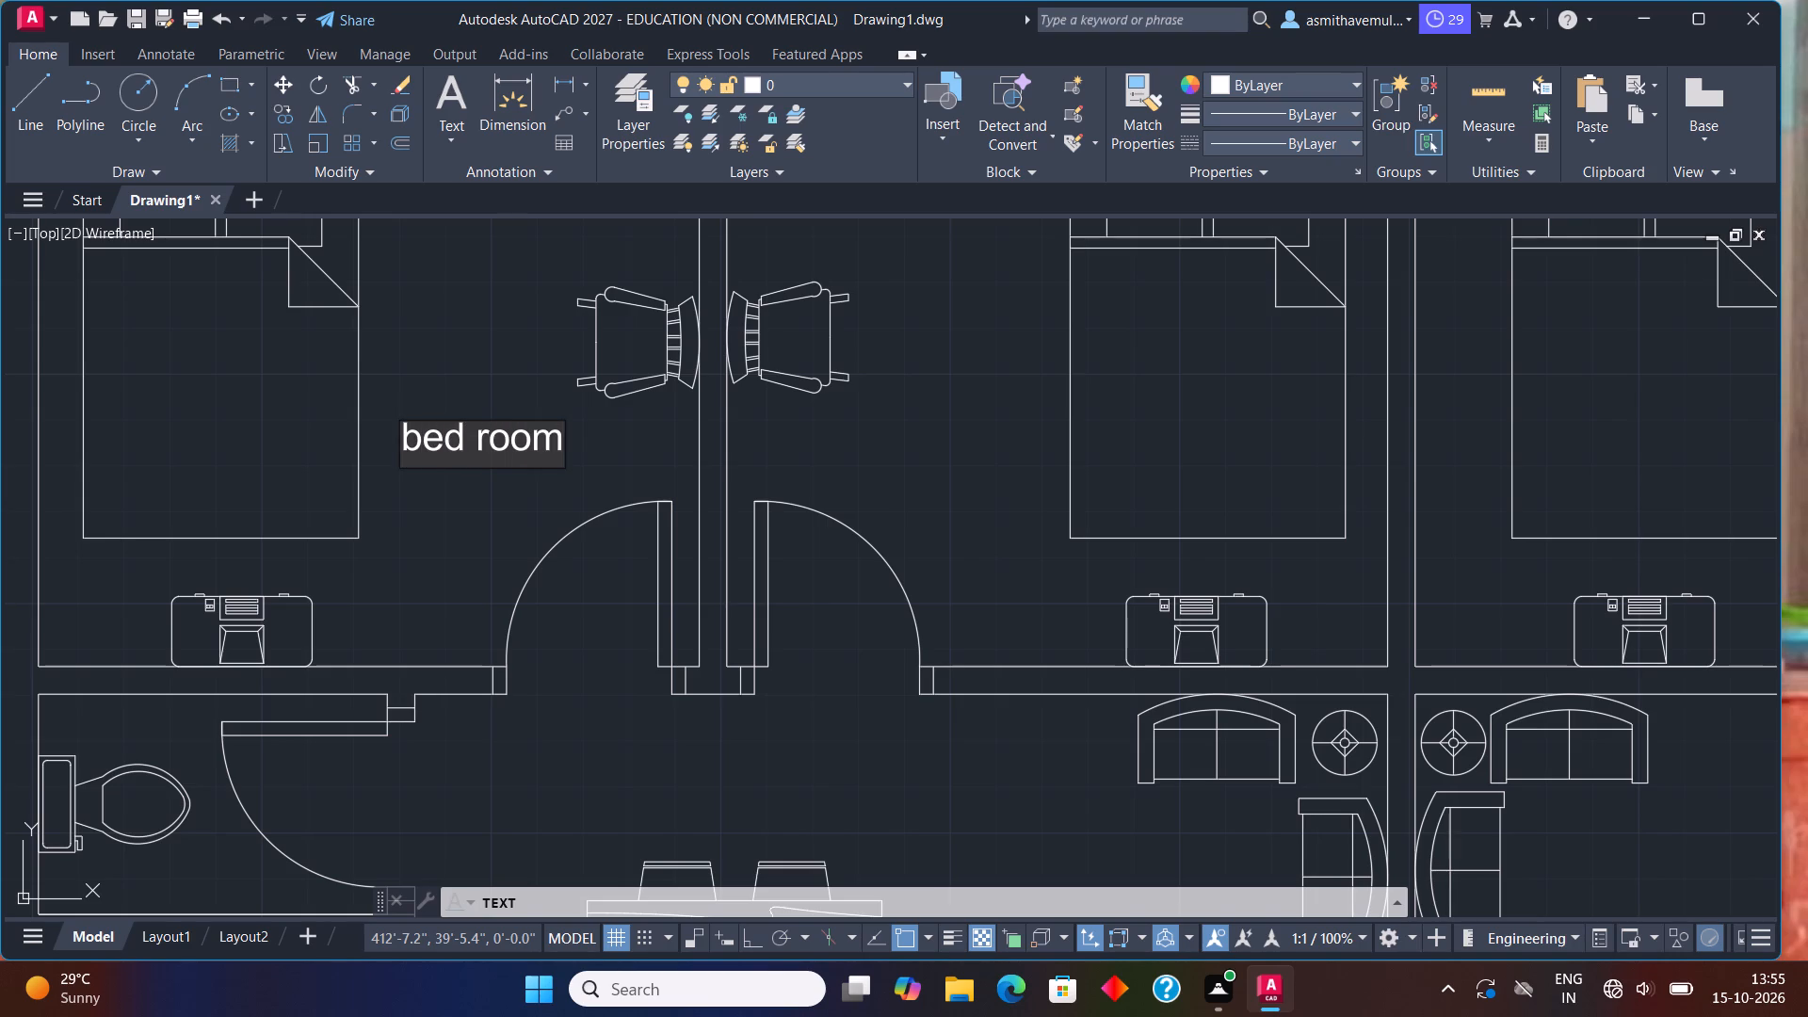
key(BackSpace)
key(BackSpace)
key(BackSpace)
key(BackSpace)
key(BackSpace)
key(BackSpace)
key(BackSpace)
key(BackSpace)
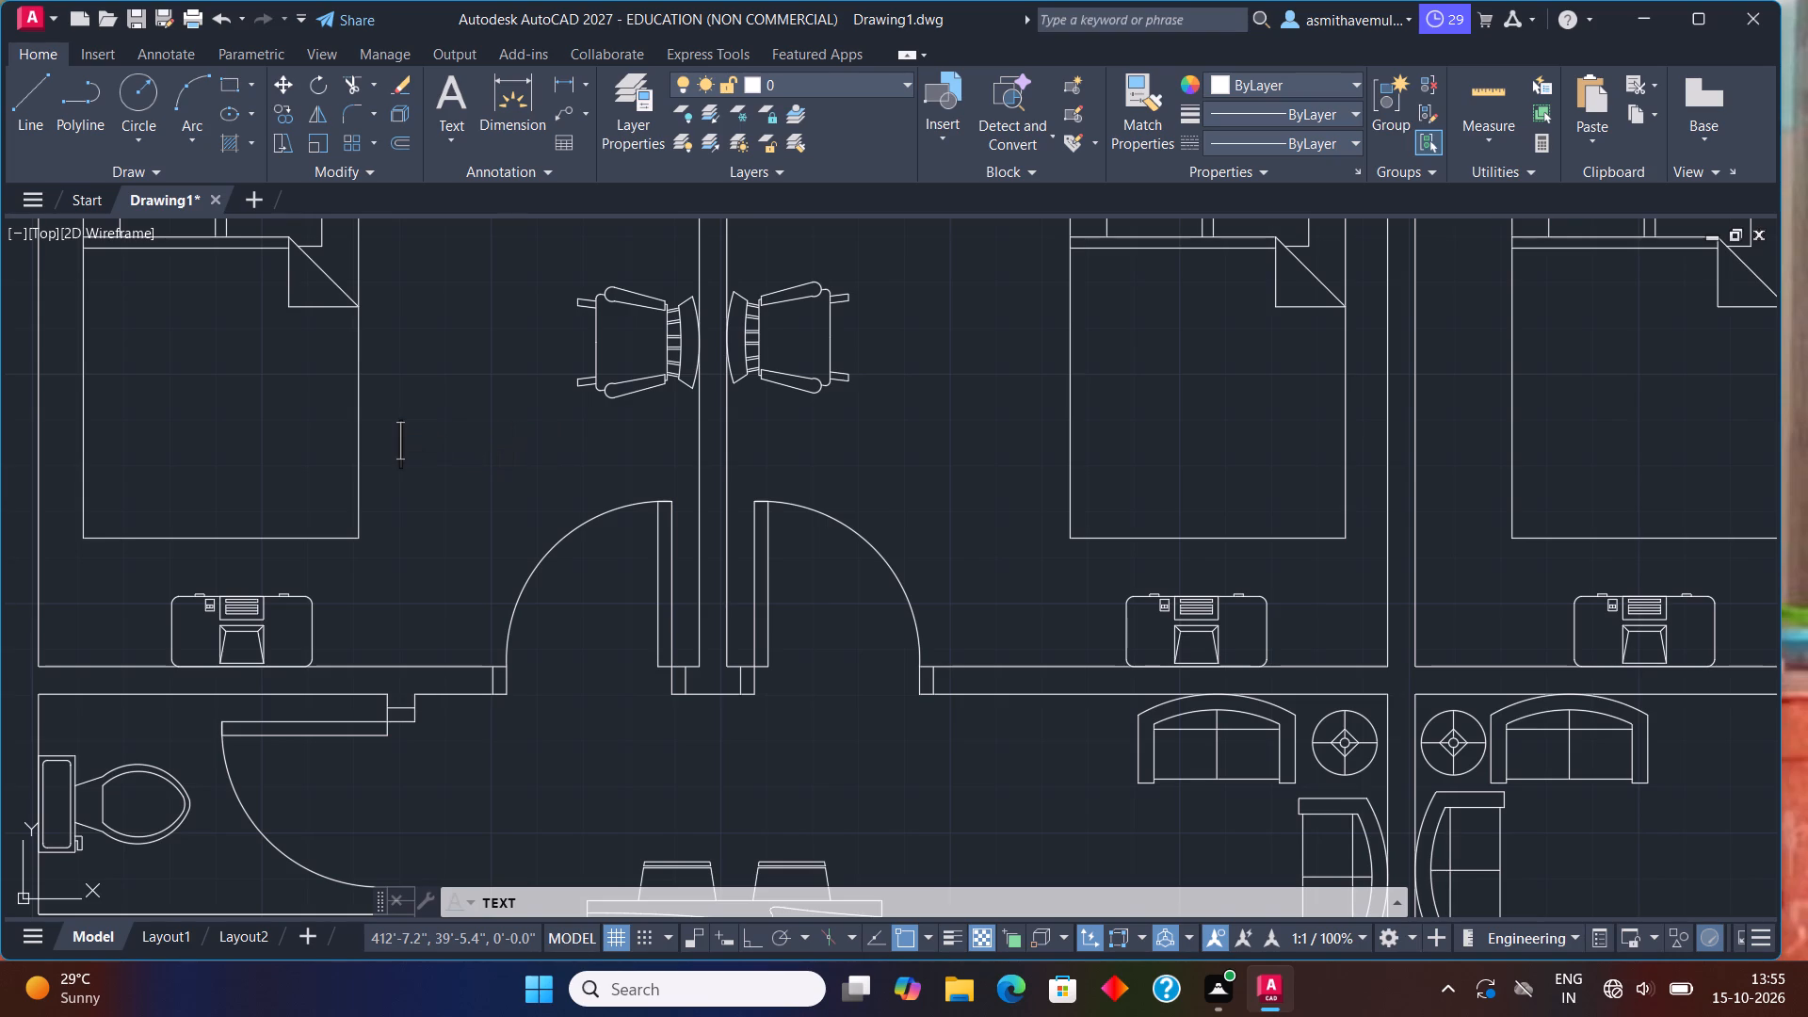
Label the upper-left unit's leftmost bedroom with "BEDROOM" and "12'X9'" on a second line.
text(BEDROOM)
key(Return)
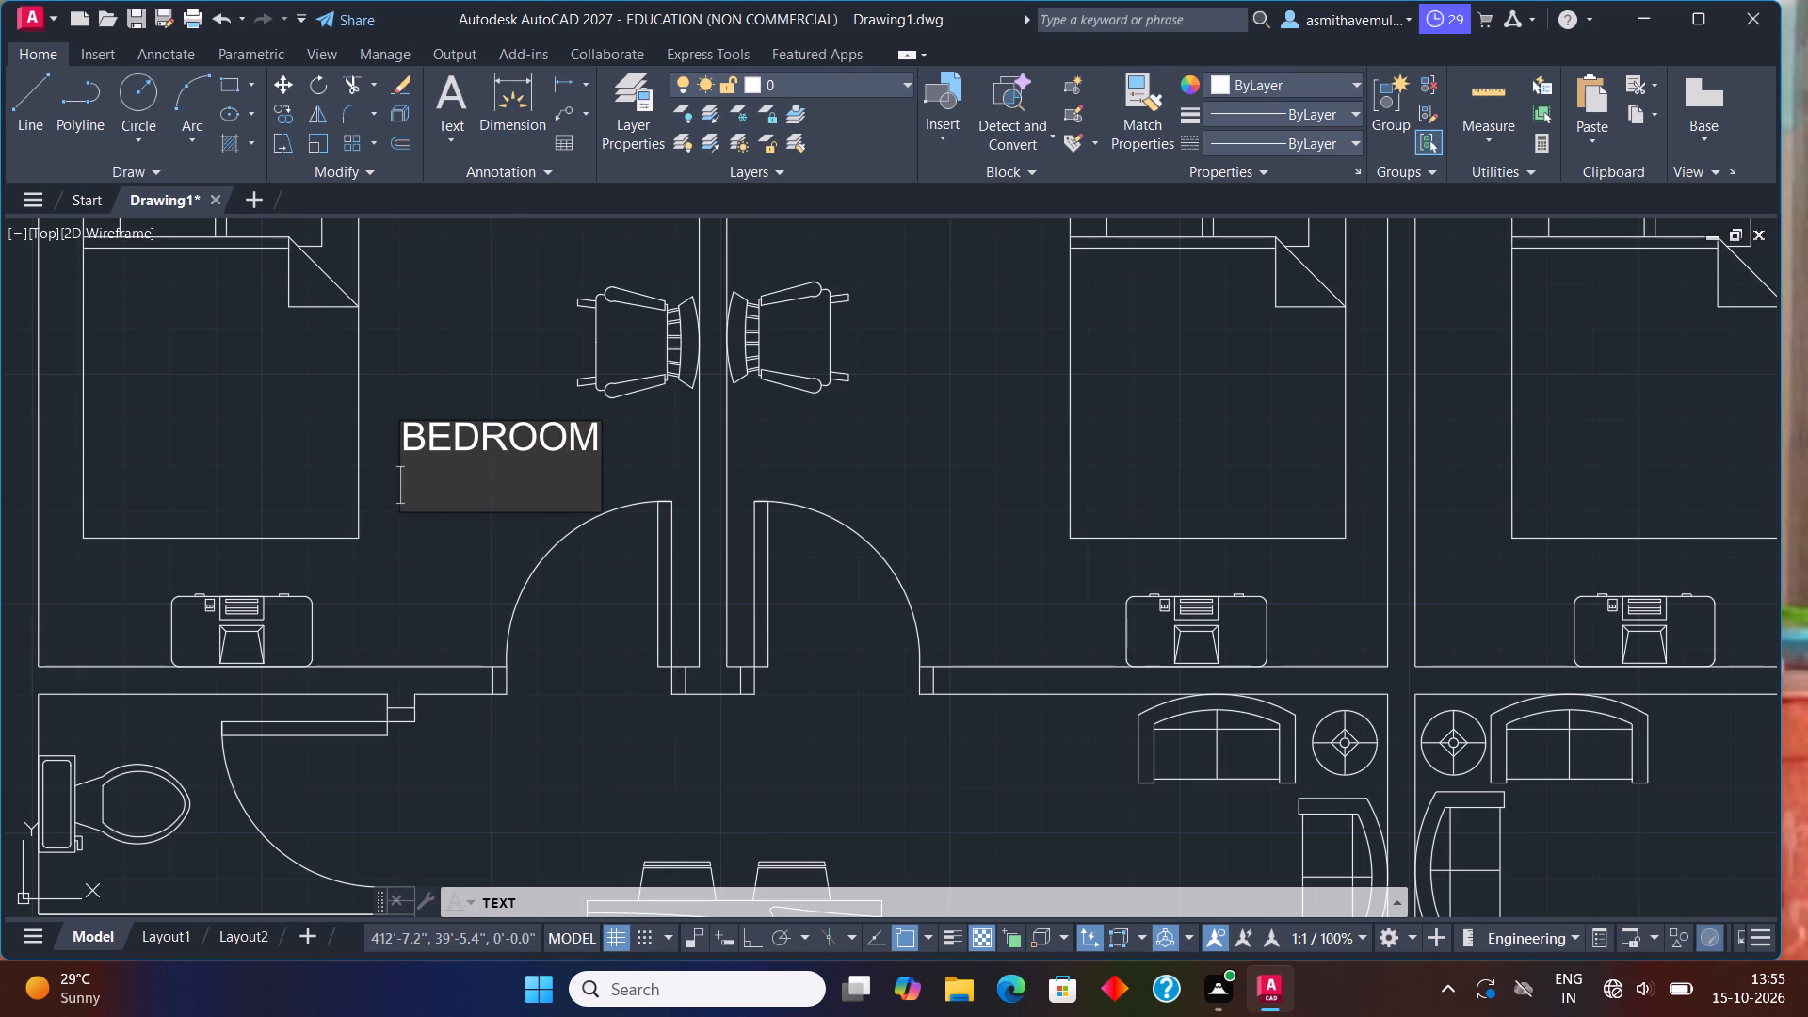
text(12'X)
key(9)
key(apostrophe)
Label the upper-left unit's other bedroom, across the partition, with "BEDROOM" and "12'X9'" on a second line.
click(843, 432)
click(847, 445)
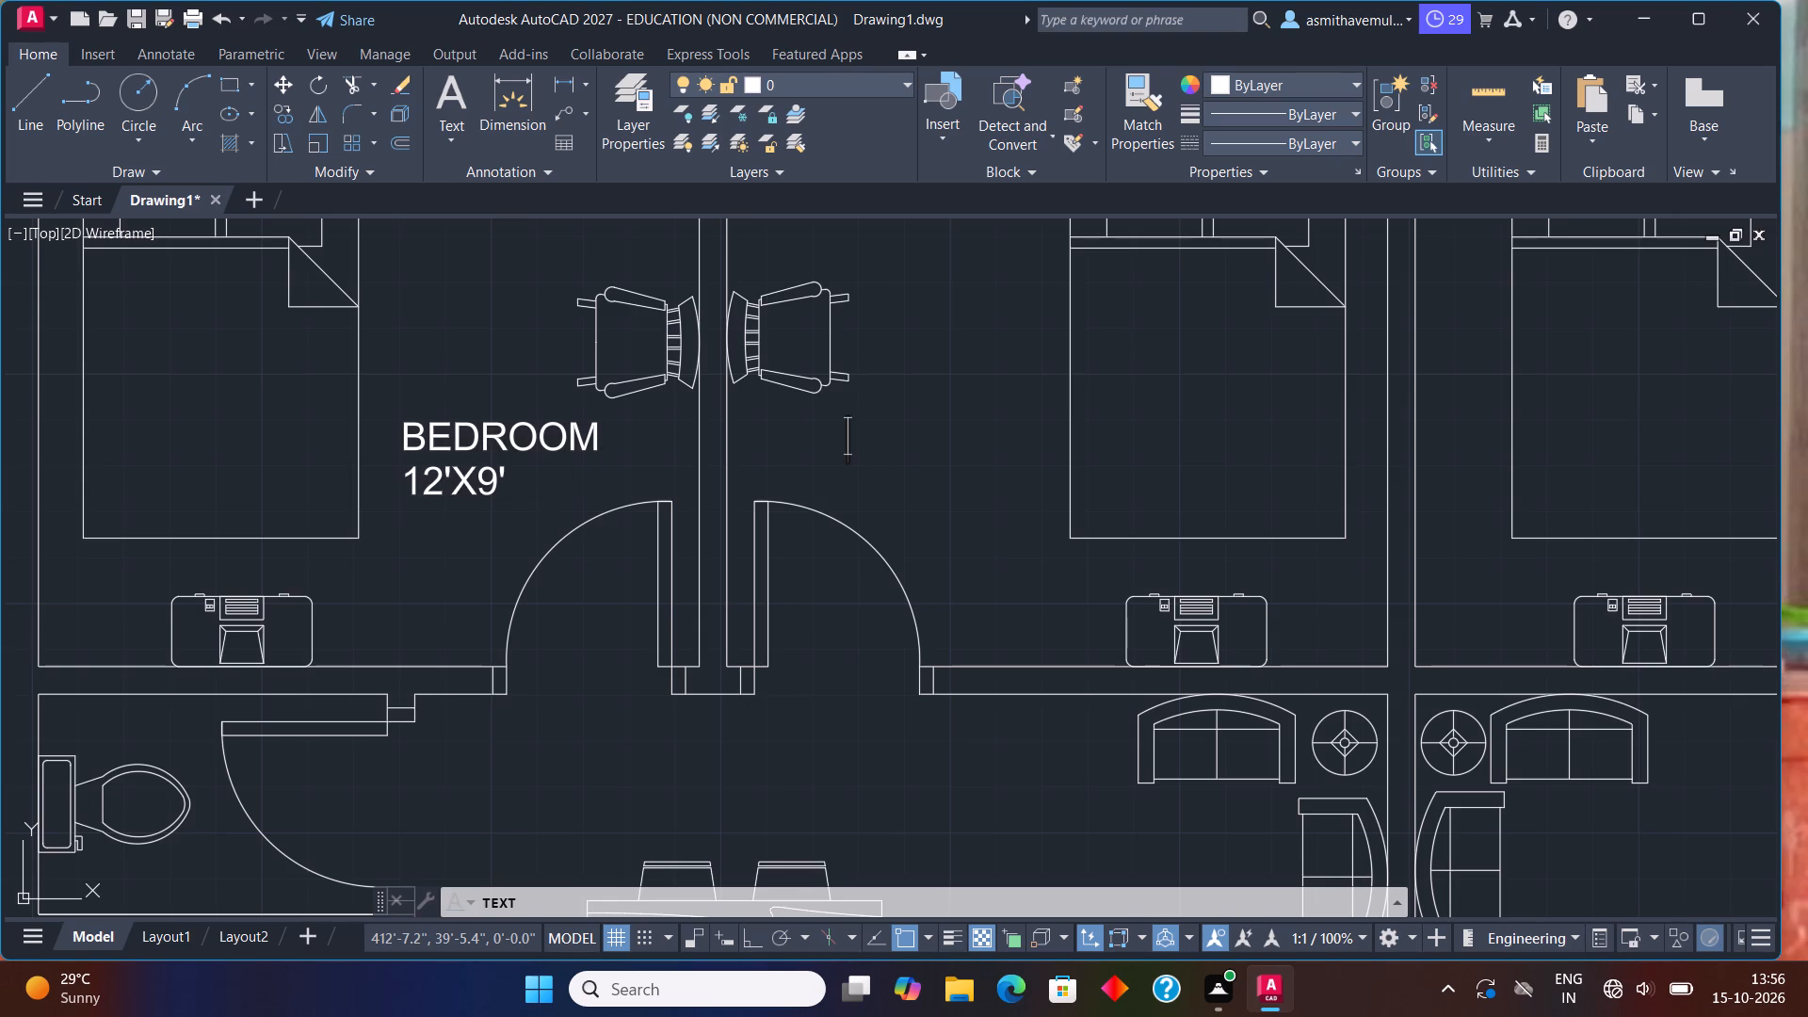
text(BEDROOM)
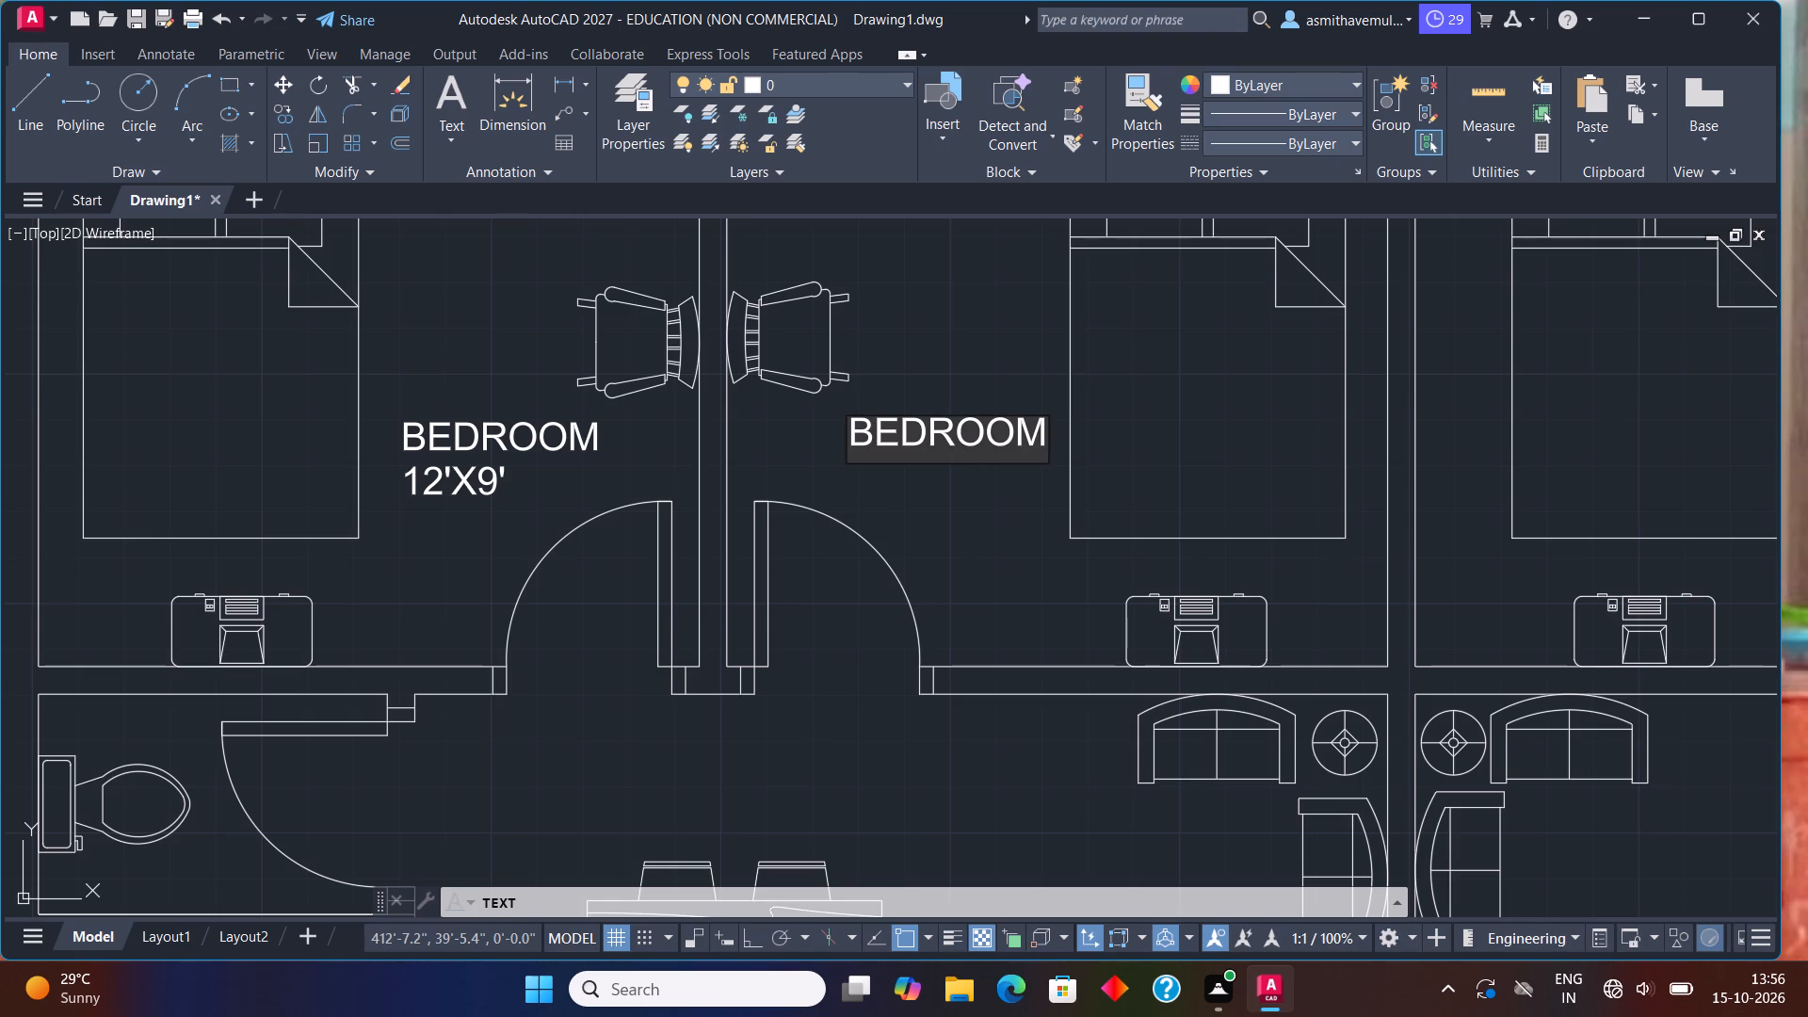
key(Return)
text(12'X)
text(9')
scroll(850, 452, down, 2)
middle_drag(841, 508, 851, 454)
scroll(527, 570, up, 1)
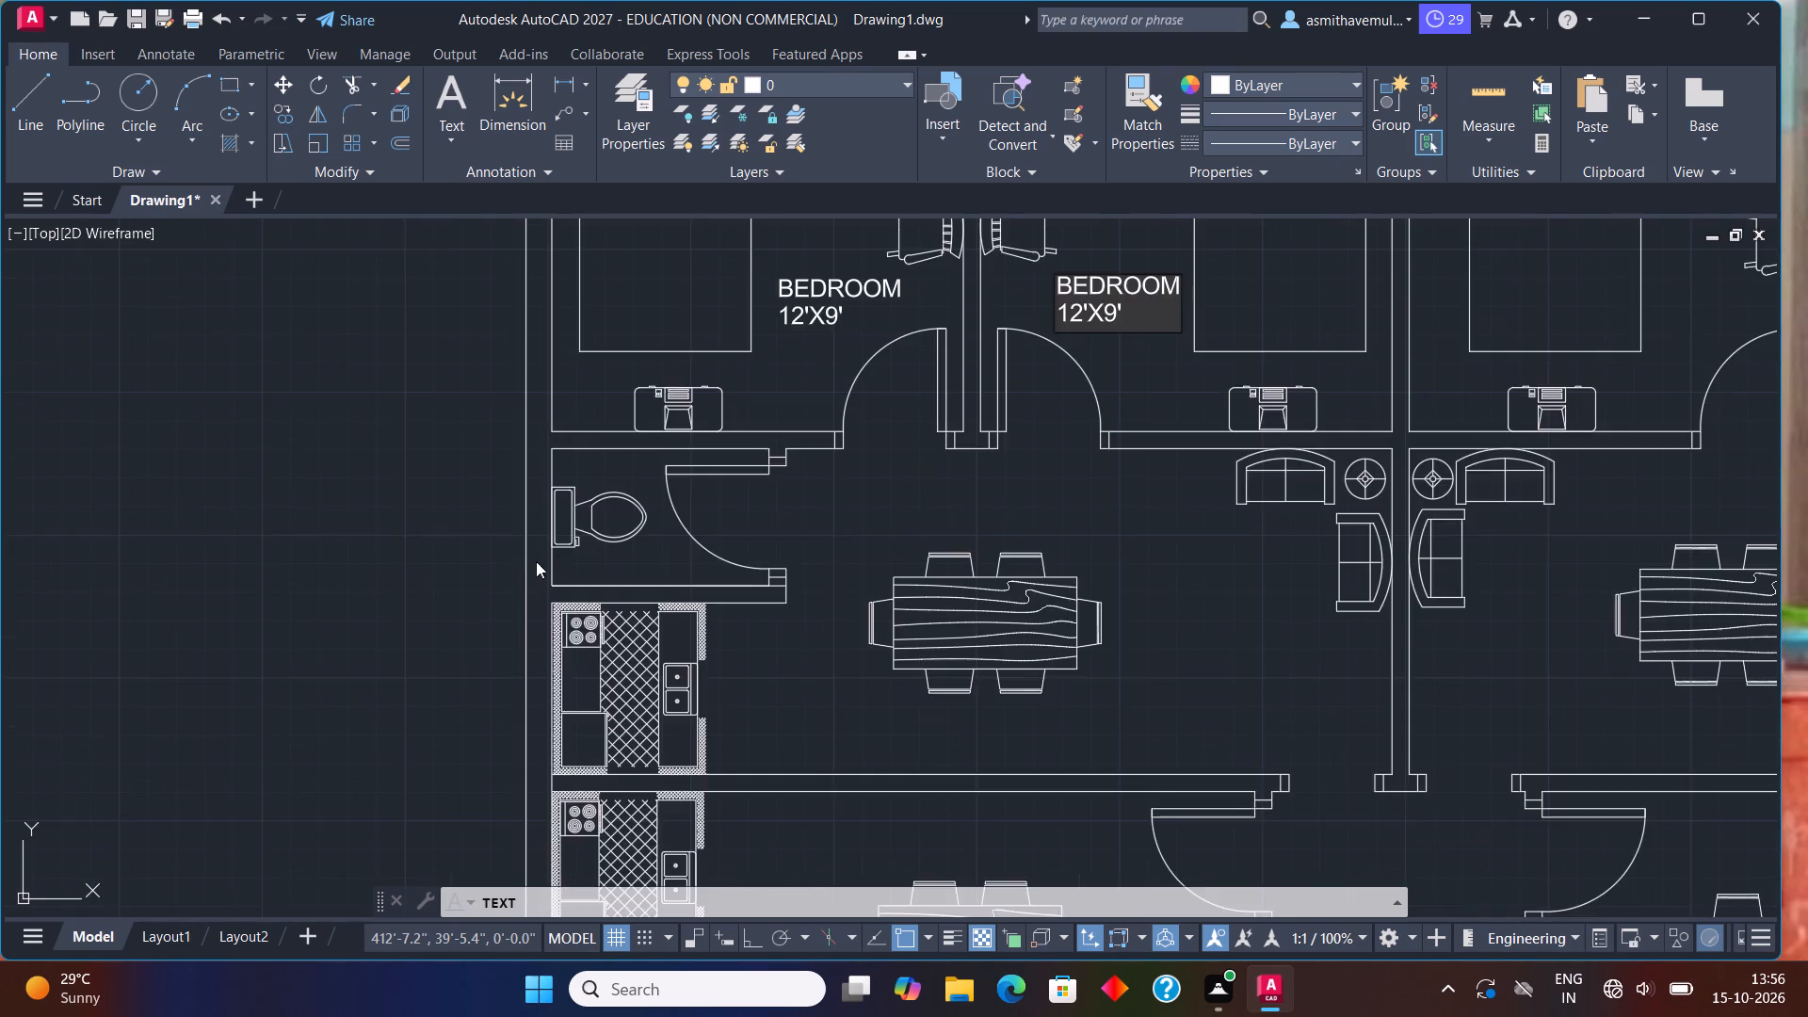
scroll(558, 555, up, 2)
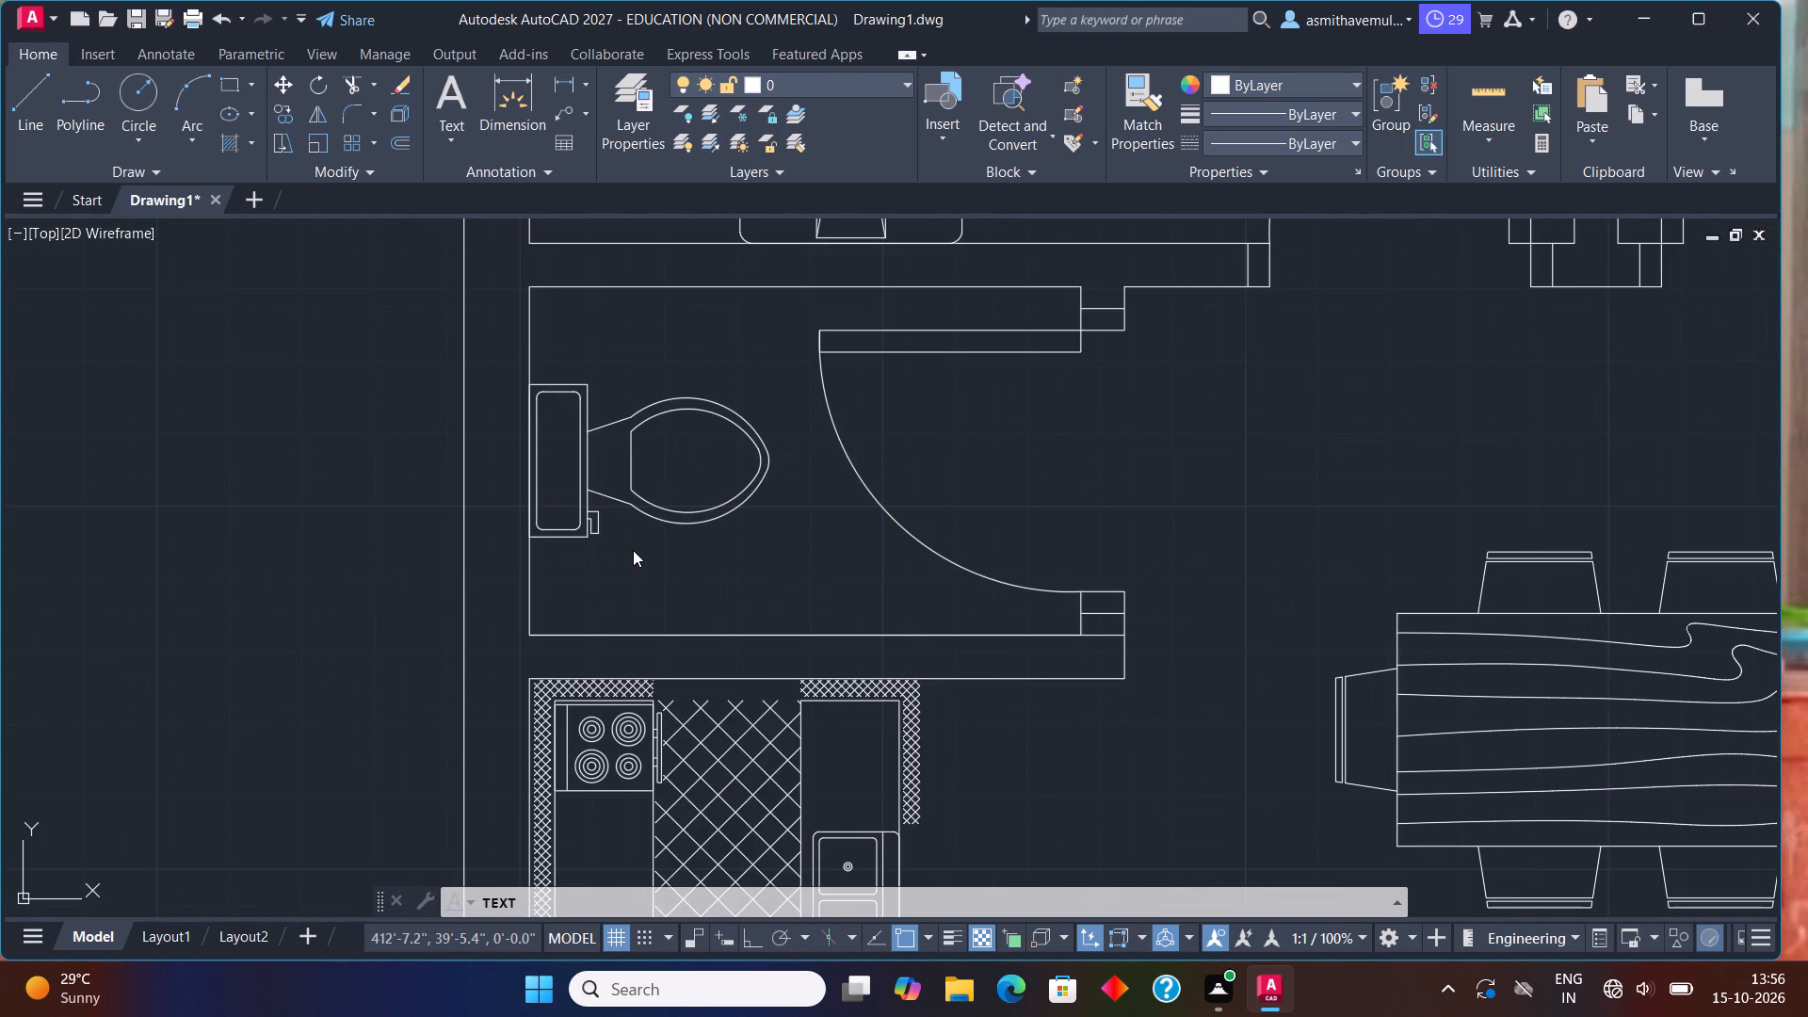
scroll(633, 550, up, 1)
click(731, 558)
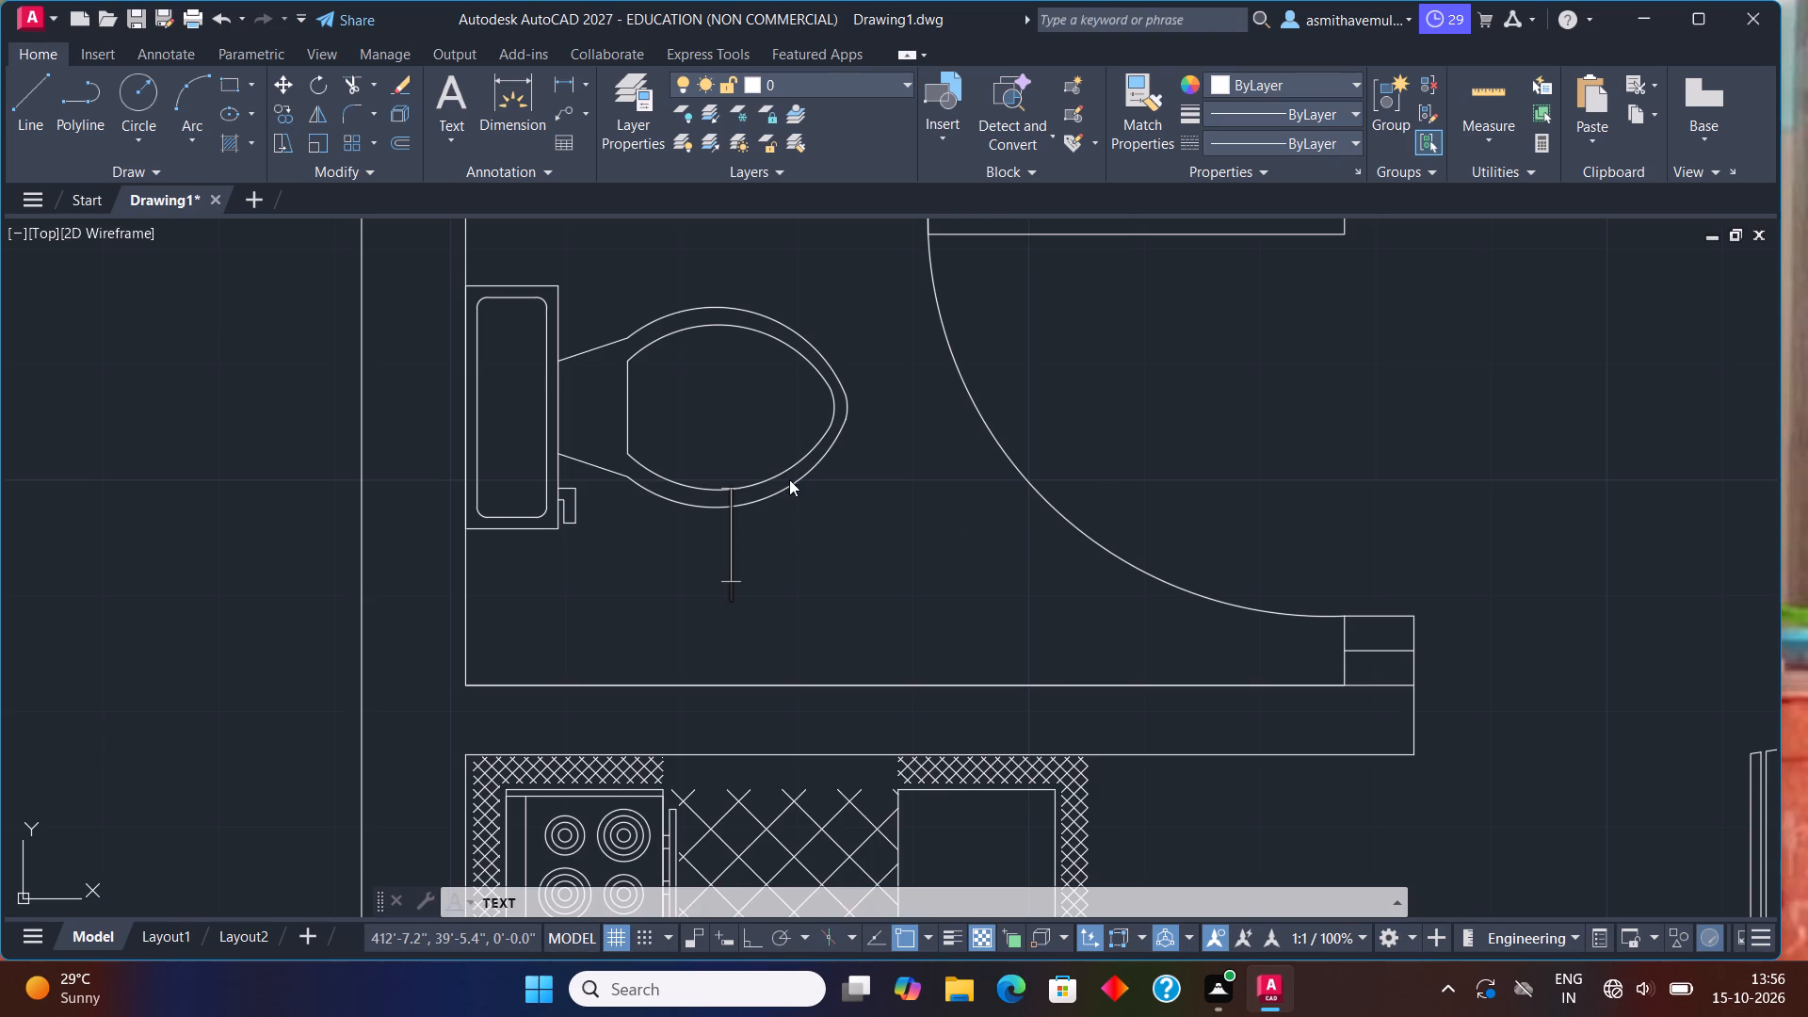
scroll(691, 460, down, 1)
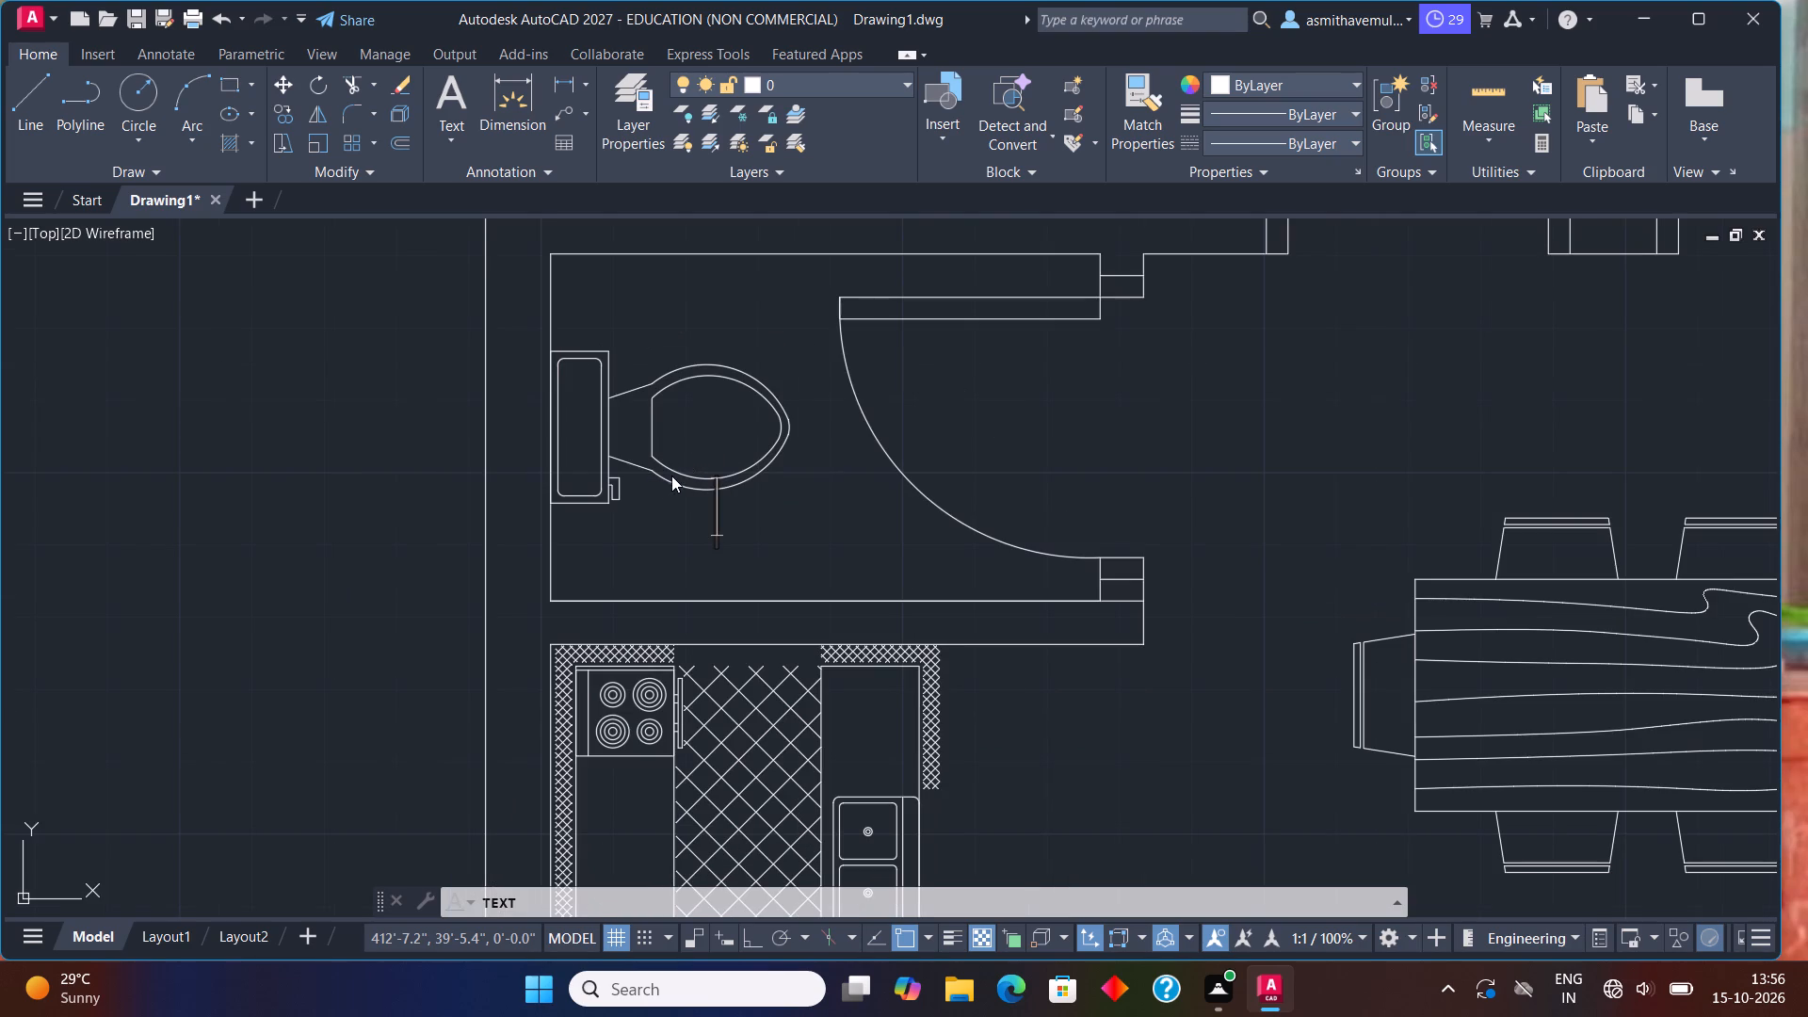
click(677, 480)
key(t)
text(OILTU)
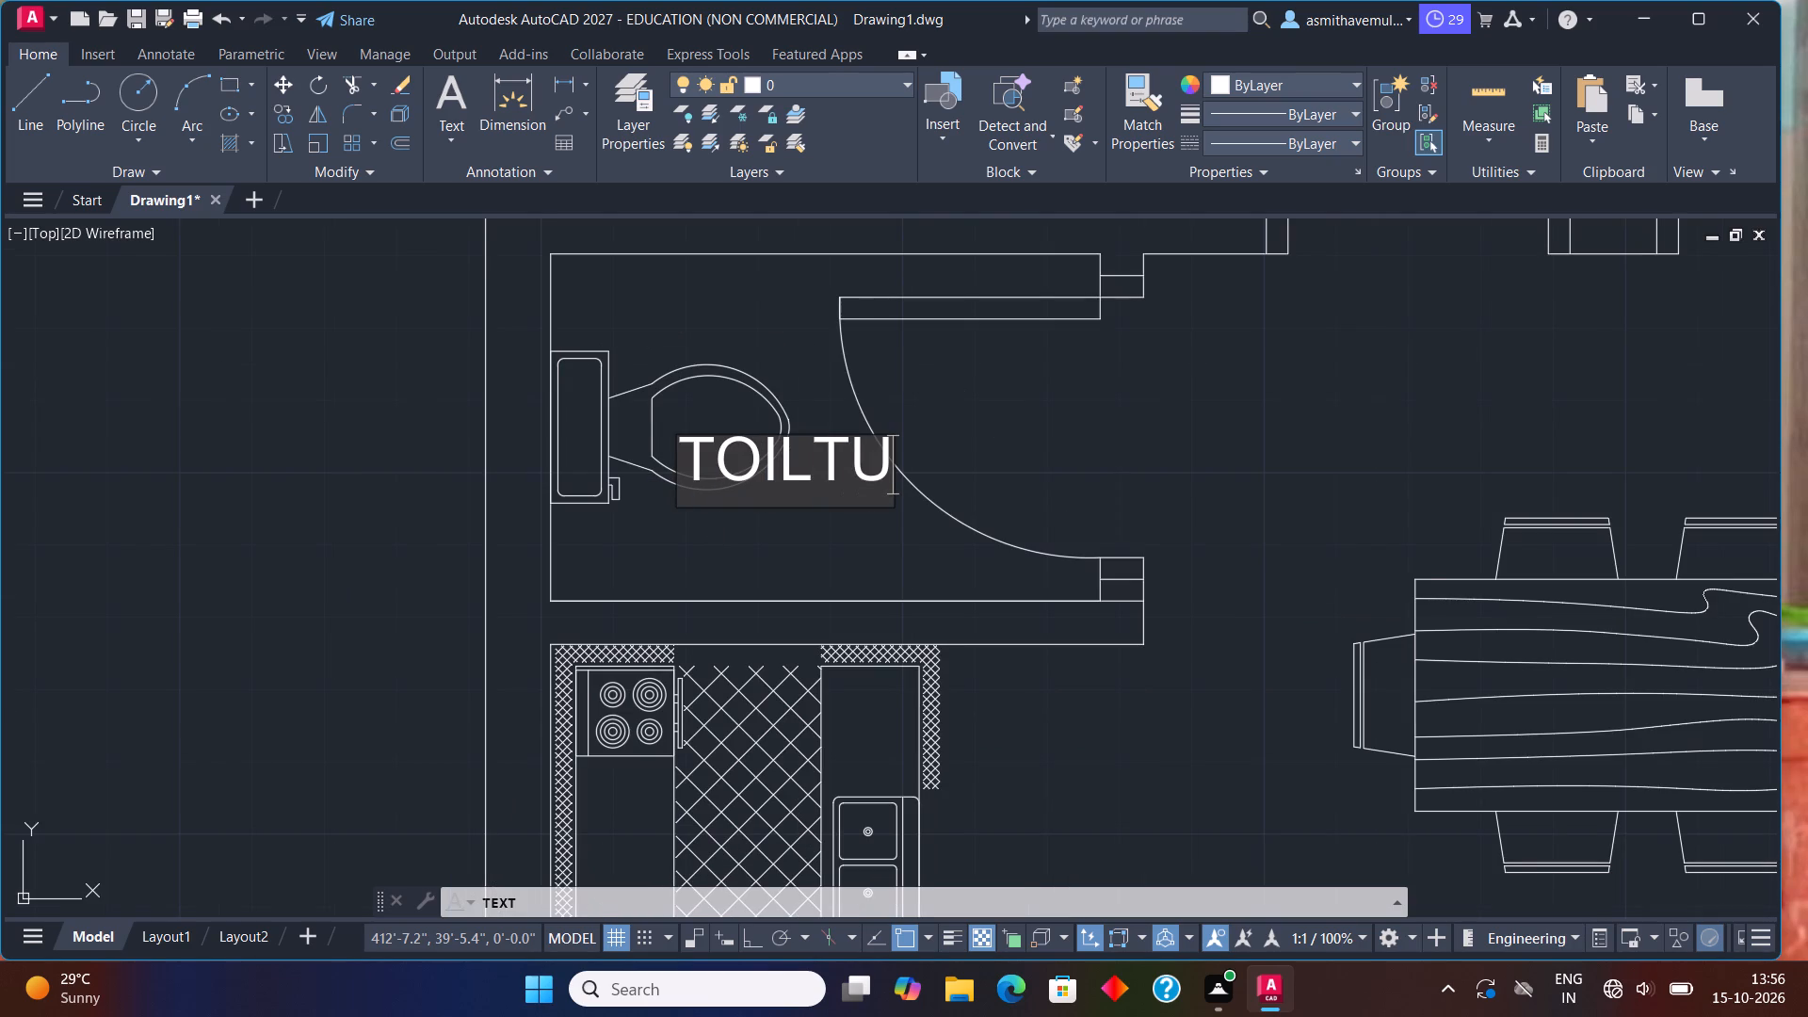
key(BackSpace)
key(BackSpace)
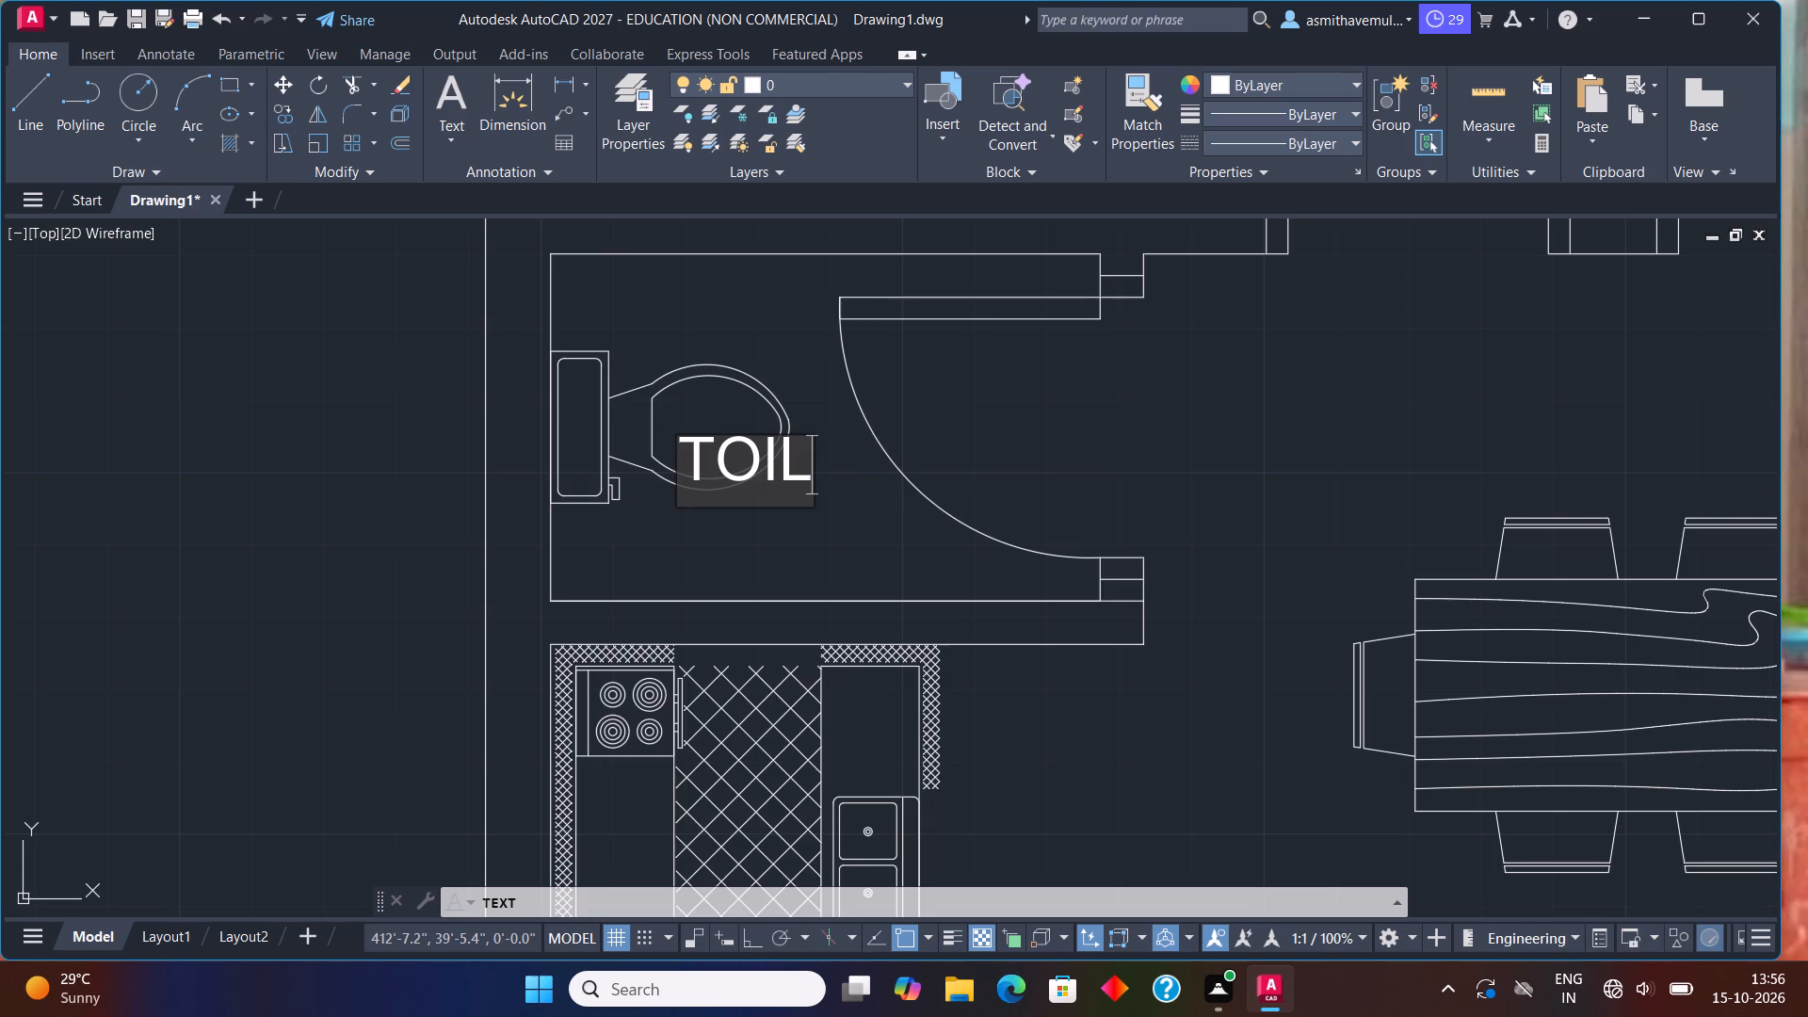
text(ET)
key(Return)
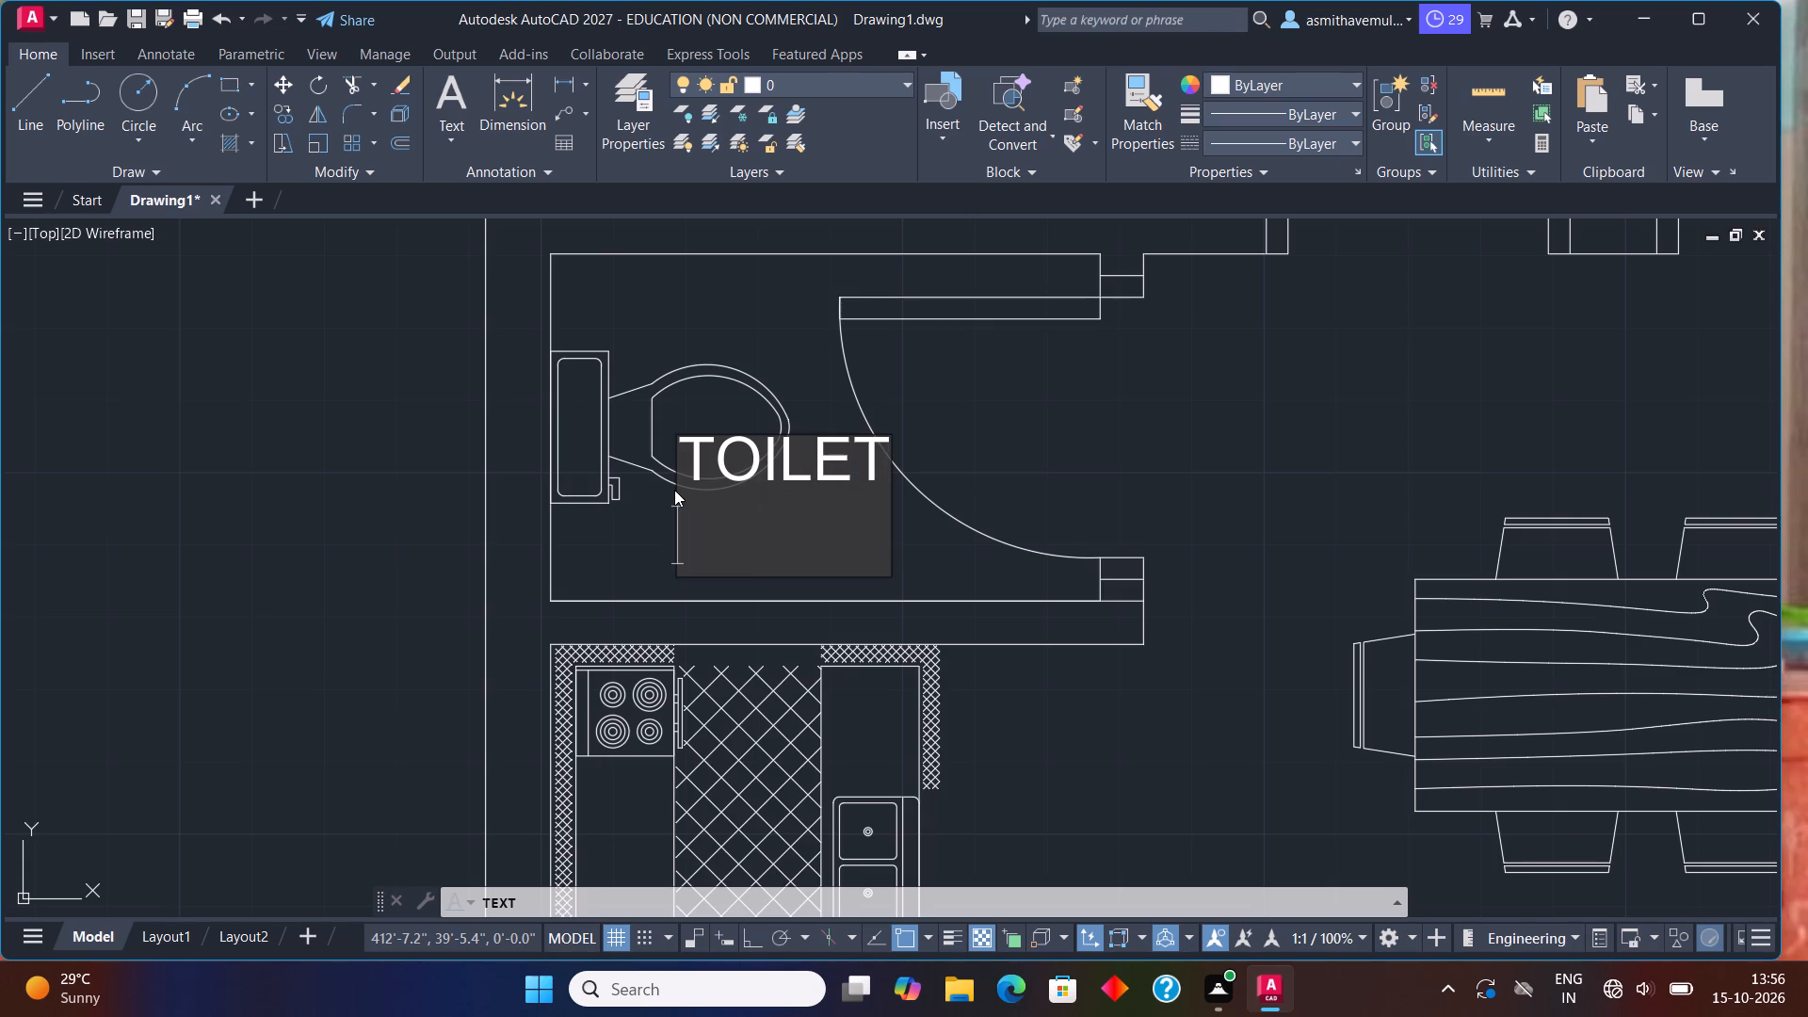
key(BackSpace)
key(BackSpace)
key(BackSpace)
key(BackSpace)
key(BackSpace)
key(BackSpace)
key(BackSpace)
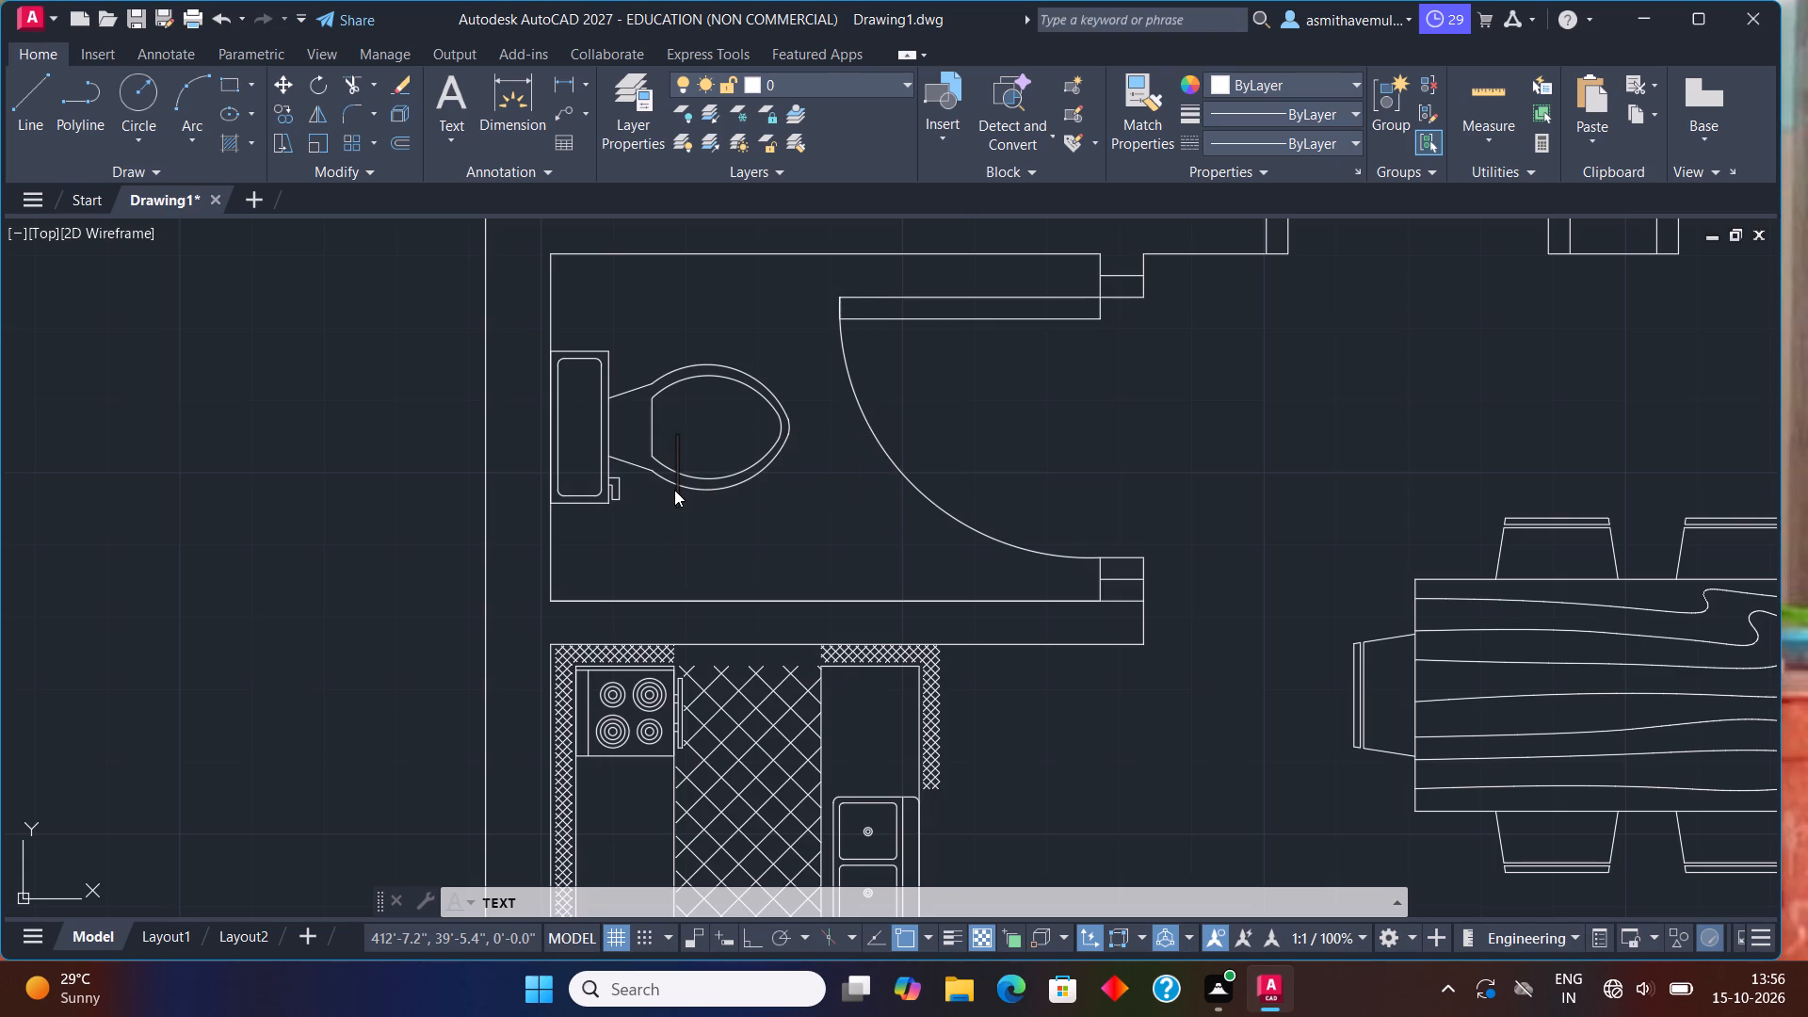
Label the upper-left unit's toilet with "TOILET" and "6'4"X4'" on a second line, starting just below the toilet bowl.
click(659, 492)
text(TOIL)
text(ET)
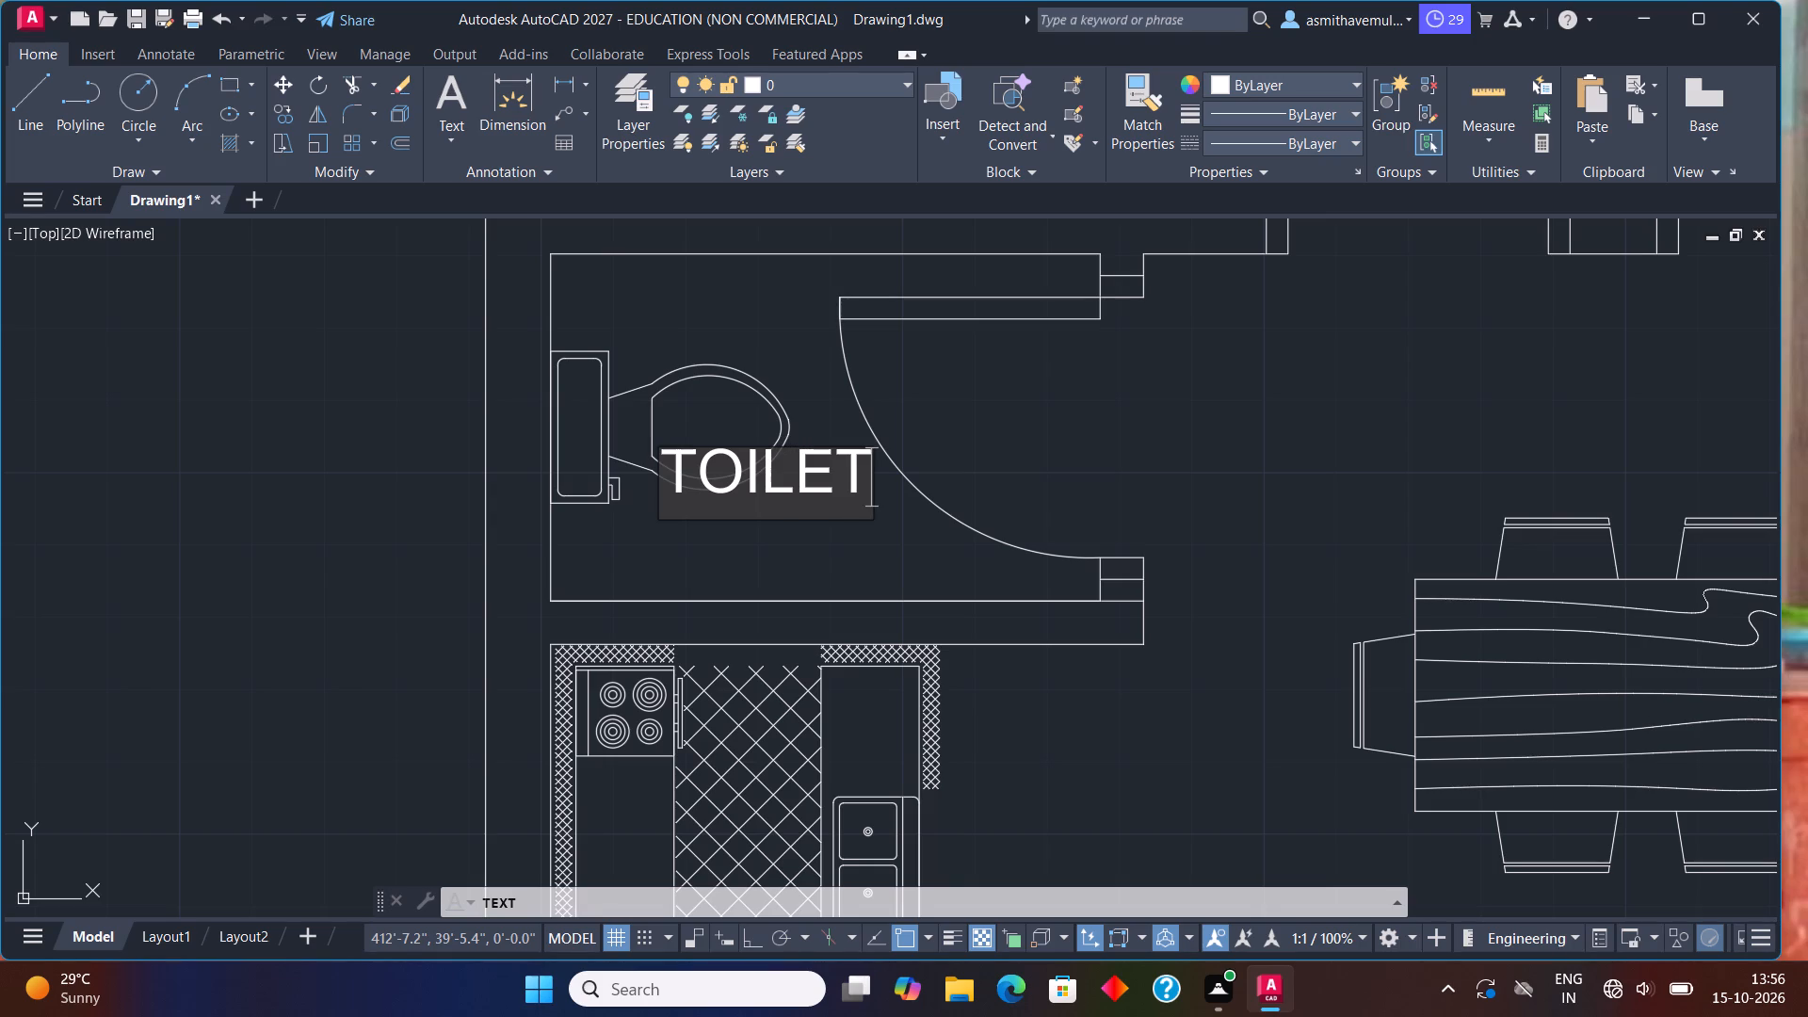
key(Return)
key(6)
text('4"X)
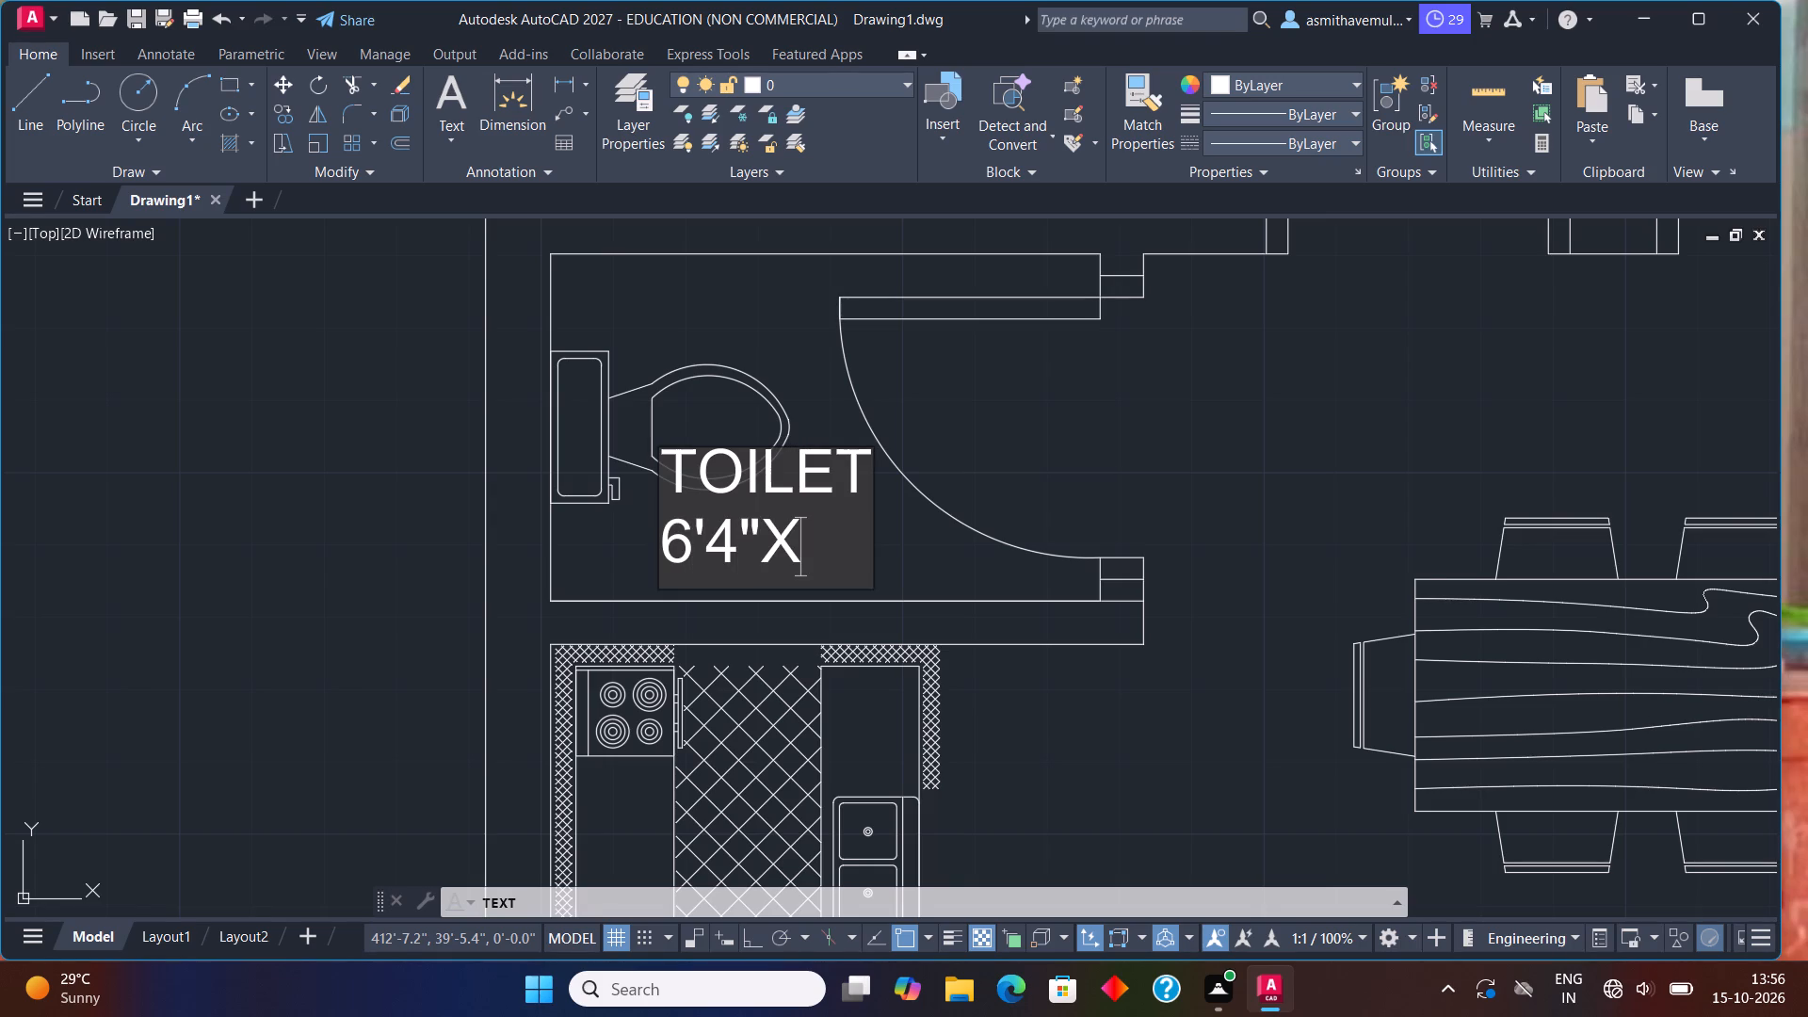
text(4')
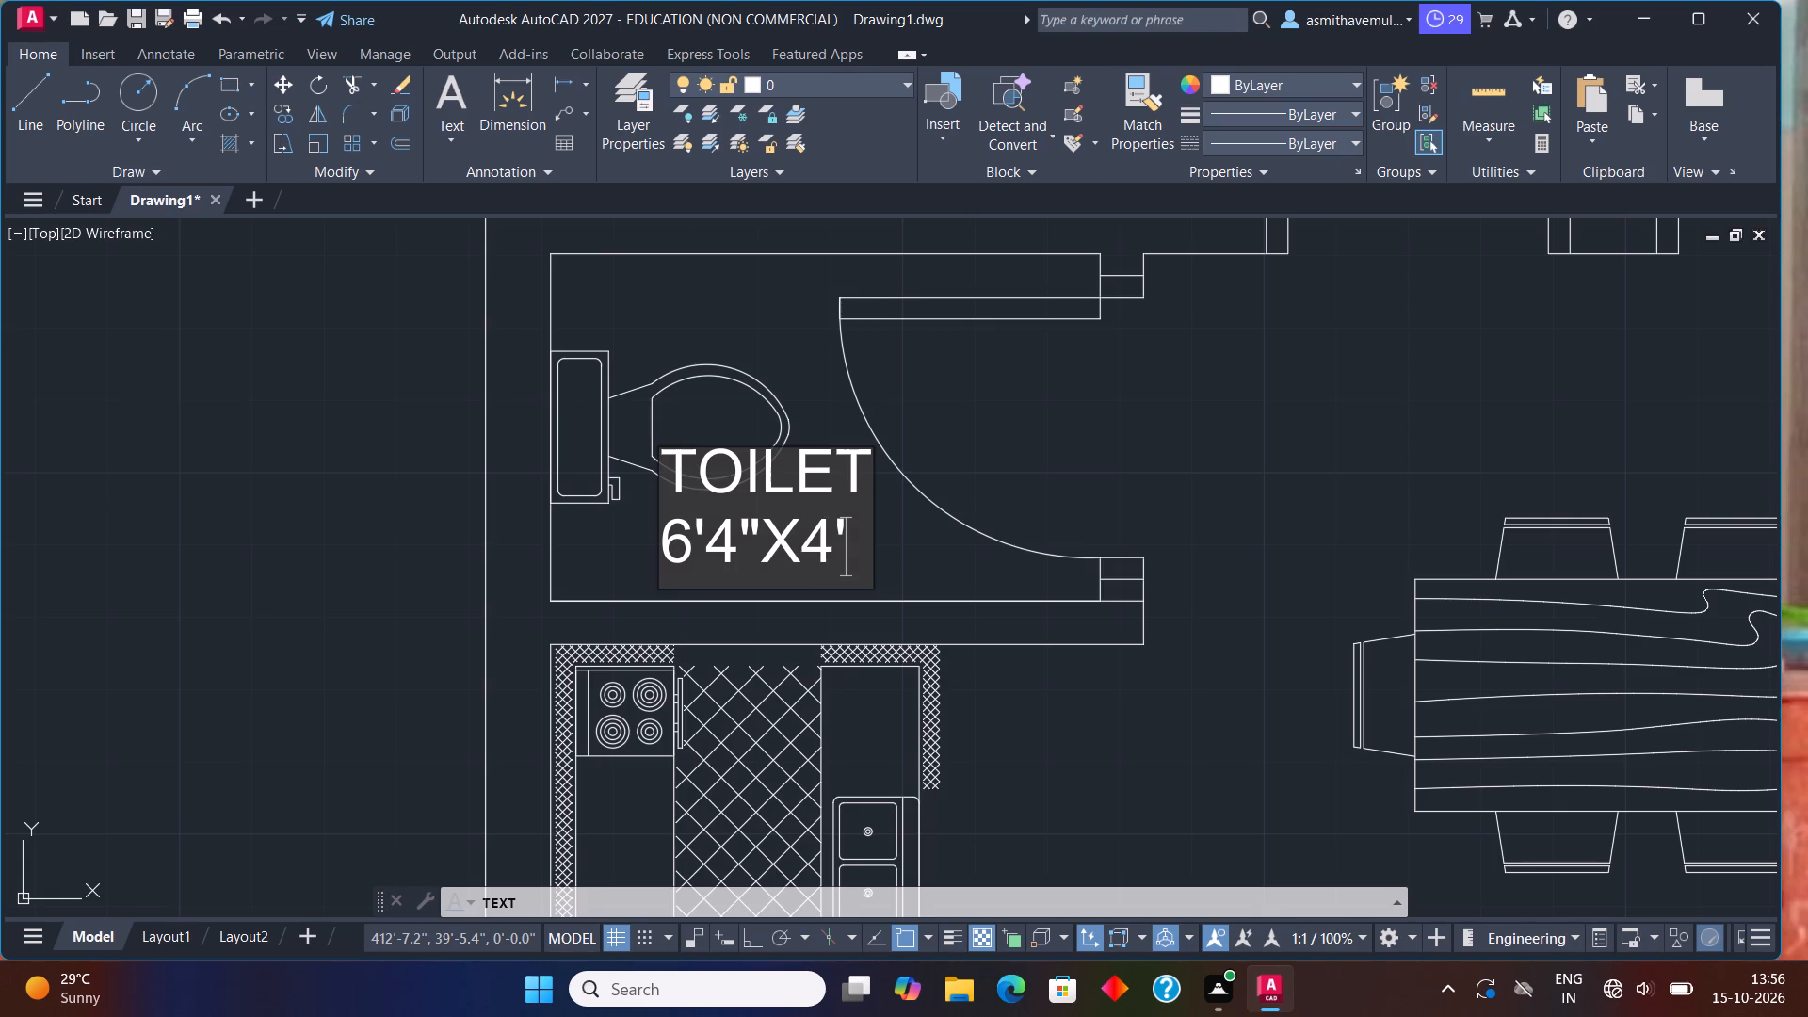
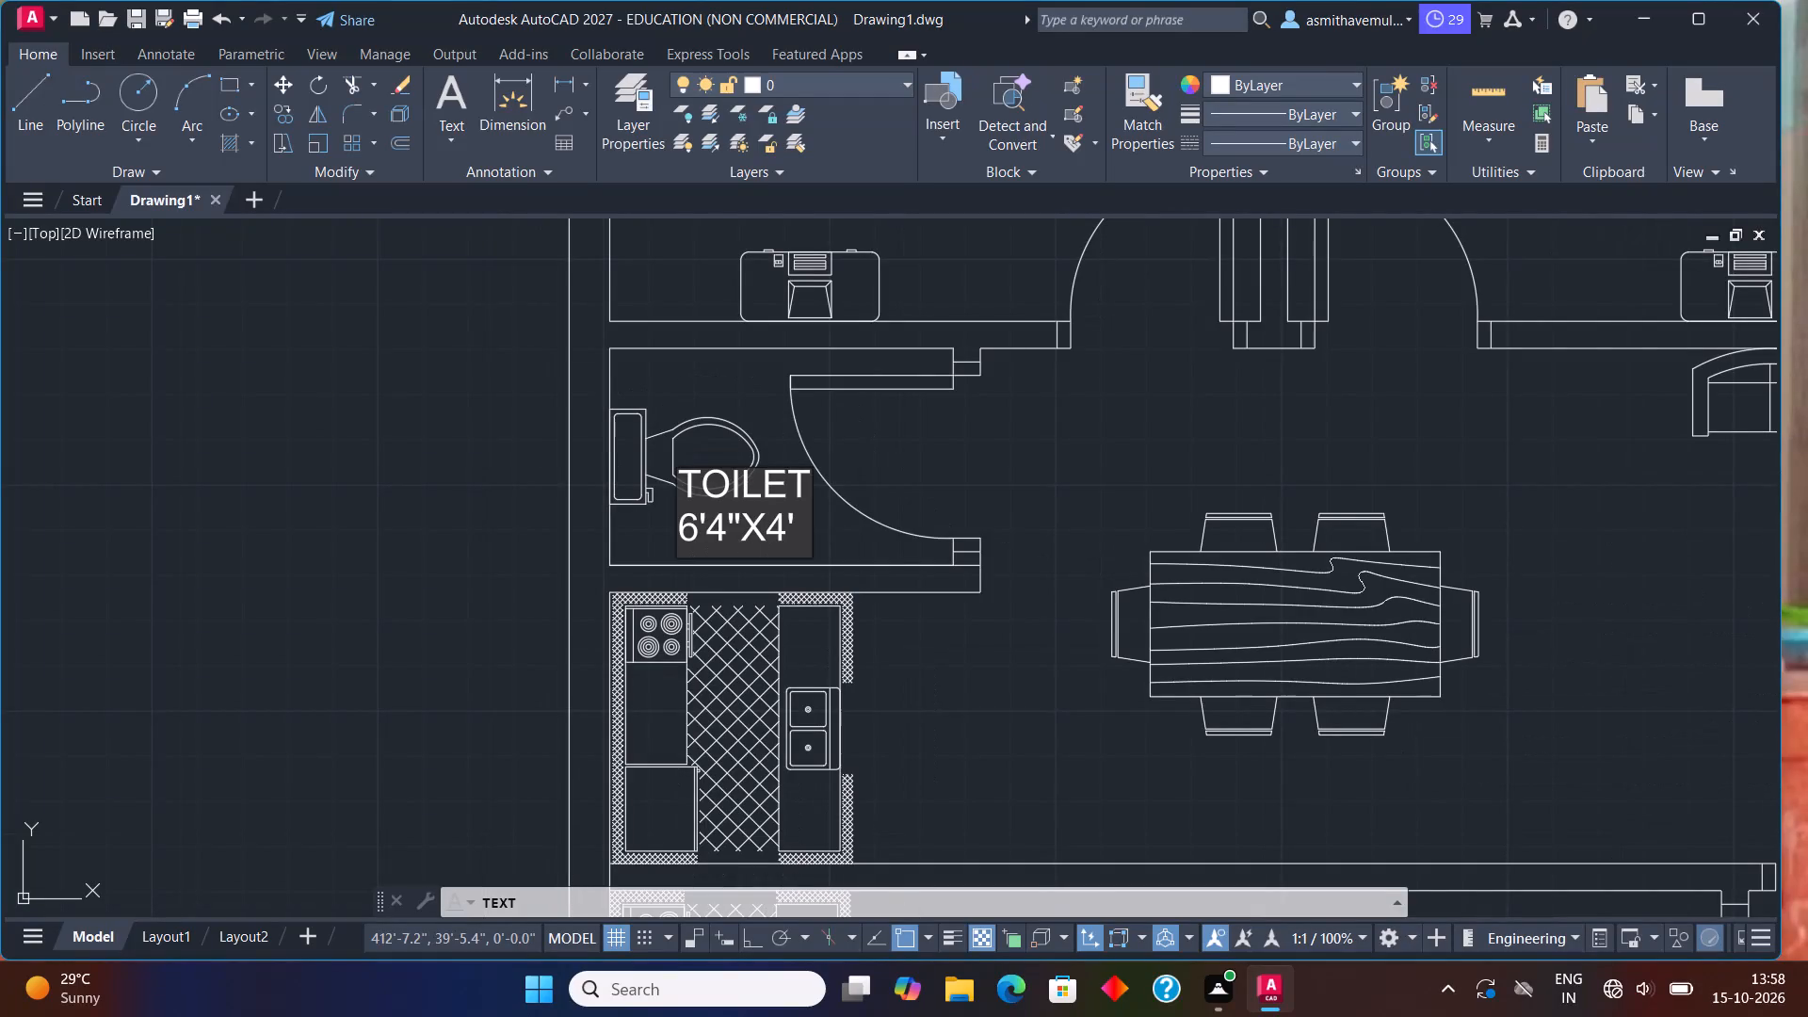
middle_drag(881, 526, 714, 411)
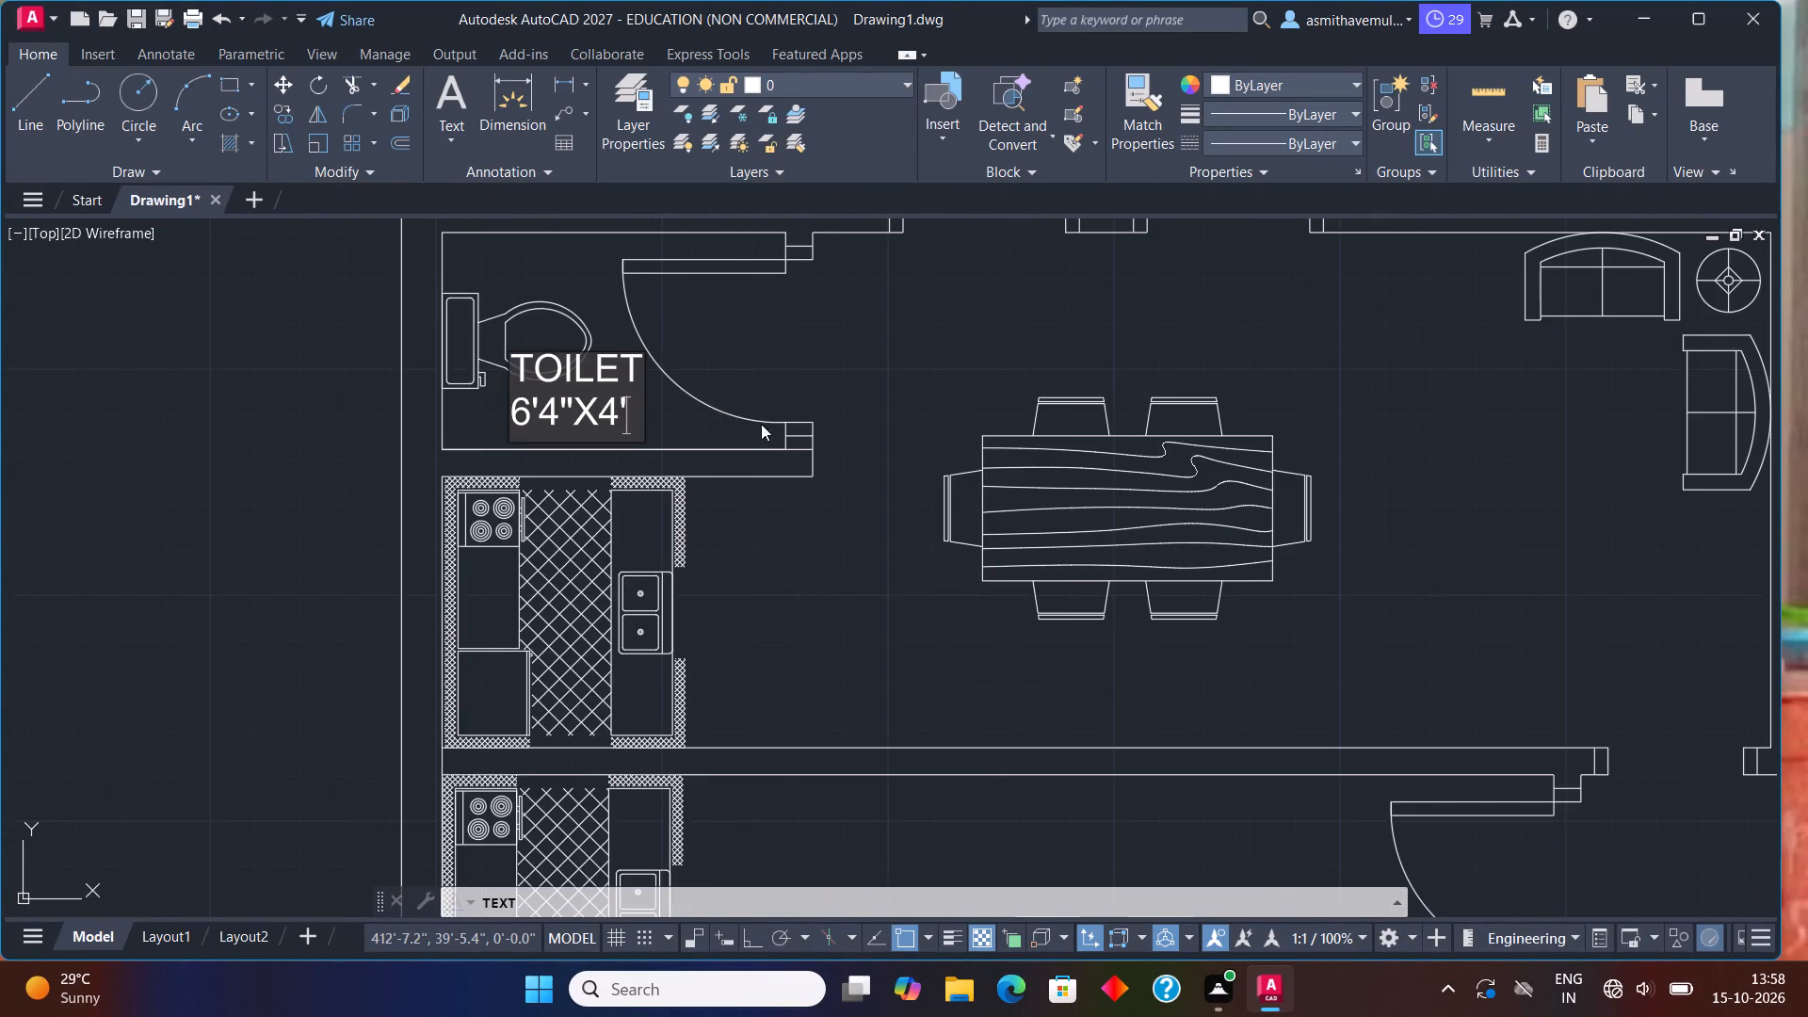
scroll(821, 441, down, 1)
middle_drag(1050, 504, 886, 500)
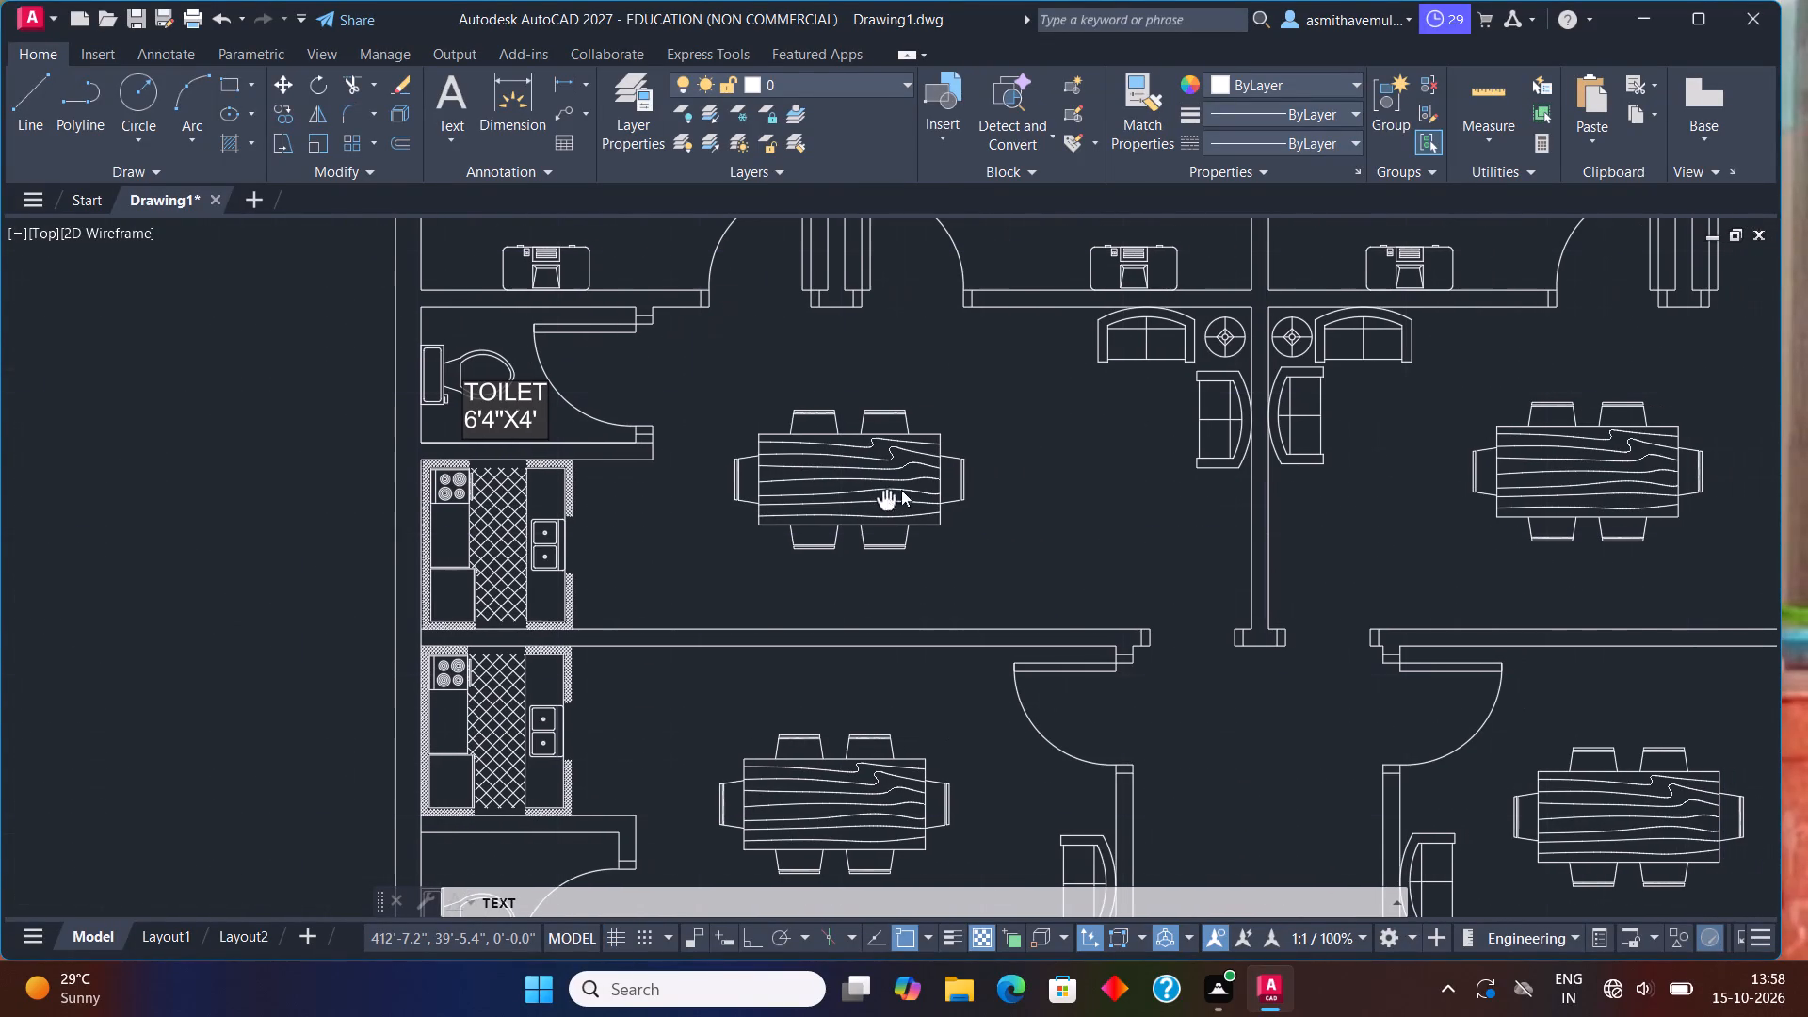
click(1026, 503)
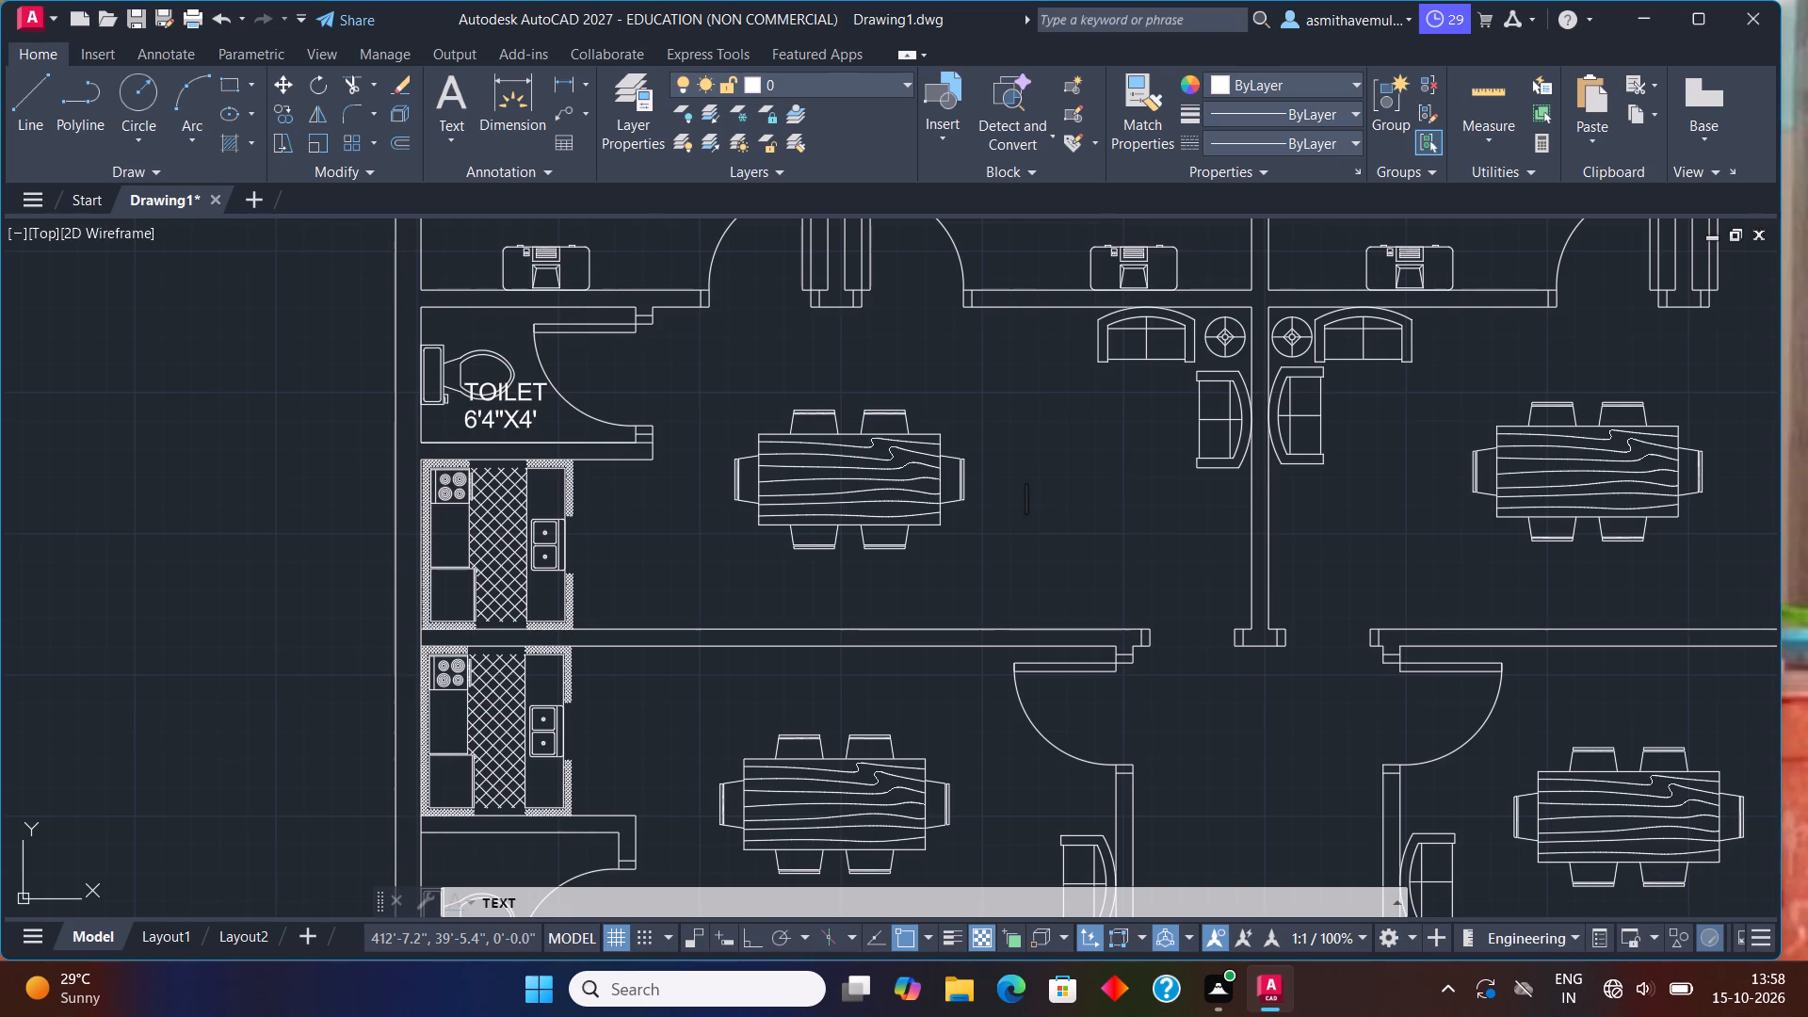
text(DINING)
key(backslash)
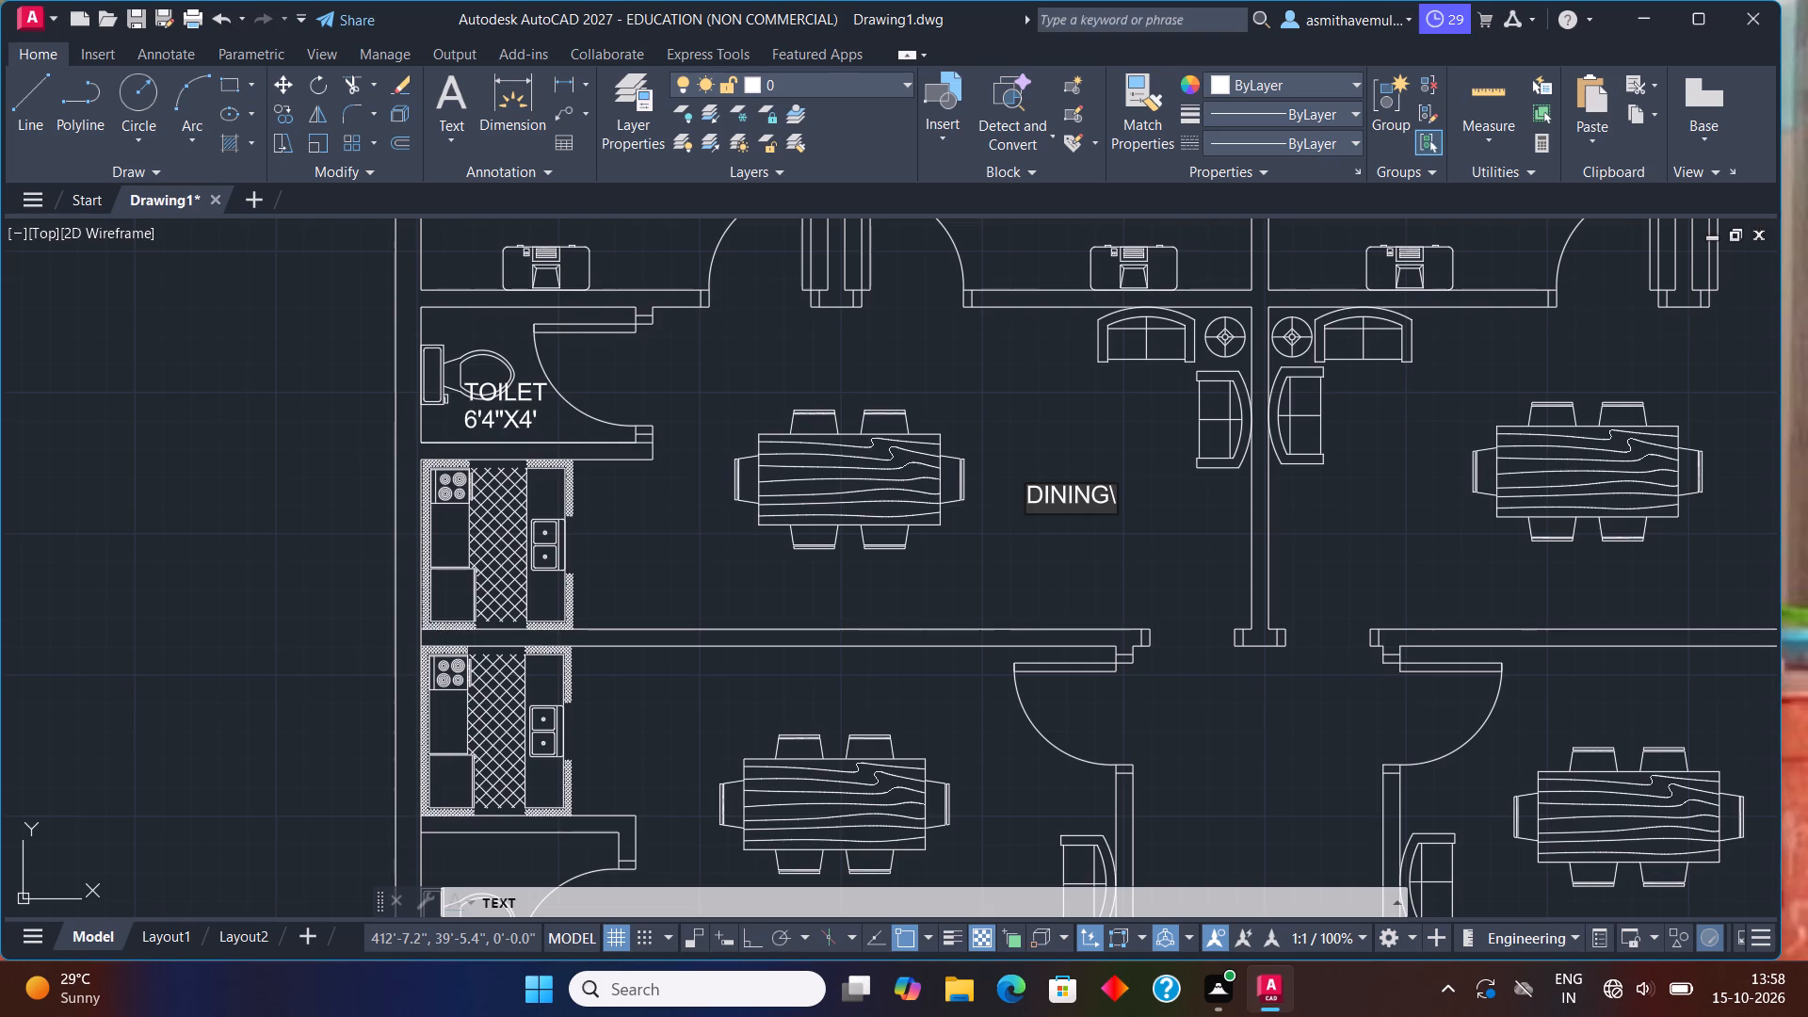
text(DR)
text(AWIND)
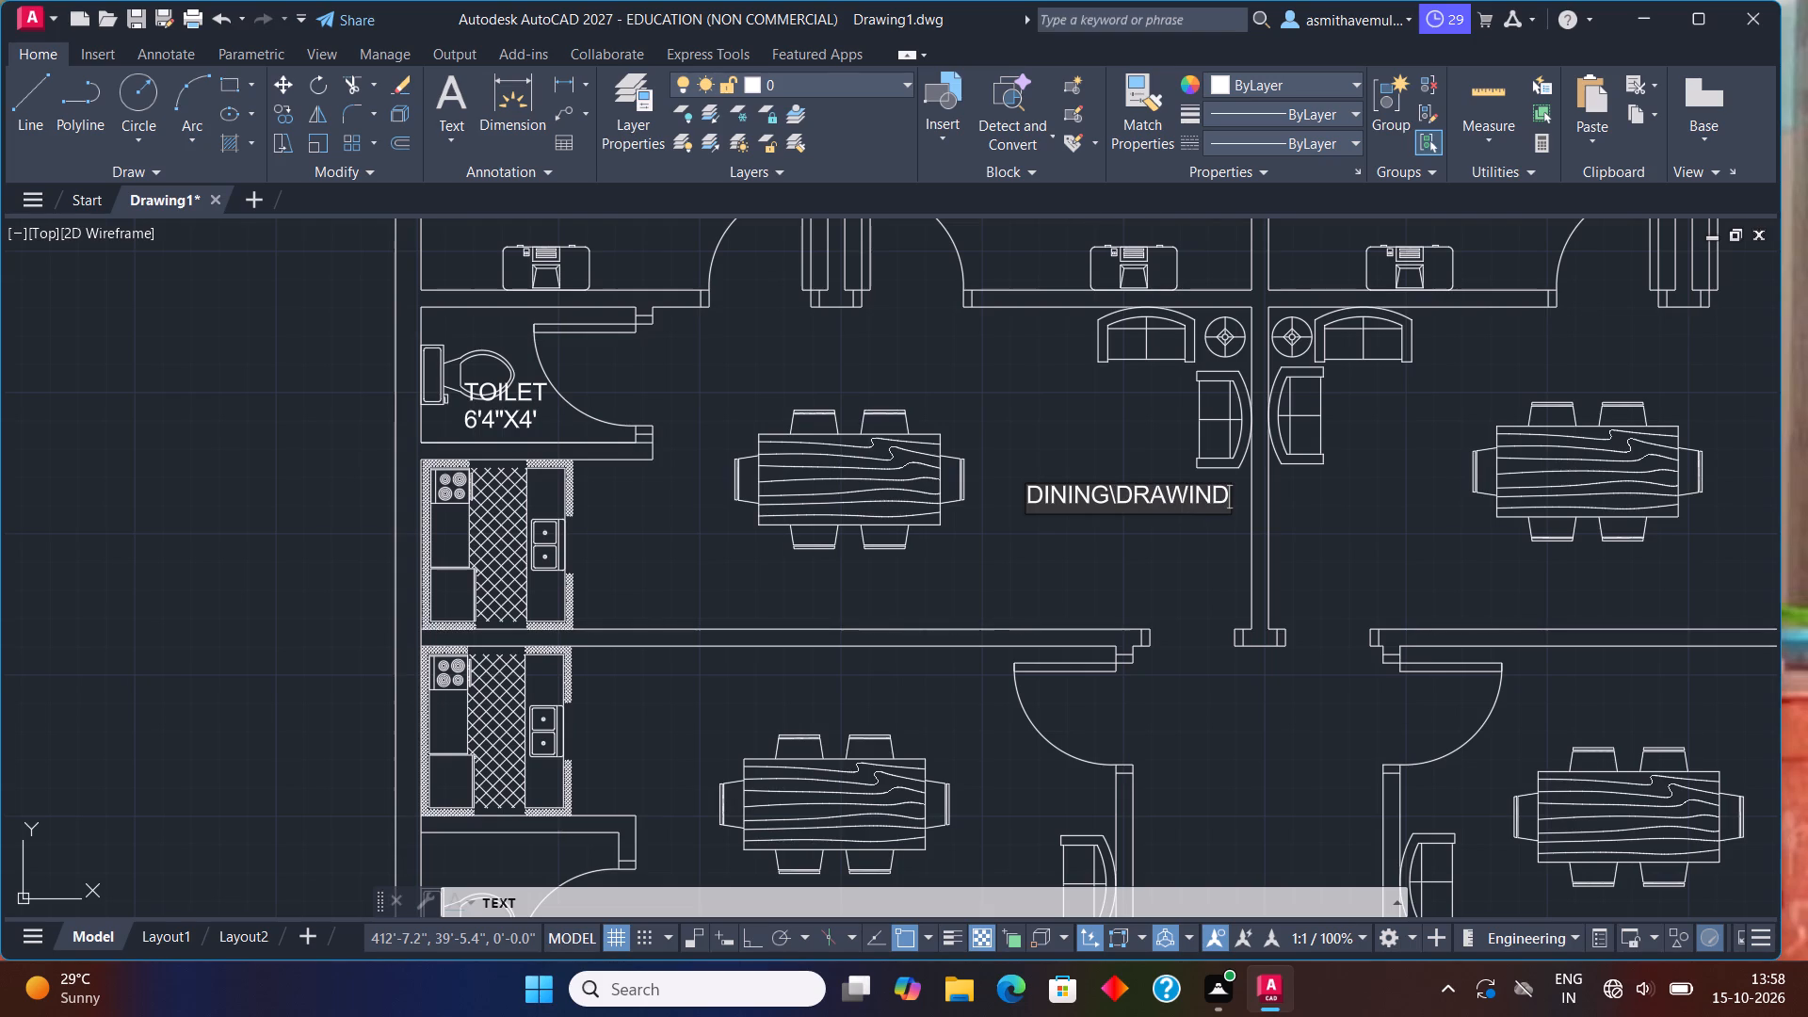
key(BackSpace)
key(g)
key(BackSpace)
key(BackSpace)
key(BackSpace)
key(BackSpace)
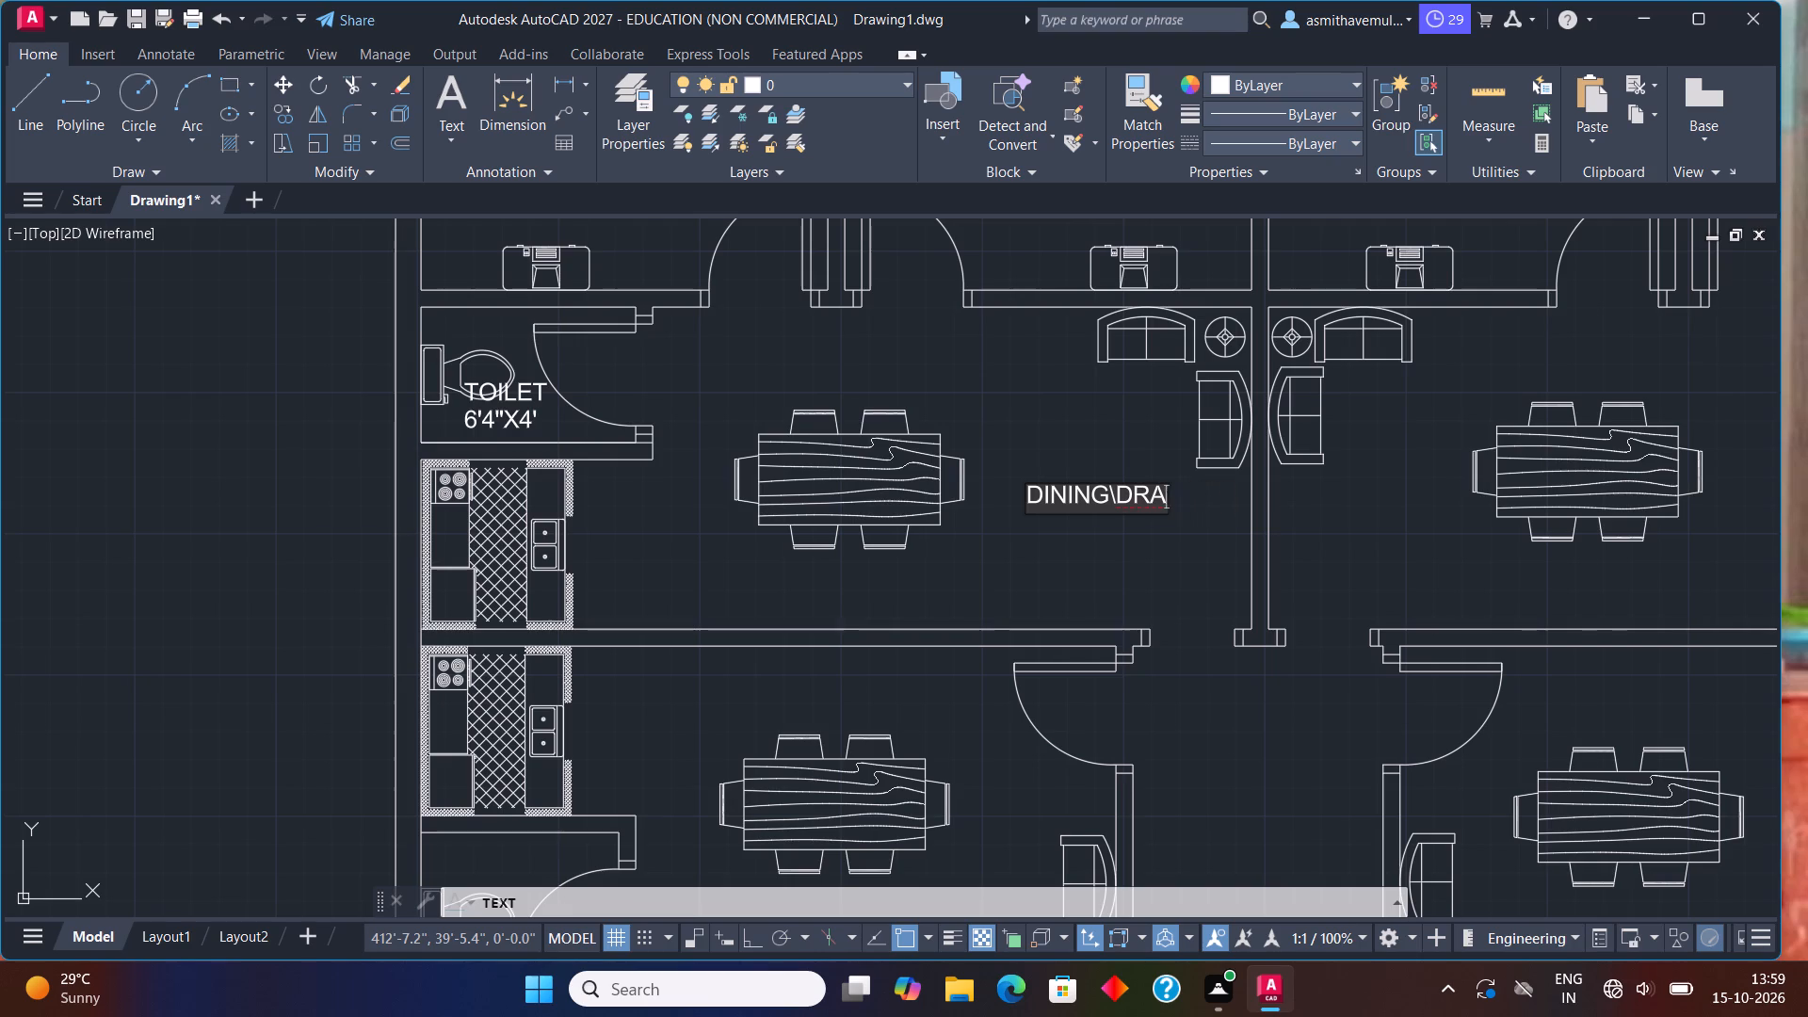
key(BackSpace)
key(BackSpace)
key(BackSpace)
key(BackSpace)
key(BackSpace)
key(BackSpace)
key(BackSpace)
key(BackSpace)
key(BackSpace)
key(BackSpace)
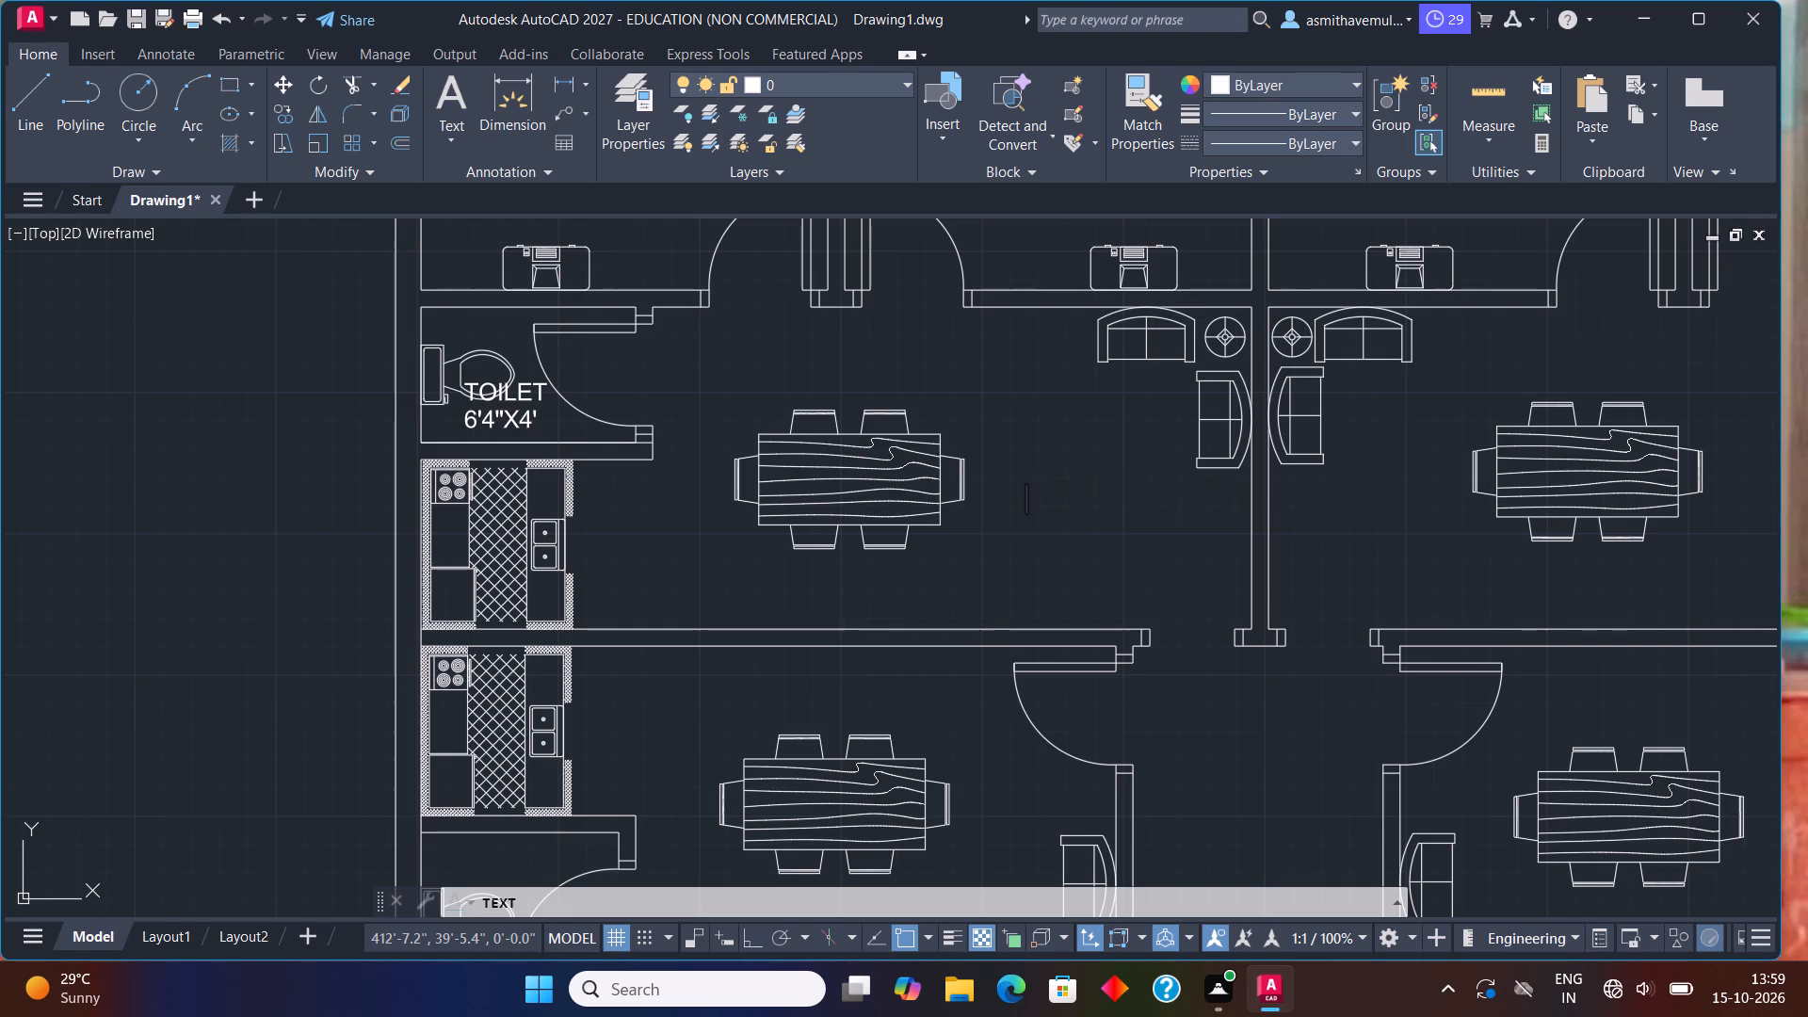
Label the upper-left unit's living area, between the dining table and the party wall, with "DINING\DRAWING" and "17'8"X9'" on a second line.
scroll(1025, 504, up, 1)
click(997, 523)
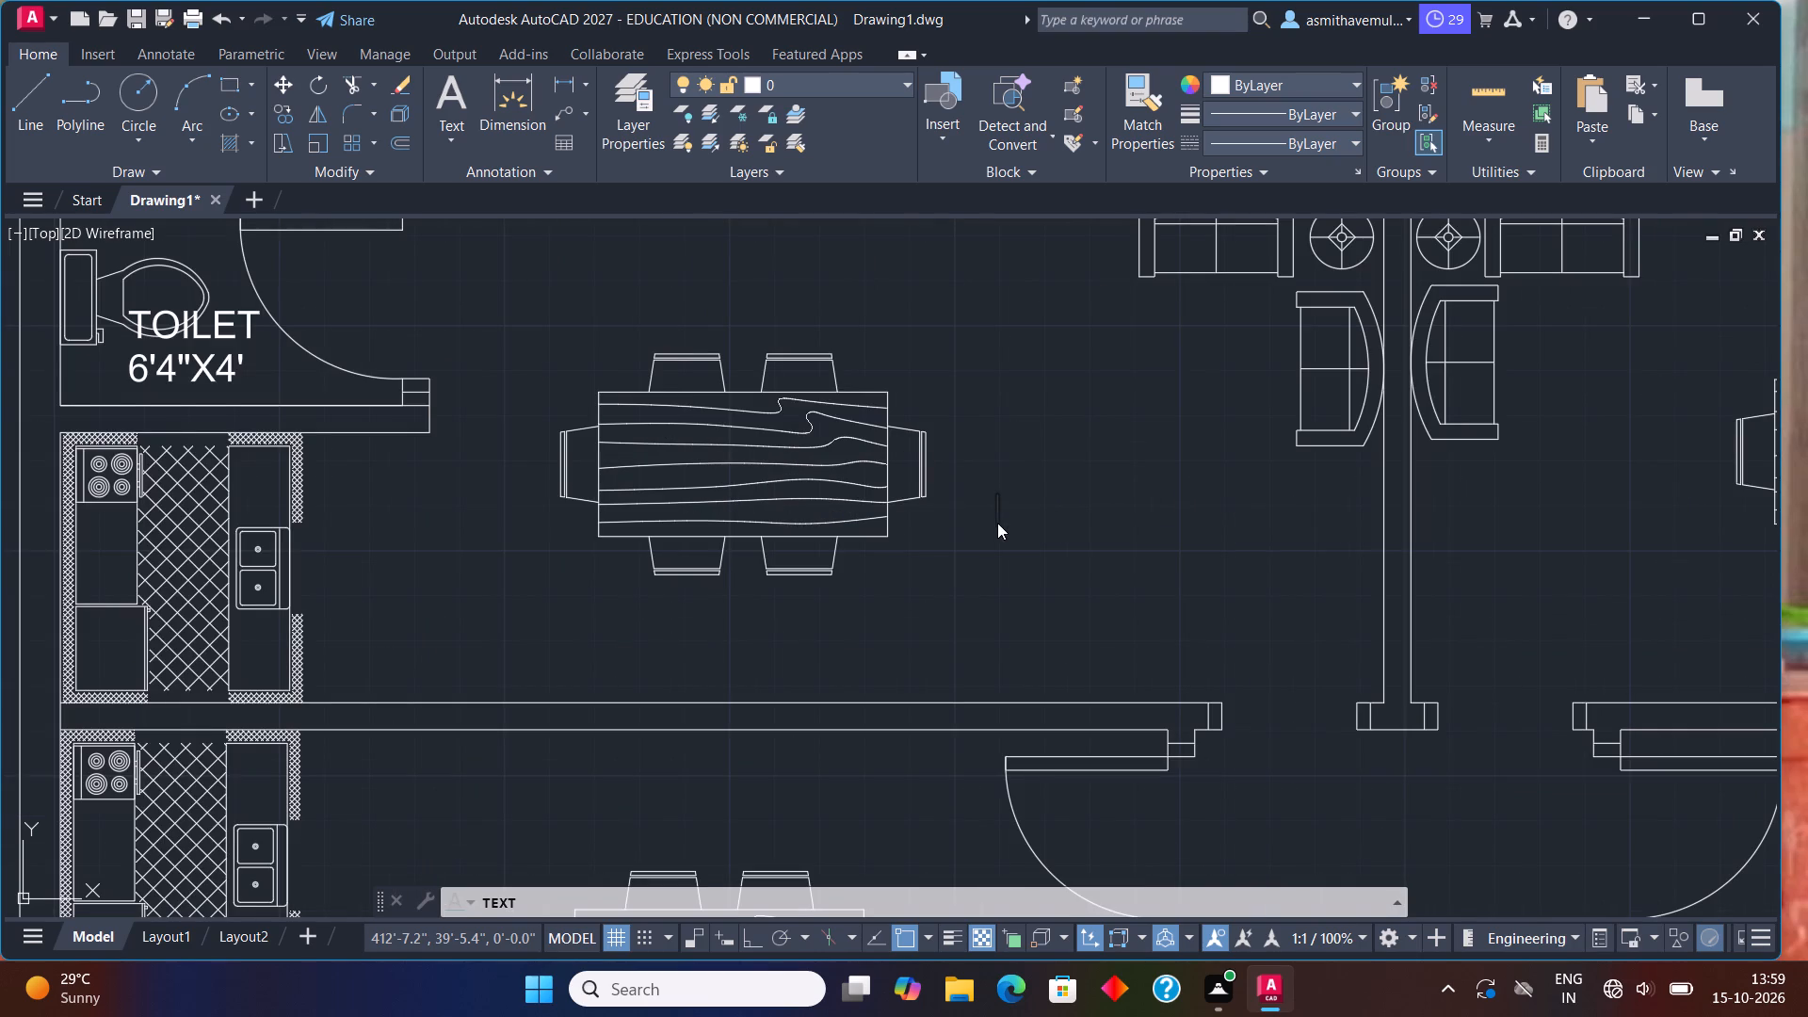
text(DINING)
text(\DRAWIN)
key(g)
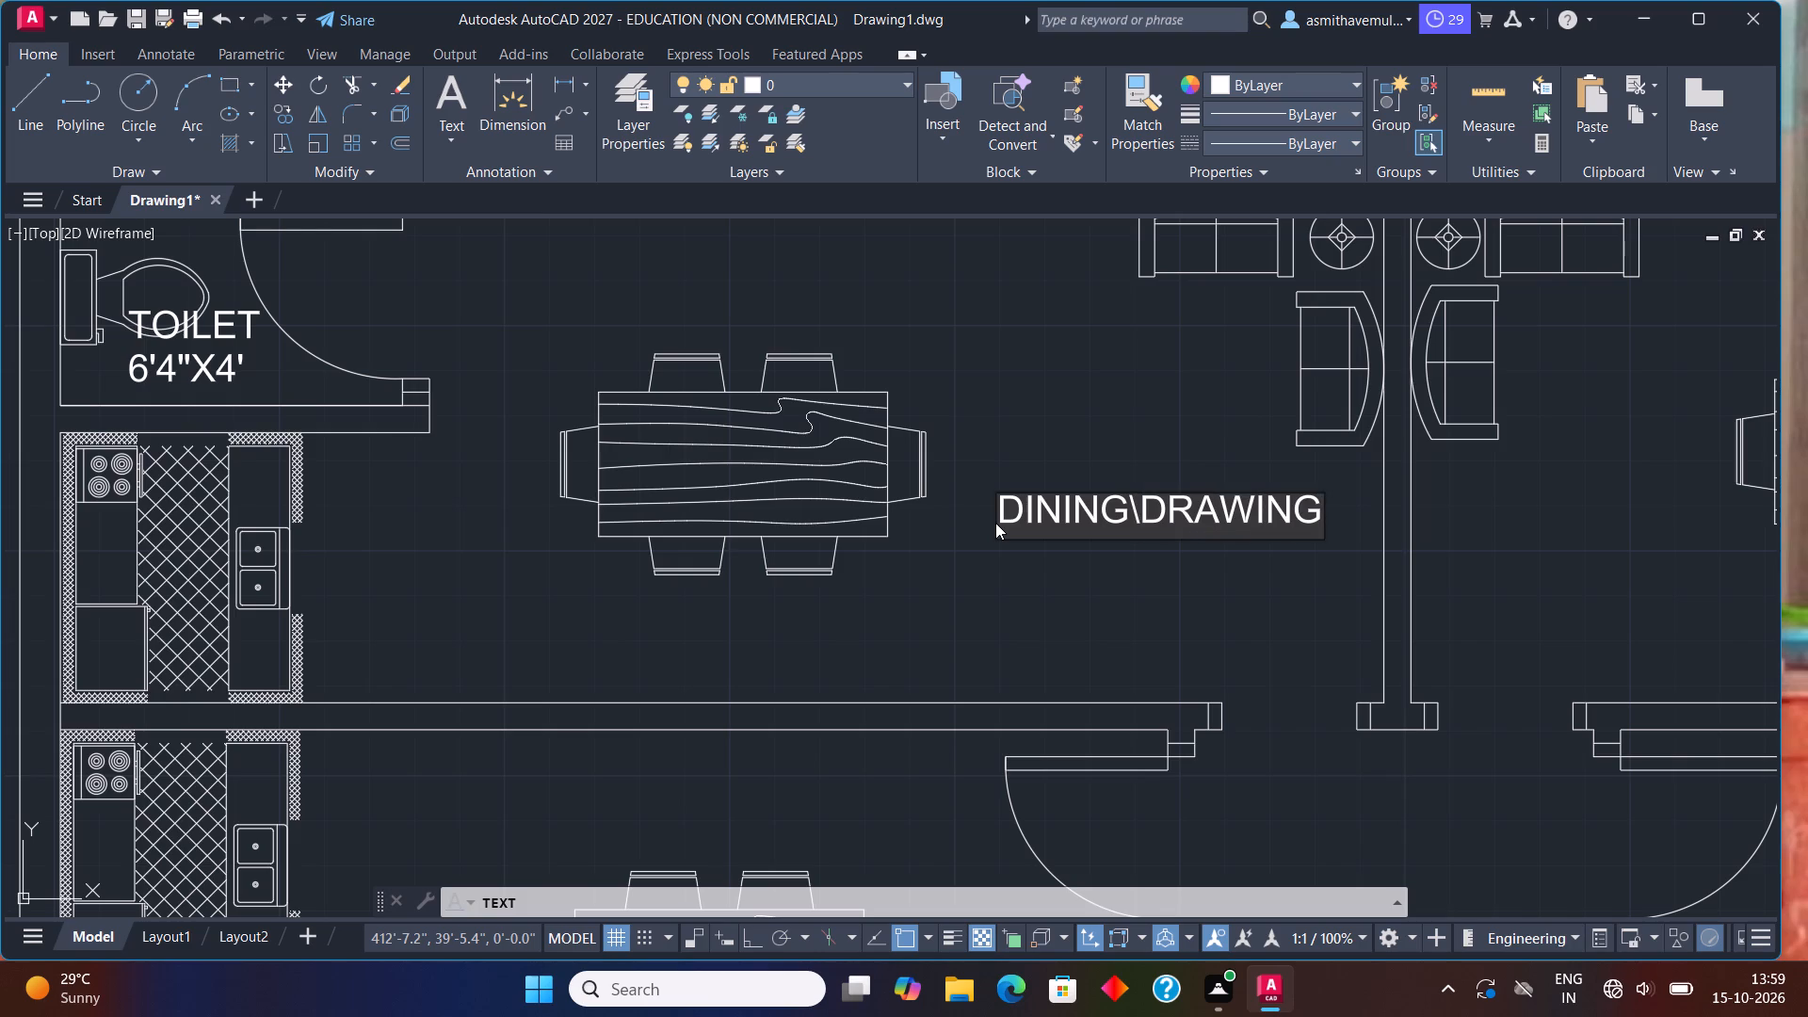
key(Return)
key(1)
text(7'8"X)
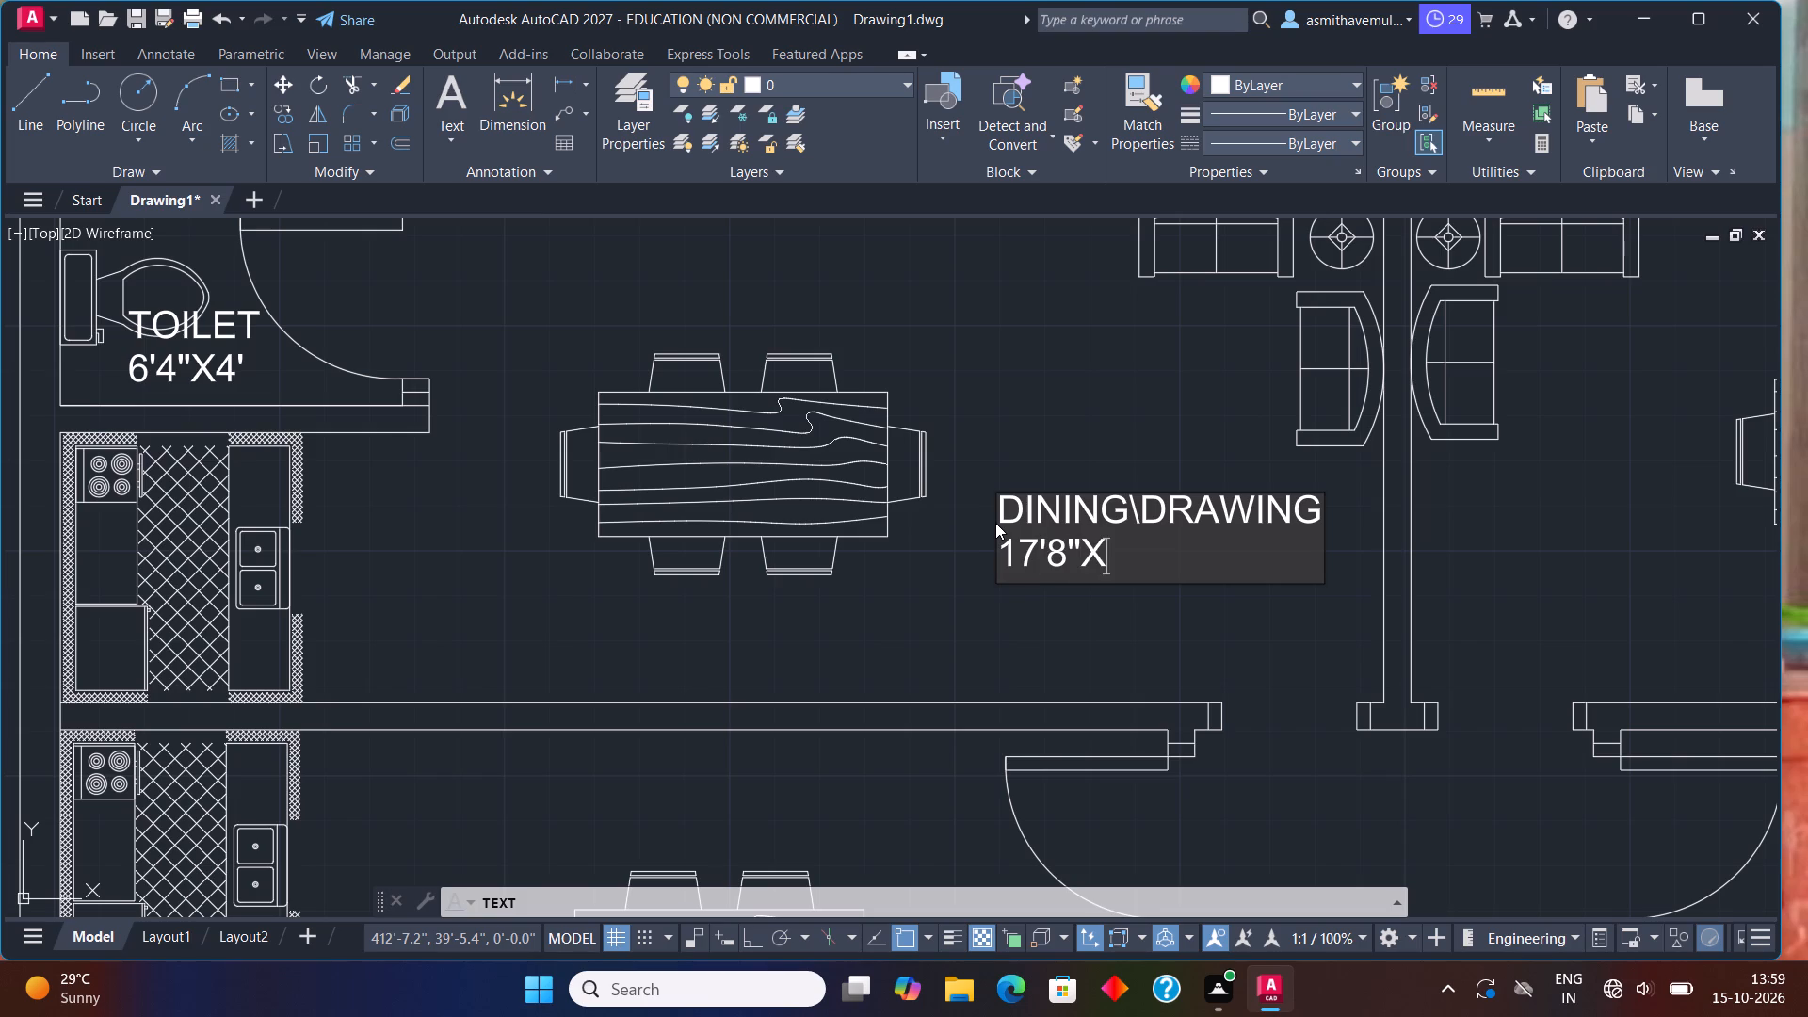
text(9')
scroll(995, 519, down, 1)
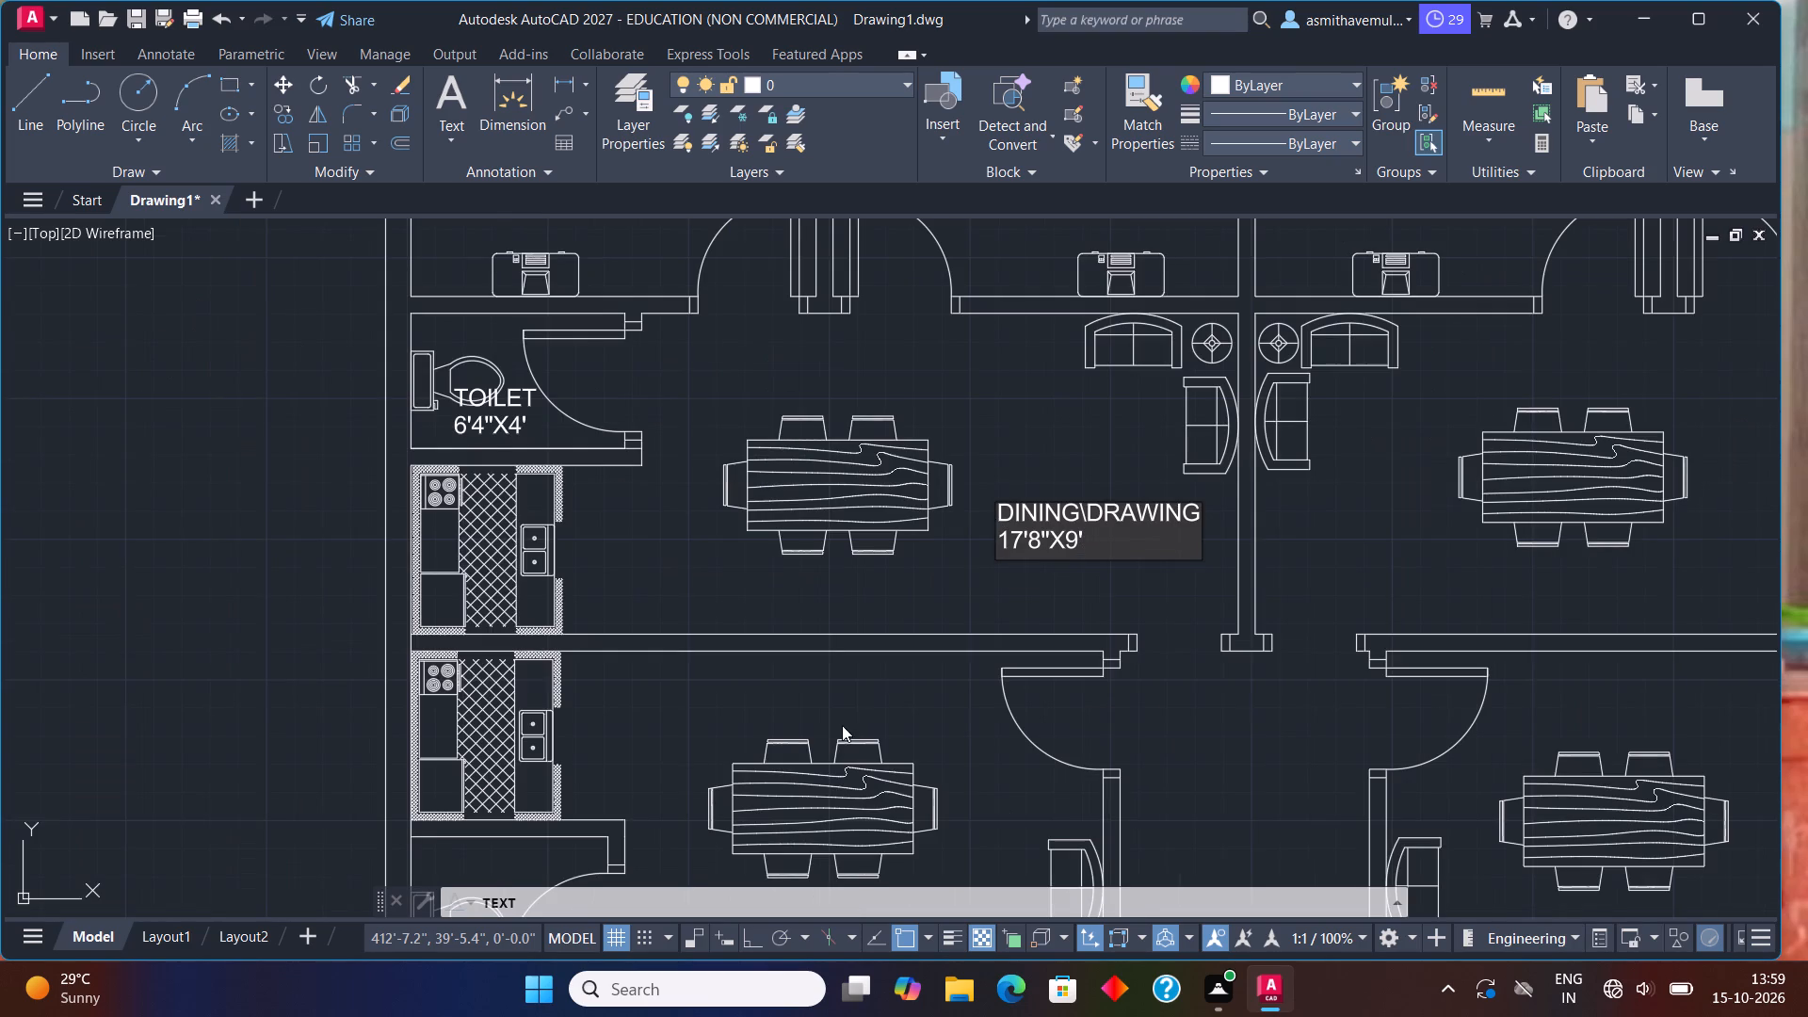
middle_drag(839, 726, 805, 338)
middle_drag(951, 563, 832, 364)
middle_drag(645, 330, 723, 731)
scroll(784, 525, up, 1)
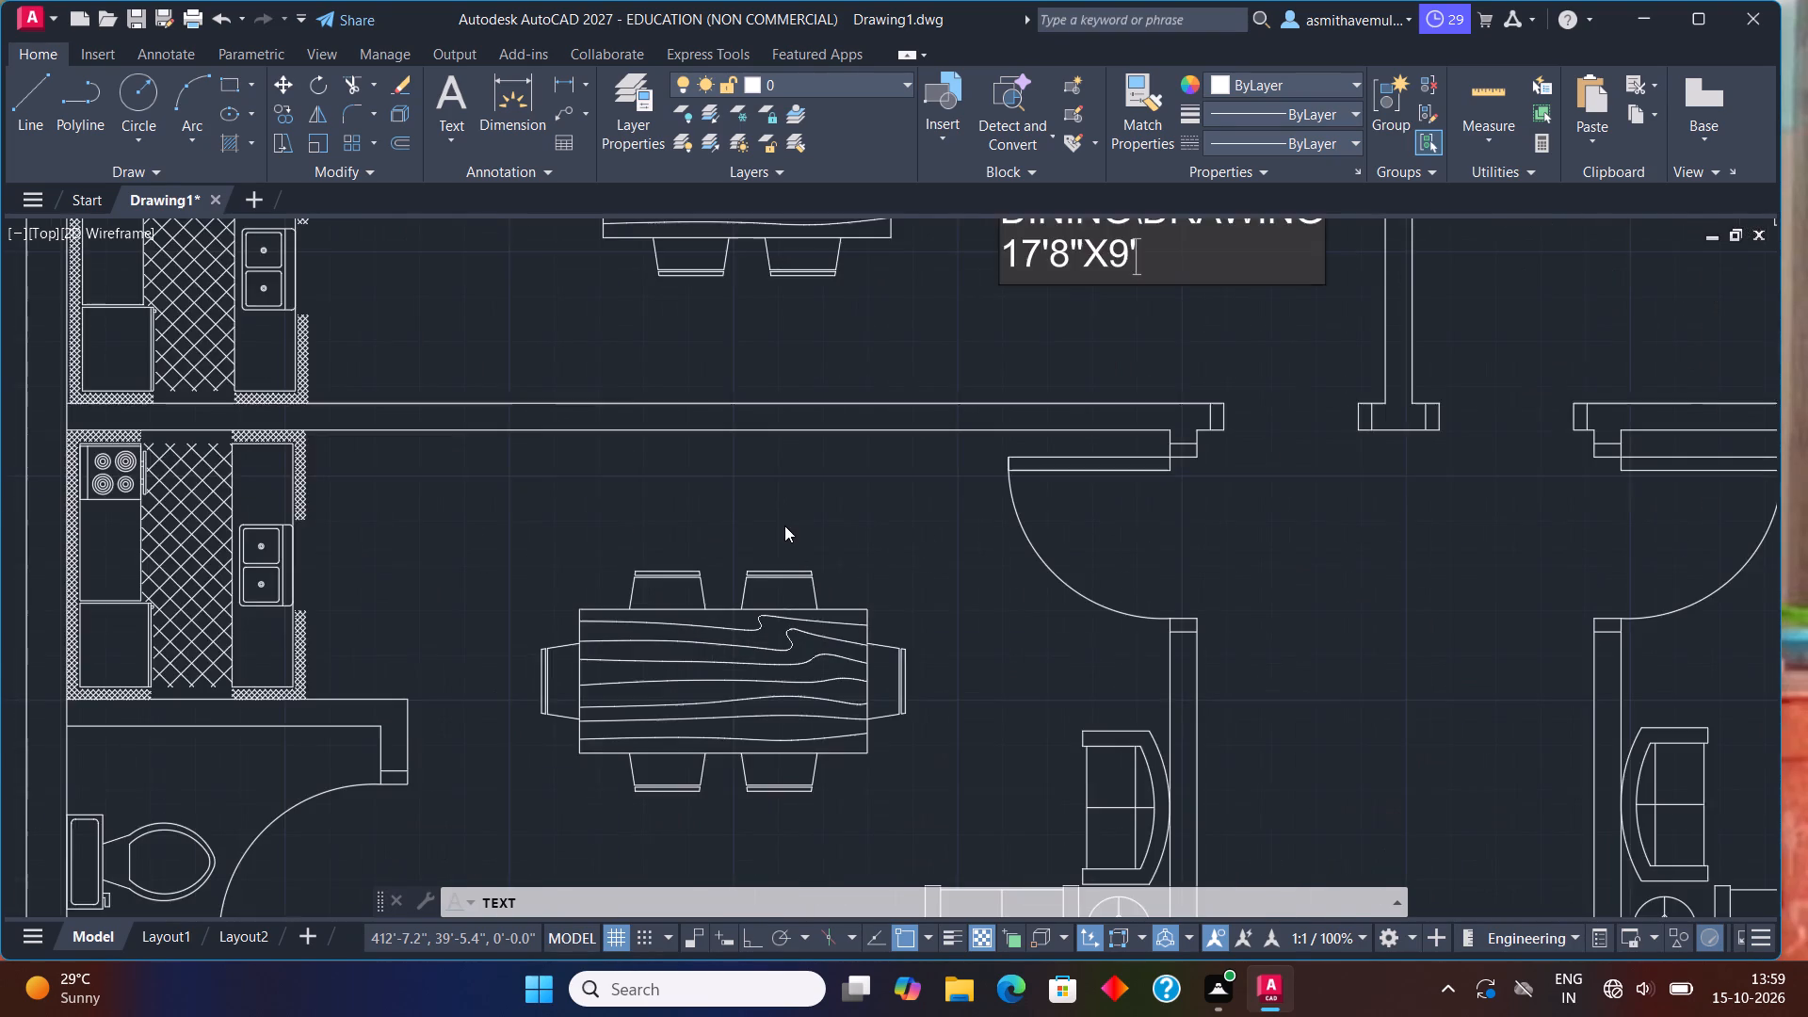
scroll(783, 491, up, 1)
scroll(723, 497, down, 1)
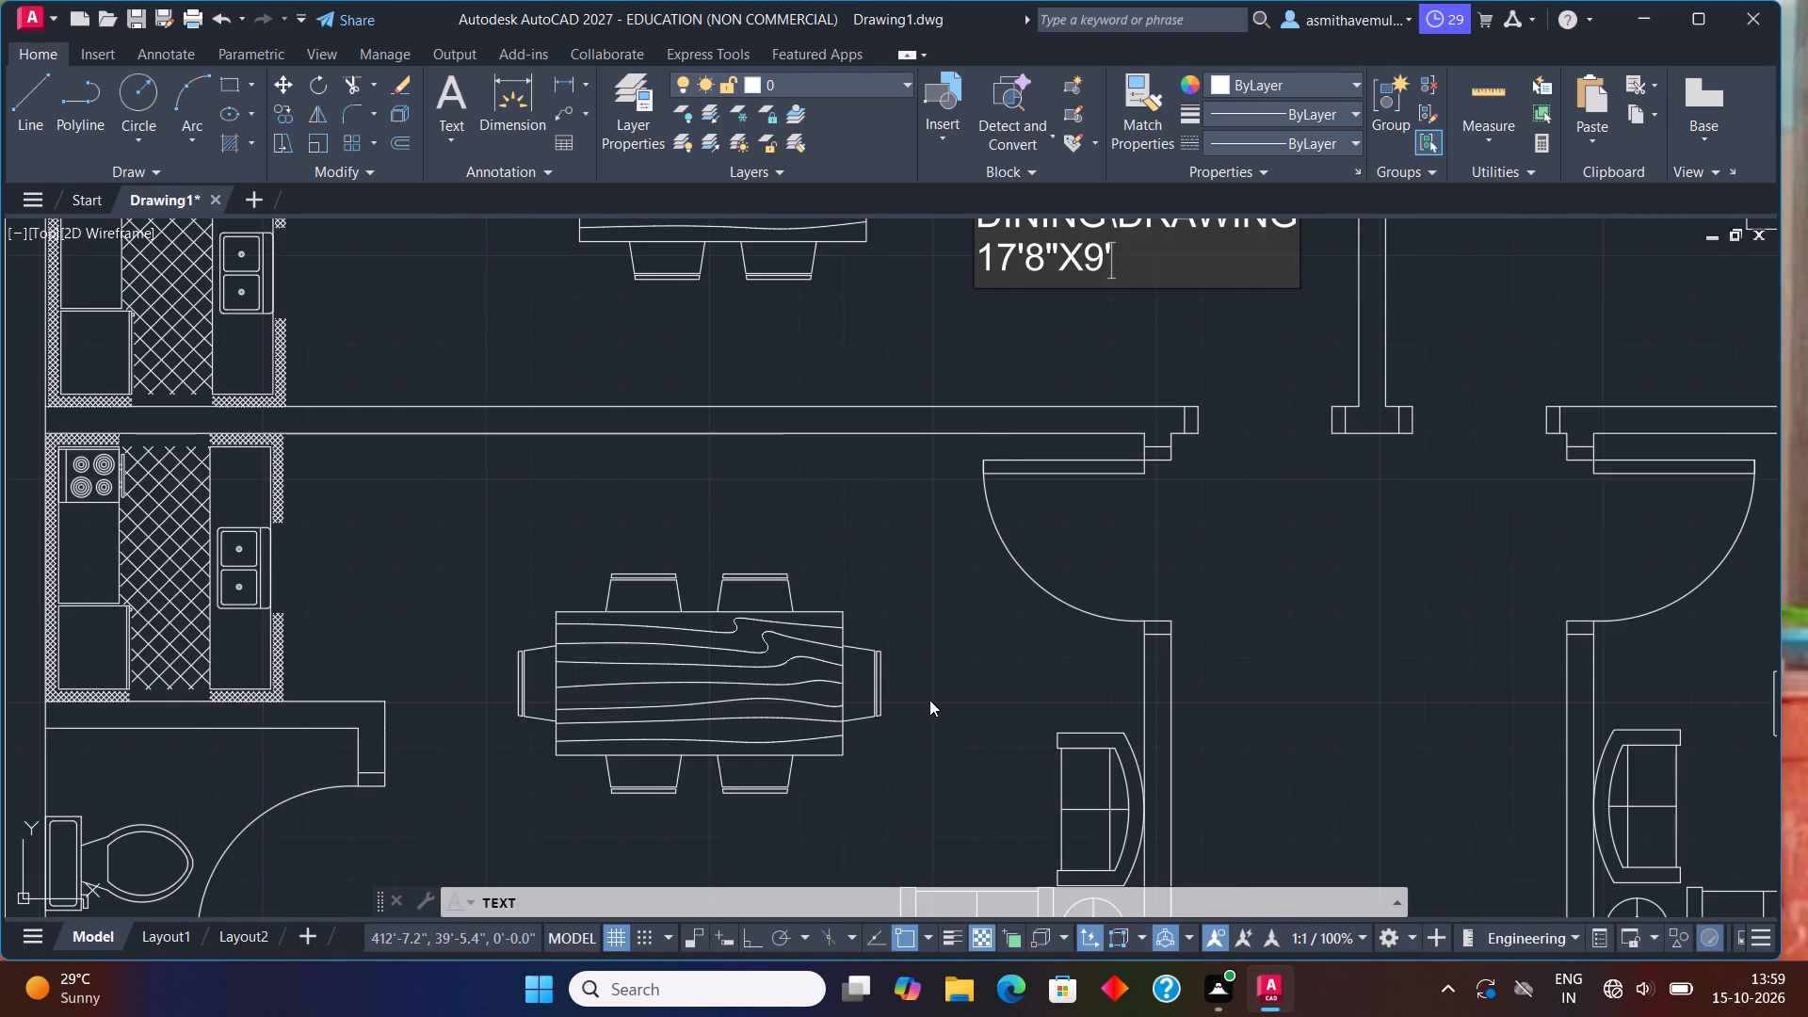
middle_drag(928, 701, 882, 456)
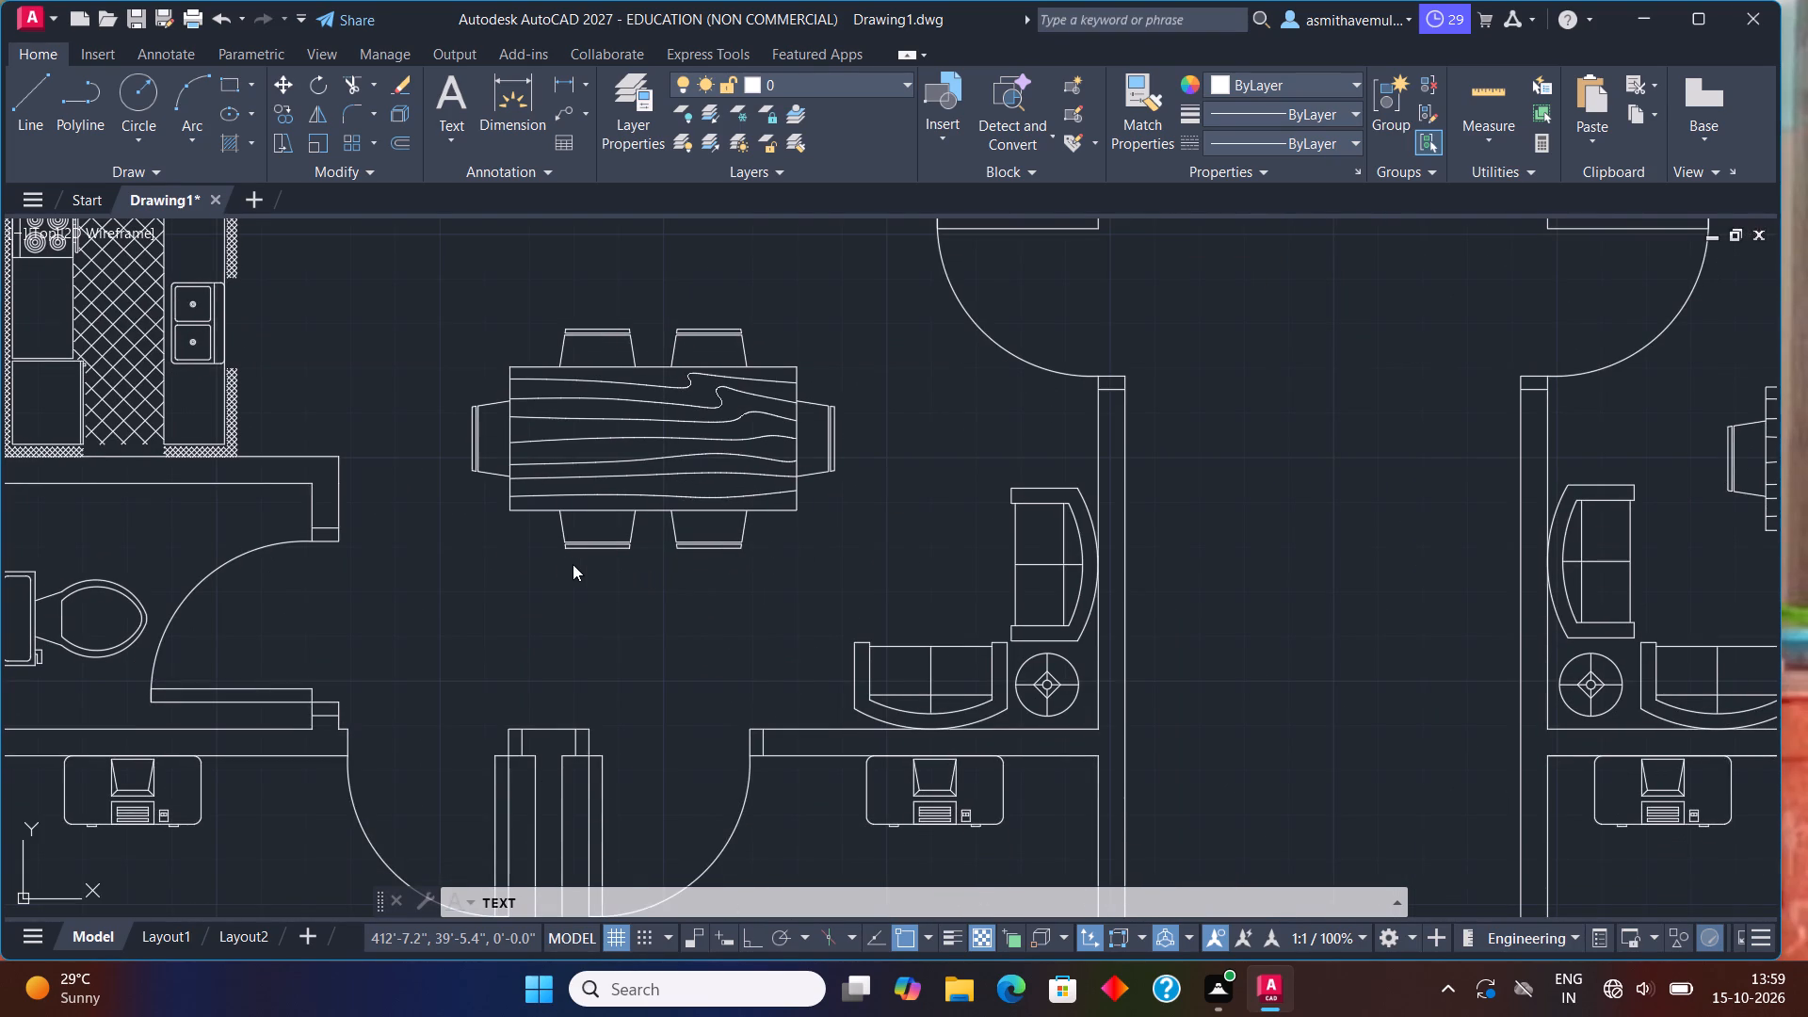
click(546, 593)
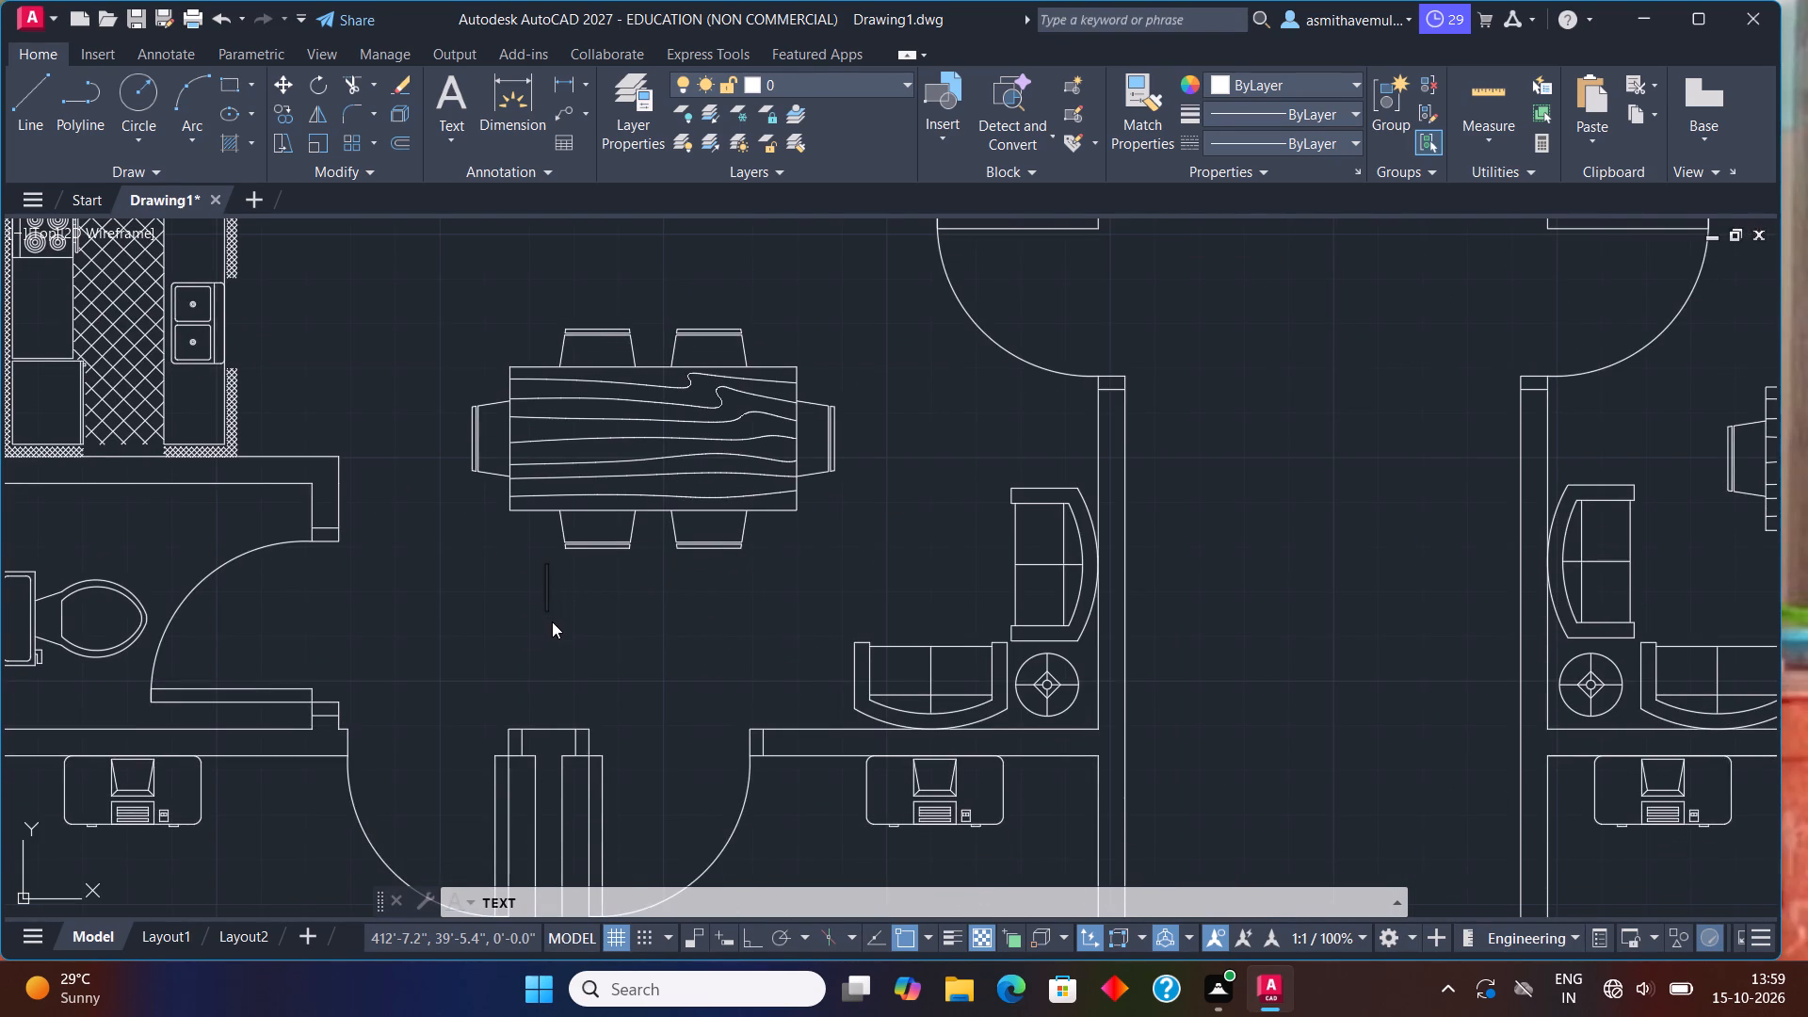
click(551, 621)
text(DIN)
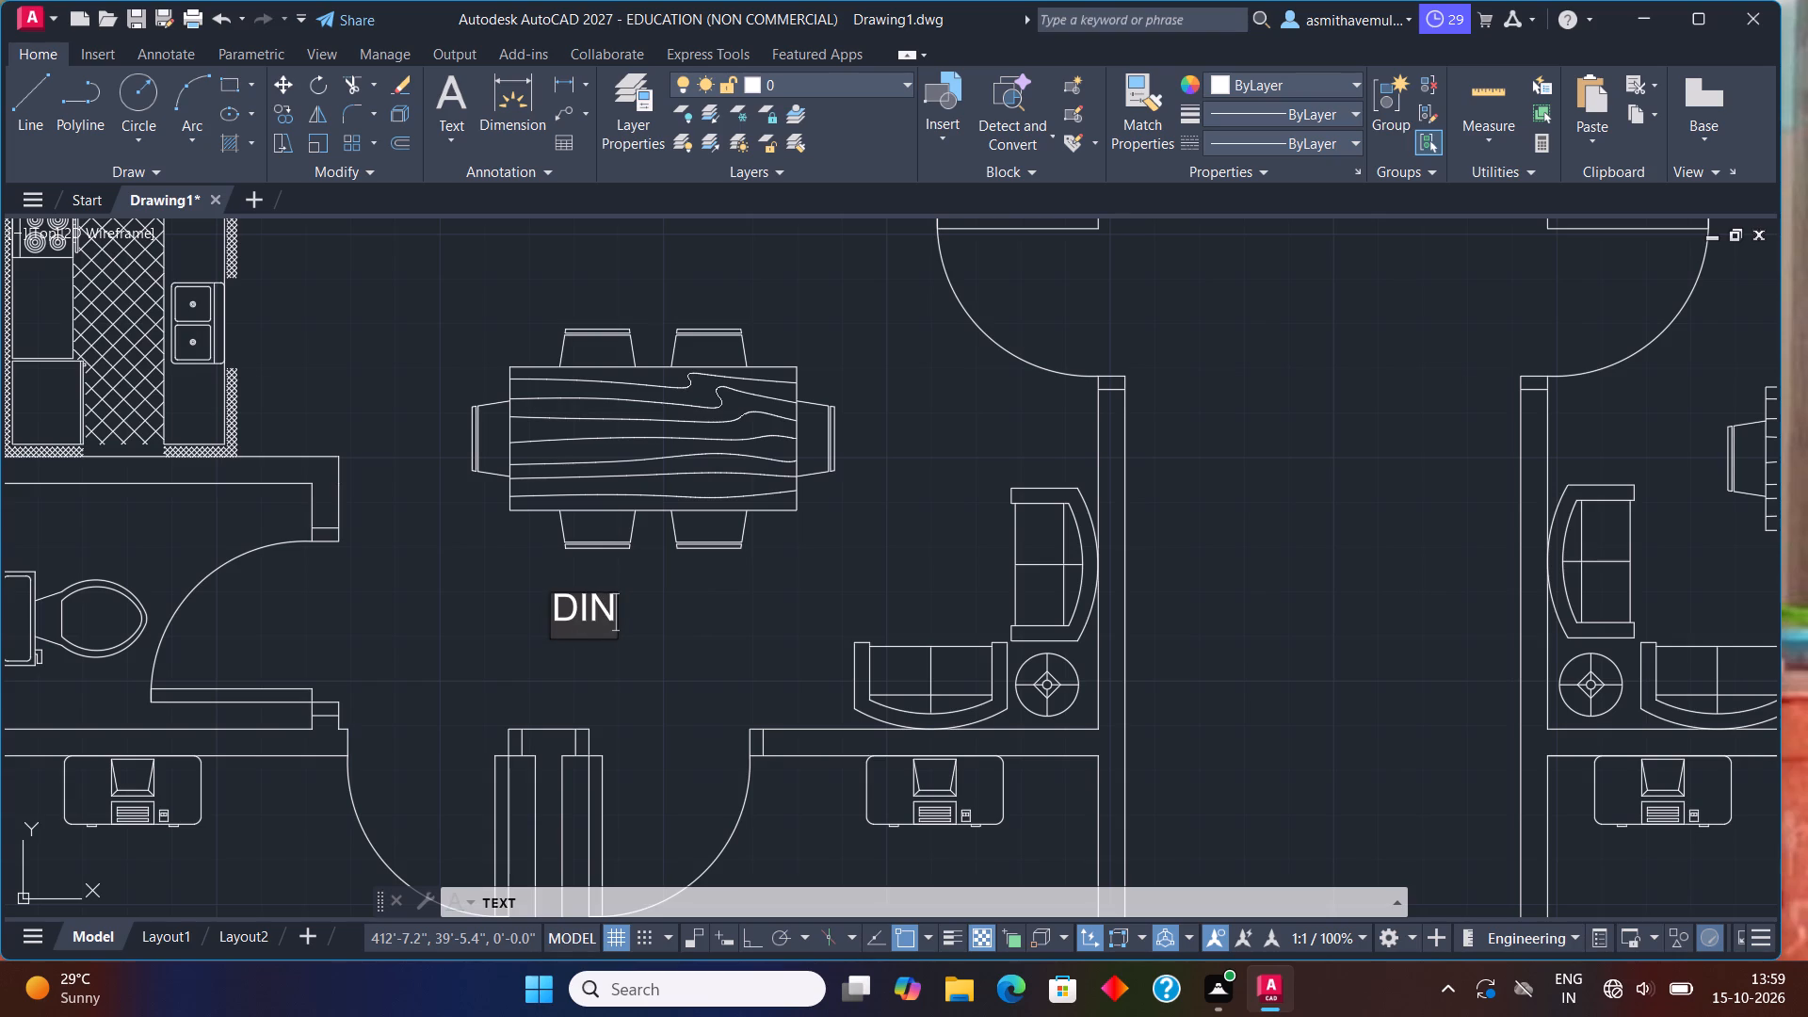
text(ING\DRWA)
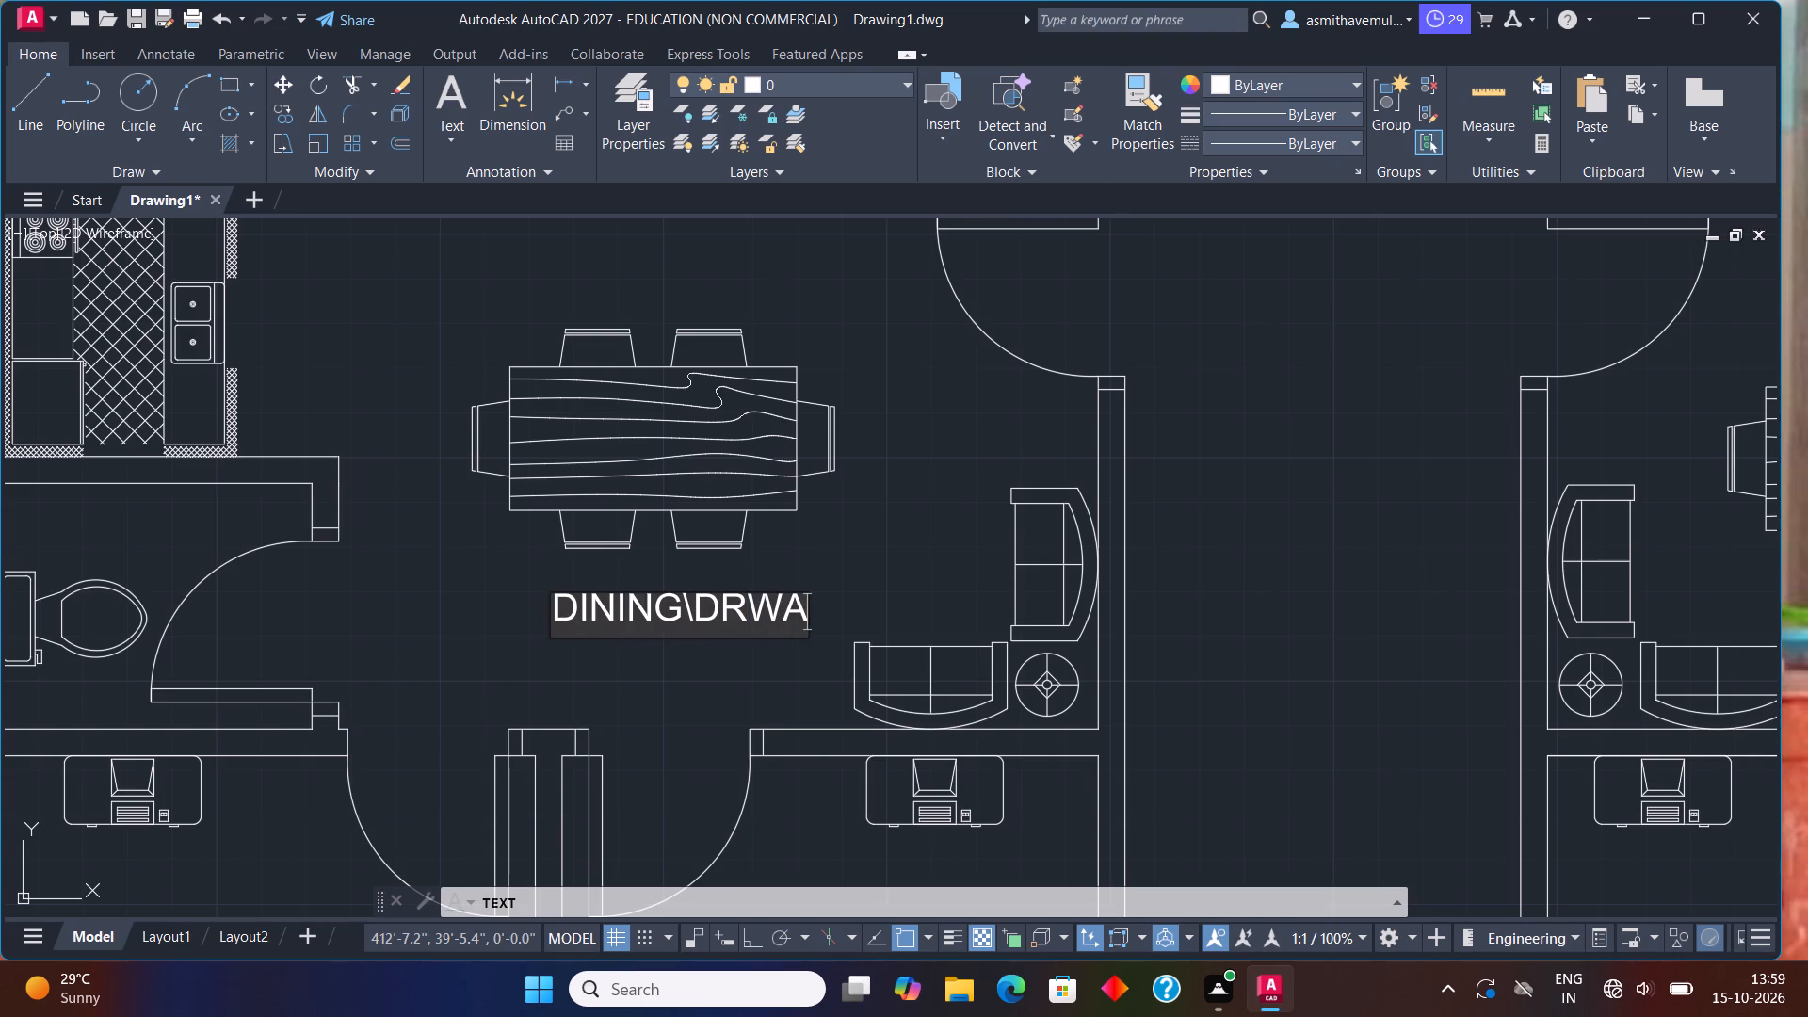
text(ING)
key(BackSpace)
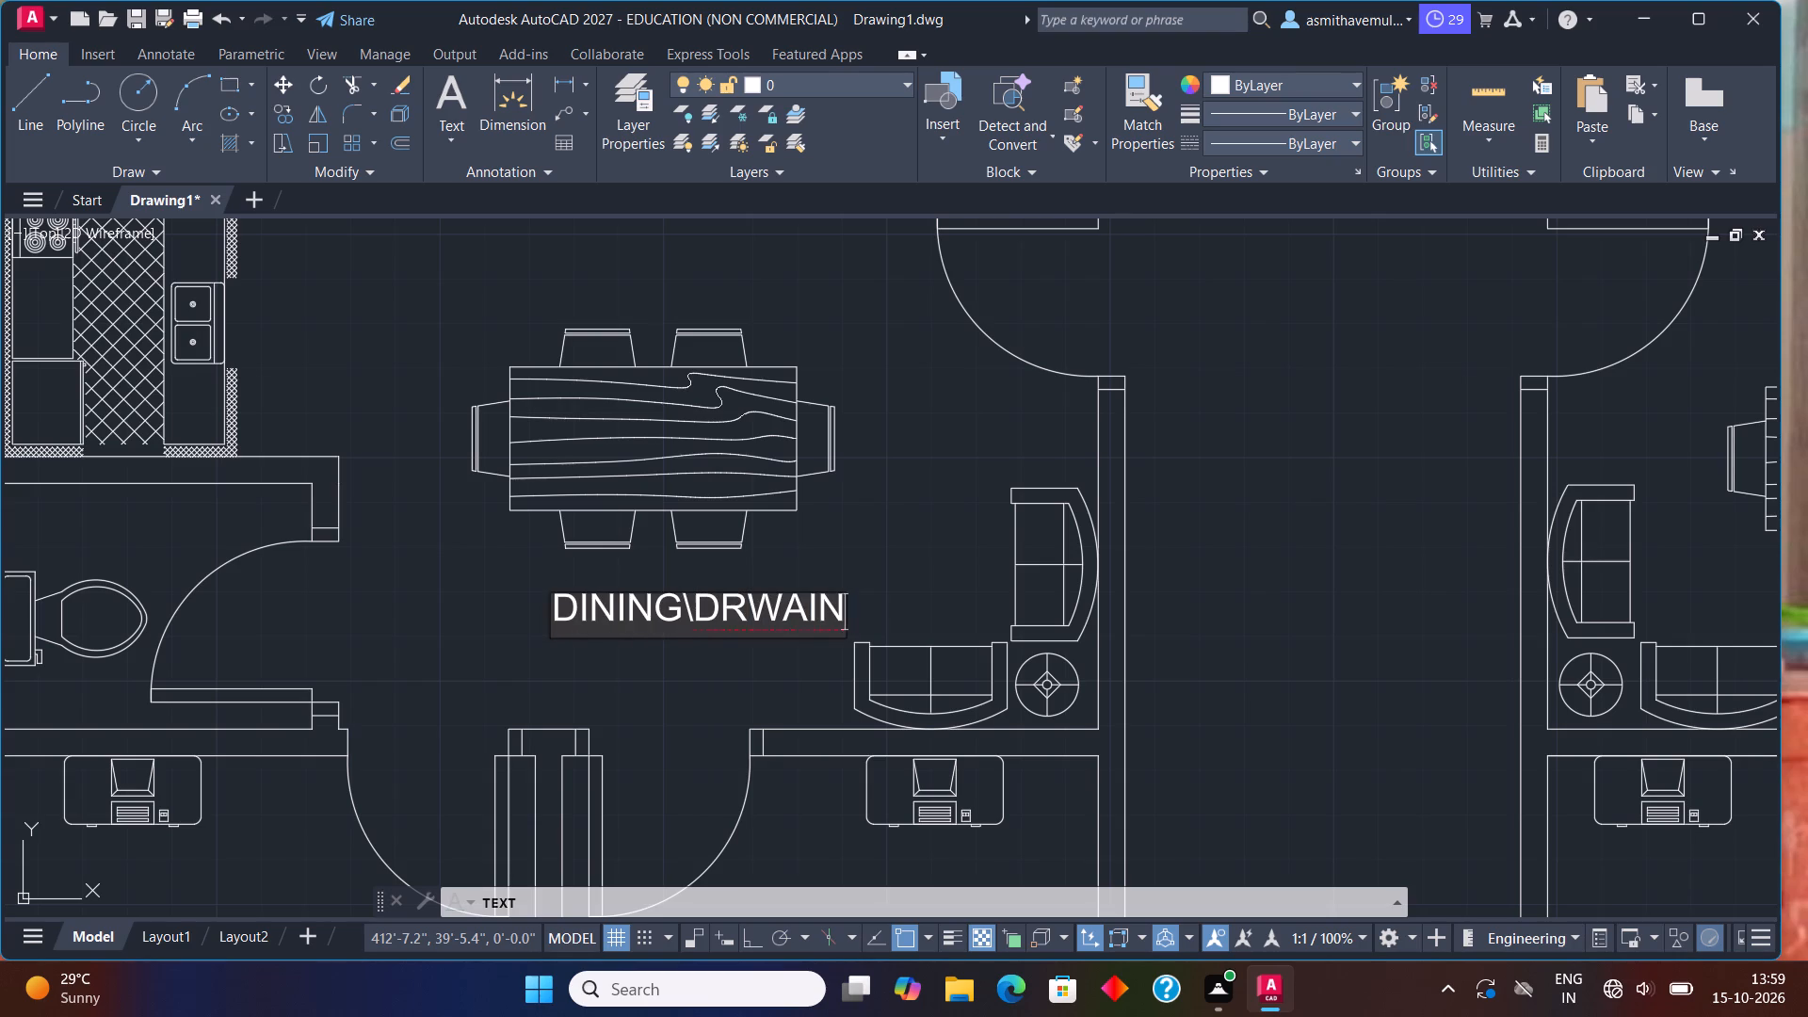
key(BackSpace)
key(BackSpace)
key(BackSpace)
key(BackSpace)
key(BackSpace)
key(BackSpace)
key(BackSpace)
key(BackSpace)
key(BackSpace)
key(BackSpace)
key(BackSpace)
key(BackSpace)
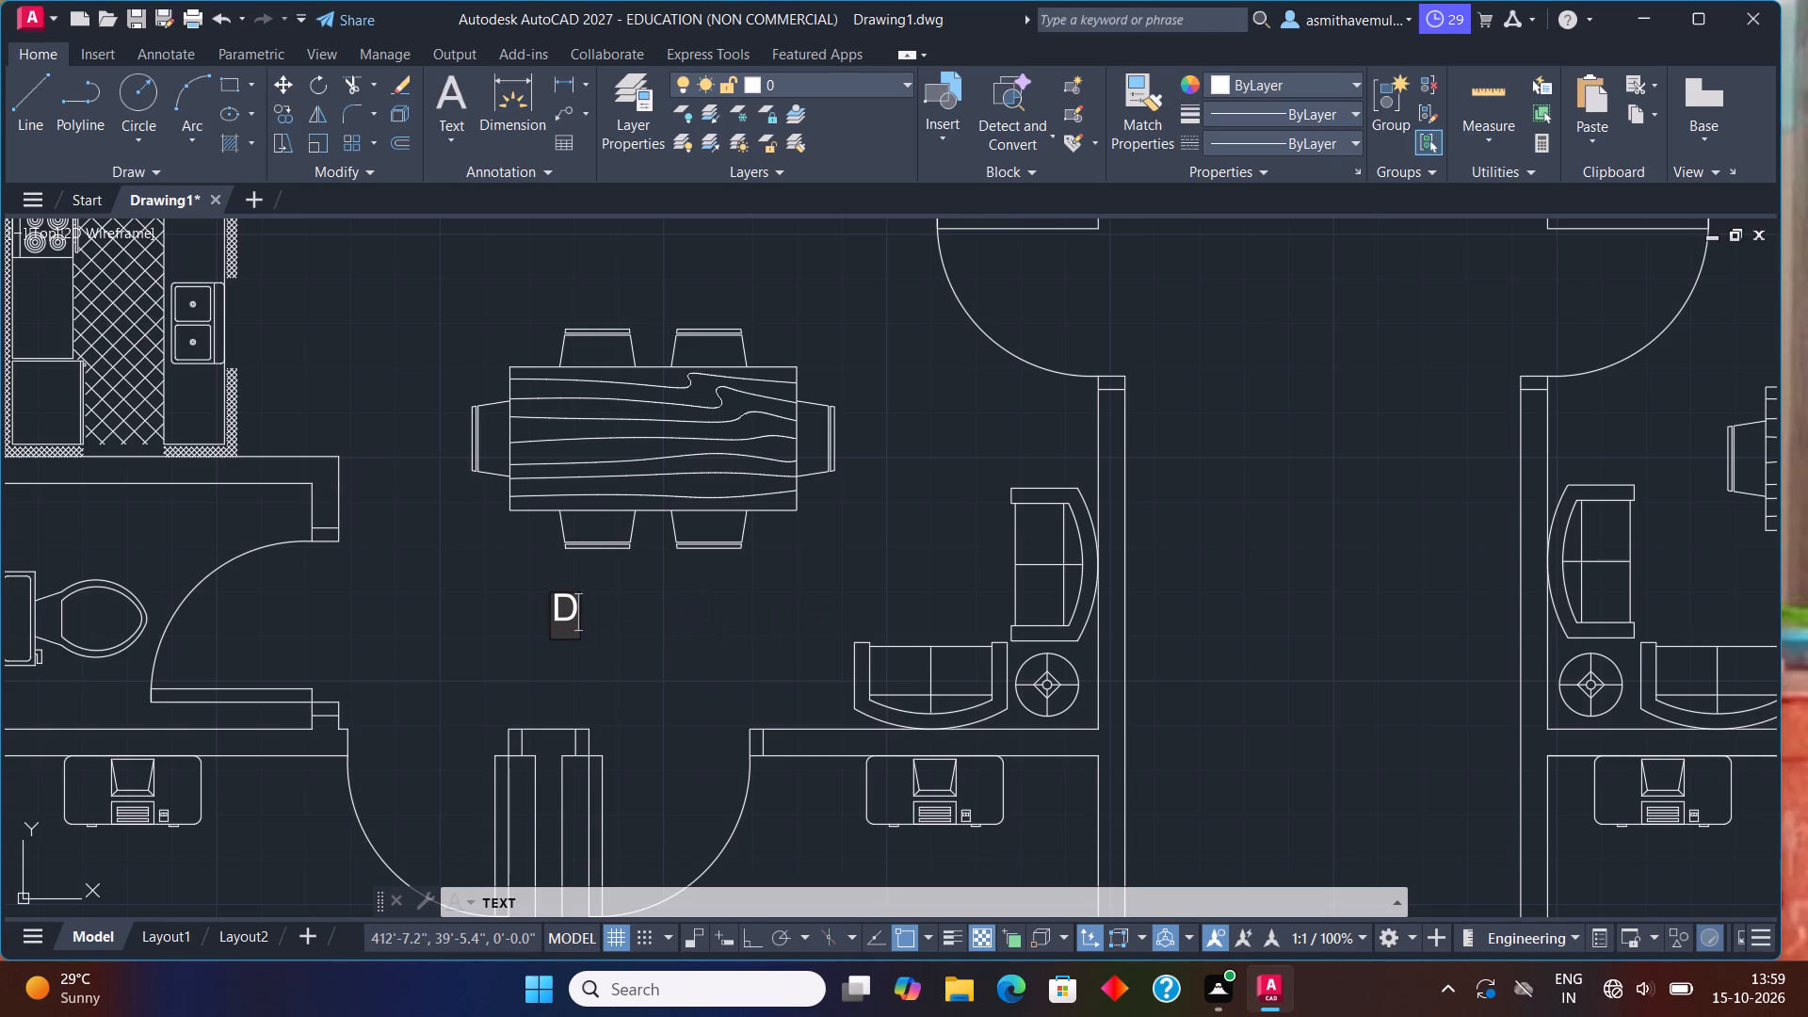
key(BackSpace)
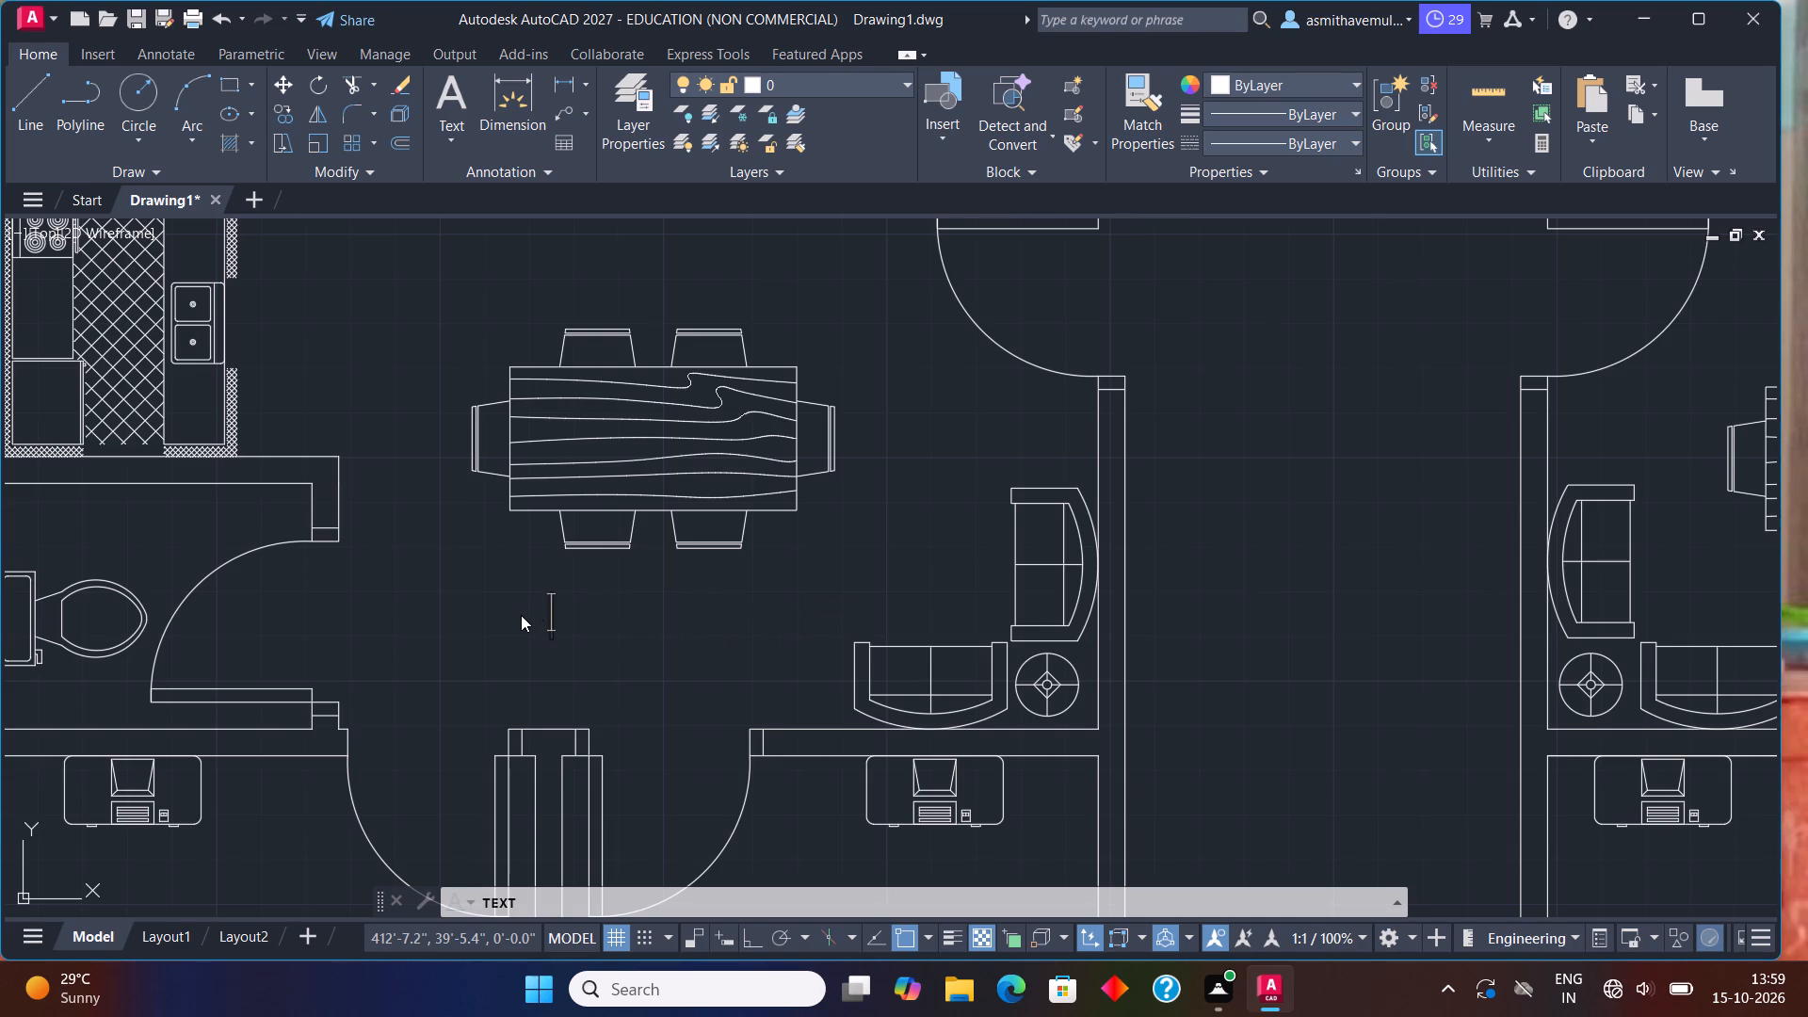
Label the lower-left unit's living area, just below the dining table, with "DINING\DRAWING" and "13'X10'" on a second line.
click(503, 628)
text(DINING)
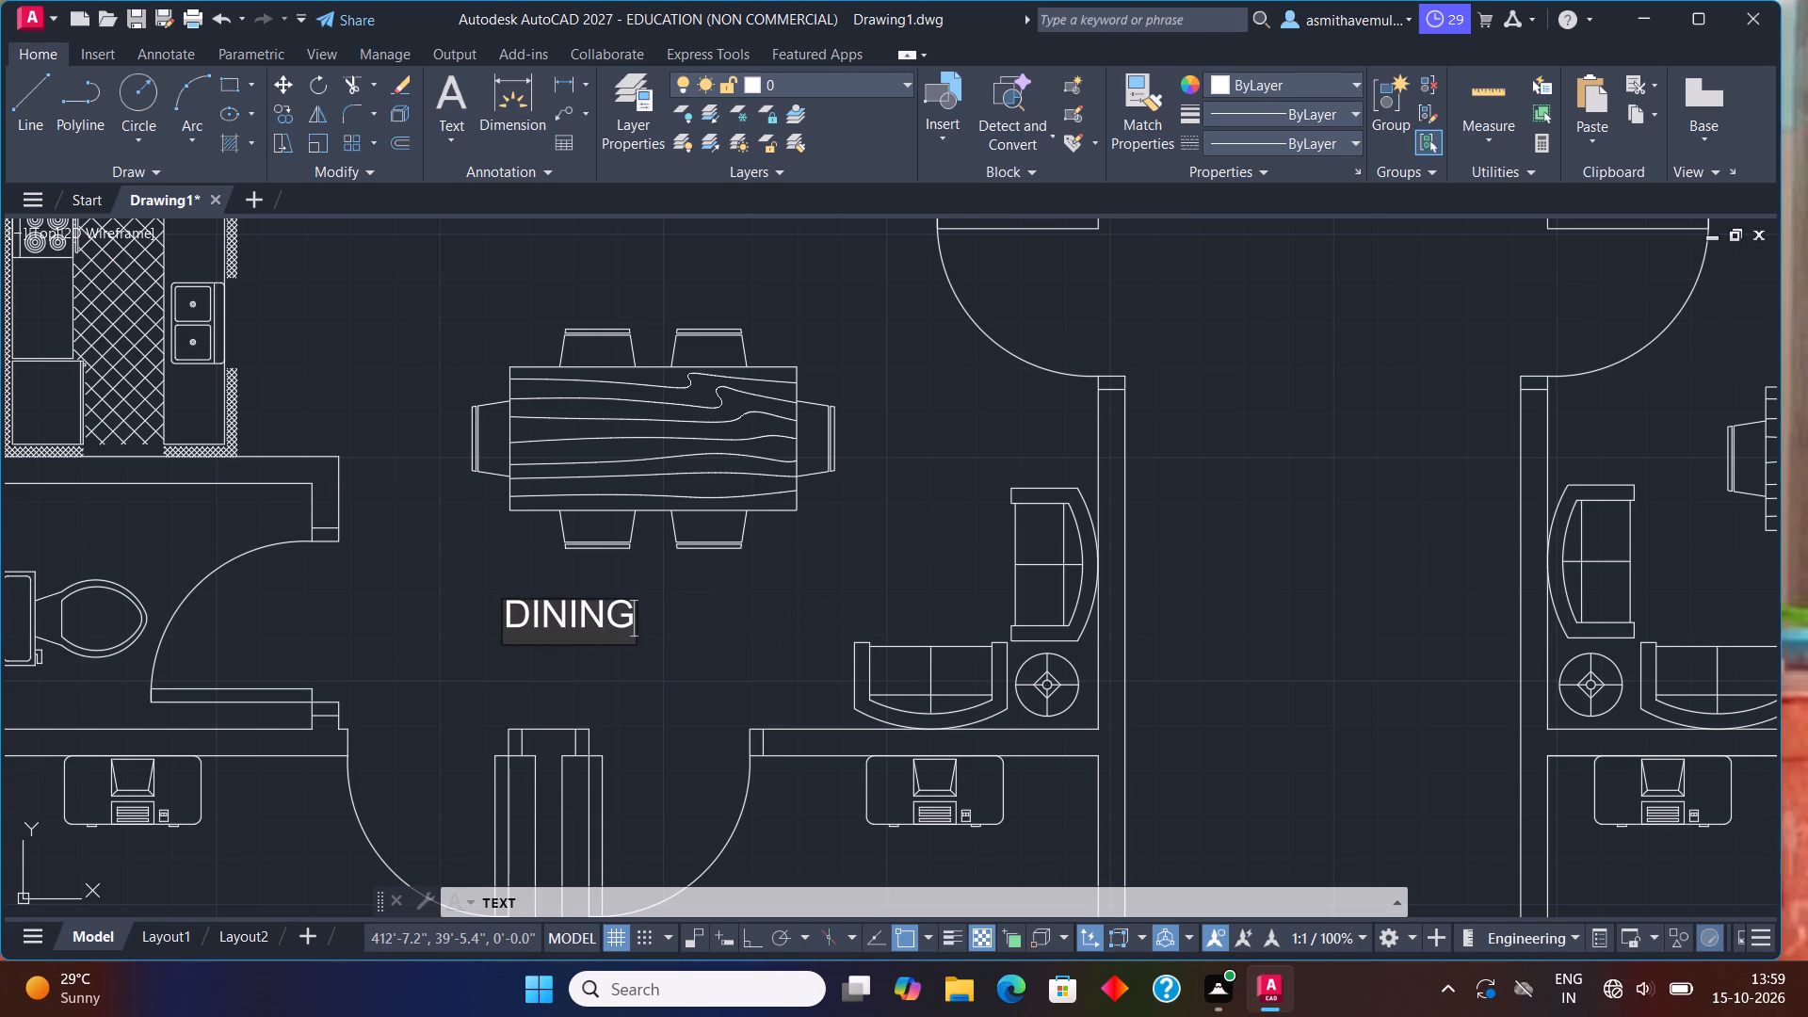
text(\DRWAI)
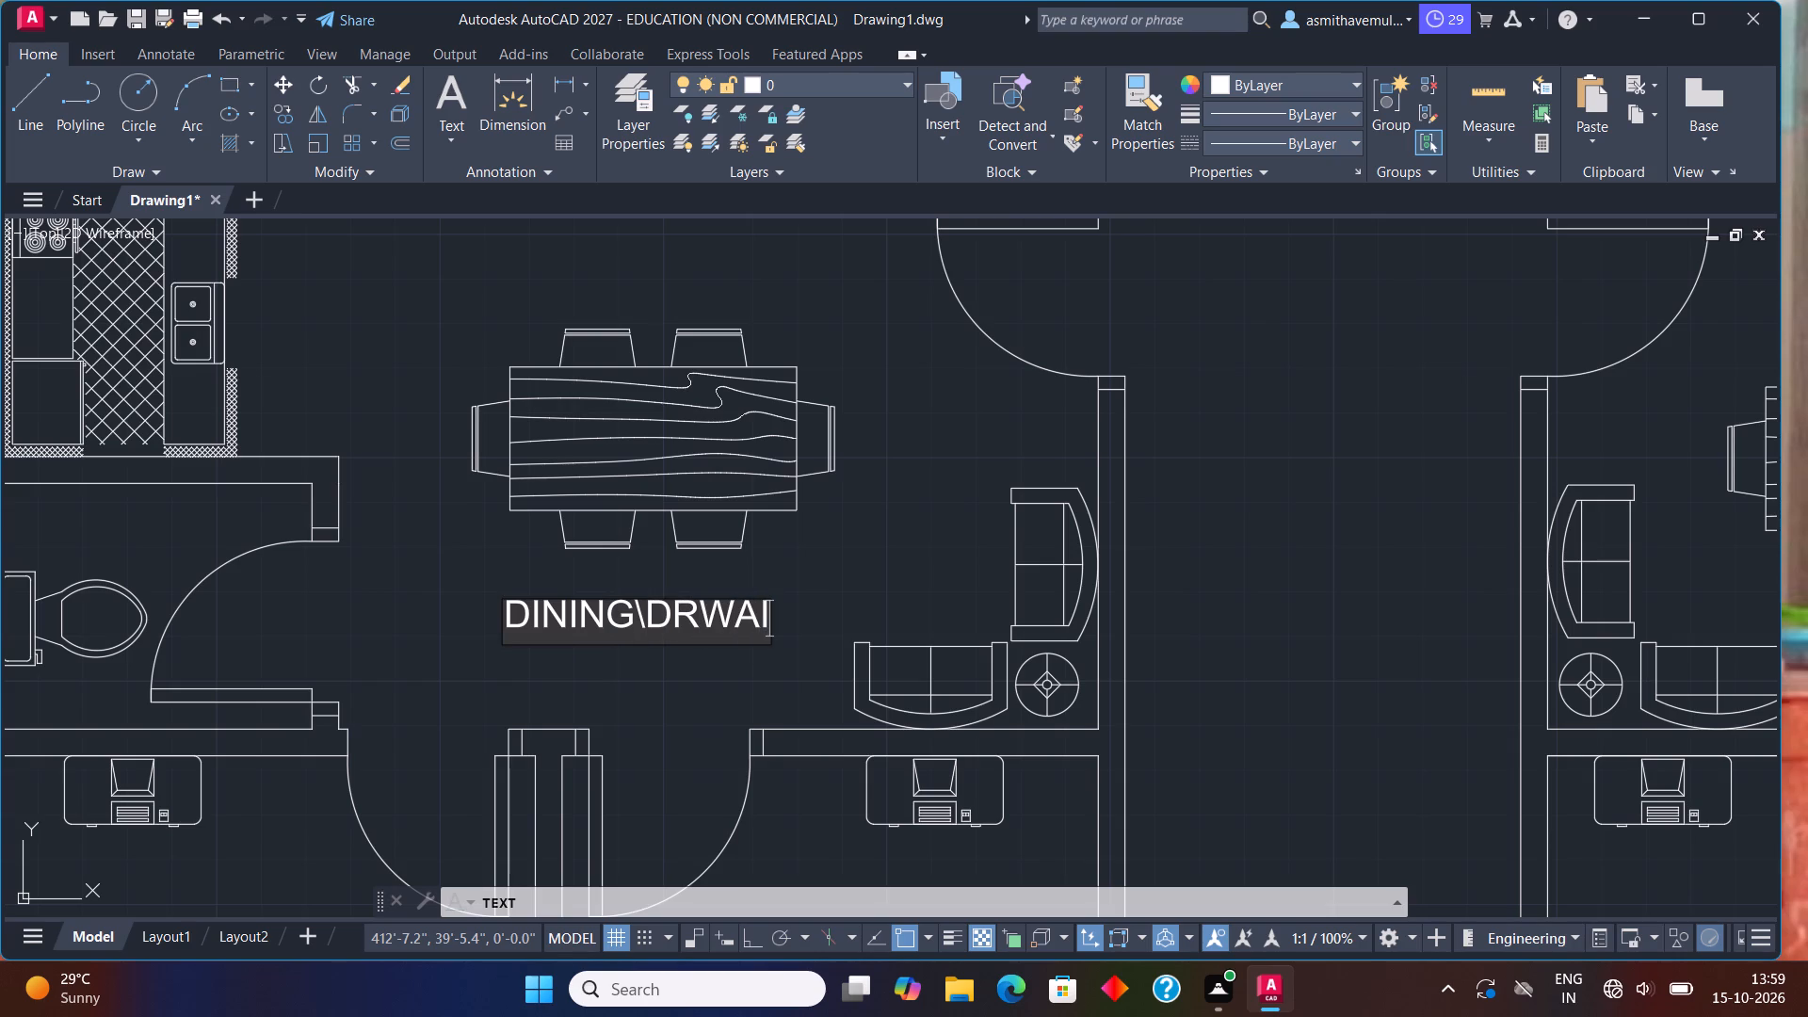
key(BackSpace)
key(BackSpace)
key(BackSpace)
text(AWING)
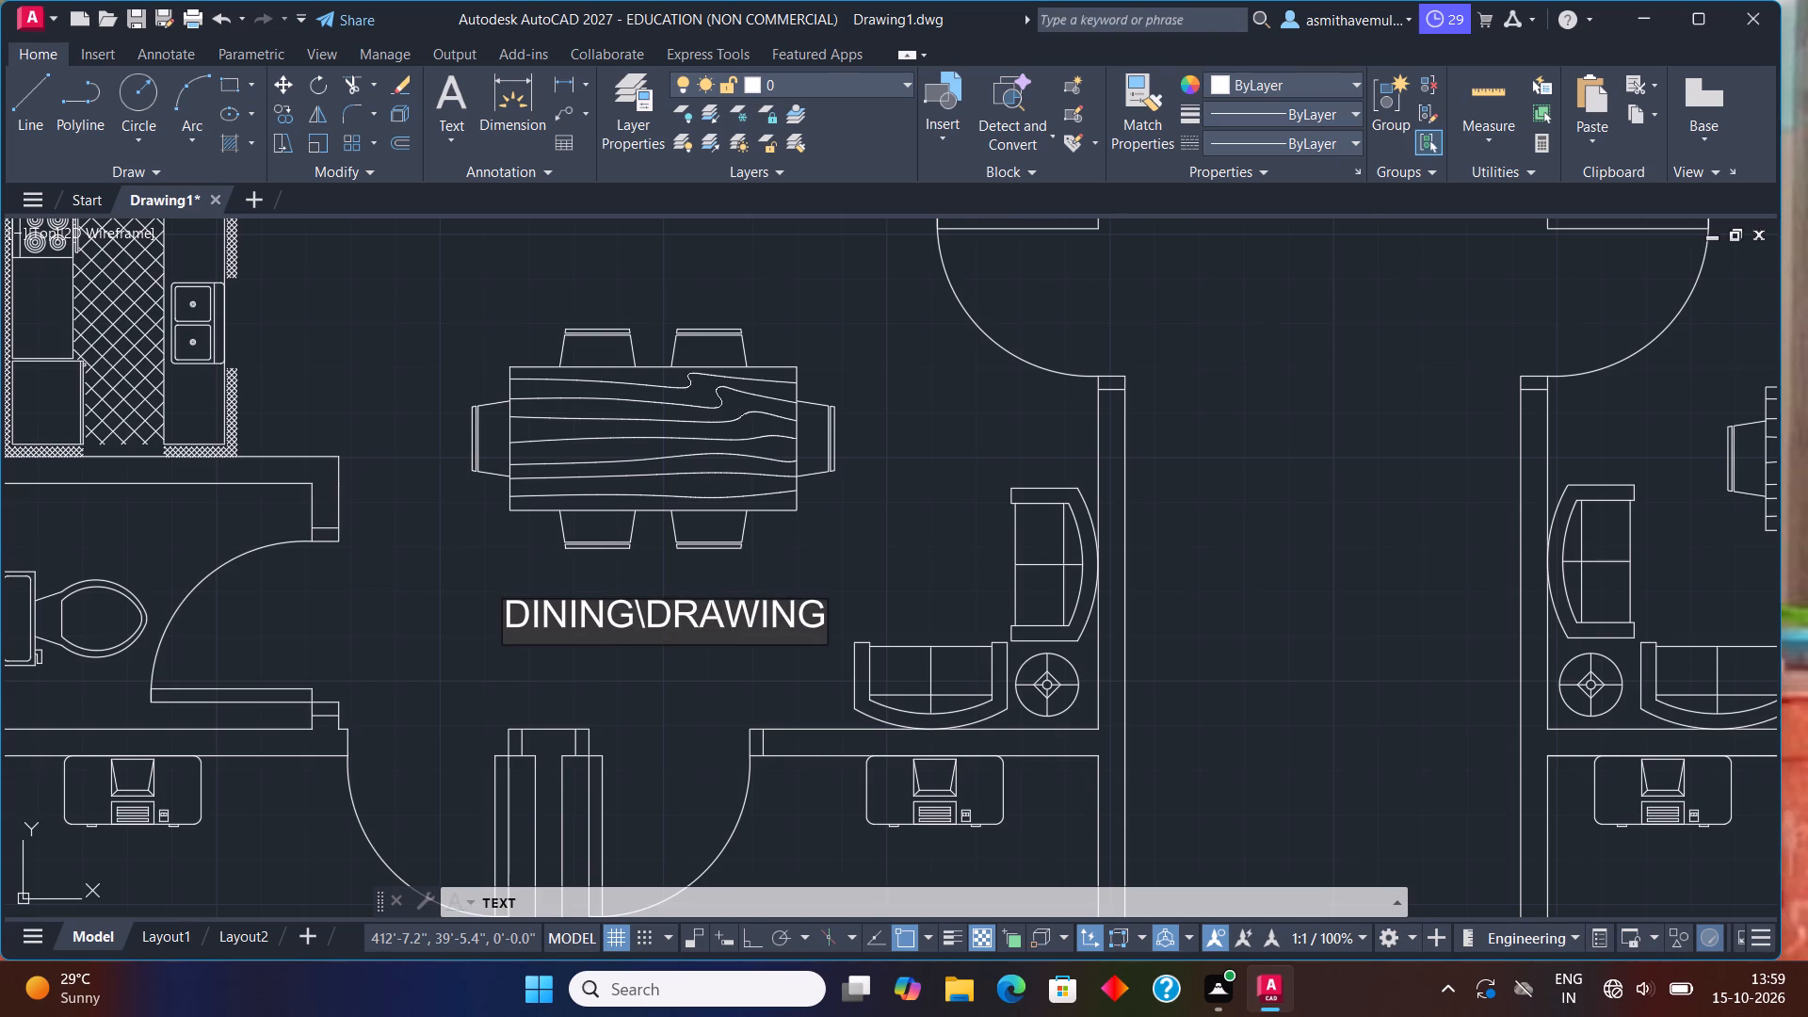
key(Return)
text(13'X10')
Label the lower-left unit's toilet with "TOILET" and "6'4"X4'7"" on a second line, in the space above the toilet bowl.
scroll(503, 628, down, 3)
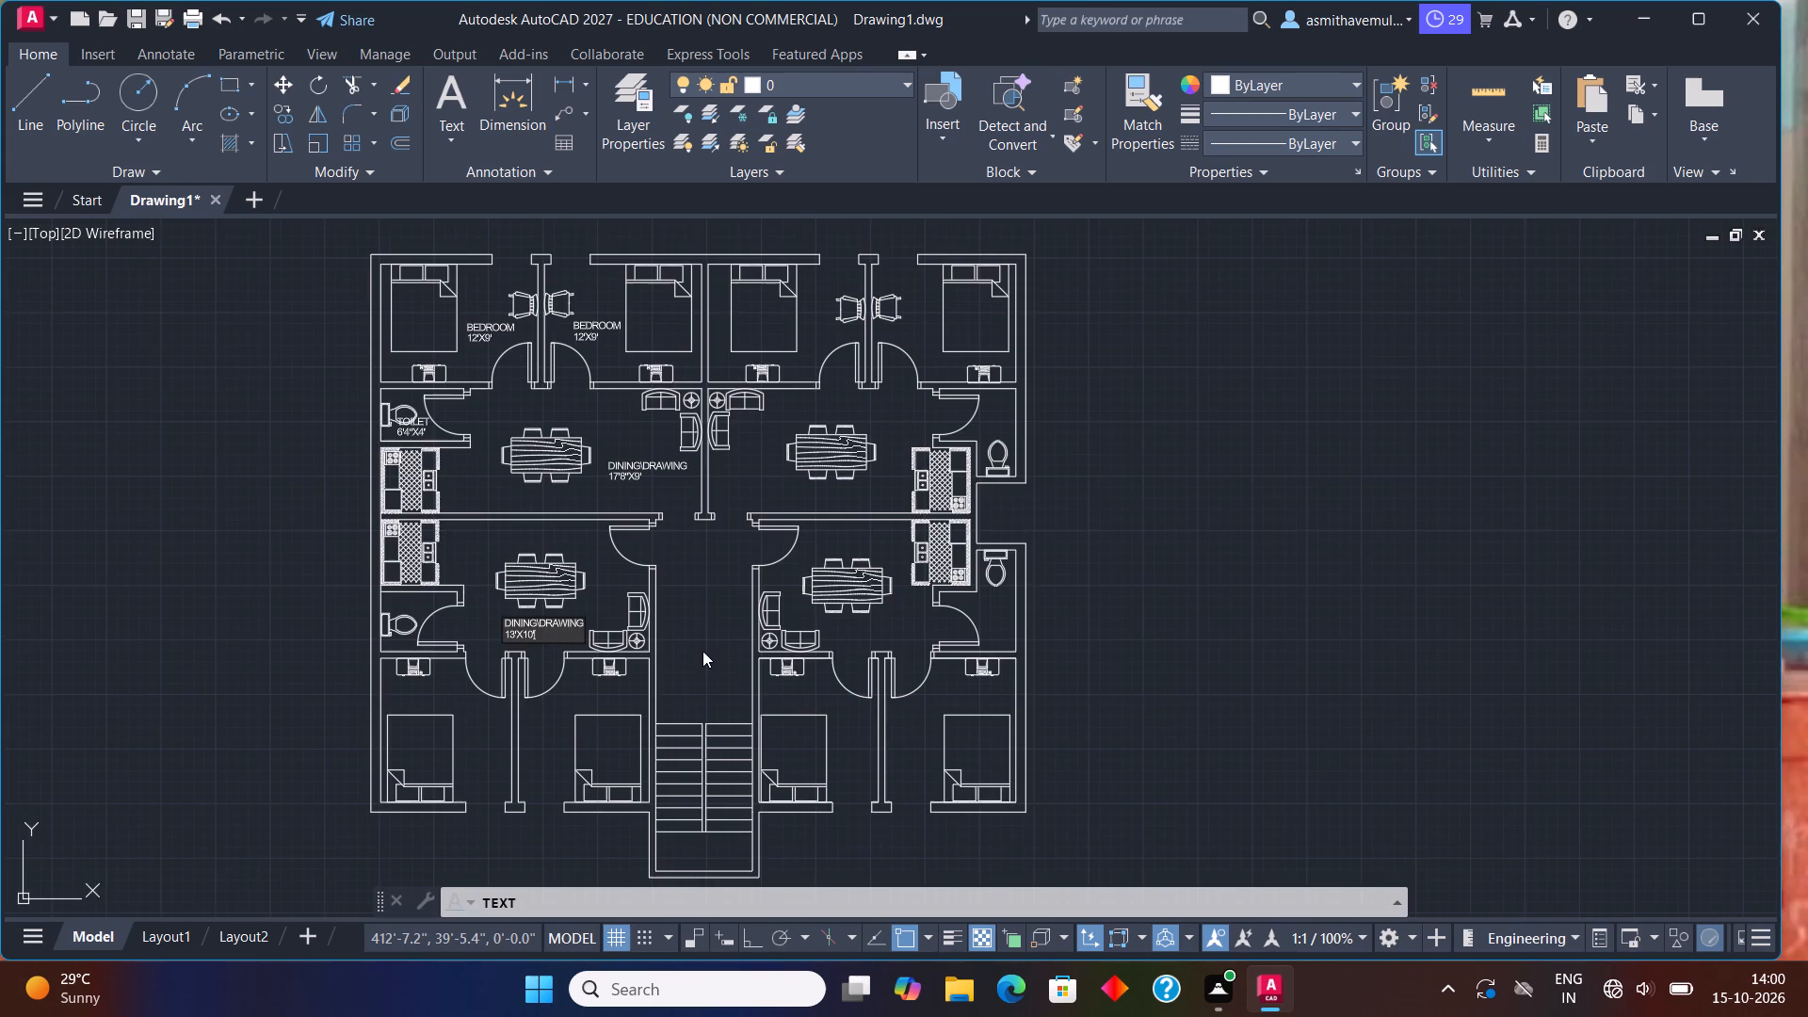
middle_drag(702, 651, 138, 475)
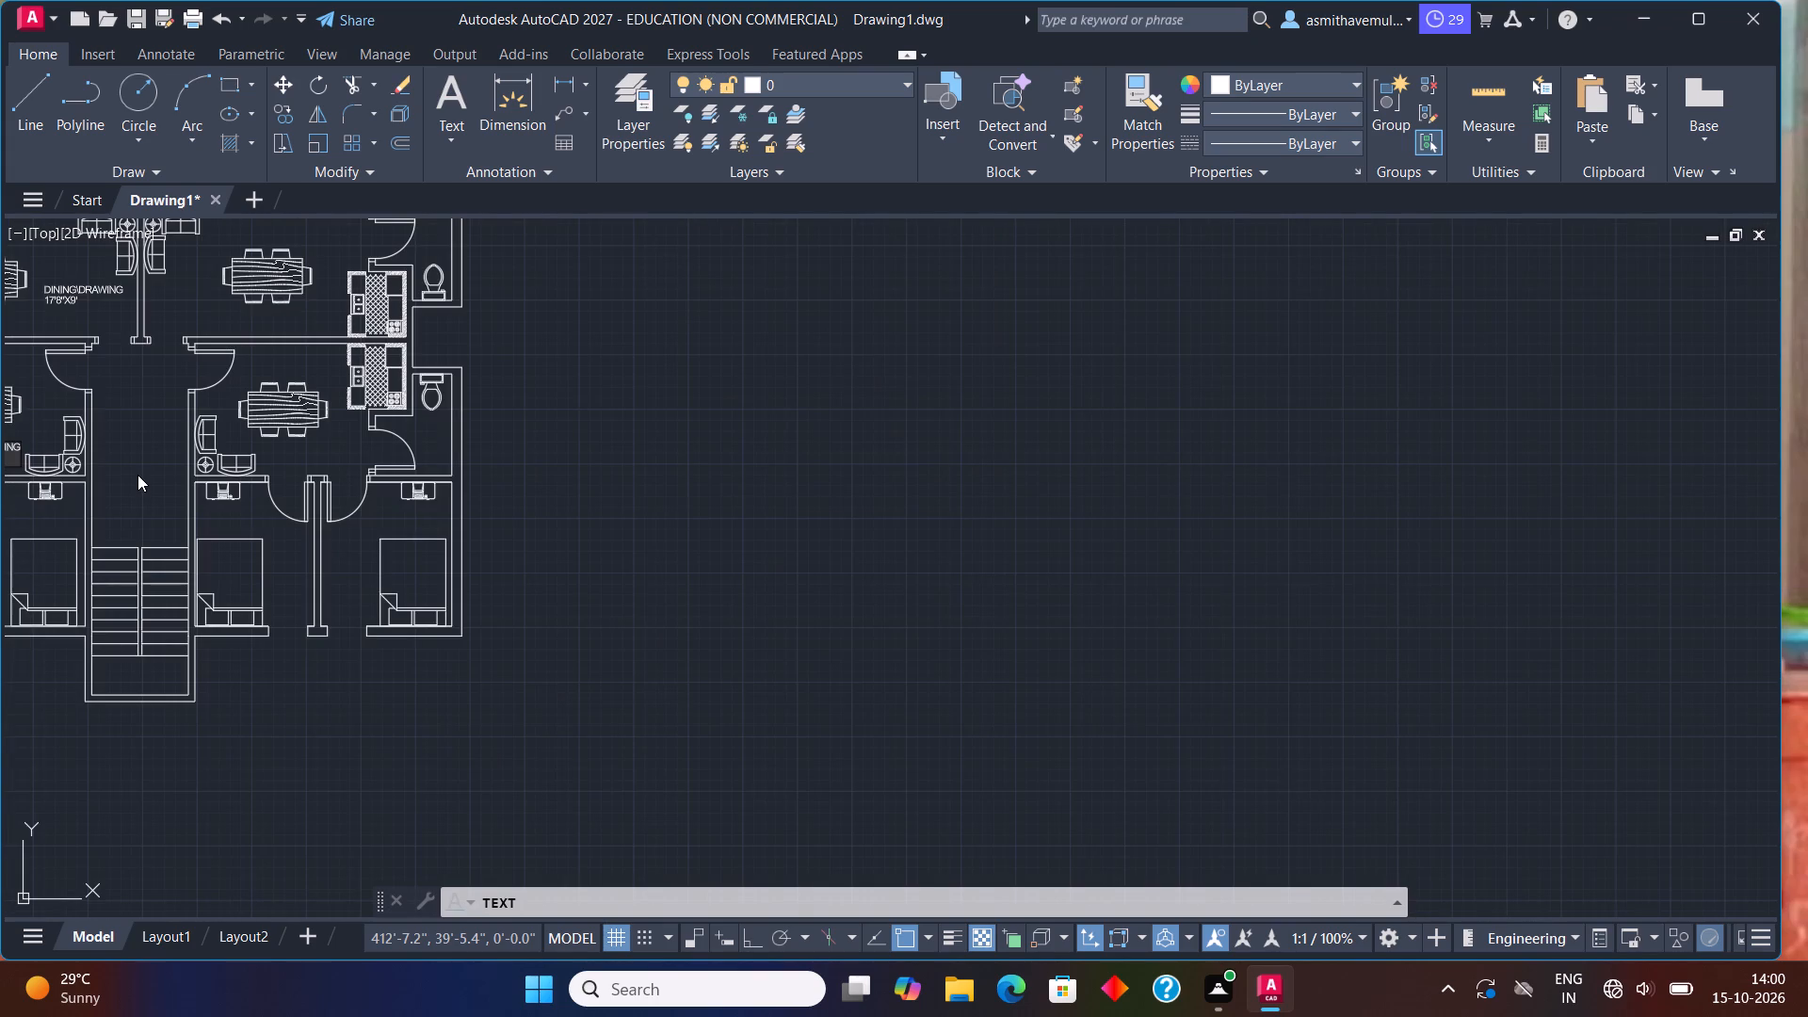
middle_drag(113, 558, 966, 540)
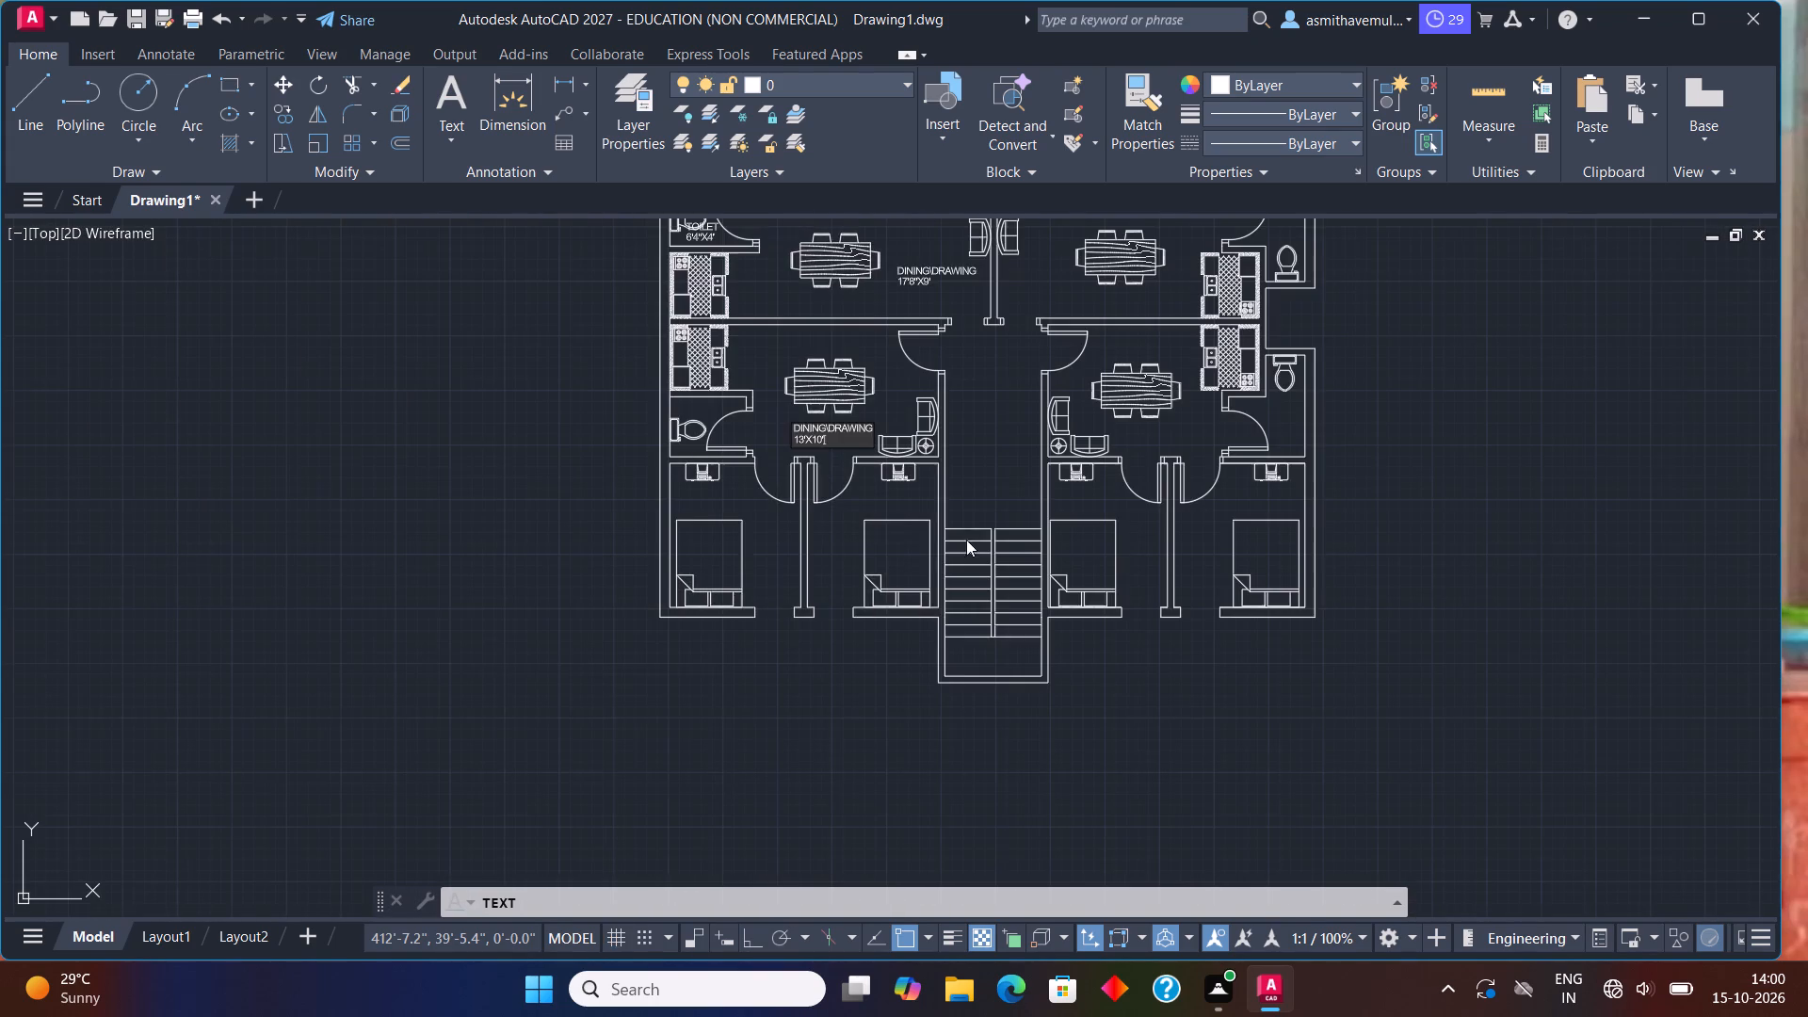
scroll(738, 482, up, 2)
middle_drag(732, 483, 820, 593)
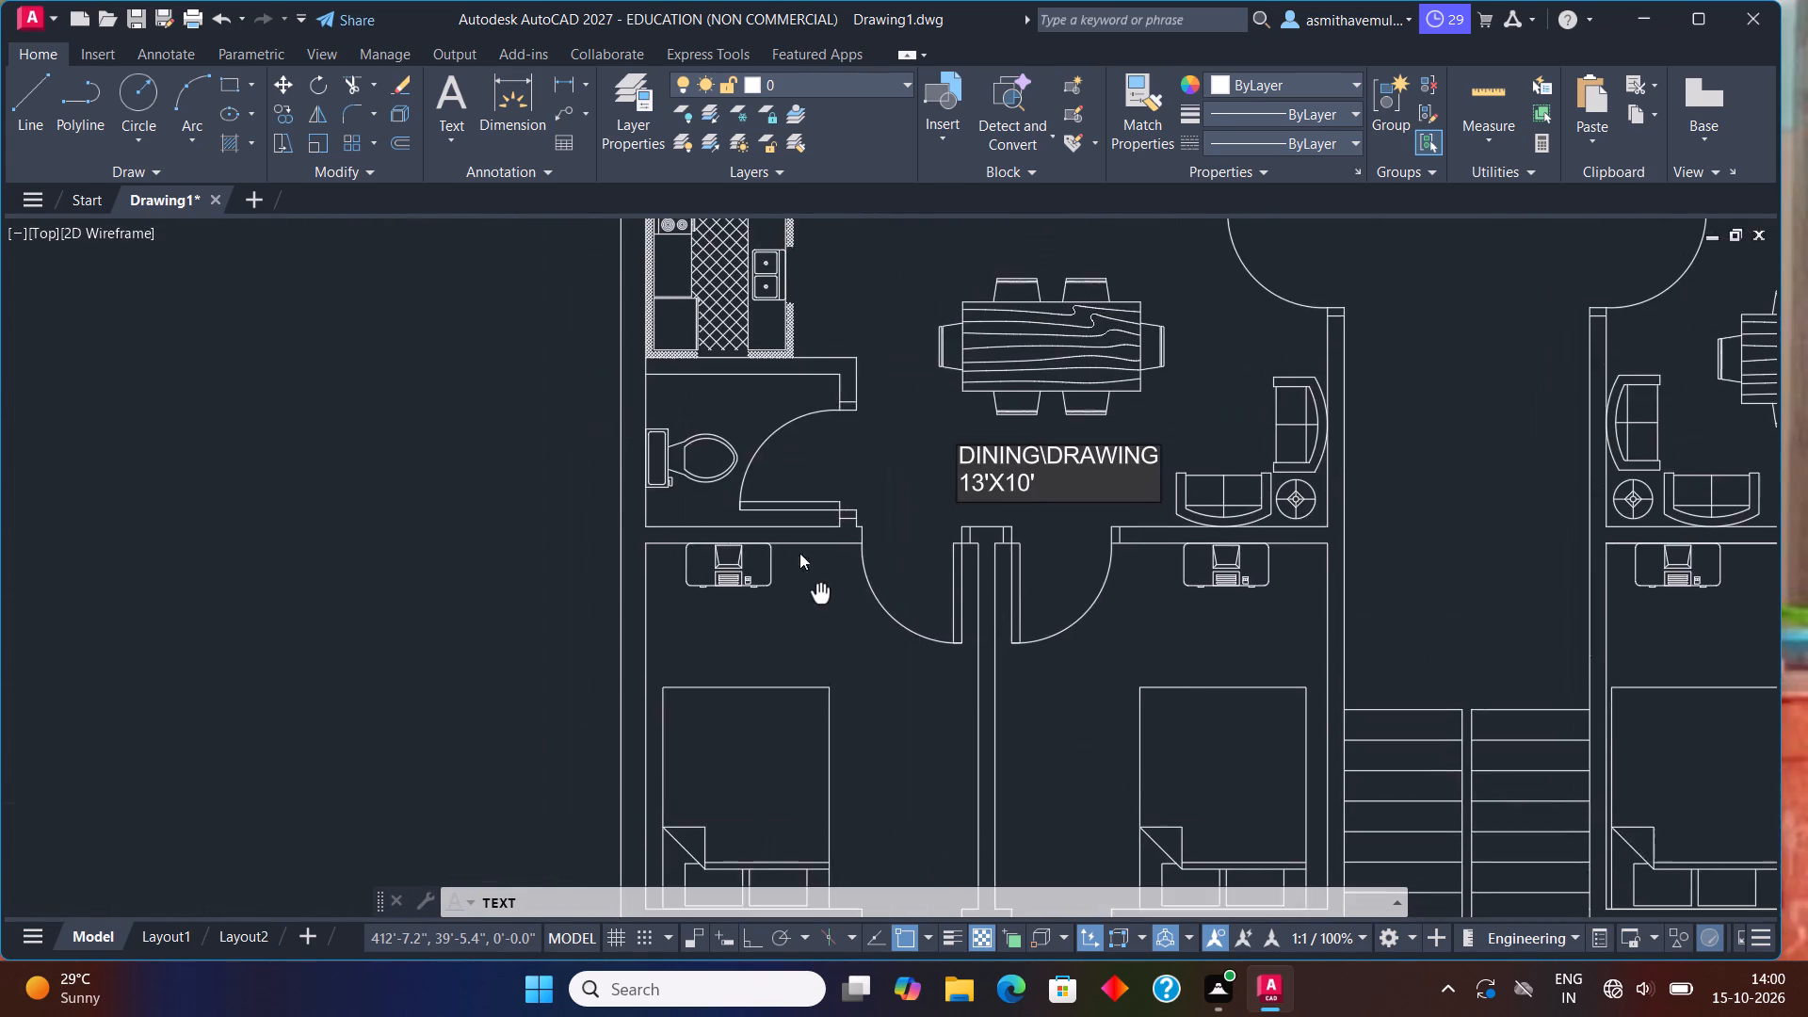
scroll(721, 419, up, 2)
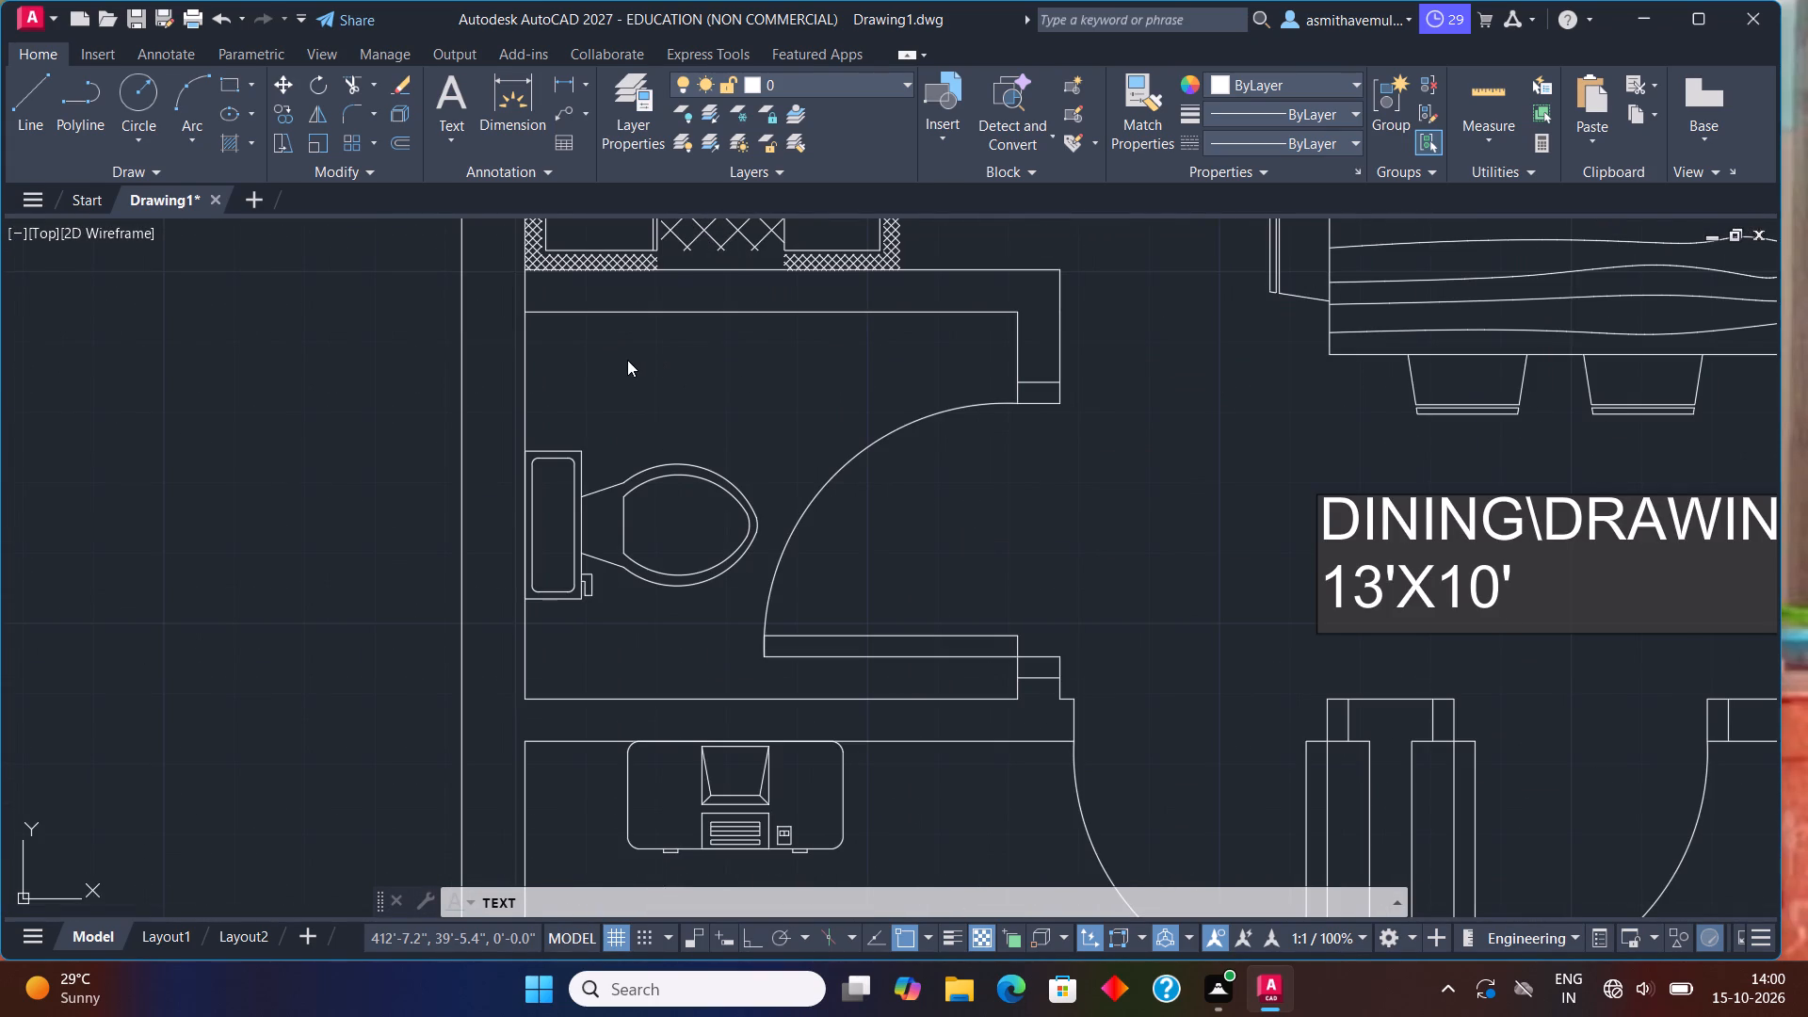
click(627, 360)
text(TOILET)
key(Return)
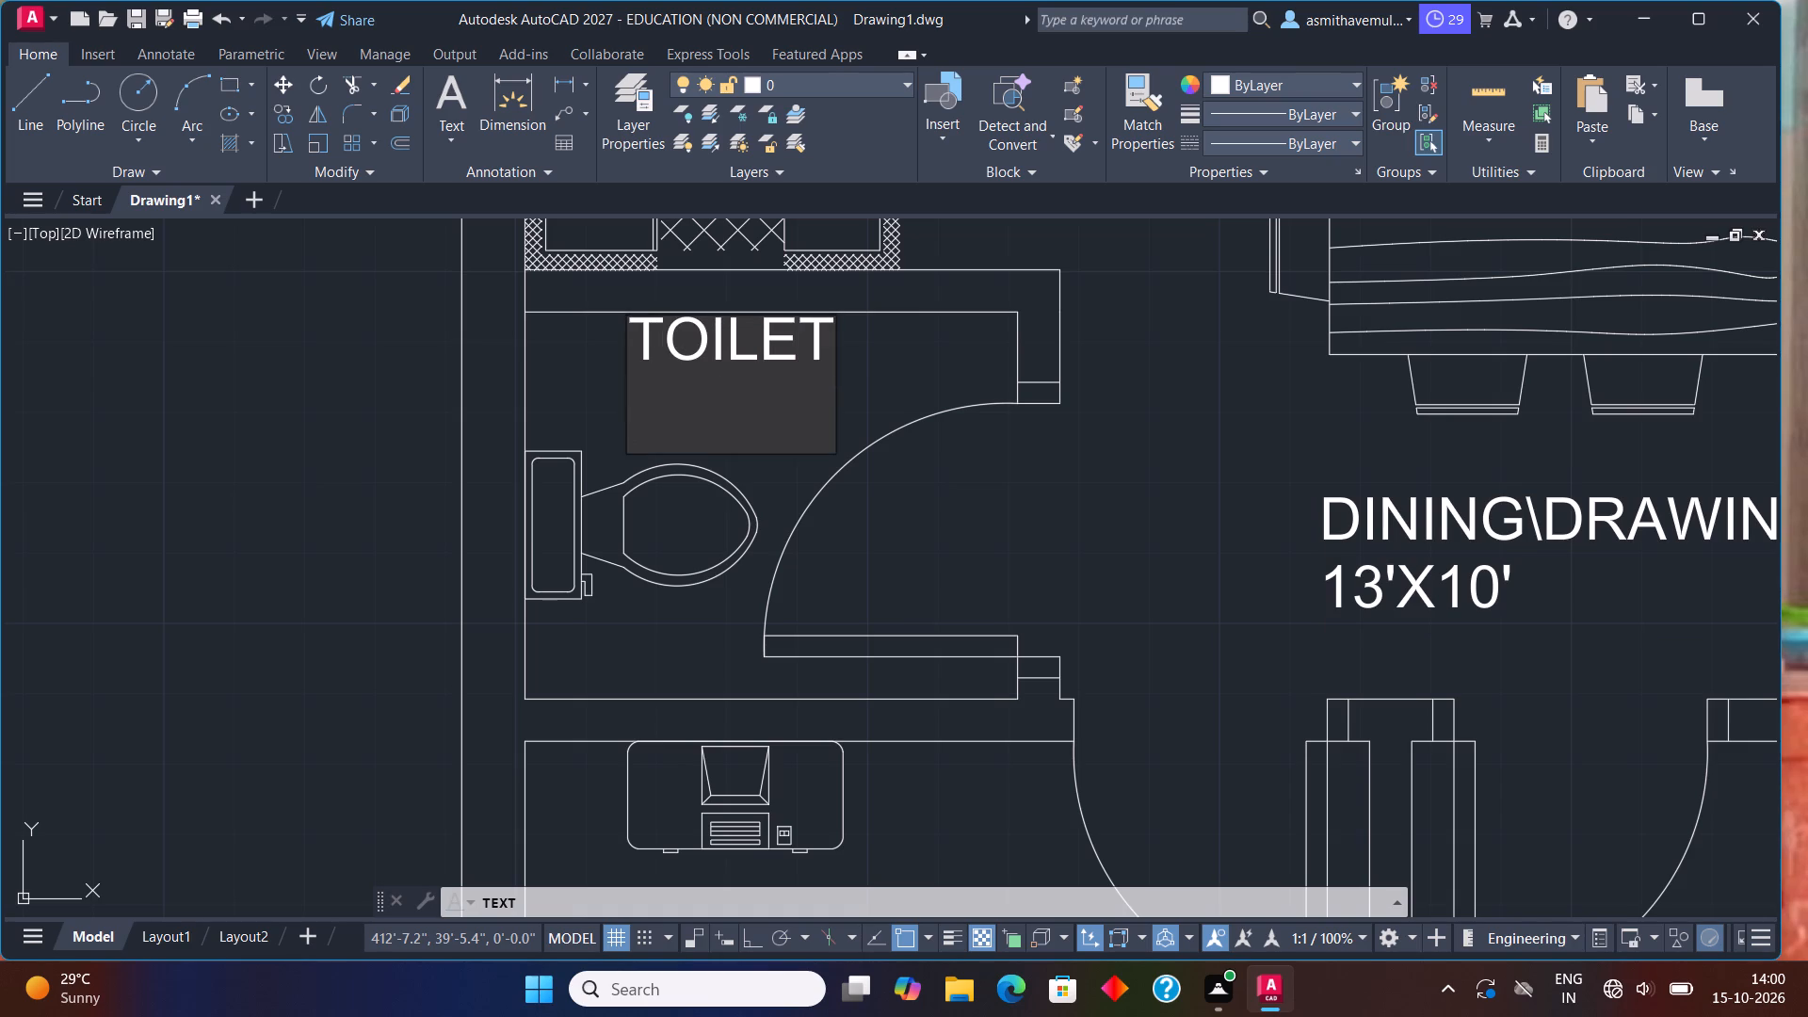
text(6'4")
key(x)
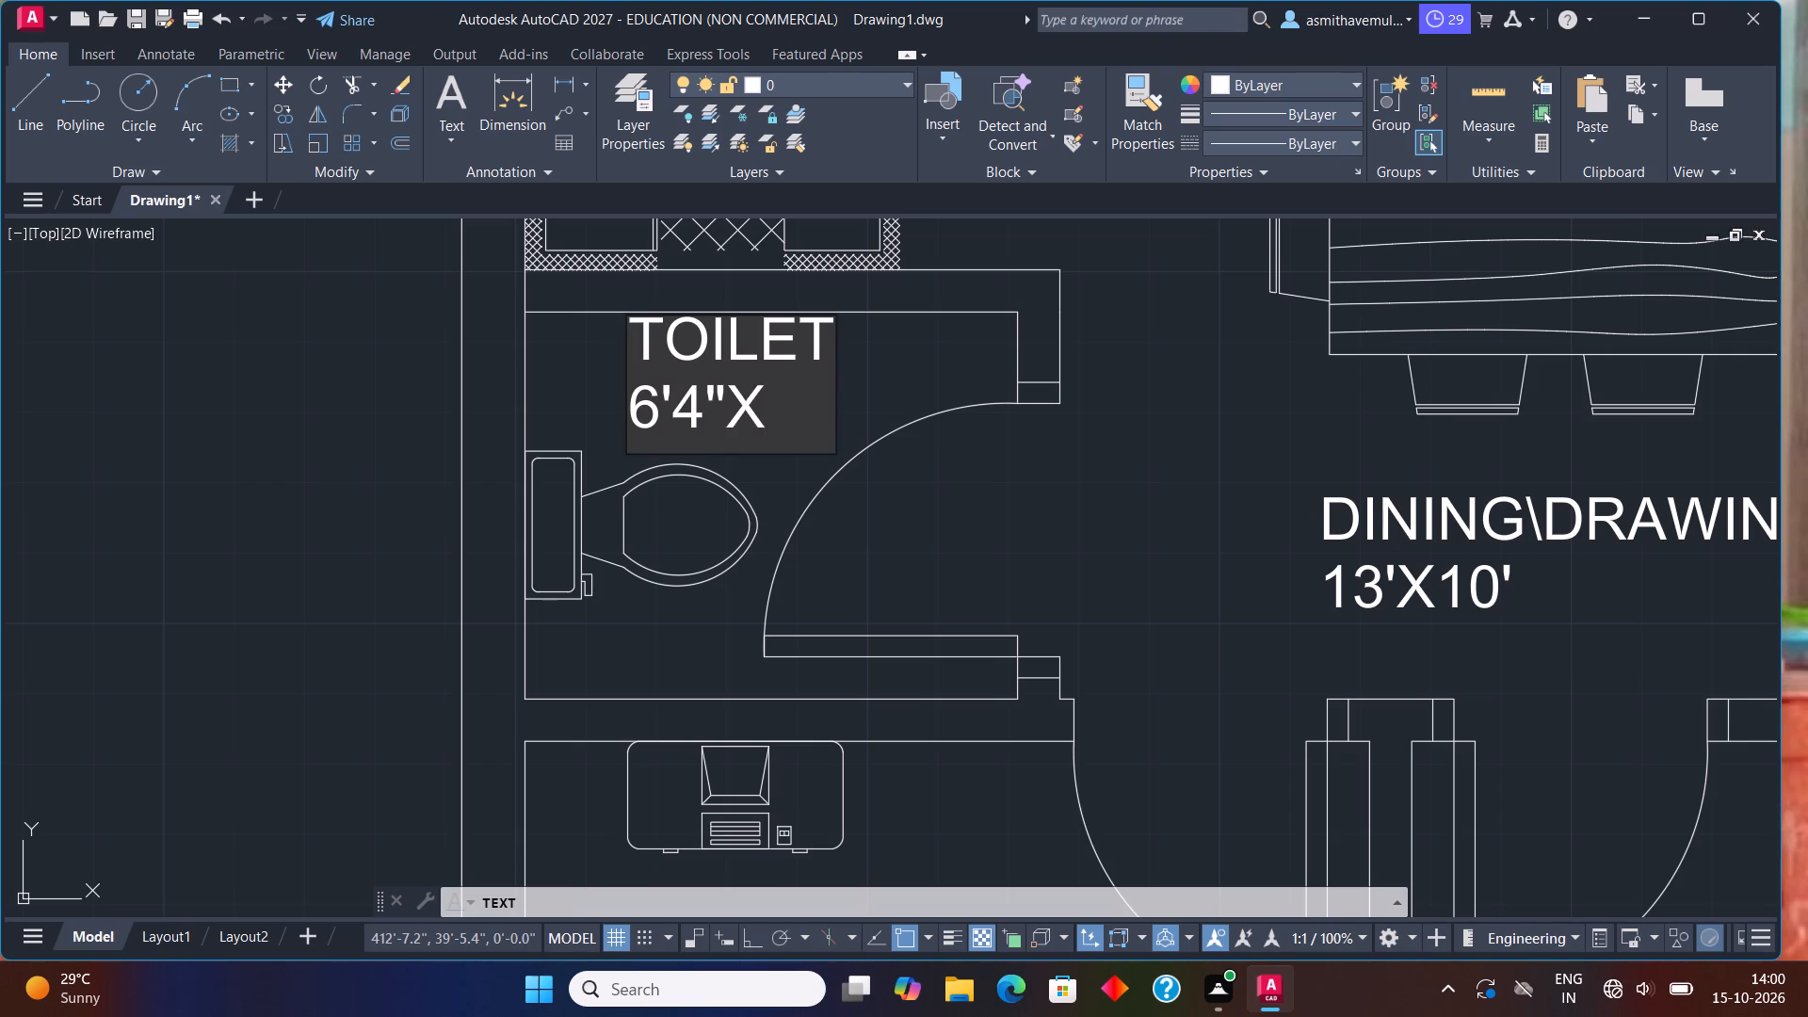
text(4'7")
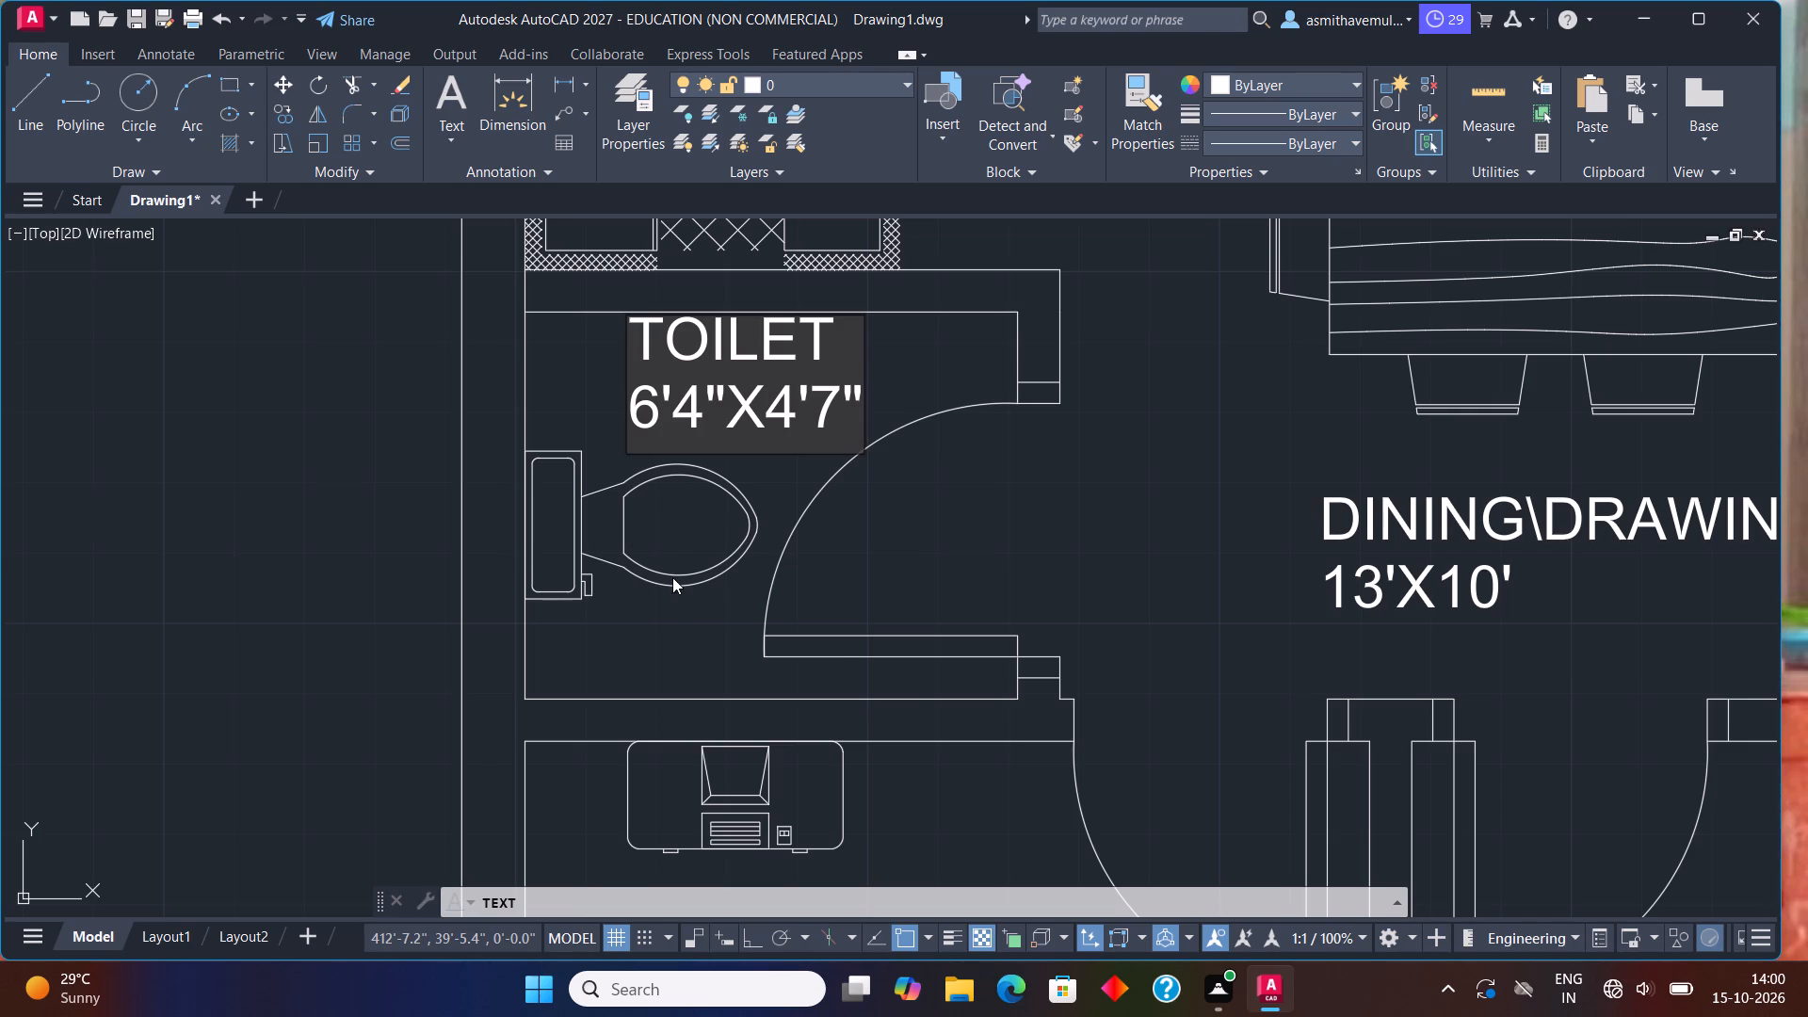
Label the lower-left unit's outer bedroom with "BED ROOM" and "10'X11'" on a second line, between the desk and the bed.
middle_drag(830, 612, 744, 265)
scroll(744, 299, down, 1)
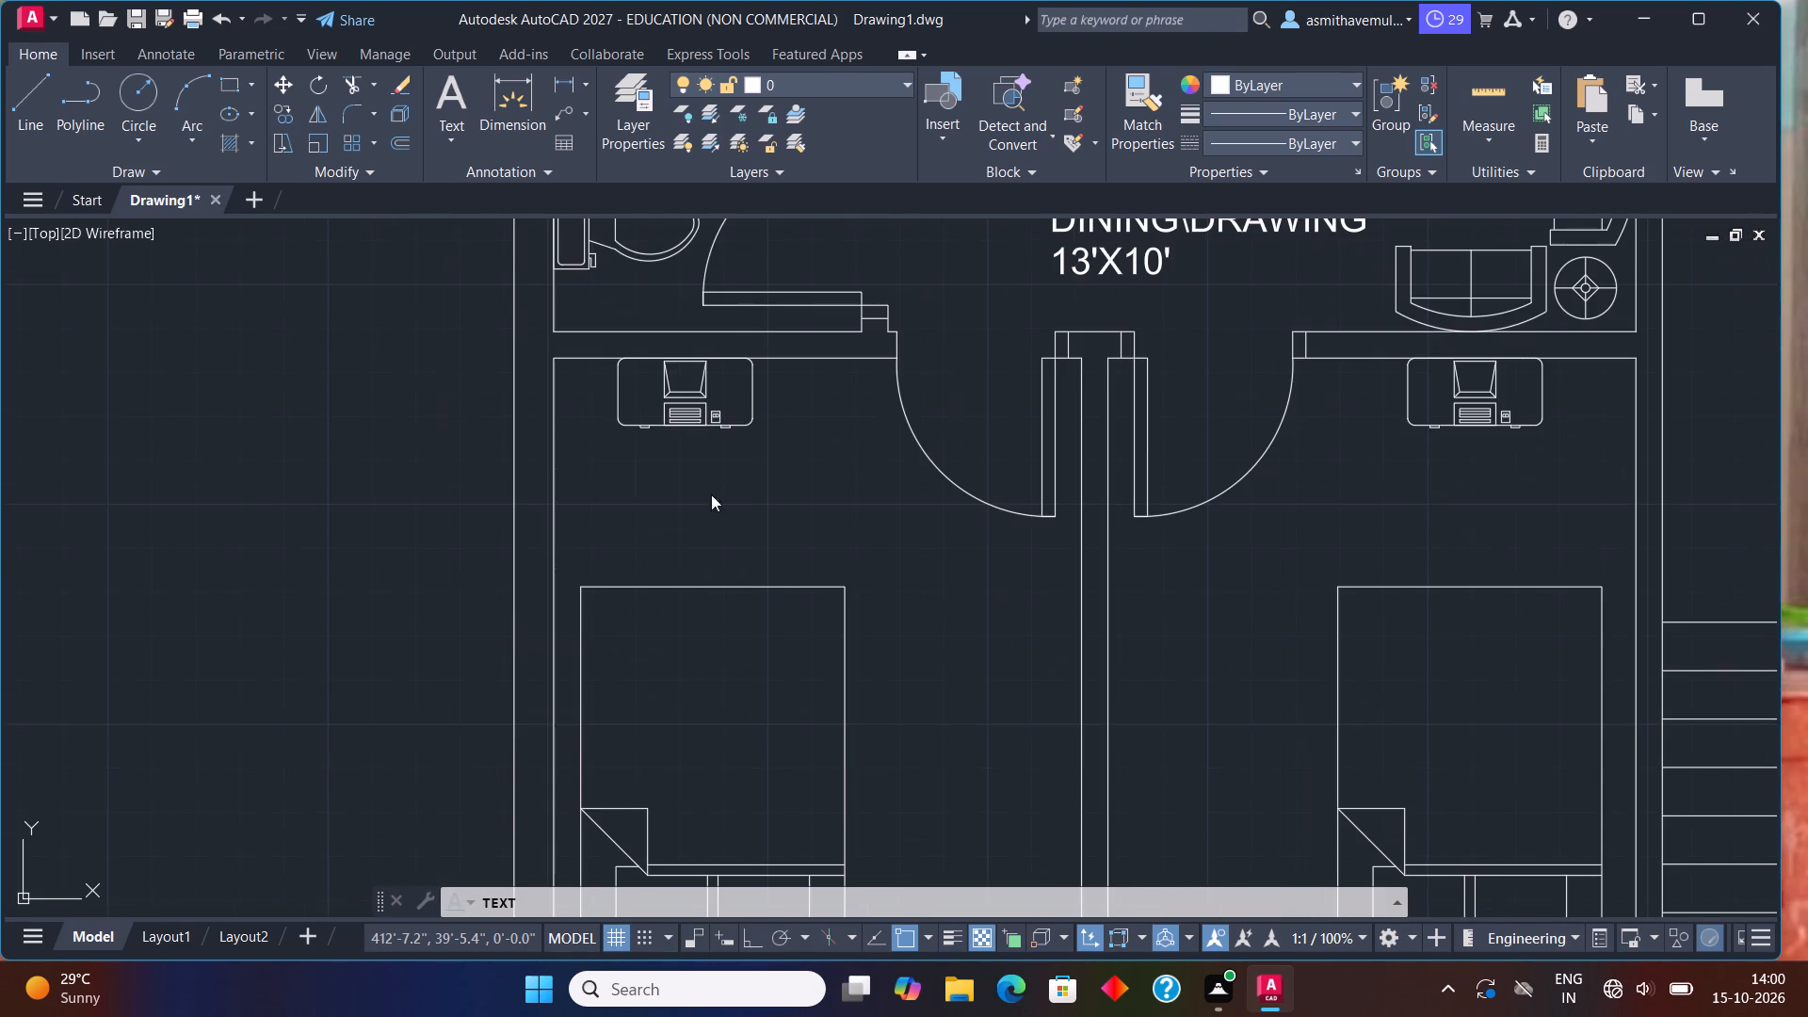
click(639, 489)
text(BED ROO)
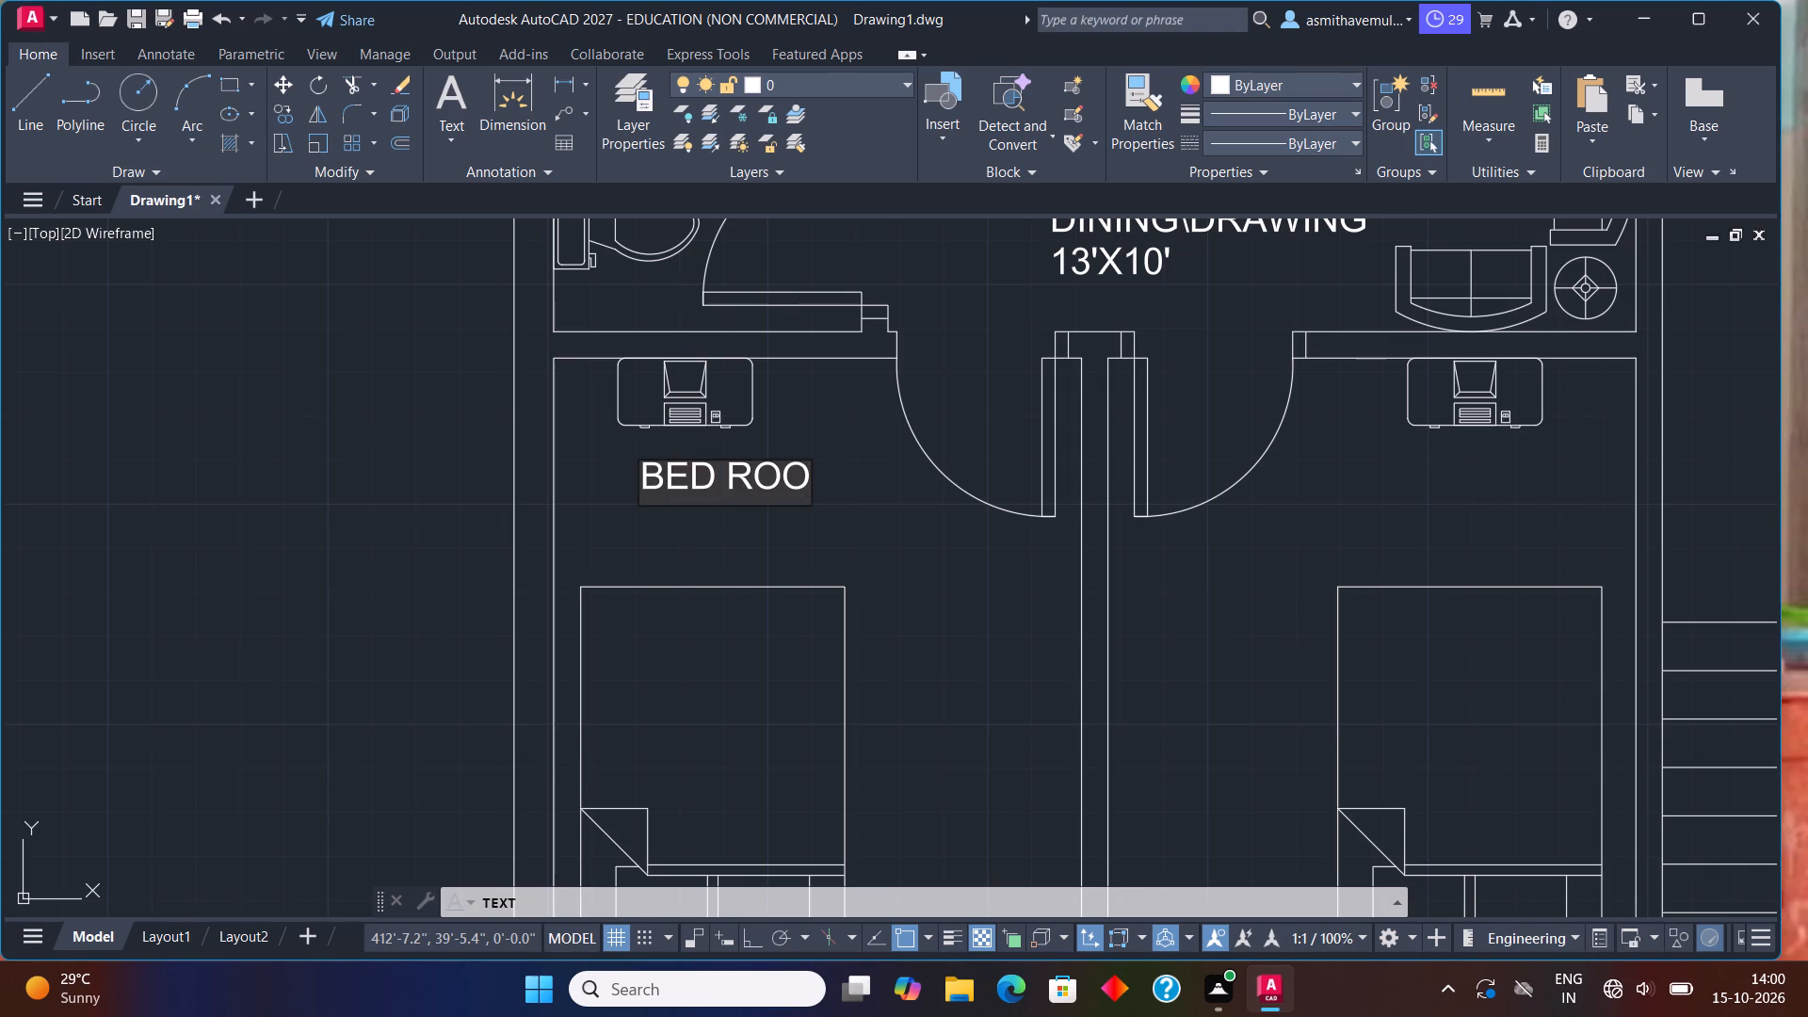
key(m)
key(Return)
text(10)
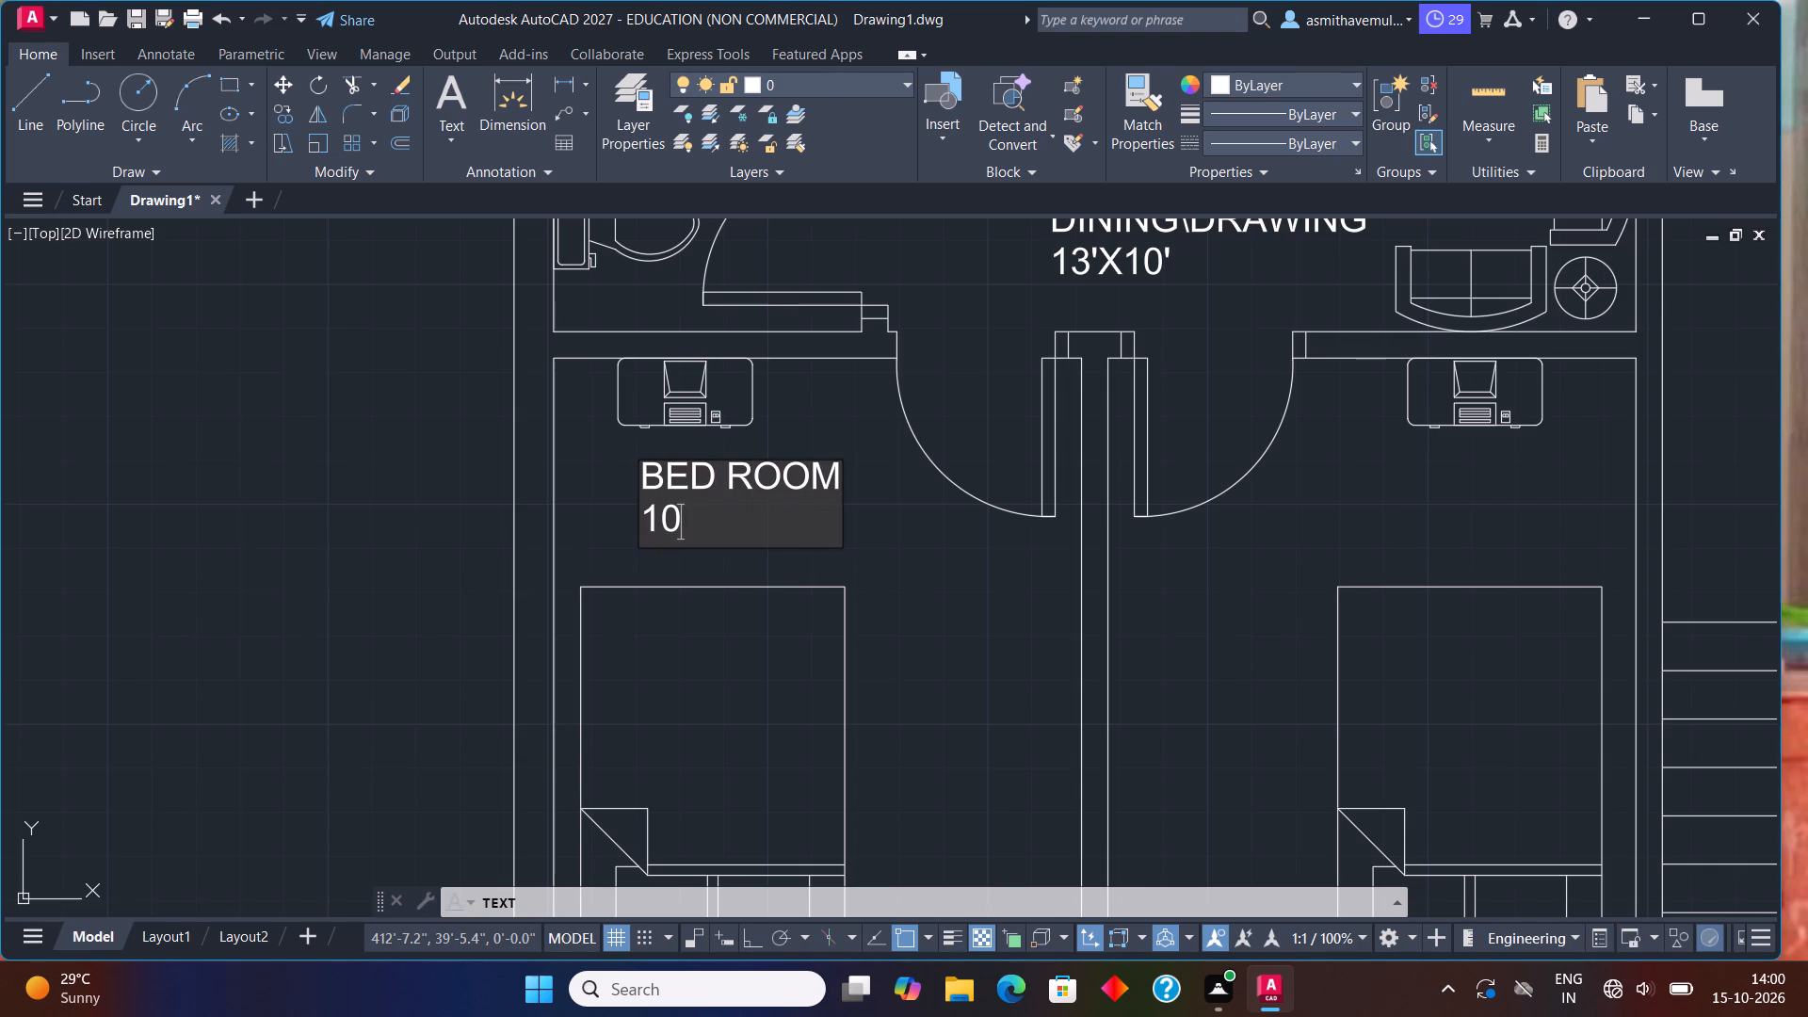
key(apostrophe)
key(x)
key(1)
text(1')
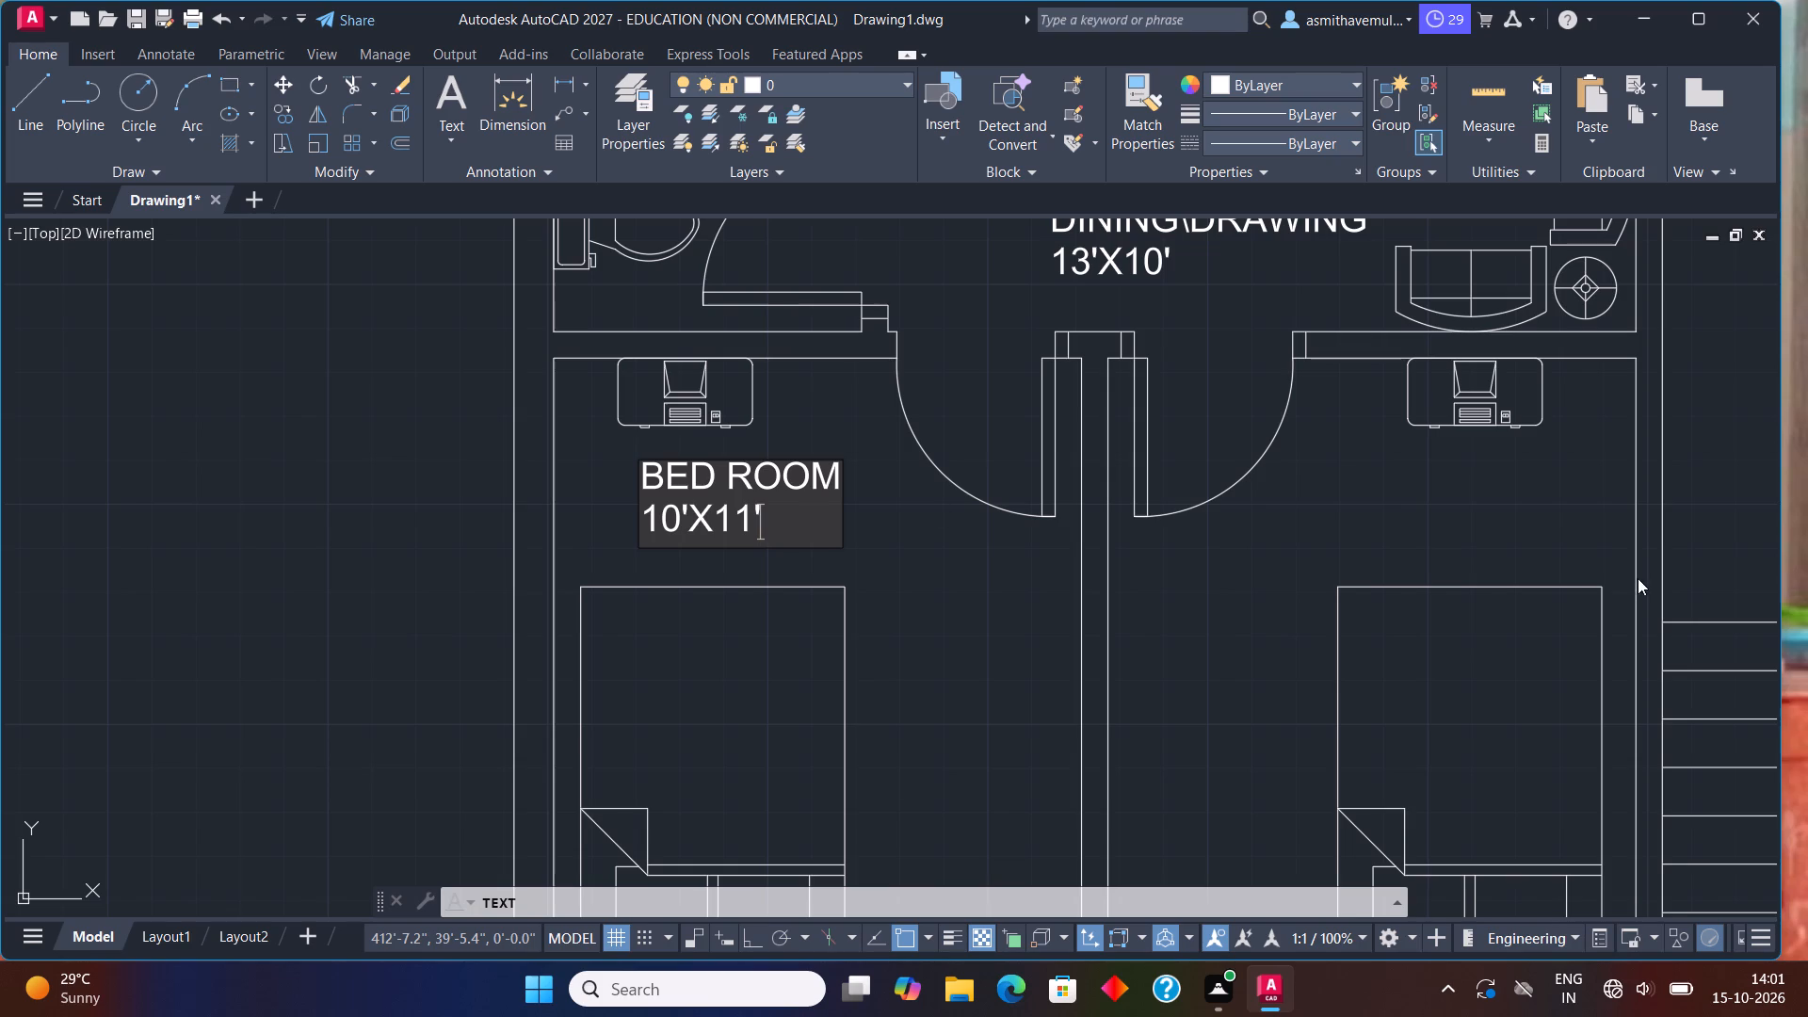
Label the lower-left unit's bedroom beside the staircase with "BED ROOM" and "10'X11'" on a second line, between desk and bed.
middle_drag(1498, 628, 1299, 670)
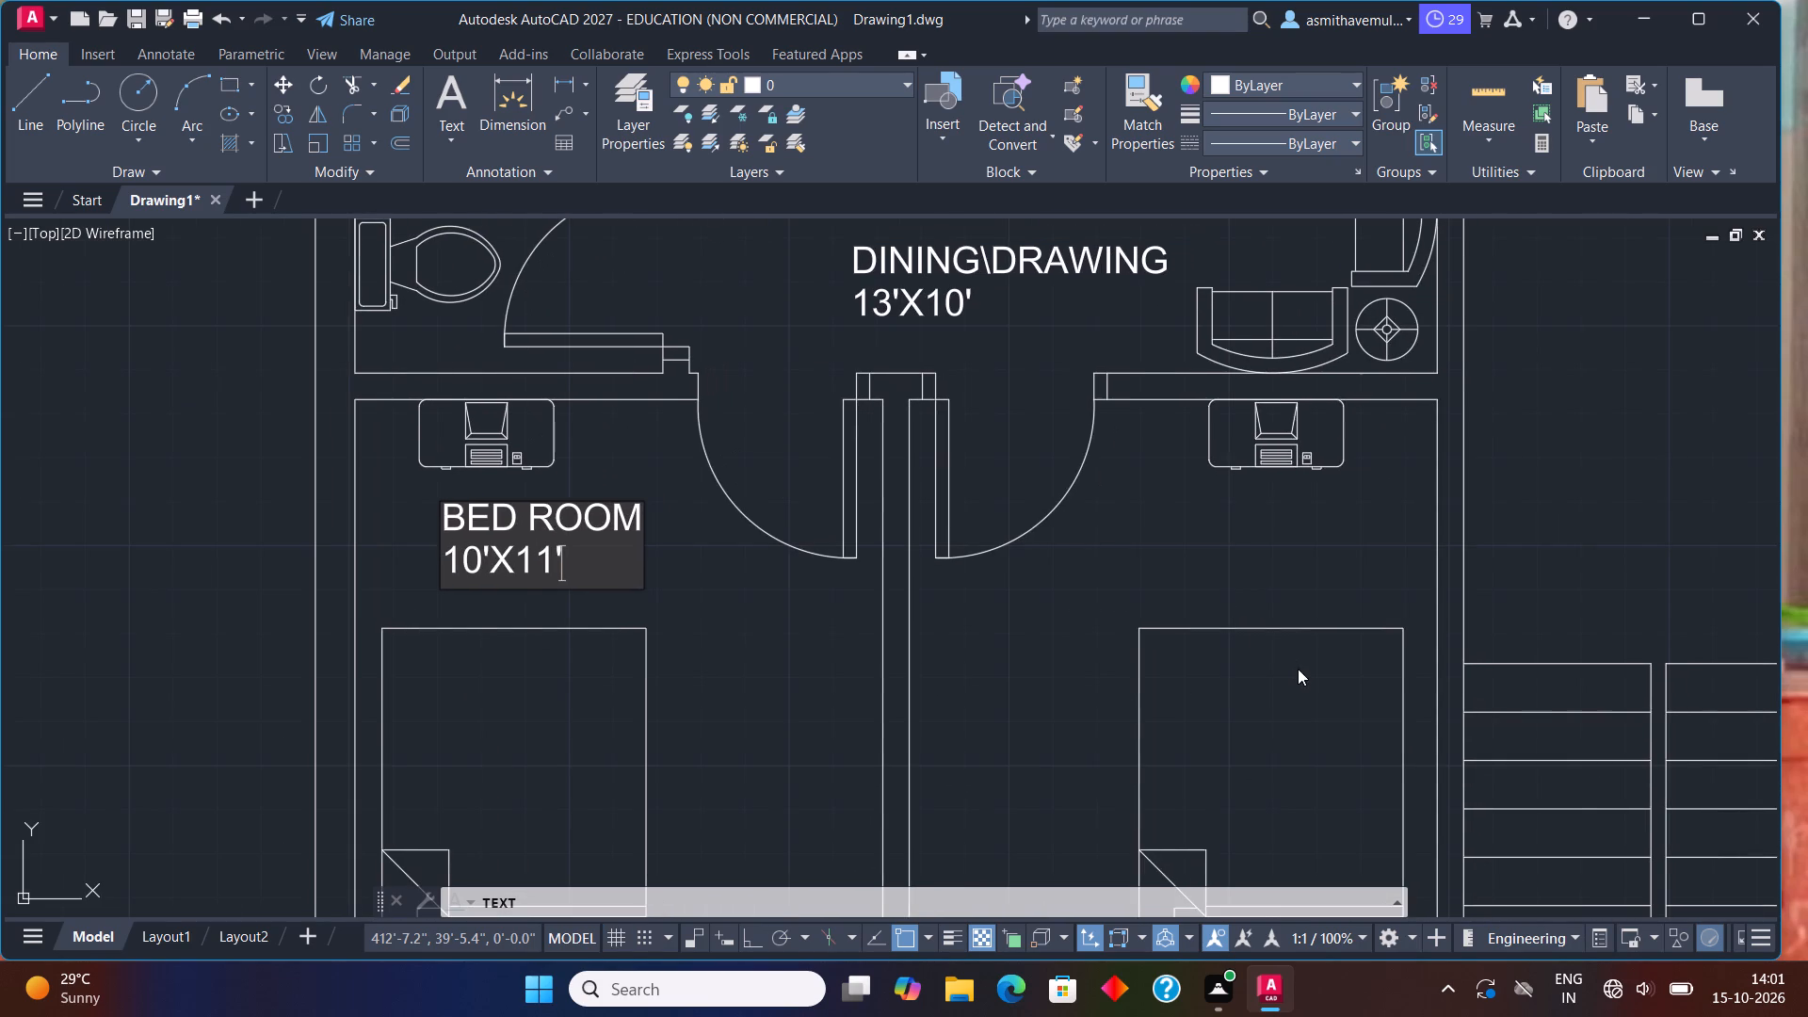
click(1146, 530)
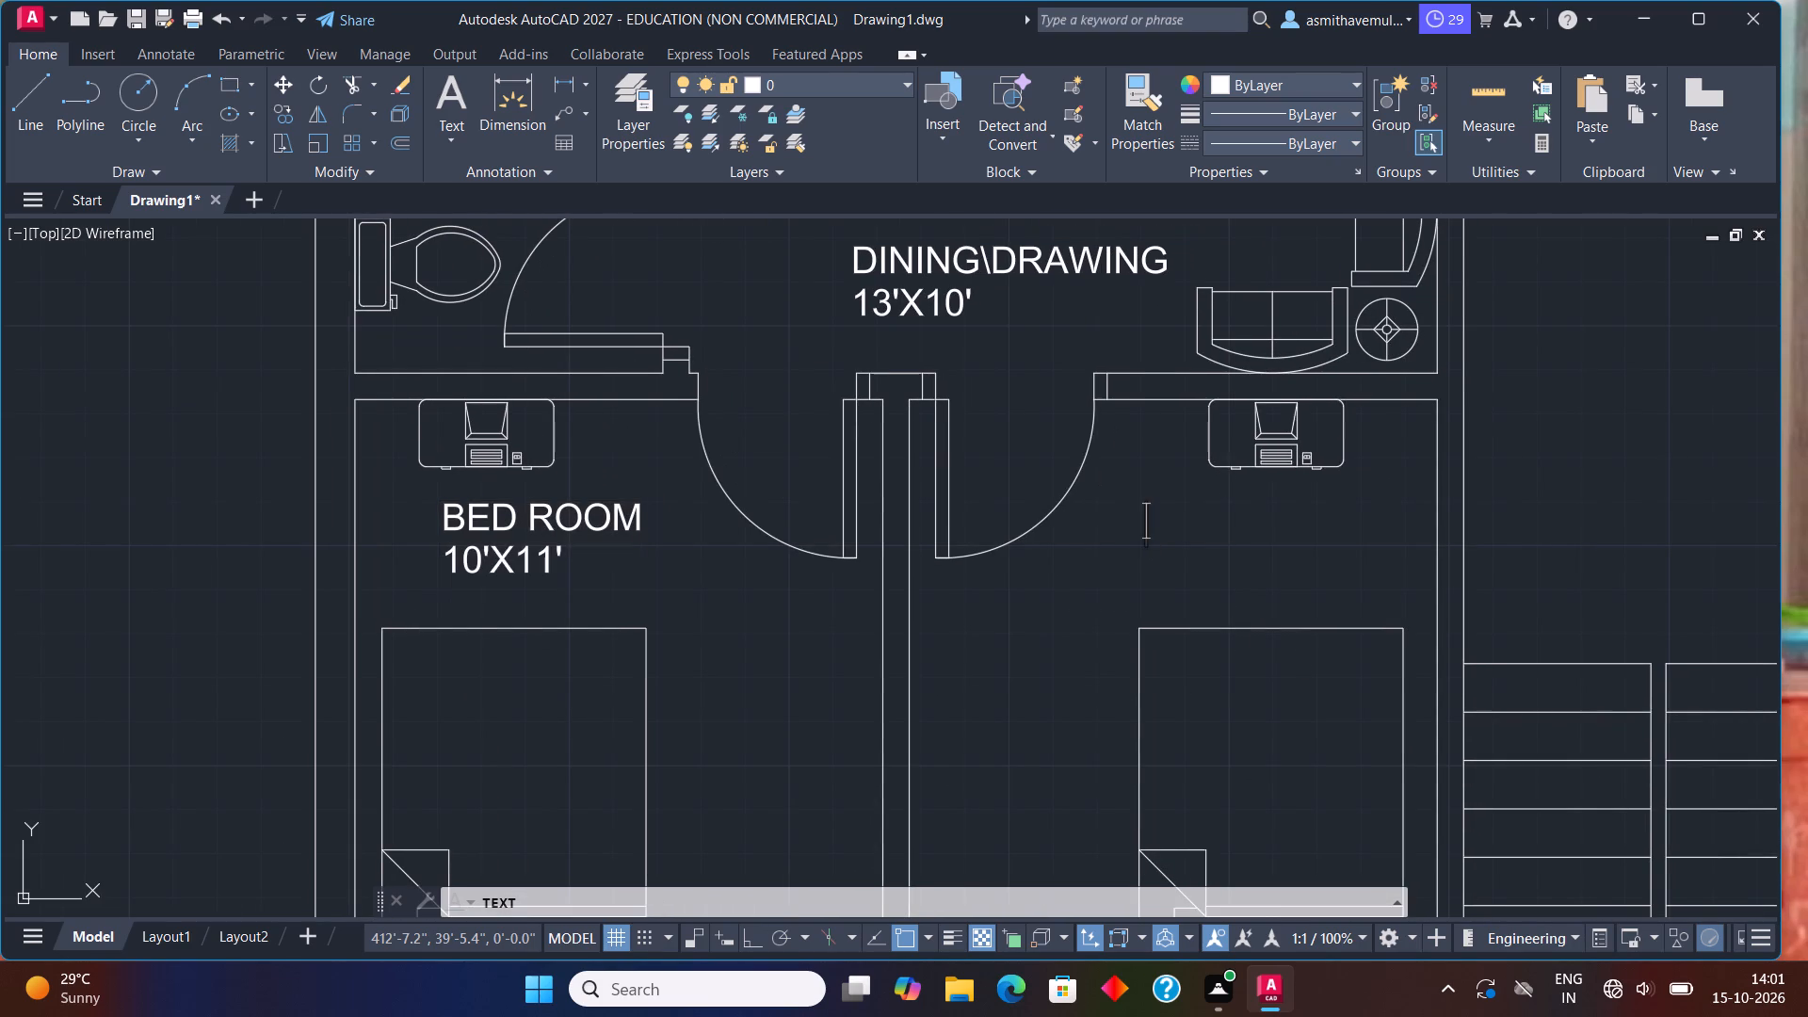
text(BED ROOM)
key(Return)
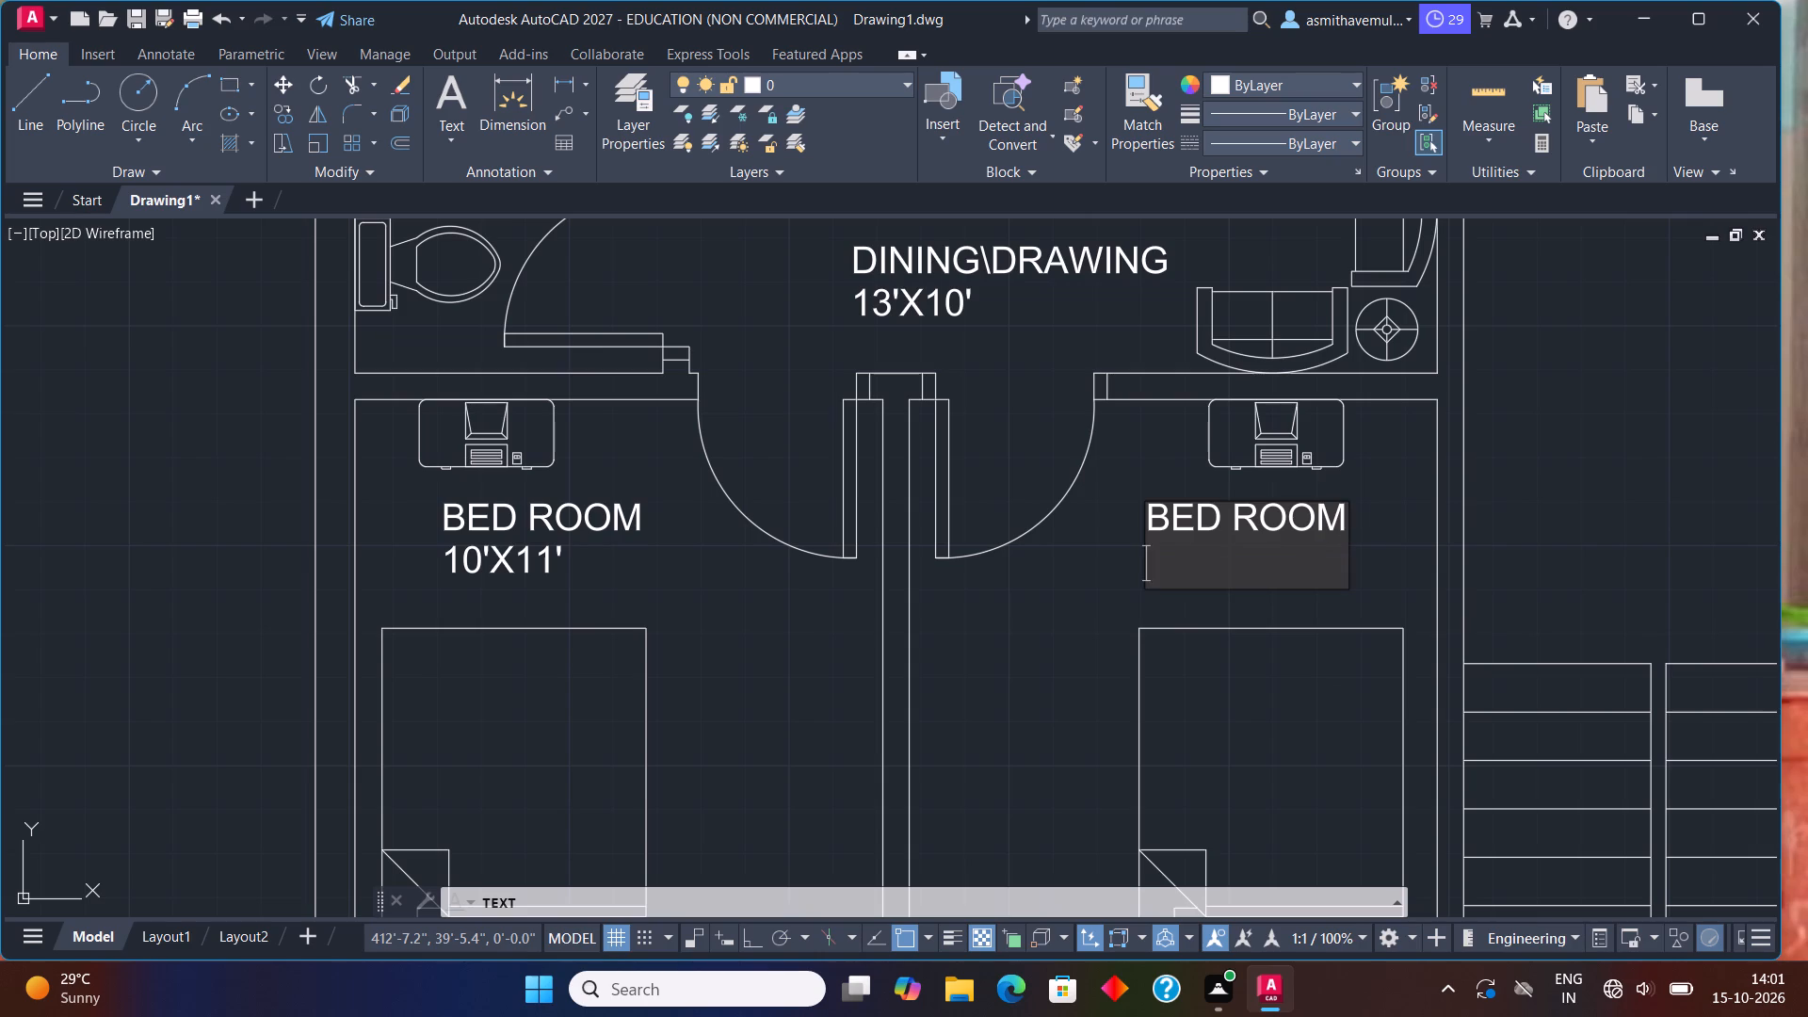
text(10'X11')
Label the lower-right unit's bedroom beside the staircase with "BED ROOM" and "10'X11'" on a second line, between desk and bed.
scroll(1198, 510, down, 1)
scroll(1424, 508, down, 1)
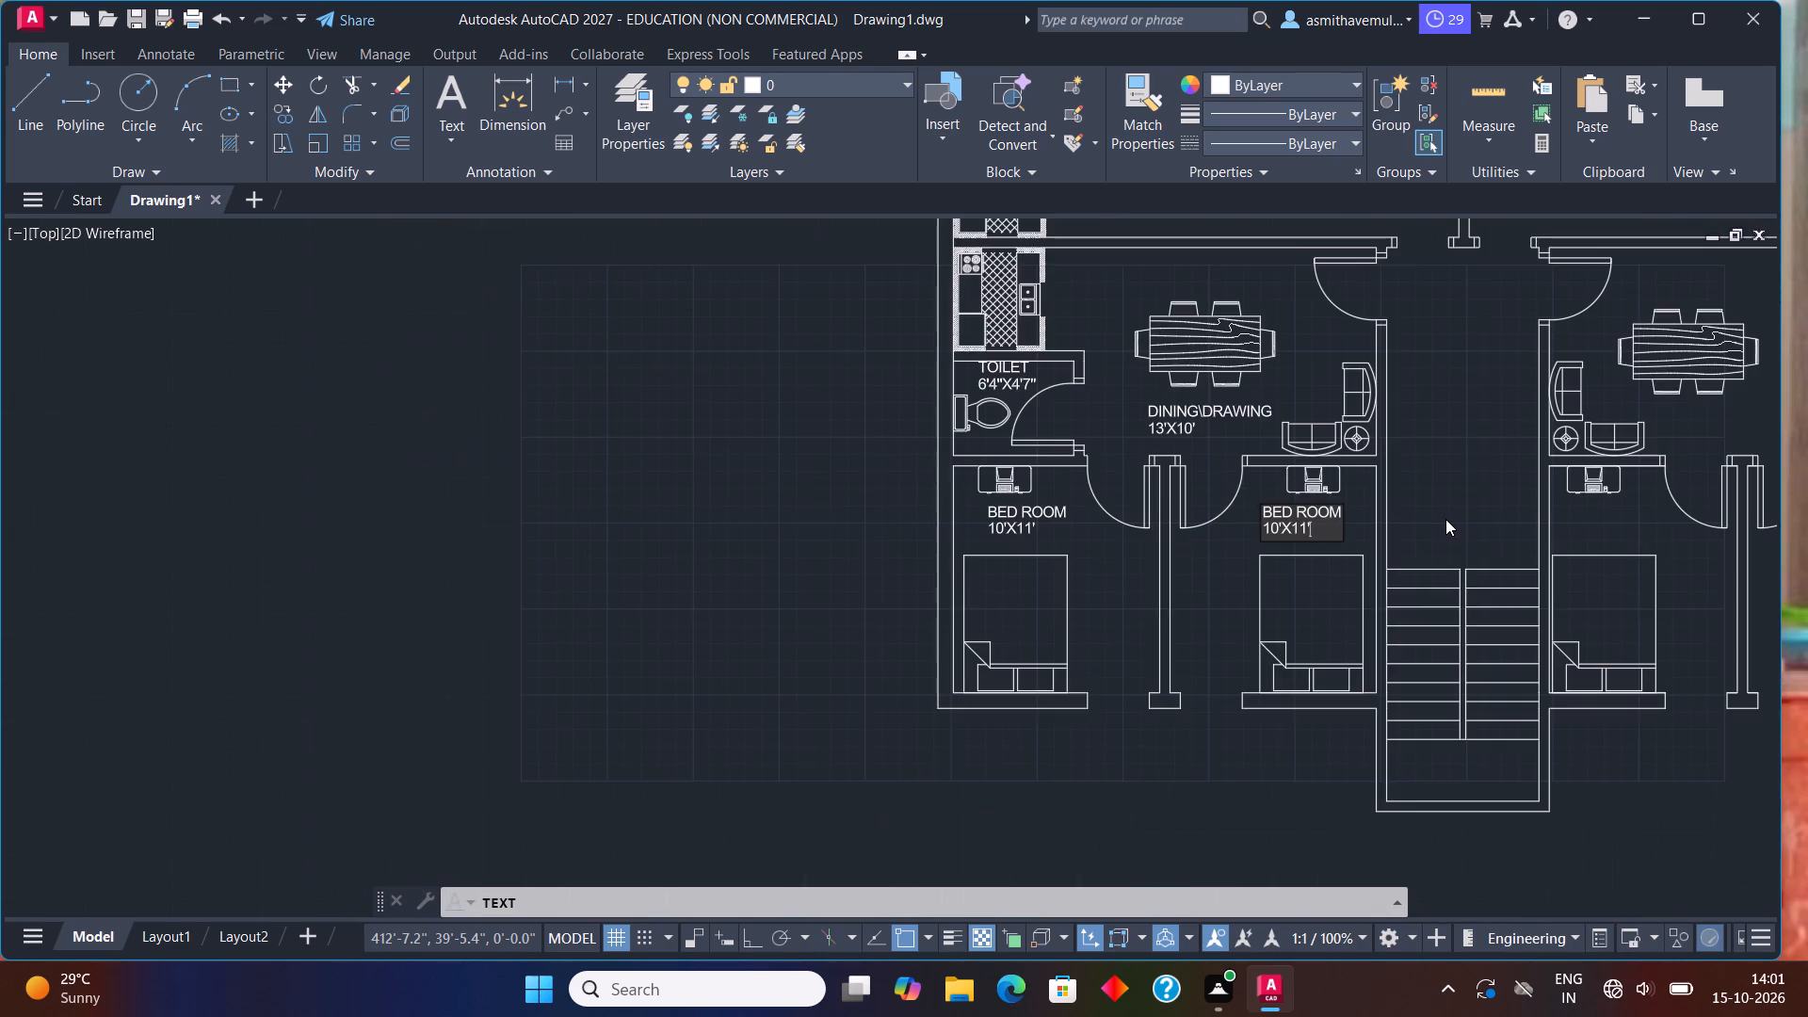
middle_drag(1452, 522, 844, 611)
scroll(1026, 632, up, 1)
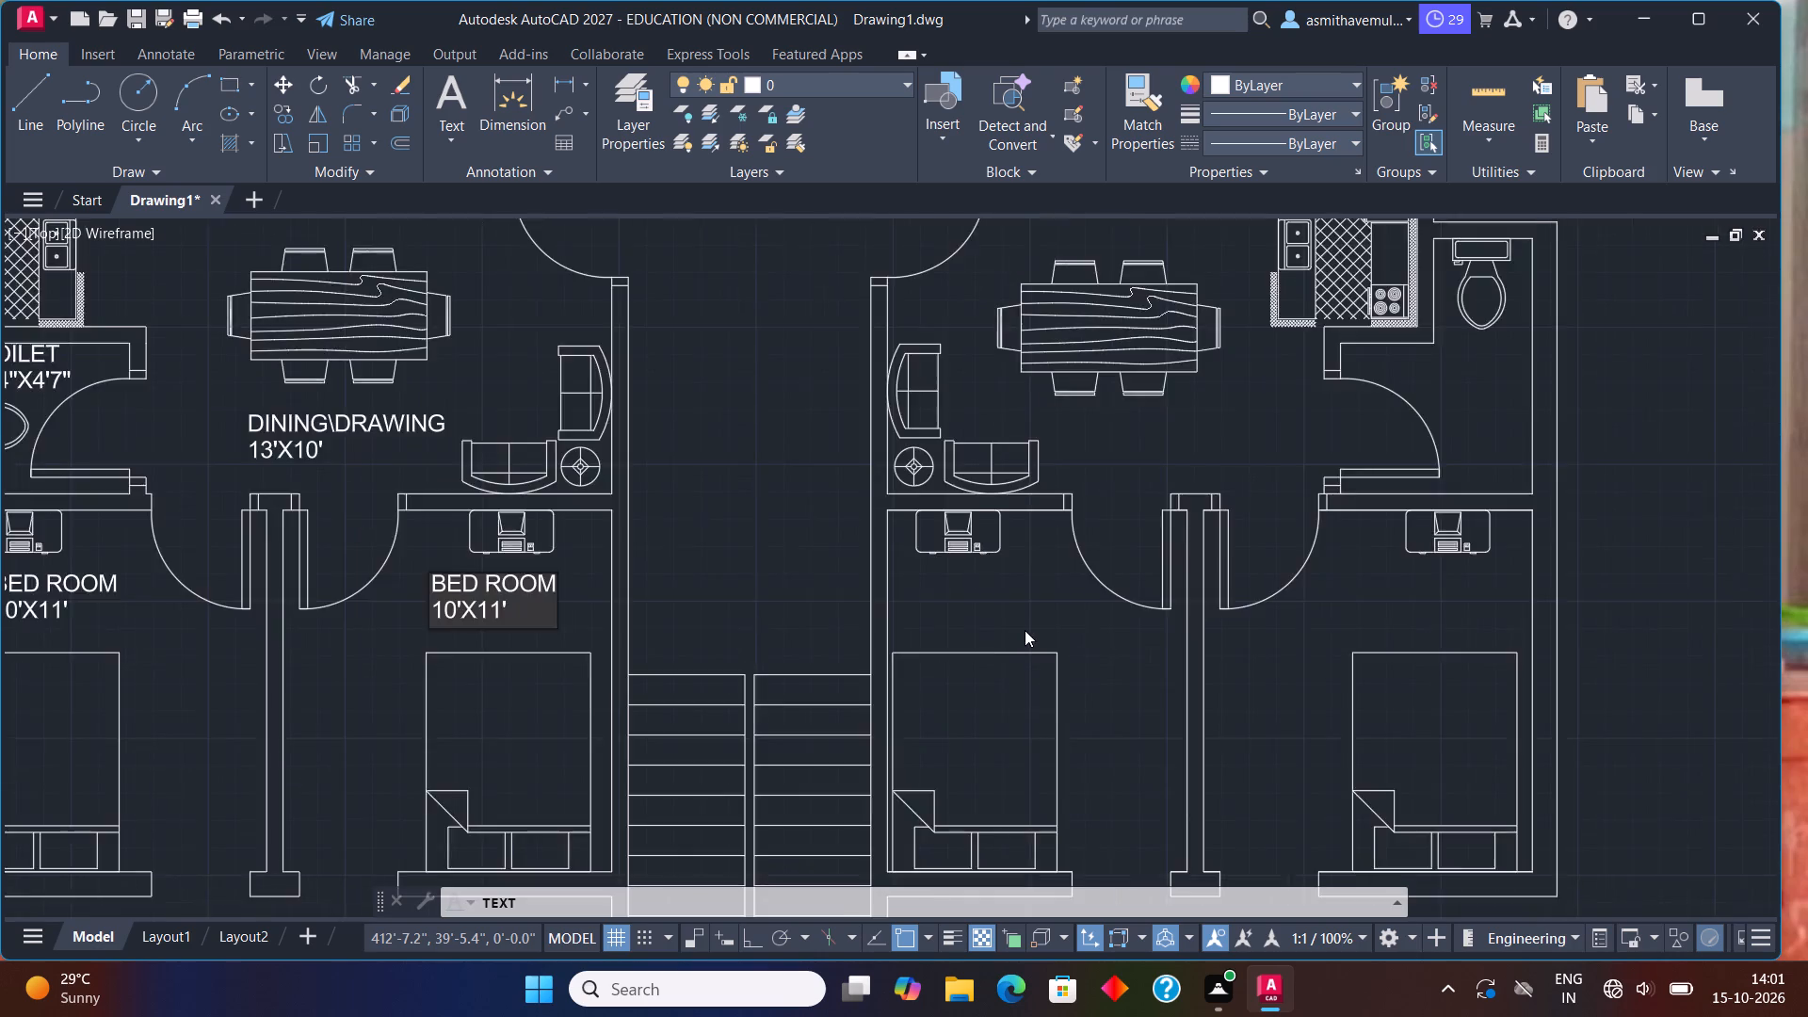
scroll(995, 621, up, 1)
click(902, 572)
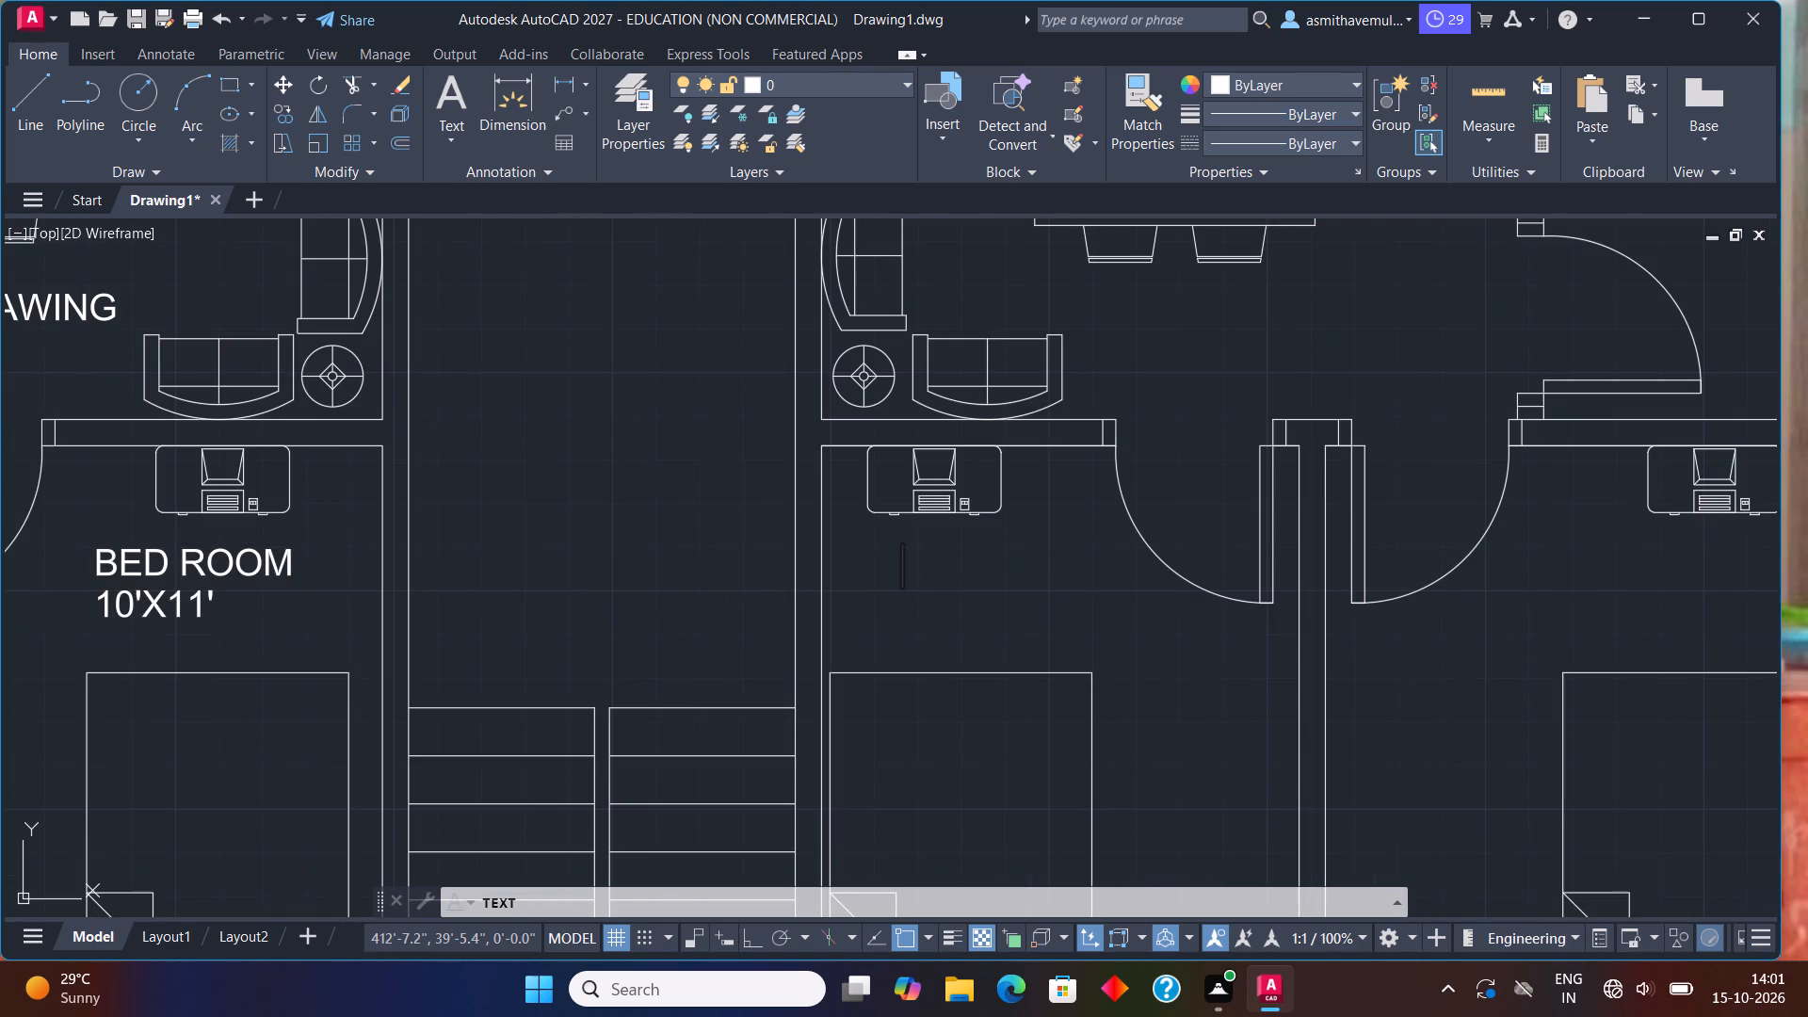
text(BED ROOM)
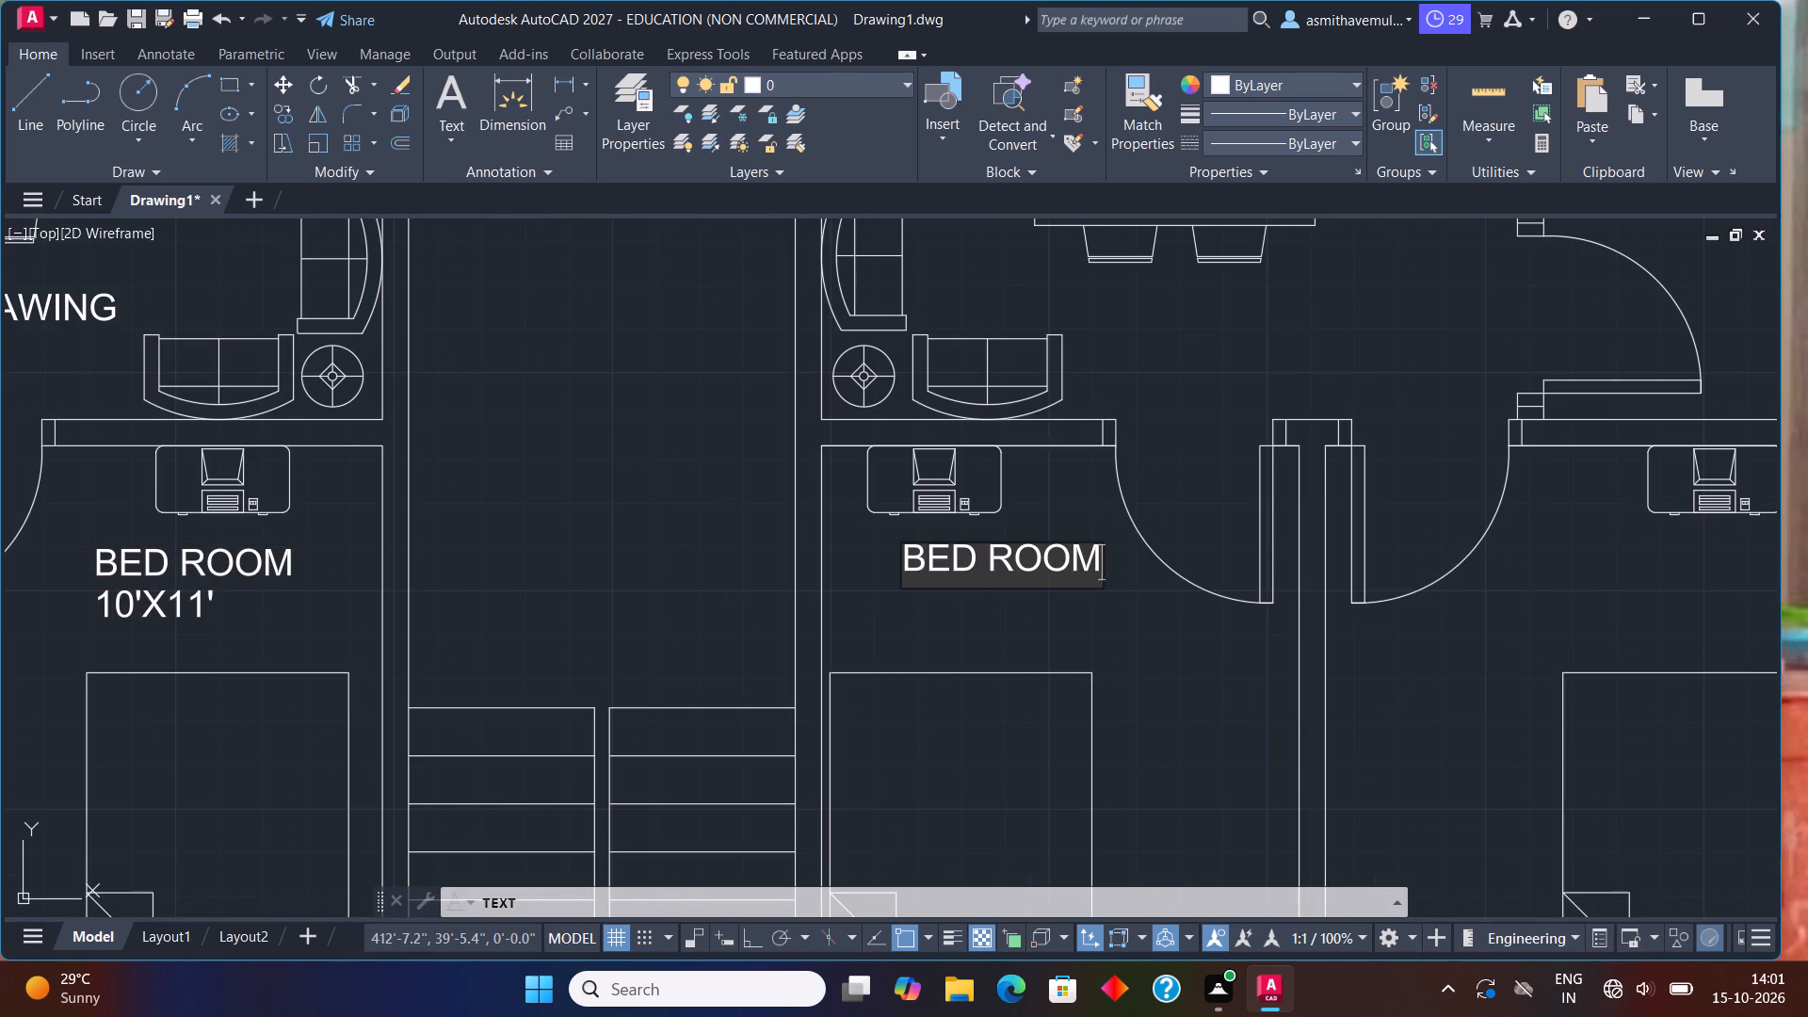
key(Return)
key(1)
text(0'X11')
Label the lower-right unit's outer bedroom with "BED ROOM" and "10'X11'" on a second line, between the desk and the bed.
middle_drag(1307, 598, 509, 610)
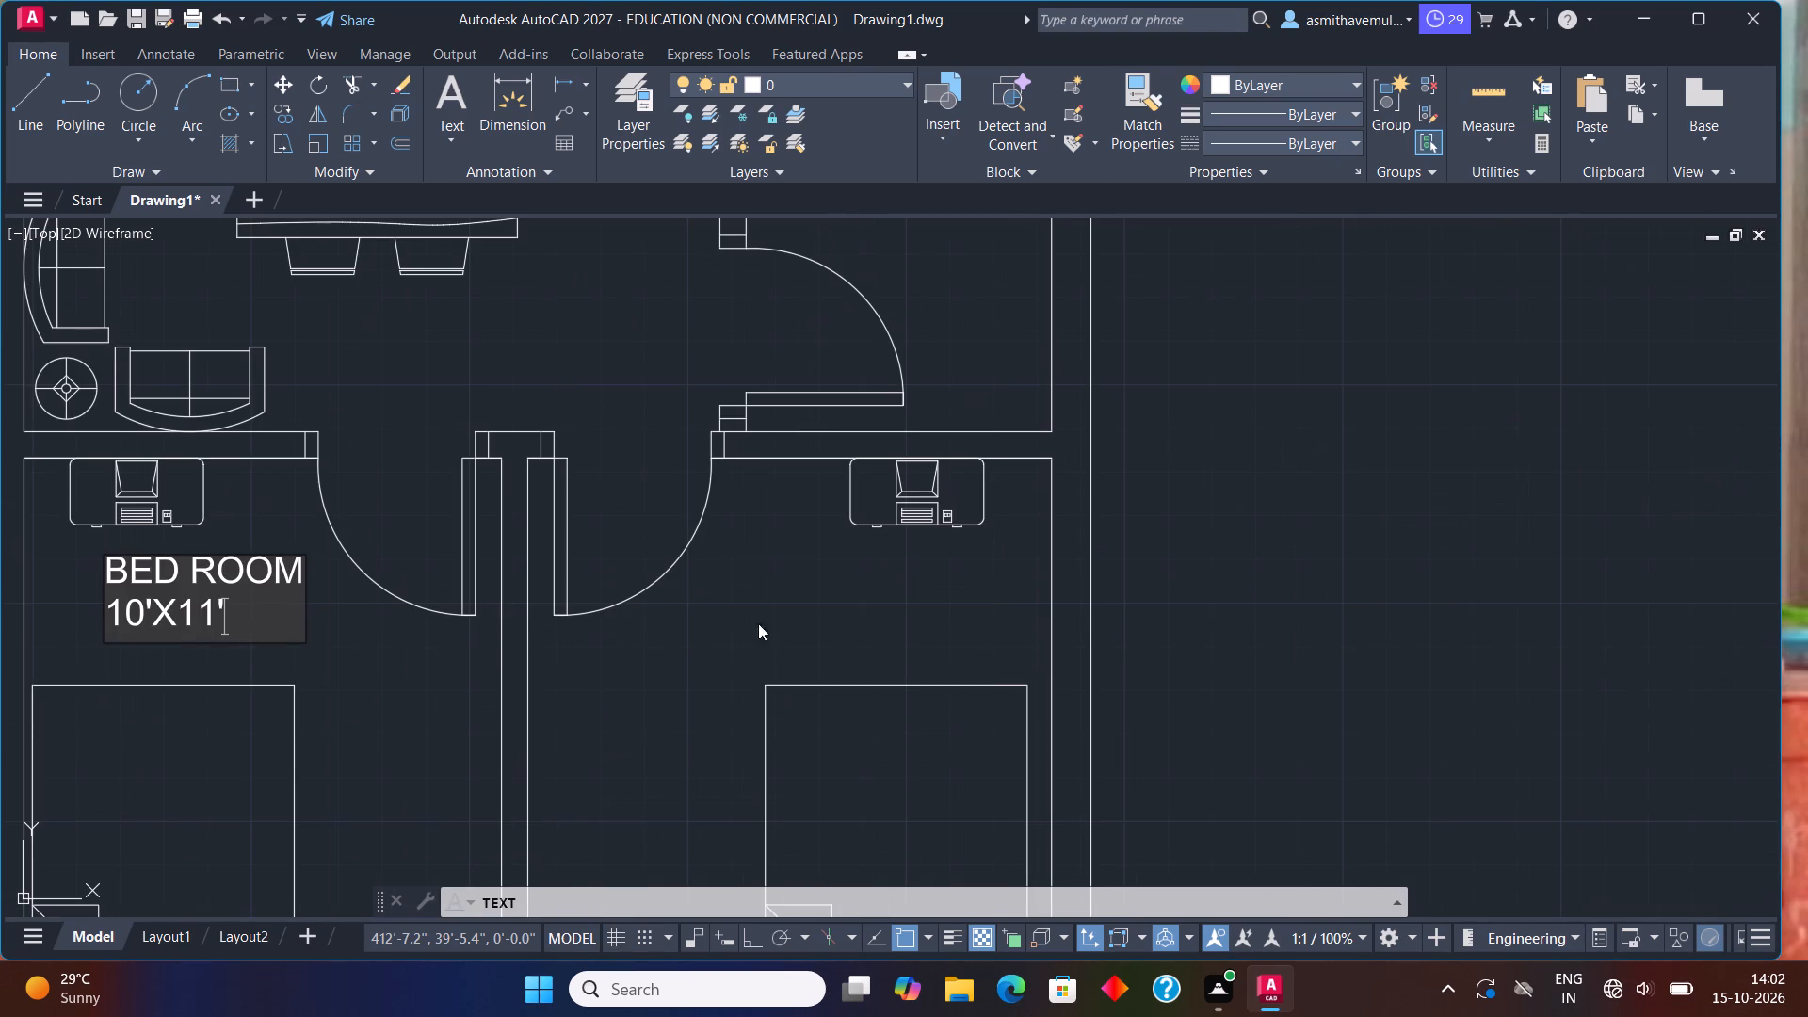
click(801, 585)
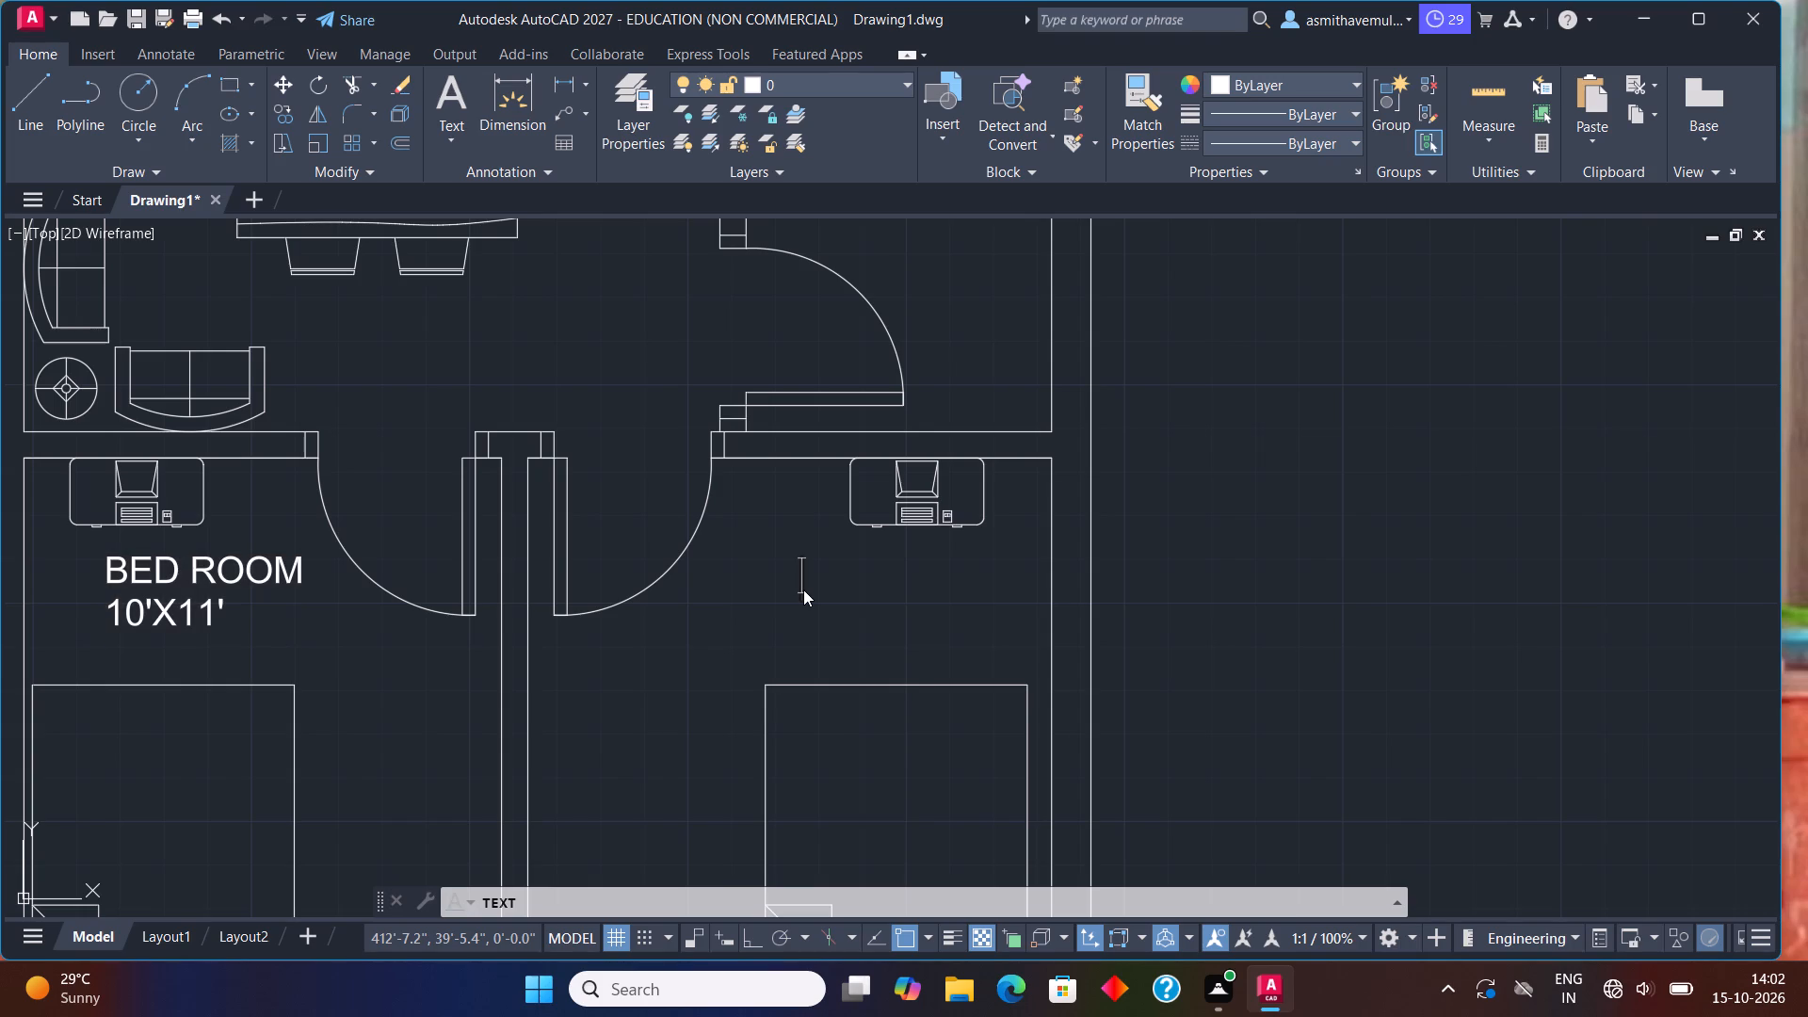
text(BED ROOM)
key(Return)
text(10'X11')
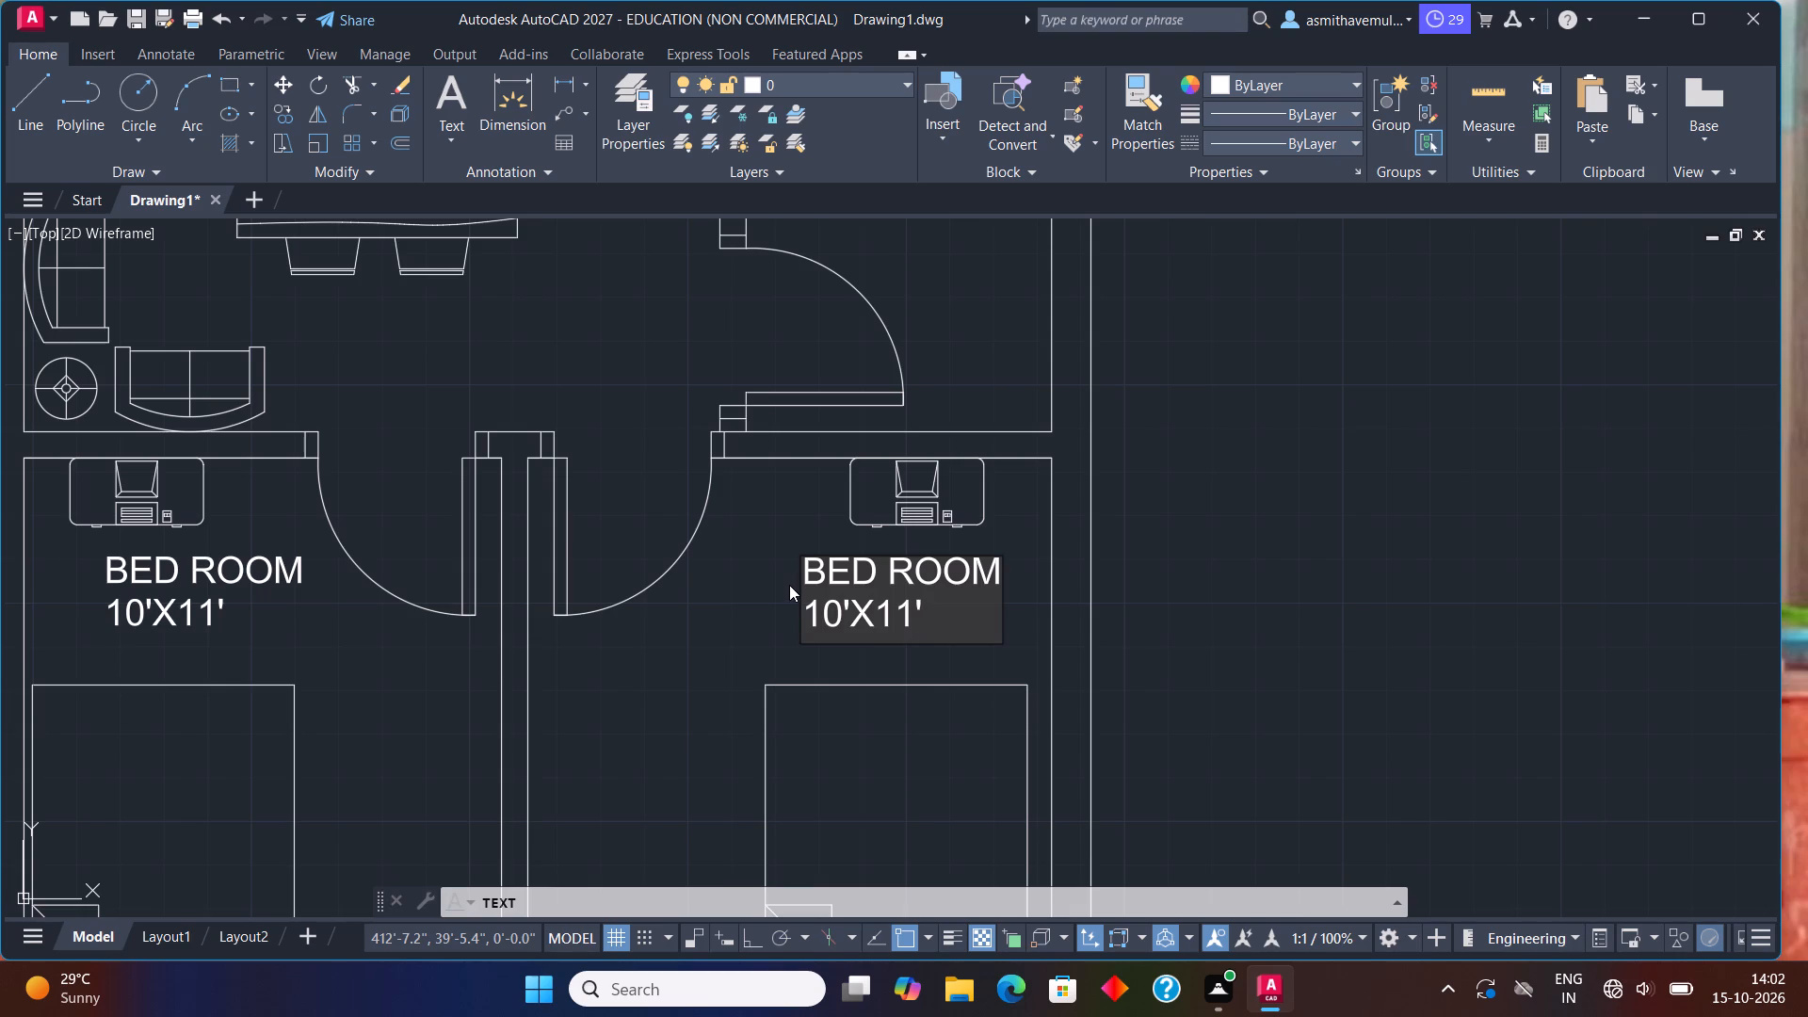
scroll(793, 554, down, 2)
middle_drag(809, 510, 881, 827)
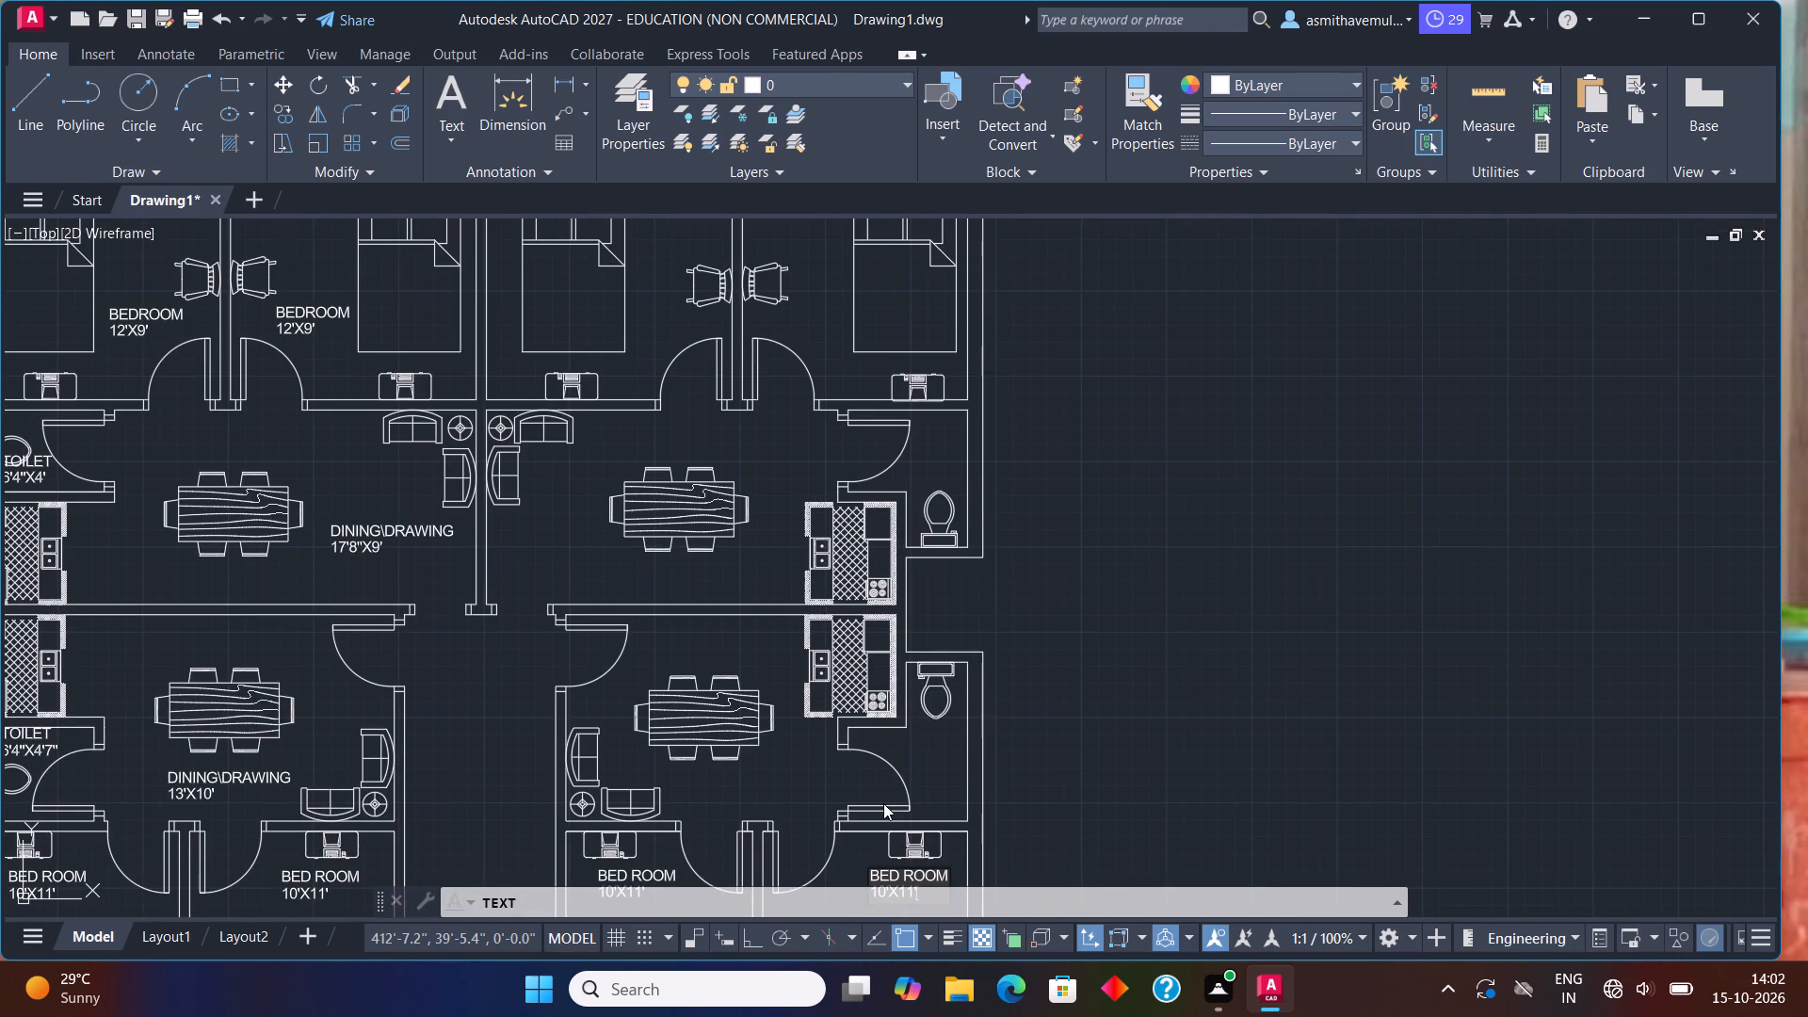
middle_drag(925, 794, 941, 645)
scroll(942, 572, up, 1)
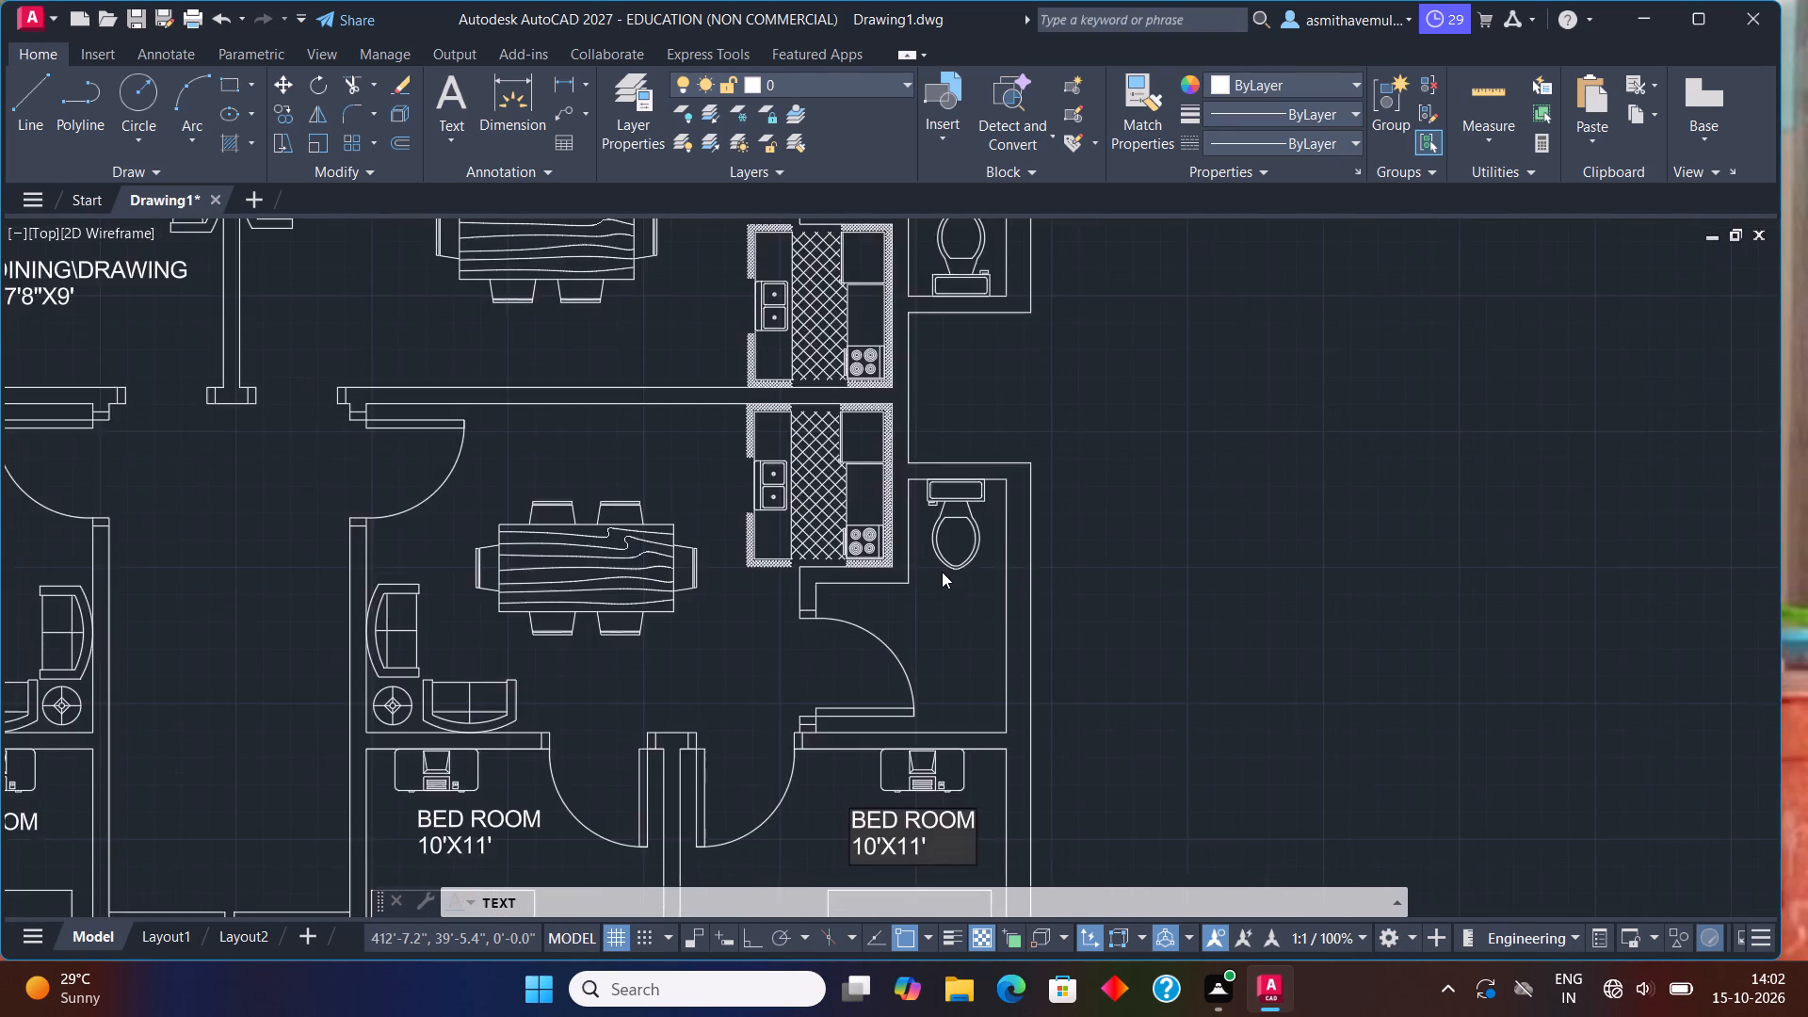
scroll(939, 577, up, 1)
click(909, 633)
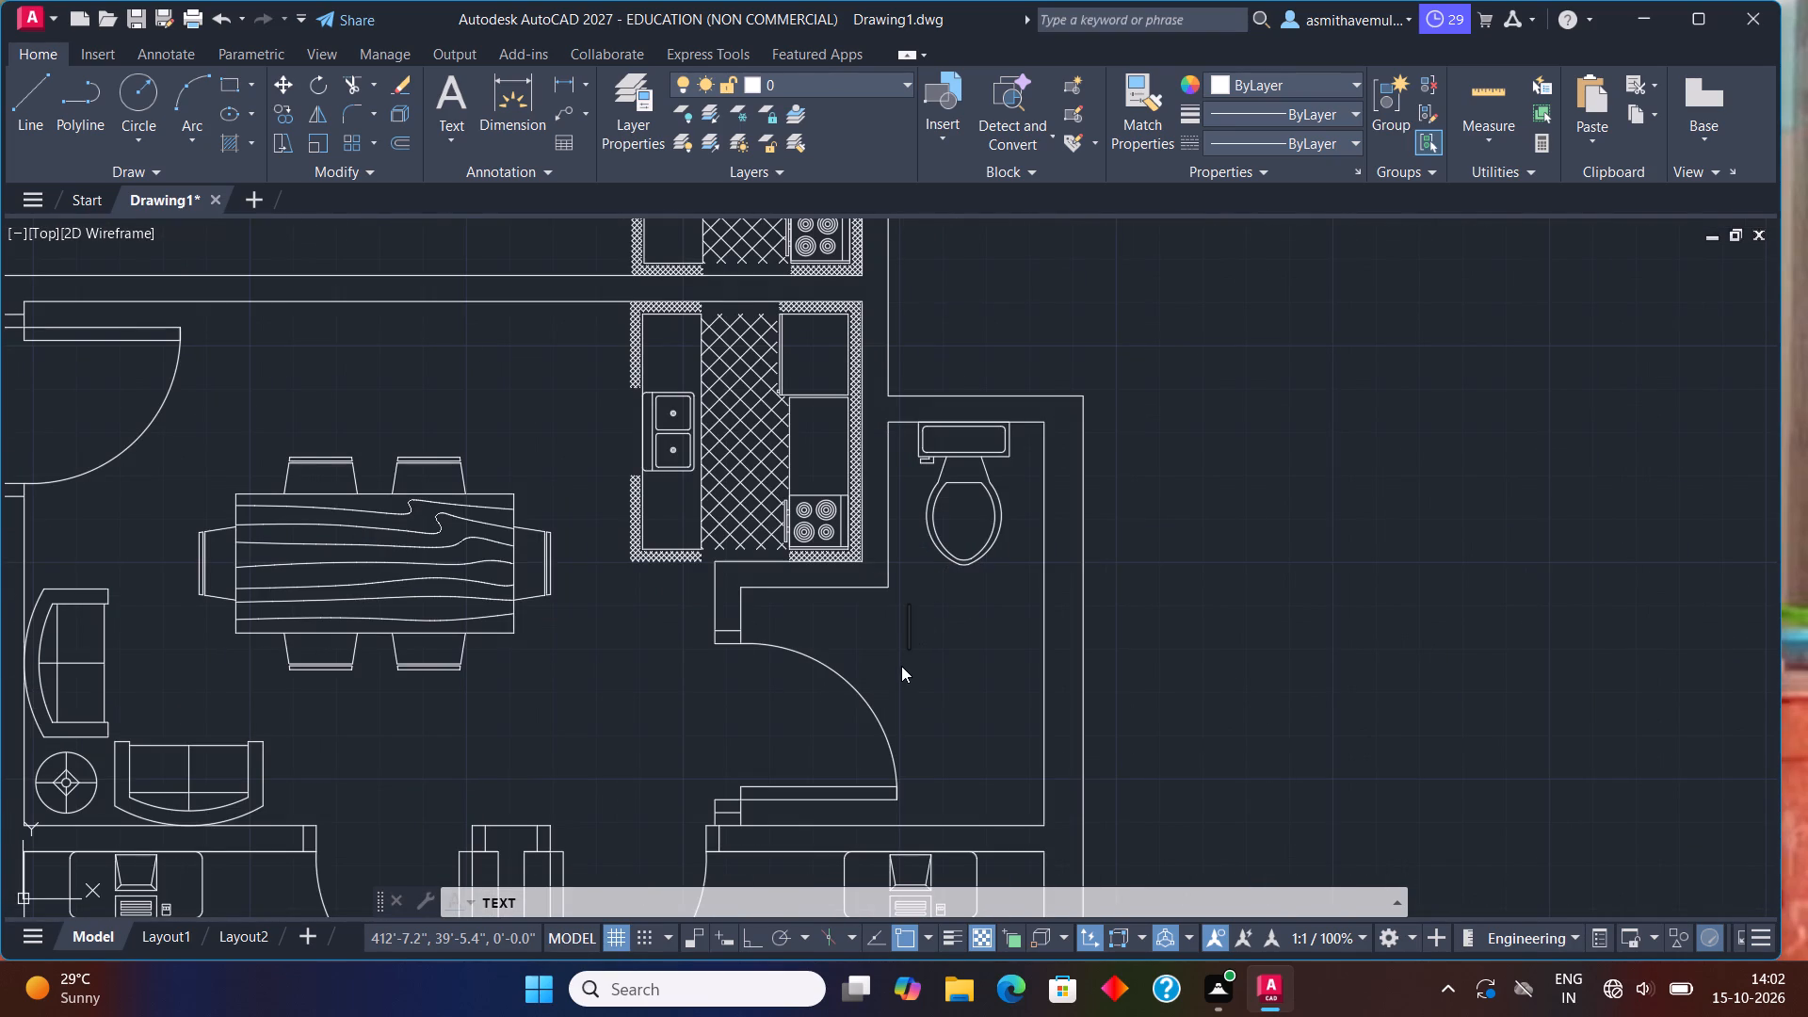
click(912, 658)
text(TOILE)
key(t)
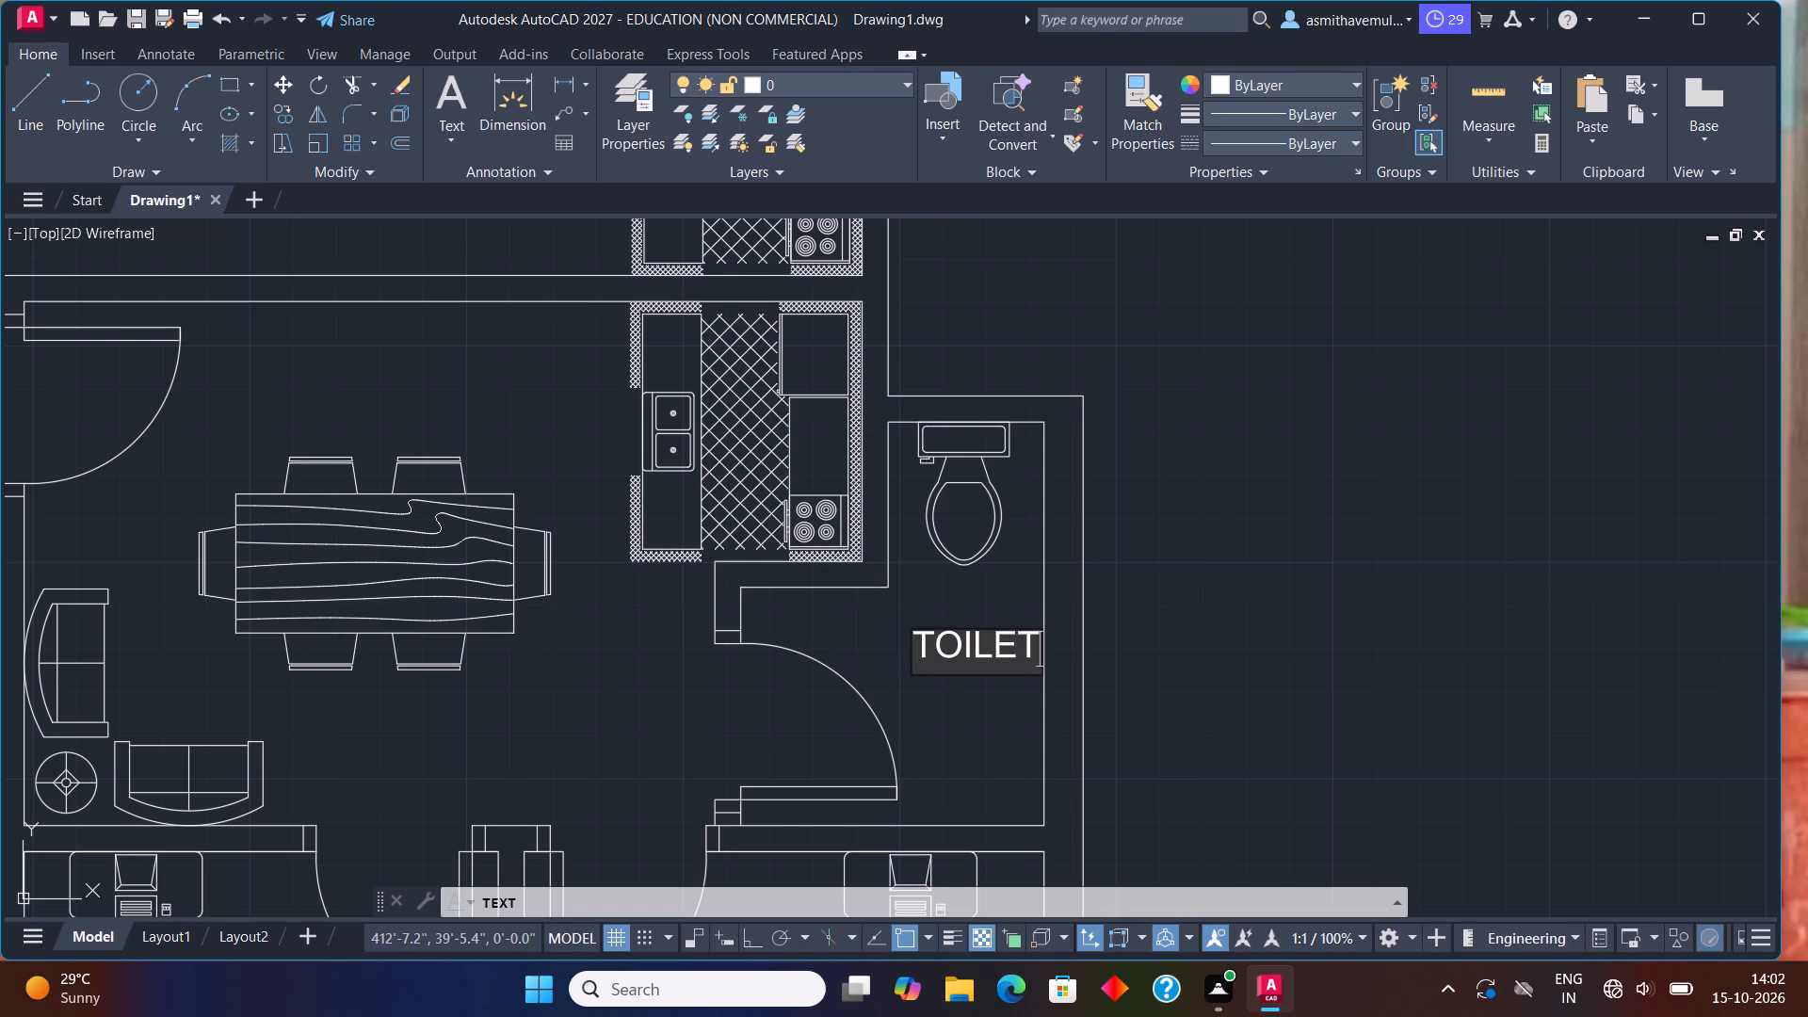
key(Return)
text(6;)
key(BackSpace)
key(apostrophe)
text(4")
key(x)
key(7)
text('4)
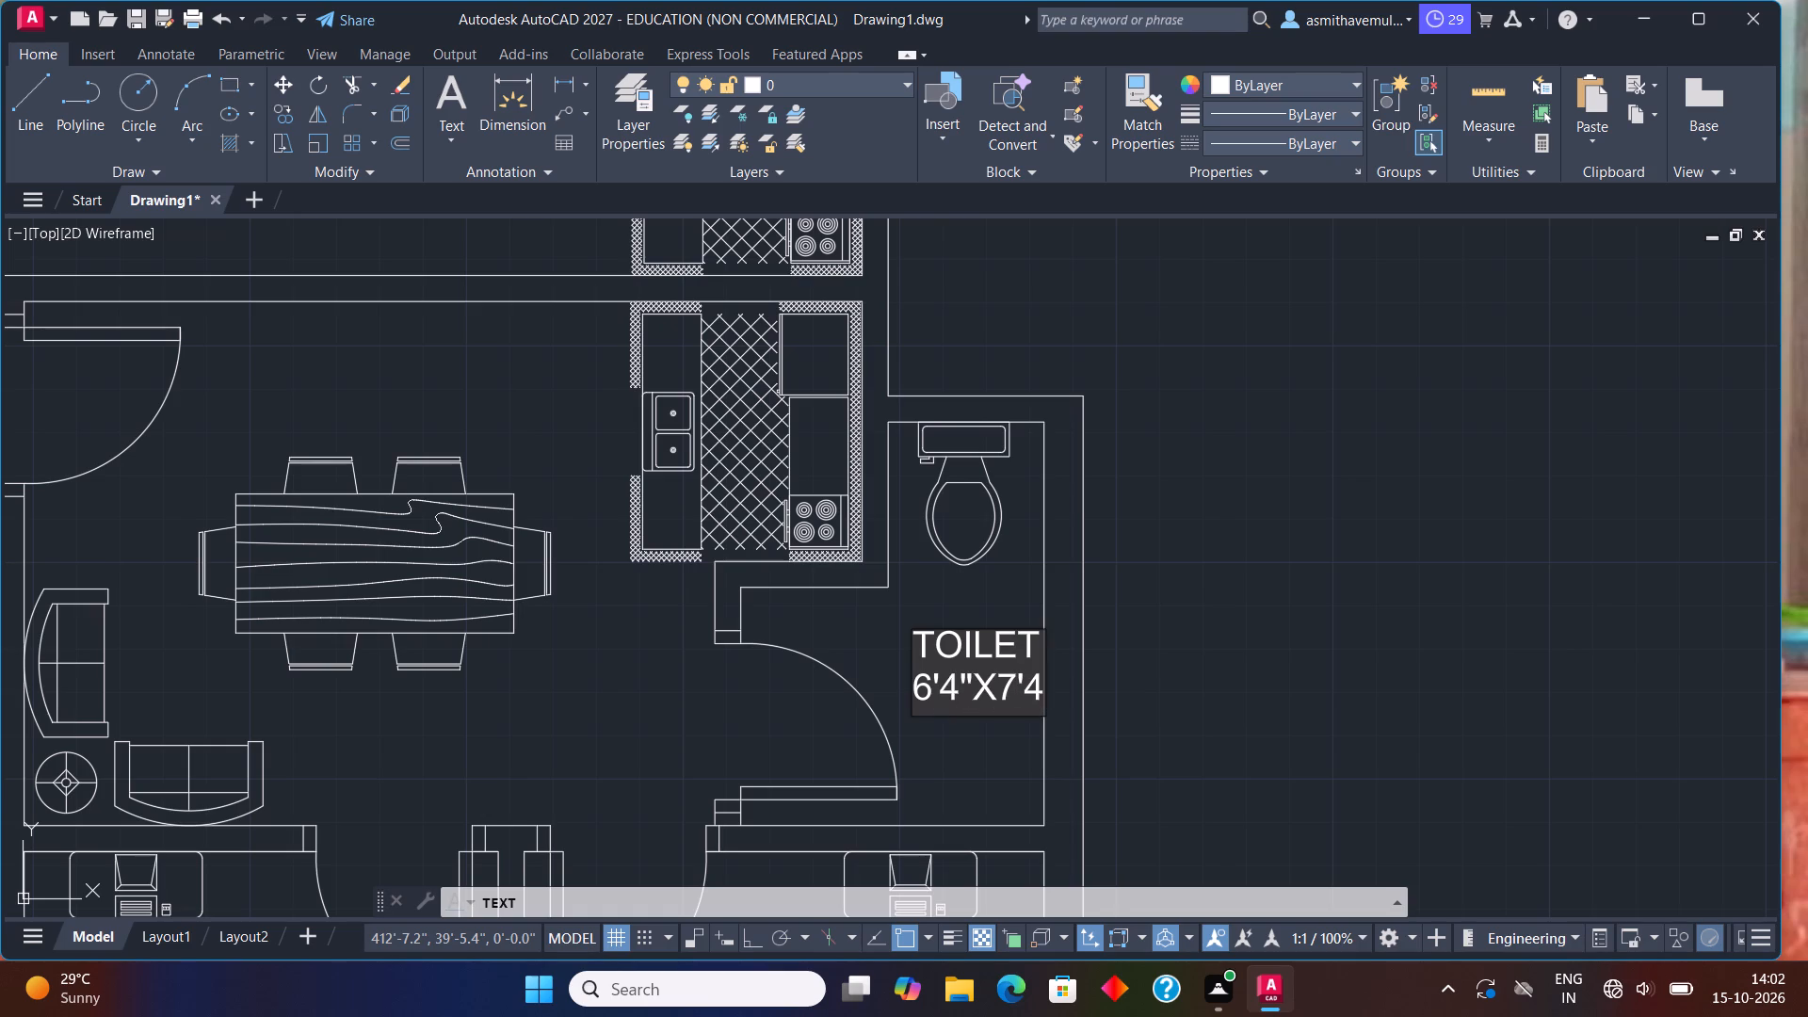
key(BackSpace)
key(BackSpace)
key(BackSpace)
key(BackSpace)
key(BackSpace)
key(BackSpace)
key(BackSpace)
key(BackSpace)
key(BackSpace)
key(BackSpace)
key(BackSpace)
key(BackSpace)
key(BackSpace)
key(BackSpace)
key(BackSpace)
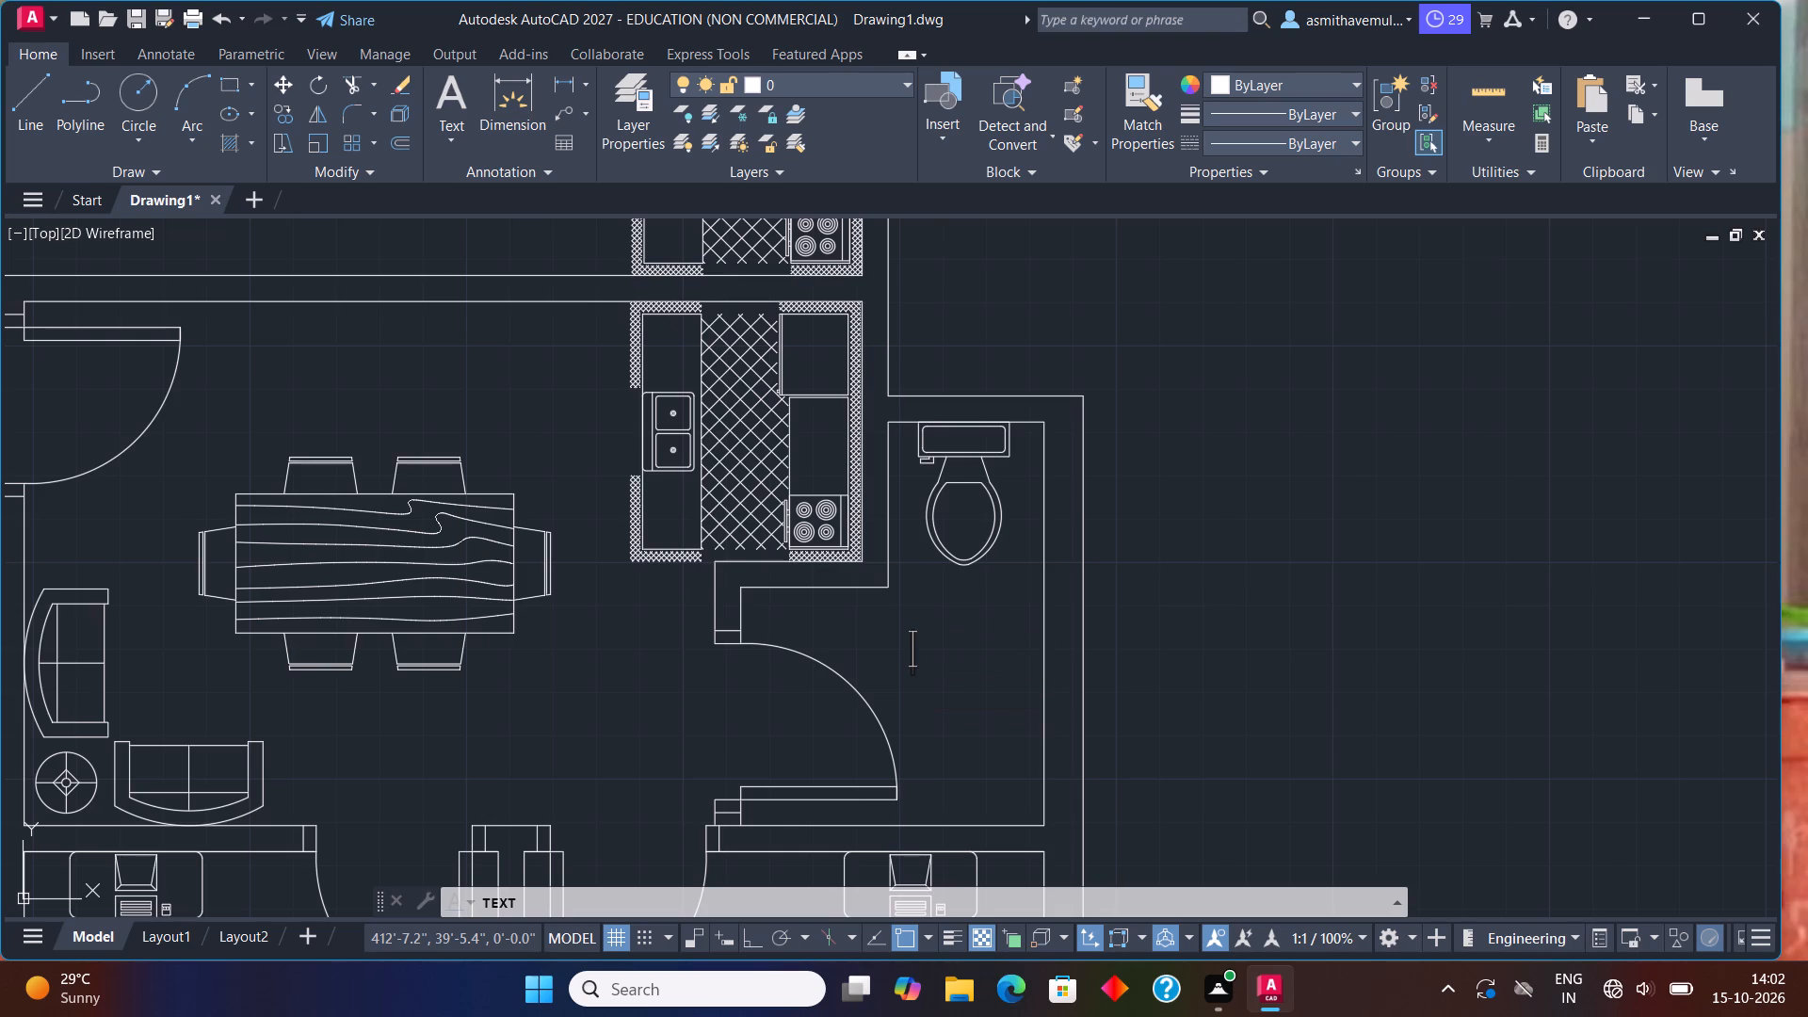
Label the lower-right unit's toilet with "TOILET" and "6'4"X7'4"" on a second line, between the WC and the door swing.
scroll(912, 660, up, 1)
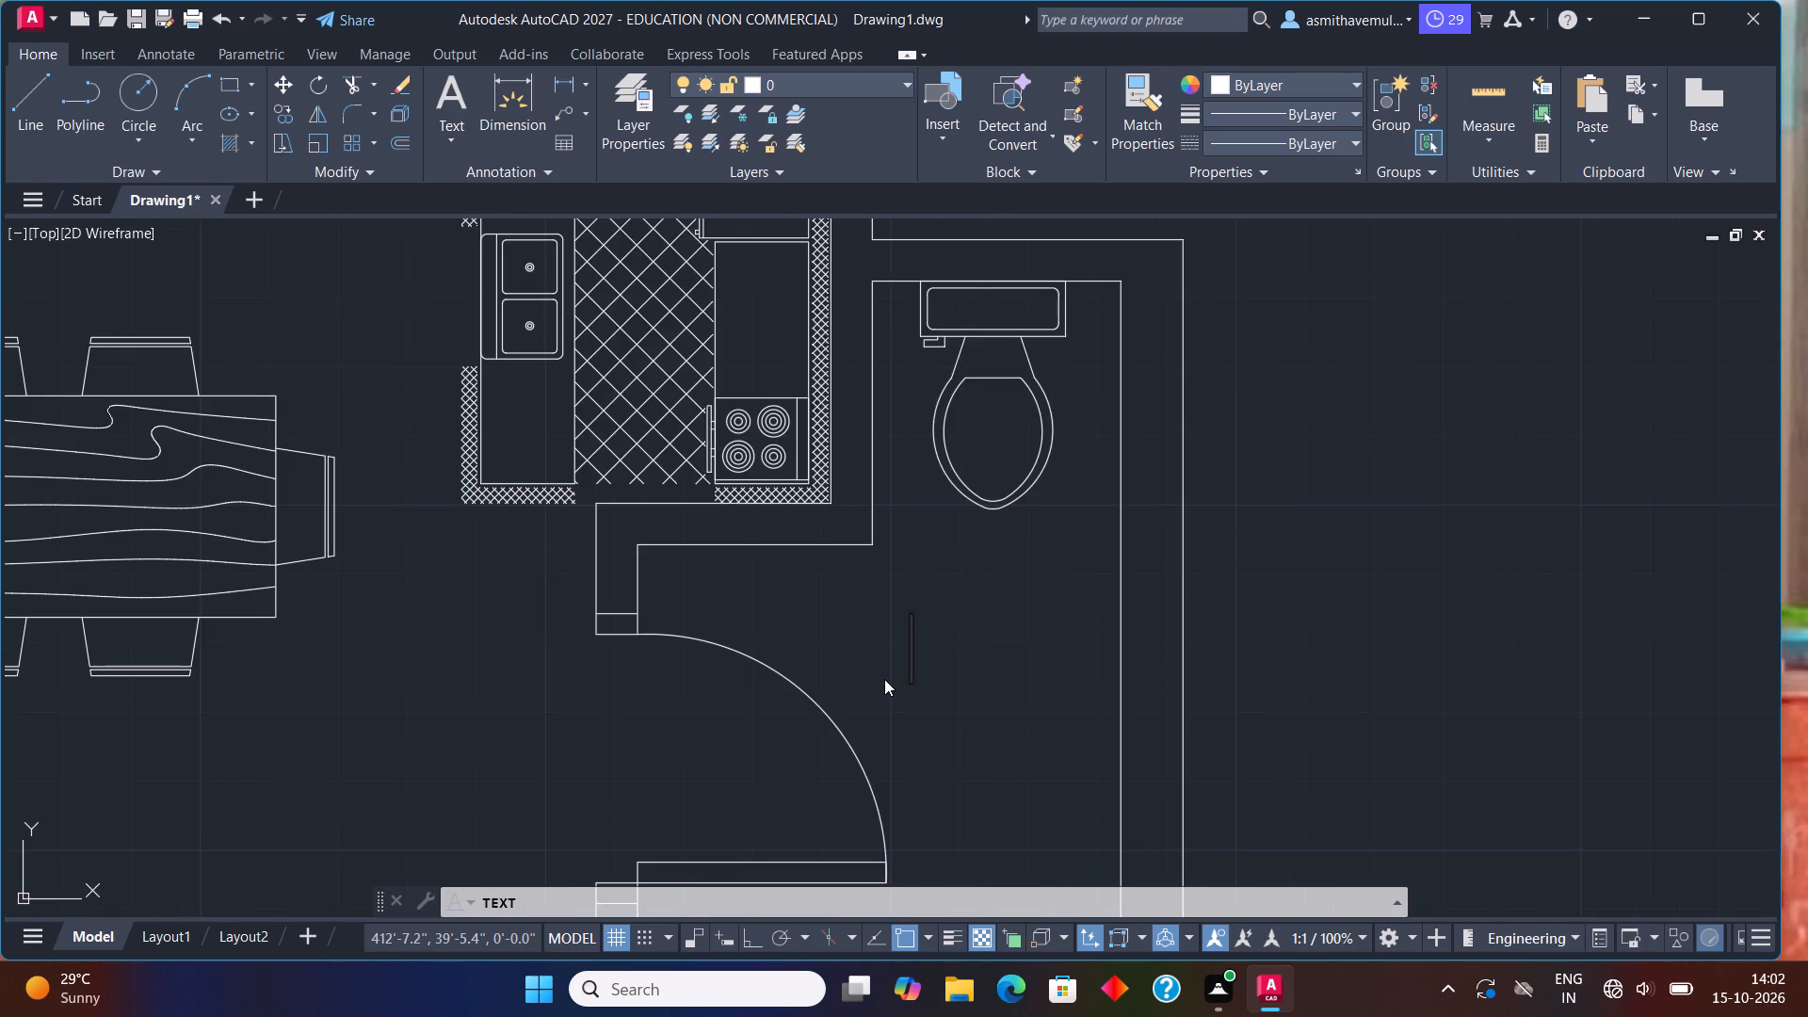
scroll(884, 679, up, 1)
click(872, 670)
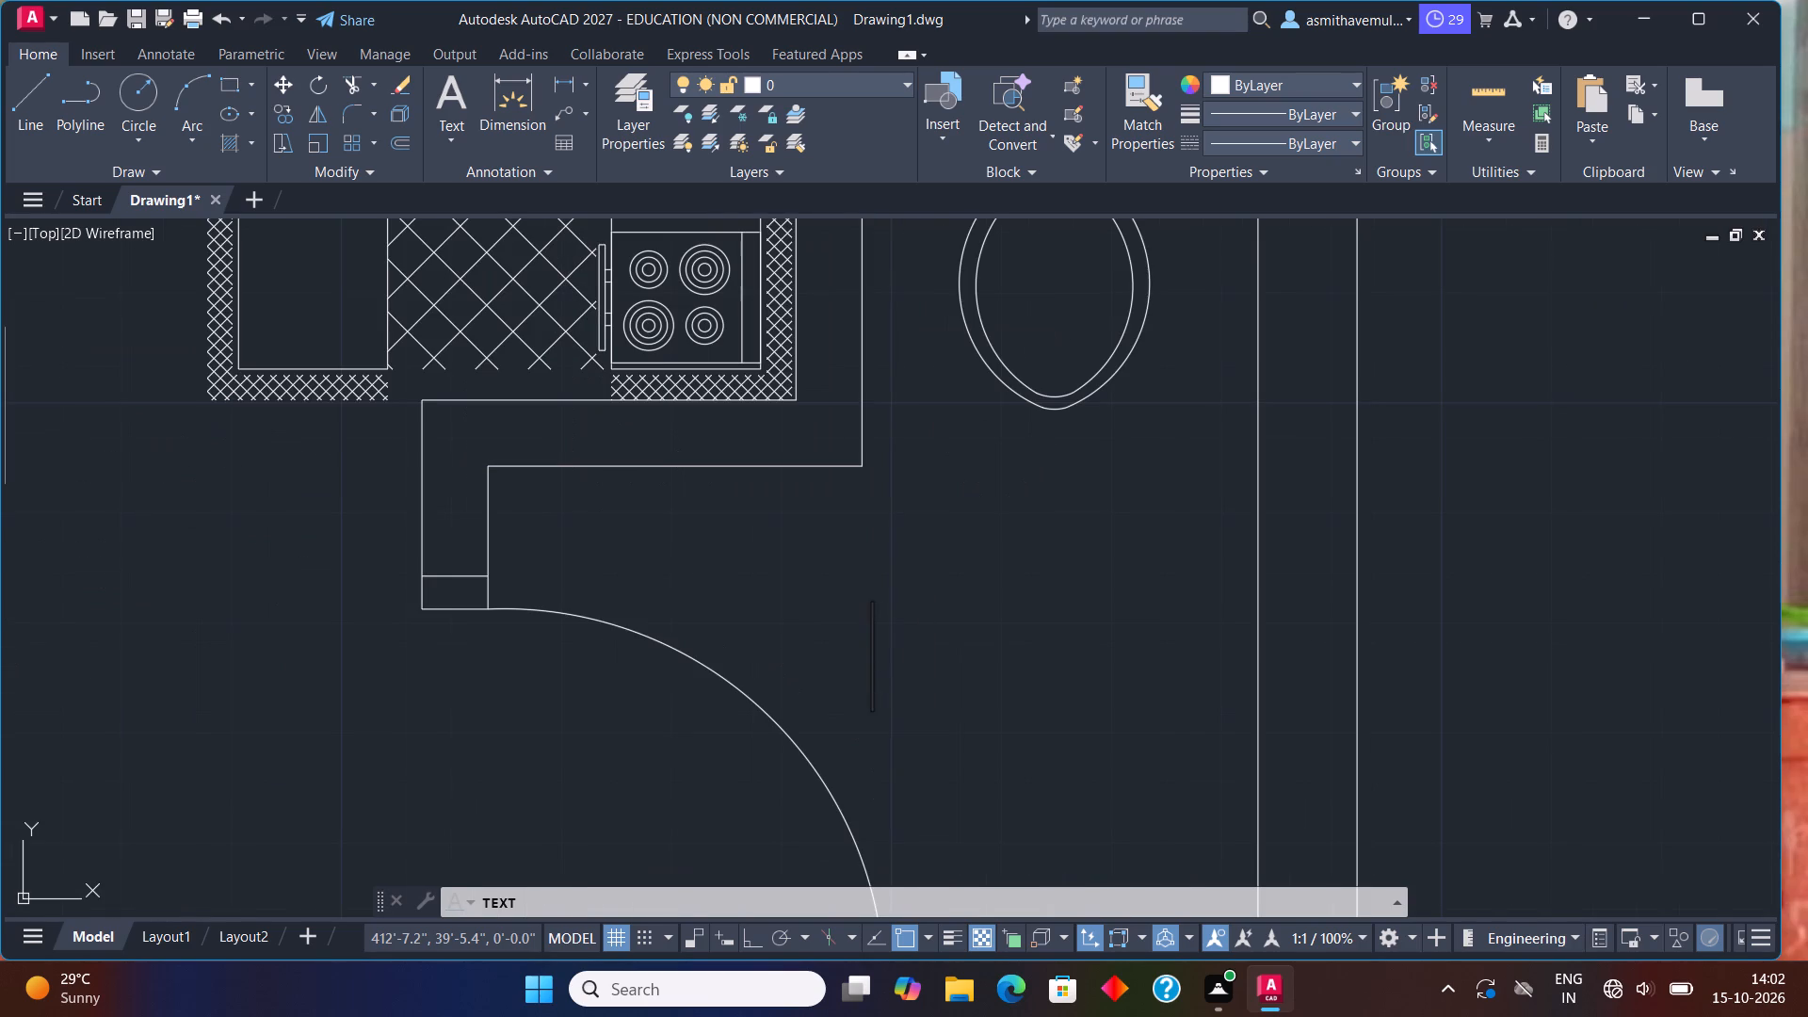
text(TOILE)
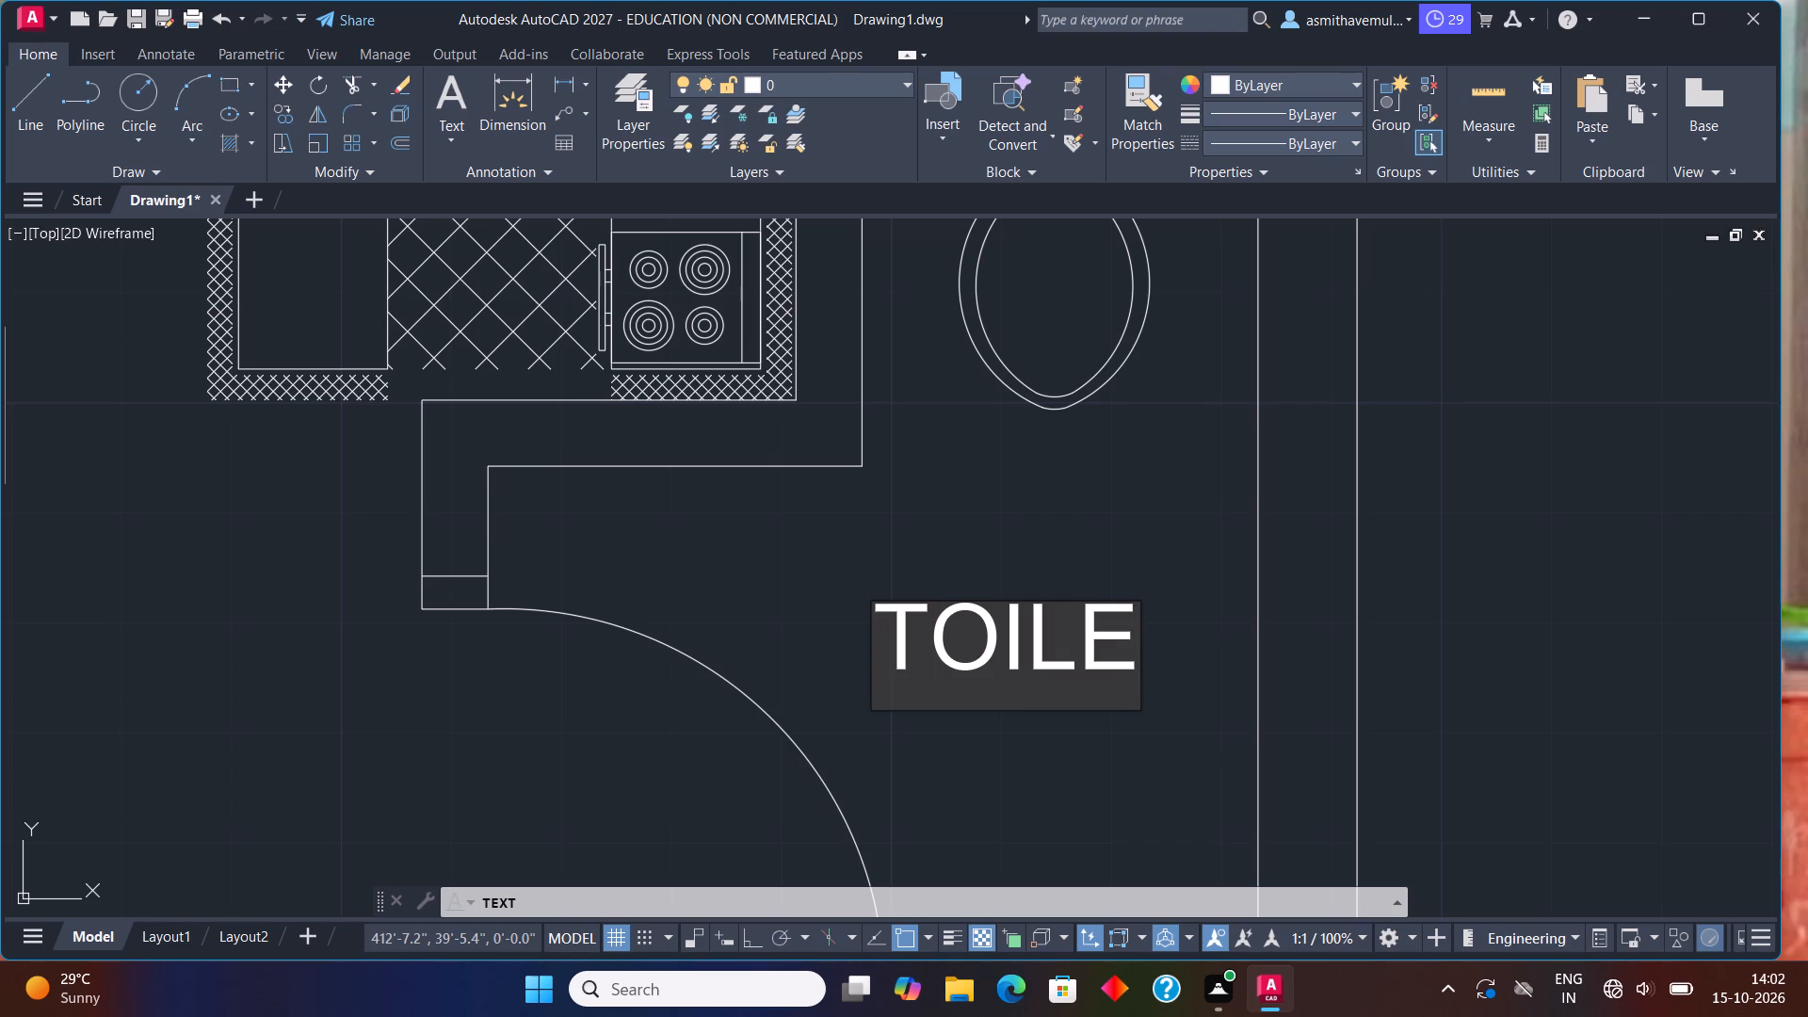
key(t)
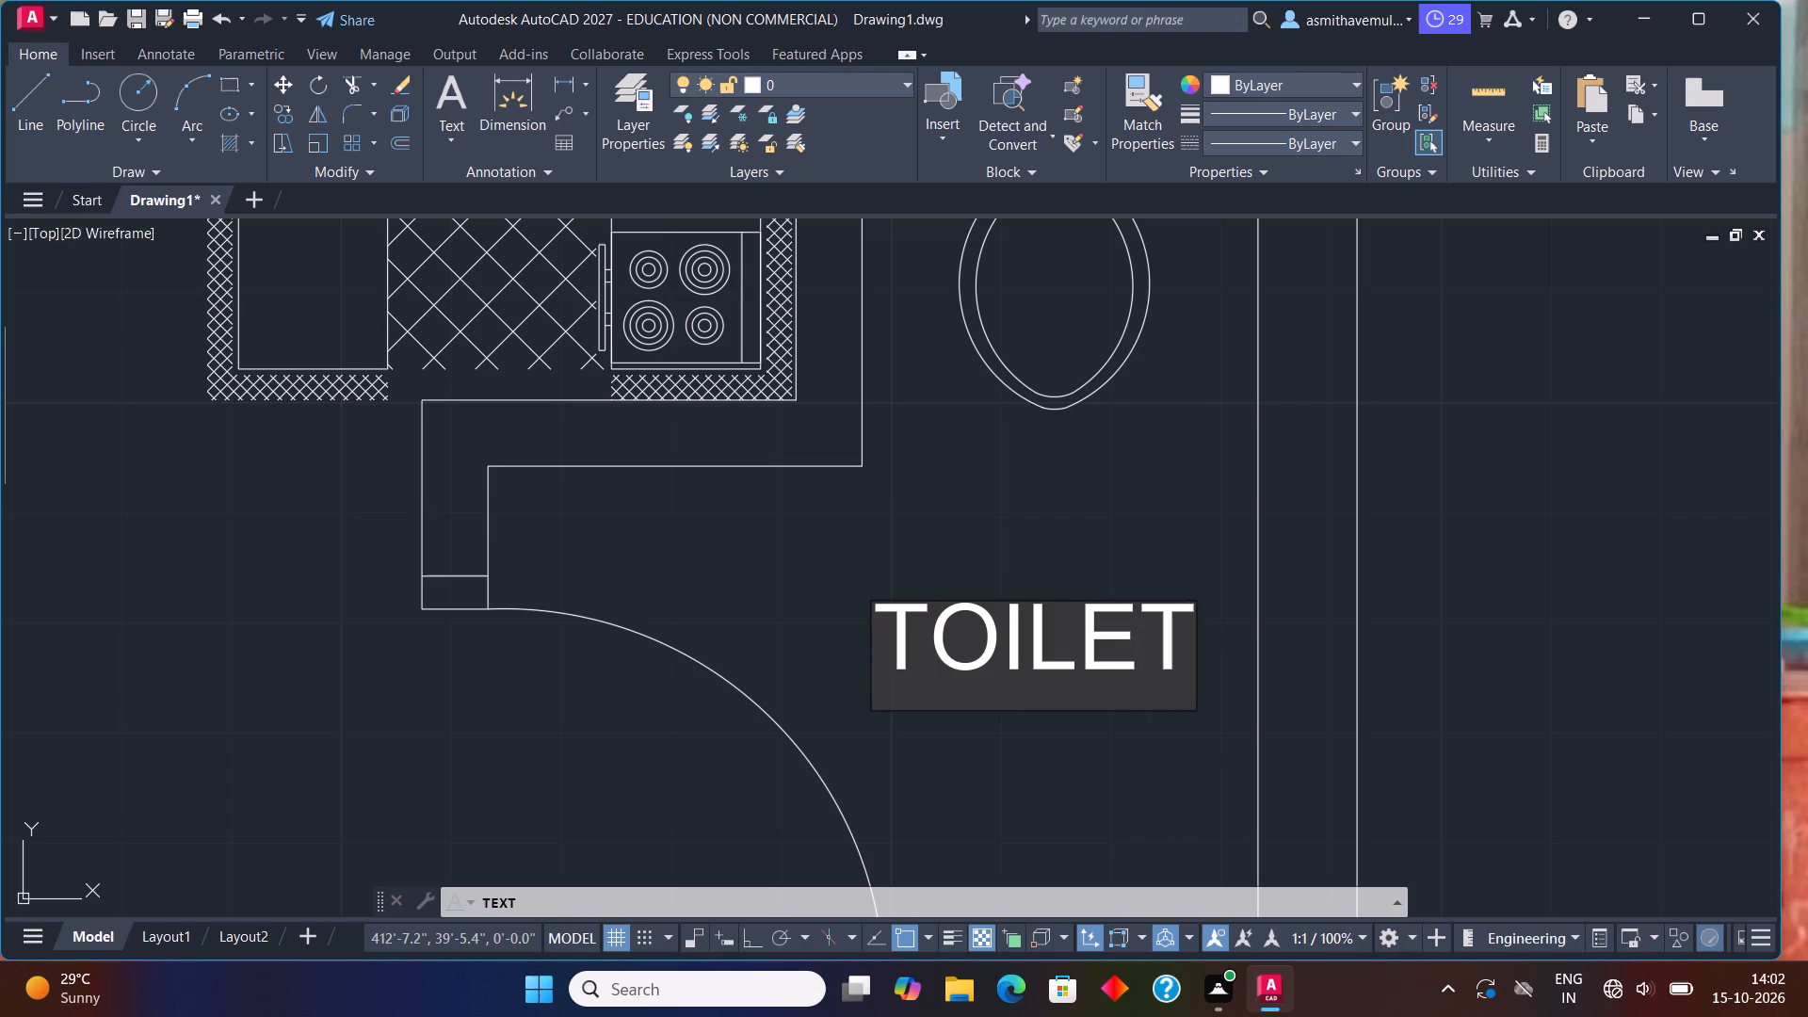
key(Return)
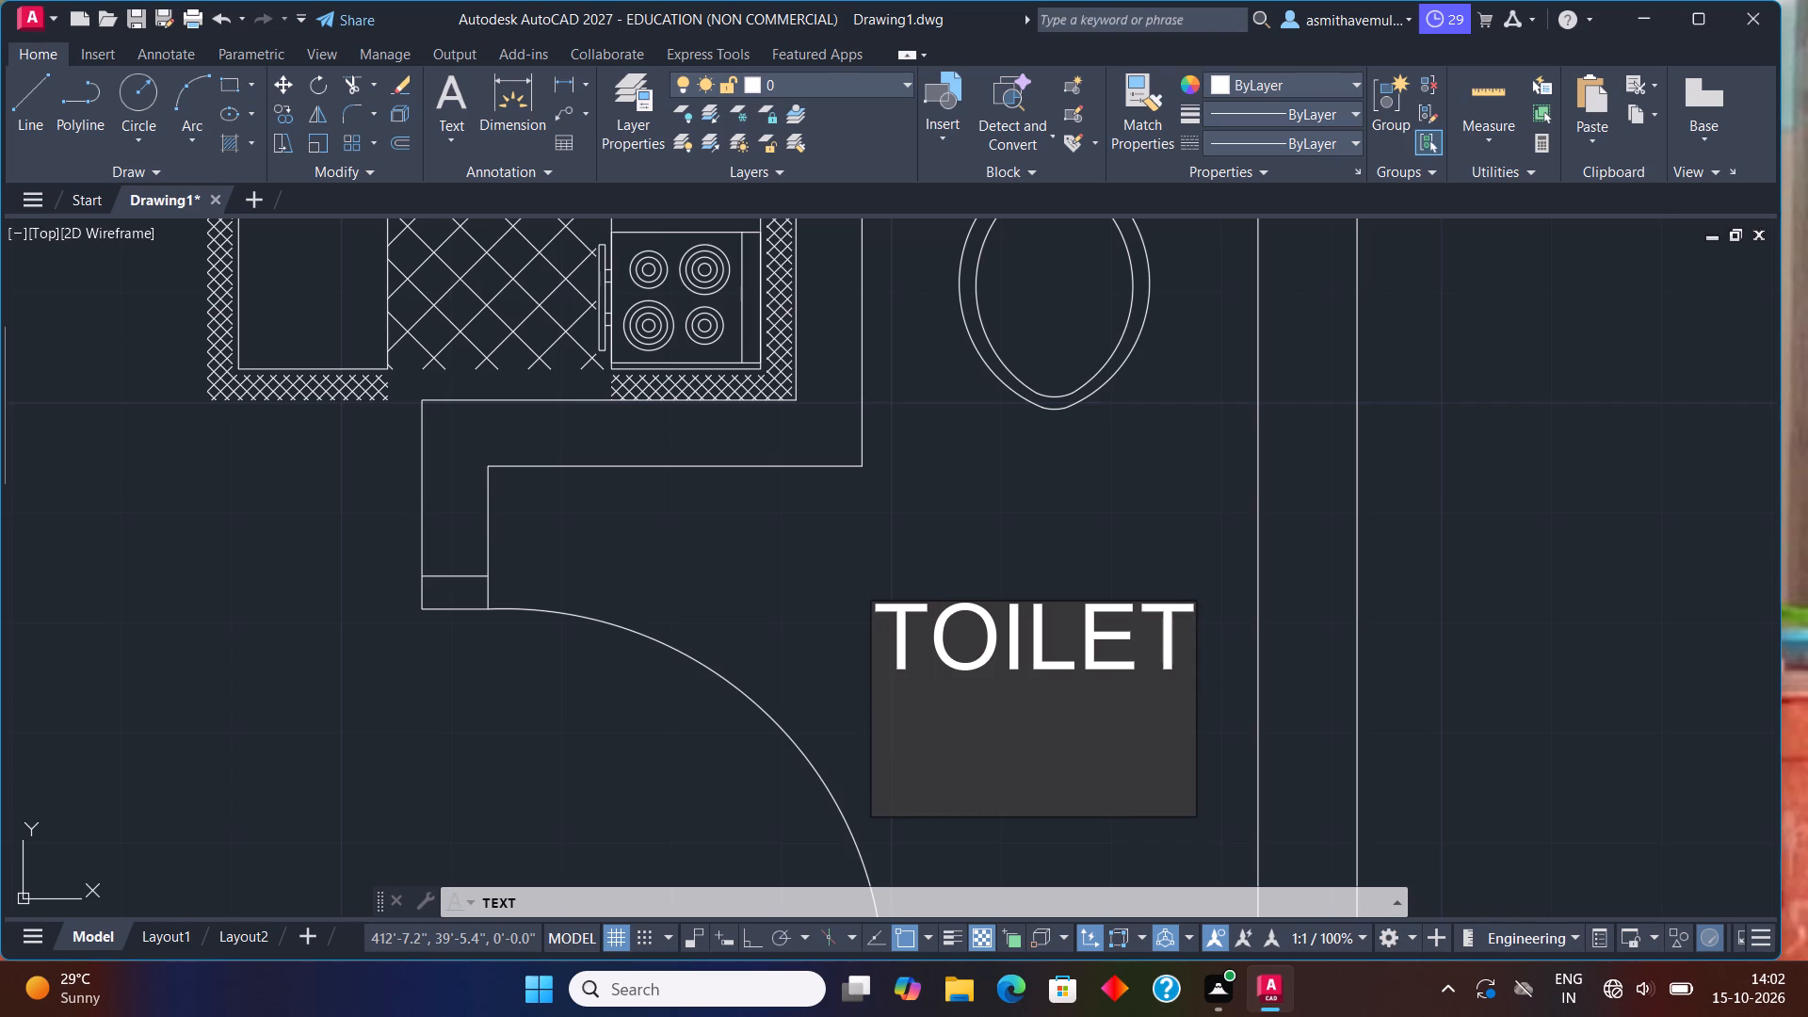
key(6)
text('4")
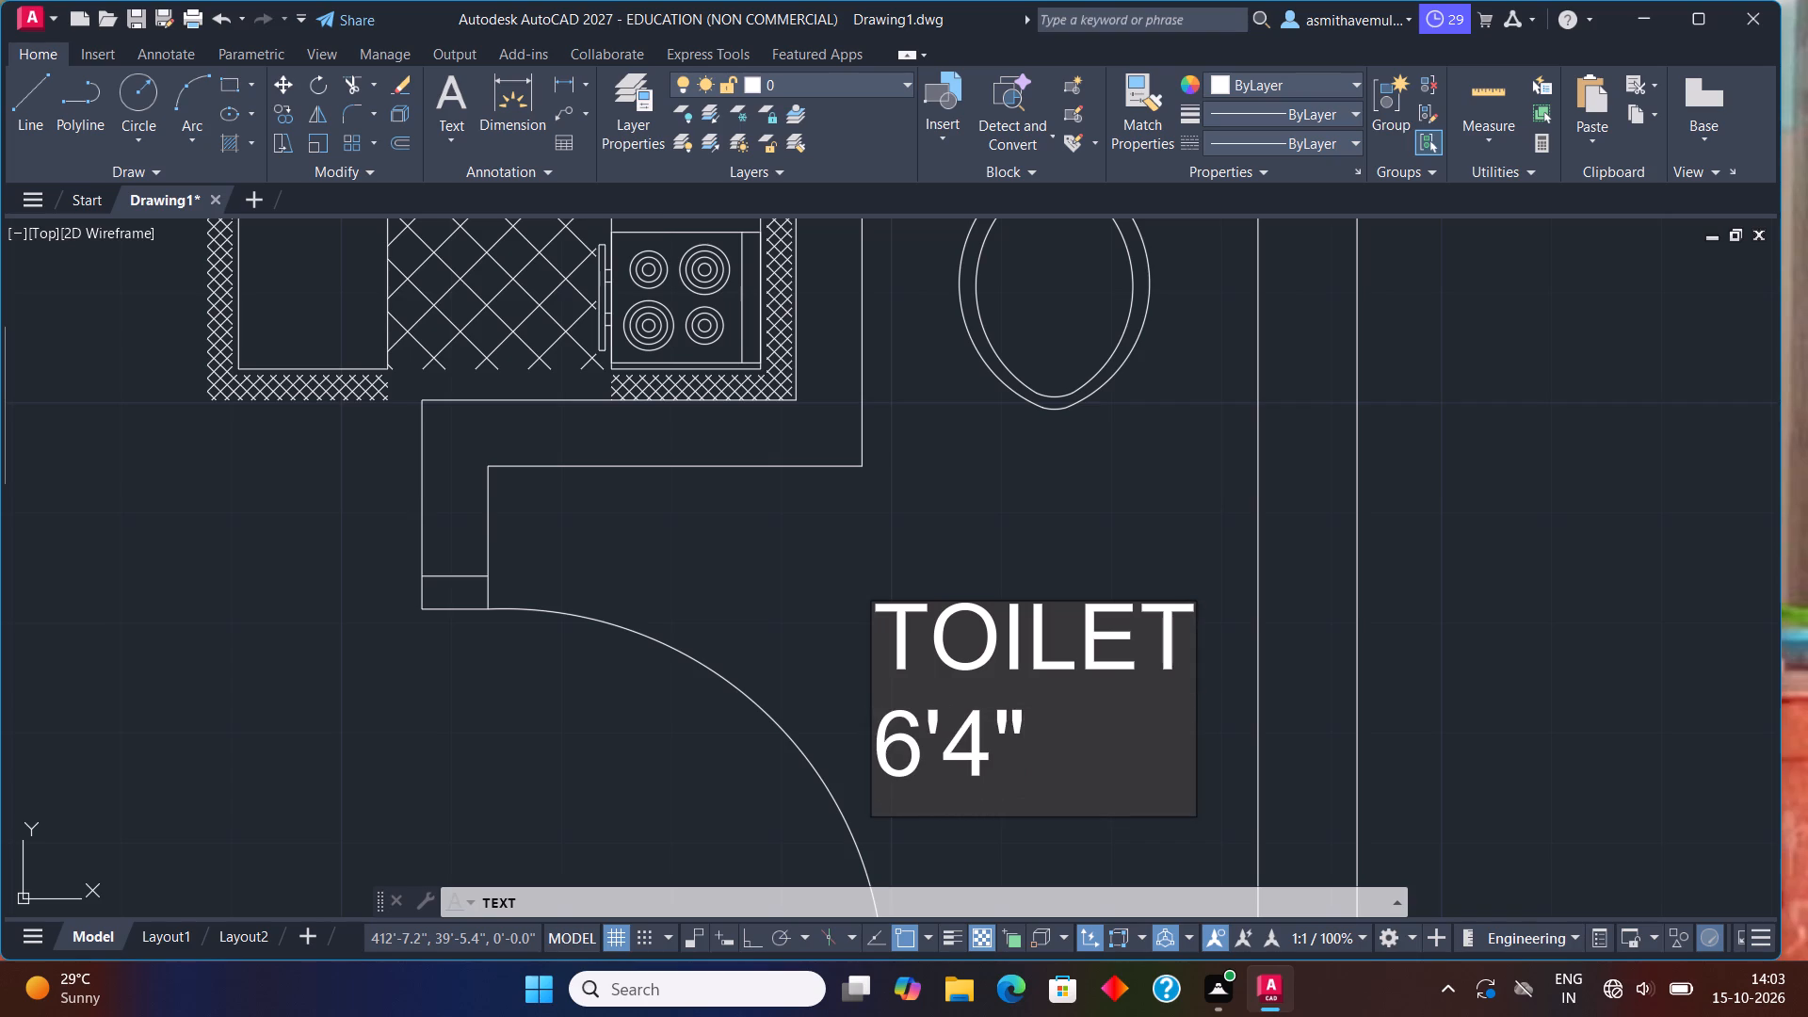
key(x)
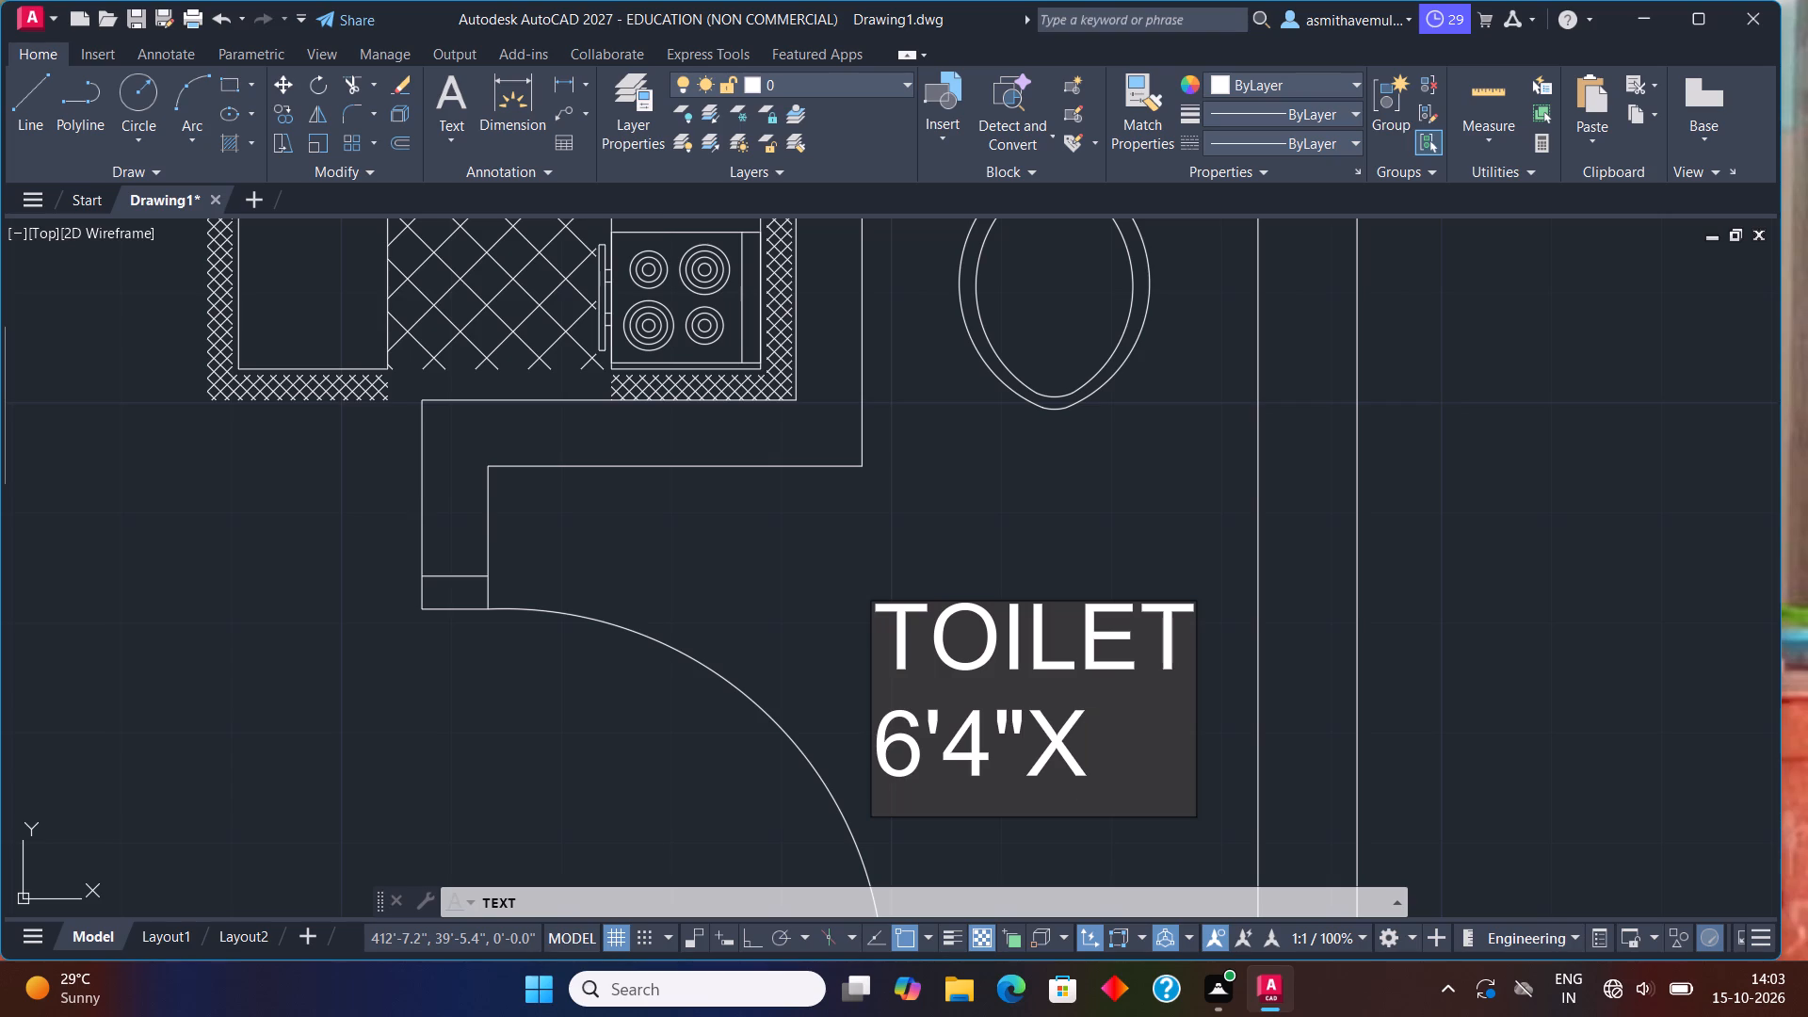
text(7'4")
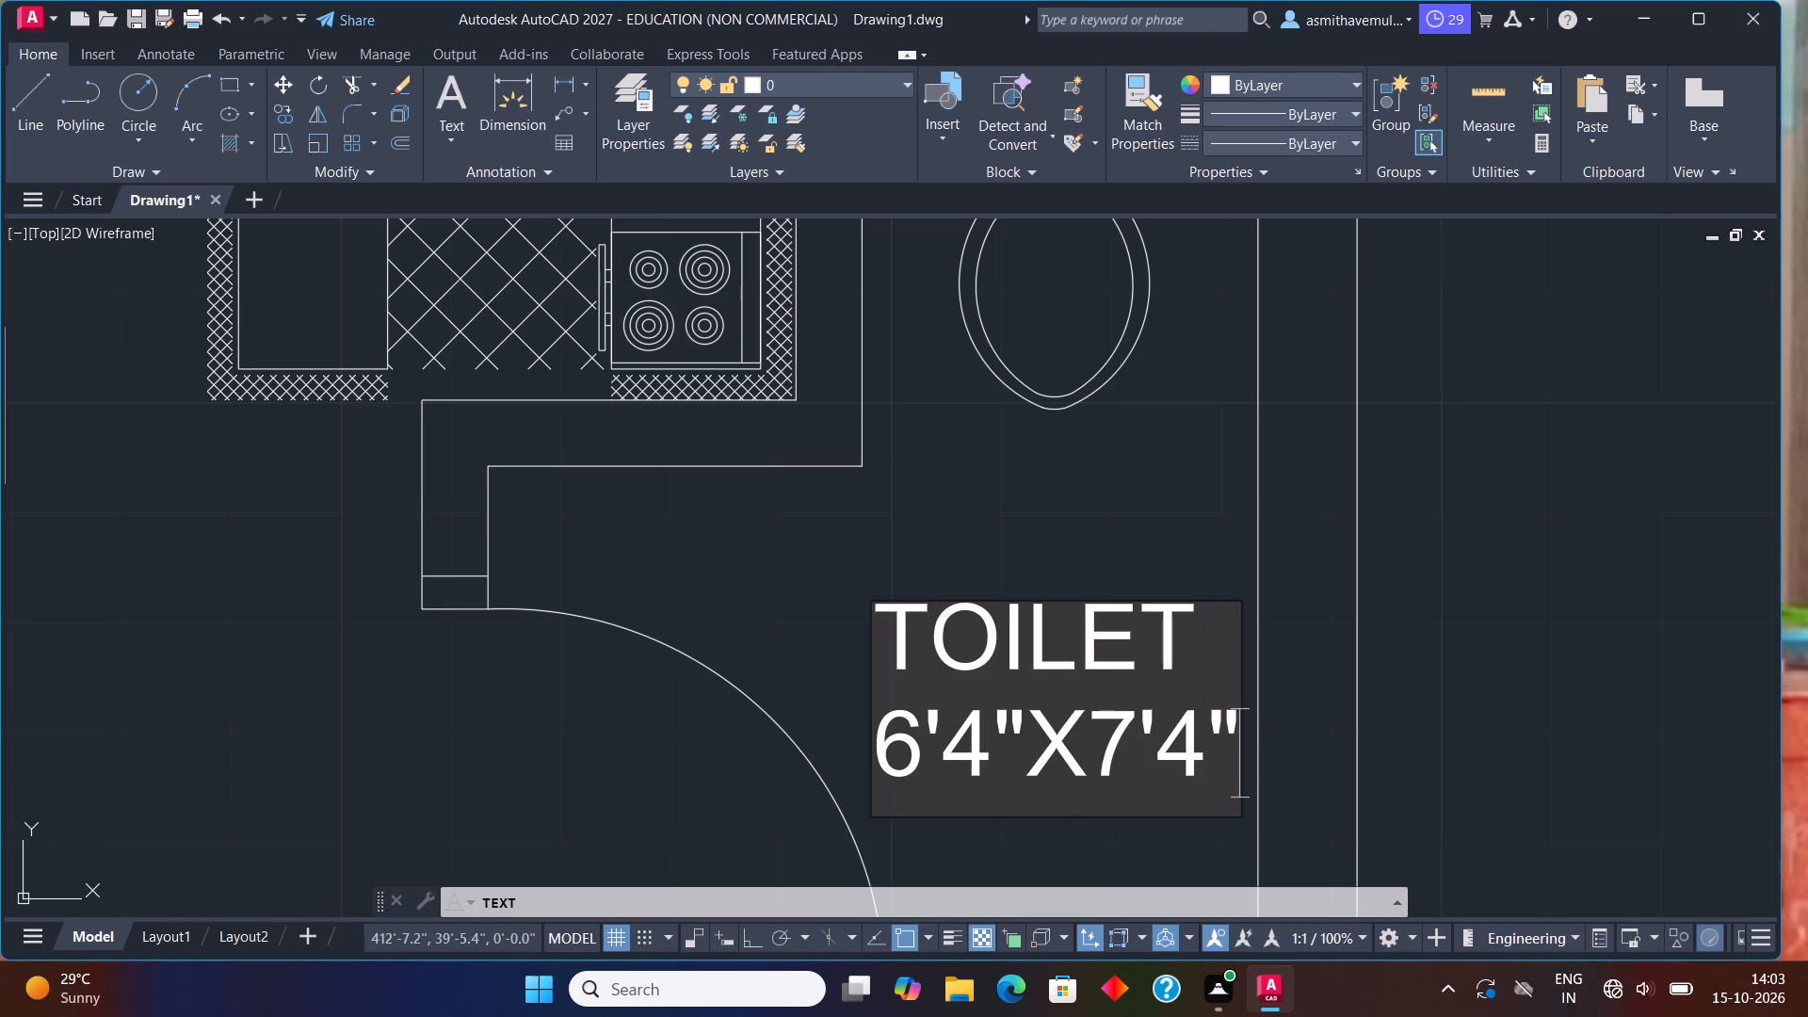
Label the lower-right unit's dining/drawing area with "DINING\DRAWING" and "13'6"X10'" on a second line, just below the dining table.
scroll(868, 674, down, 1)
scroll(787, 670, down, 1)
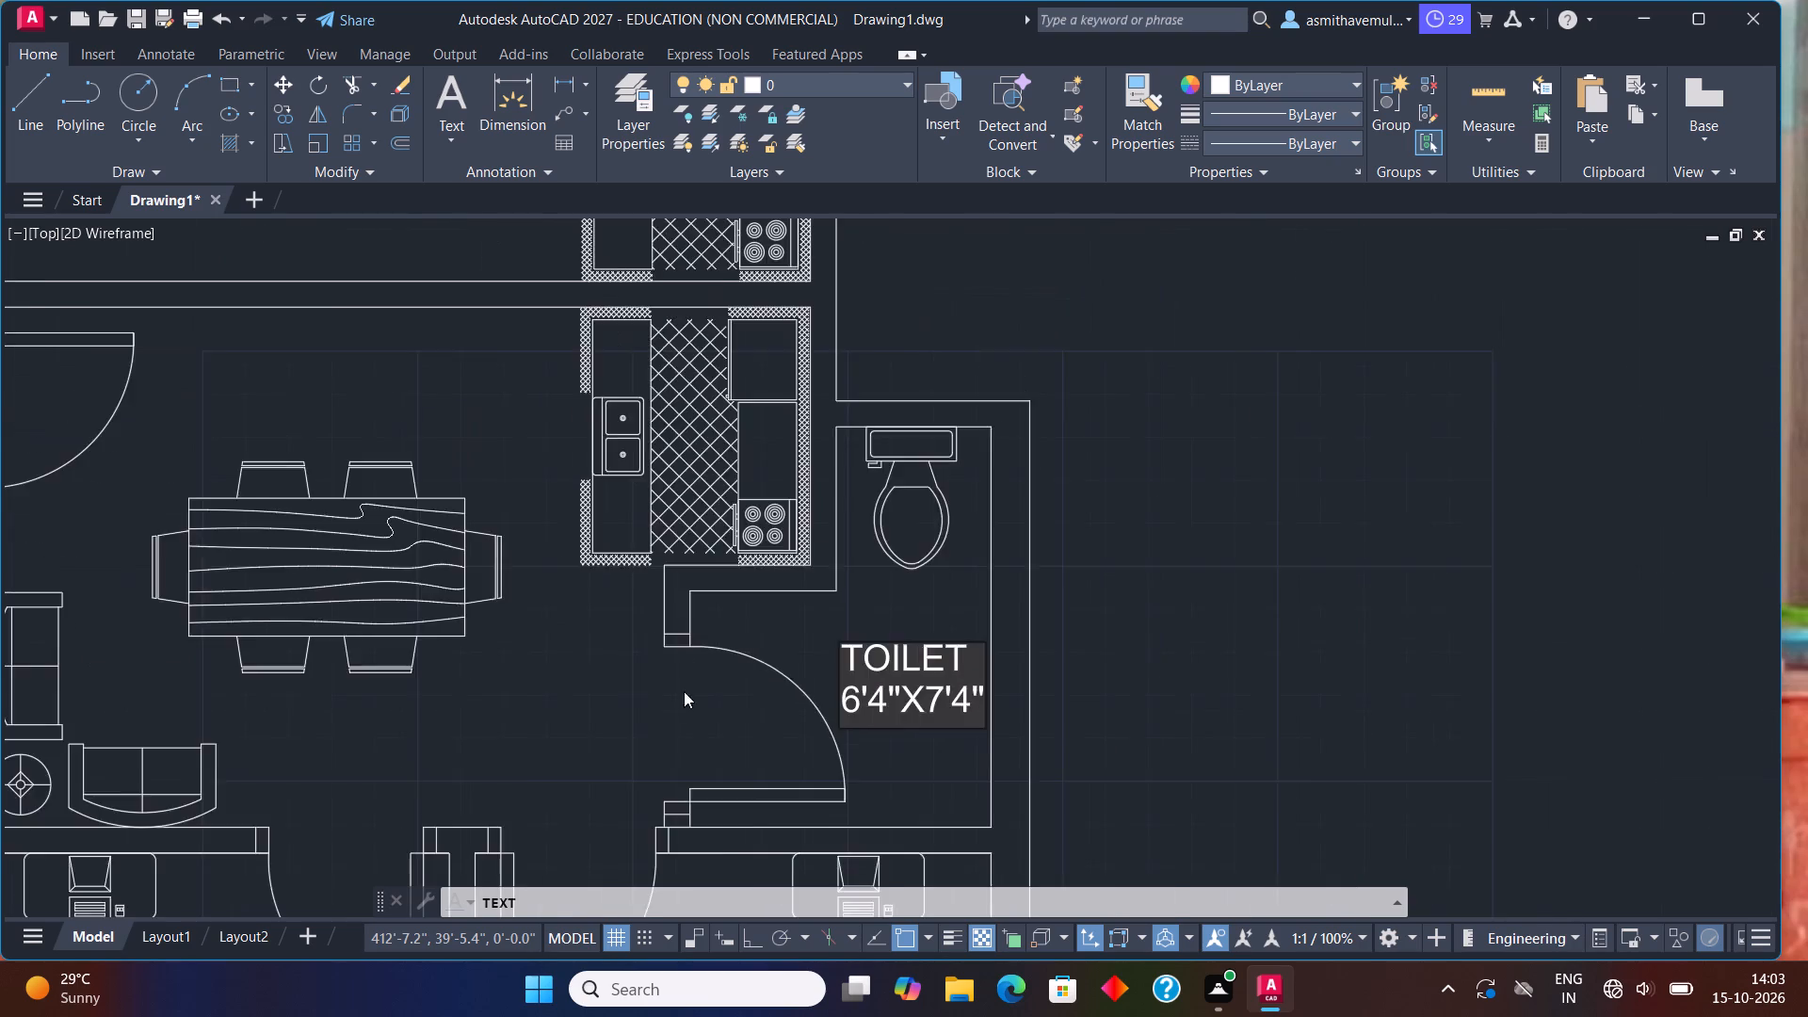
scroll(684, 691, down, 1)
middle_drag(636, 727, 819, 633)
scroll(520, 603, up, 1)
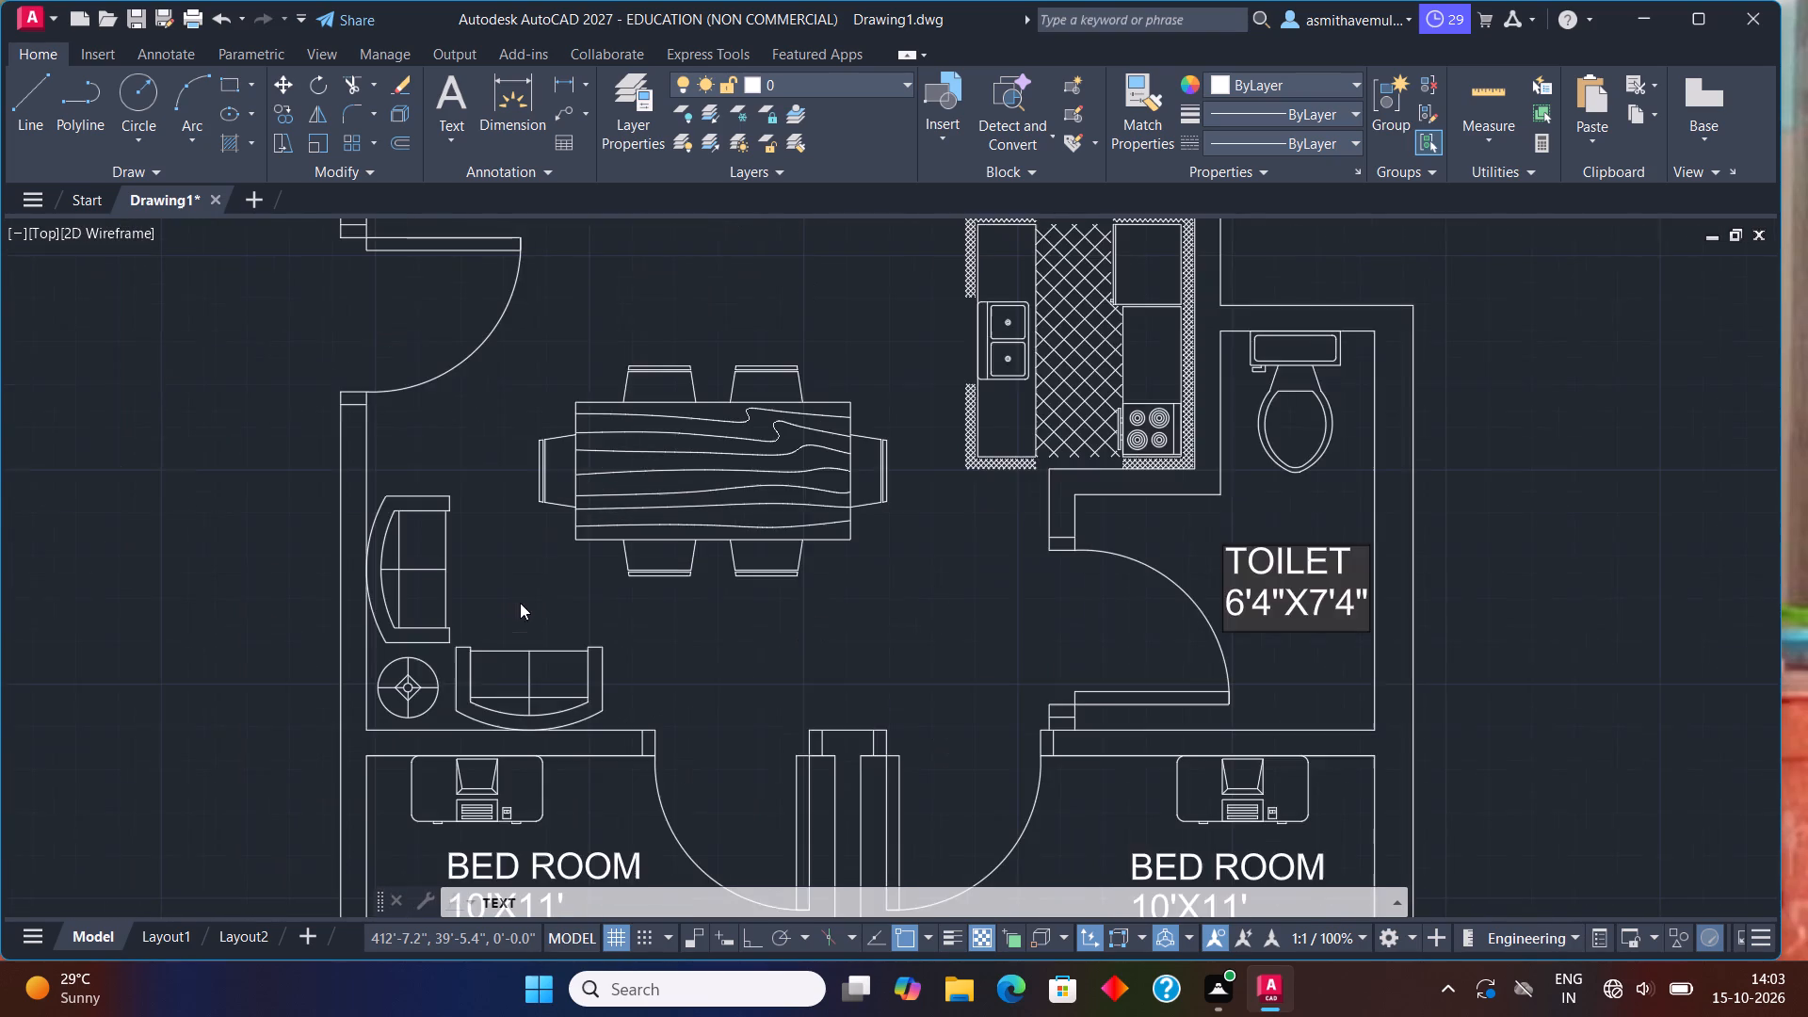
scroll(680, 641, up, 1)
click(769, 616)
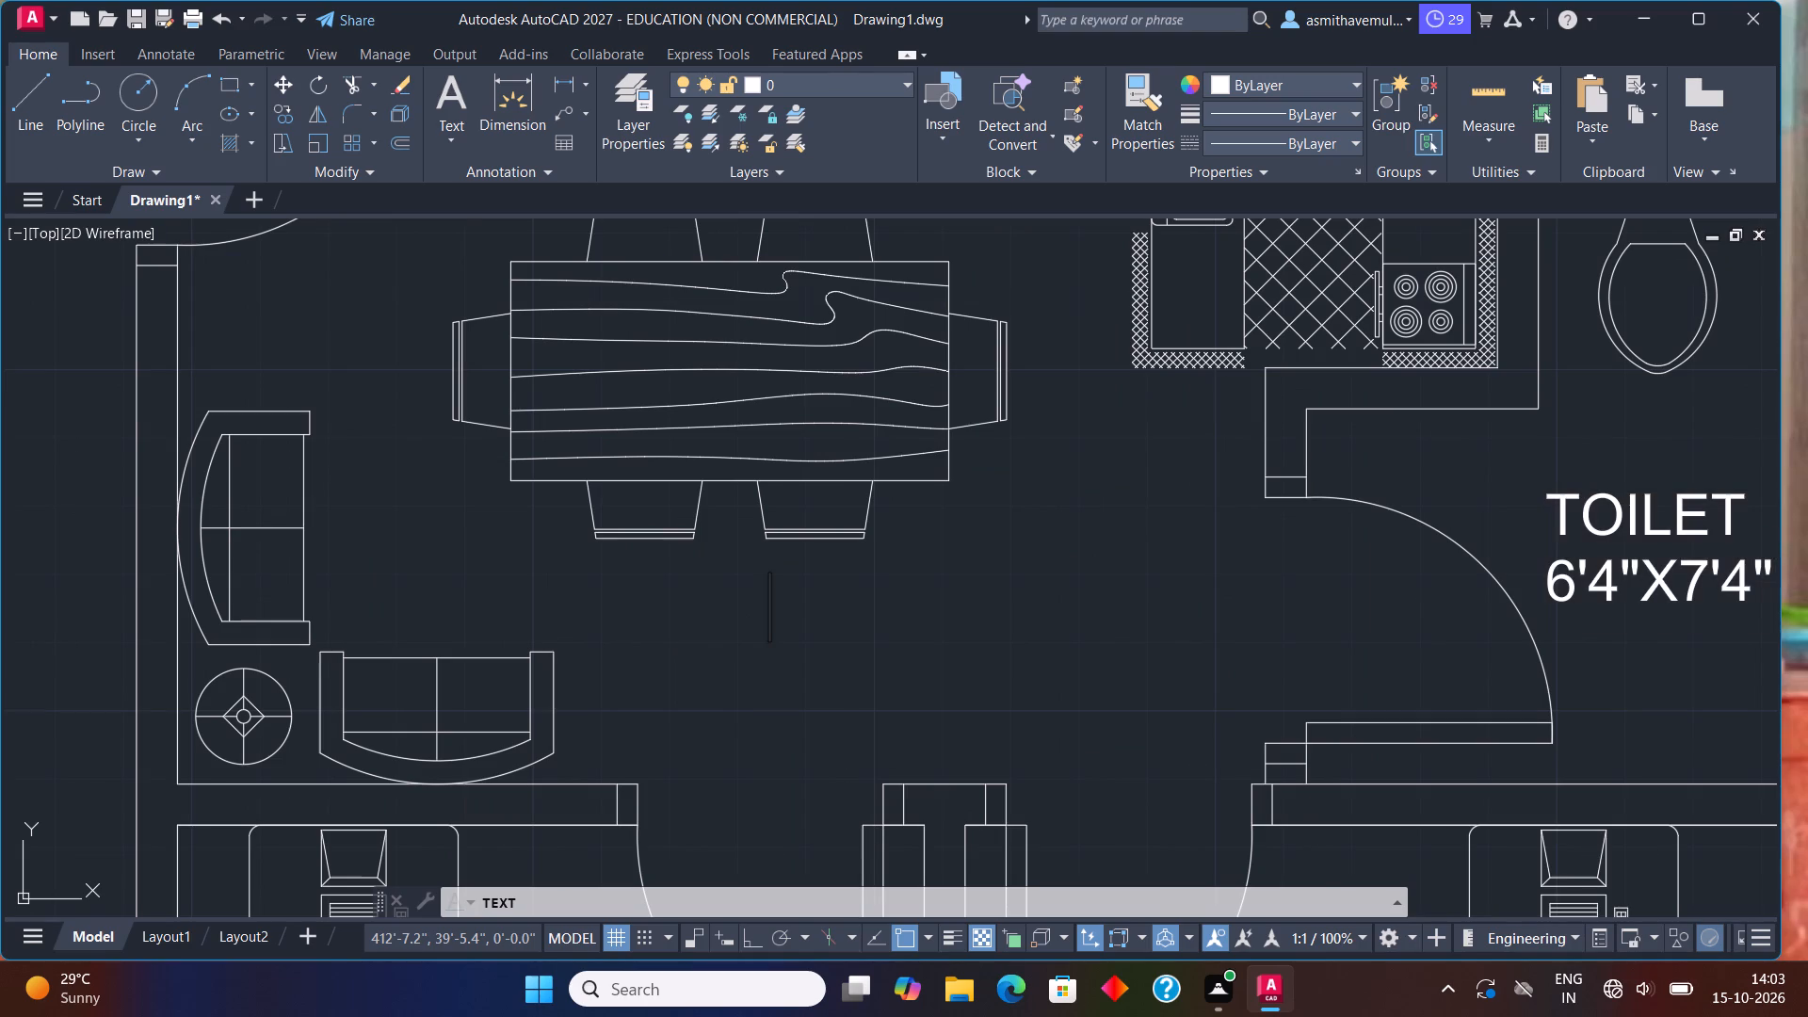
text(DINING\)
text(DR)
text(AWI)
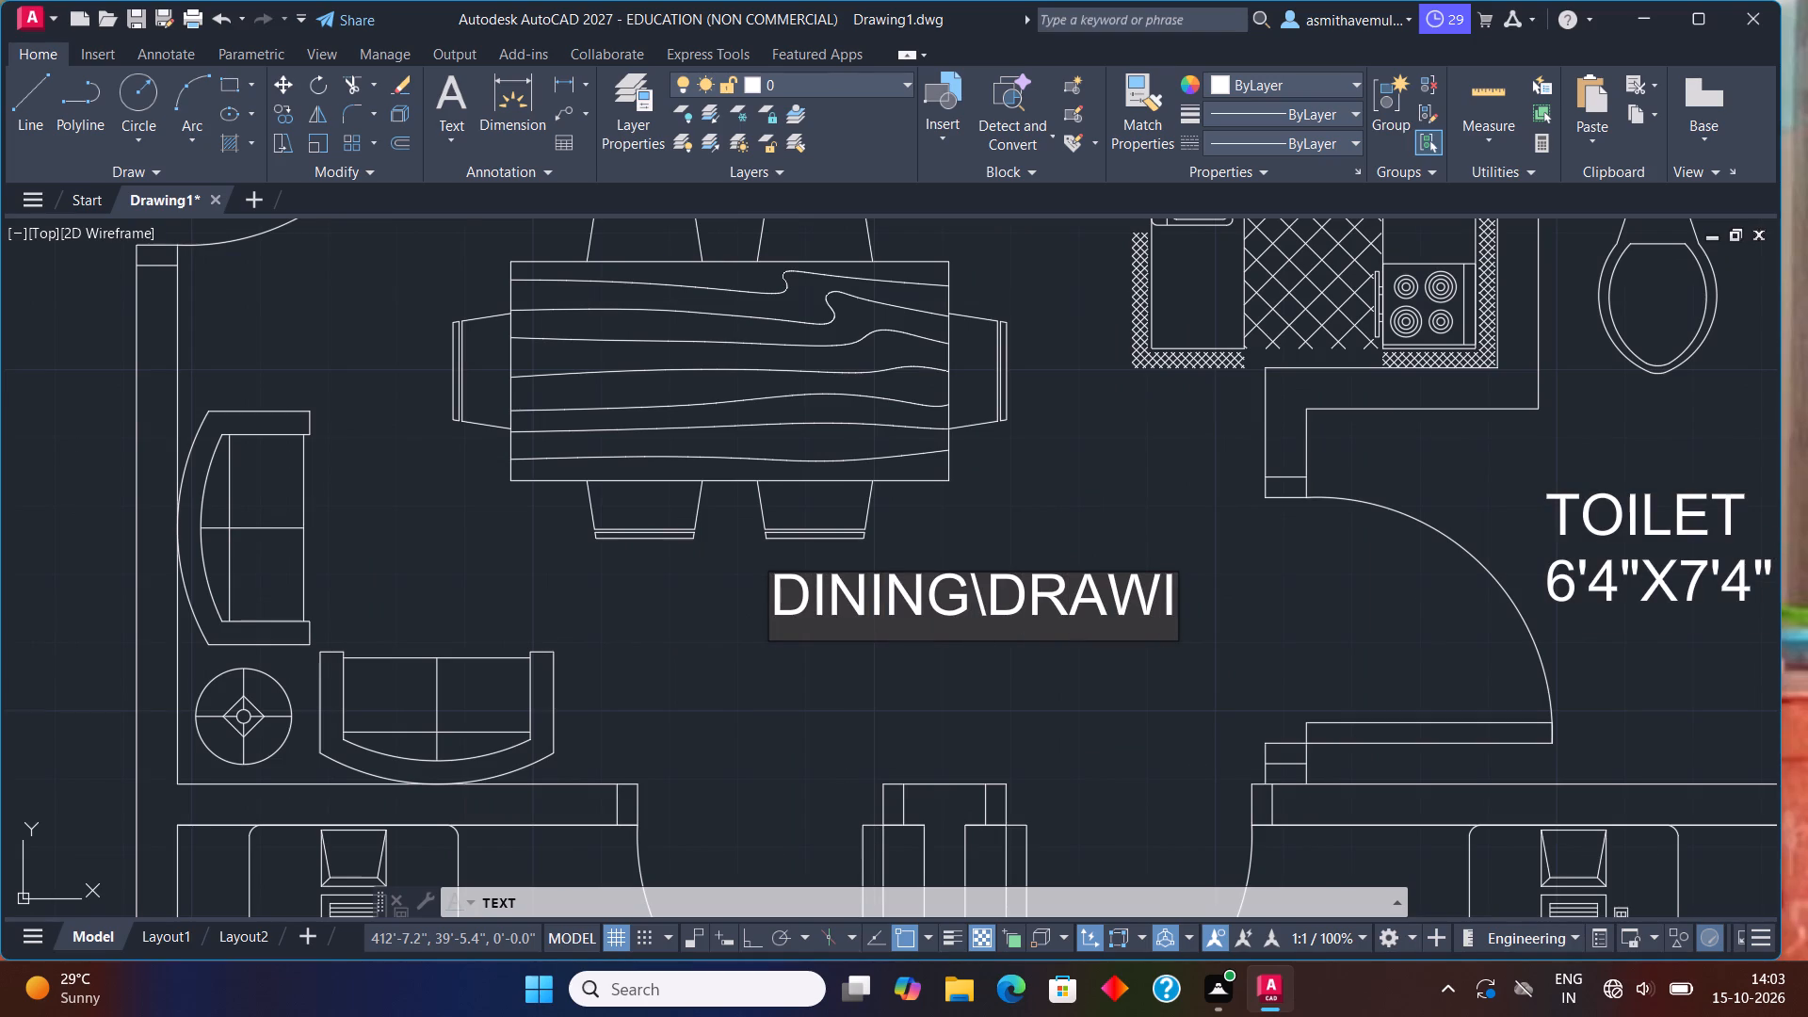
key(n)
key(g)
key(Return)
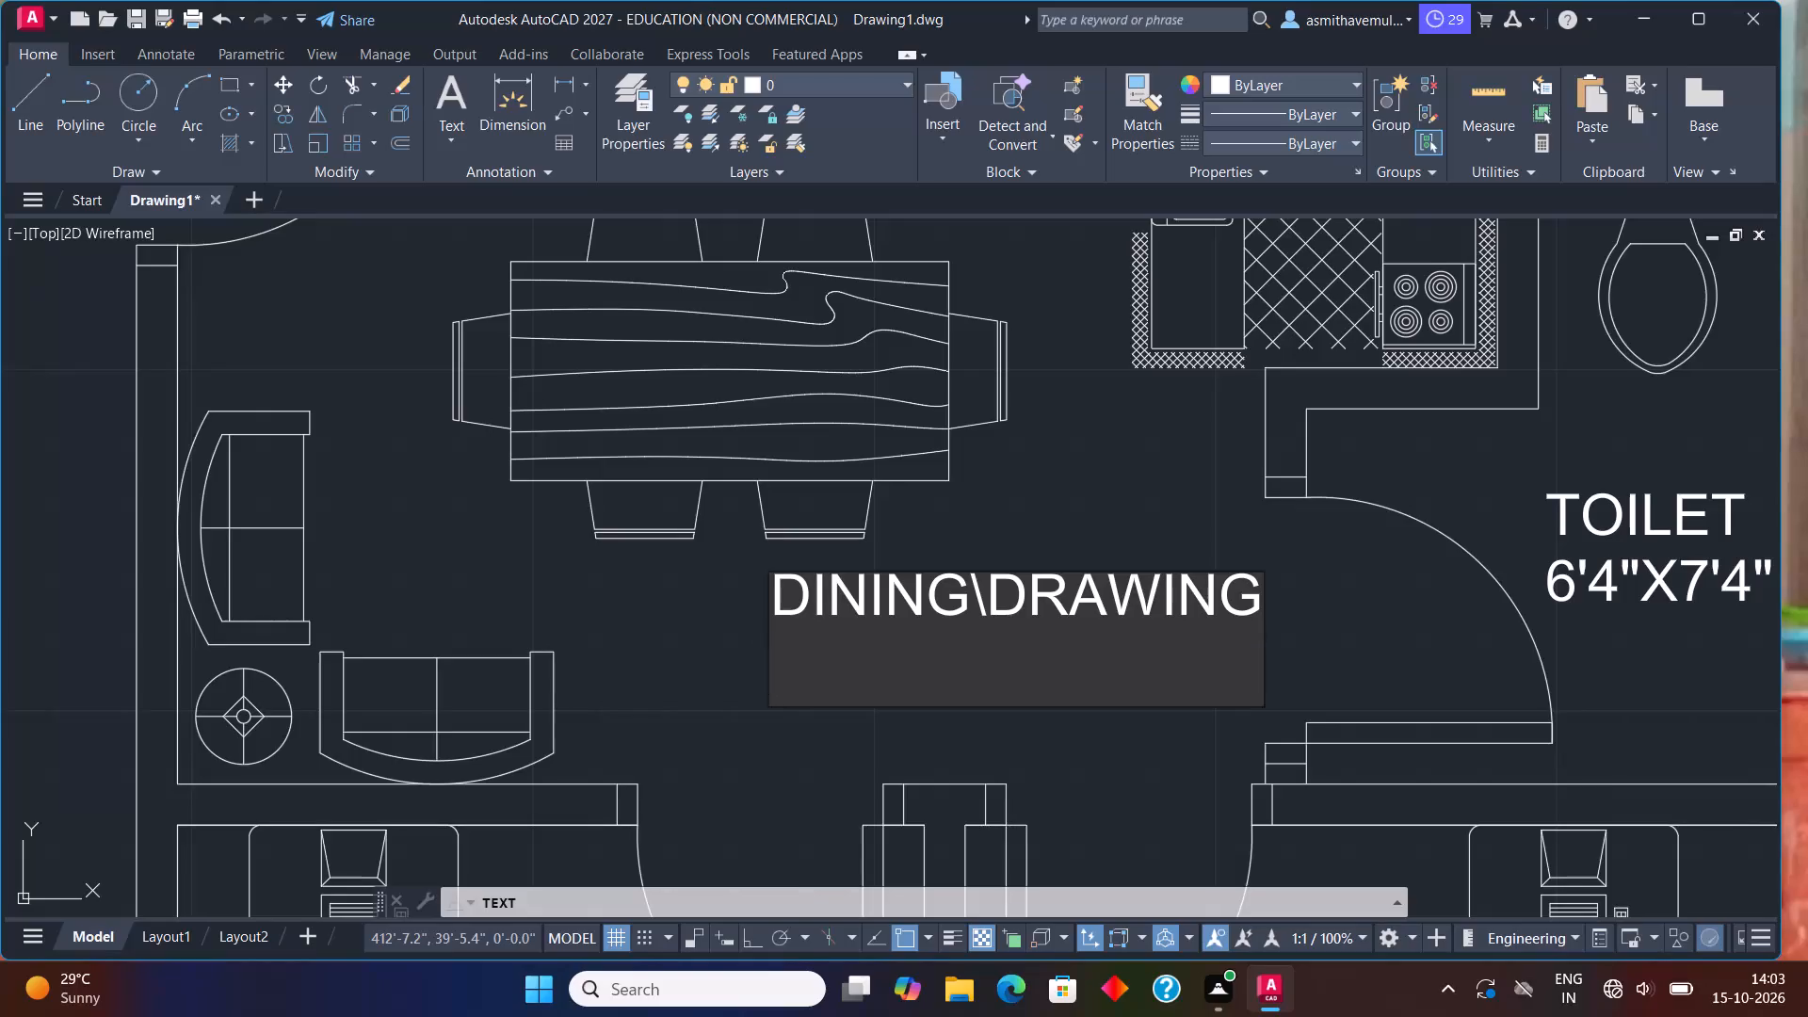
text(13'6"X)
text(10')
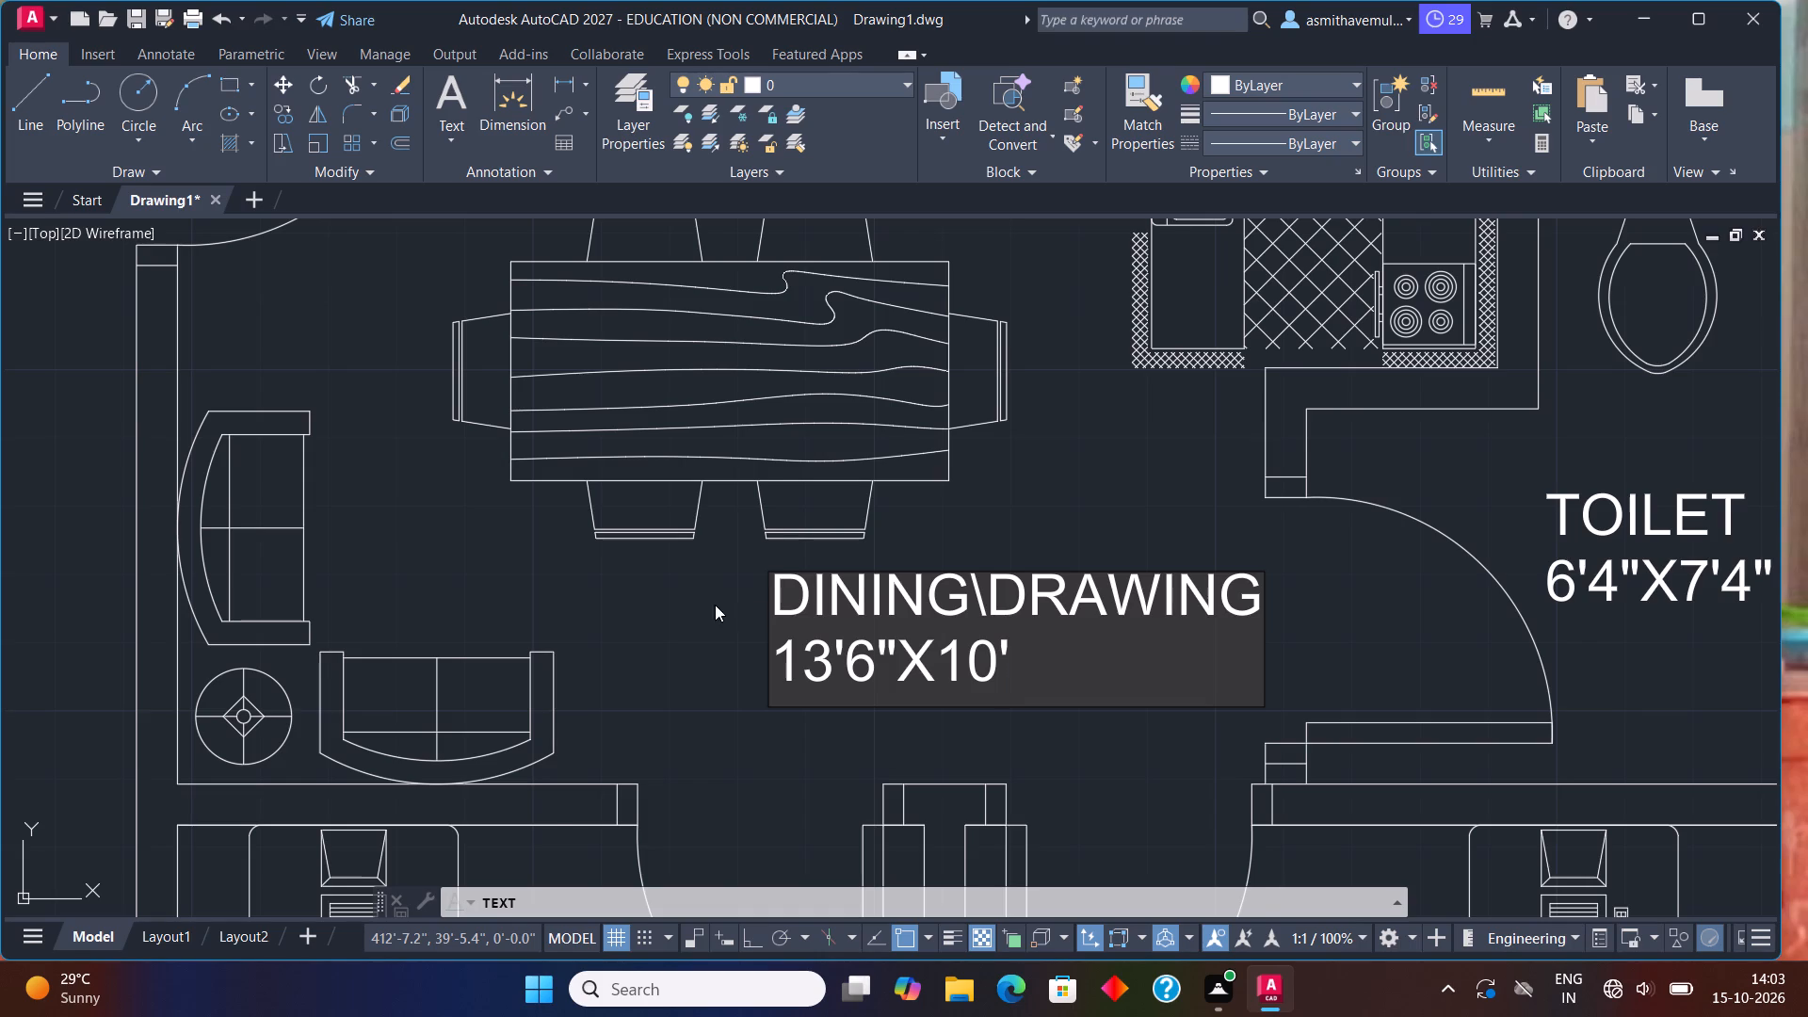
Label the upper-right unit's dining/drawing area with "DINING\DRAWING" and "17'8"X9'" on a second line, just below the dining table.
scroll(778, 610, down, 1)
scroll(553, 476, down, 1)
middle_drag(743, 427, 751, 446)
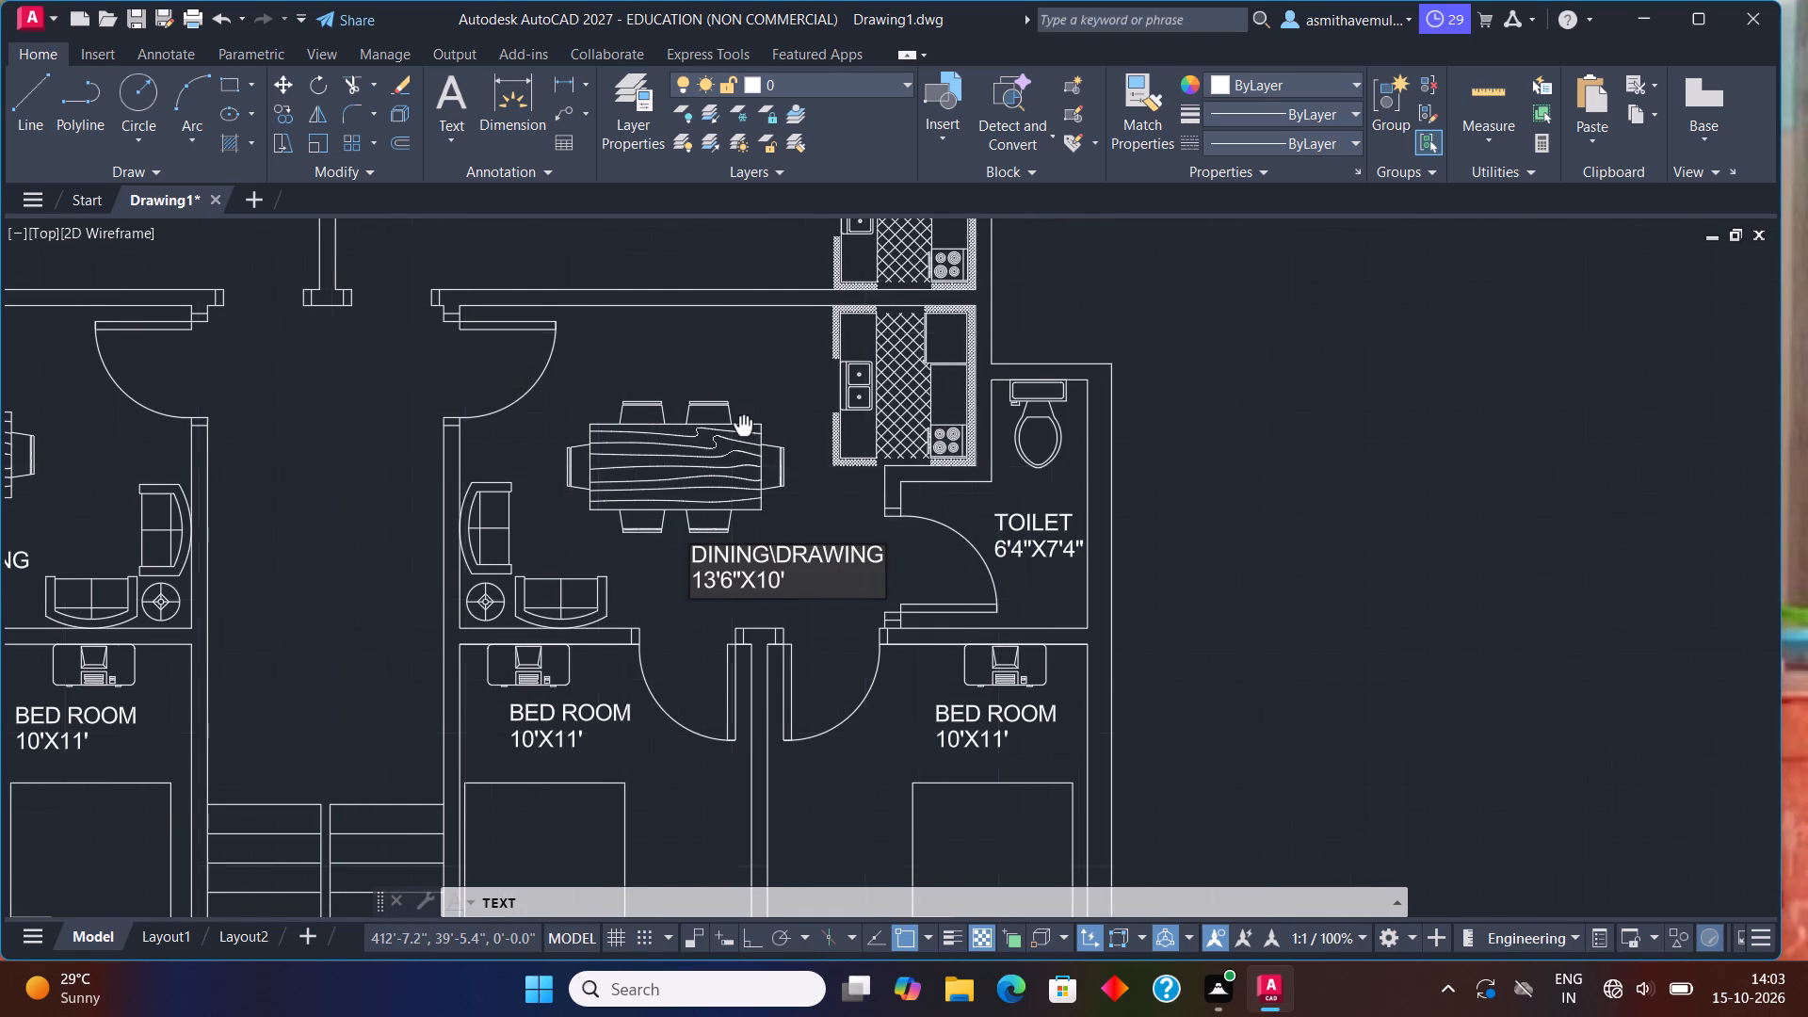
middle_drag(751, 446, 949, 868)
scroll(809, 662, up, 1)
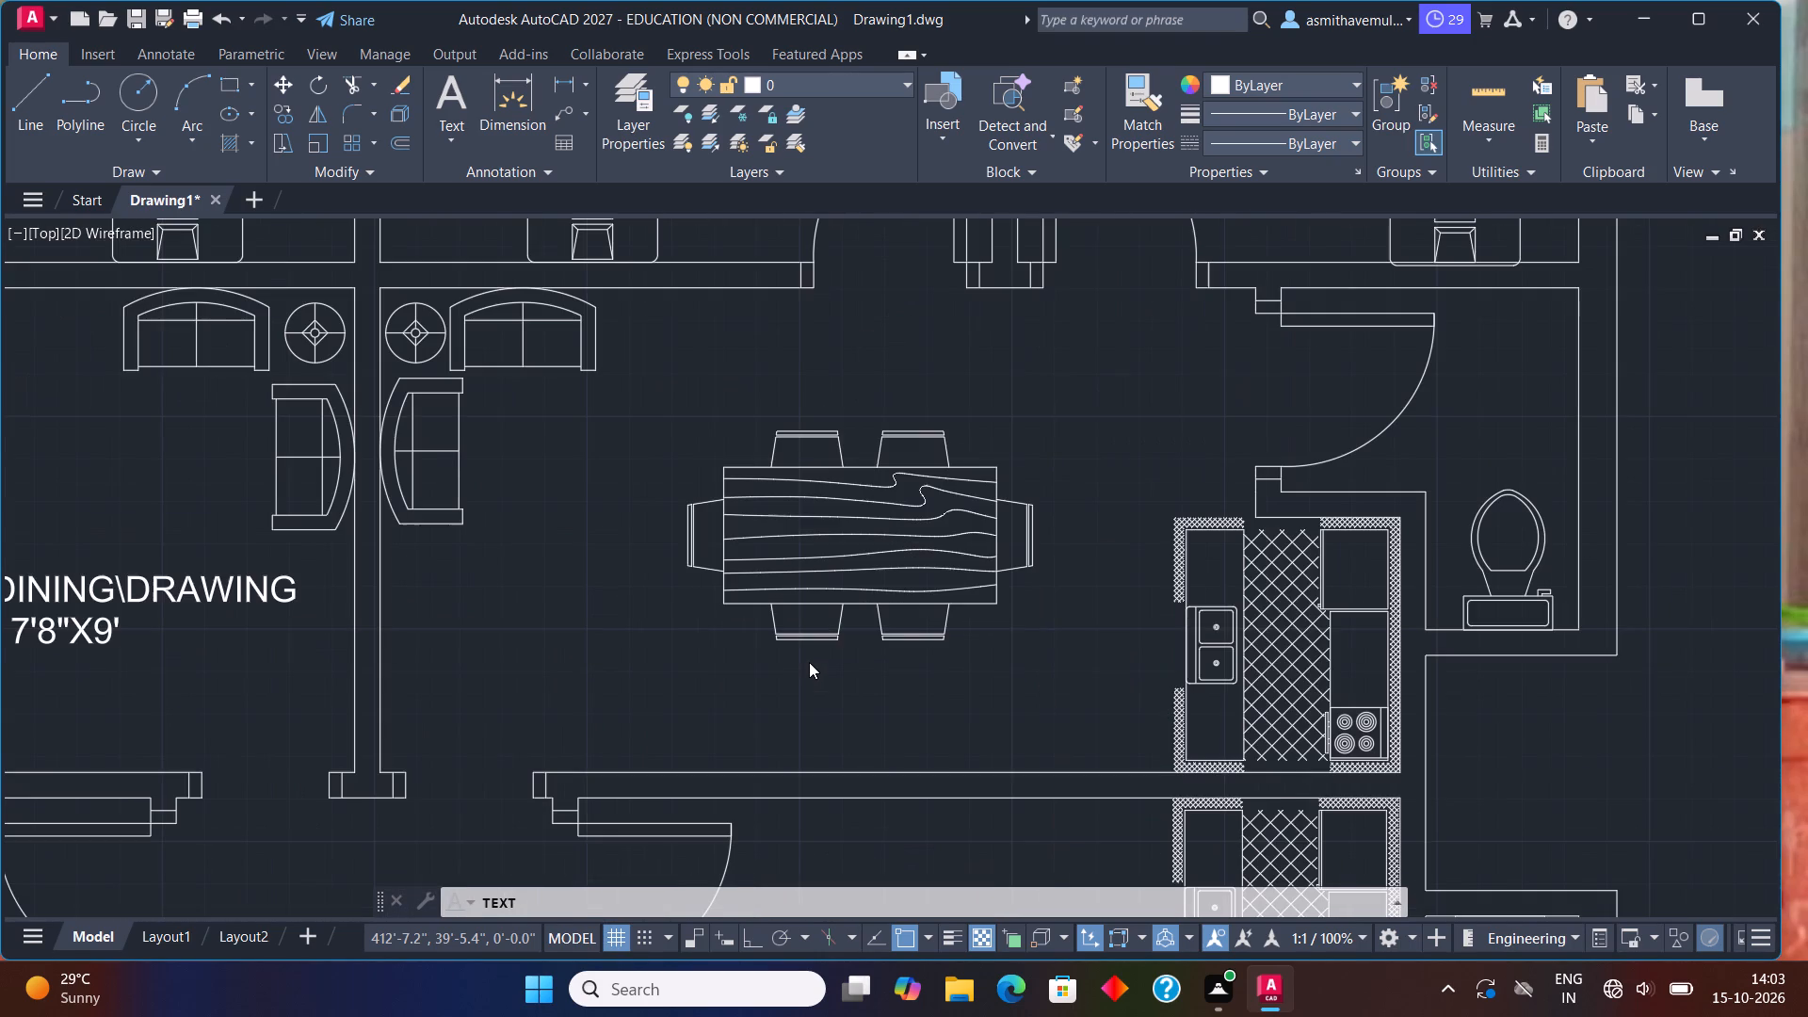
click(782, 698)
key(v)
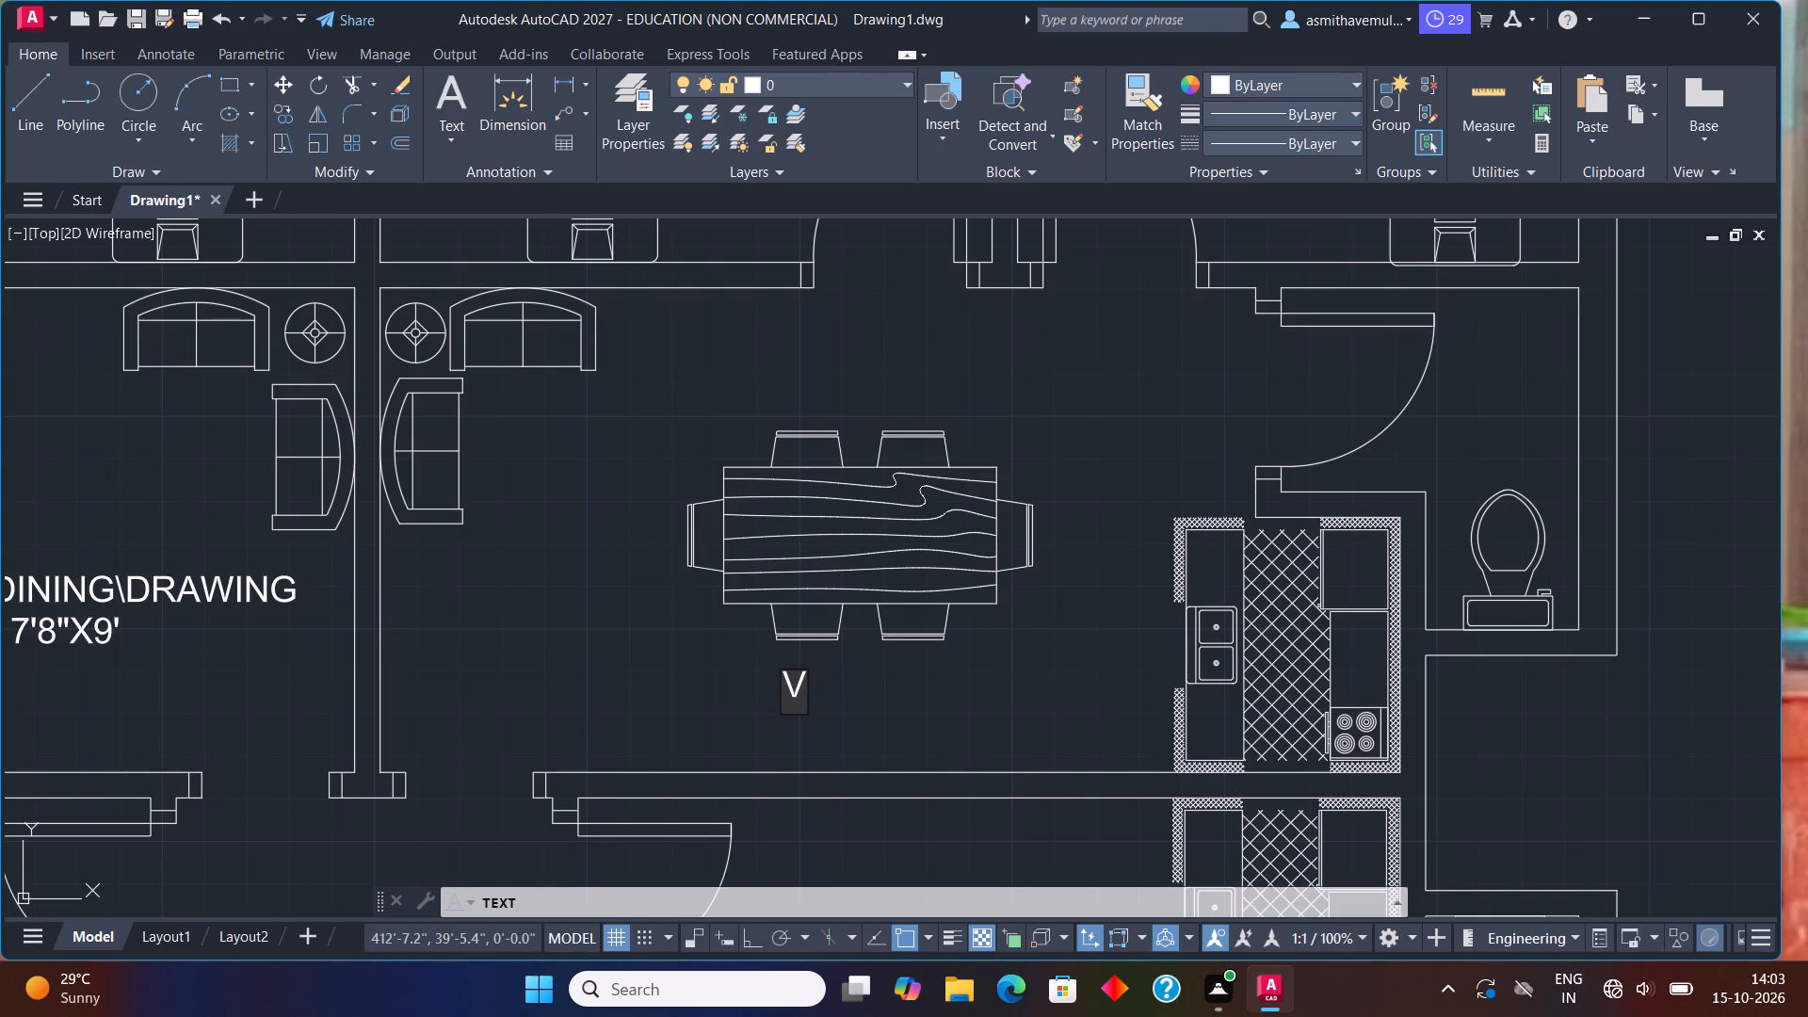
key(BackSpace)
text(DINING\DRAWING)
key(Return)
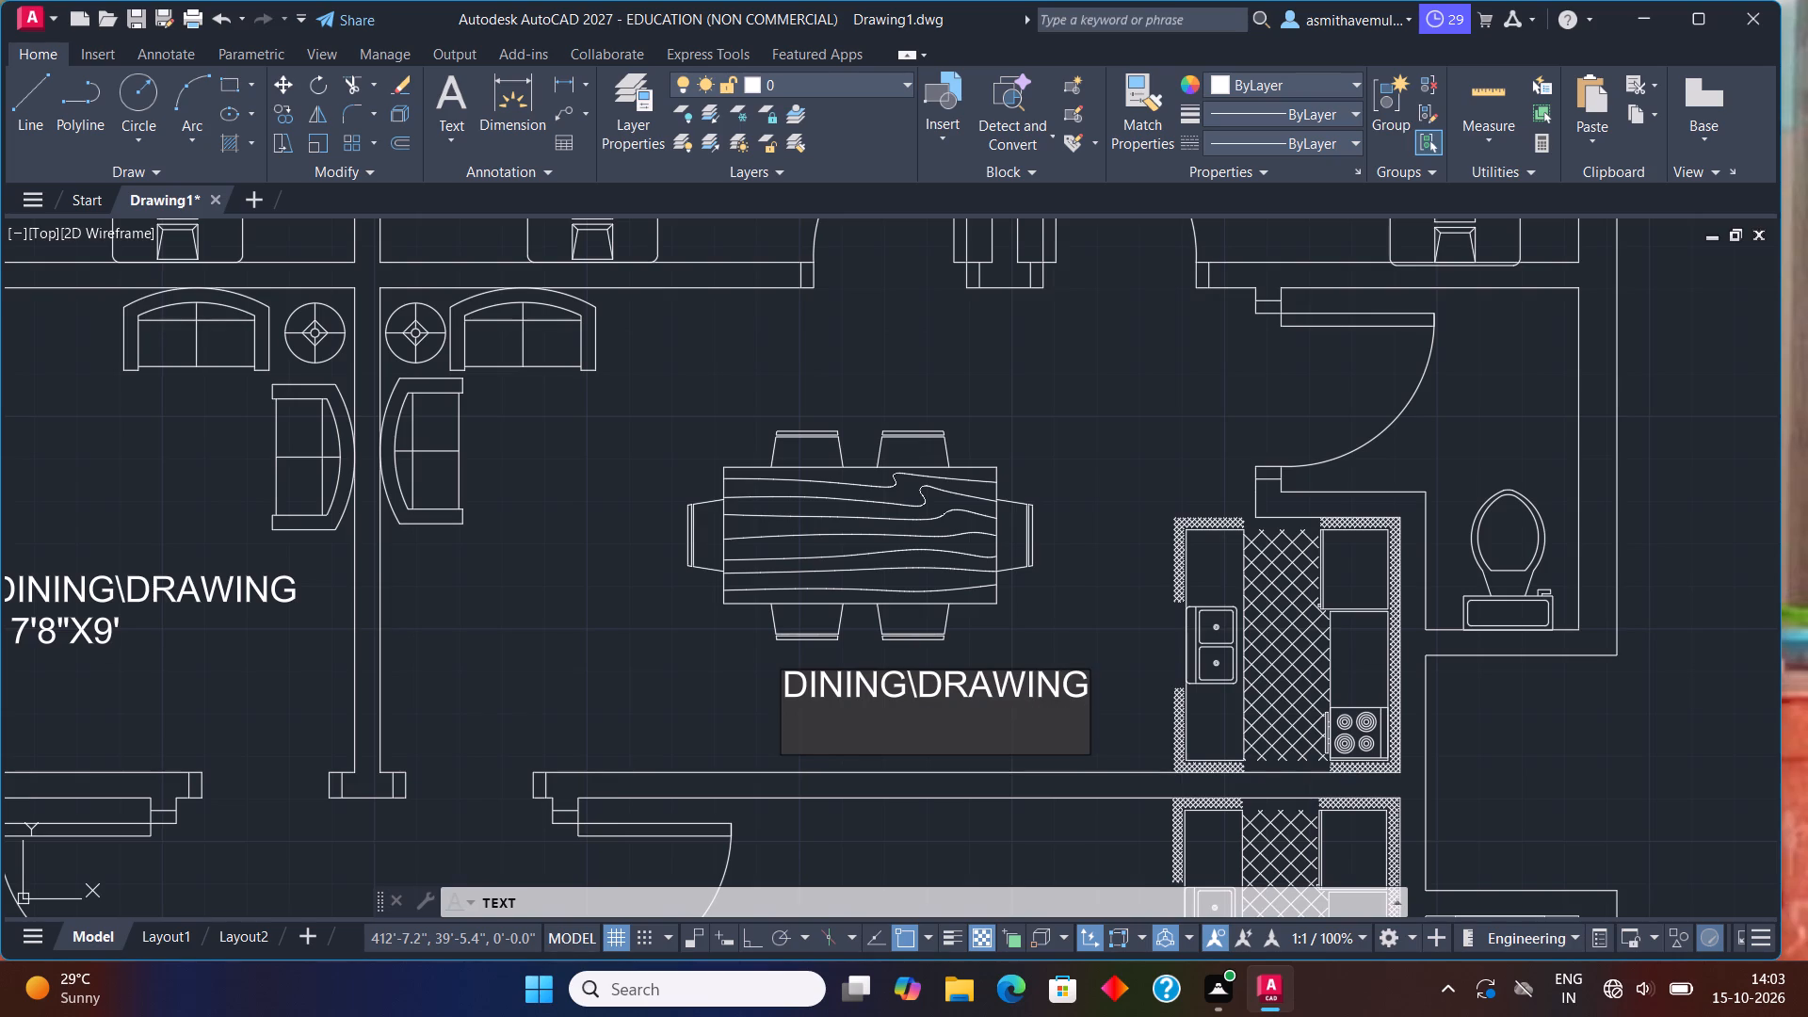
key(1)
text(7'8"X)
text(9')
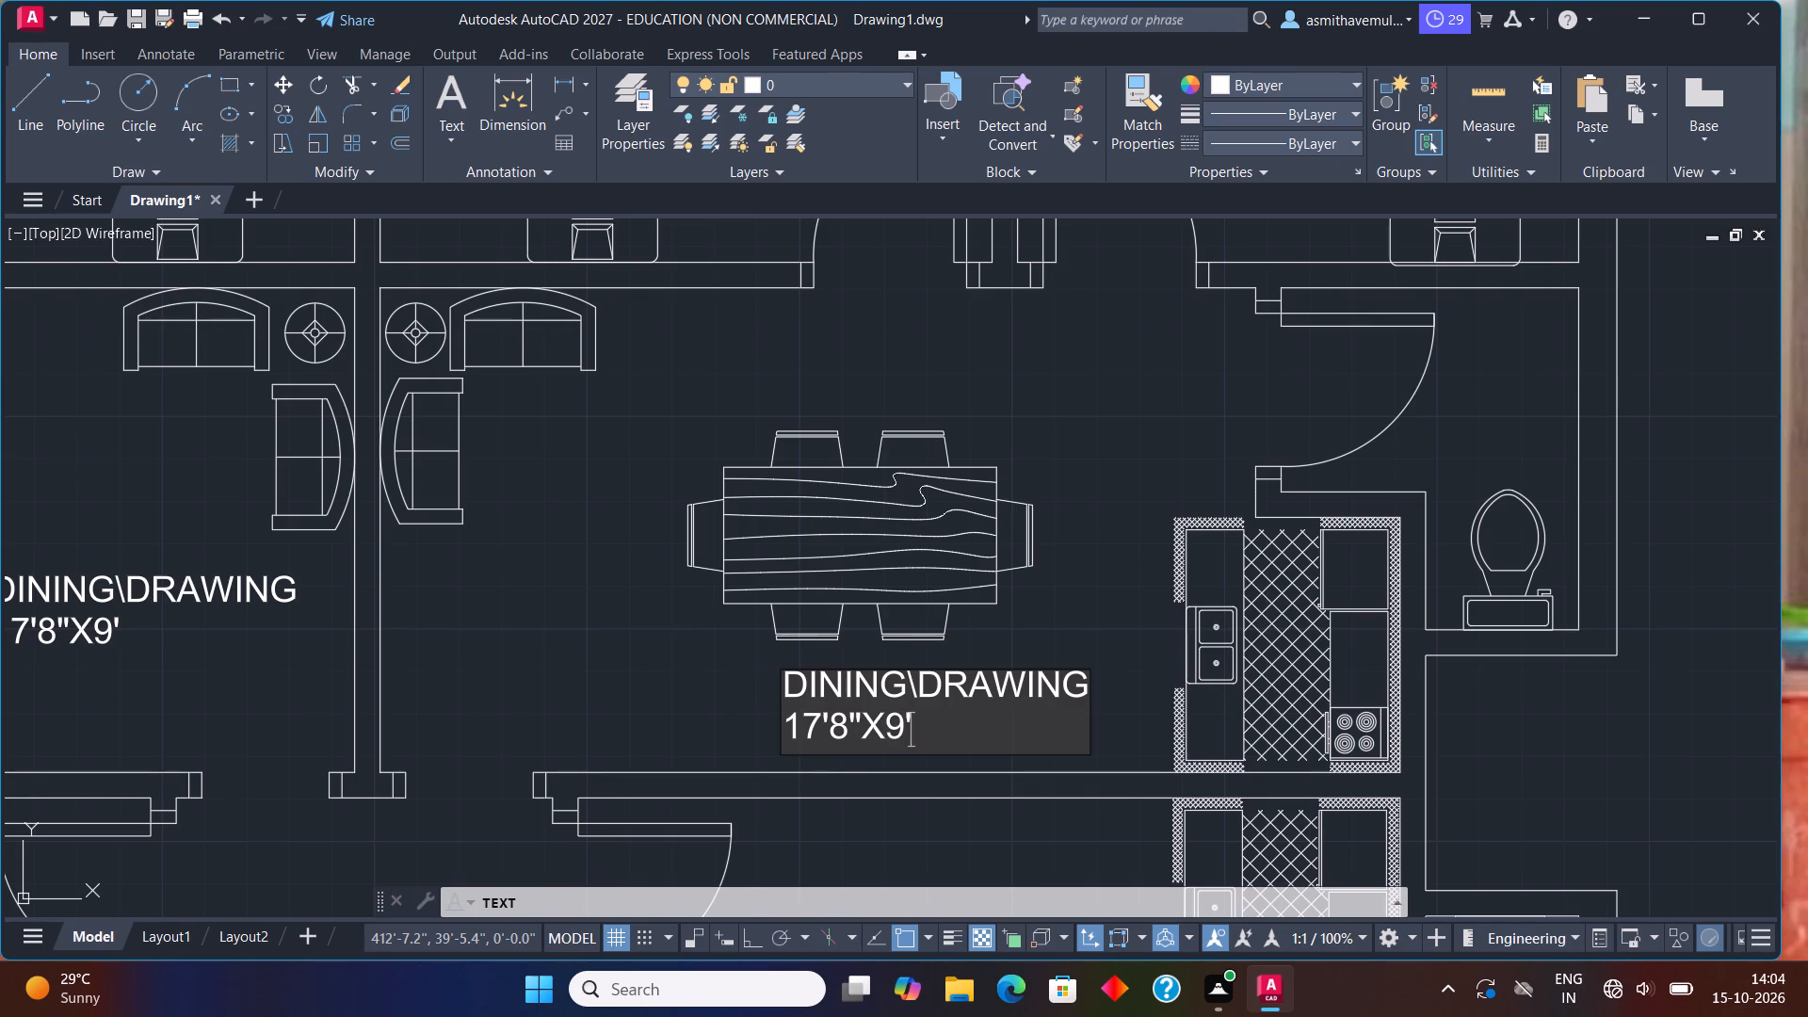
scroll(788, 649, down, 1)
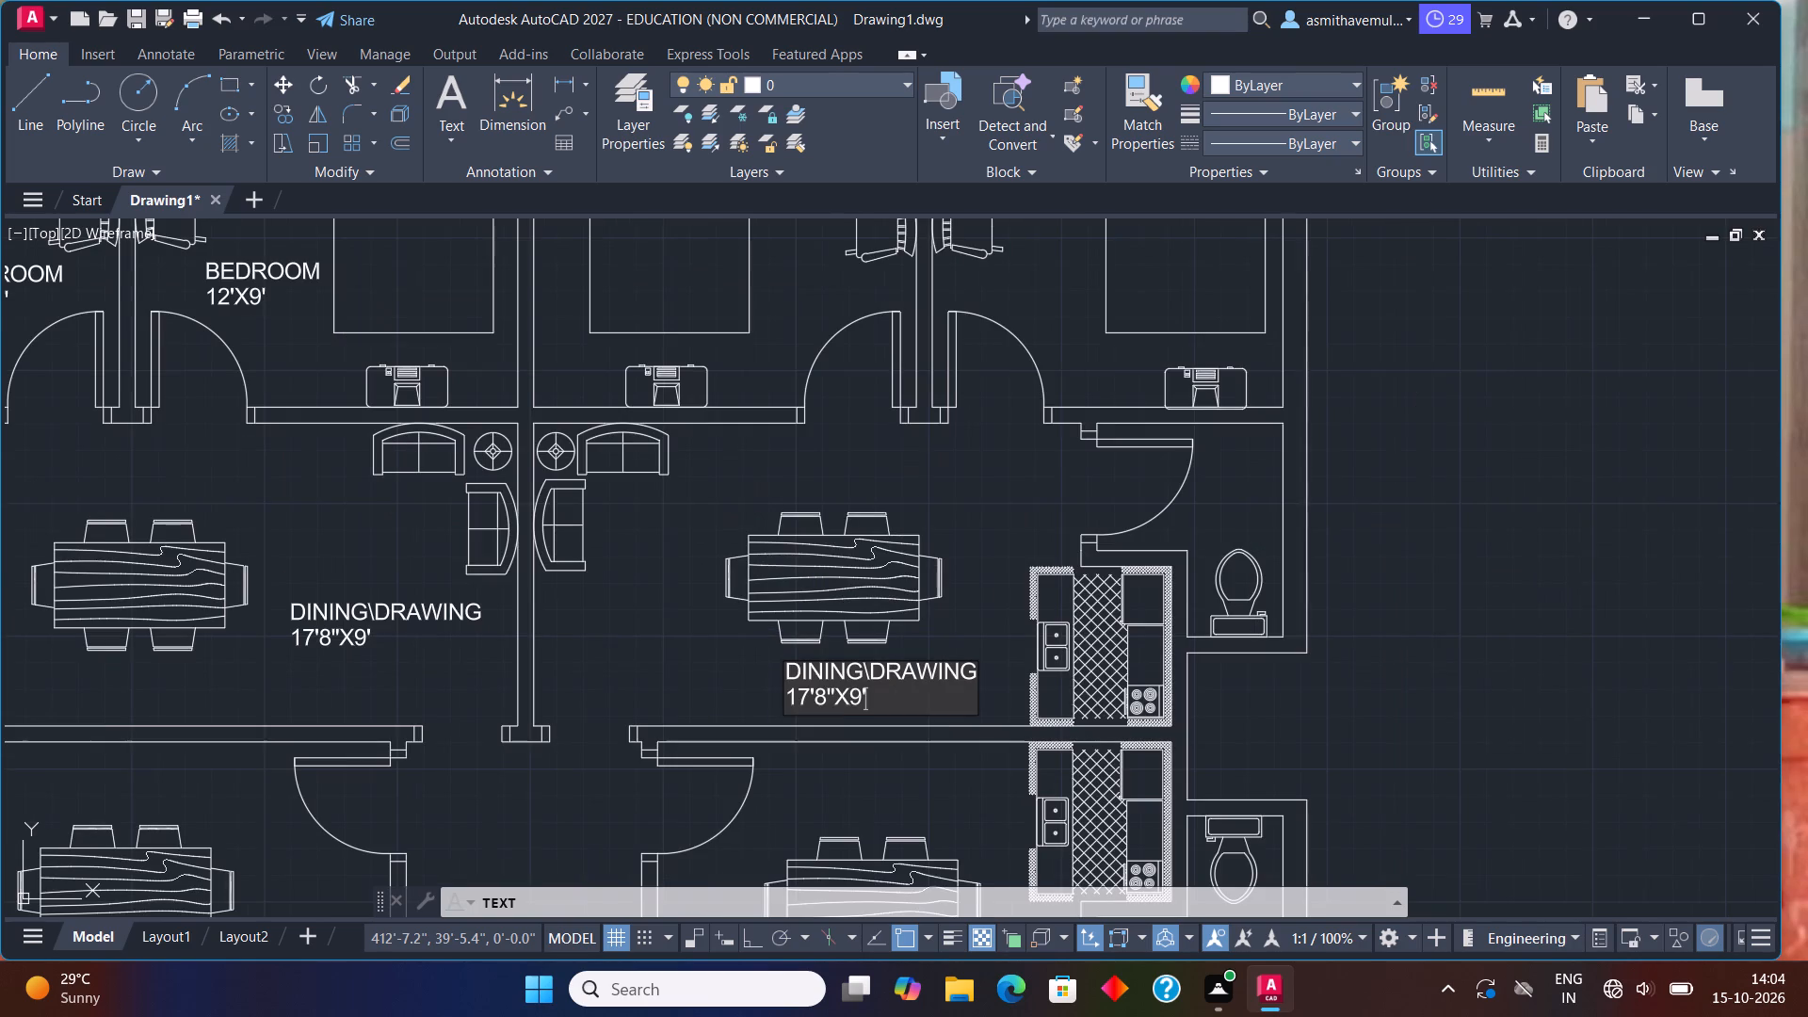
Label the upper-right unit's toilet with "TOILET" and "6'4"X7'4"" on a second line, between the door swing and the outer wall.
middle_drag(1251, 799, 1213, 408)
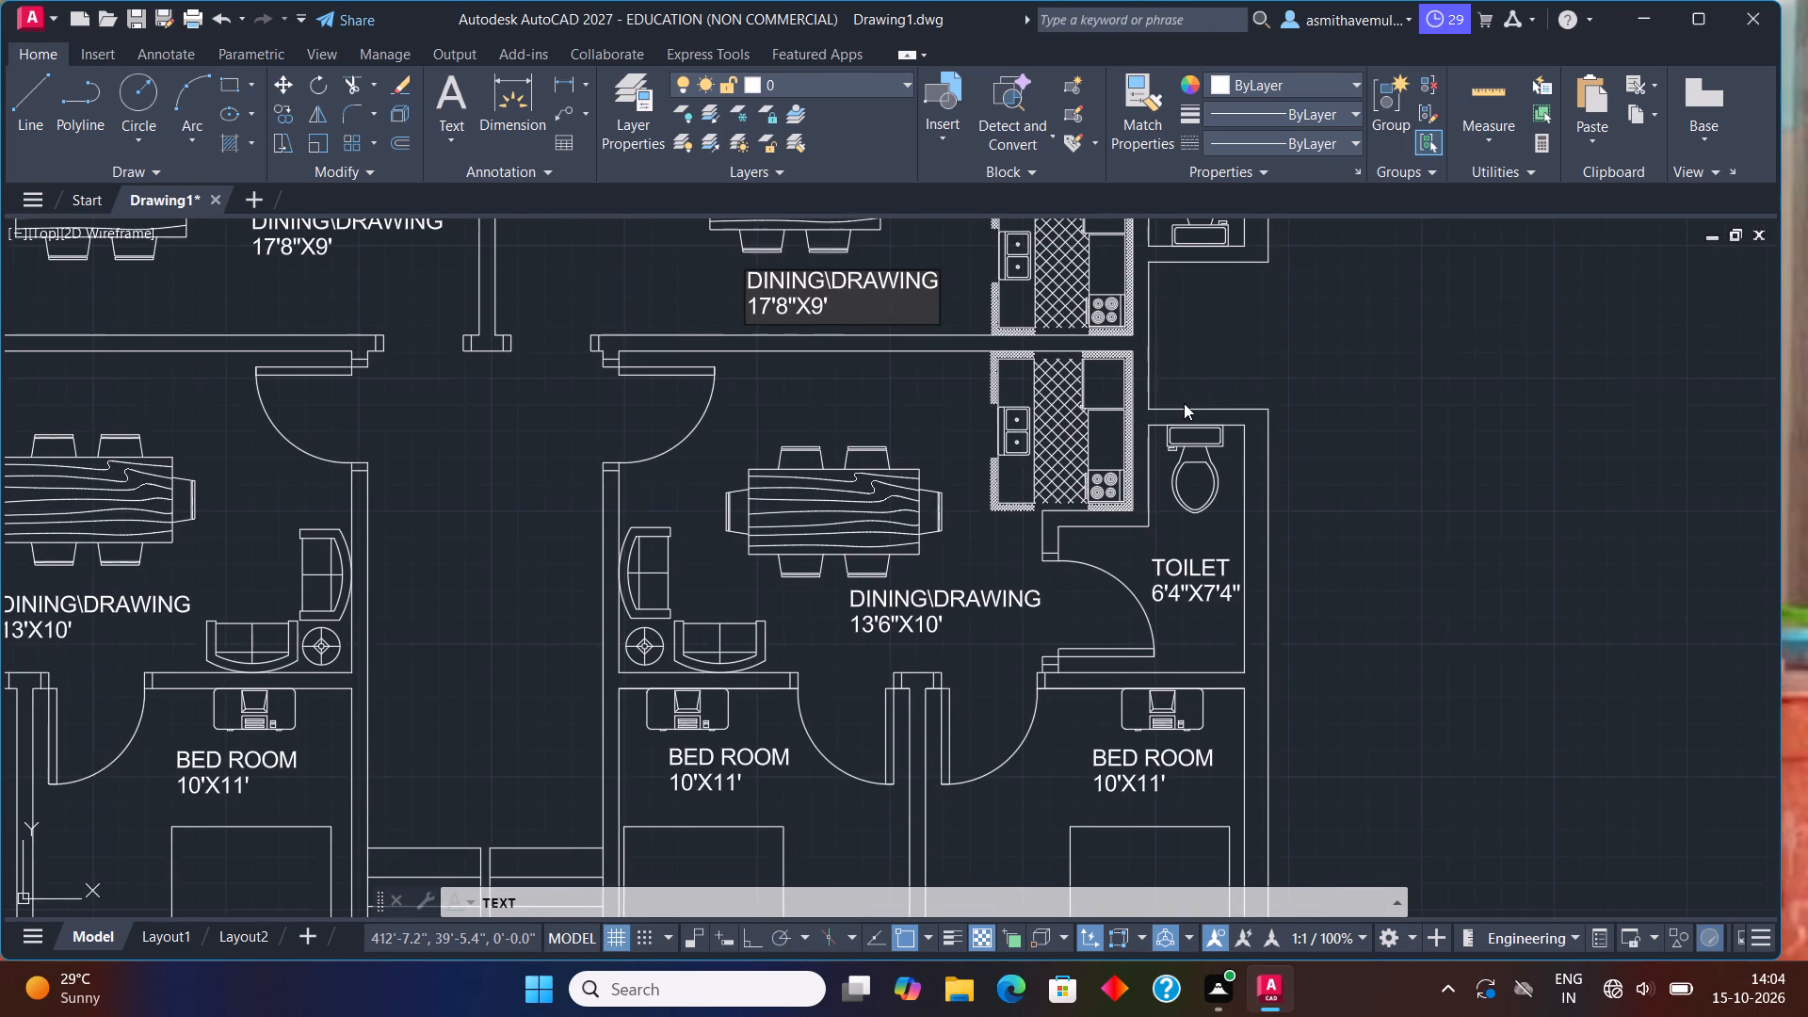
middle_drag(1183, 403, 1138, 877)
scroll(1147, 593, up, 3)
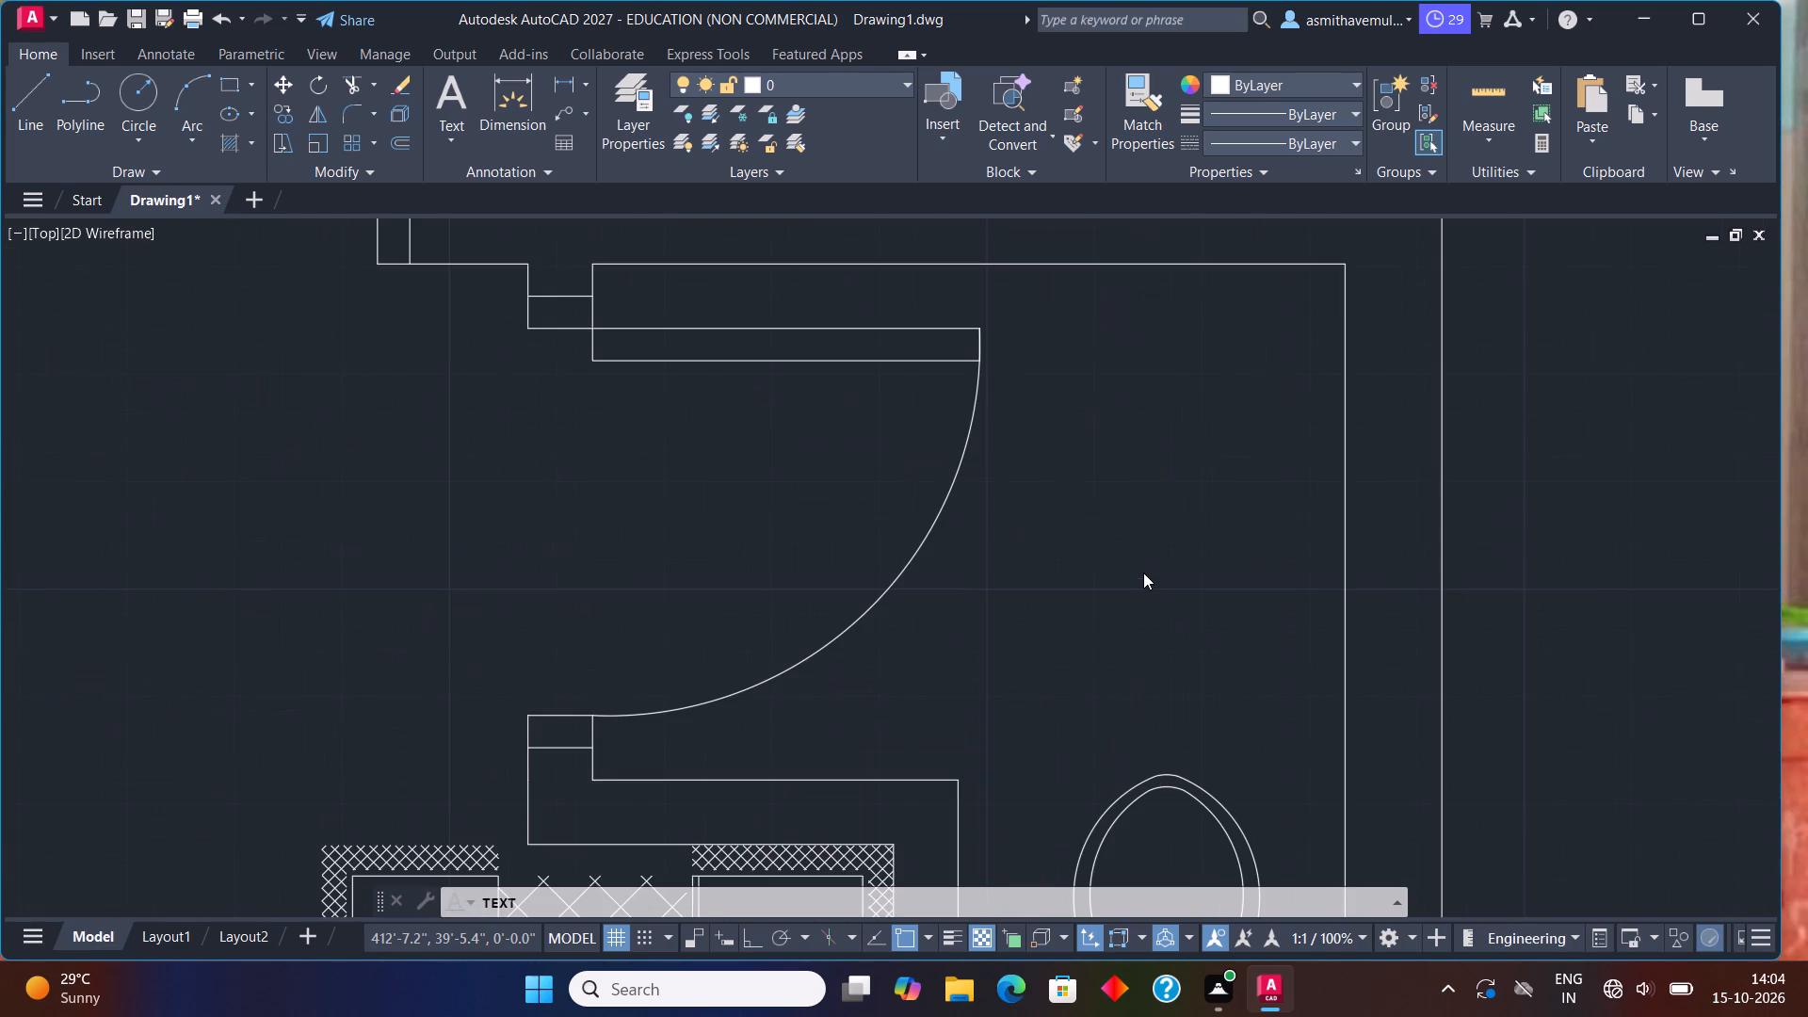
click(1051, 508)
click(995, 539)
text(TOILET)
key(Return)
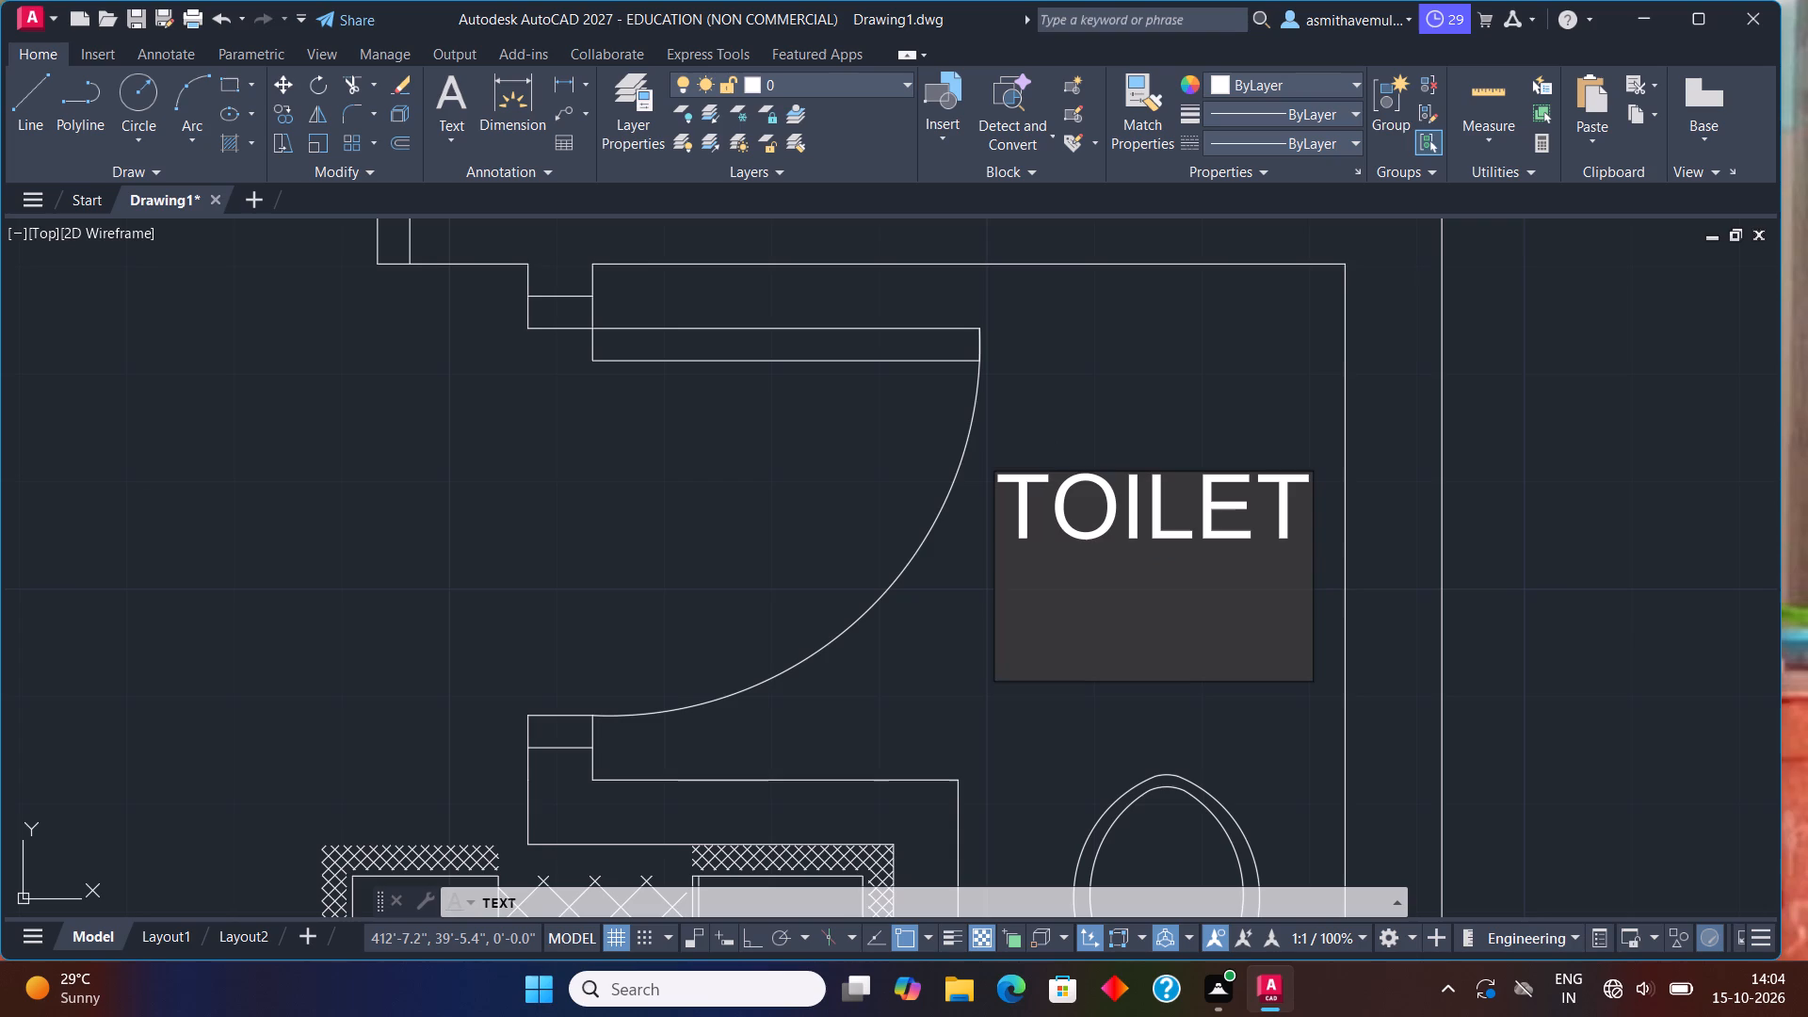
text(6'4")
key(x)
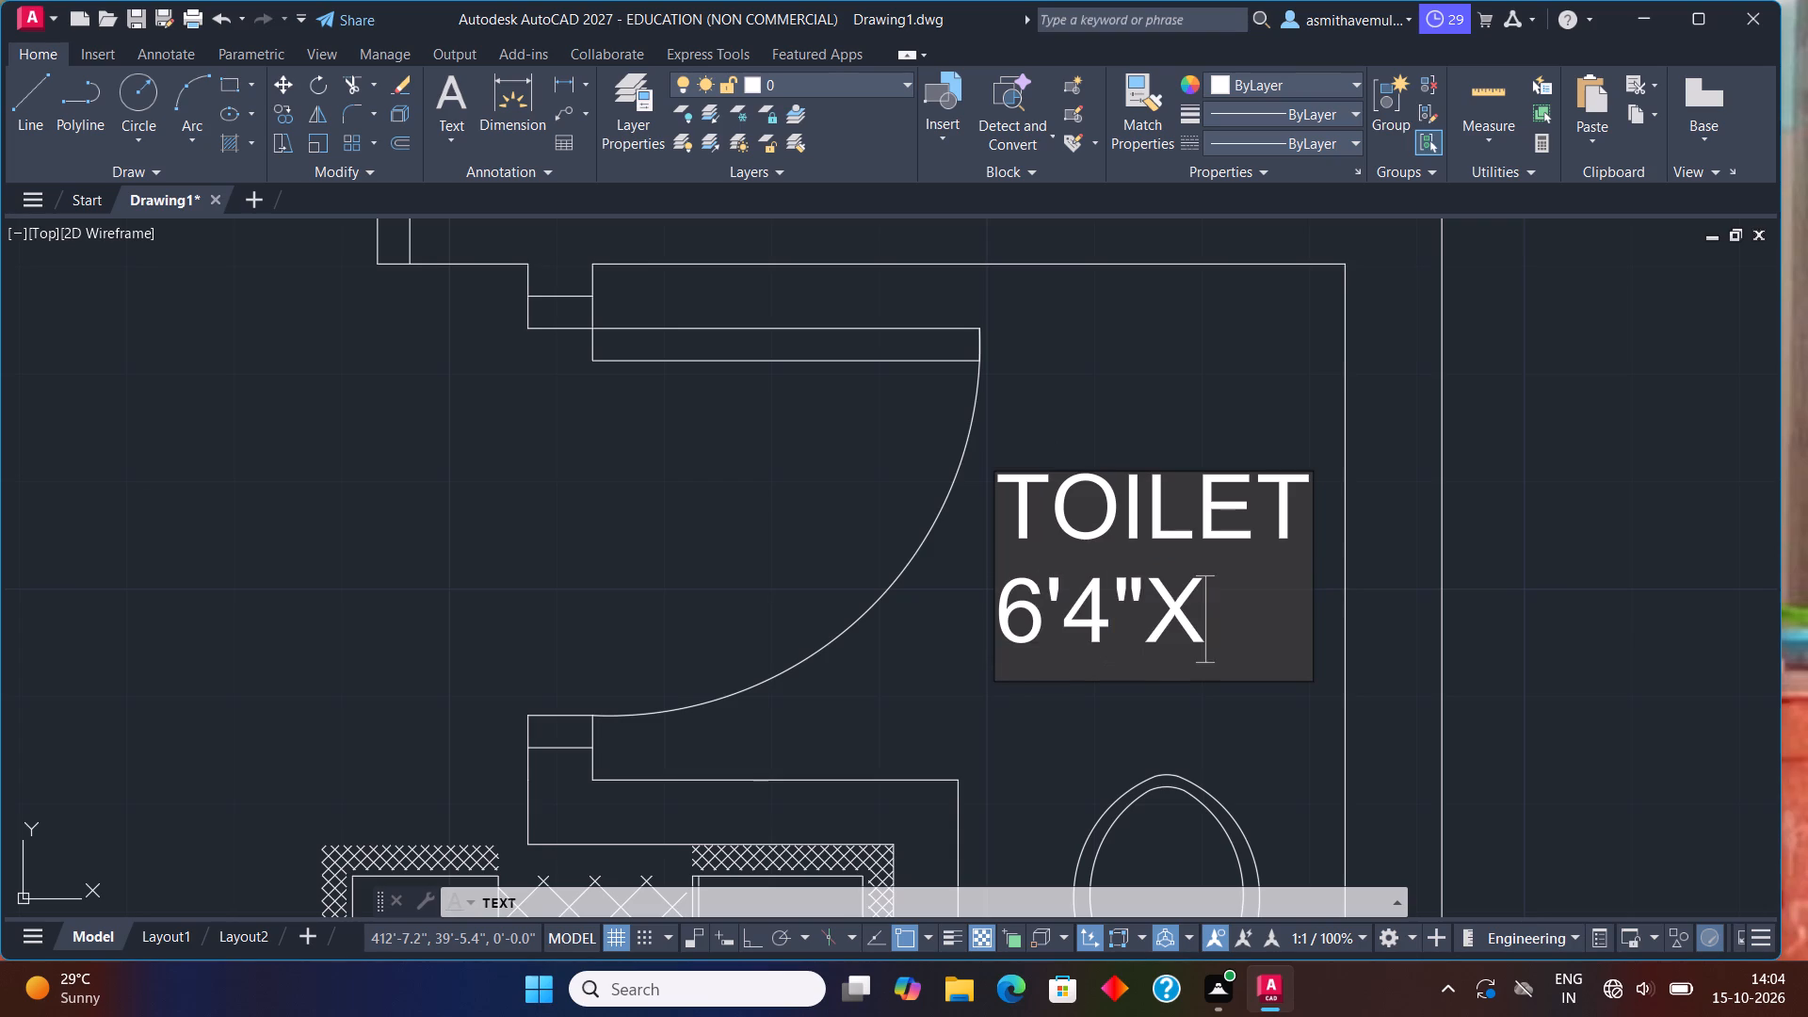
text(7'4")
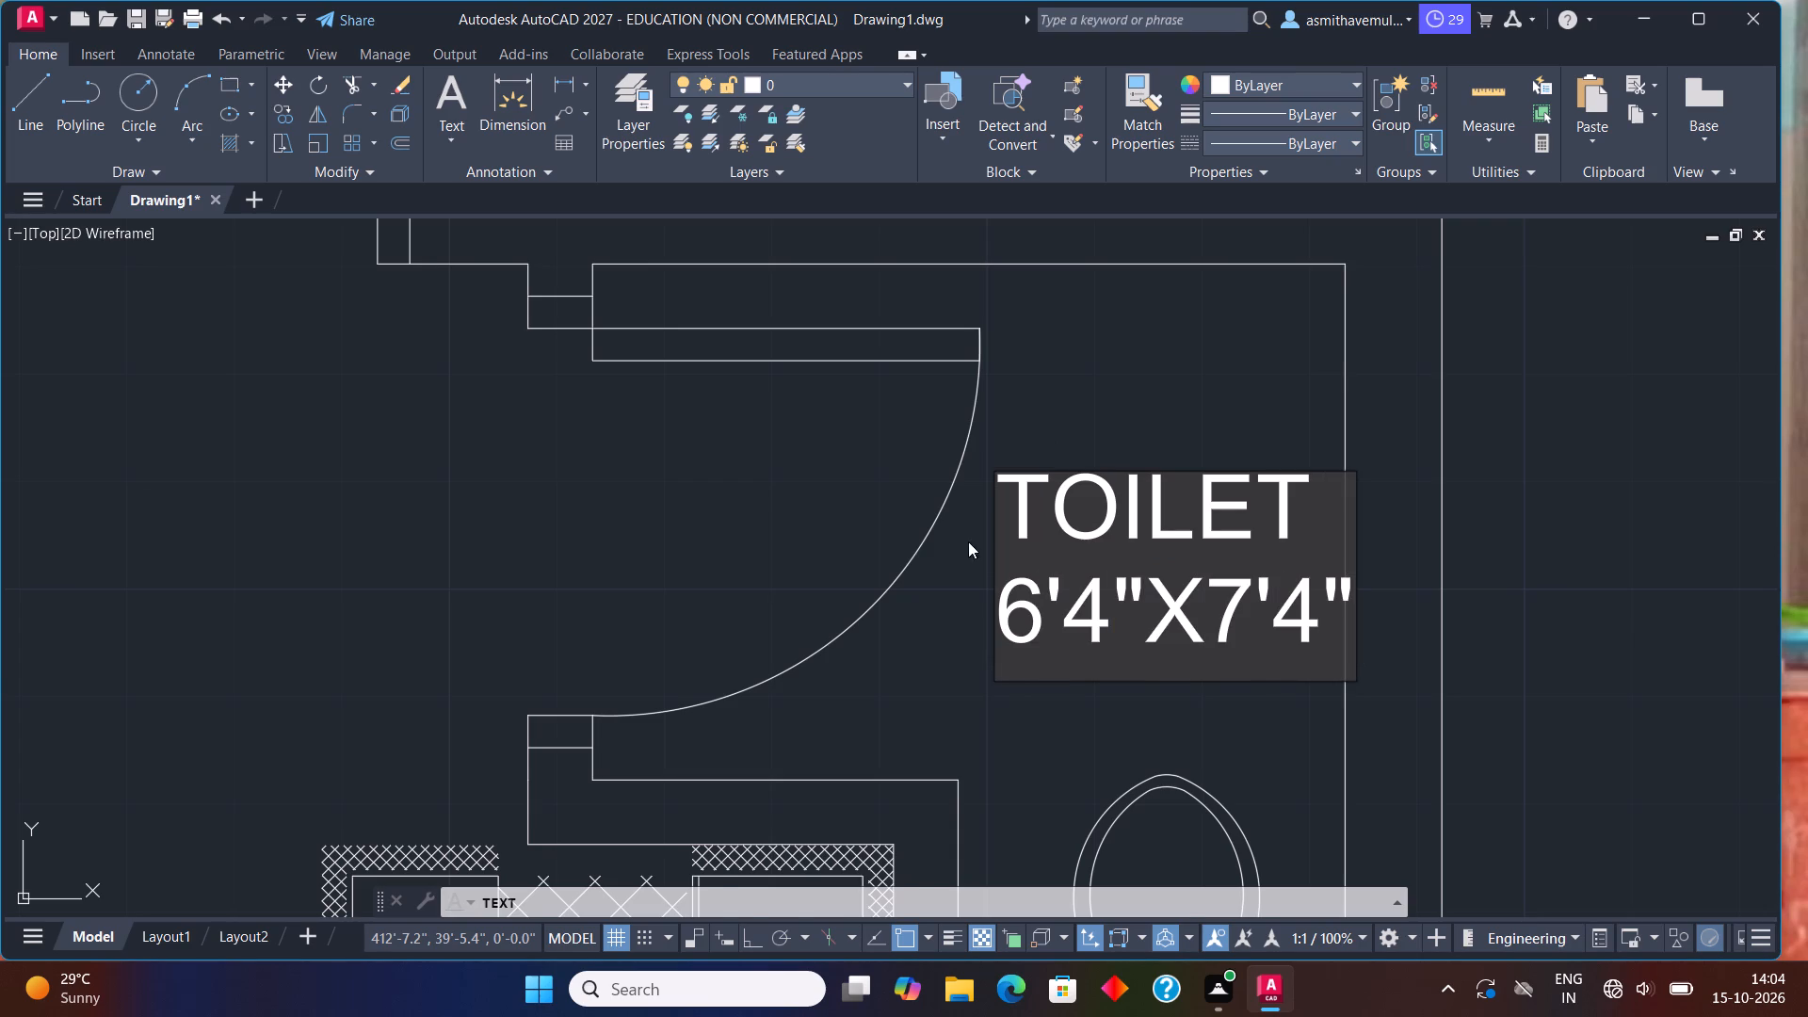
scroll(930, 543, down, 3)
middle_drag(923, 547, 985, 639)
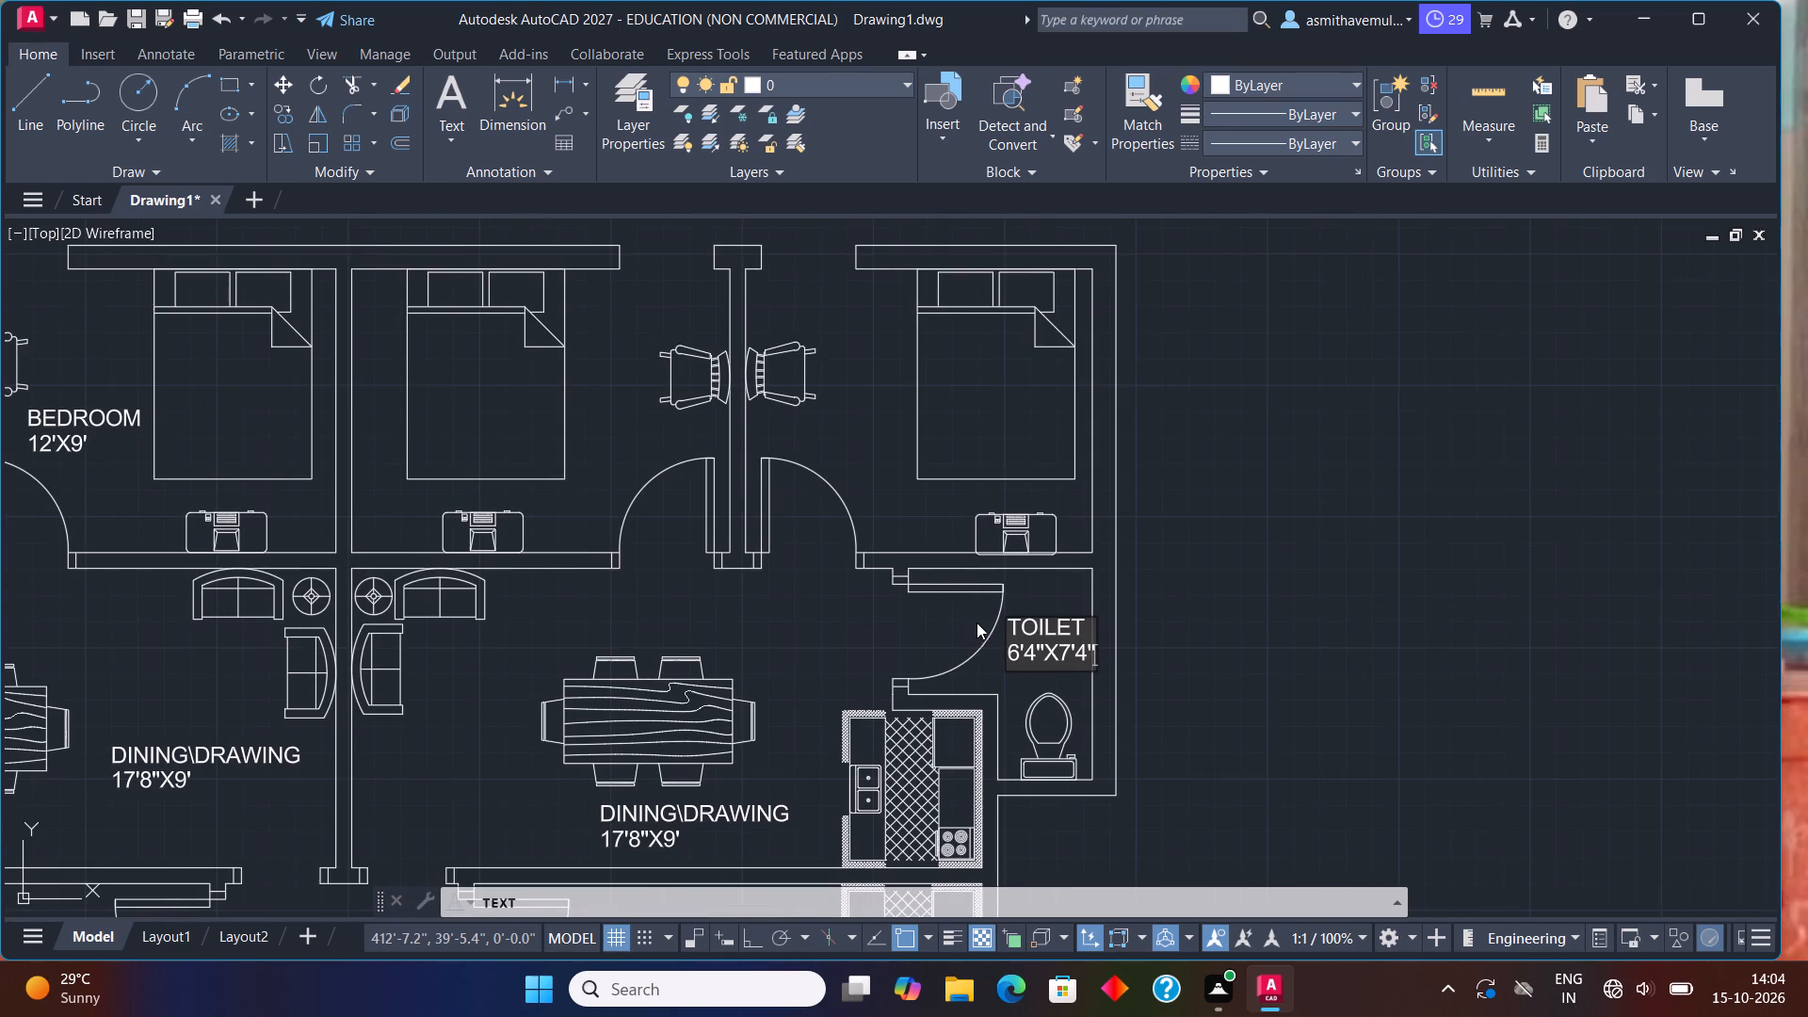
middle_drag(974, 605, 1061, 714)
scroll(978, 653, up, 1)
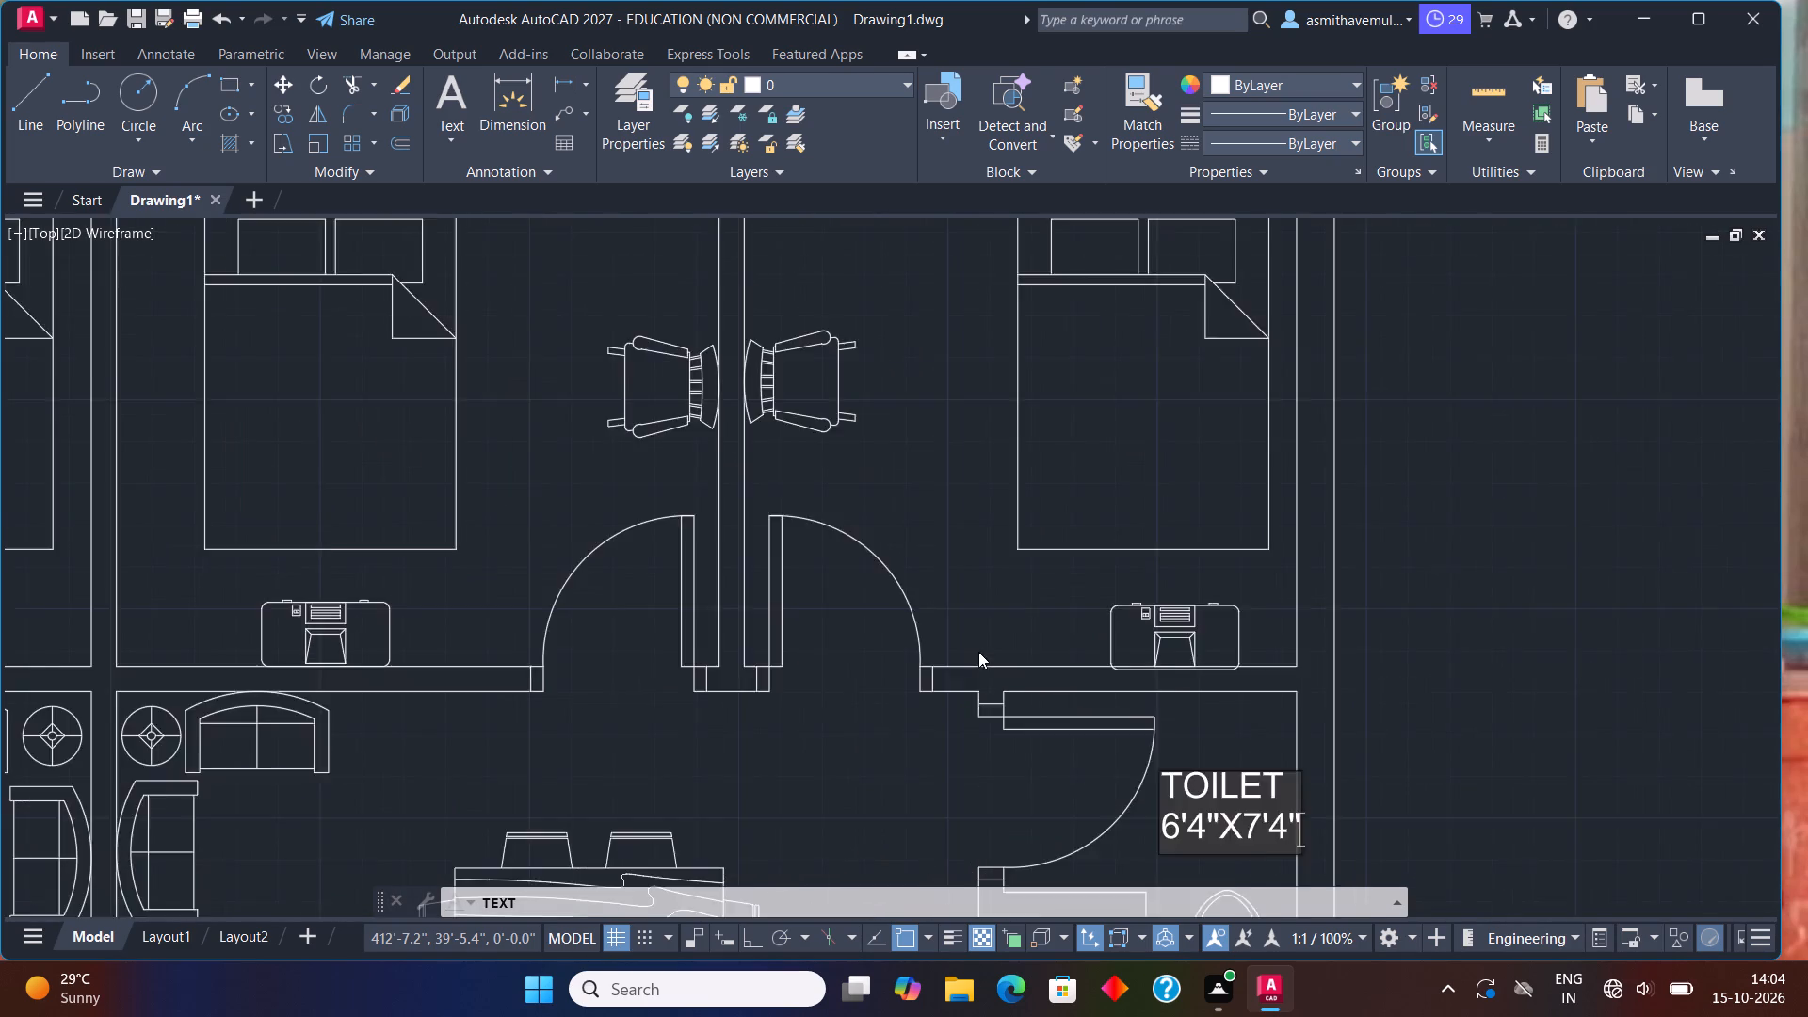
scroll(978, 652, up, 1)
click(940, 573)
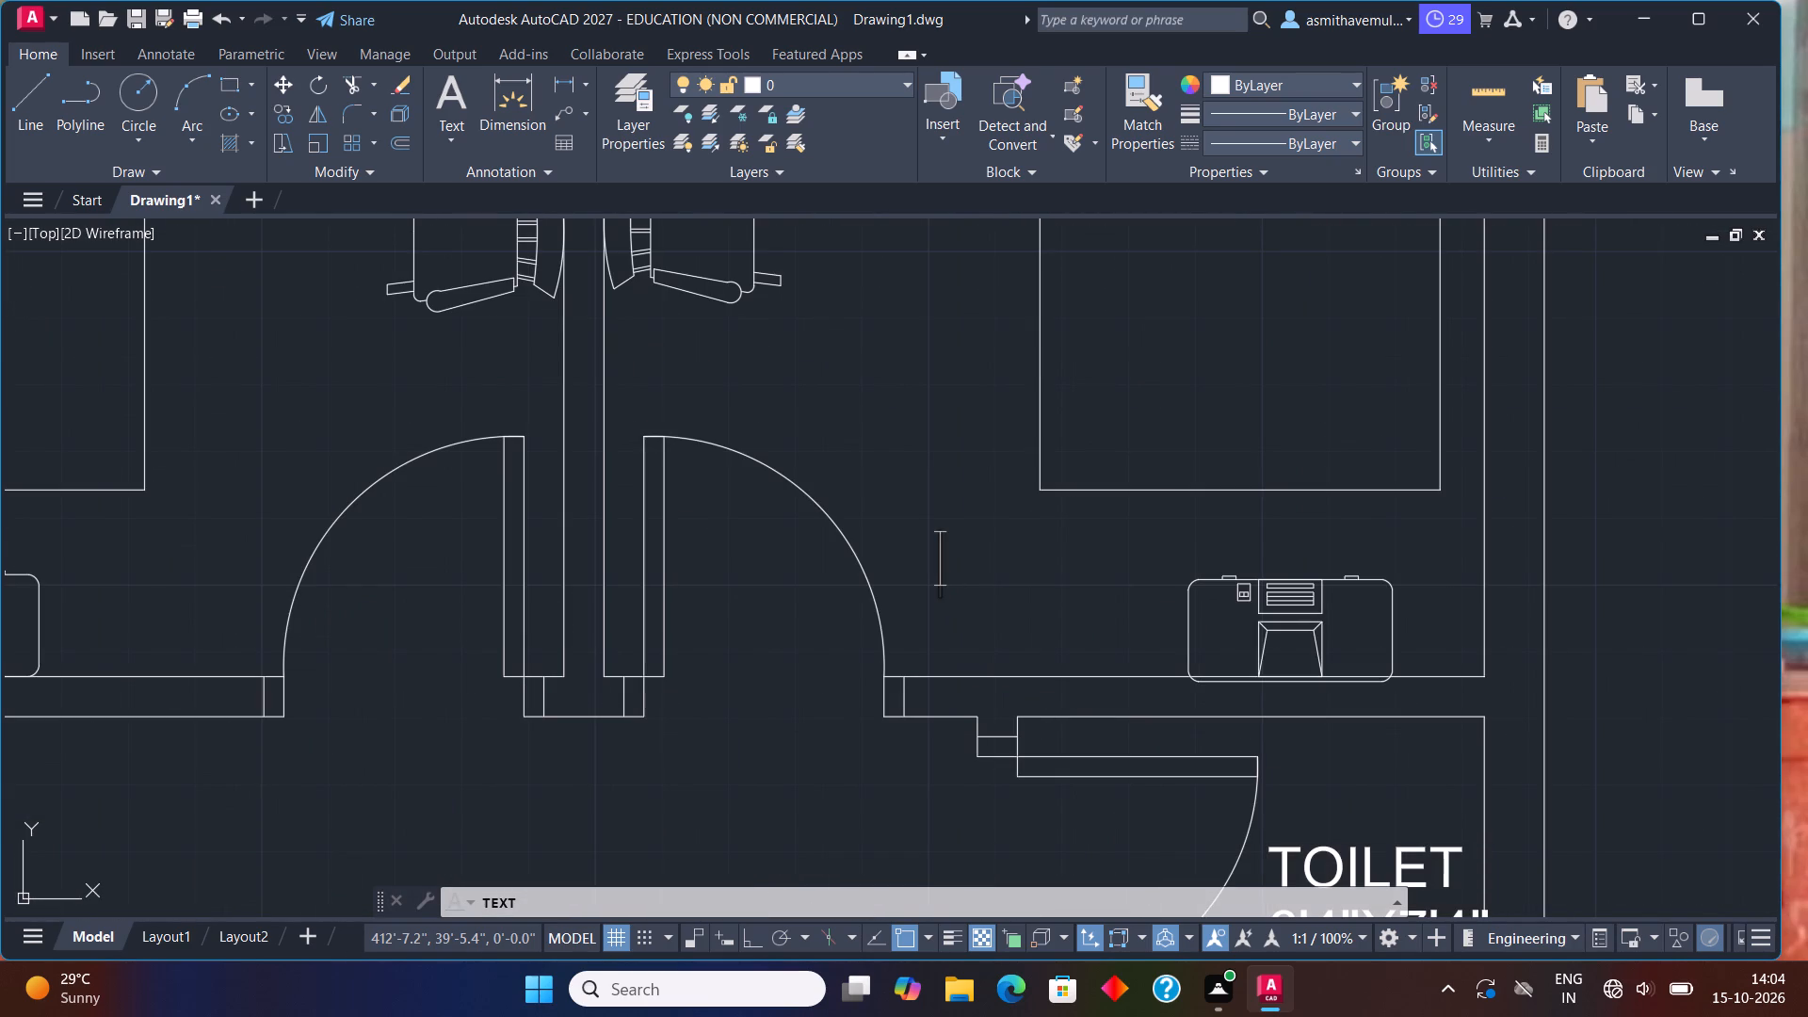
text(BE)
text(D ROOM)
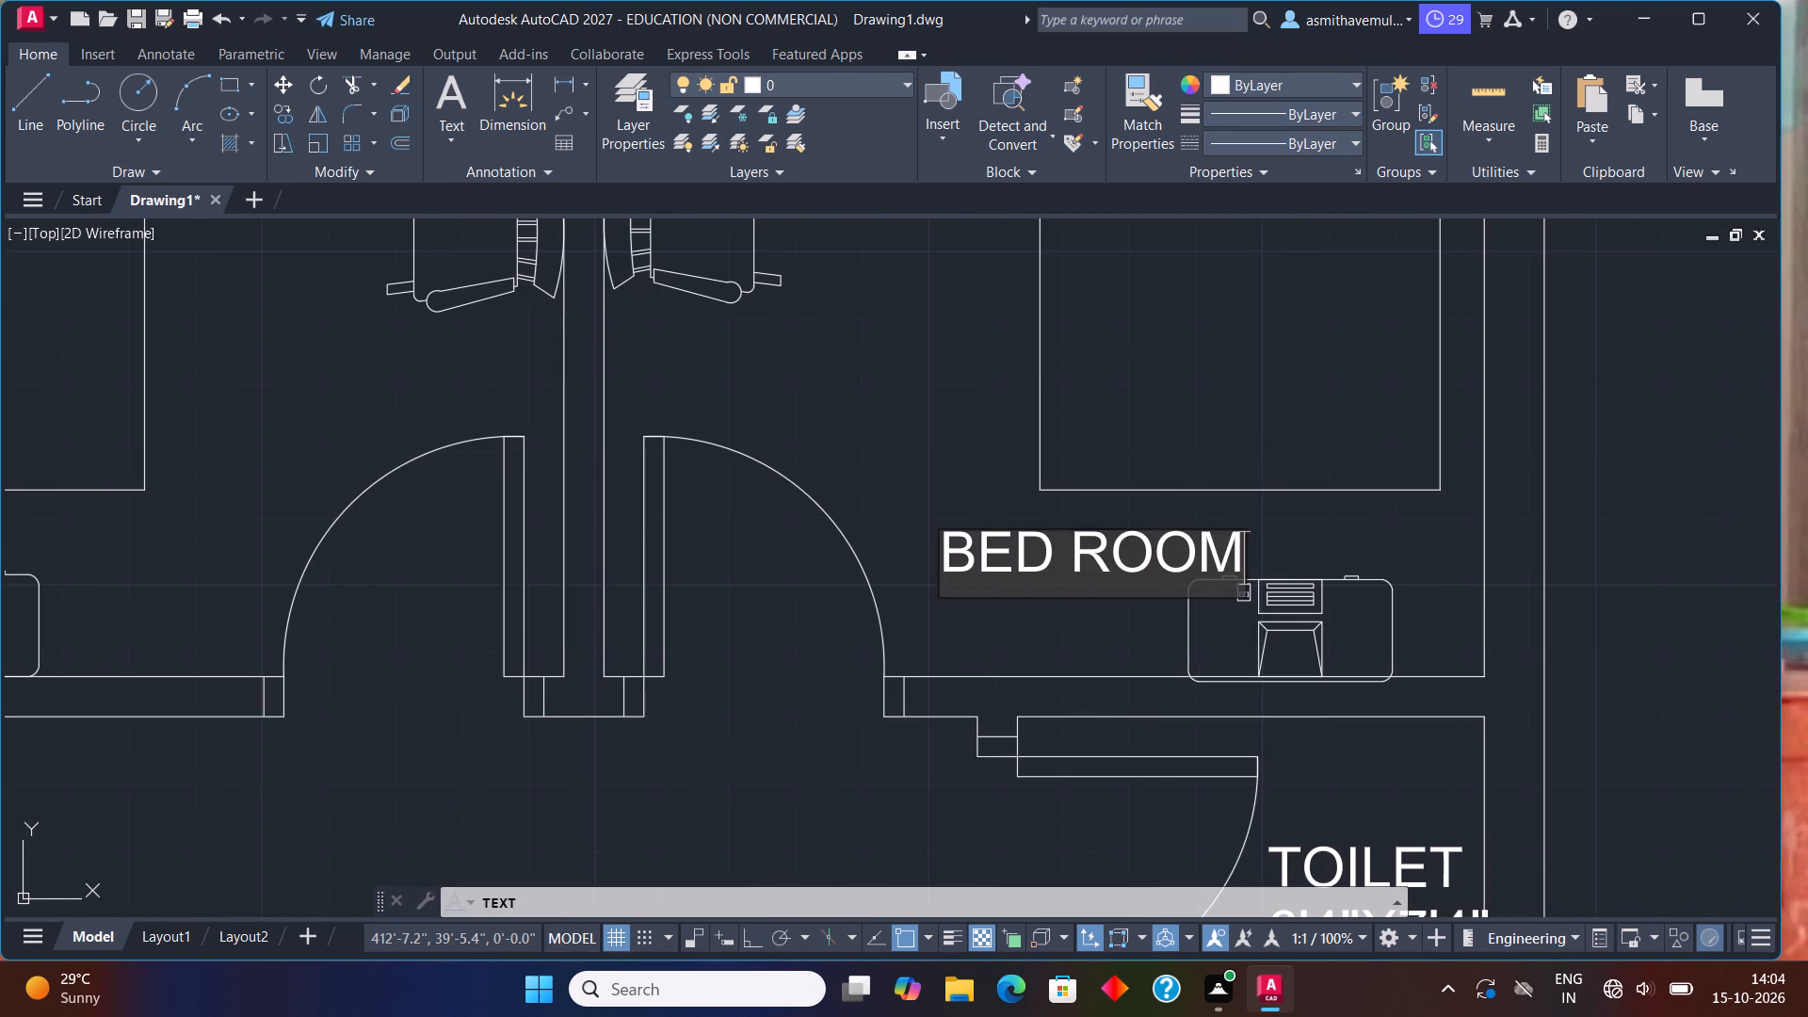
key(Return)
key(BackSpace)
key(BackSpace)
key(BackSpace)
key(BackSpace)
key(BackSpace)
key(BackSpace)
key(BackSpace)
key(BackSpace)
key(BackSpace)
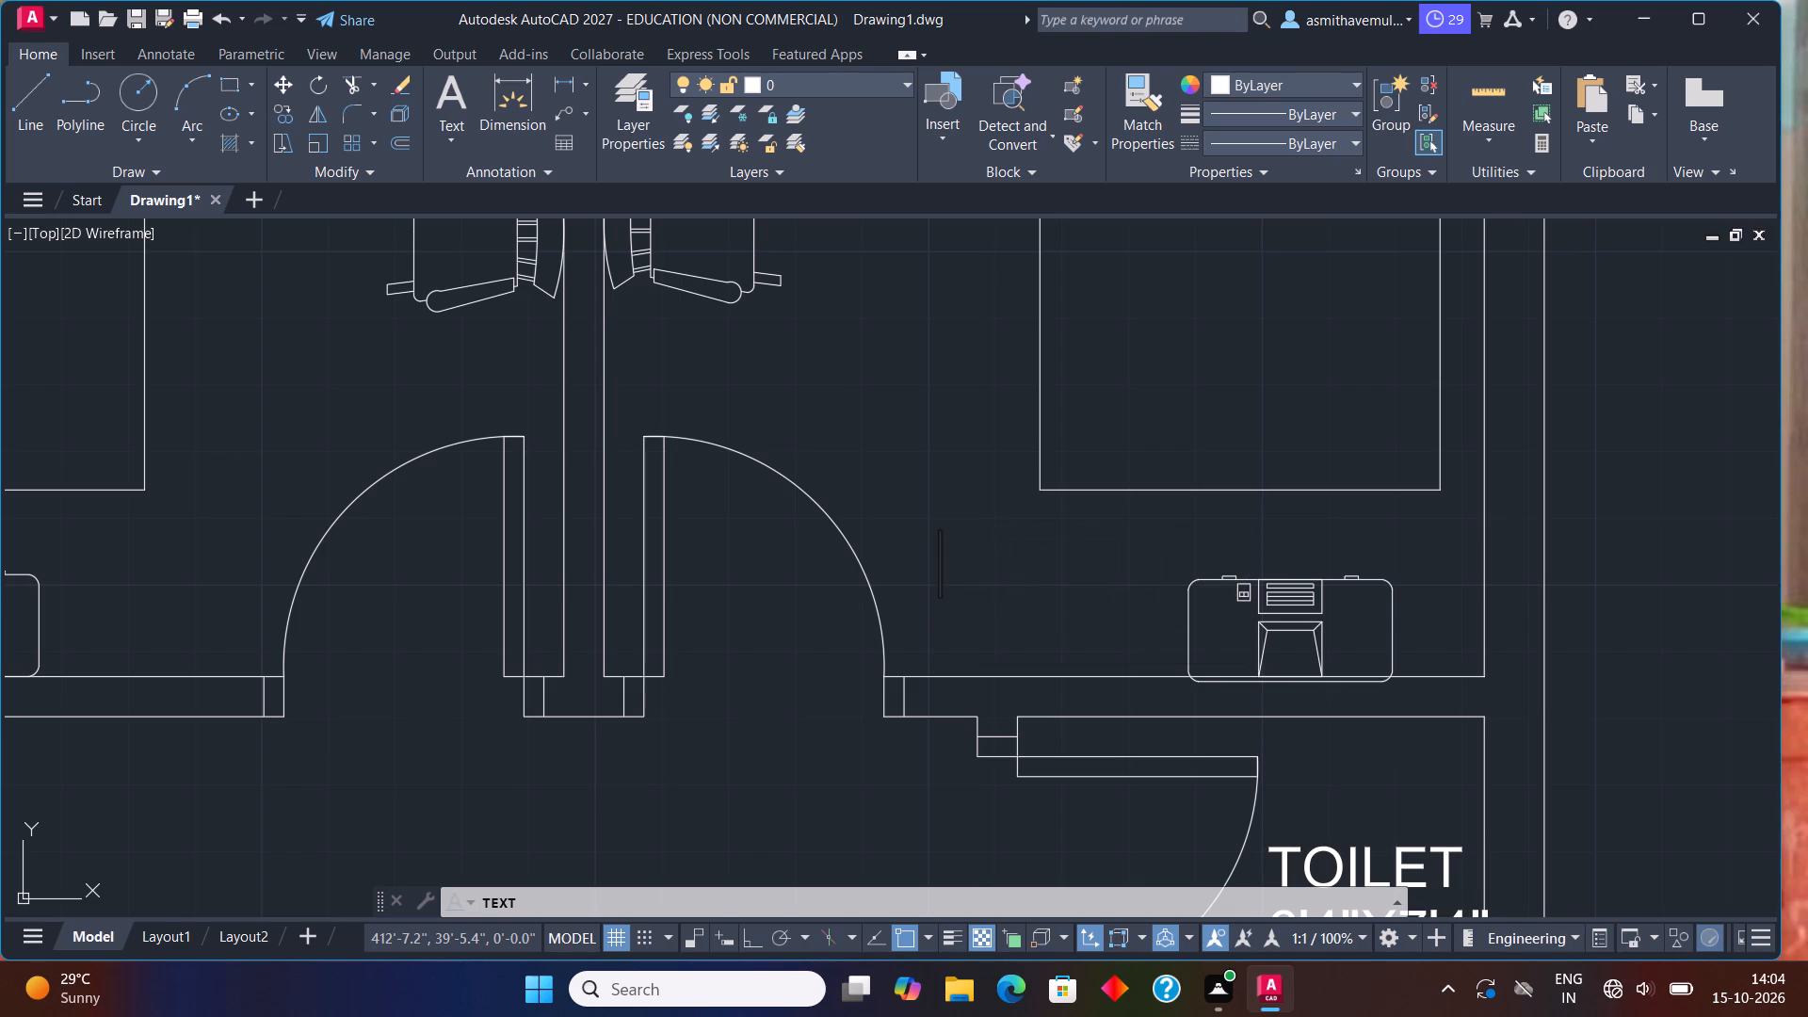
Place the text "BEDROOM" in the upper-right unit's outer bedroom, between the chair and the bed, above the door swing.
scroll(939, 575, up, 2)
scroll(850, 572, down, 2)
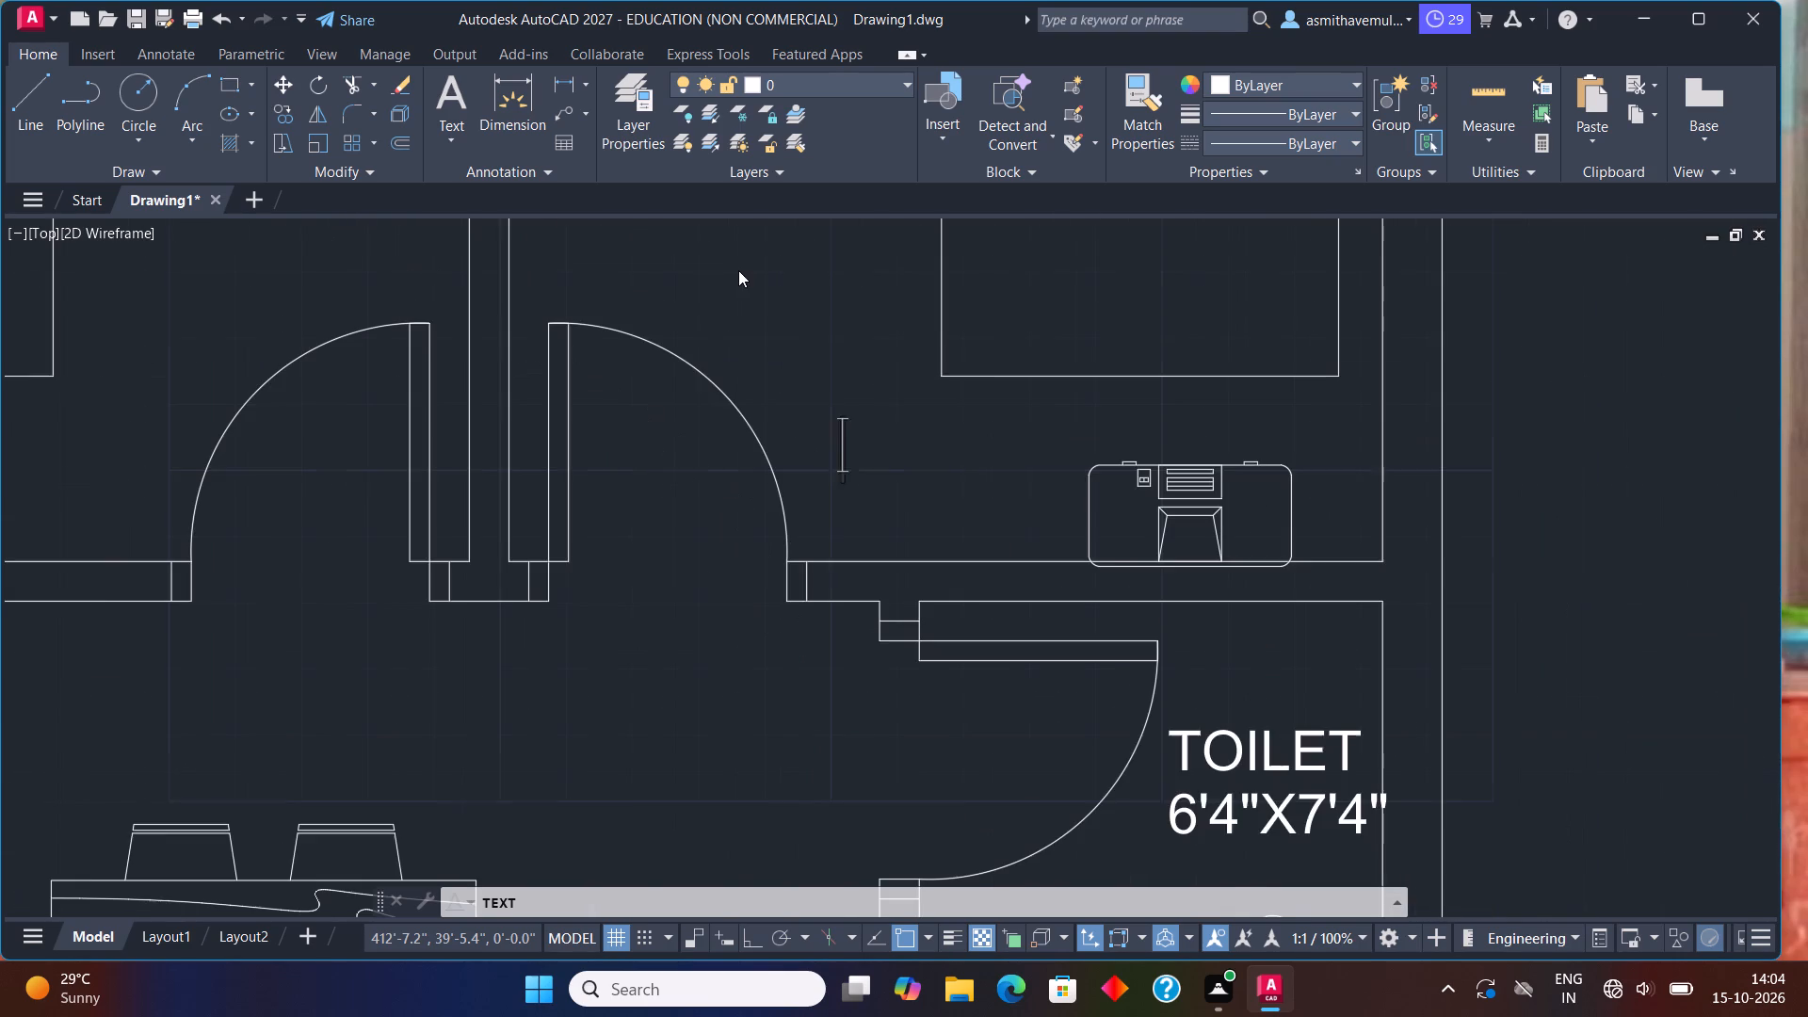
middle_drag(734, 282, 797, 615)
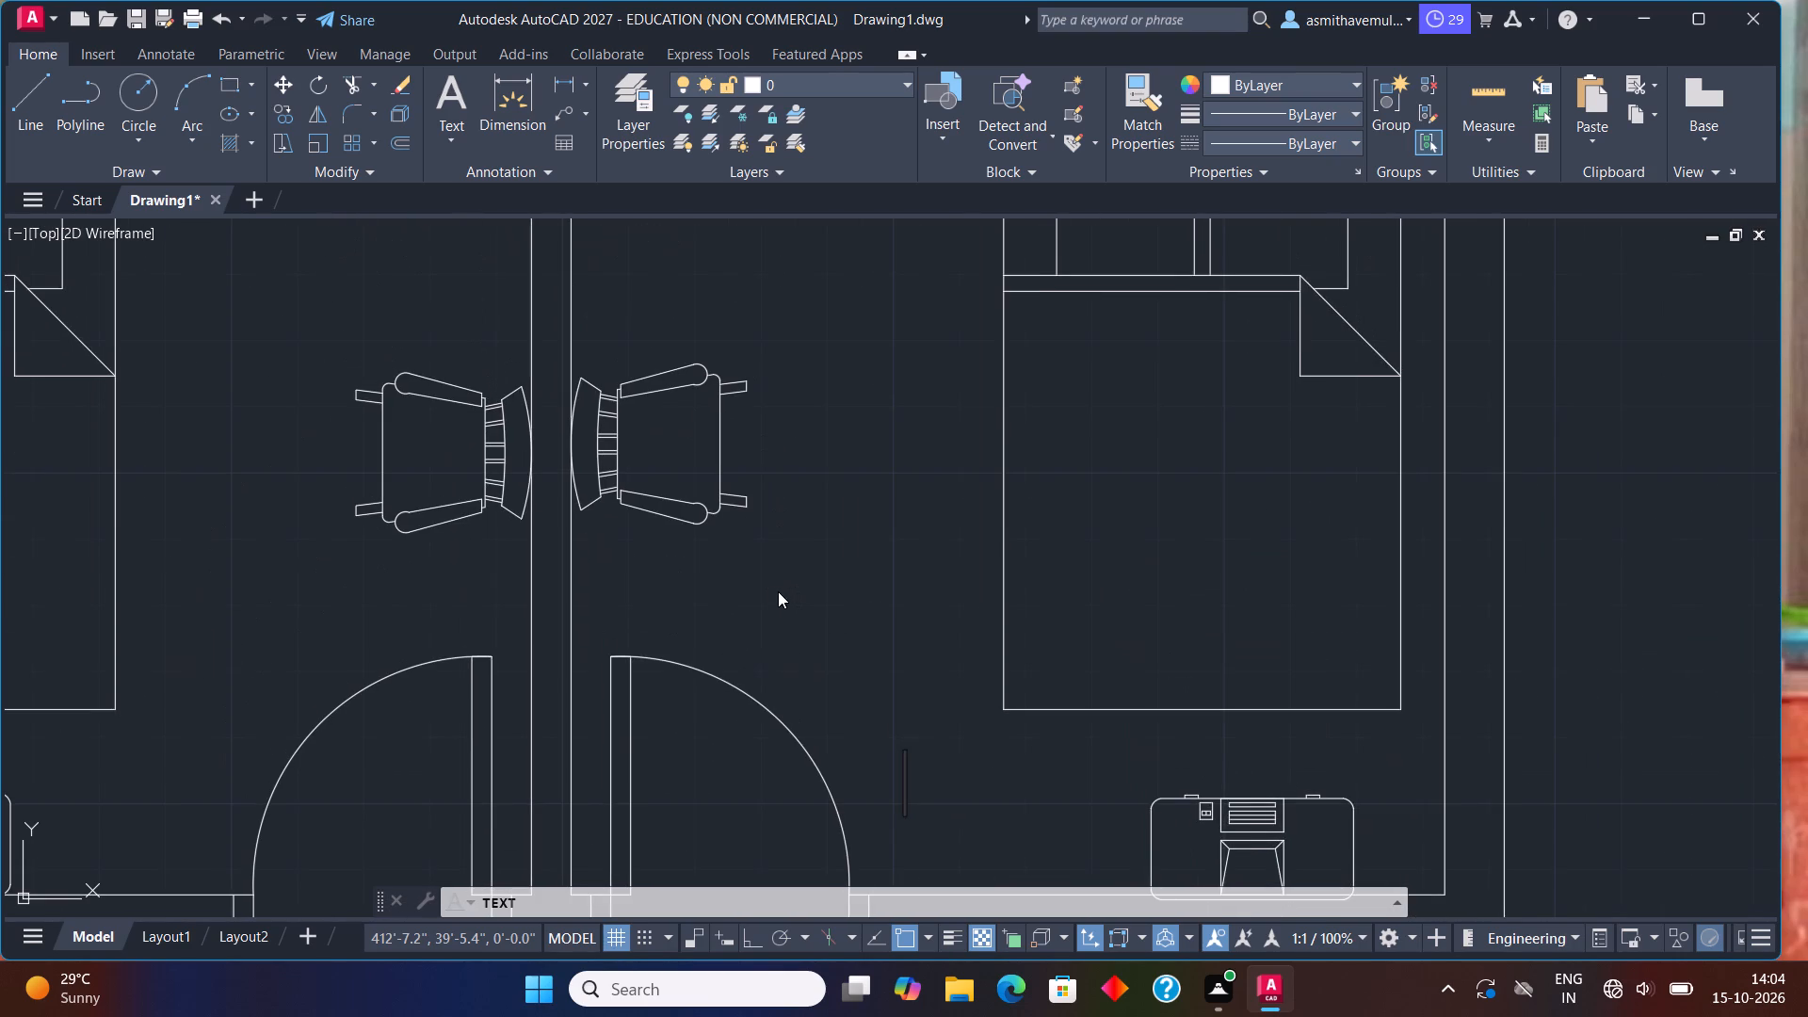
click(749, 590)
text(BEDR)
text(OOM)
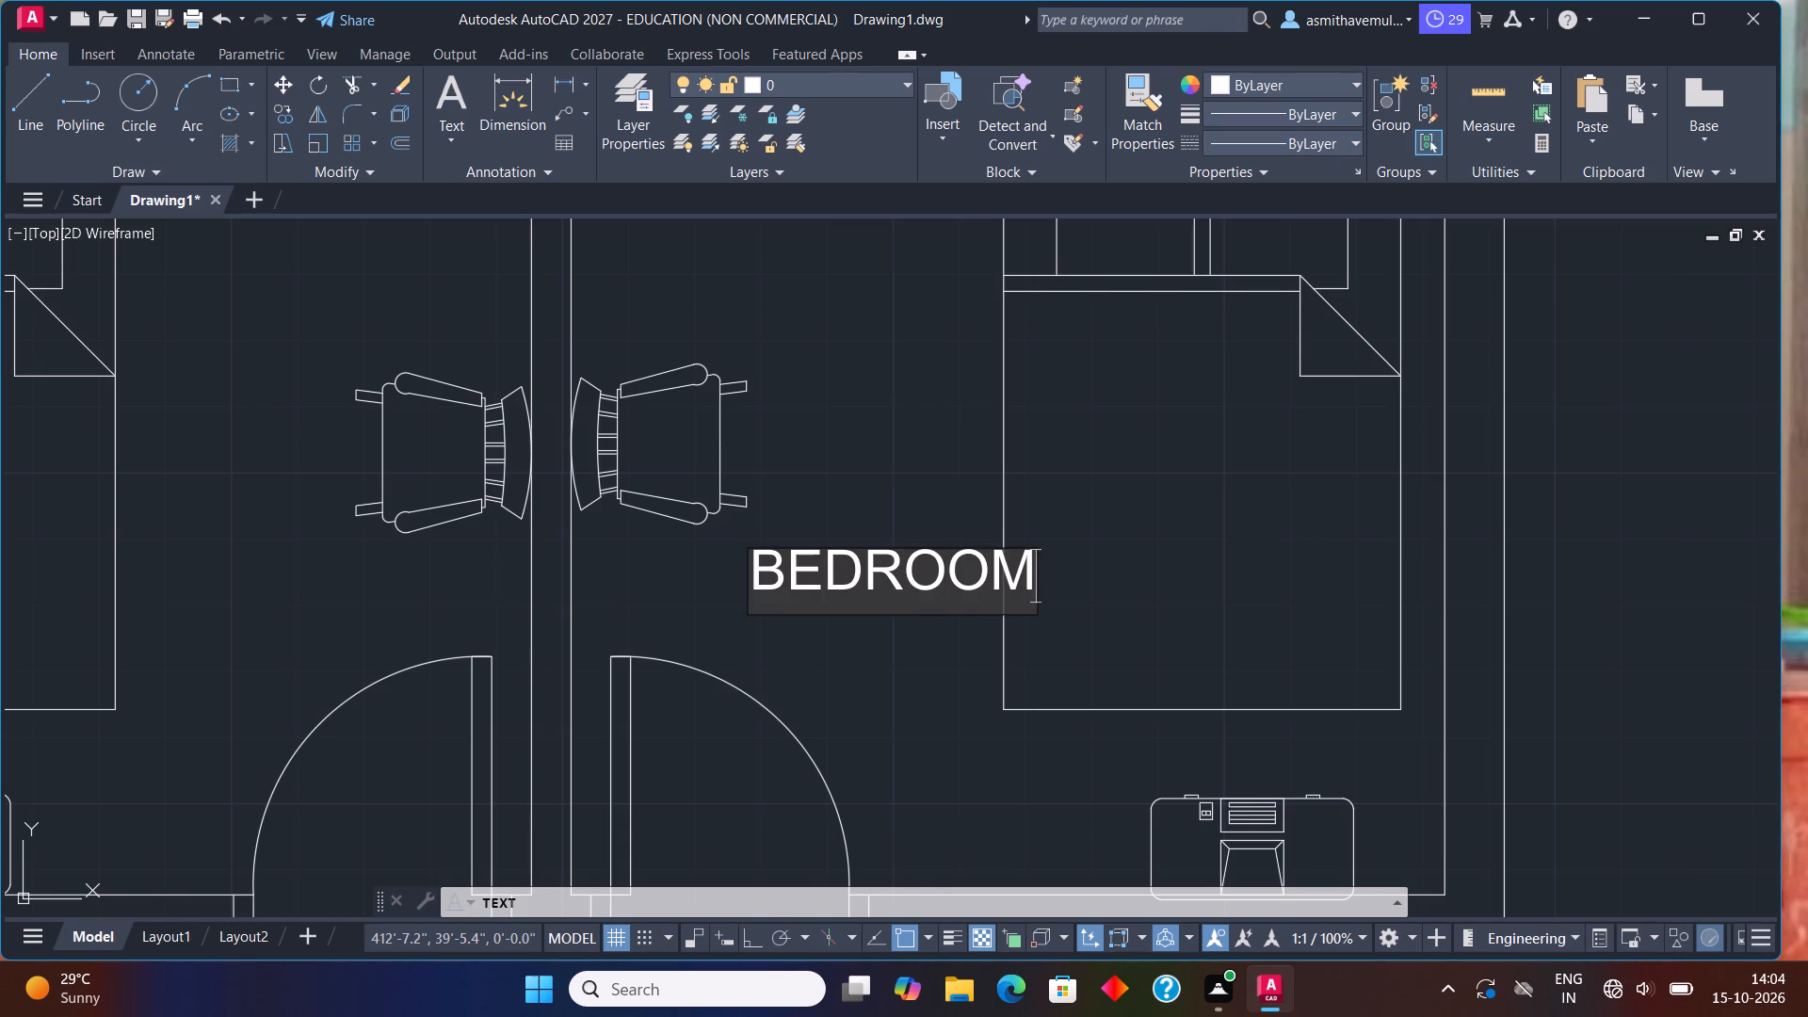
key(Return)
key(Return)
key(Return)
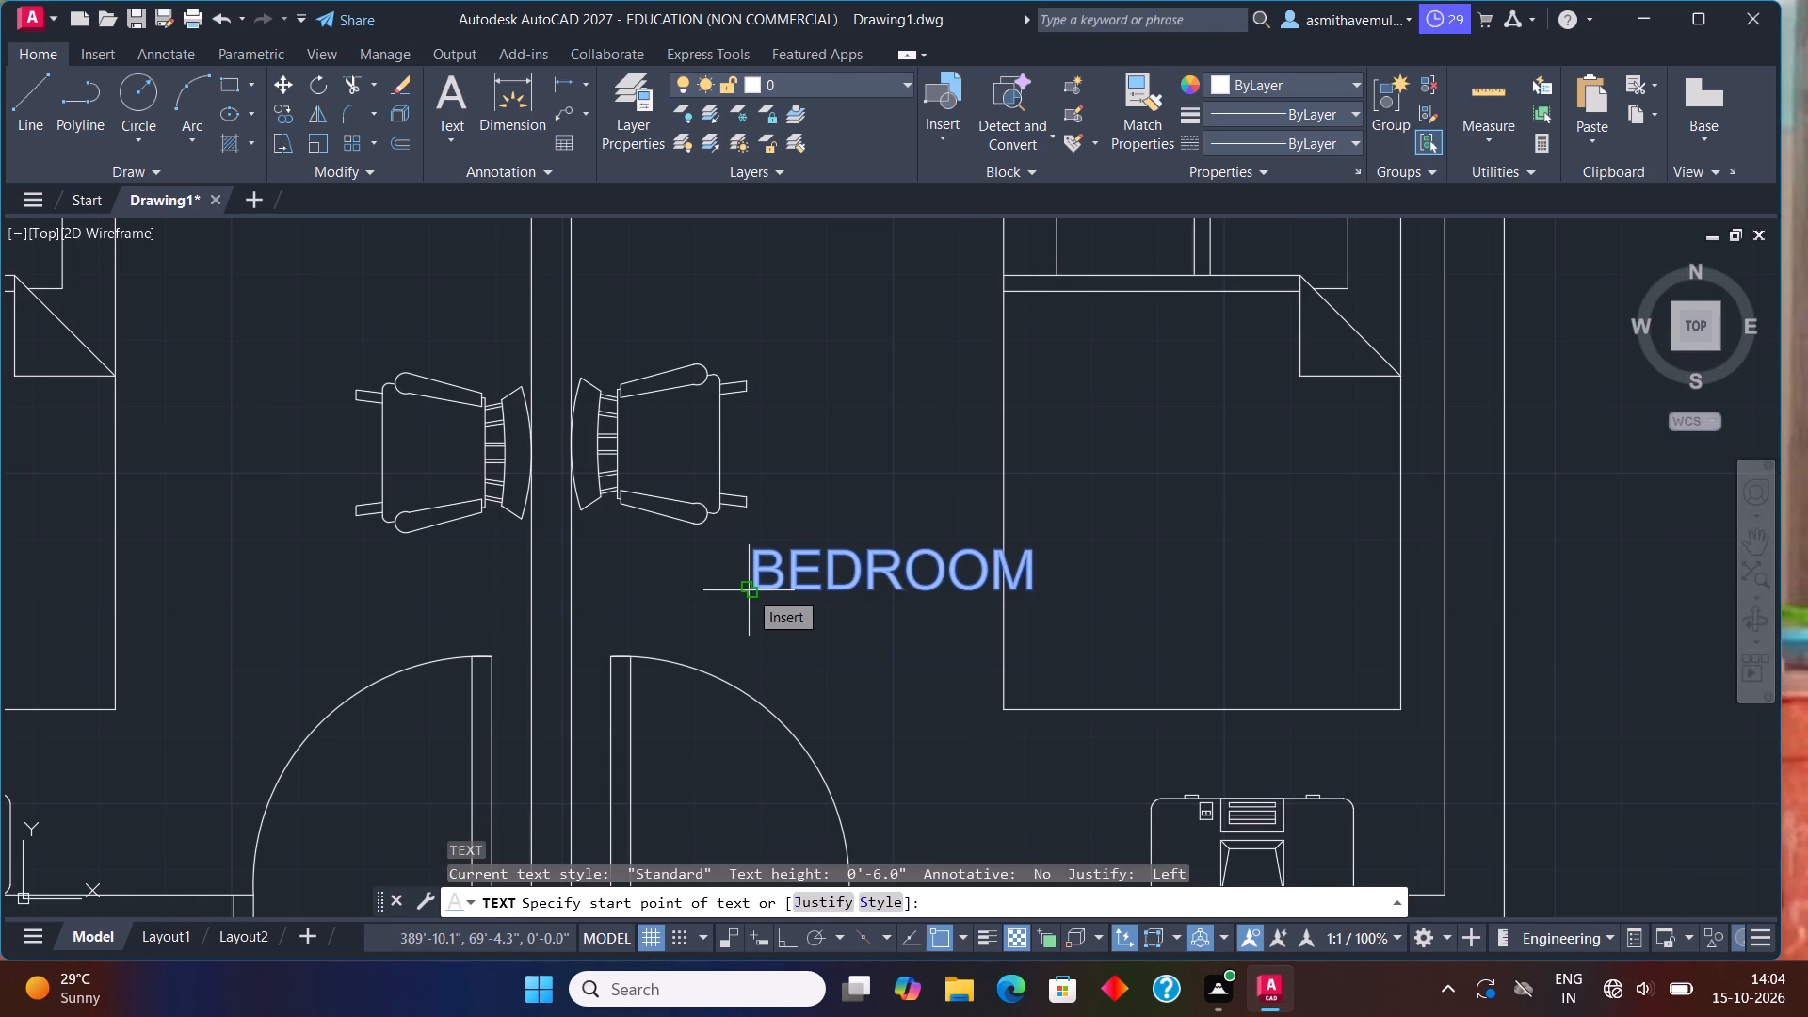
key(space)
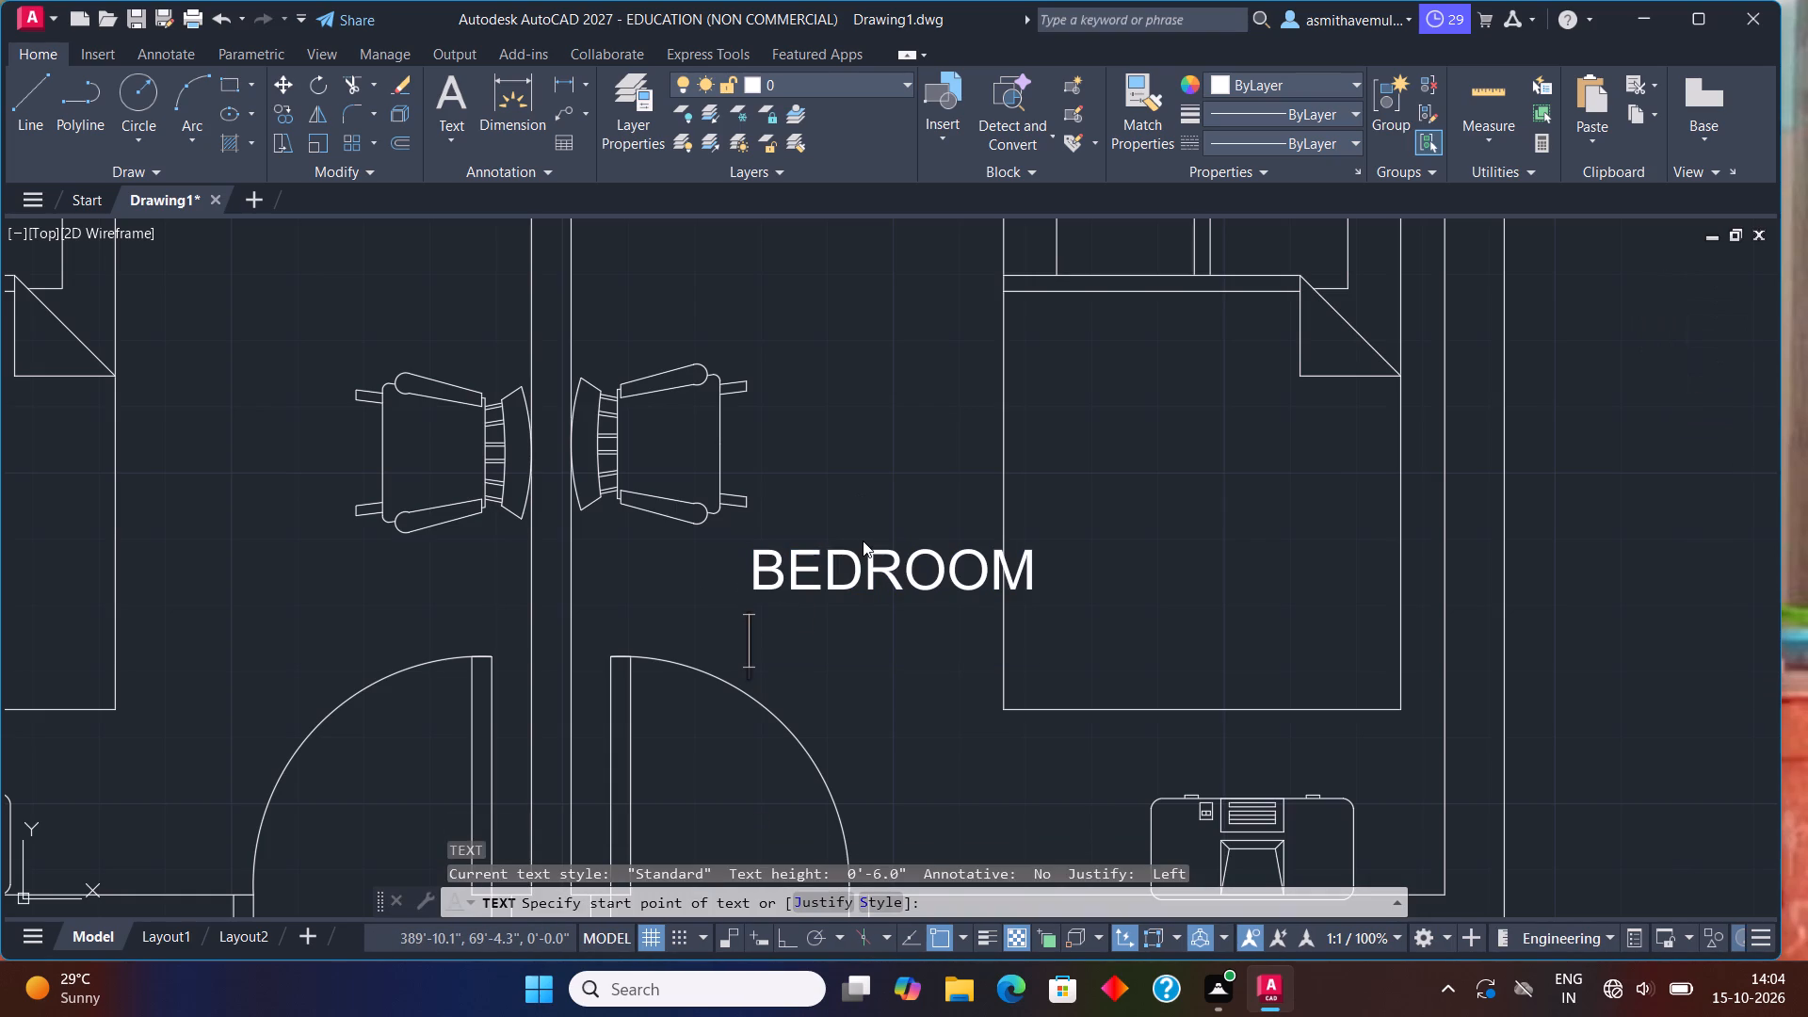
click(1037, 570)
key(BackSpace)
key(BackSpace)
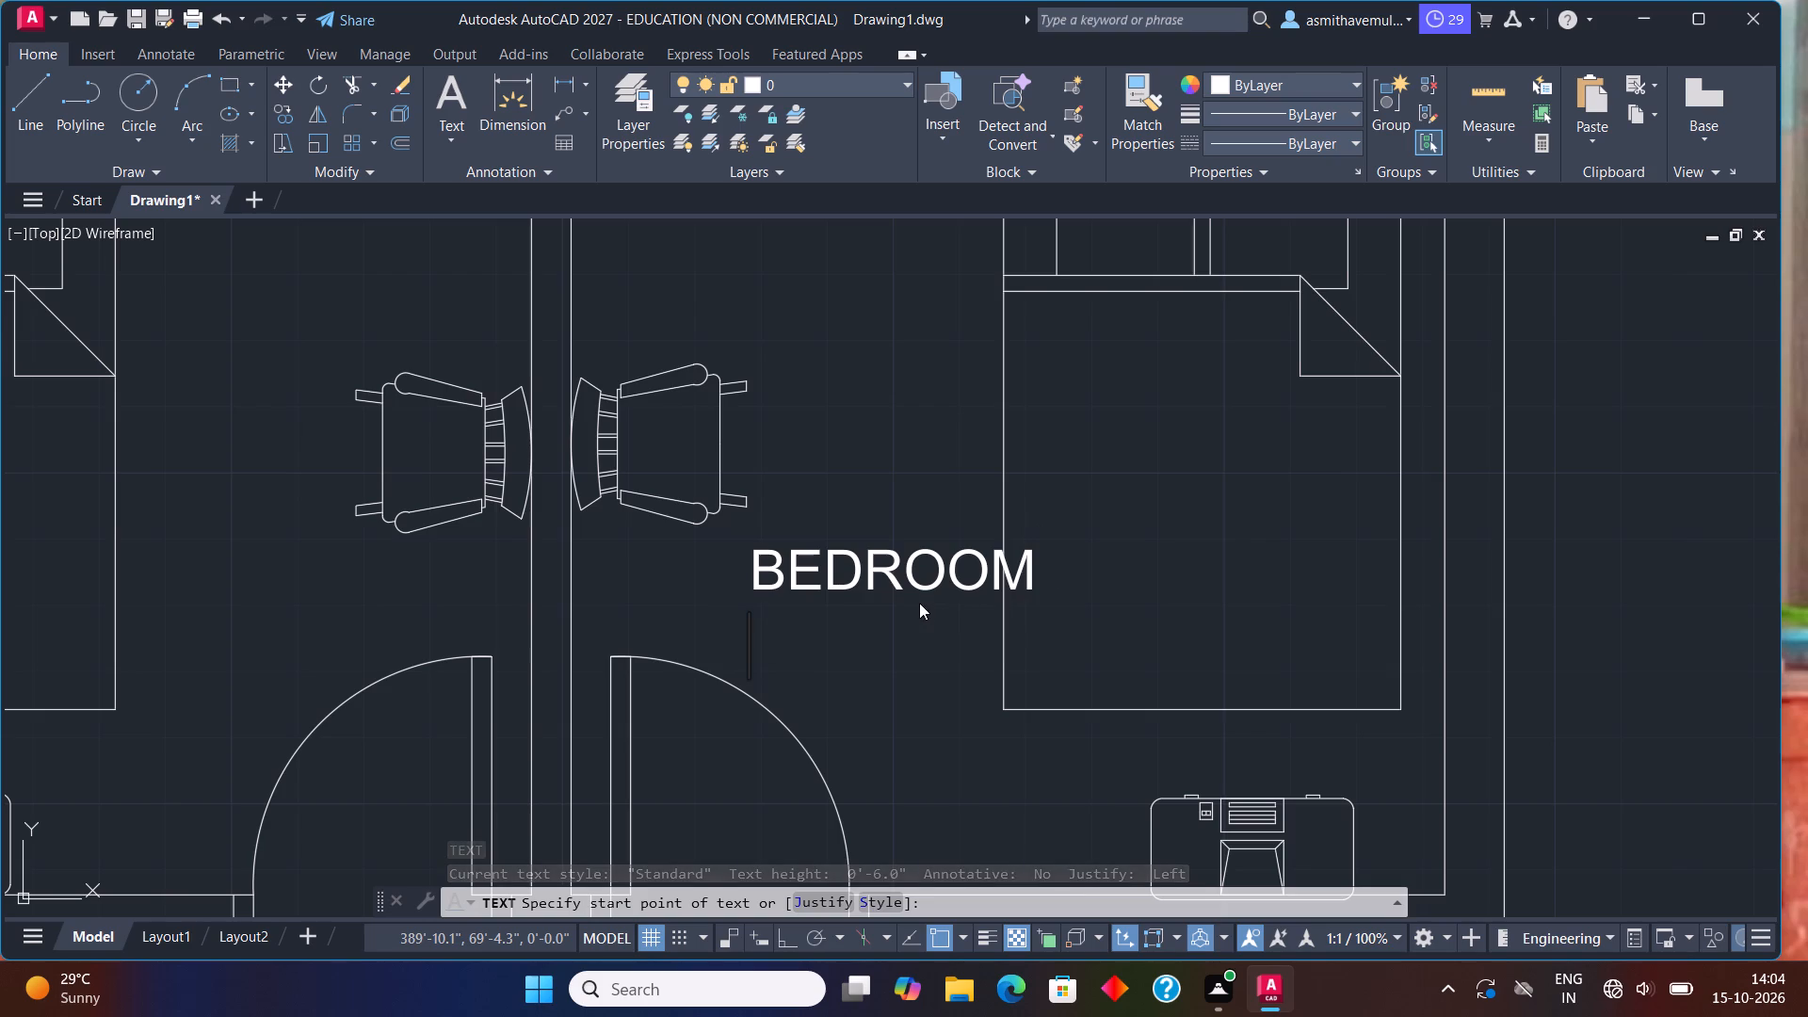
Label the upper-right unit's outer bedroom with "BEDROOM" and "12'X9'" on a second line, between the door swing and the desk.
scroll(846, 621, down, 1)
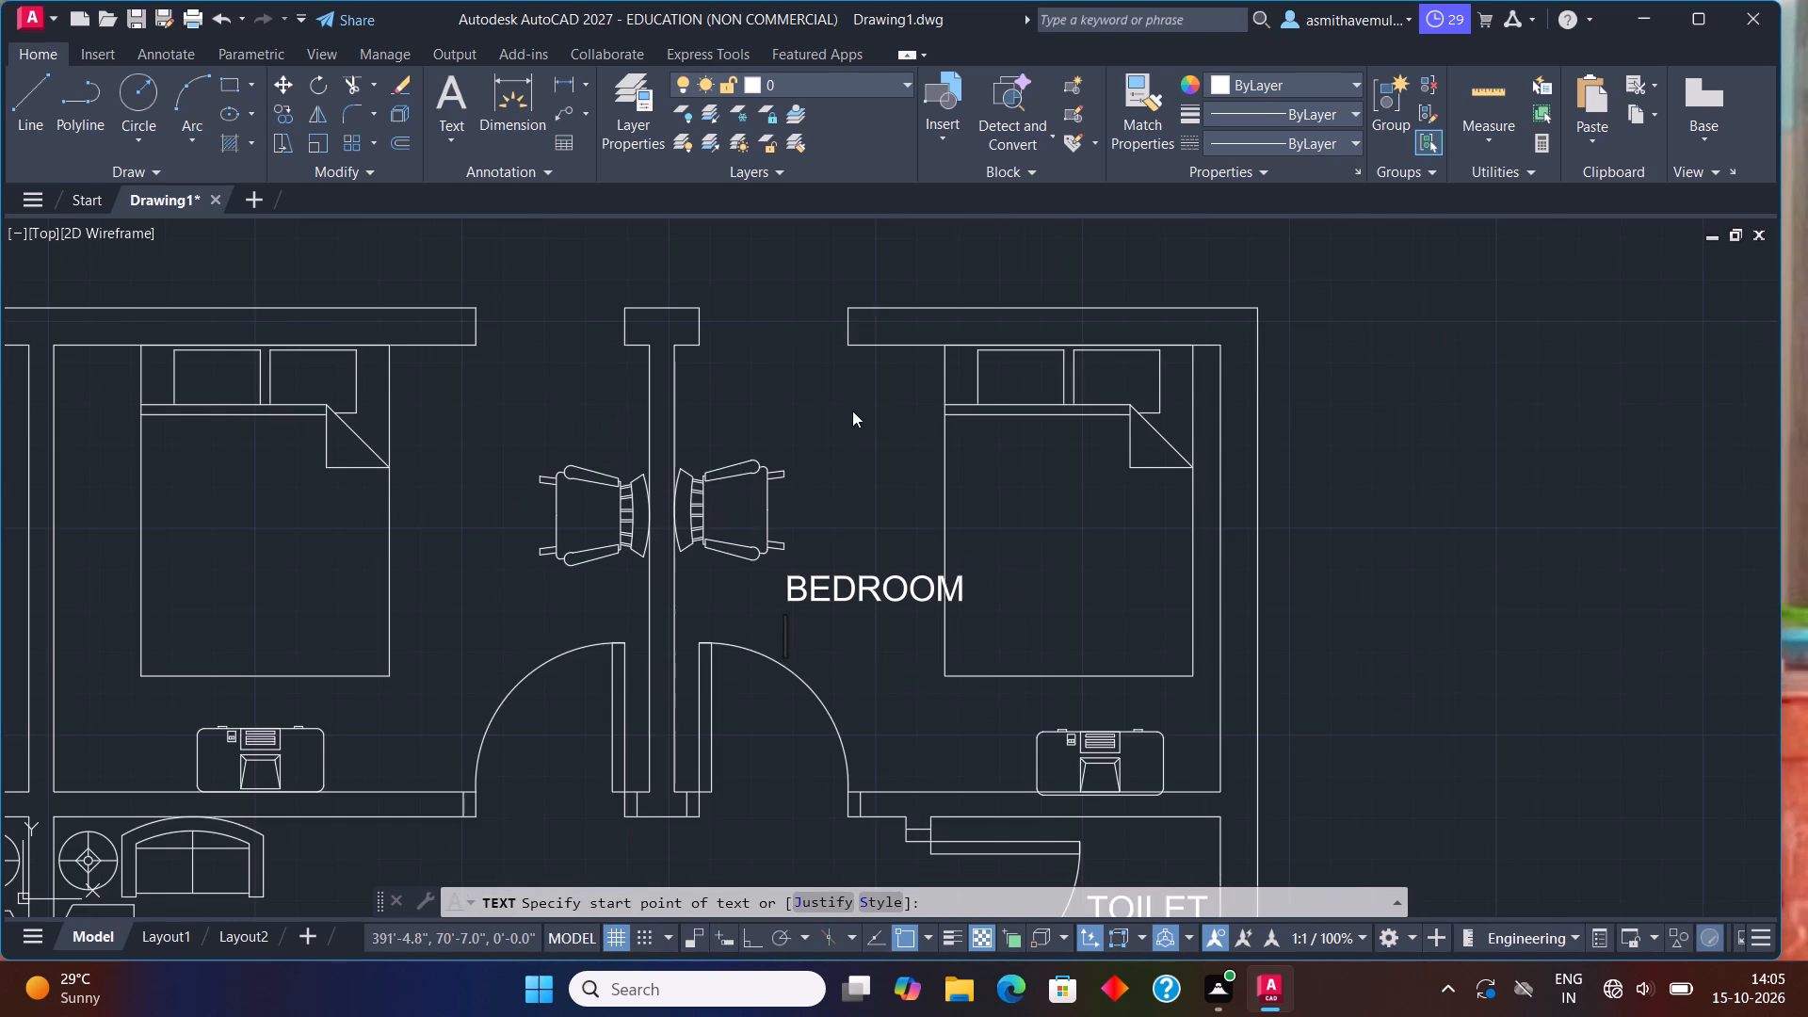
scroll(878, 741, up, 1)
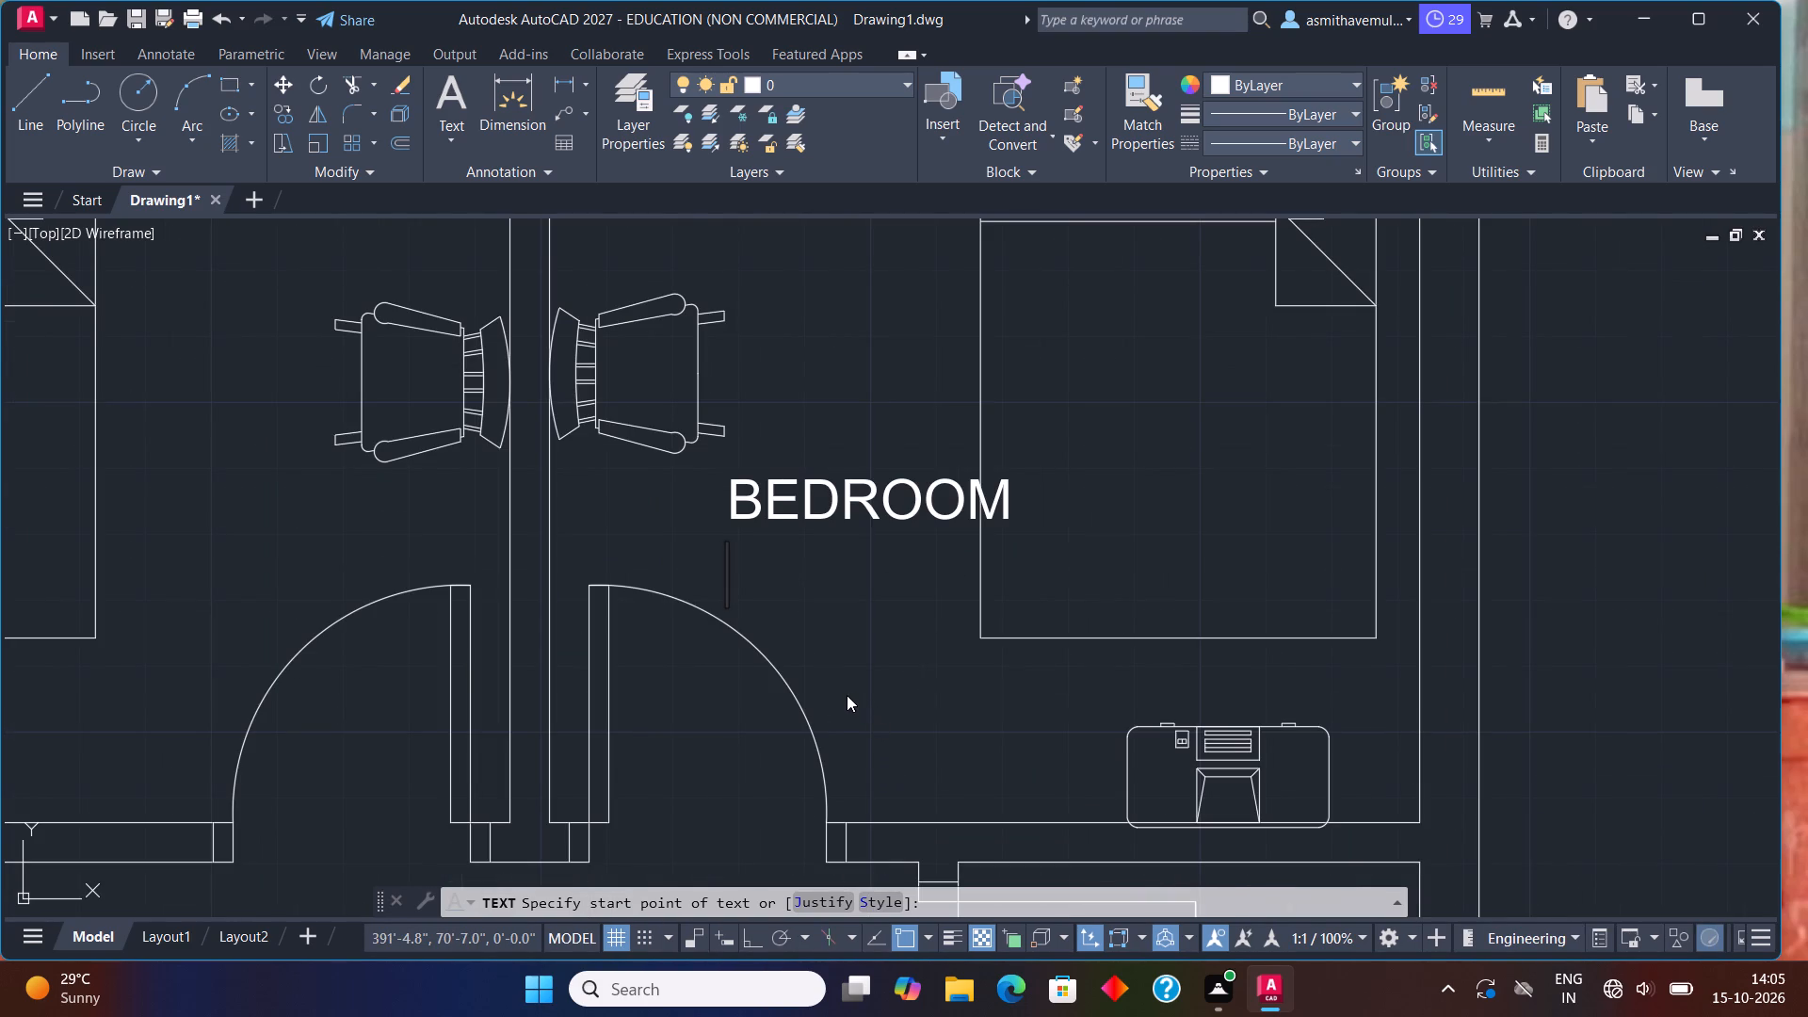
click(846, 694)
text(BD)
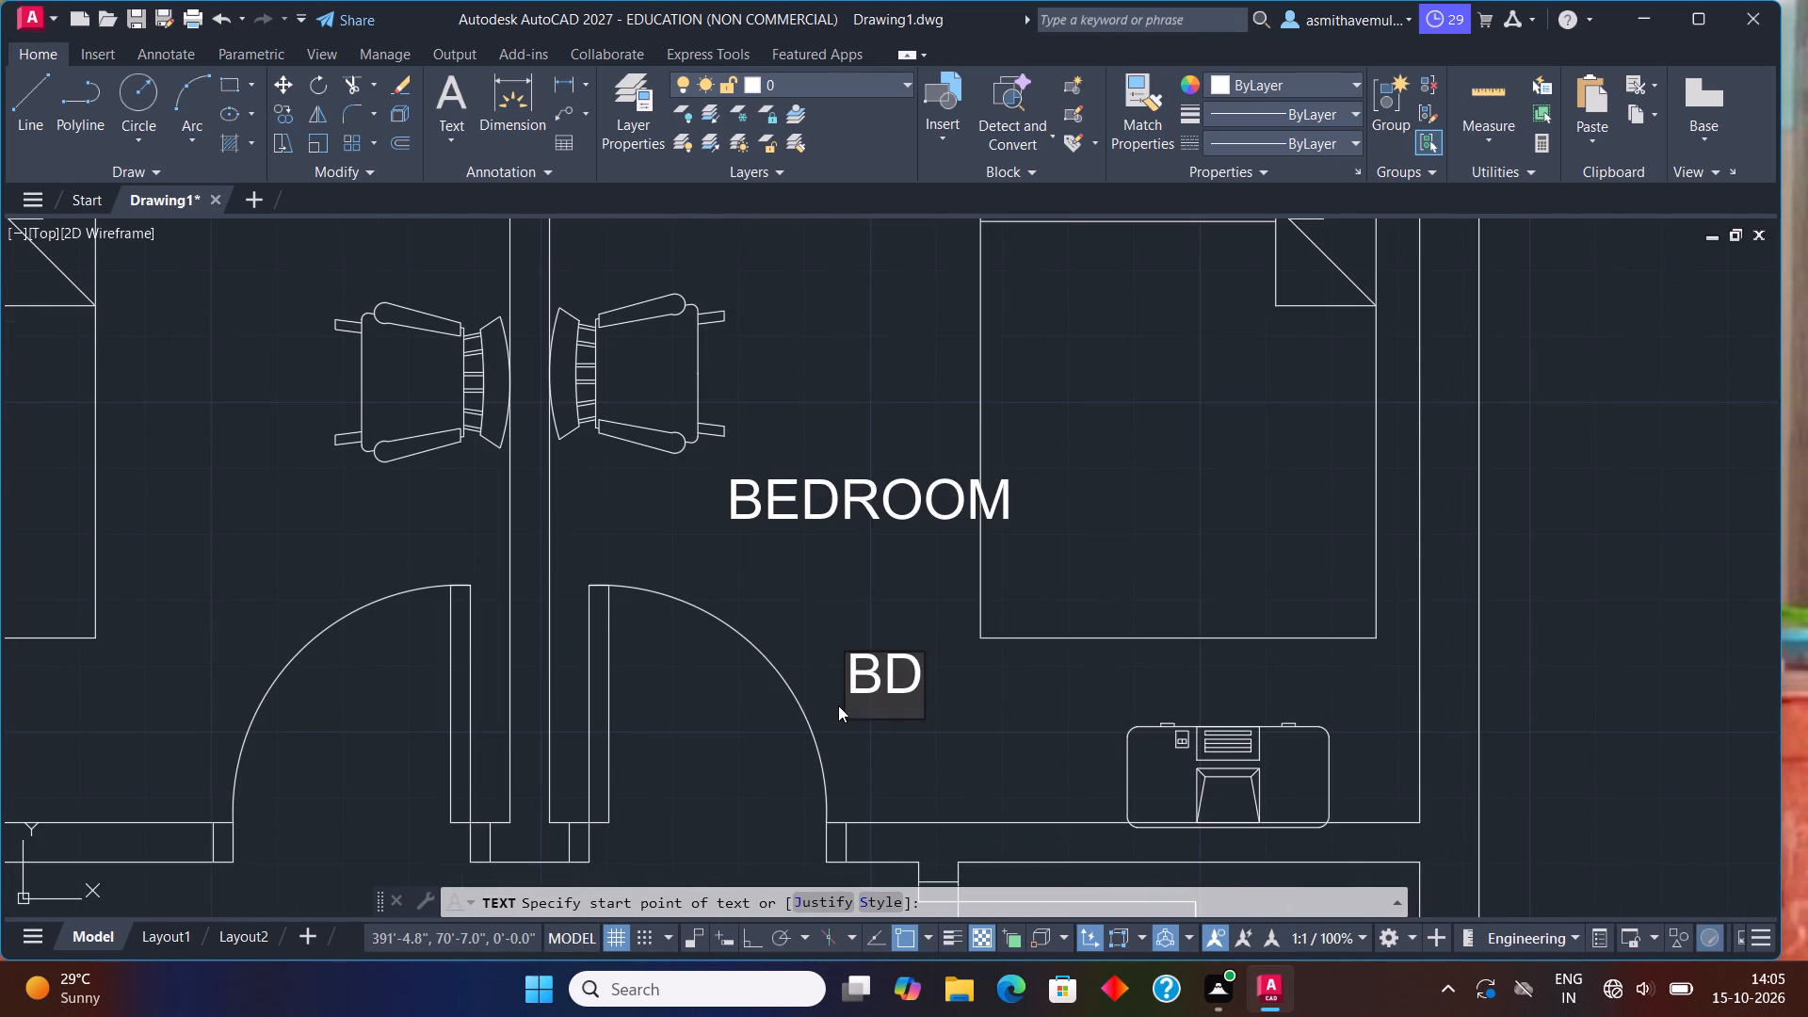
key(BackSpace)
text(EDROOM)
key(Return)
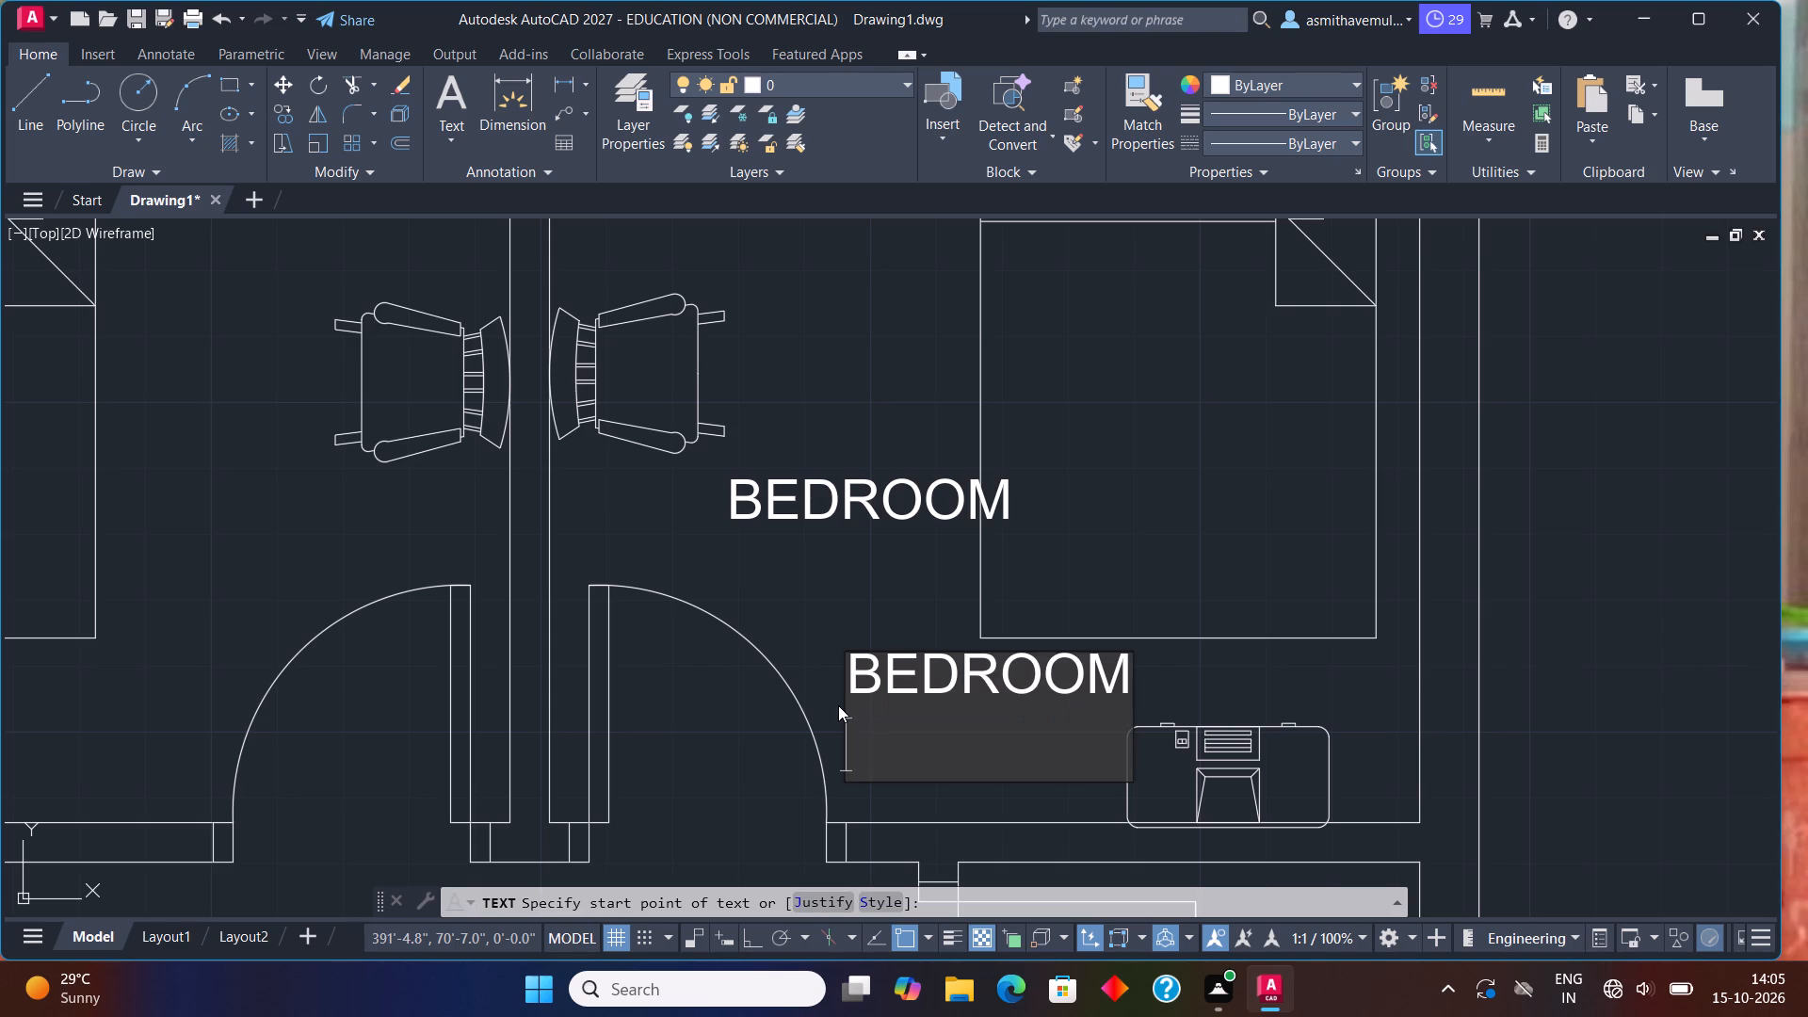
text(12'X)
text(9')
Place the text "BEDROOM" in the upper-right unit's inner bedroom, between the bed and the chair, above the door swing.
scroll(437, 426, down, 1)
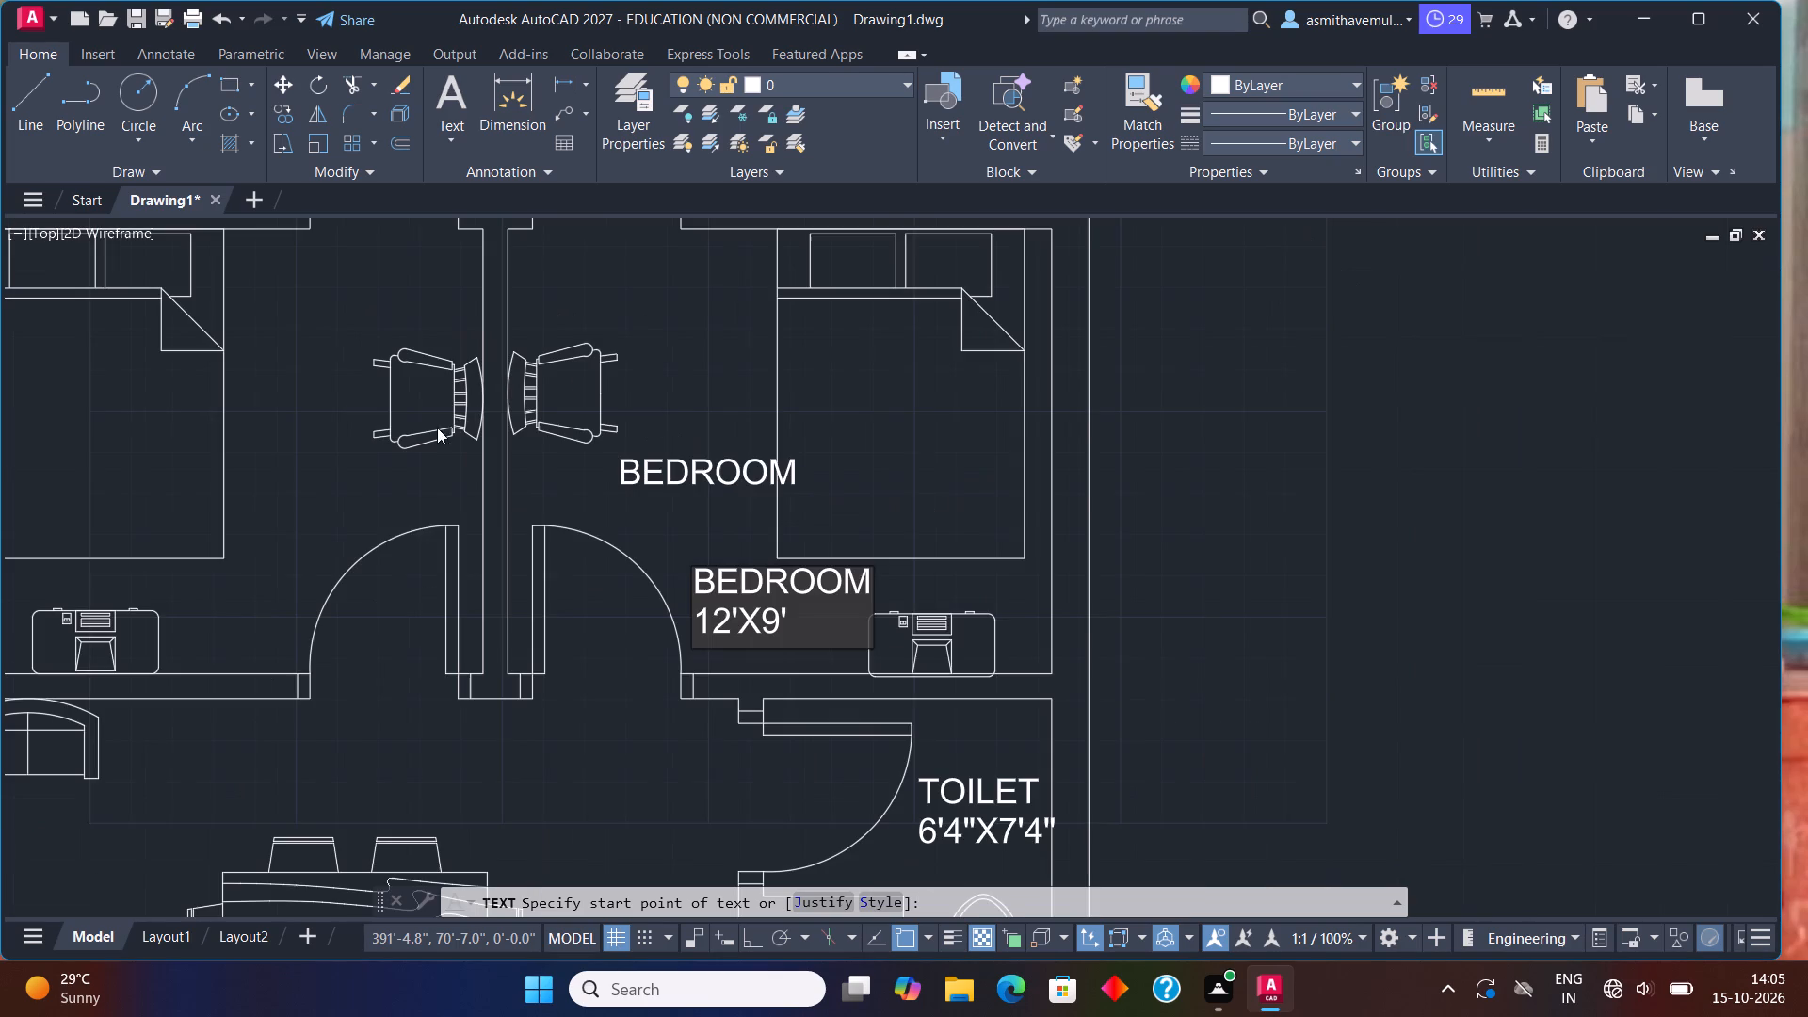
middle_drag(401, 558, 1148, 517)
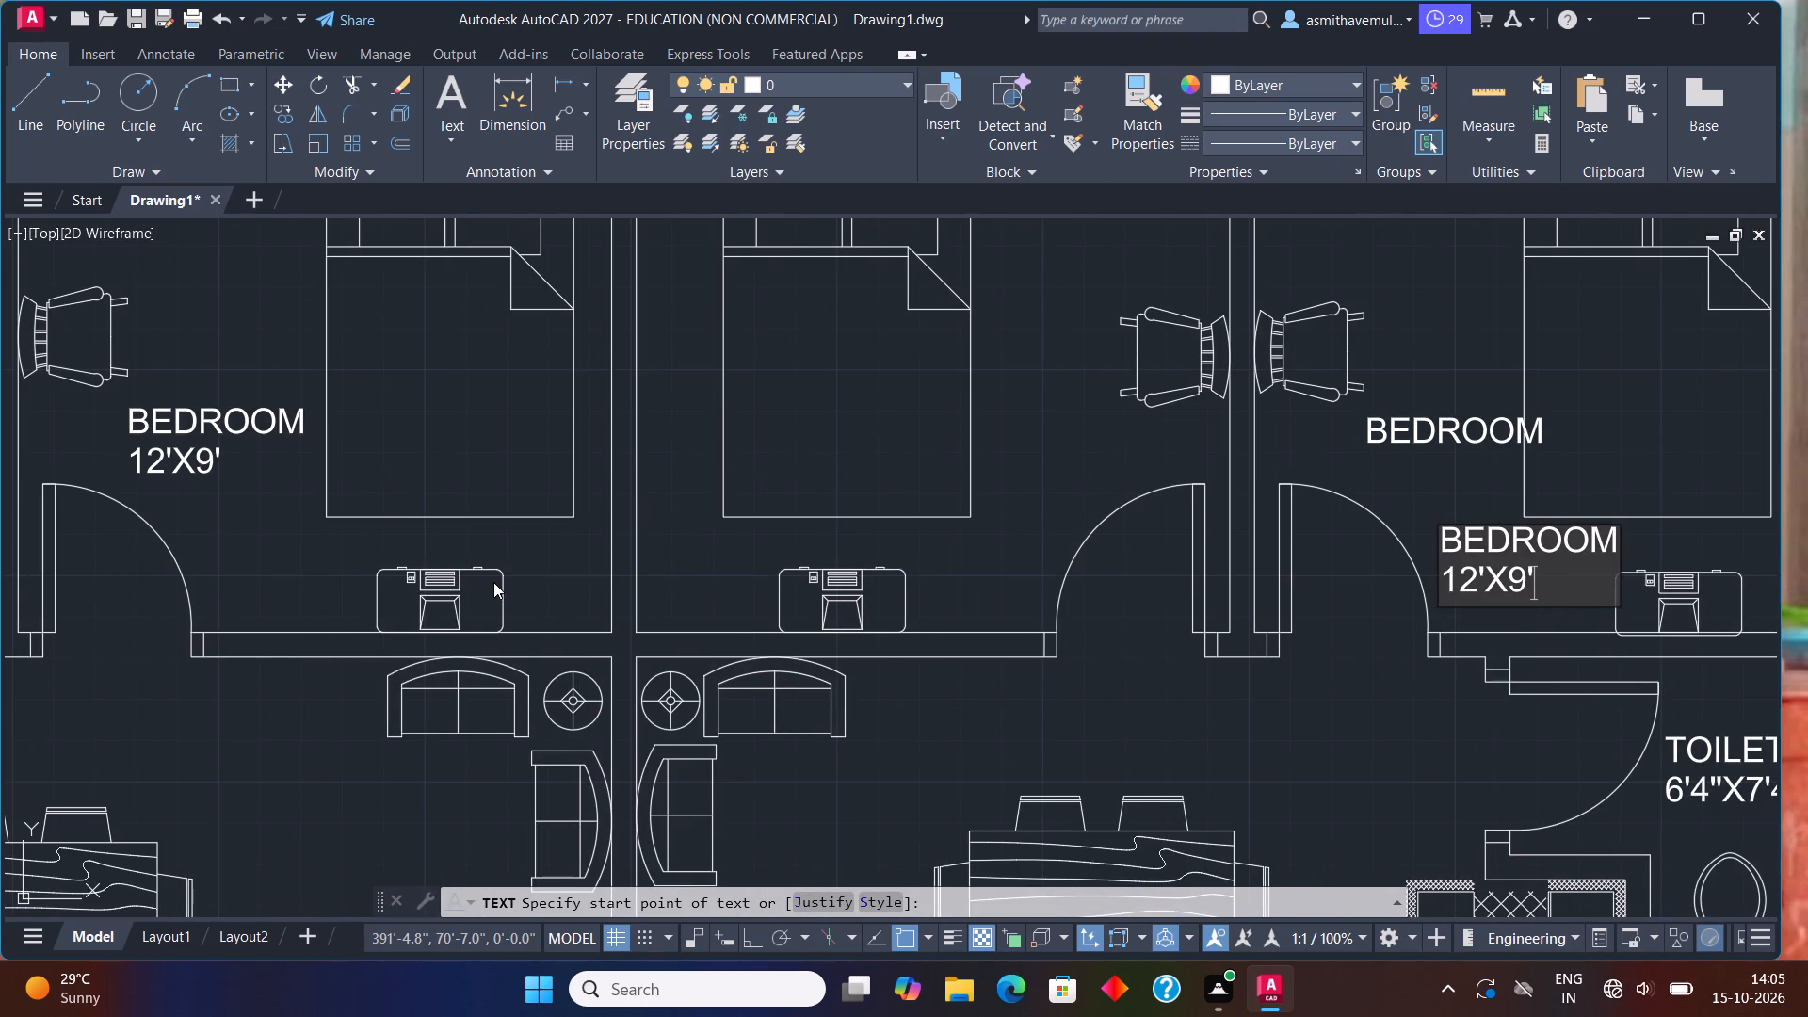
middle_drag(493, 582, 538, 527)
scroll(1106, 431, up, 2)
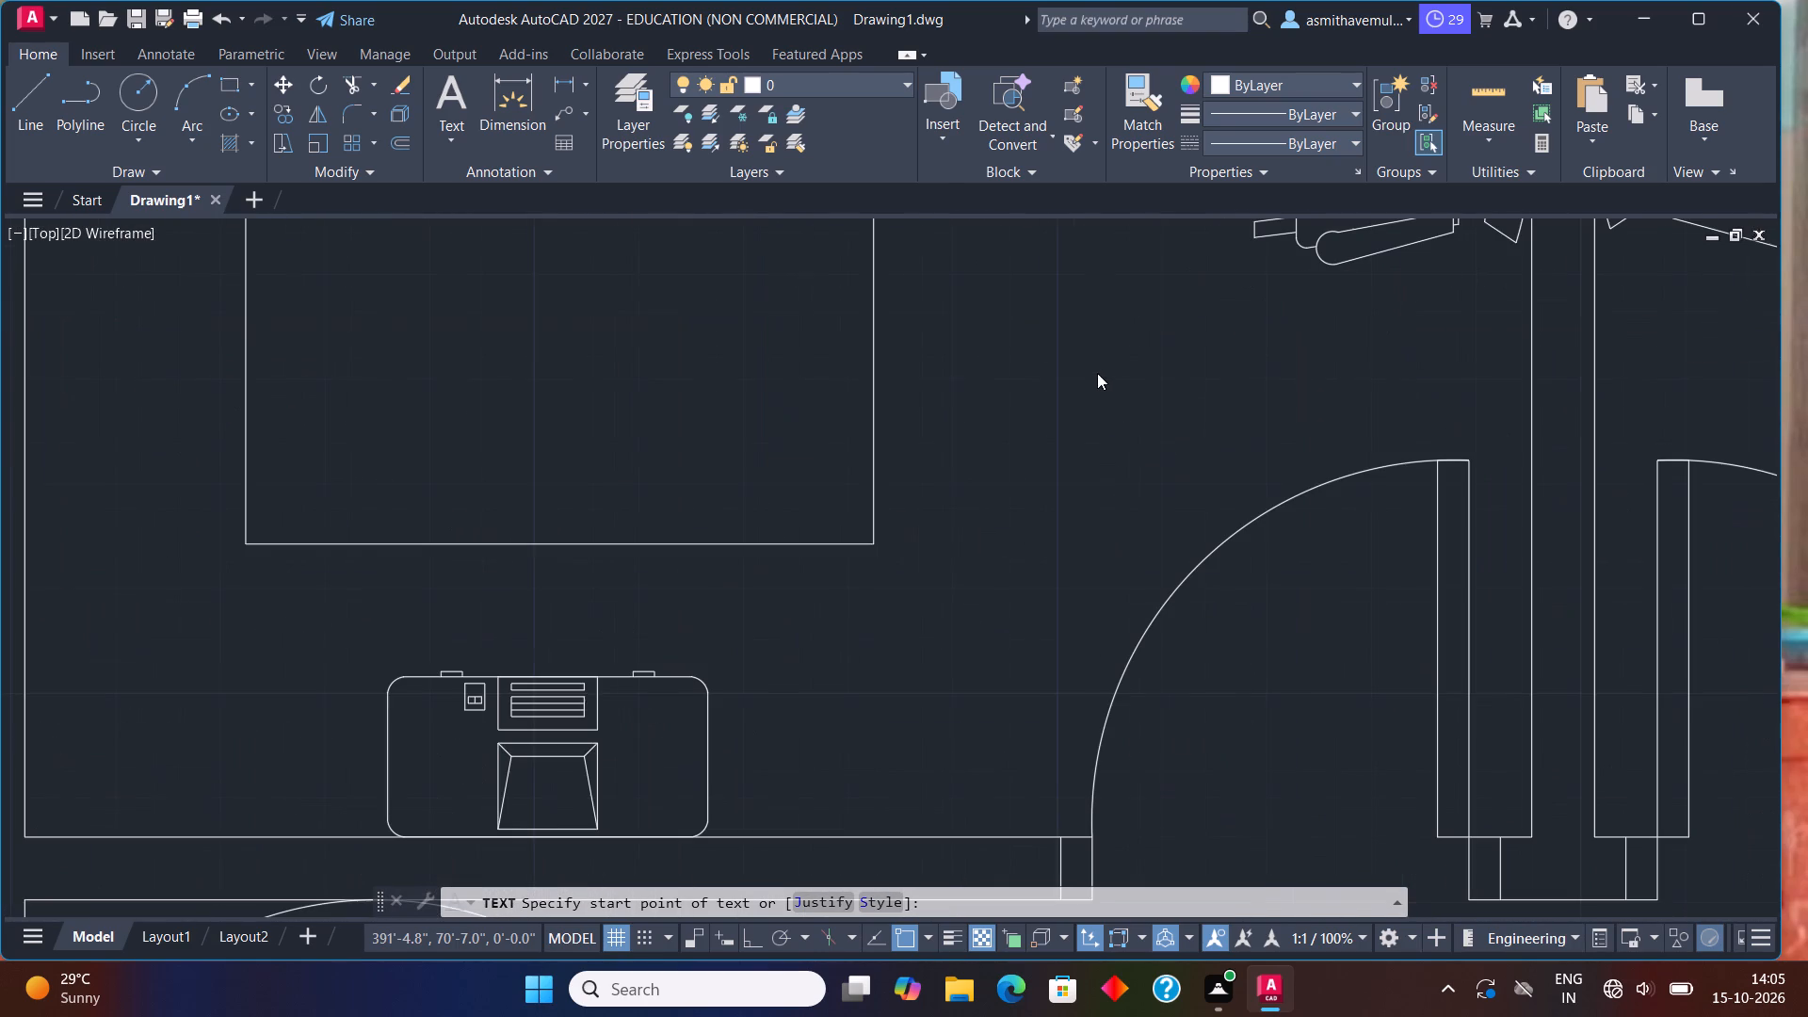
click(1019, 348)
text(BEDROOM)
key(Return)
key(Return)
key(Return)
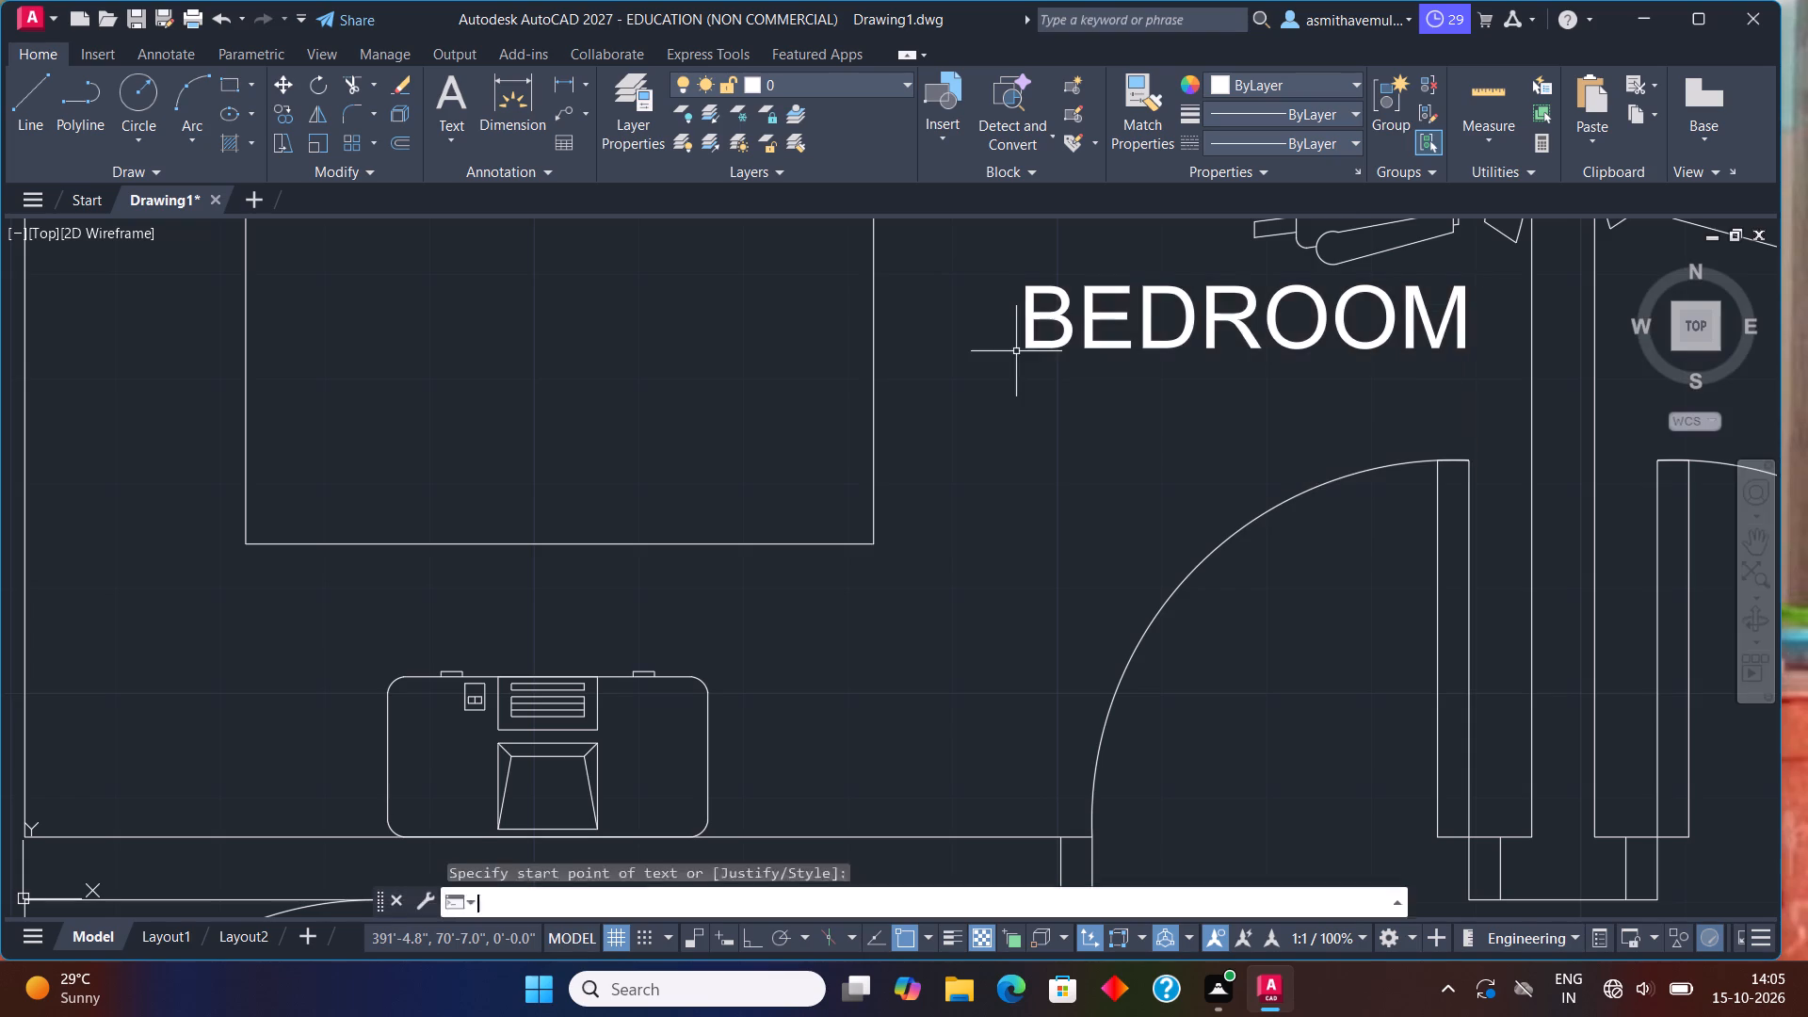
Label the upper-right unit's inner bedroom with "BEDROOM" and "12'X9'" on a second line, between the bed and the door swing.
key(space)
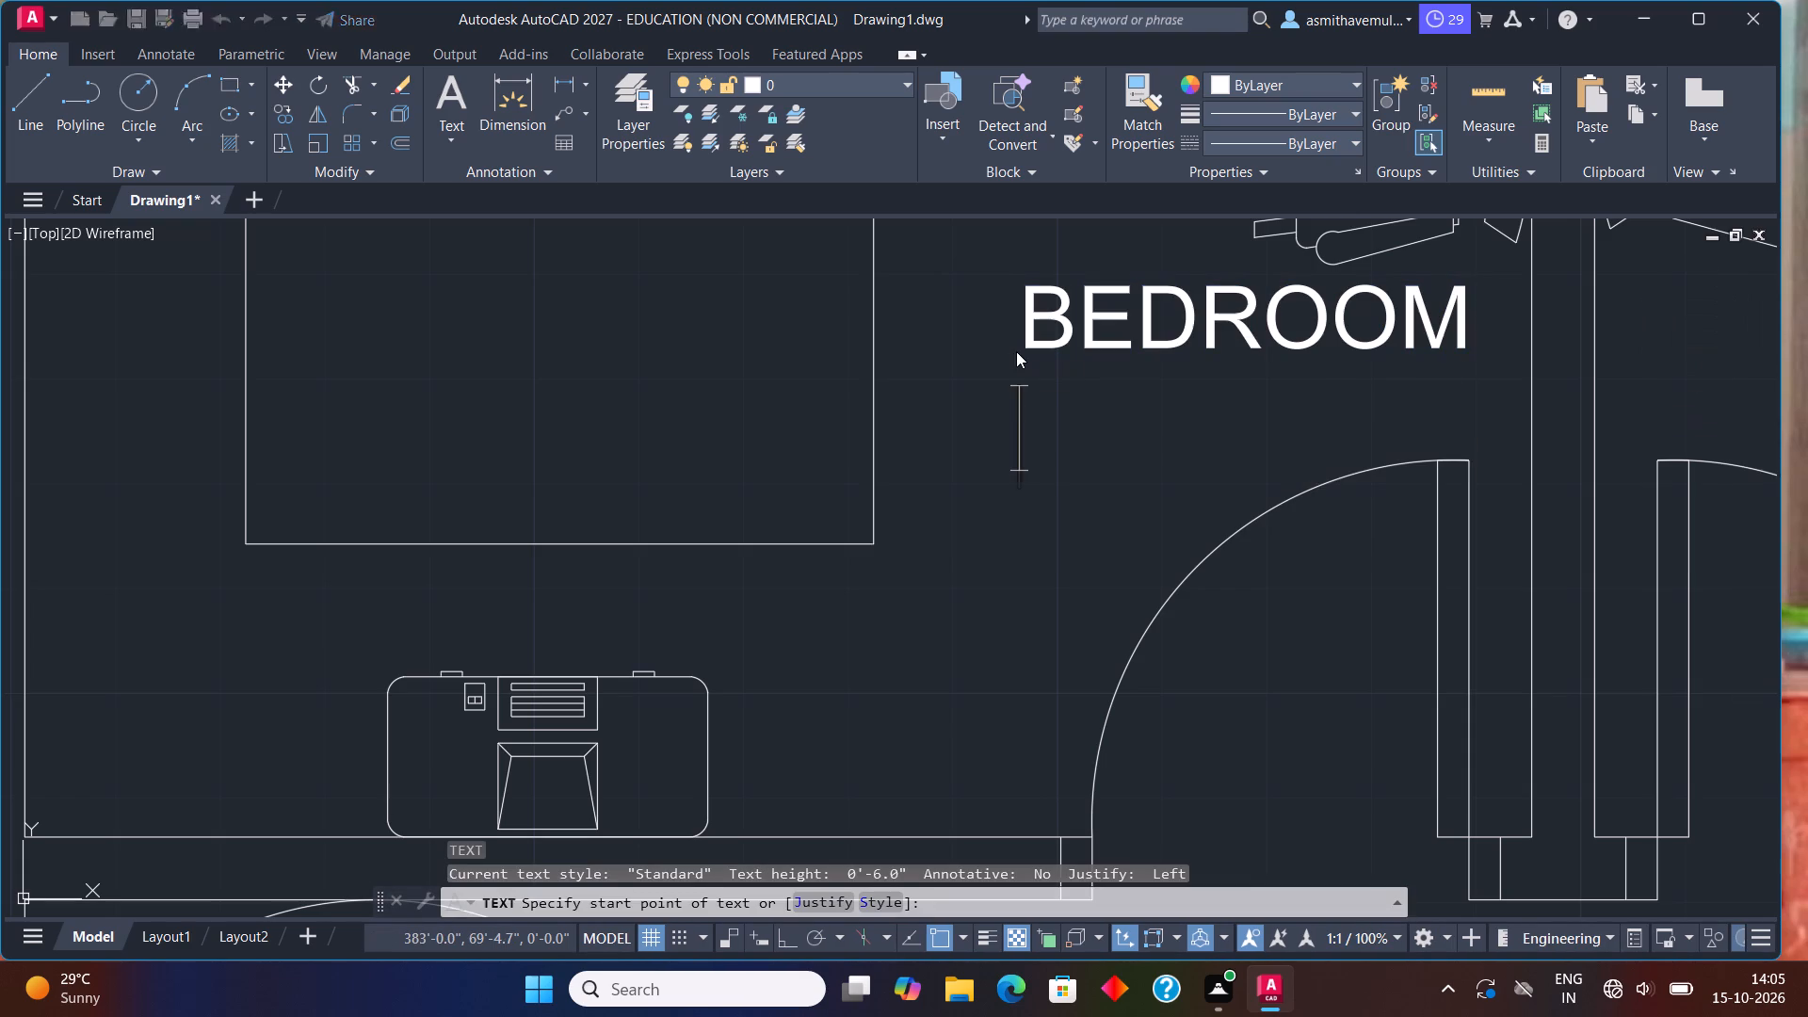
click(955, 392)
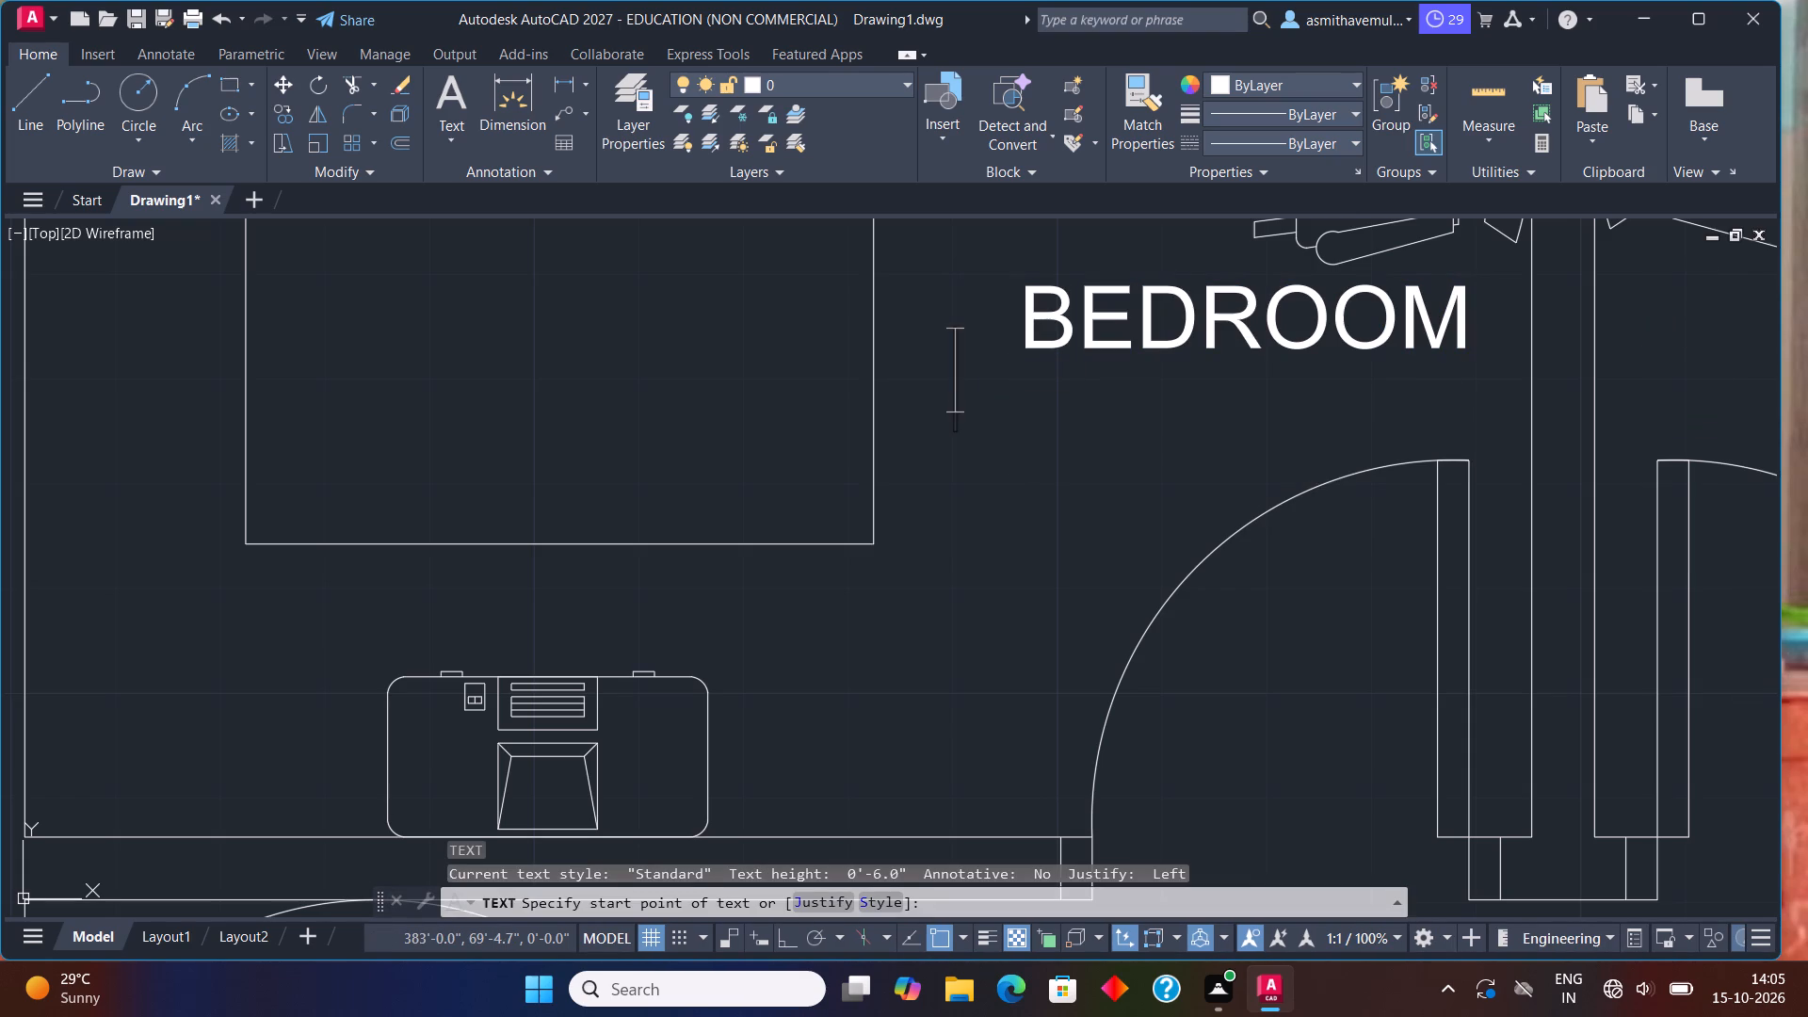
text(BED)
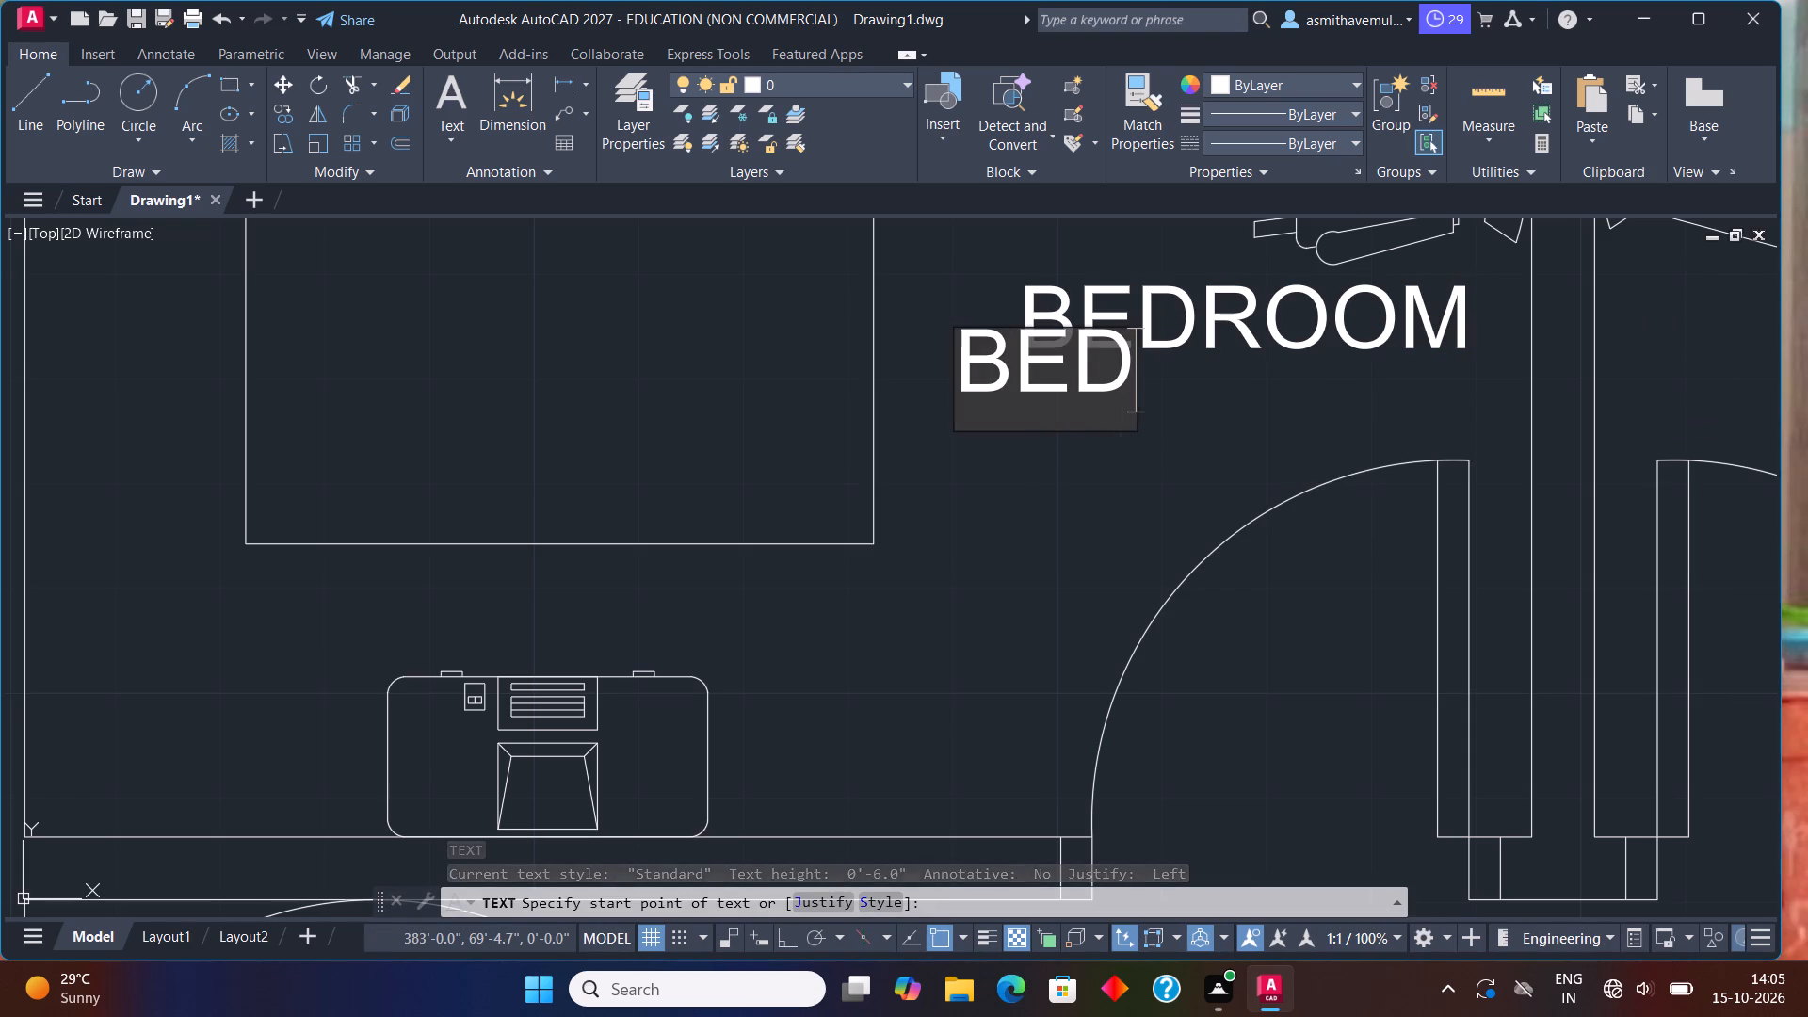
text(ROOM)
key(Return)
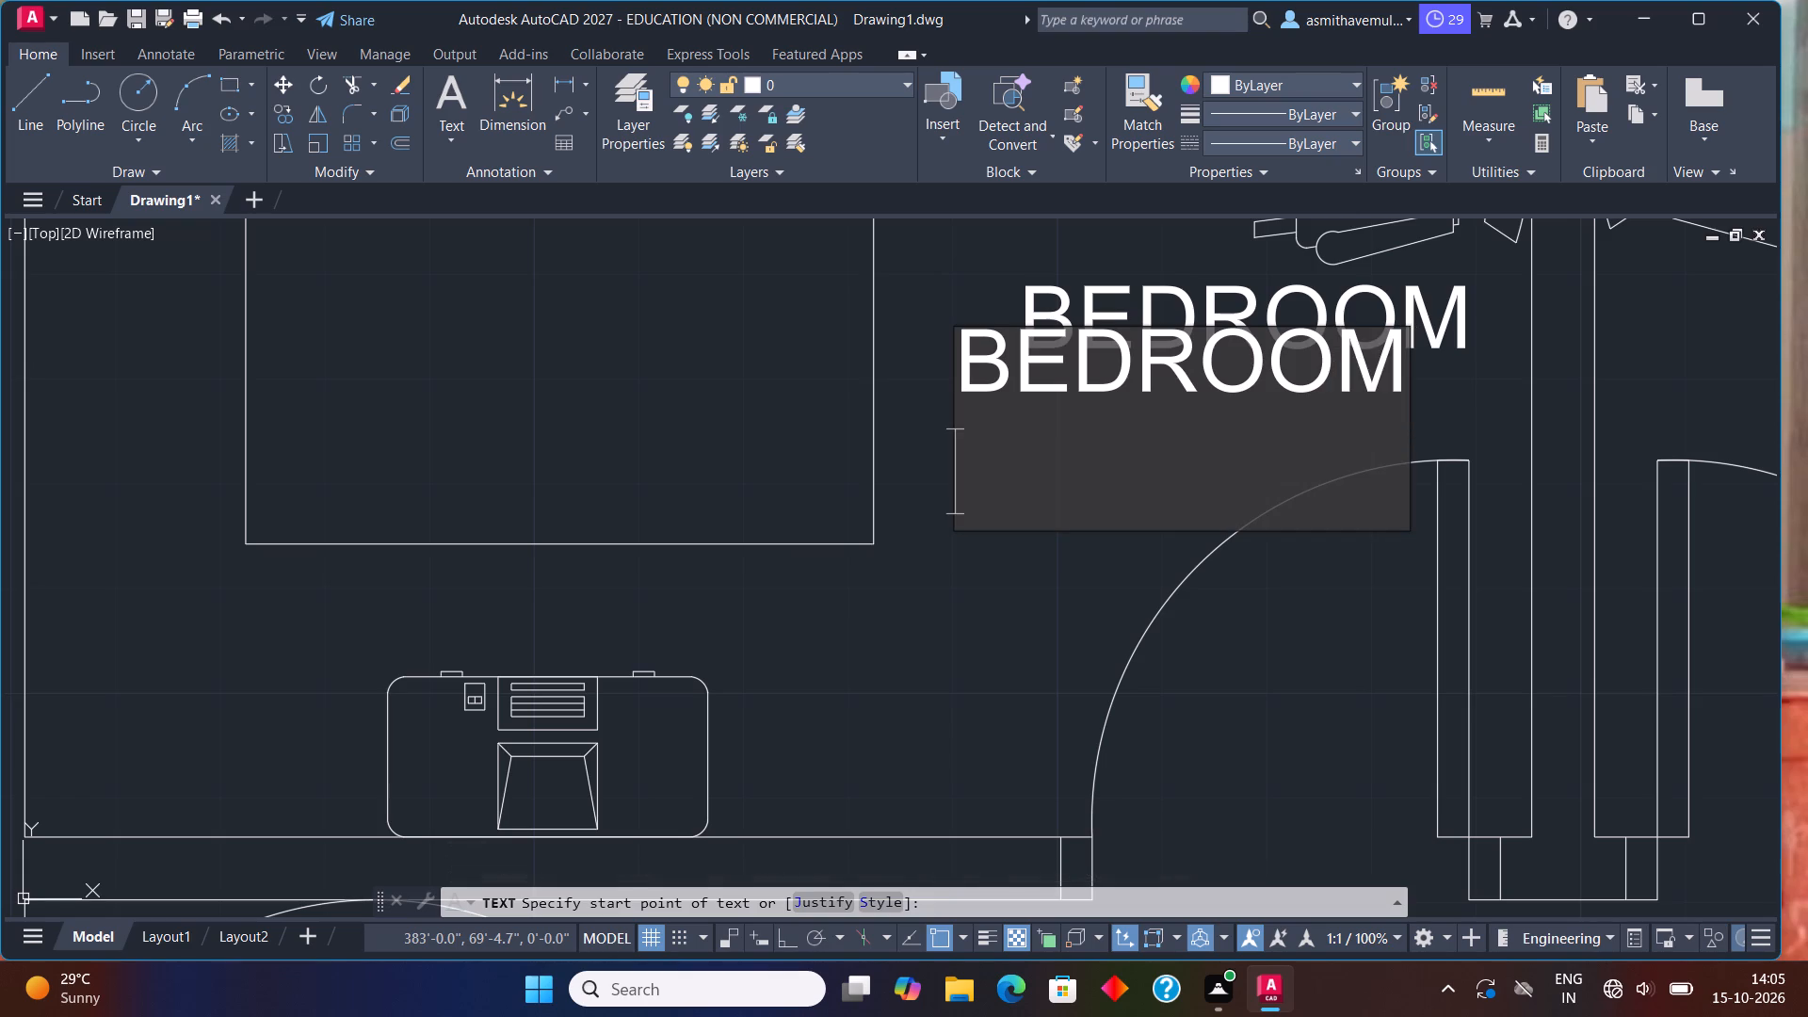
text(12'X)
text(9')
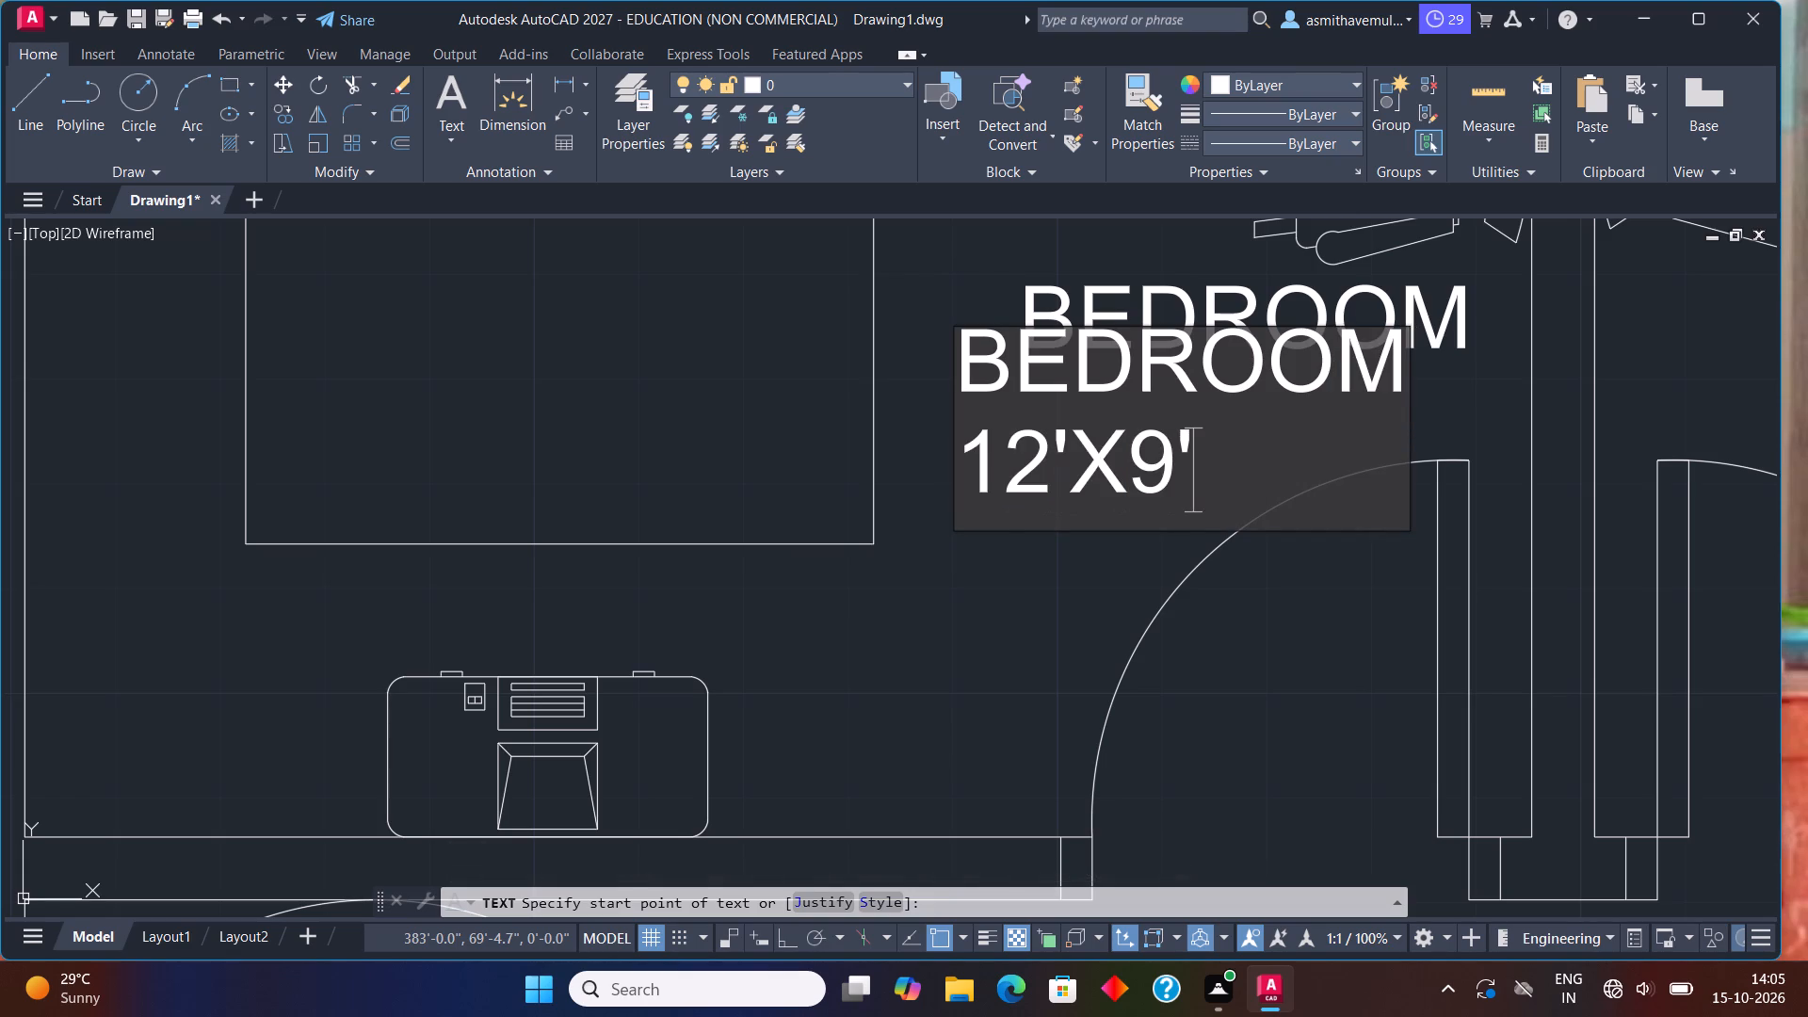
Label the upper-left unit's kitchen with "OPEN KITCHEN" and "6'9"X5'" on a second line, between the sink counter and the dining table.
scroll(864, 451, down, 3)
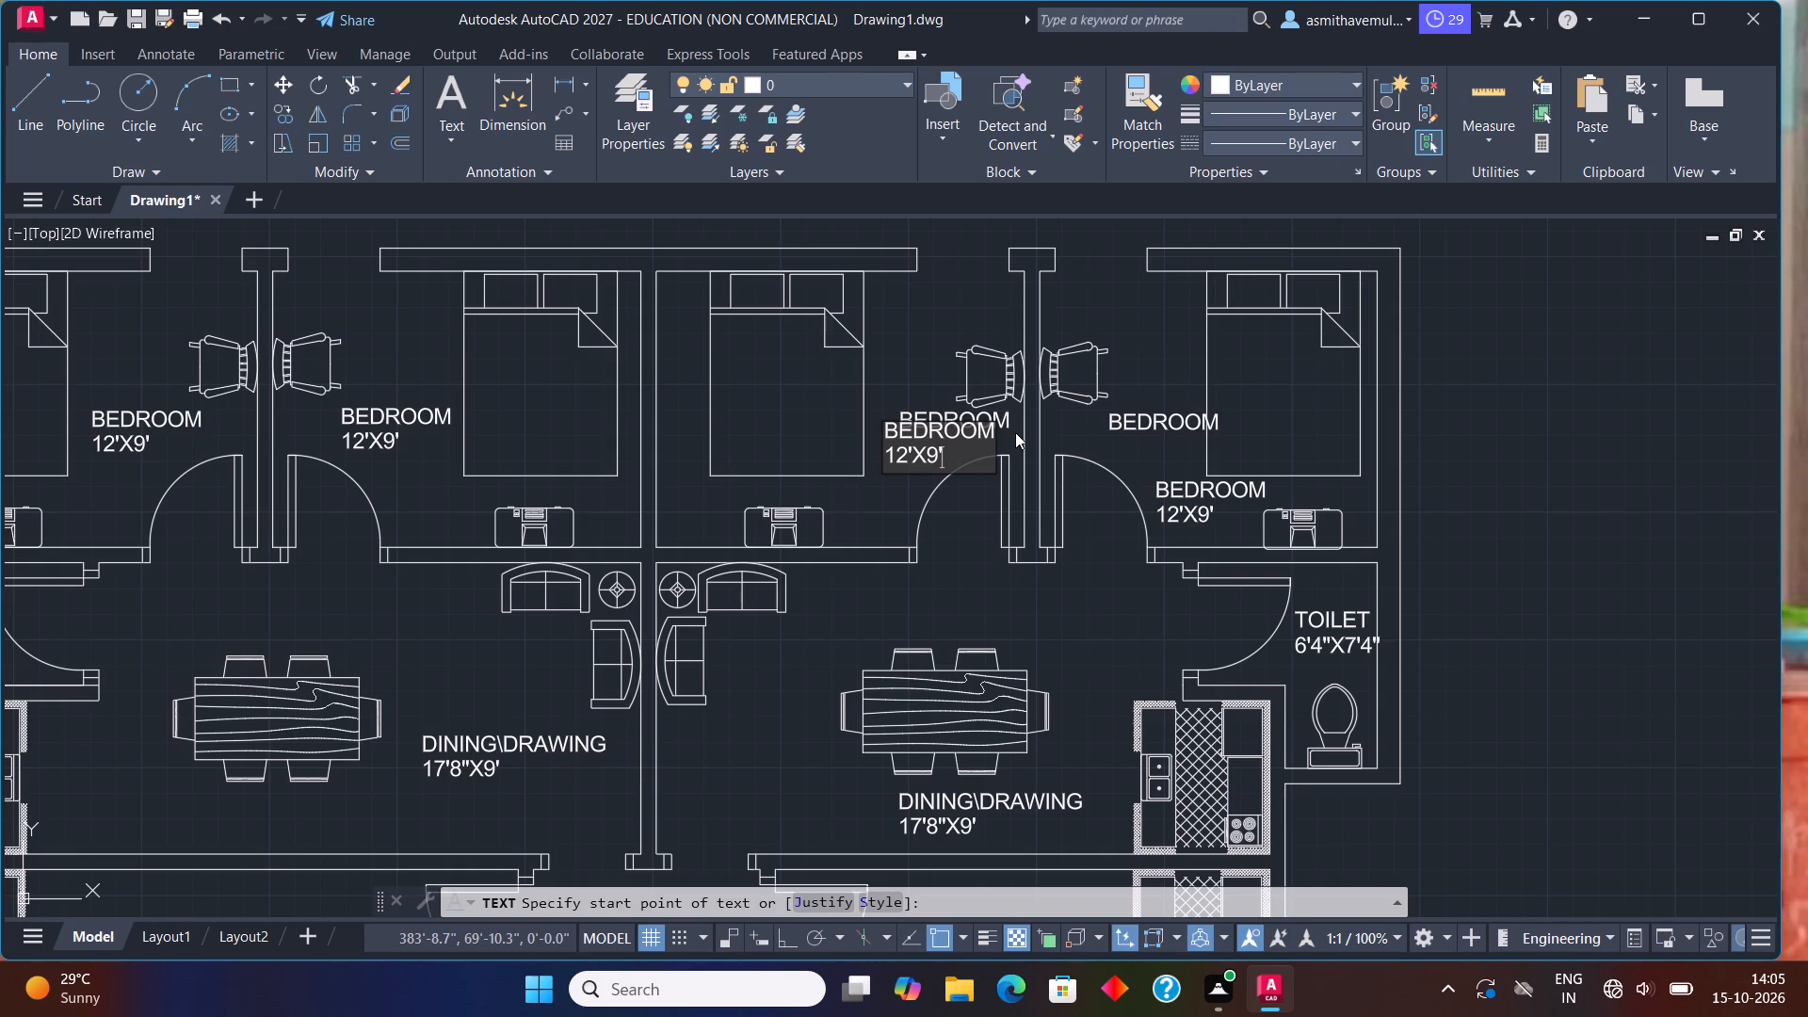
scroll(1106, 421, down, 2)
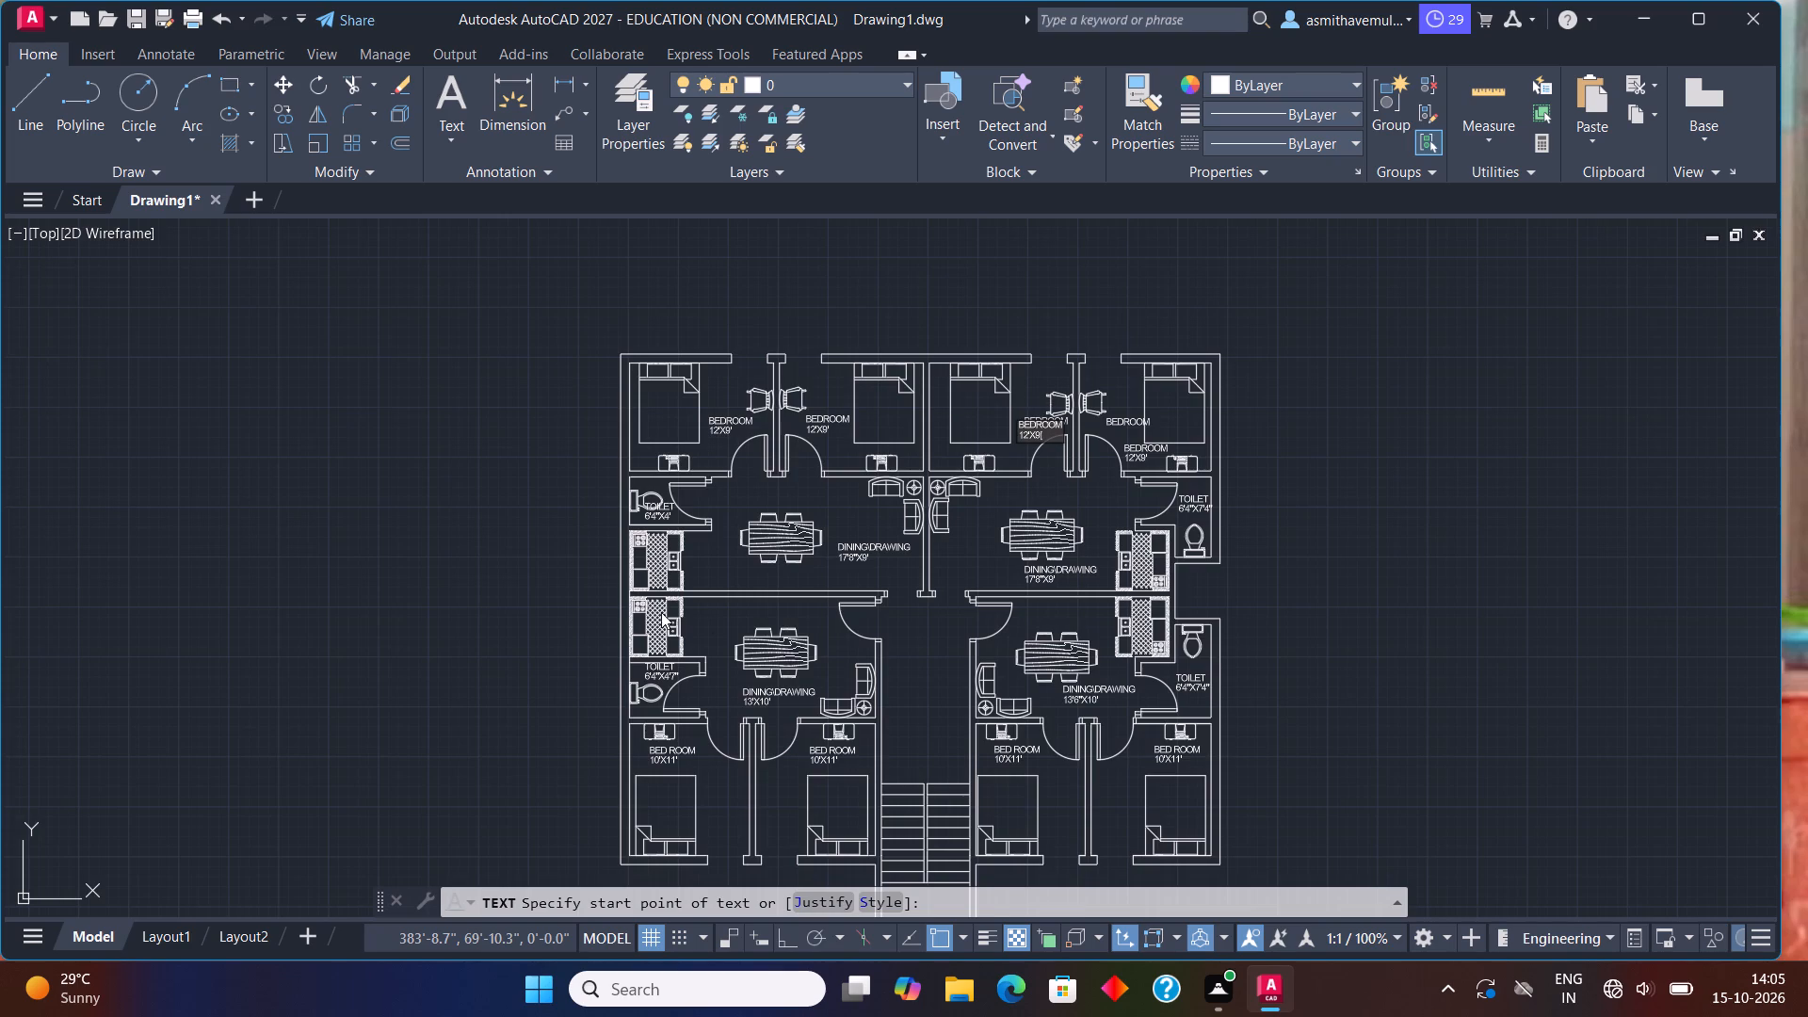
scroll(649, 584, up, 4)
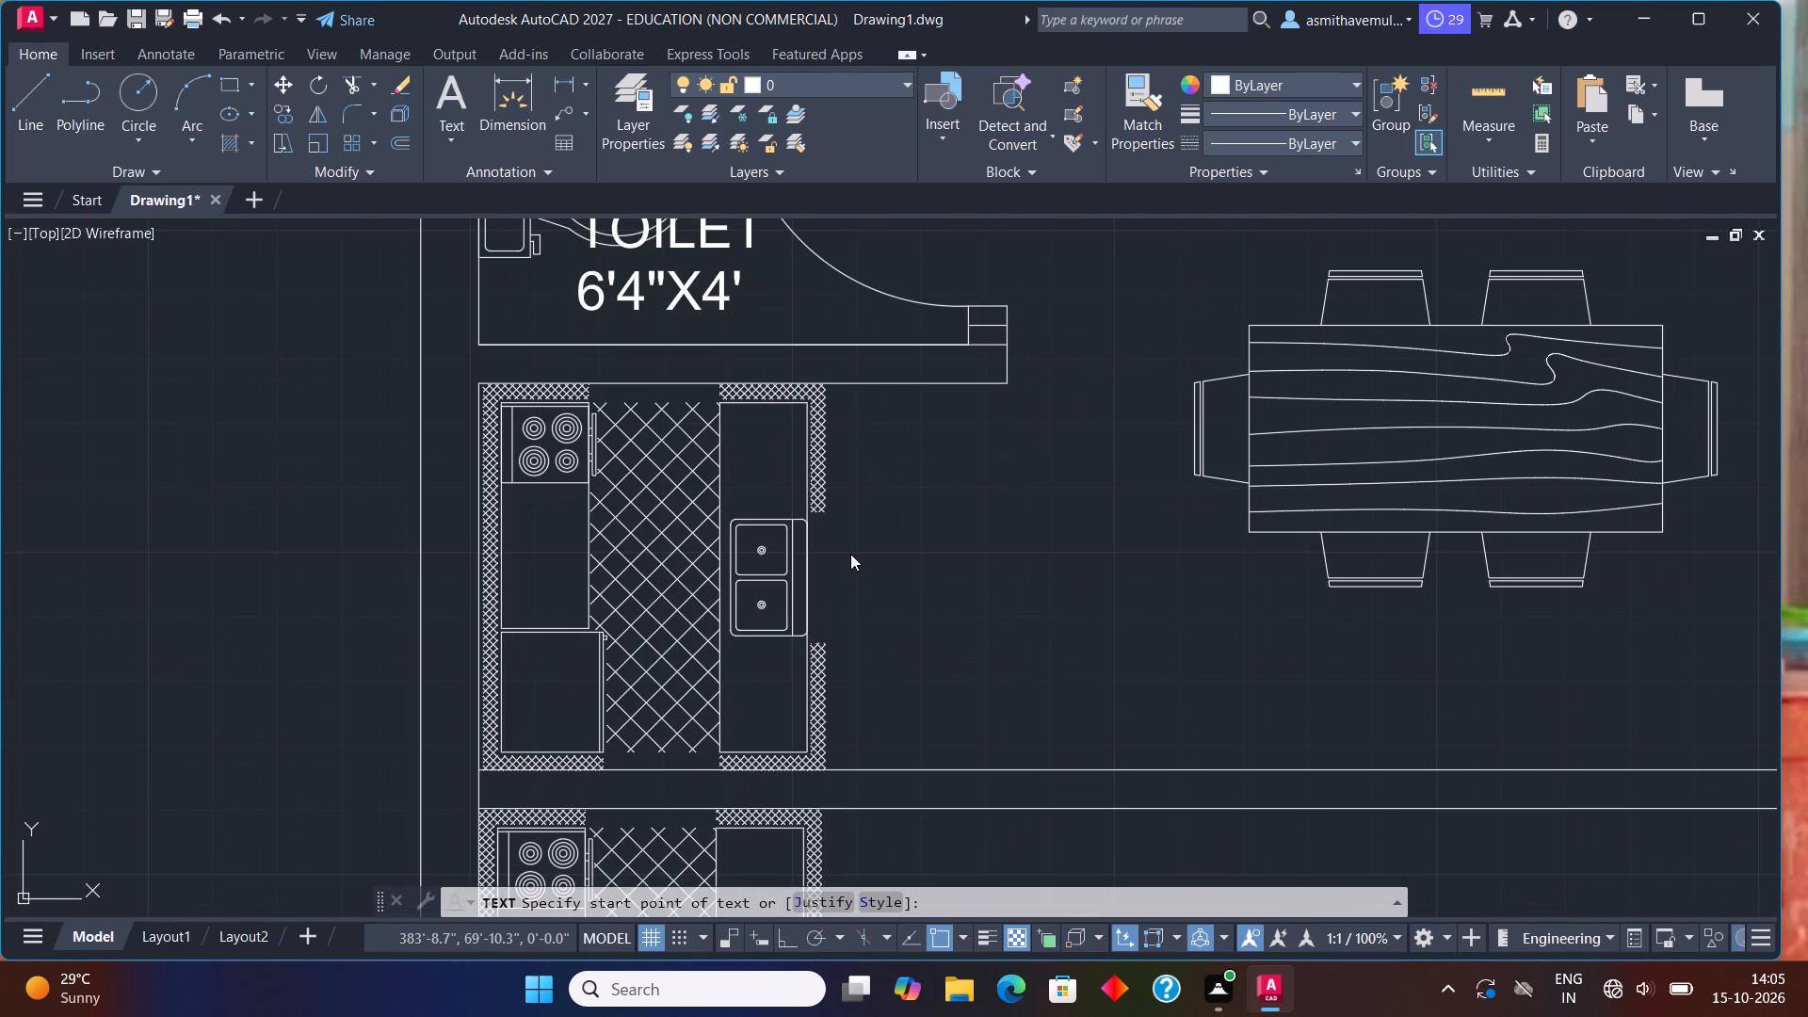
click(864, 557)
text(OPEN)
key(space)
text(KITCHEN)
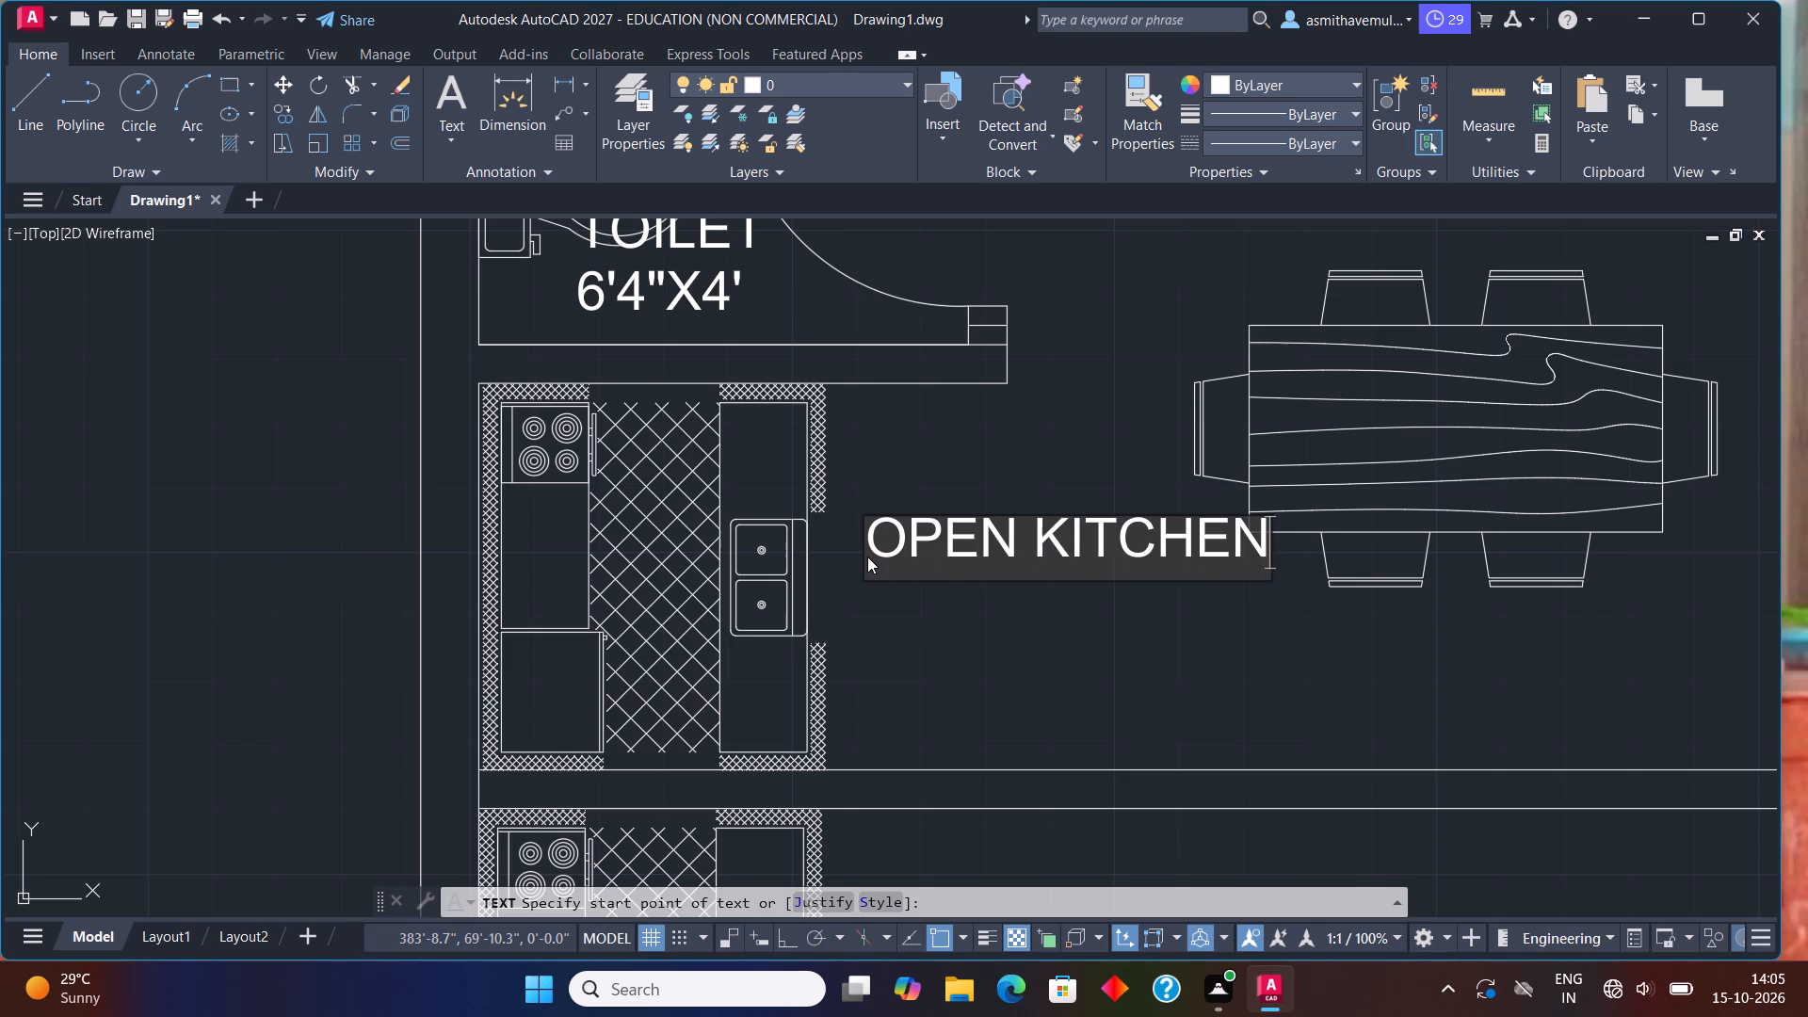
key(Return)
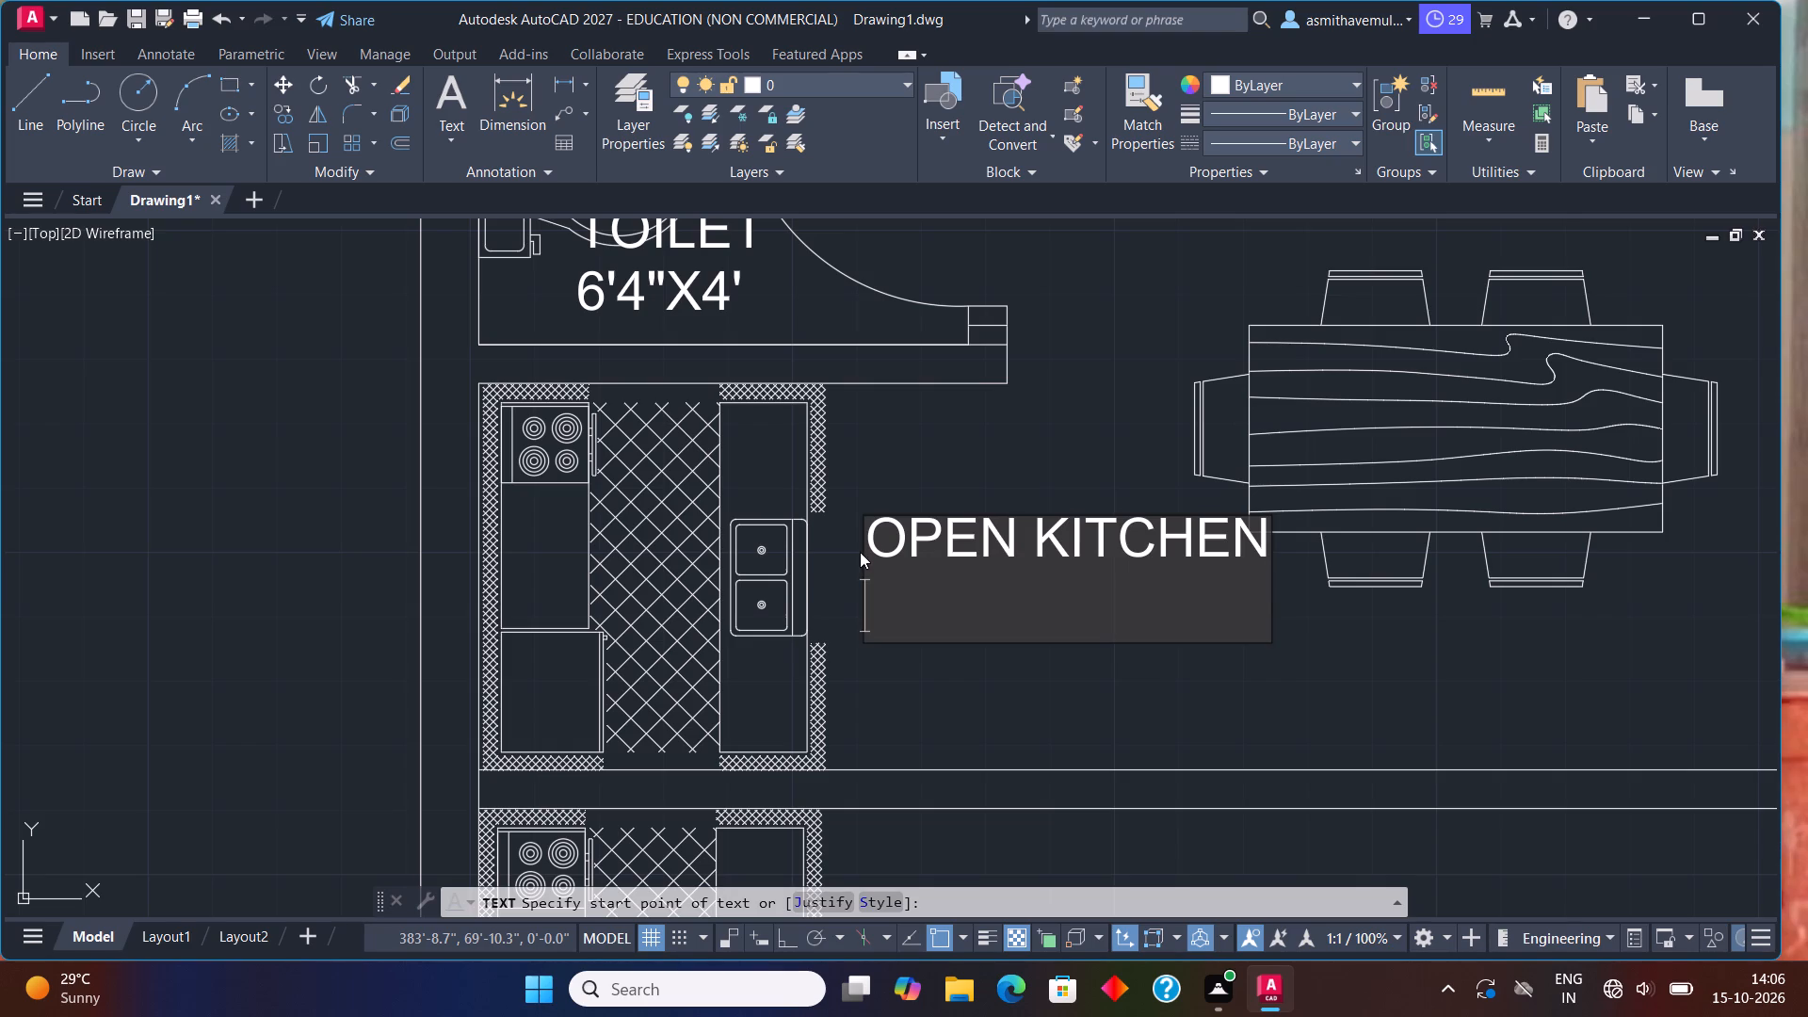
text(6'9")
key(x)
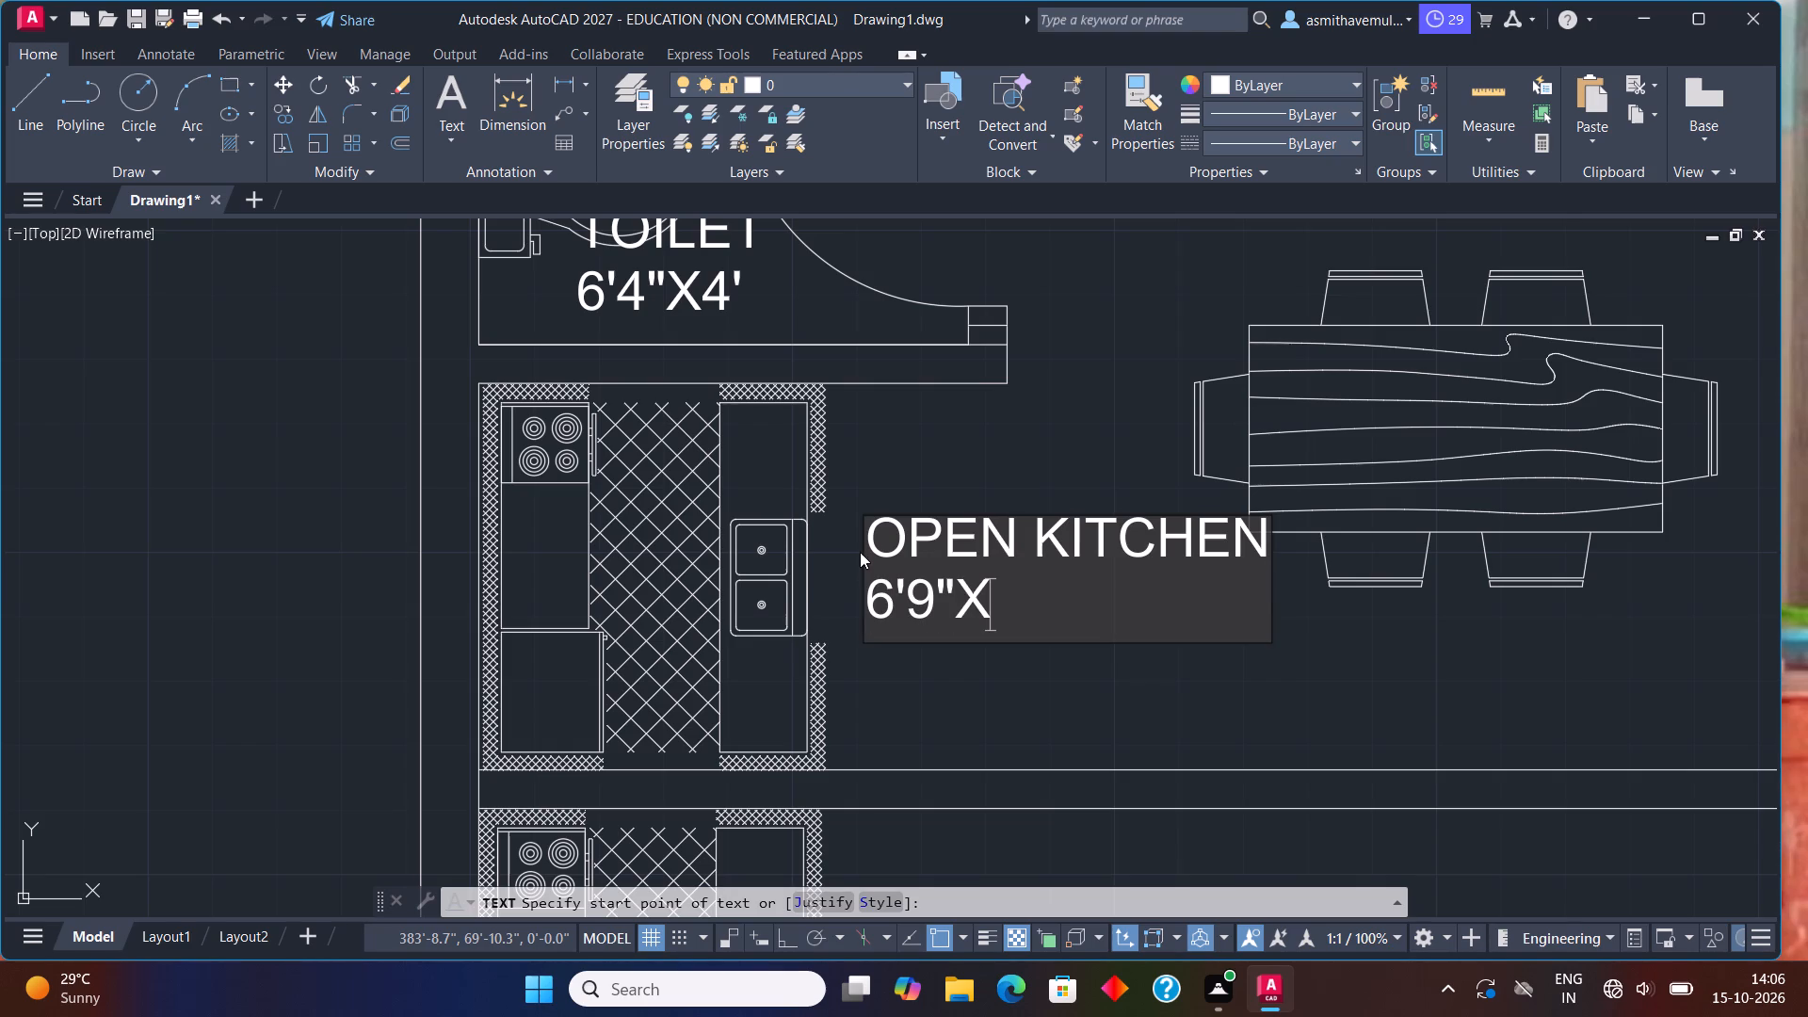
text(5')
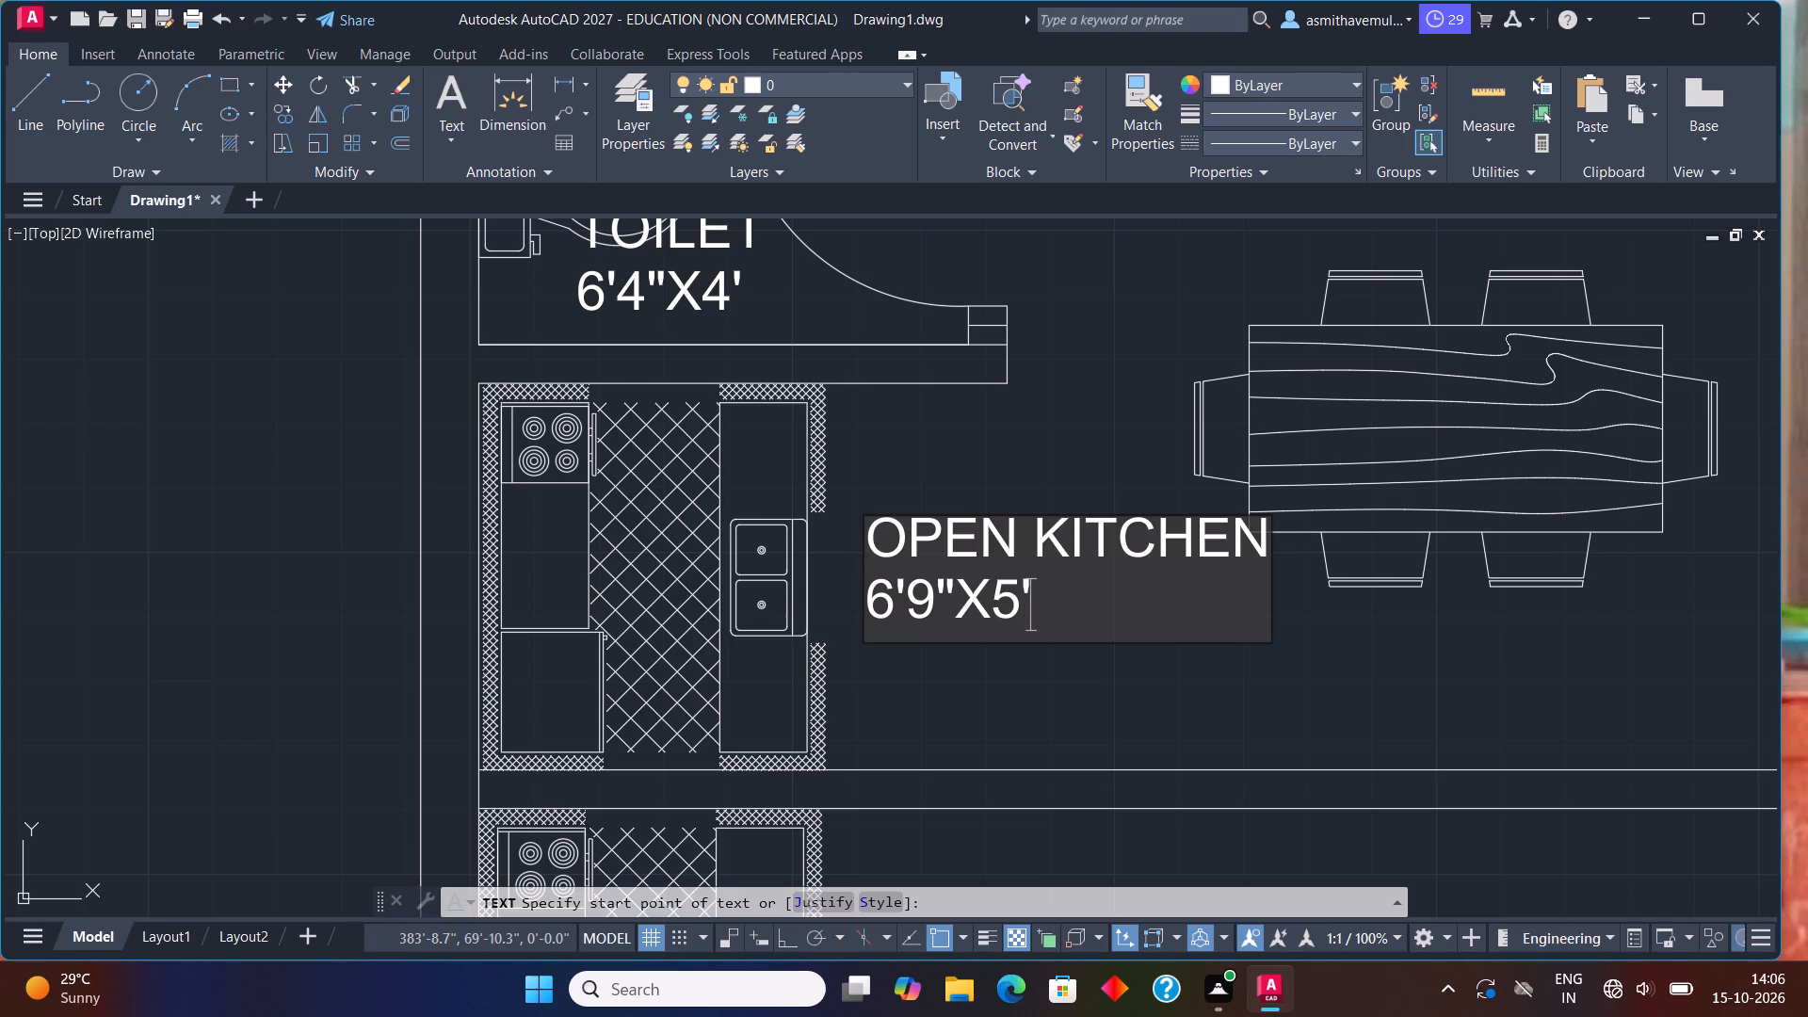
click(1050, 688)
key(Escape)
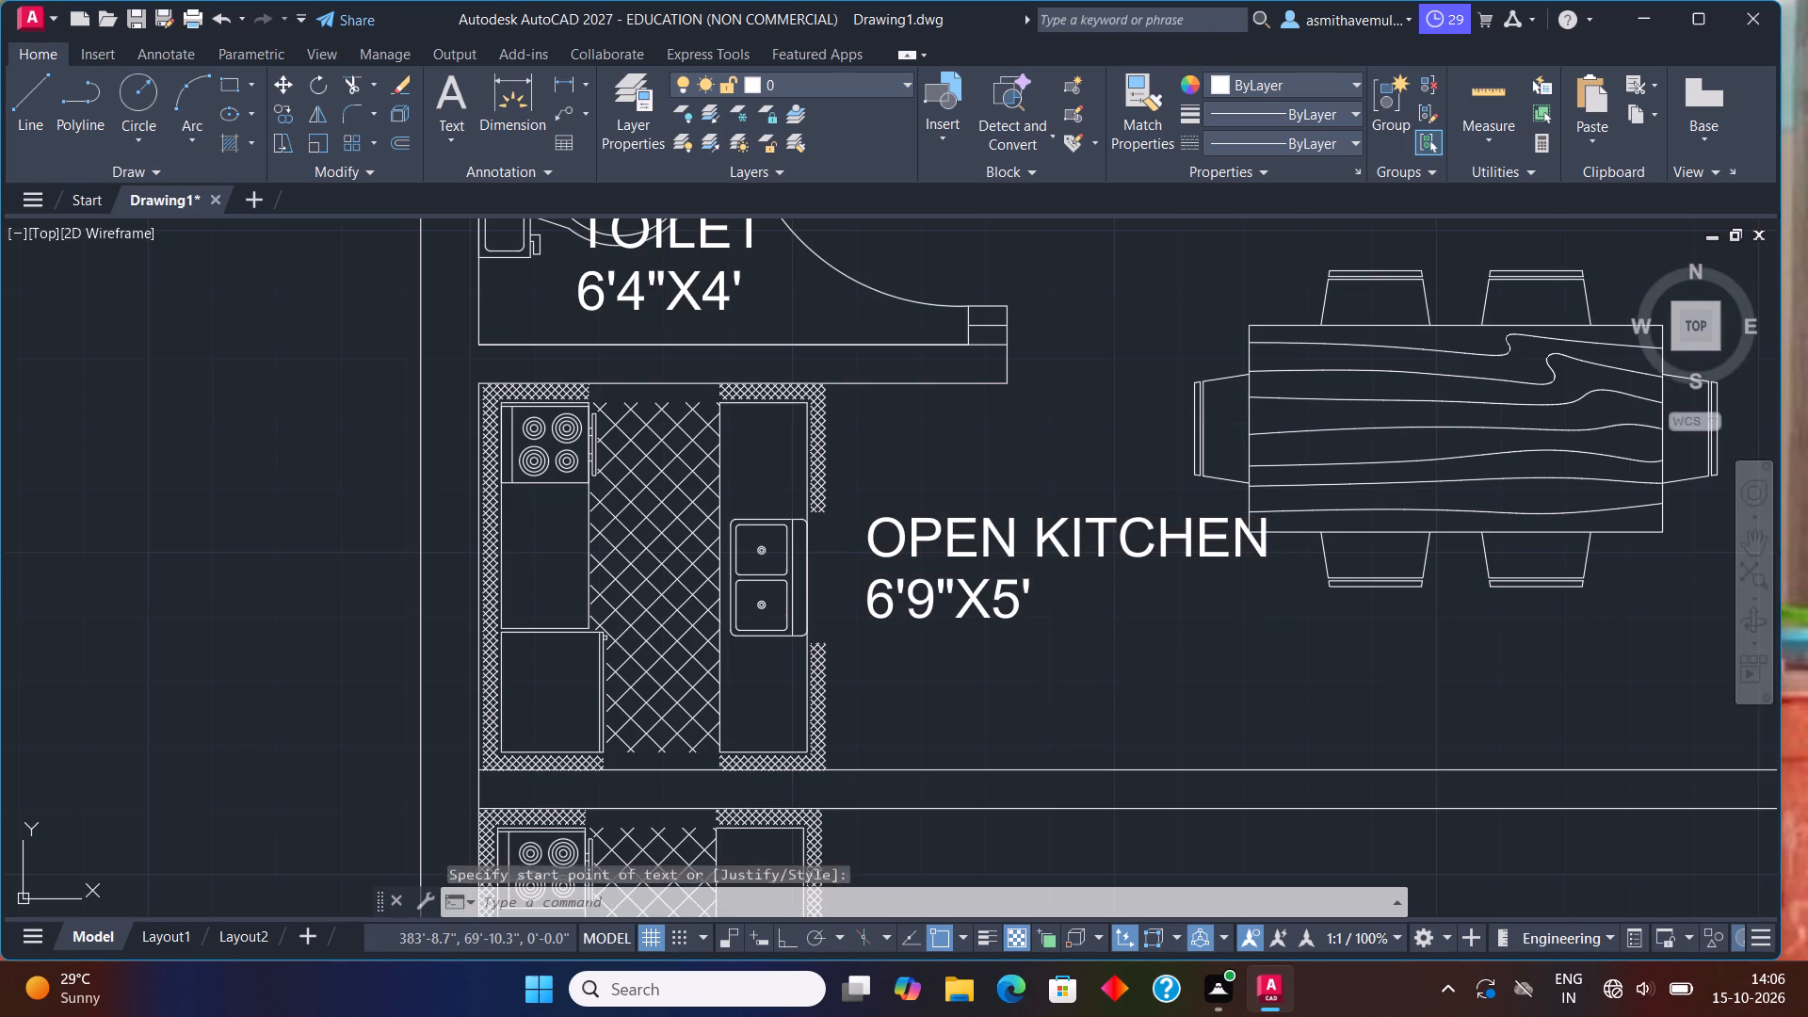
Delete the duplicate "BEDROOM" text overlapping the two-line label in the upper-right unit's inner bedroom.
scroll(1137, 596, down, 3)
middle_drag(1339, 546, 1010, 621)
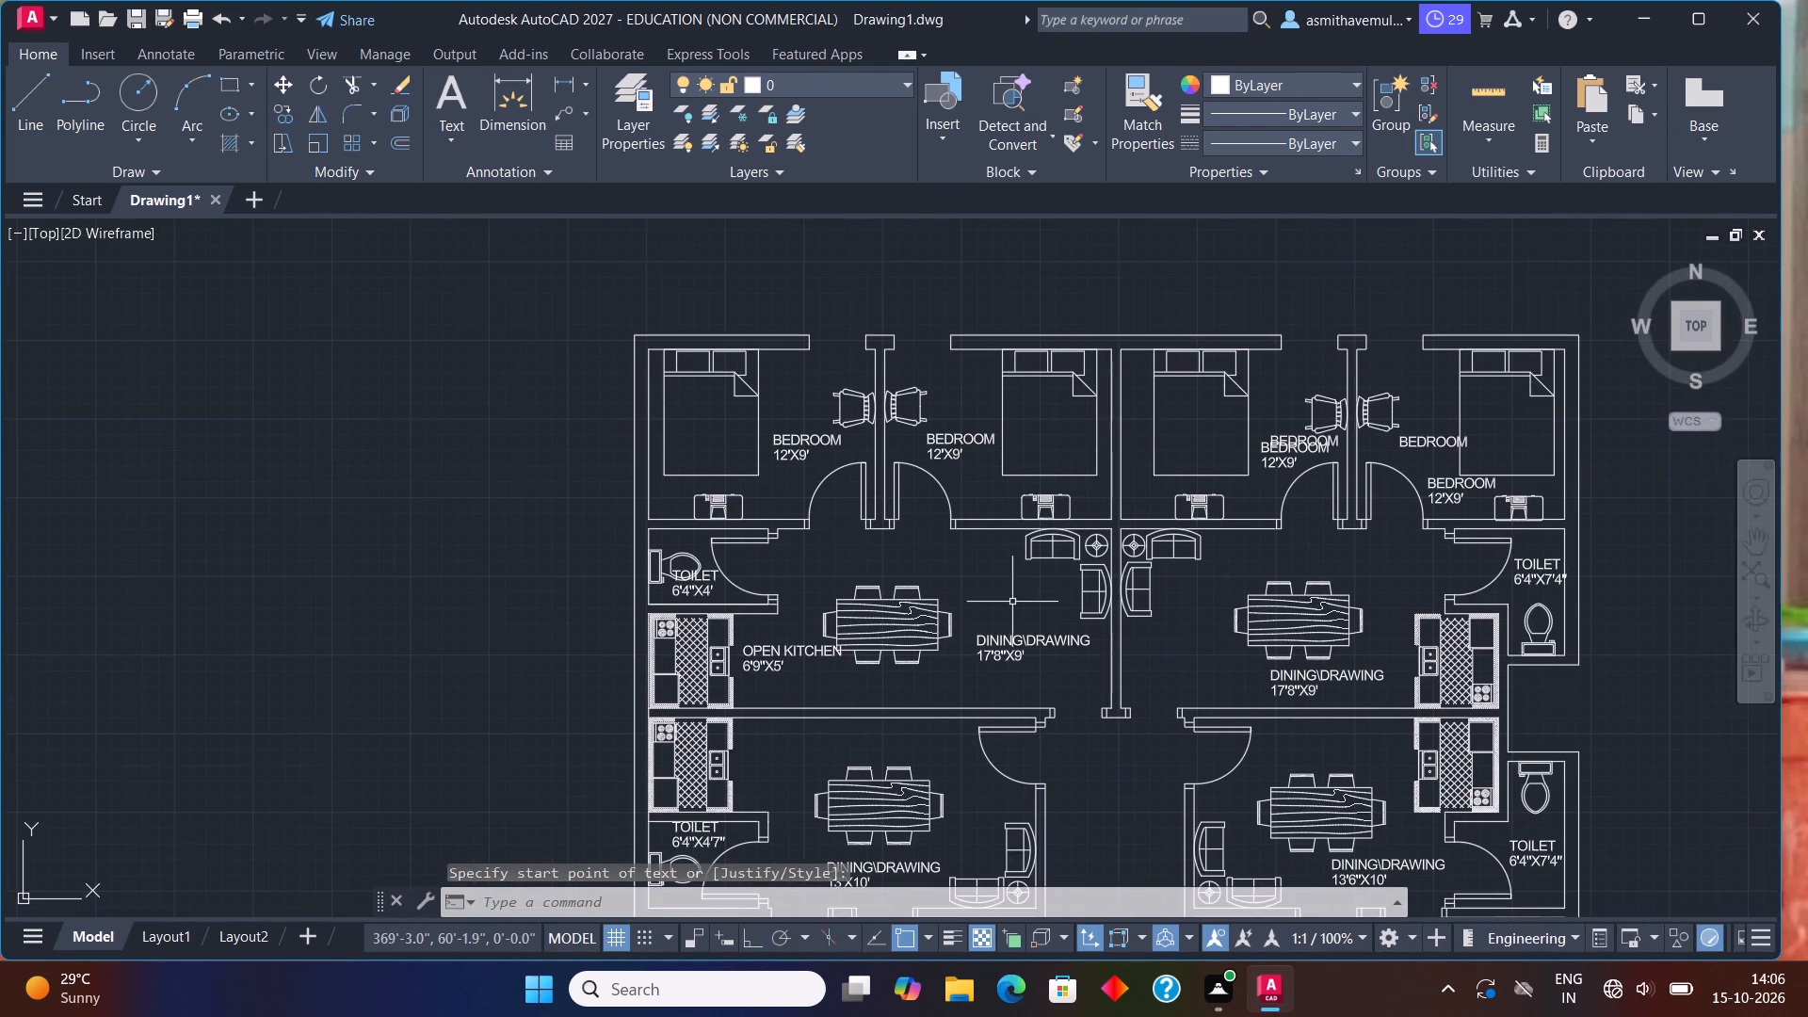
scroll(1258, 437, up, 3)
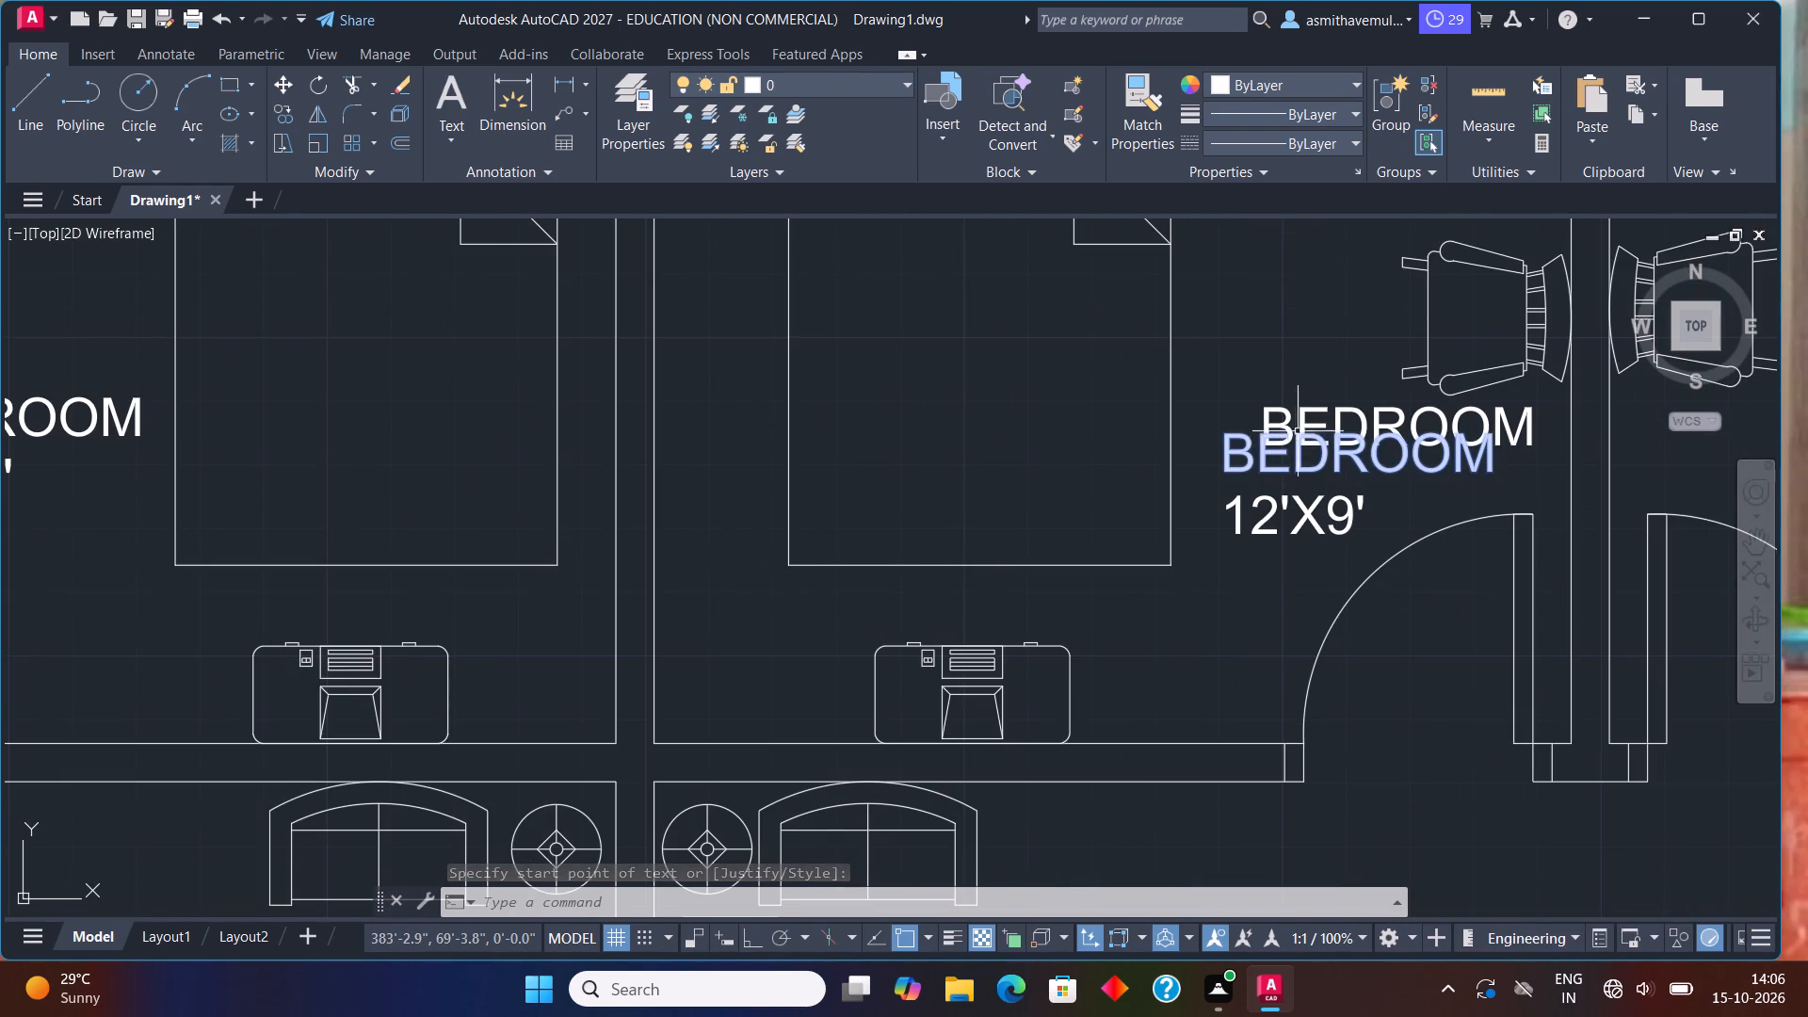
click(1301, 426)
key(Delete)
Move the two-line "OPEN KITCHEN" label in the upper-left unit slightly downward, clear of the dining table.
scroll(1301, 432, down, 2)
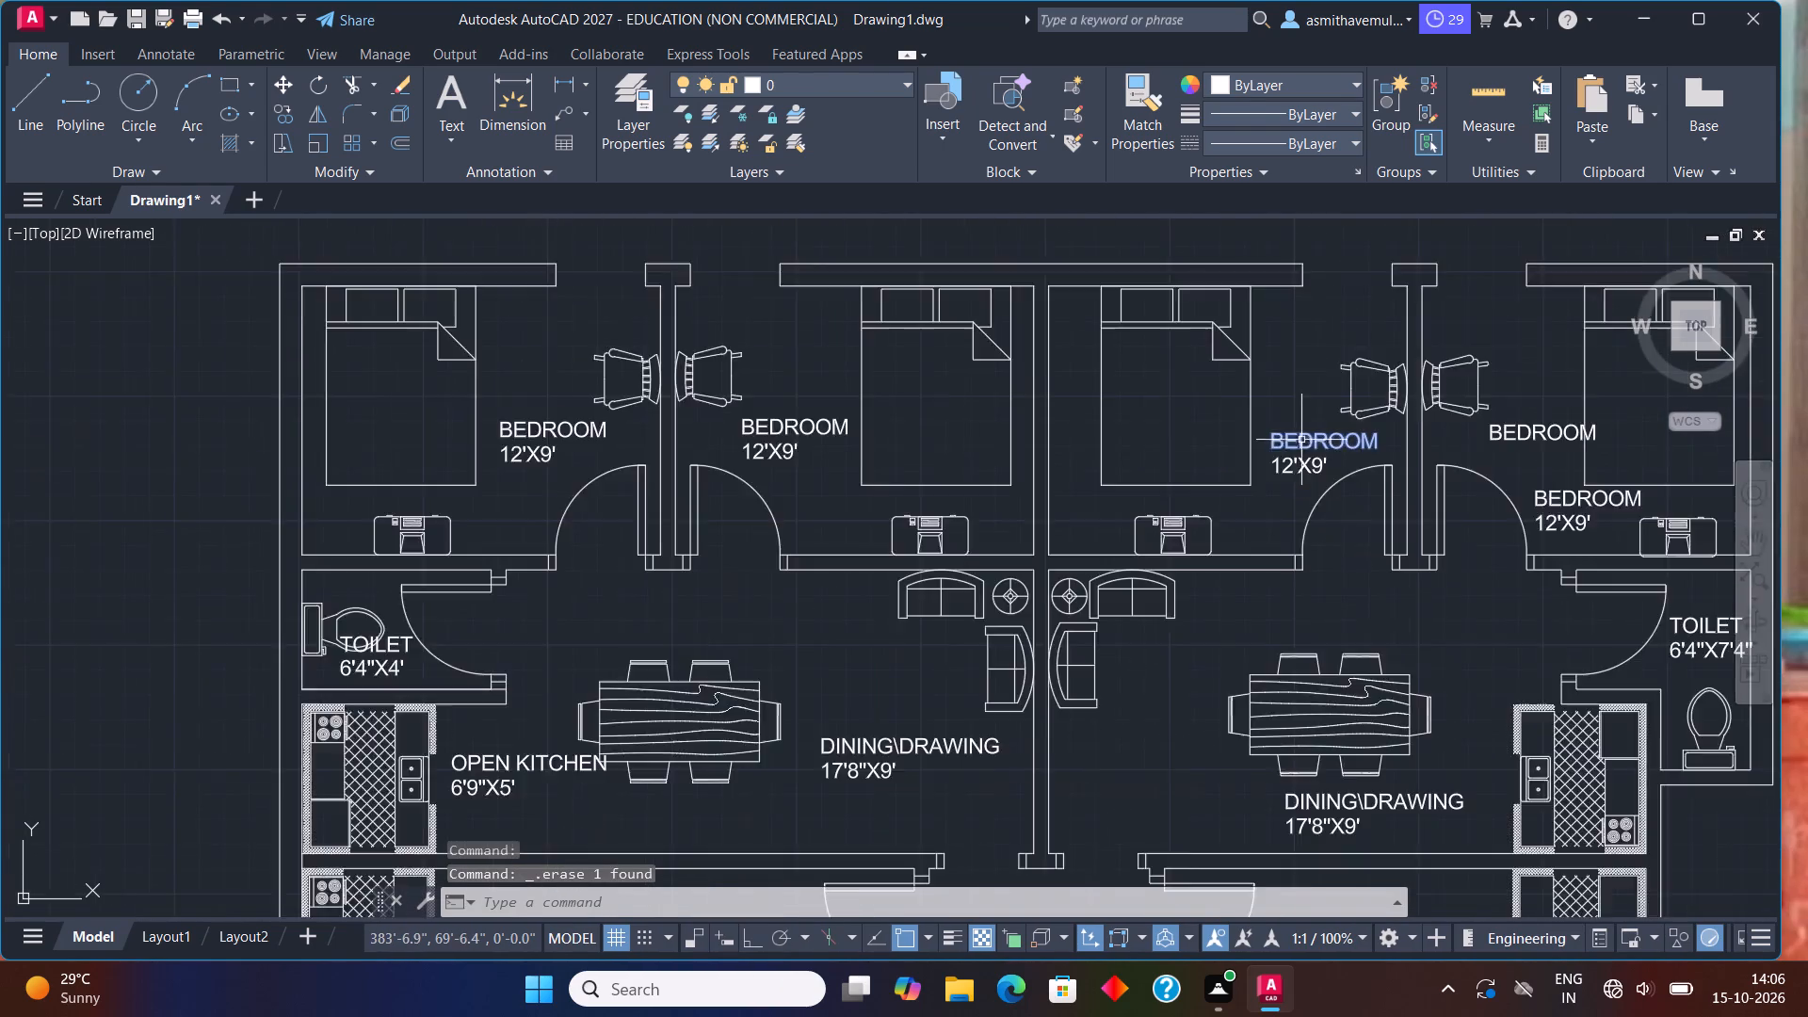
scroll(1300, 441, down, 2)
middle_drag(1186, 651, 1190, 561)
scroll(894, 586, up, 3)
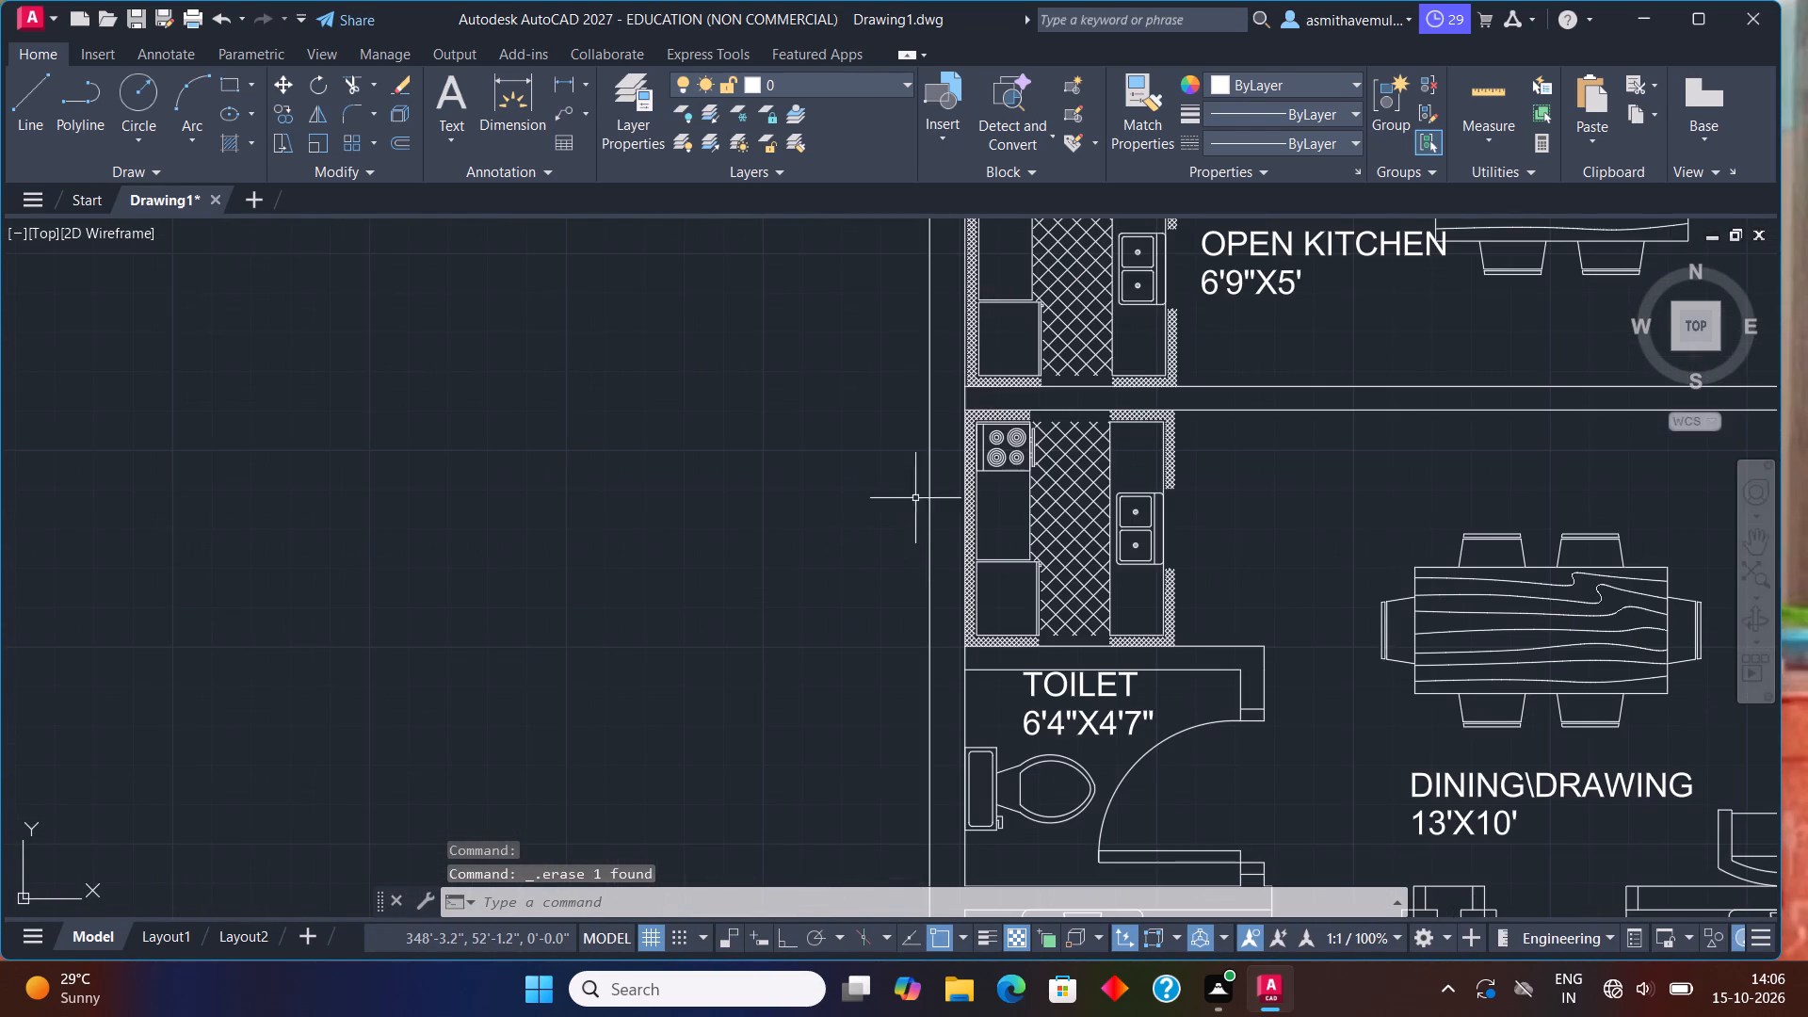
middle_drag(1144, 365, 855, 676)
click(944, 575)
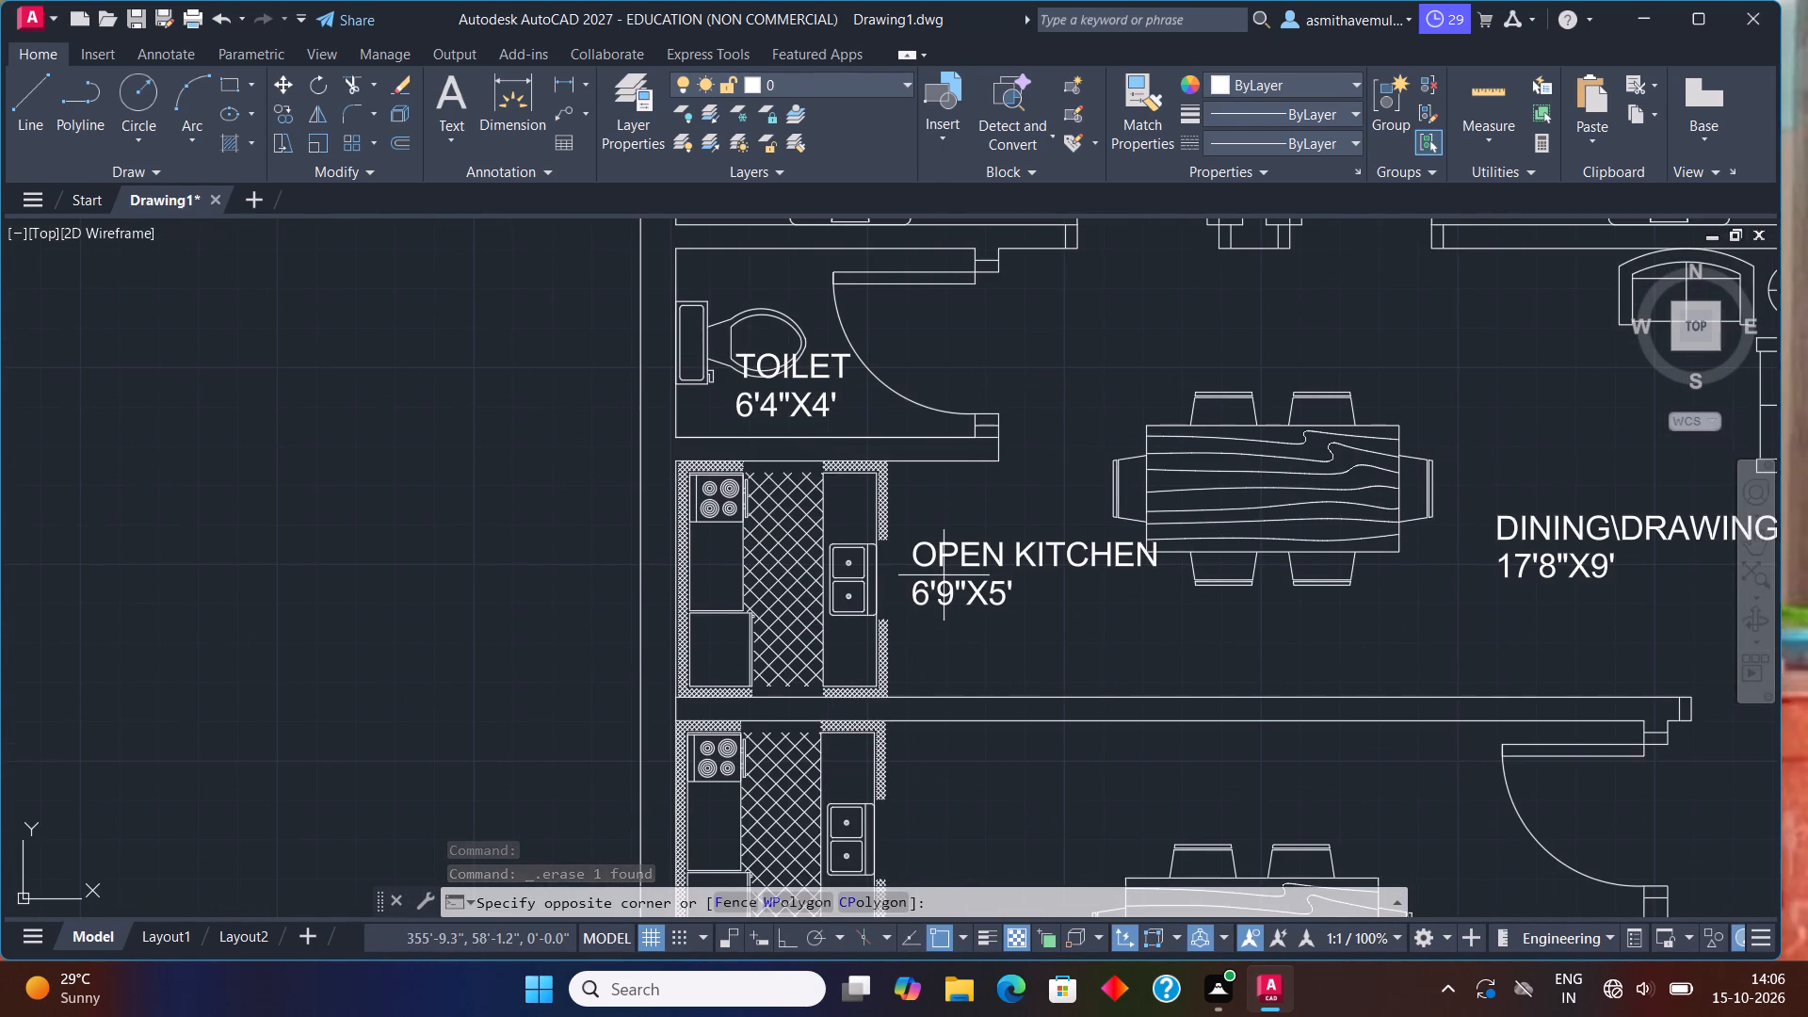
click(956, 540)
click(960, 543)
click(960, 618)
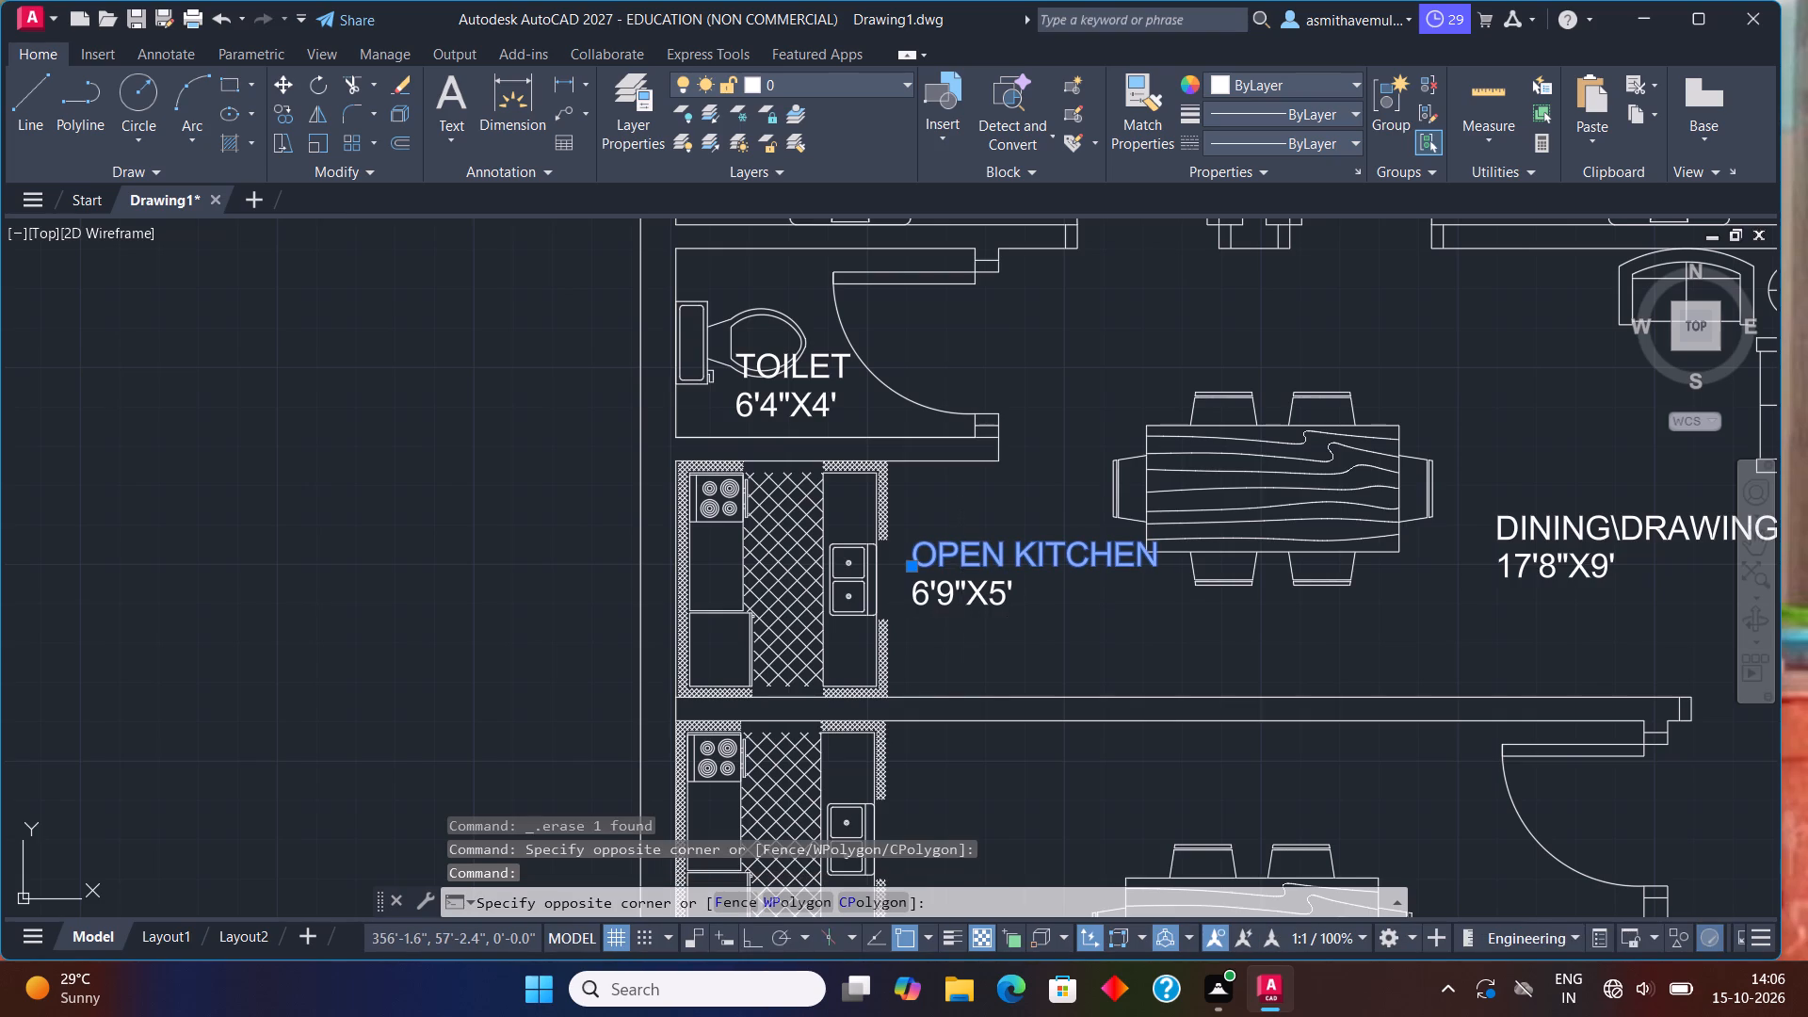
click(960, 589)
click(953, 589)
key(m)
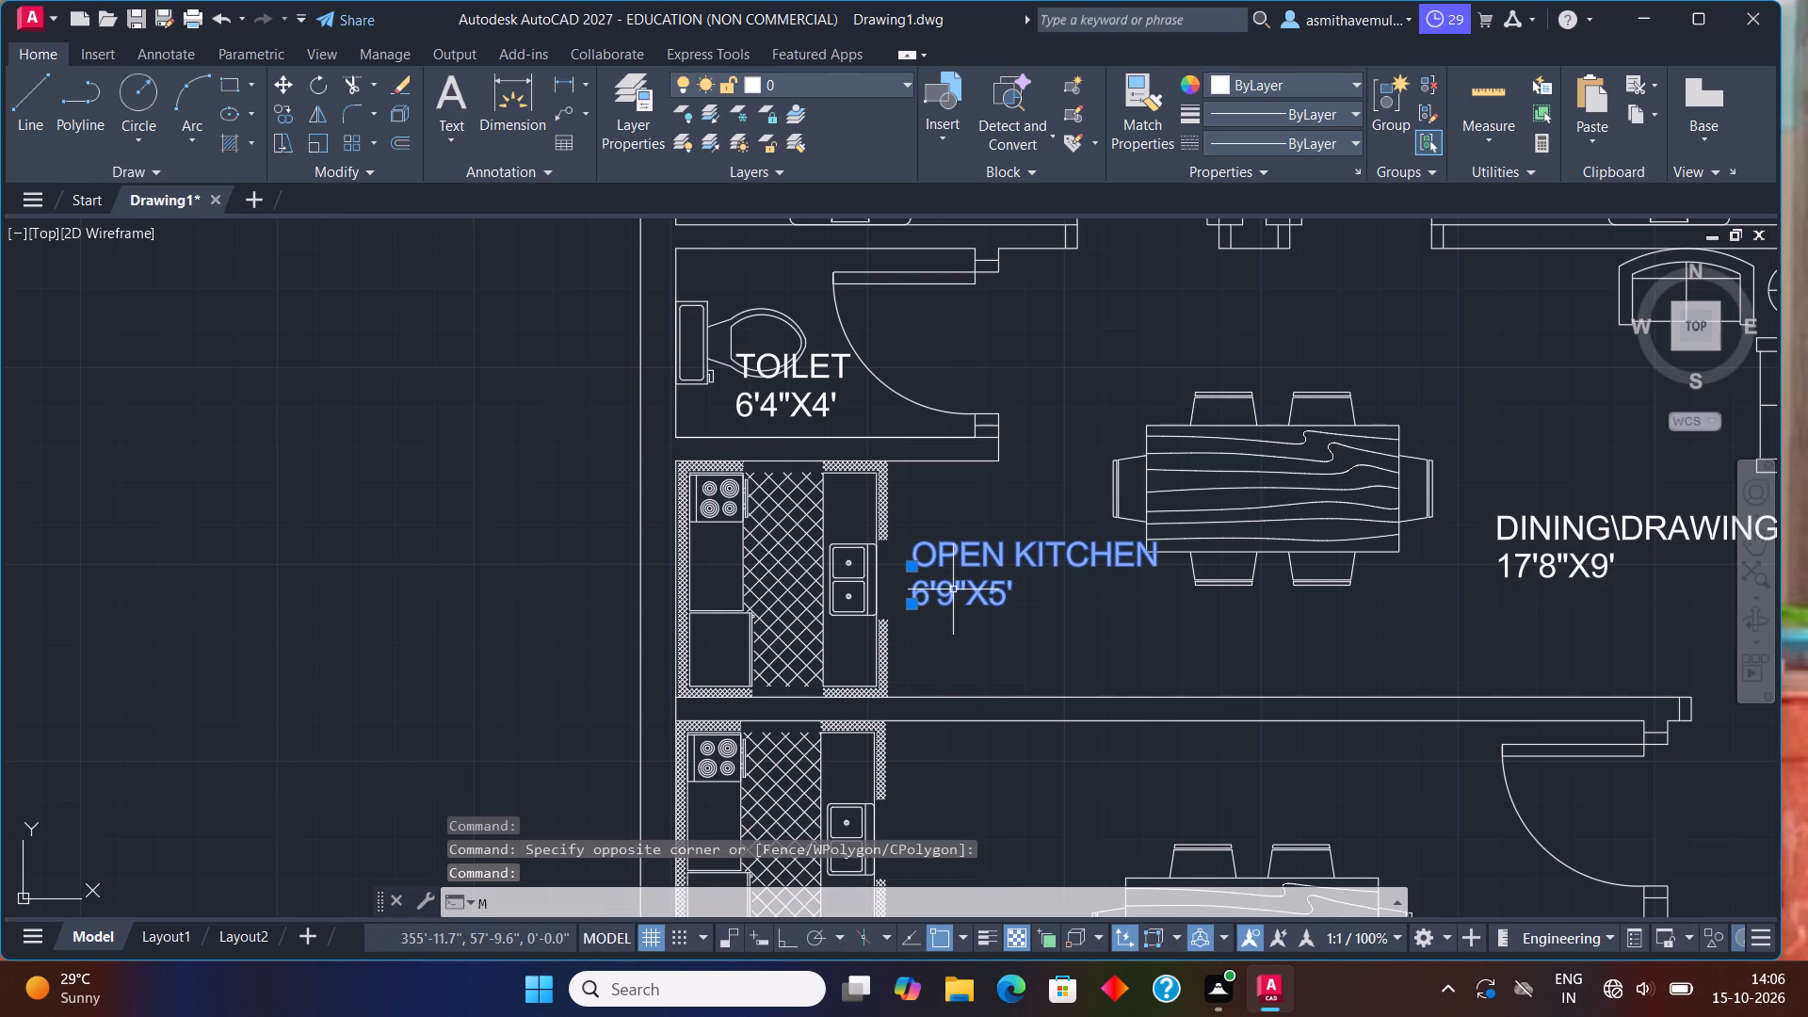
key(Return)
click(953, 586)
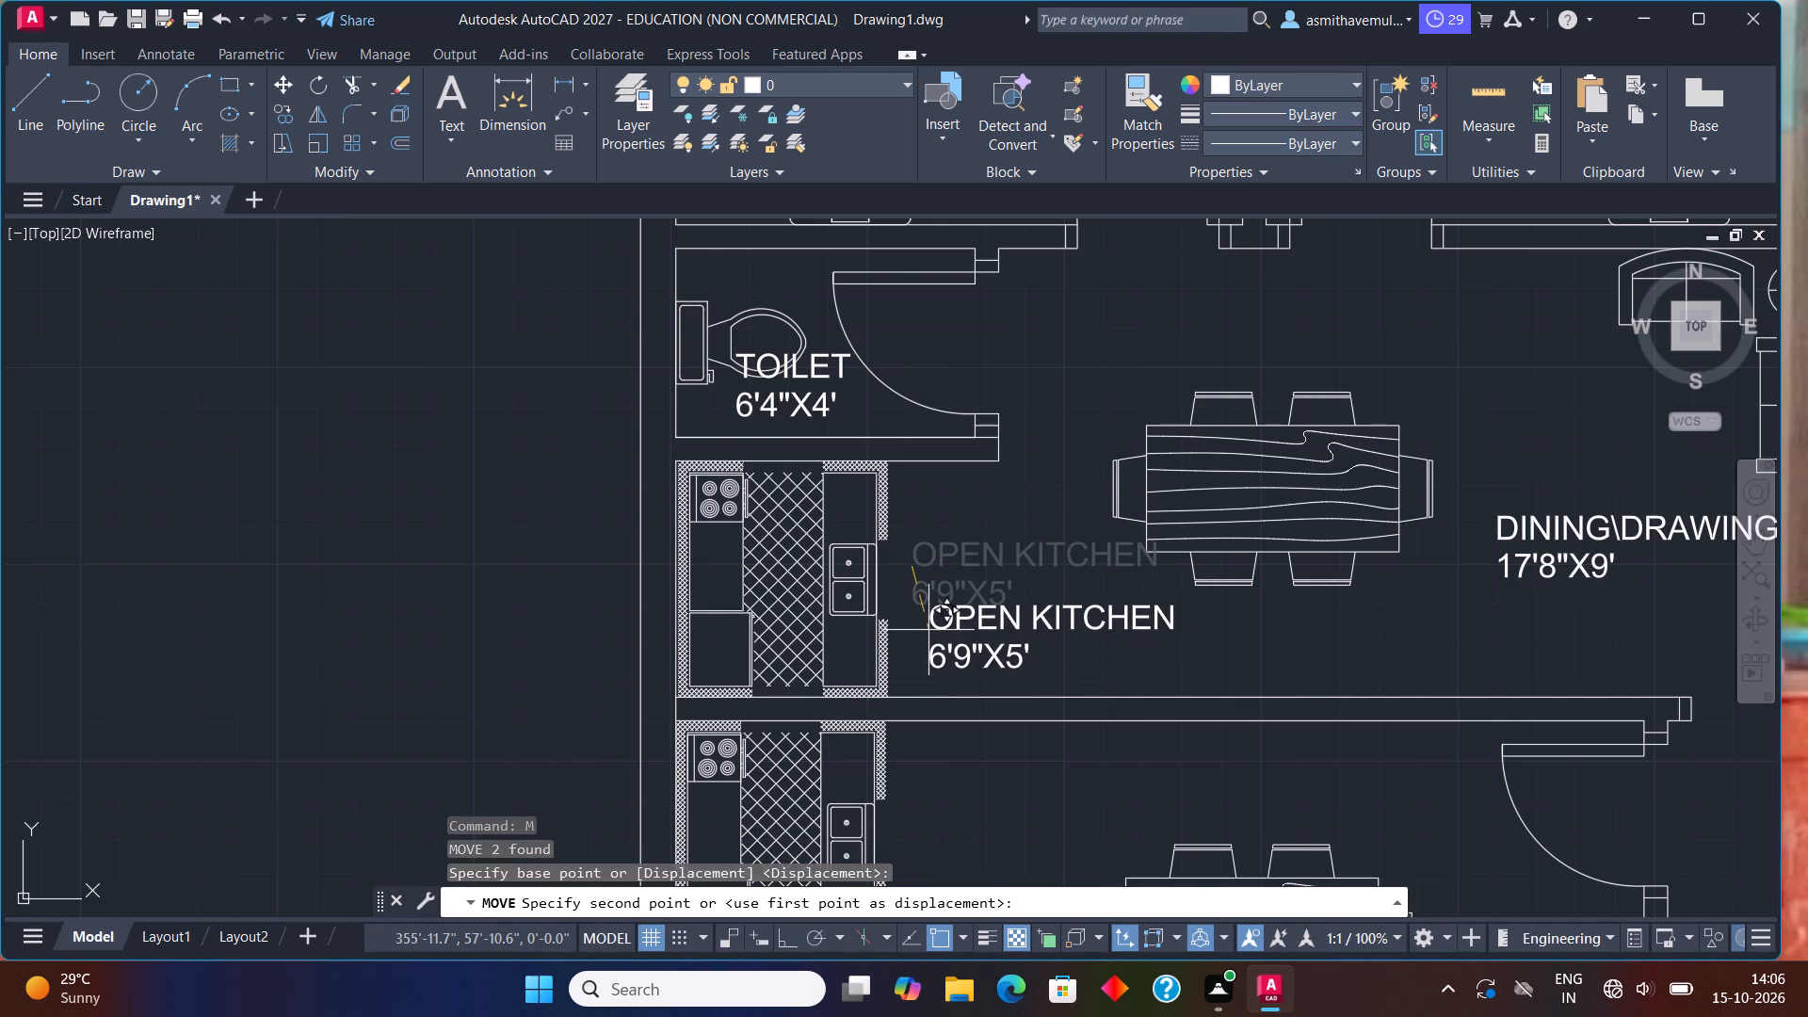
click(928, 630)
Copy the two-line "OPEN KITCHEN" label into the lower-left unit, beside its kitchen and just below the dividing wall.
scroll(1075, 589, down, 1)
click(1073, 596)
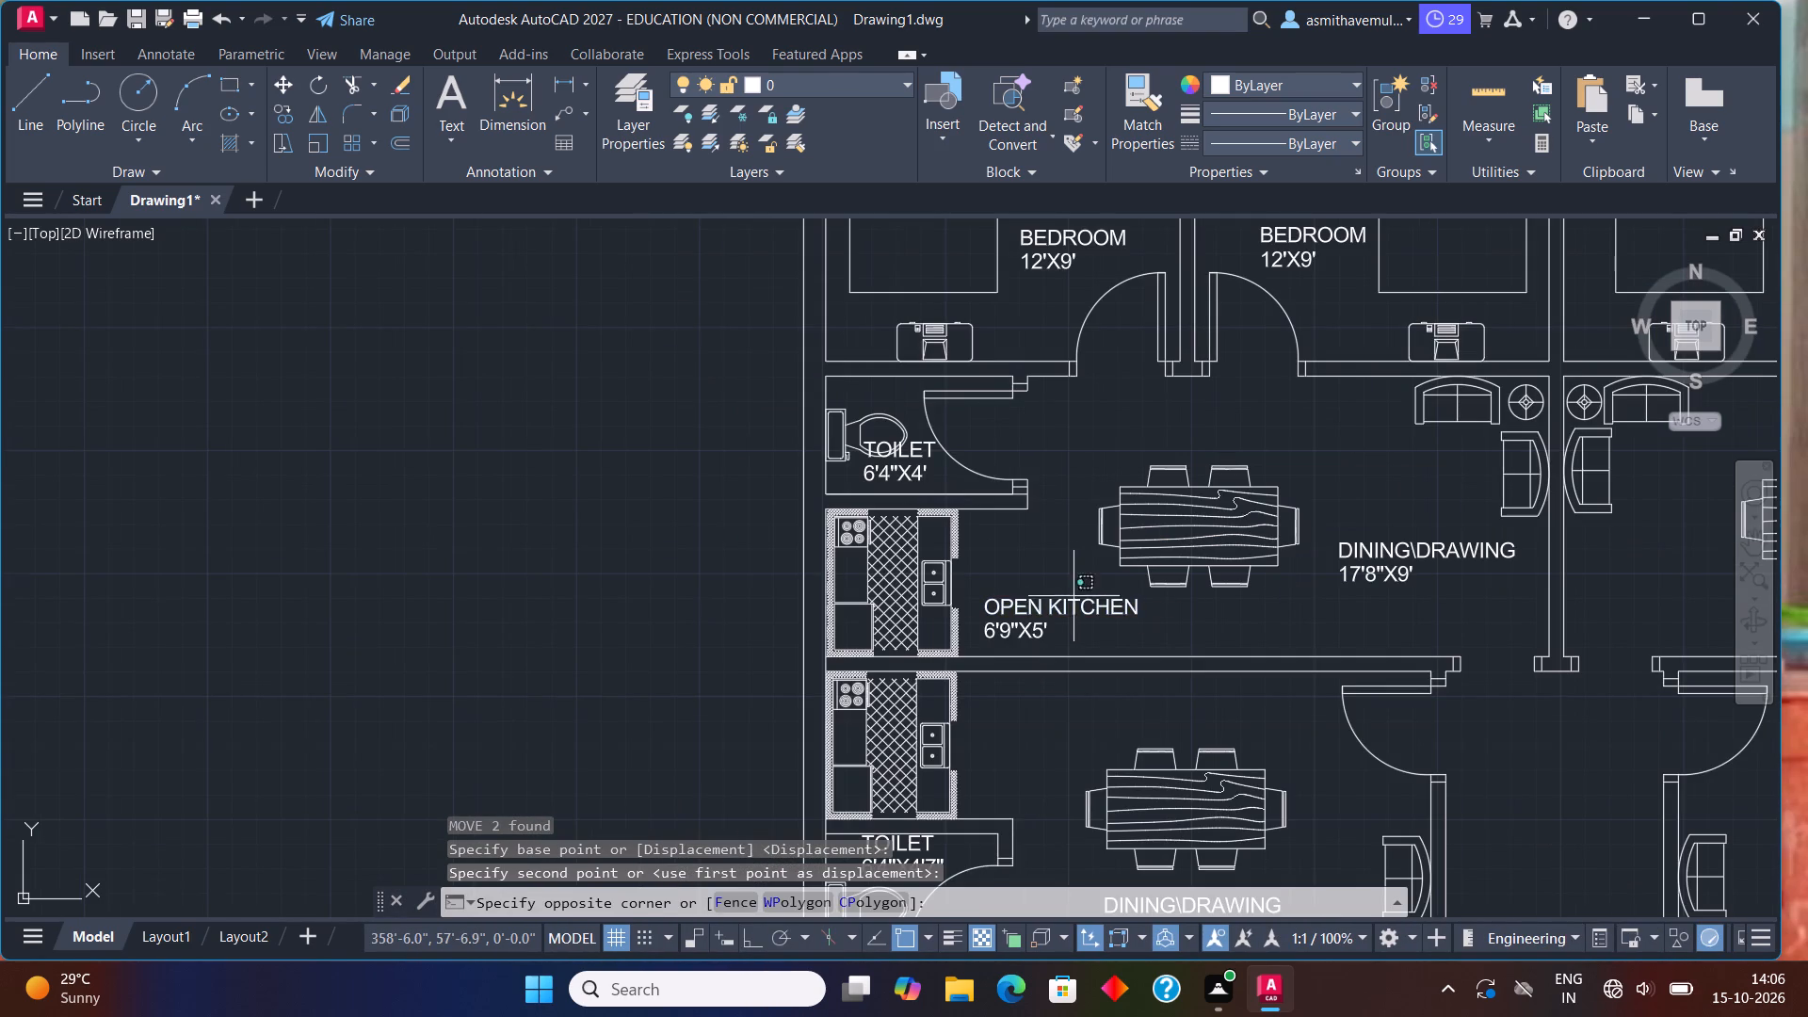
click(1000, 641)
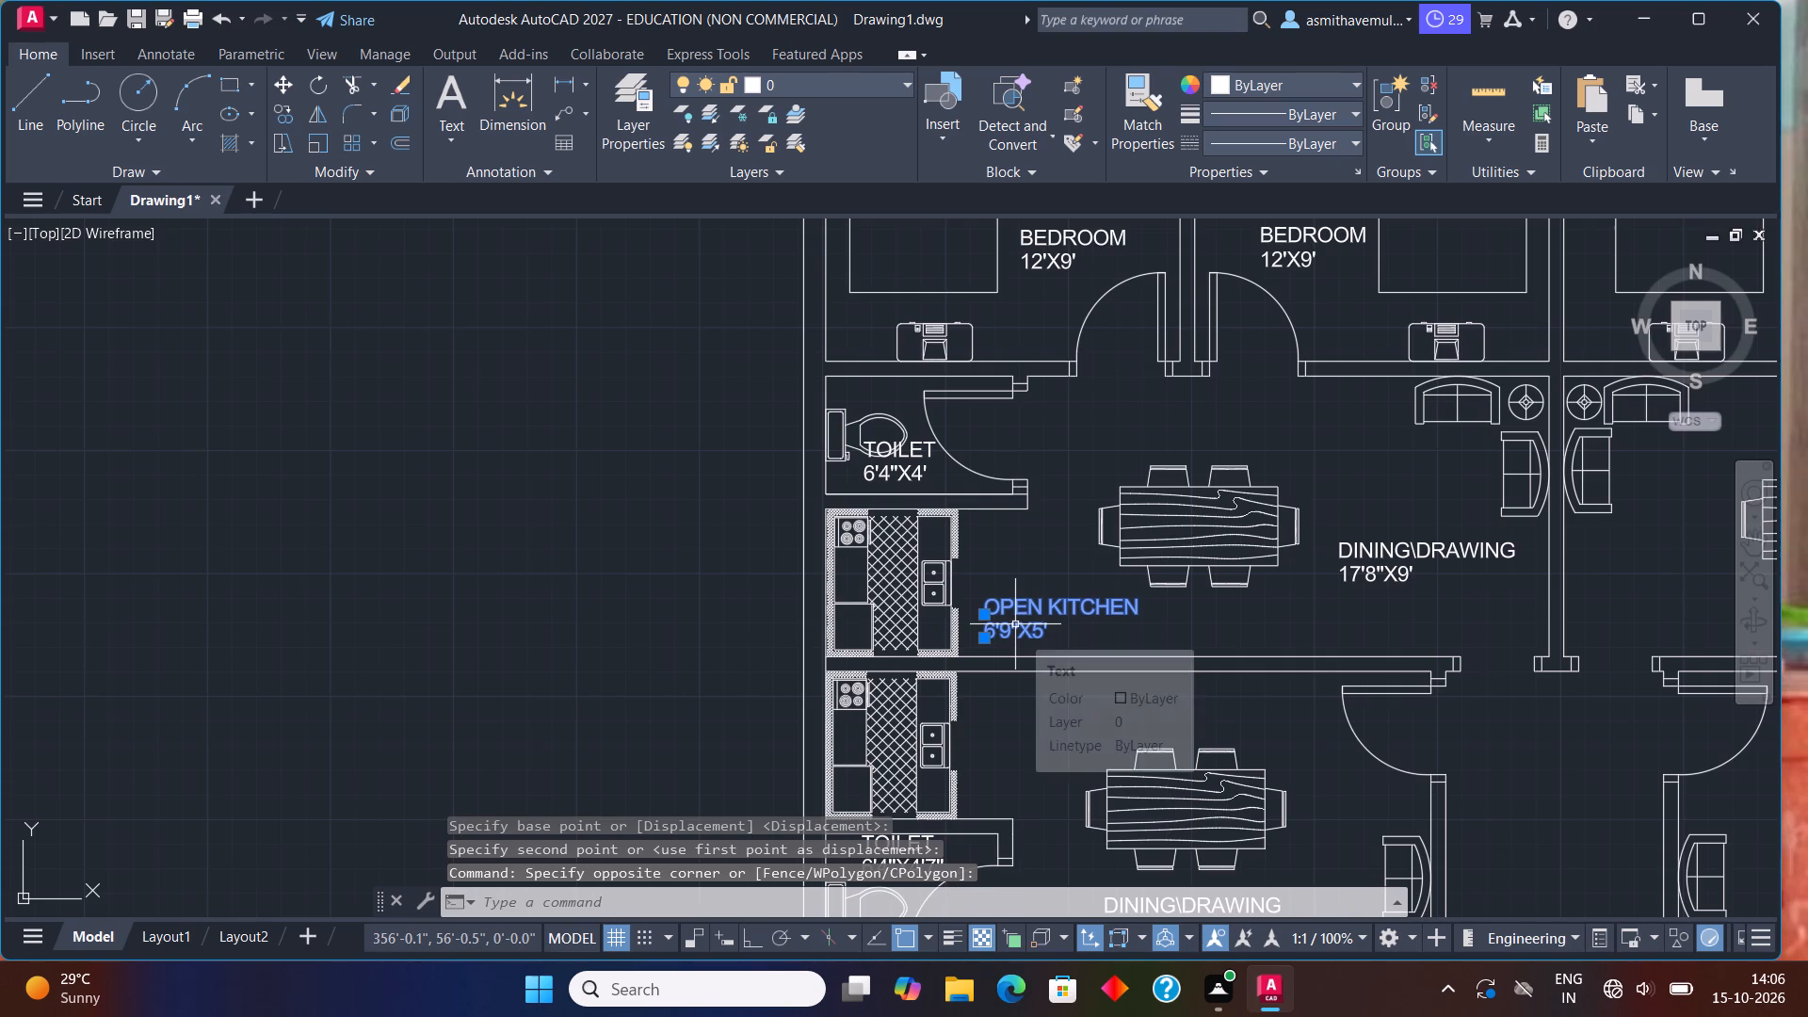
text(COP)
key(y)
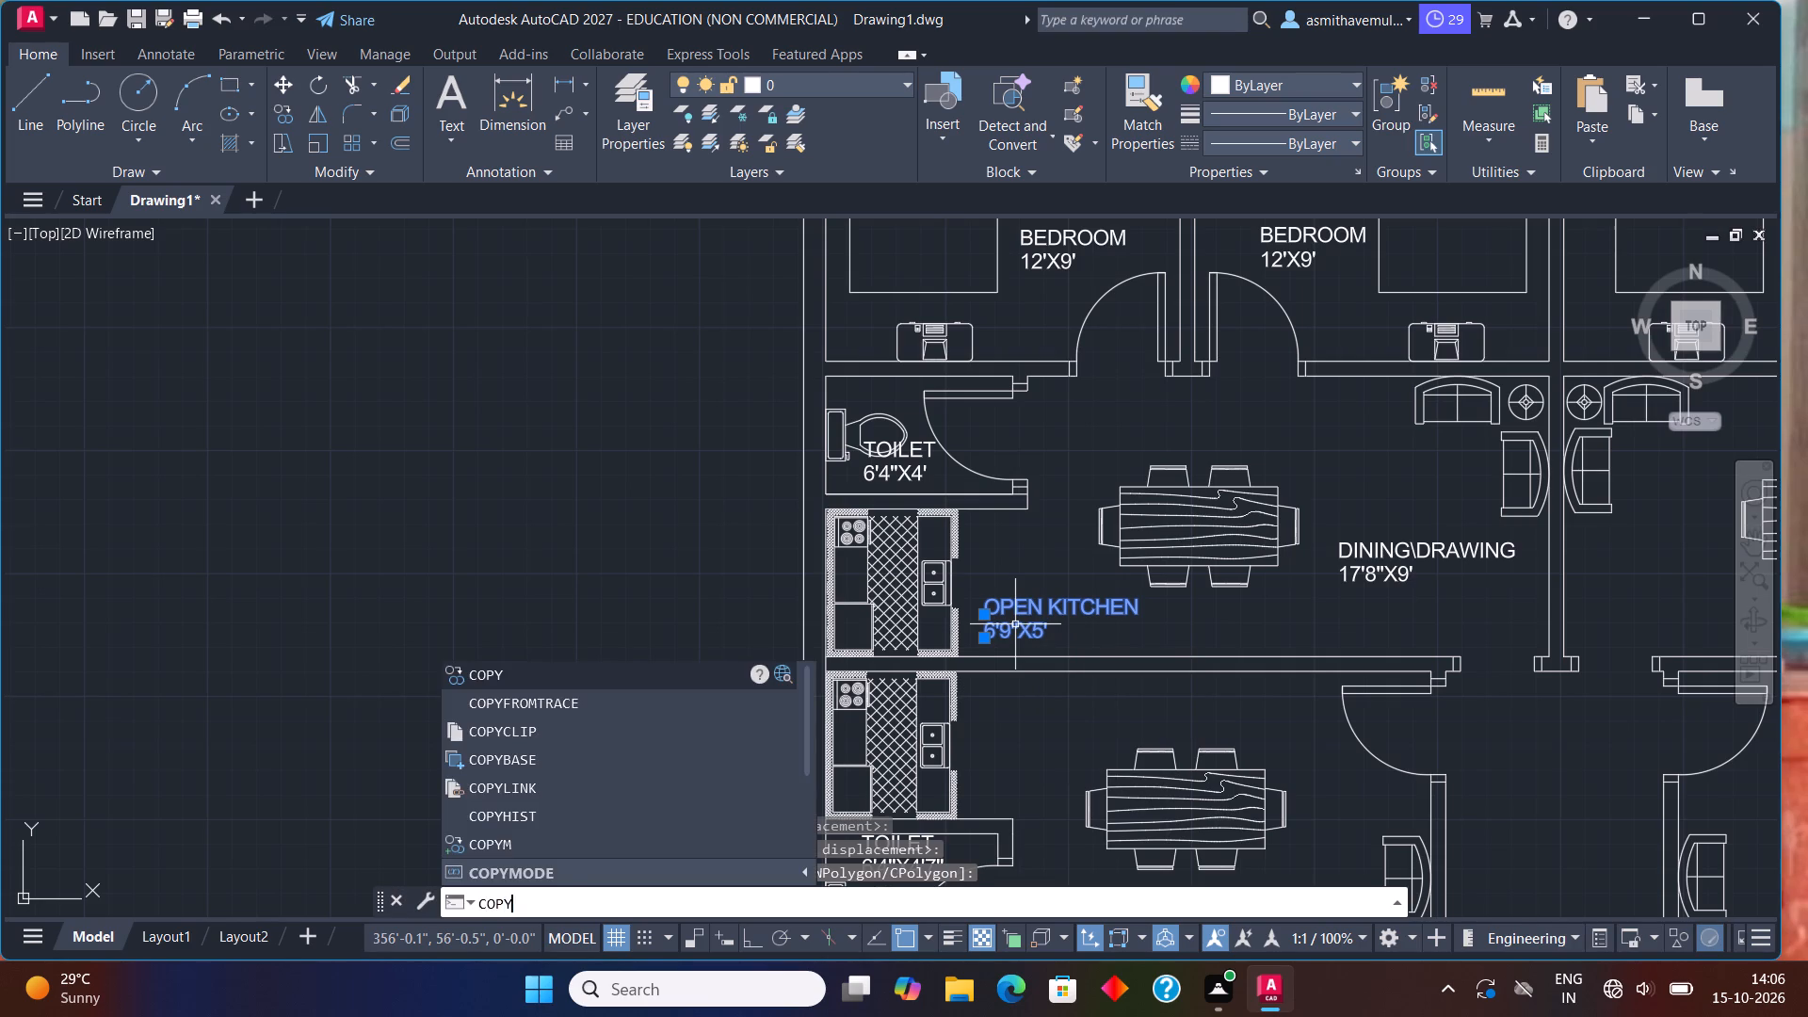
key(Return)
click(1015, 625)
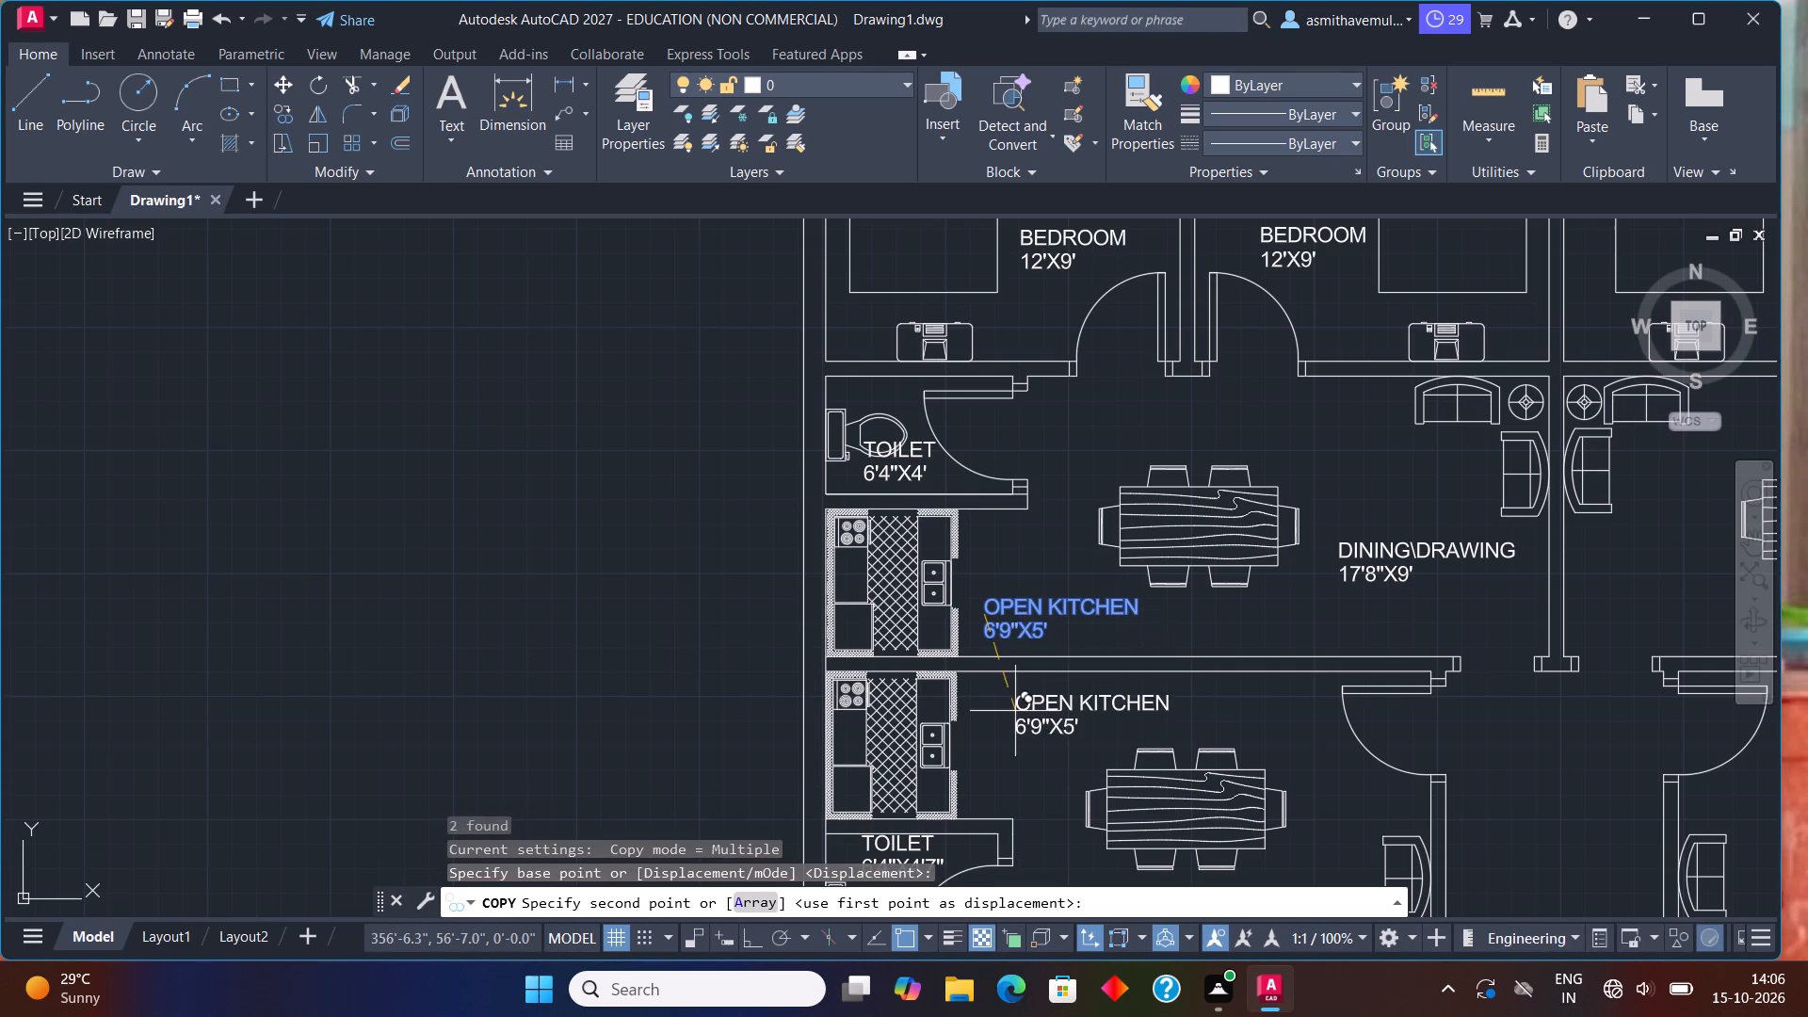
click(977, 708)
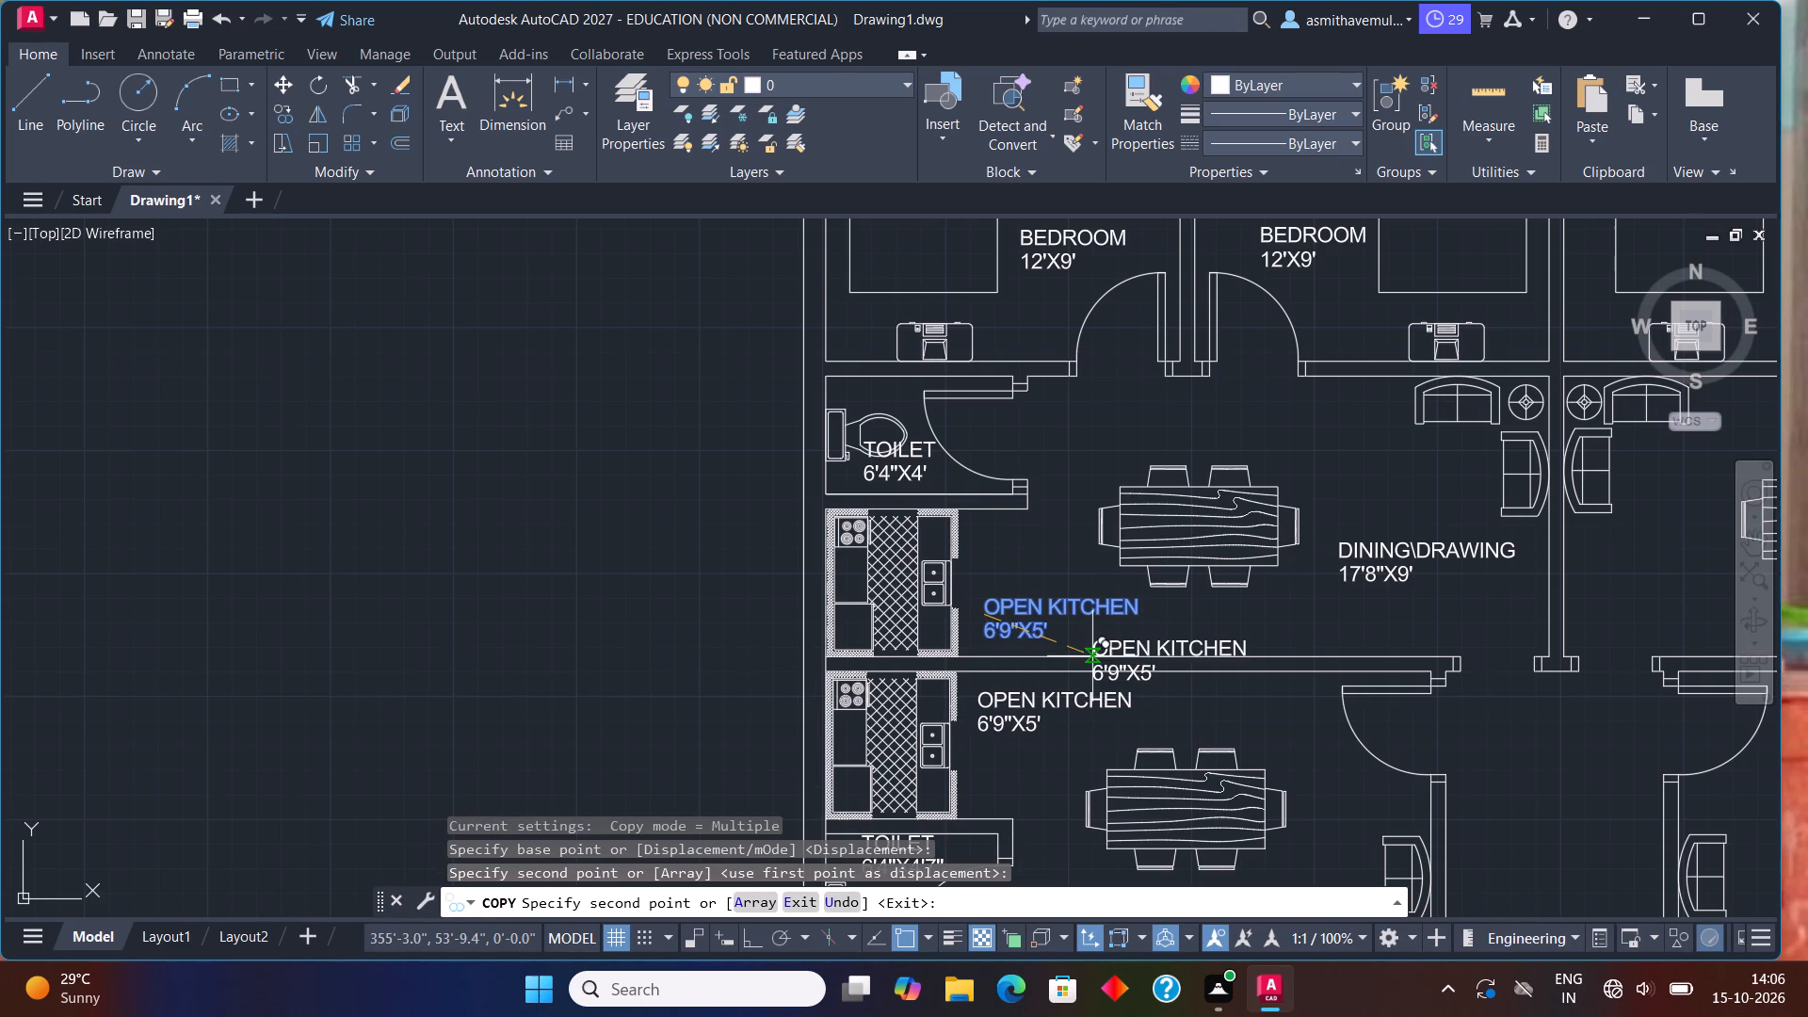
key(Escape)
Examine the kitchens and surrounding rooms of the two right-hand units, and the floor plan as a whole.
scroll(1114, 647, down, 2)
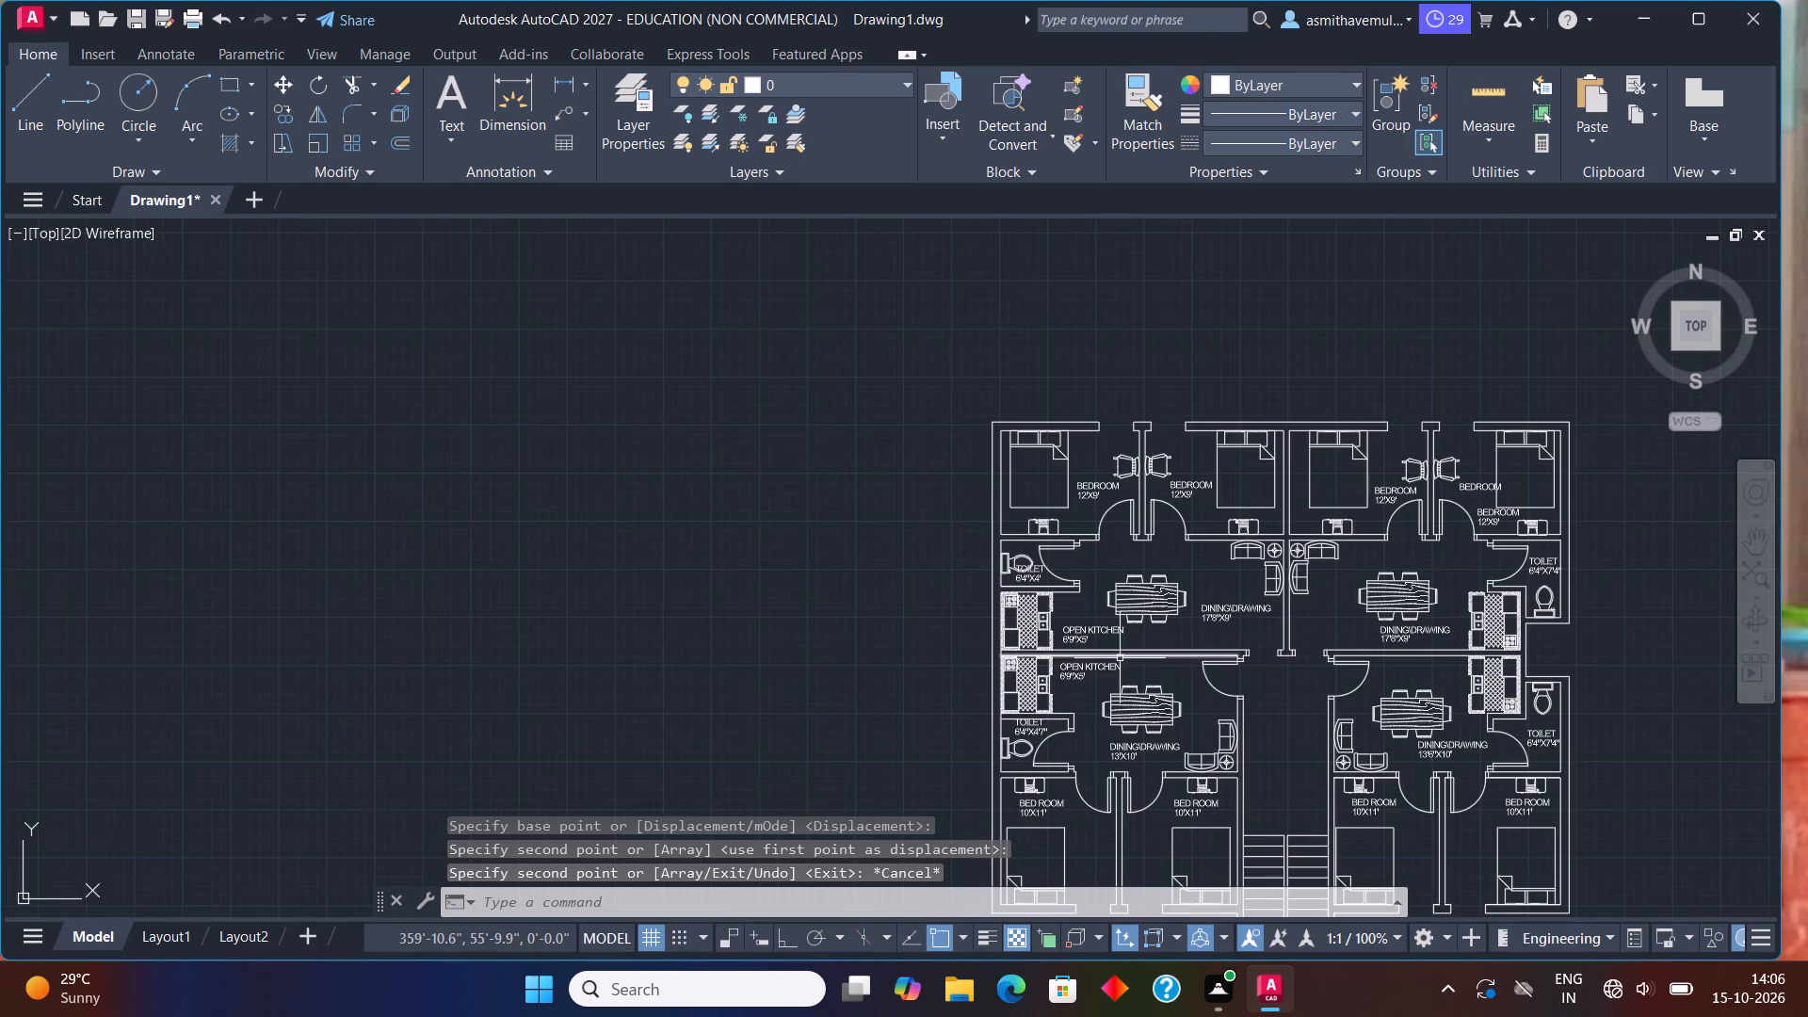
scroll(1287, 783, down, 3)
middle_drag(1380, 774, 840, 556)
scroll(832, 551, up, 3)
scroll(736, 509, up, 2)
middle_drag(630, 479, 628, 479)
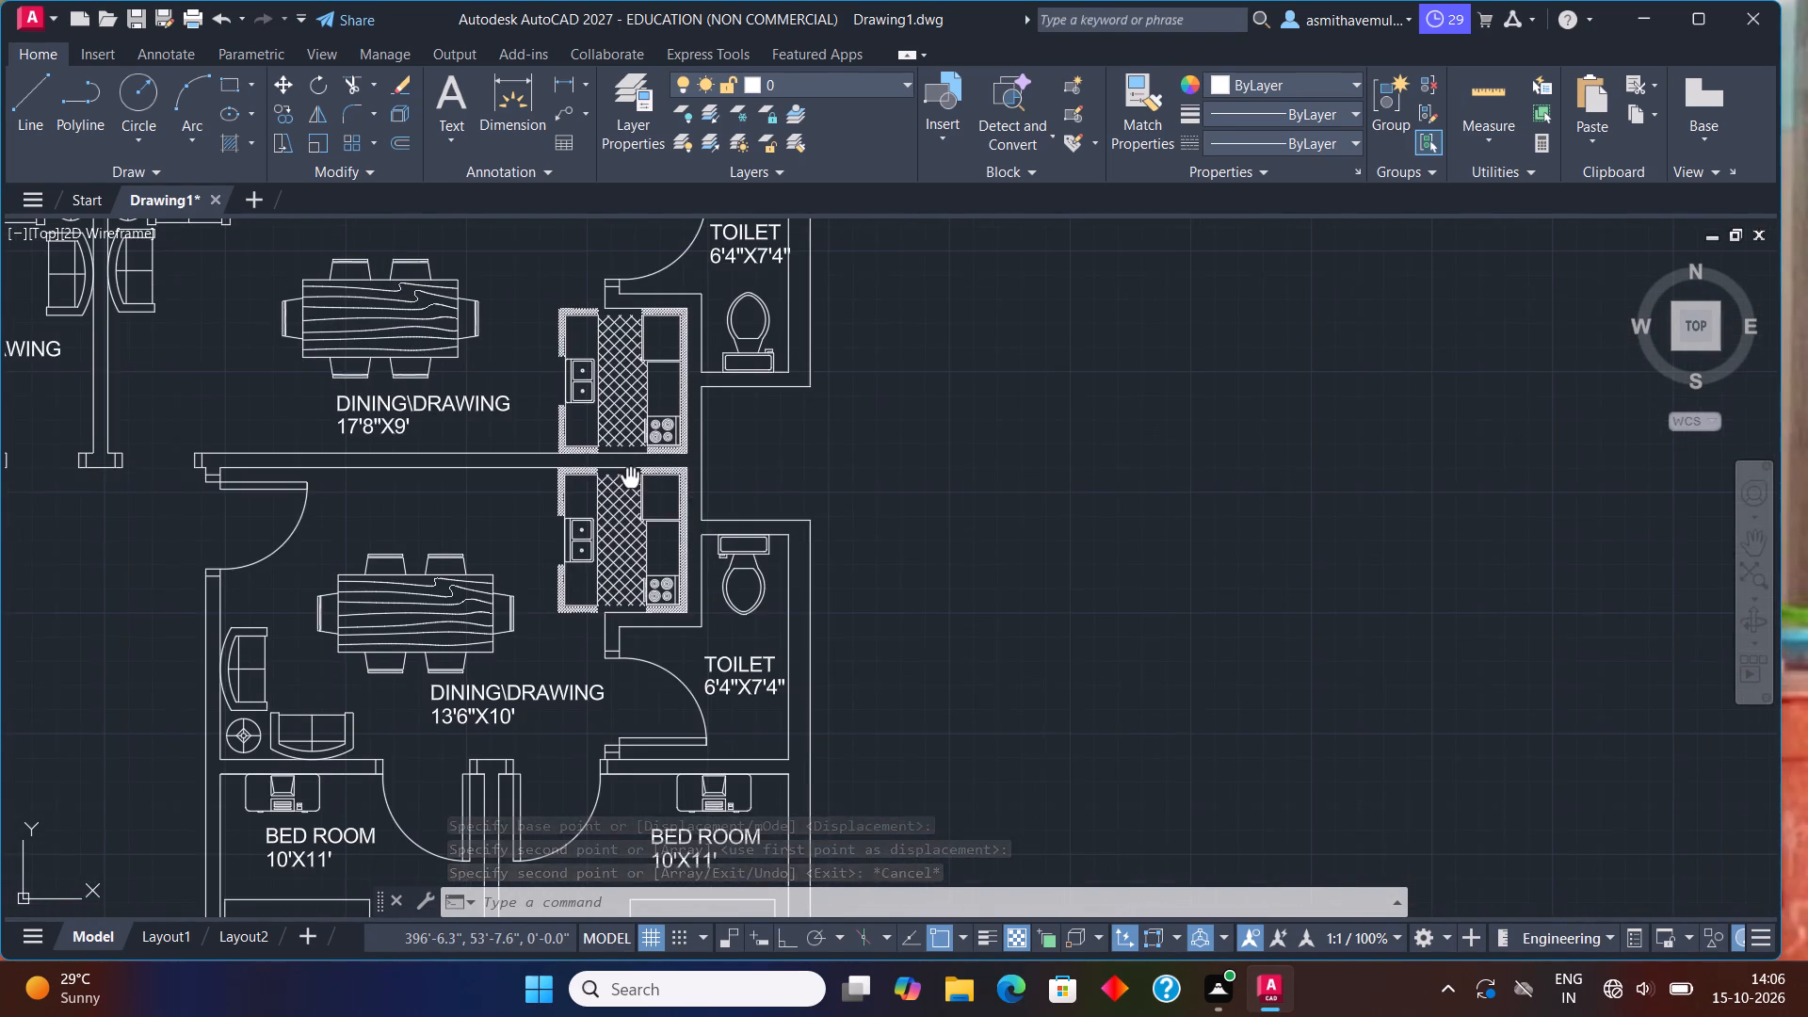
middle_drag(628, 479, 694, 497)
scroll(664, 507, up, 1)
scroll(654, 521, down, 2)
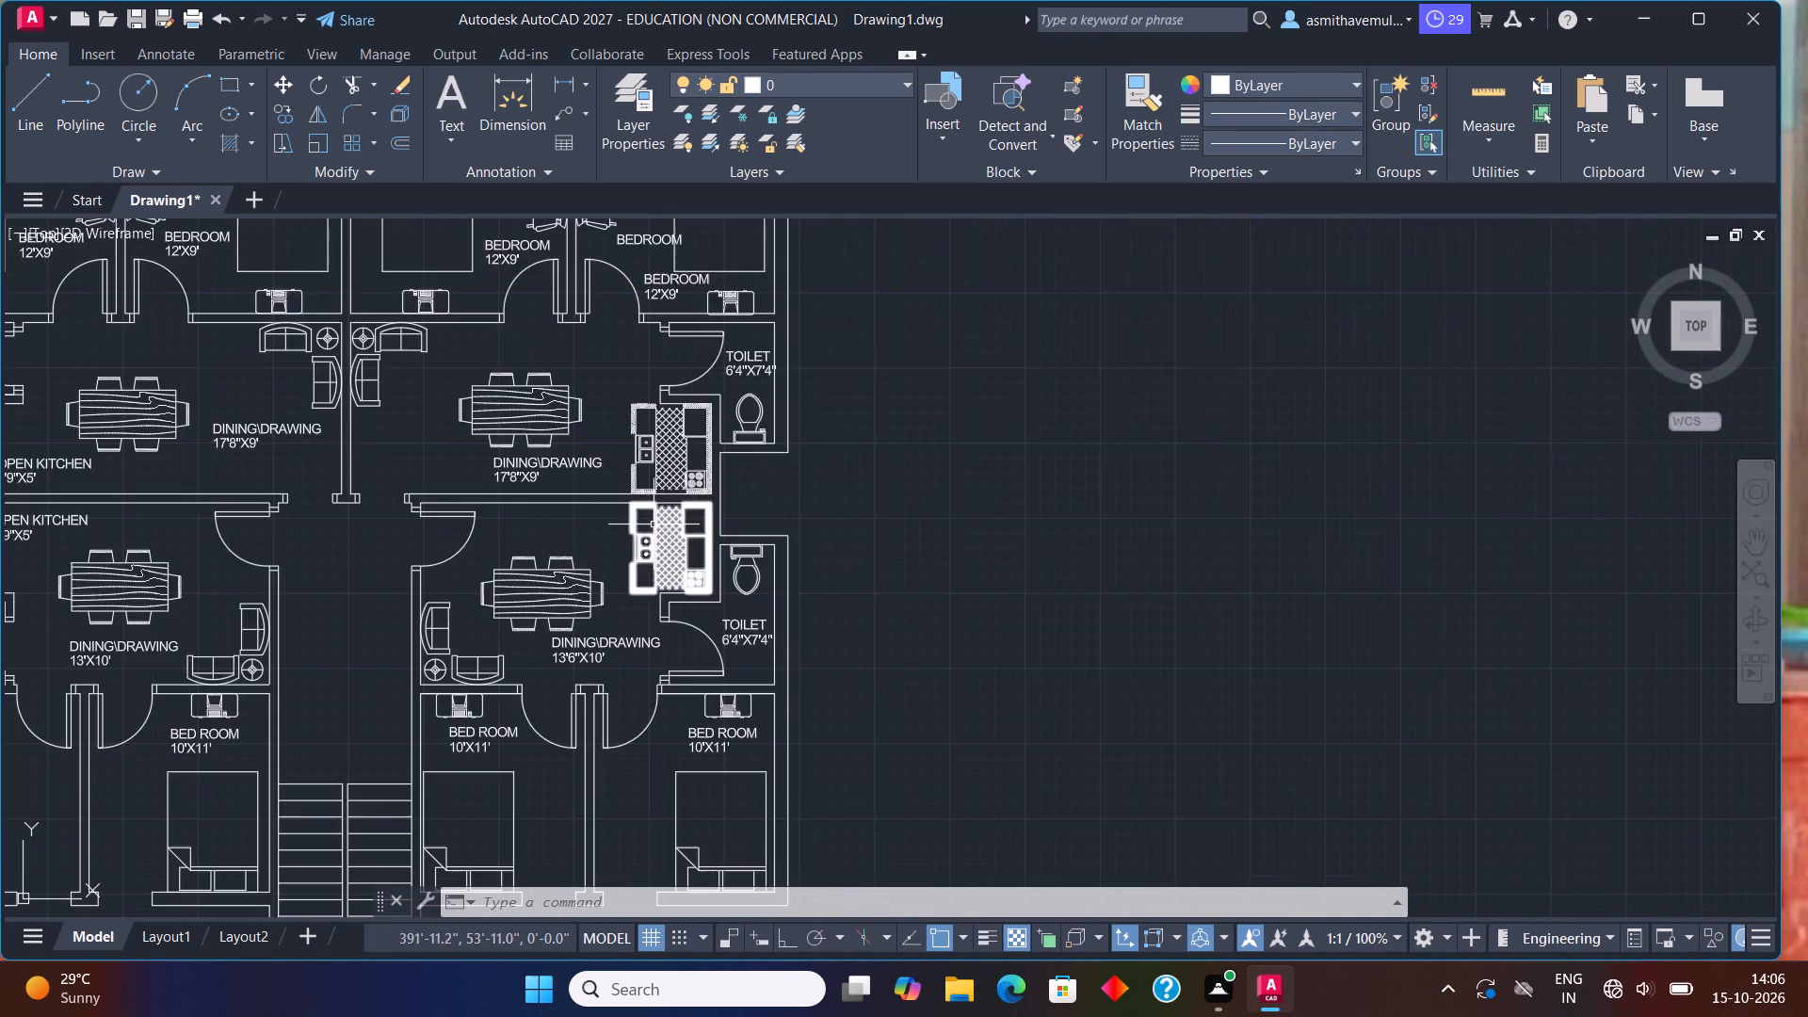
scroll(654, 525, down, 1)
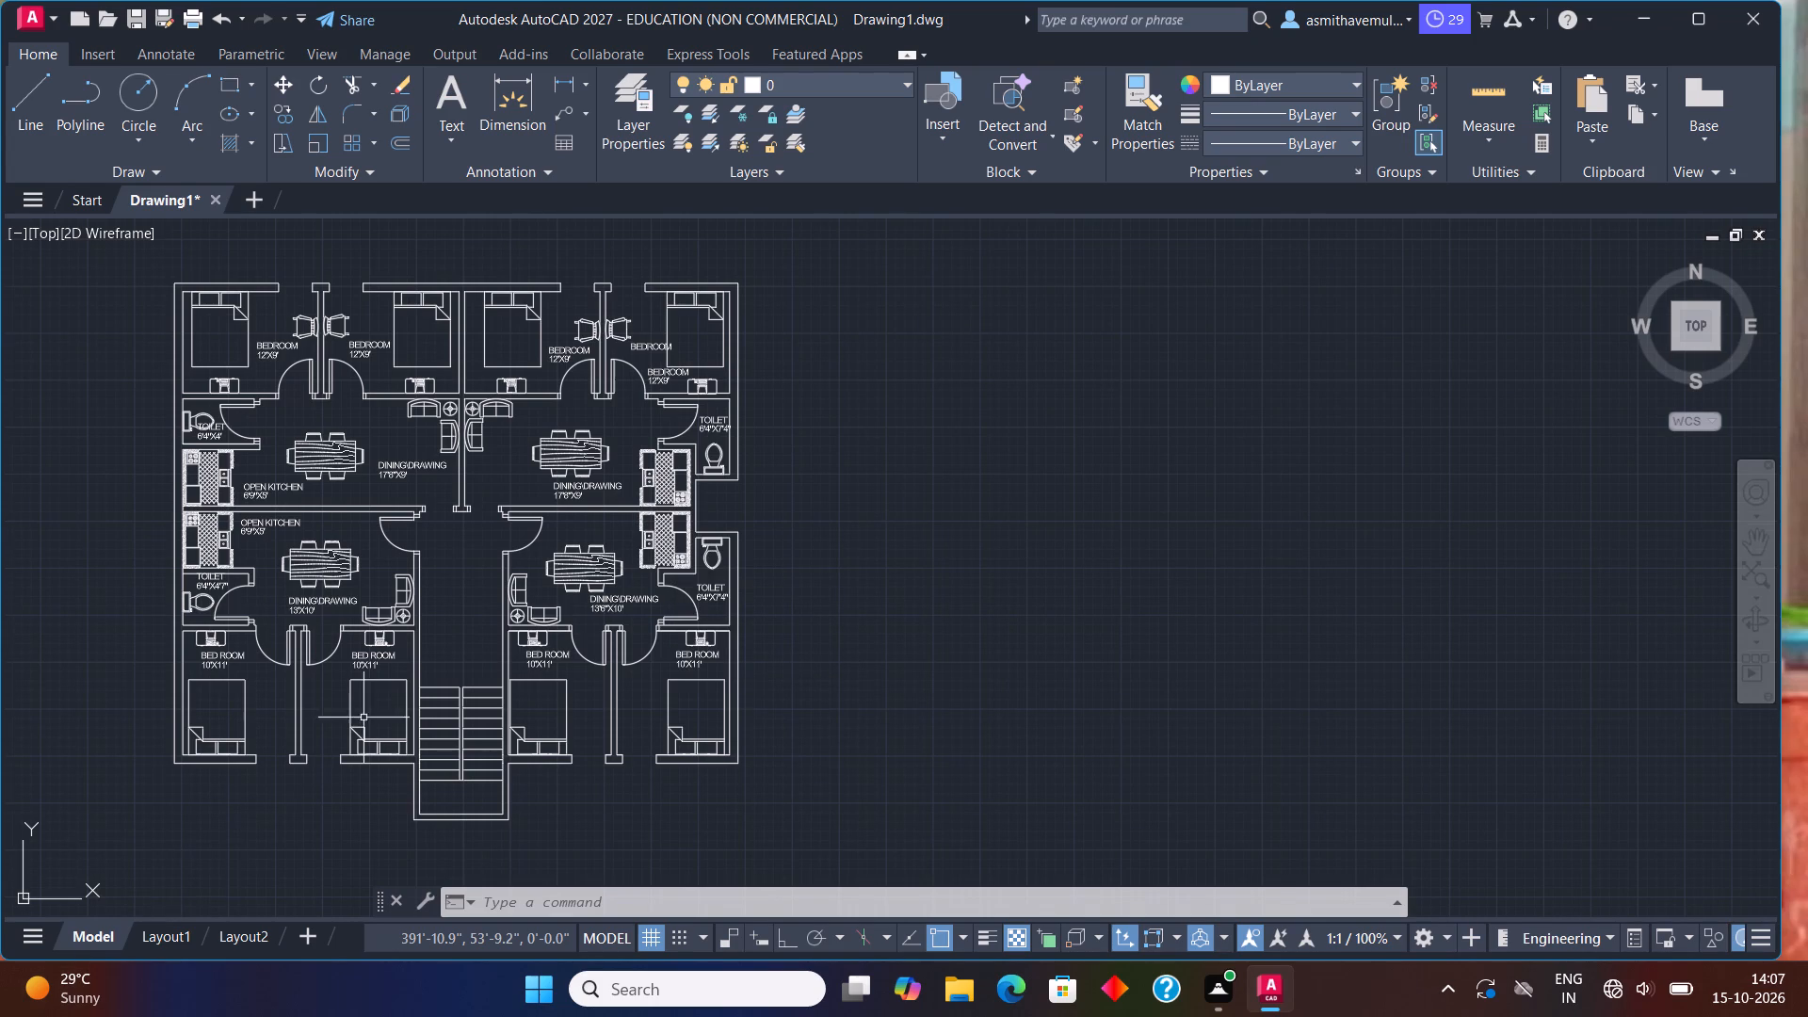
Offset the stair passage's left wall line 3'6" inward, into the passage between the two lower units.
scroll(383, 702, up, 1)
middle_drag(411, 687, 792, 757)
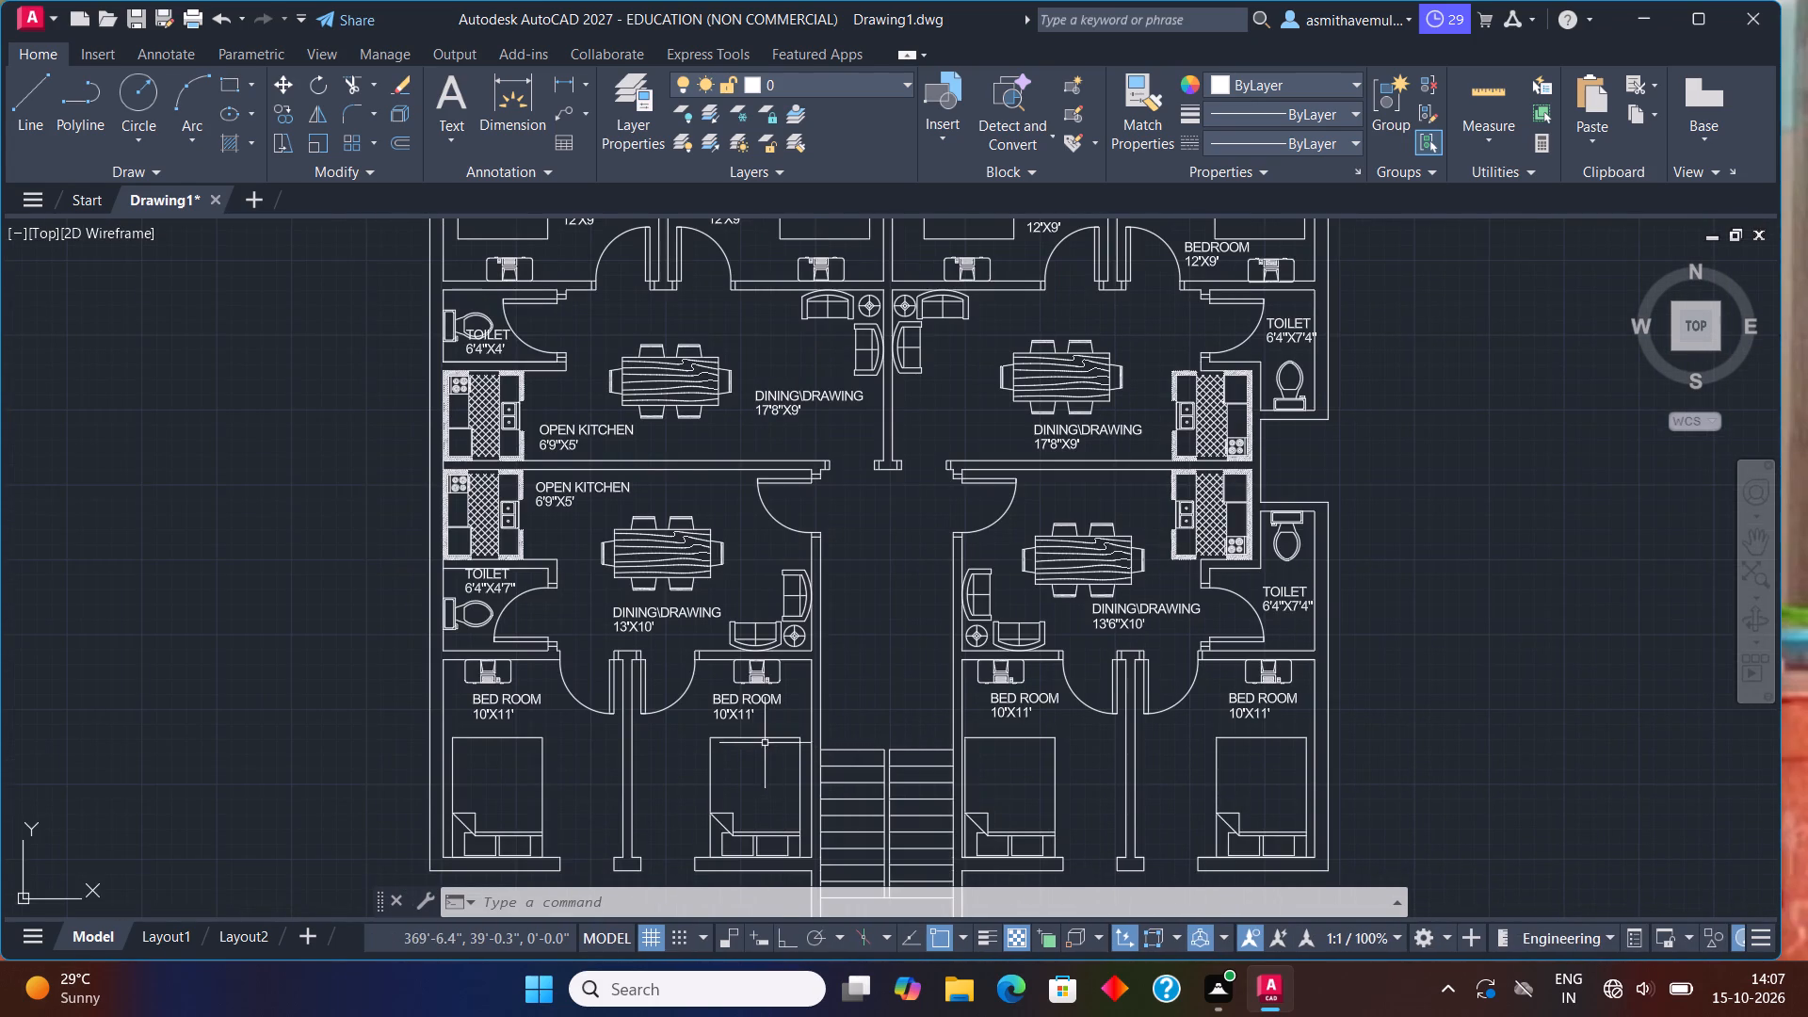
scroll(765, 725, up, 1)
scroll(852, 640, up, 1)
key(o)
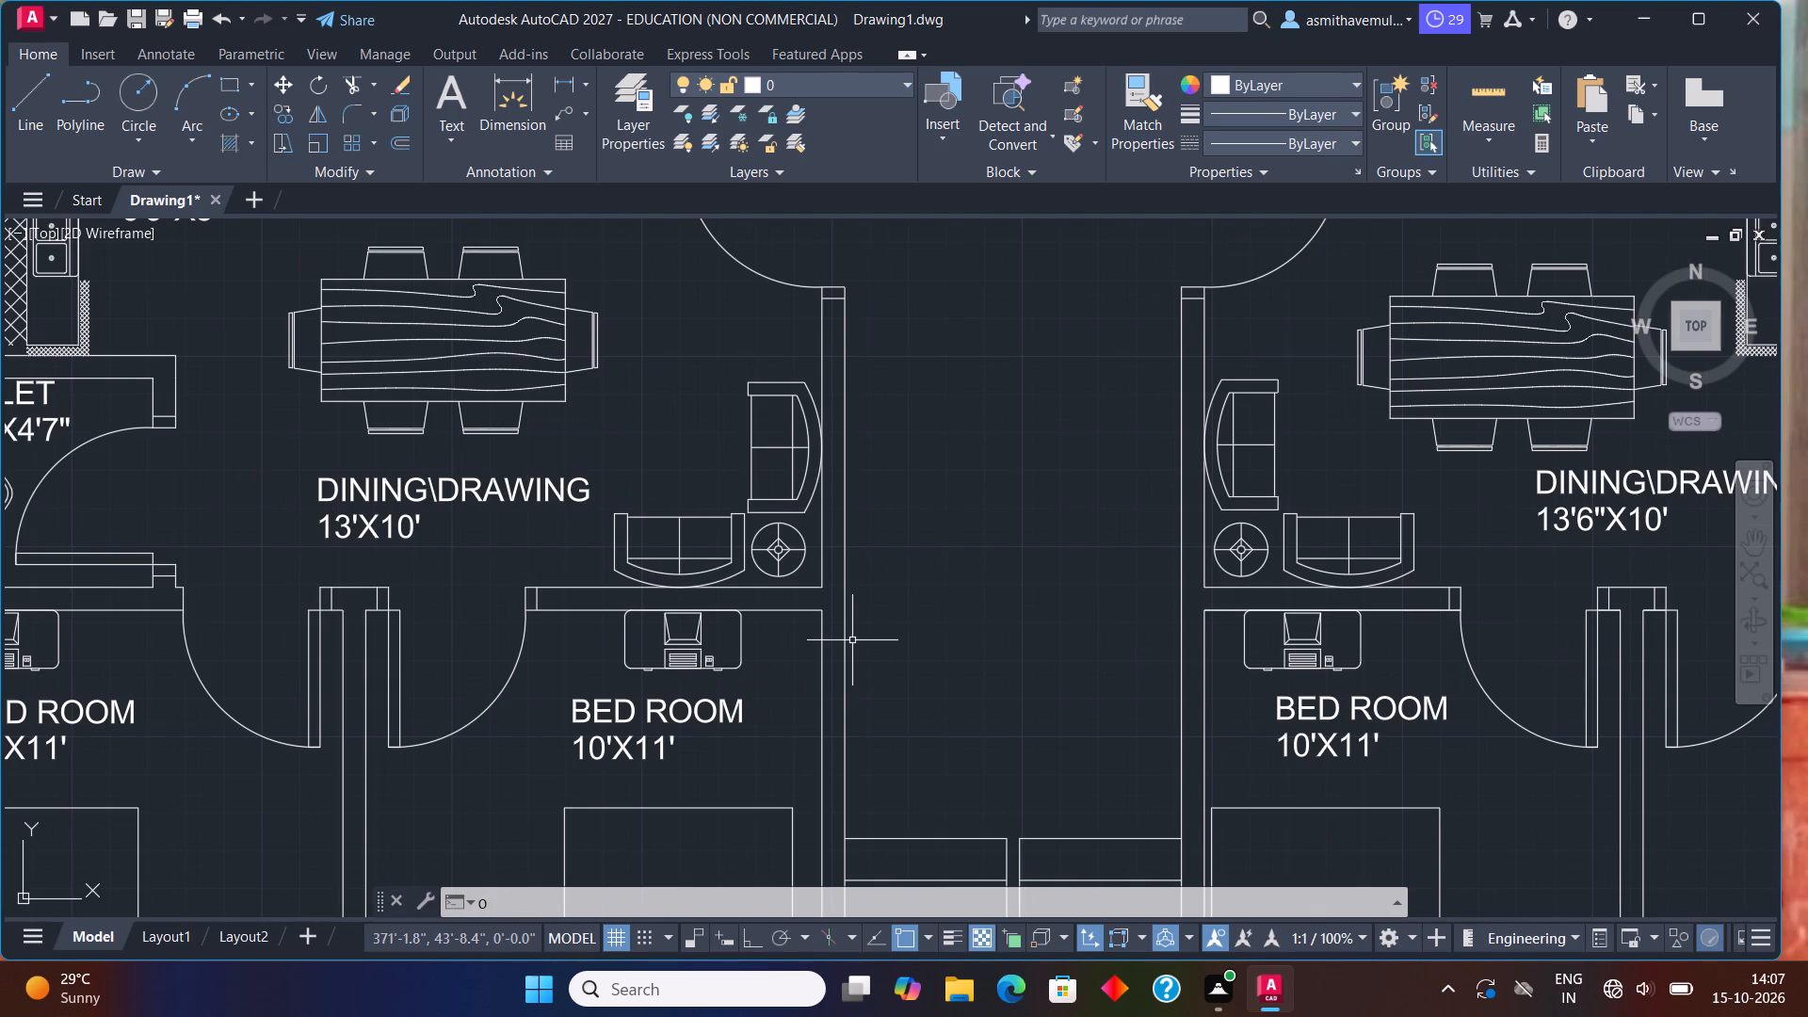
key(Return)
text(3'6")
key(Return)
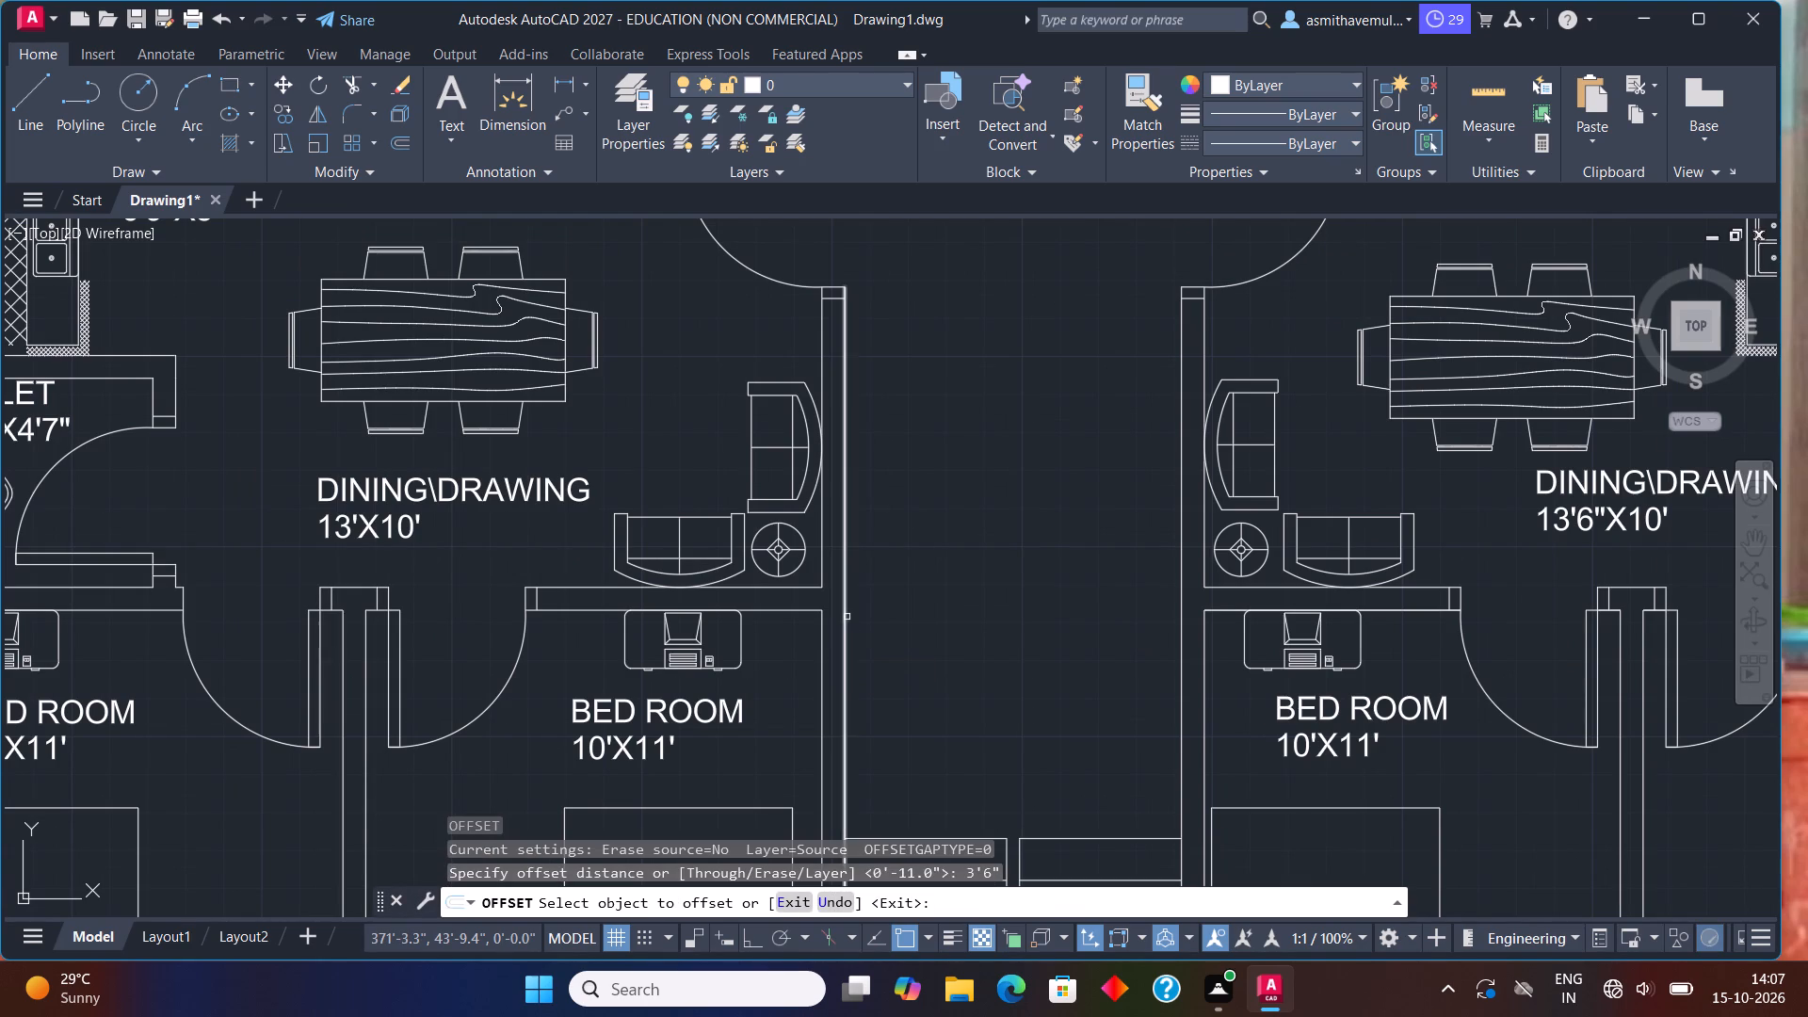
click(847, 616)
drag(872, 588, 886, 578)
key(Escape)
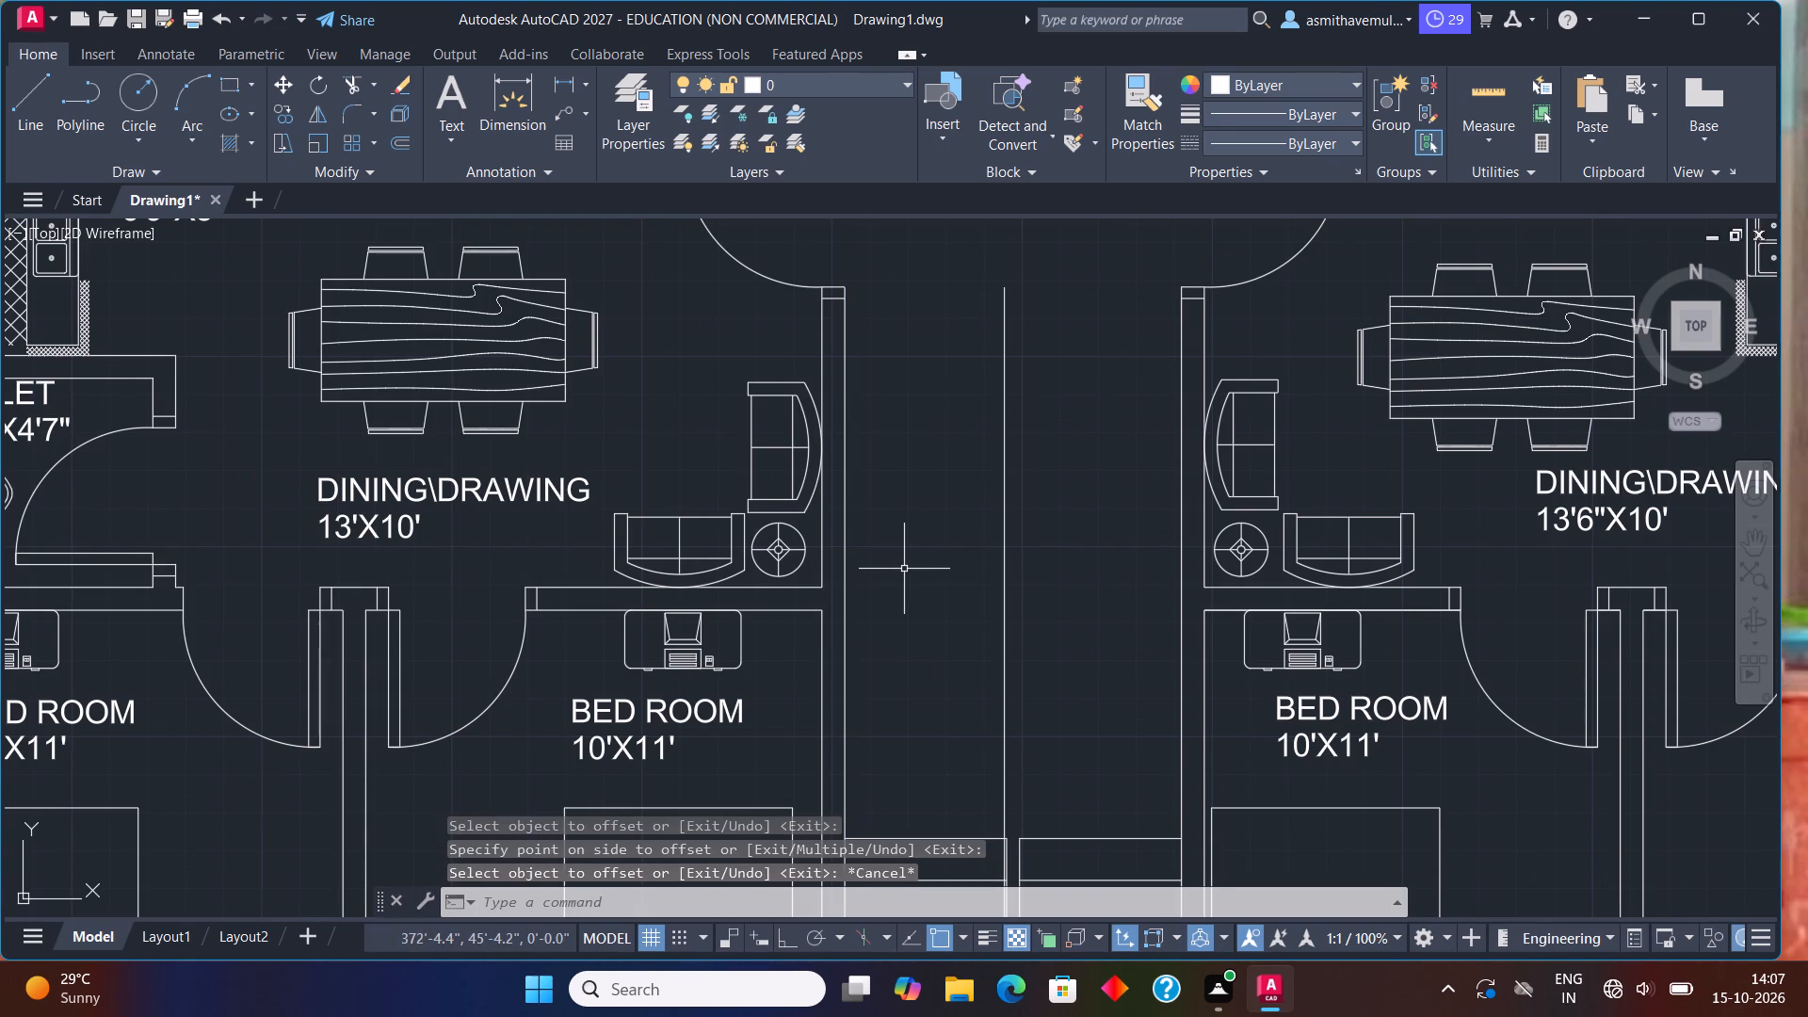
Offset the new vertical line in the stair passage 6" away from the passage's left wall.
key(o)
key(Return)
text(6")
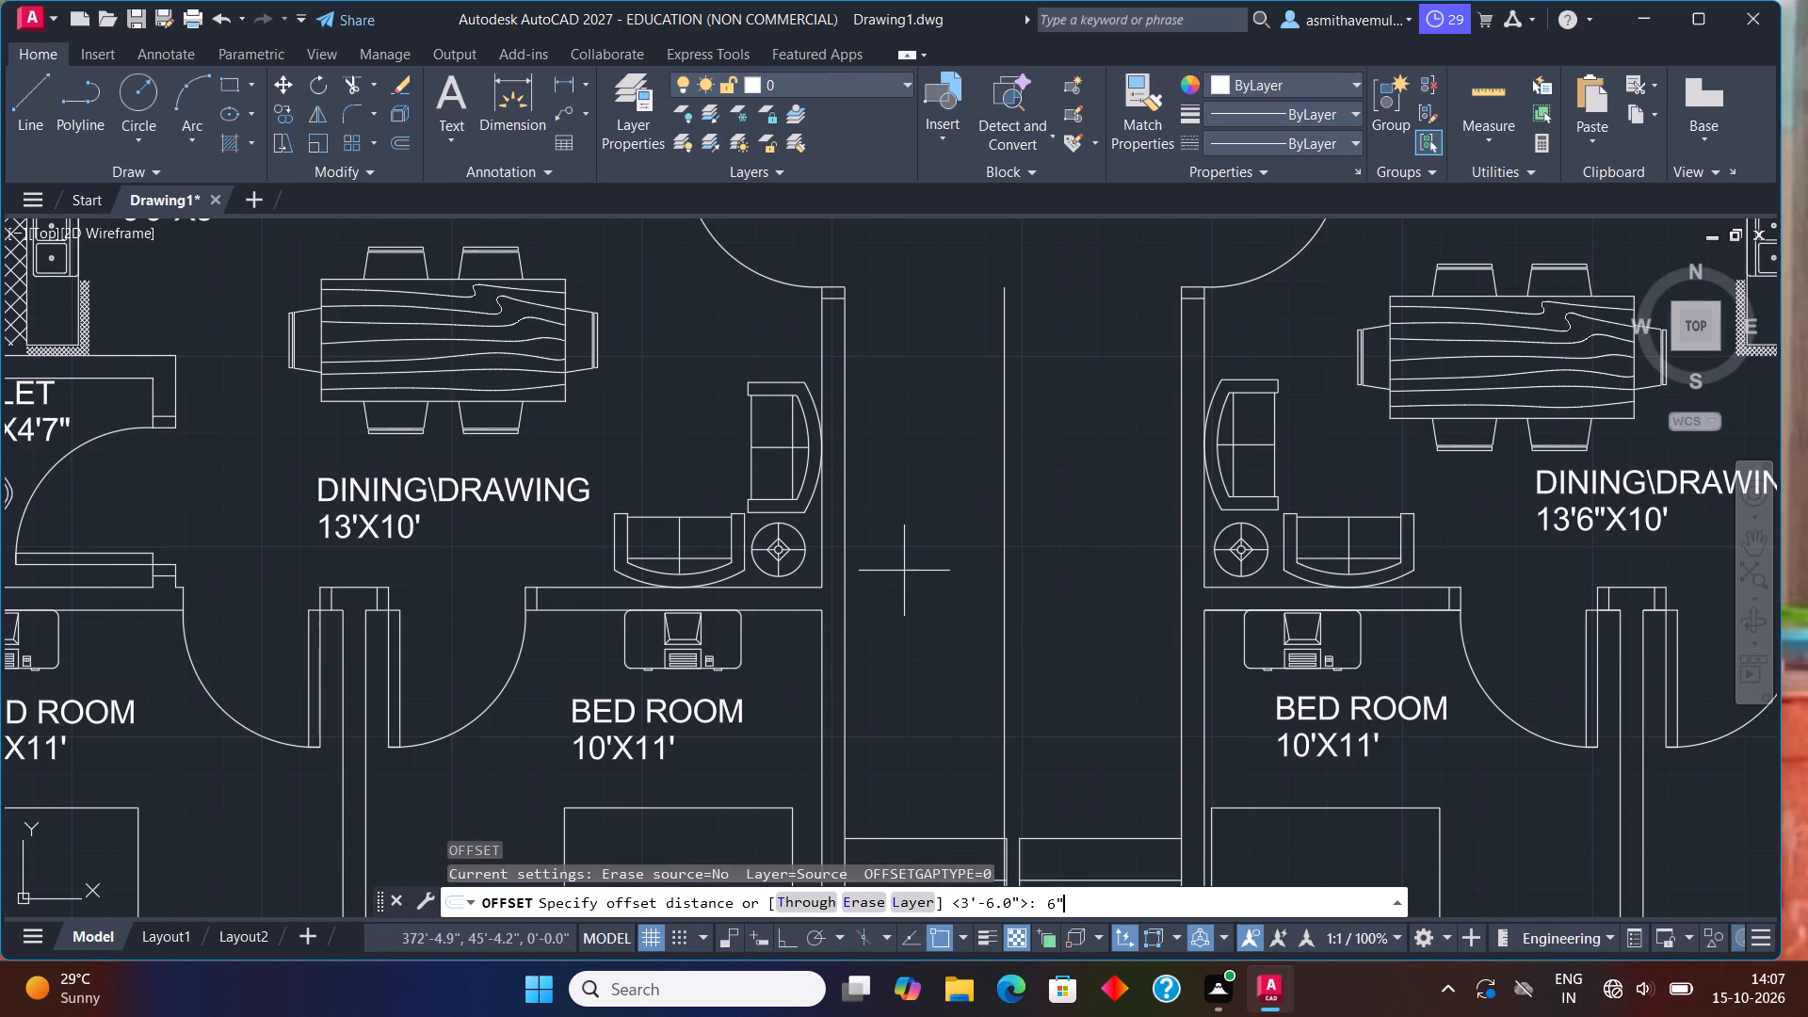
key(Return)
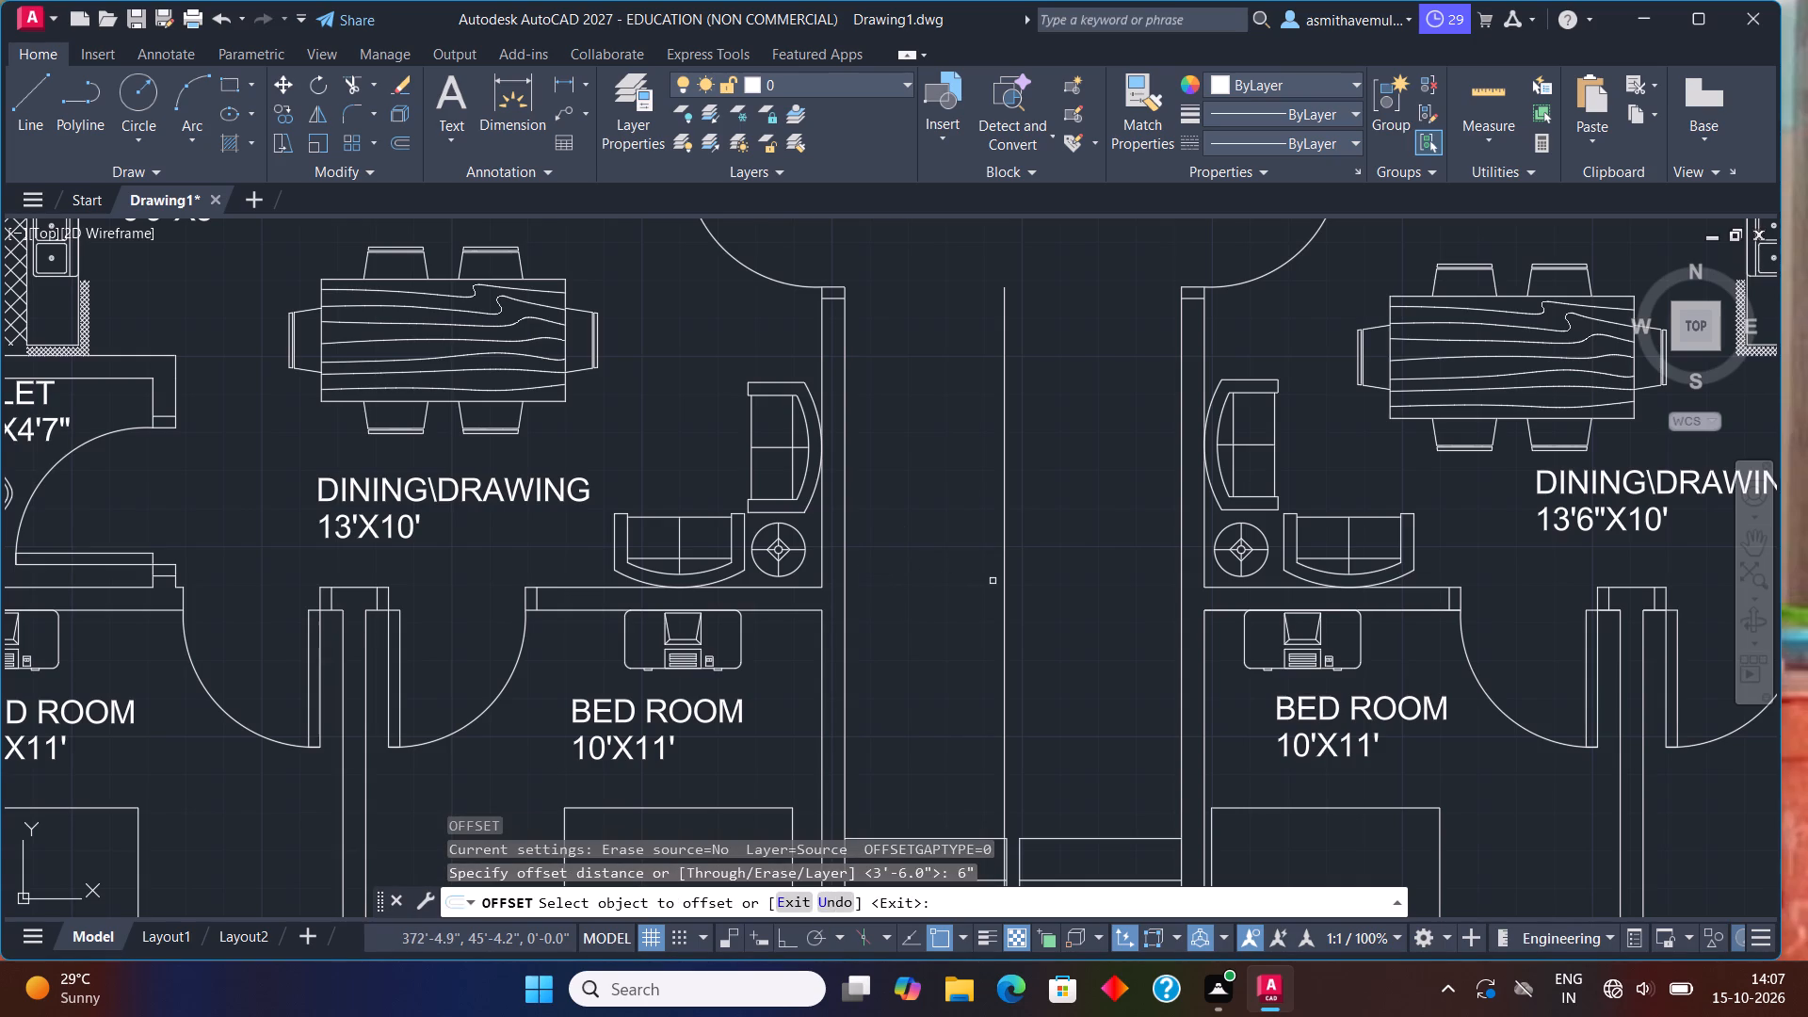
drag(1002, 579, 1011, 575)
click(1037, 568)
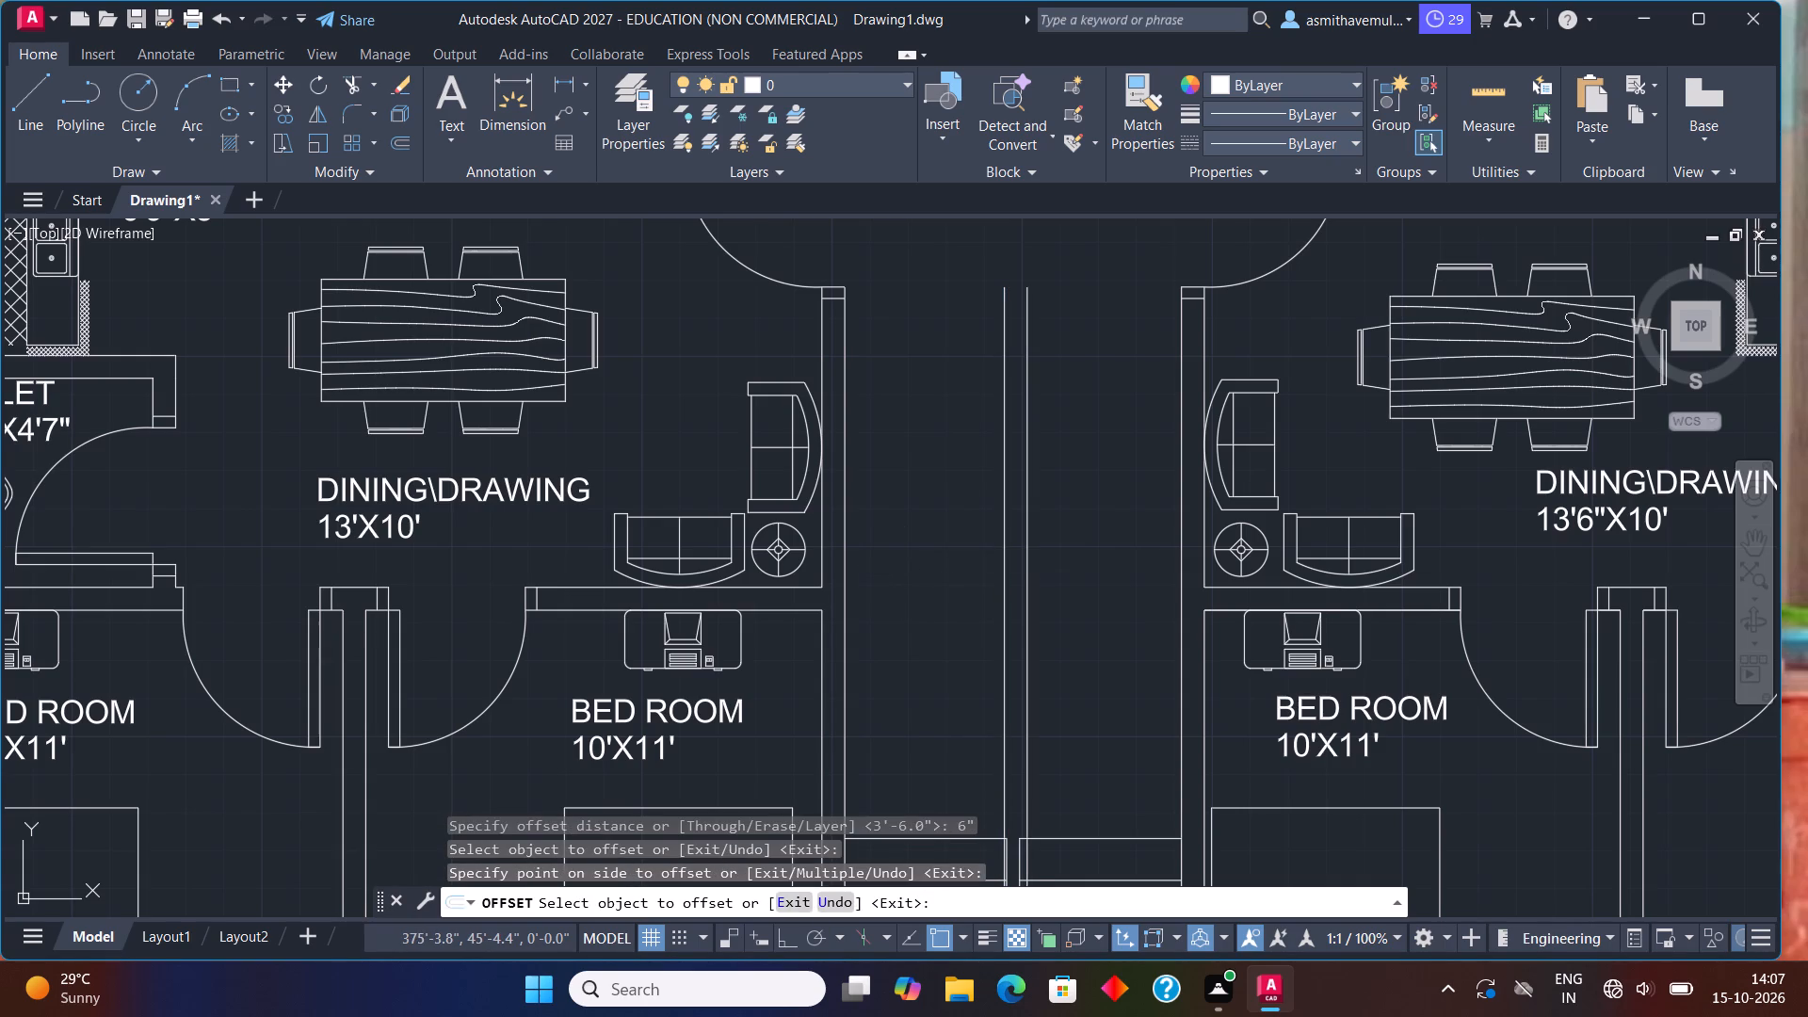
key(Escape)
With Ortho on, draw a horizontal line above the stair flights from the passage's left wall to the outer vertical line.
key(l)
key(Return)
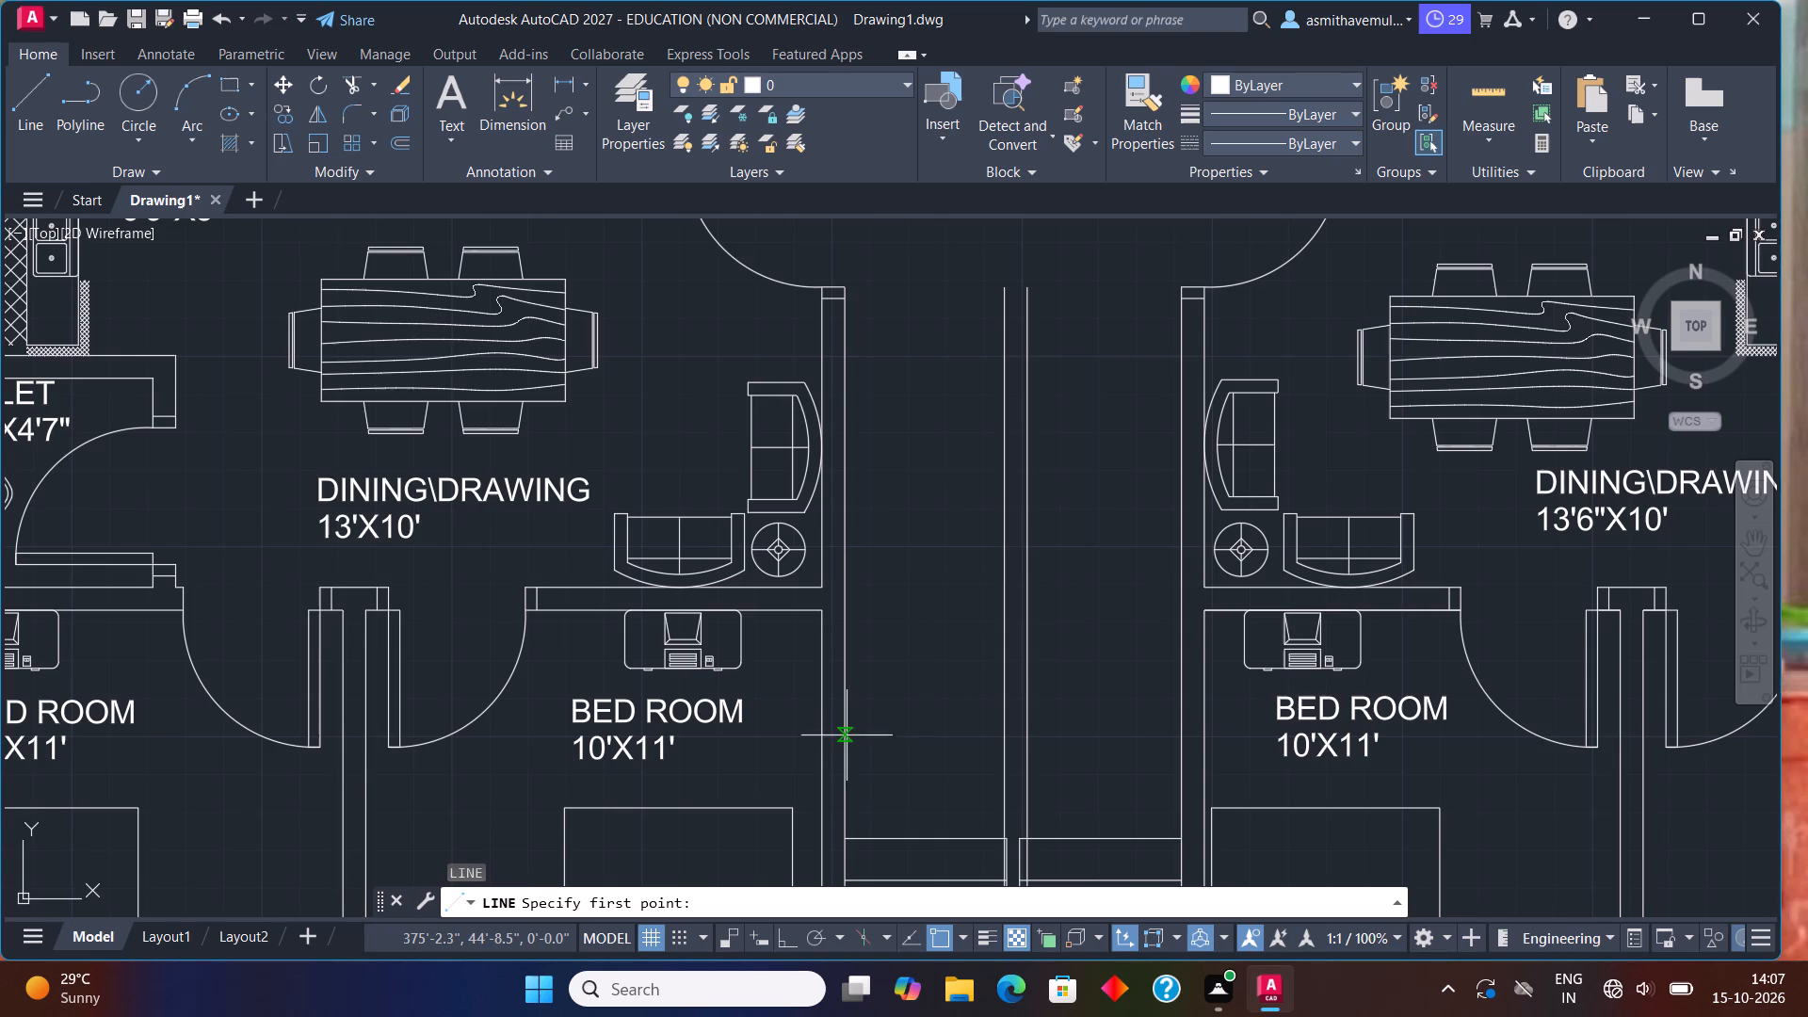
click(845, 677)
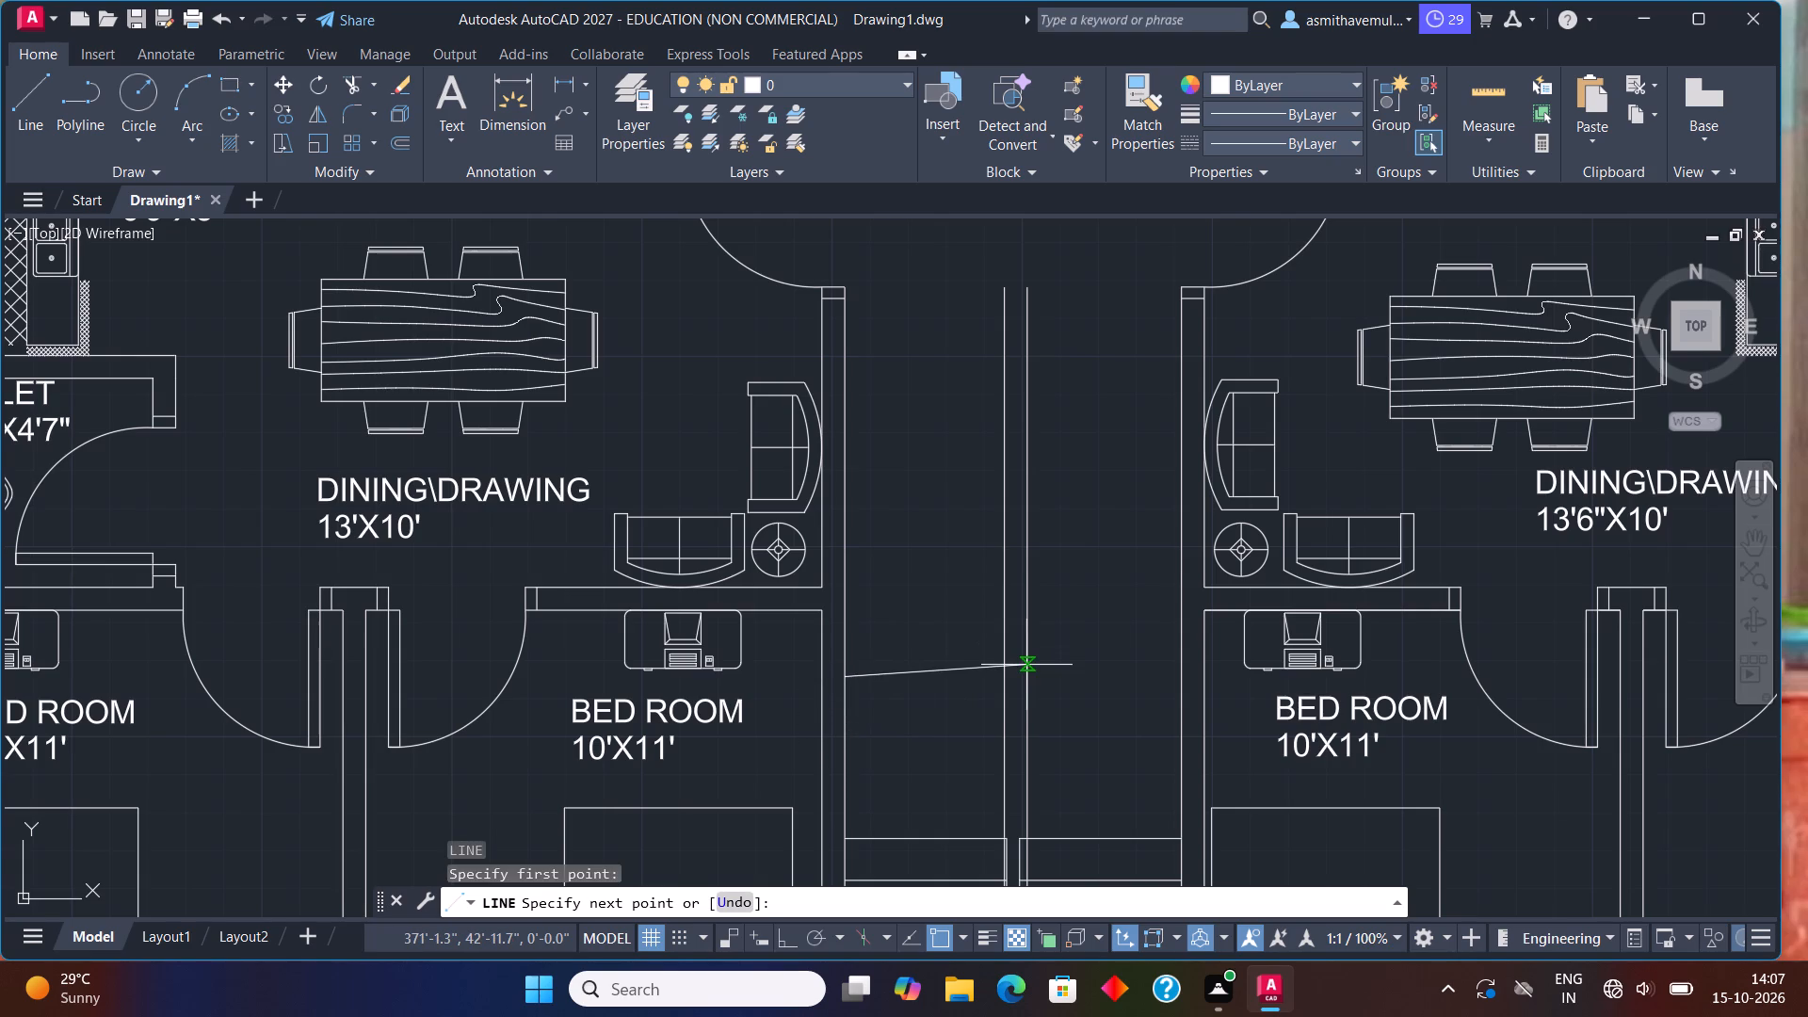
key(F8)
click(1024, 673)
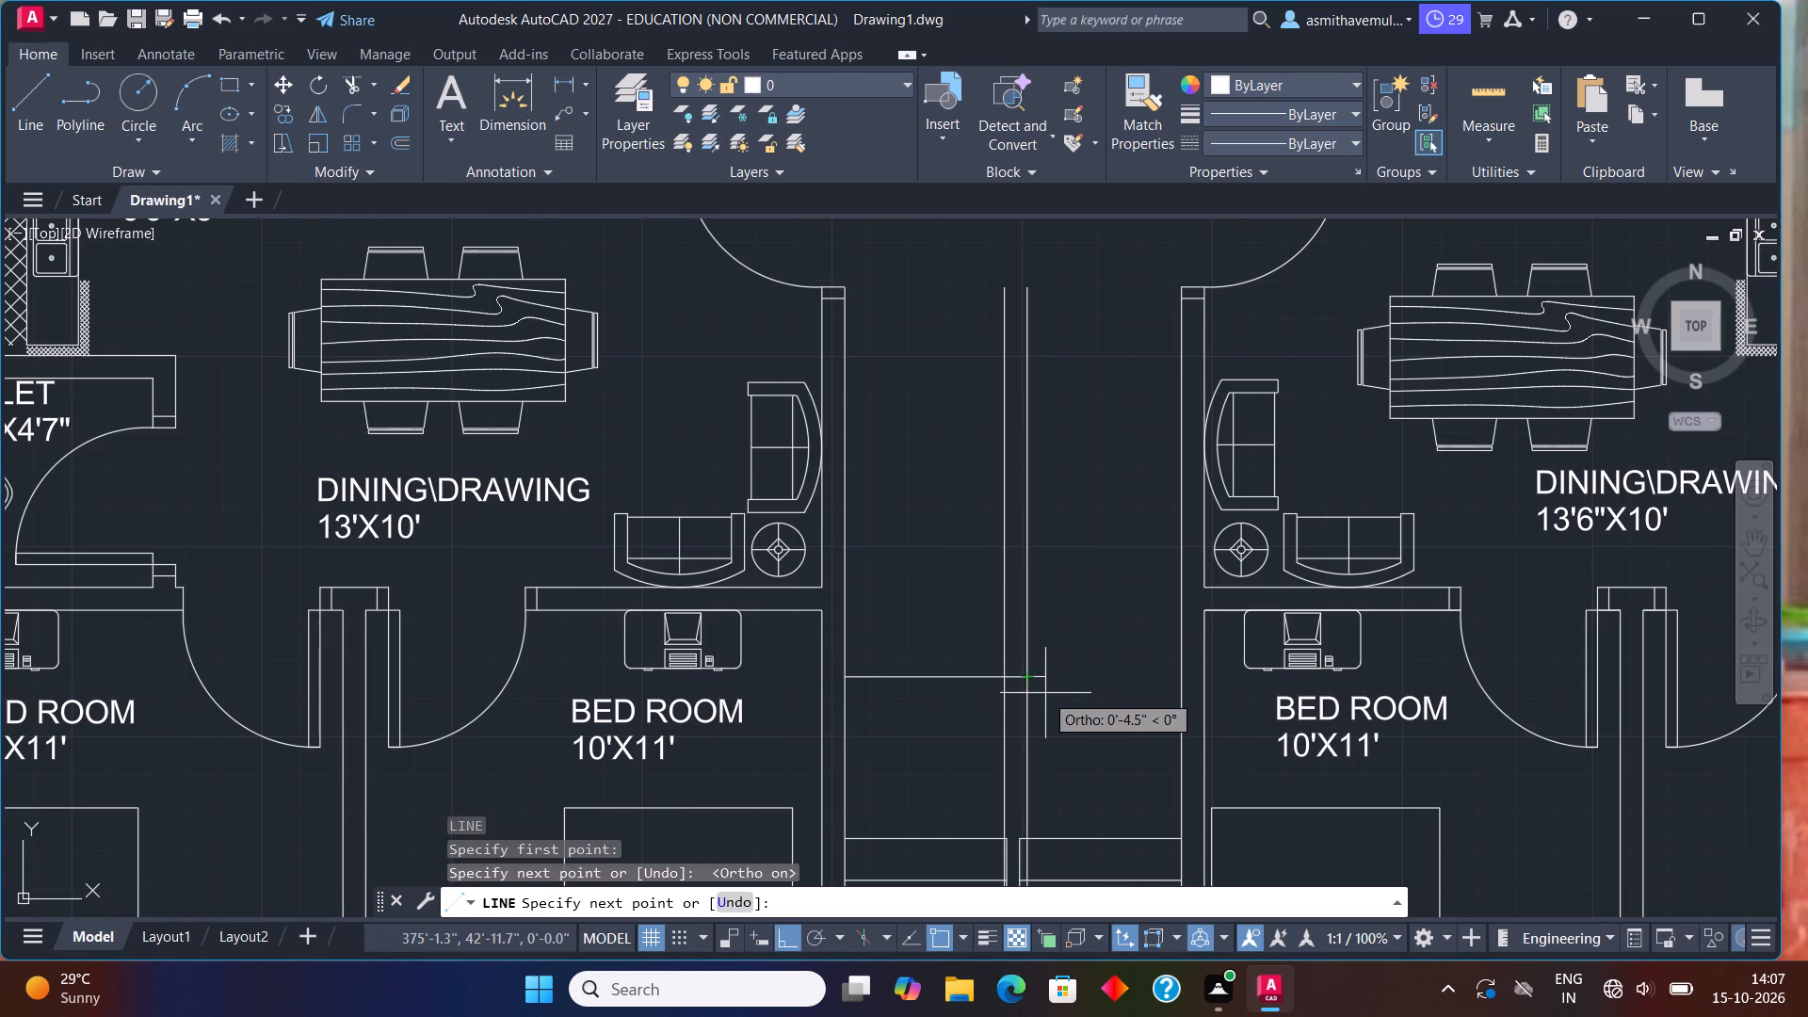
key(Escape)
Offset the horizontal line above the stair flights 6" upward.
key(o)
key(Return)
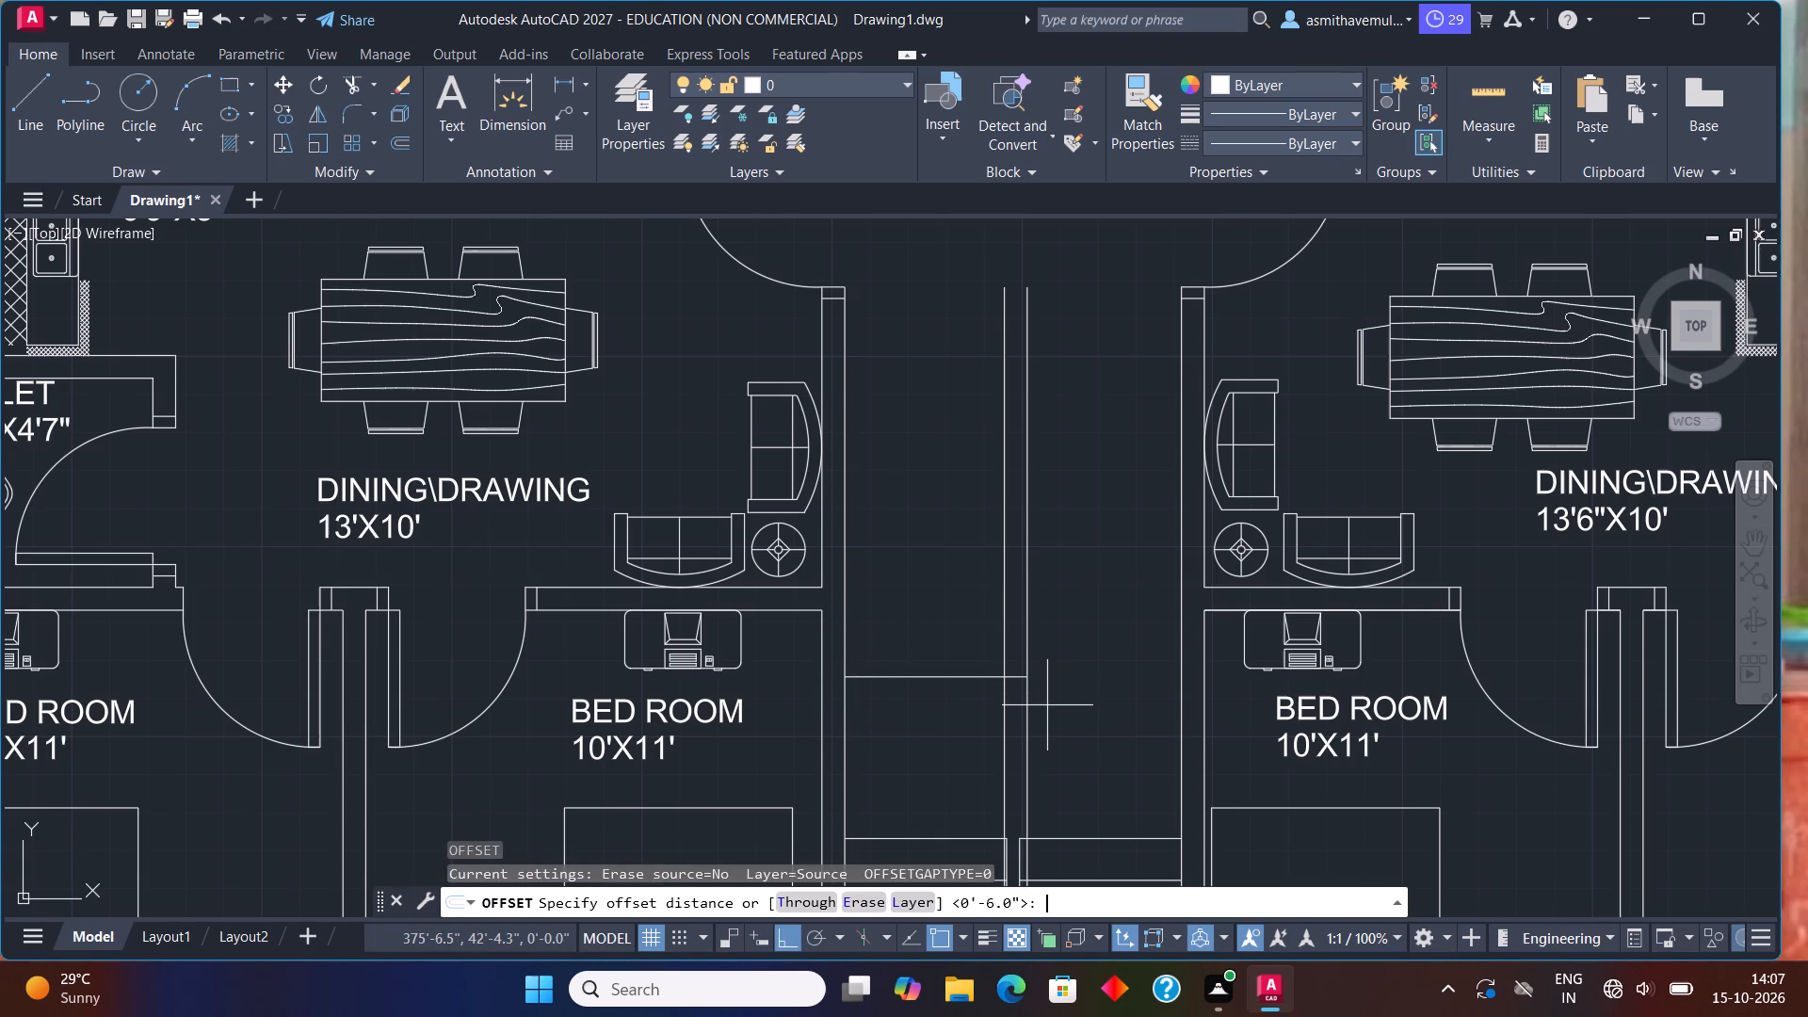
key(6)
key(shift+quotedbl)
key(Return)
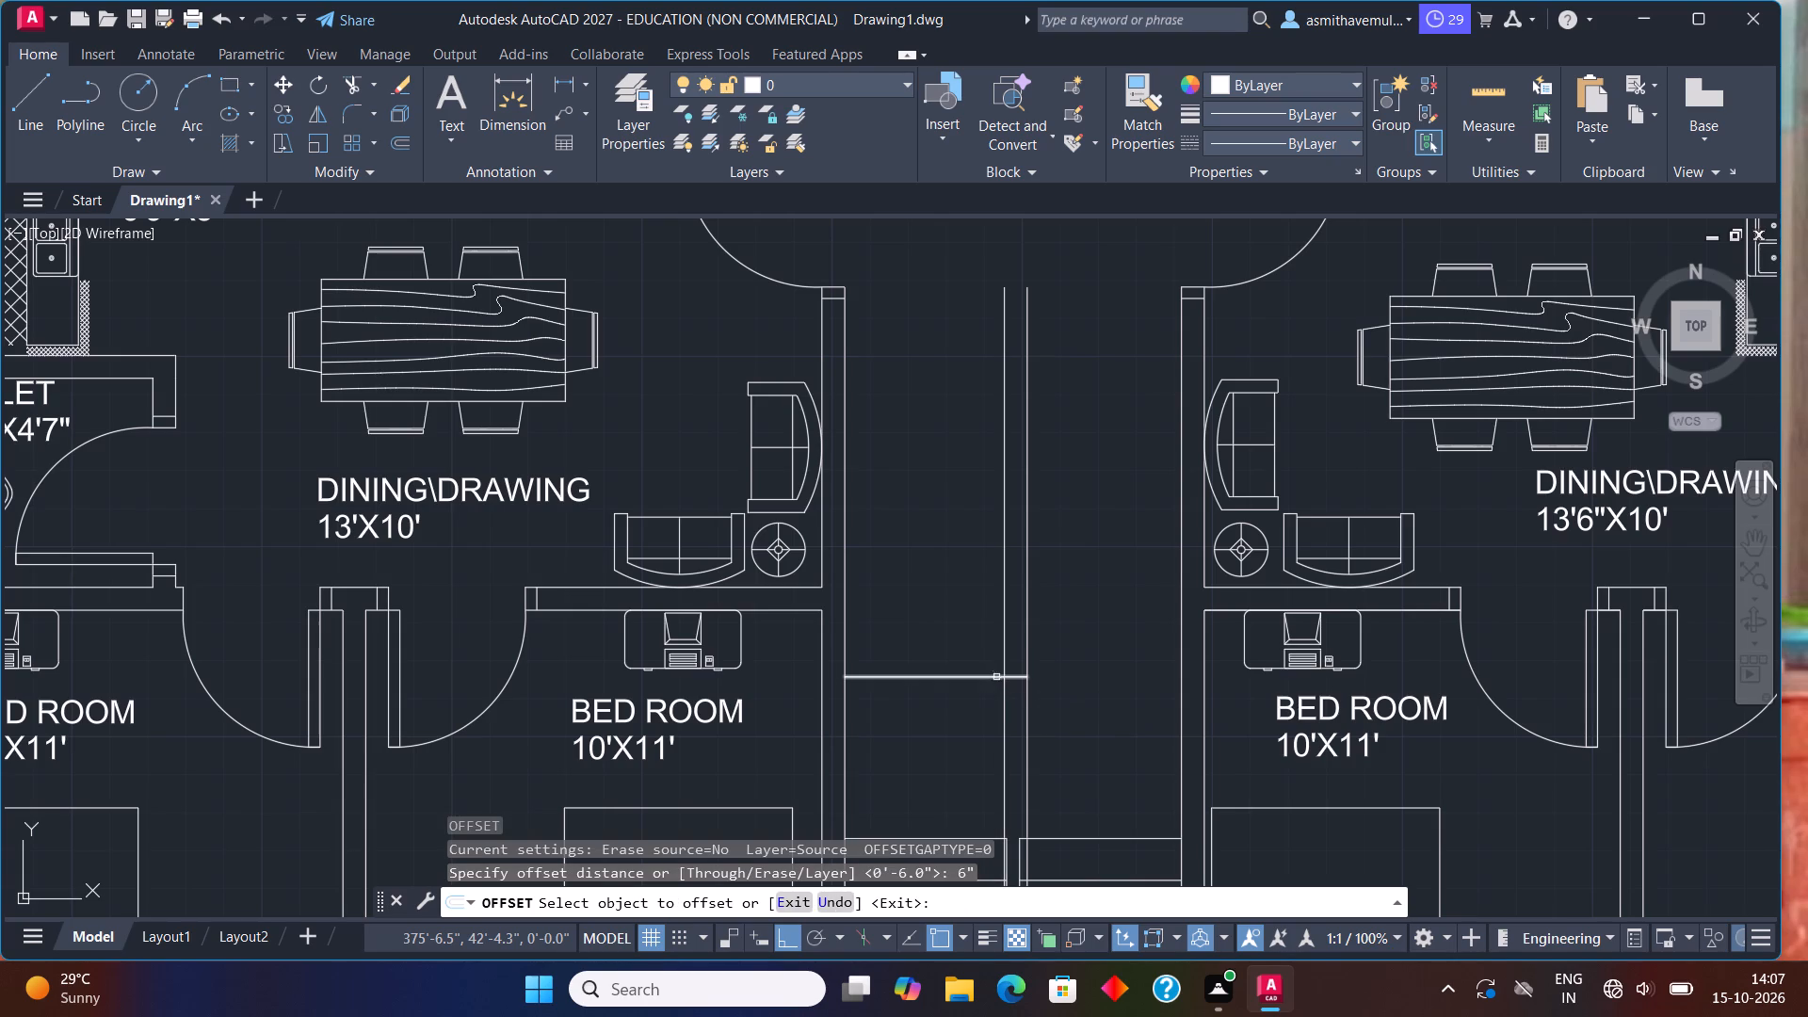
click(986, 681)
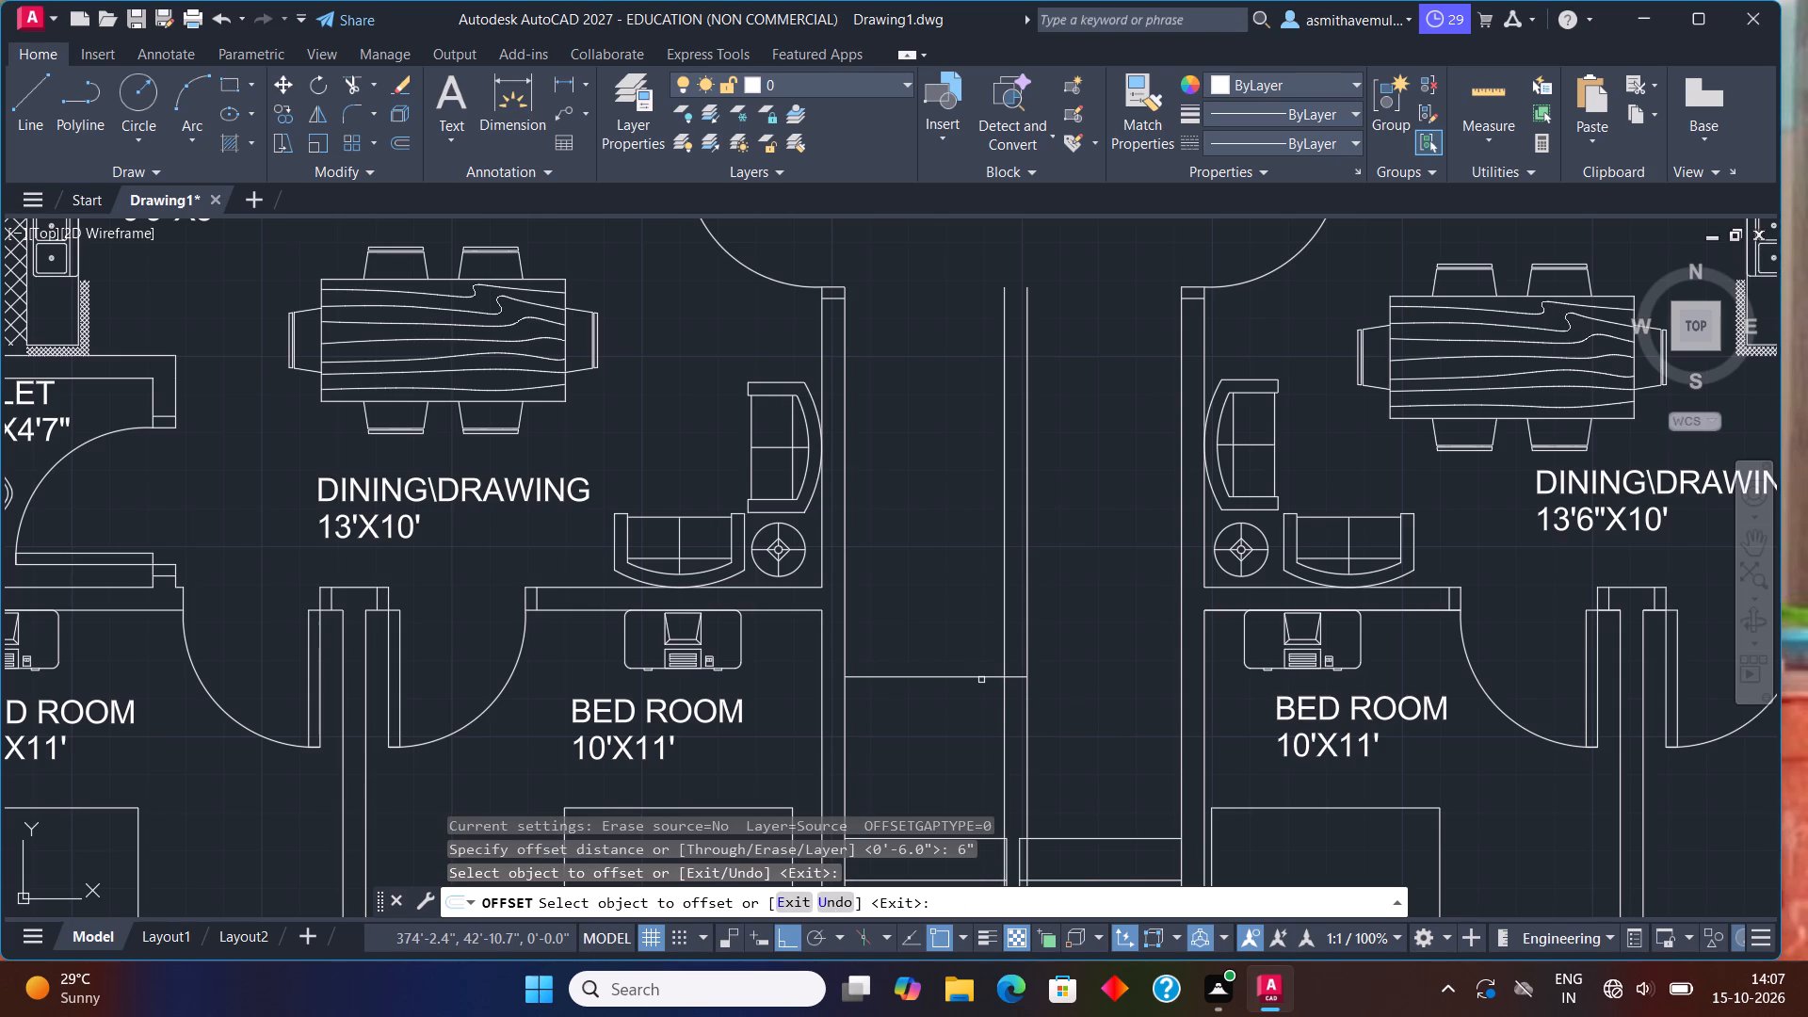
drag(980, 679, 978, 667)
click(948, 589)
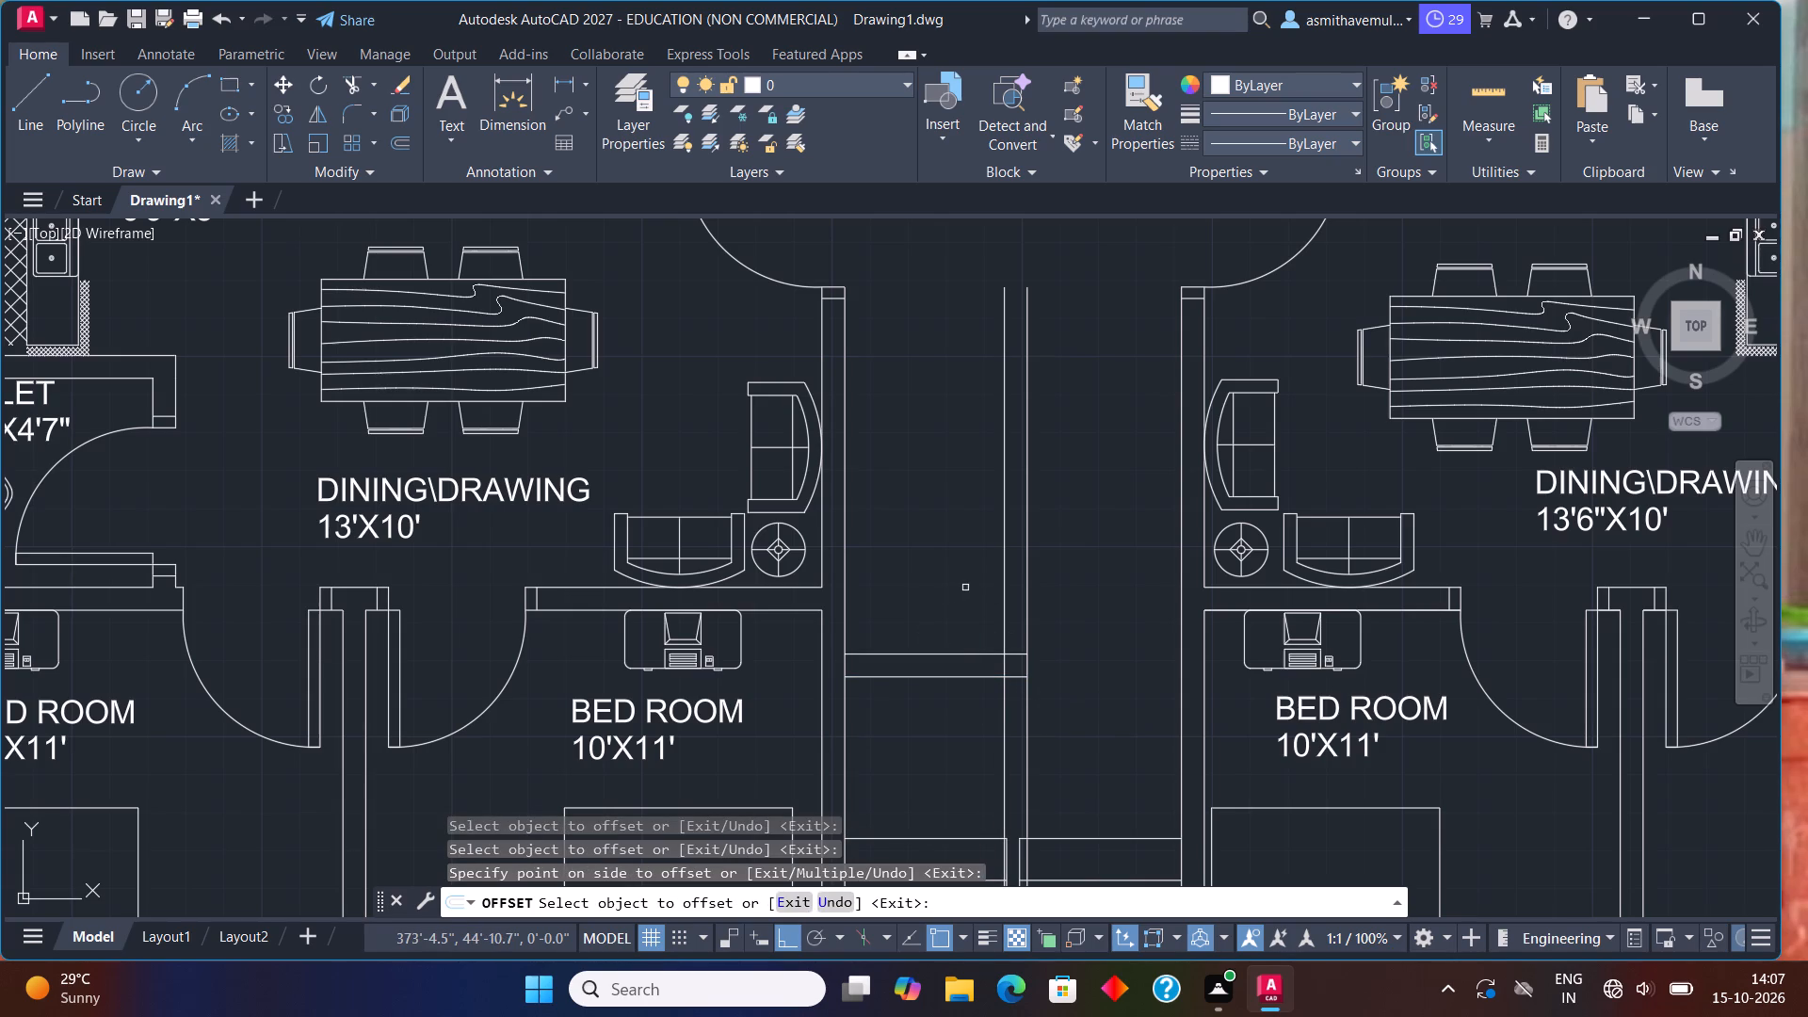
key(Escape)
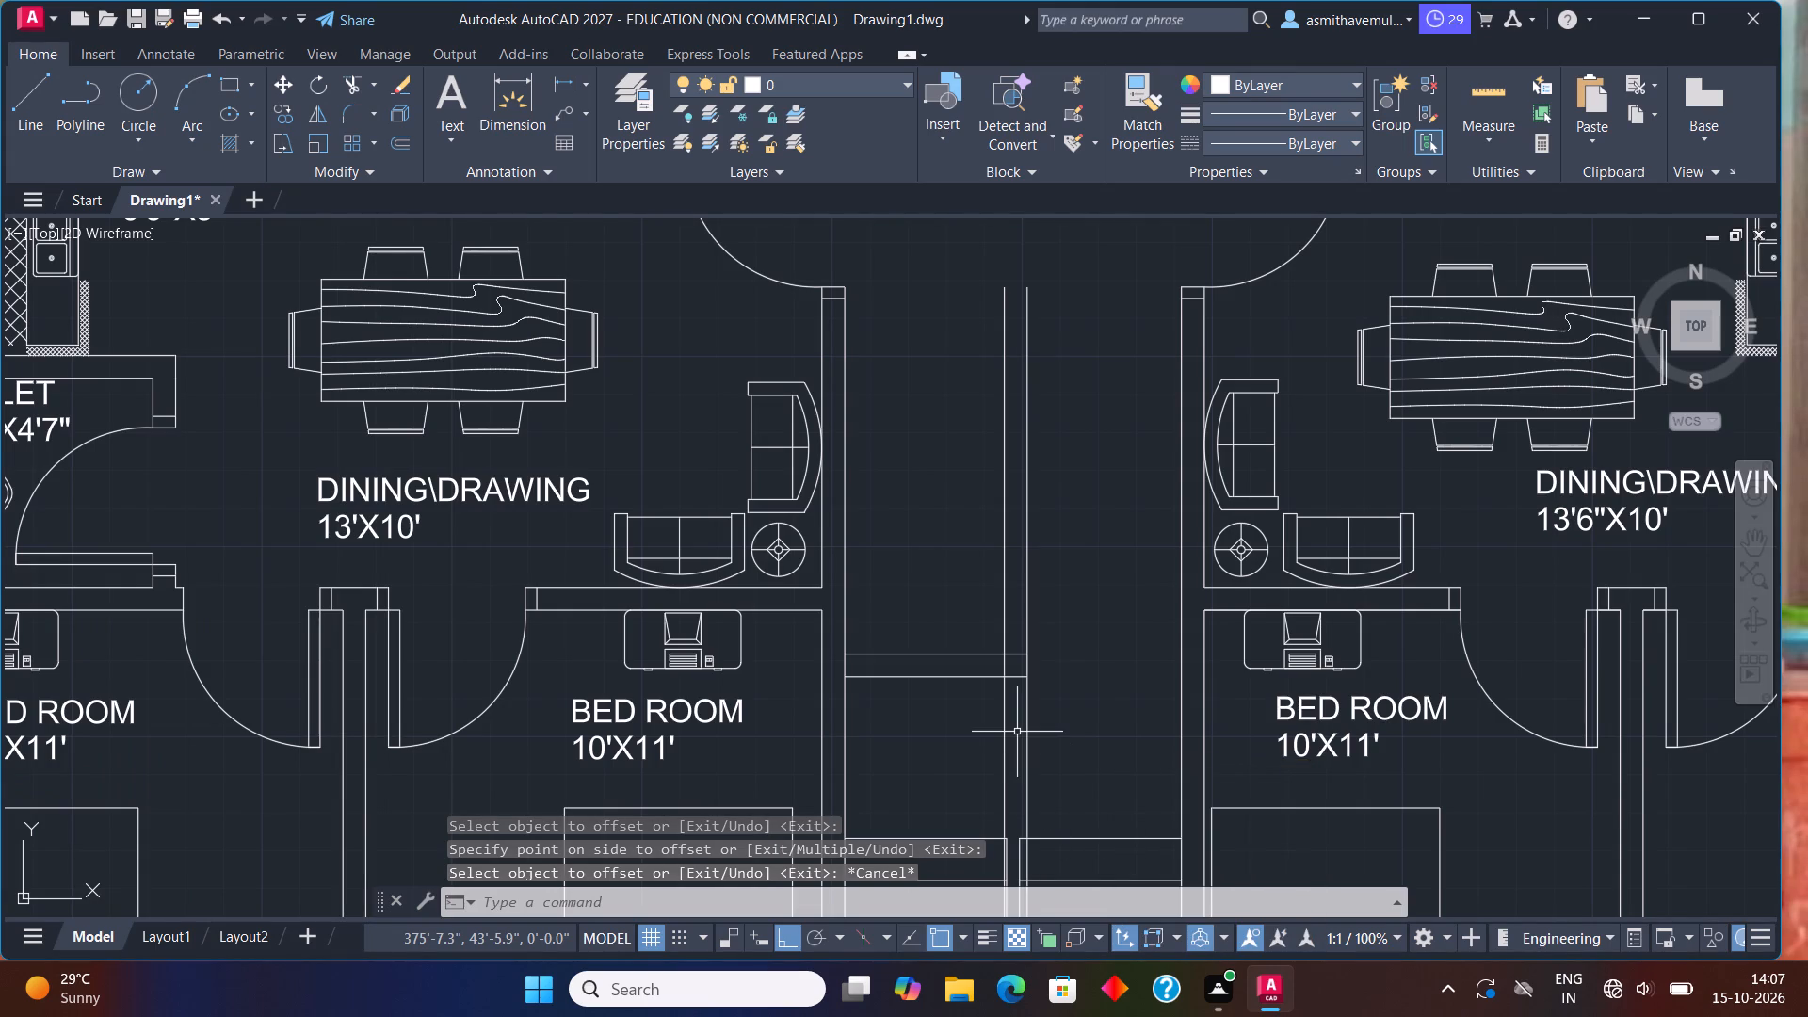
Trim both vertical passage lines between the lower horizontal line and the top of the stair flights.
text(TRIM)
key(Return)
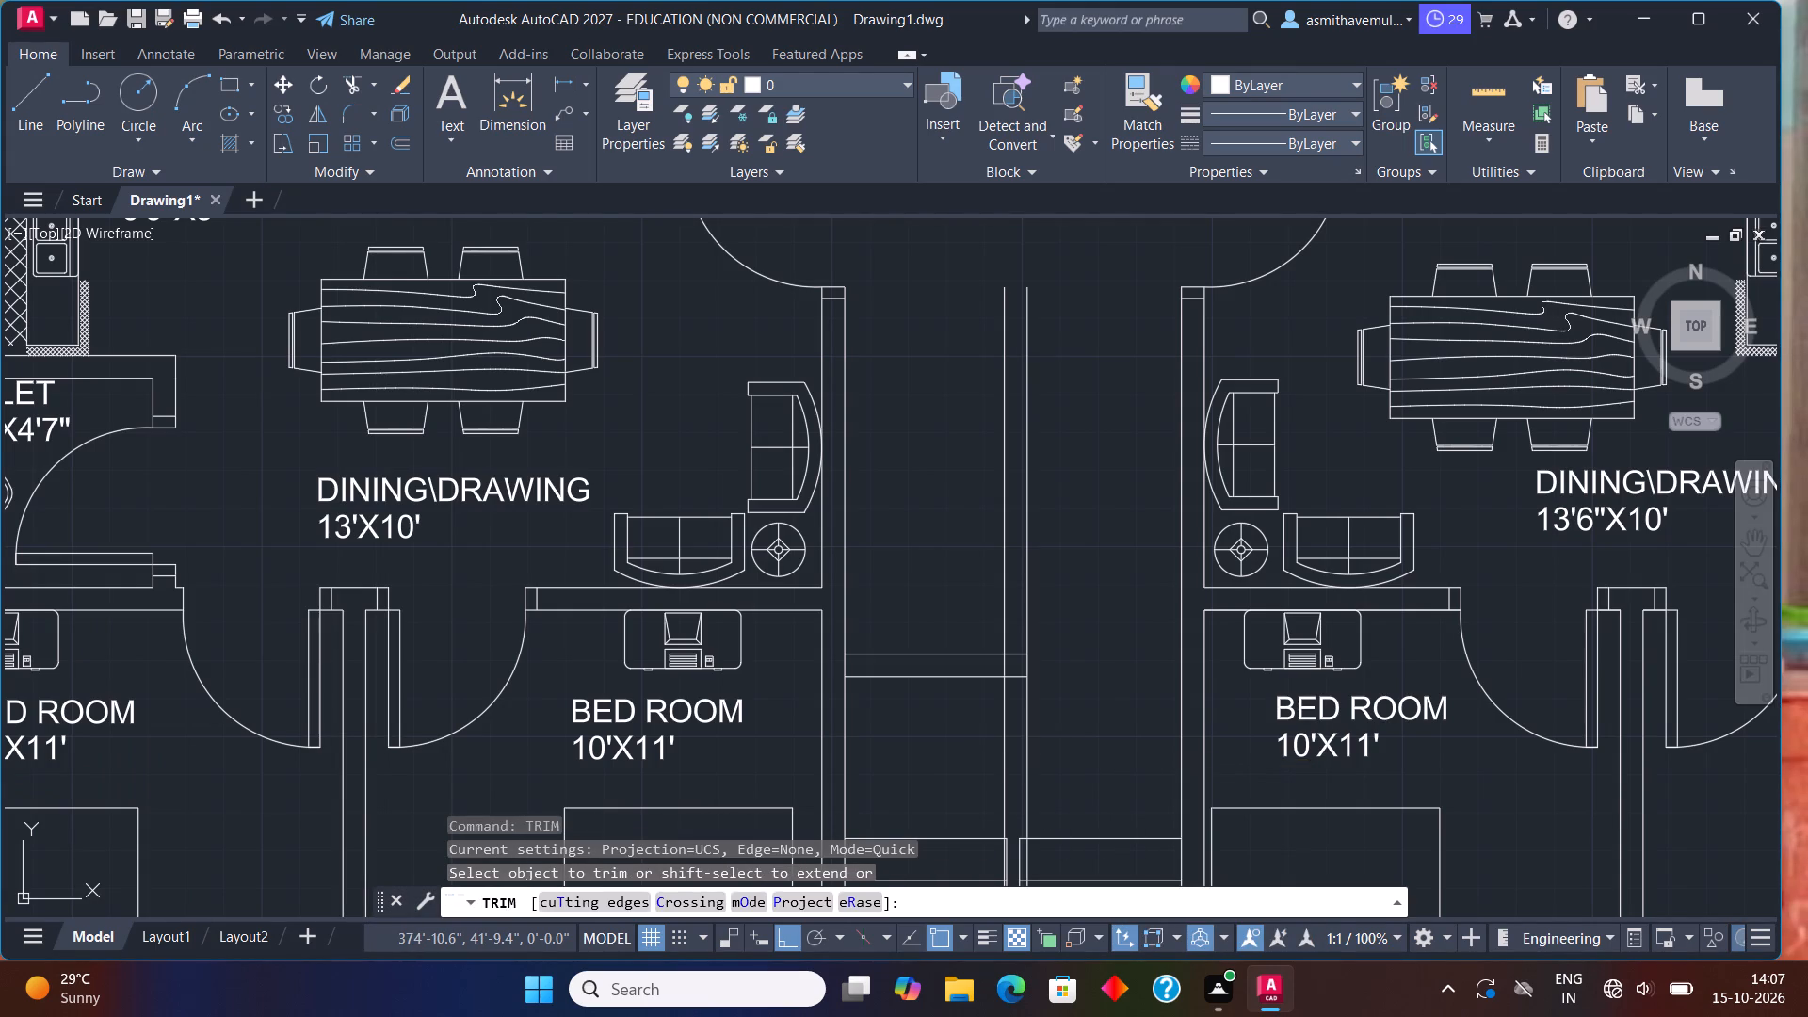
drag(1063, 713, 986, 743)
Trim away the remaining segments of the outer vertical line that run across the right stair flight's treads.
middle_drag(1030, 795, 971, 634)
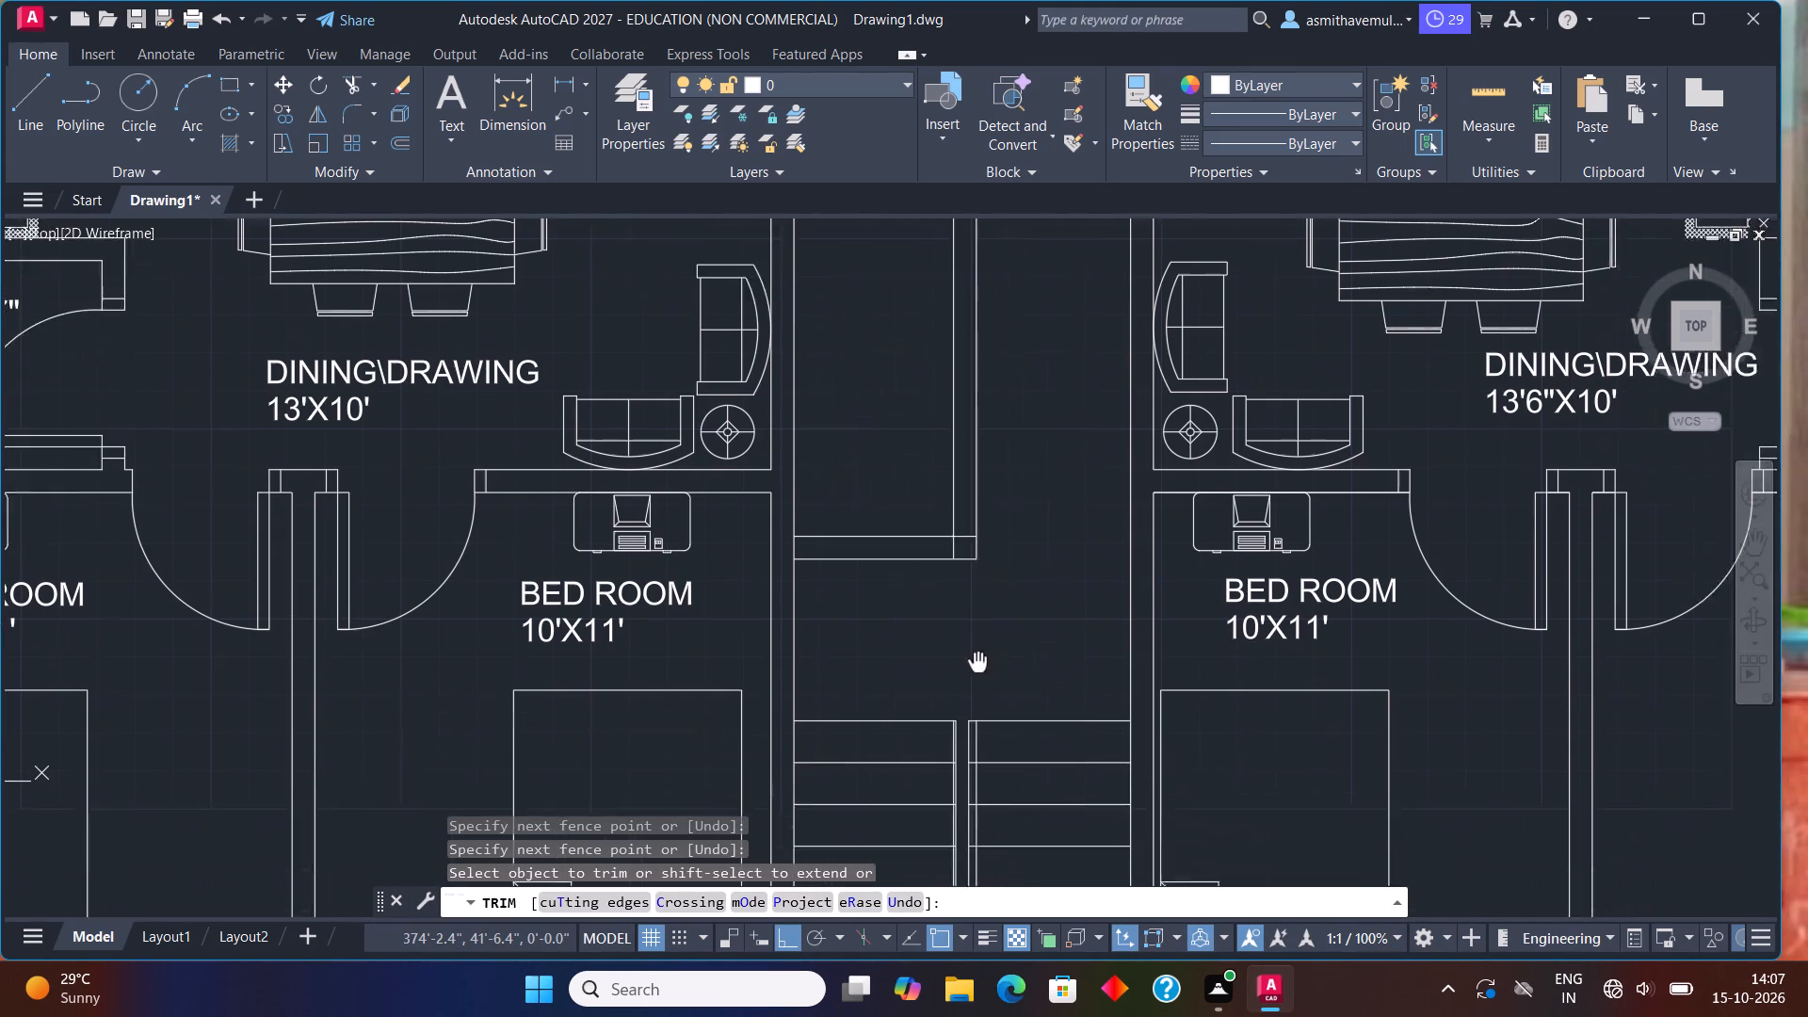
middle_drag(971, 634, 962, 545)
scroll(951, 590, up, 1)
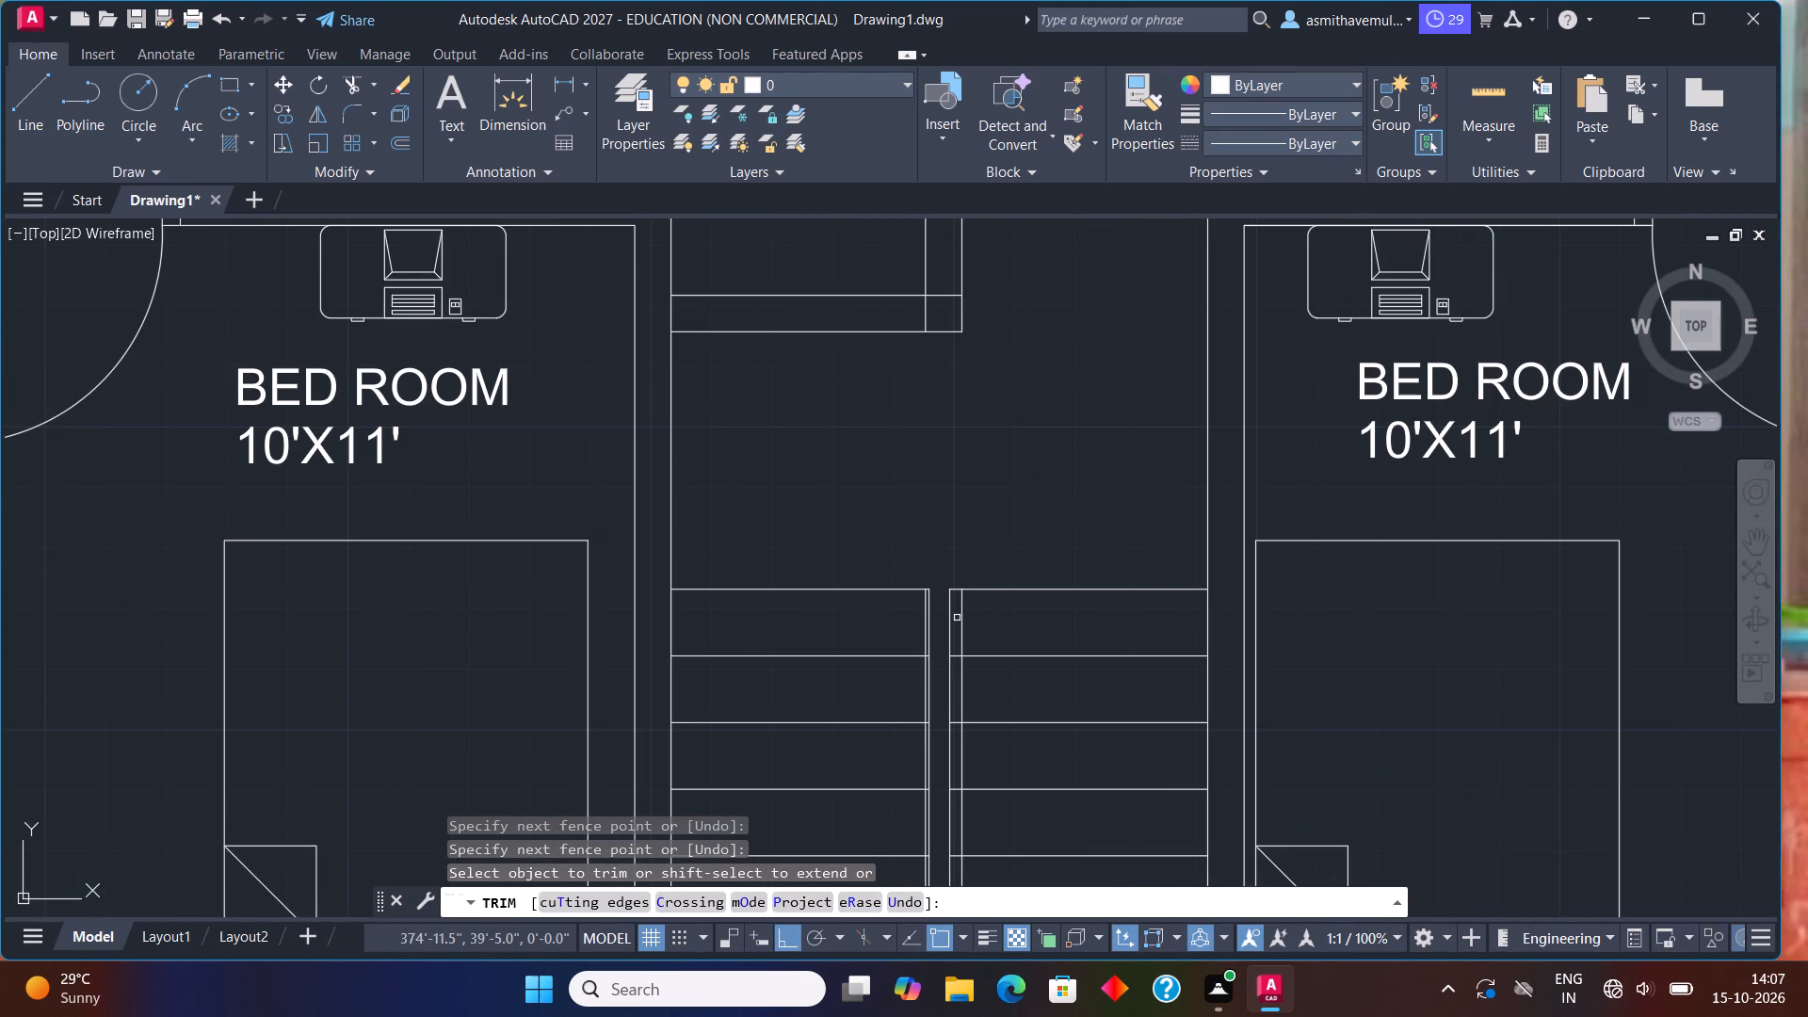
click(964, 618)
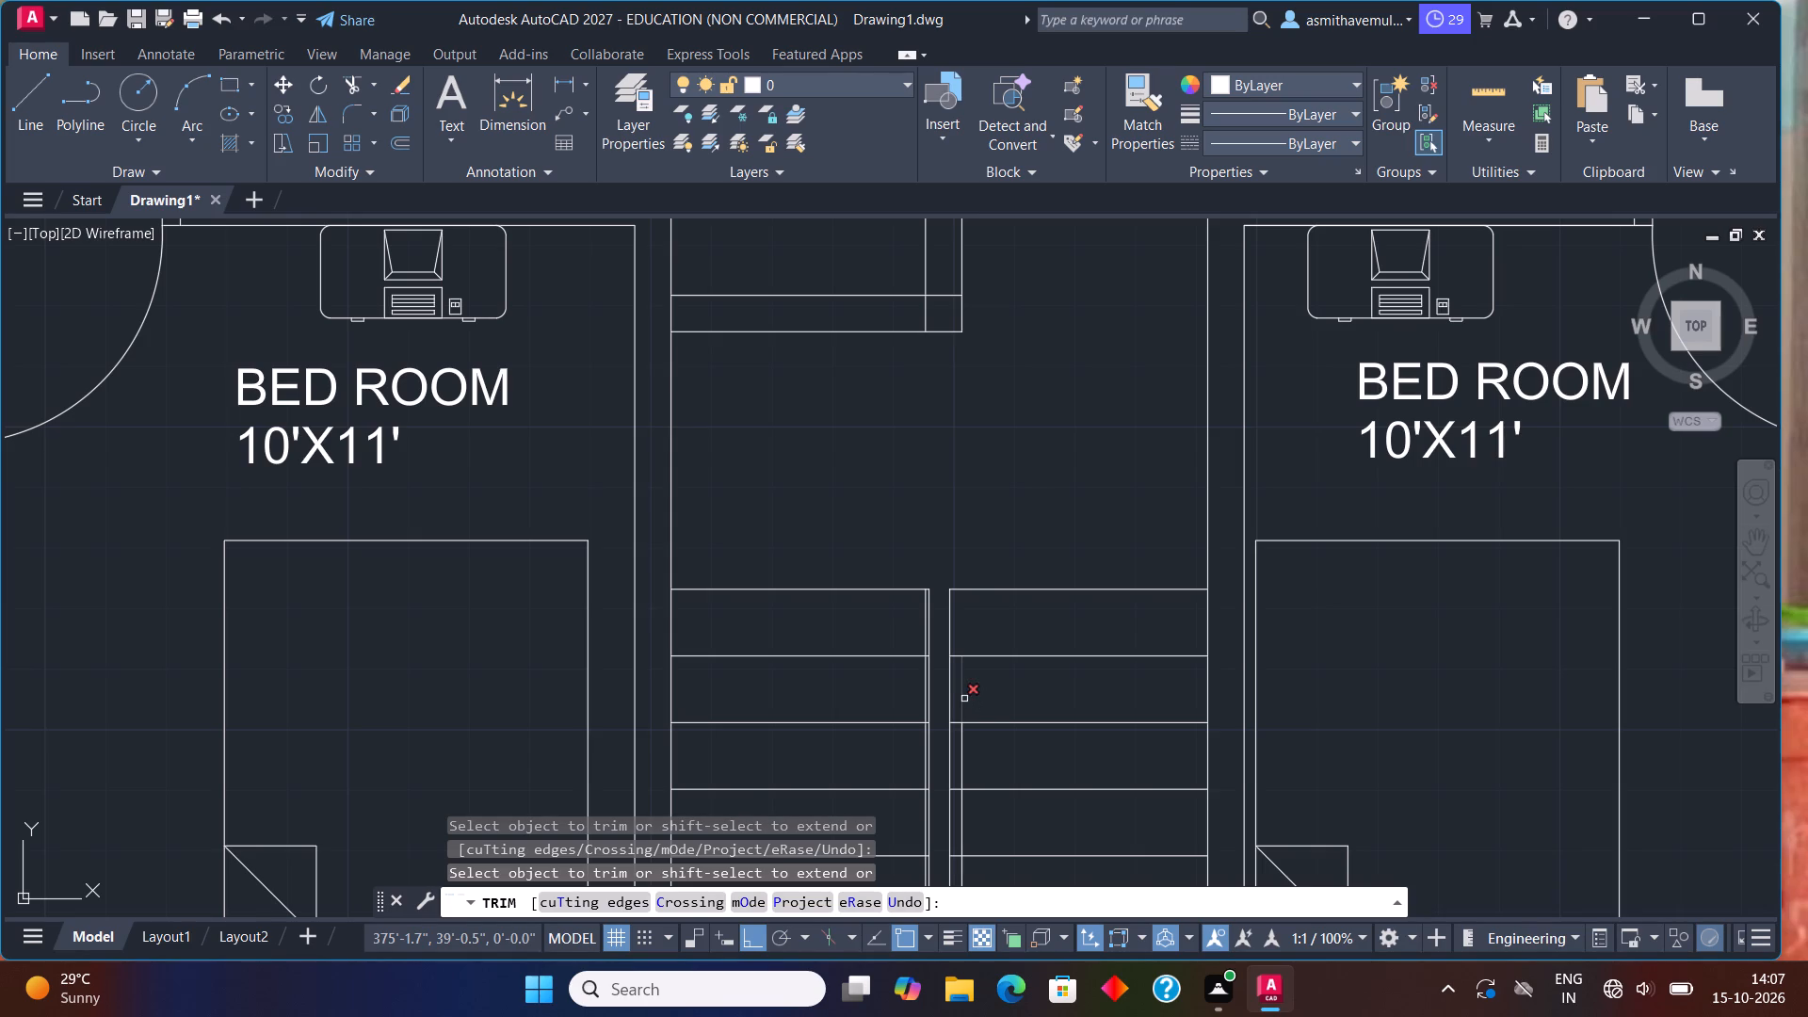
click(964, 699)
click(965, 741)
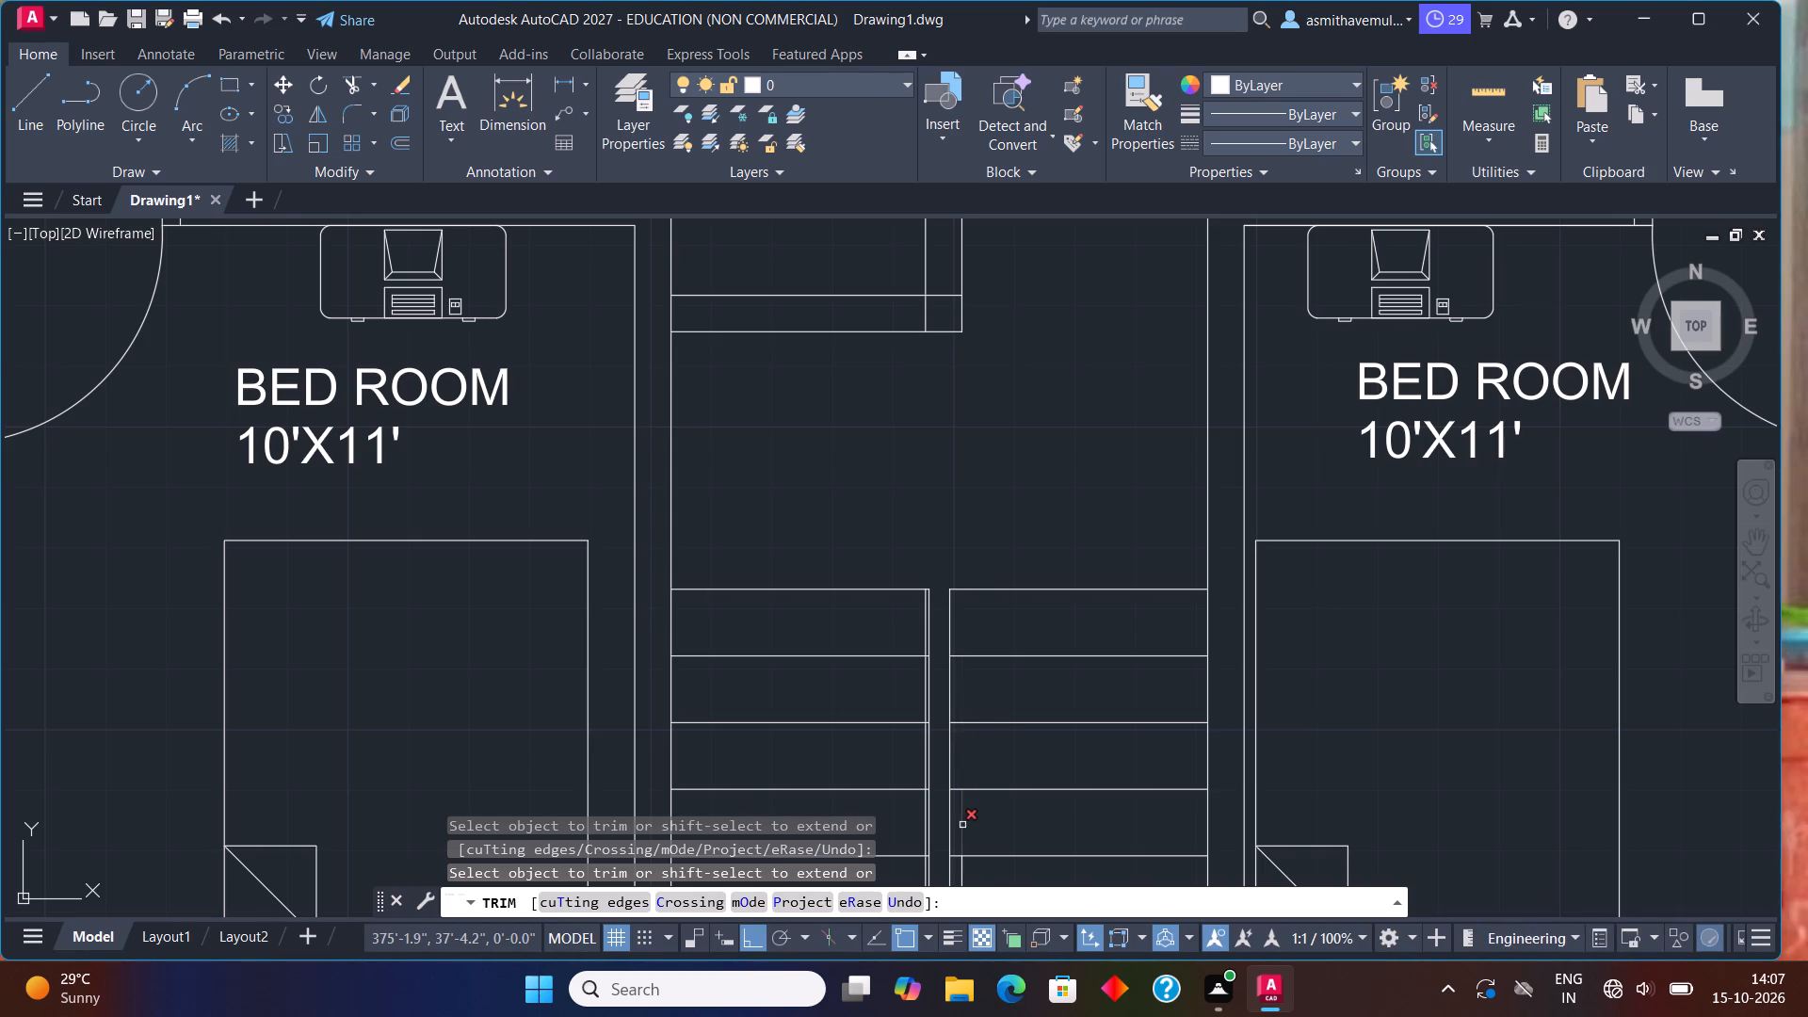
click(962, 825)
middle_drag(955, 791, 916, 550)
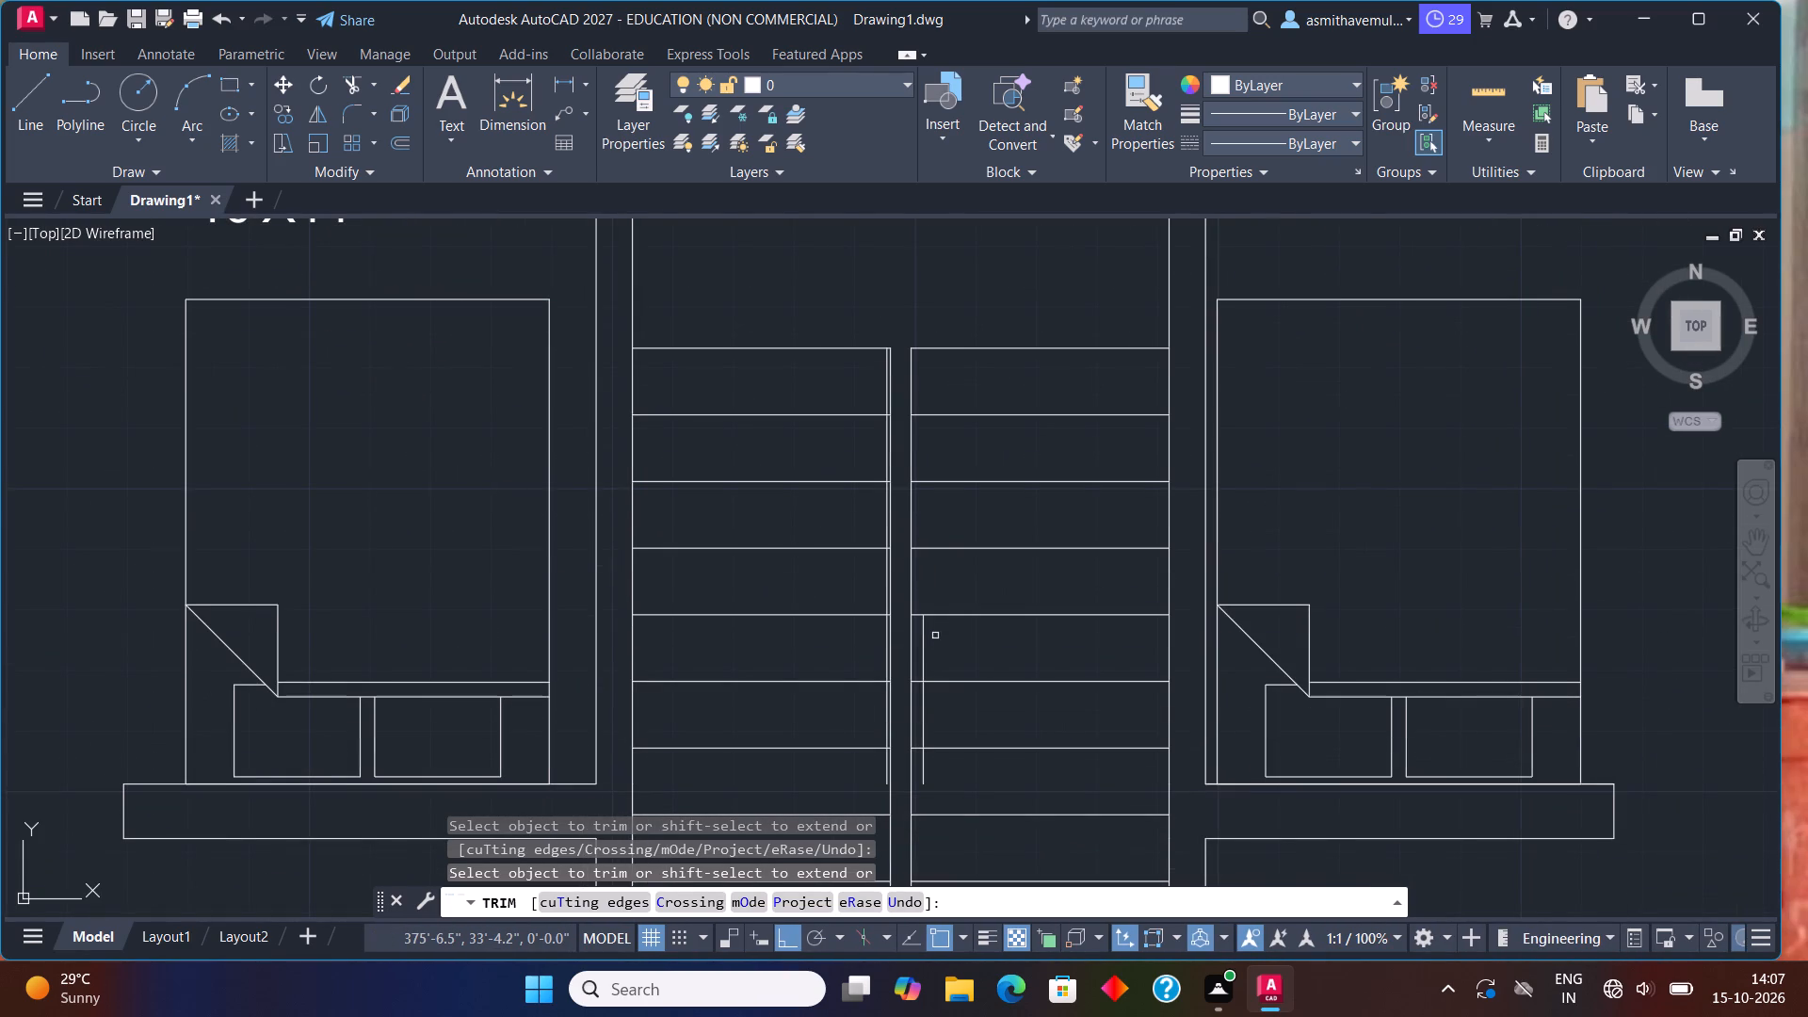
click(928, 647)
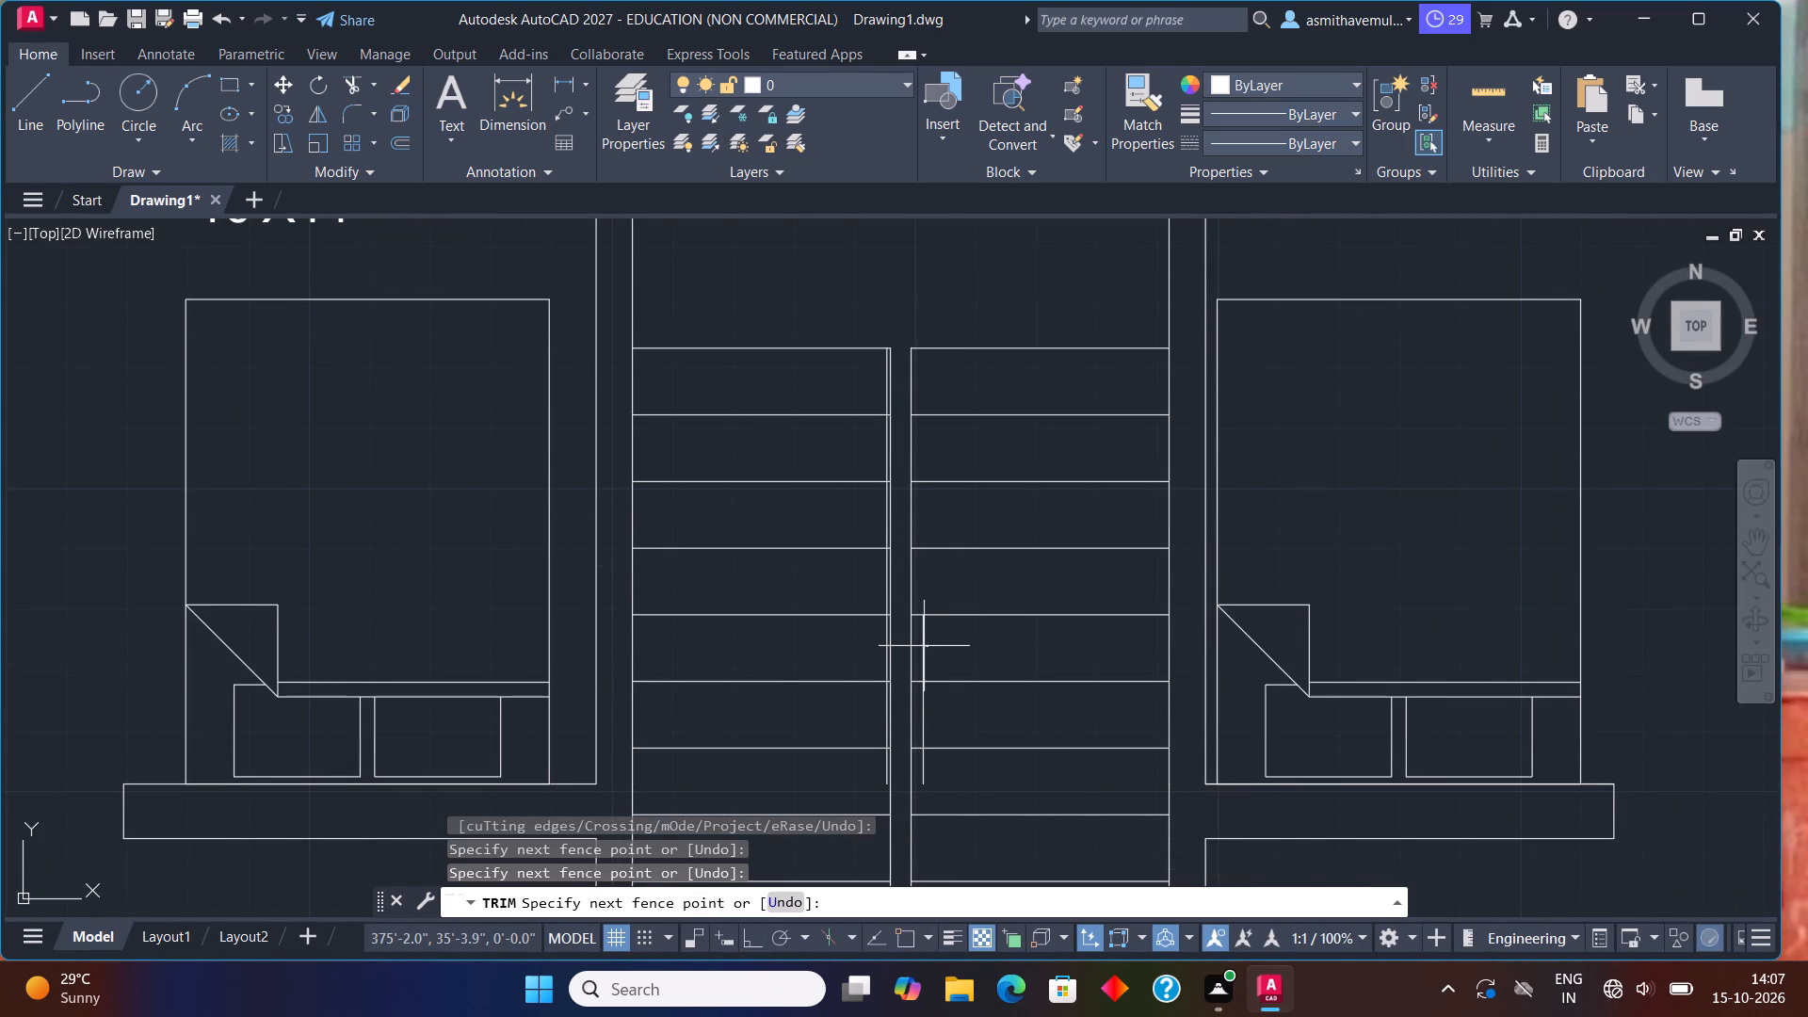
click(923, 642)
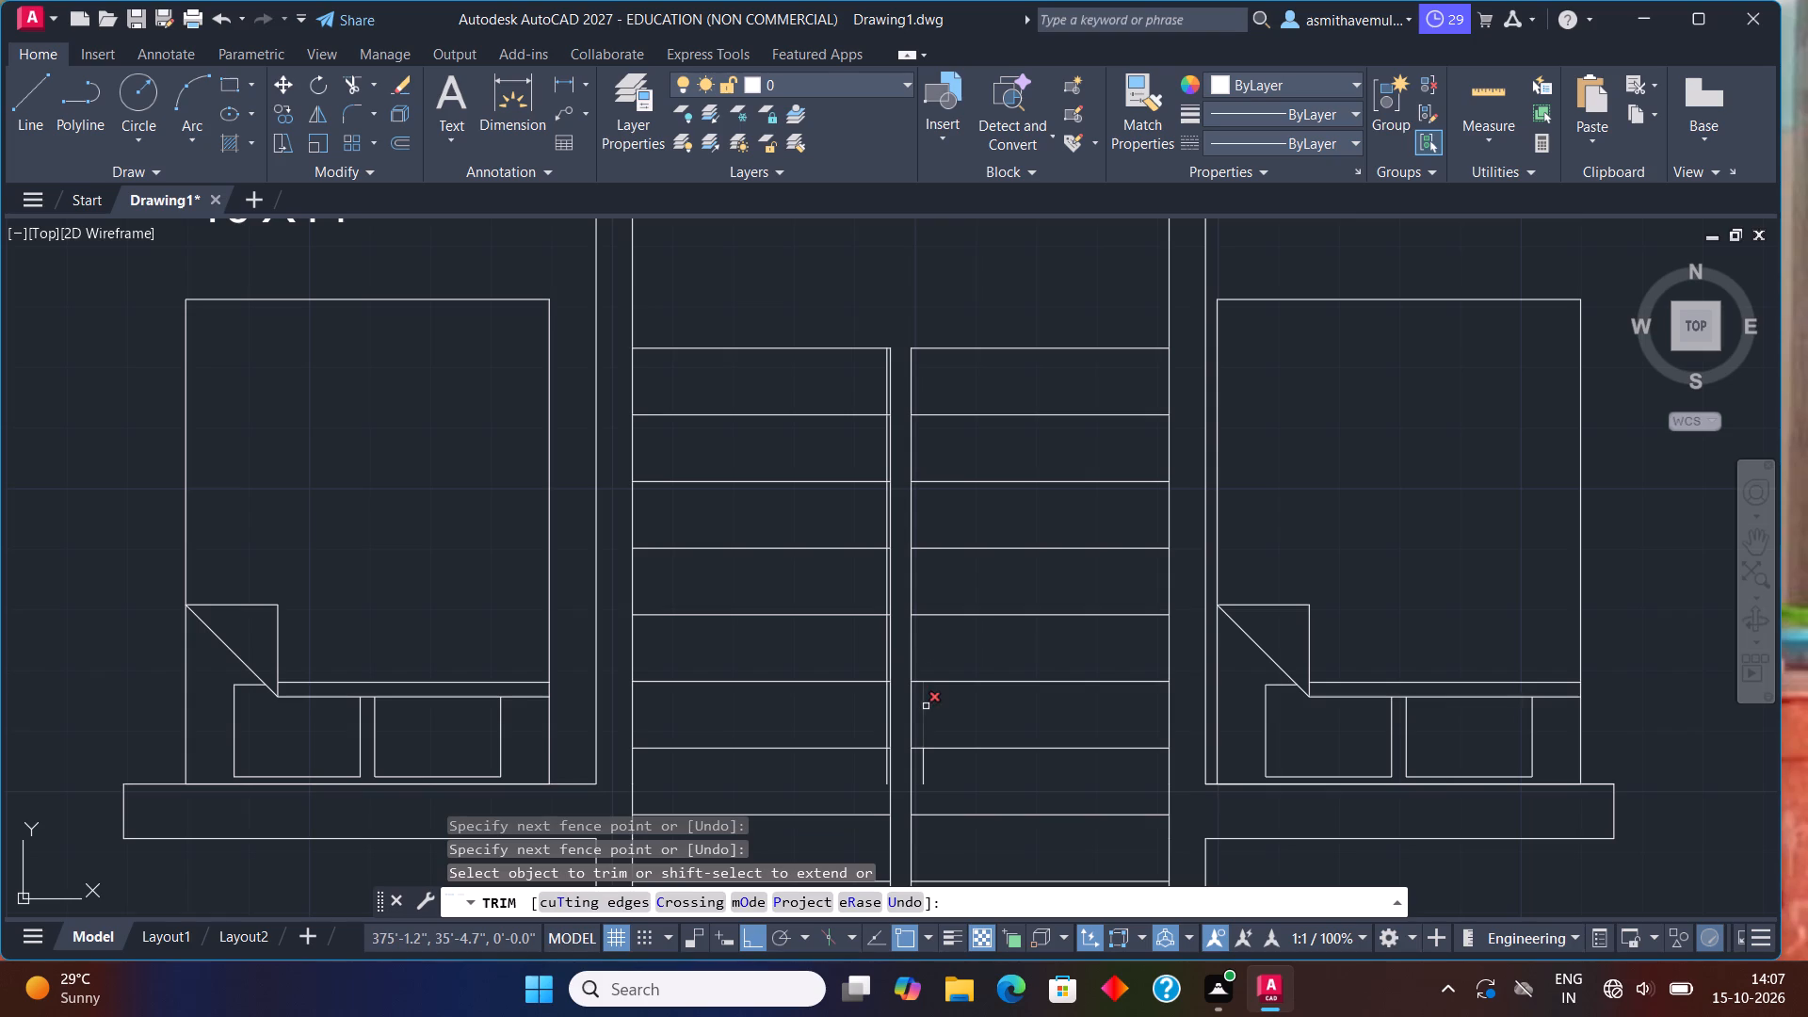
click(926, 706)
click(925, 772)
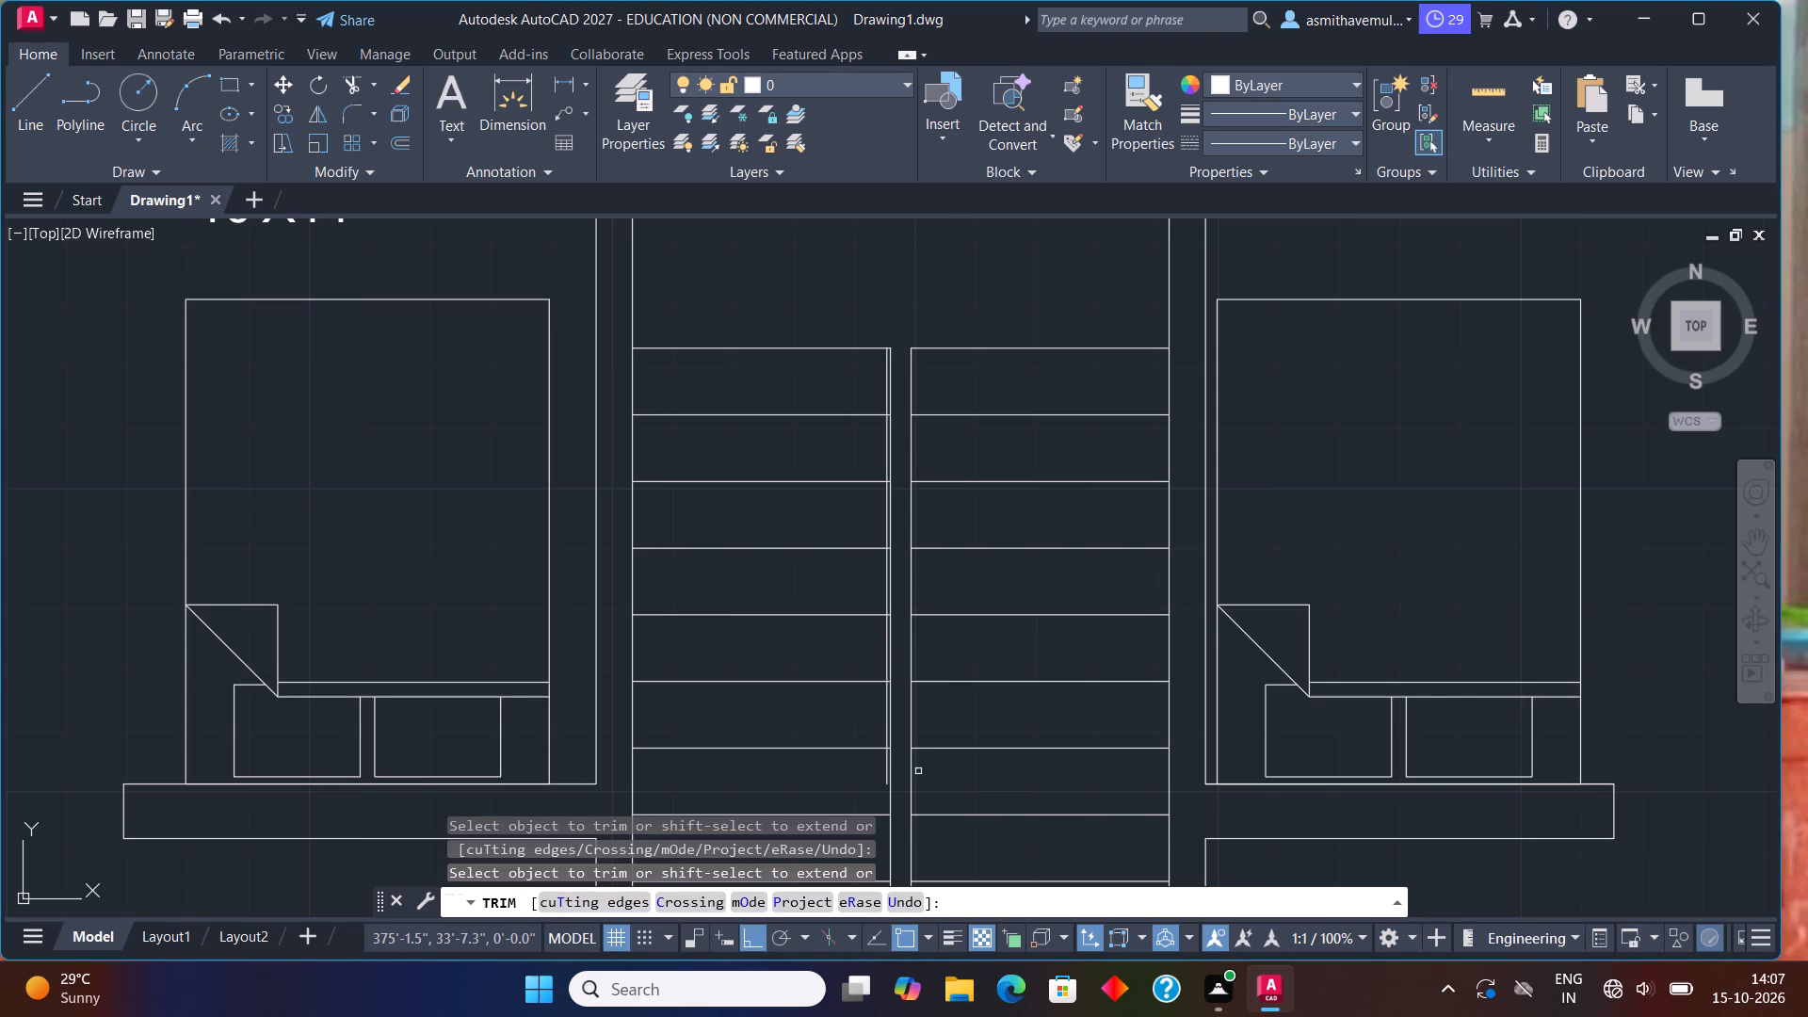
scroll(890, 749, up, 2)
key(Escape)
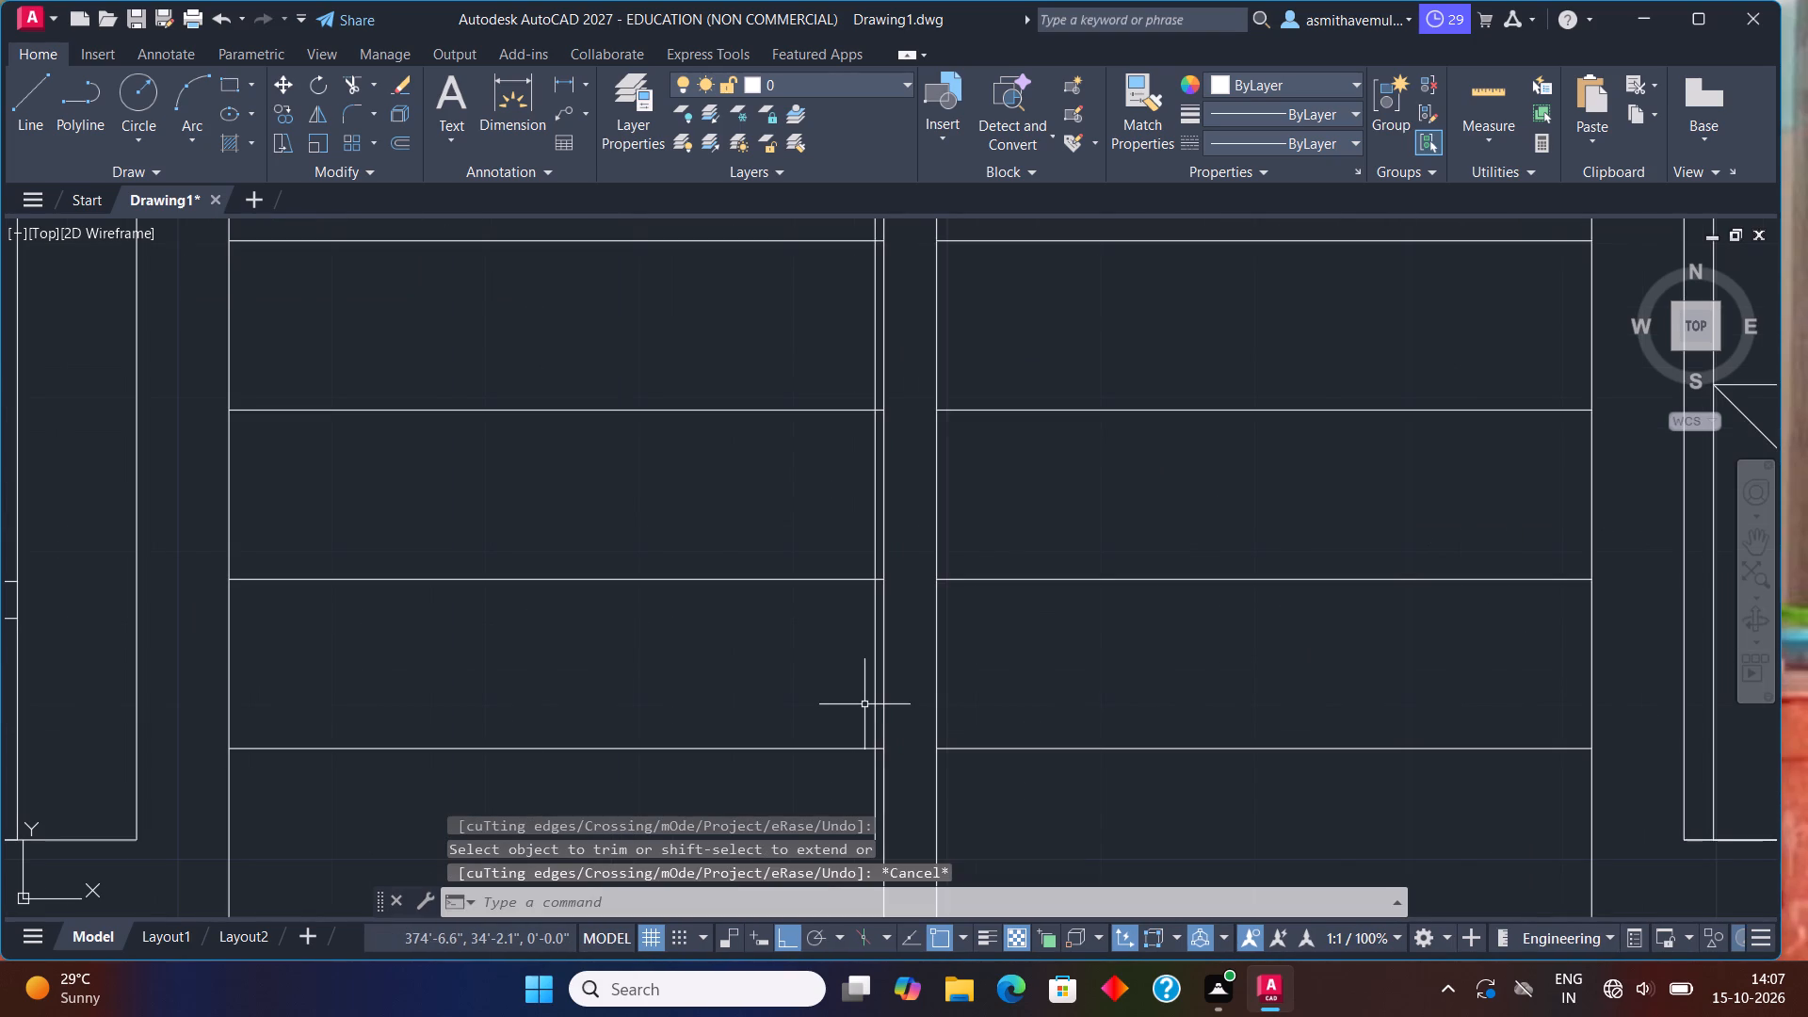
Erase the leftover inner vertical line running along the inner edge of the left stair flight.
click(874, 694)
key(Delete)
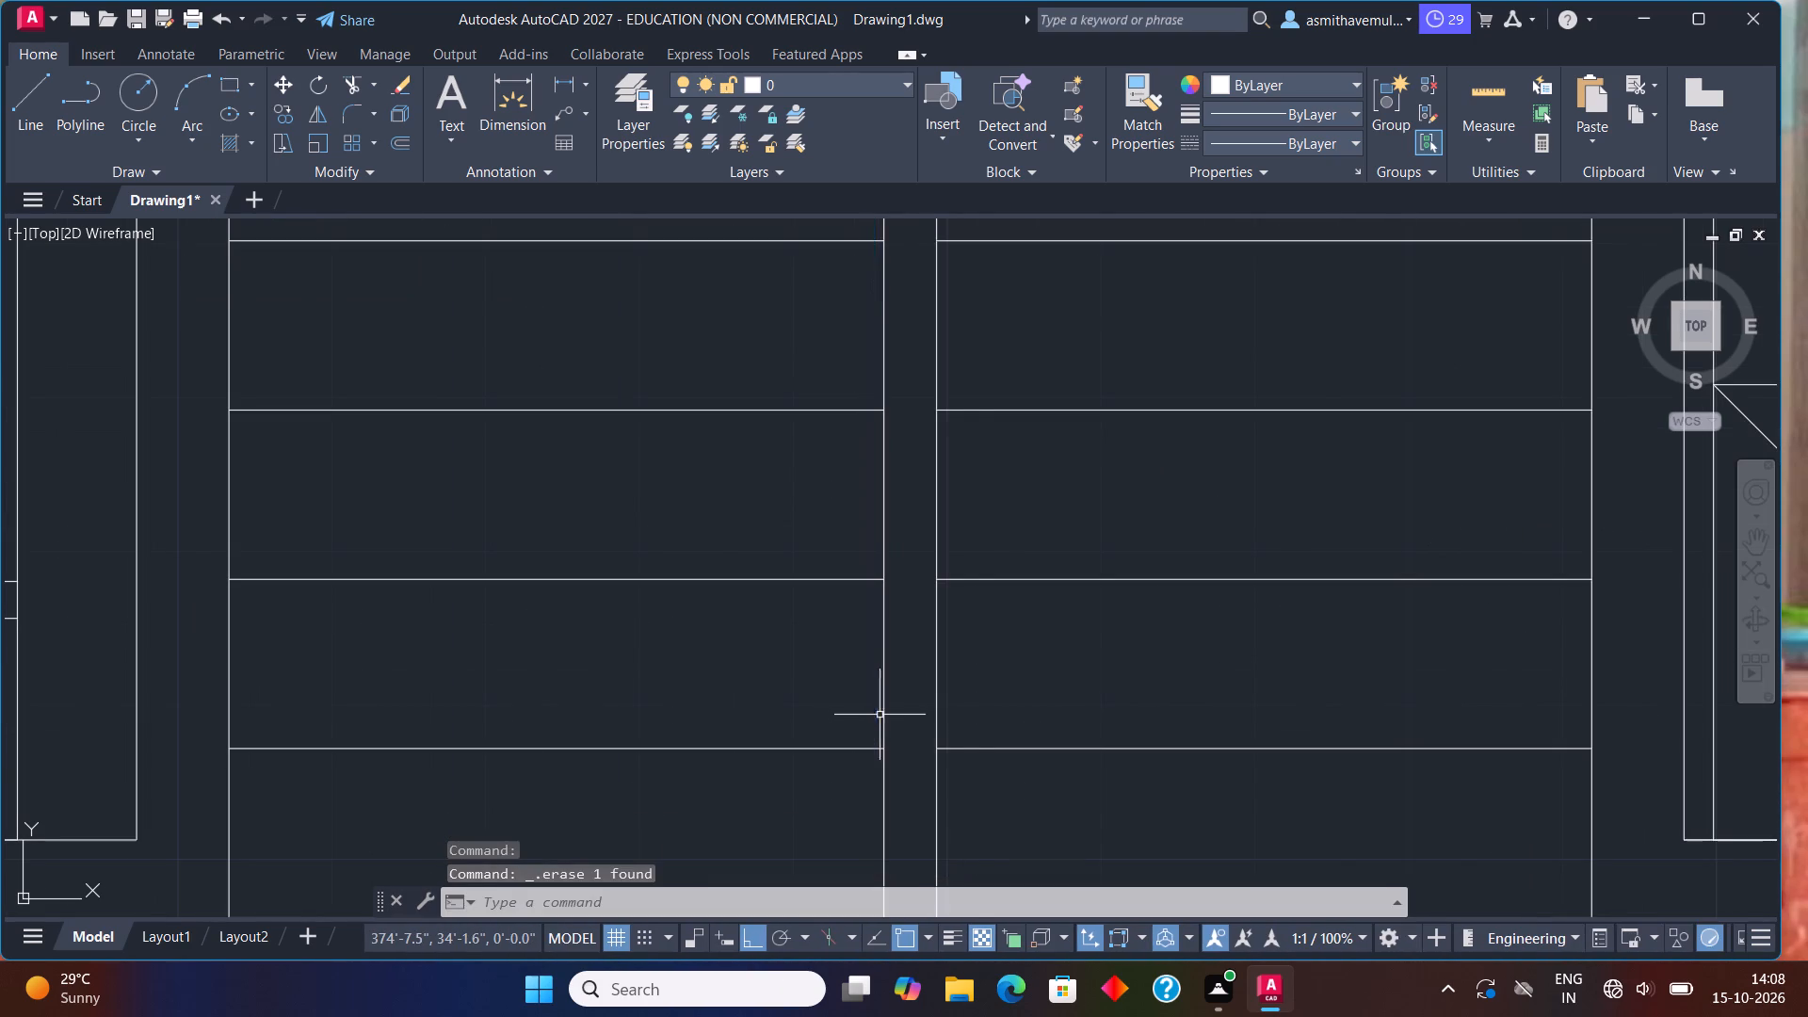
Offset the upper line of the horizontal pair above the stairs 4'6" upward between the passage's left wall and vertical lines.
scroll(888, 690, down, 3)
middle_drag(887, 546, 889, 655)
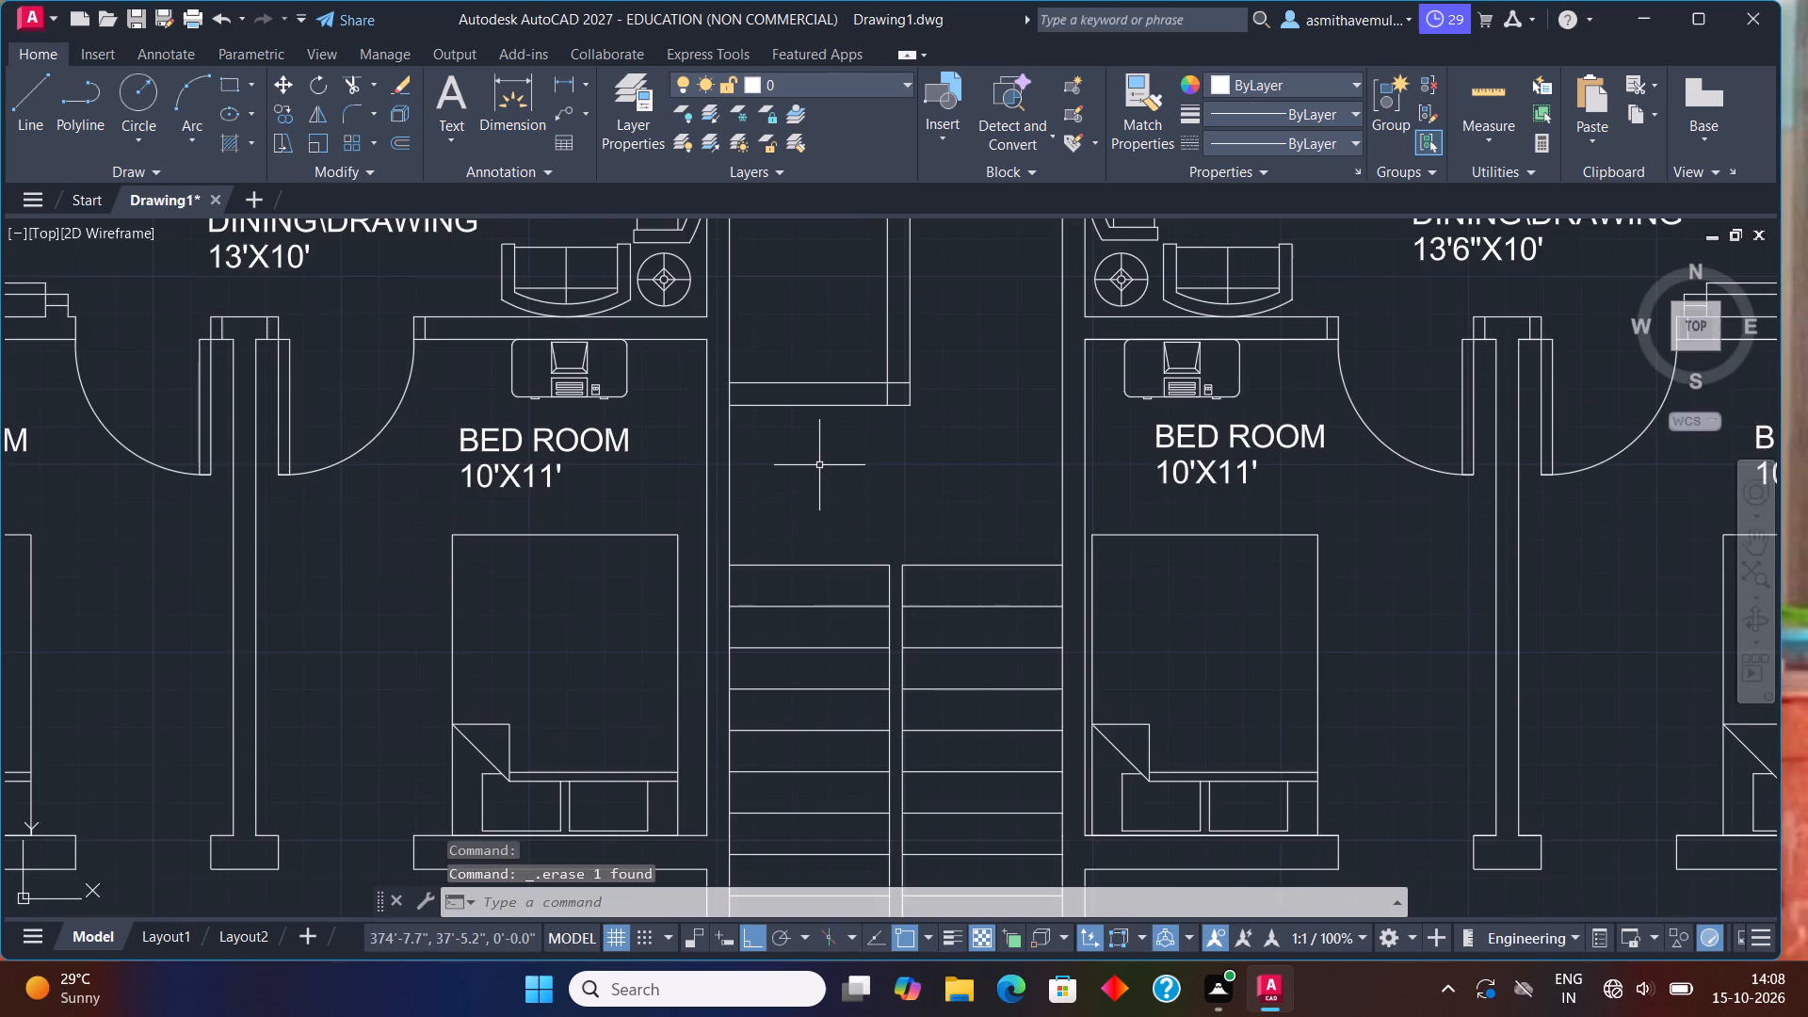
middle_drag(817, 474, 865, 618)
key(o)
key(Return)
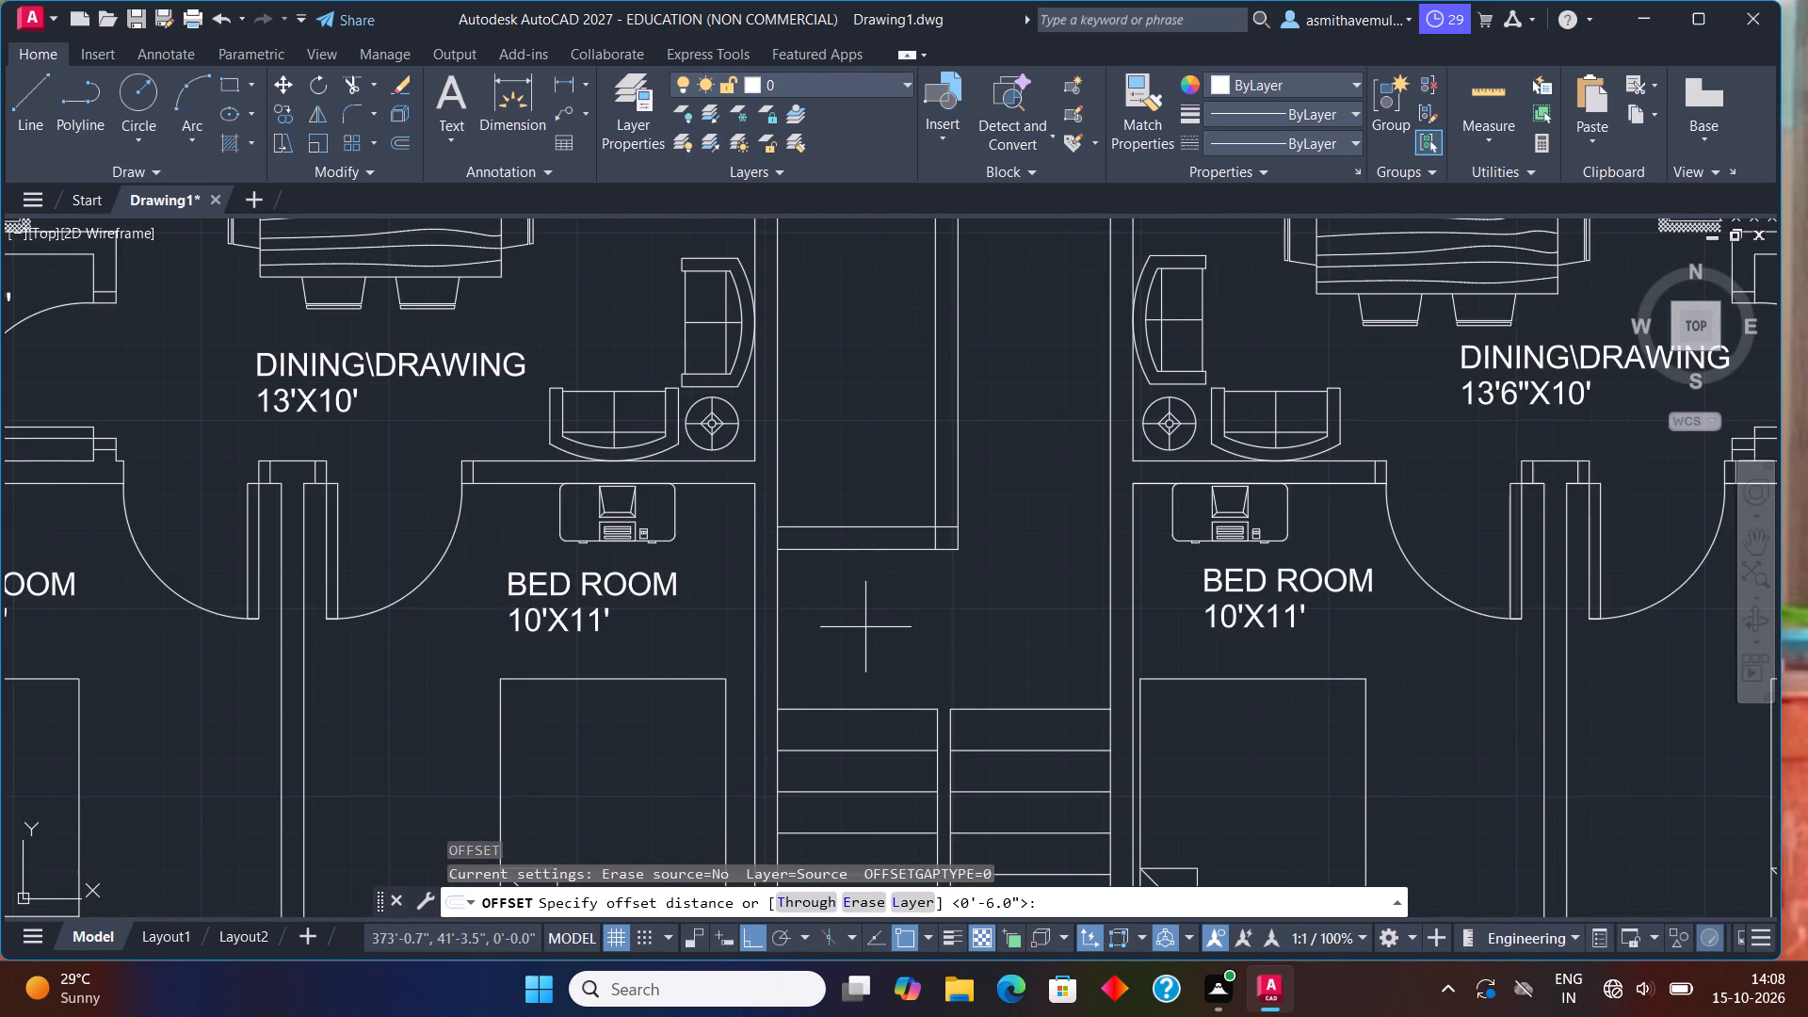
key(4)
key(apostrophe)
key(6)
key(shift+quotedbl)
key(Return)
middle_drag(881, 543, 901, 641)
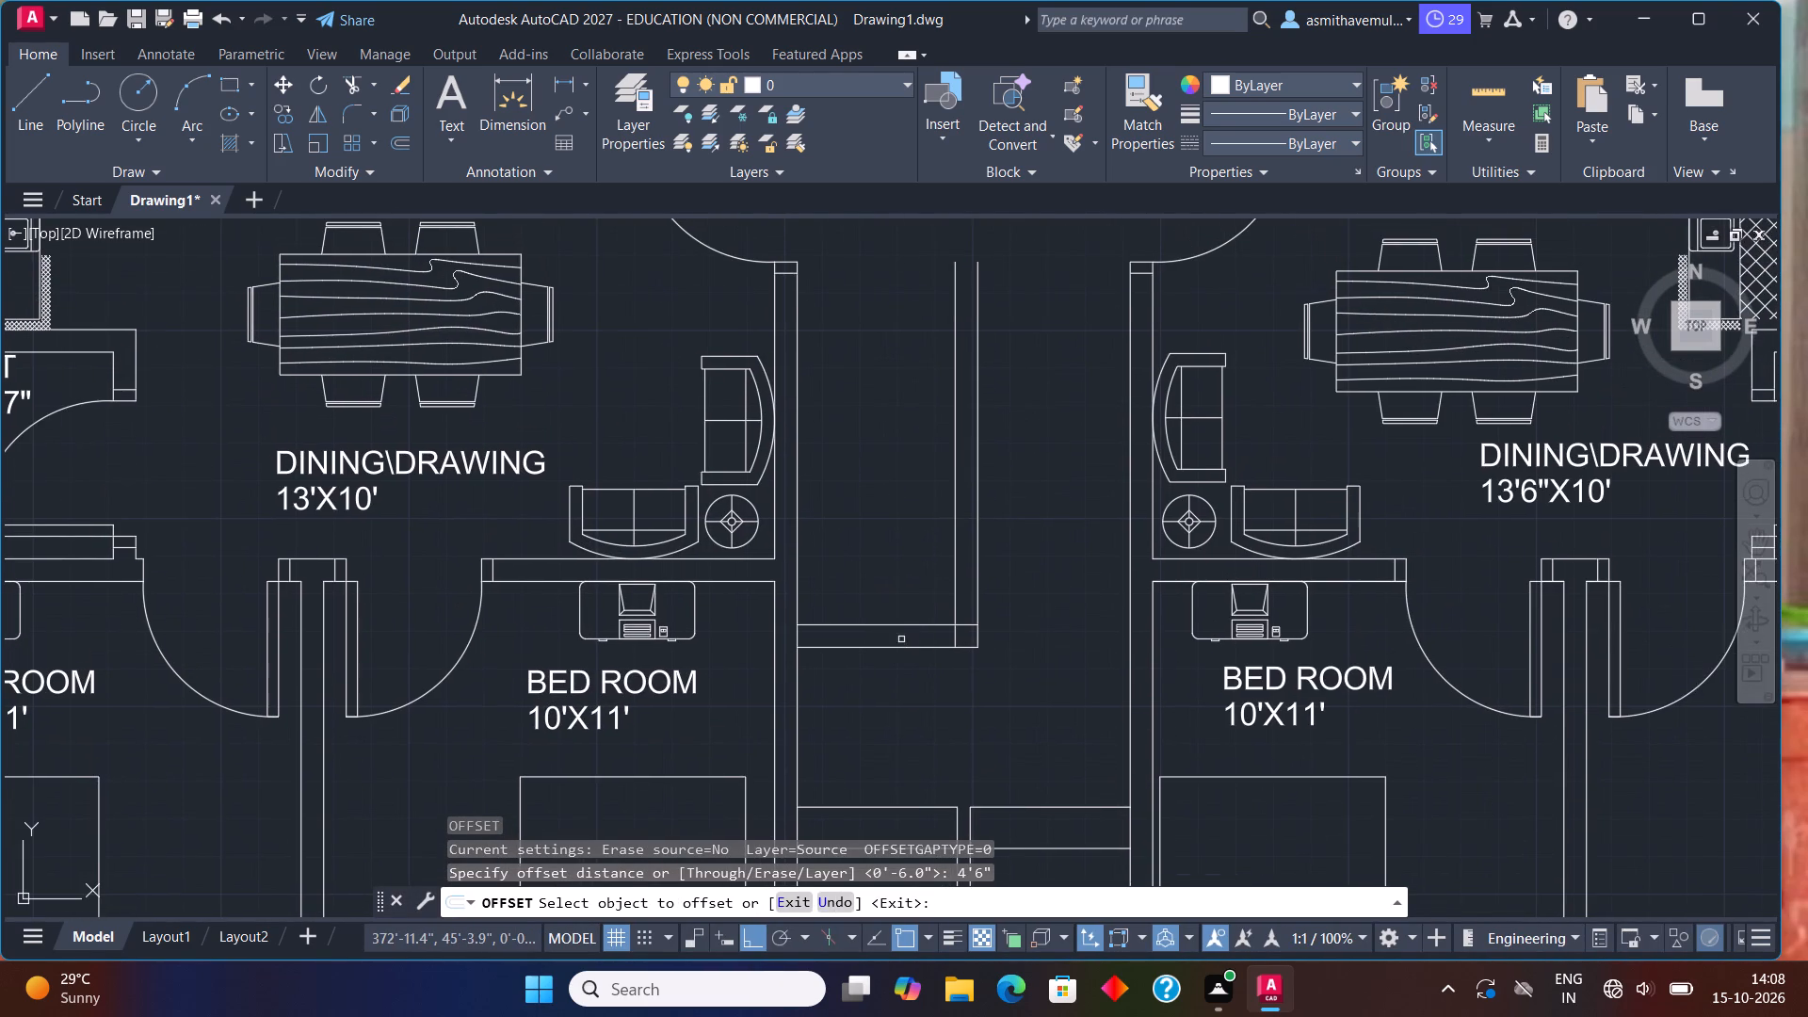
drag(898, 625, 896, 616)
click(869, 478)
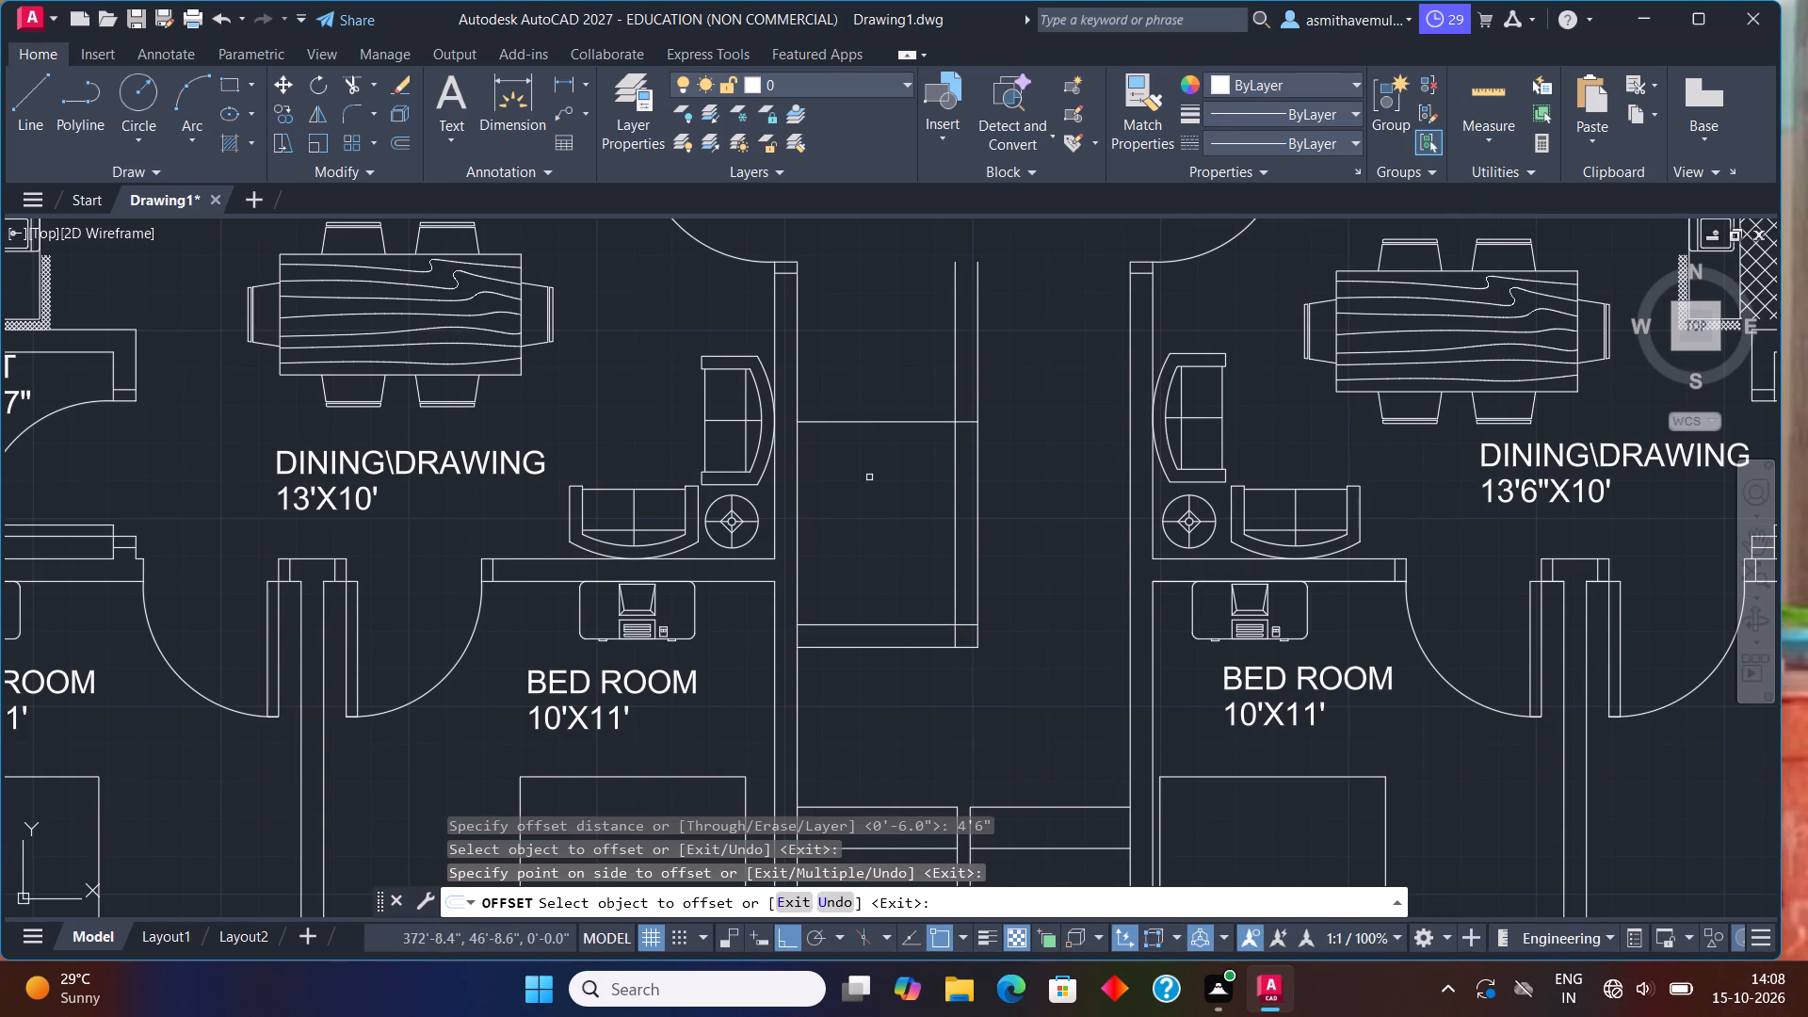
key(Escape)
Offset the new upper horizontal line 6" further upward to form a second pair.
key(o)
key(Return)
key(6)
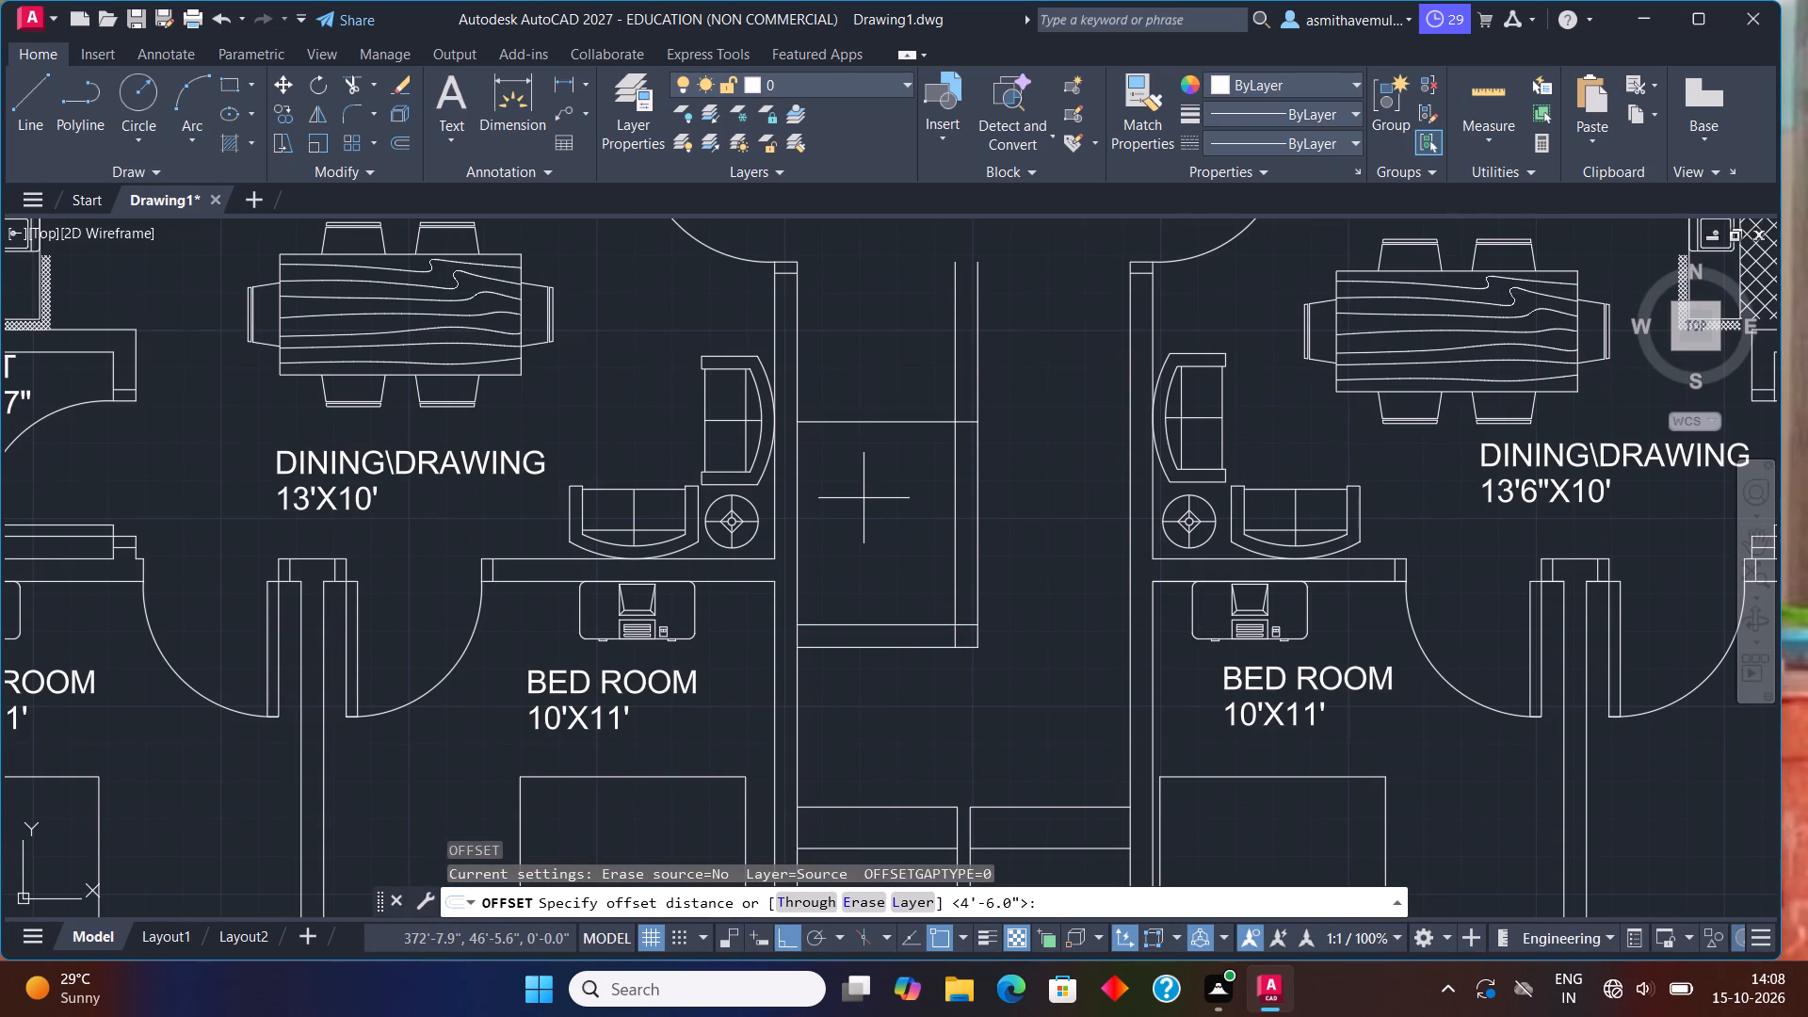
key(shift+quotedbl)
key(Return)
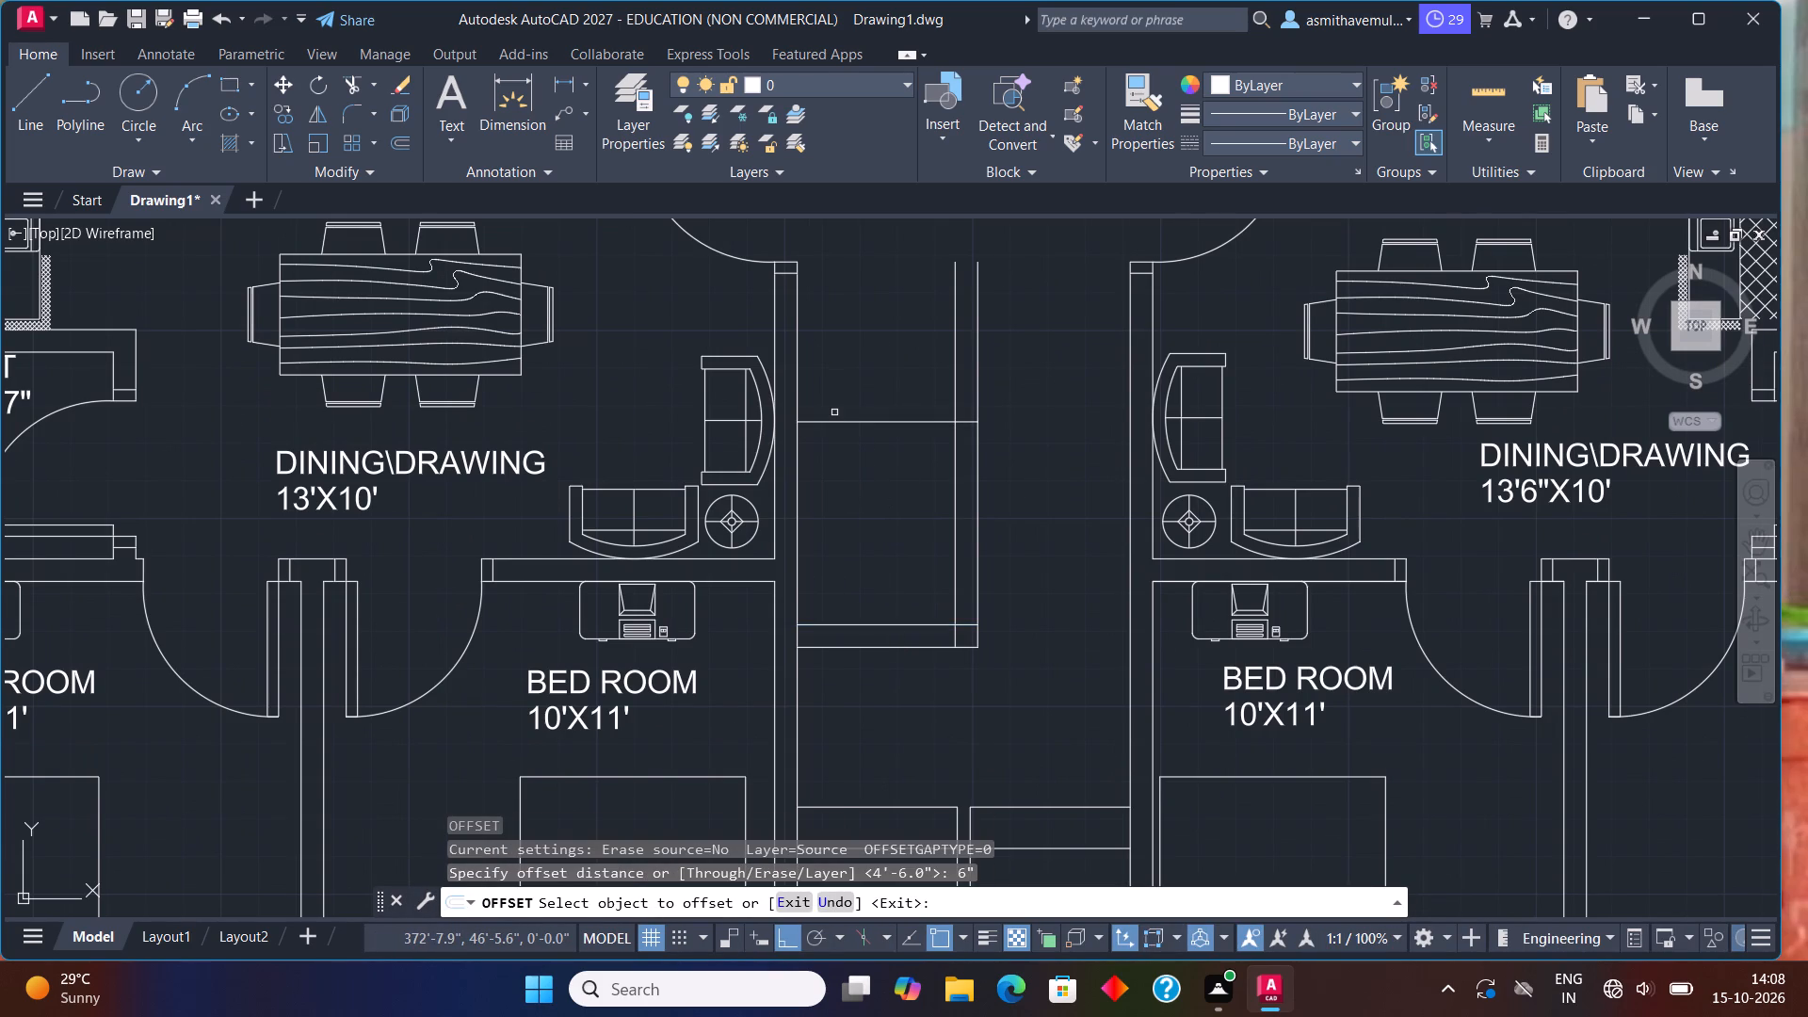
click(836, 420)
click(836, 370)
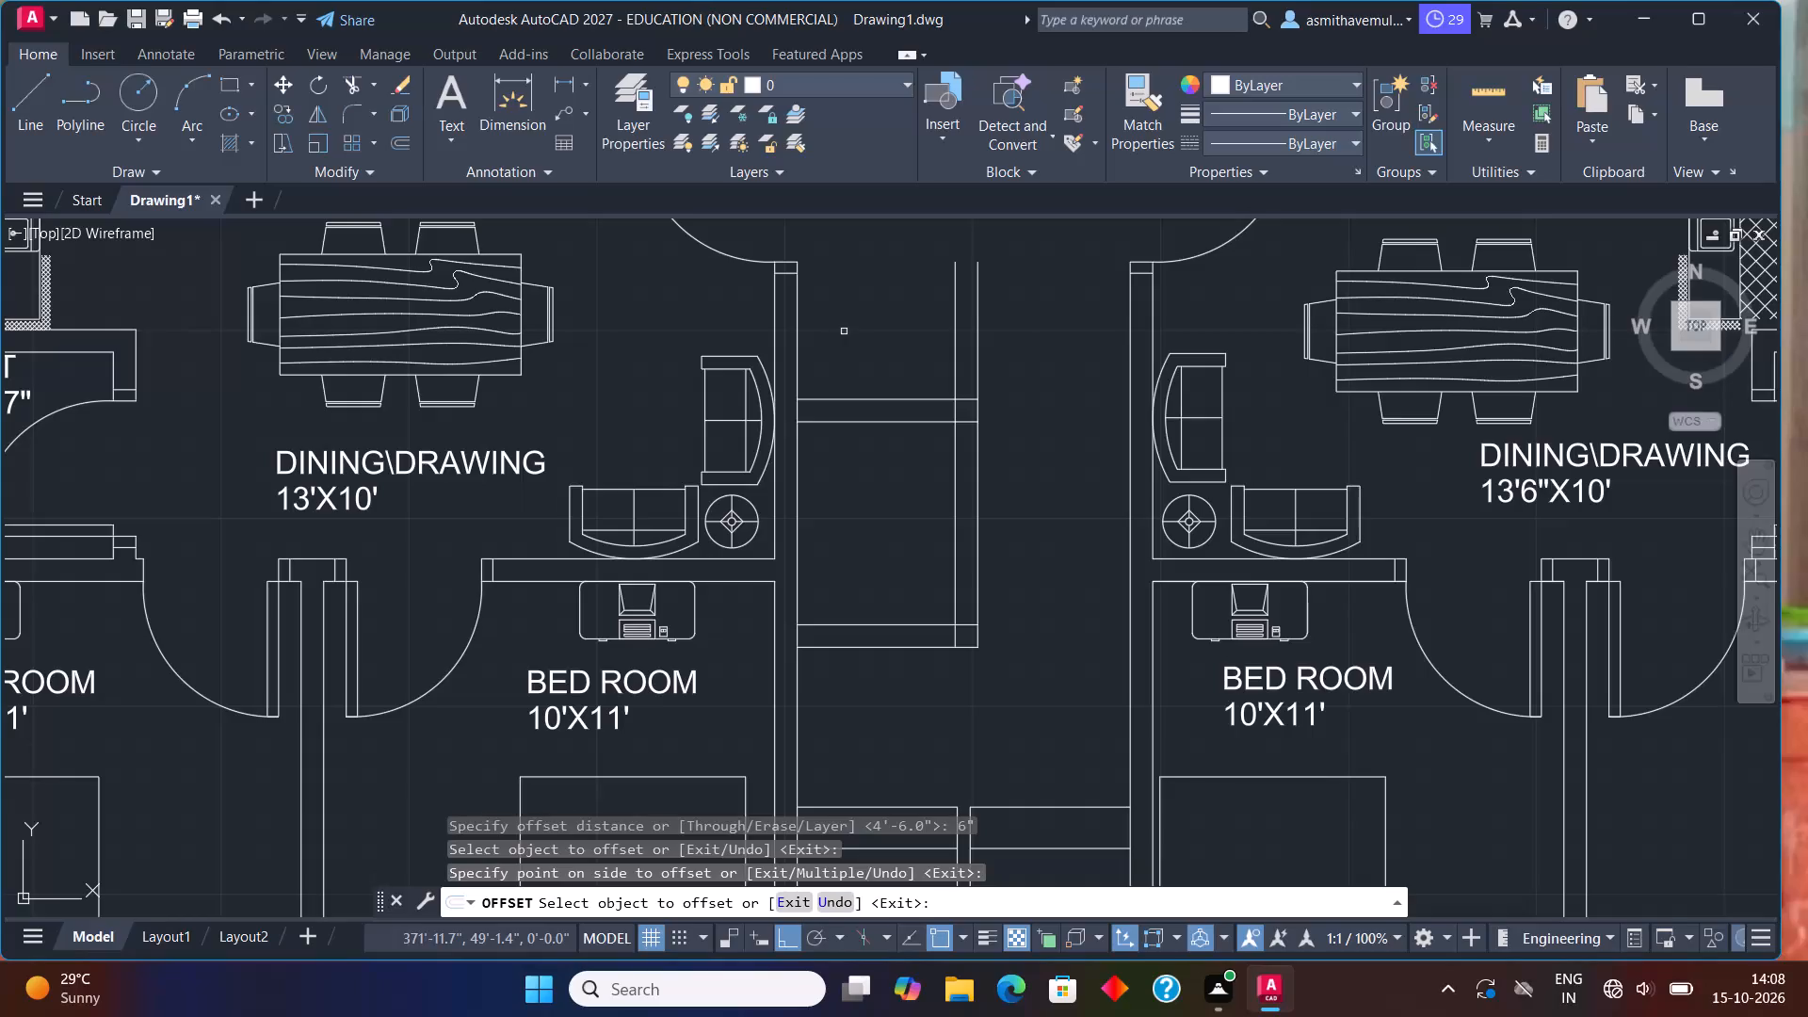
key(Escape)
Trim both vertical passage lines above the topmost horizontal line.
text(TRIM)
key(Return)
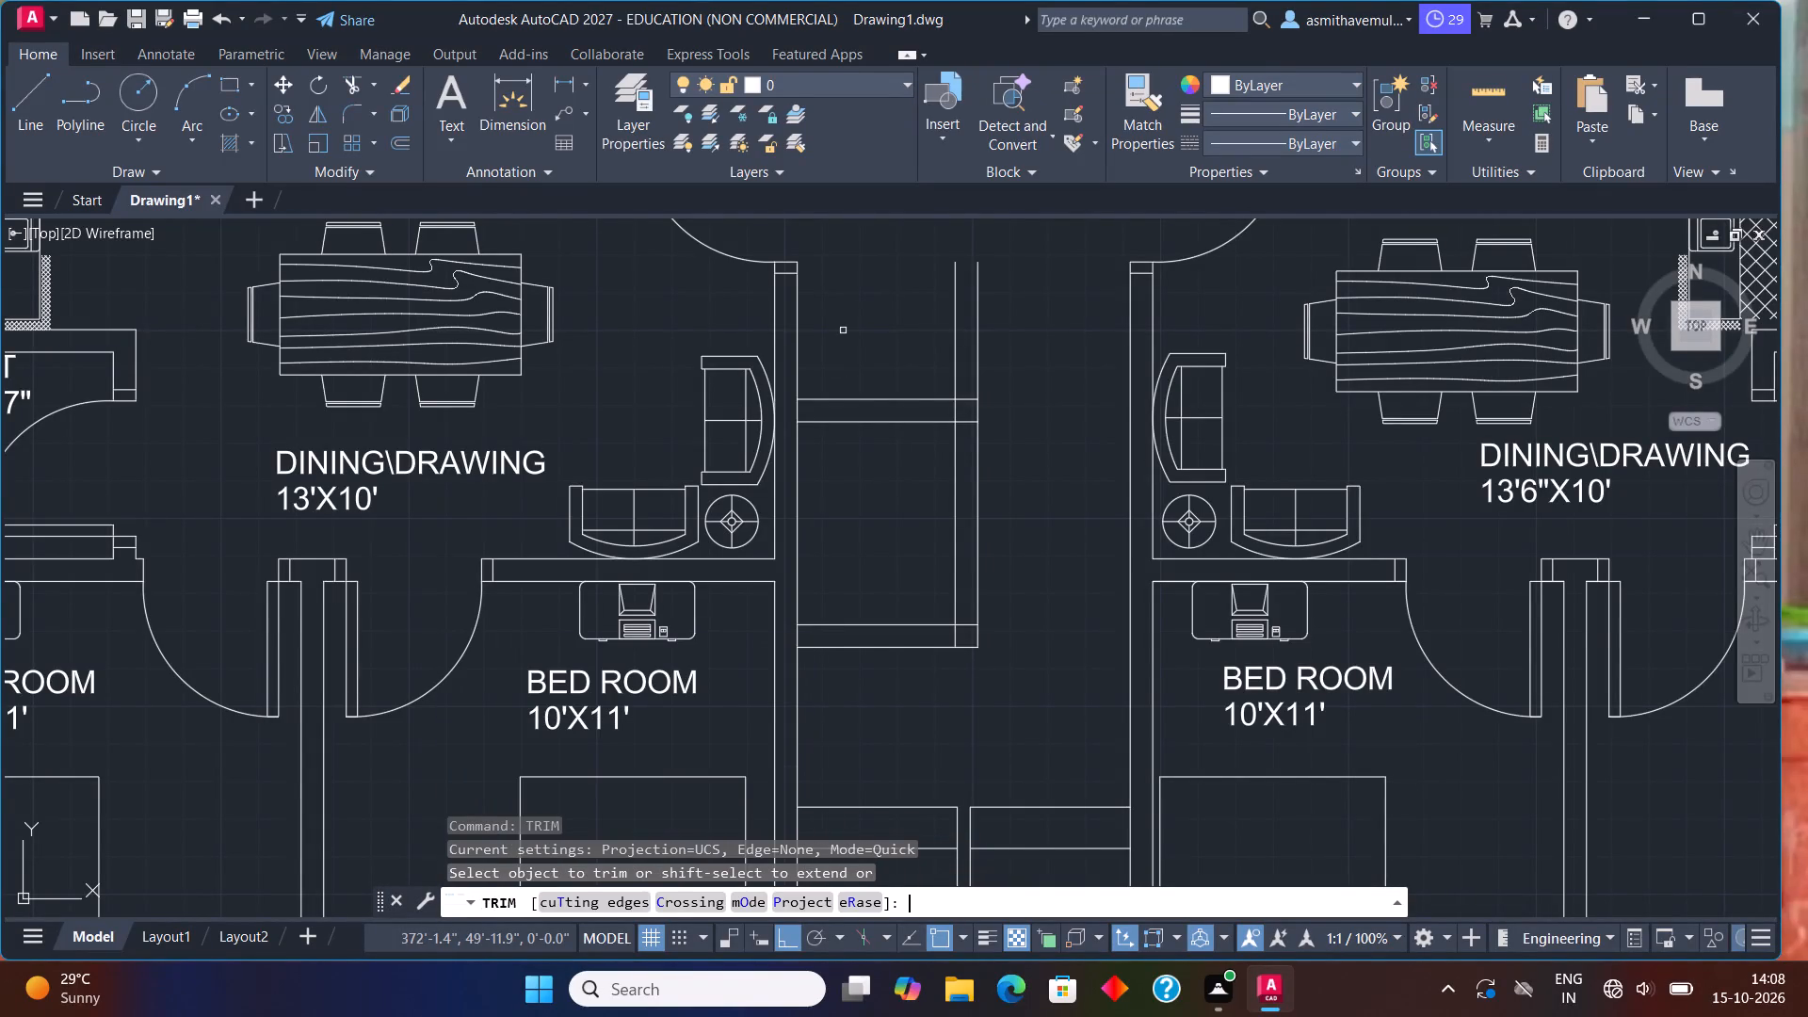
drag(842, 330, 996, 333)
Trim the top pair's lower line beyond the inner vertical, and the outer vertical line between the top and bottom pairs.
scroll(989, 424, up, 1)
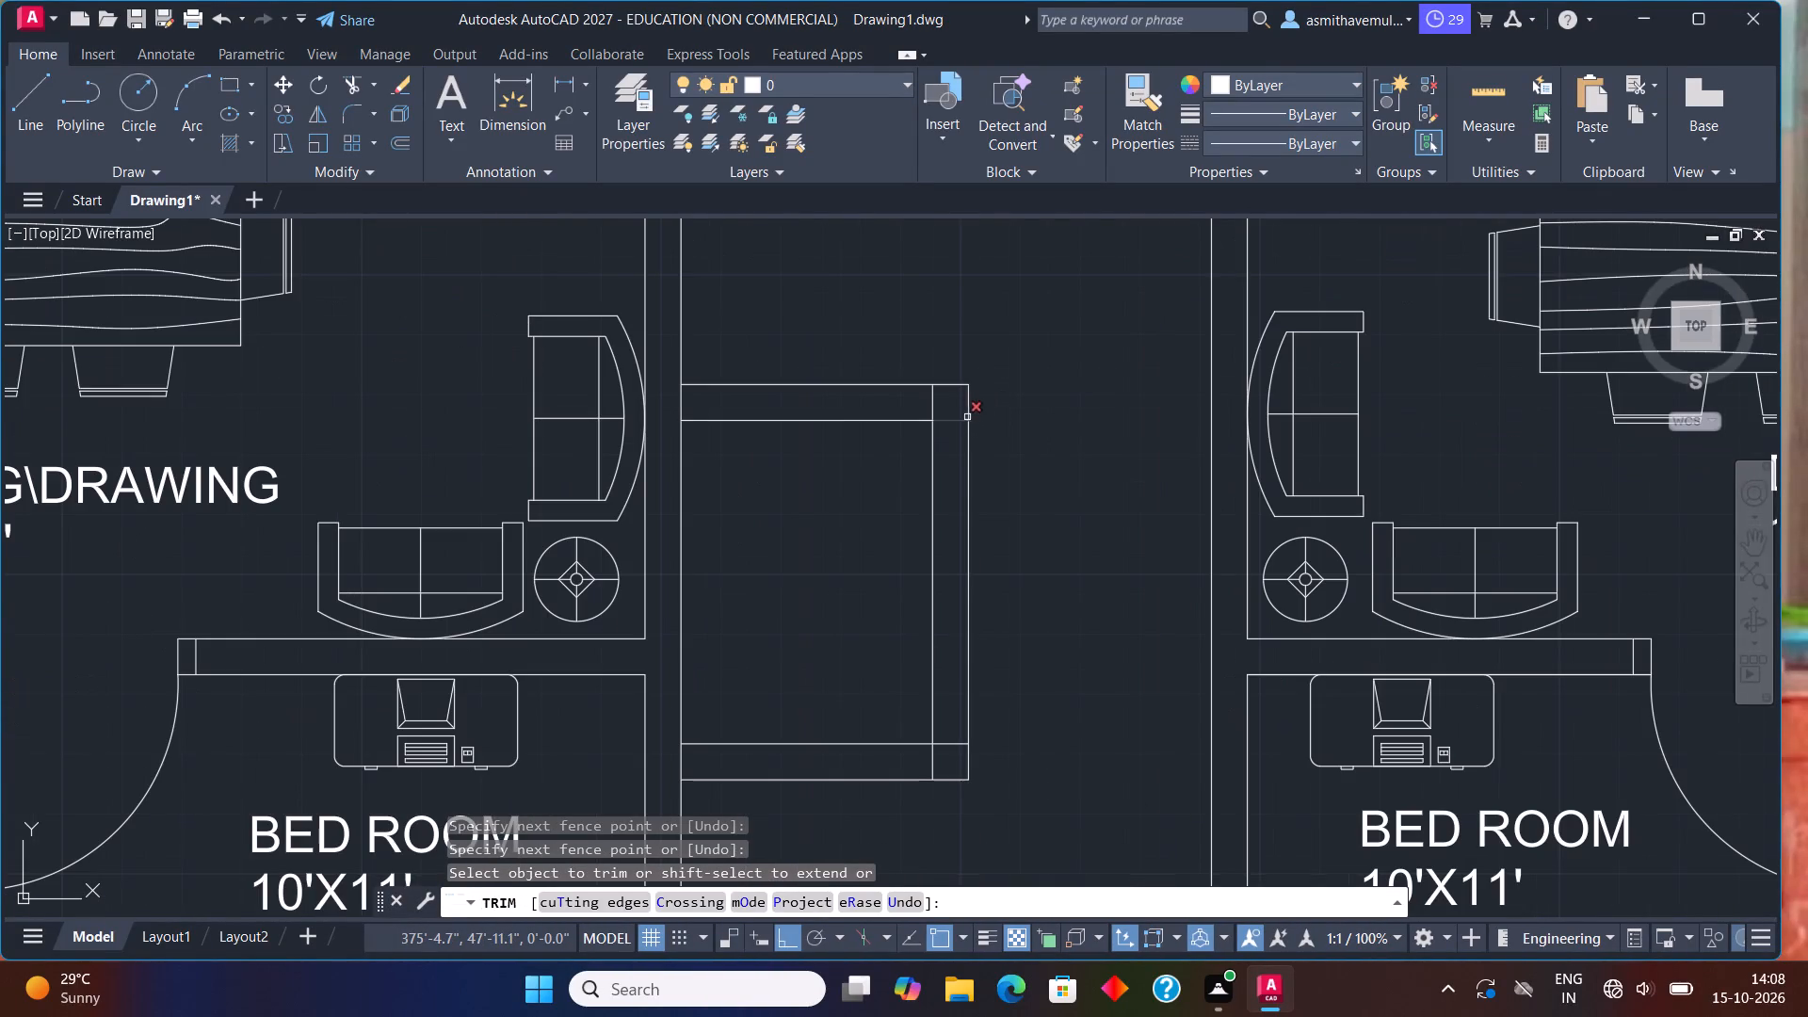
drag(954, 416, 972, 606)
key(Escape)
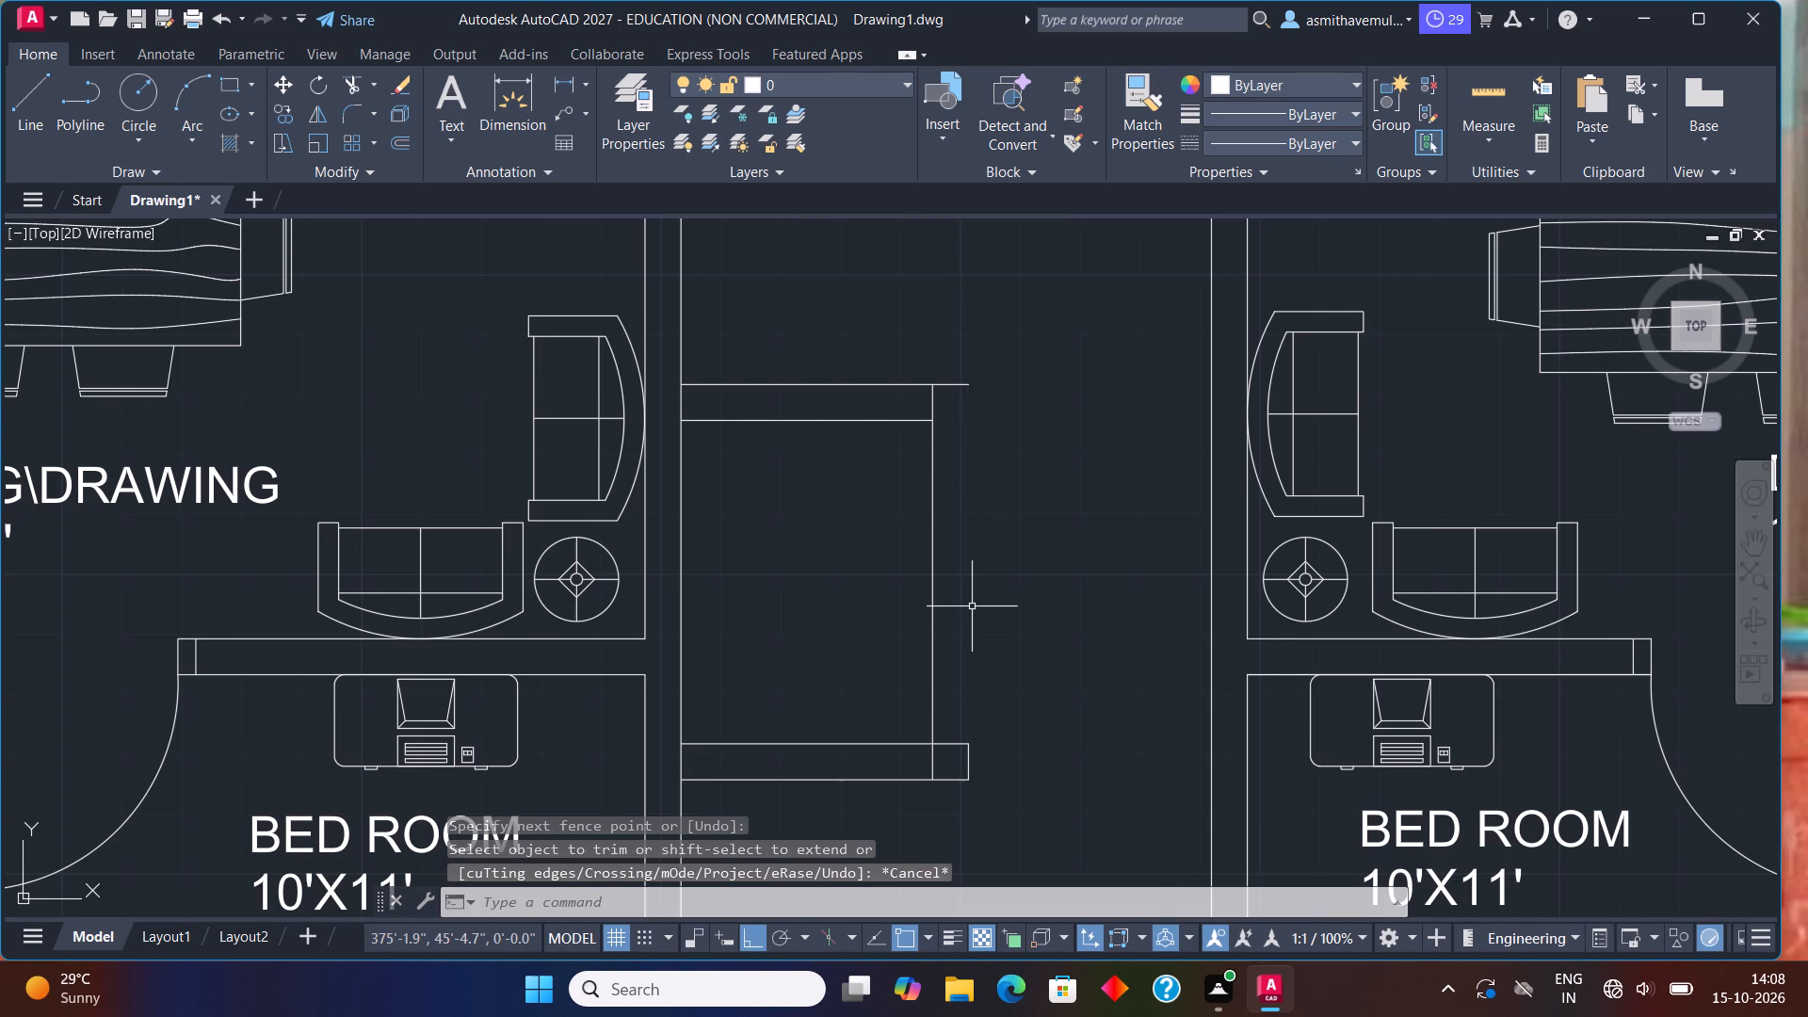
Undo the last trims and both upward offsets, leaving only the lower horizontal pair and the vertical lines above the stairs.
key(ctrl+z)
scroll(974, 637, up, 1)
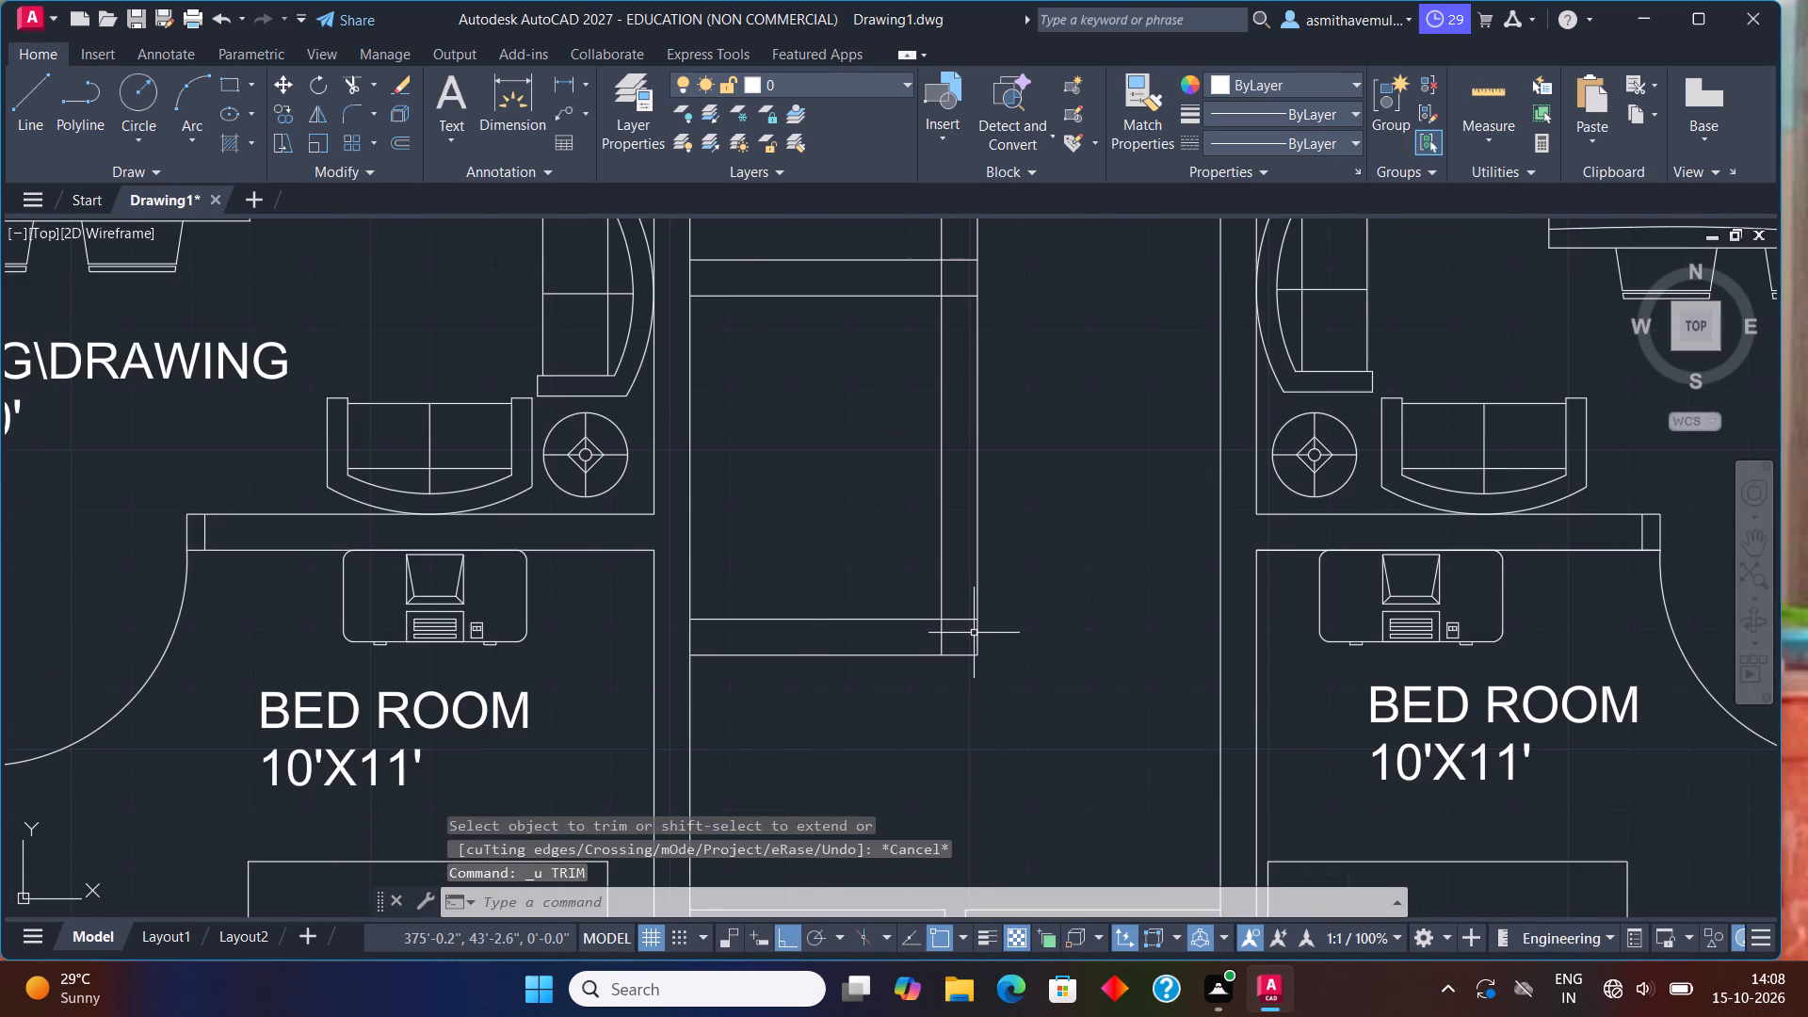
key(space)
key(space)
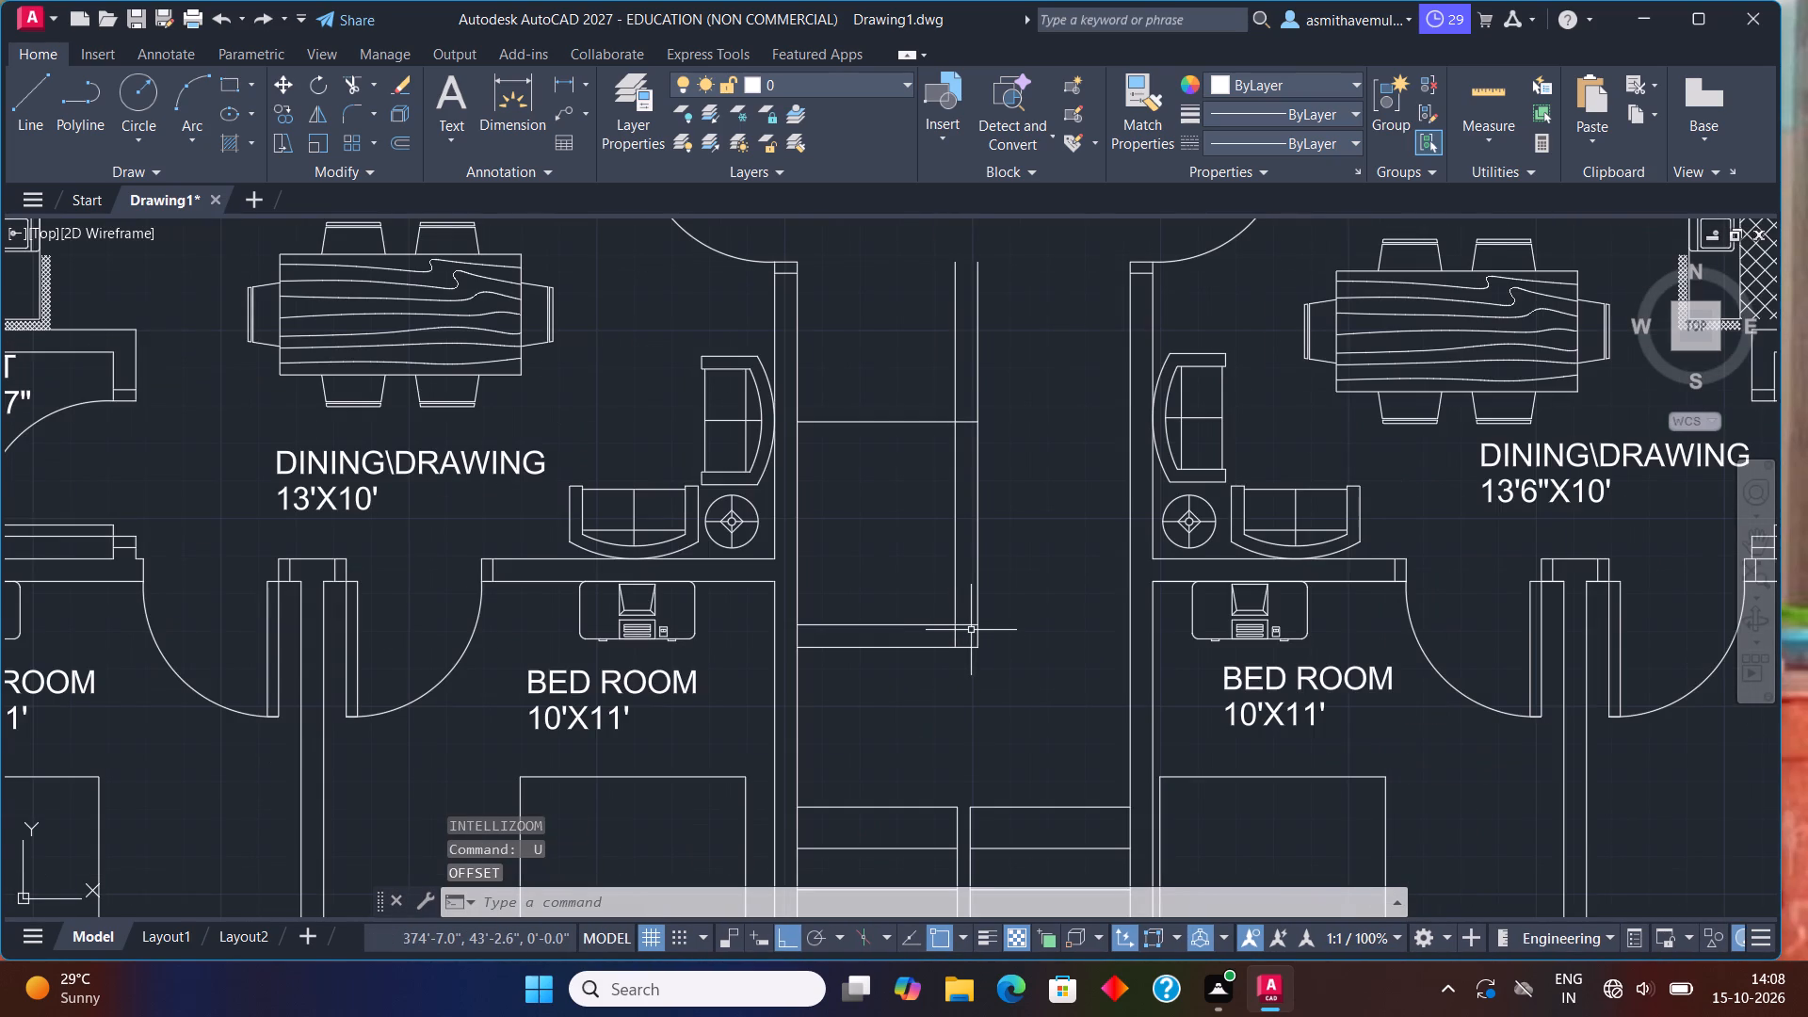
key(space)
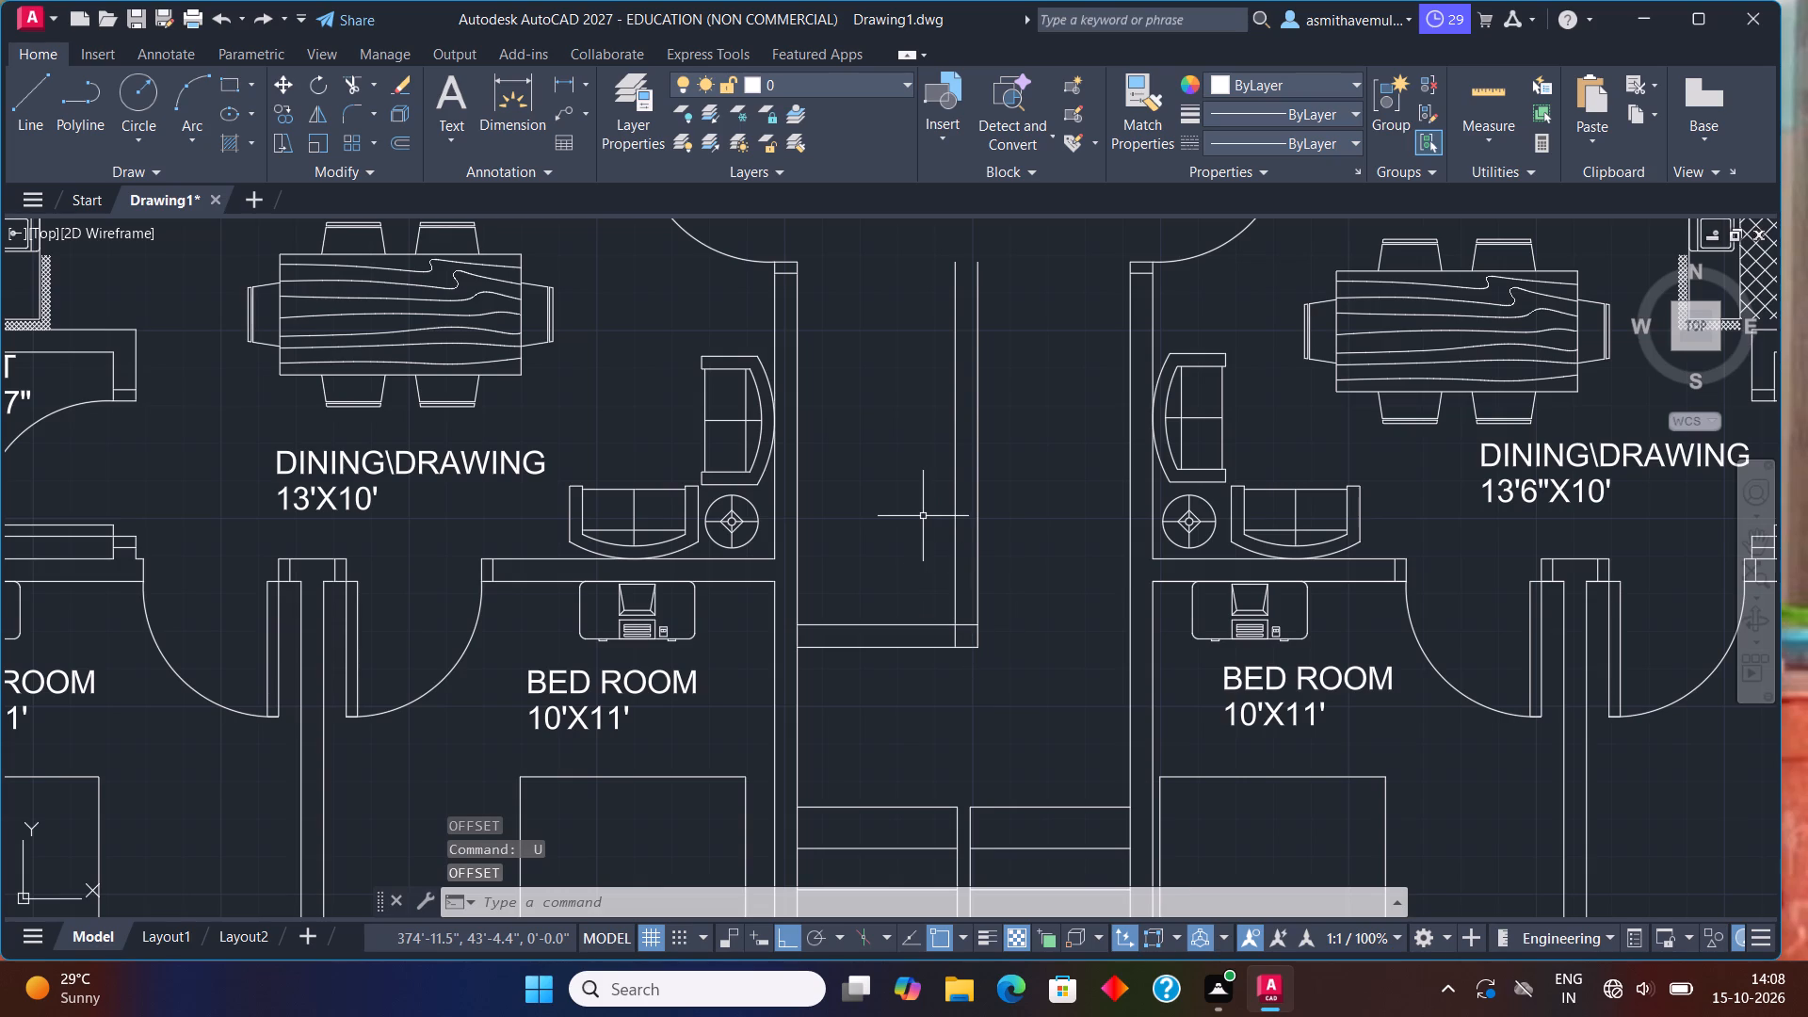
key(Escape)
key(Escape)
Offset the upper line of the horizontal pair above the stairs 4'6" upward.
key(o)
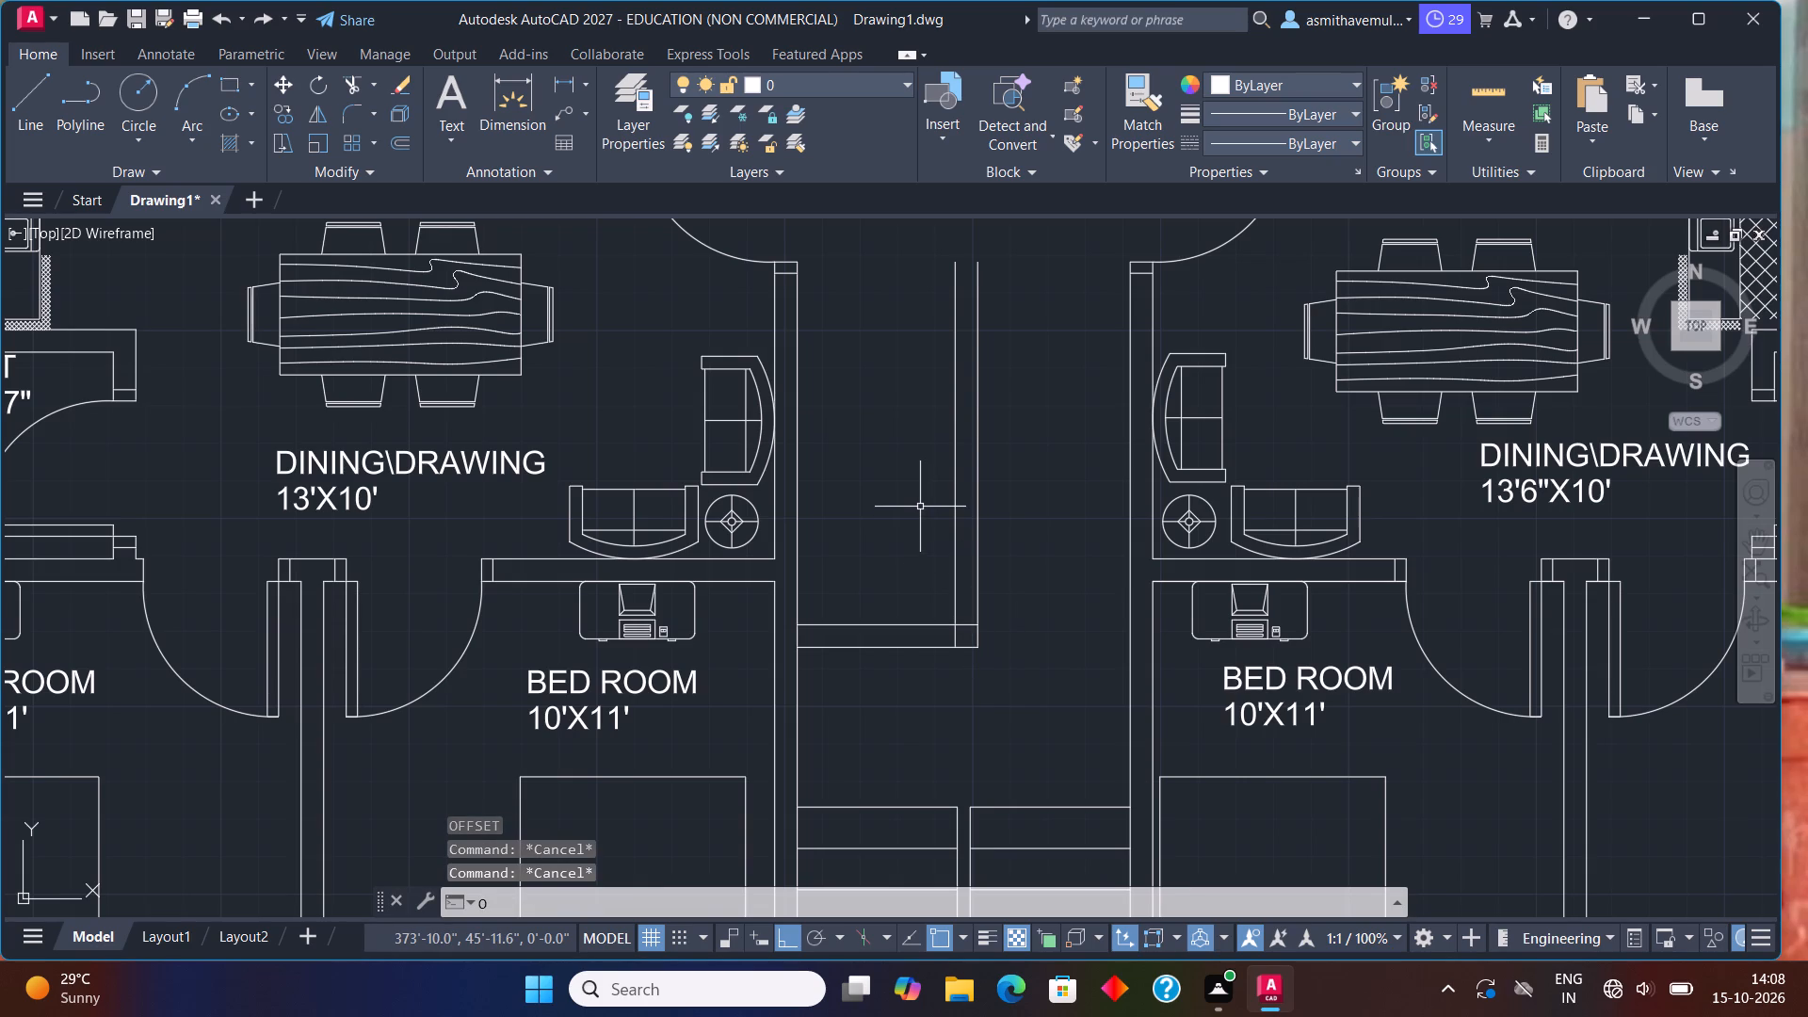
key(Return)
text(4')
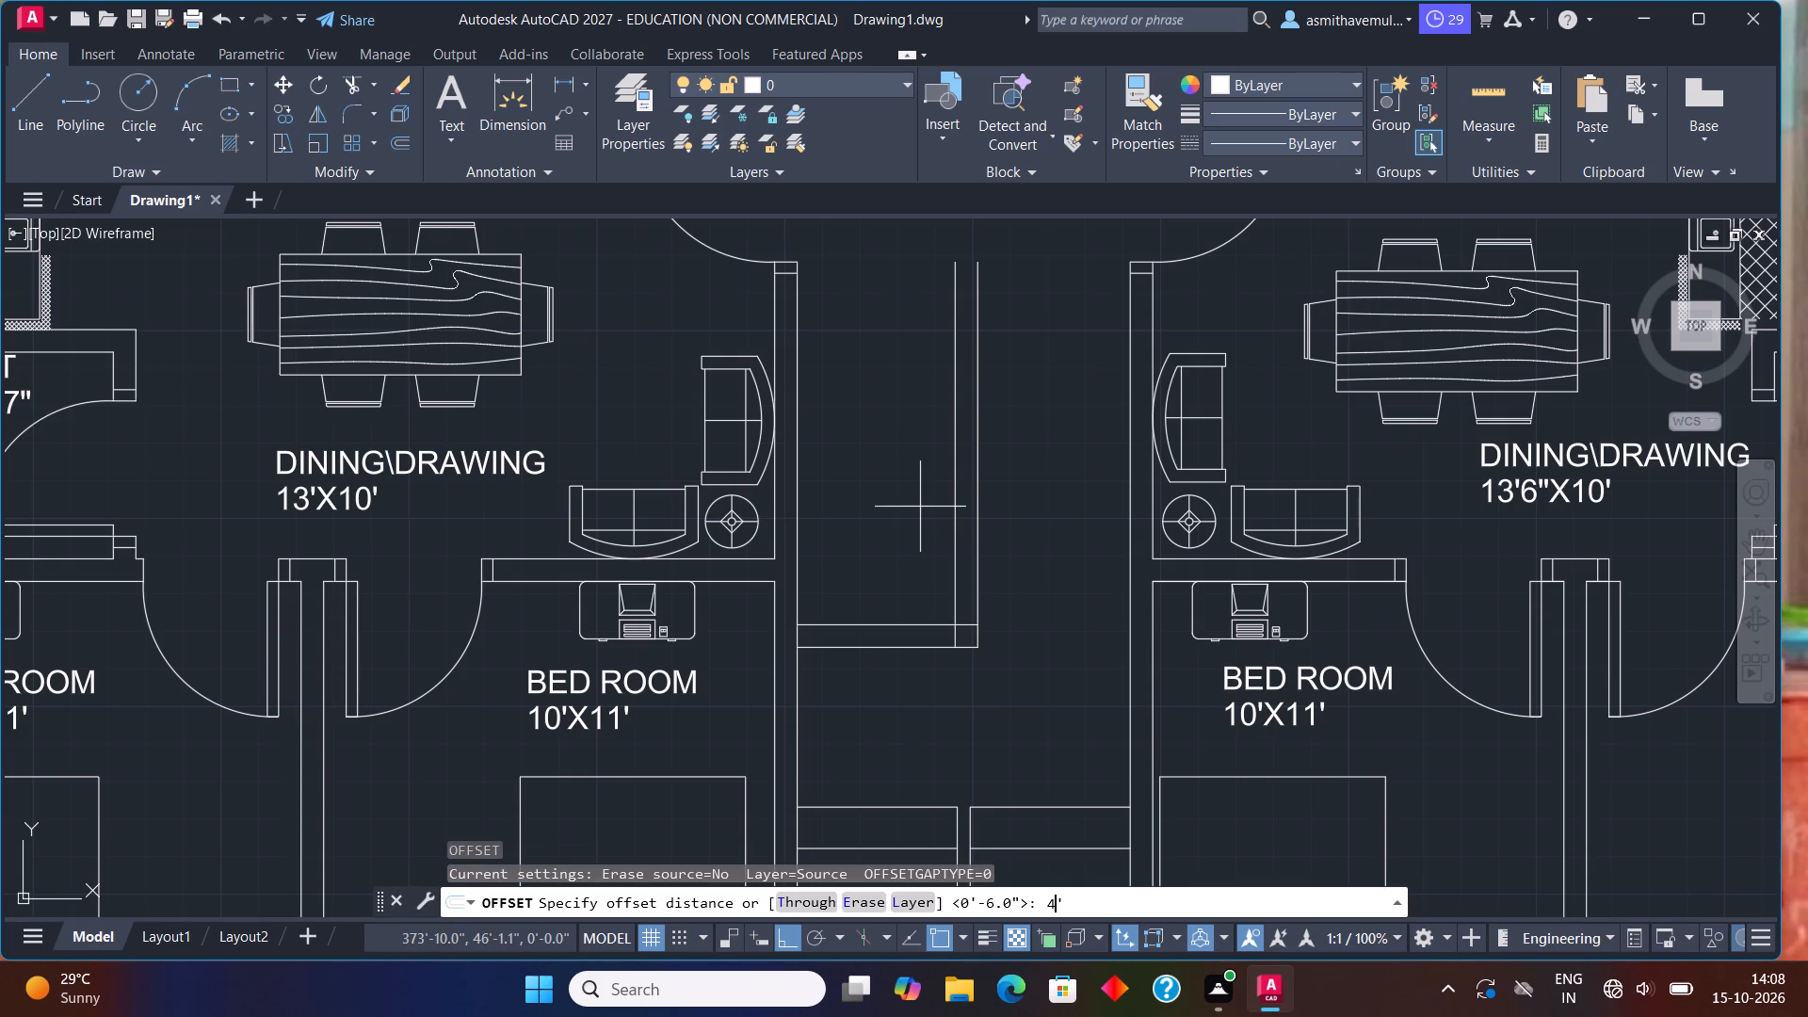
text(6")
key(Return)
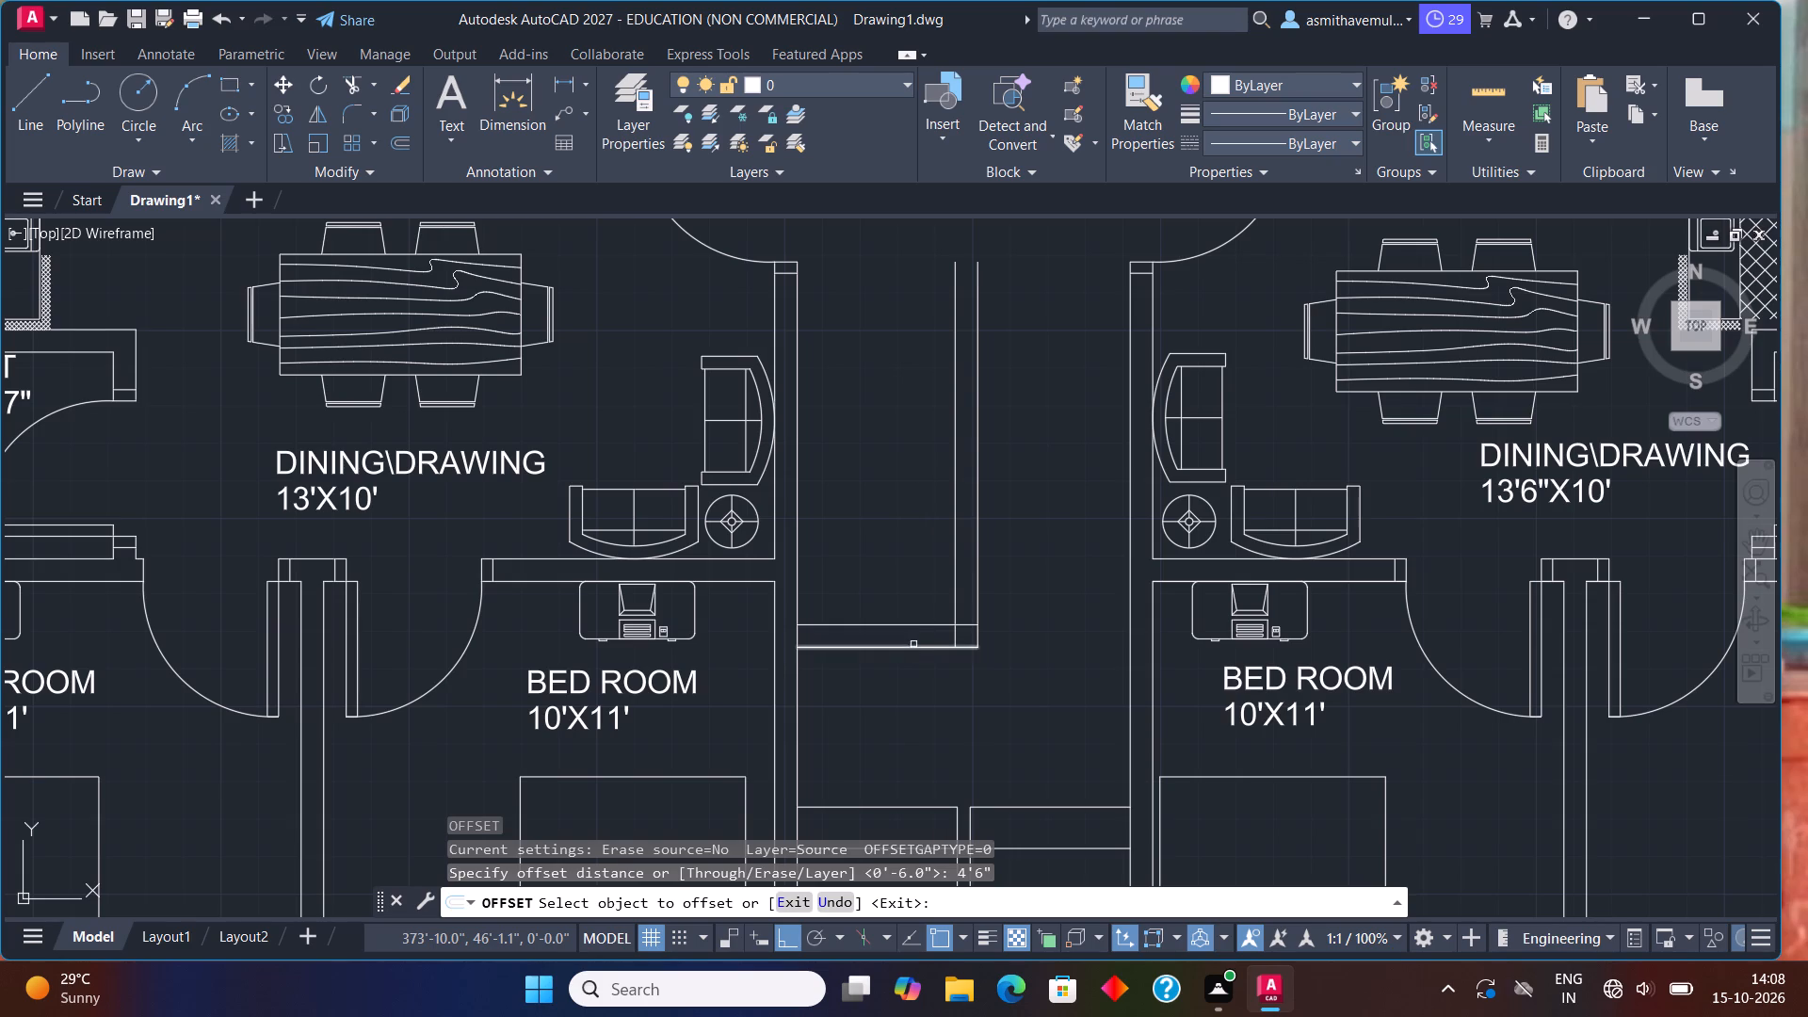
click(917, 624)
click(934, 527)
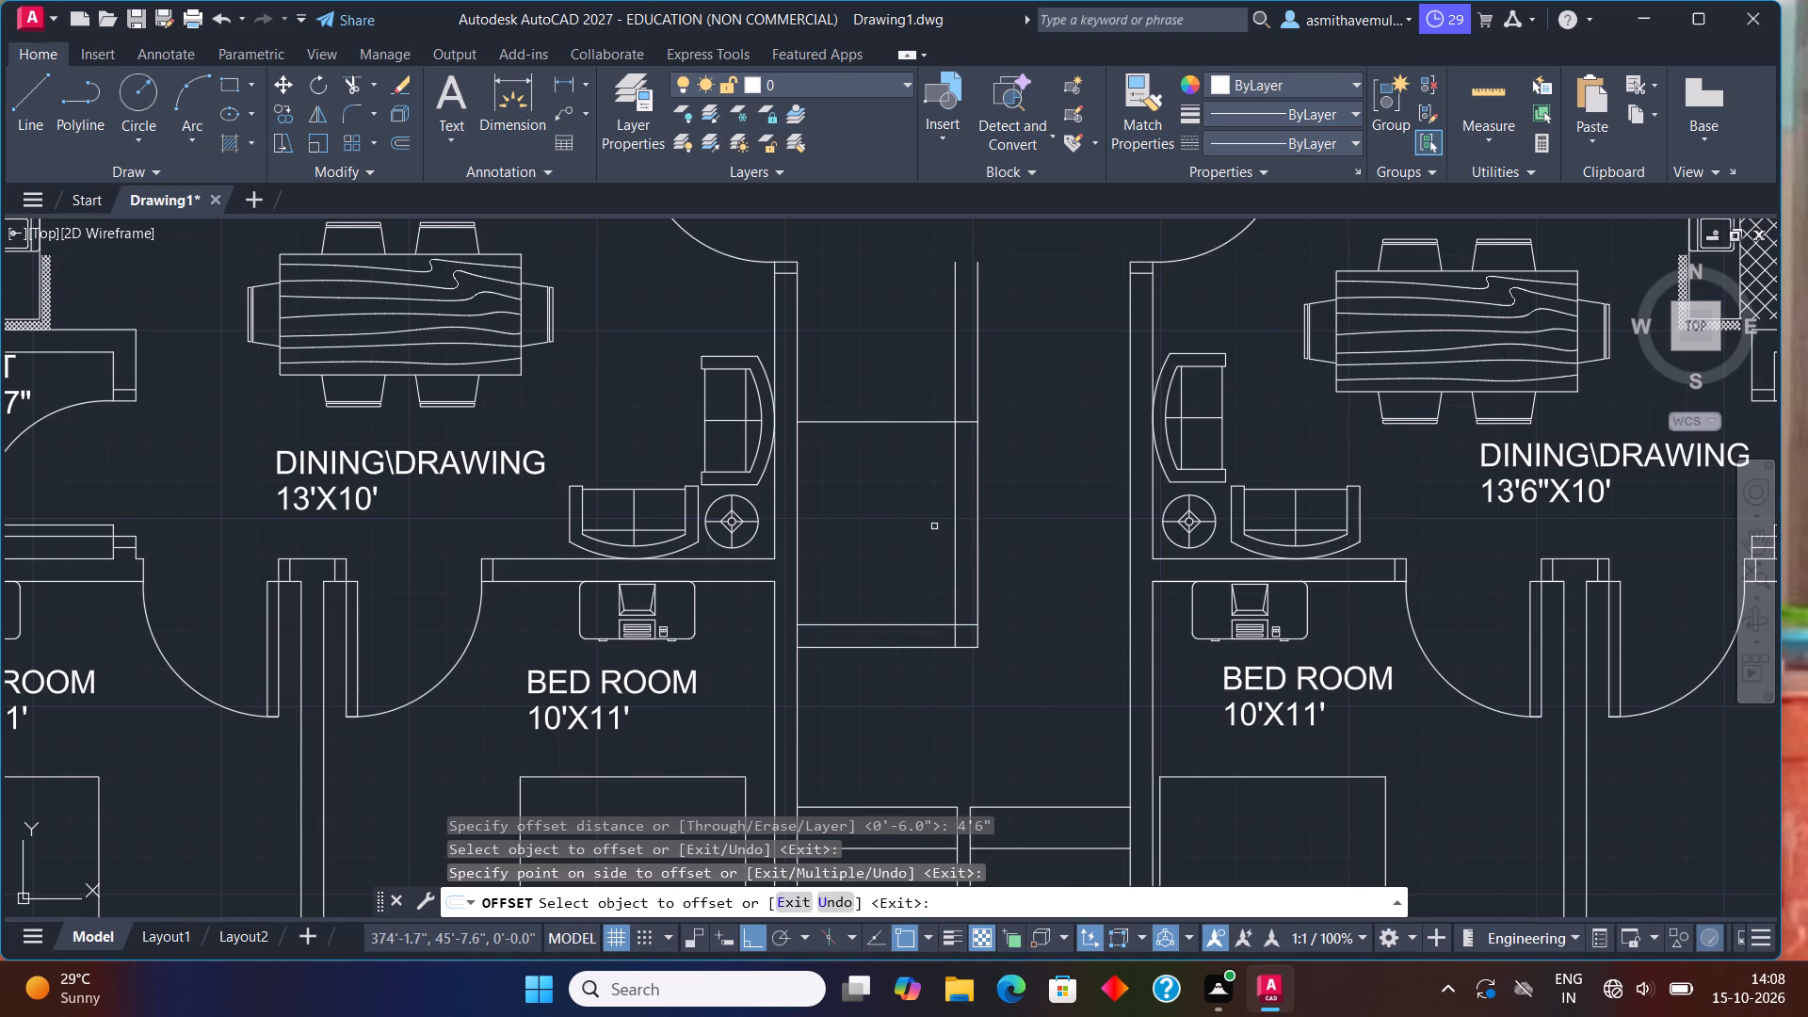
key(Escape)
Offset the new upper horizontal line 6" further upward to form the enclosure's top wall.
key(o)
key(Return)
text(6")
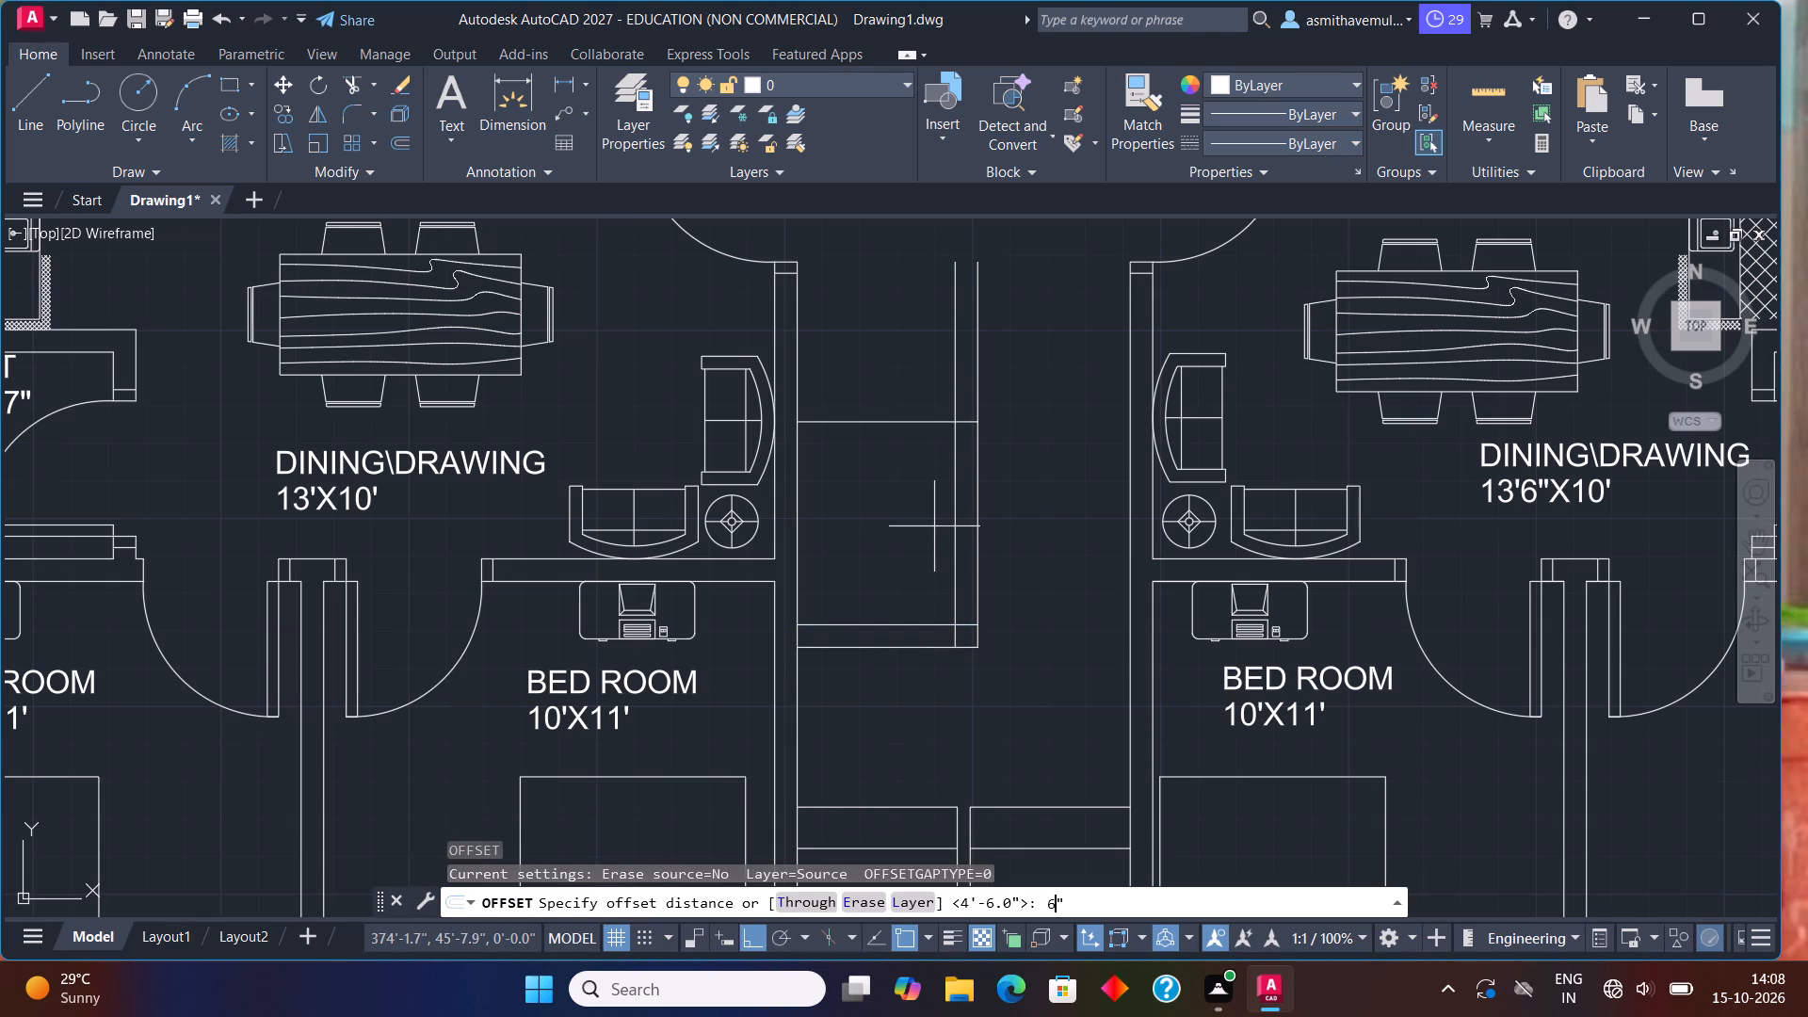
key(Return)
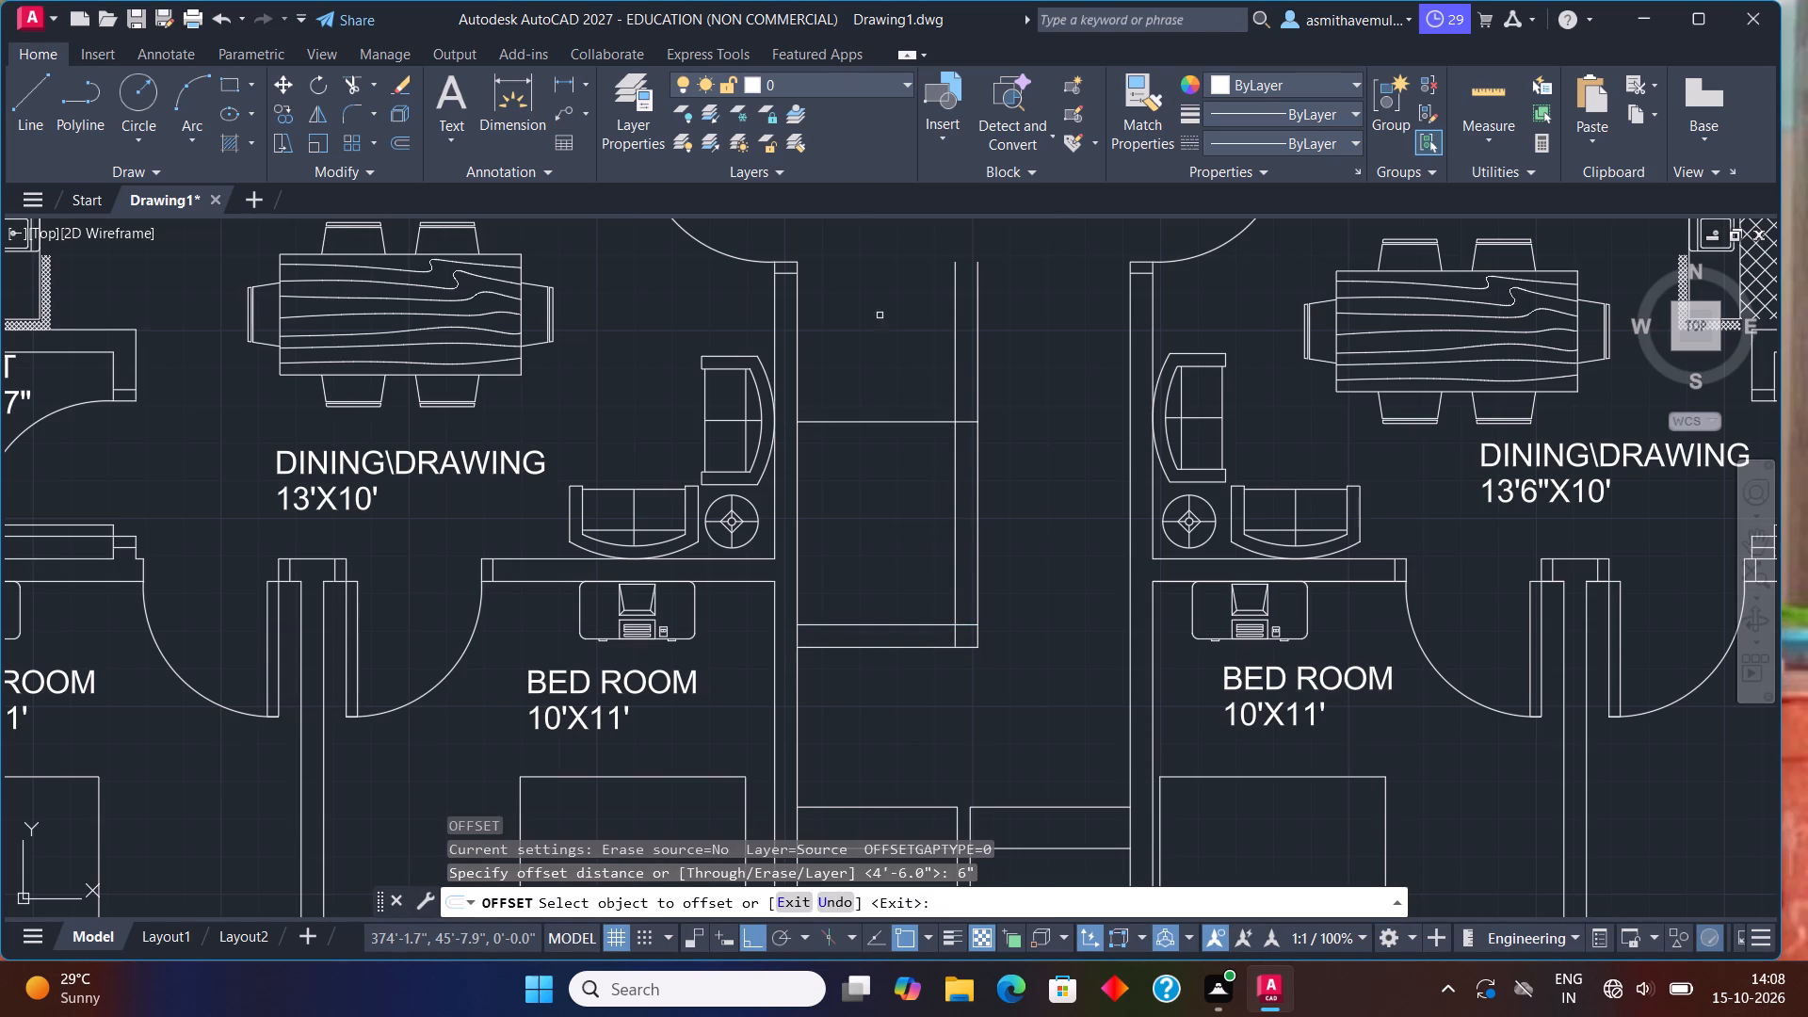
click(897, 421)
click(897, 402)
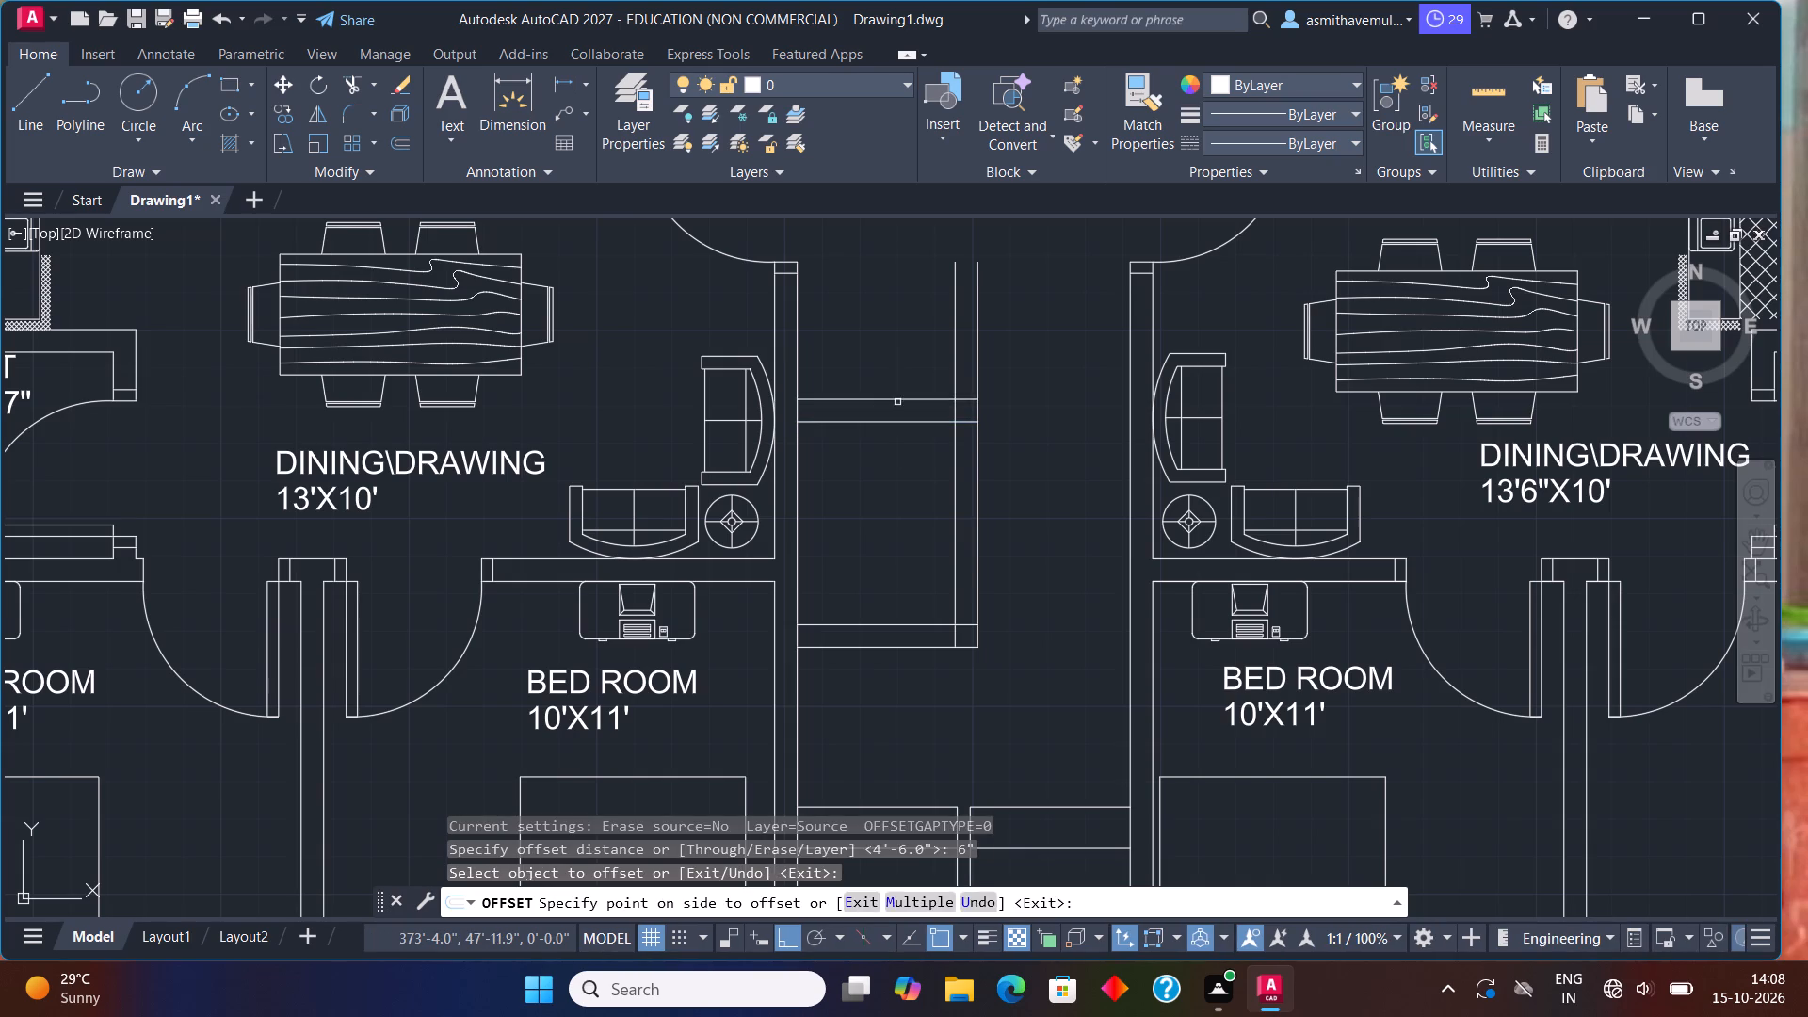
key(Escape)
Trim the passage's left wall line and inner vertical within the lower pair, and that pair's upper line beyond the inner vertical.
text(TRIM)
key(Return)
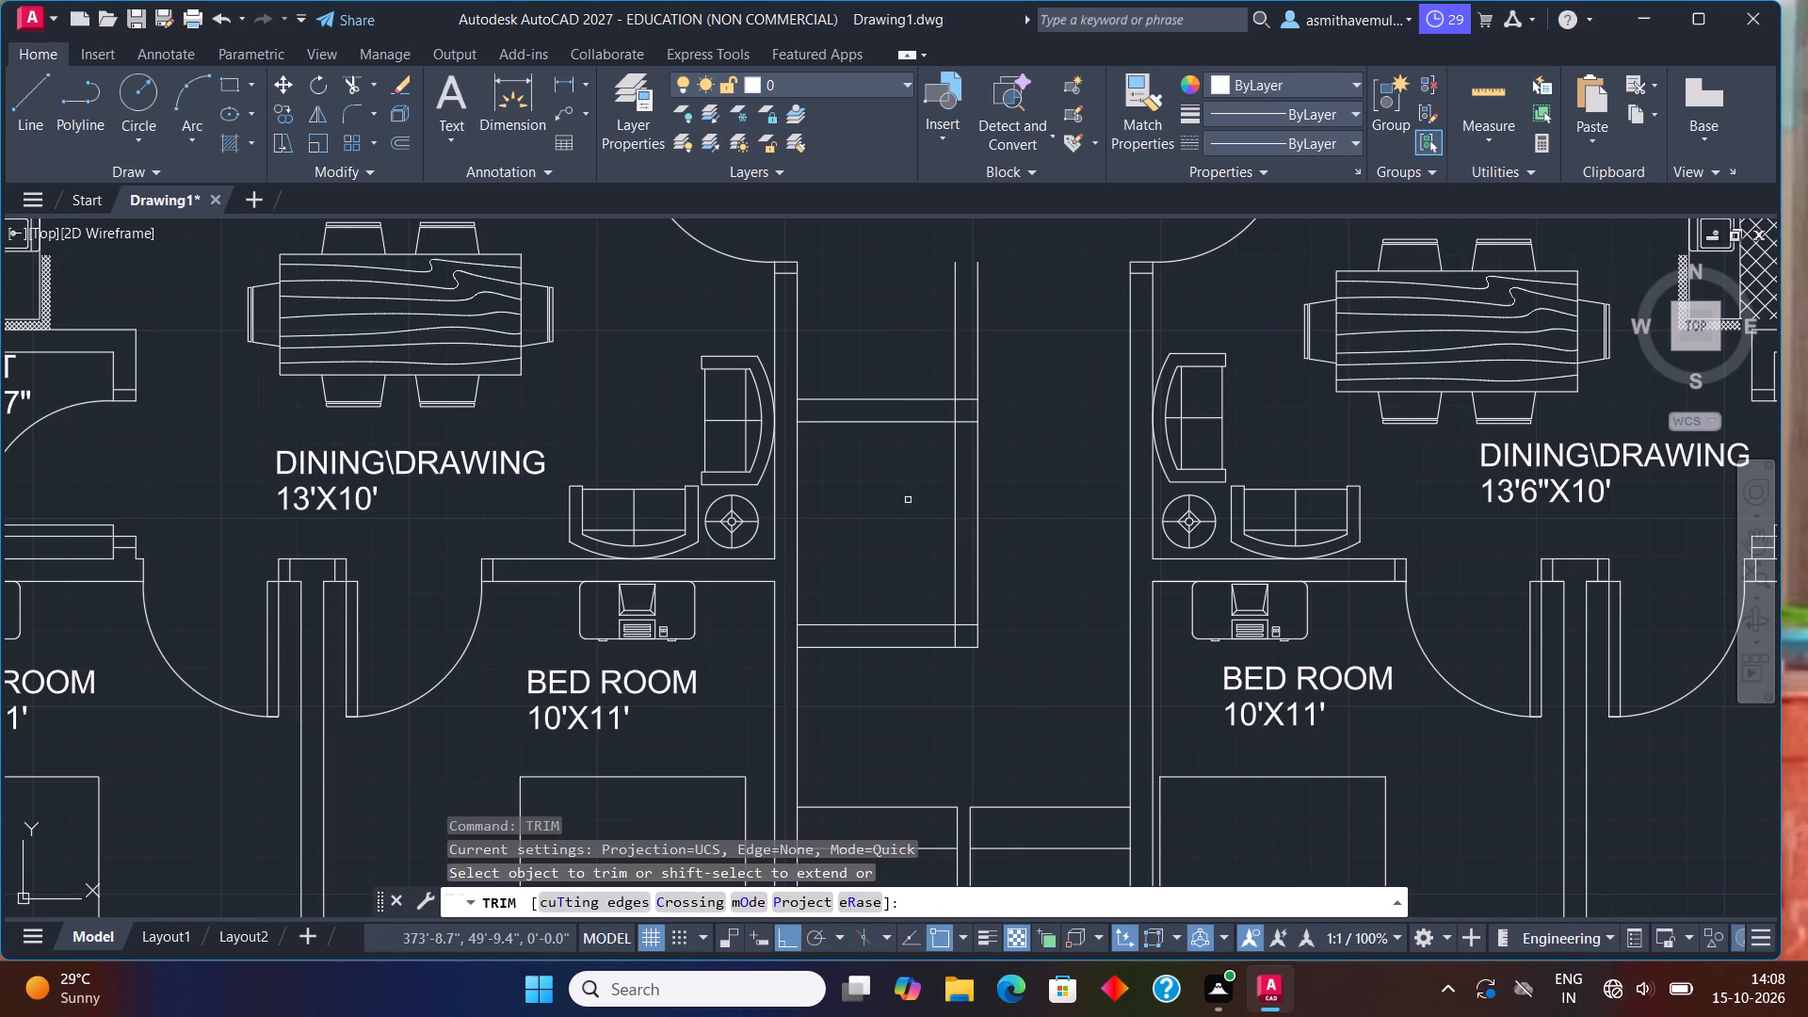
scroll(873, 551, up, 1)
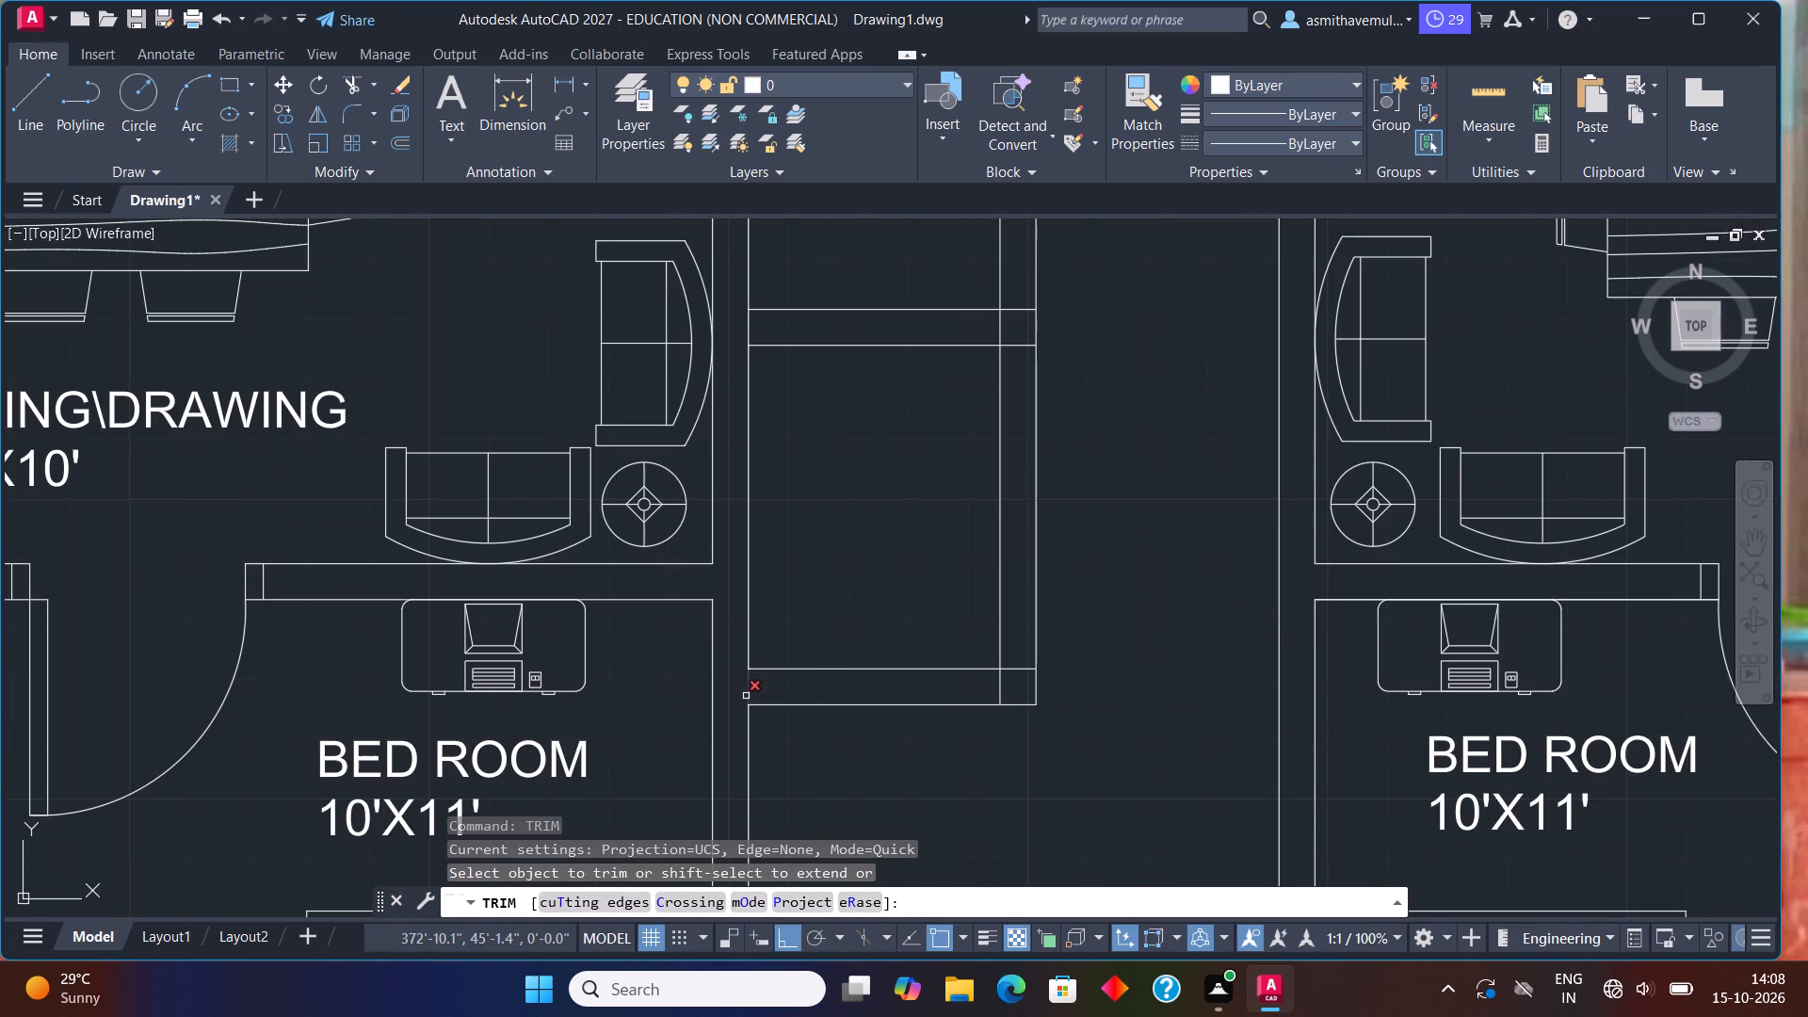
click(746, 696)
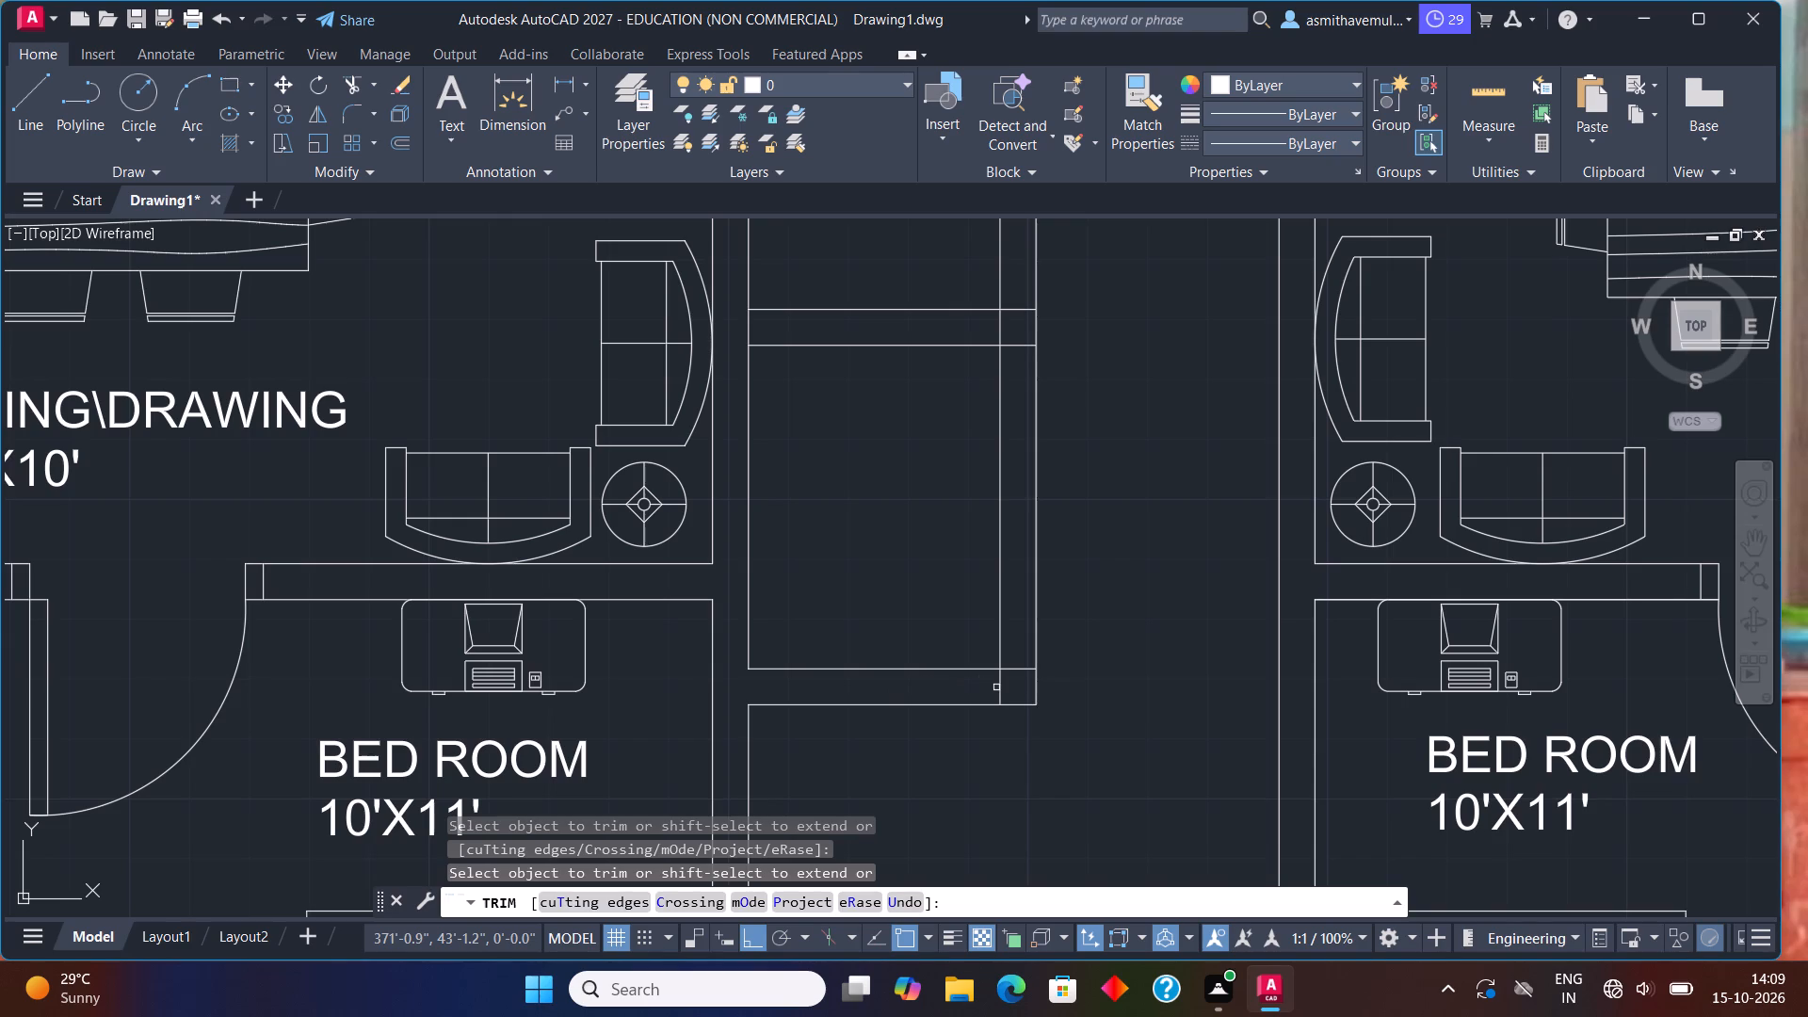
click(998, 687)
click(1015, 666)
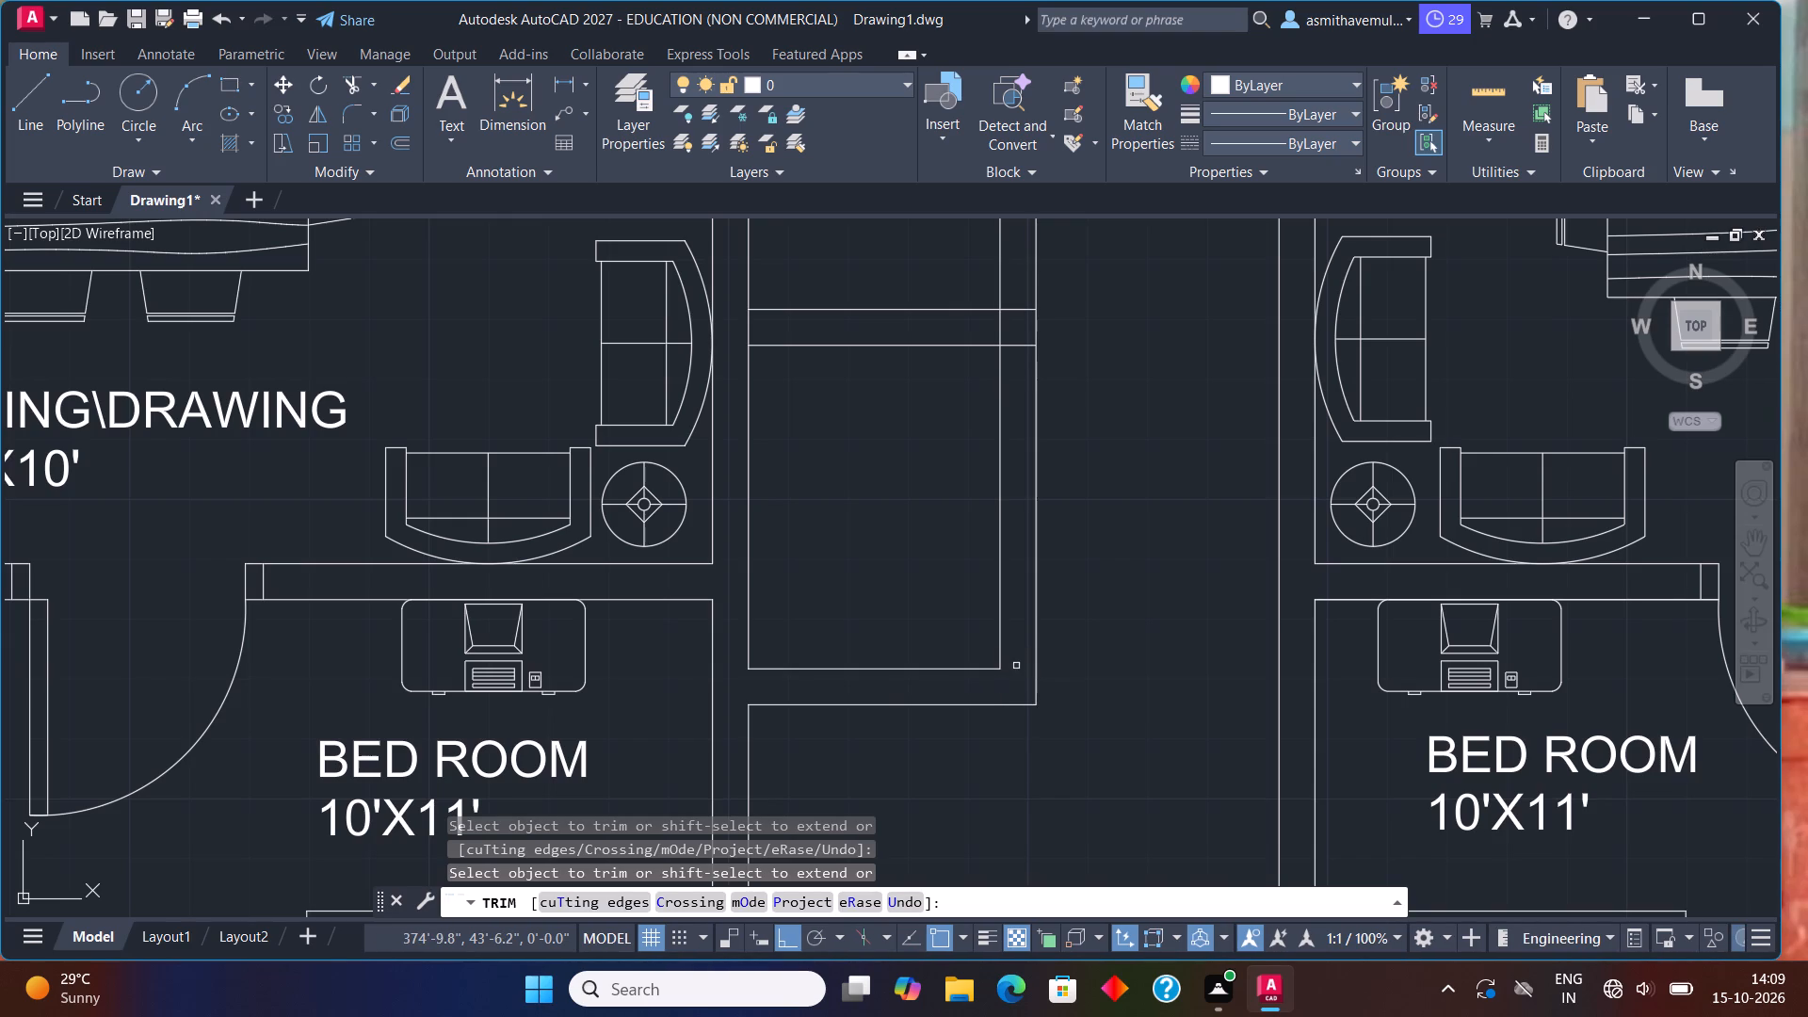
Trim both vertical enclosure lines above the topmost horizontal line.
middle_drag(1019, 546, 1016, 667)
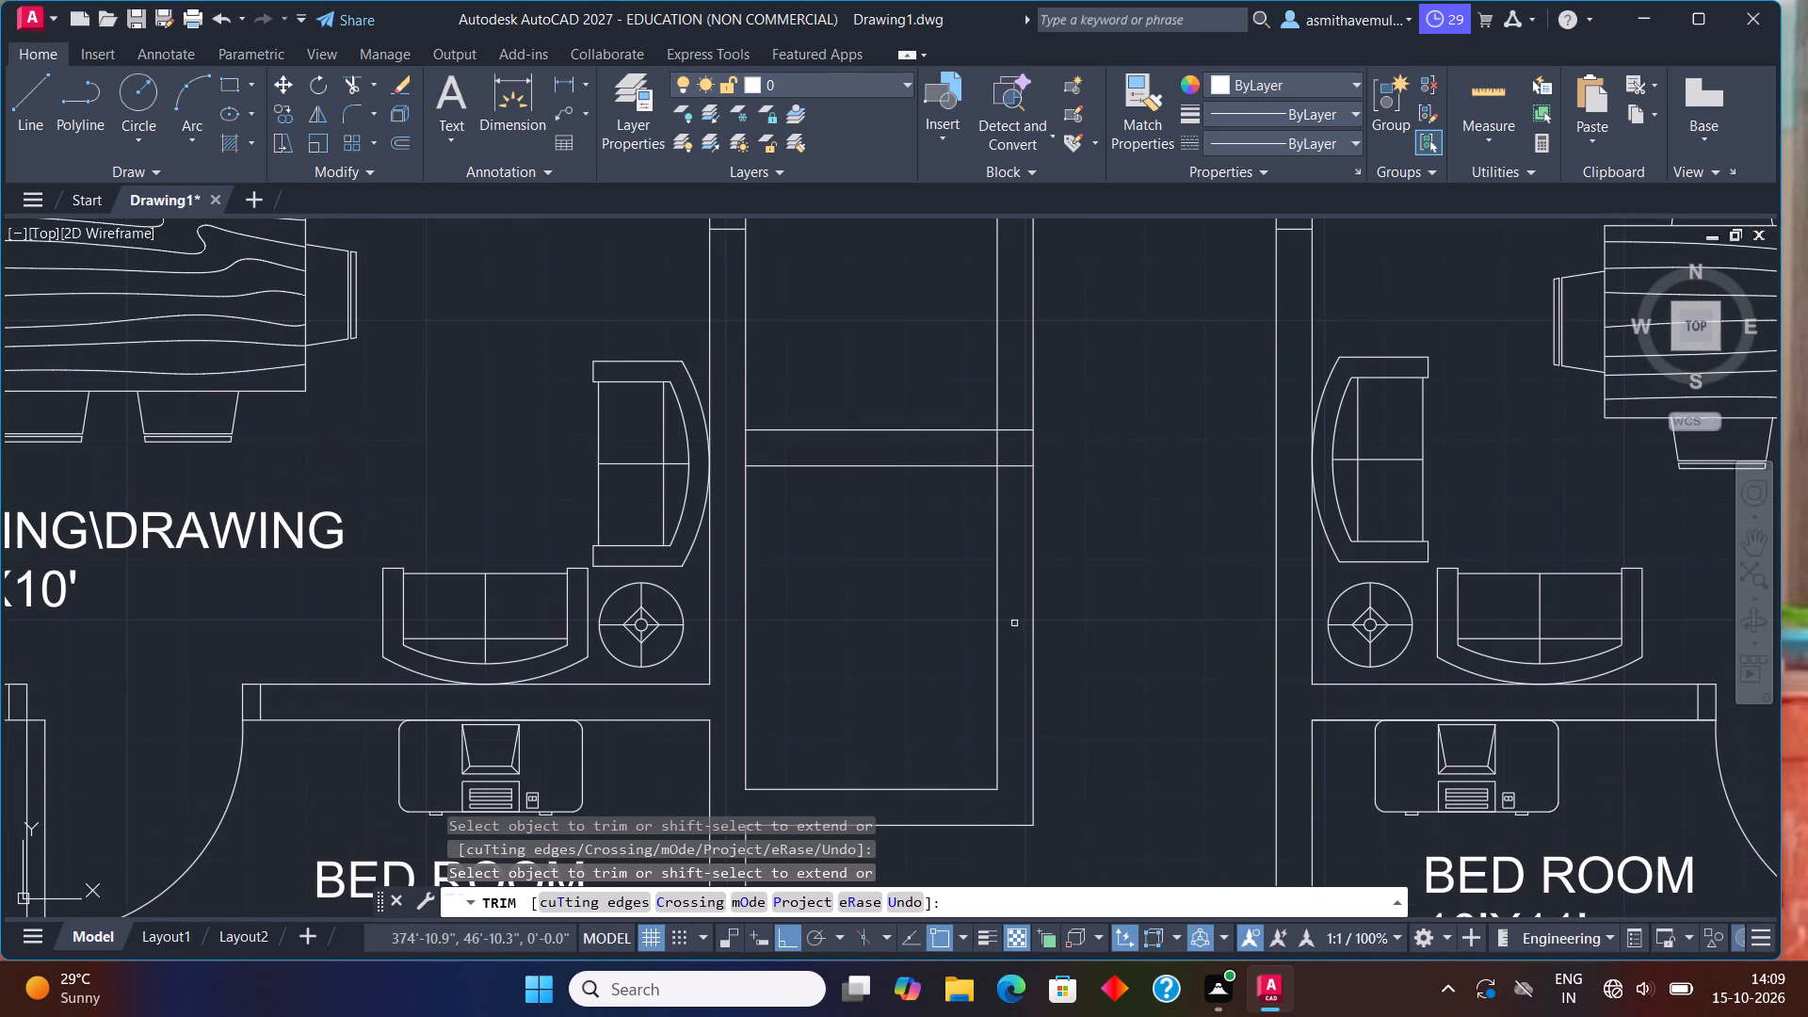
scroll(1041, 469, up, 1)
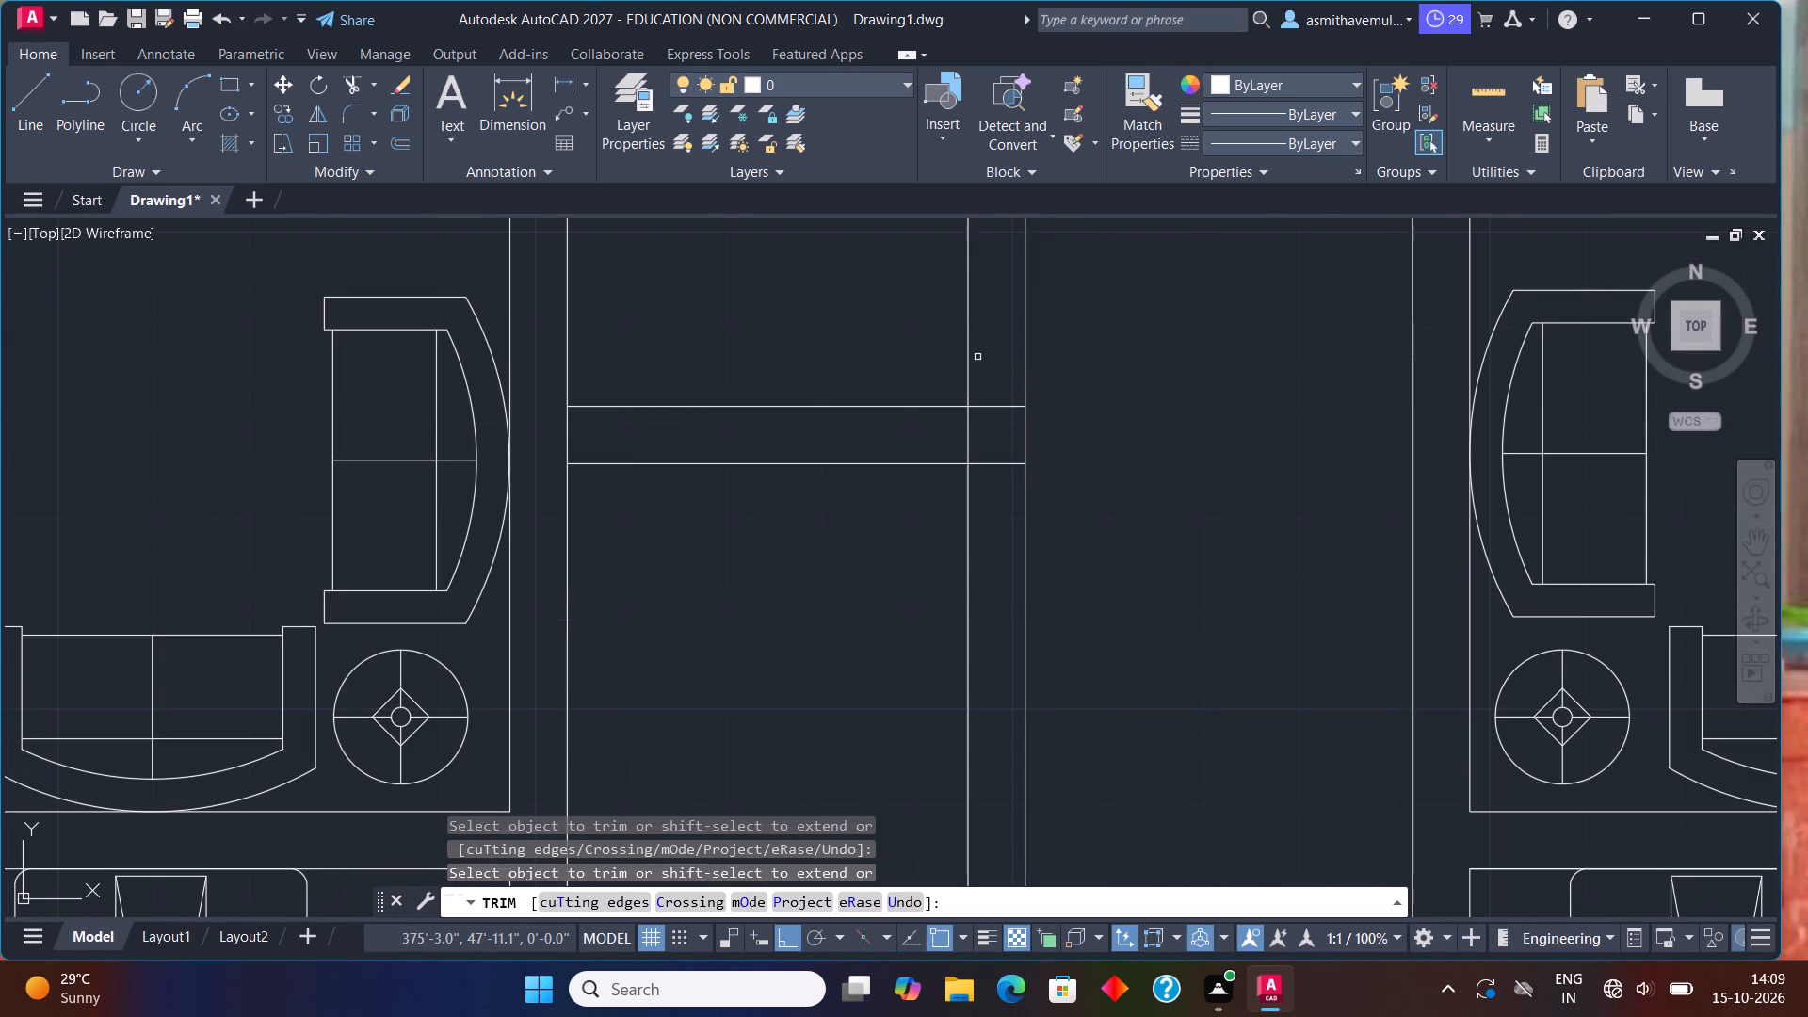
drag(966, 349, 1037, 340)
drag(1062, 326, 1014, 328)
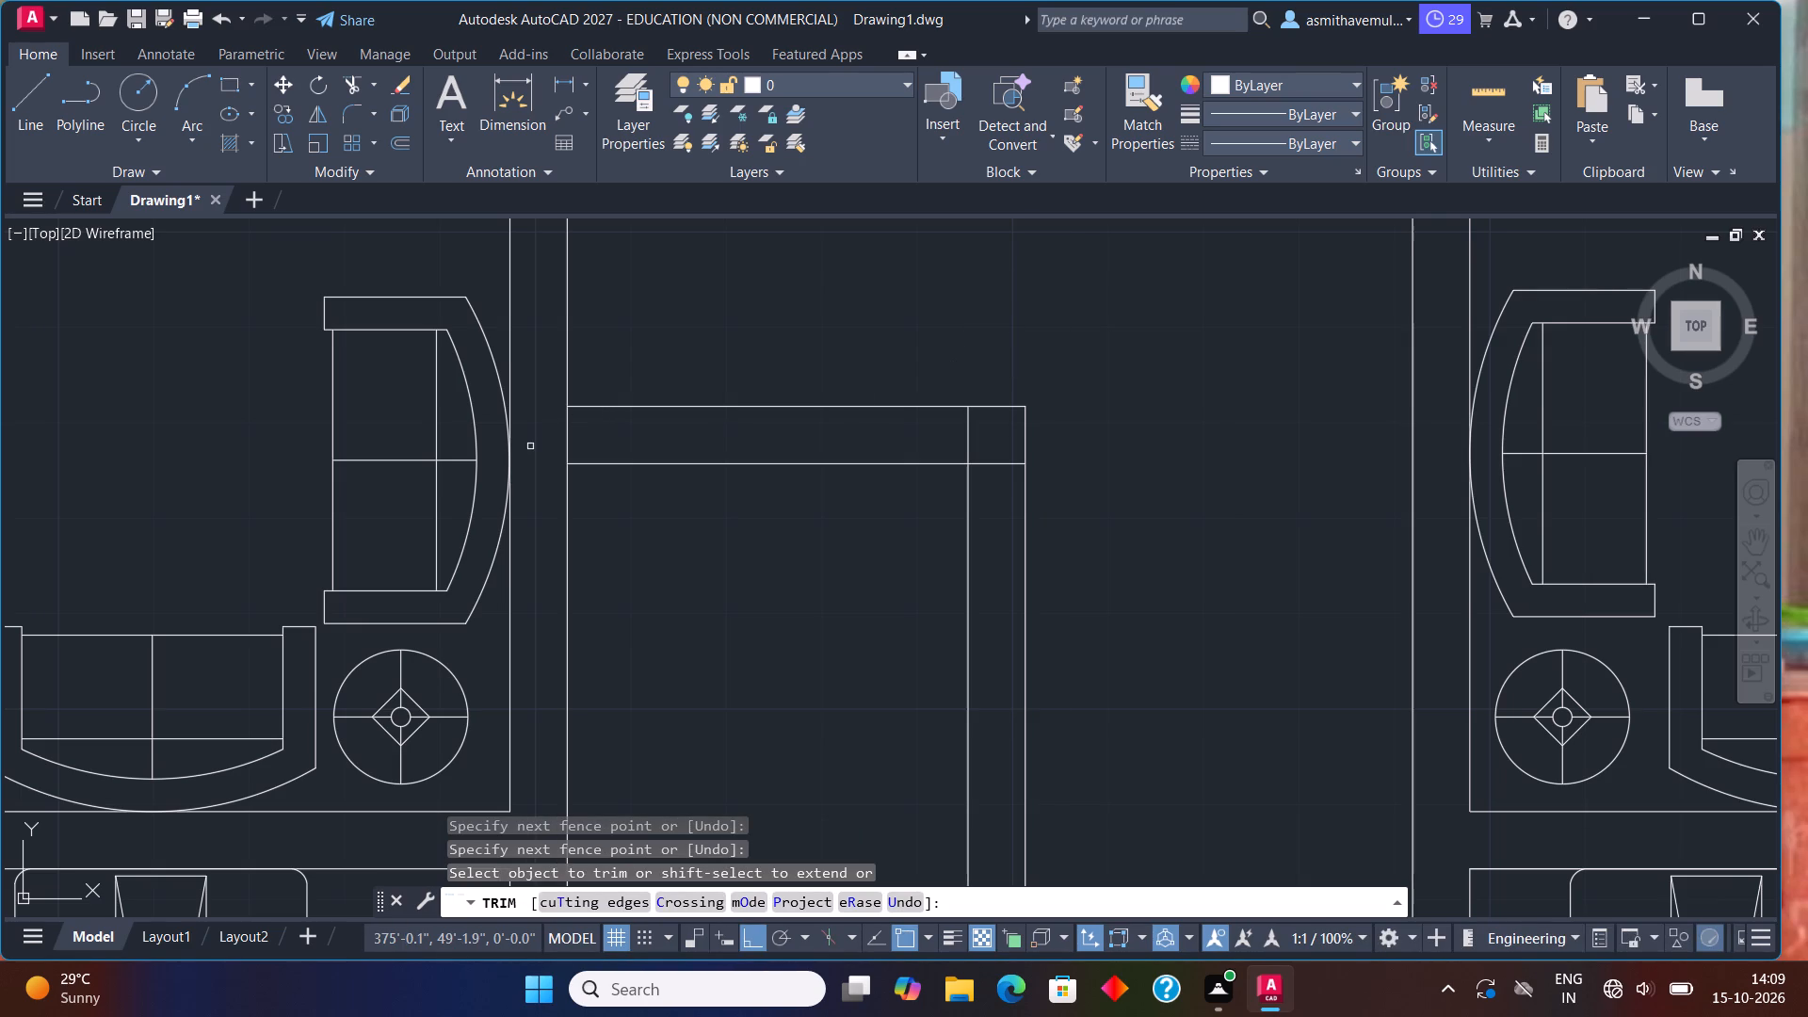
Trim the passage's left wall line and inner vertical within the top pair, and that pair's lower line beyond the inner vertical.
drag(550, 446, 600, 439)
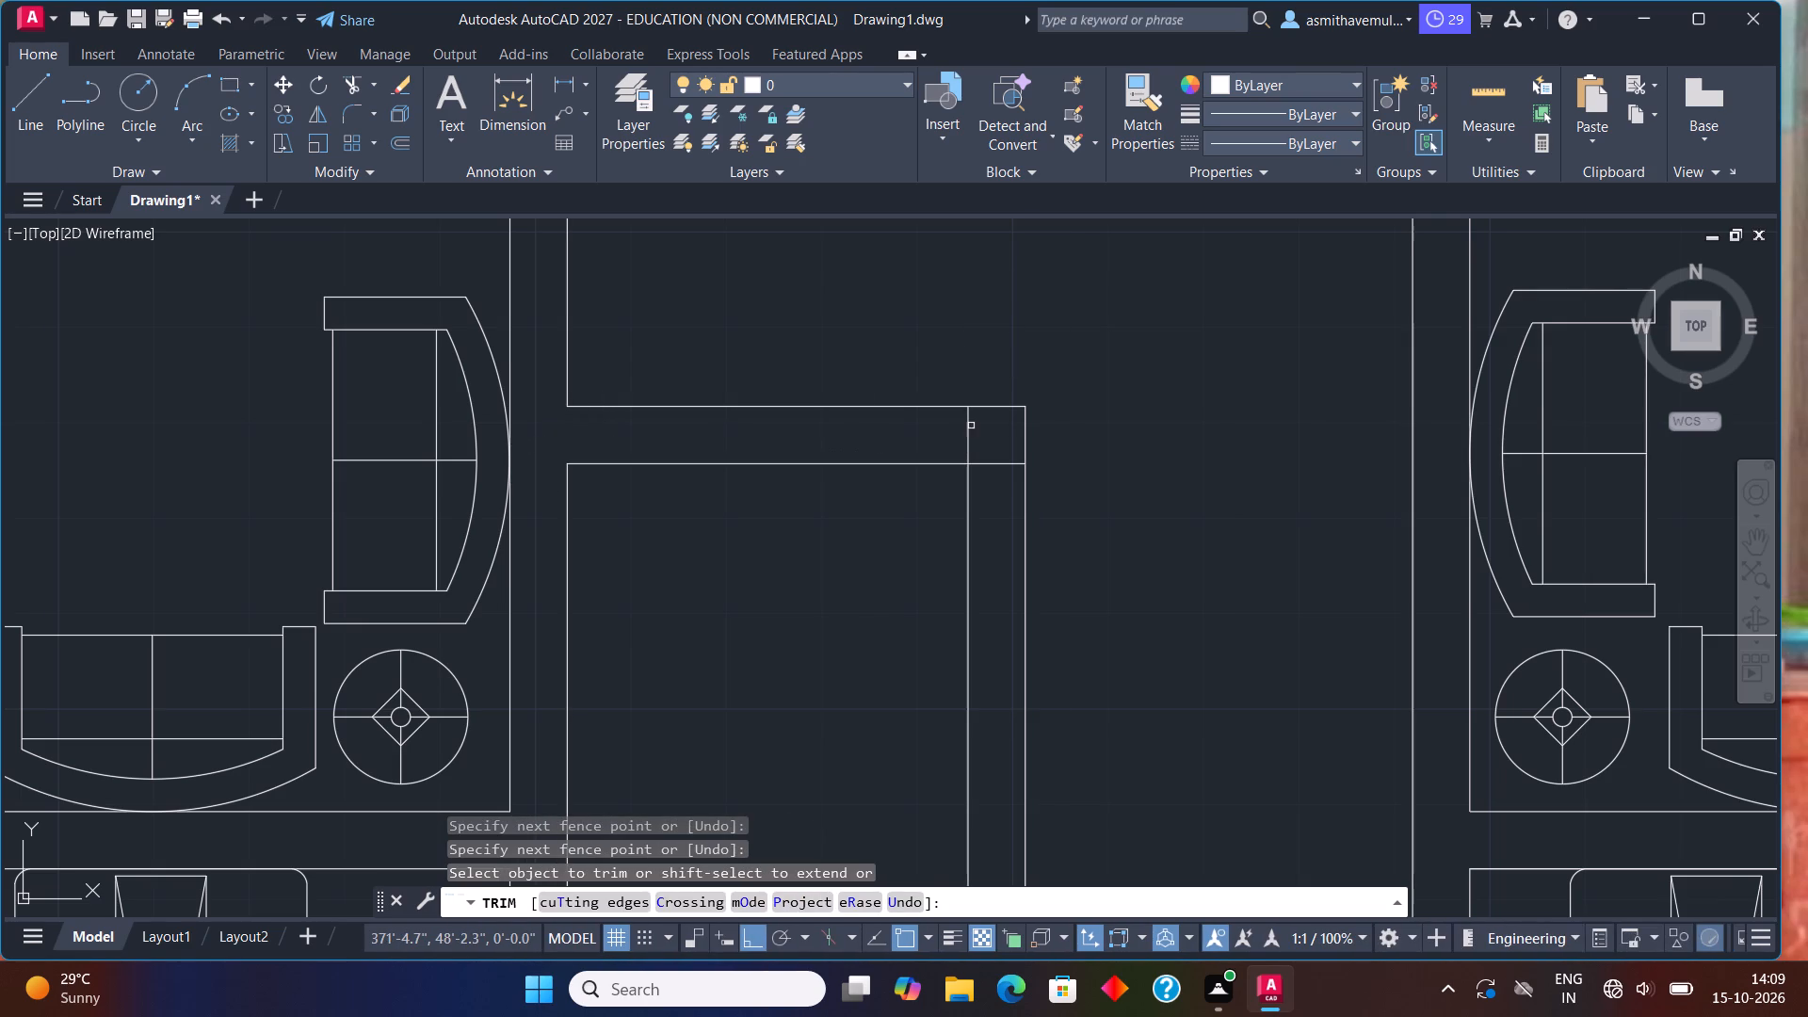
click(973, 423)
click(959, 423)
drag(983, 430, 987, 444)
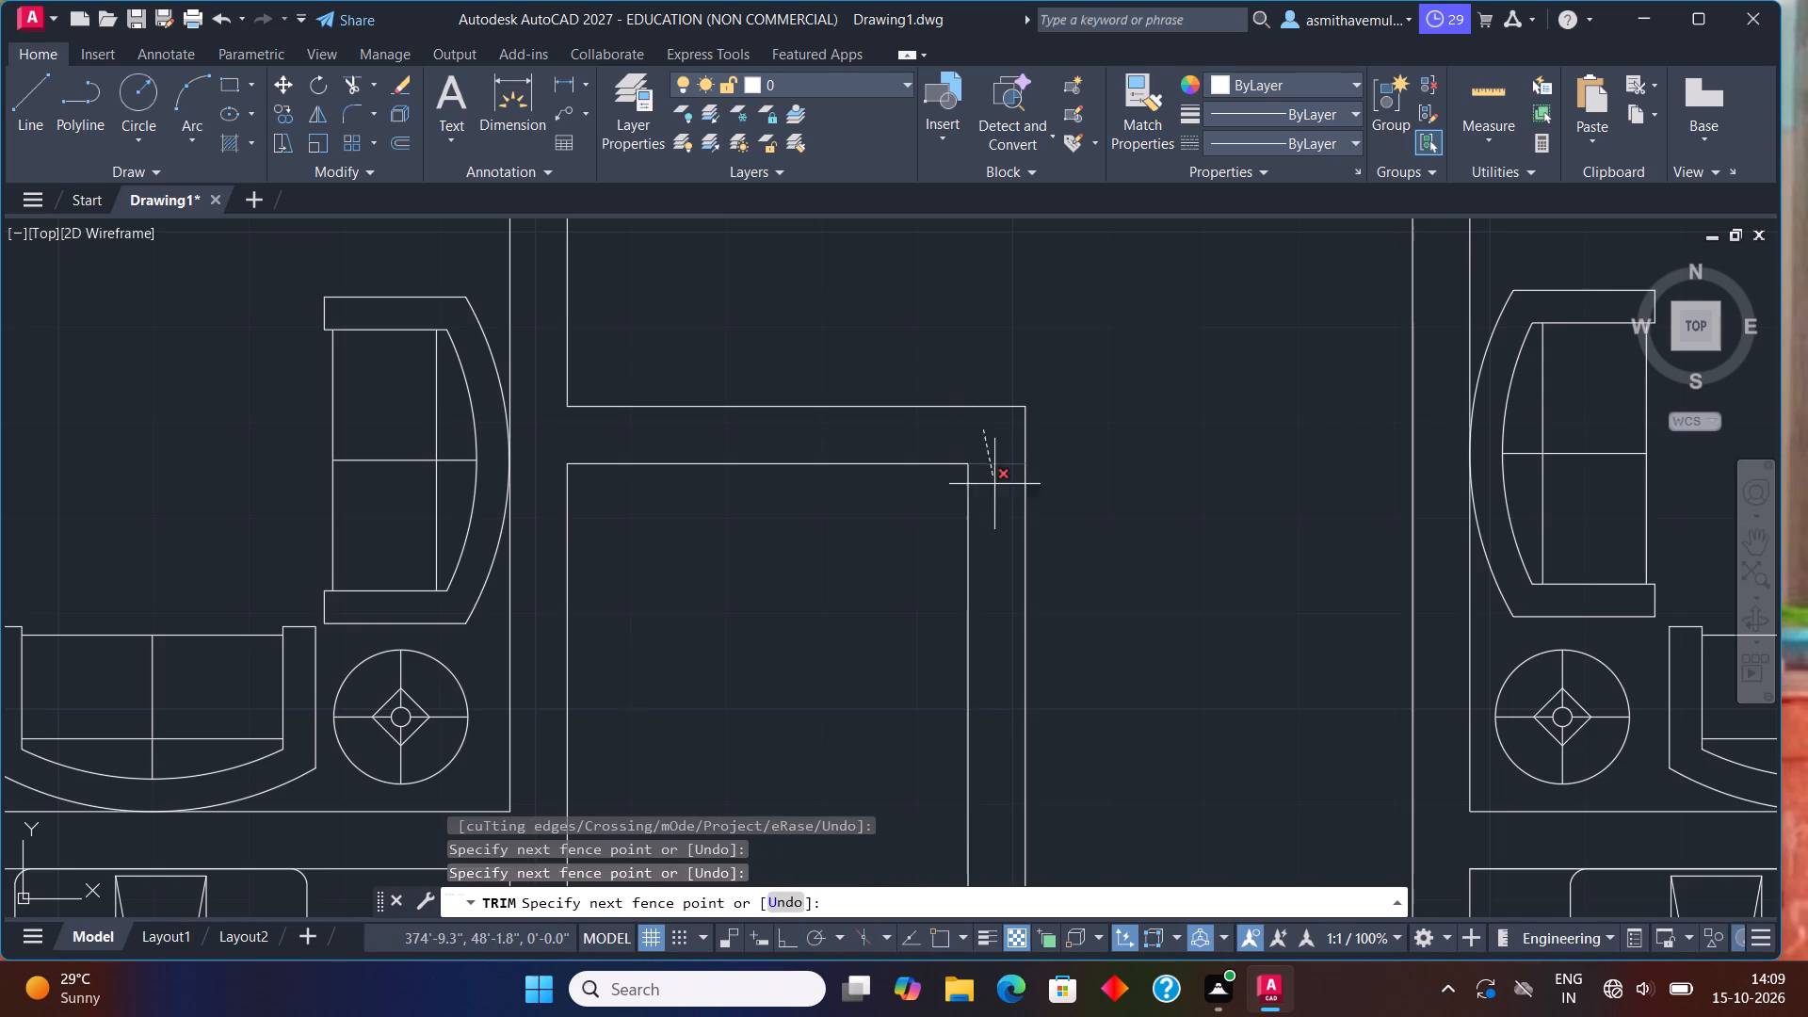
click(999, 509)
scroll(1007, 519, down, 1)
key(Escape)
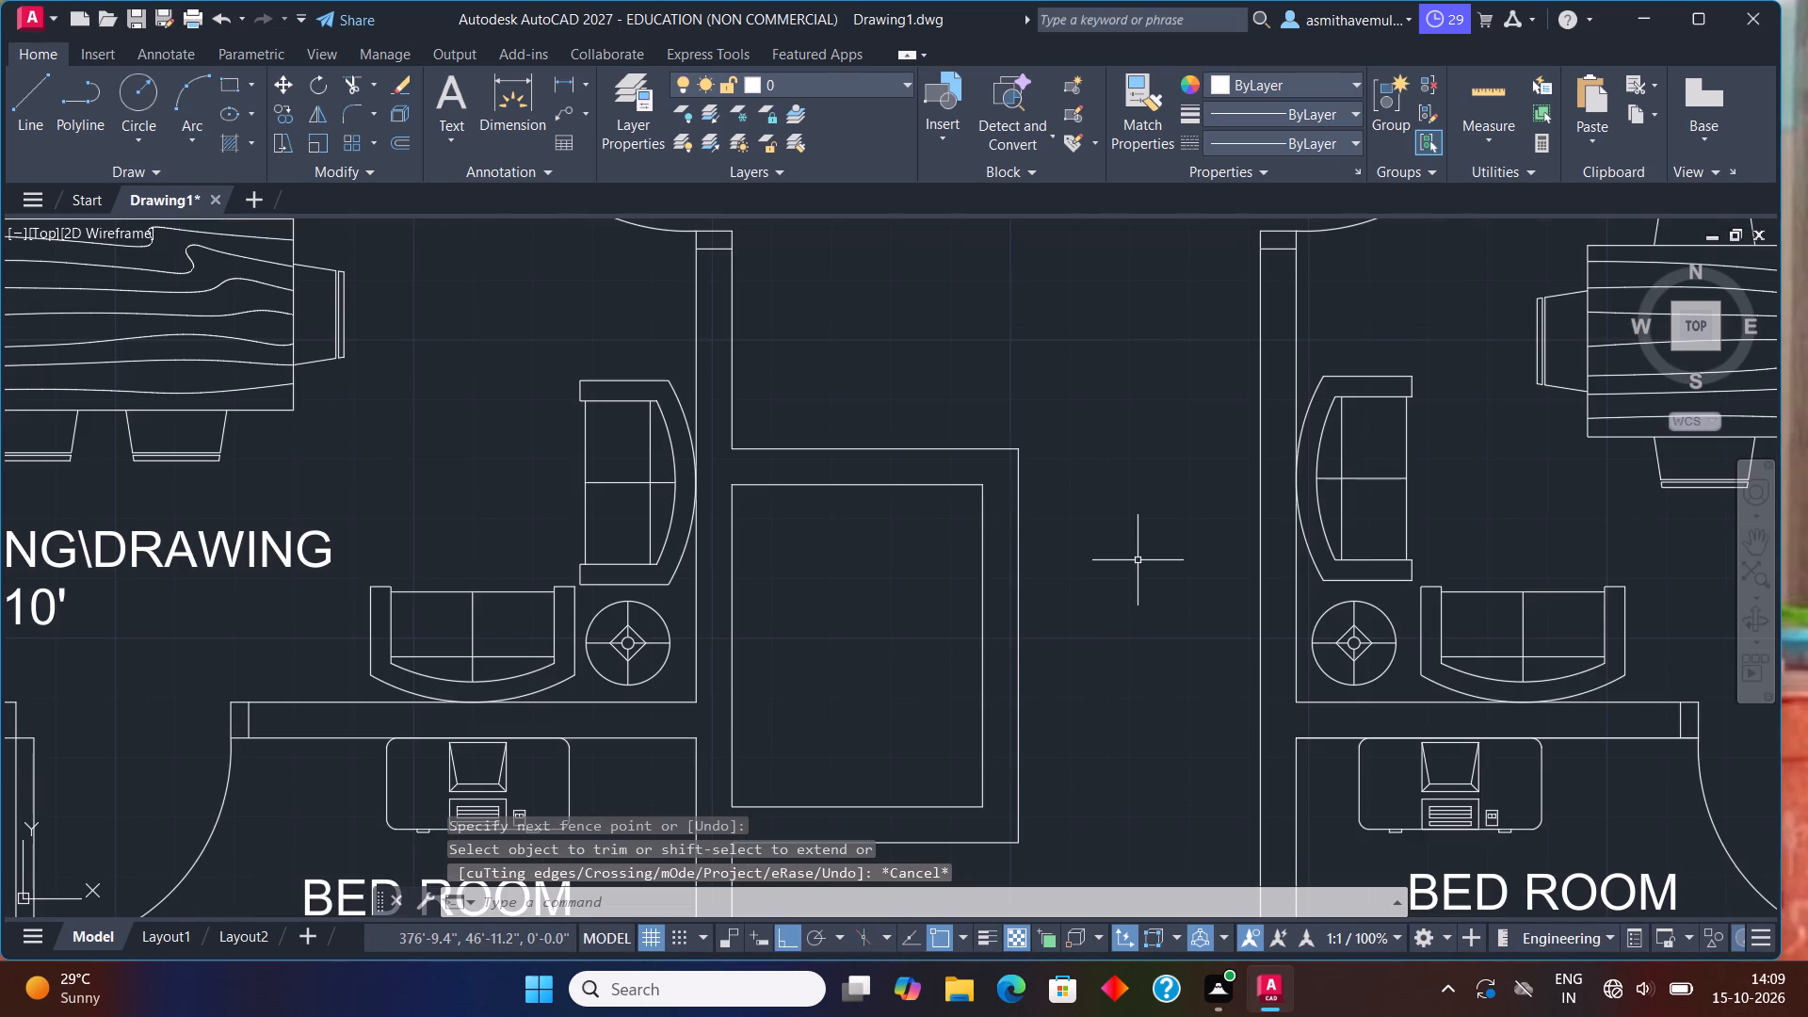
Label the enclosure above the stairs "LIFT" with "3'6"X4'6"" beneath, using single-line text 6" high at 0 rotation.
text(TEXT)
key(Return)
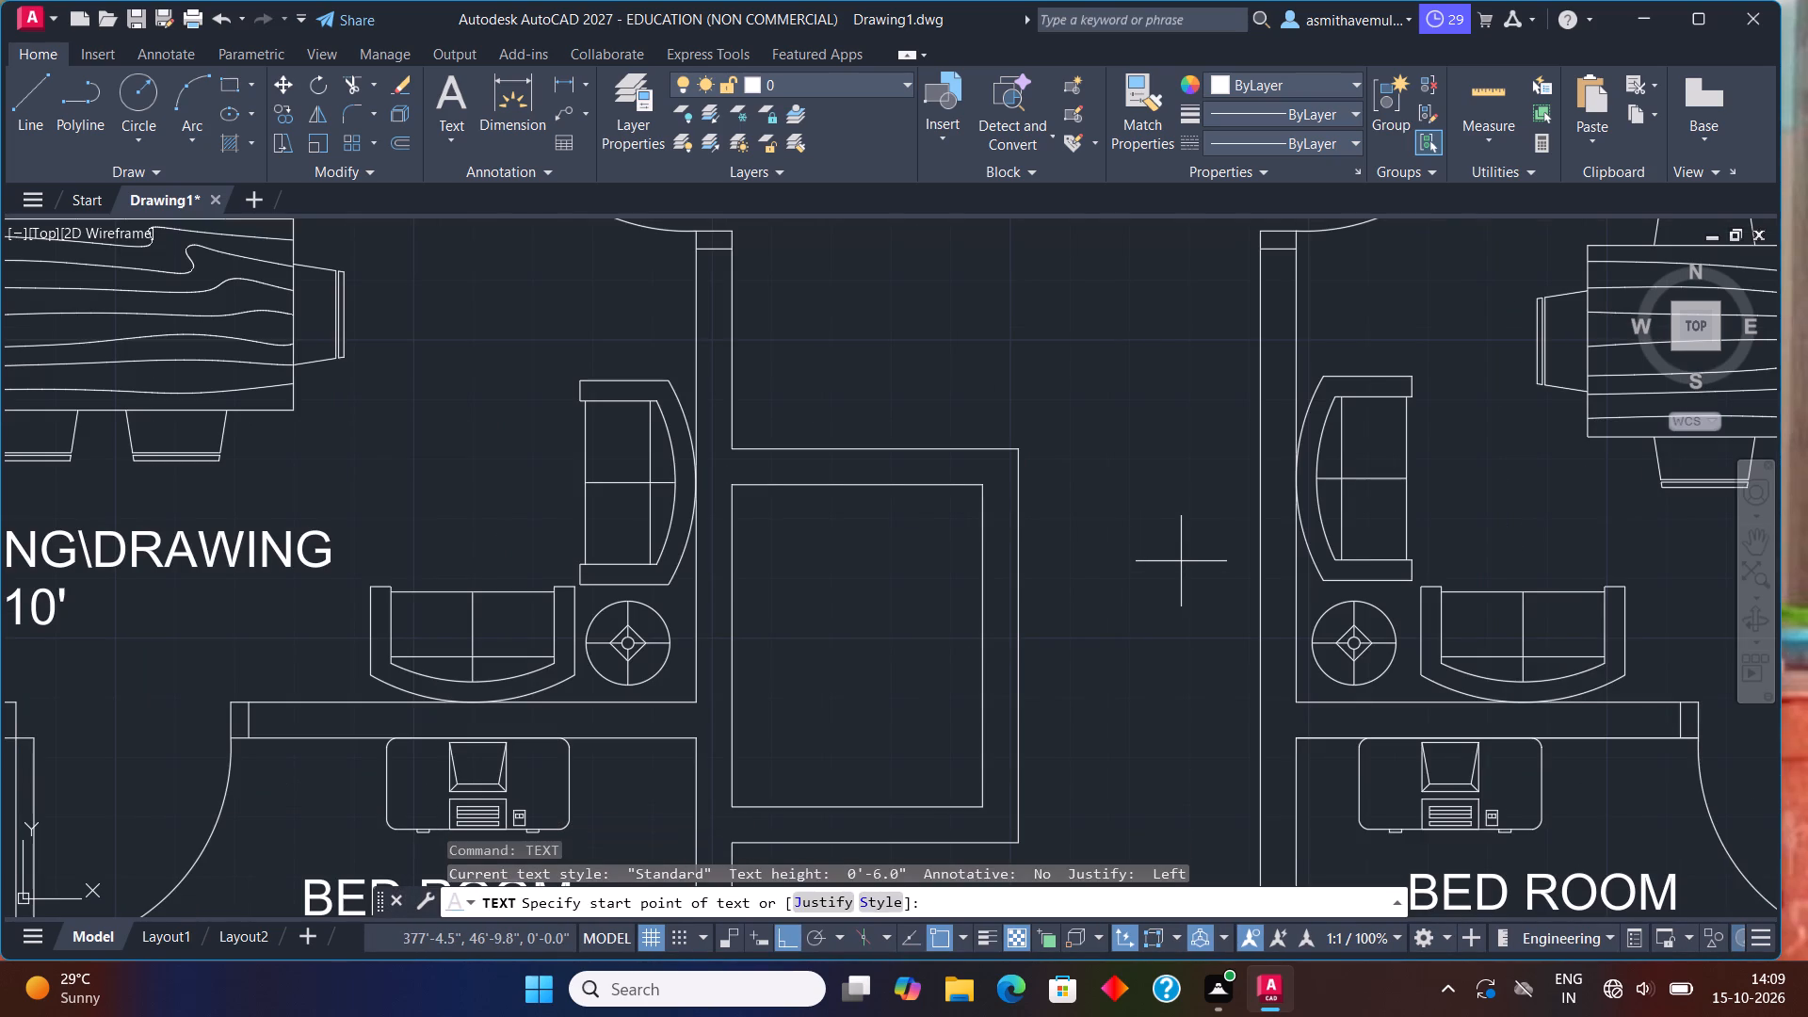
click(1160, 531)
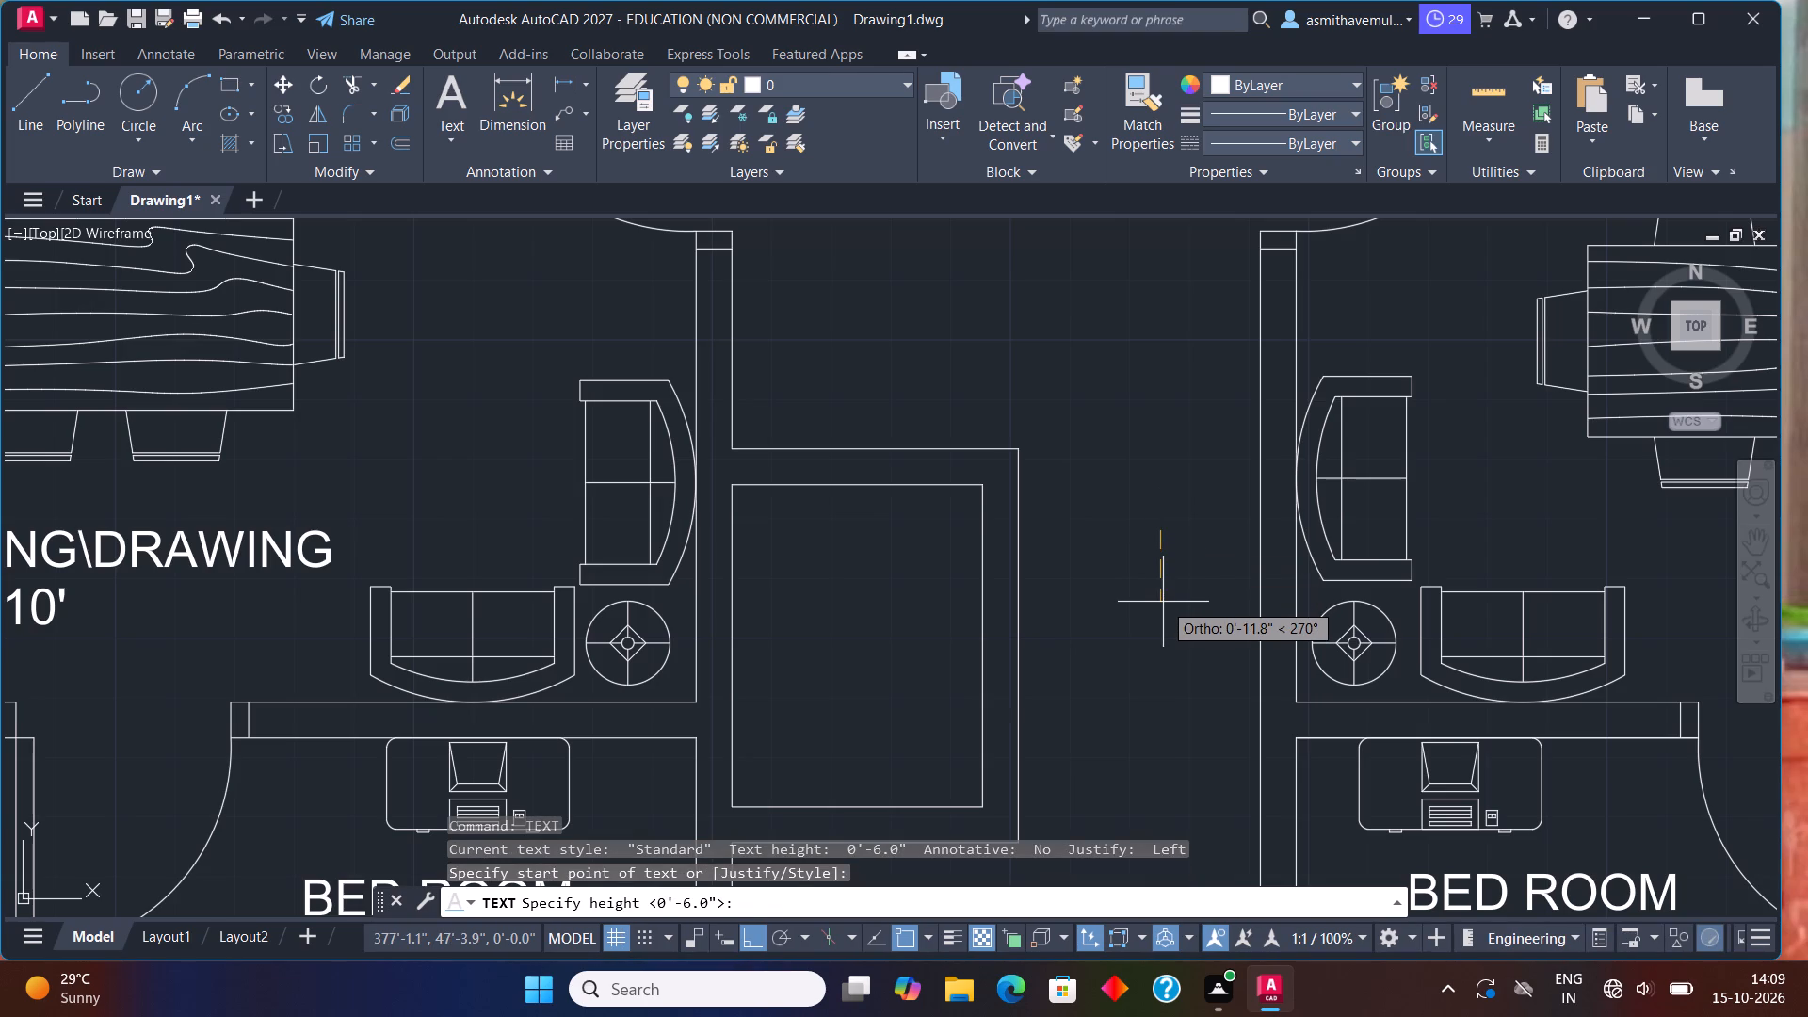
key(6)
key(shift+quotedbl)
key(Return)
key(0)
key(Return)
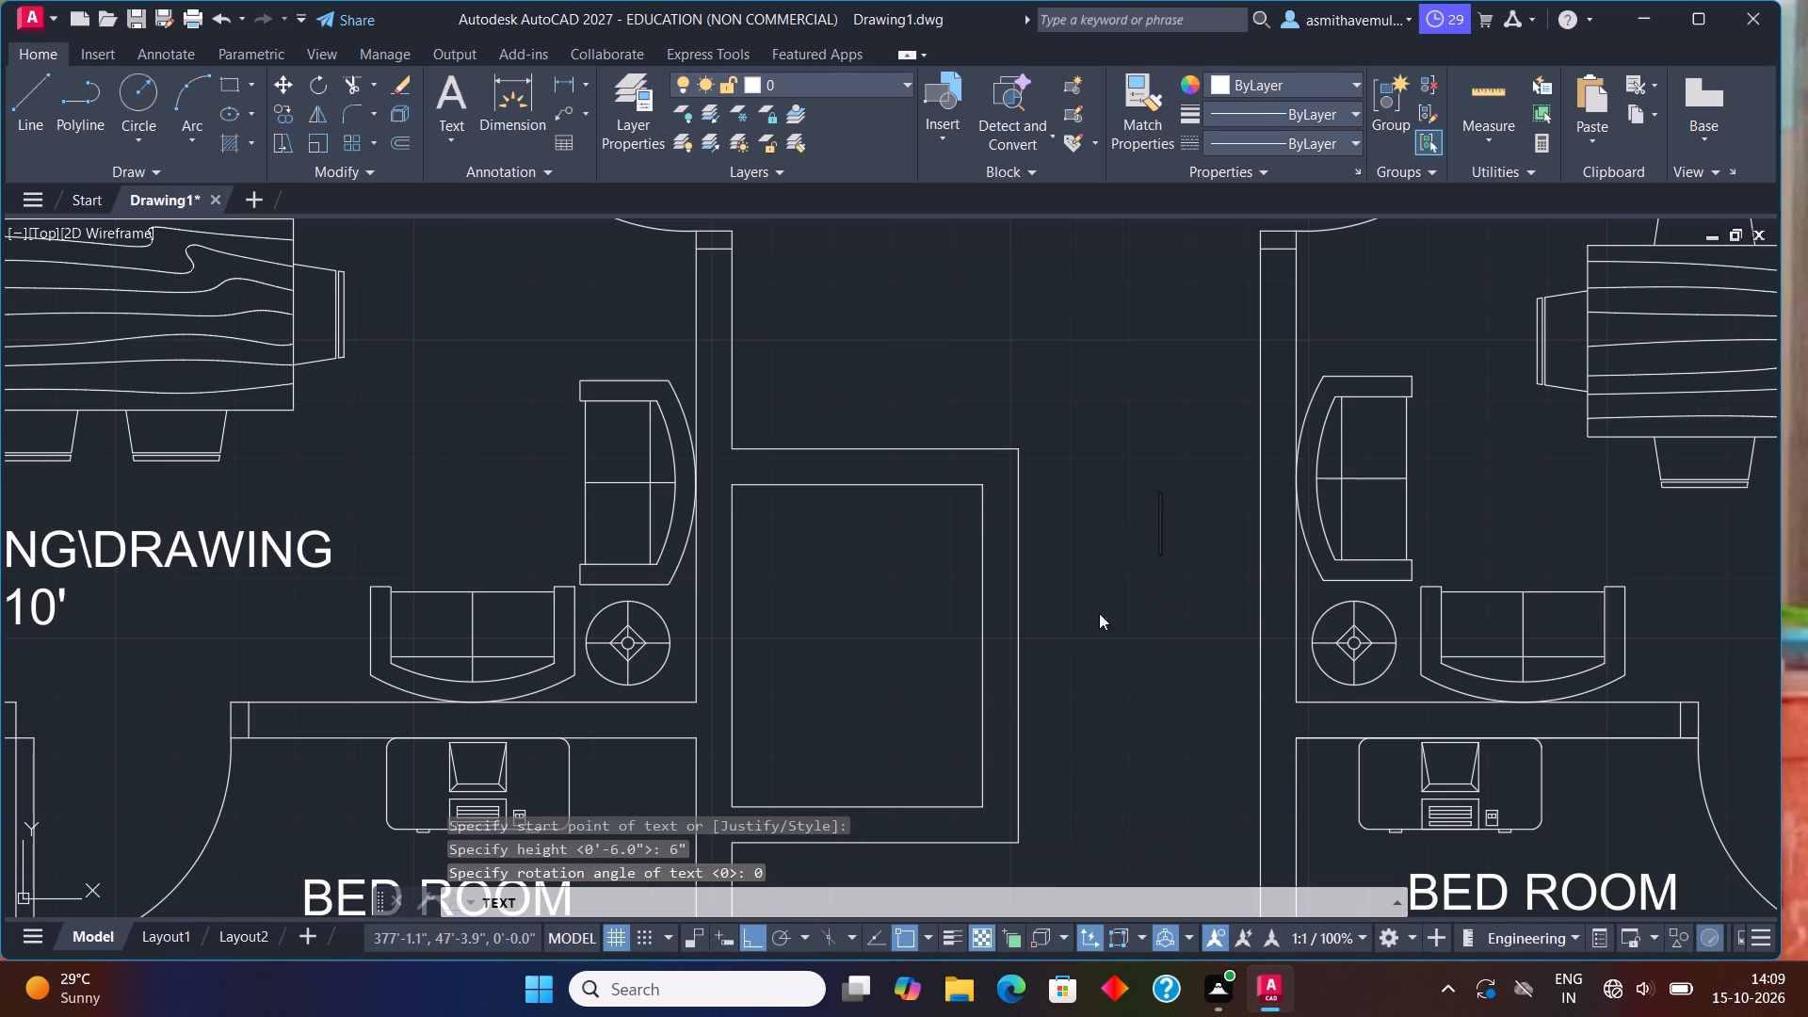
click(764, 585)
text(LIFT)
key(Return)
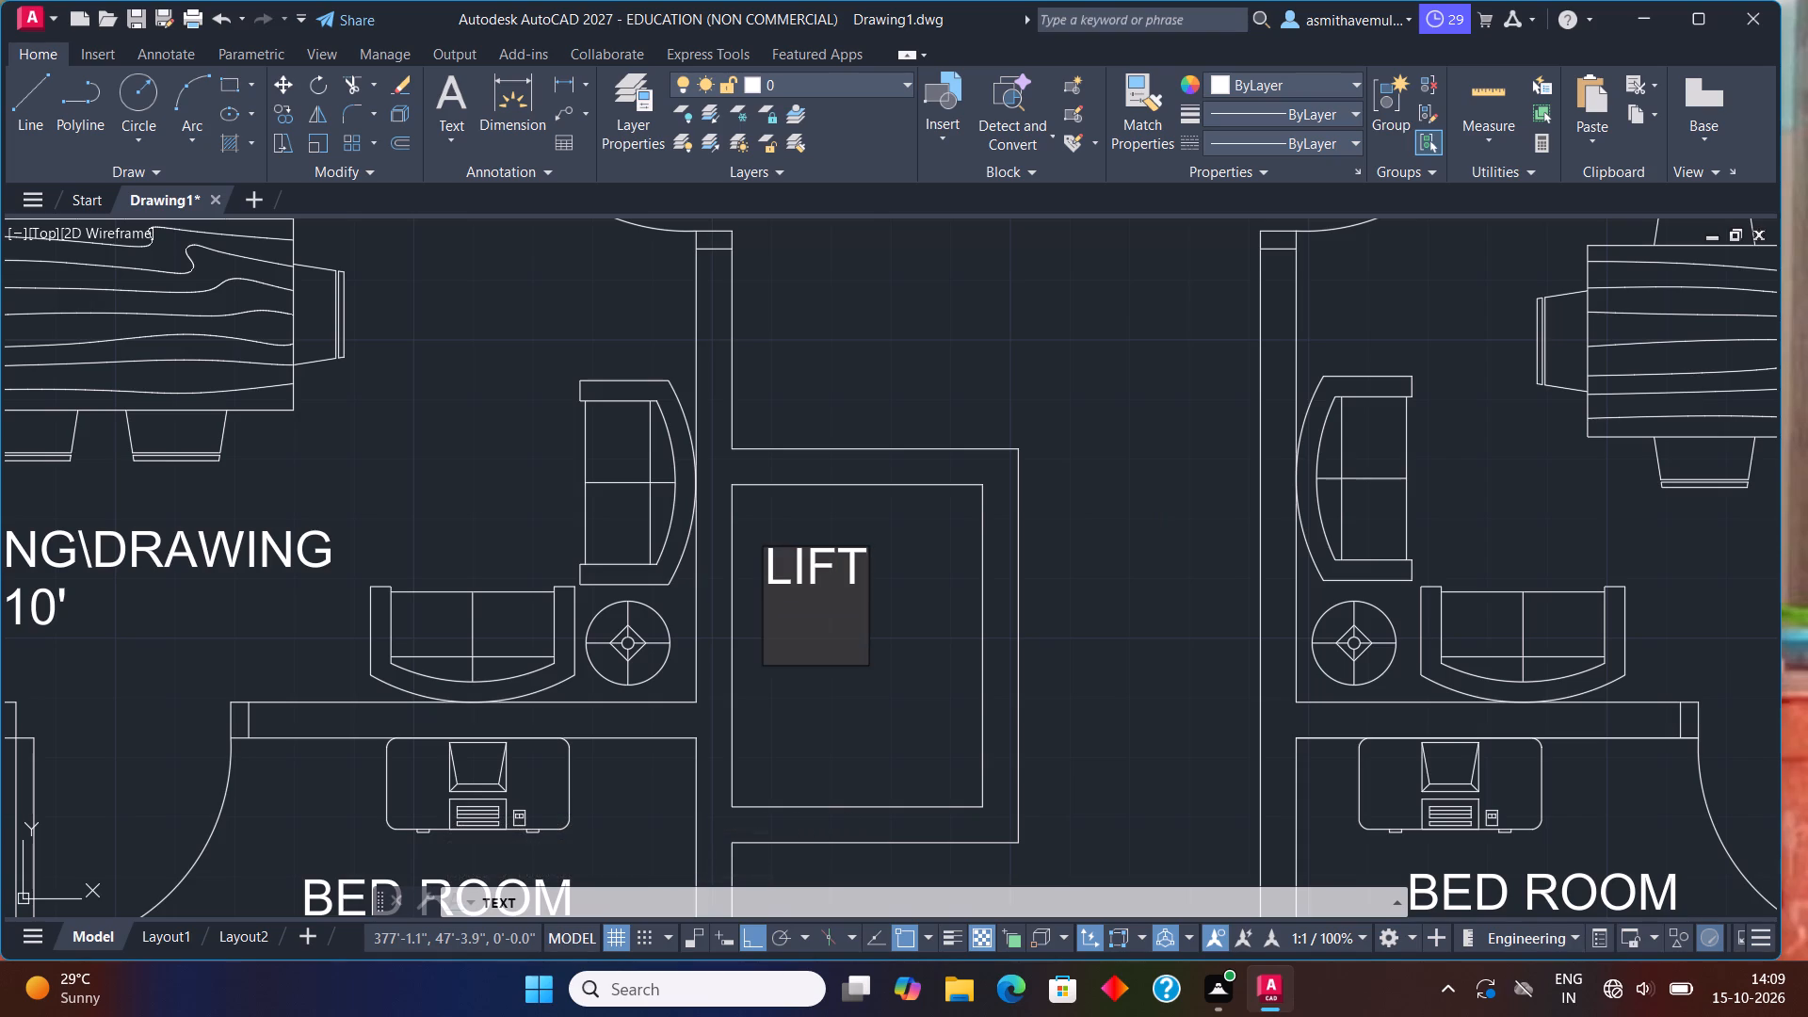
text(3')
text(6")
key(x)
text(4'6")
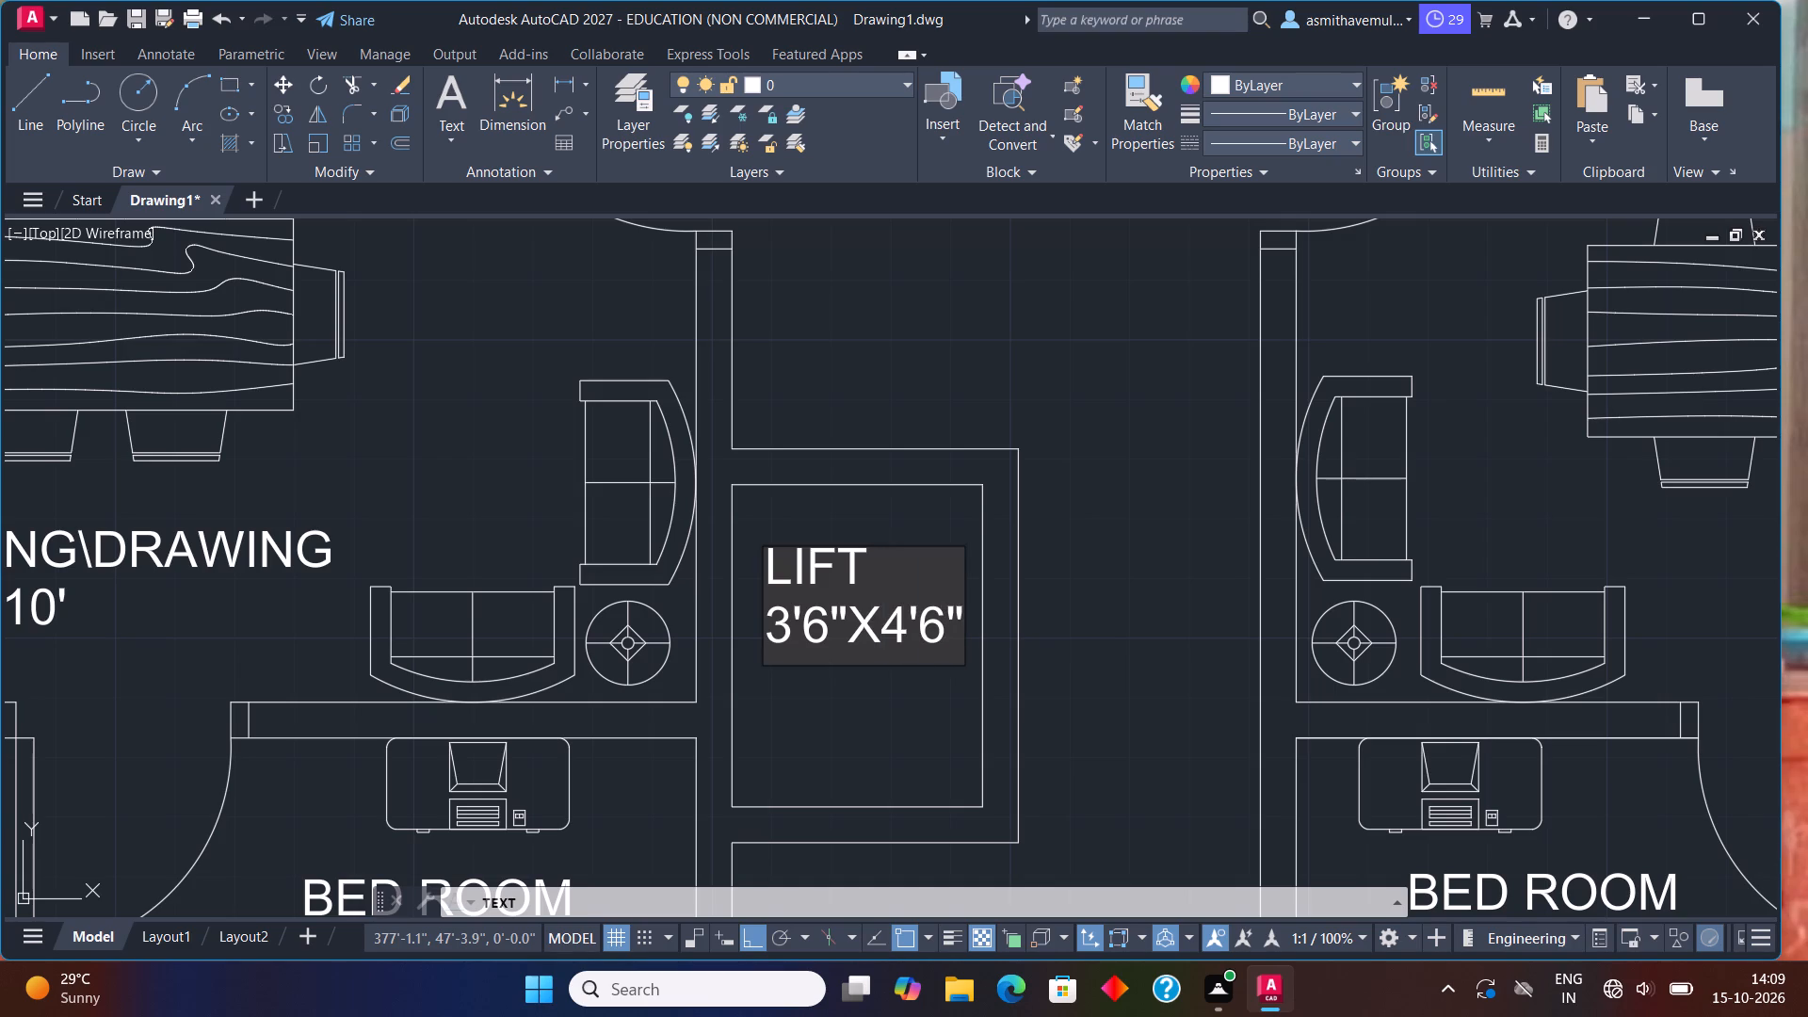
click(1100, 537)
key(Escape)
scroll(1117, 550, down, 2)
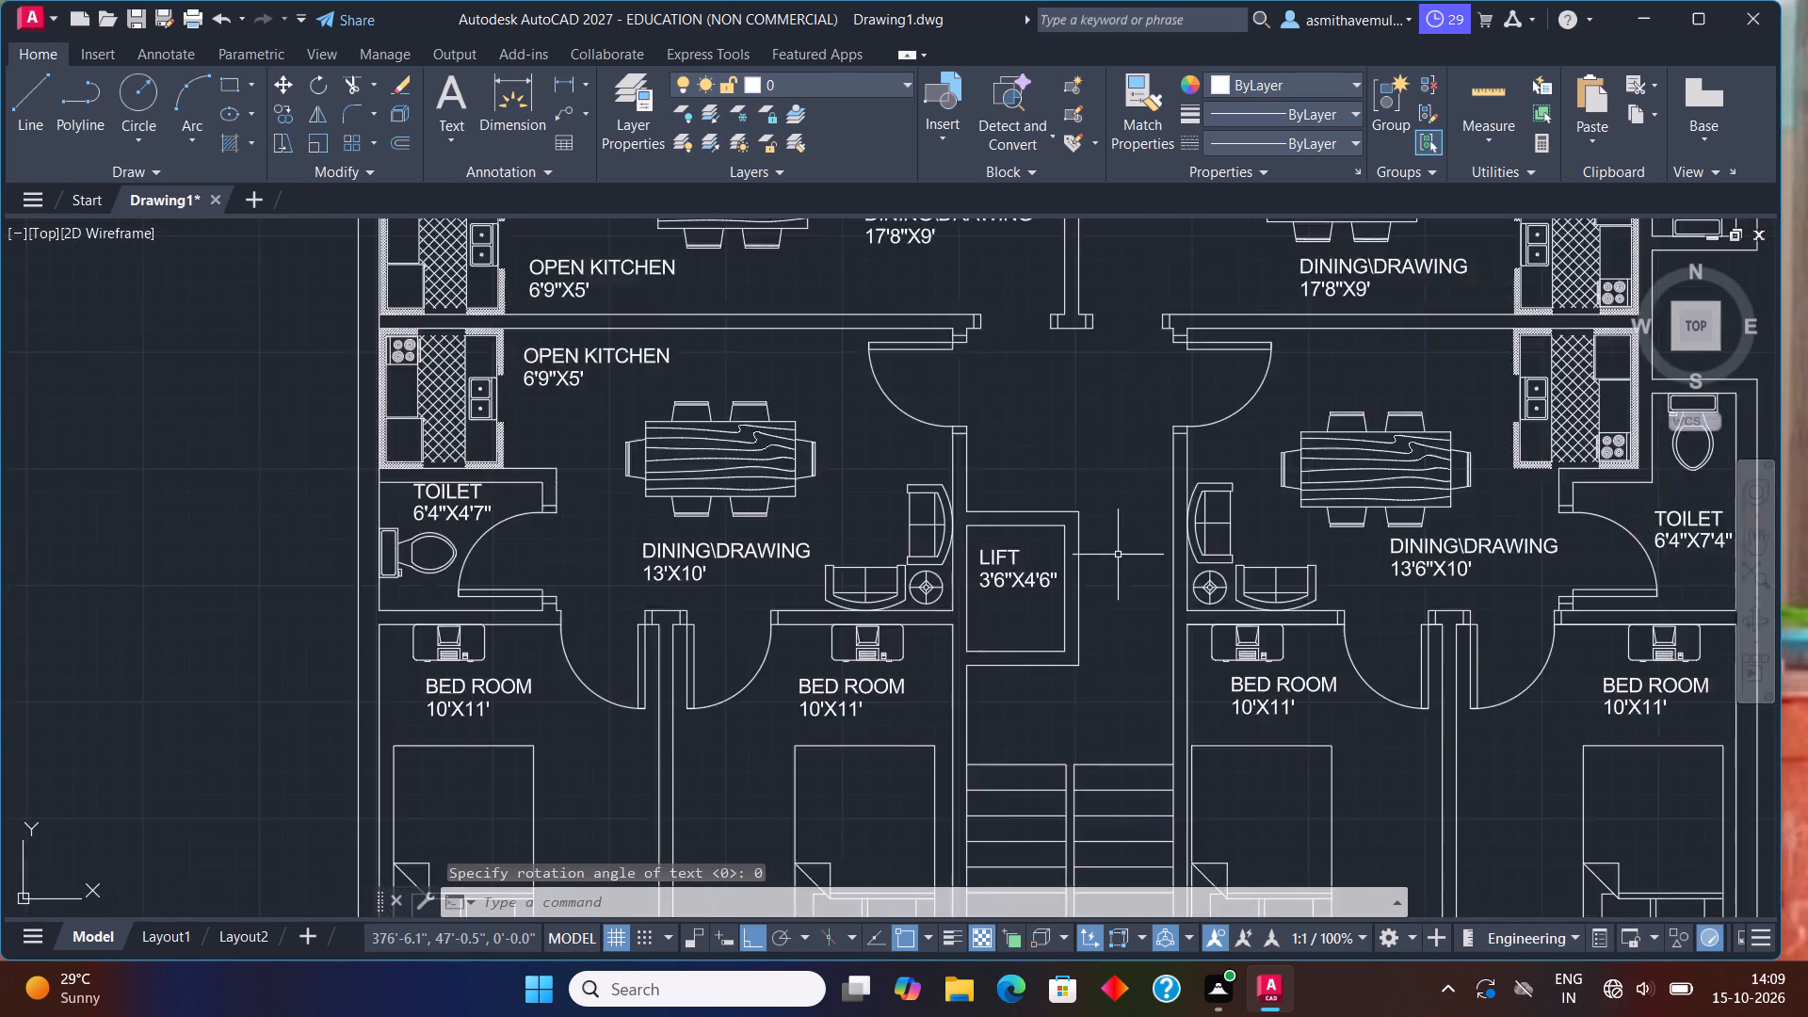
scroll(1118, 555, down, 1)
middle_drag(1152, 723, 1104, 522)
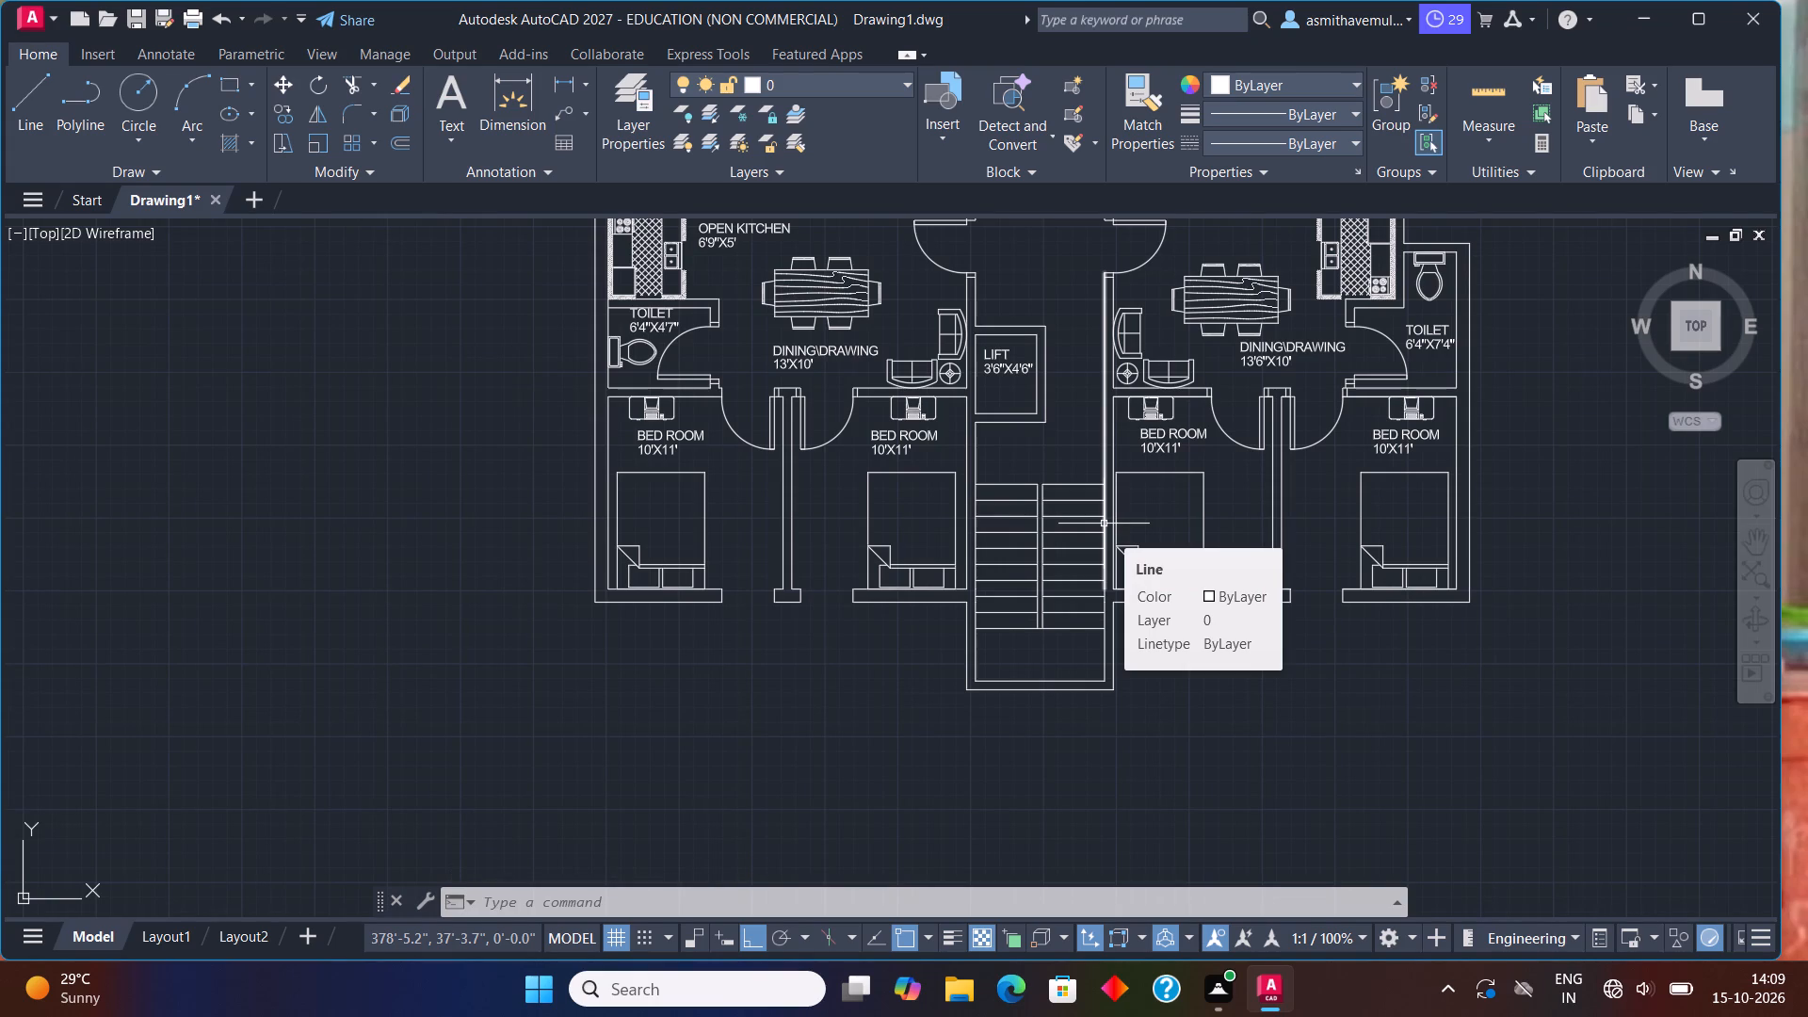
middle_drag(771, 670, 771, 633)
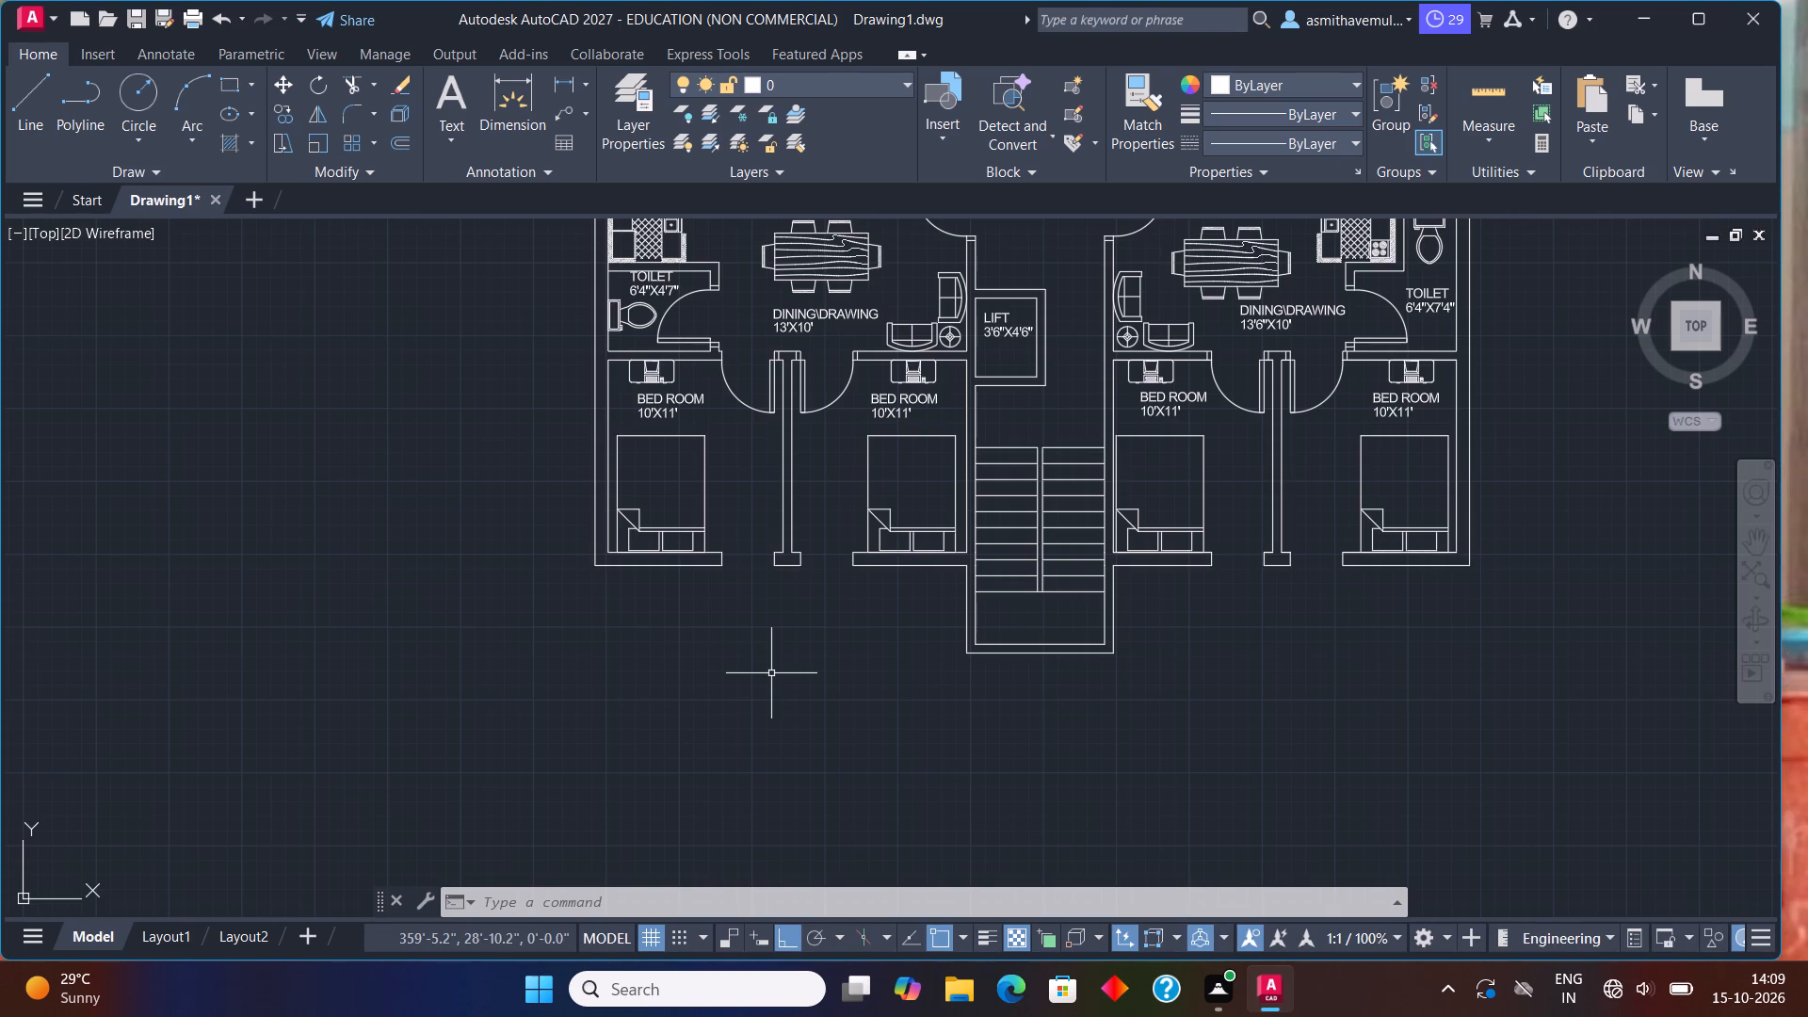
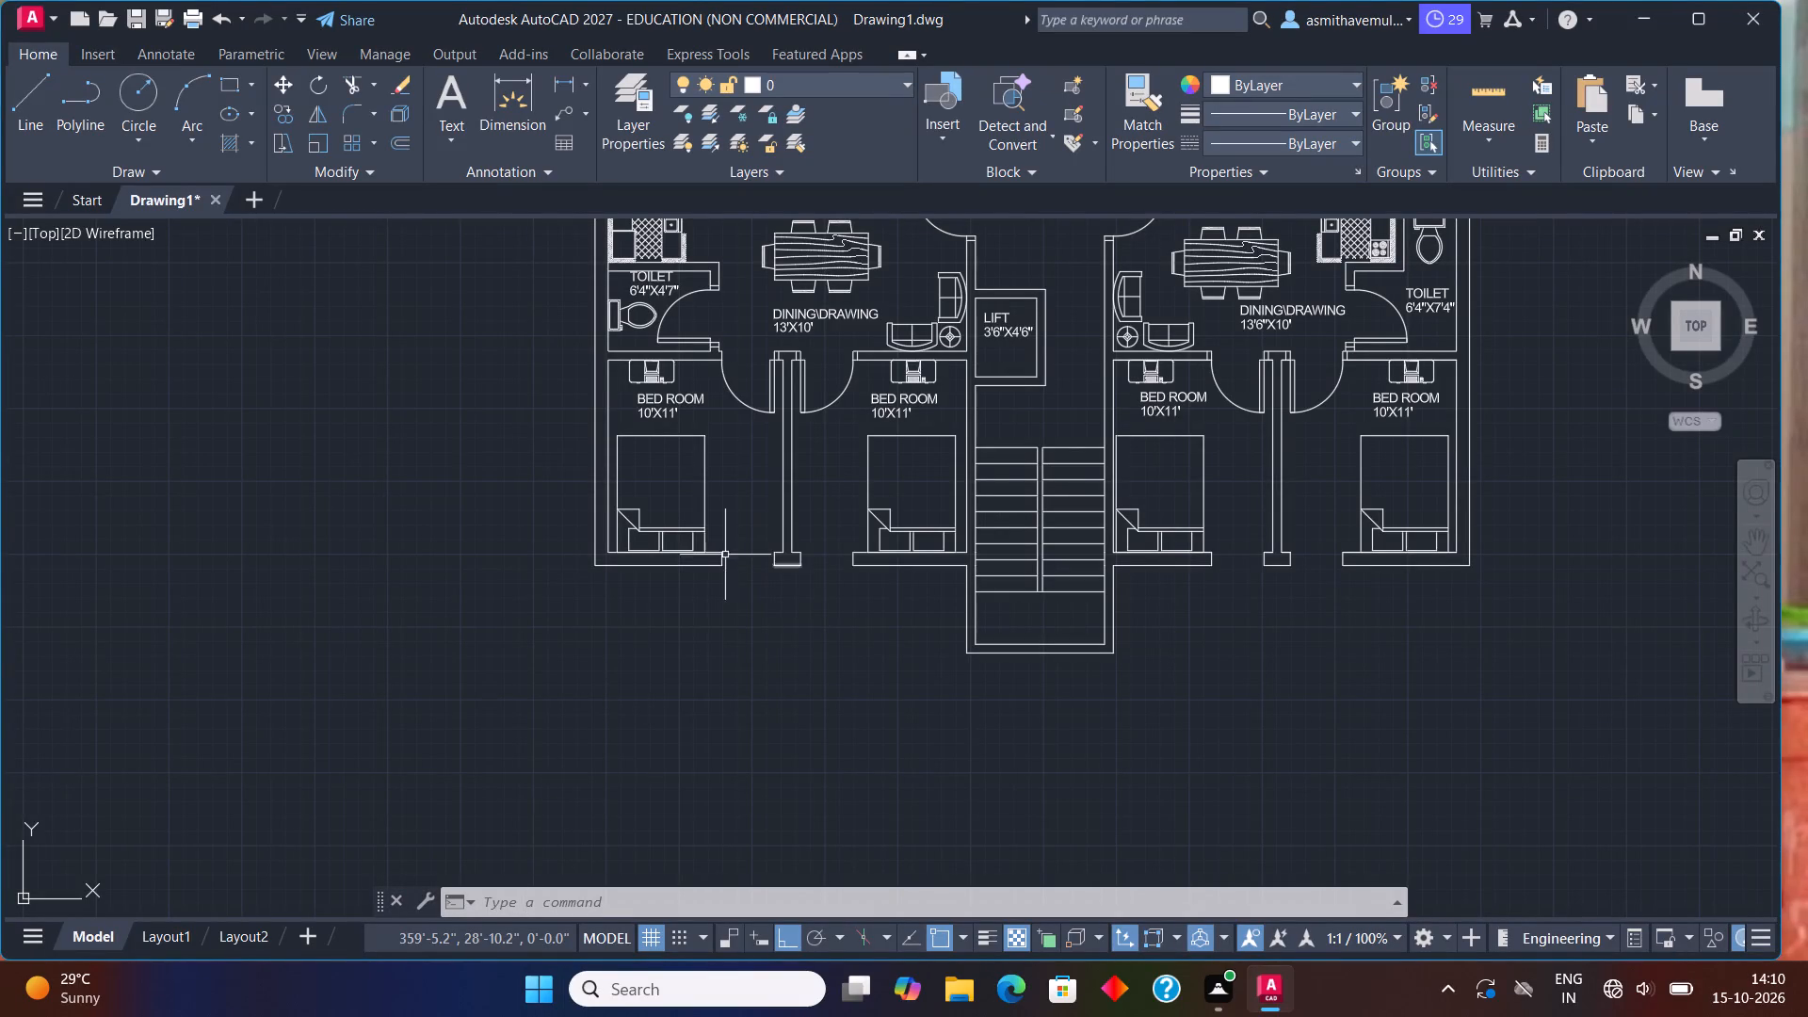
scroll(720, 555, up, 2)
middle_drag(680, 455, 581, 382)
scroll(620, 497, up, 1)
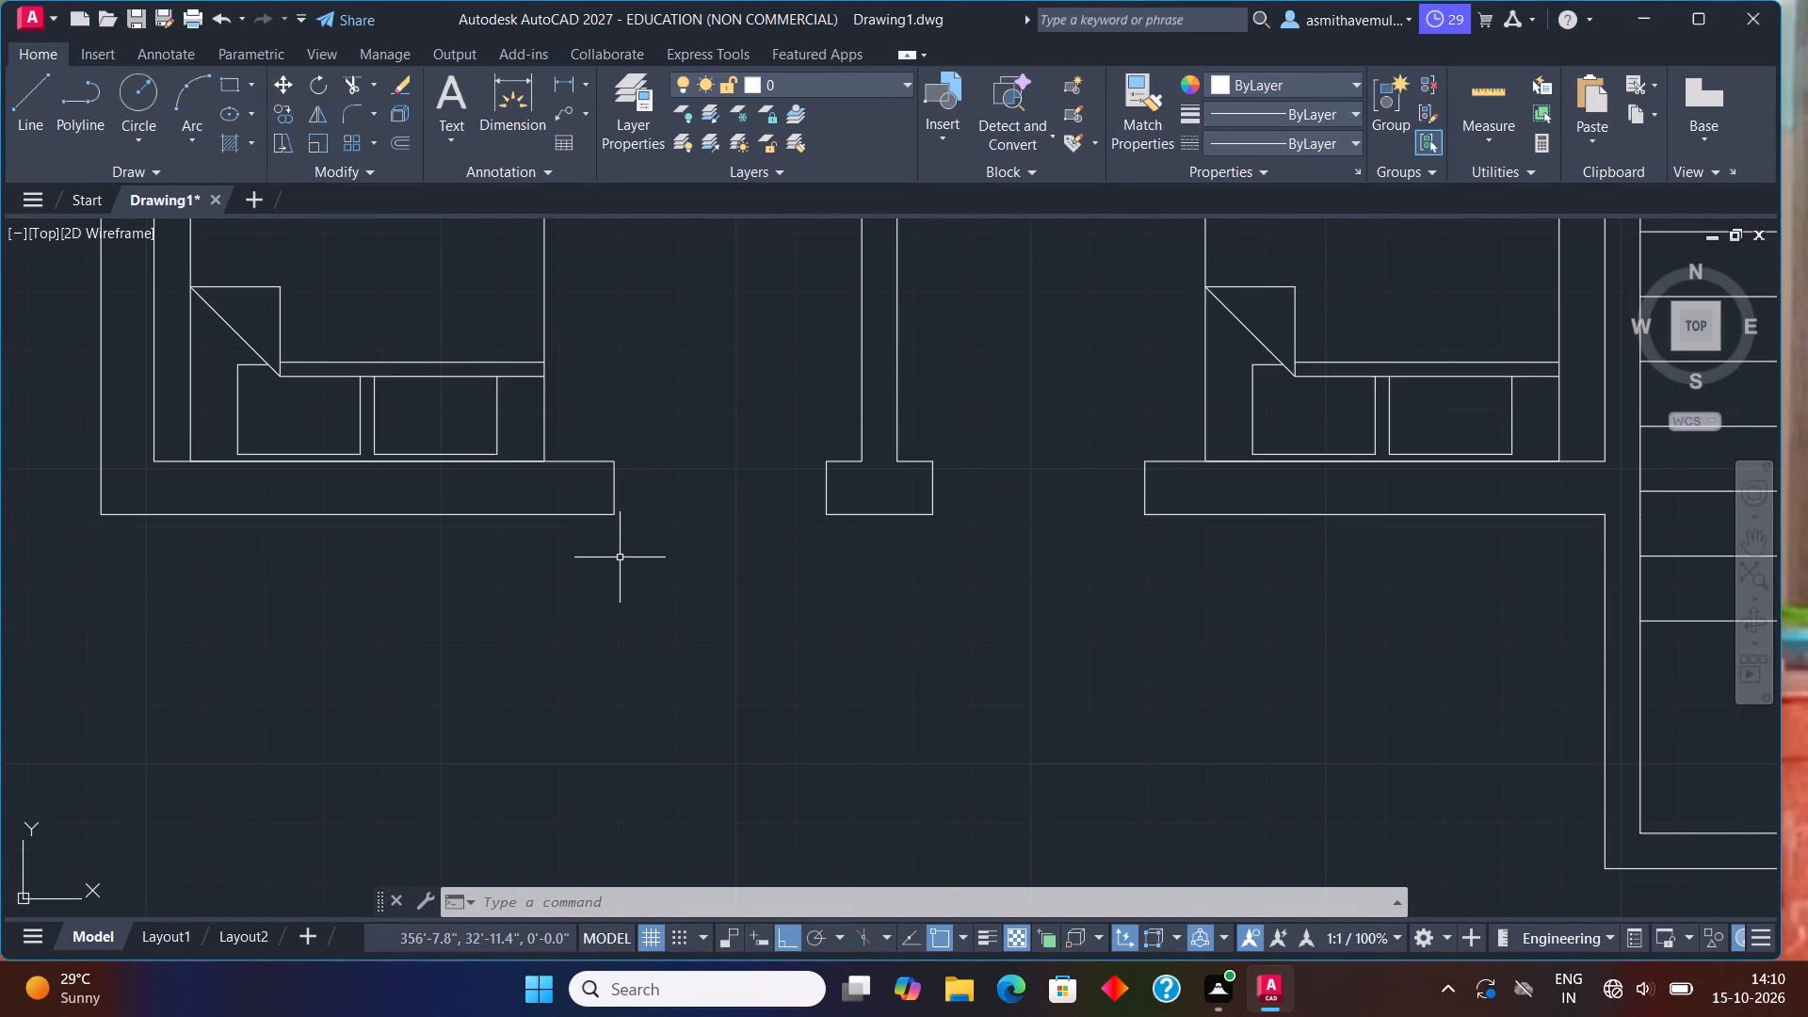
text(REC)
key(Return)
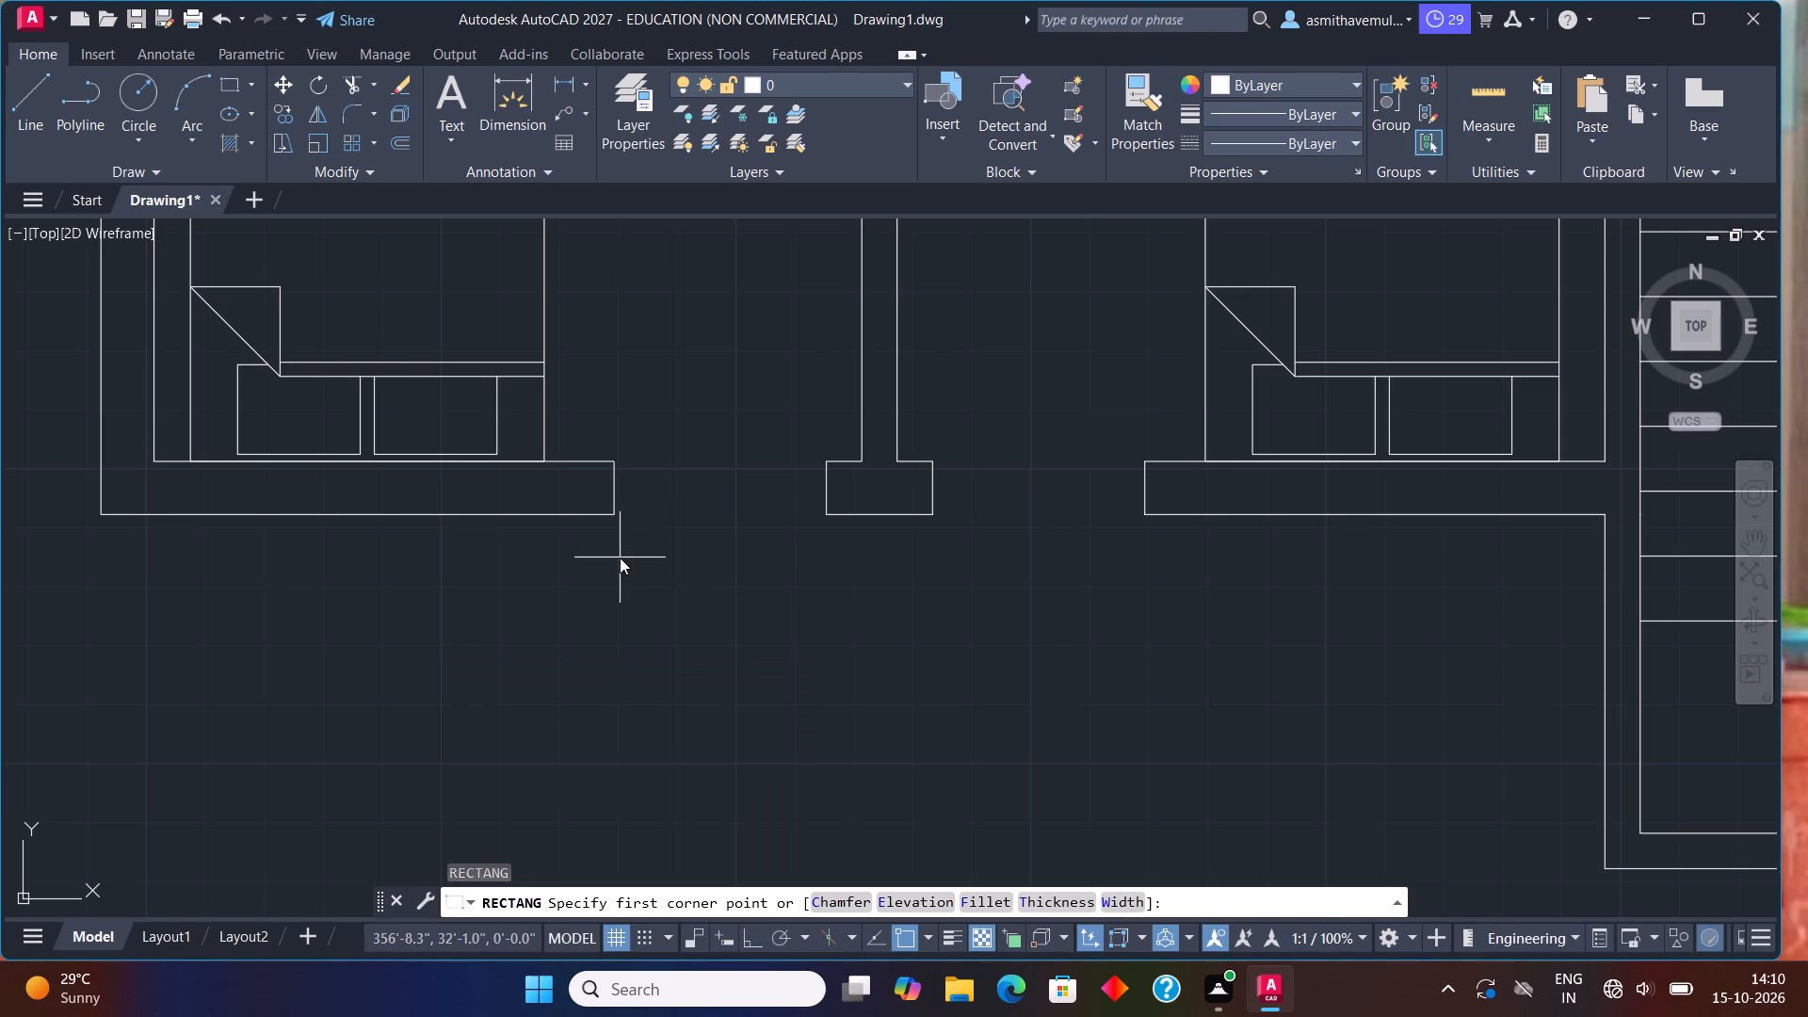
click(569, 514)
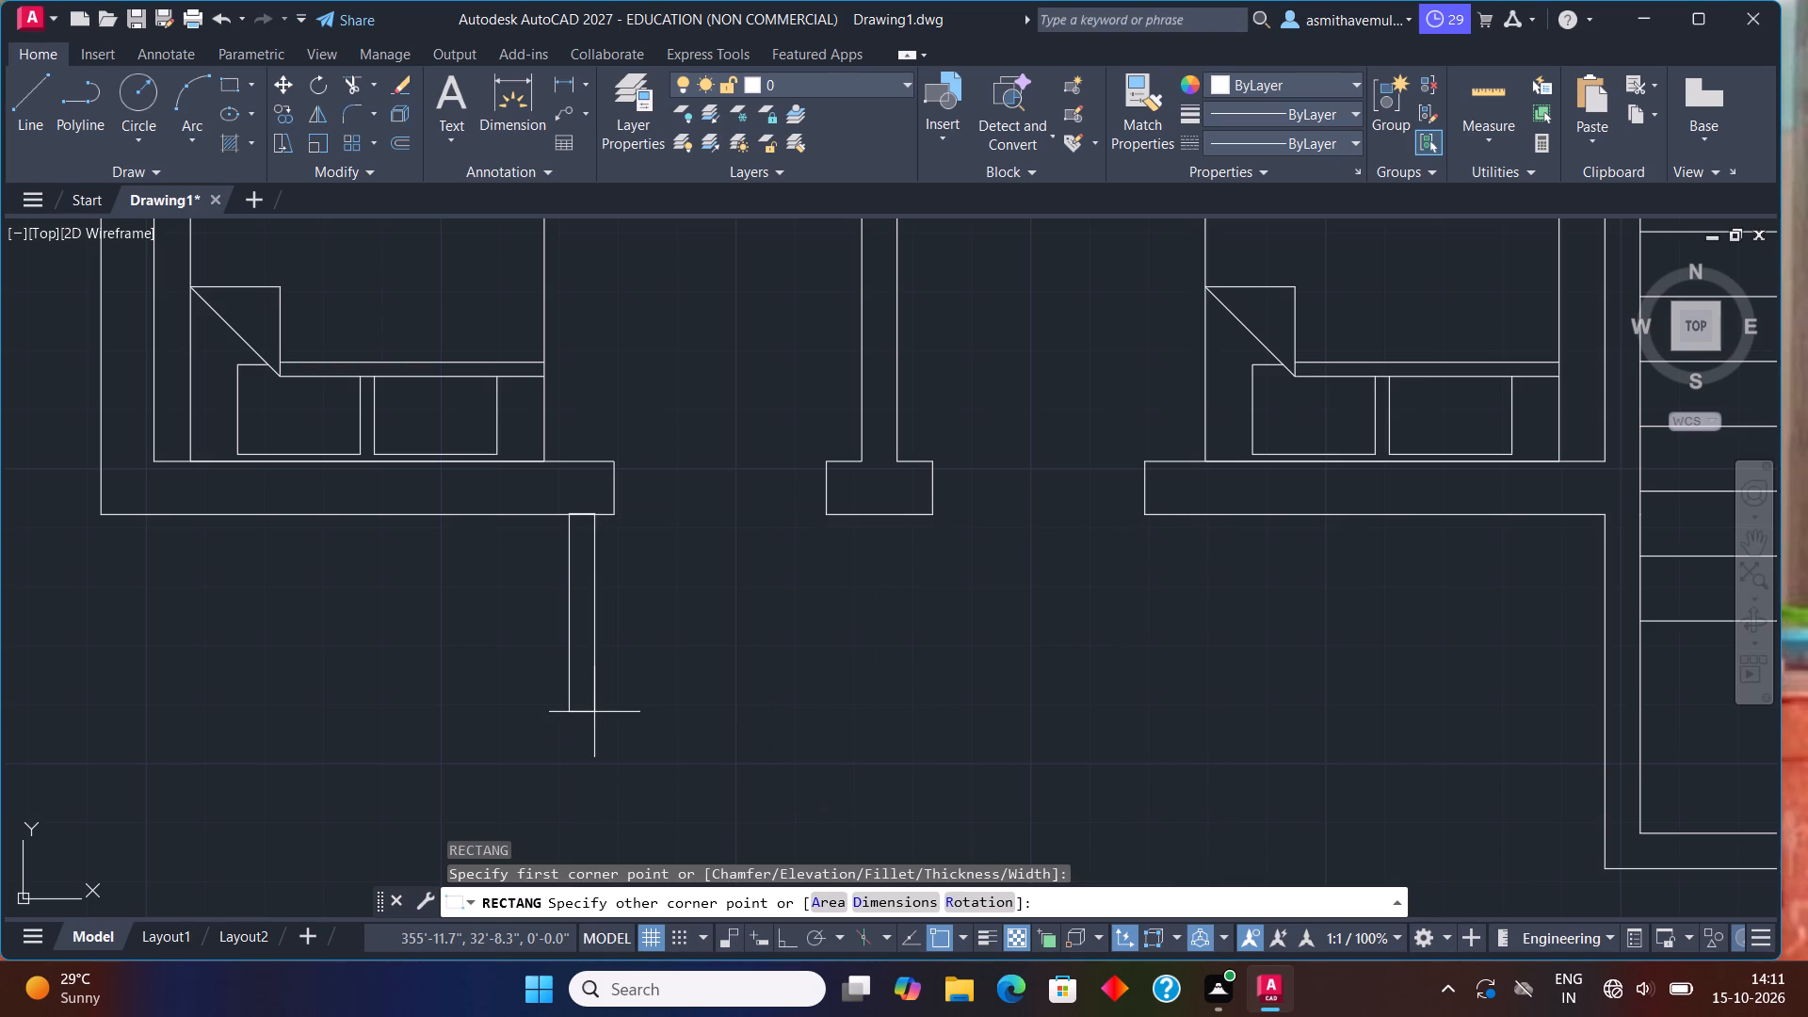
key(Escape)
Draw a rectangle below the outer wall of the two lower-left bedrooms, spanning both wall openings and overlapping the wall ends on each side.
text(RE)
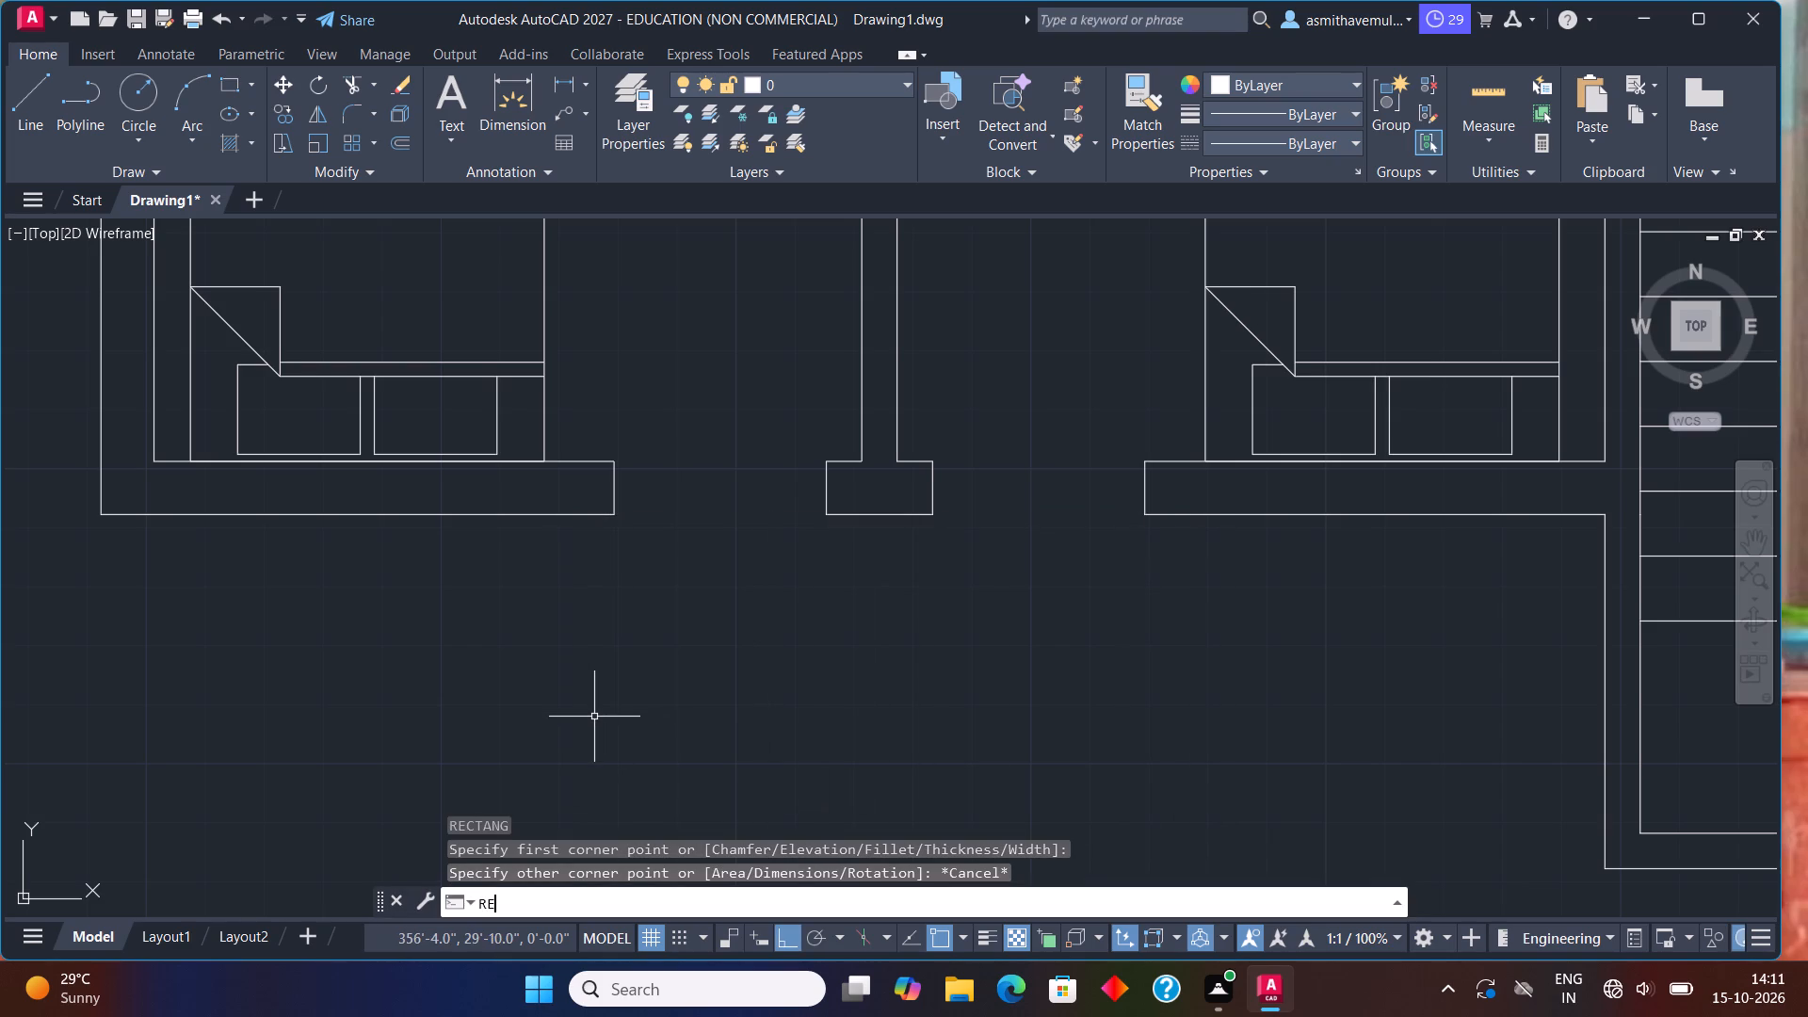
key(c)
key(Return)
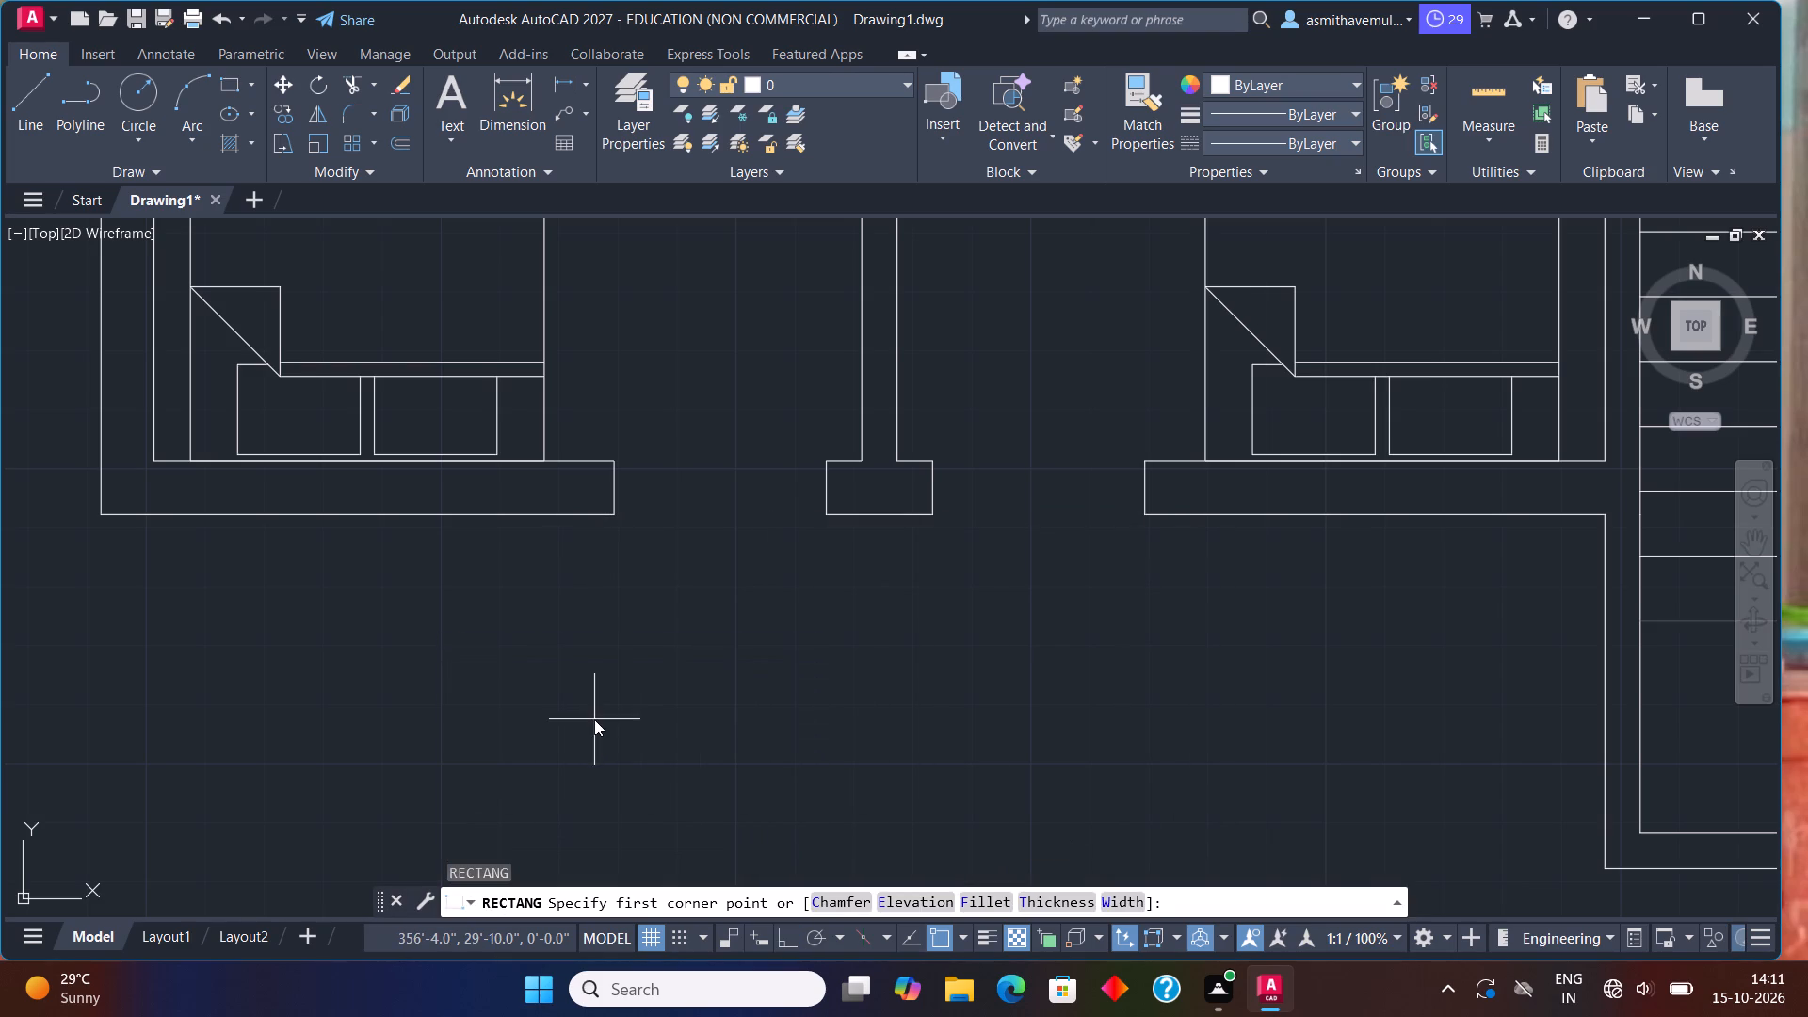
scroll(566, 716, up, 1)
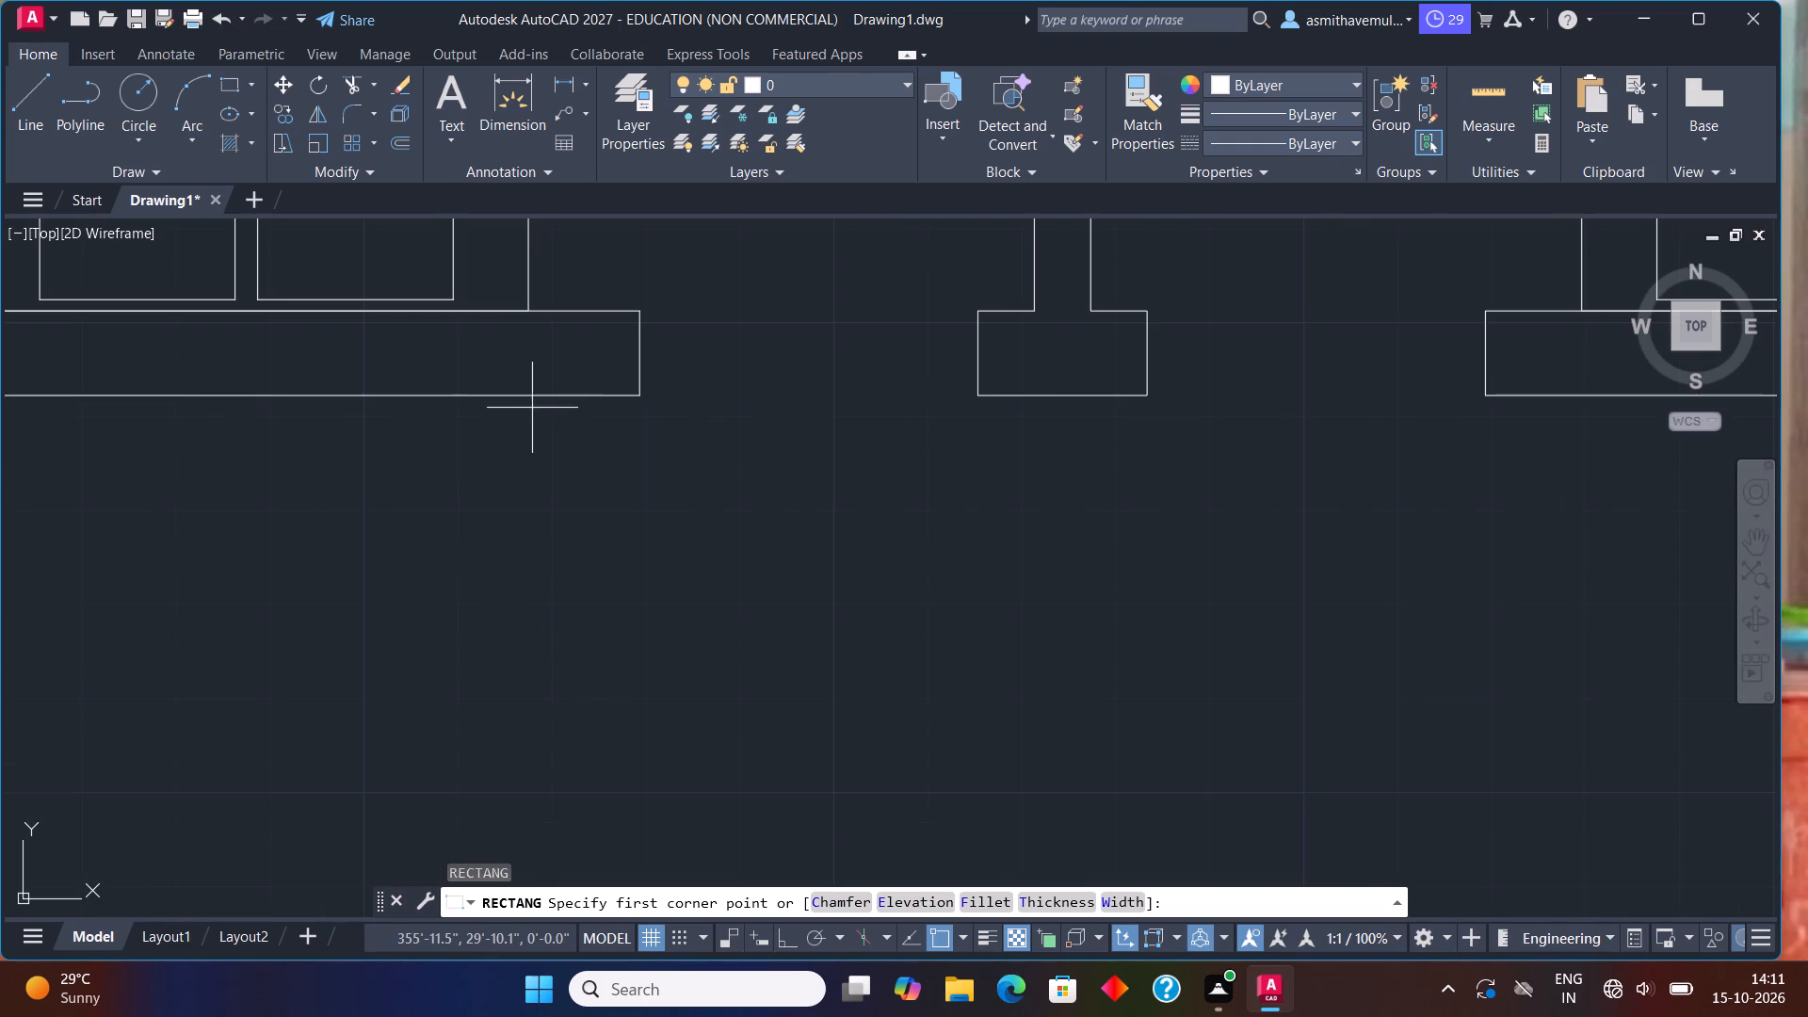
click(532, 395)
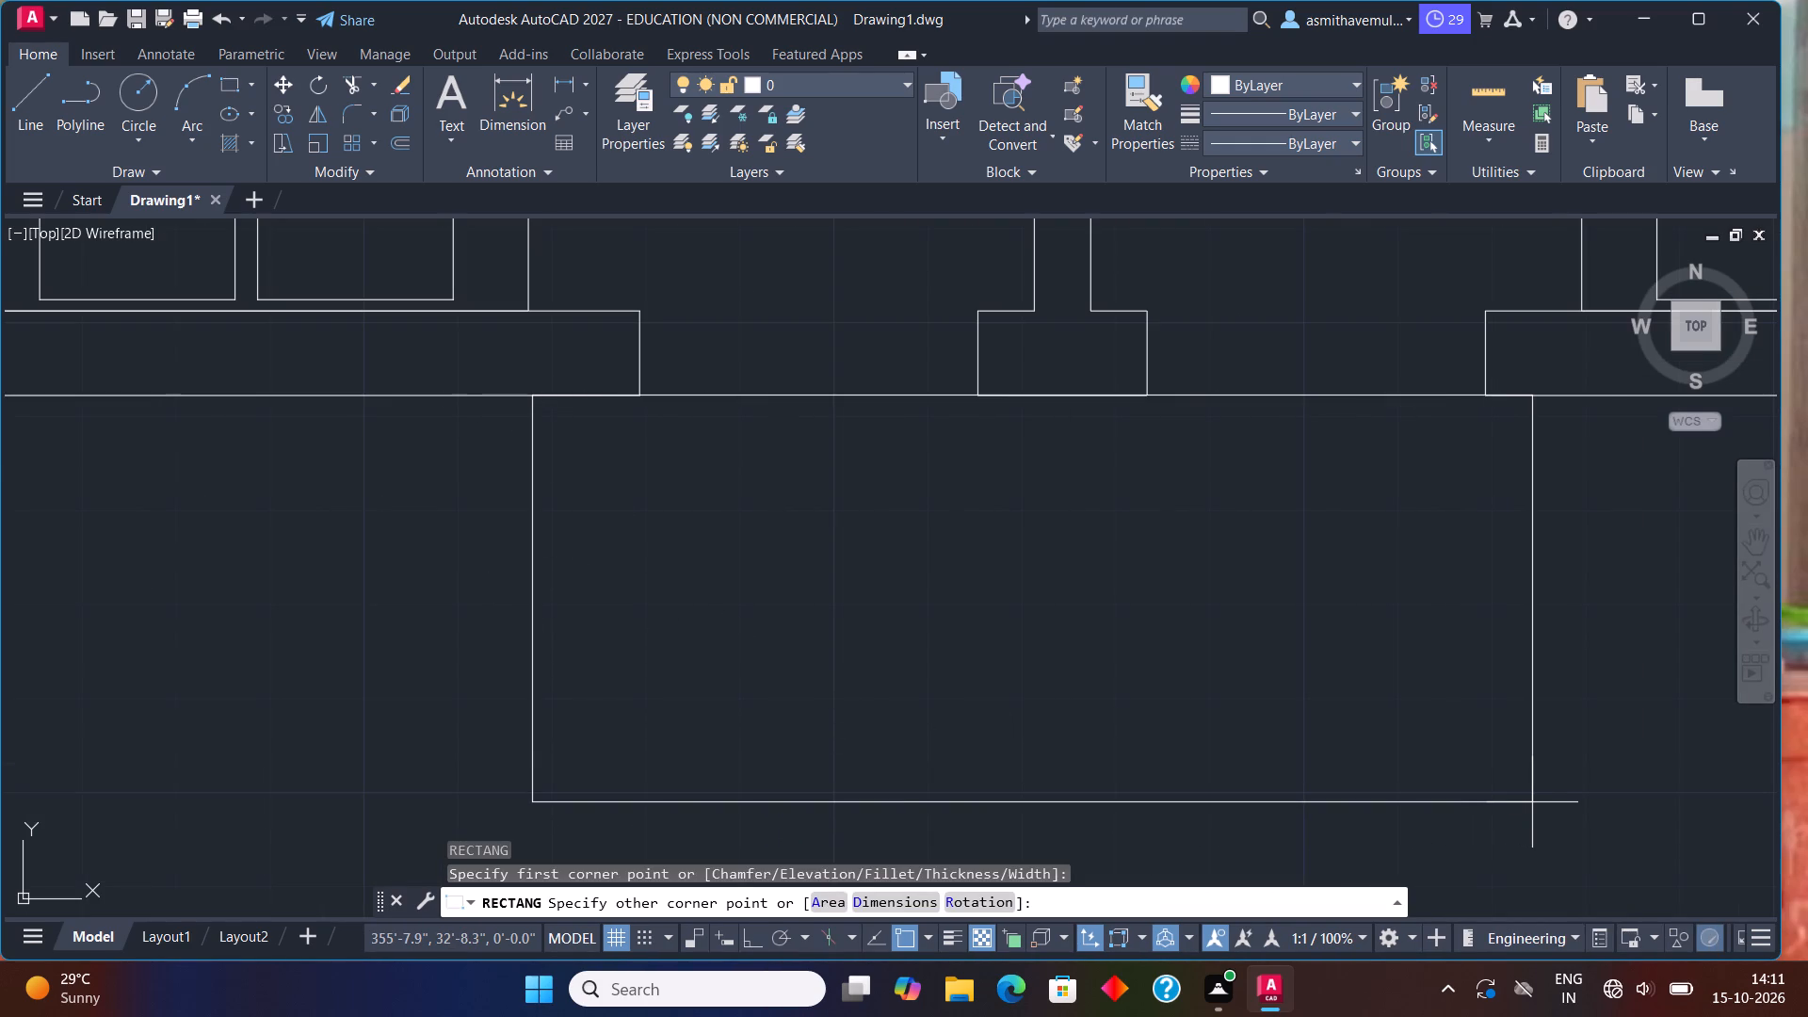
scroll(1532, 802, down, 1)
middle_drag(1531, 800, 1296, 756)
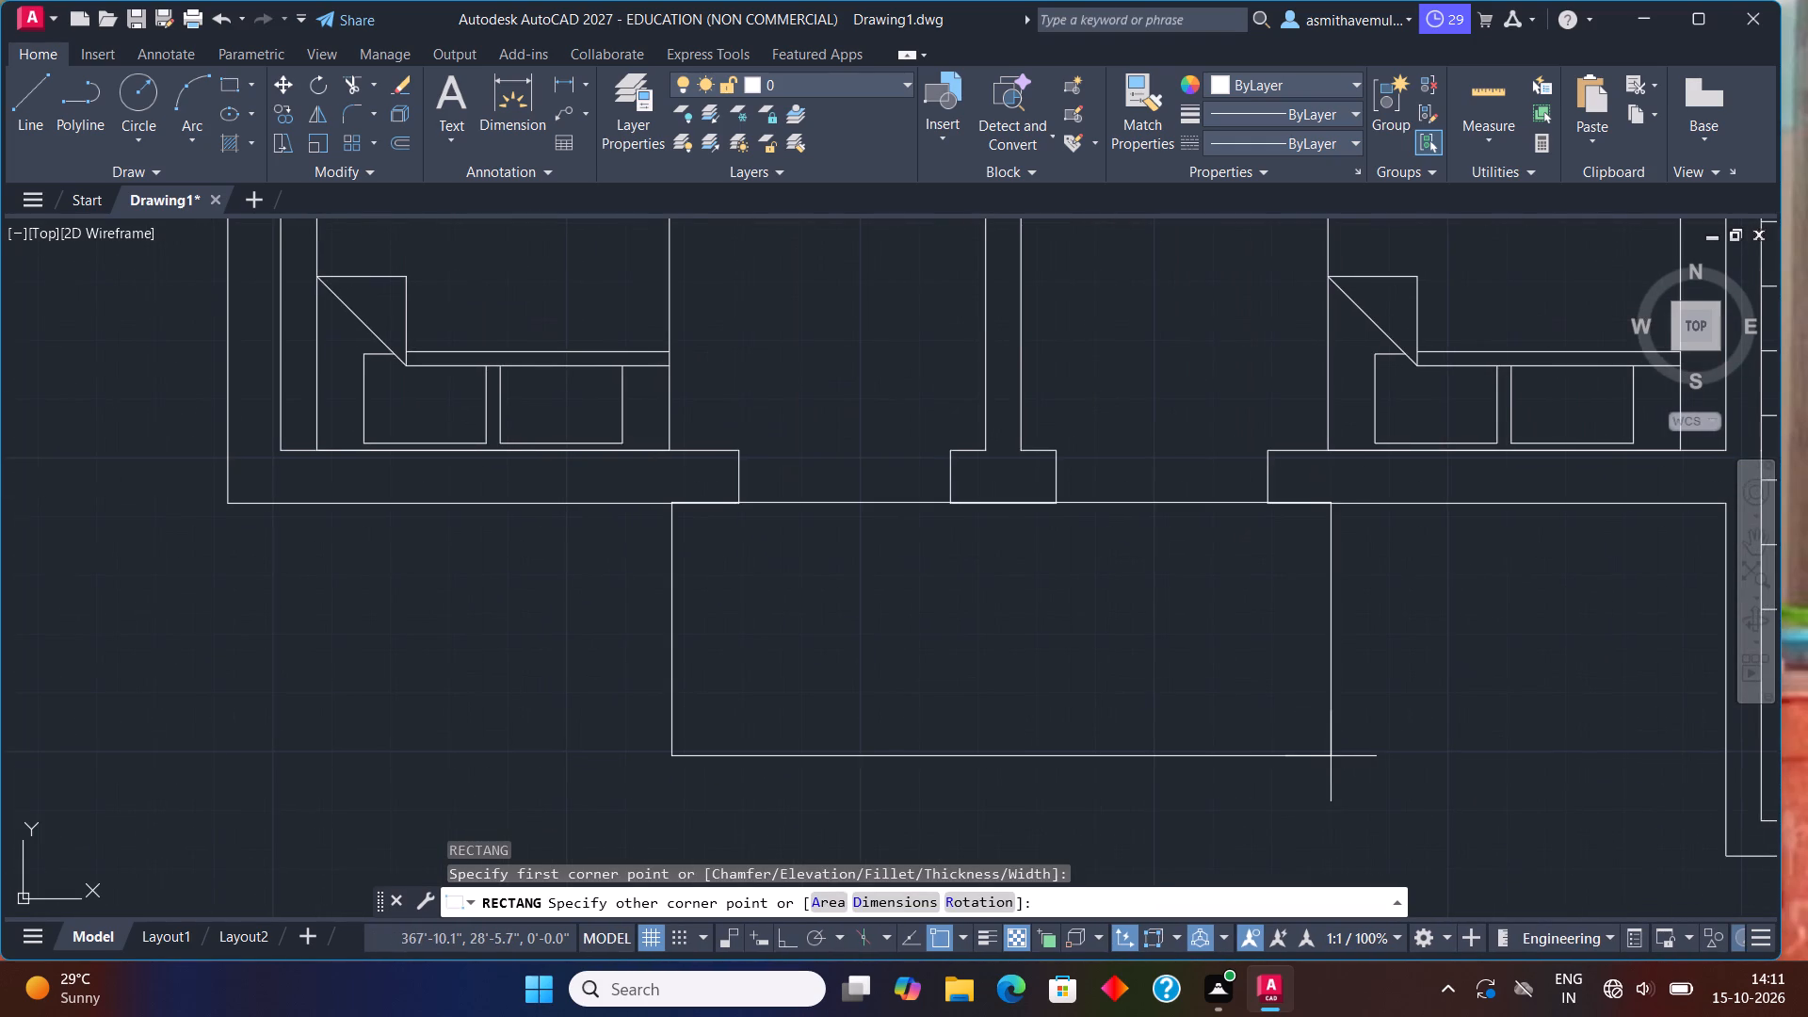
click(1353, 813)
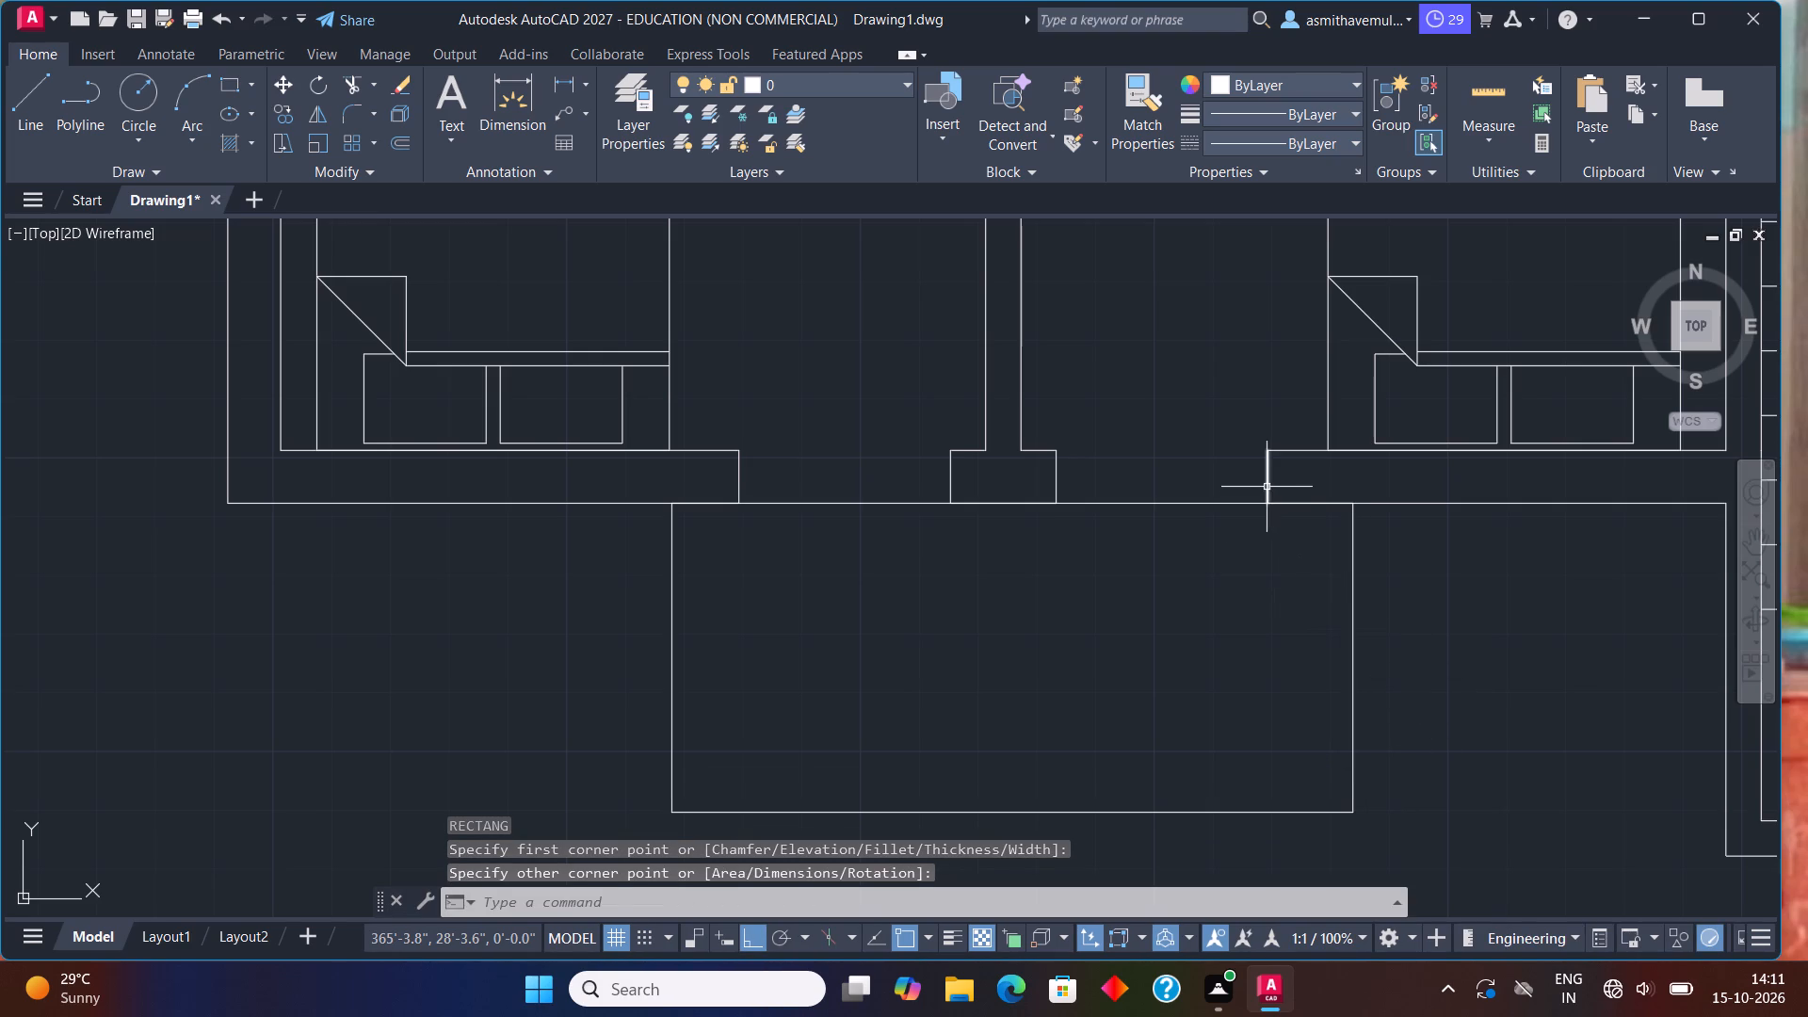
scroll(1267, 487, up, 3)
scroll(1318, 555, down, 3)
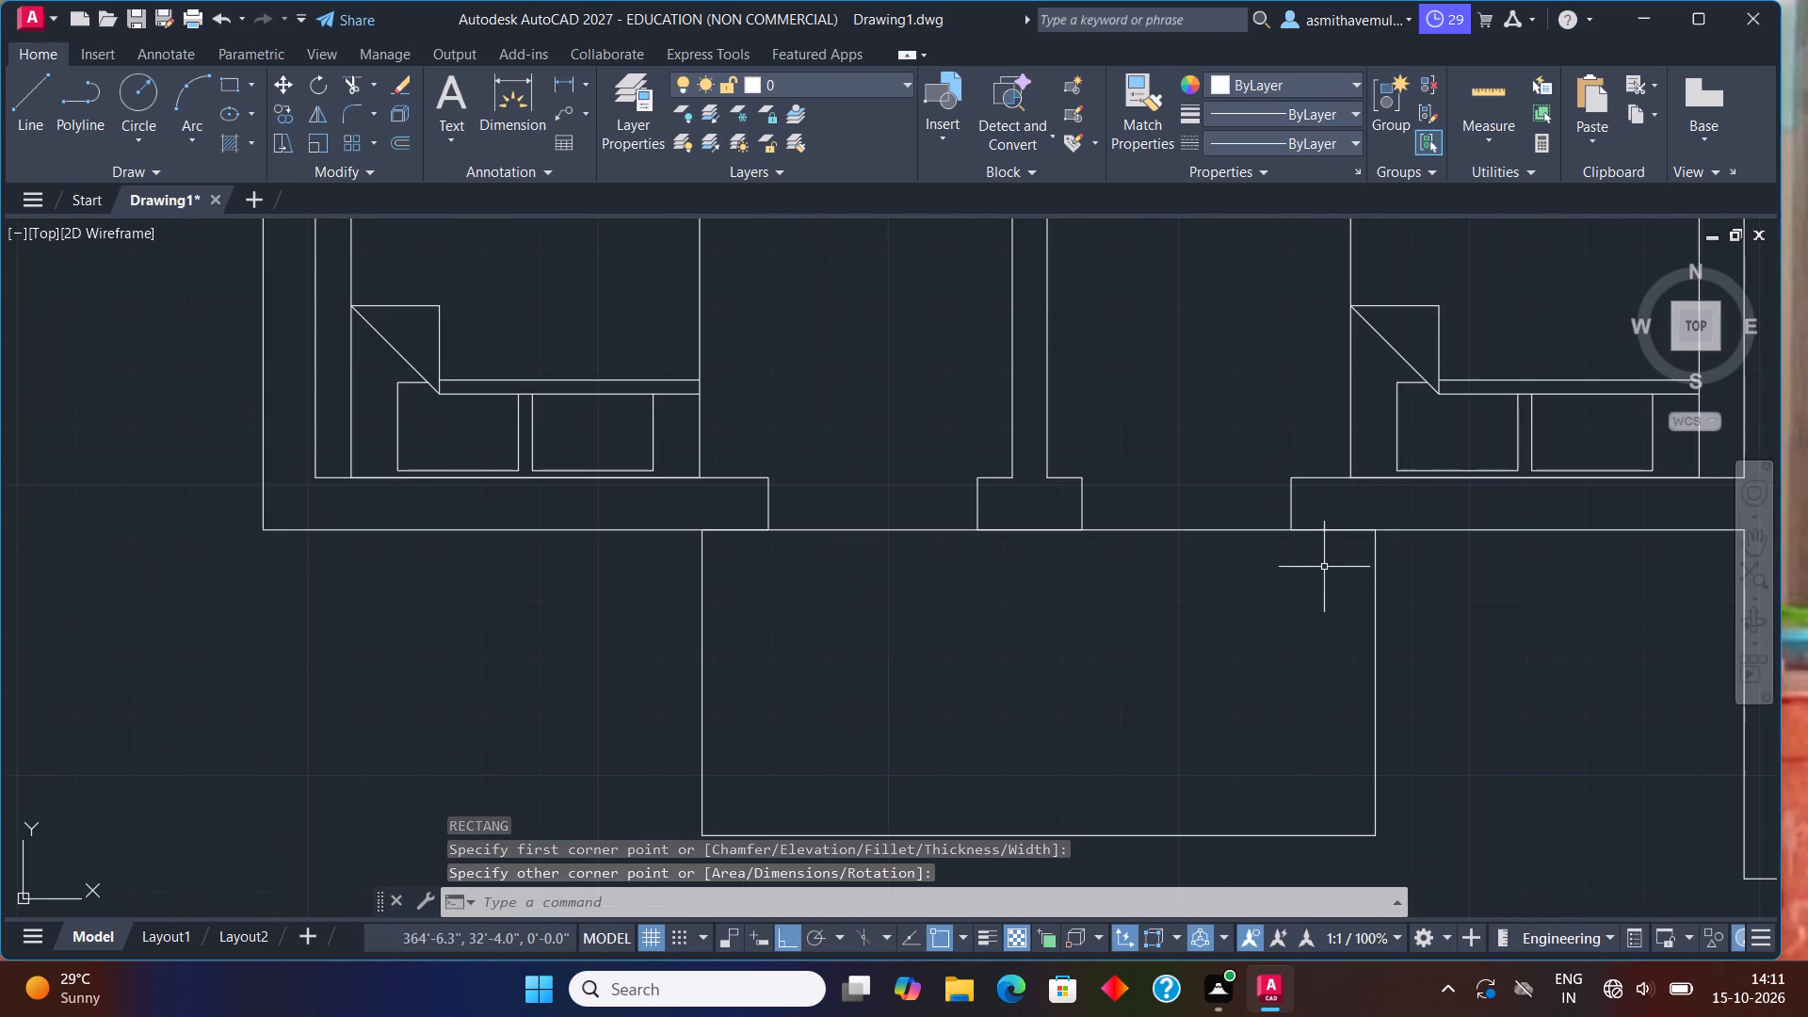
middle_drag(1326, 596, 1237, 543)
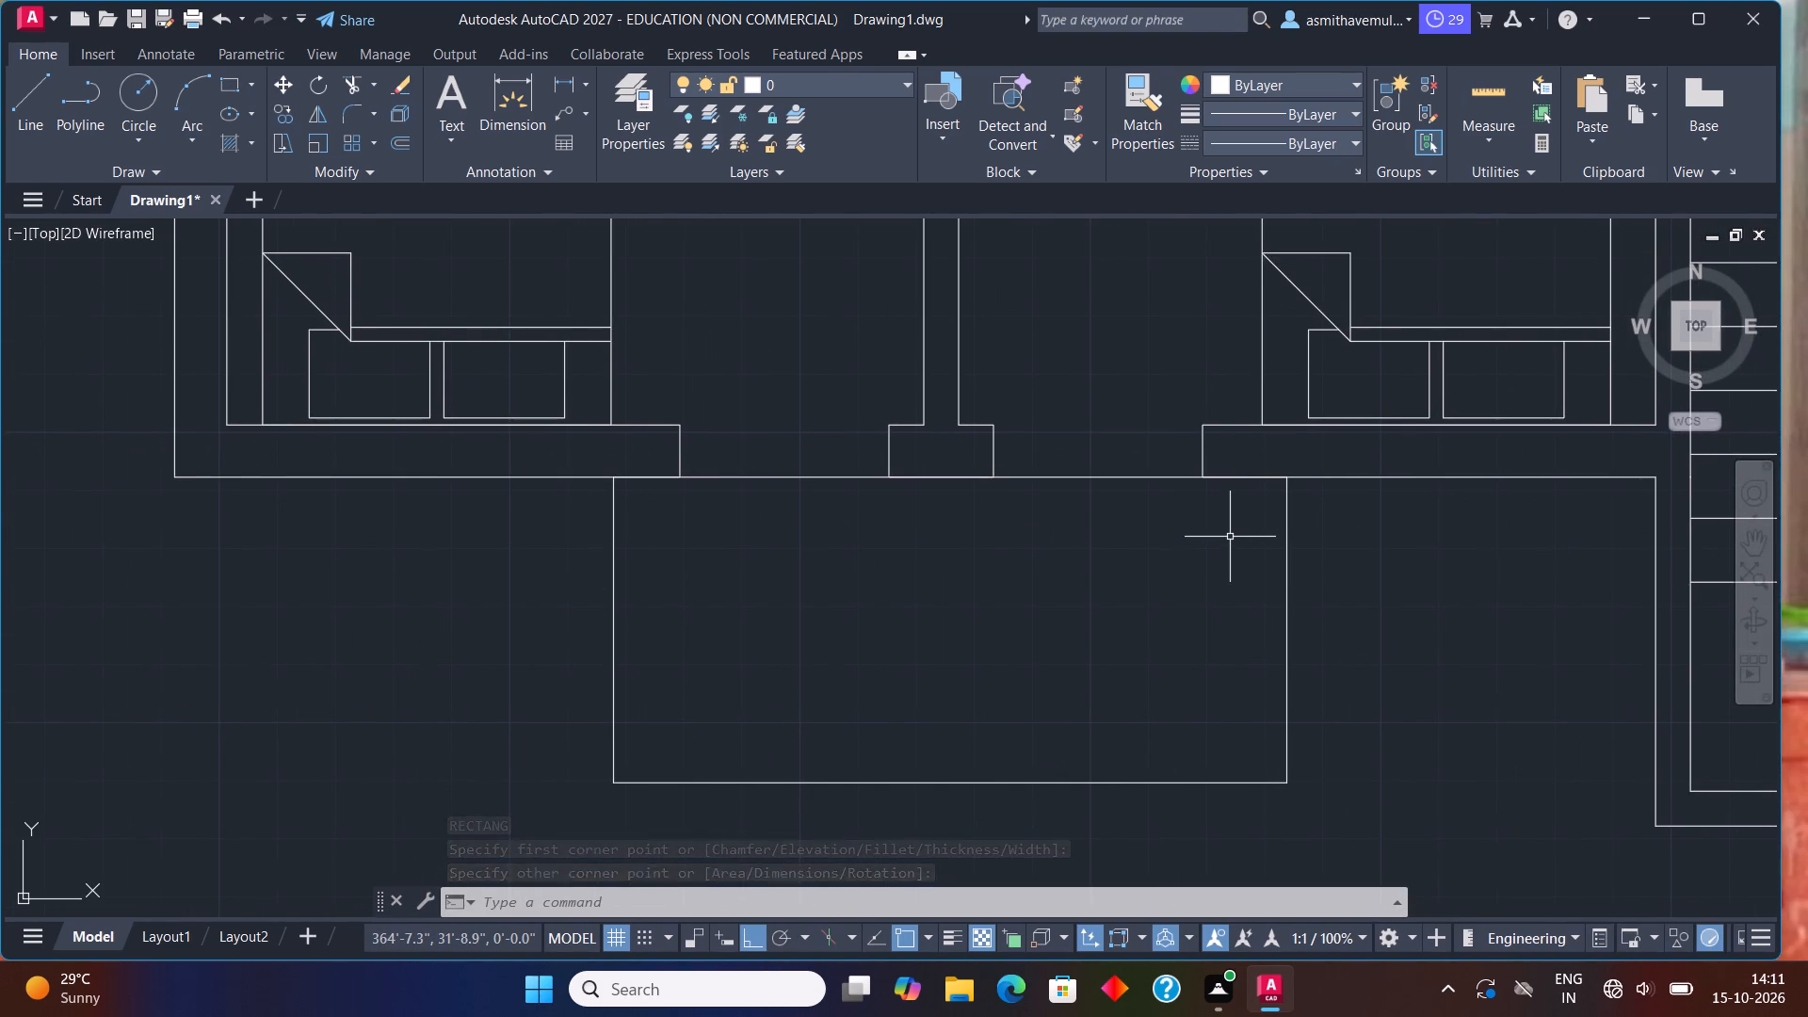
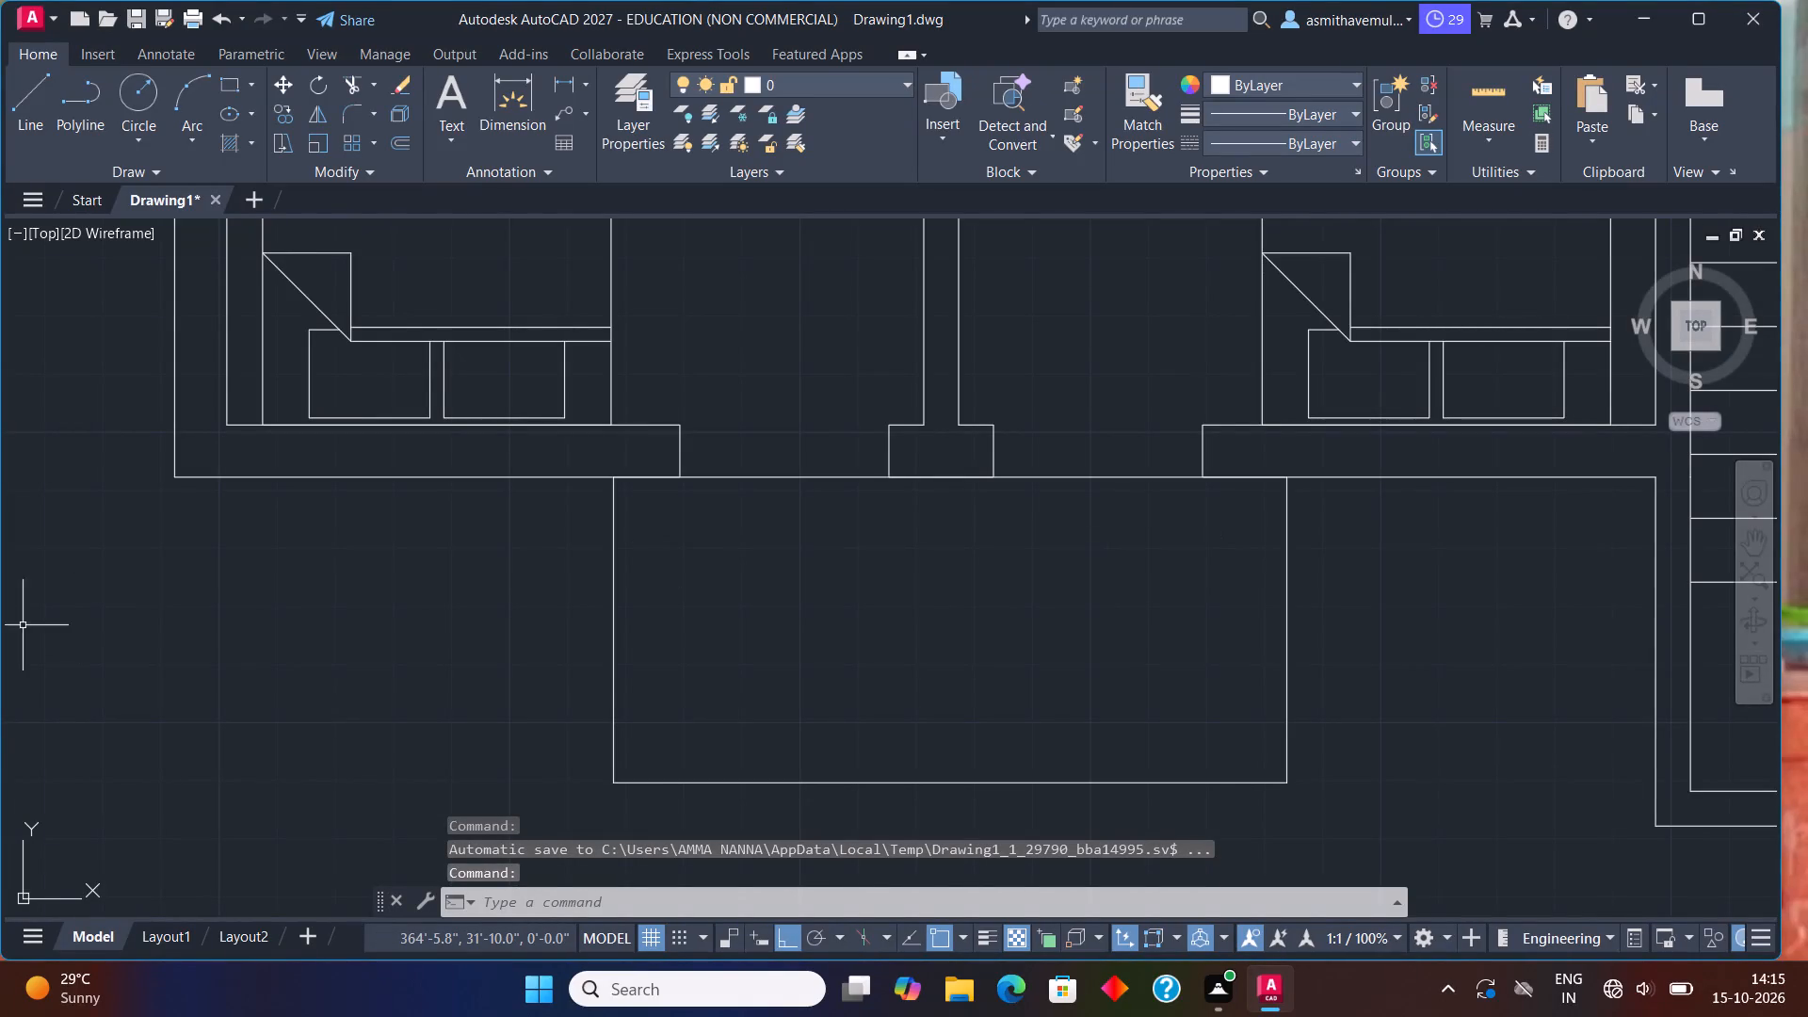
Insert the Trees - Imperial block from the architectural tool palette below the two lower-right bedrooms.
scroll(332, 638, down, 1)
scroll(488, 614, down, 1)
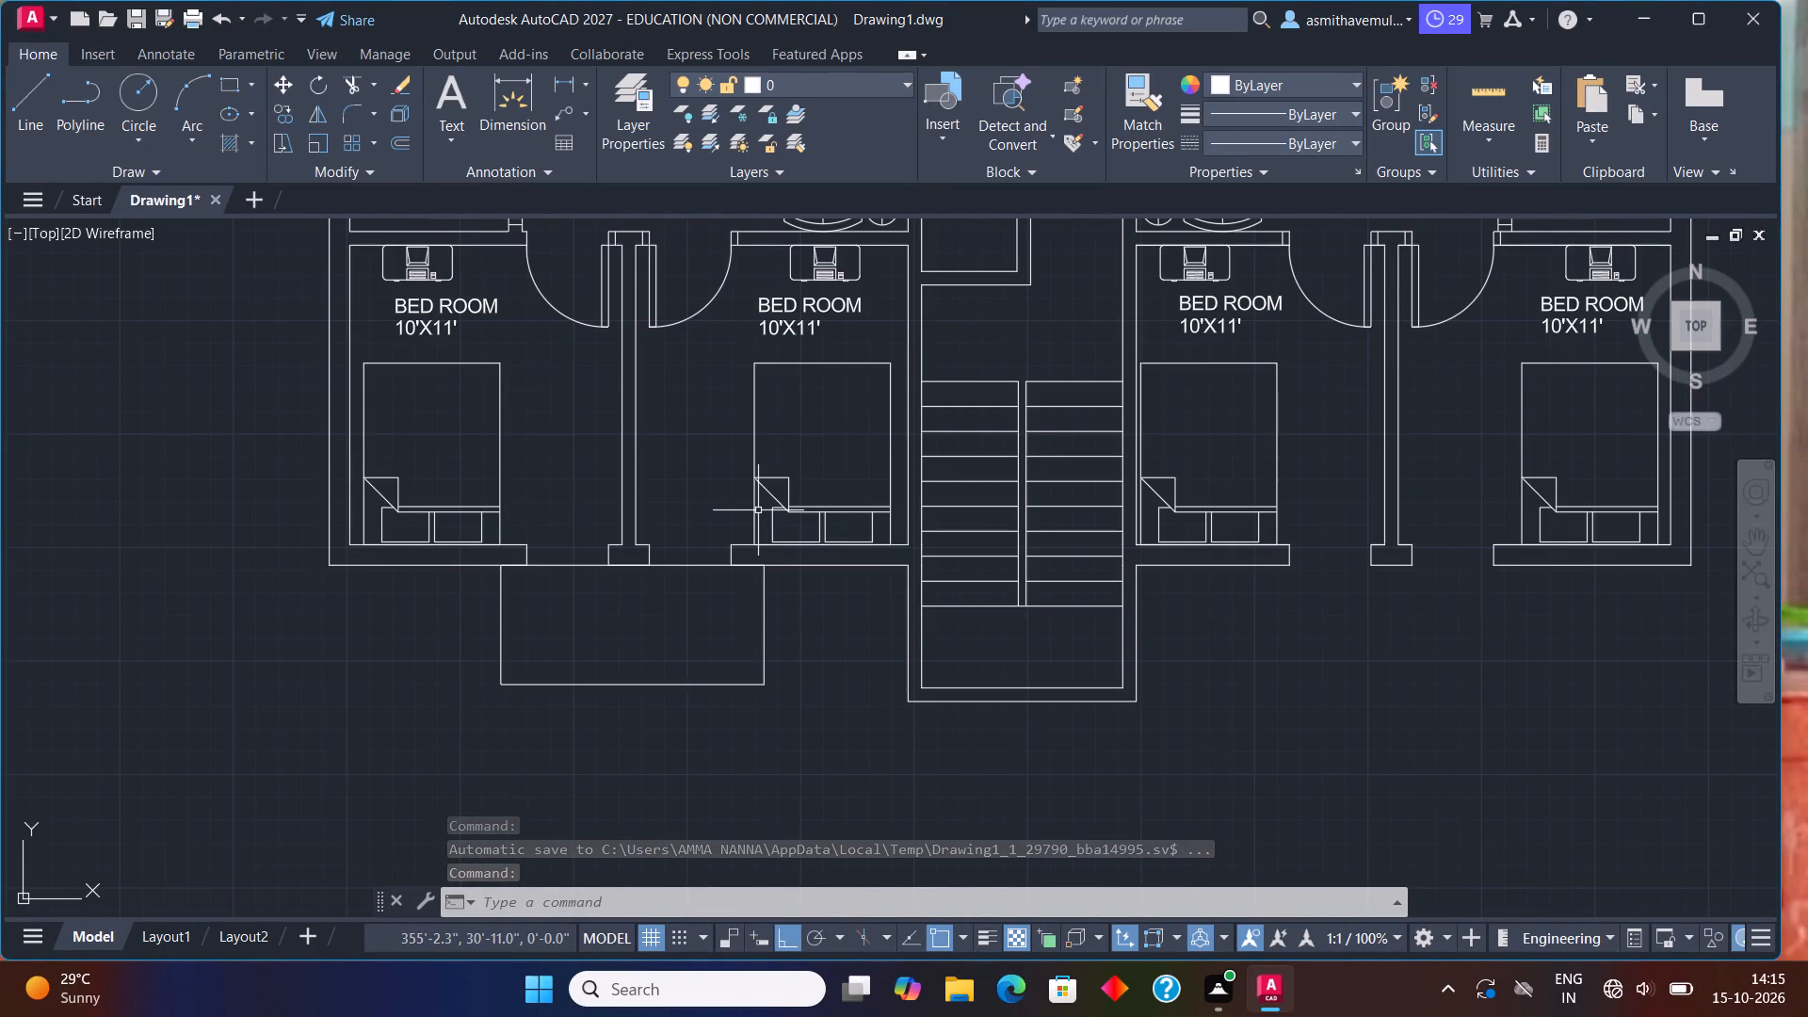
key(ctrl+3)
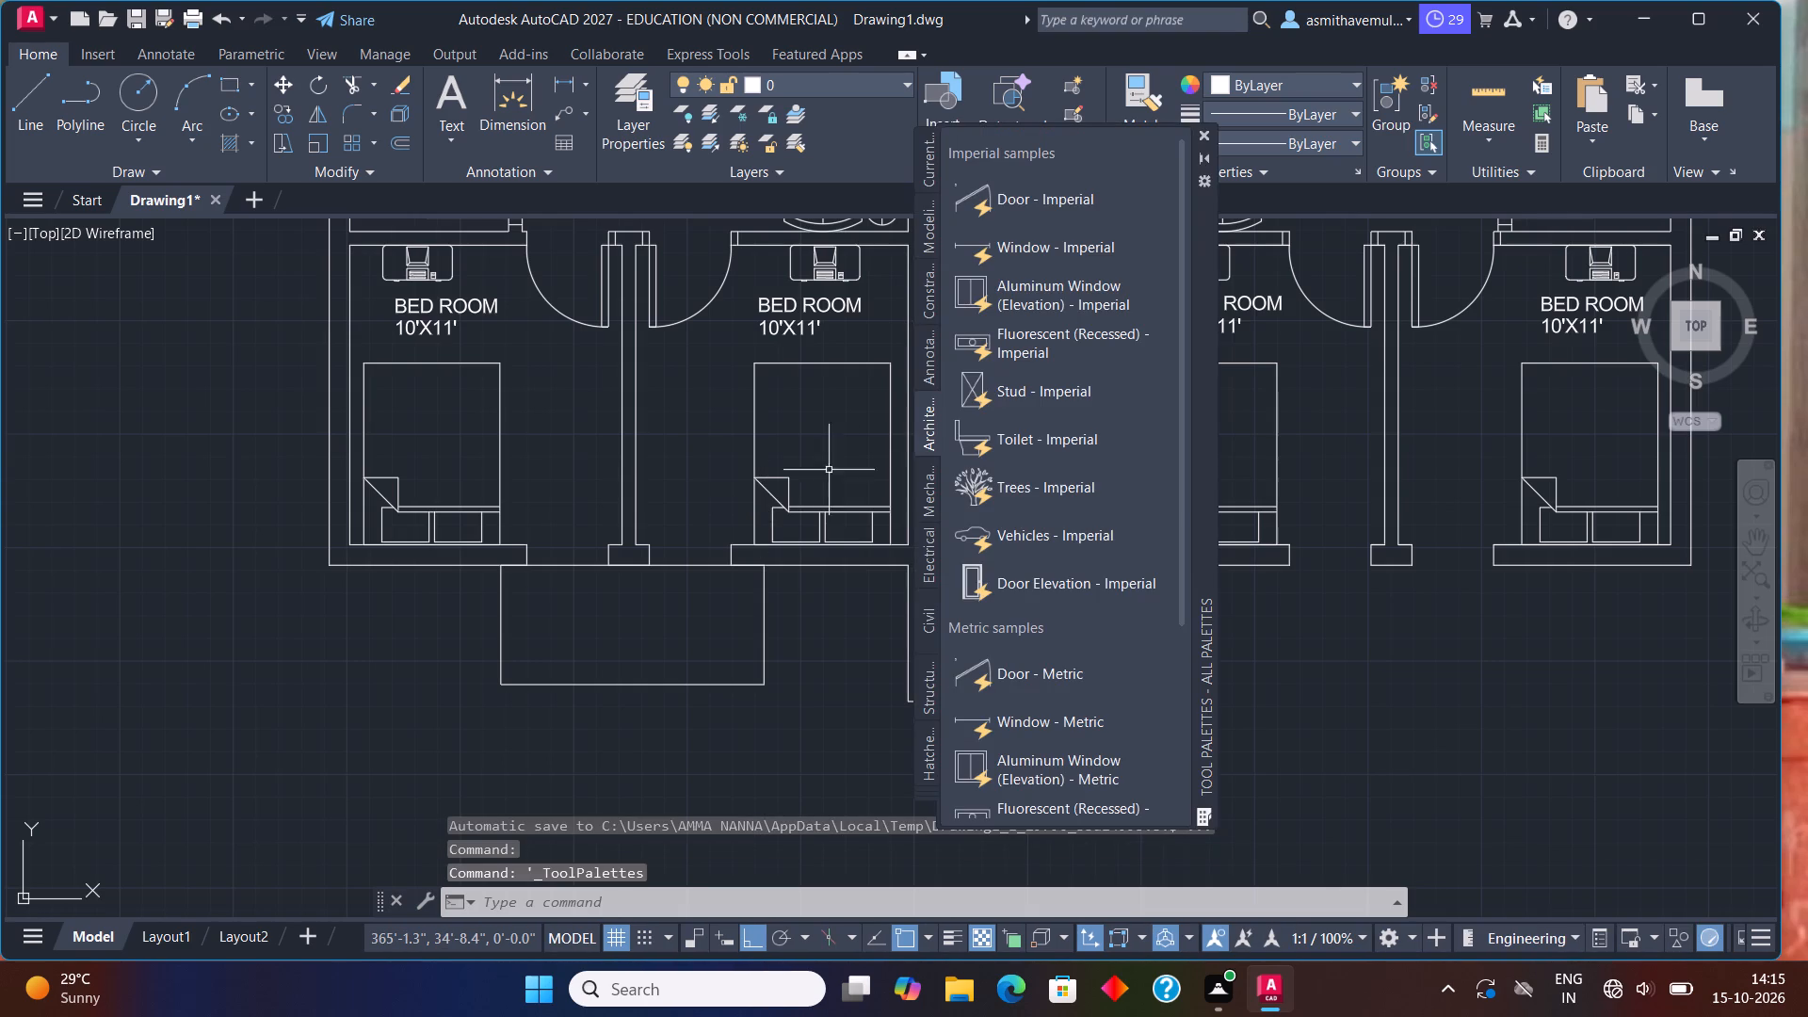
drag(960, 472, 1311, 708)
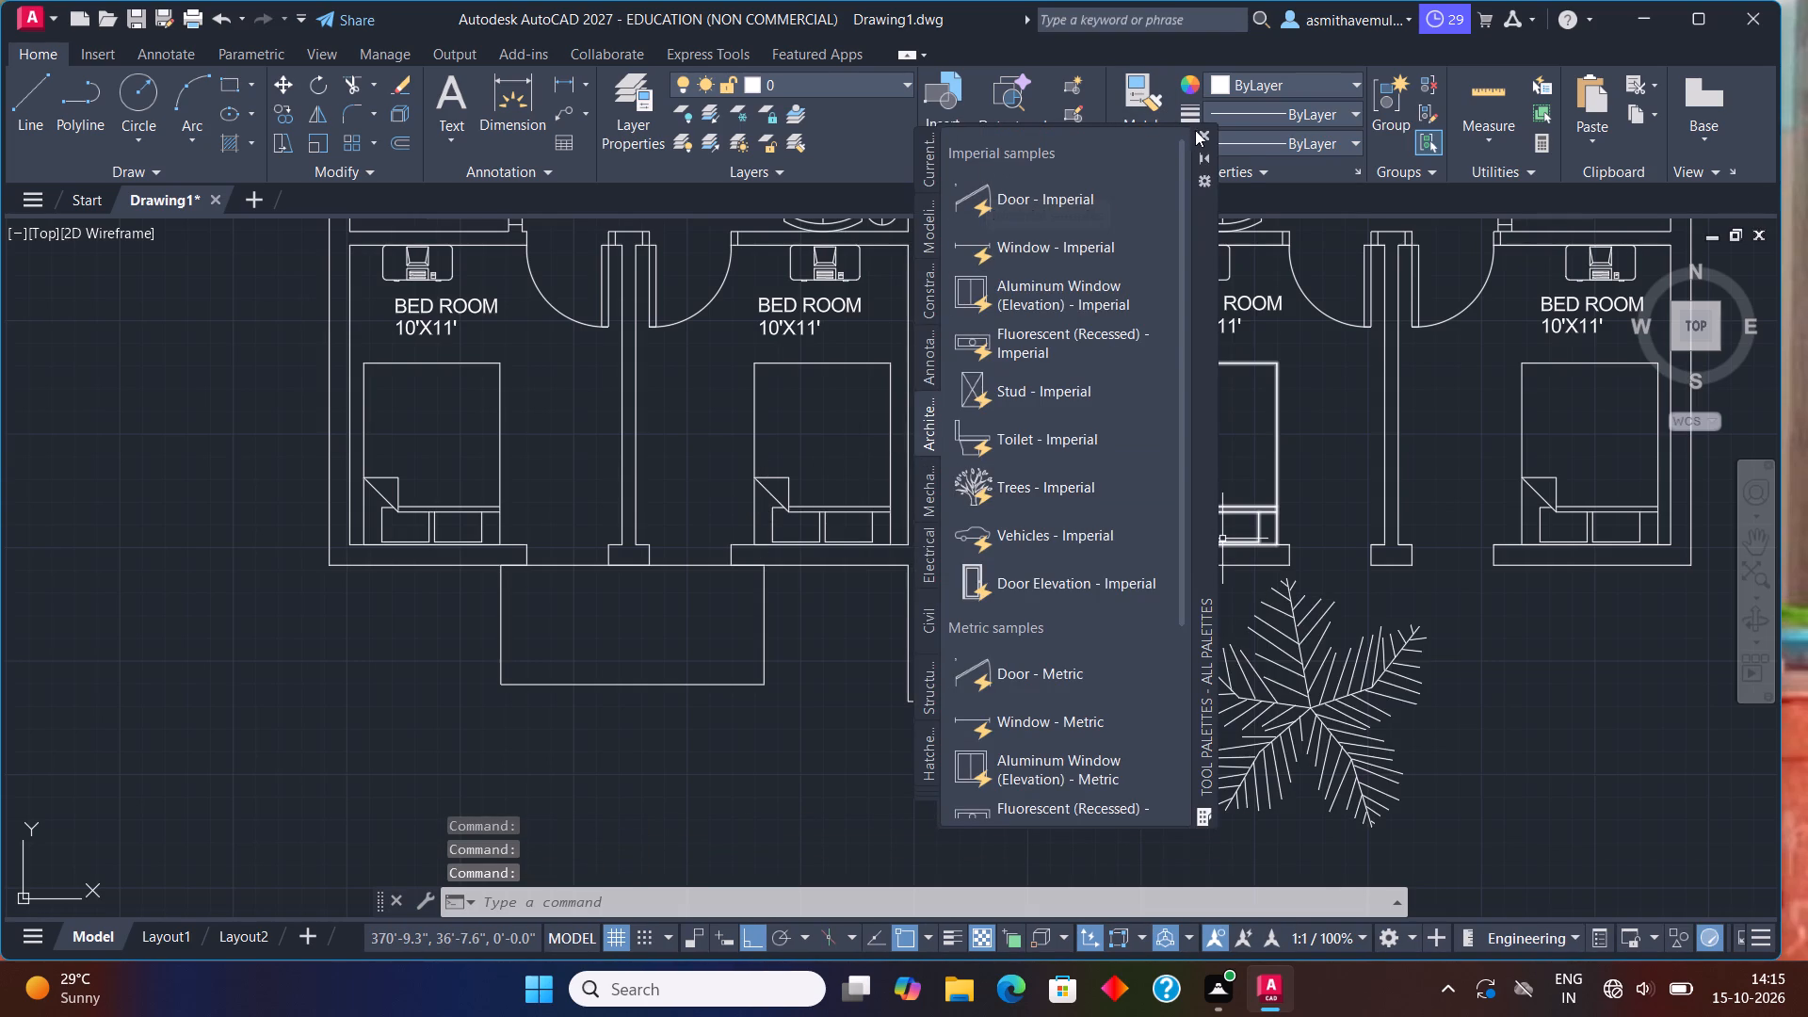
click(1198, 130)
Scale the tree block down about its centre to roughly a quarter of its size.
click(1335, 715)
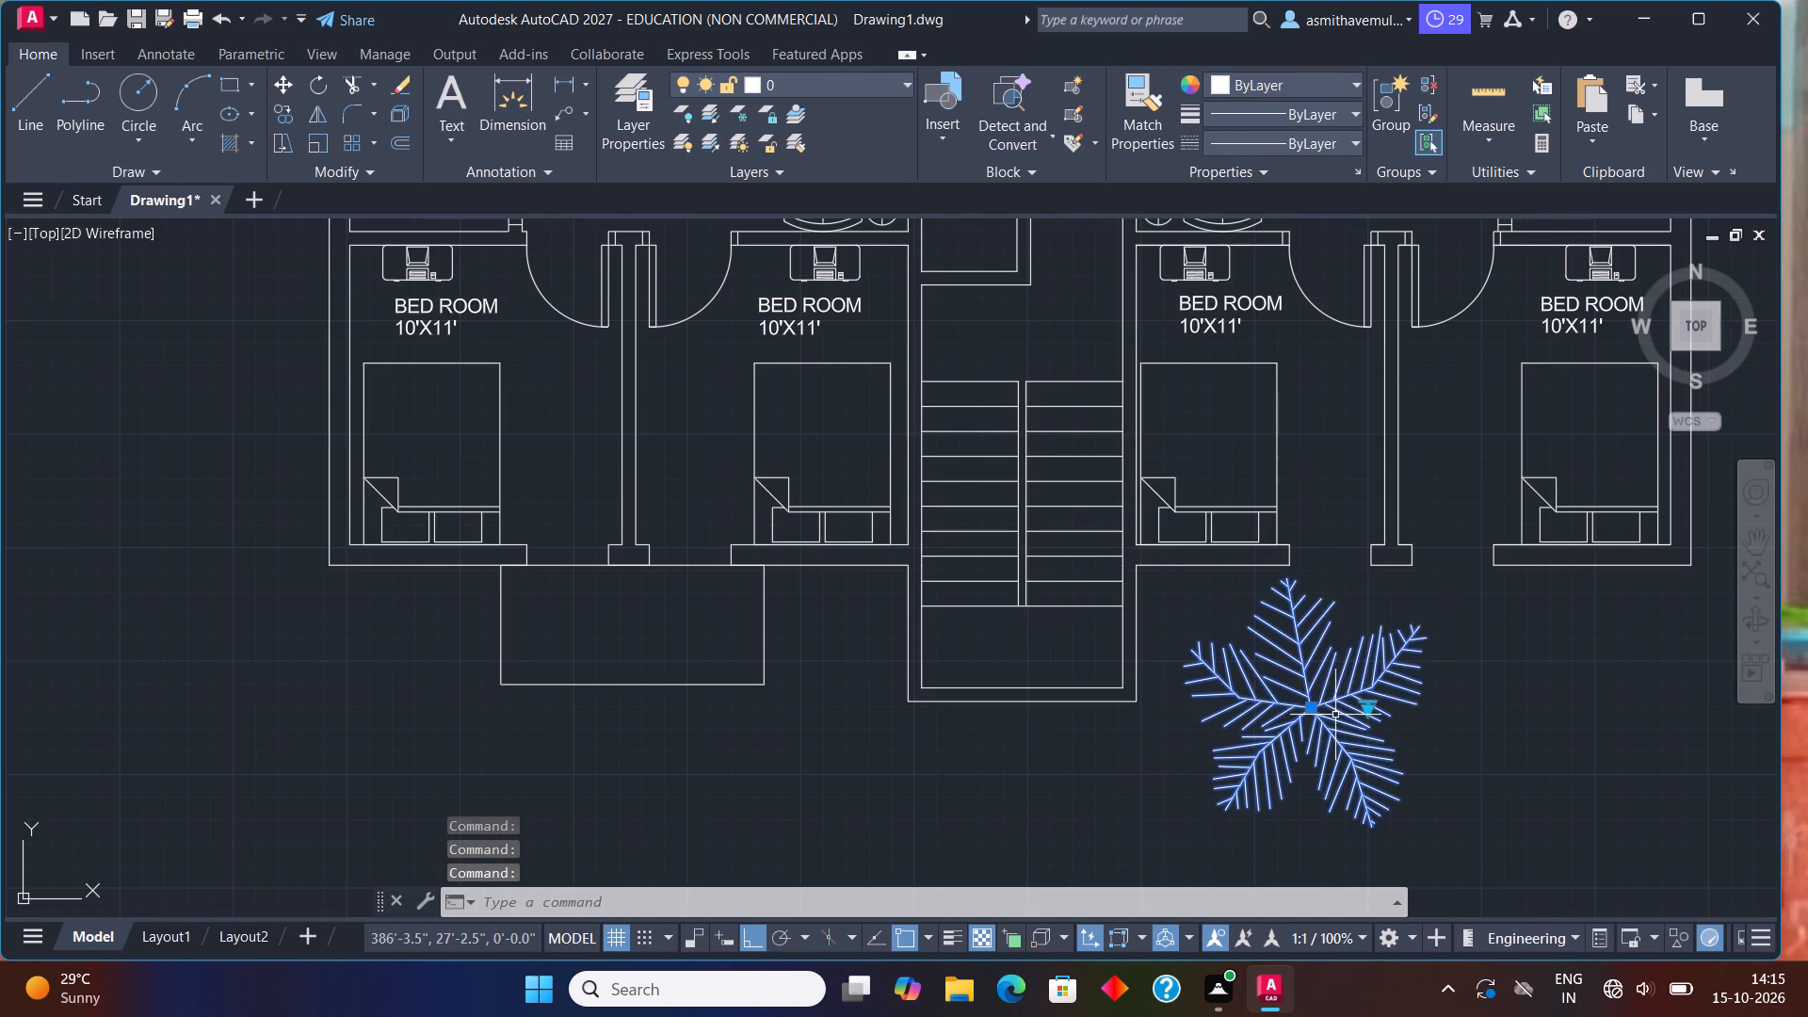
text(SCALE)
key(Return)
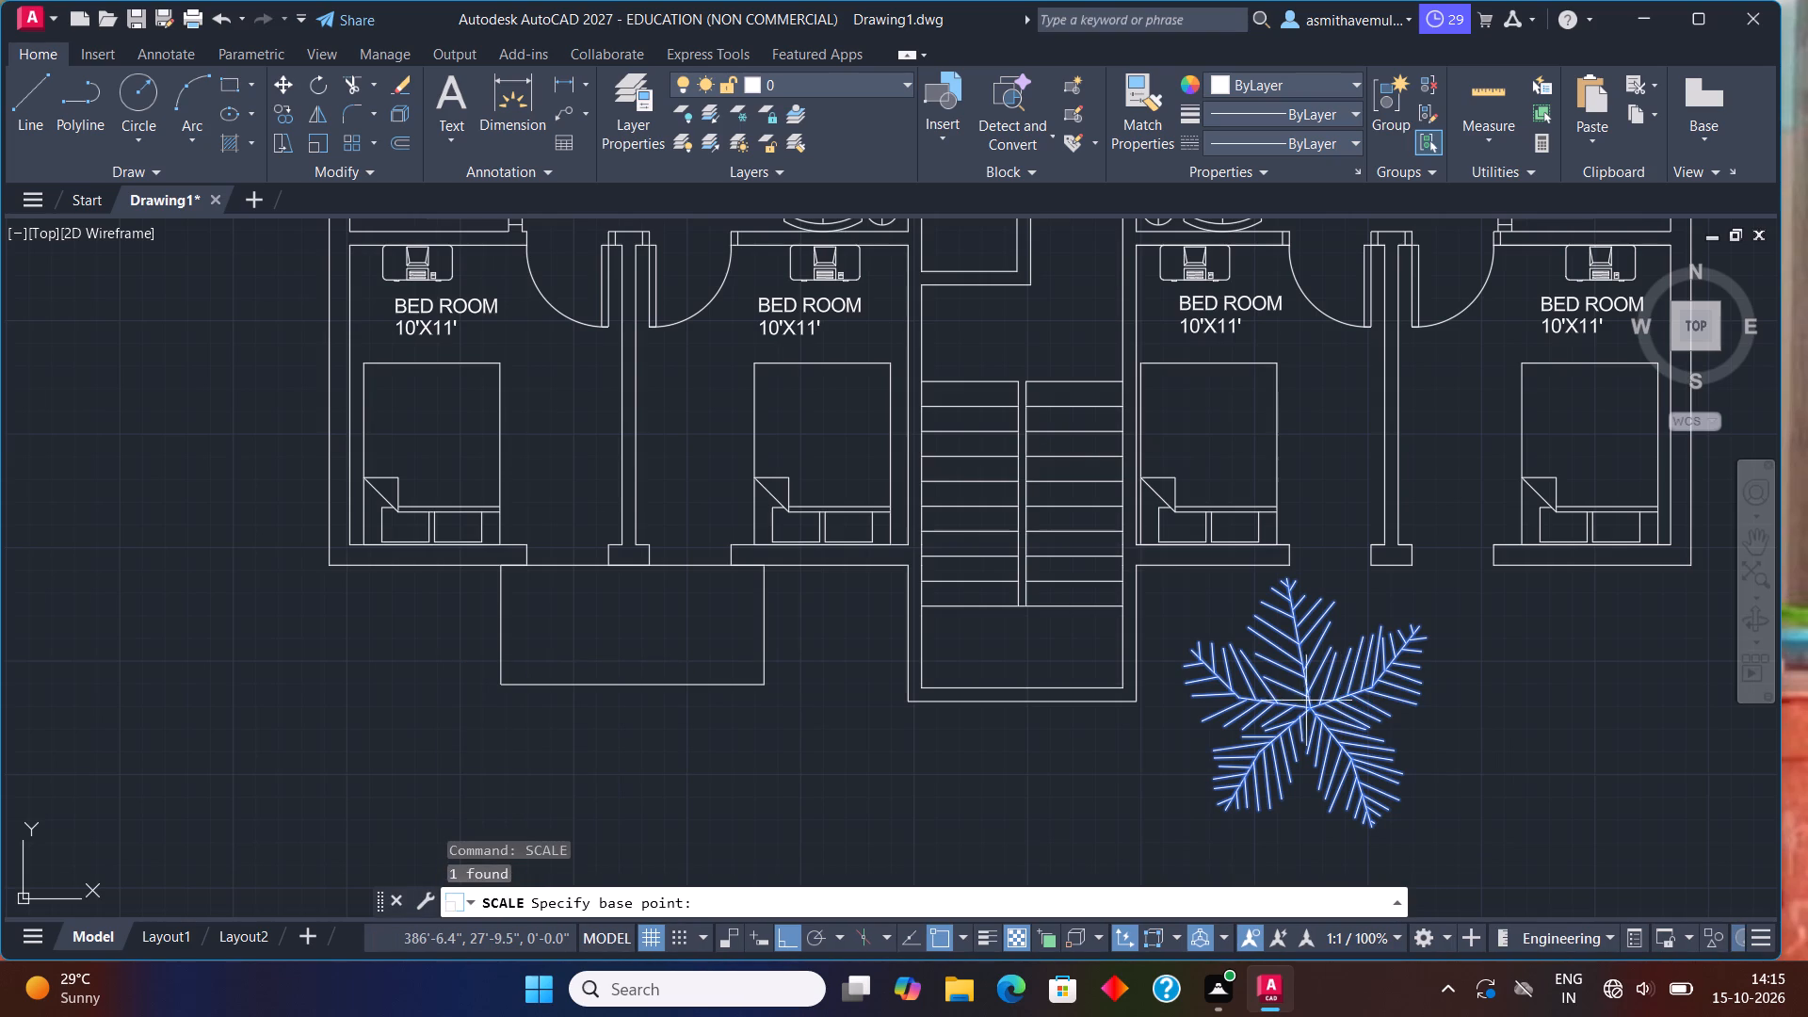
click(1311, 704)
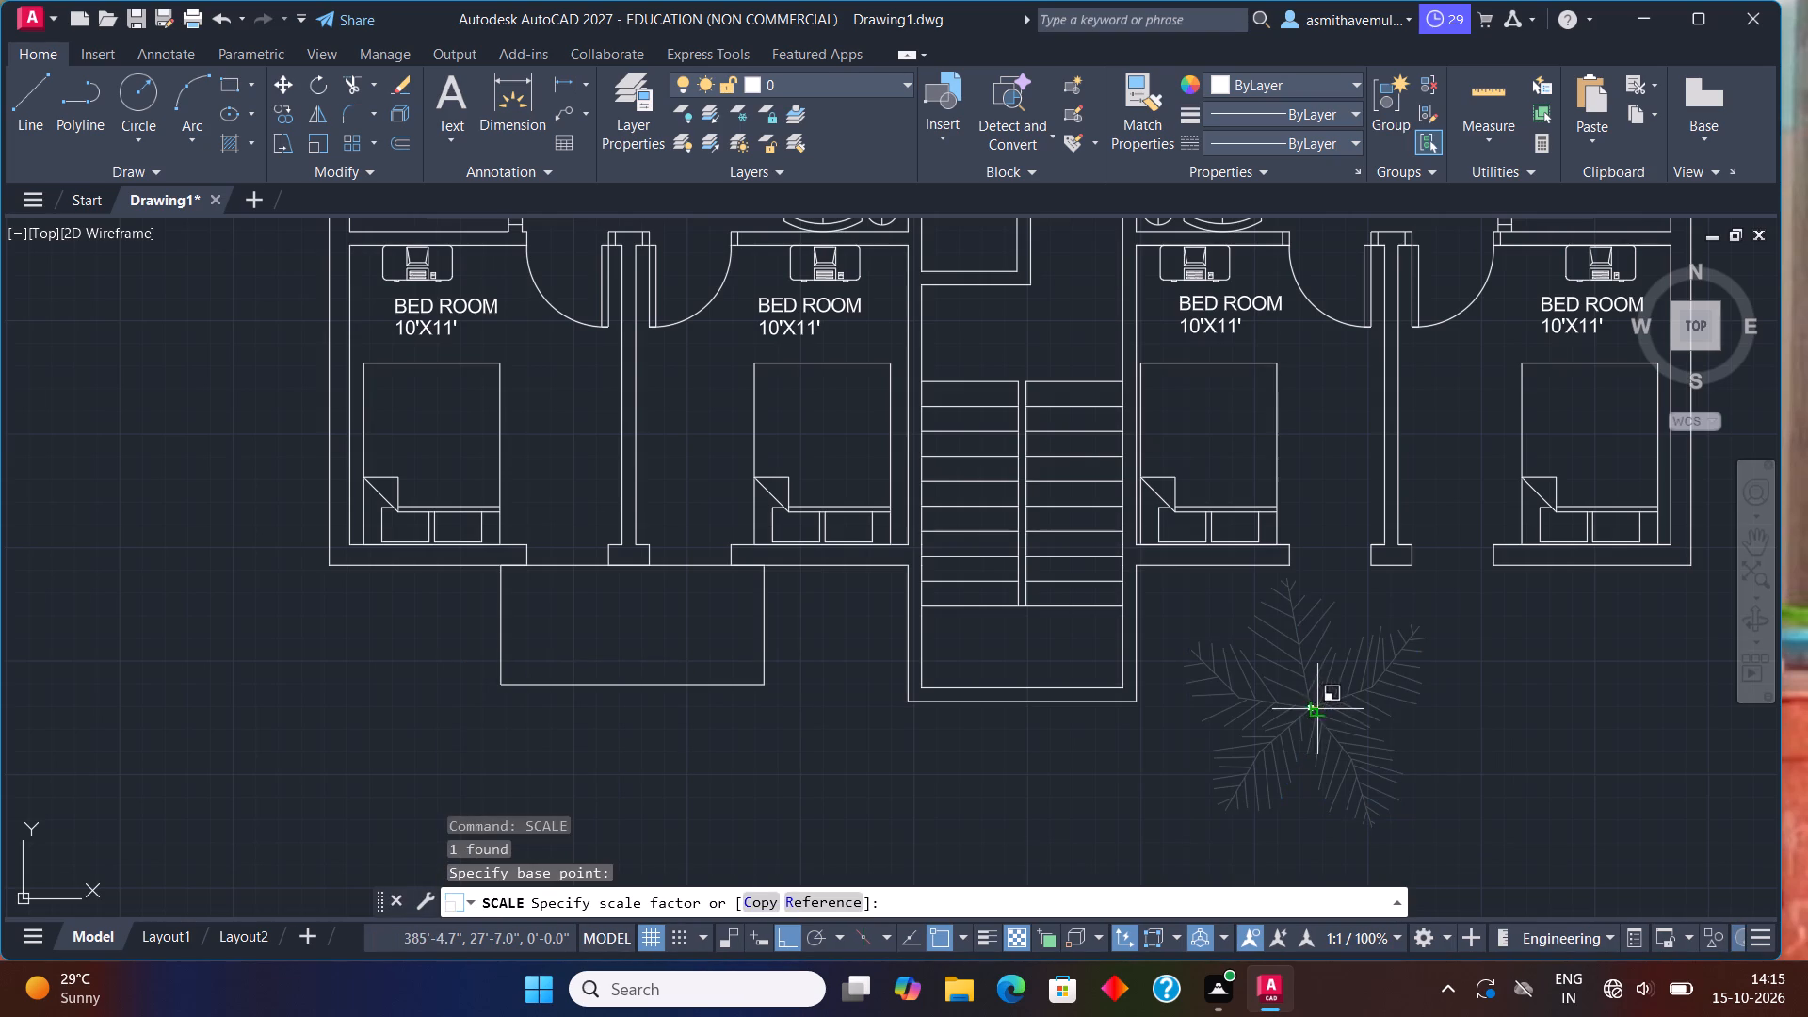
click(1383, 721)
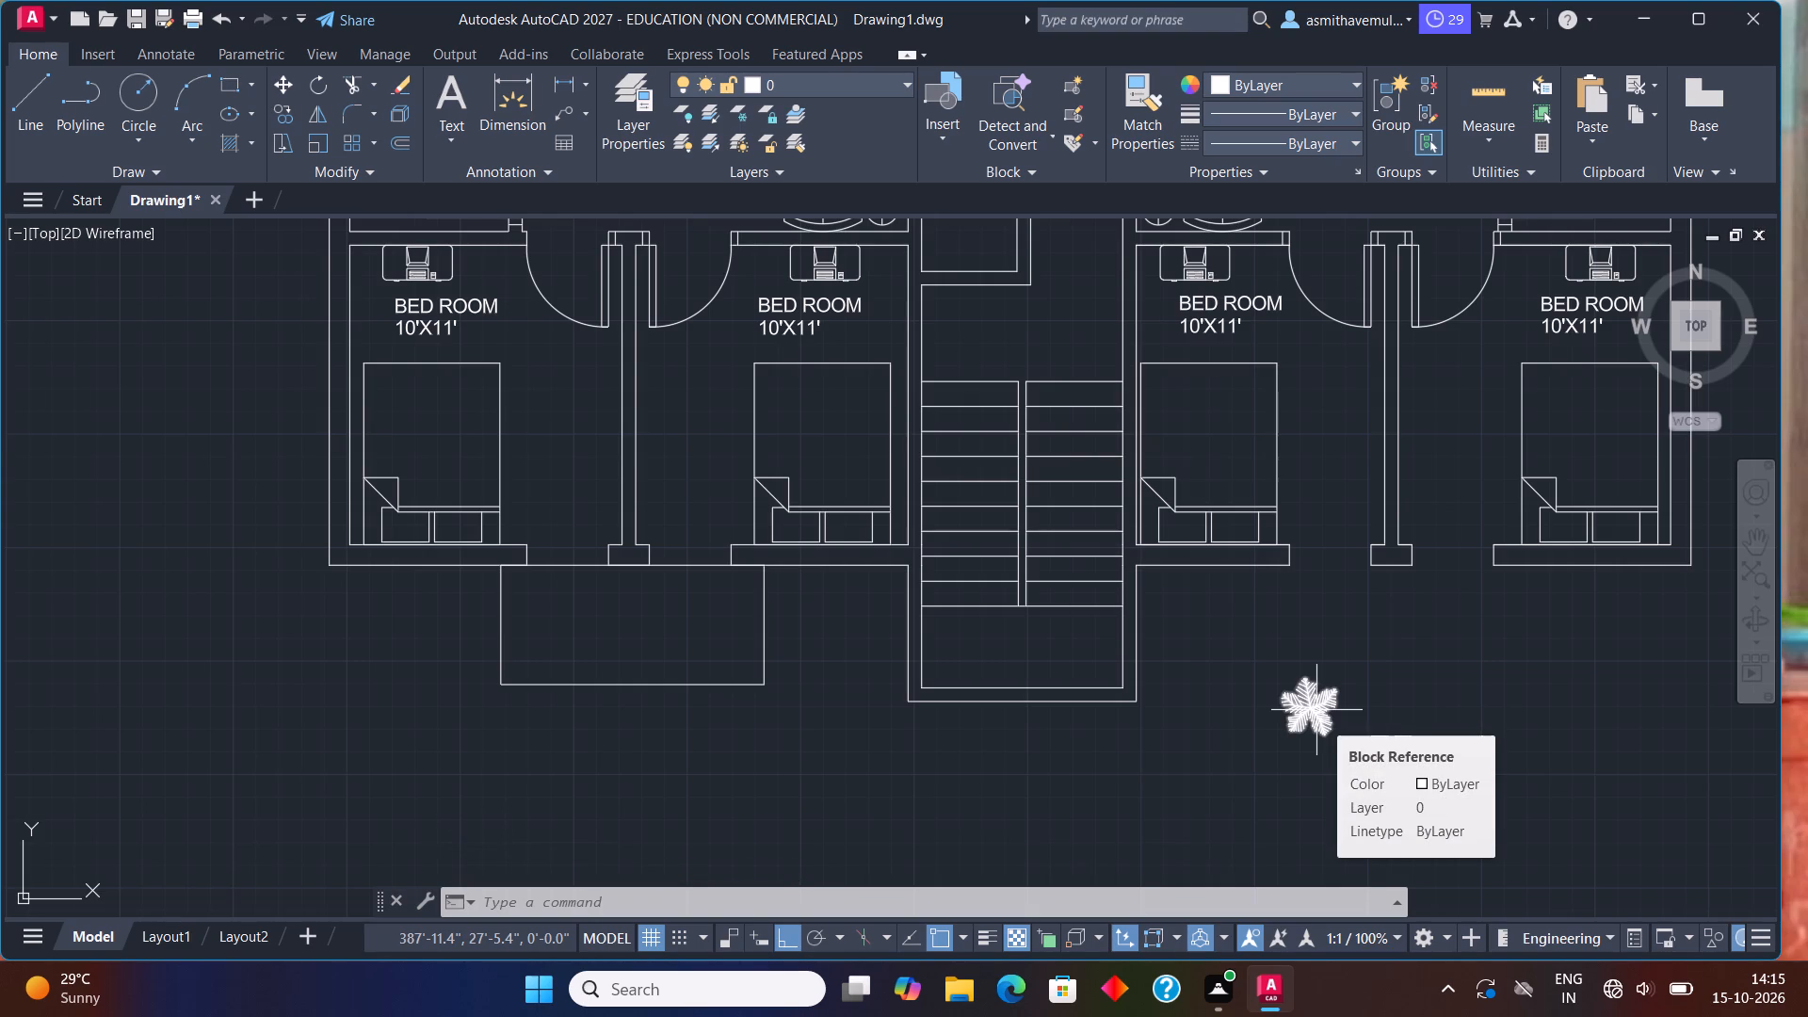
Copy the reduced tree block, using its centre as the base point.
text(COPY)
key(Return)
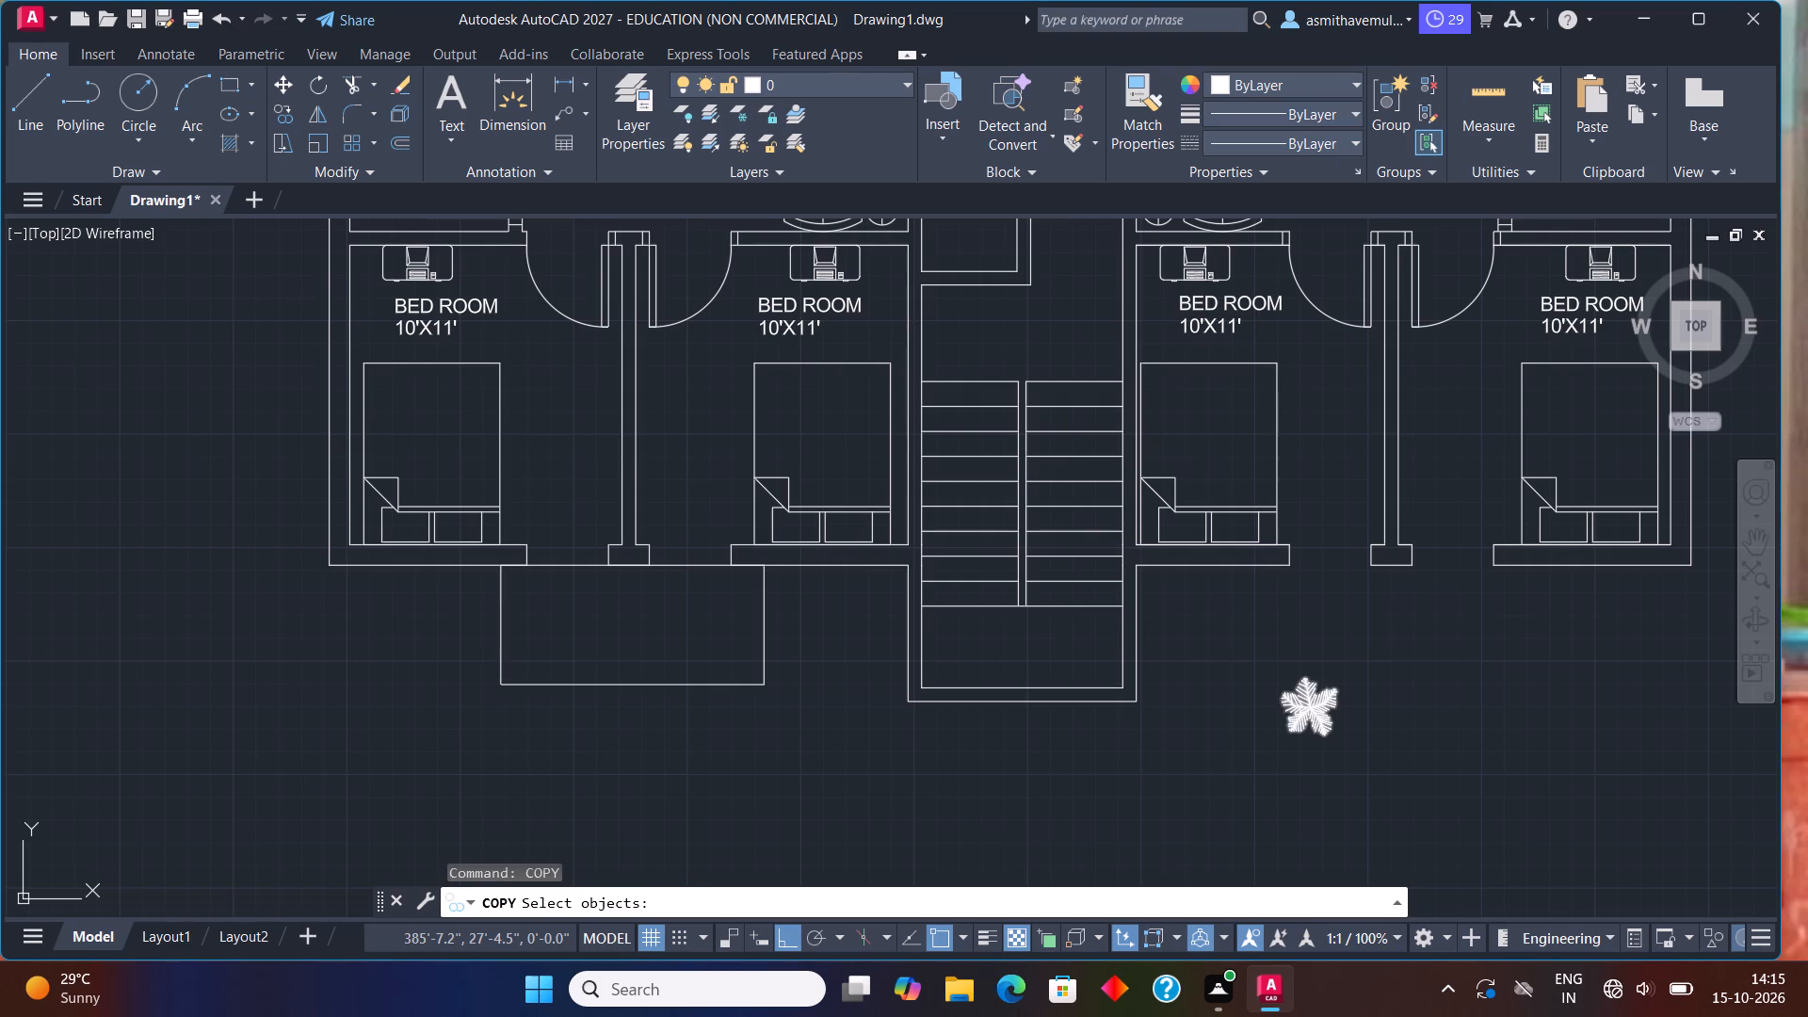
click(1305, 710)
key(Return)
click(1306, 710)
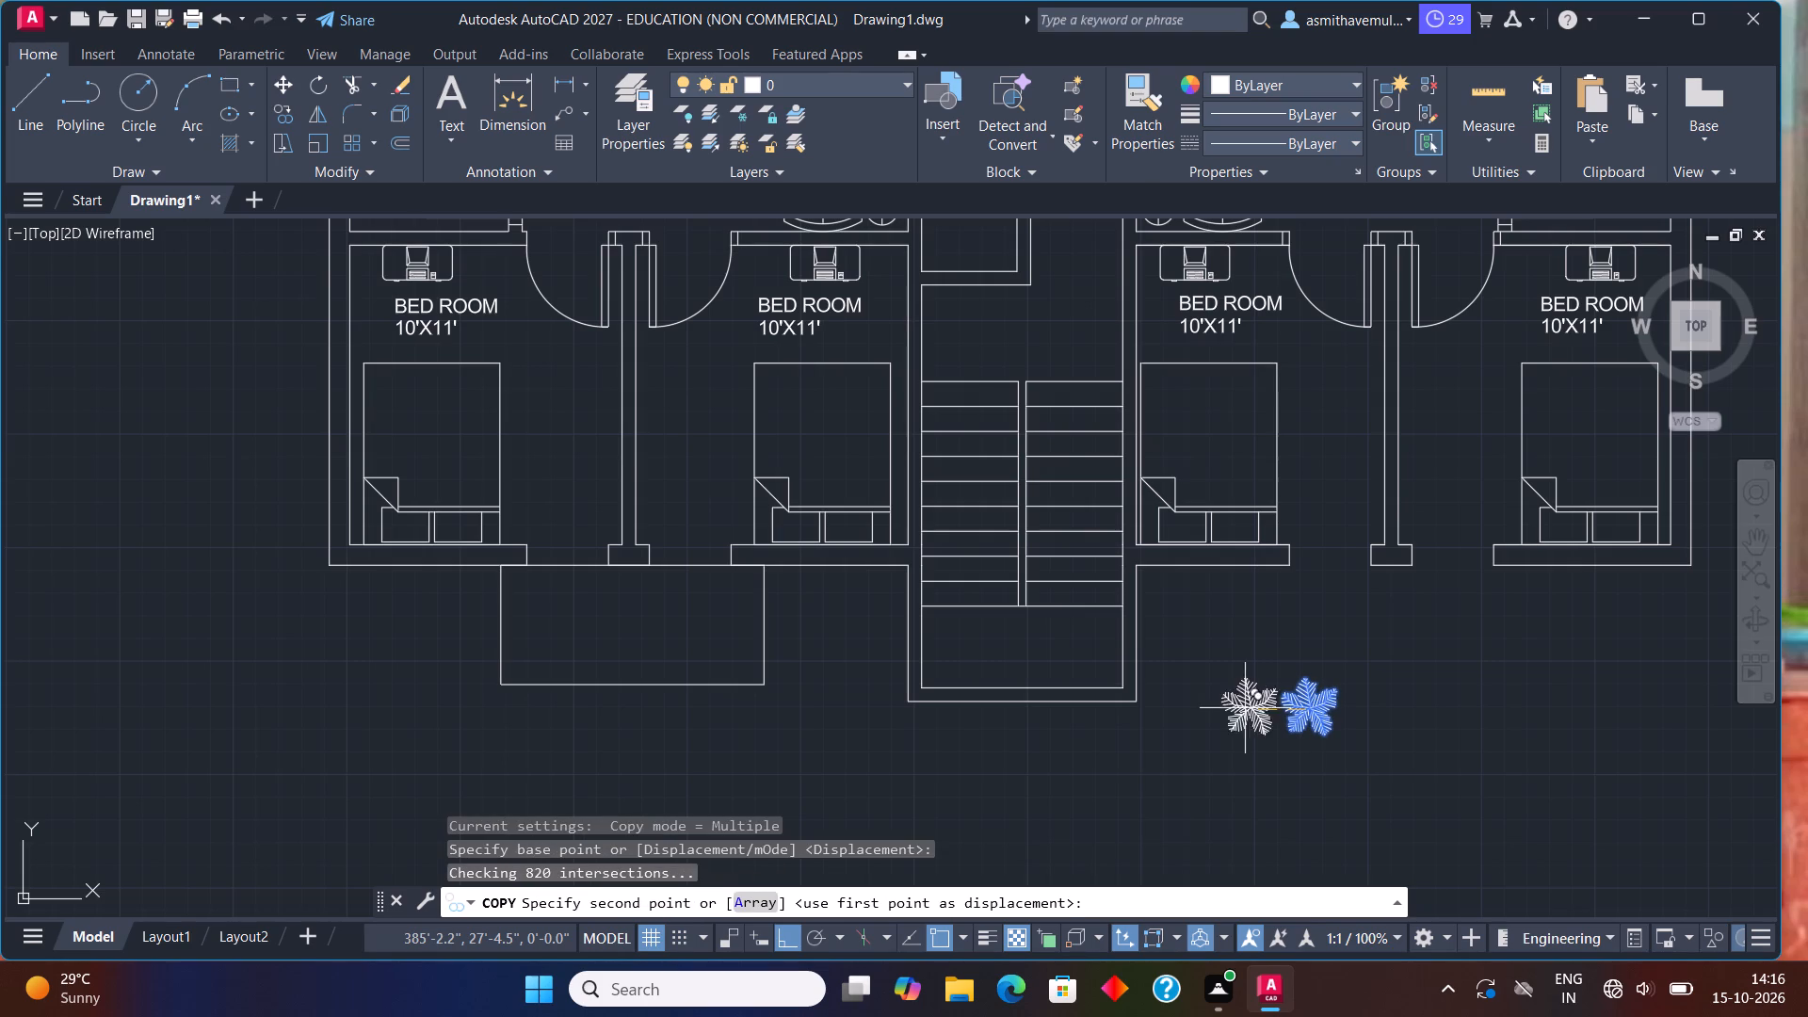
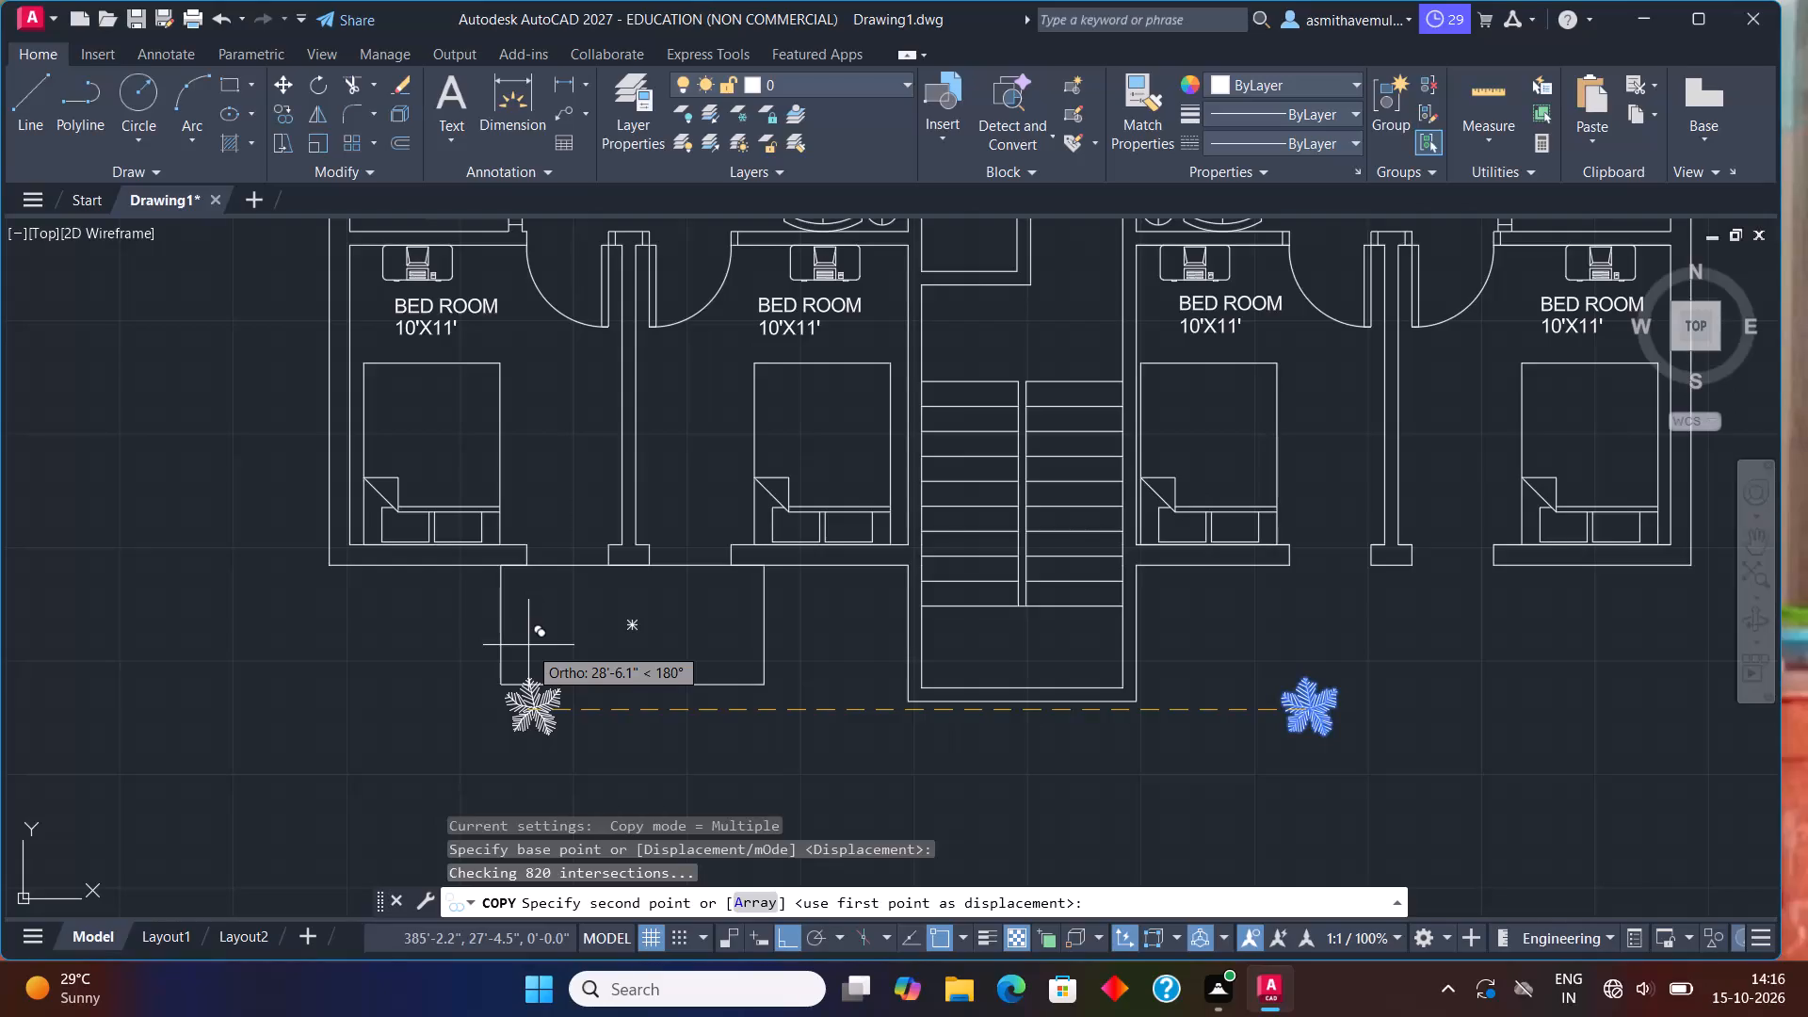
Place four copies of the tree in a row inside the balcony outline below the two lower-left bedrooms, with Ortho off.
key(F8)
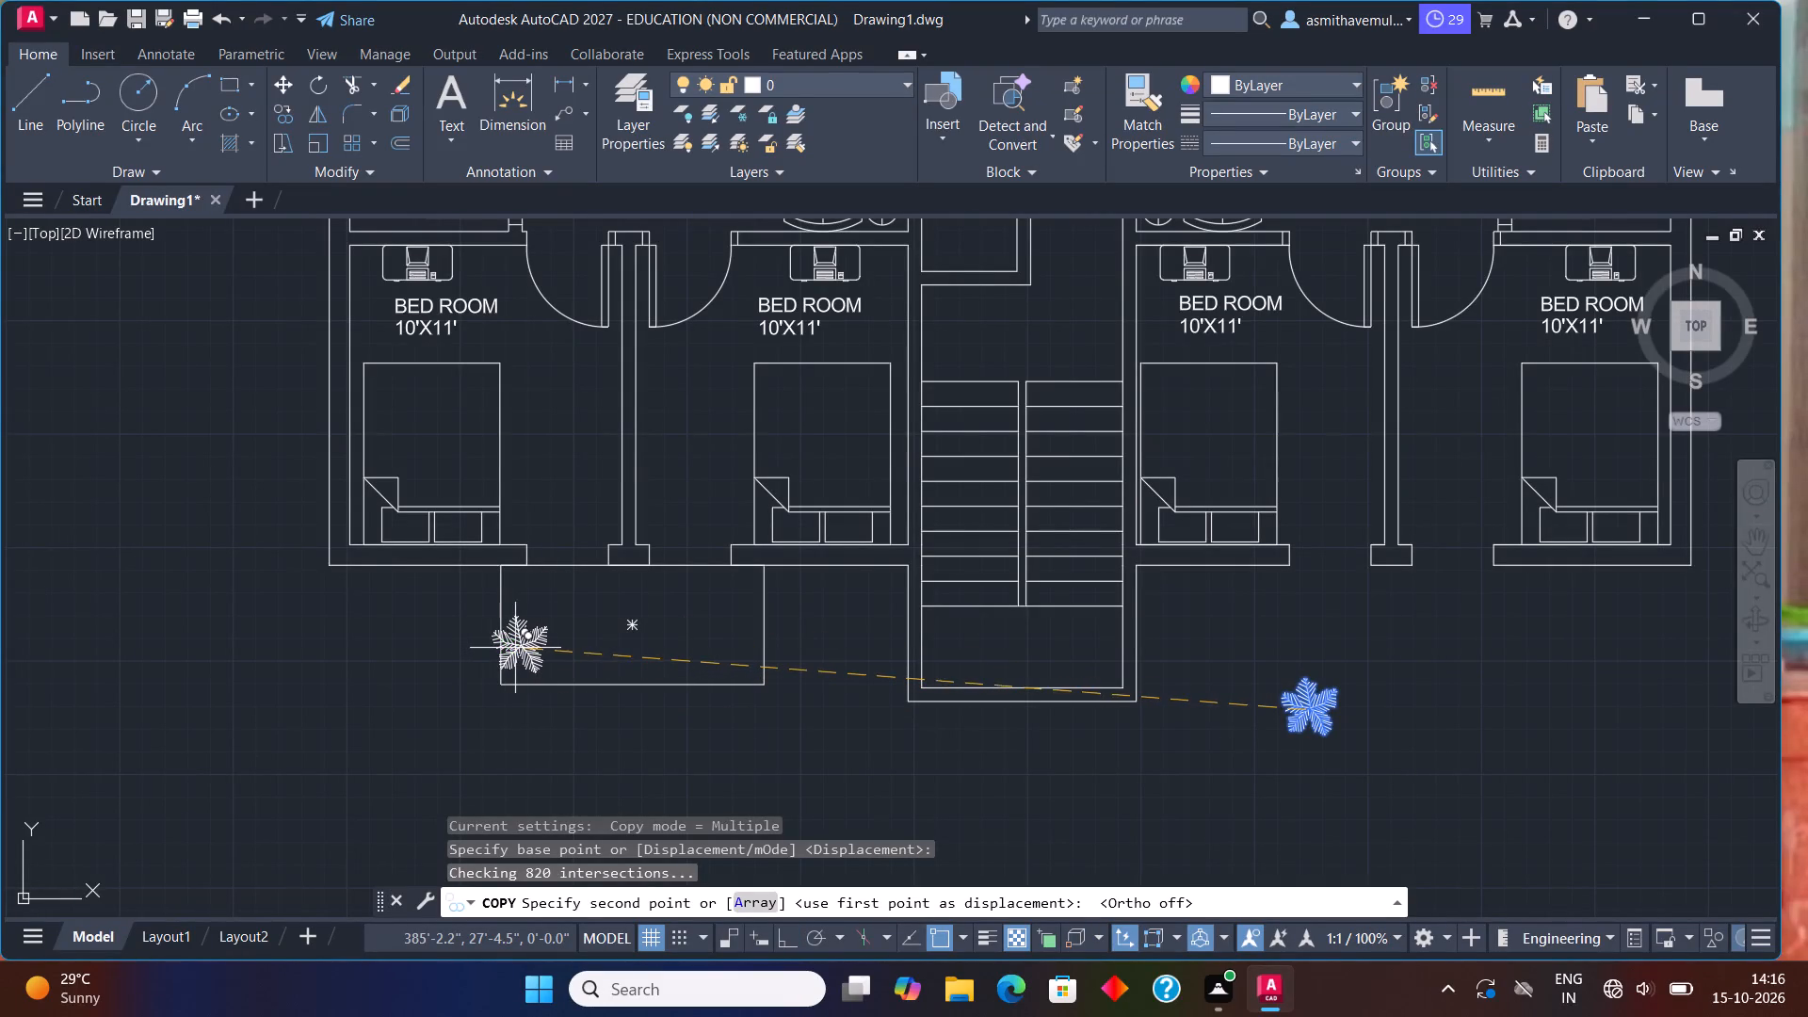
click(534, 651)
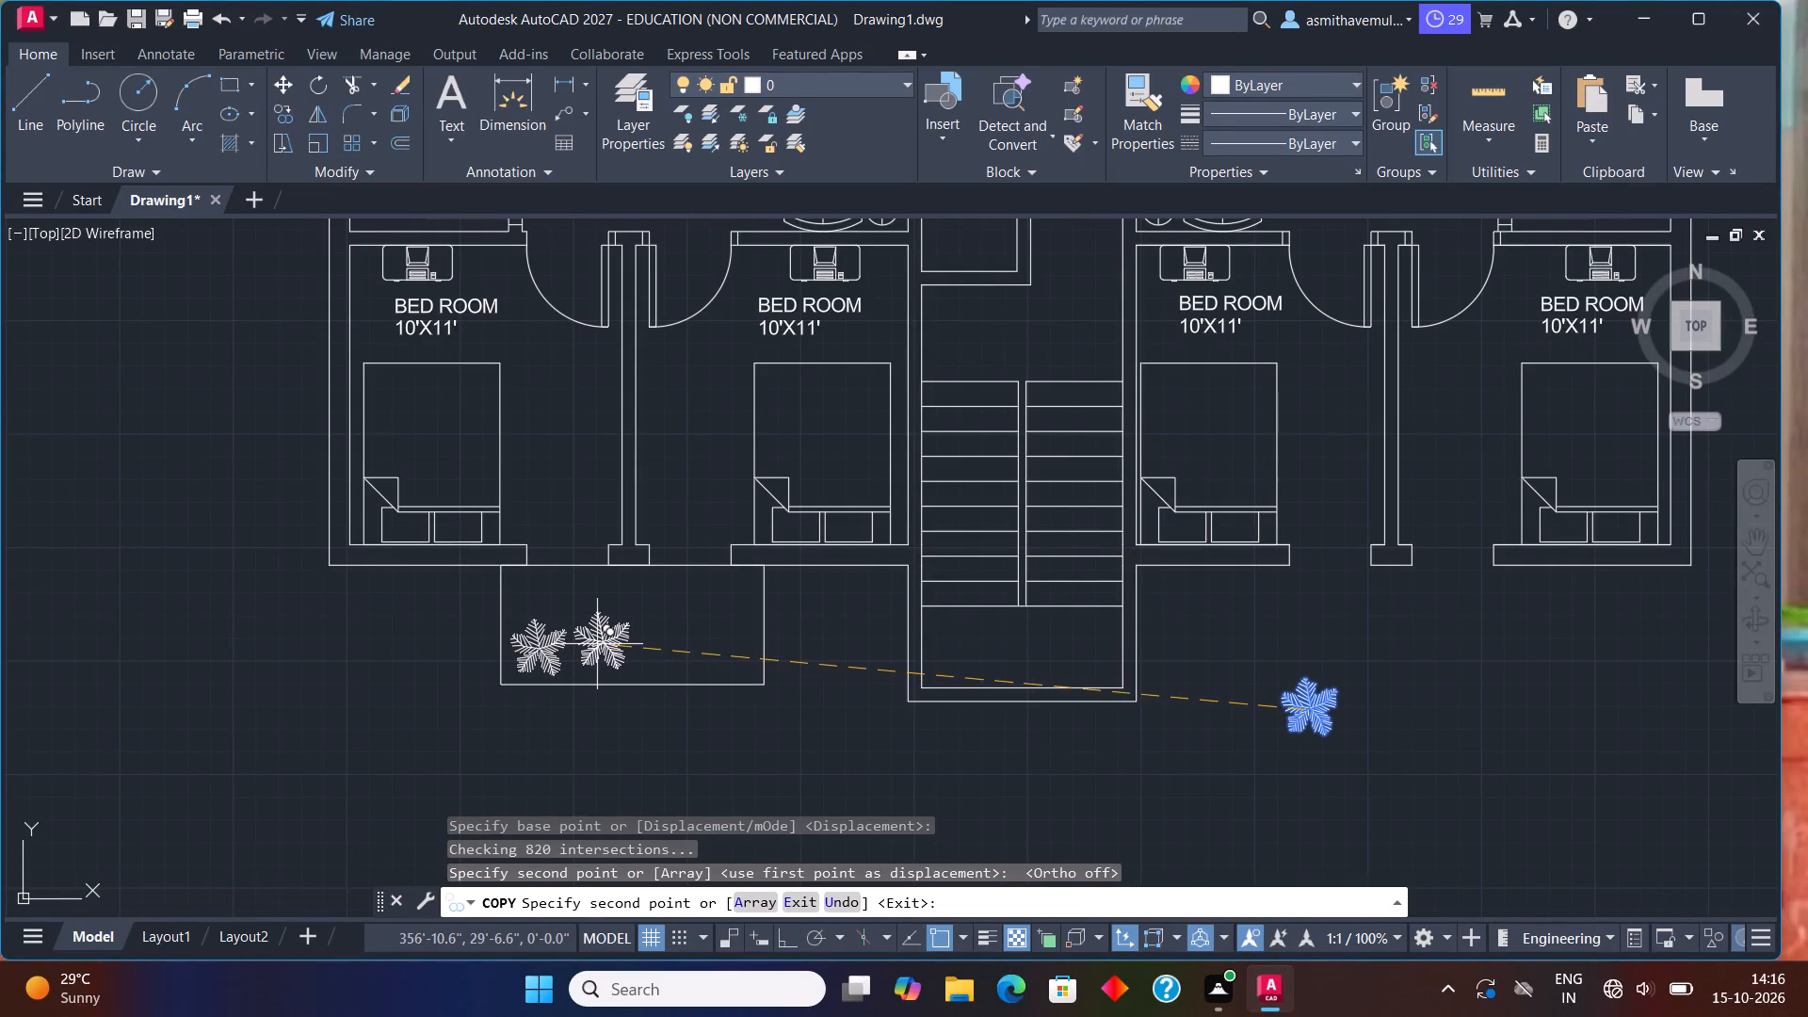
click(598, 645)
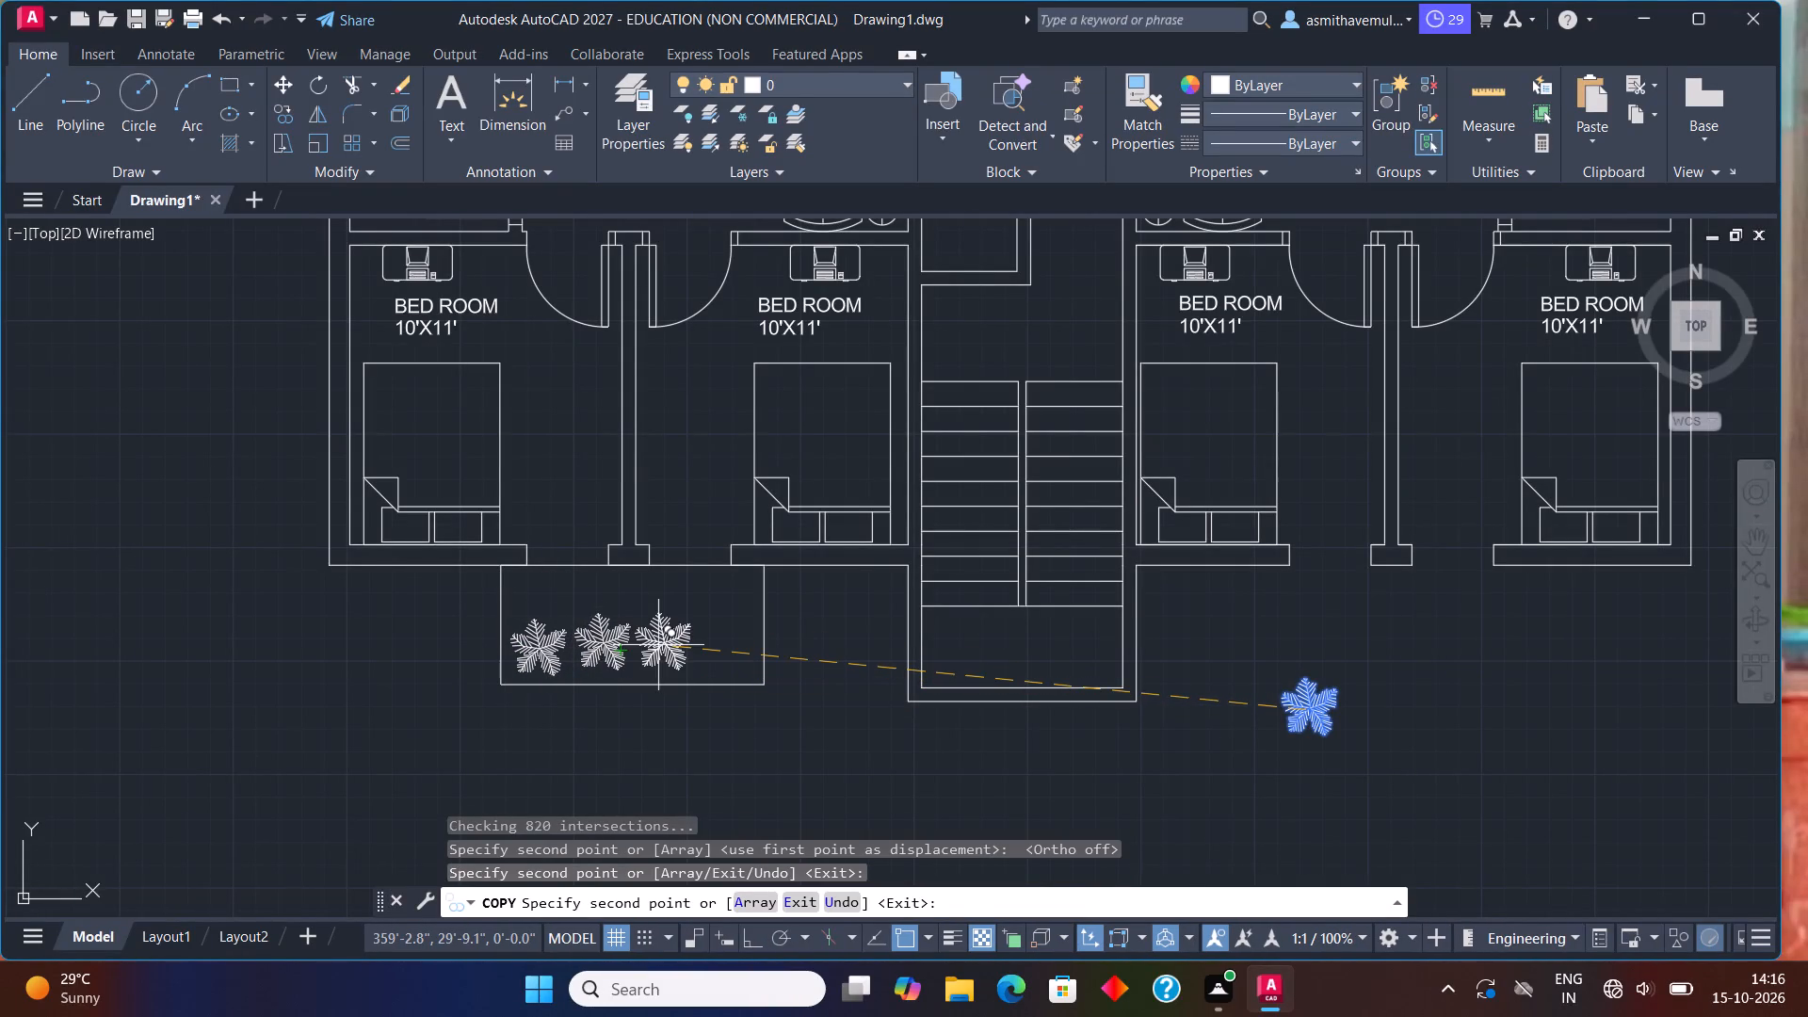
click(658, 645)
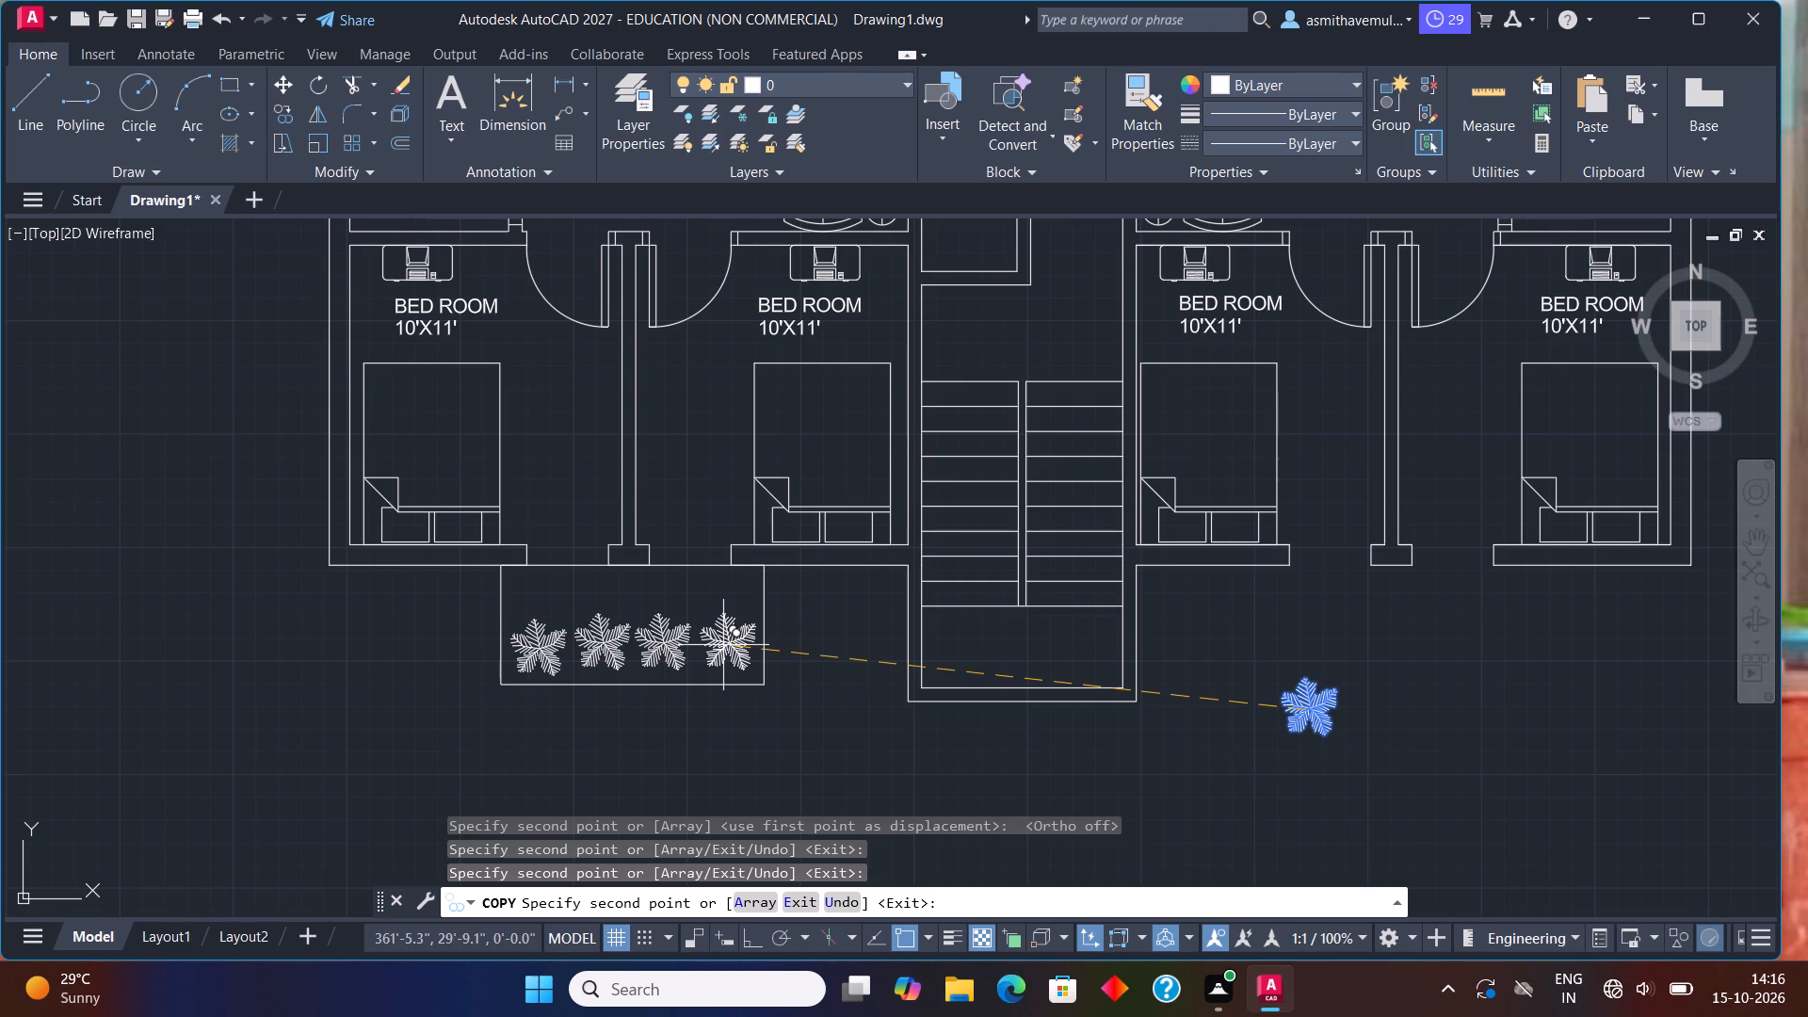
click(723, 645)
key(Escape)
Move the leftmost tree in the lower-left balcony slightly upward to line it up with the other three.
scroll(460, 653, up, 2)
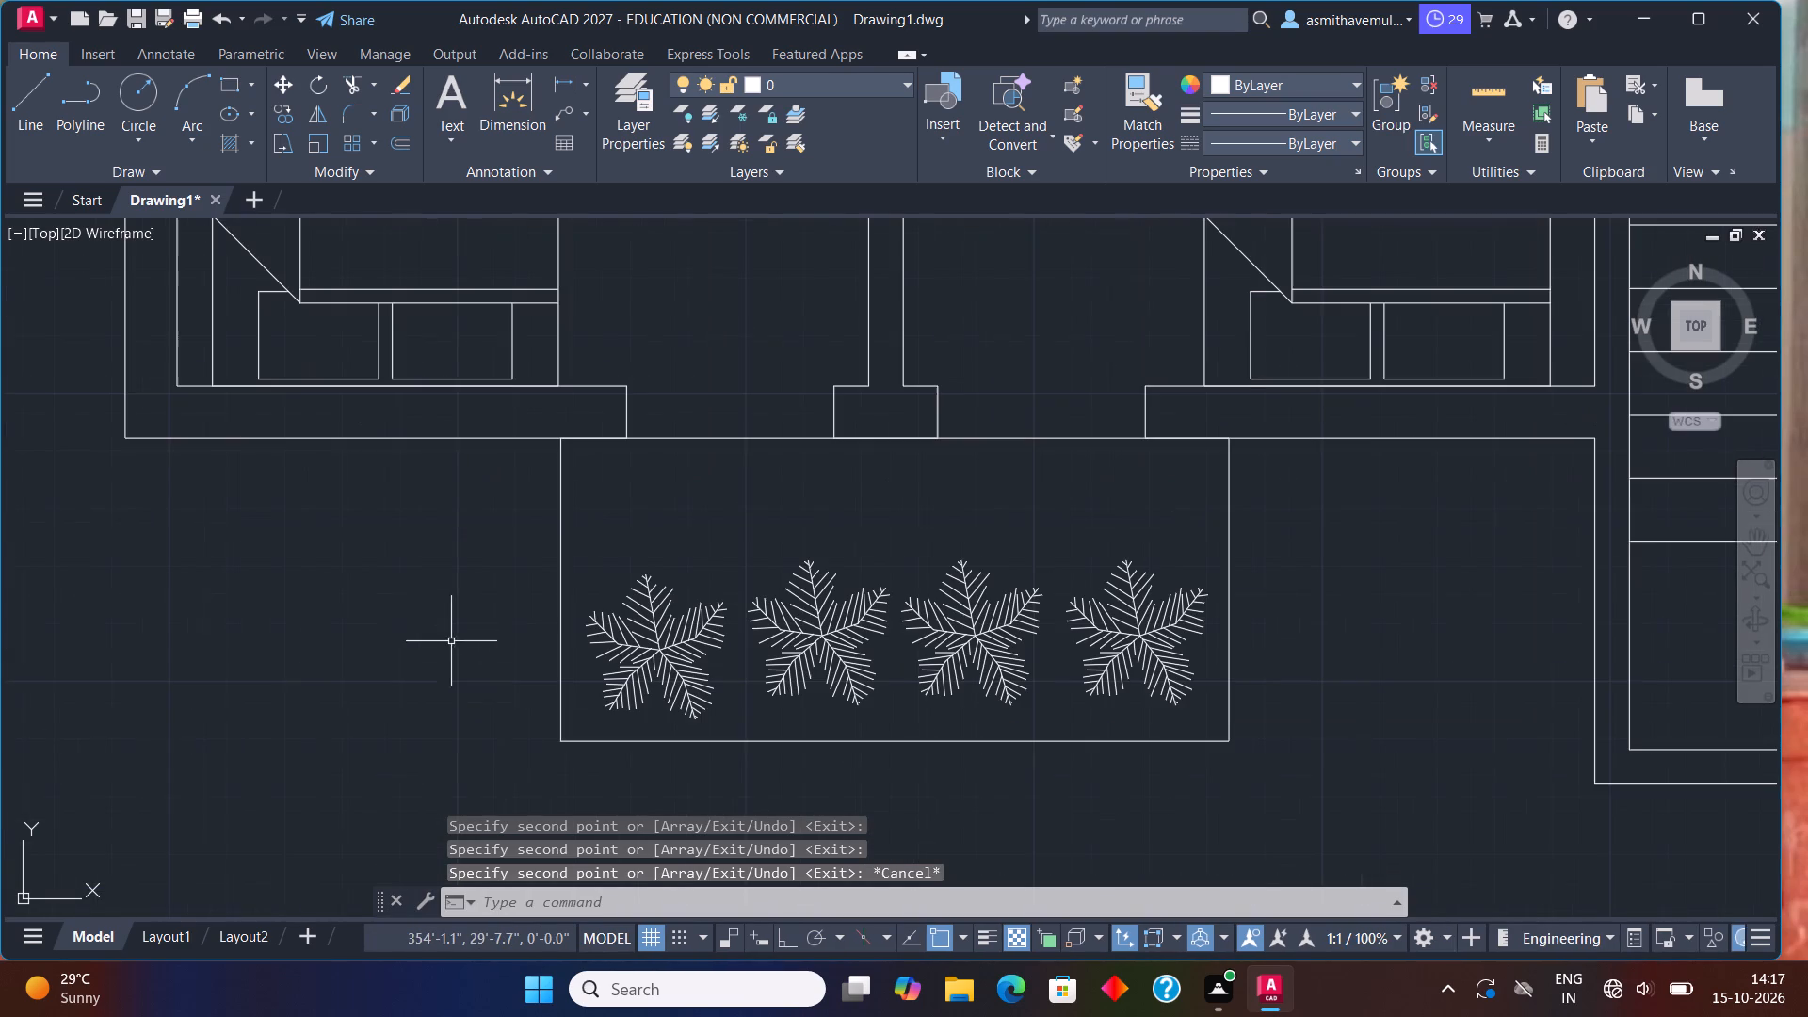
click(656, 620)
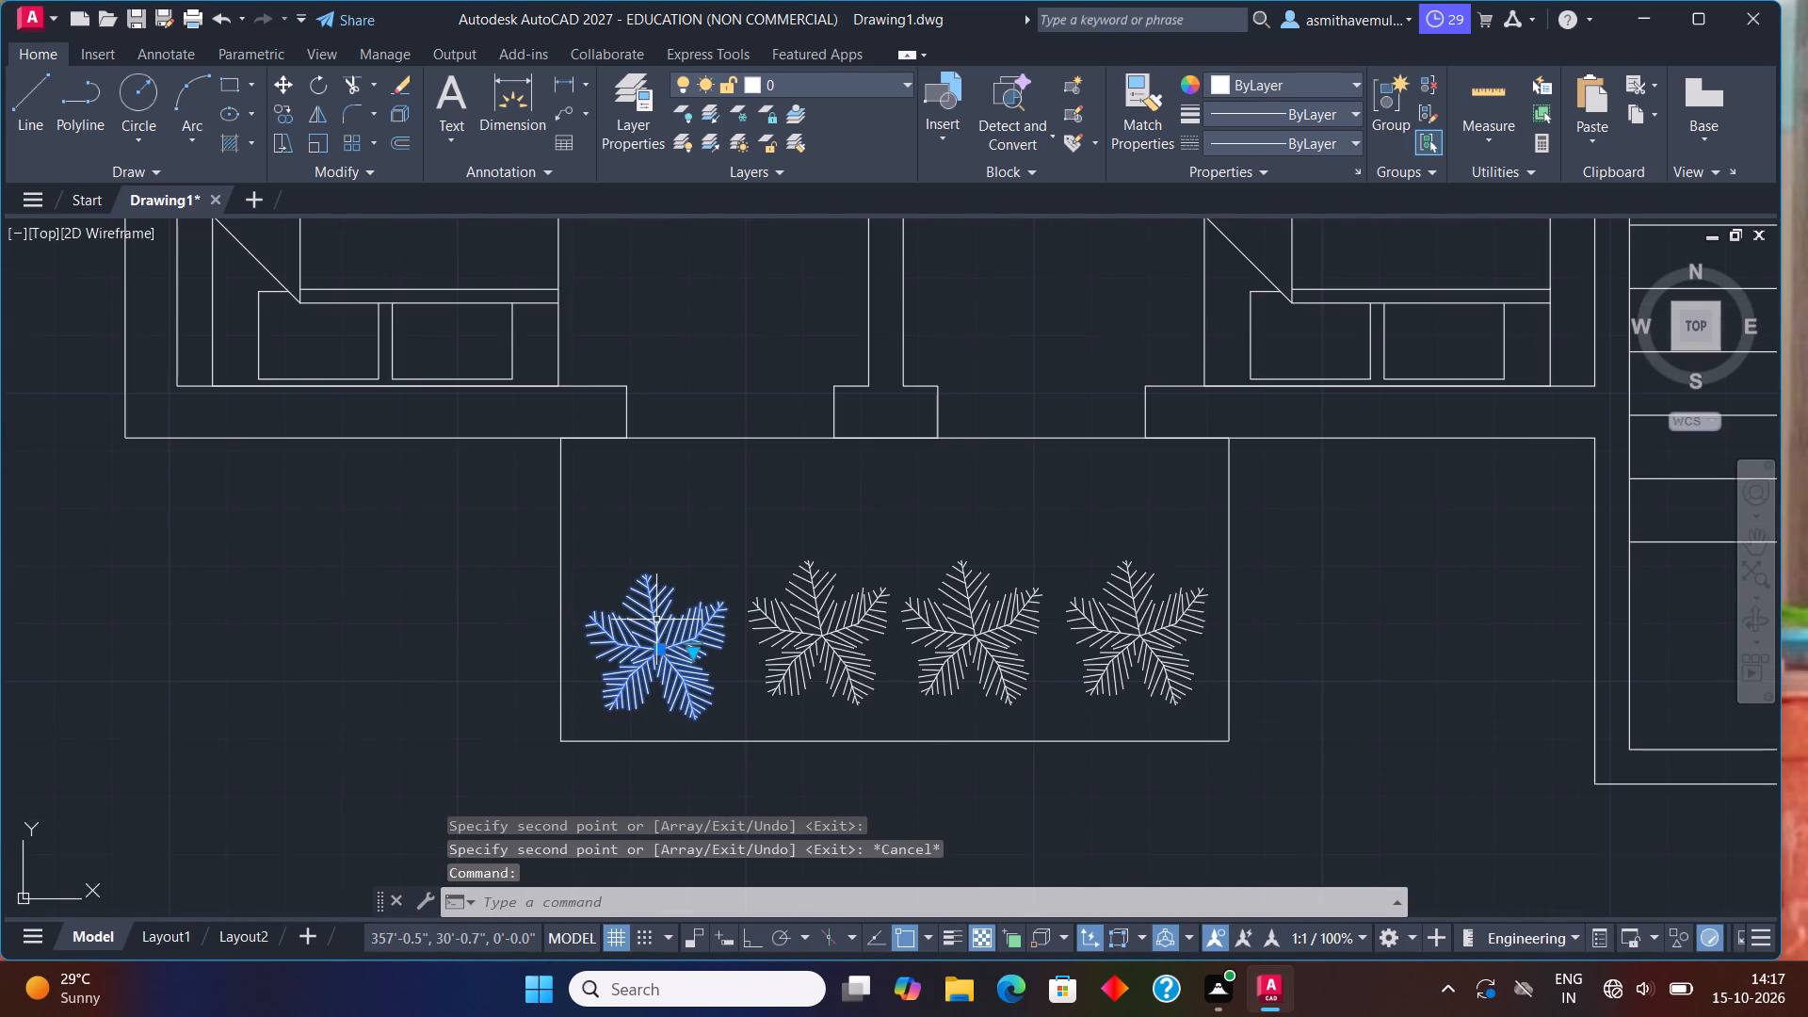
key(m)
key(Return)
click(663, 657)
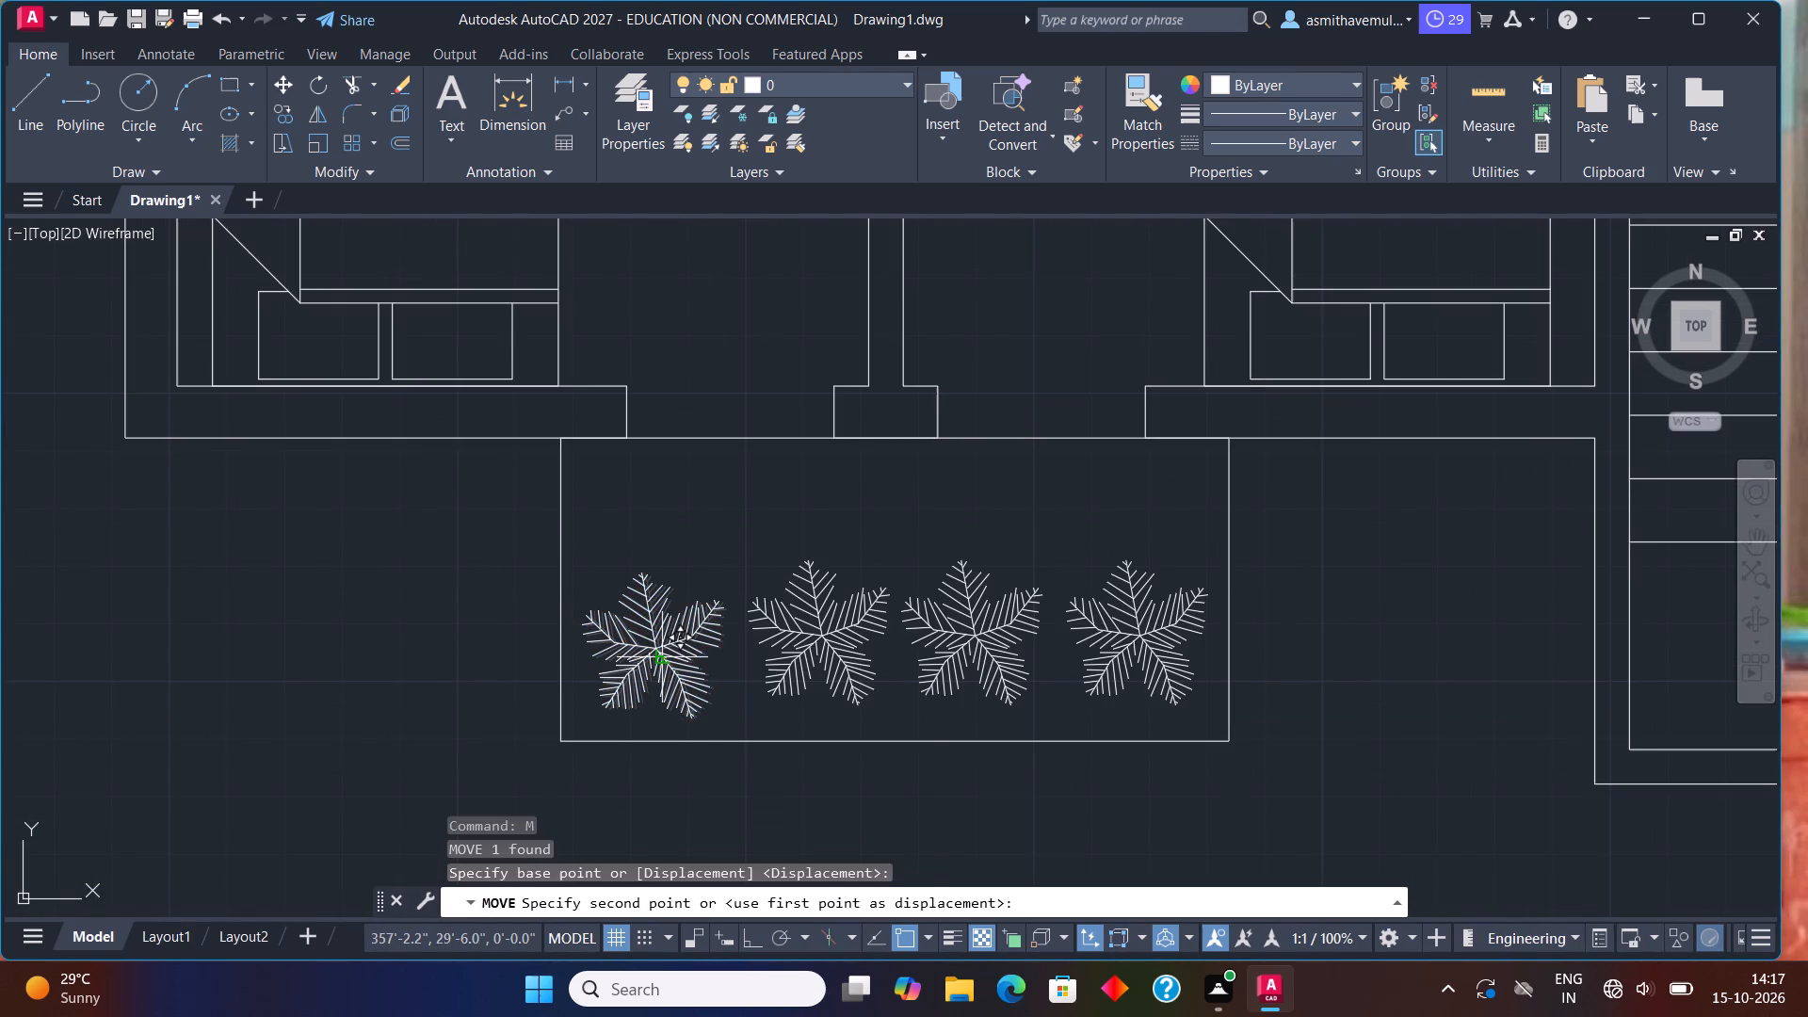
click(662, 649)
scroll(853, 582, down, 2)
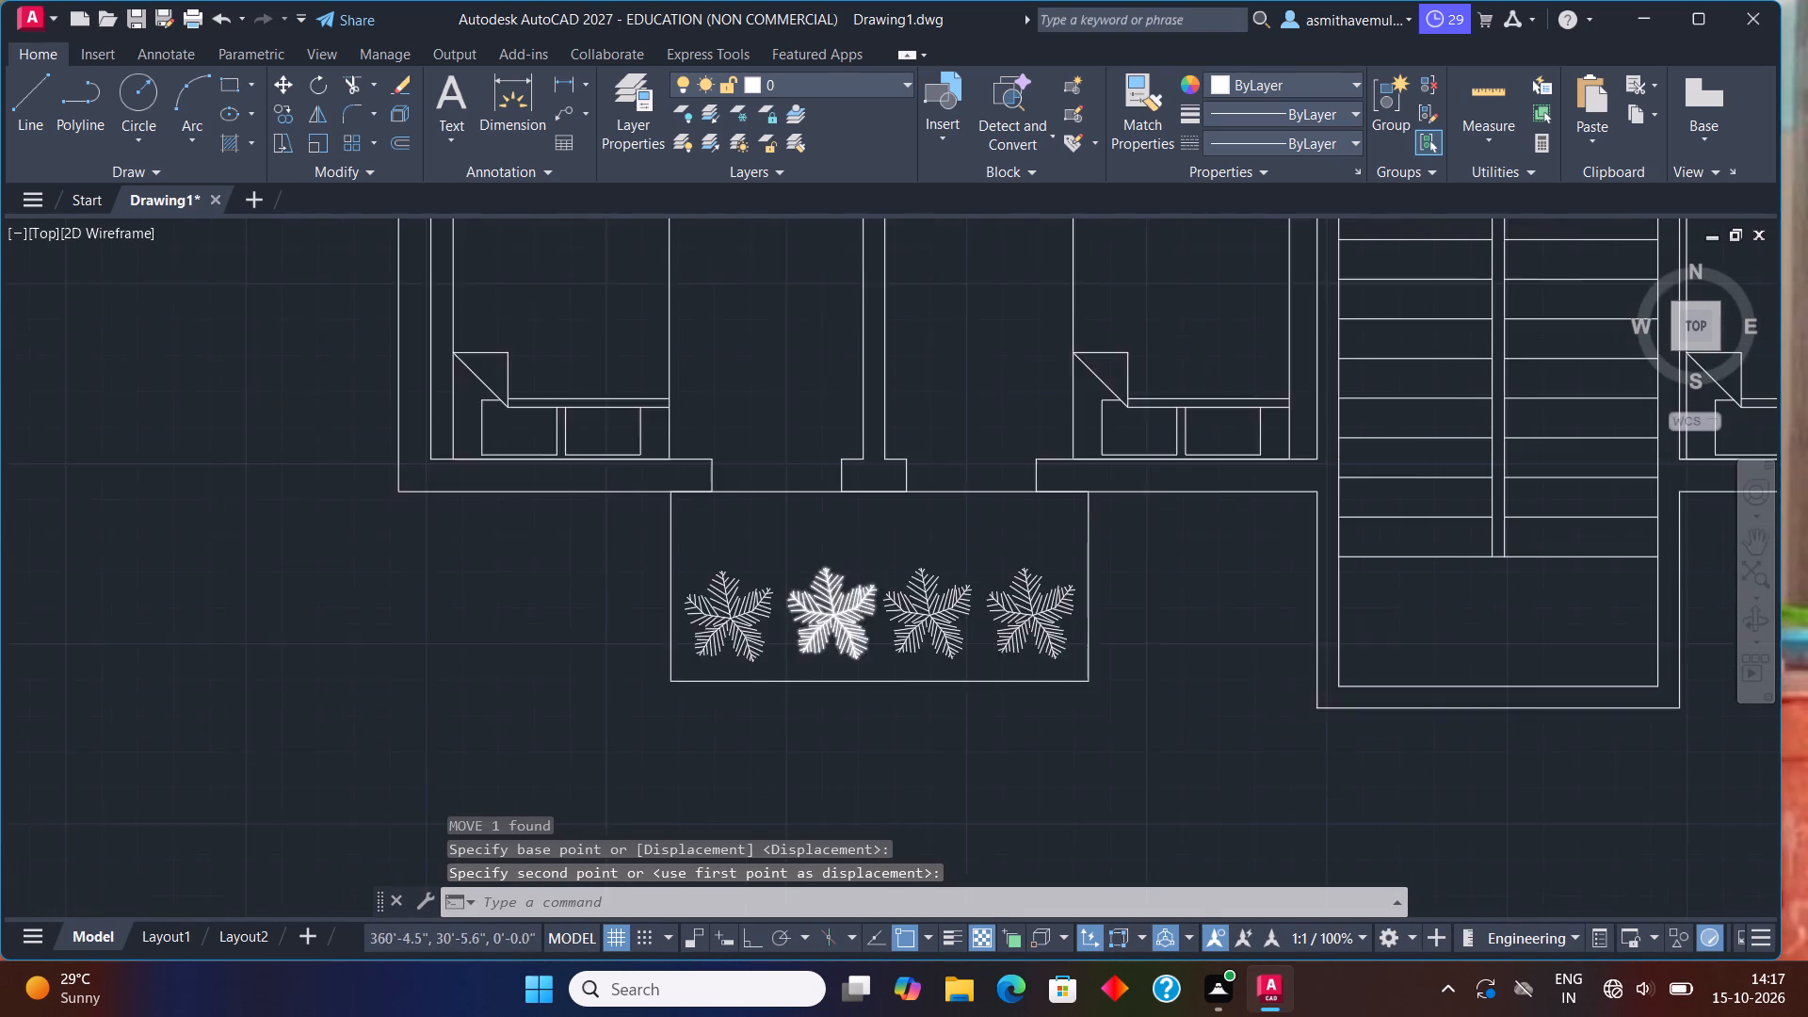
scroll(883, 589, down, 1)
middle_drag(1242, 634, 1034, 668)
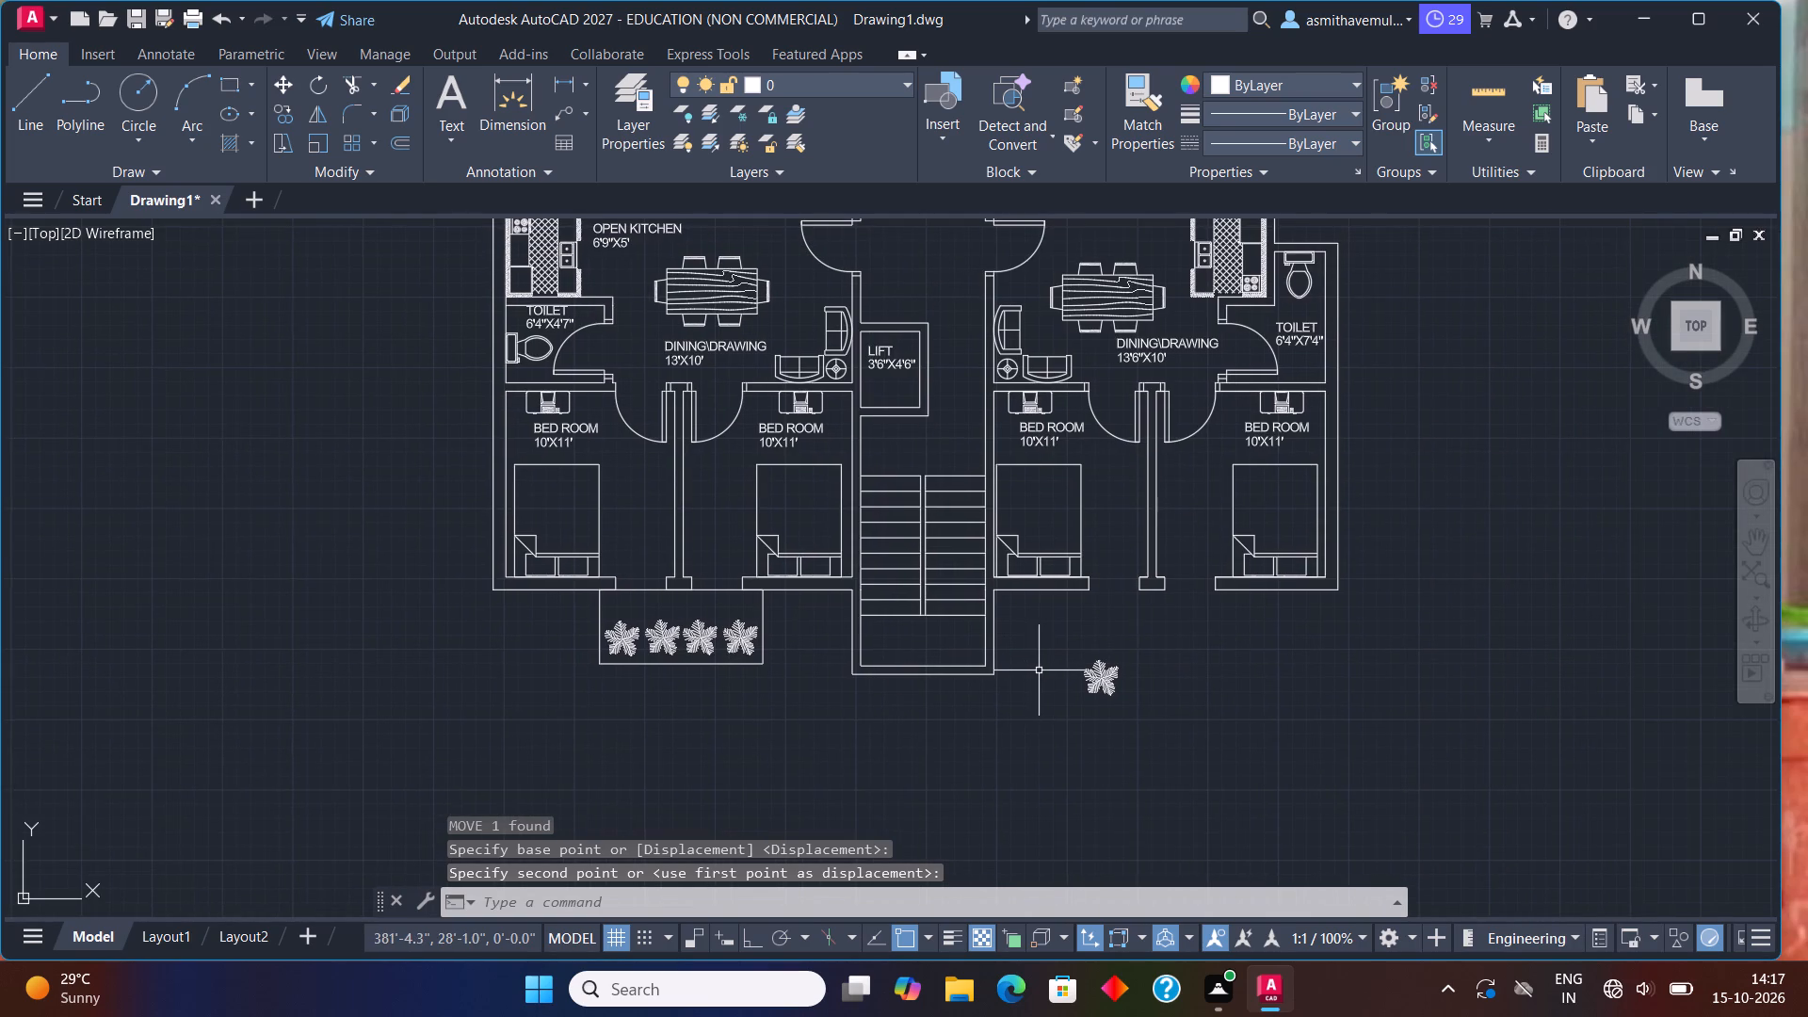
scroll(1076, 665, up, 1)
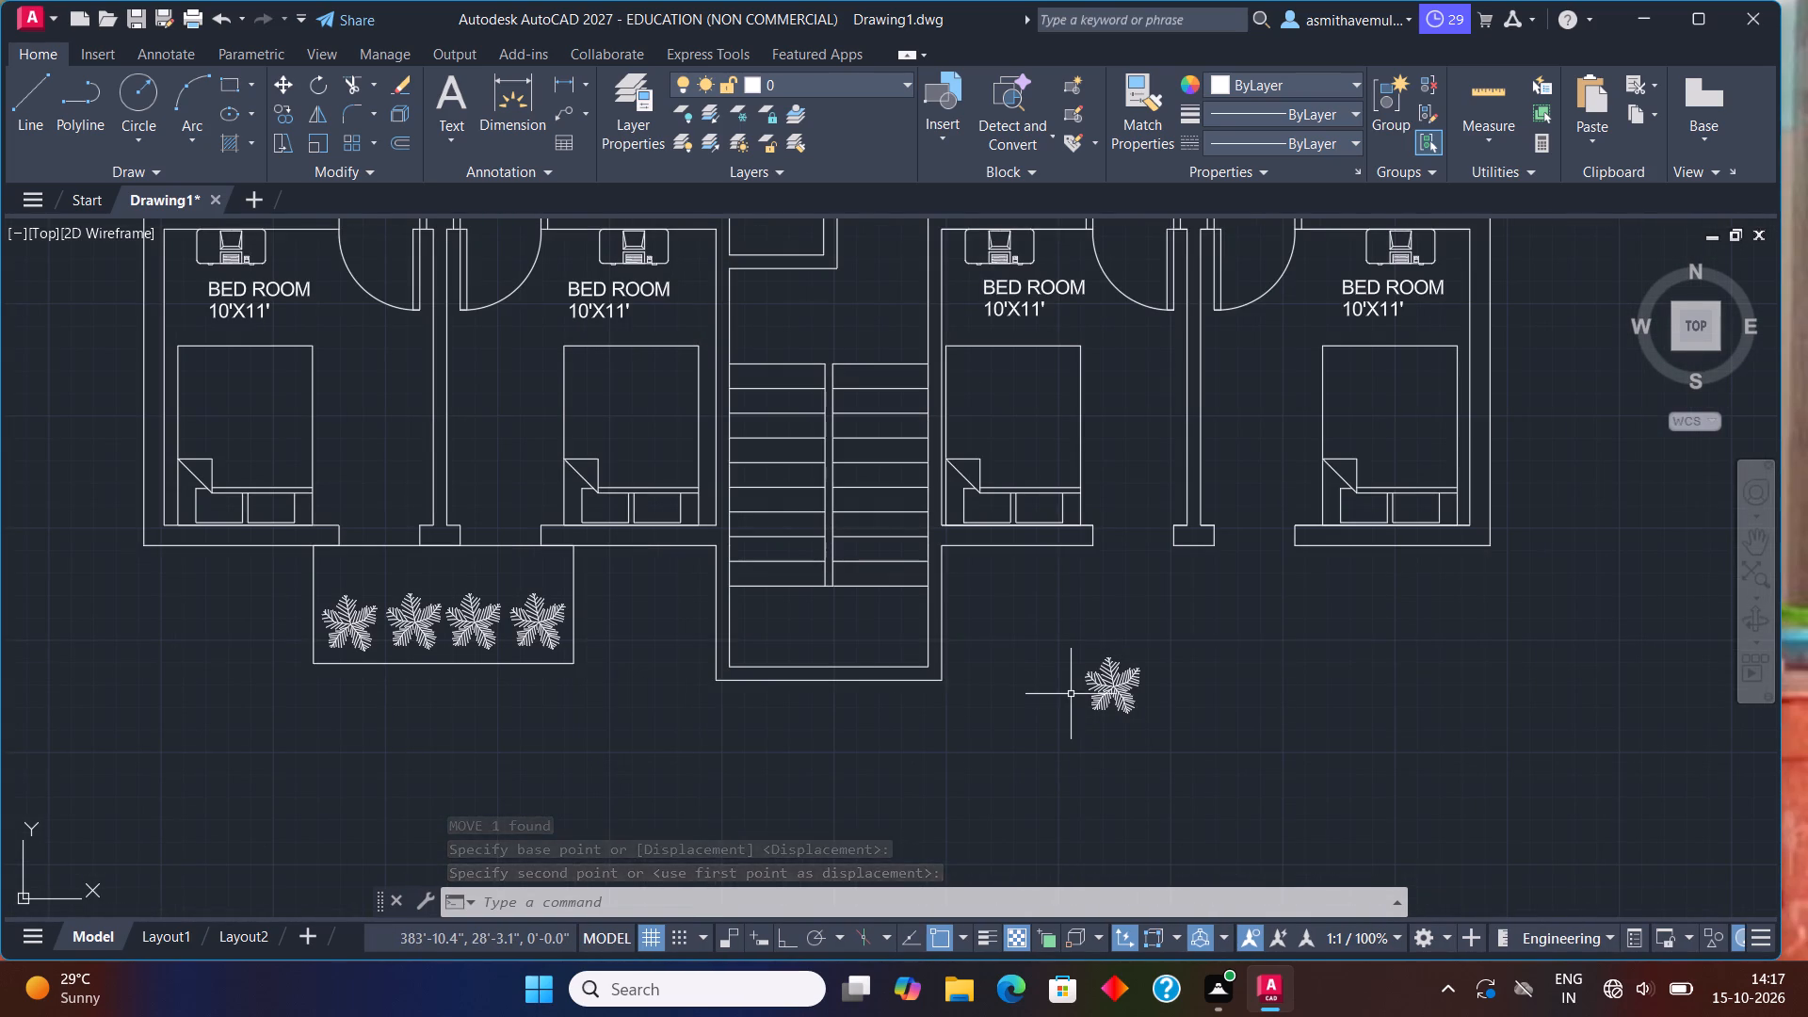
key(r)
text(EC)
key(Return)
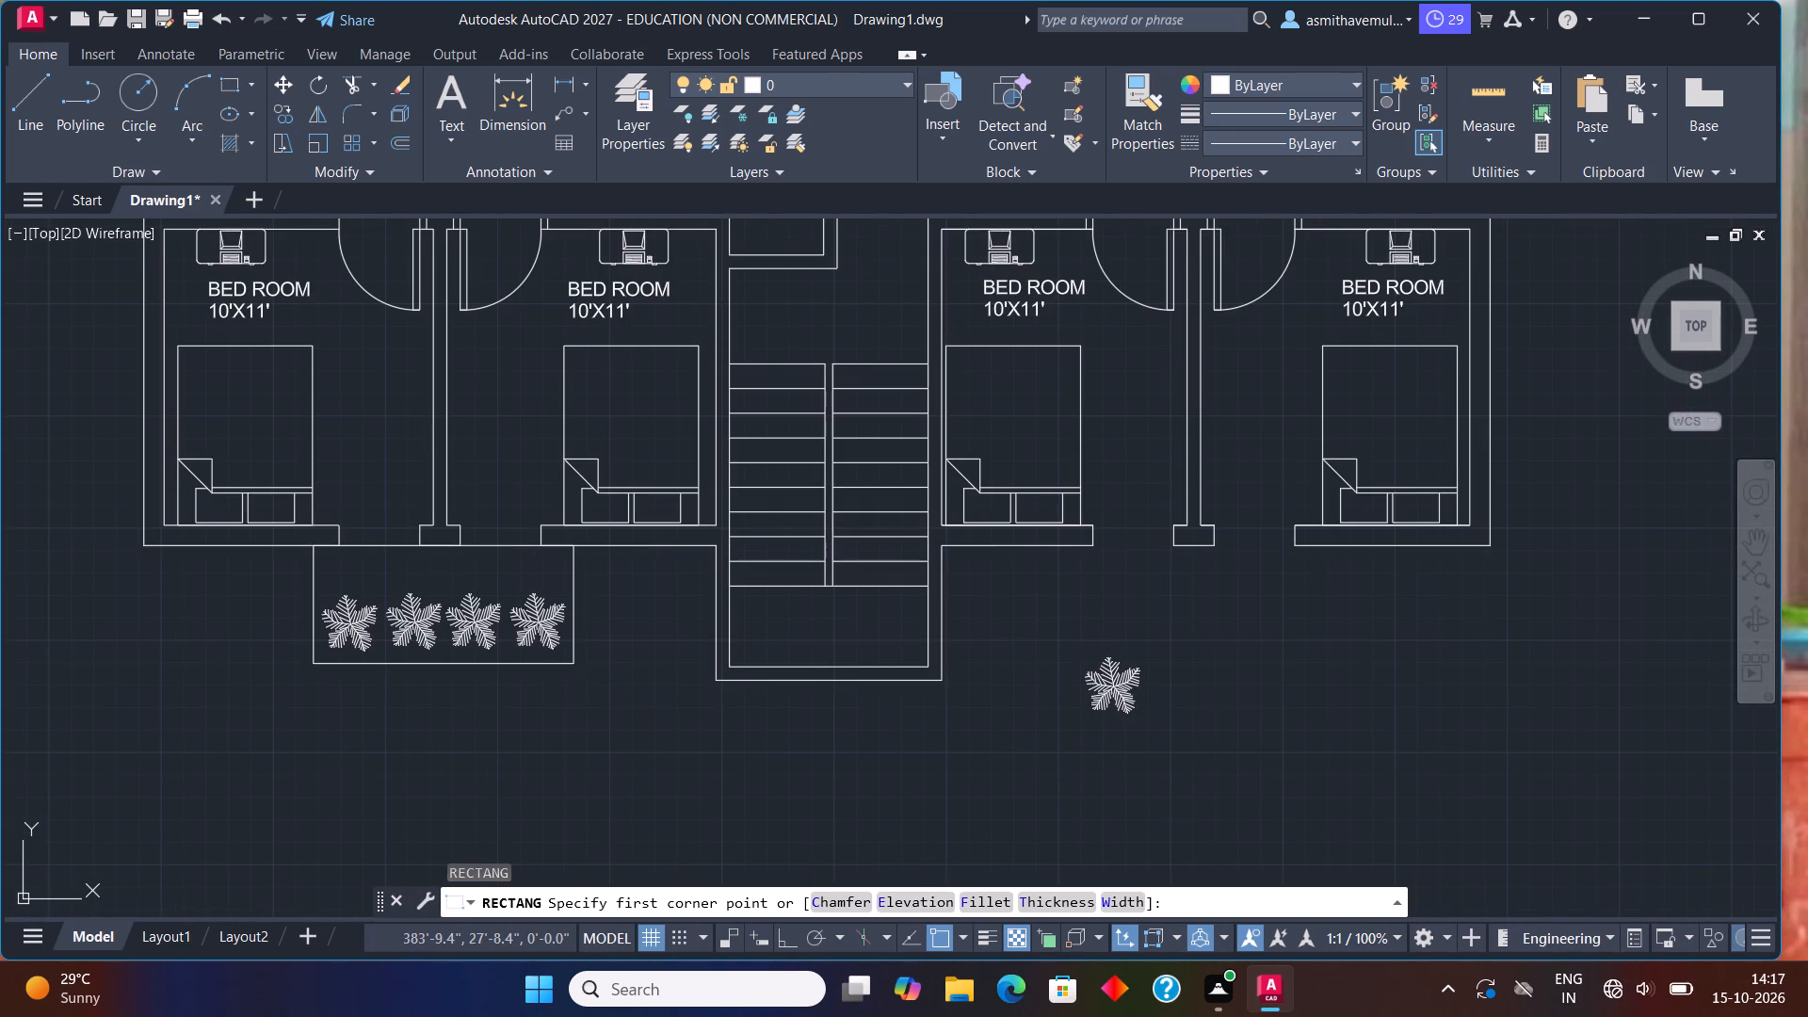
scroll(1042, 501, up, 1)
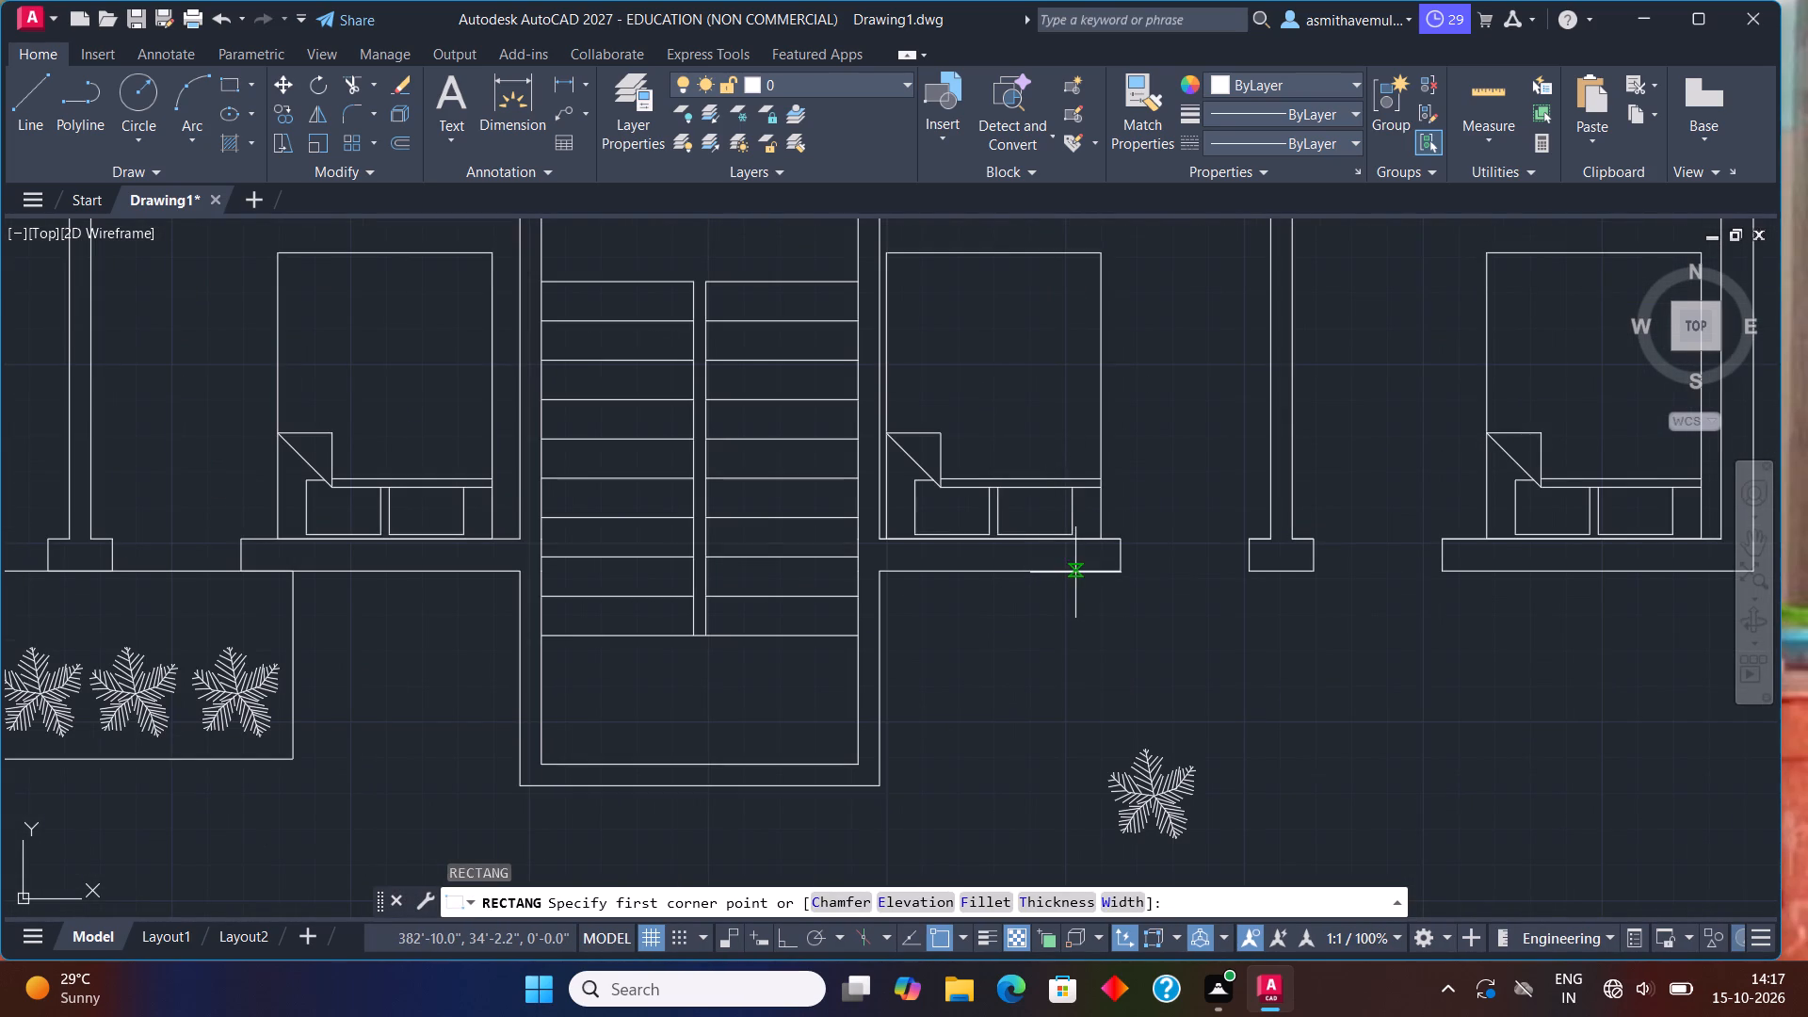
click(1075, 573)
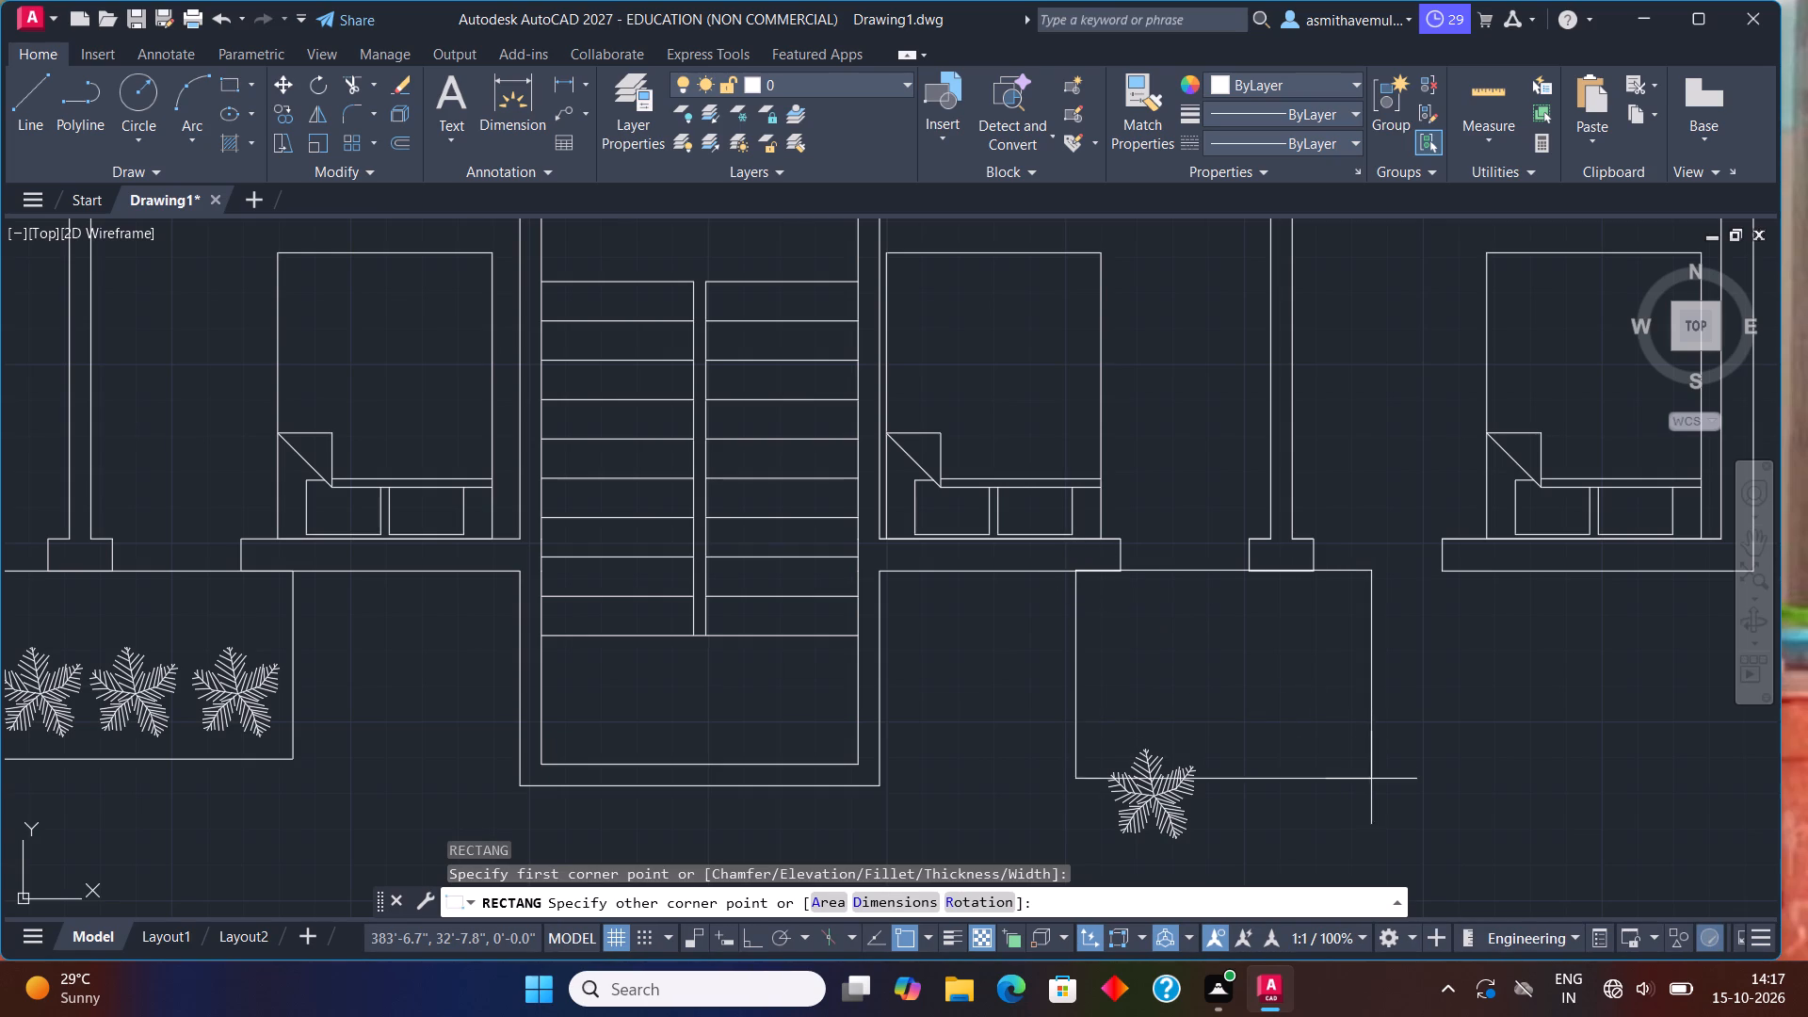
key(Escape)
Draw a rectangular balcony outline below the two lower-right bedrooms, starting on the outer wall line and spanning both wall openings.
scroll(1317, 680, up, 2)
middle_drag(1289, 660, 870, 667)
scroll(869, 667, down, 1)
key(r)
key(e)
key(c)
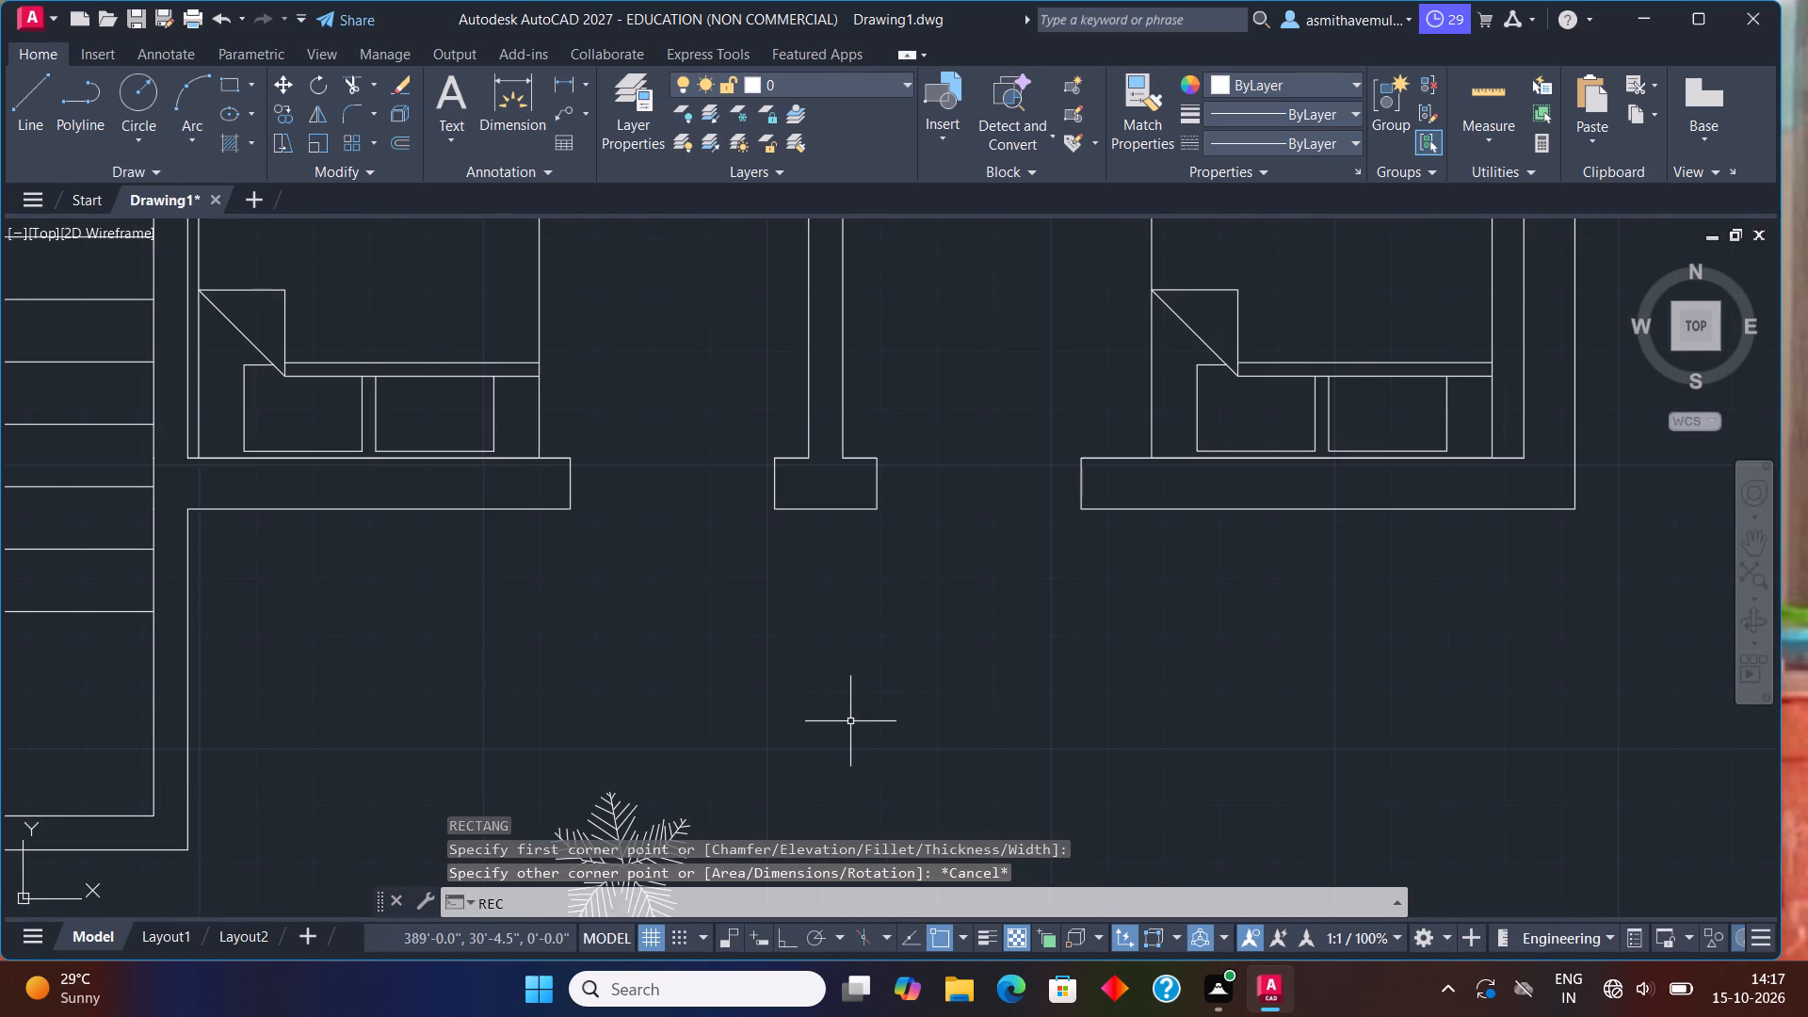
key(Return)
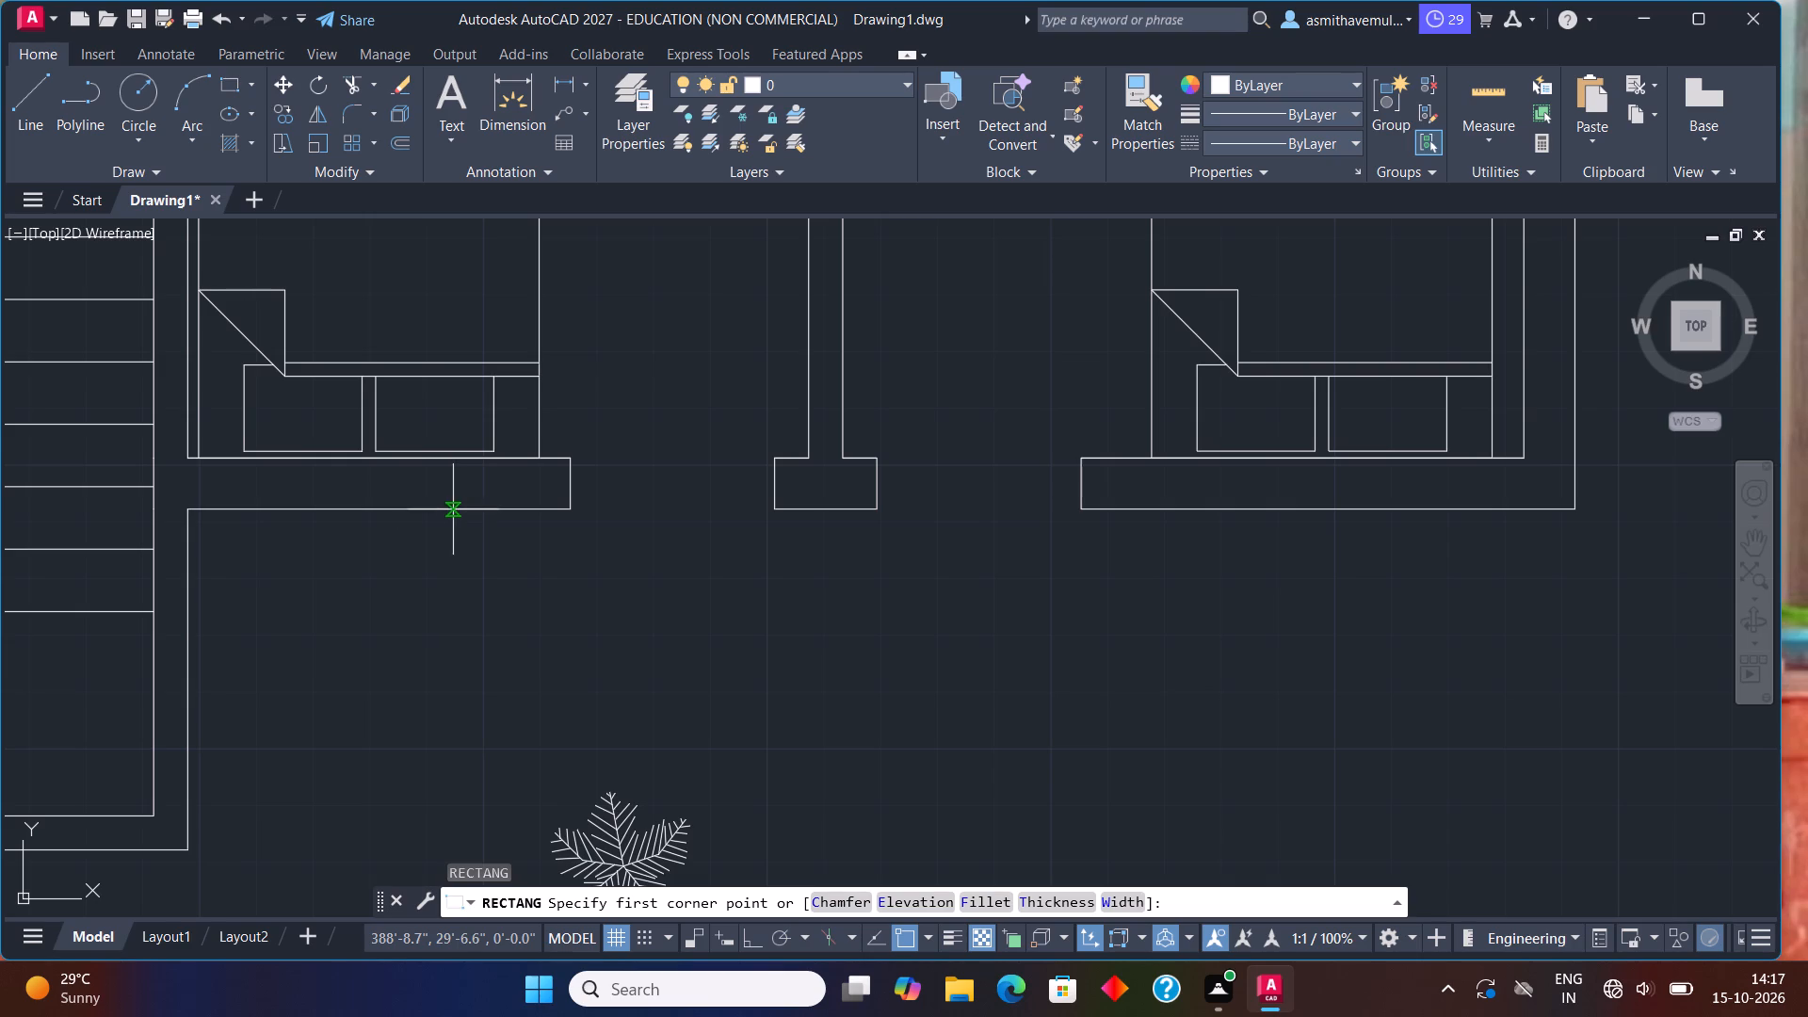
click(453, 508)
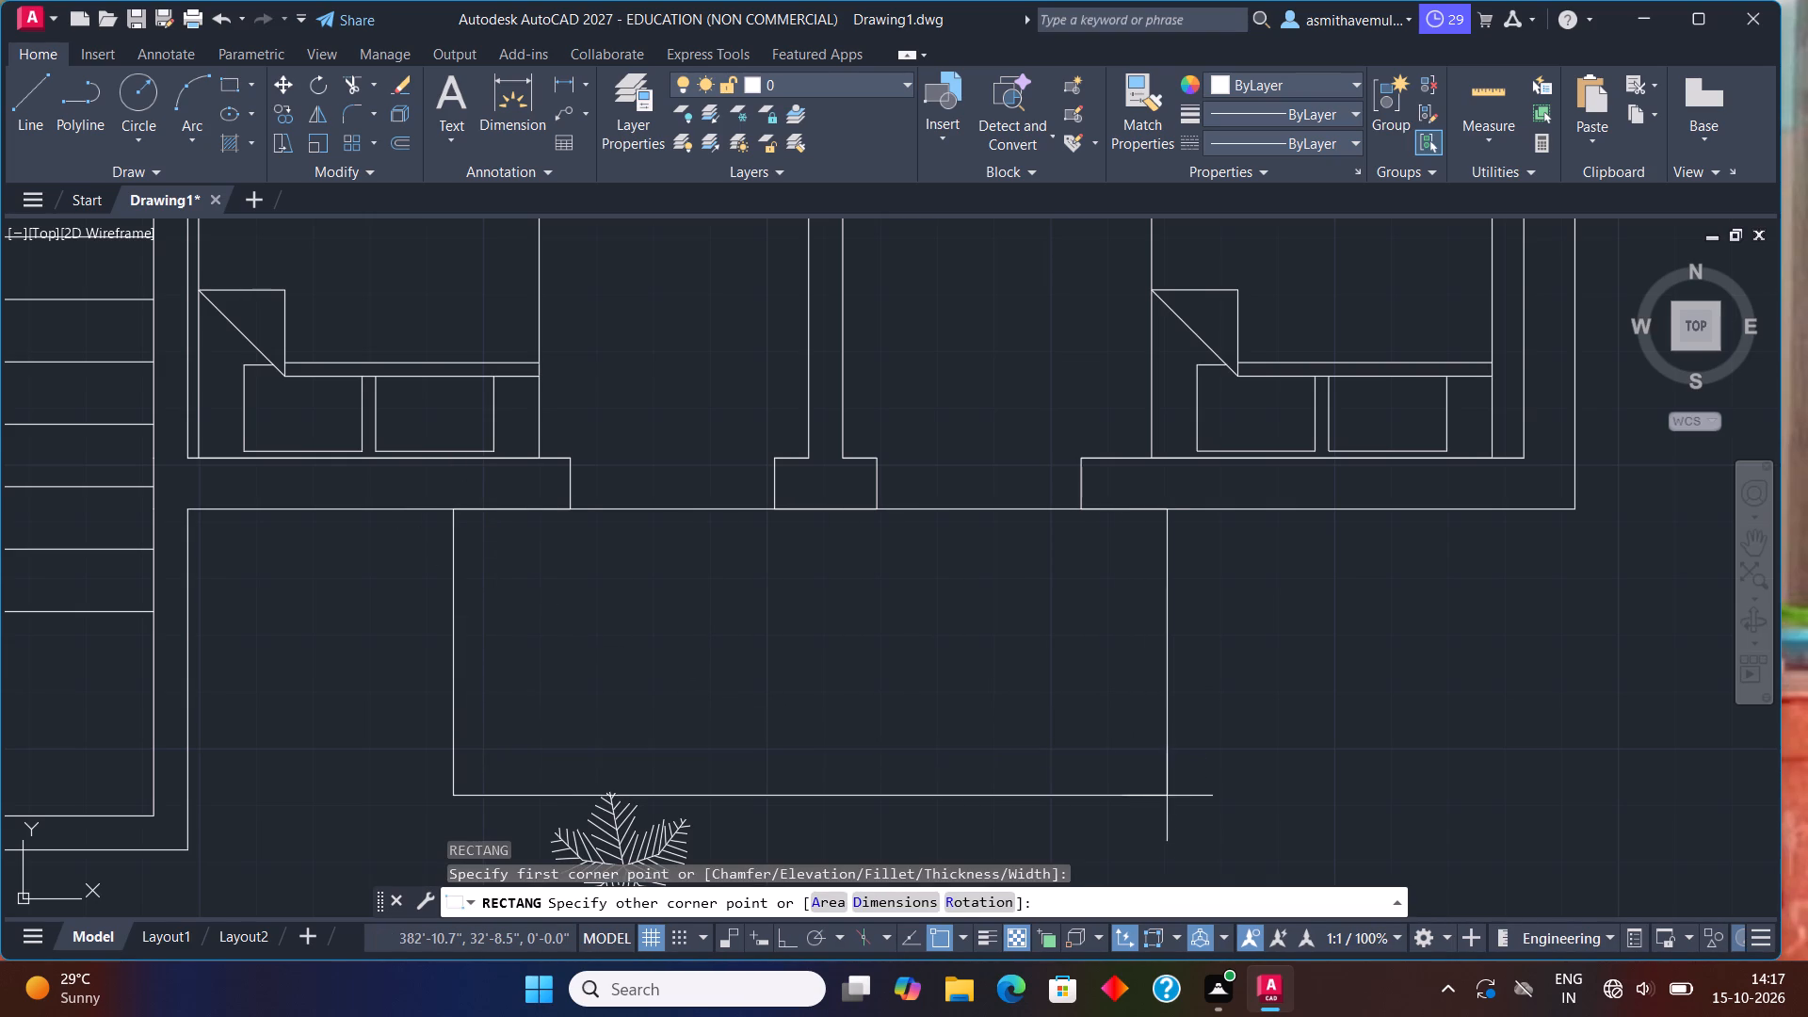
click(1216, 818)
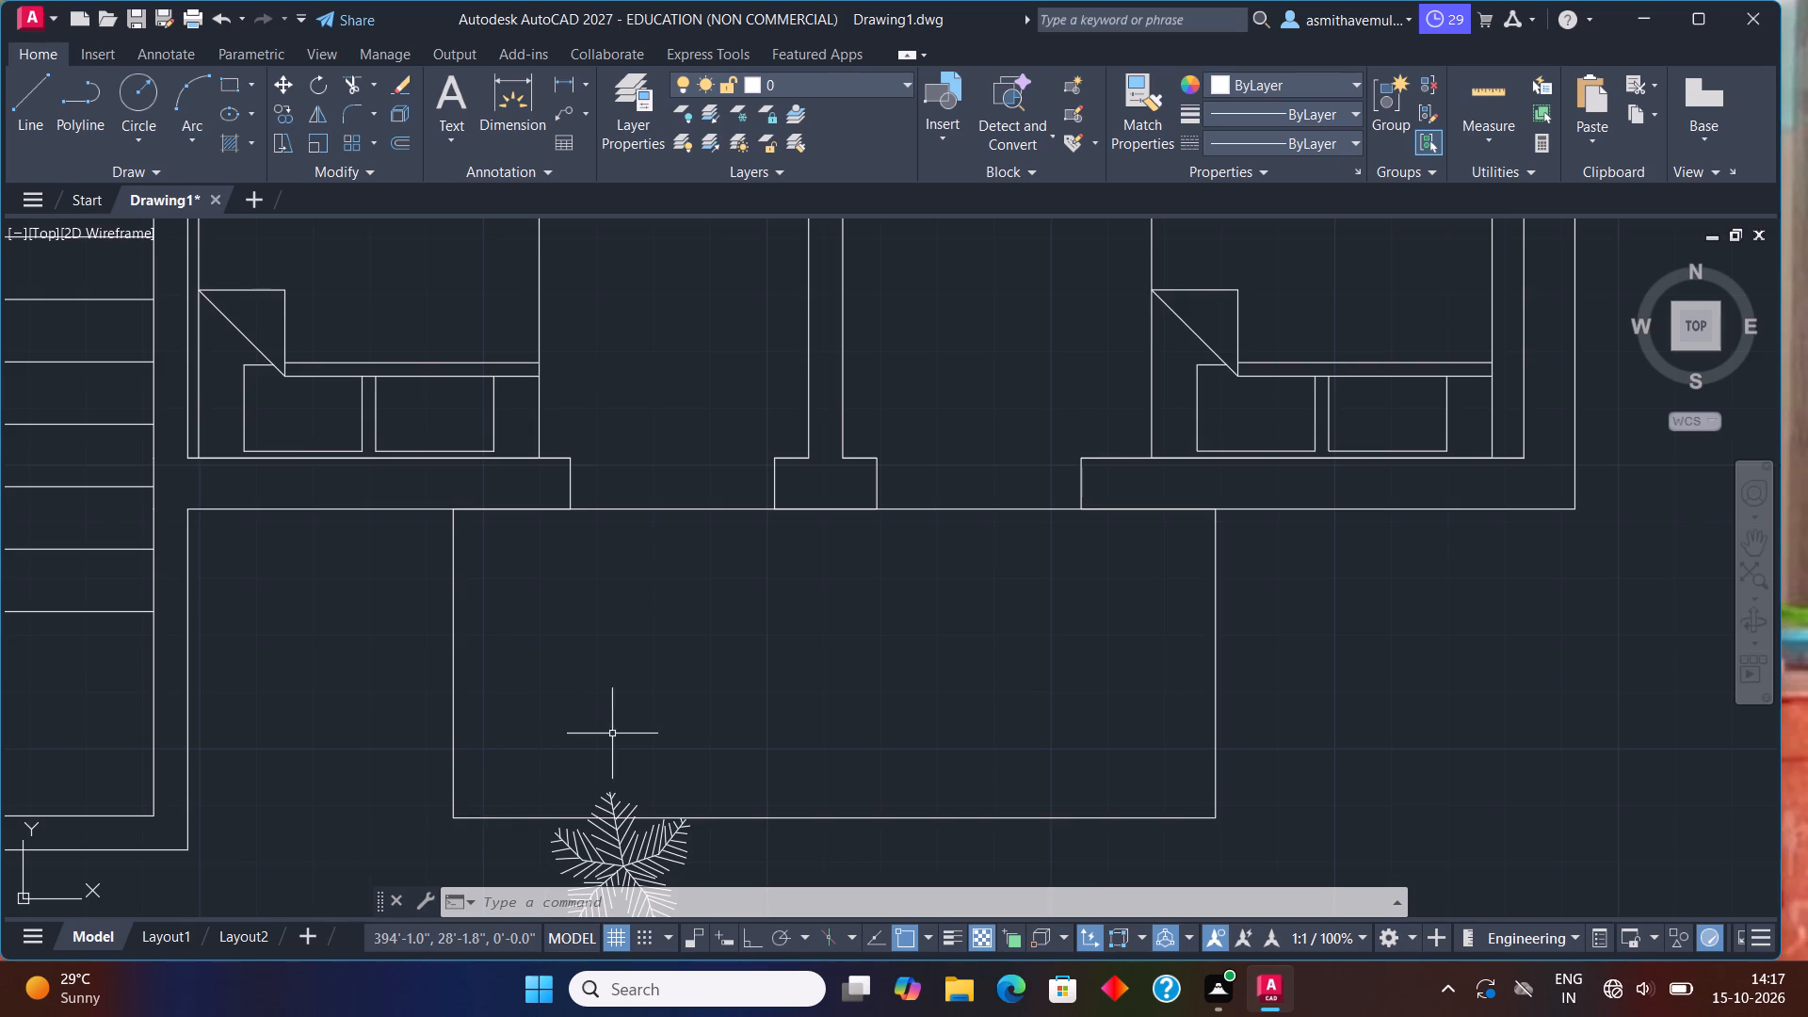
Copy the tree four times in a row inside the balcony area below the two lower-right bedrooms, using its centre as base point.
middle_drag(613, 730, 619, 566)
click(623, 676)
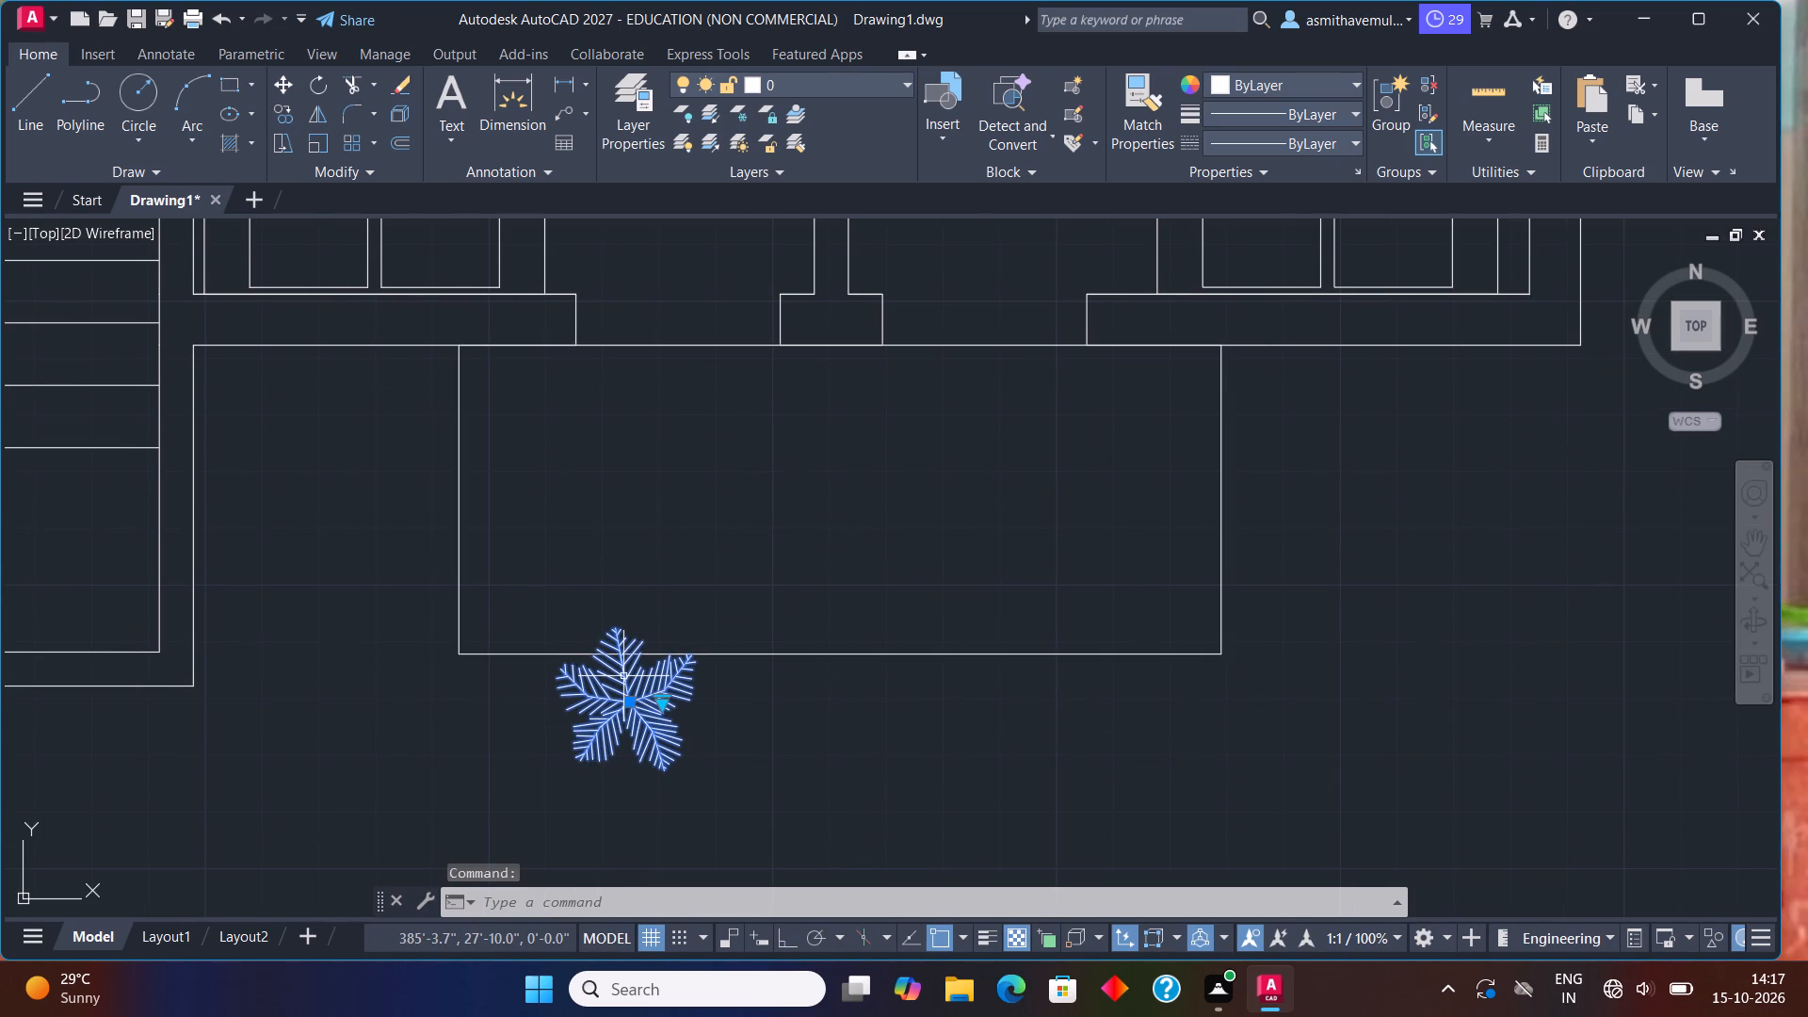
text(COPY)
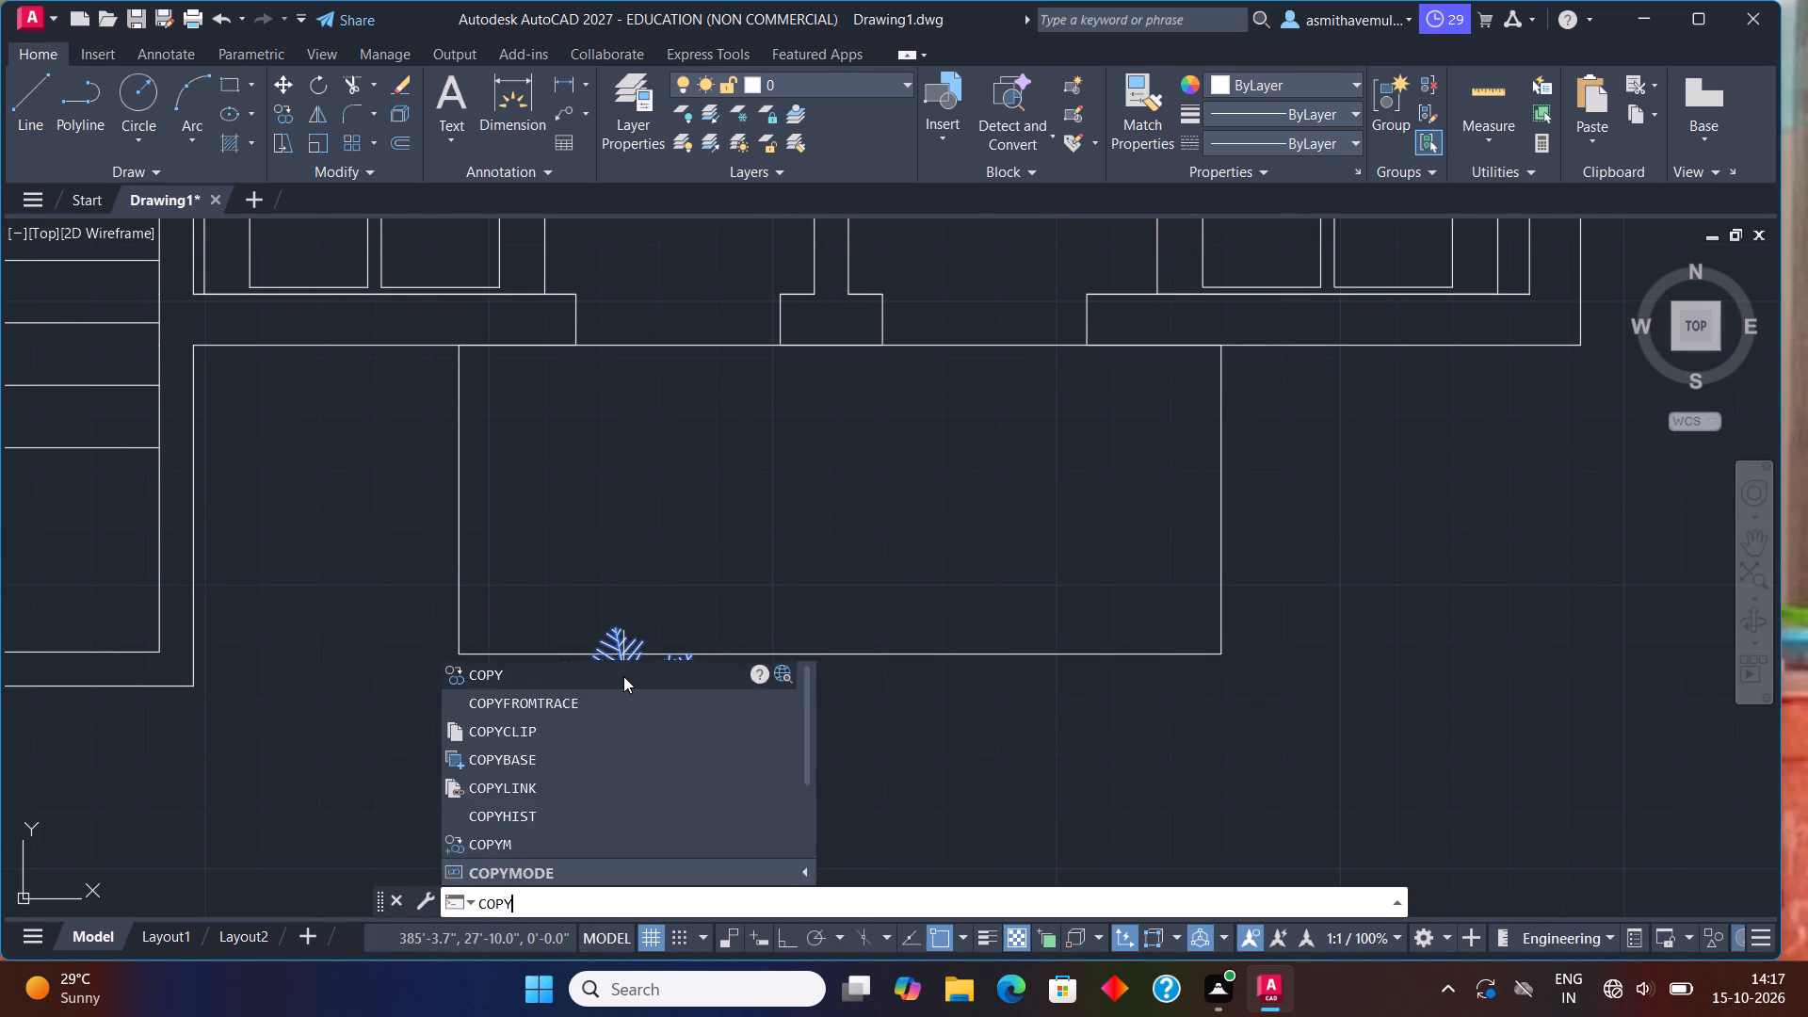
key(Return)
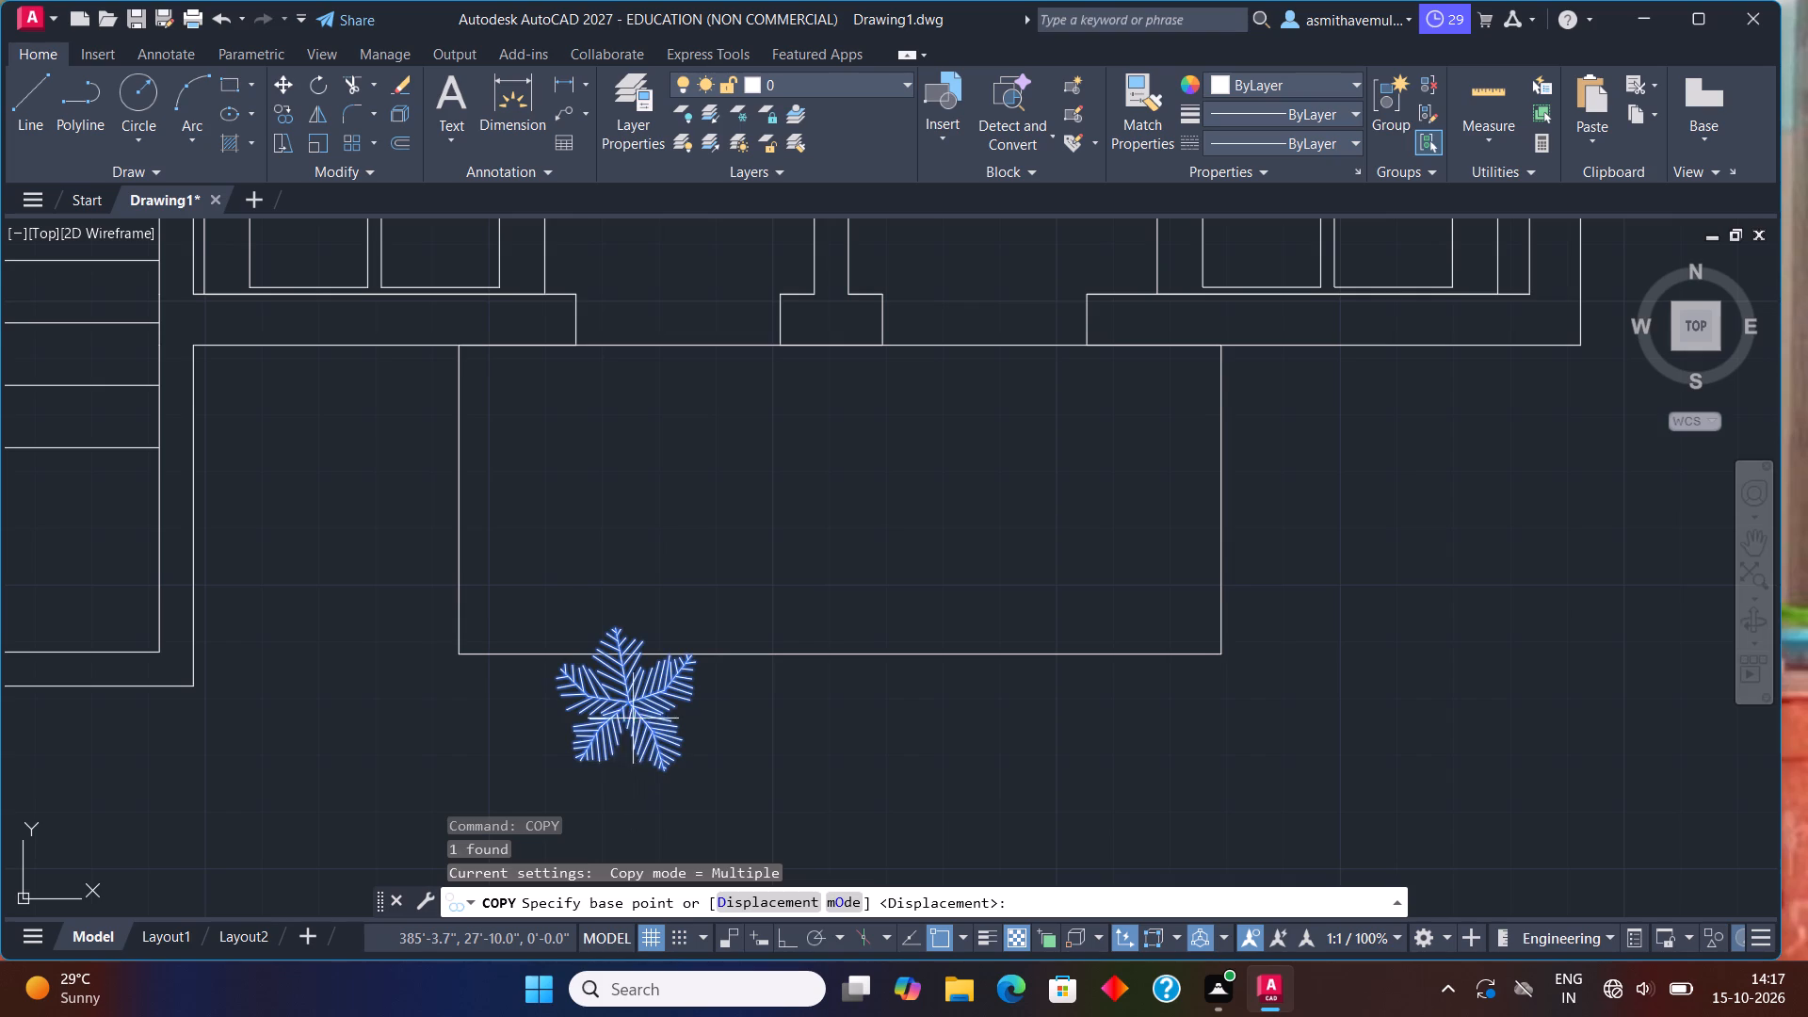
click(638, 710)
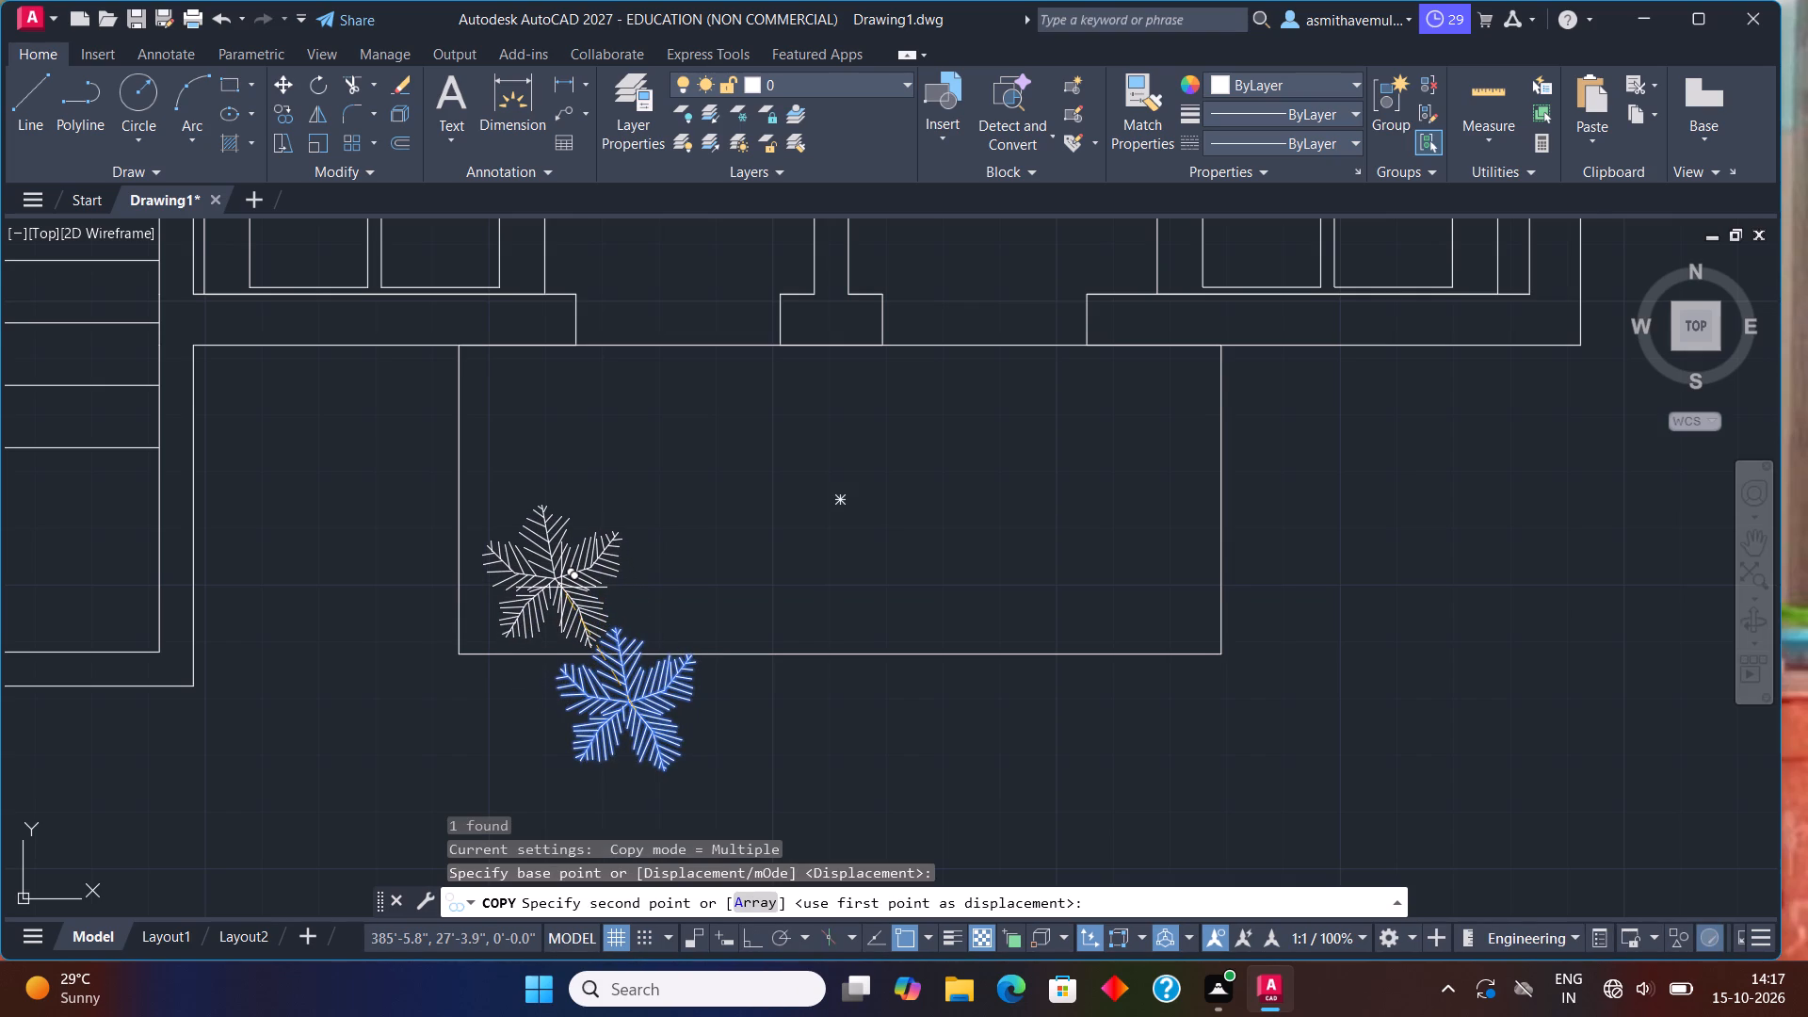
click(561, 586)
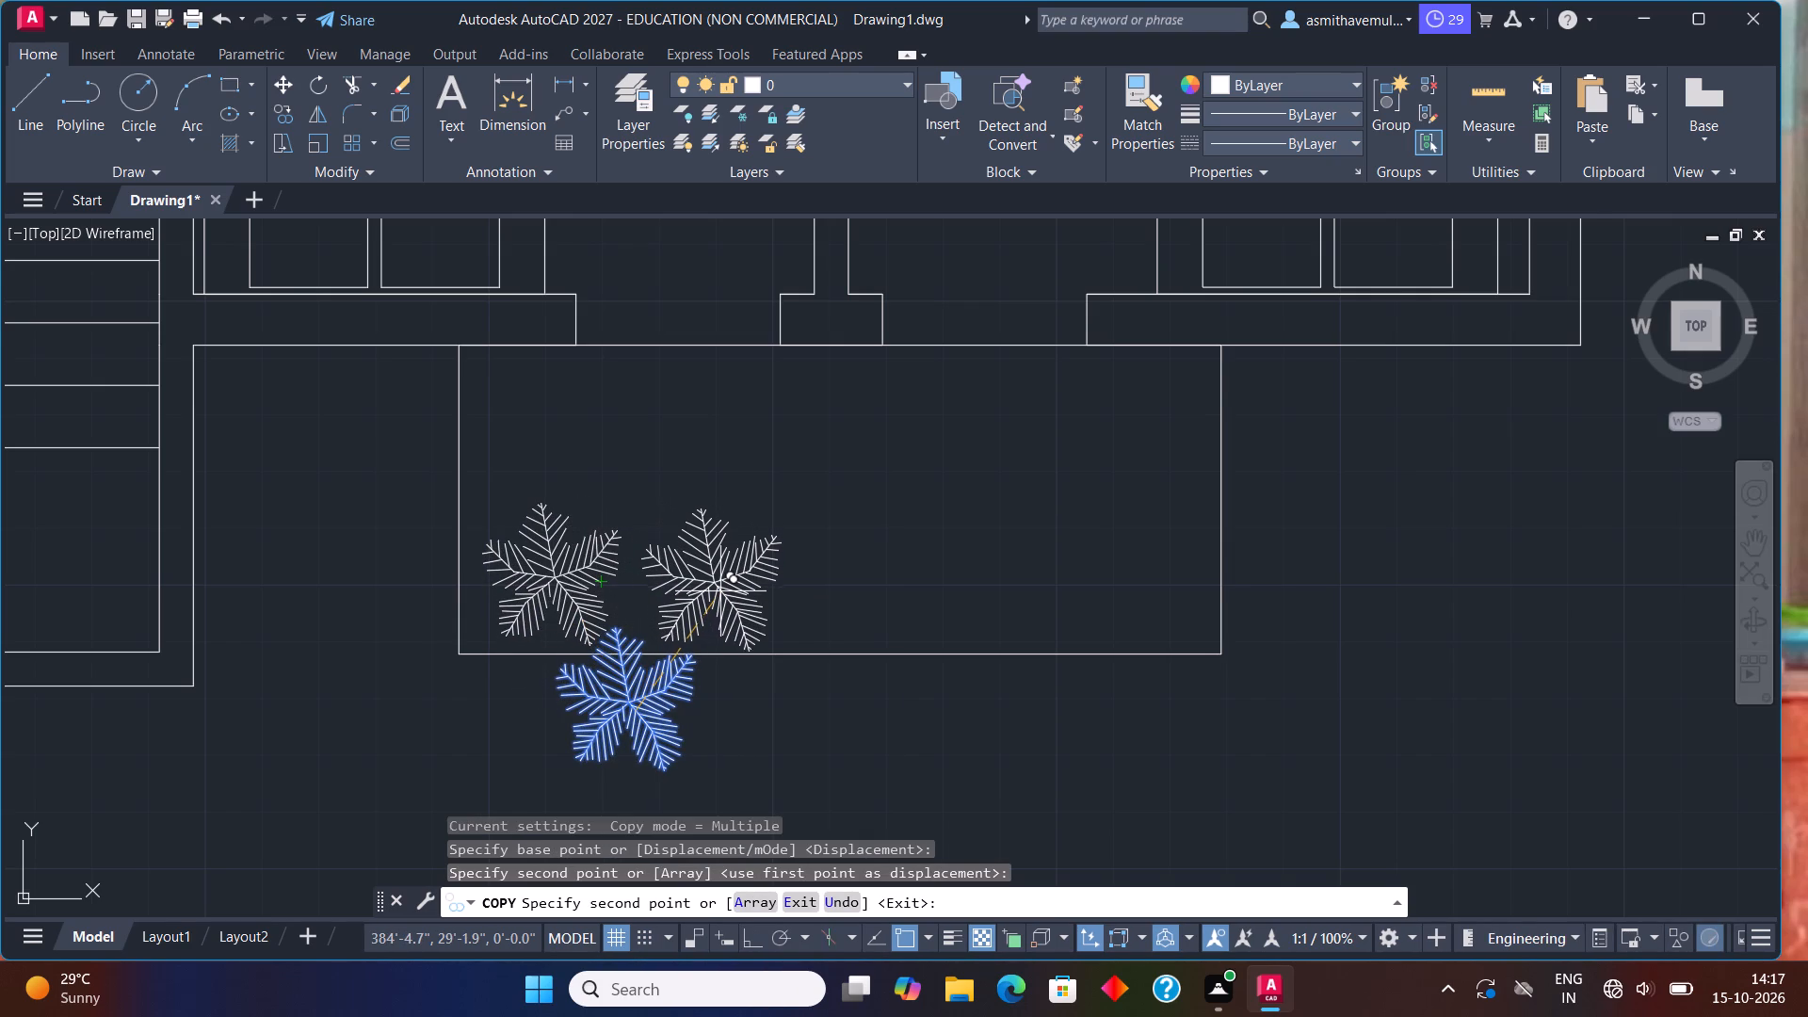
click(720, 589)
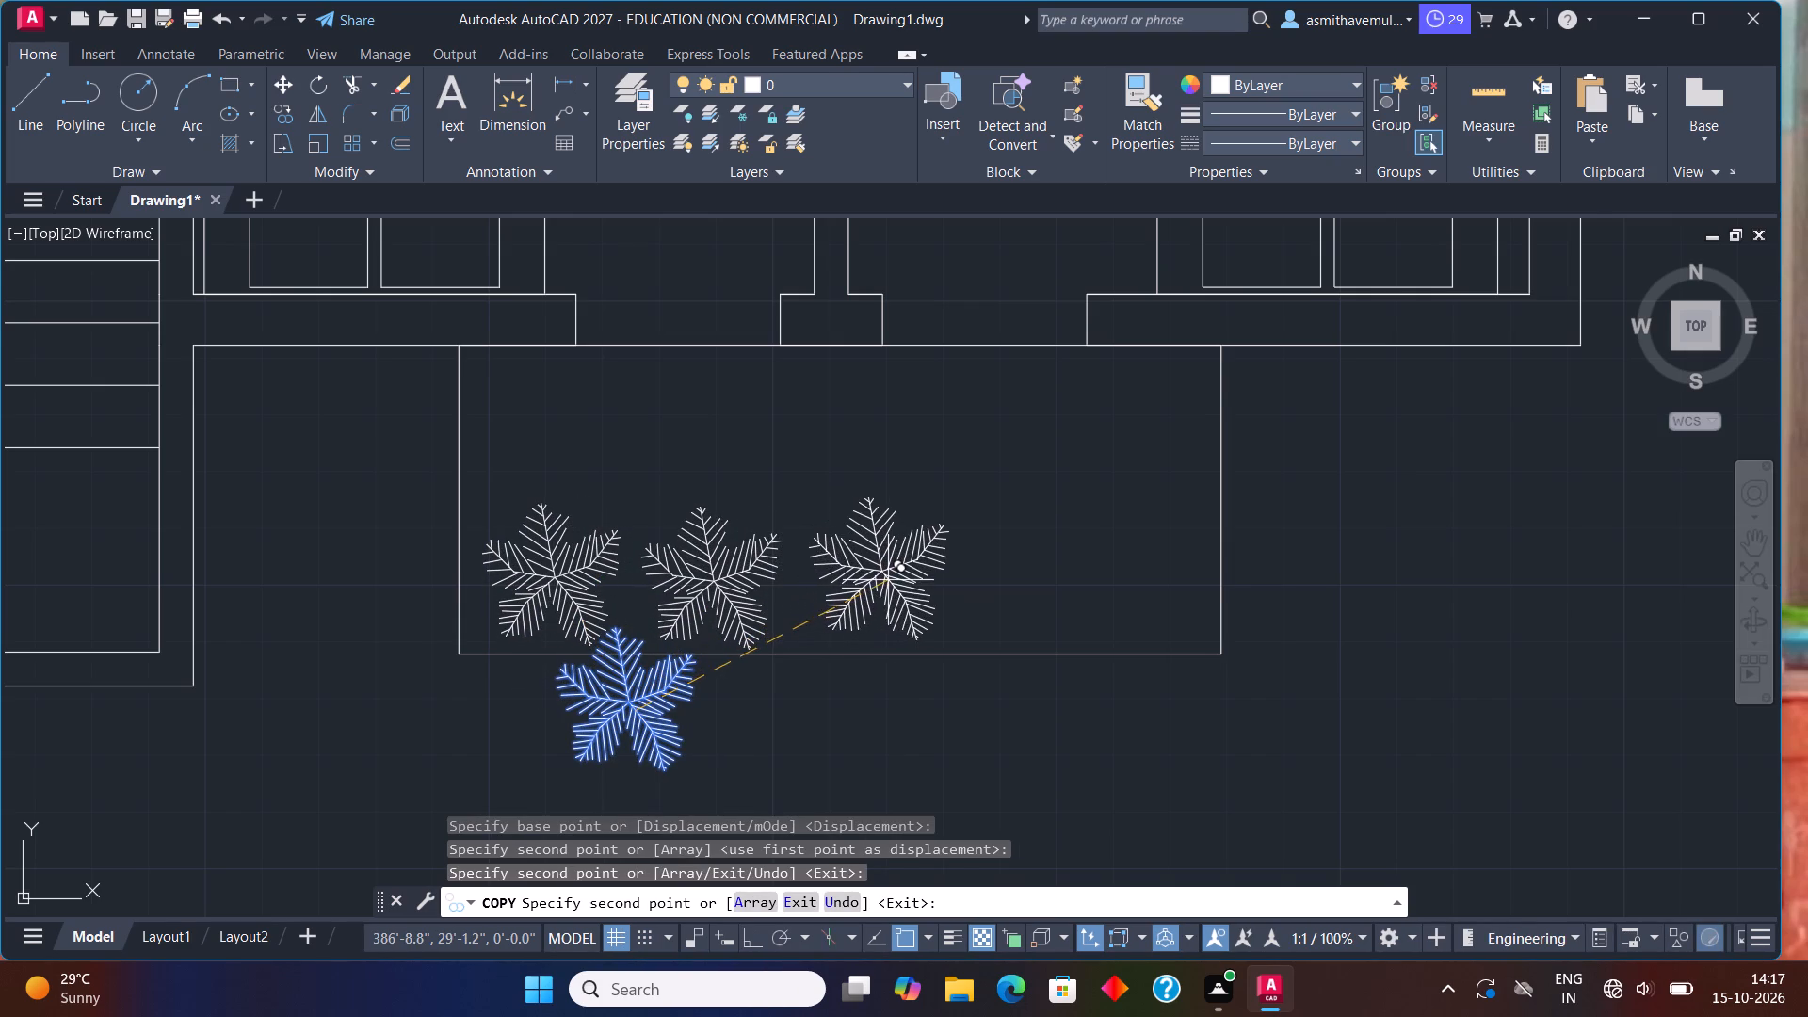
click(888, 580)
click(1062, 577)
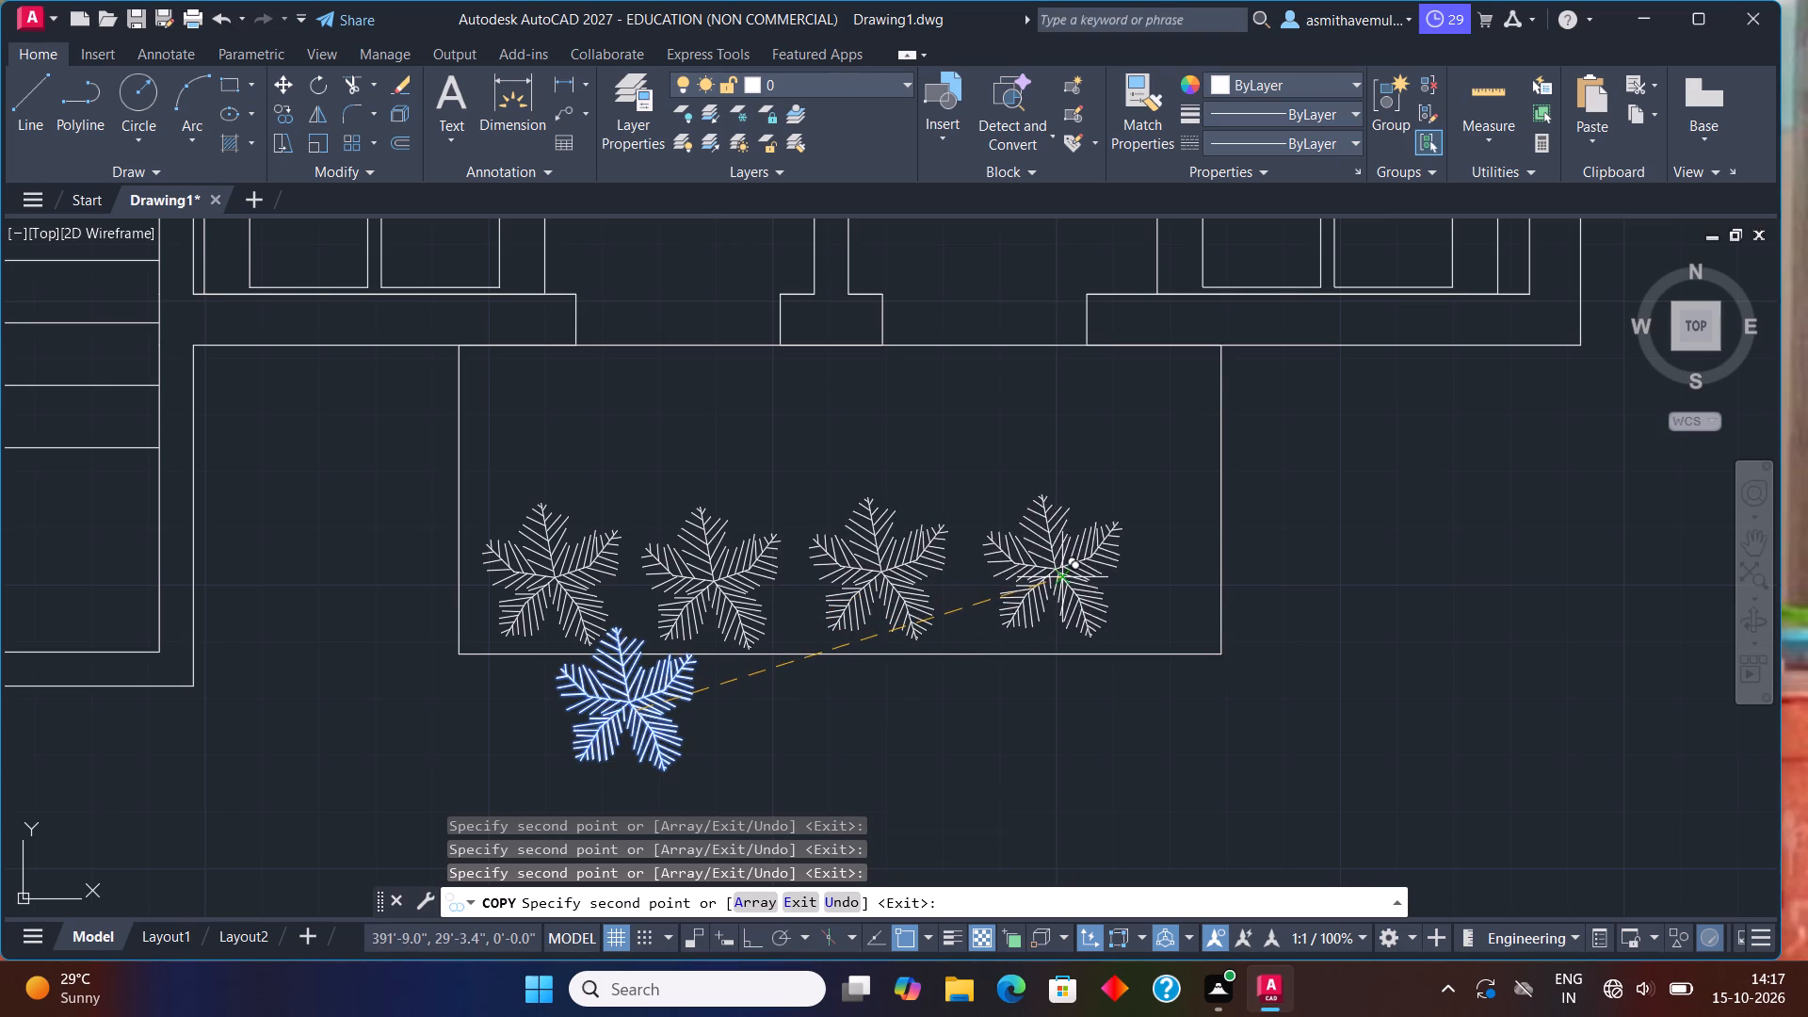
key(Escape)
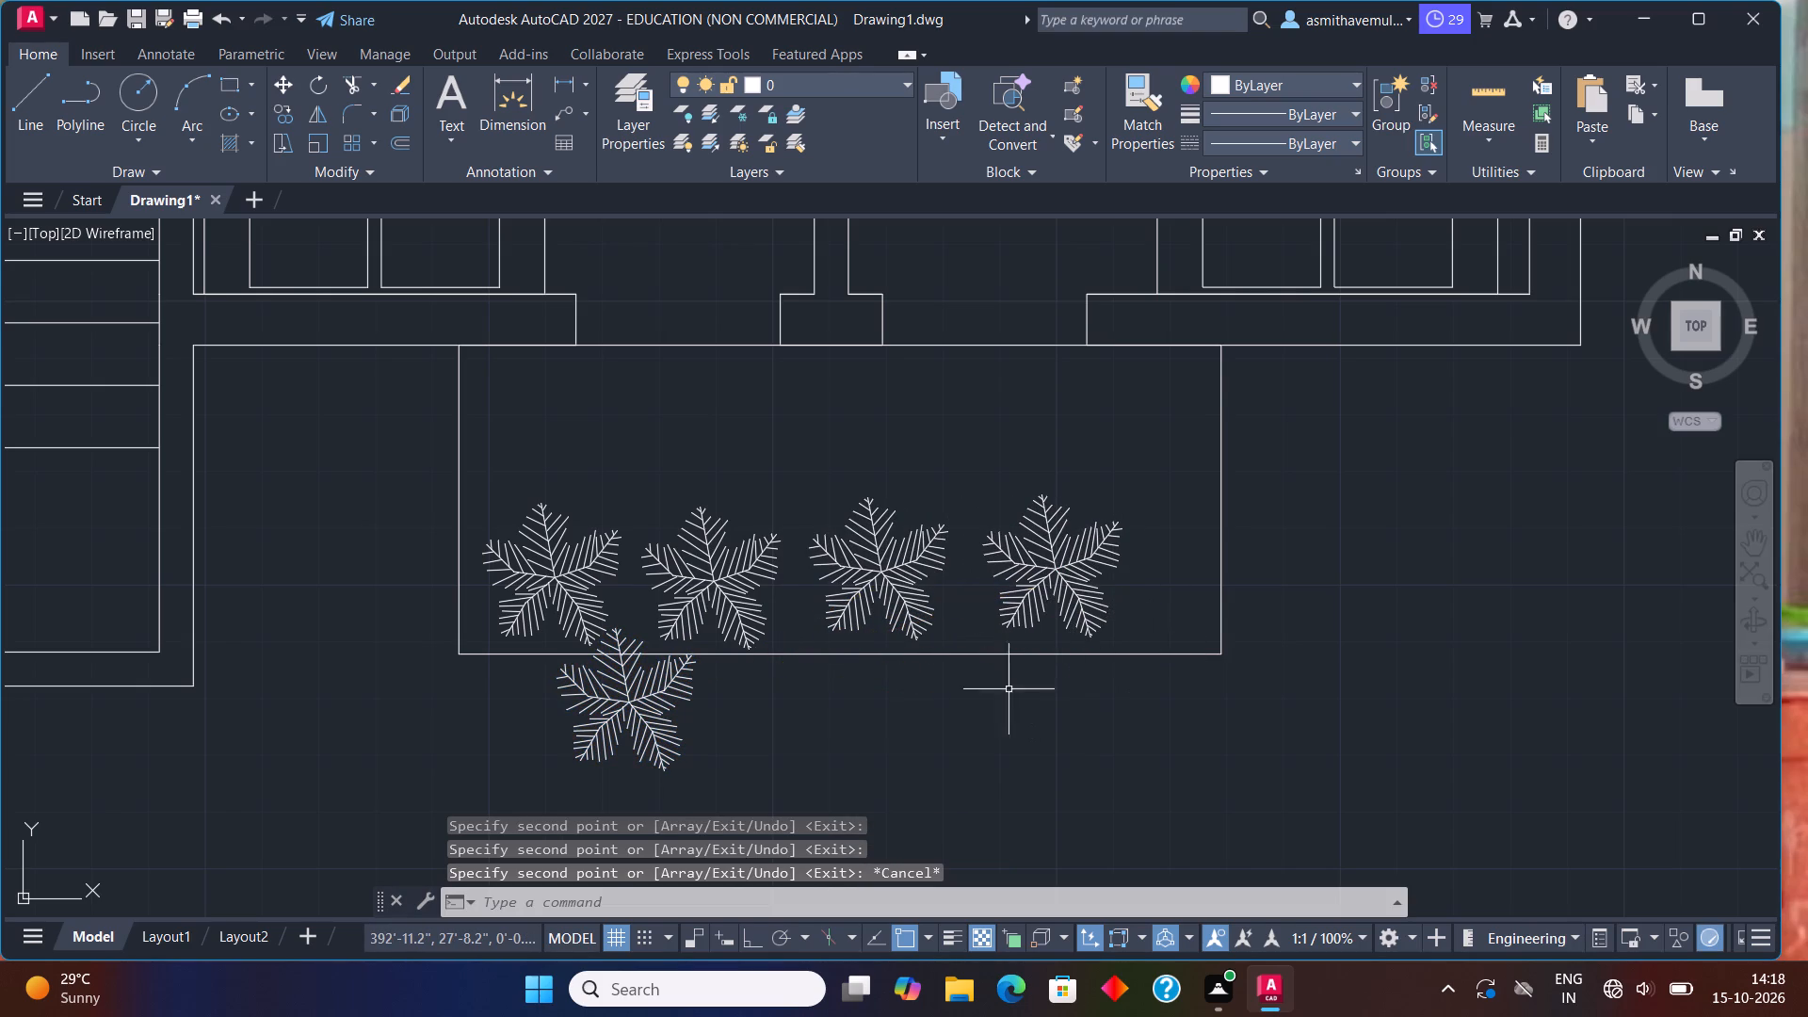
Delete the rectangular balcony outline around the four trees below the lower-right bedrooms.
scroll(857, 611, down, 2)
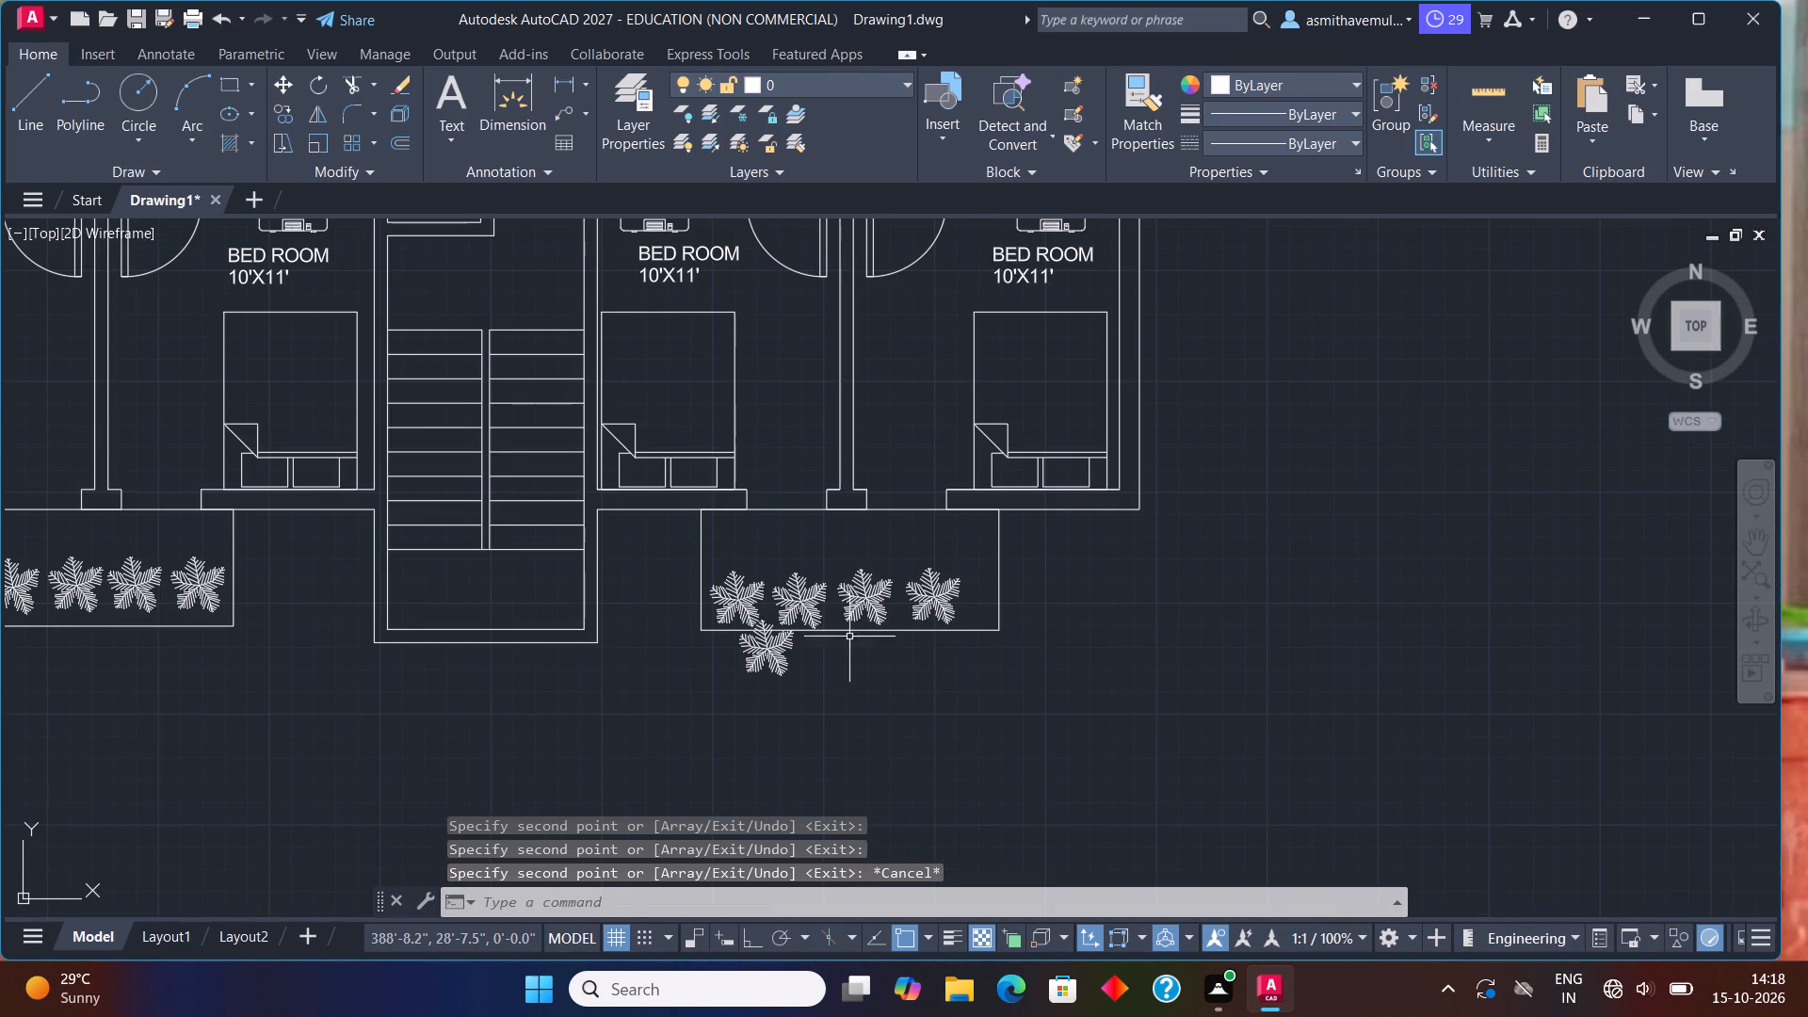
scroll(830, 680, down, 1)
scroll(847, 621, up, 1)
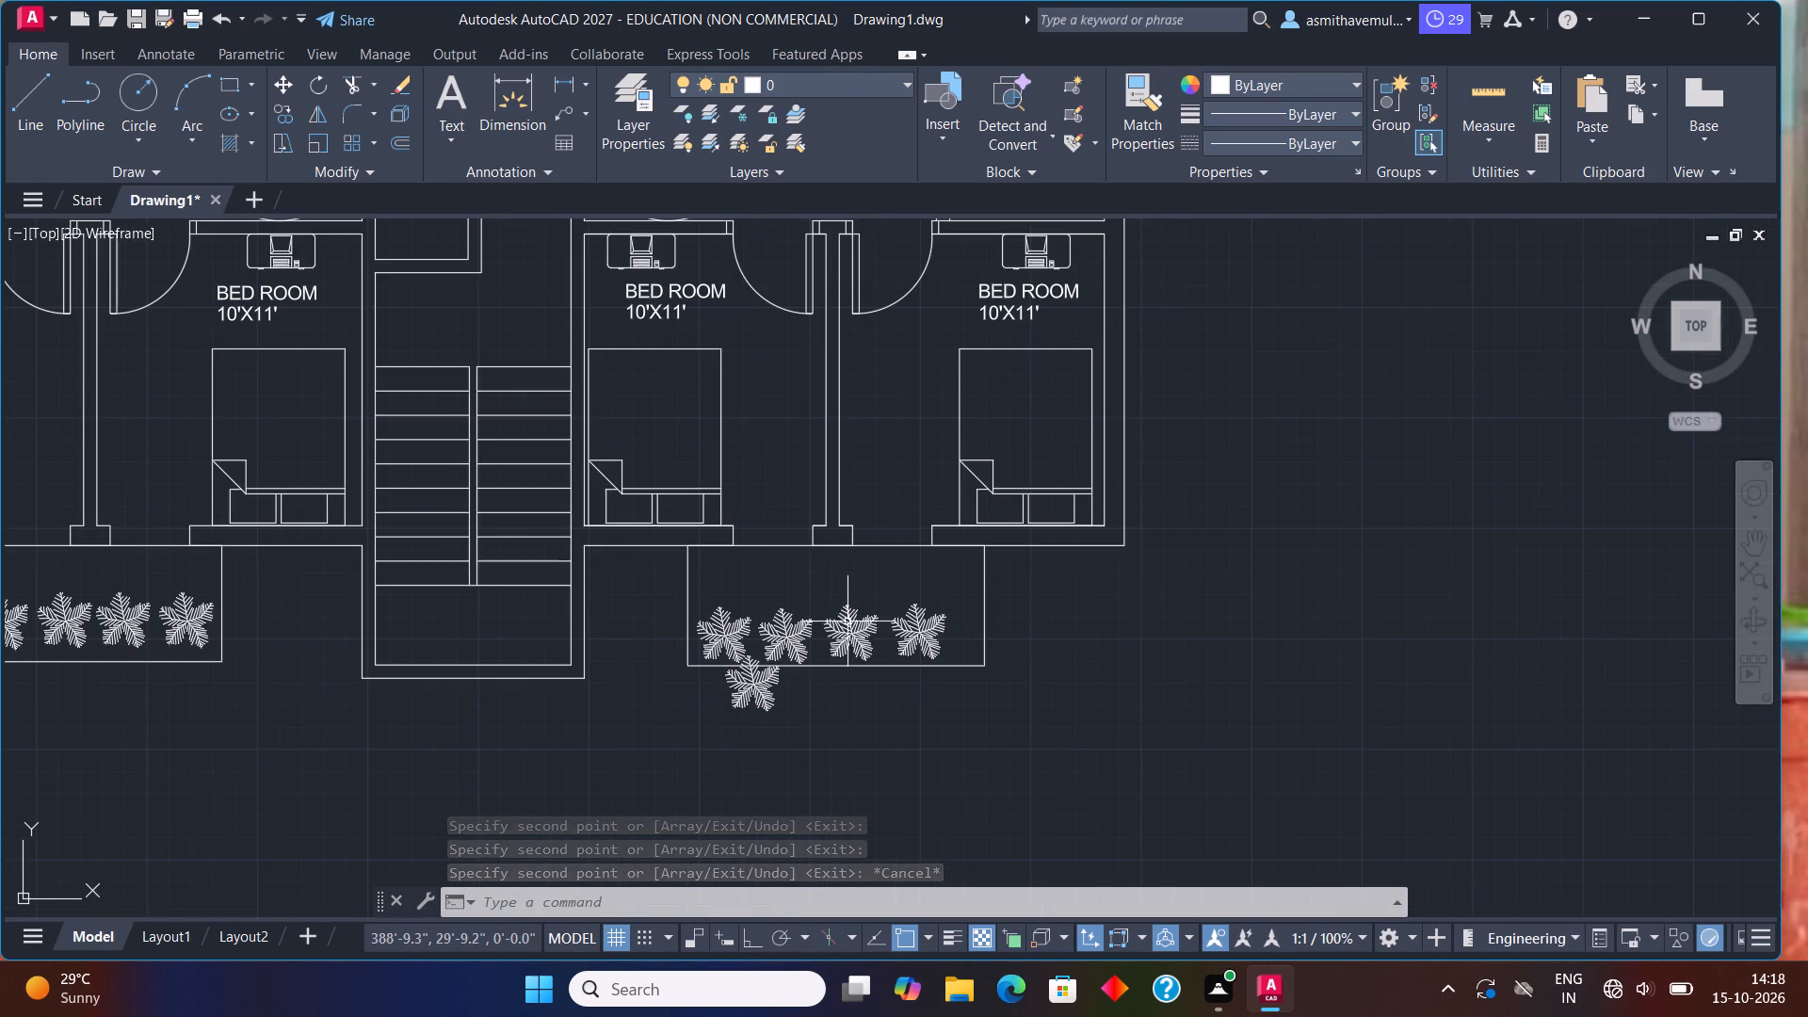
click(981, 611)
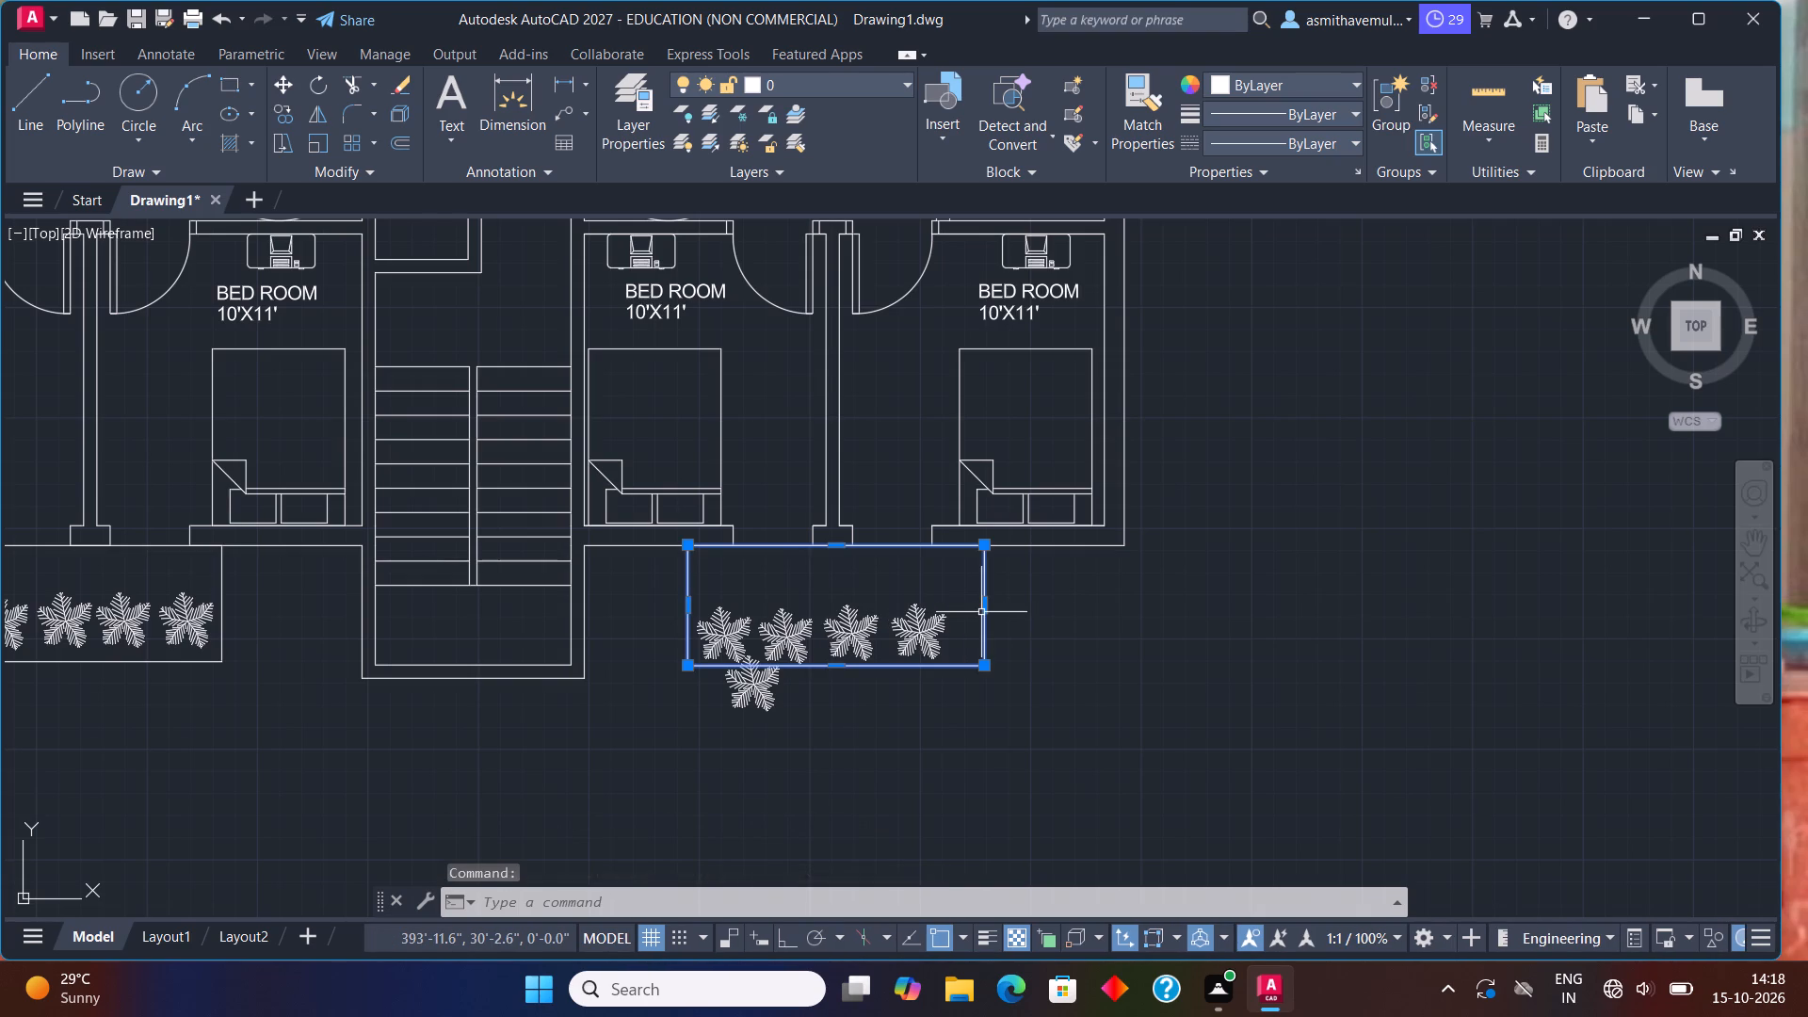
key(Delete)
Draw a rectangular balcony outline from the outer wall line around the four trees below the lower-right bedrooms, closer to the end trees.
text(REC)
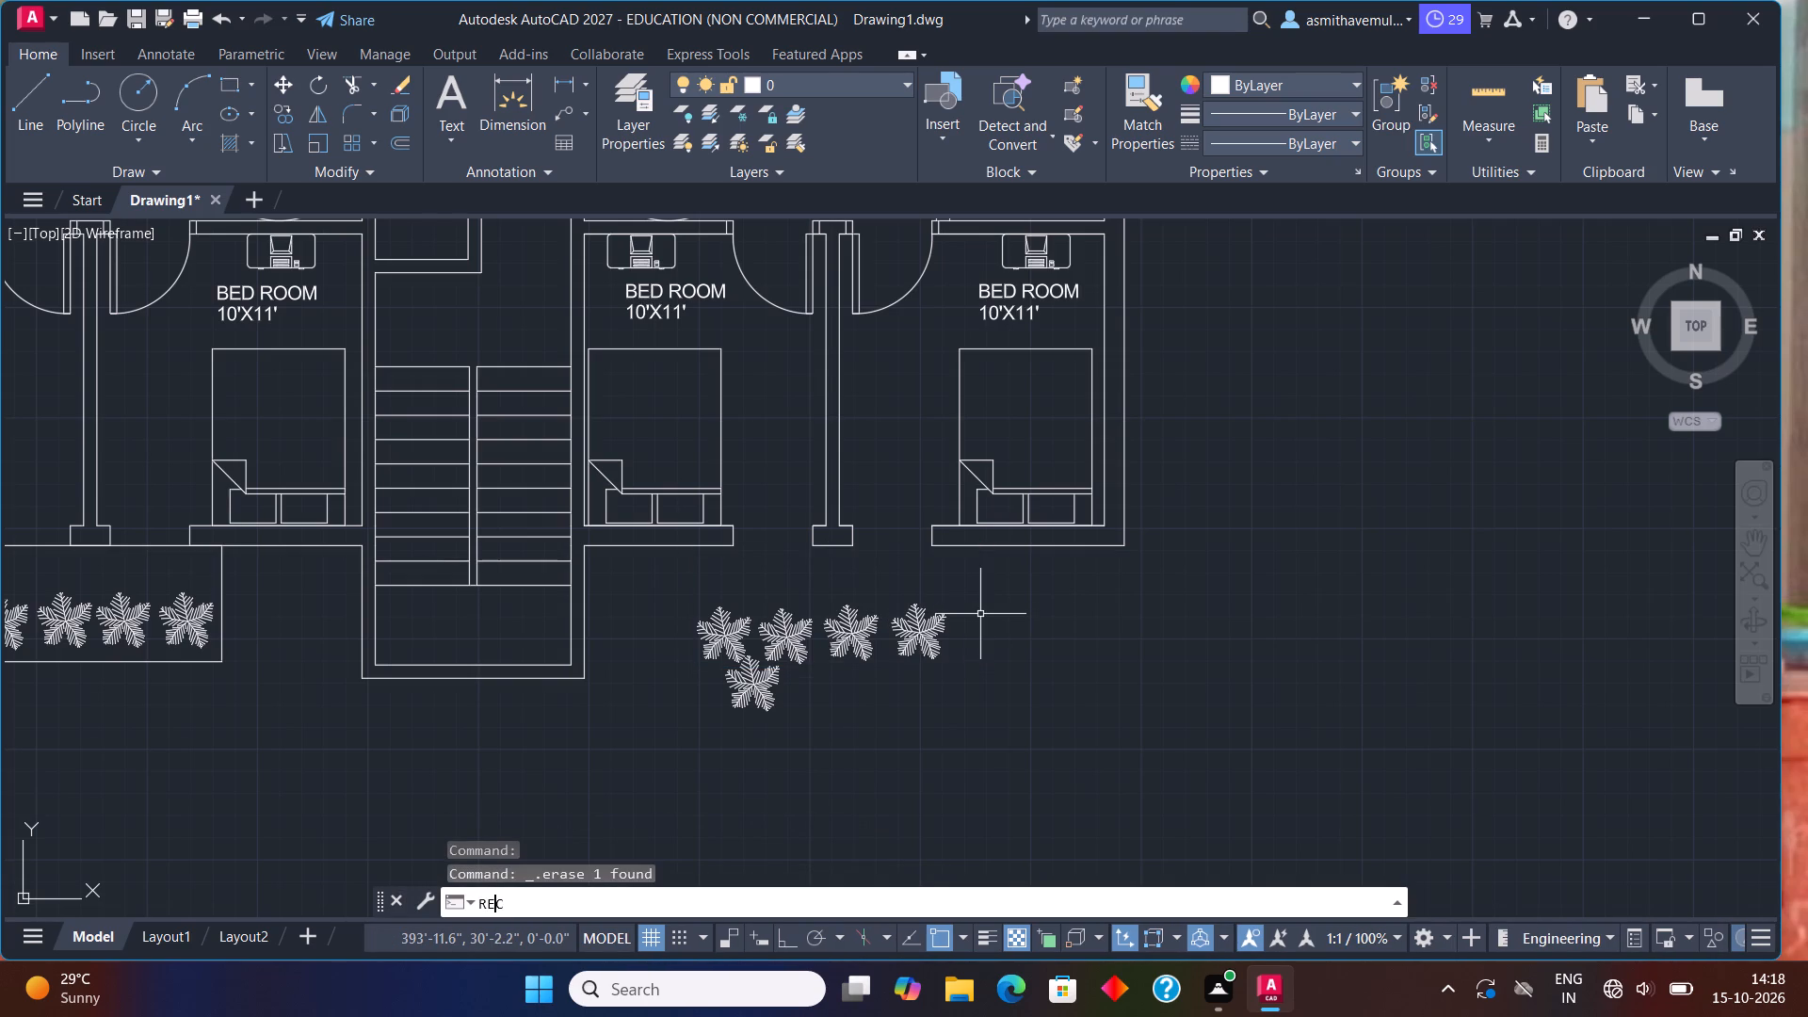
key(Return)
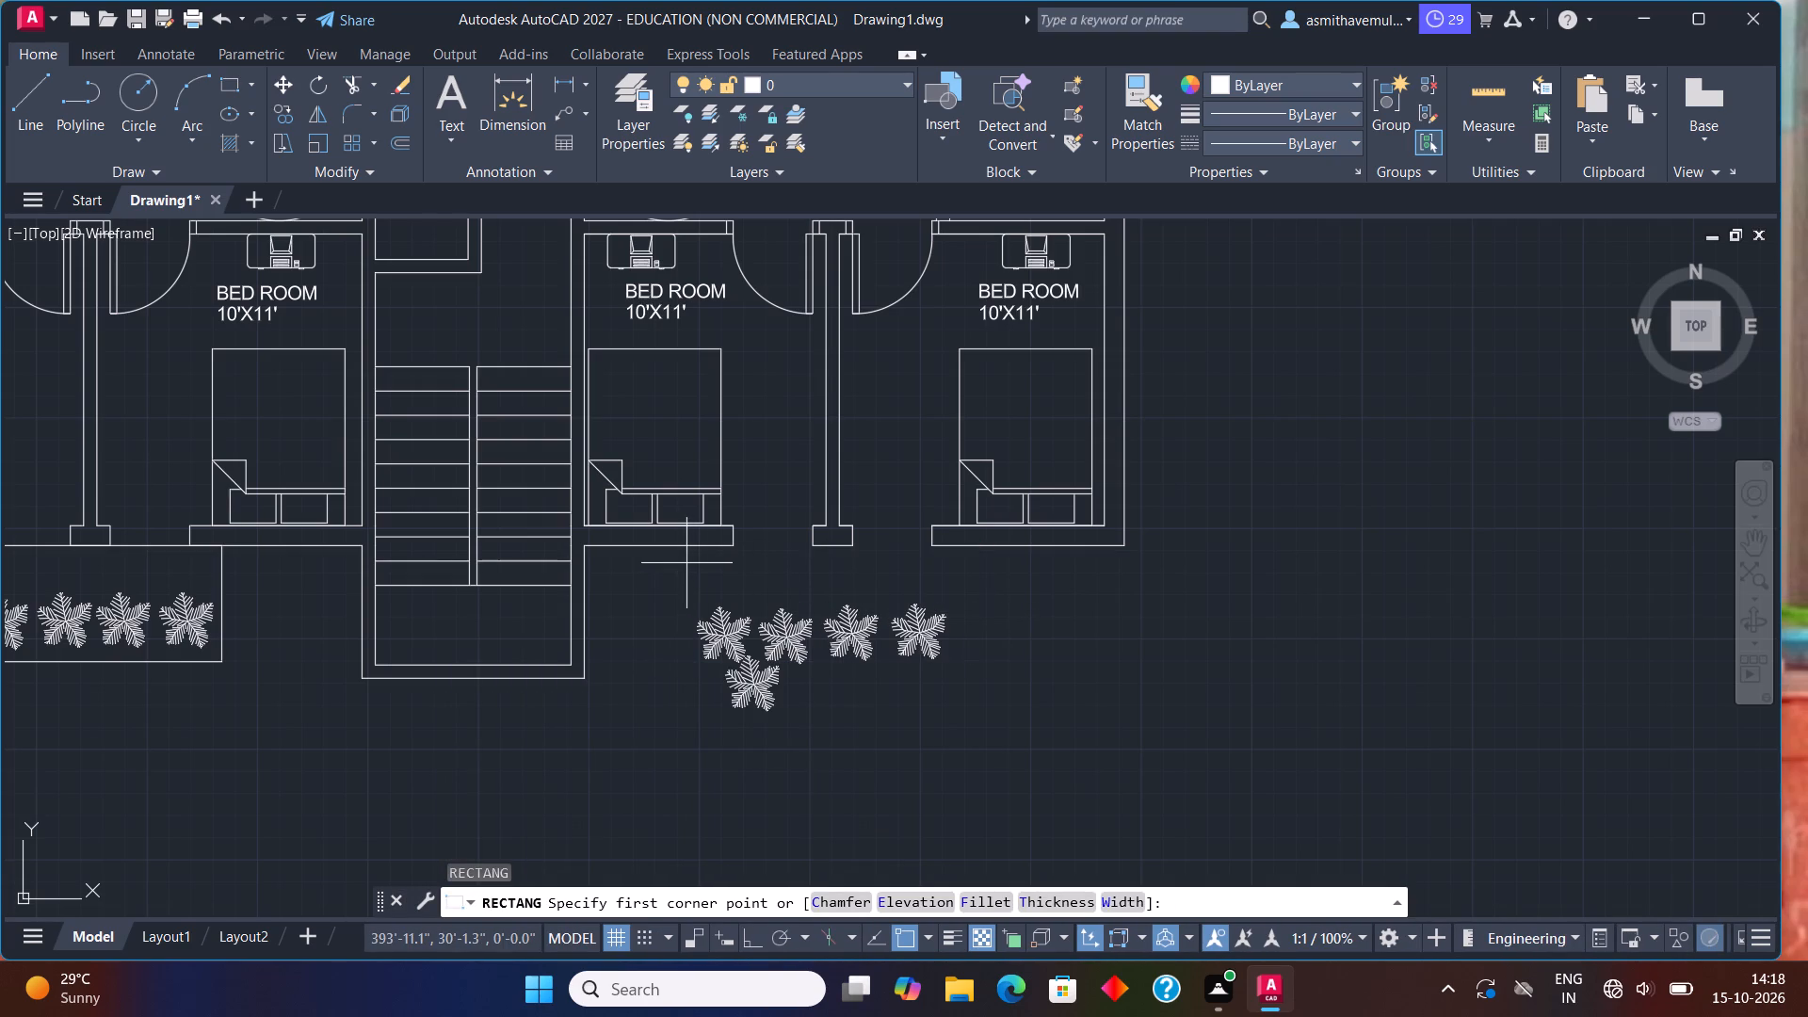
click(680, 547)
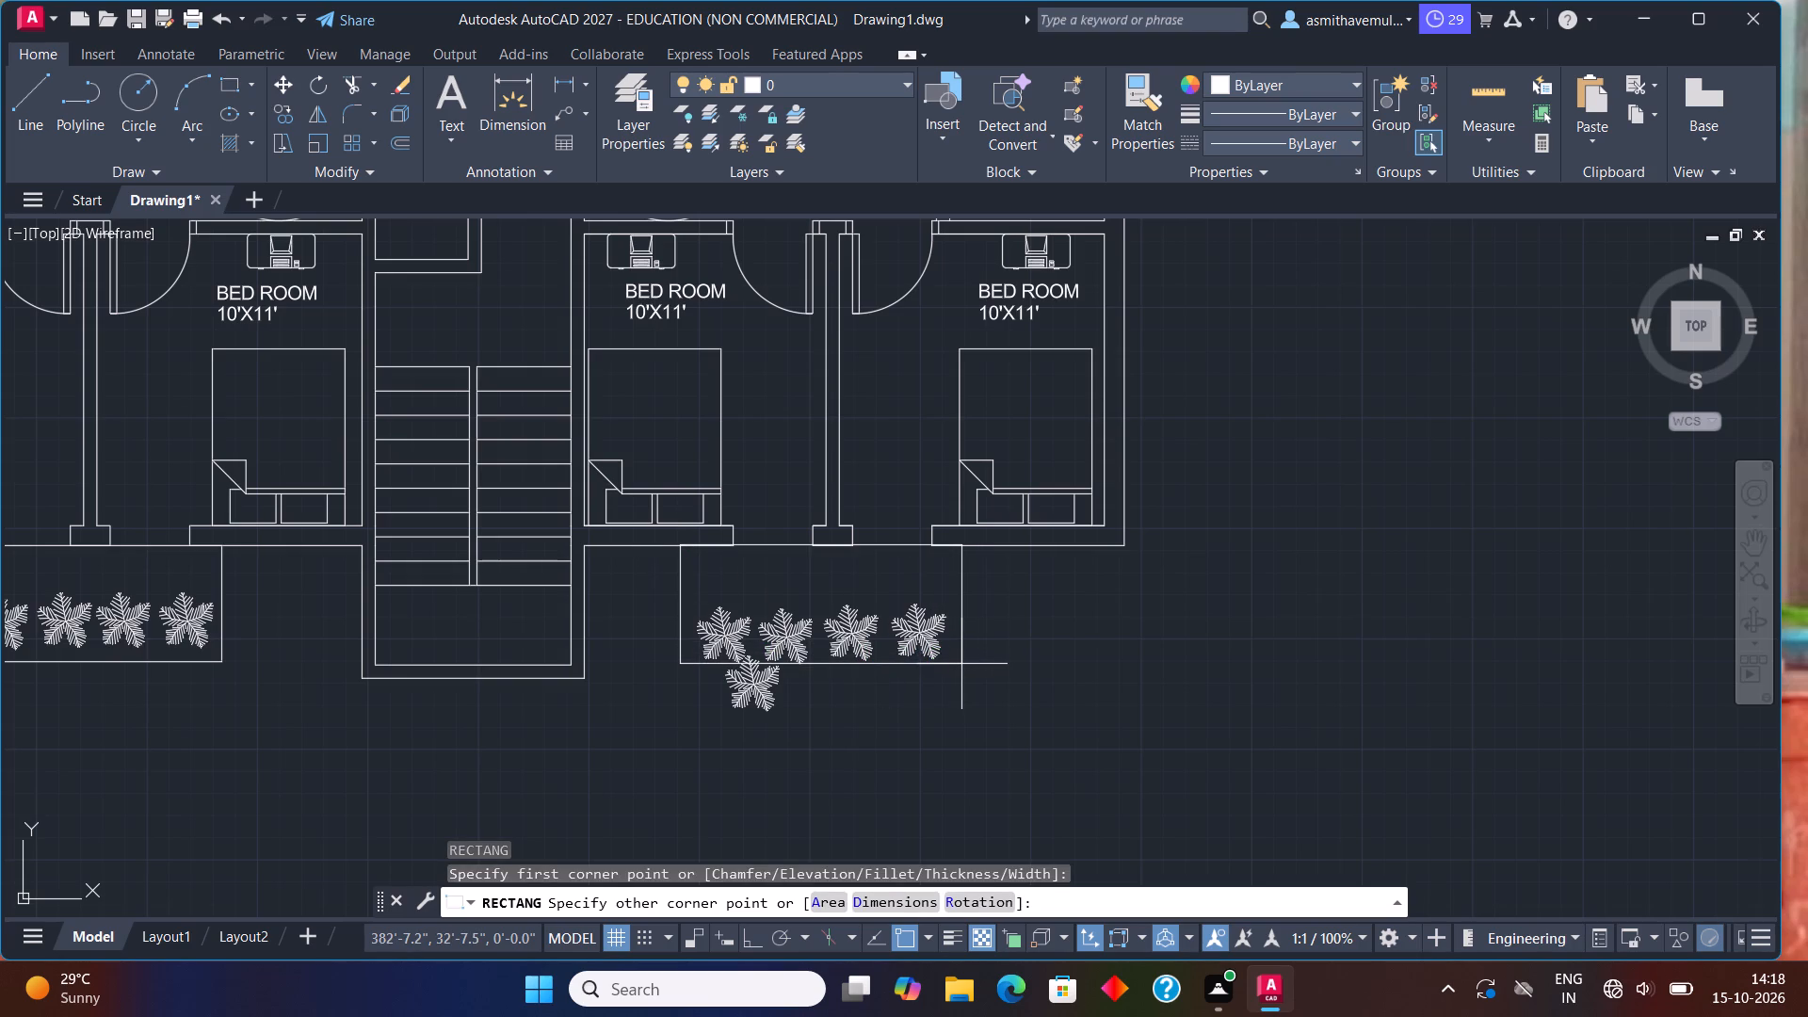
click(961, 664)
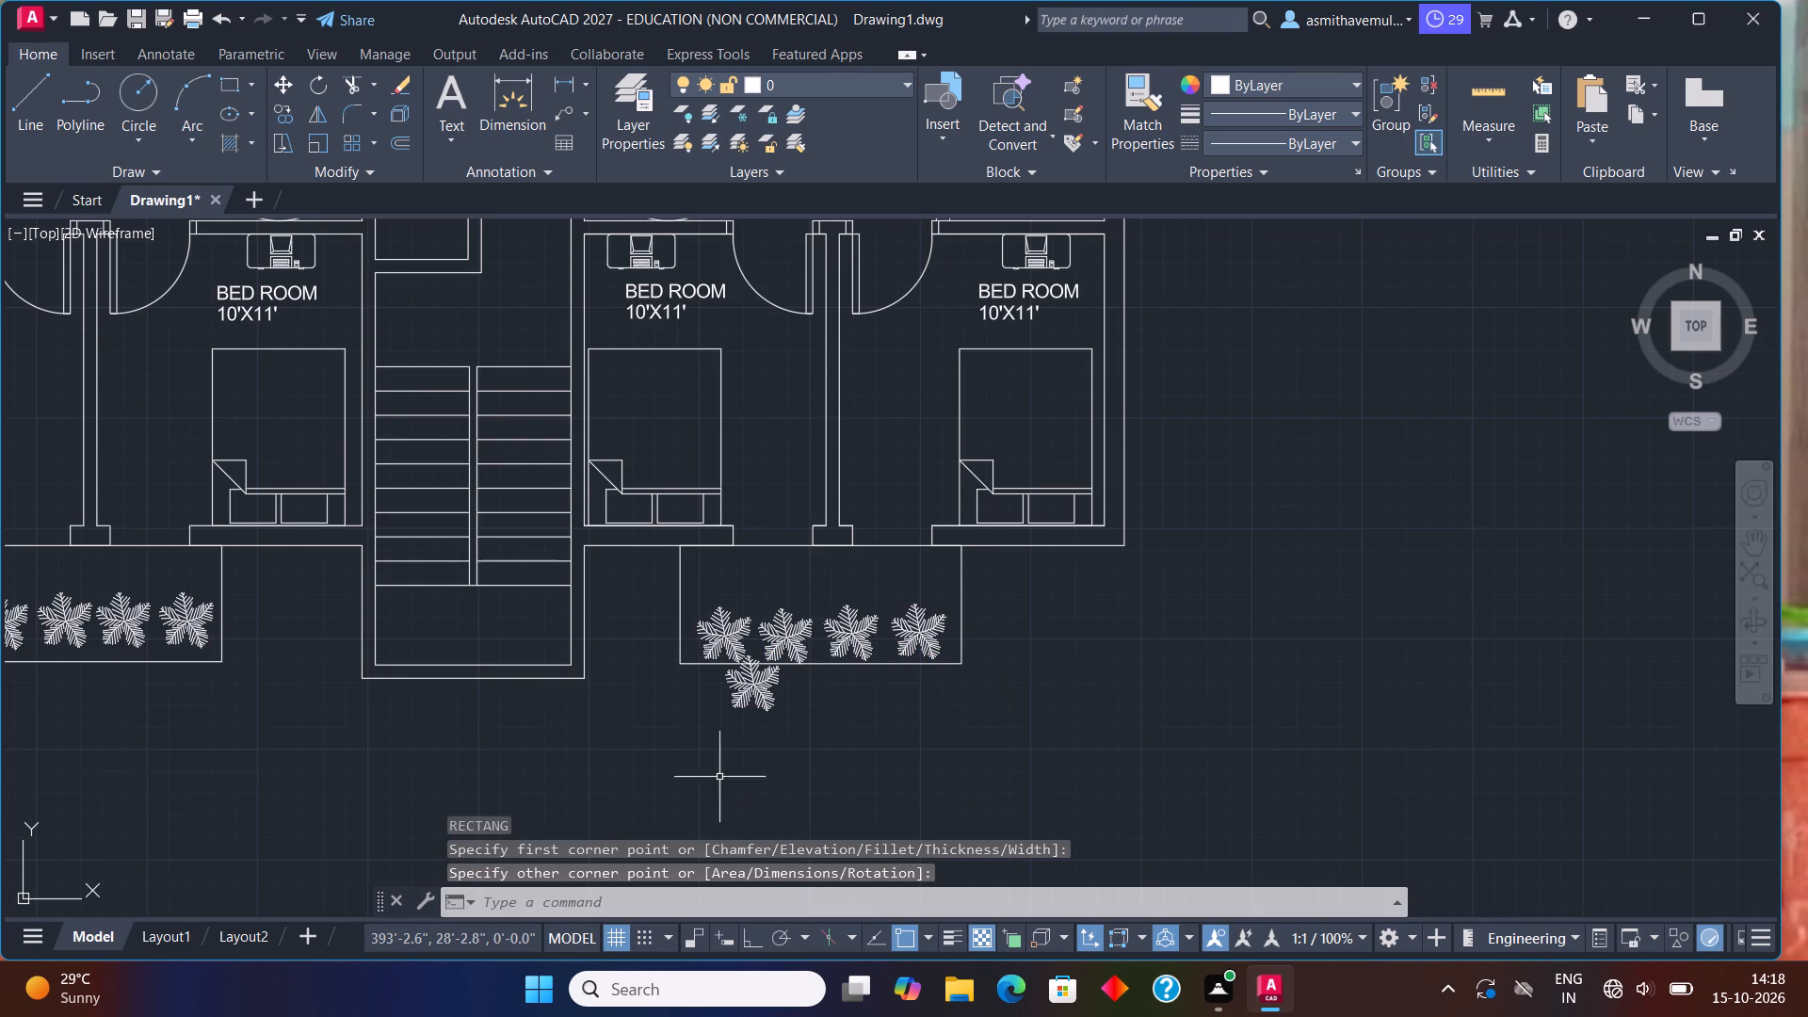
Move the spare tree below the lower-right balcony to the empty area above the upper-left bedroom.
click(755, 687)
key(m)
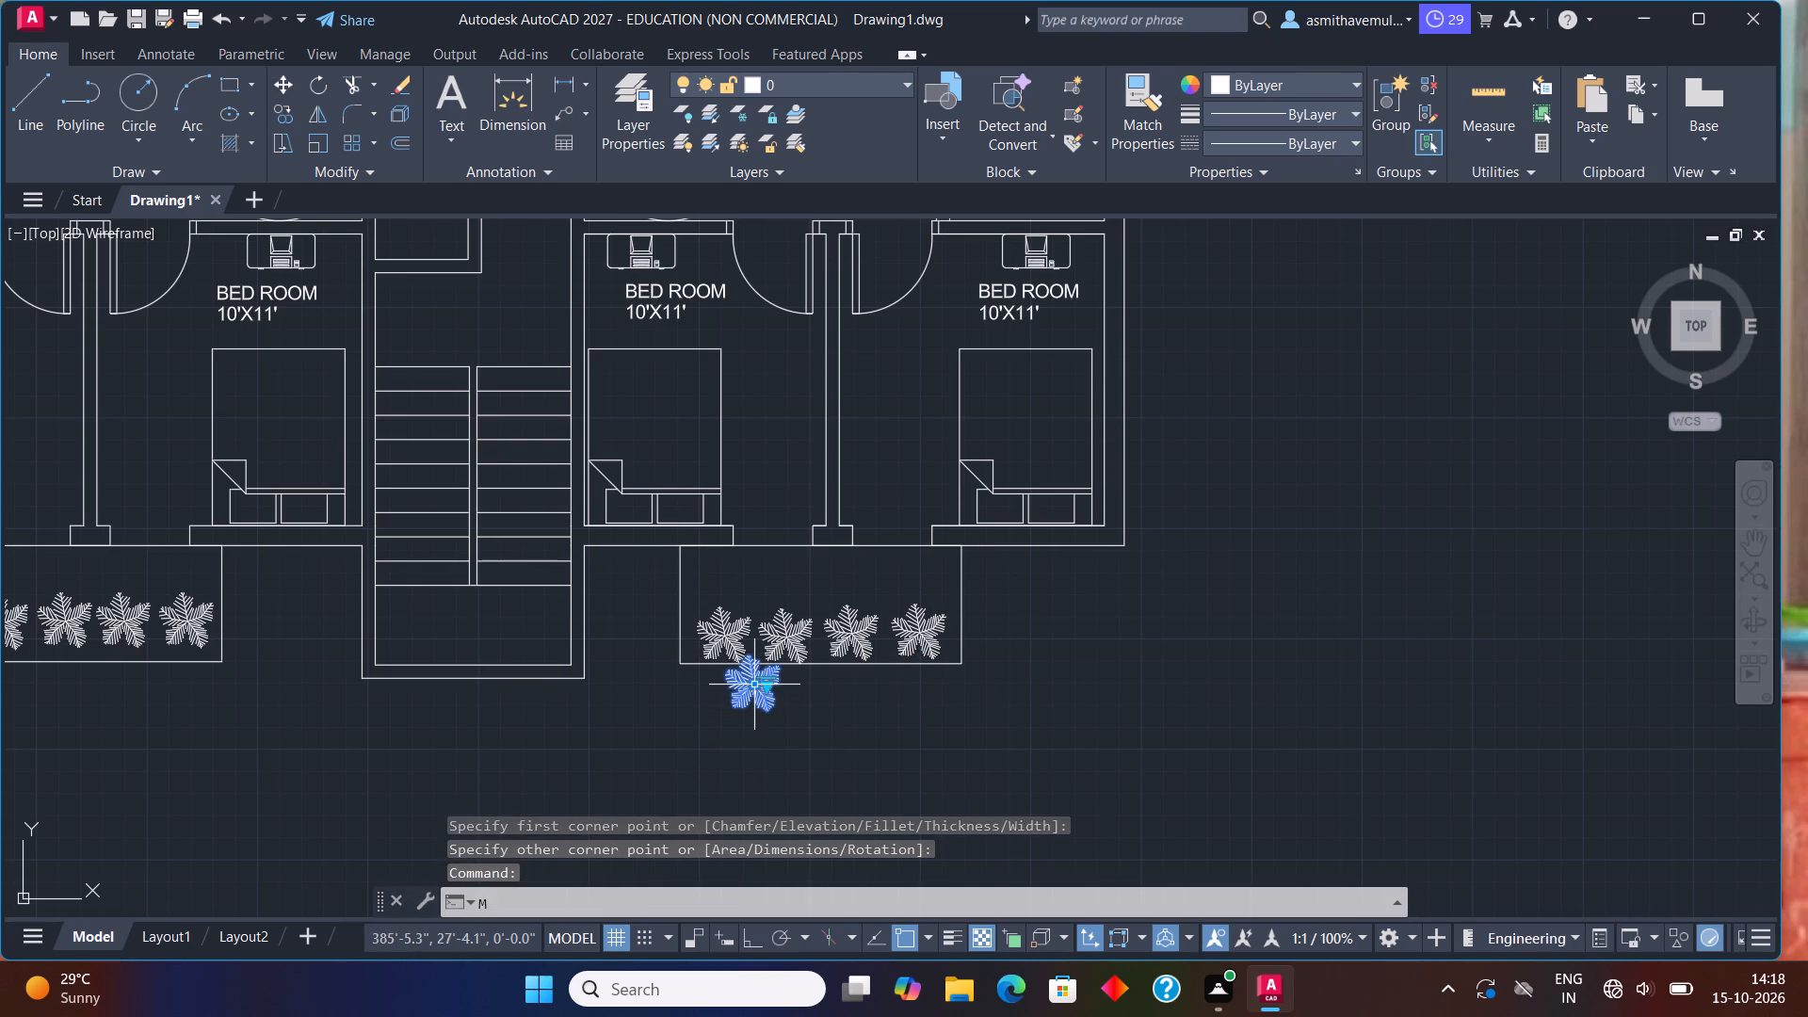
key(Return)
click(755, 687)
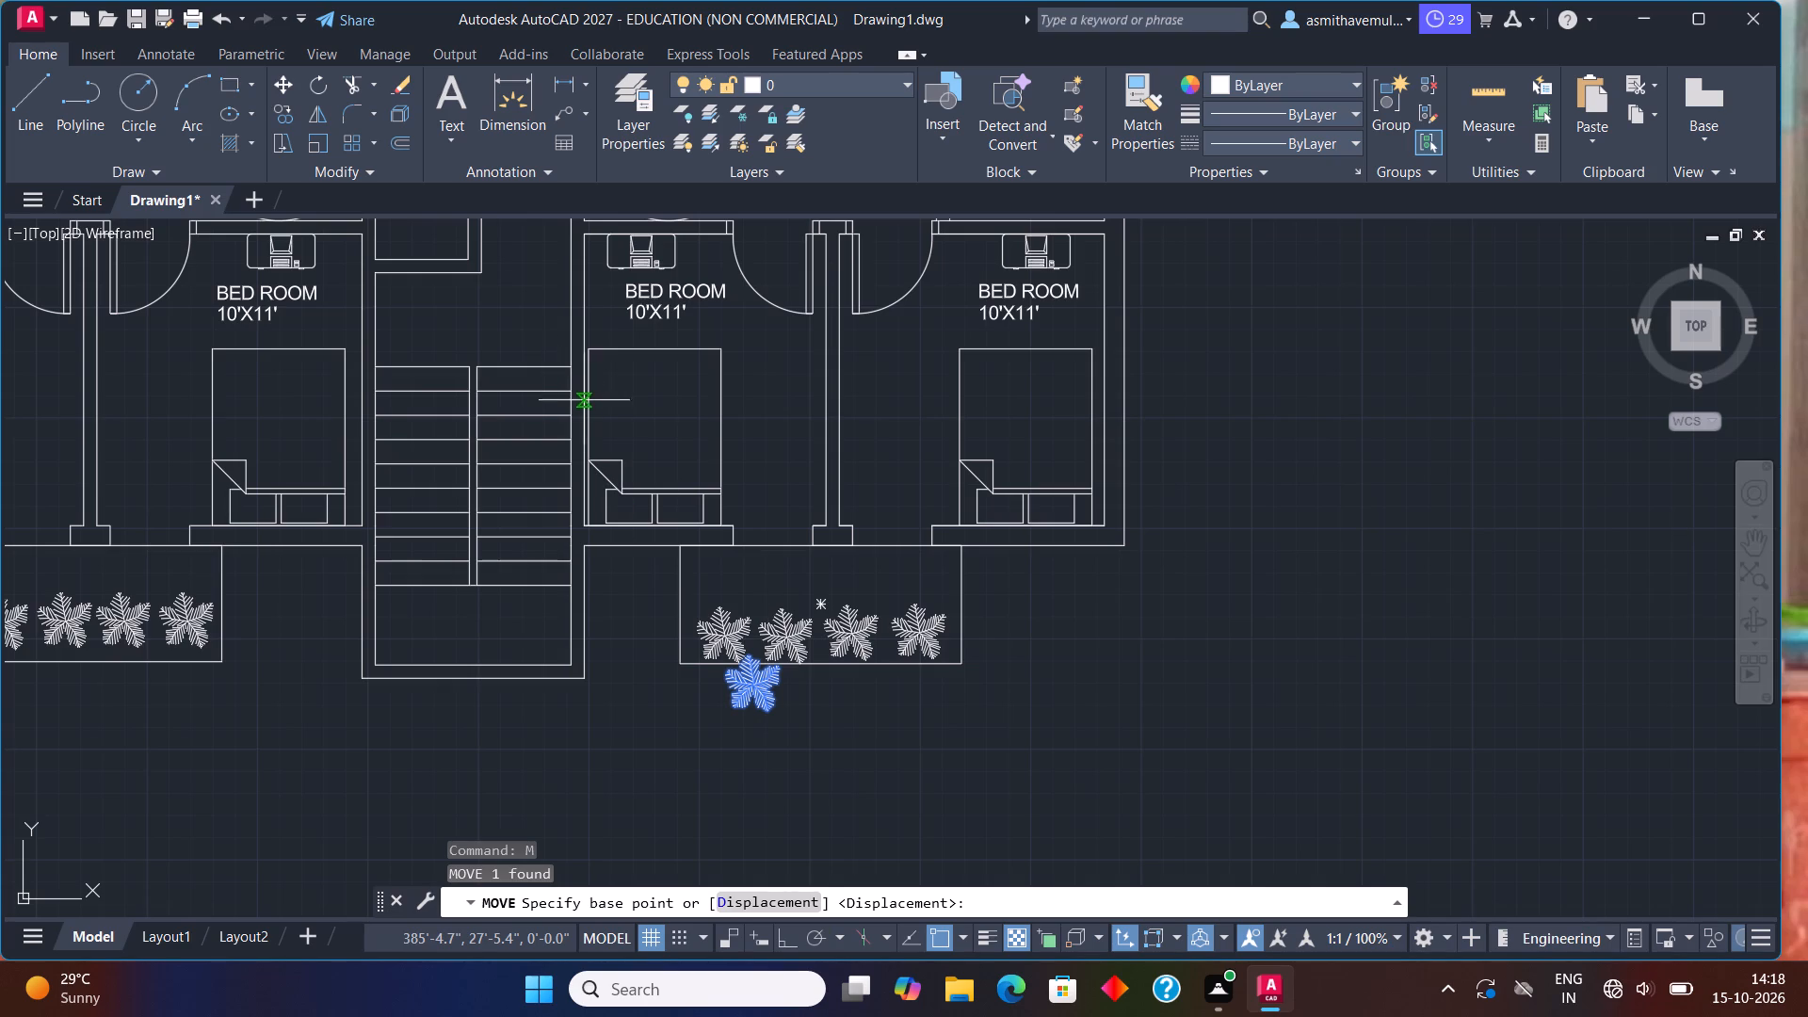
click(750, 682)
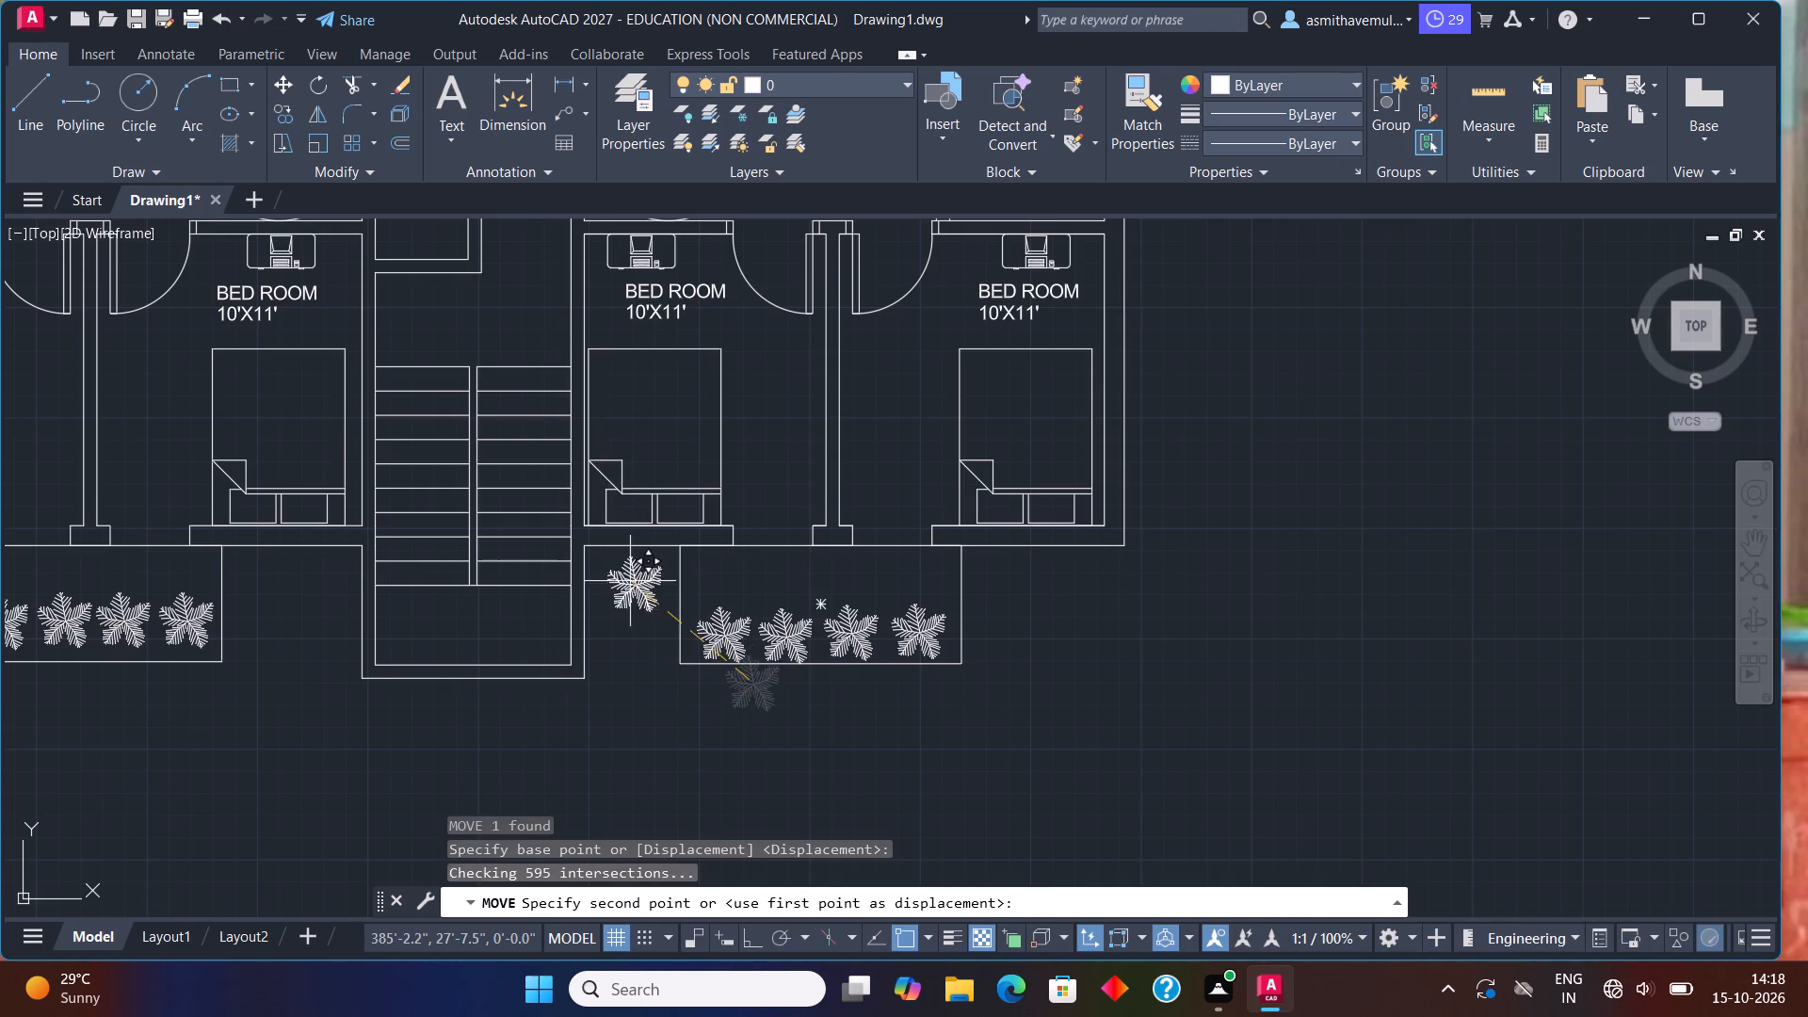
scroll(564, 543, down, 2)
middle_drag(555, 534, 832, 714)
middle_drag(686, 363, 702, 615)
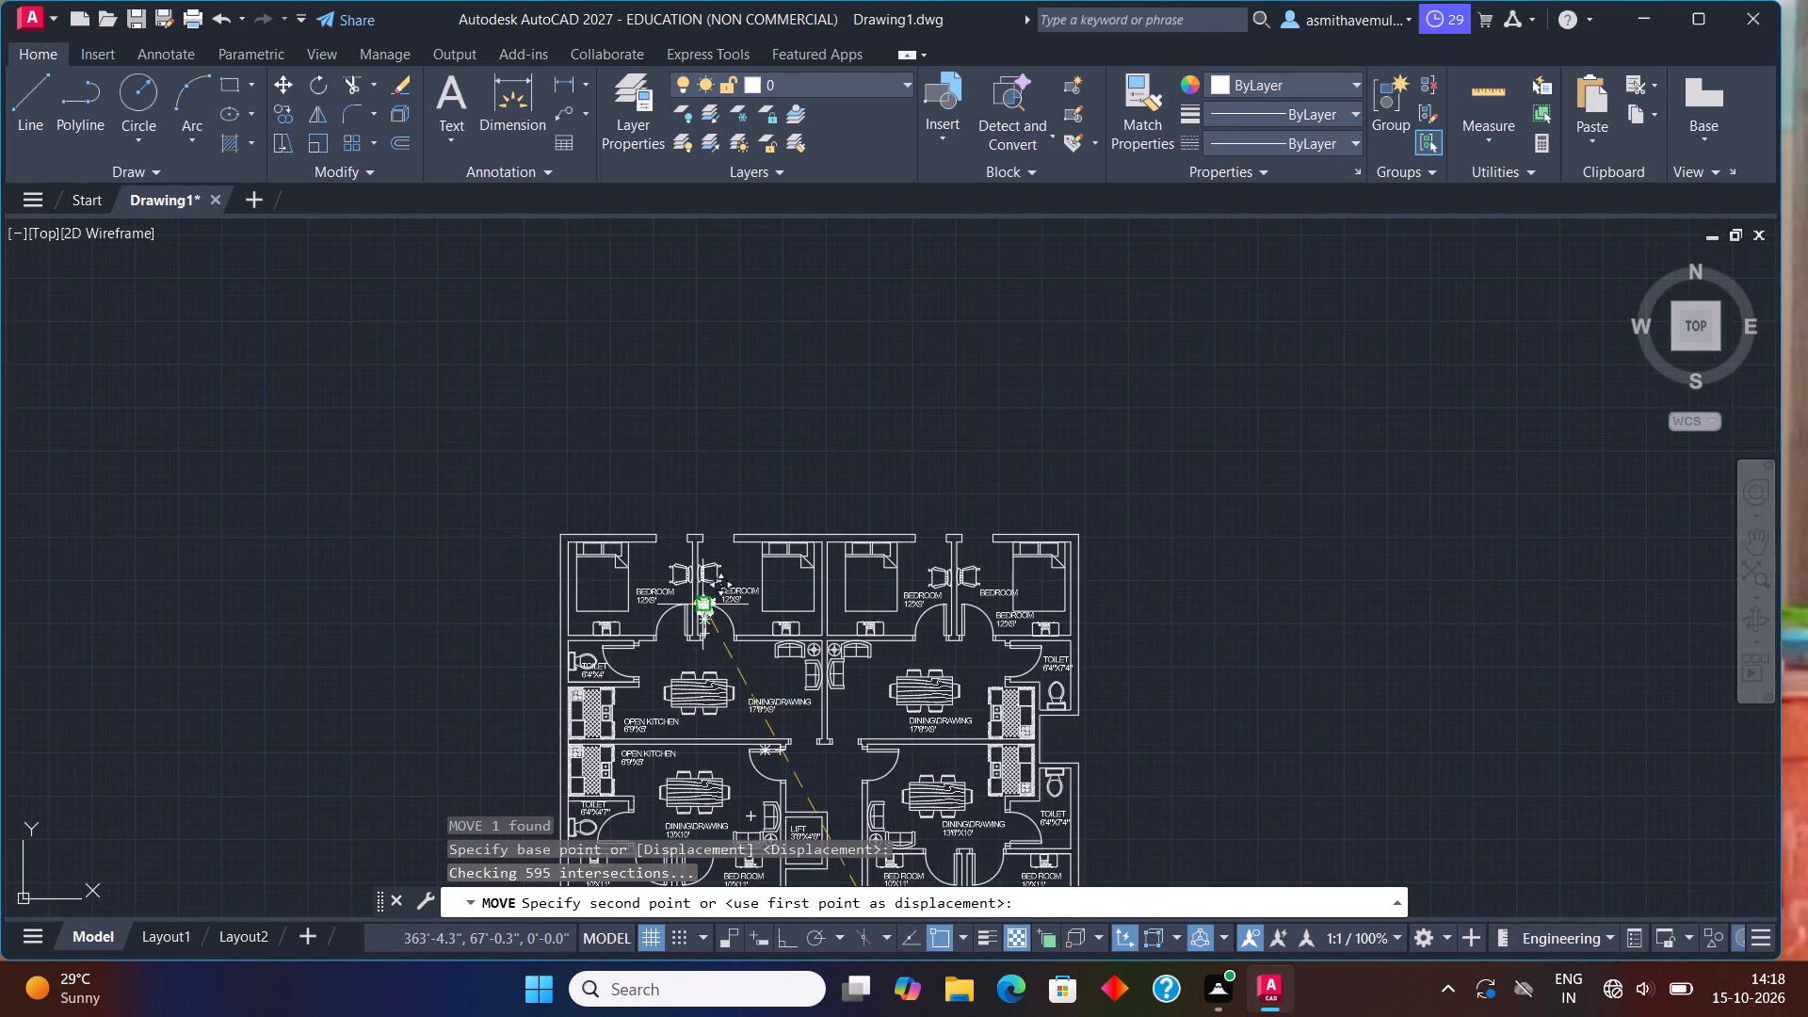
scroll(608, 461, up, 1)
click(608, 461)
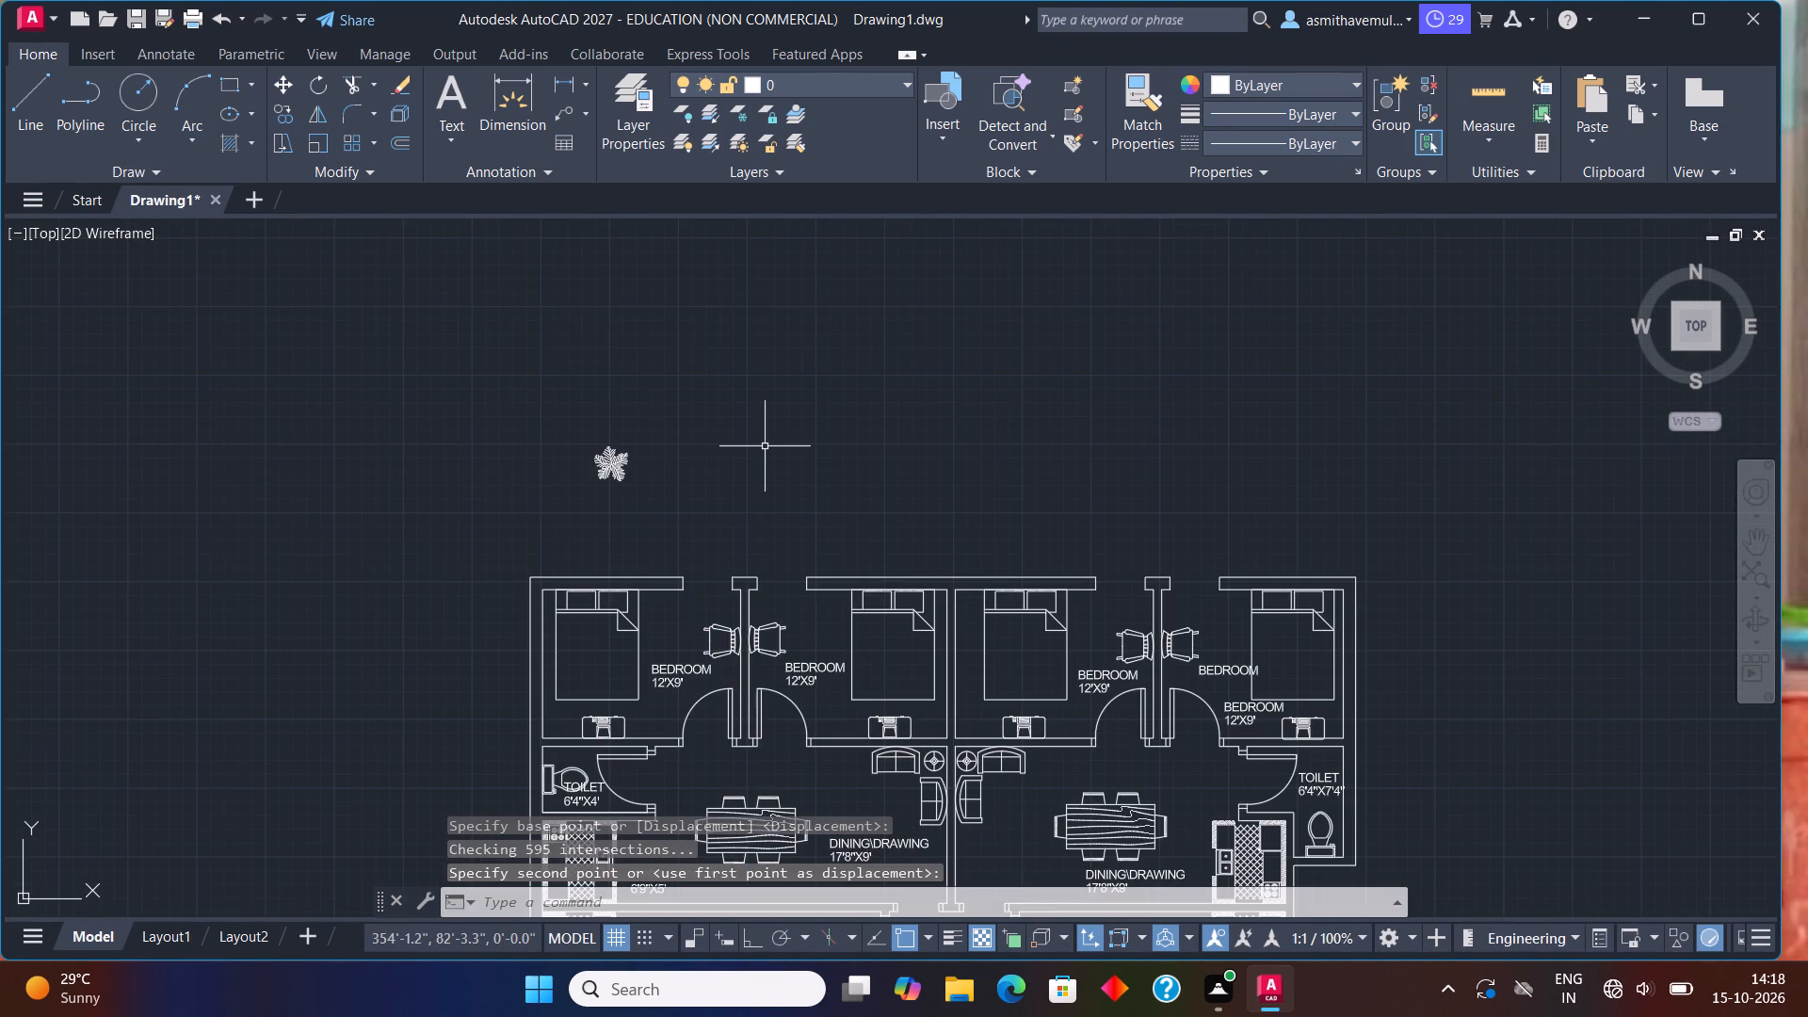
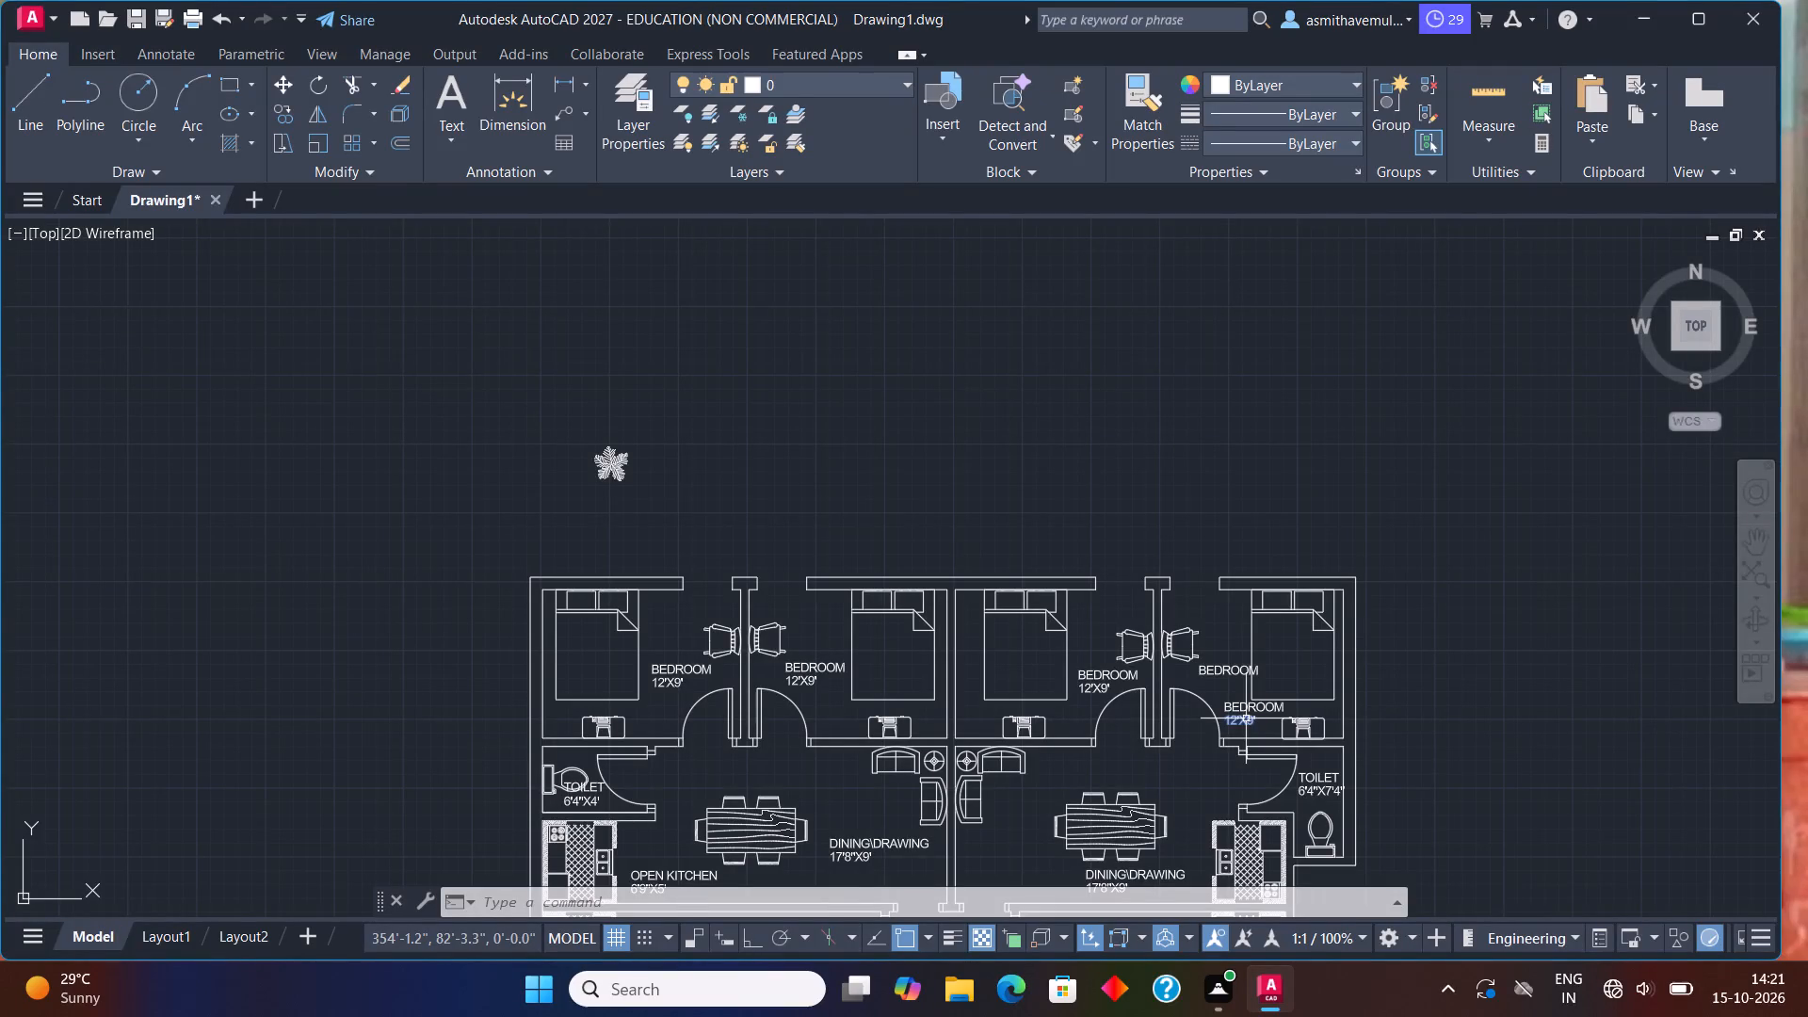
Draw a rectangular balcony outline projecting outward from the outer wall line above the two upper-left bedrooms, spanning their wall openings.
middle_drag(754, 550, 751, 541)
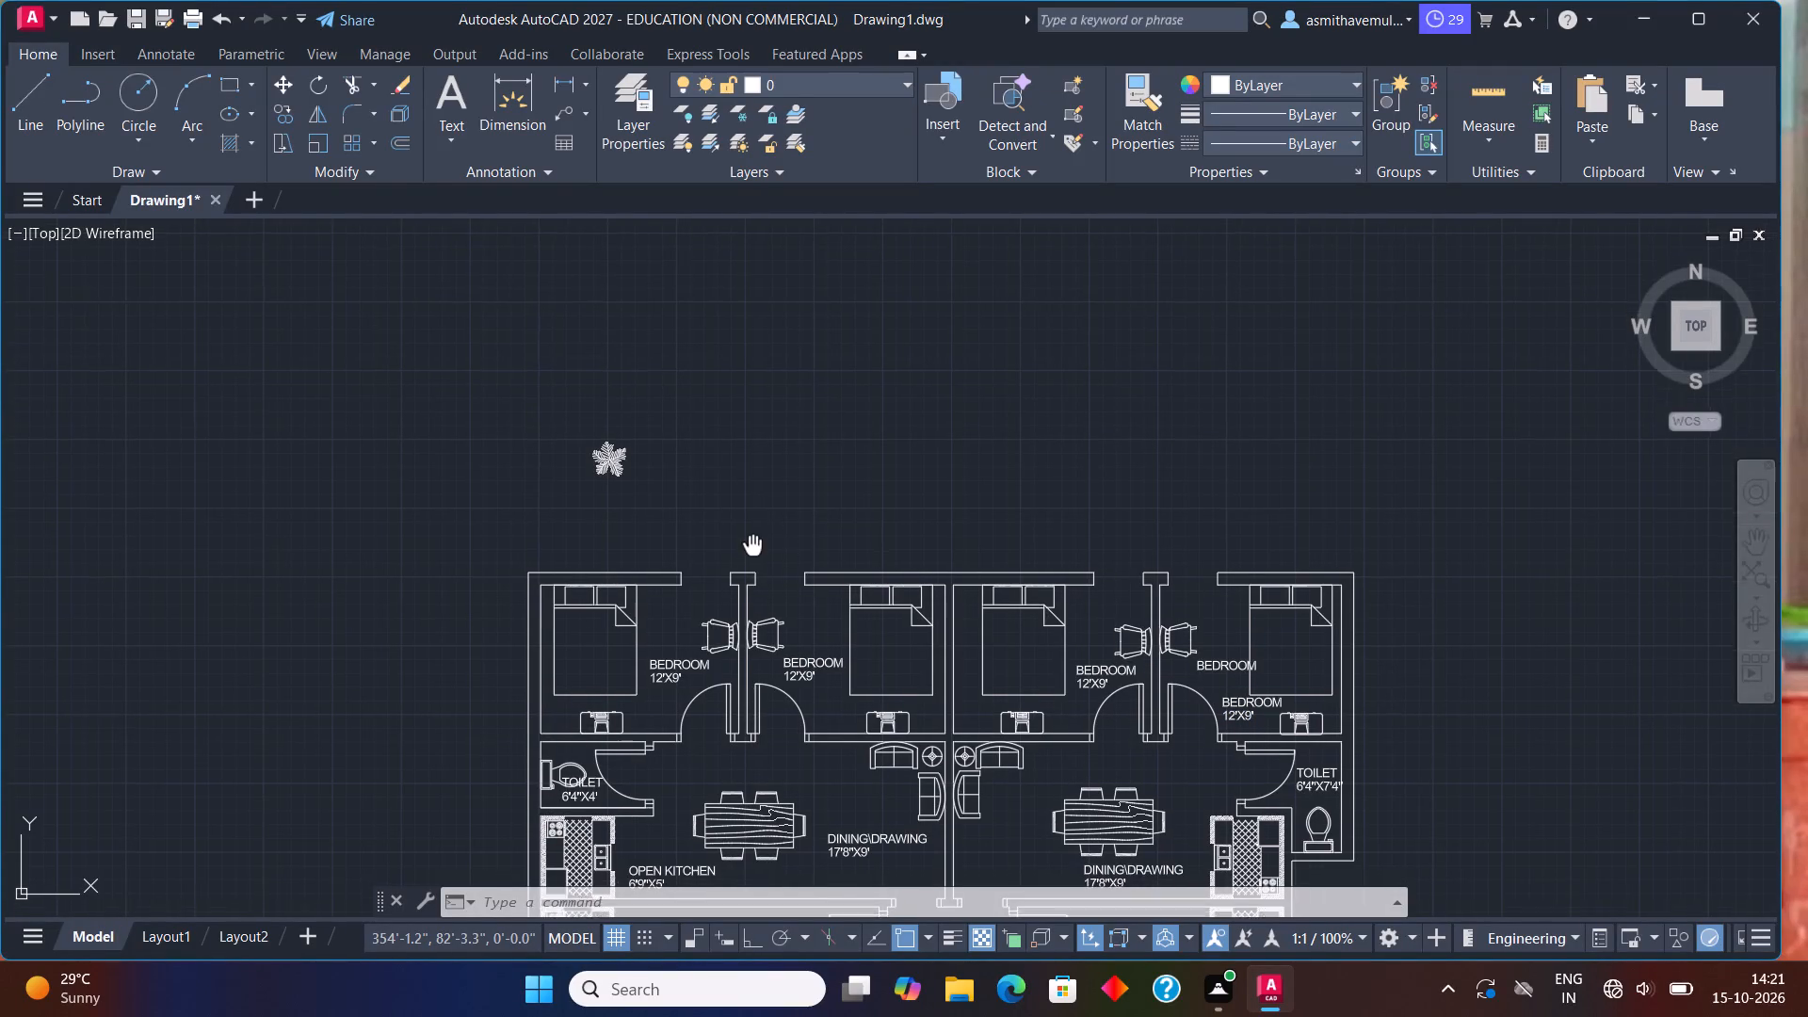
middle_drag(751, 541, 662, 337)
text(REC)
key(Return)
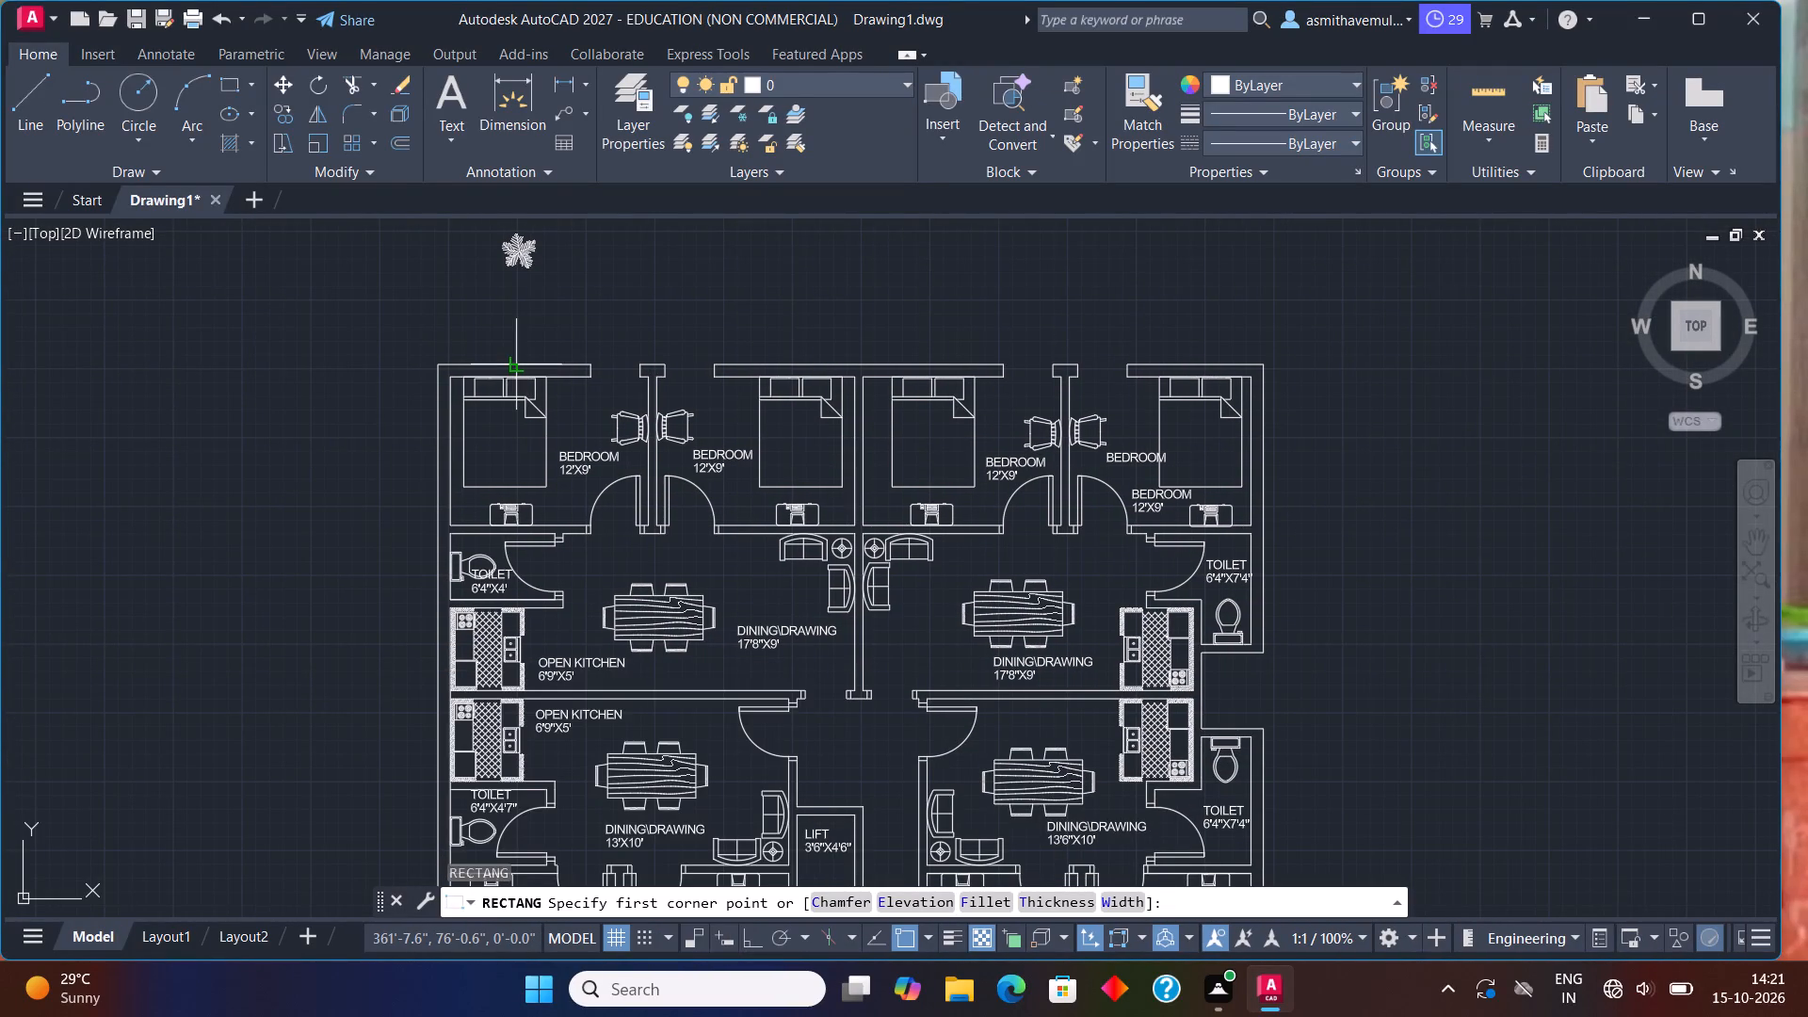
scroll(516, 358, up, 1)
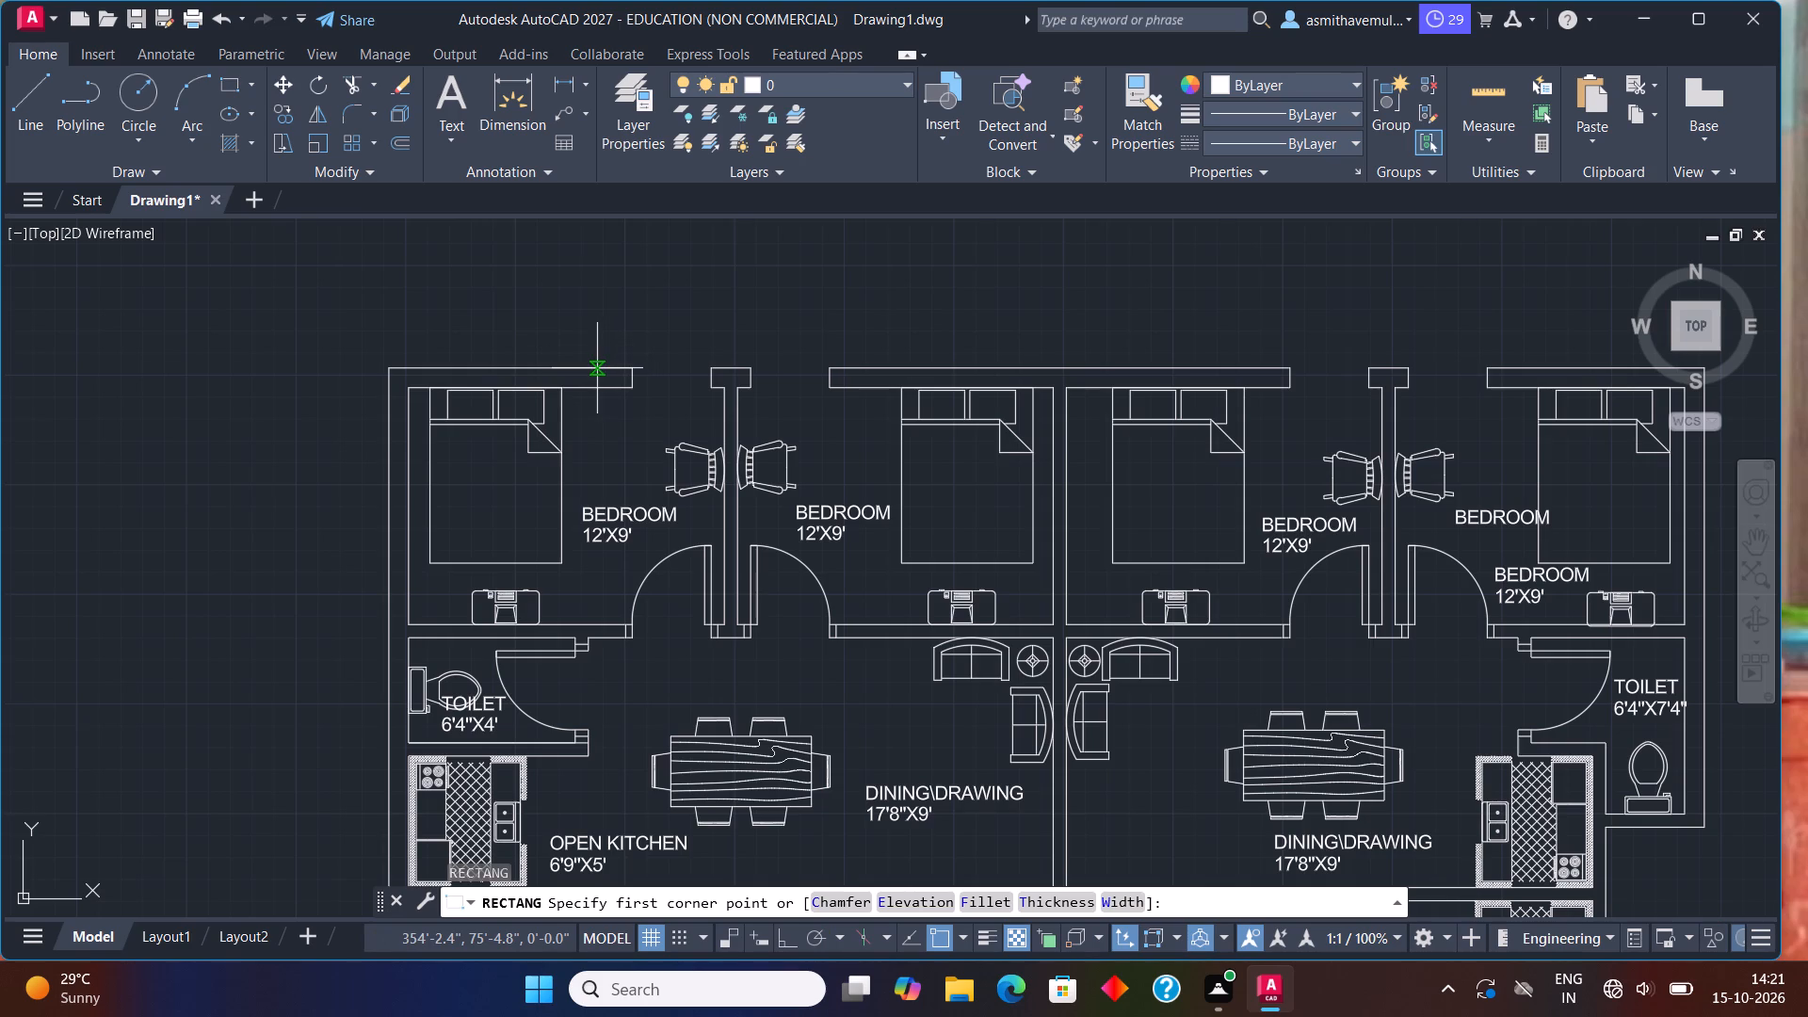
click(597, 368)
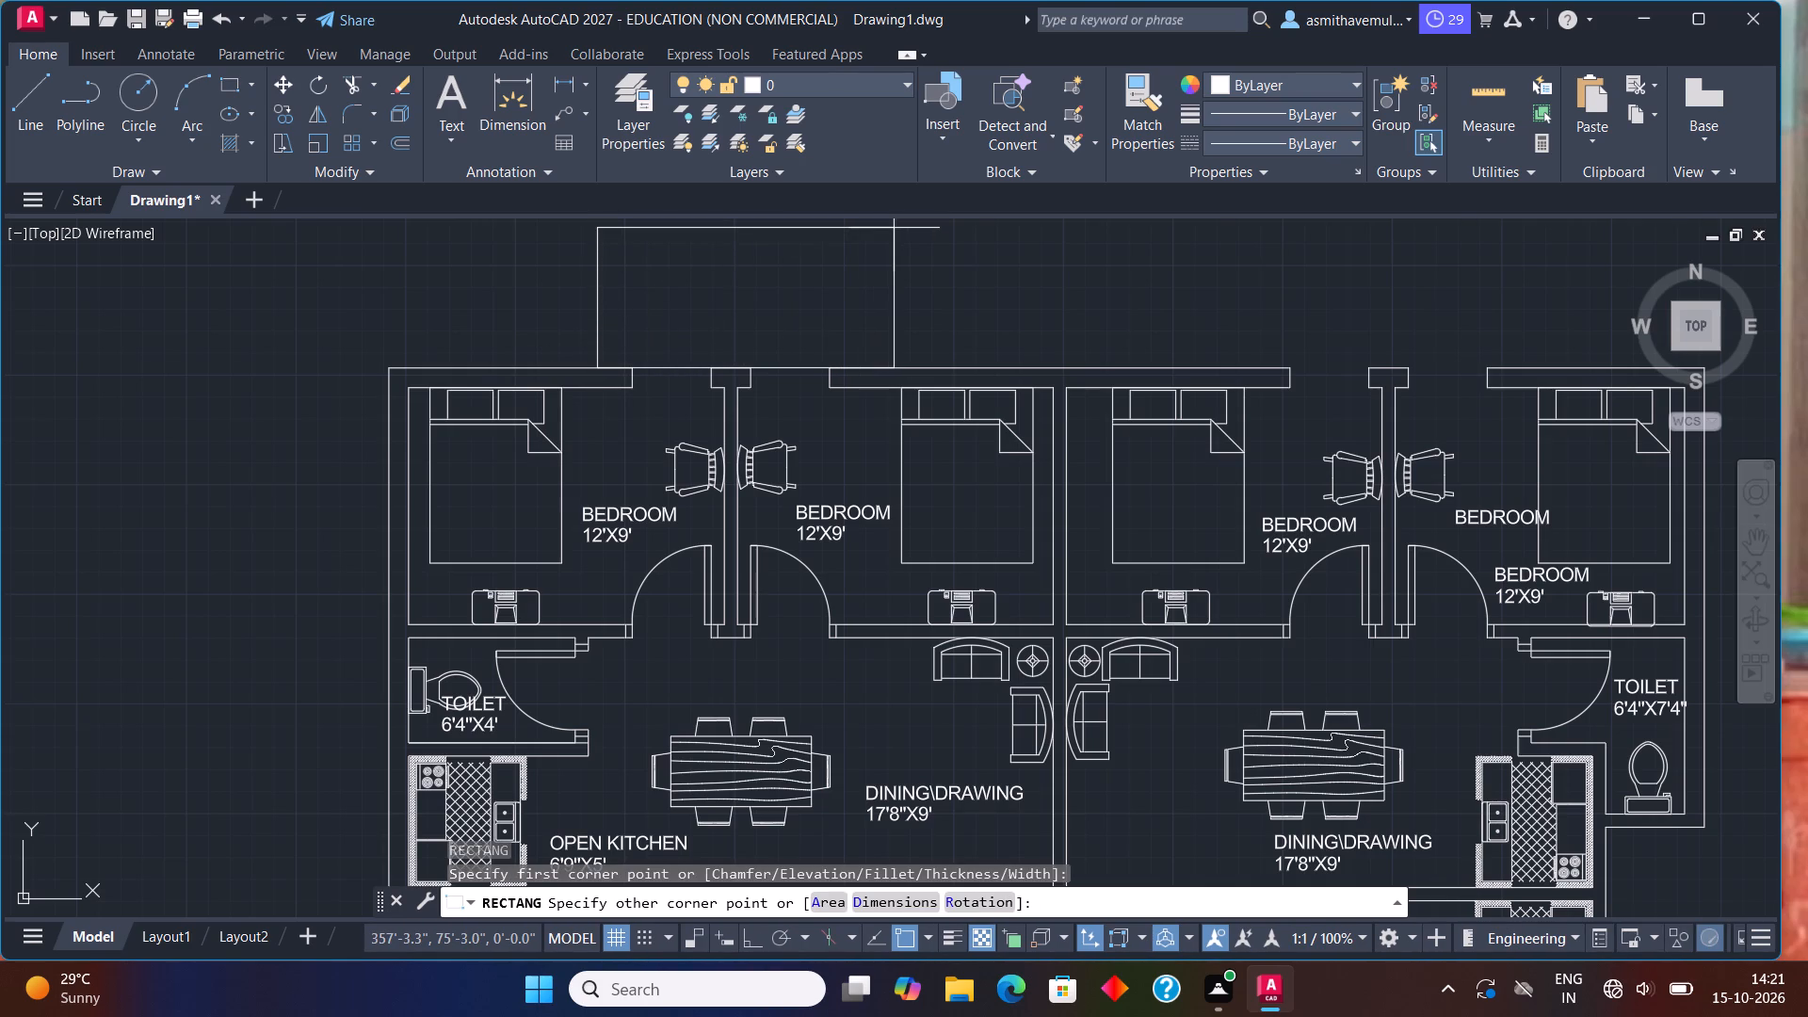
click(878, 236)
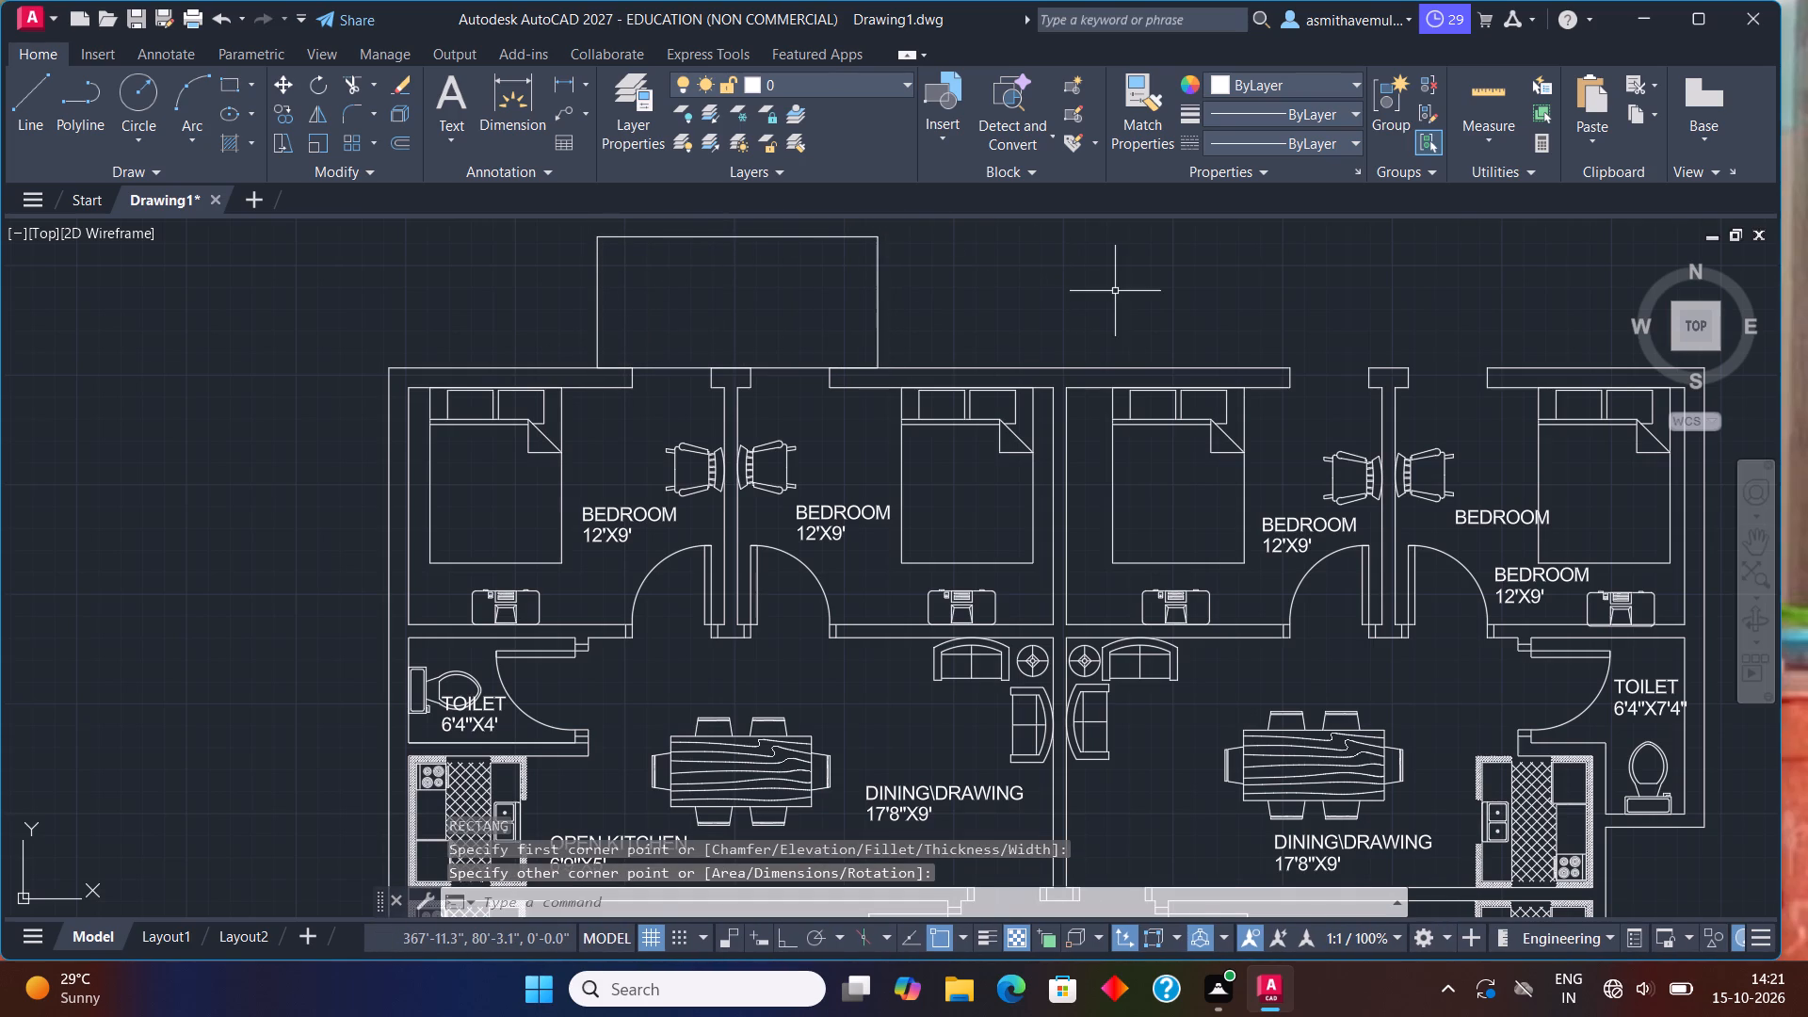
Draw a rectangular balcony outline projecting outward from the outer wall line above the two upper-right bedrooms, matching the upper-left balcony's depth.
scroll(1115, 291, down, 1)
middle_drag(1137, 303, 833, 339)
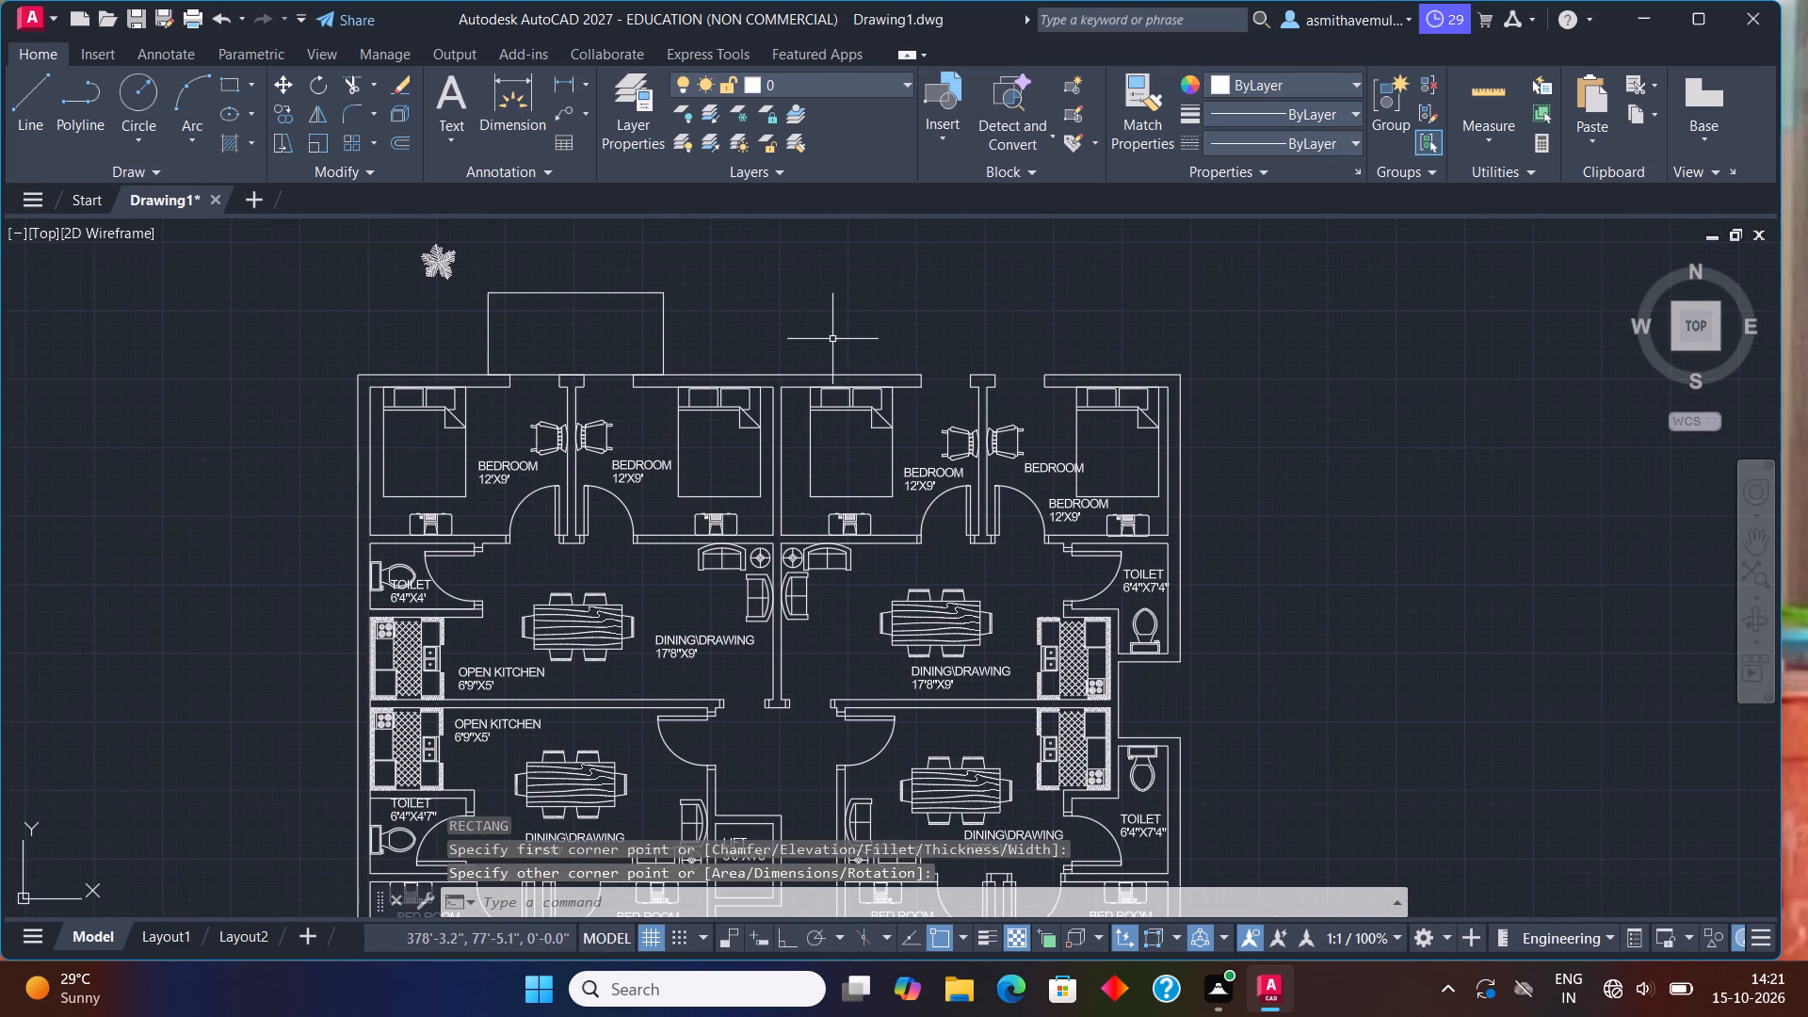
text(REC)
key(Return)
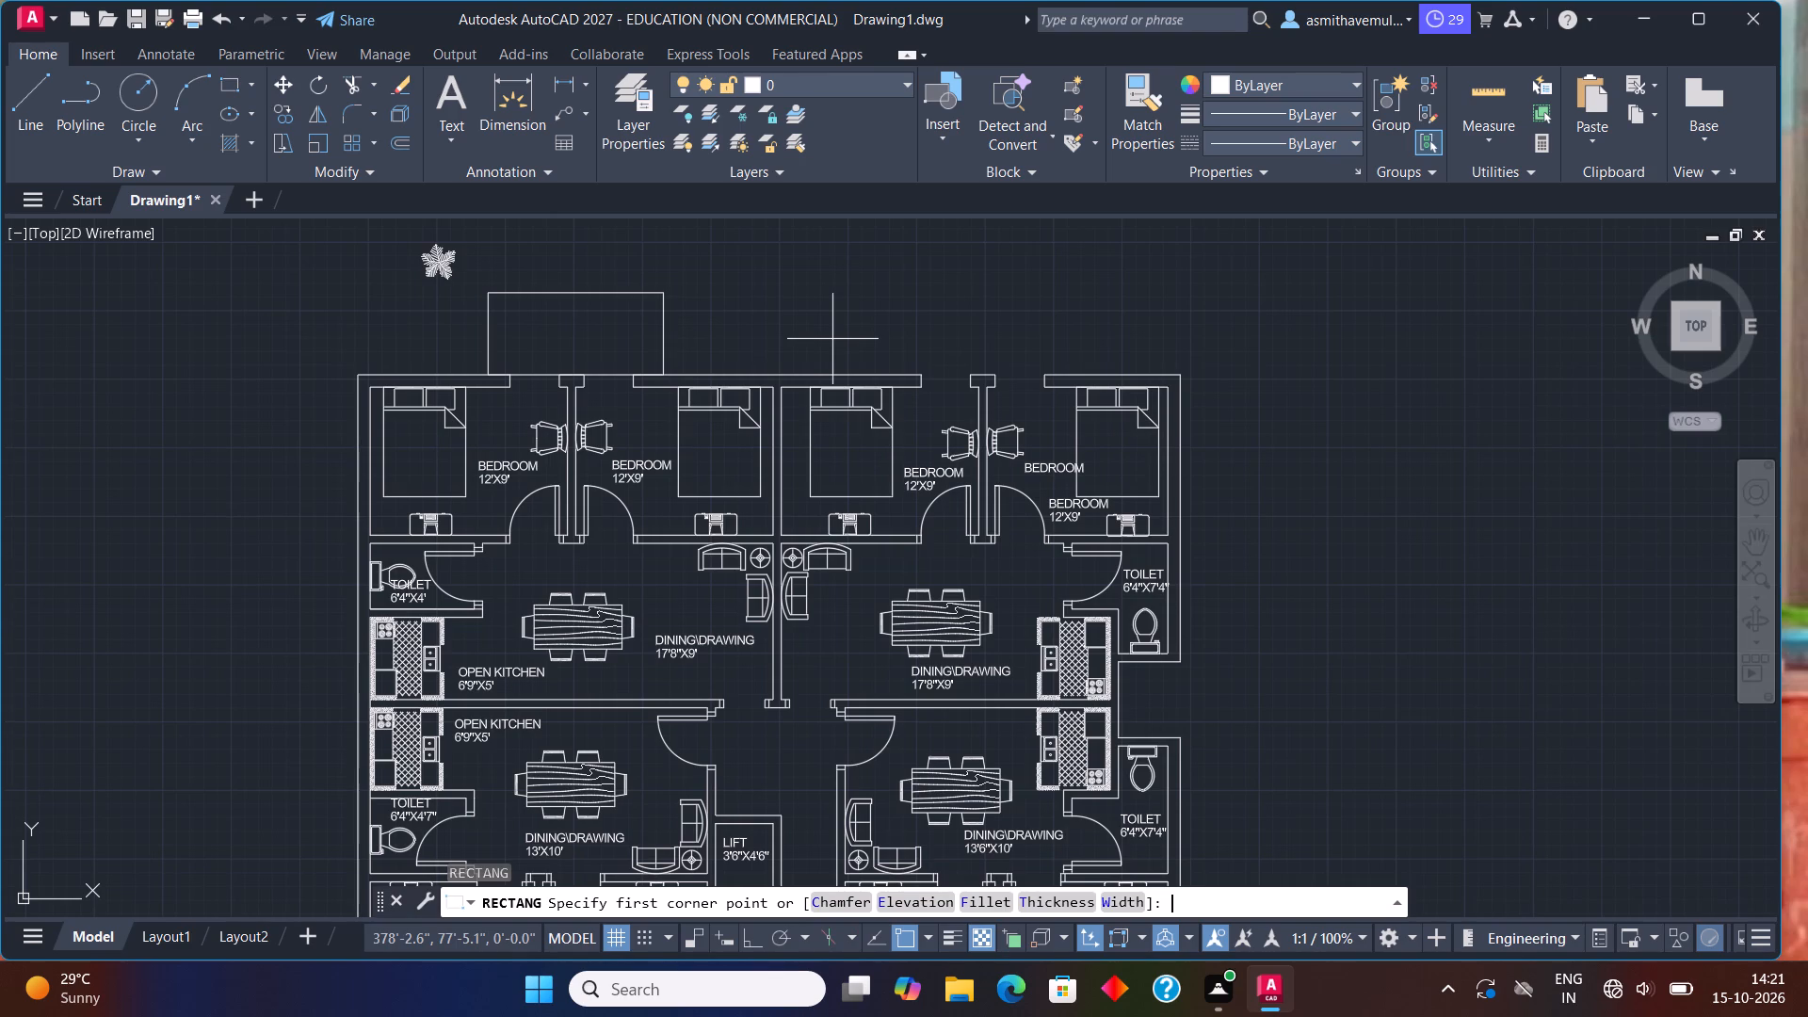
scroll(855, 348, up, 1)
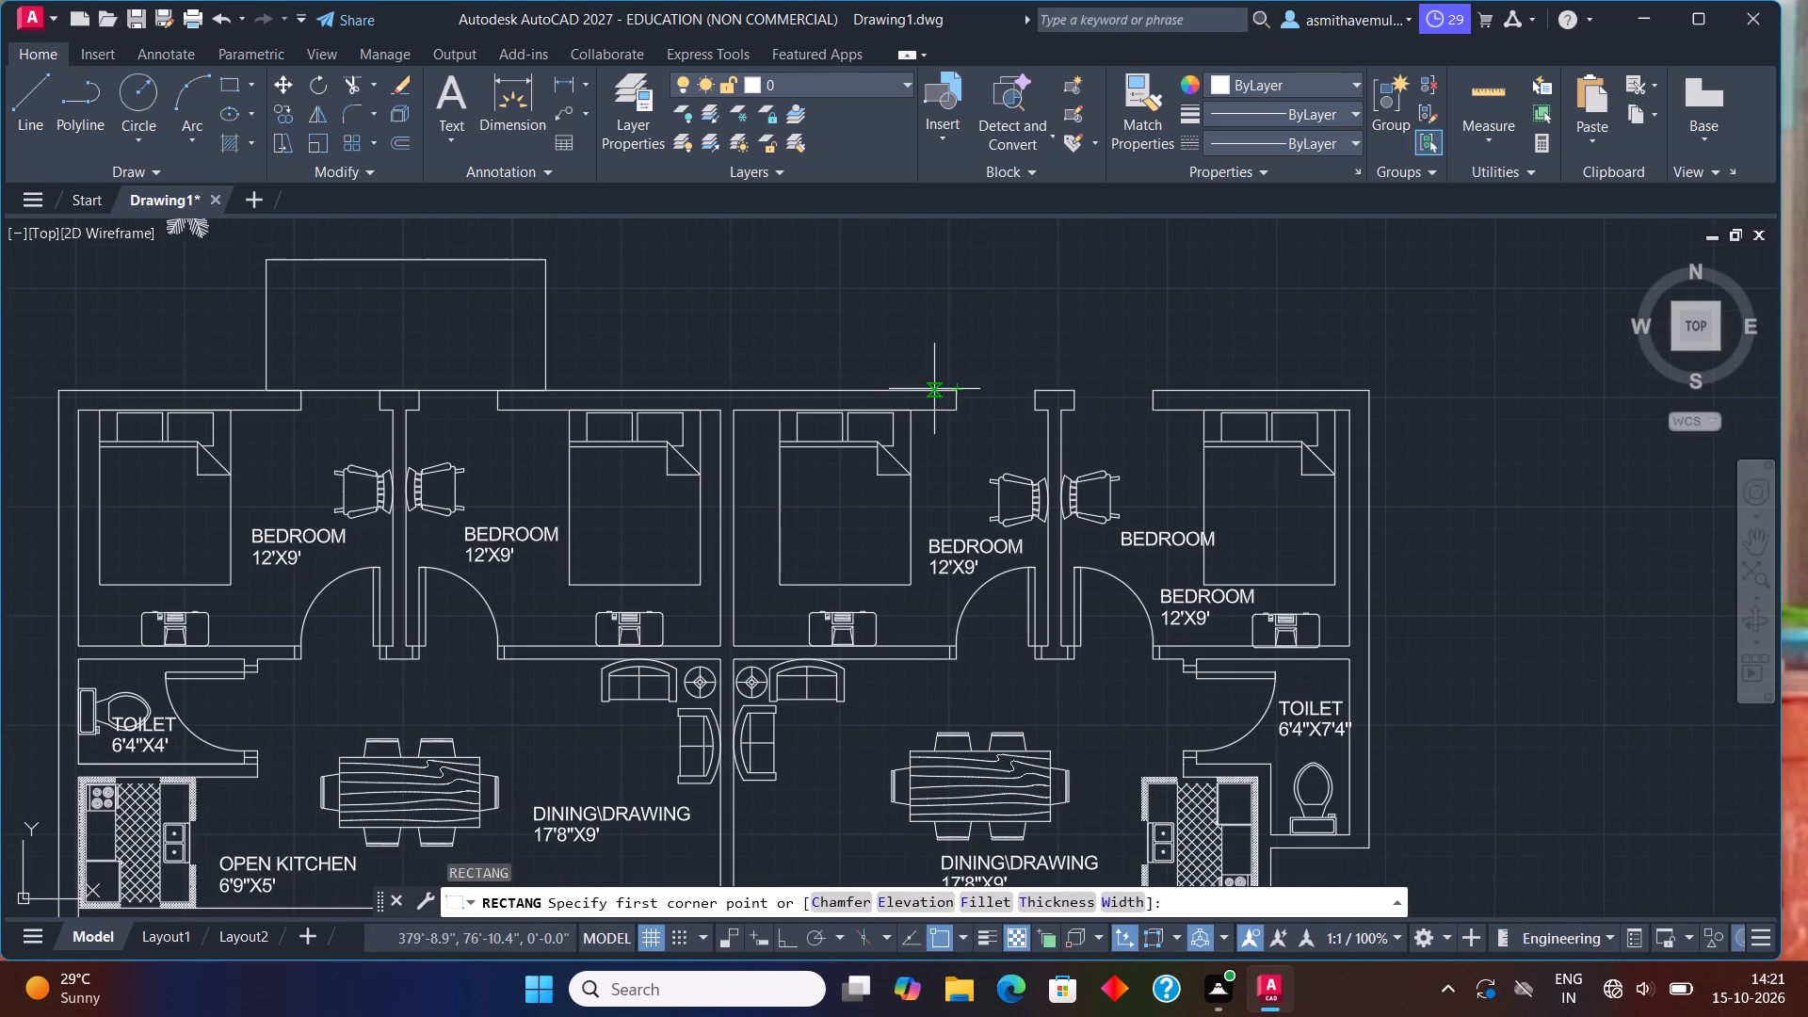
click(922, 391)
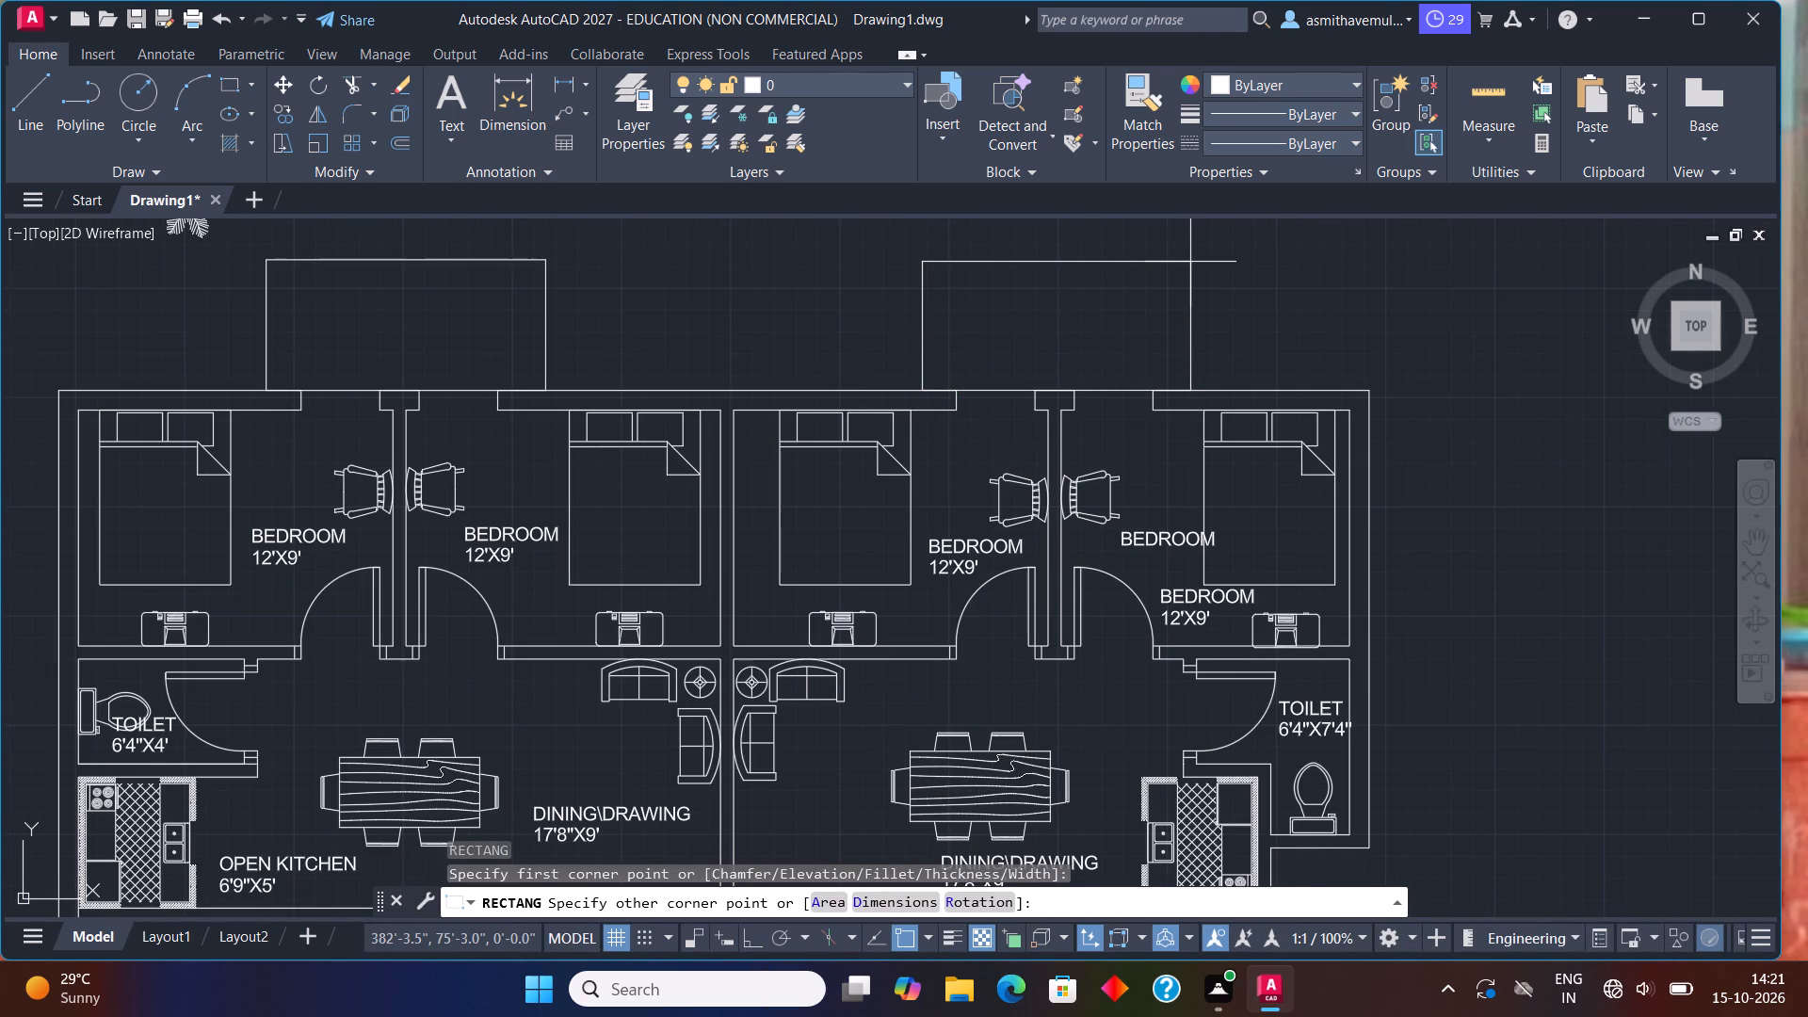
click(1191, 262)
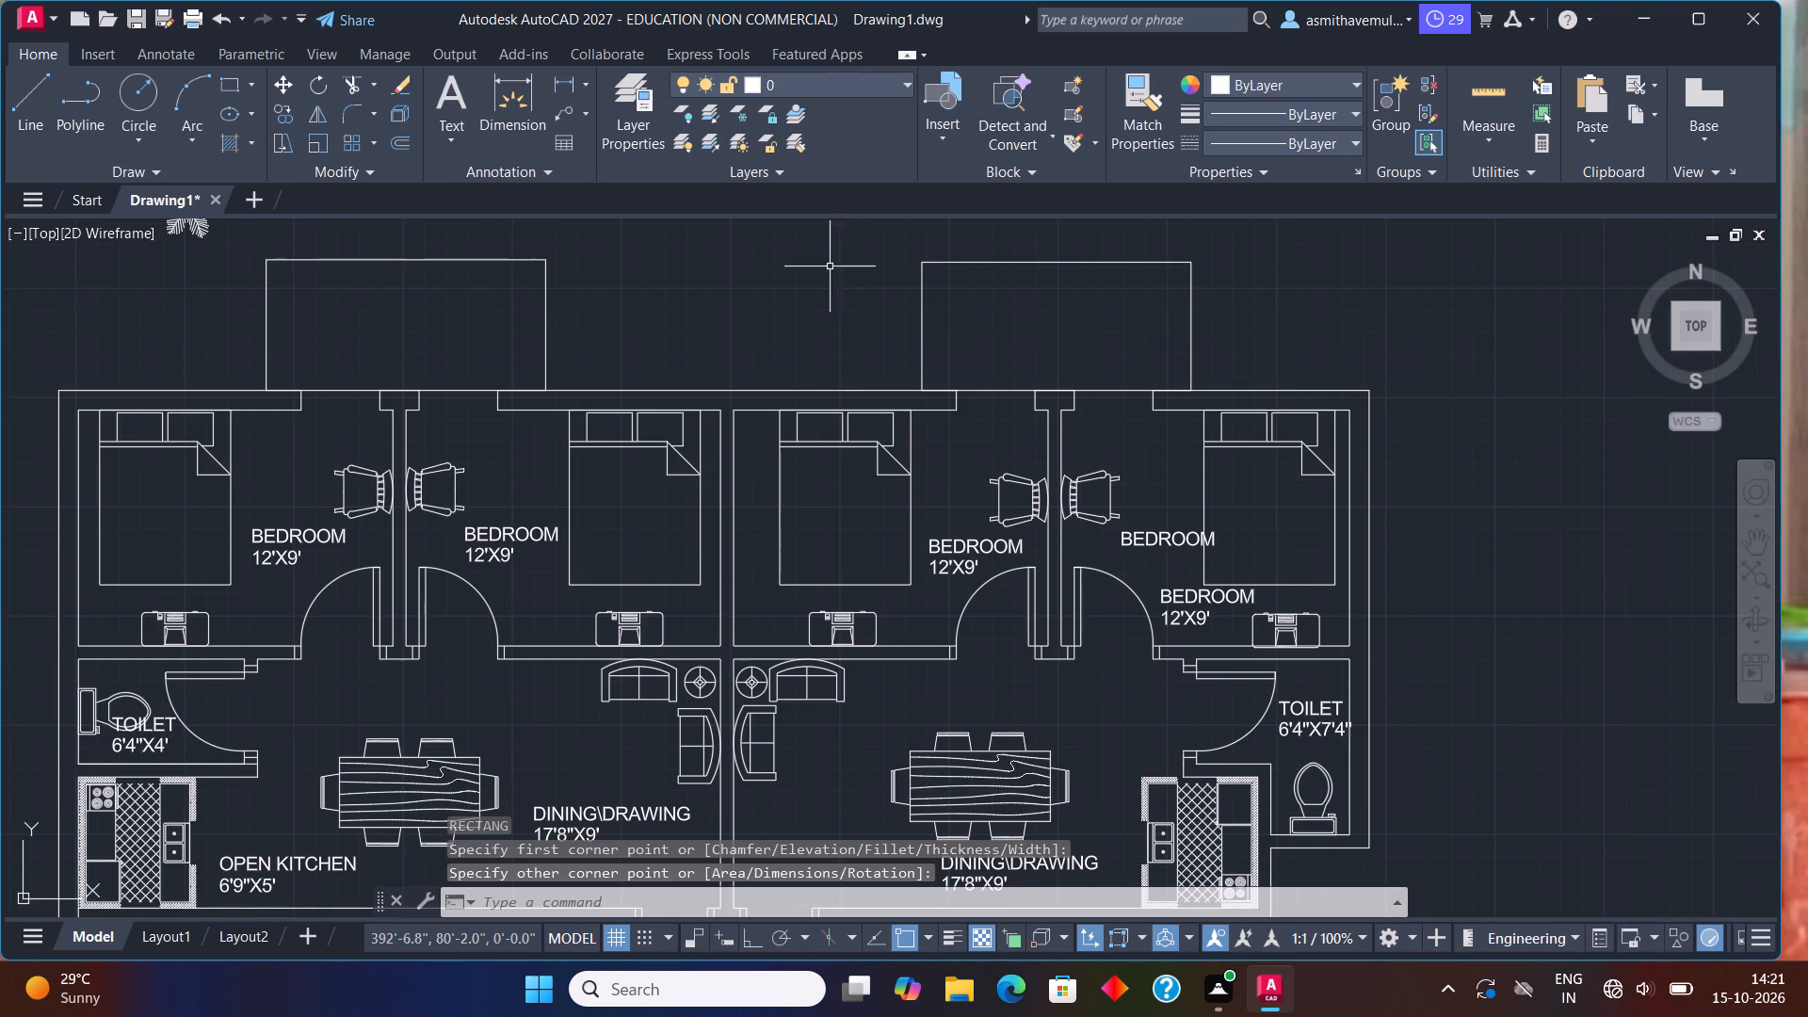
Copy the spare tree four times in a row along the outer edge of the upper-left balcony, using its centre as base point.
middle_drag(799, 280, 844, 397)
click(225, 318)
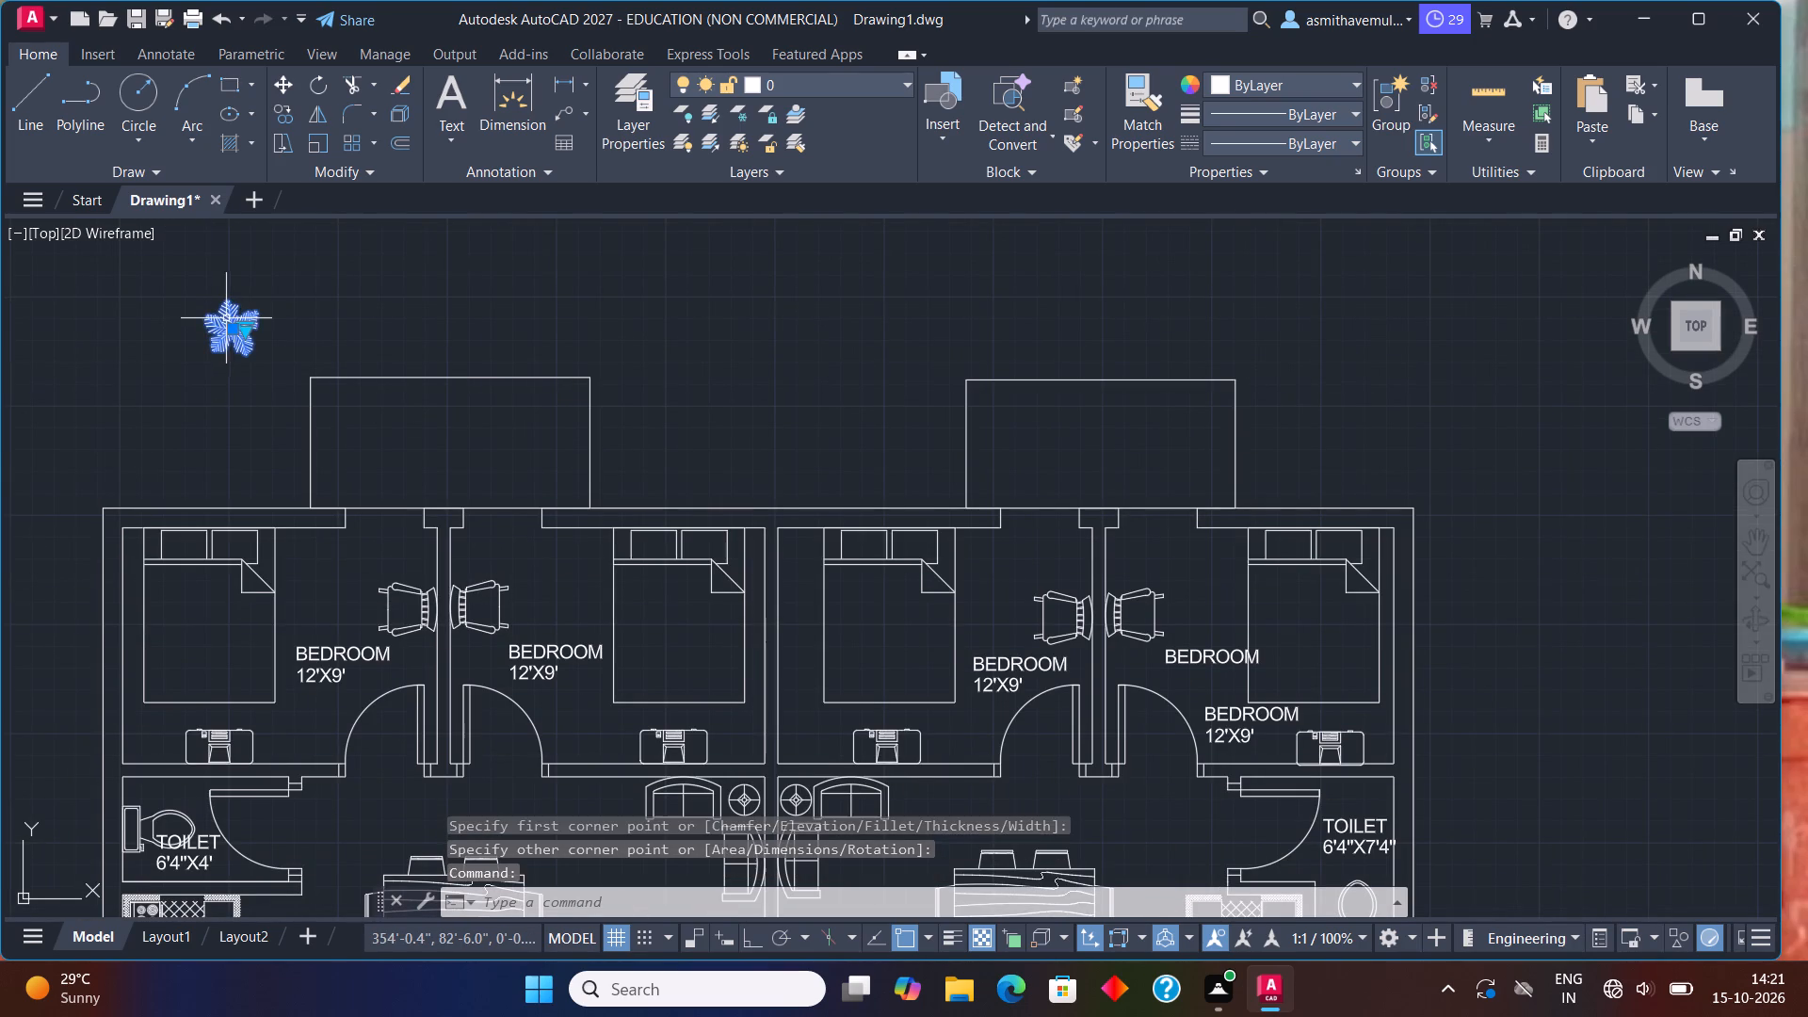
text(COPY)
key(Return)
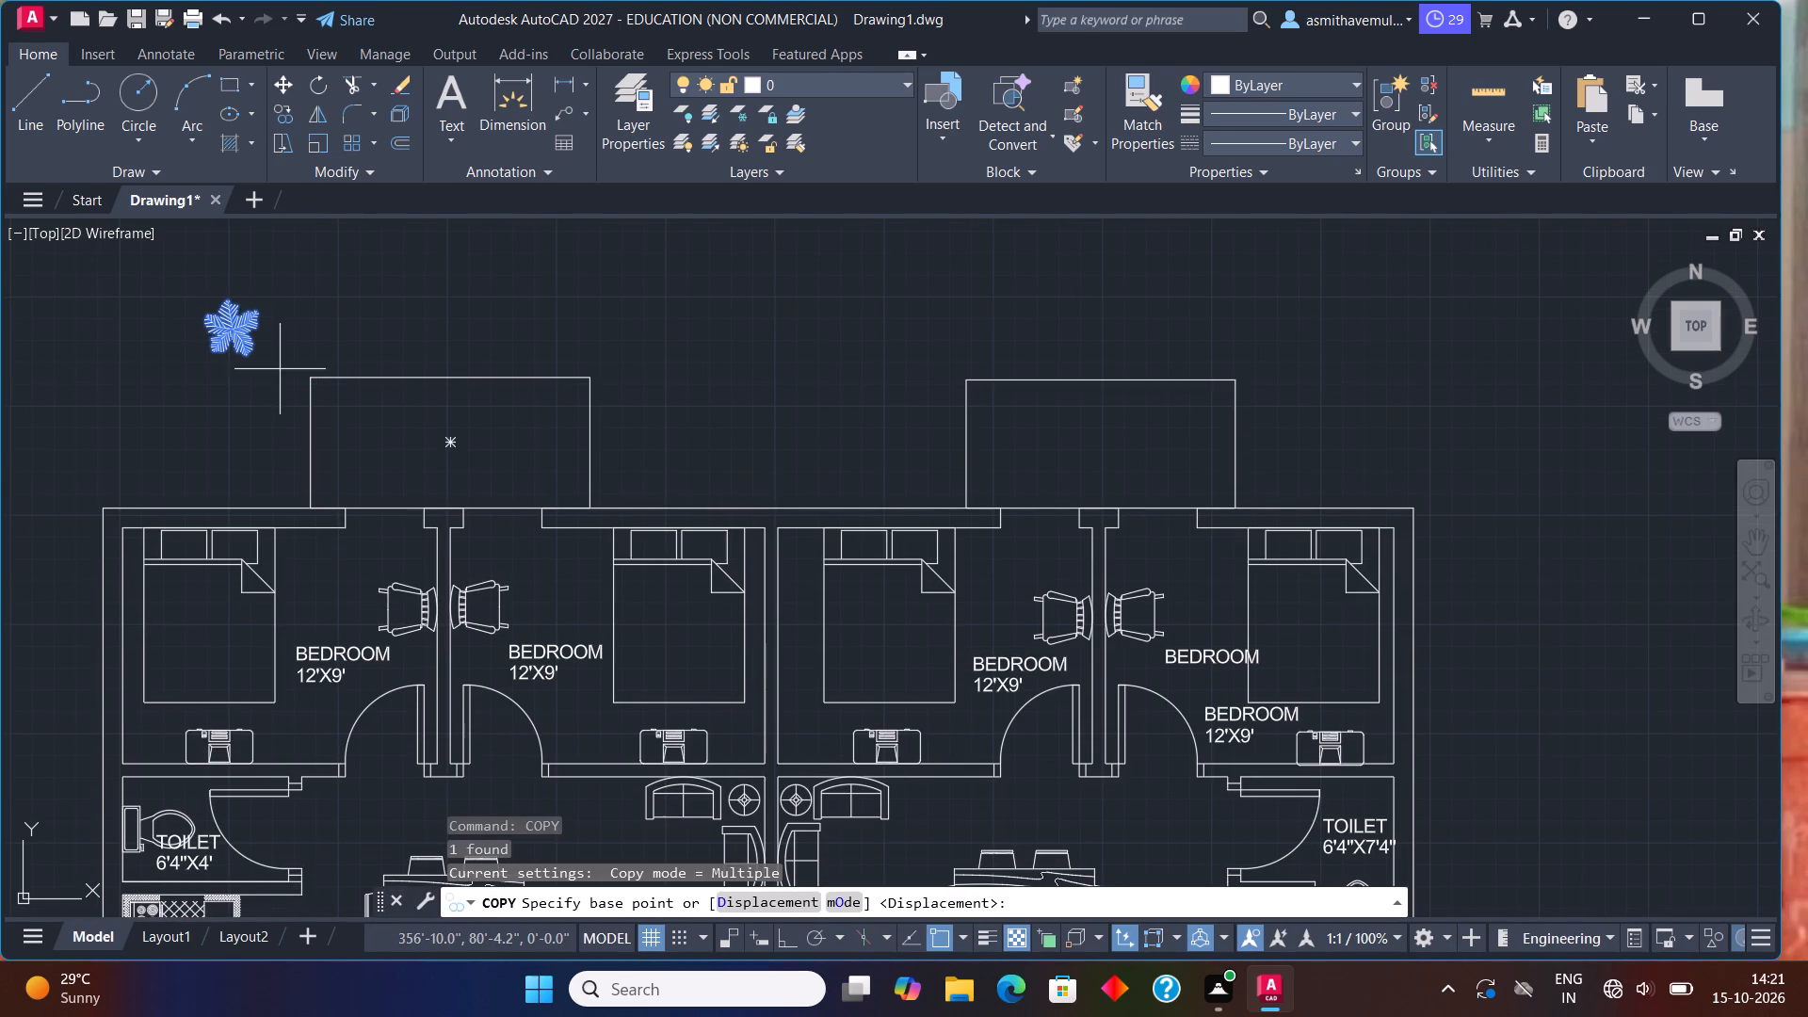
click(232, 329)
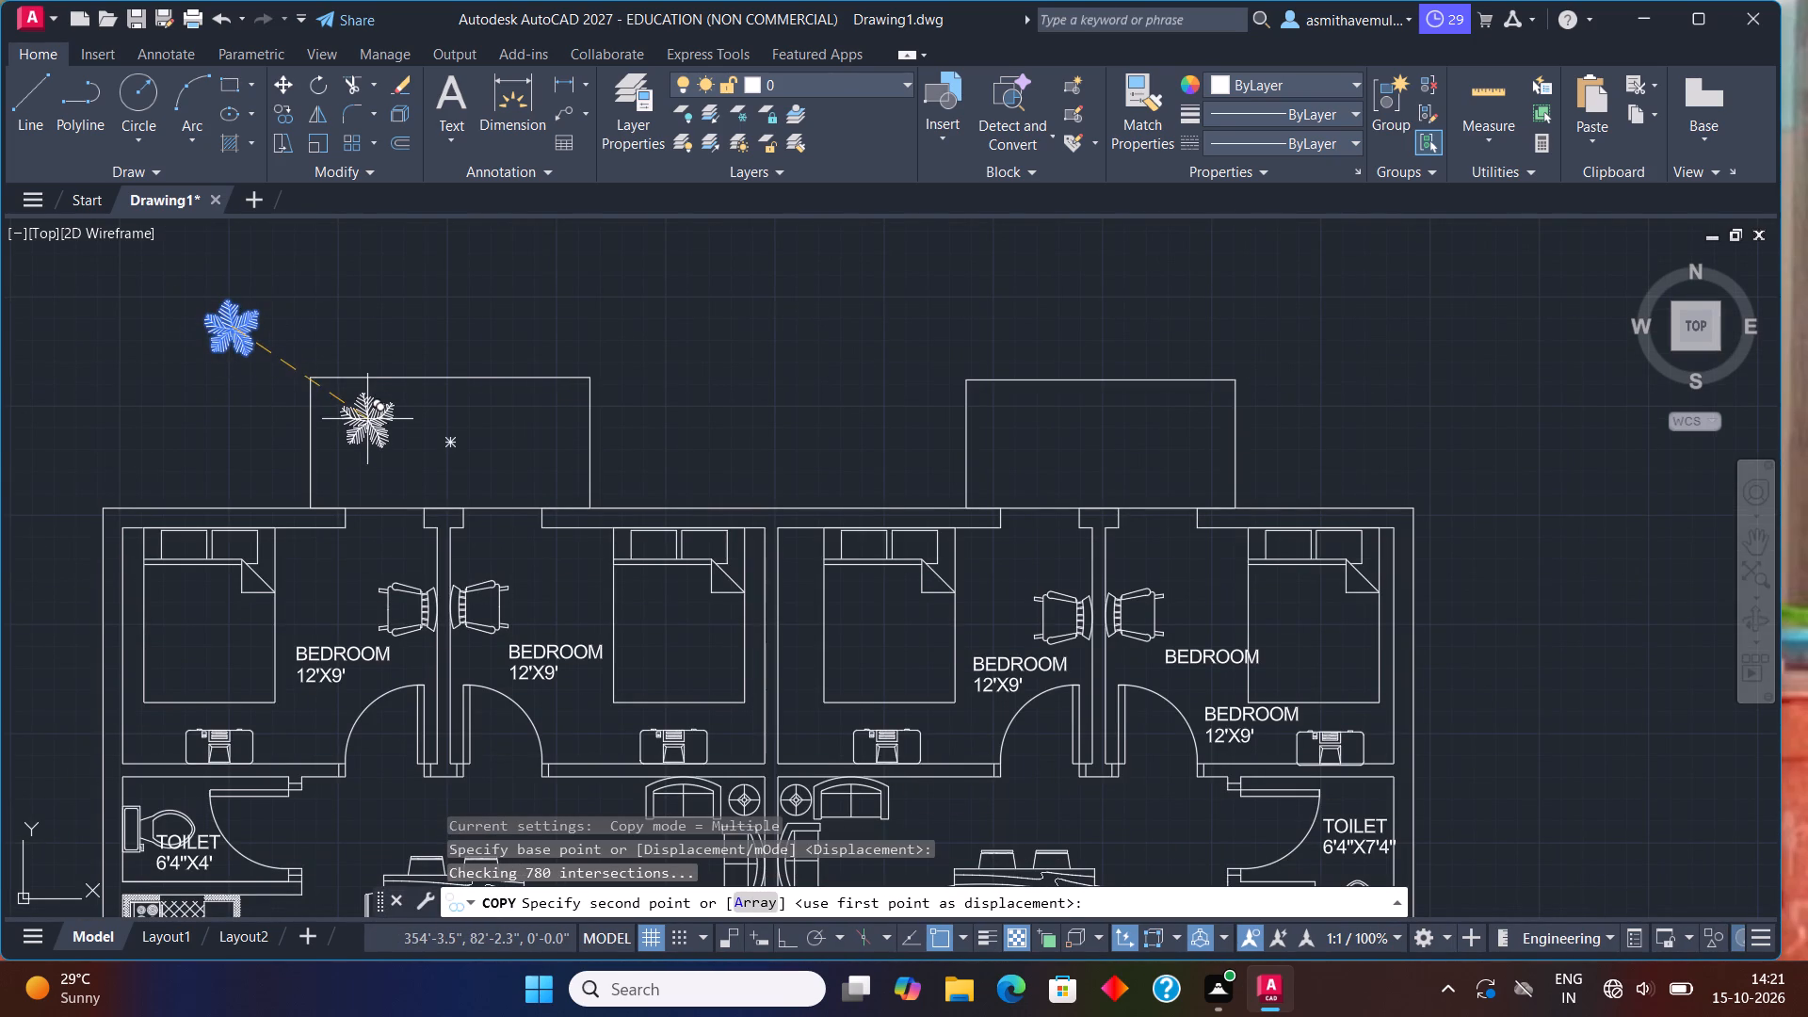
click(352, 412)
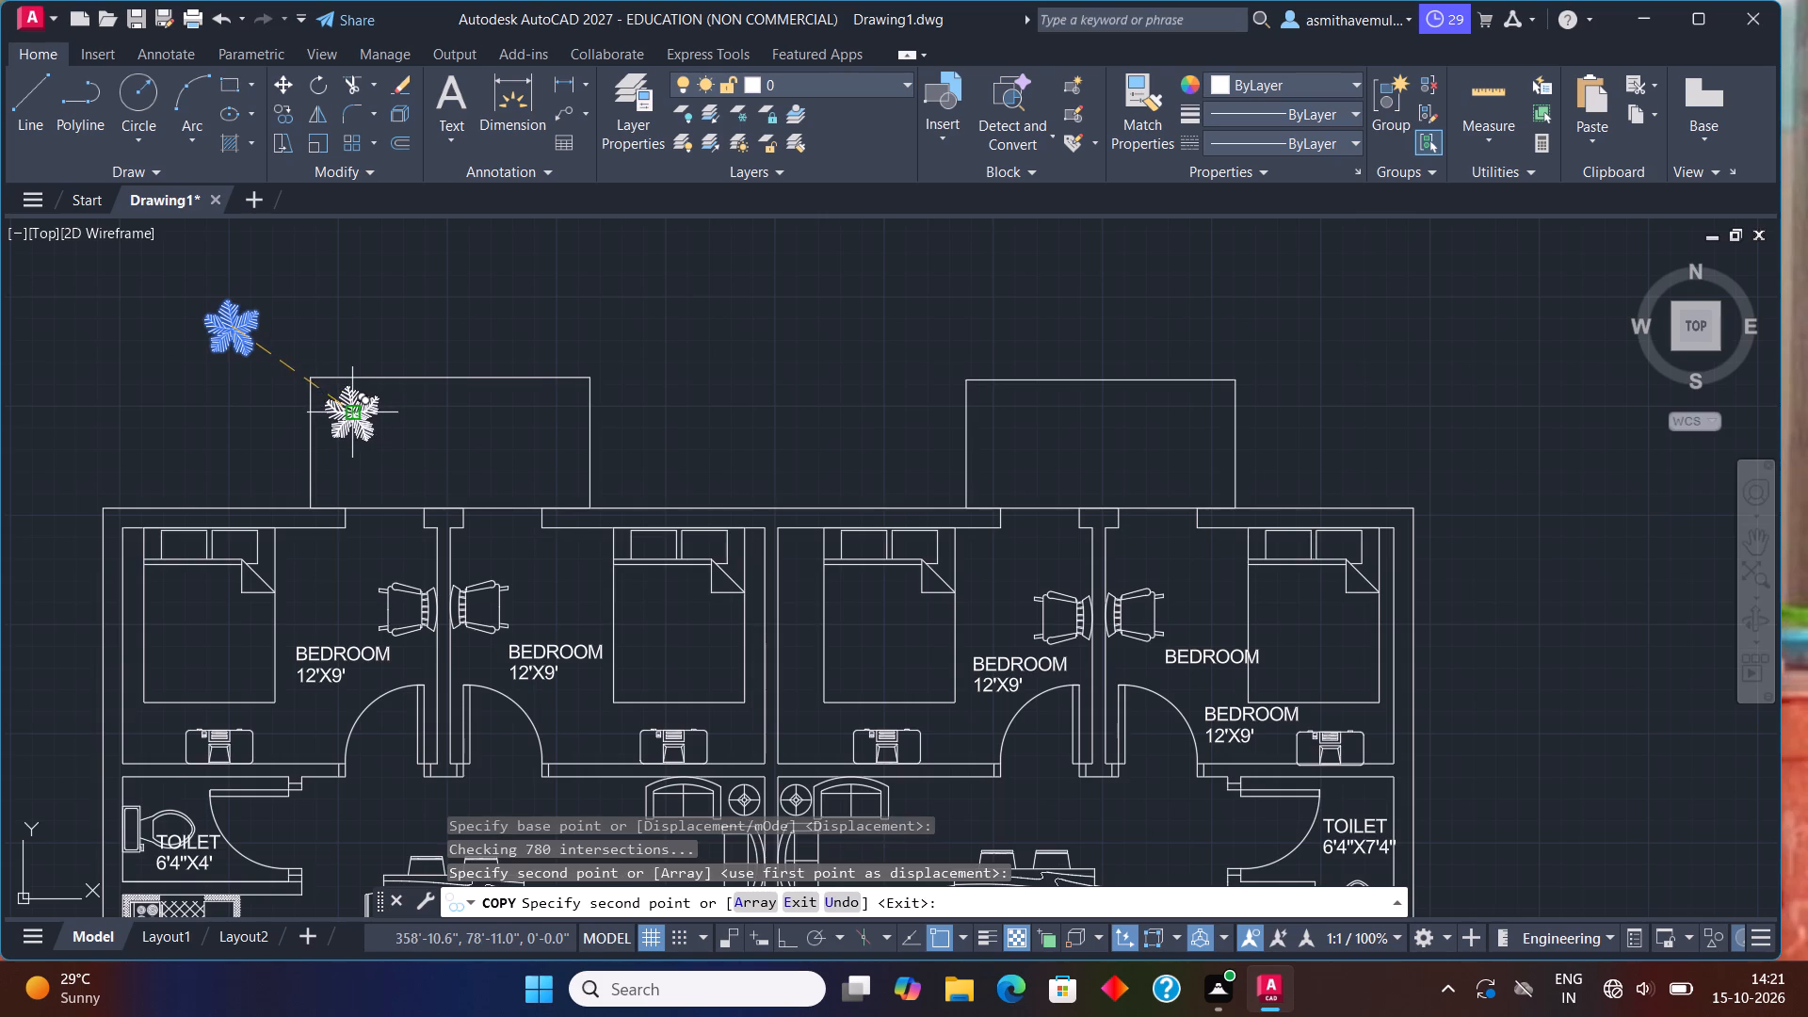
click(416, 412)
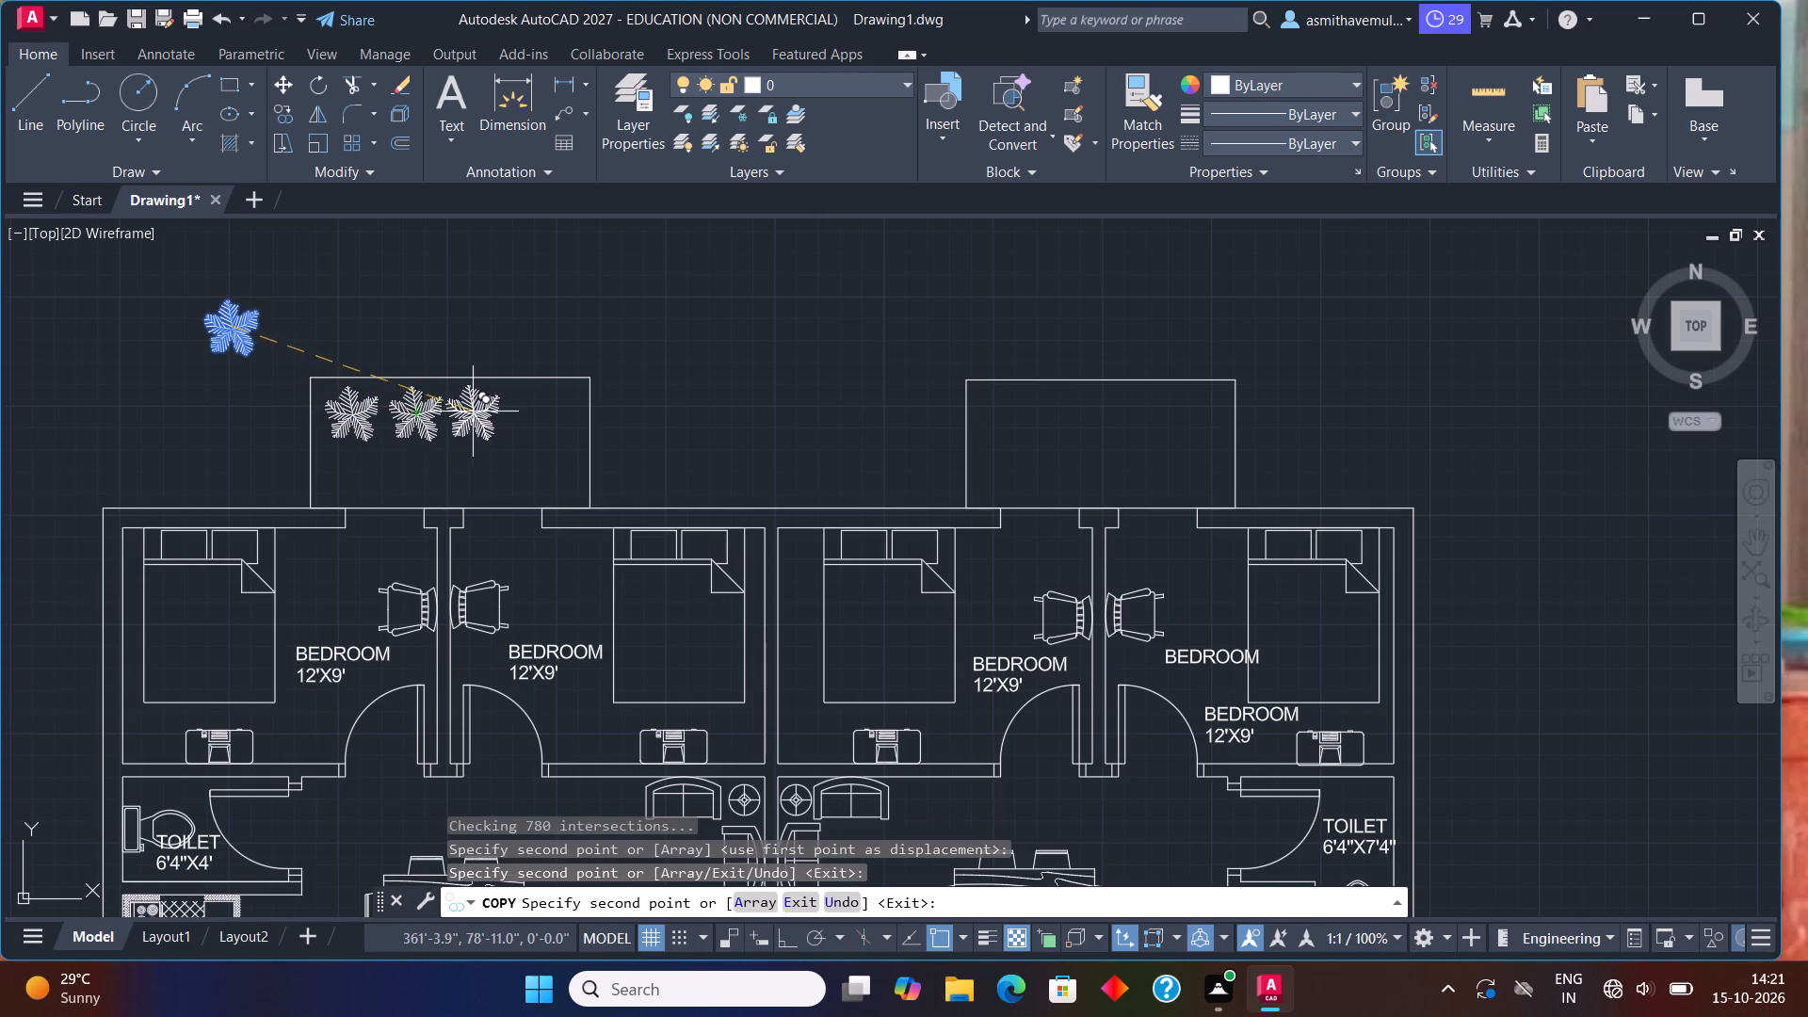
click(478, 412)
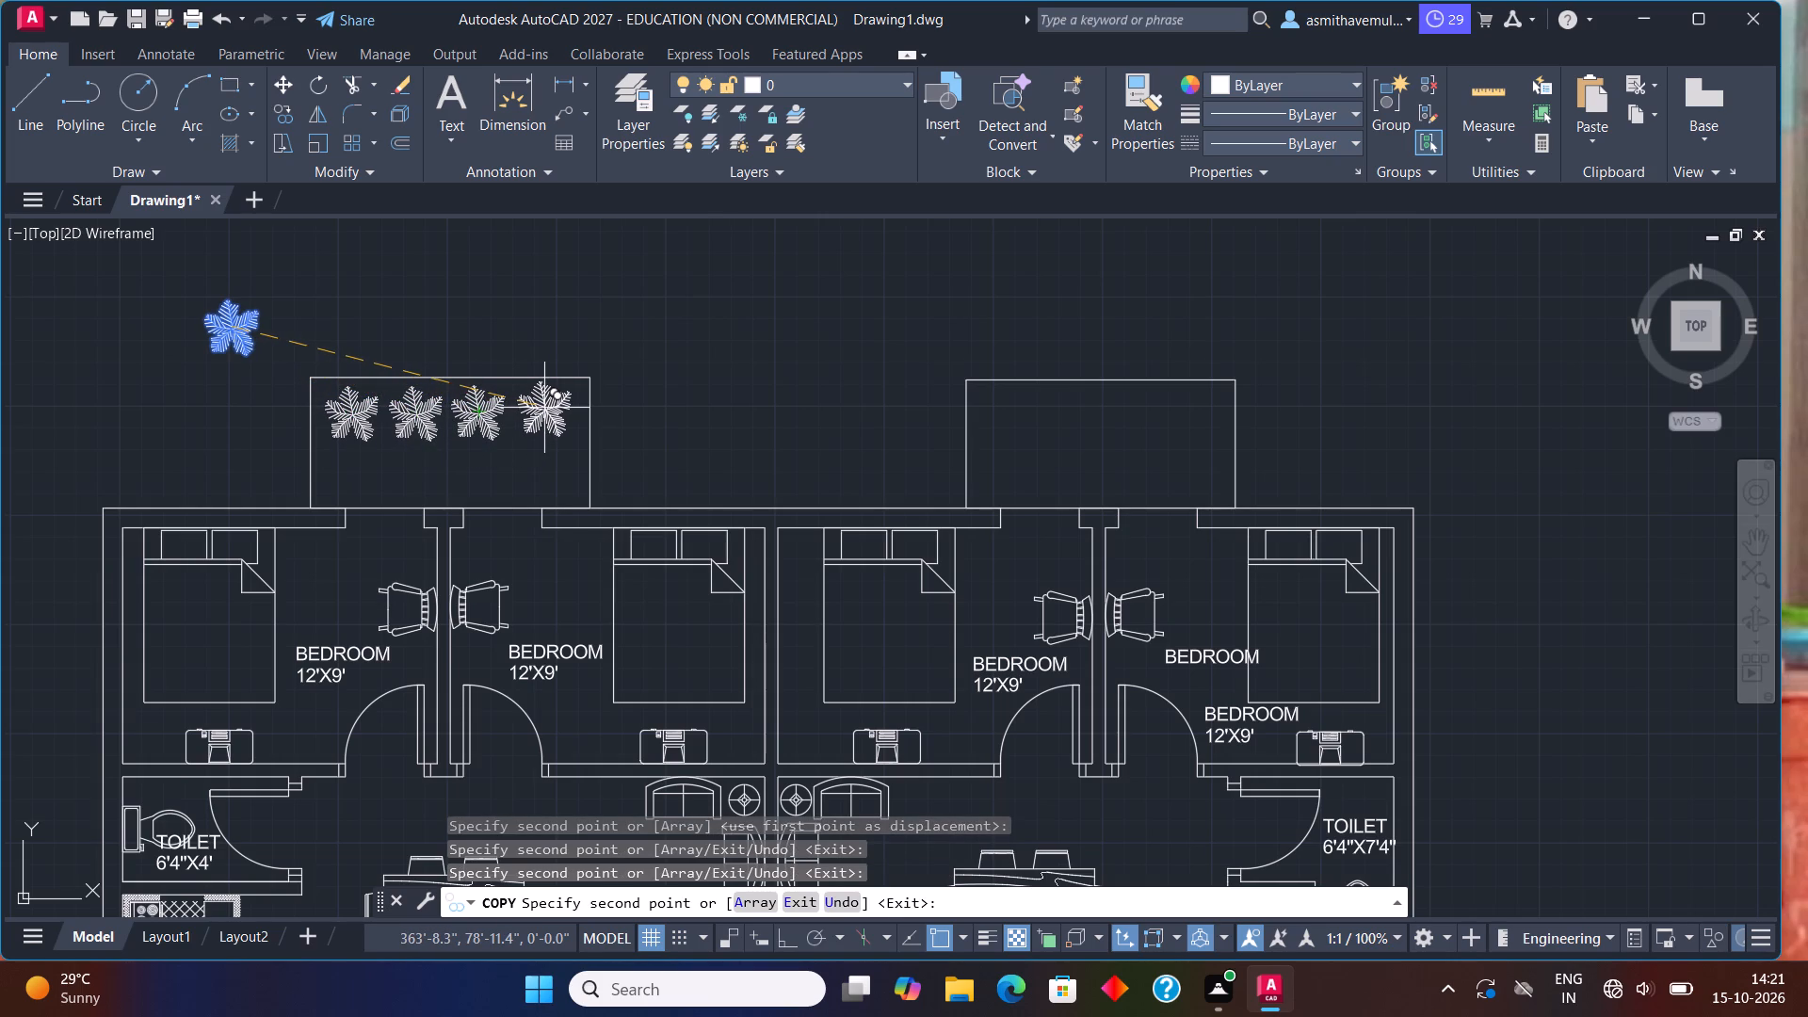
click(544, 412)
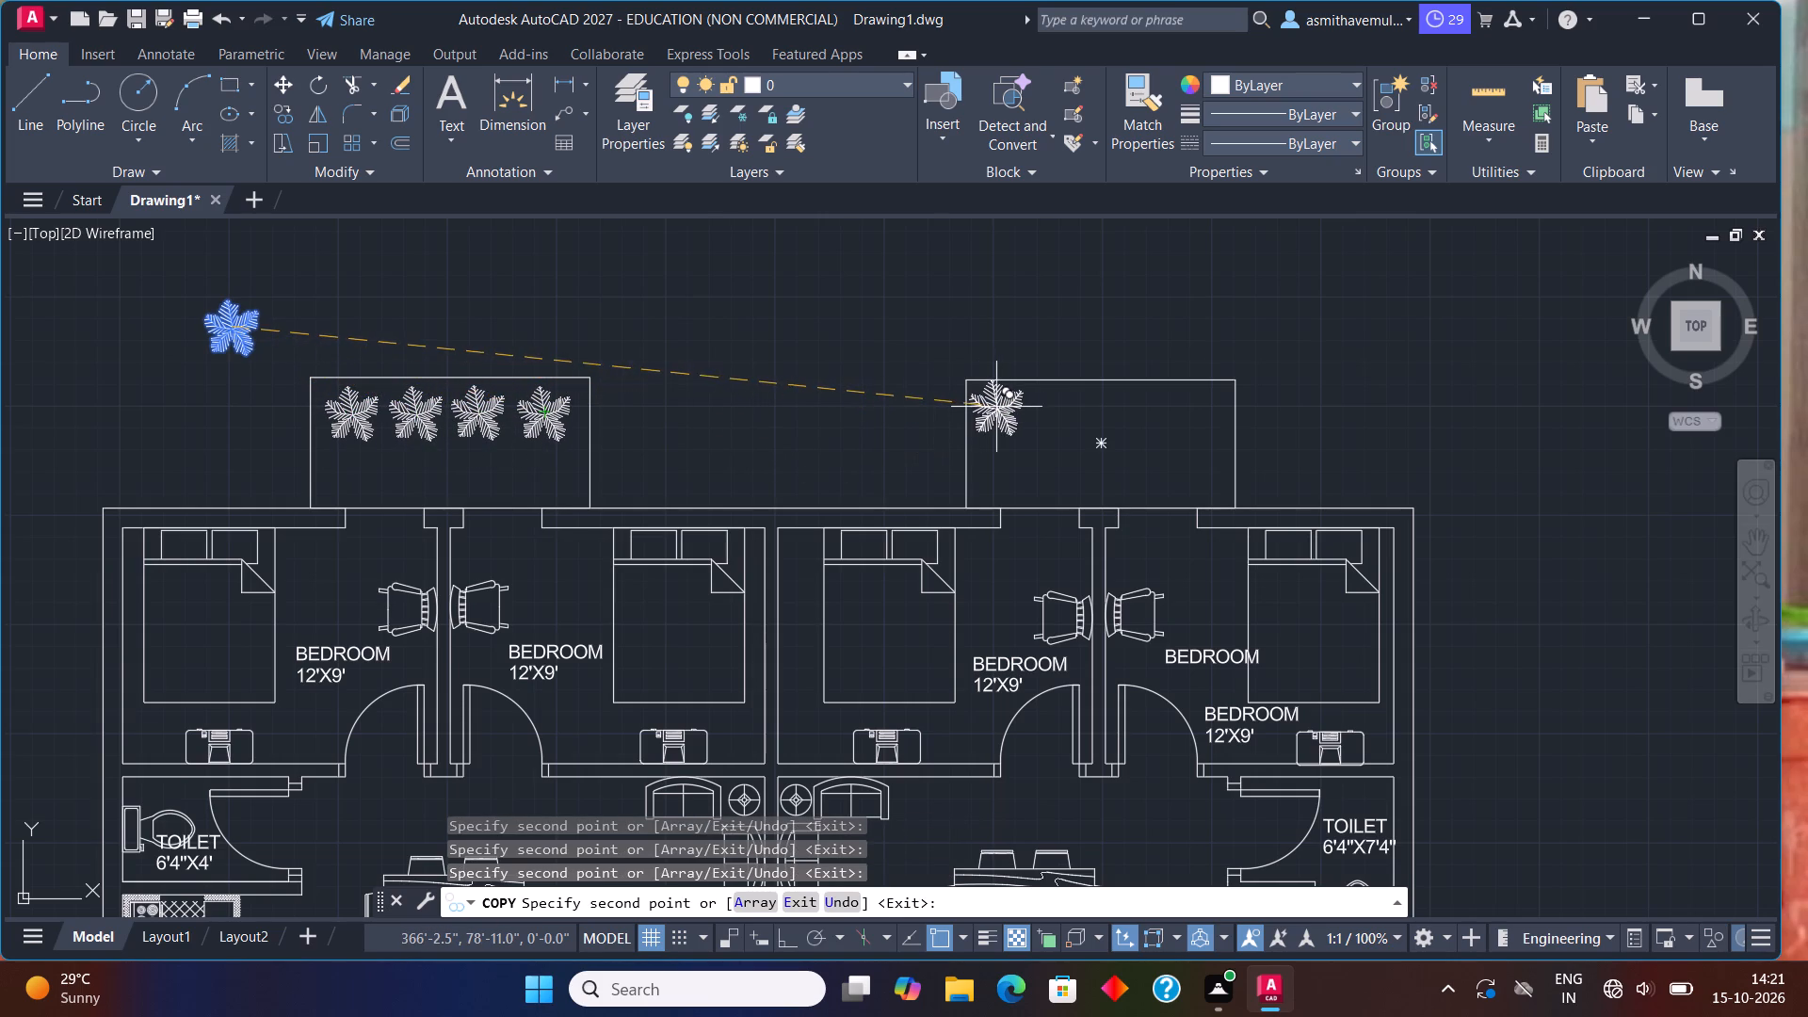
Place four more copies of the tree in a row along the outer edge of the upper-right balcony.
click(1004, 415)
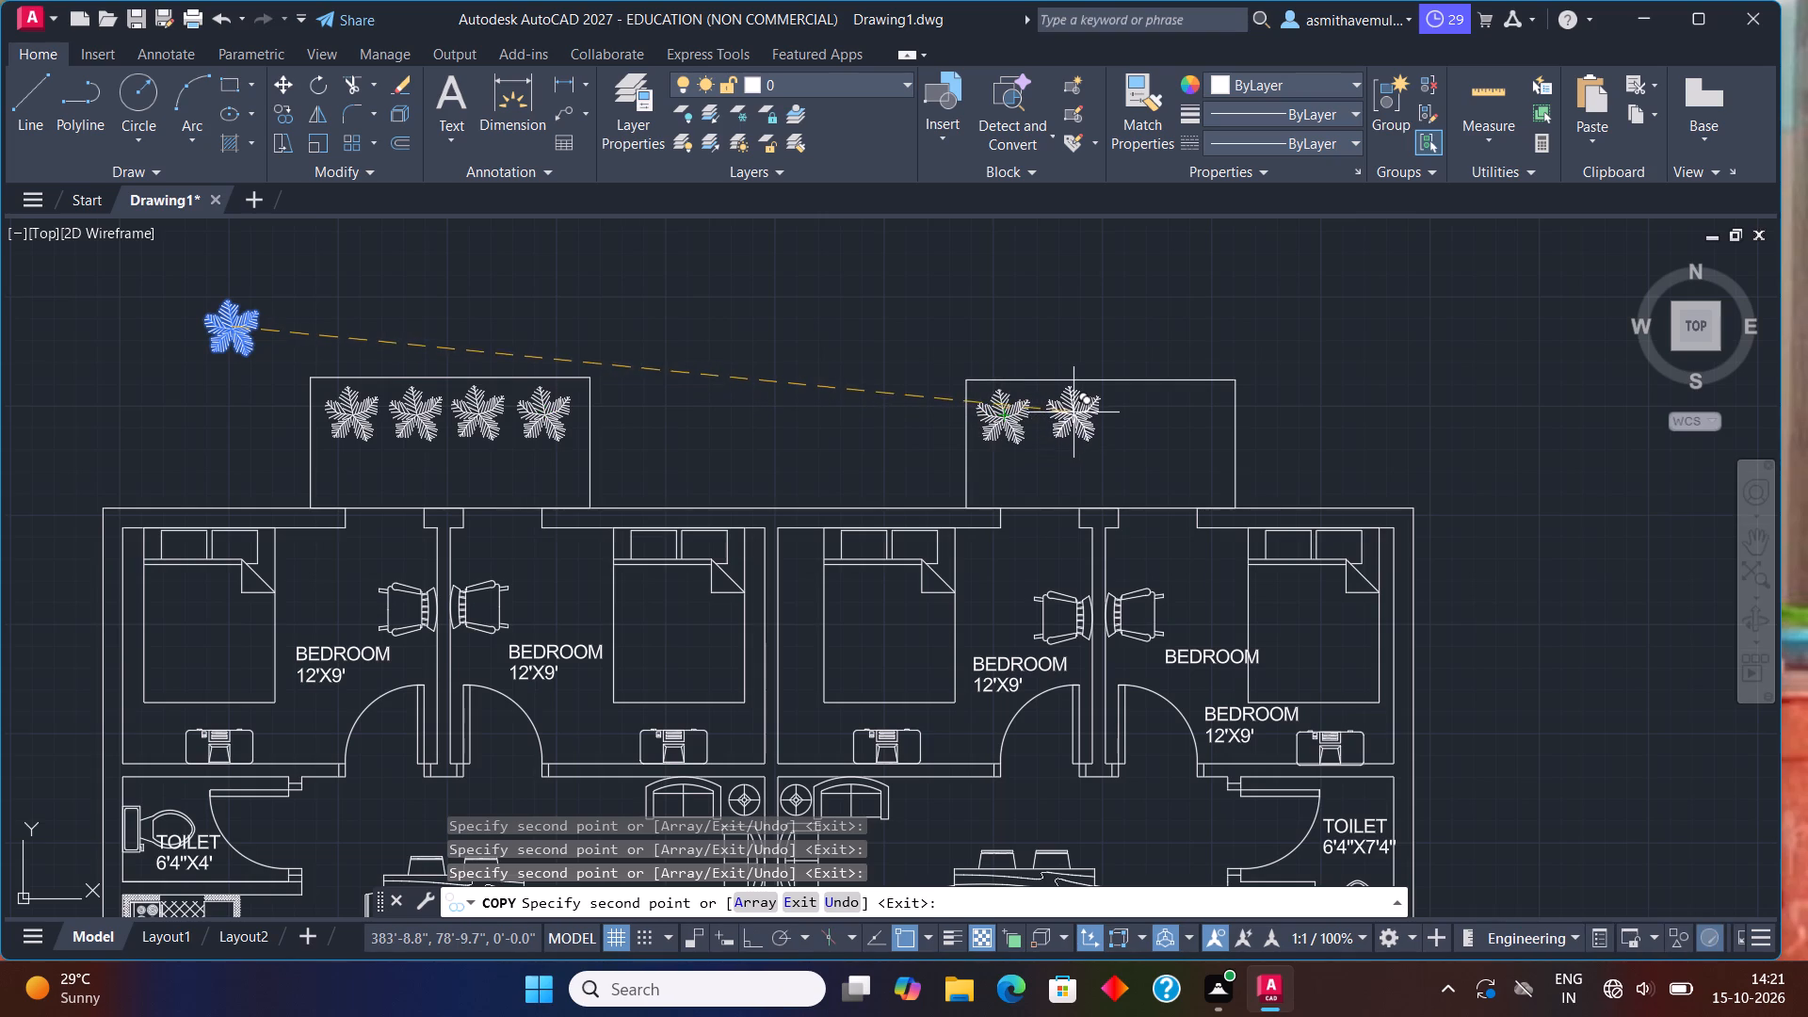
click(1073, 415)
click(1138, 412)
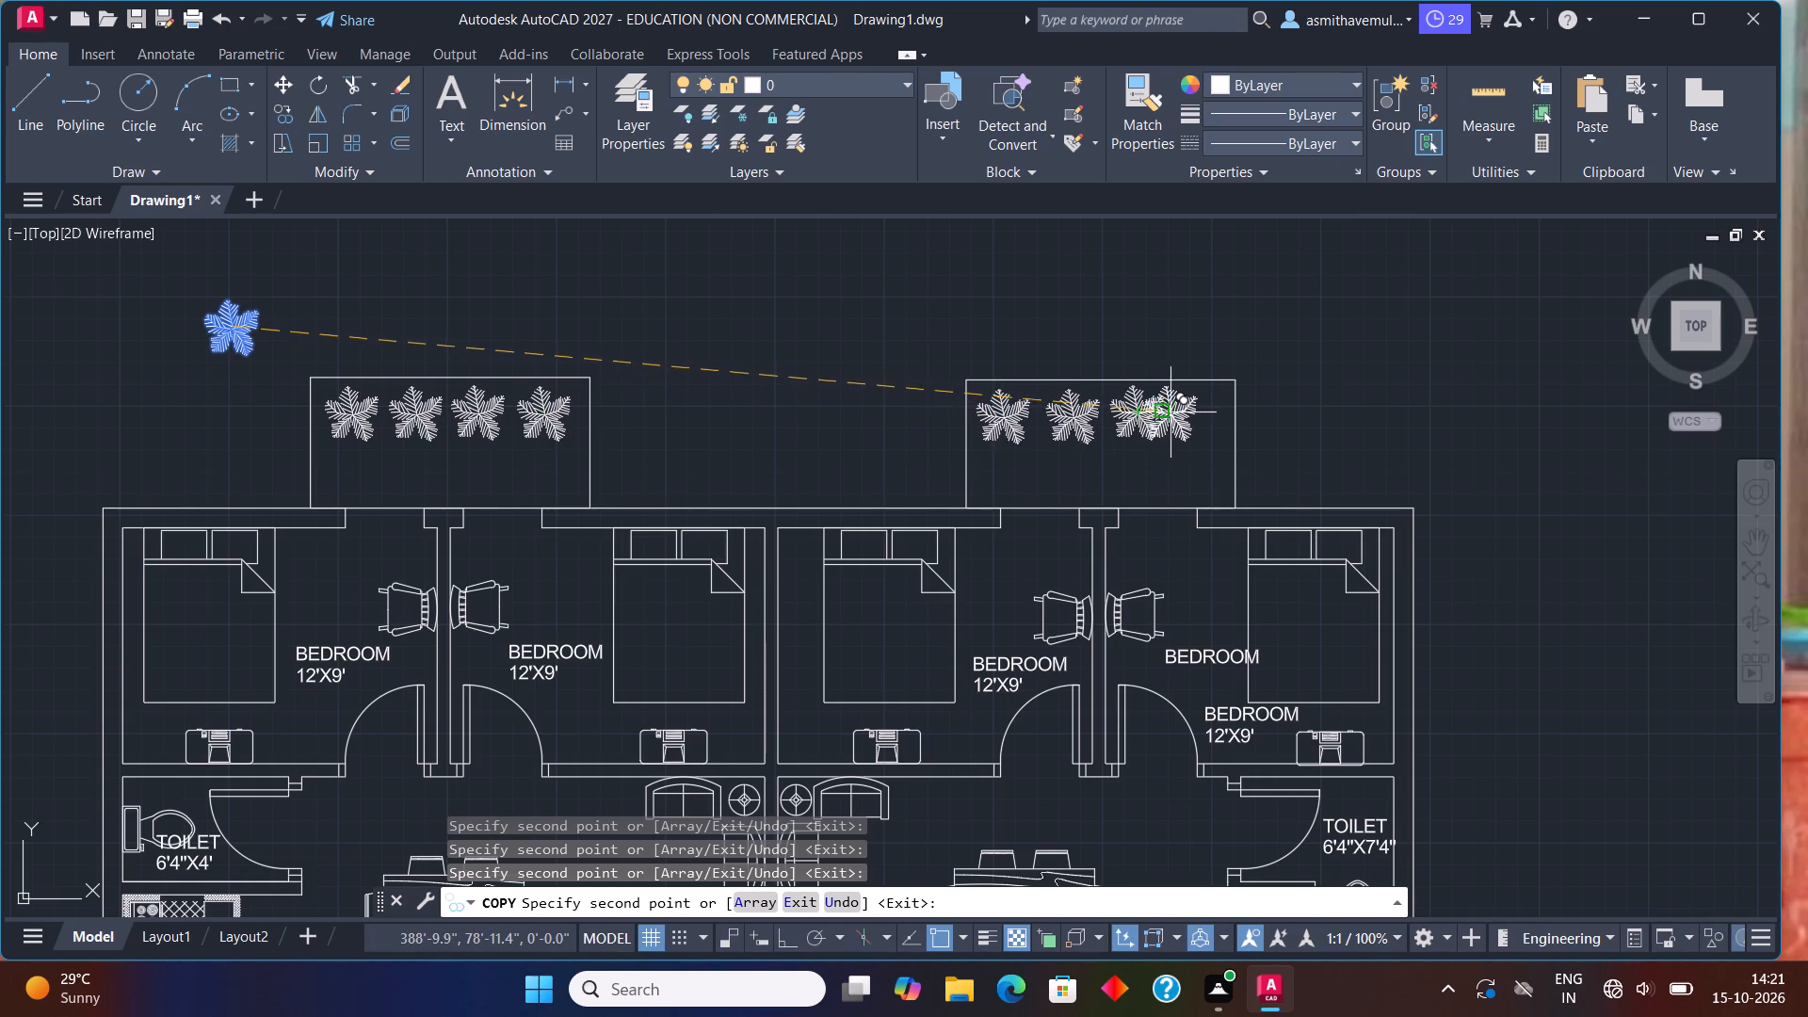
click(1196, 412)
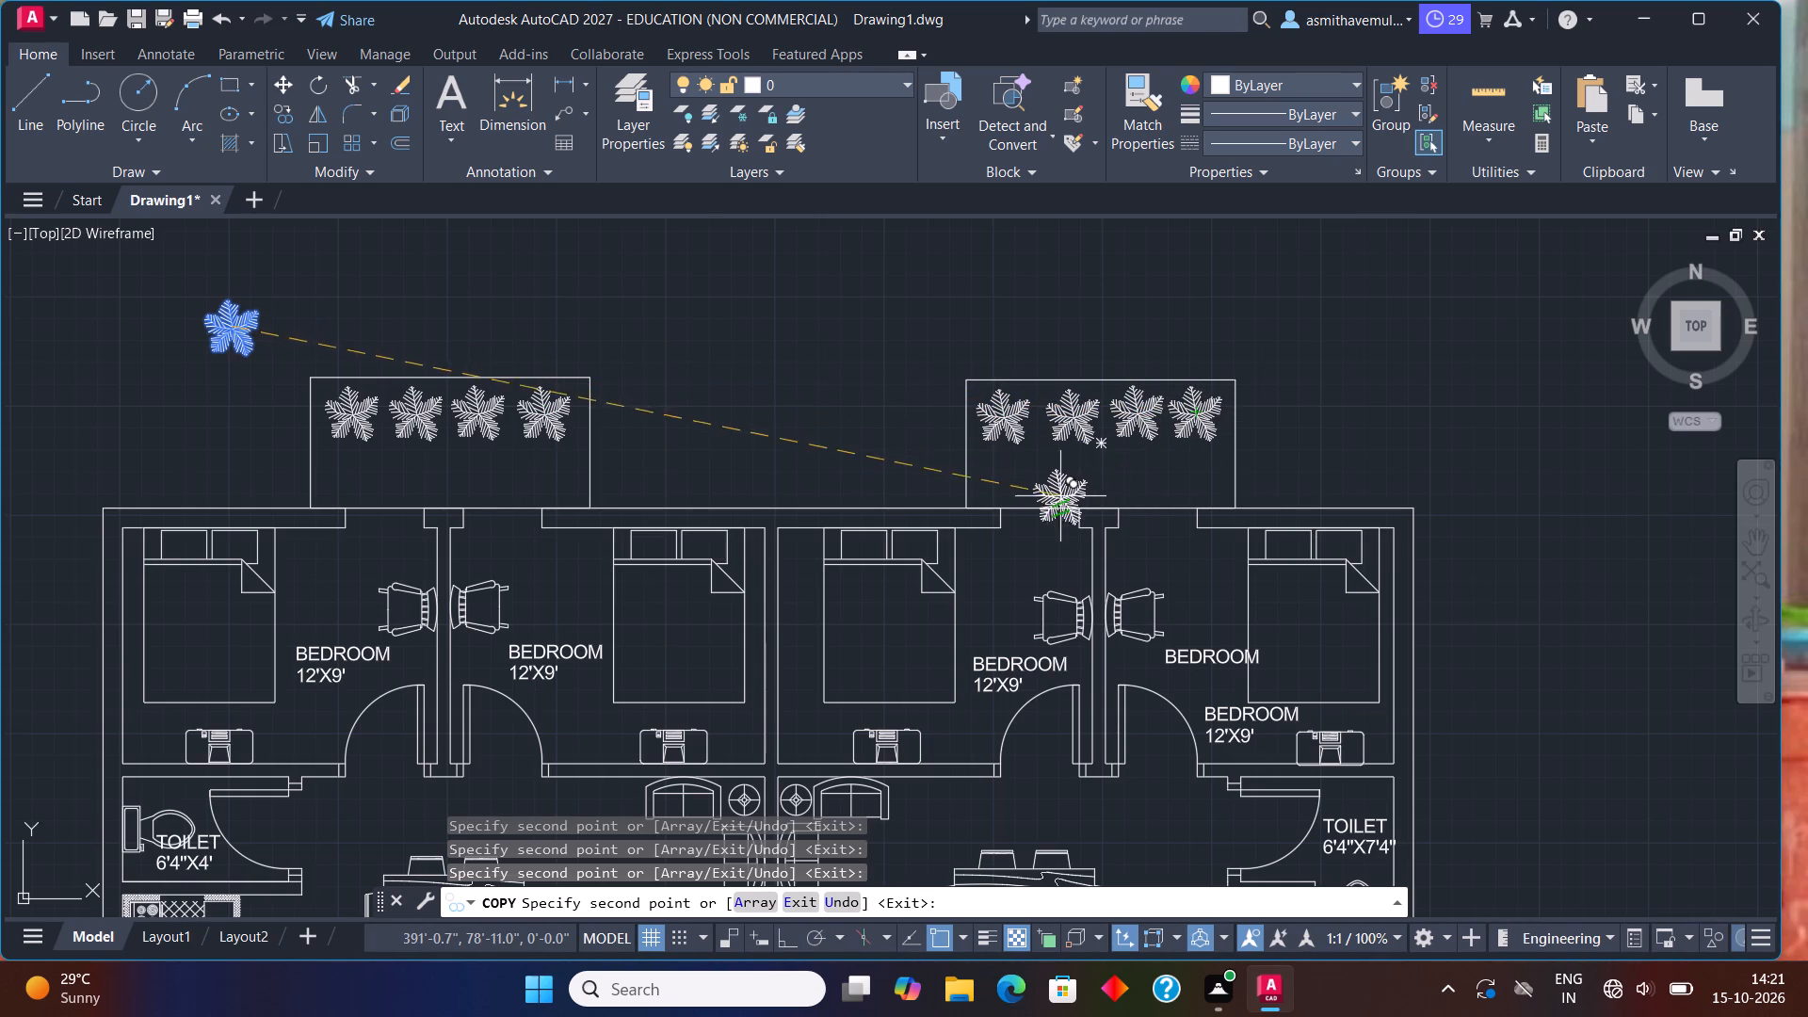
key(Escape)
Delete the spare tree outside the upper-left balcony.
scroll(821, 416, down, 1)
click(444, 367)
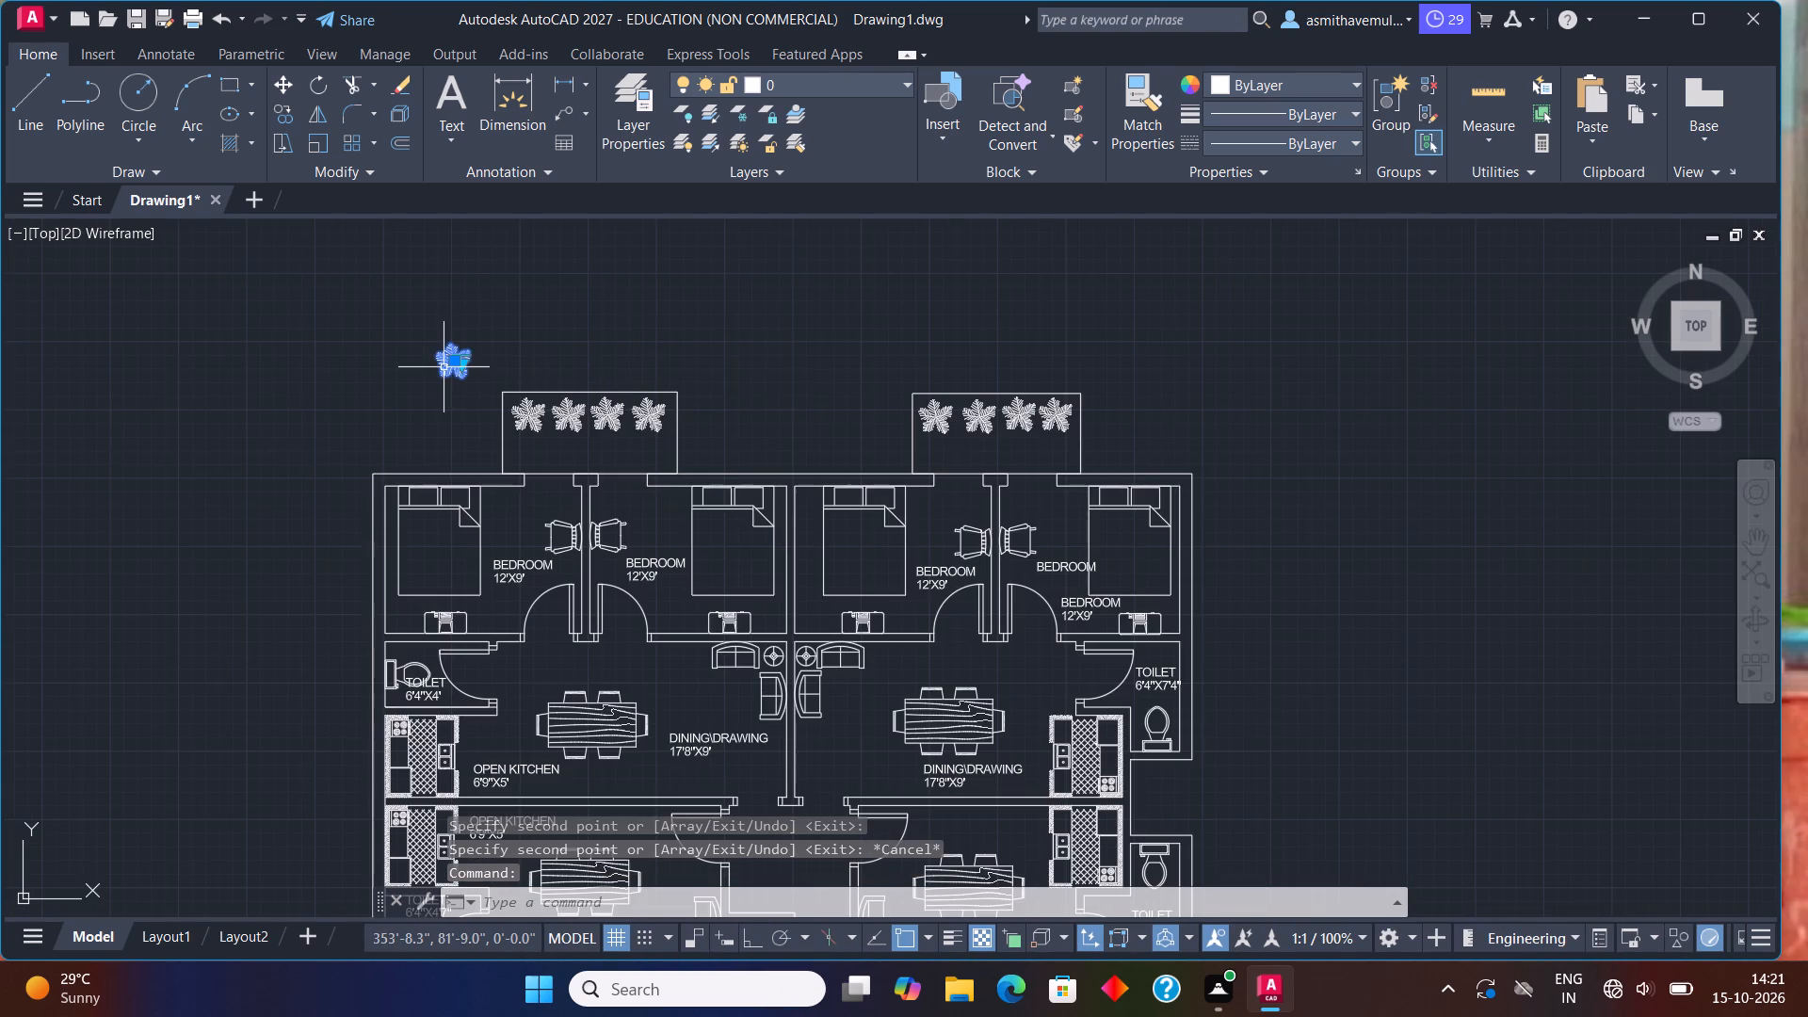
key(Delete)
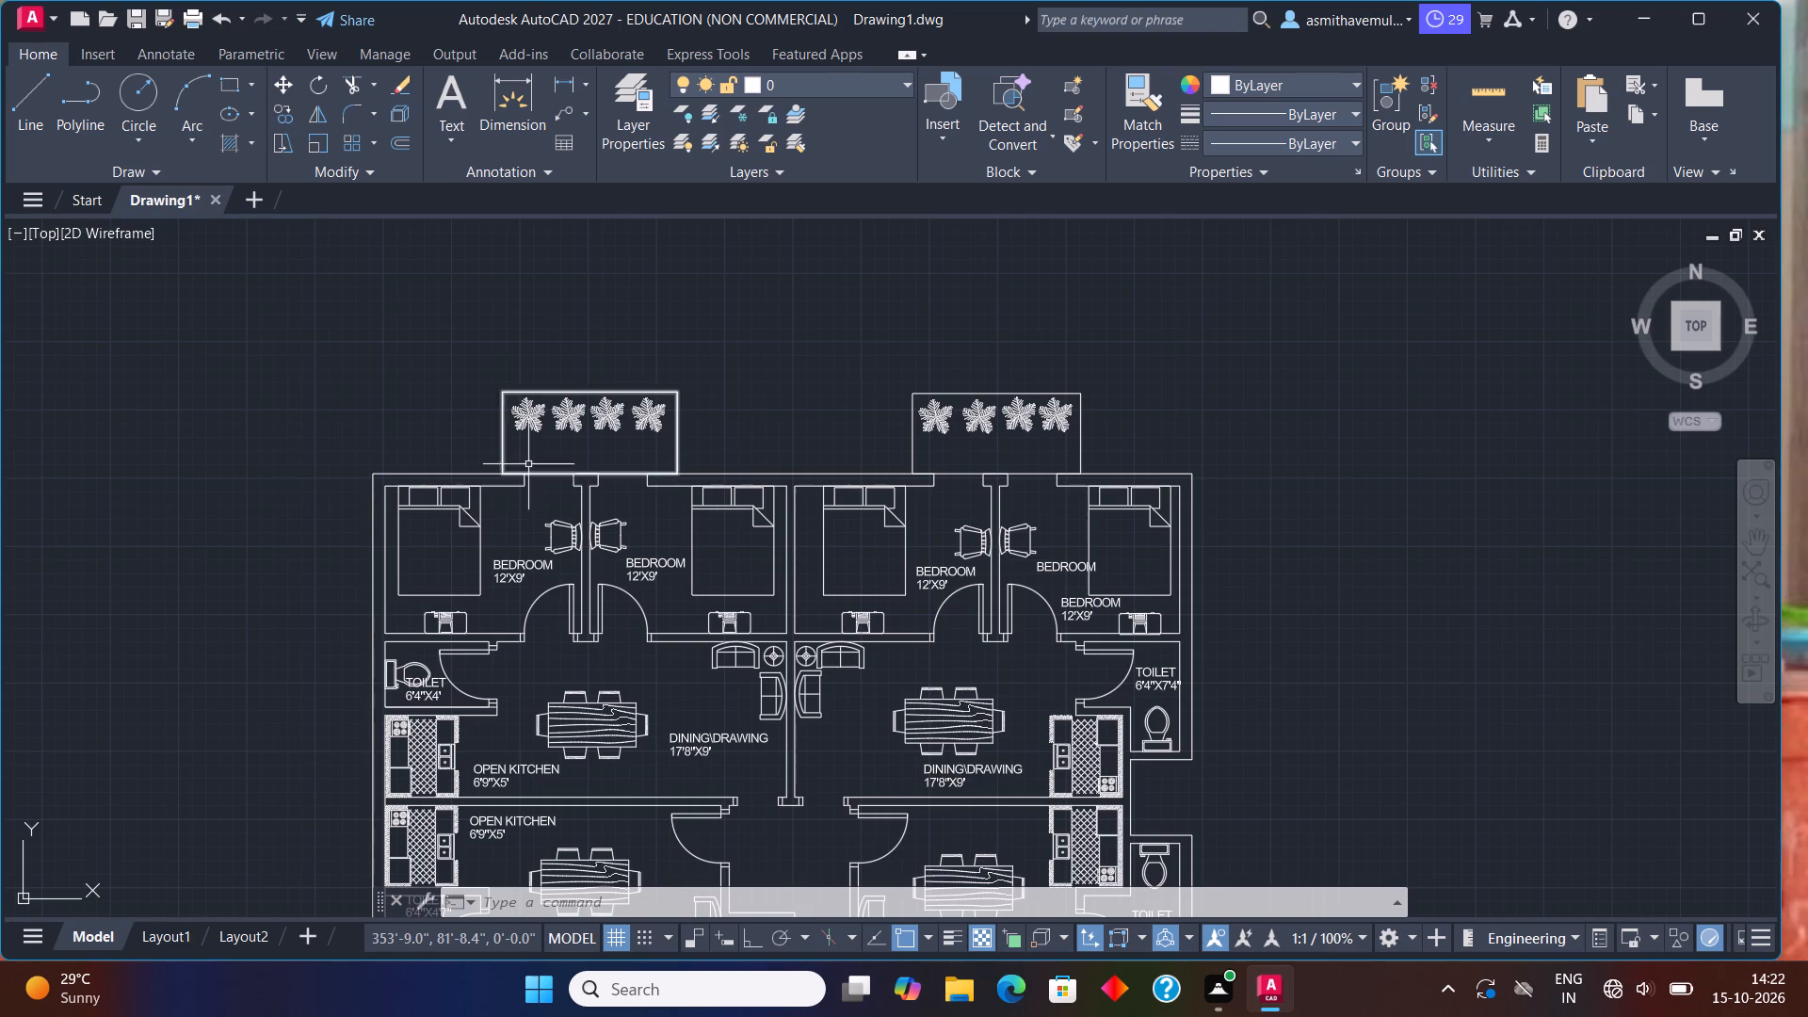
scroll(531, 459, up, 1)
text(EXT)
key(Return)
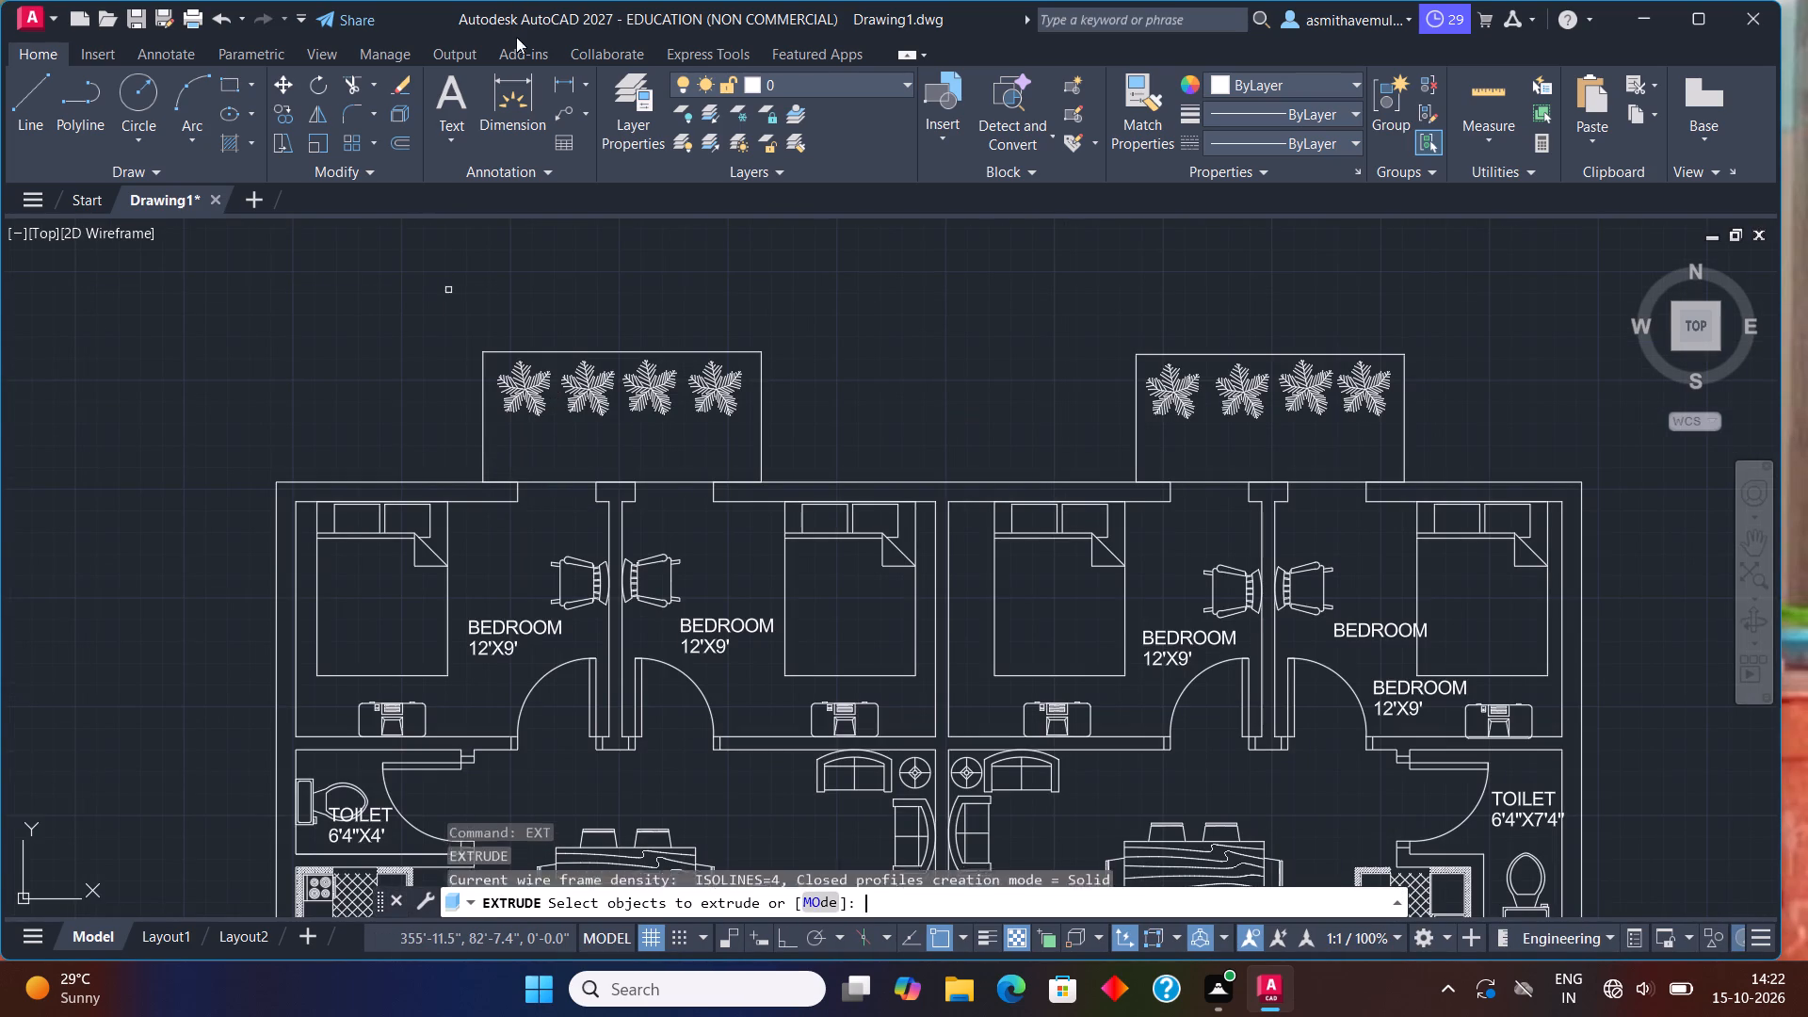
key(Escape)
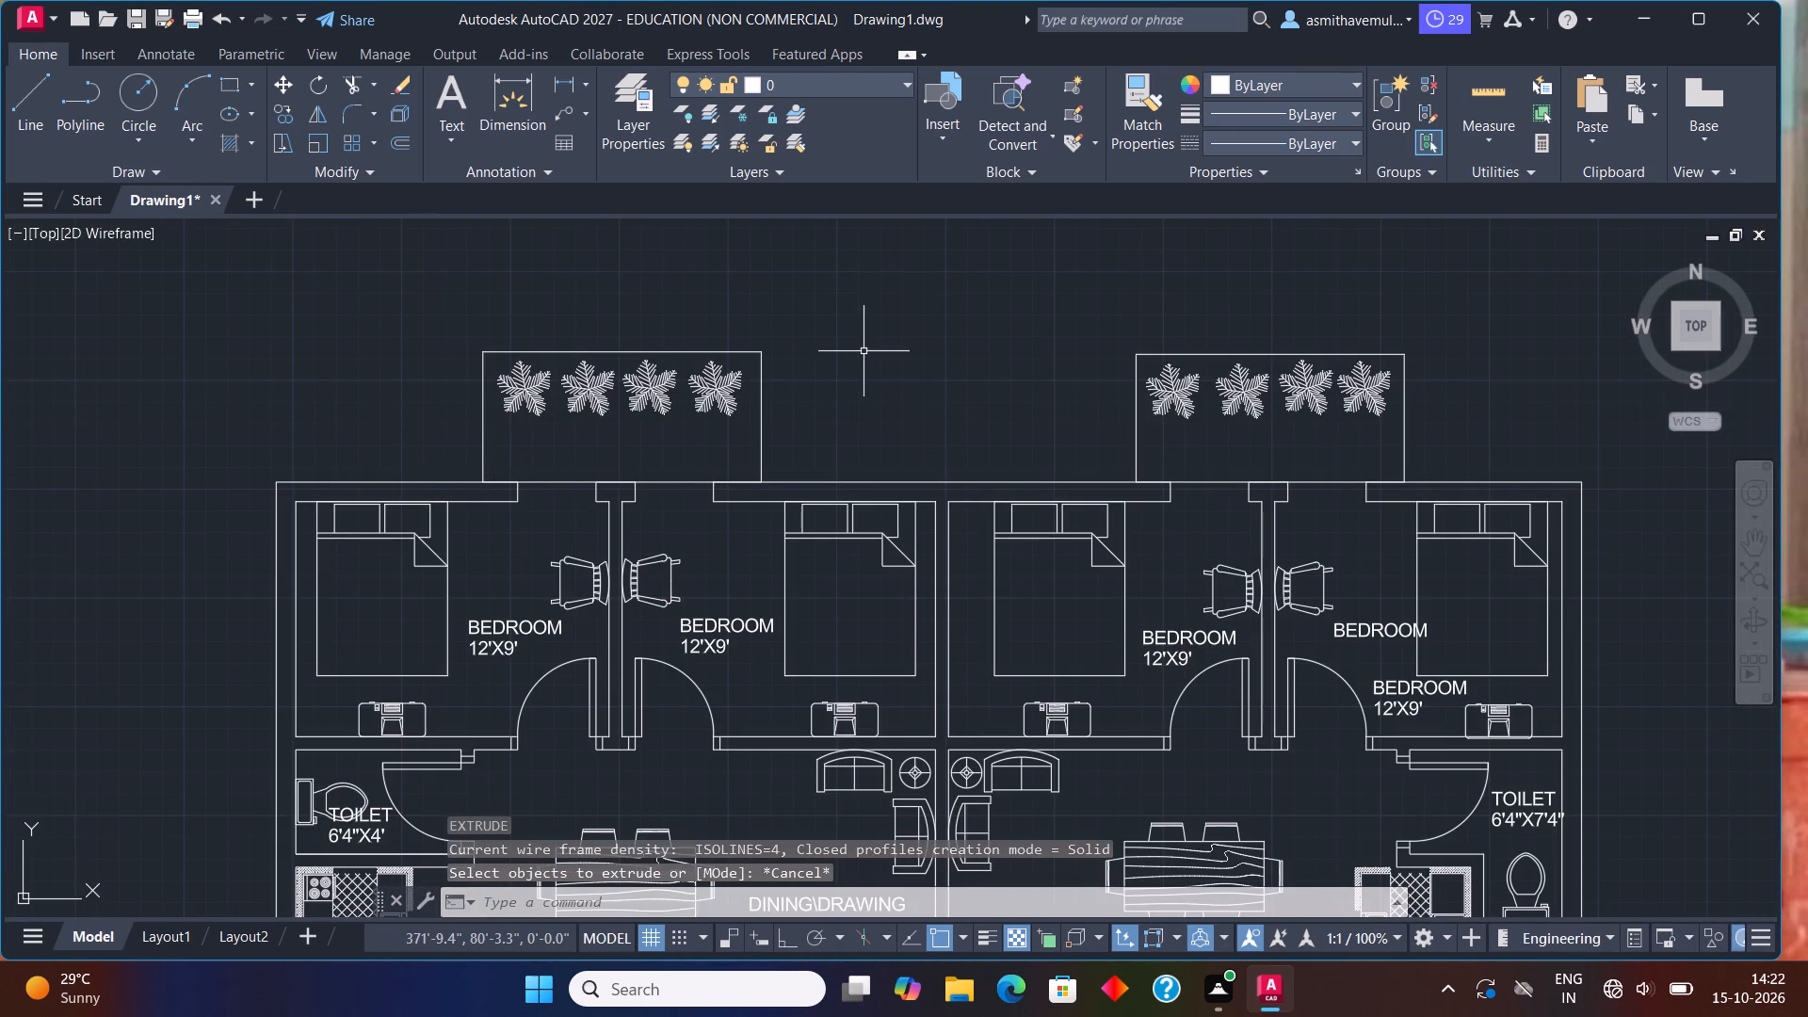
Add the text label "3' WIDE BALCONY" below the trees in the upper-left balcony, with 6" height and 0 rotation.
key(t)
text(EXT)
key(Return)
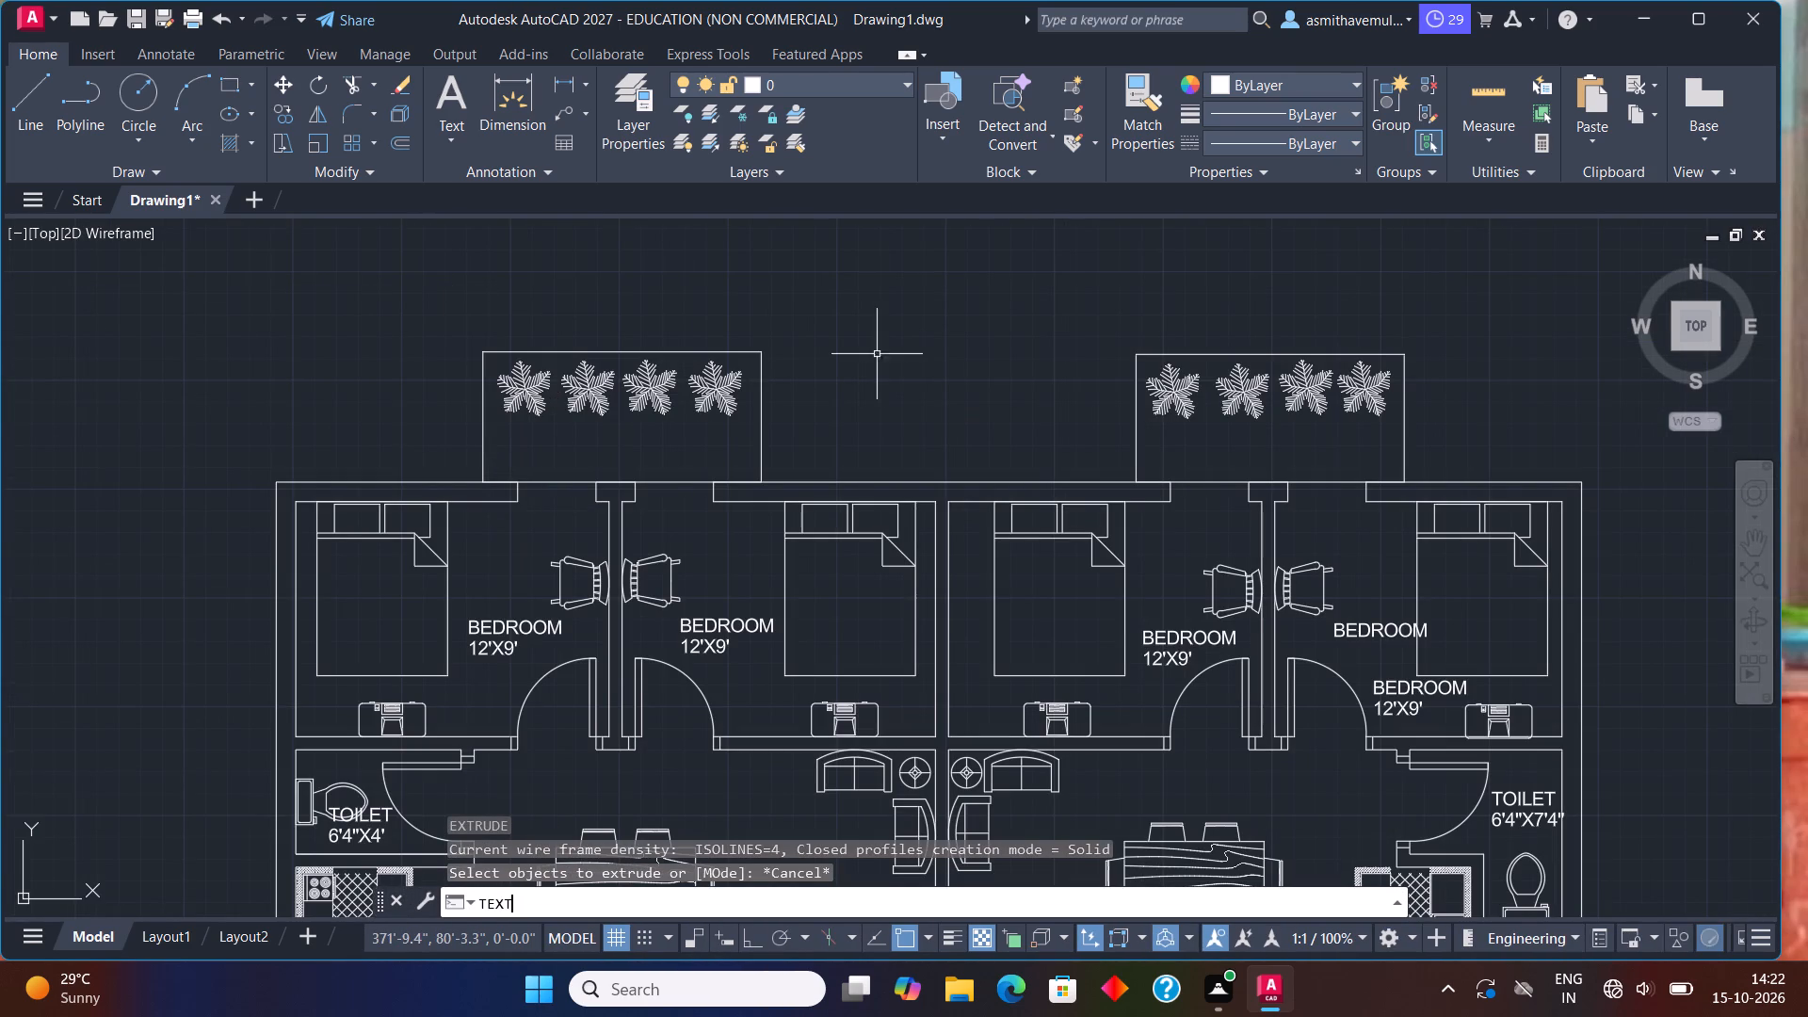
click(877, 341)
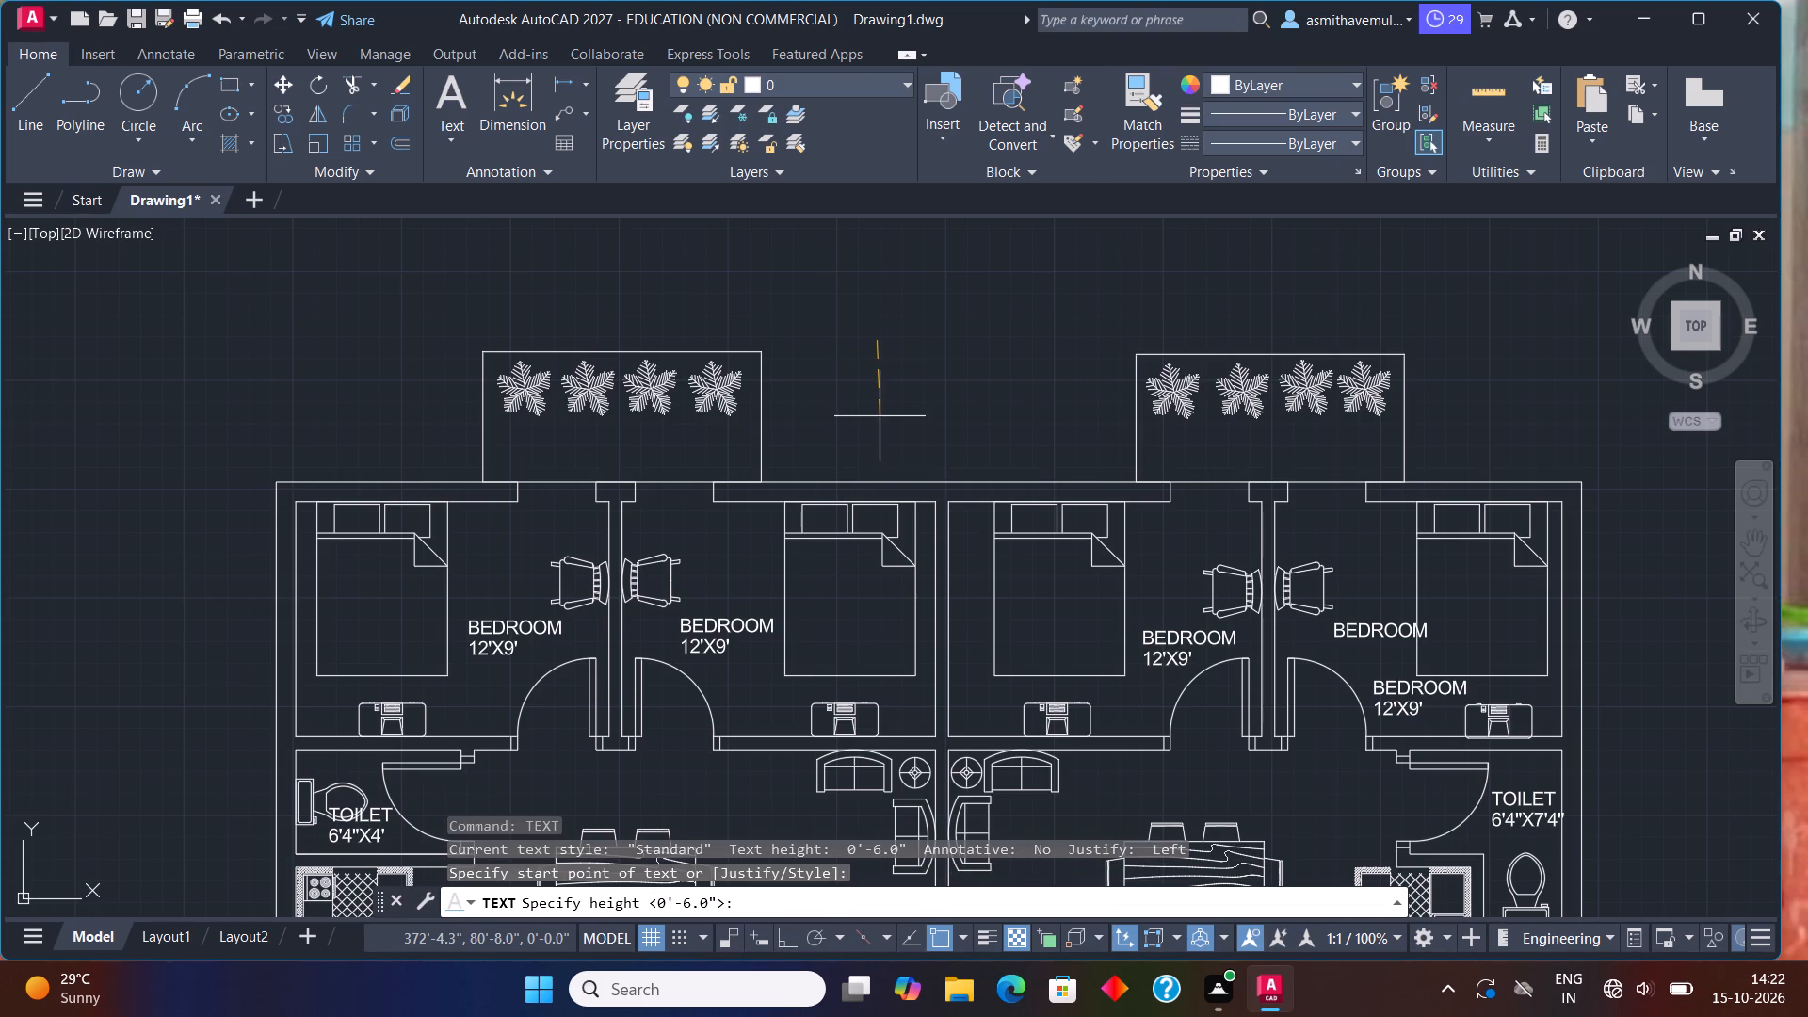
text(6")
key(Return)
key(0)
key(Return)
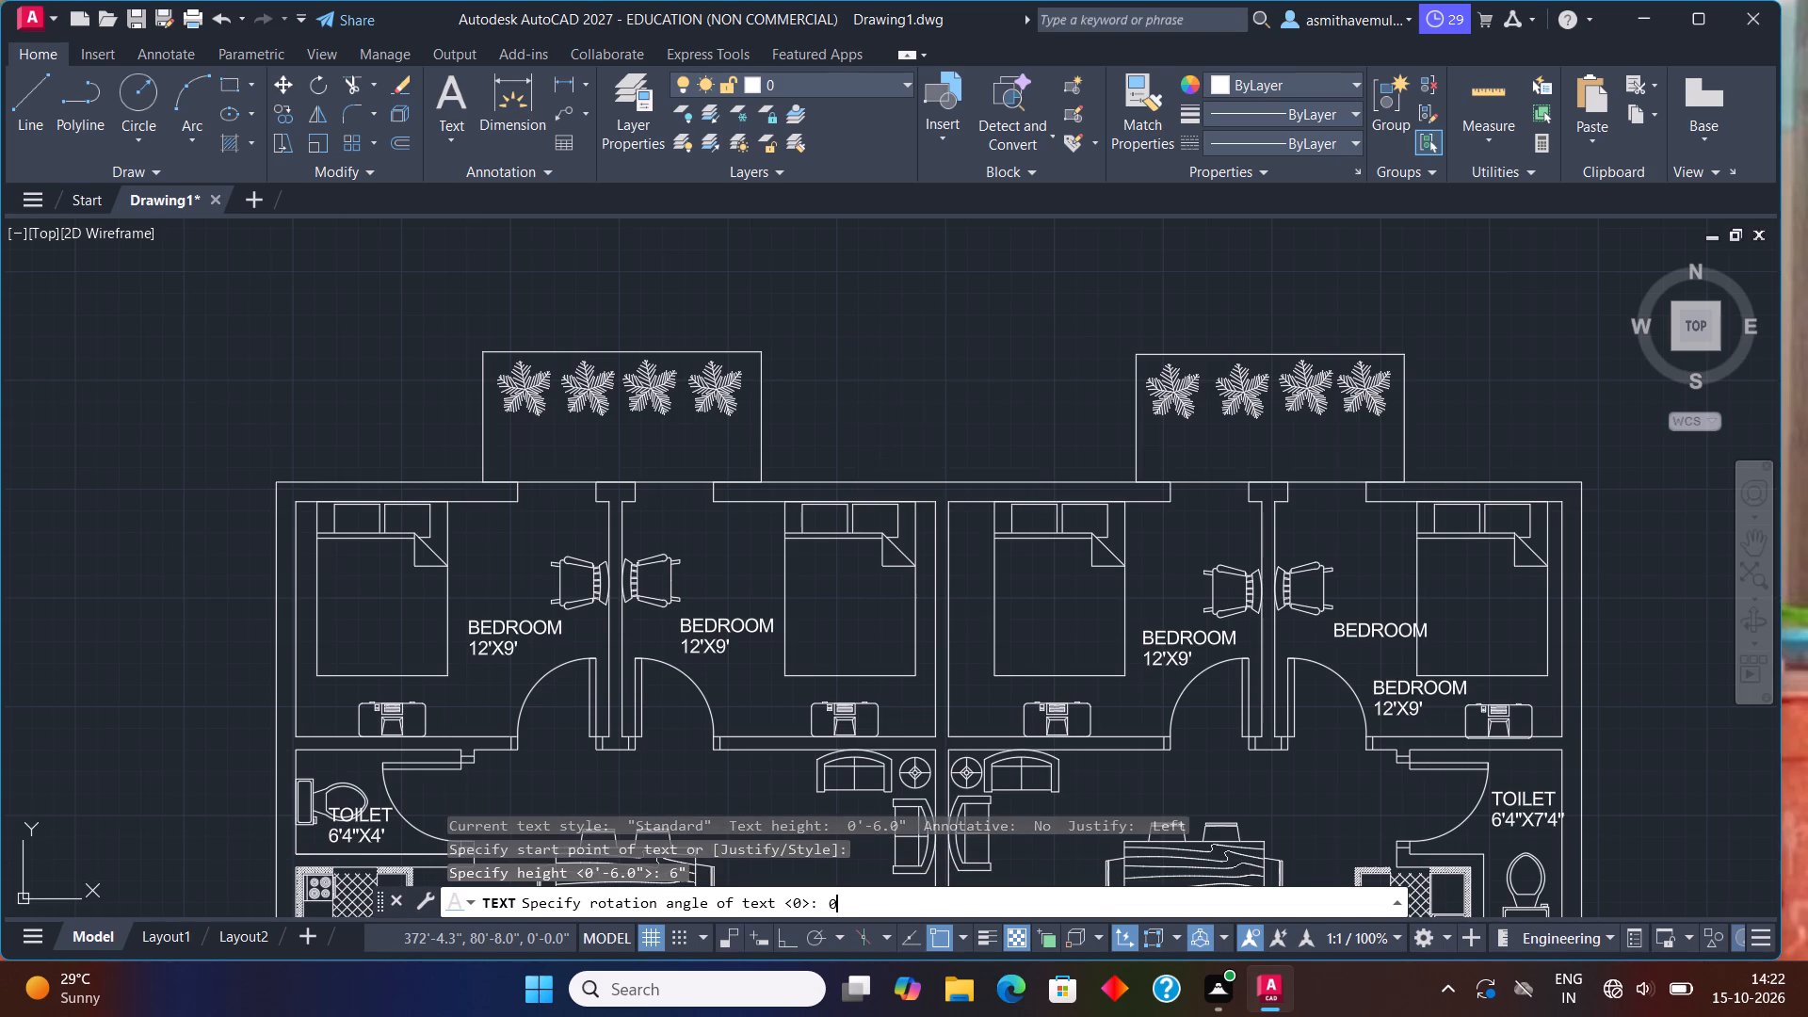
click(547, 451)
scroll(552, 449, up, 1)
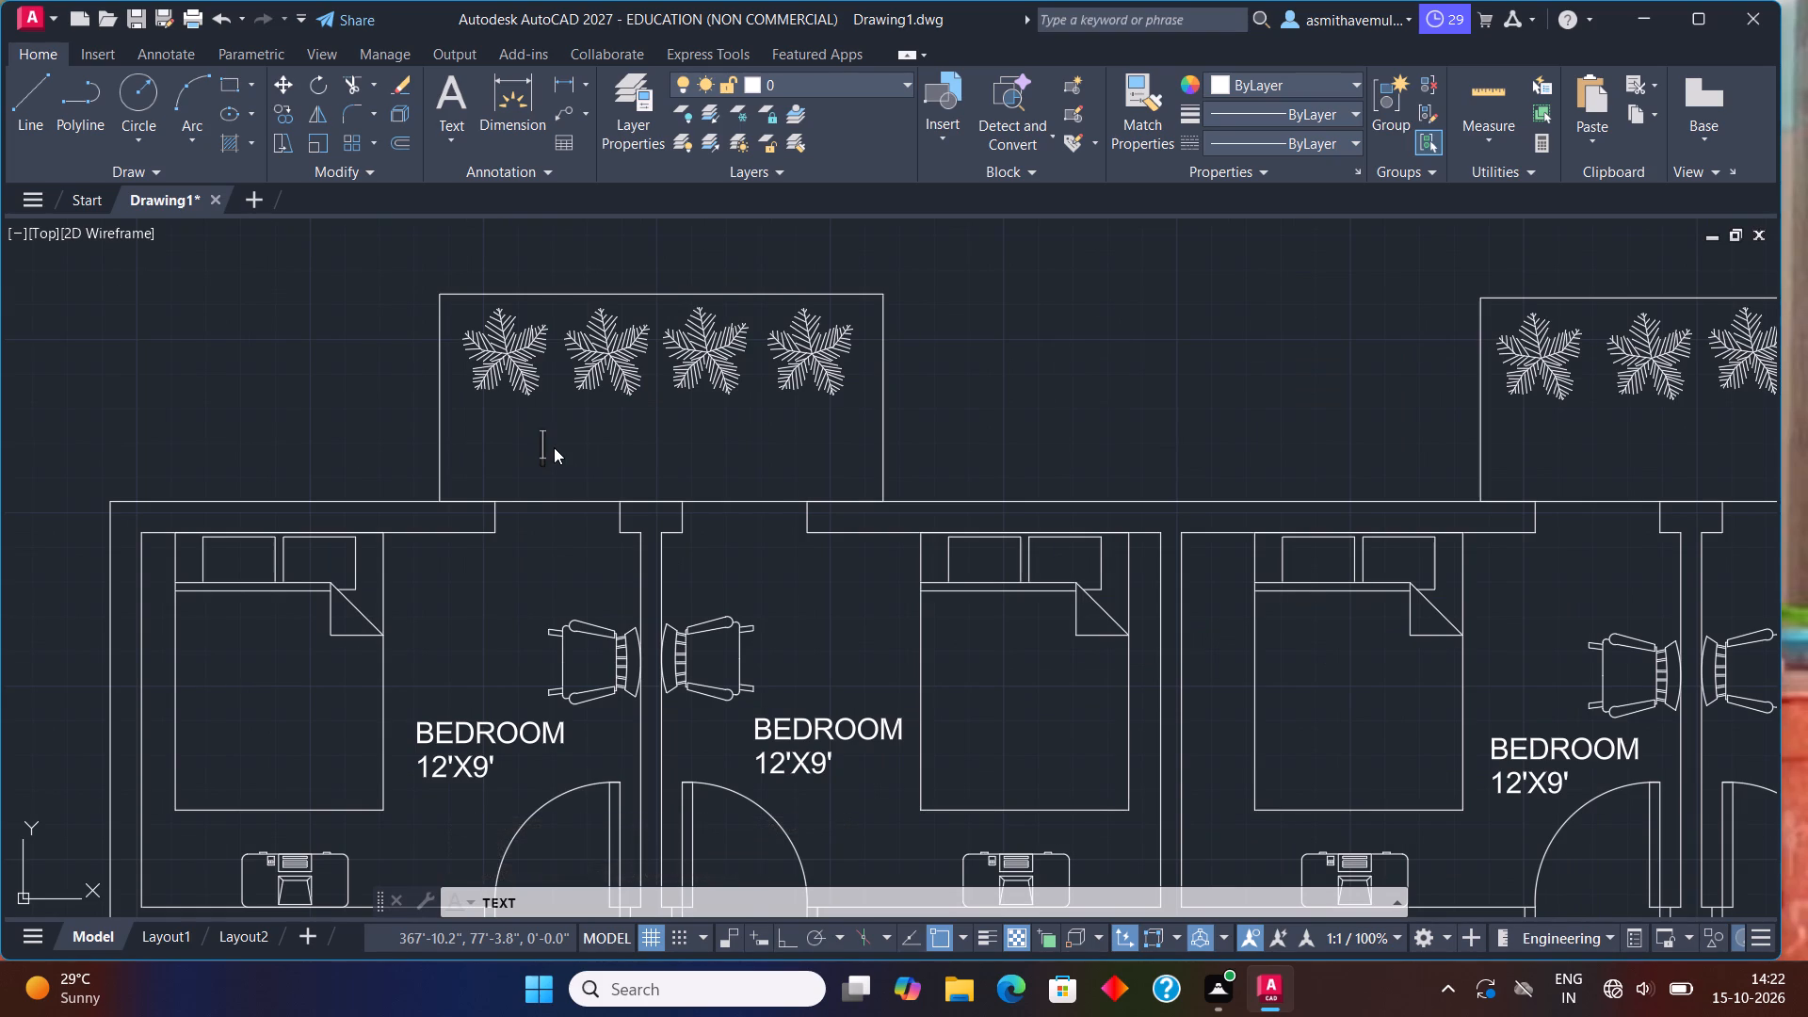
click(488, 448)
text(3')
key(space)
text(WIDE BALCON)
key(y)
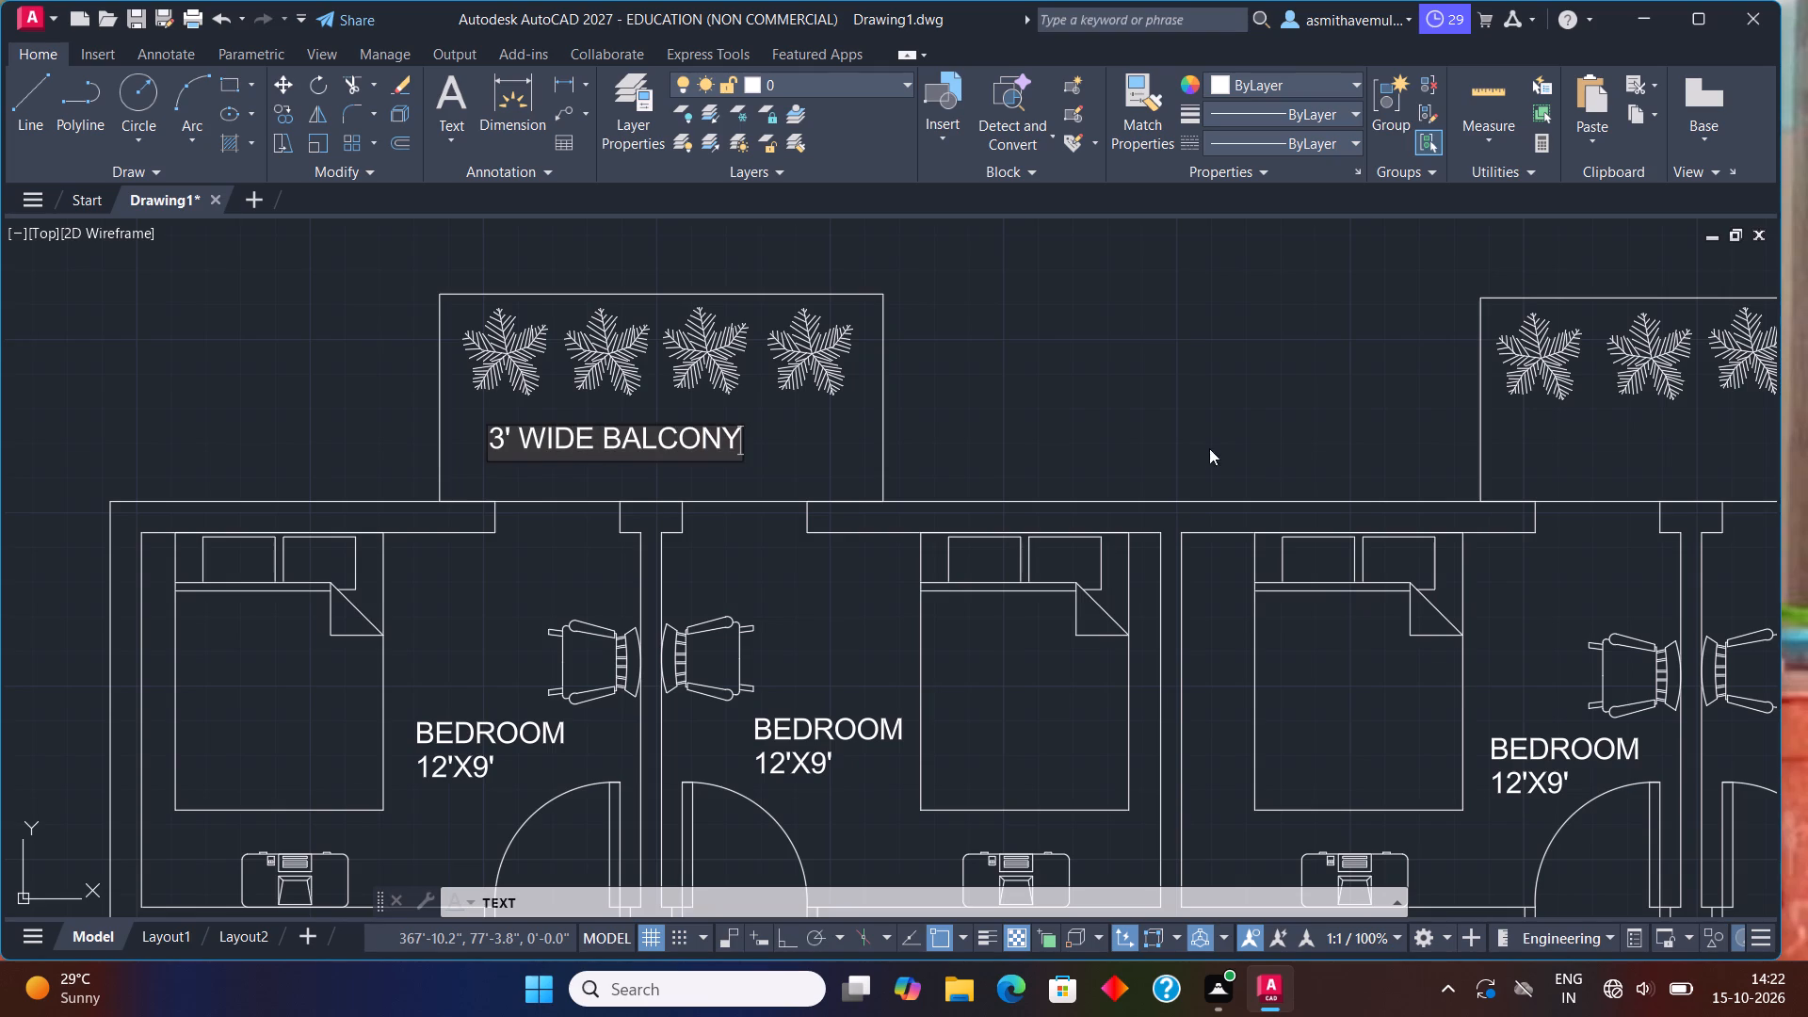
Add the text label "3' WIDE BALCONY" below the trees in the upper-right balcony.
scroll(1513, 444, up, 1)
middle_drag(1511, 444, 1164, 442)
scroll(1170, 444, down, 1)
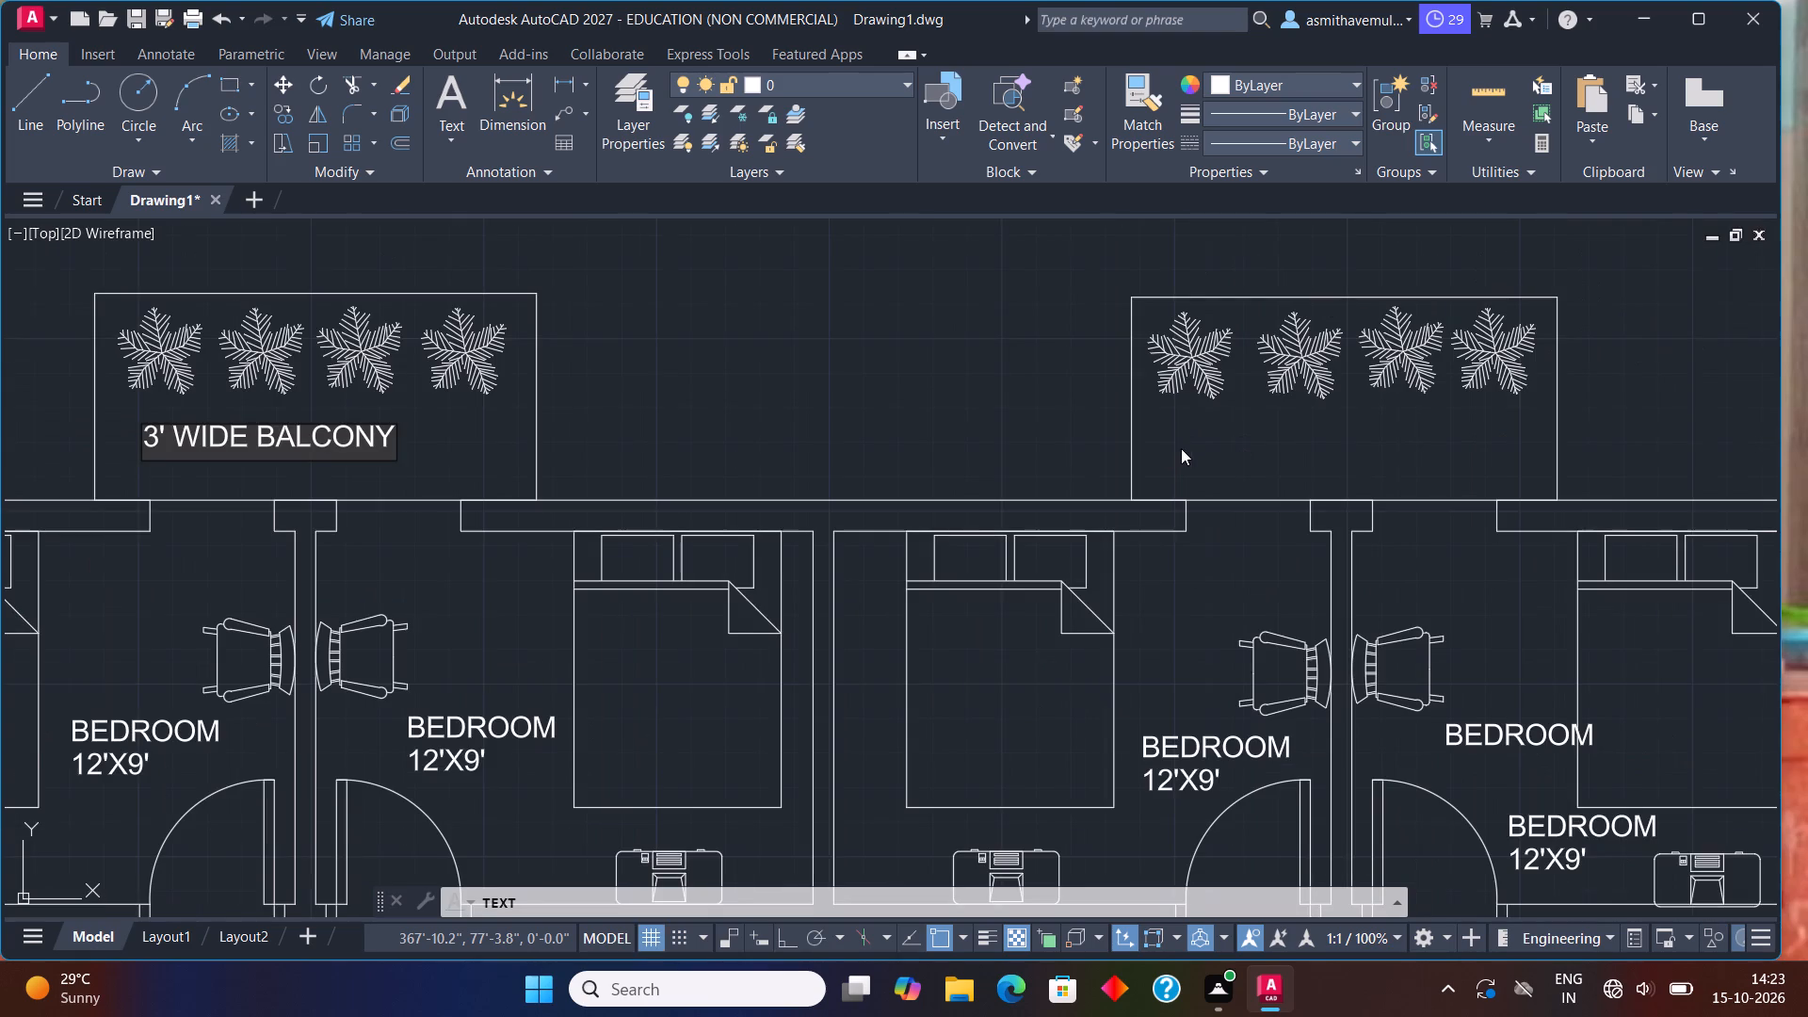
click(1203, 451)
text(3')
key(space)
text(WI)
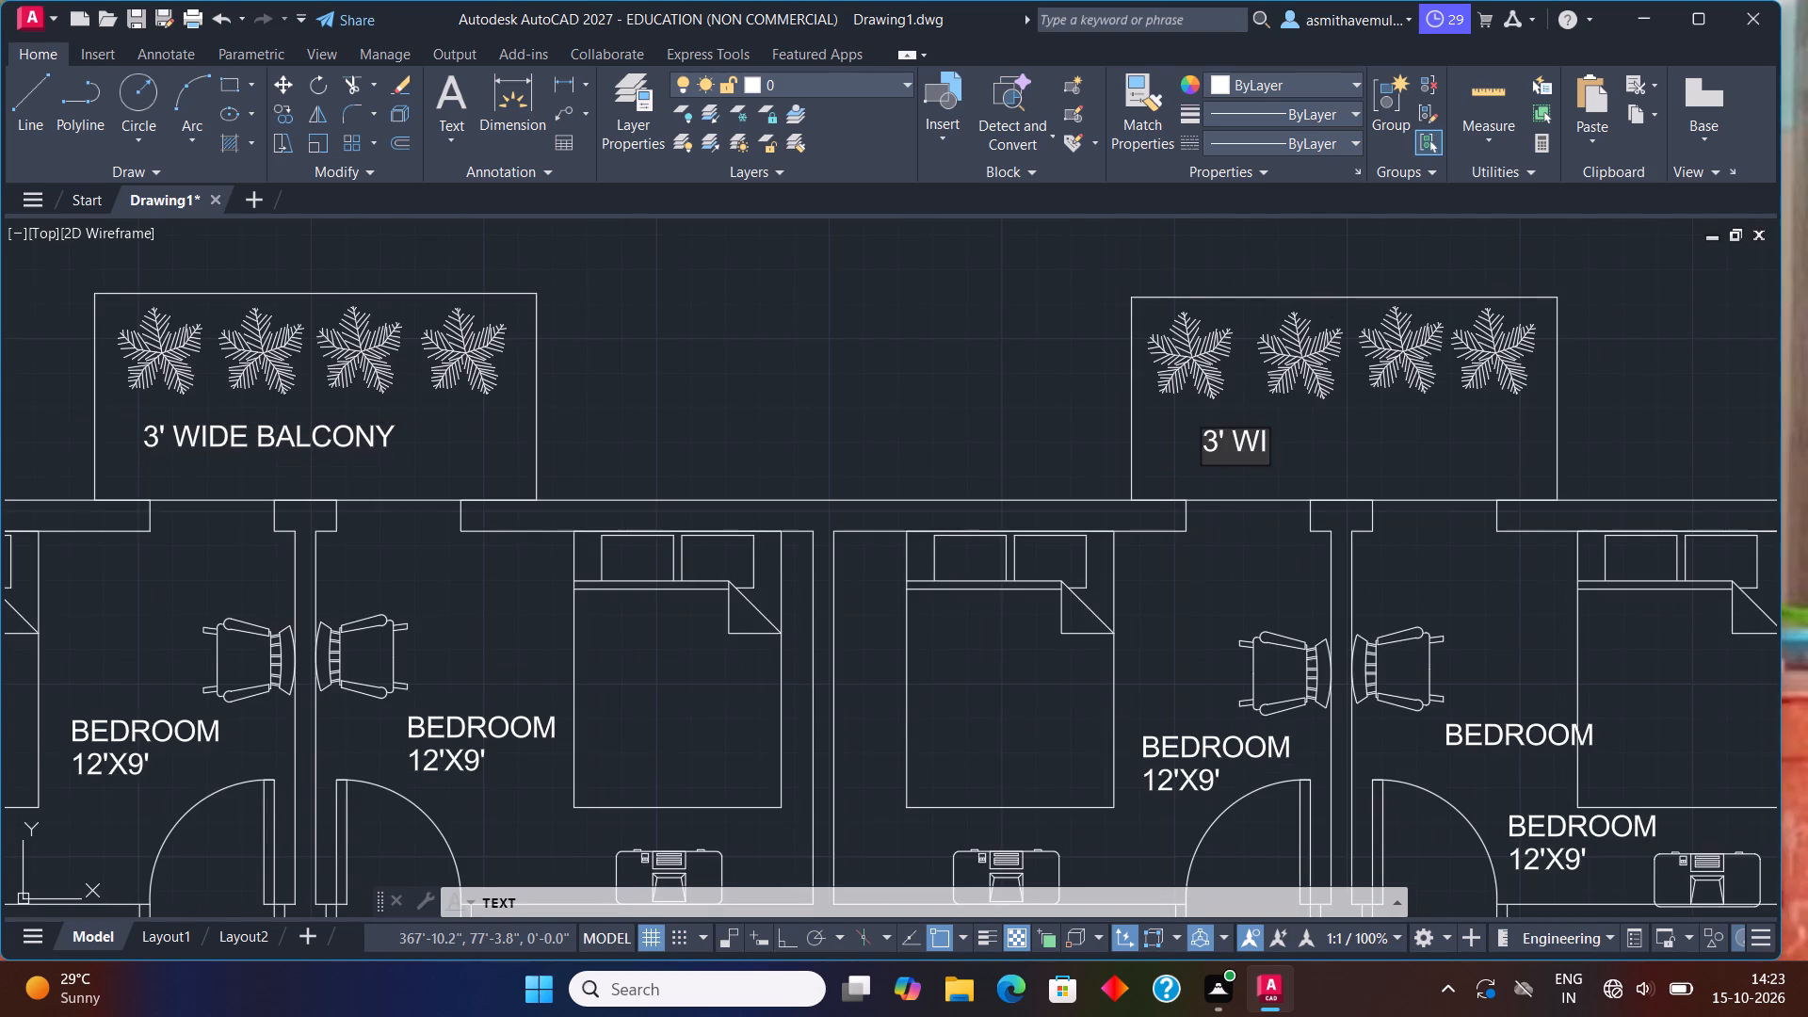
text(DE BALCON)
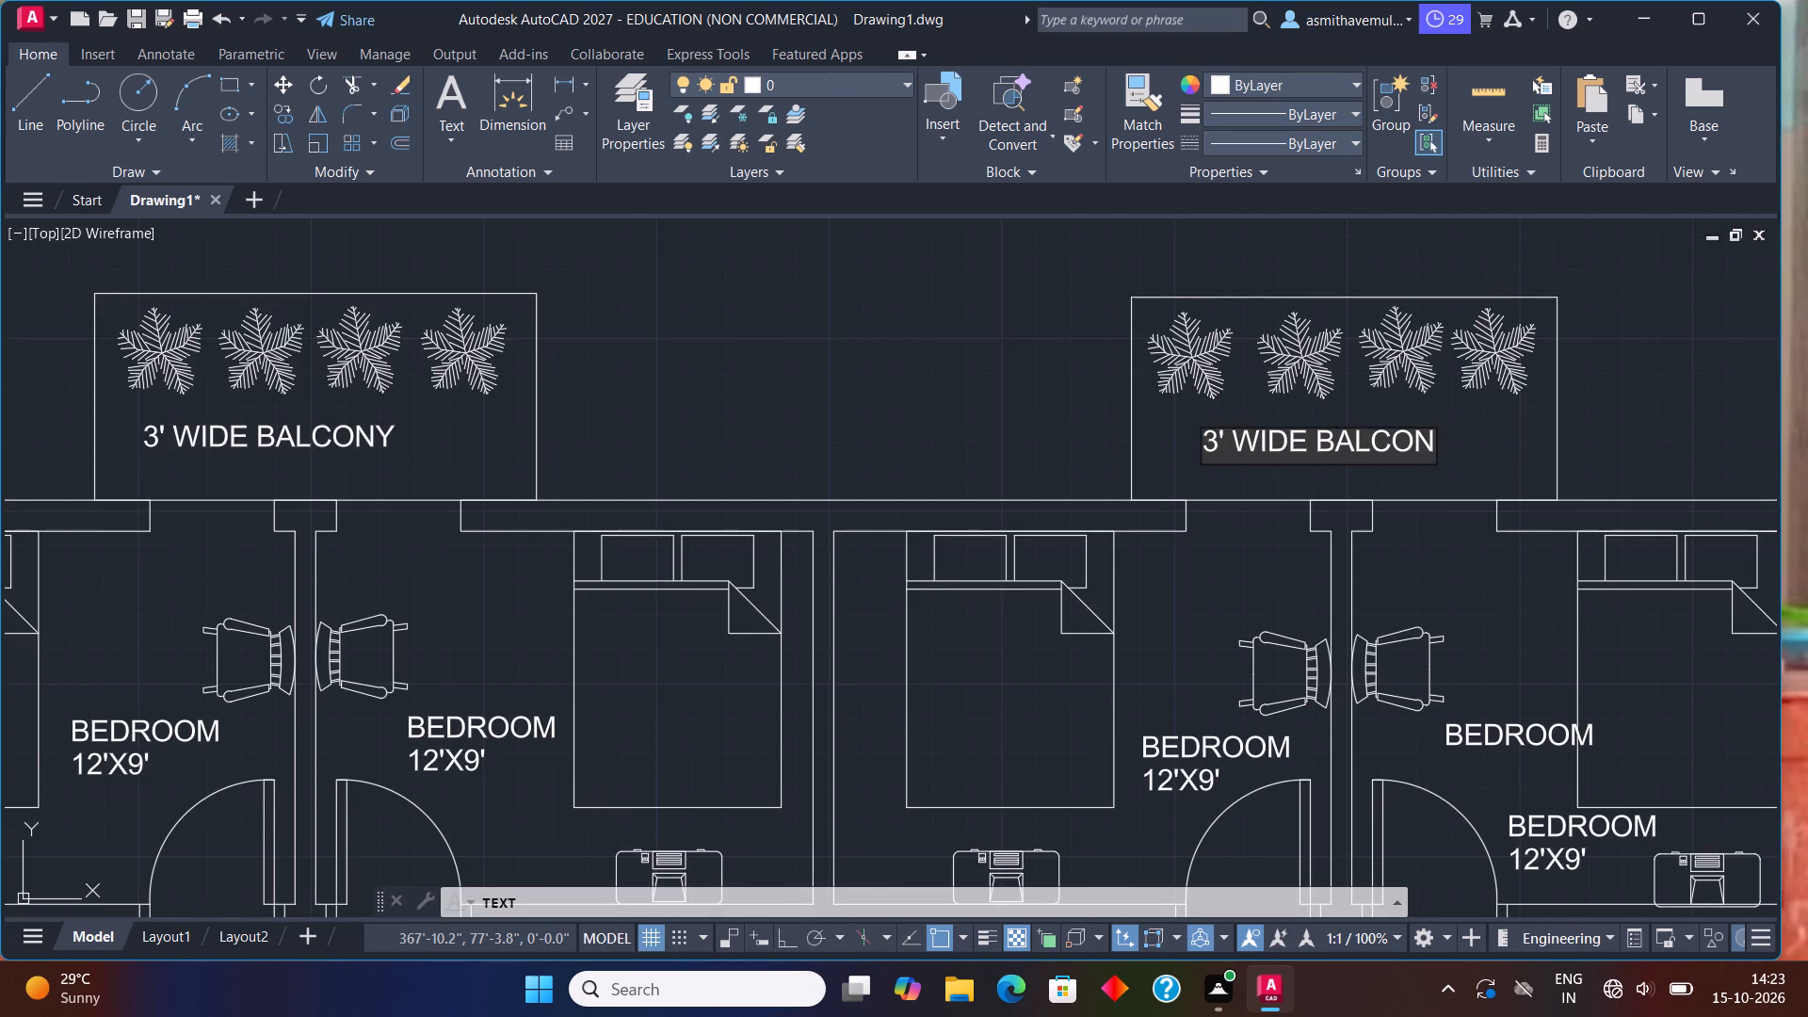
key(y)
scroll(1088, 125, down, 1)
Add the text label "3' WIDE BALCONY" in the empty space below and to the right of the lower-right balcony.
scroll(1071, 162, down, 2)
middle_drag(979, 573, 937, 349)
scroll(937, 350, down, 2)
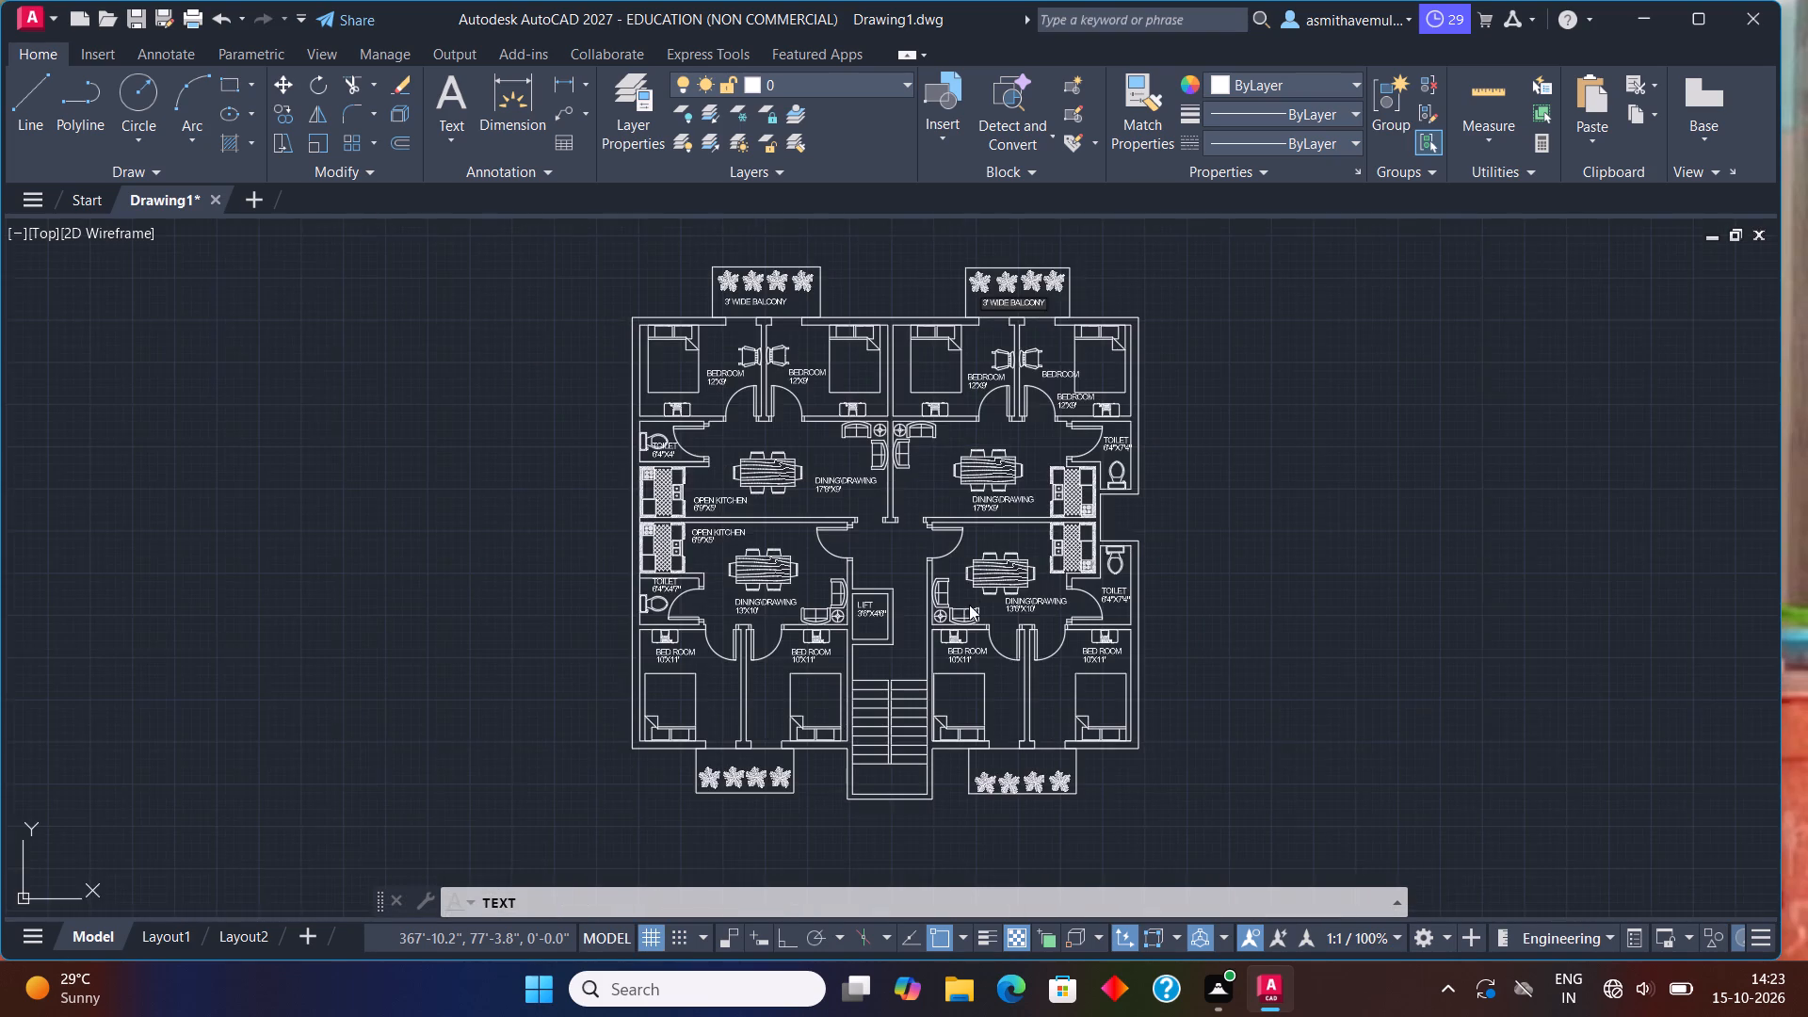
middle_drag(966, 605, 905, 400)
scroll(1136, 633, up, 1)
click(1101, 636)
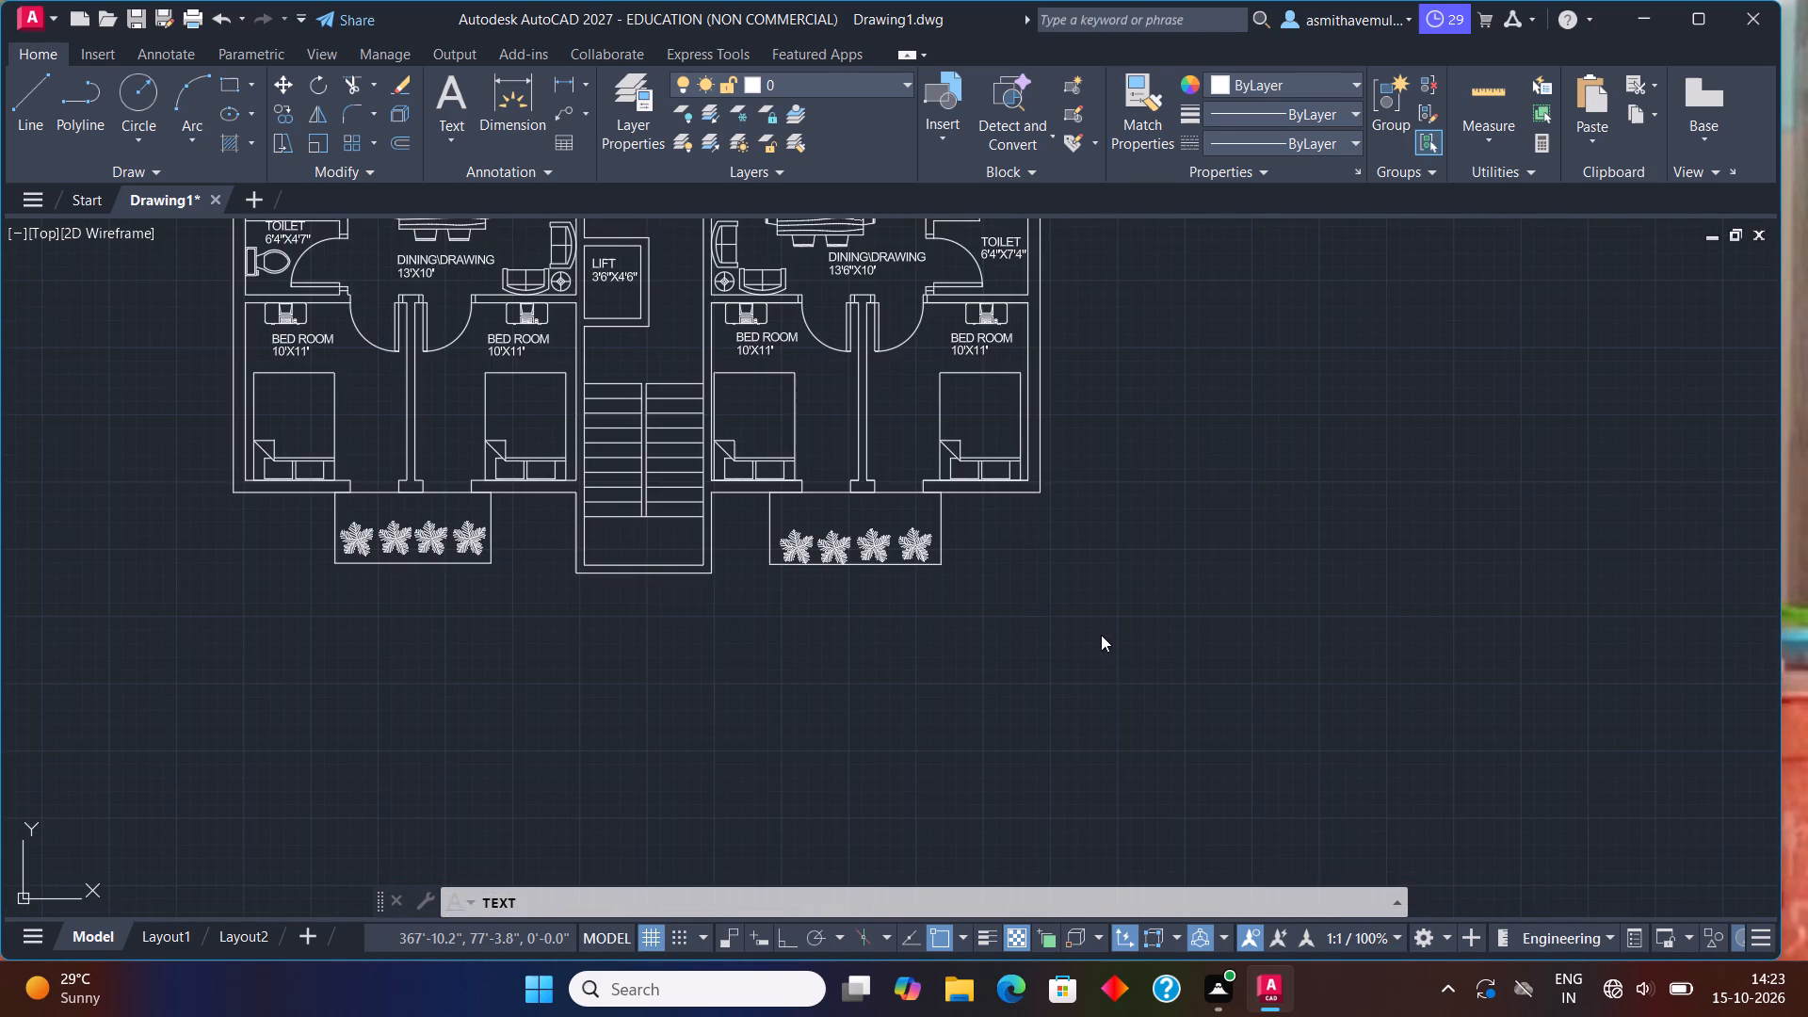
text(3' S)
key(BackSpace)
key(space)
key(i)
scroll(1105, 641, up, 3)
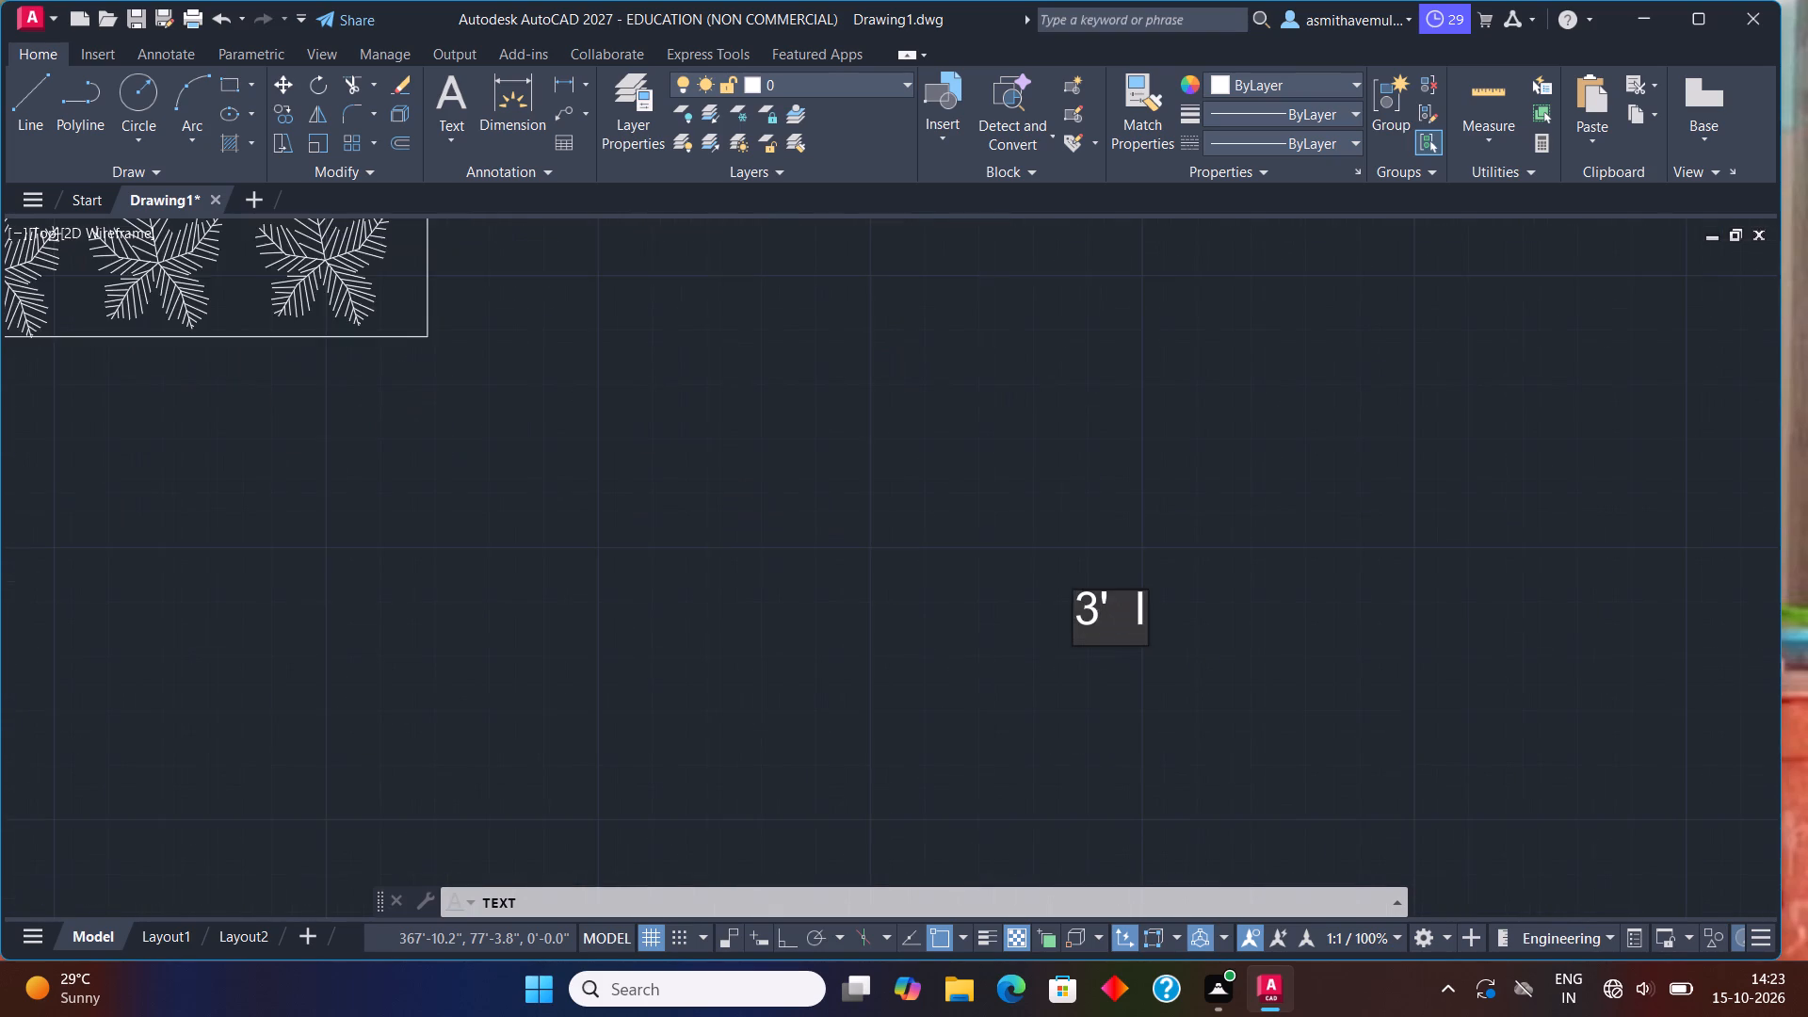
scroll(1106, 641, up, 2)
key(BackSpace)
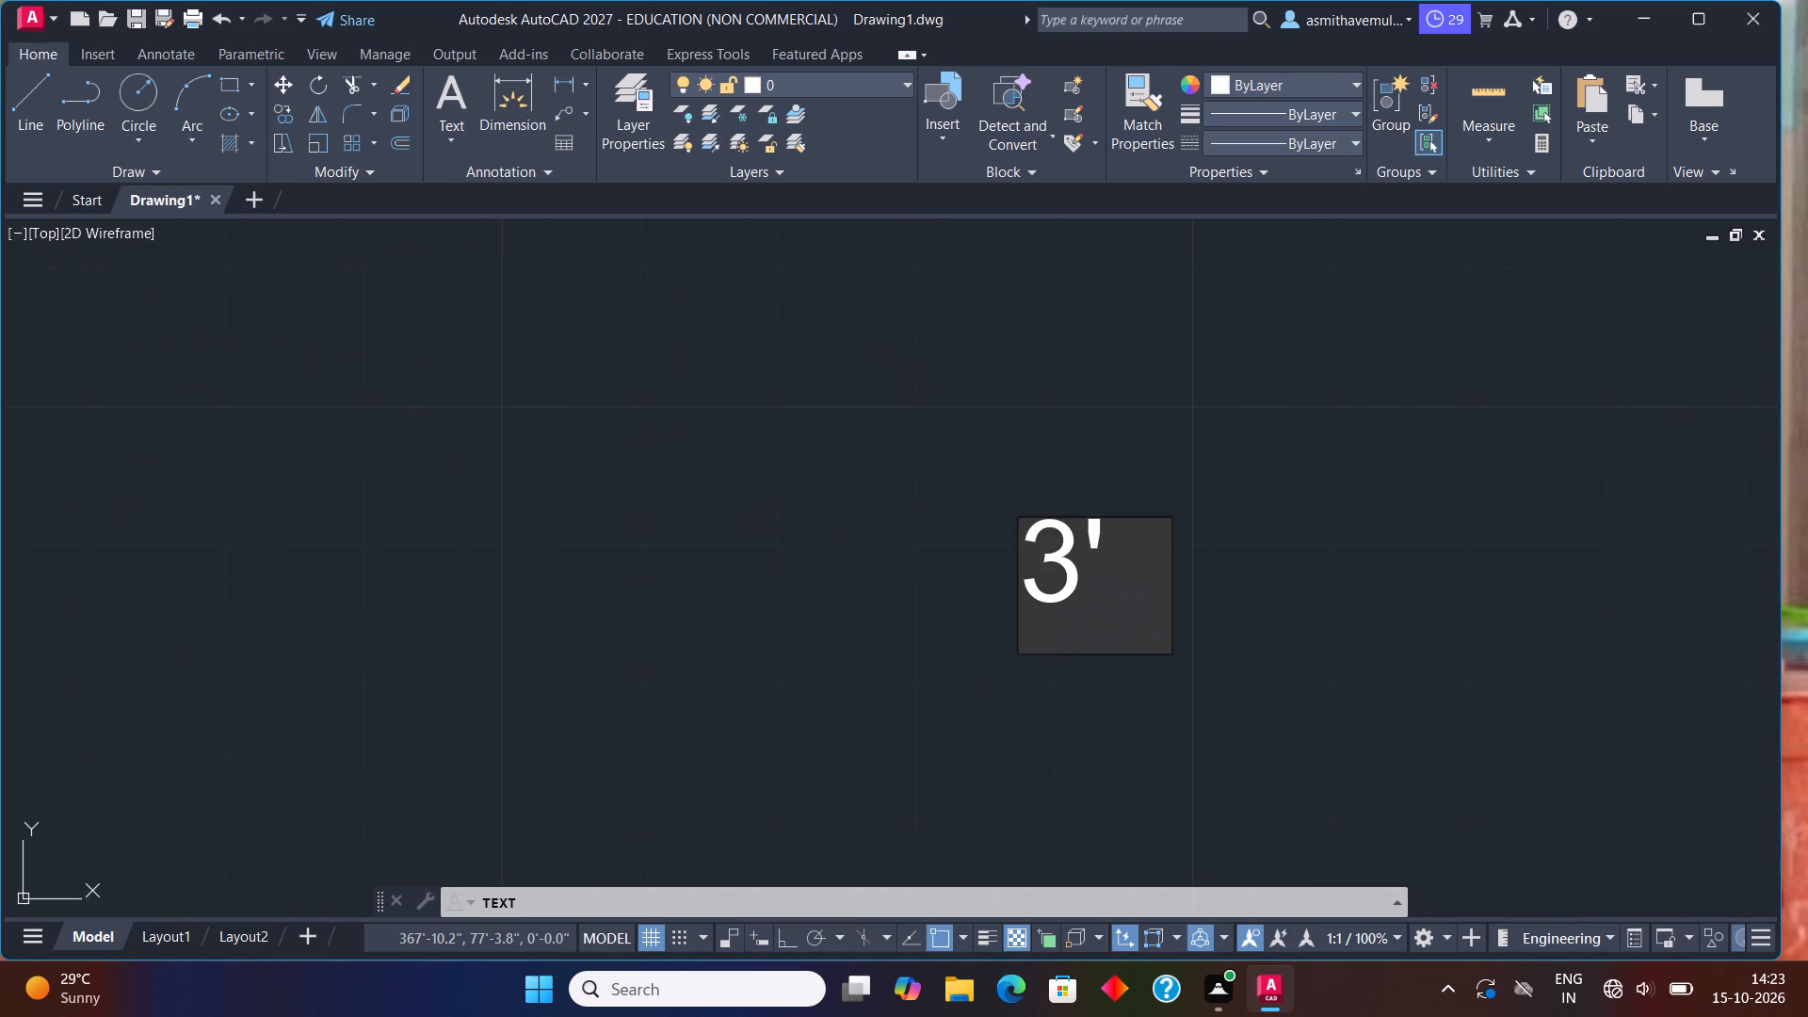
key(BackSpace)
text(WI)
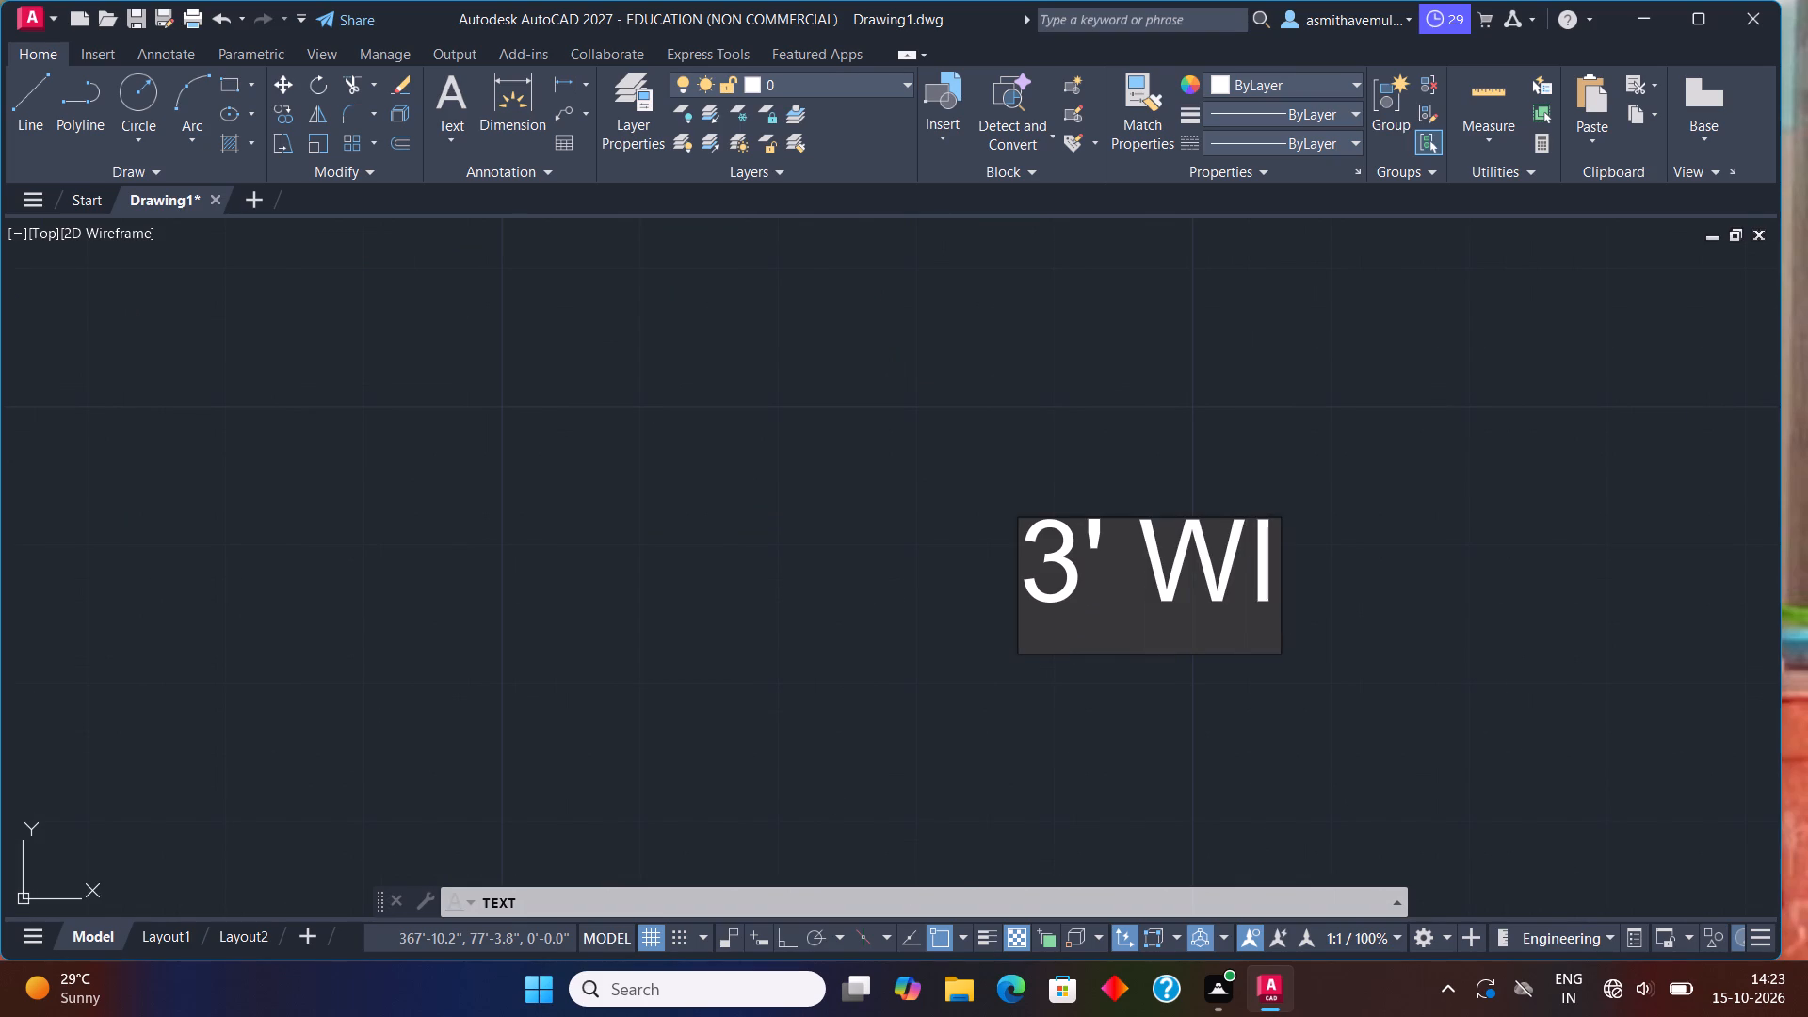
text(DE)
key(space)
text(BALCON)
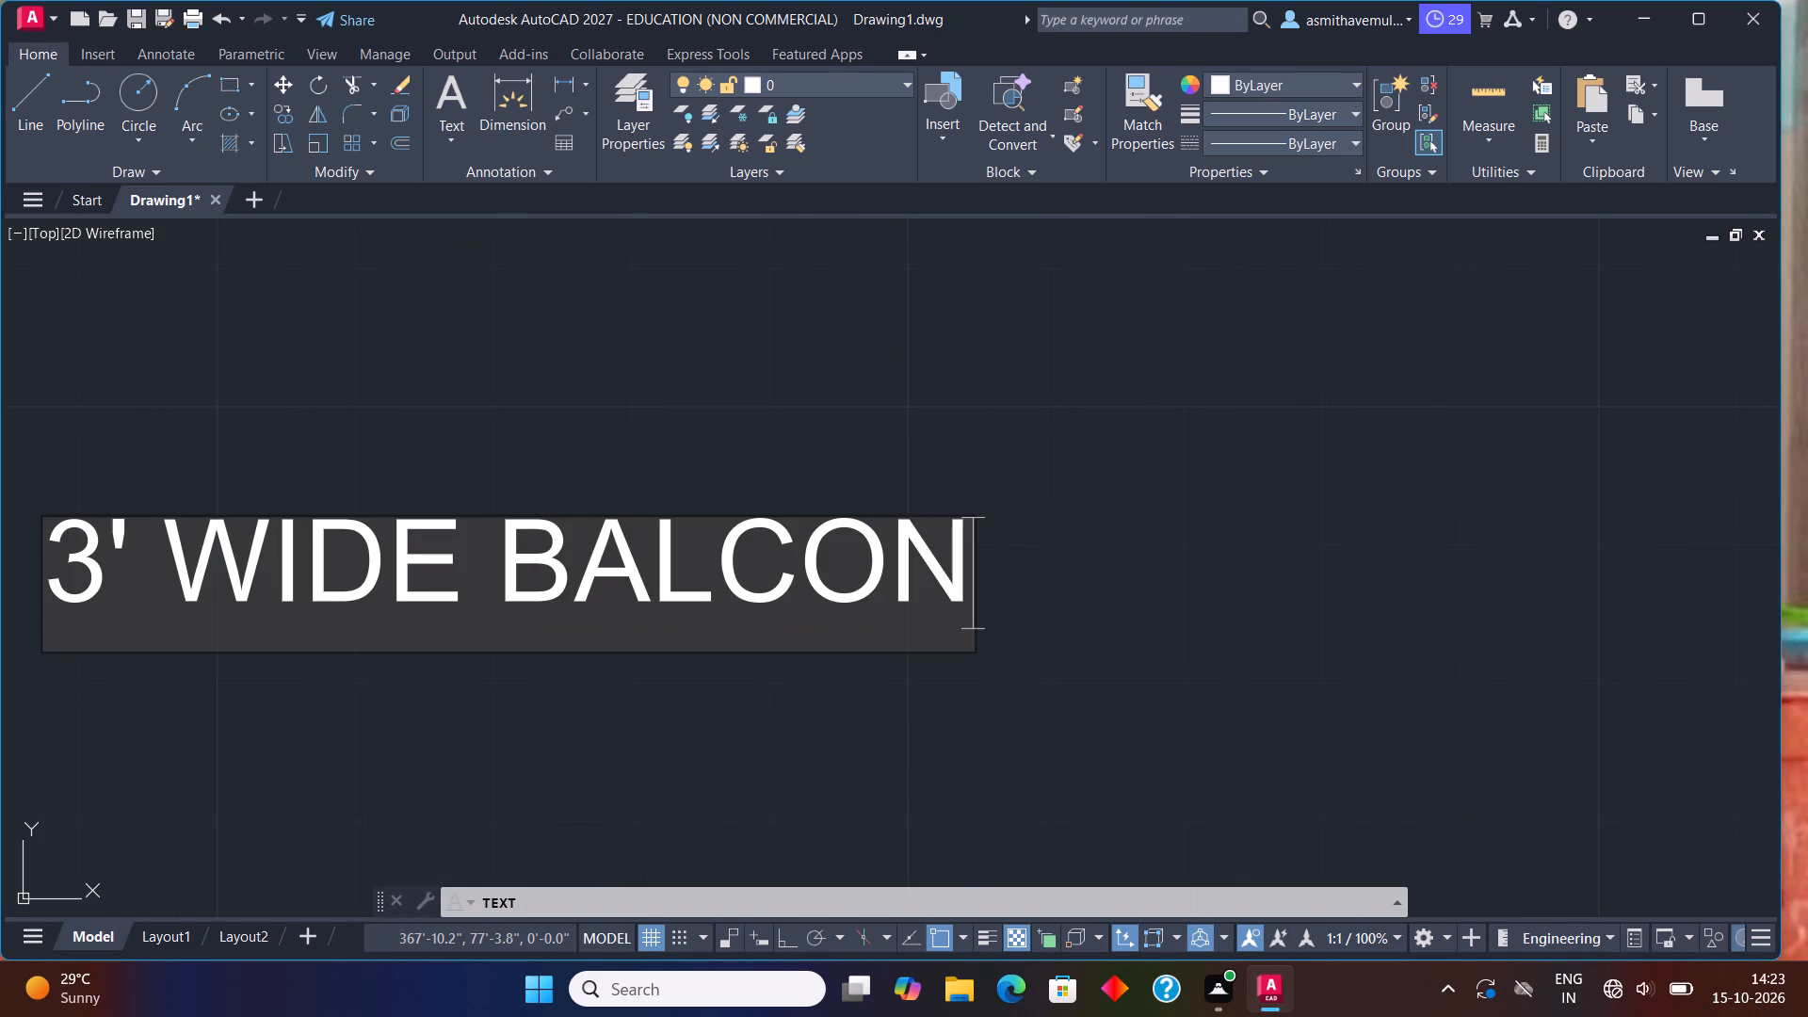
key(y)
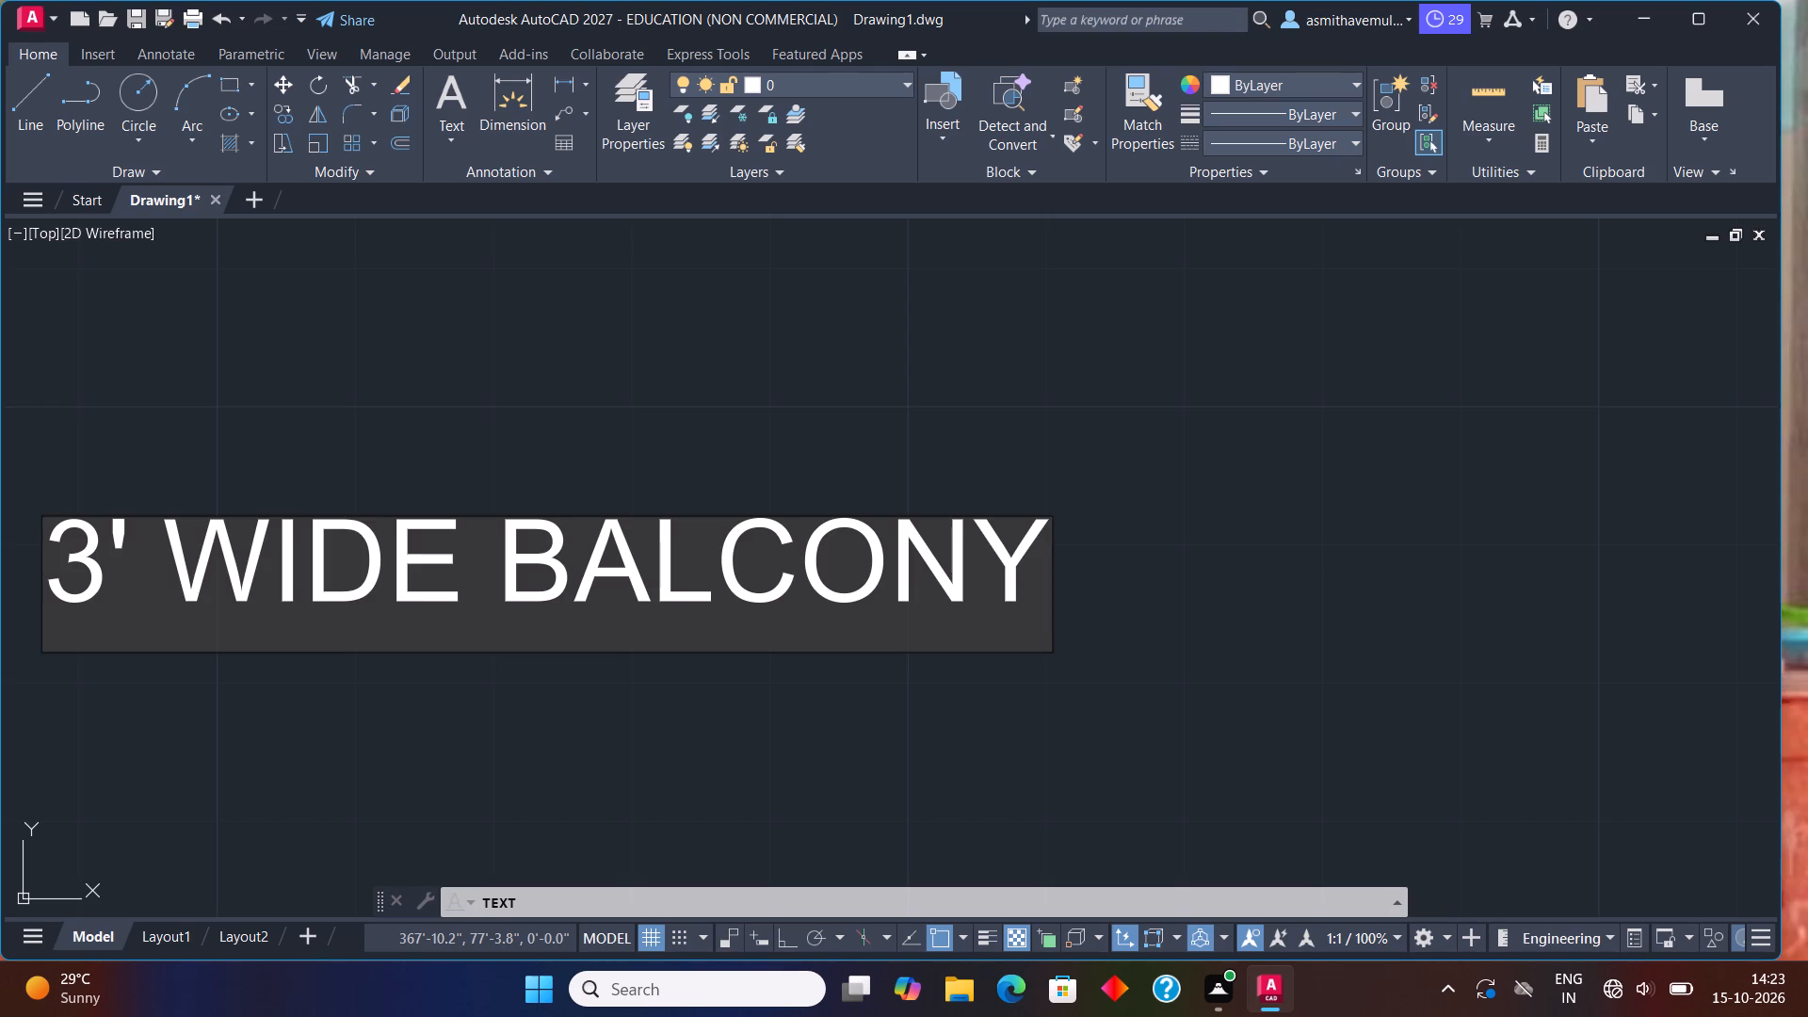
click(1178, 589)
key(Return)
Rotate the new "3' WIDE BALCONY" label 180 degrees about its end, with Ortho on.
scroll(1039, 623, down, 1)
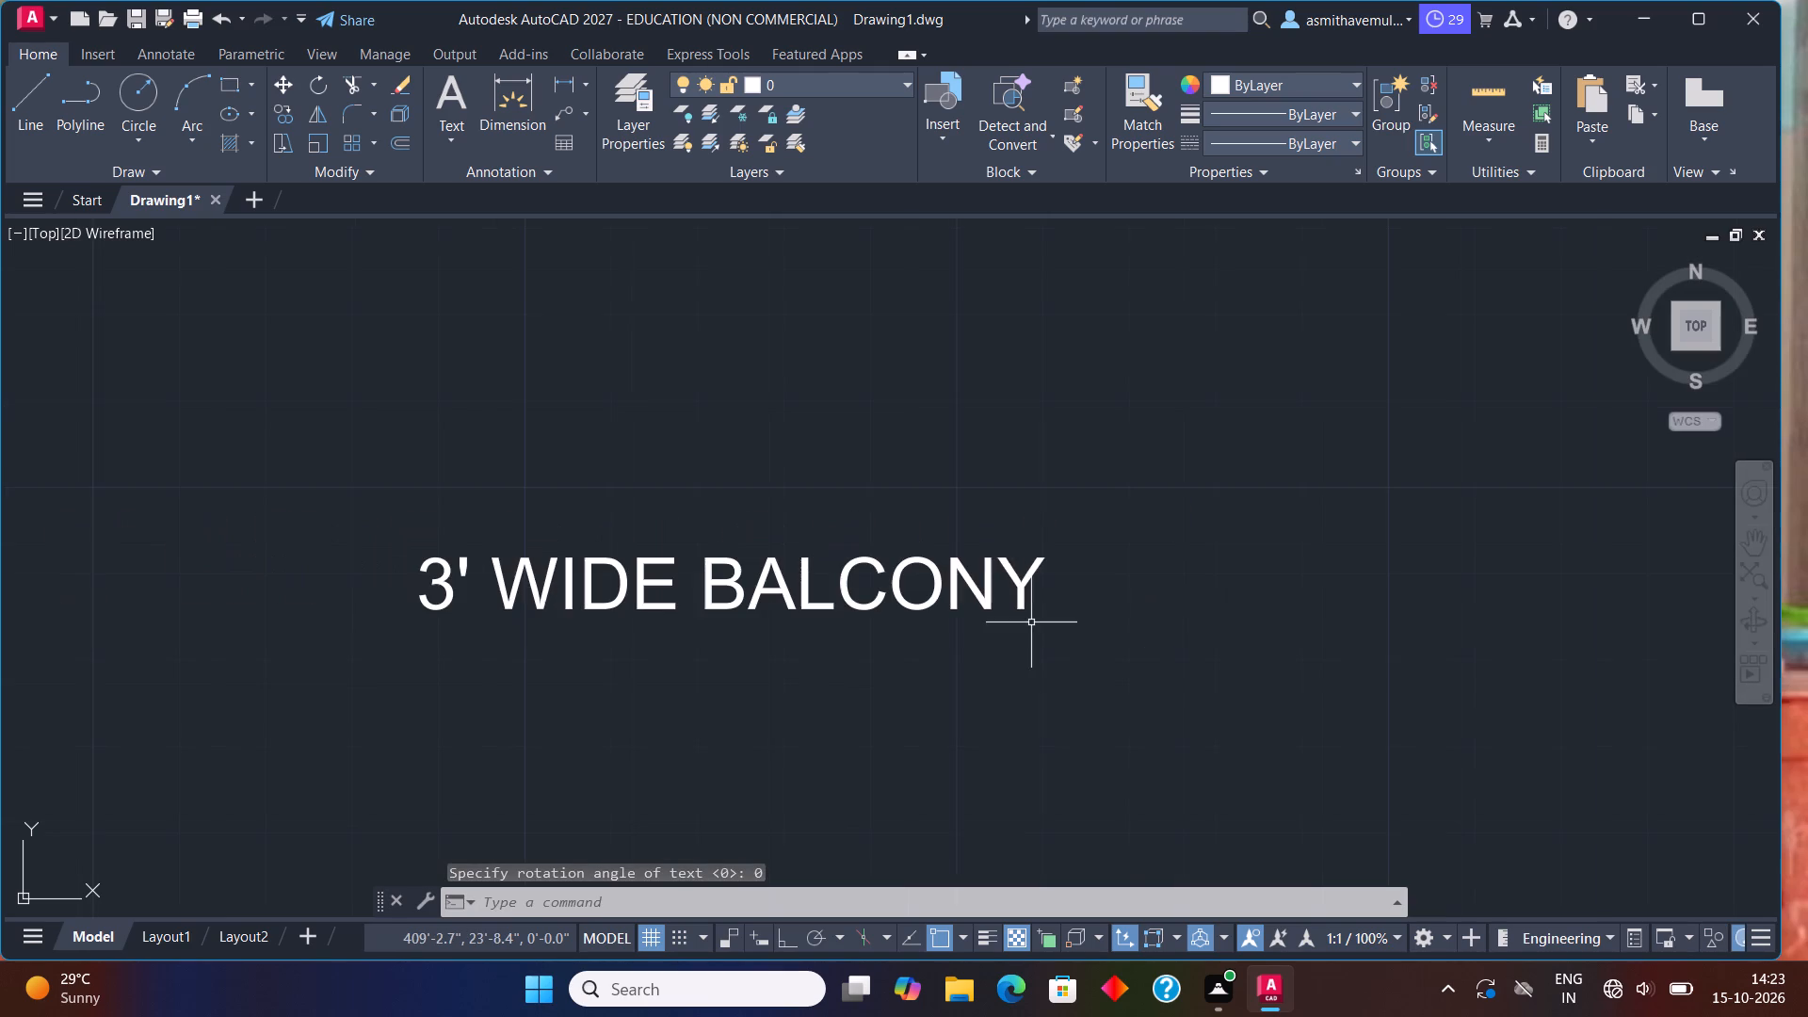
drag(1009, 588, 700, 708)
text(RO)
key(Return)
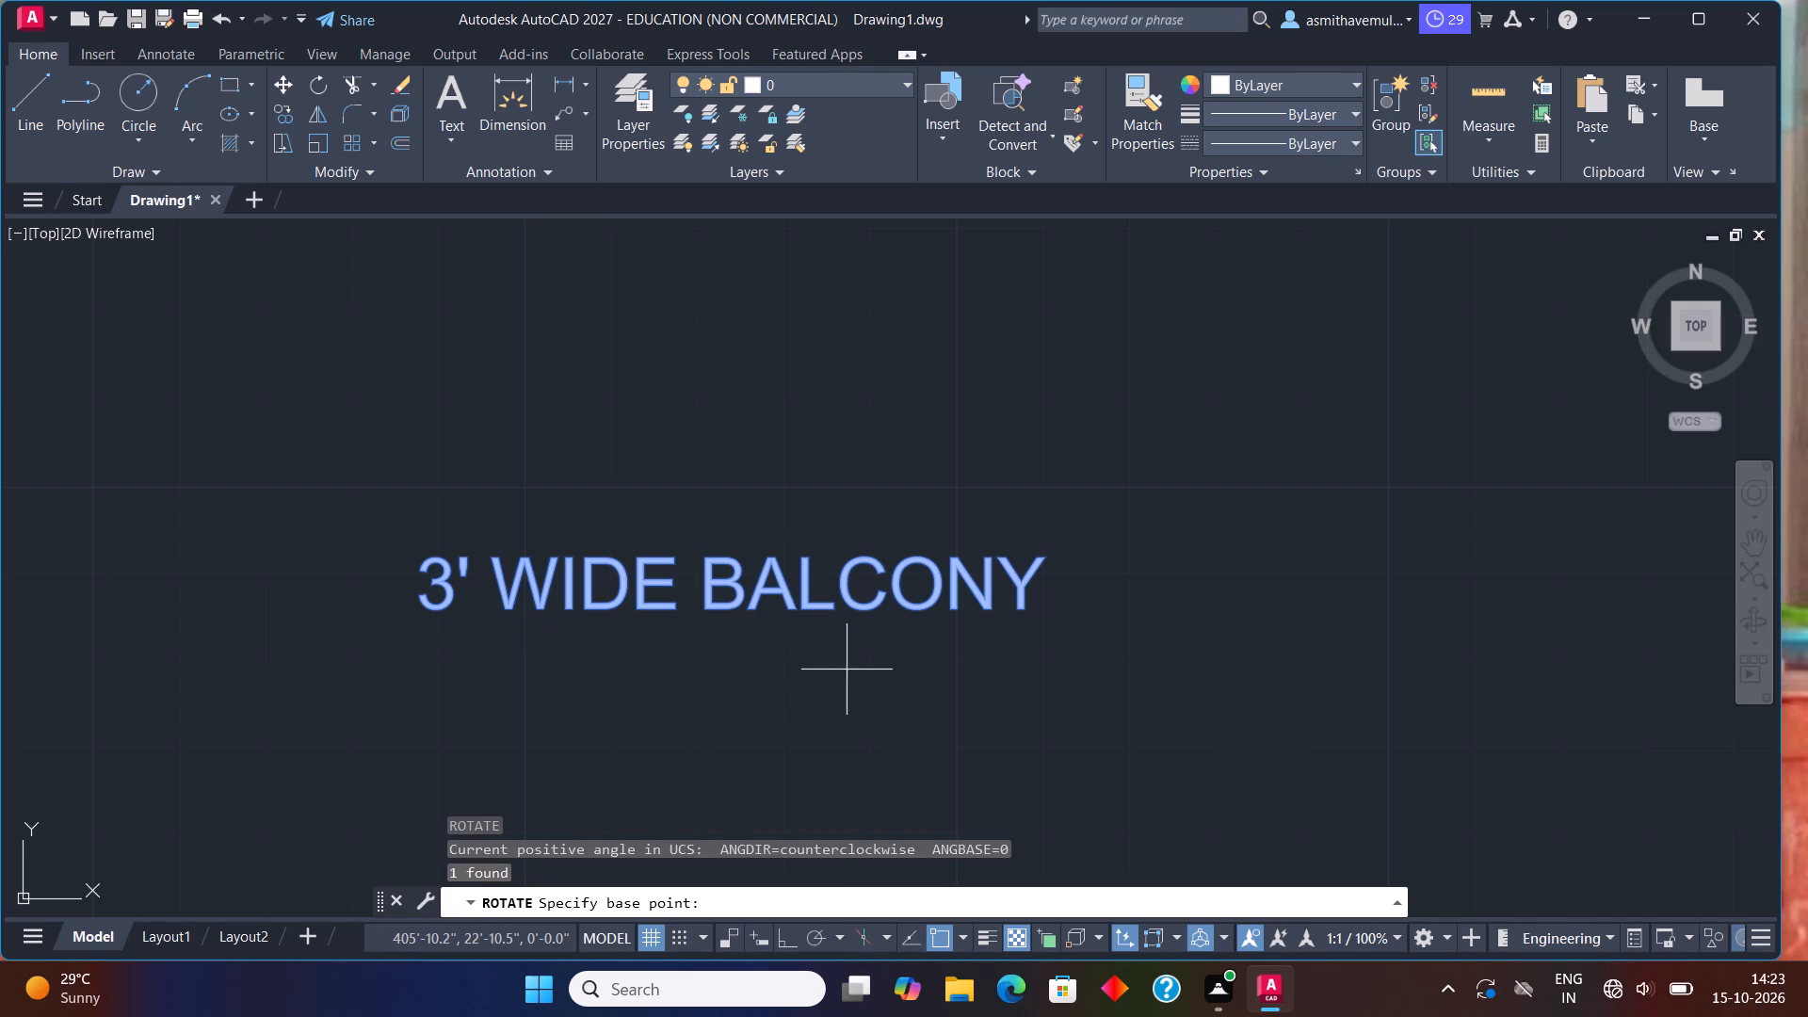
click(1019, 608)
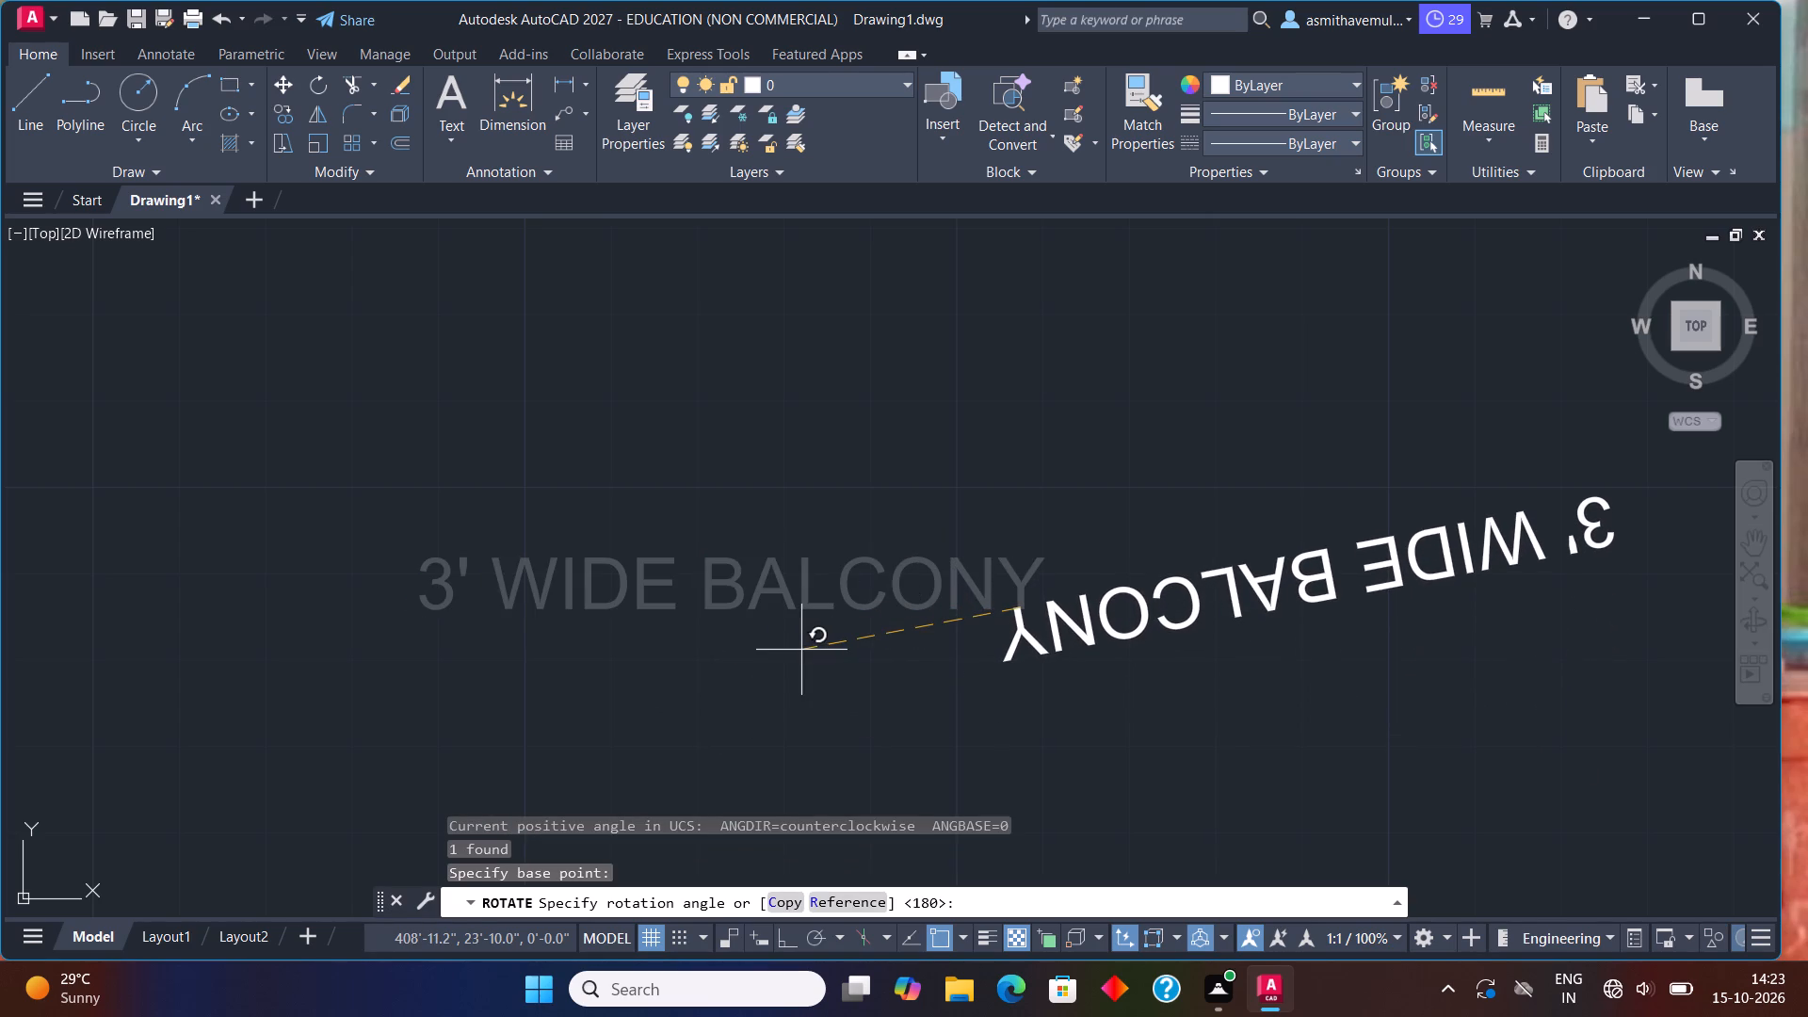
key(F8)
click(854, 634)
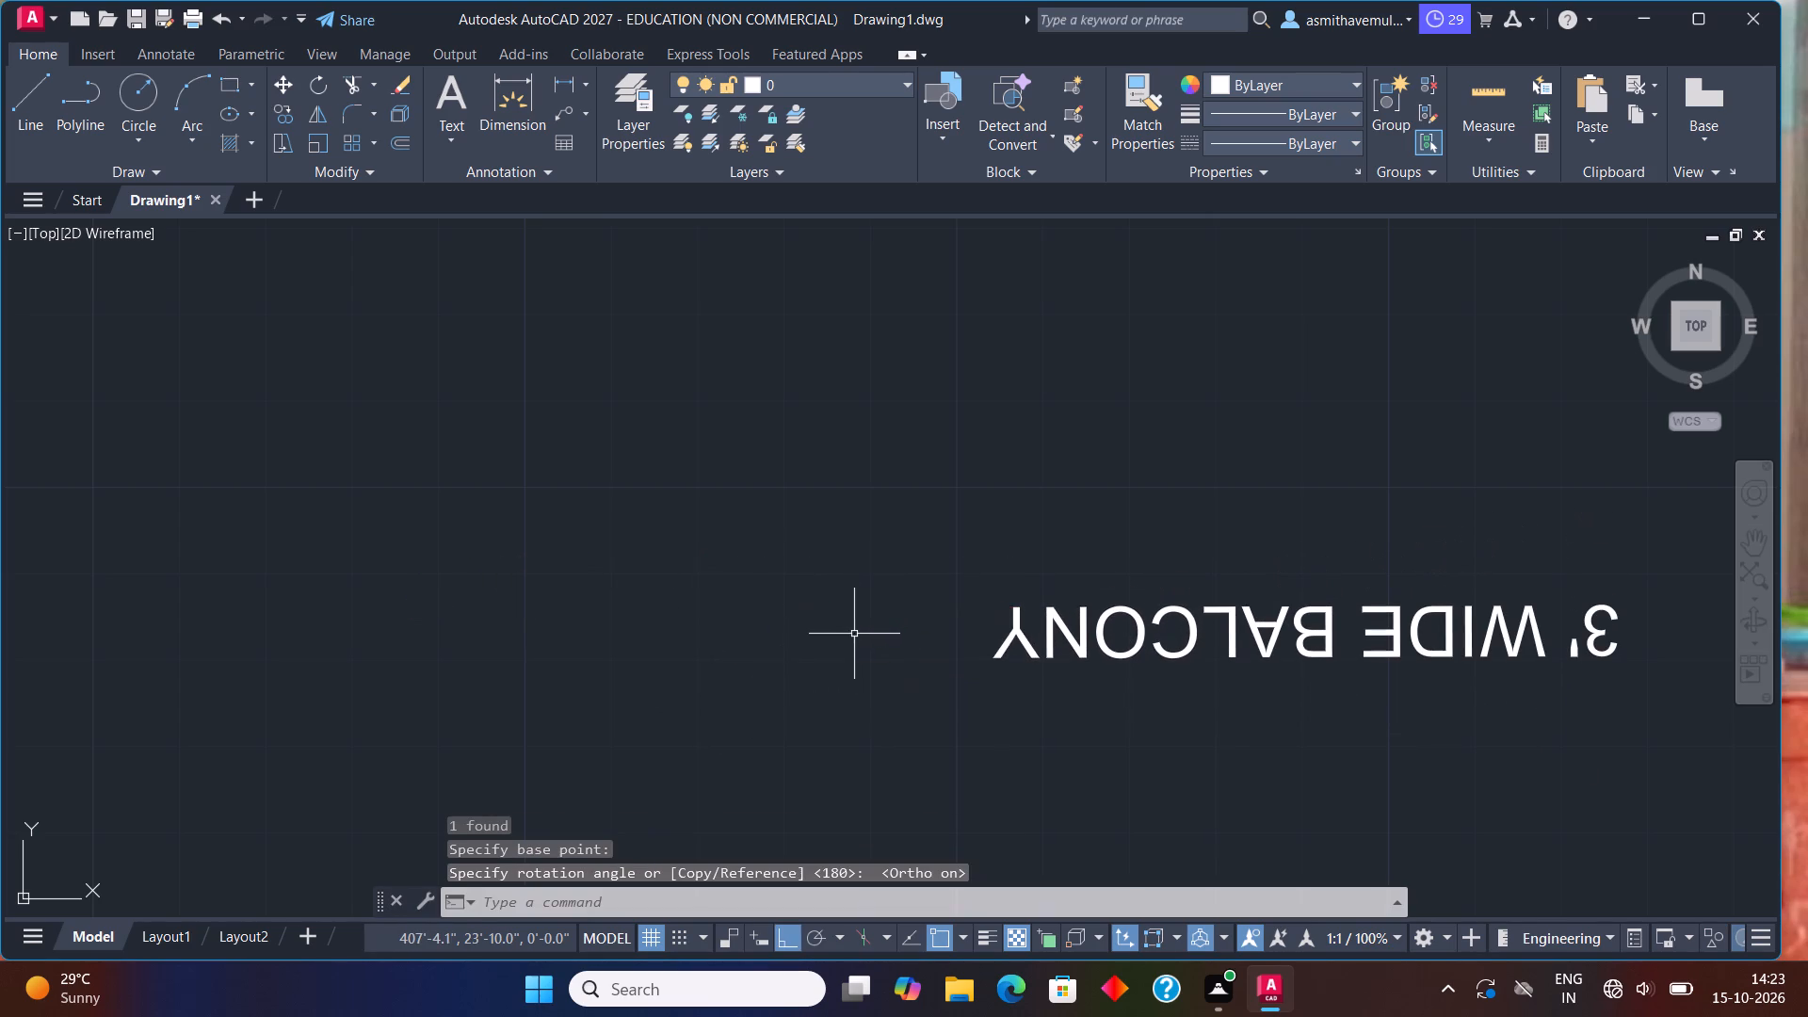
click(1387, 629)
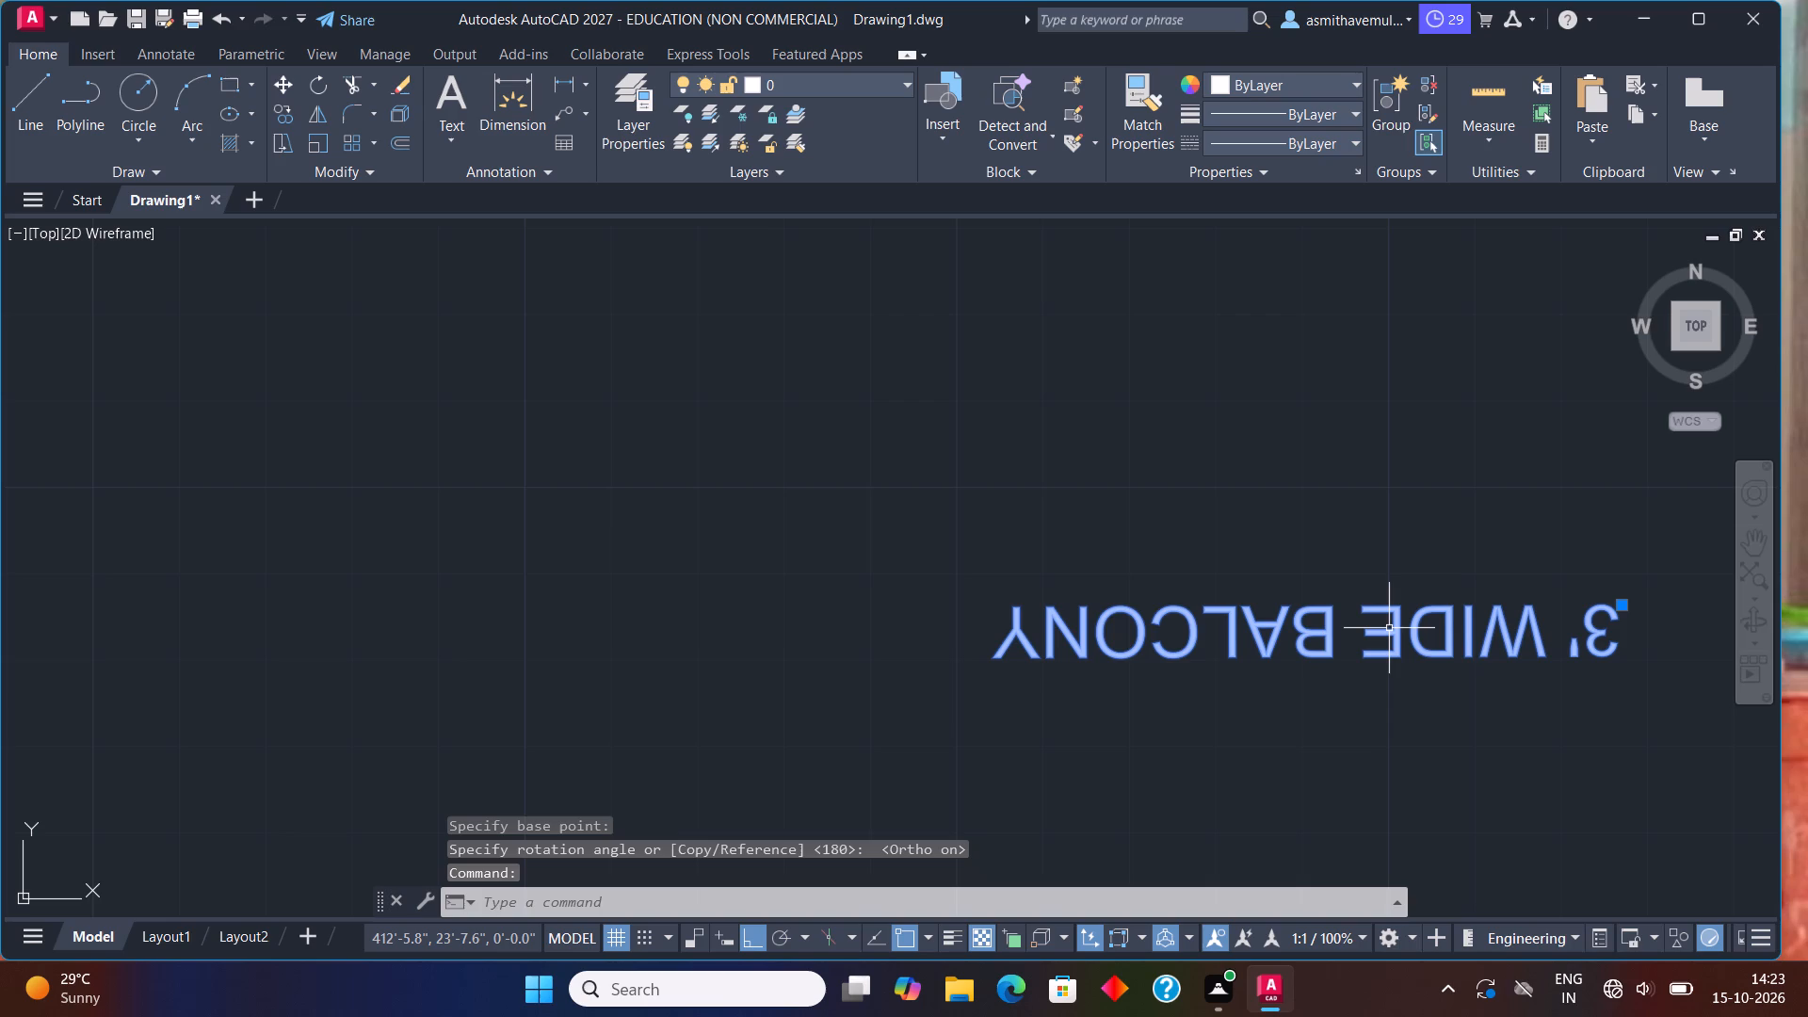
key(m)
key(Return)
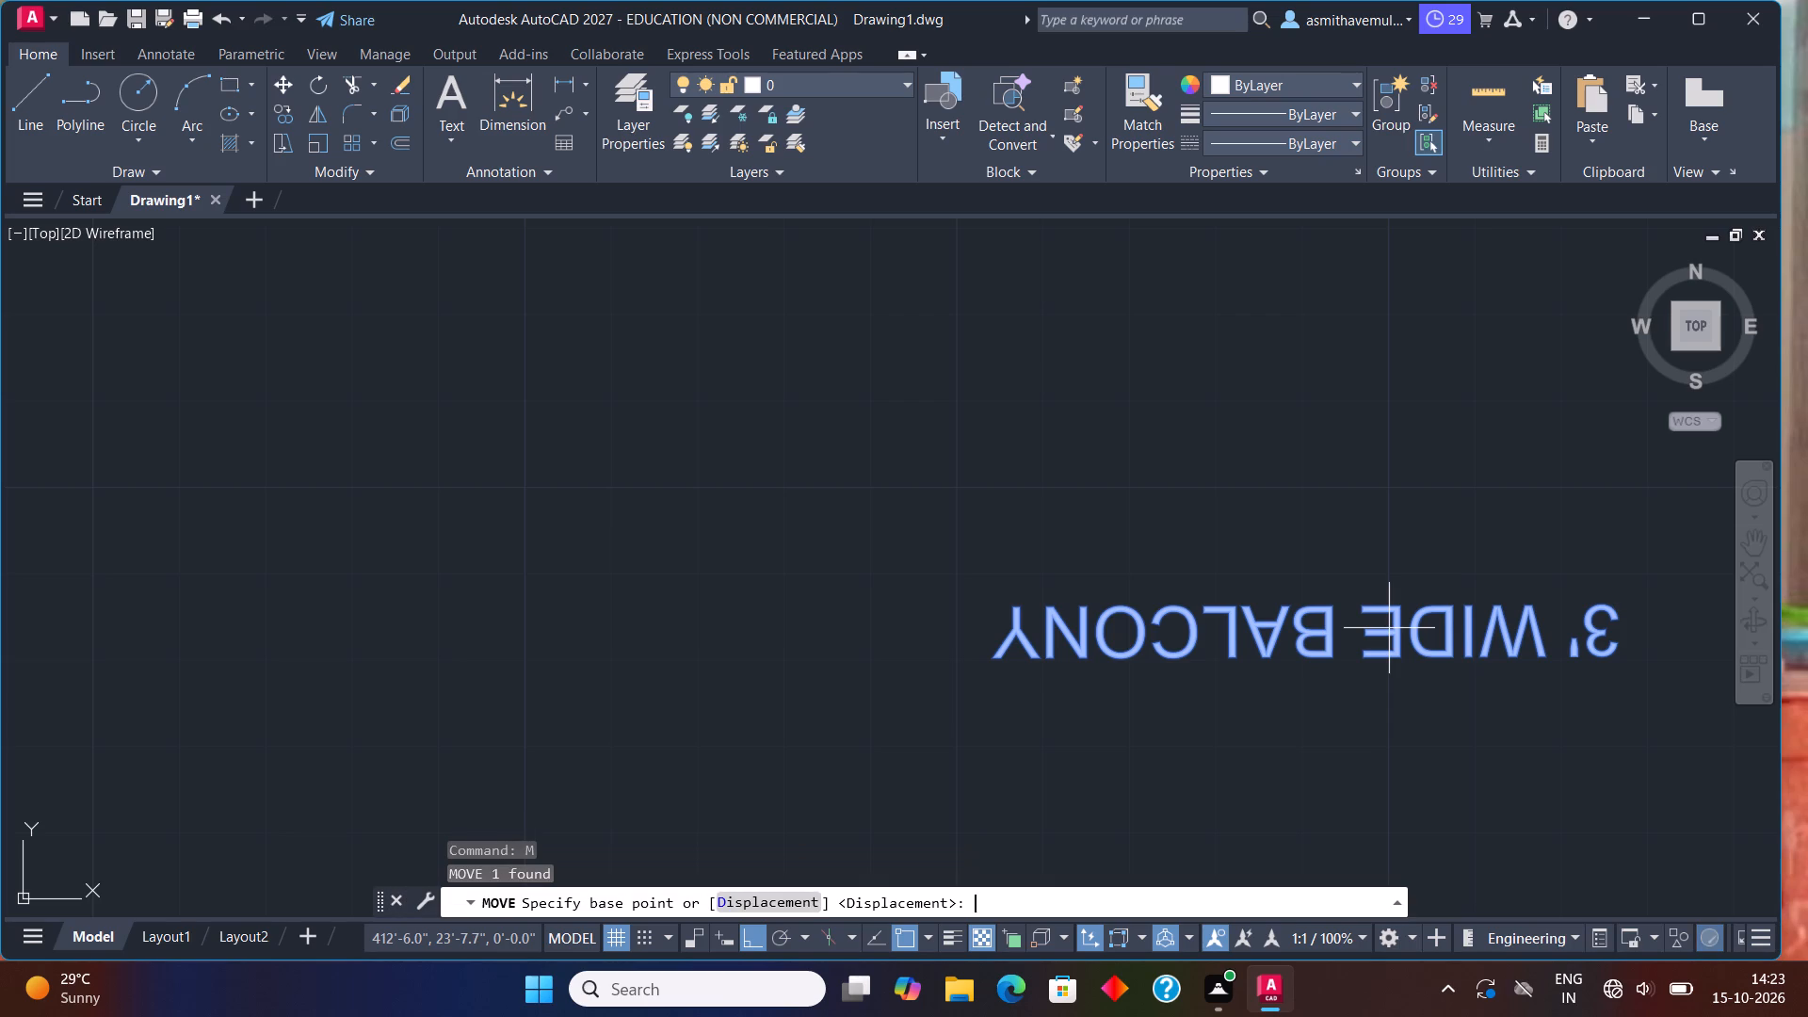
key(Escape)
Copy the rotated "3' WIDE BALCONY" label into the lower-left balcony, between the building wall and the trees.
text(COPY)
key(Return)
click(1389, 627)
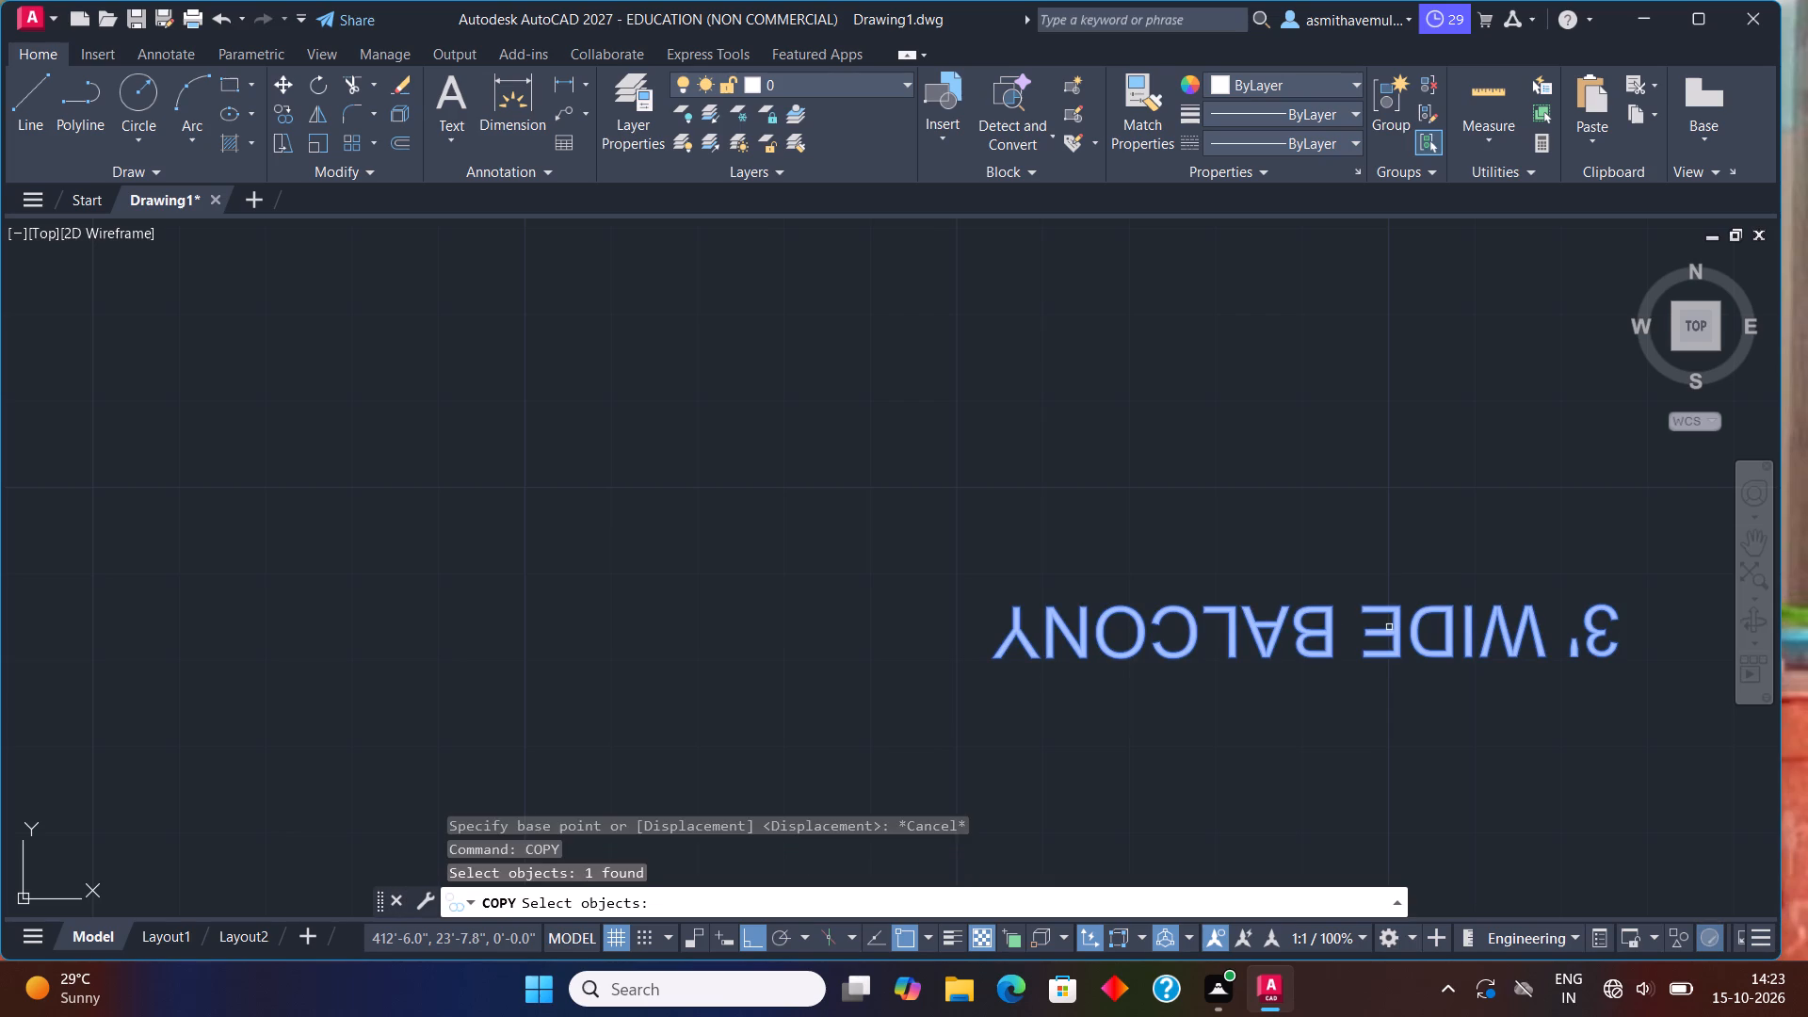
key(Return)
click(1389, 627)
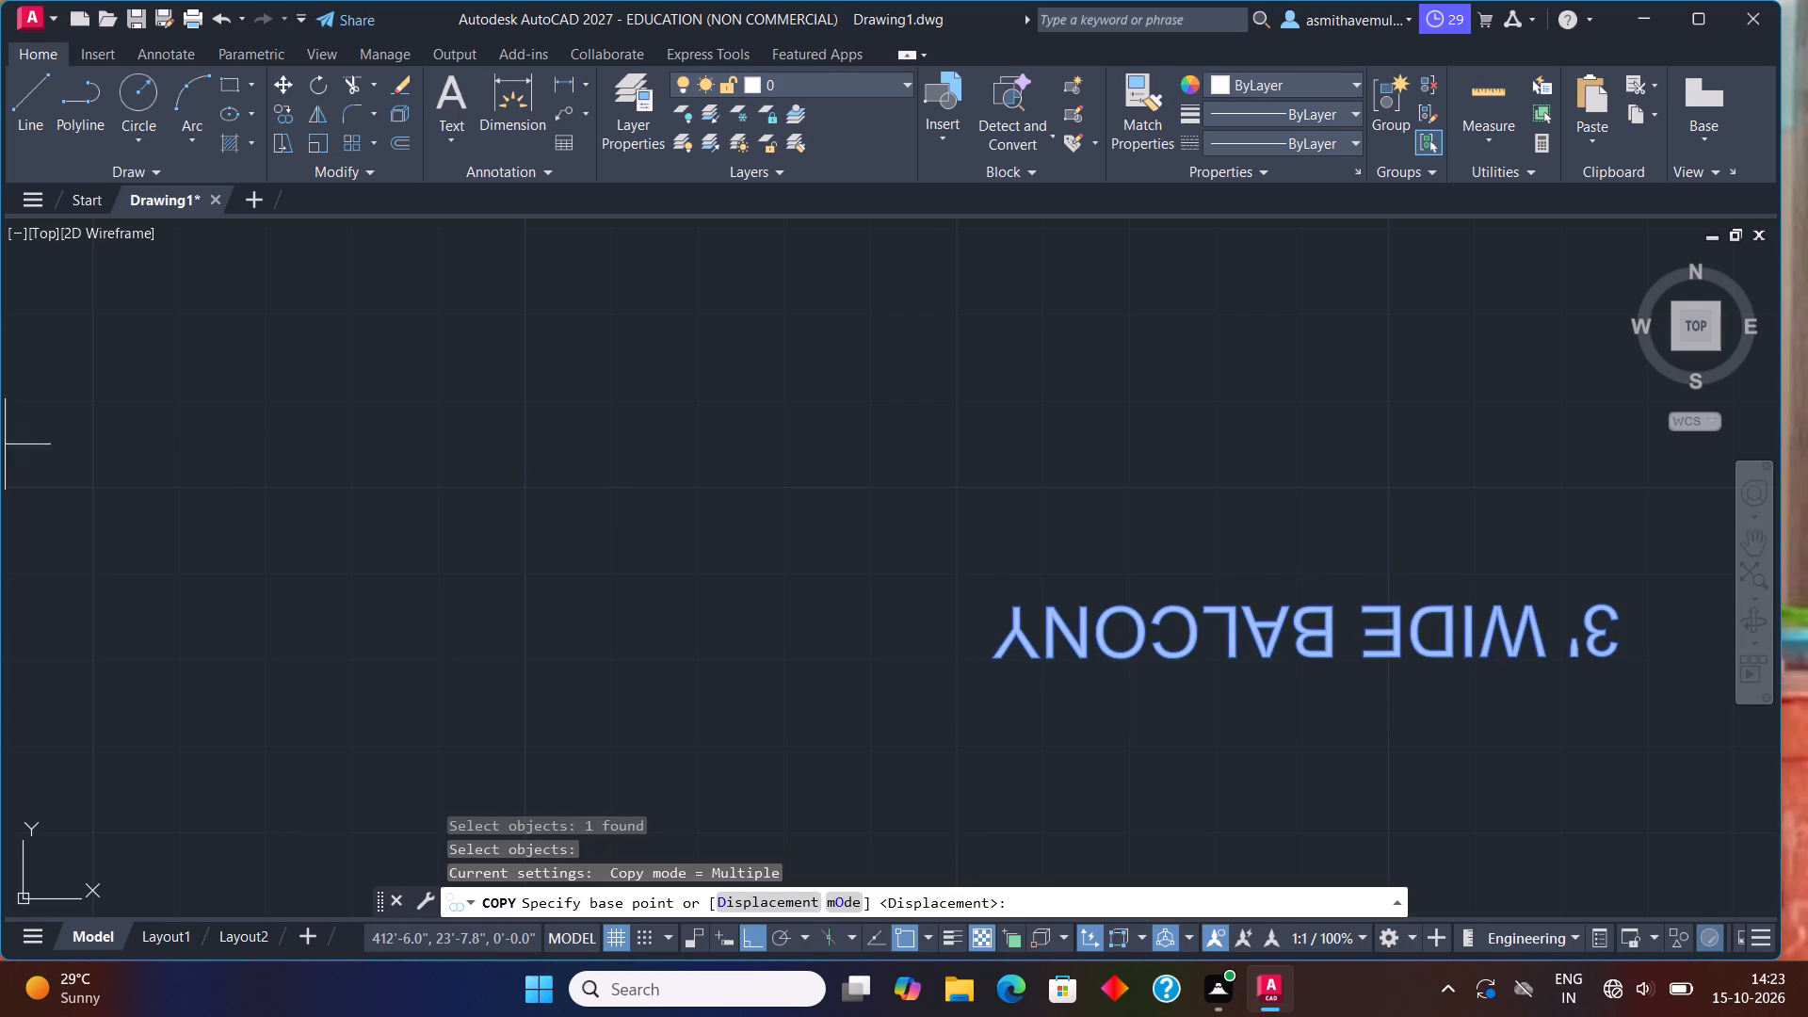
click(1145, 651)
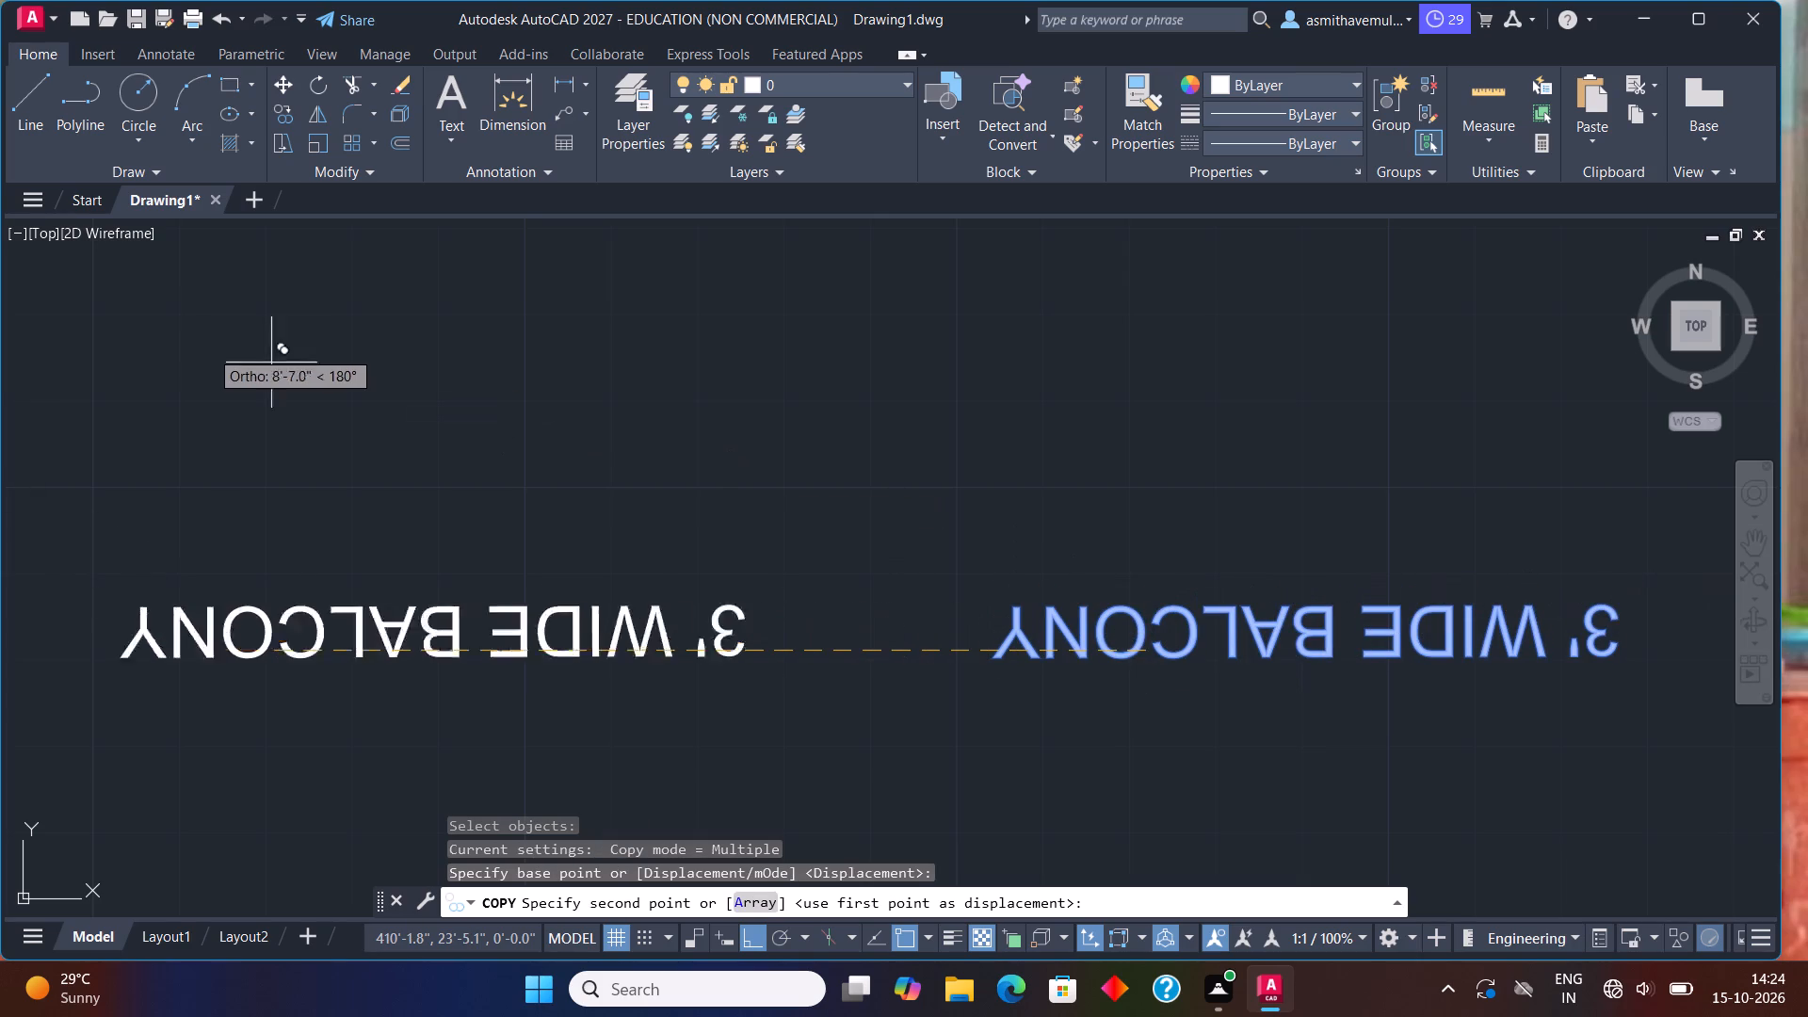
key(F8)
scroll(192, 346, down, 1)
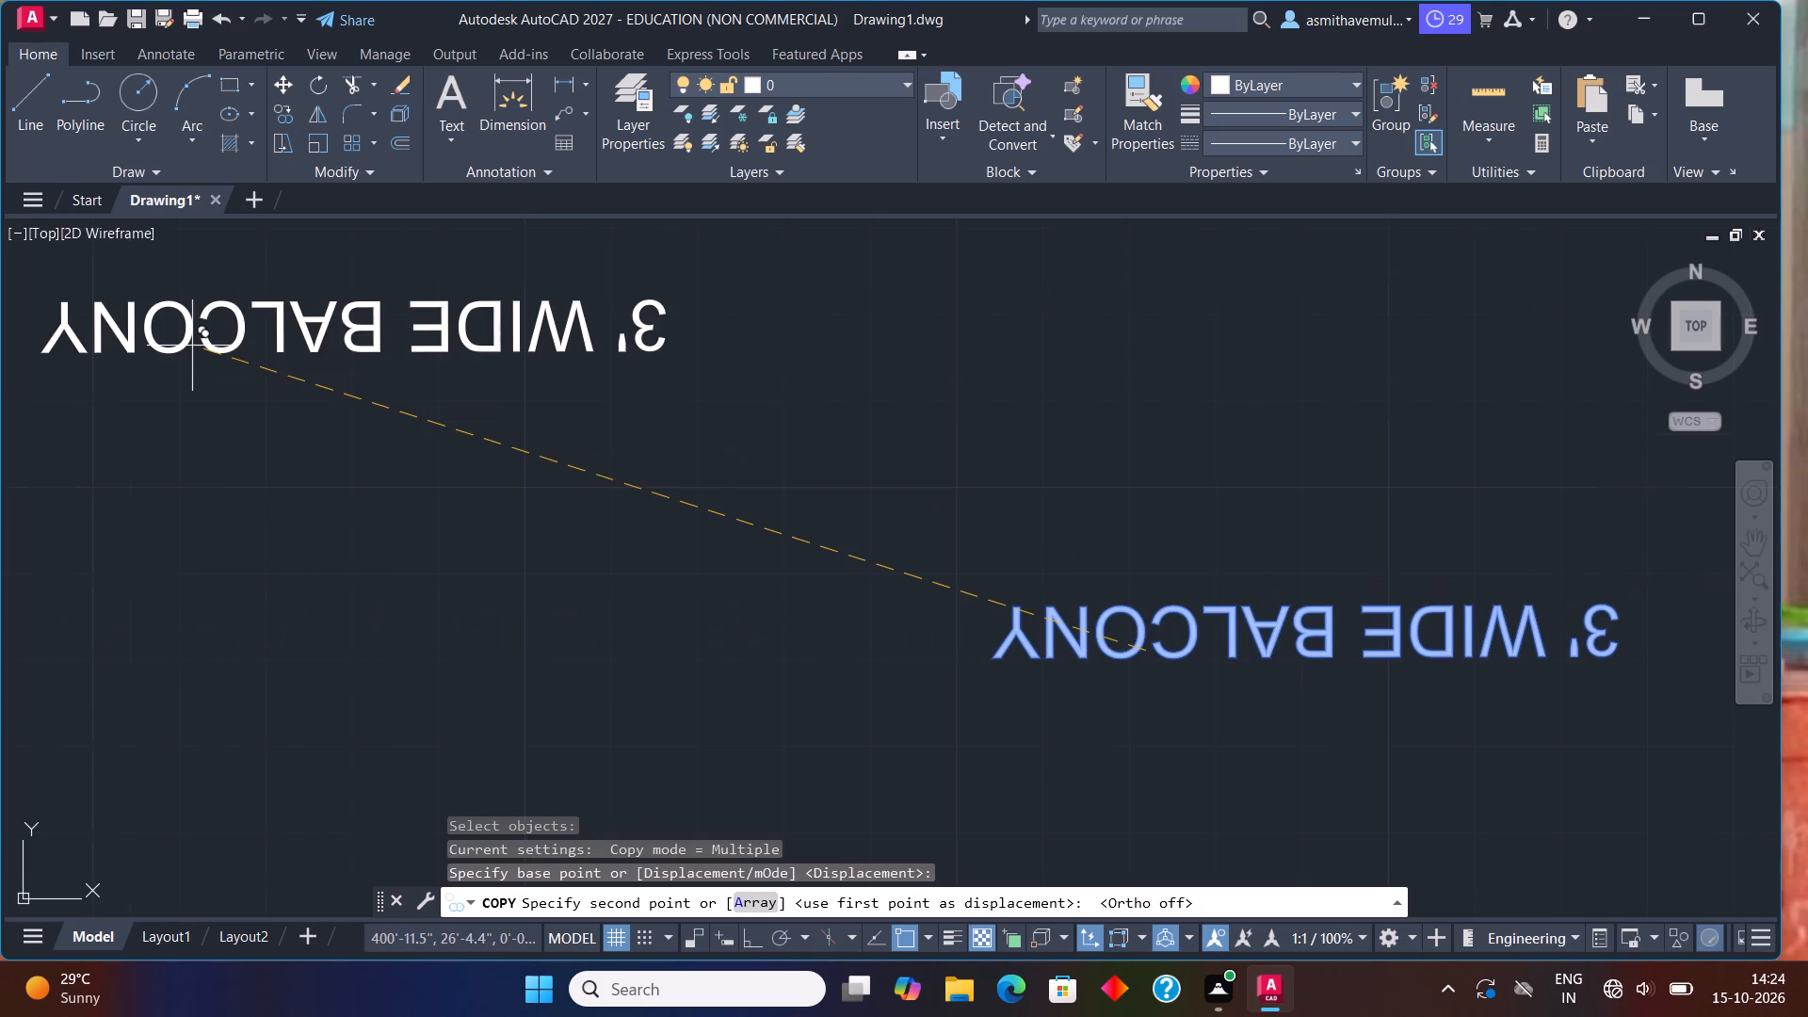
scroll(192, 346, down, 3)
middle_drag(200, 393, 848, 589)
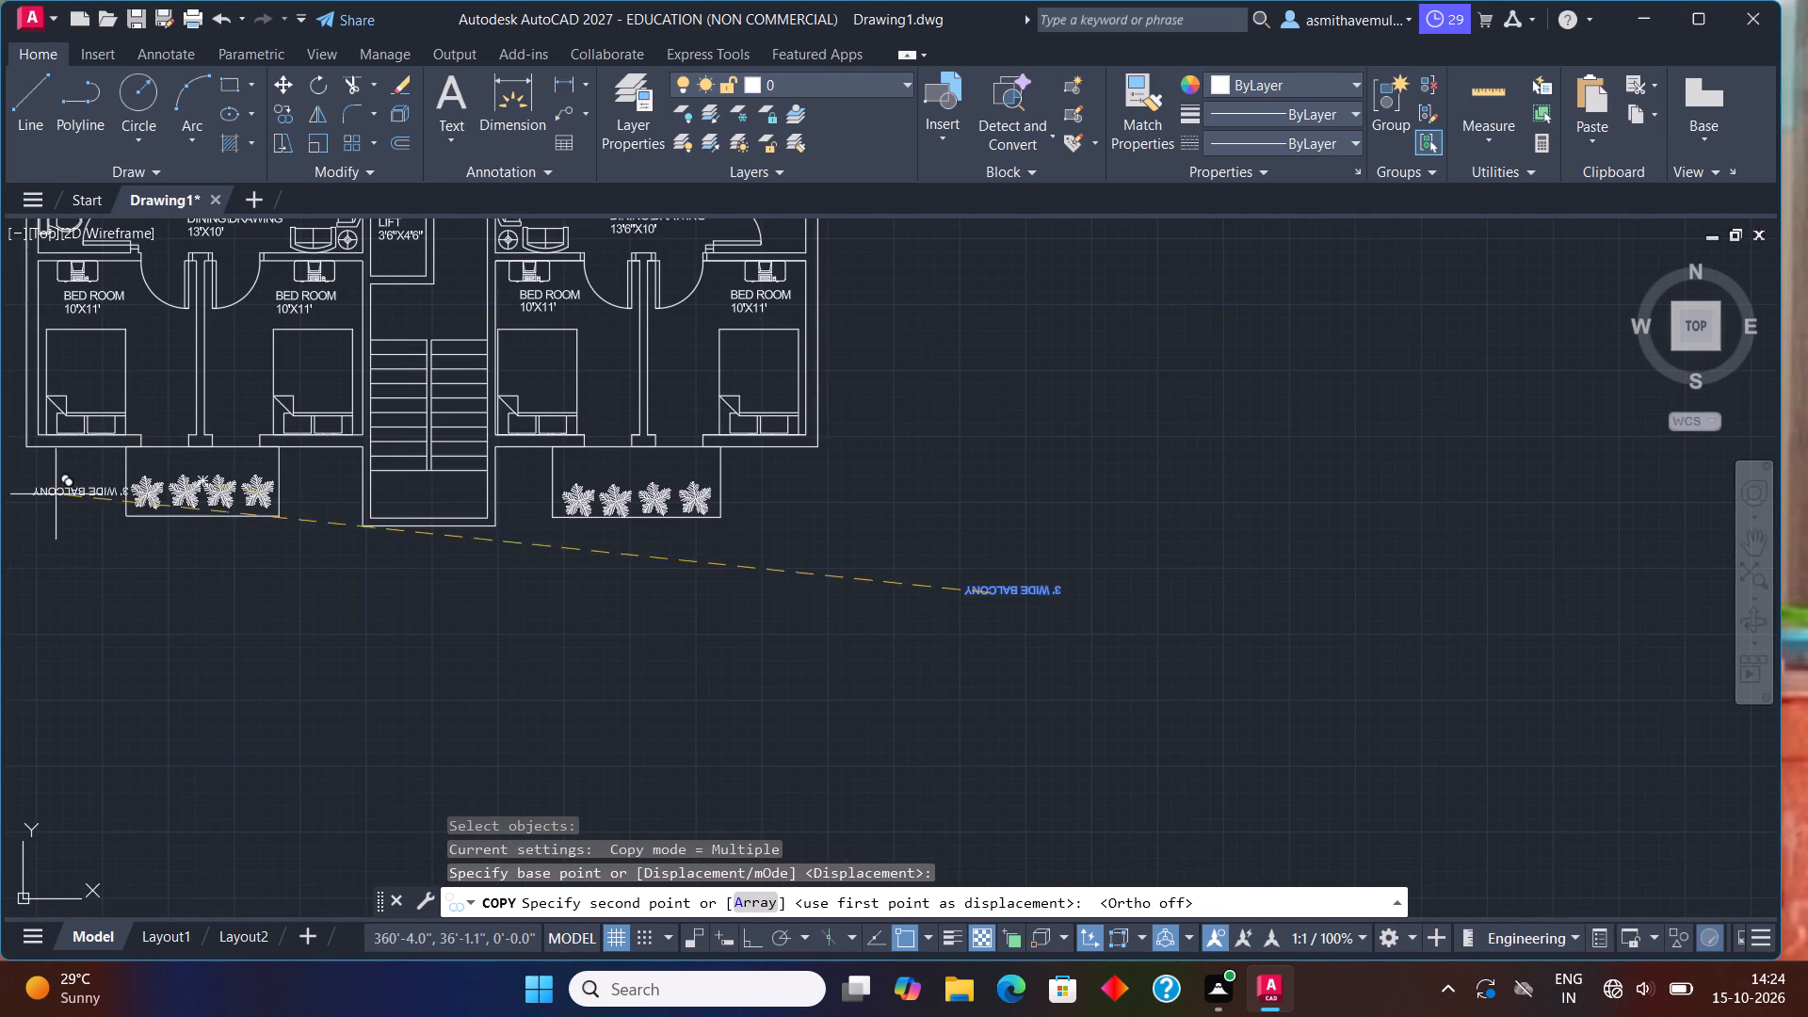
scroll(96, 520, up, 2)
click(274, 380)
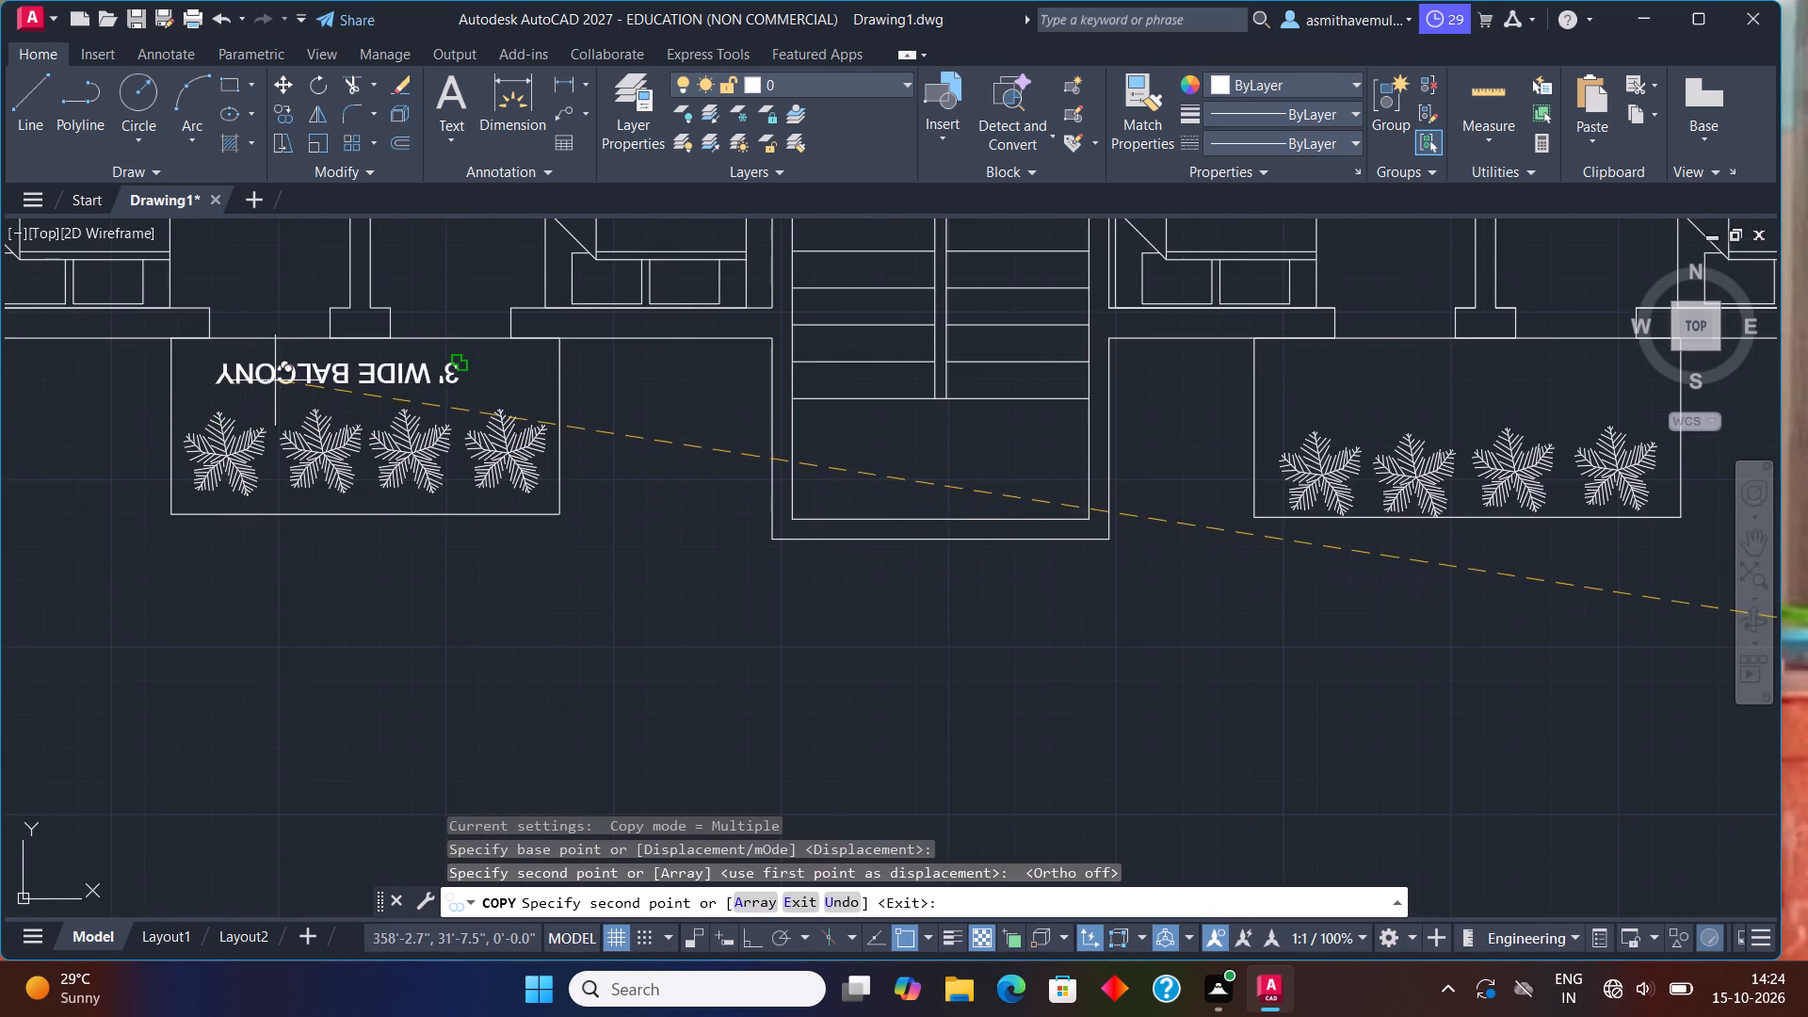
Place another copy of the rotated label in the lower-right balcony, between the wall and the trees, and finish copying.
scroll(953, 465, down, 2)
scroll(1107, 452, up, 2)
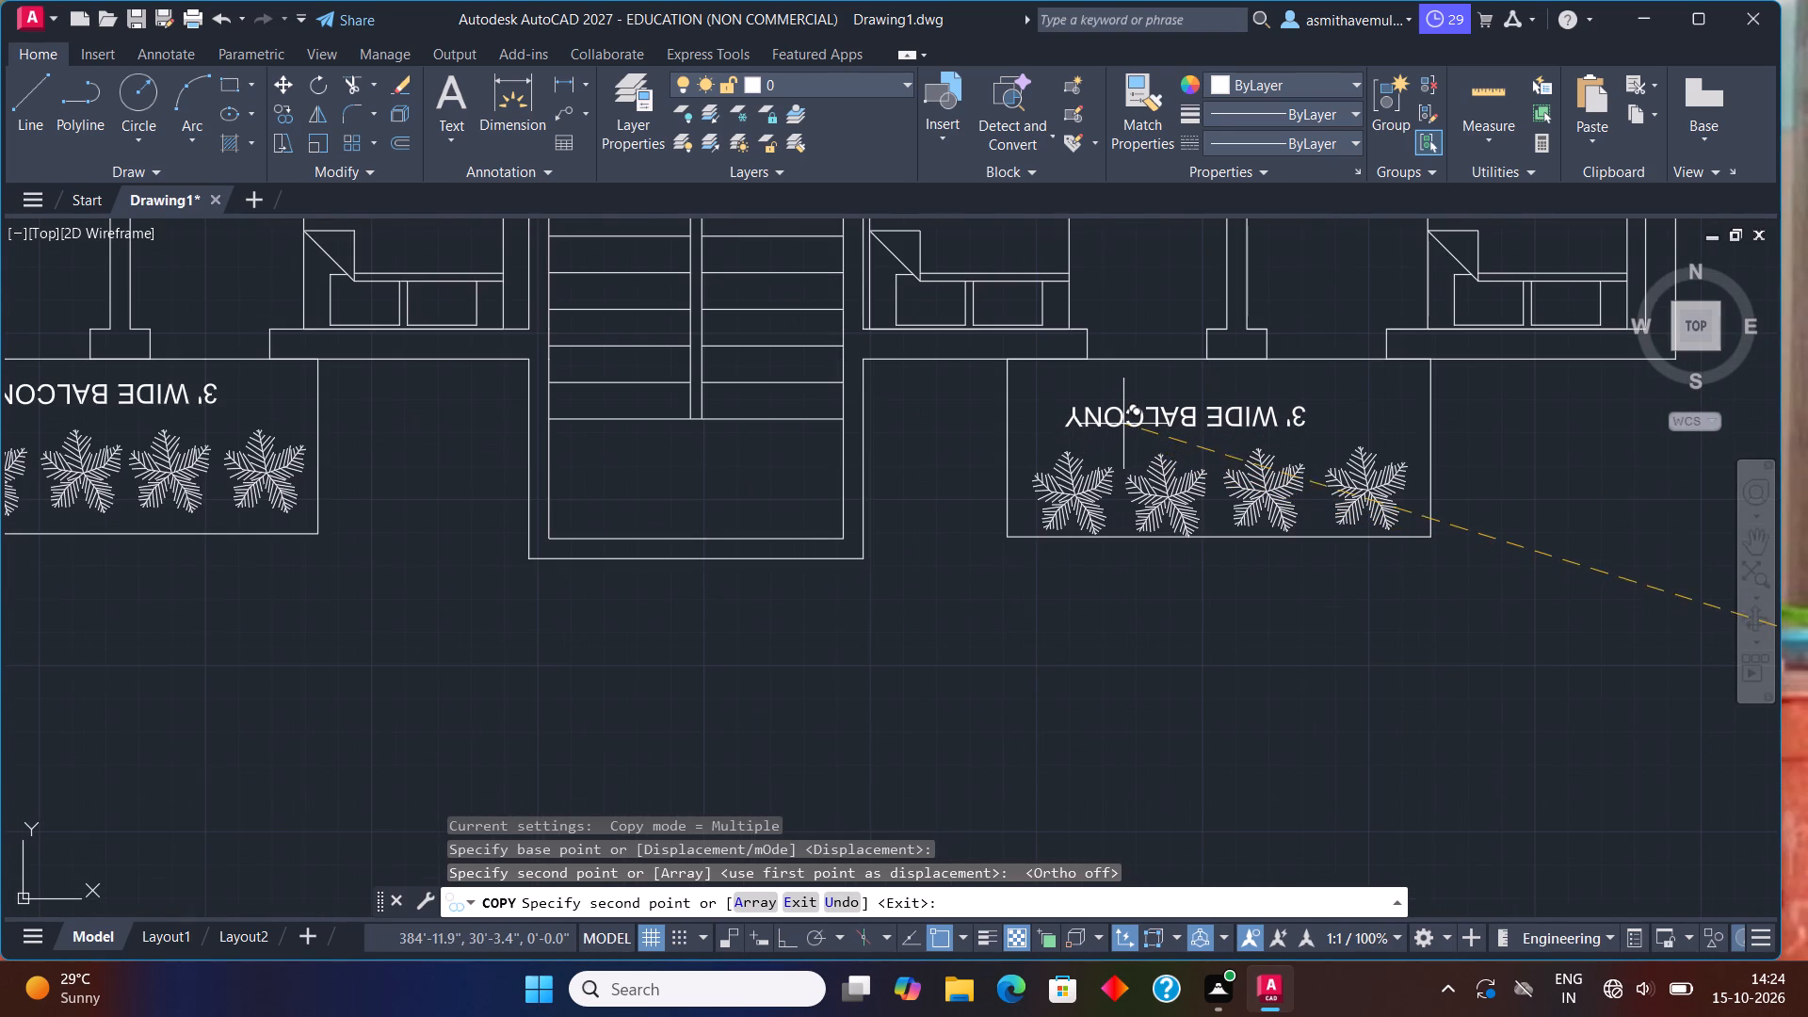
click(1133, 412)
key(Escape)
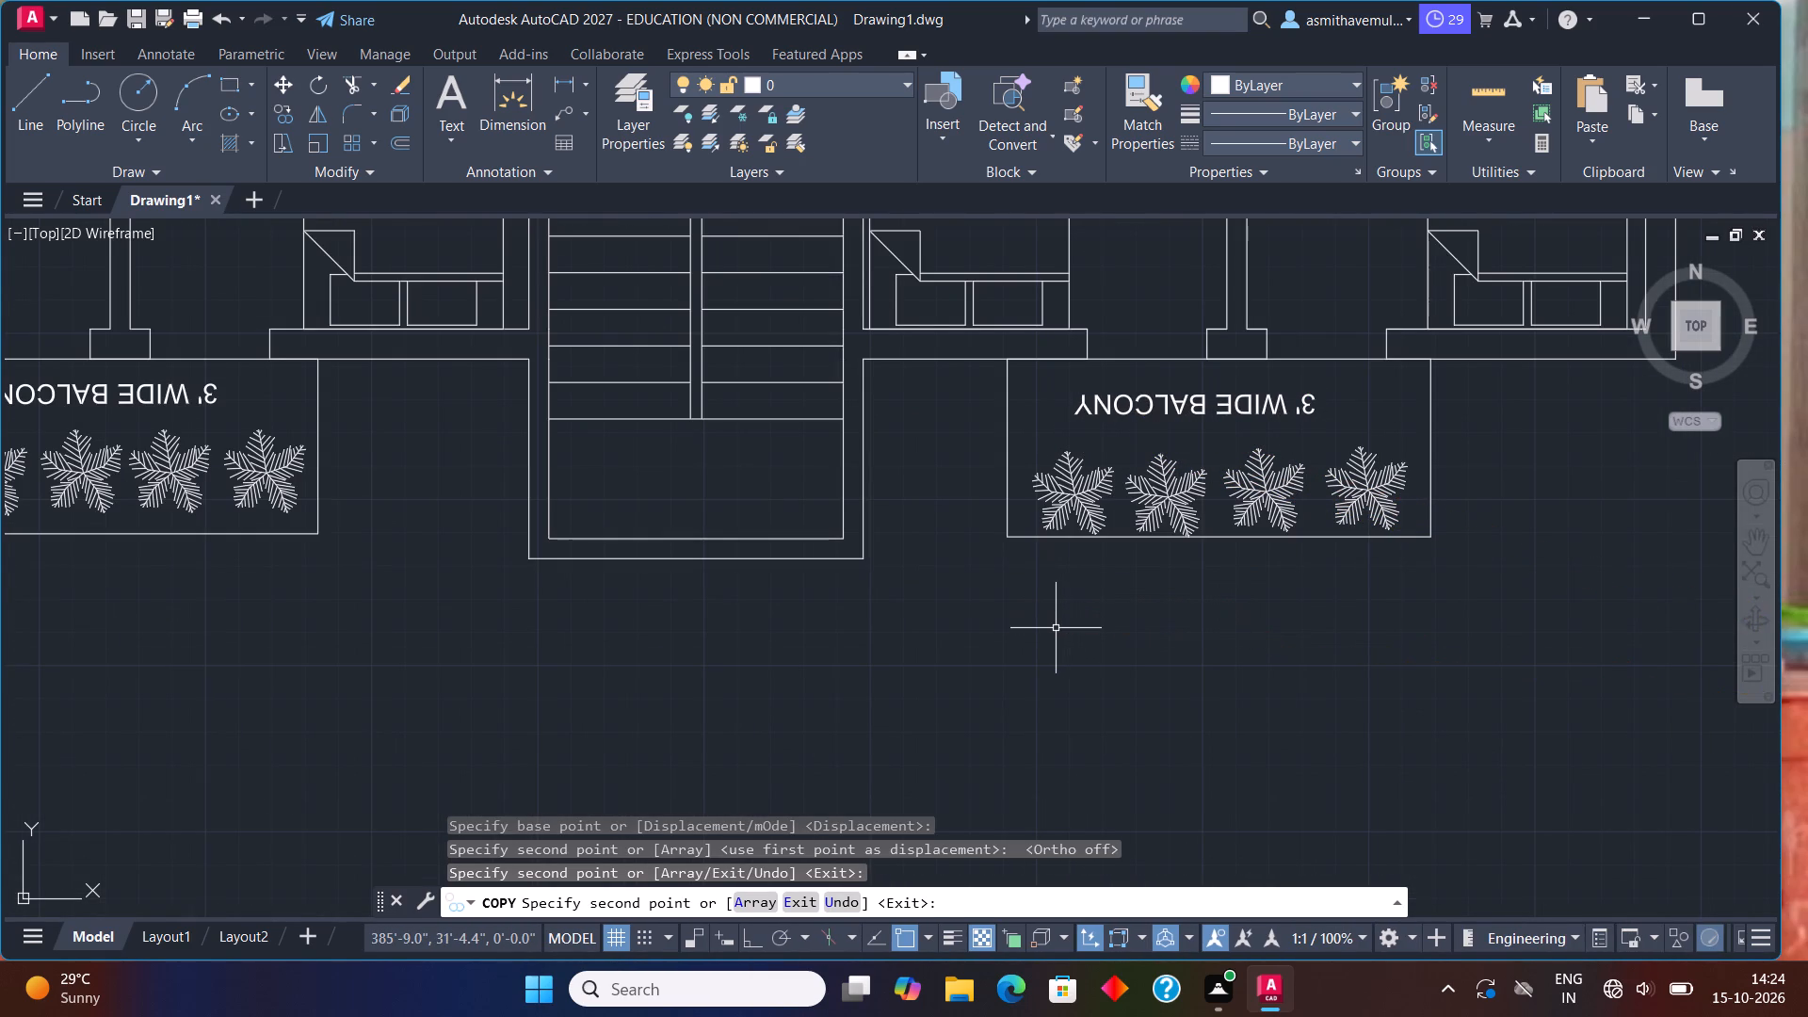
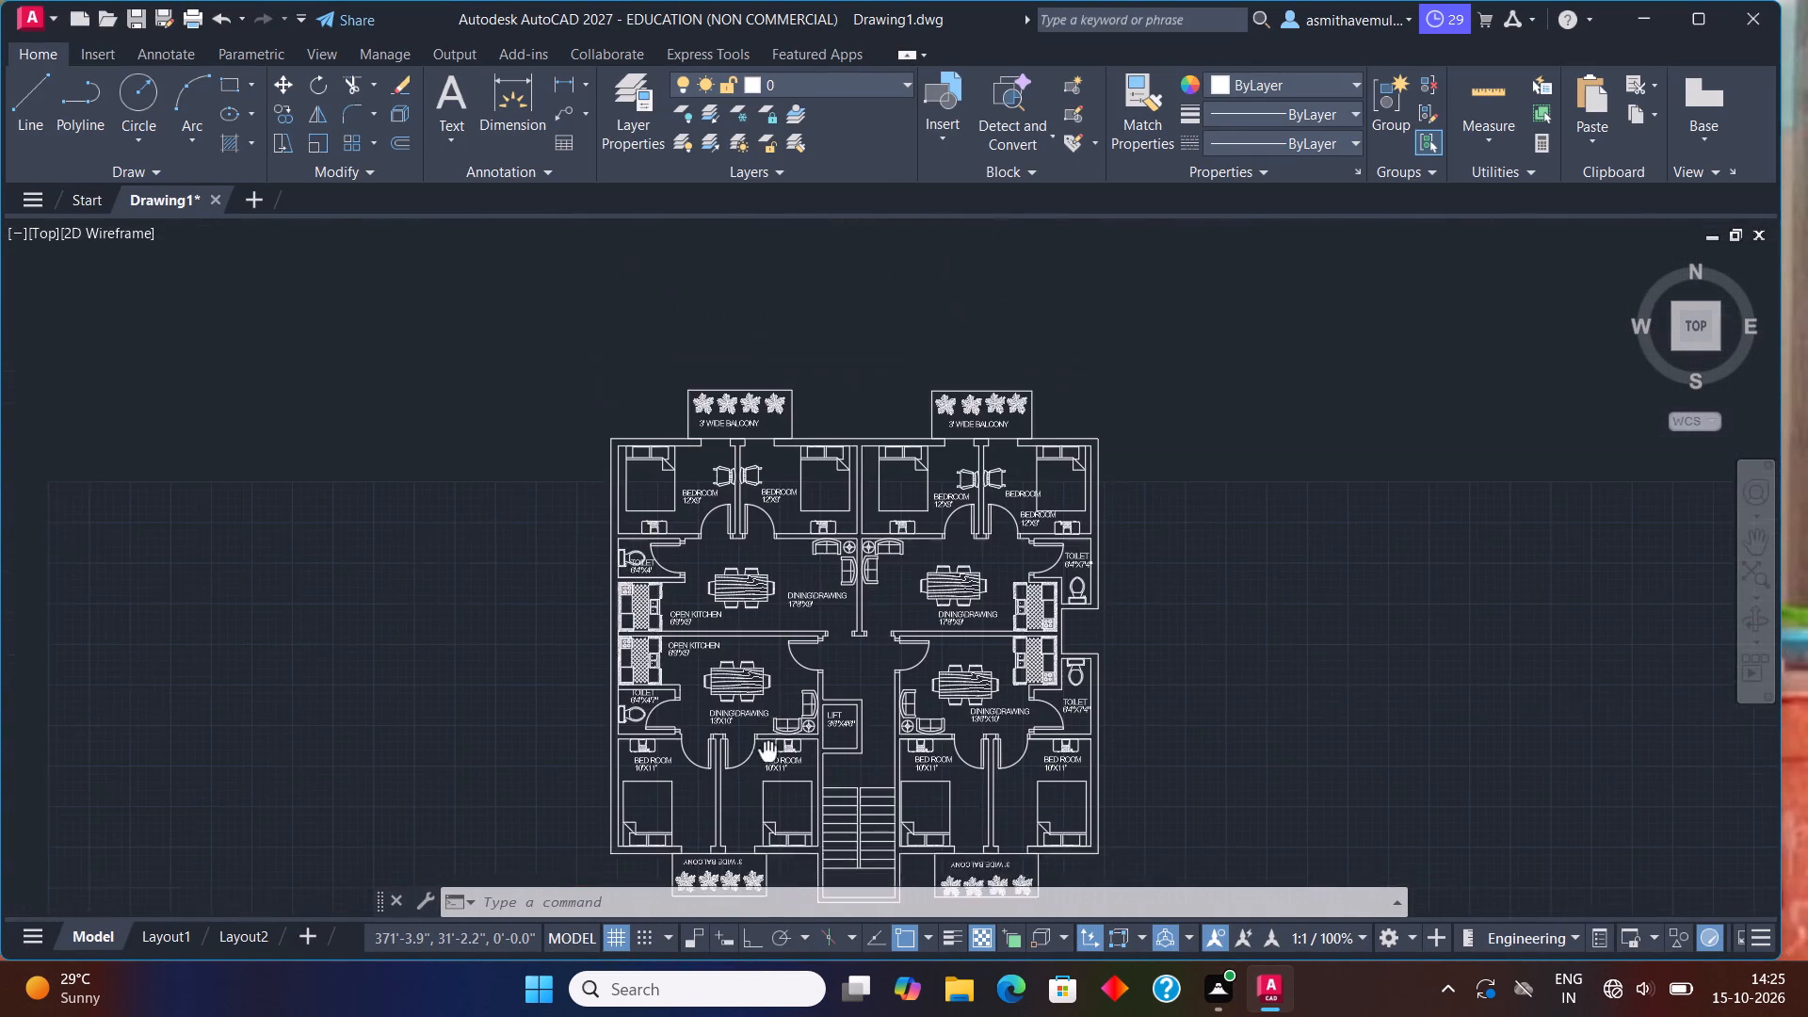
Inspect the upper apartments of the floor plan, checking the bedroom, balcony, toilet and dining room layouts and their labels.
middle_drag(768, 758, 768, 761)
scroll(654, 543, up, 3)
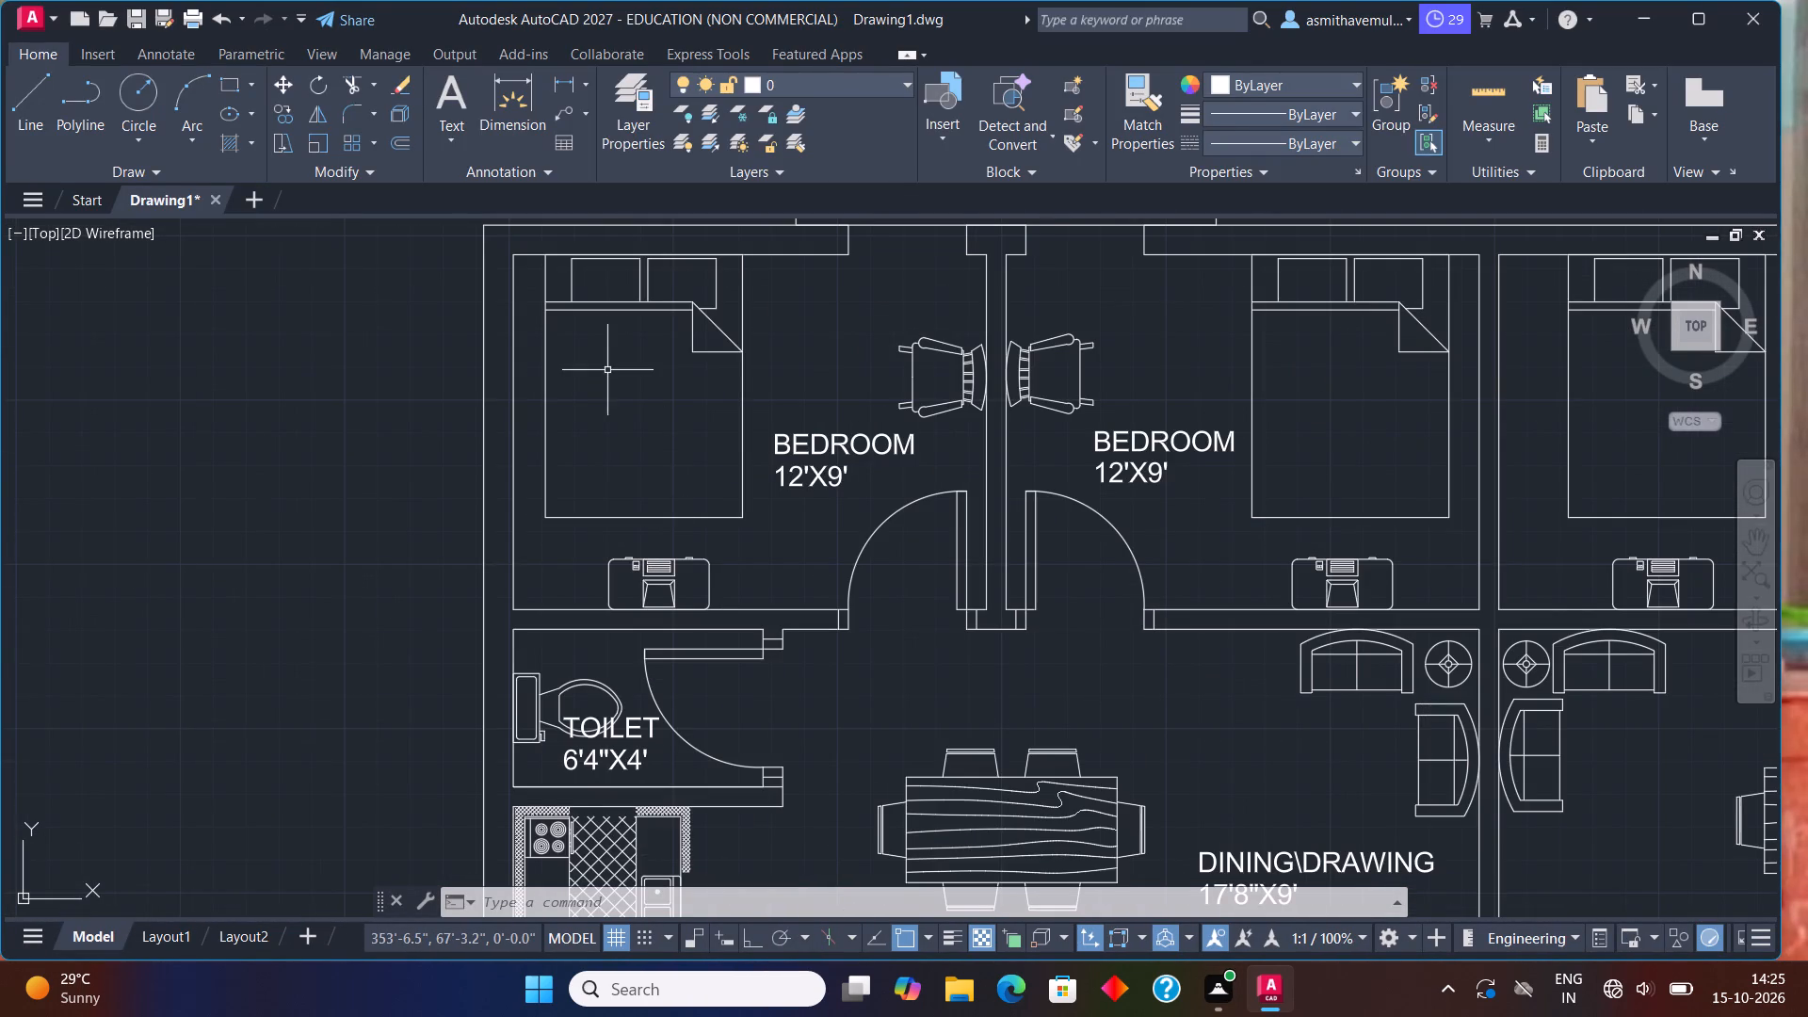
middle_drag(887, 504, 744, 575)
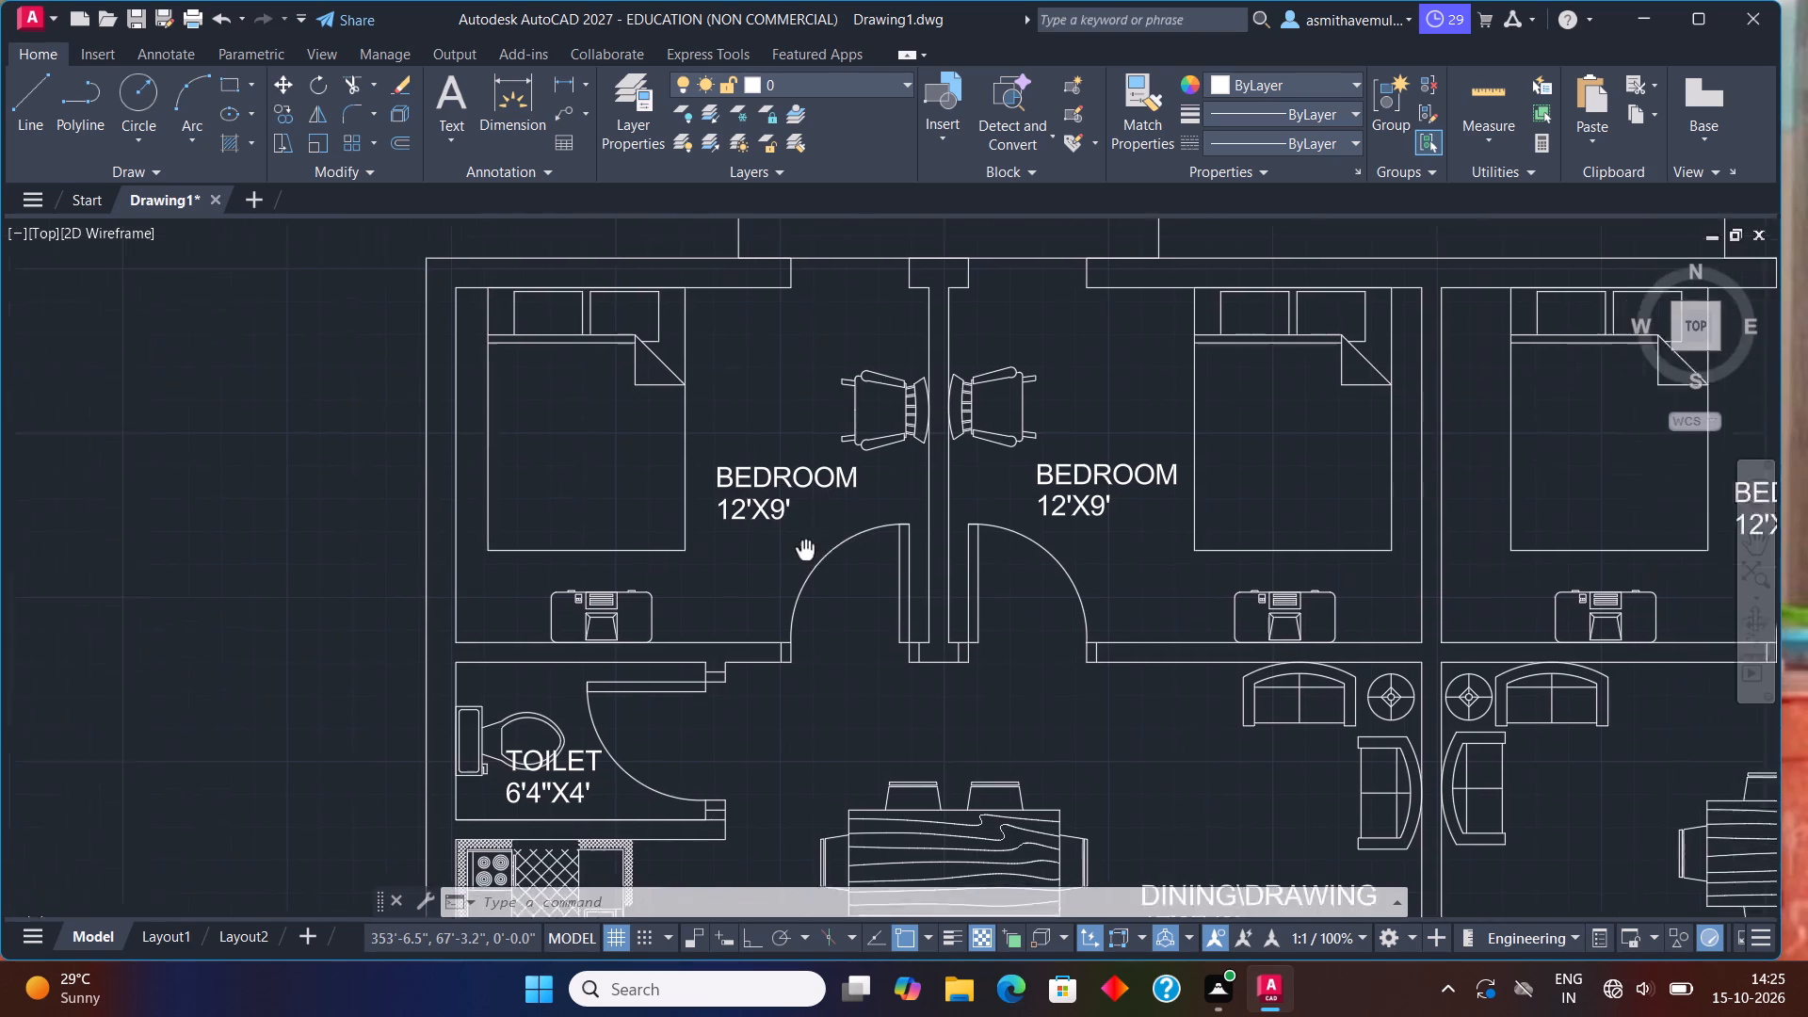
middle_drag(744, 575, 518, 683)
scroll(1244, 455, up, 1)
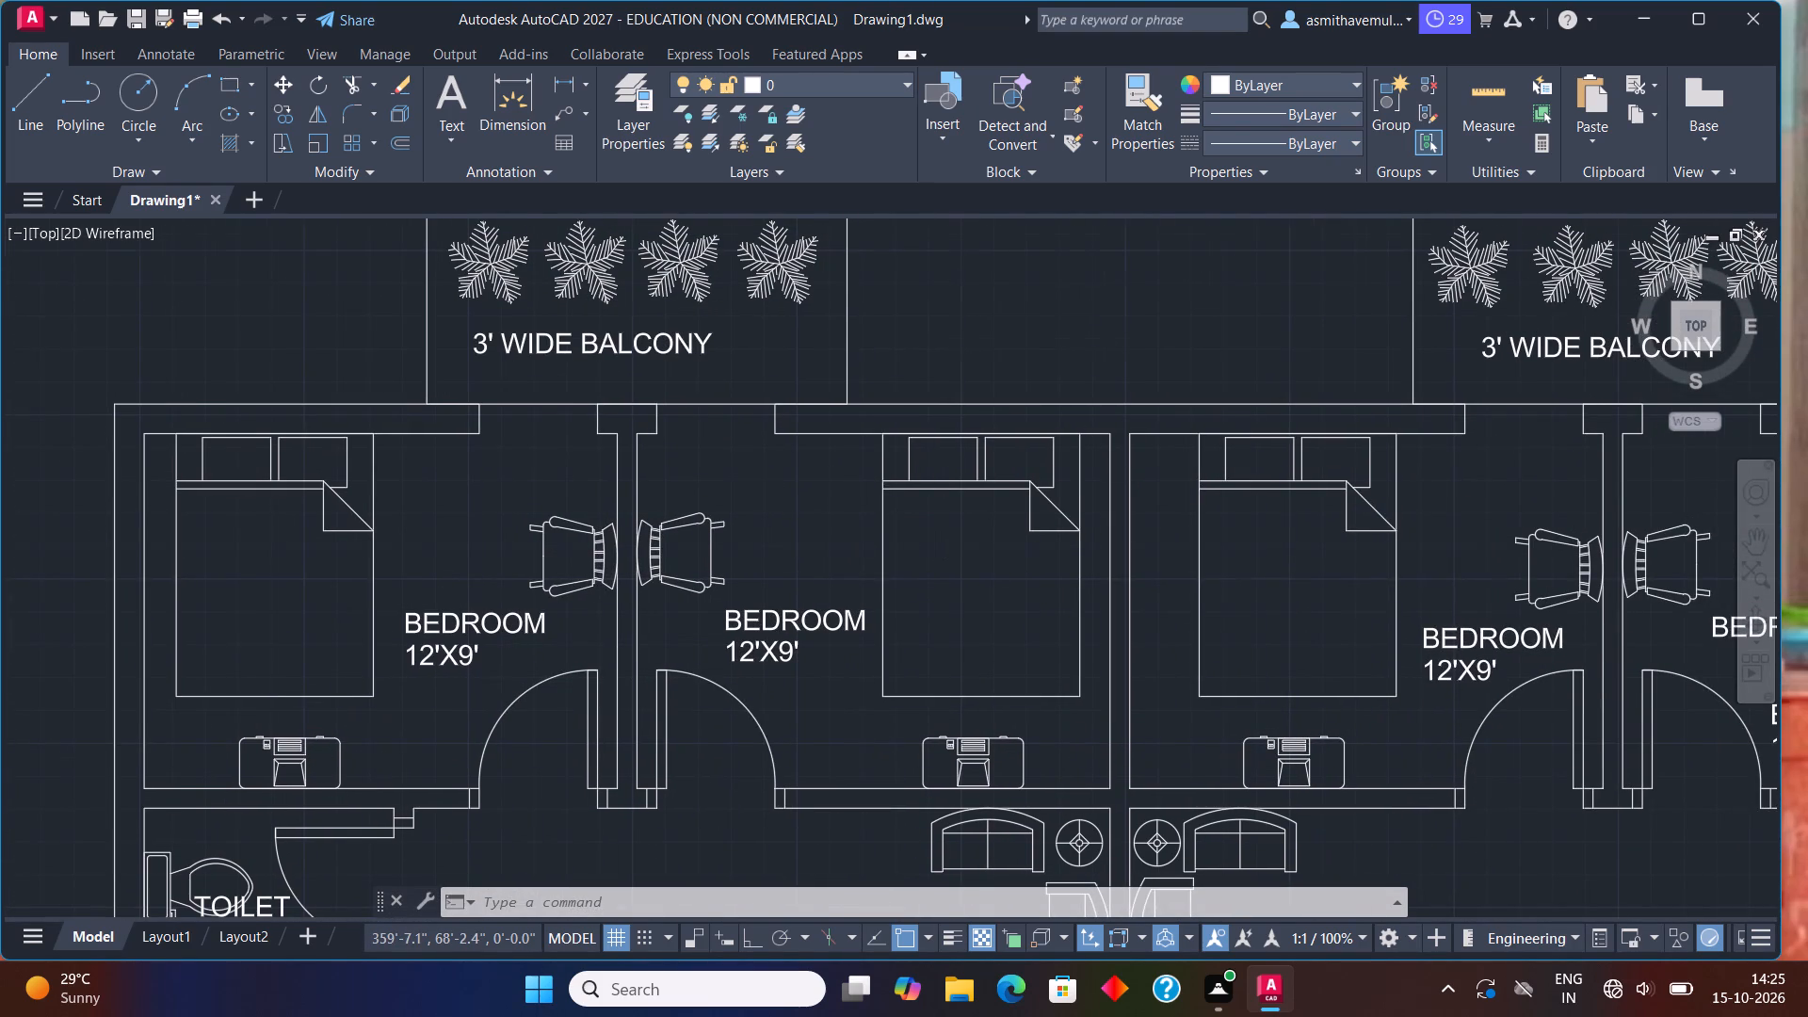
scroll(1244, 458, down, 3)
scroll(1315, 459, up, 1)
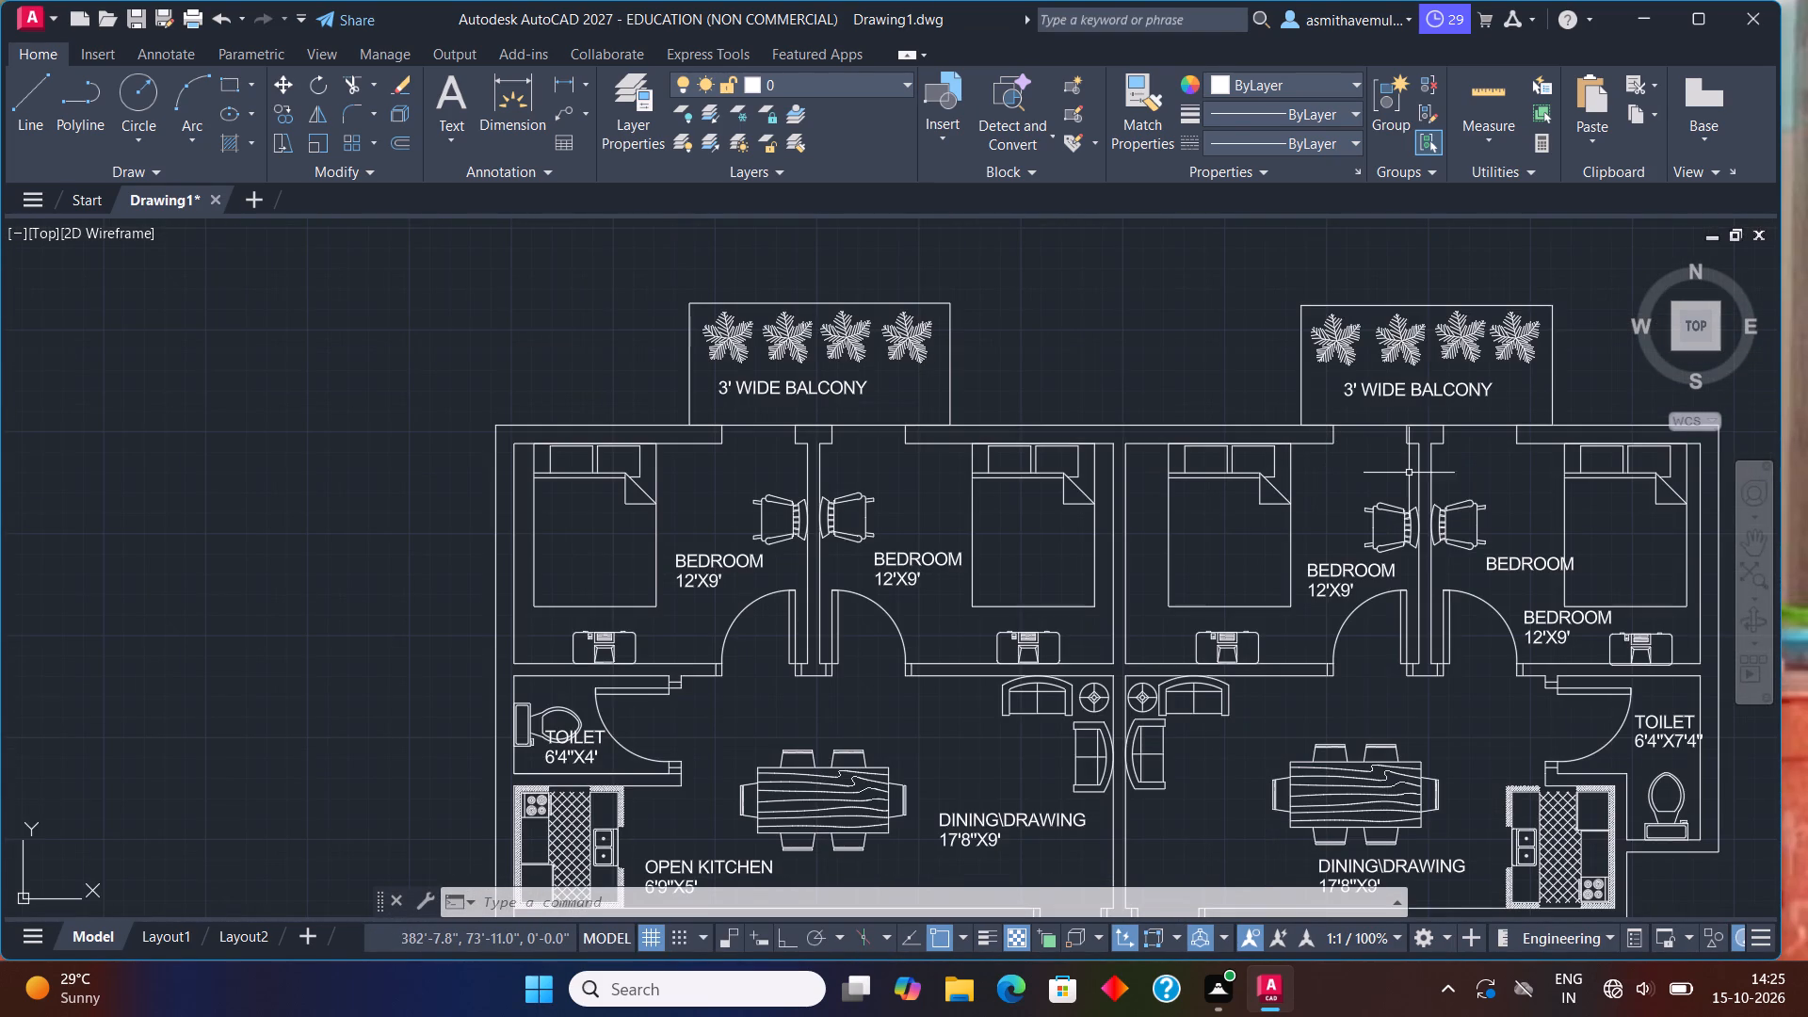
middle_drag(1410, 475, 1065, 391)
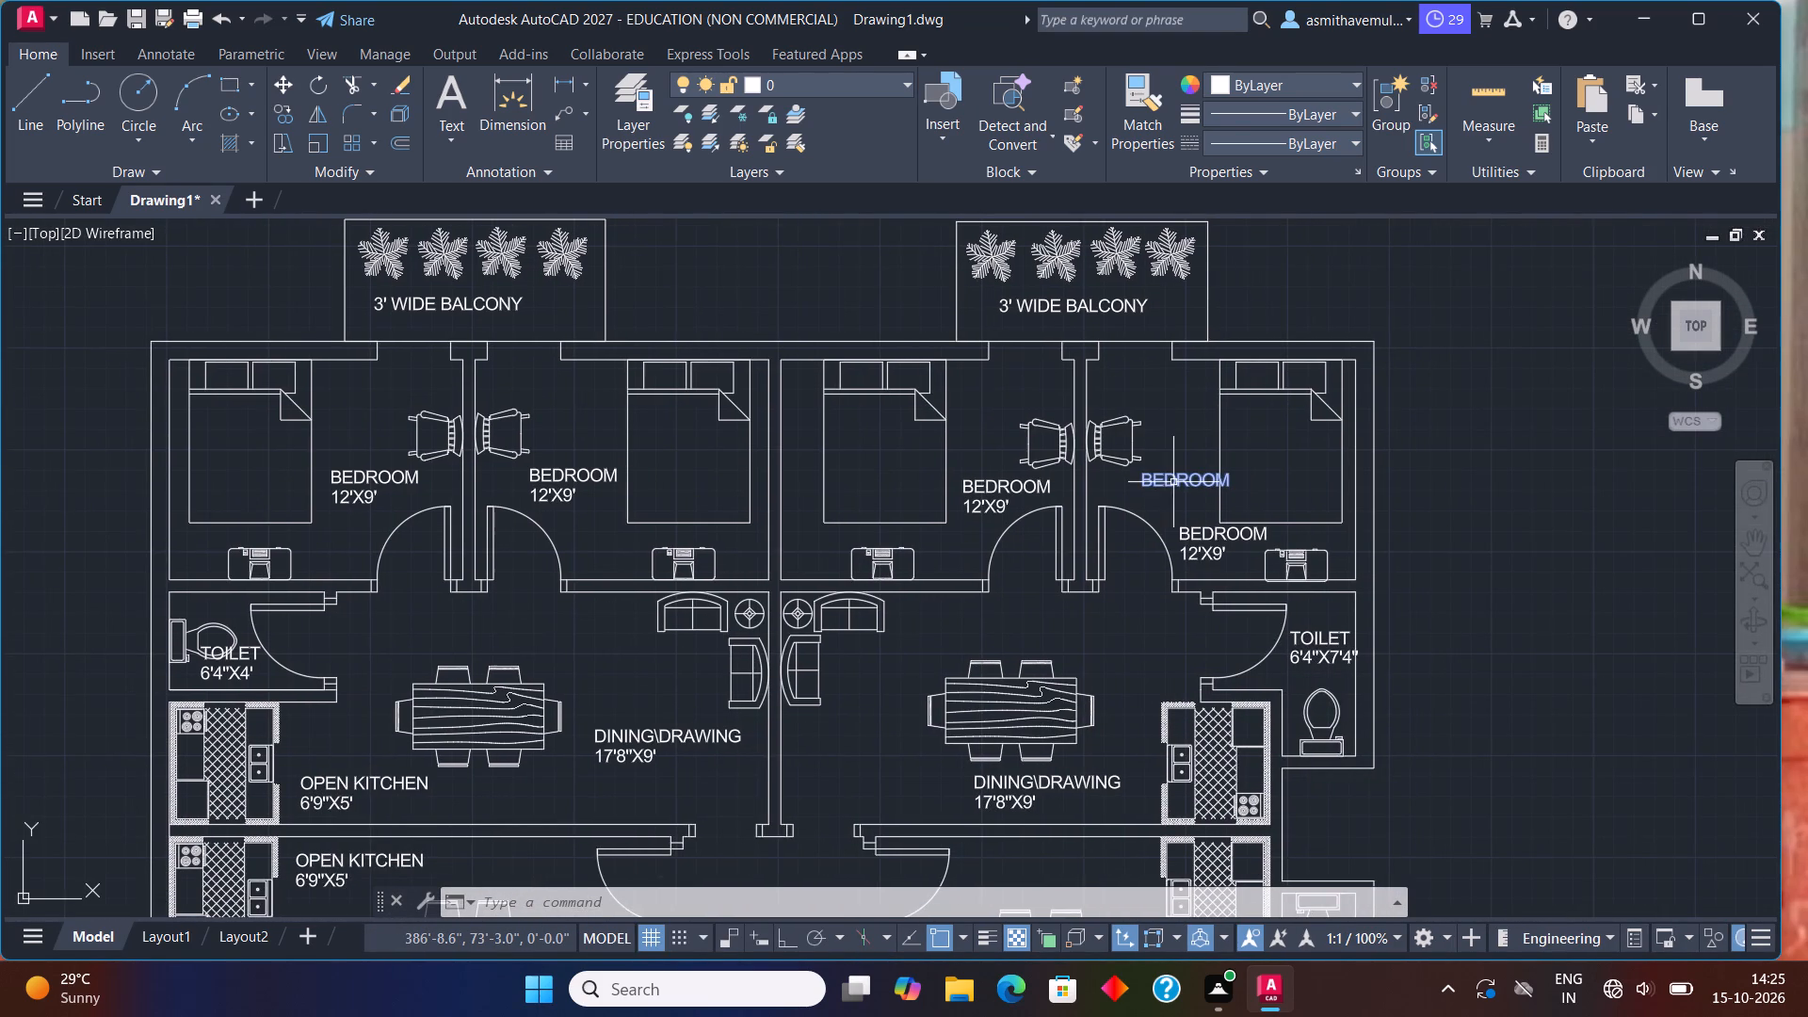
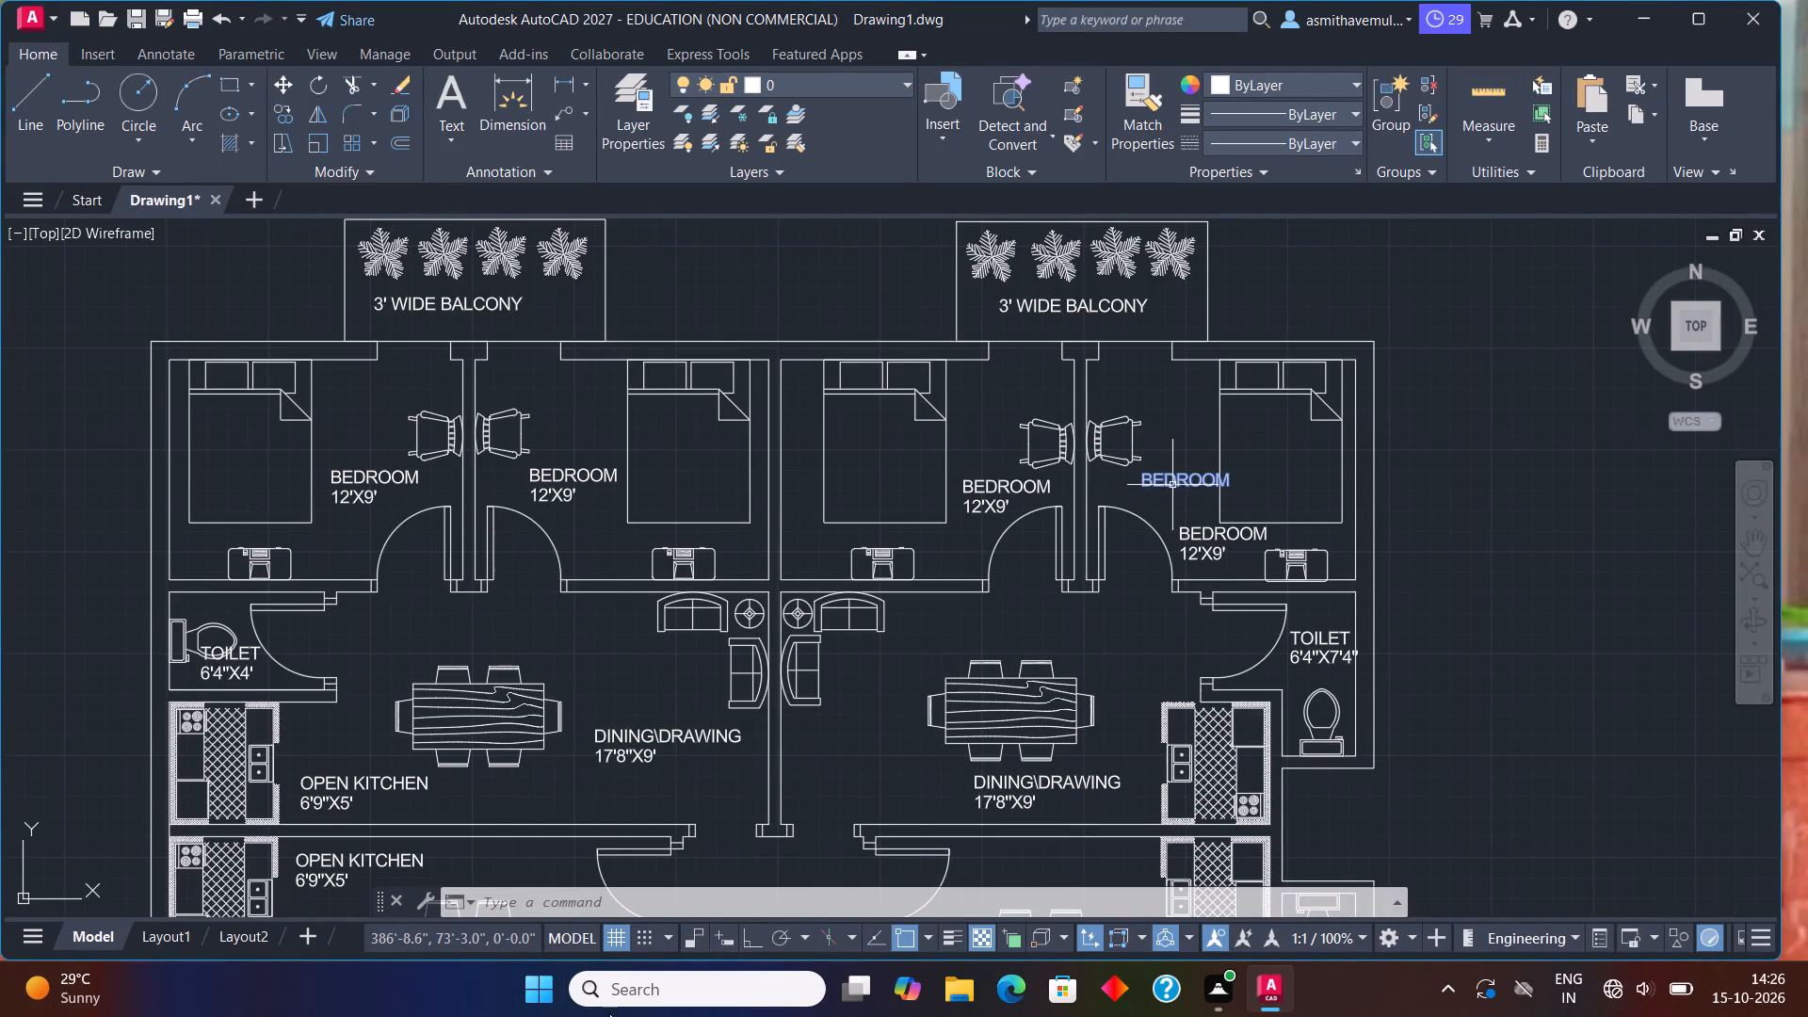
Delete the stray duplicate BEDROOM label above the 12'X9' label in the upper right-hand bedroom.
click(1183, 484)
key(Delete)
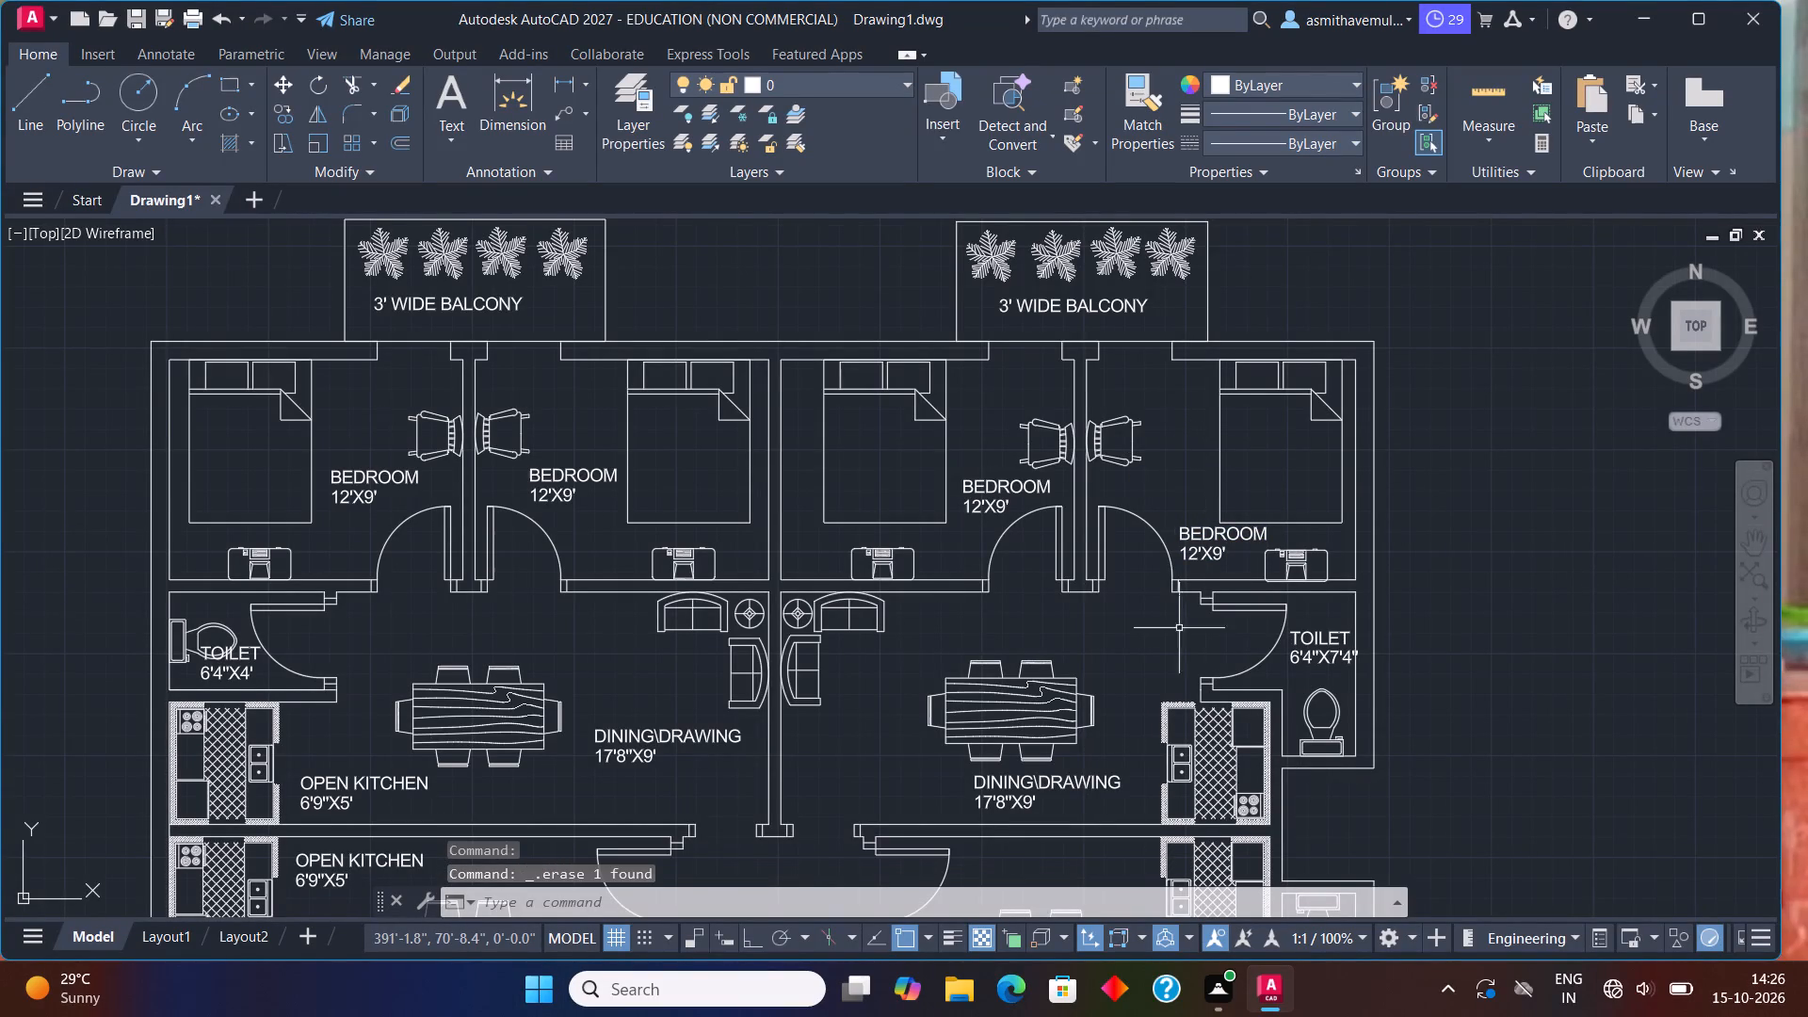
Trim the inner outer-wall line where the partition between the two left-hand open kitchens meets the exterior wall.
middle_drag(1182, 651, 1150, 503)
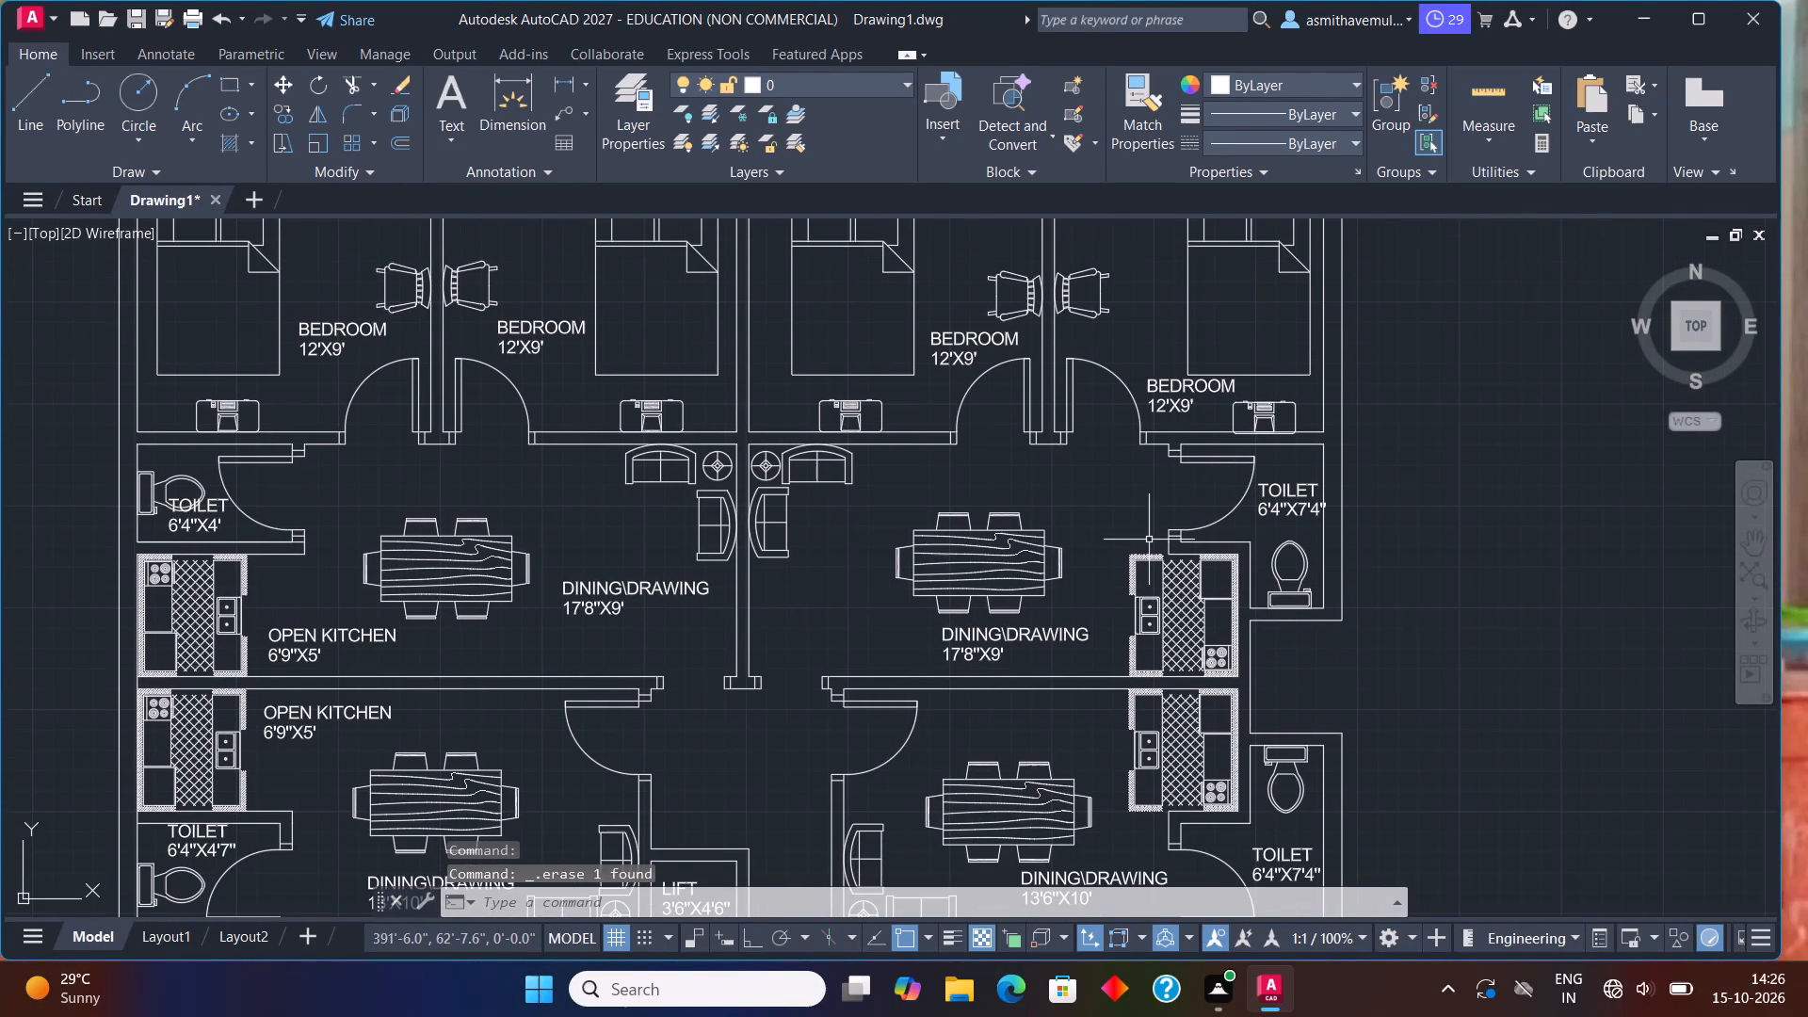
middle_drag(1149, 539, 1134, 436)
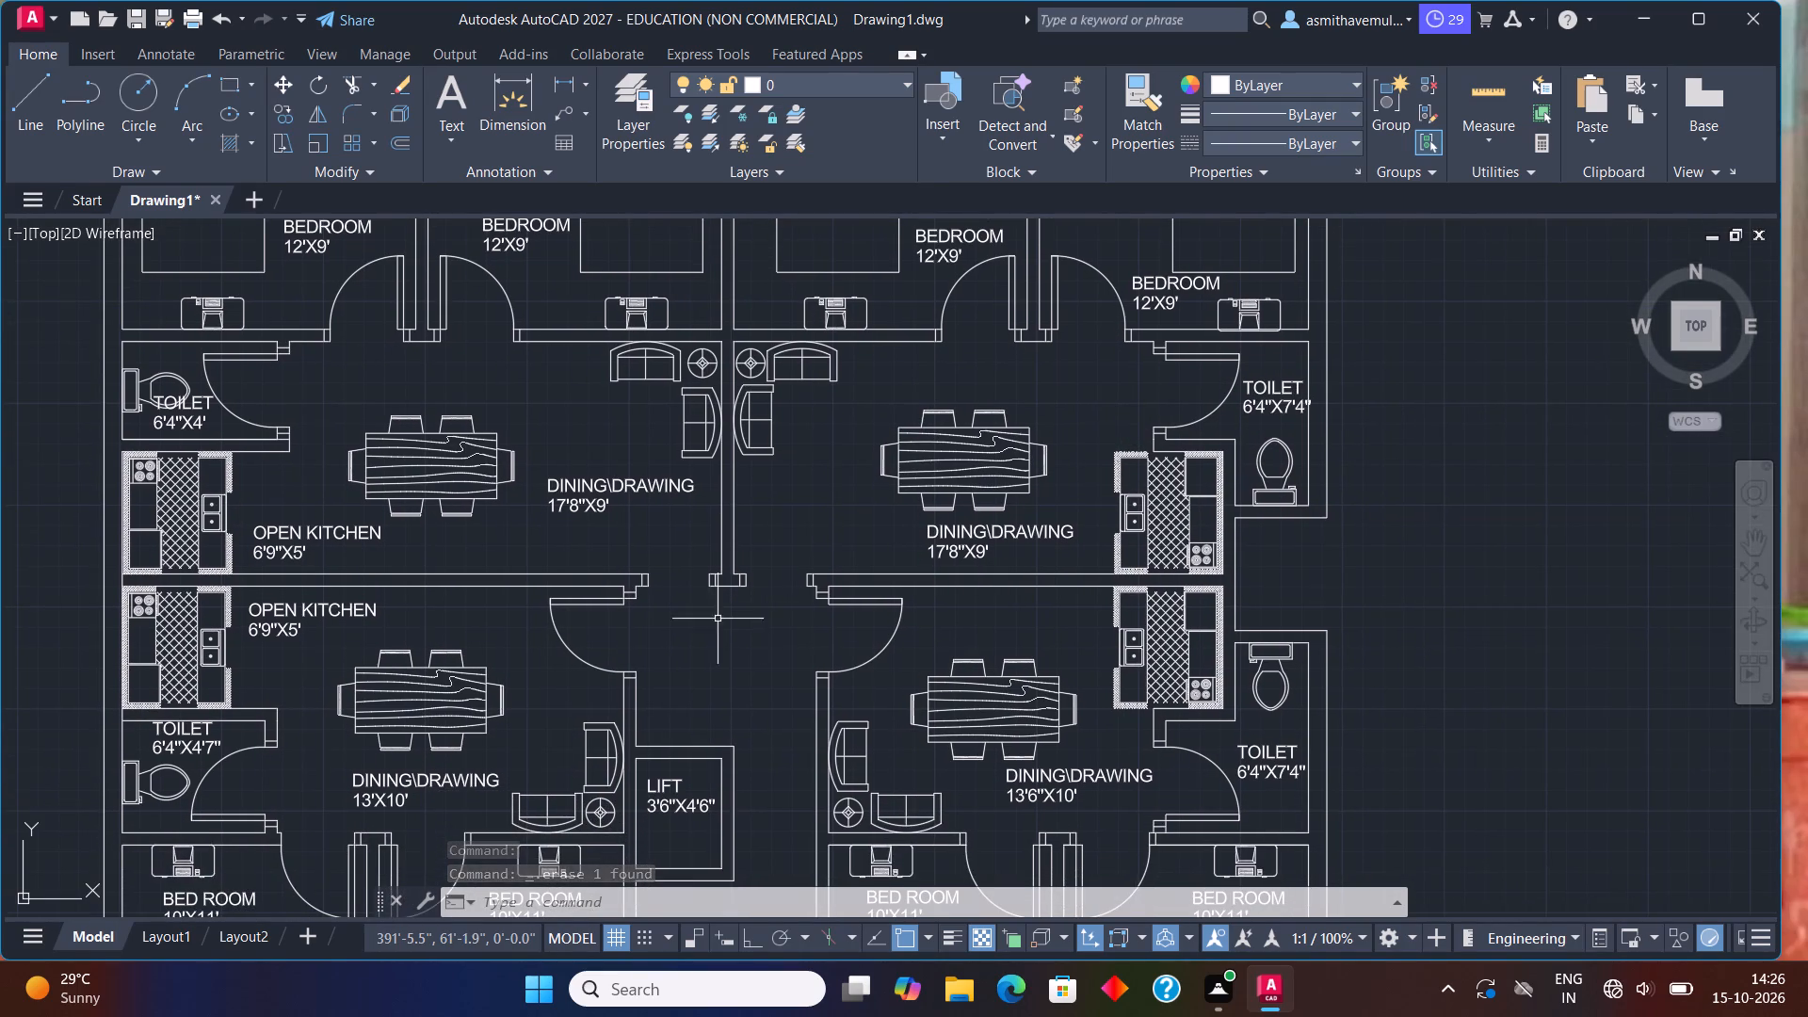
middle_drag(555, 629, 617, 512)
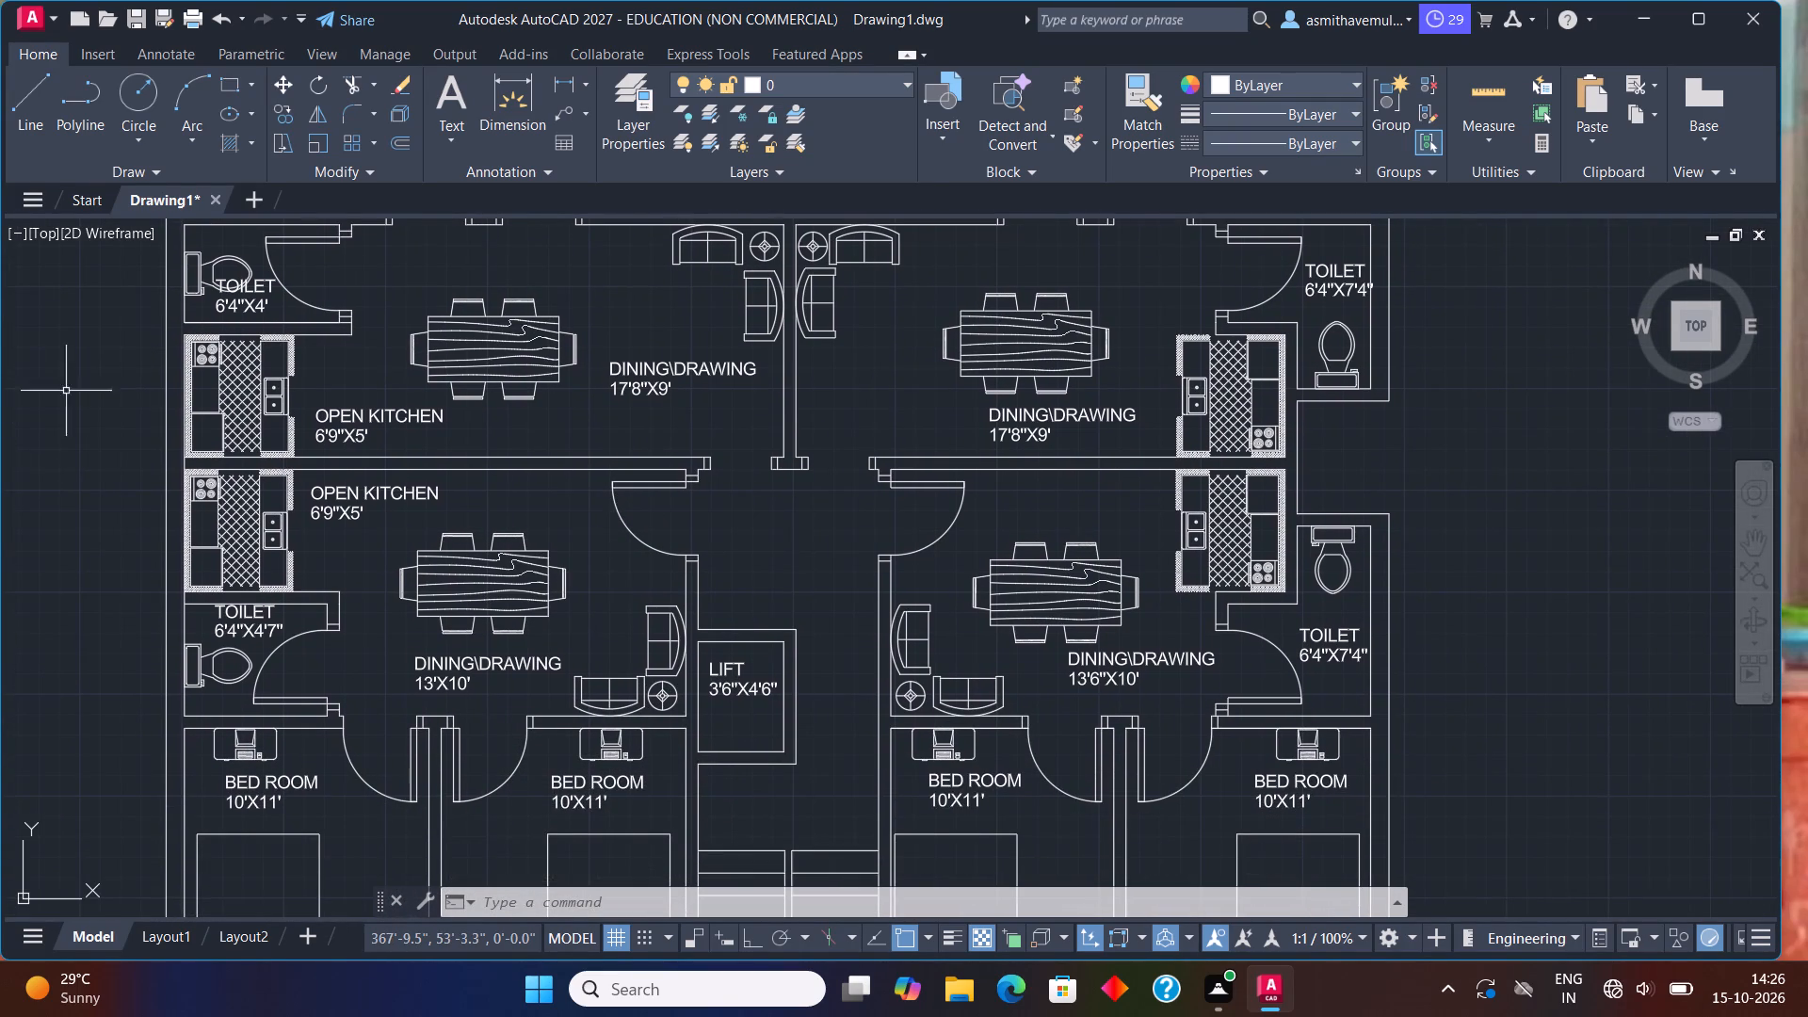
scroll(132, 404, up, 1)
key(t)
key(r)
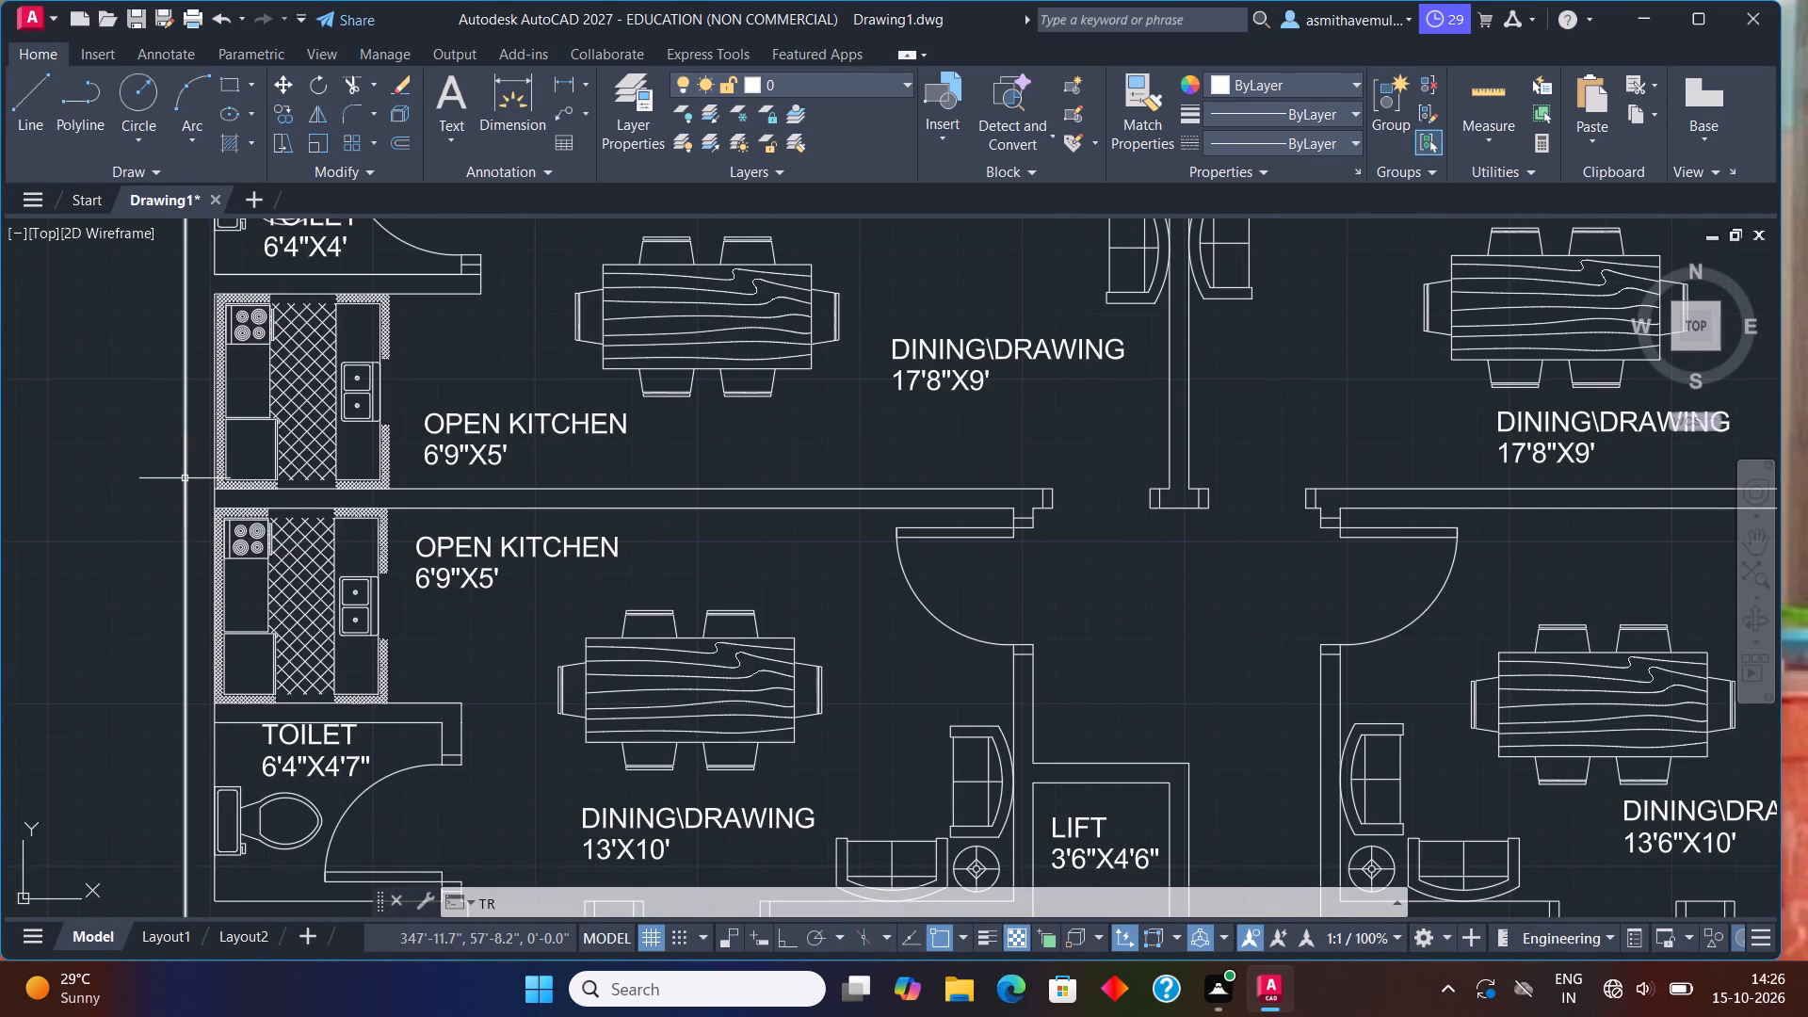
key(i)
key(m)
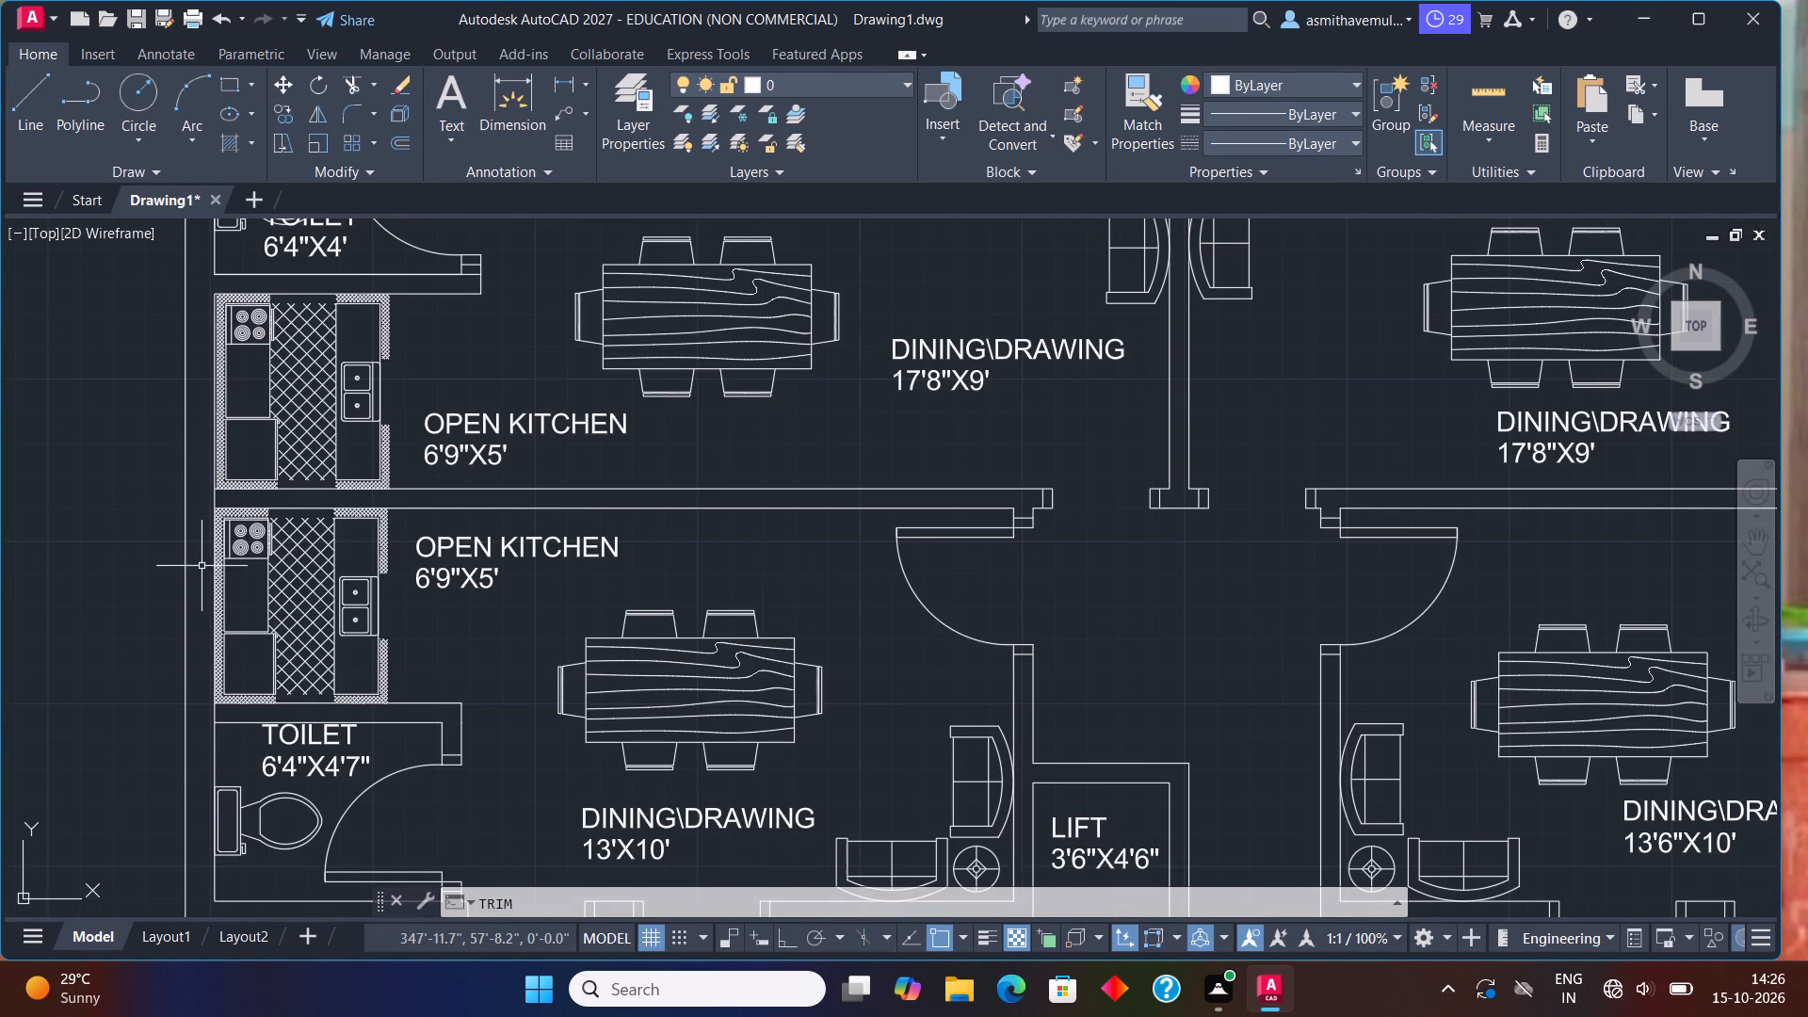
key(Return)
scroll(190, 514, up, 1)
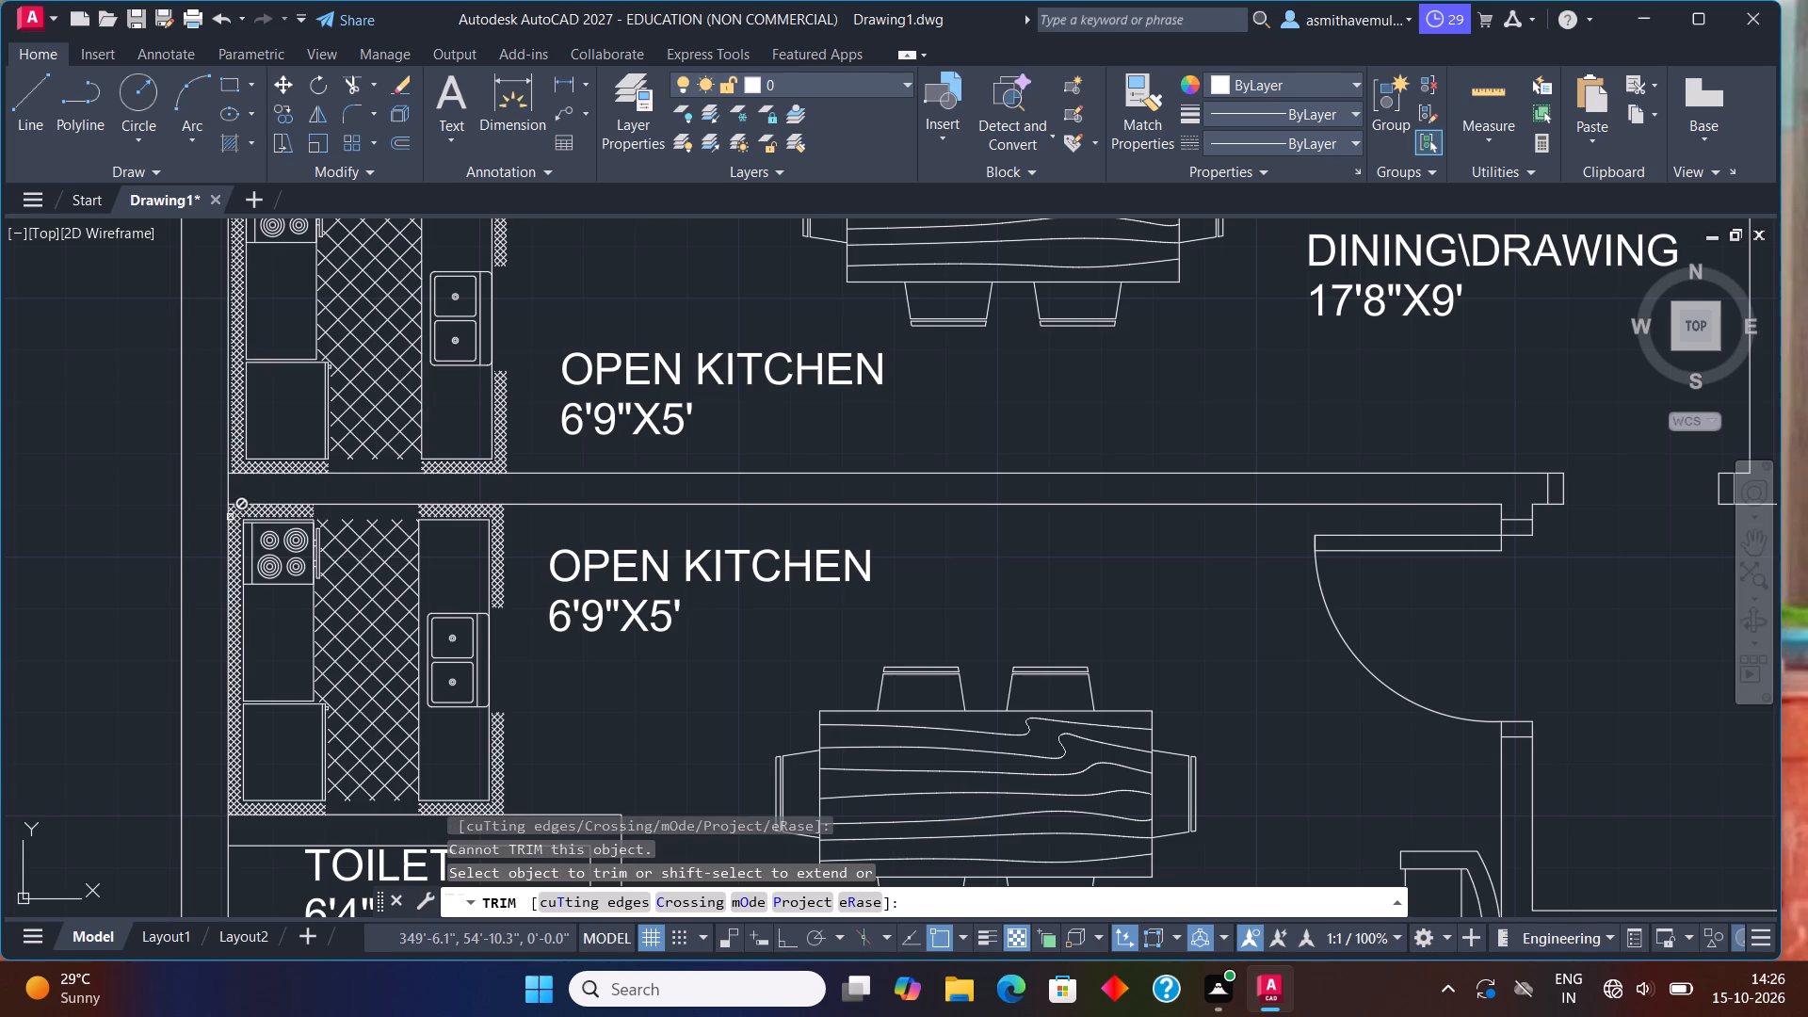
drag(229, 497, 229, 489)
scroll(431, 520, down, 1)
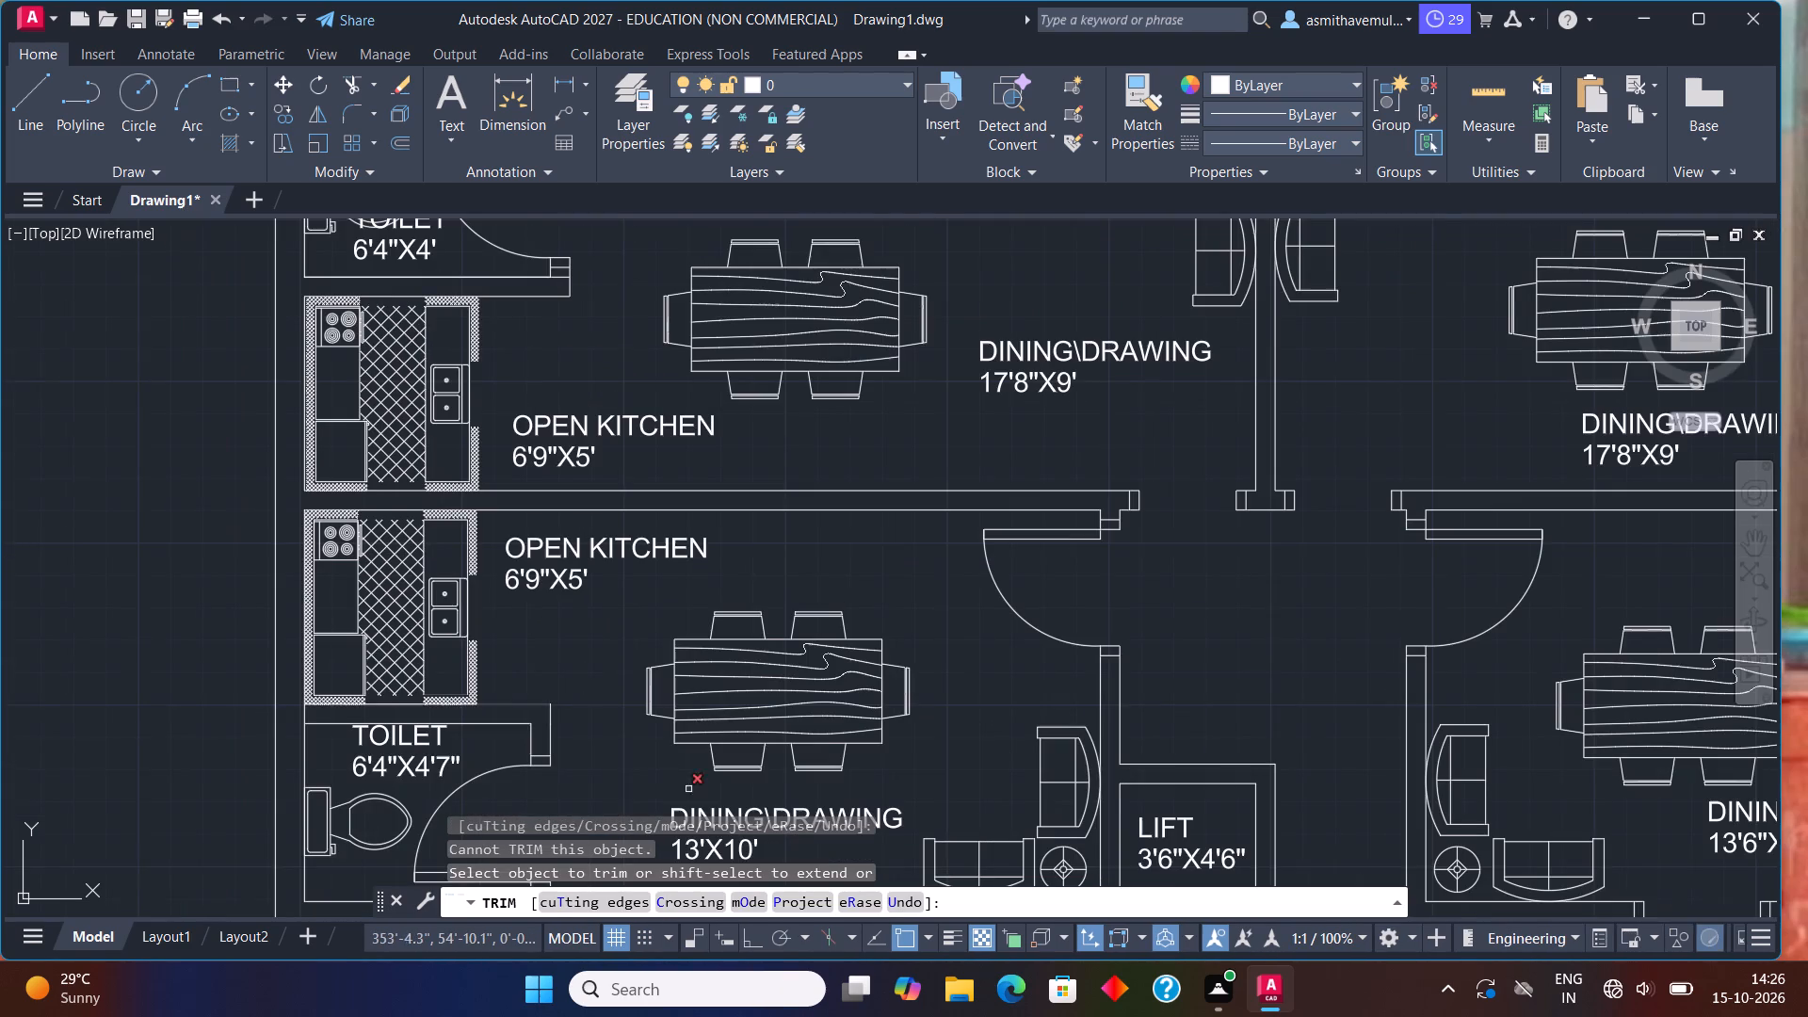
Trim the exterior wall's inner line where the upper wall of the 6'4"X4'7" toilet joins it.
middle_drag(862, 763, 837, 544)
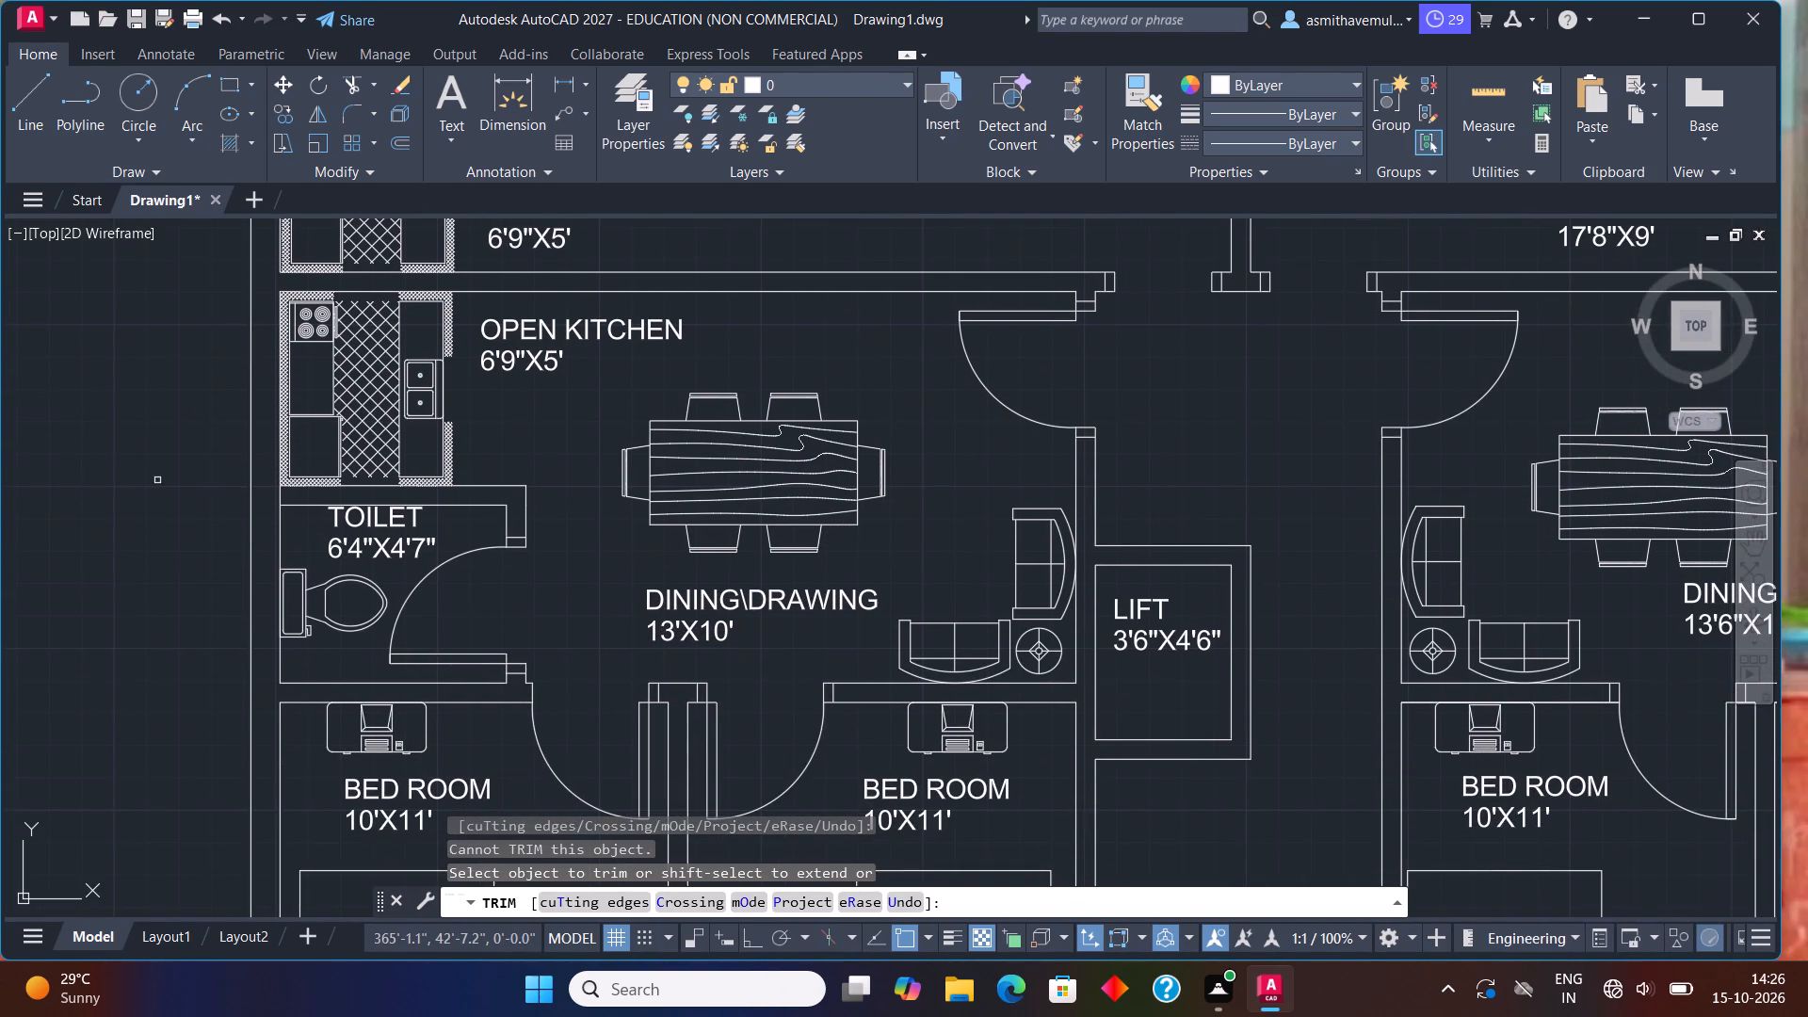
scroll(159, 480, up, 2)
drag(409, 503, 441, 505)
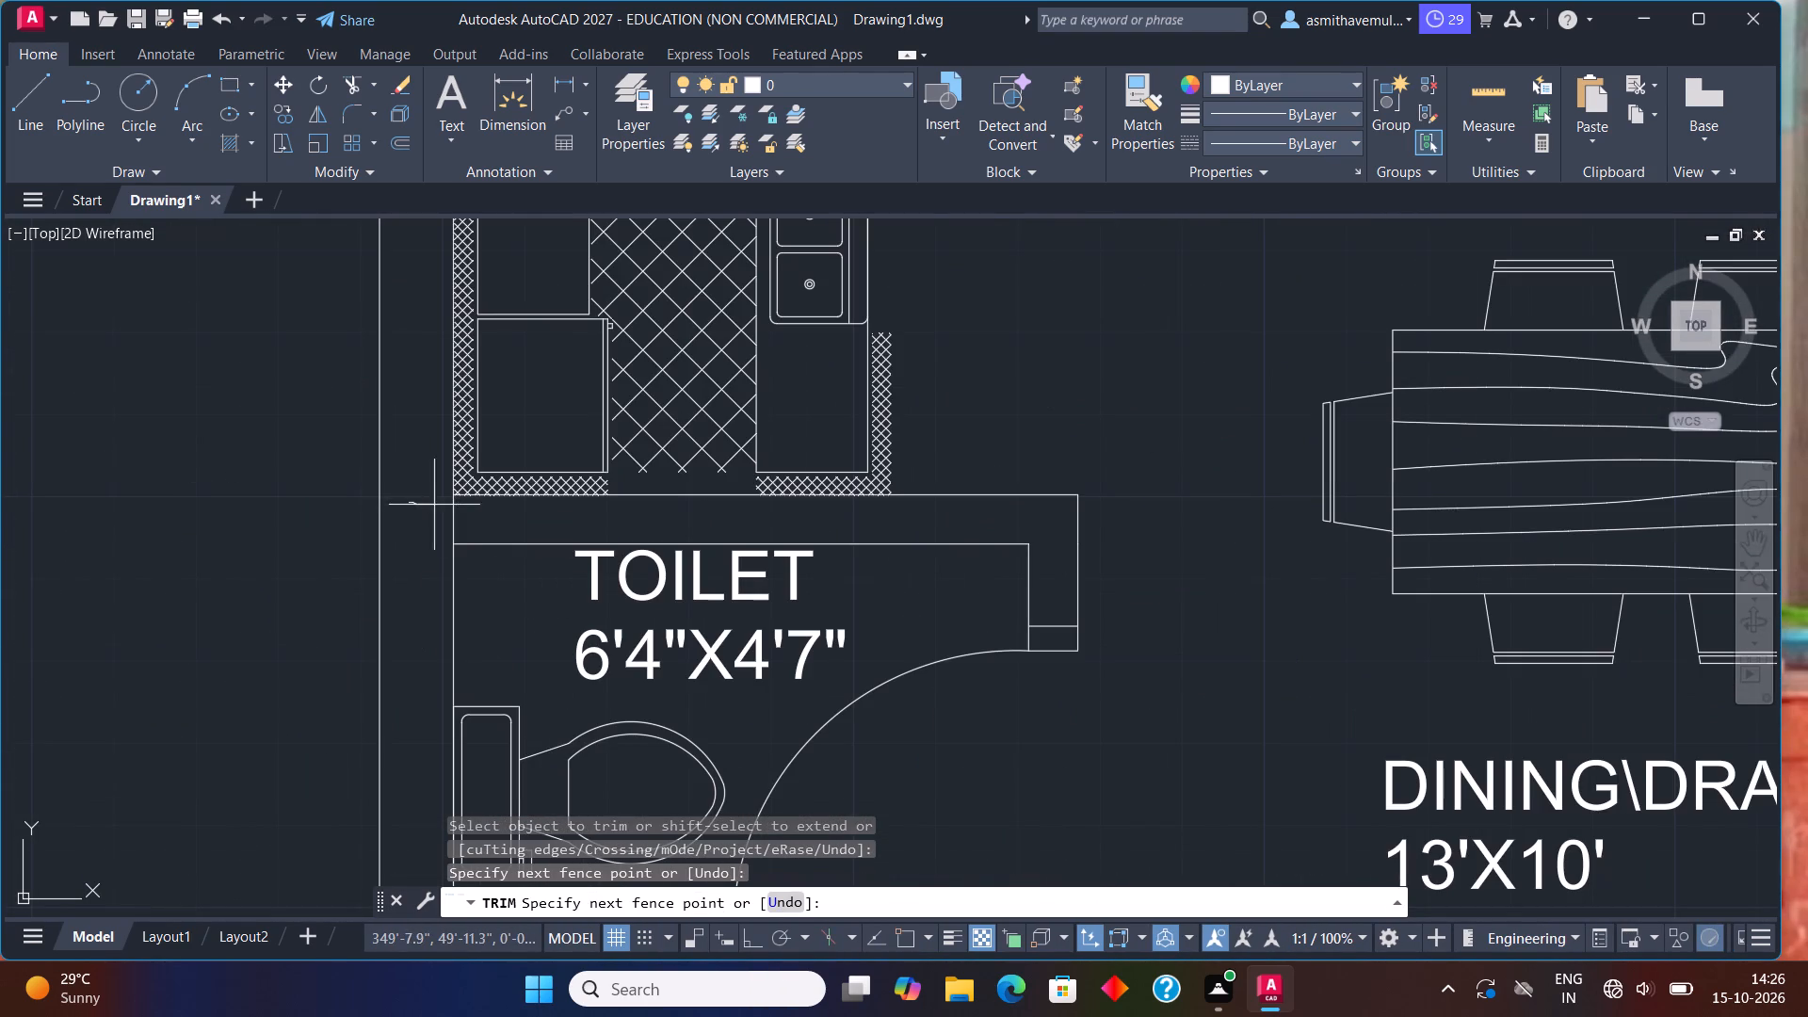
drag(441, 505, 489, 510)
scroll(785, 536, down, 1)
scroll(888, 554, down, 2)
Check the remaining wall junctions around the lower bedrooms, staircase, right-hand toilets and kitchens for lines to trim, and end the Trim command.
middle_drag(1180, 611, 1130, 517)
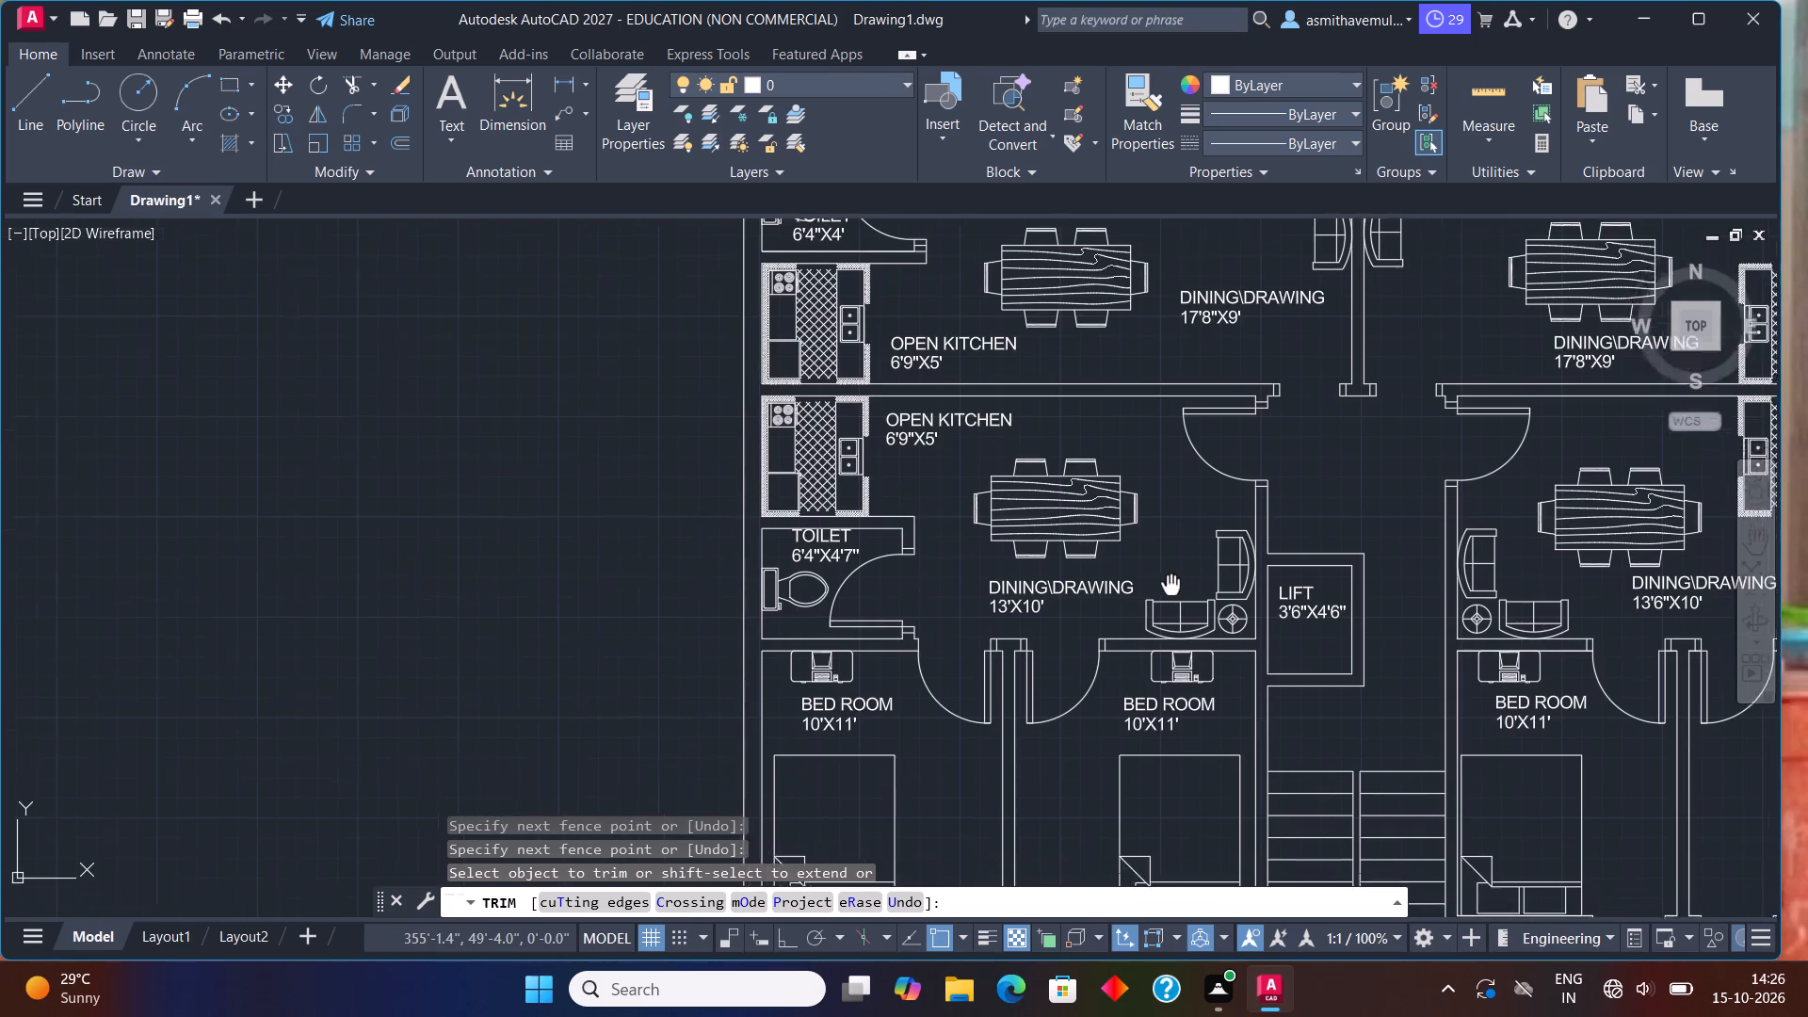
middle_drag(1130, 517, 905, 257)
middle_drag(1028, 524, 867, 591)
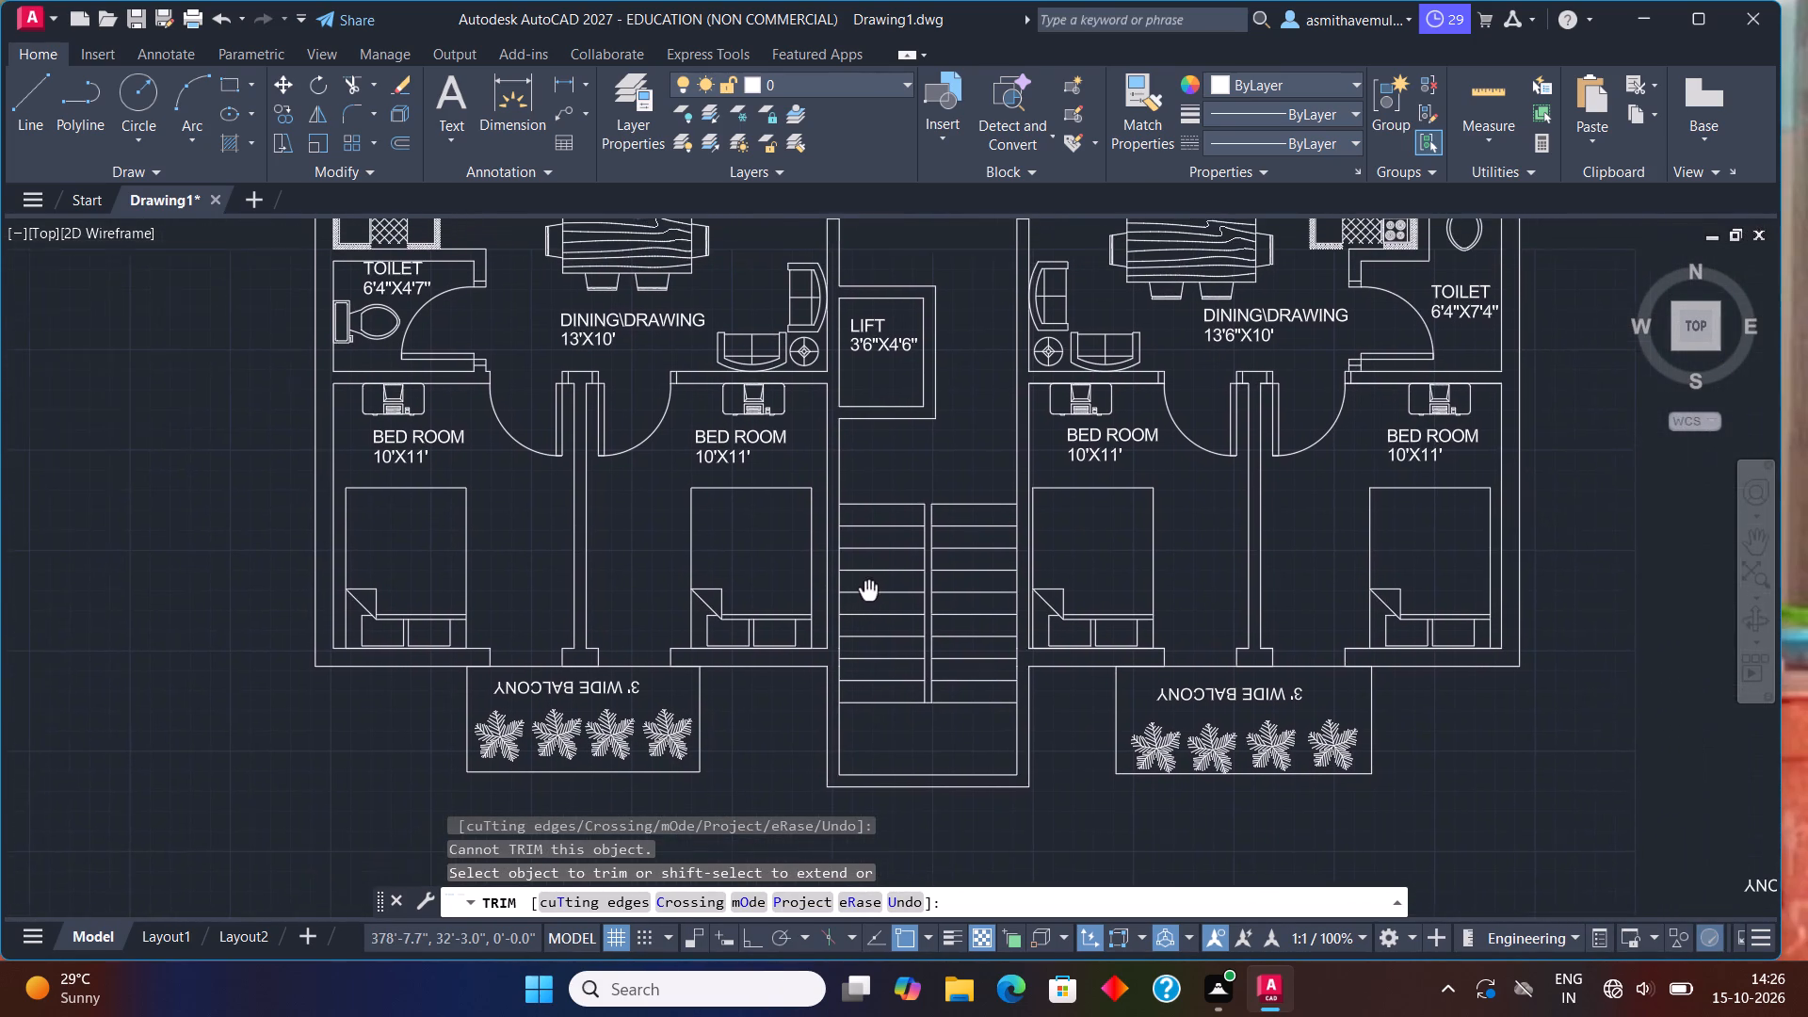
middle_drag(867, 591, 866, 592)
middle_drag(1212, 606, 1159, 713)
scroll(801, 764, up, 1)
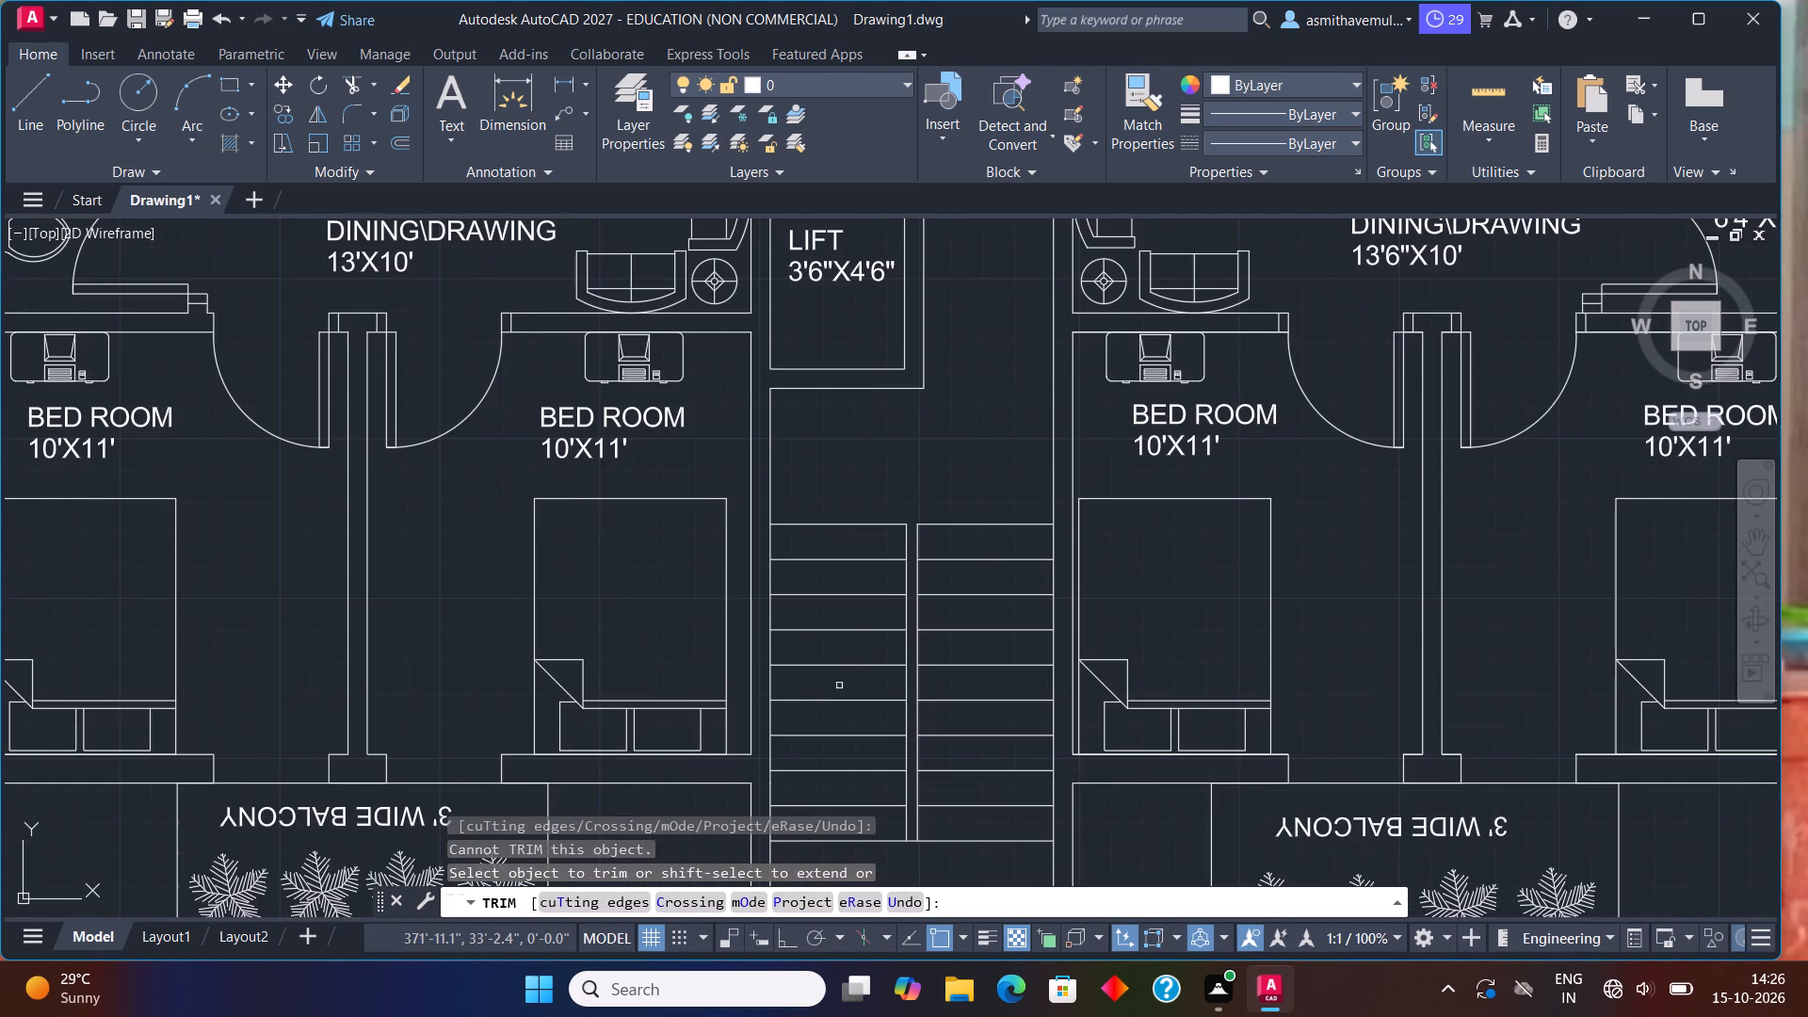
scroll(856, 628, down, 1)
middle_drag(1366, 589, 1136, 712)
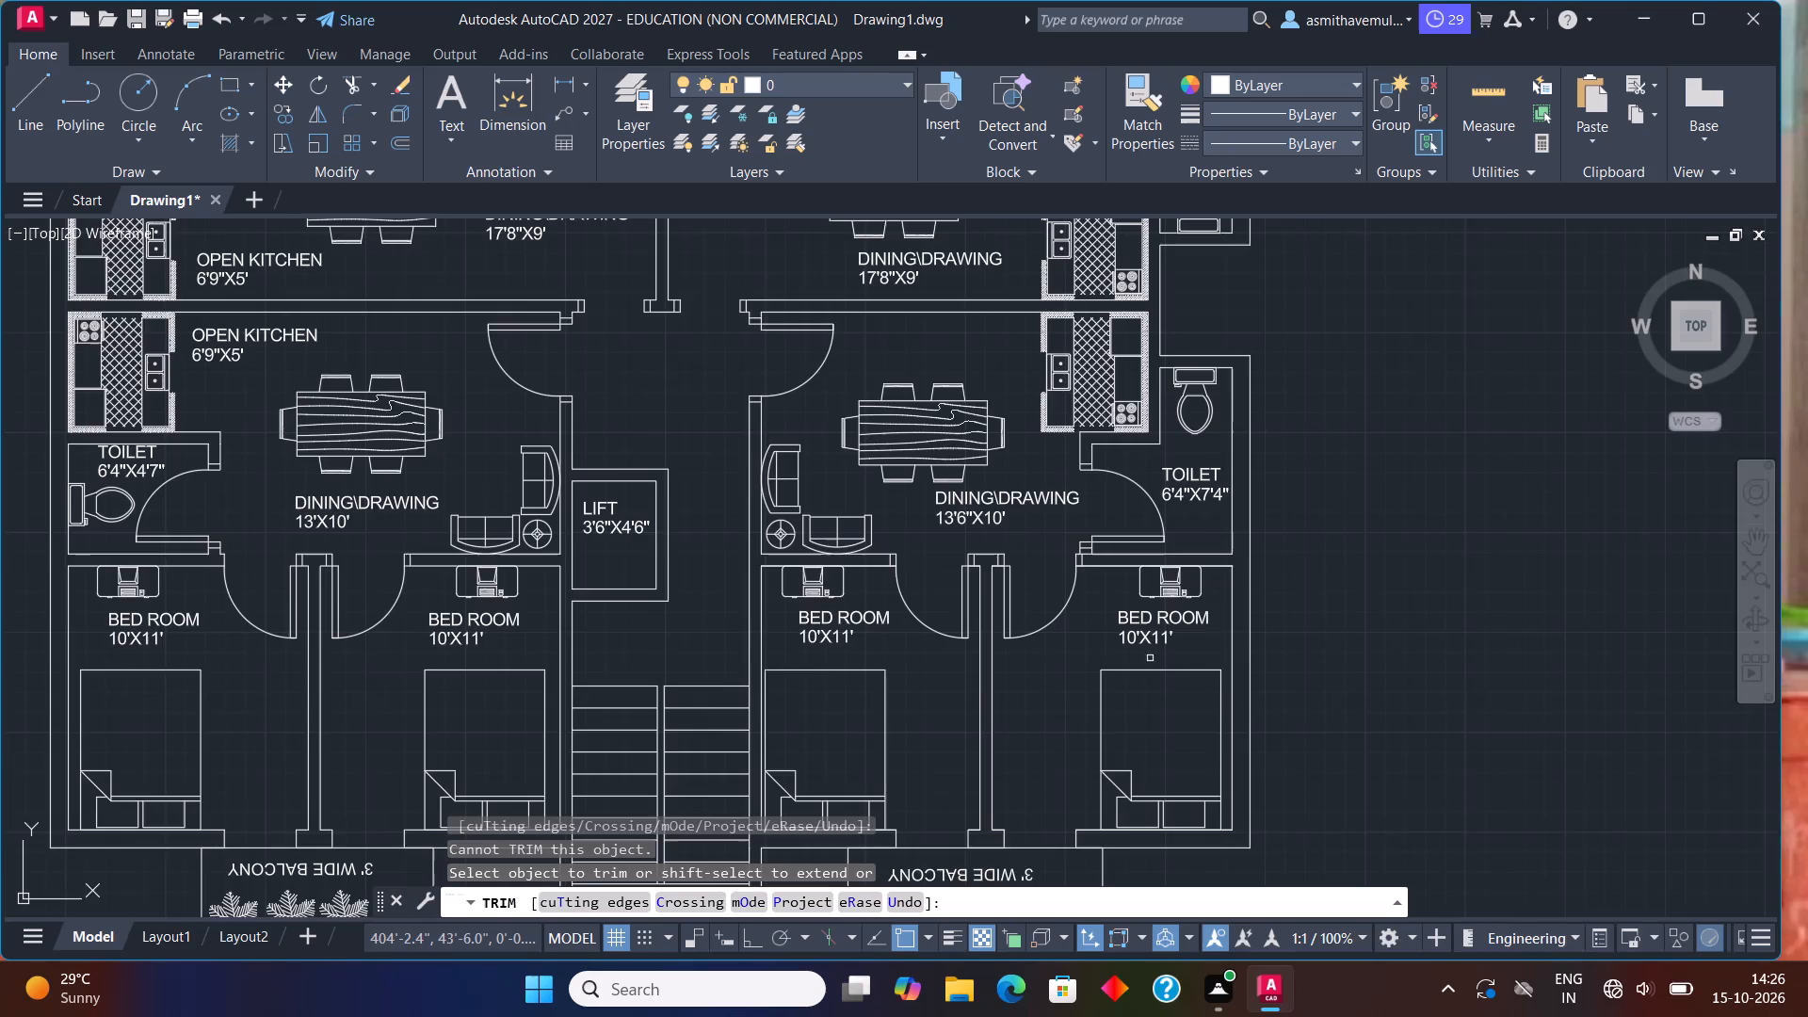
scroll(1143, 586, up, 1)
scroll(1031, 540, up, 1)
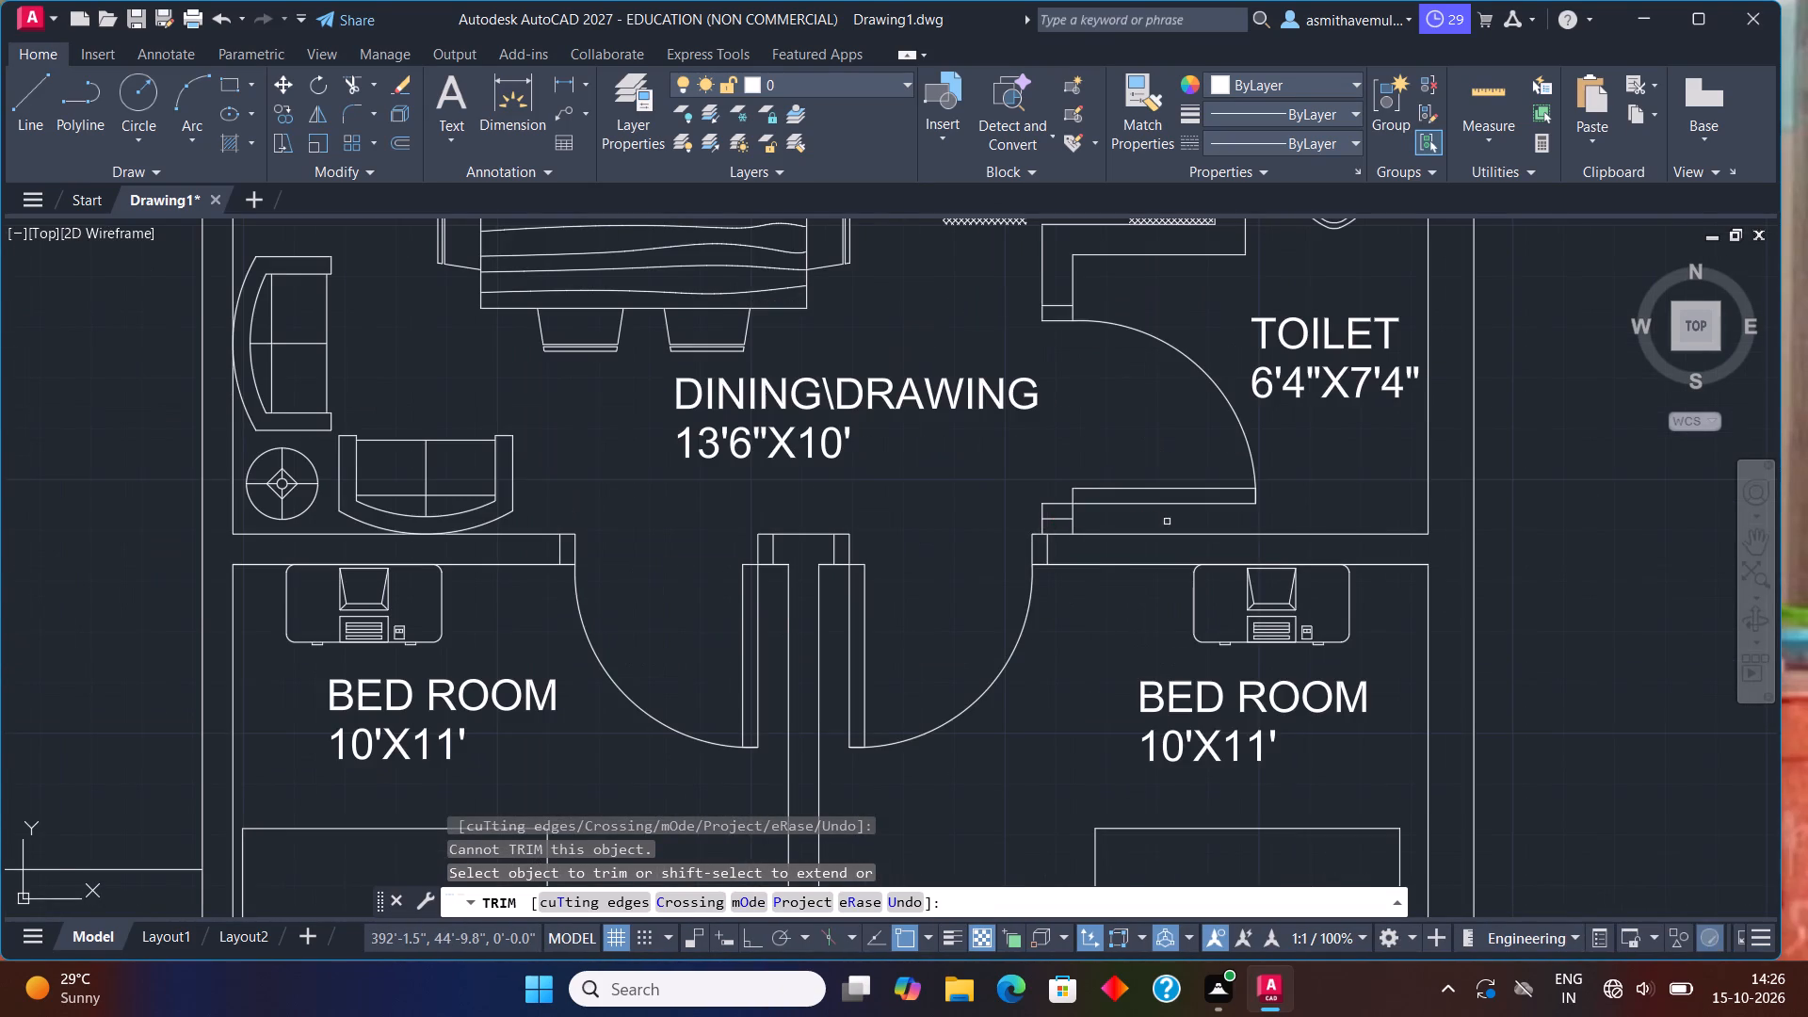
scroll(1170, 521, down, 1)
middle_drag(1147, 493, 1121, 621)
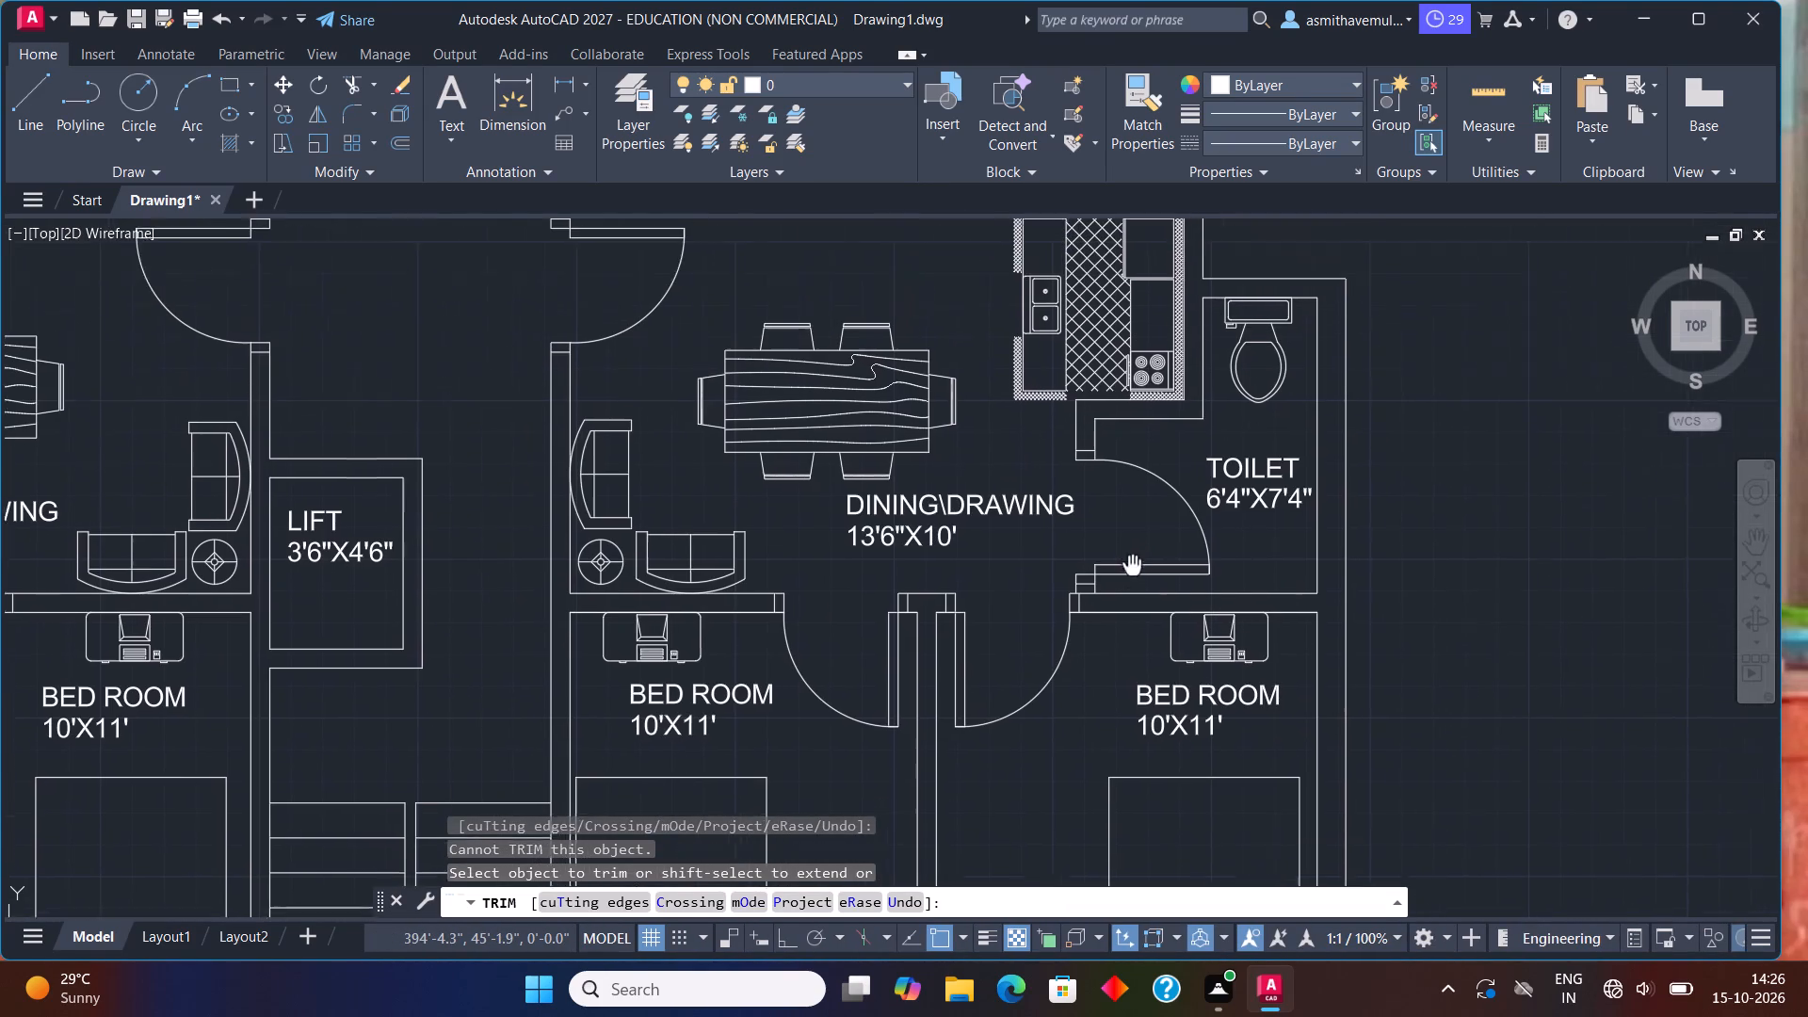
middle_drag(1121, 621, 1075, 781)
middle_drag(727, 483, 793, 641)
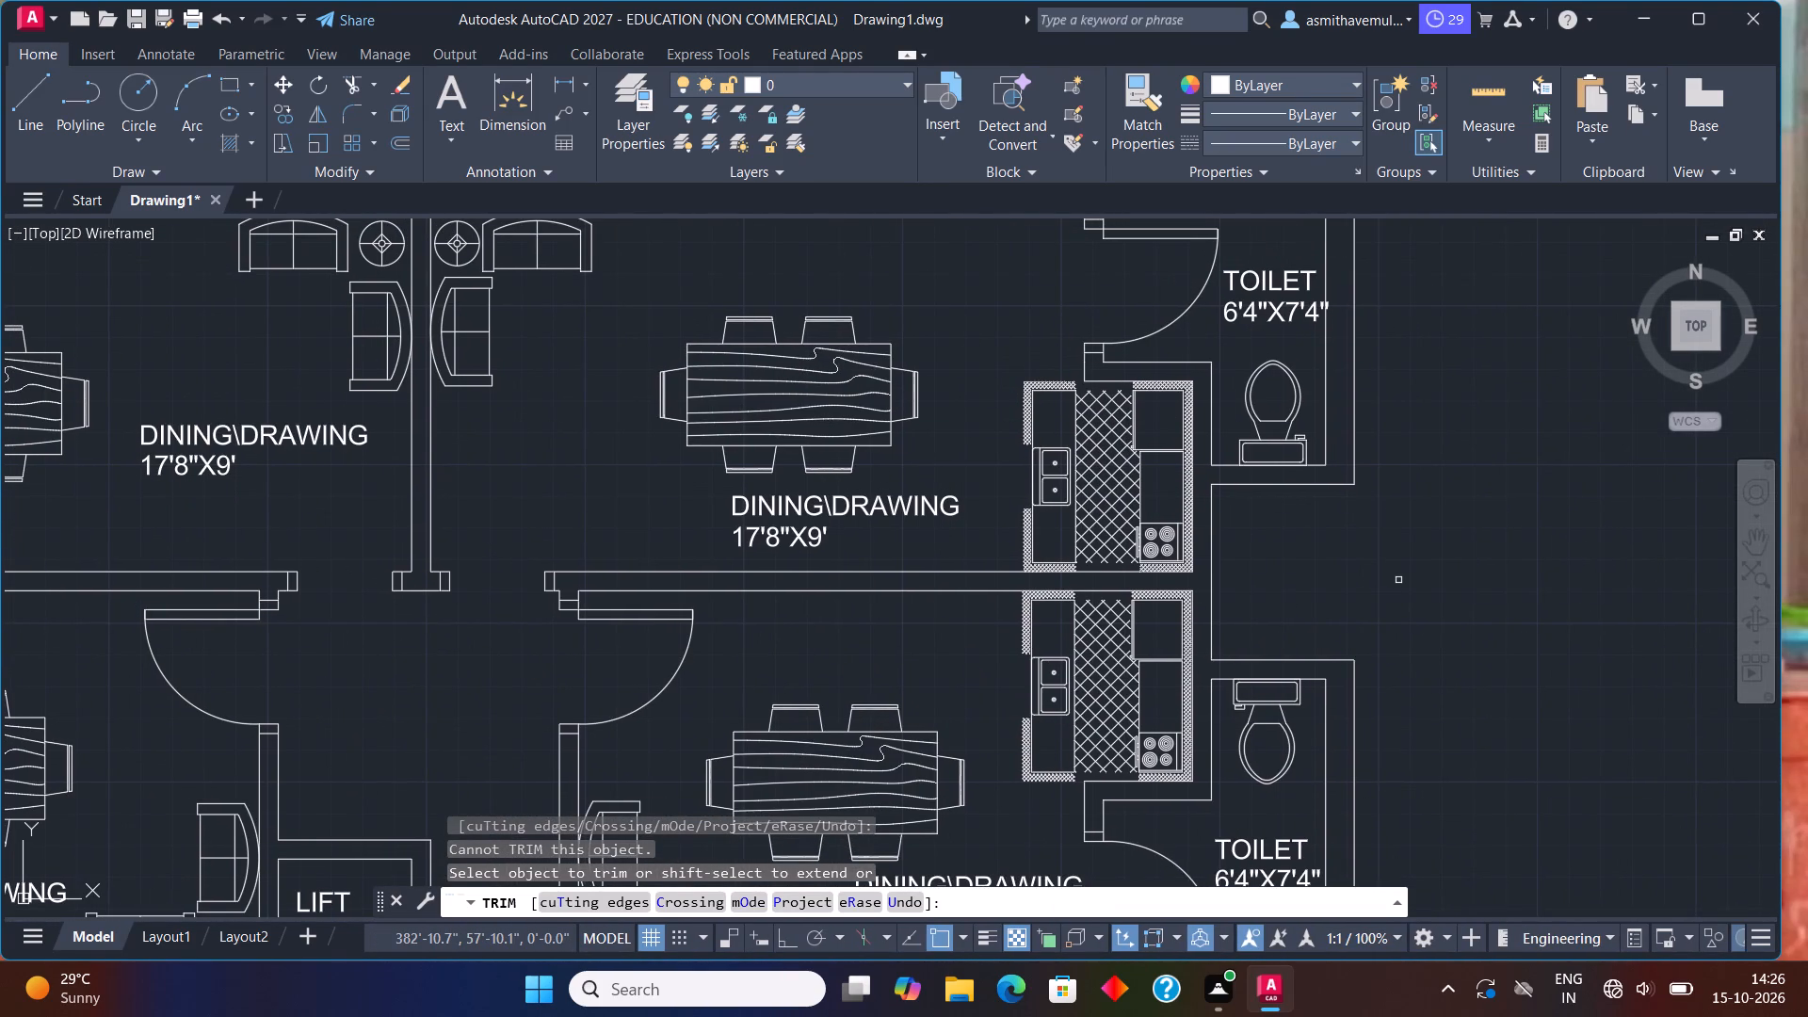
key(Escape)
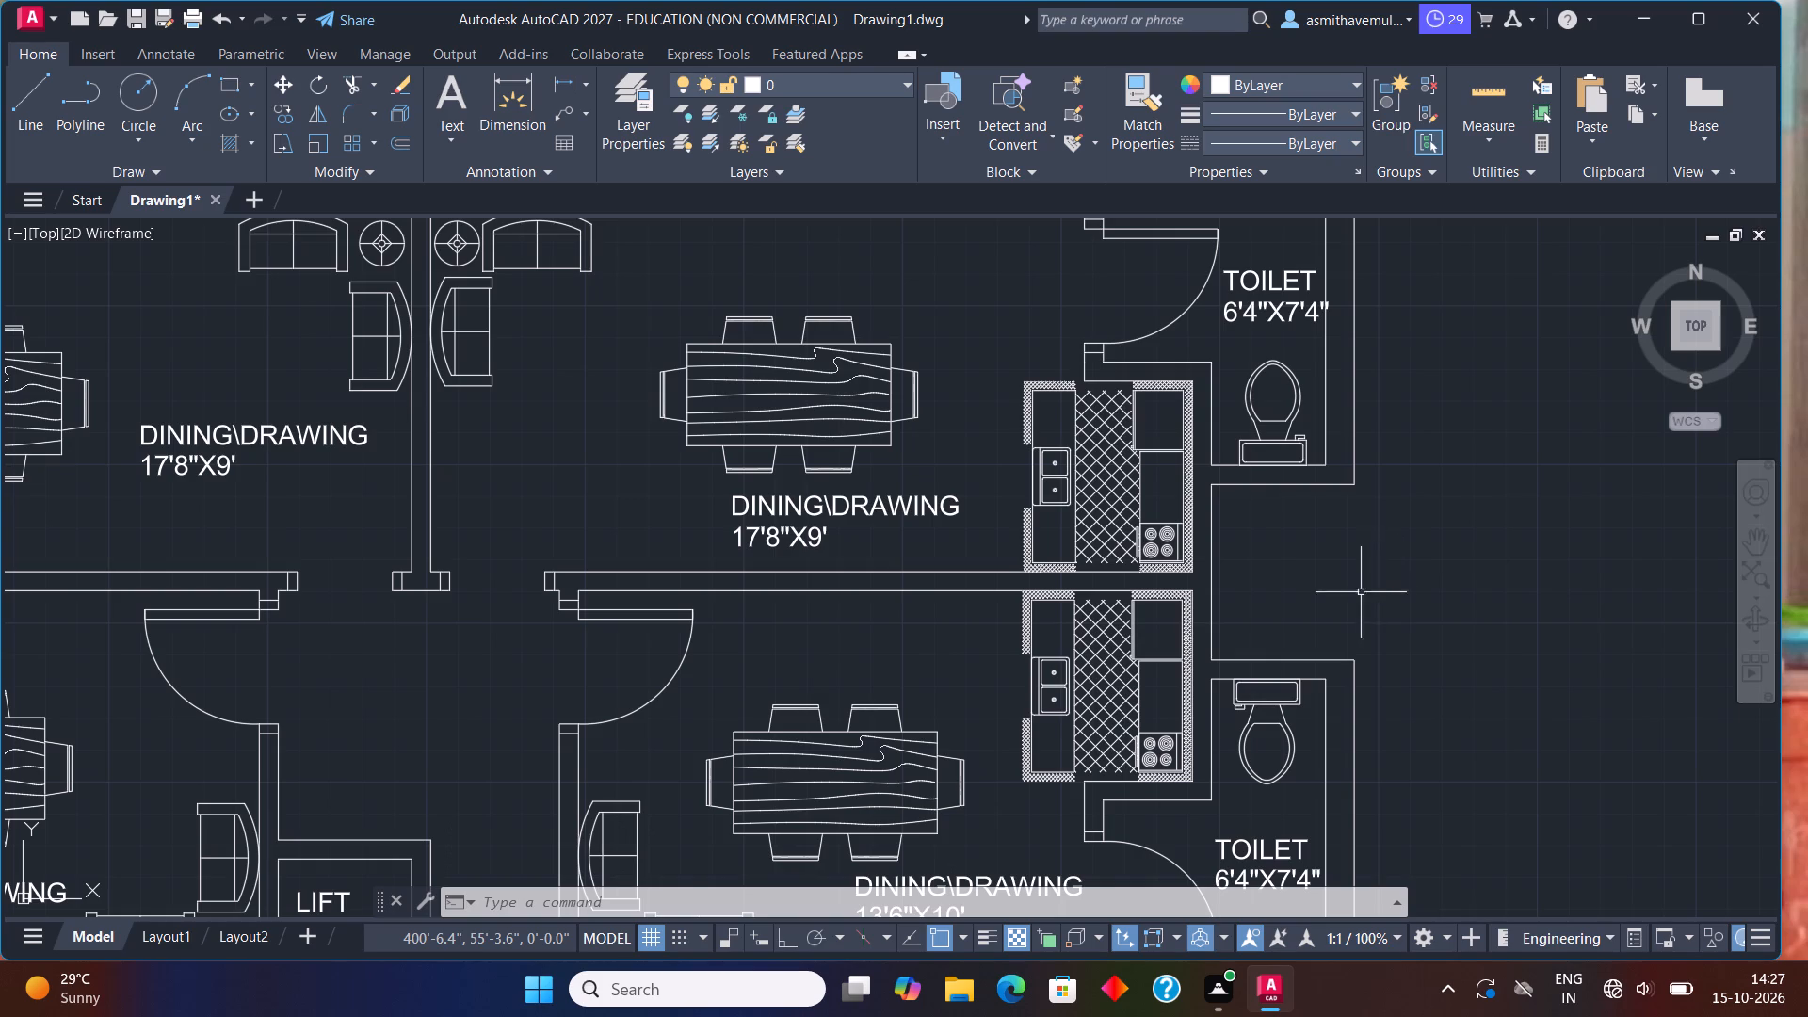
Inspect the lower apartments, staircase, lift and balconies, checking the layout and room labels against the whole plan.
middle_drag(647, 664, 845, 285)
scroll(825, 331, down, 1)
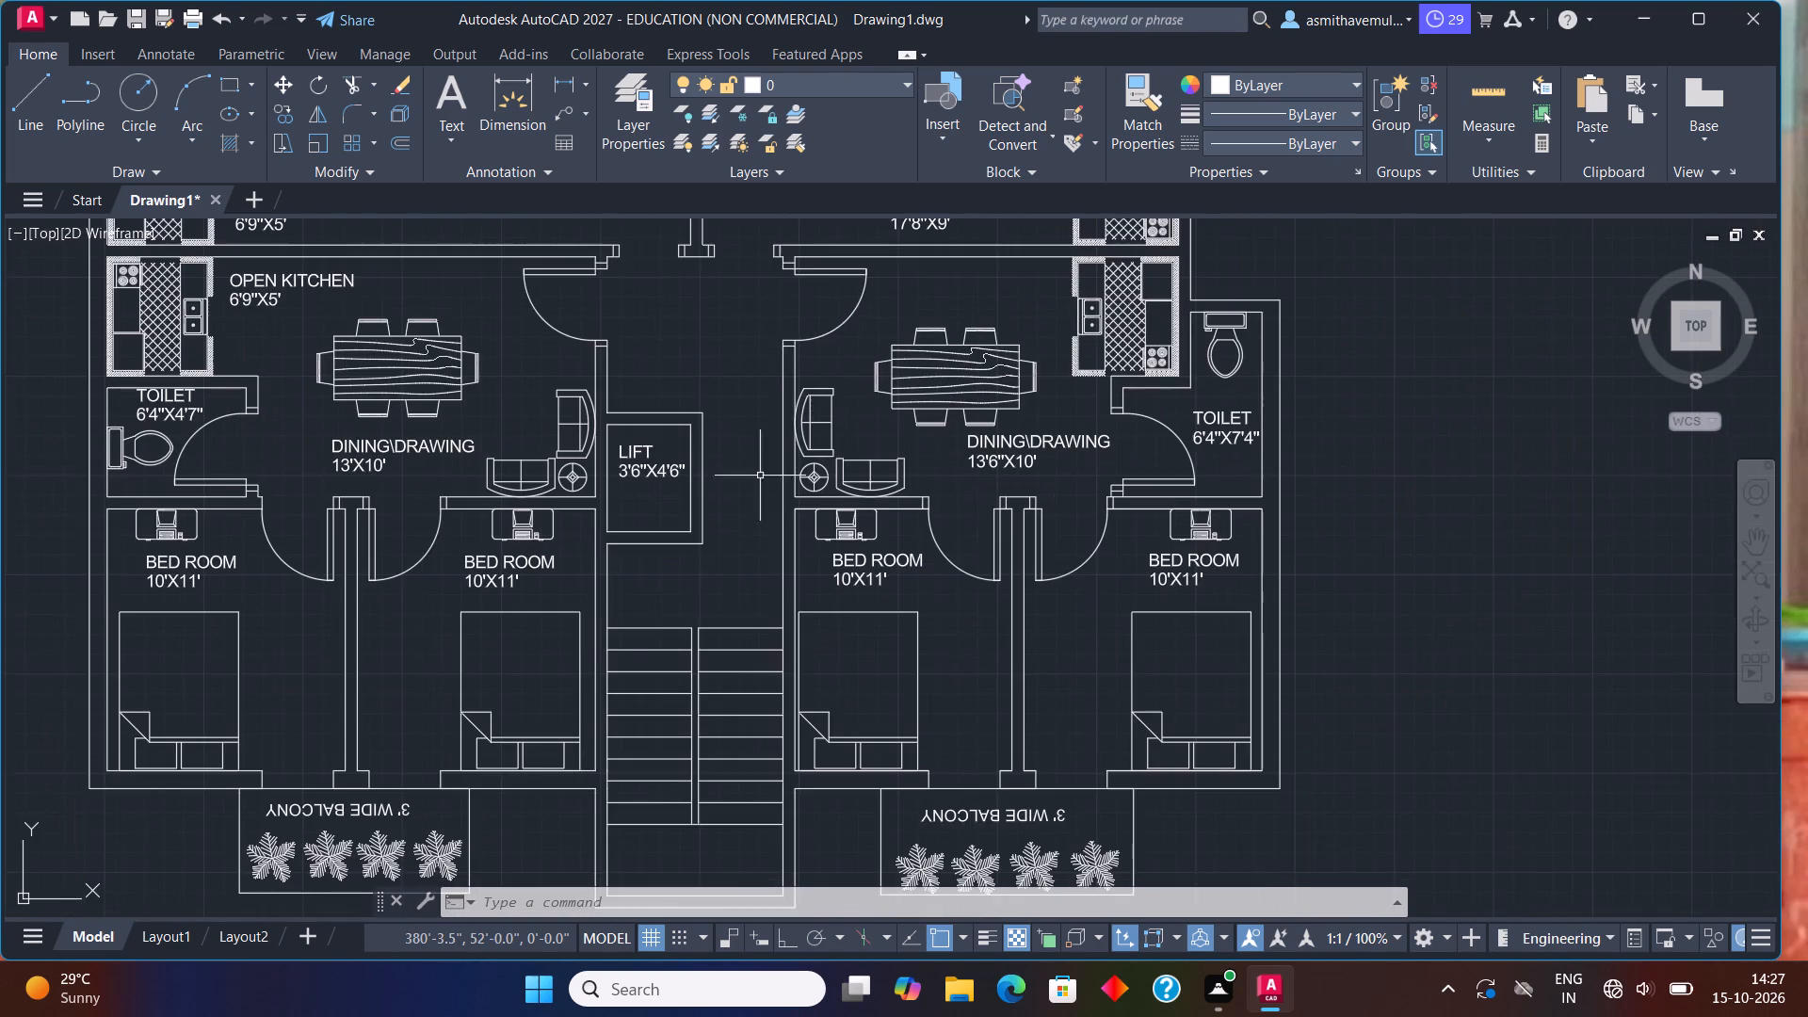
middle_drag(696, 675, 841, 335)
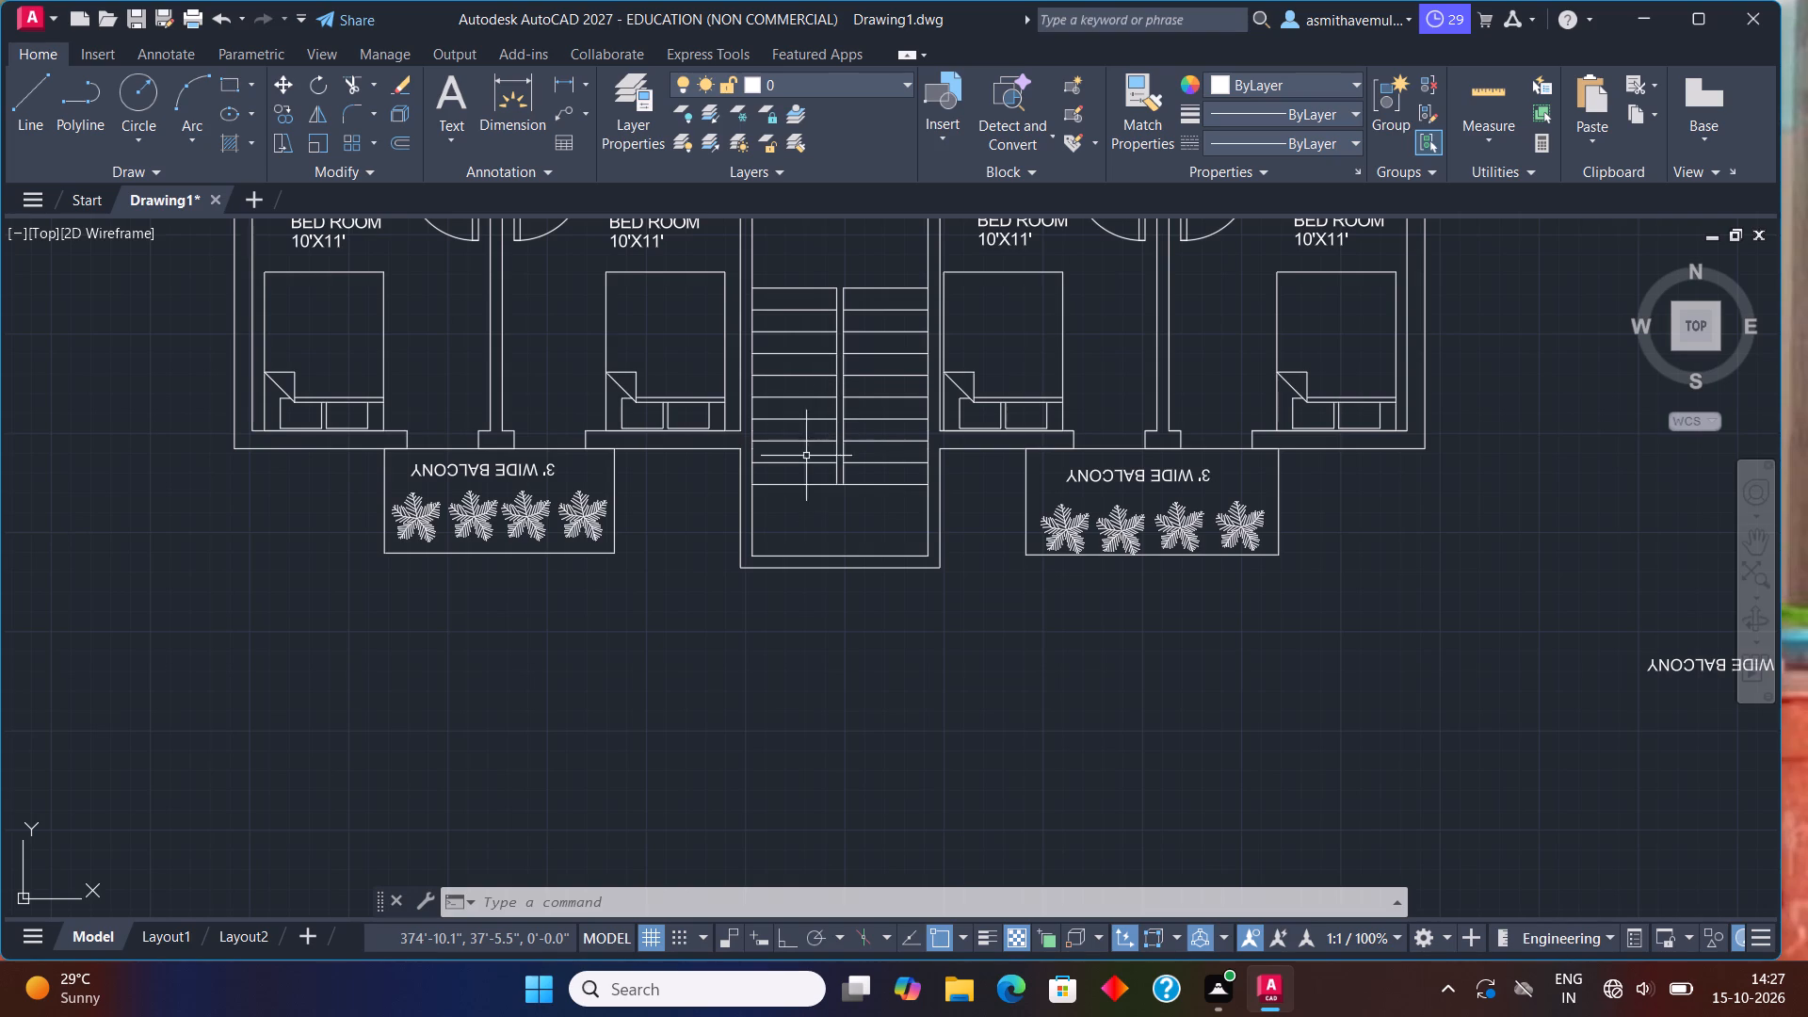
middle_drag(805, 523, 824, 539)
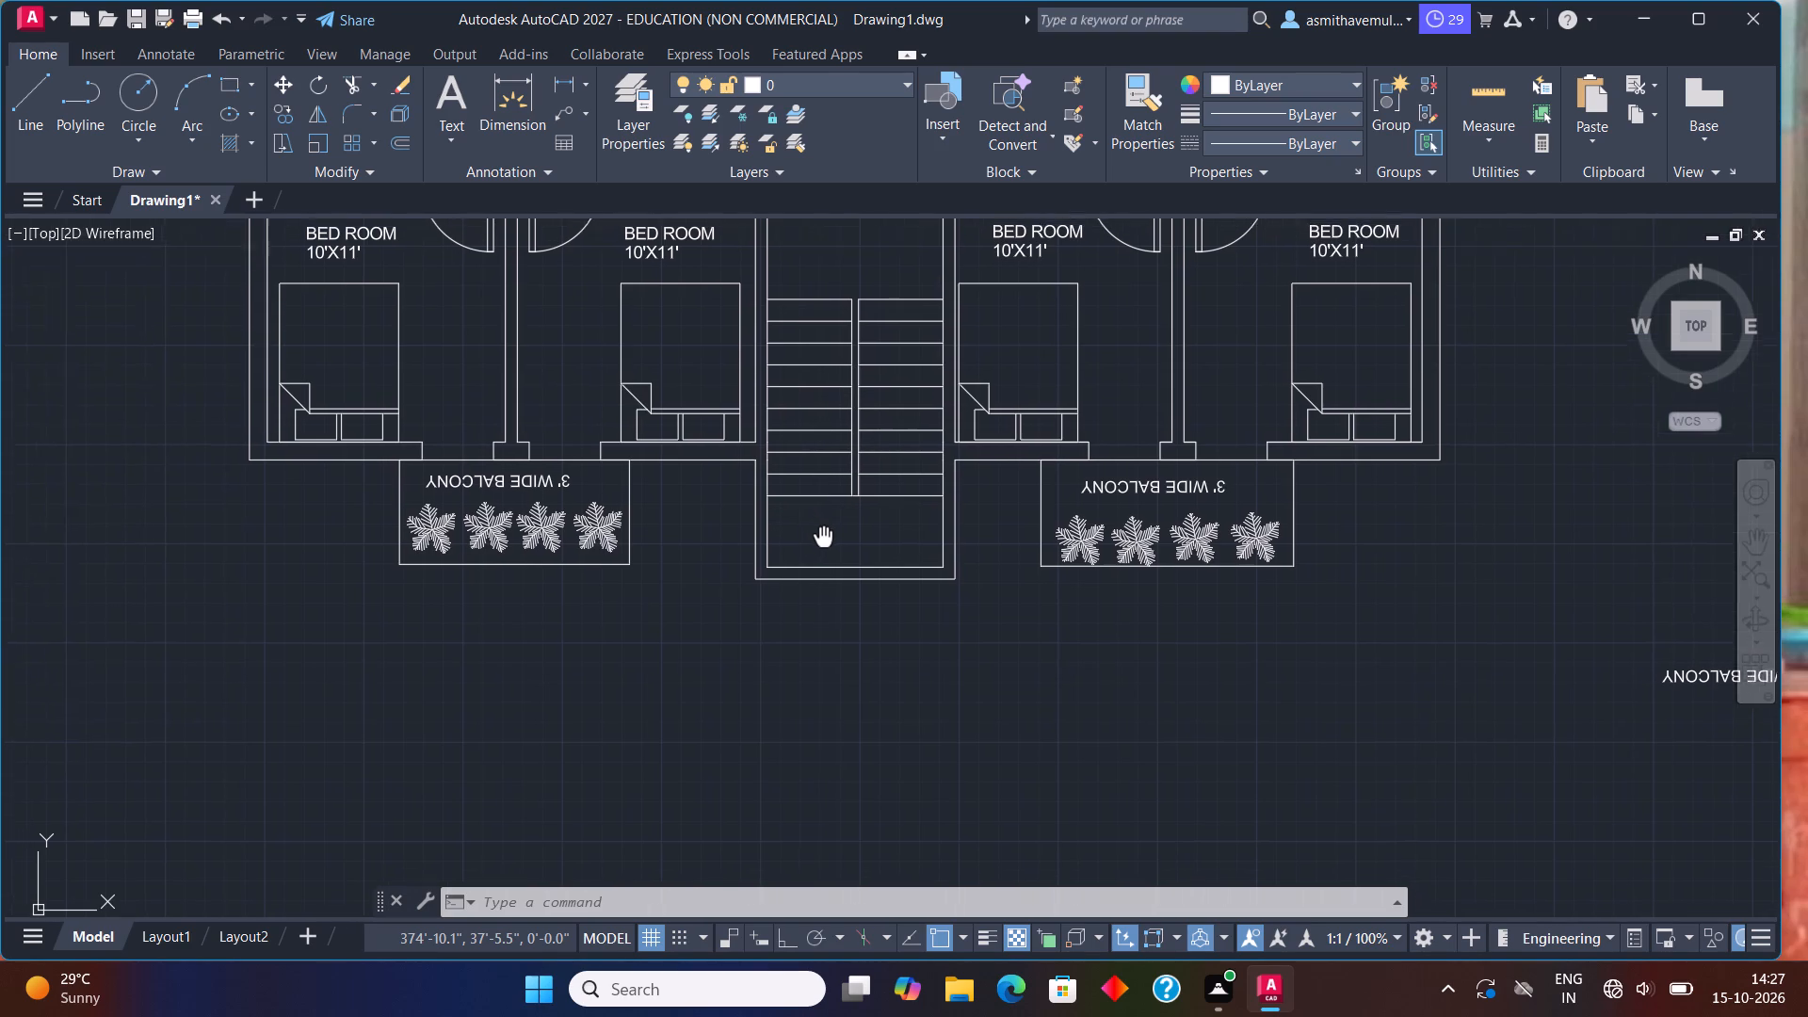
middle_drag(824, 539, 718, 765)
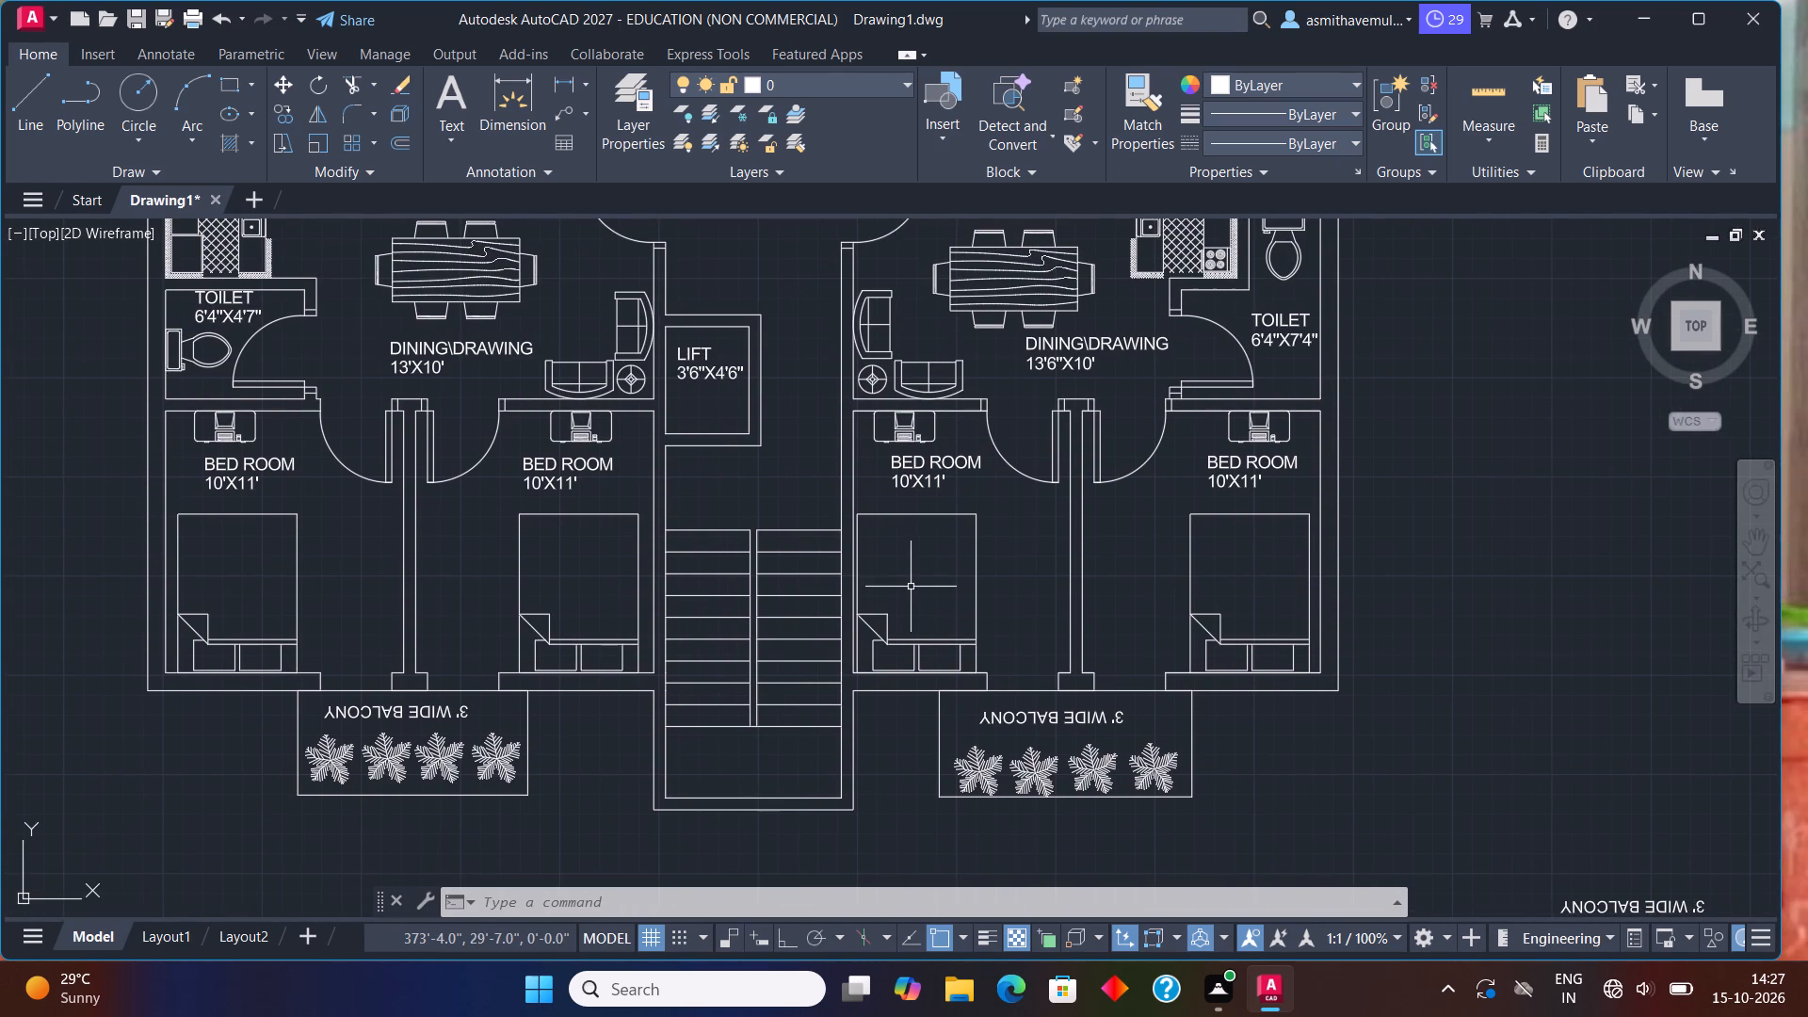
middle_drag(917, 591, 839, 684)
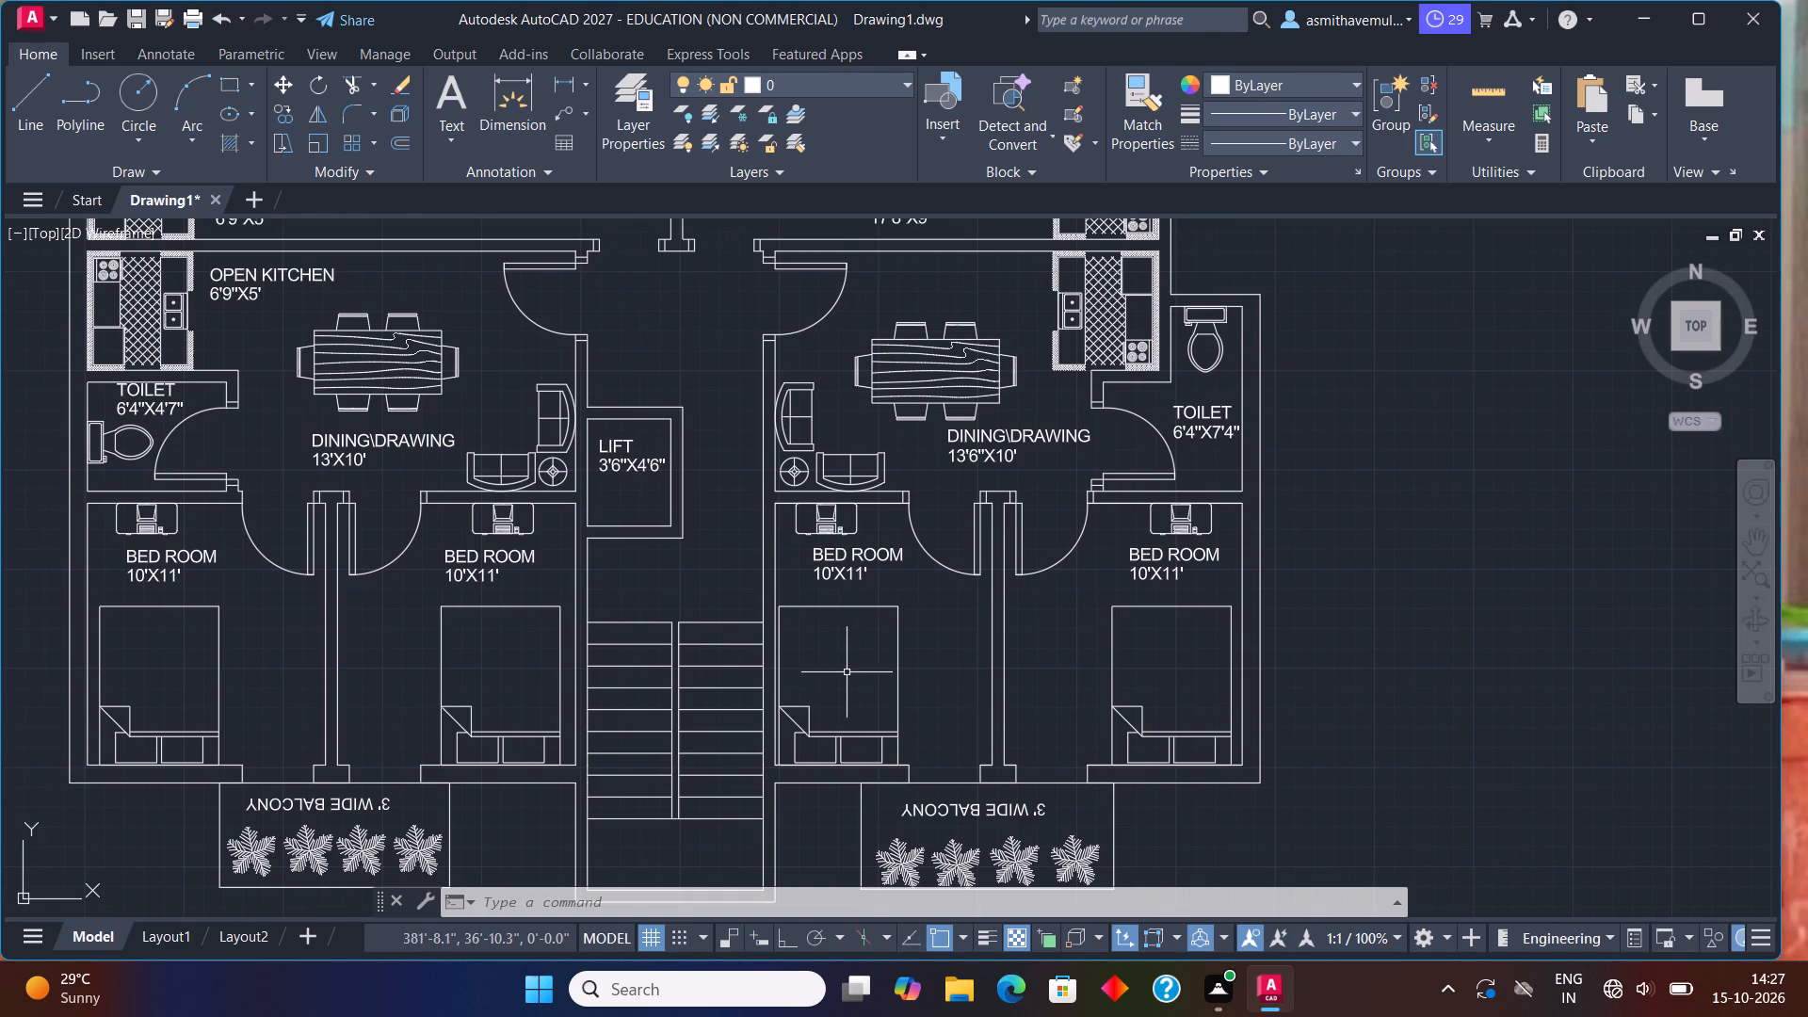
scroll(683, 668, down, 1)
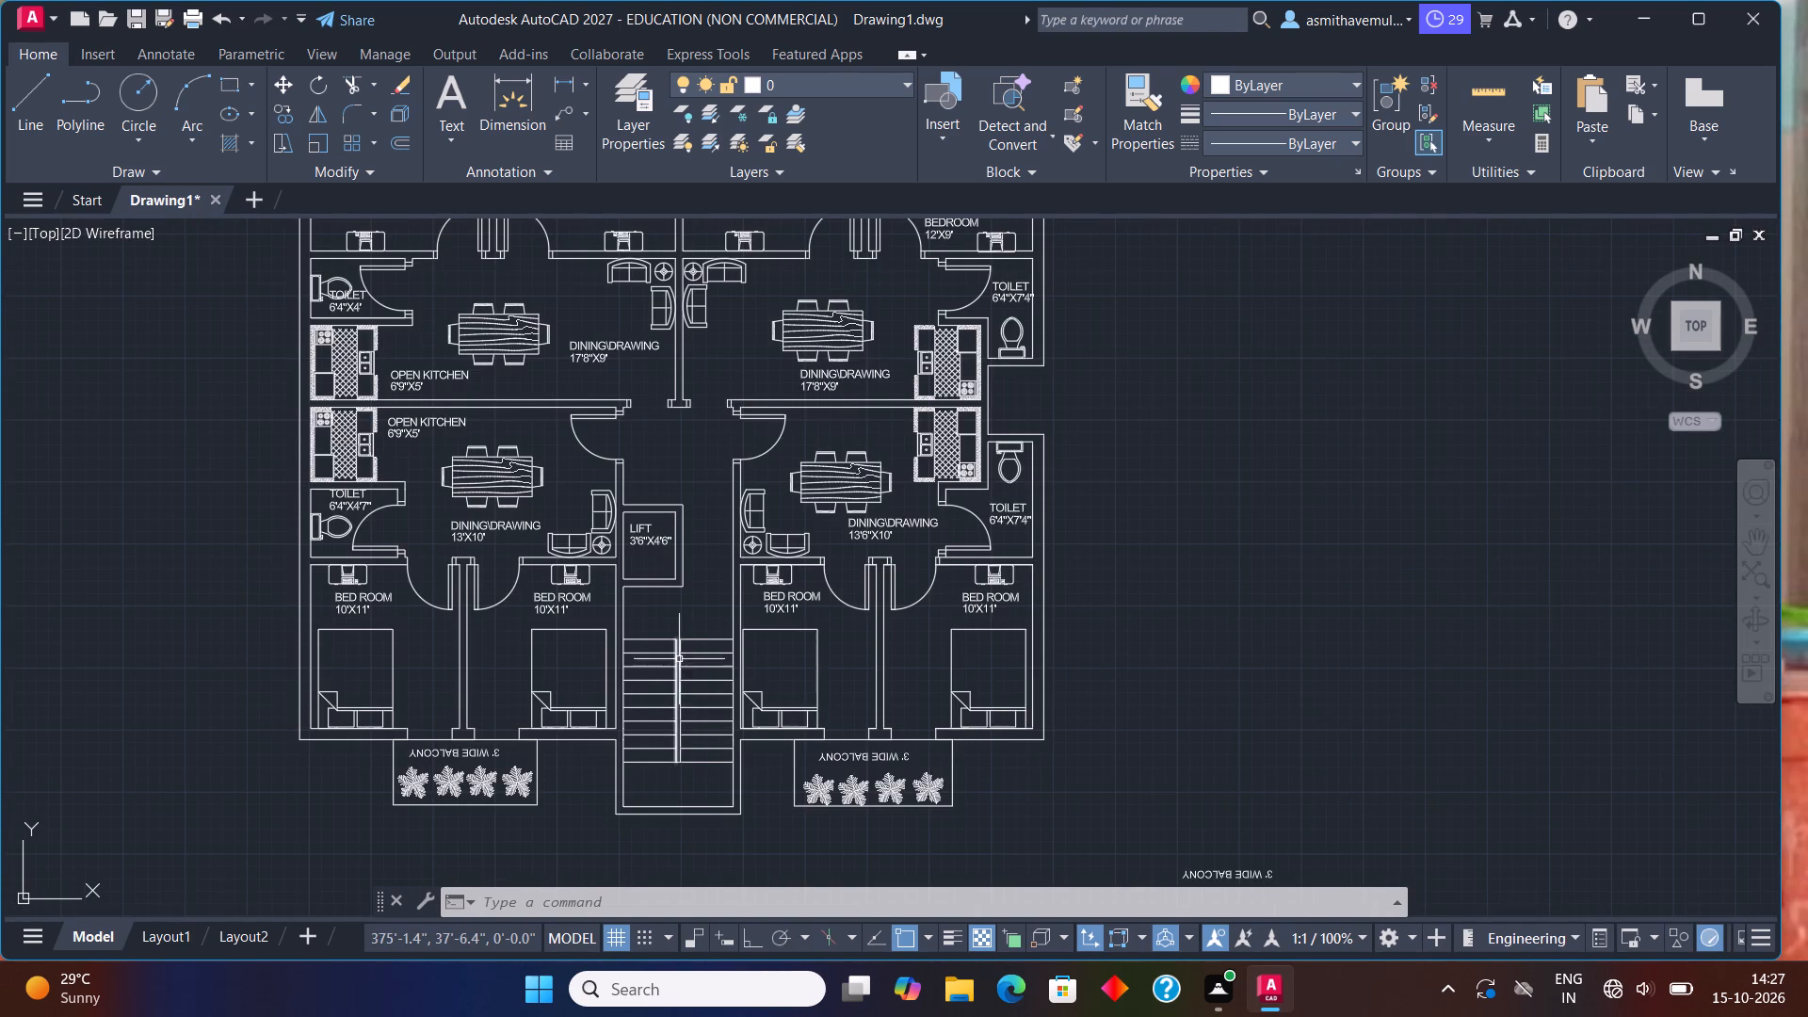
middle_drag(679, 659, 707, 665)
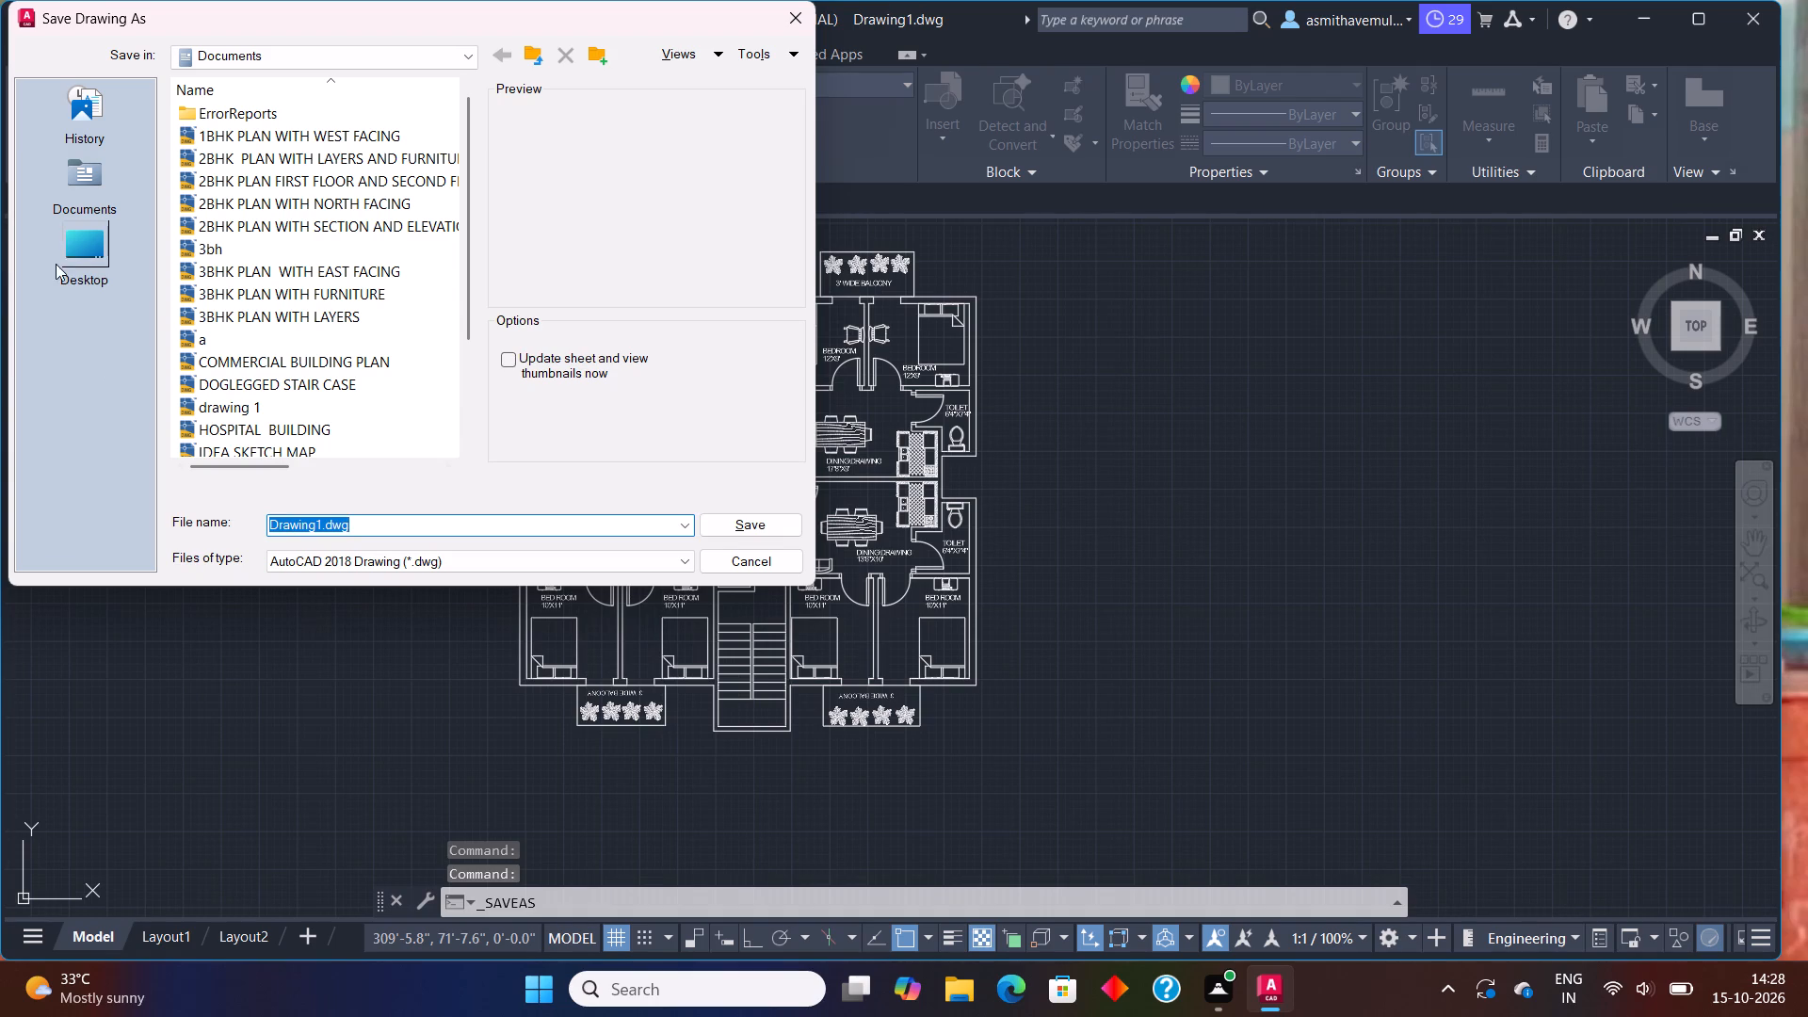
Save the drawing to the Desktop as "2BHK APARTMENT FLOOR PLAN".
click(73, 240)
click(404, 513)
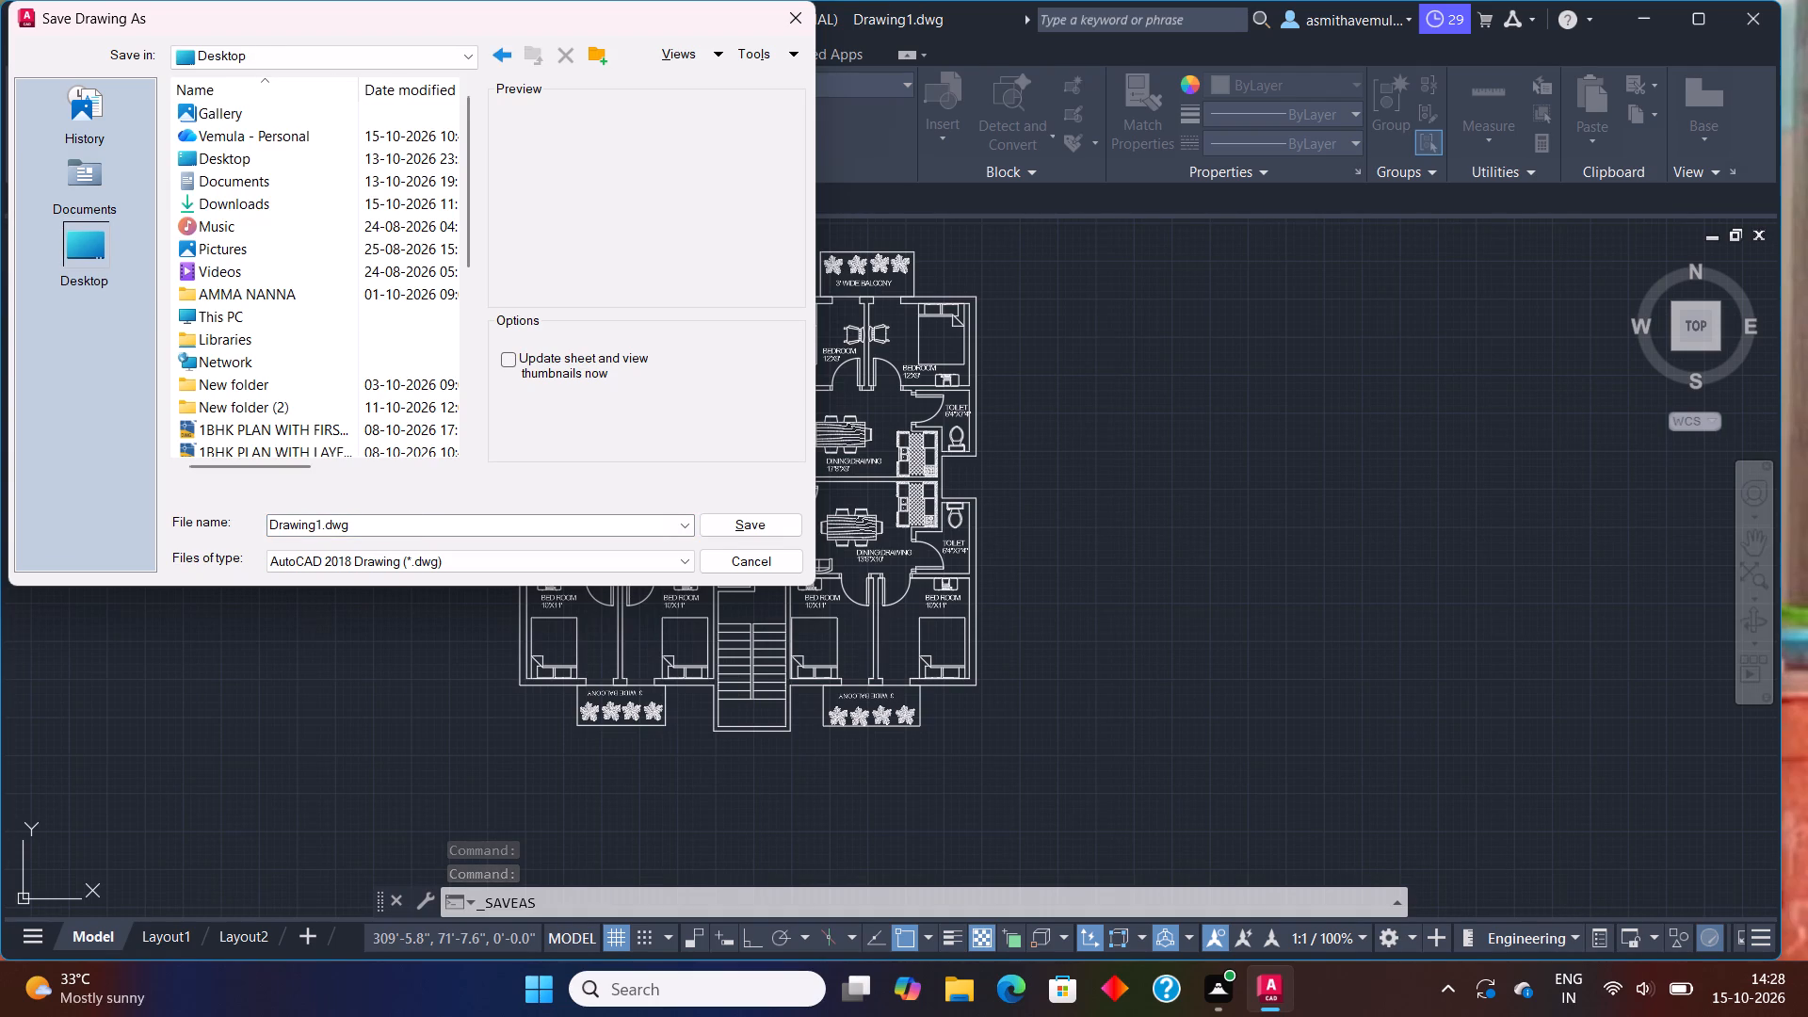
click(389, 525)
key(BackSpace)
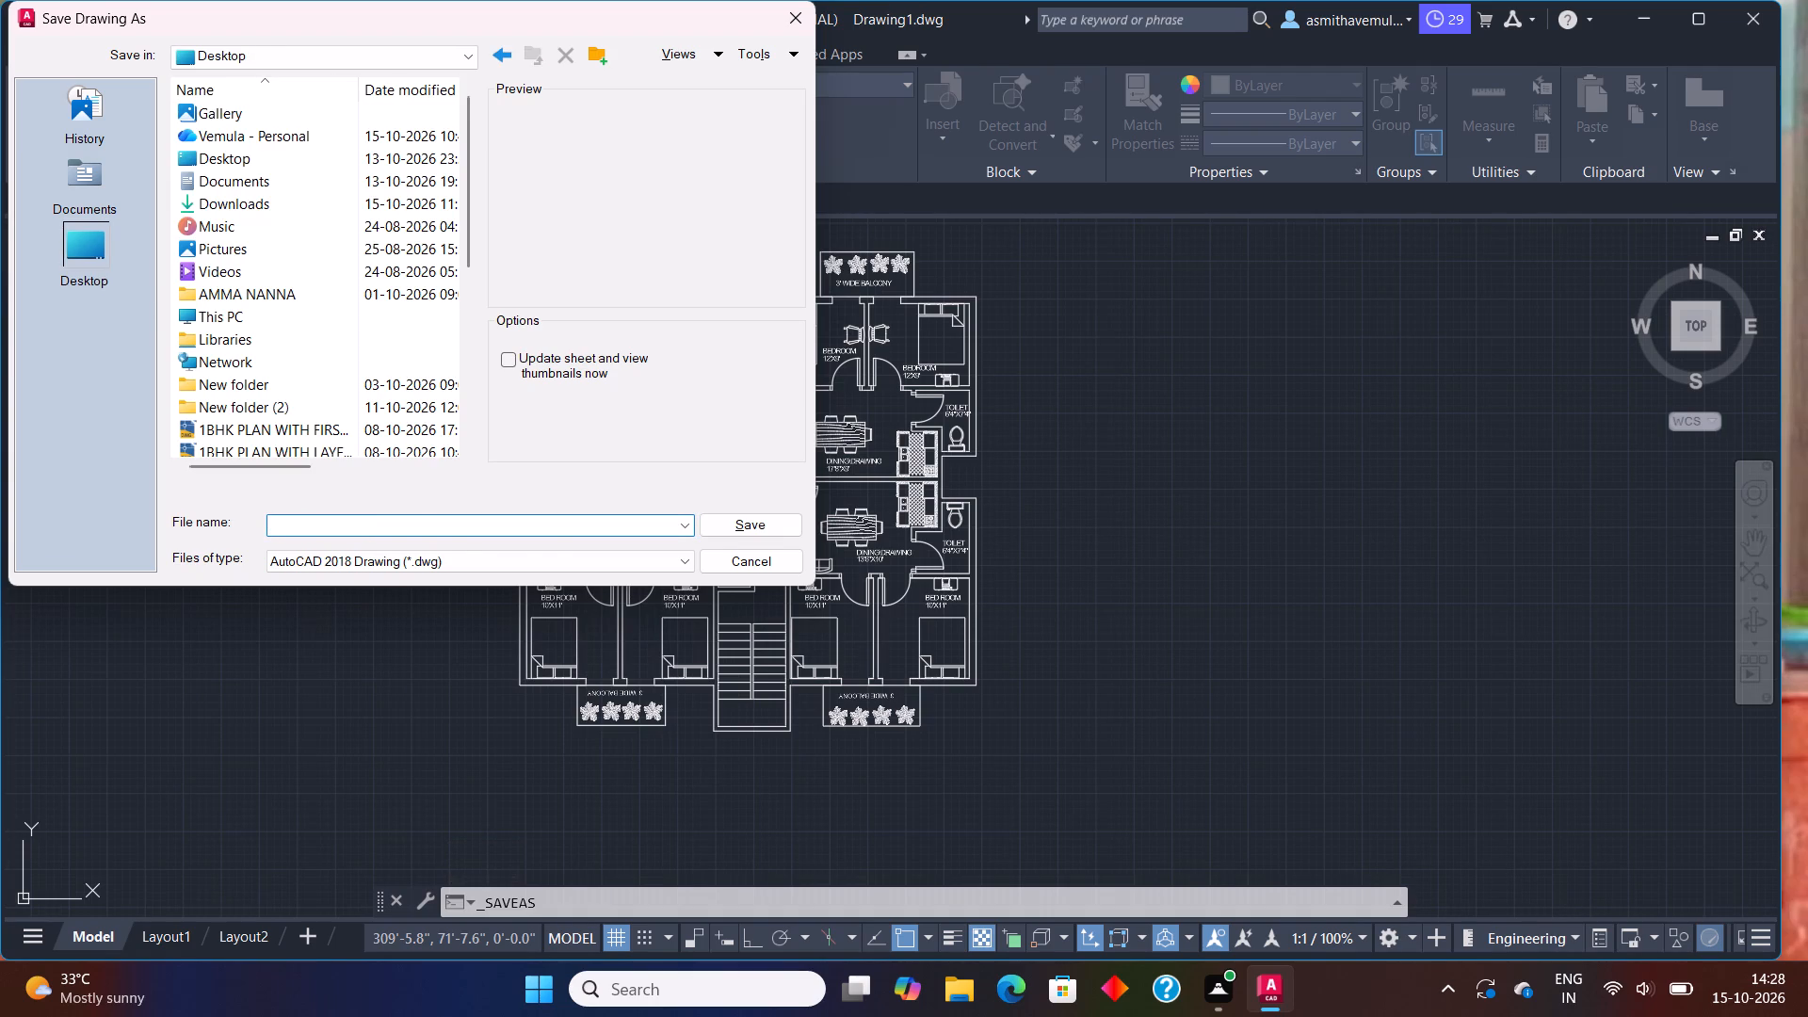
text(2BHK)
key(space)
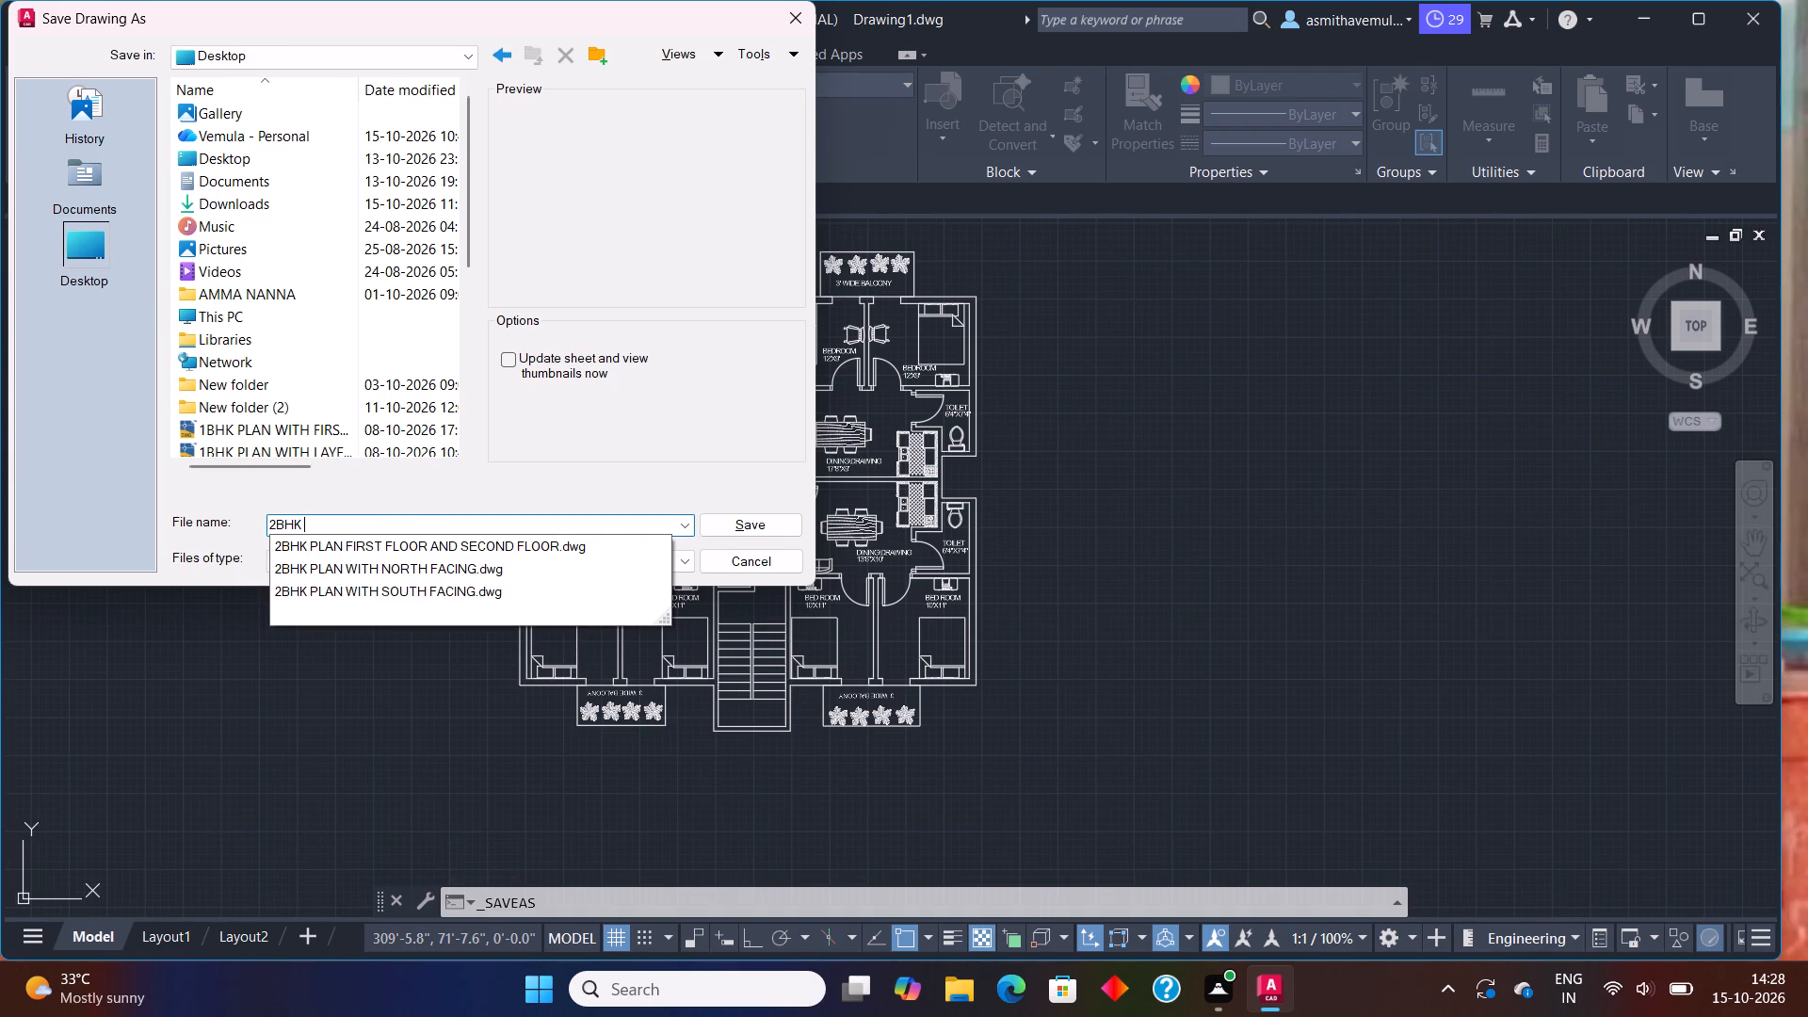
key(a)
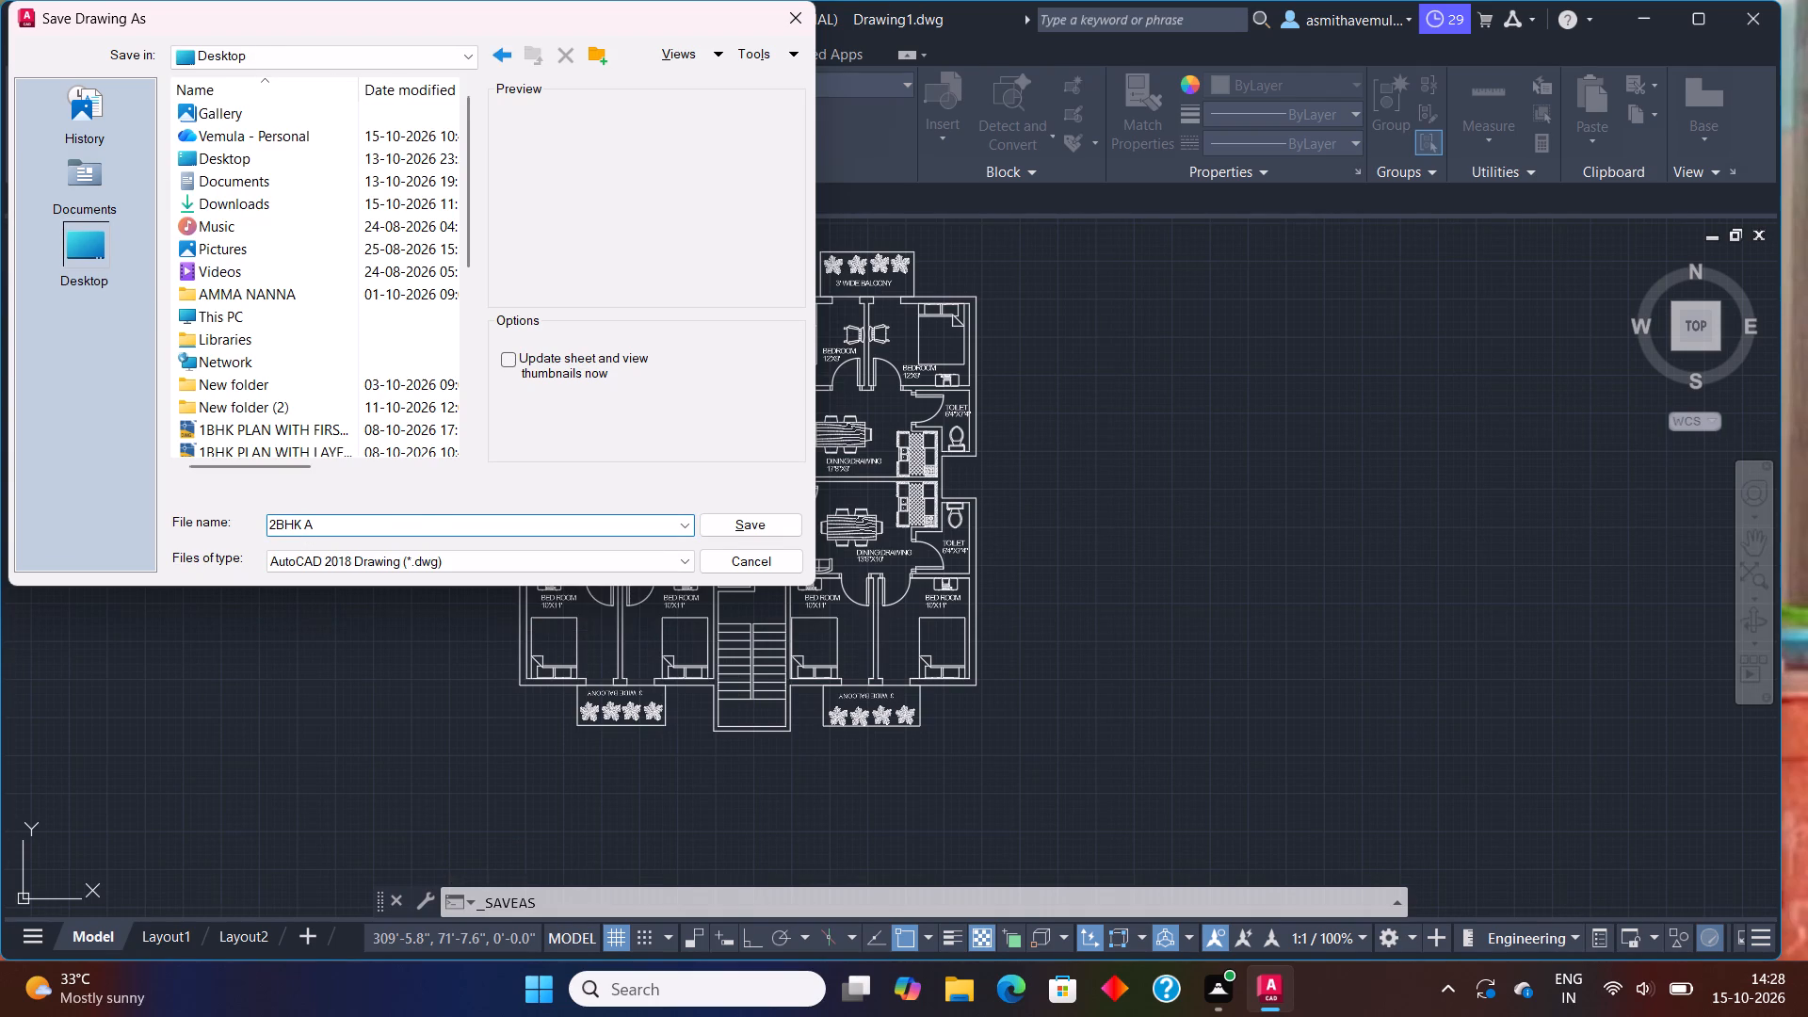
key(p)
key(a)
text(RTME)
text(NT FLOOR PLAN)
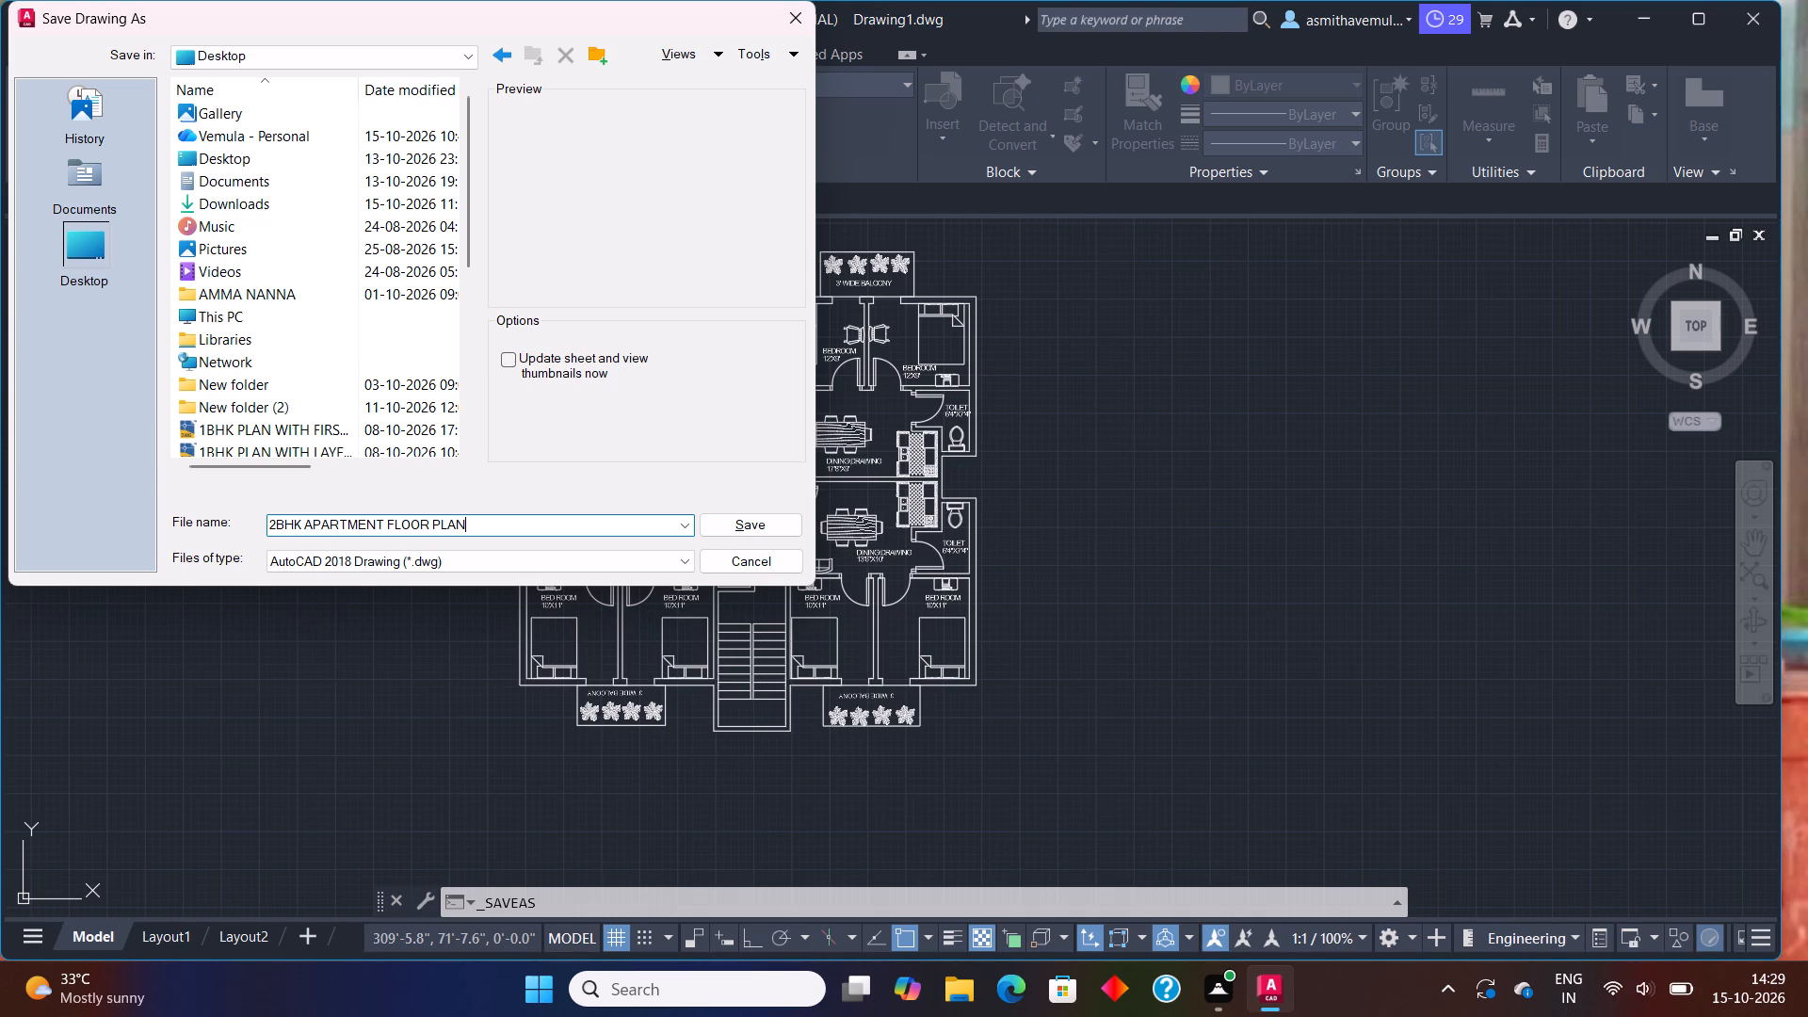
click(751, 516)
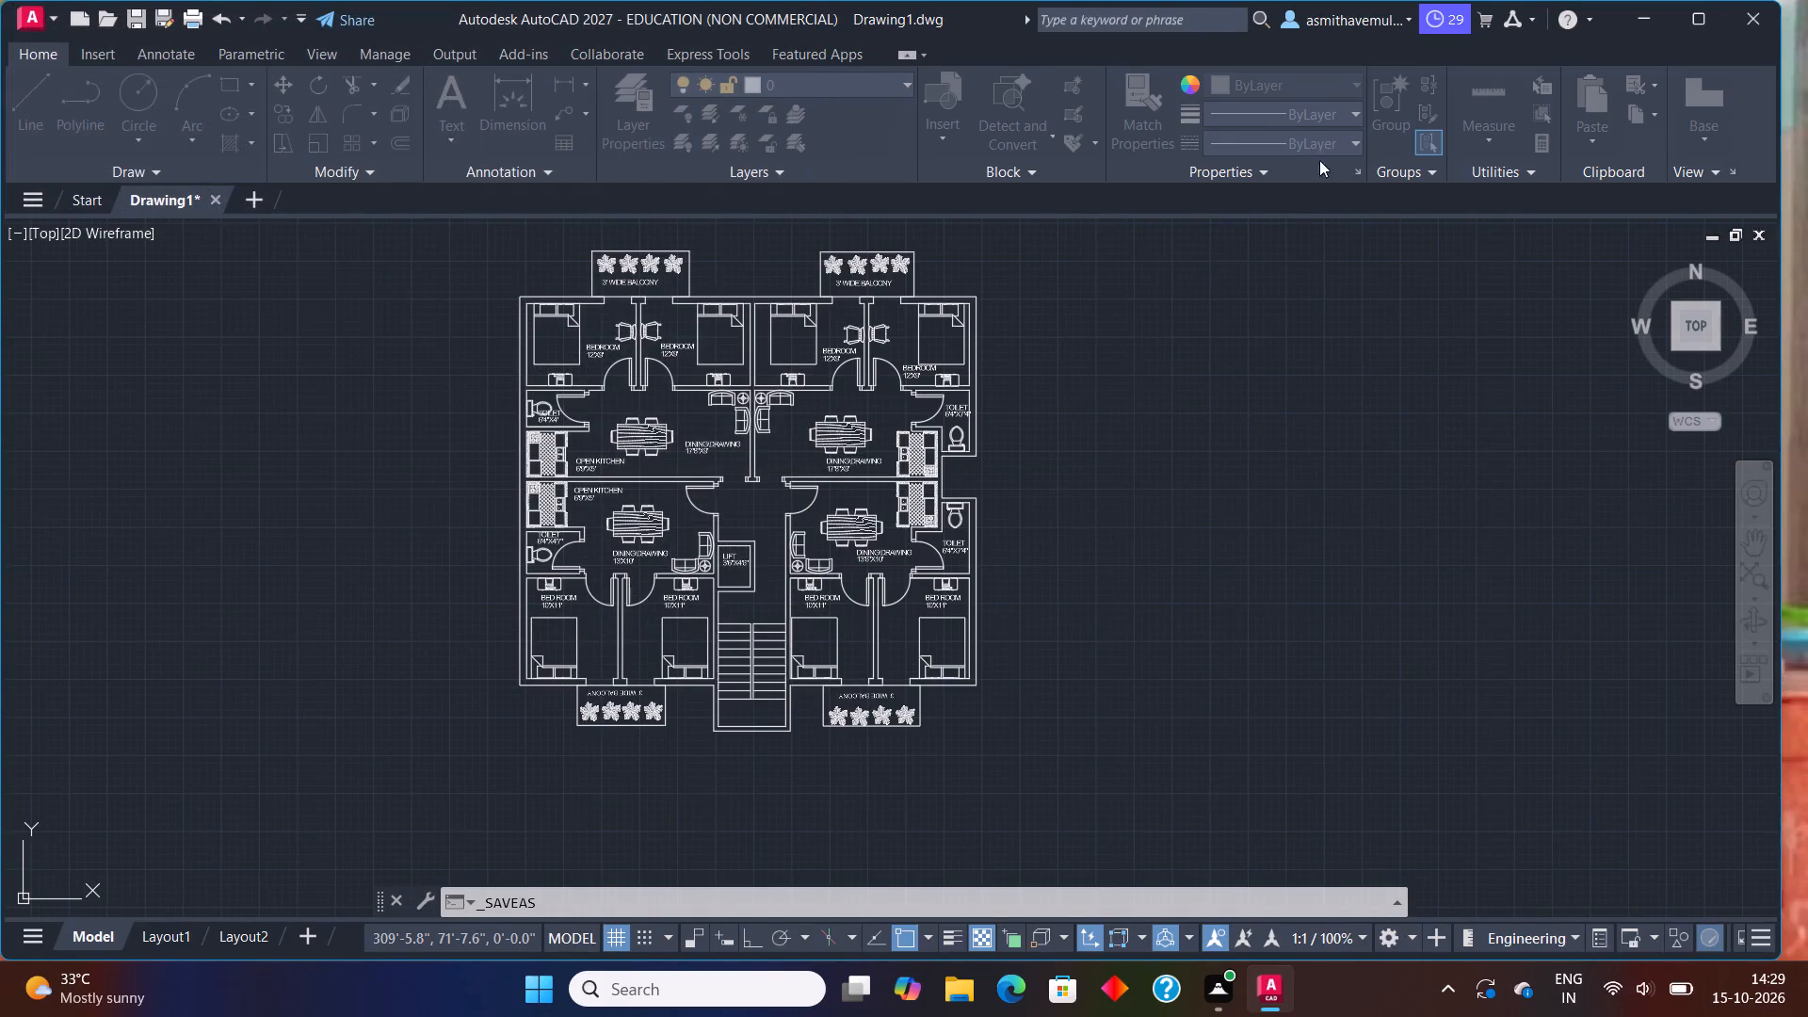
Close AutoCAD.
click(1763, 15)
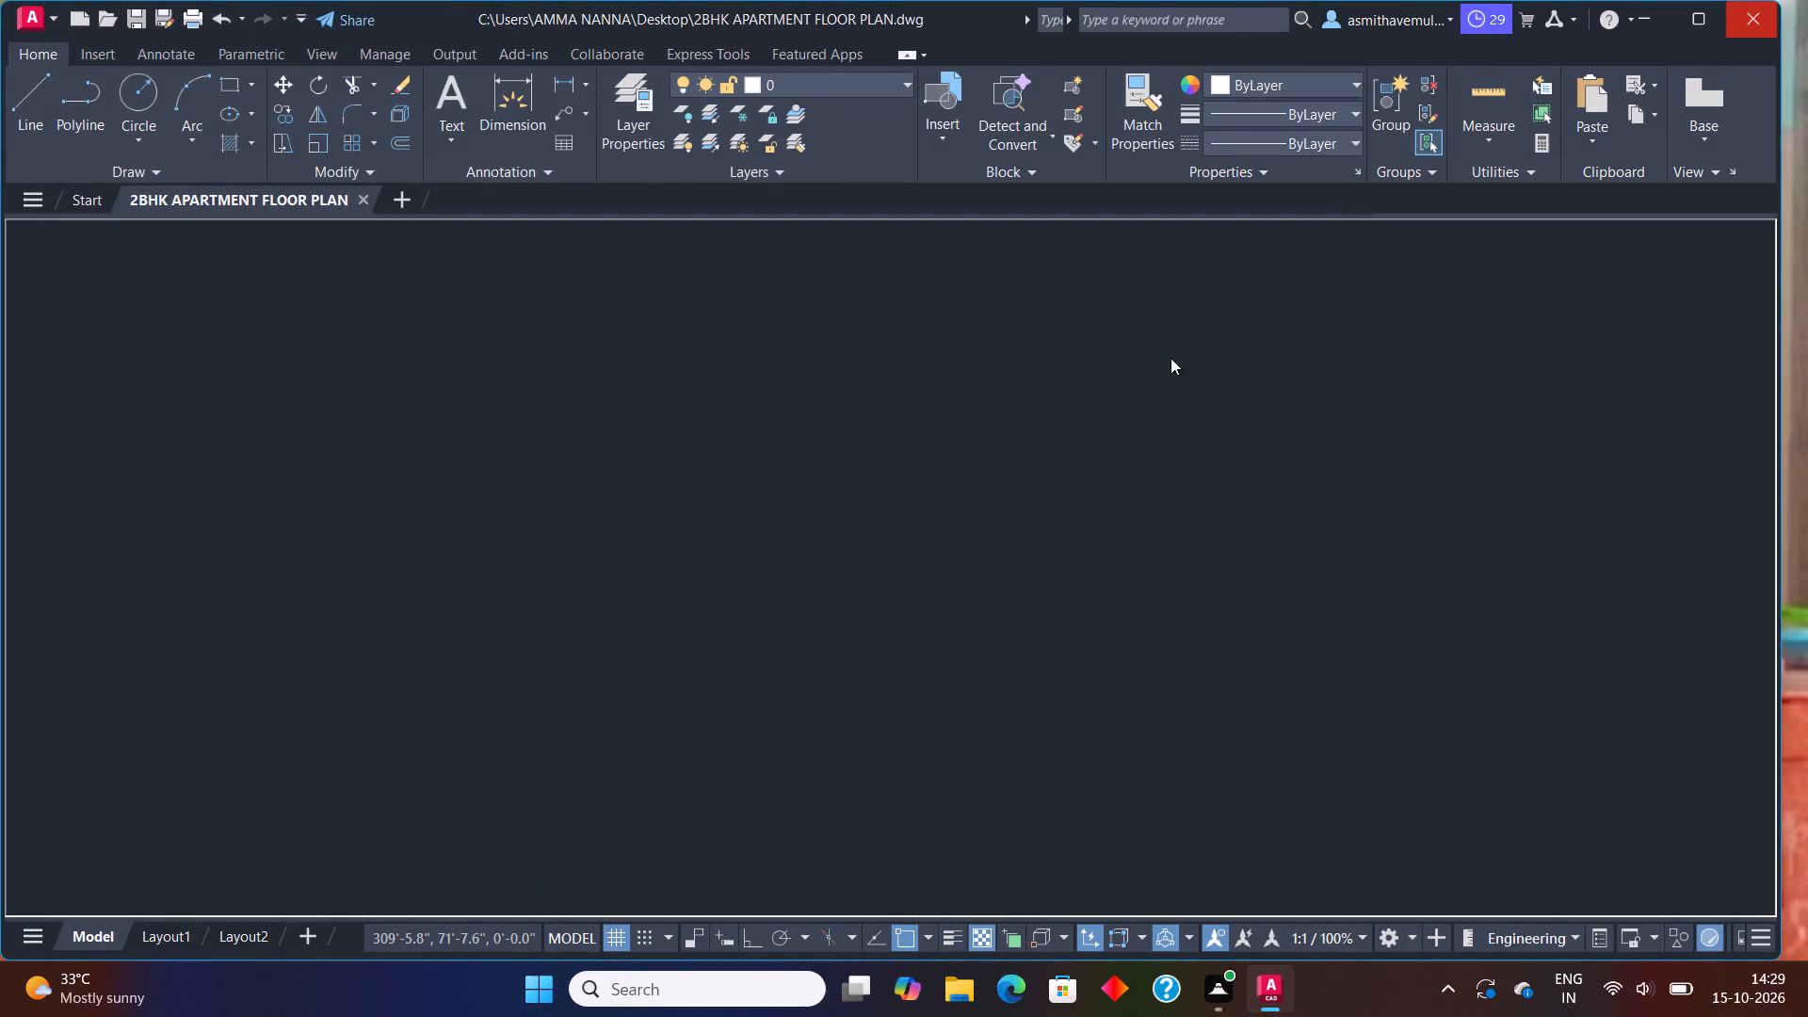